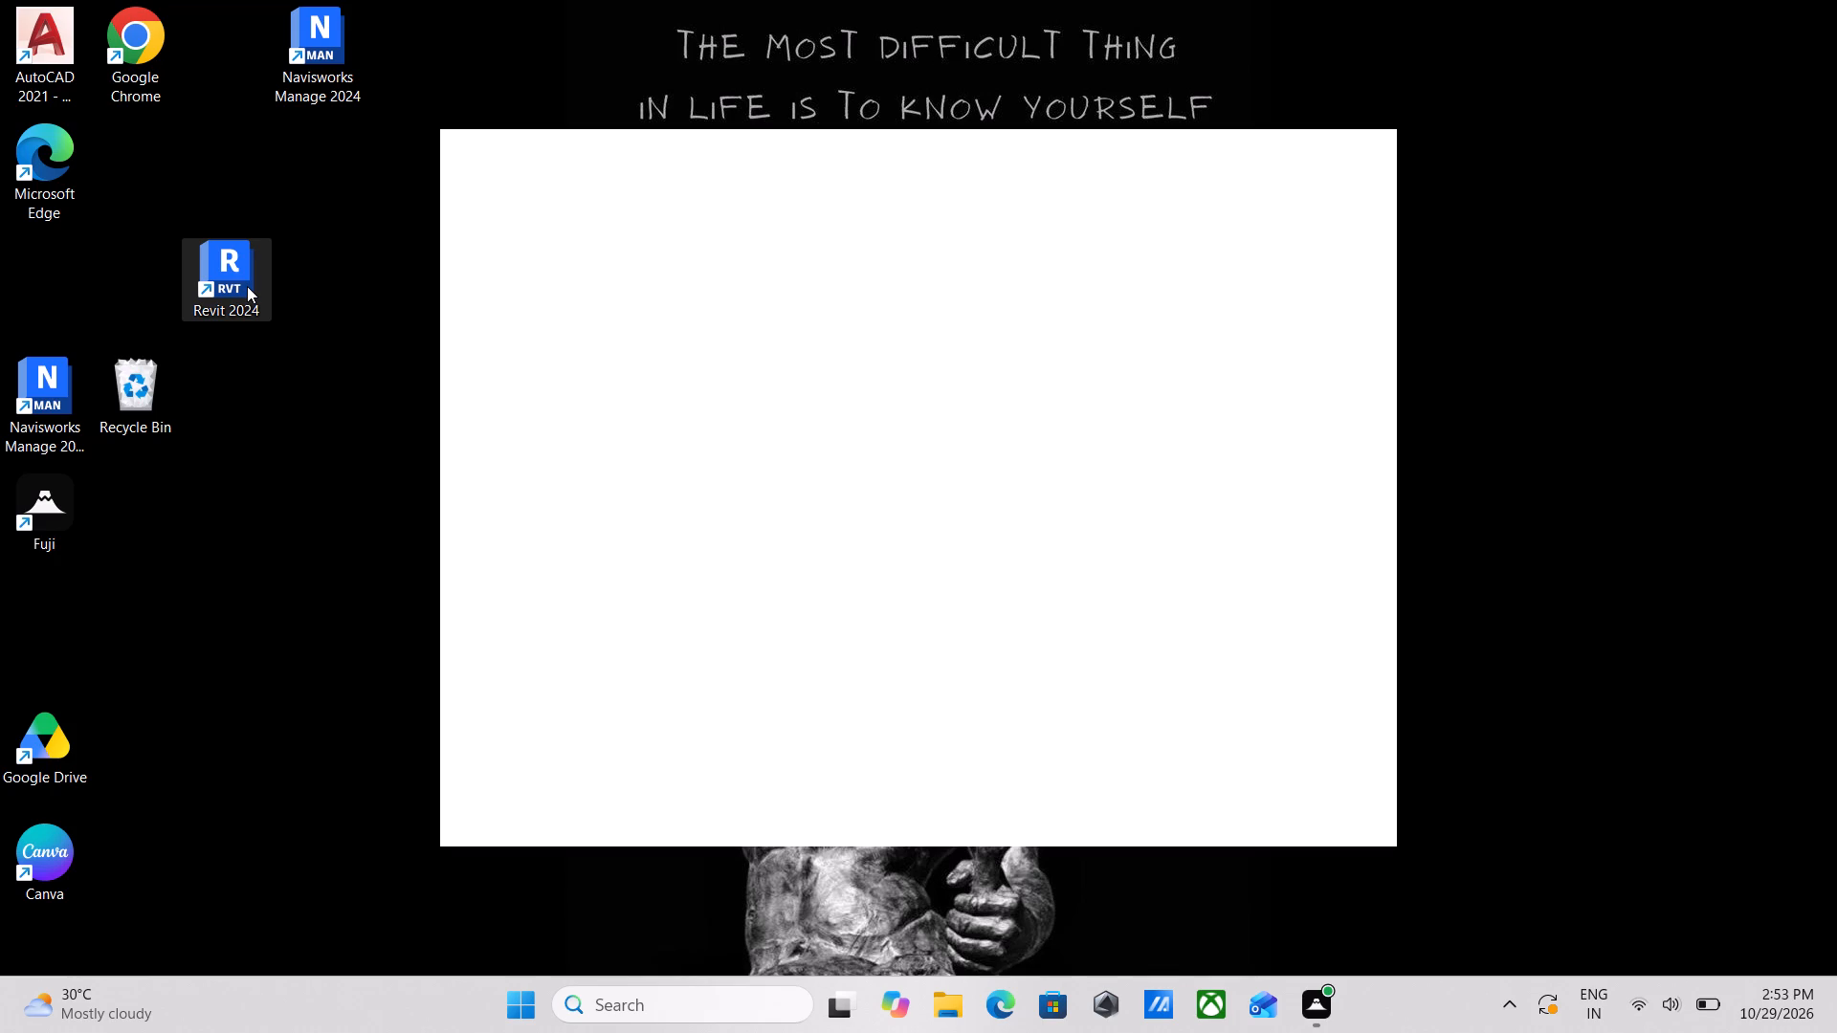
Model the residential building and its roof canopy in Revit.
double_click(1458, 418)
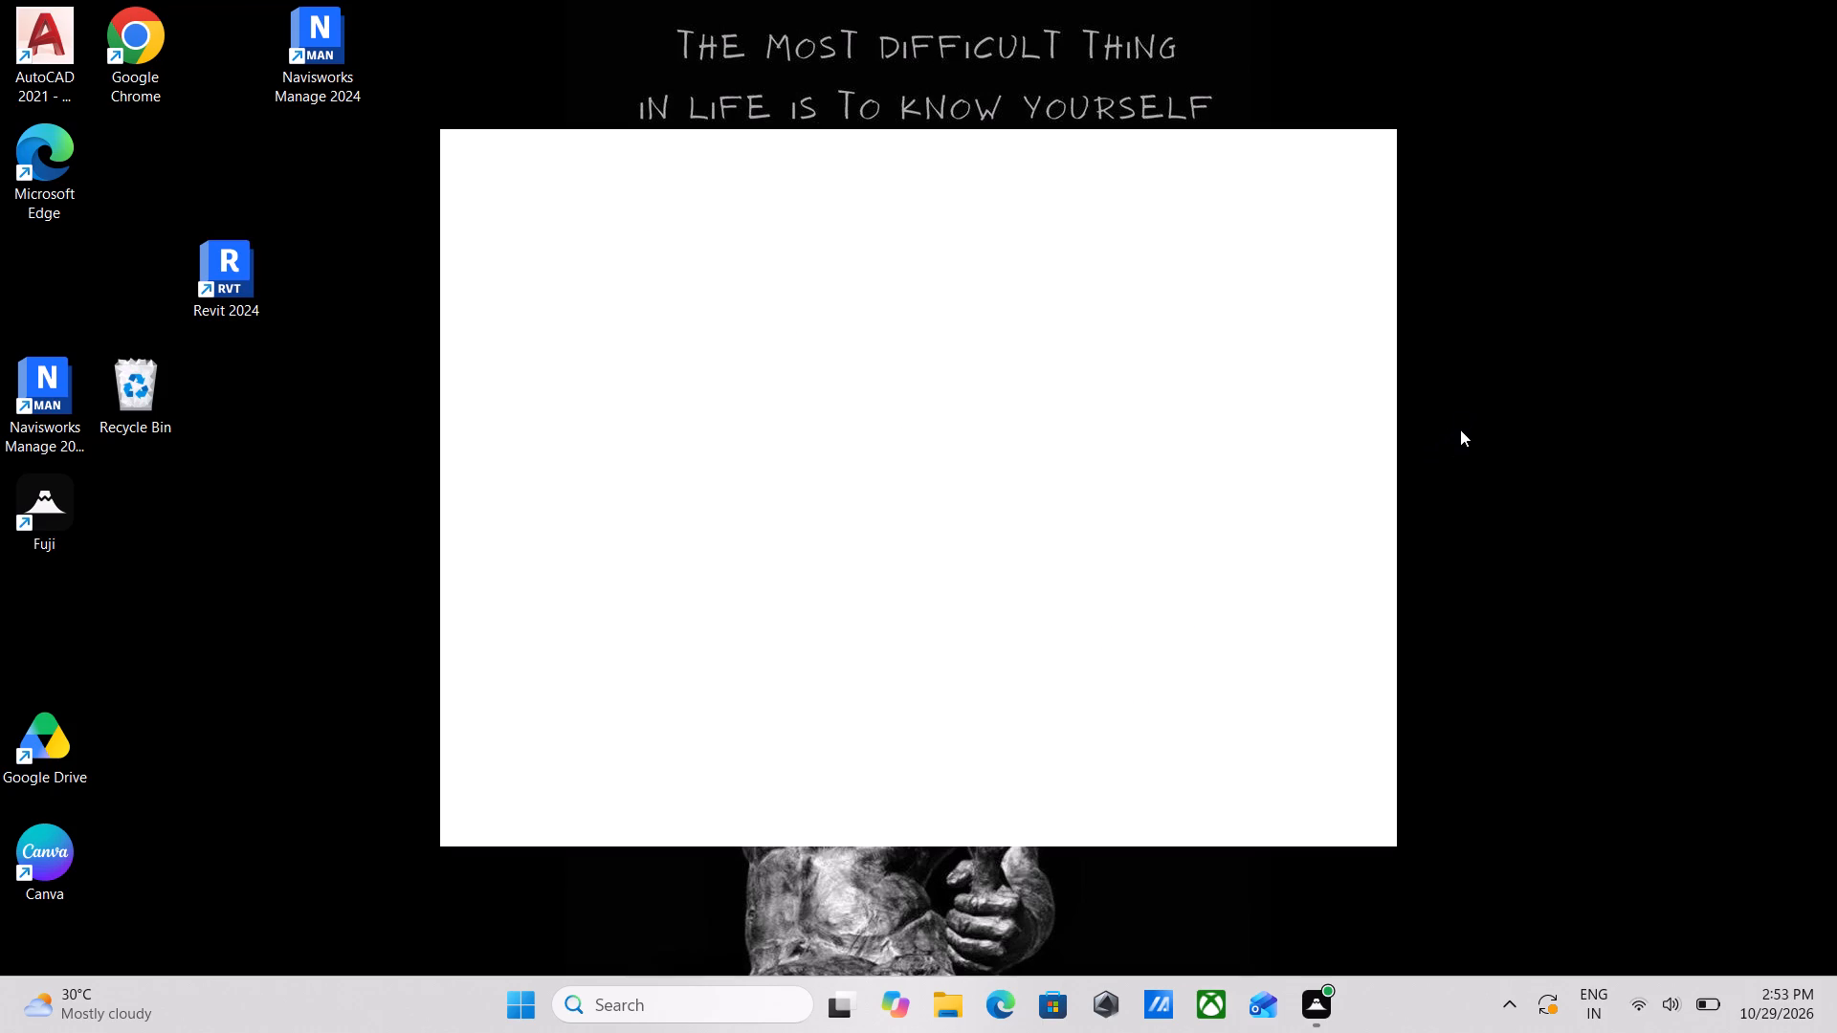
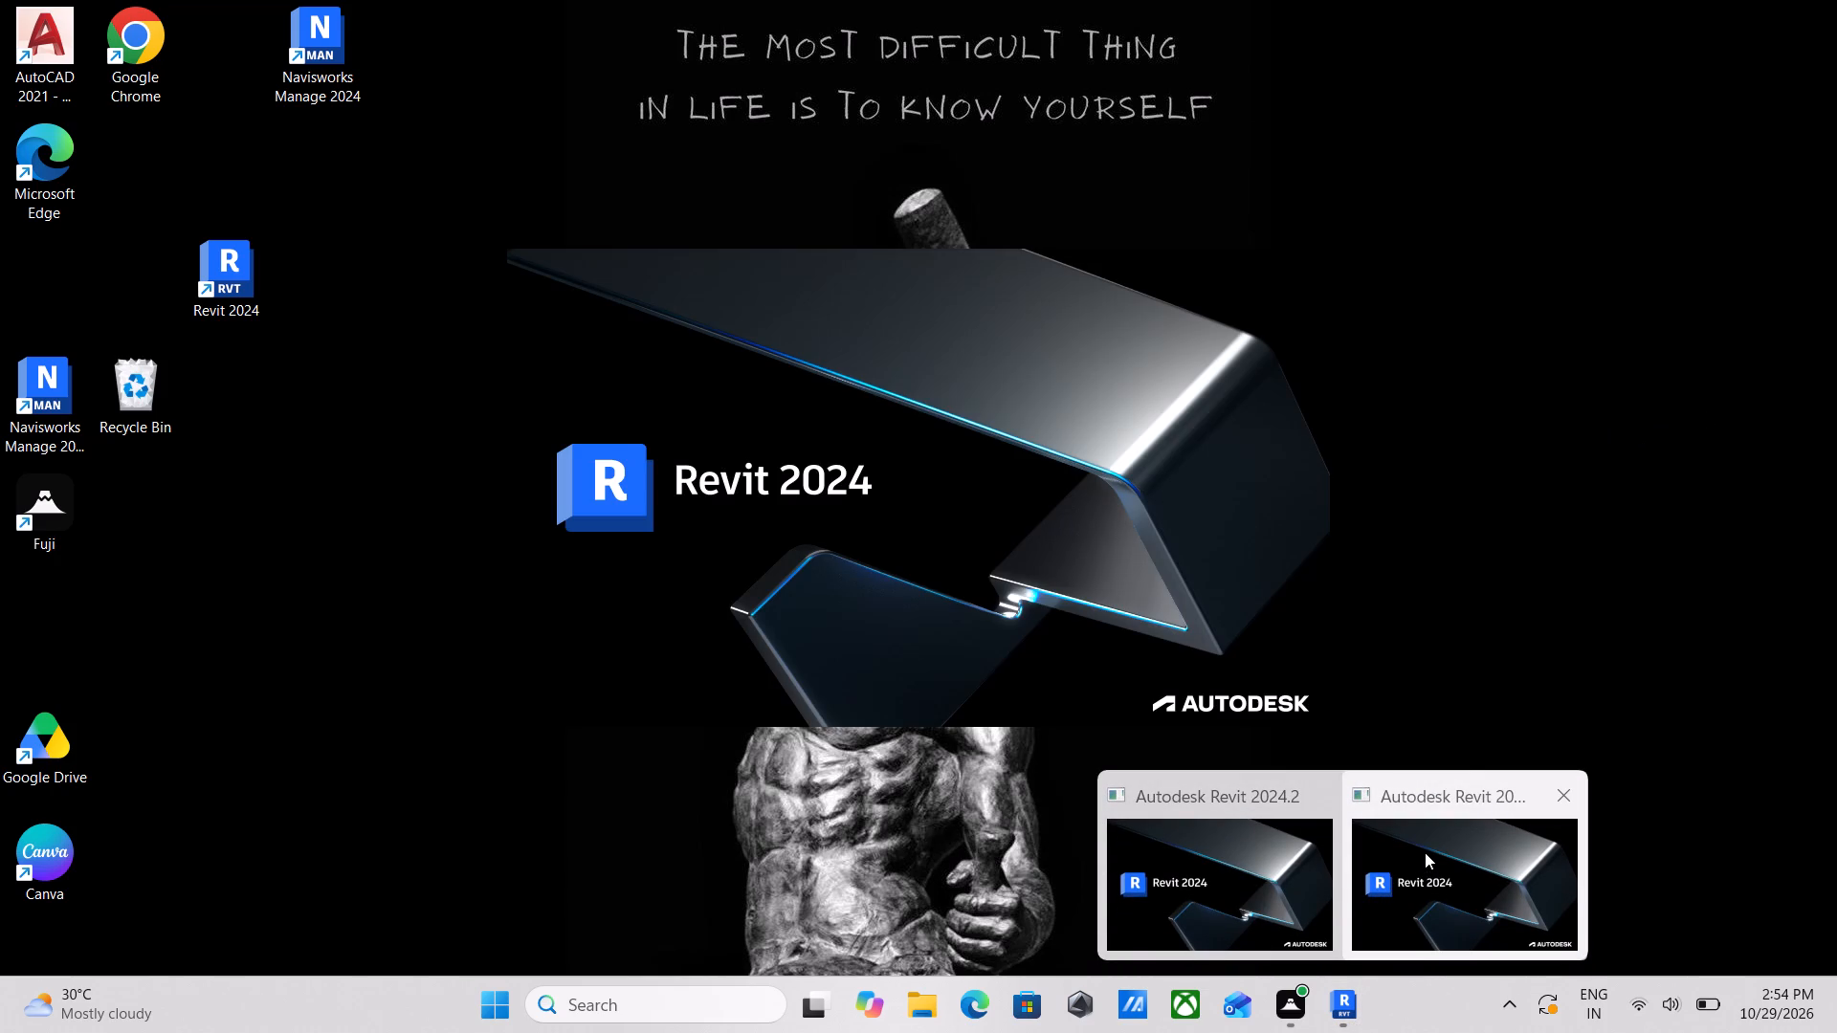
Switch to the second of the two Autodesk Revit 2024 windows that are starting up.
left_click(1424, 848)
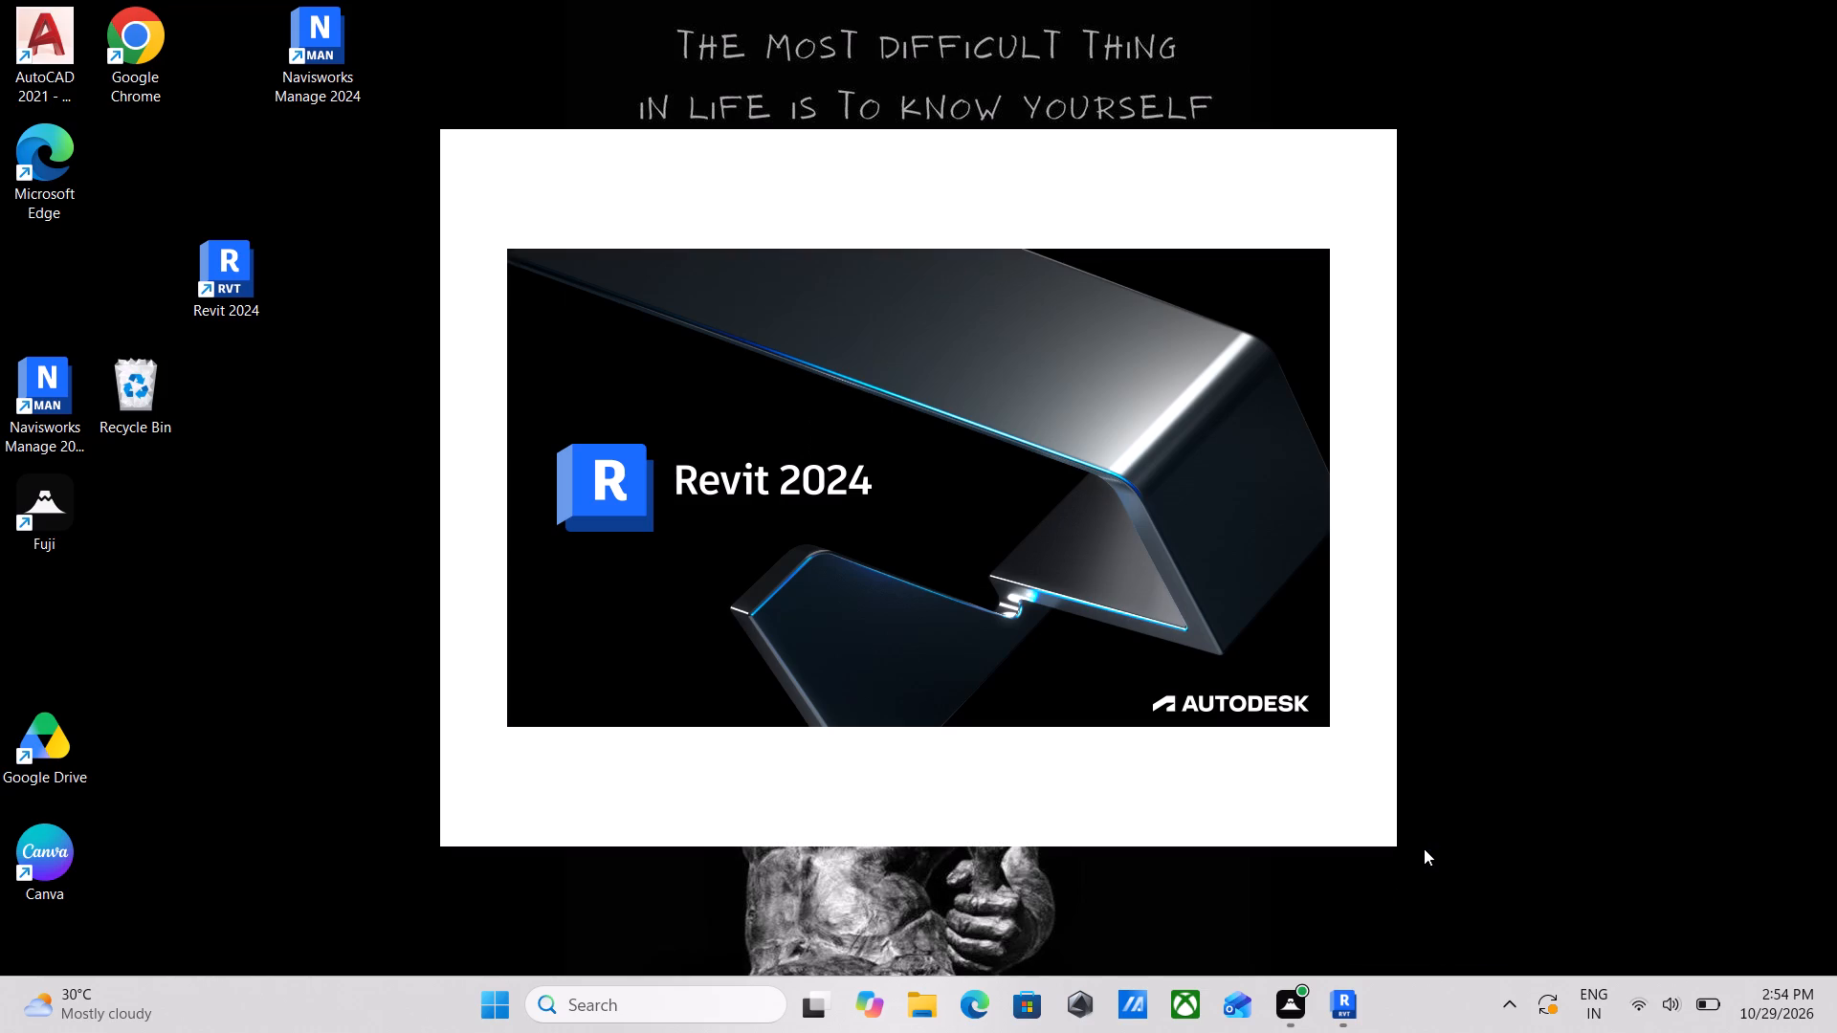
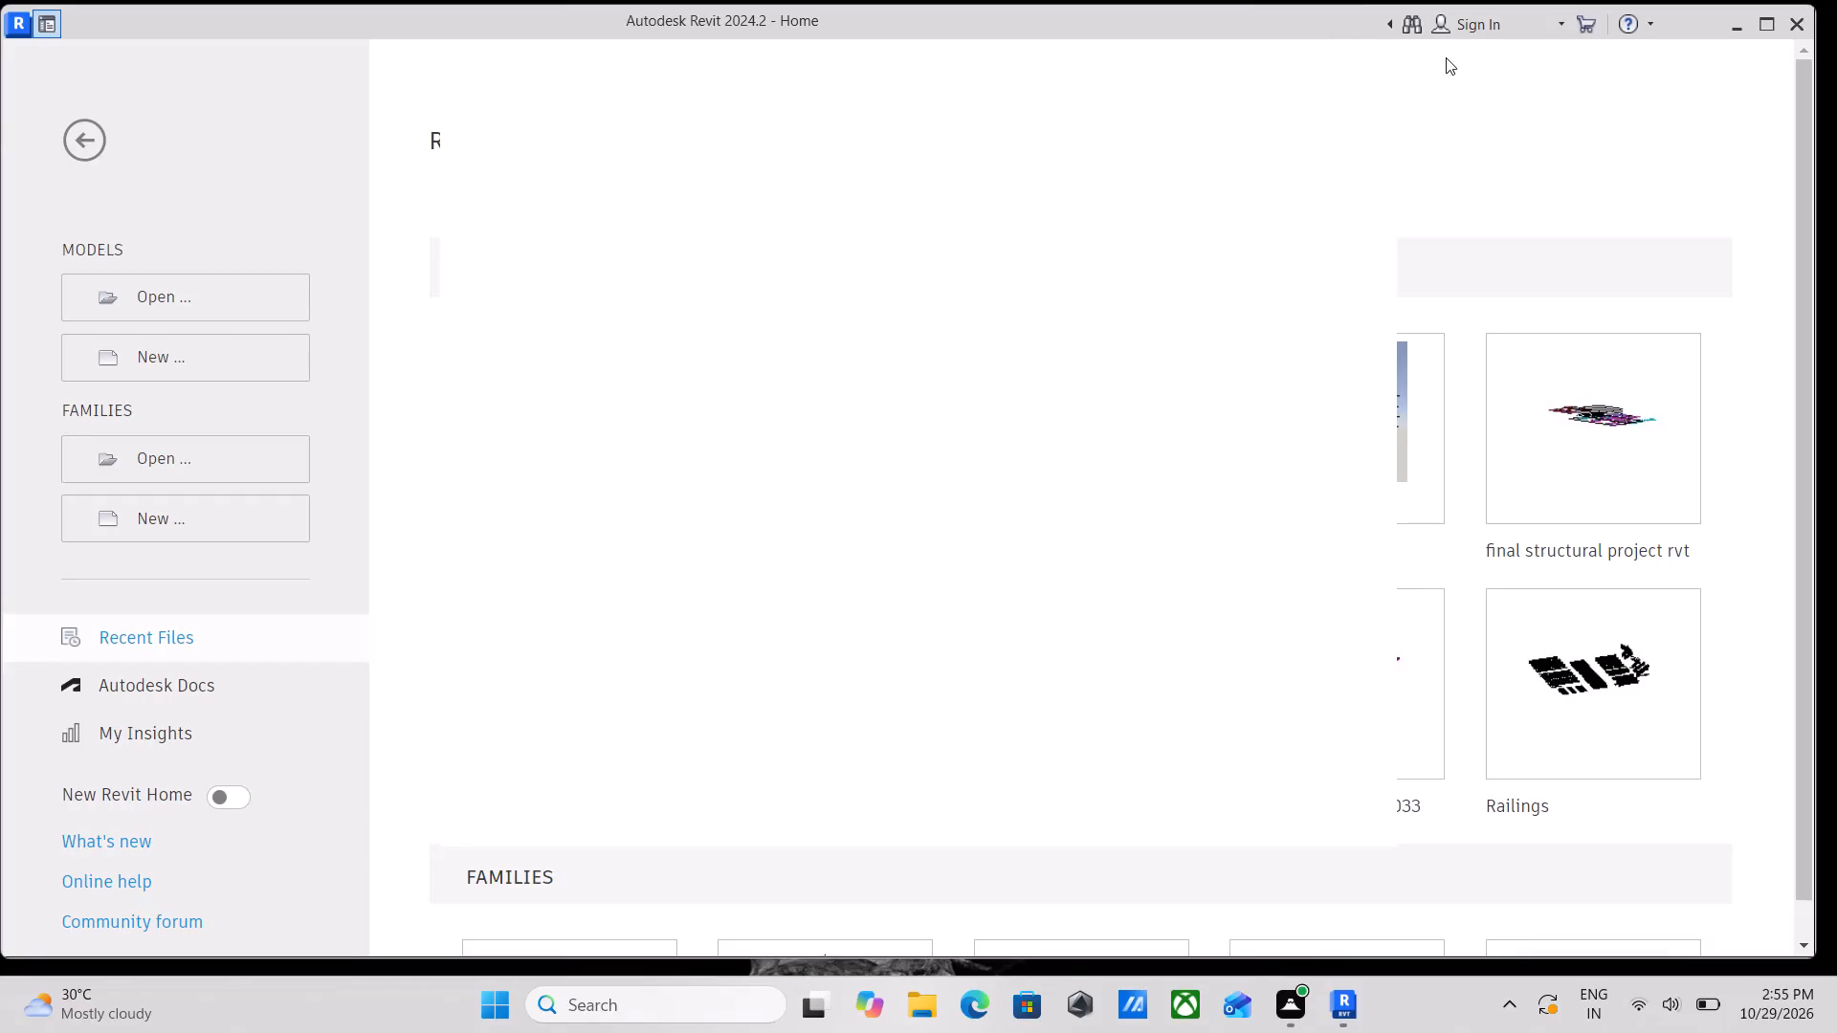
Create a new project from the default template.
left_click(1436, 109)
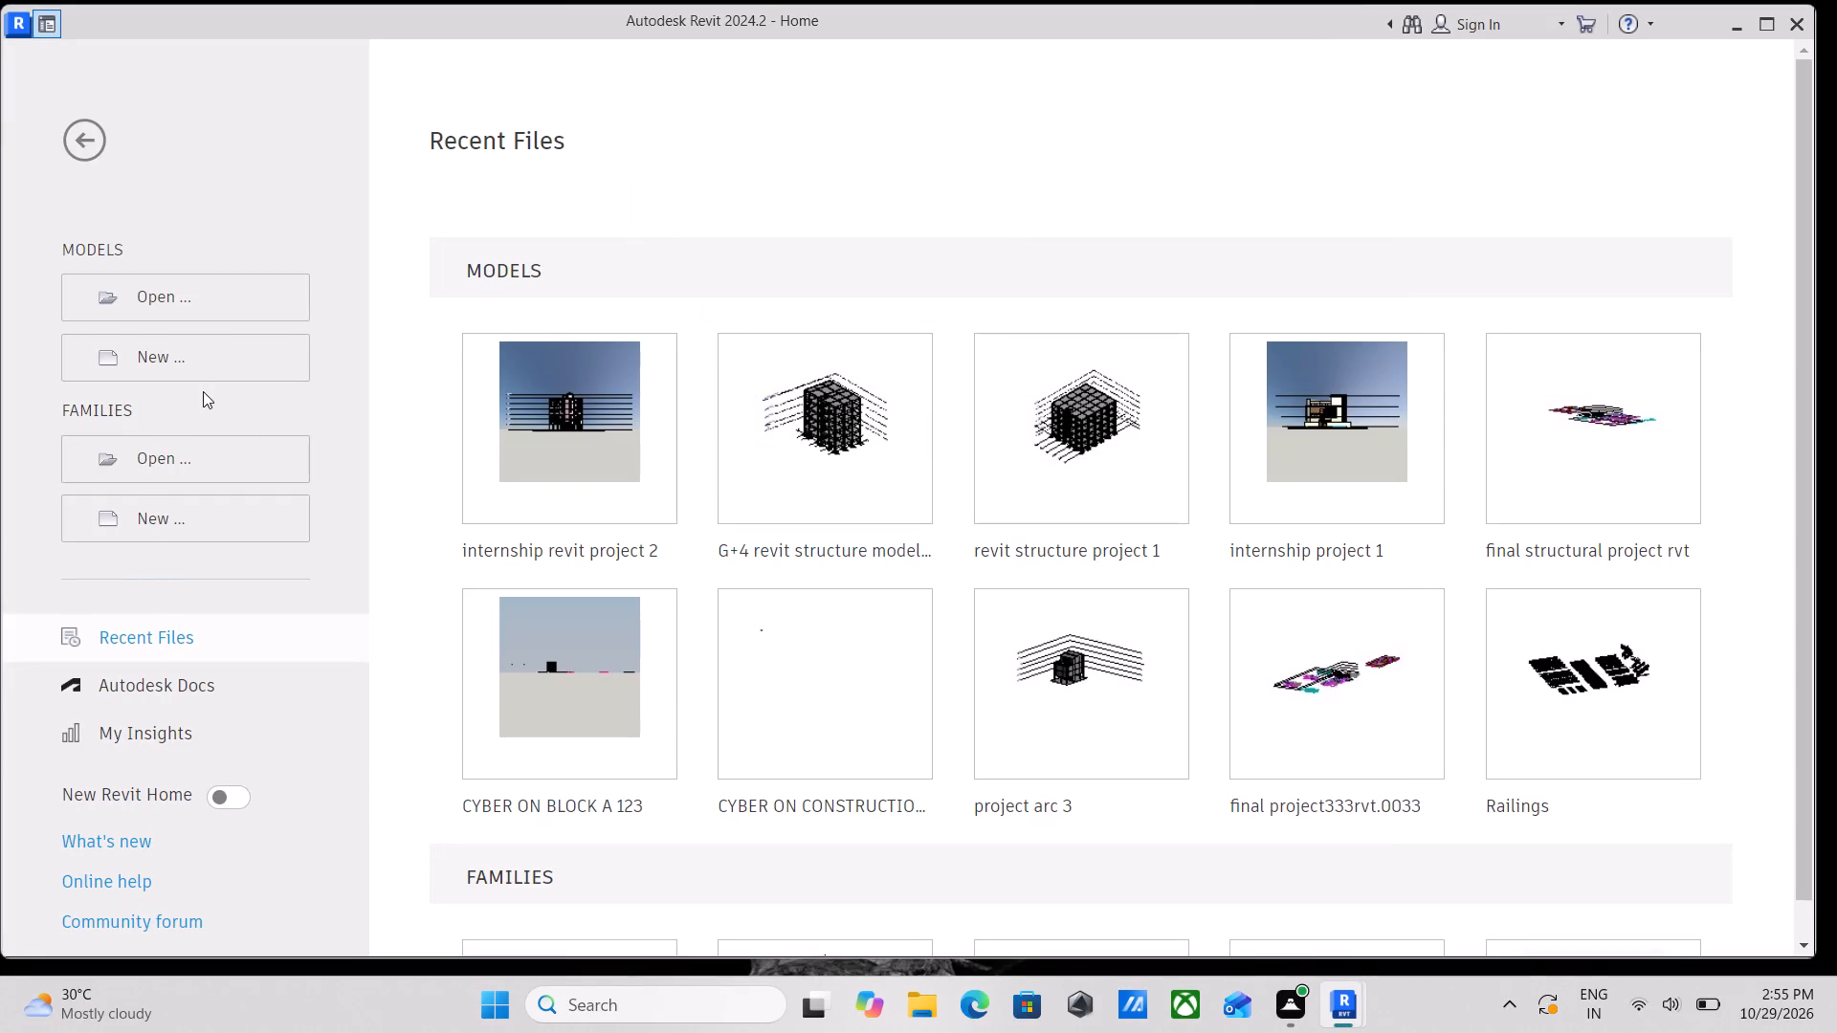
left_click(217, 369)
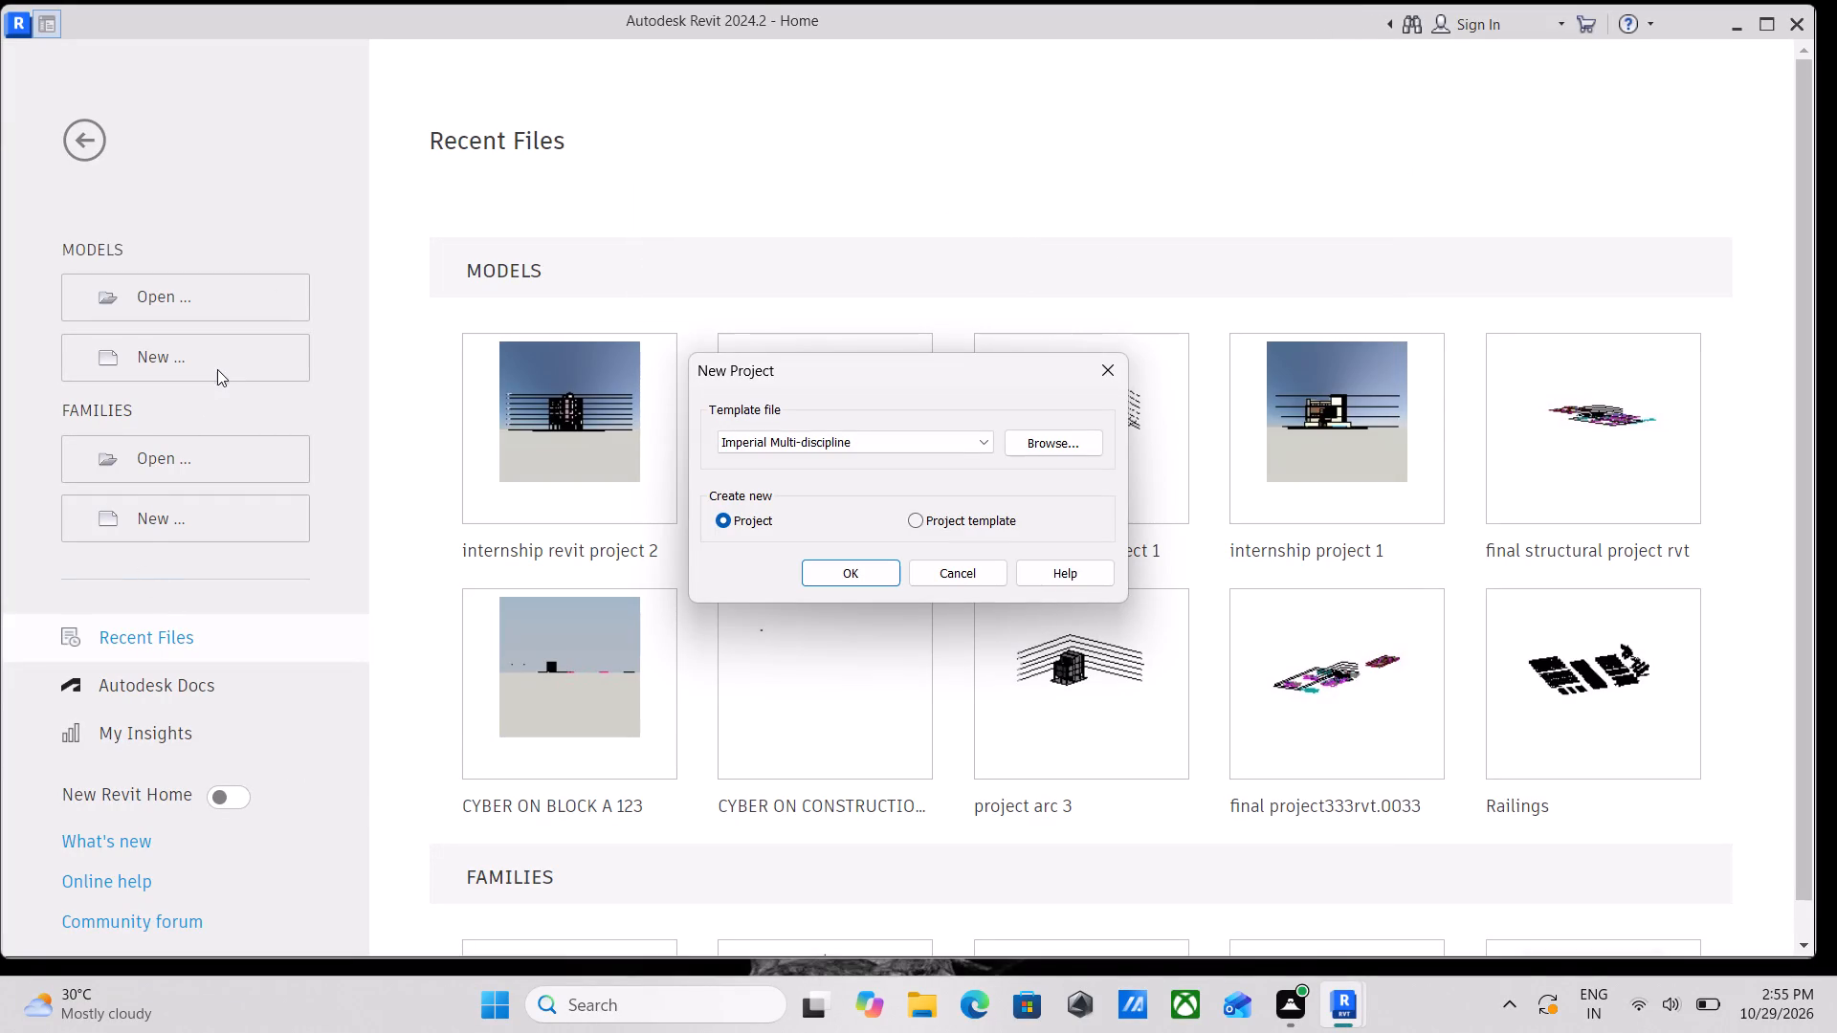
left_click(825, 440)
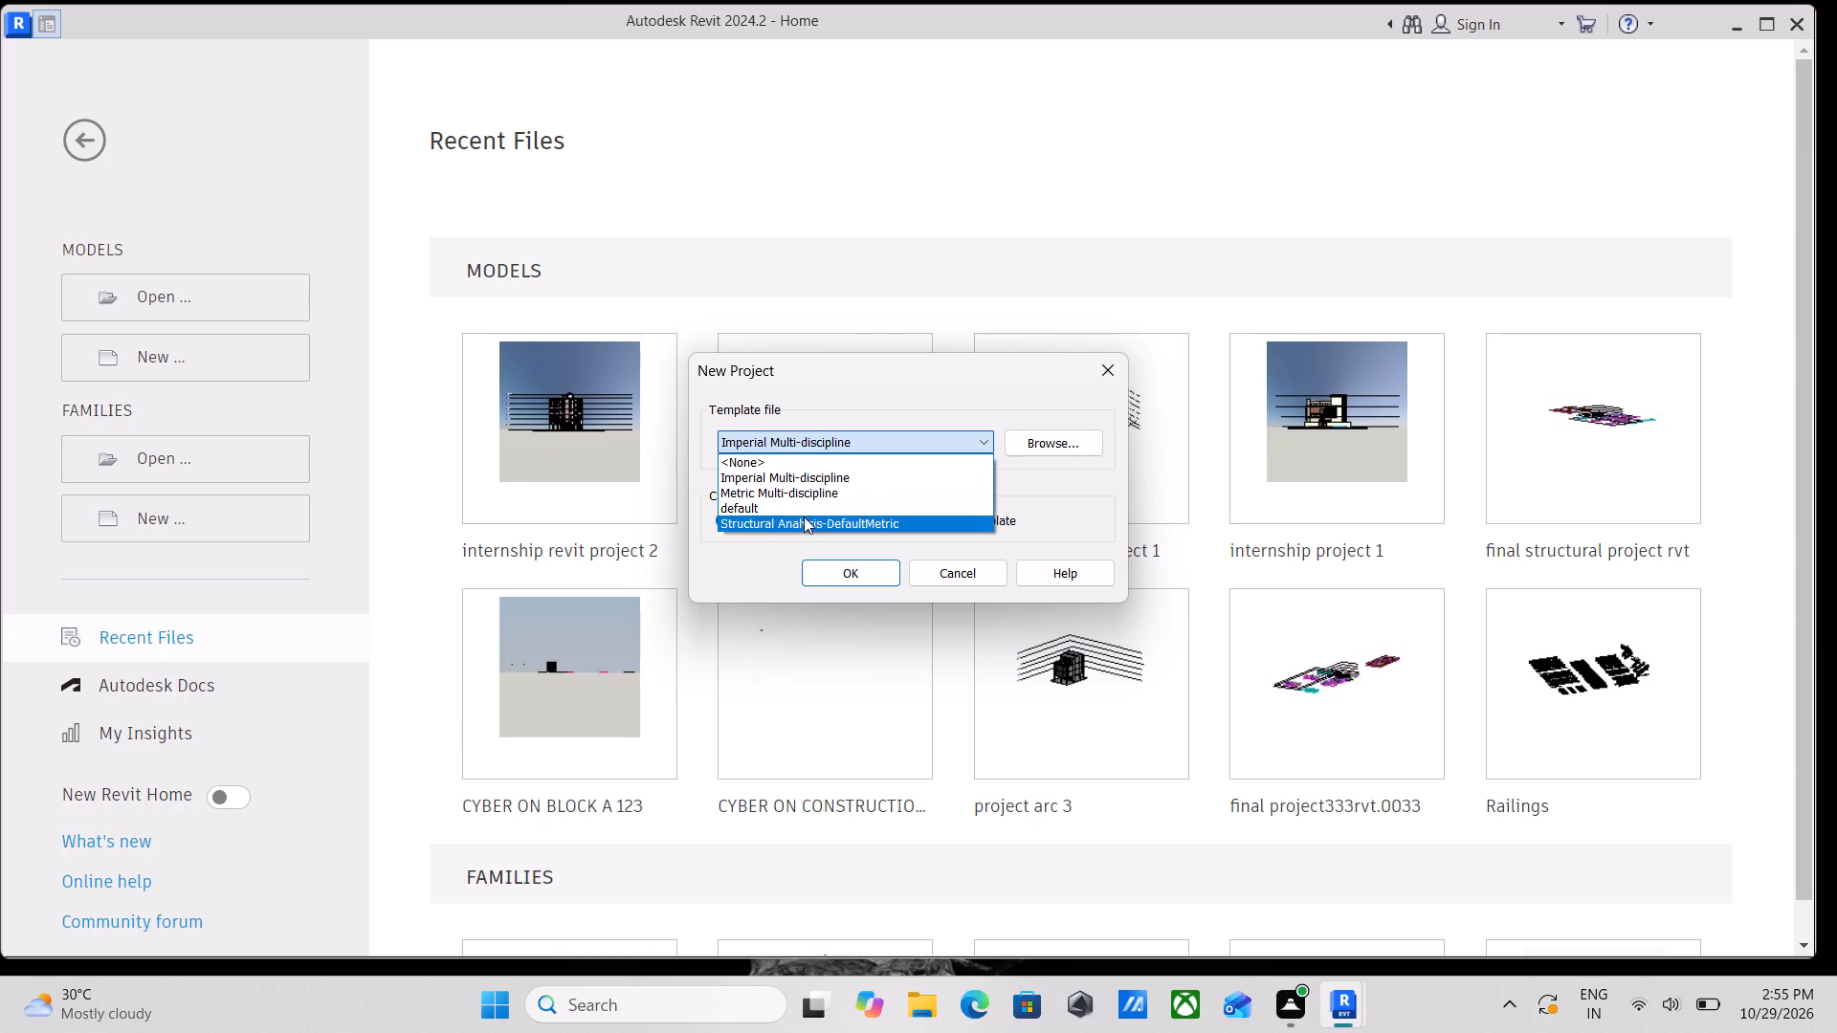
left_click(785, 506)
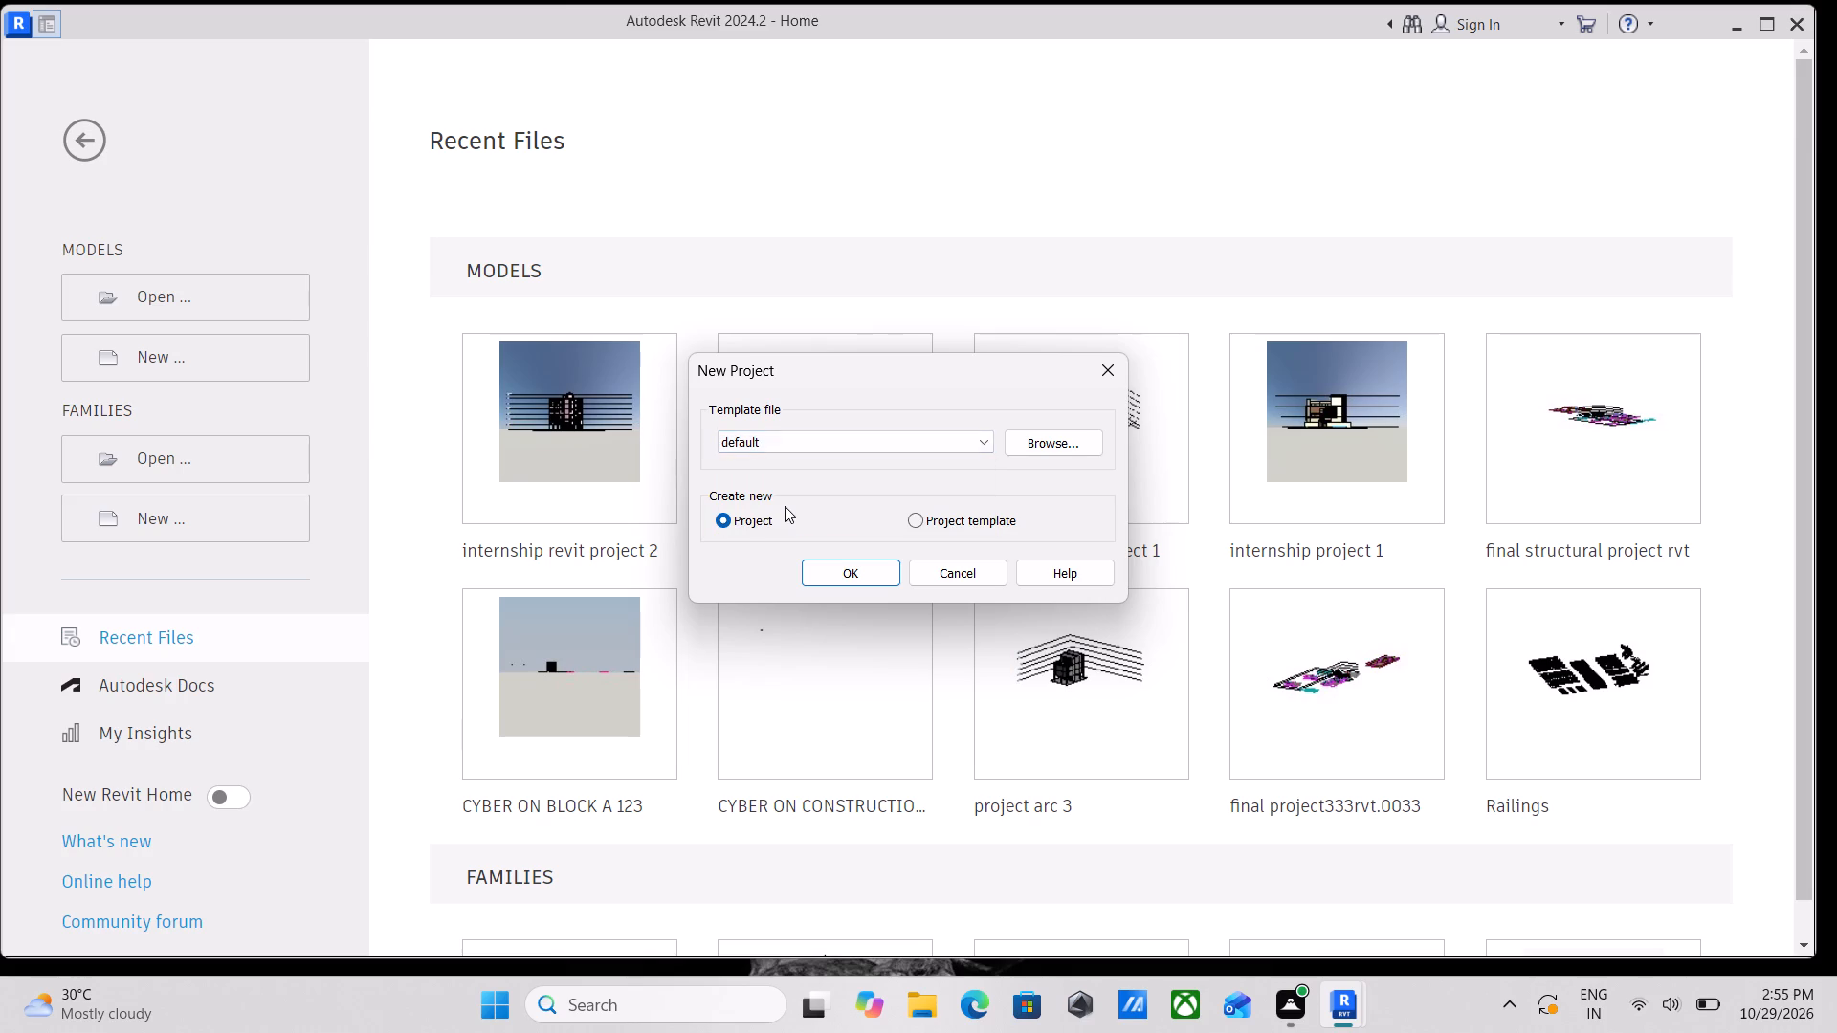
left_click(846, 566)
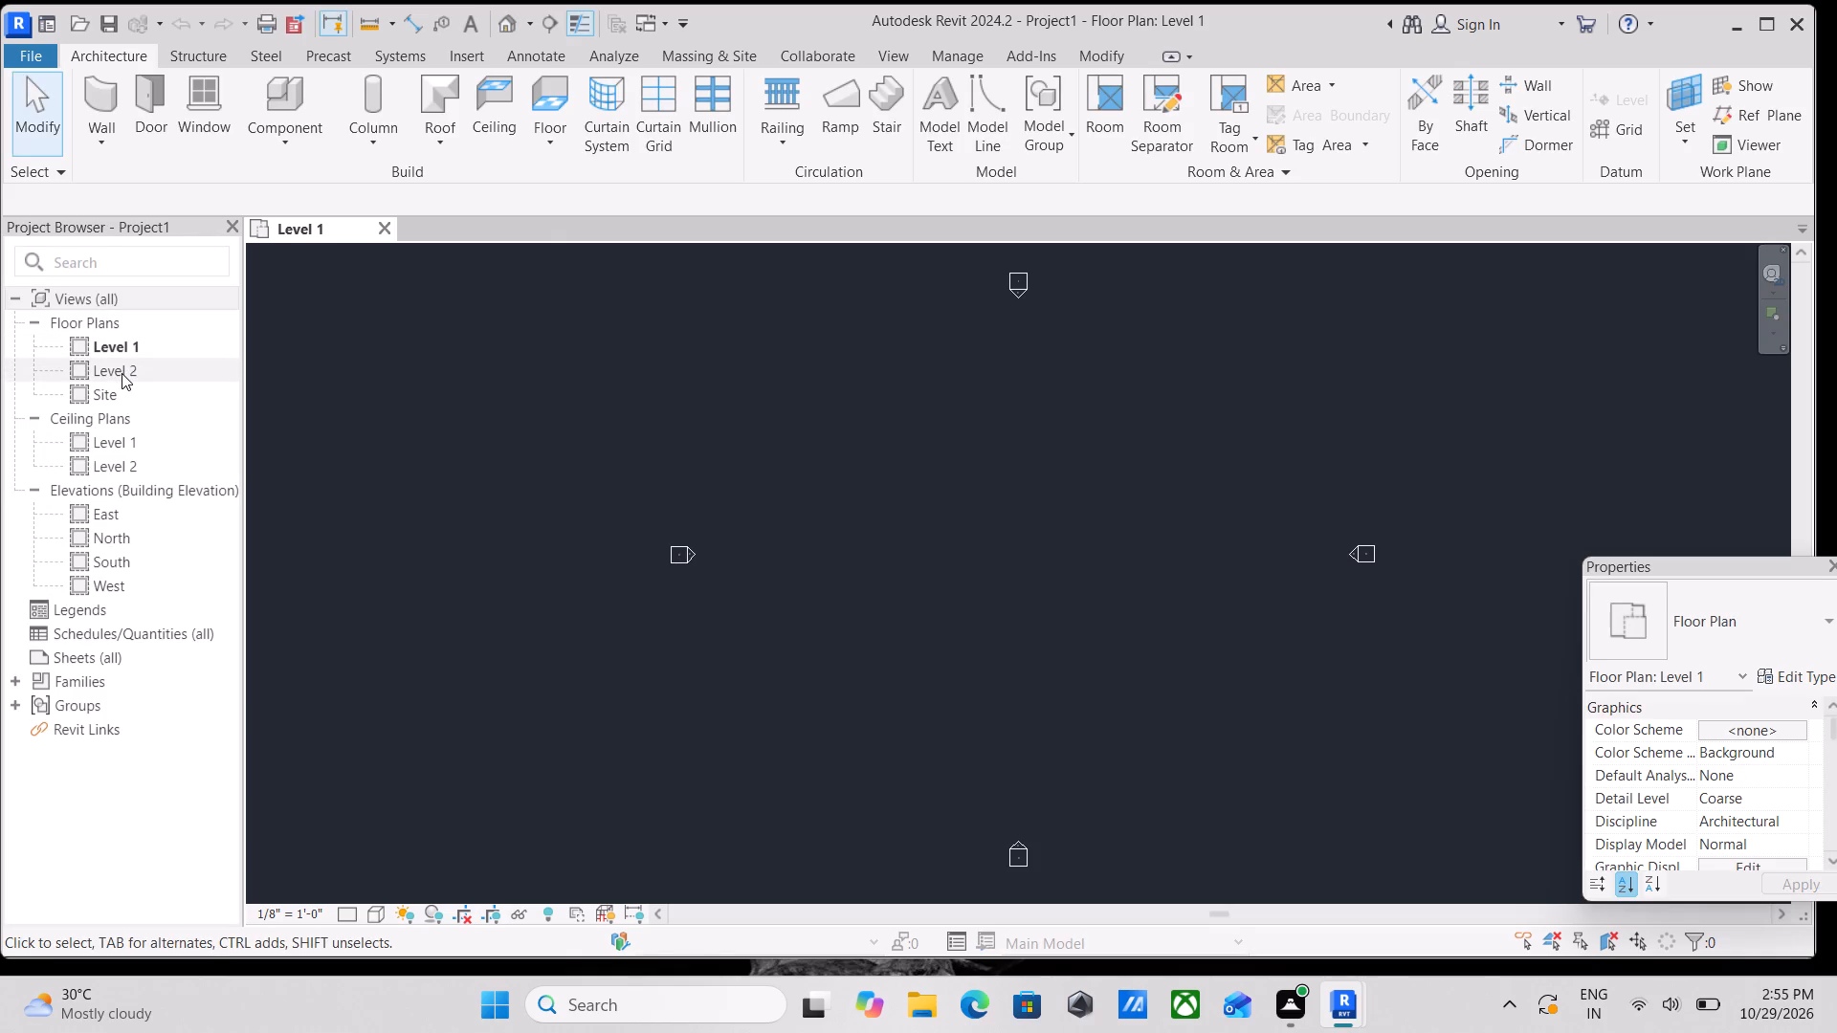
Open the North building elevation, where the project's level lines are shown.
double_click(140, 539)
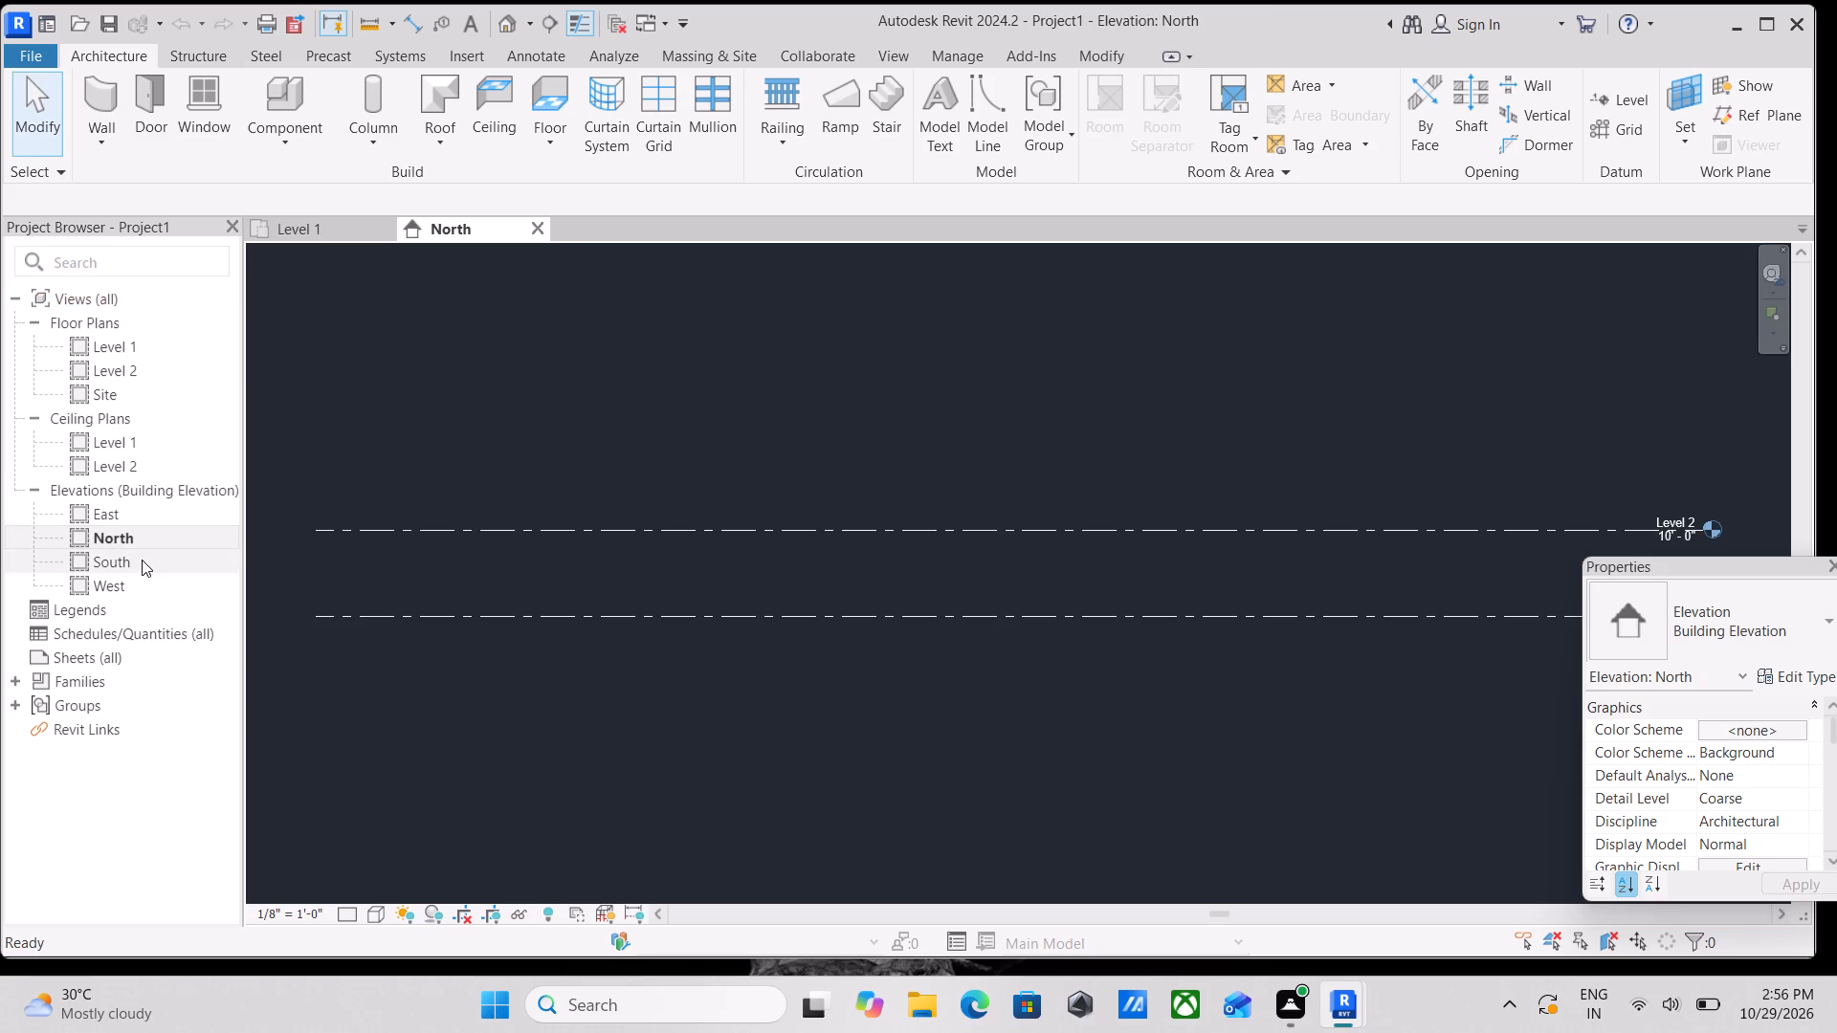
scroll(745, 556, "down", 1)
middle_click_drag(734, 560, 387, 619)
scroll(608, 598, "down", 4)
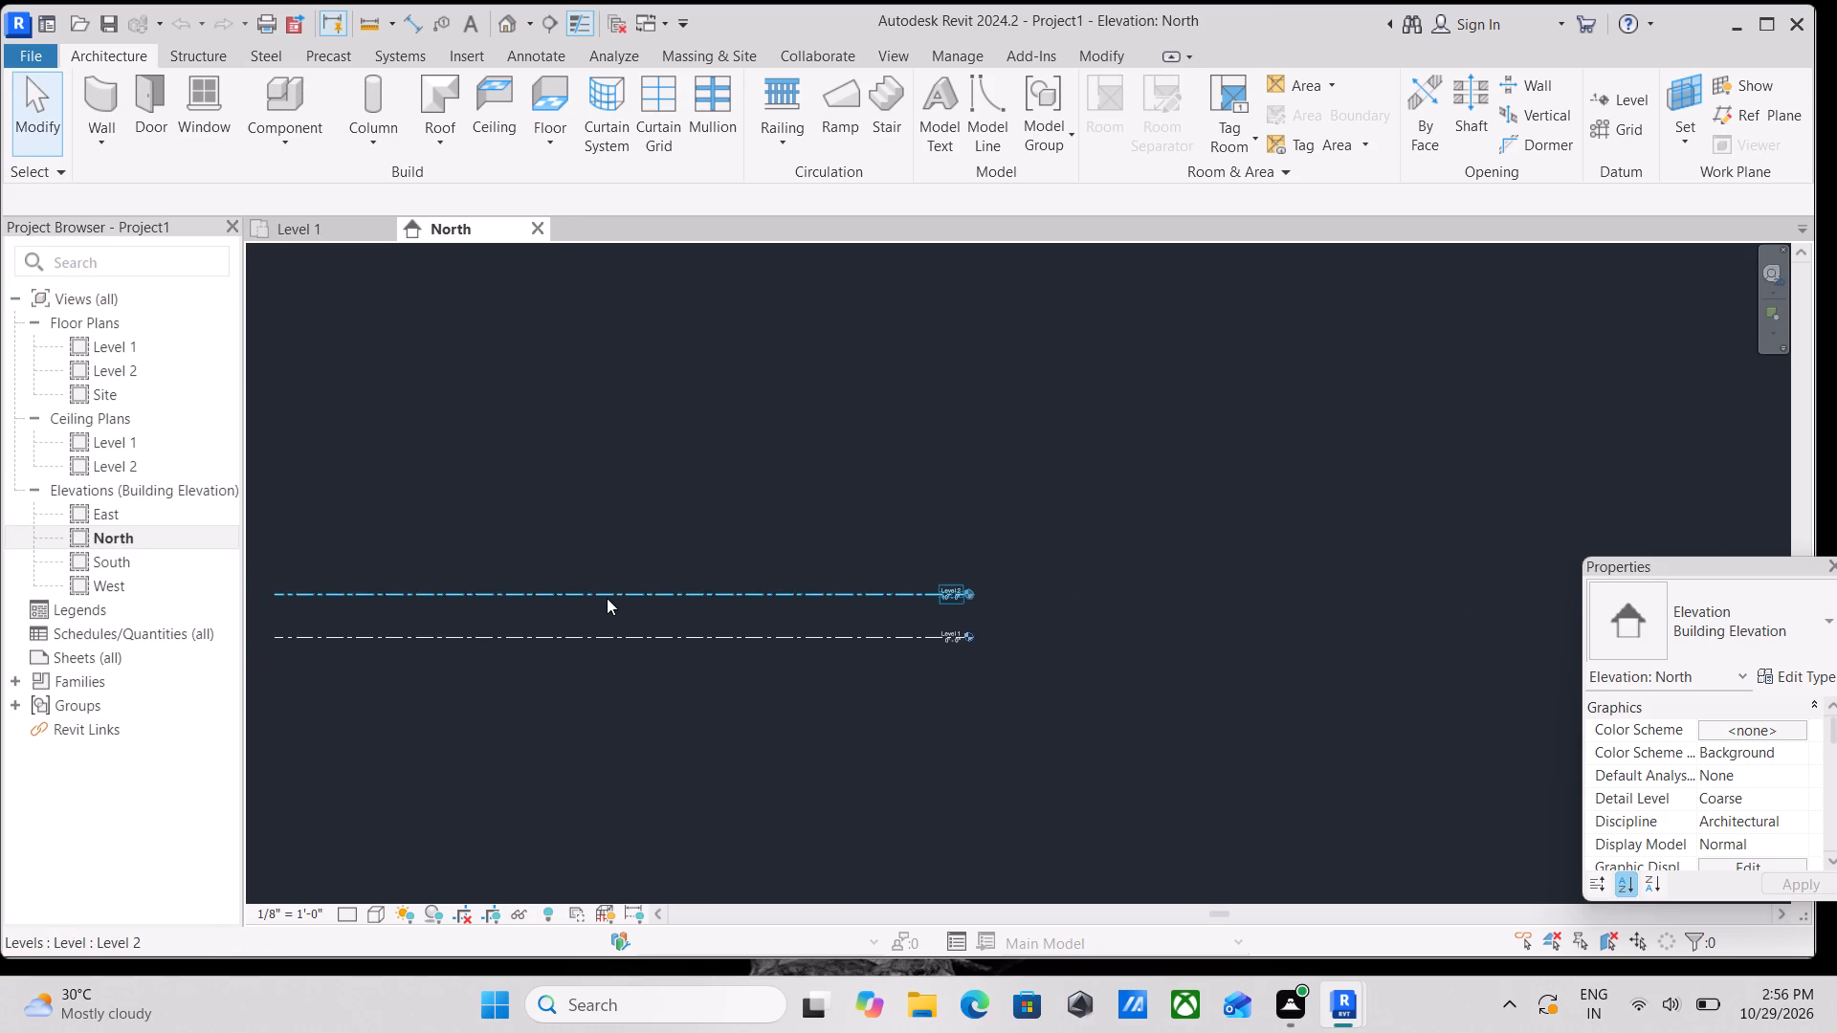
middle_click_drag(574, 608, 887, 587)
scroll(880, 587, "up", 3)
middle_click_drag(899, 576, 715, 588)
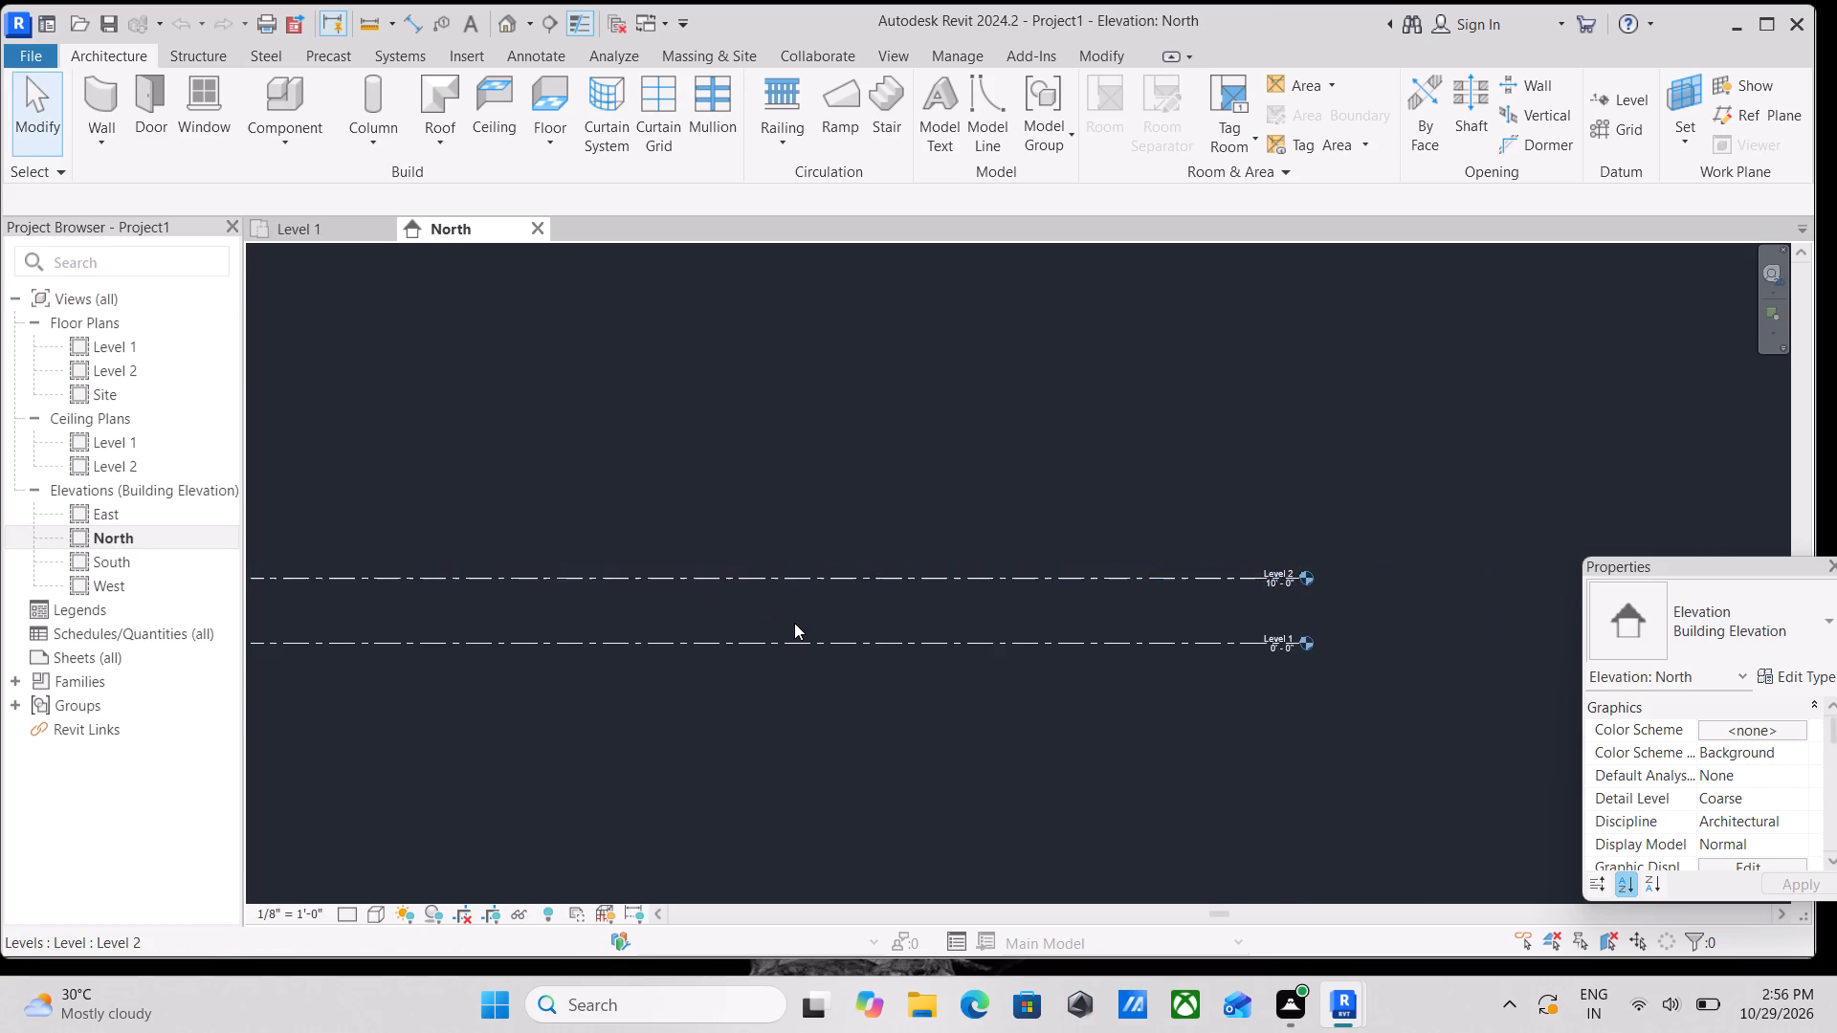
scroll(794, 623, "up", 2)
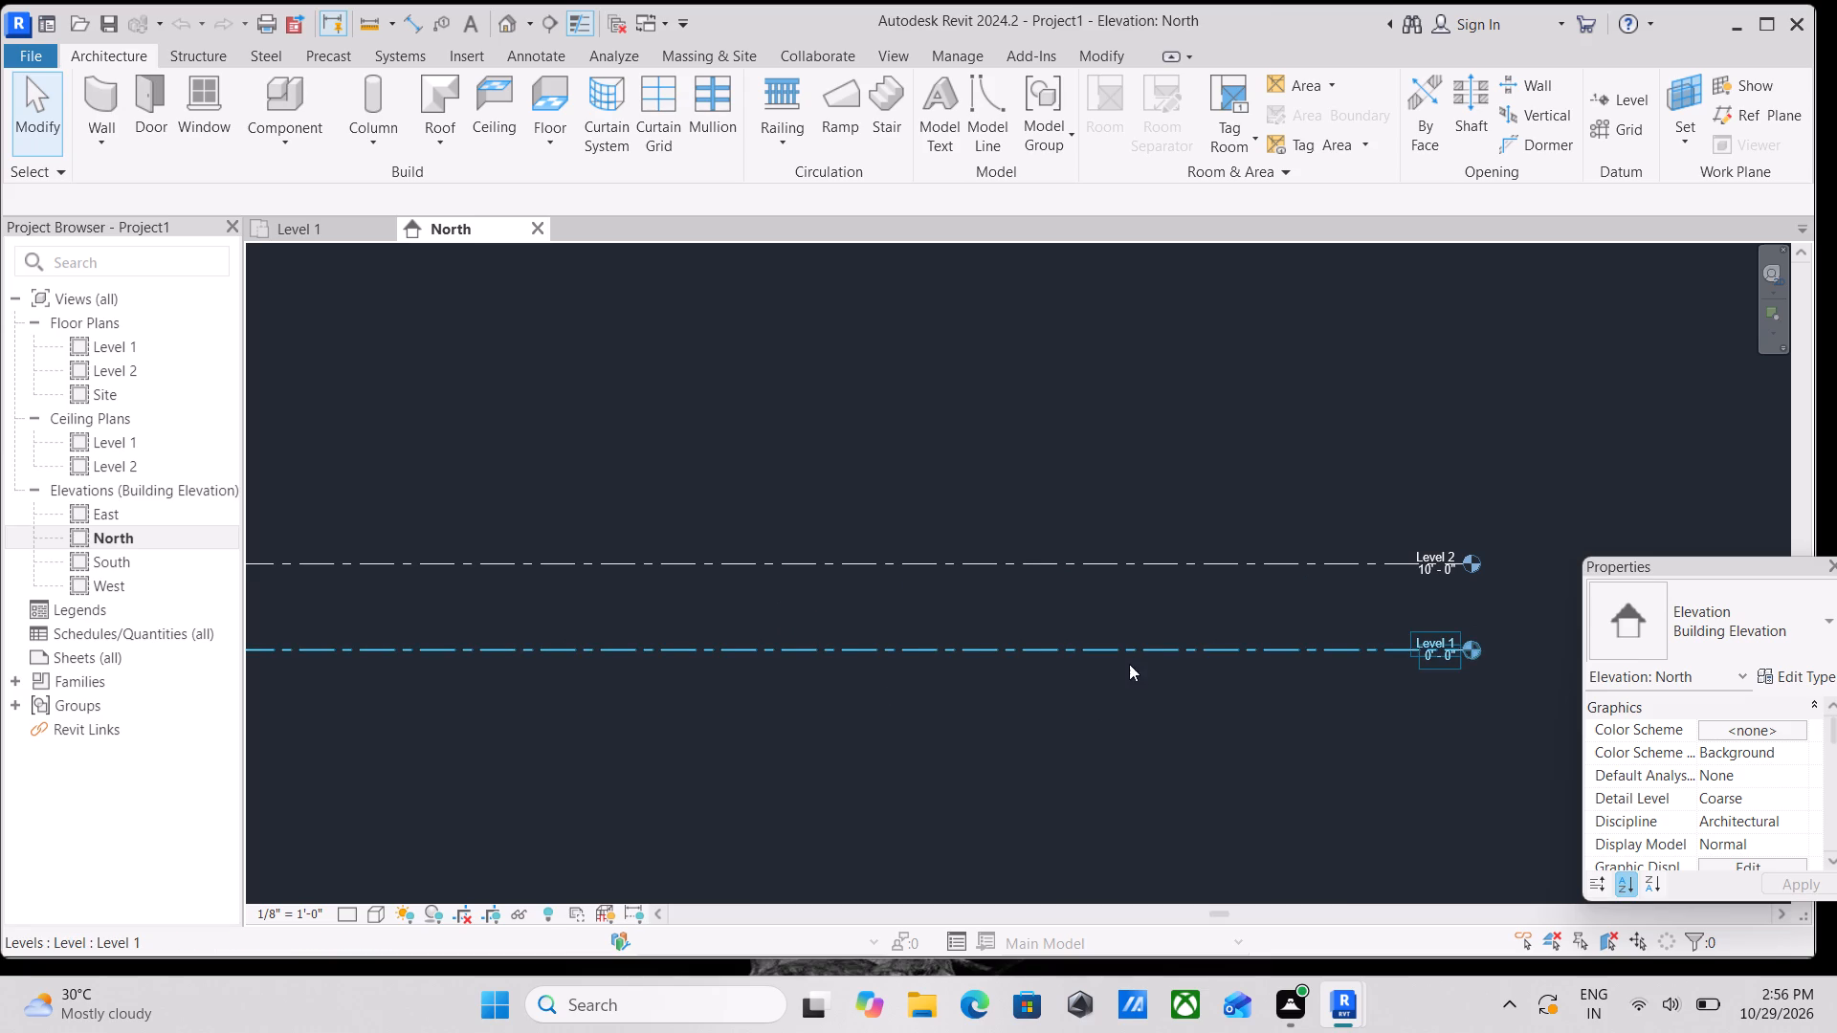
scroll(1092, 651, "up", 2)
middle_click_drag(804, 707, 1127, 674)
middle_click_drag(862, 674, 863, 692)
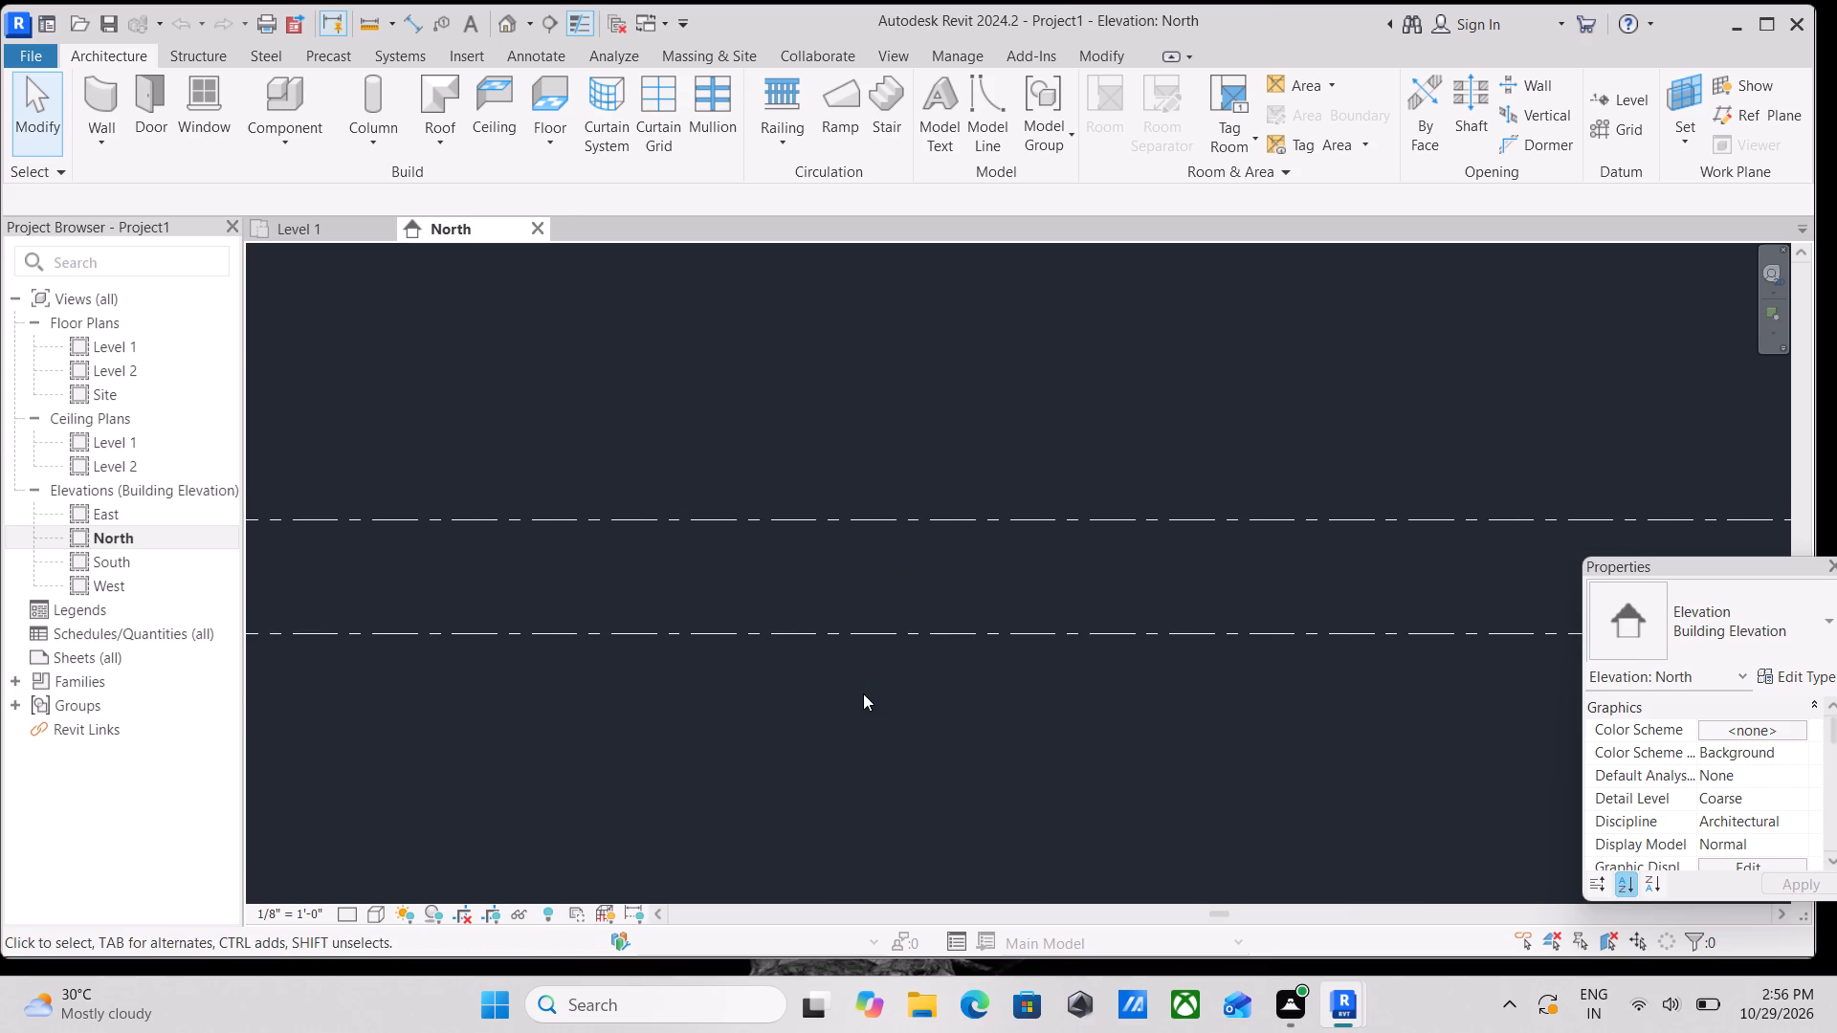
Add a new level 1' 0" above Level 1 with Pick Lines, using Level 1's line as the reference.
type("ll")
scroll(957, 633, "down", 3)
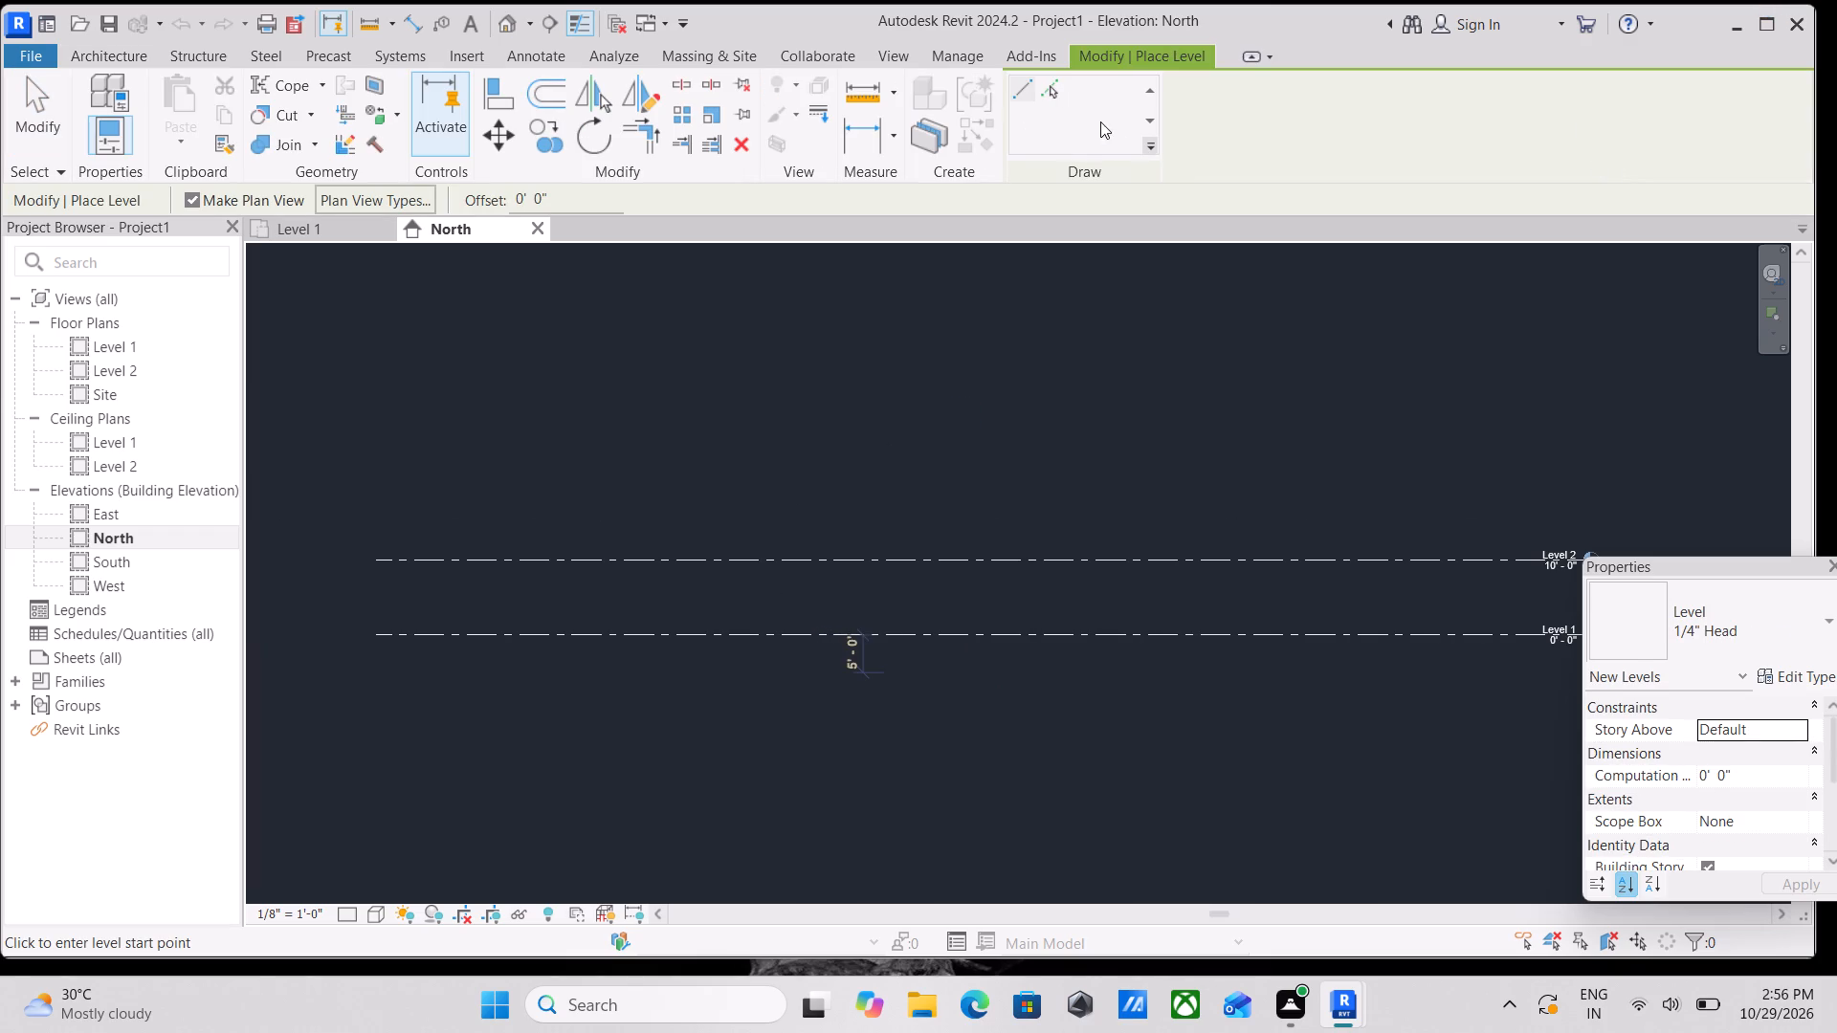
left_click(1054, 95)
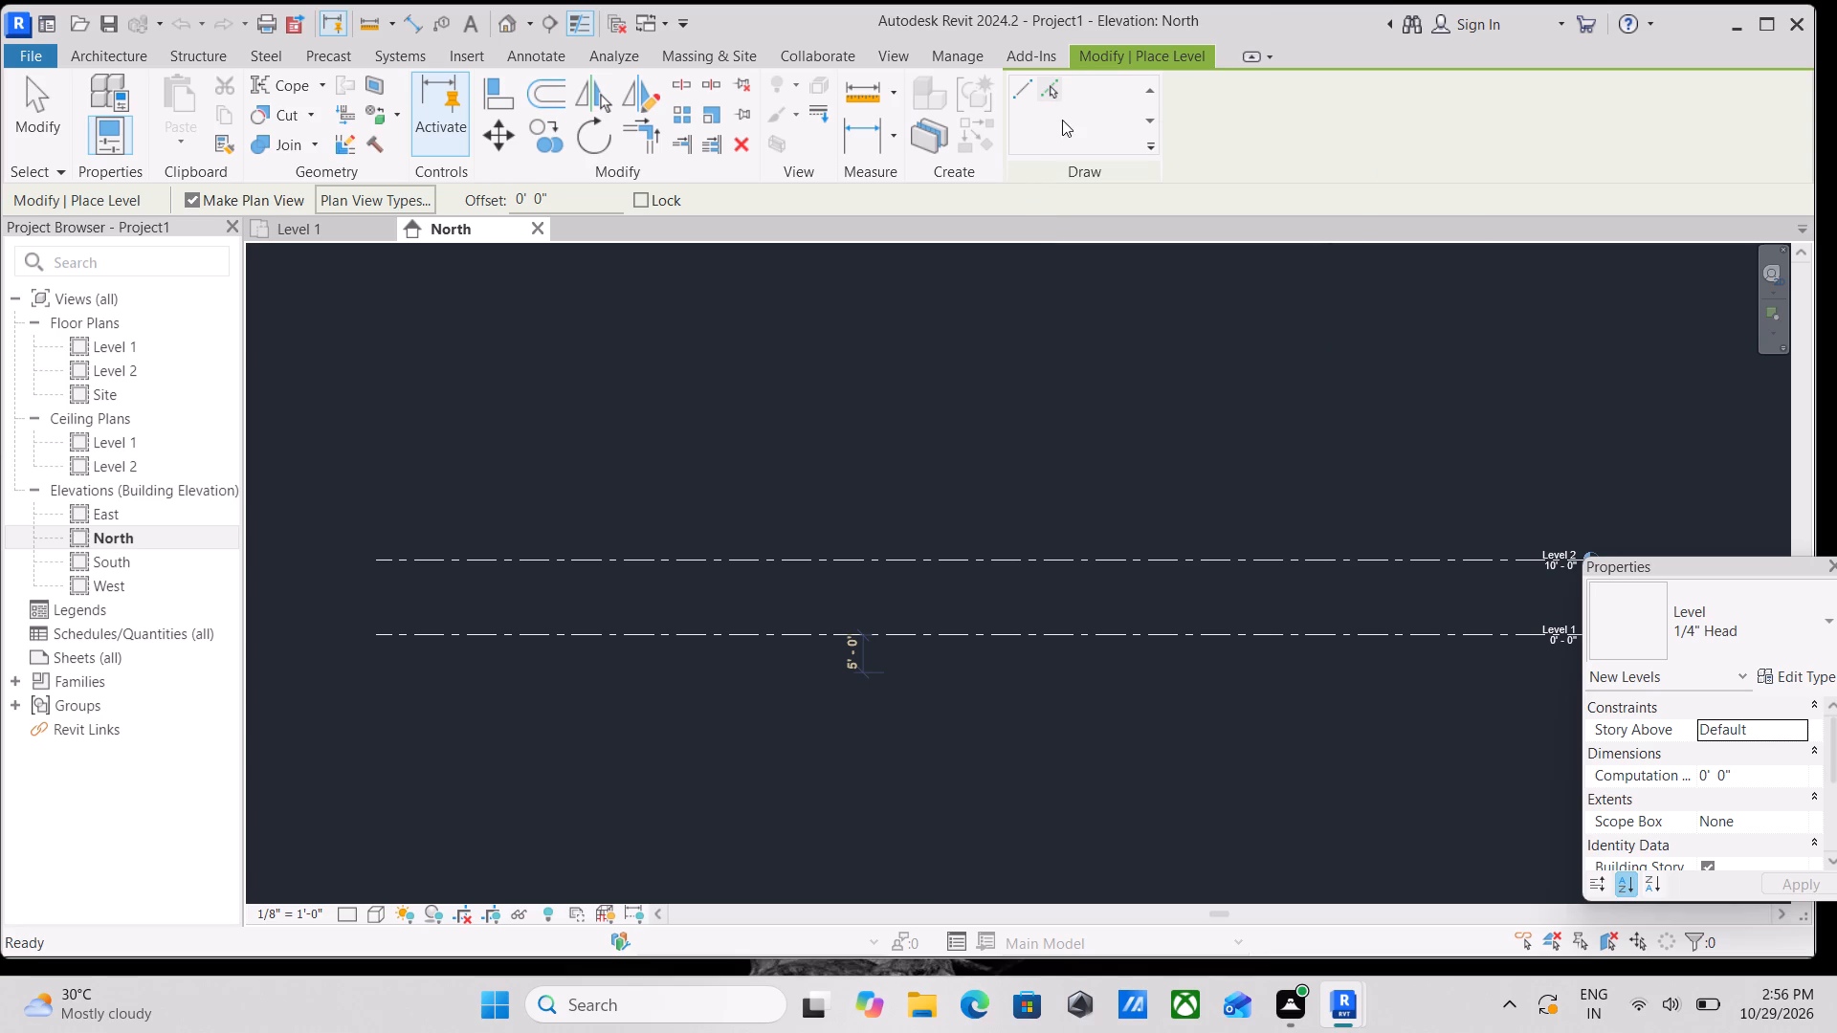
left_click(1051, 88)
left_click_drag(562, 200, 460, 201)
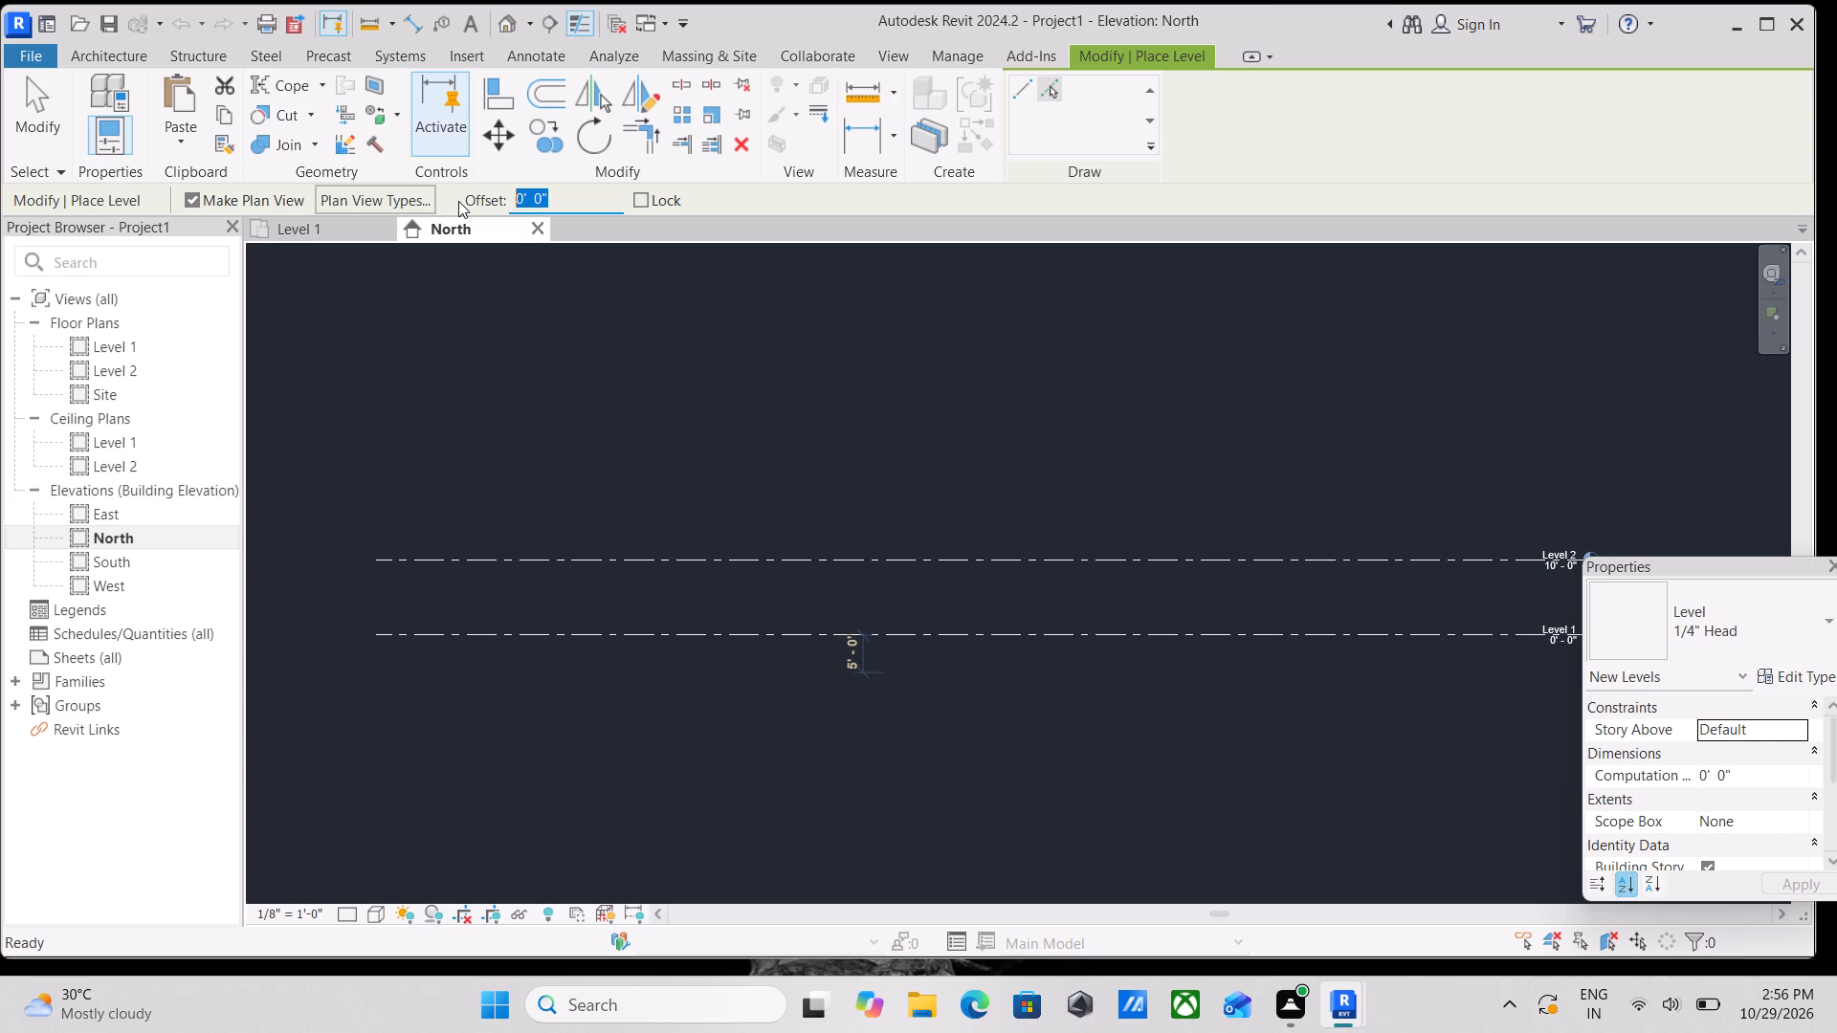
type("1'")
key("Return")
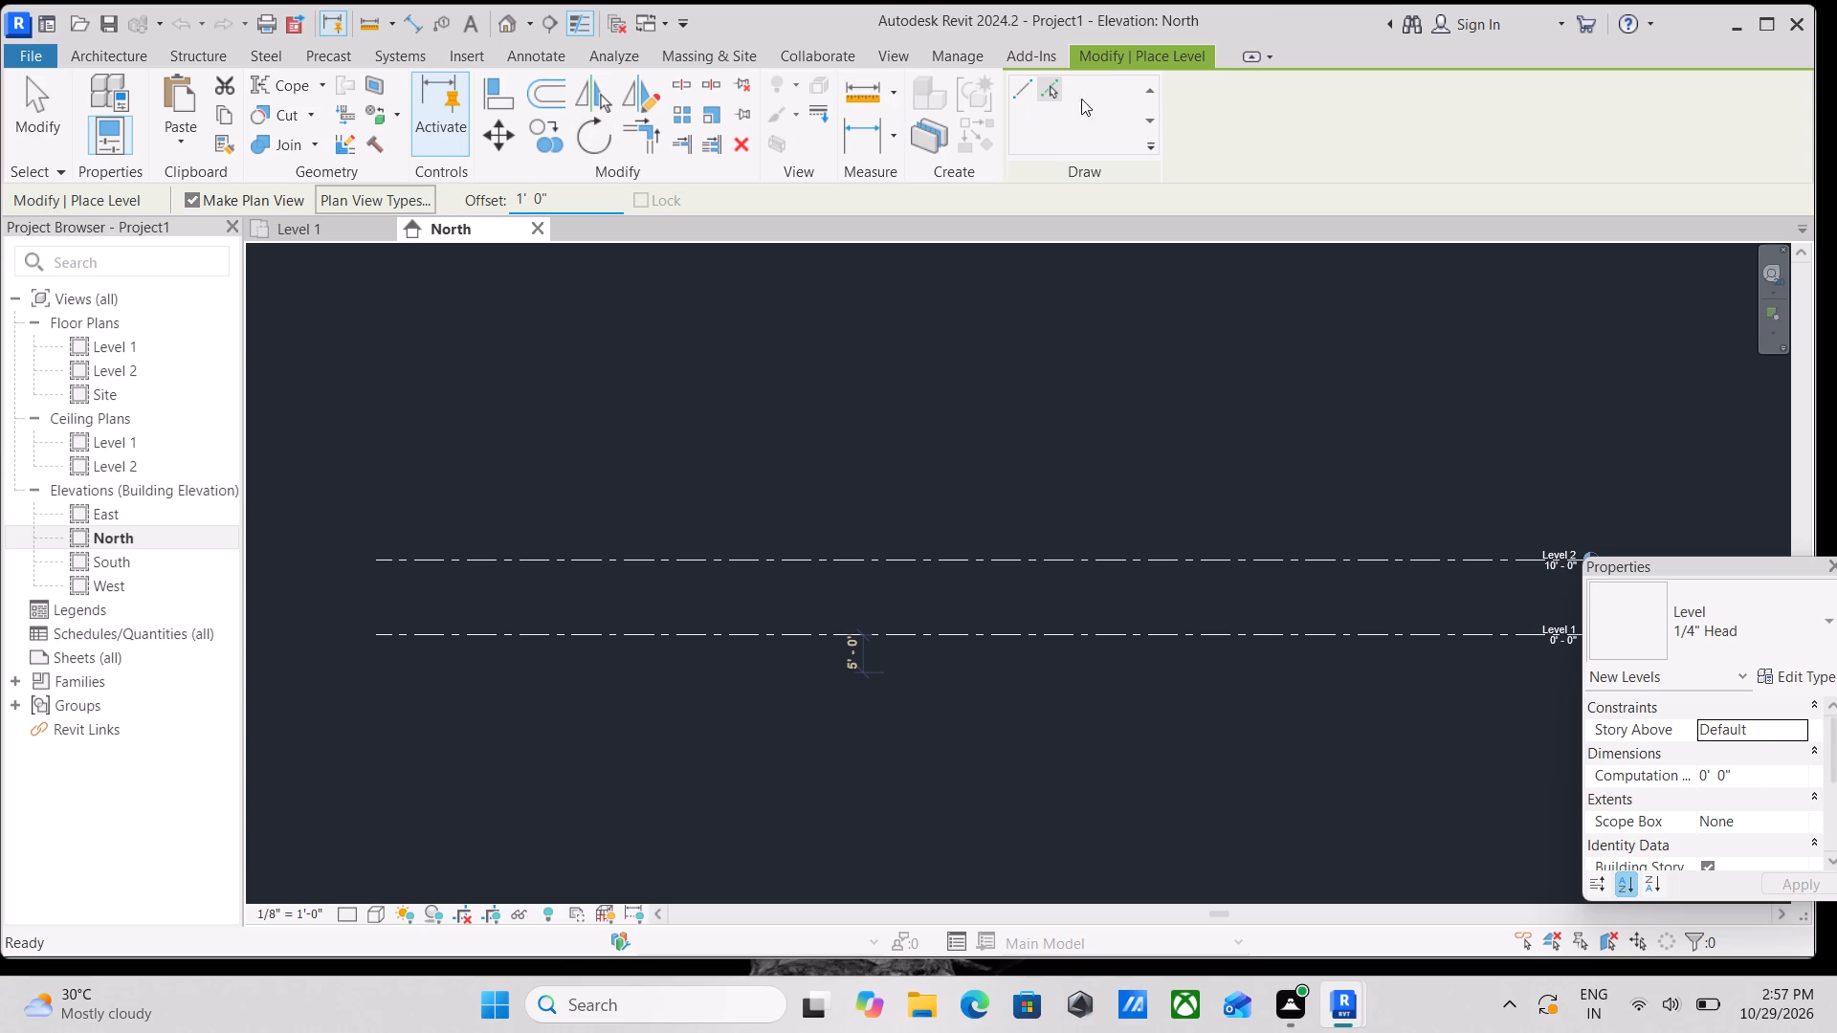
left_click(1055, 90)
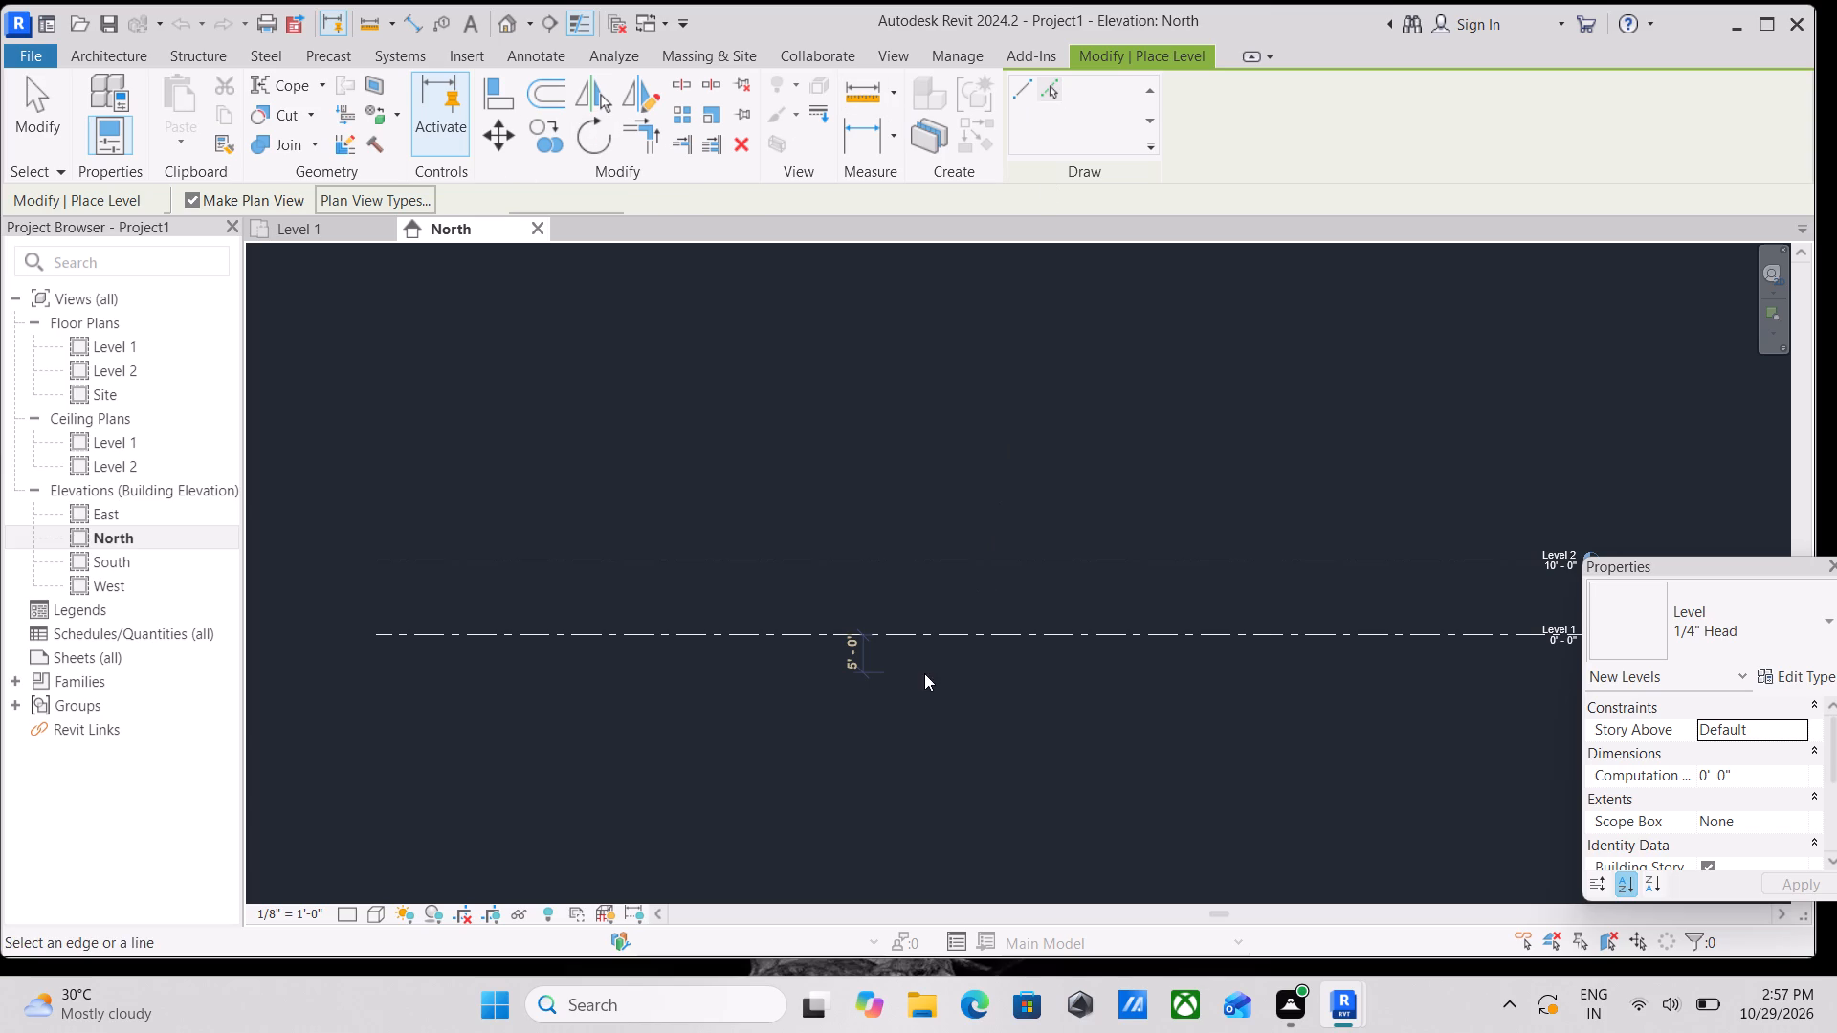
scroll(942, 640, "up", 3)
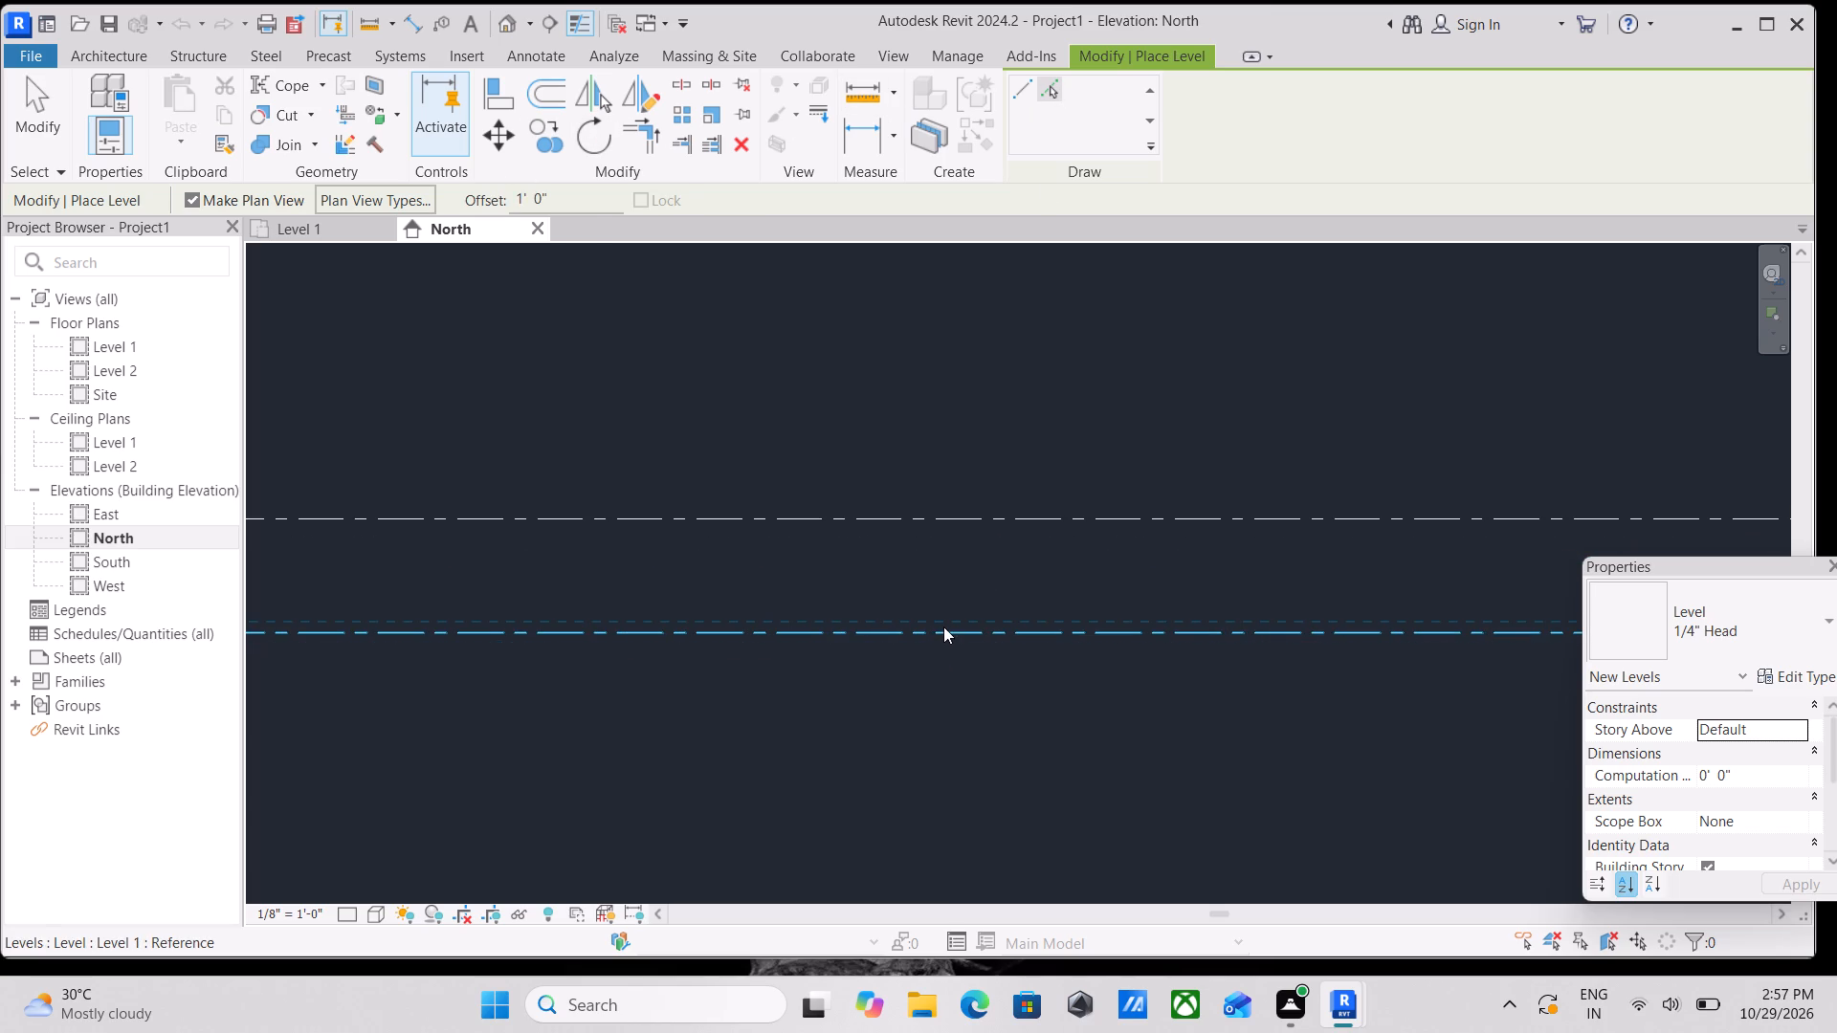
middle_click_drag(943, 626, 470, 523)
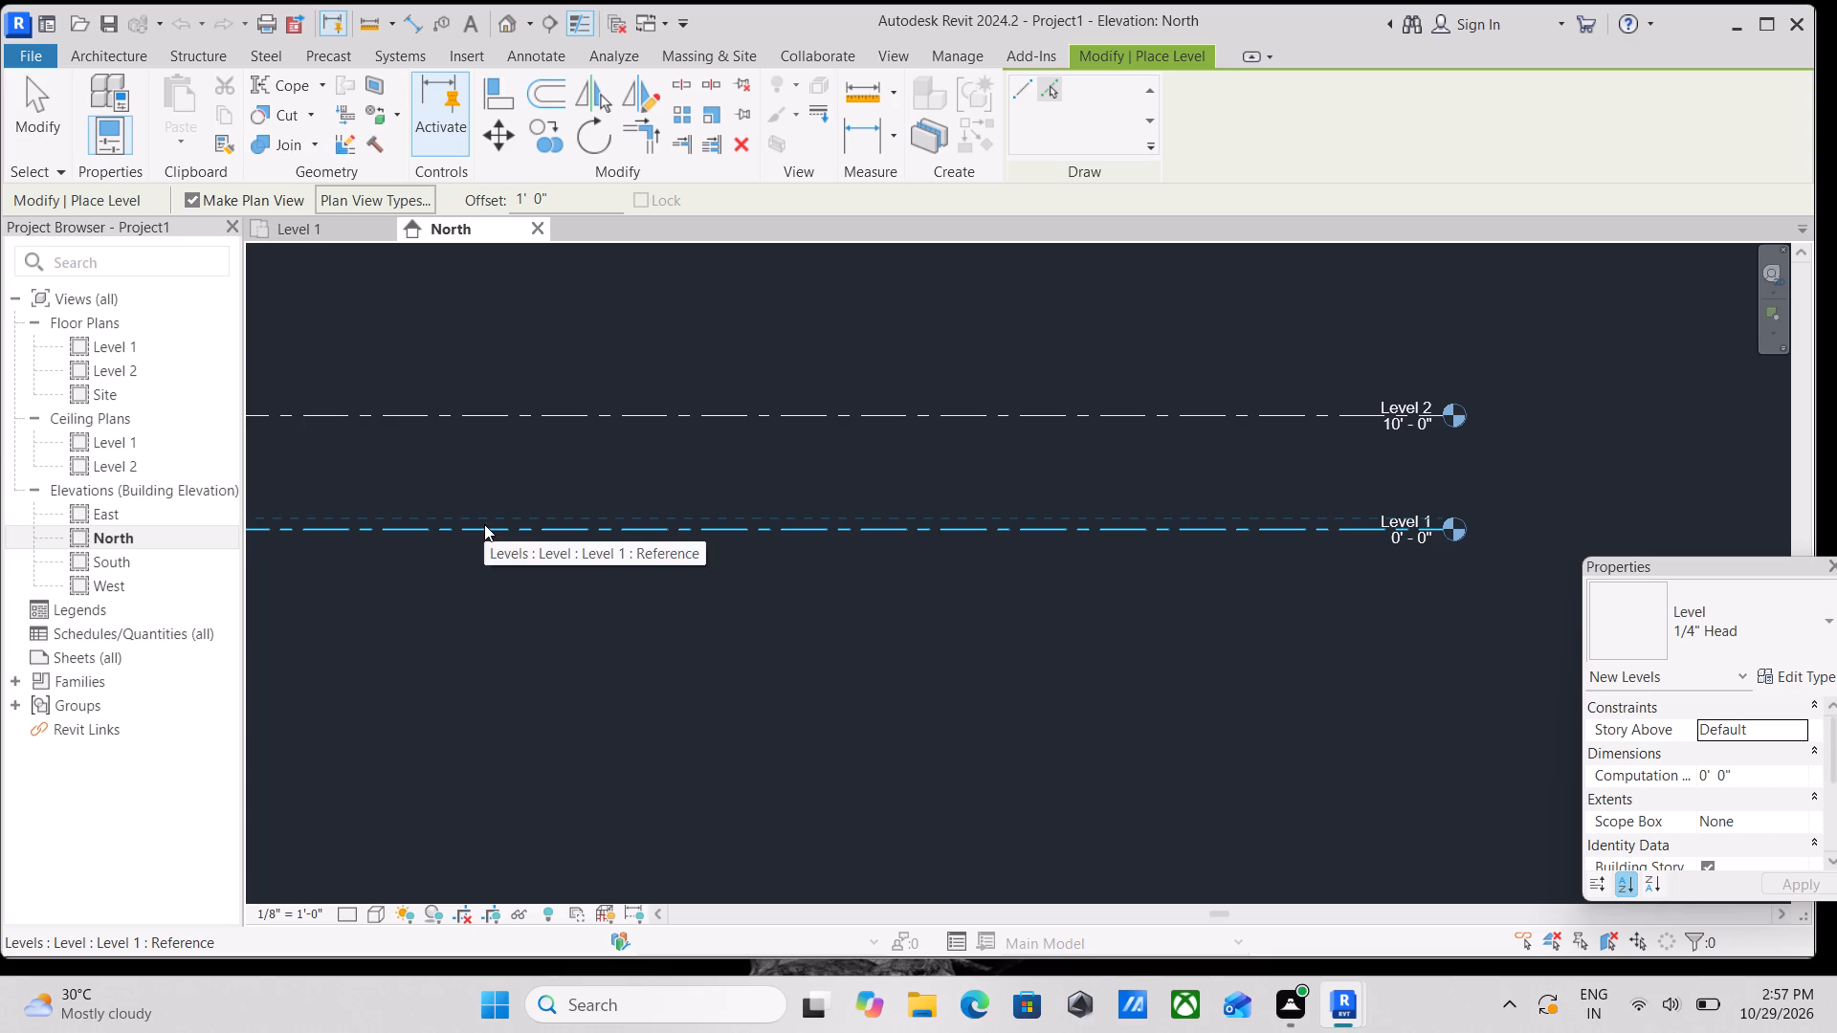
scroll(484, 524, "up", 3)
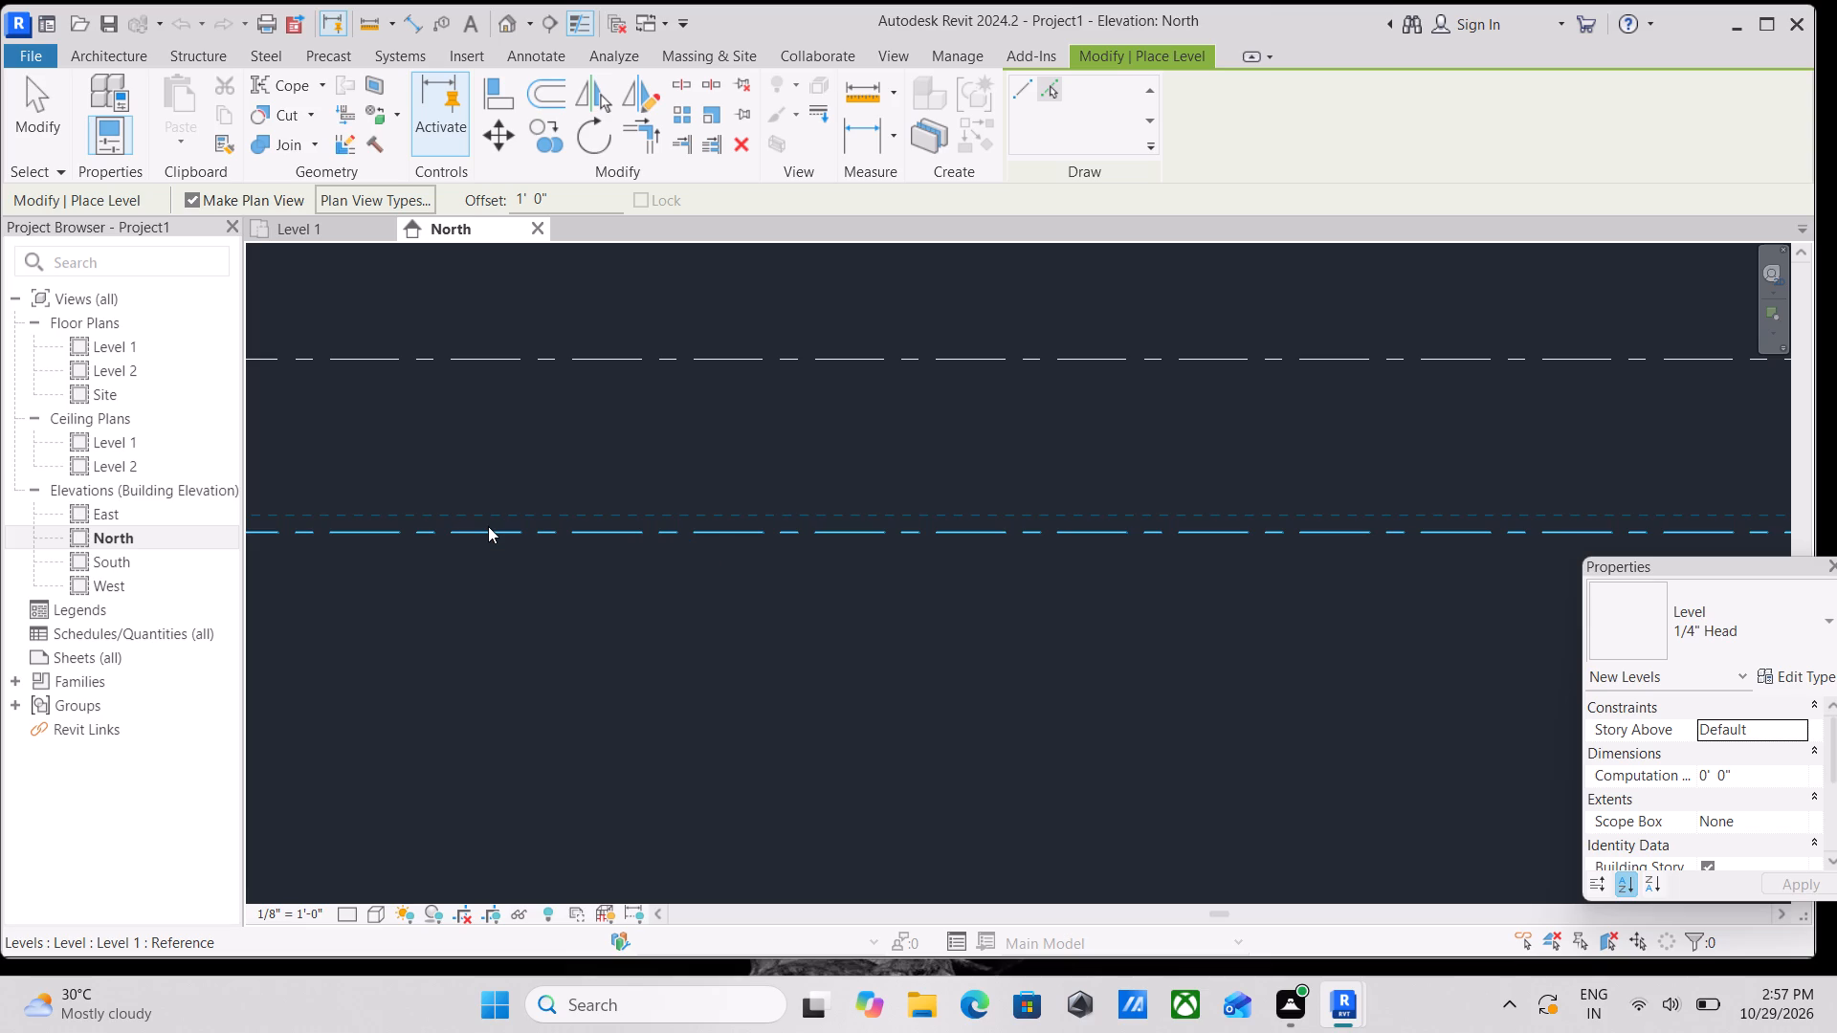
scroll(533, 518, "up", 3)
scroll(671, 481, "down", 2)
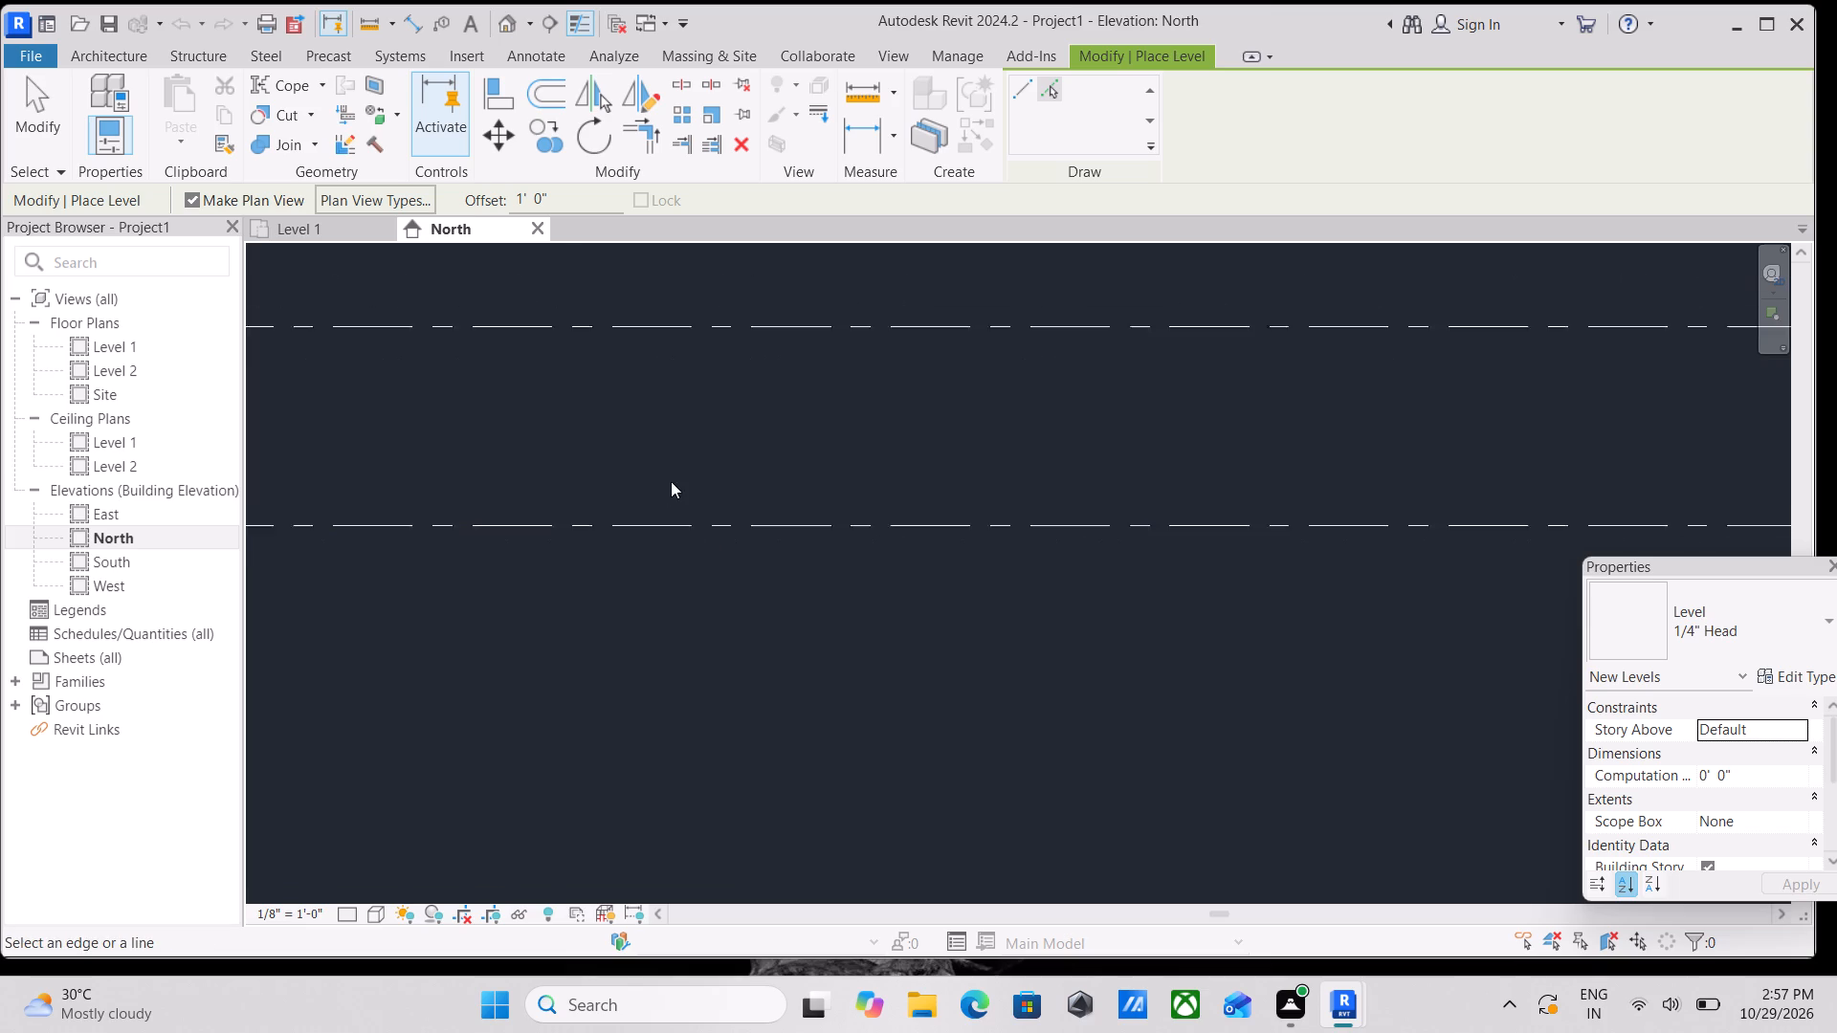
scroll(671, 481, "down", 1)
middle_click_drag(671, 481, 502, 463)
scroll(668, 501, "up", 1)
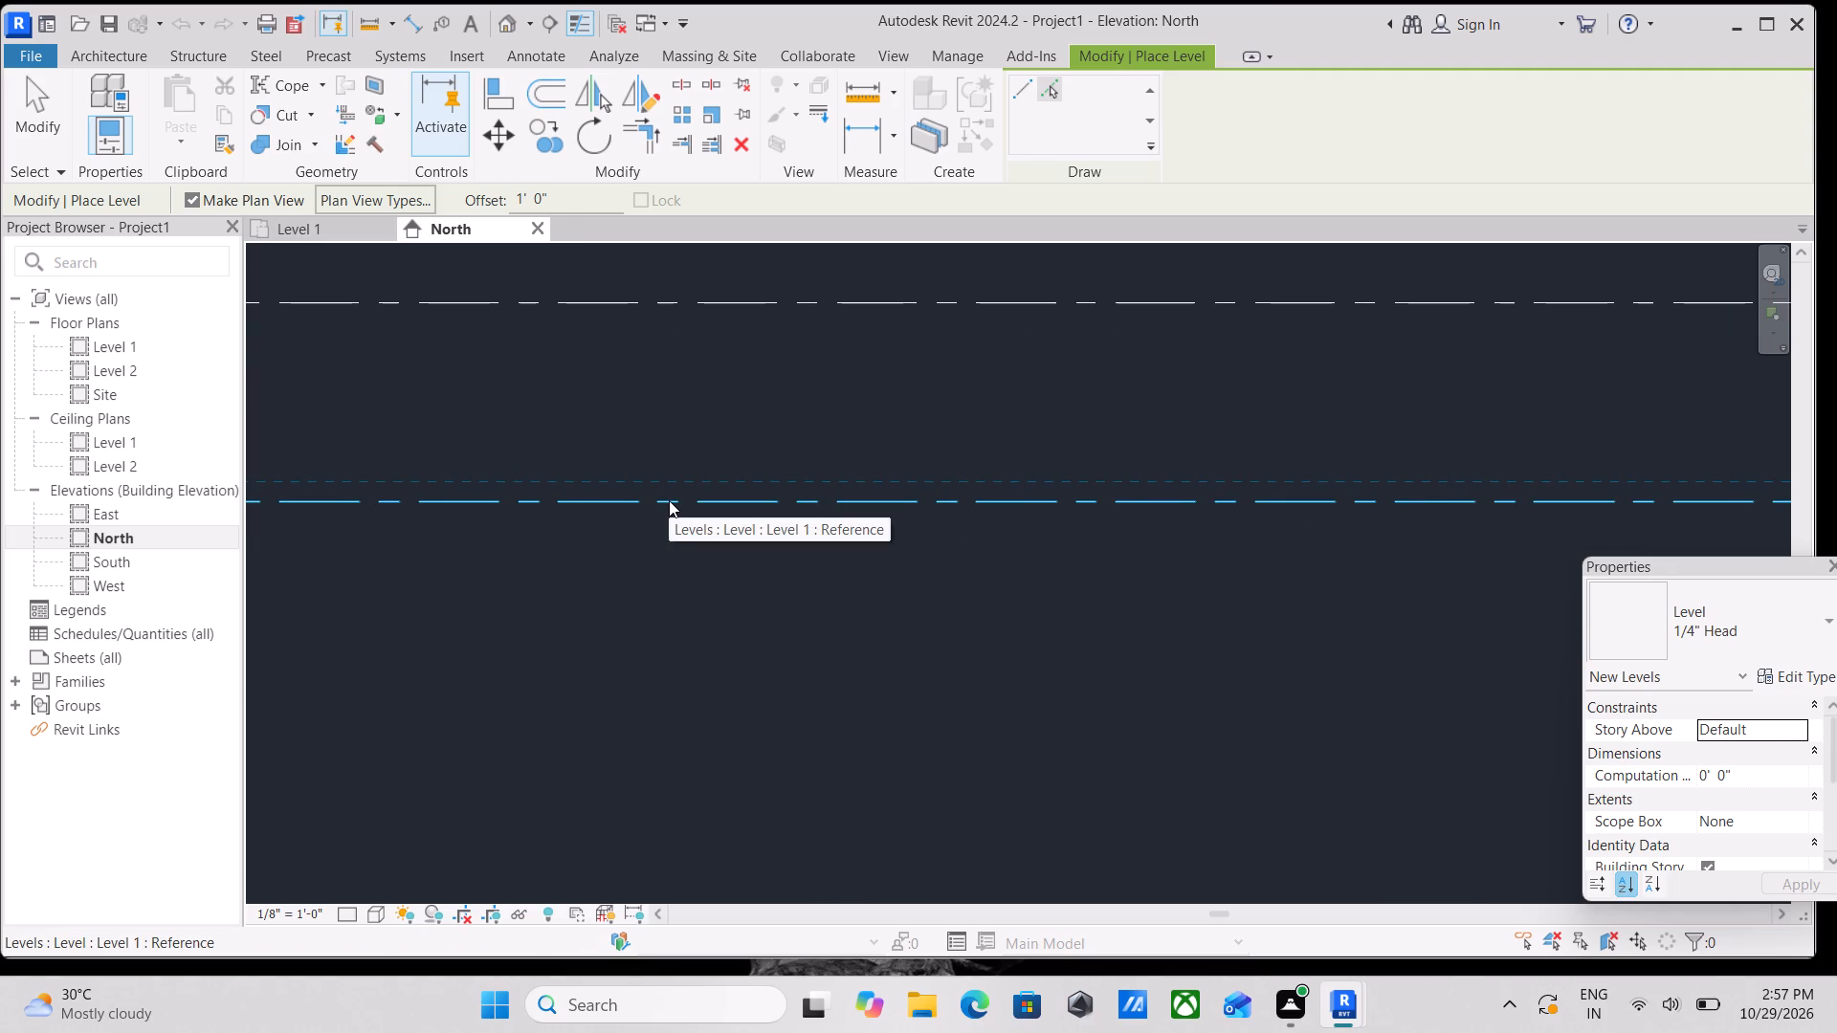
scroll(669, 500, "up", 2)
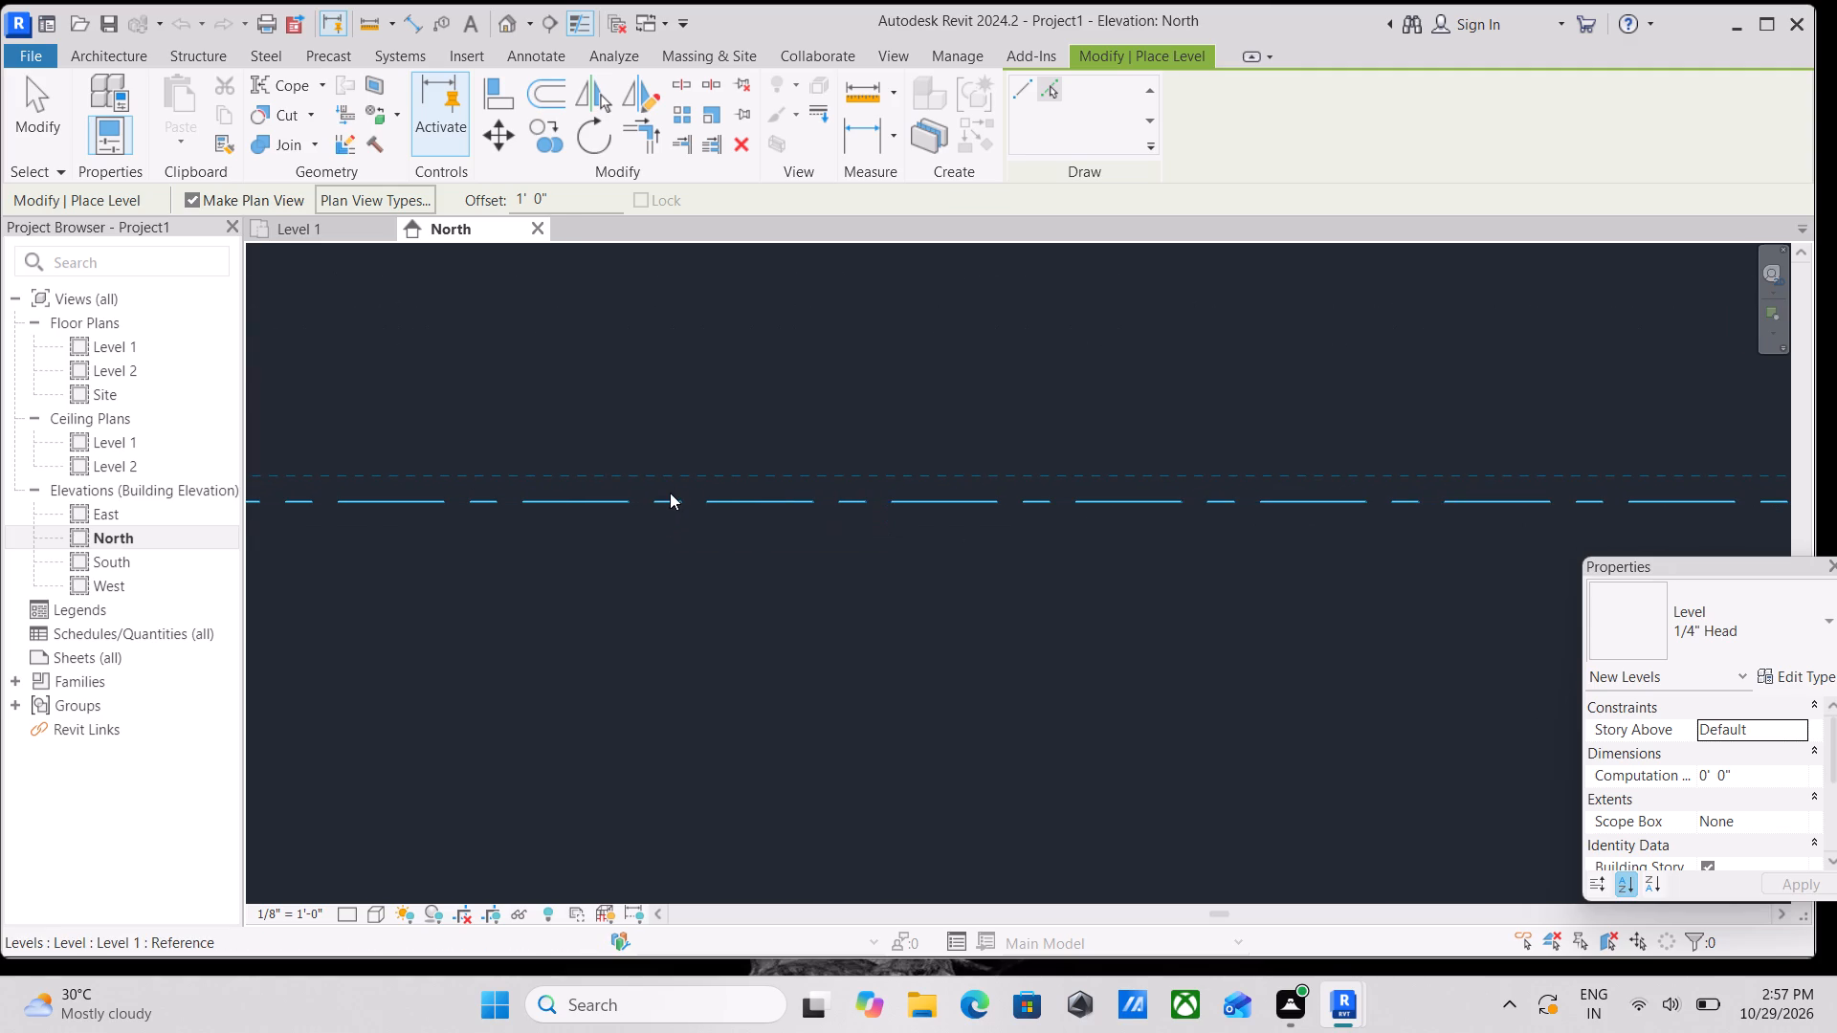
scroll(670, 493, "up", 1)
scroll(675, 494, "down", 2)
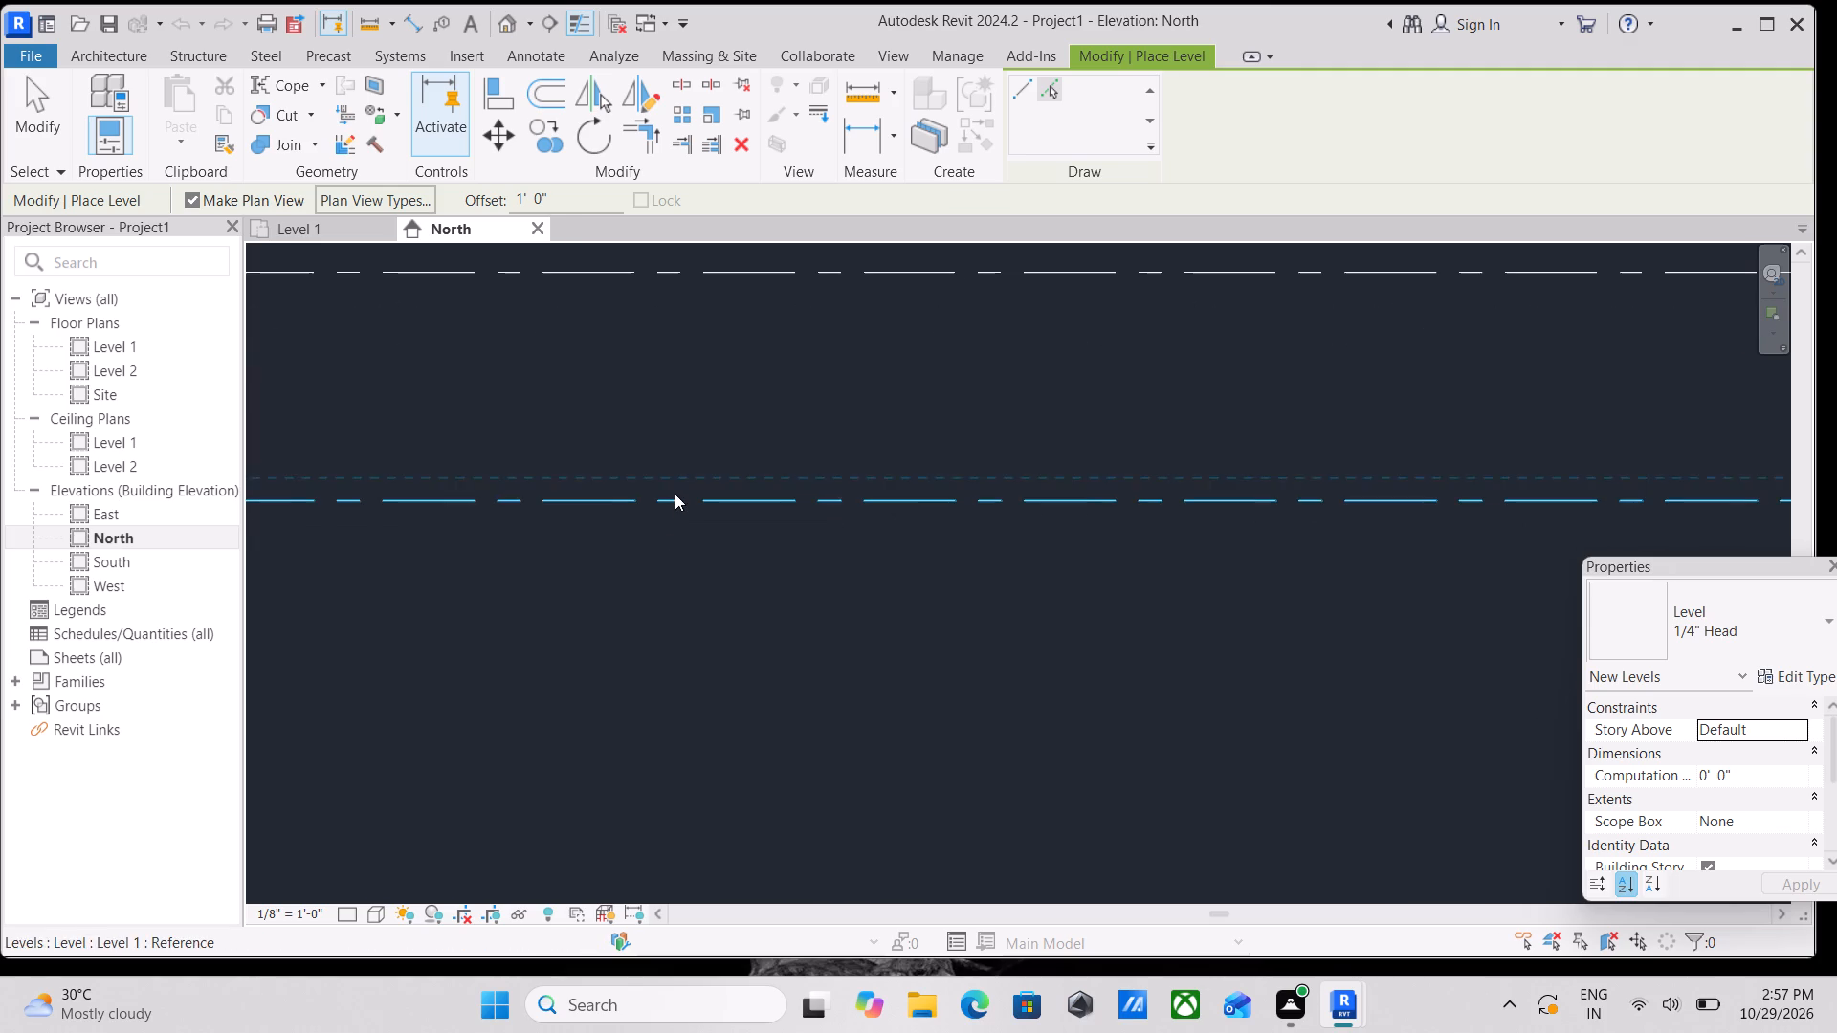
left_click(676, 498)
middle_click_drag(786, 440, 385, 546)
key("Escape")
scroll(641, 479, "down", 2)
key("Escape")
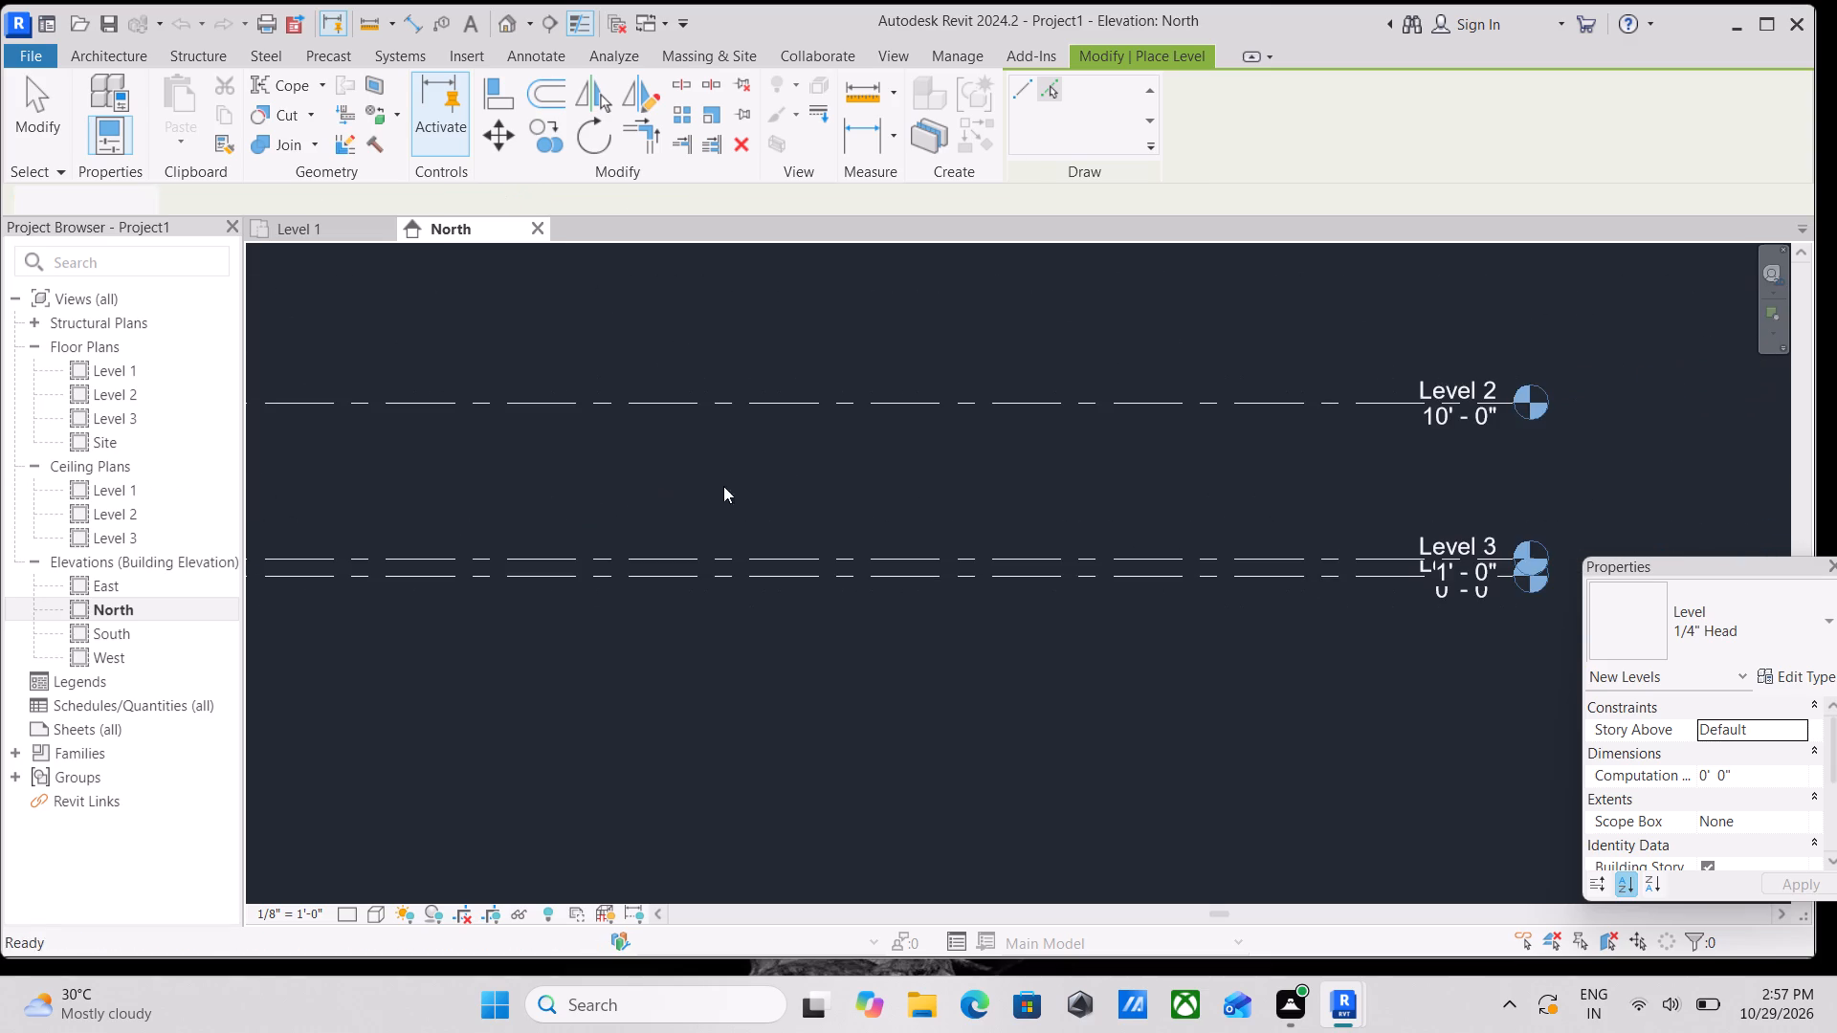
key("Escape")
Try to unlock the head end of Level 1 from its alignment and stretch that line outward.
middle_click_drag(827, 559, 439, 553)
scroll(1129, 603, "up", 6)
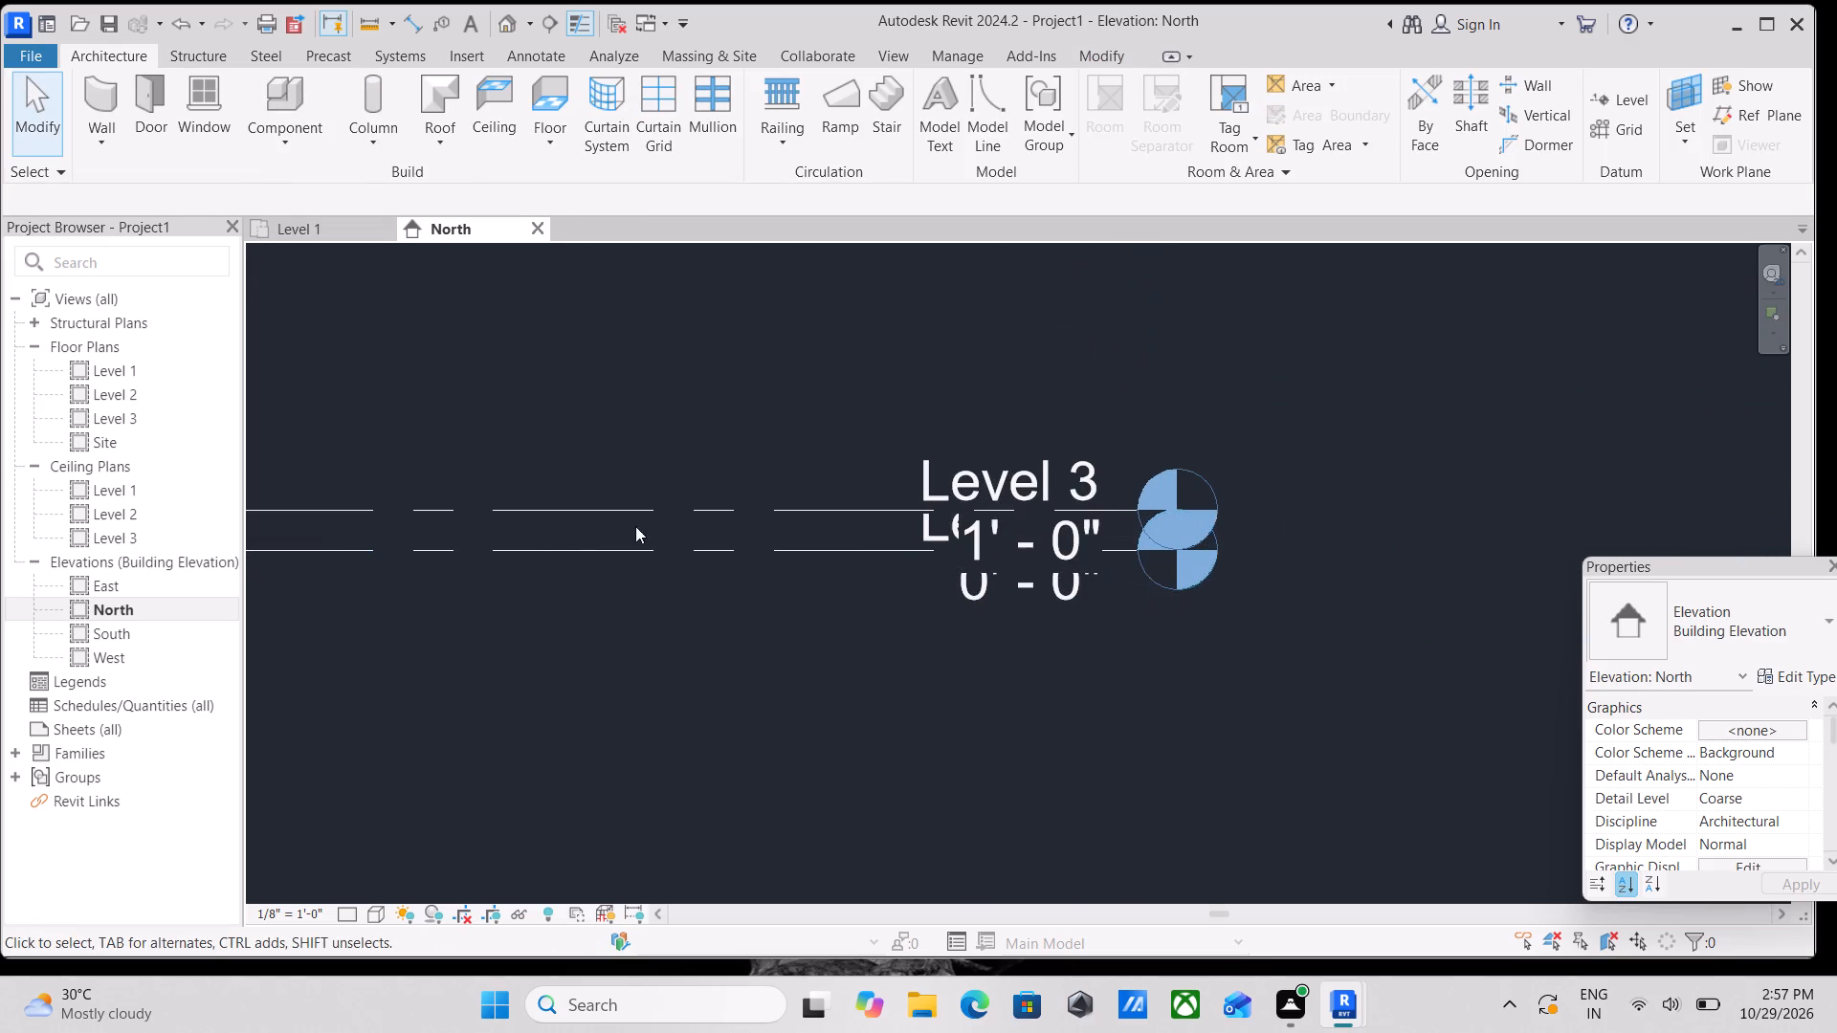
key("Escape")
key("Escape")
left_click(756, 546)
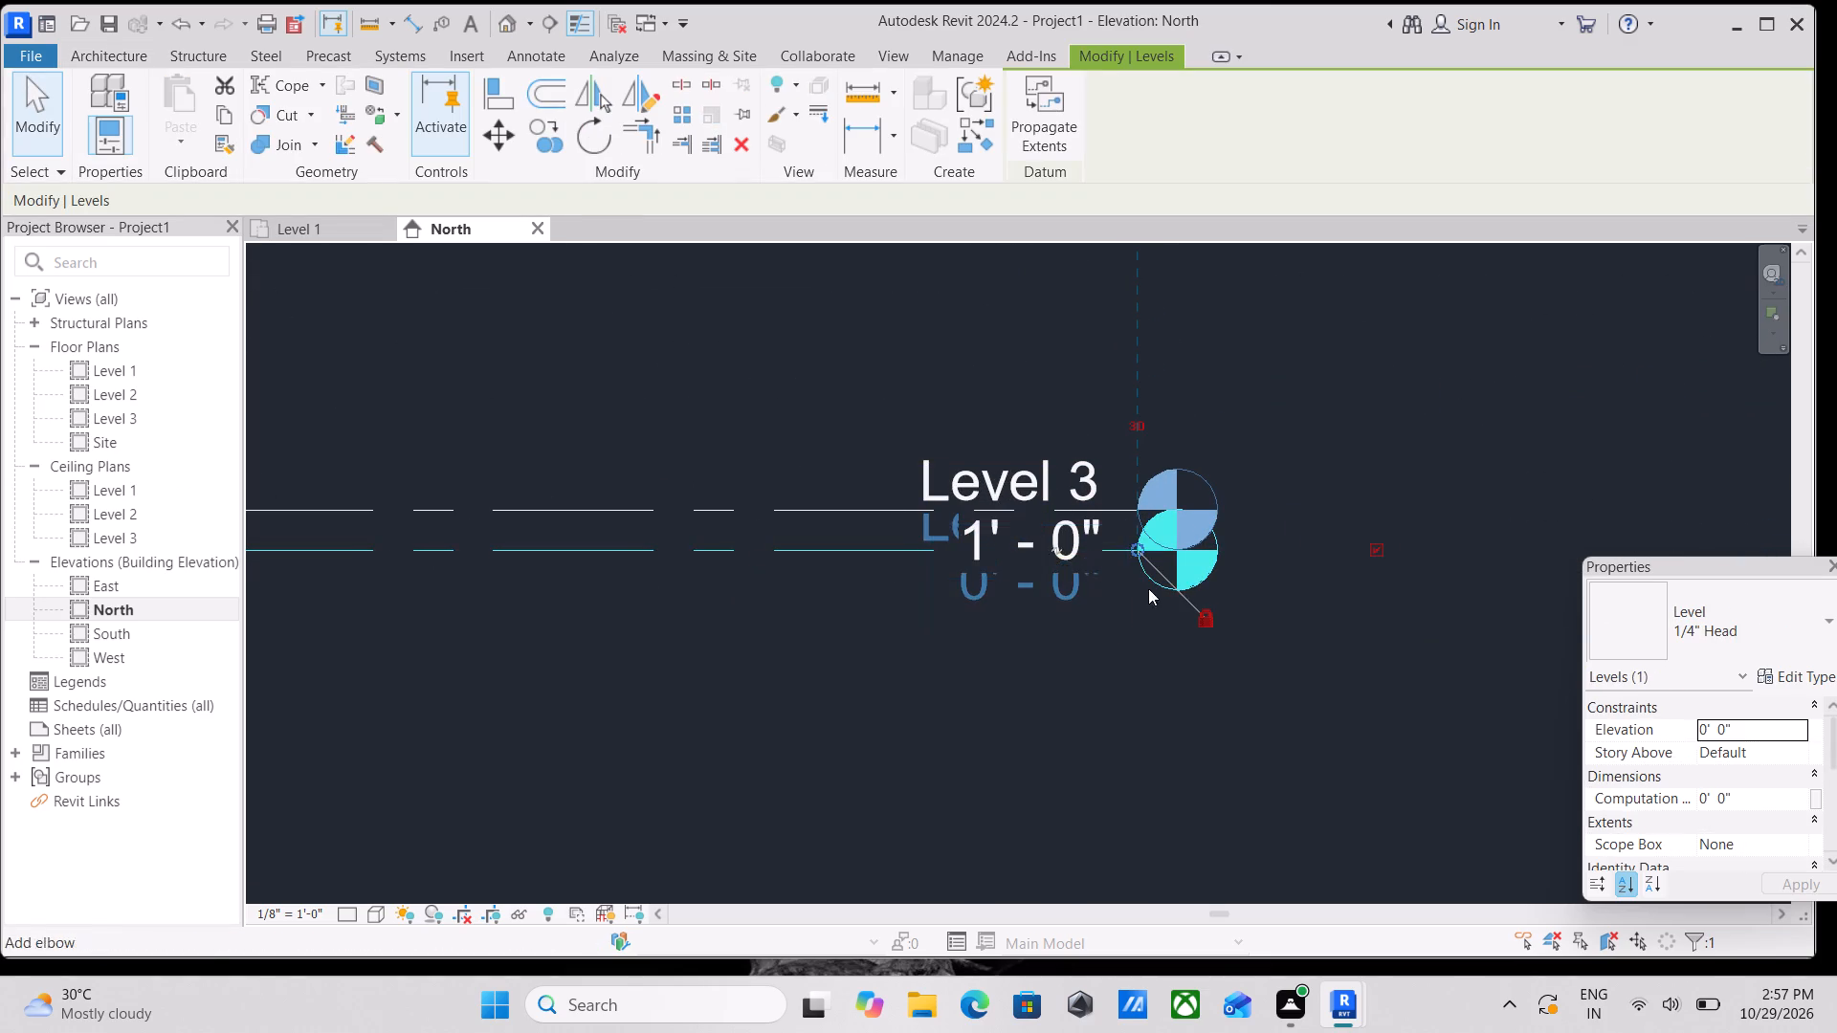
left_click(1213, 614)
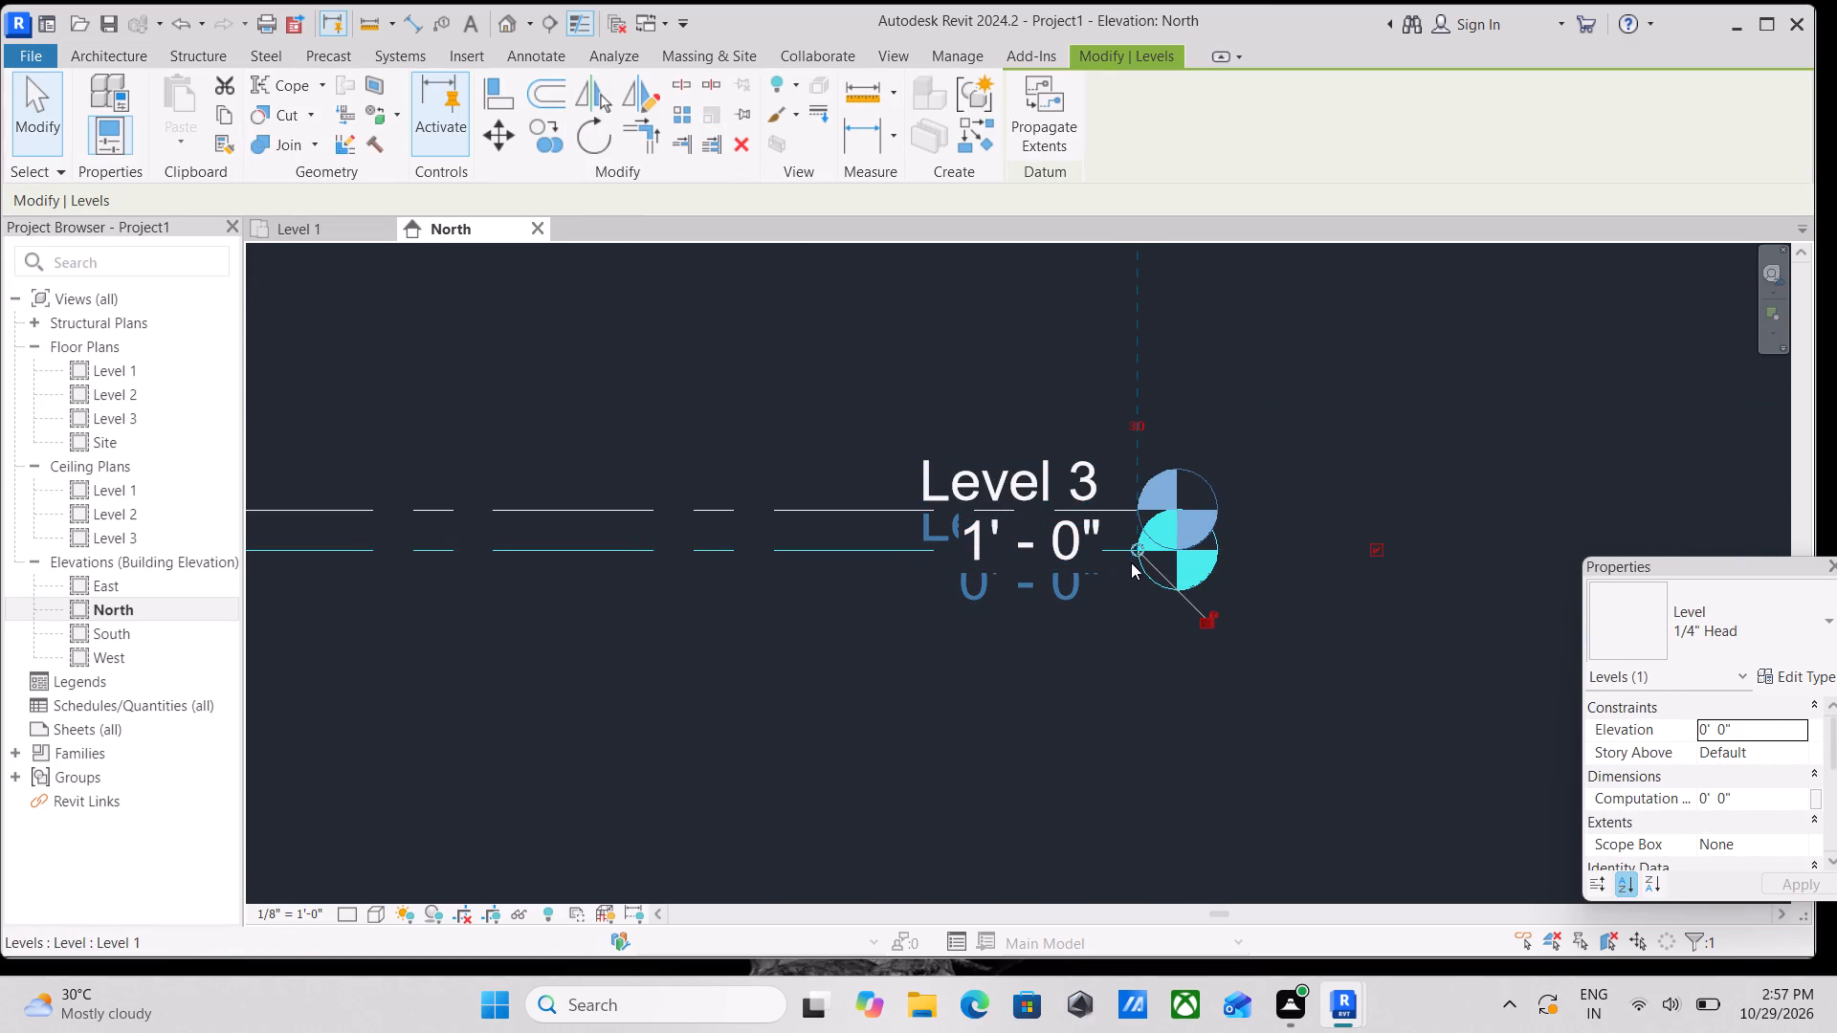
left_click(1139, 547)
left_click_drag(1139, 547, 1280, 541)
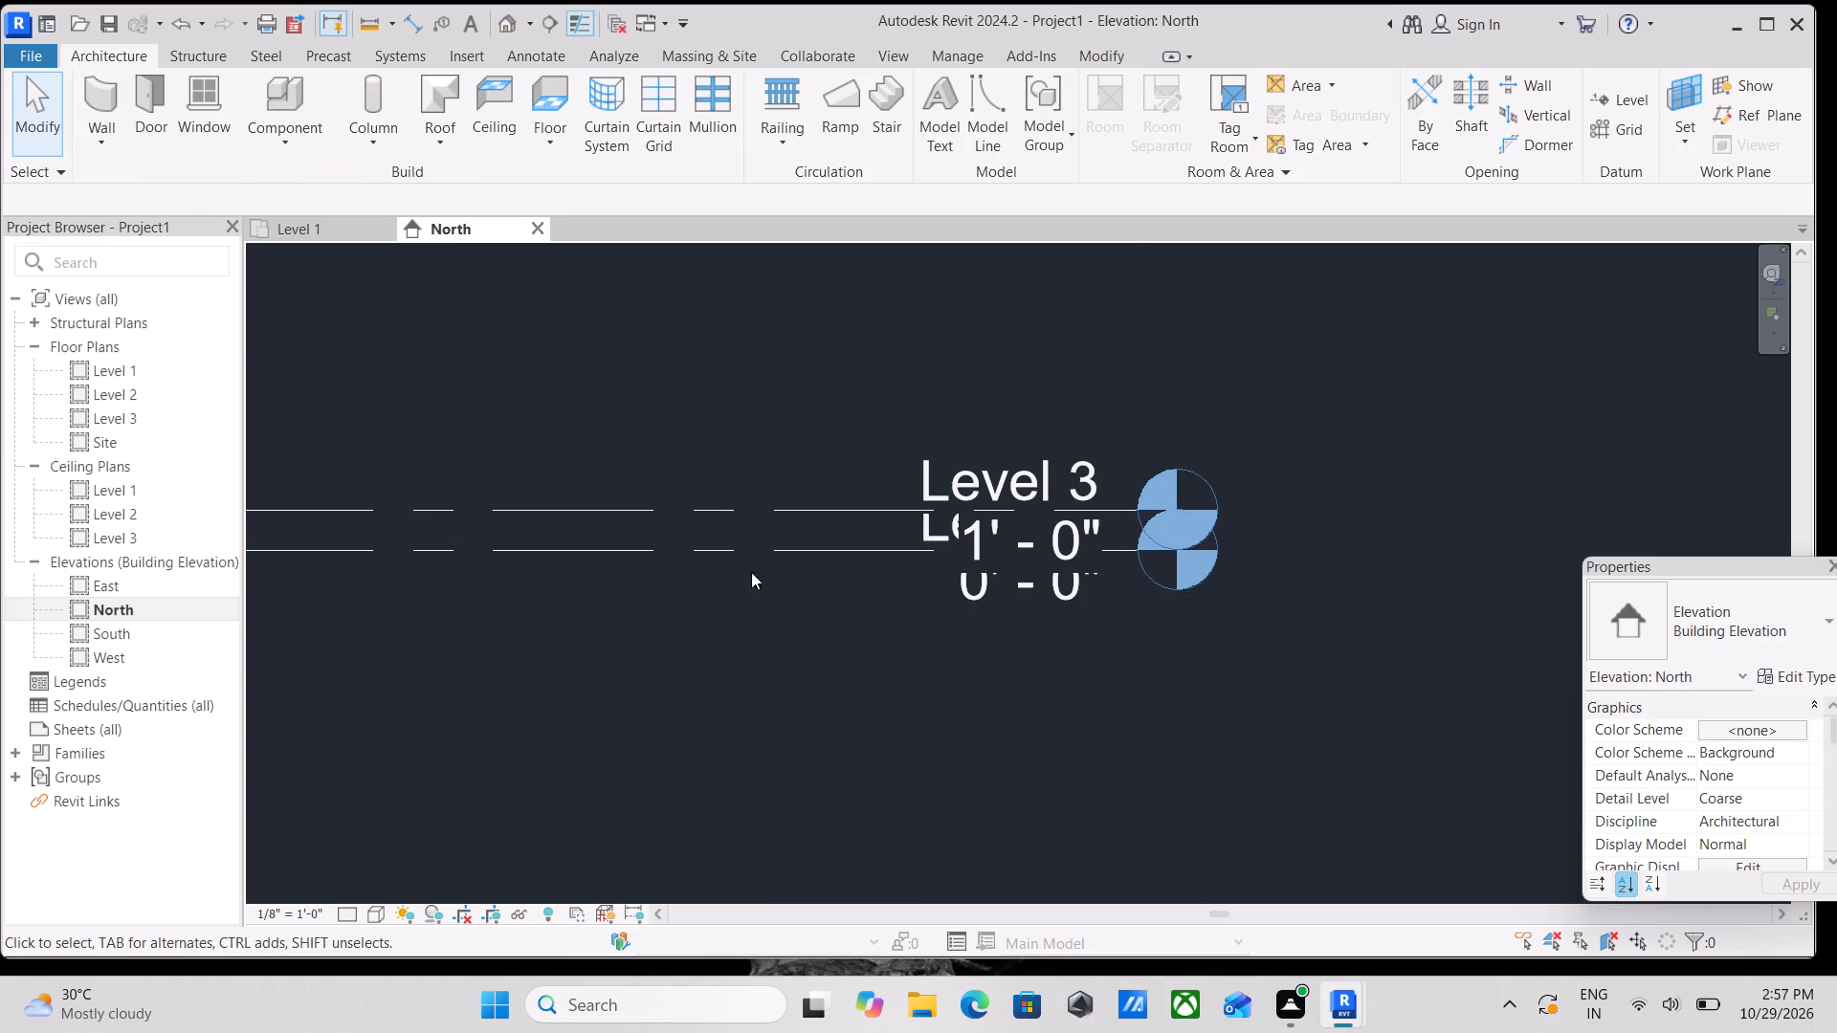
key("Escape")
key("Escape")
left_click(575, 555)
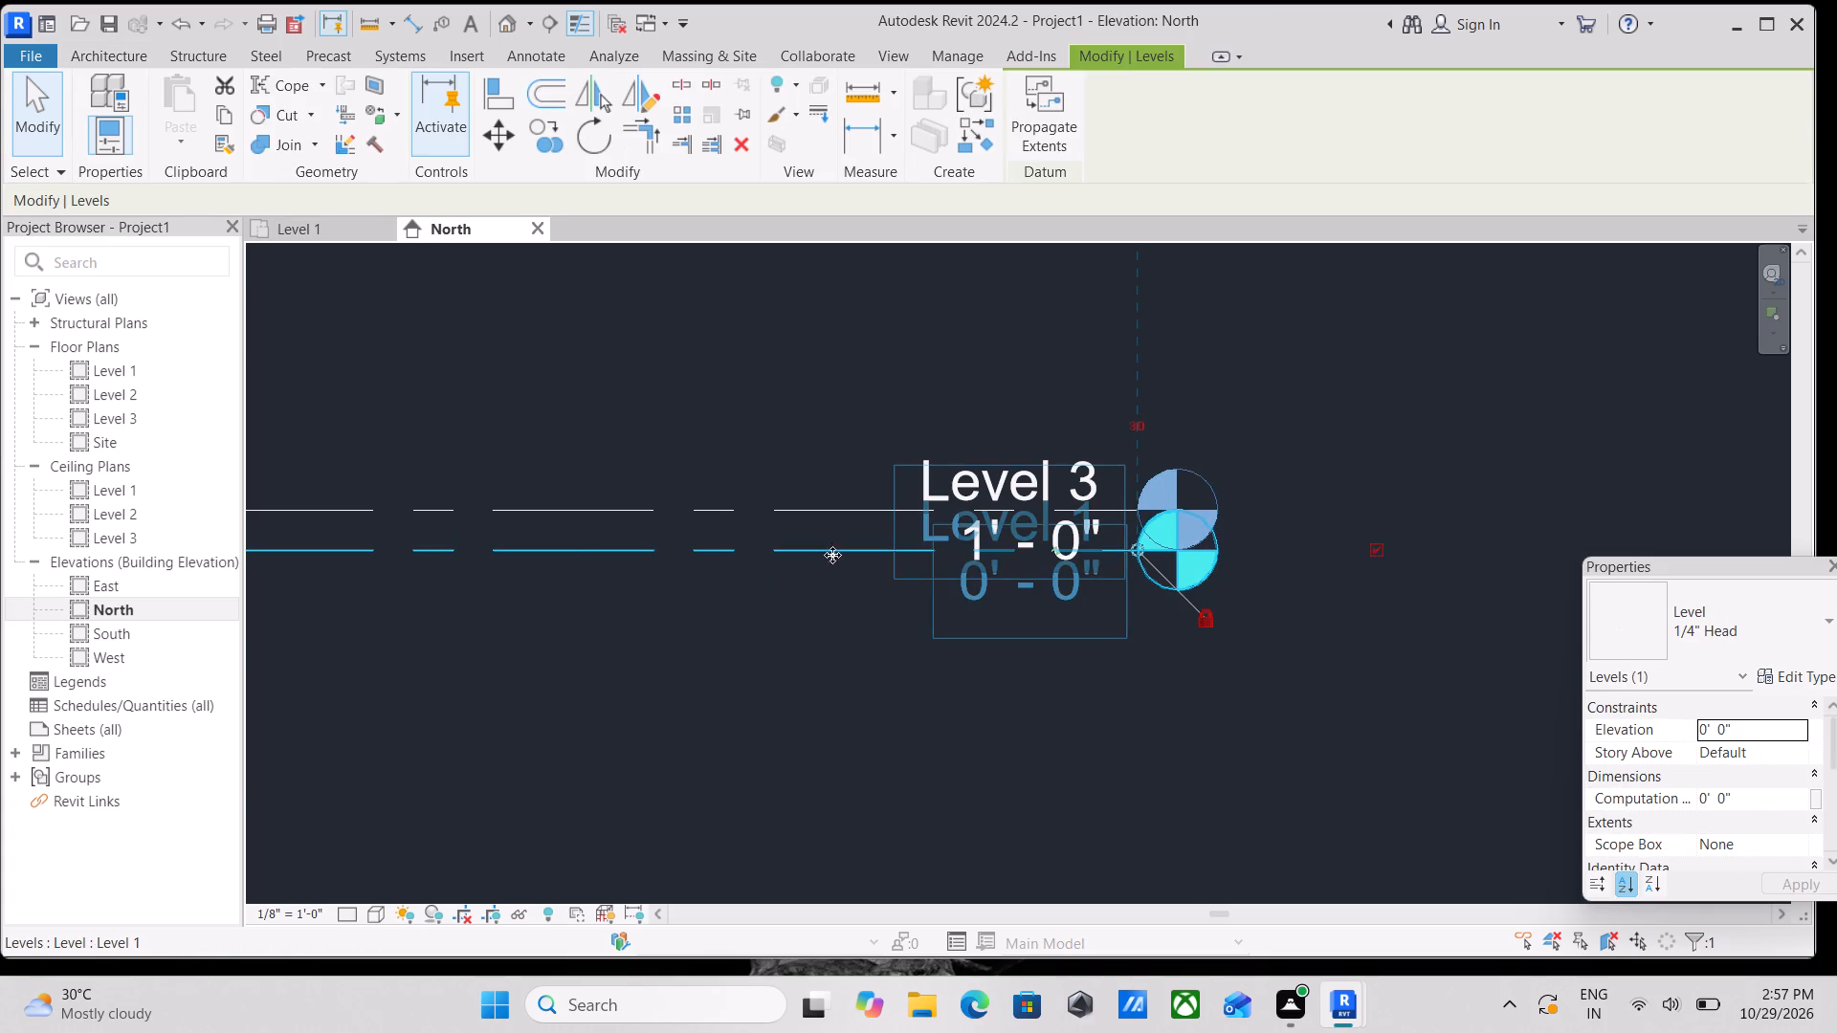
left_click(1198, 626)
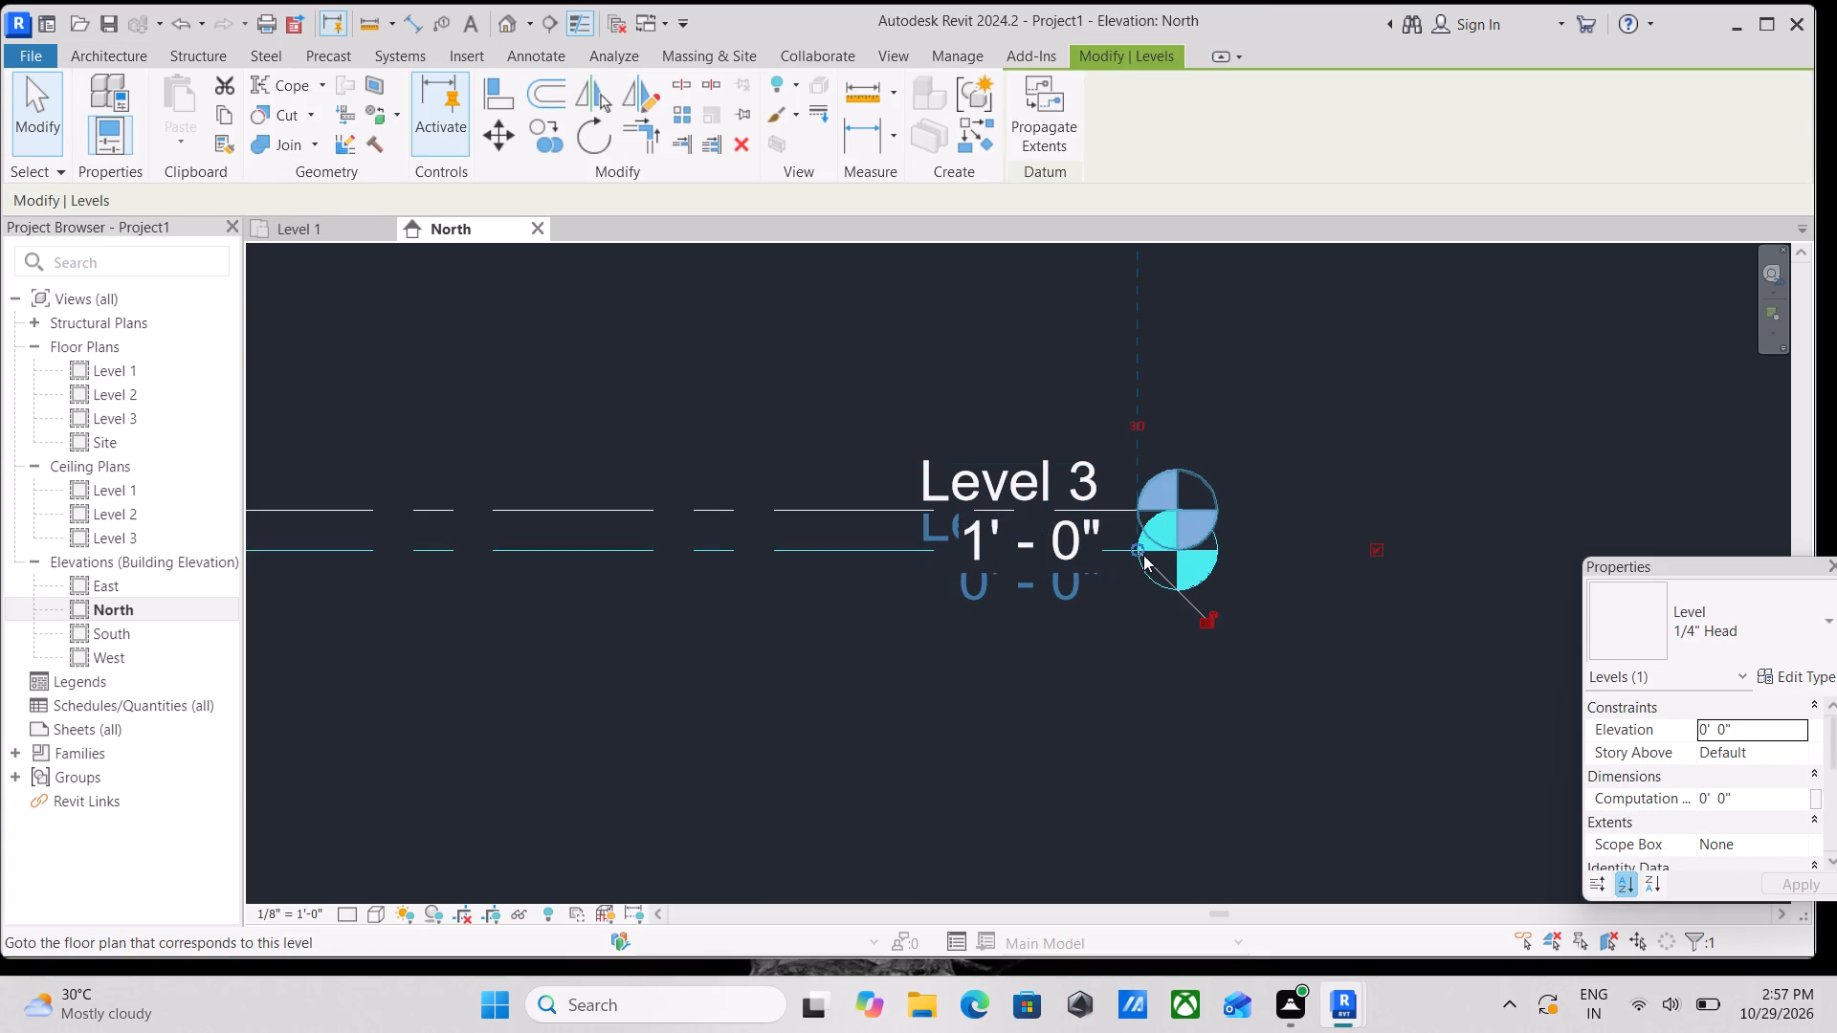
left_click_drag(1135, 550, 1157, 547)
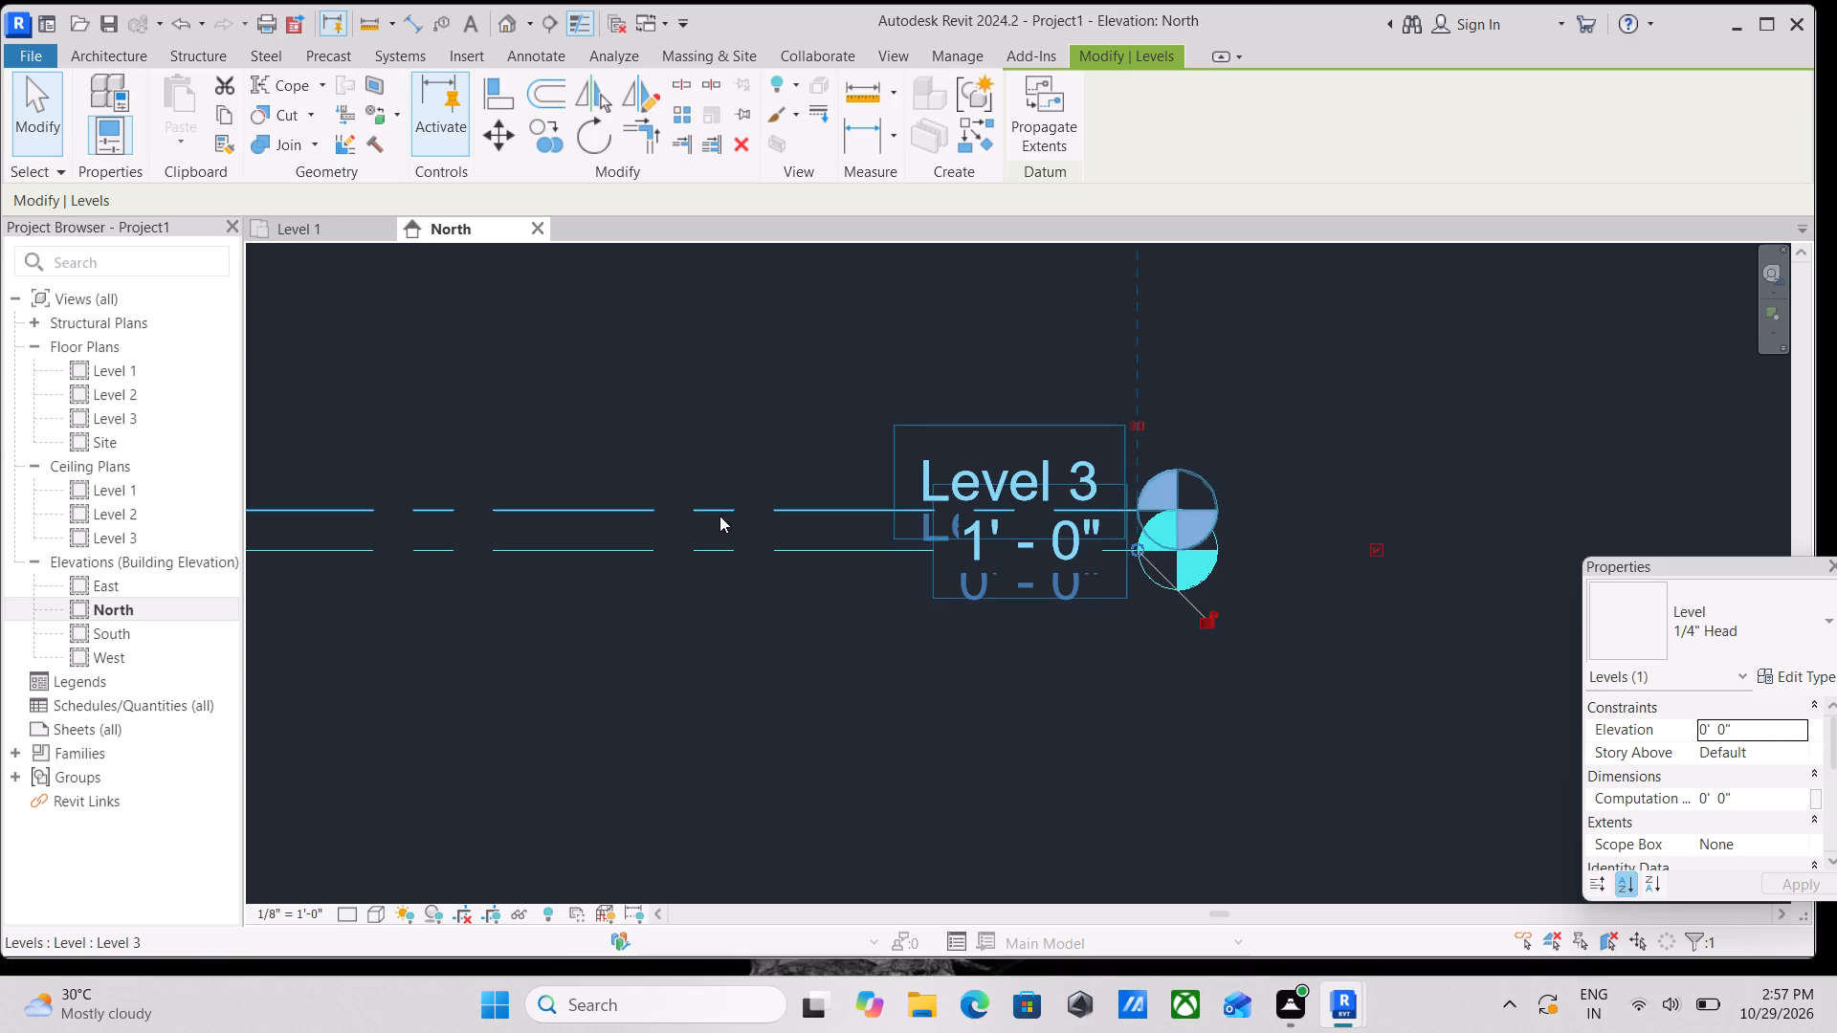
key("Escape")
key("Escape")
Unlock the head end of the new 1' 0" level and extend its line outward, clear of Level 1's head.
left_click(611, 509)
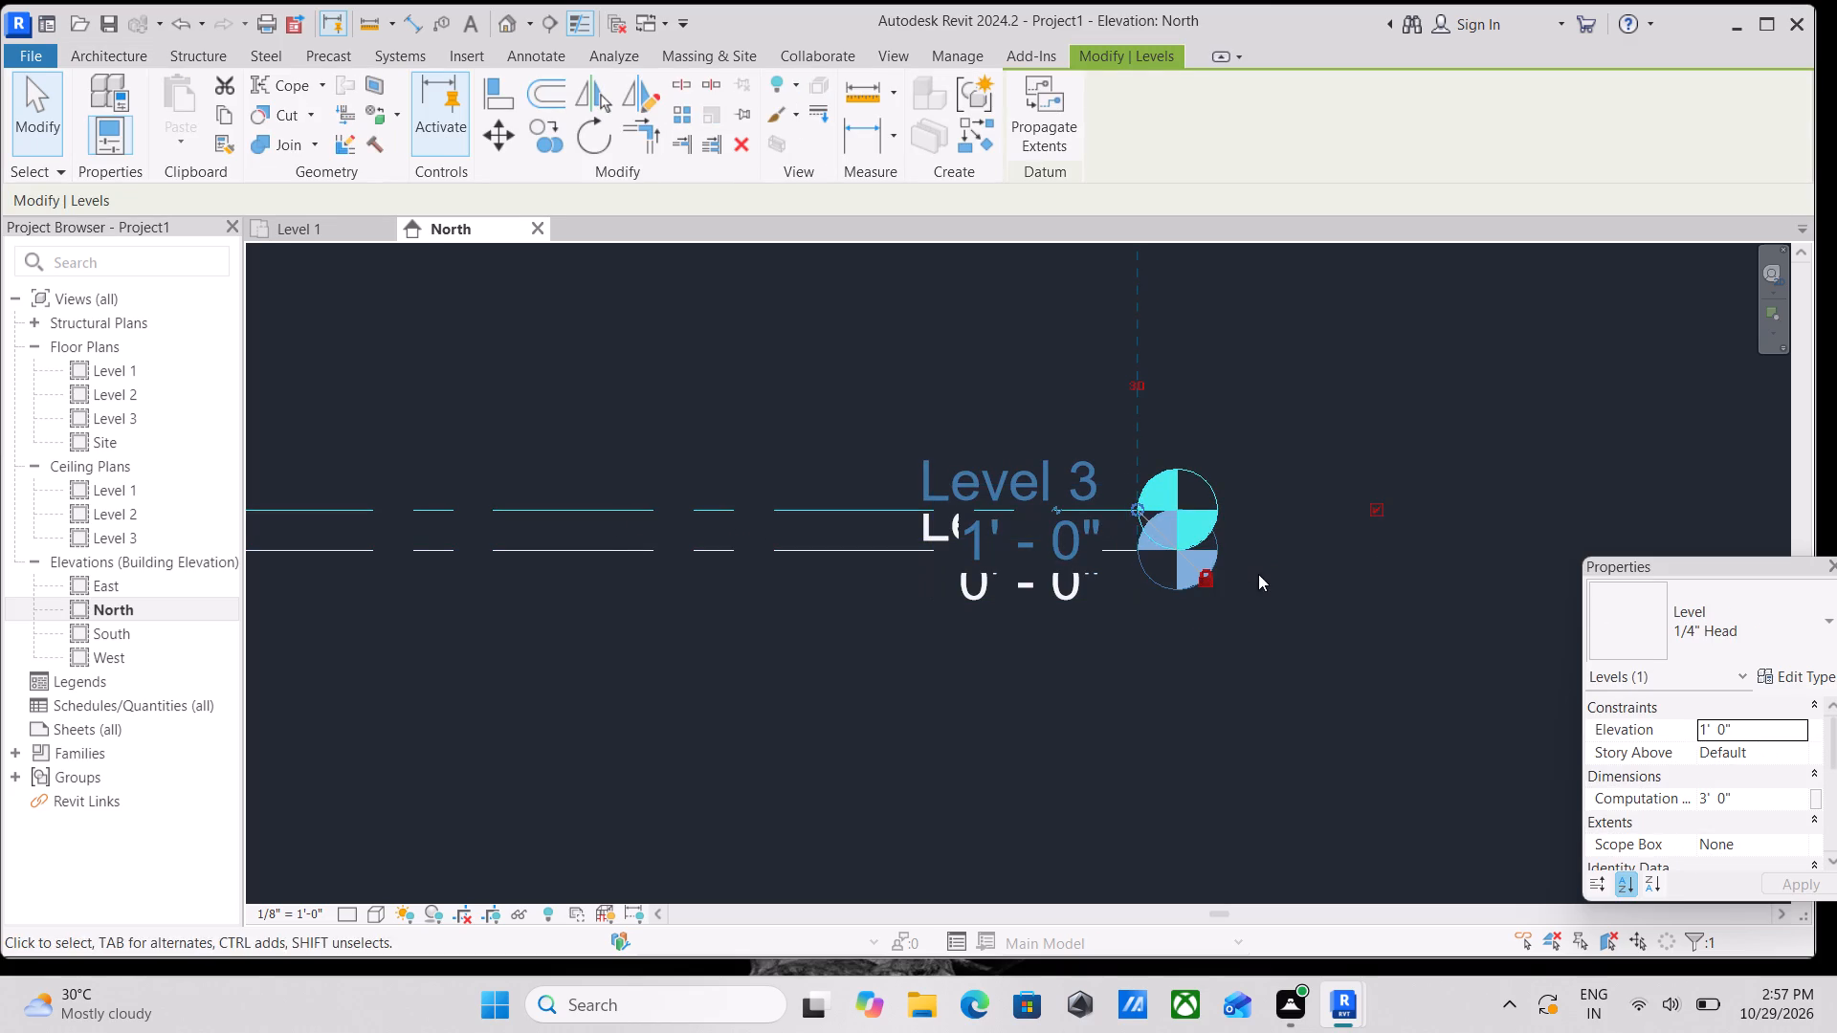
left_click(1205, 578)
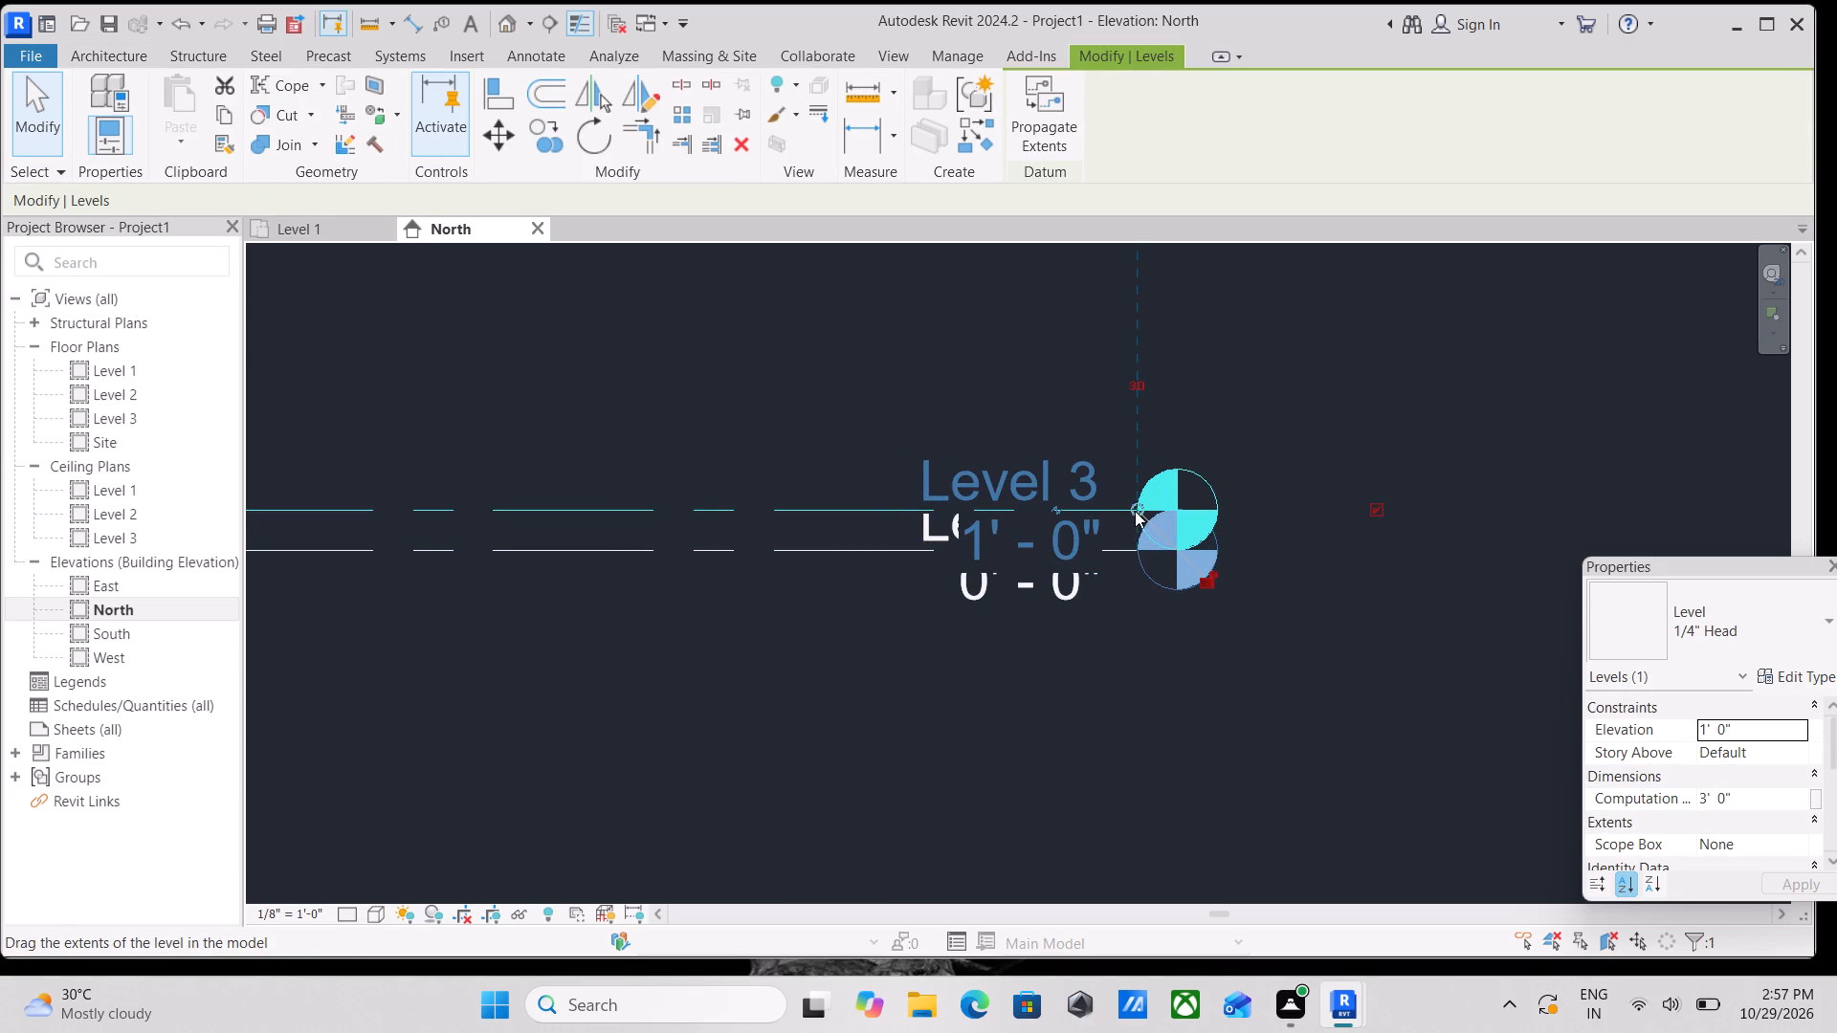
left_click_drag(1135, 510, 1562, 512)
middle_click_drag(1356, 516, 829, 507)
left_click_drag(1037, 499, 1079, 497)
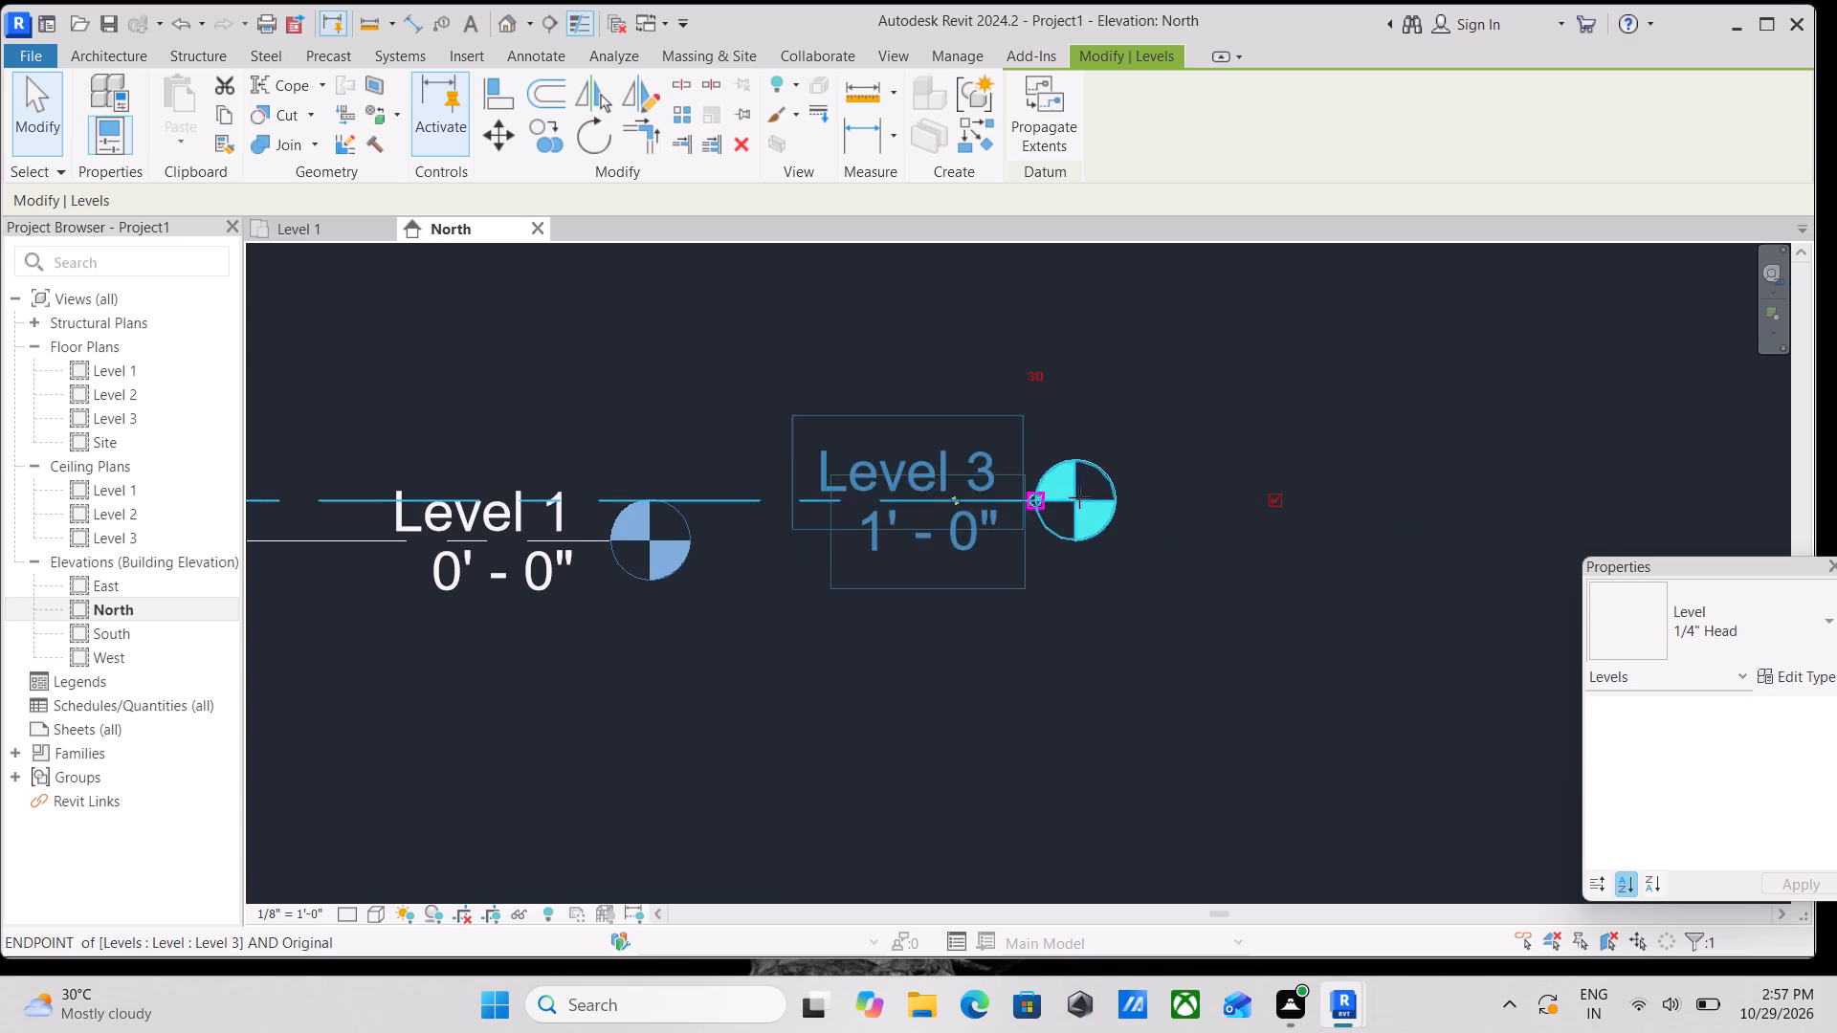
Stretch the head end of the 1' 0" level farther outward, increasing its clearance from Level 1's head.
left_click_drag(1079, 497, 1192, 503)
key("Escape")
key("Escape")
Unlock the head end of Level 1 from its alignment and extend its line outward, past the head of the 1' 0" level.
scroll(590, 579, "down", 3)
middle_click_drag(618, 579, 960, 542)
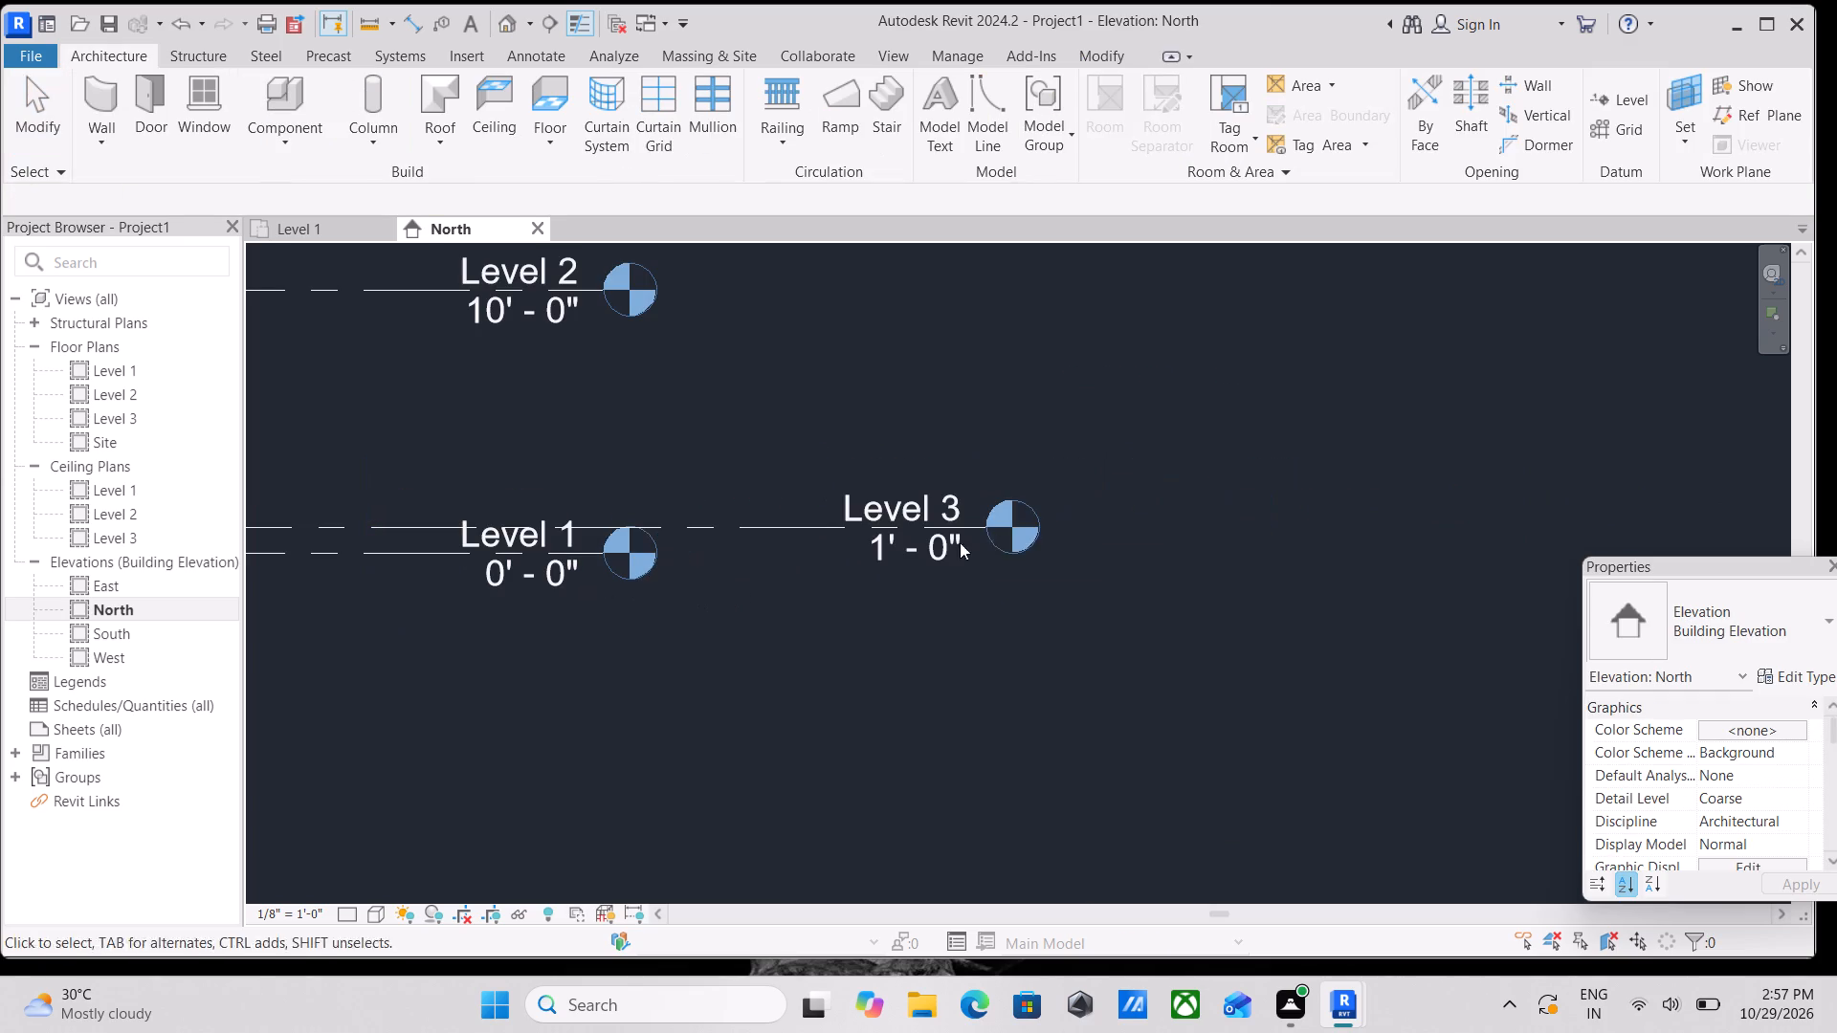
middle_click_drag(960, 542, 999, 532)
left_click(386, 556)
middle_click_drag(387, 592, 450, 603)
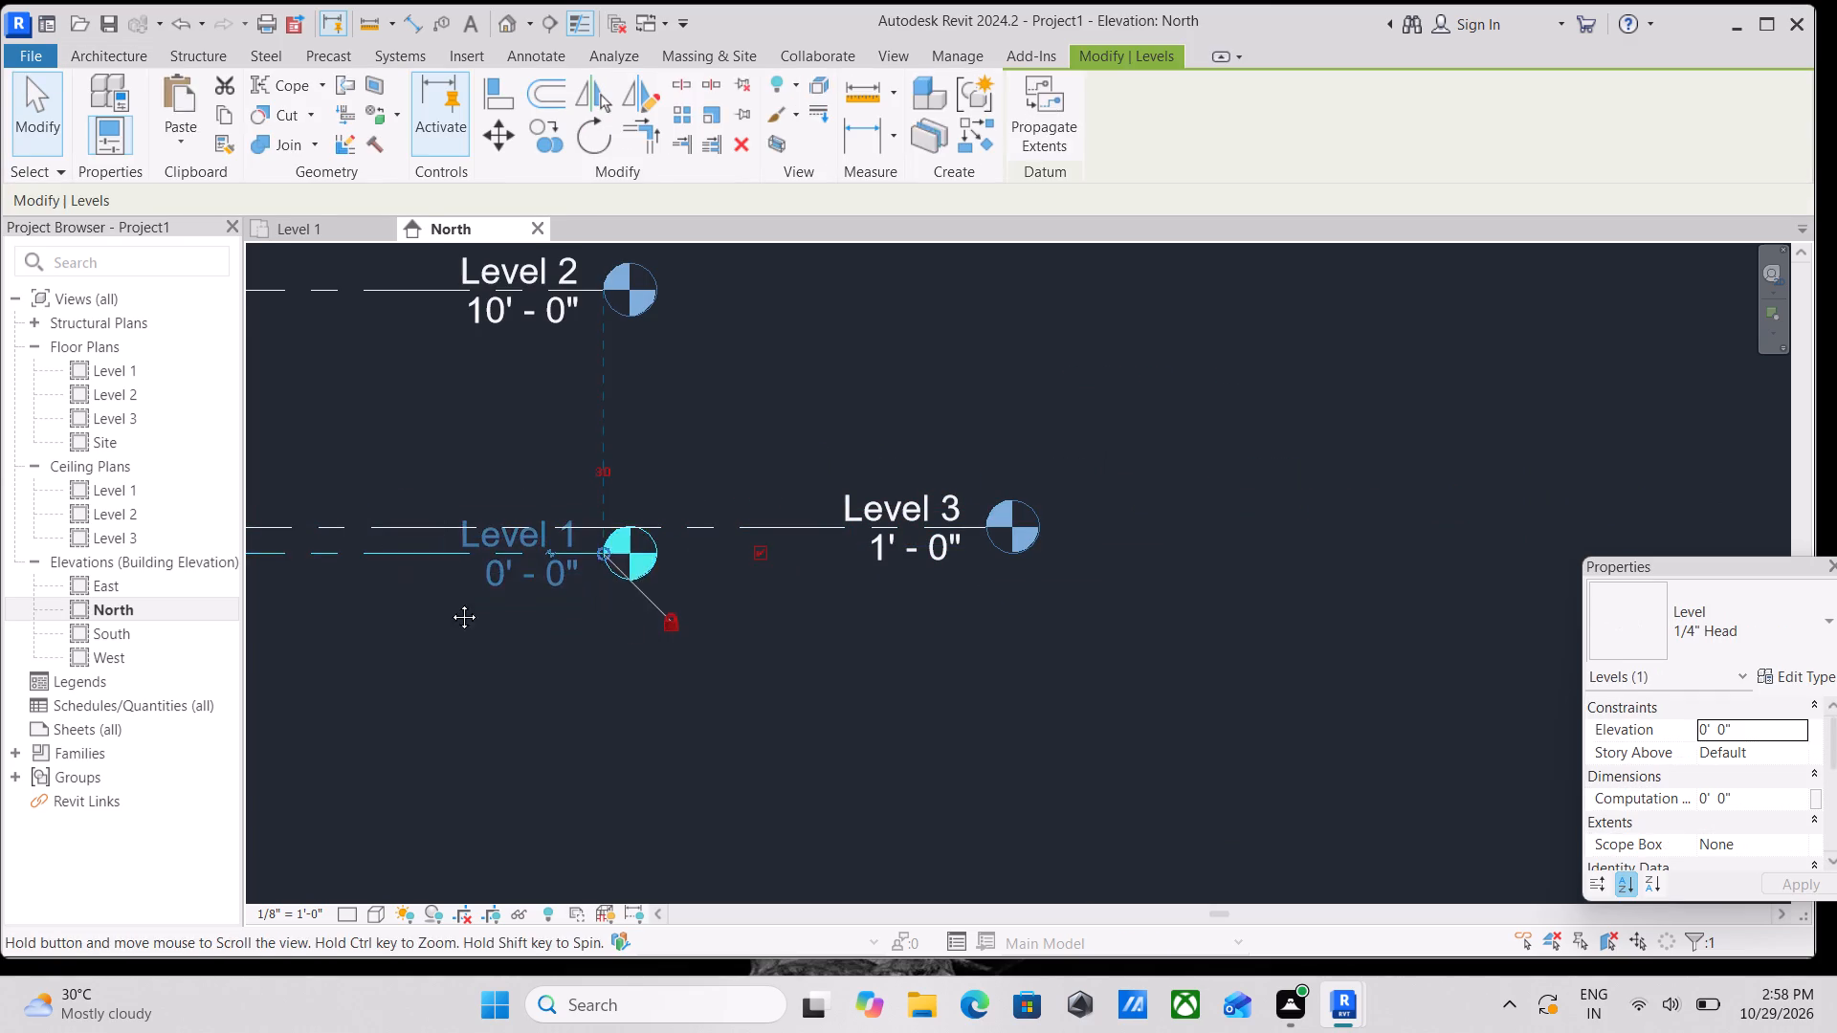
middle_click_drag(450, 603, 716, 610)
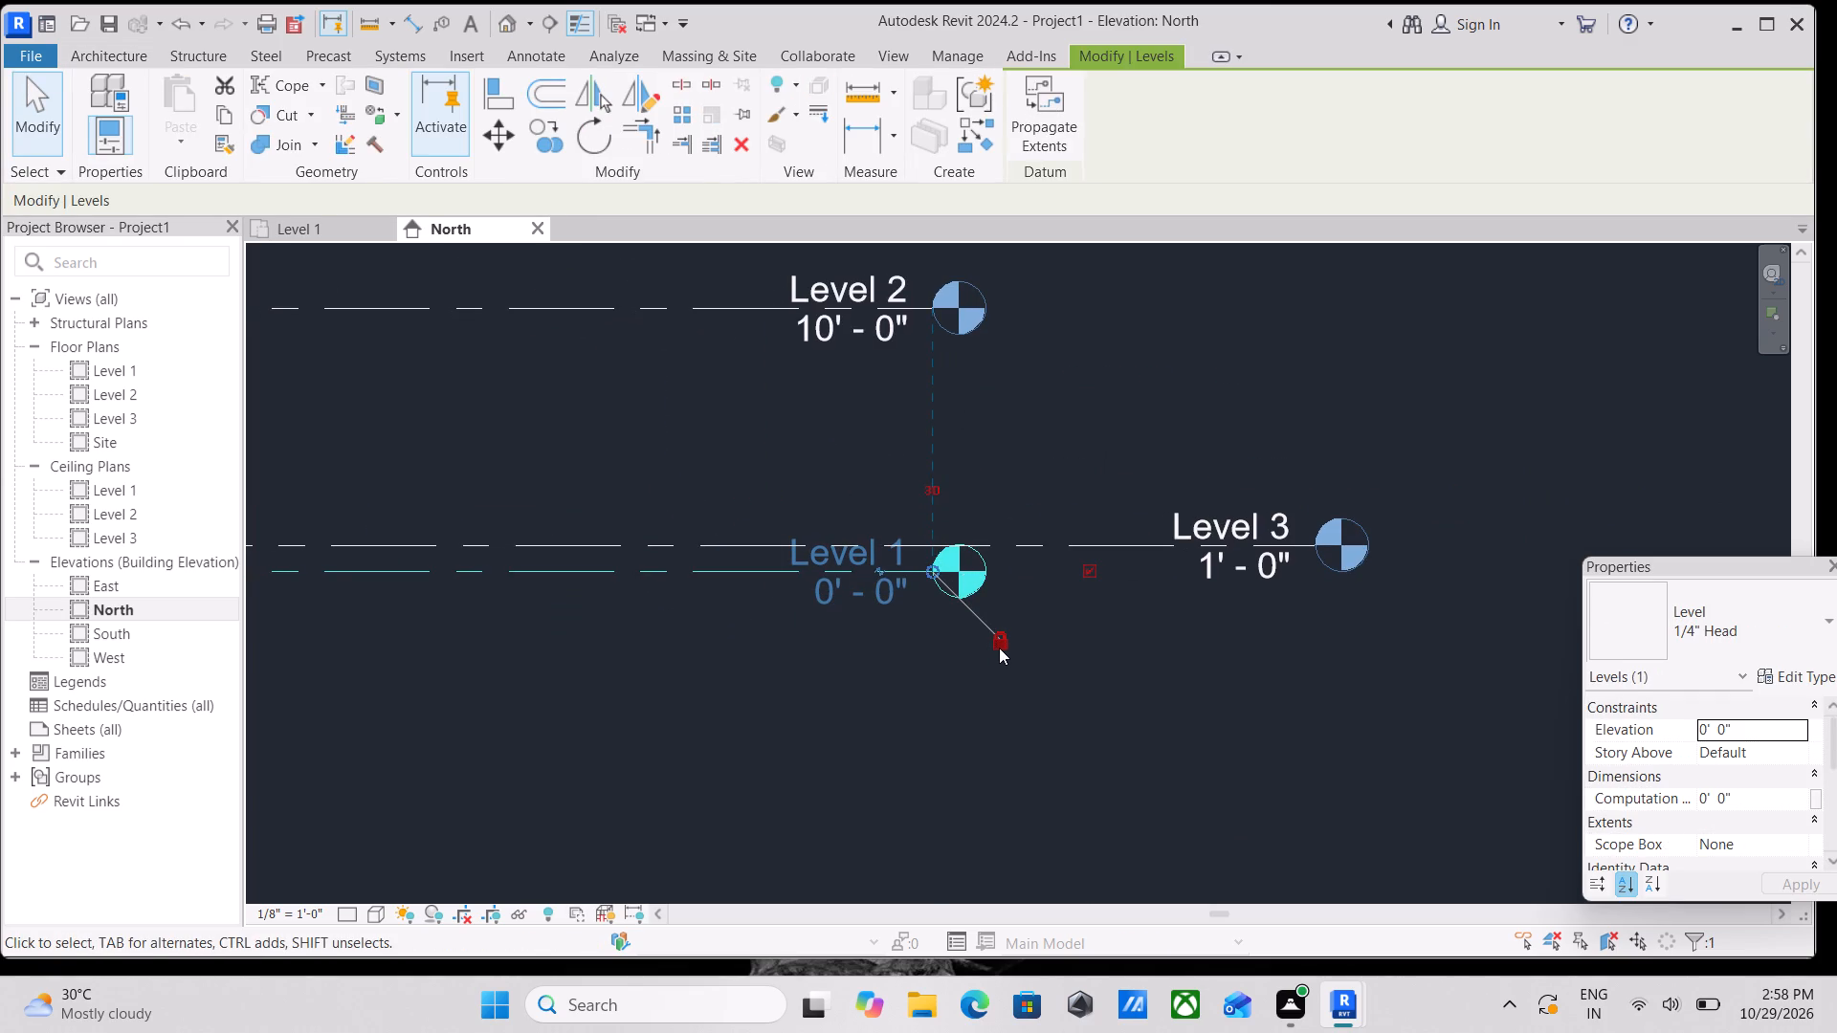
left_click(999, 648)
left_click_drag(931, 565, 1643, 559)
middle_click_drag(1460, 552, 1361, 548)
scroll(1460, 552, "down", 1)
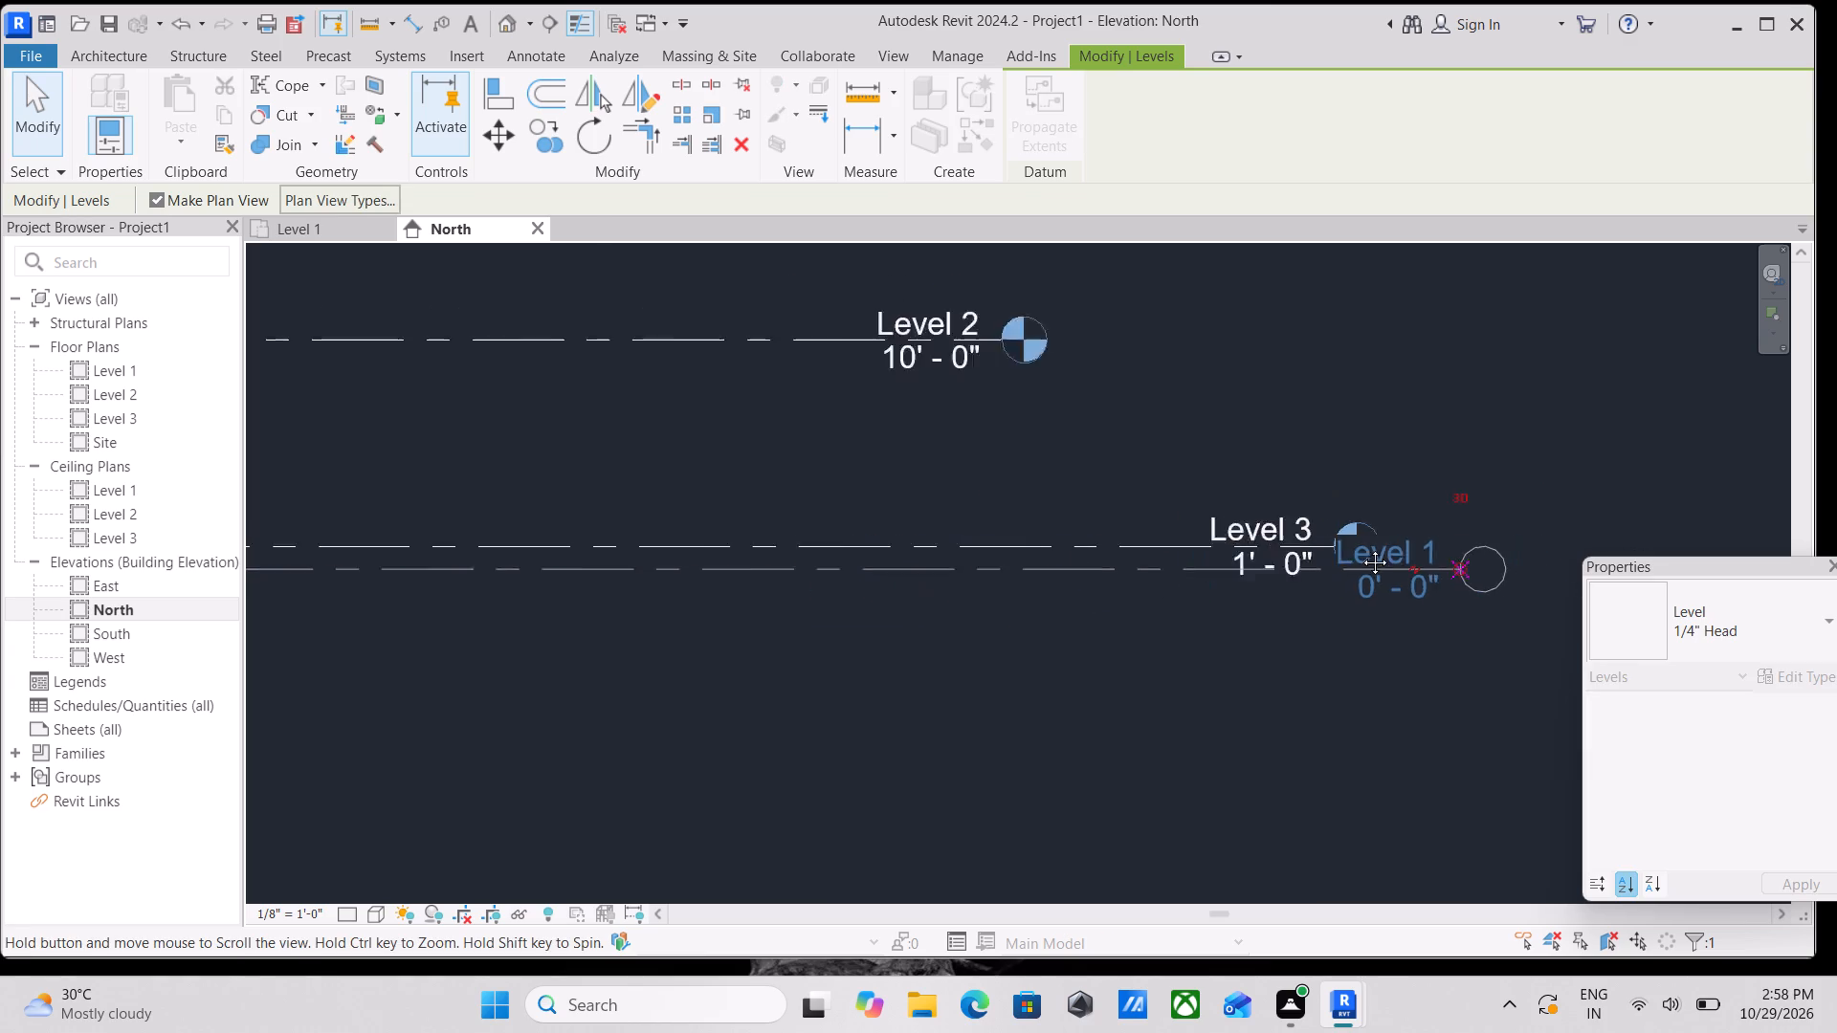
middle_click_drag(1361, 548, 1004, 516)
left_click(1255, 531)
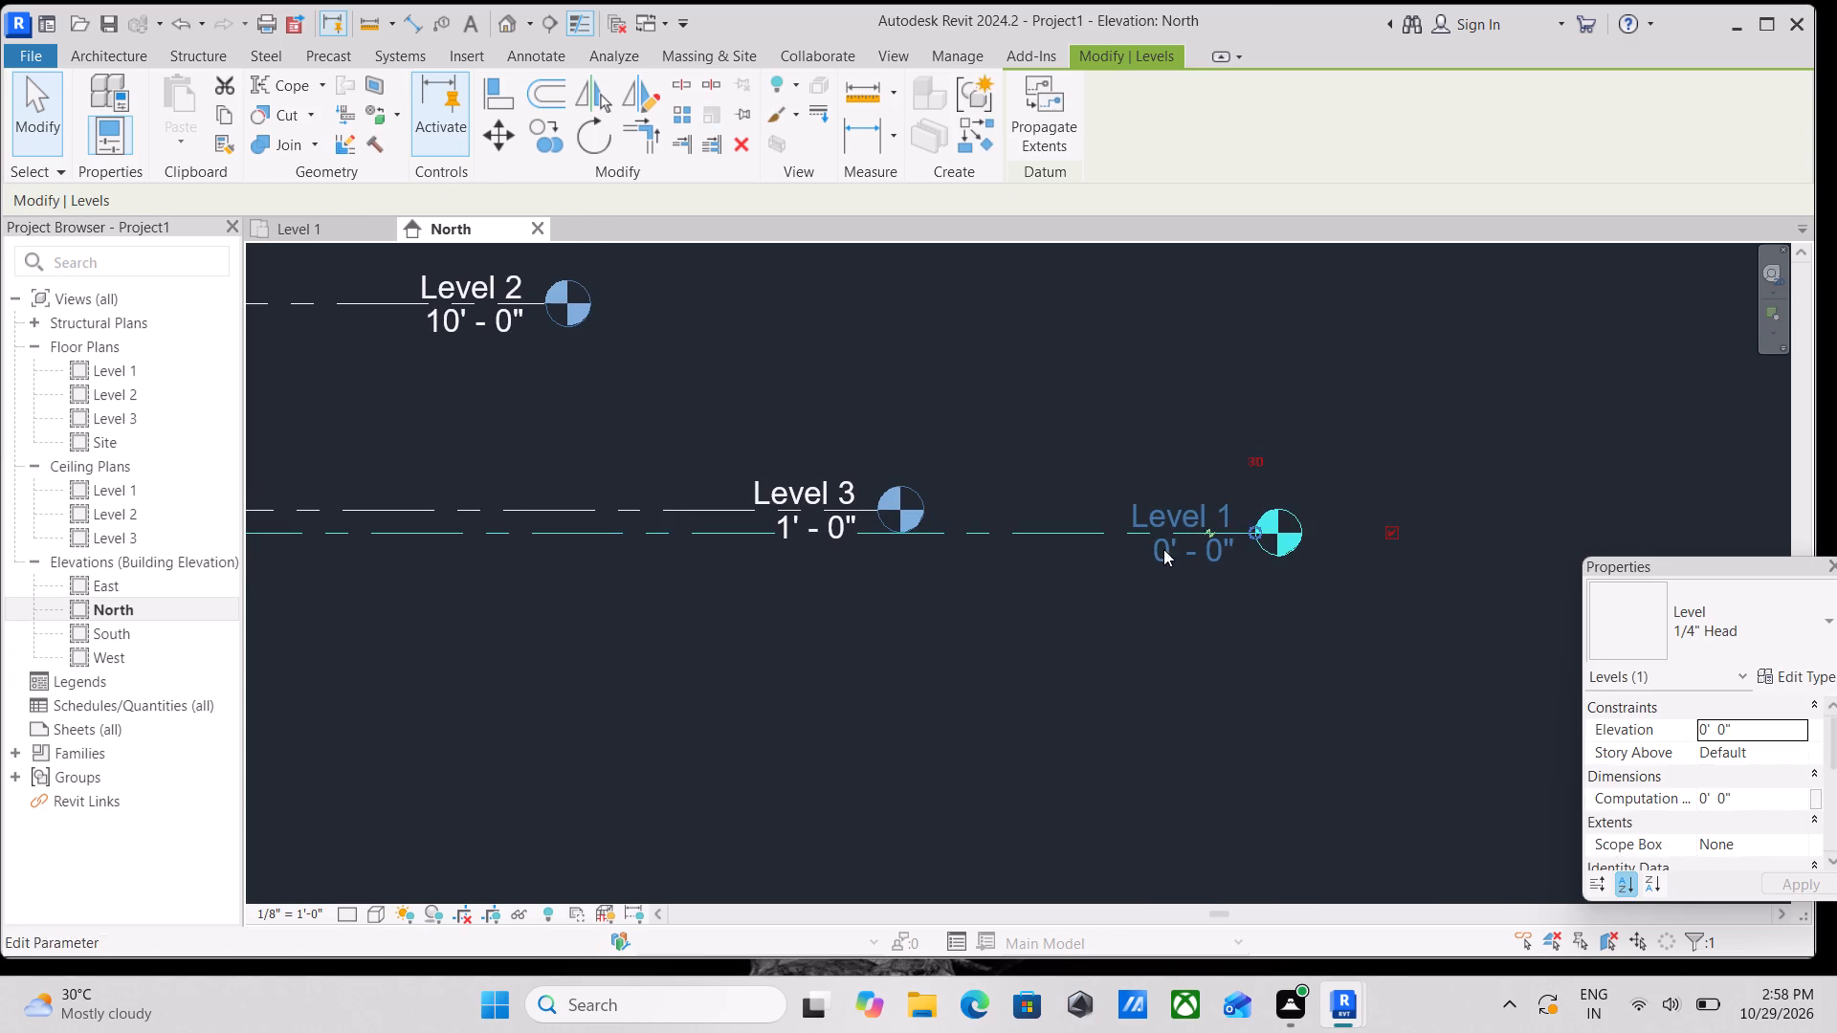
key("Escape")
Open the name of Level 1 for editing at its level head.
scroll(1125, 549, "up", 2)
key("Escape")
scroll(1225, 489, "up", 2)
key("Escape")
left_click(1205, 498)
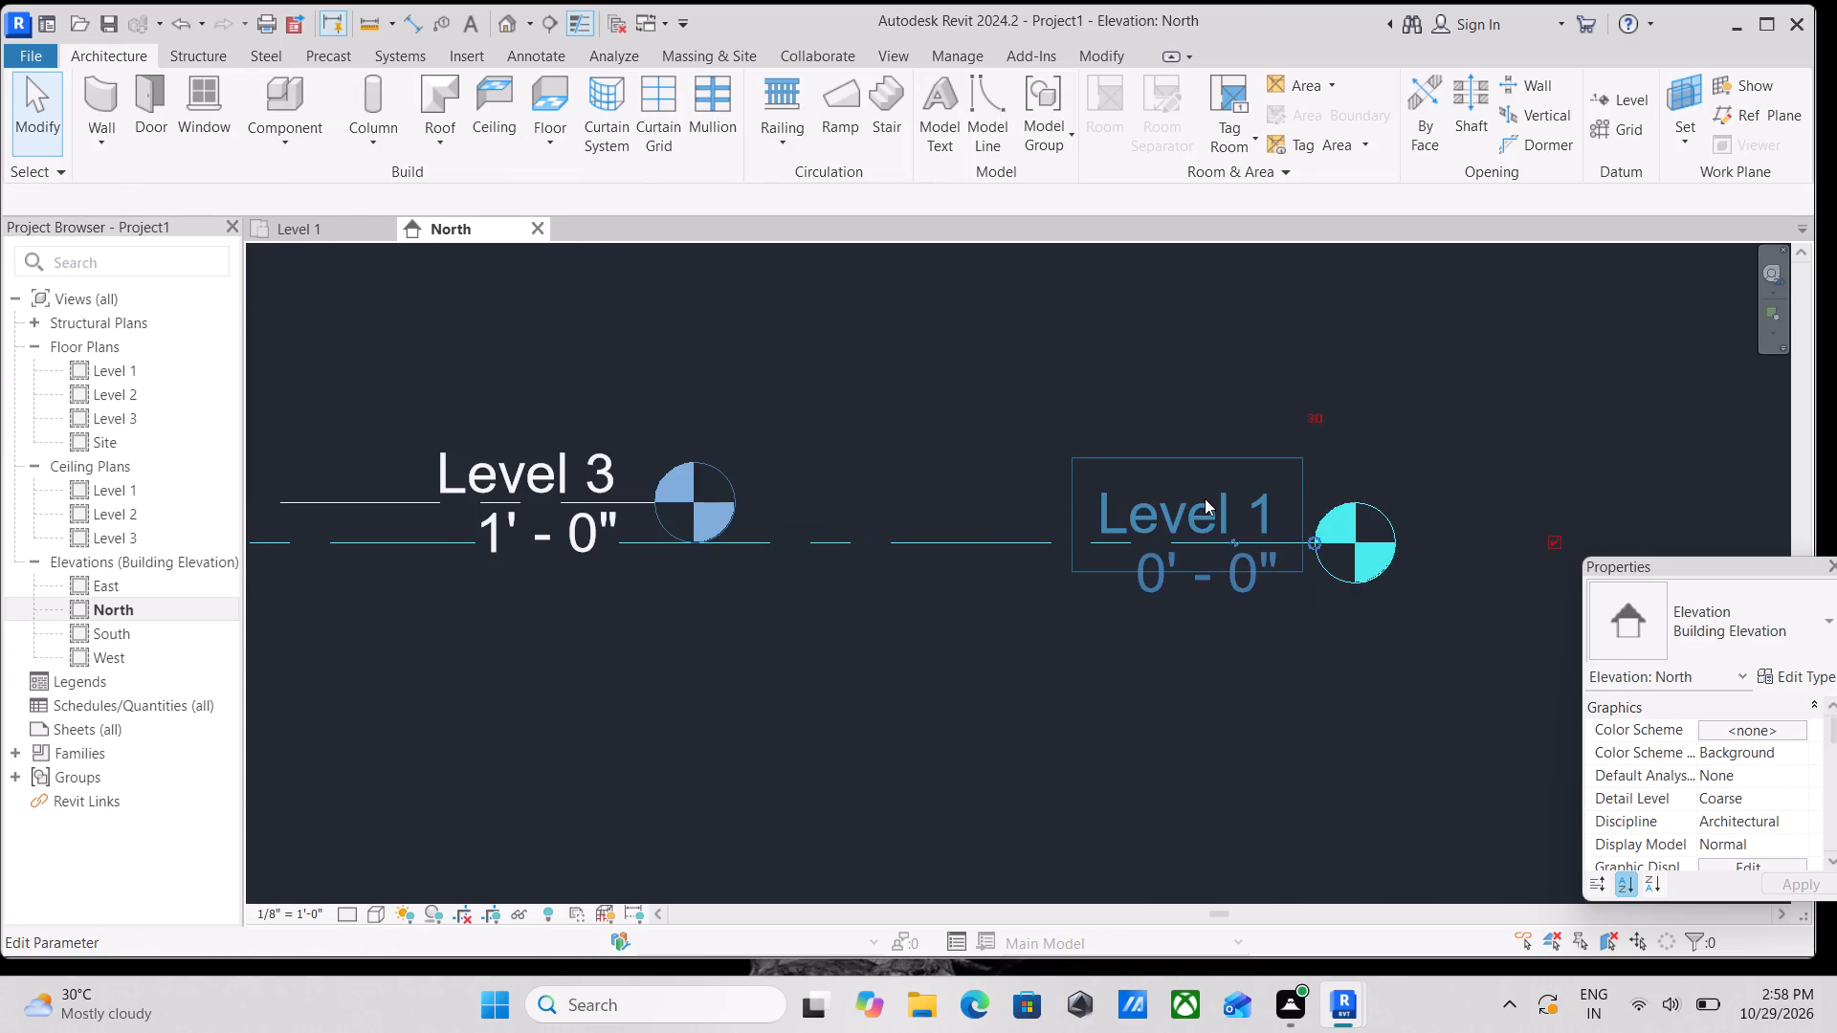
left_click(1205, 498)
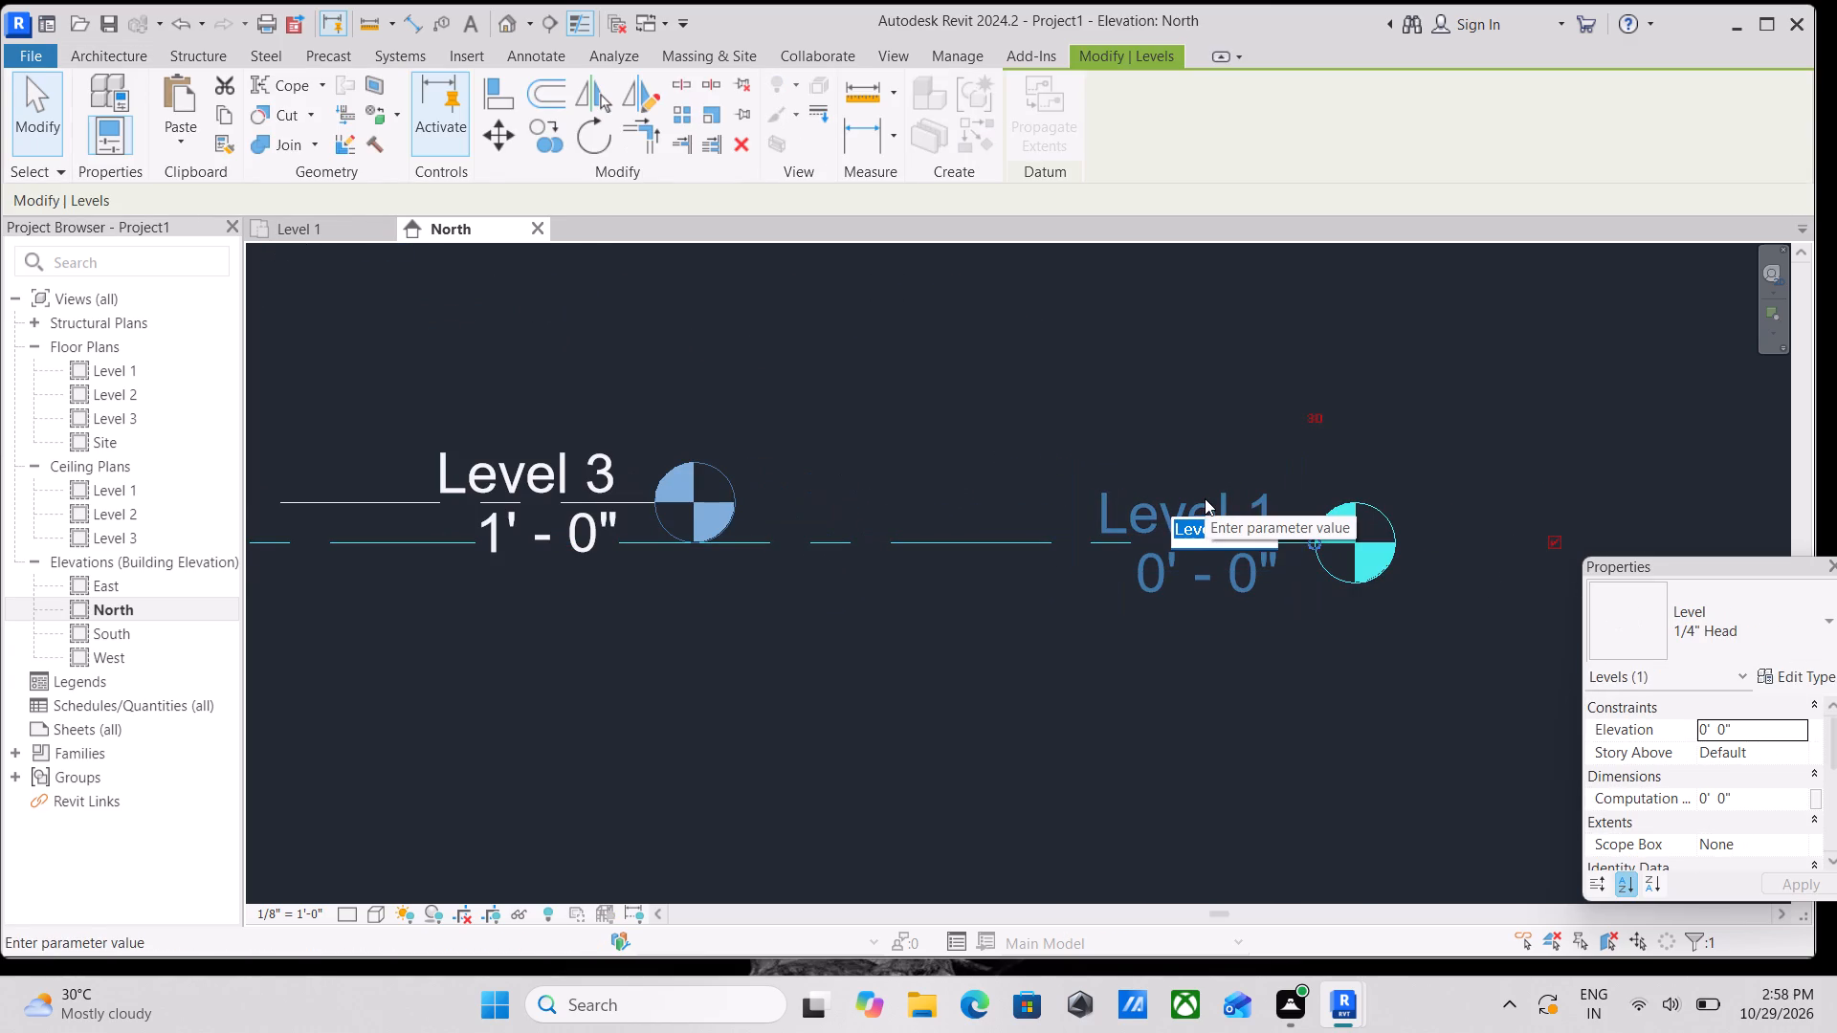
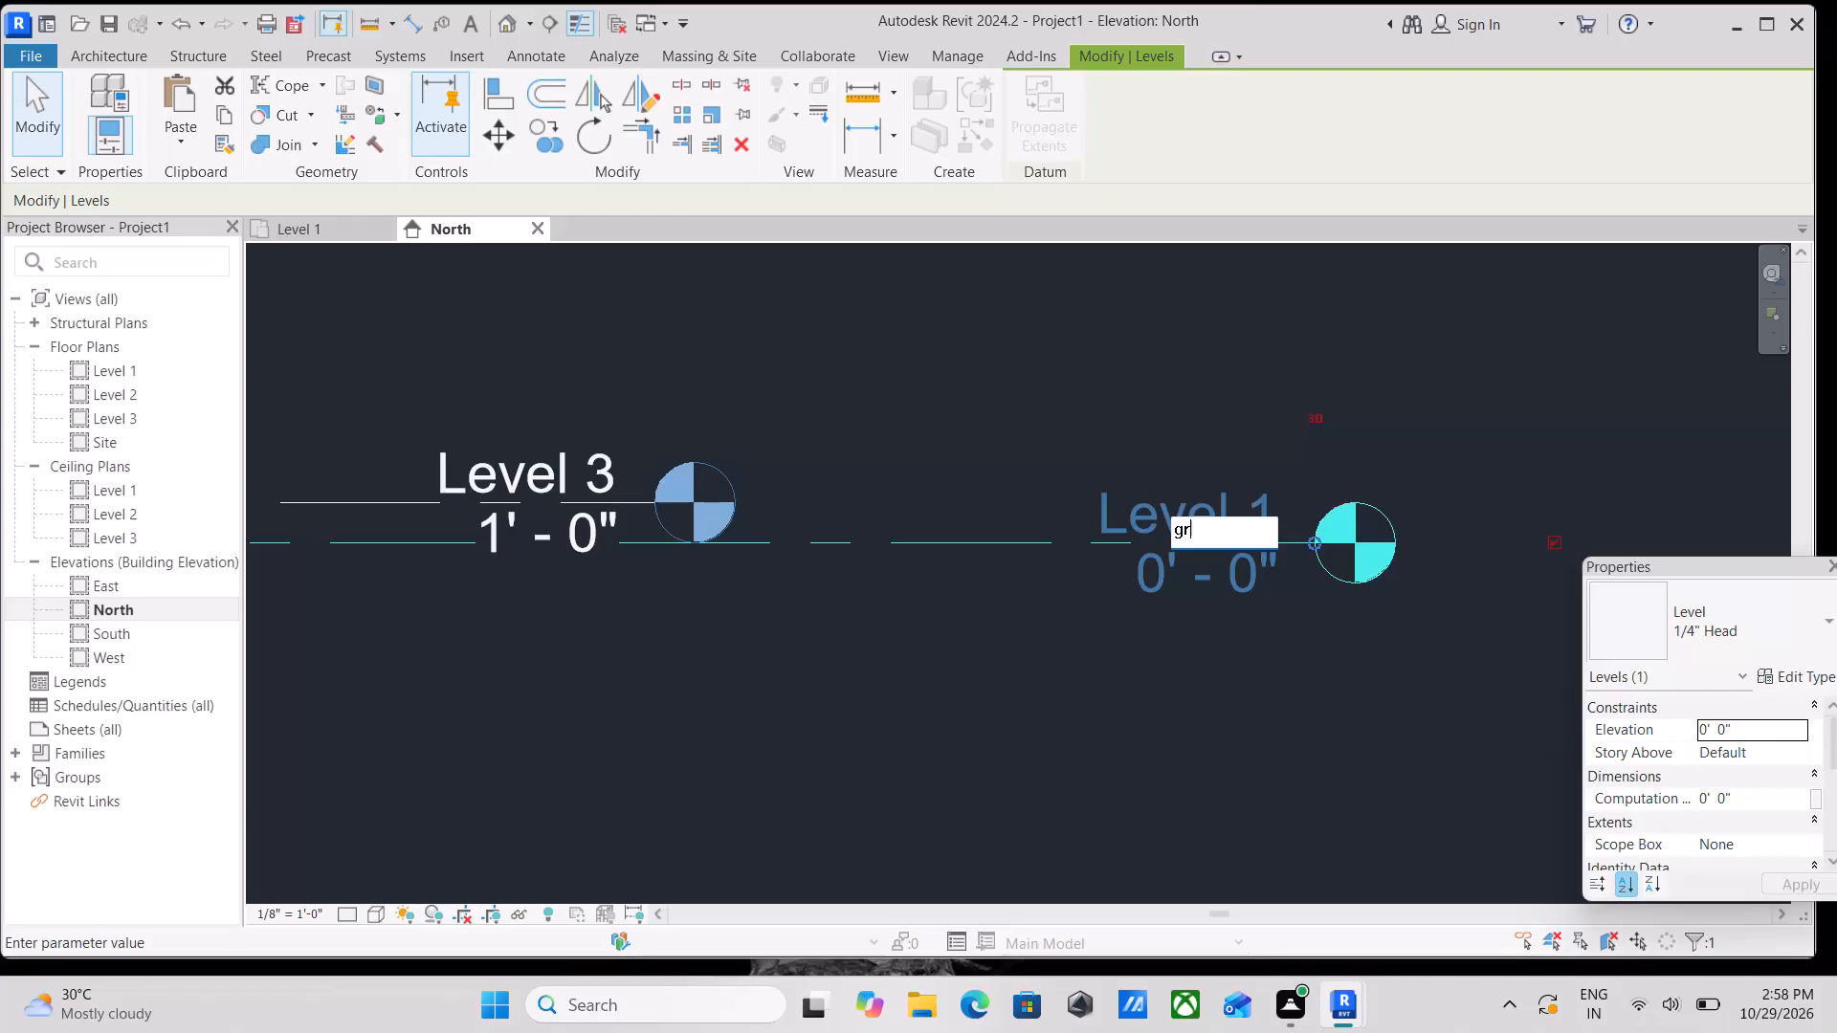
Rename Level 1 at the 0' 0" elevation as GROUND LEVEL and rename its corresponding views as well.
key("BackSpace")
key("BackSpace")
key("g")
type("ROUND")
key("space")
type("LEVEL")
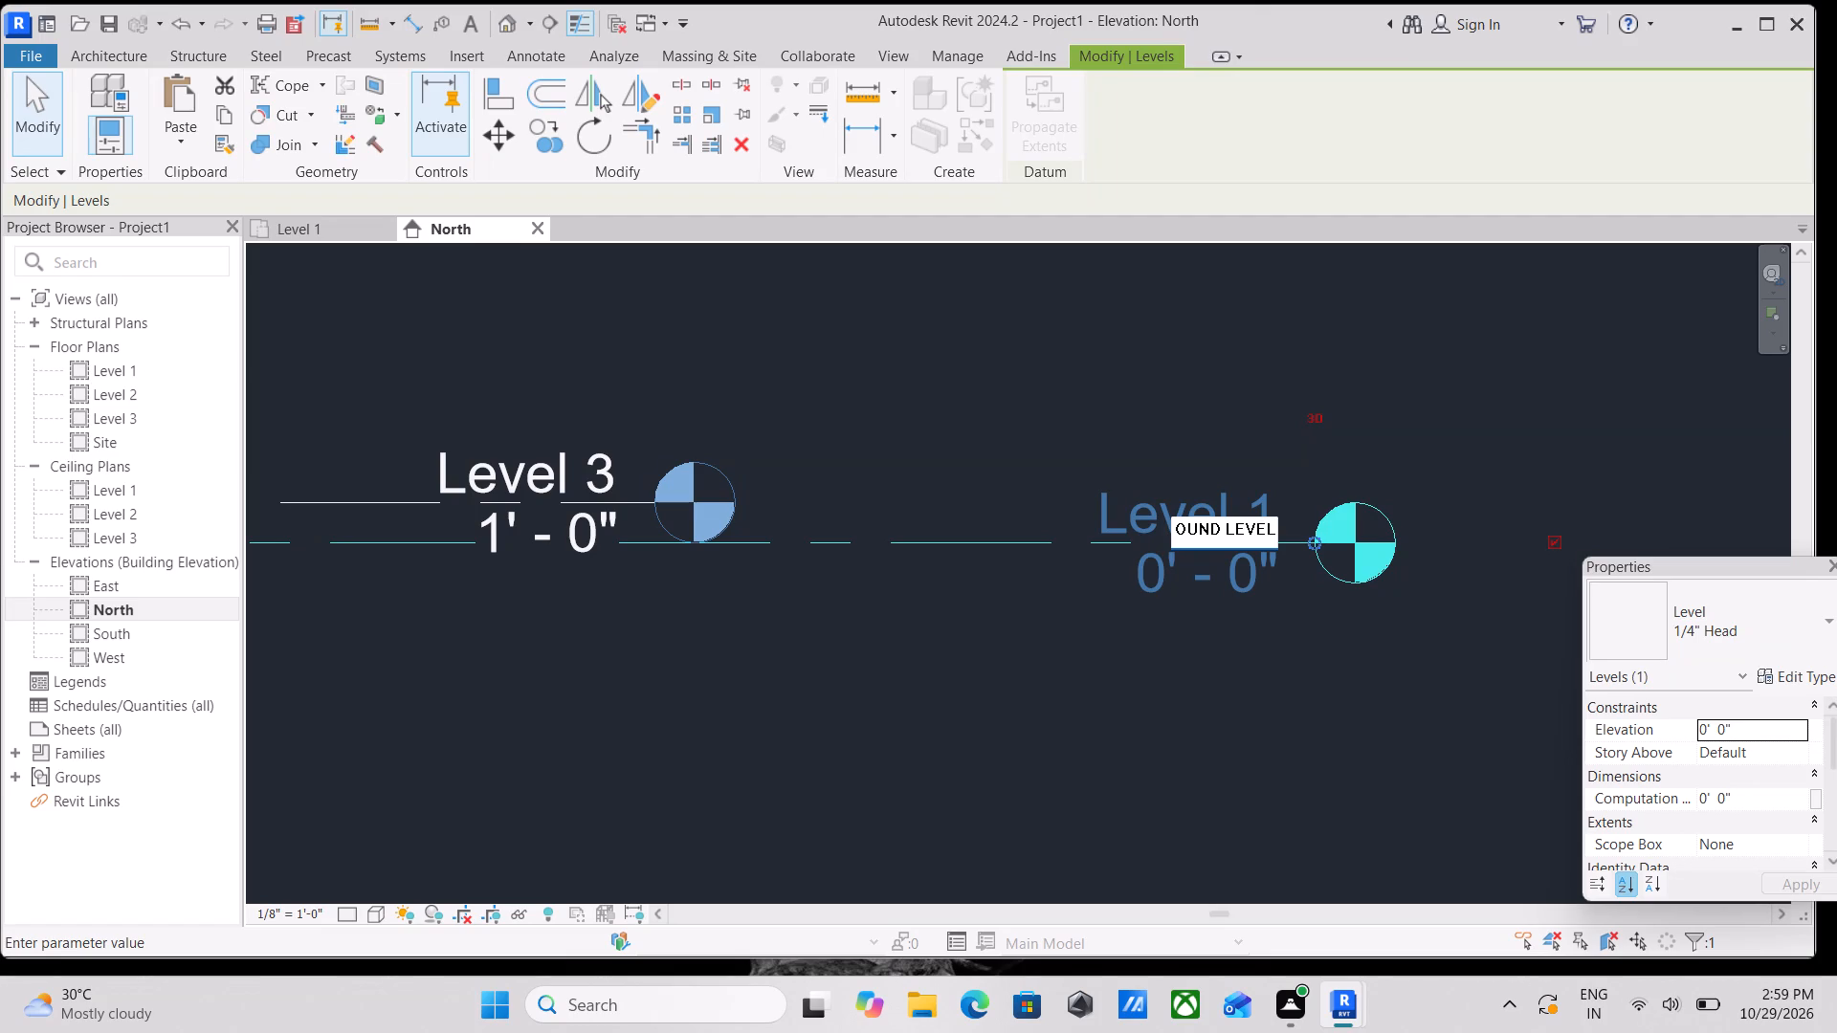
key("Return")
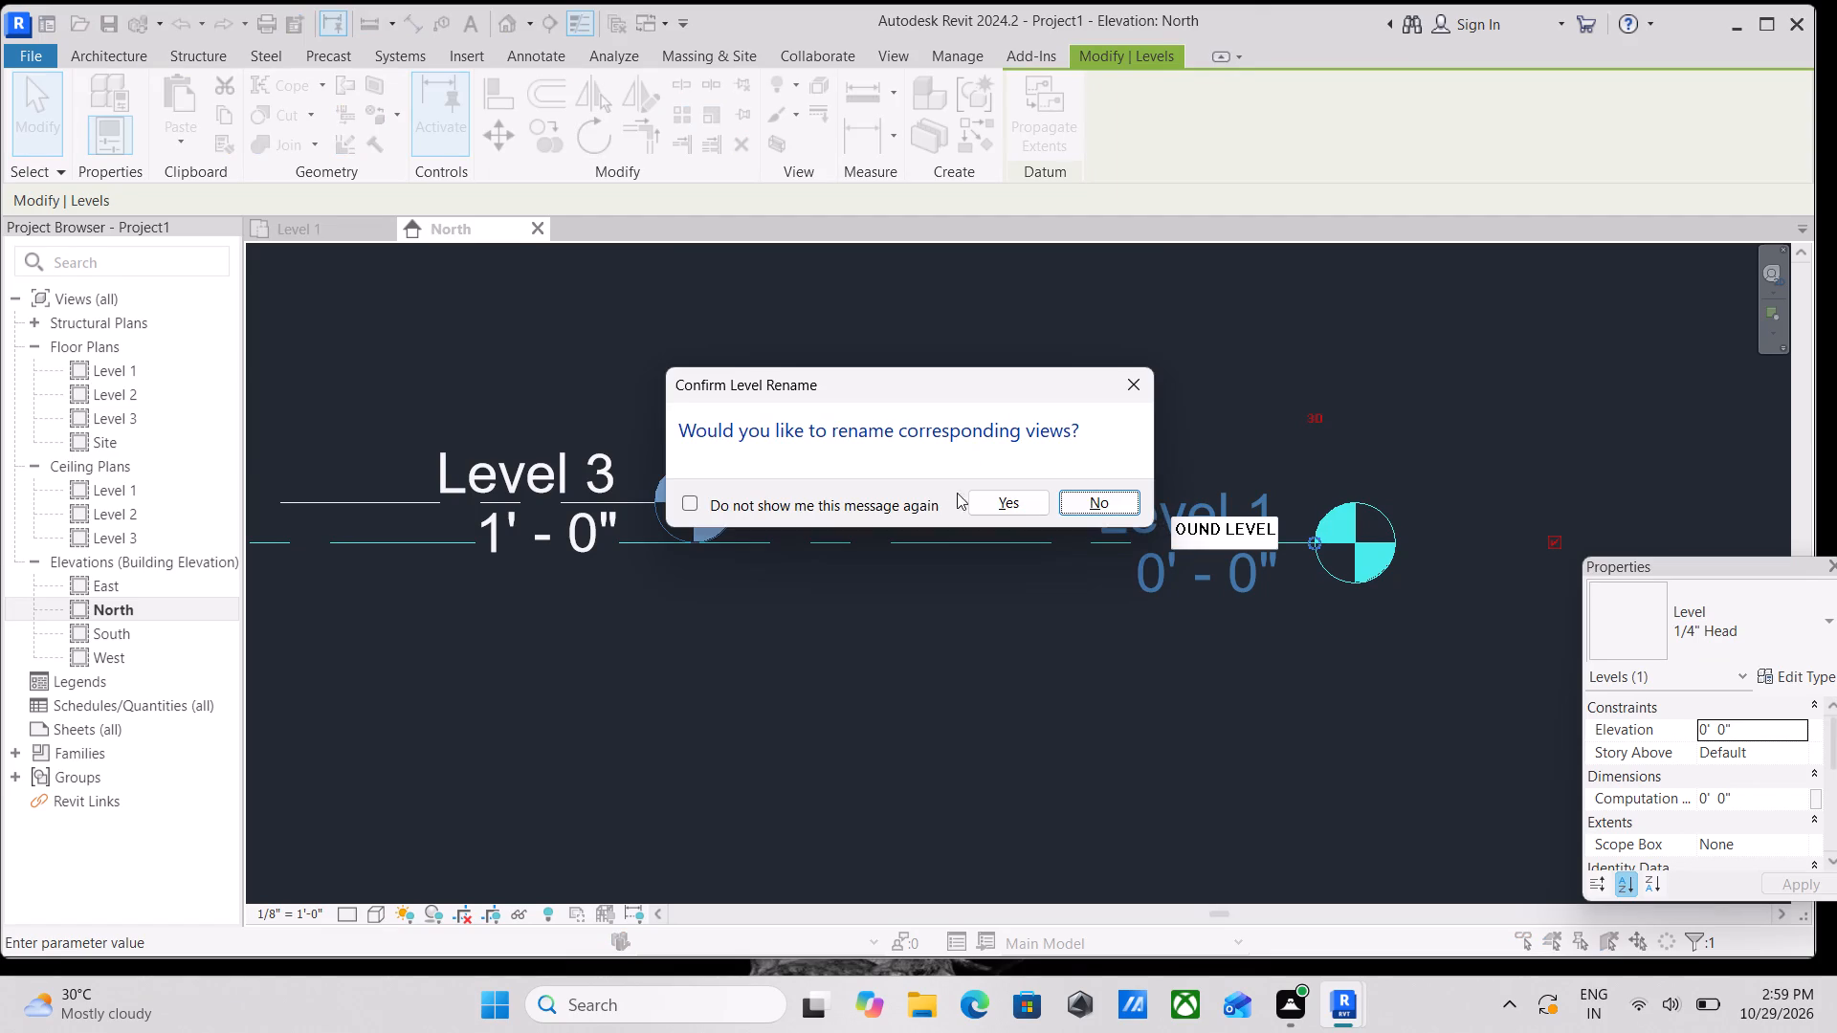
left_click(989, 500)
Rename the 1' 0" level, Level 3, as GROUND FLOOR and rename its corresponding views as well.
scroll(732, 557, "down", 1)
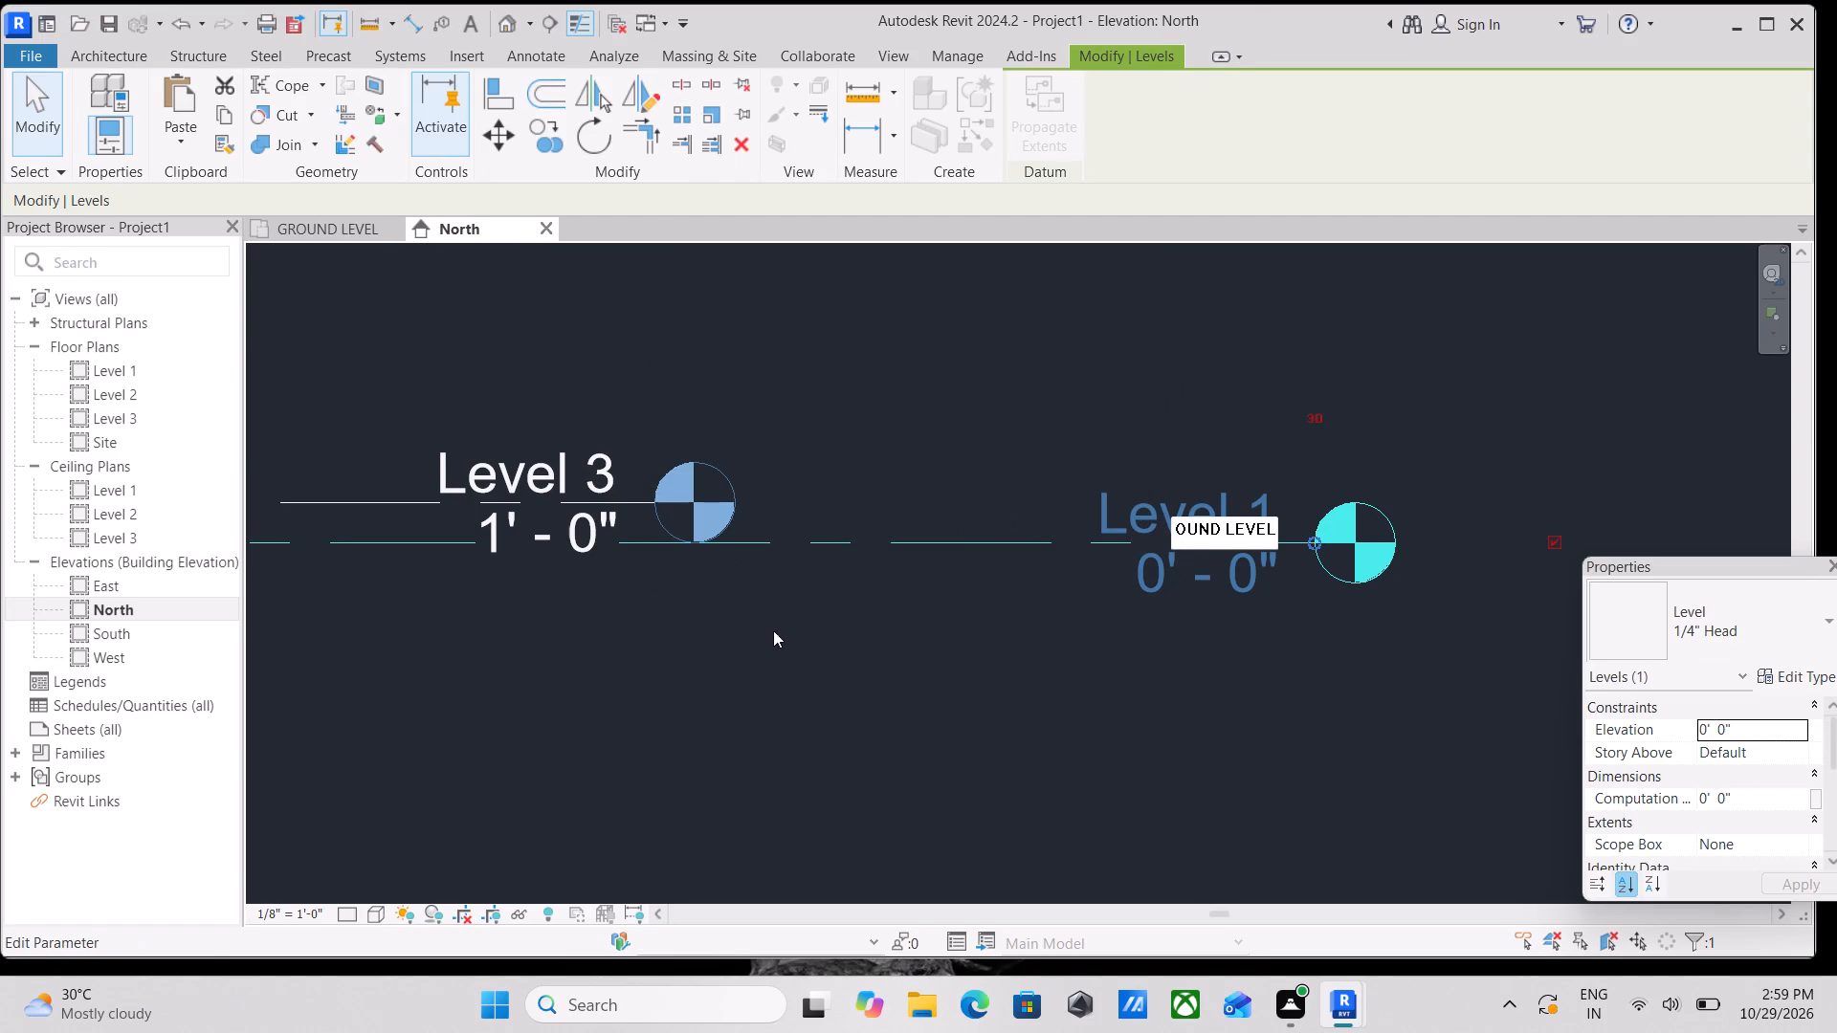
scroll(773, 630, "down", 3)
middle_click_drag(839, 626, 1181, 648)
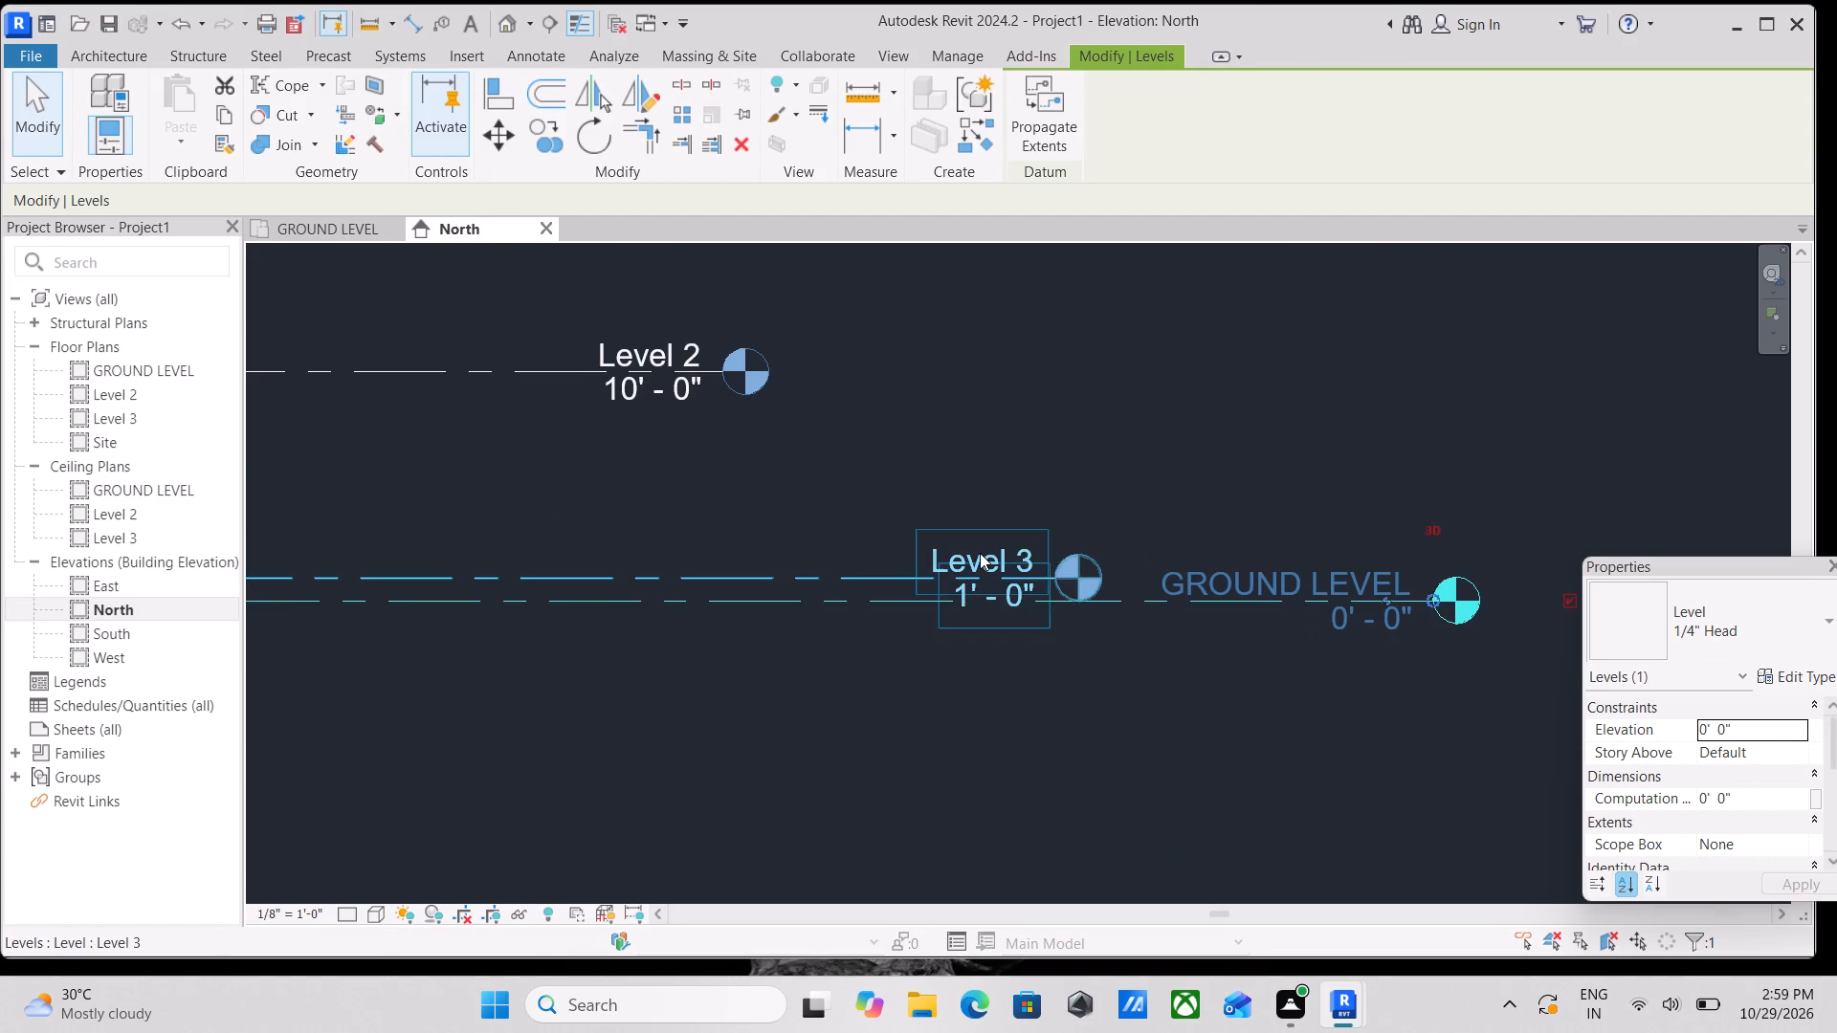
double_click(980, 553)
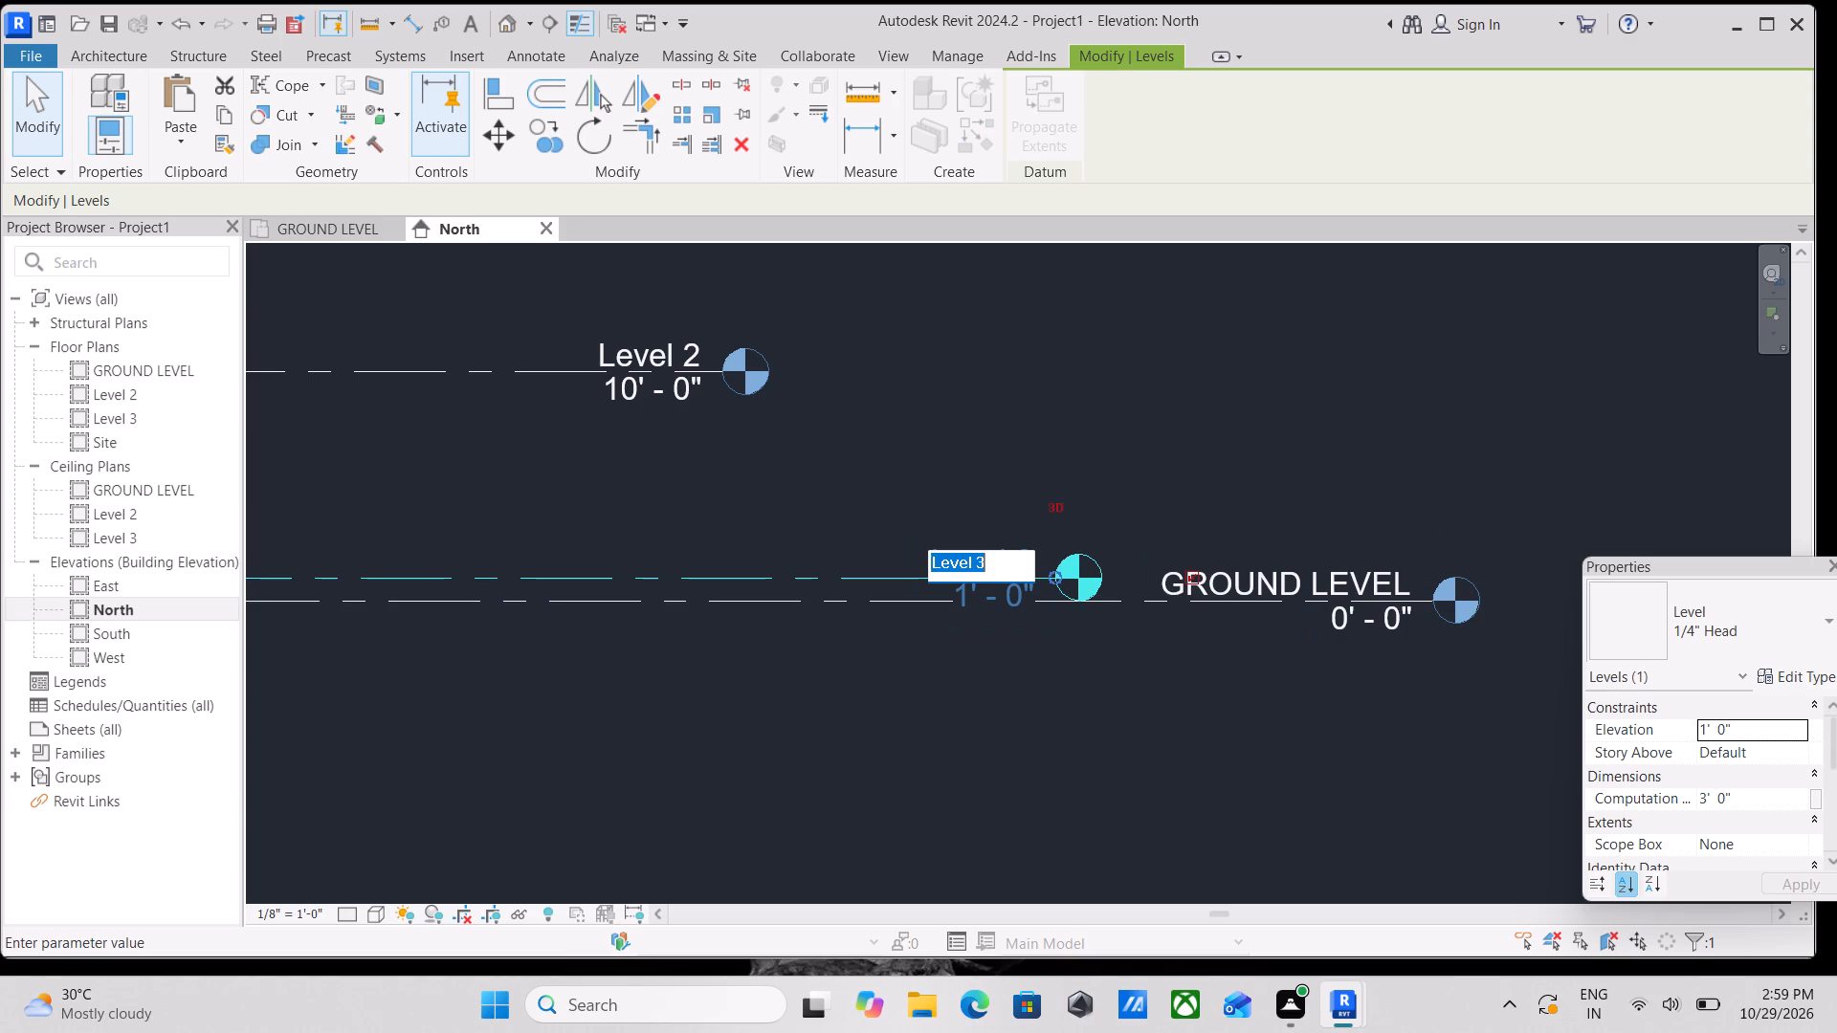
type("GEO")
key("BackSpace")
key("BackSpace")
type("ROUND")
key("space")
type("FLOOR")
key("Return")
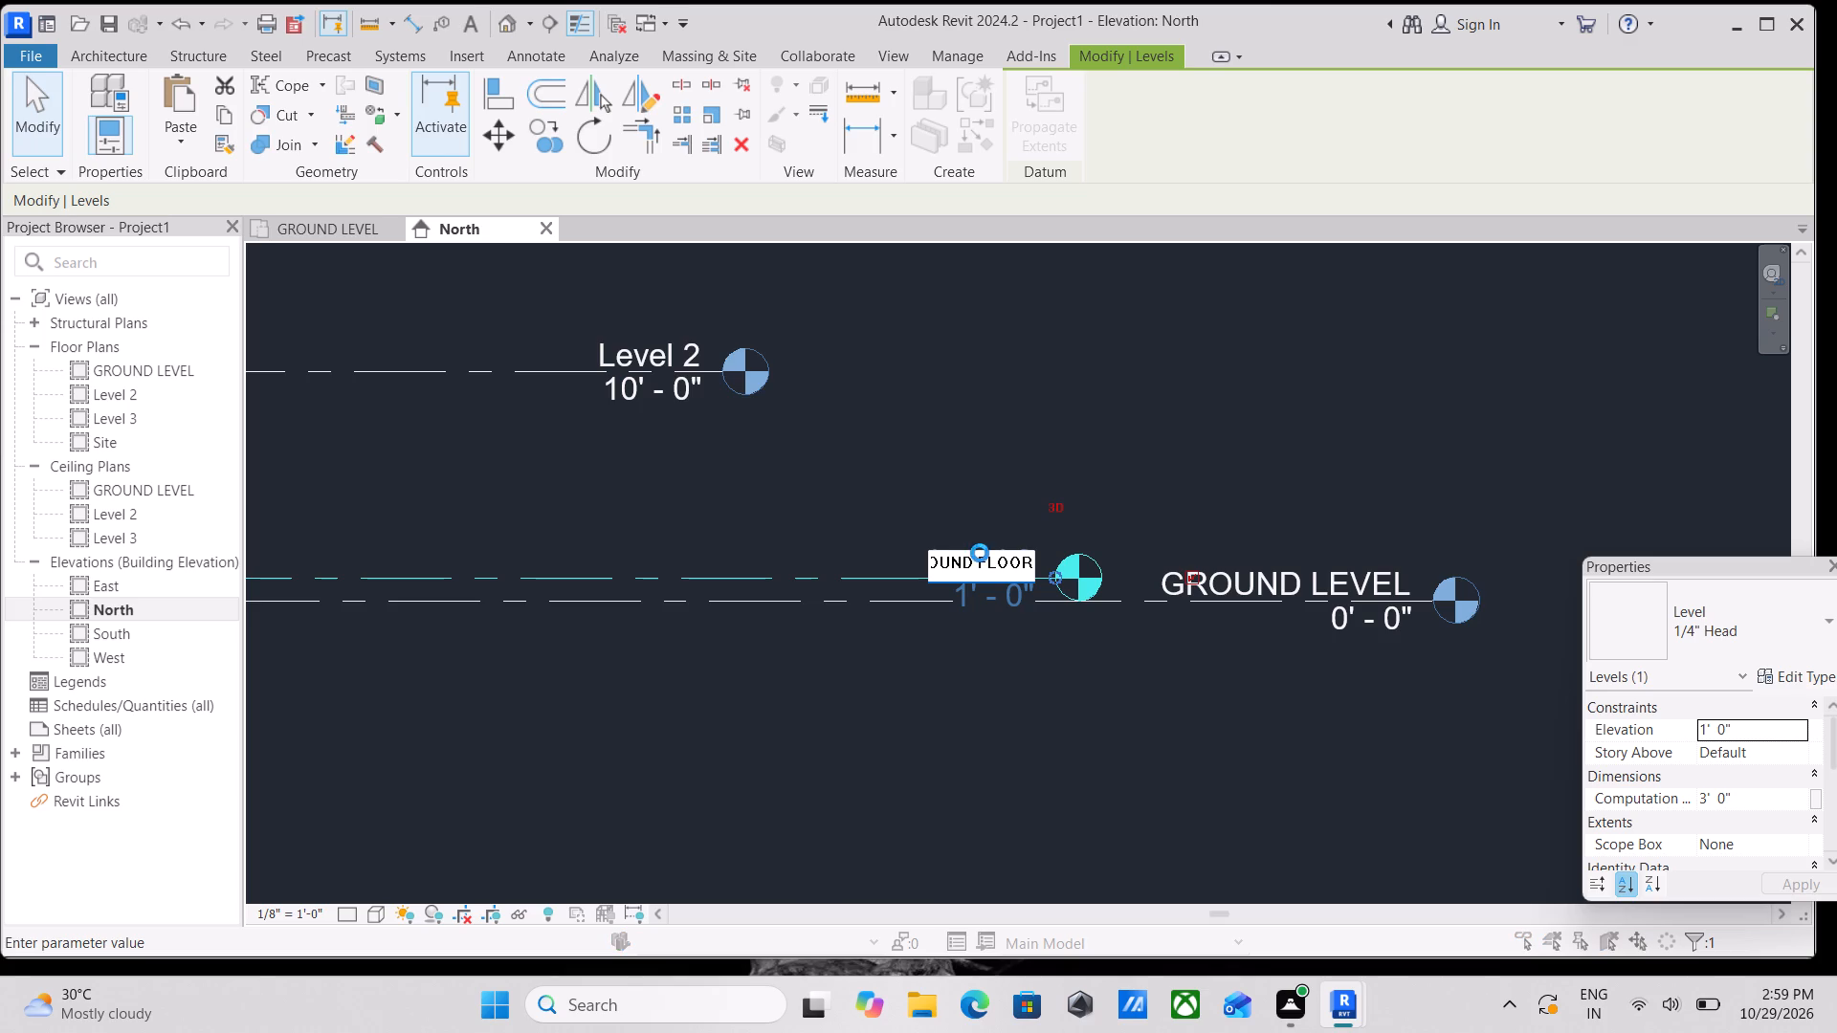
left_click(983, 496)
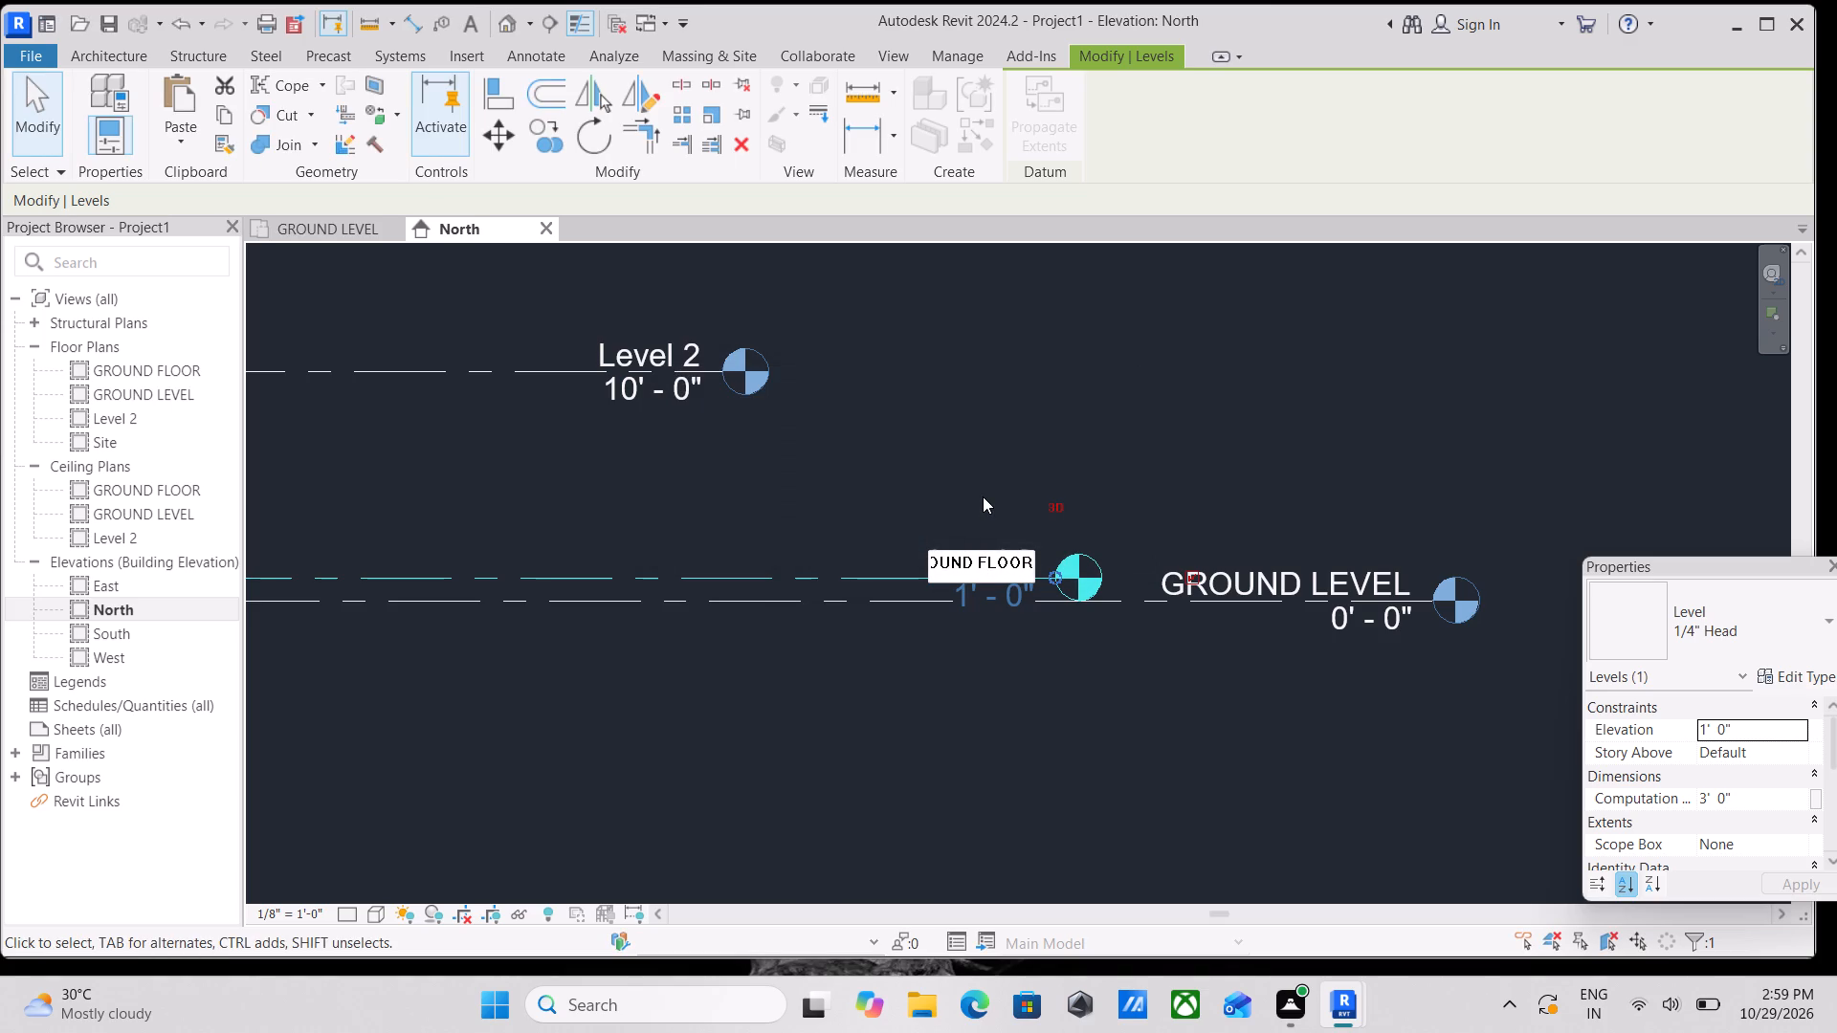
Rename the 10' 0" level, Level 2, as FIRST FLOOR, rename its corresponding views as well, and deselect it.
scroll(791, 464, "down", 2)
middle_click_drag(794, 464, 1353, 487)
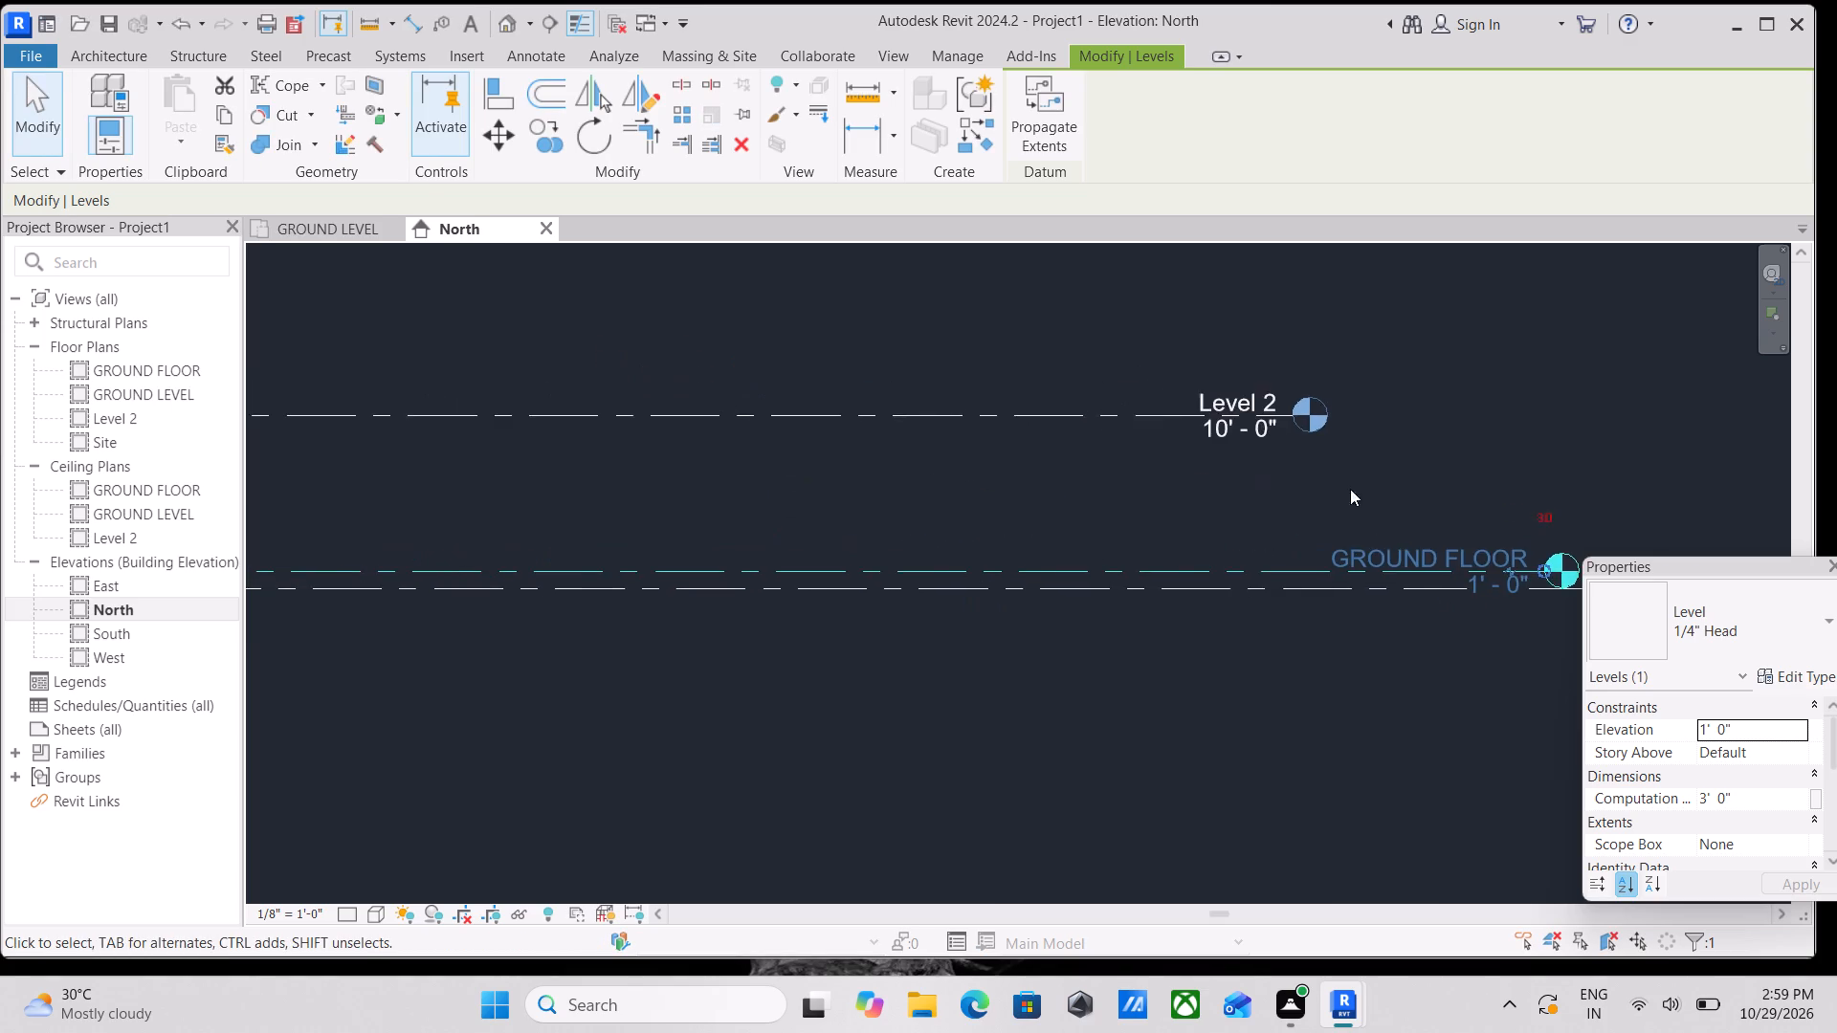
scroll(941, 451, "down", 2)
middle_click_drag(941, 451, 1114, 639)
key("Escape")
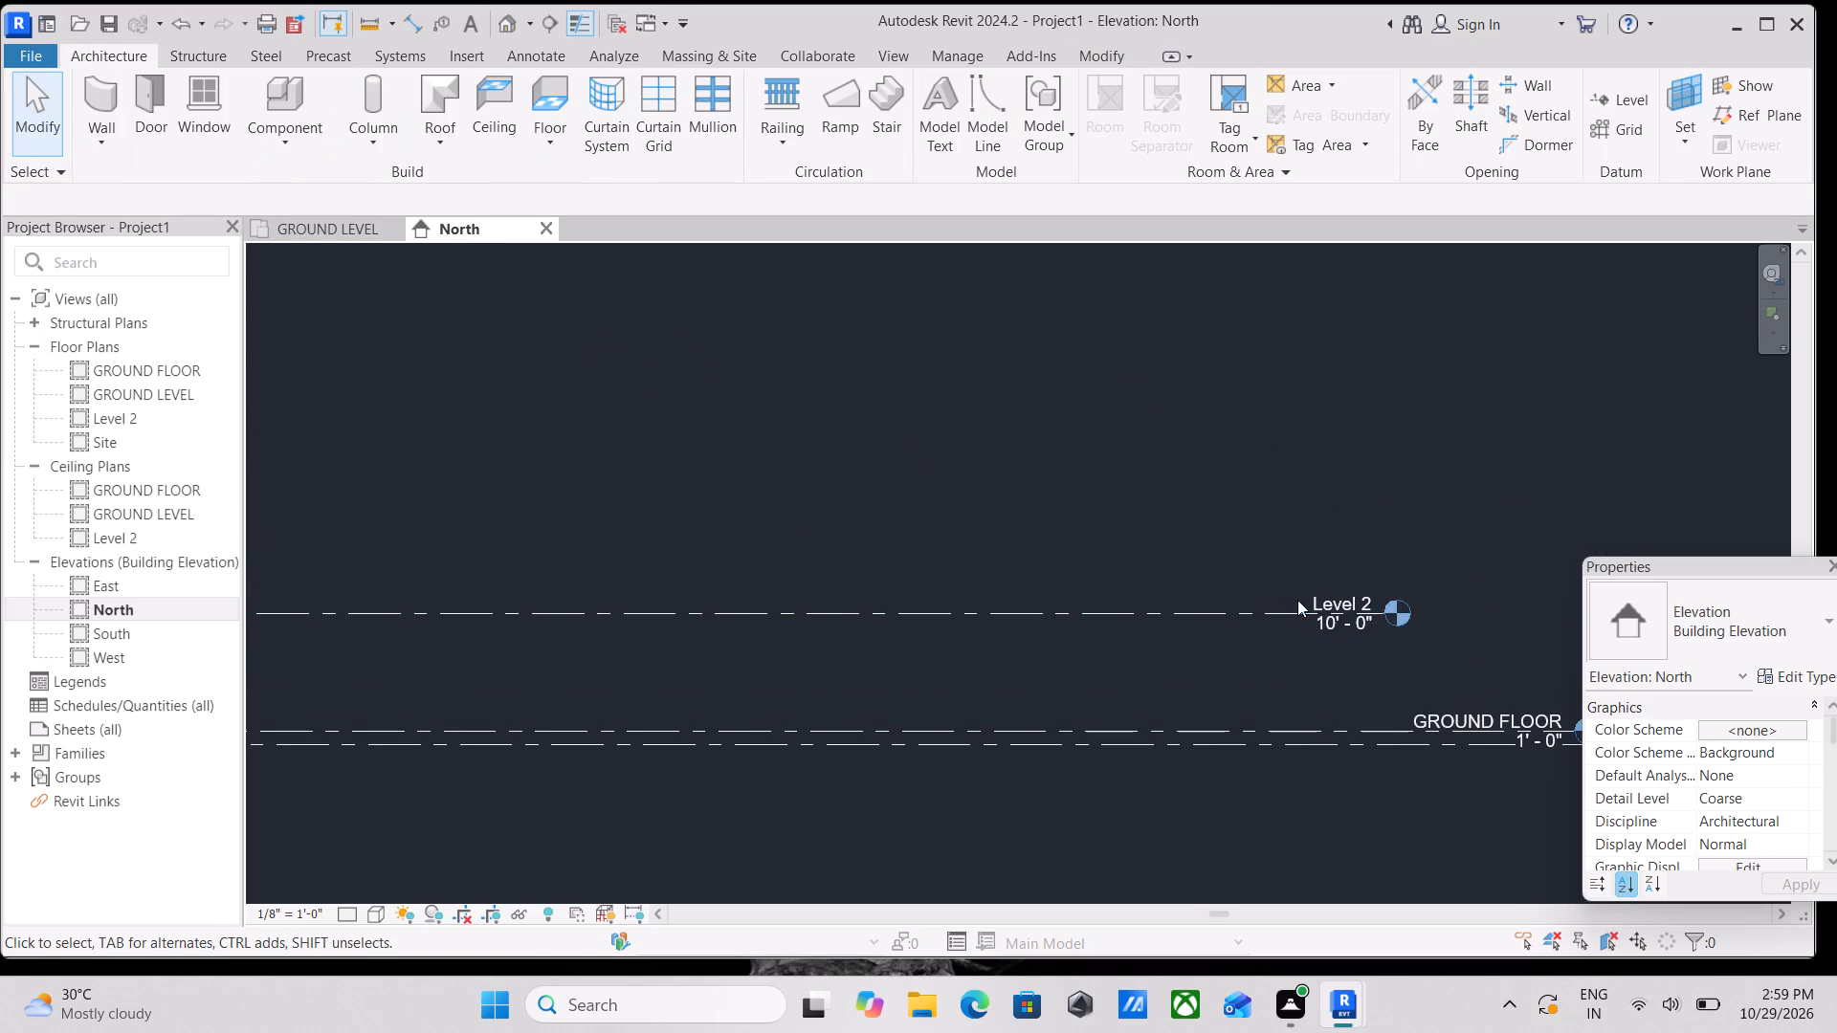
scroll(1340, 596, "down", 1)
double_click(1340, 596)
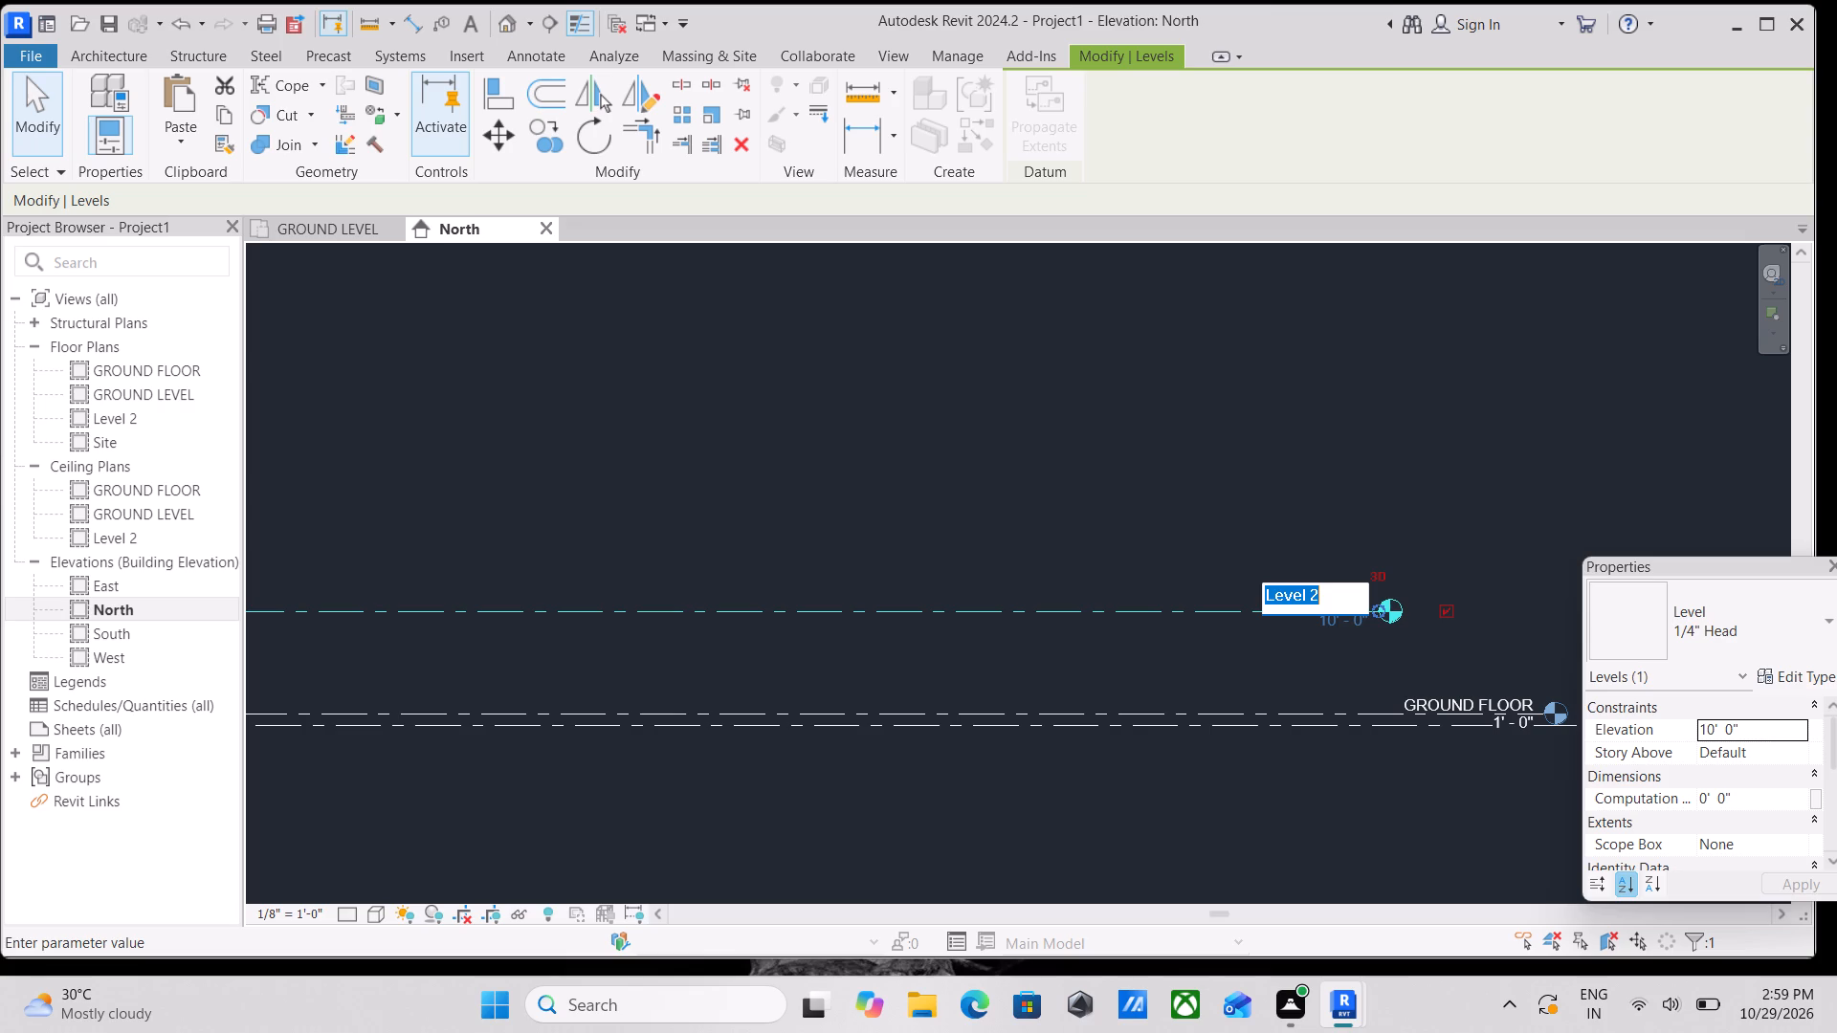
type("FIRST")
key("space")
type("FLOOE")
key("BackSpace")
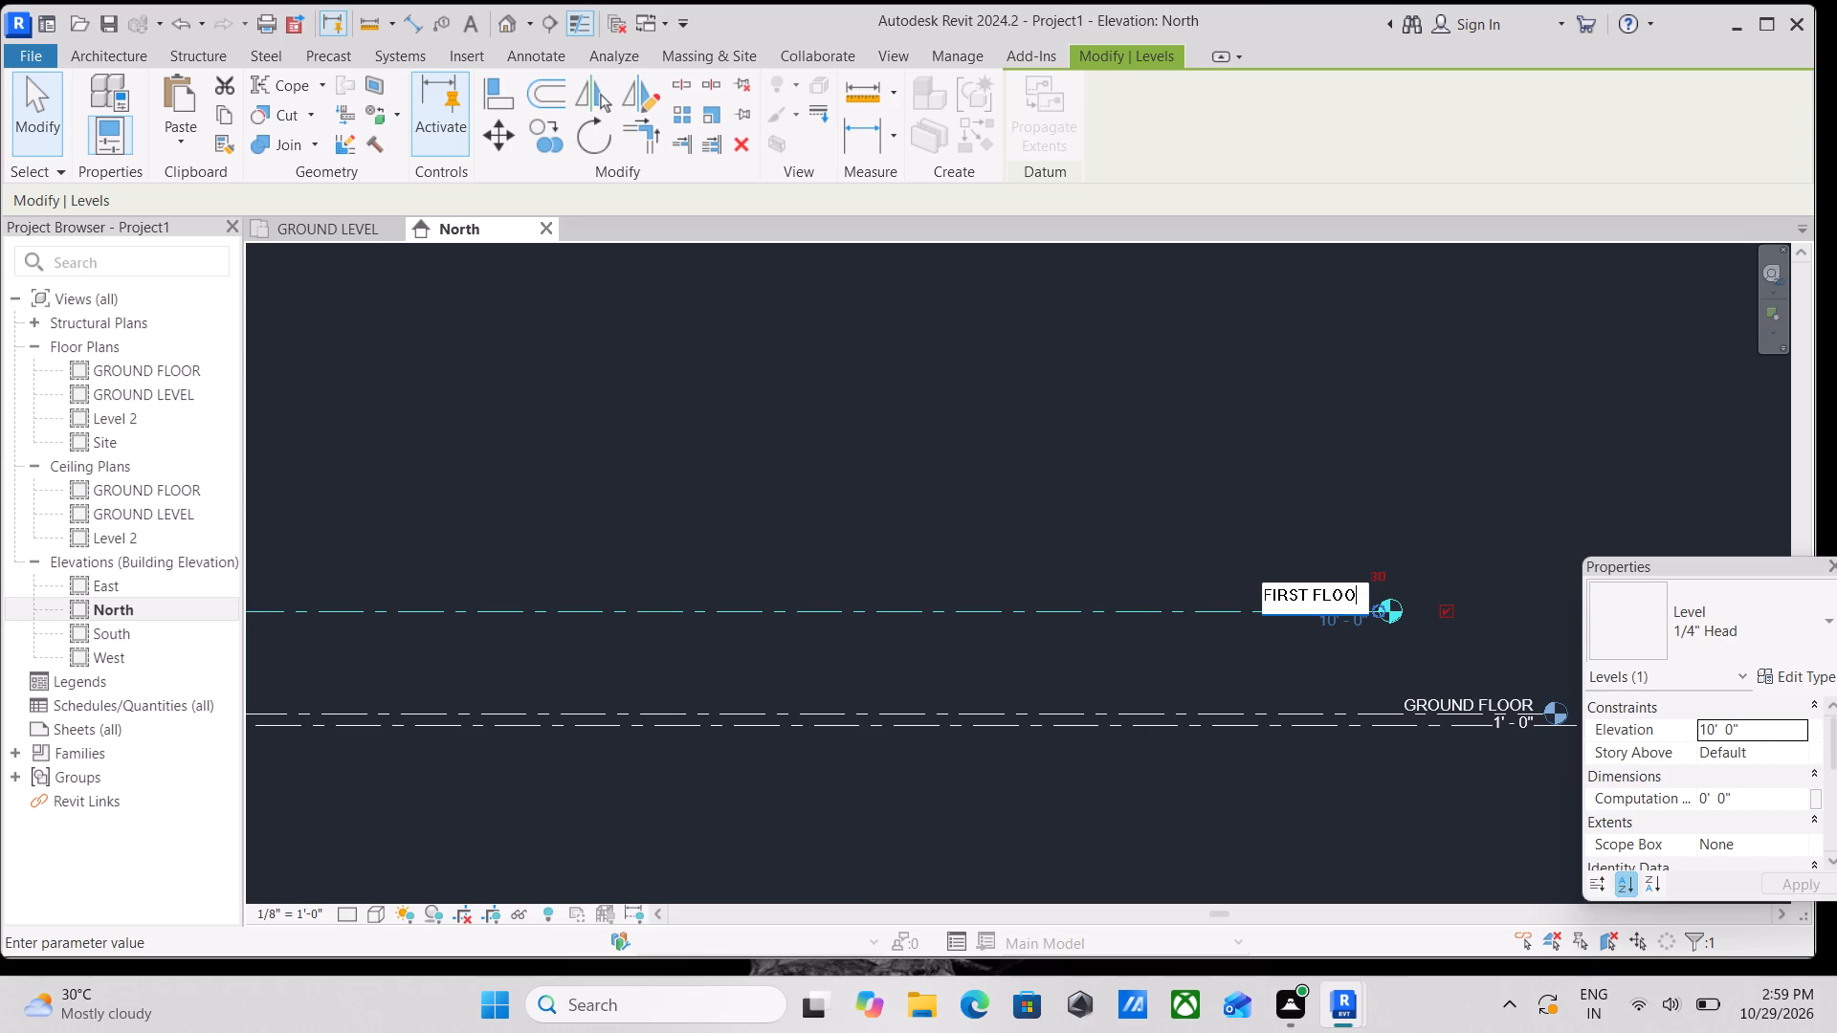
key("r")
key("Return")
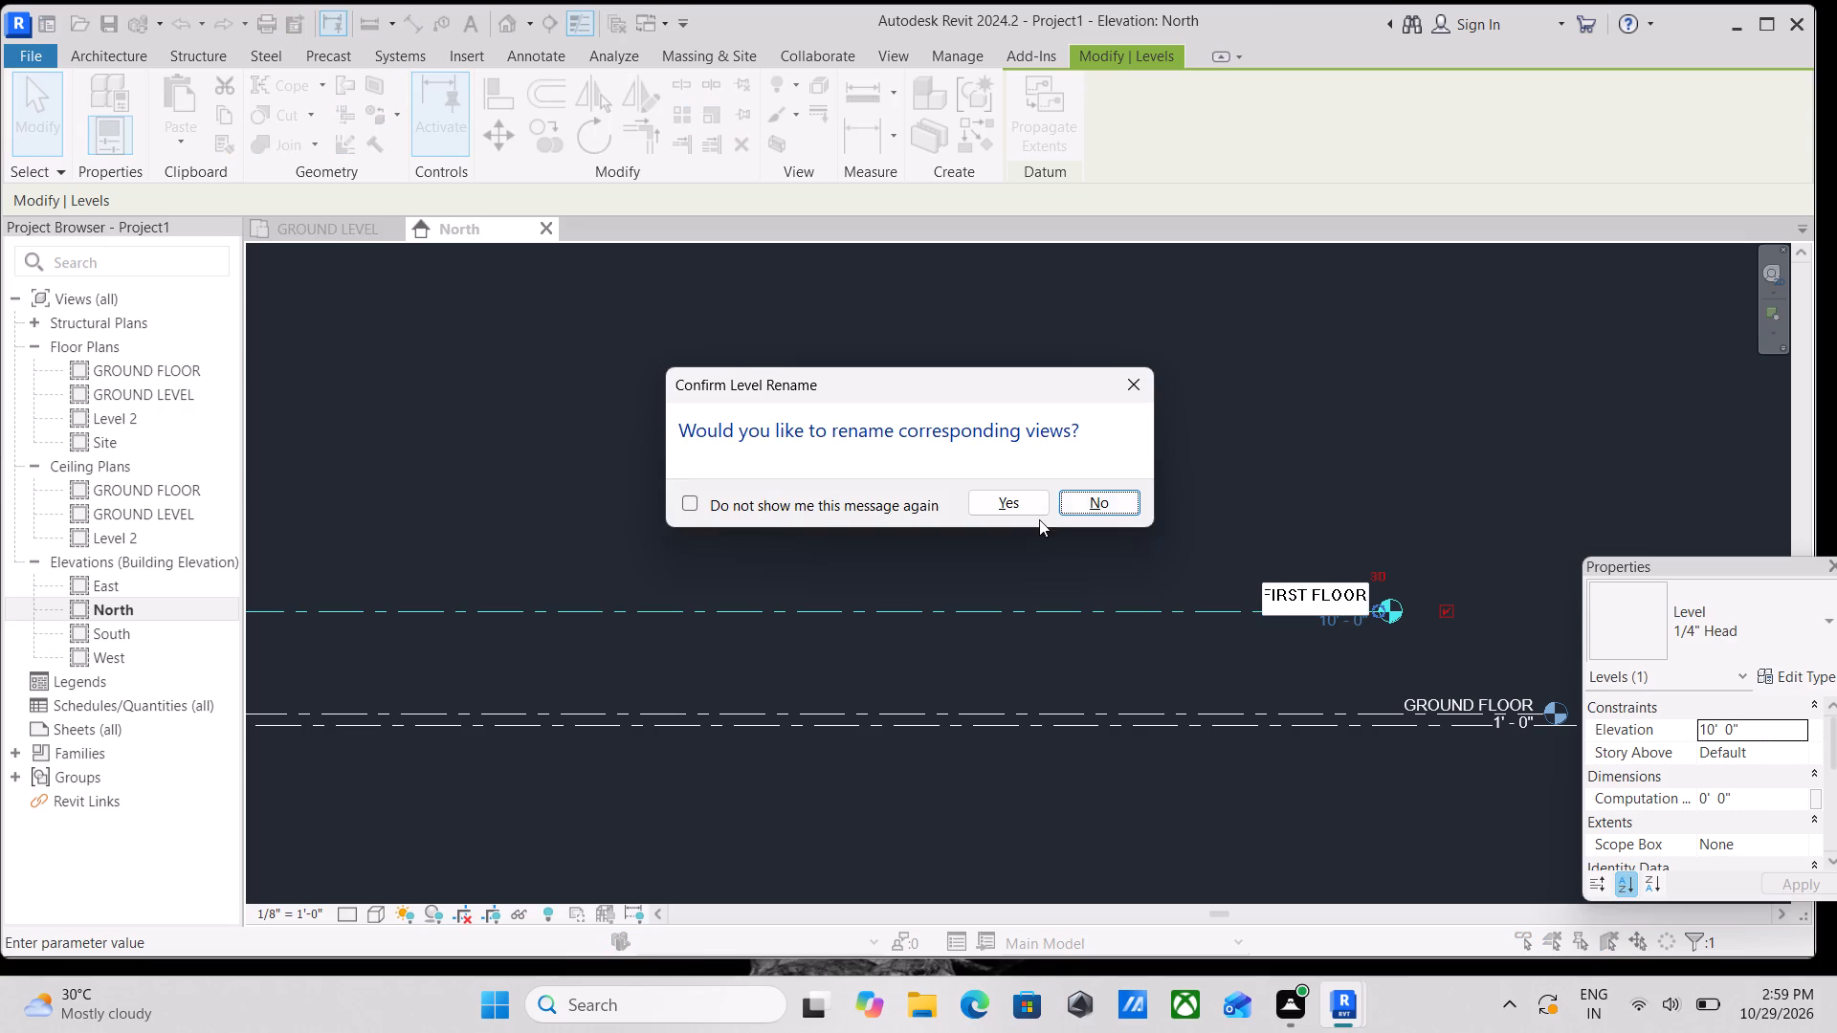
left_click(1025, 504)
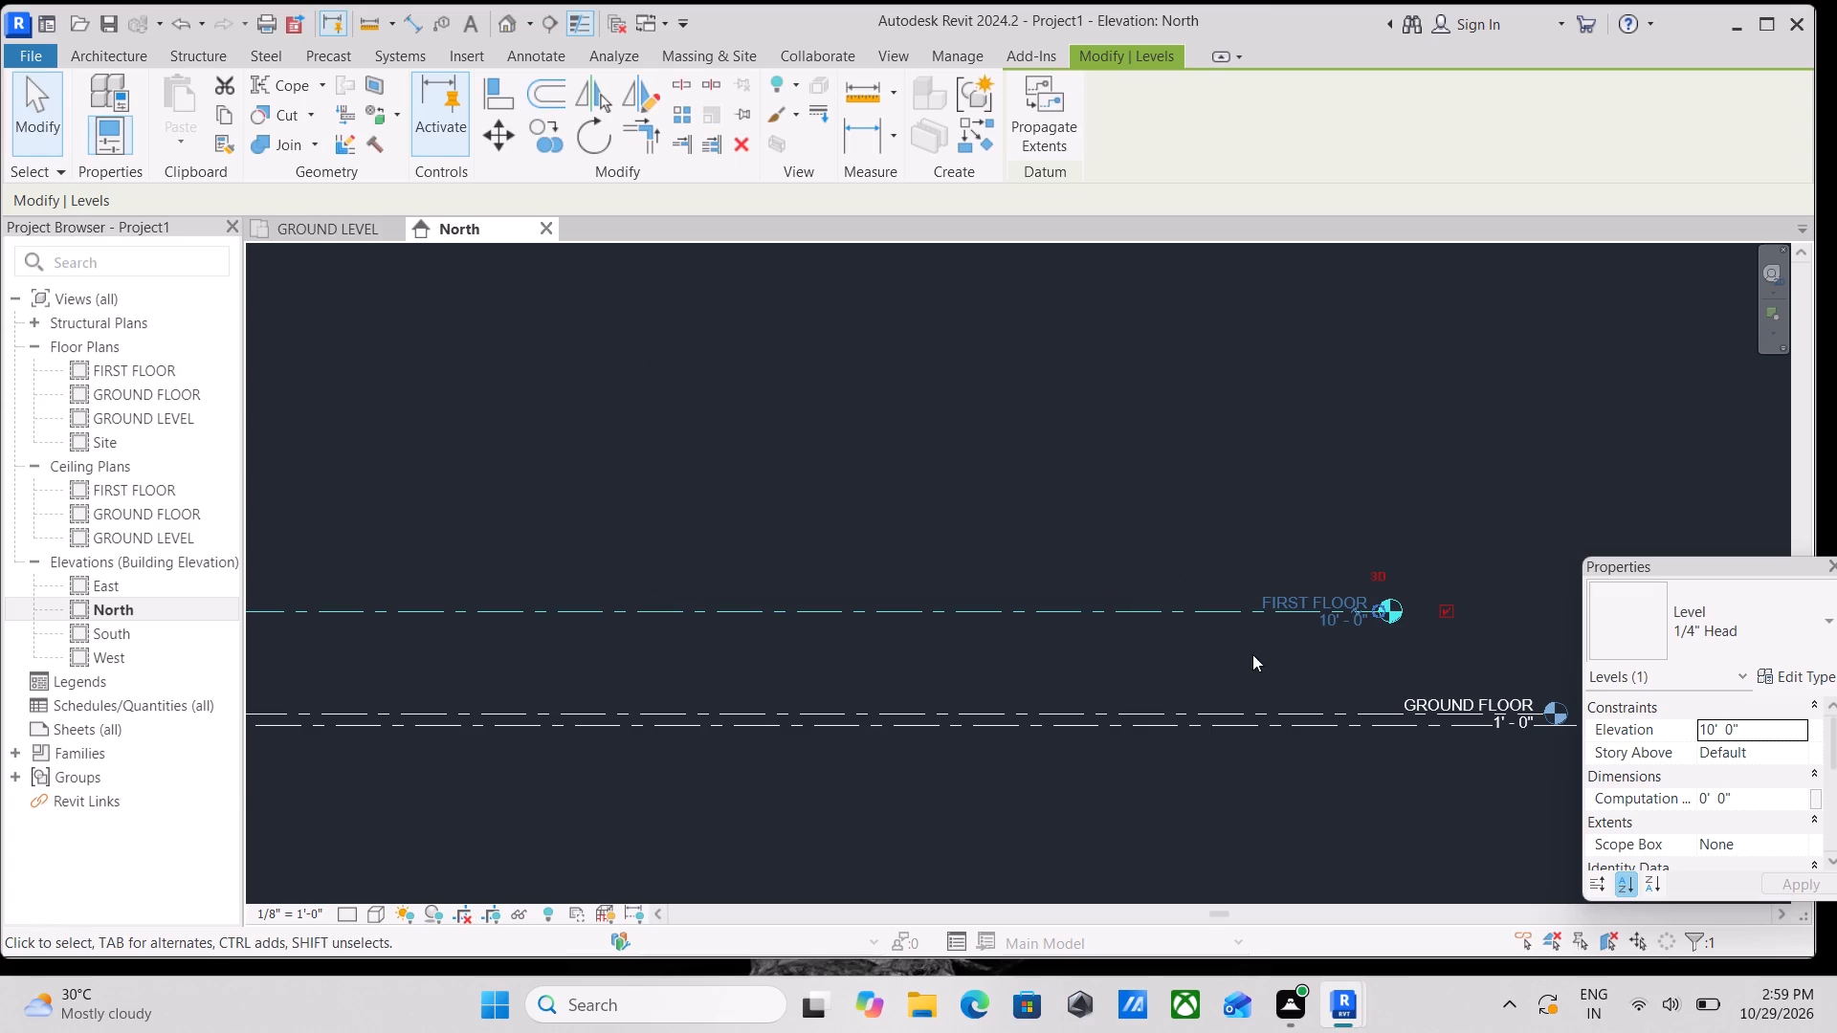
scroll(1264, 656, "down", 4)
middle_click_drag(1339, 648, 1100, 636)
key("Escape")
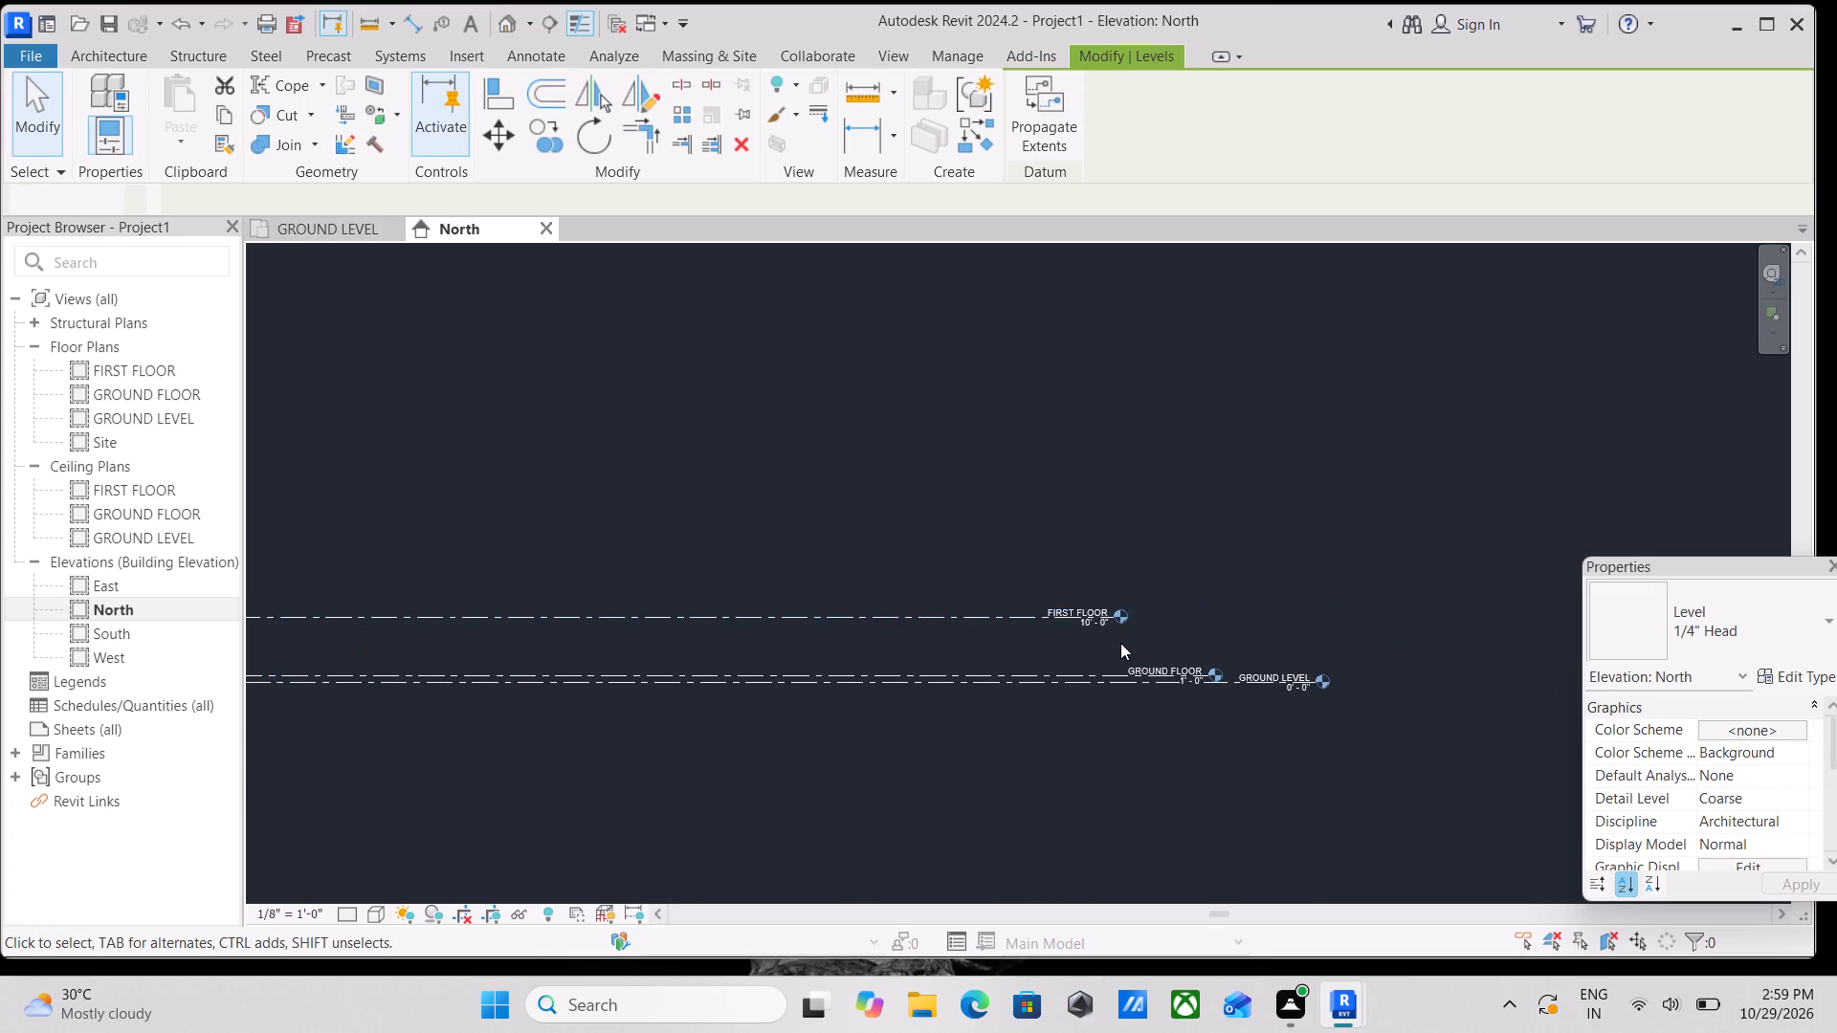
Examine the renamed level lines and the layout of their heads in the North elevation.
middle_click_drag(1121, 643, 1288, 614)
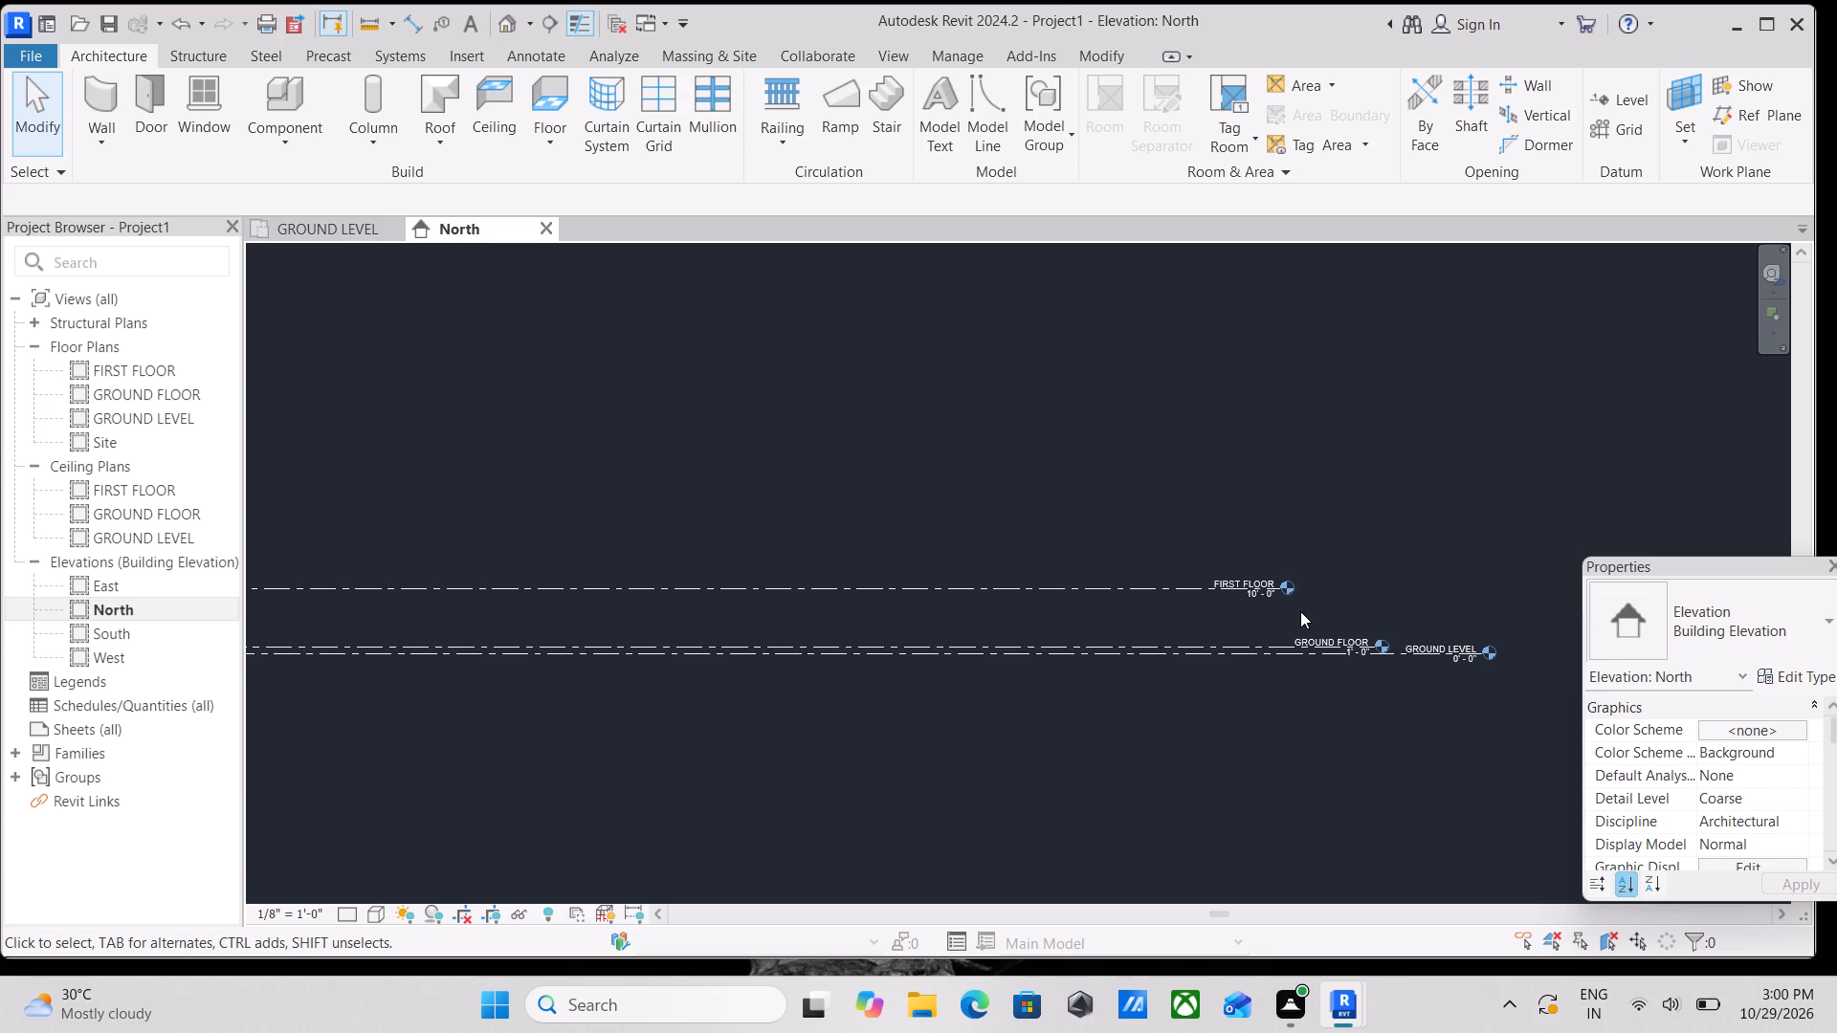
scroll(1263, 614, "down", 1)
scroll(1269, 618, "up", 2)
scroll(1336, 668, "up", 6)
key("Escape")
middle_click_drag(1208, 548, 1270, 563)
scroll(1208, 548, "down", 1)
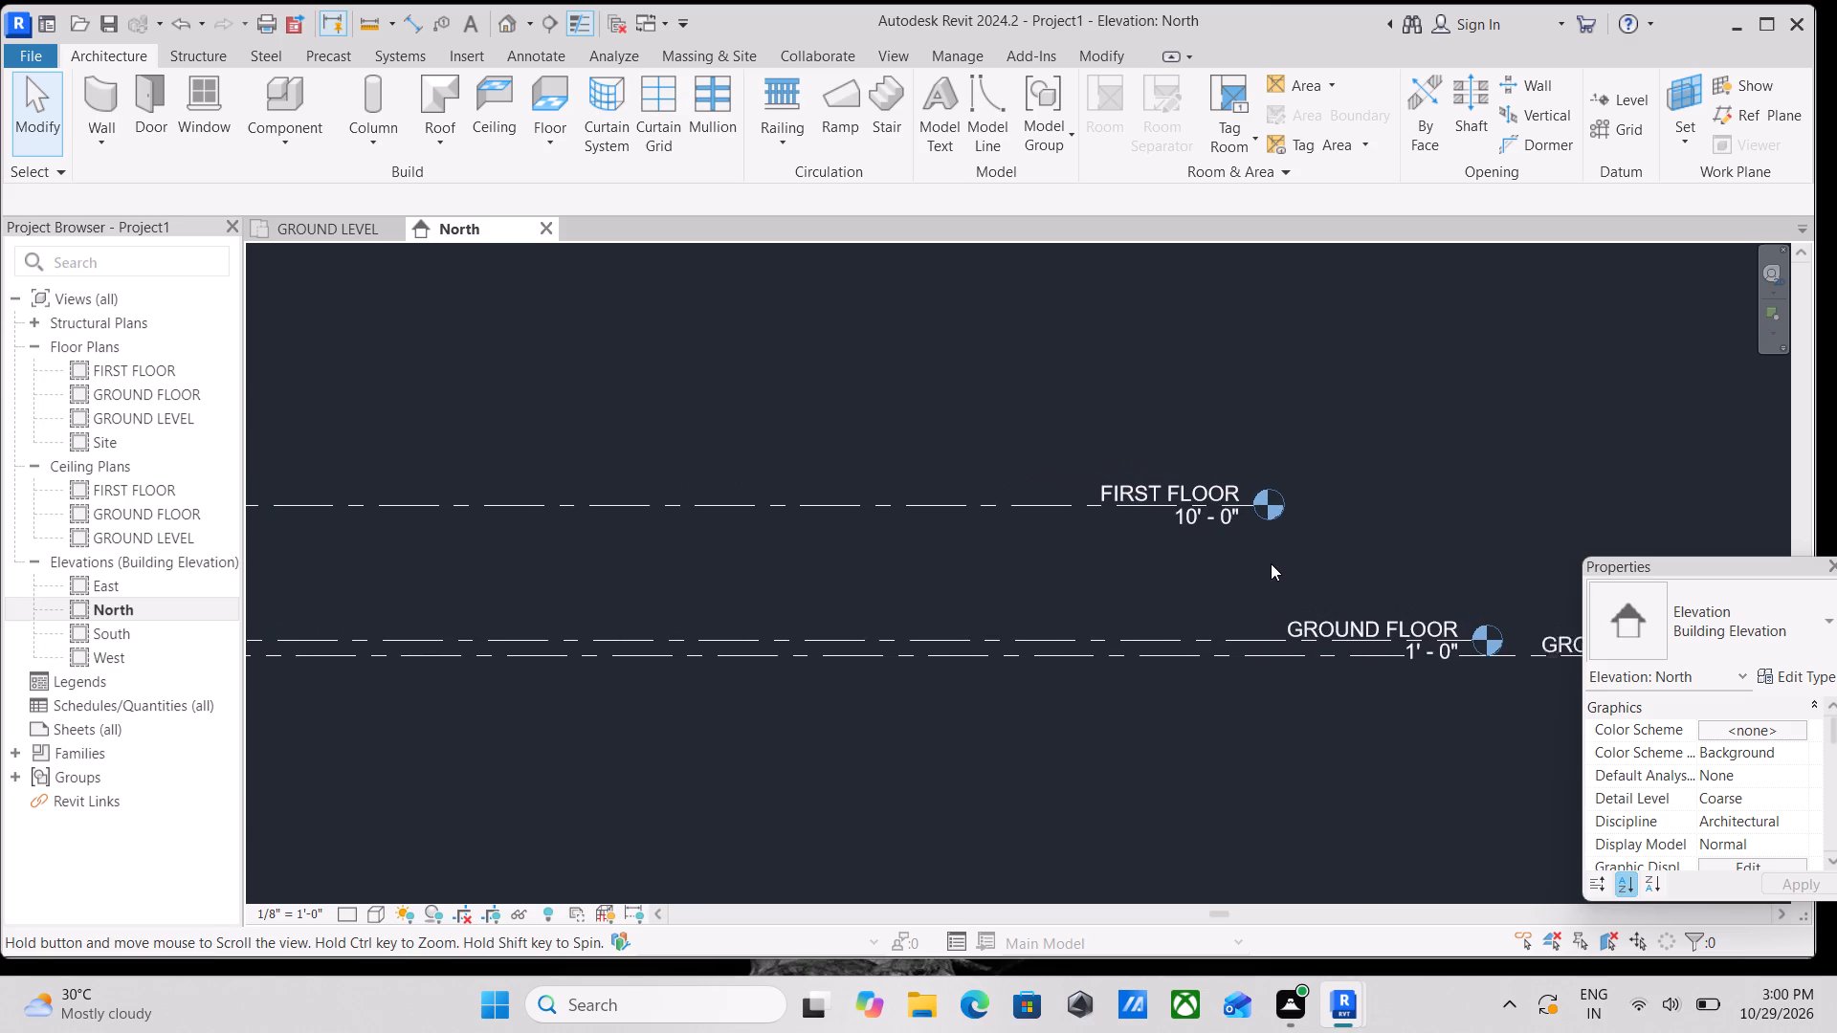
middle_click_drag(1101, 583, 1343, 566)
scroll(1051, 611, "down", 1)
middle_click_drag(1051, 611, 1150, 637)
scroll(1071, 595, "down", 1)
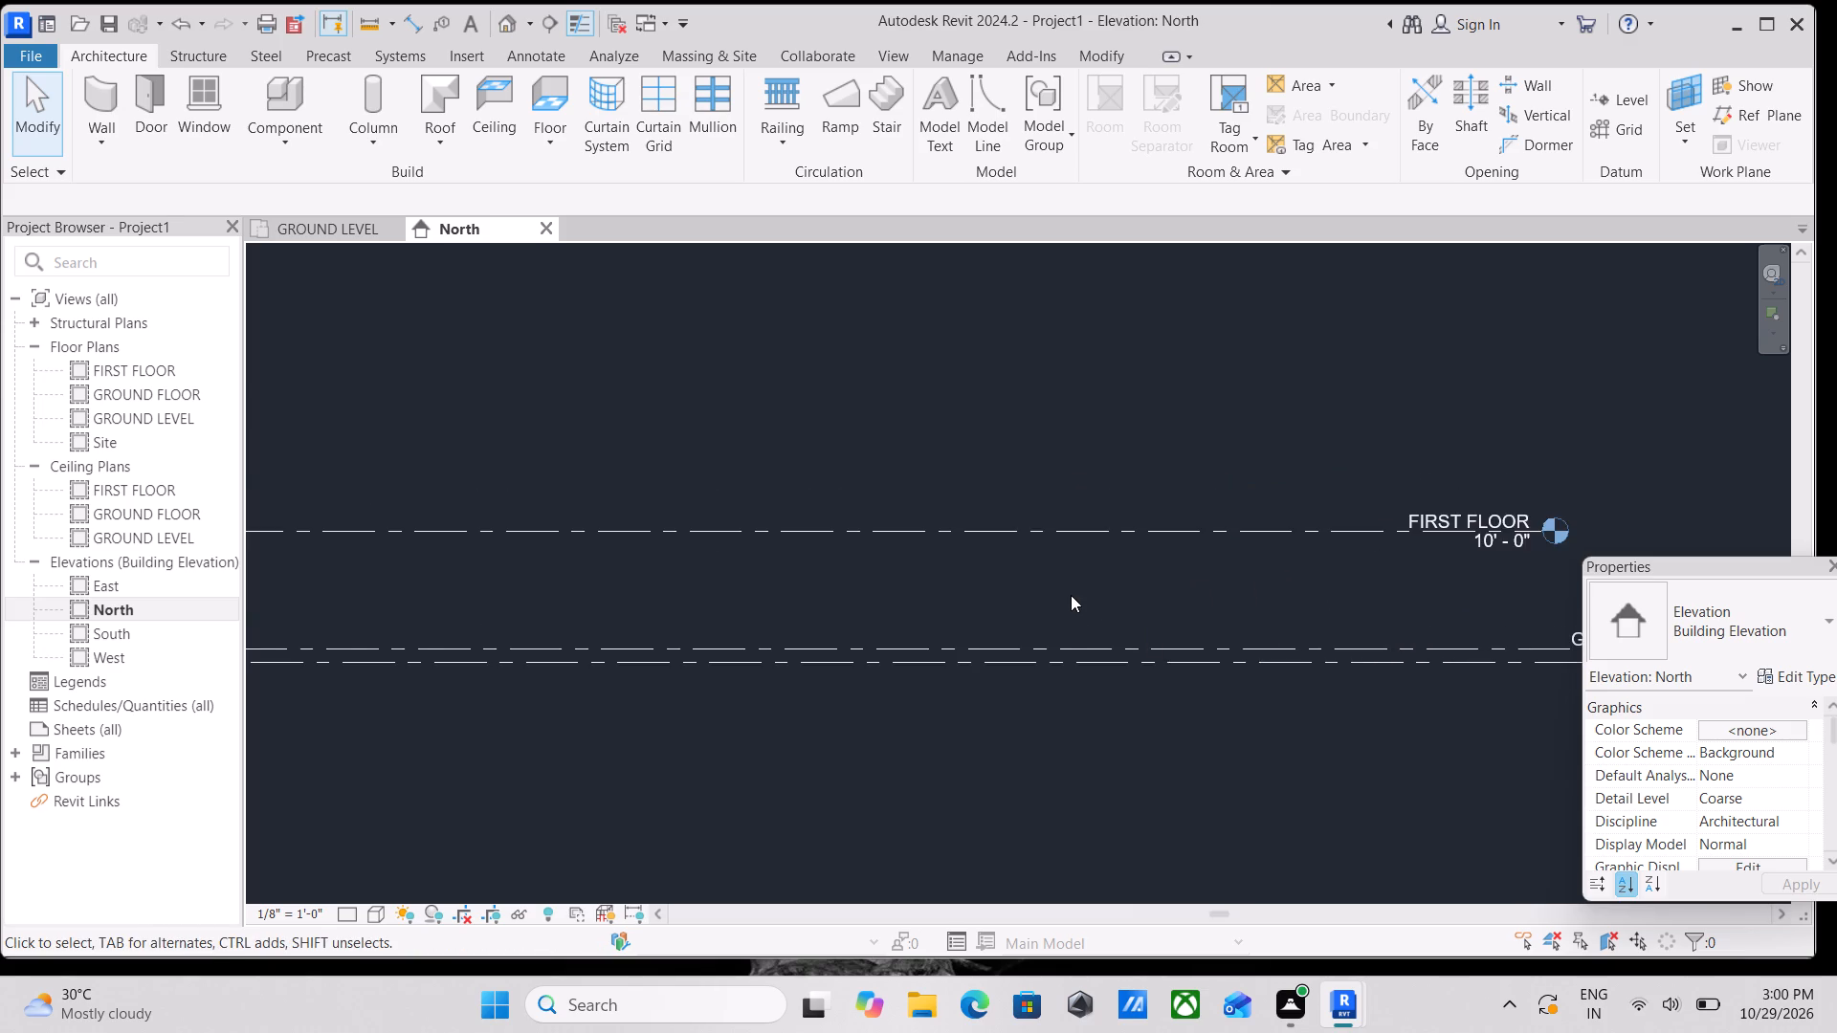
scroll(1071, 595, "down", 1)
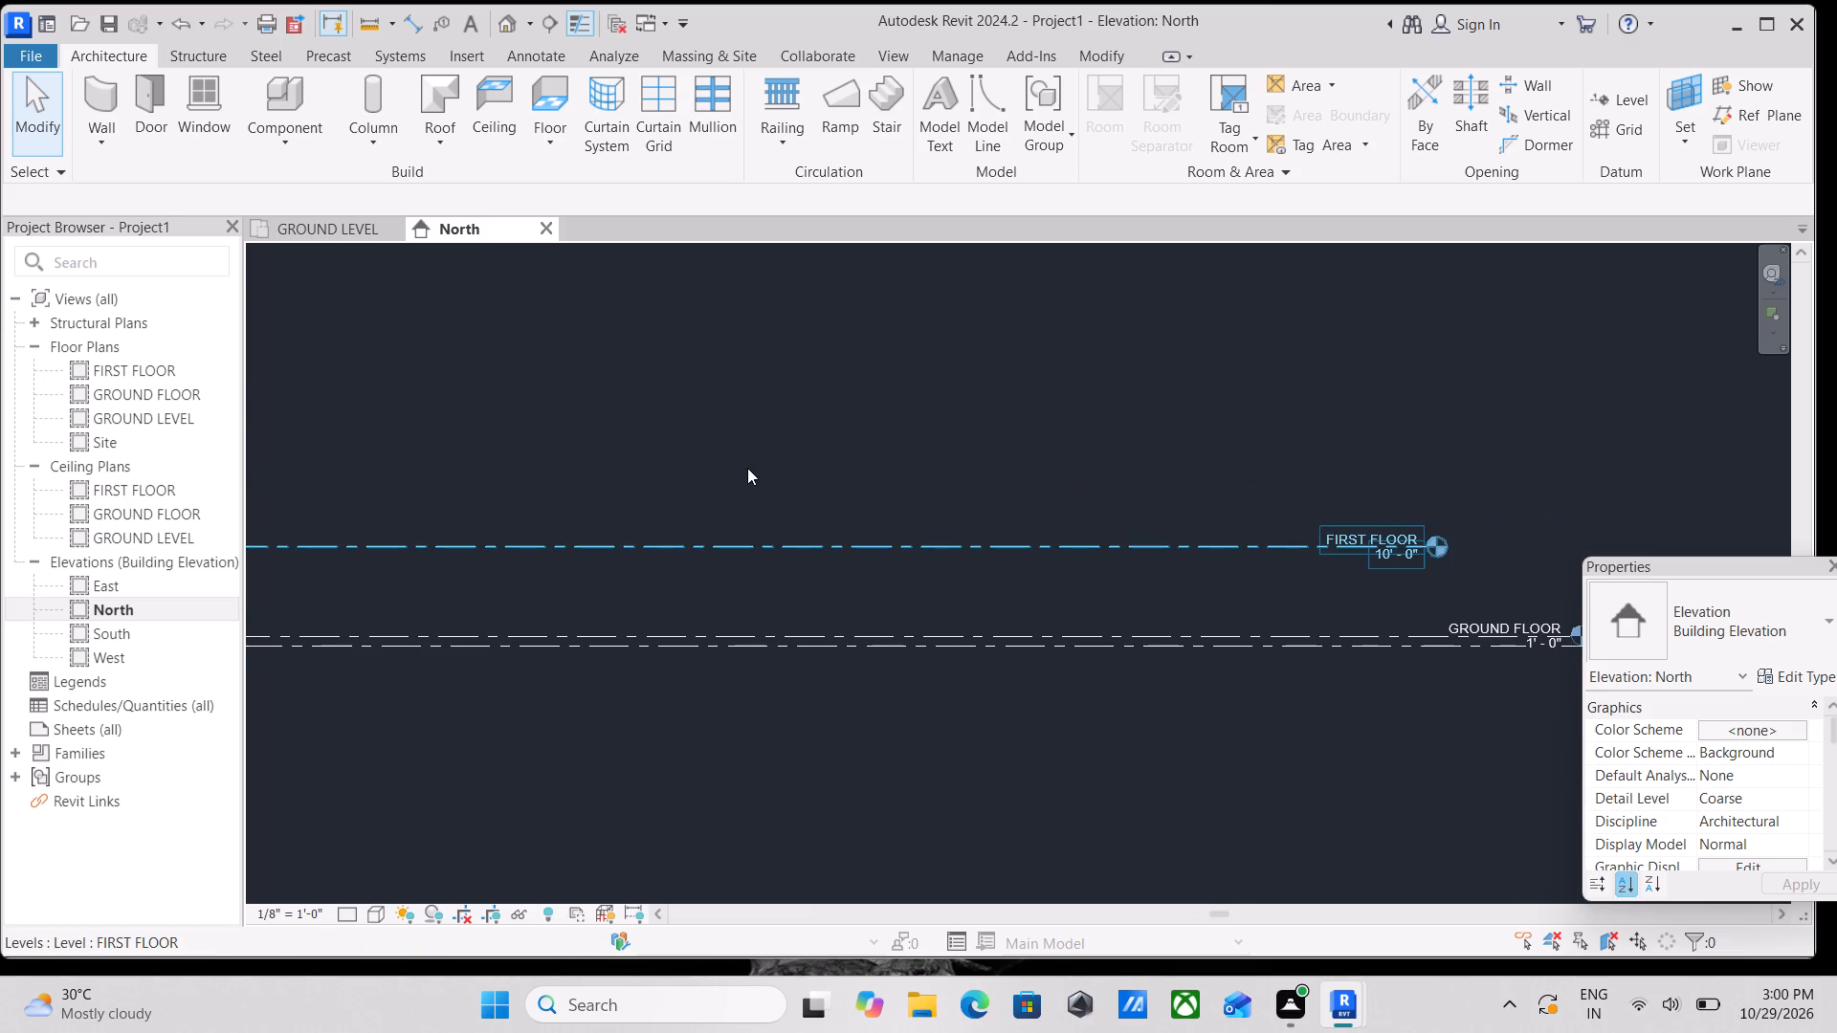
middle_click_drag(843, 461, 980, 456)
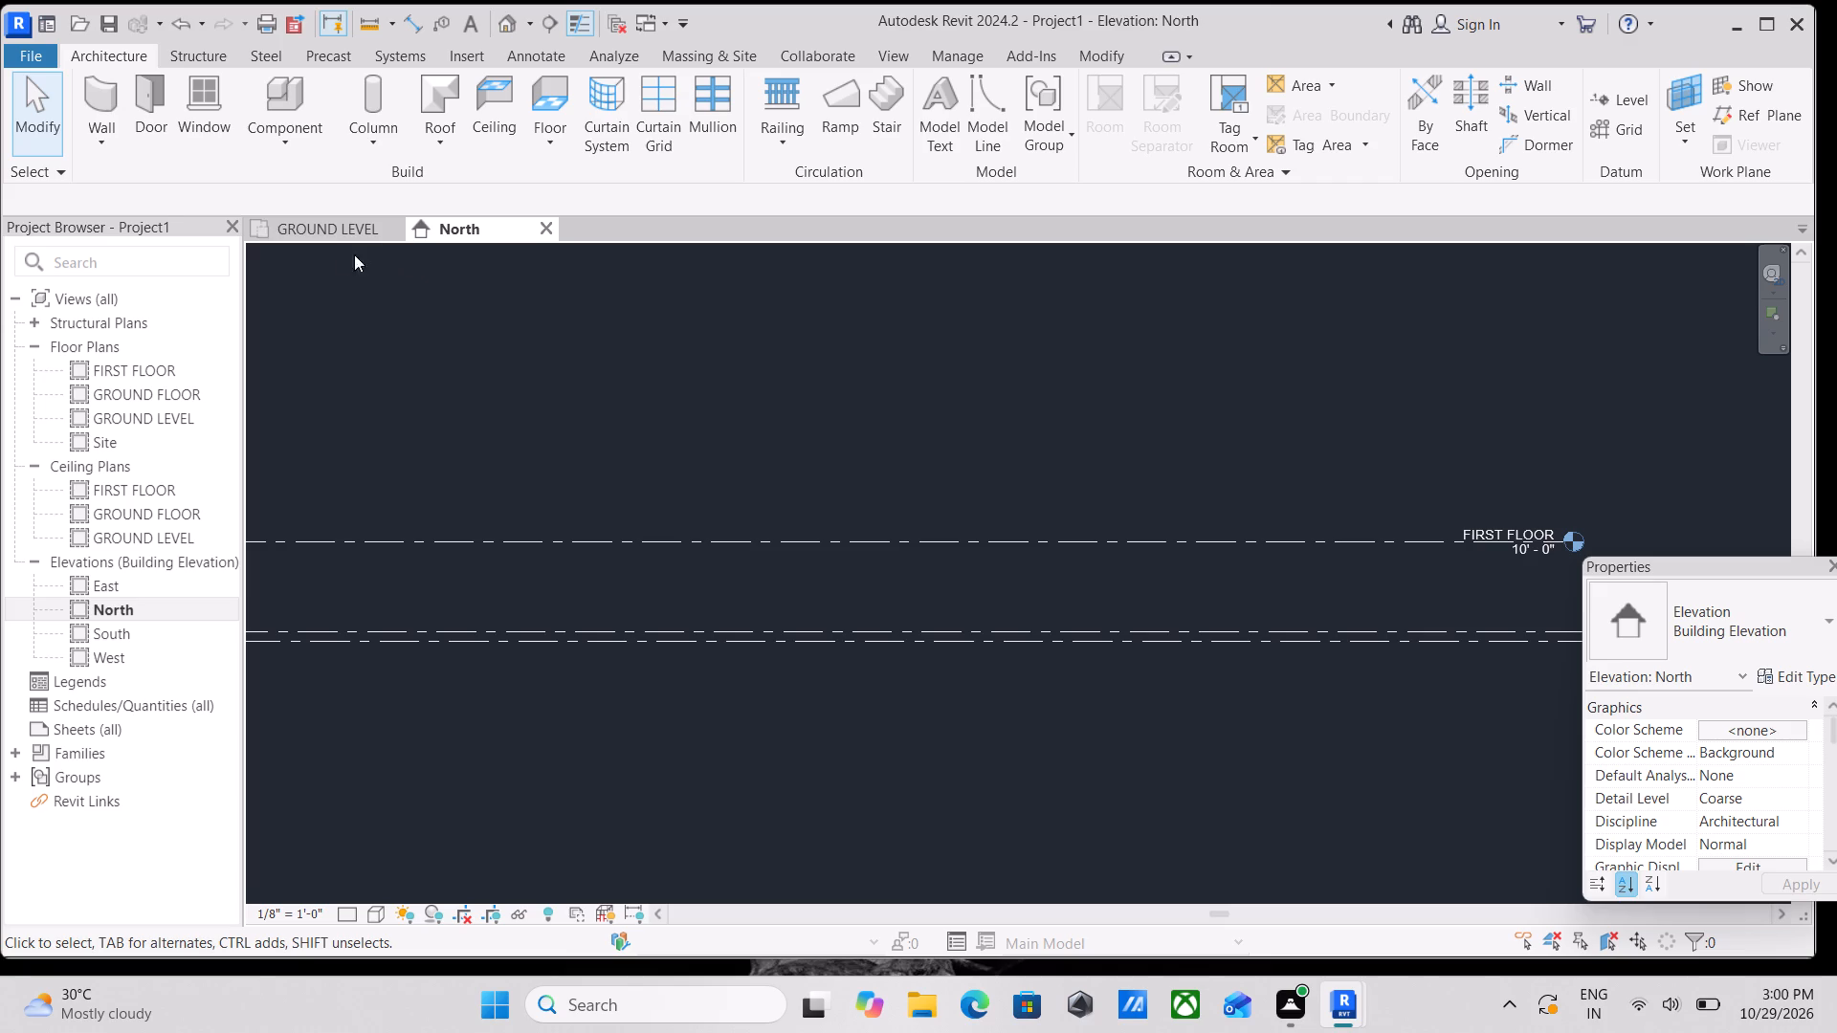
scroll(706, 493, "down", 1)
middle_click_drag(706, 493, 570, 487)
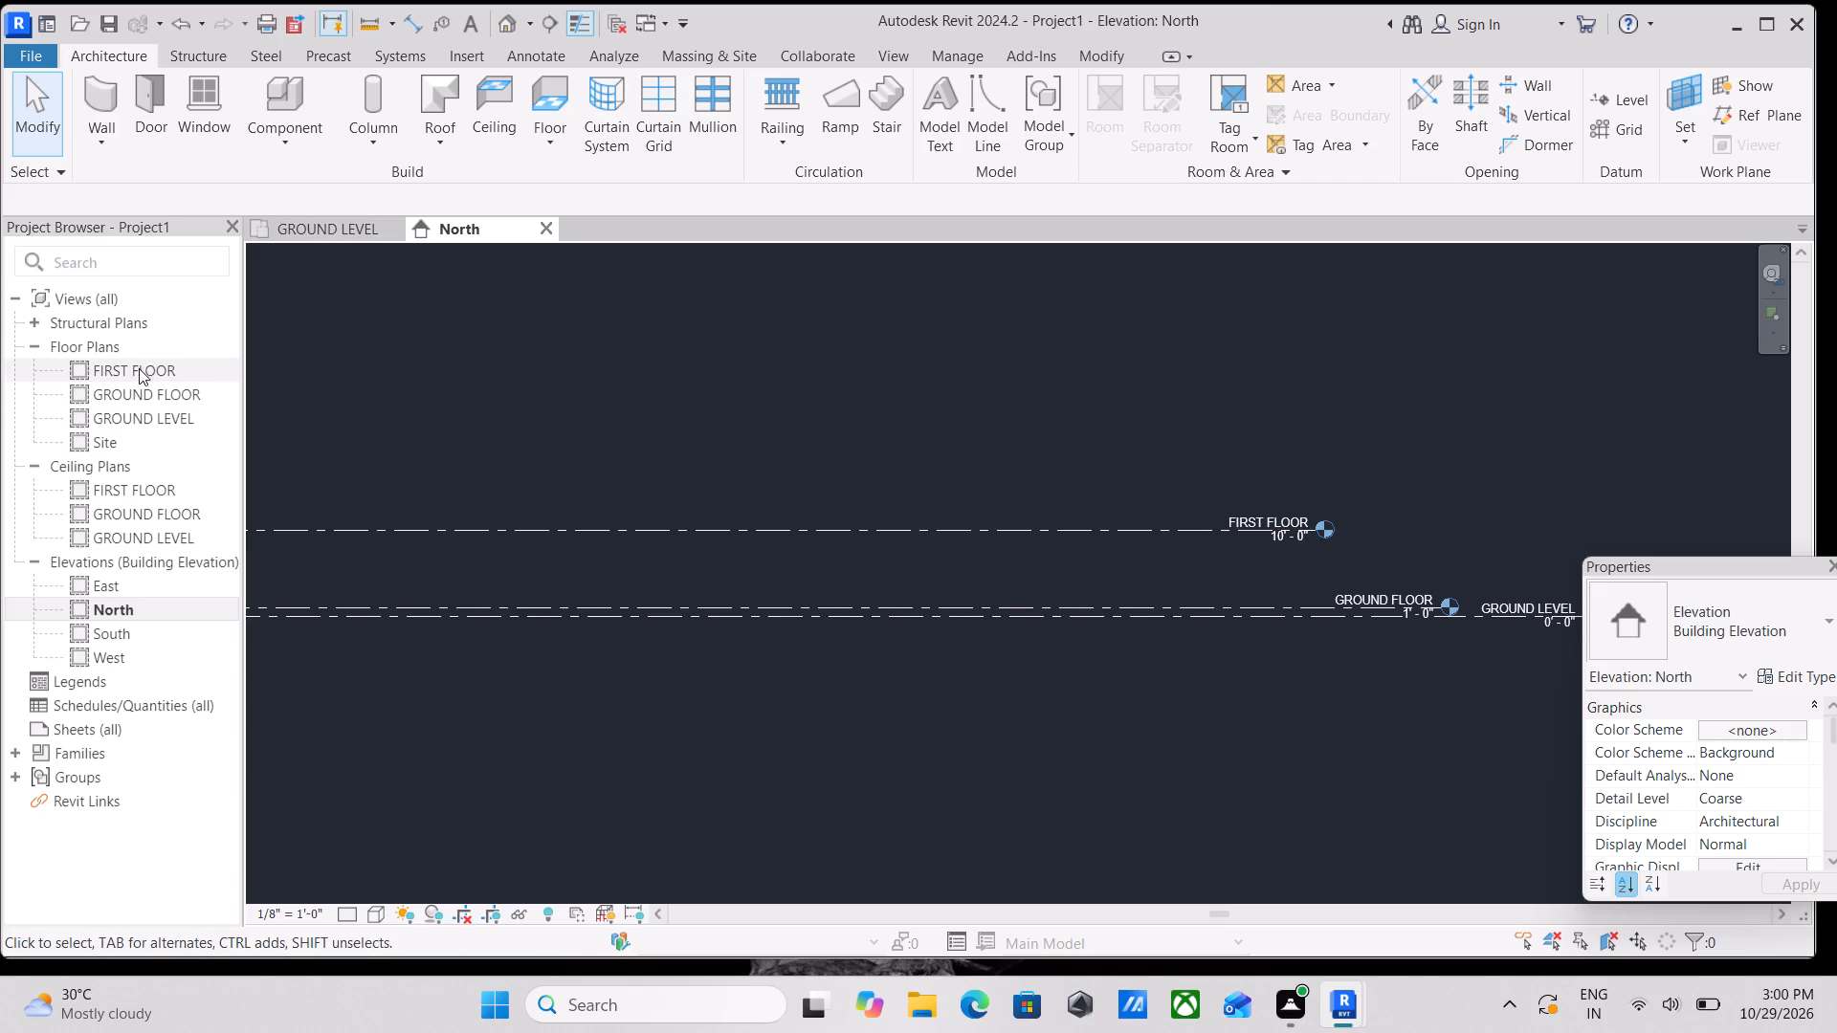
Open the GROUND FLOOR floor plan and start the Model Line tool there.
double_click(153, 395)
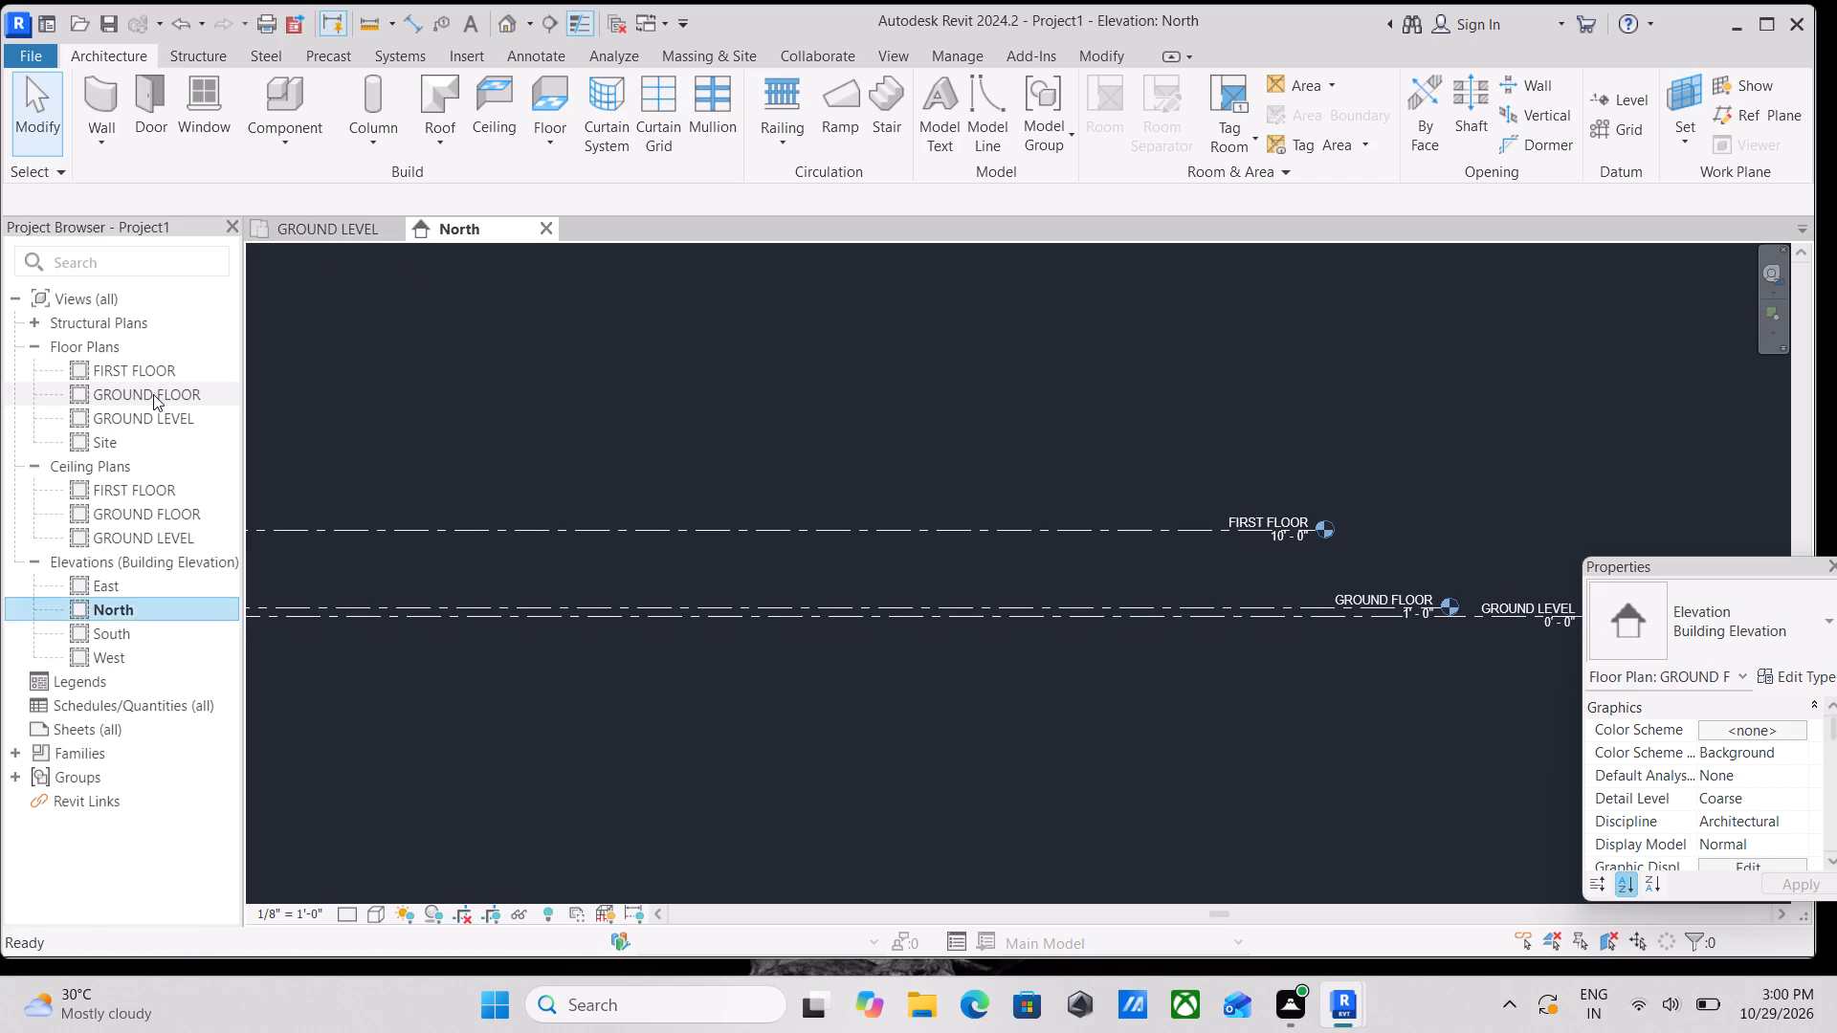
scroll(1114, 671, "up", 2)
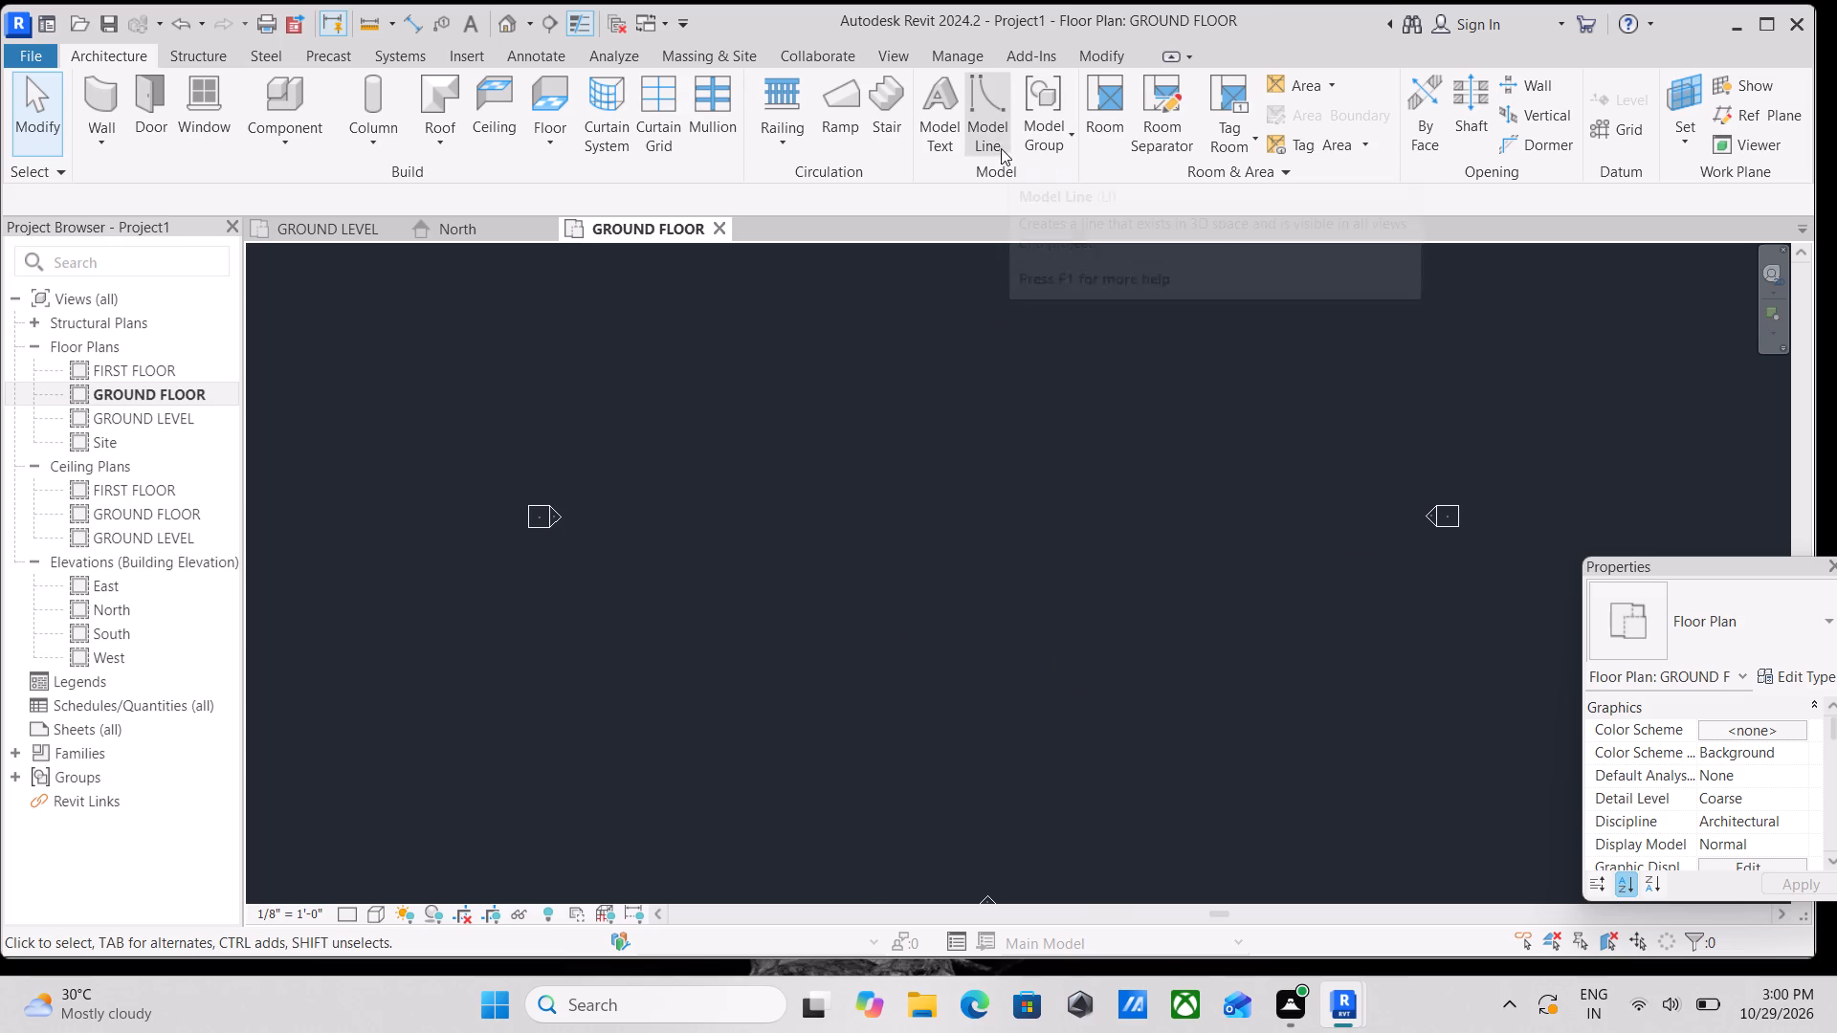
type("LI")
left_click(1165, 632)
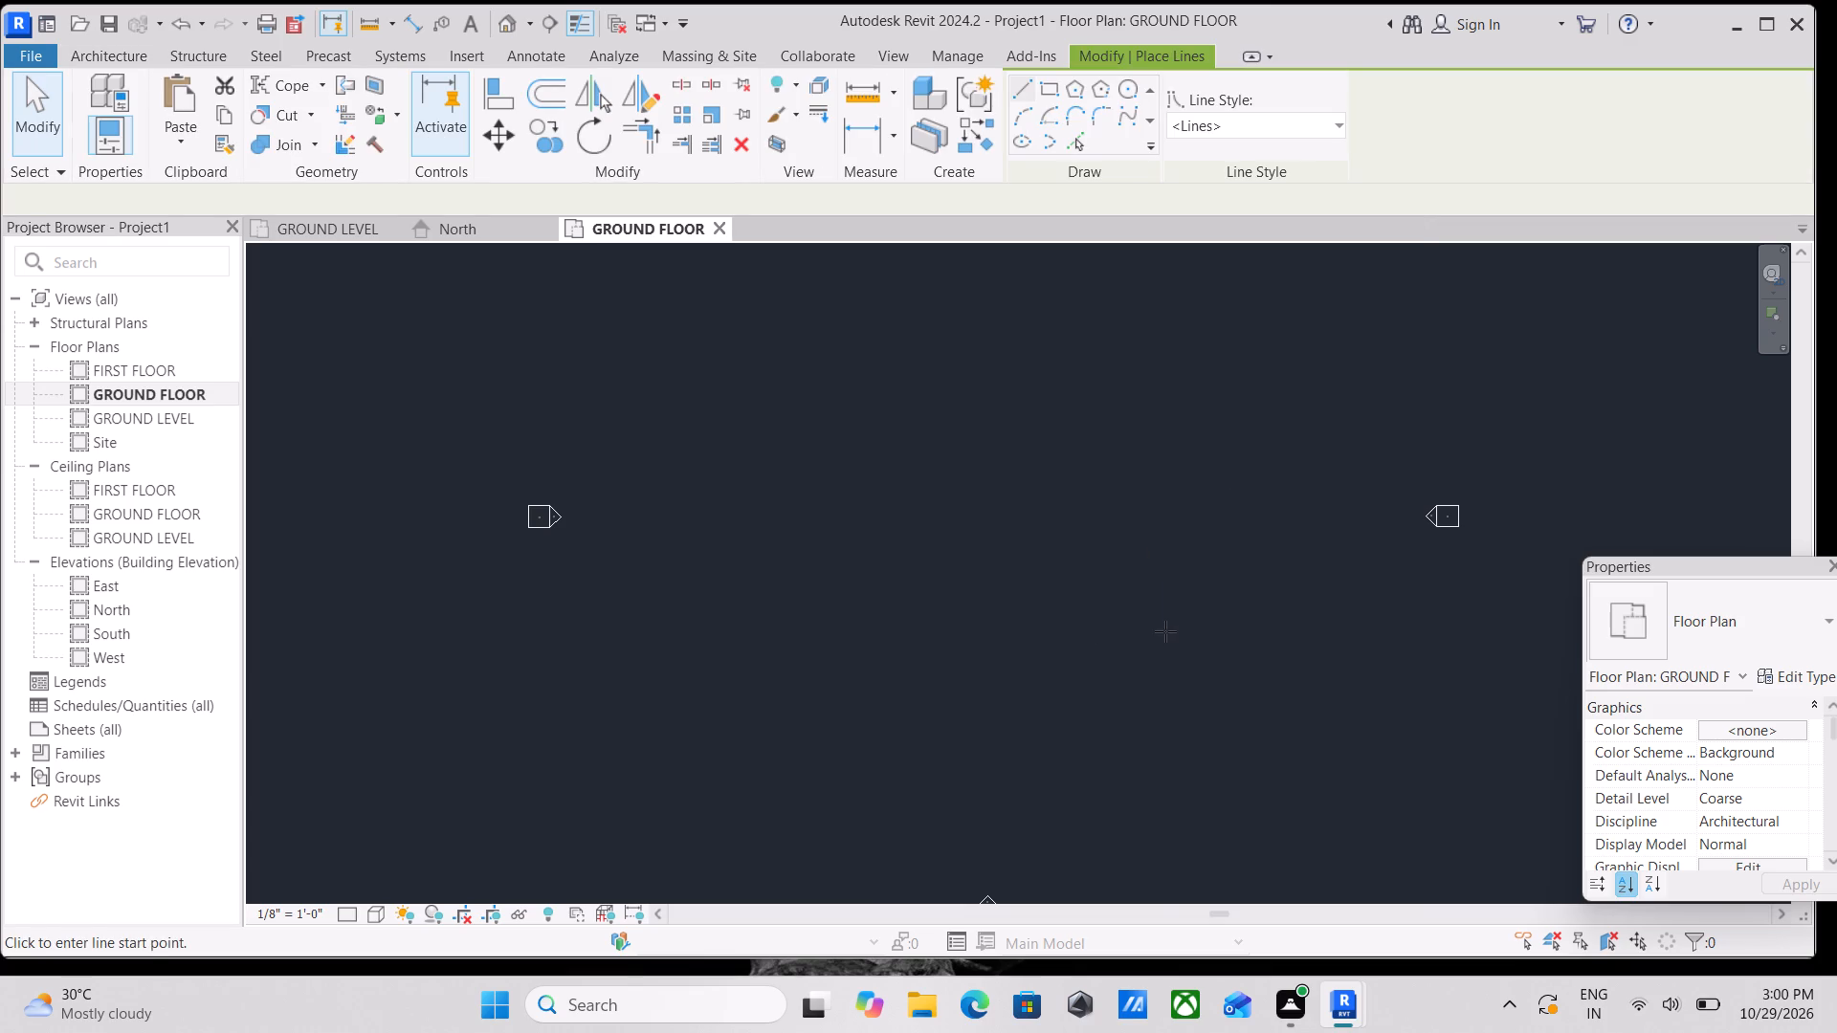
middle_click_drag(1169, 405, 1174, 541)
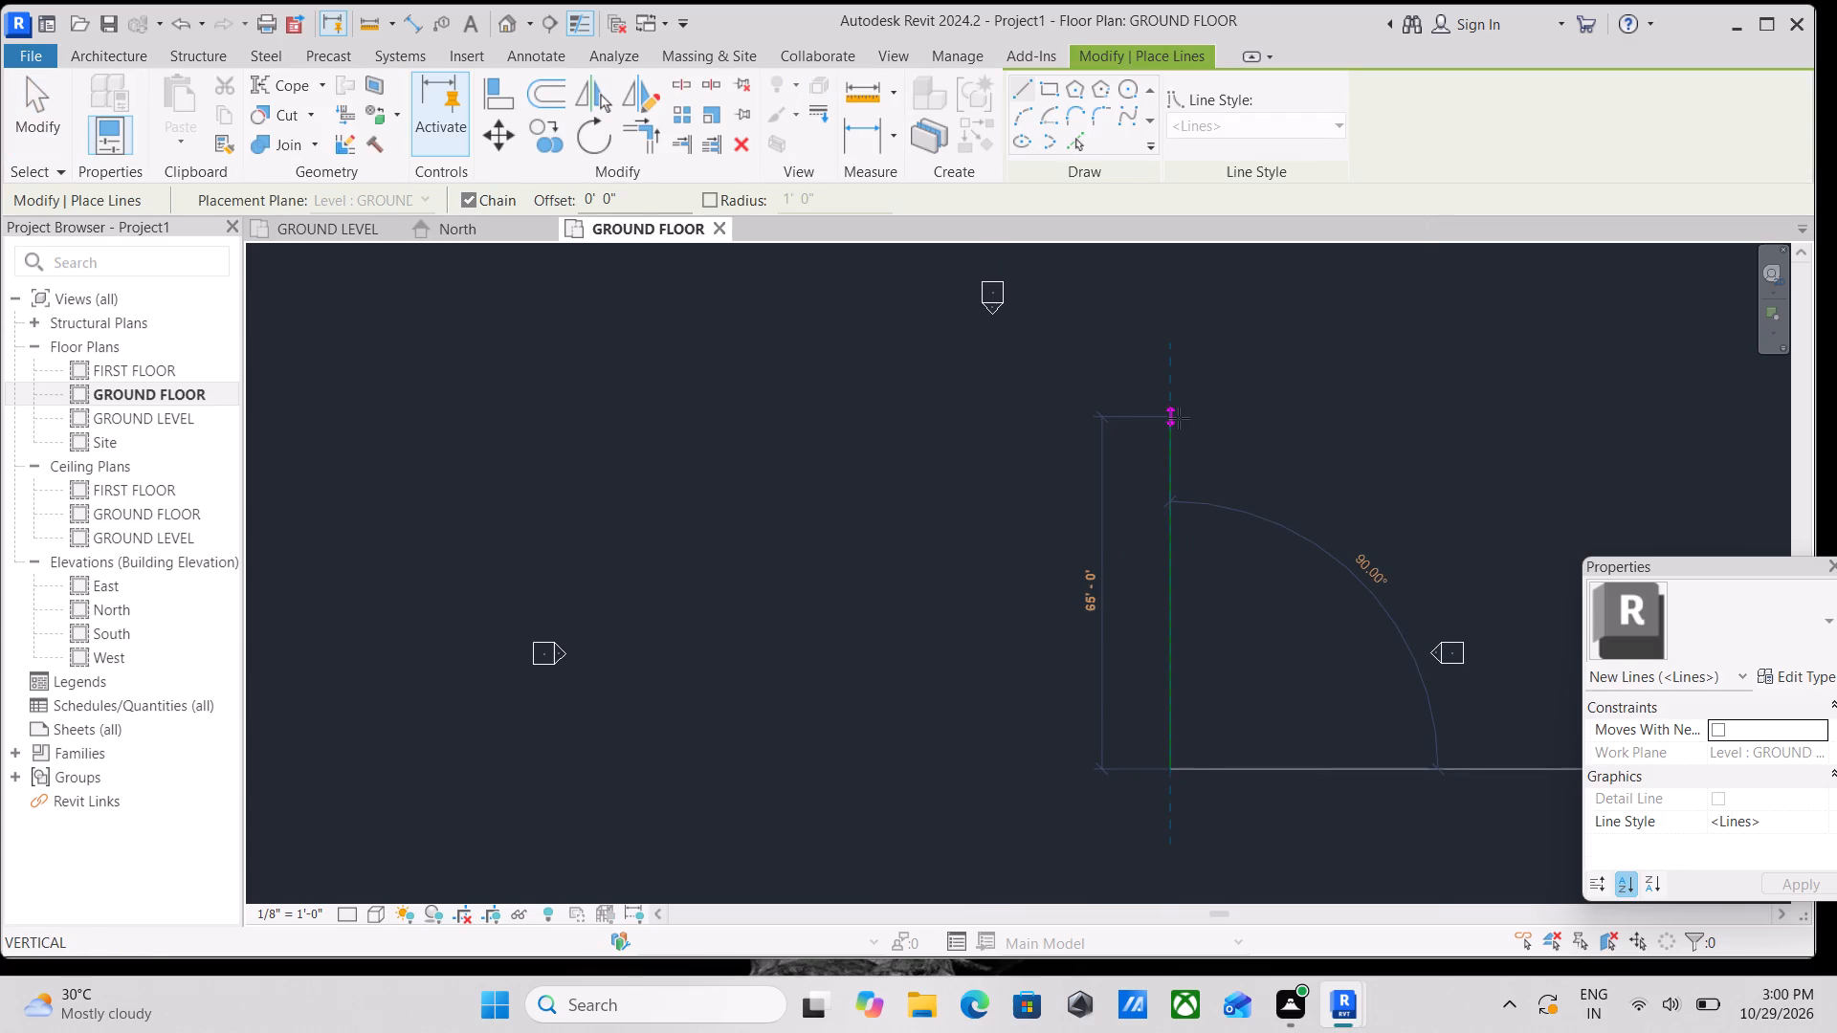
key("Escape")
Draw a vertical model line about 100' long, east of the plan's centre and running north past the north elevation marker, and exit the tool.
middle_click_drag(1062, 649, 1087, 455)
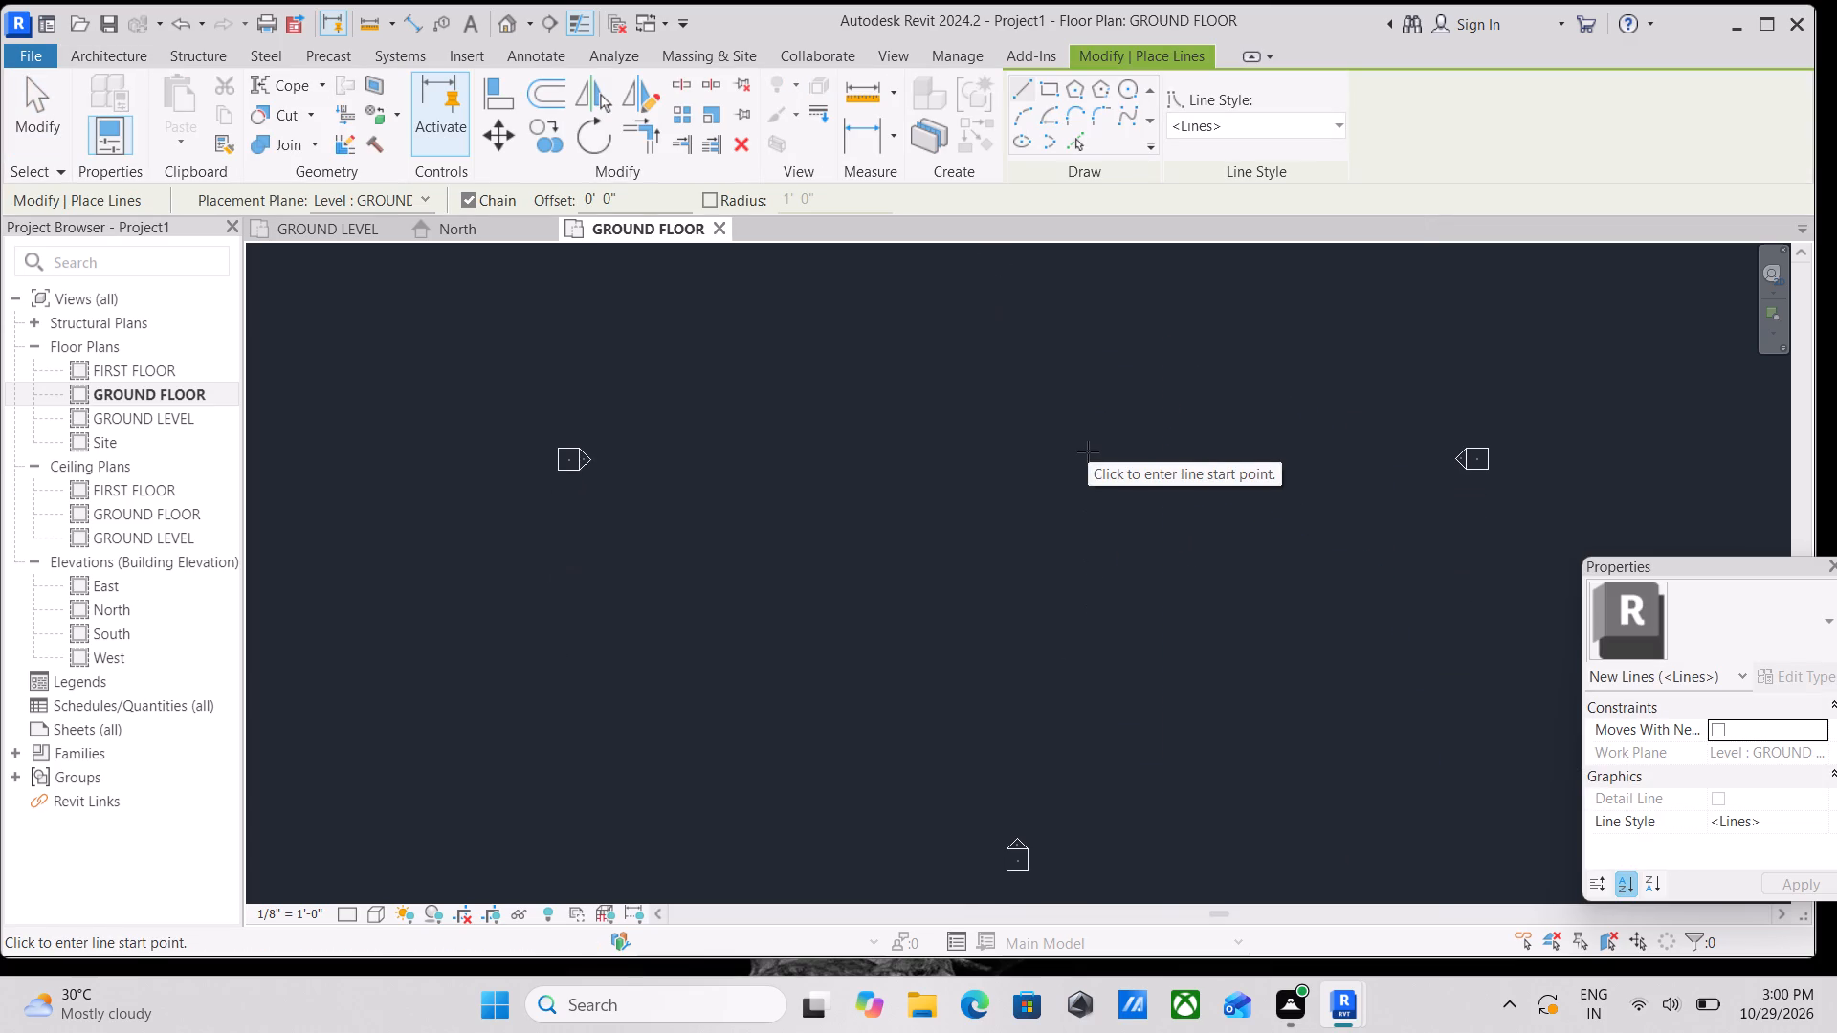
middle_click_drag(1038, 580, 1144, 567)
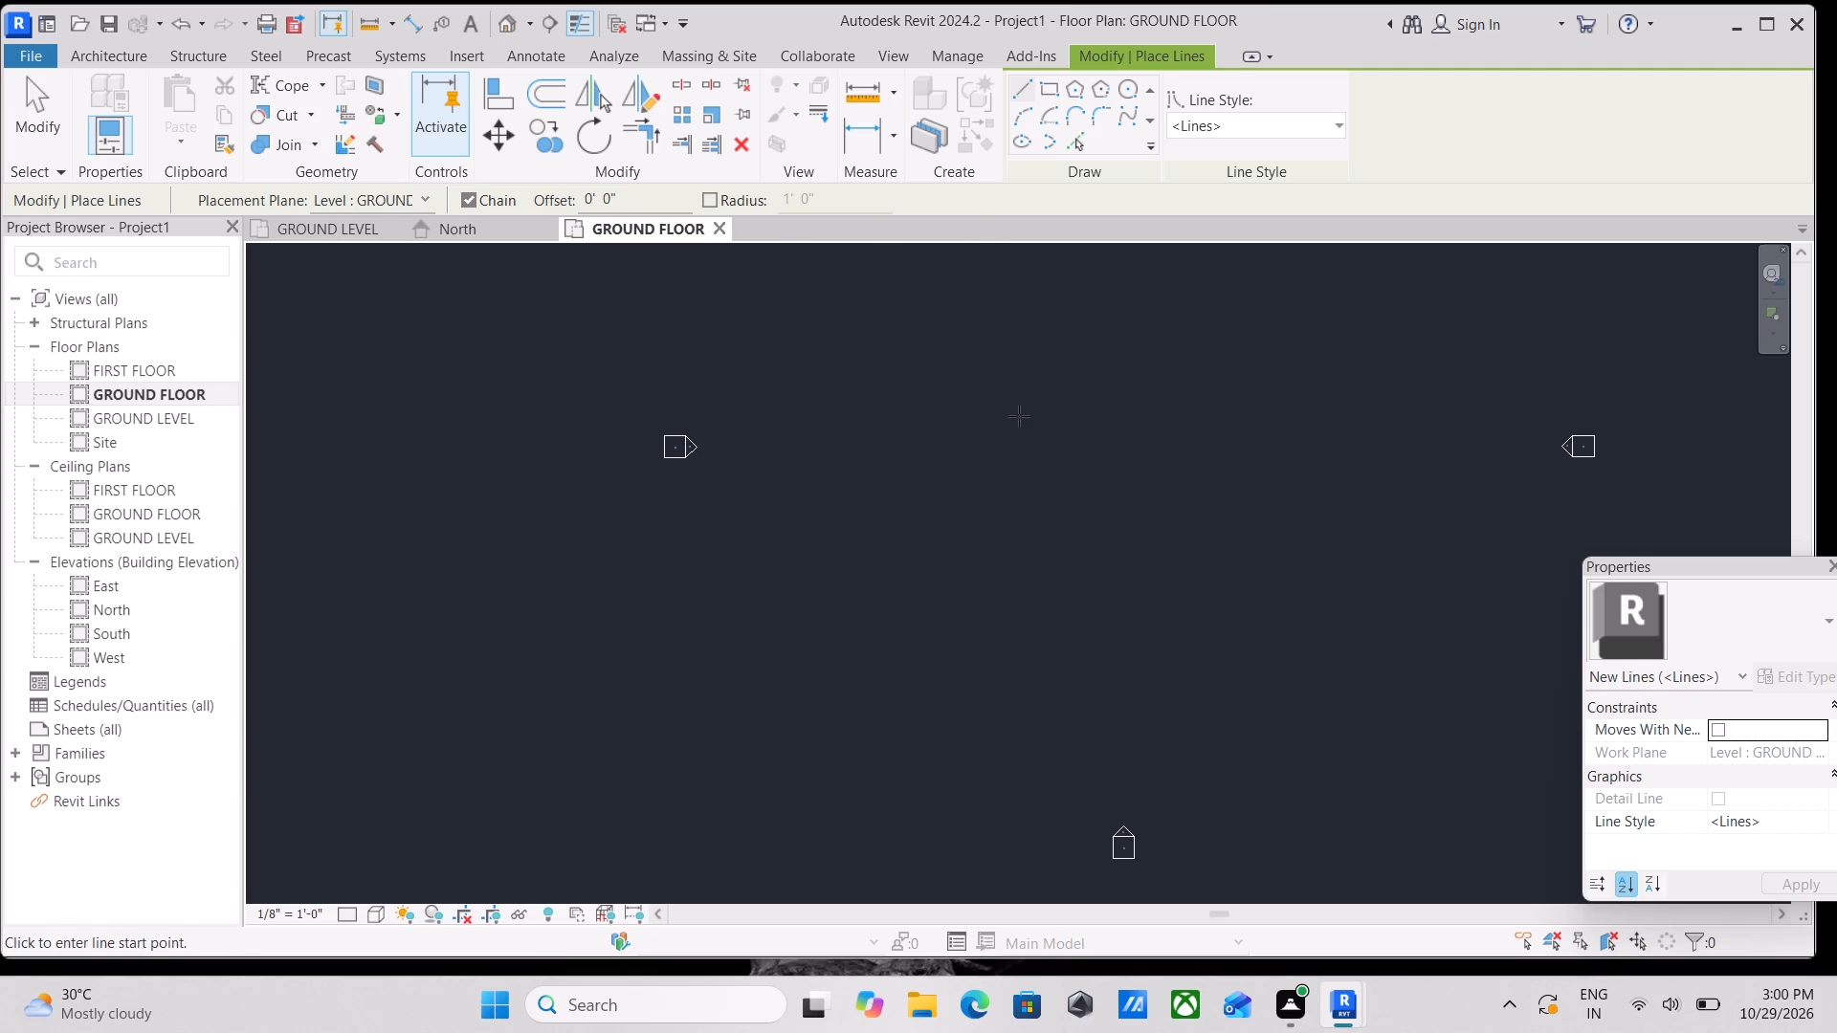
scroll(1030, 429, "down", 1)
middle_click_drag(1162, 529, 995, 630)
left_click(1127, 673)
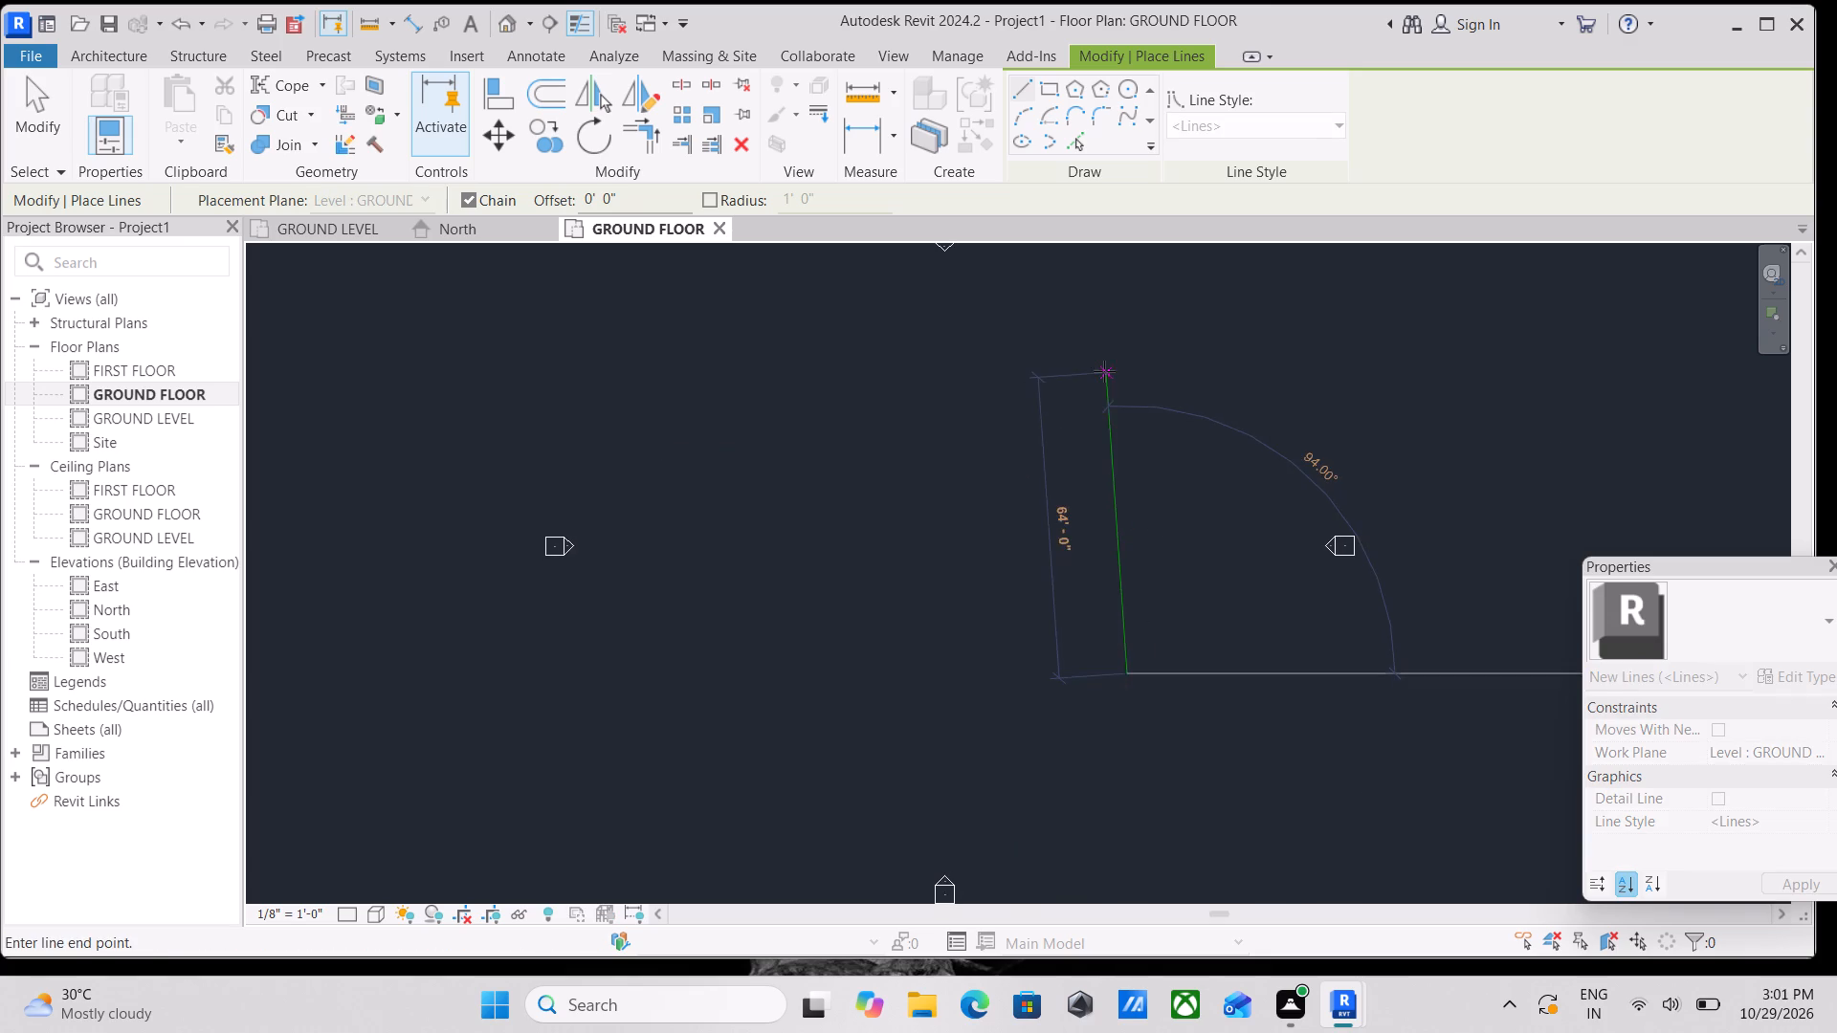
middle_click_drag(1134, 352, 1129, 582)
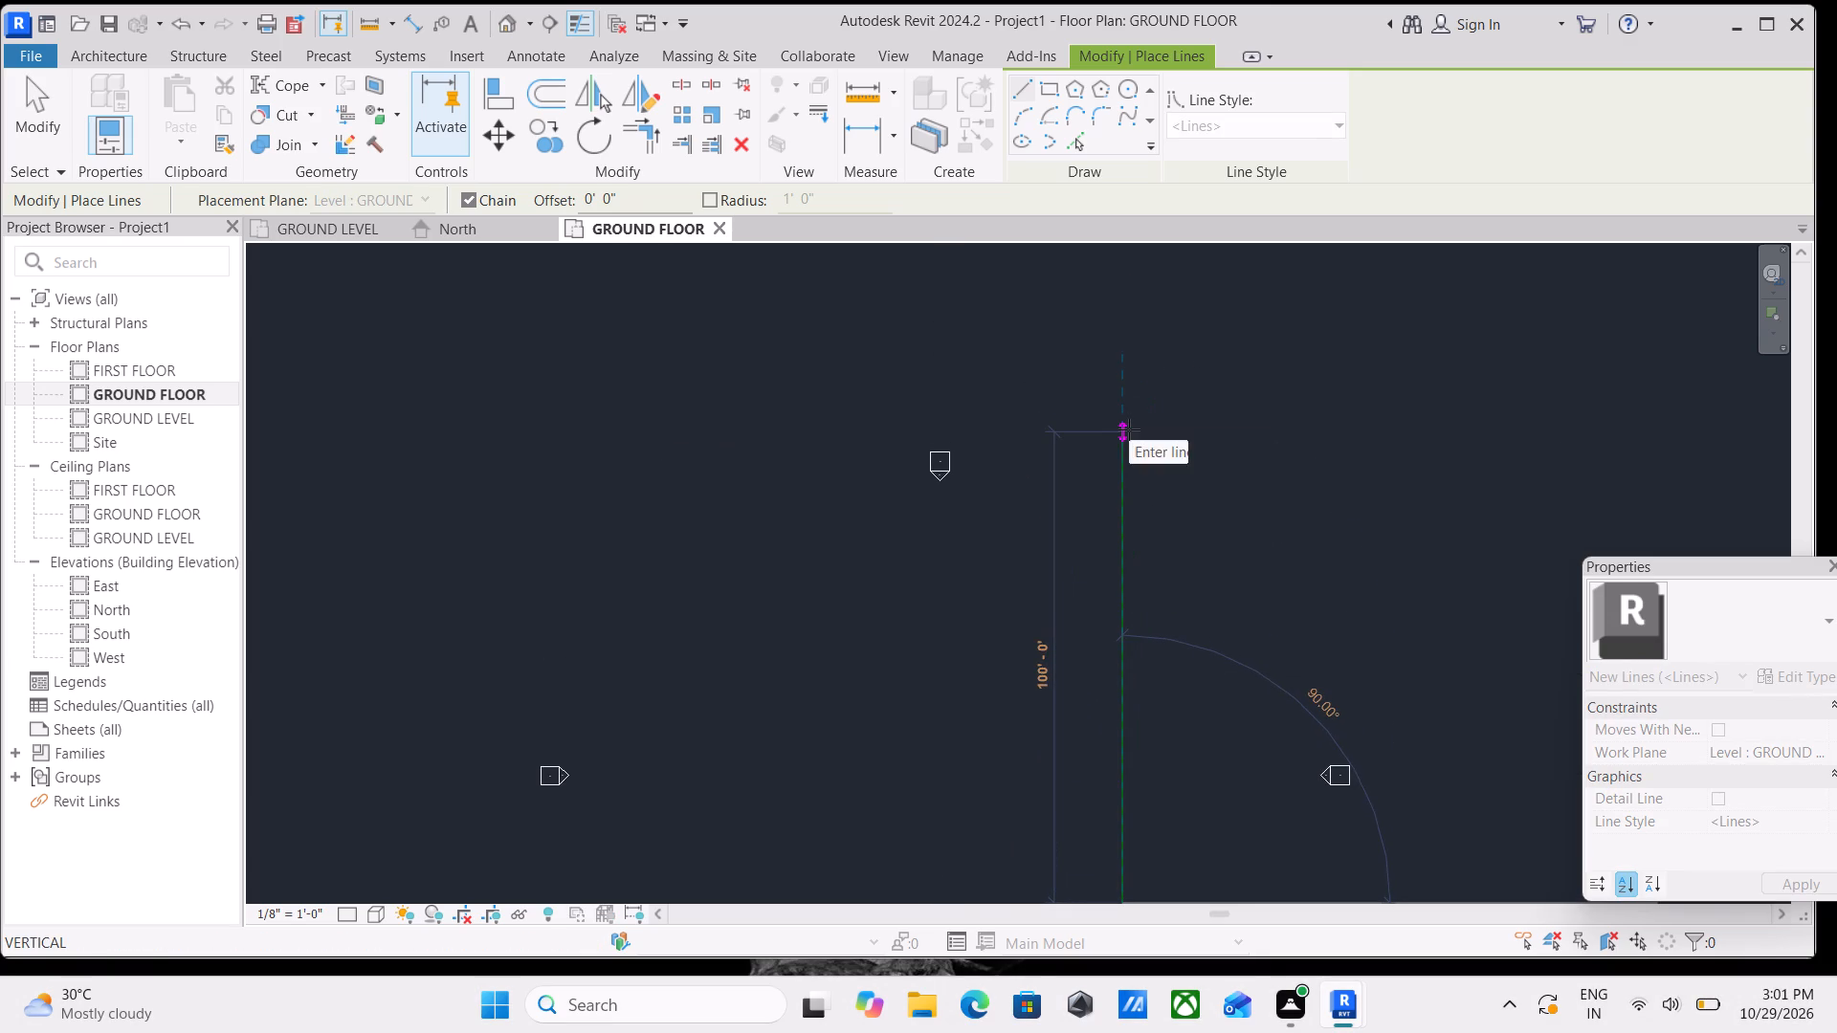
left_click(1129, 429)
key("Escape")
middle_click_drag(1122, 683, 1119, 442)
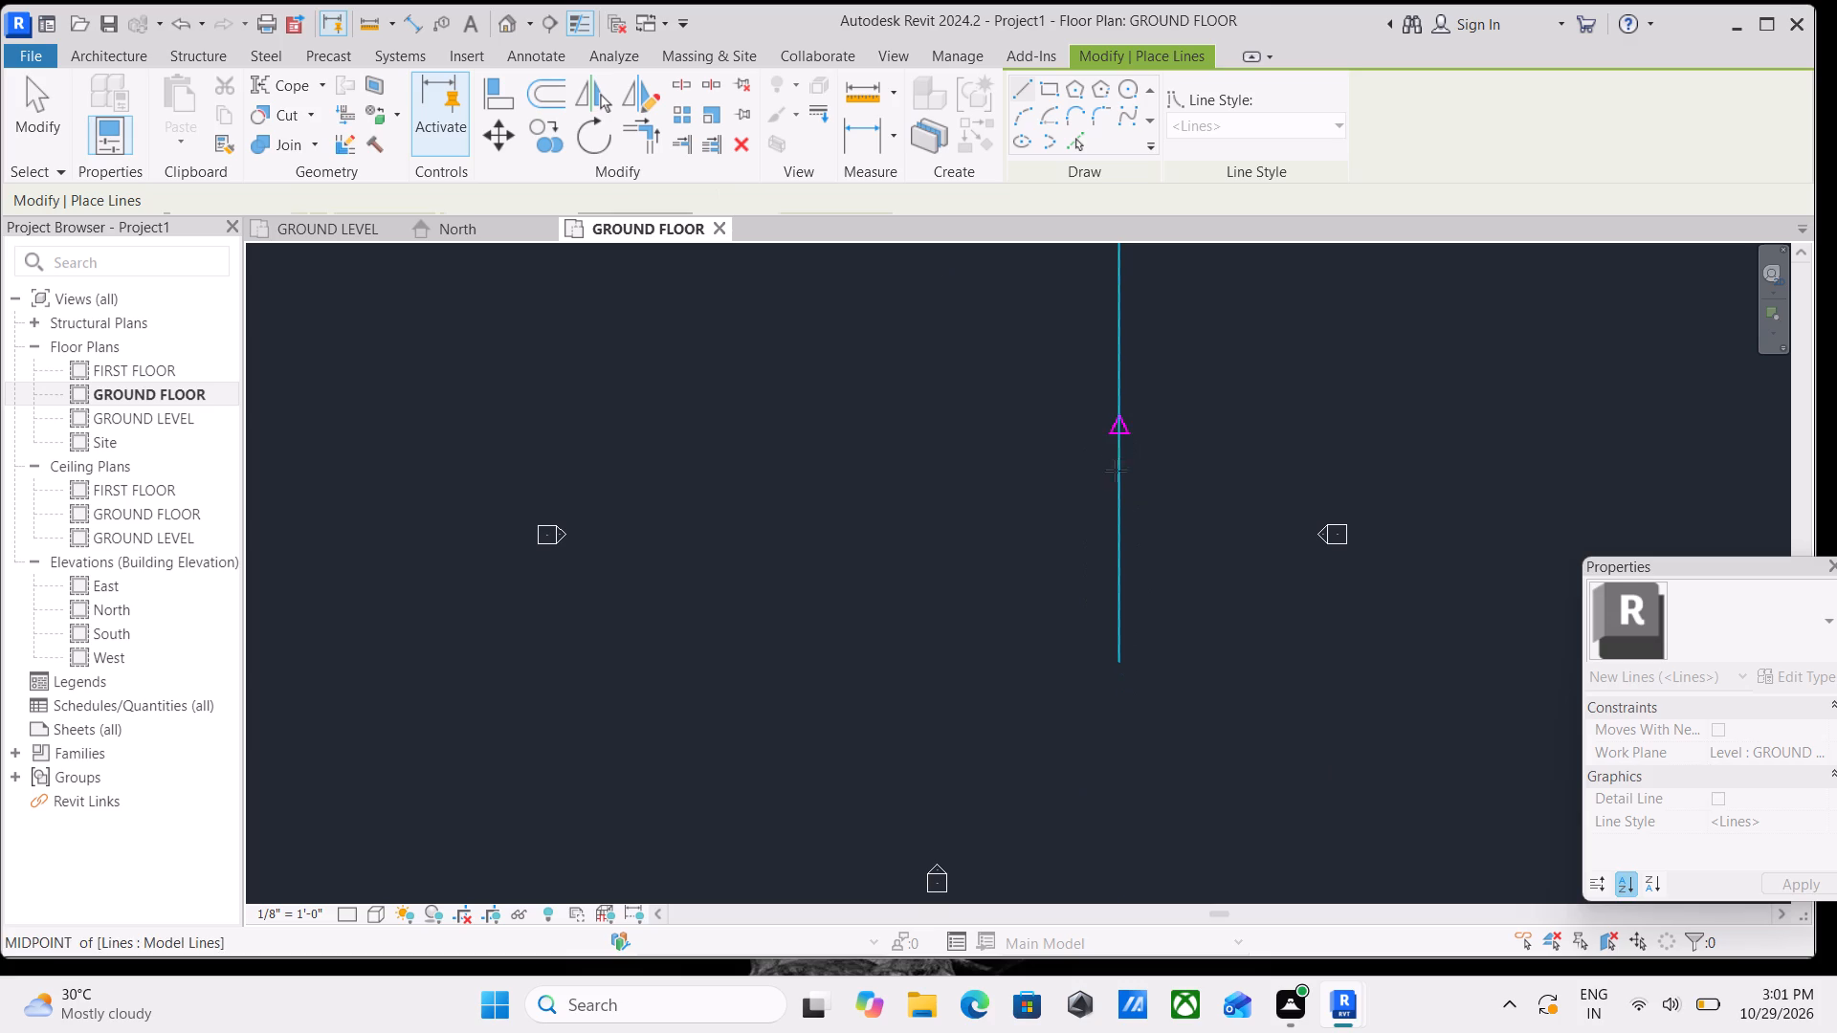
key("grave")
scroll(1113, 566, "up", 2)
key("grave")
middle_click_drag(1142, 495, 1147, 625)
key("Escape")
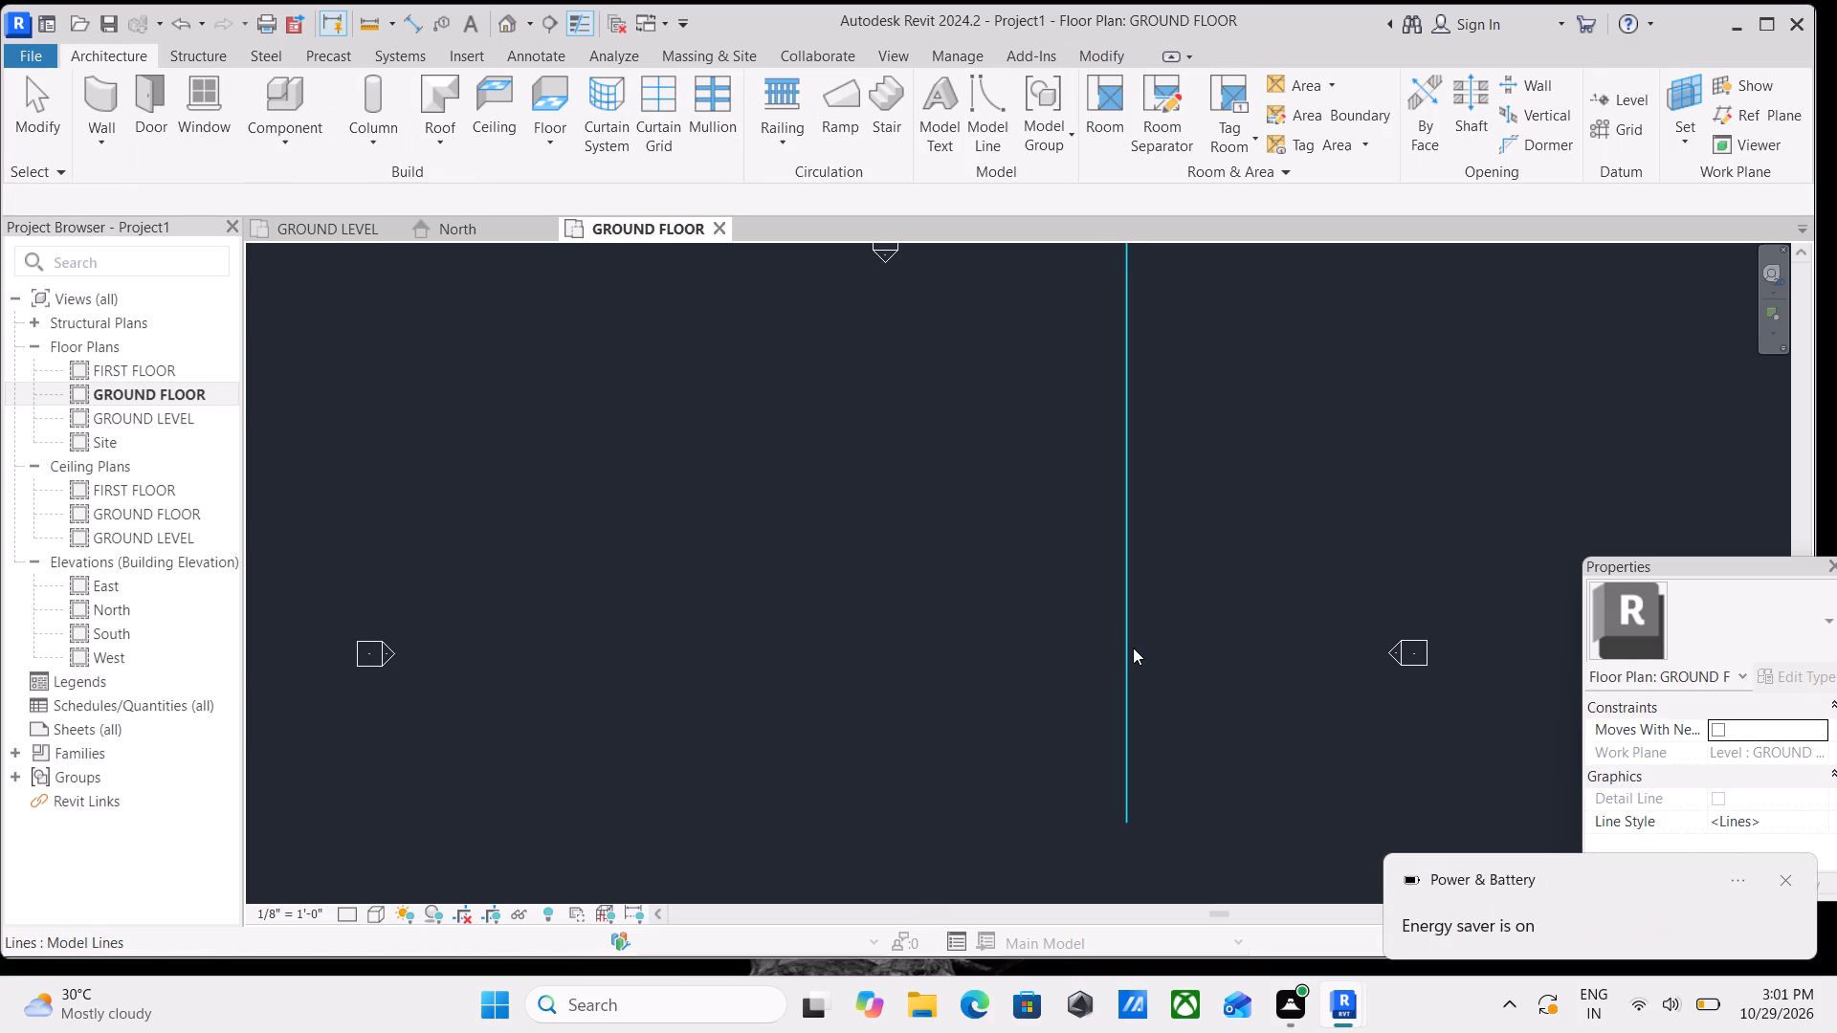
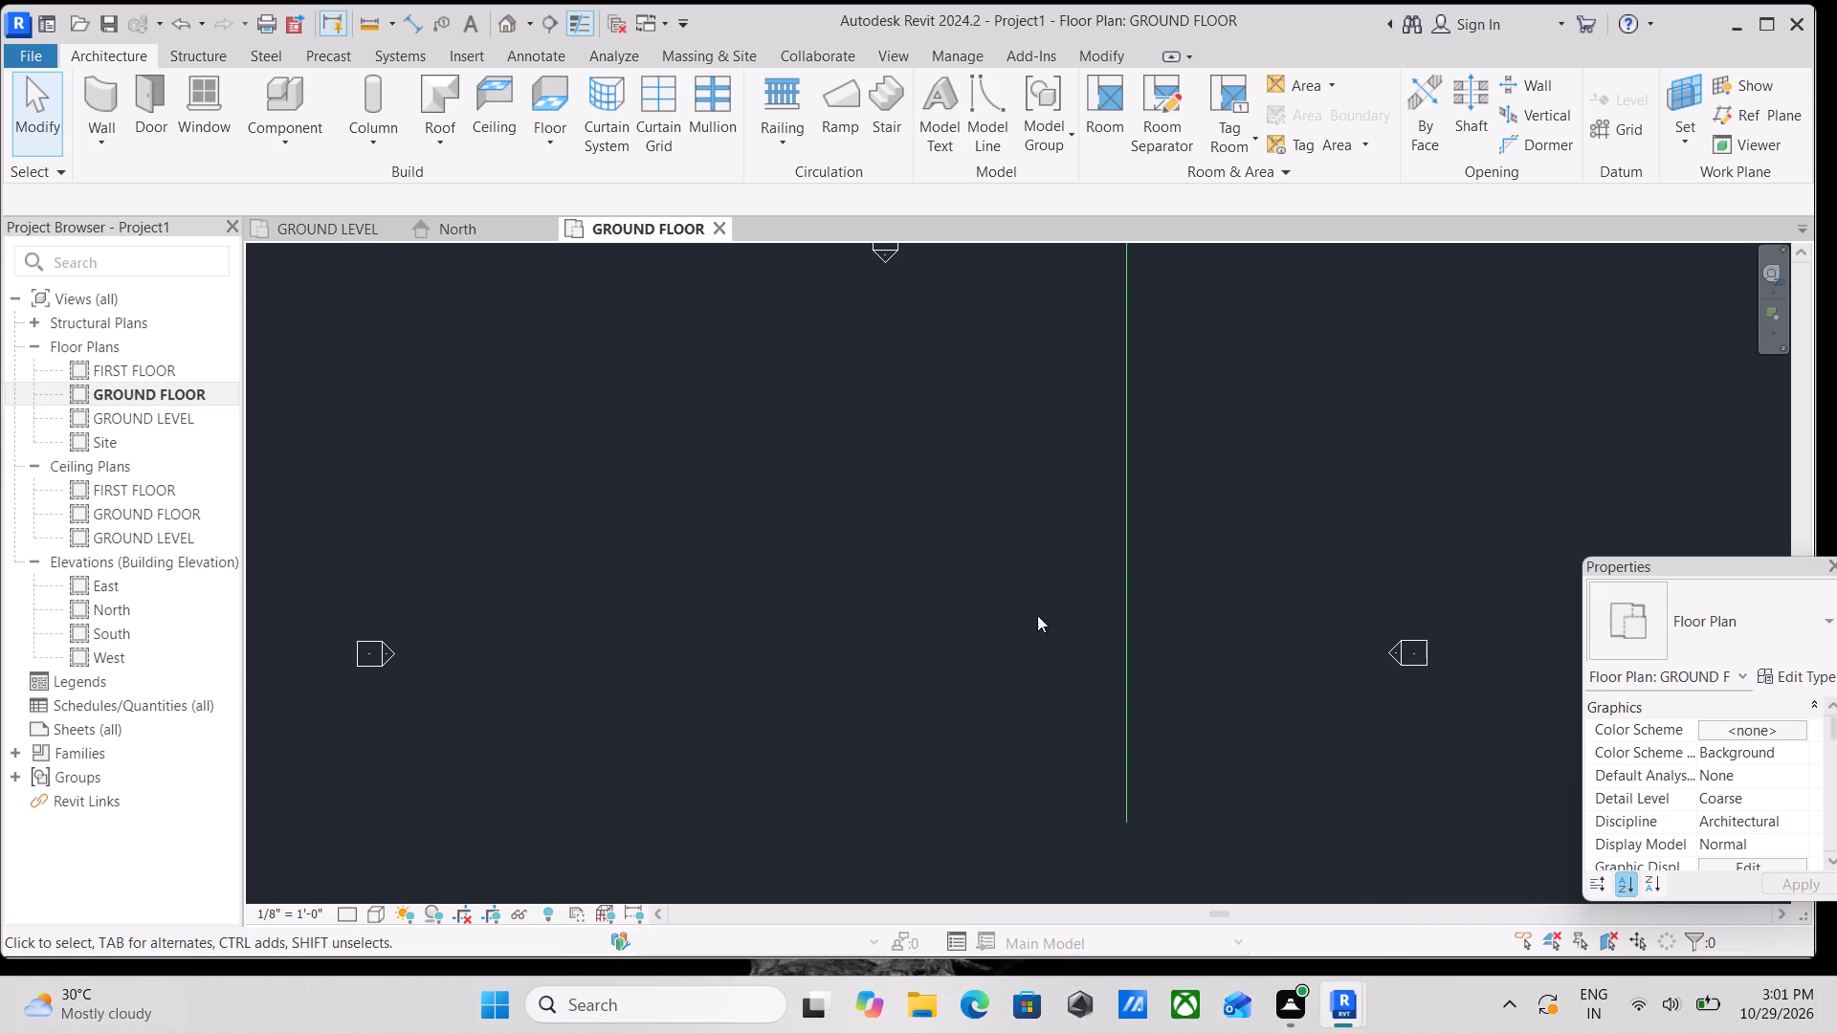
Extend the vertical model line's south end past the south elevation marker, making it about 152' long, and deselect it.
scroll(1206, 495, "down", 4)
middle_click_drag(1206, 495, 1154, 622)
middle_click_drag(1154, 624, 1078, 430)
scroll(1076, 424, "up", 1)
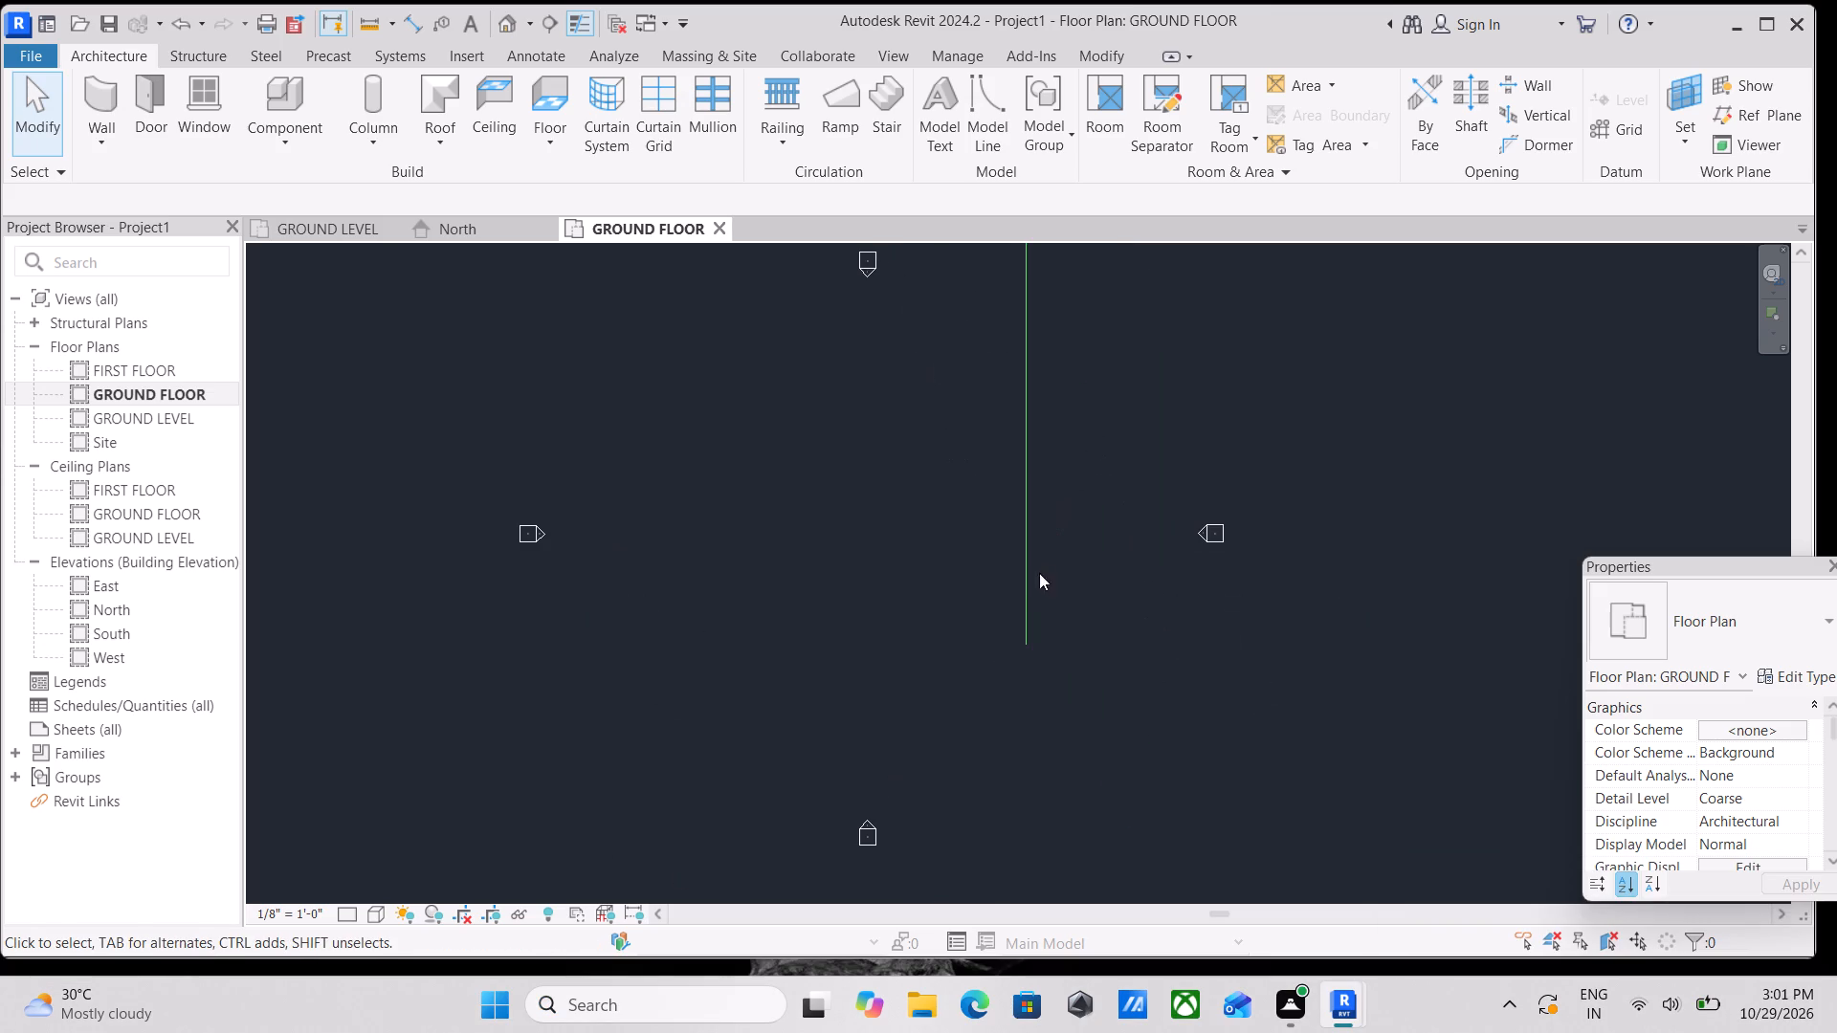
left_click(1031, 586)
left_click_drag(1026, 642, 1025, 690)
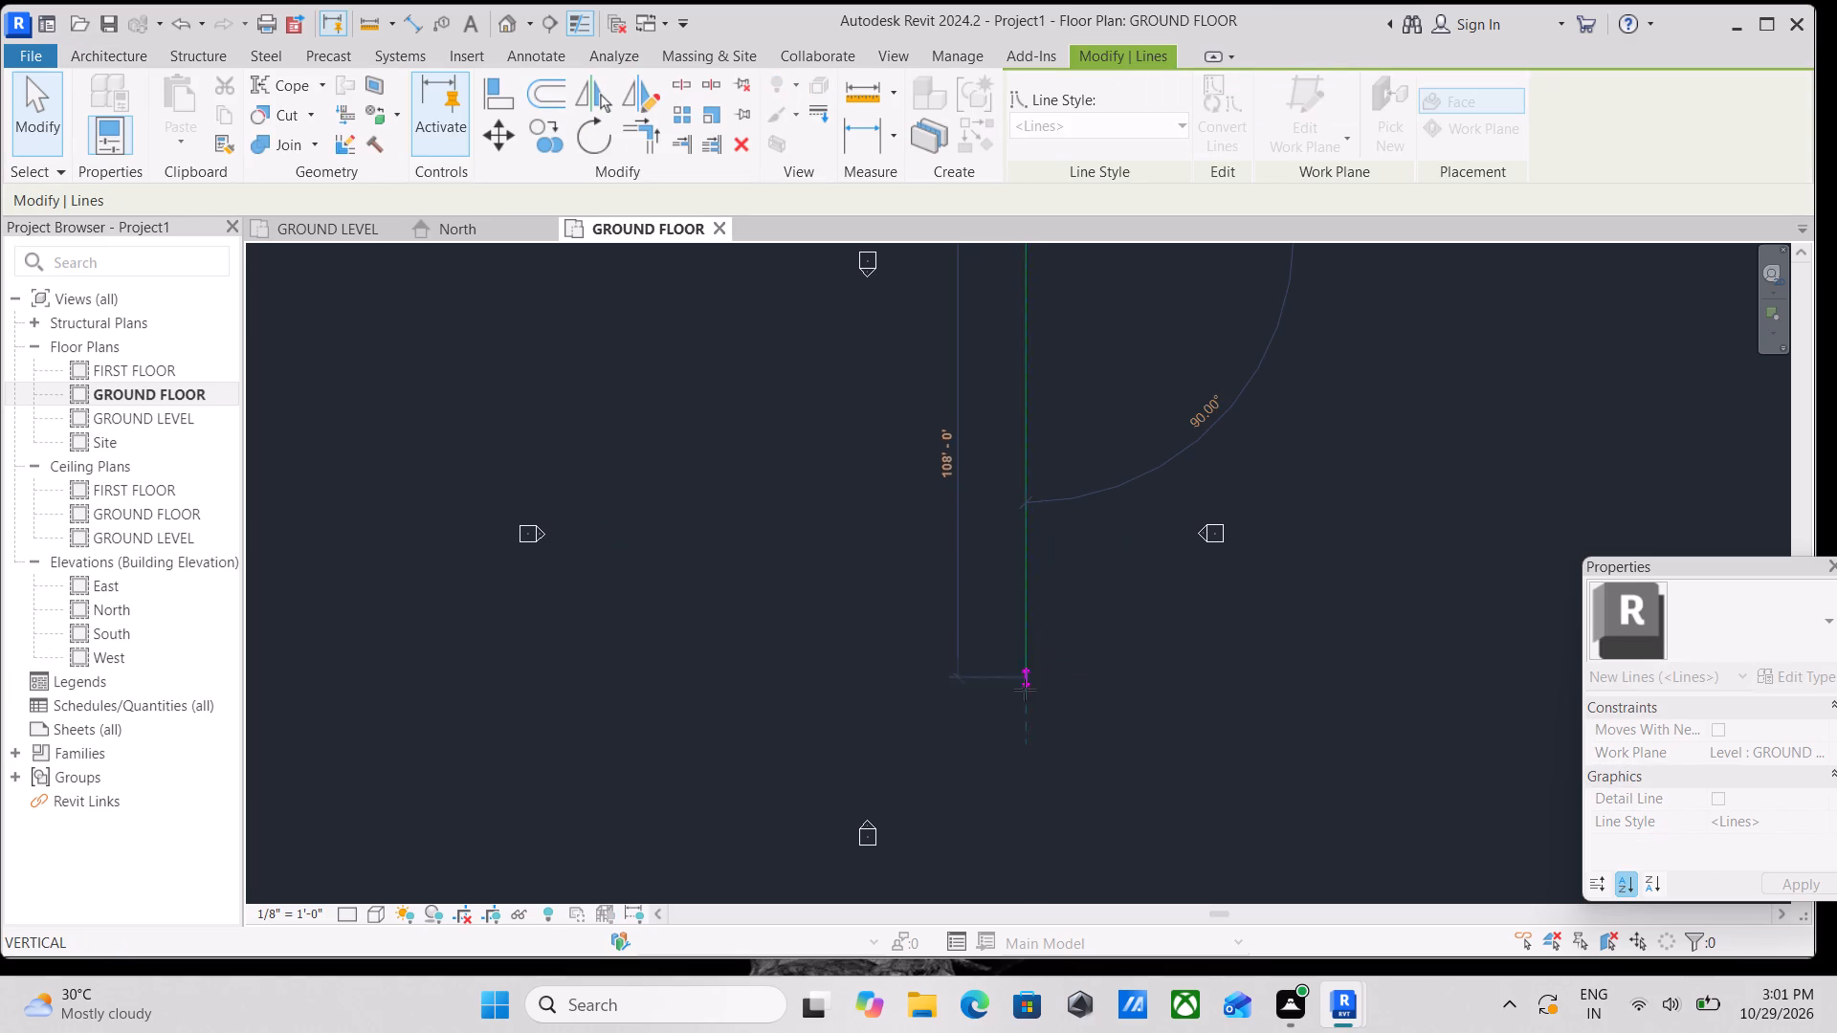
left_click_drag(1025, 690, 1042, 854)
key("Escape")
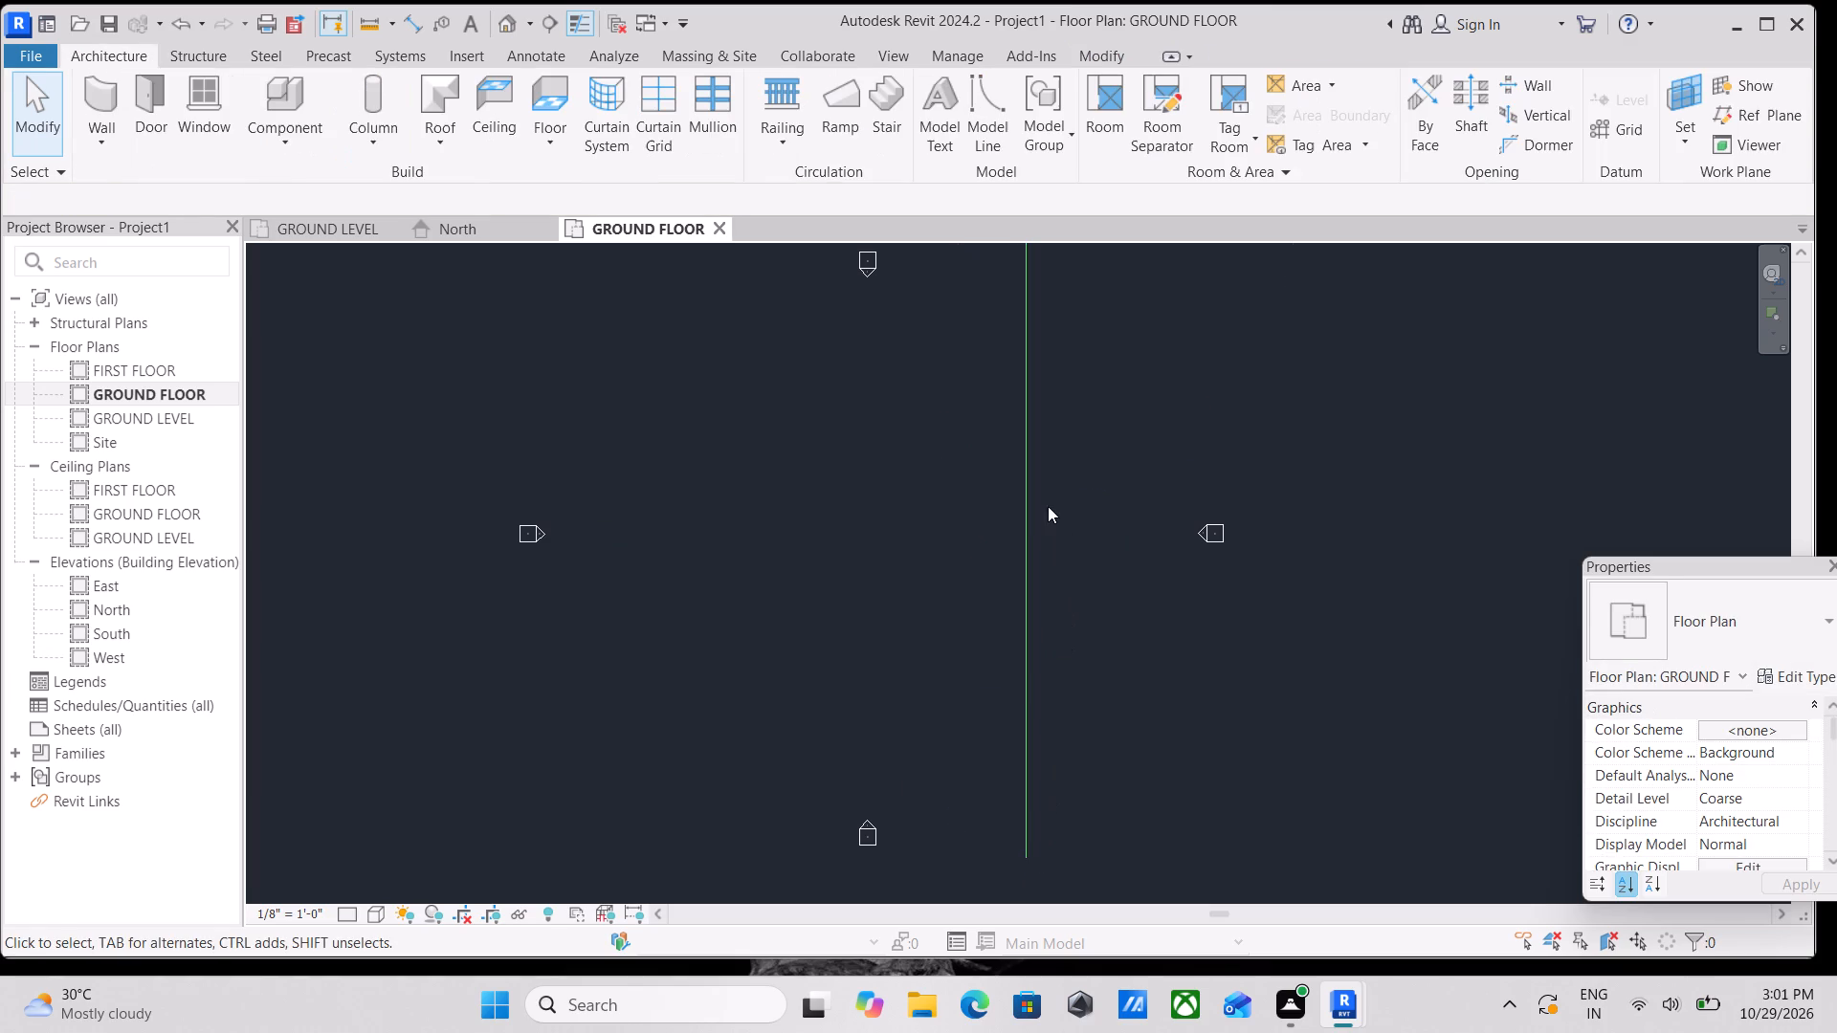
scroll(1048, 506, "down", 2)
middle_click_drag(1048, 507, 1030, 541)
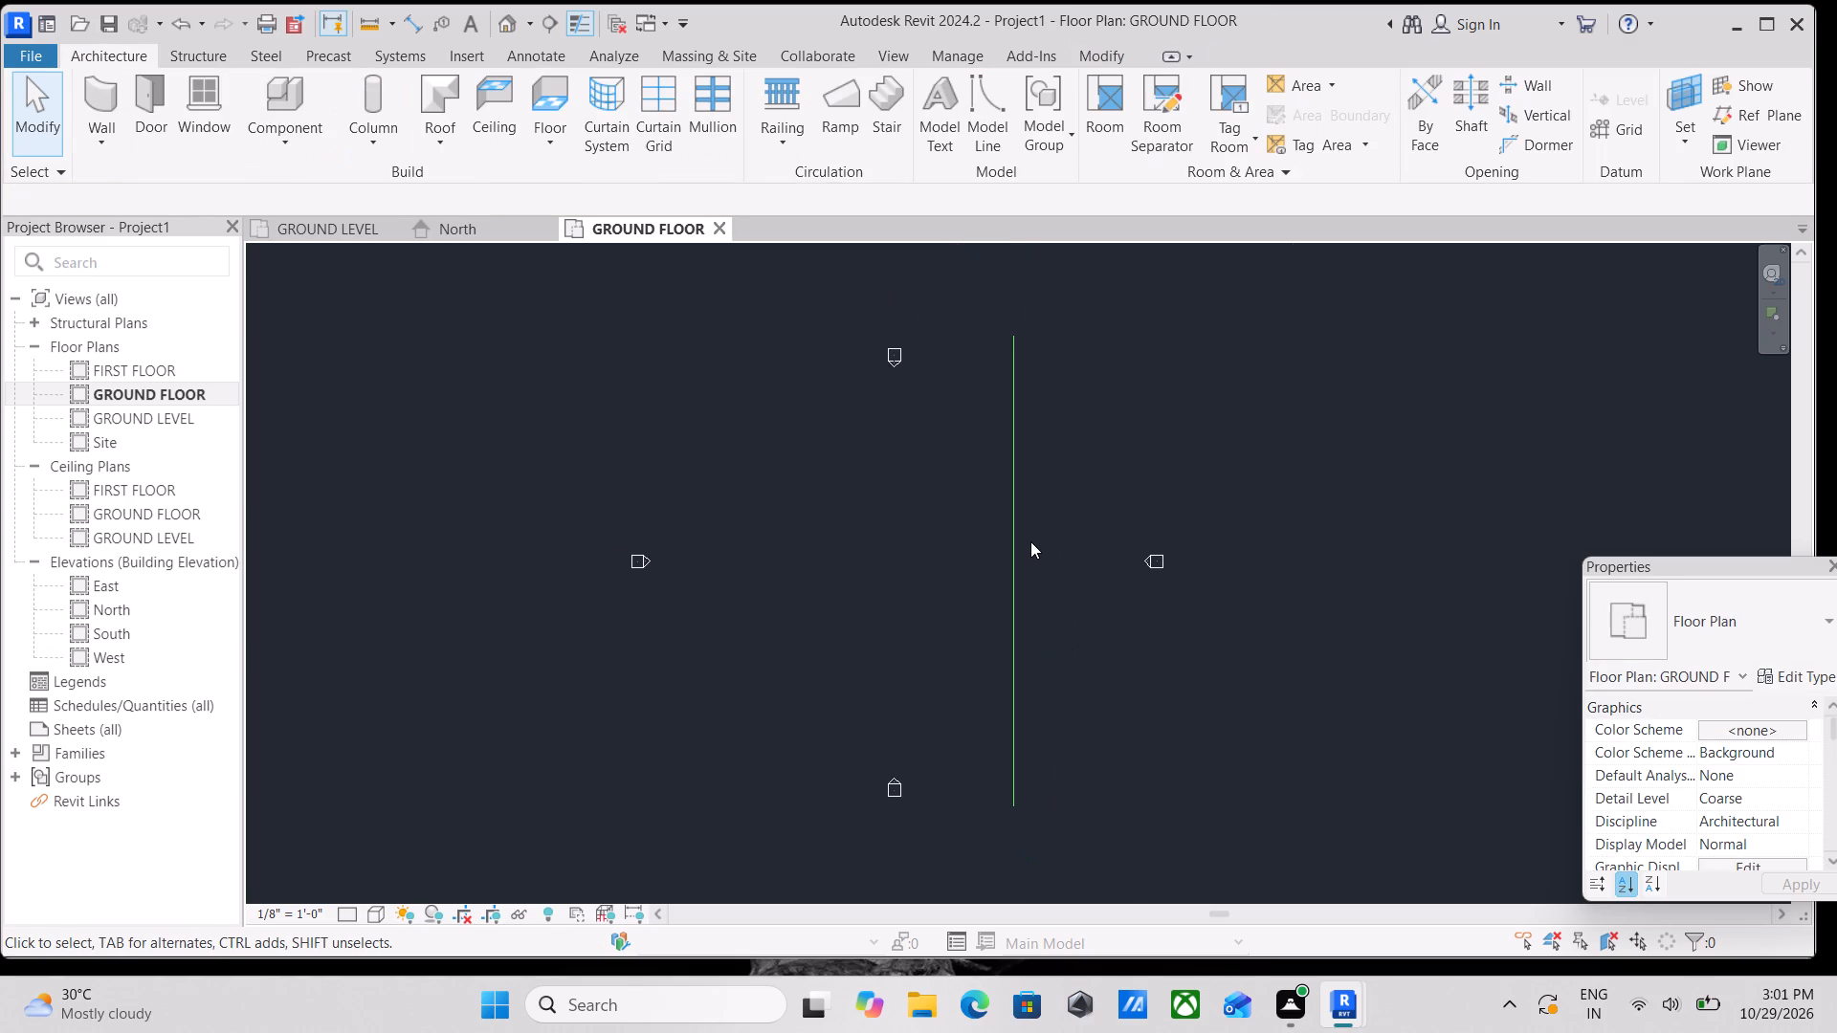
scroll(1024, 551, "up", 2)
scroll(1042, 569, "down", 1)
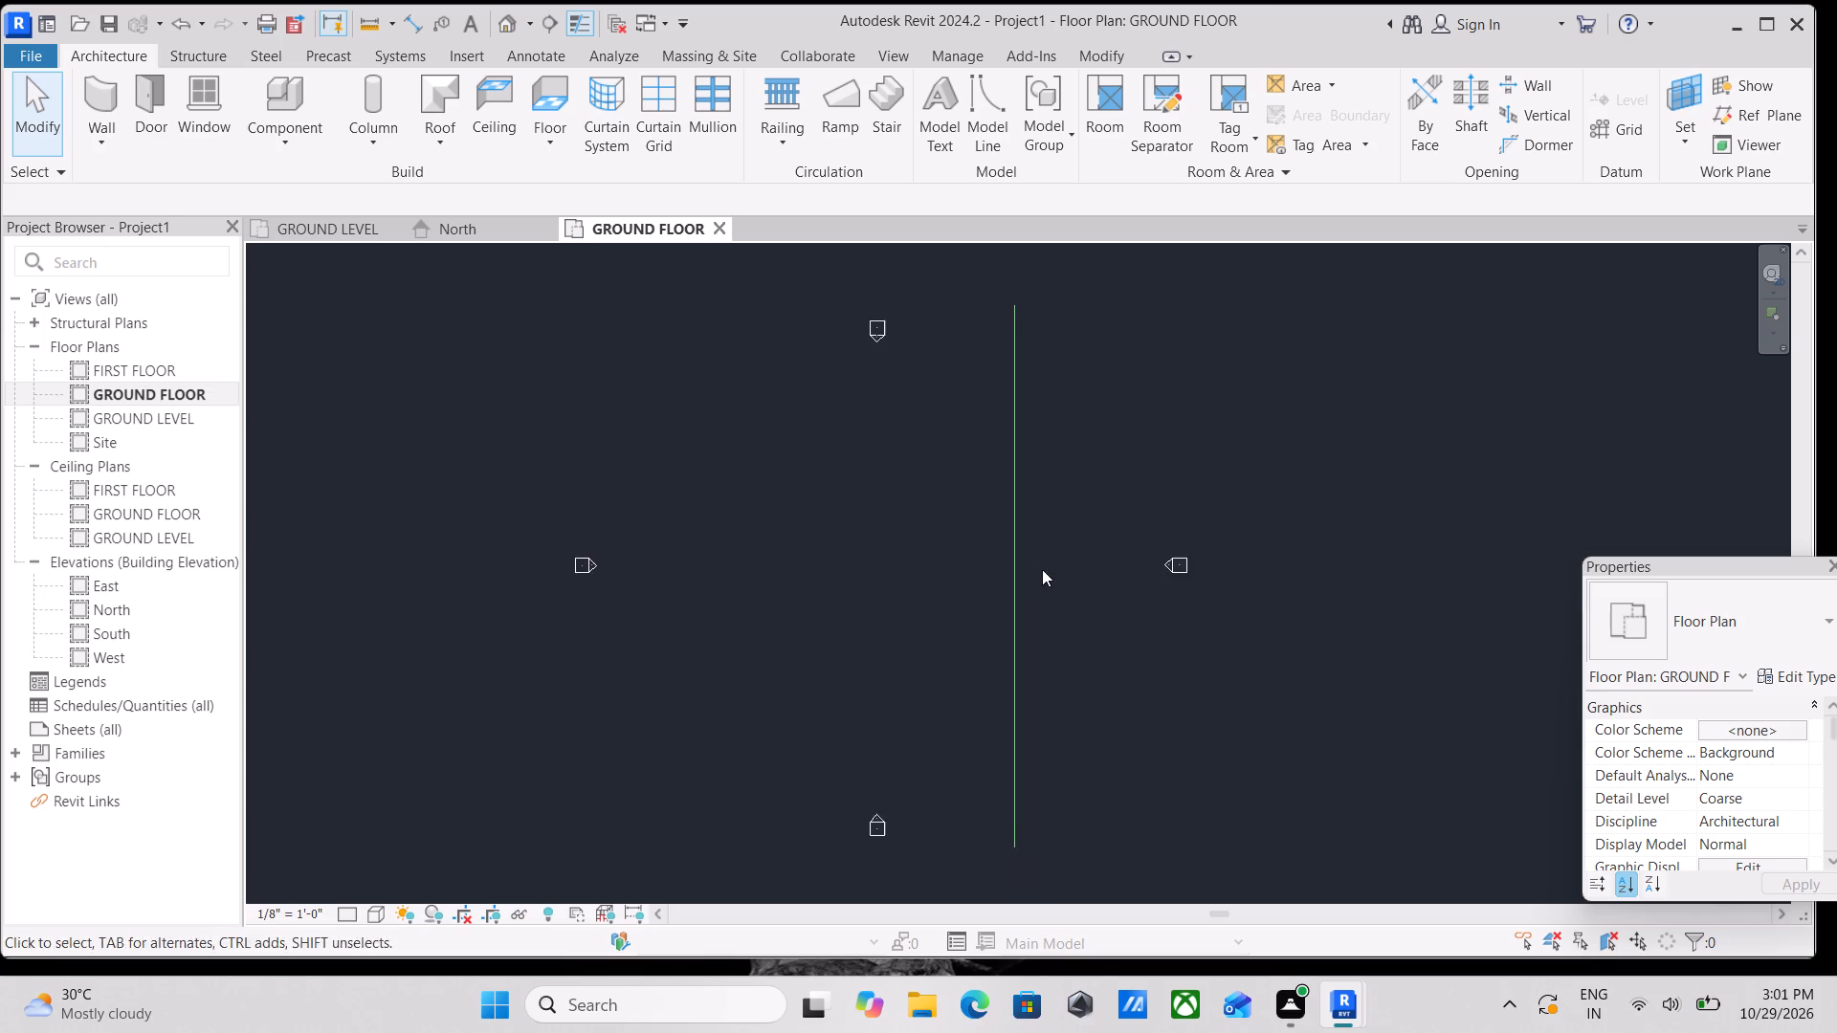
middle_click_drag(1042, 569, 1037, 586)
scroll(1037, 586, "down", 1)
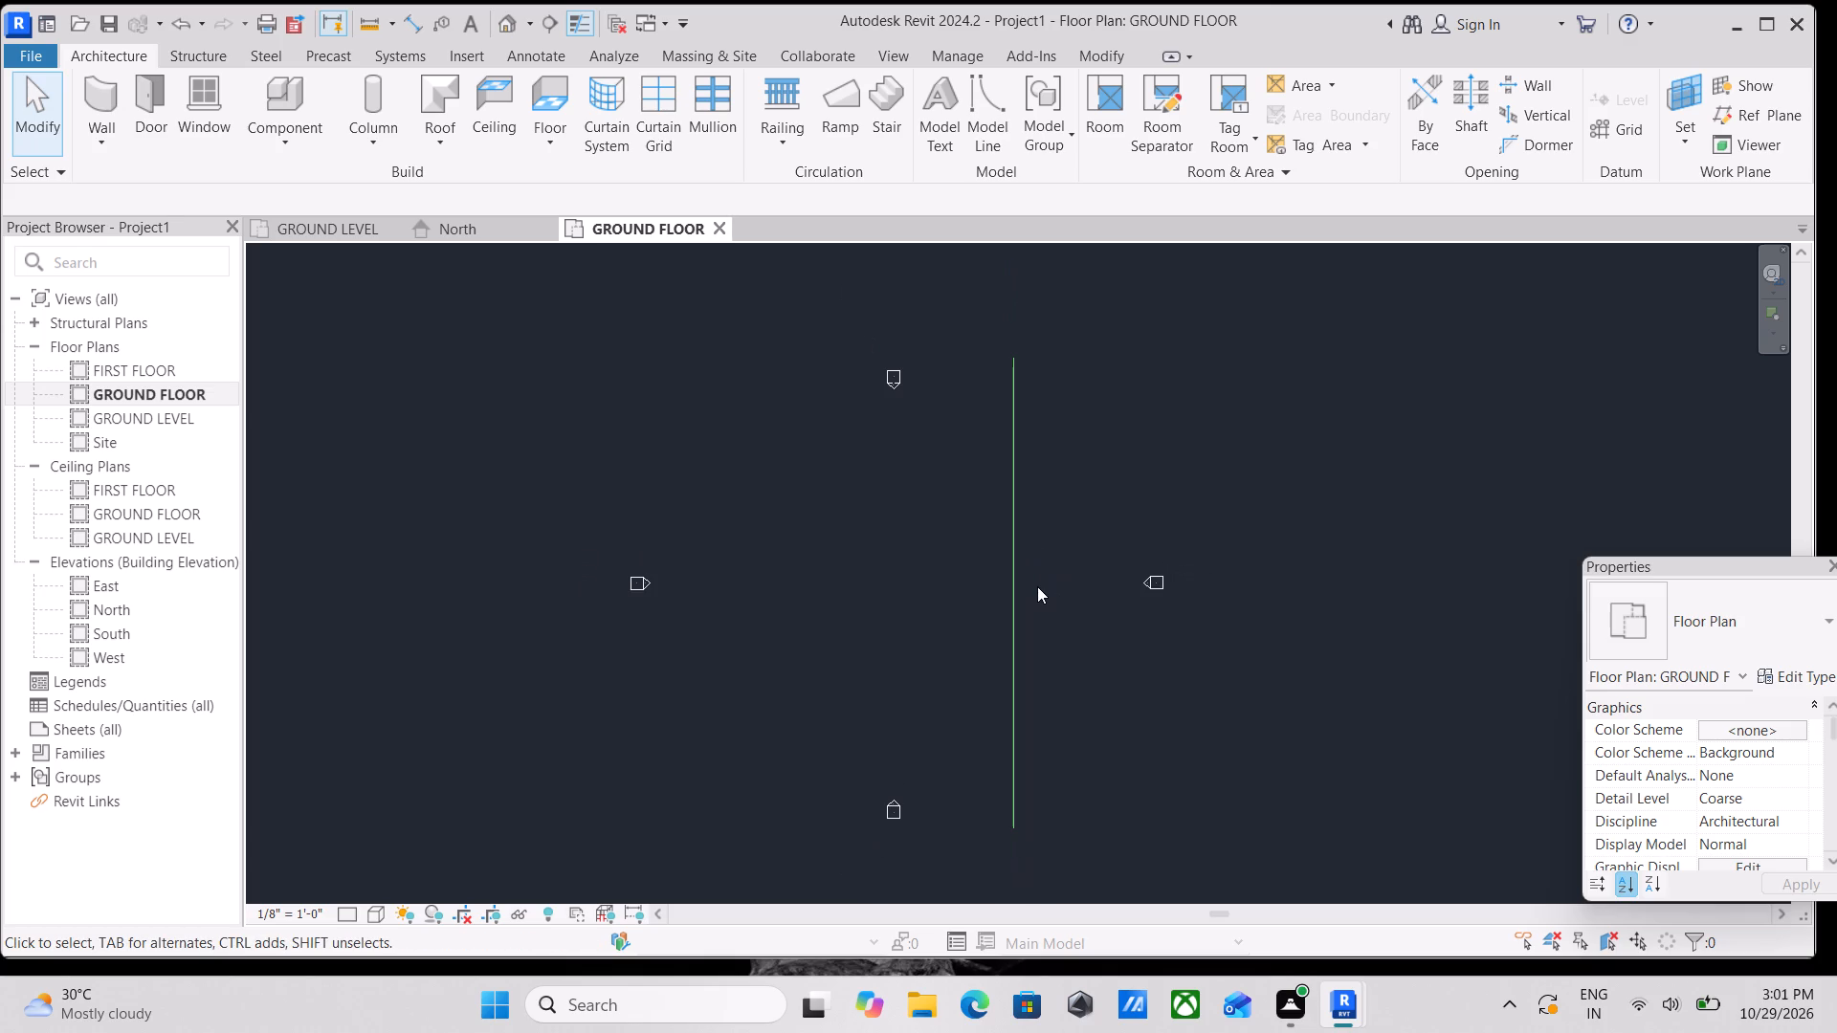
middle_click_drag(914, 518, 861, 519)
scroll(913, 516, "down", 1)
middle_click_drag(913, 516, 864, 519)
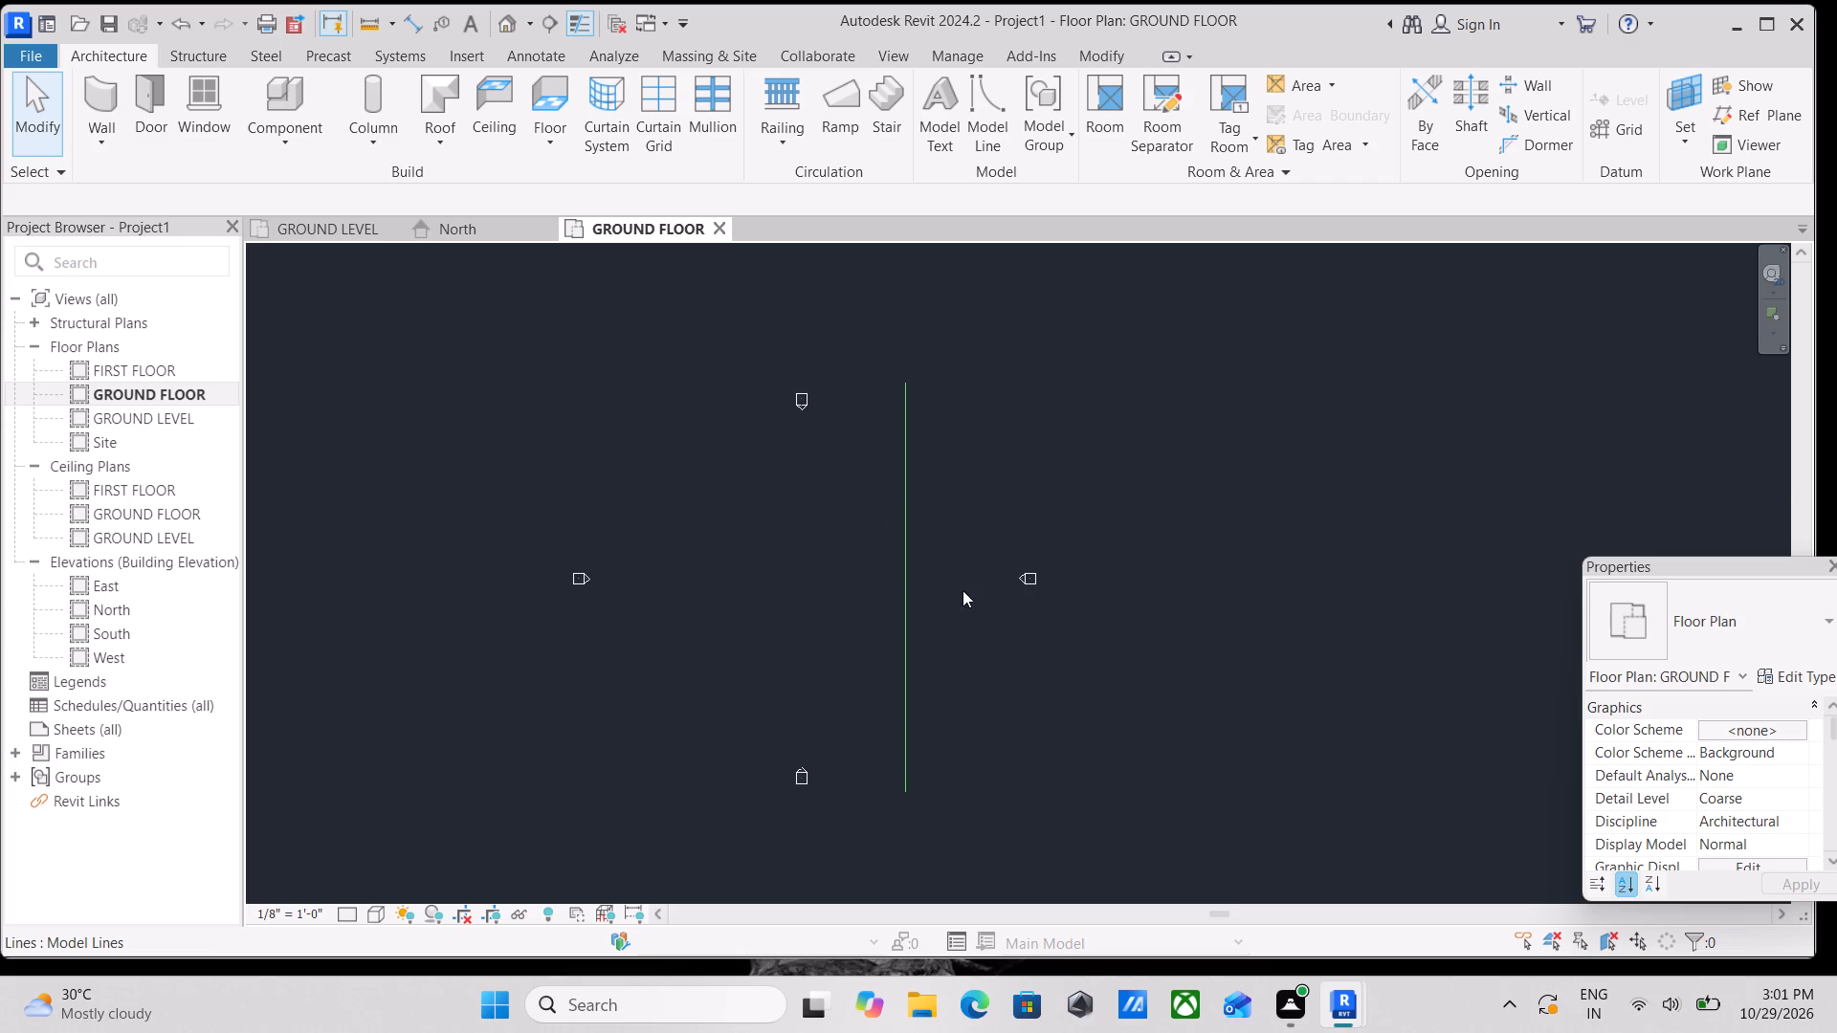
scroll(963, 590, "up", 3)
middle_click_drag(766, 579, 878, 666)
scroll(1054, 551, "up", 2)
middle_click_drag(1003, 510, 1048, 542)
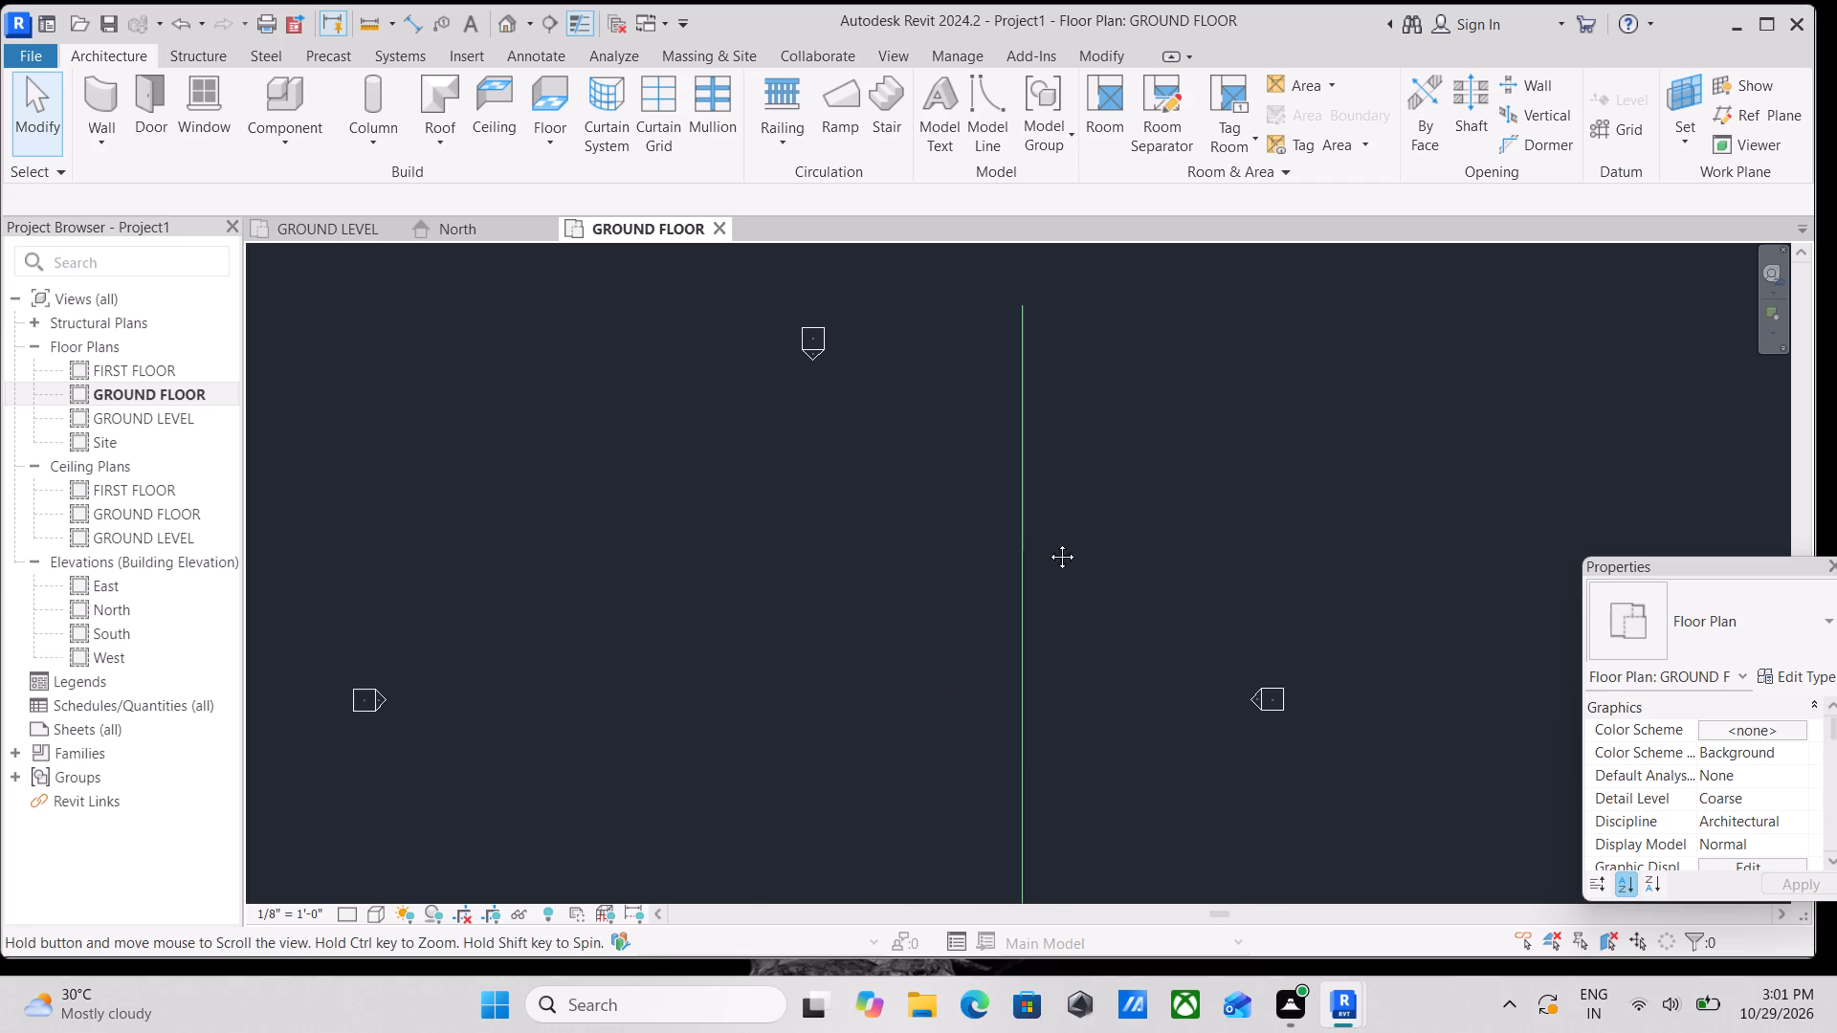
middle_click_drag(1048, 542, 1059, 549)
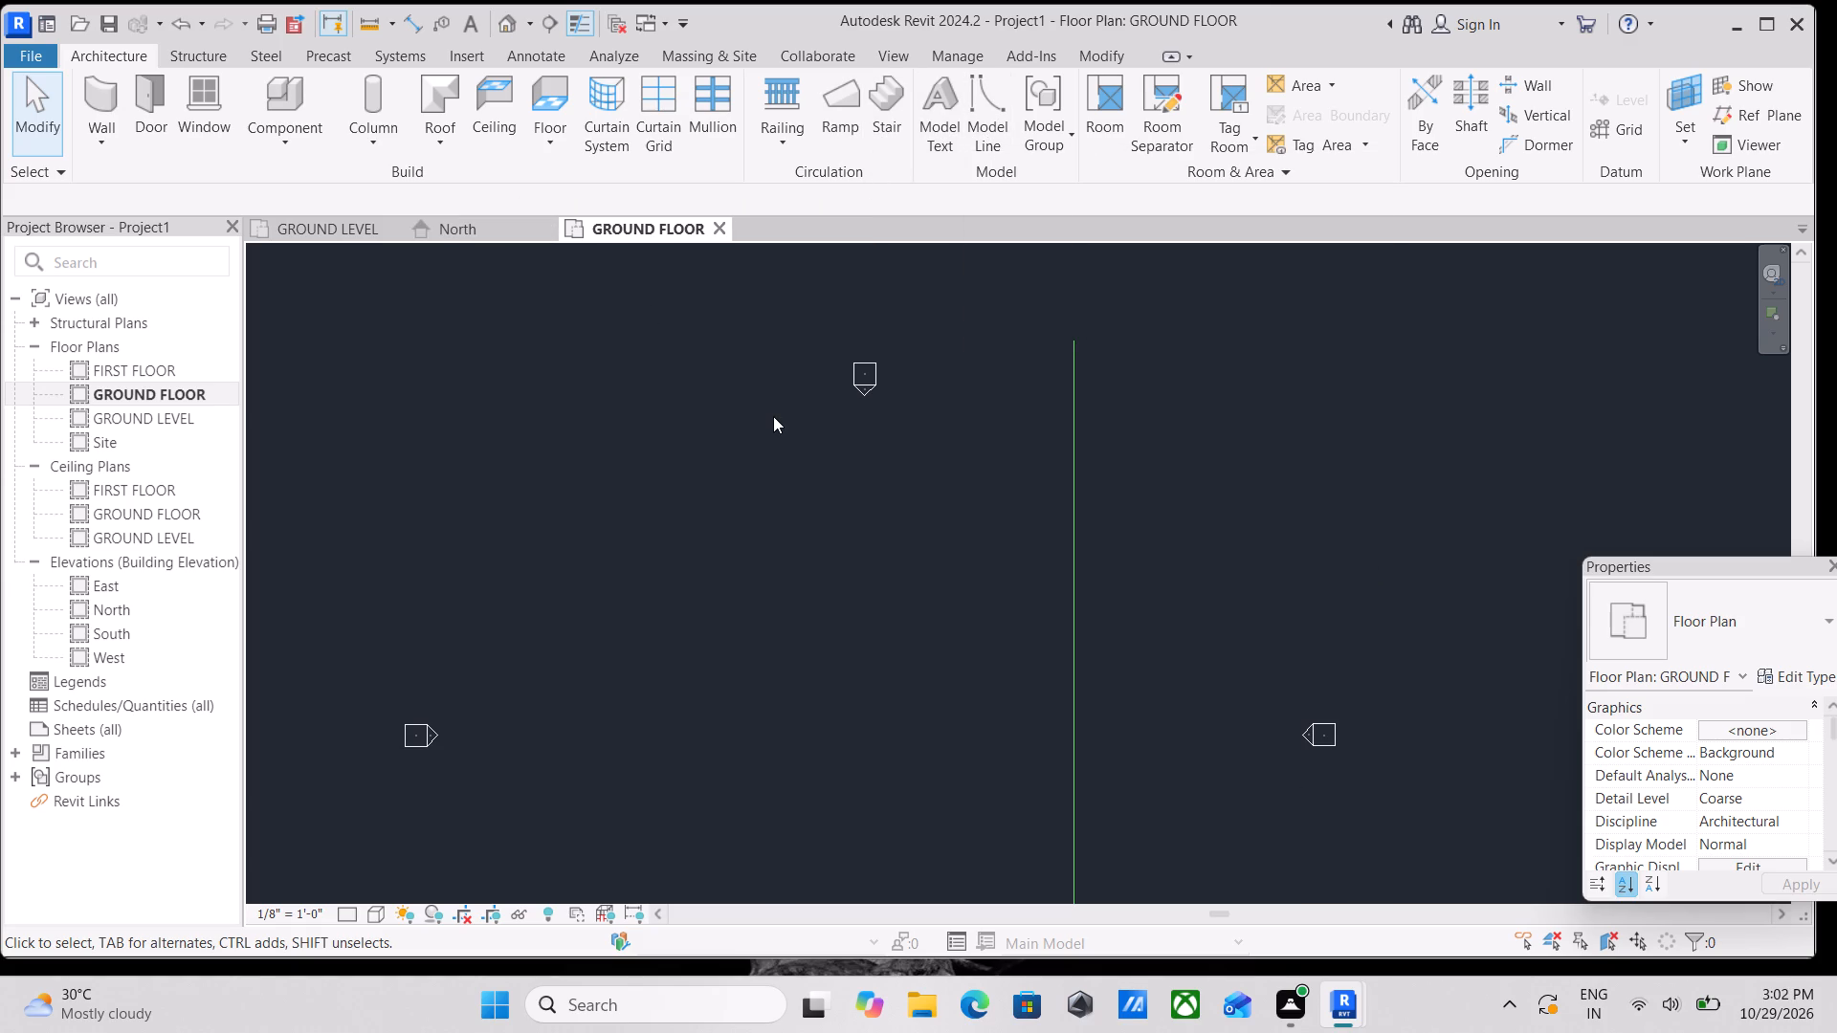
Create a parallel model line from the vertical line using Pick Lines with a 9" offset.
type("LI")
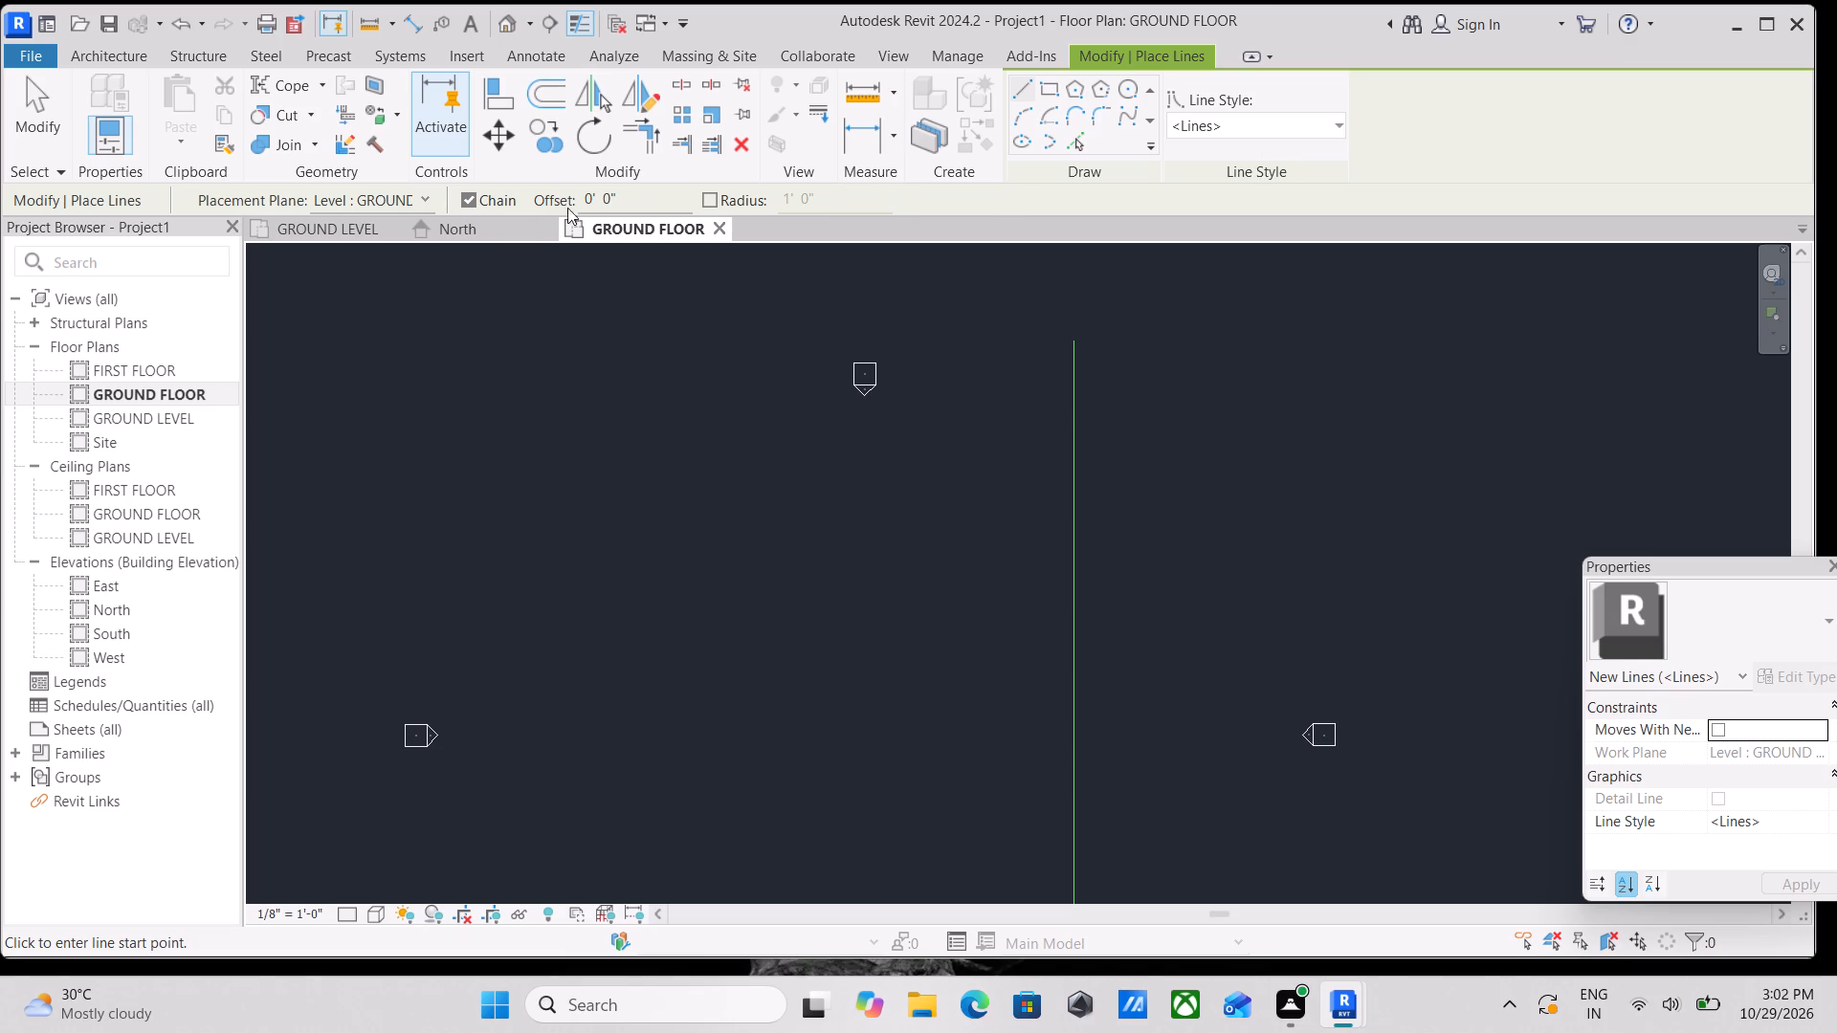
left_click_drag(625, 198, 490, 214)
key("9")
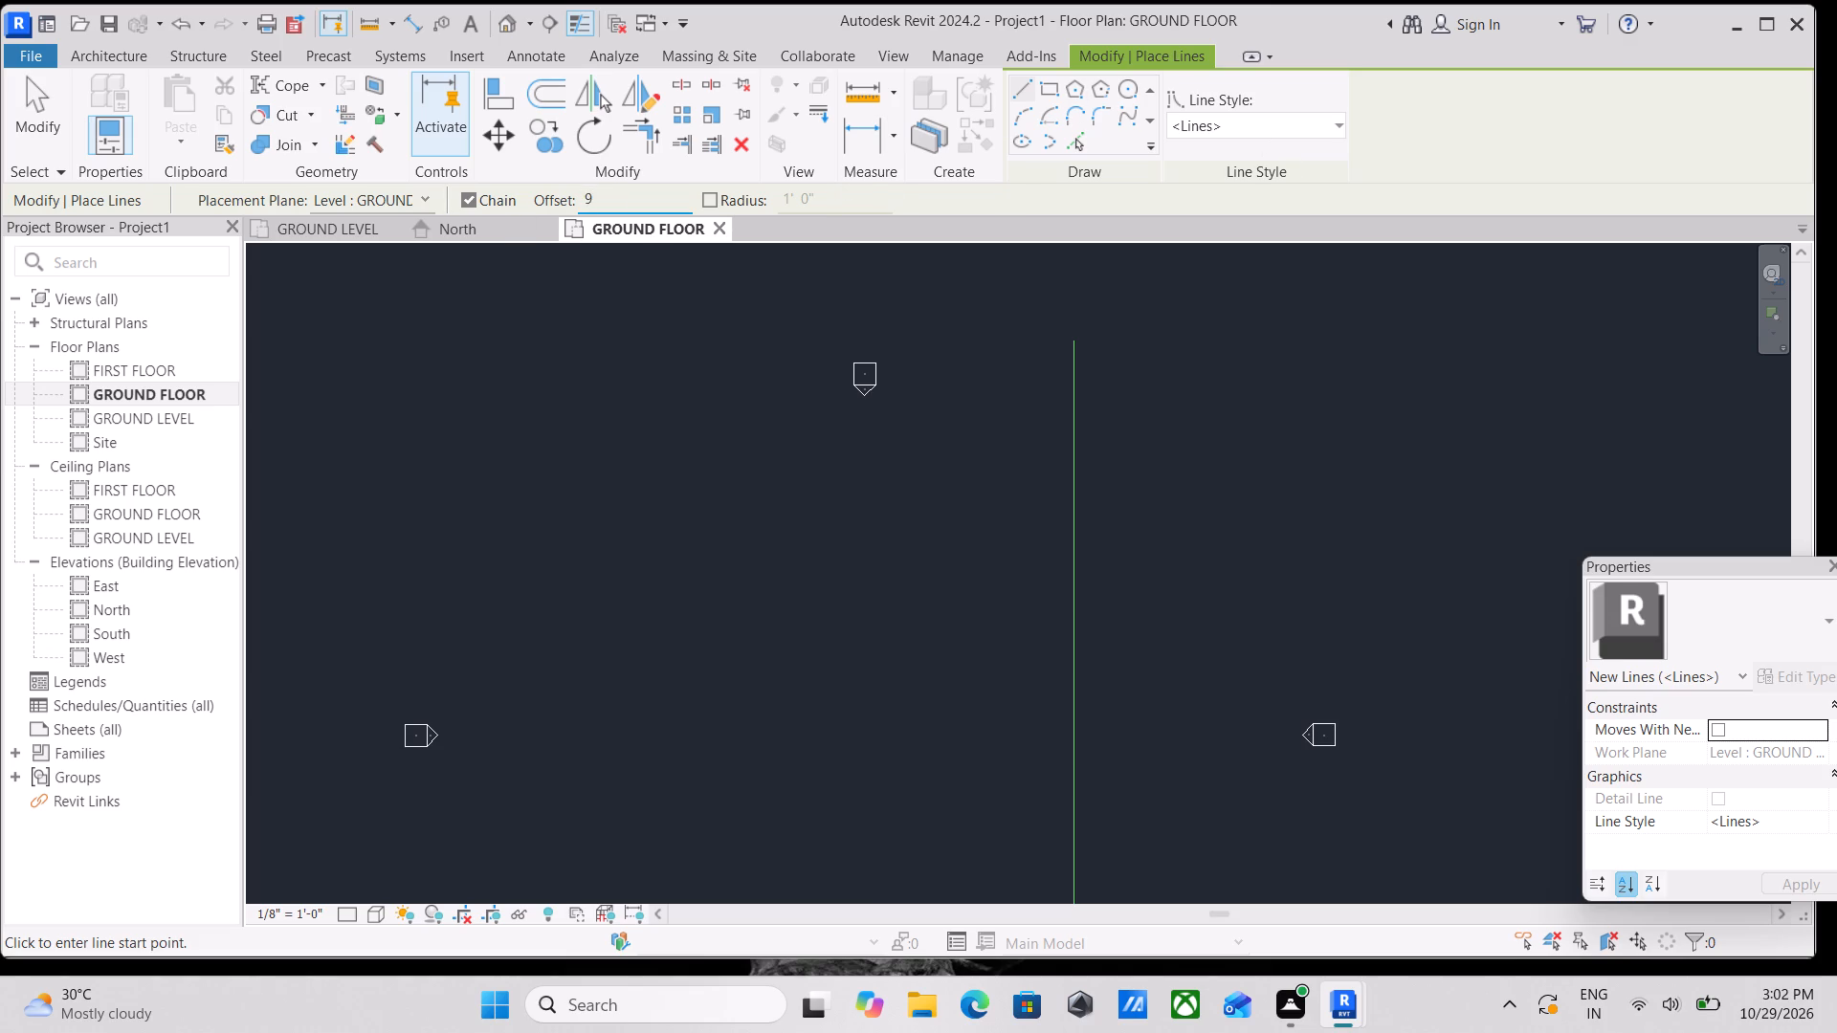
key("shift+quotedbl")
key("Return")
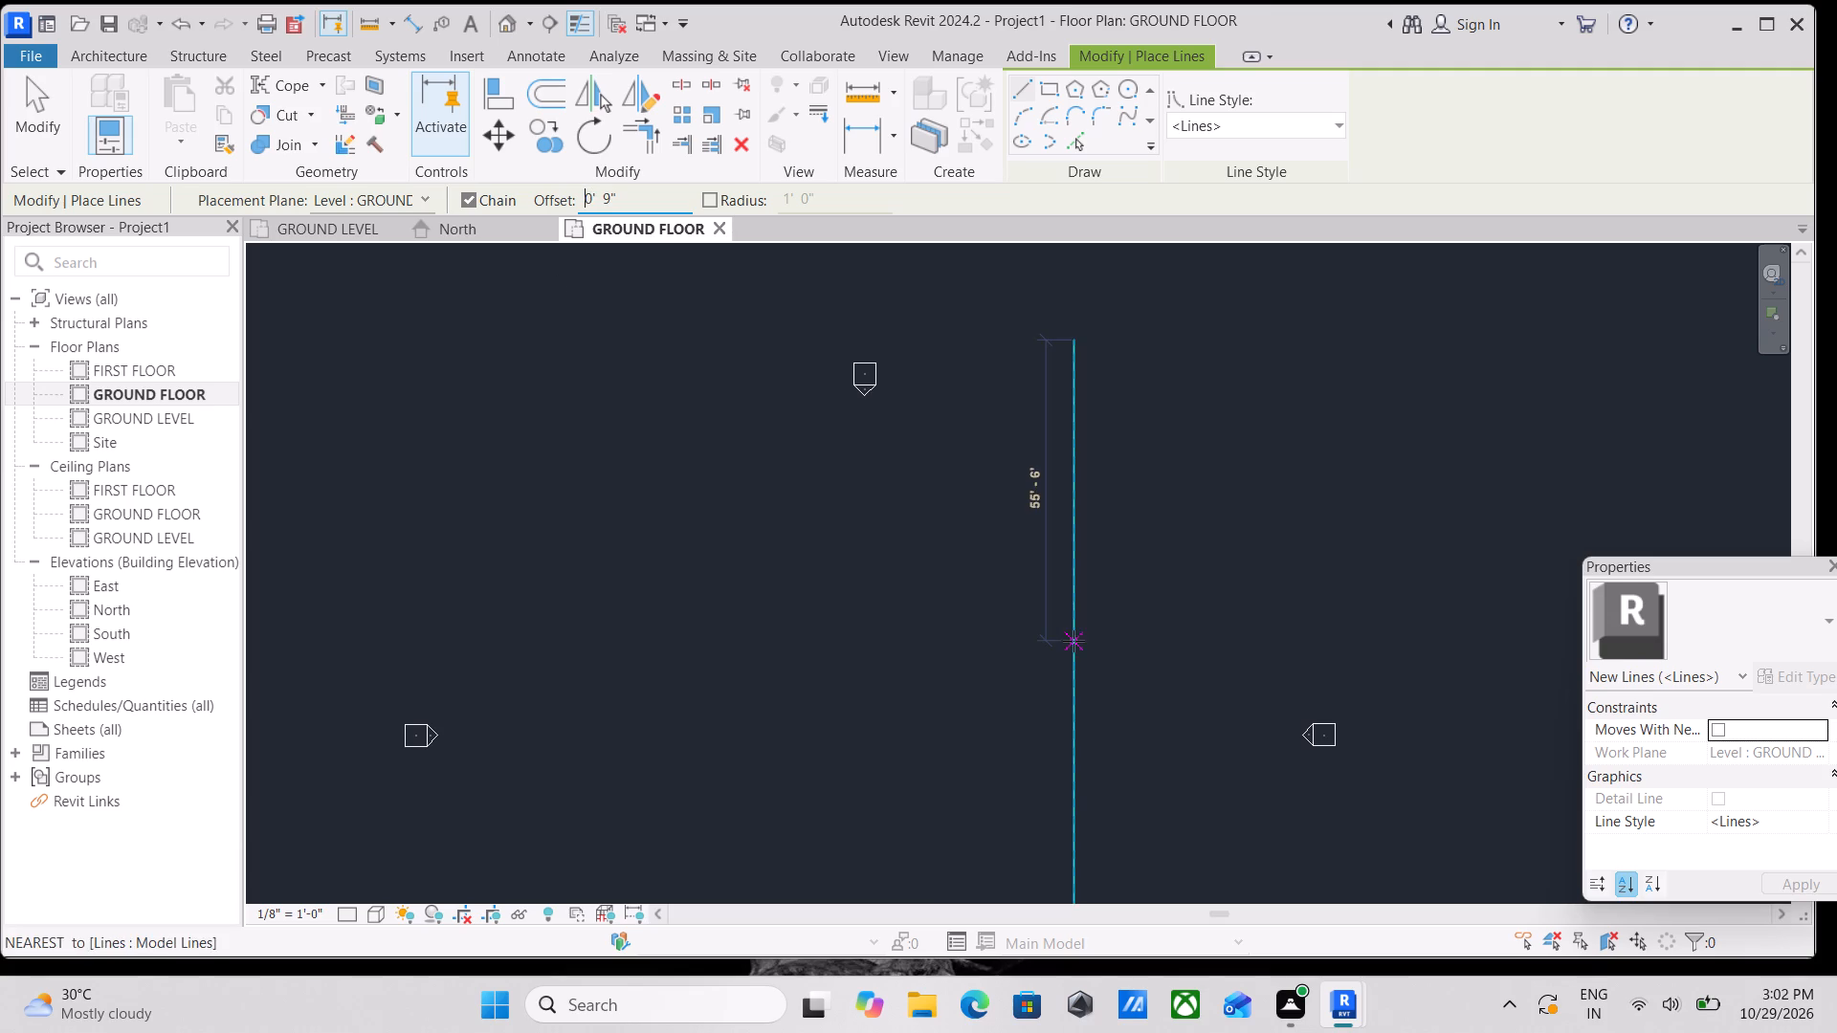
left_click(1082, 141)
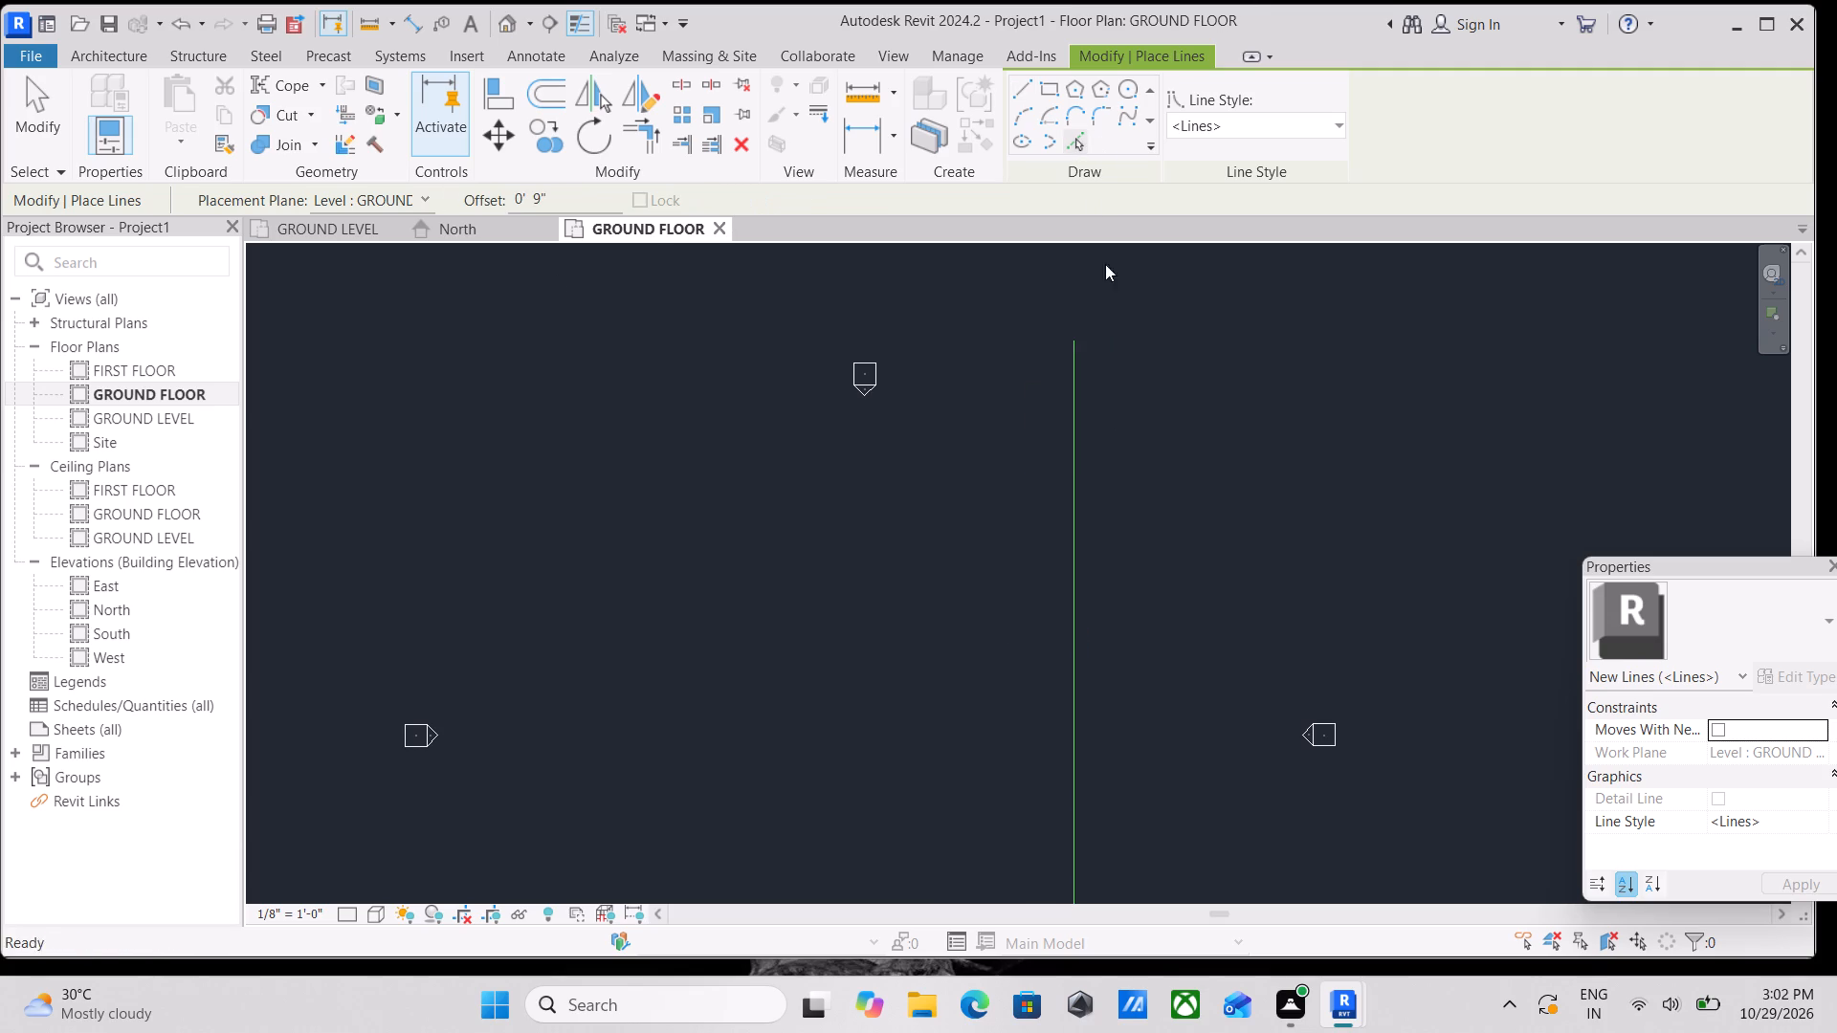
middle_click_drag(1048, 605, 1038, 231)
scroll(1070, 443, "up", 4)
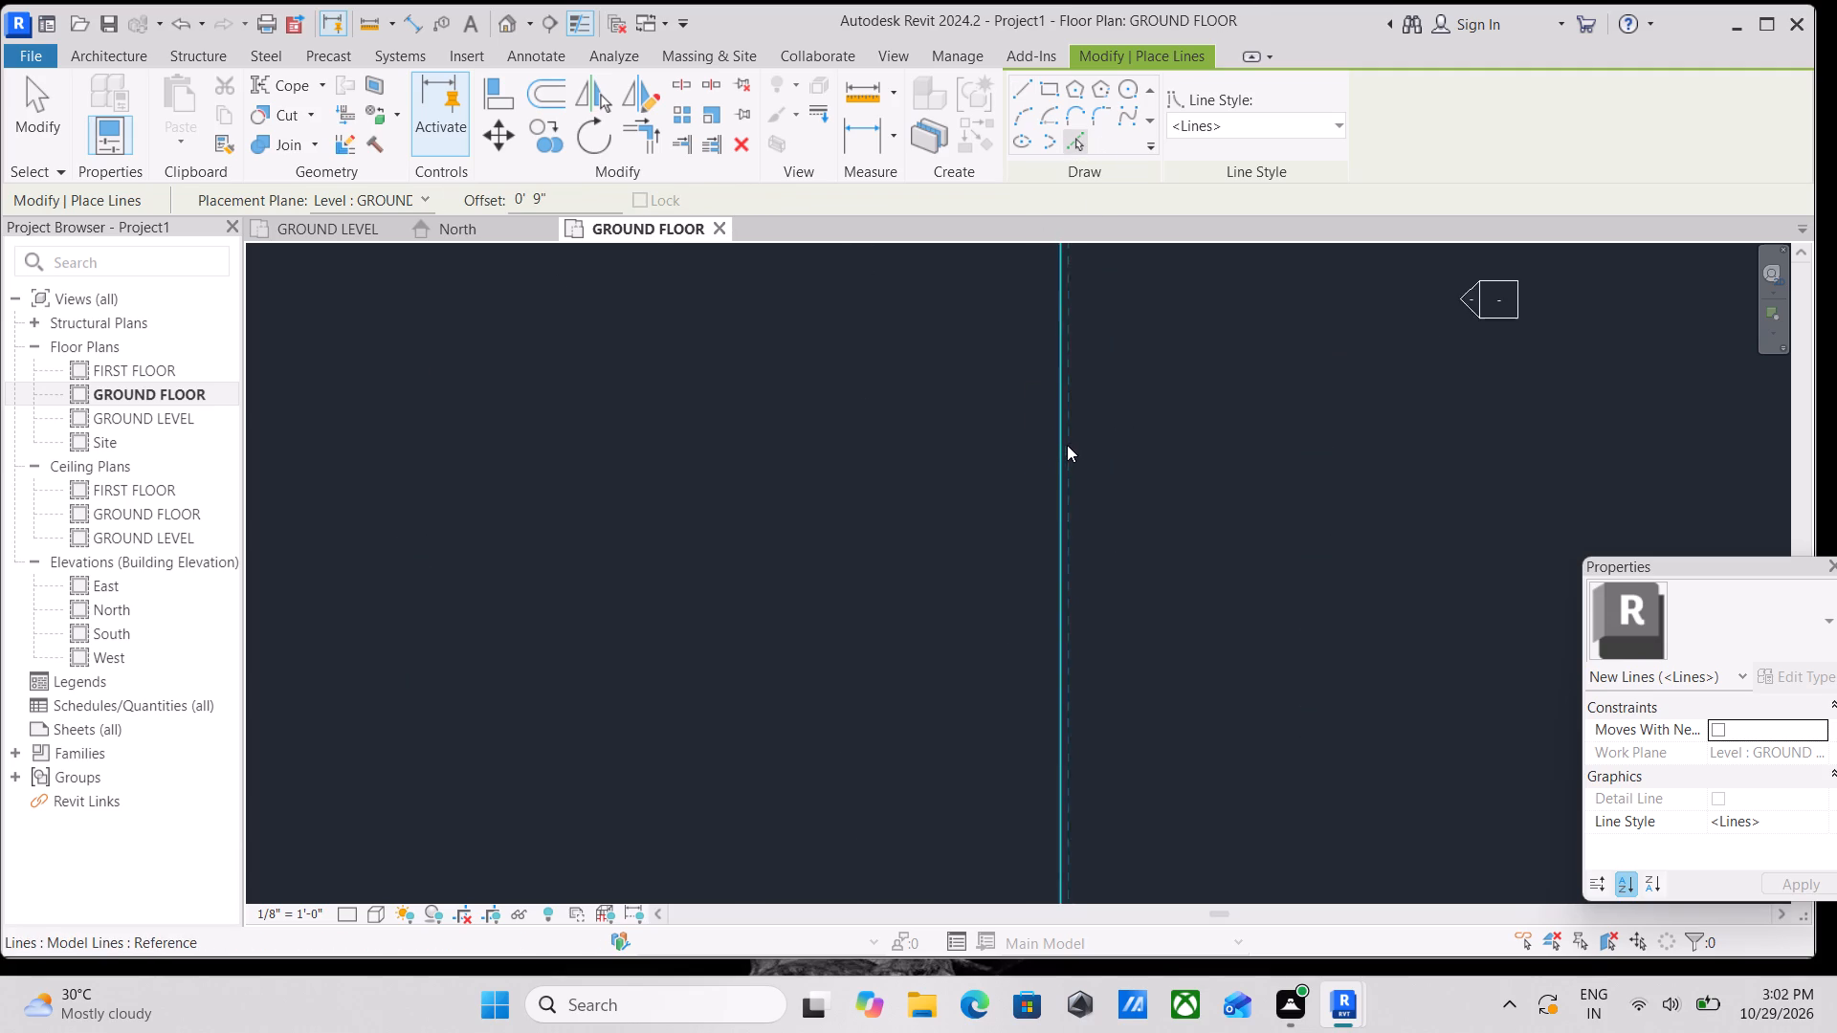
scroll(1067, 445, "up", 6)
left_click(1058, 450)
Examine the pair of parallel lines along their length and at their south ends, and exit the line tool.
scroll(1044, 435, "down", 2)
middle_click_drag(1056, 525, 1061, 553)
scroll(1061, 554, "up", 1)
scroll(1013, 413, "down", 2)
middle_click_drag(1013, 413, 1029, 276)
scroll(1012, 465, "down", 3)
middle_click_drag(1024, 256, 1022, 194)
scroll(1009, 522, "down", 2)
middle_click_drag(1009, 503, 996, 366)
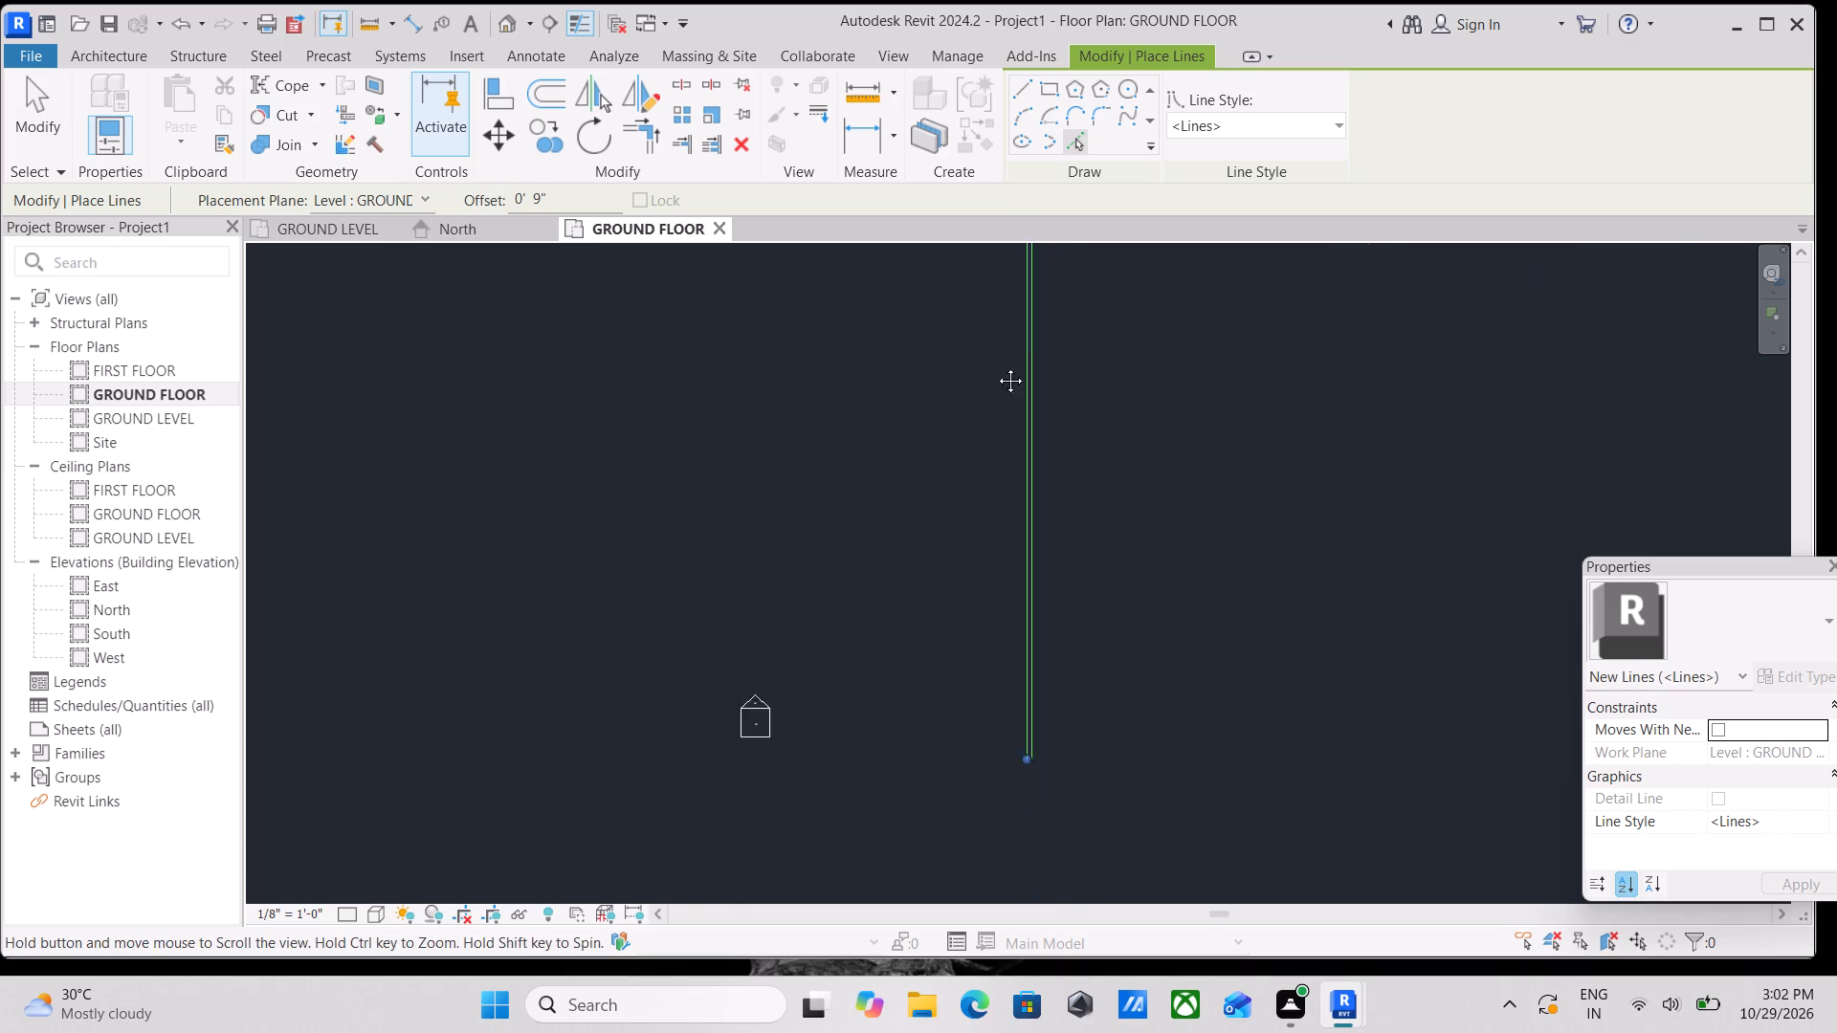
middle_click_drag(996, 366, 993, 330)
scroll(992, 359, "down", 1)
middle_click_drag(992, 359, 1014, 662)
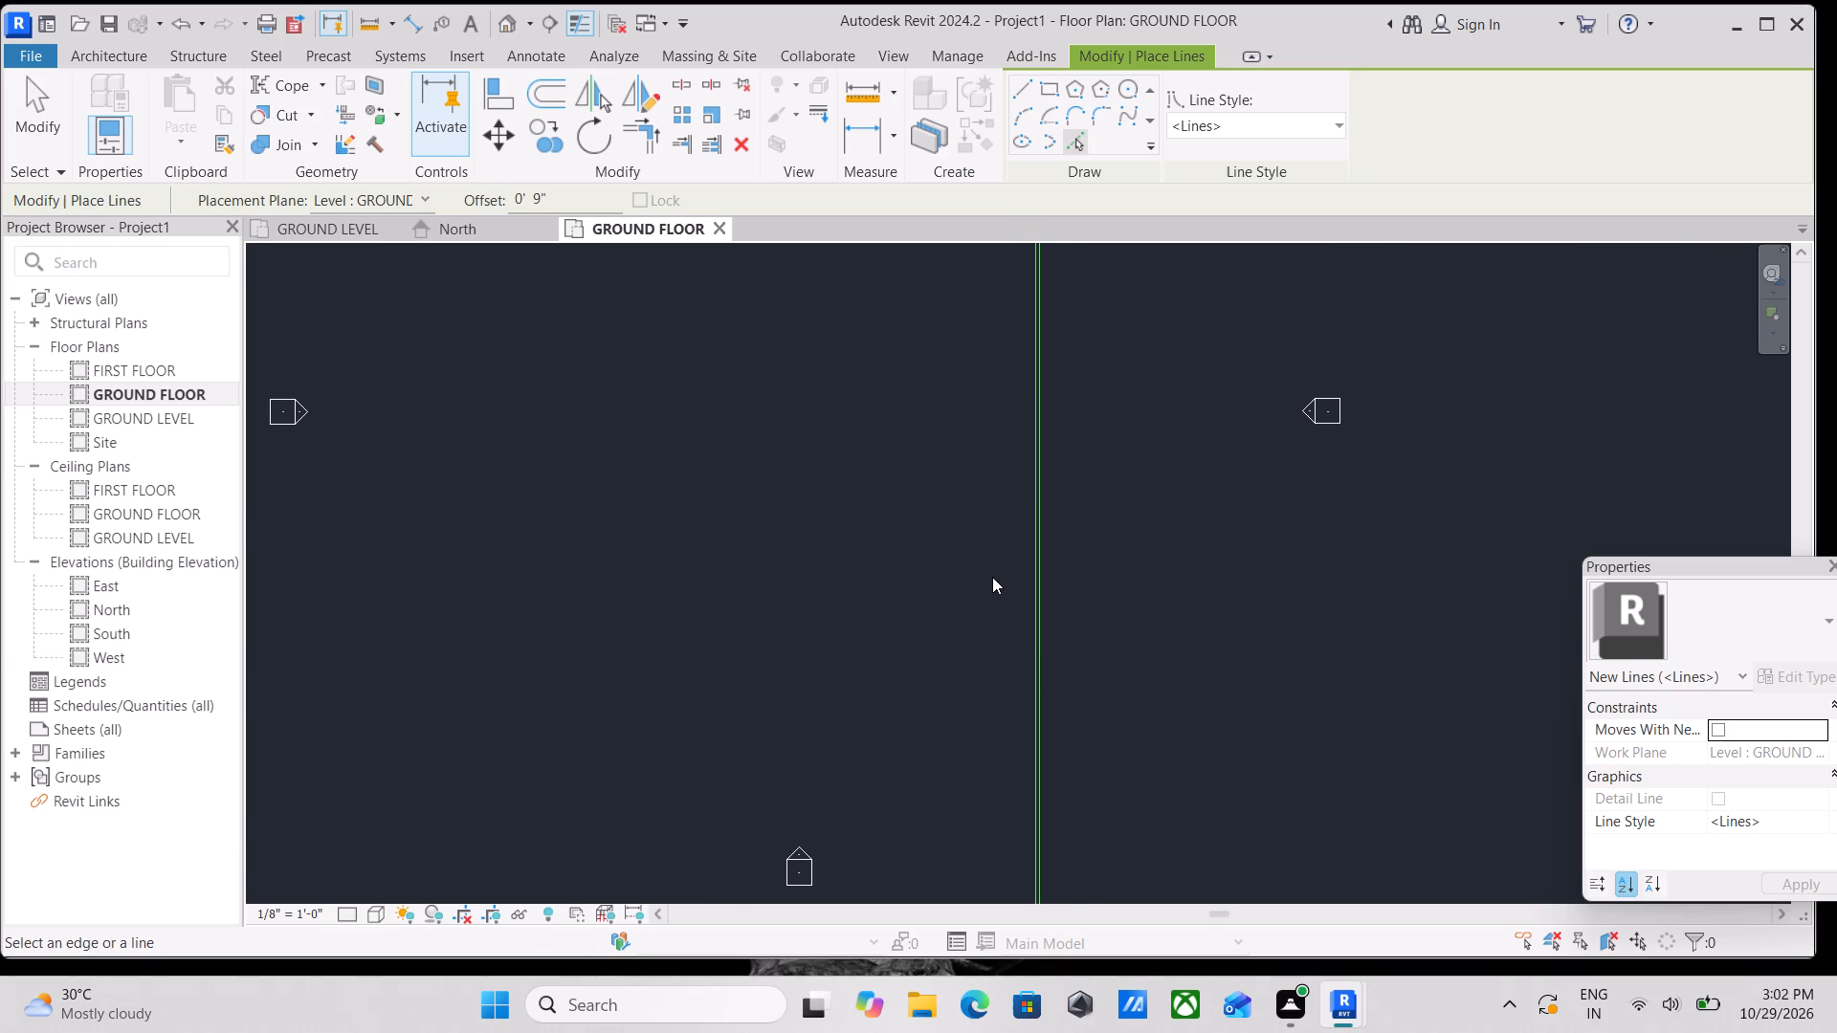
middle_click(992, 577)
scroll(992, 577, "down", 2)
key("Escape")
scroll(992, 576, "down", 4)
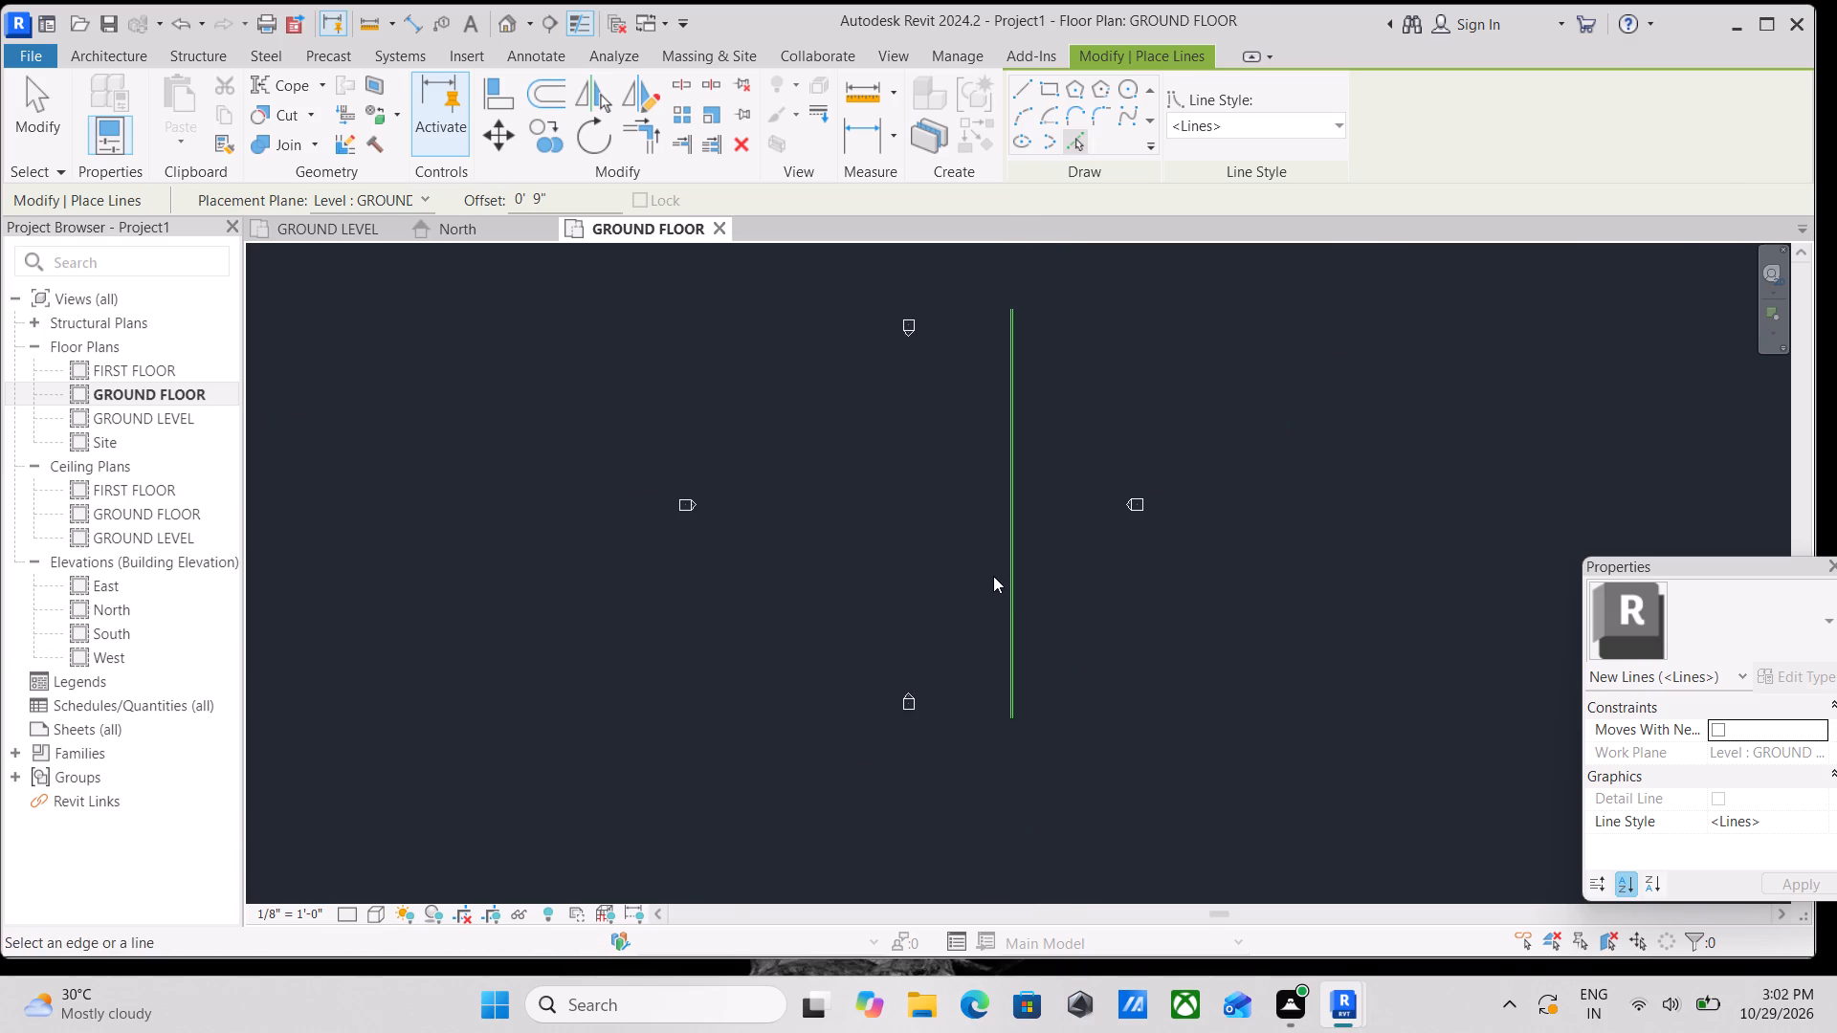
key("Escape")
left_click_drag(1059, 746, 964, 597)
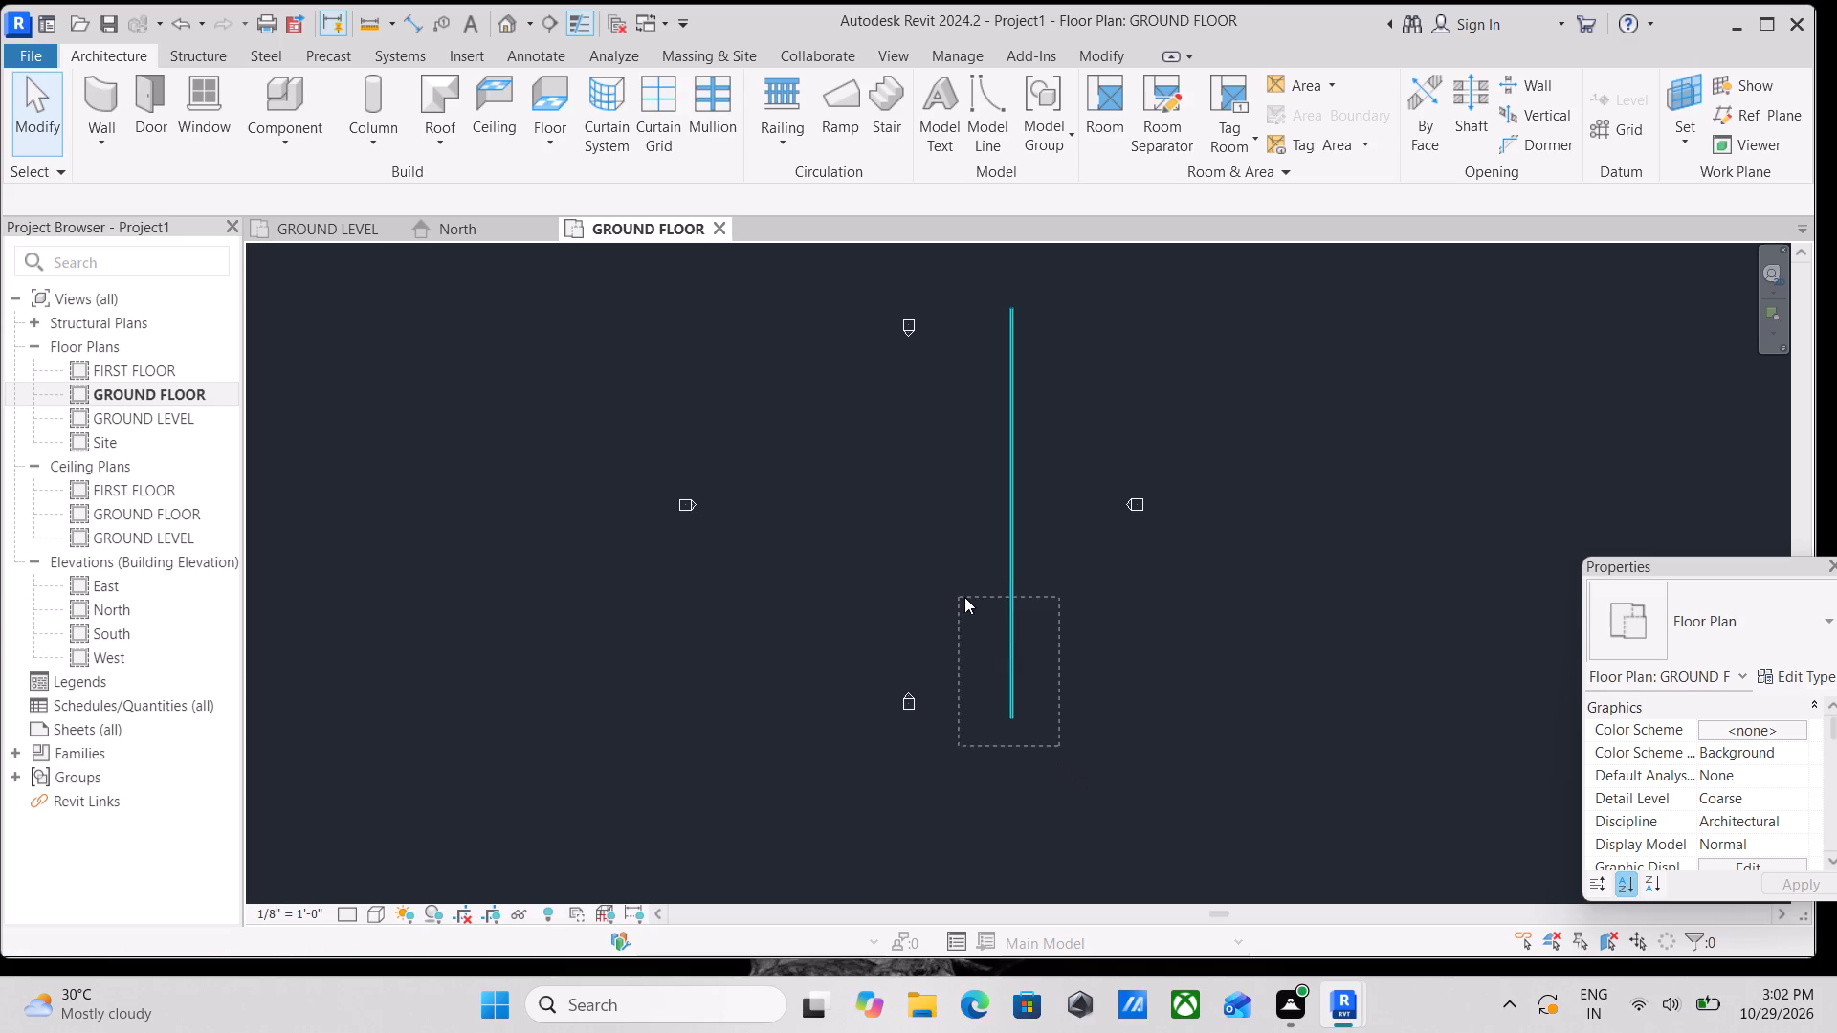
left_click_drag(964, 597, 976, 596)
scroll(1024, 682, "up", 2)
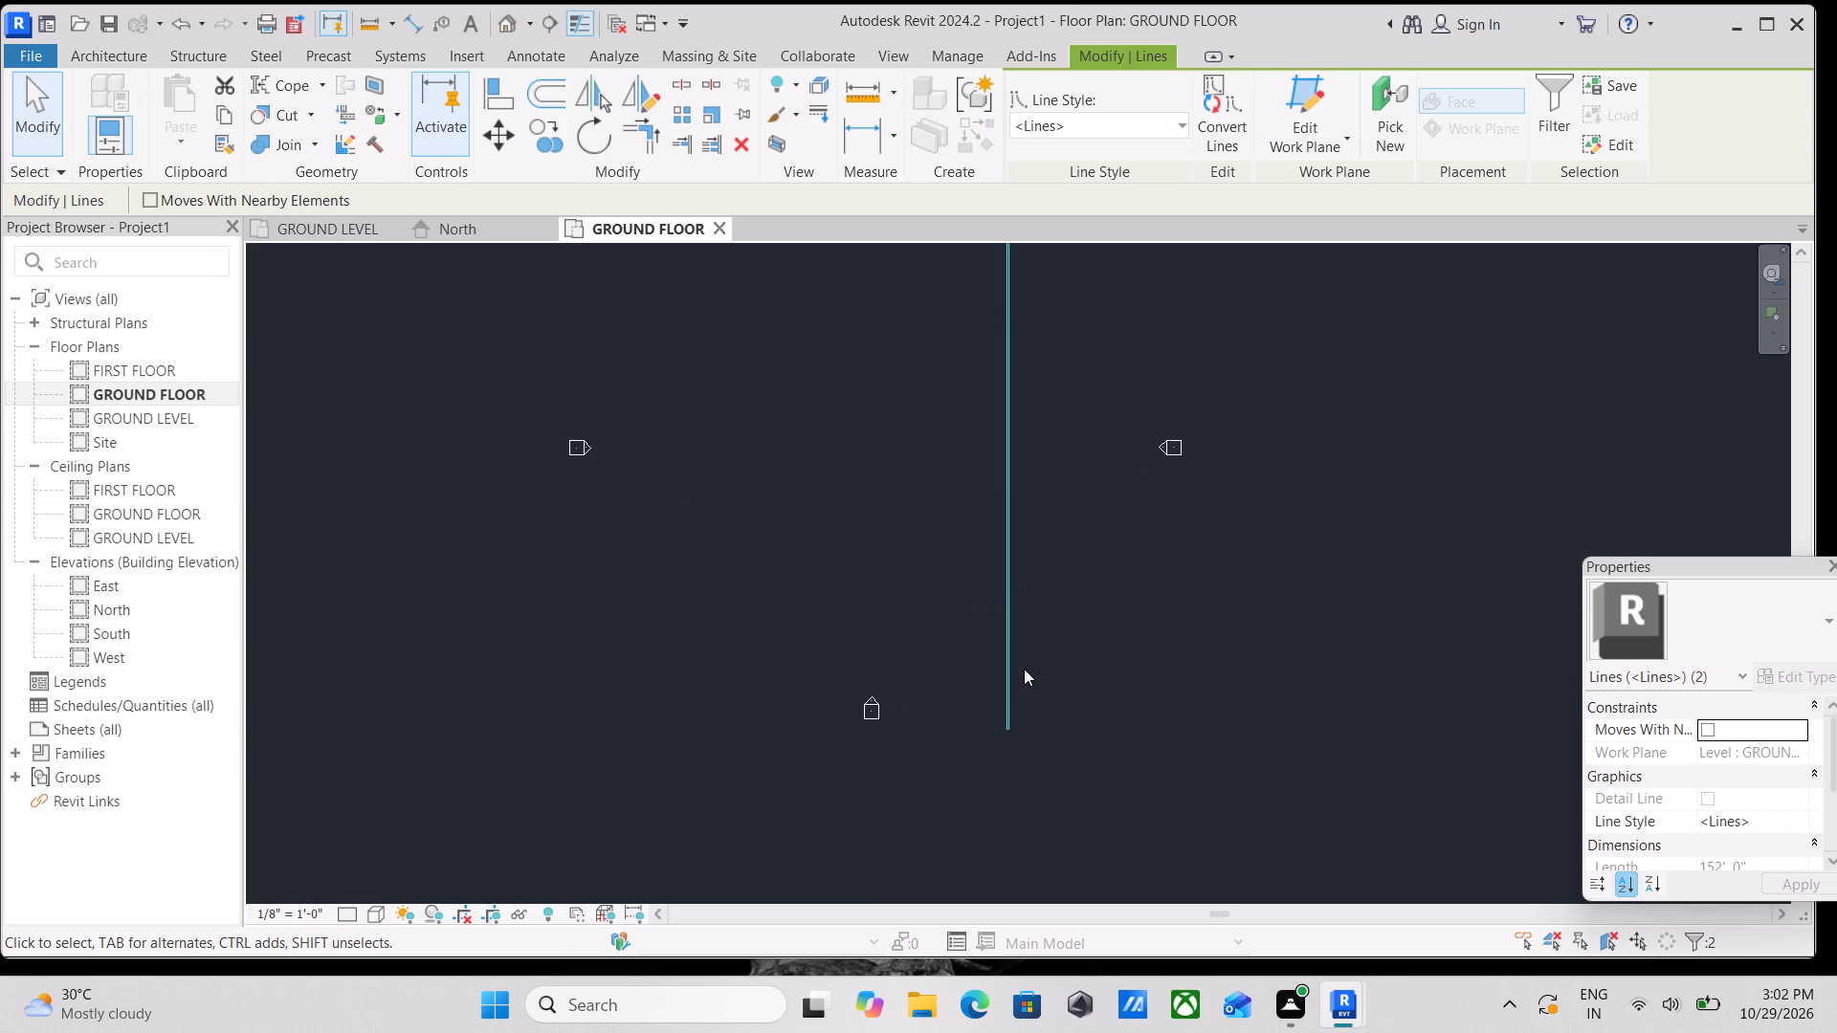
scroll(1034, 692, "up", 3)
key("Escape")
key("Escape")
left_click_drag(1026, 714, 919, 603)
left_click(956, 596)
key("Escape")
Remove both parallel vertical model lines from the ground floor plan.
left_click_drag(1086, 683, 953, 538)
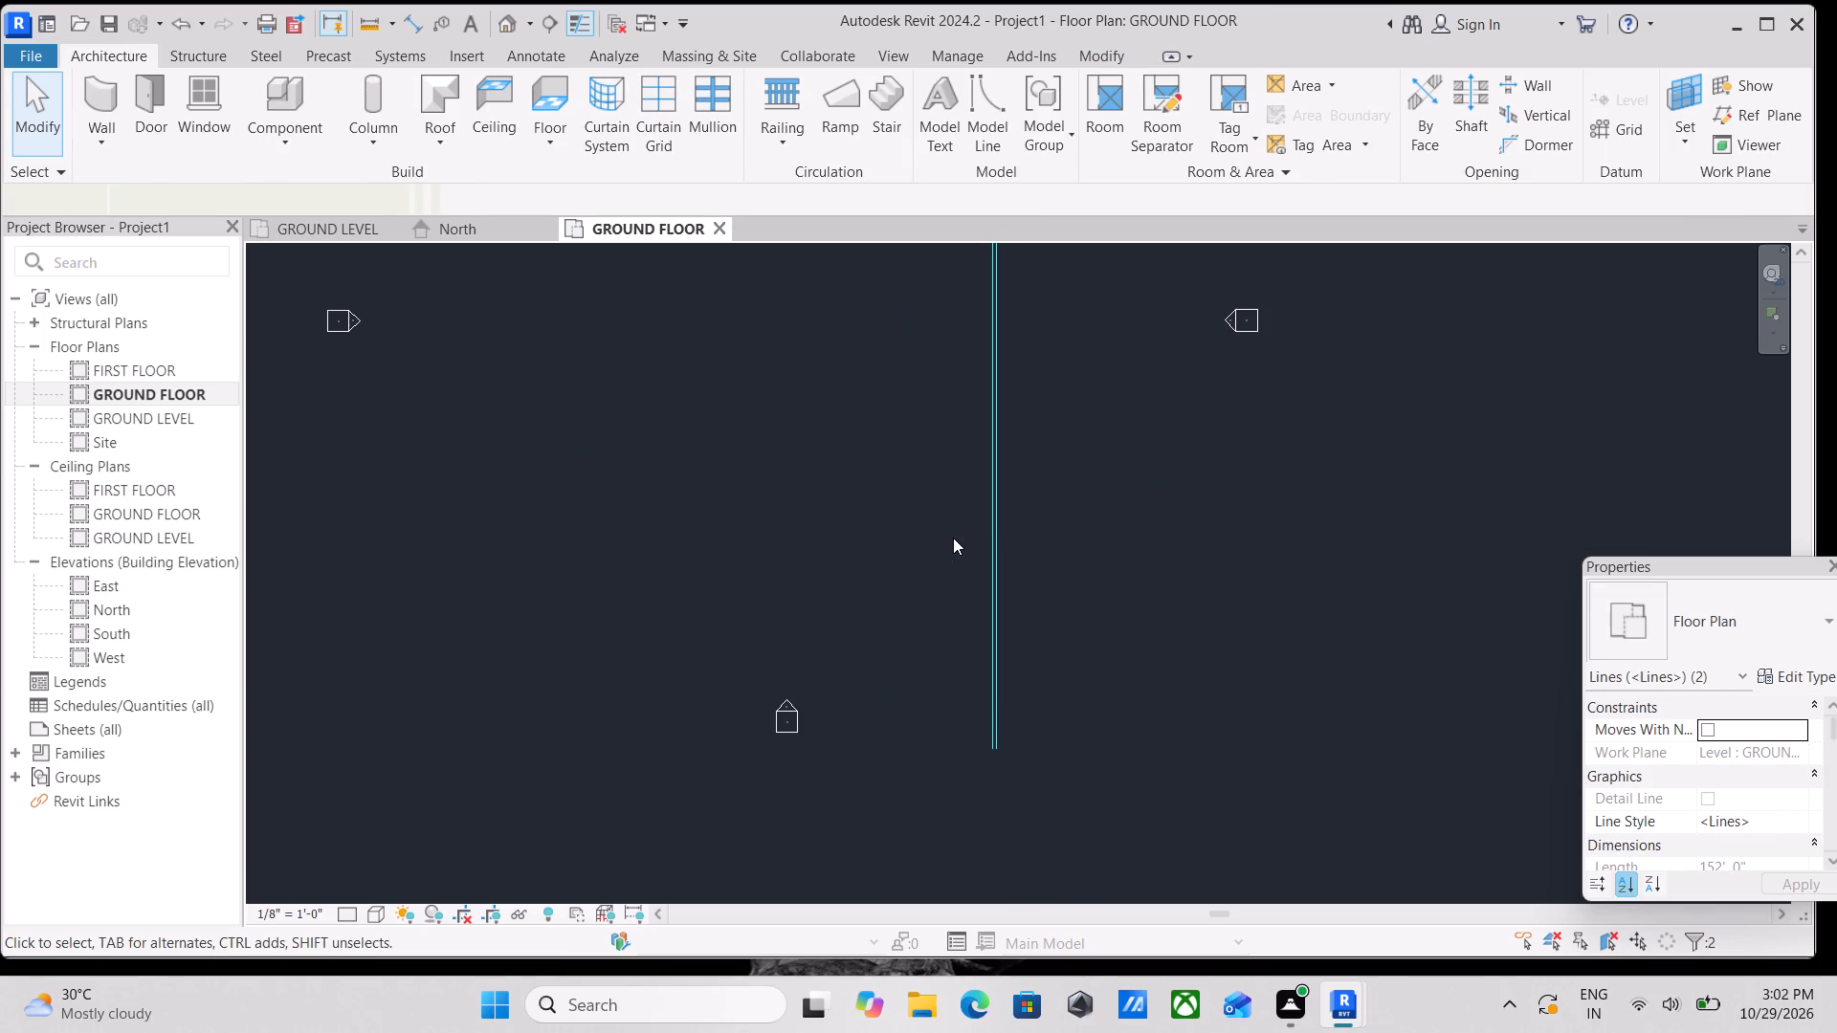
right_click(953, 538)
left_click(1007, 655)
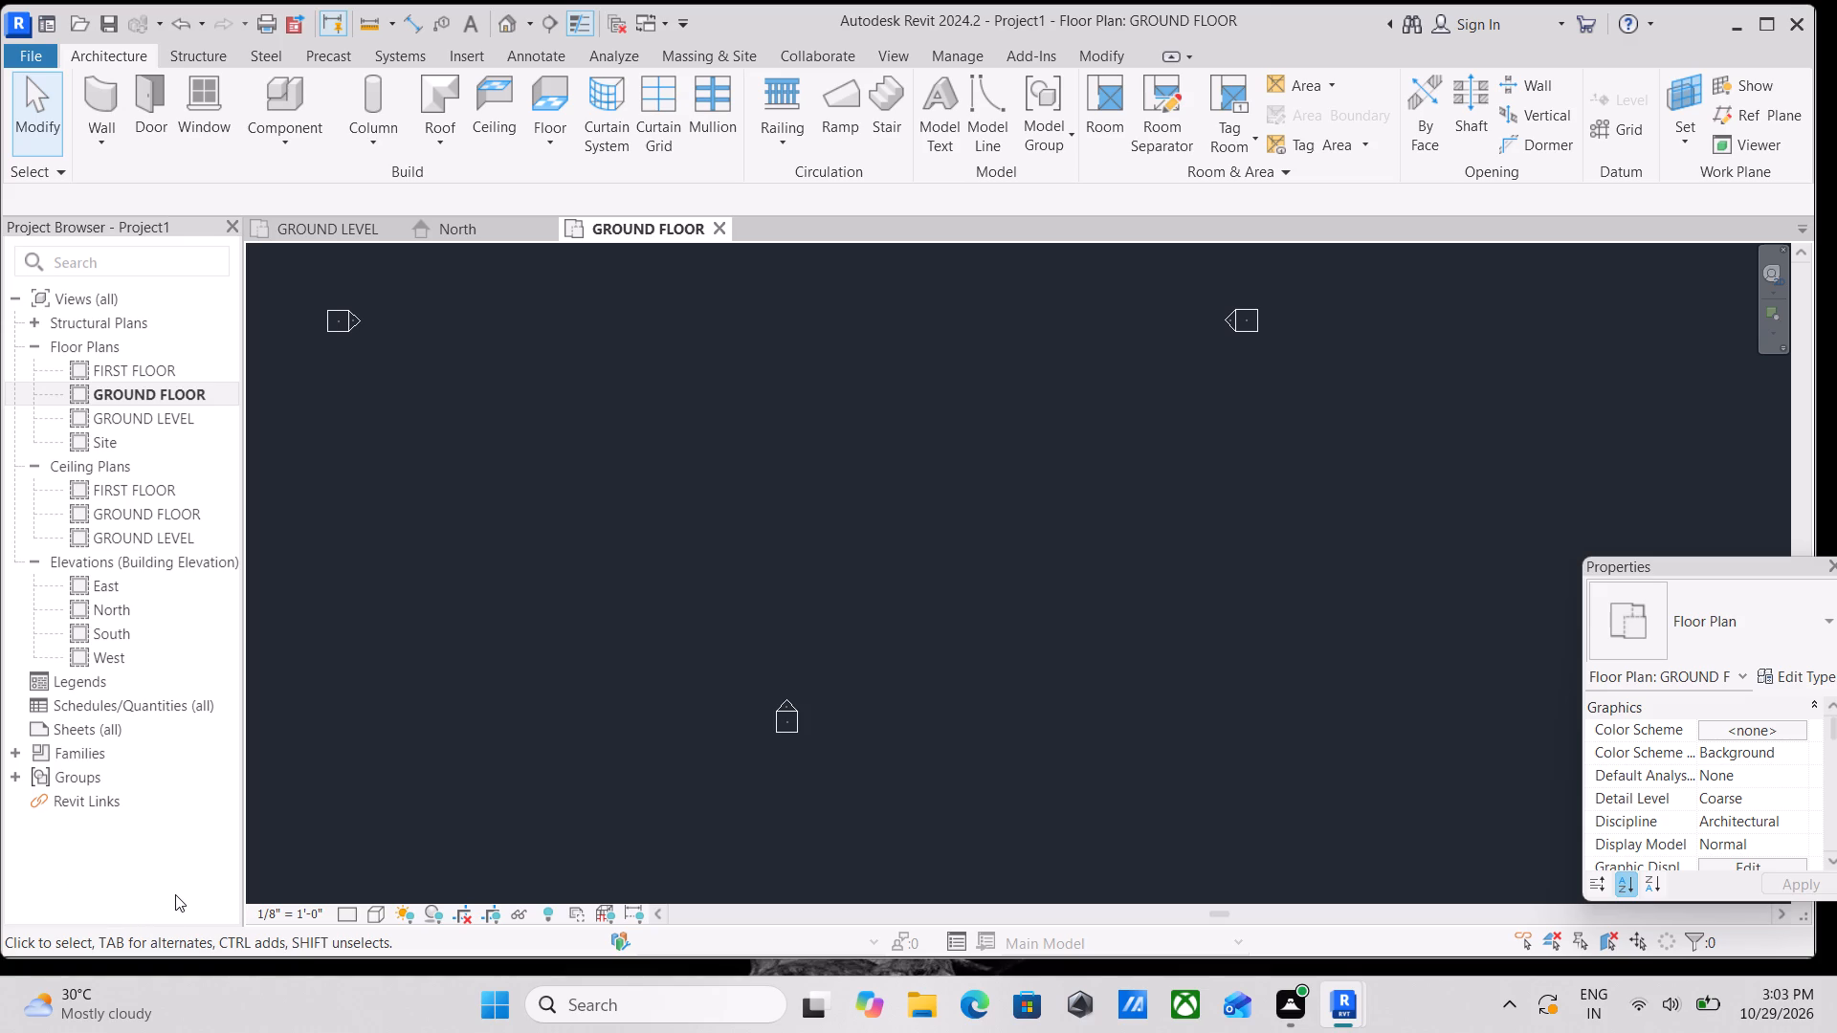
Start the Wall tool and duplicate the Generic - 8" wall type as OUTER WALL OFF WHITE COLOUR 9".
type("WA")
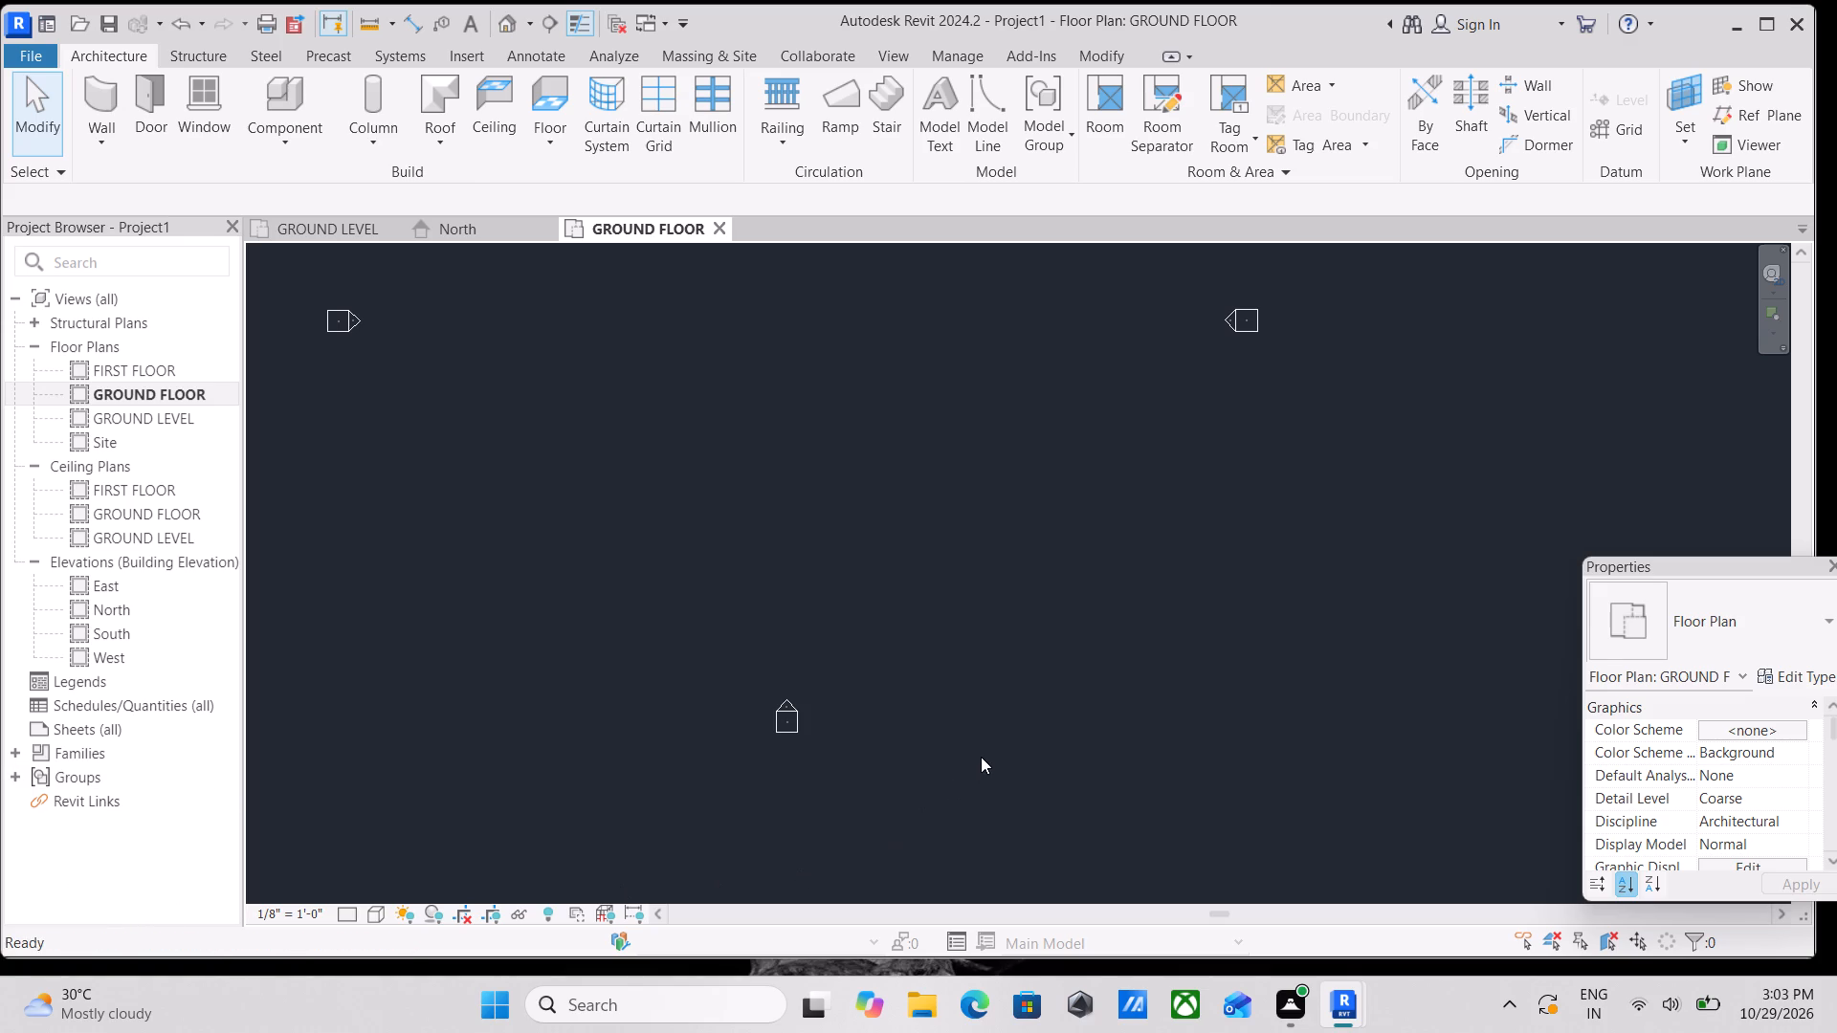
left_click(1804, 678)
left_click(1364, 233)
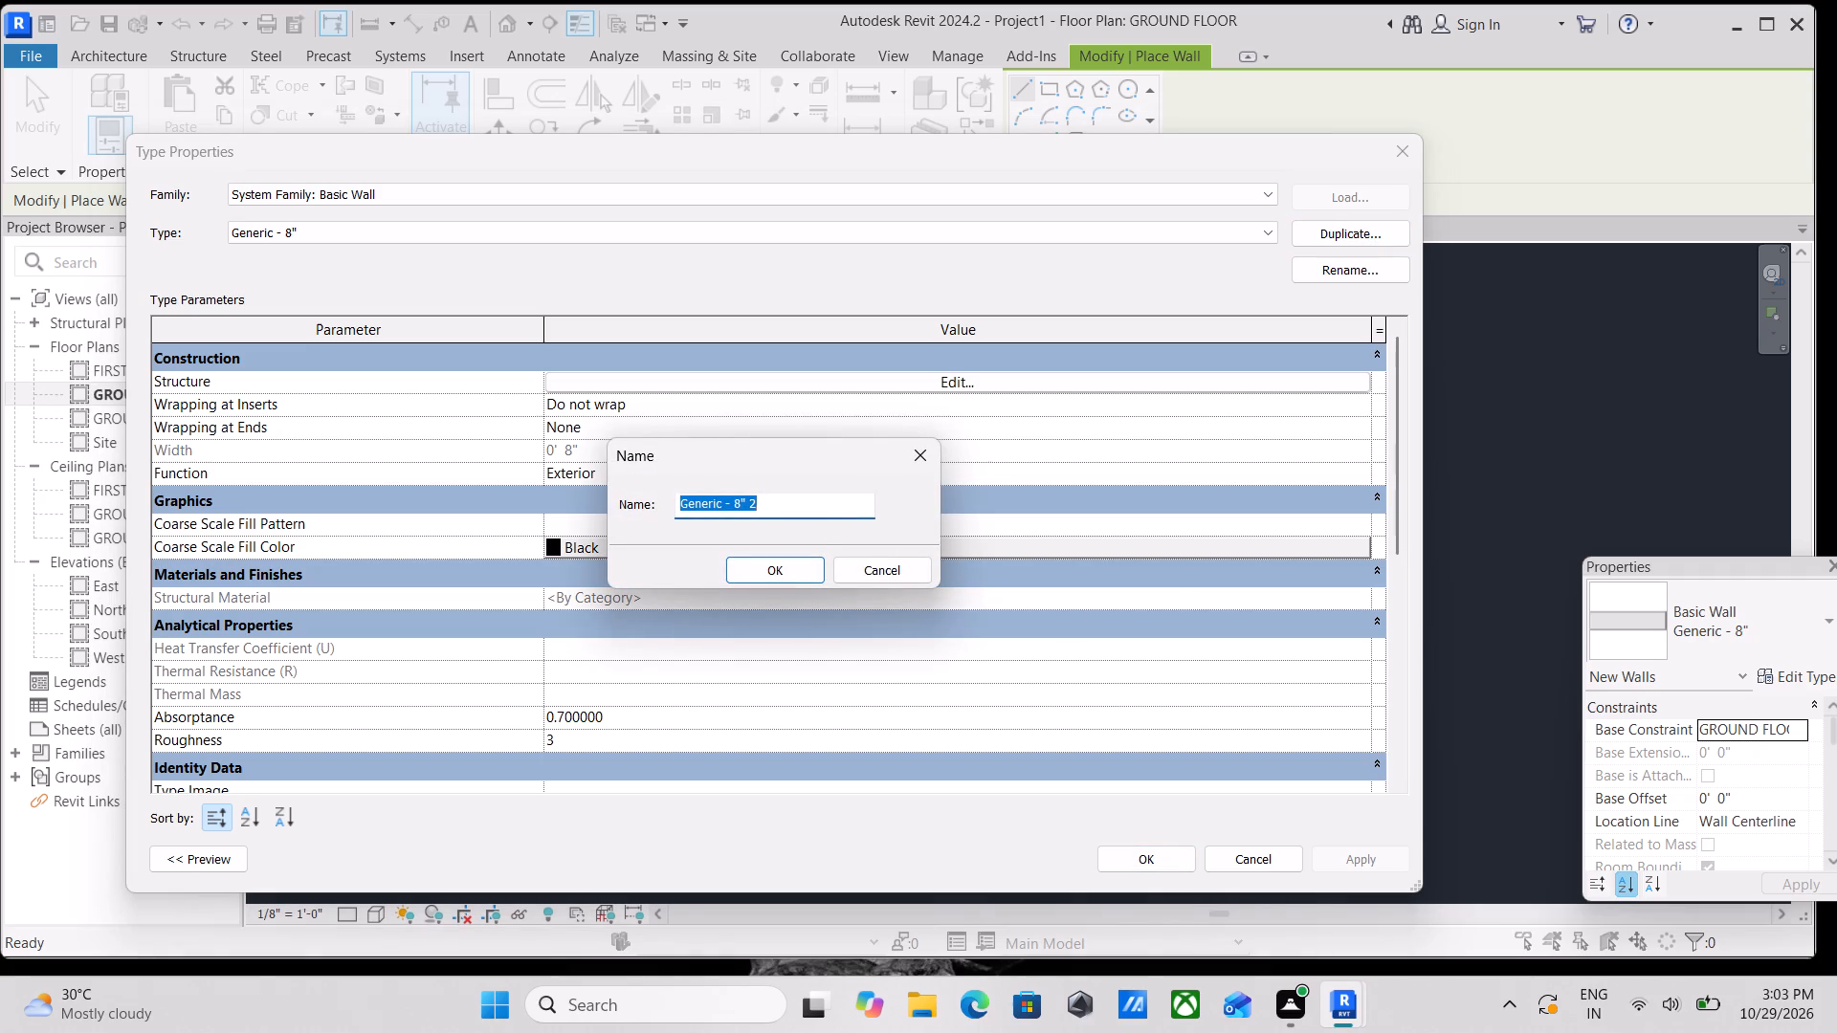
left_click_drag(791, 498, 575, 522)
key("o")
type("UTER")
key("space")
type("WALL")
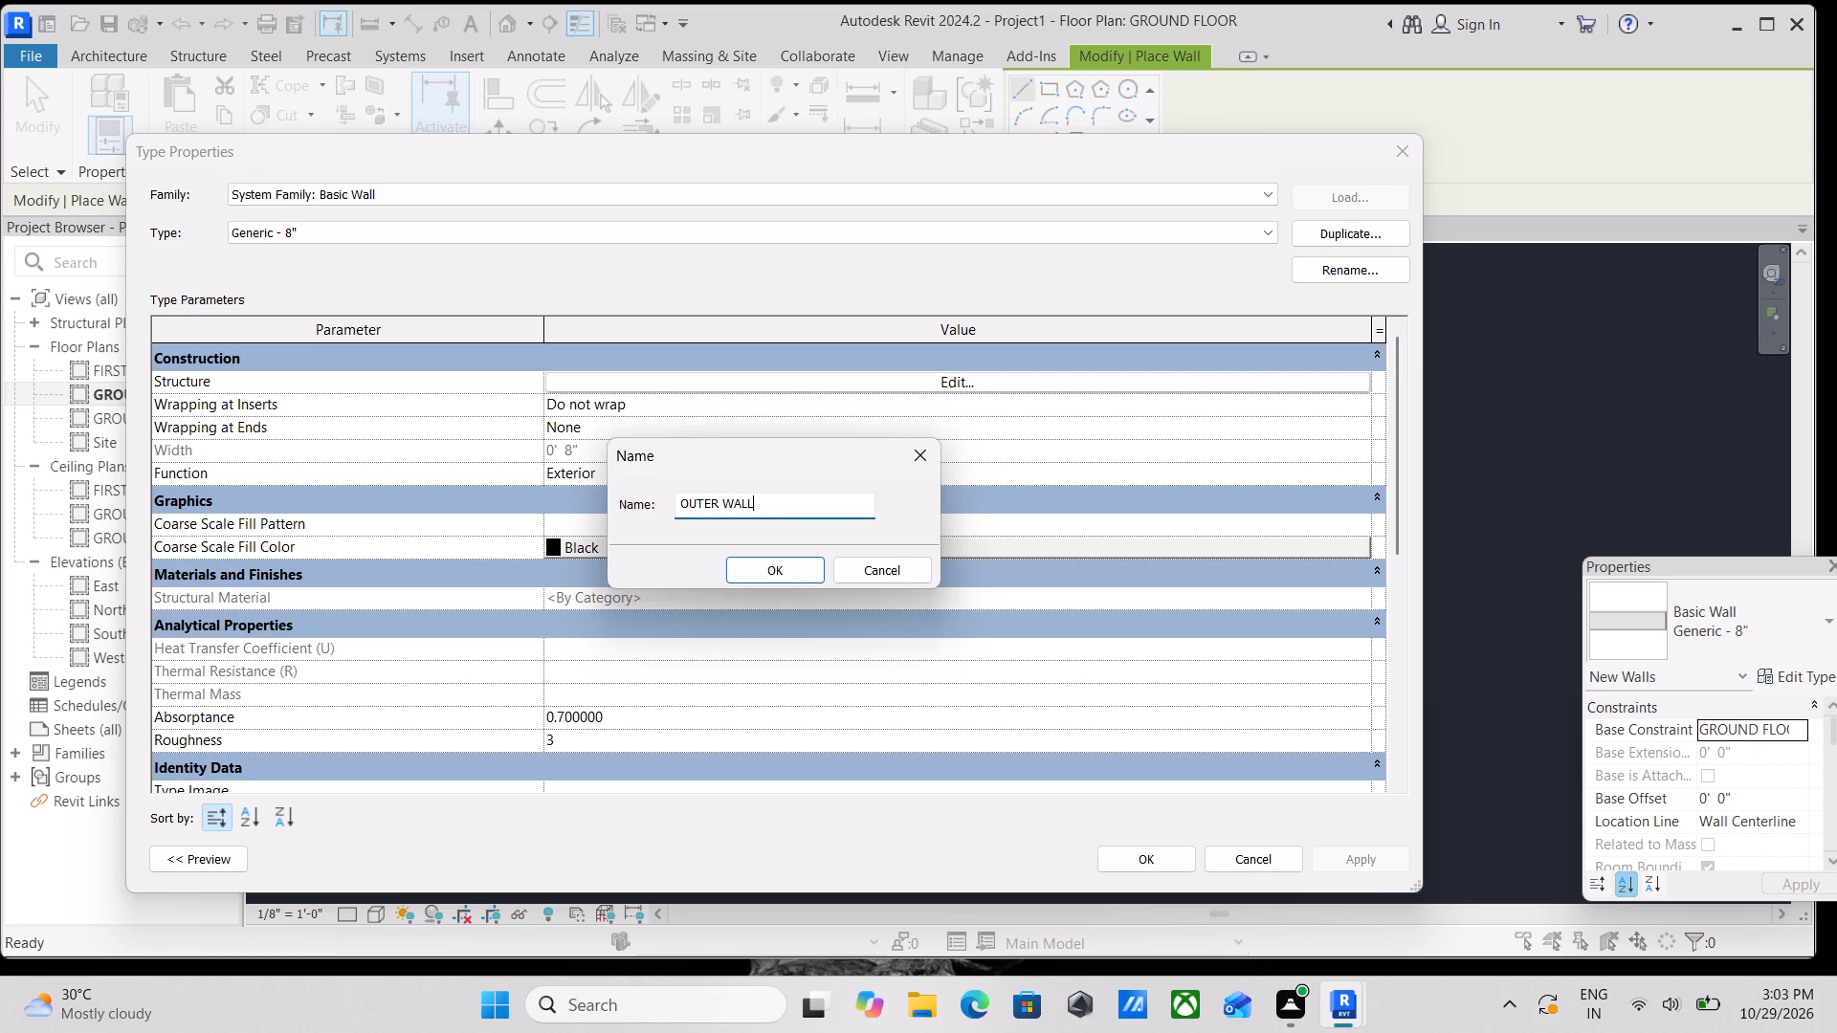
key("space")
type("OFF")
key("slash")
key("BackSpace")
key("BackSpace")
type("F WHITE")
key("space")
type("COLOUR")
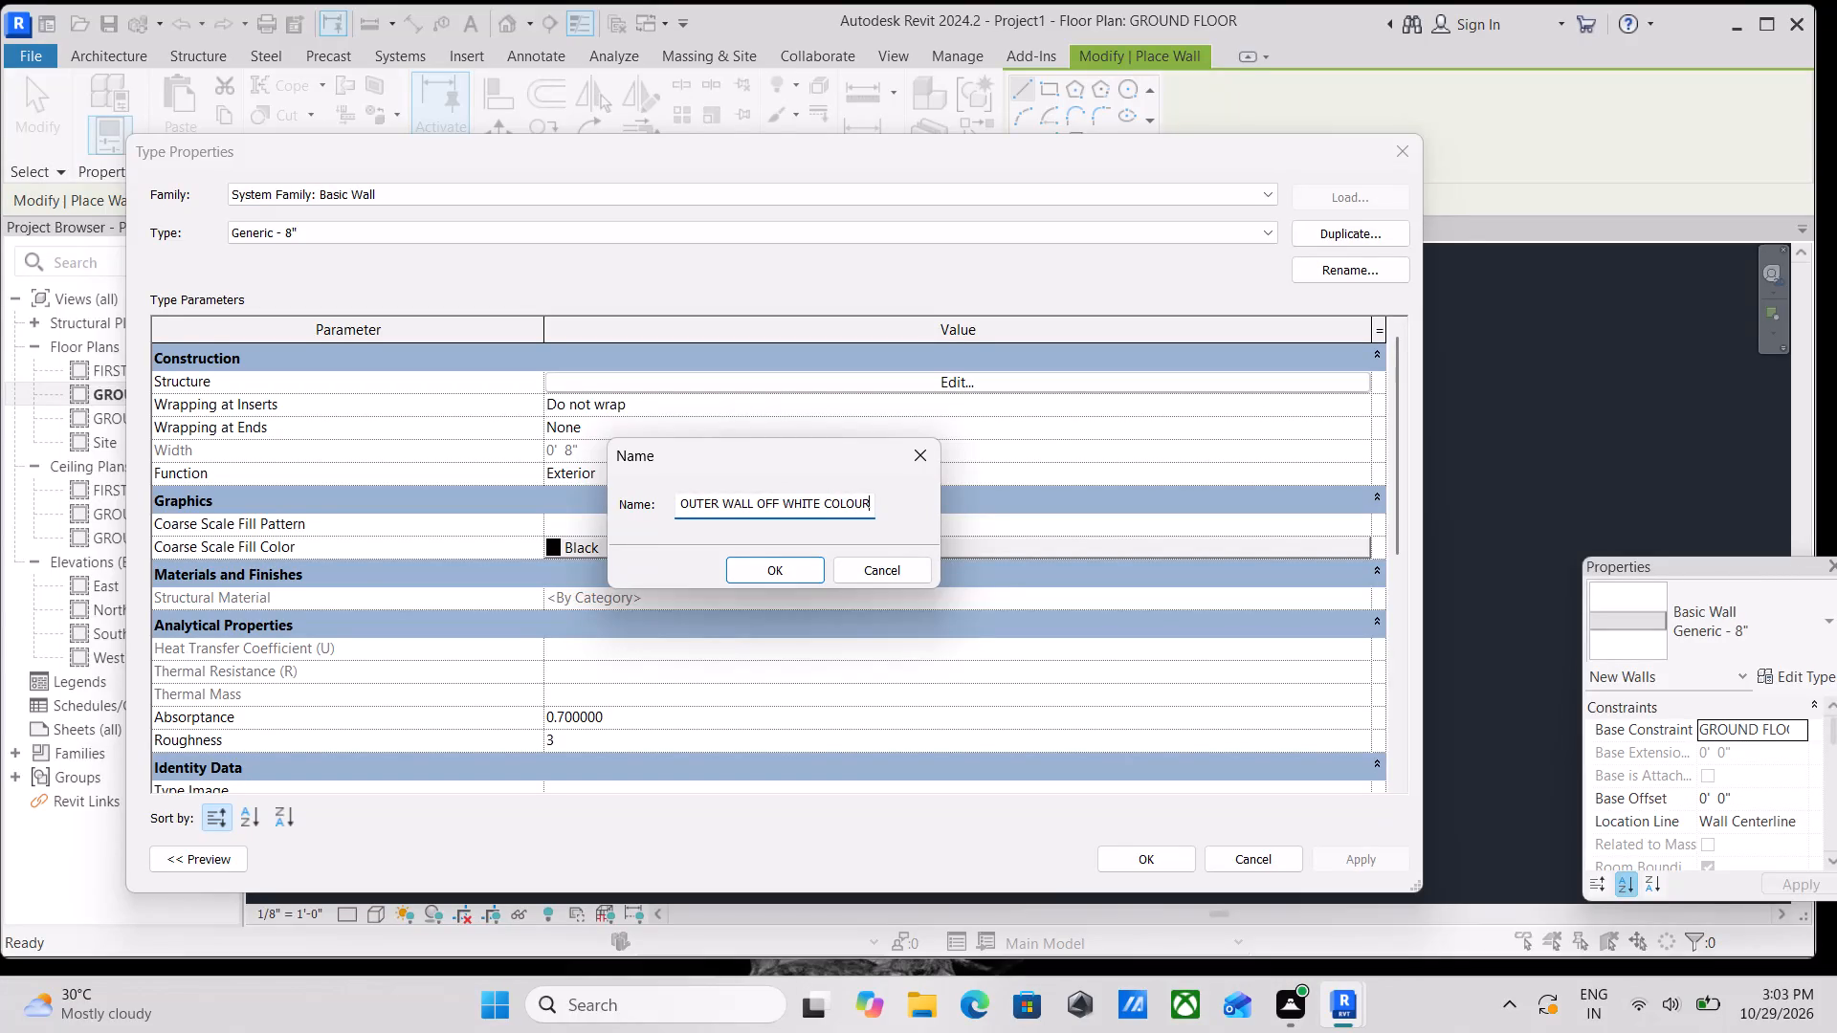
key("space")
type("9\"")
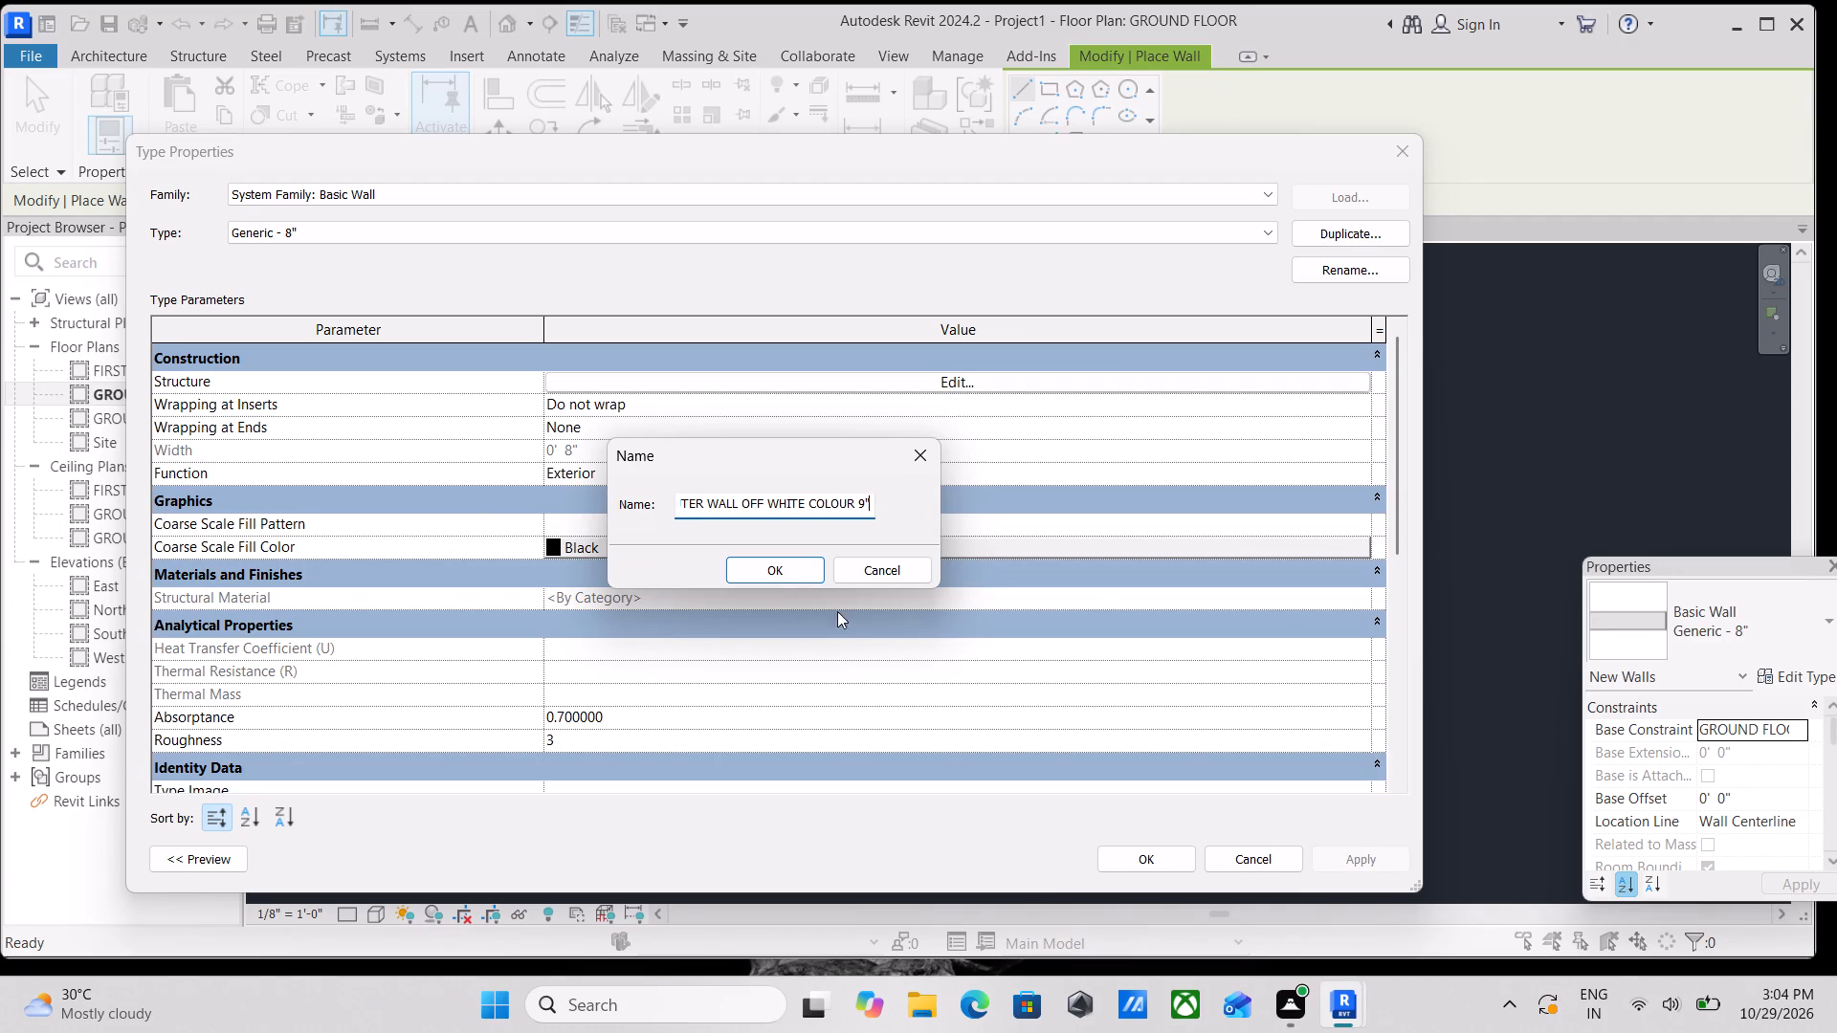
left_click(805, 568)
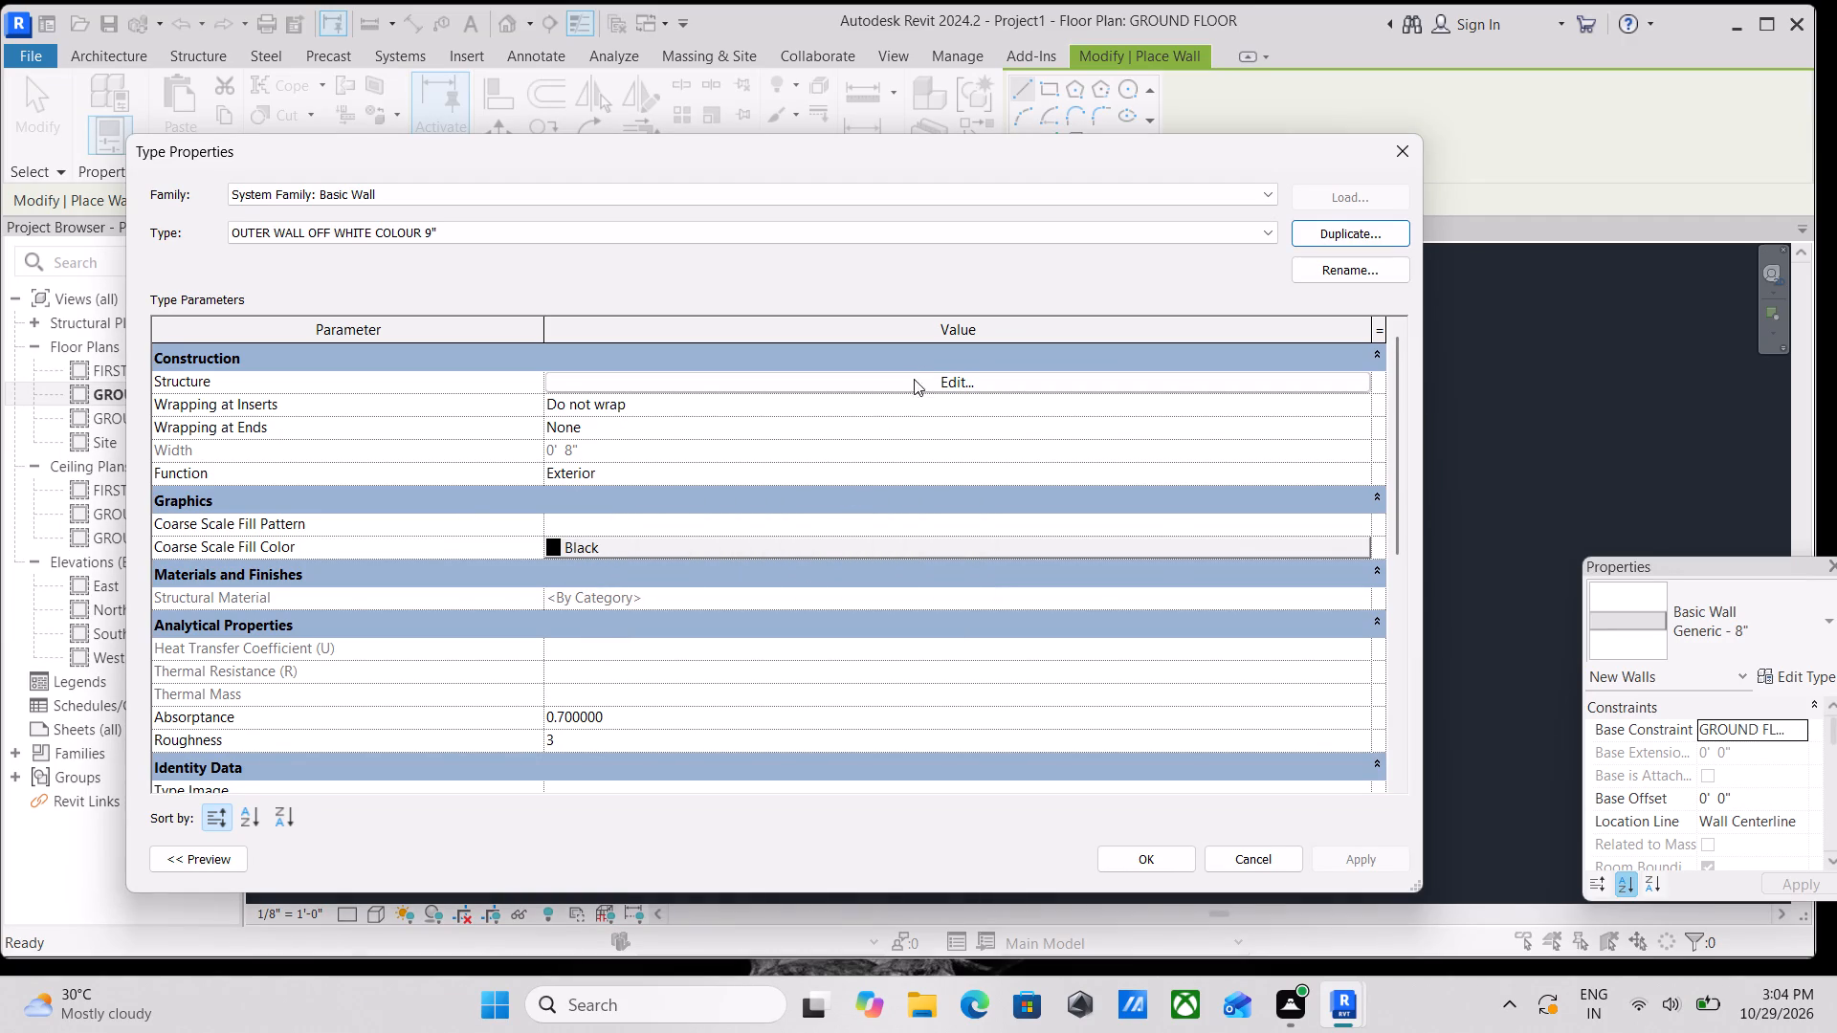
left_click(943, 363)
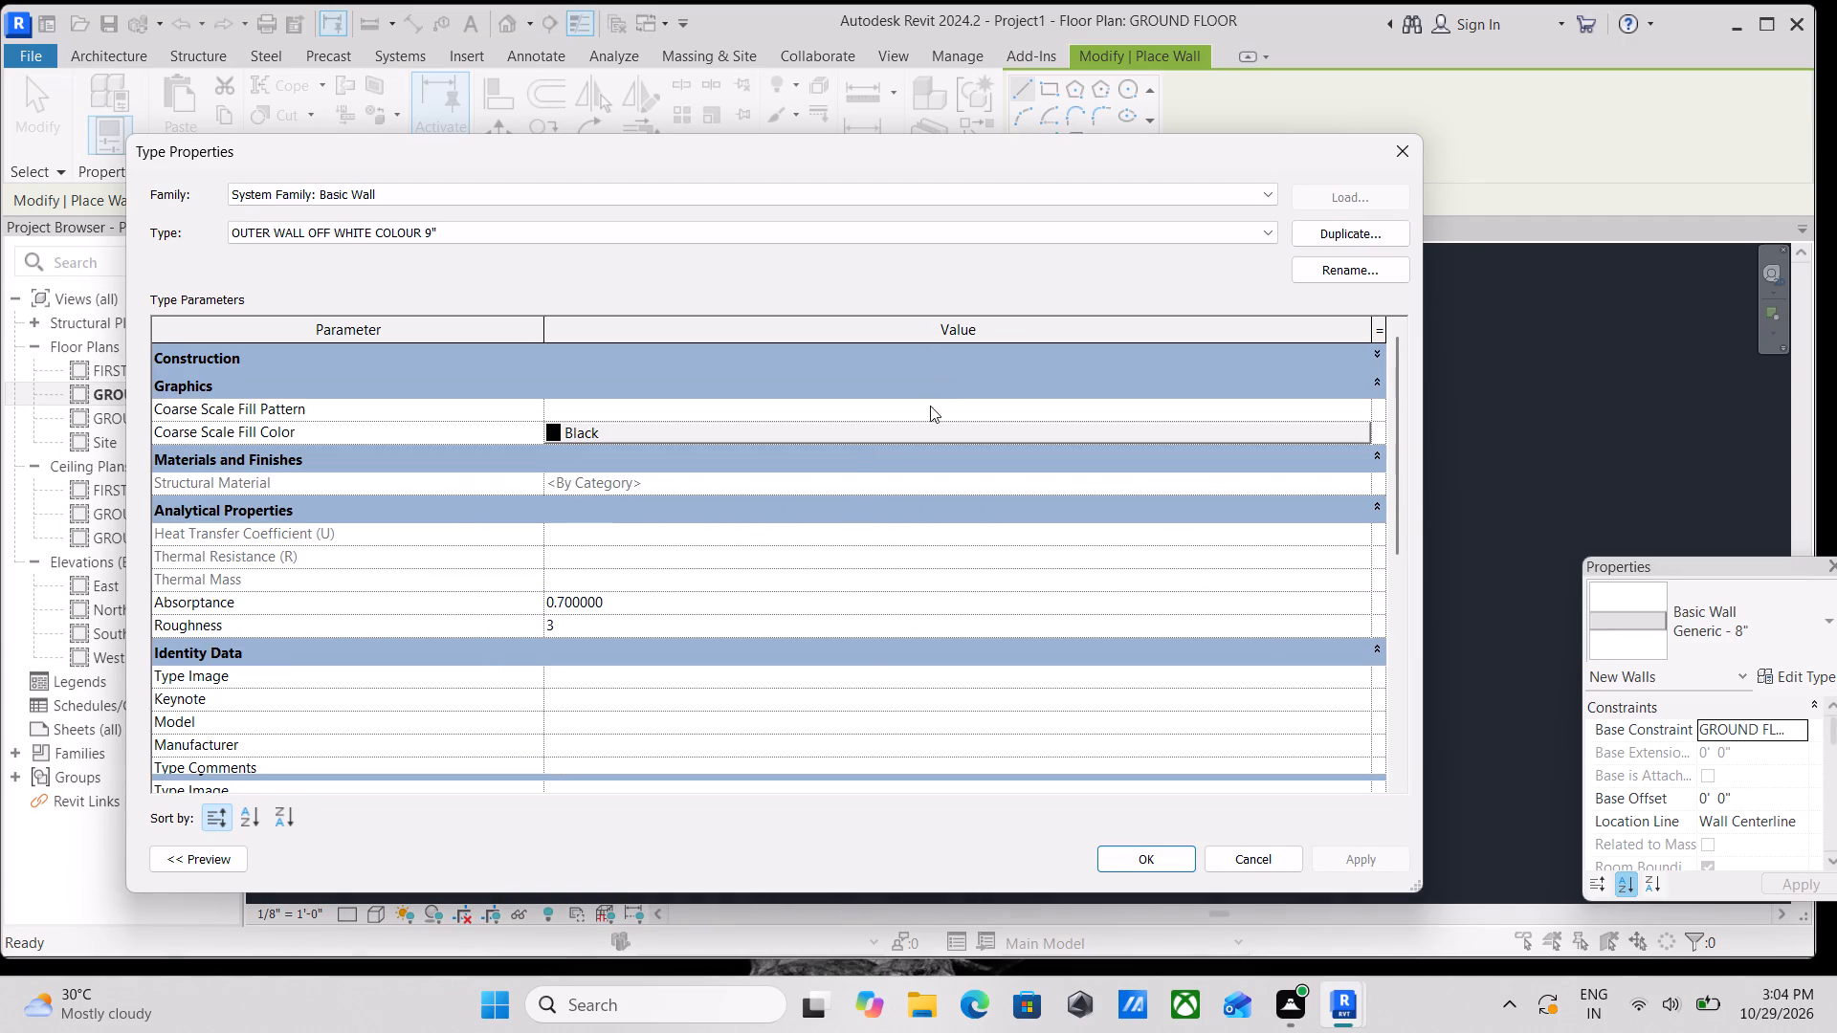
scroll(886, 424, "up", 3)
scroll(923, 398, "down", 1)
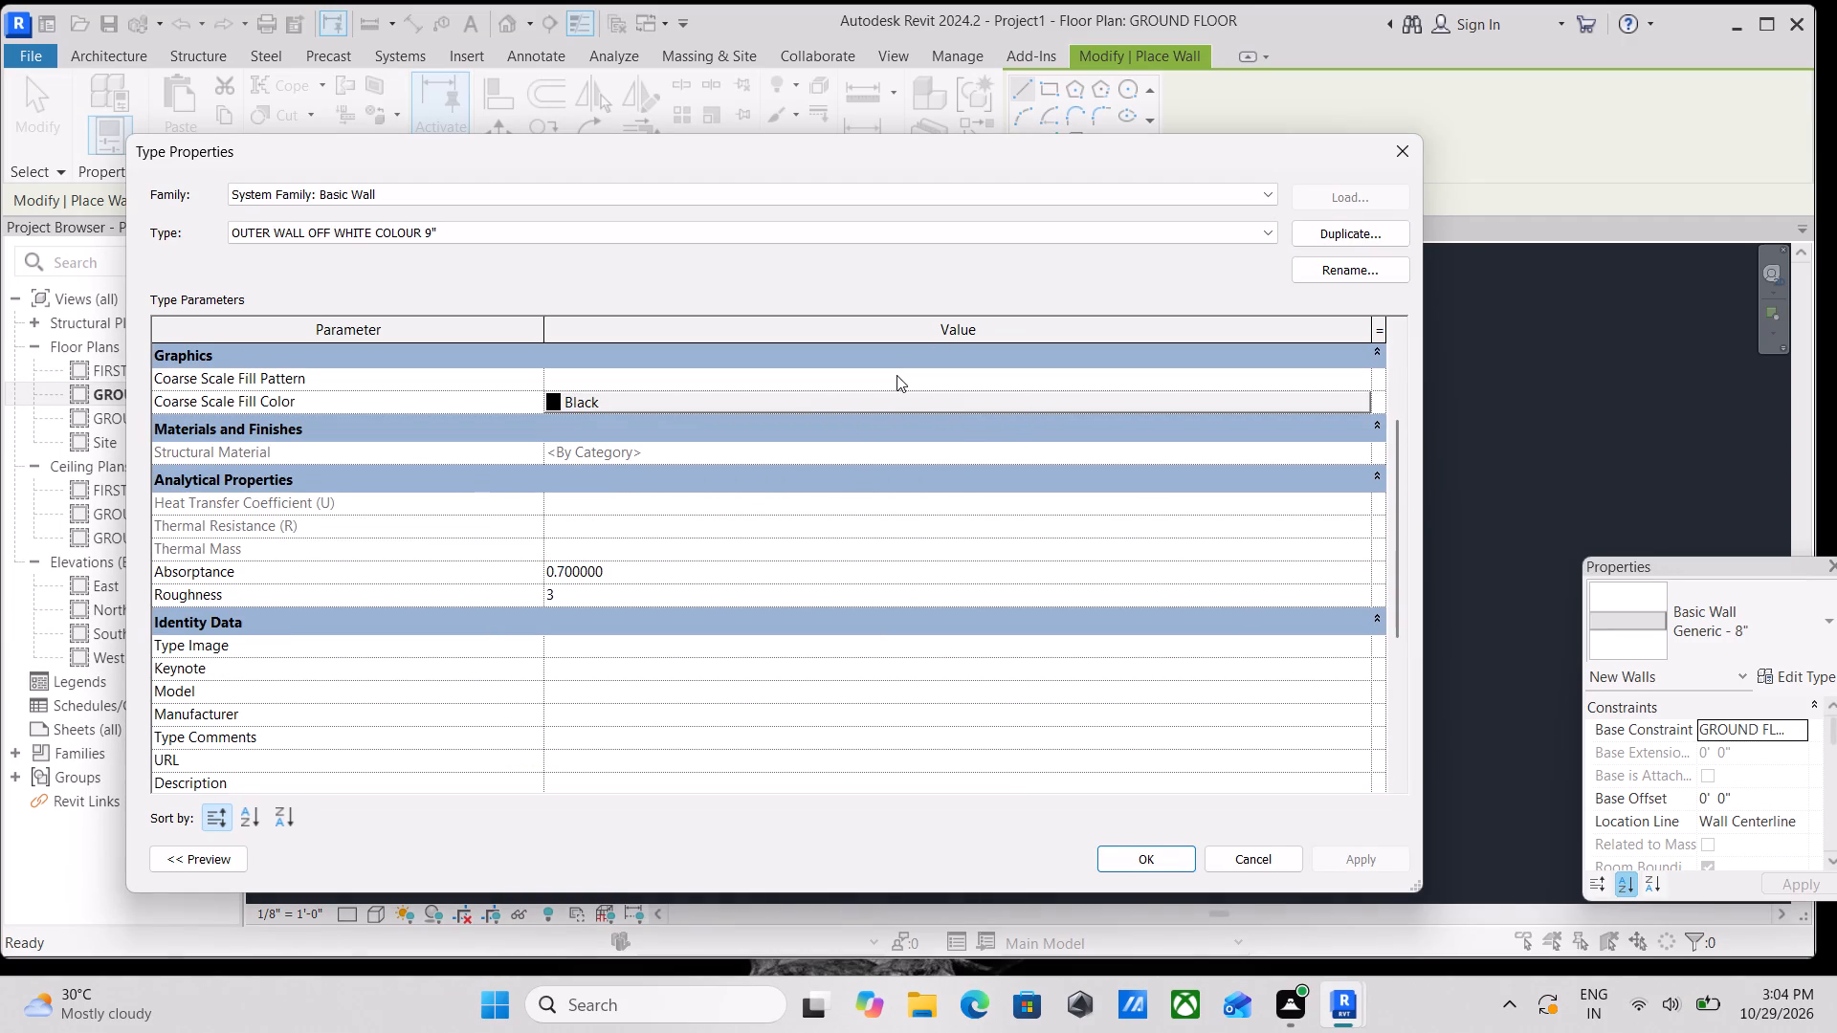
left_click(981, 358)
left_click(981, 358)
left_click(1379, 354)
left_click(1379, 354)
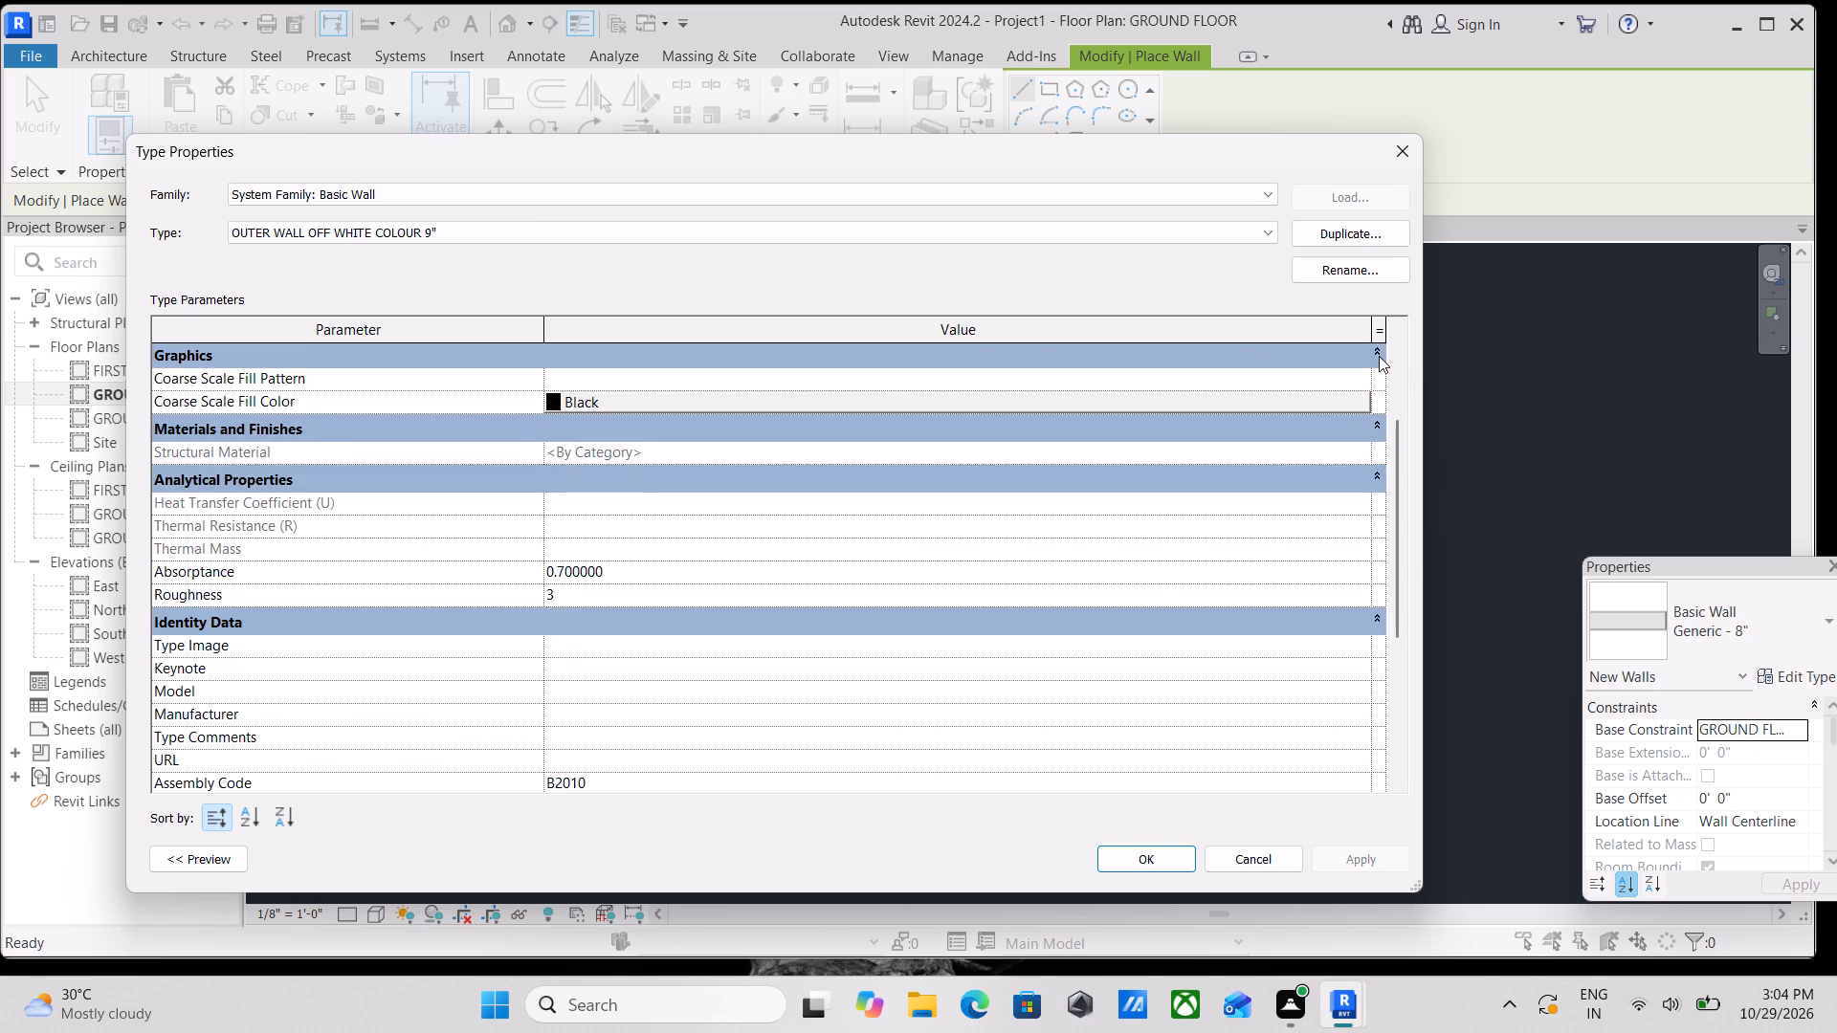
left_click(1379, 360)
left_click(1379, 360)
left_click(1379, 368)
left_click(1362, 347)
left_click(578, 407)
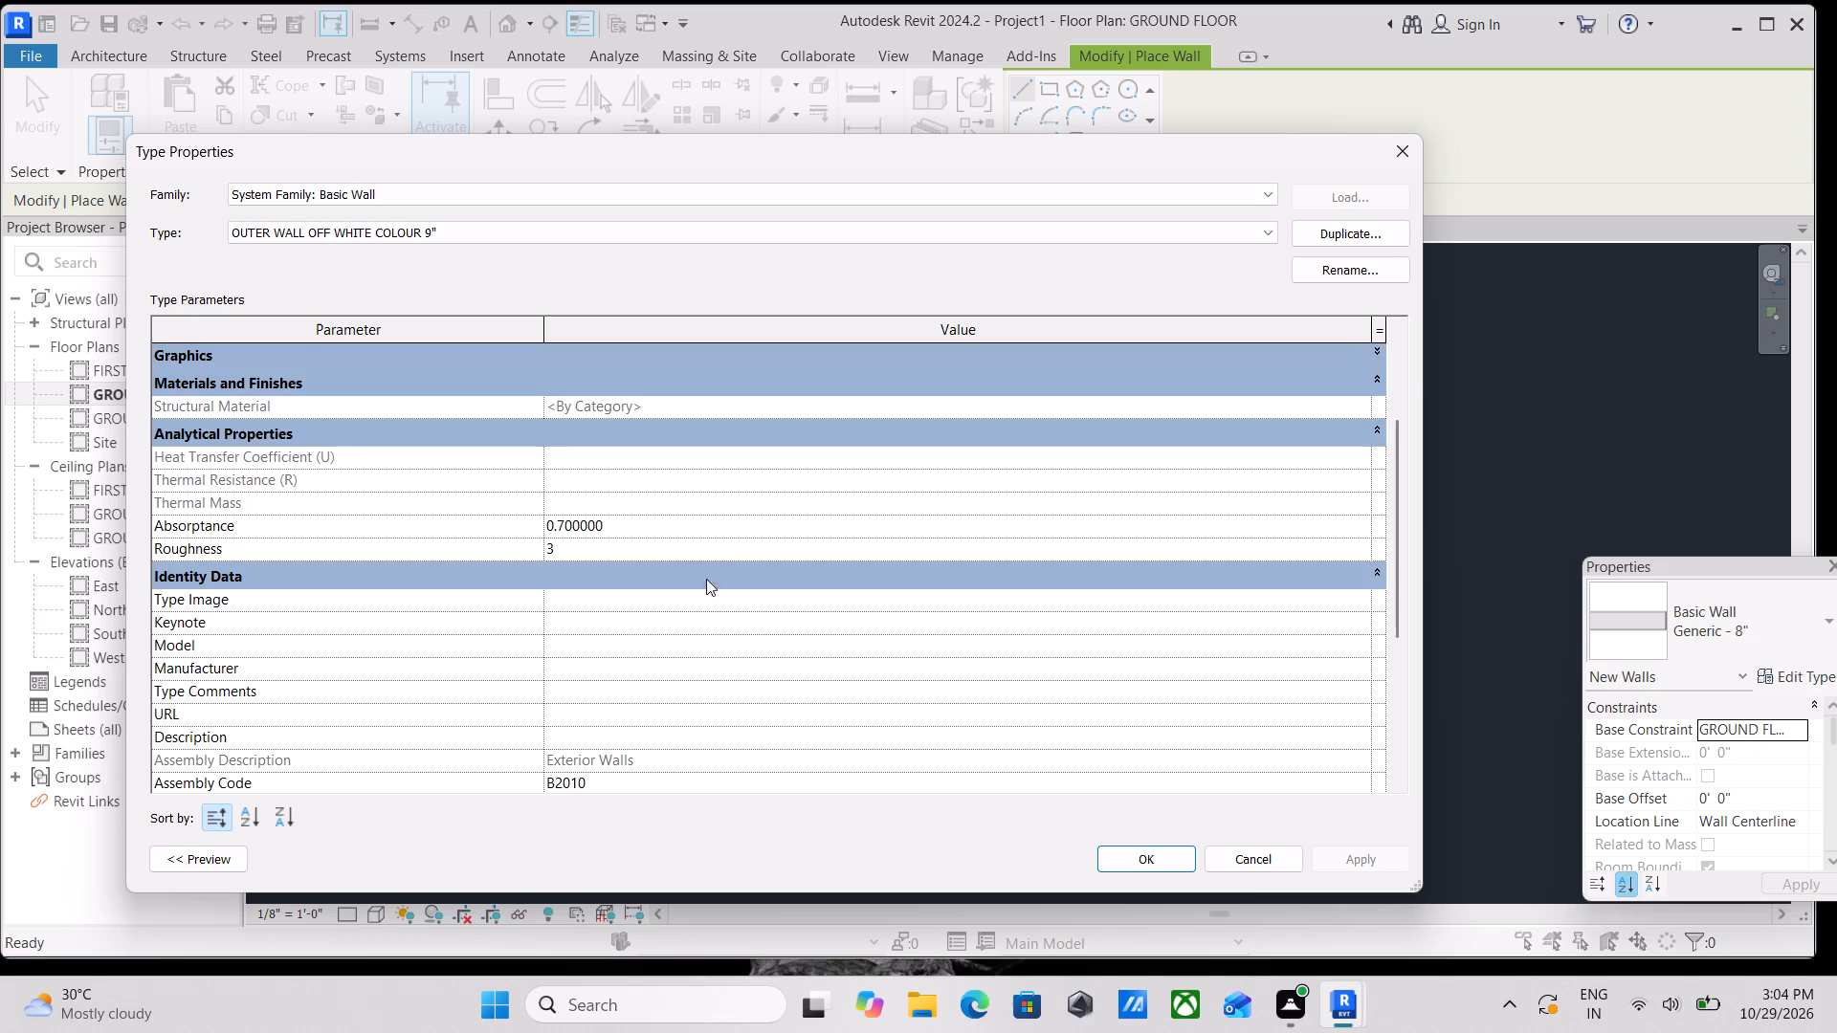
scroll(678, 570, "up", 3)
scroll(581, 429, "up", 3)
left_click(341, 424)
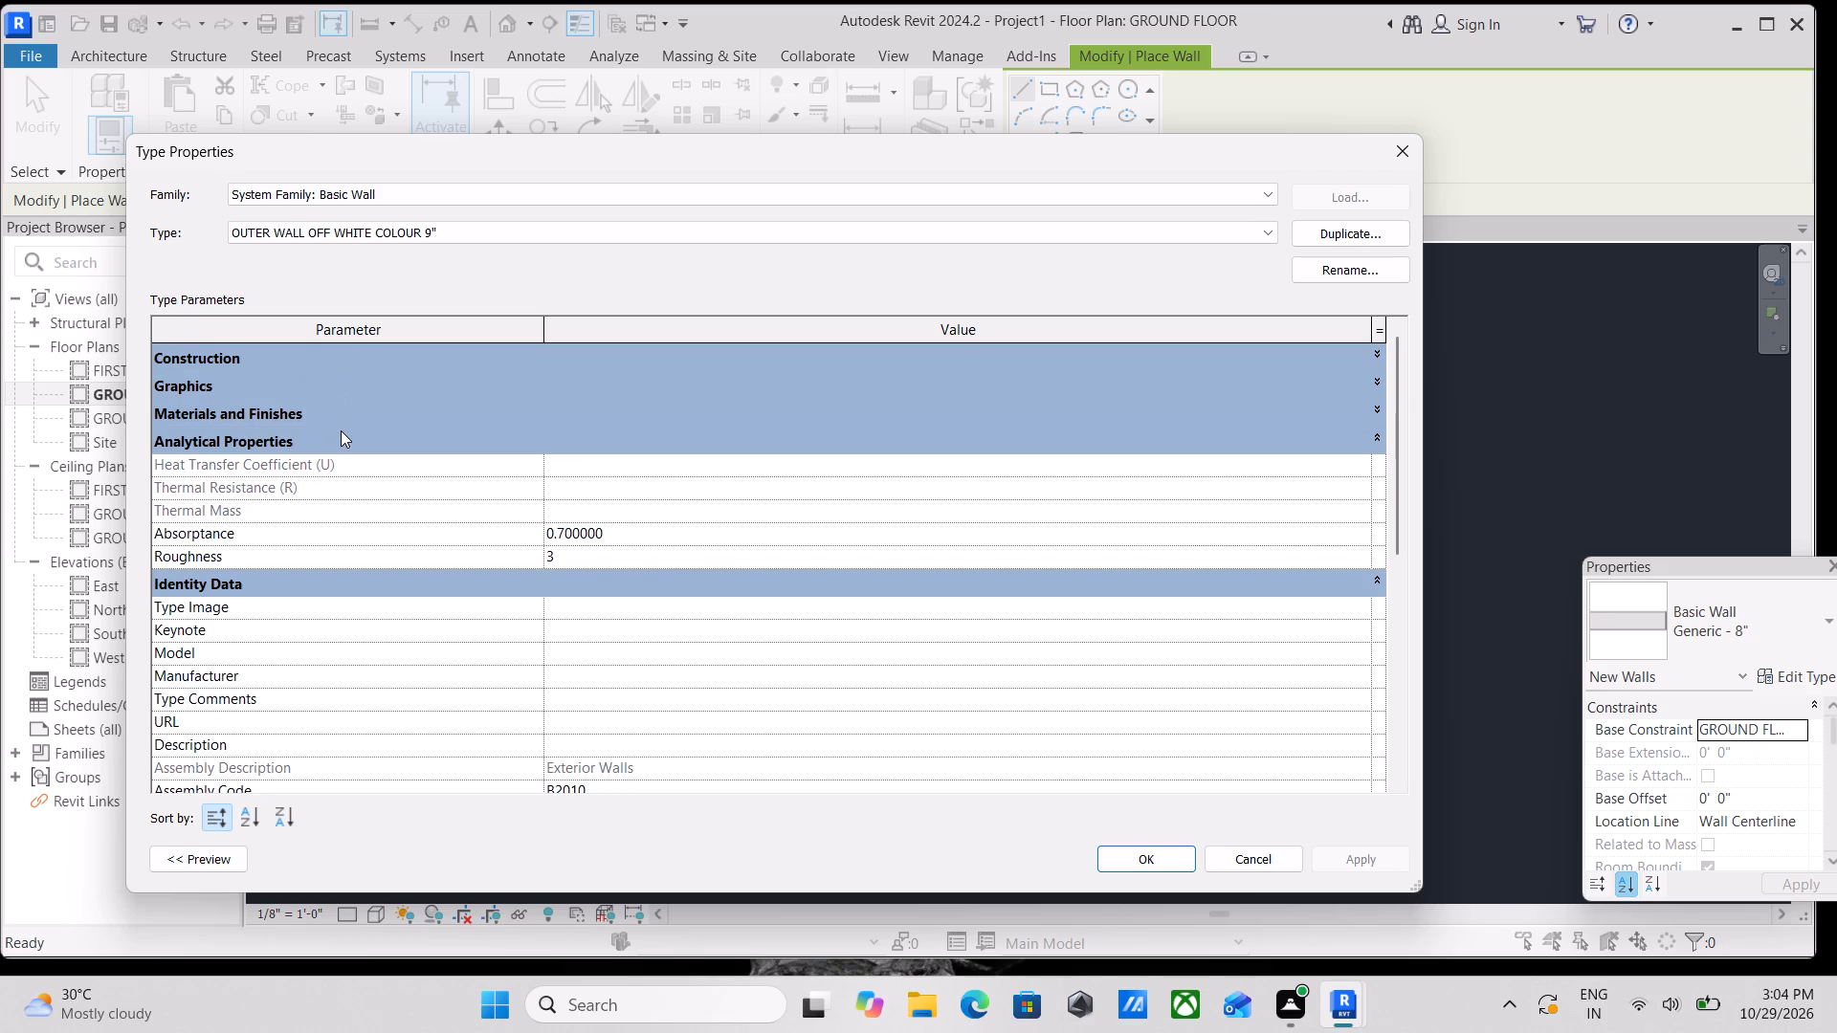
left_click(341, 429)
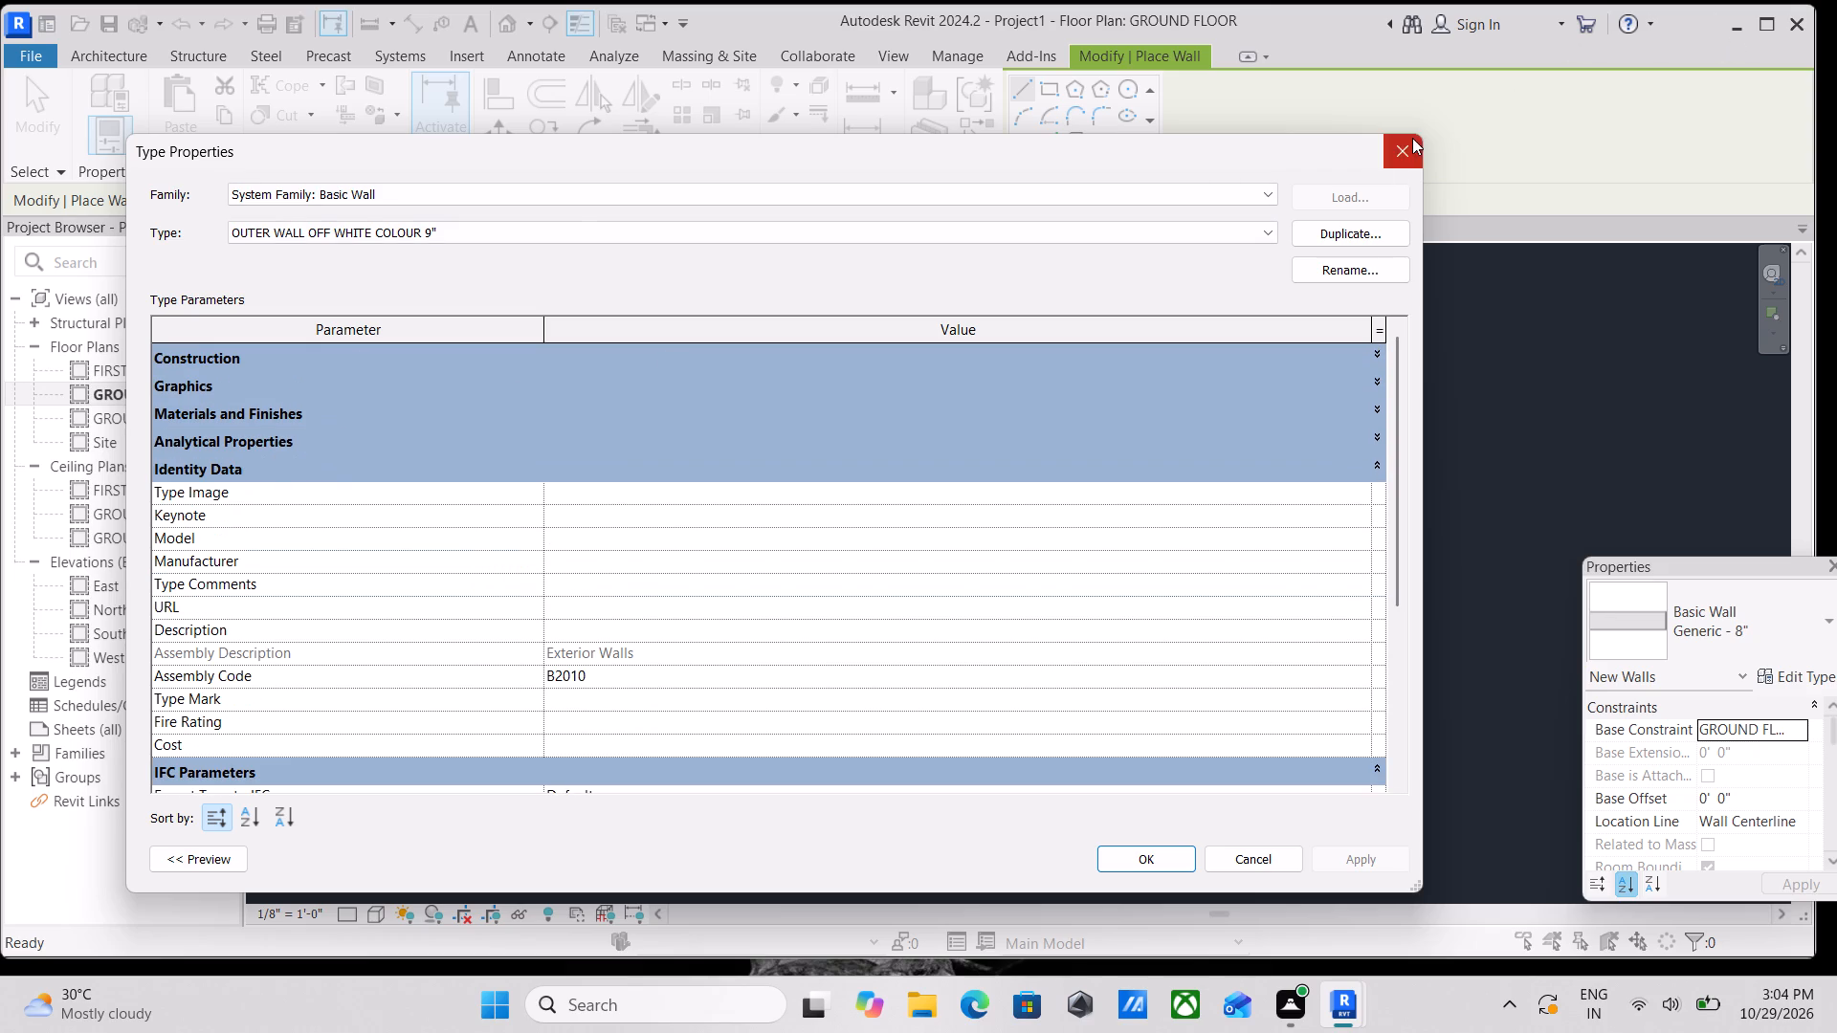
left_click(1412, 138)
Duplicate the Generic - 8" basic wall type as OUTER WALL CREAM WHITE 9".
left_click(1792, 668)
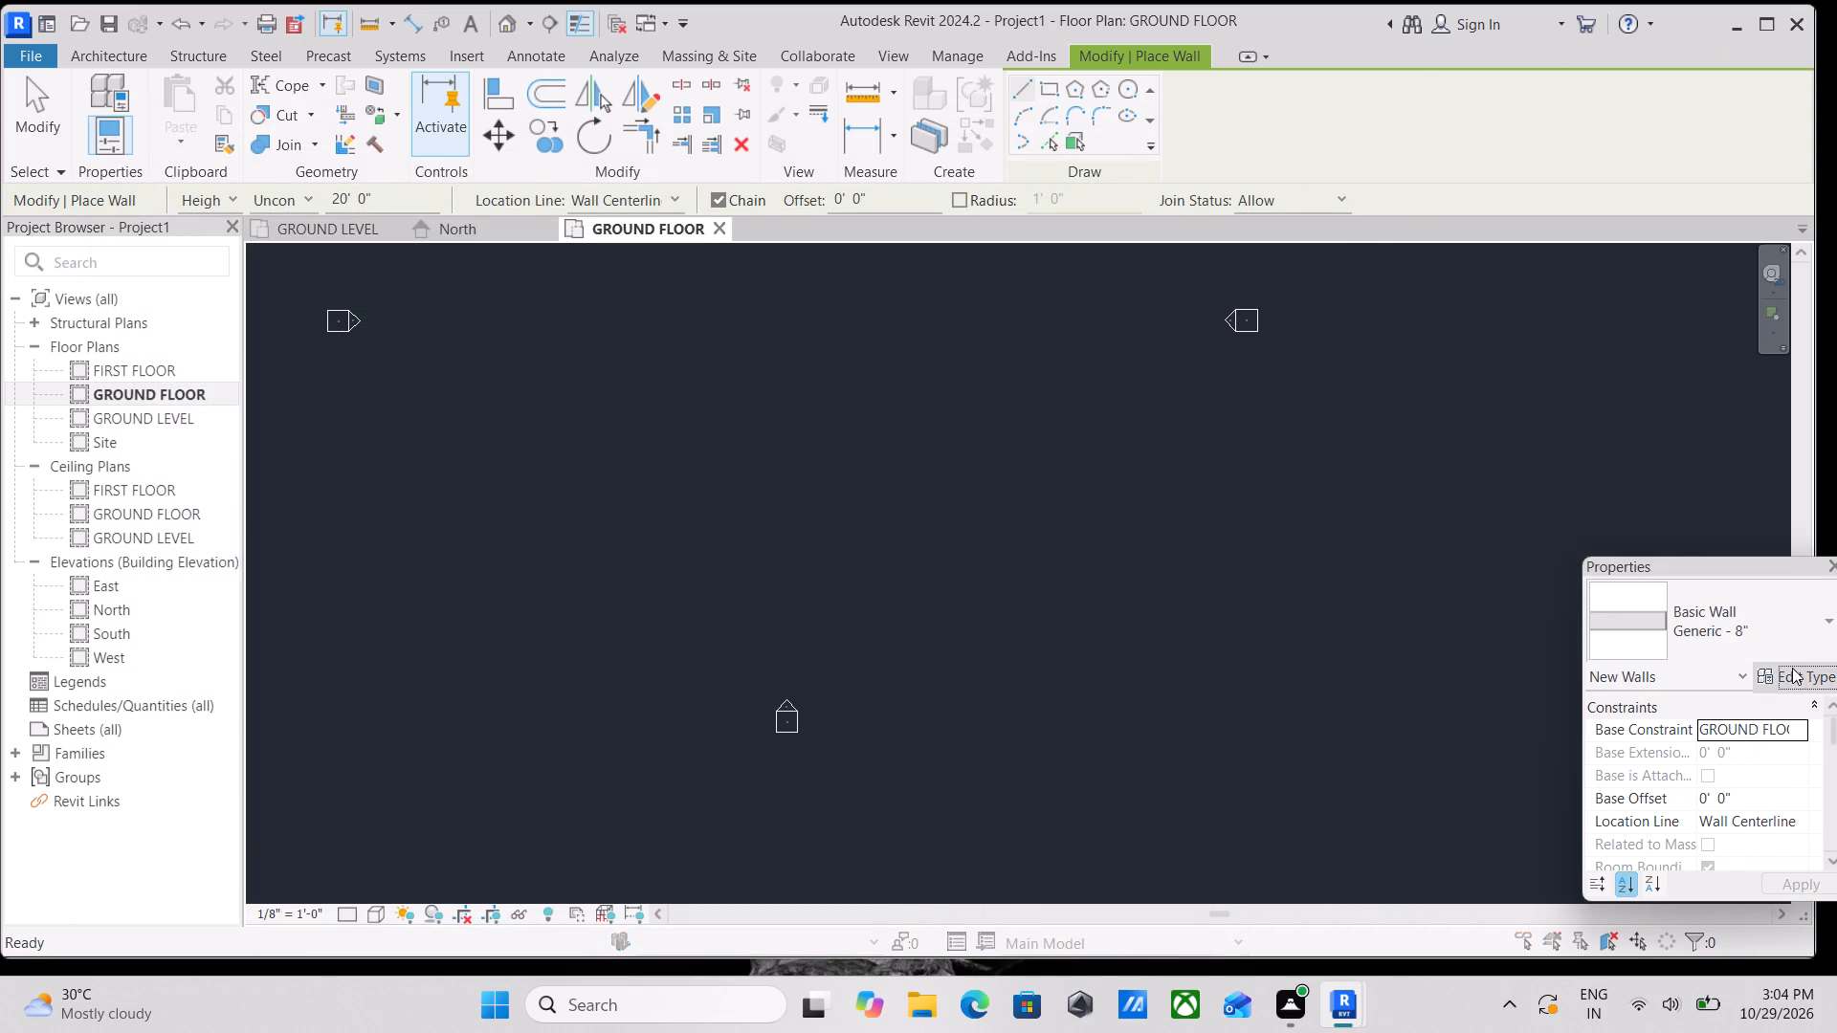
left_click(1337, 231)
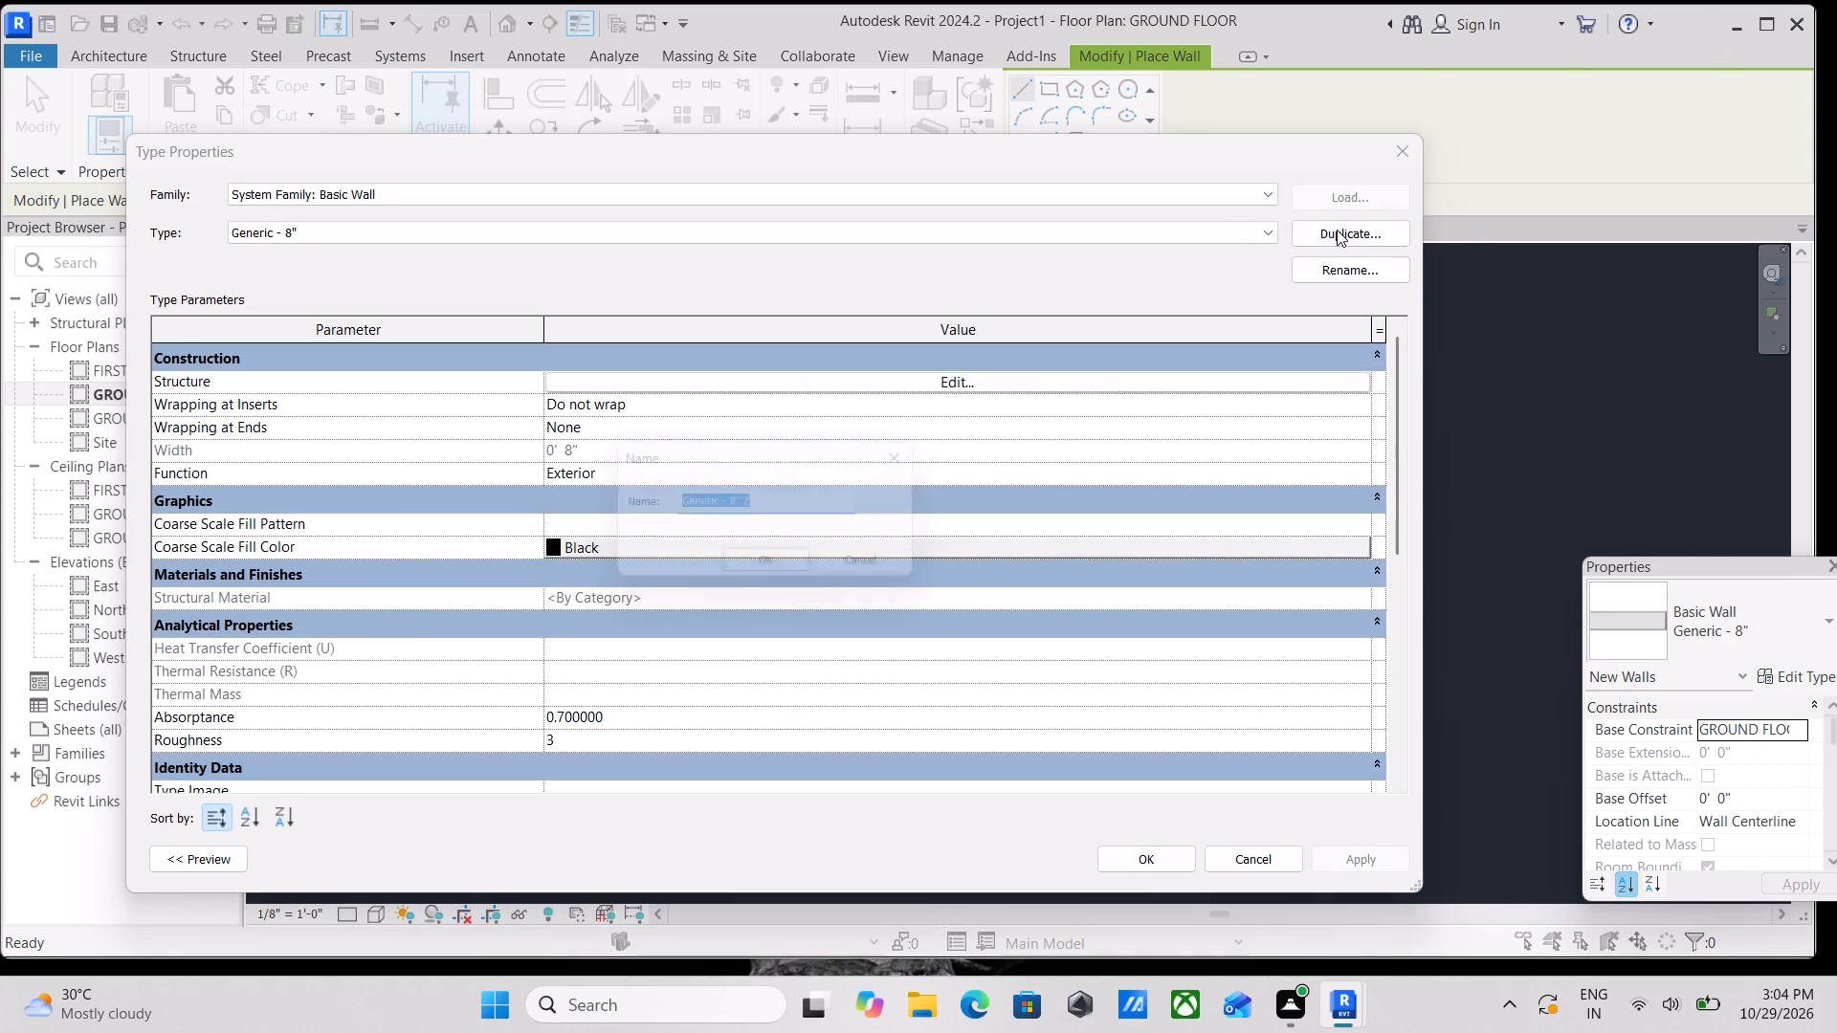
key("BackSpace")
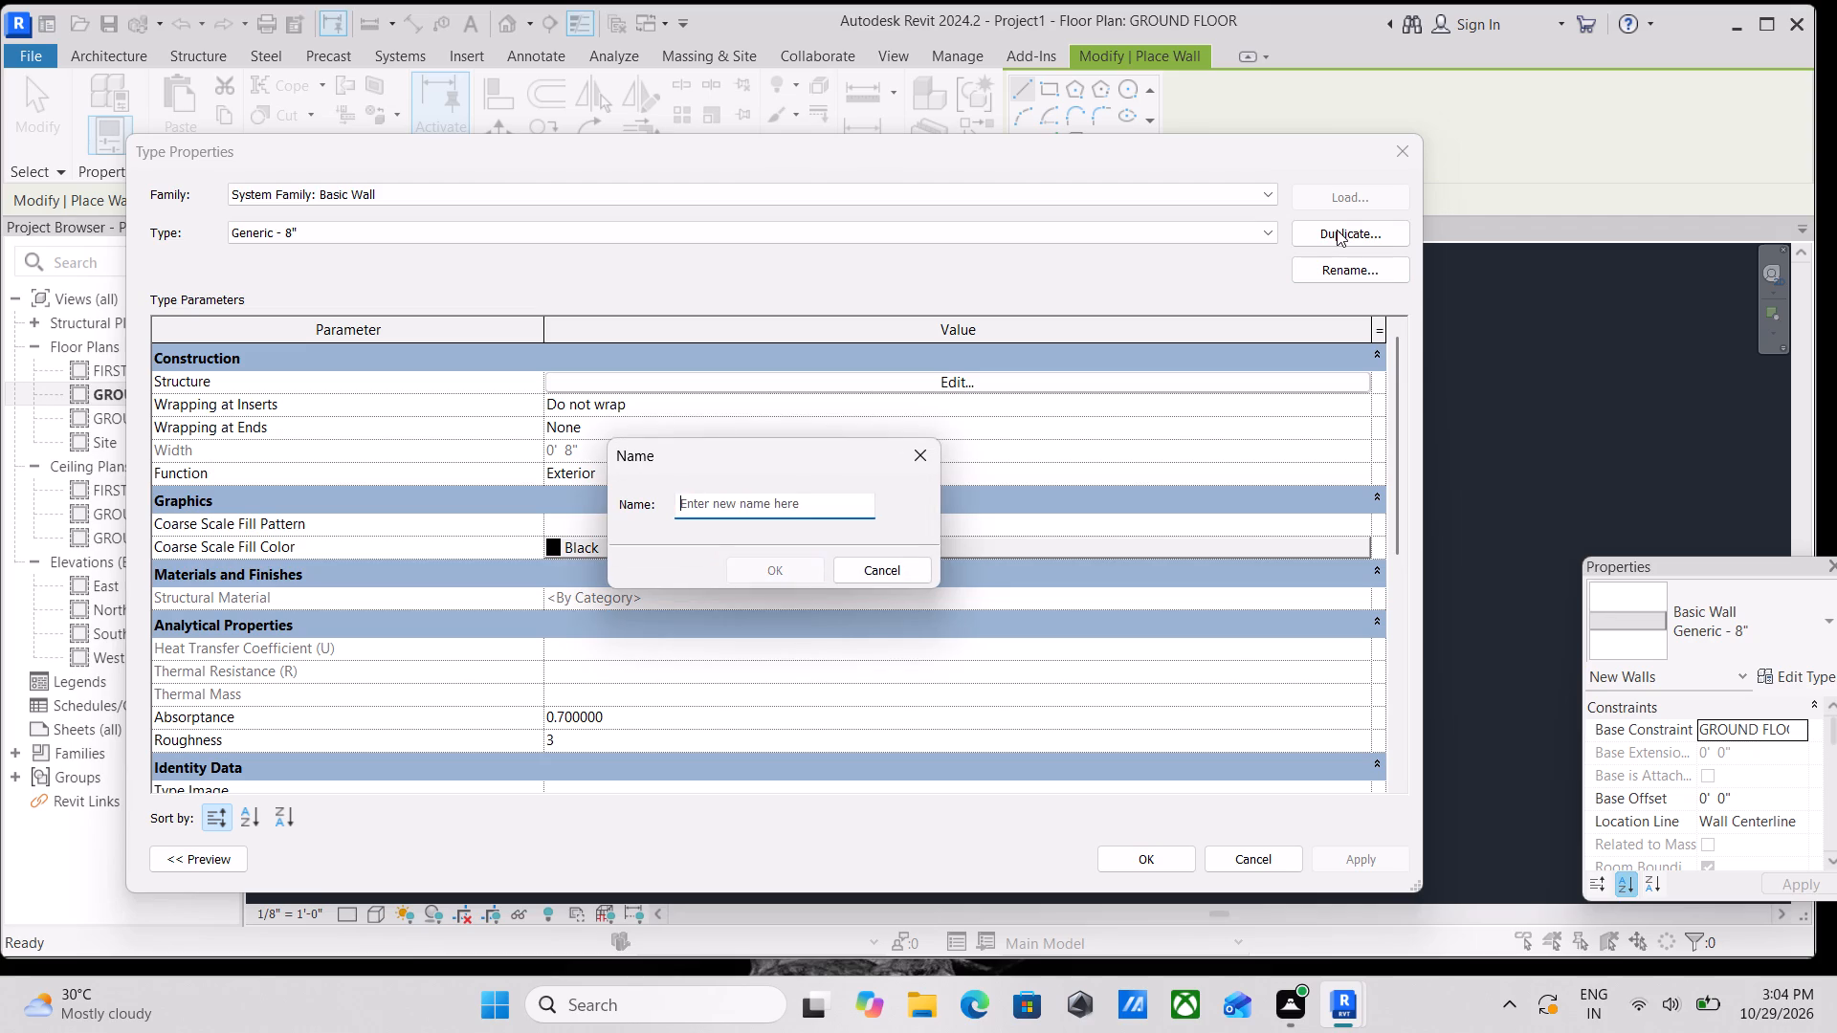
type("OUTER WALL C")
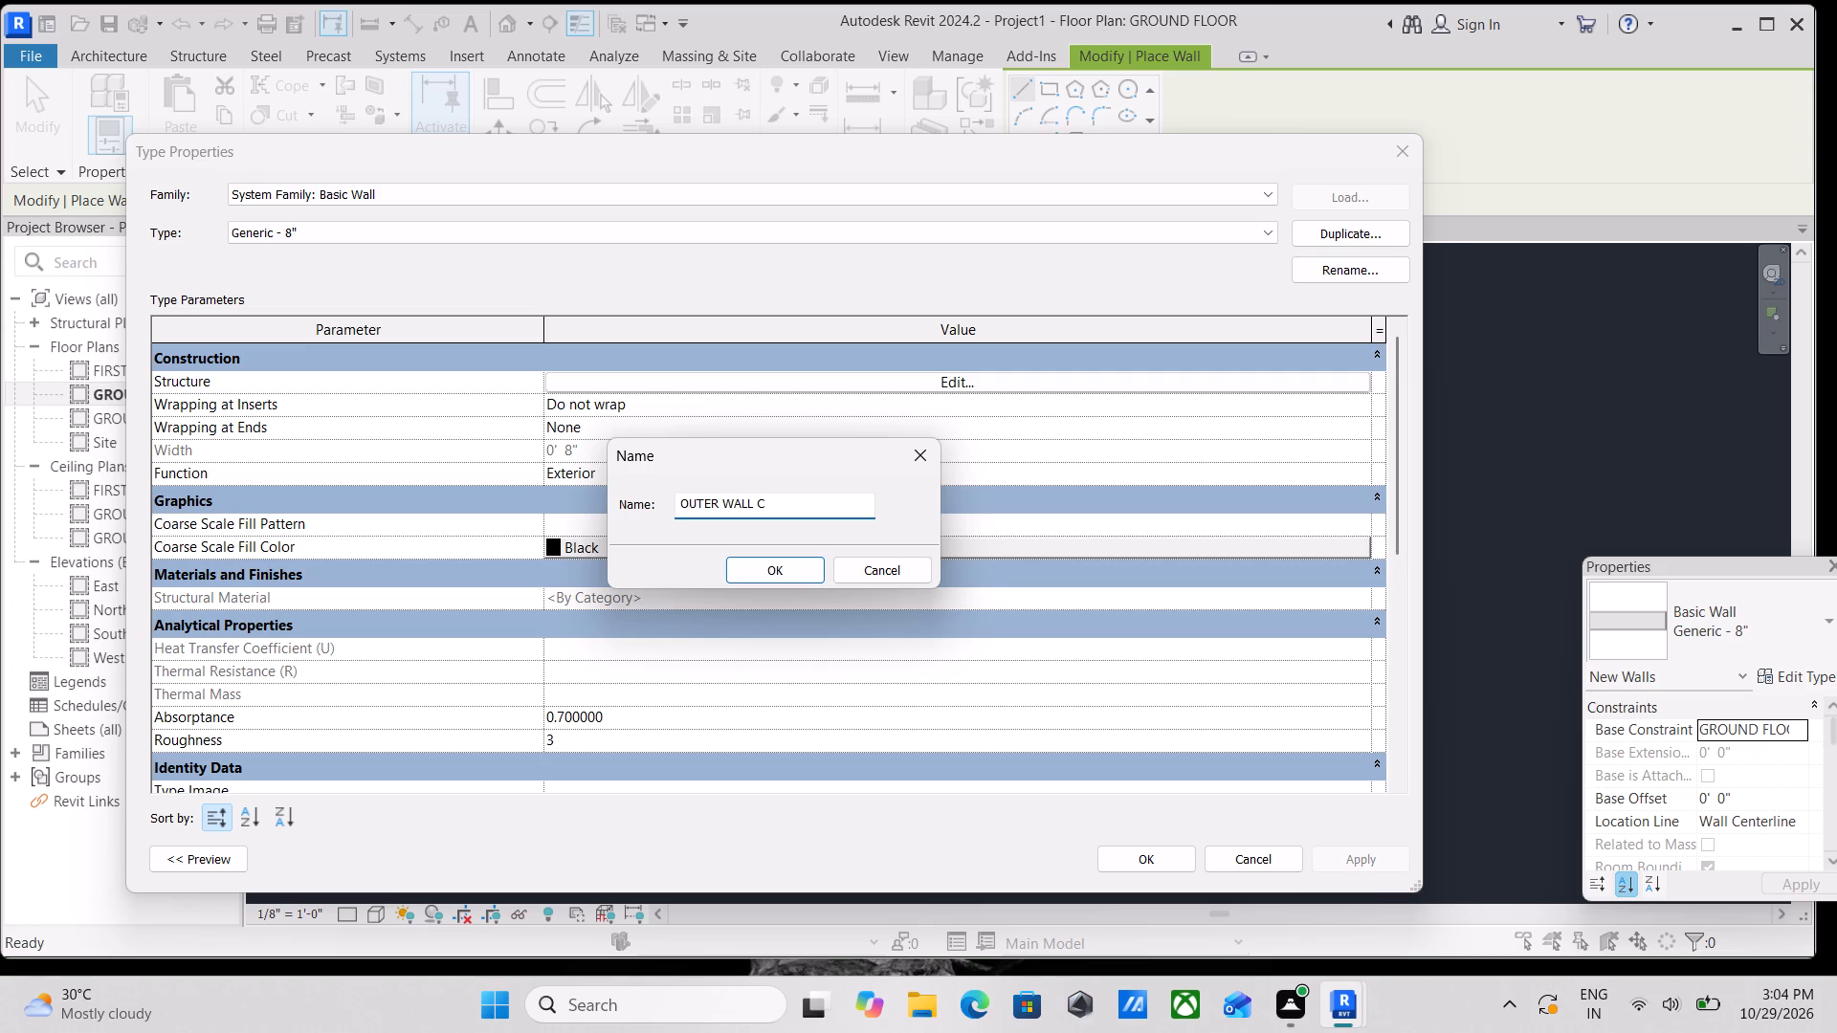
type("RE")
type("AM")
key("space")
type("WHI")
type("TE")
key("space")
type("9\"")
left_click(777, 569)
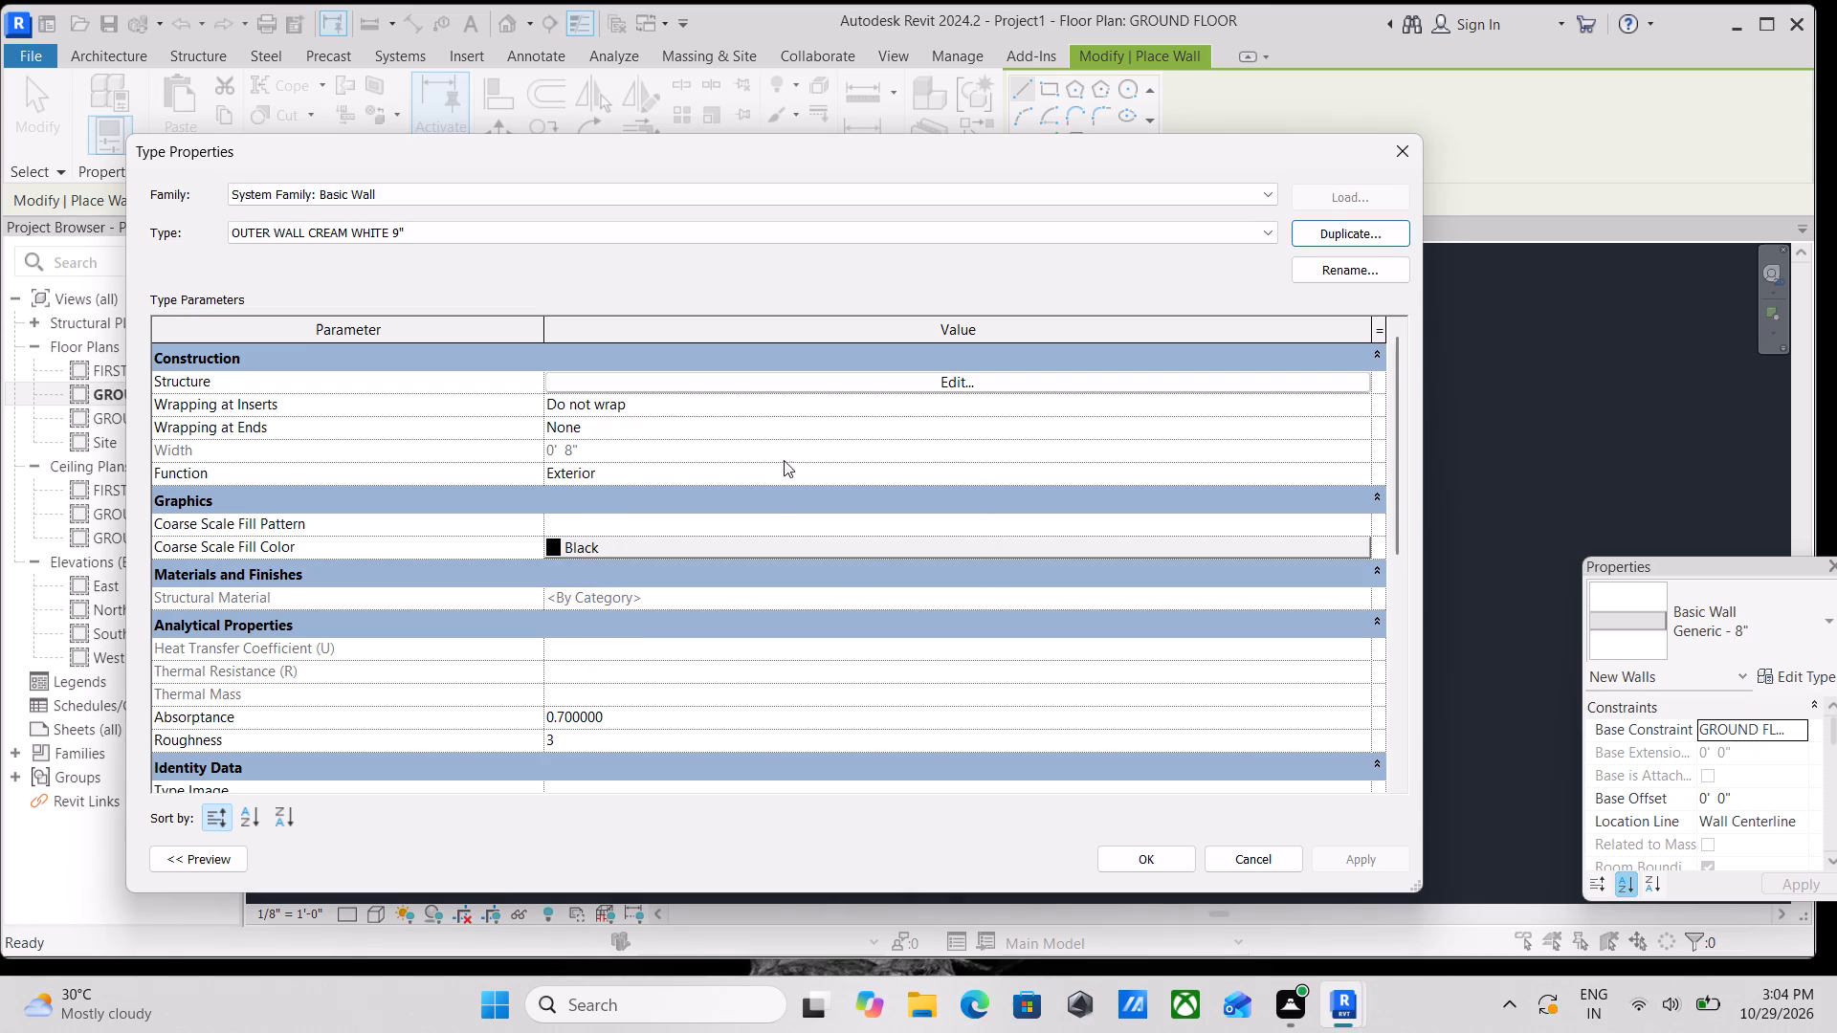
Set the thickness of the new wall type's Structure [1] layer to 9".
left_click(786, 385)
left_click(766, 385)
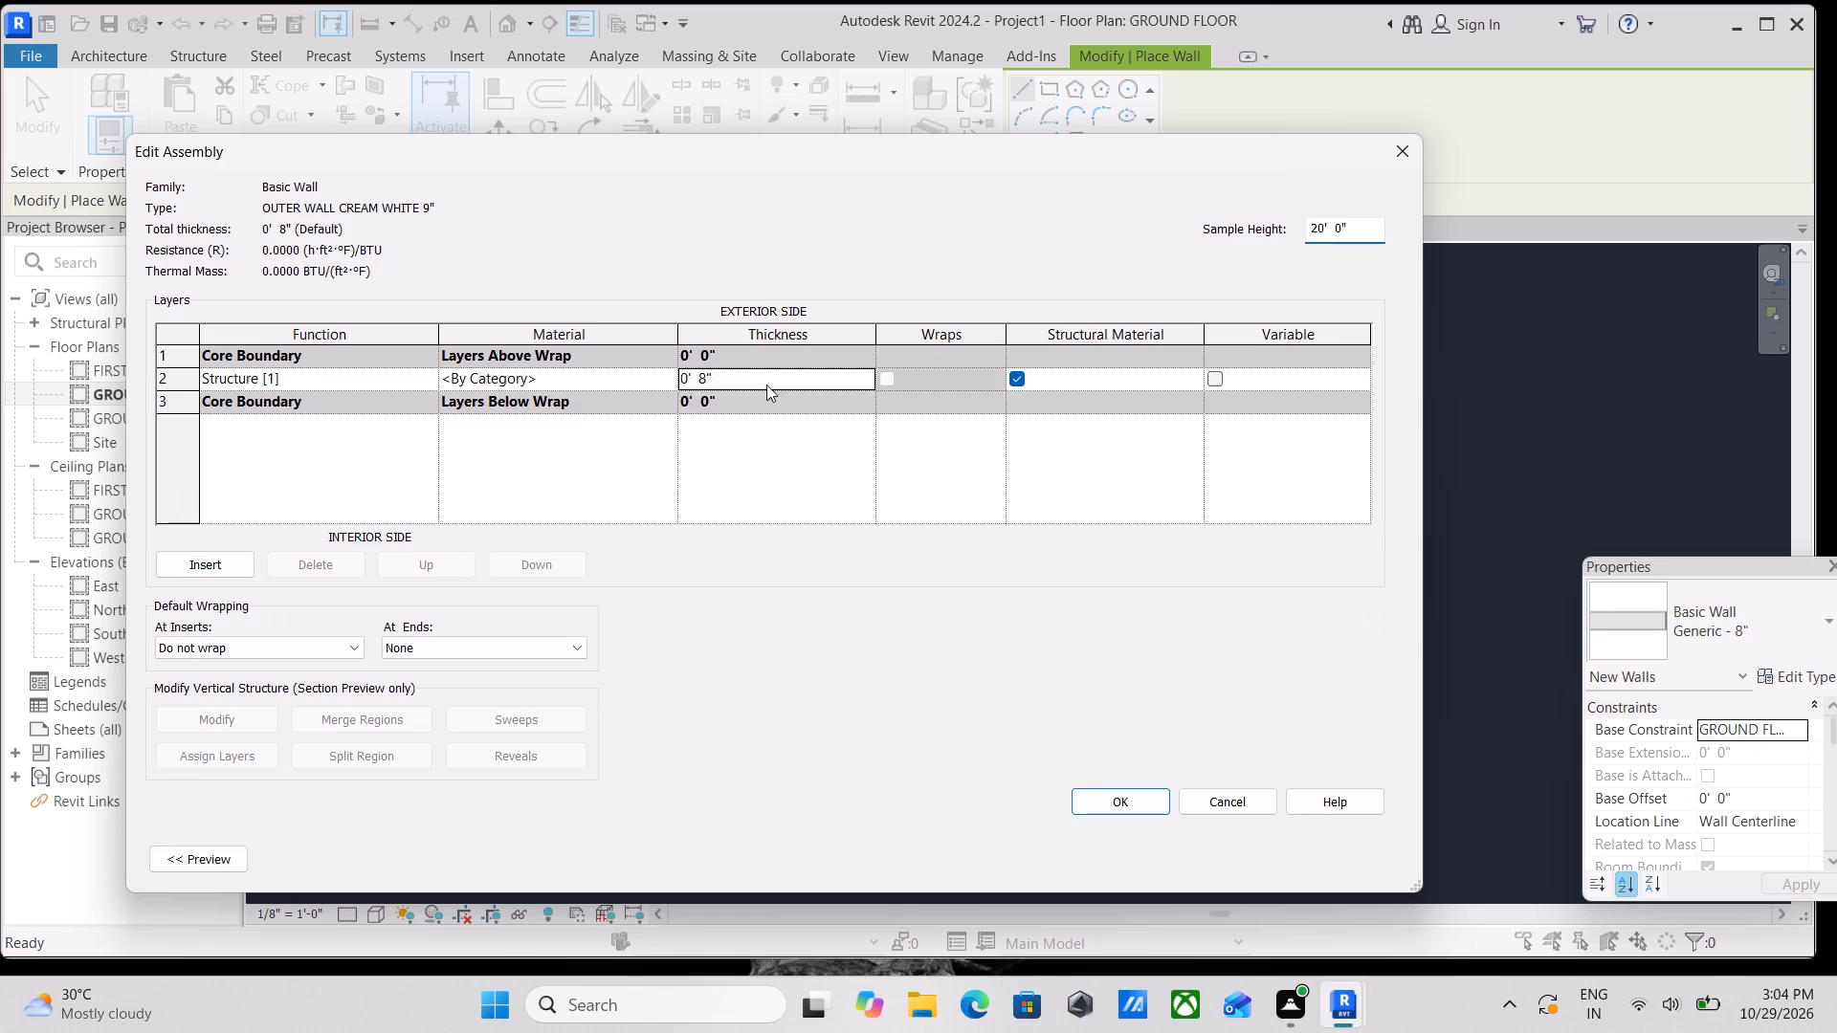
key("9")
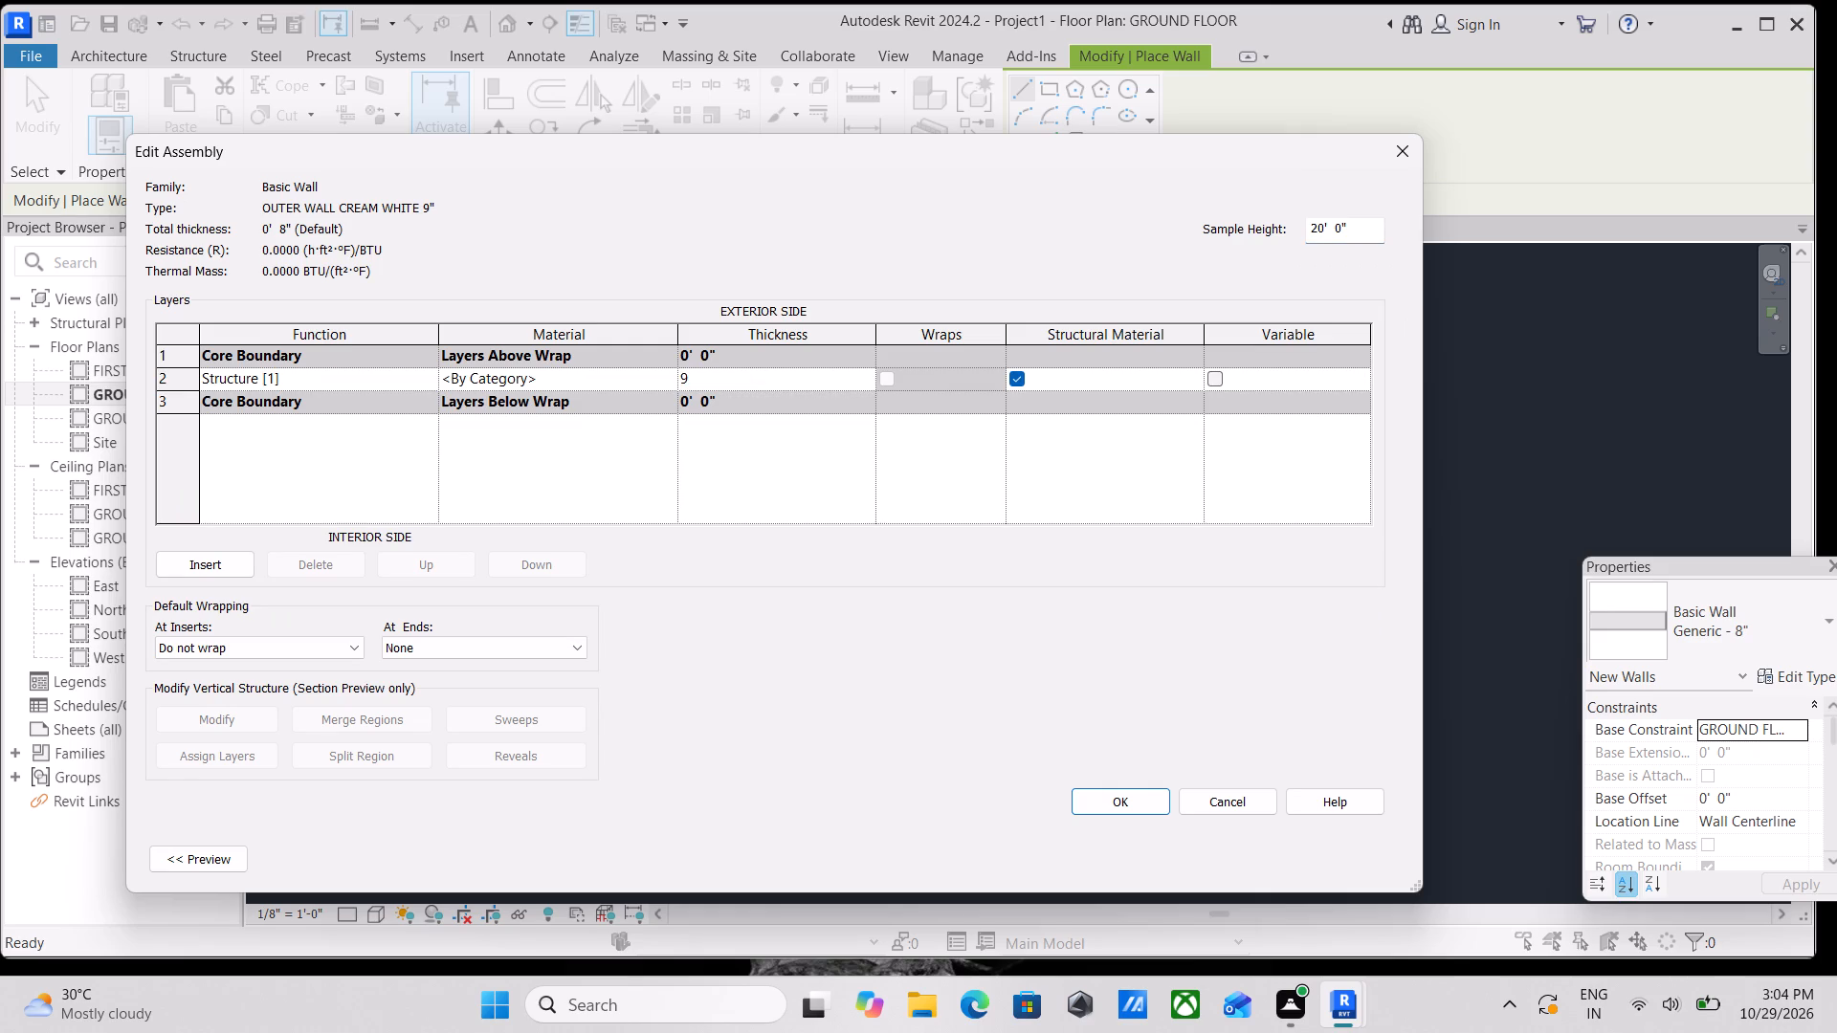
key("shift+quotedbl")
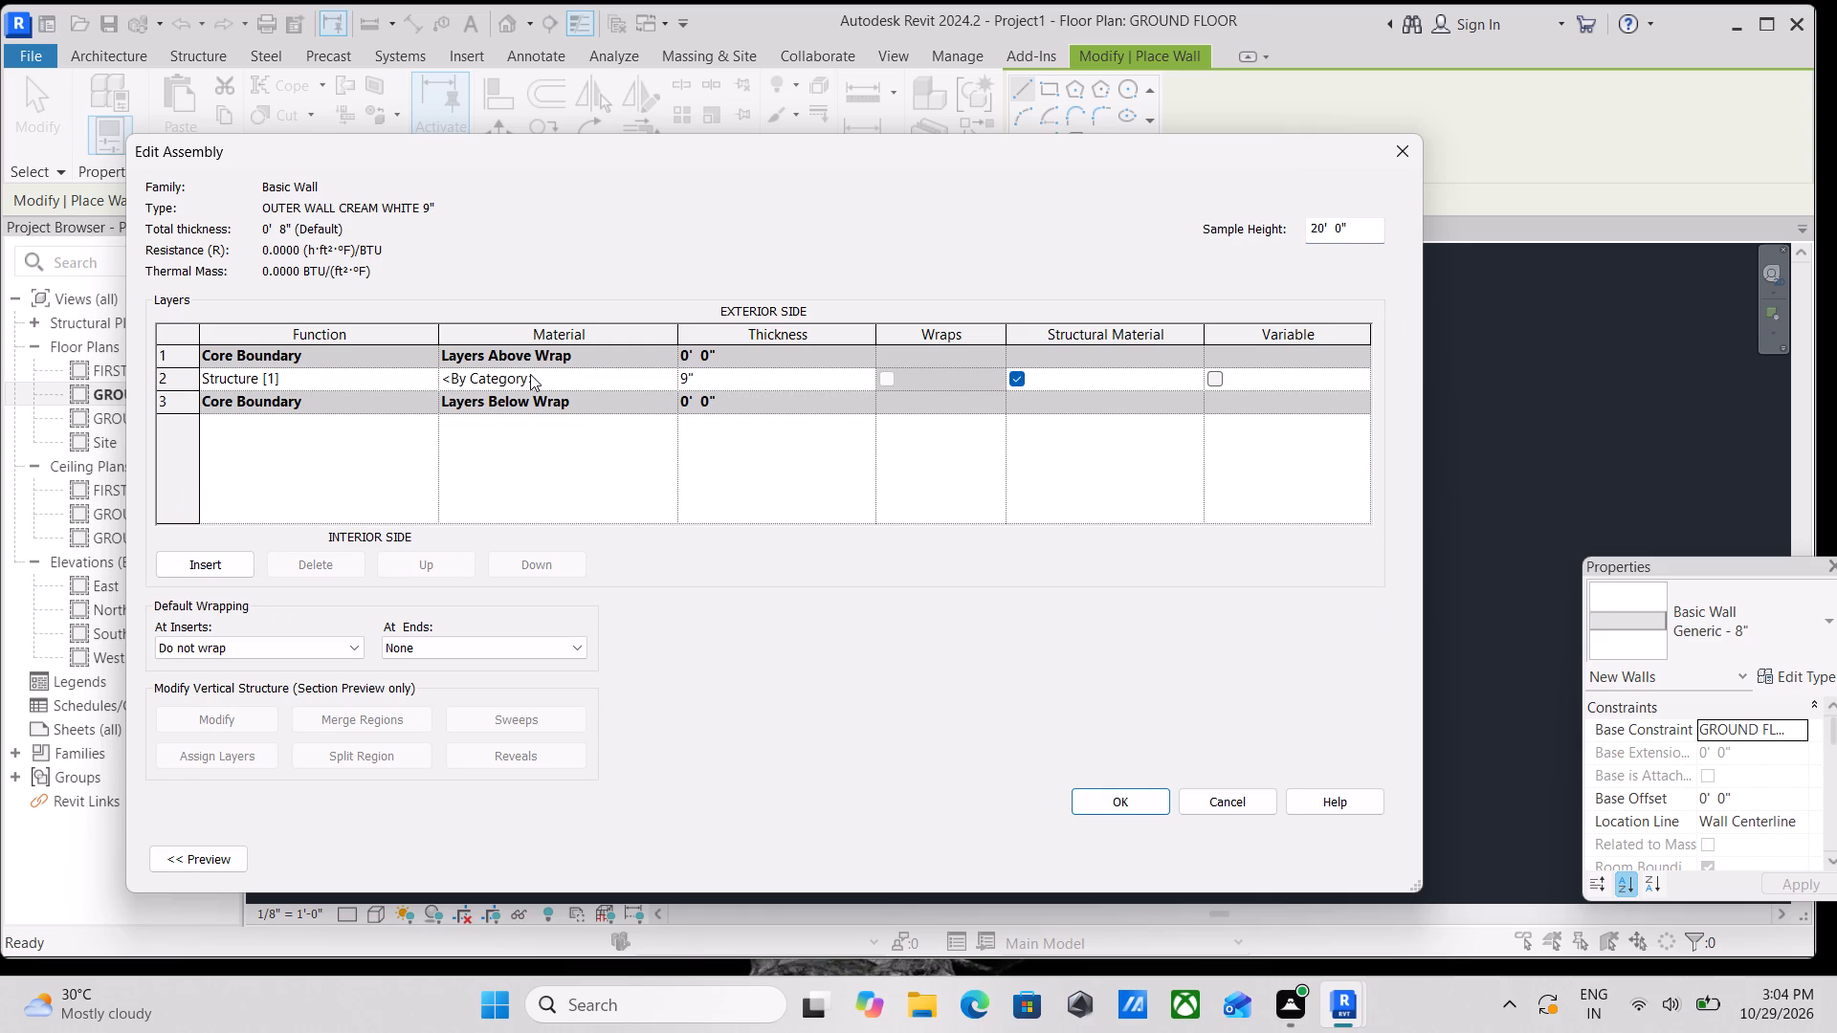
Create a new material for the wall's structure layer and name it OFF WHITE COLOUR.
left_click(530, 374)
left_click(667, 375)
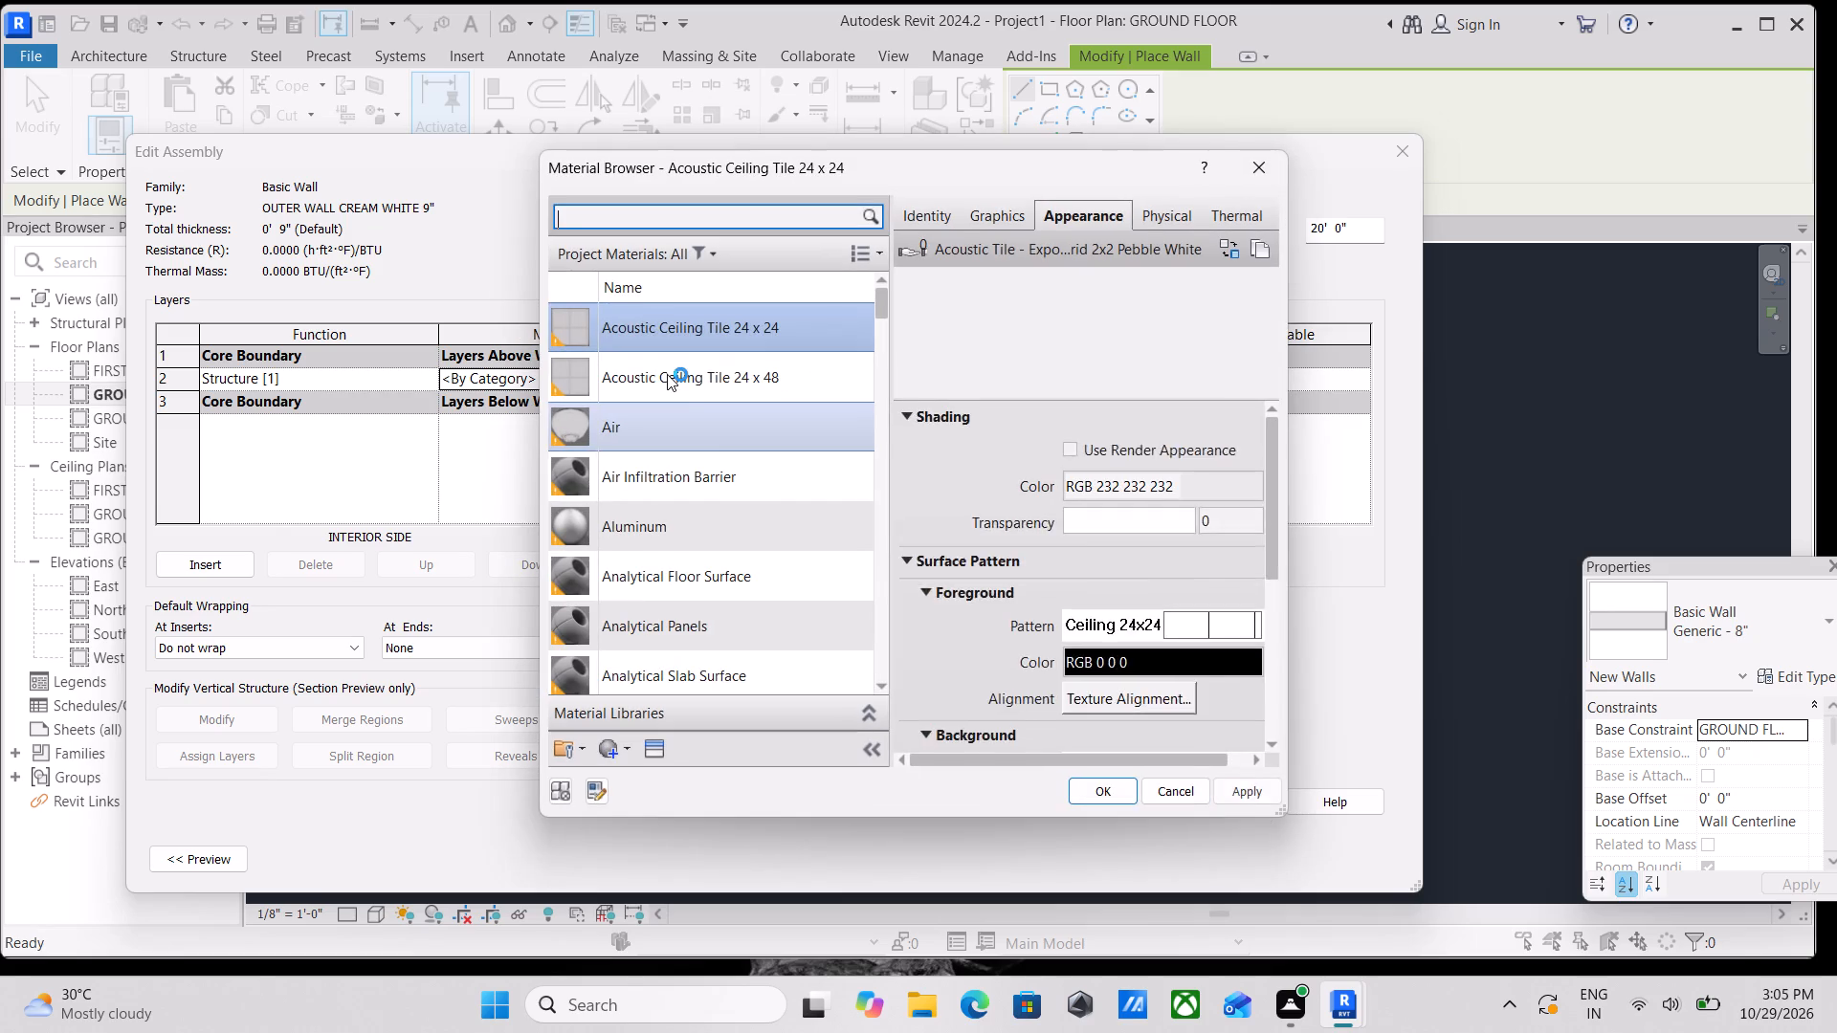
left_click(618, 749)
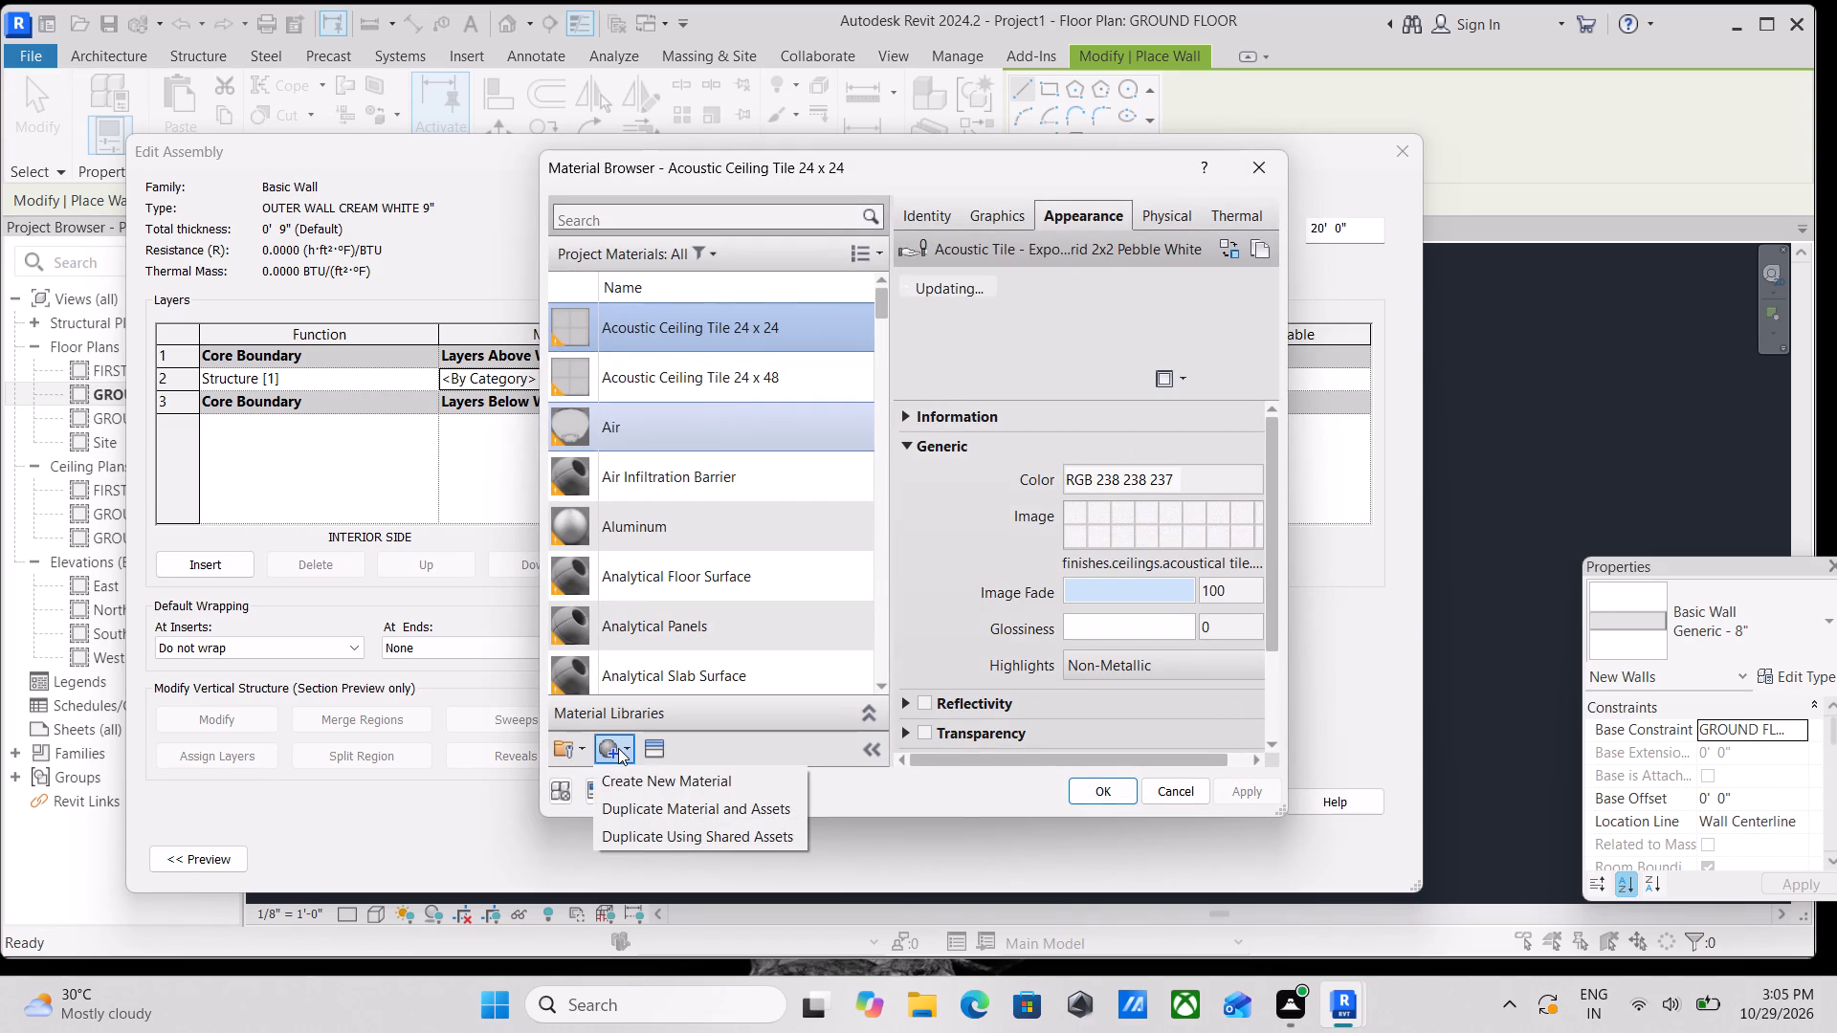
left_click(635, 776)
right_click(667, 472)
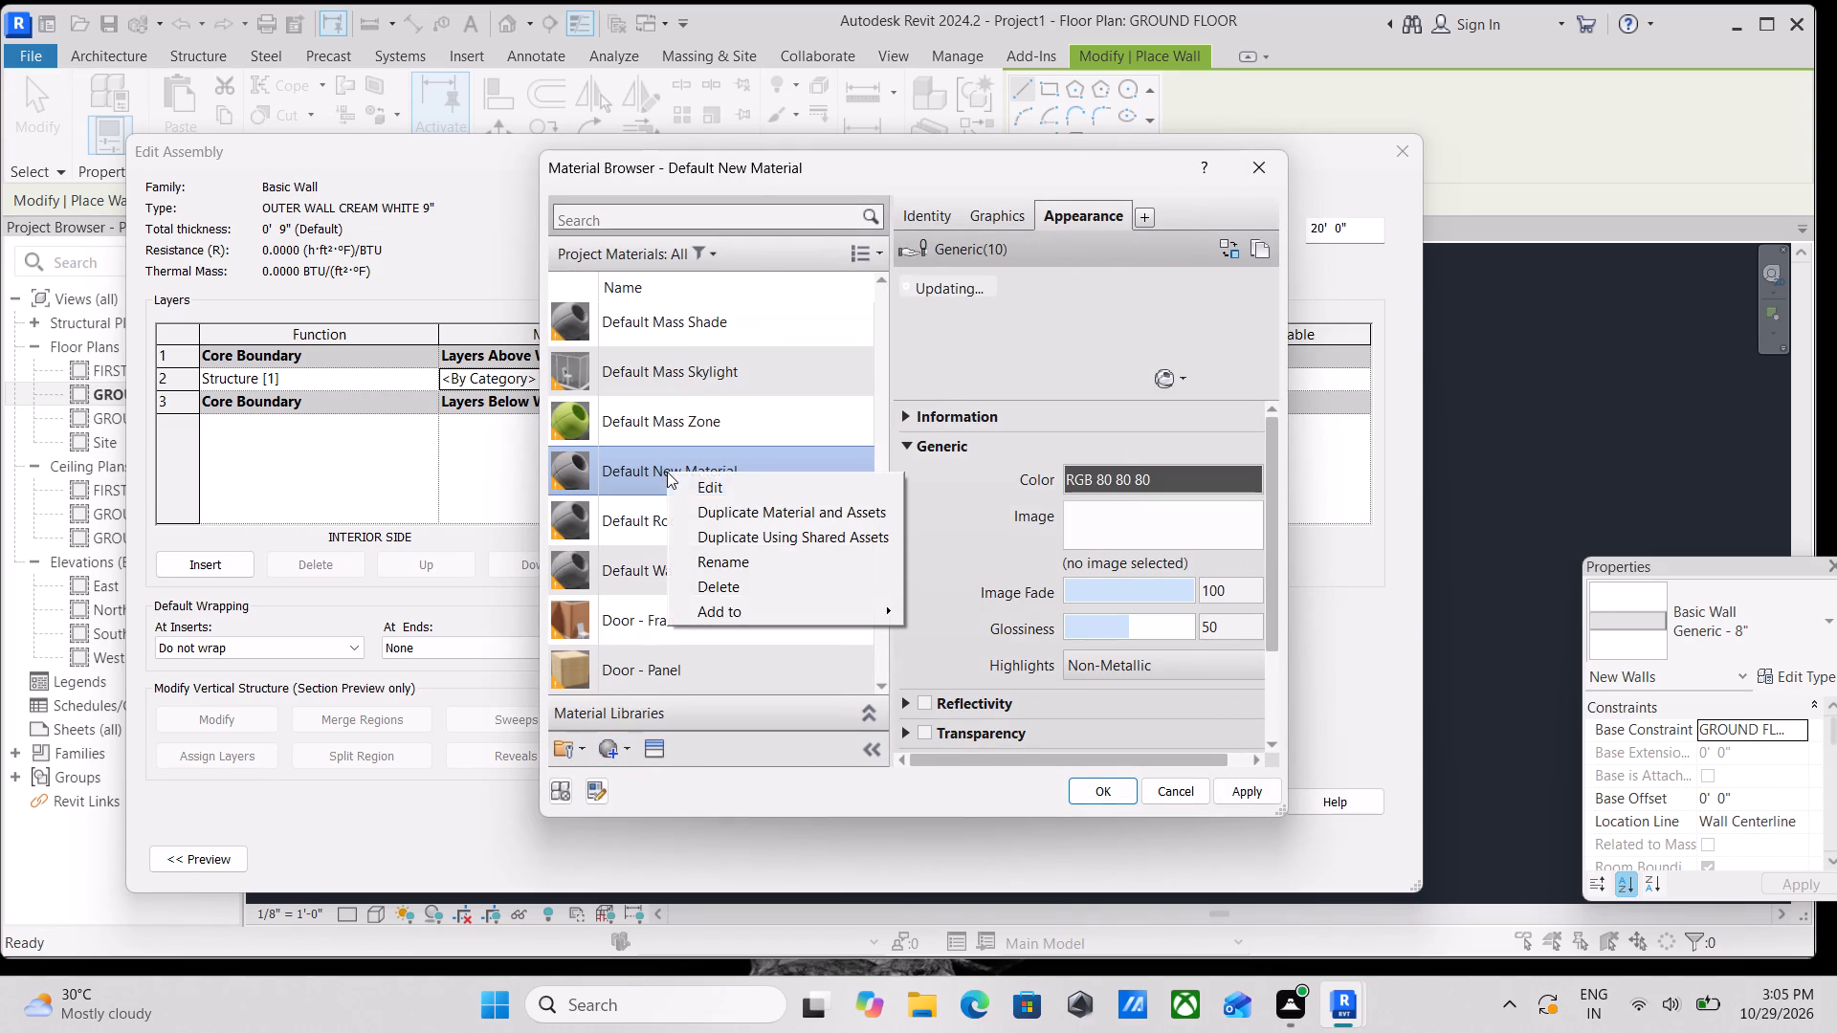
left_click(716, 564)
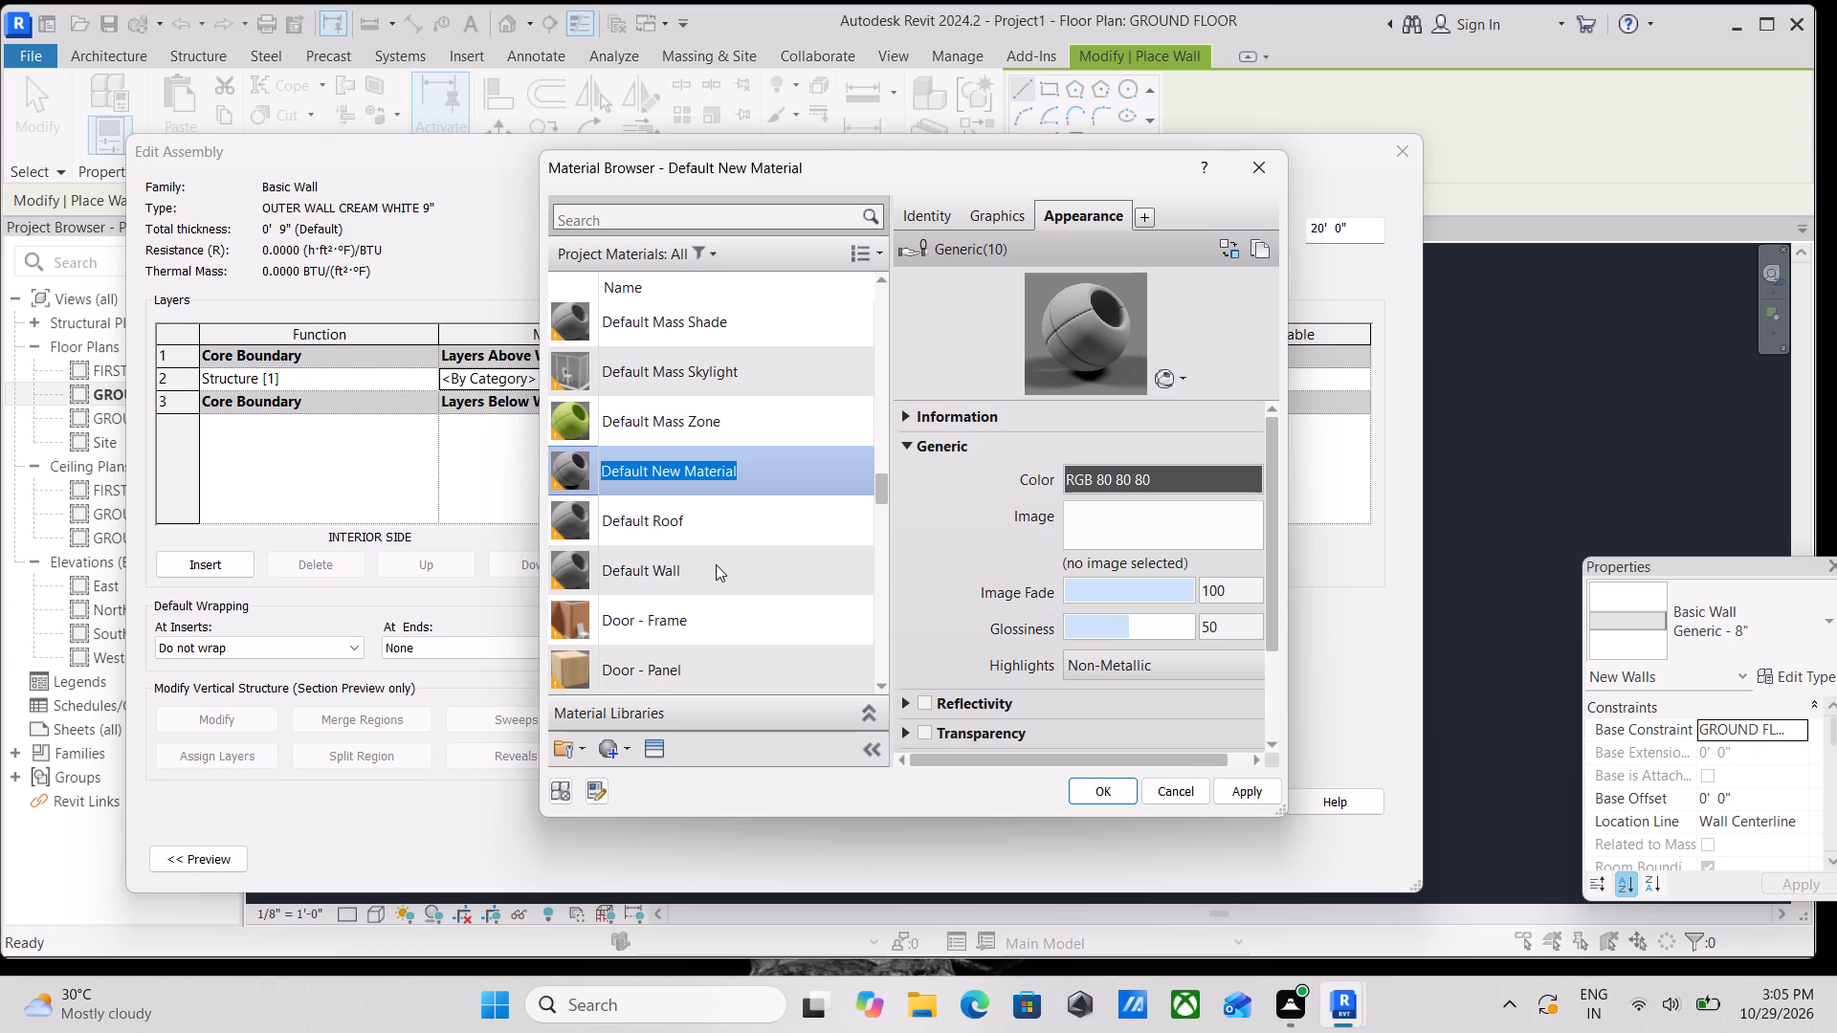
key("o")
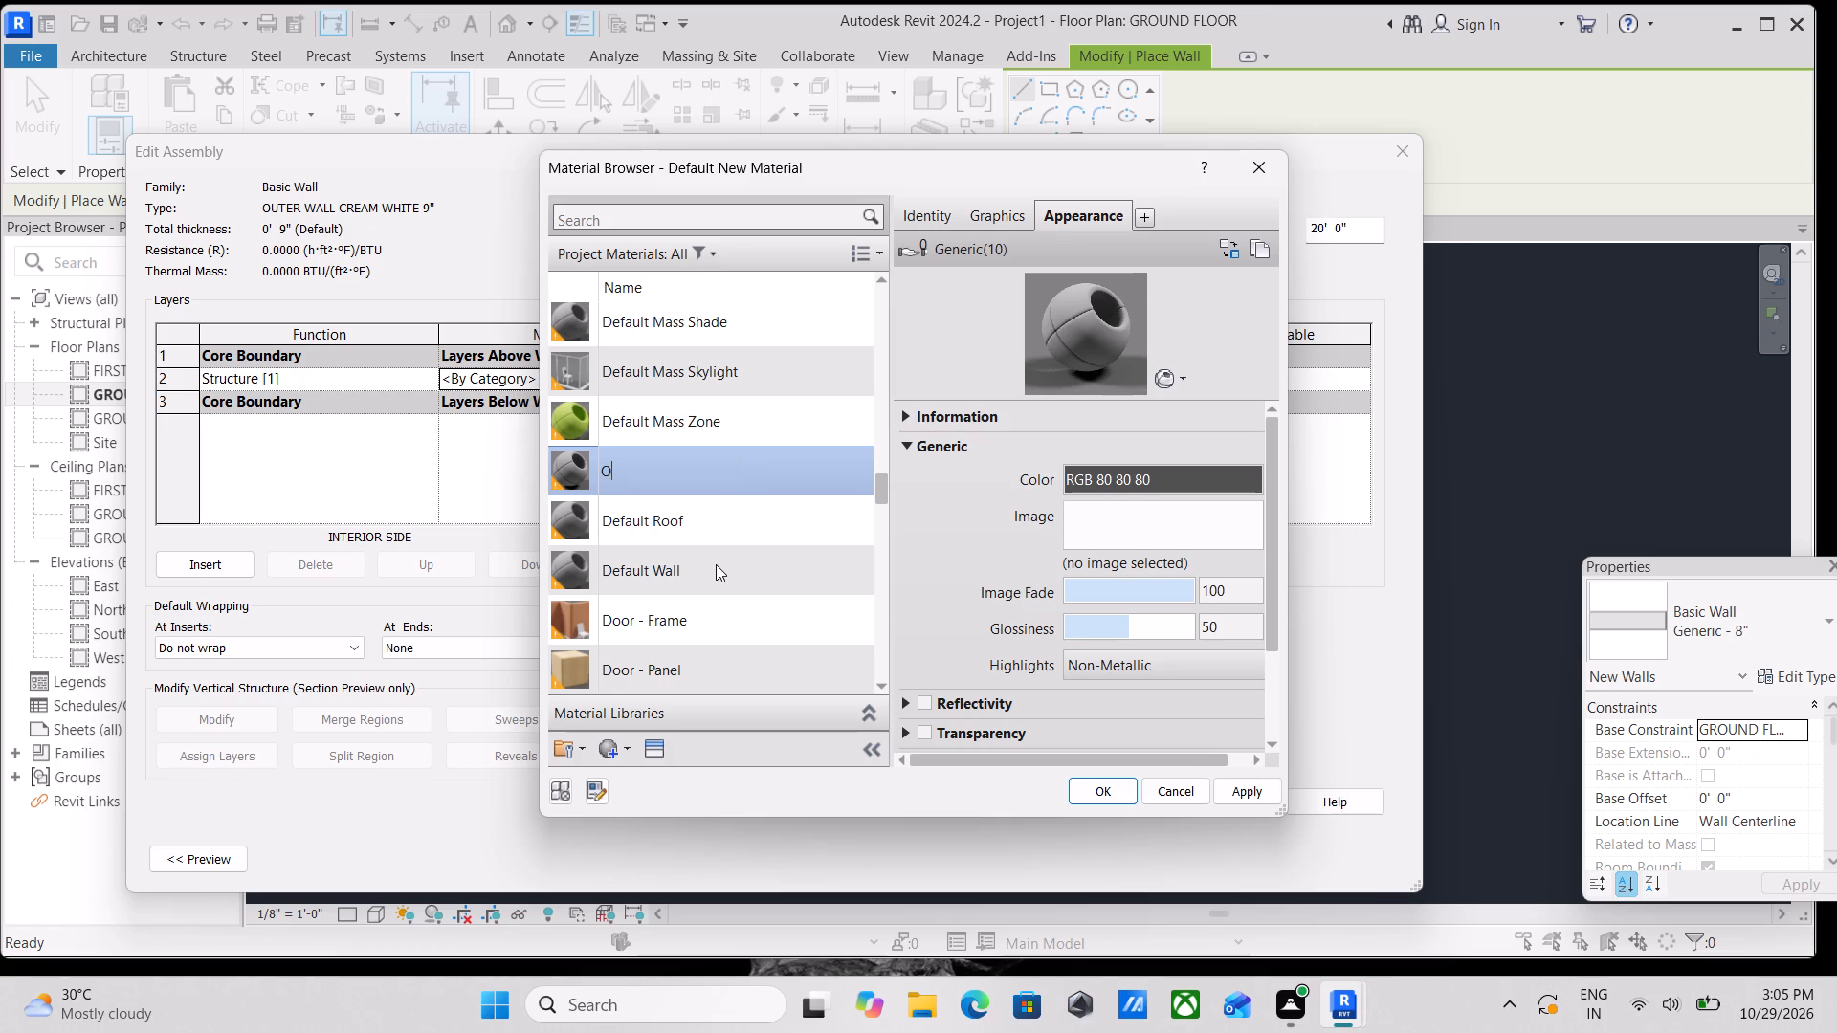
type("FF")
key("space")
type("WH")
type("IT")
type("E CO")
type("LO")
type("UR")
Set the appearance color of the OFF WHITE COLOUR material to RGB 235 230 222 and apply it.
left_click(1129, 473)
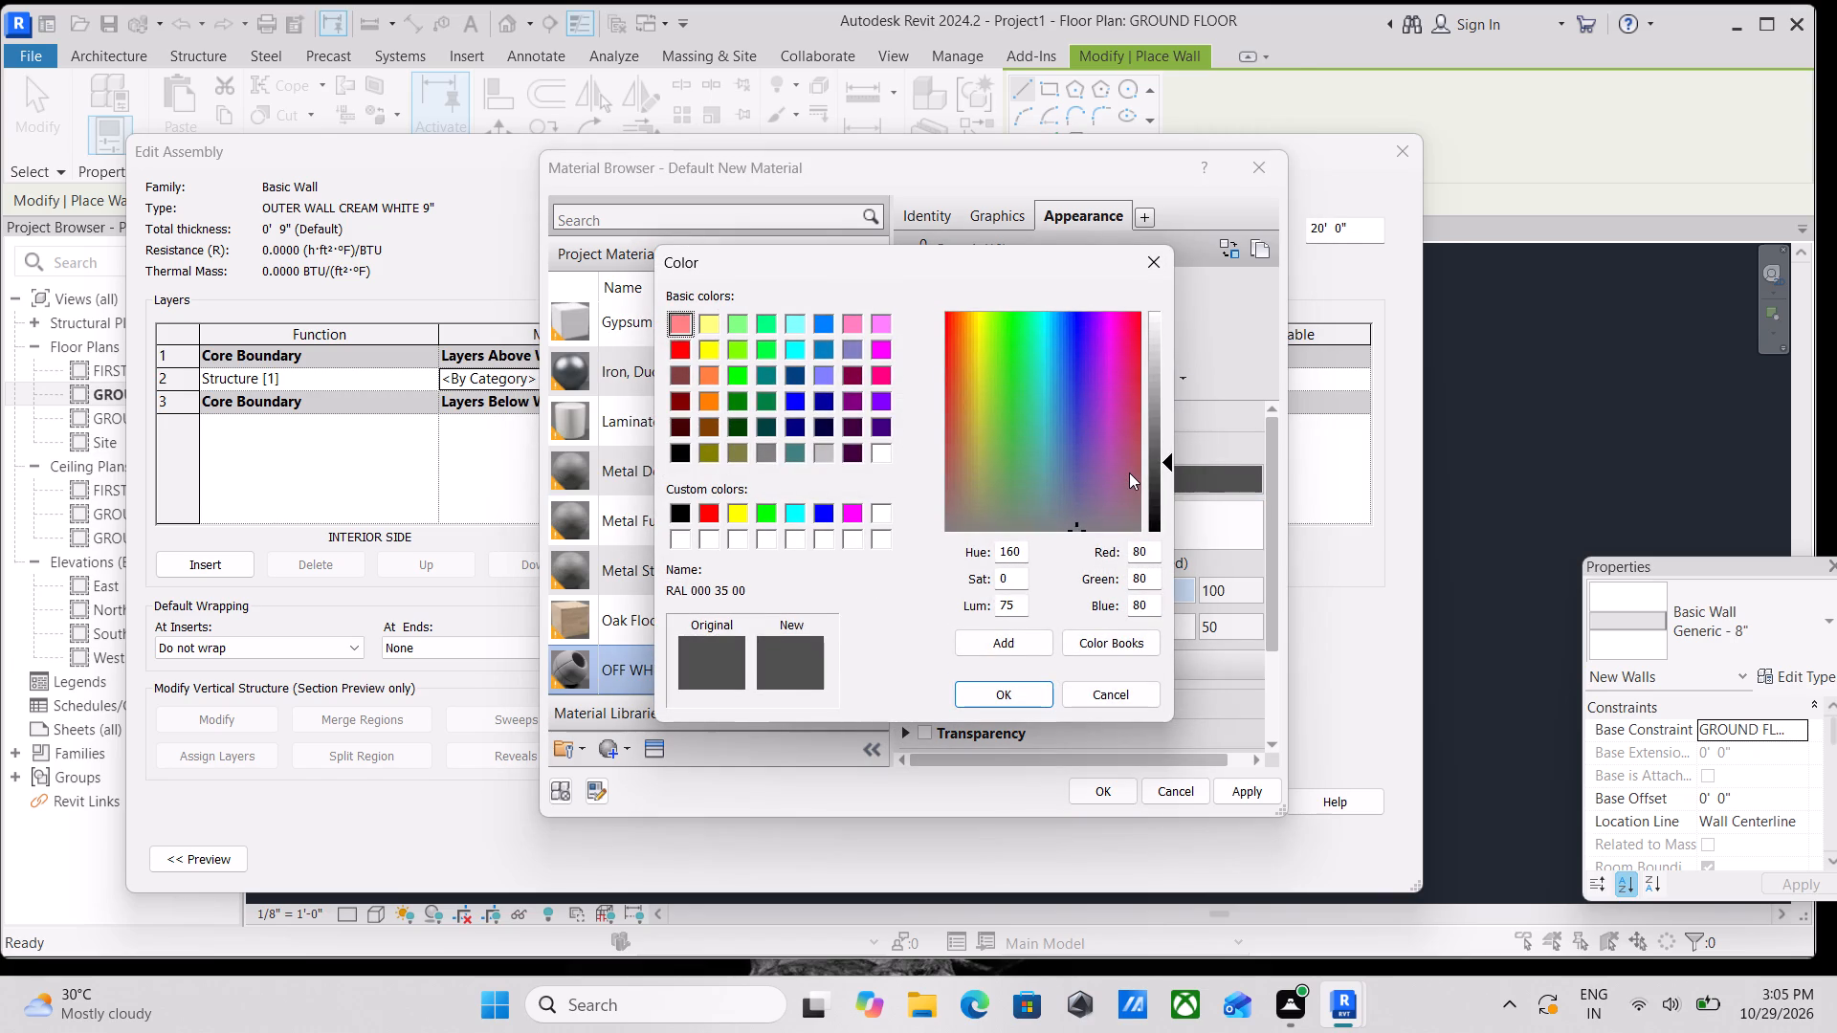
left_click_drag(1149, 559, 1088, 558)
type("230")
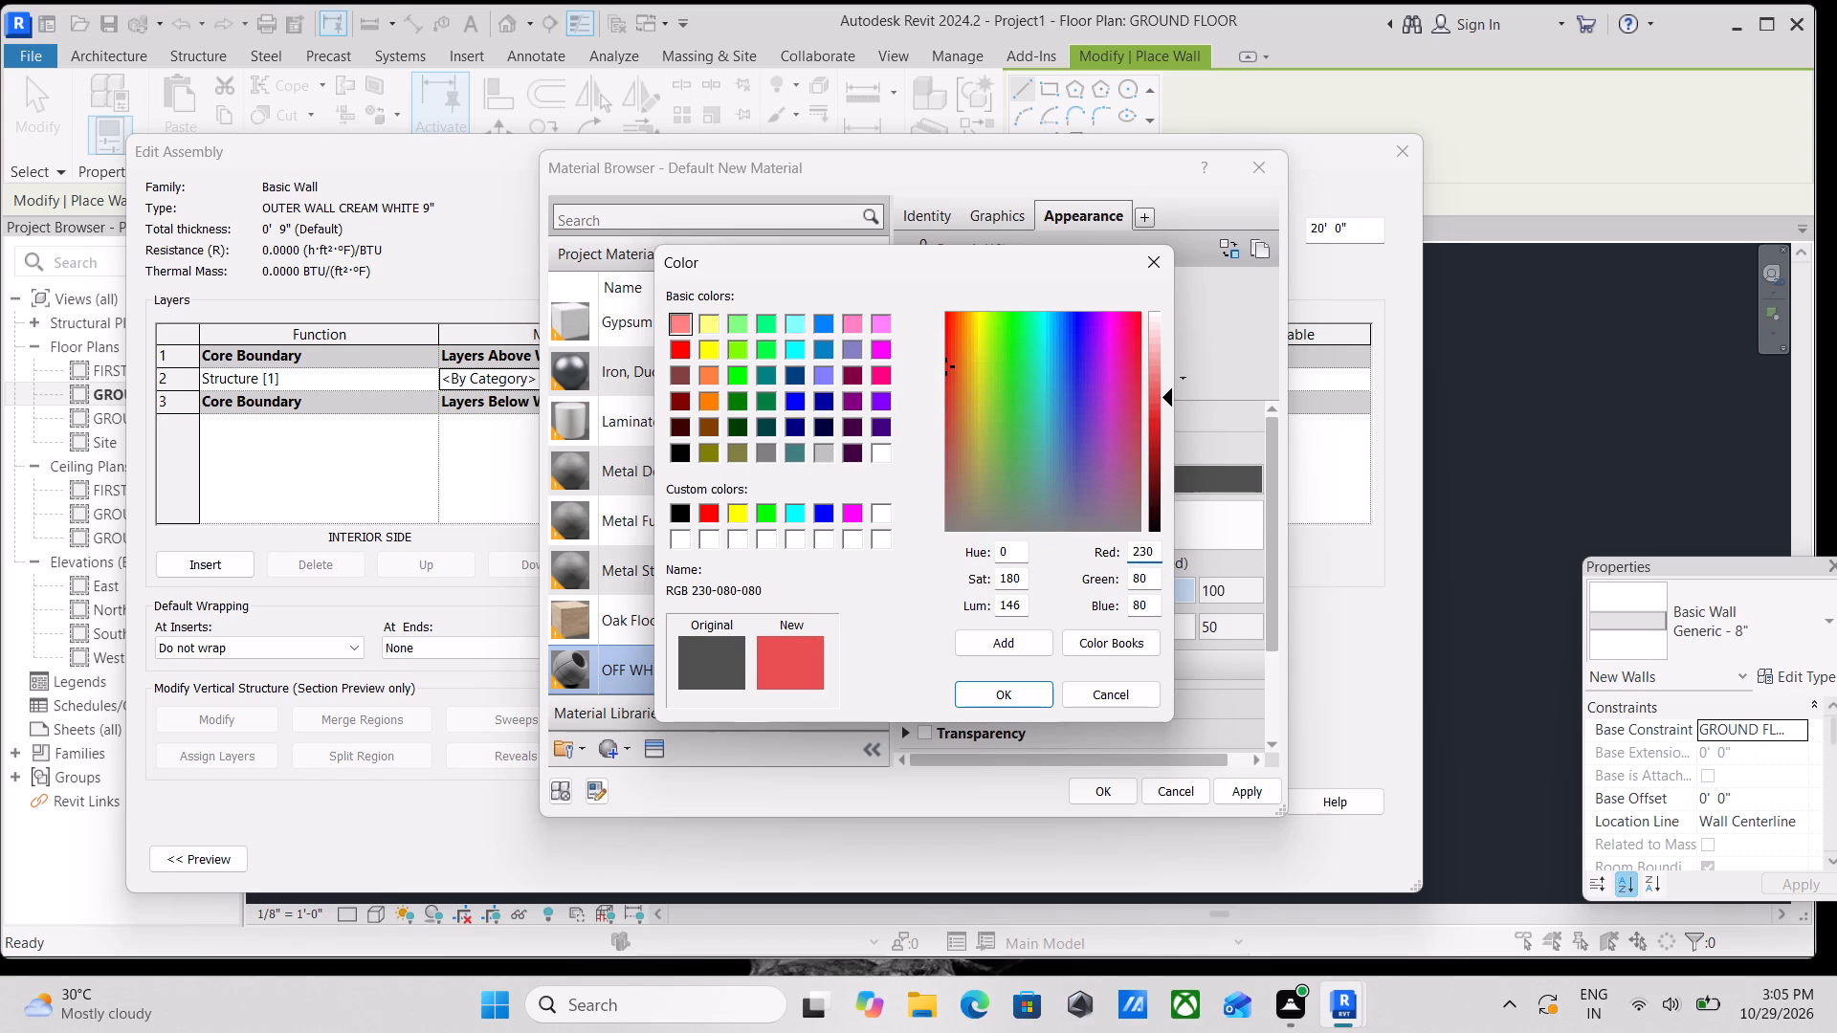
left_click_drag(1152, 552, 1073, 552)
type("23")
key("5")
double_click(1162, 574)
left_click_drag(1155, 574, 1093, 578)
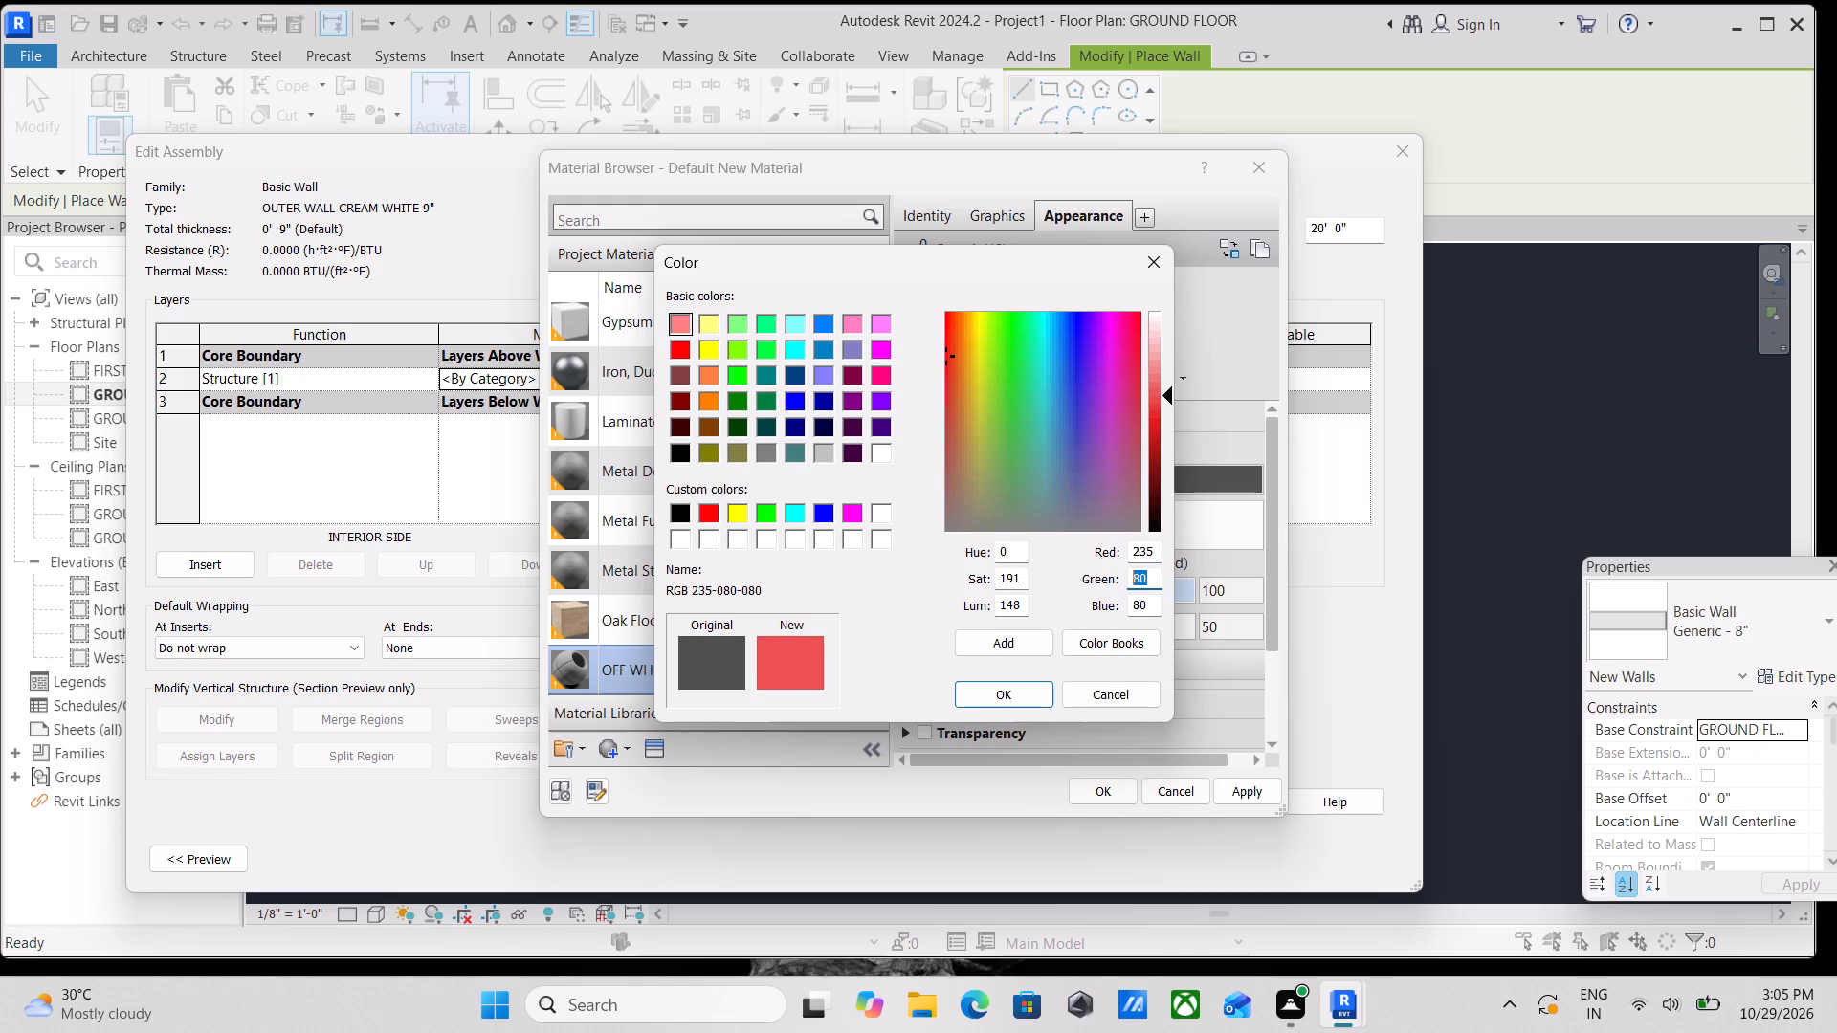
left_click_drag(1093, 578, 1091, 579)
type("230")
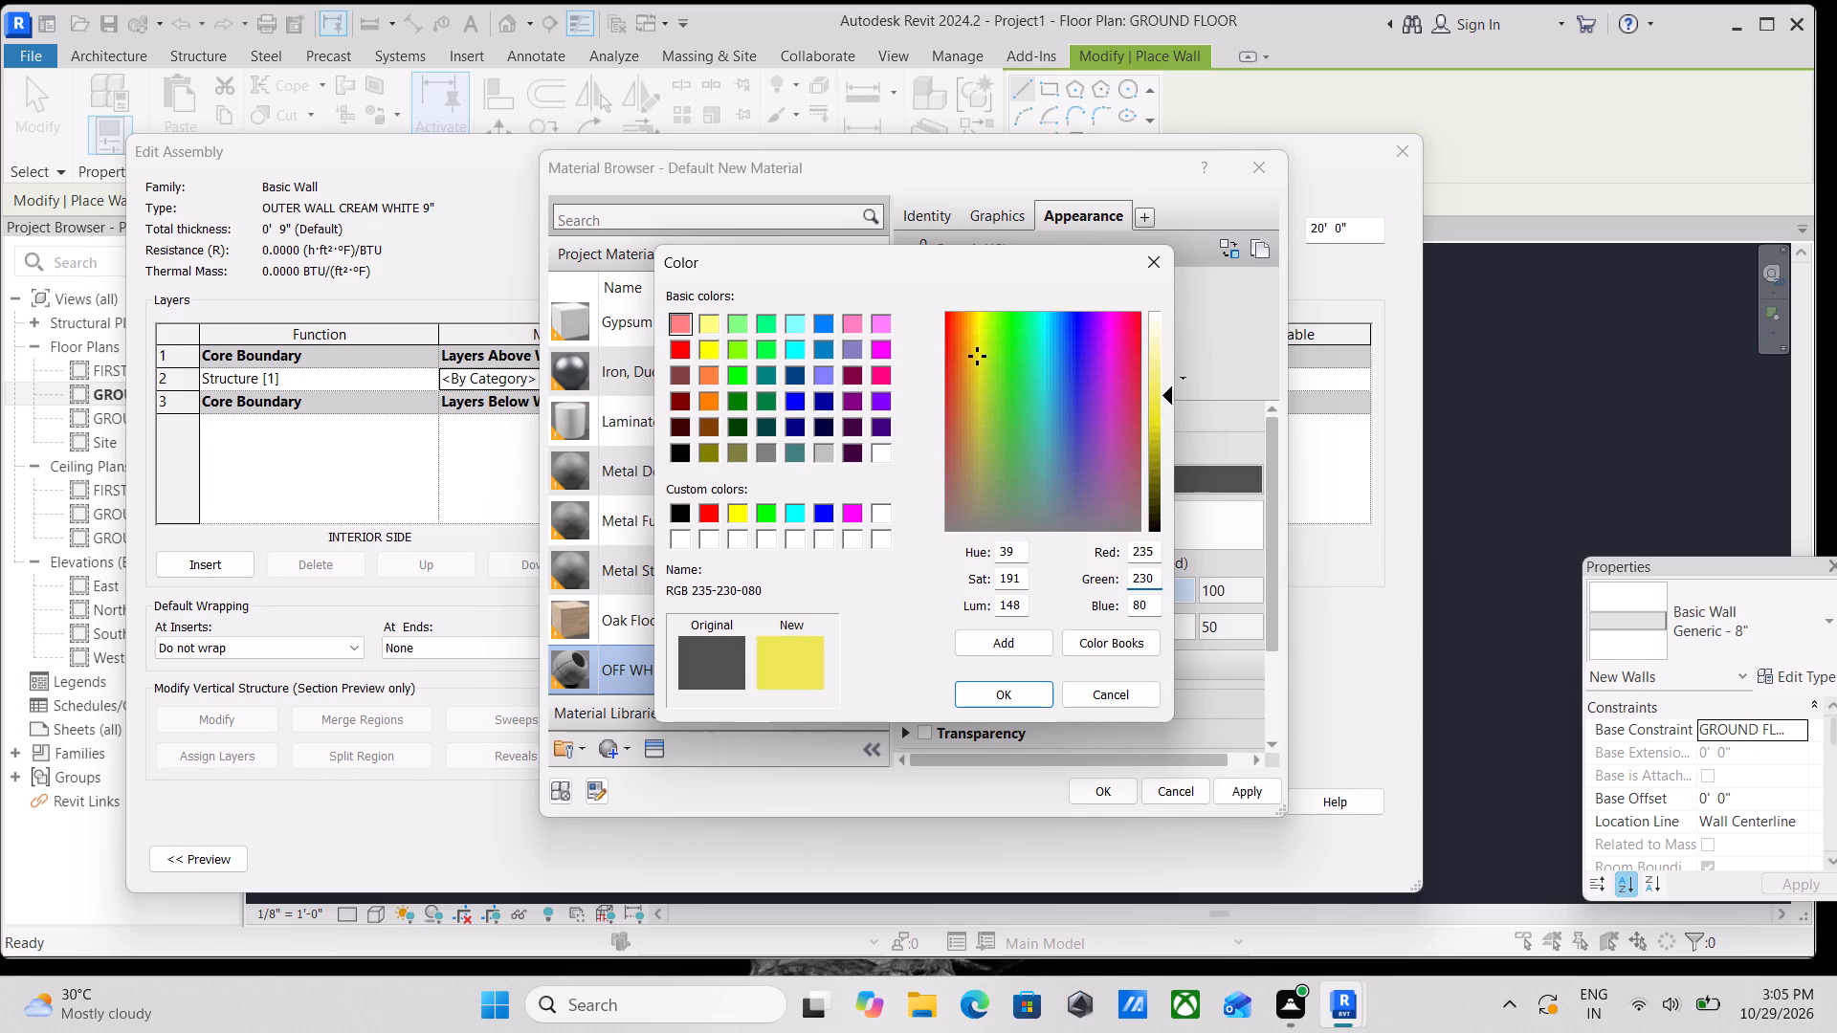
left_click_drag(1145, 606, 1045, 609)
type("222")
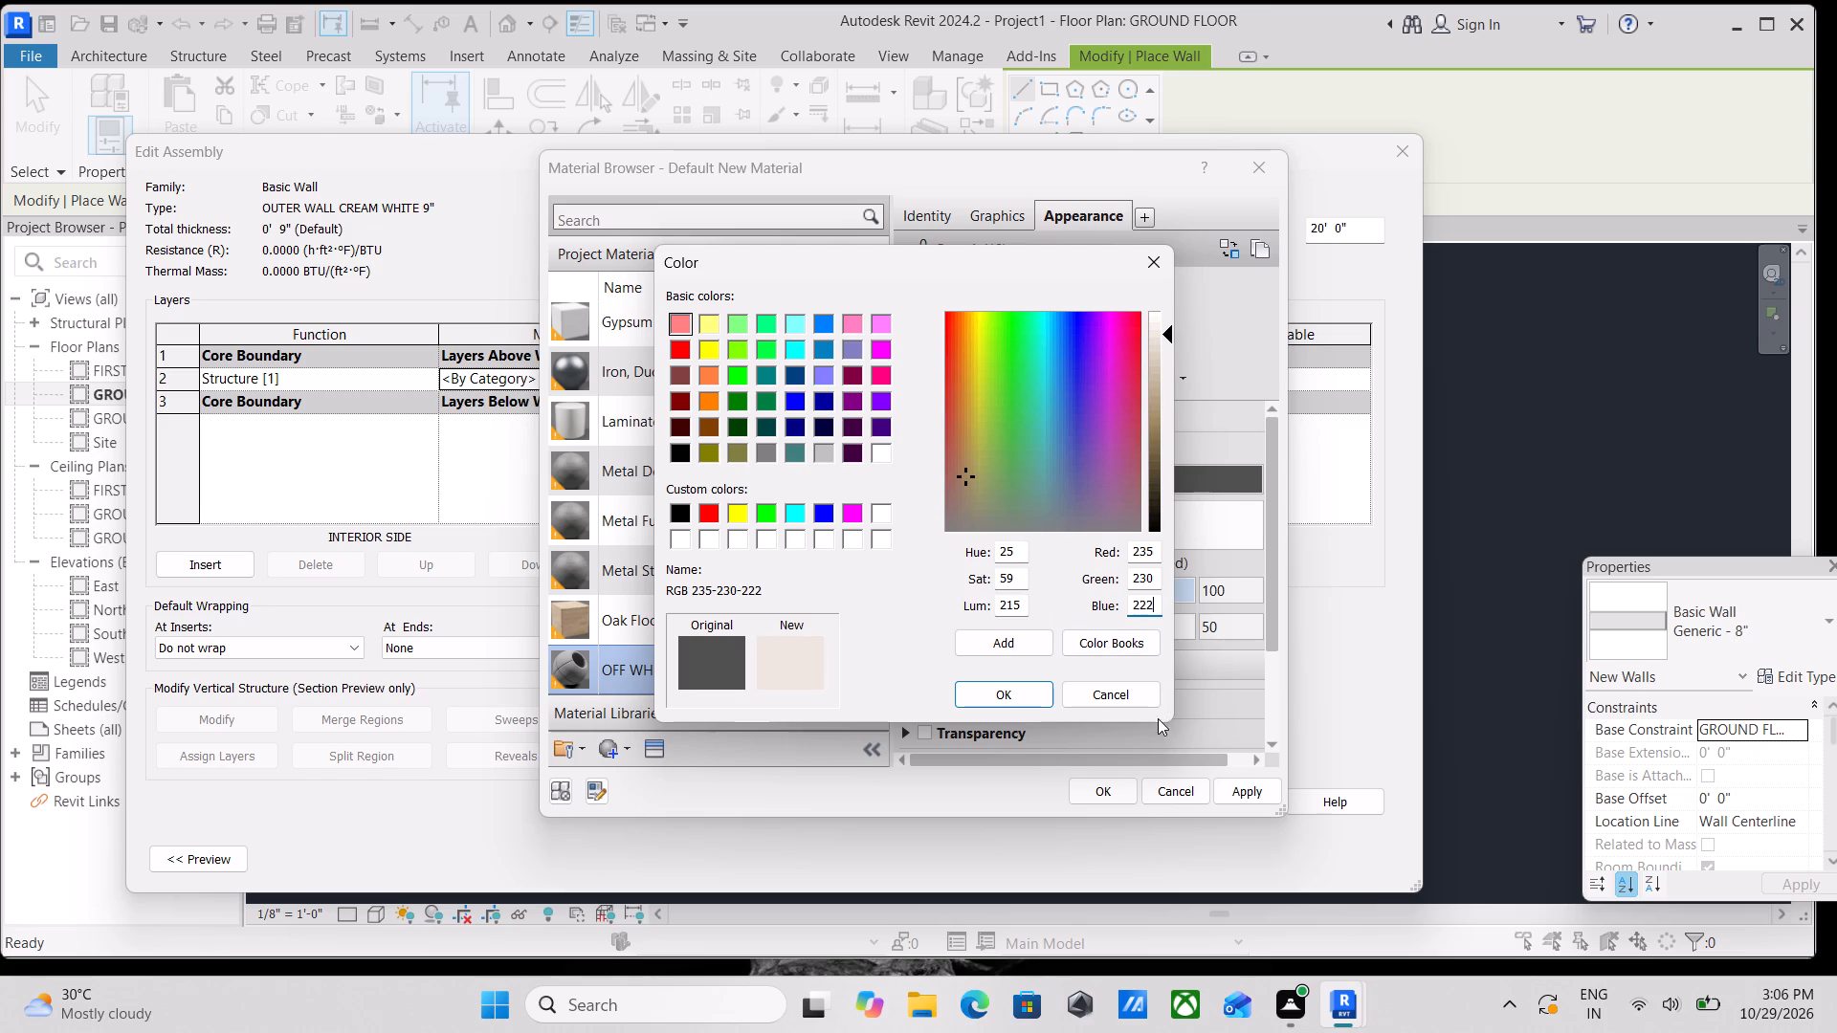
left_click(1001, 689)
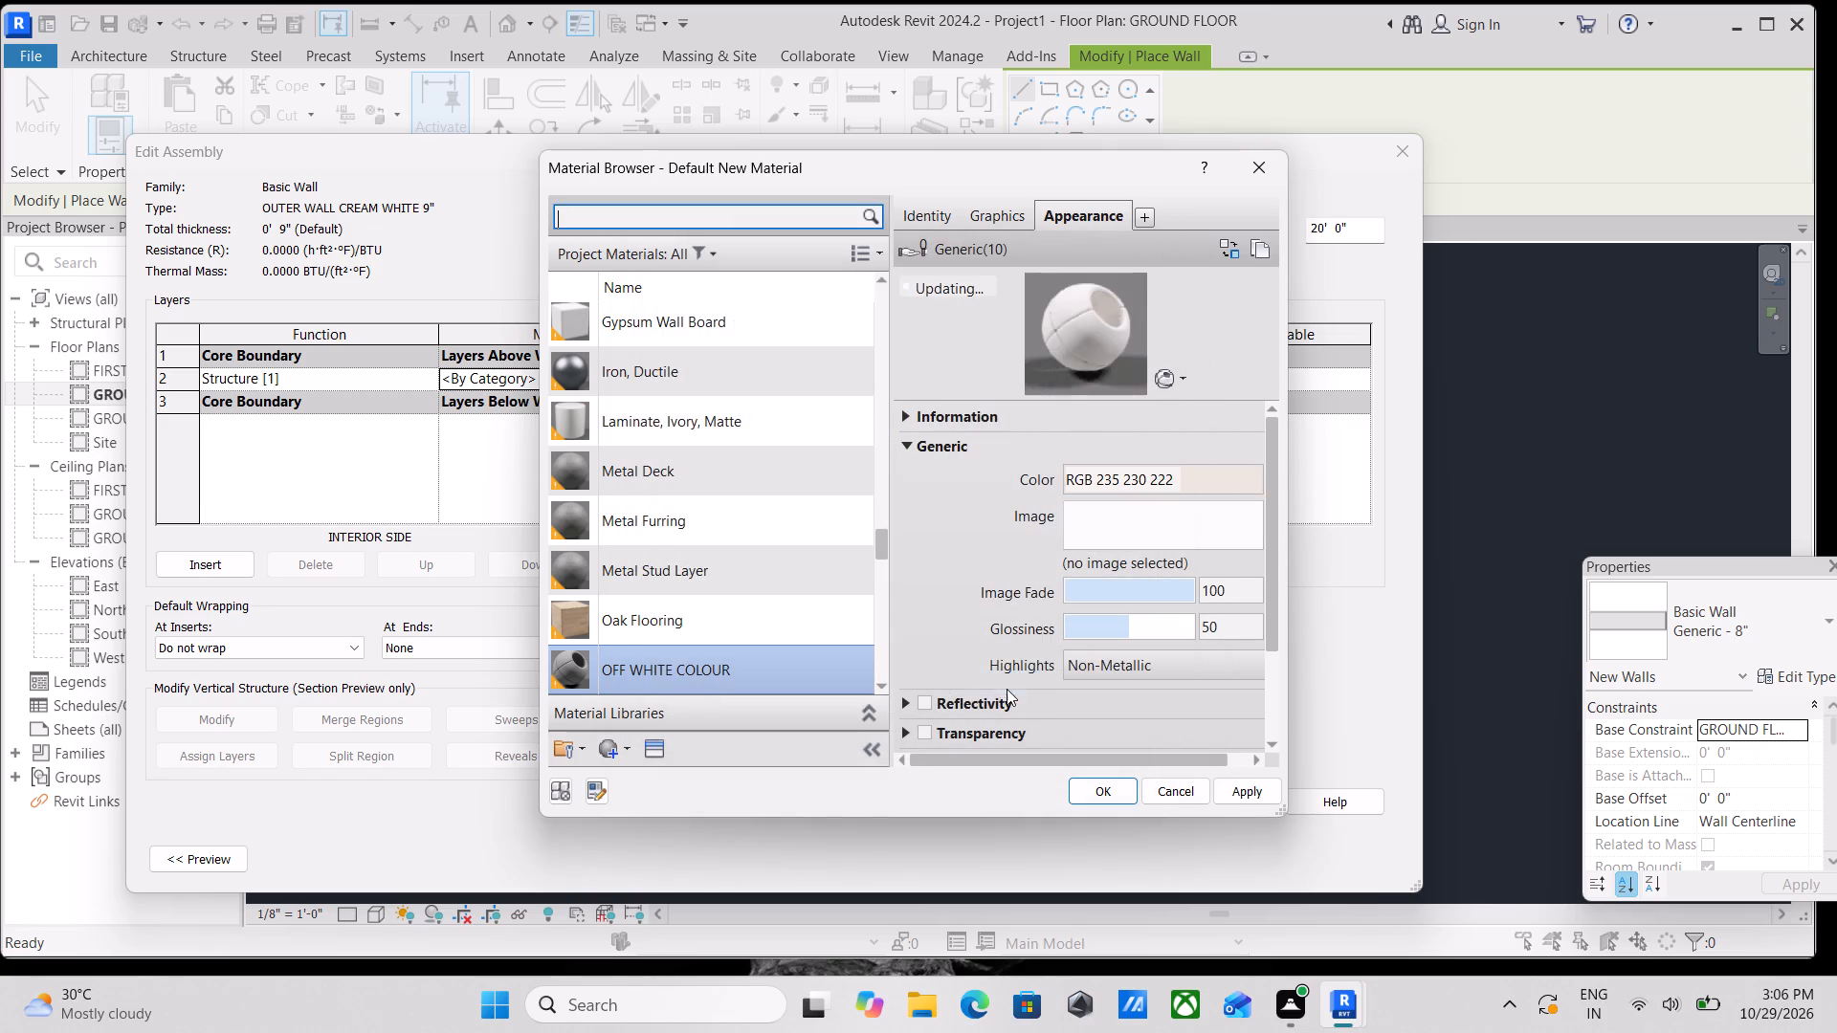
left_click(1263, 792)
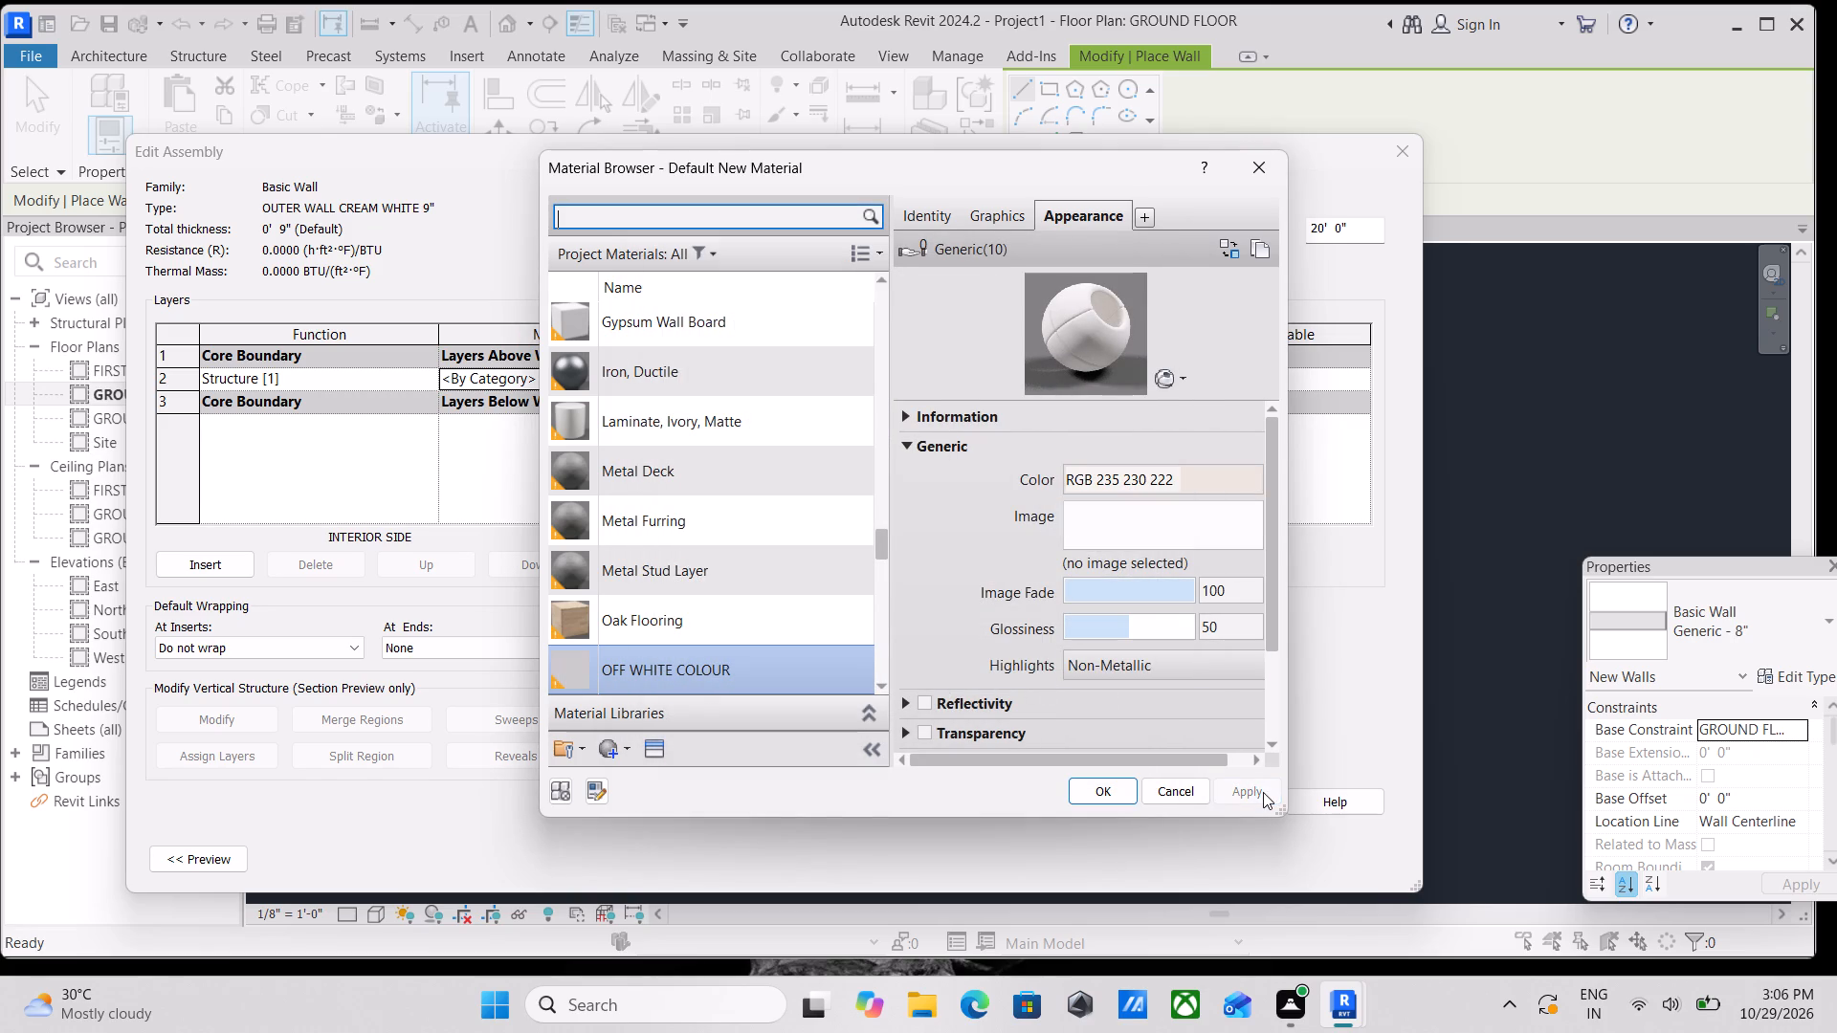
Assign the OFF WHITE COLOUR material to the Structure [1] layer and apply the OUTER WALL CREAM WHITE 9" type.
left_click(1088, 793)
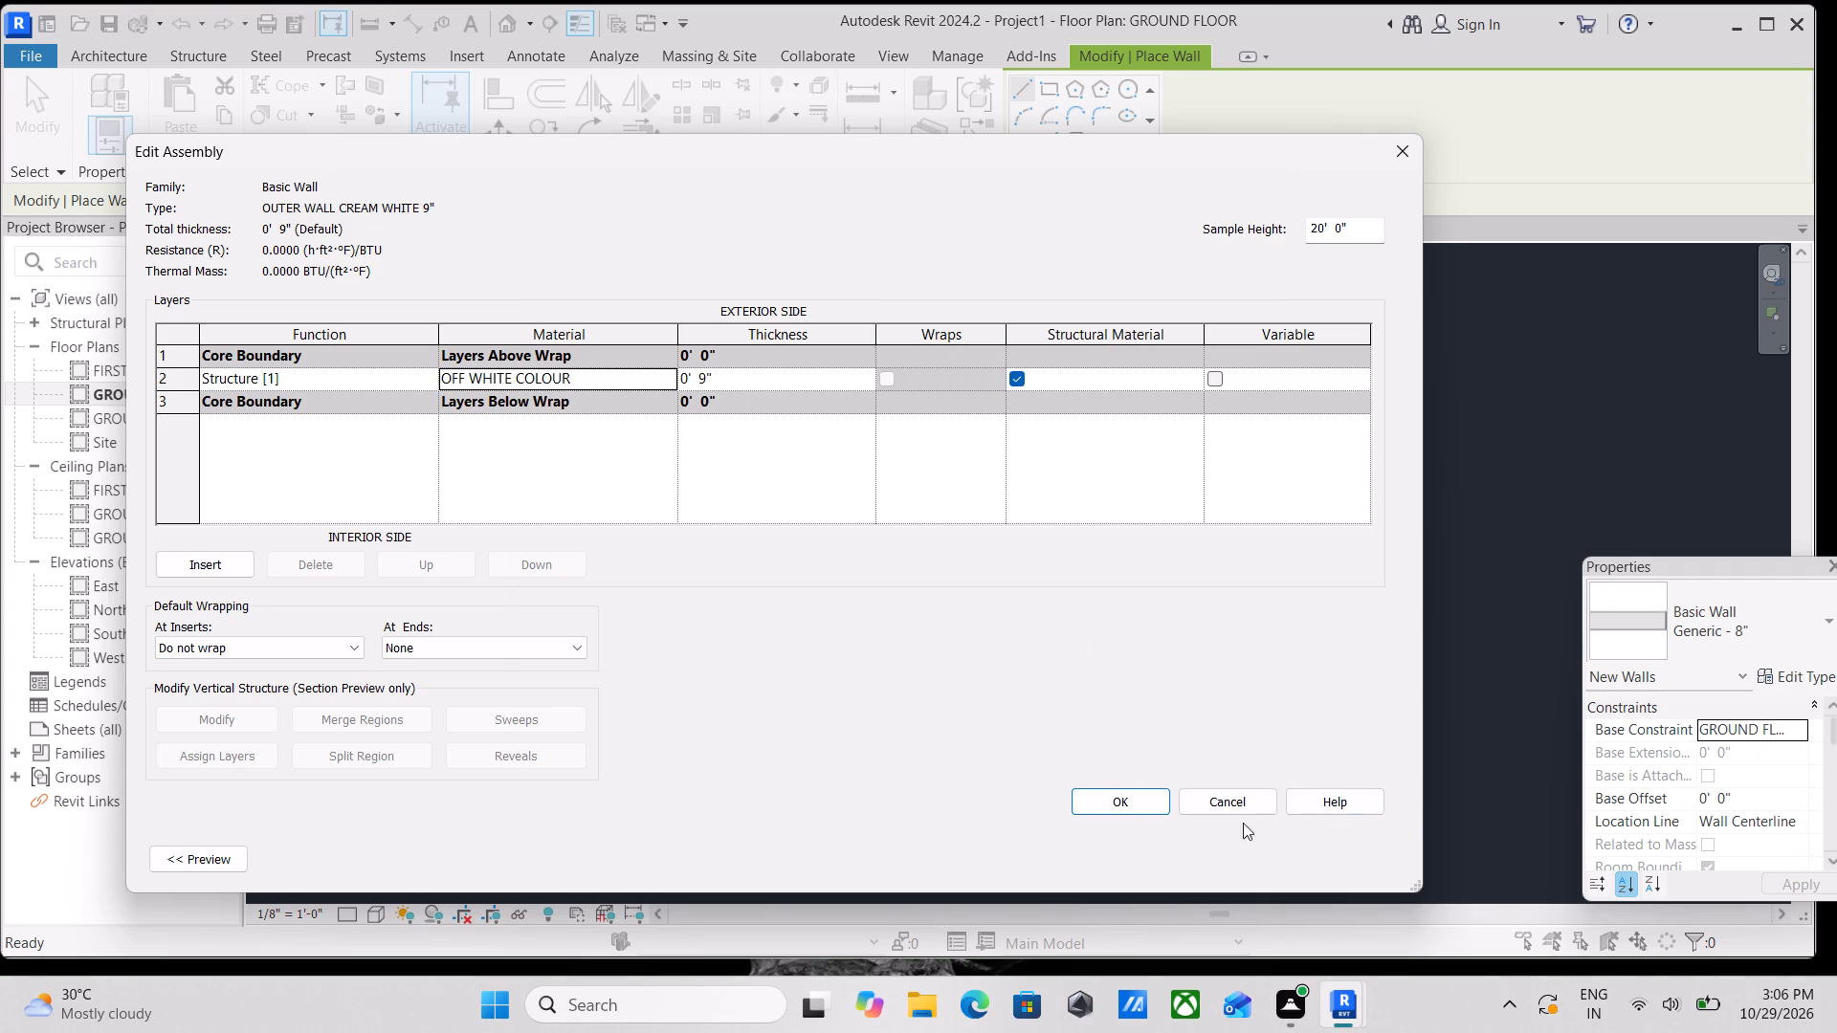
left_click(1115, 804)
left_click(1355, 857)
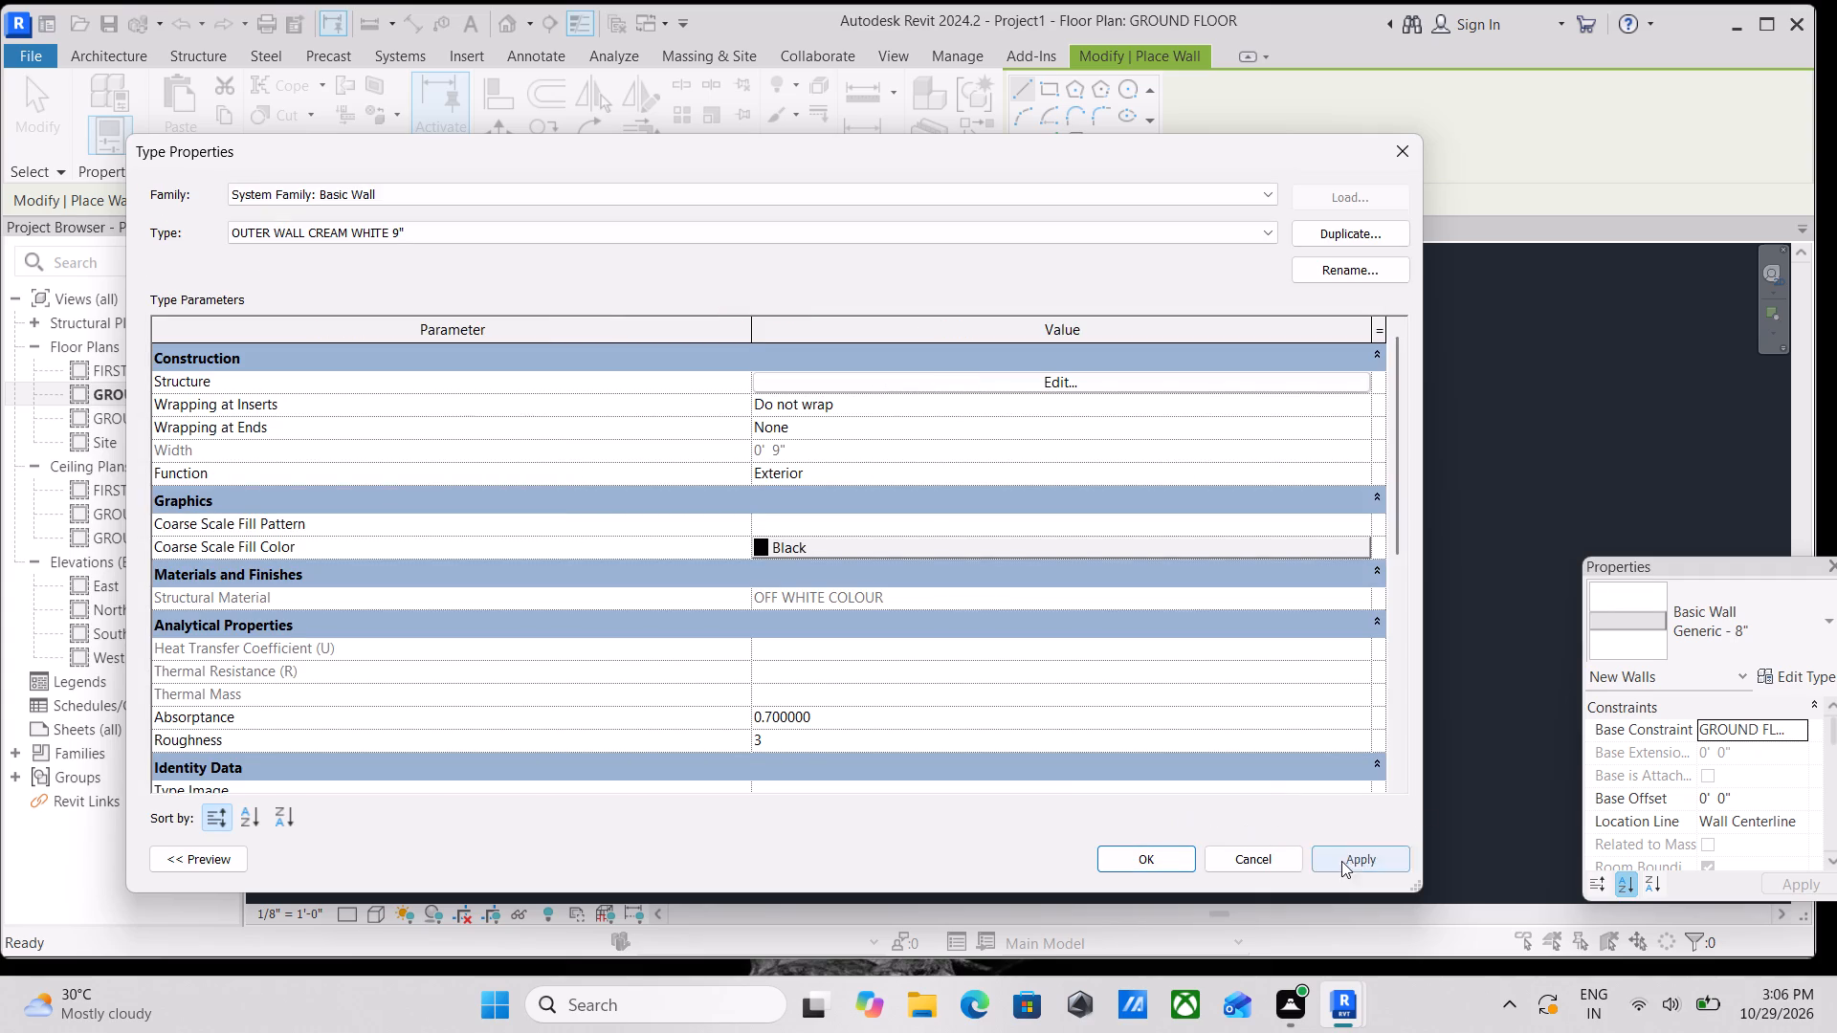
left_click(1161, 853)
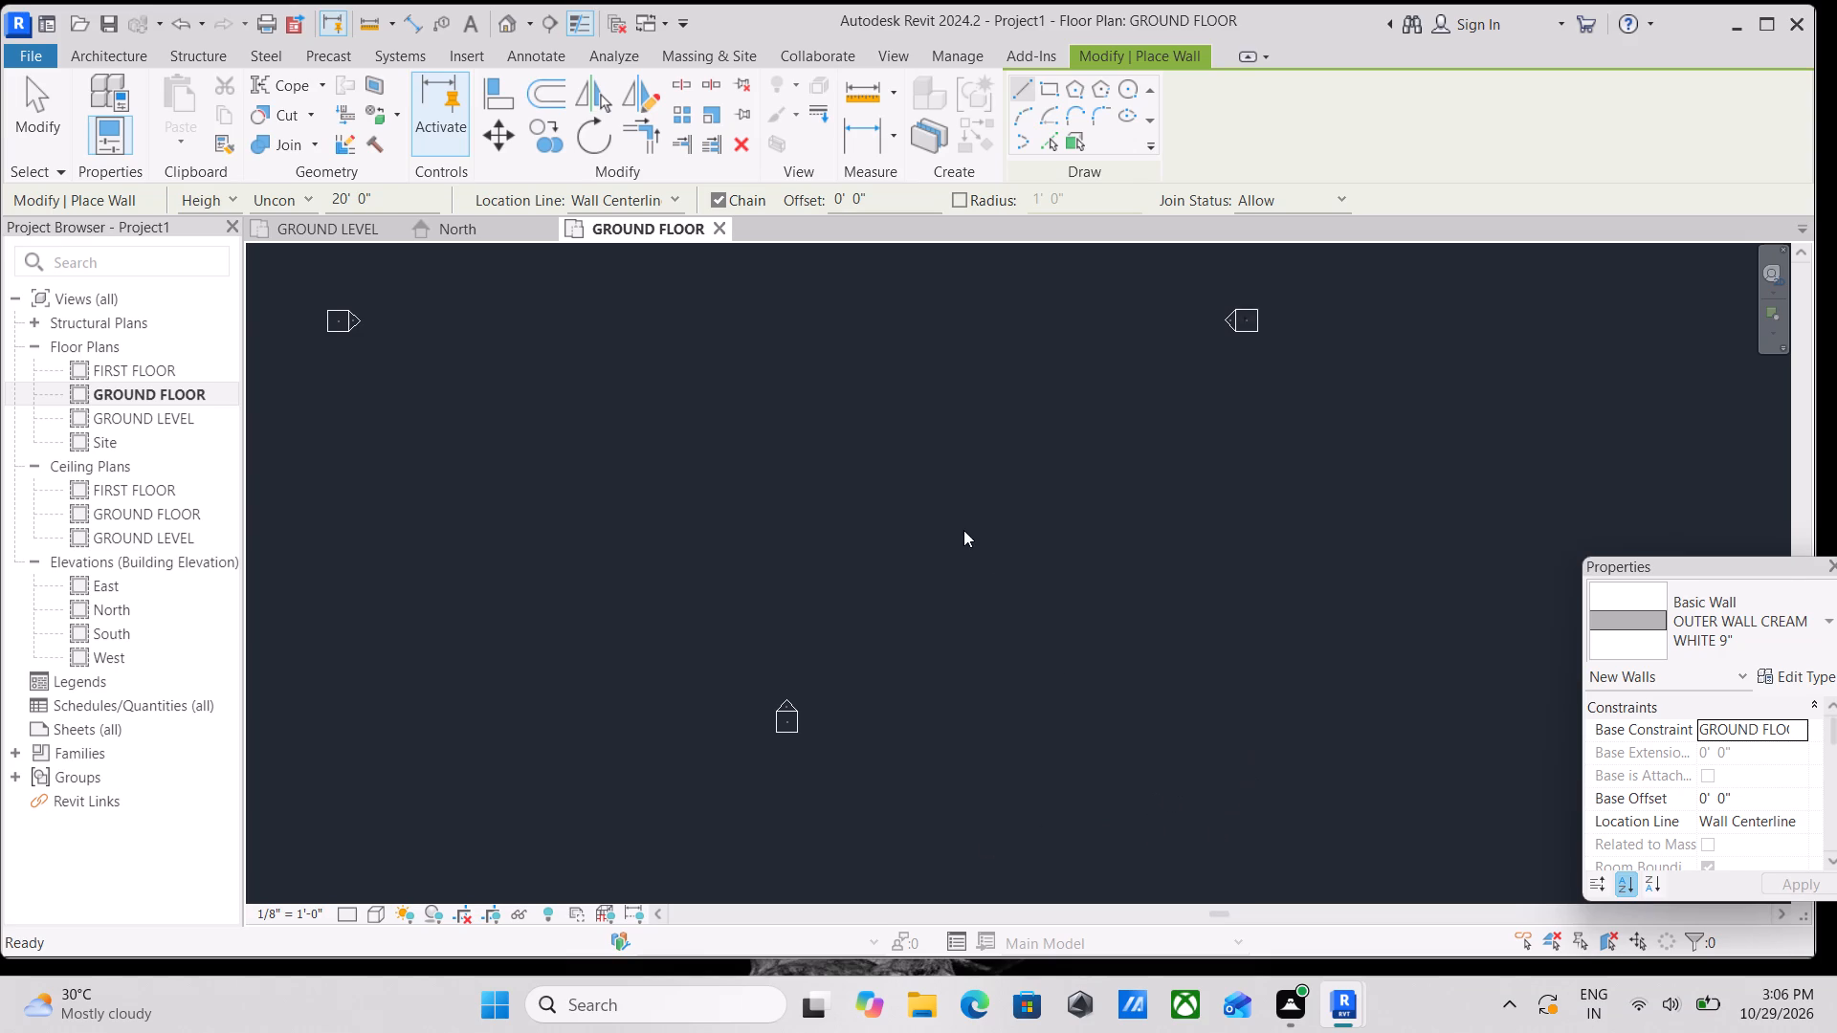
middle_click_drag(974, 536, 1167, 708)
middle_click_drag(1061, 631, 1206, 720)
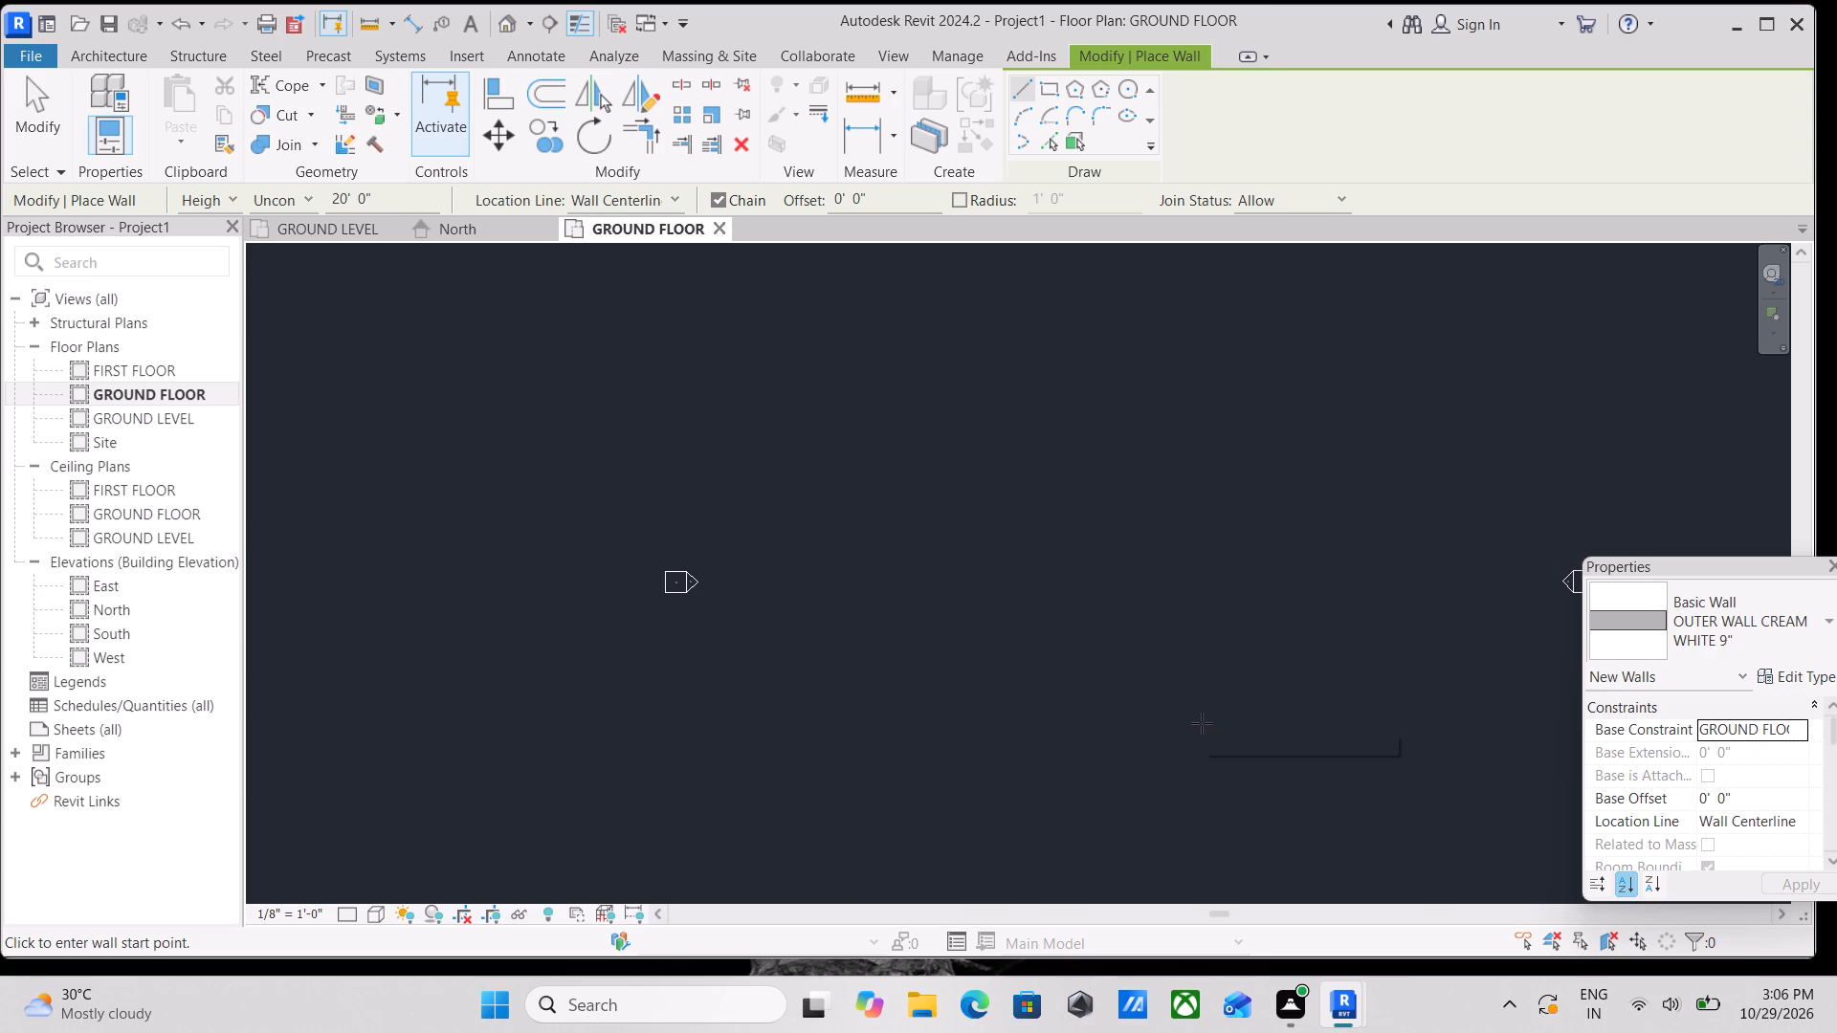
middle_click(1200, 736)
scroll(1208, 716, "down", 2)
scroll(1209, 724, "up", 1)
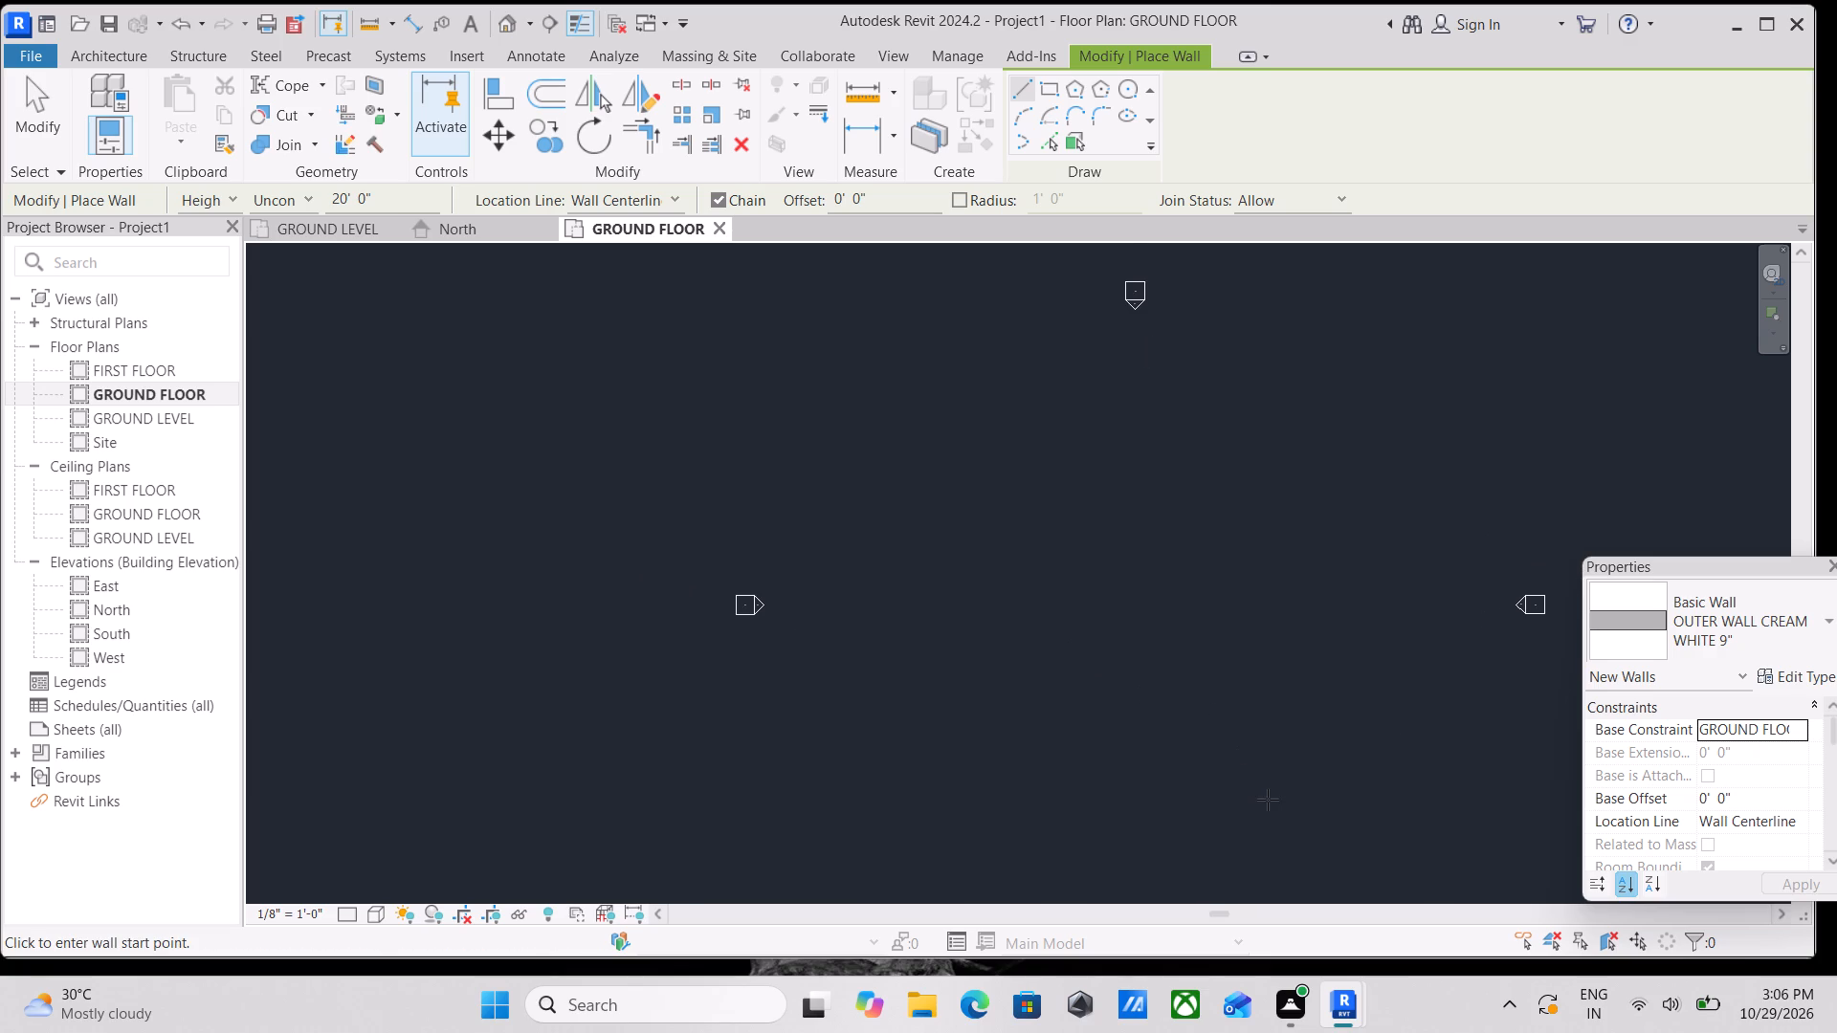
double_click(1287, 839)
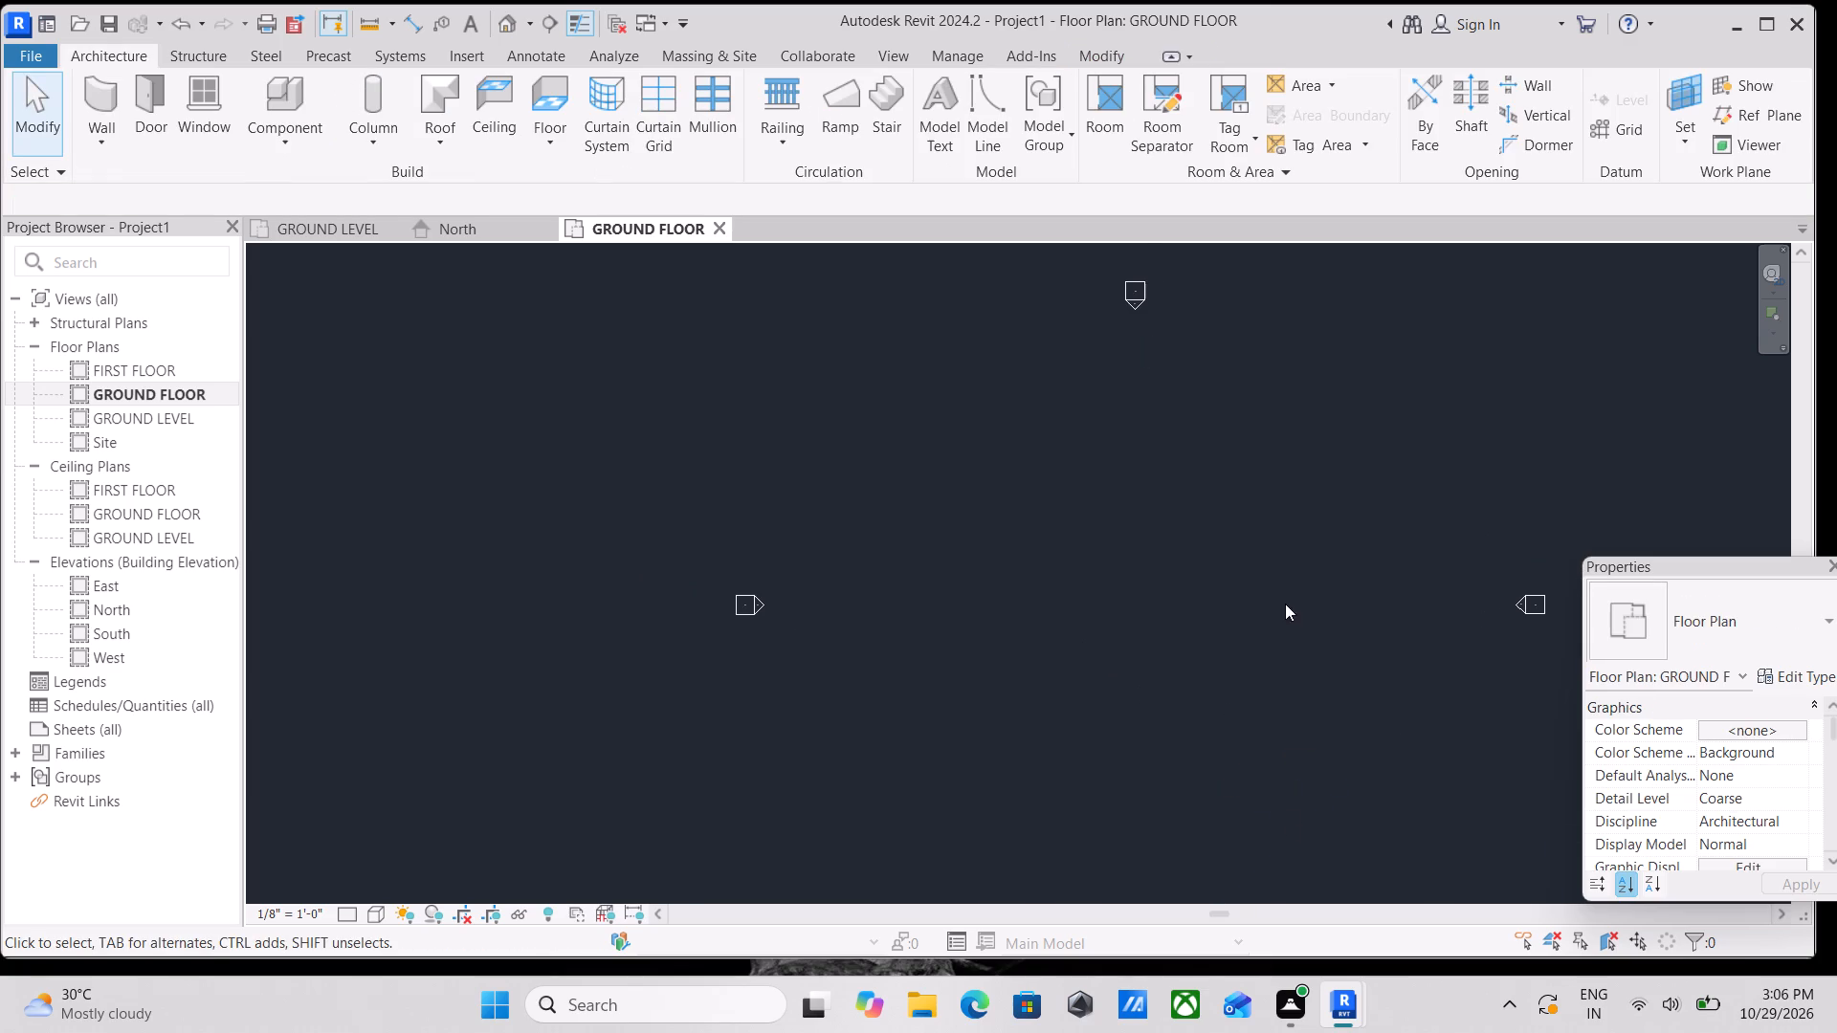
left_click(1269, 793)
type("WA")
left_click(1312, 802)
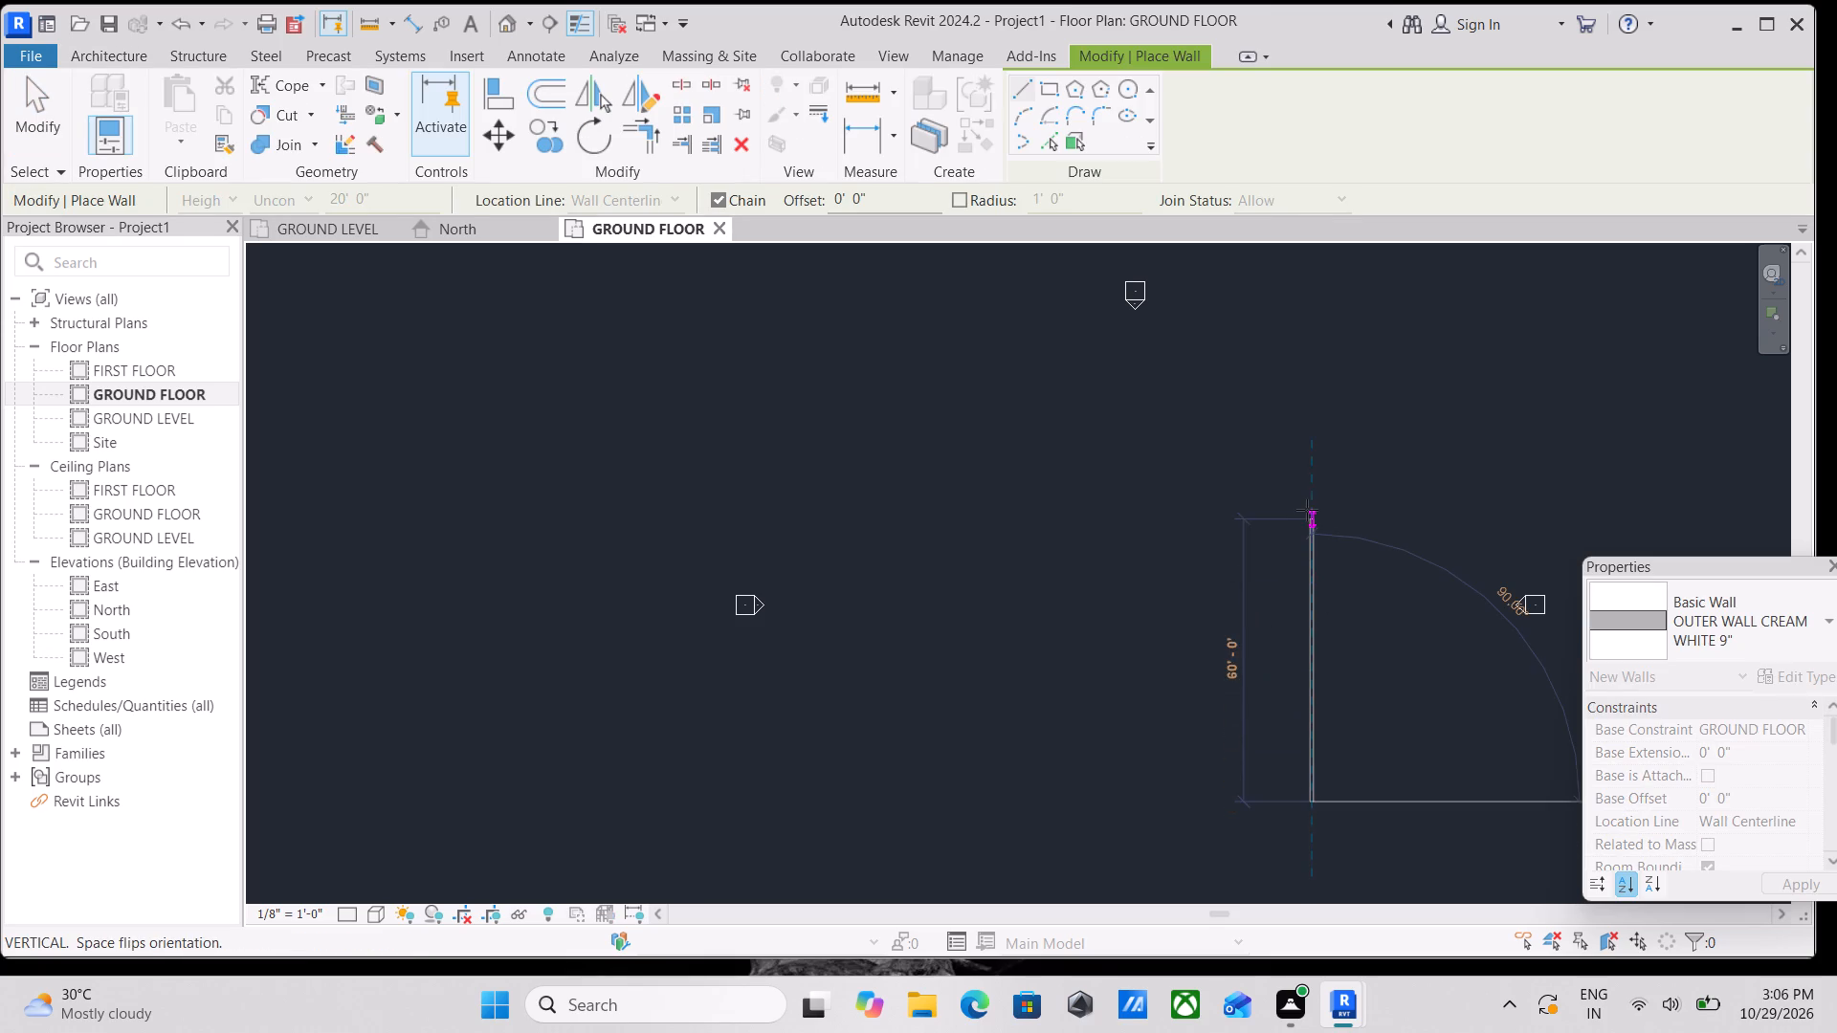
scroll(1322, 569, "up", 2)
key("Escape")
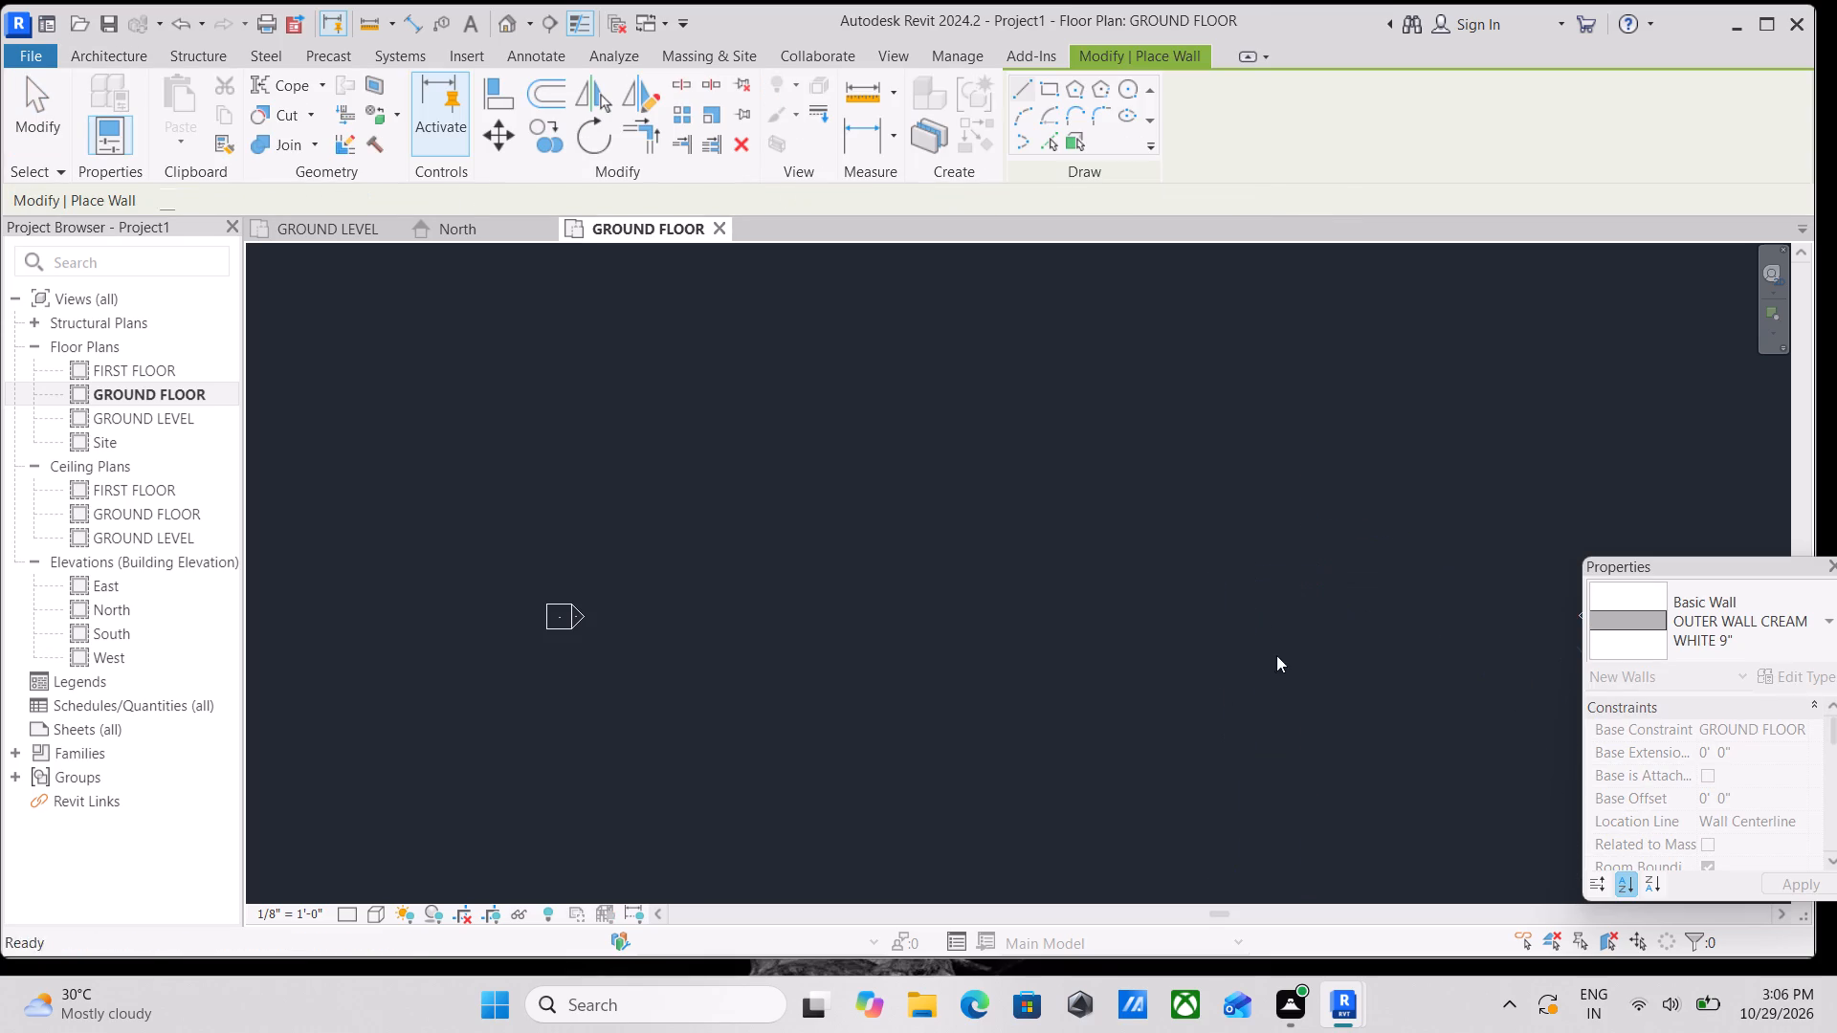
Draw a 16' long horizontal OUTER WALL CREAM WHITE 9" wall in the area between the elevation markers.
scroll(1145, 732, "up", 2)
scroll(1161, 654, "down", 1)
middle_click_drag(1161, 650, 1095, 502)
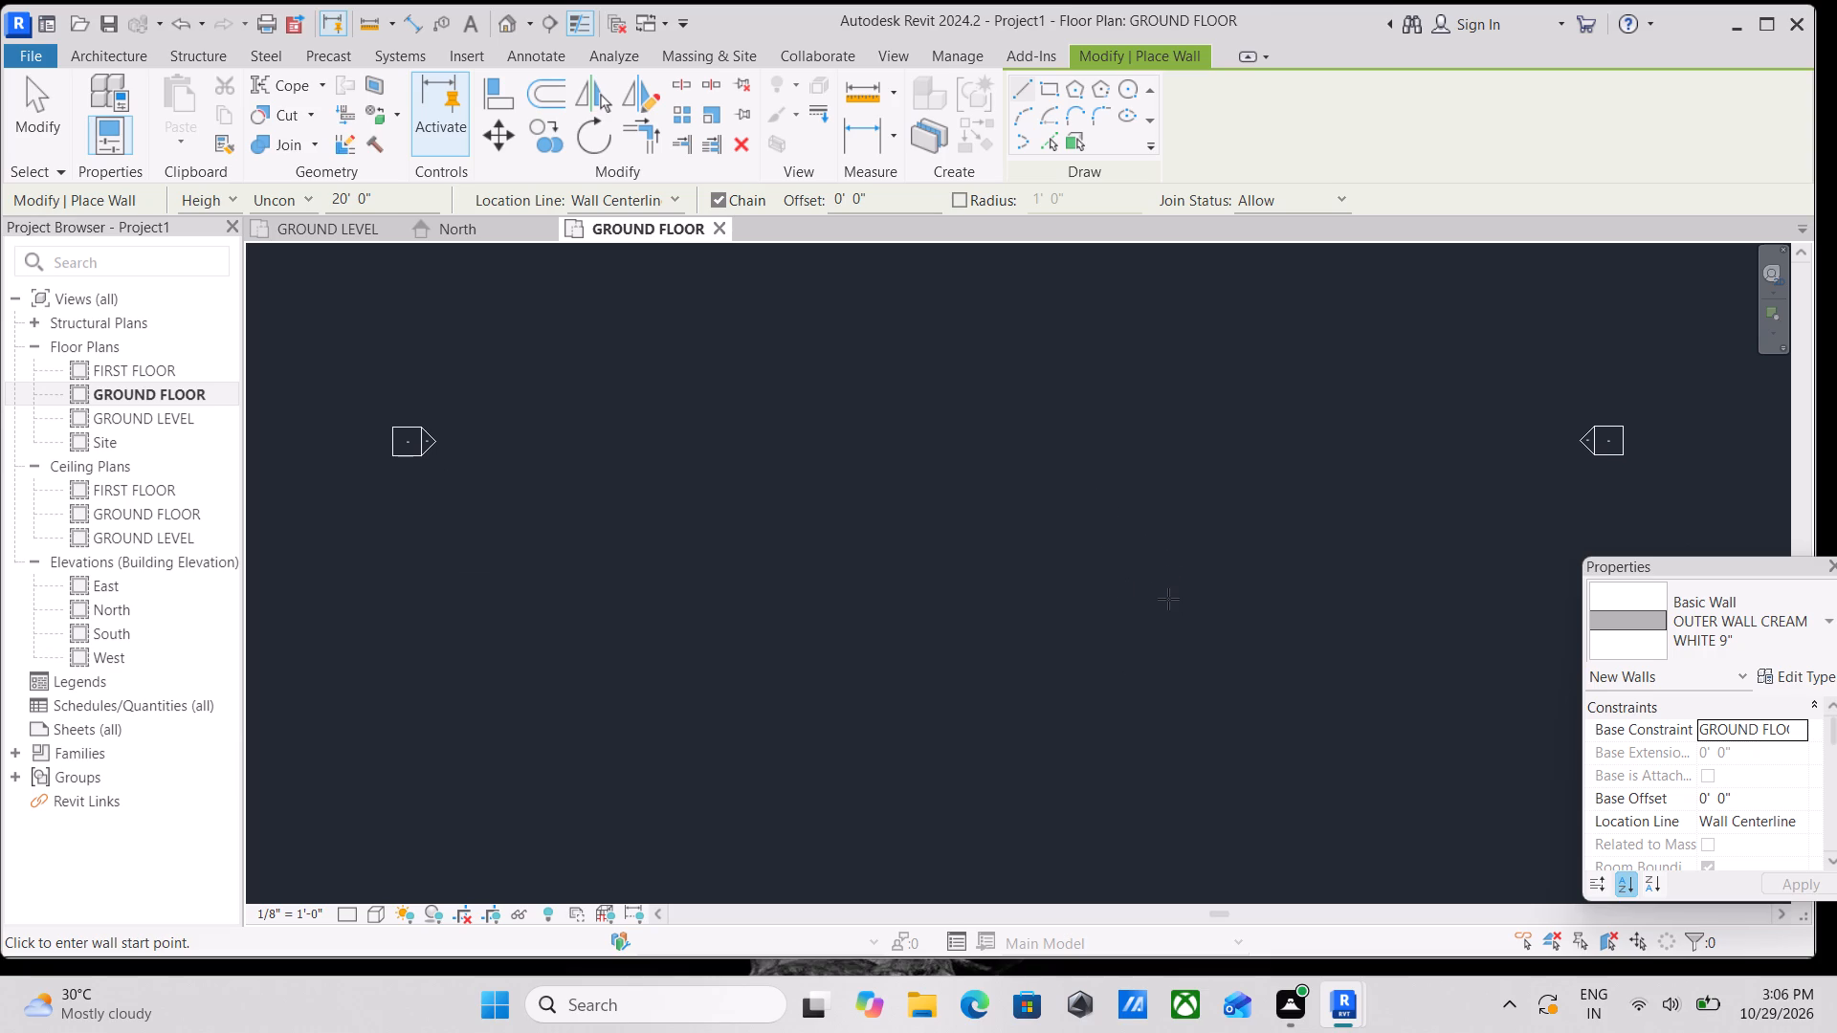
scroll(1166, 580, "down", 1)
middle_click_drag(1166, 580, 1181, 626)
left_click(829, 427)
scroll(944, 427, "up", 2)
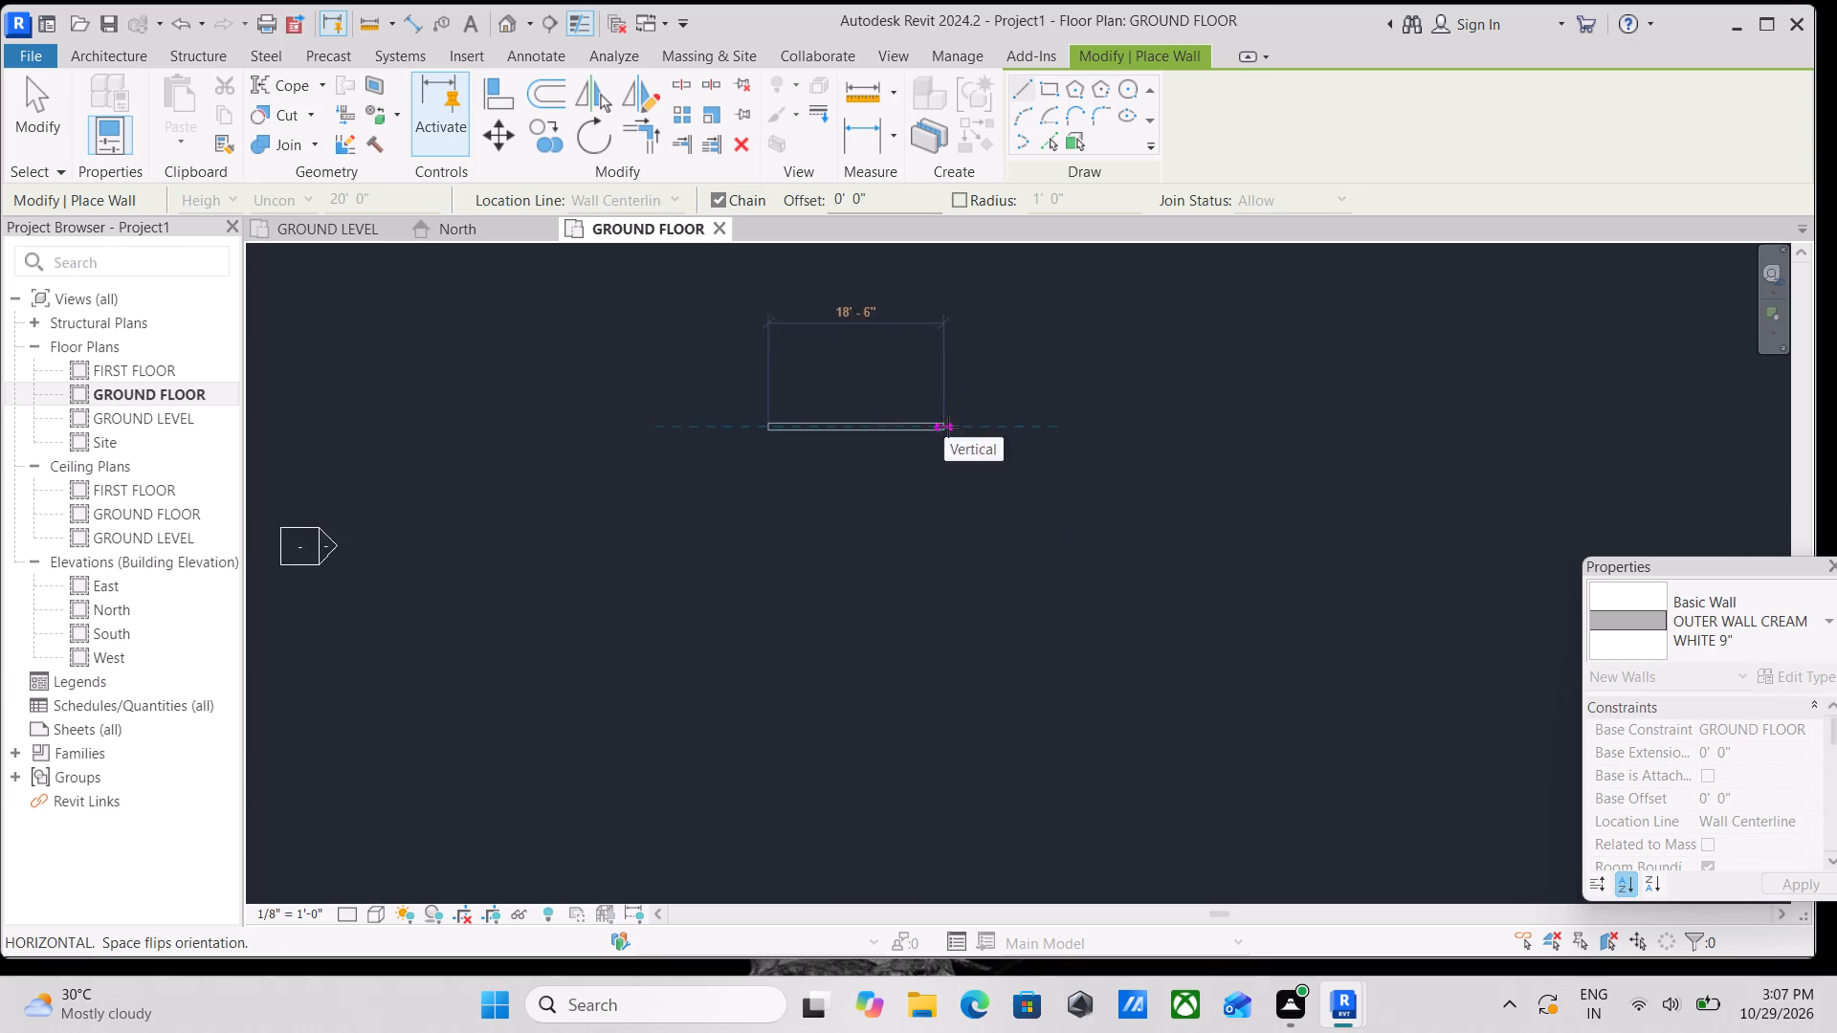
scroll(948, 427, "up", 4)
middle_click(950, 426)
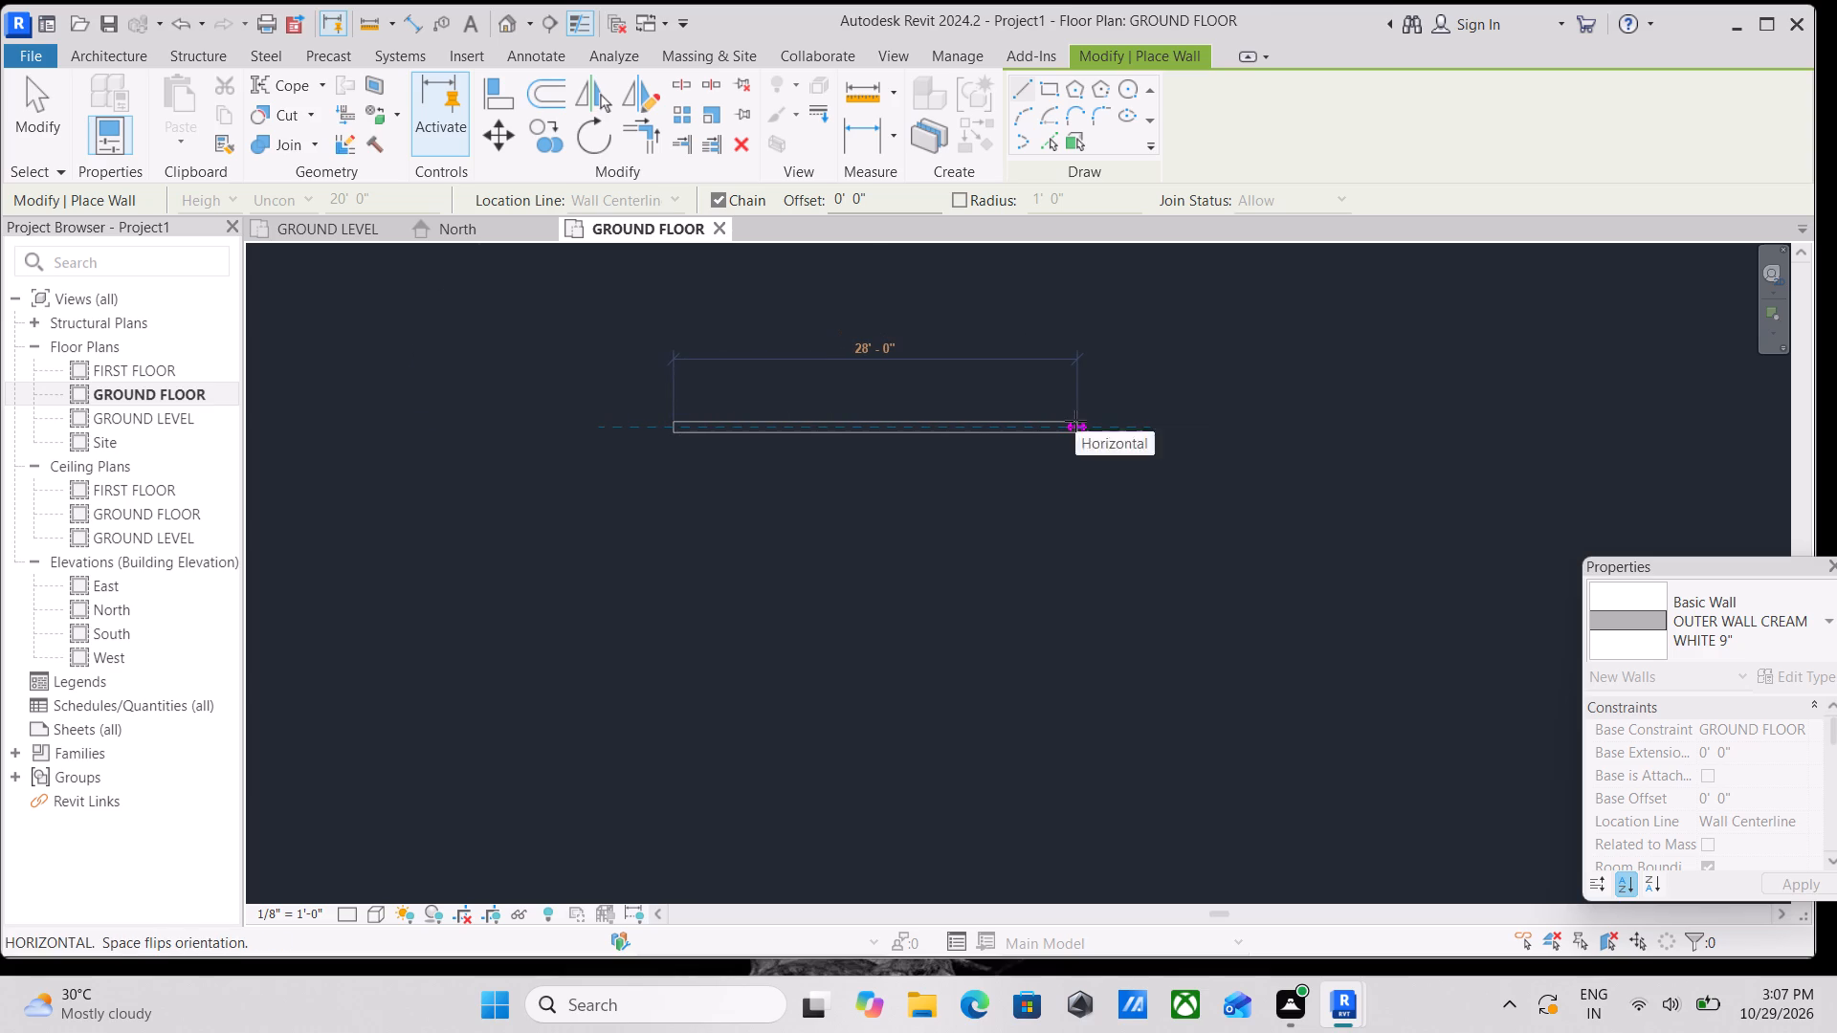
key("1")
key("6")
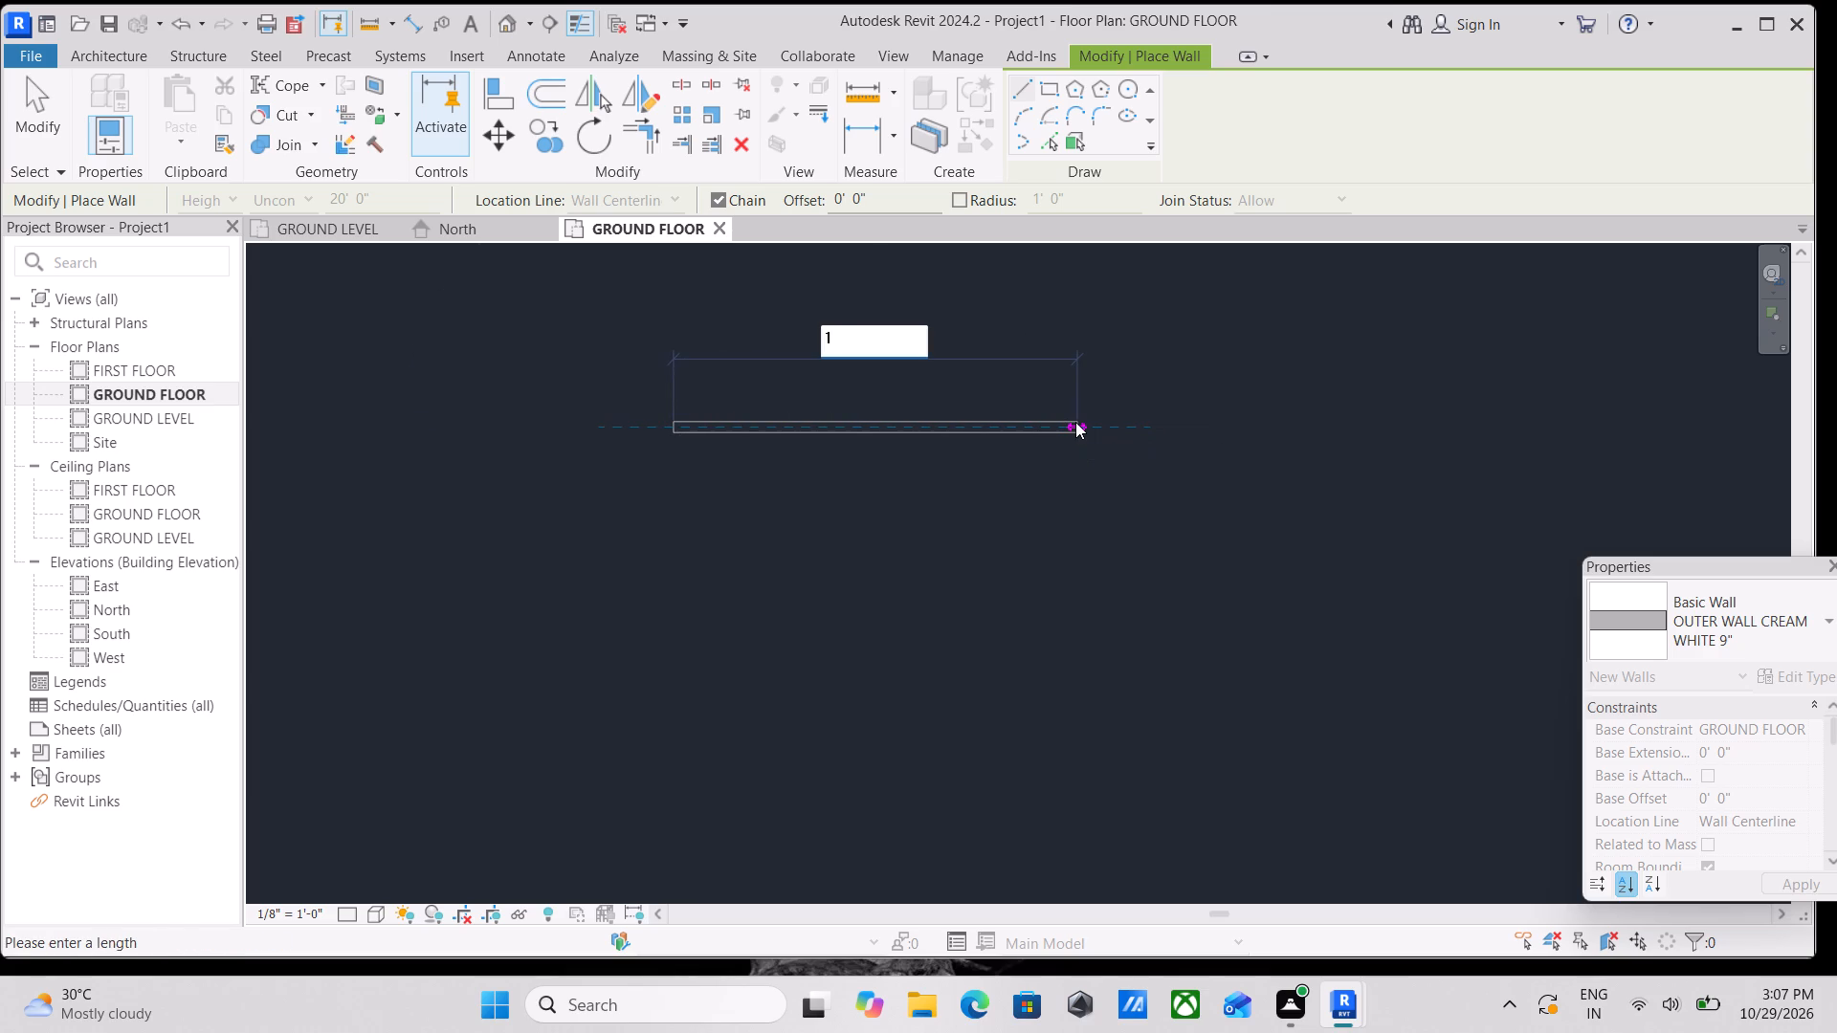
key("apostrophe")
key("Return")
key("Escape")
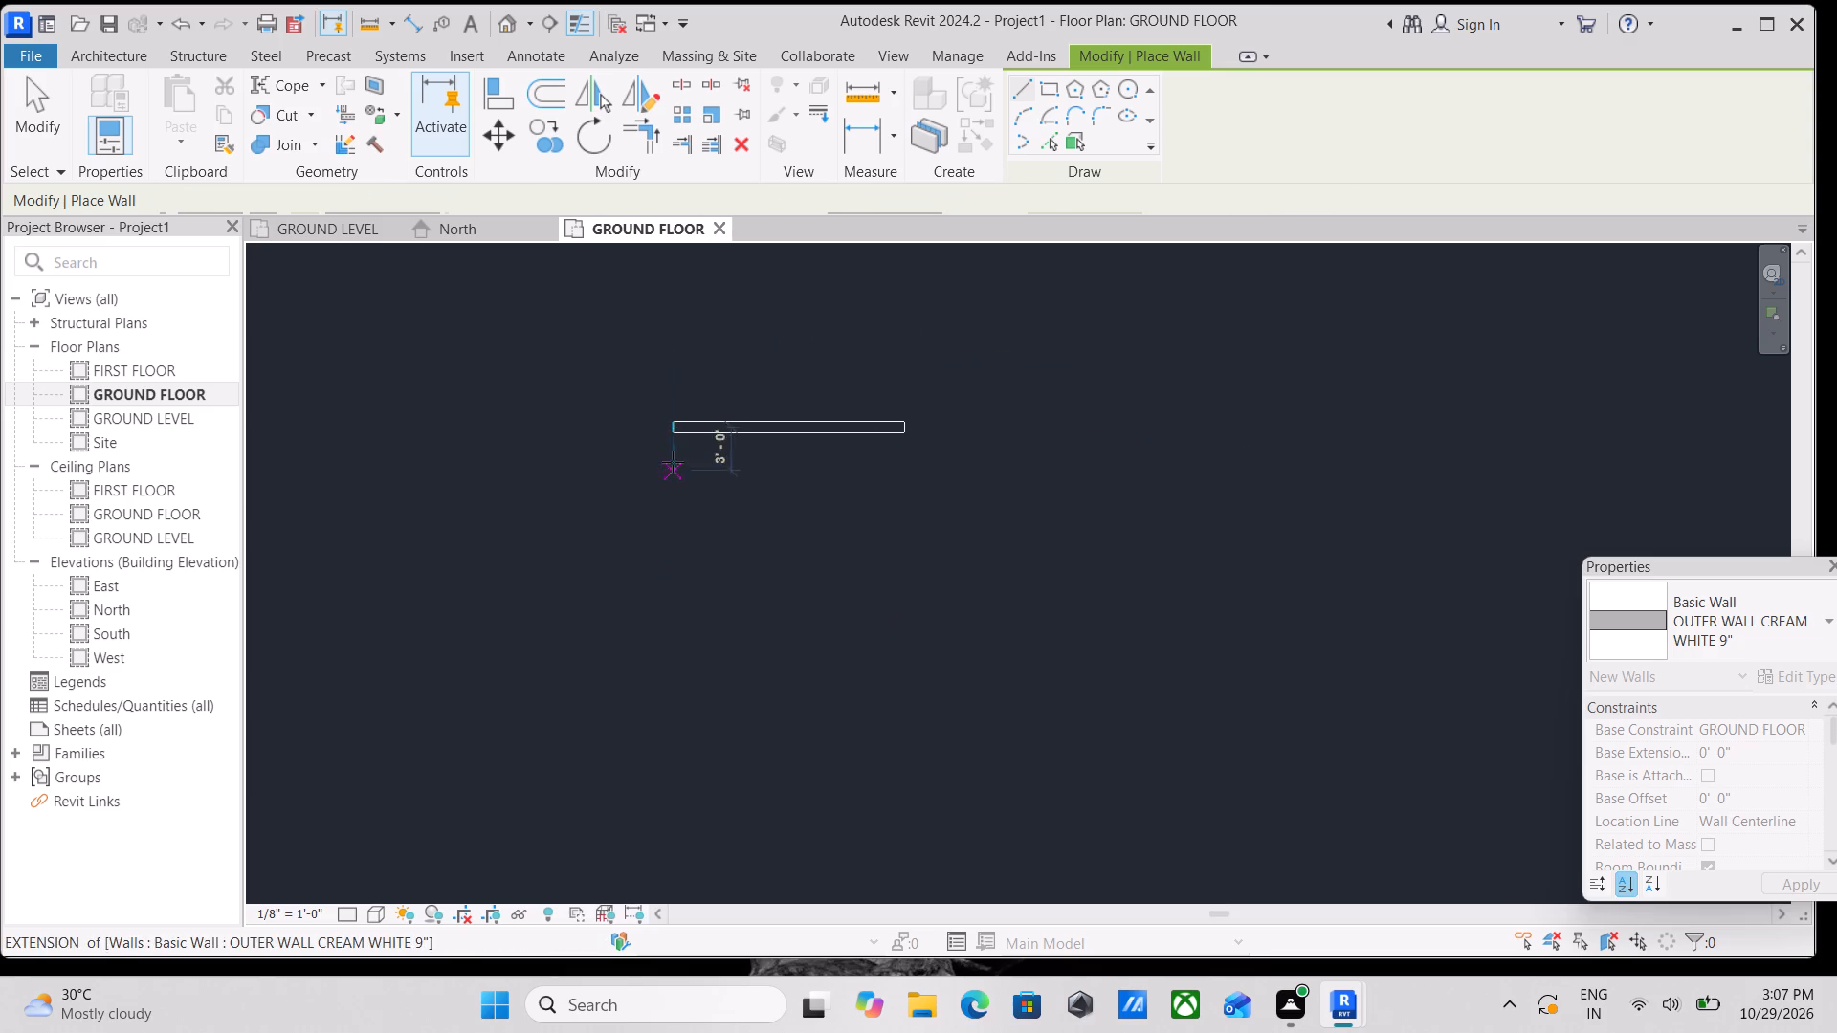
left_click(673, 429)
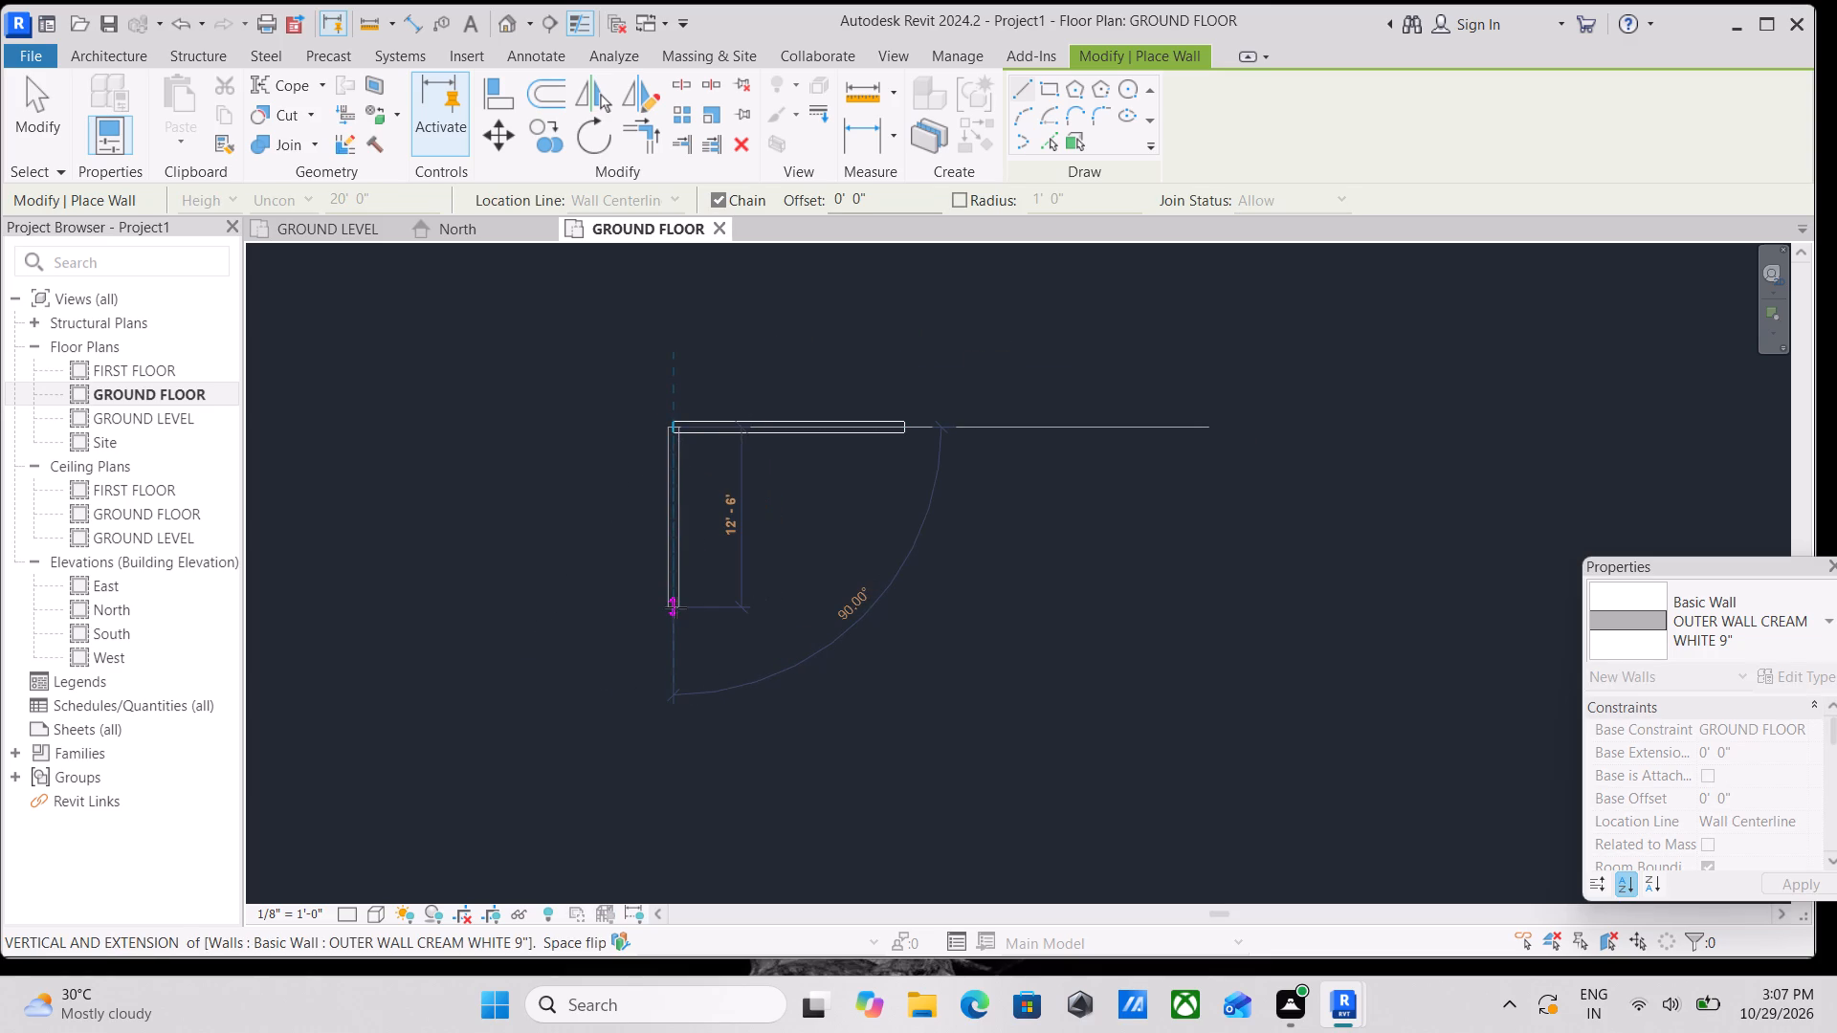
key("Escape")
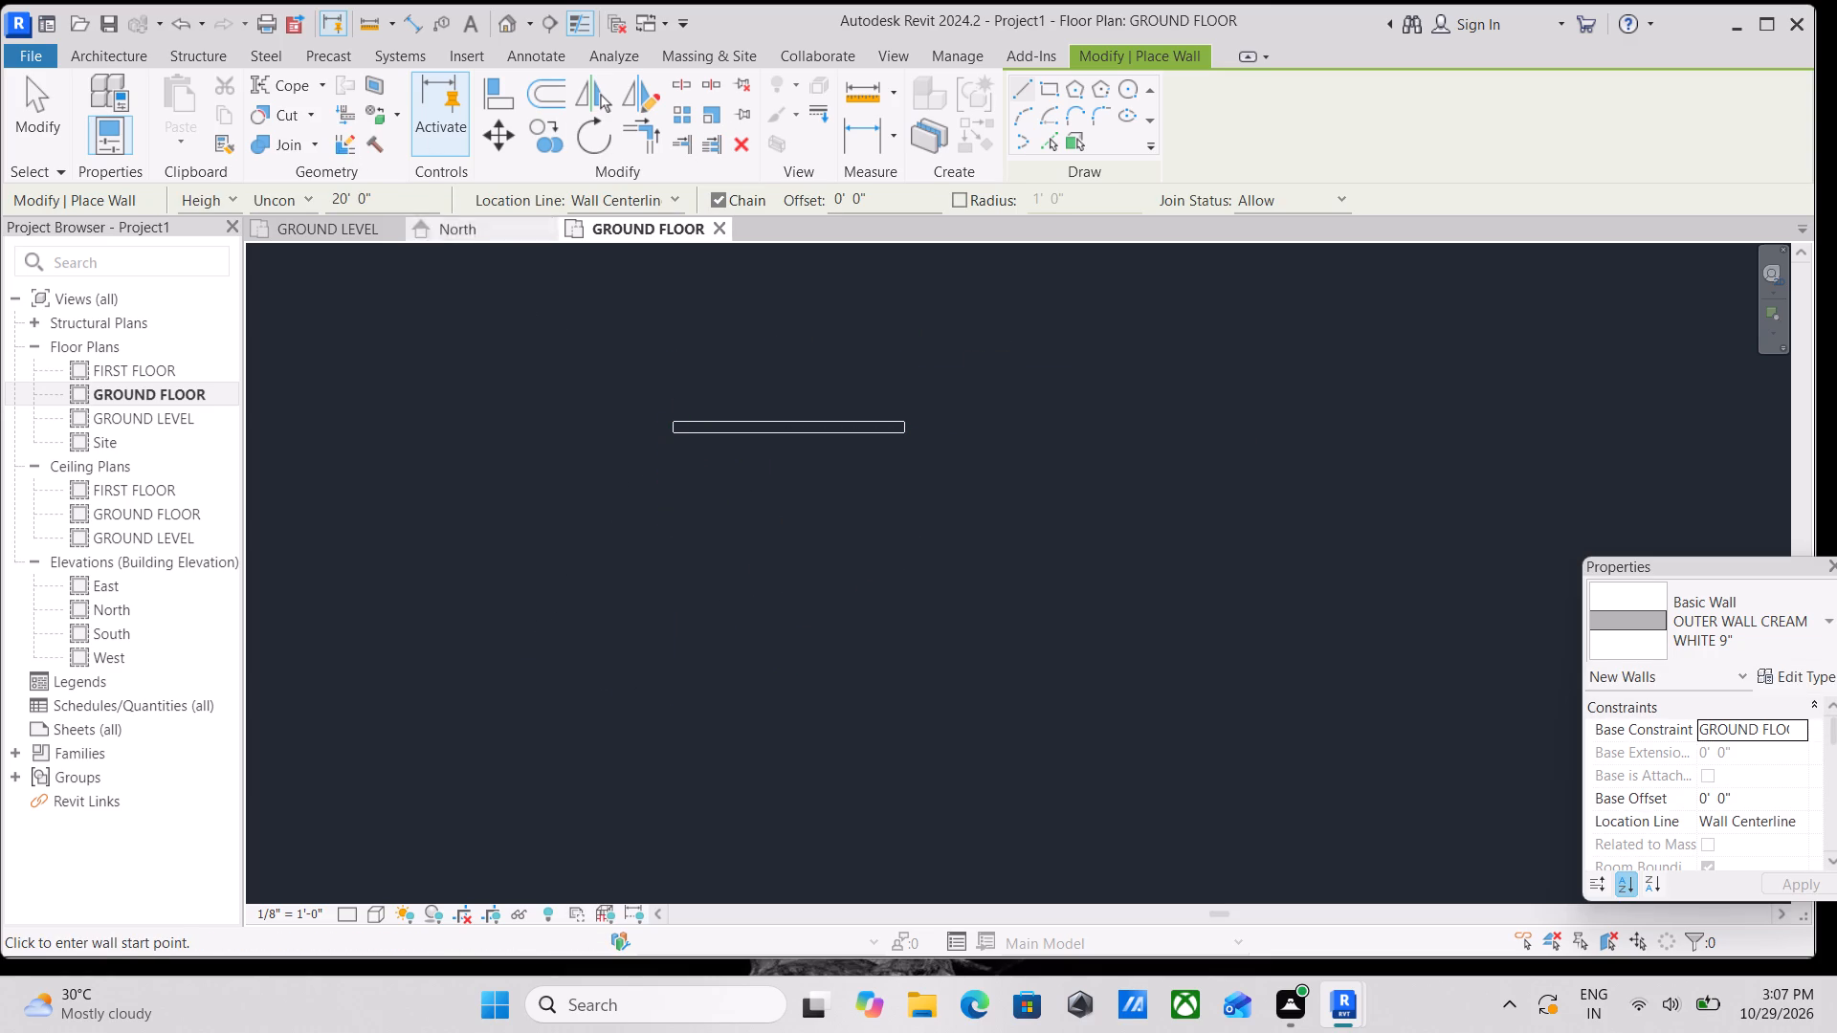
Set the height constraint for new walls to FIRST FLOOR.
left_click(308, 195)
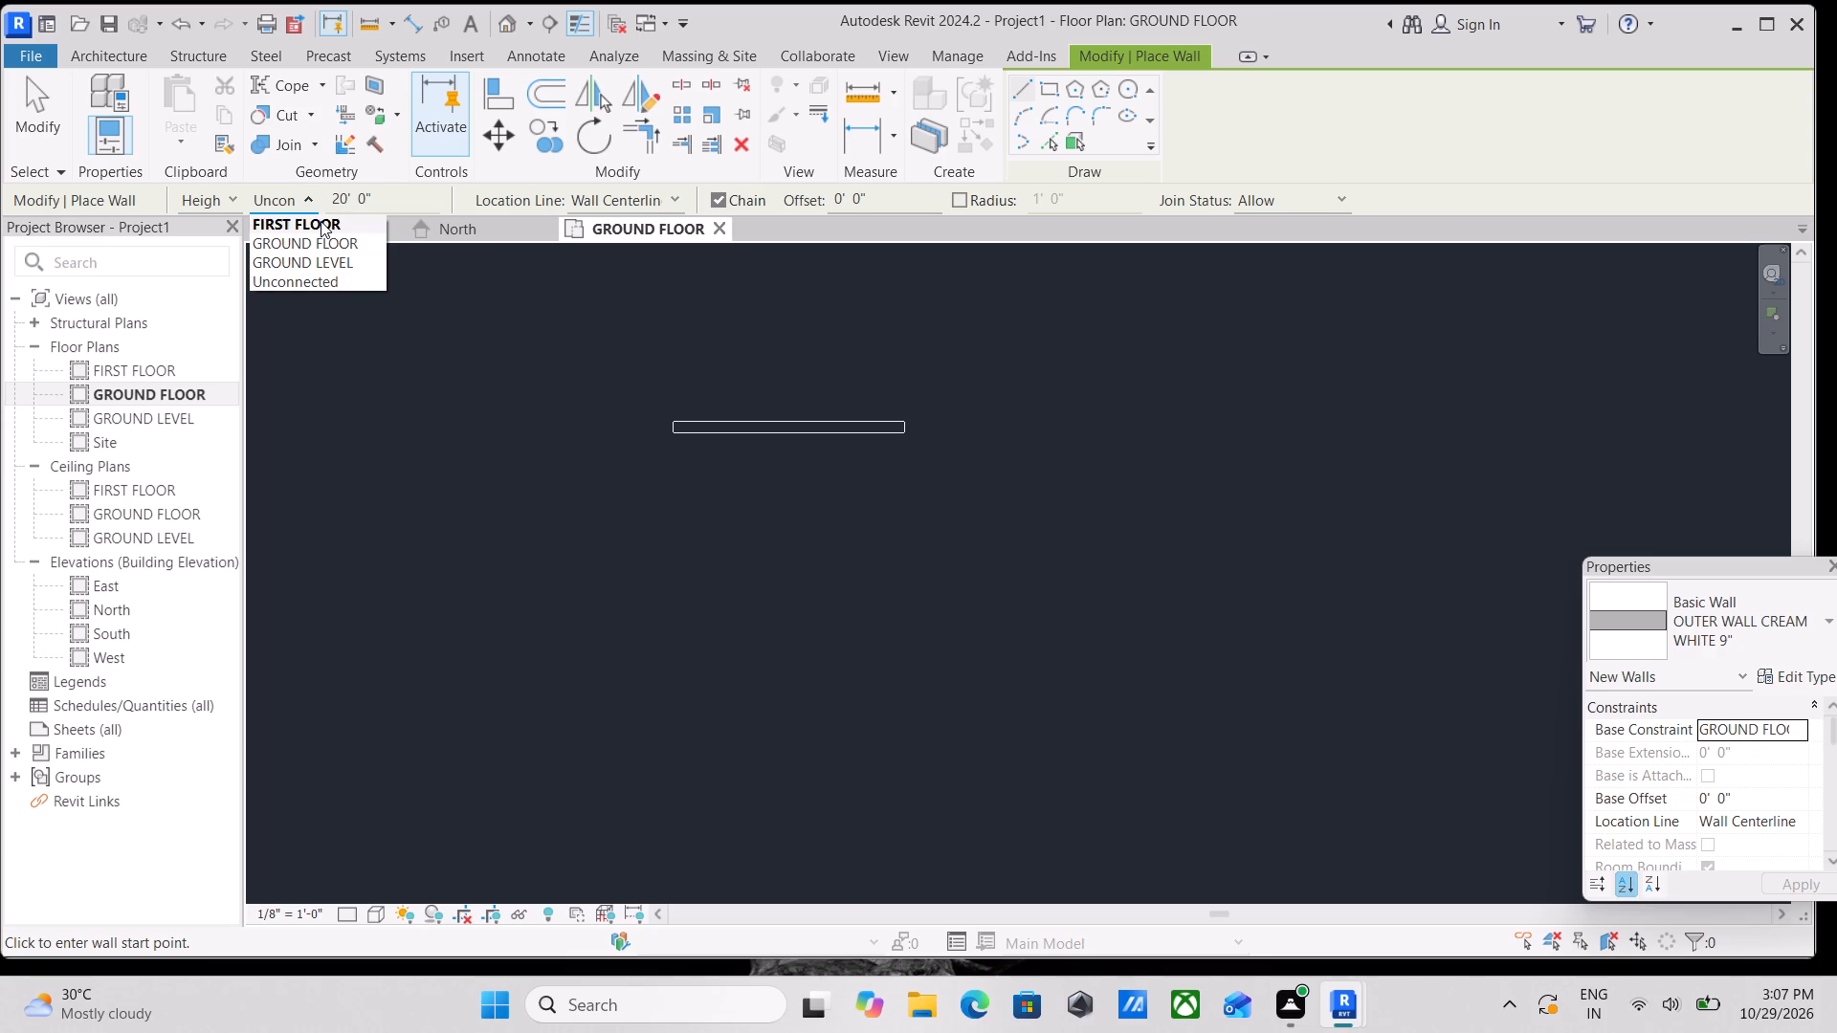
left_click(347, 230)
Set the location line for new walls to Finish Face: Interior.
scroll(700, 450, "up", 3)
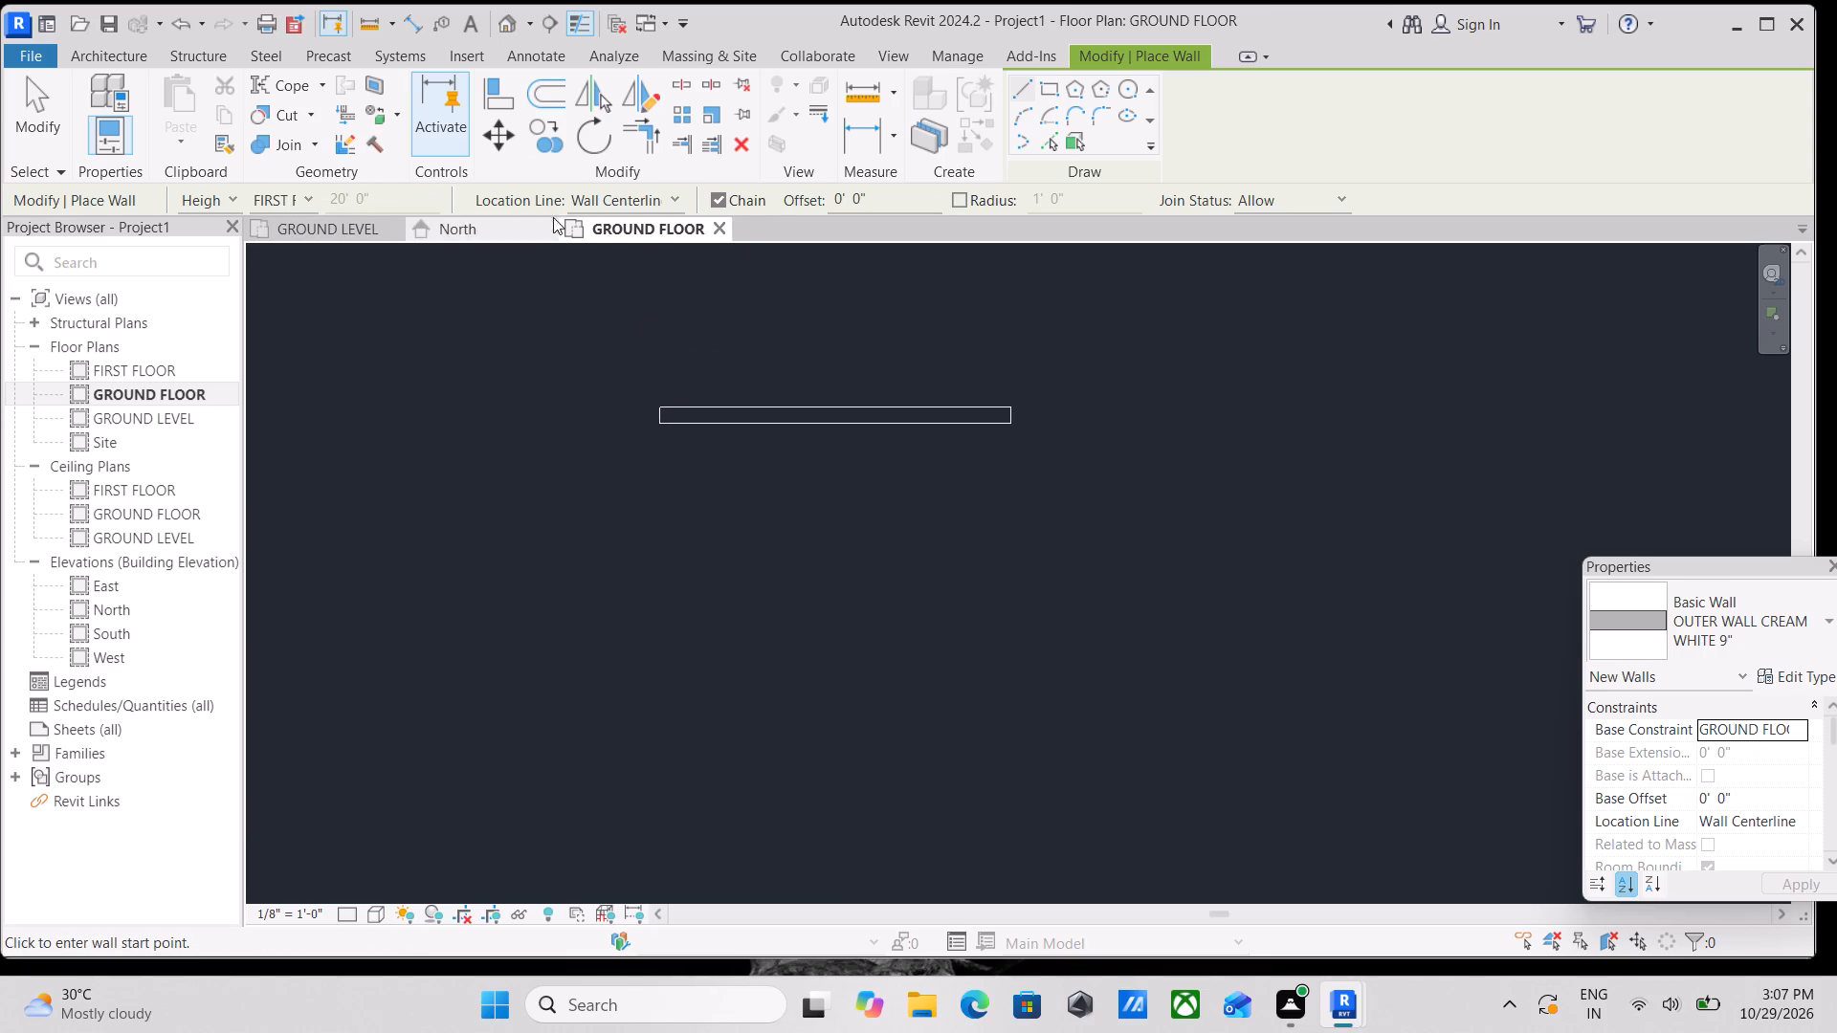
left_click(670, 190)
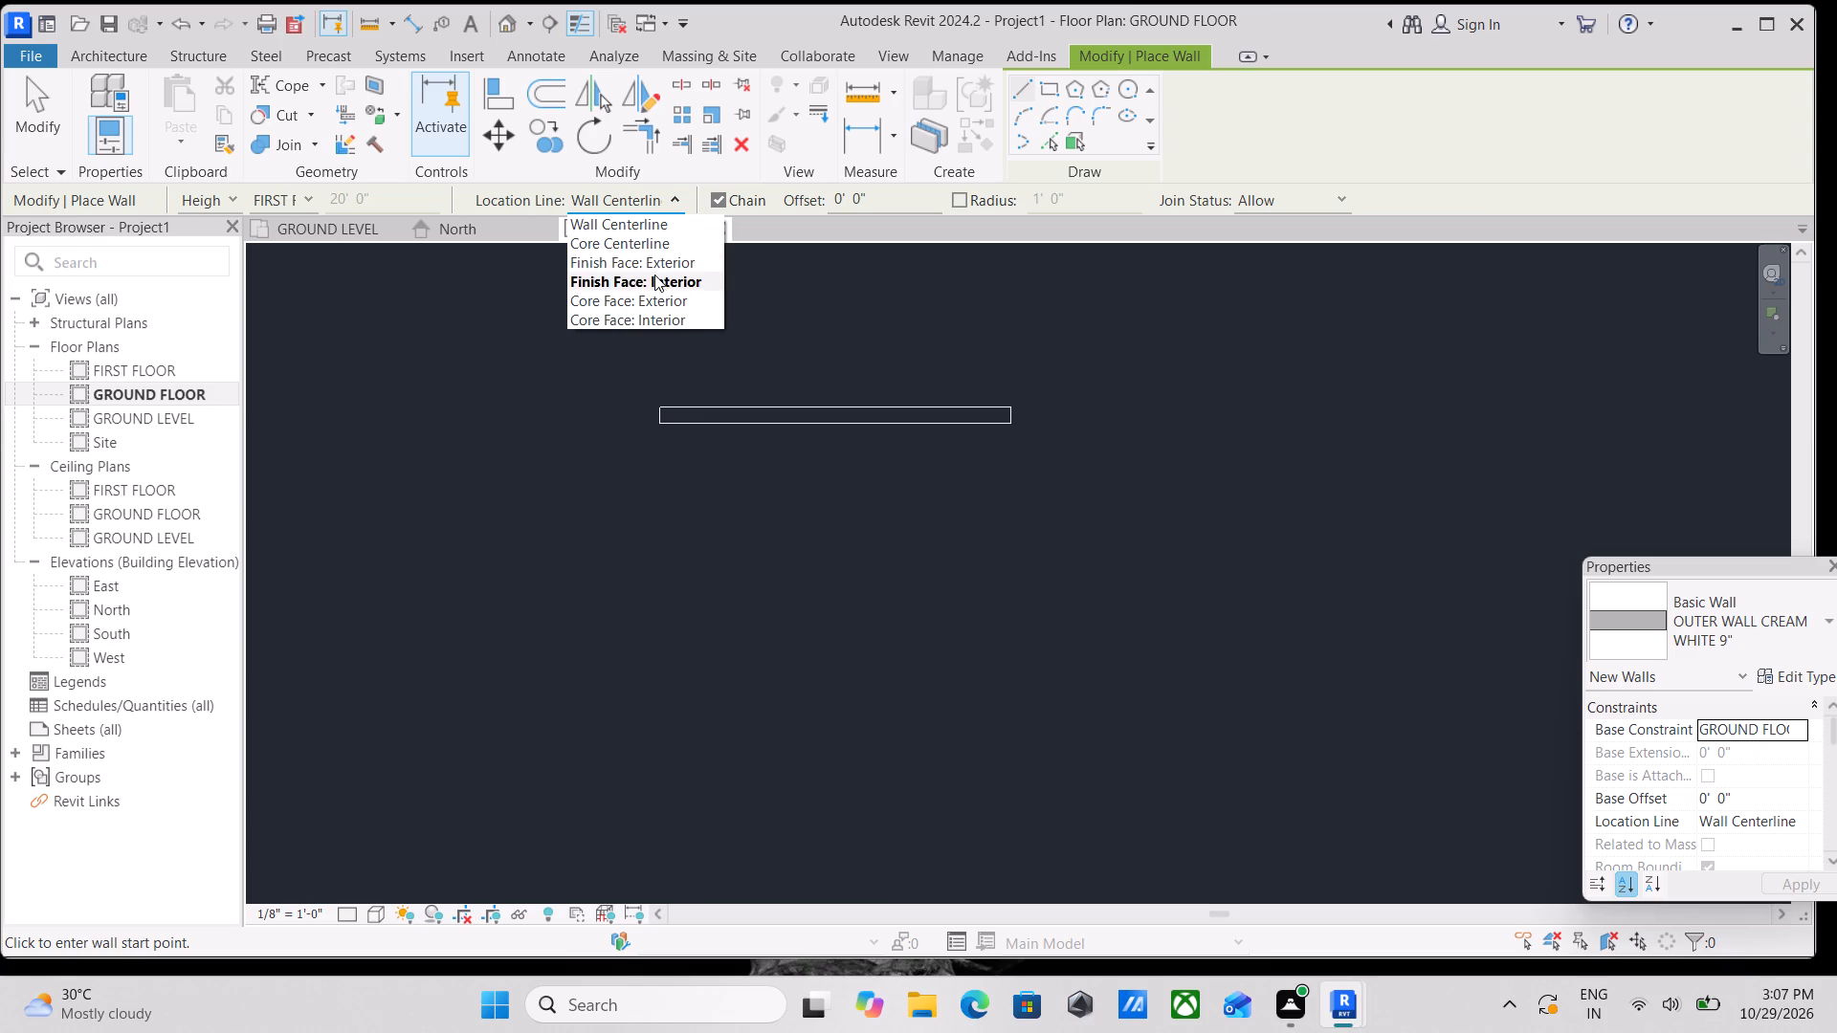
left_click(656, 285)
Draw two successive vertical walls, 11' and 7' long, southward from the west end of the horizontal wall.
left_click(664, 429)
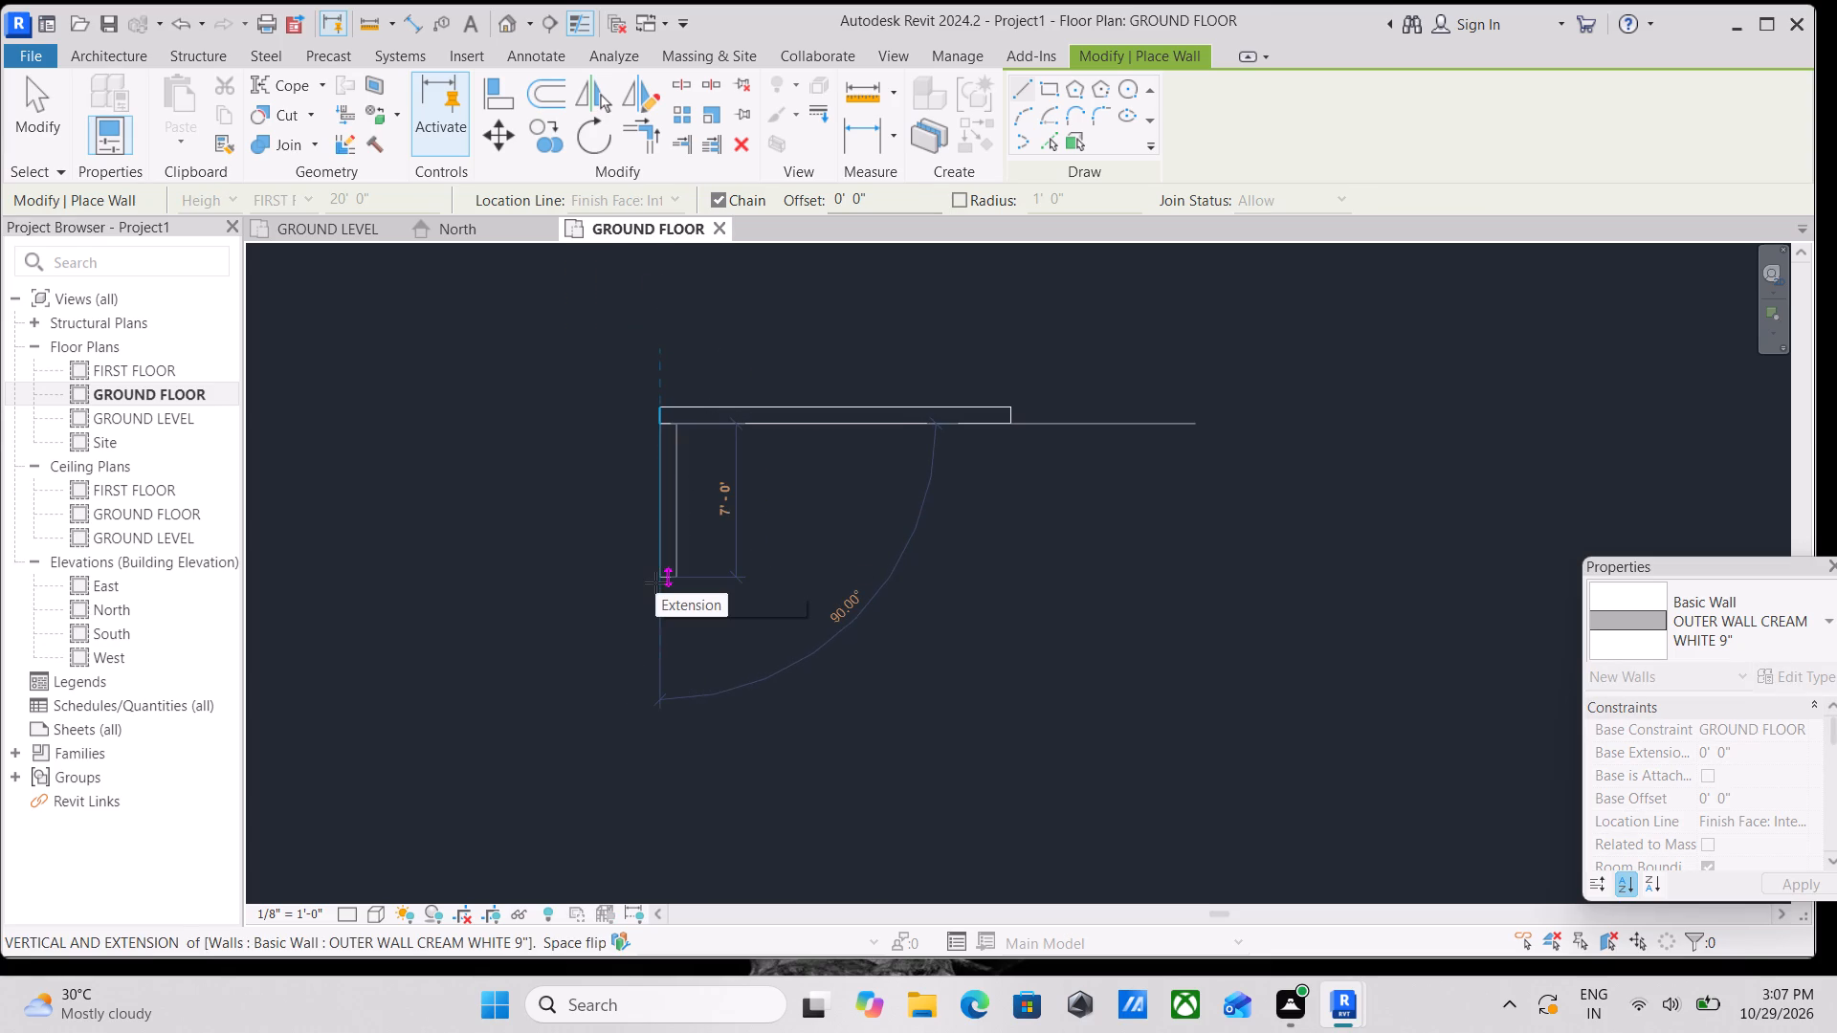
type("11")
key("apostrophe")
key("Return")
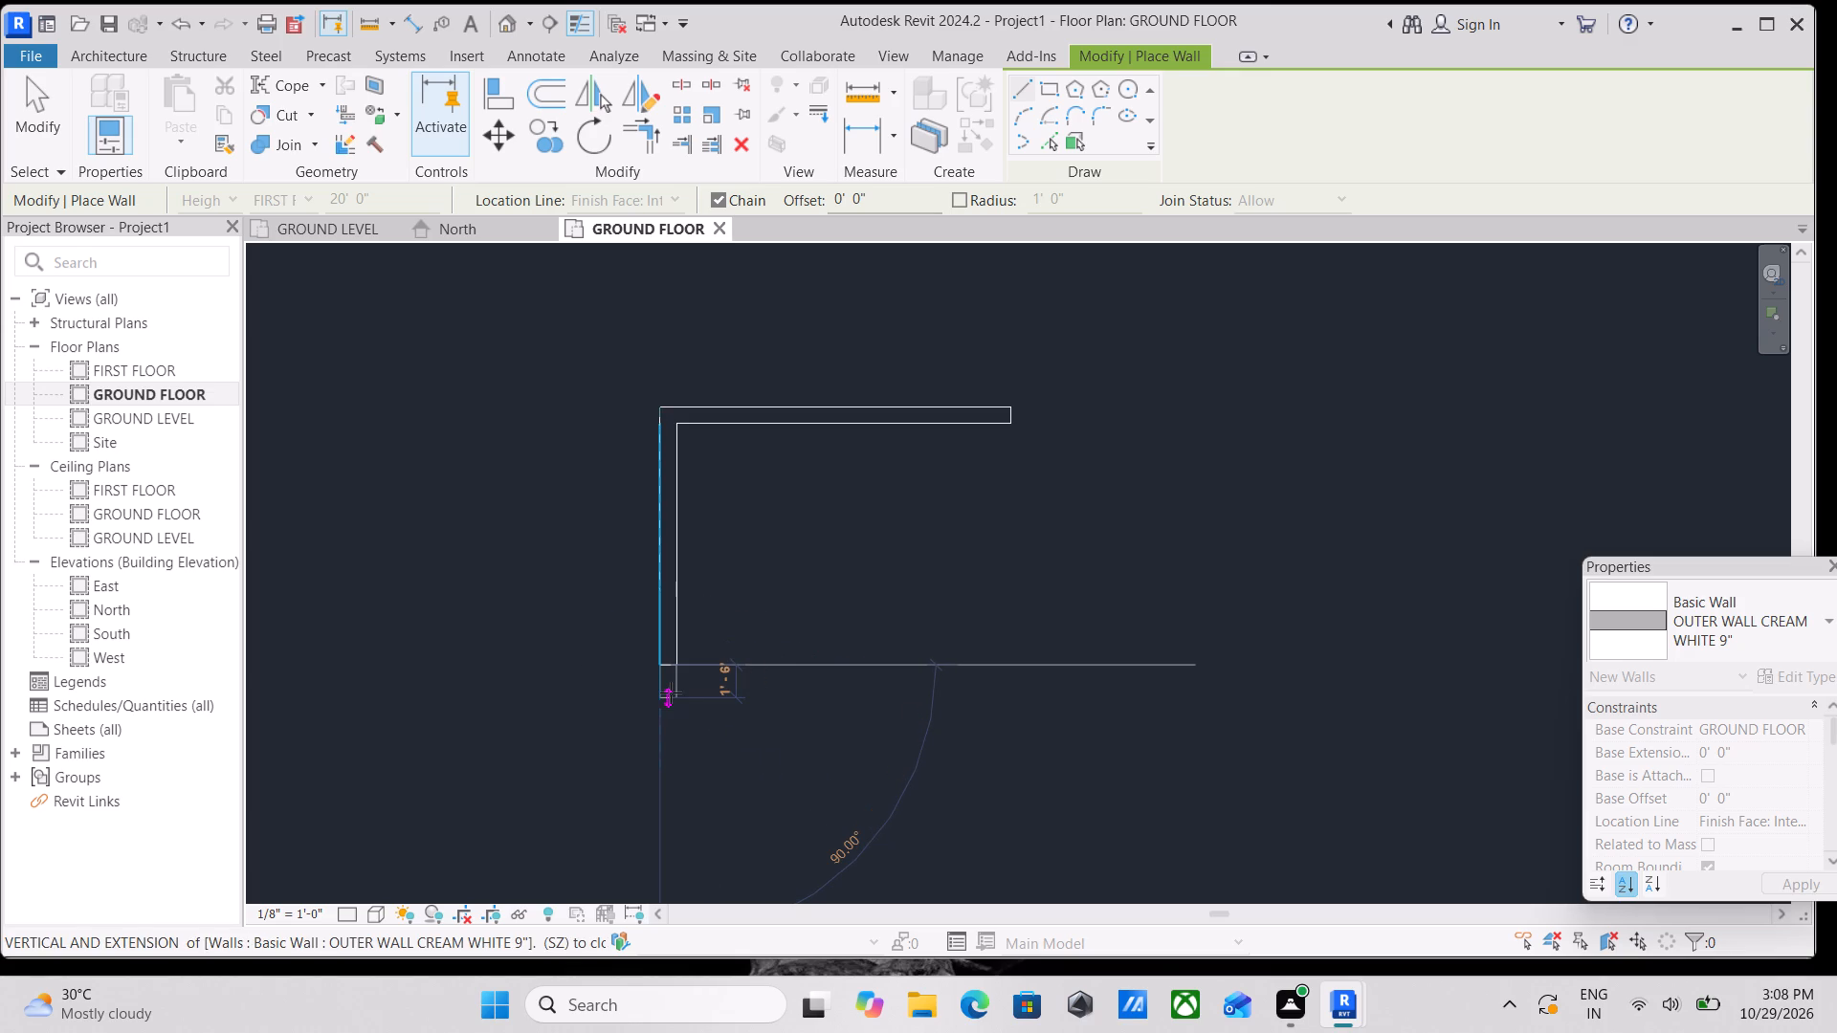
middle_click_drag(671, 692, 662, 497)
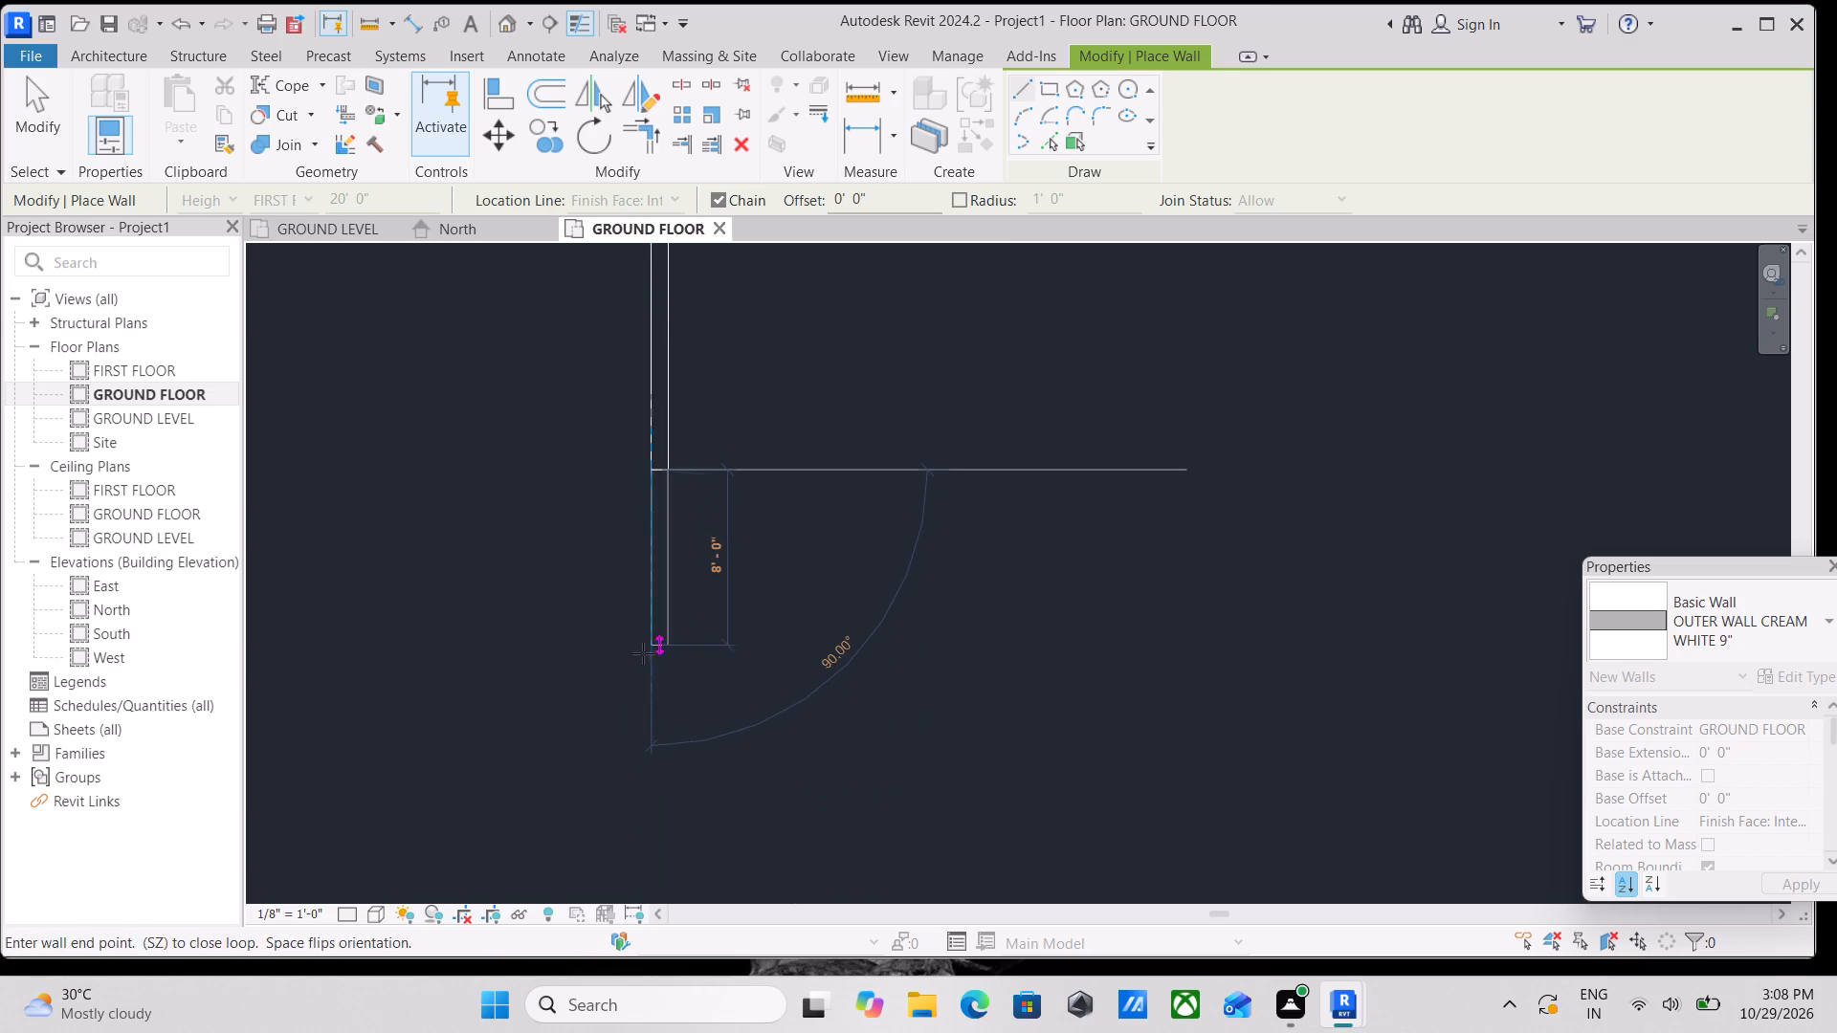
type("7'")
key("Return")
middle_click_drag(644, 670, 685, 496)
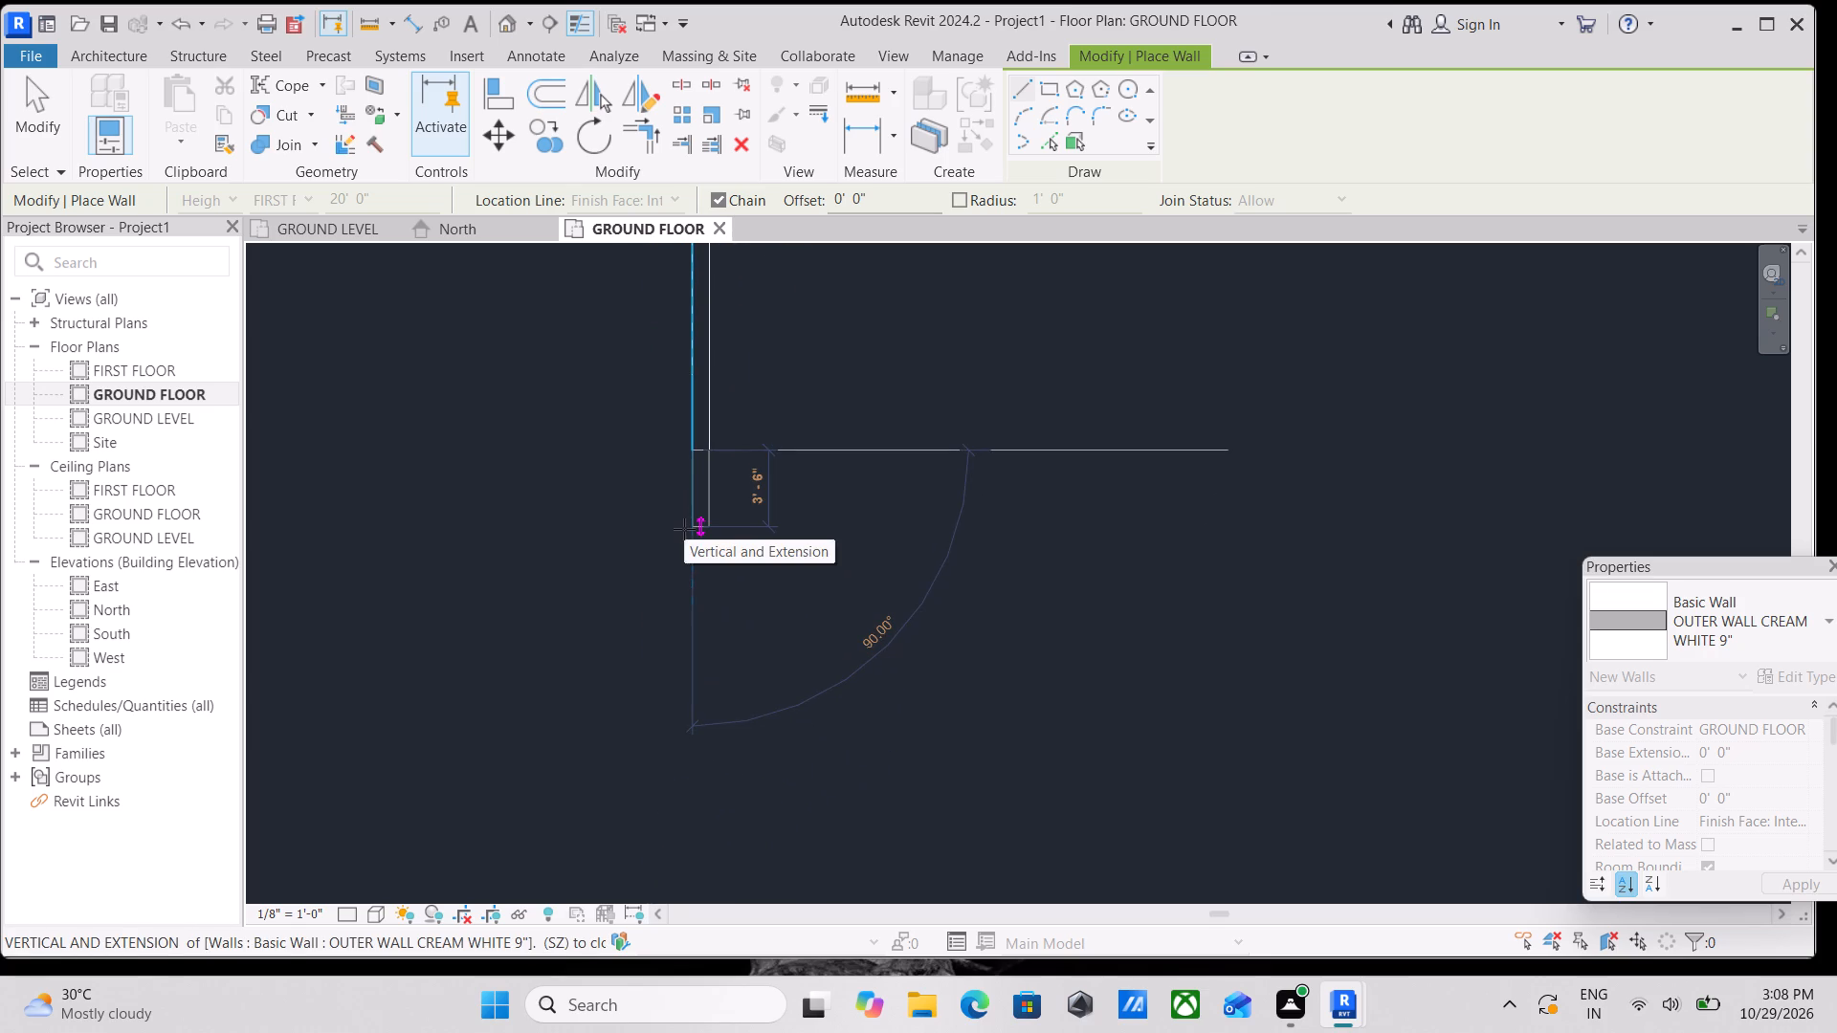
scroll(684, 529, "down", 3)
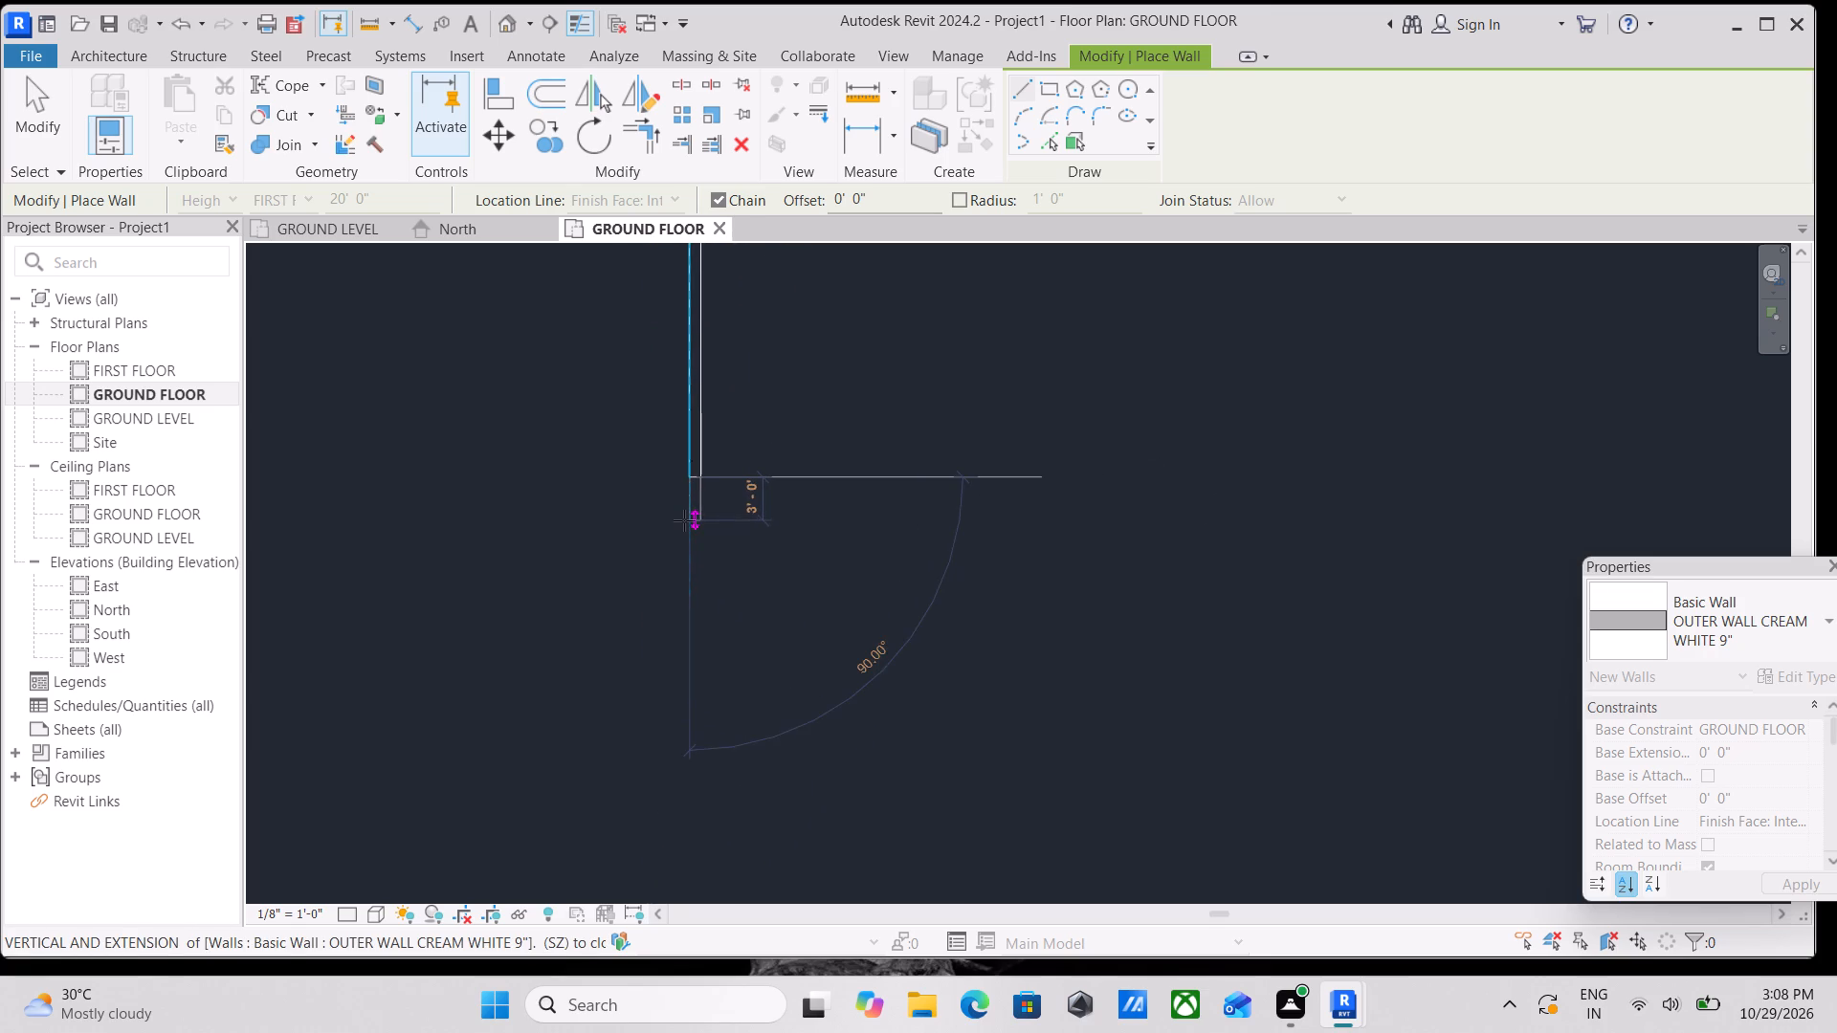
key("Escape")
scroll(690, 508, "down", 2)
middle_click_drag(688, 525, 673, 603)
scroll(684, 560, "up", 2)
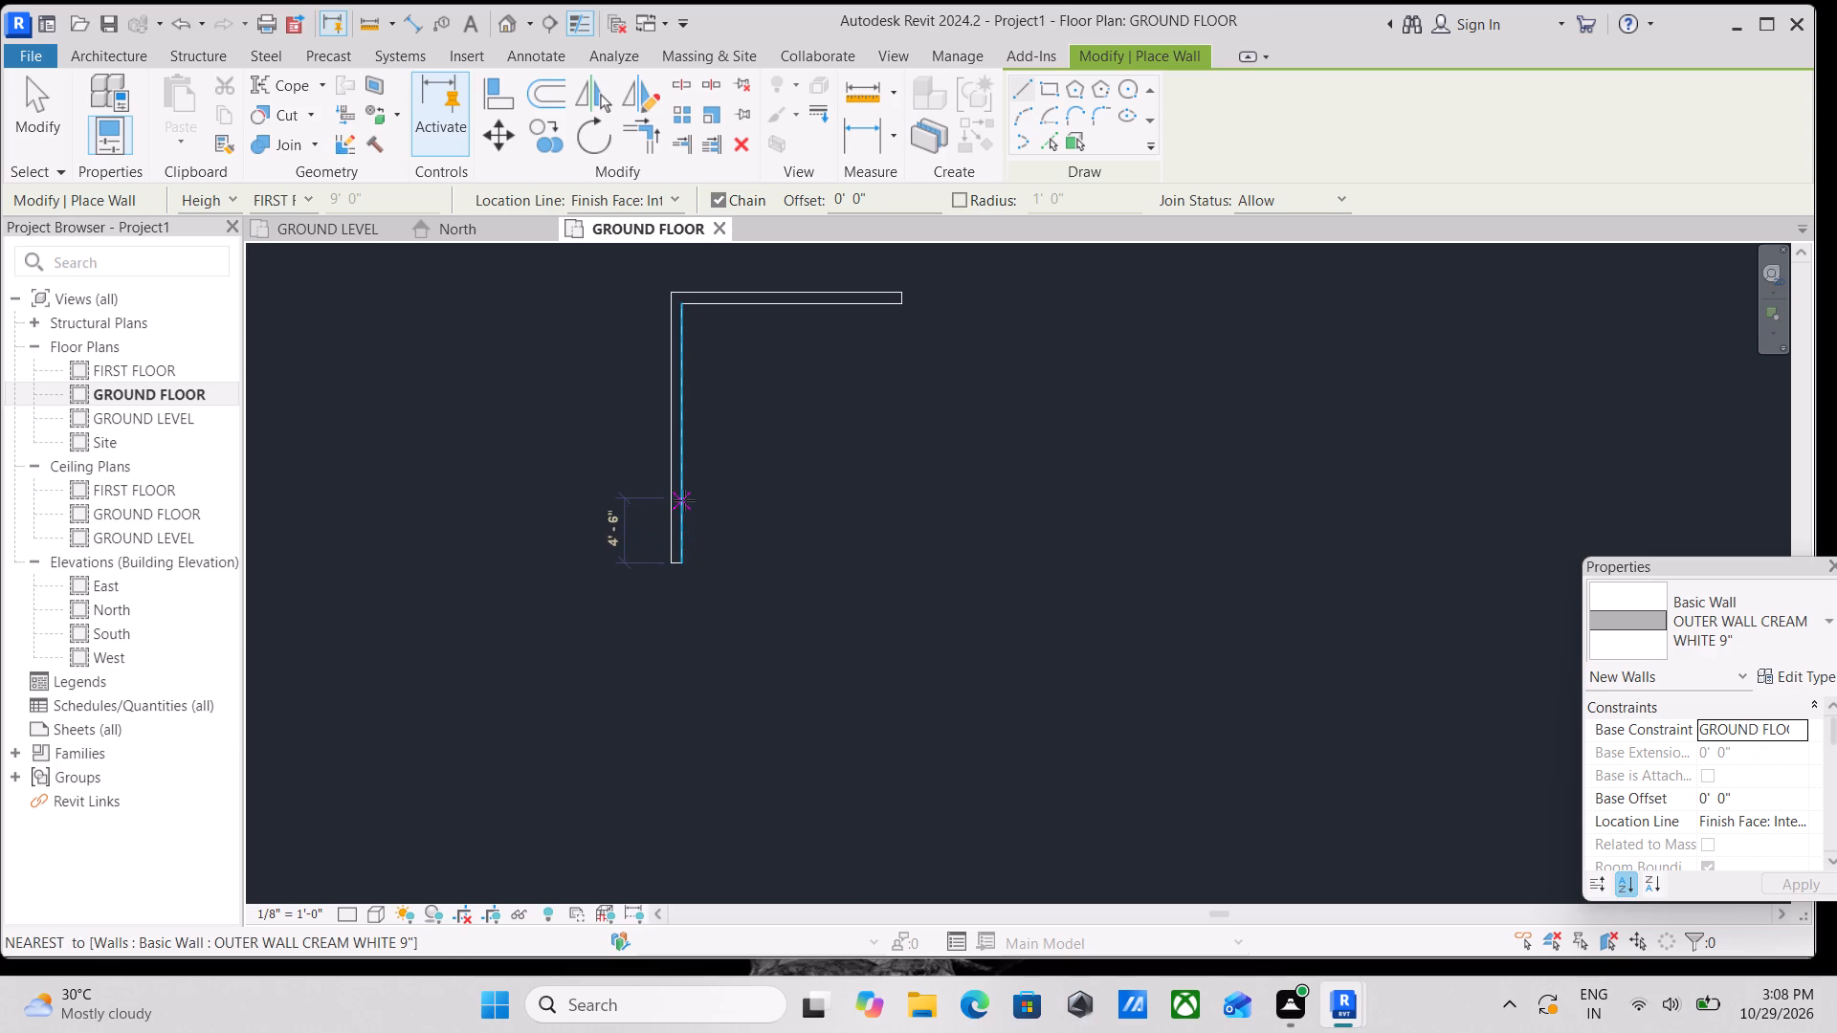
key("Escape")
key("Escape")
Delete the horizontal wall together with the vertical wall joined to its west end.
scroll(742, 558, "down", 2)
middle_click_drag(742, 560, 733, 626)
left_click(847, 637)
left_click_drag(649, 349, 813, 639)
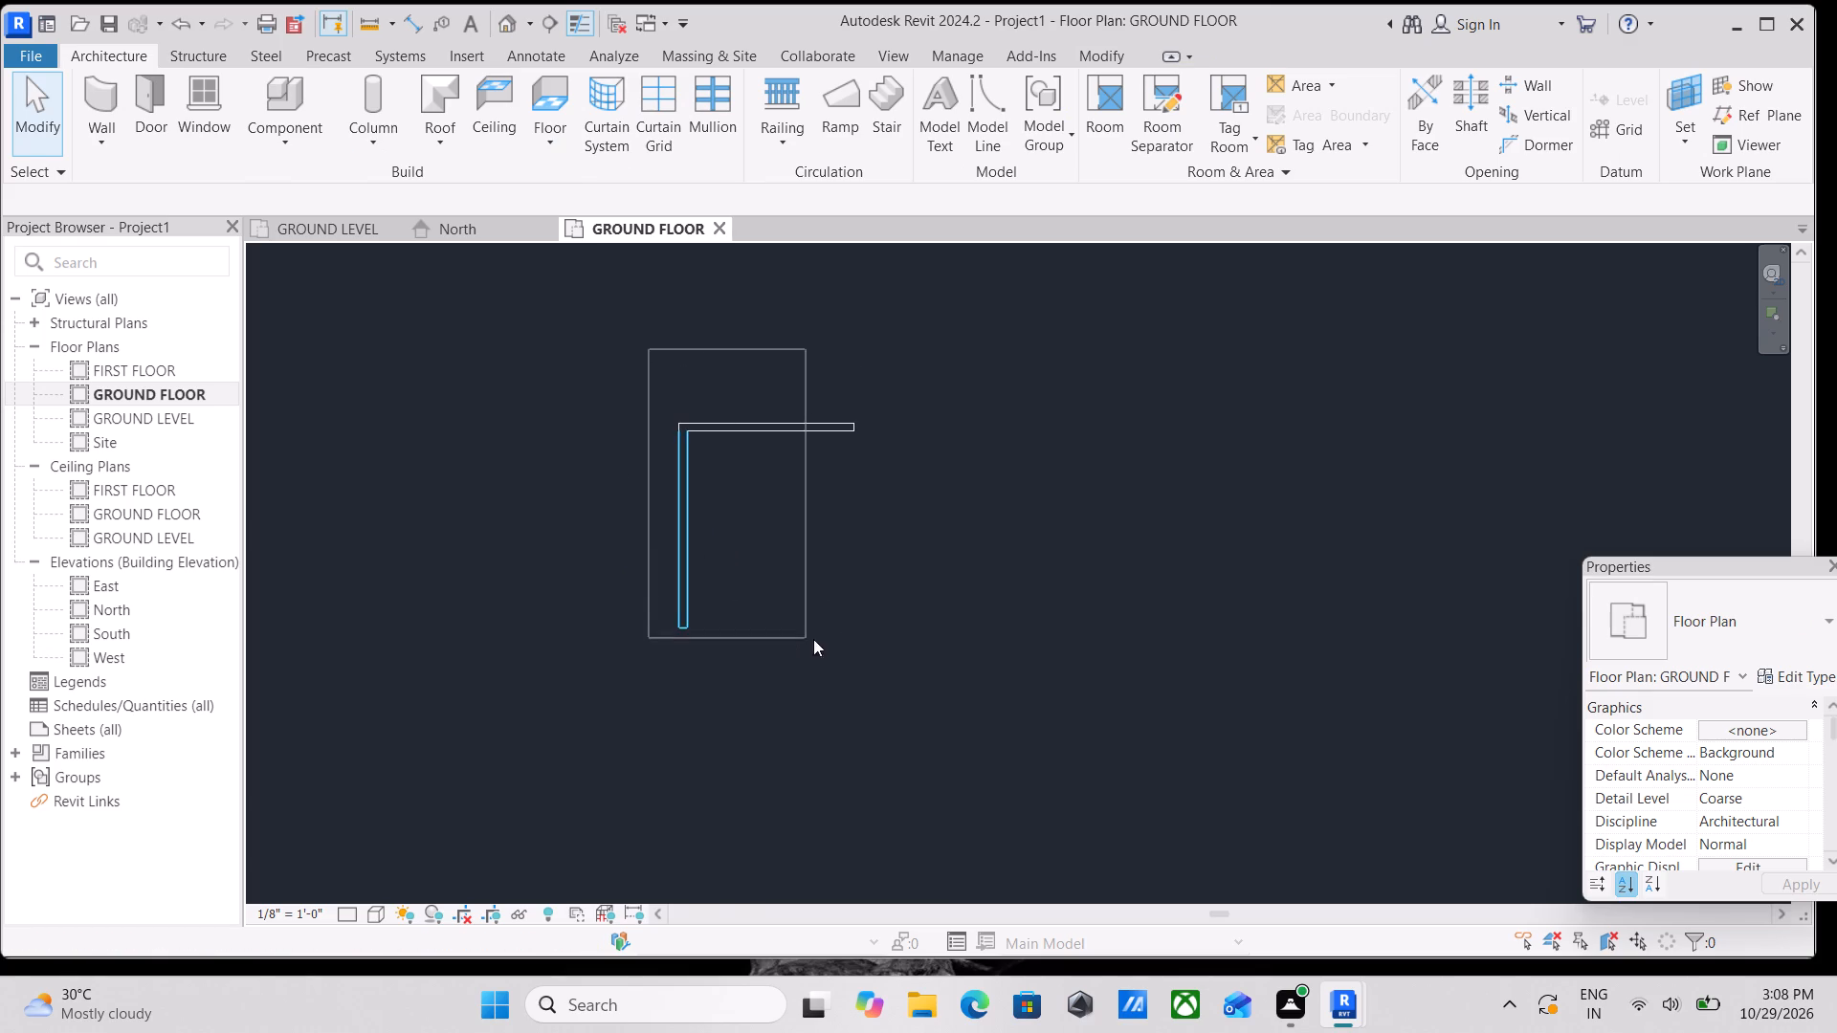
left_click_drag(813, 639, 882, 646)
right_click(883, 646)
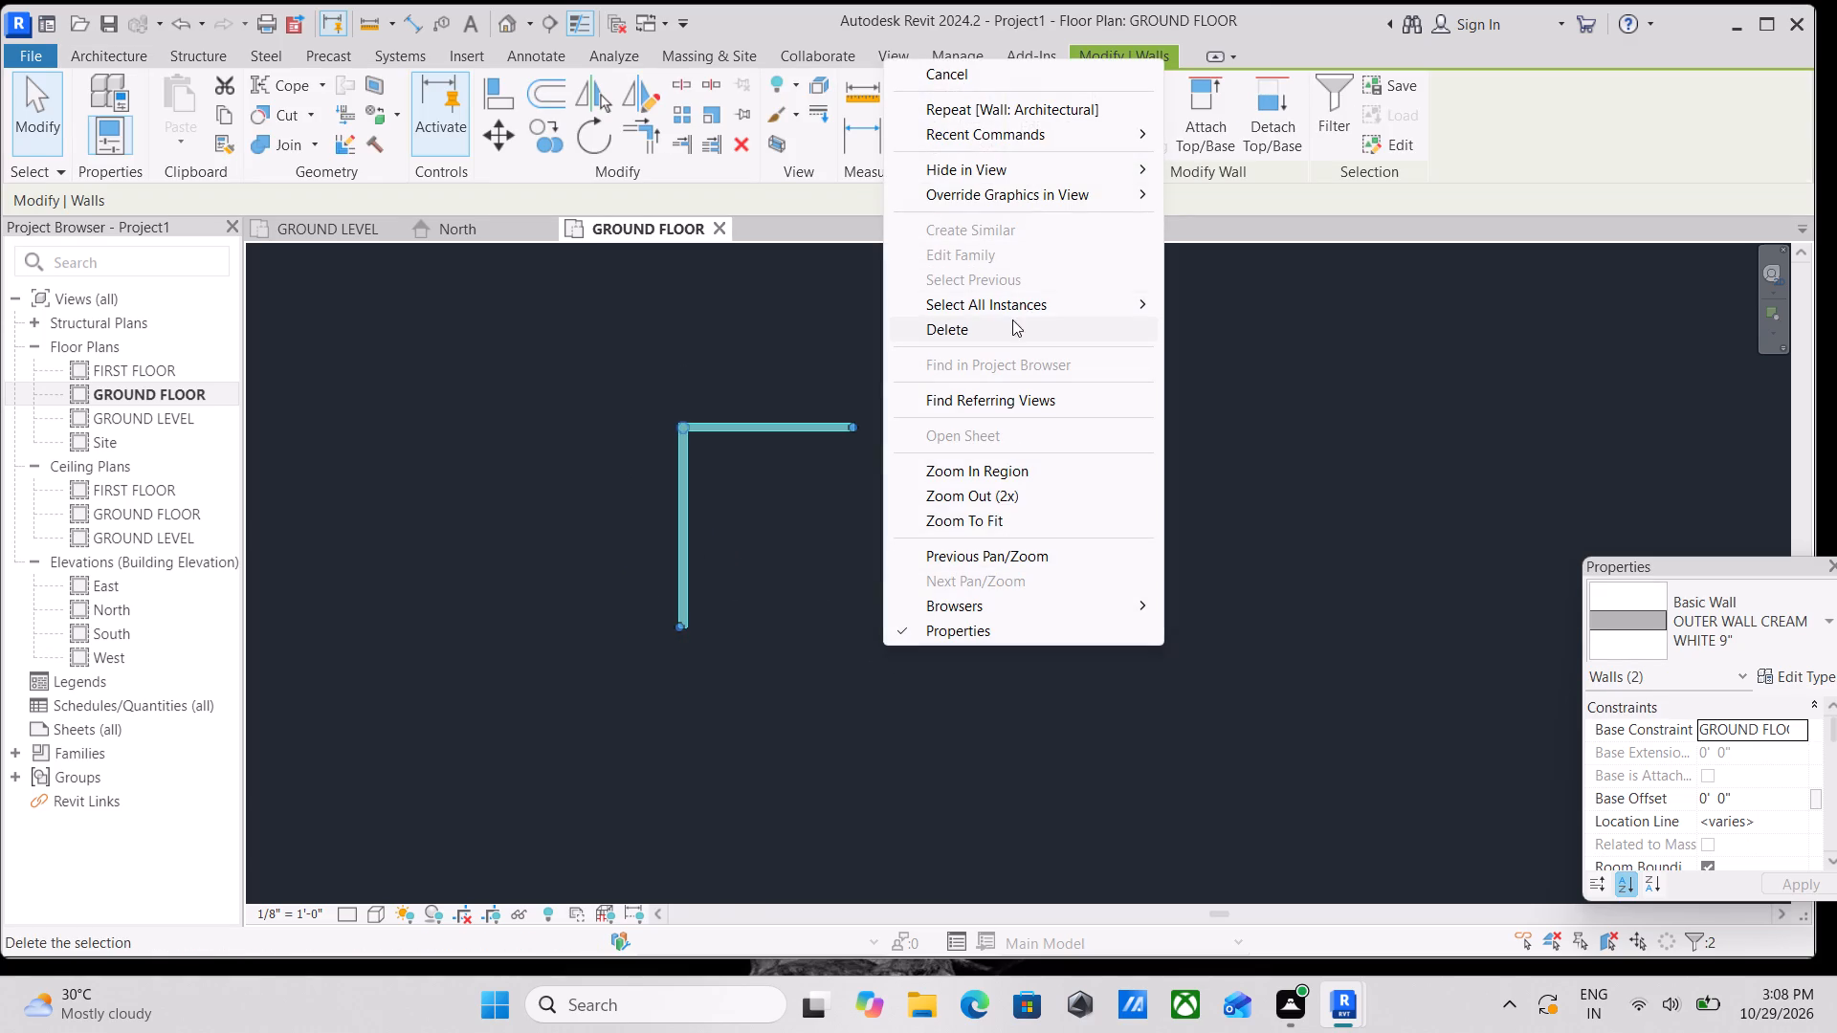
left_click(1010, 335)
Draw a rectangle of OUTER WALL CREAM WHITE 9" walls about 47'-6" wide by 35'-6" deep.
type("WA")
left_click(1020, 93)
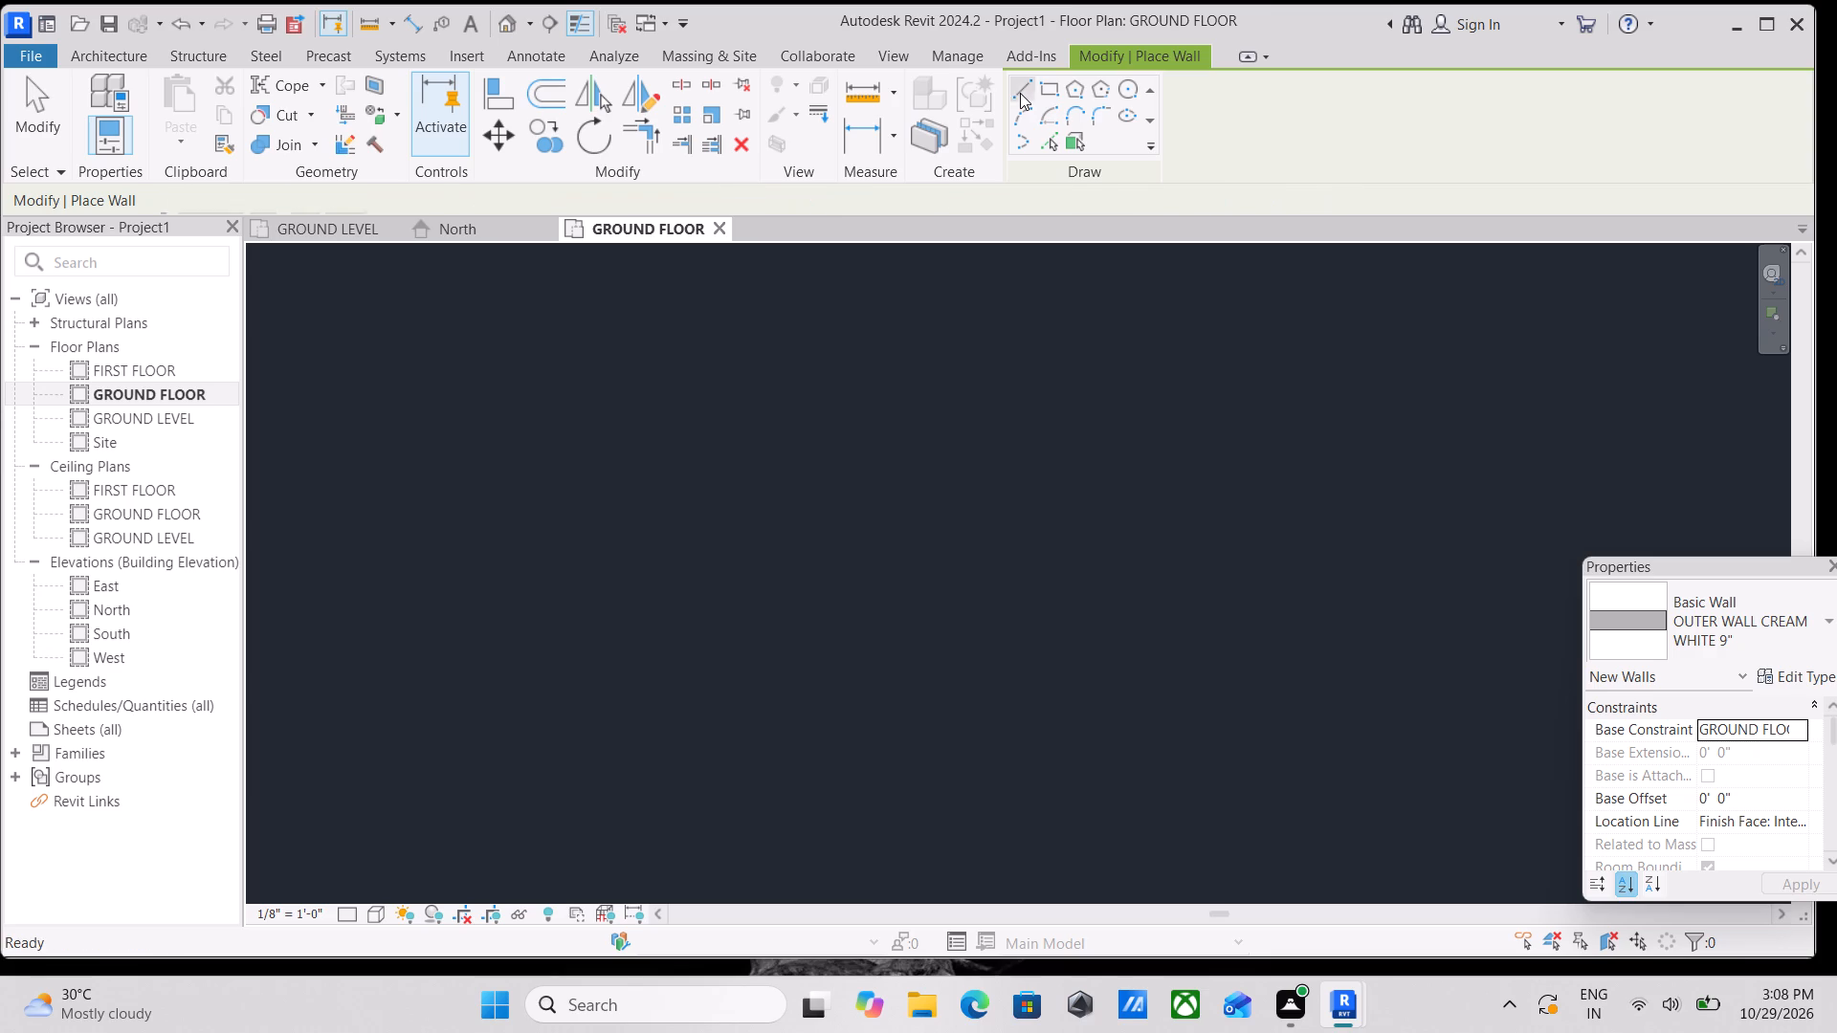
left_click(1051, 92)
left_click(665, 514)
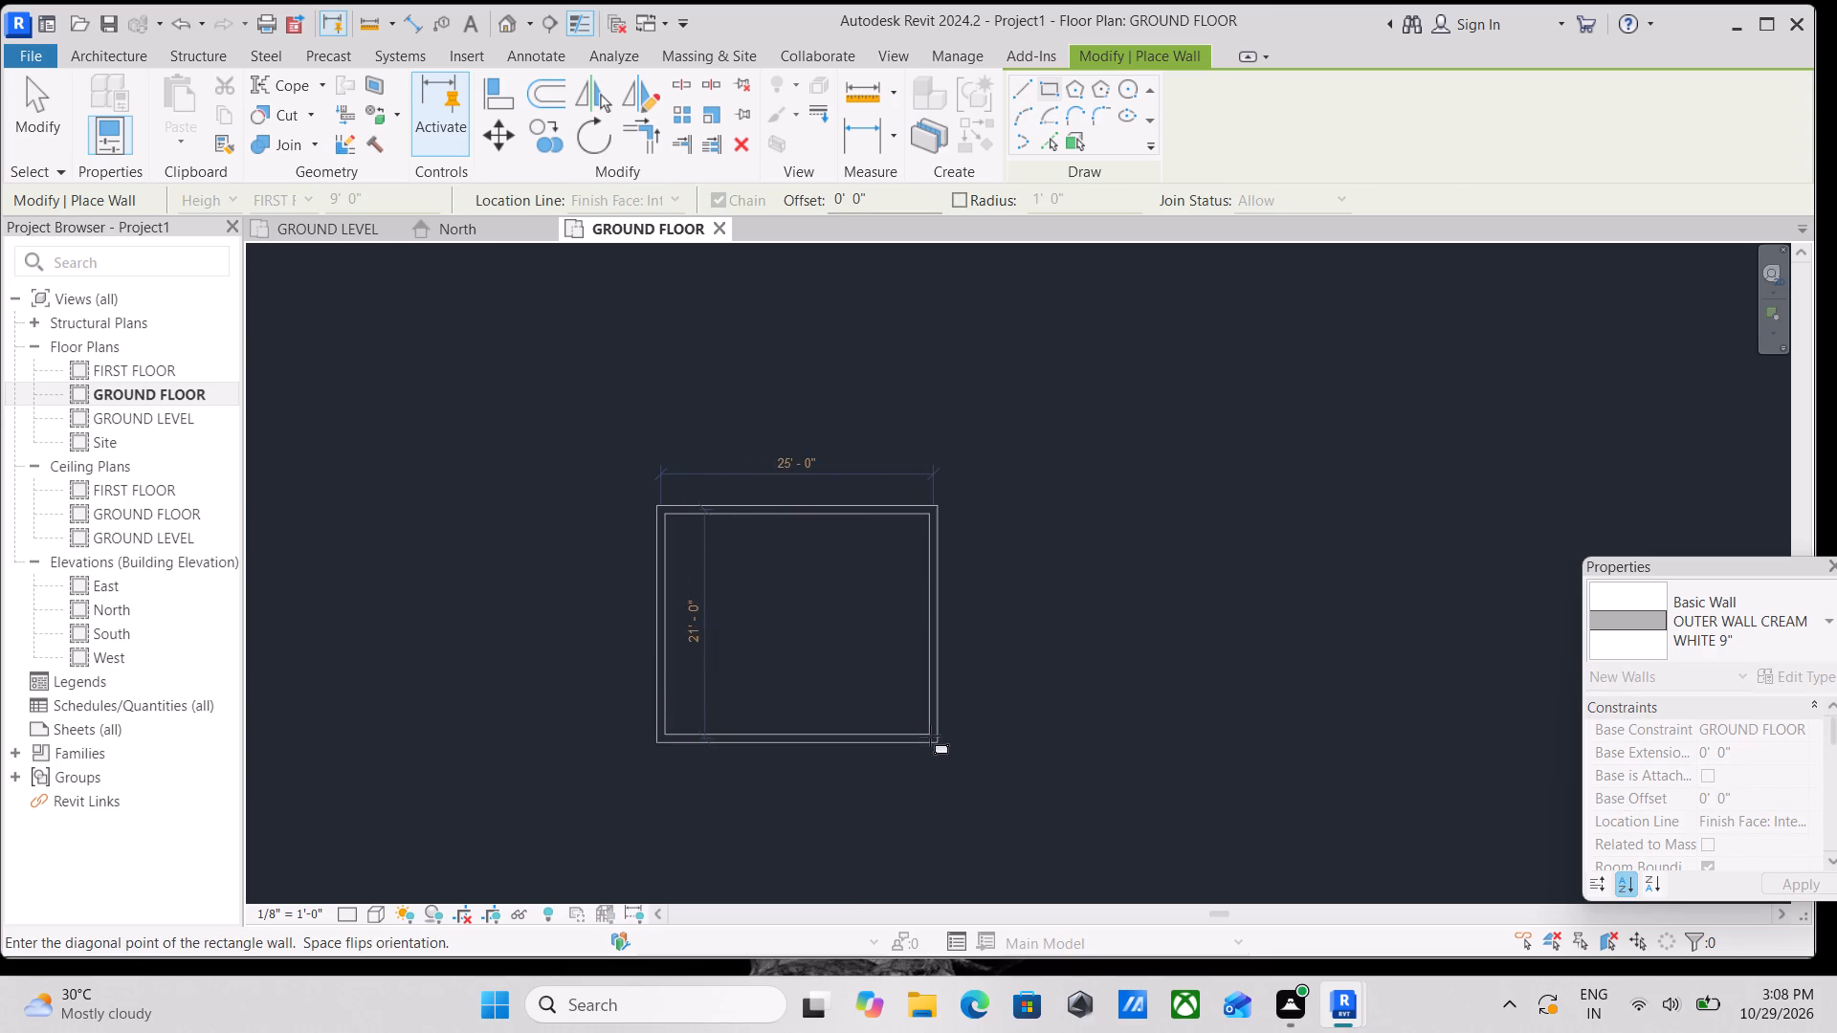
middle_click_drag(930, 736, 1022, 556)
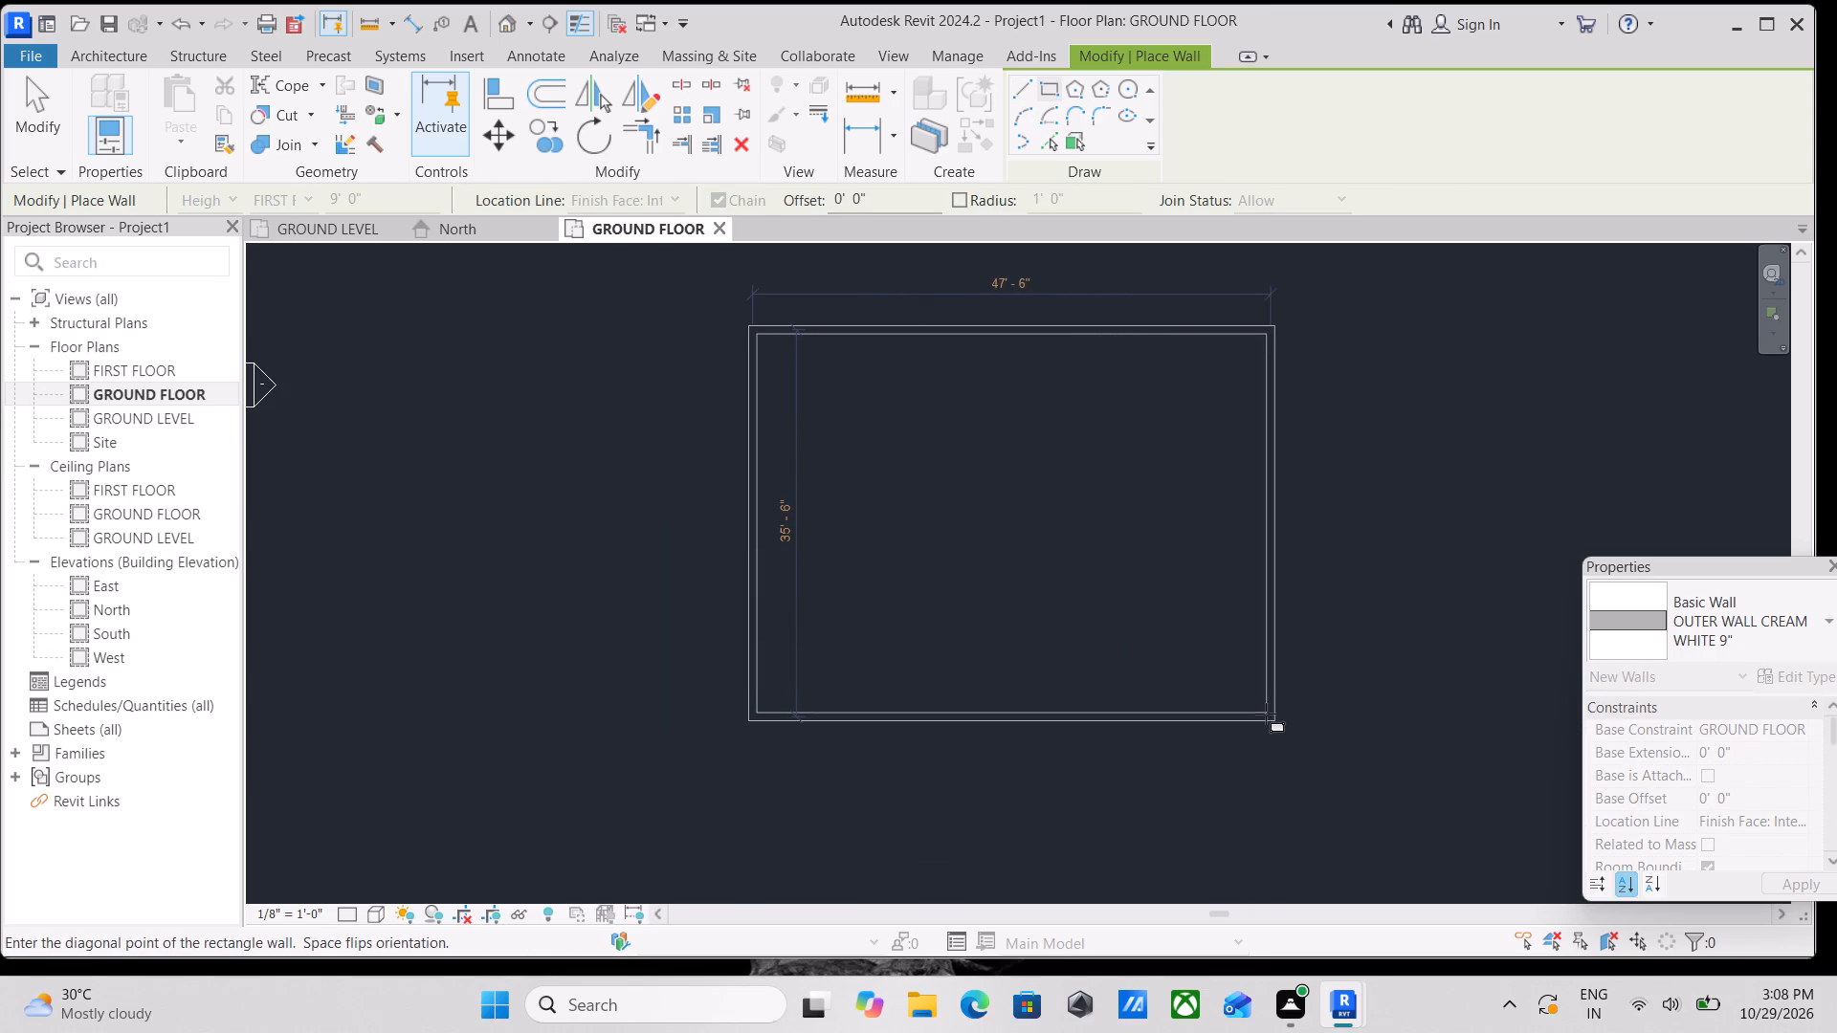
left_click(1266, 714)
key("Escape")
key("Escape")
key("Escape")
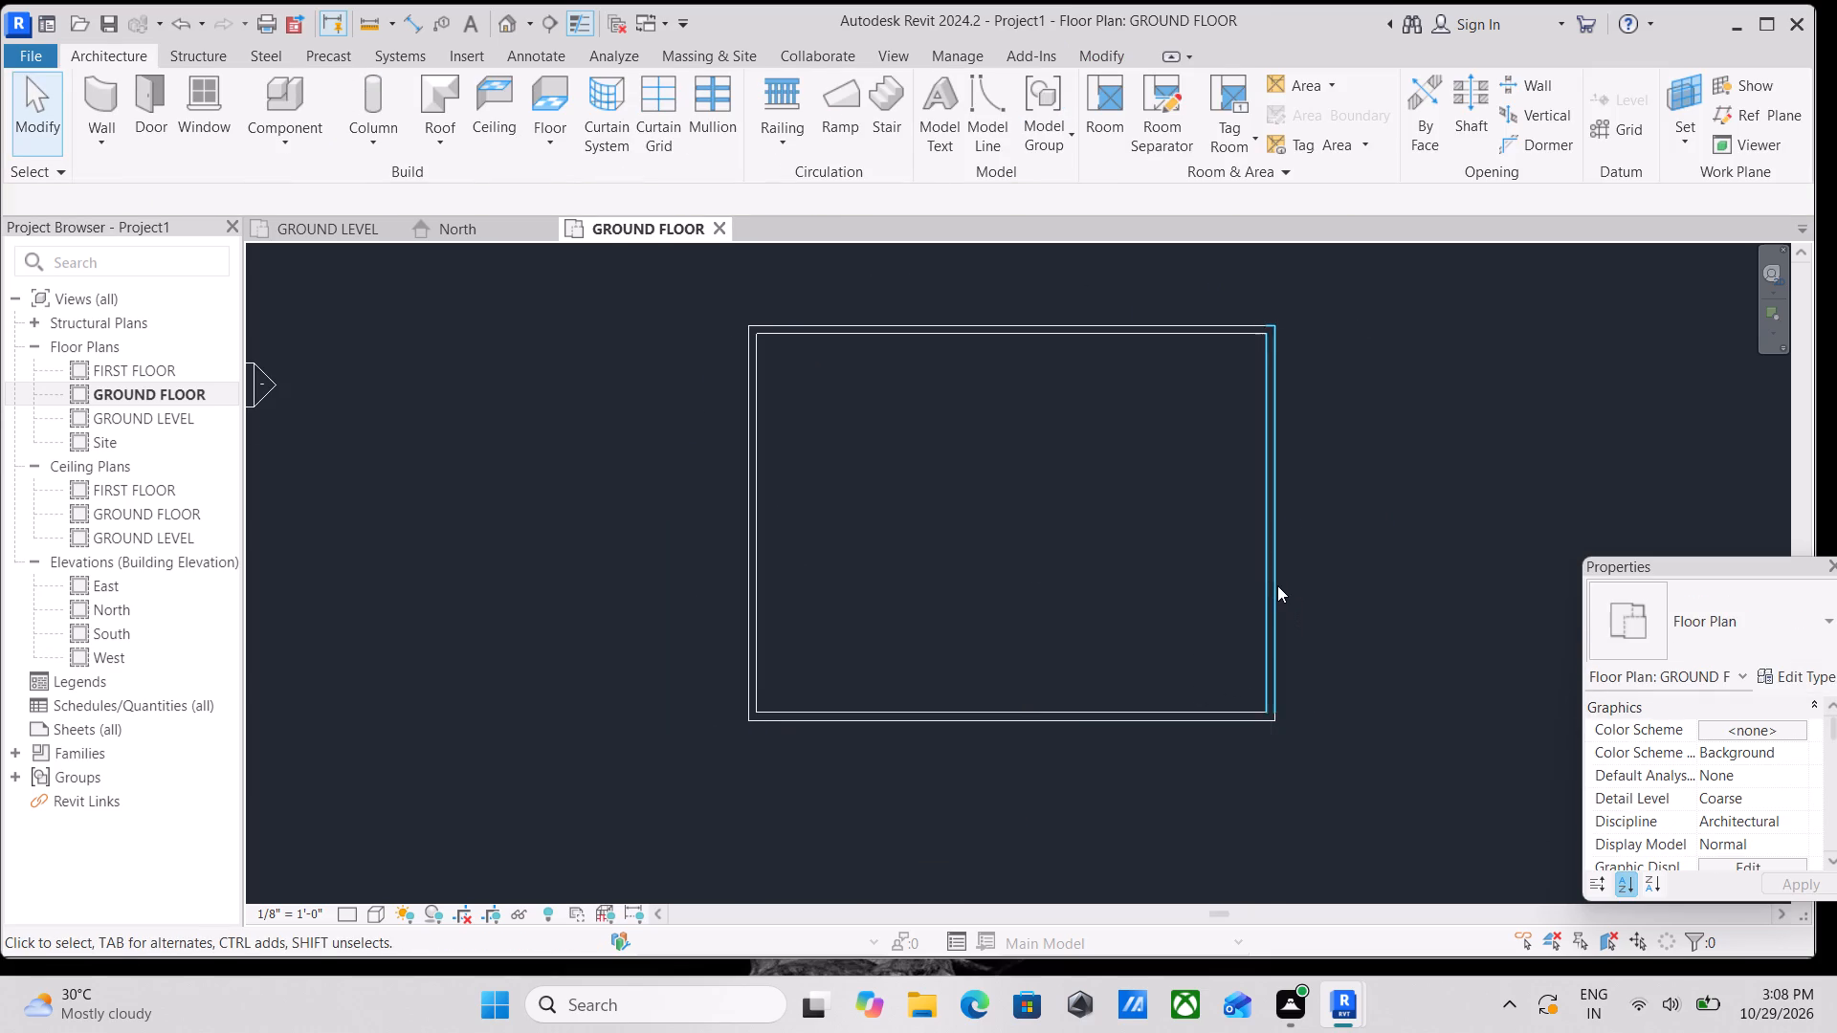
Move the east wall of the rectangle so that it is 39' from the west wall.
left_click(1277, 585)
left_click(1004, 795)
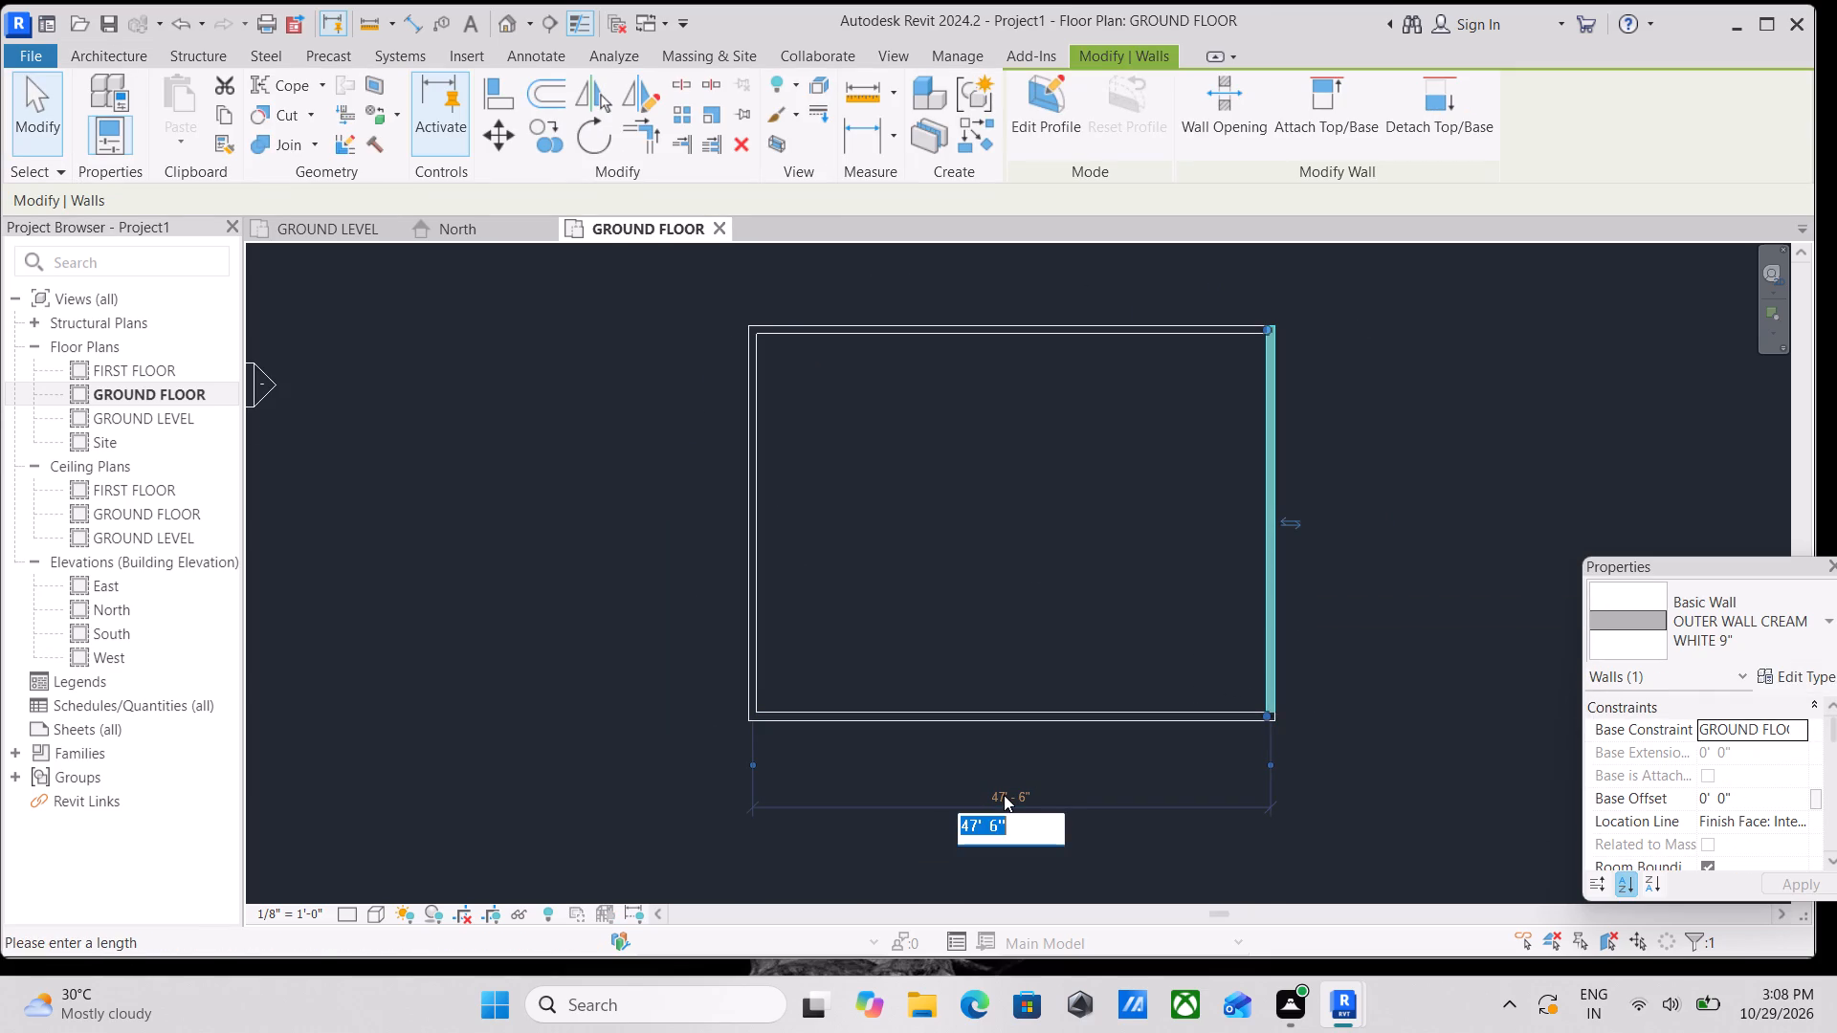
key("3")
type("9'")
key("Return")
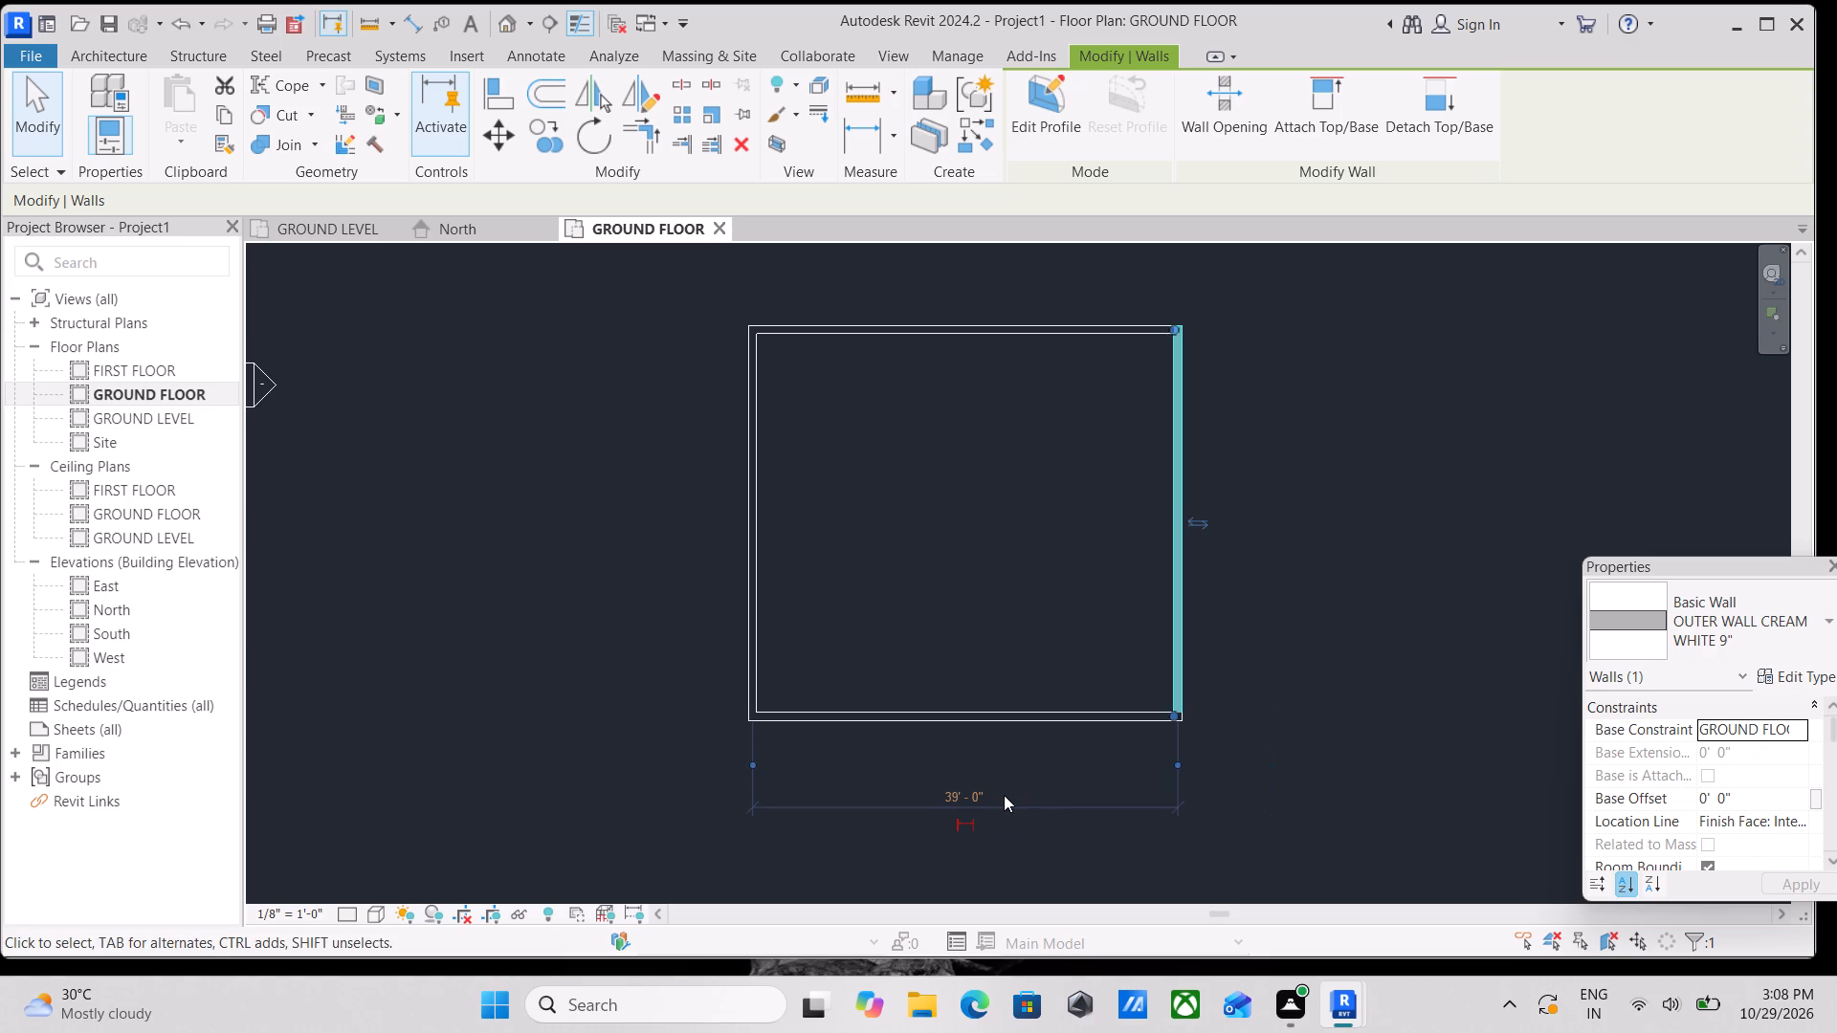
key("Escape")
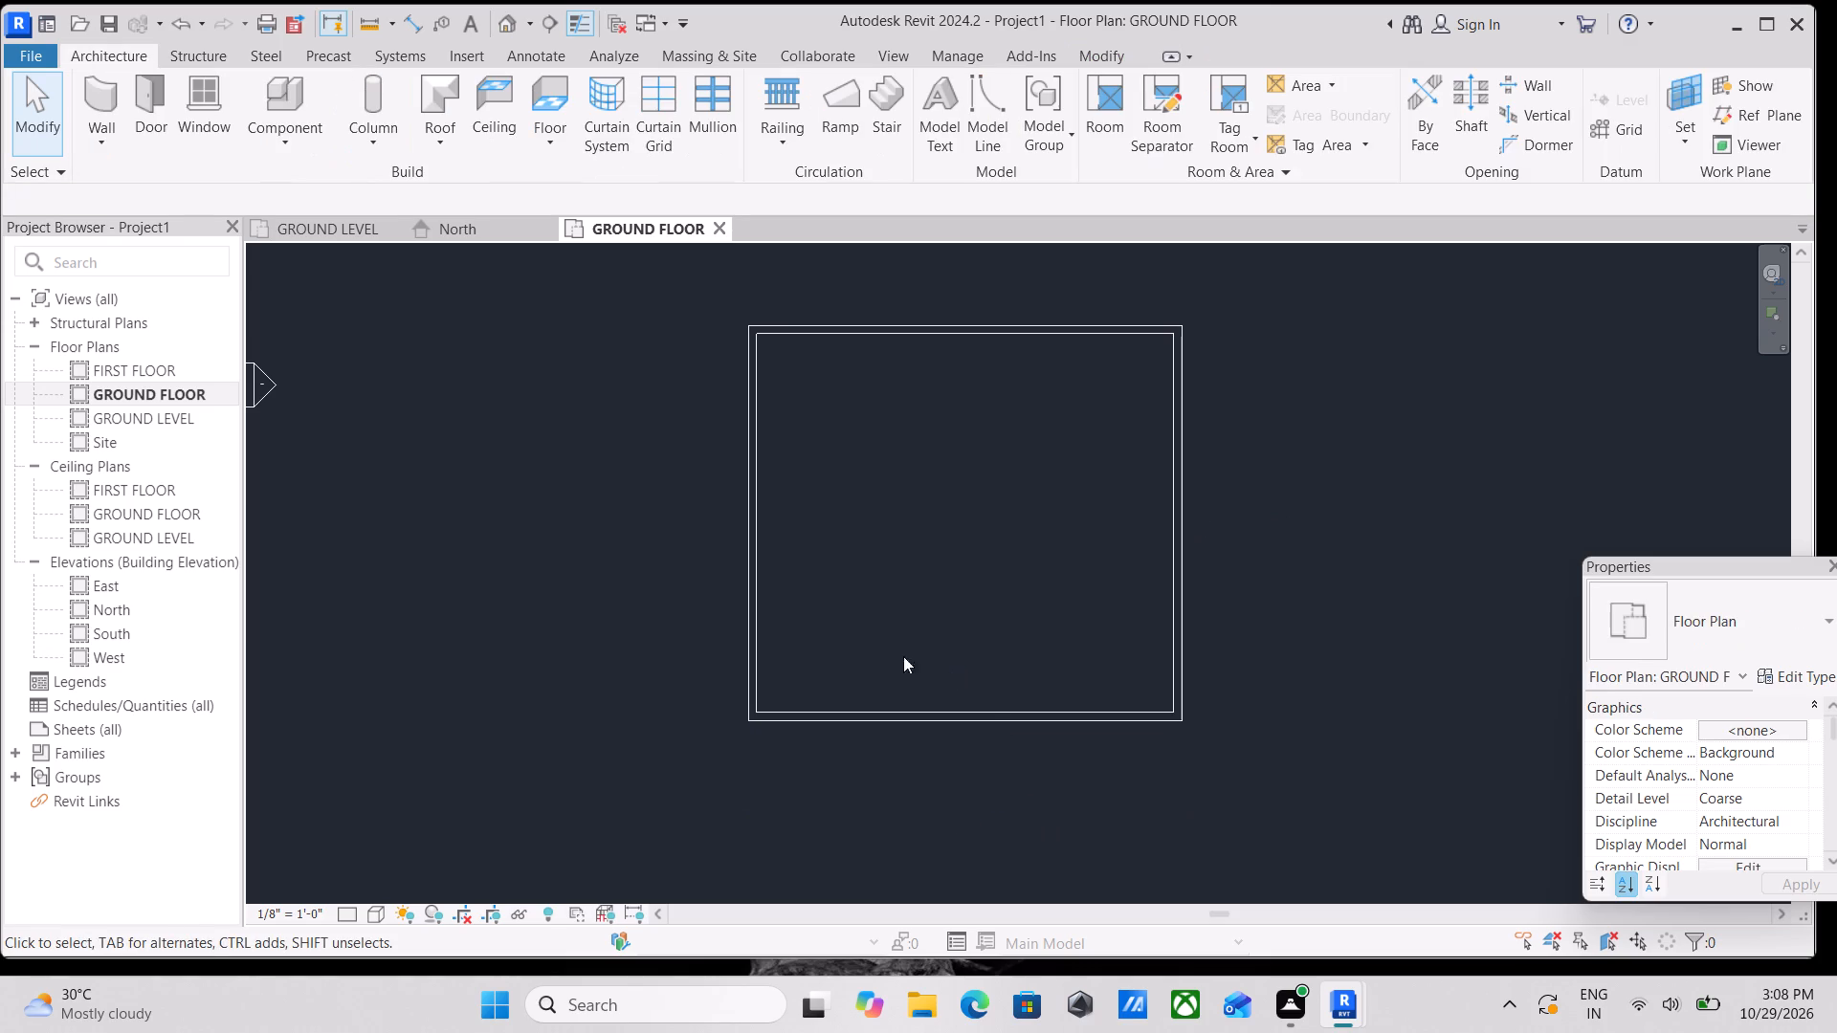
Move the north wall of the rectangle so that it is 40' from the south wall.
left_click(764, 584)
middle_click_drag(810, 575, 867, 845)
scroll(958, 701, "down", 1)
middle_click_drag(958, 700, 913, 553)
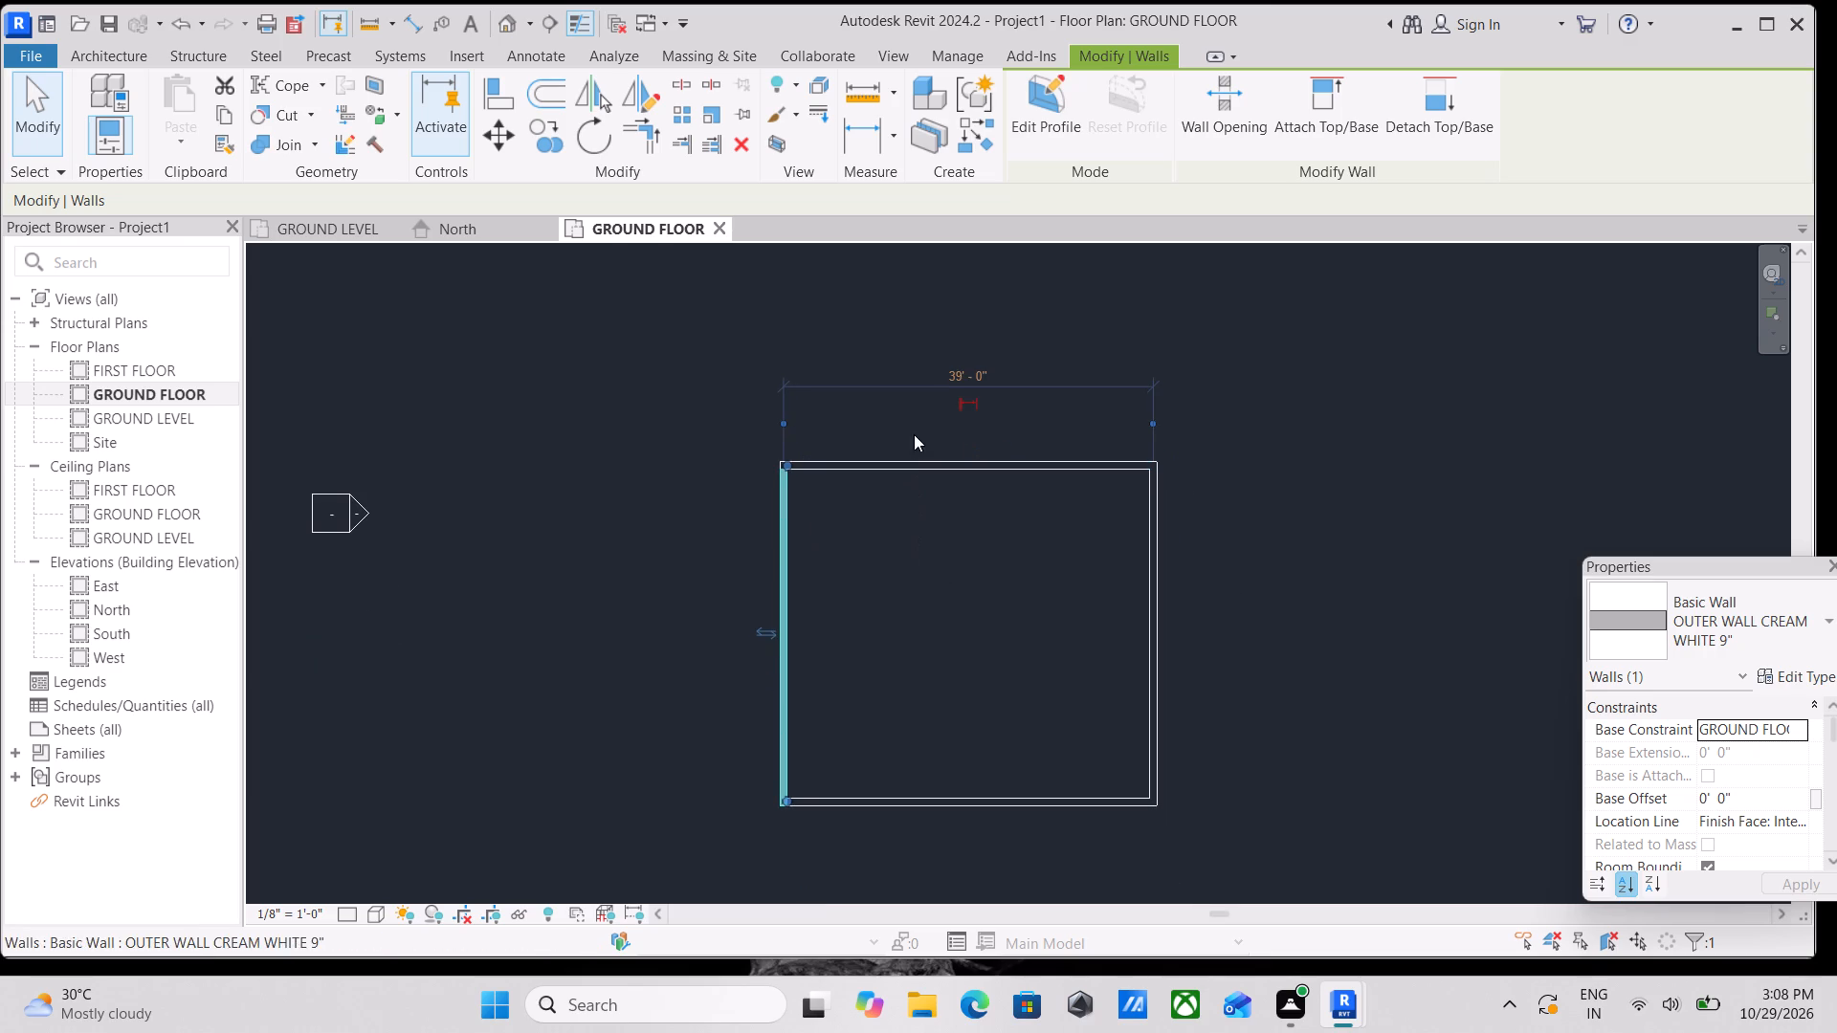
left_click(917, 455)
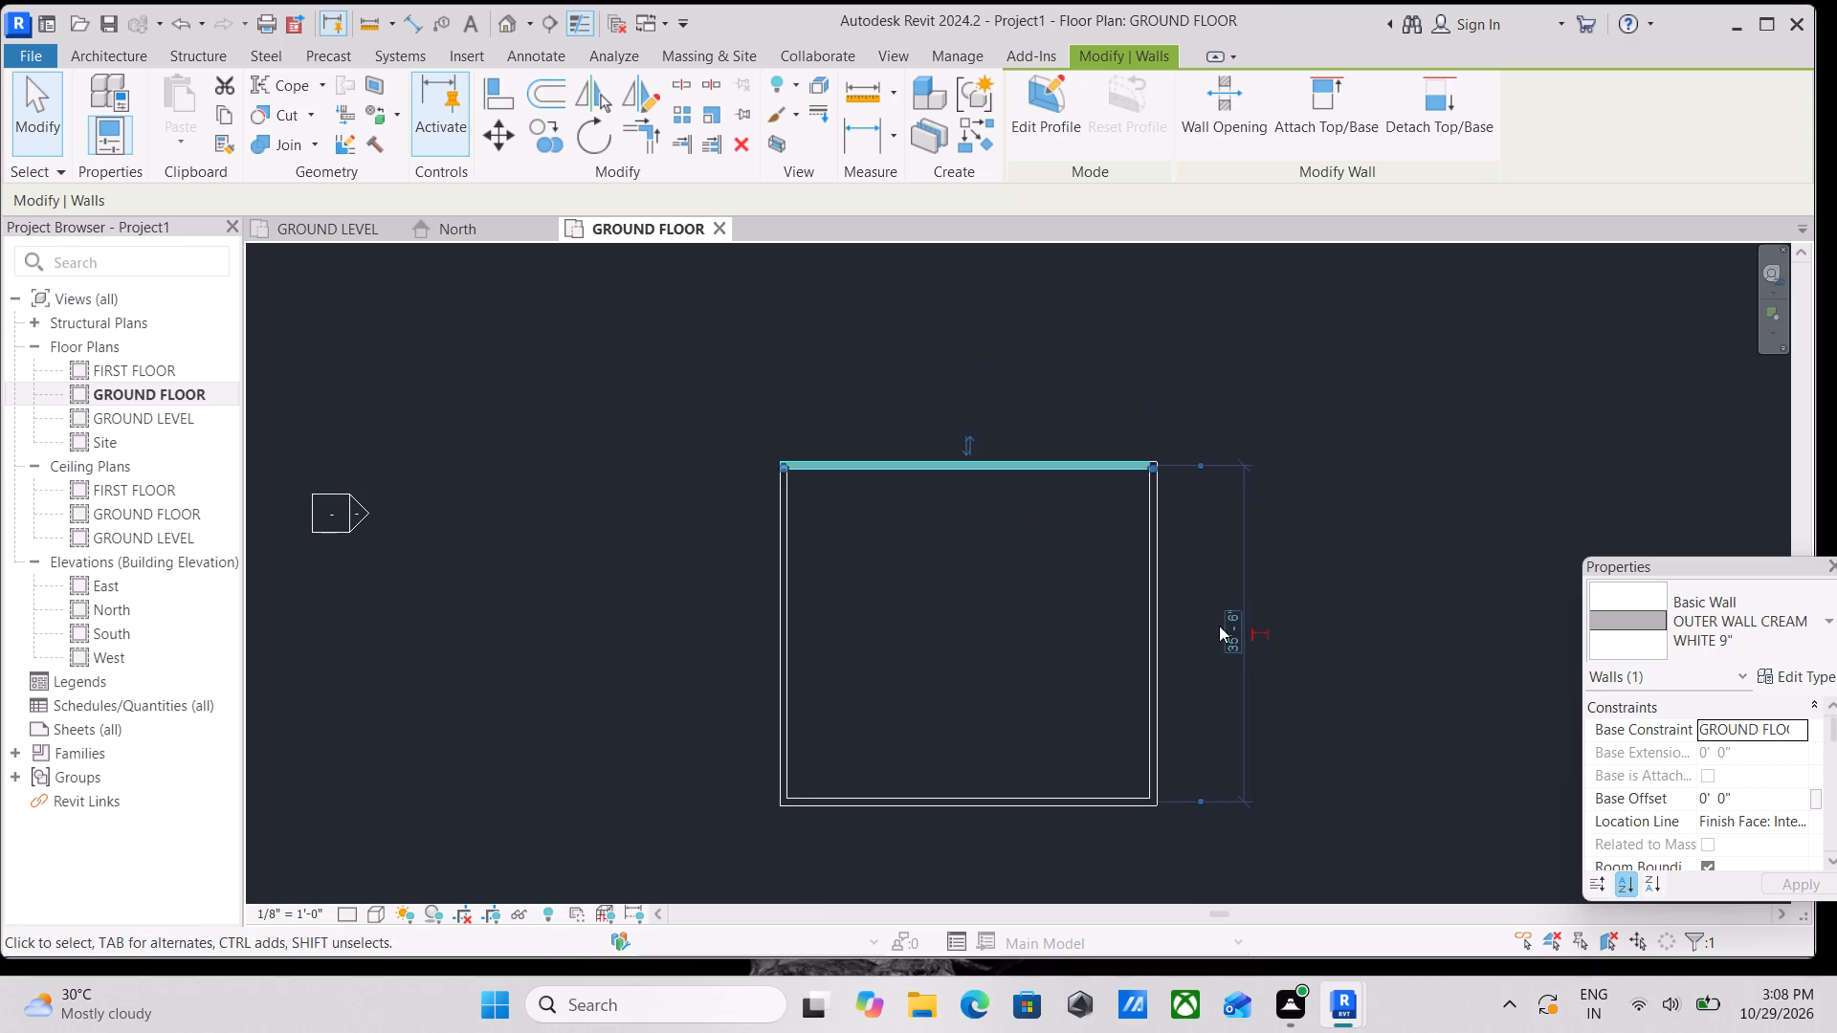
left_click(1219, 626)
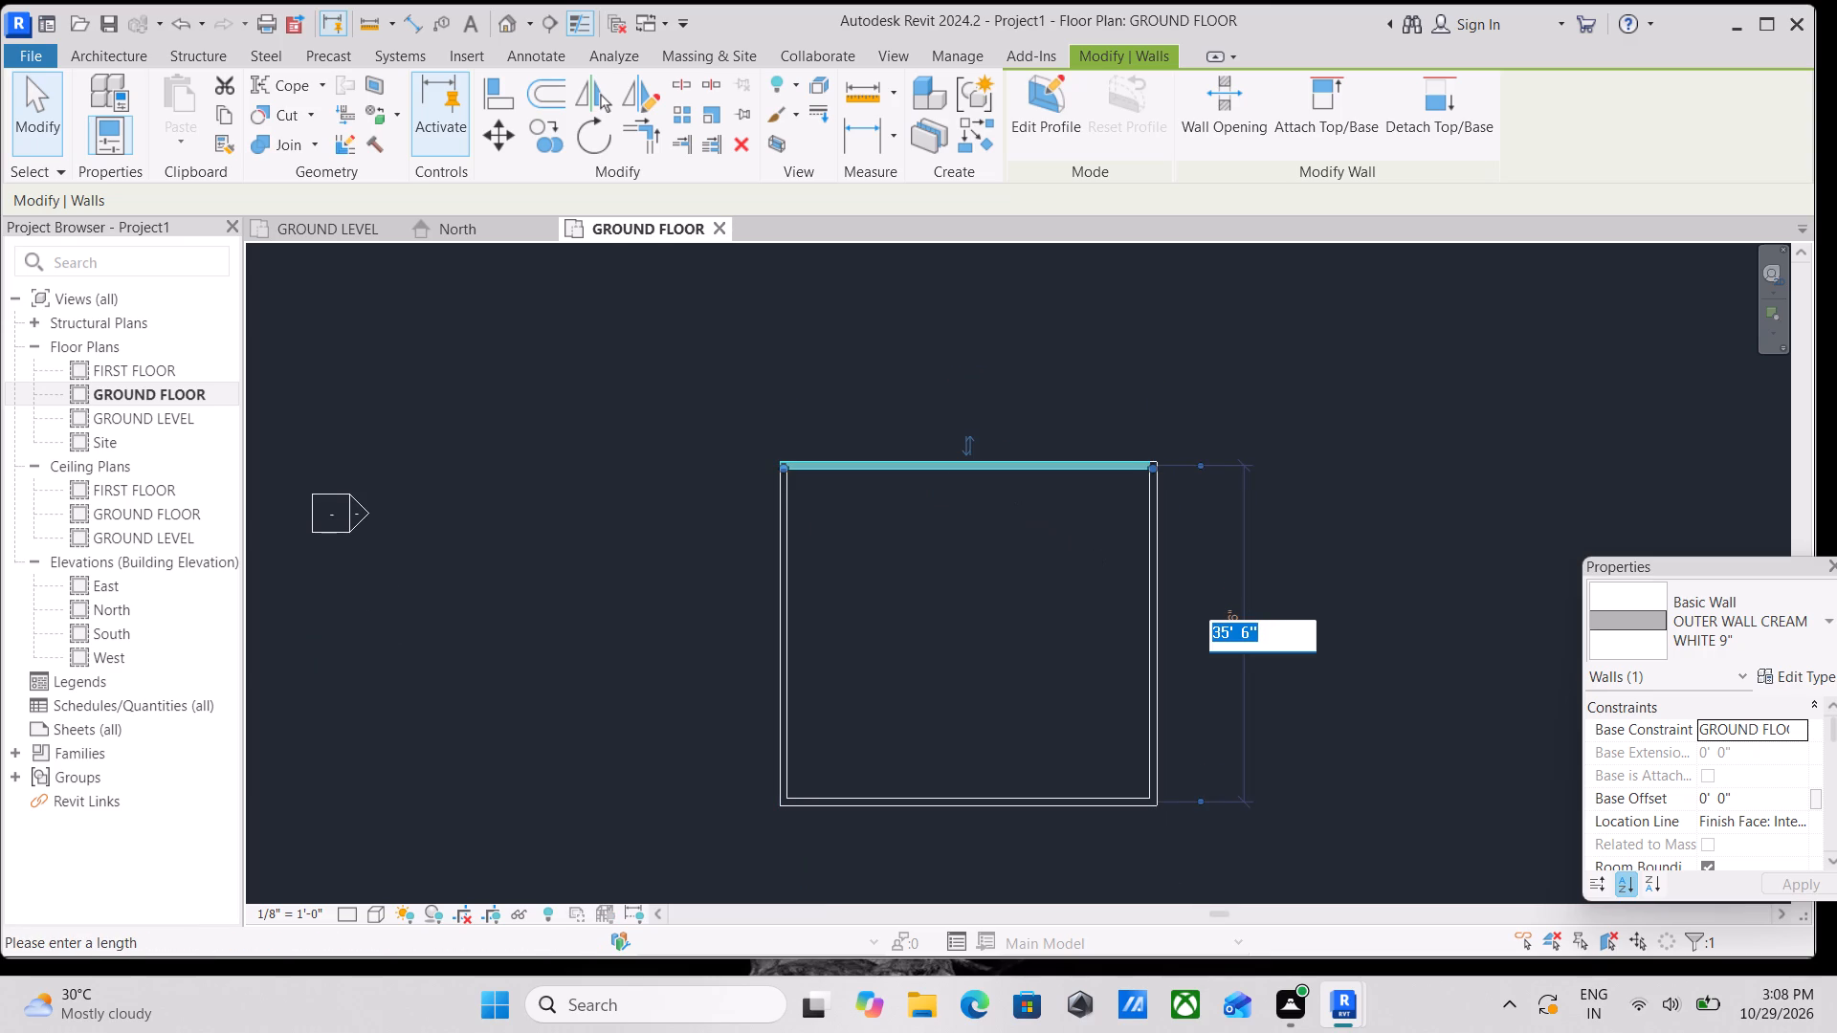
type("40'")
key("Return")
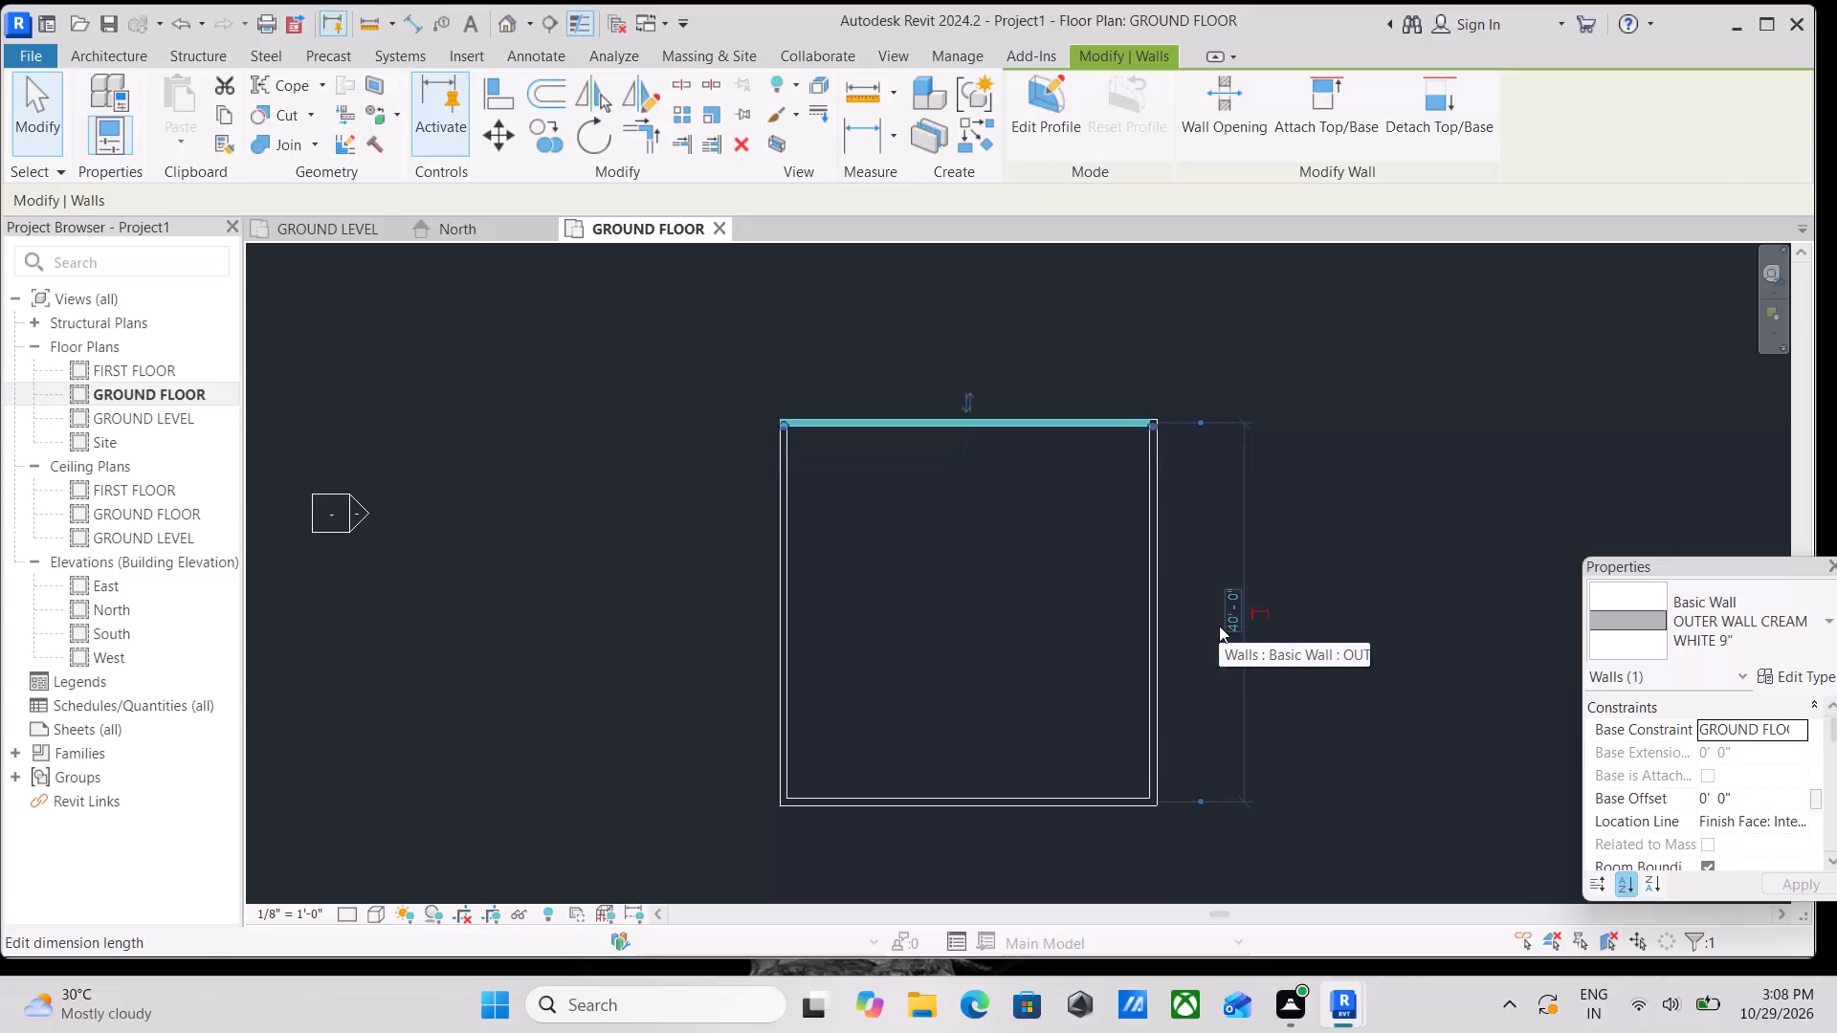
key("Escape")
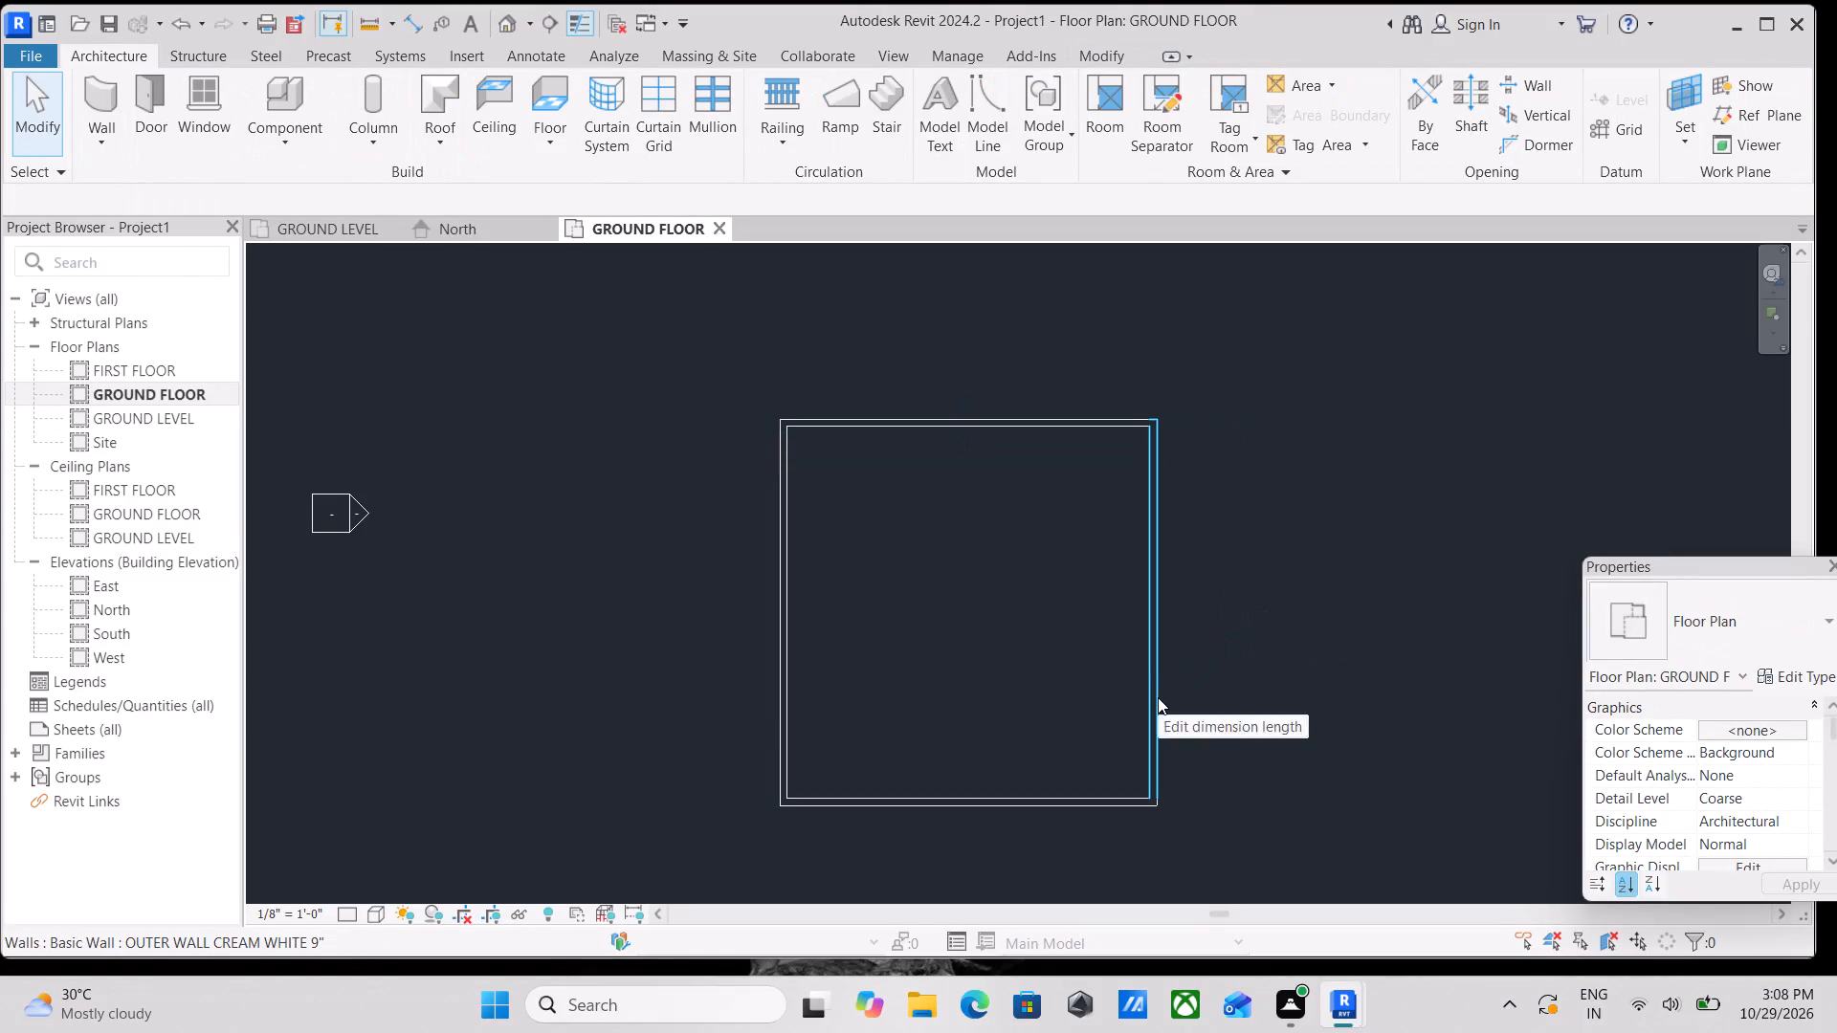
Draw a vertical inner wall about 8'-10 1/2" long southward from the north wall, about 12' from the west wall.
scroll(835, 611, "up", 1)
middle_click_drag(835, 617, 896, 697)
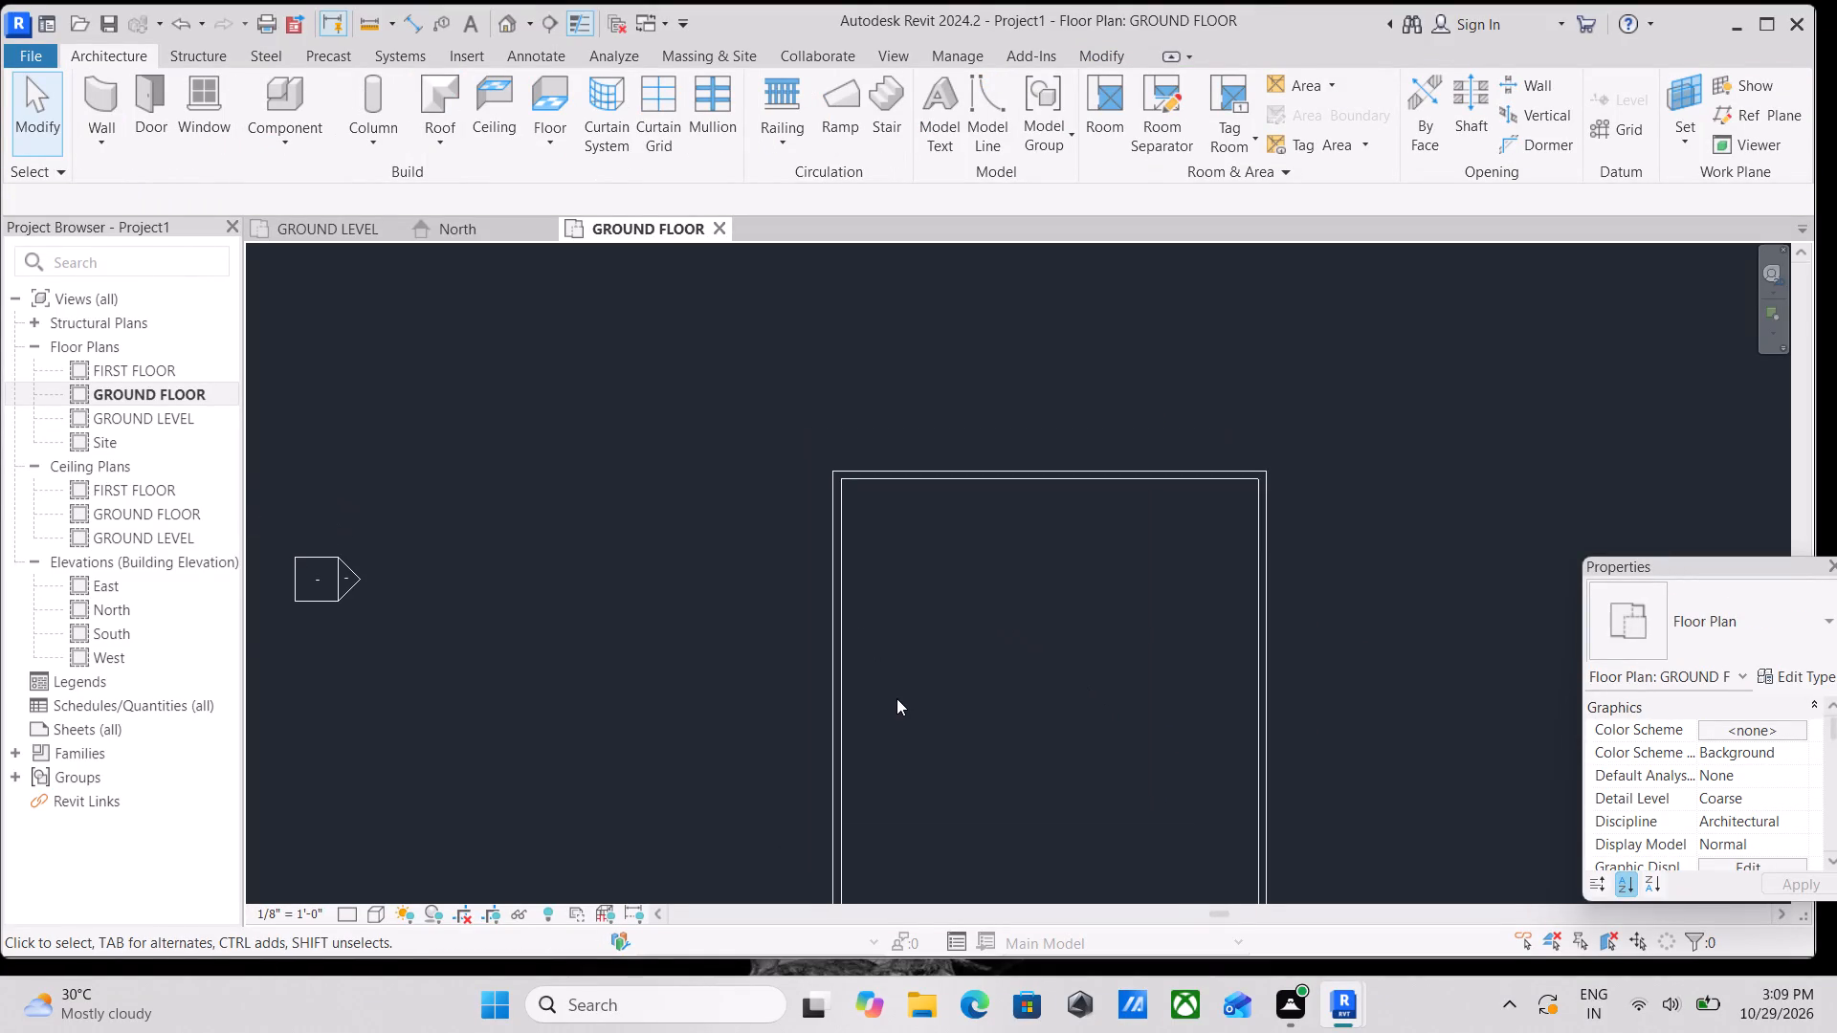
type("WA")
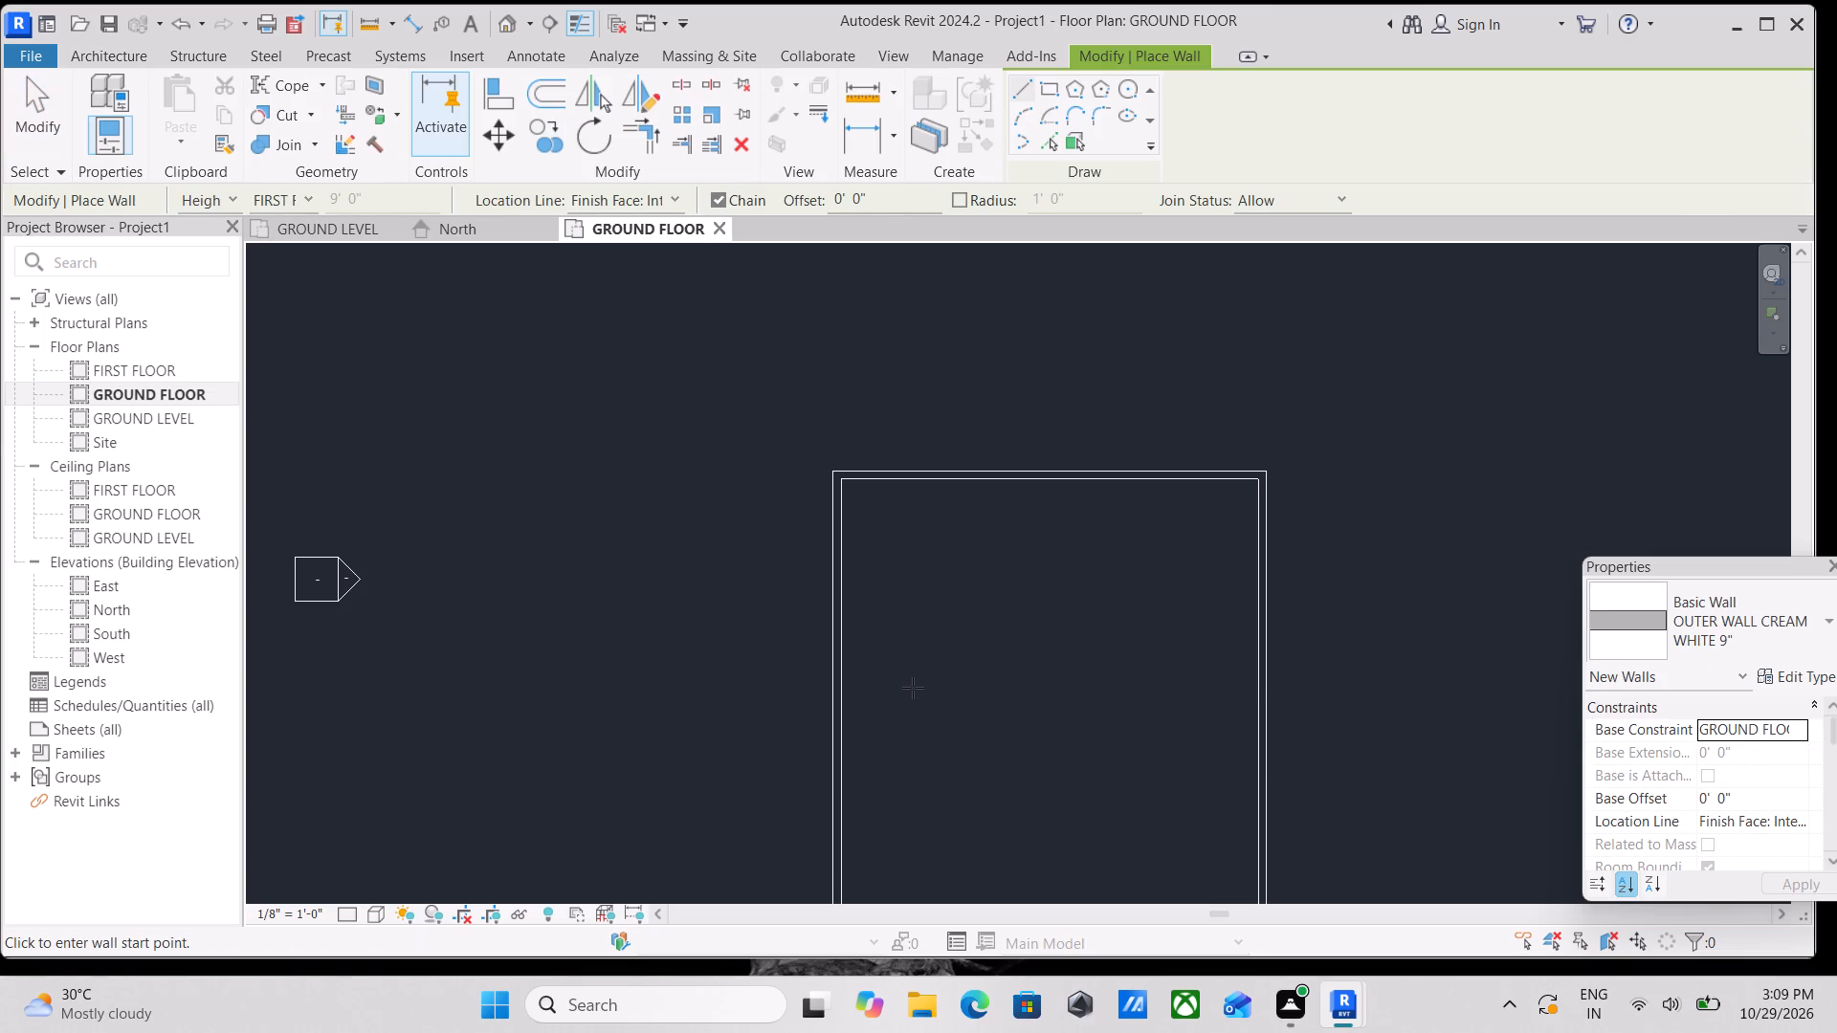
middle_click_drag(938, 707, 940, 731)
middle_click_drag(938, 659, 941, 720)
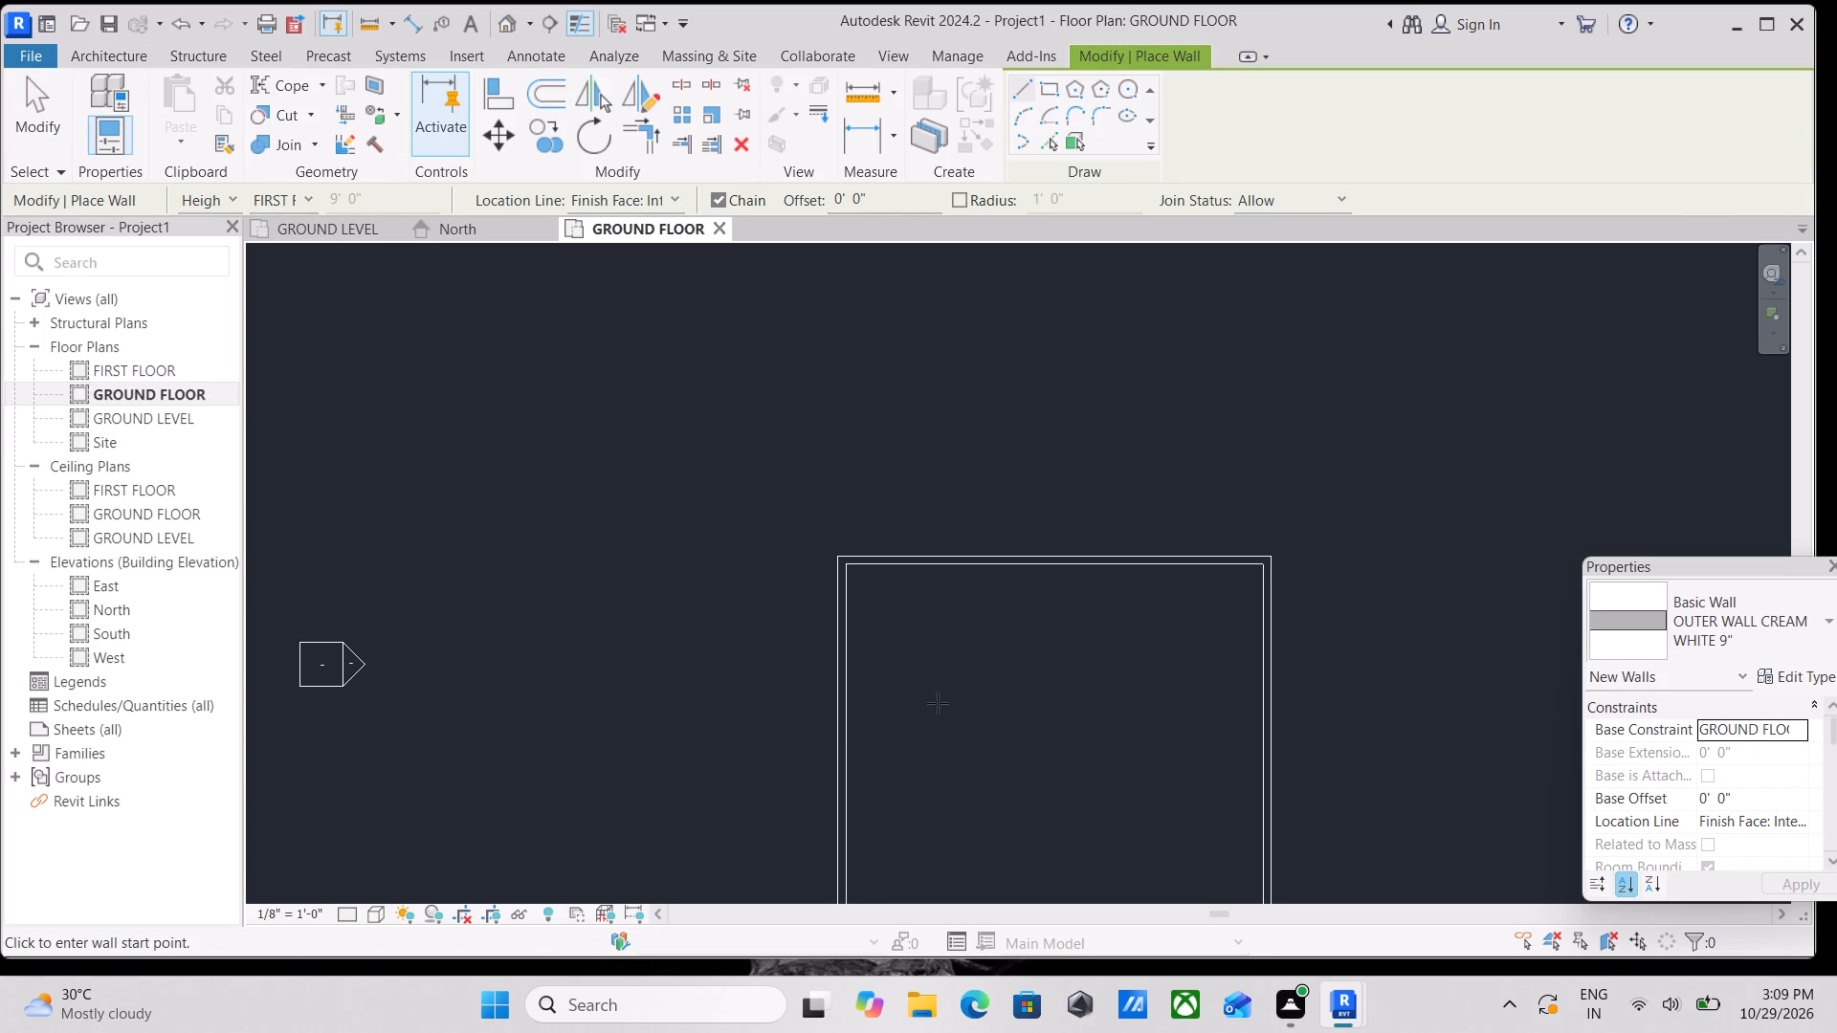
scroll(902, 645, "up", 1)
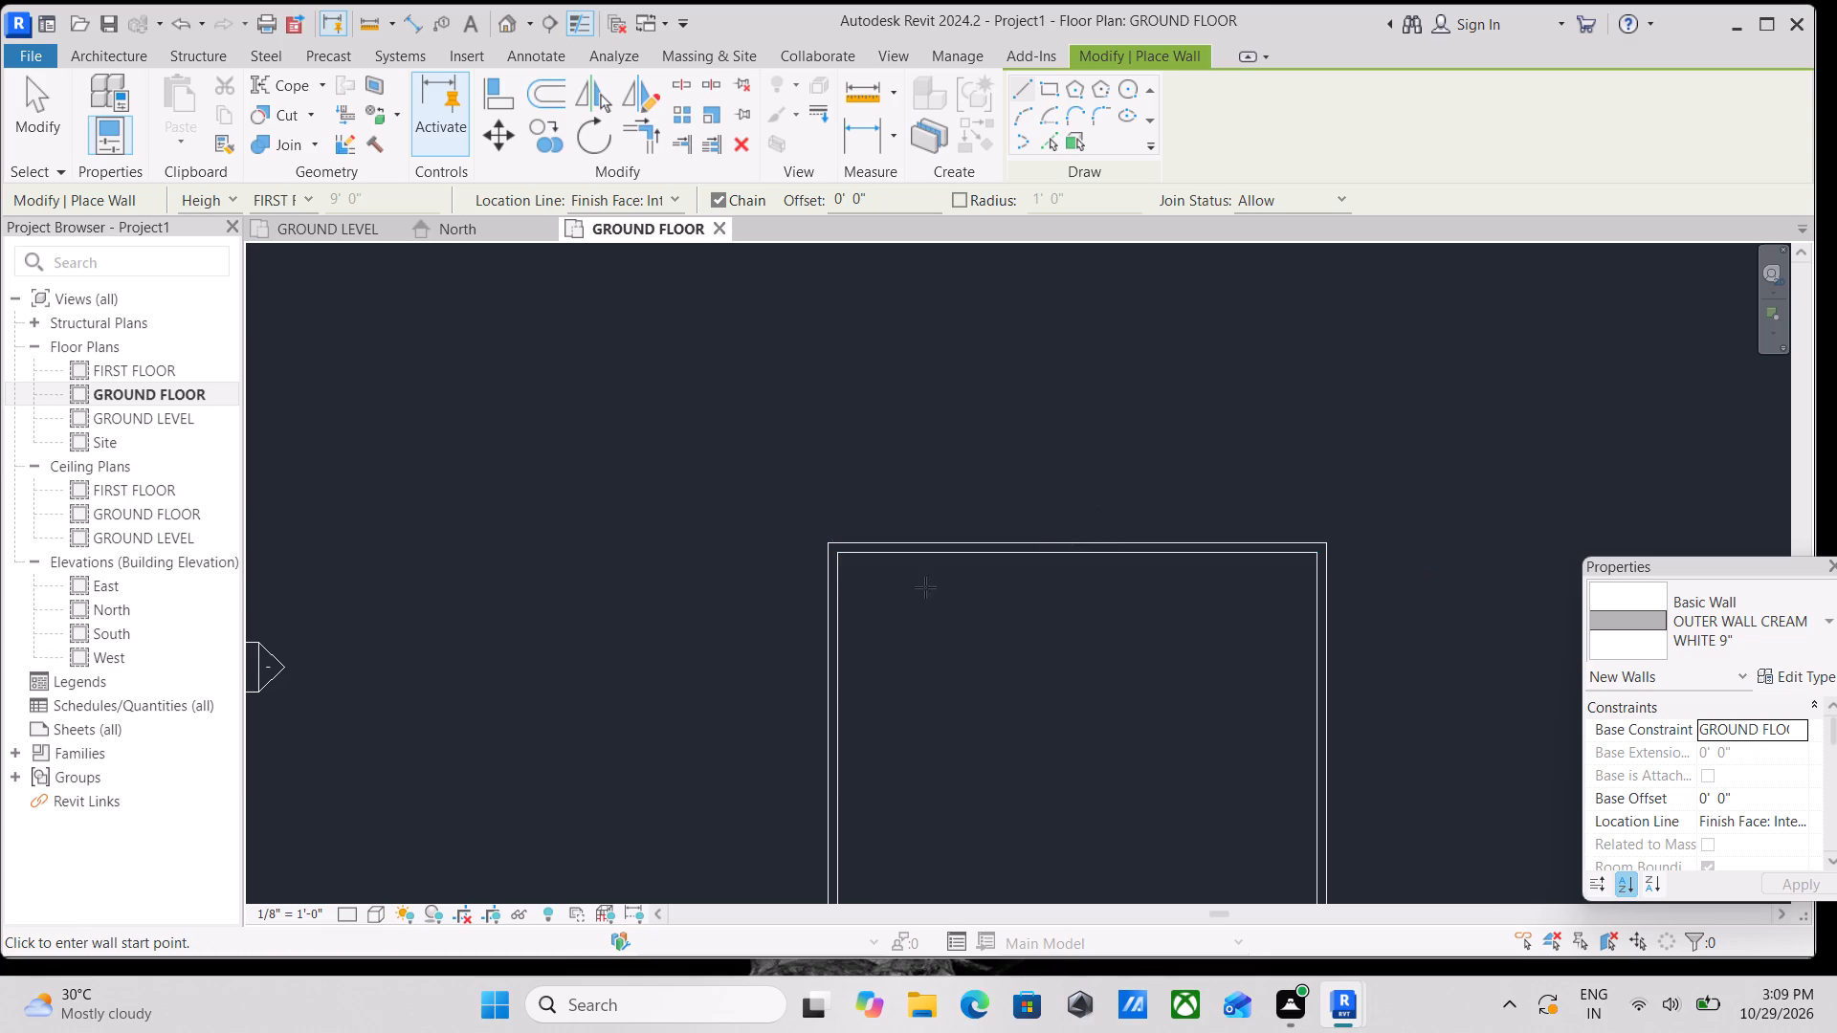
scroll(967, 600, "up", 5)
left_click(984, 517)
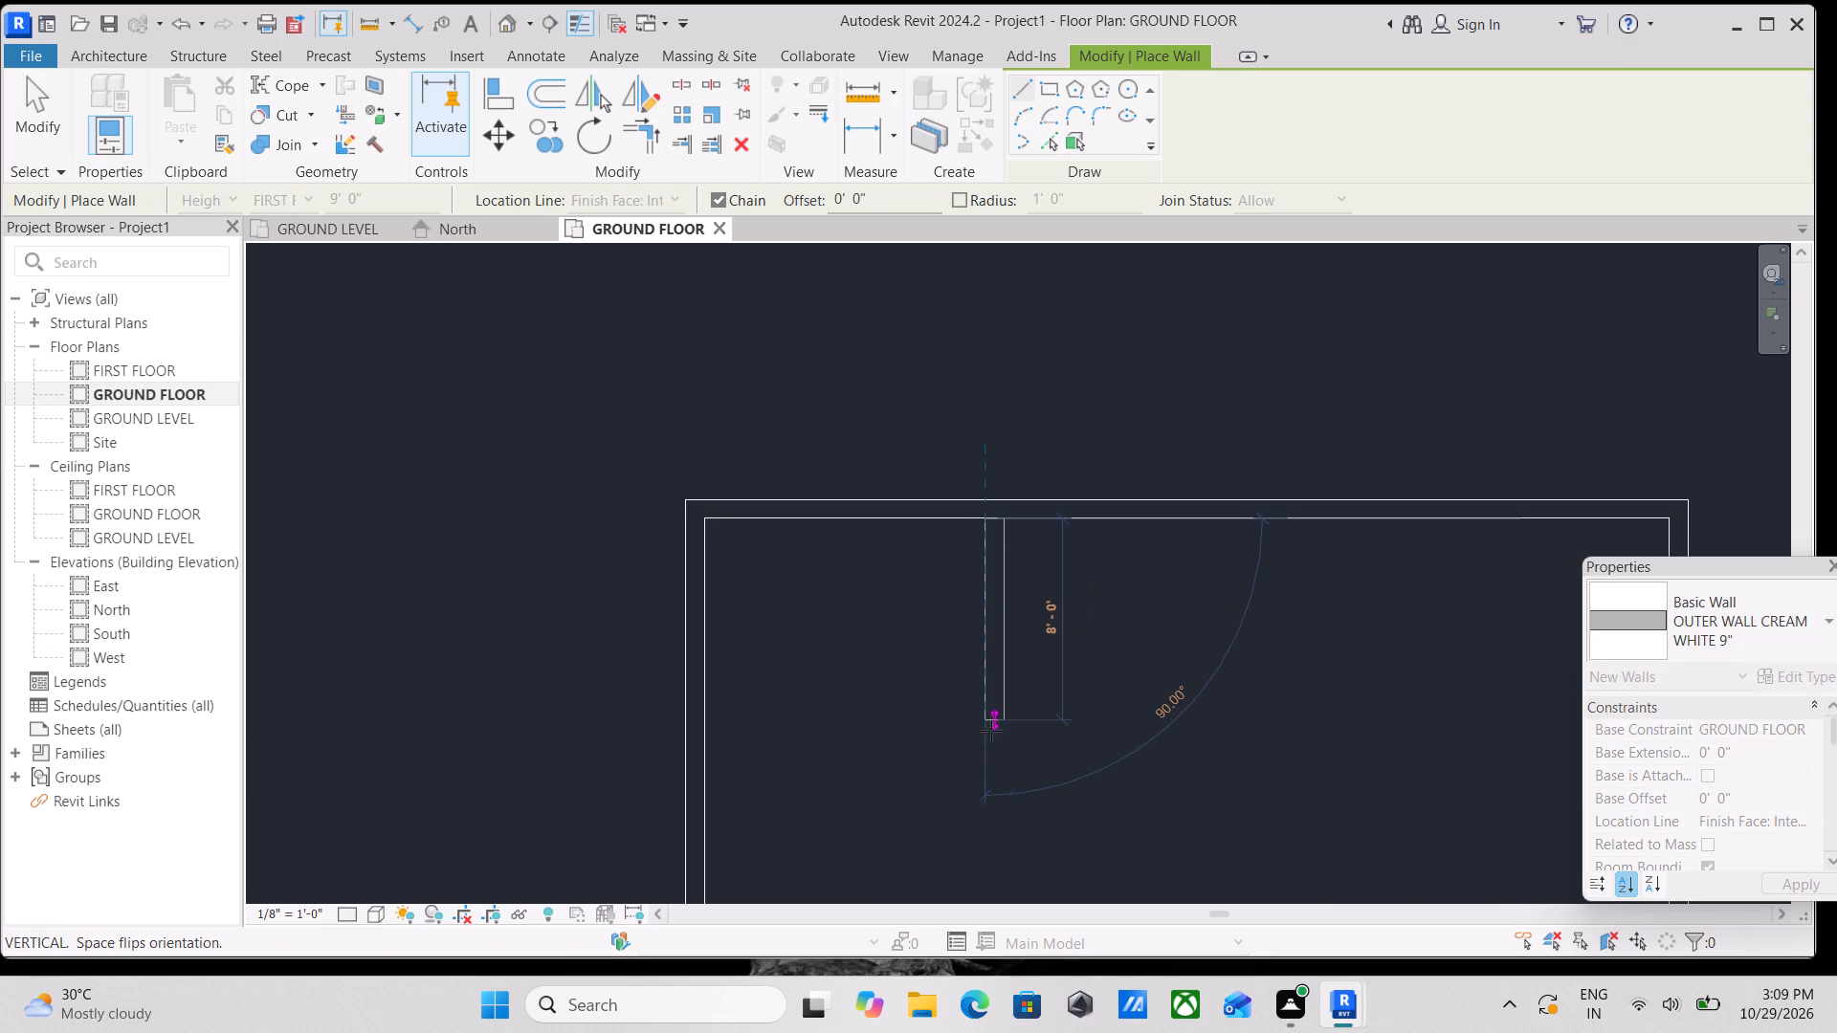
left_click(984, 738)
key("Escape")
key("Escape")
key("Escape")
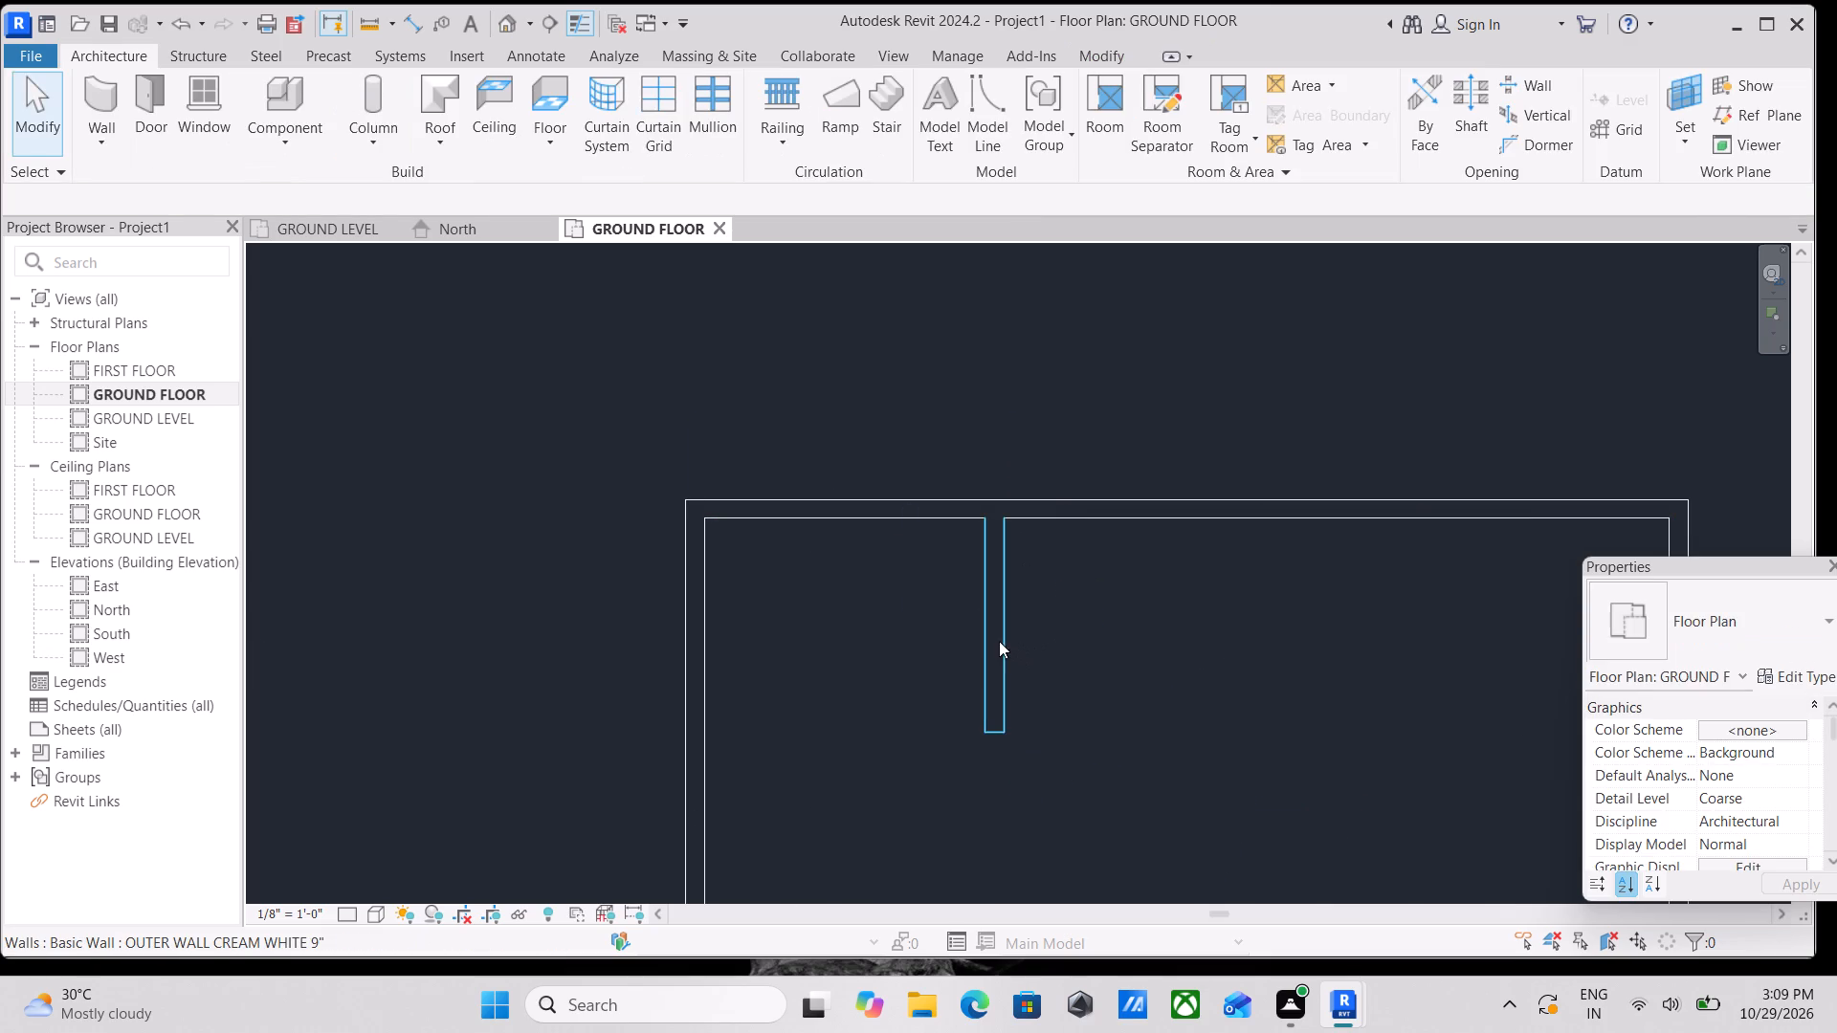
Set the distance between the west wall and the vertical inner wall to 16'.
left_click(994, 636)
scroll(1001, 608, "down", 1)
middle_click(1001, 608)
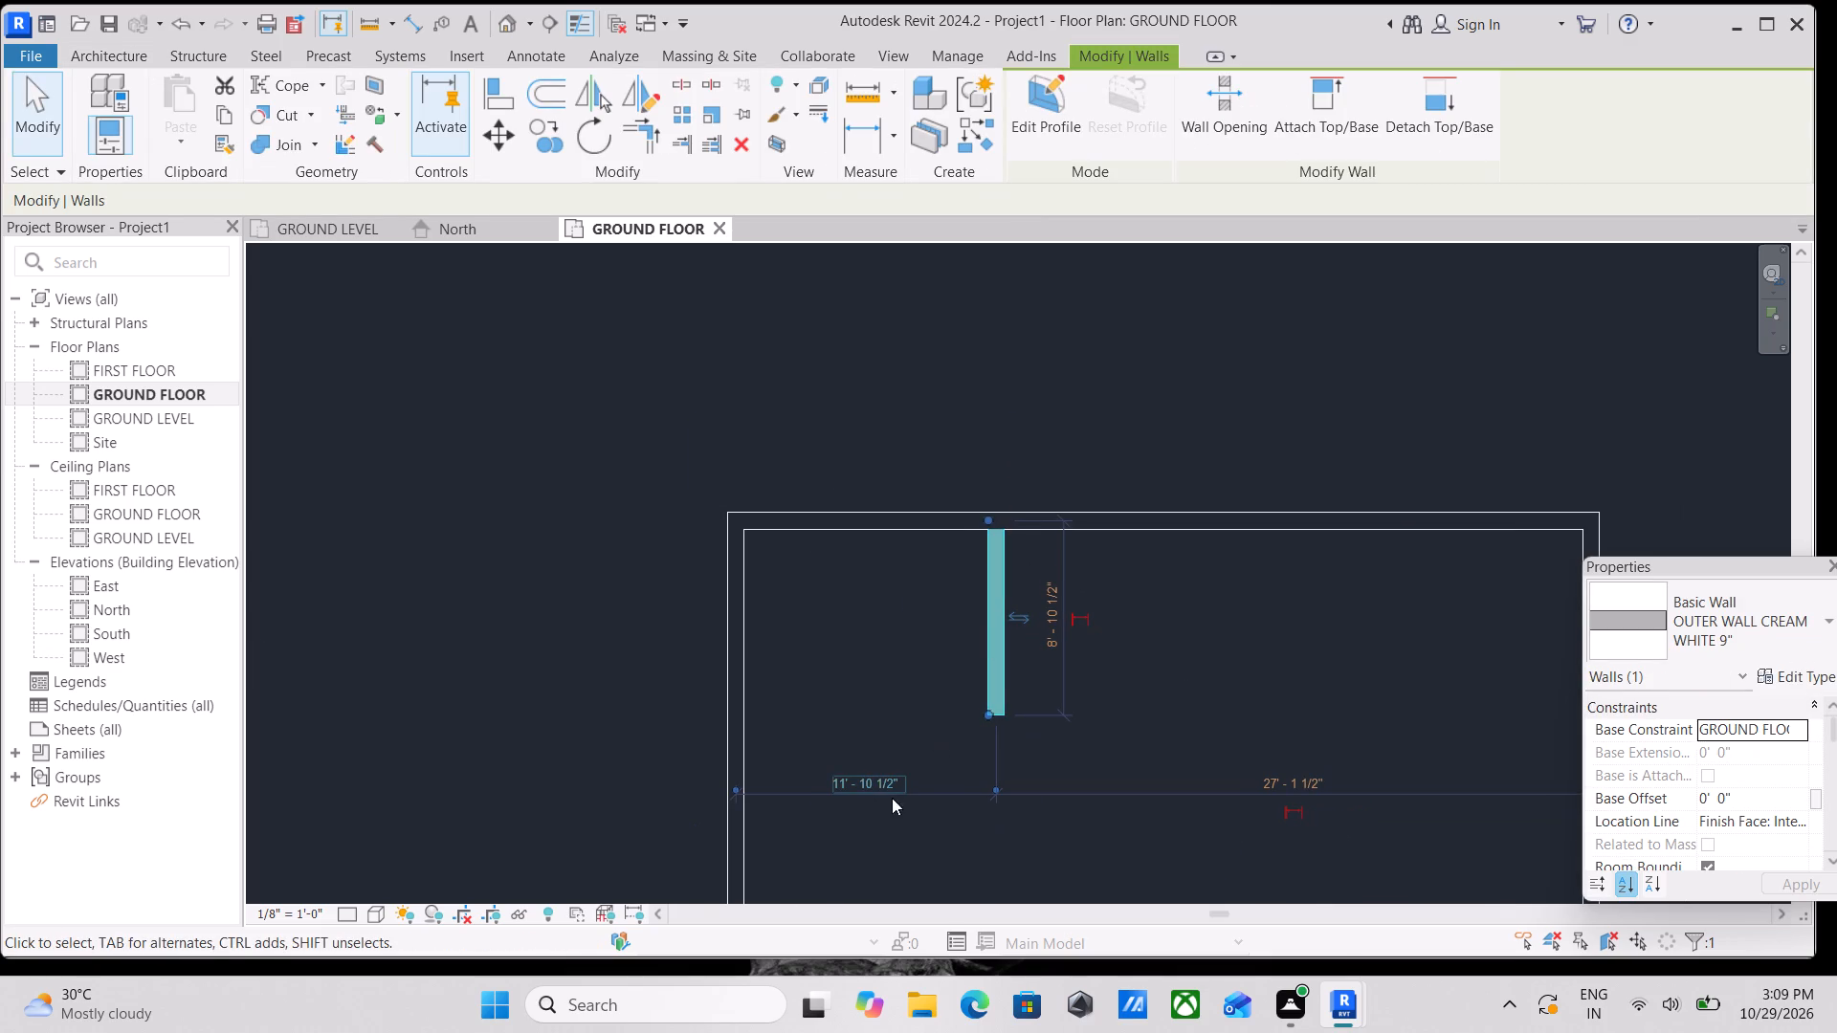
left_click(872, 776)
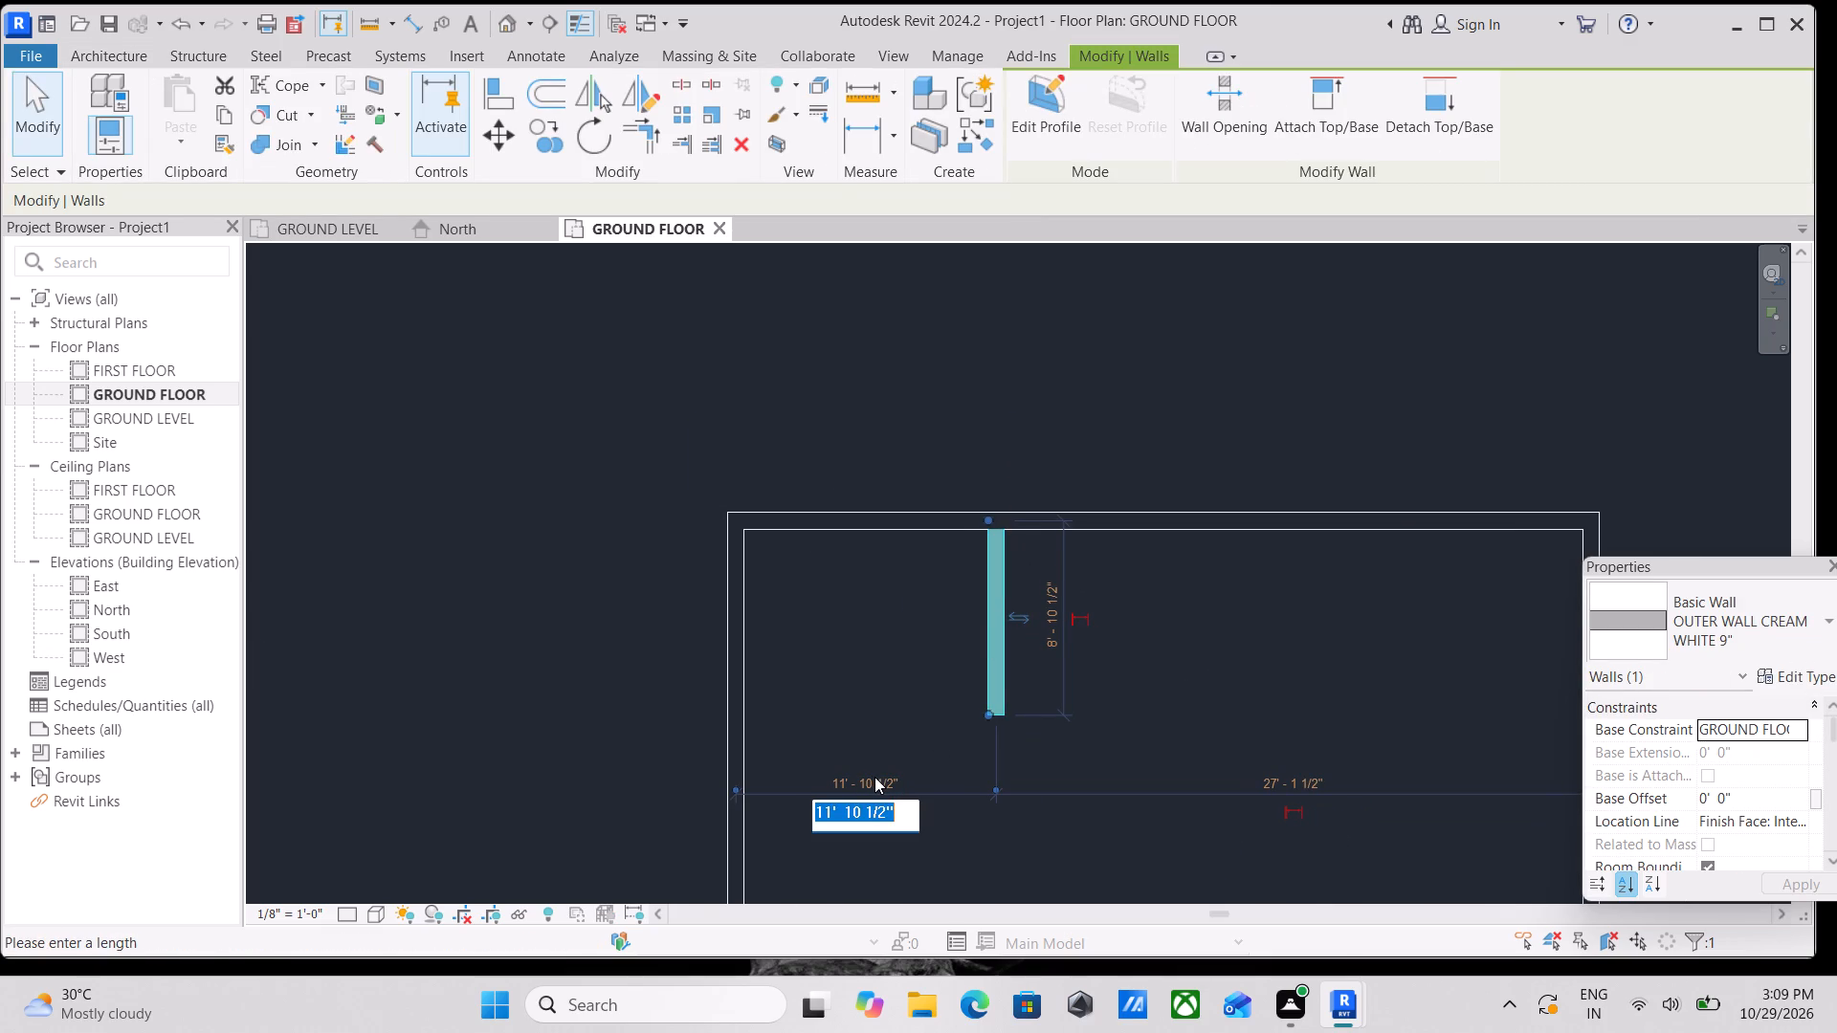
key("1")
key("6")
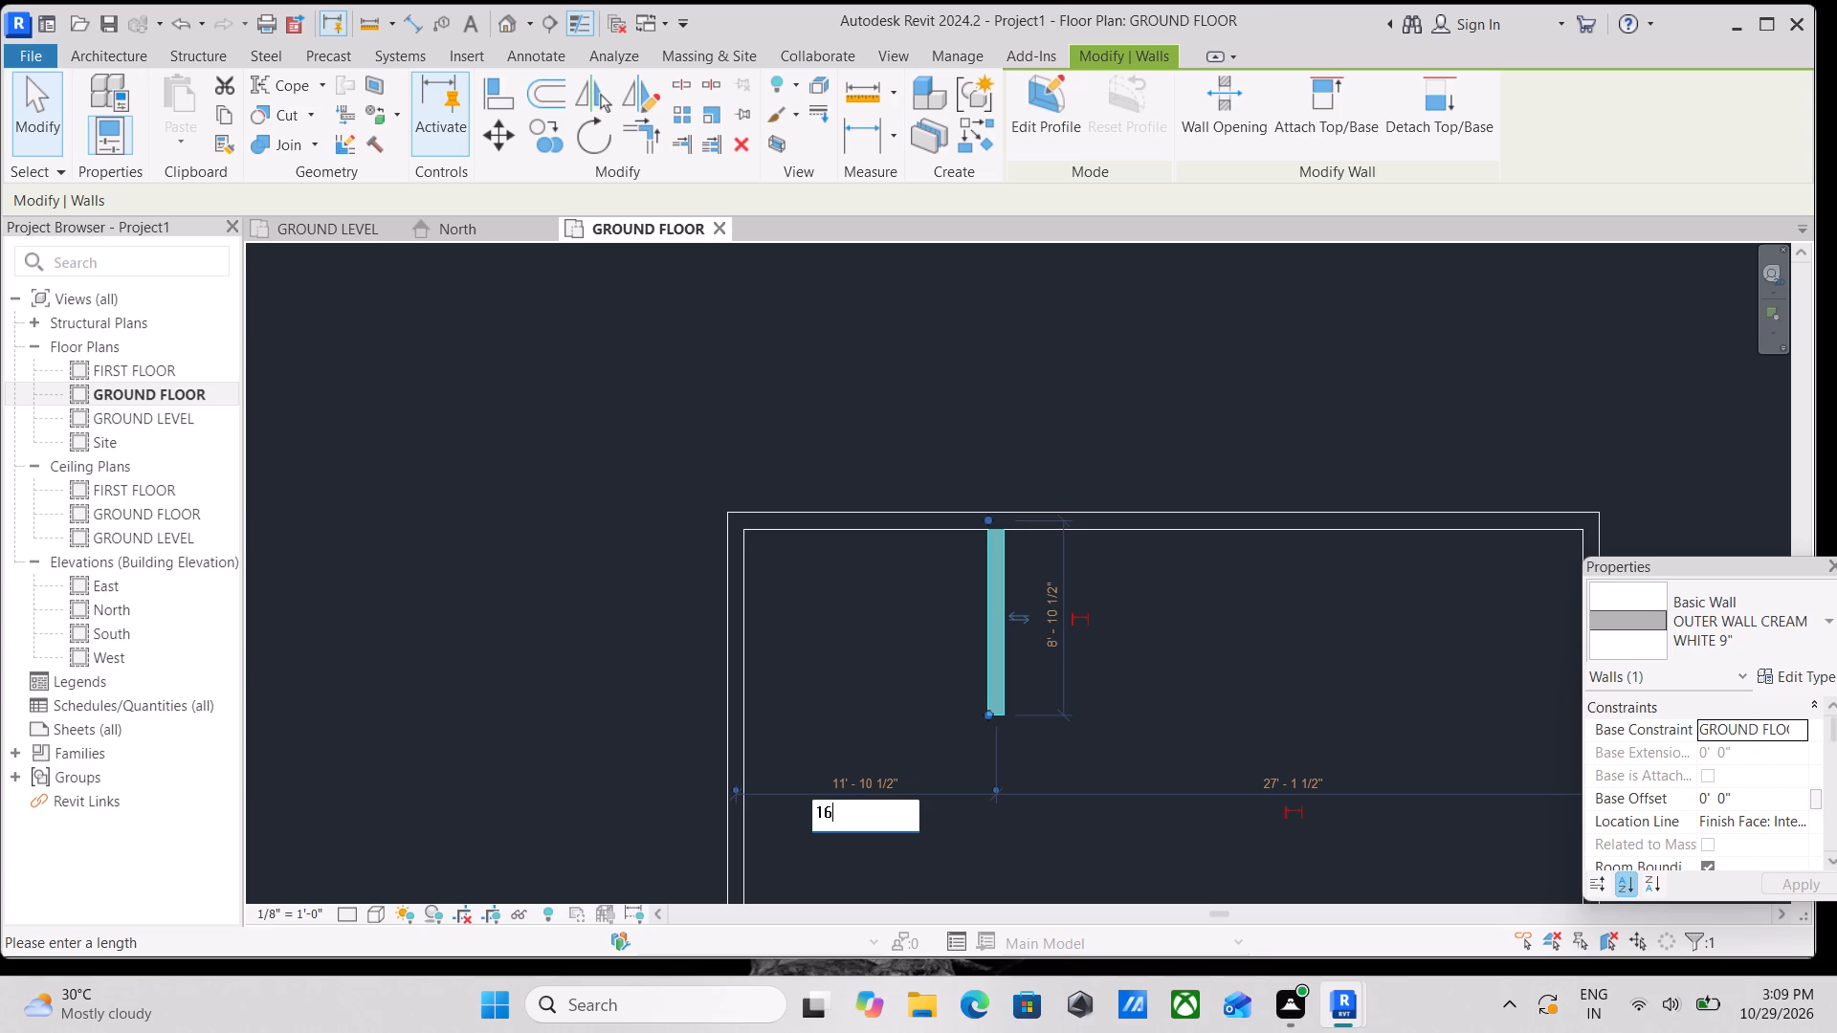
key("apostrophe")
key("Return")
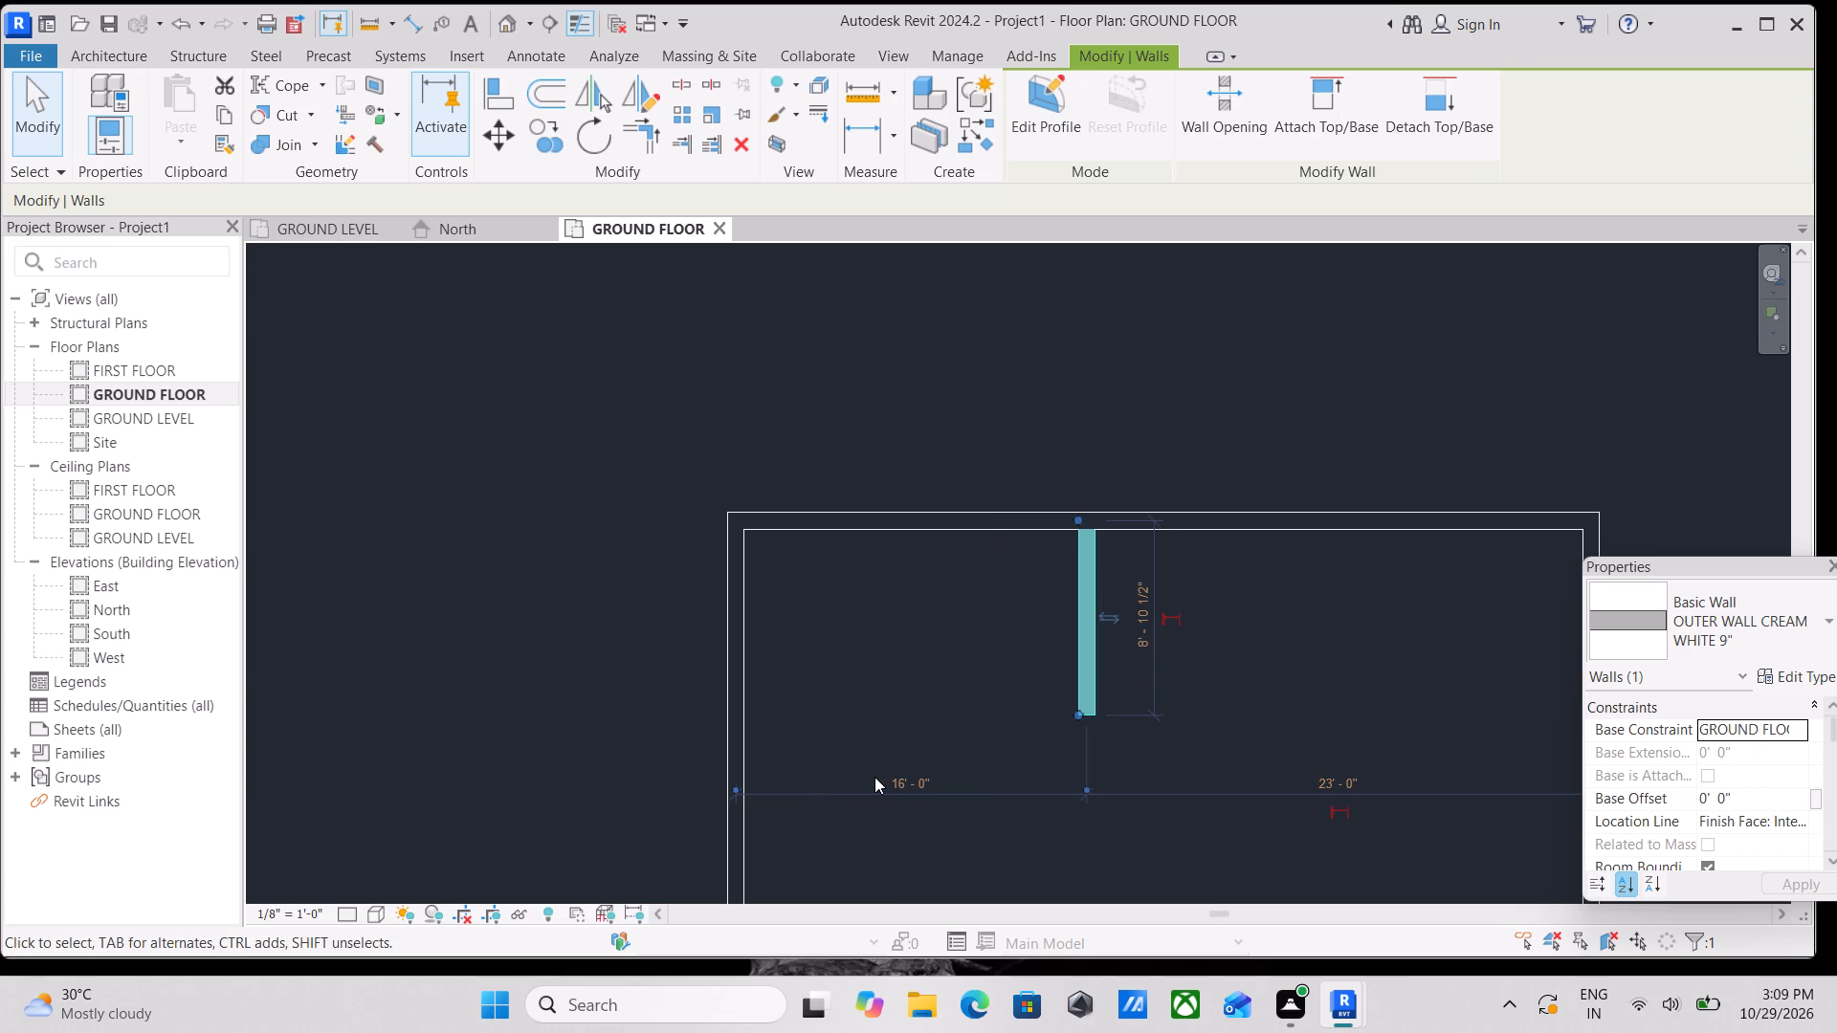
key("Escape")
key("Escape")
Duplicate the vertical inner wall's type under the name INNER WALLCREAM WHITE 4.5".
left_click(1097, 656)
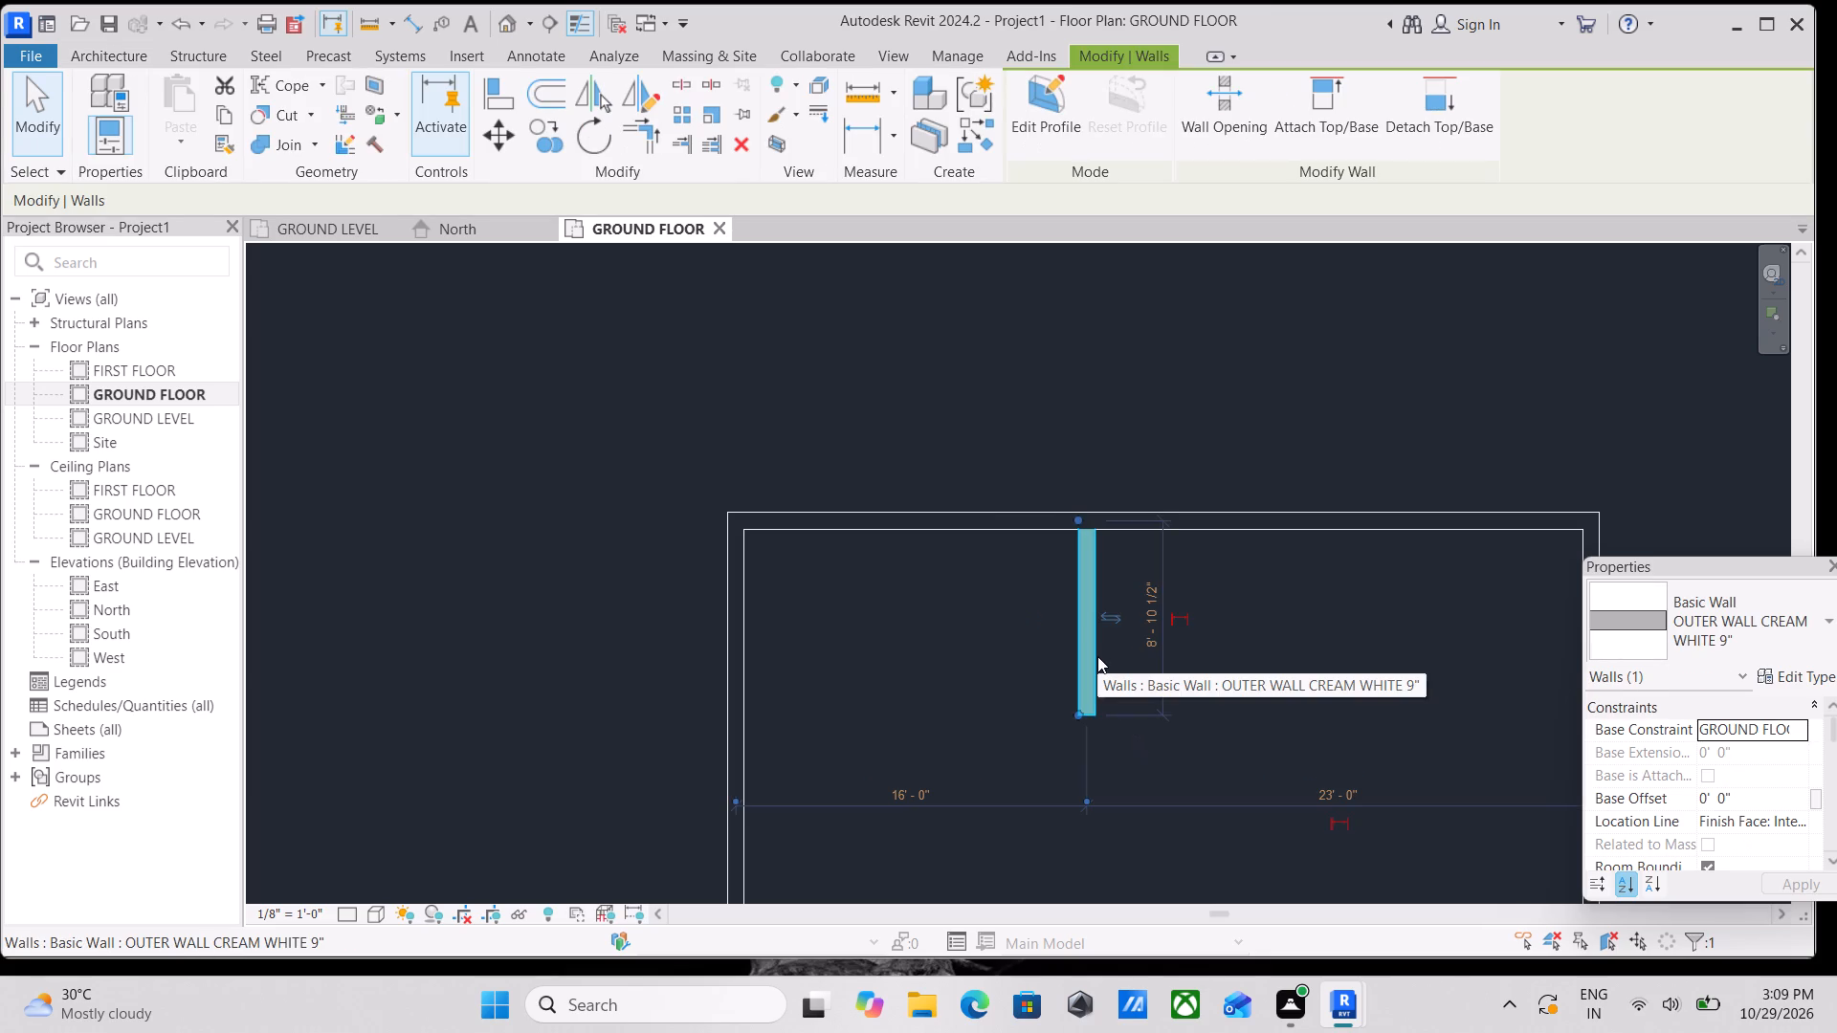
left_click(1814, 679)
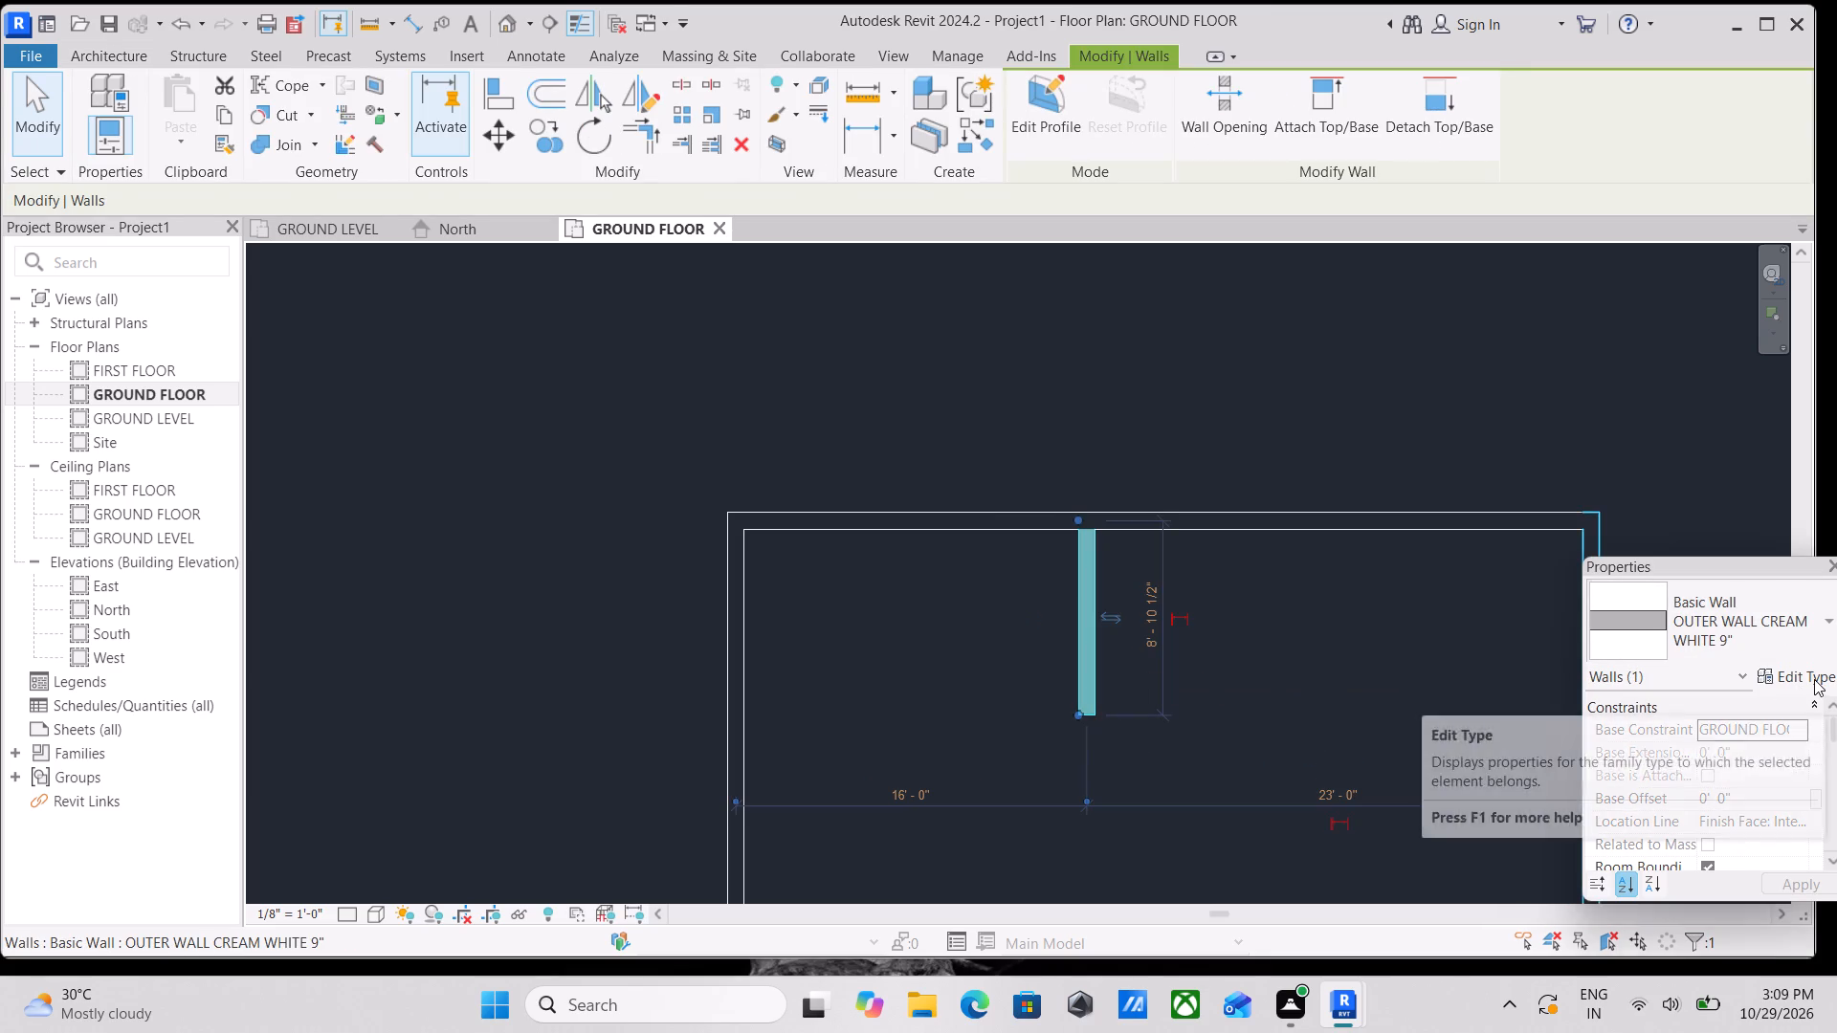
left_click(1392, 235)
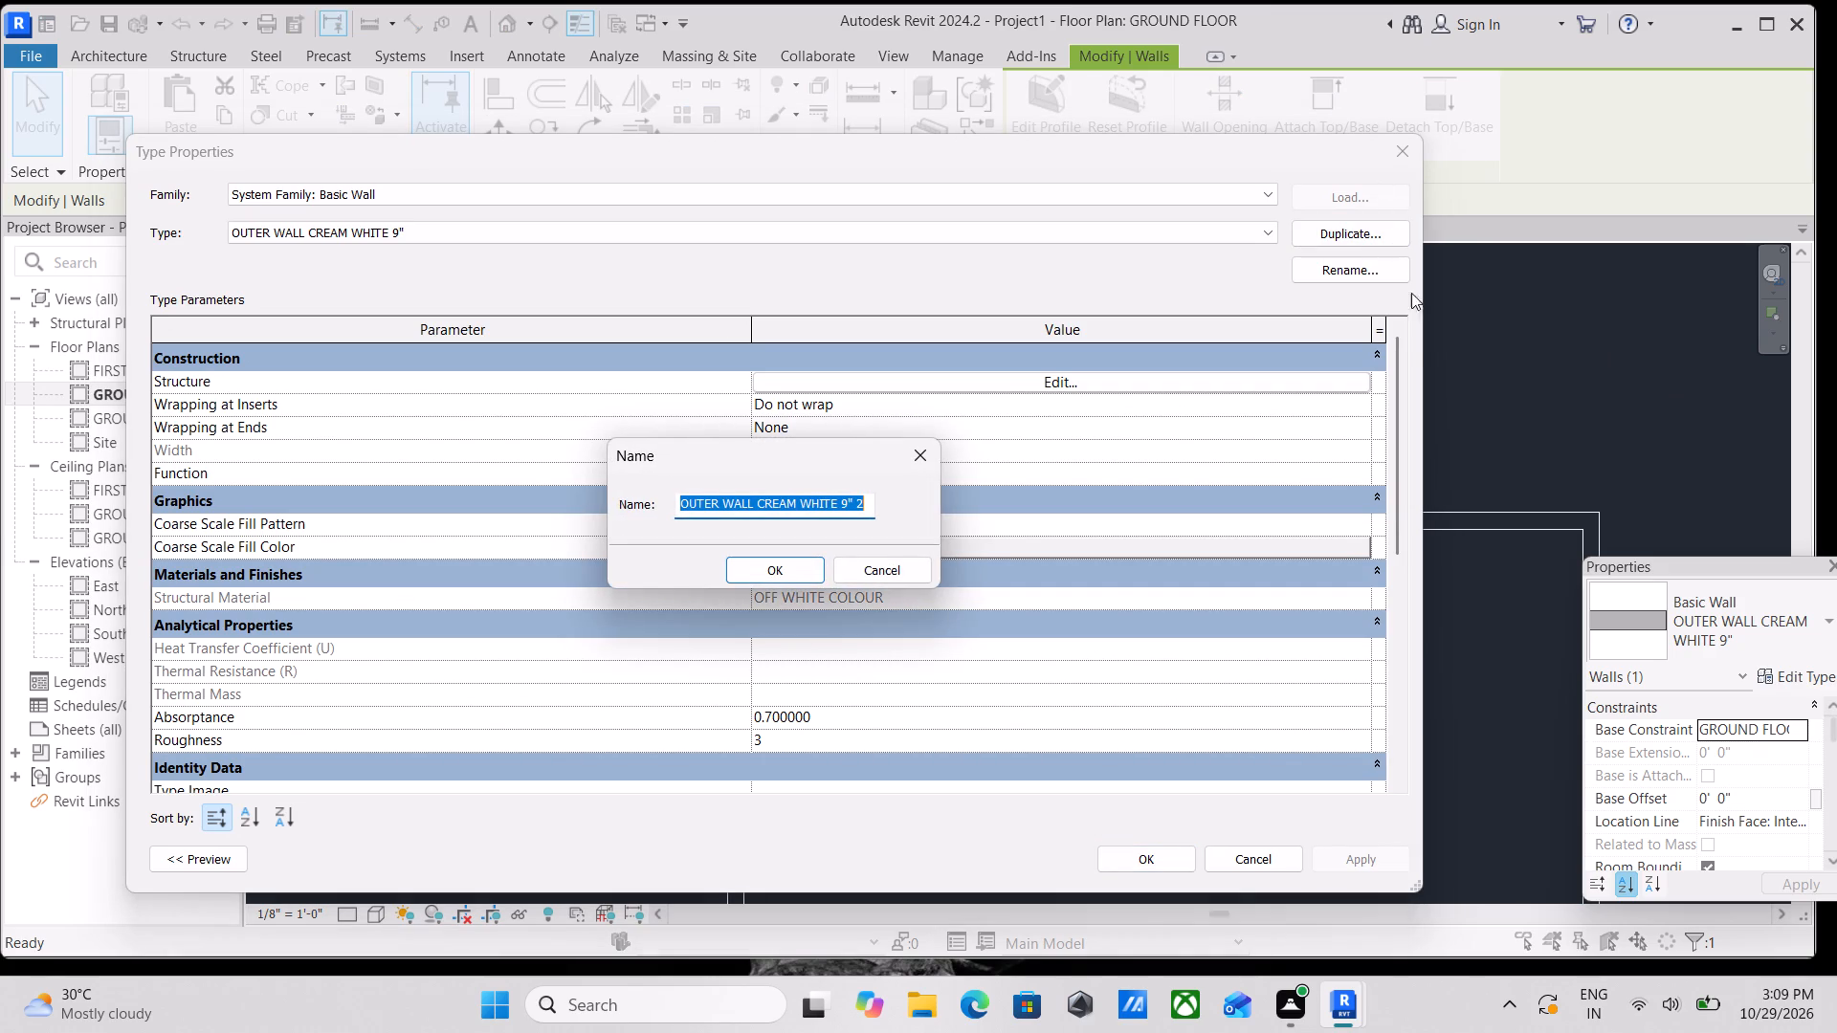
left_click(728, 504)
left_click(755, 503)
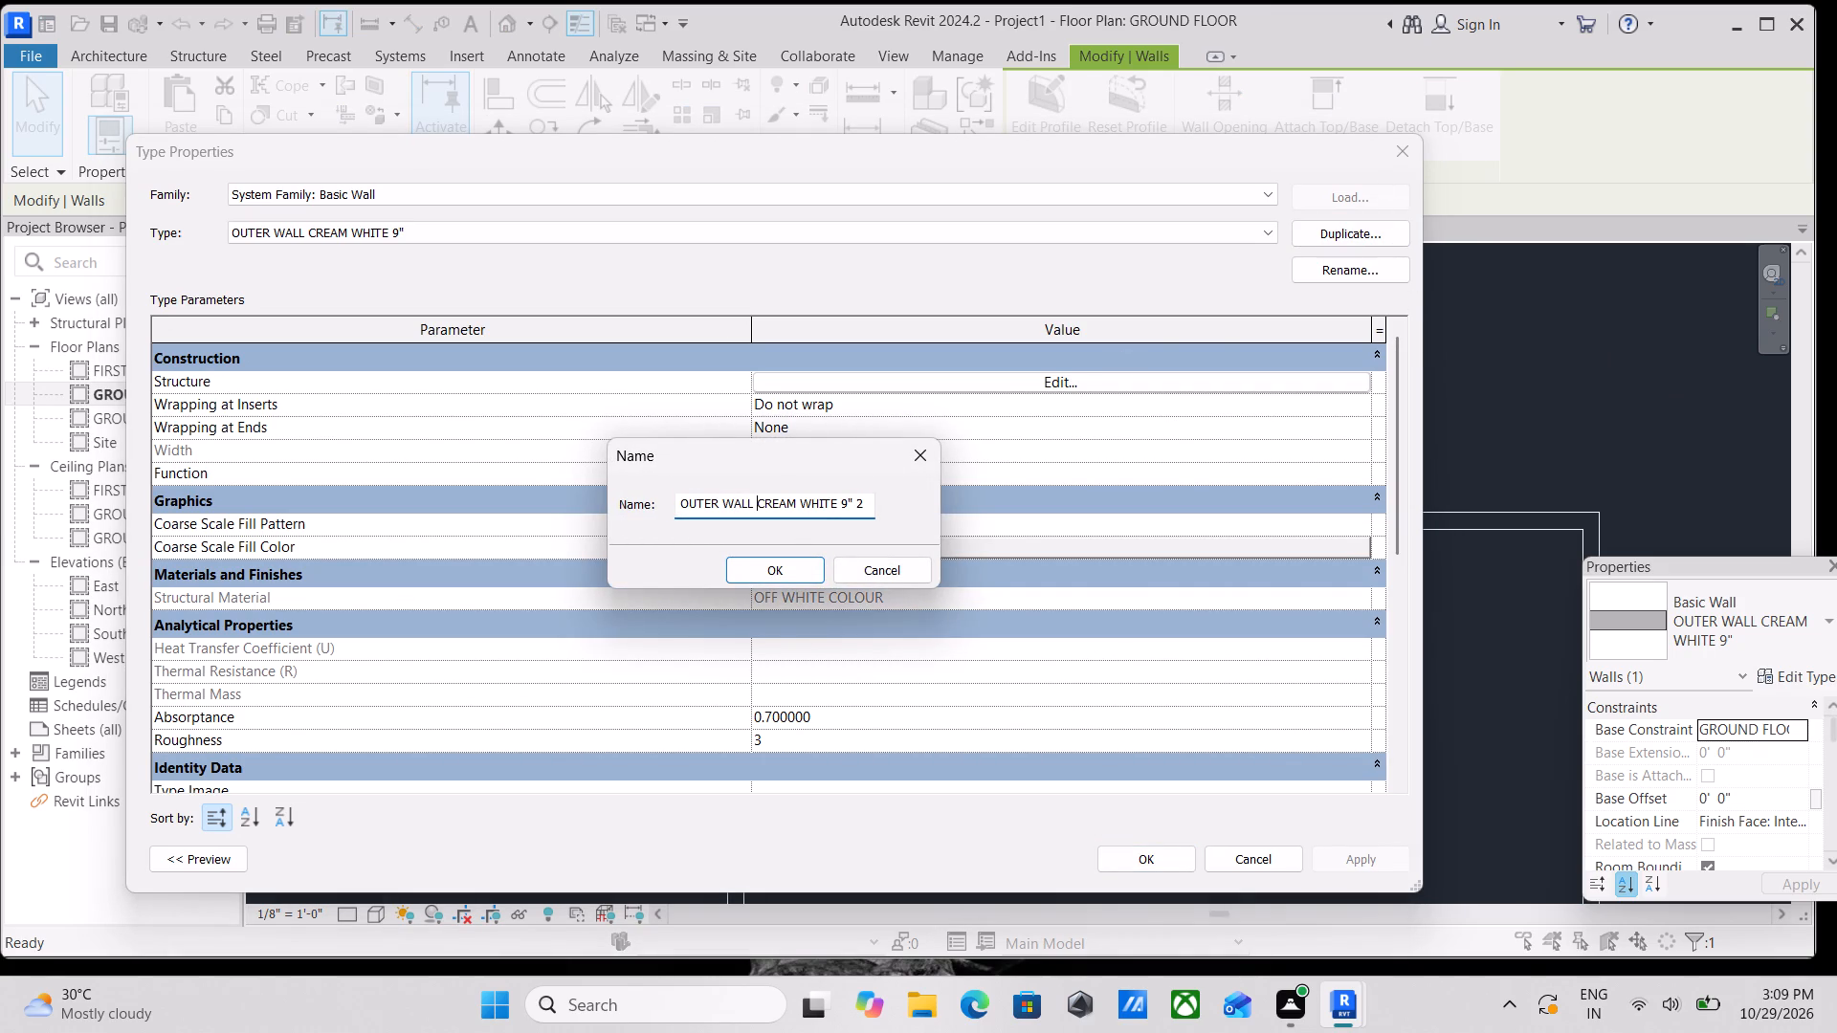
key("BackSpace")
key("BackSpace")
key("BackSpace")
key("BackSpace")
key("BackSpace")
key("BackSpace")
key("BackSpace")
key("BackSpace")
key("BackSpace")
key("BackSpace")
key("BackSpace")
key("BackSpace")
key("BackSpace")
key("BackSpace")
key("BackSpace")
key("BackSpace")
type("INNER")
key("space")
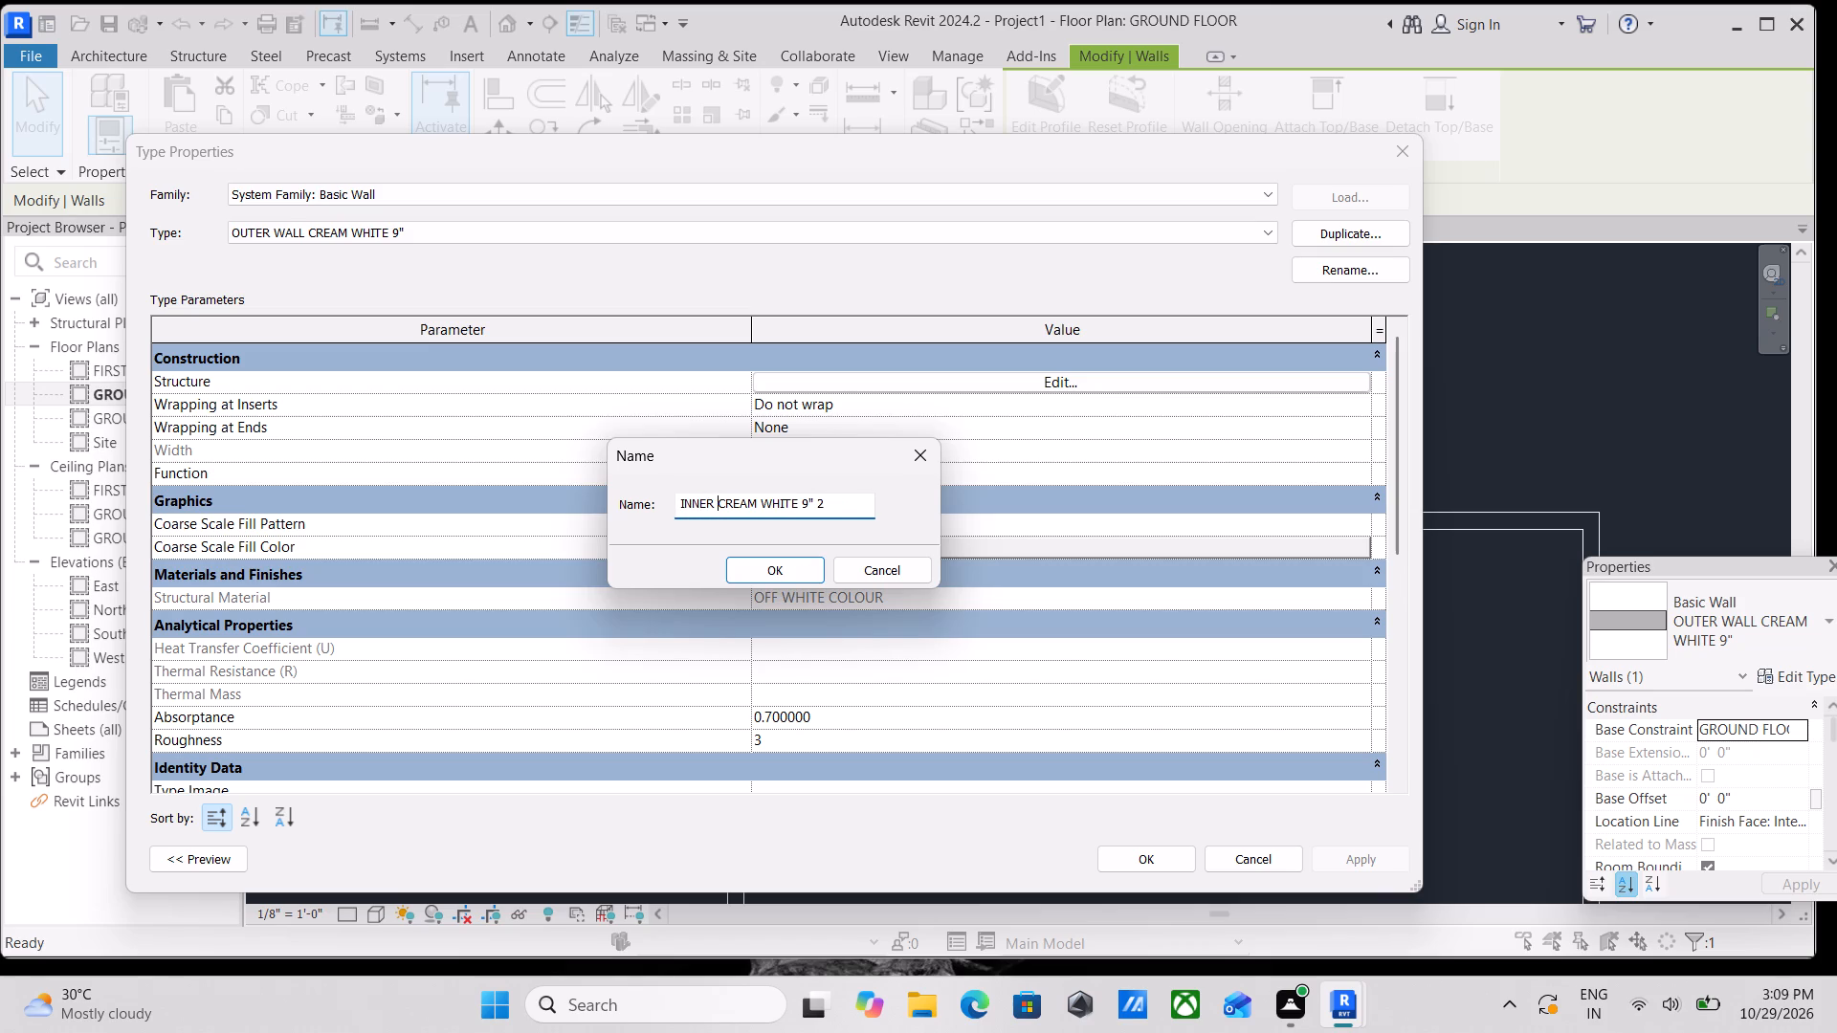
type("WALL")
left_click(874, 503)
left_click_drag(865, 500, 830, 506)
type("4.5")
key("shift+quotedbl")
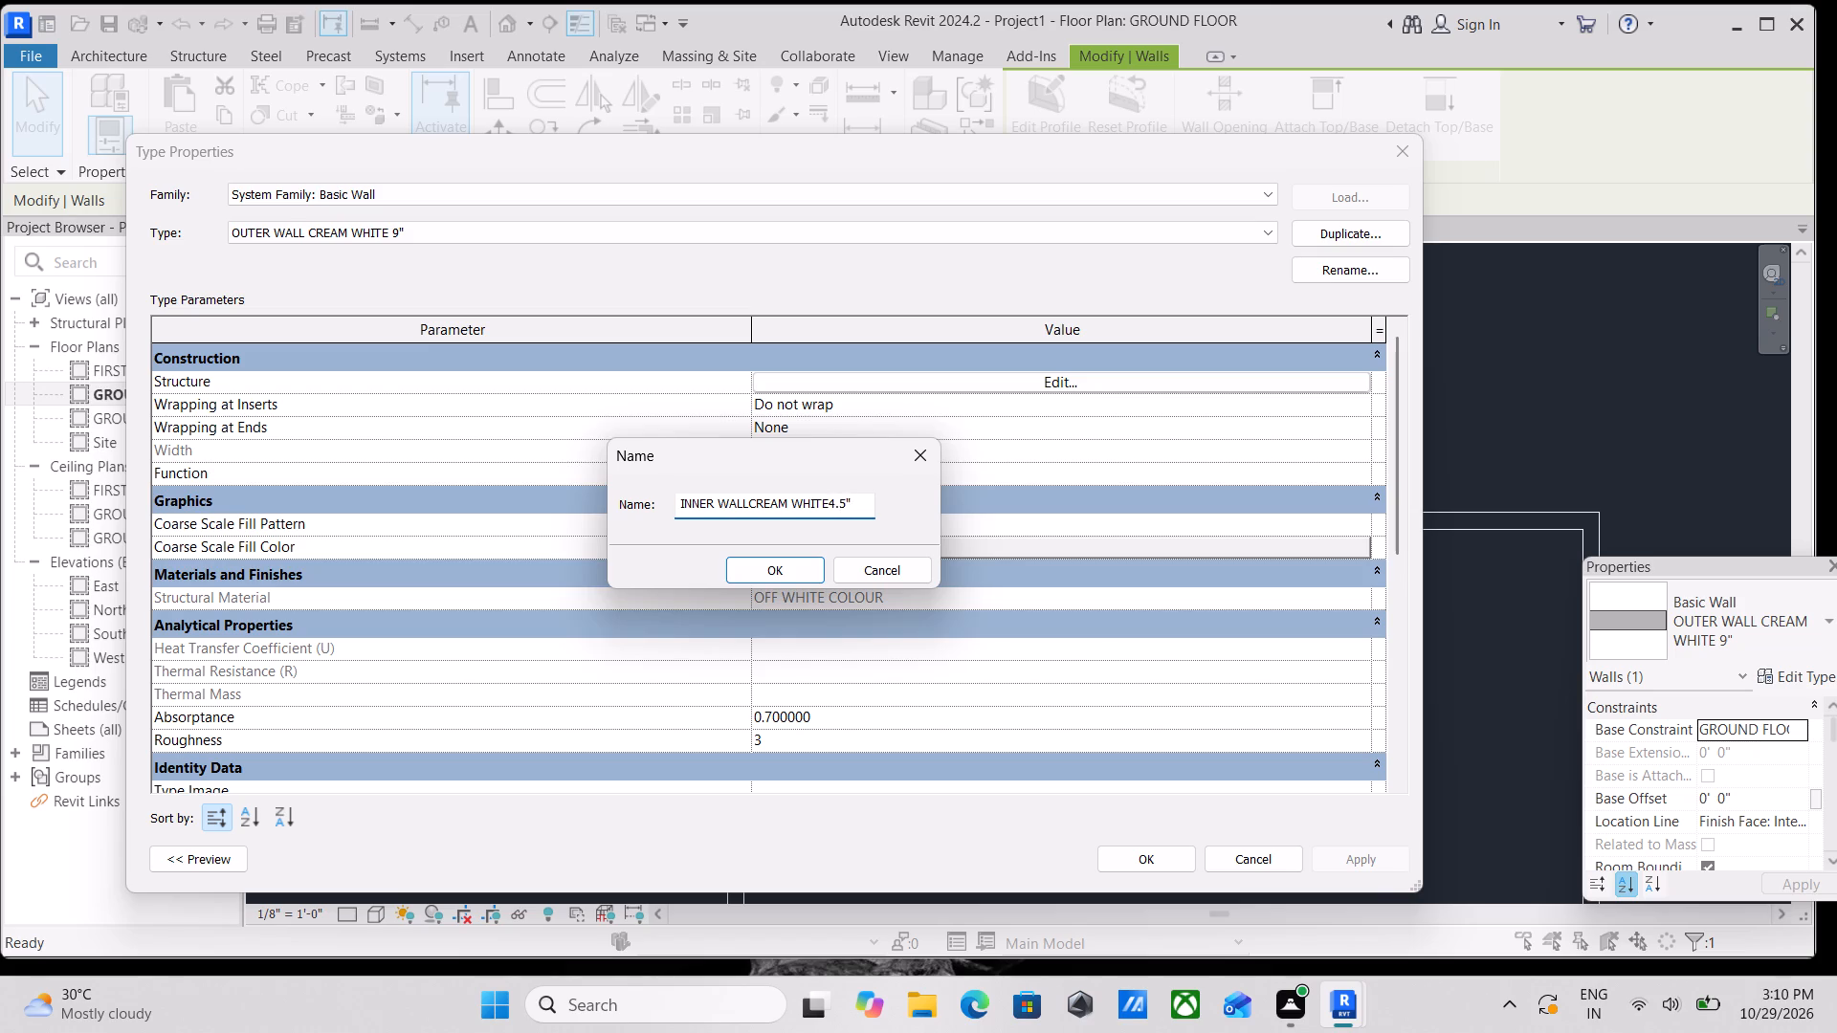
left_click(830, 509)
key("space")
left_click(754, 569)
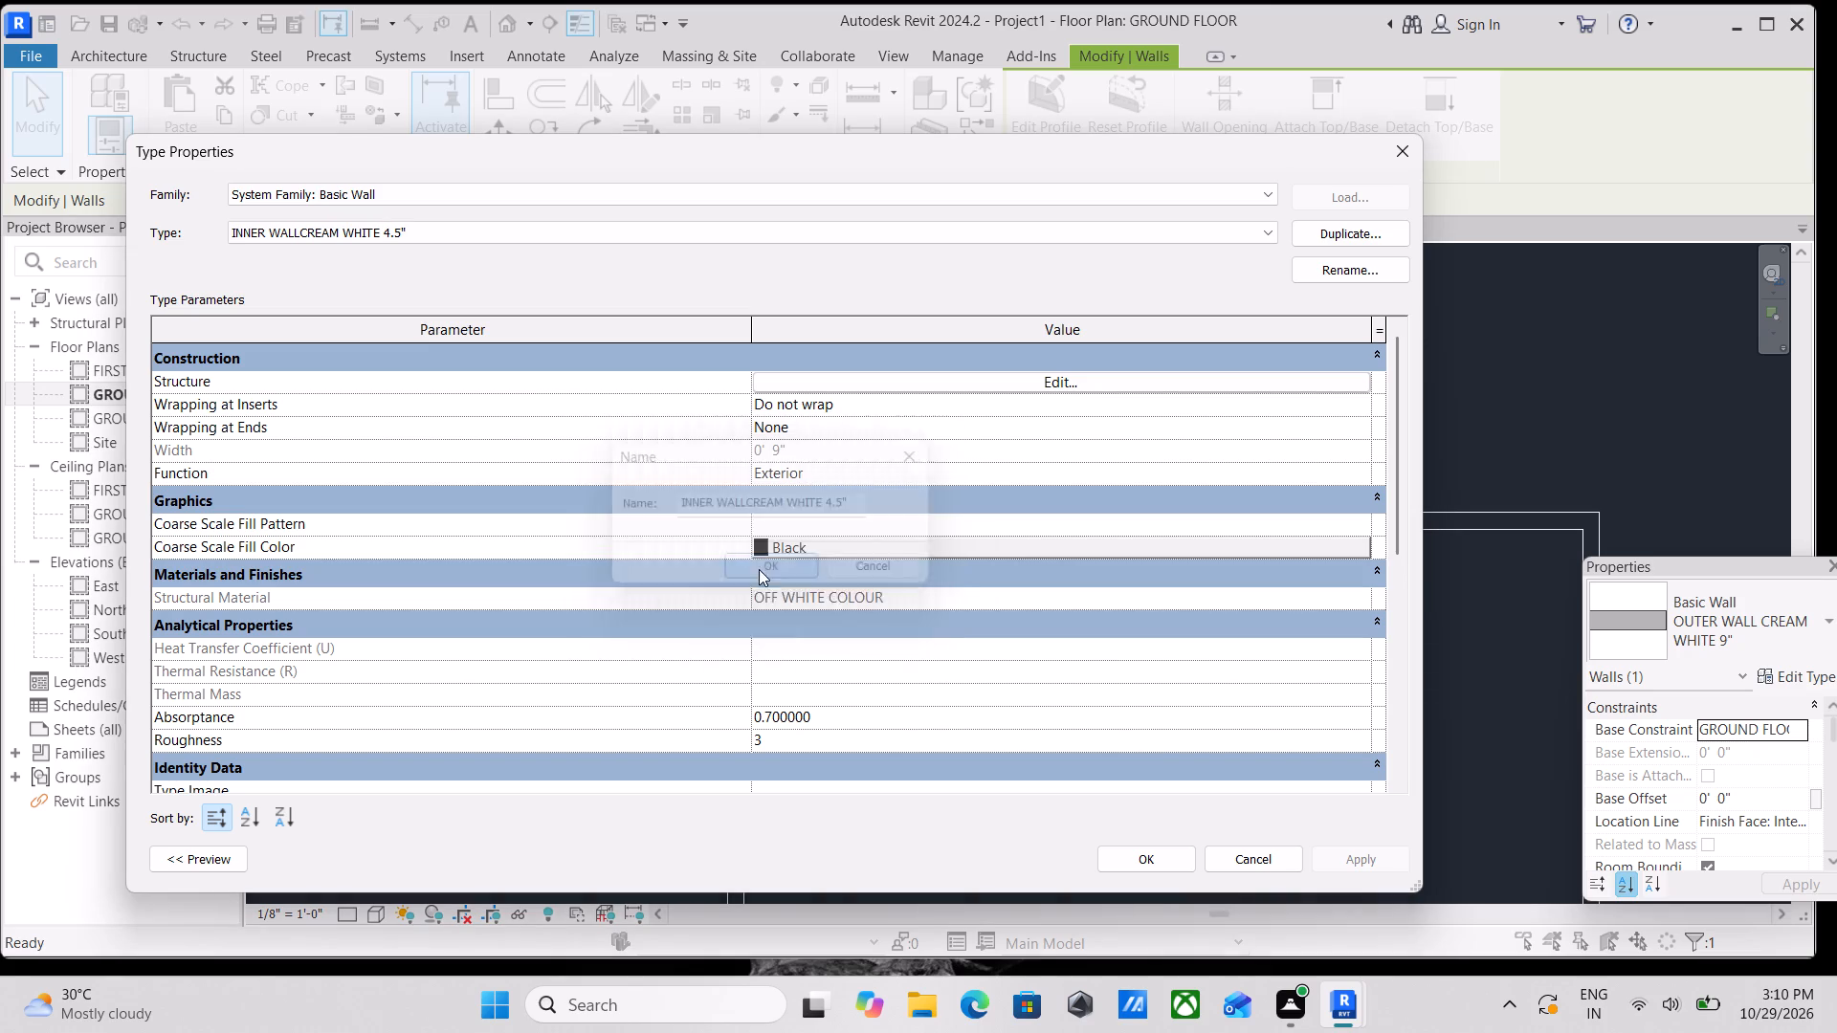
Set the structure layer thickness of the INNER WALLCREAM WHITE 4.5" type to 4.5" and apply it to the vertical inner wall.
left_click(967, 384)
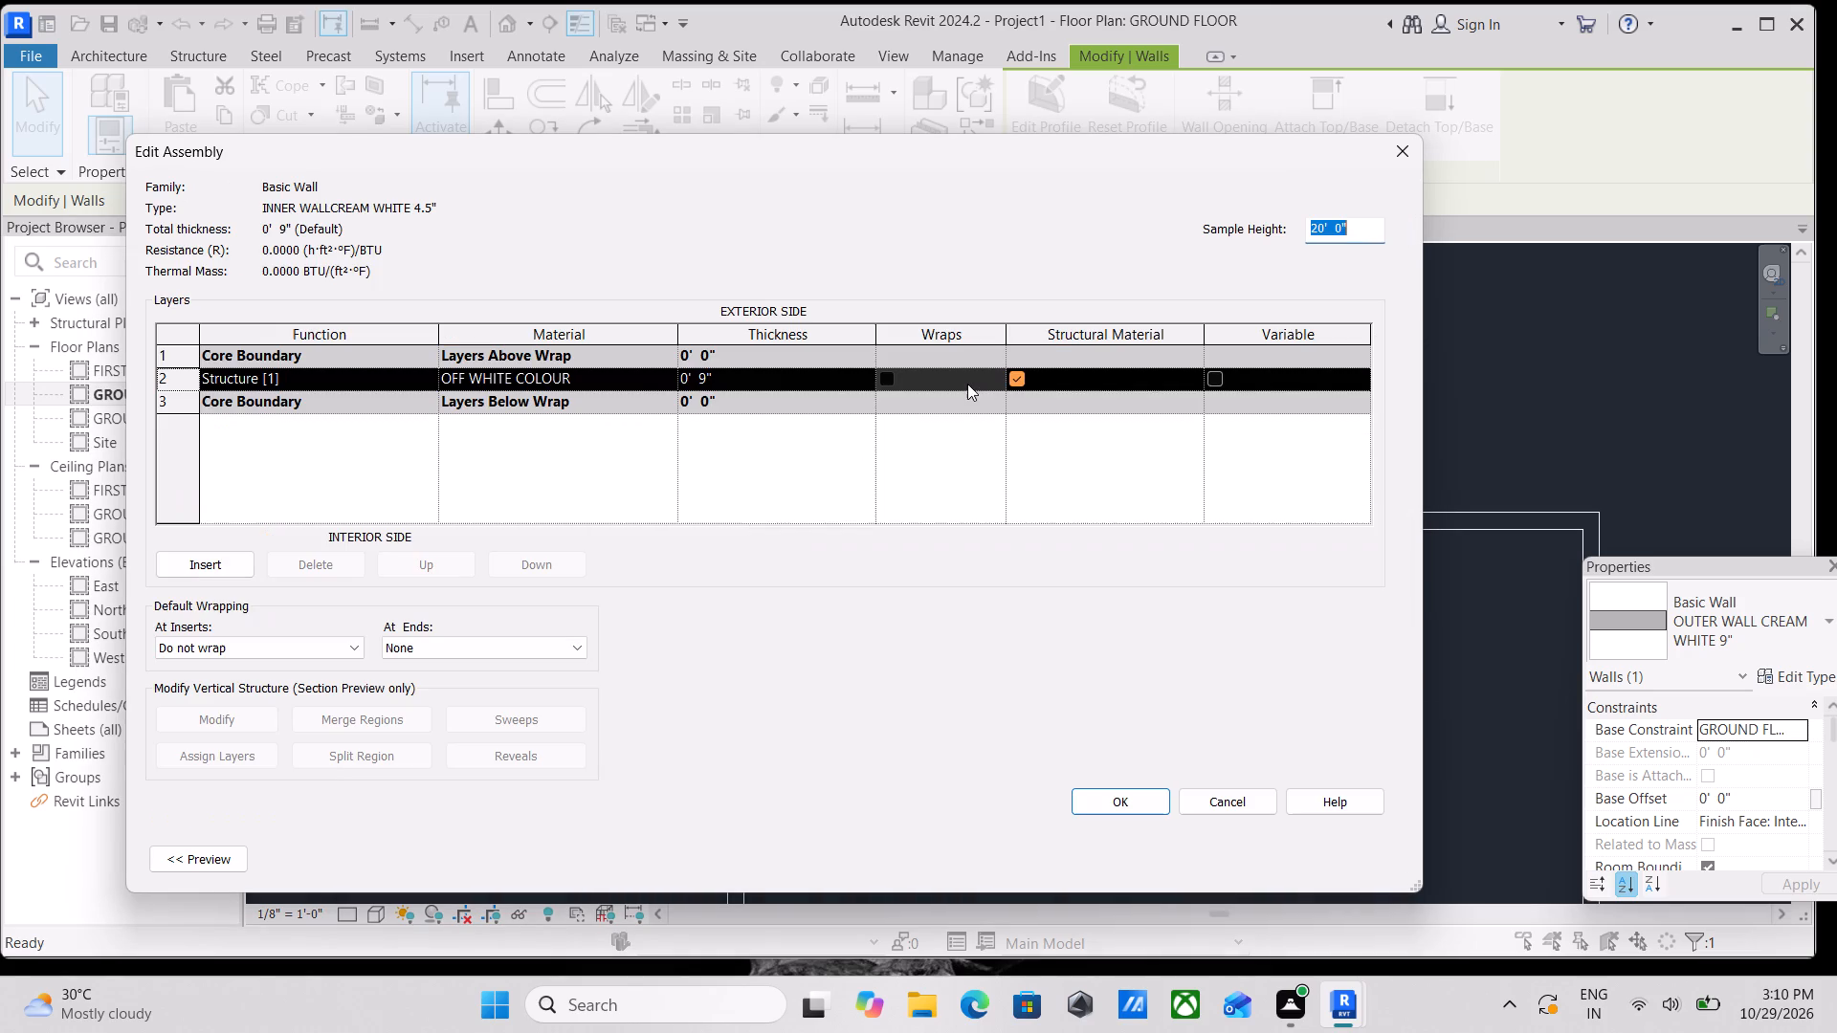
left_click(719, 377)
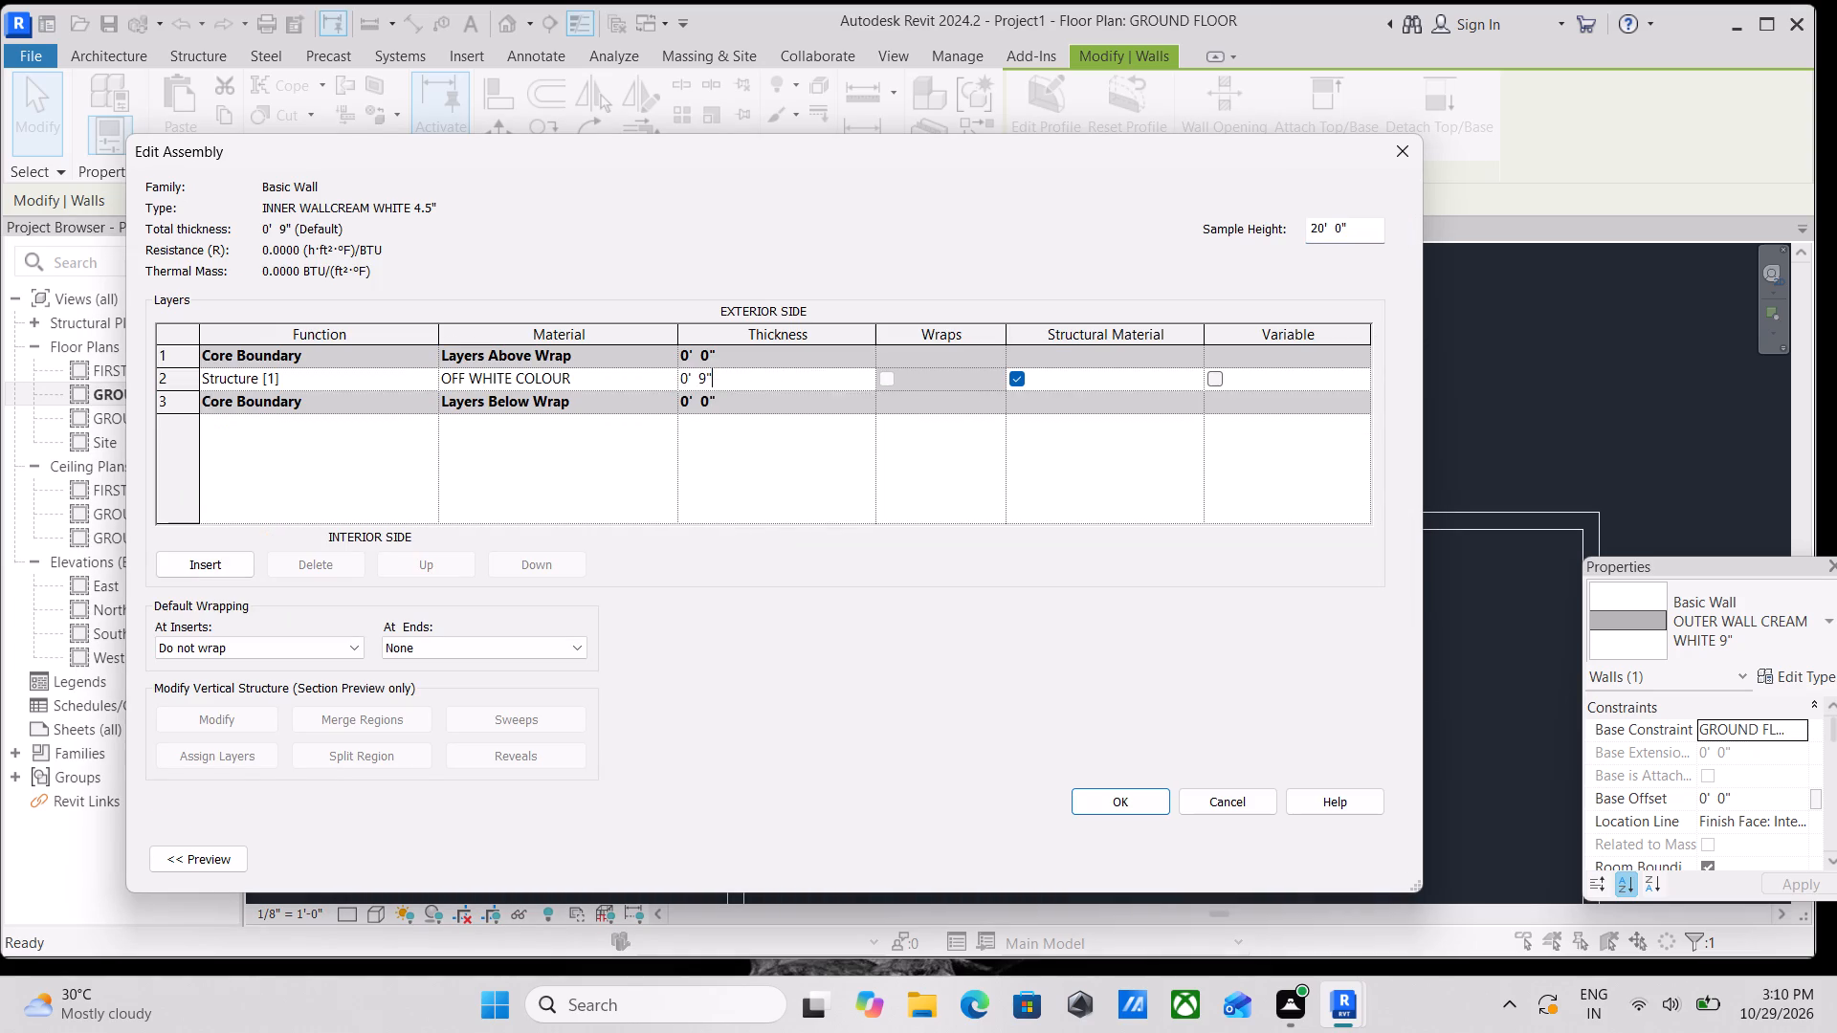
left_click_drag(736, 377, 634, 377)
type("4.5")
key("shift+quotedbl")
left_click(1145, 811)
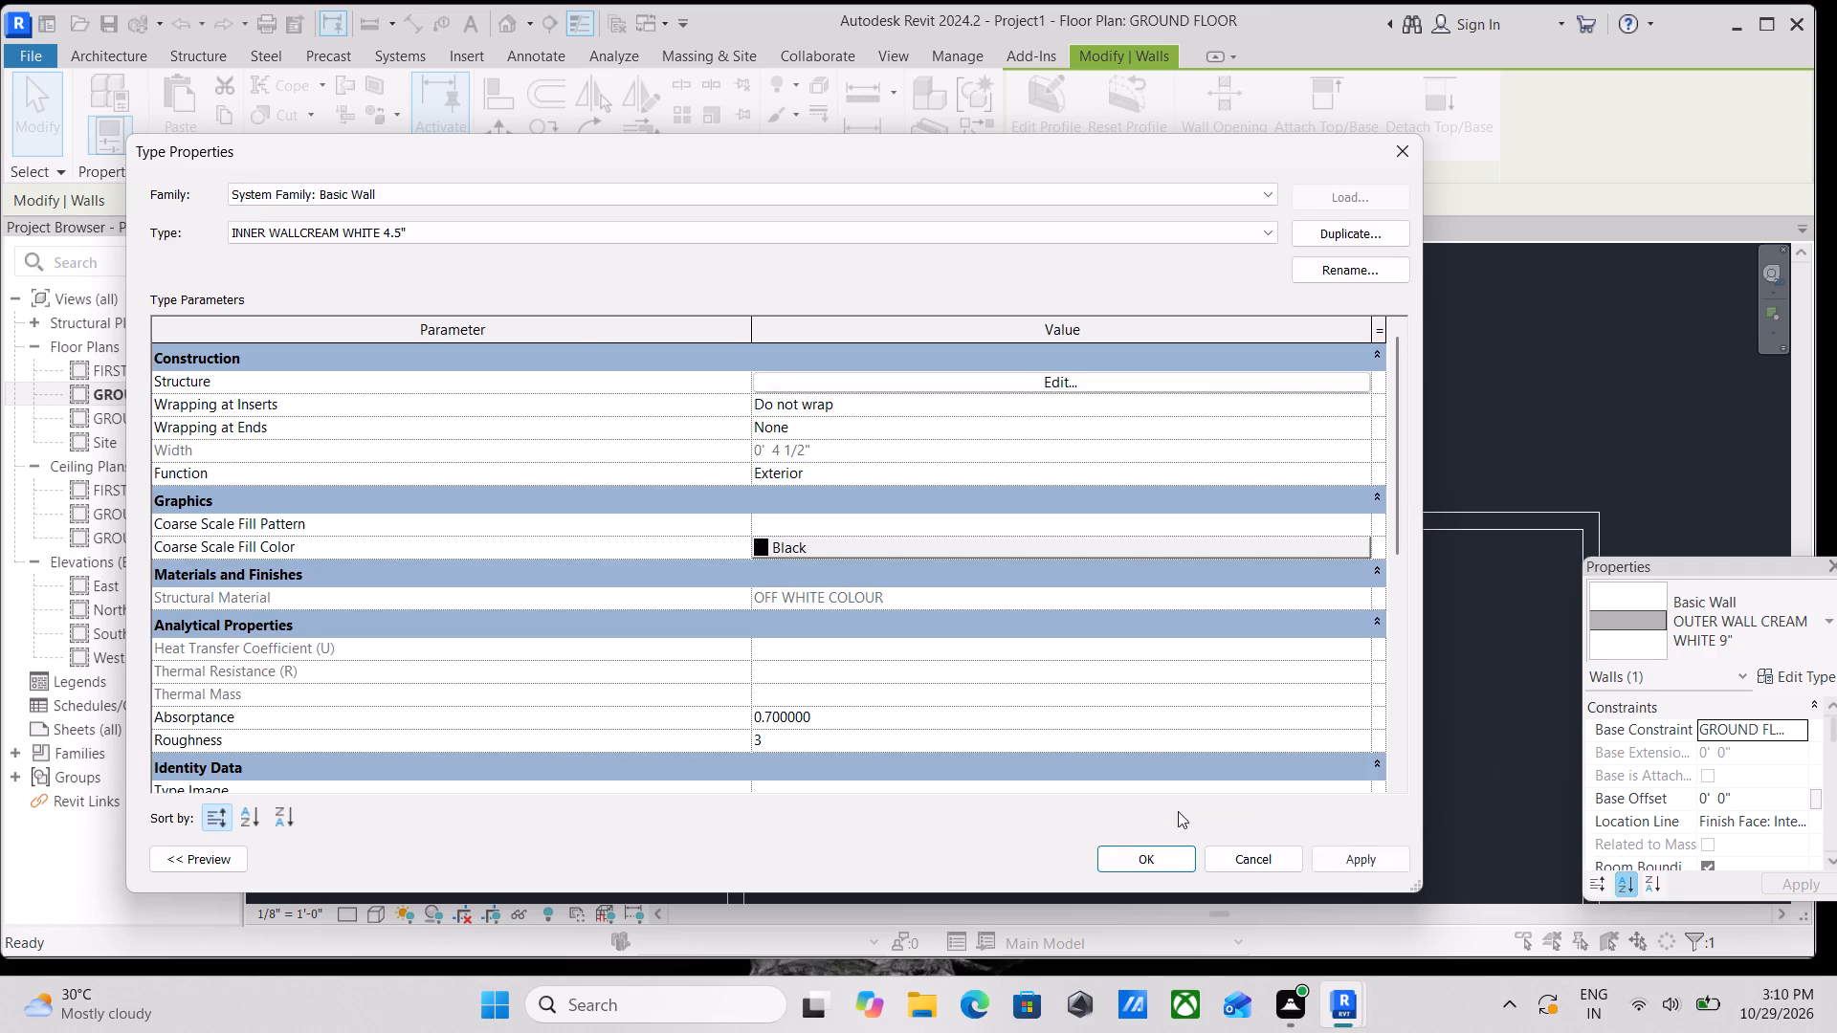
left_click(1355, 869)
left_click(1139, 857)
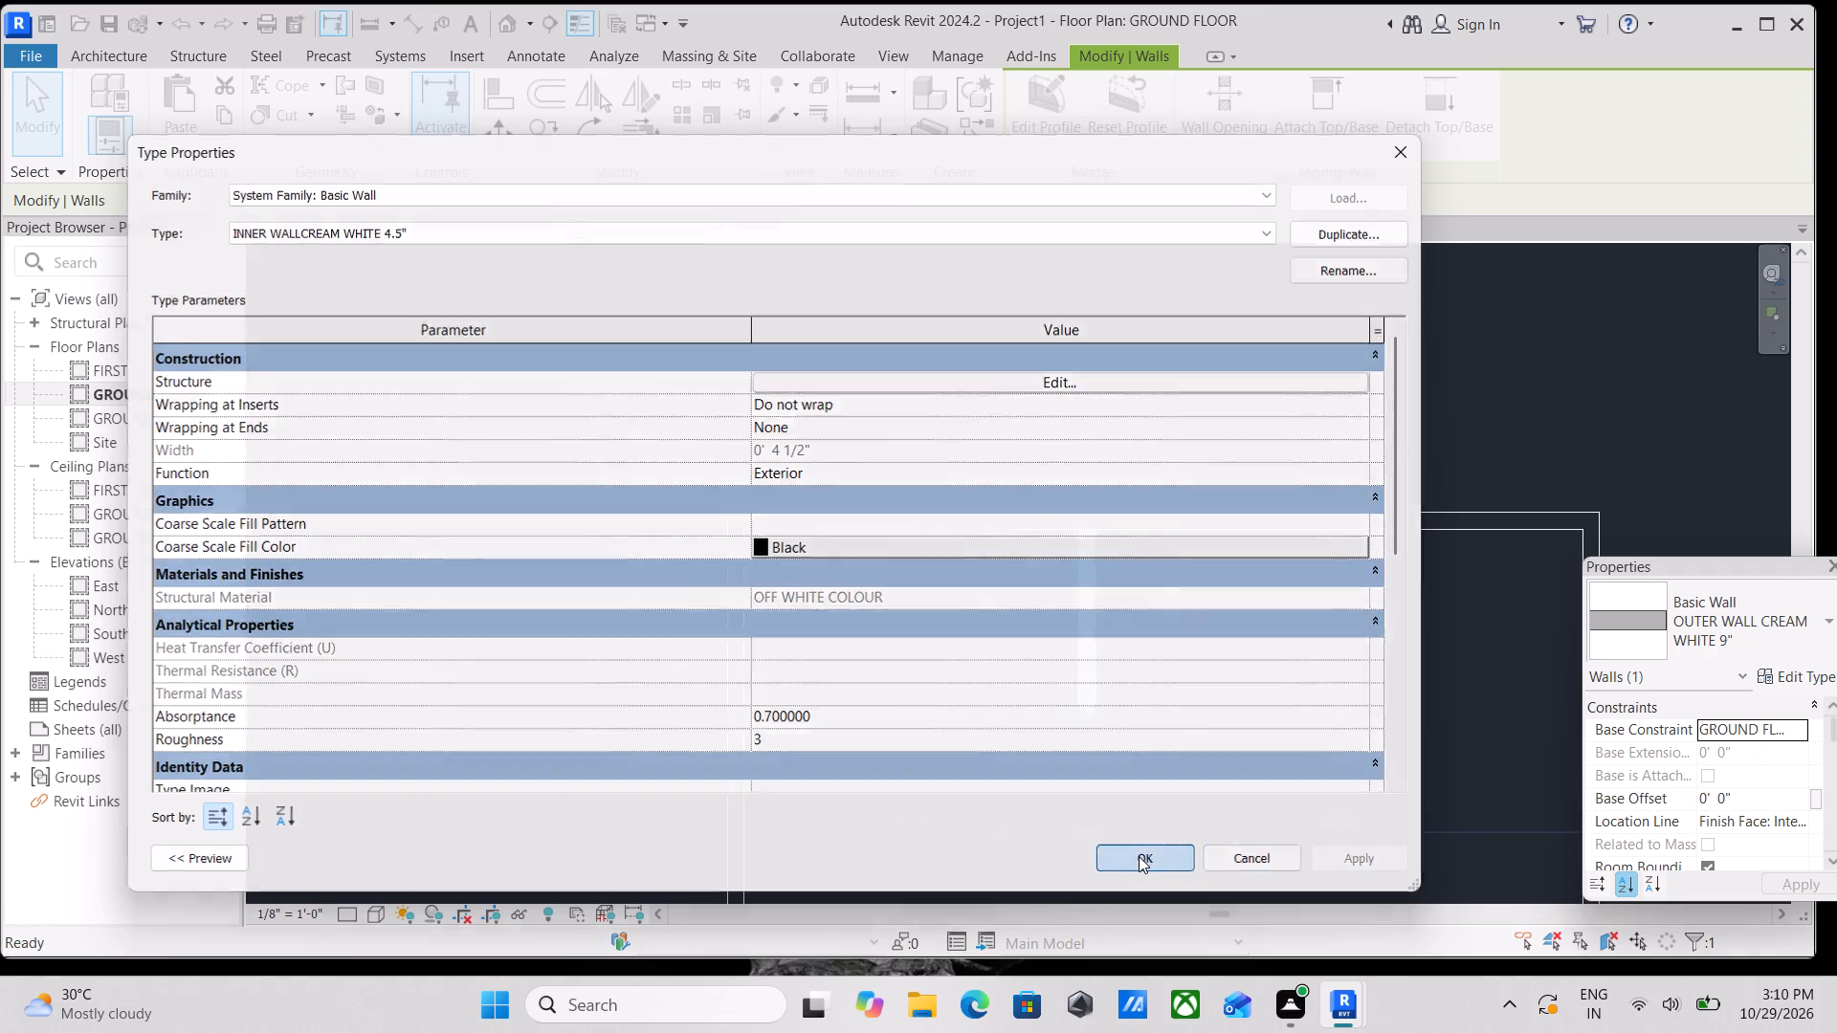
scroll(1089, 724, "up", 4)
key("Escape")
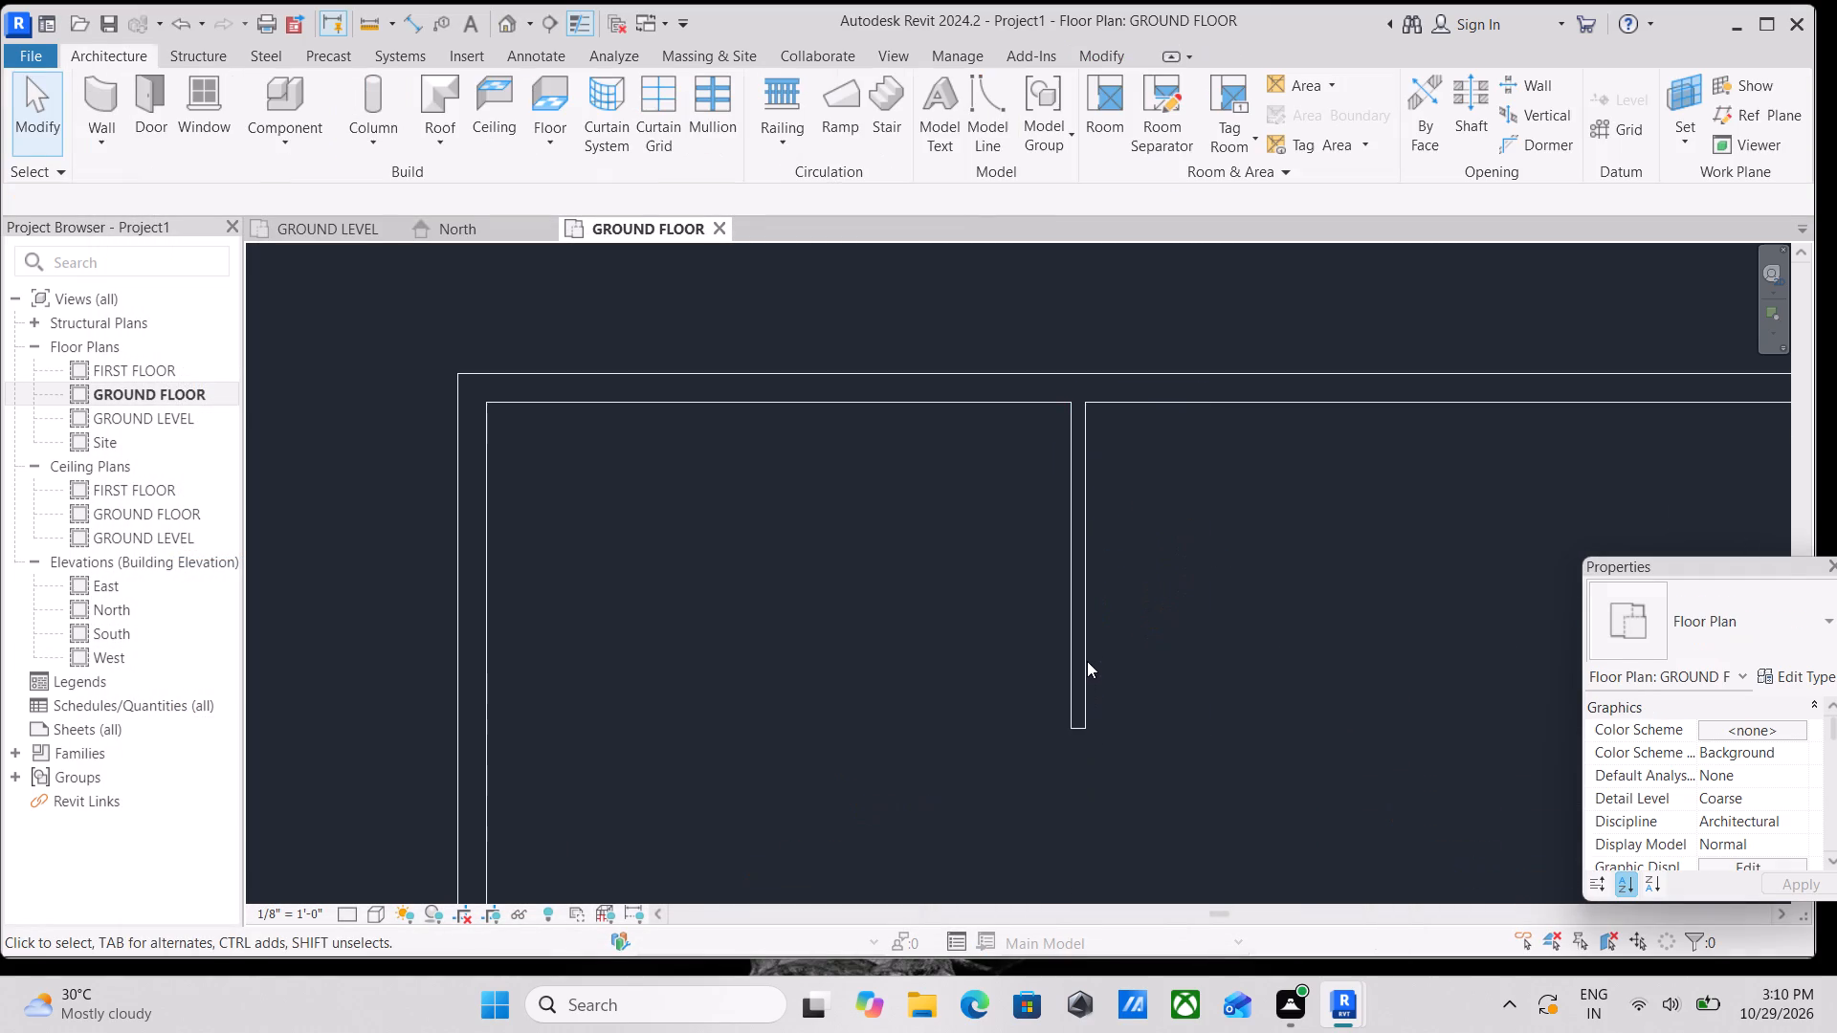
Set the distance between the west wall and the 4.5" vertical inner wall to 16'.
scroll(1087, 661, "down", 1)
middle_click_drag(1087, 661, 1065, 647)
scroll(1063, 673, "down", 2)
middle_click_drag(1063, 673, 1077, 659)
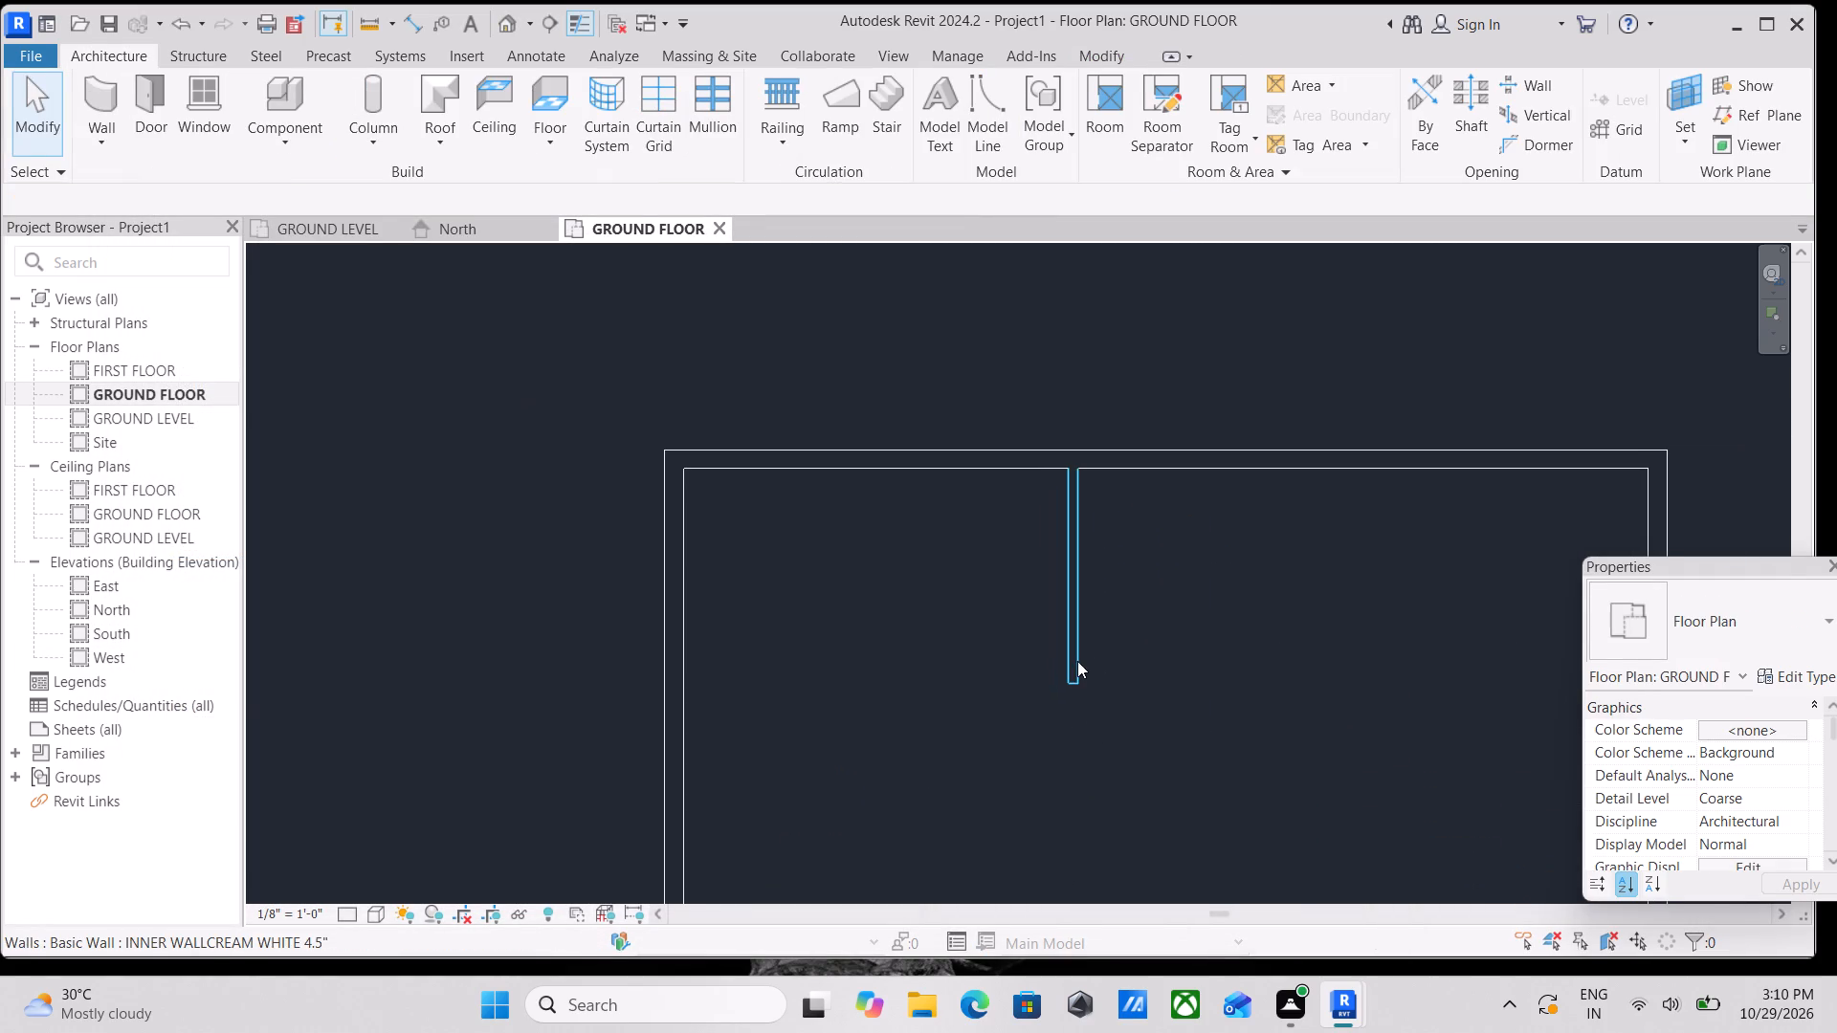
left_click(1074, 657)
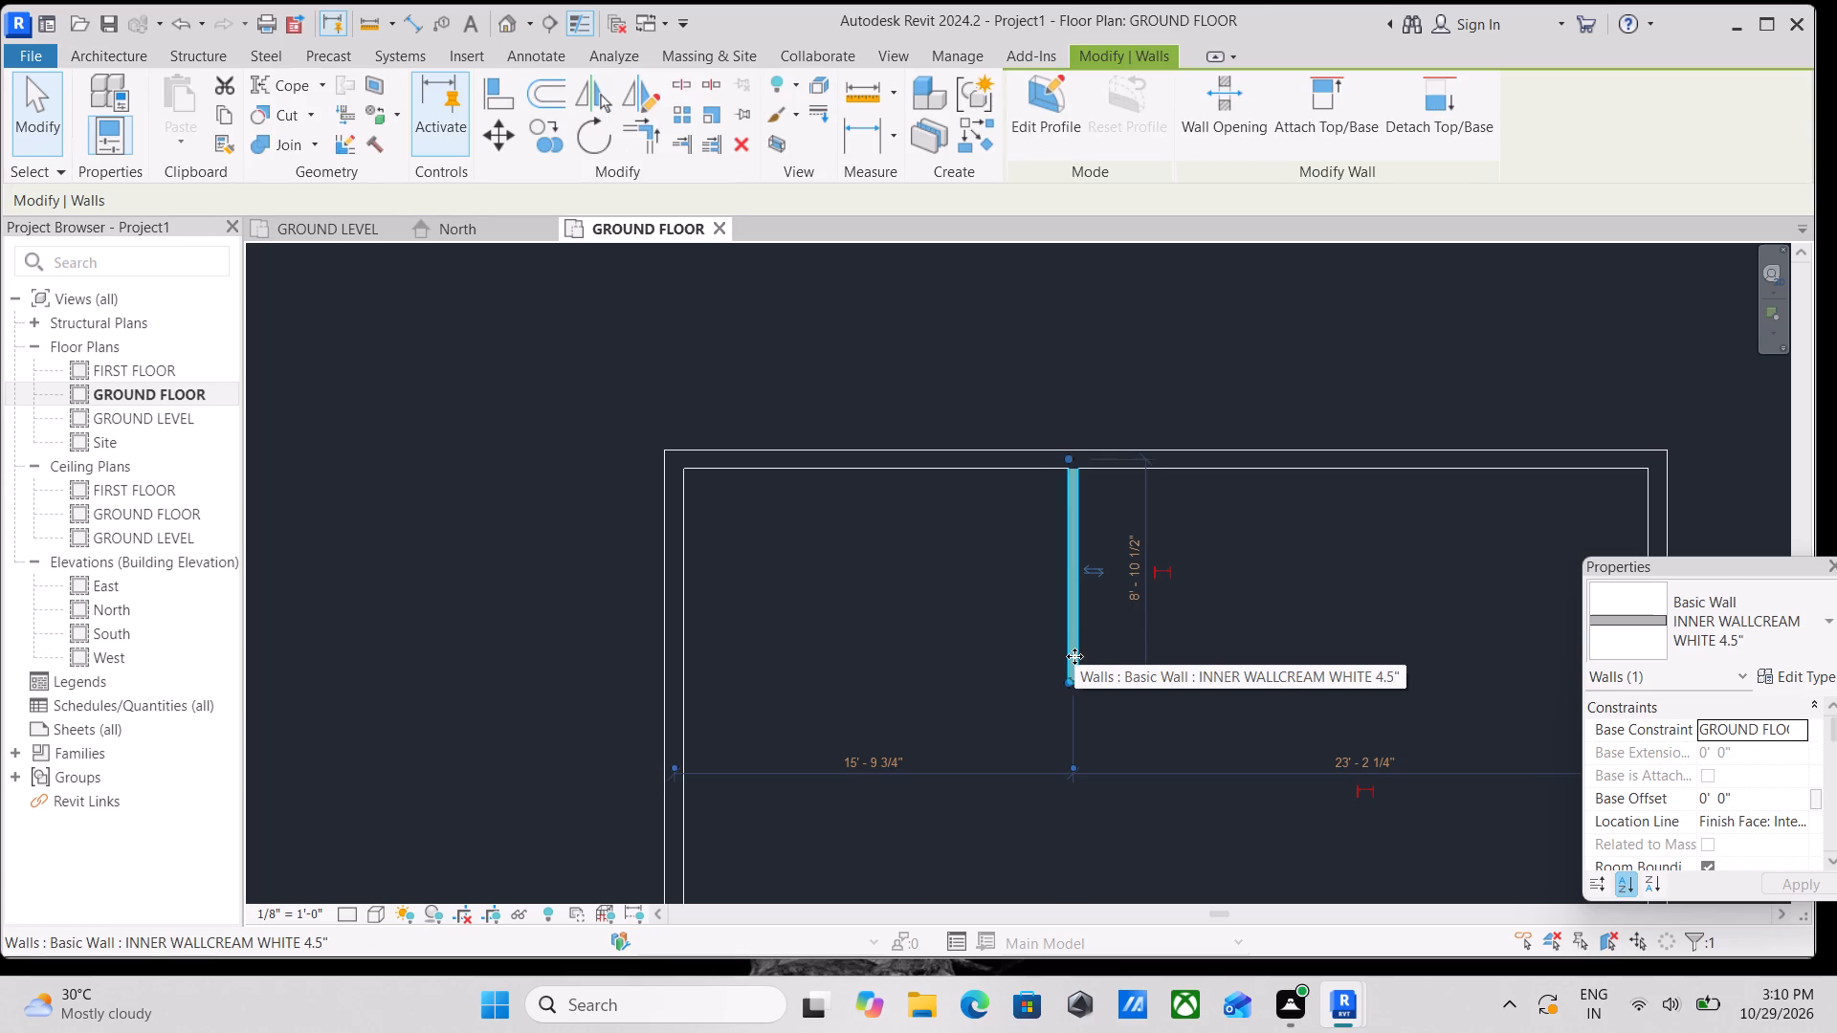
left_click(860, 765)
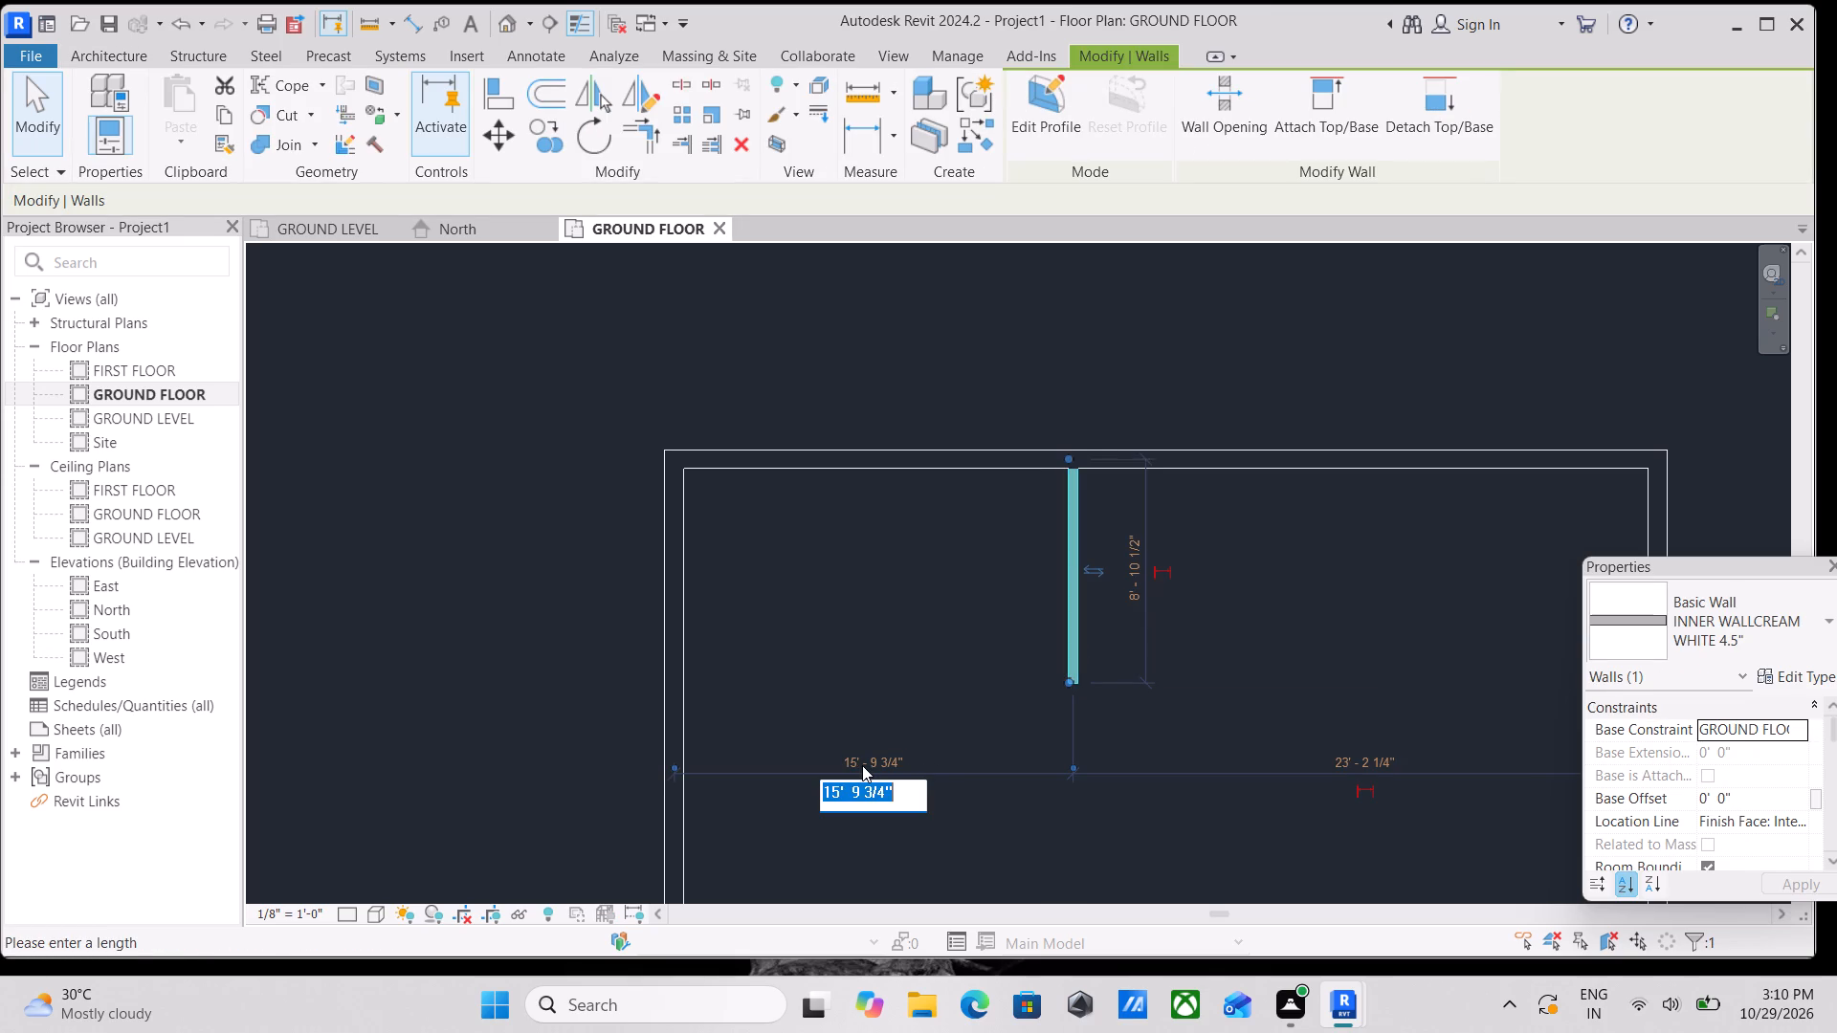
key("1")
type("6'")
key("Return")
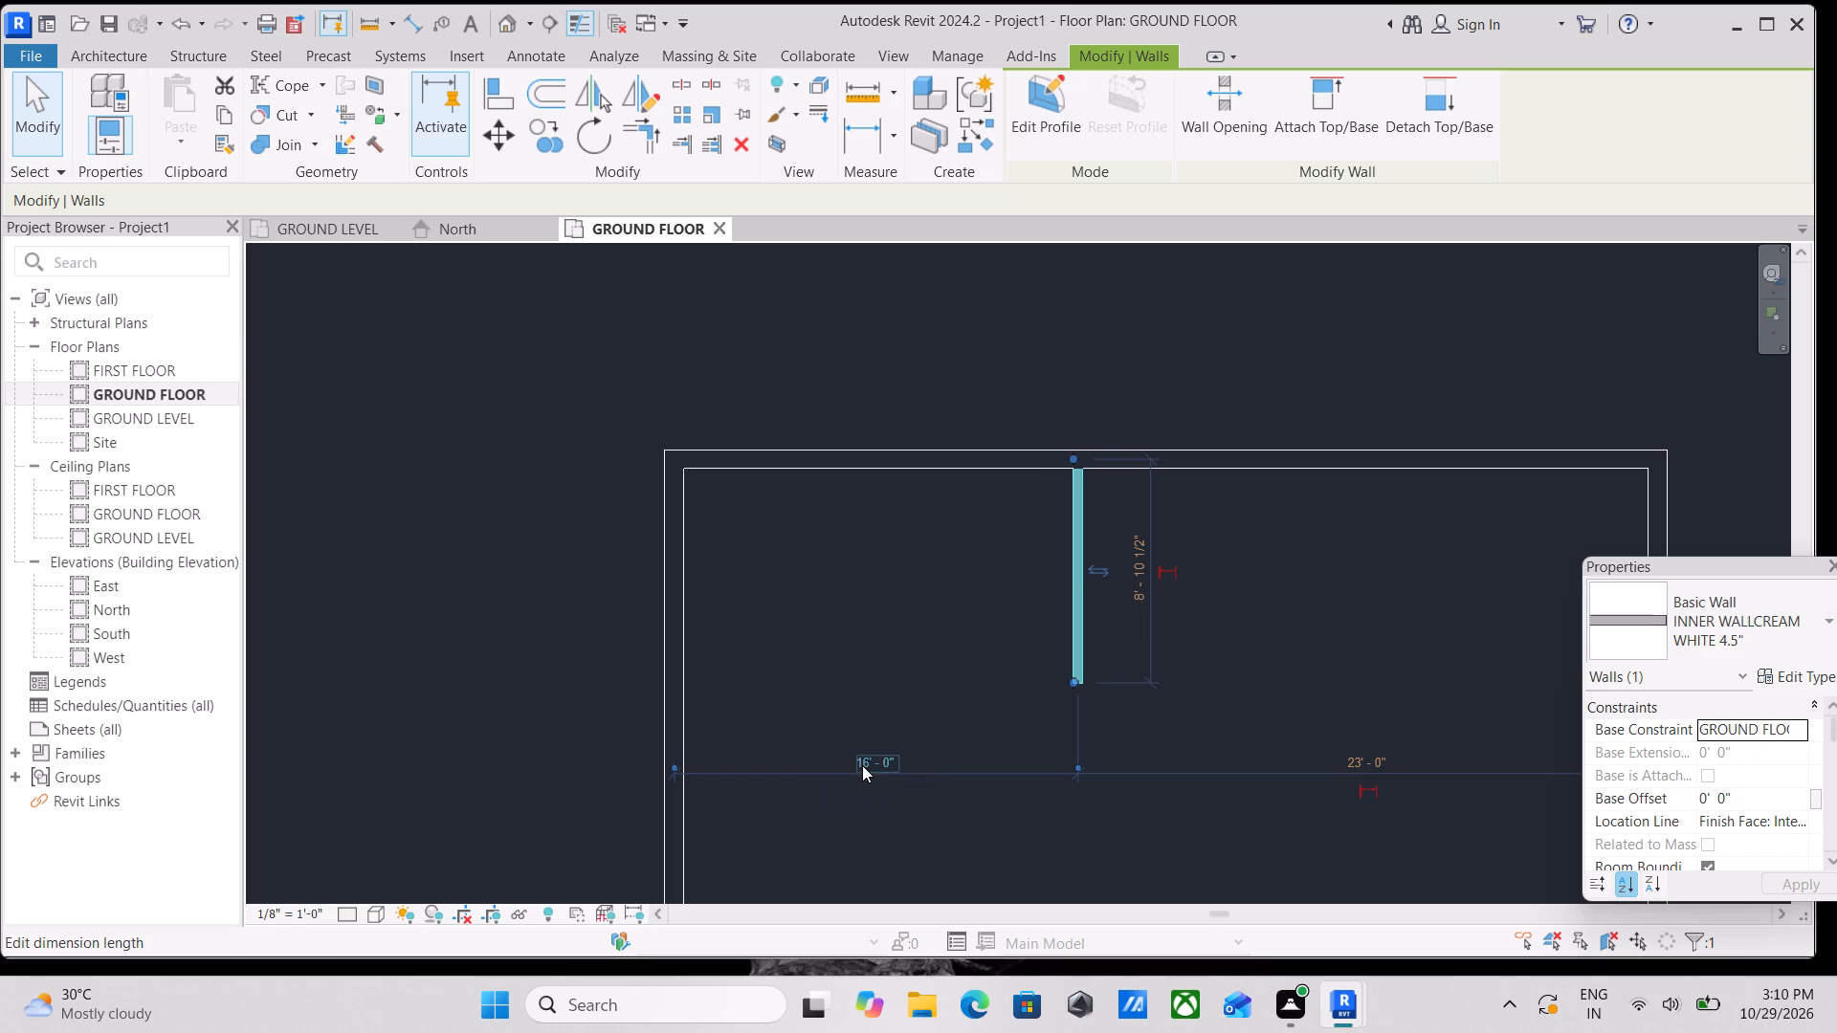
key("Escape")
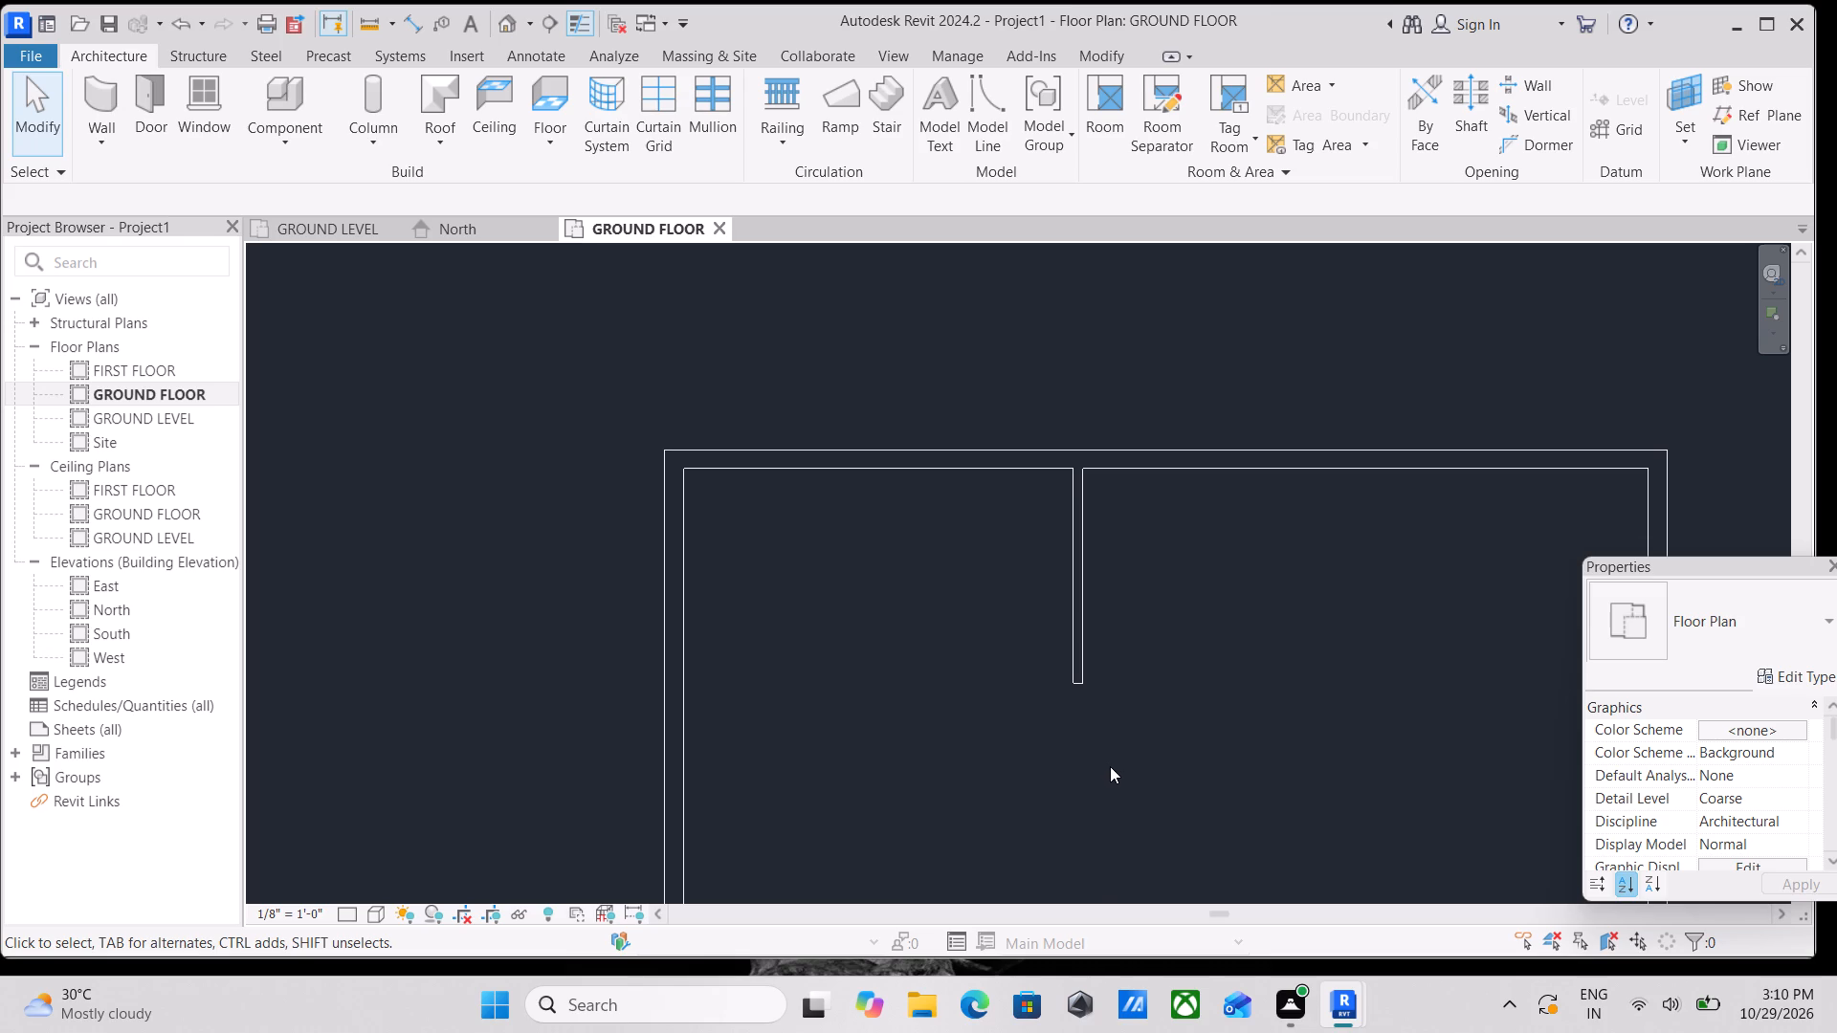
Draw a second INNER WALLCREAM WHITE 4.5" wall about 8'-10 1/2" southward from the north wall, about 10'-2 1/4" east of the first inner wall.
middle_click_drag(1170, 772, 1050, 803)
type("WA")
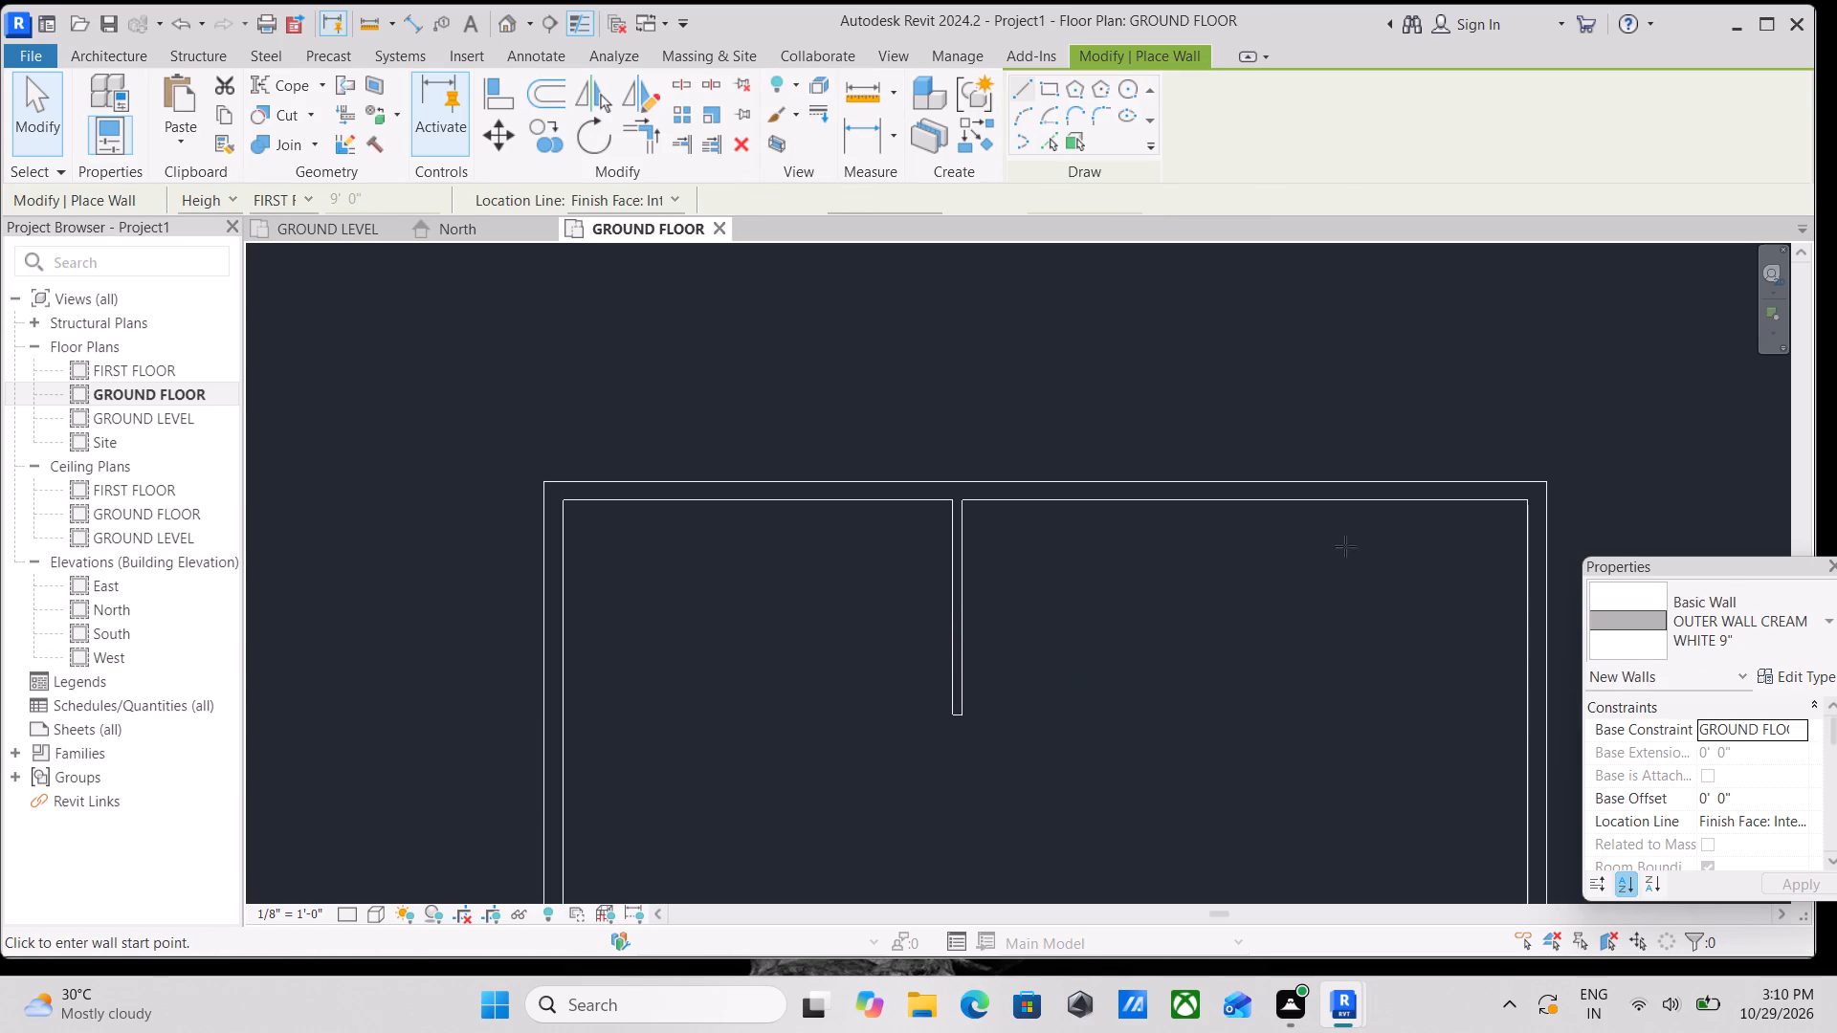
left_click(1818, 618)
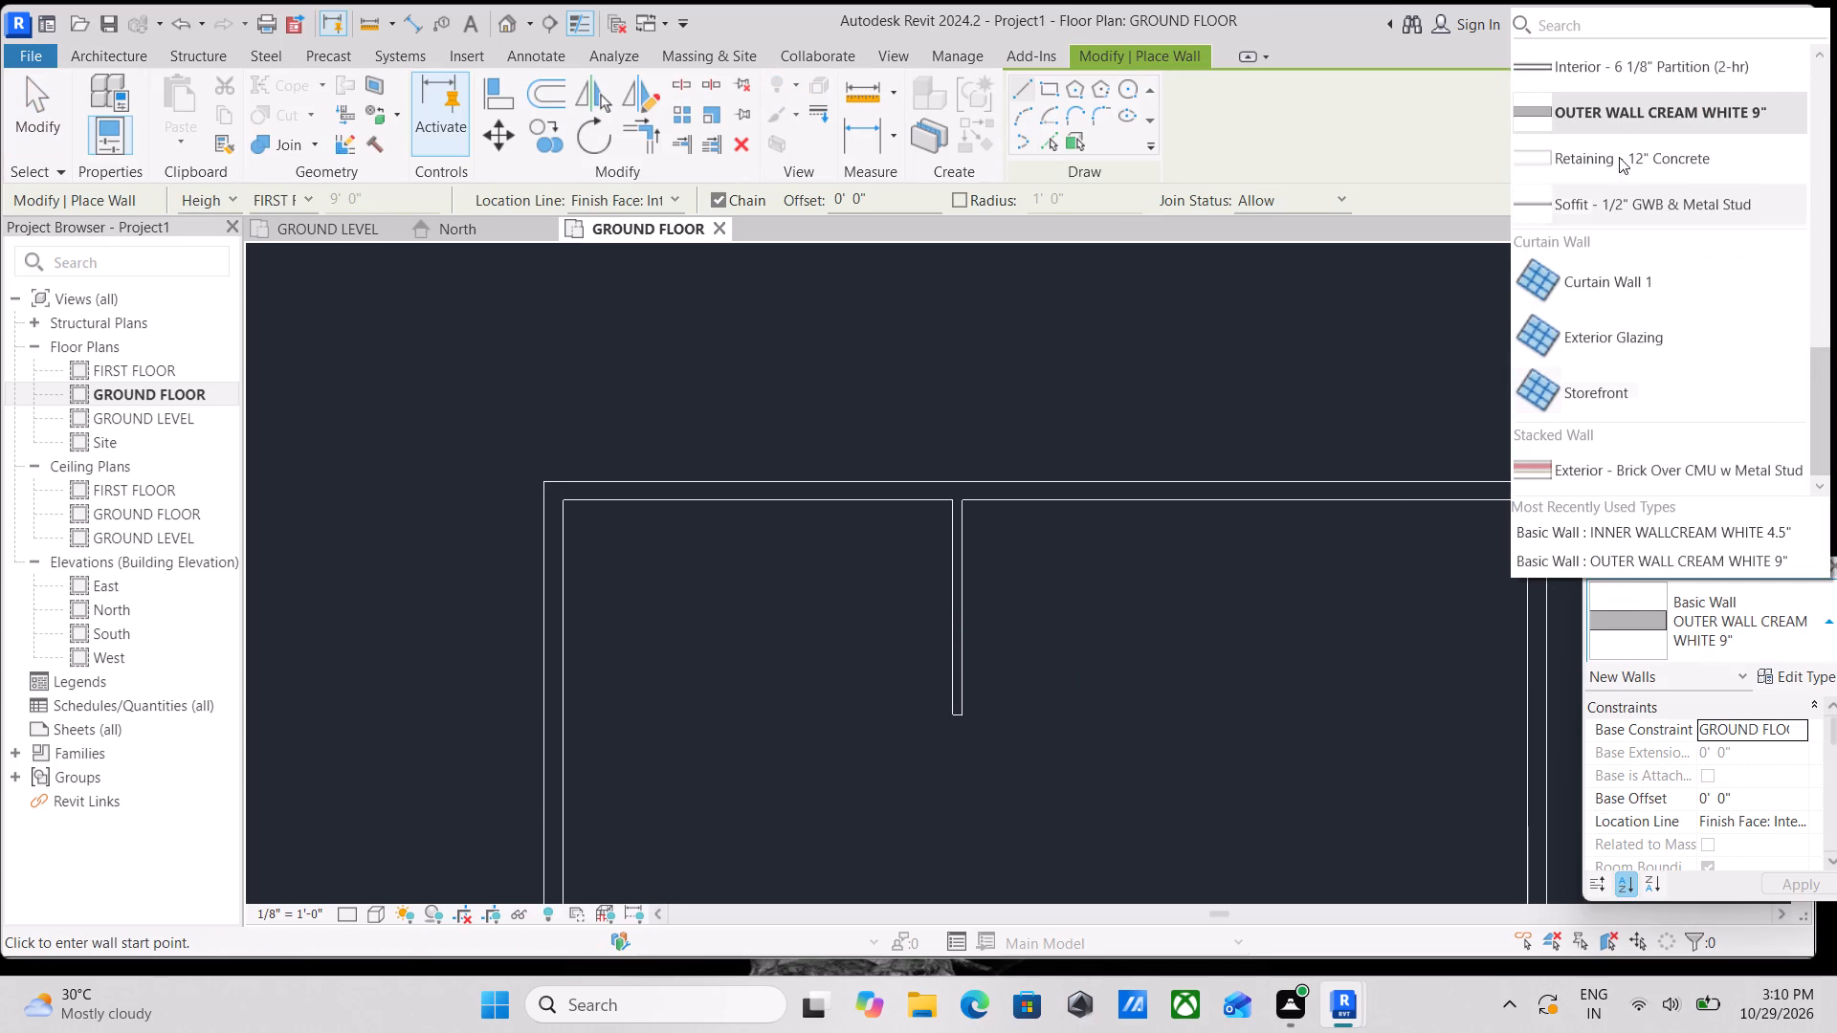
scroll(1632, 211, "up", 1)
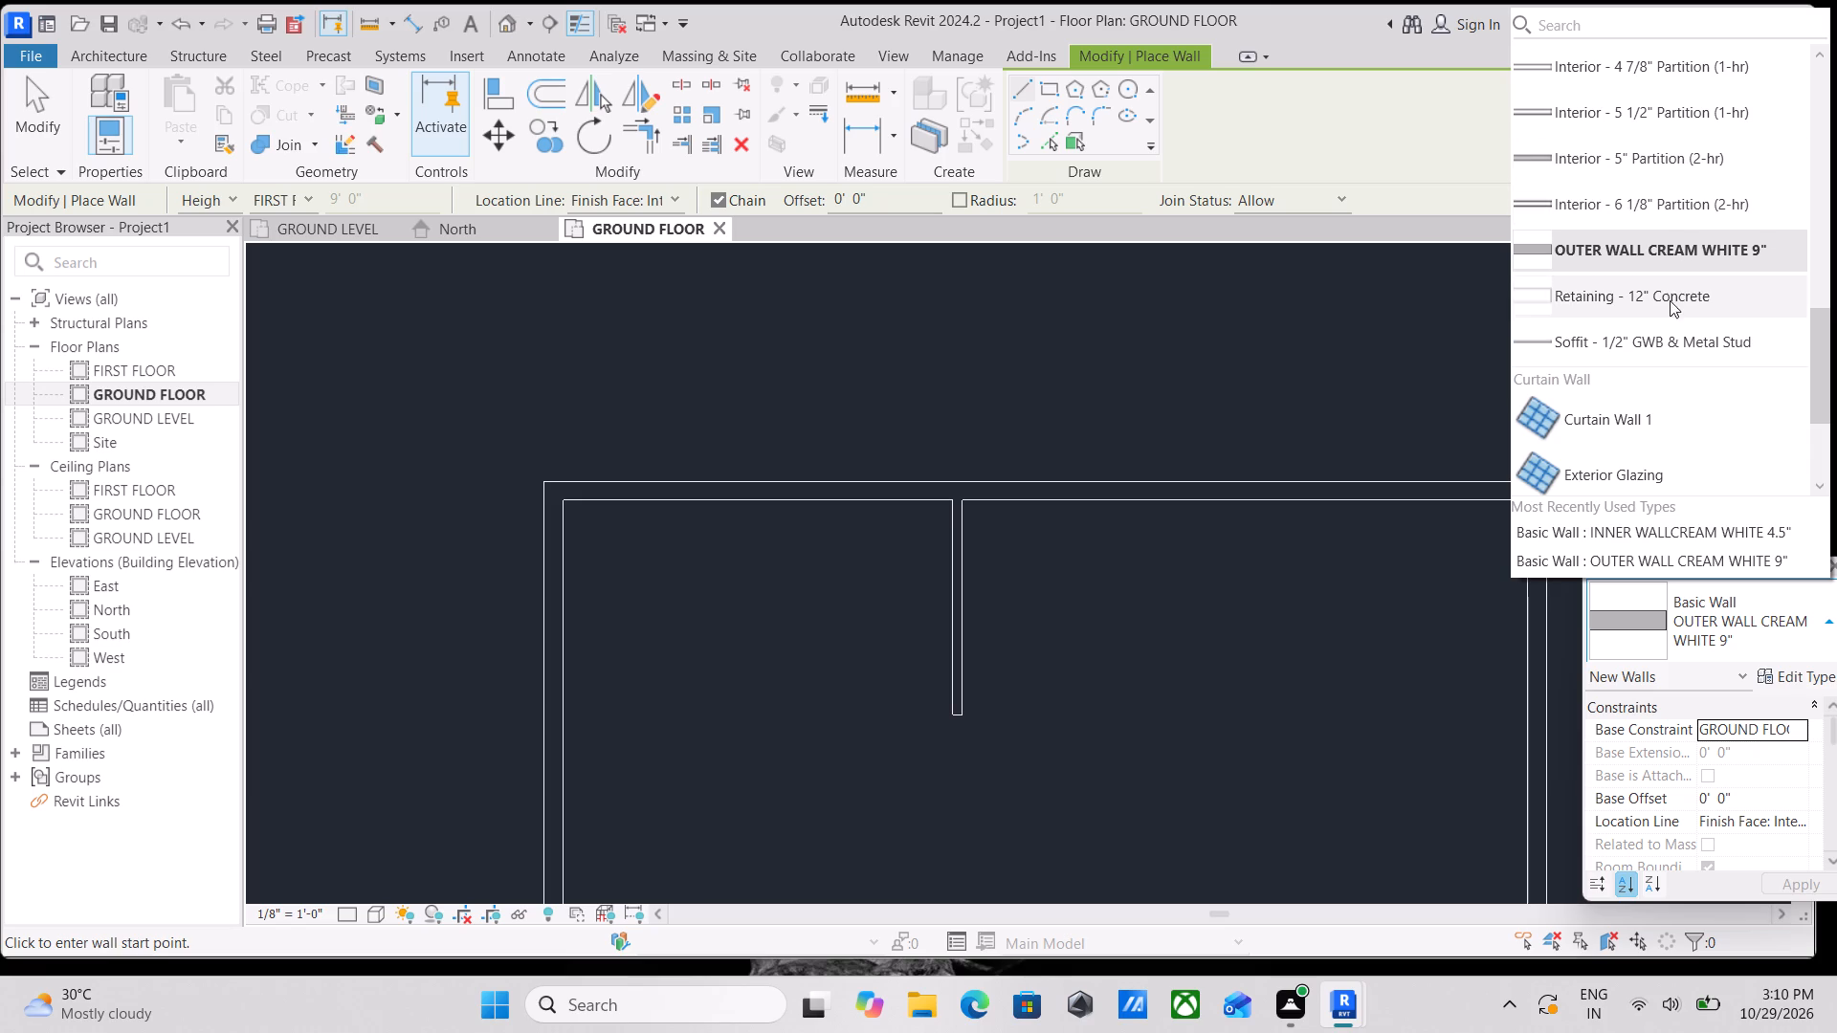
scroll(1644, 309, "up", 9)
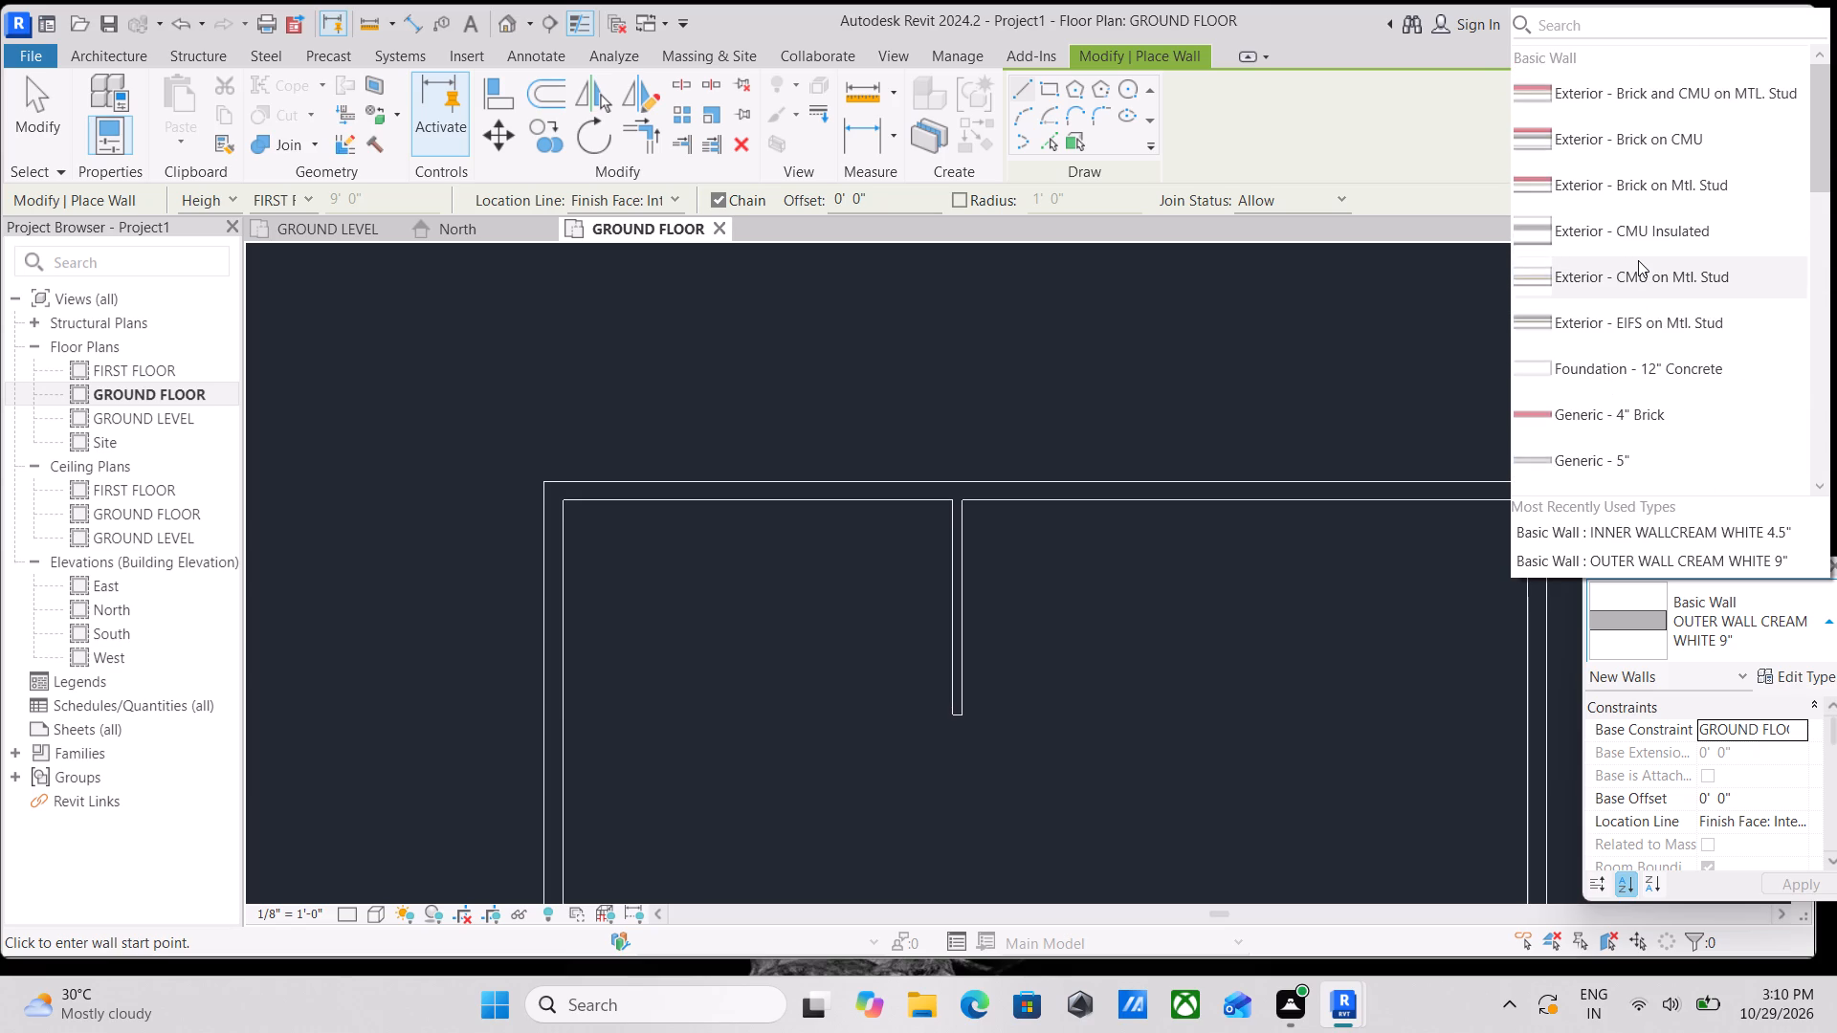
scroll(1638, 260, "up", 1)
scroll(1638, 260, "down", 5)
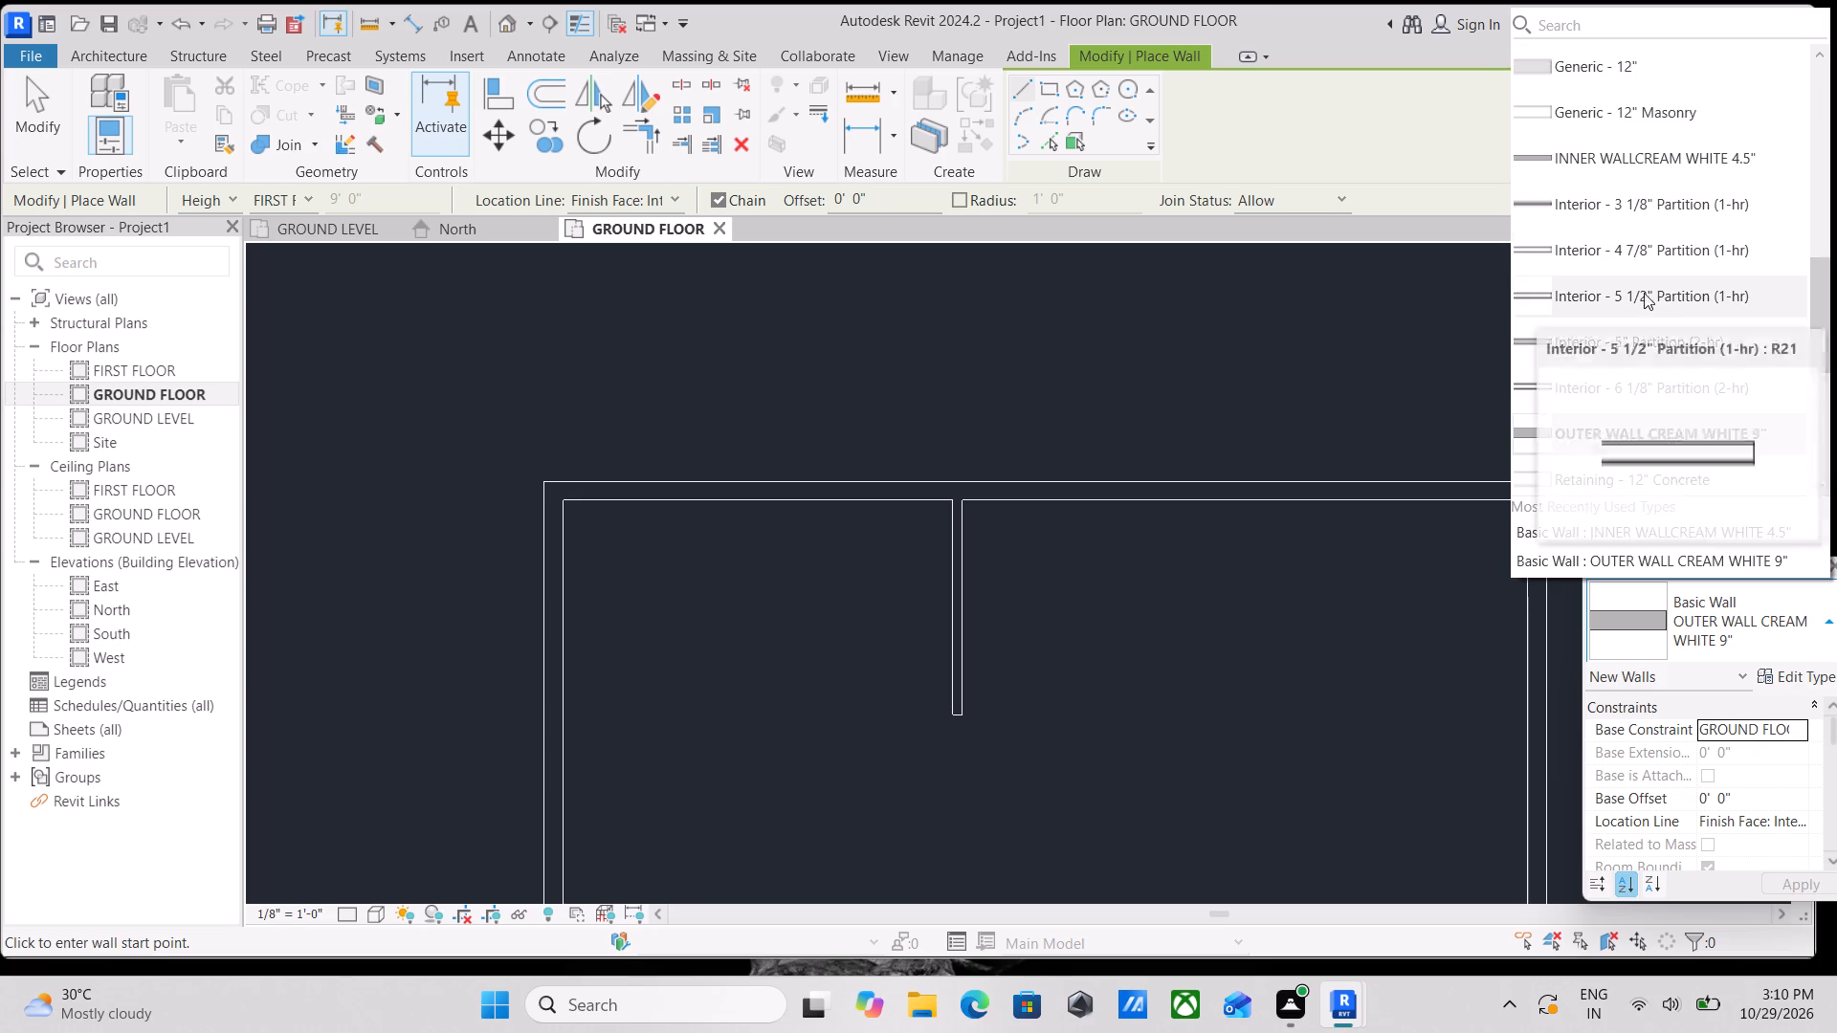
left_click(1648, 168)
middle_click_drag(1256, 620, 1228, 531)
scroll(1231, 514, "up", 1)
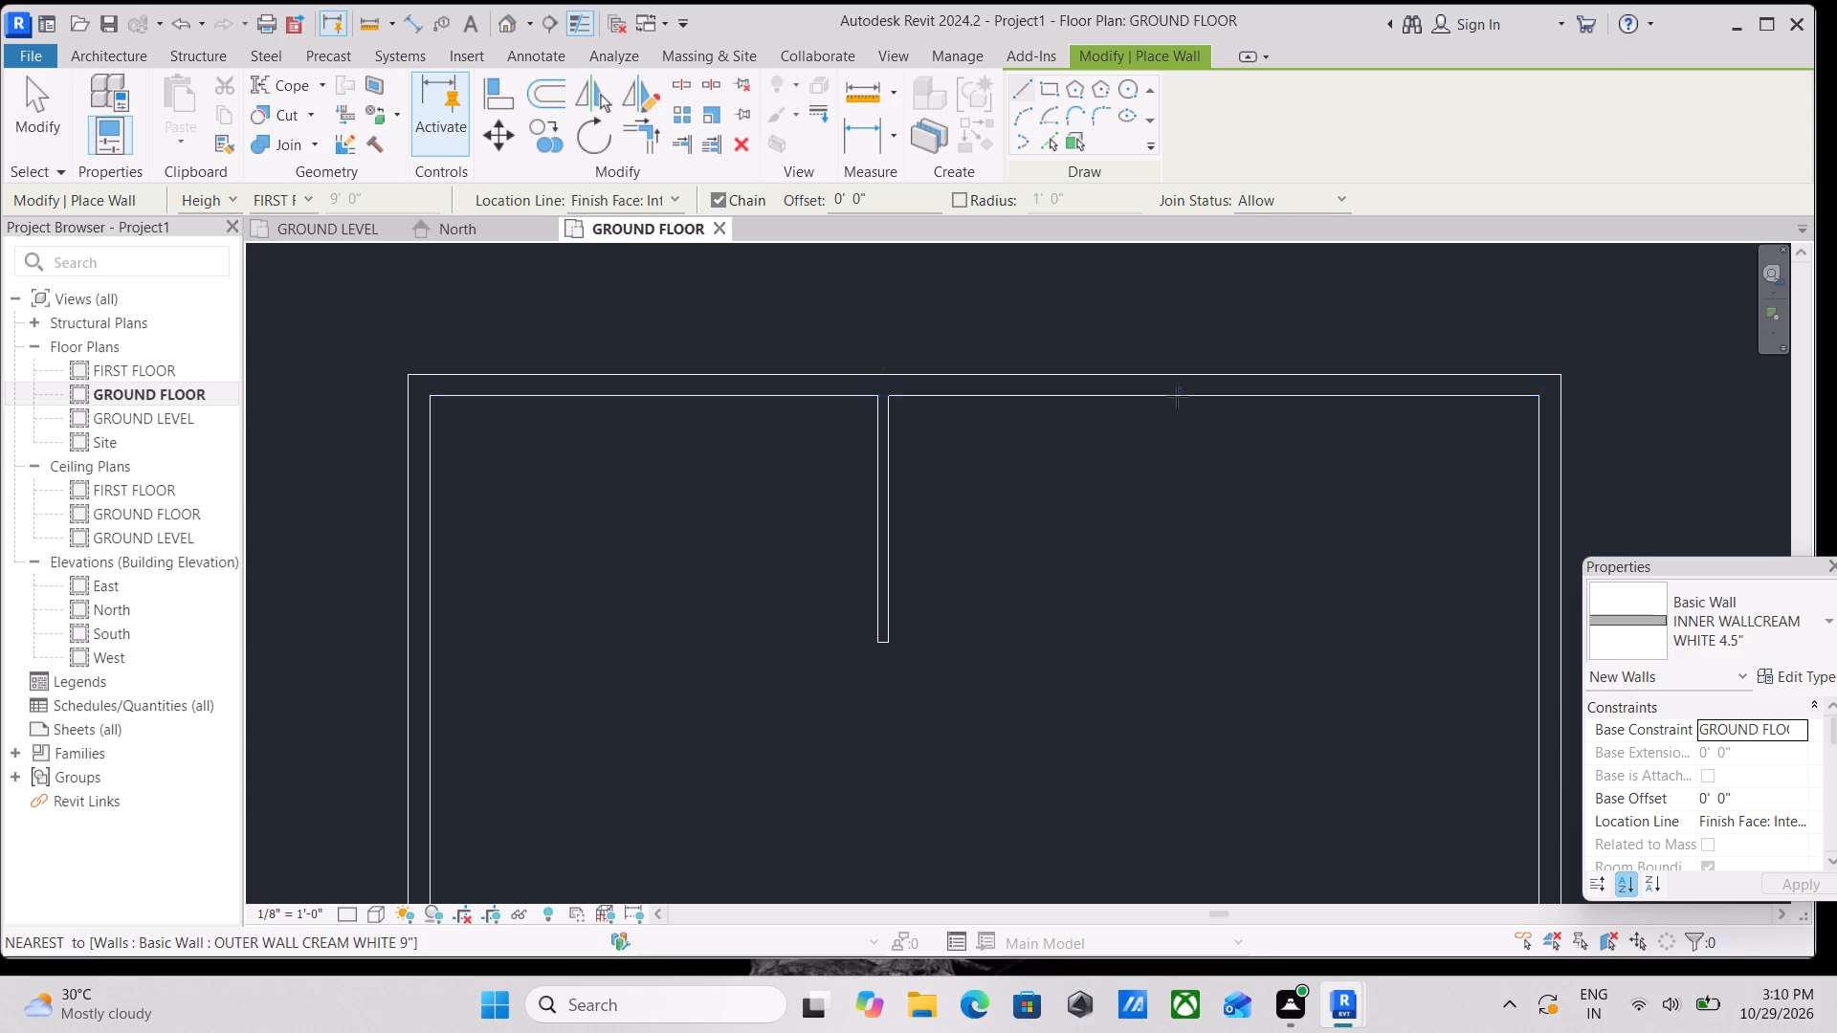
left_click(1177, 397)
left_click(1180, 641)
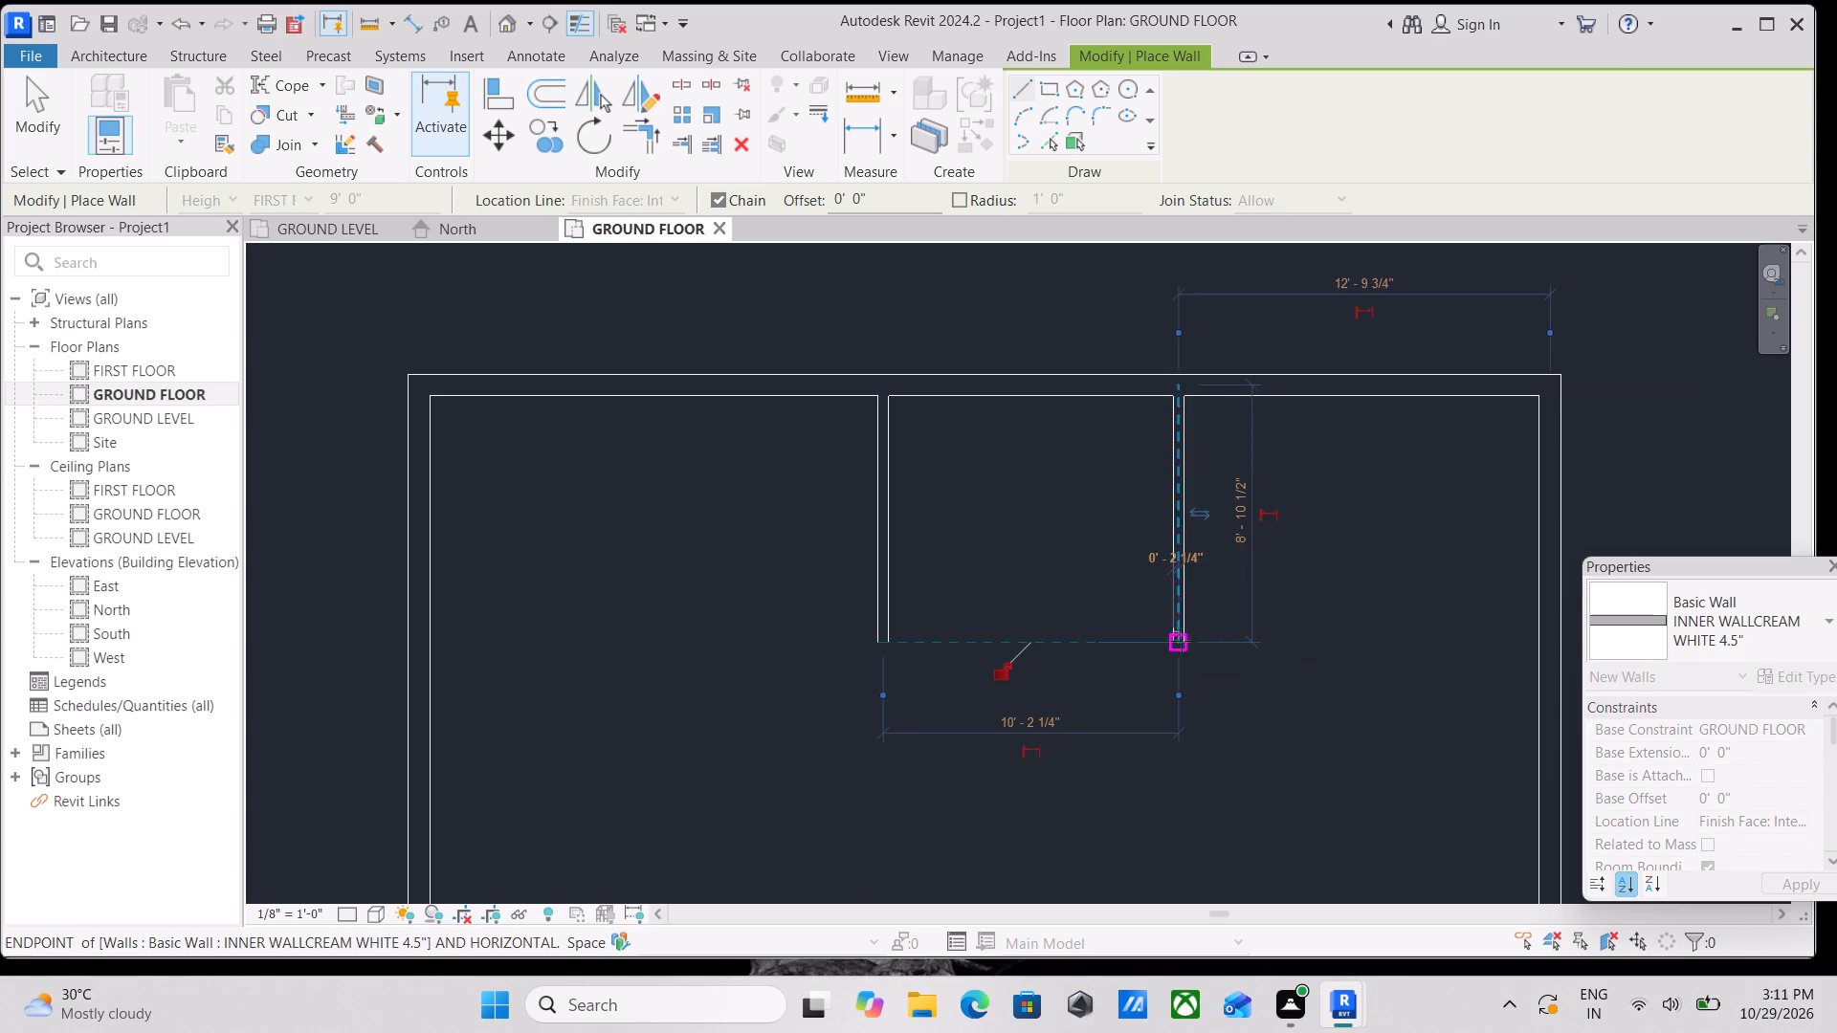
key("Escape")
key("Escape")
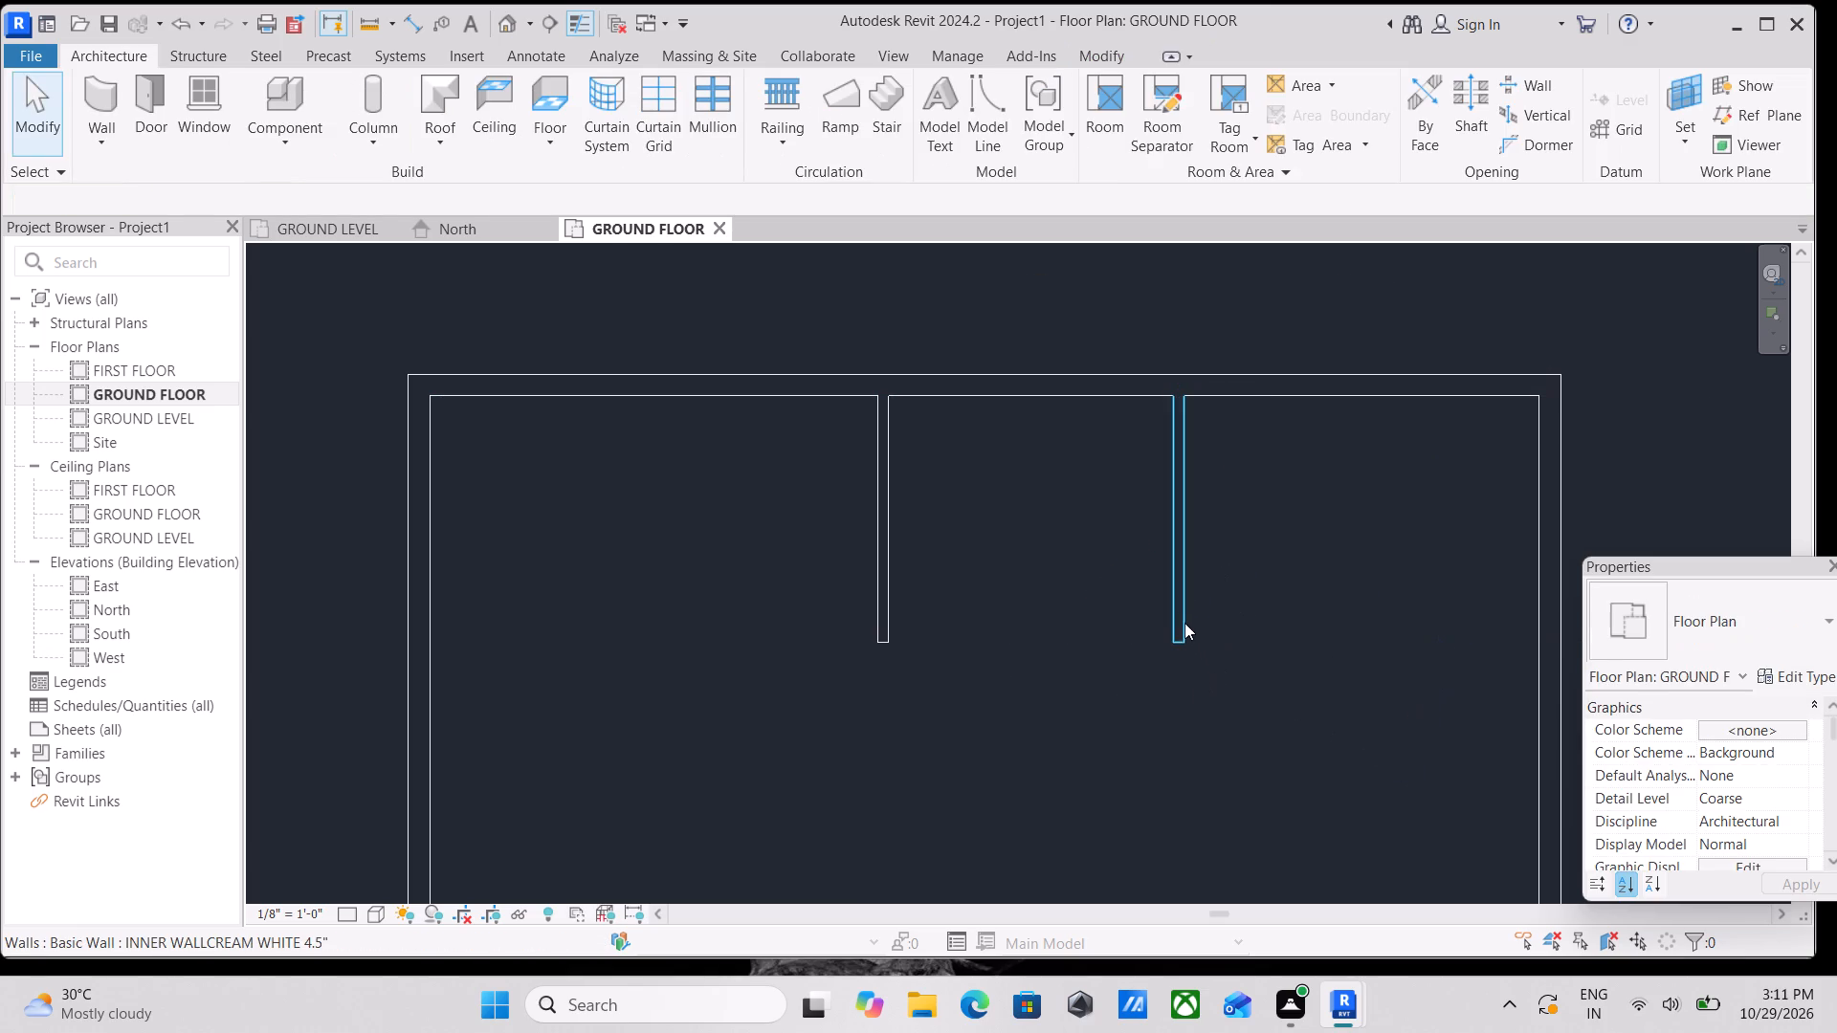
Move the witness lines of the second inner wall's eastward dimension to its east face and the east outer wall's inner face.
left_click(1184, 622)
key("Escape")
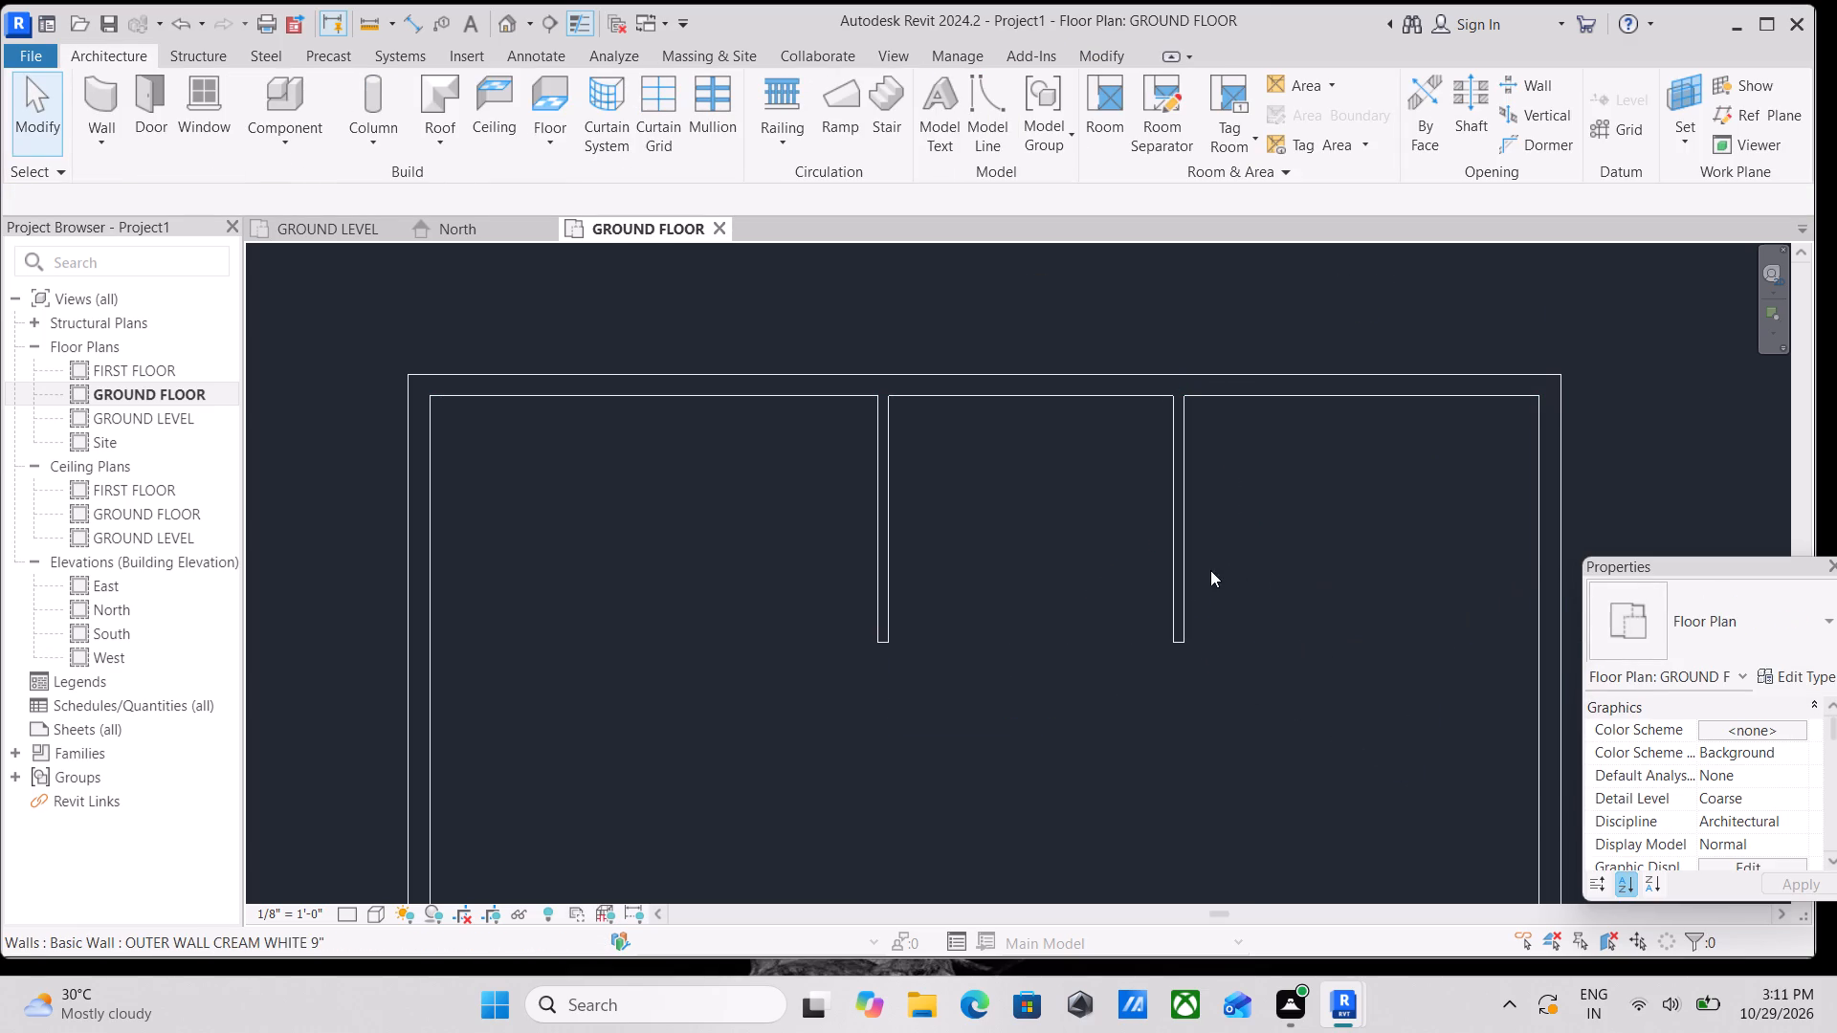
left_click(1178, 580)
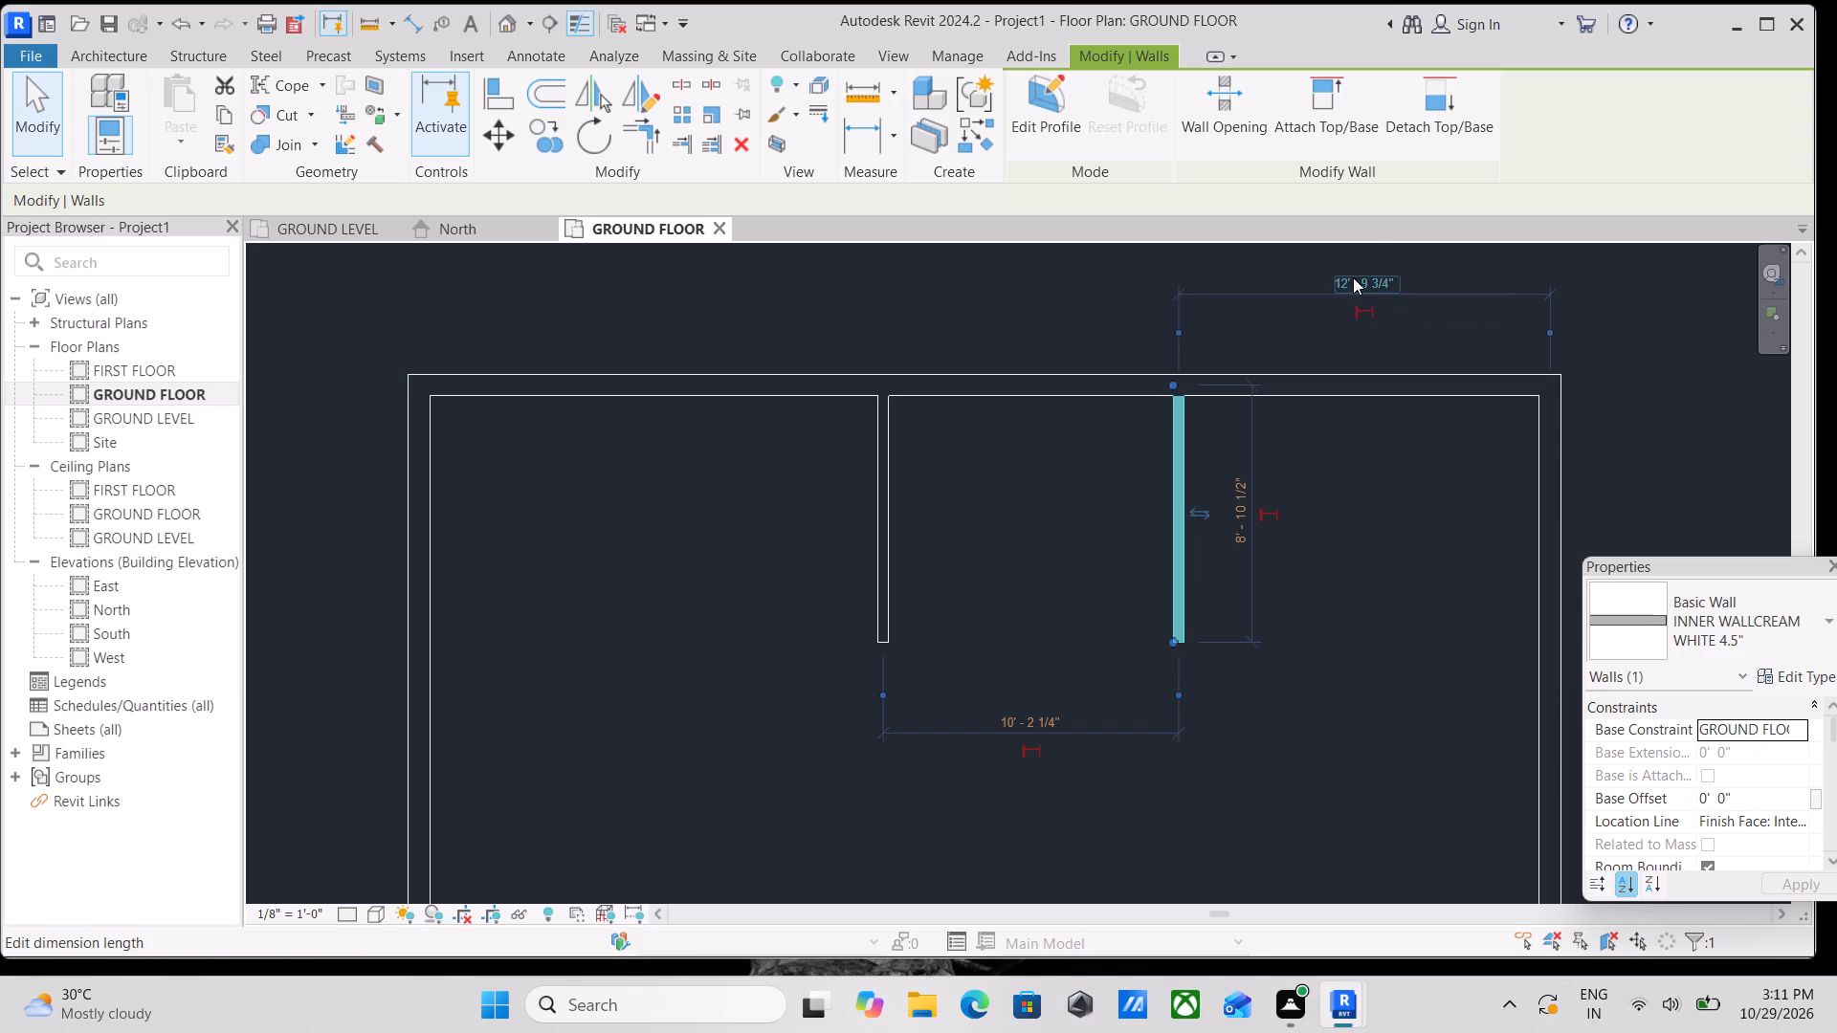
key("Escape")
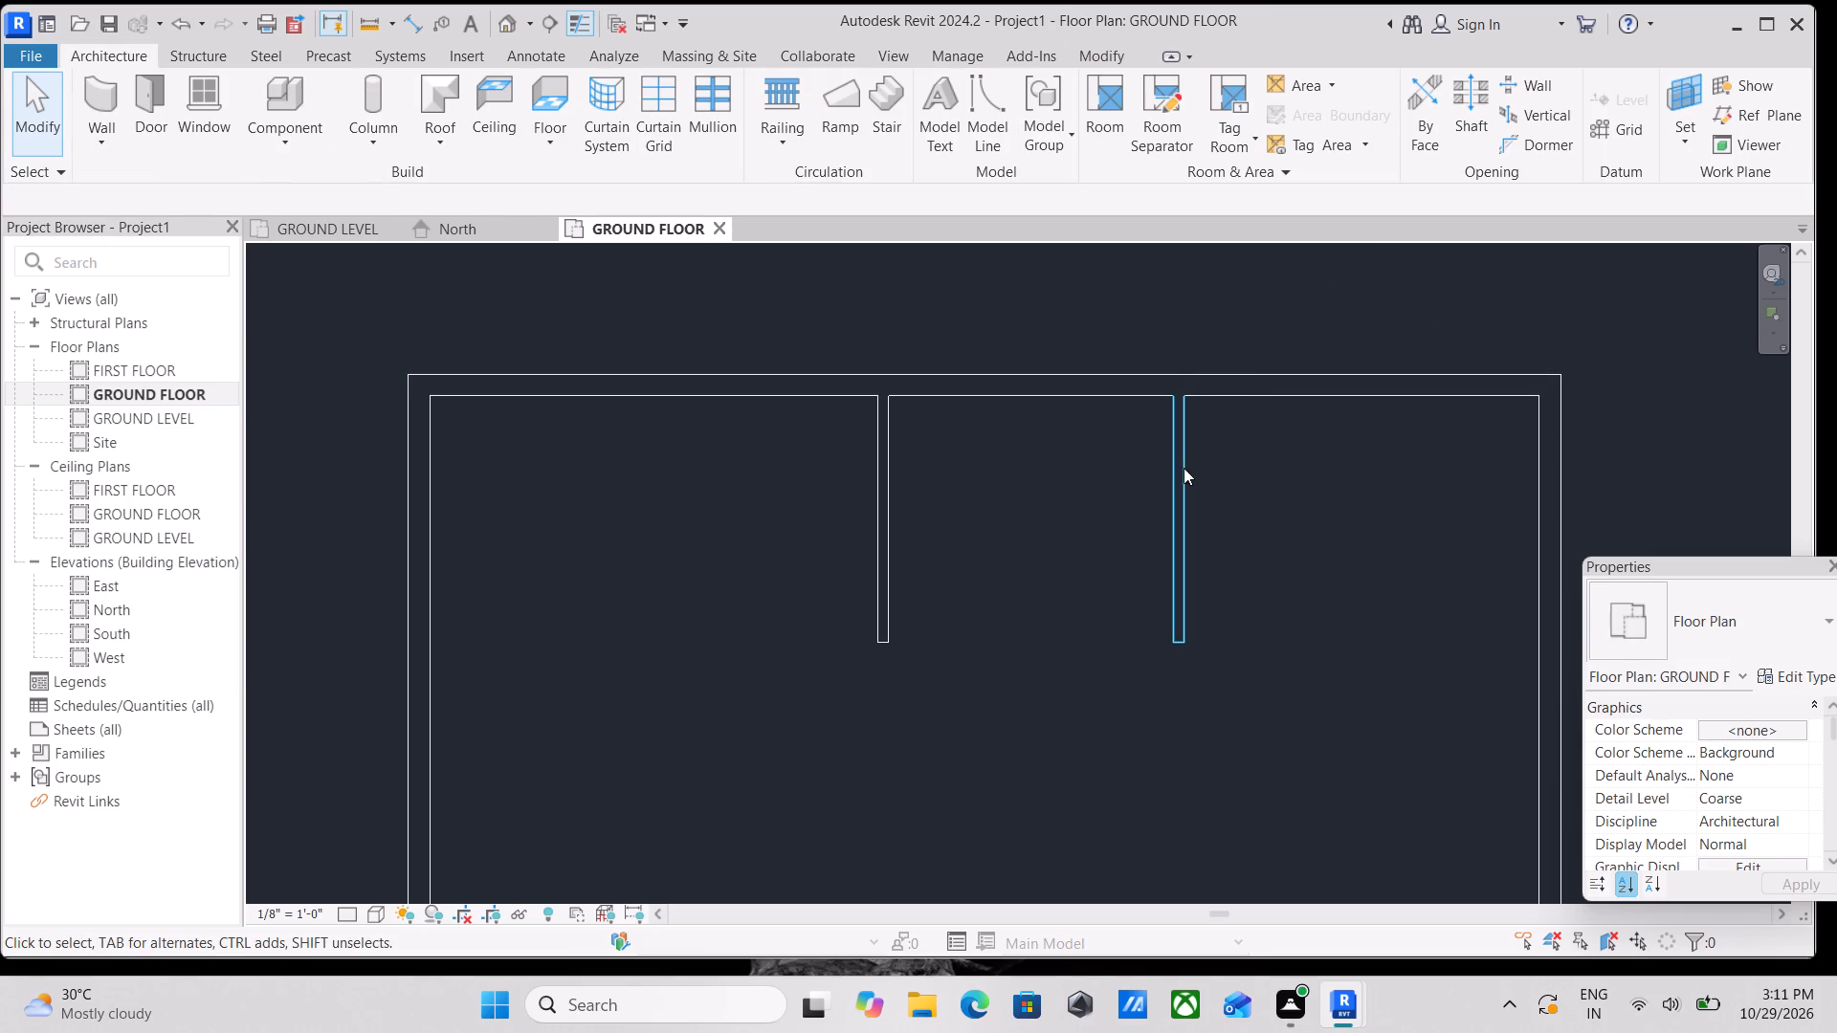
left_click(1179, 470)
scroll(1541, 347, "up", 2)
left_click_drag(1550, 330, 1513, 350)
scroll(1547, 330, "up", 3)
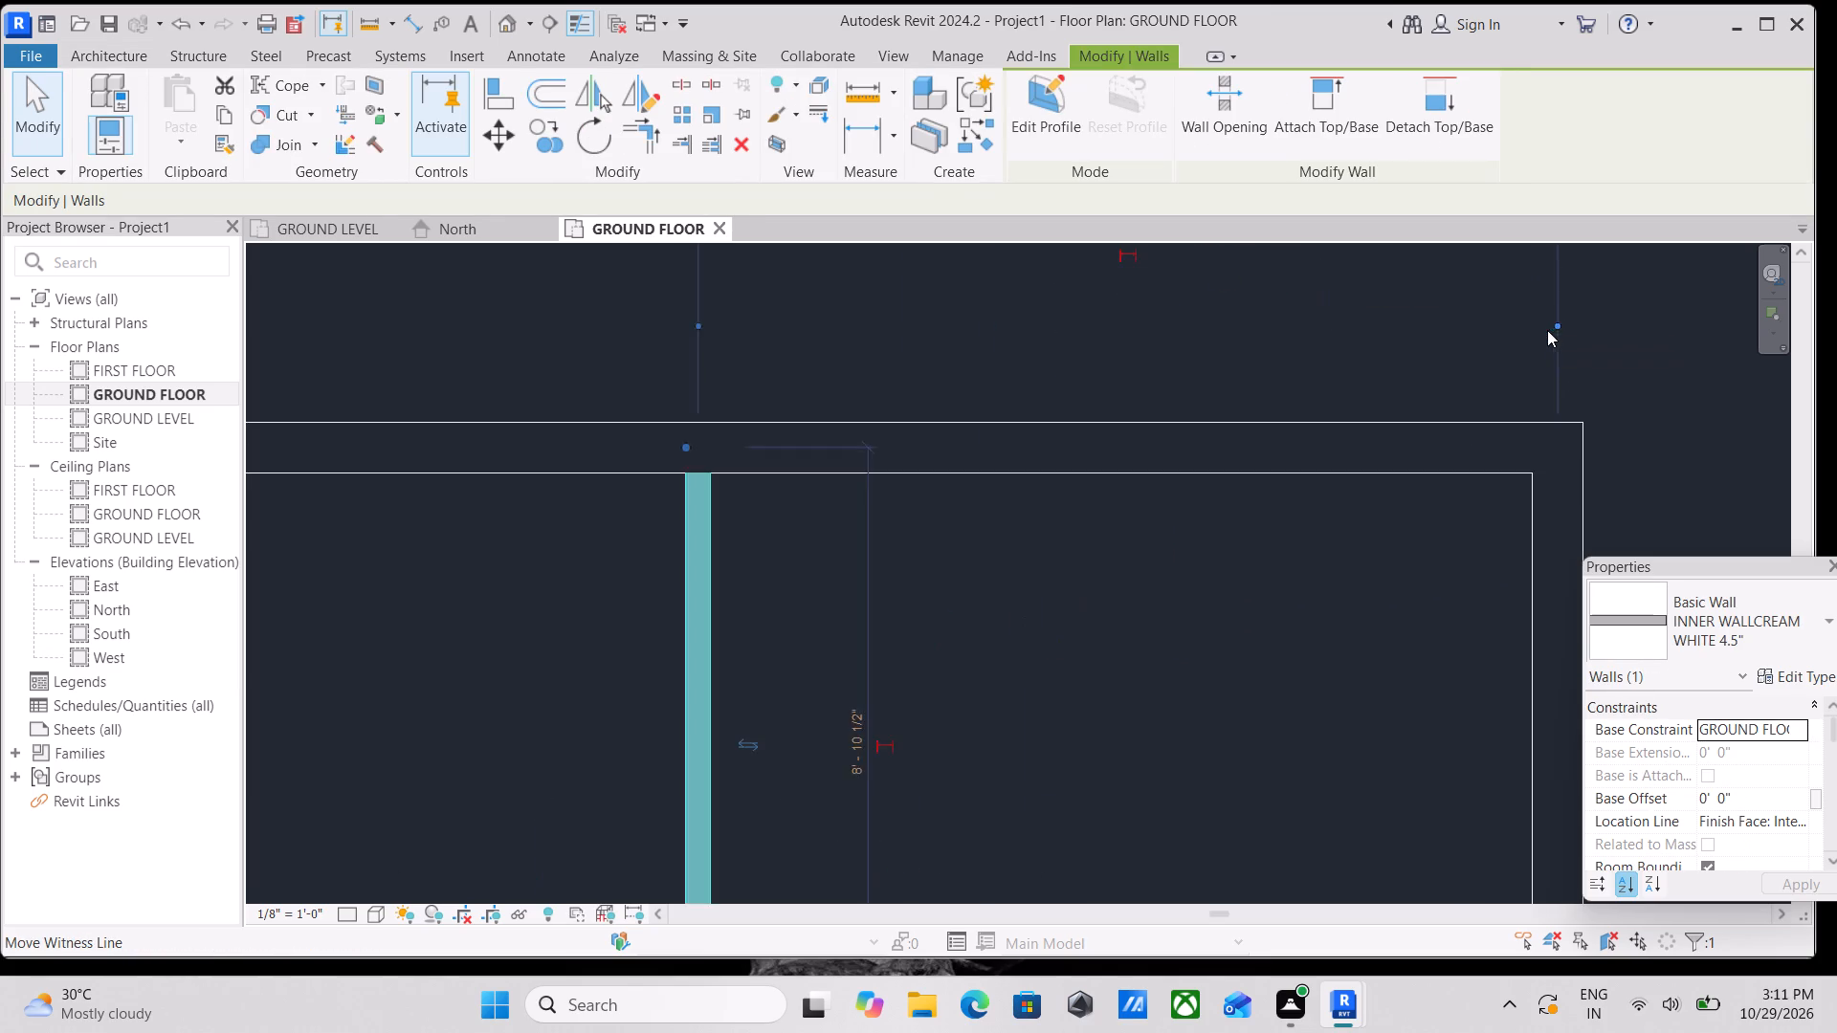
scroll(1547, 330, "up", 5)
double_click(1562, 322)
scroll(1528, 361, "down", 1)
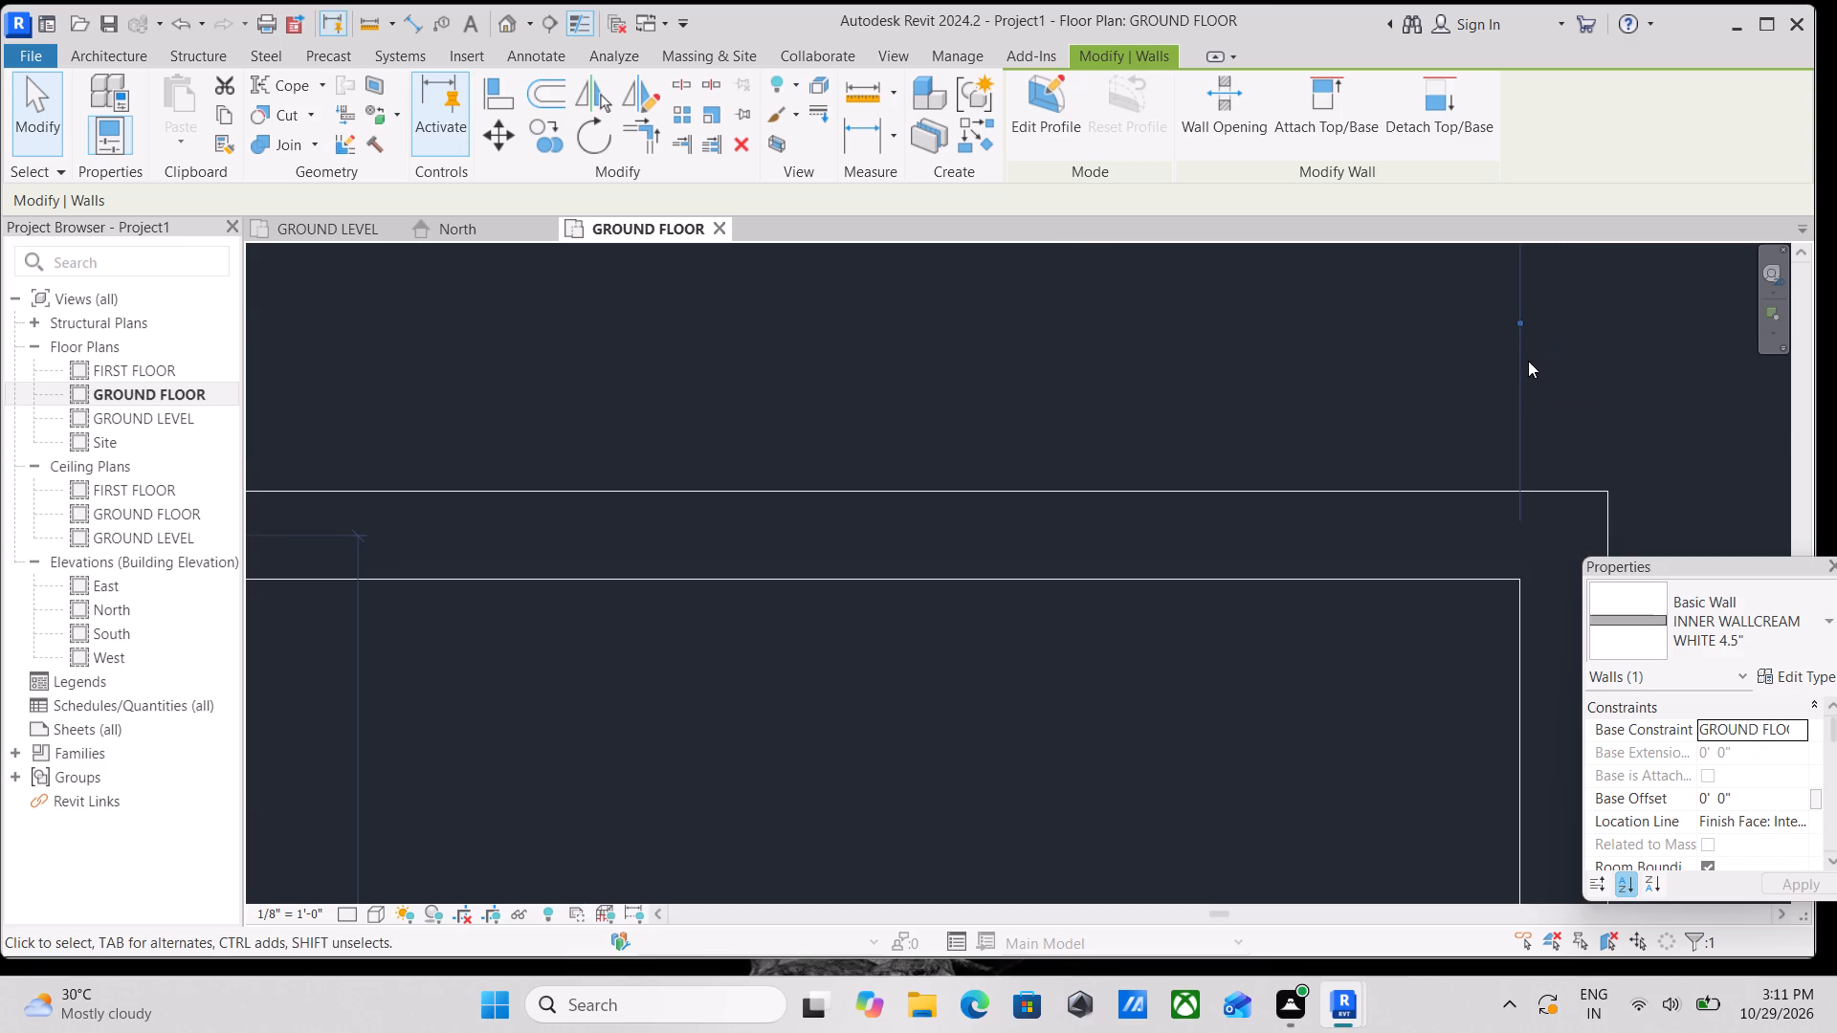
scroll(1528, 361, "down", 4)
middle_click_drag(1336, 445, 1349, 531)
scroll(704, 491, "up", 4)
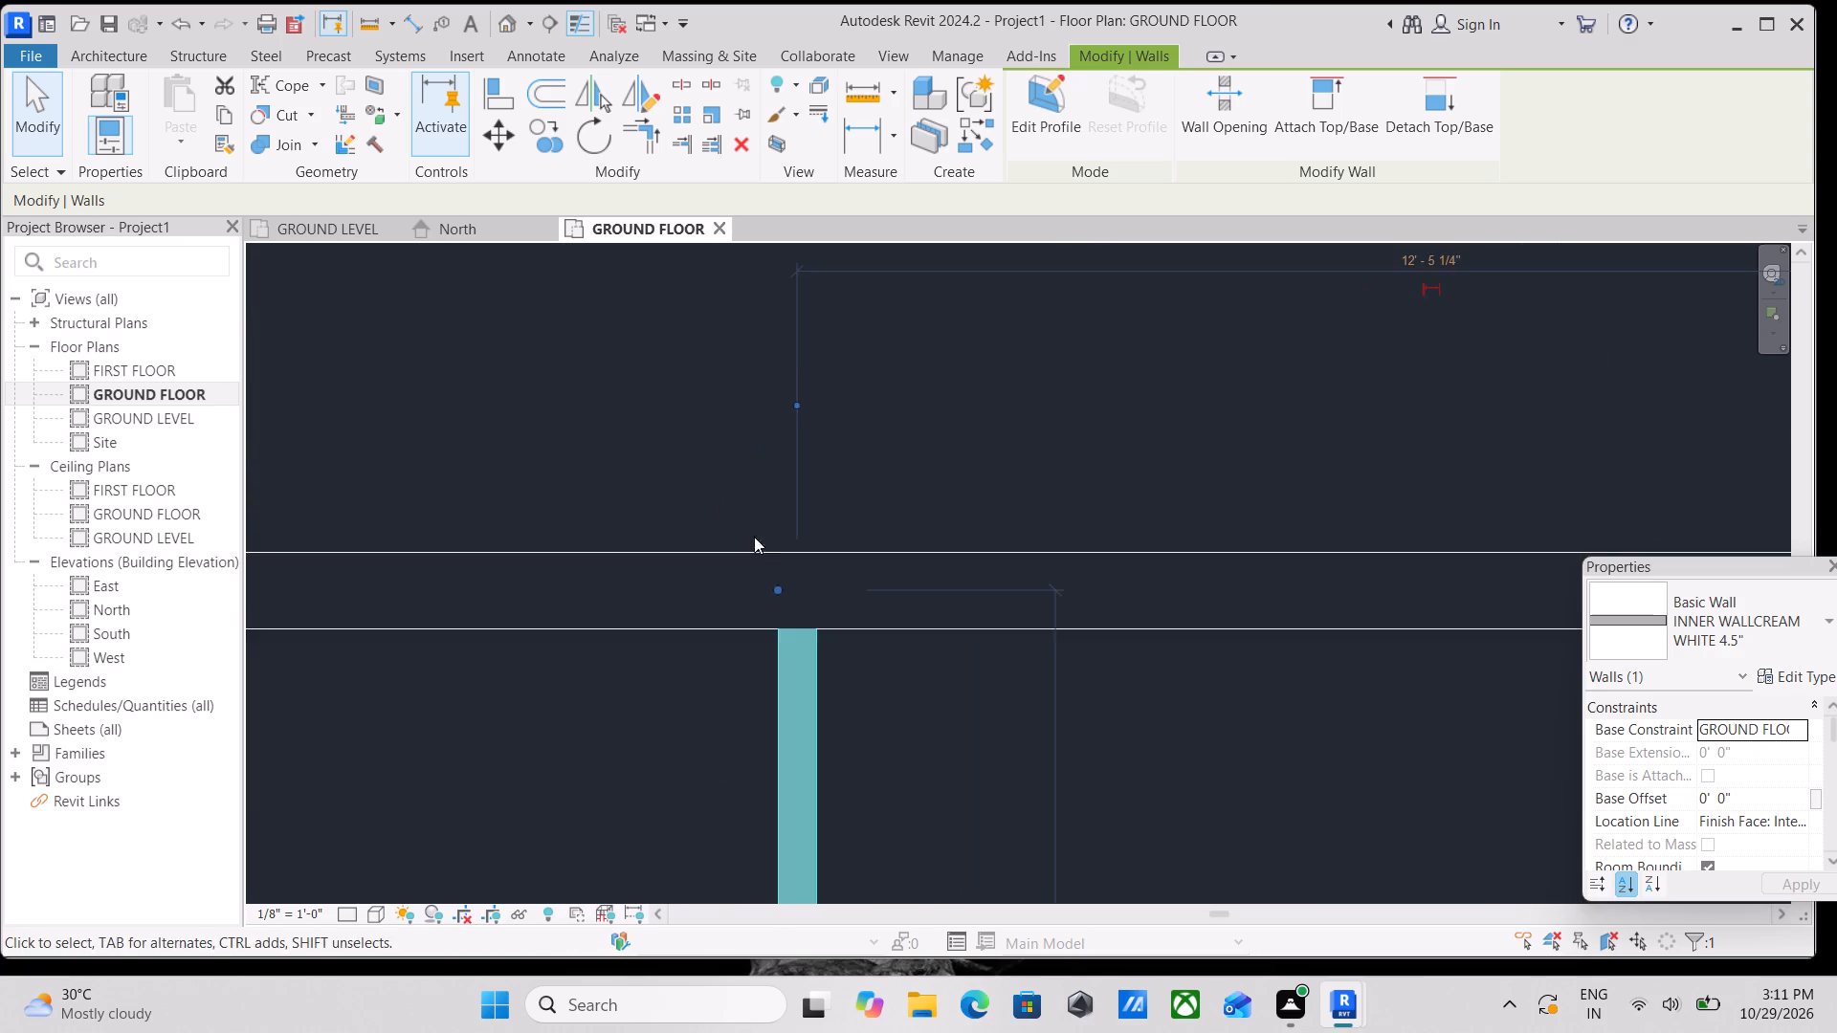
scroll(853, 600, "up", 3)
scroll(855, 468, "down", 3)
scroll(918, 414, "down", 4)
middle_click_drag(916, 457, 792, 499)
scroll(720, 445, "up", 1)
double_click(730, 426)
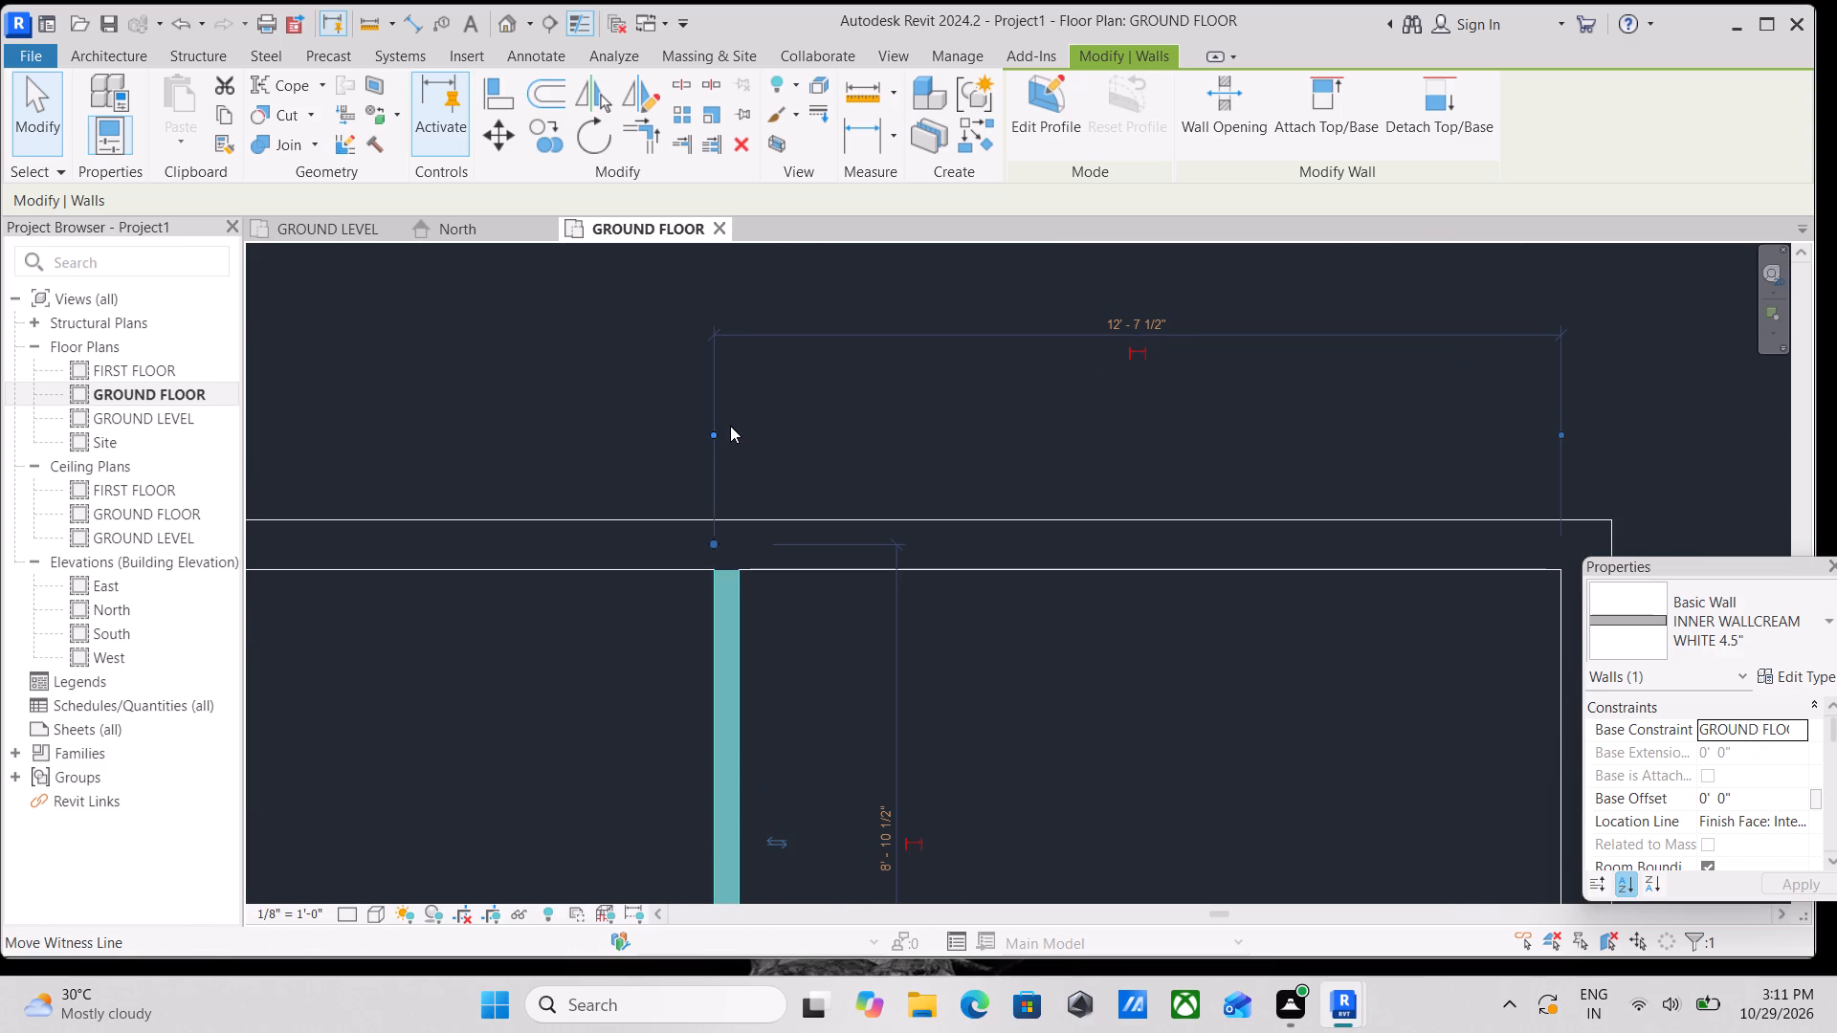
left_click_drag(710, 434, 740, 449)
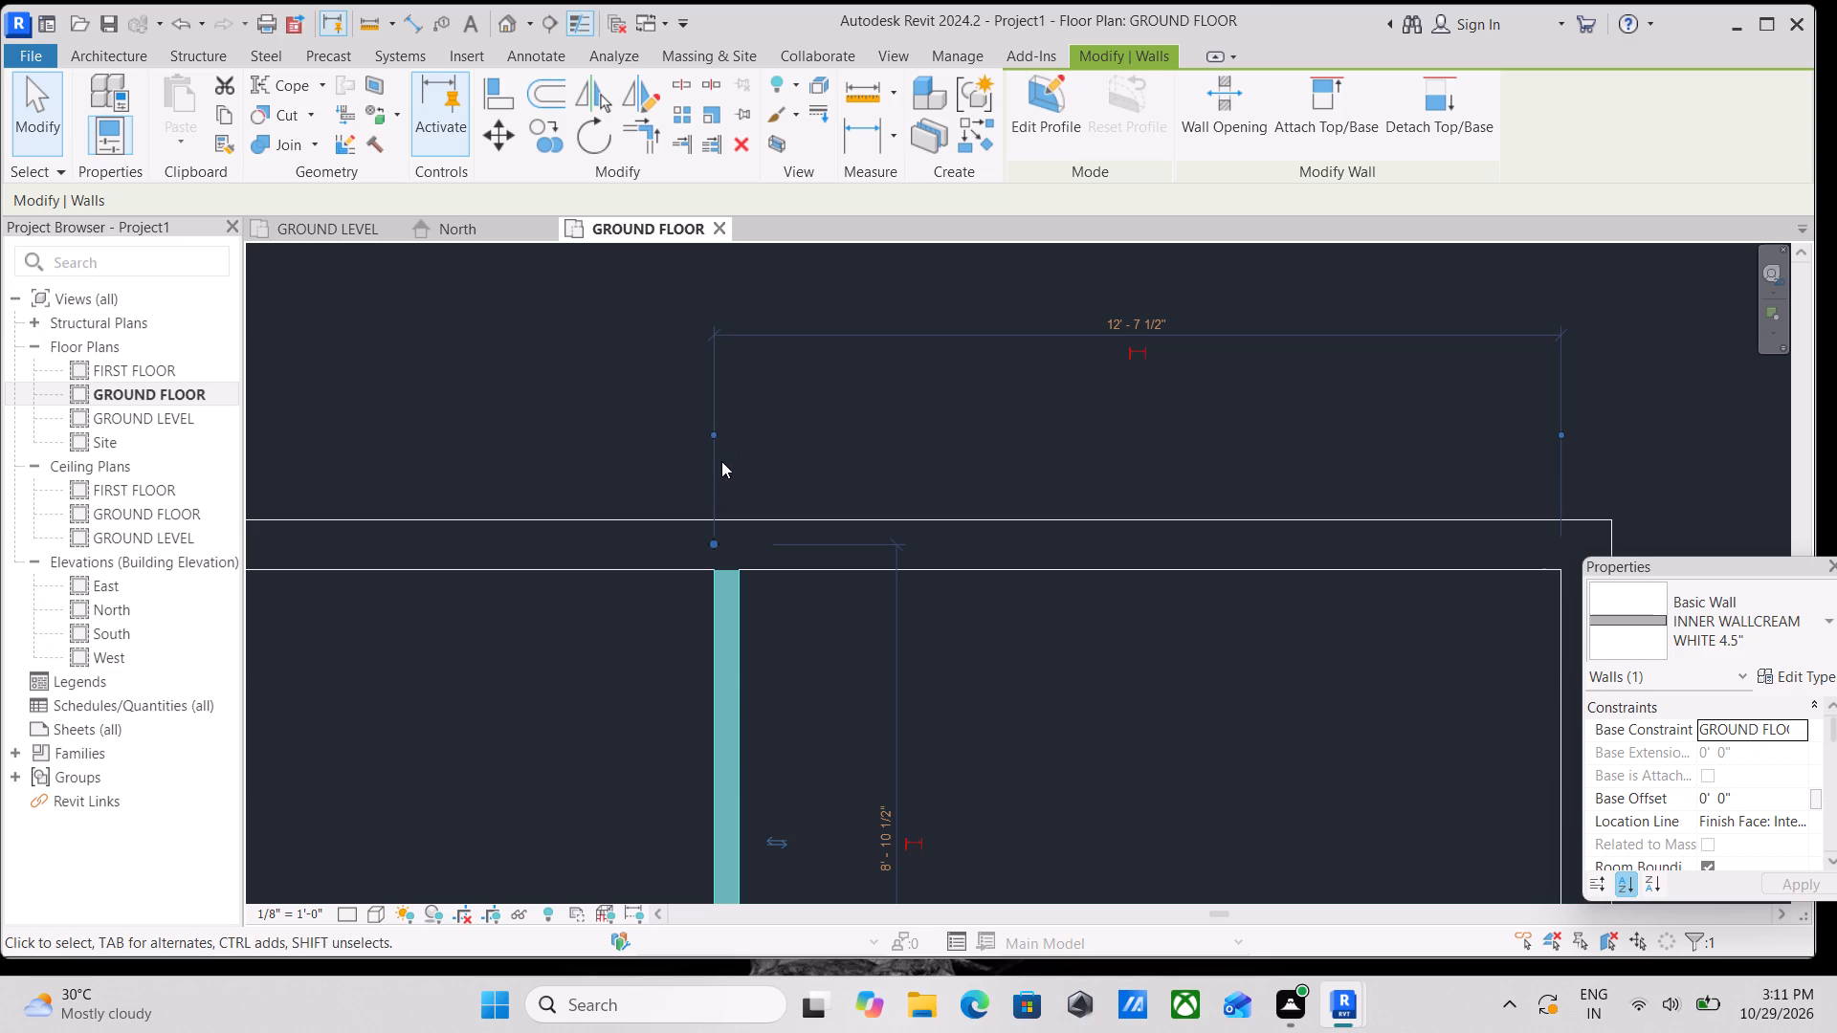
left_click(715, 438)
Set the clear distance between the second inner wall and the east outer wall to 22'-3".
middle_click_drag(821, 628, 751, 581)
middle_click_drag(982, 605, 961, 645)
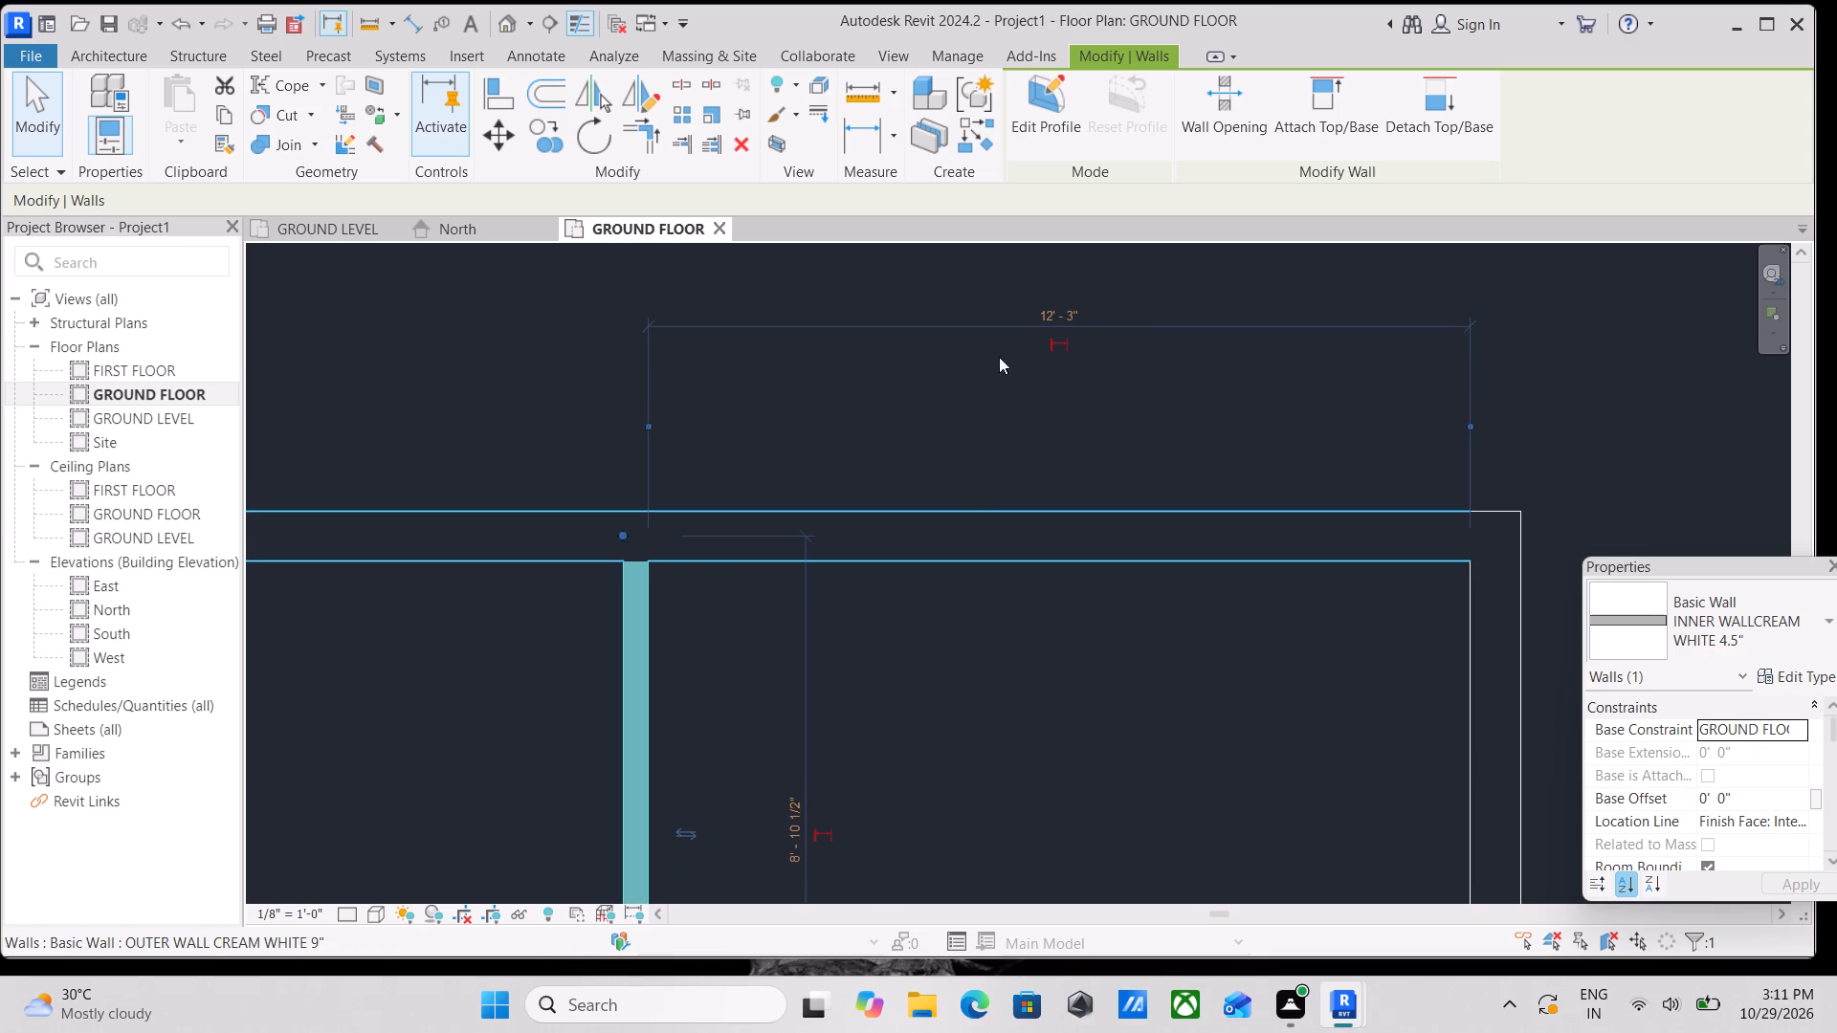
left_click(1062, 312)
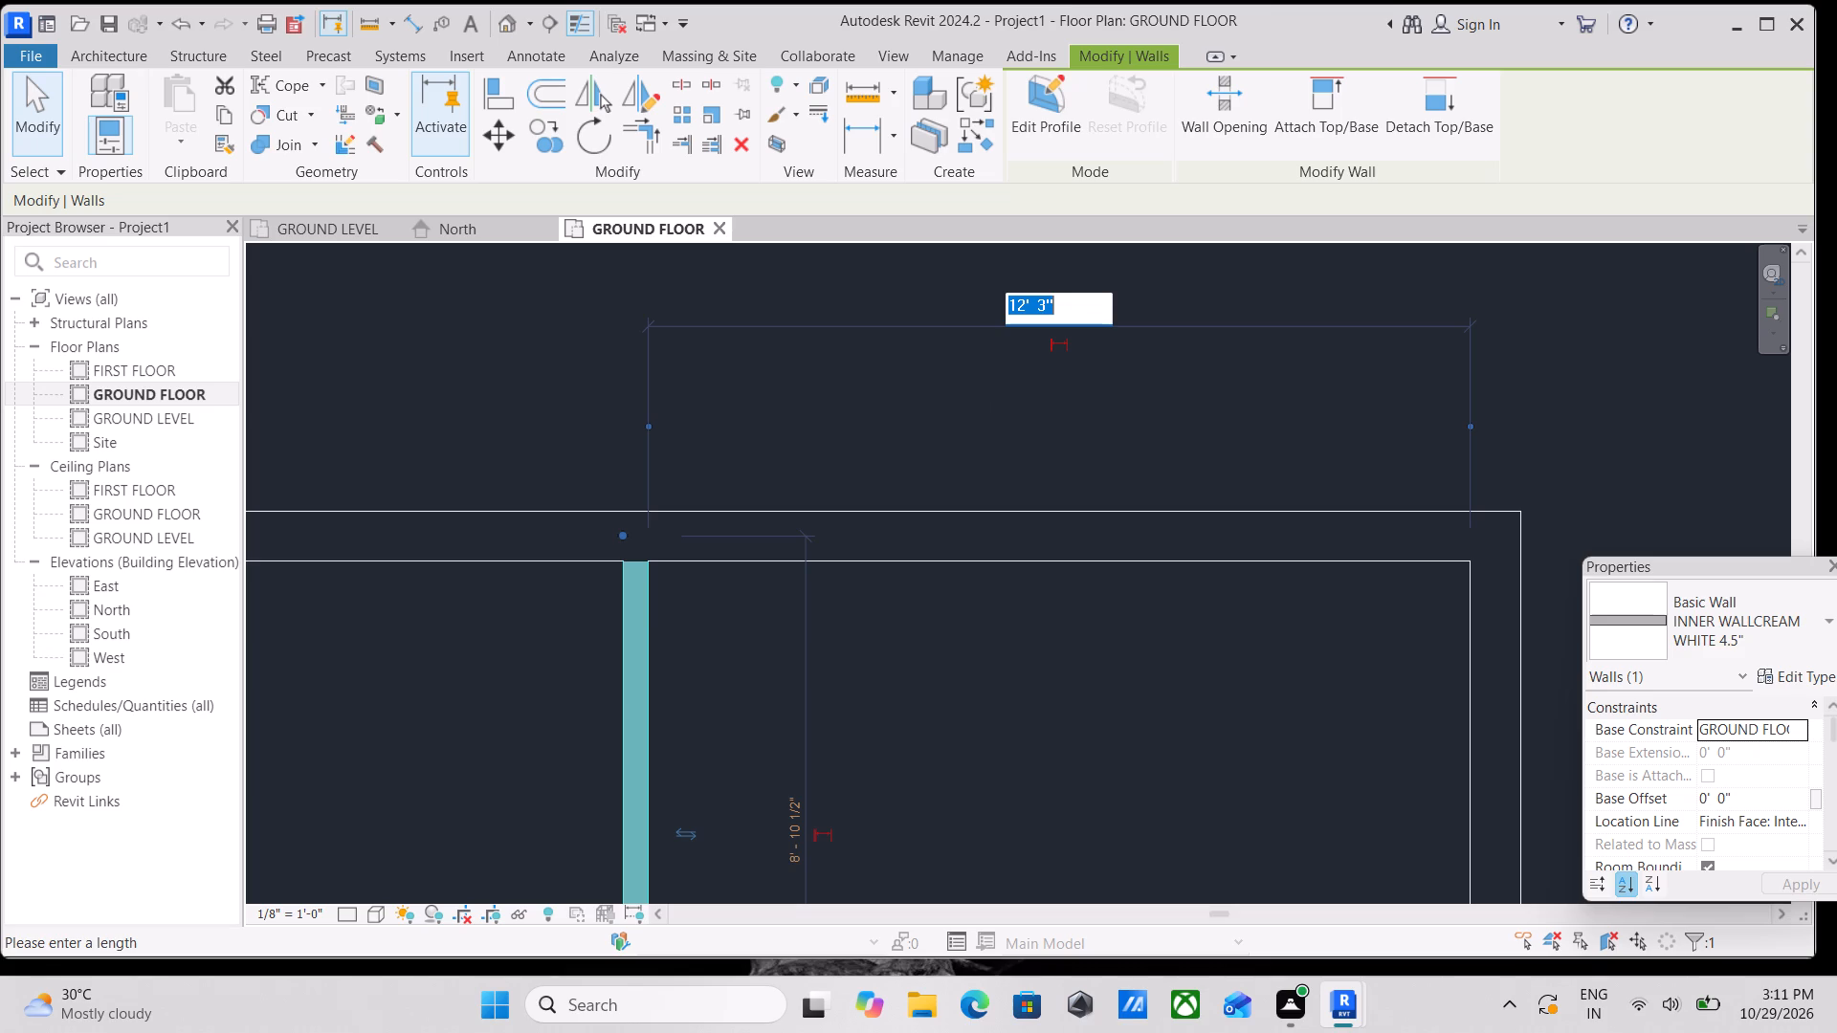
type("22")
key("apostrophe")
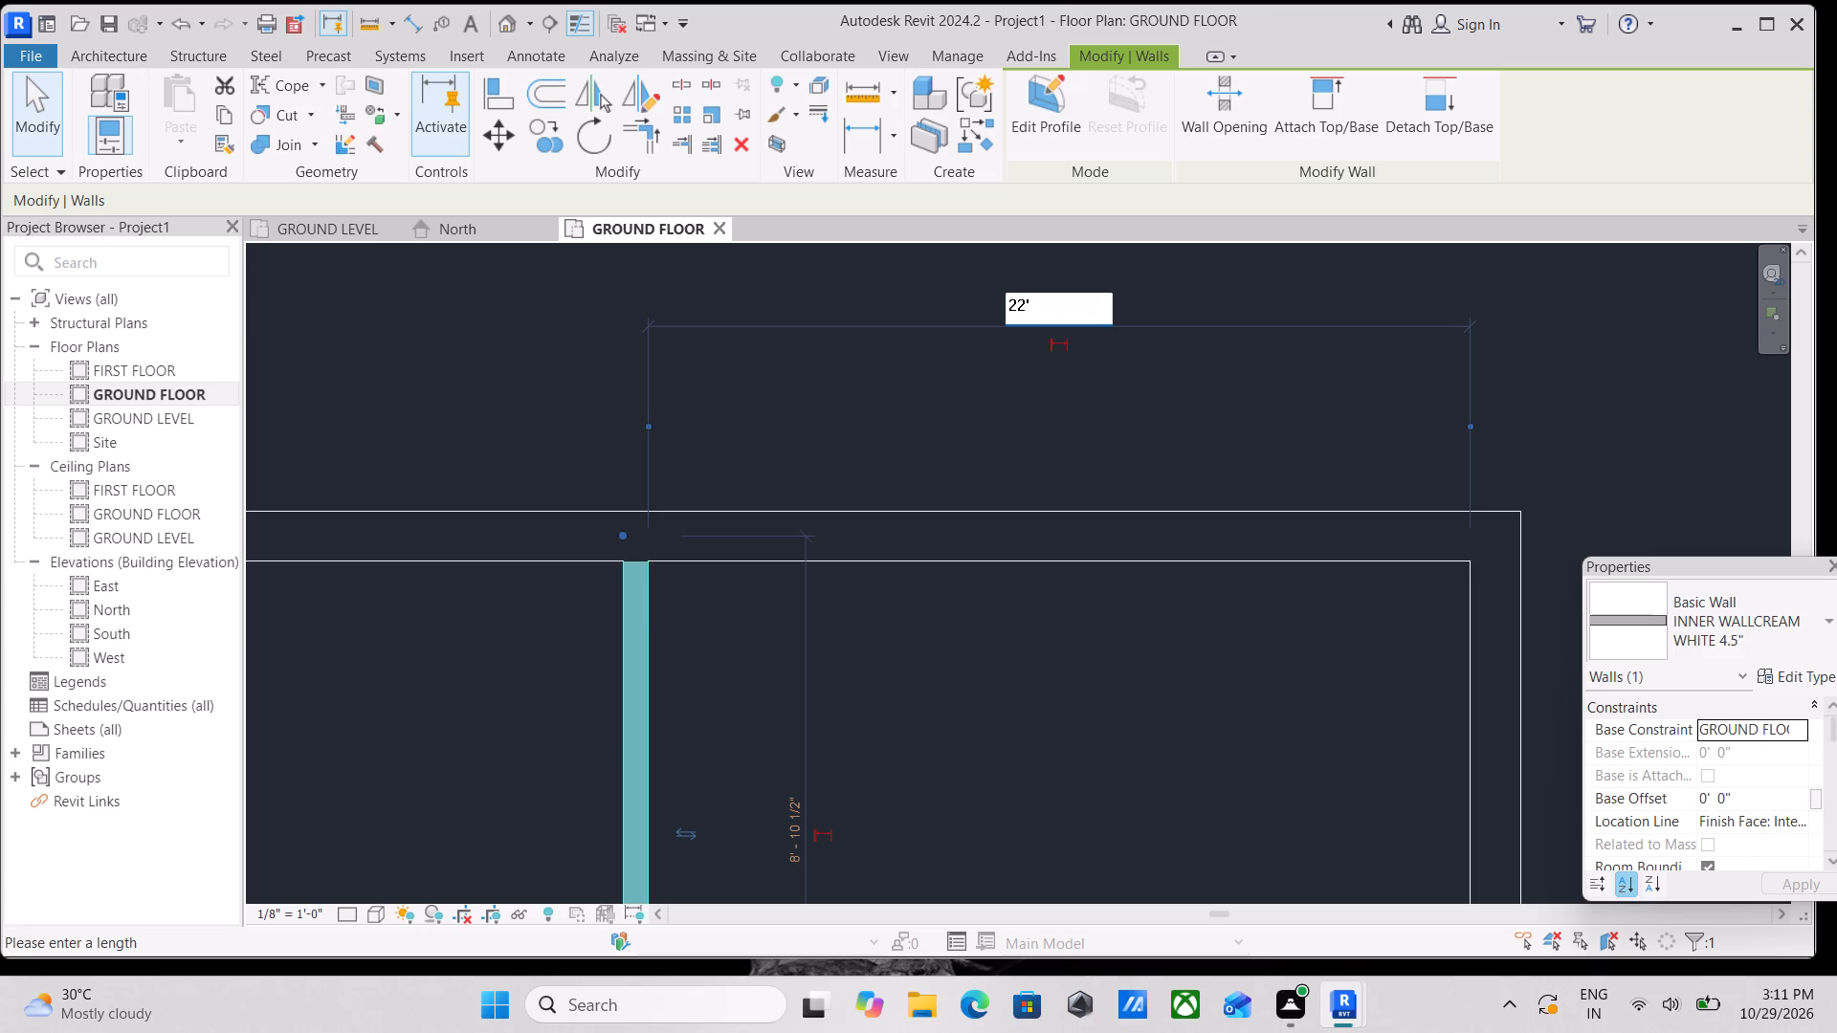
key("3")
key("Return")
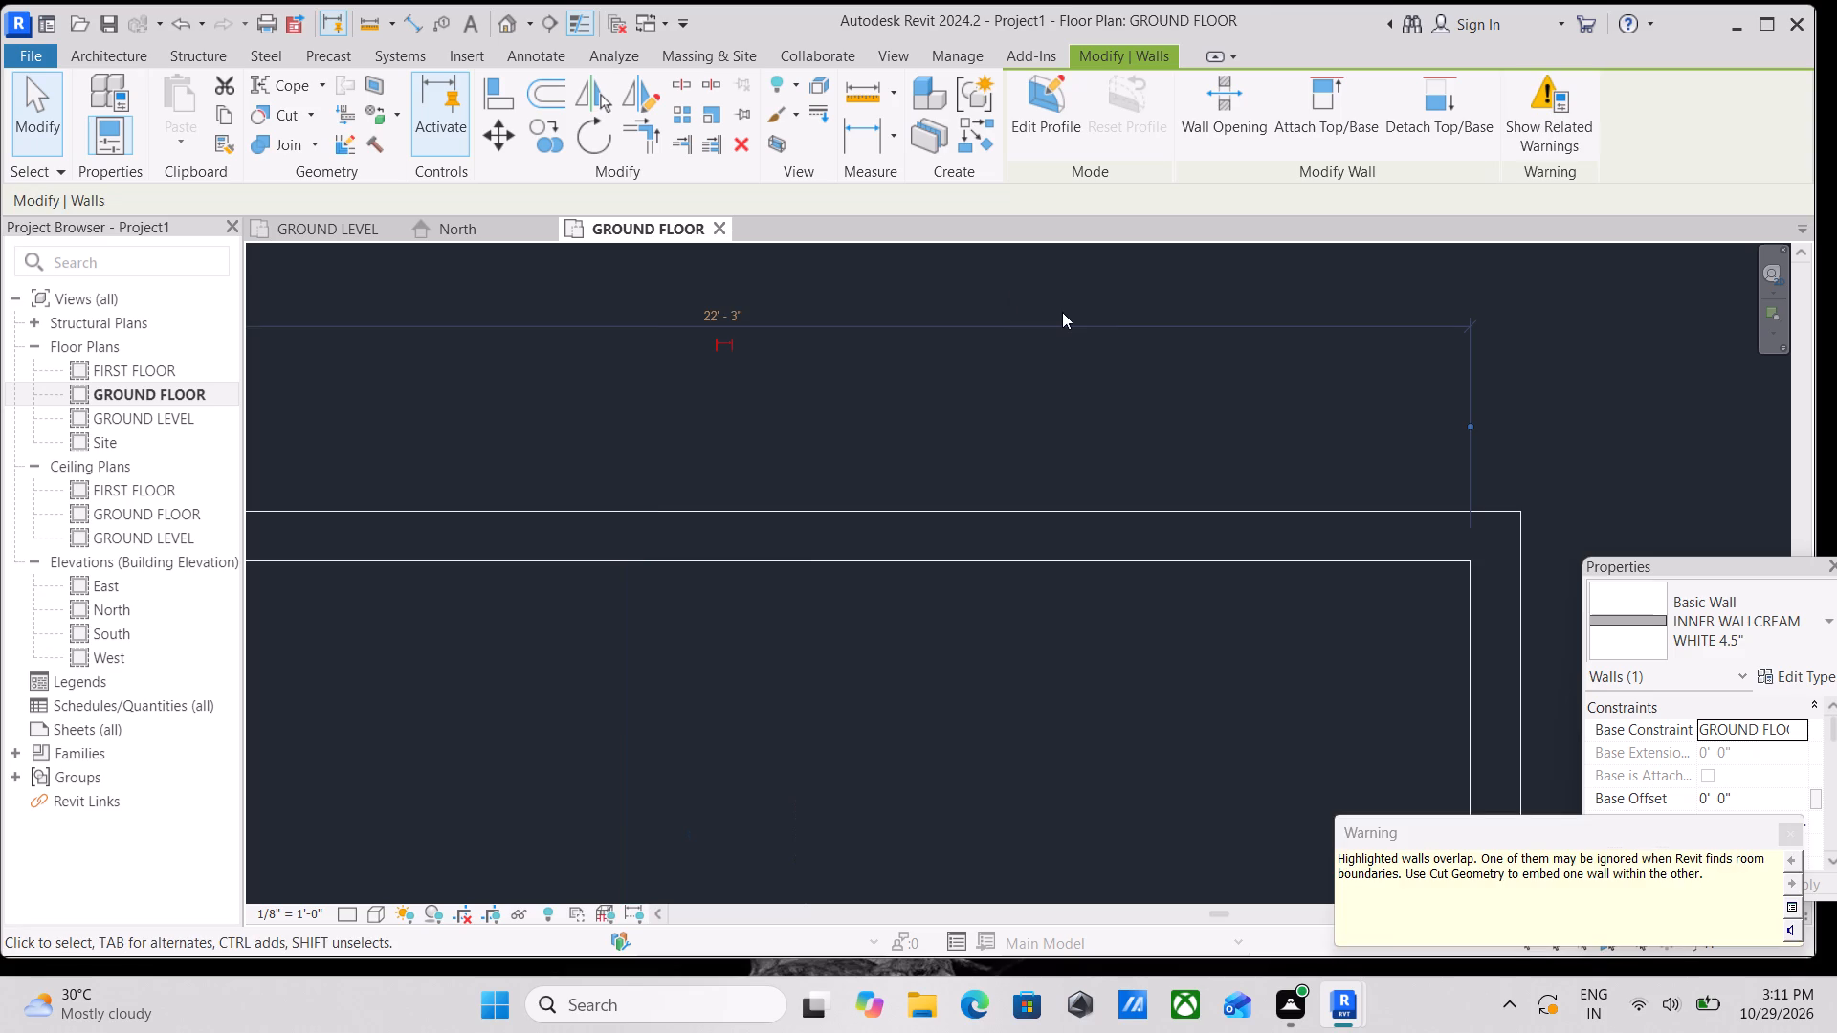
Delete the second inner wall that overlaps the first vertical inner wall.
scroll(903, 392, "down", 5)
middle_click_drag(881, 479, 1505, 454)
scroll(1367, 493, "down", 1)
middle_click_drag(1367, 493, 1242, 465)
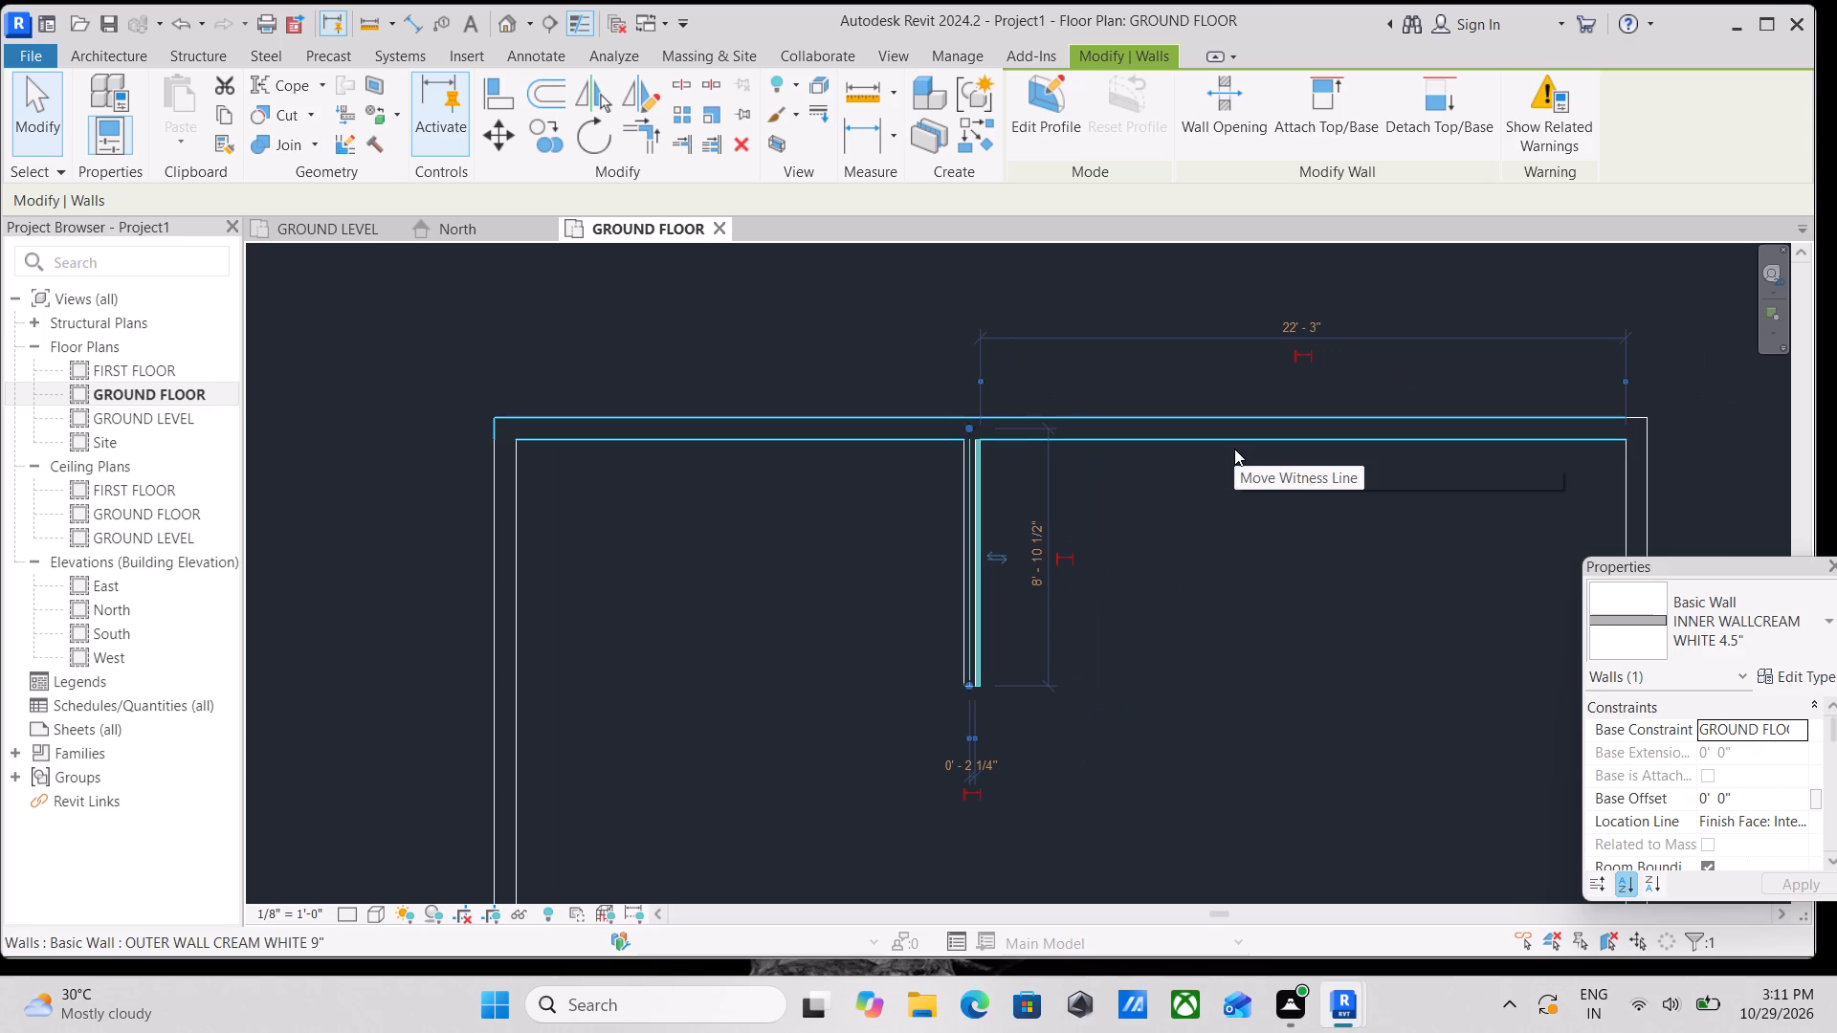
scroll(1048, 543, "up", 1)
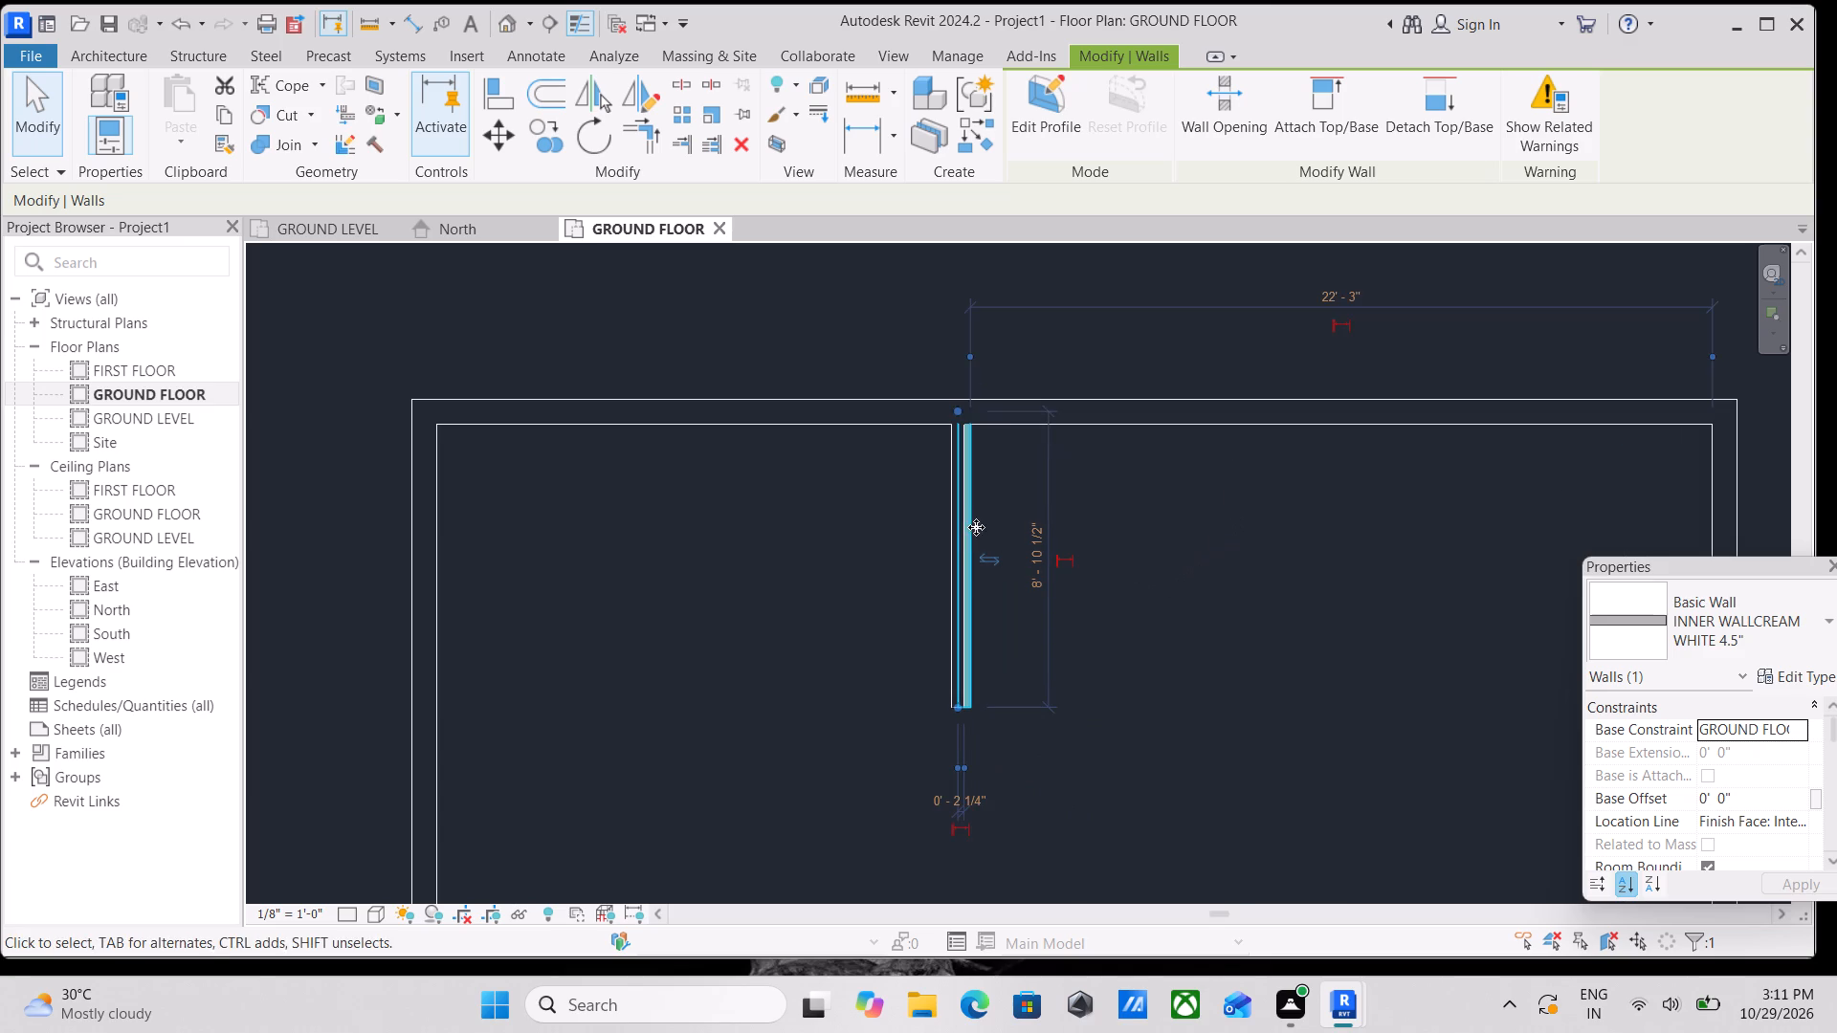
key("Escape")
key("Escape")
left_click(971, 584)
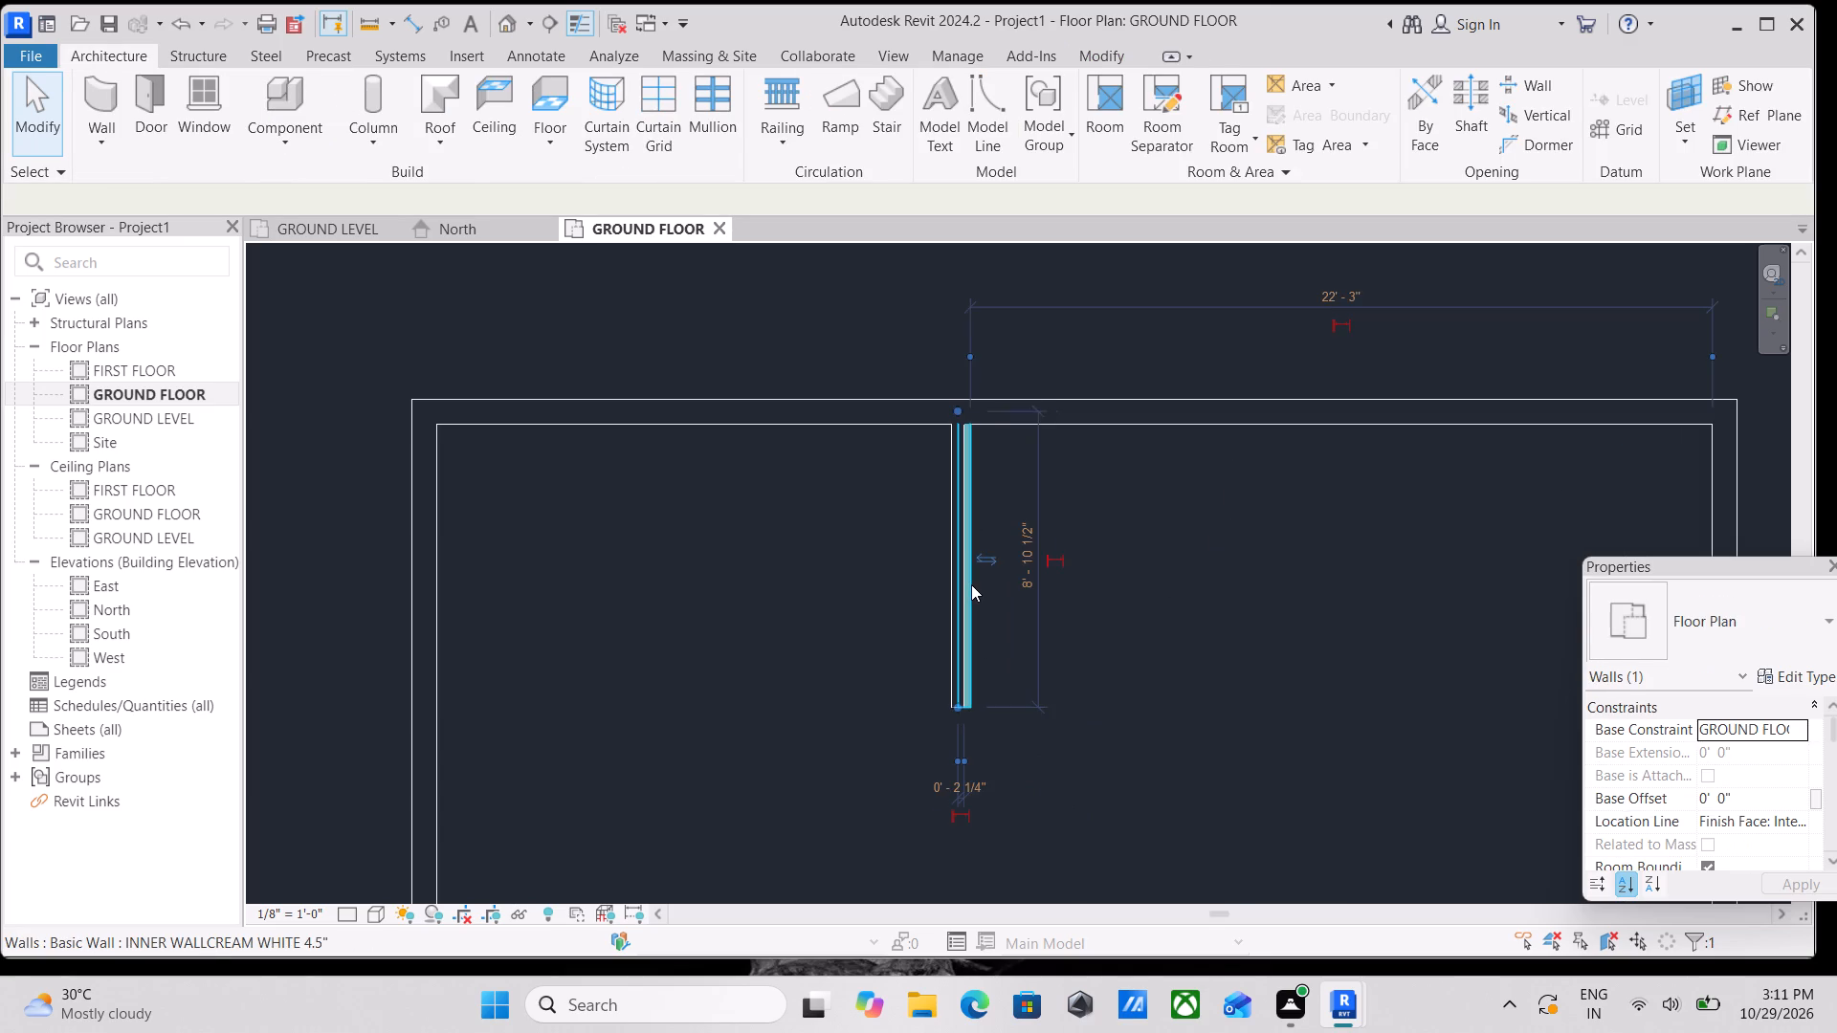
right_click(971, 584)
left_click(1029, 655)
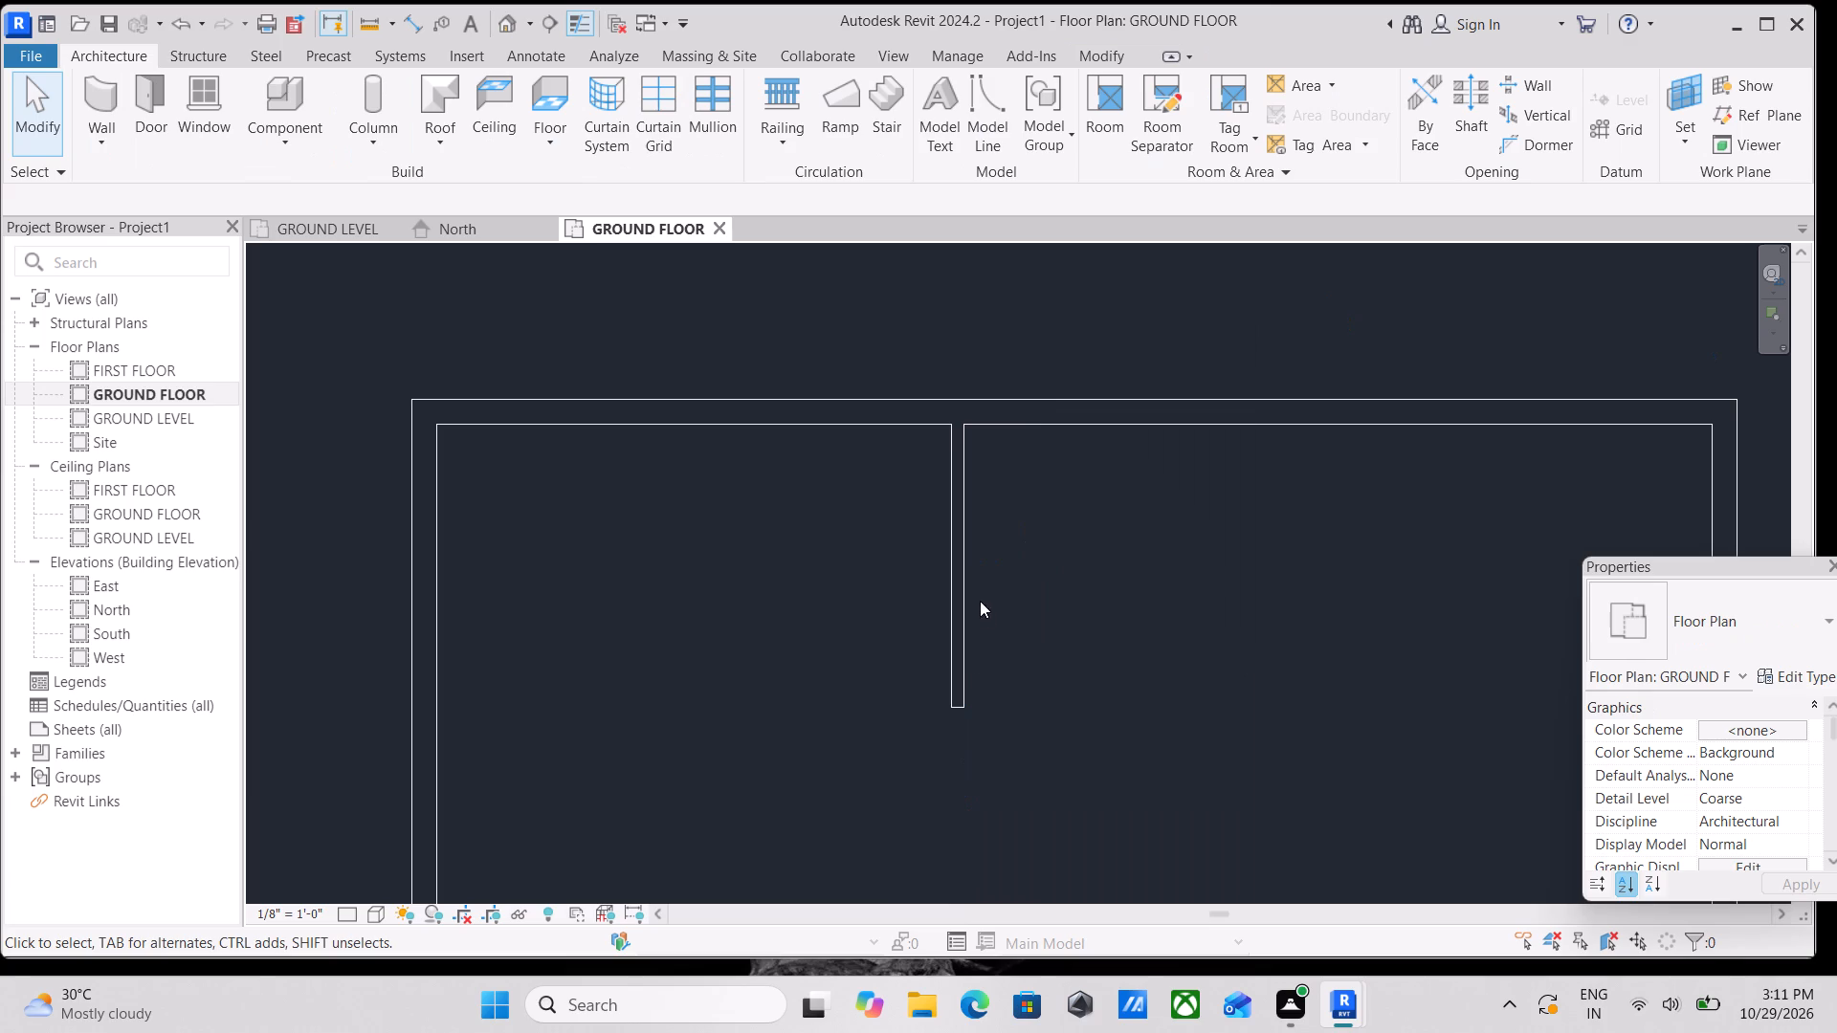
Draw an INNER WALLCREAM WHITE 4.5" wall about 8'-4 1/2" southward from the north wall, about 5'-2 1/4" east of the first inner wall.
scroll(964, 586, "down", 2)
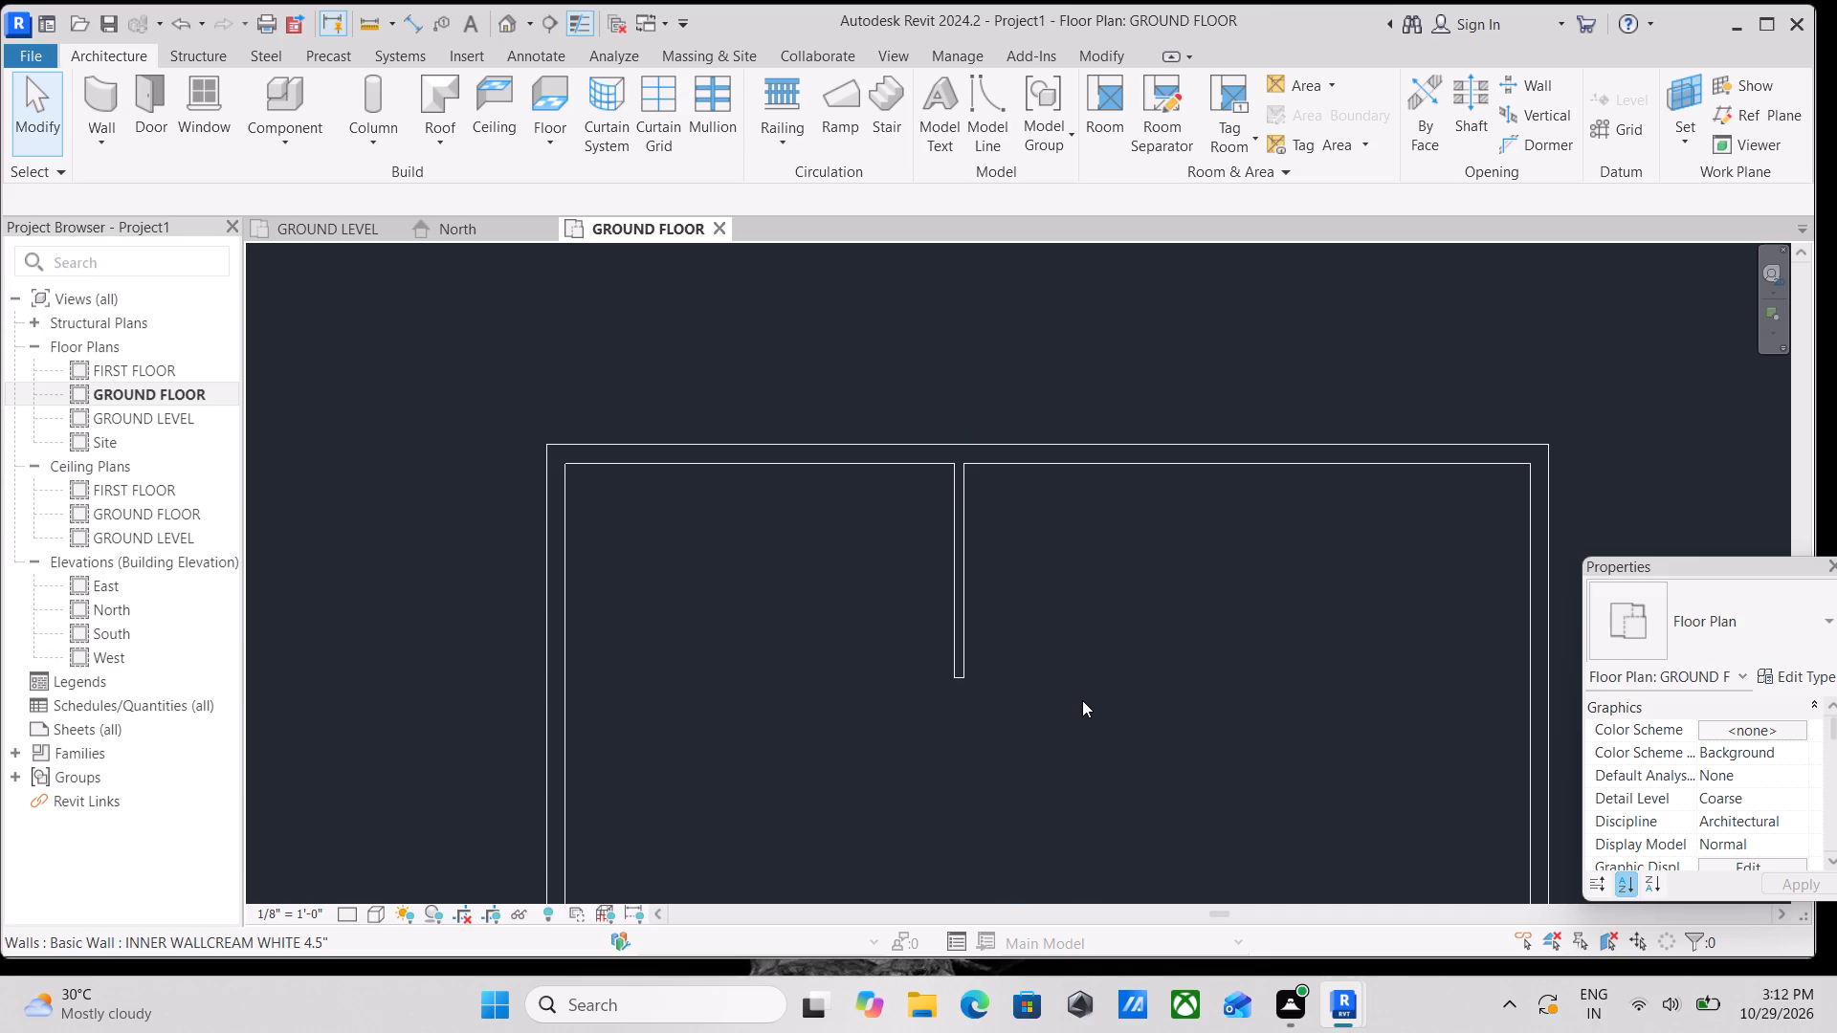
scroll(1082, 700, "down", 1)
middle_click_drag(1082, 700, 1067, 733)
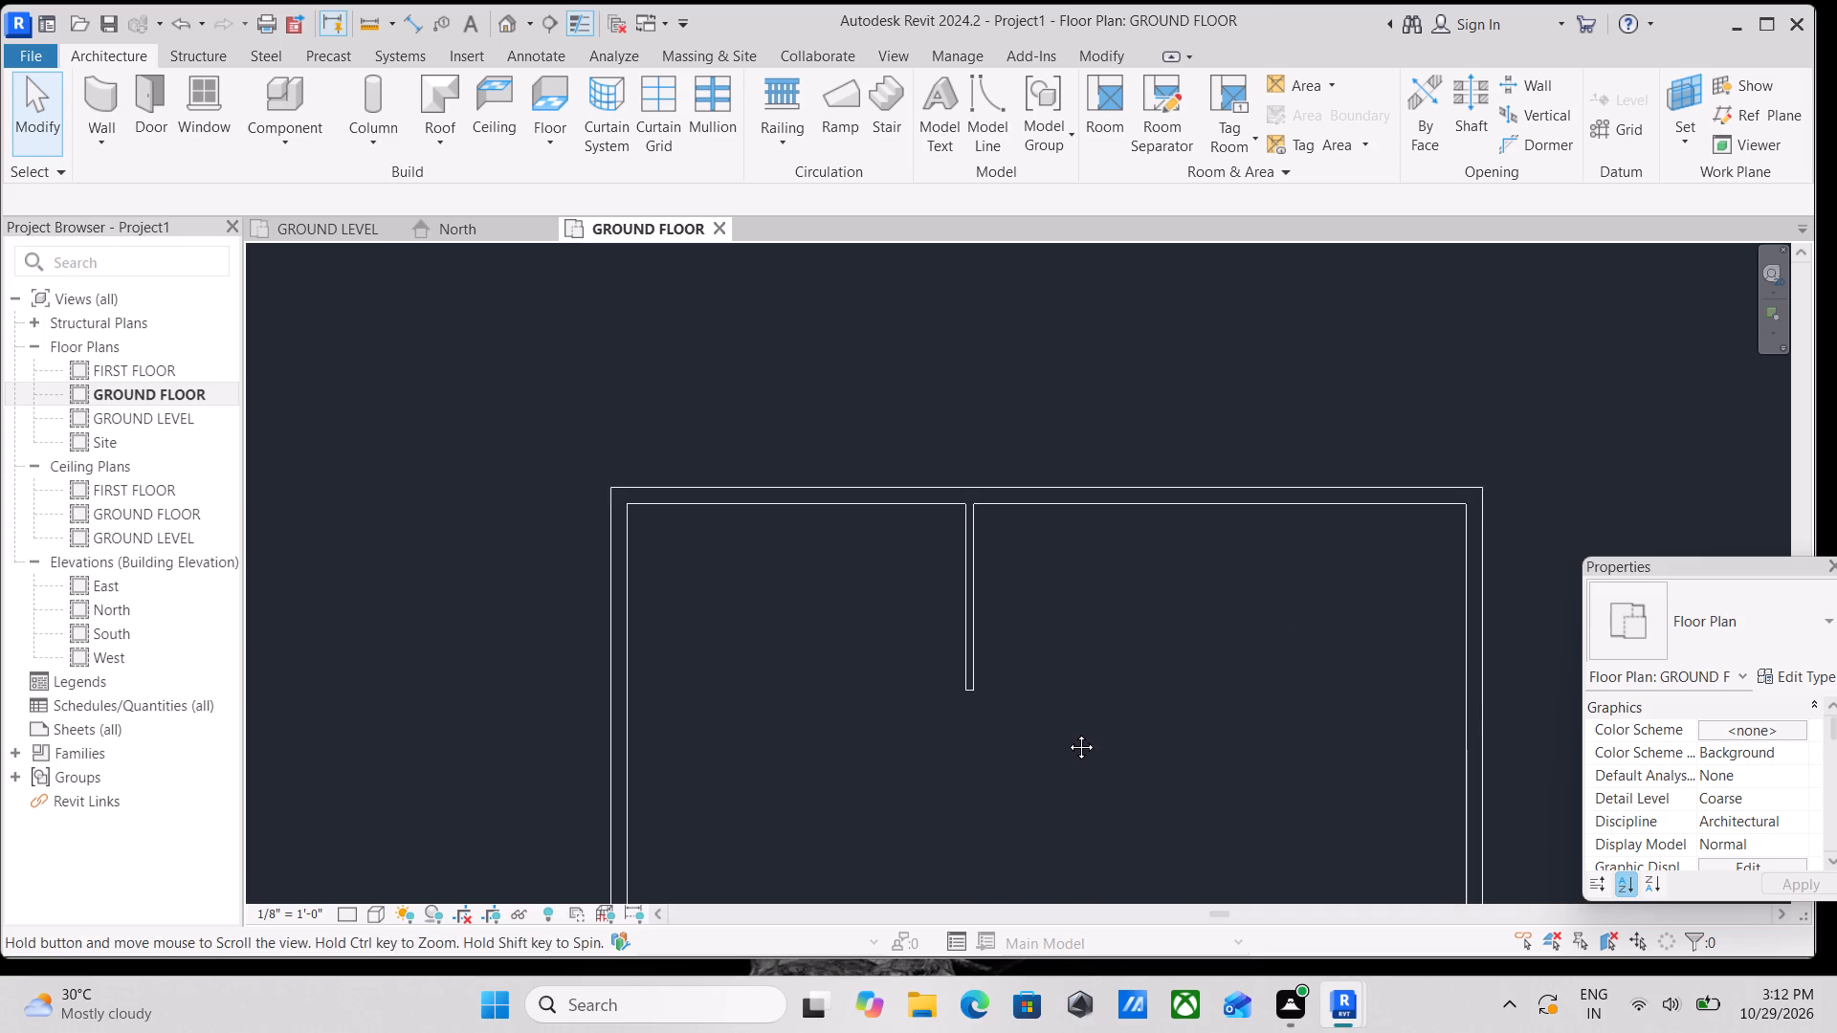
middle_click_drag(1067, 733, 1064, 737)
scroll(983, 606, "up", 2)
type("WA")
left_click(1098, 508)
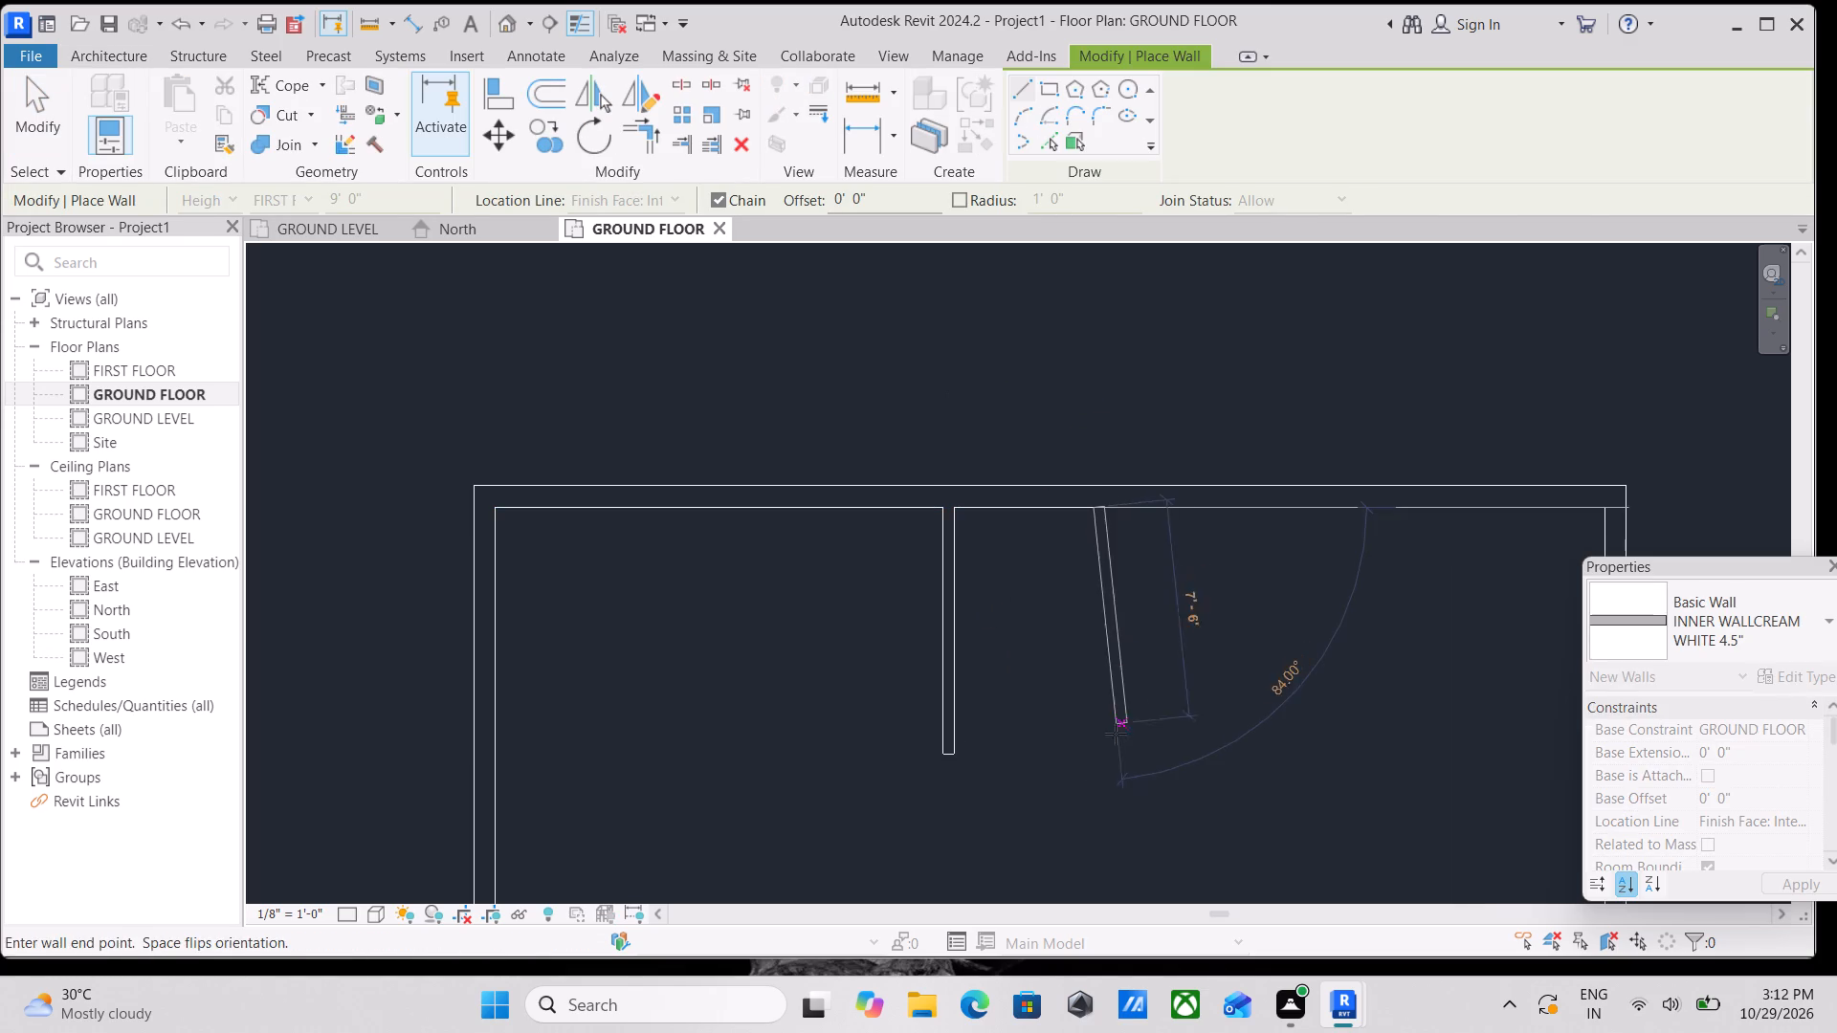
left_click(1100, 739)
key("Escape")
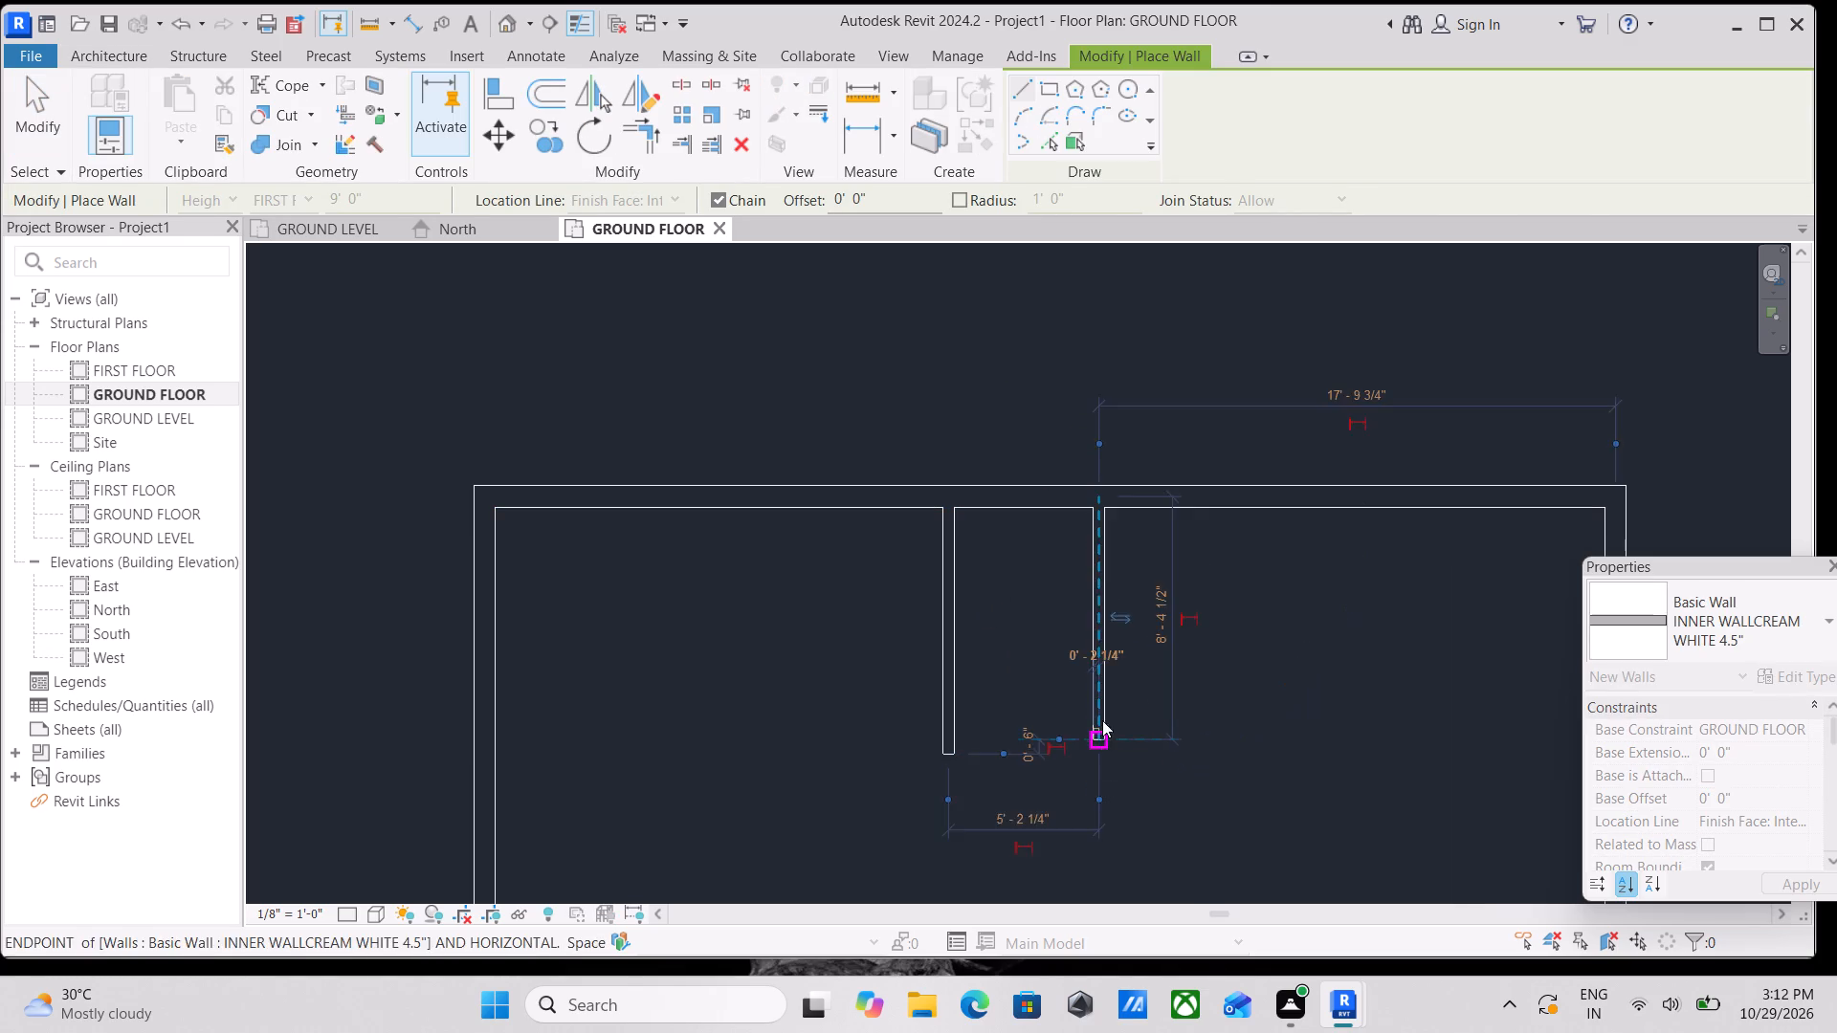
key("Escape")
Move the witness lines of the dimension between the two inner walls to their facing sides.
left_click(1105, 642)
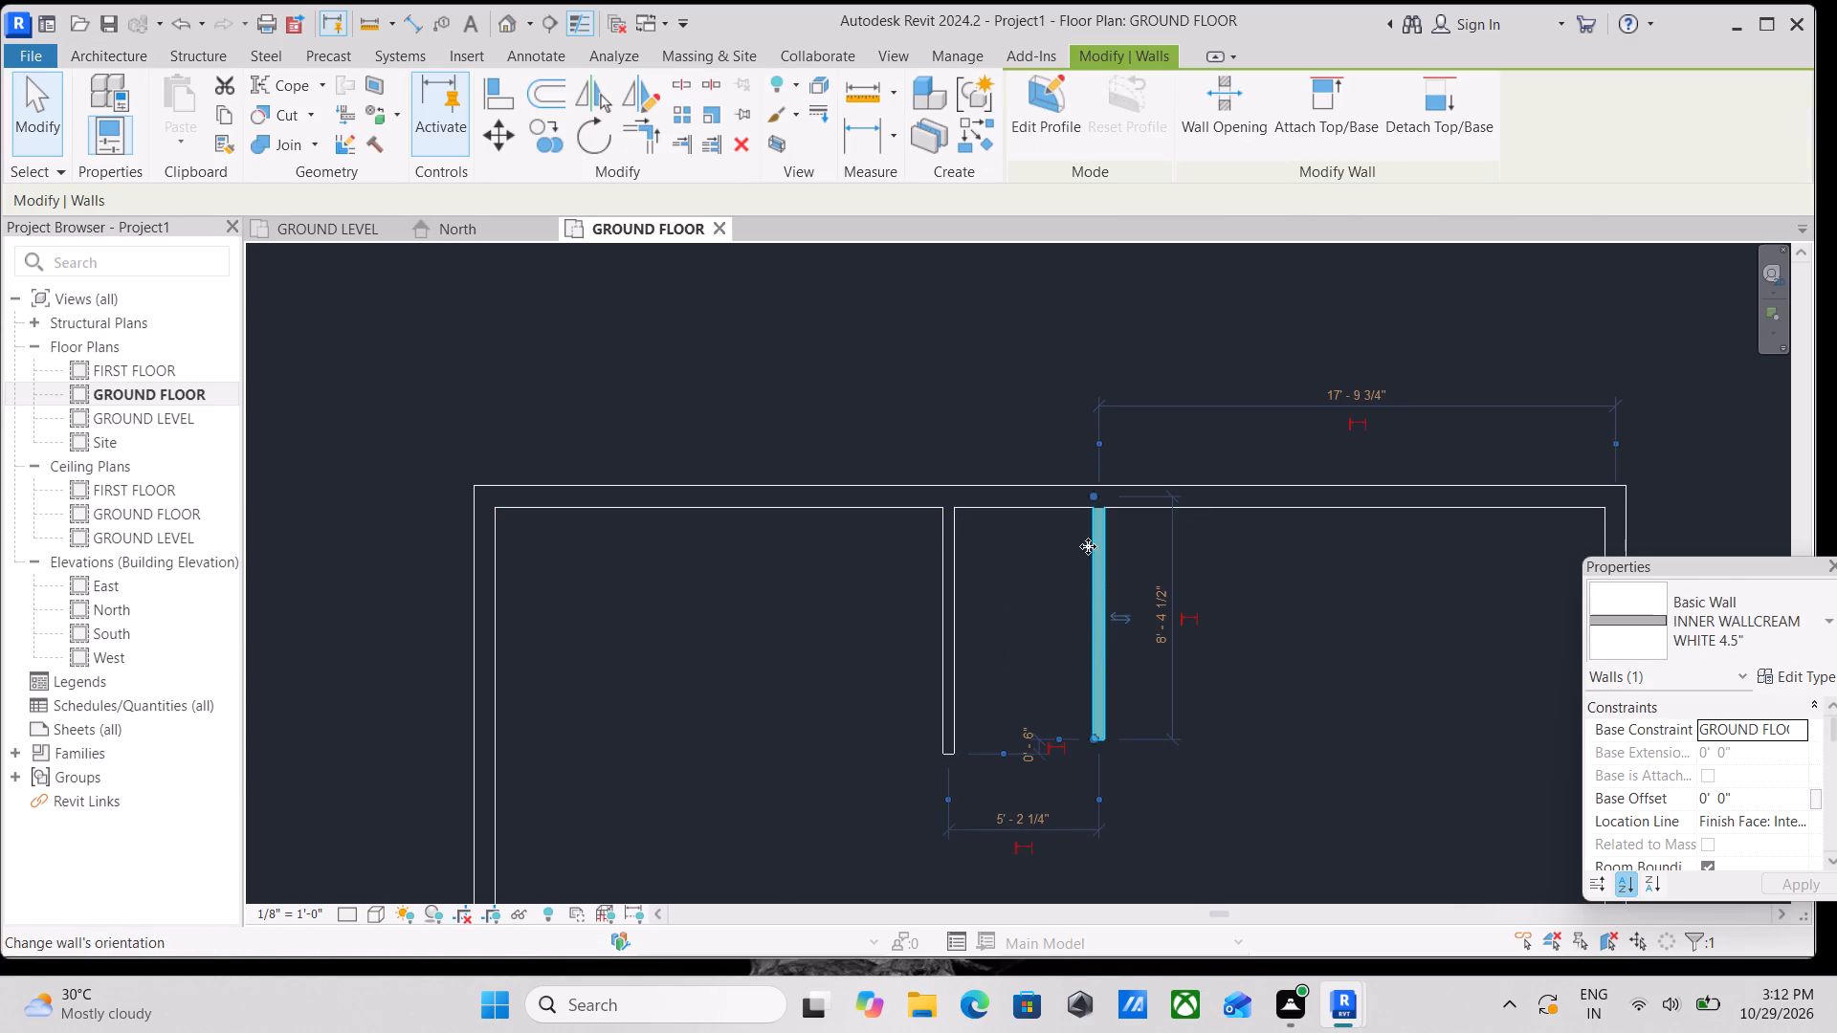
scroll(1095, 490, "up", 3)
scroll(1096, 592, "down", 2)
middle_click_drag(1096, 582, 1113, 437)
scroll(1100, 711, "up", 2)
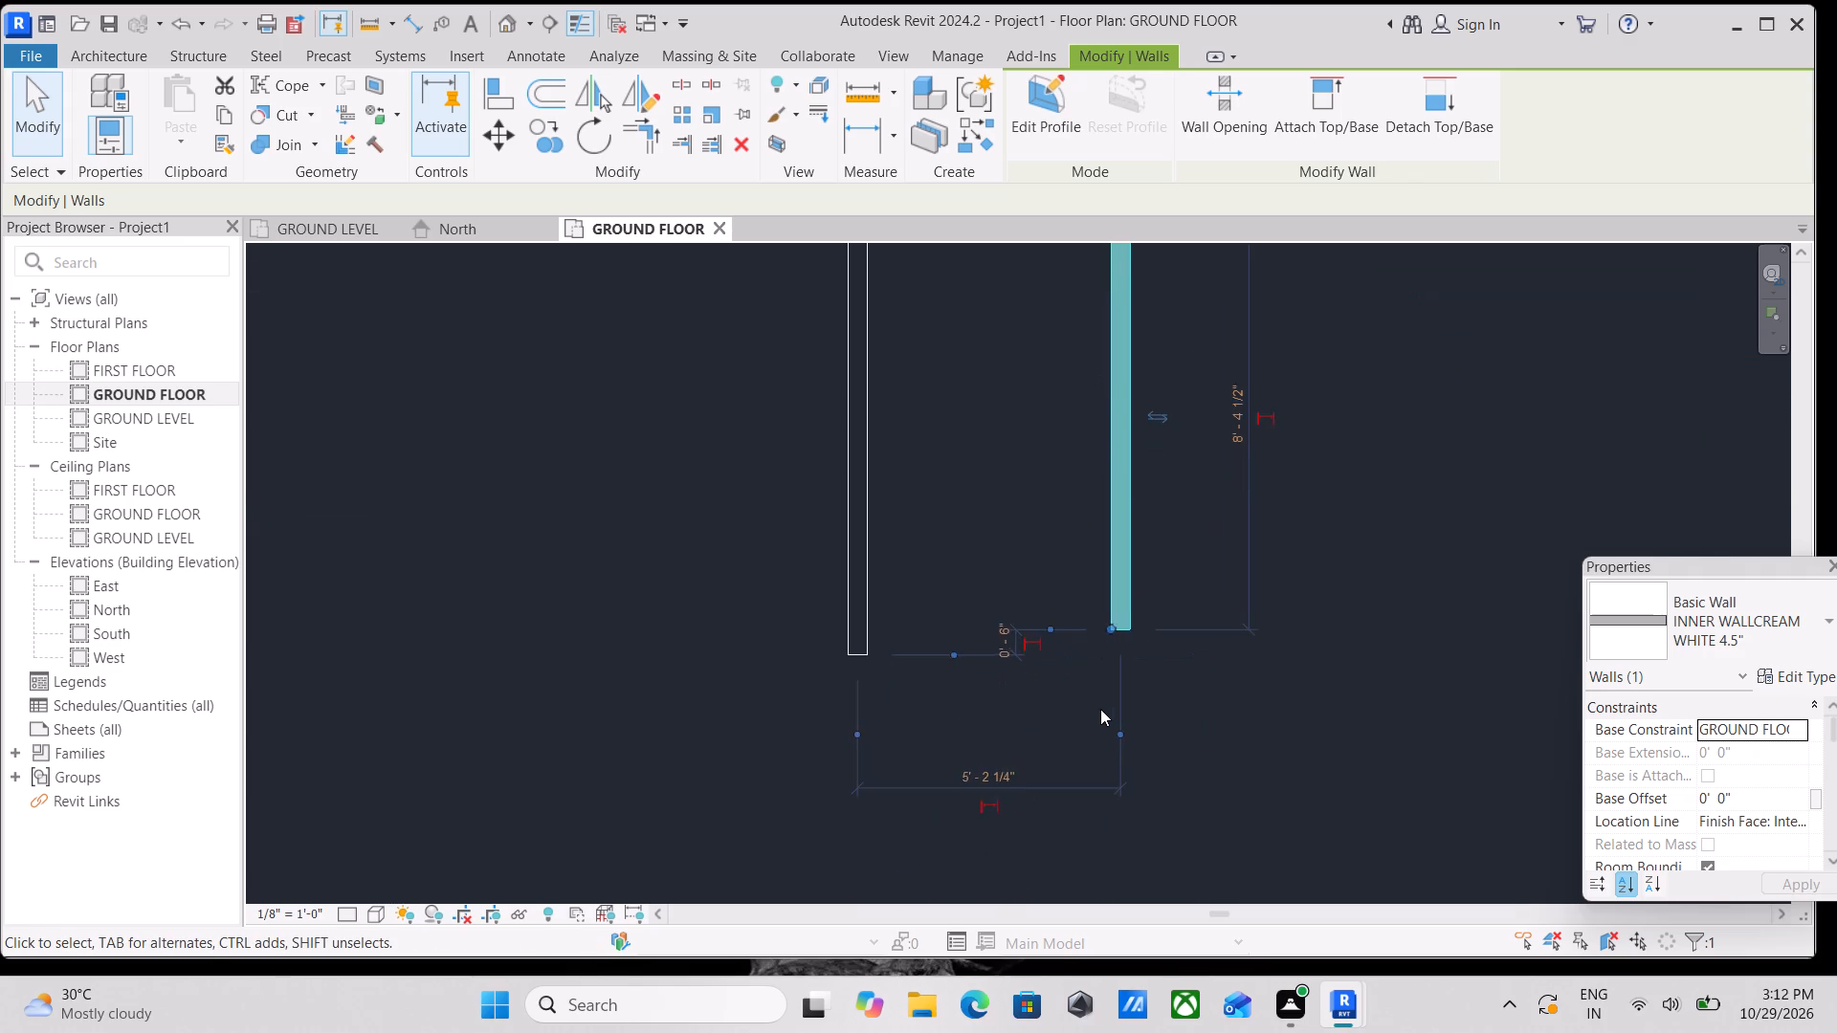
scroll(1100, 709, "up", 3)
scroll(1016, 671, "up", 4)
scroll(1008, 664, "down", 1)
middle_click_drag(1008, 653, 1063, 492)
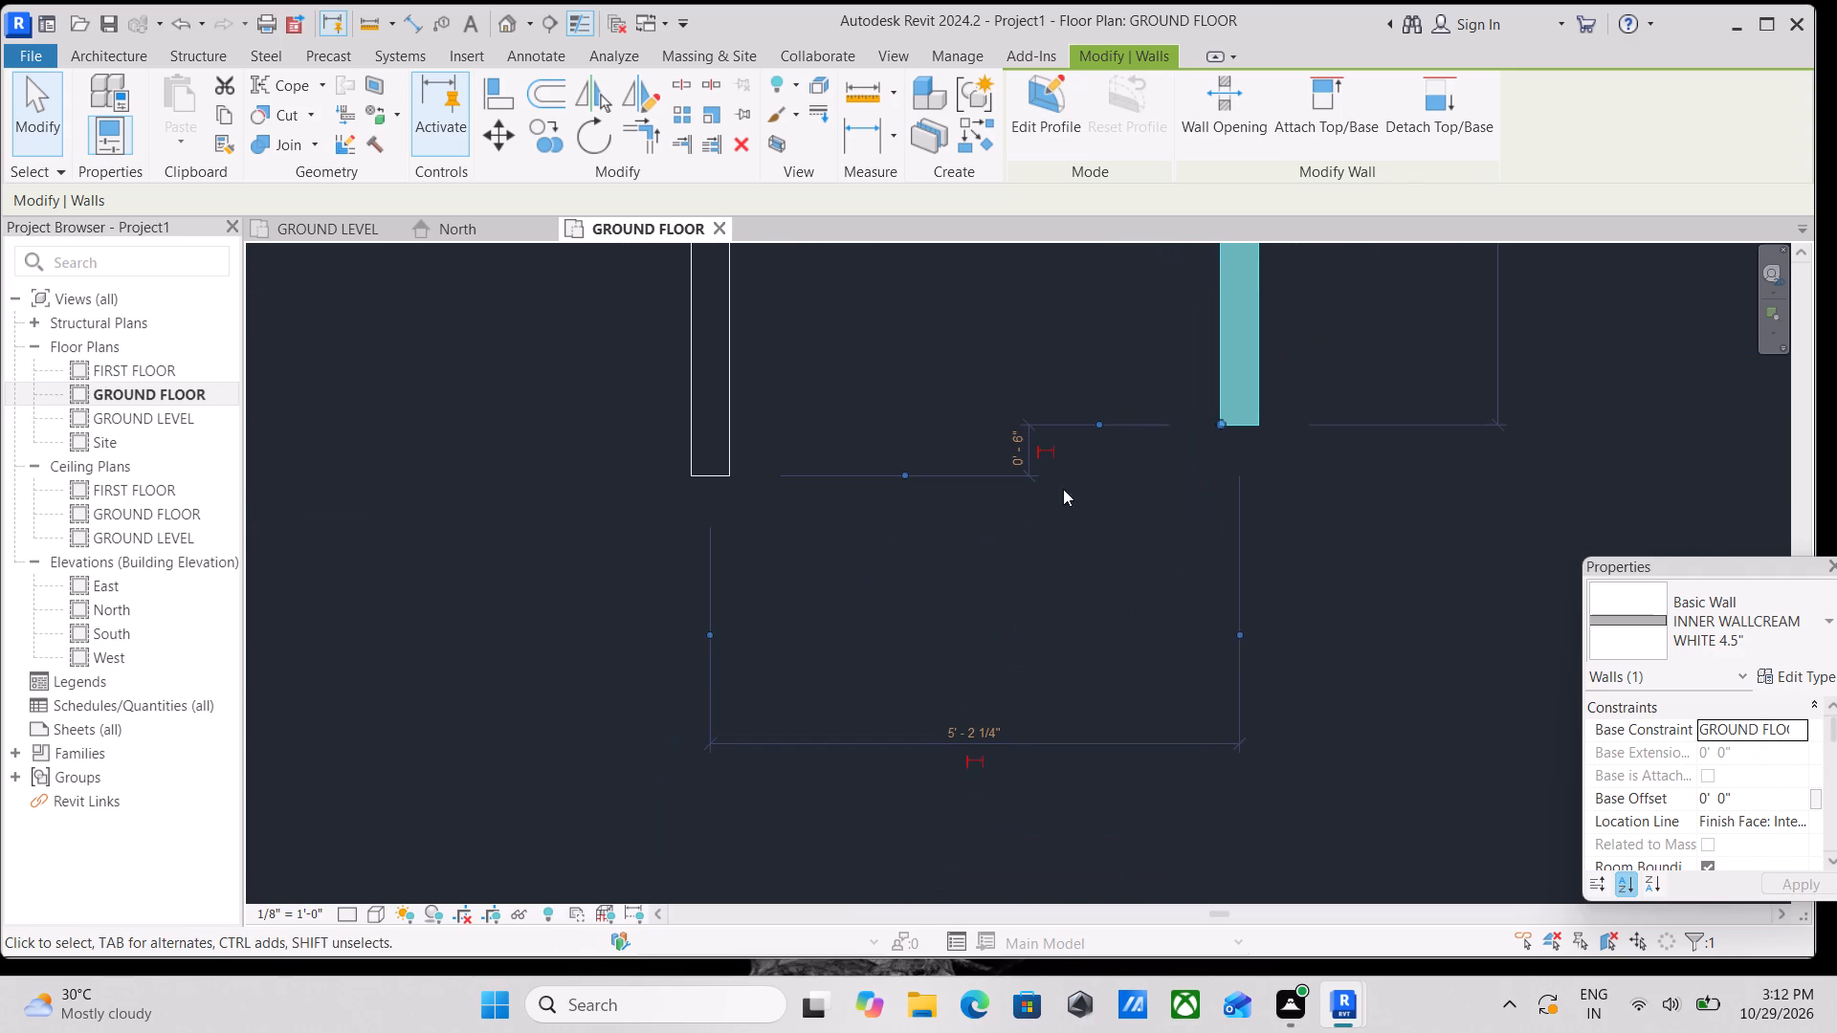
left_click_drag(713, 631, 733, 637)
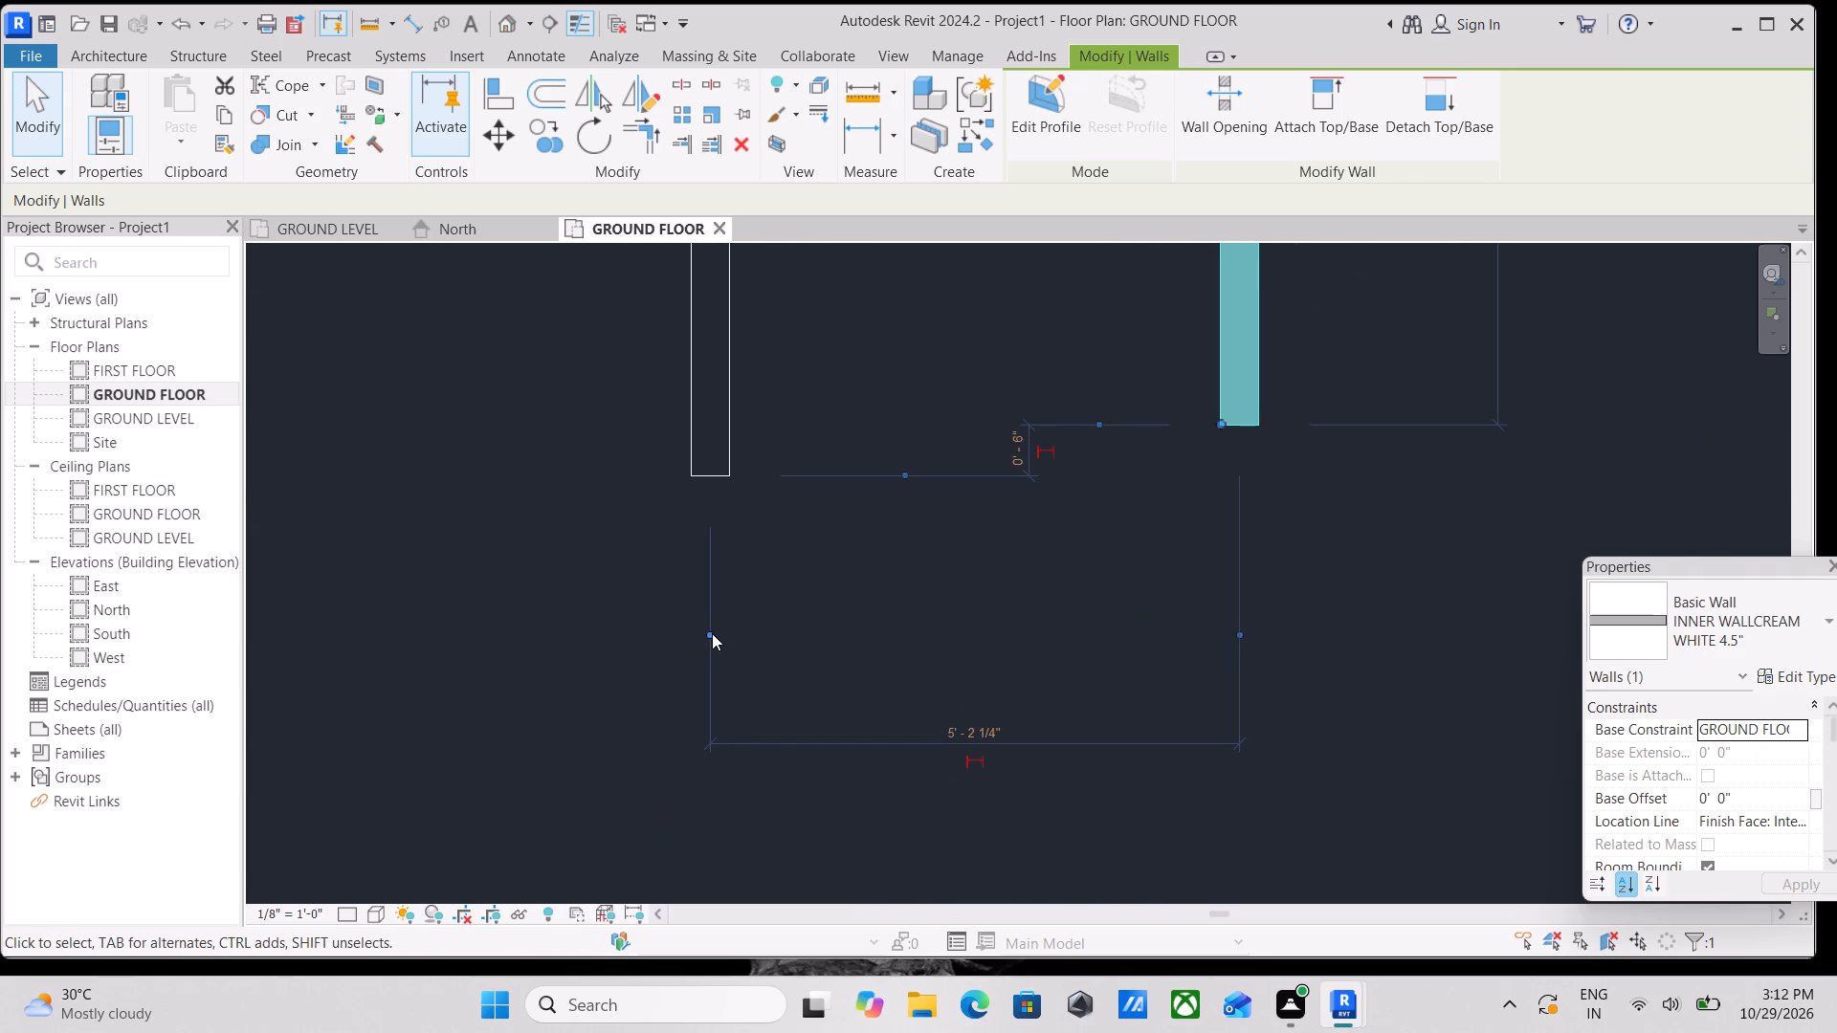
left_click(714, 633)
left_click(693, 630)
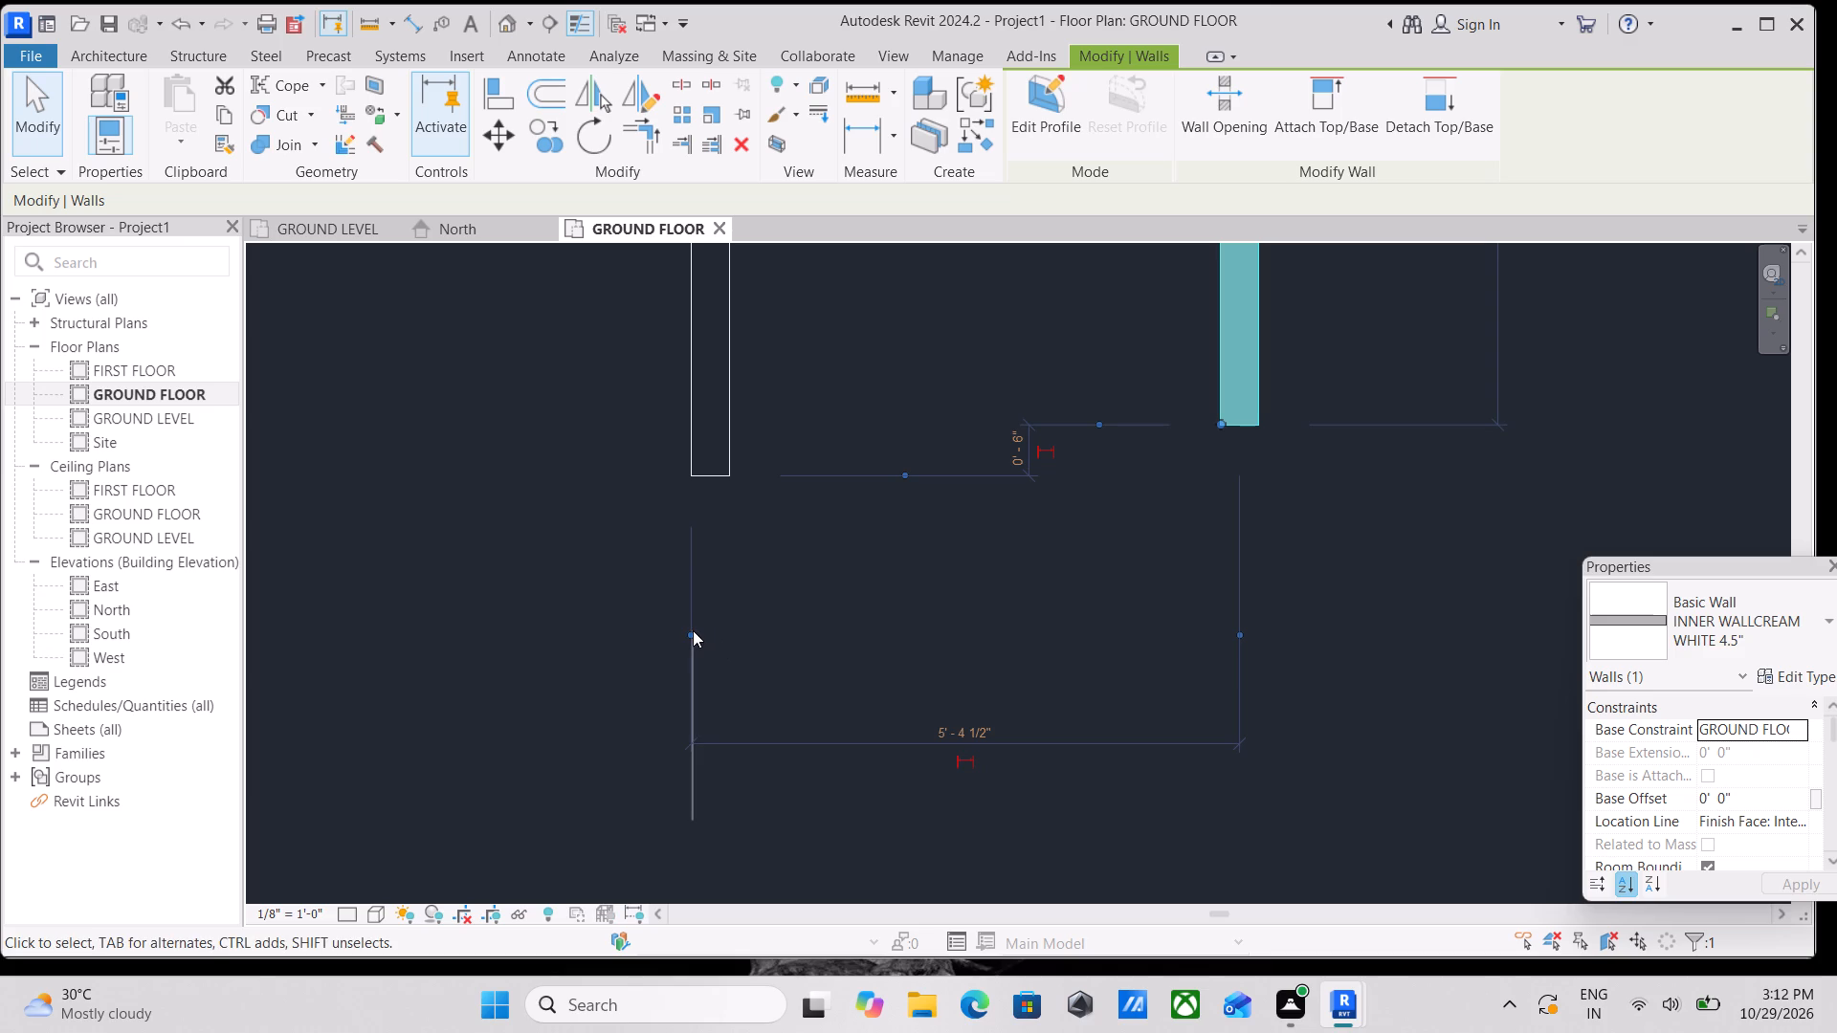
left_click(1241, 632)
Set the clear distance between the two vertical inner walls to 5'.
left_click(992, 723)
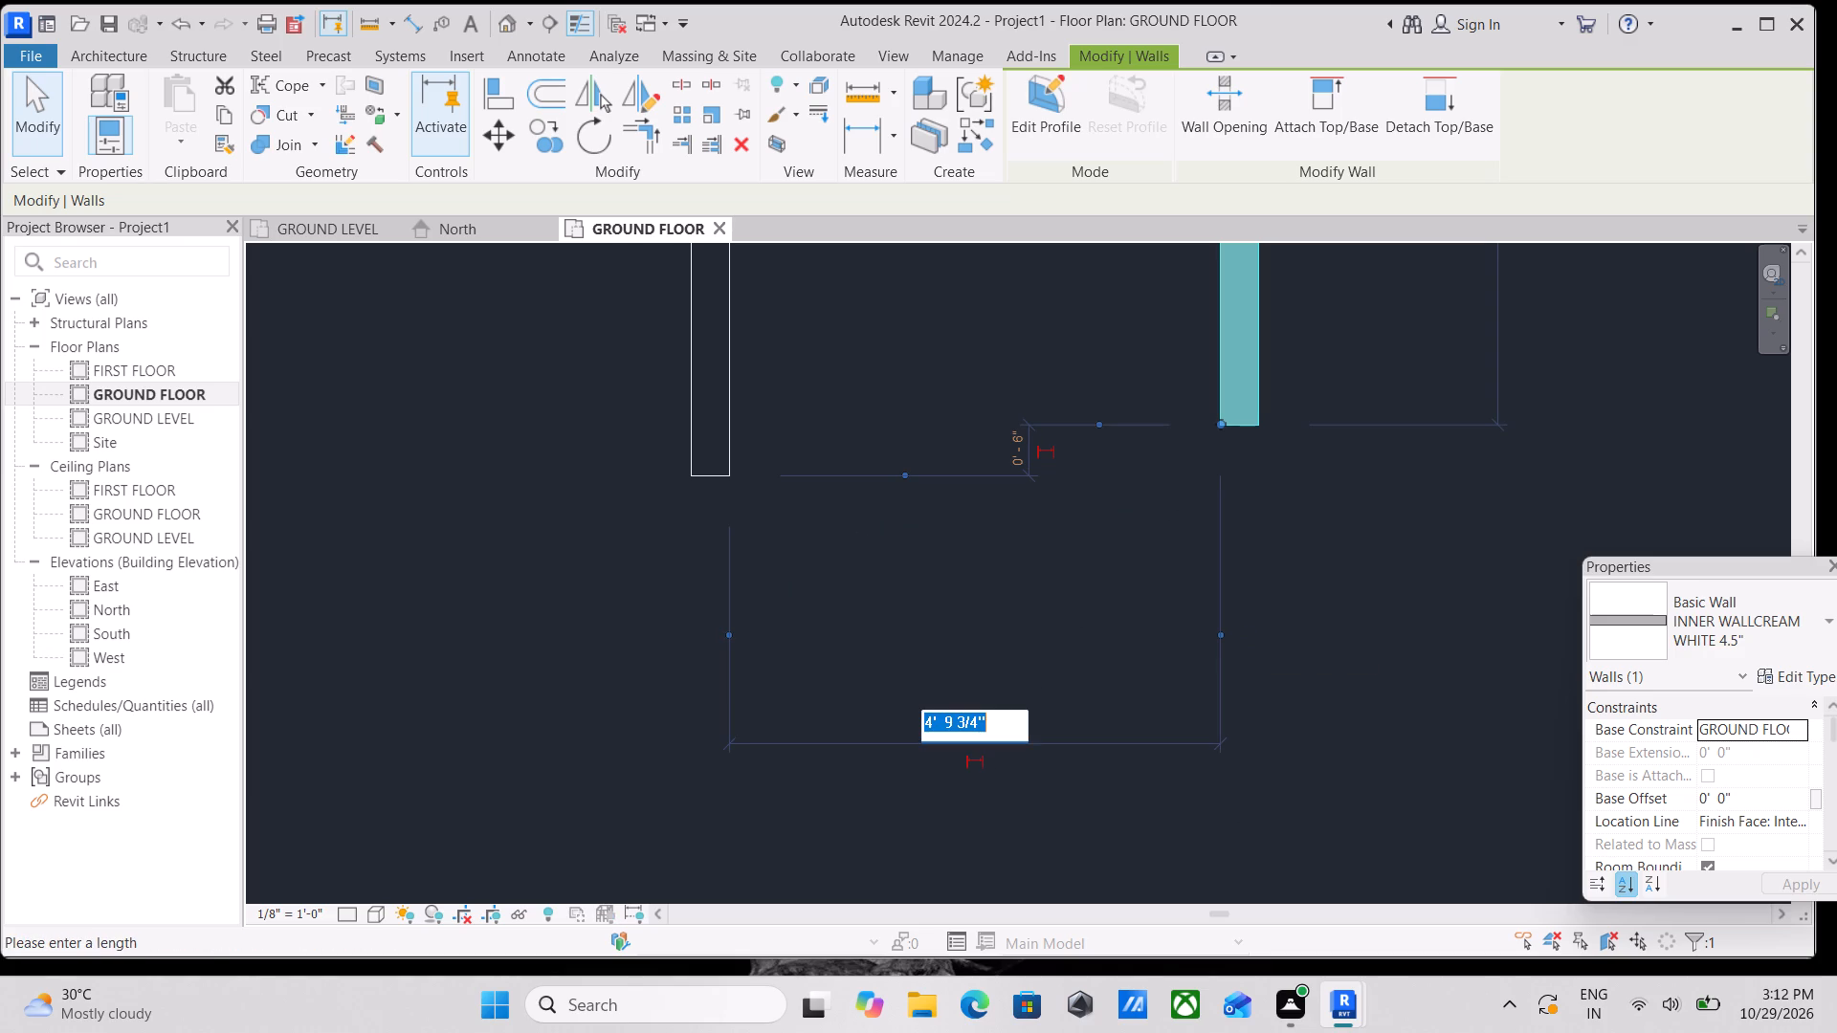
key("5")
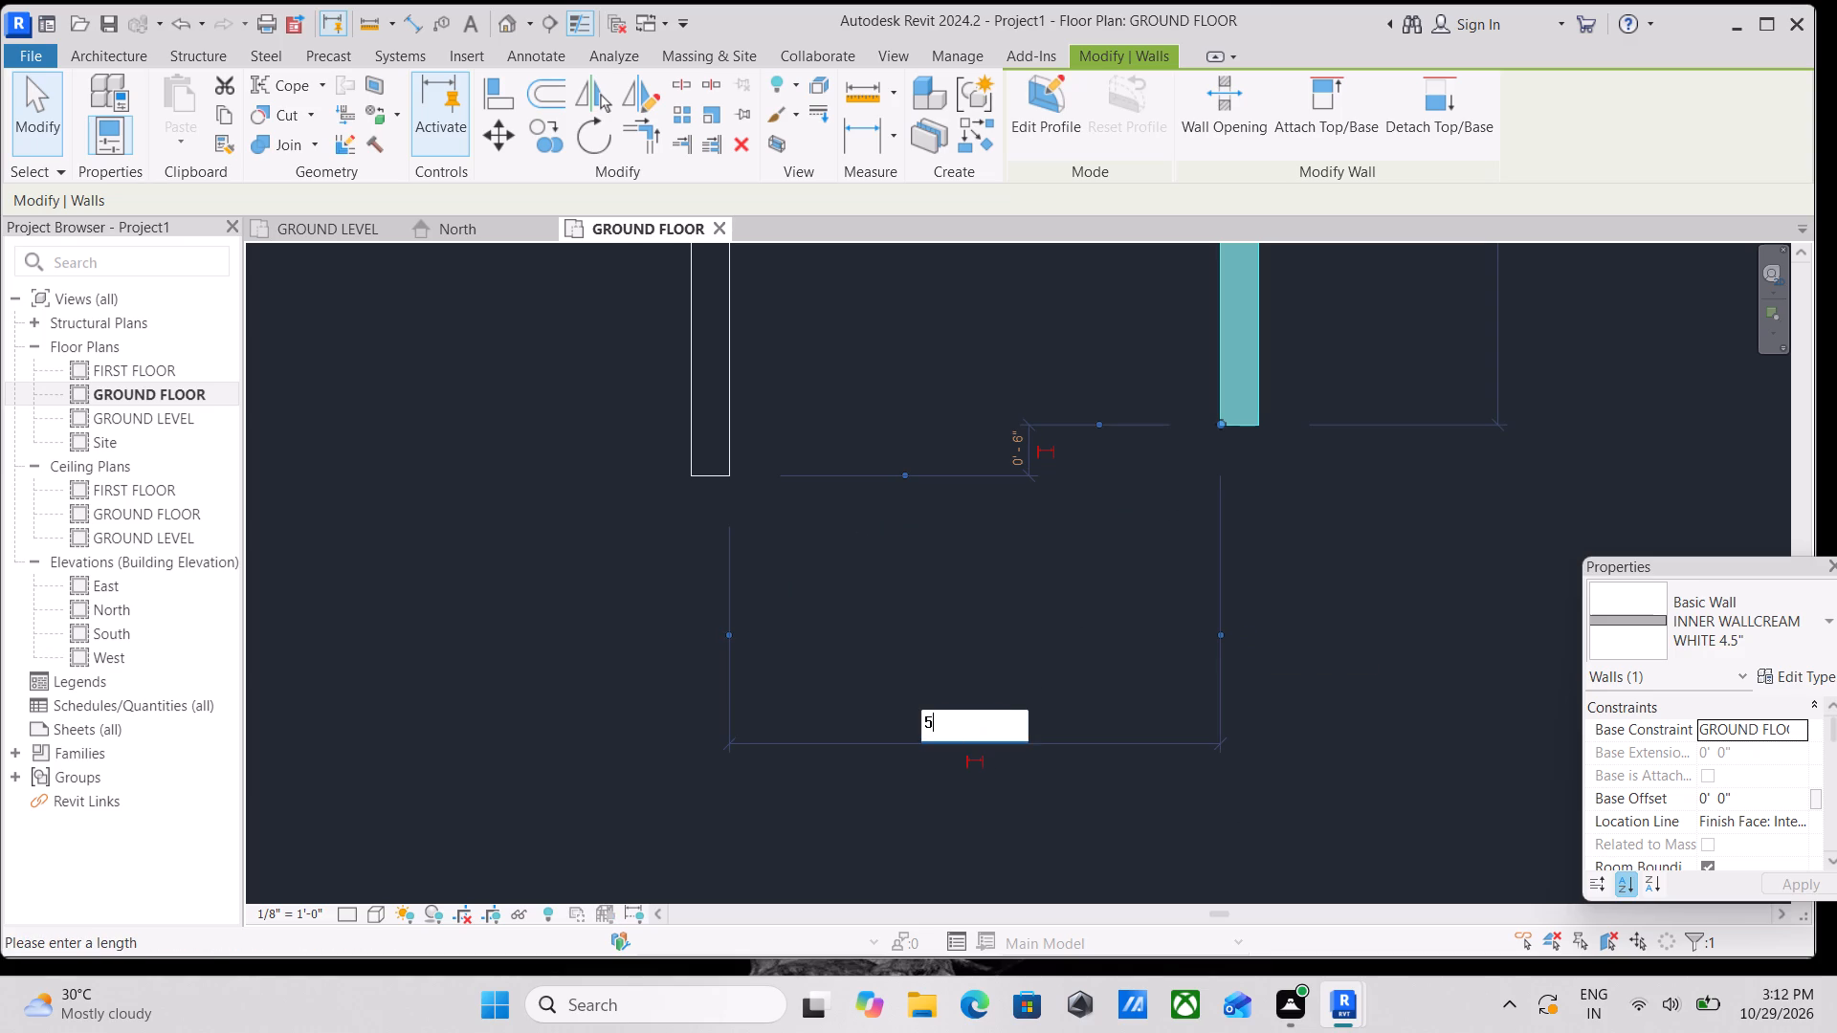
key("apostrophe")
key("Return")
scroll(992, 723, "down", 2)
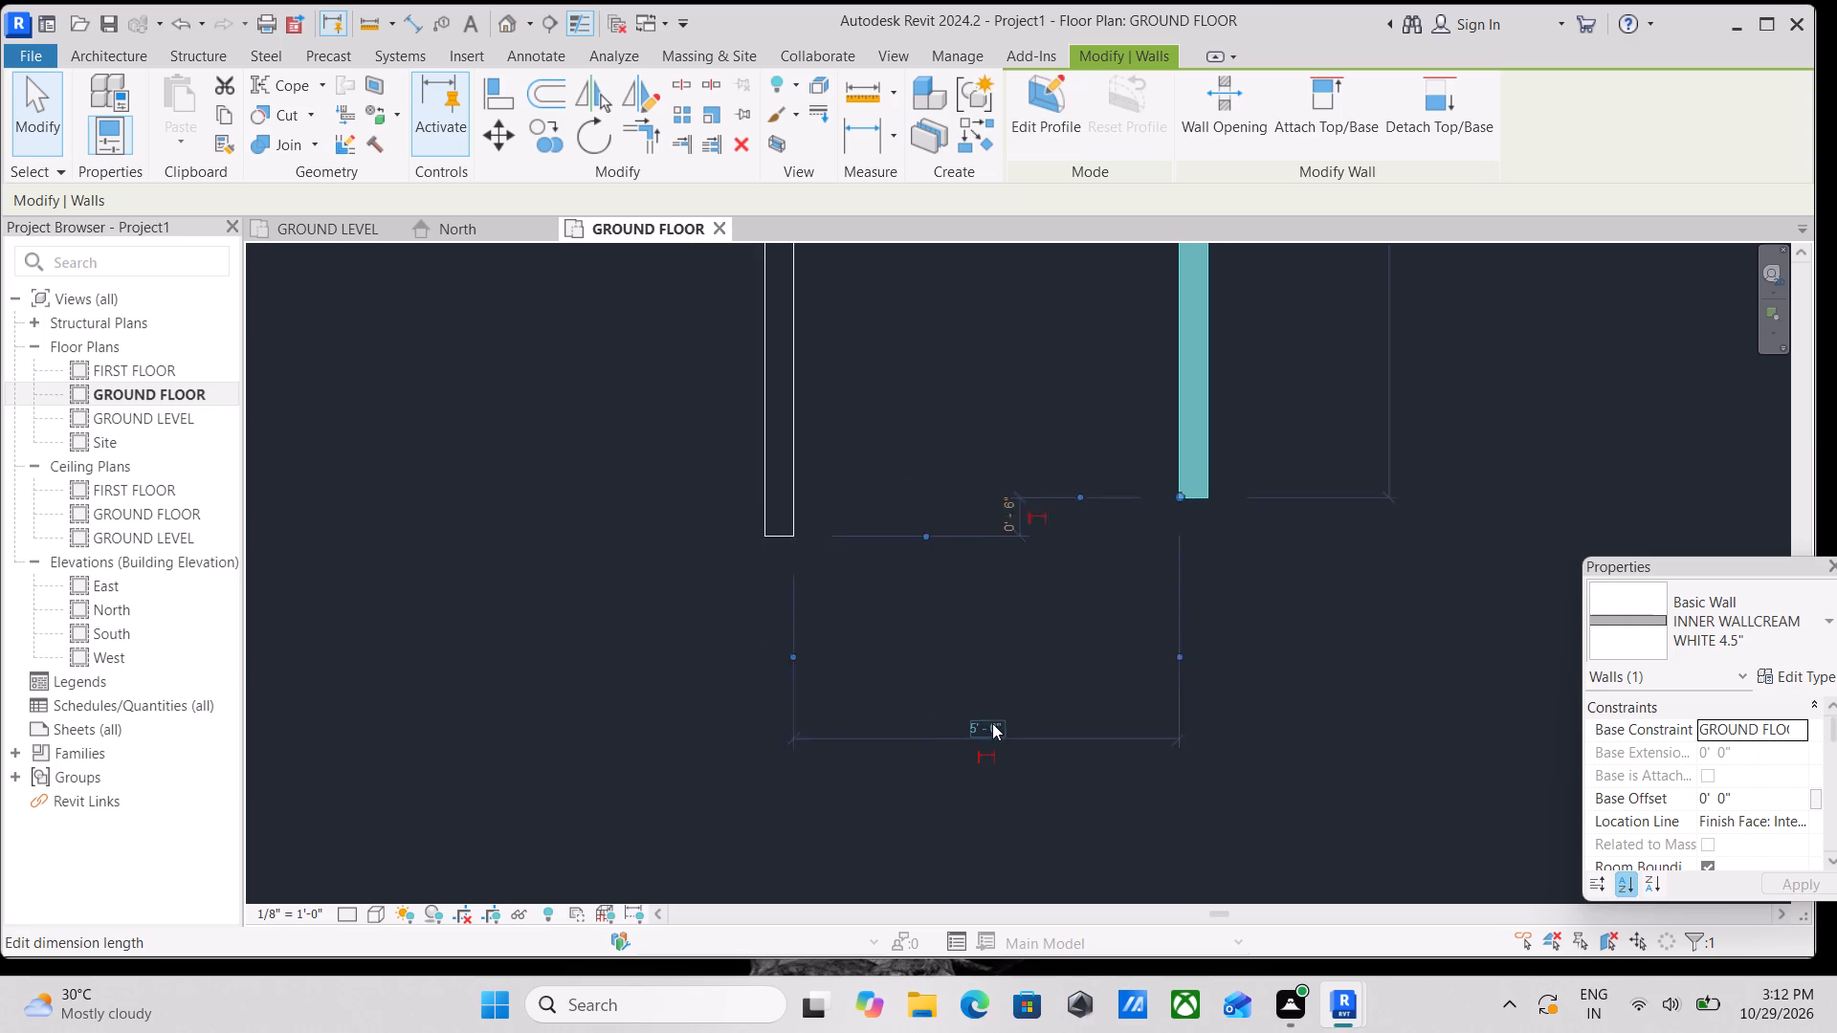
scroll(992, 723, "down", 1)
middle_click_drag(992, 724, 972, 794)
key("Escape")
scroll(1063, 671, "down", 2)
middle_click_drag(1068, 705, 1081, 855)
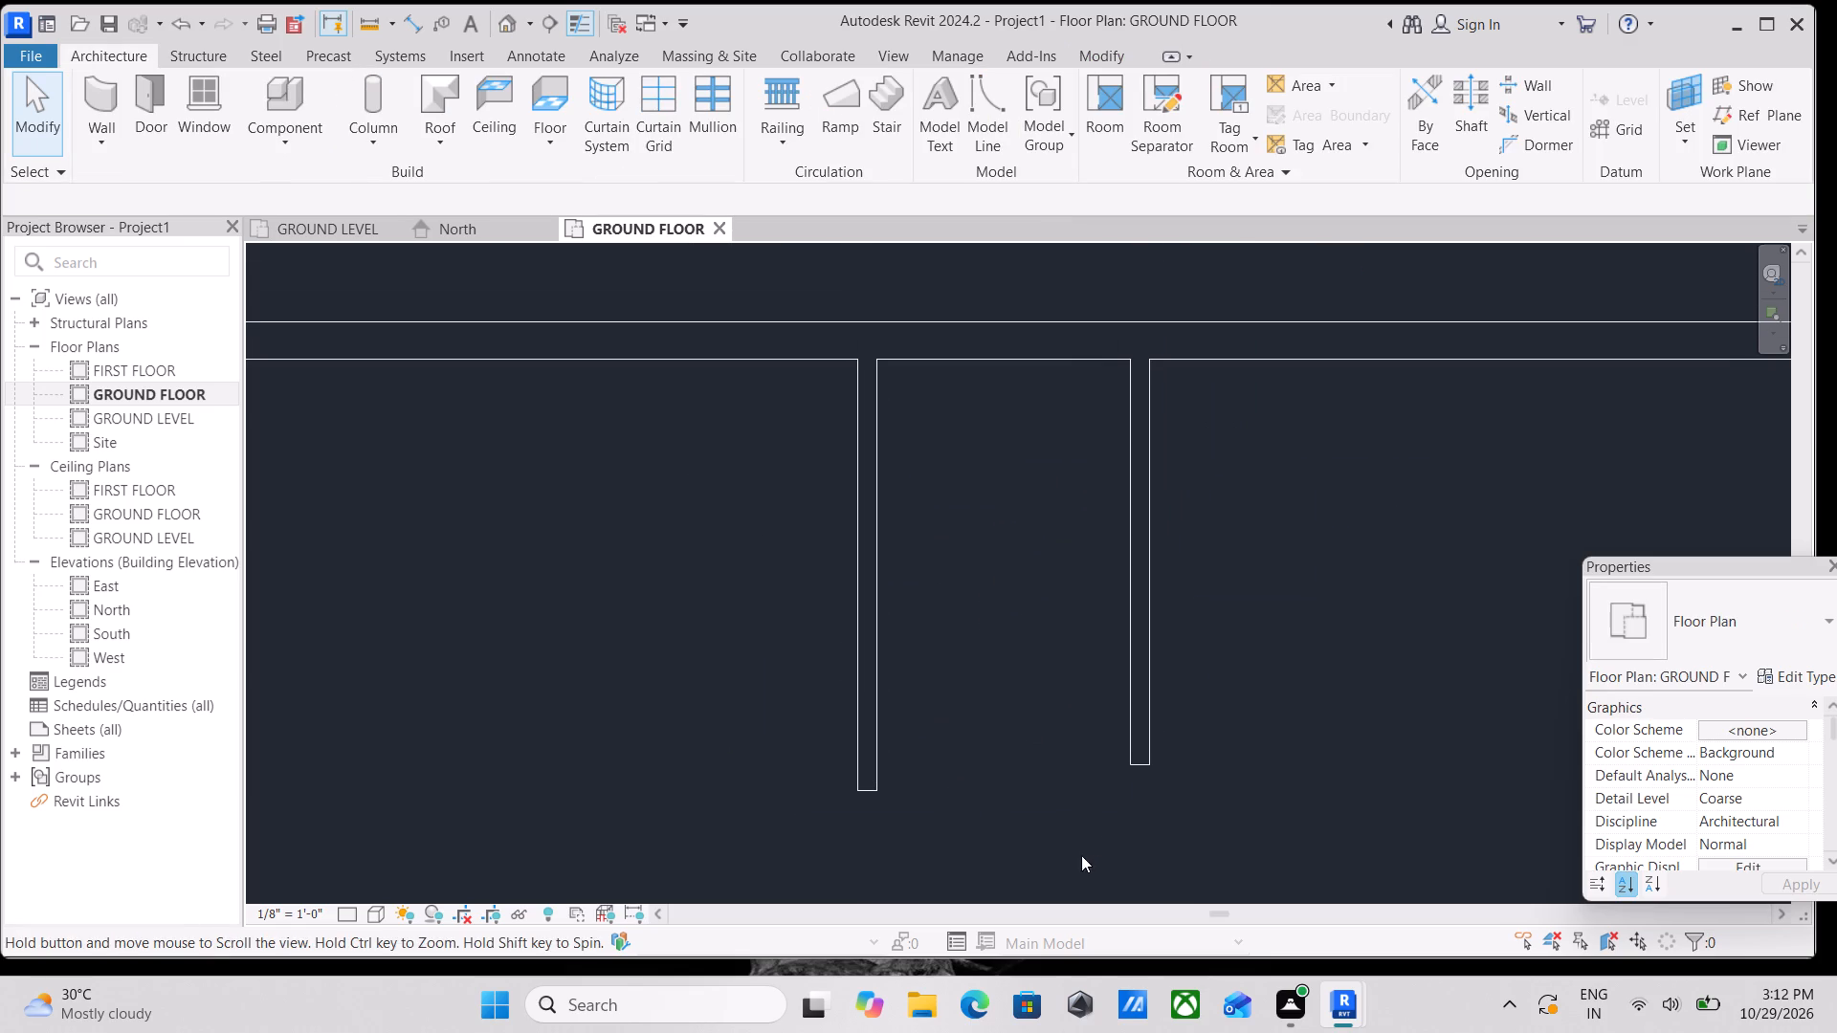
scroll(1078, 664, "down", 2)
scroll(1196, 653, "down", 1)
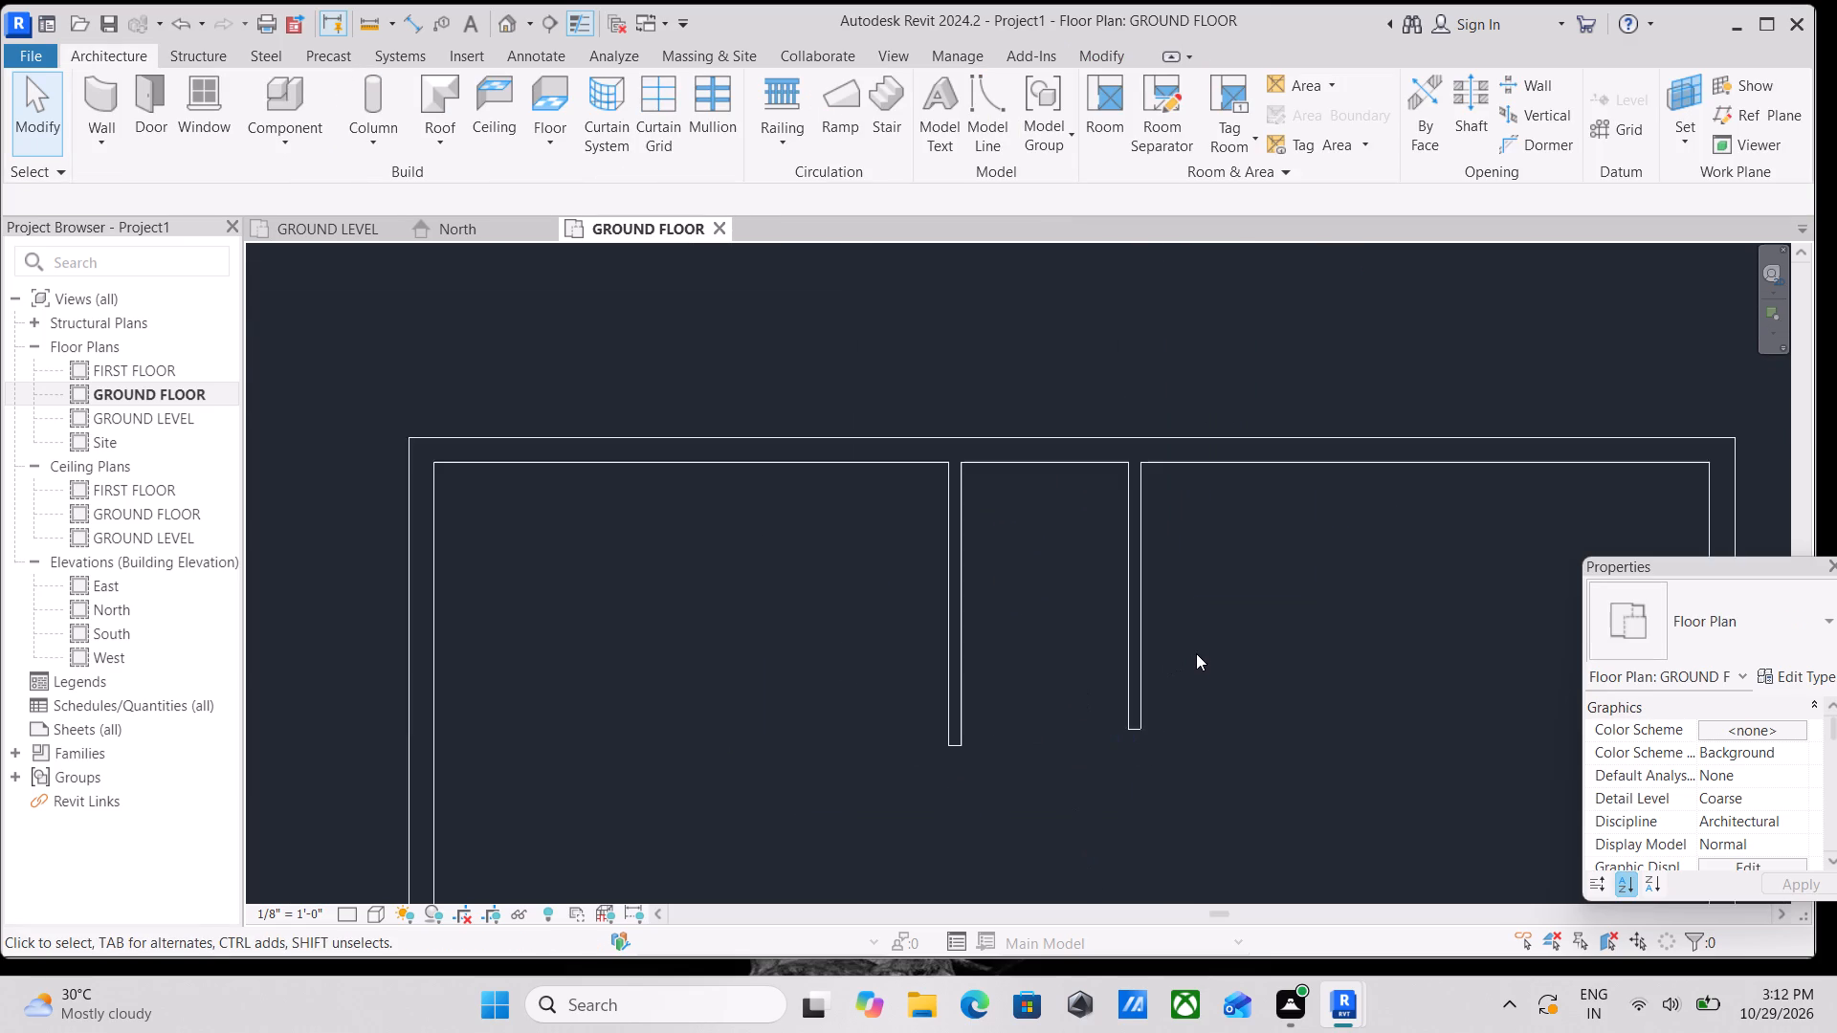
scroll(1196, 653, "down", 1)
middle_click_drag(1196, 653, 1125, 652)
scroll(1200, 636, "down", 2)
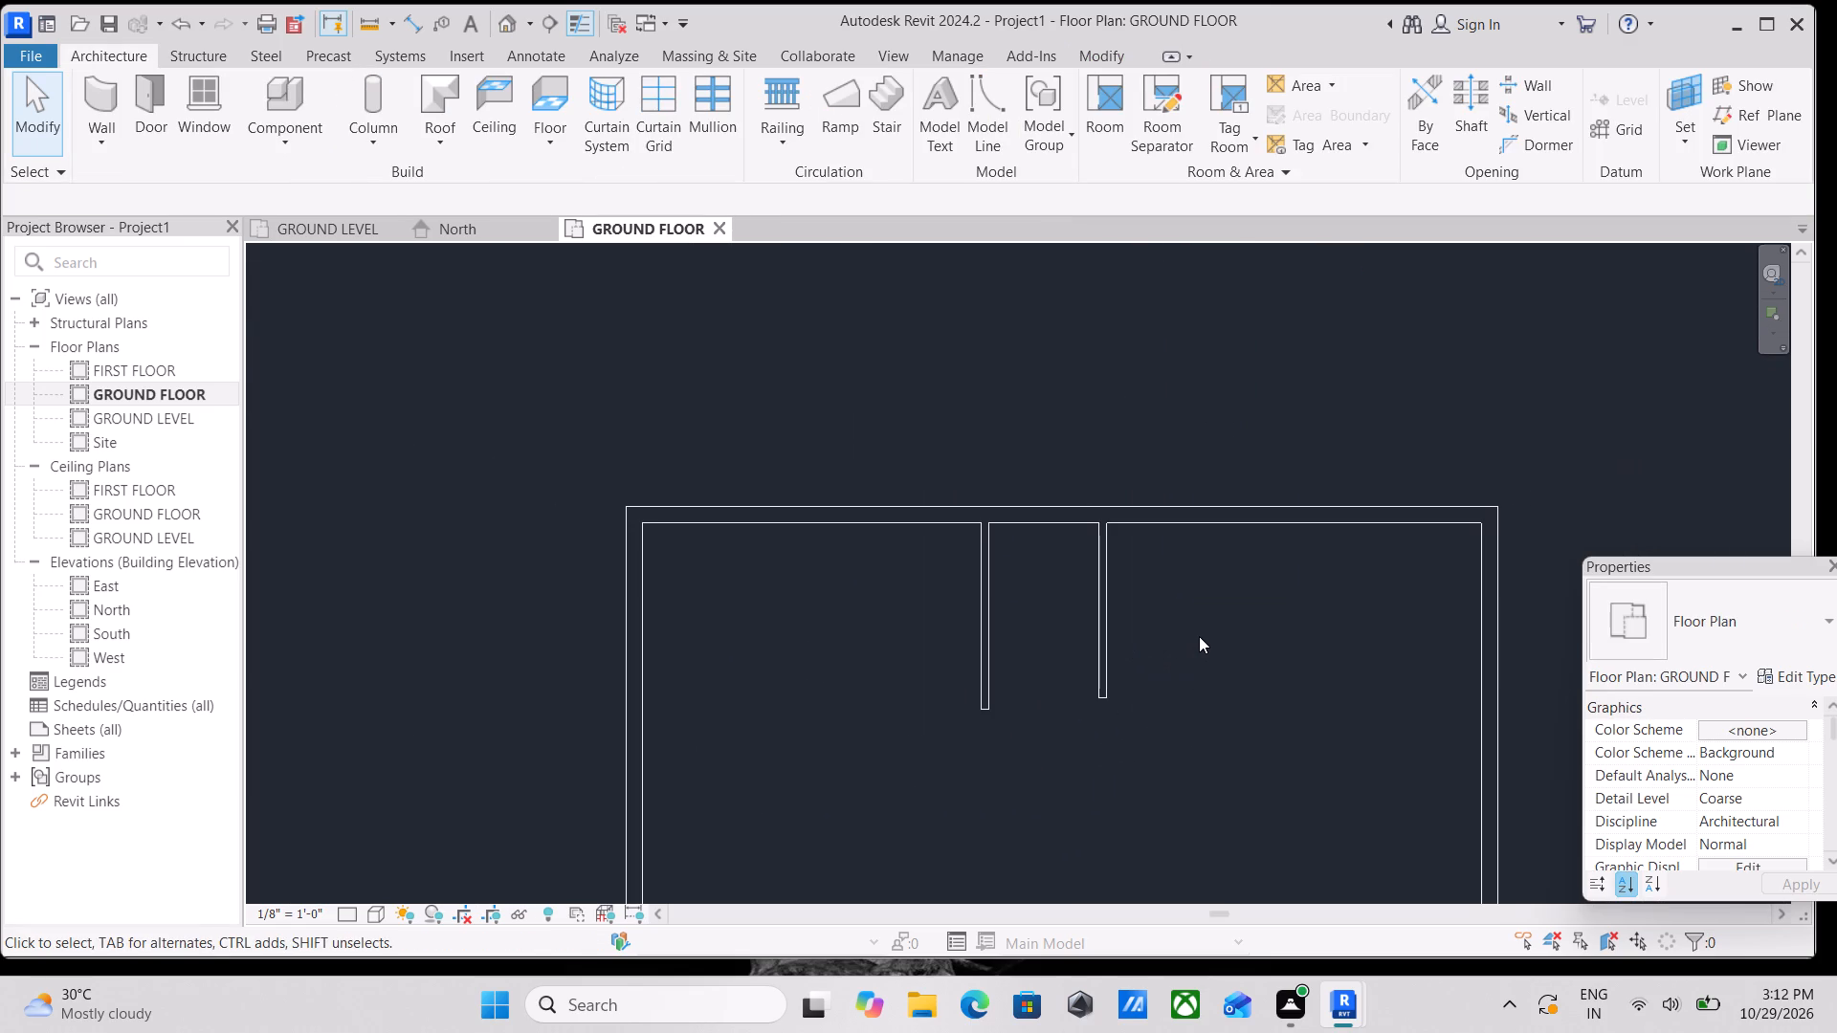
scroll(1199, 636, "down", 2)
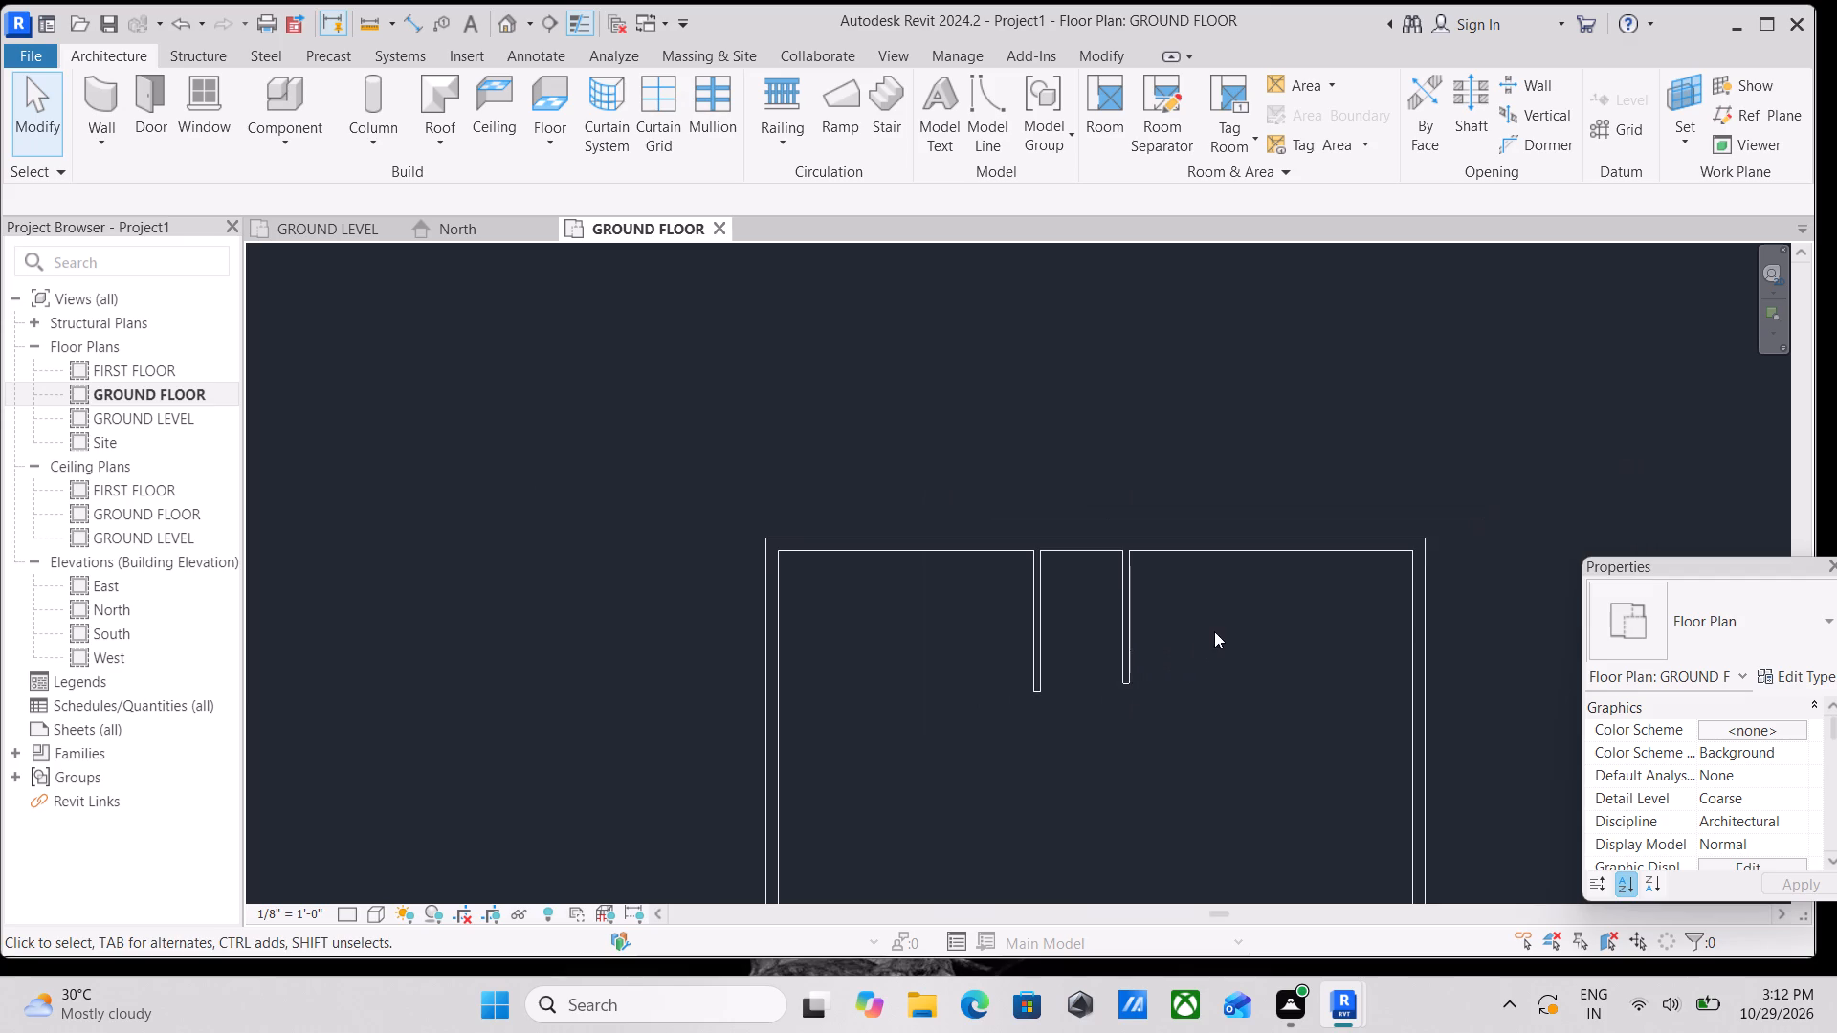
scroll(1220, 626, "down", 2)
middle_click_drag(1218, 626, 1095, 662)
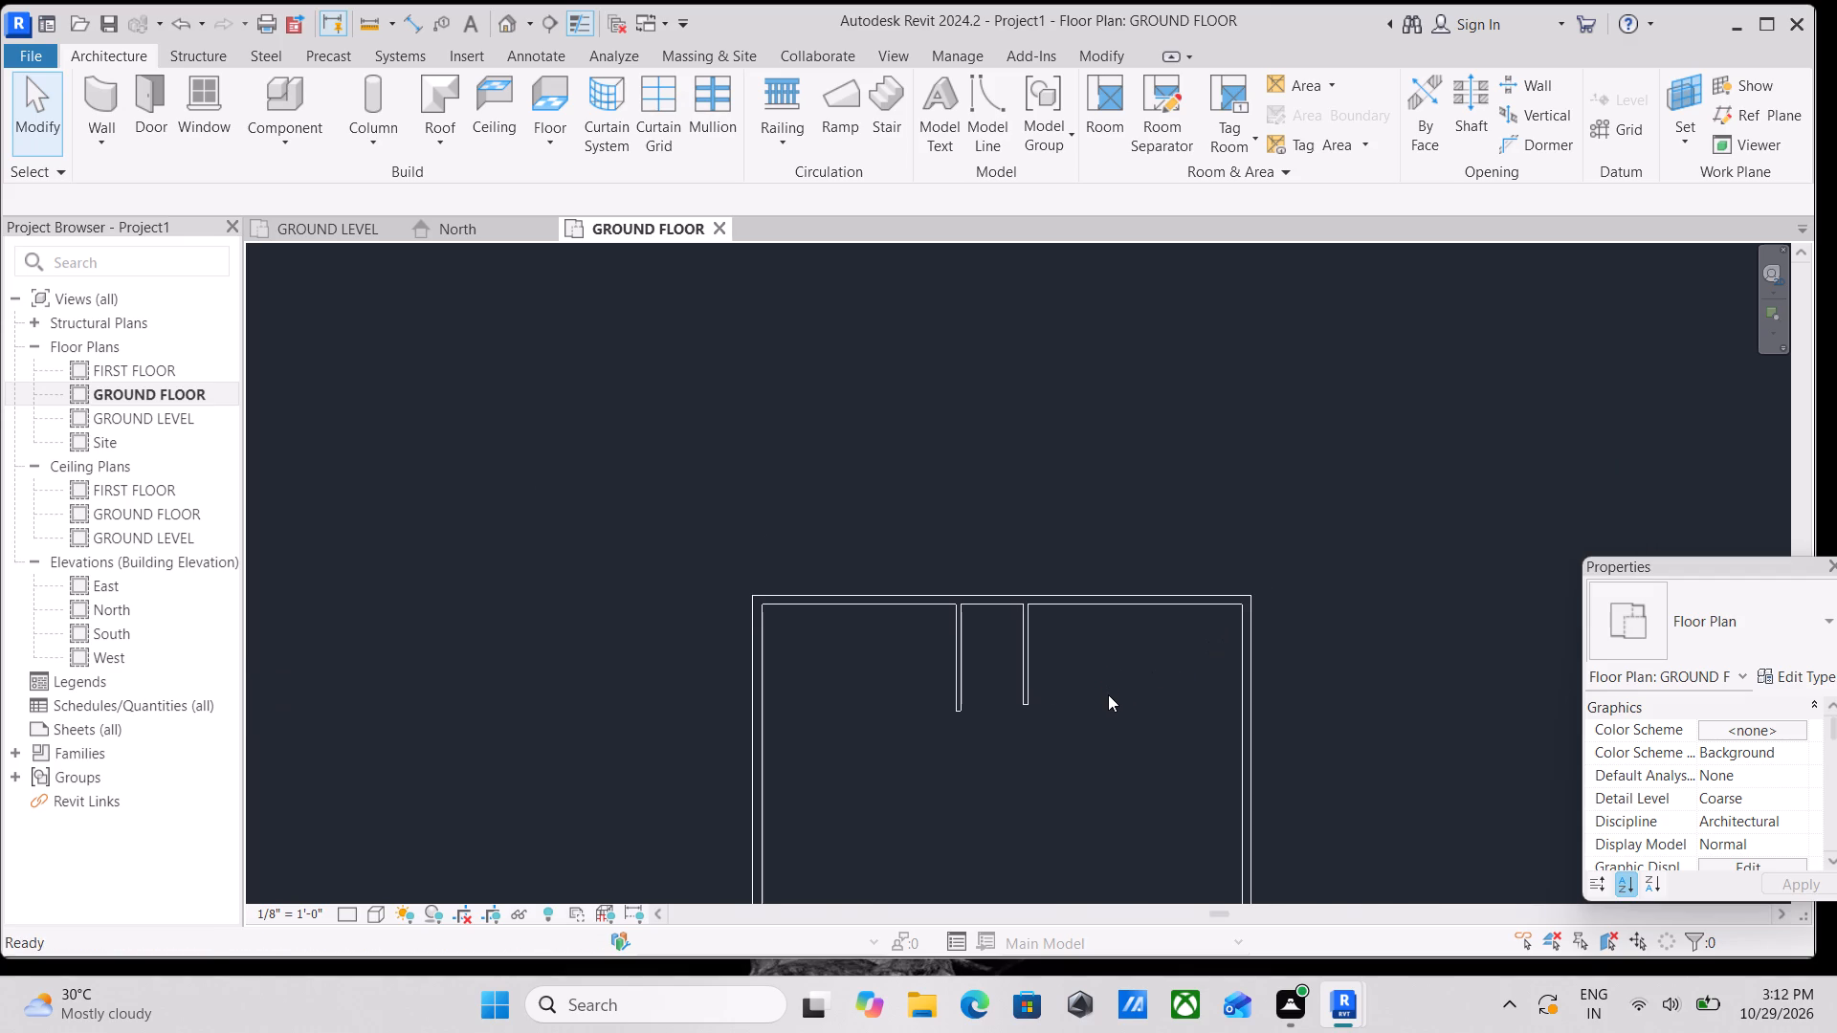
Draw a horizontal INNER WALLCREAM WHITE 4.5" wall about 21'-2 1/4" eastward from the west wall, about 17'-3 3/4" south of the north wall.
scroll(1108, 694, "down", 1)
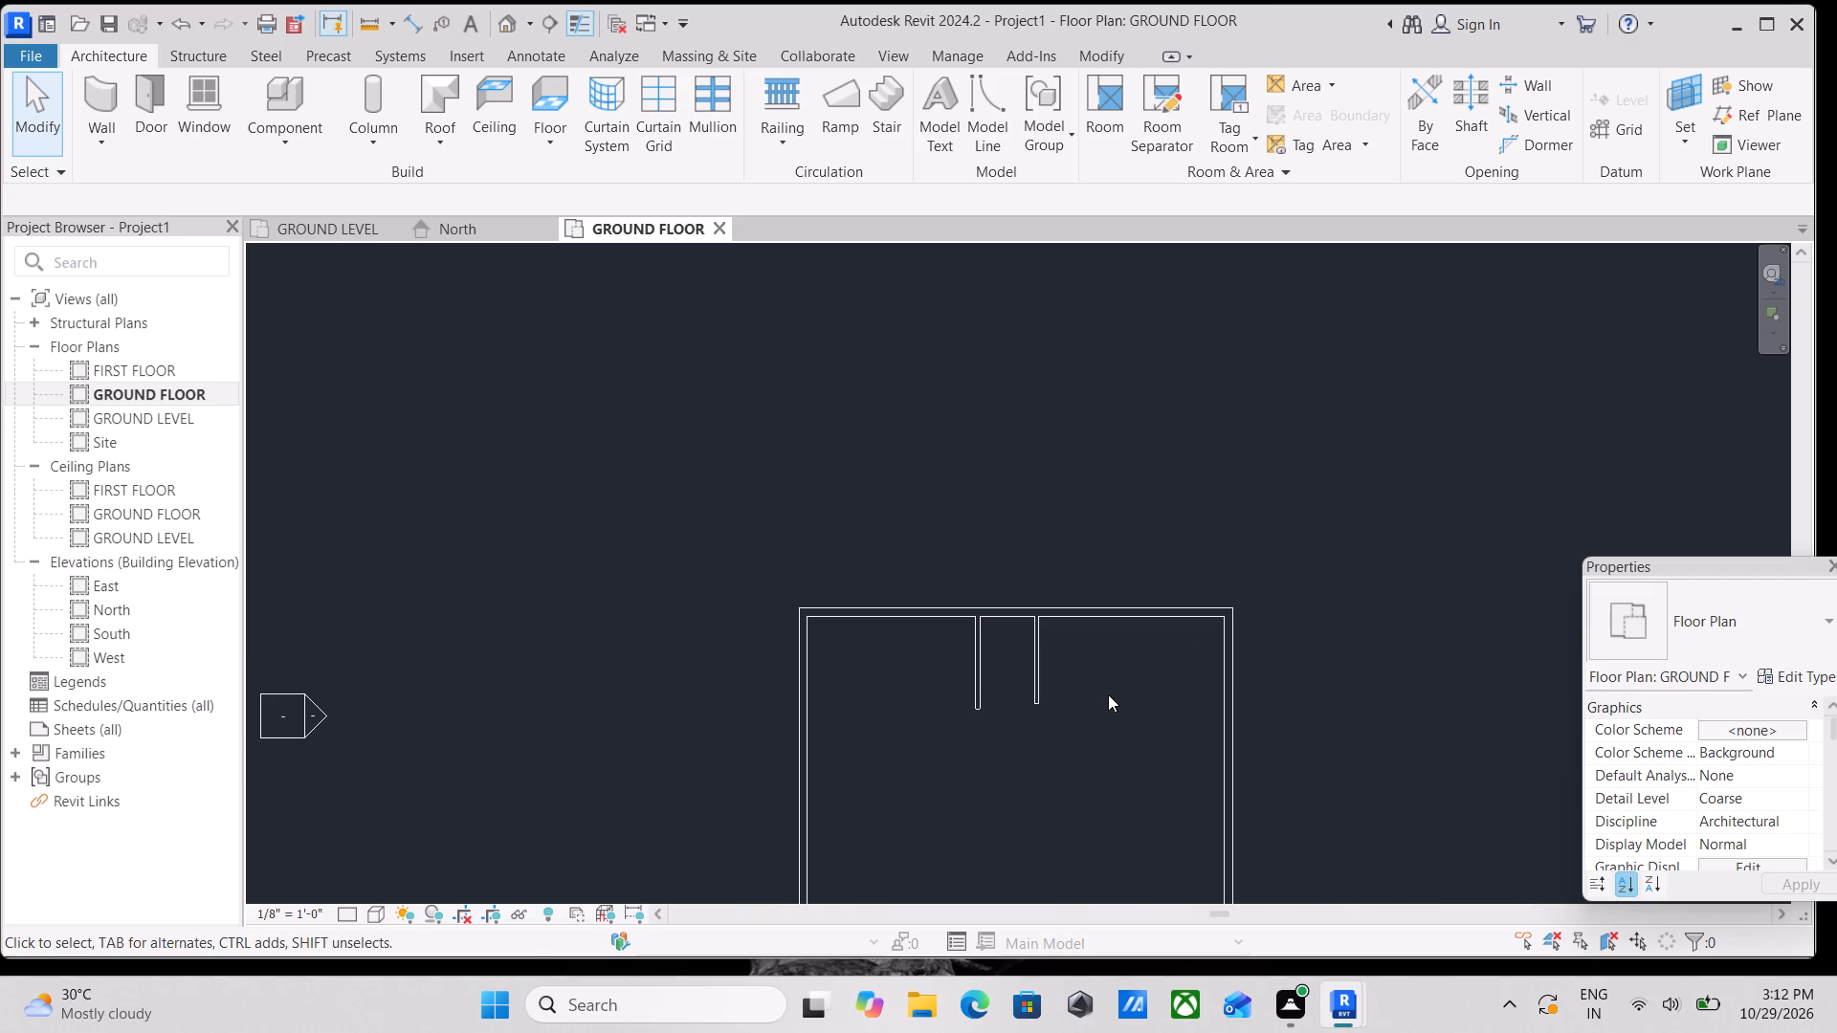
scroll(1108, 694, "down", 1)
scroll(960, 703, "up", 2)
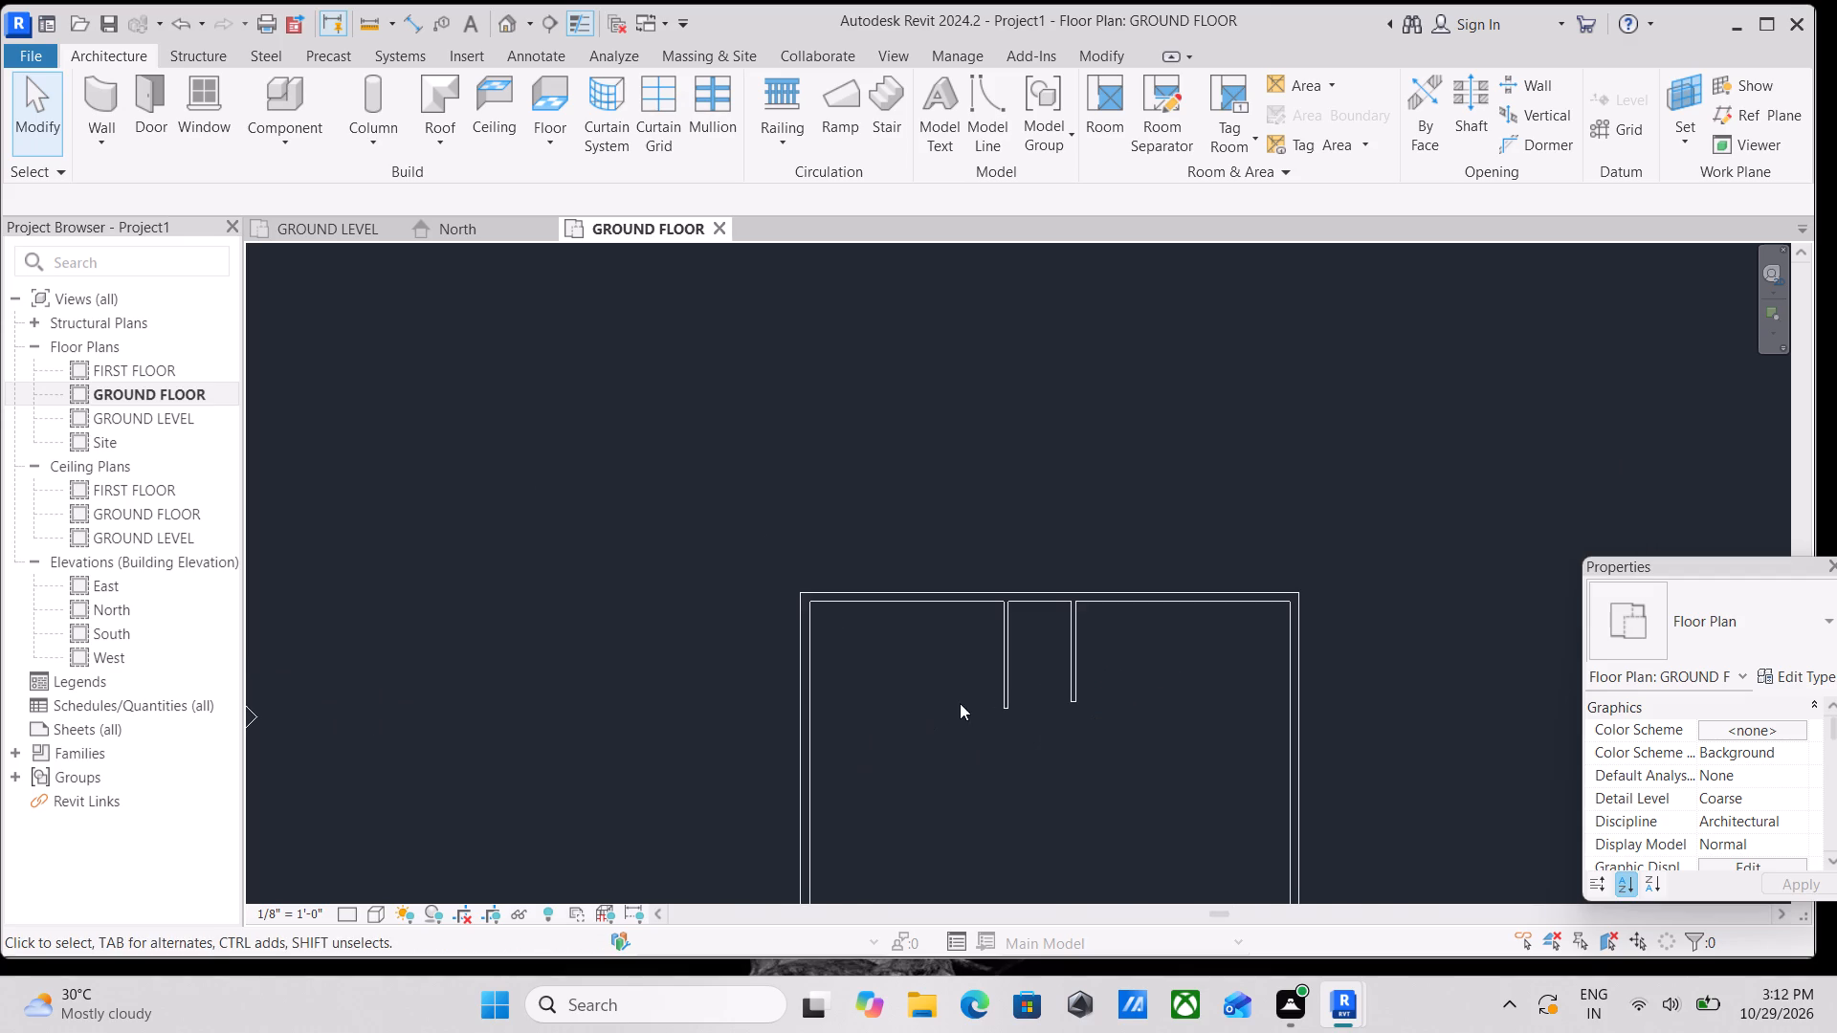
middle_click_drag(889, 710, 1023, 604)
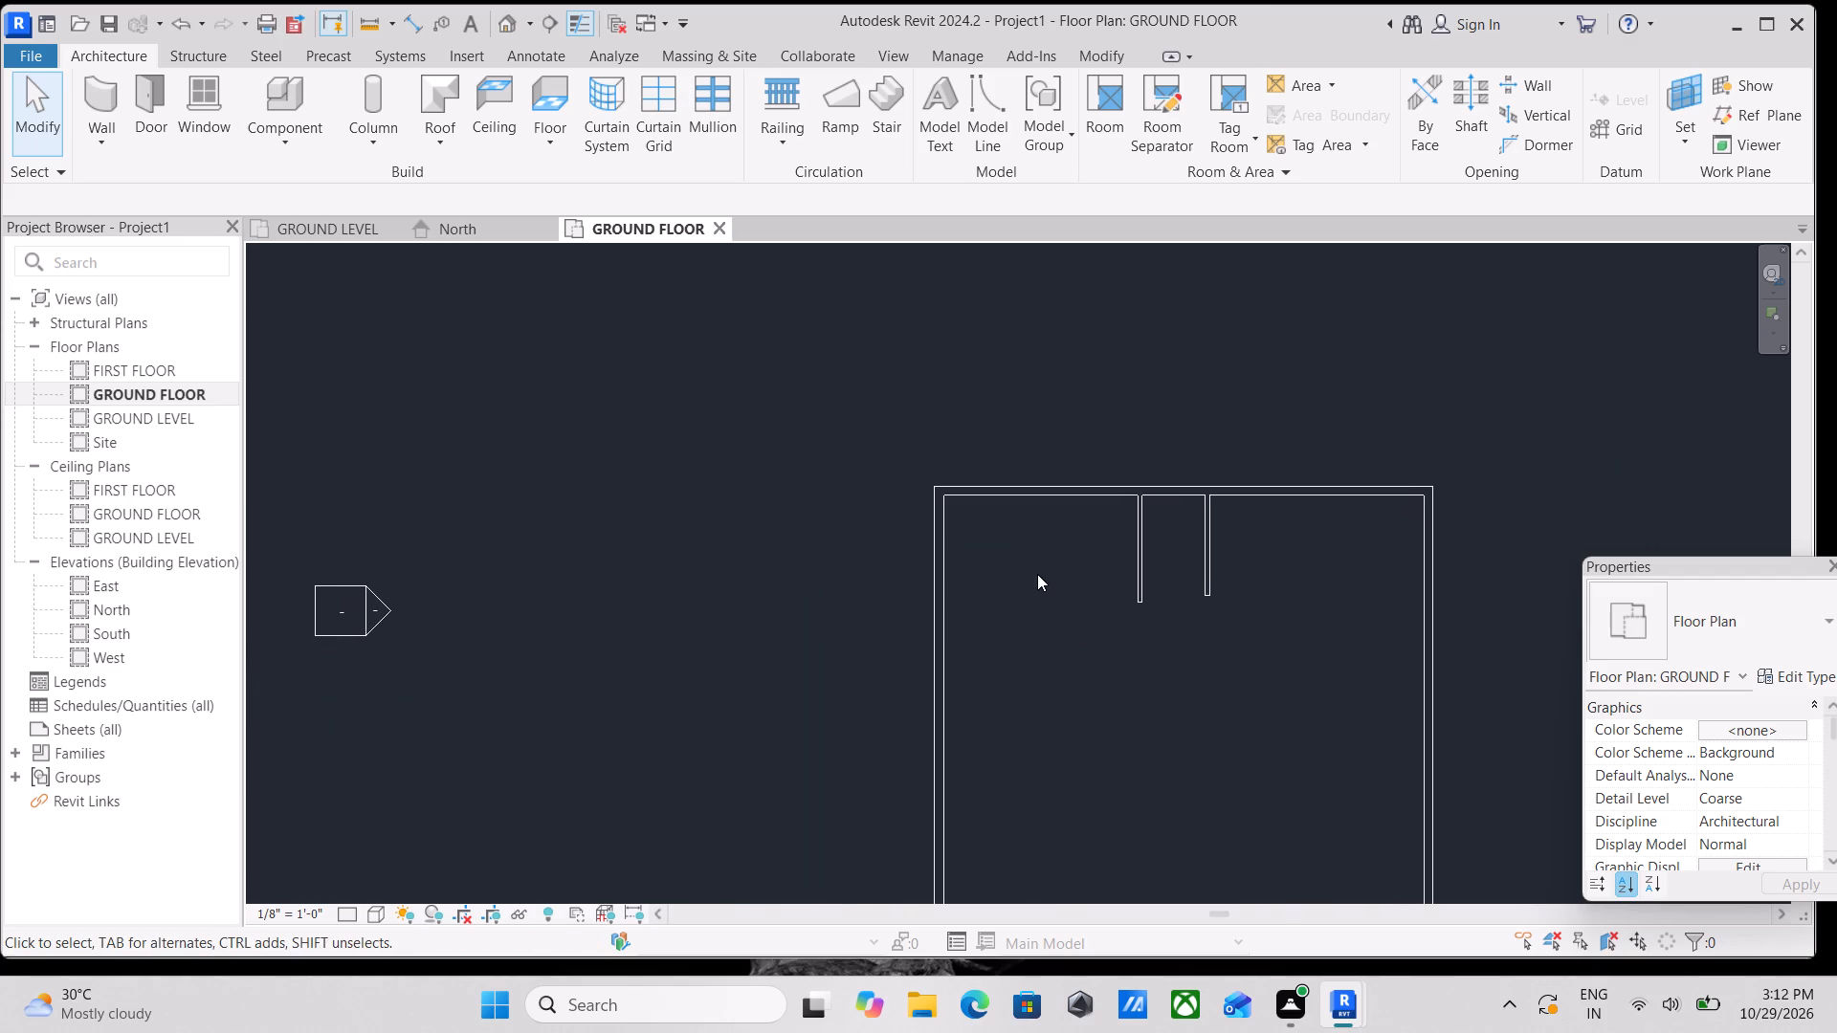
middle_click_drag(1013, 644, 1035, 627)
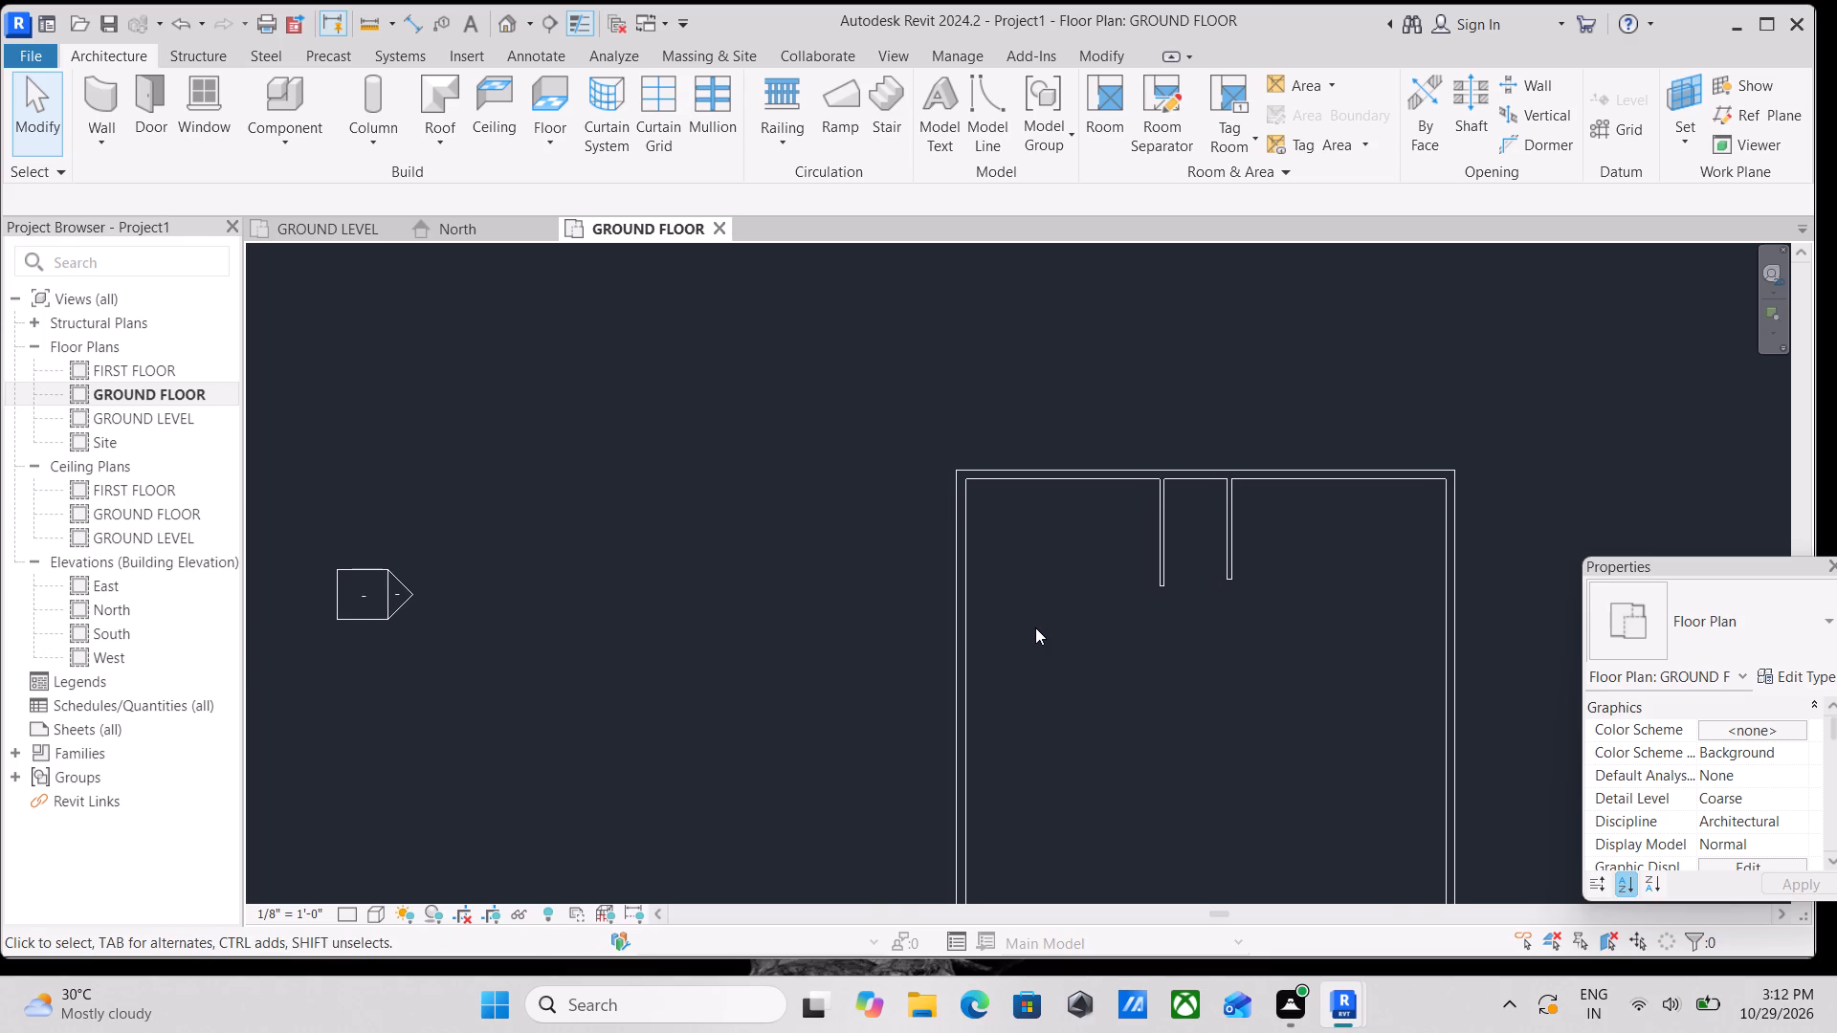
type("WA")
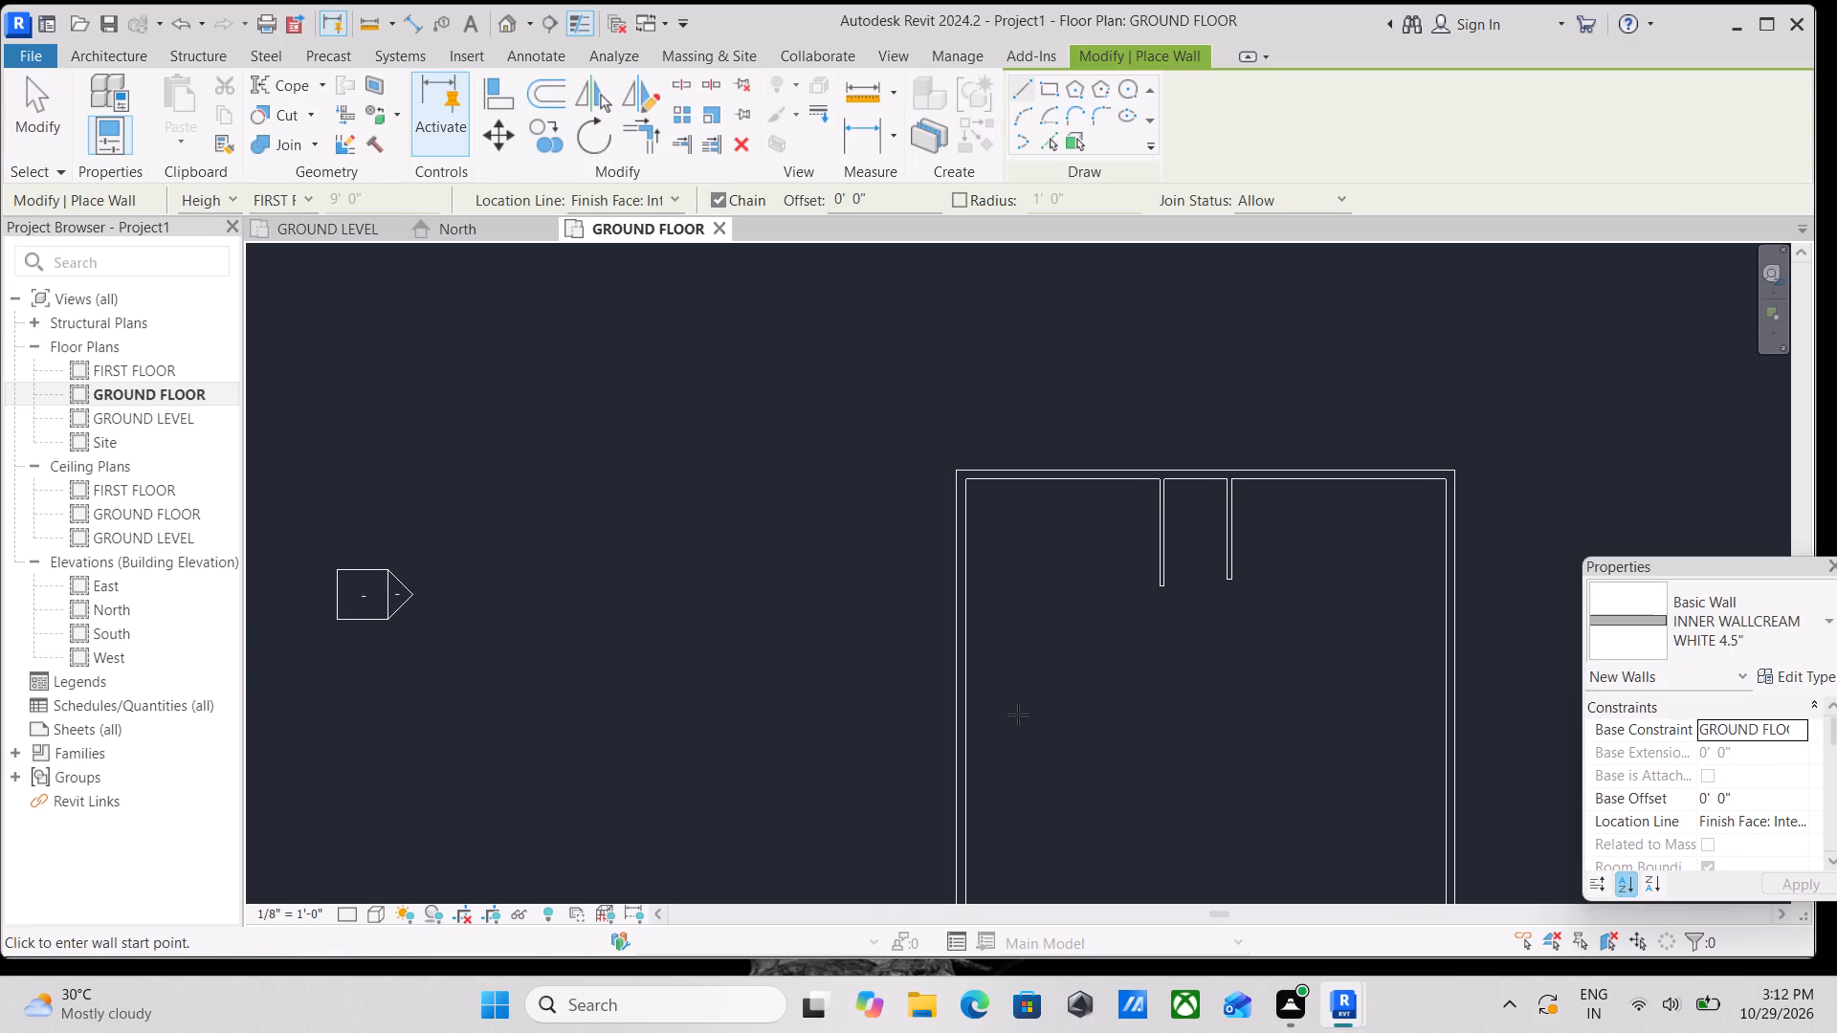
left_click(968, 694)
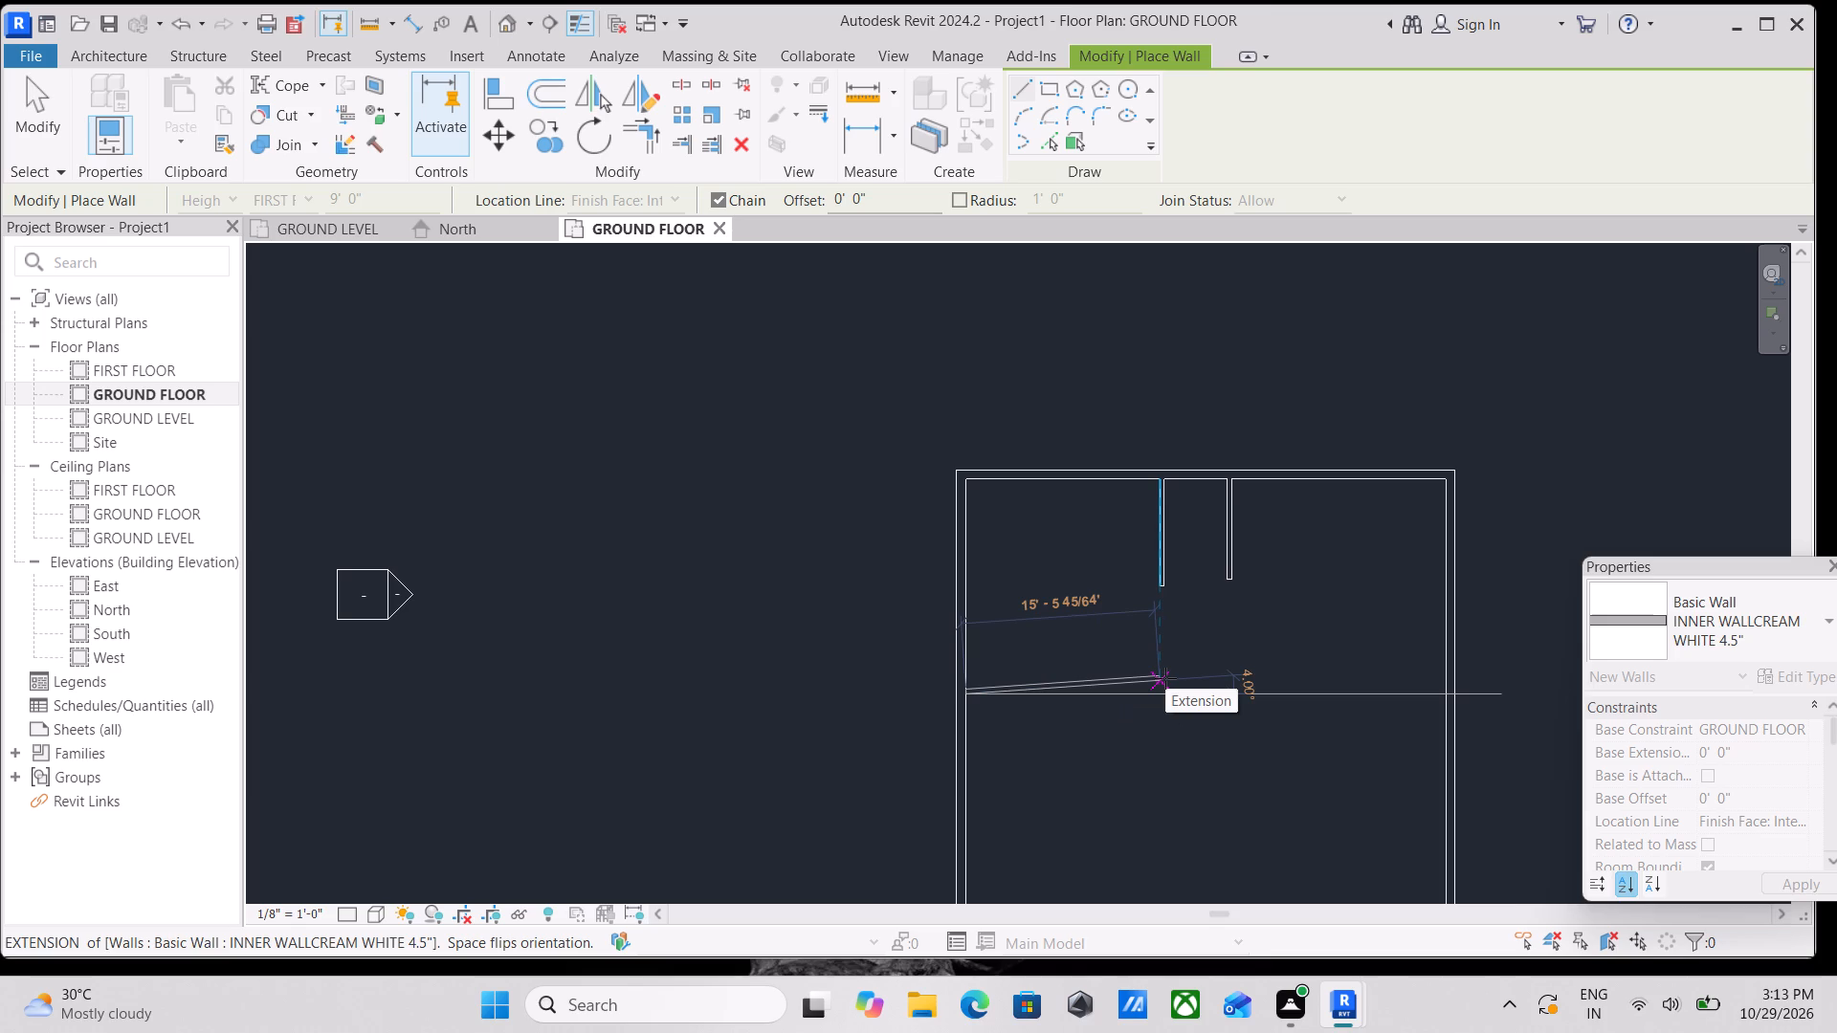
scroll(1165, 678, "down", 1)
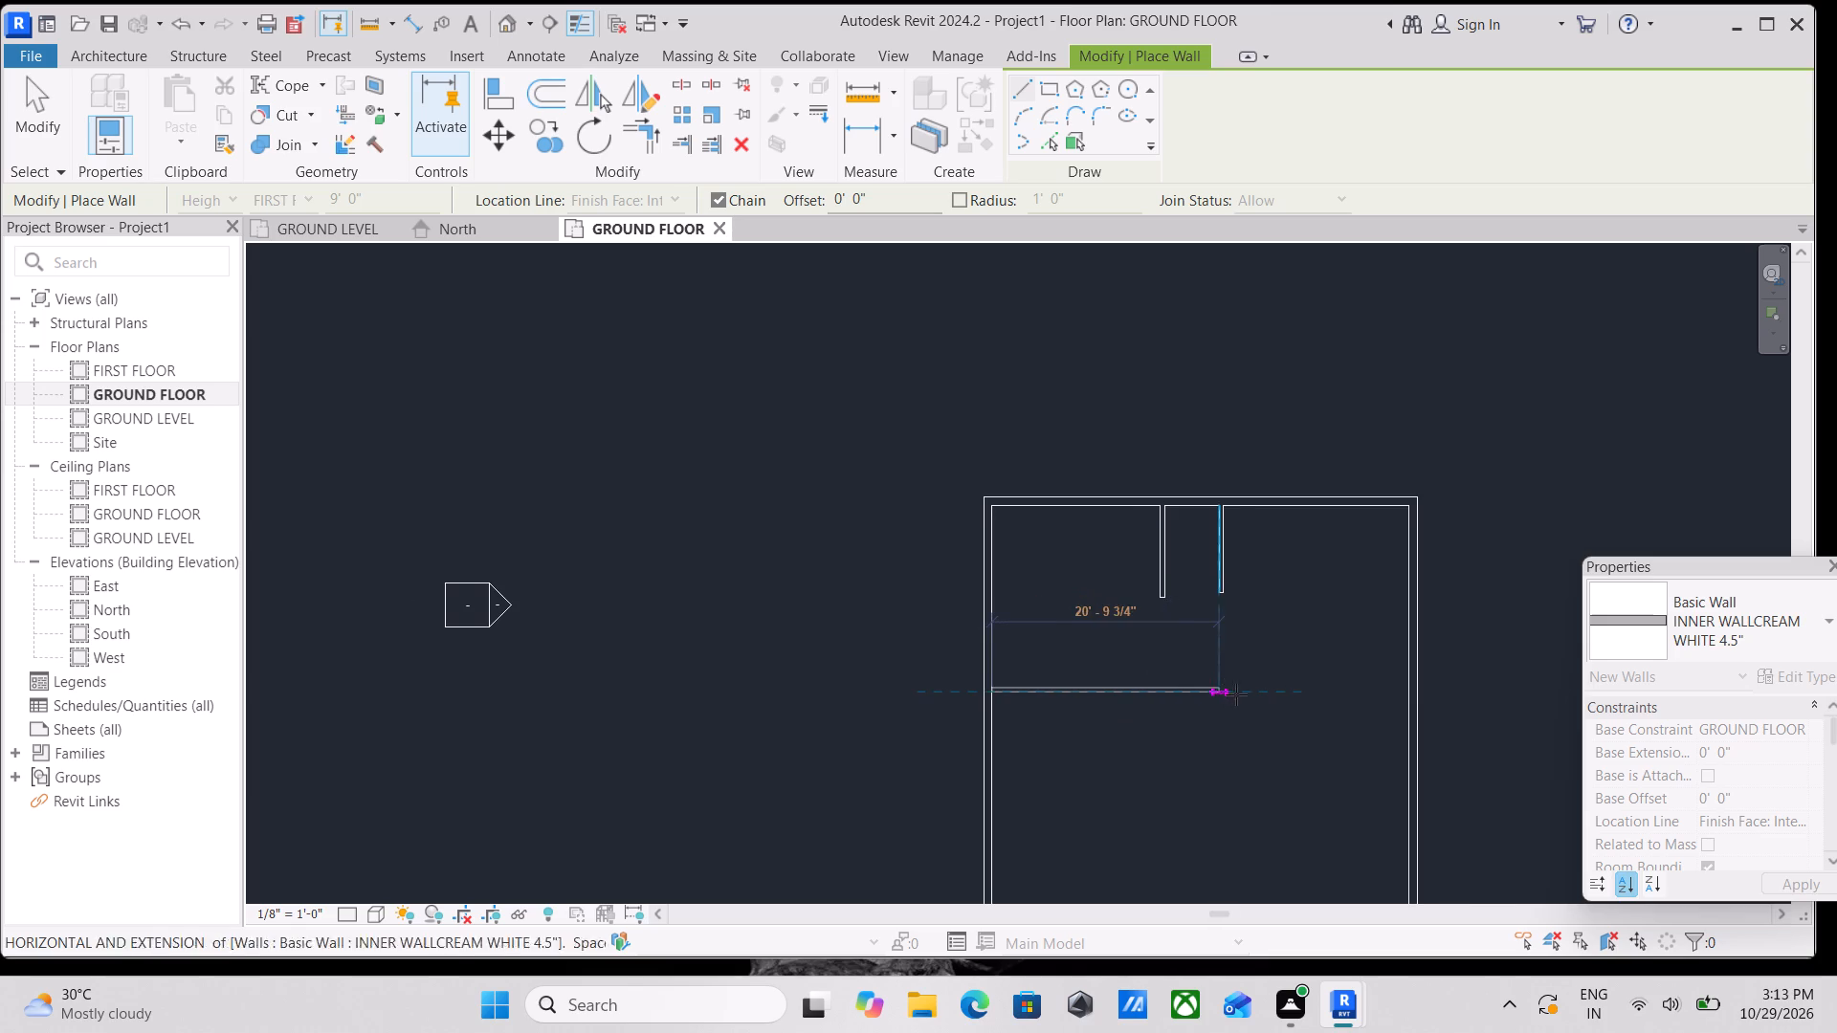
left_click(1223, 692)
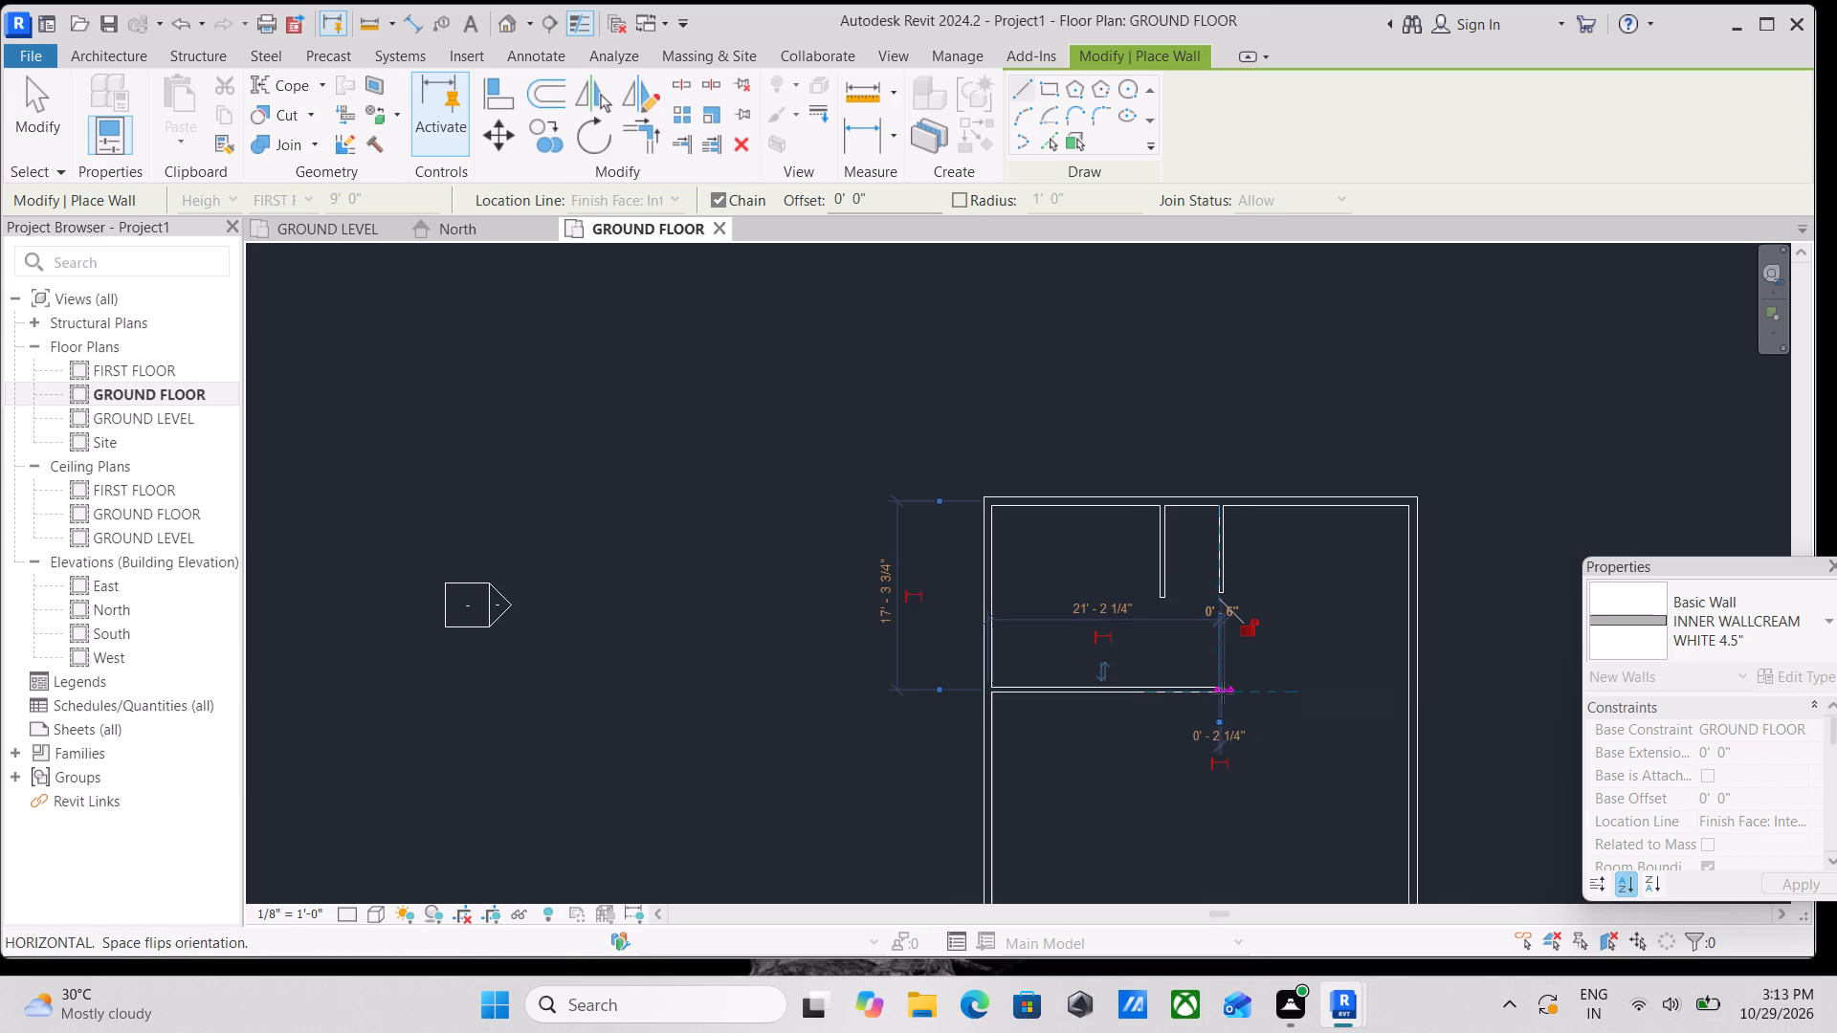
key("Escape")
key("Escape")
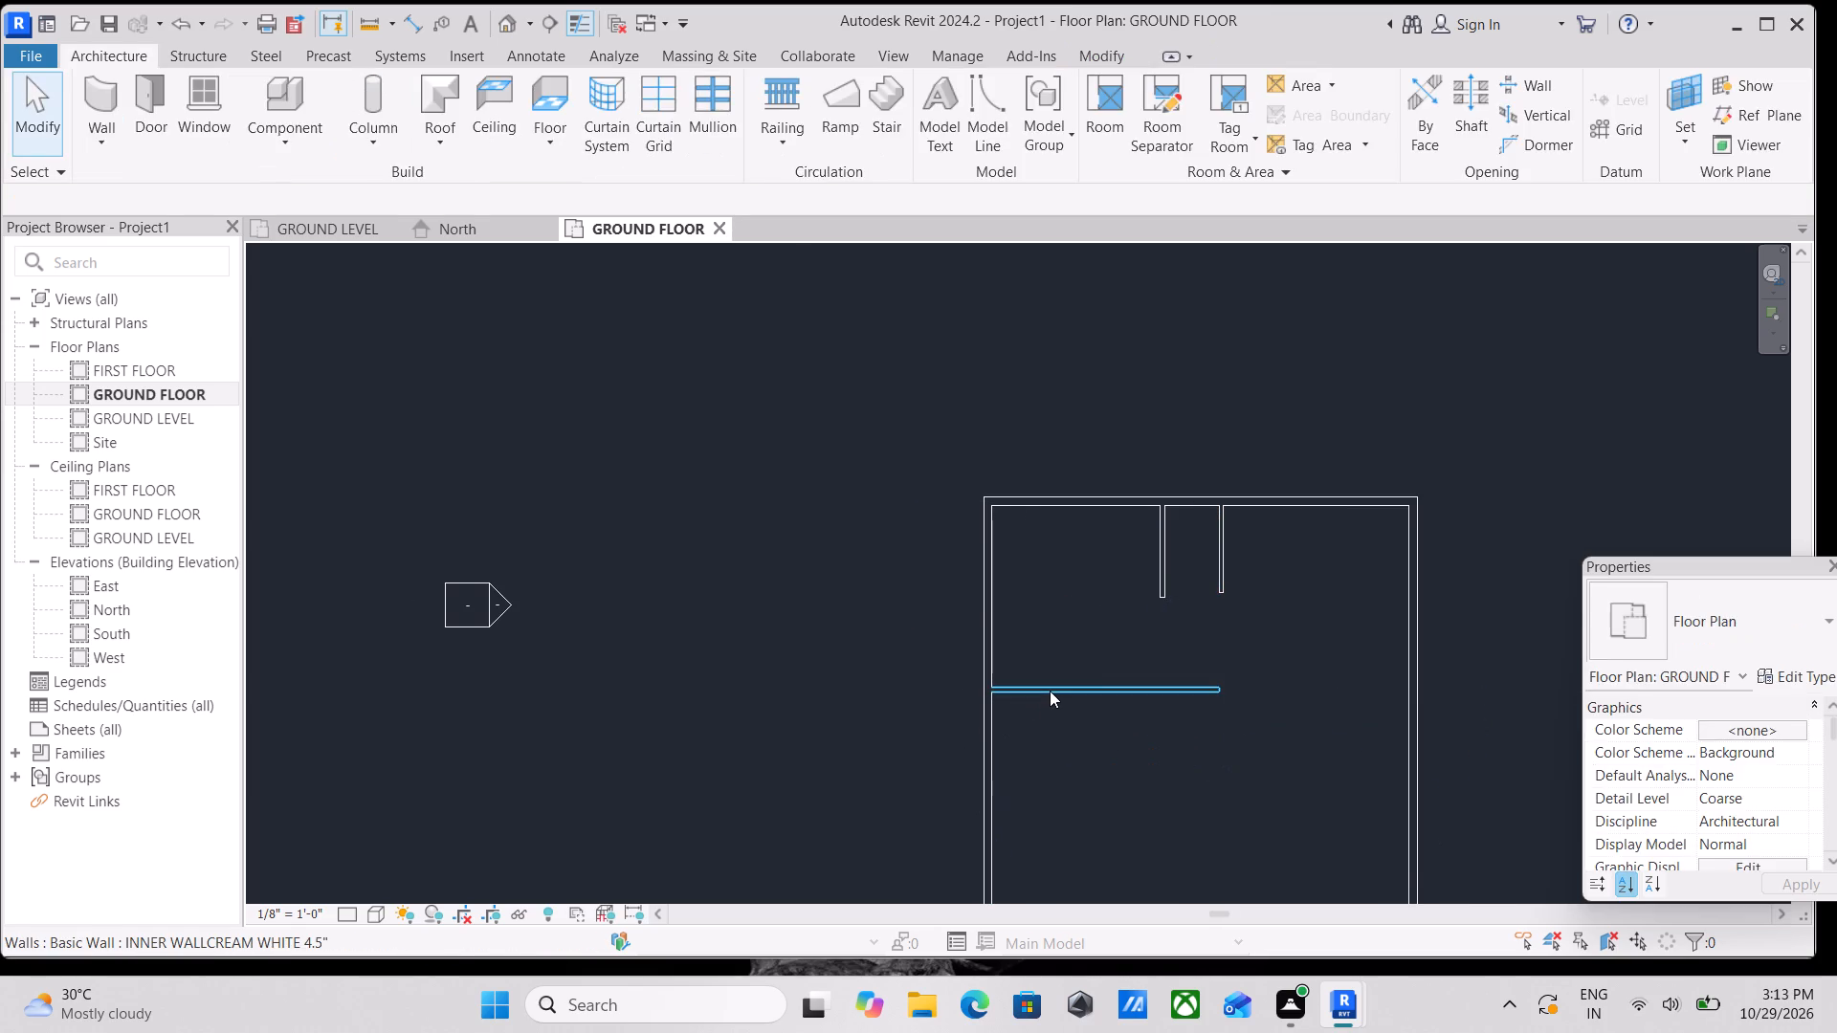
Move the witness lines of the dimension between the north wall and the horizontal inner wall to their facing sides.
left_click(1050, 691)
scroll(1051, 685, "up", 2)
scroll(979, 504, "up", 3)
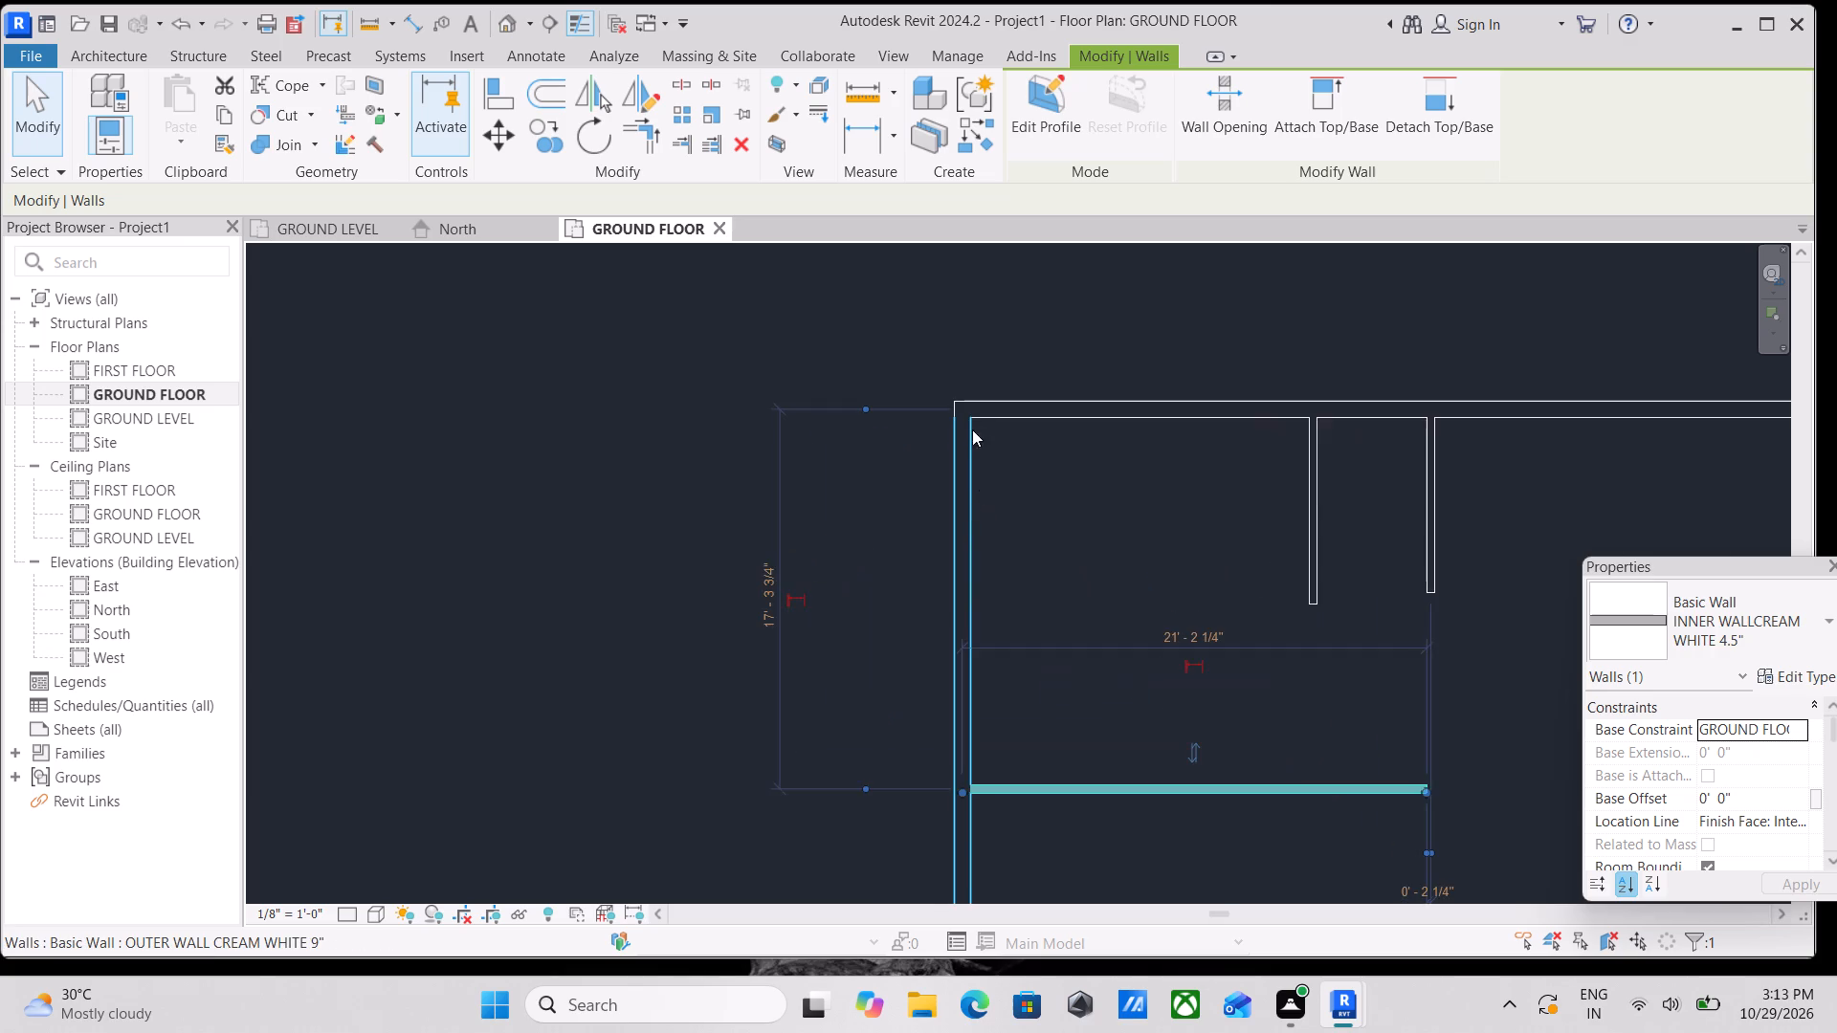
scroll(971, 417, "up", 2)
left_click(830, 404)
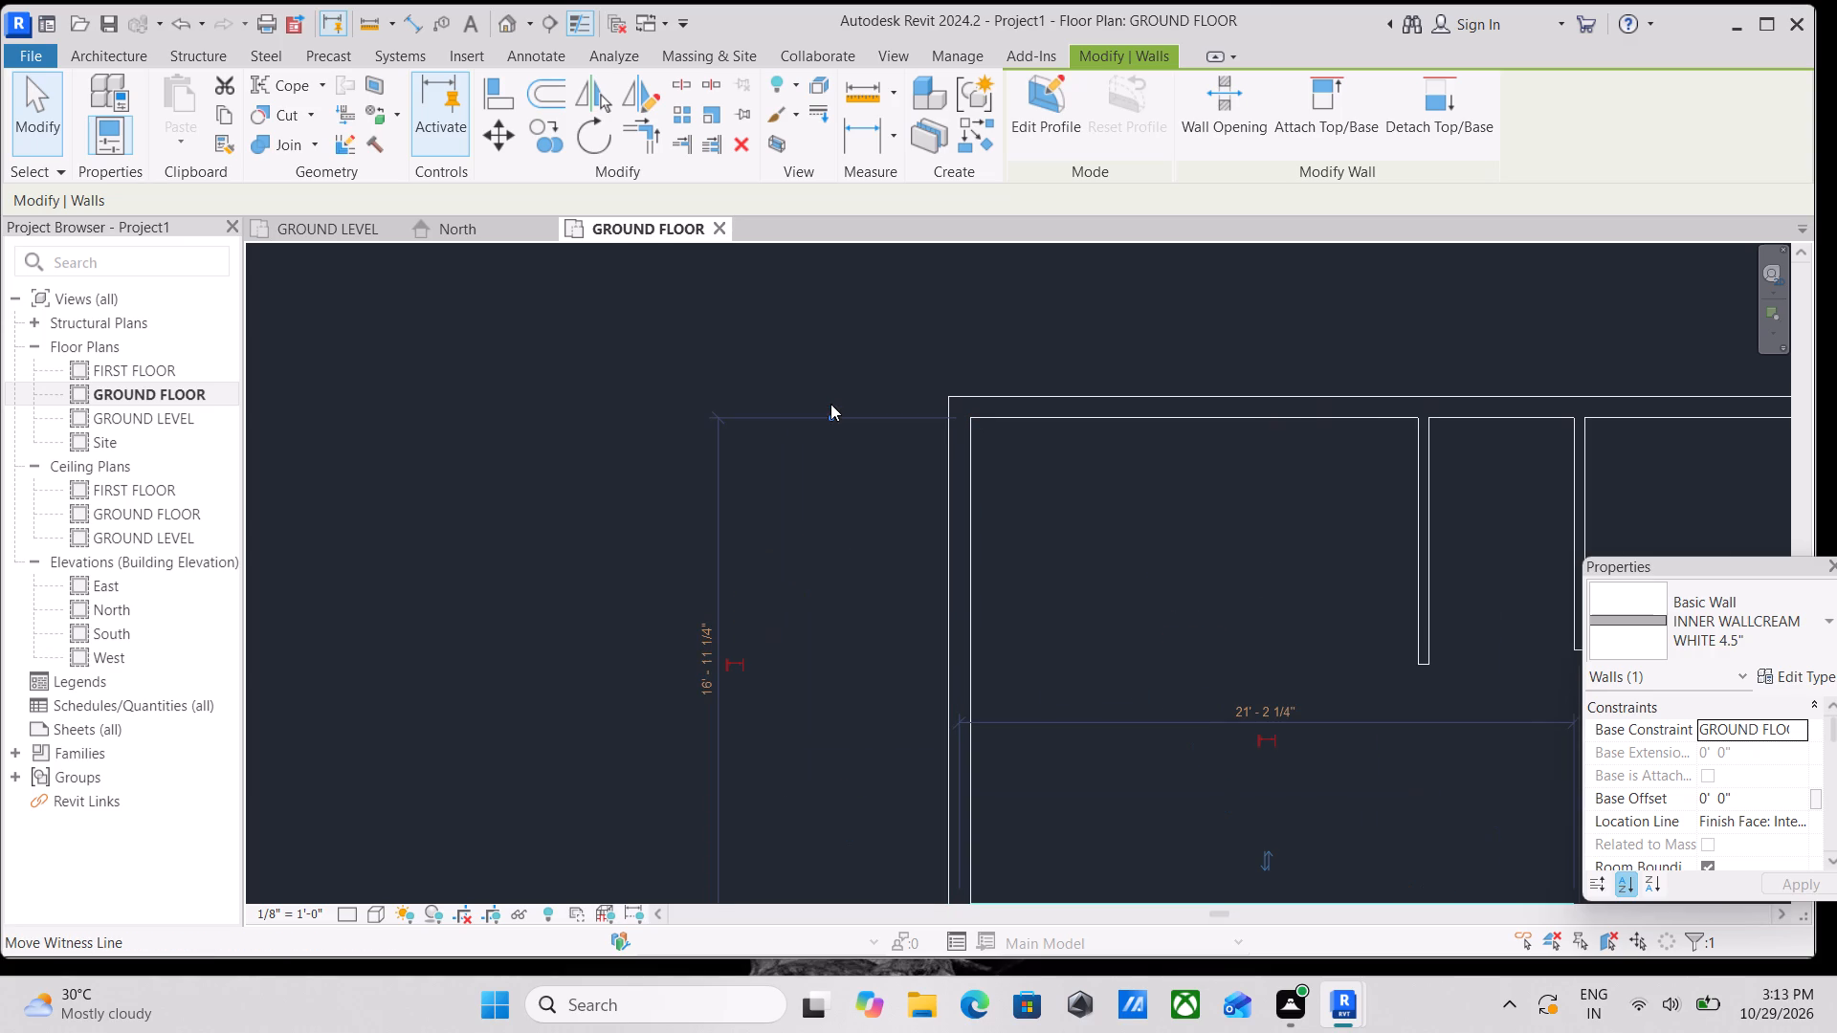
scroll(984, 425, "up", 8)
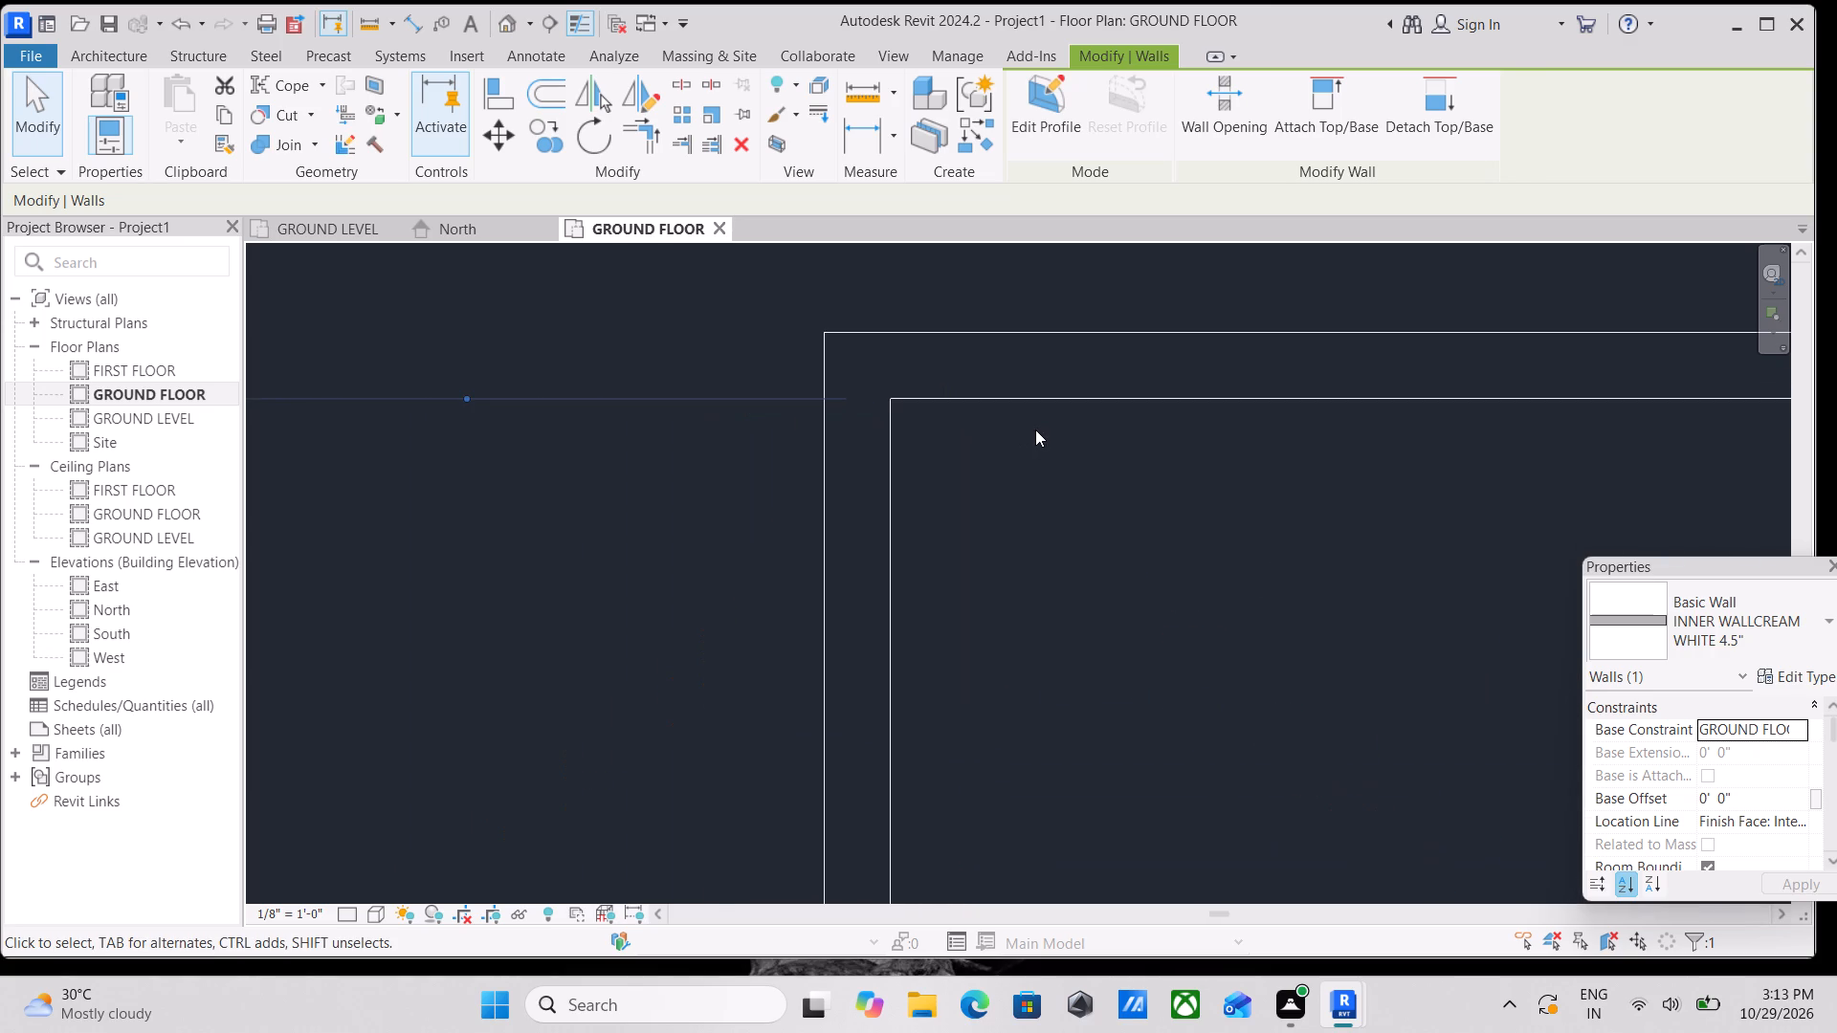
scroll(1035, 429, "down", 5)
scroll(1095, 568, "down", 4)
middle_click_drag(1096, 557, 1014, 267)
scroll(858, 669, "up", 4)
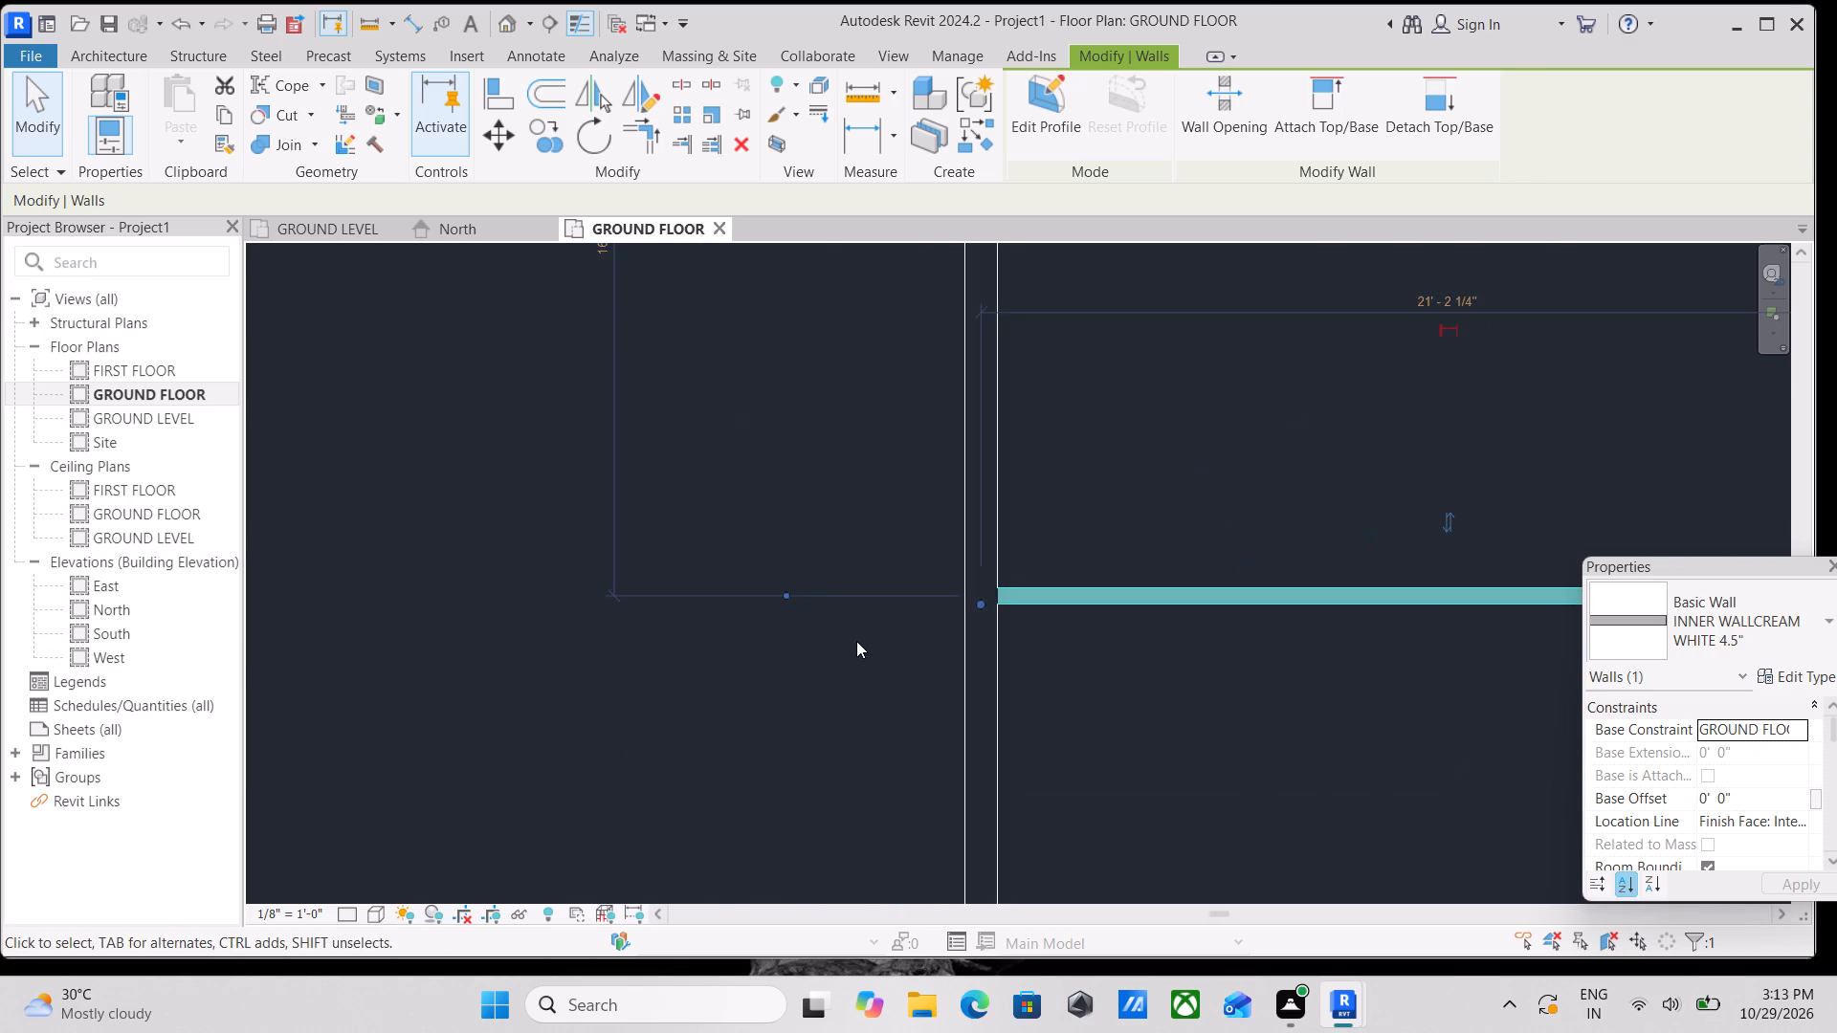
scroll(836, 640, "up", 2)
left_click(766, 574)
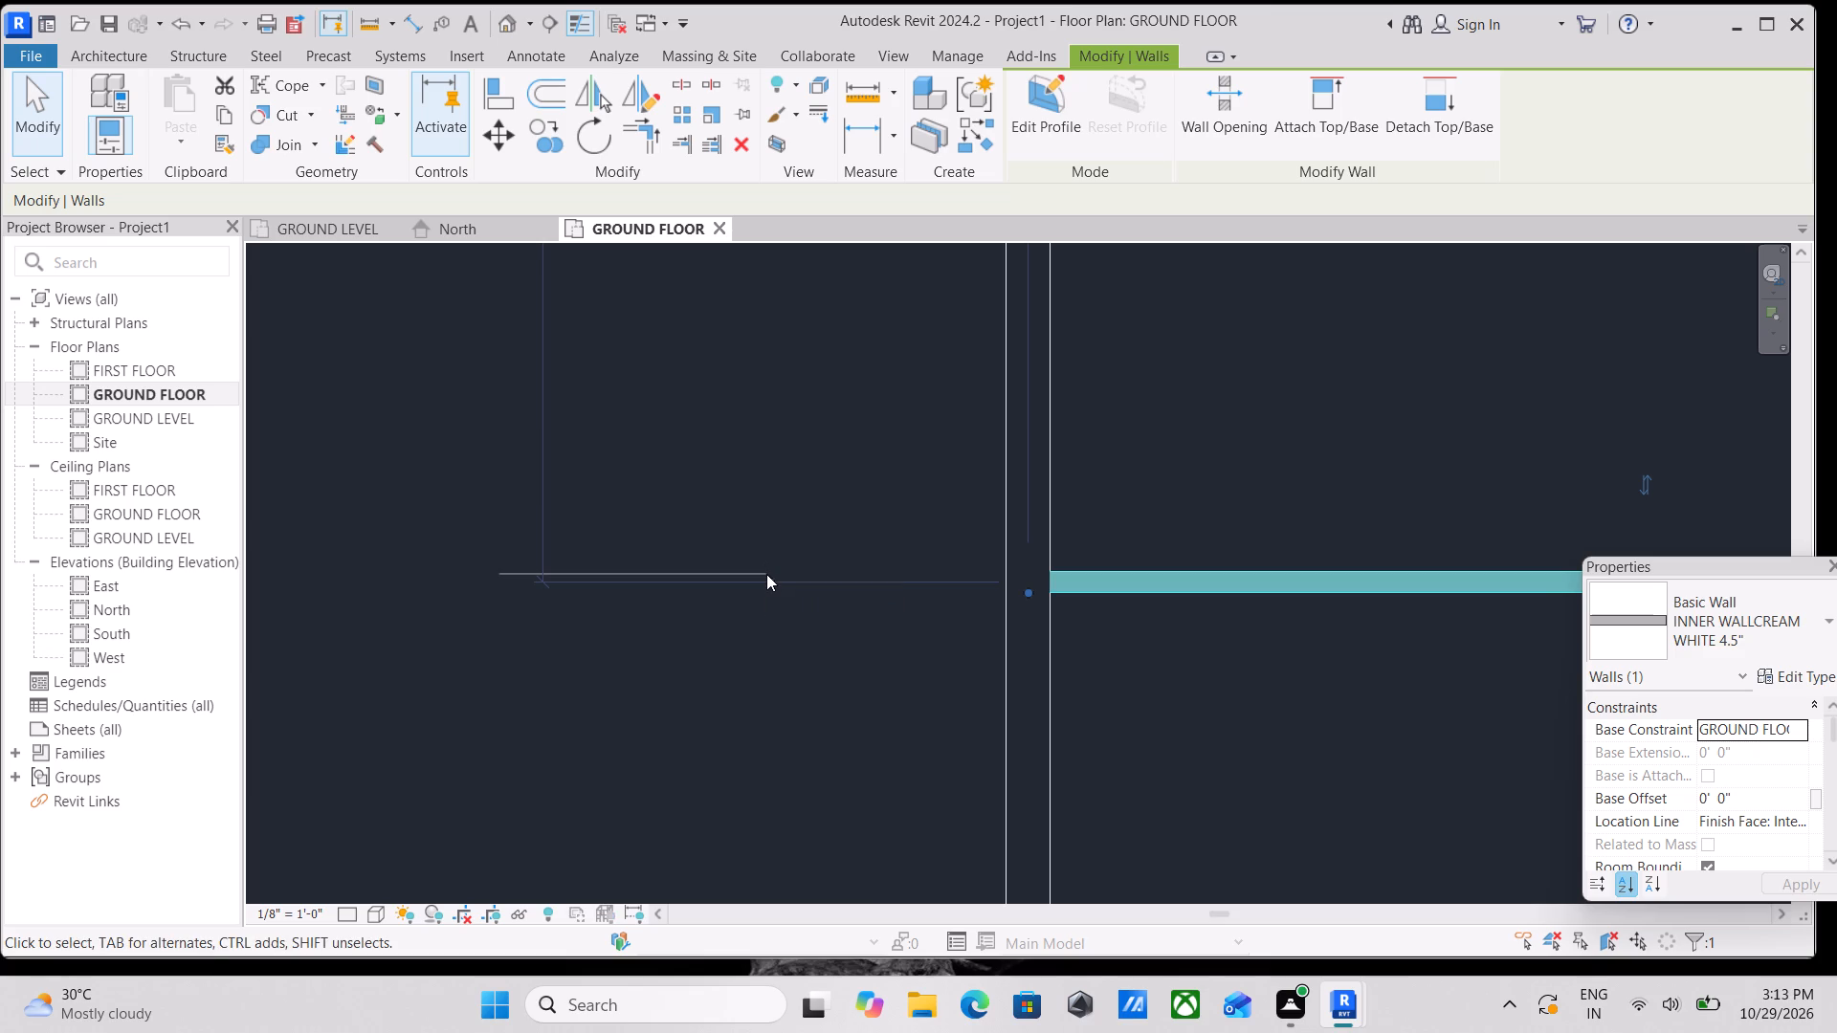
left_click(777, 591)
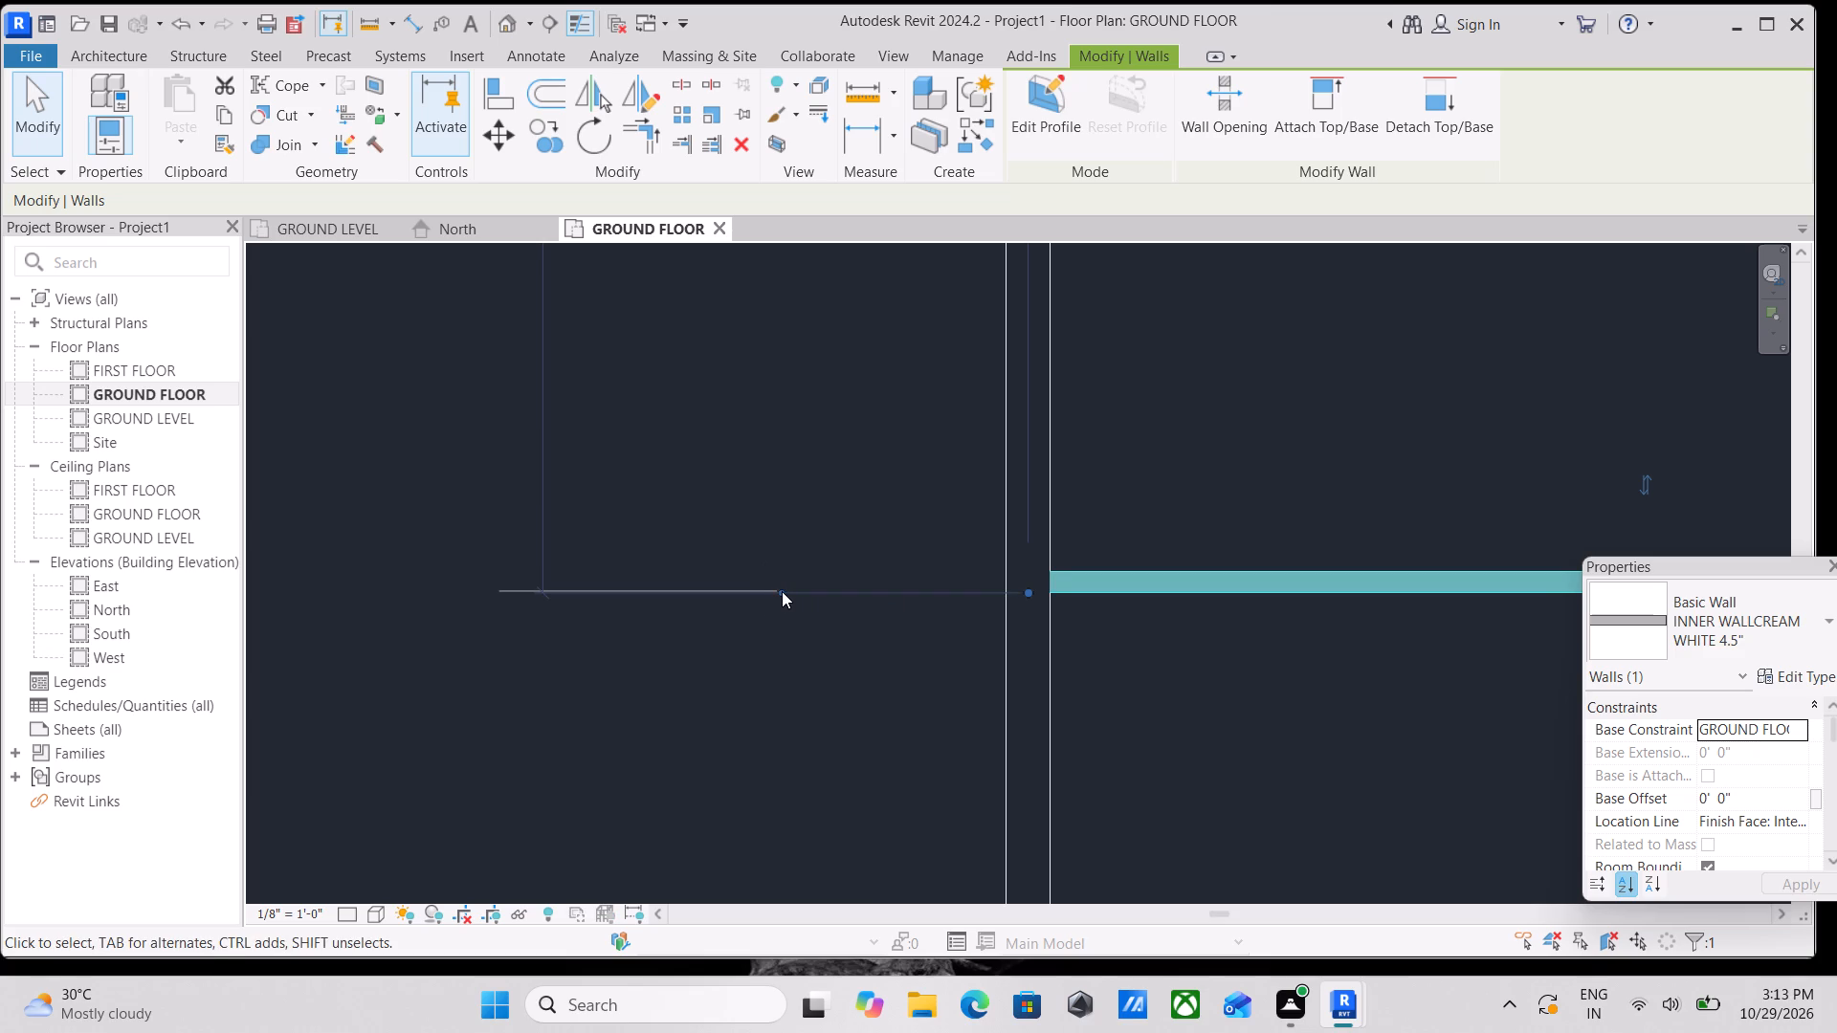
Set the clear distance between the north wall and the horizontal inner wall to 11'.
scroll(1098, 307, "down", 3)
middle_click_drag(1123, 356, 928, 612)
scroll(1024, 401, "down", 2)
middle_click_drag(1007, 511, 997, 628)
scroll(989, 424, "down", 1)
middle_click_drag(991, 430, 991, 487)
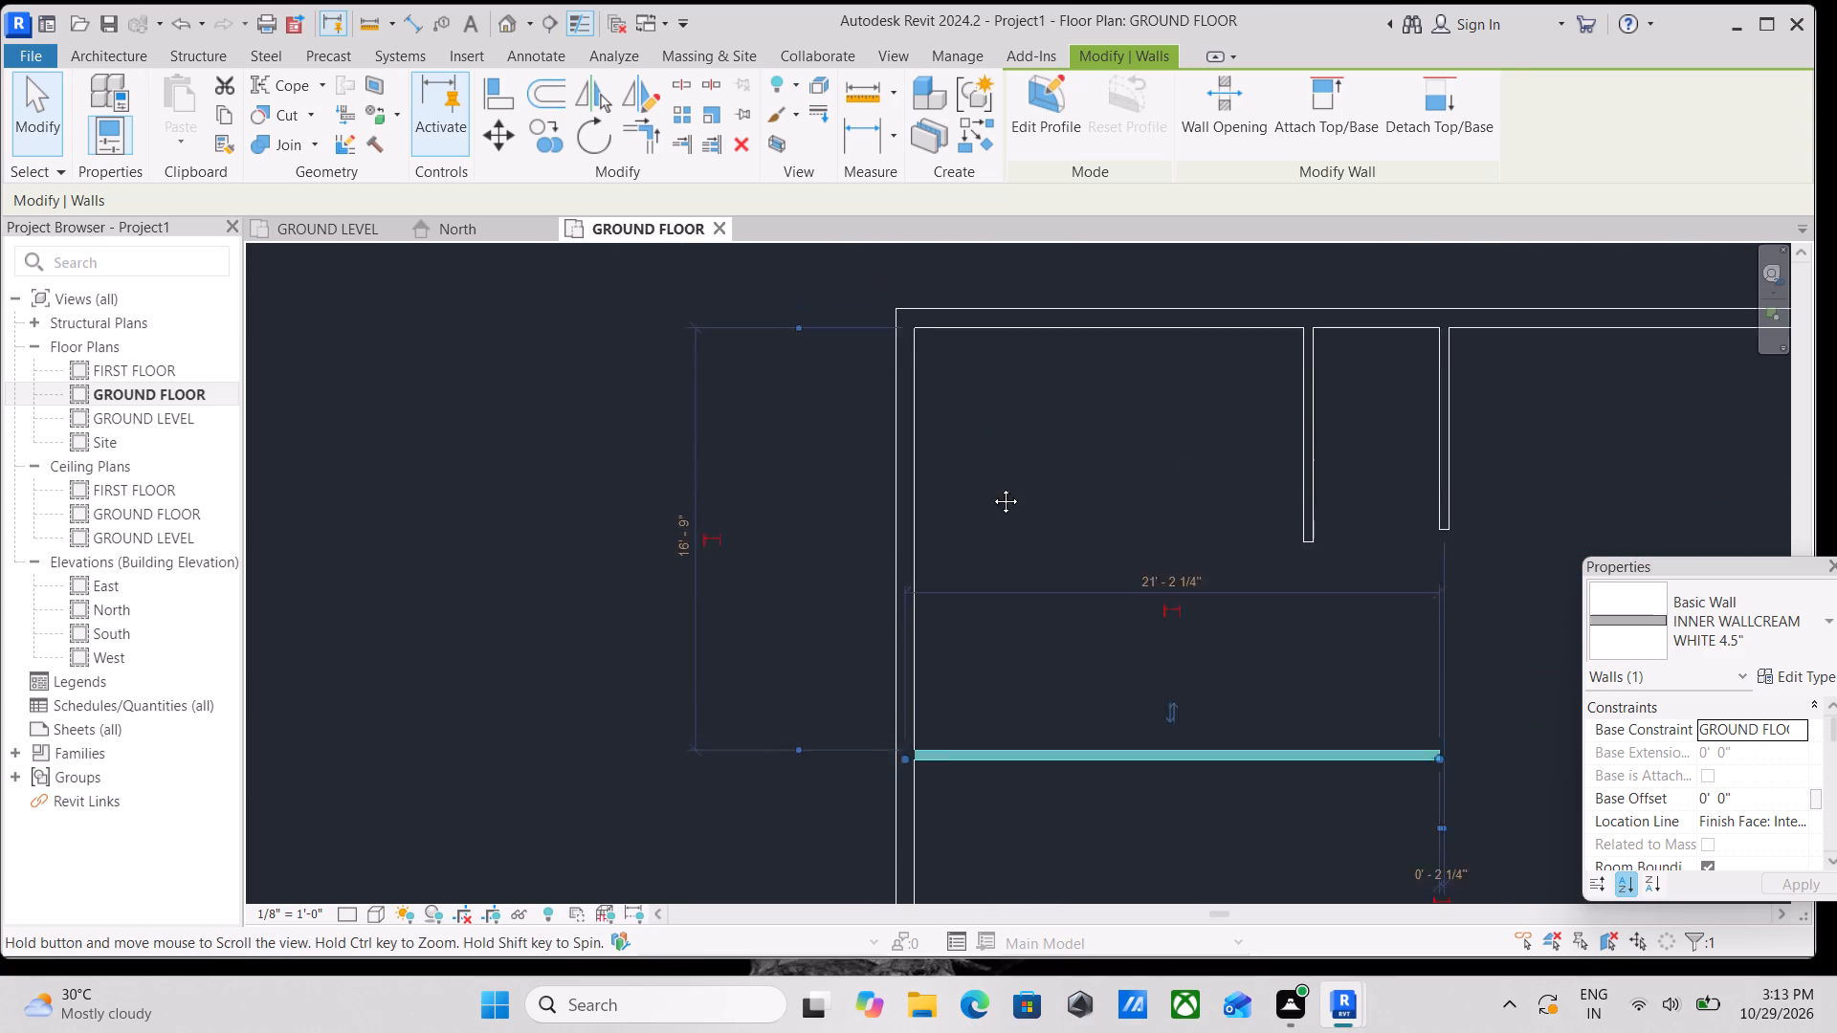
middle_click_drag(991, 487, 990, 494)
middle_click_drag(988, 468, 1001, 381)
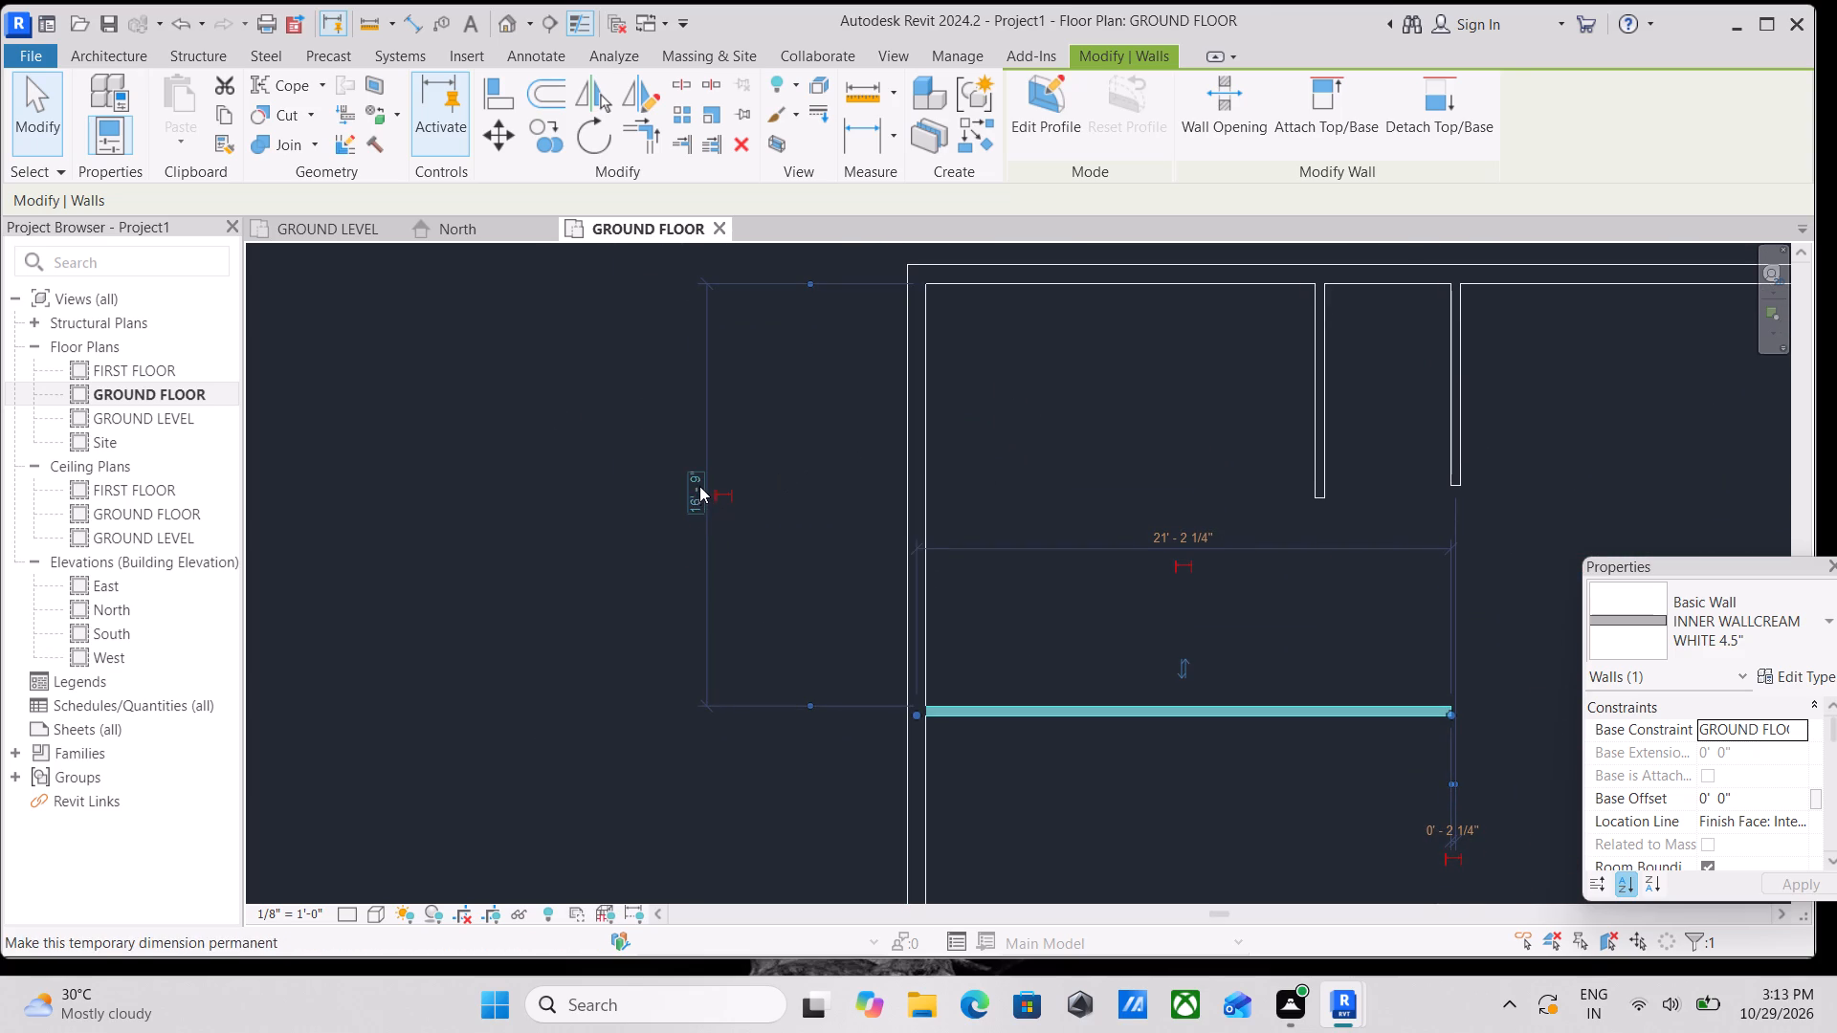
left_click(699, 486)
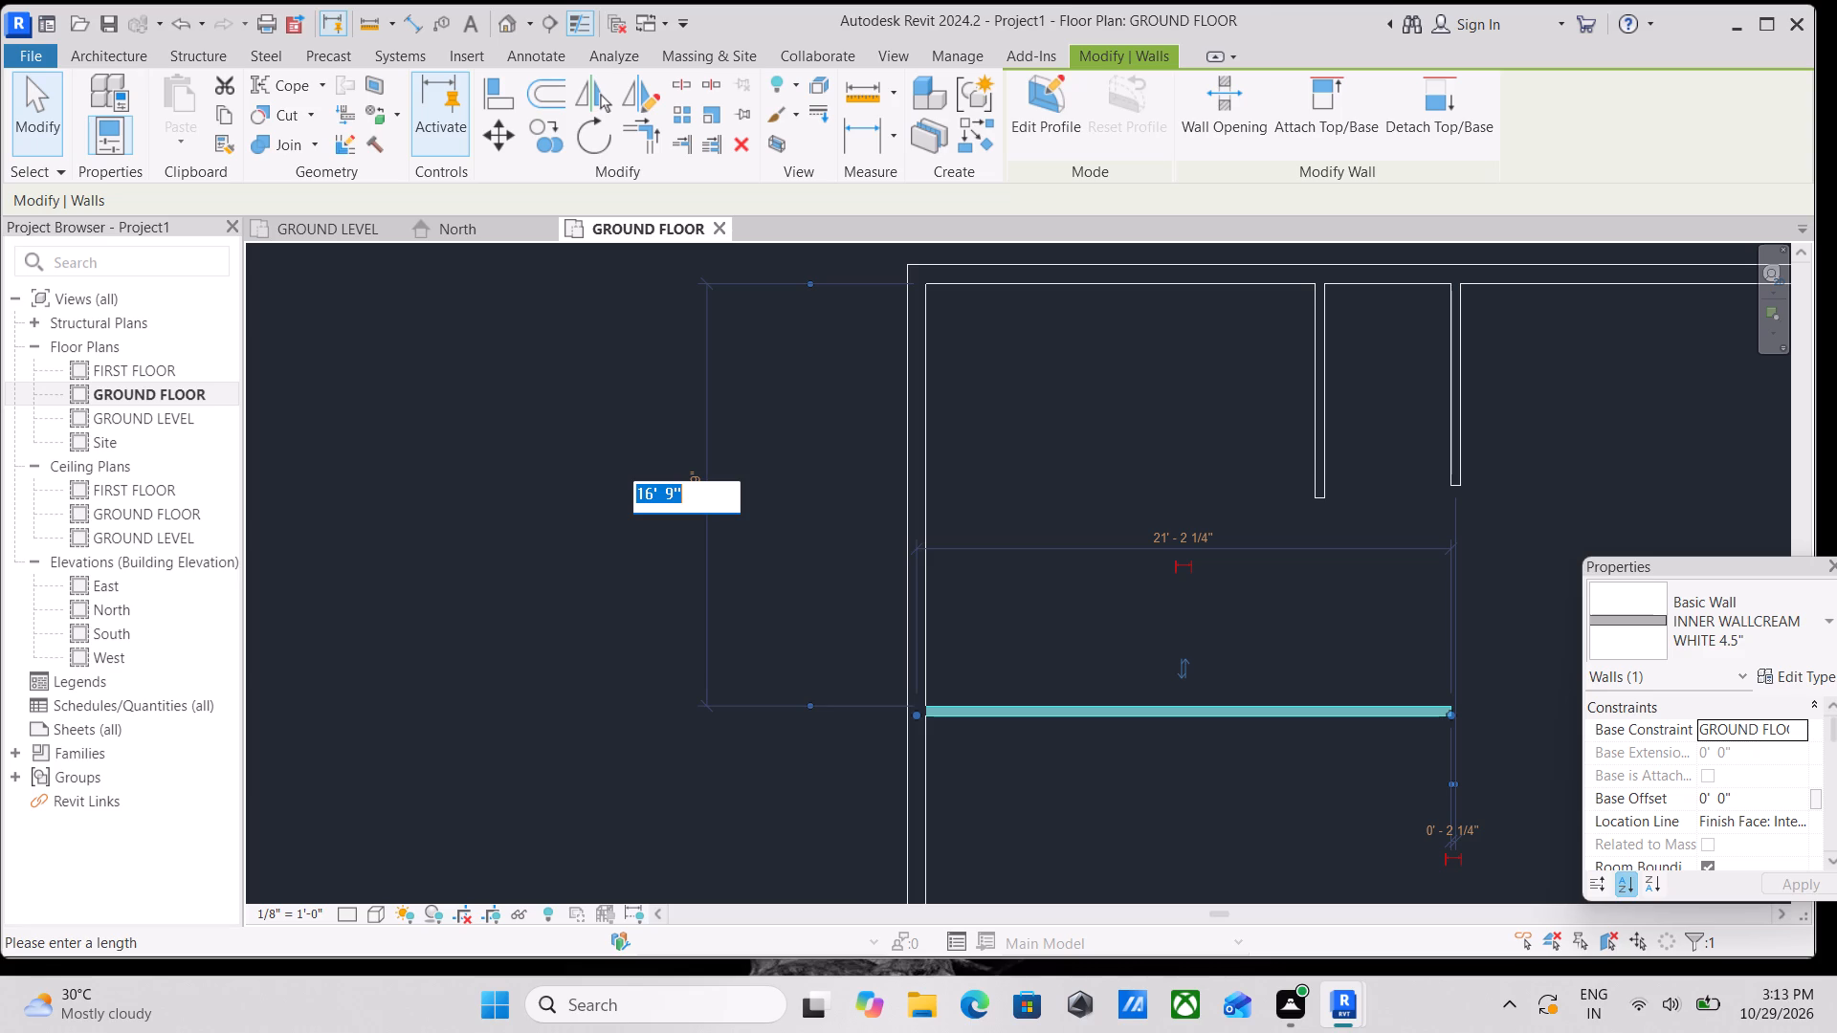
type("11")
key("apostrophe")
key("Return")
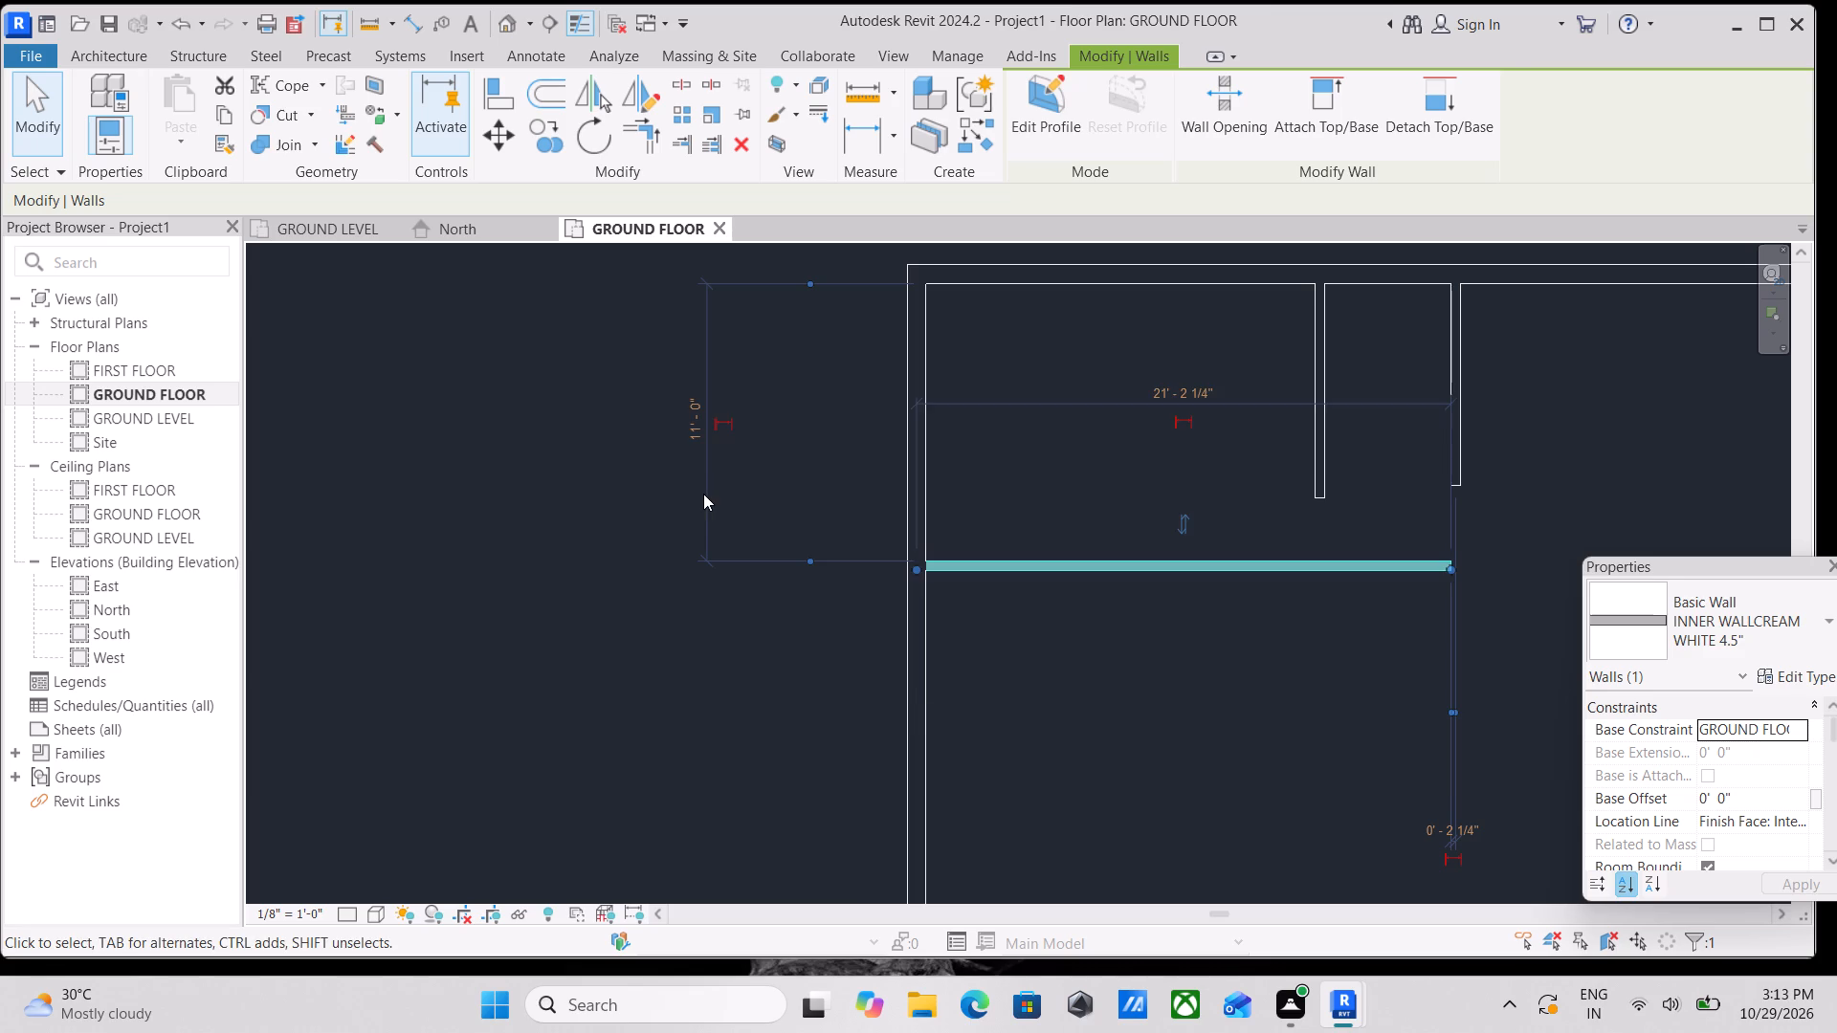
key("Escape")
Extend the south end of the first vertical inner wall to meet the horizontal inner wall.
middle_click_drag(1075, 549, 894, 609)
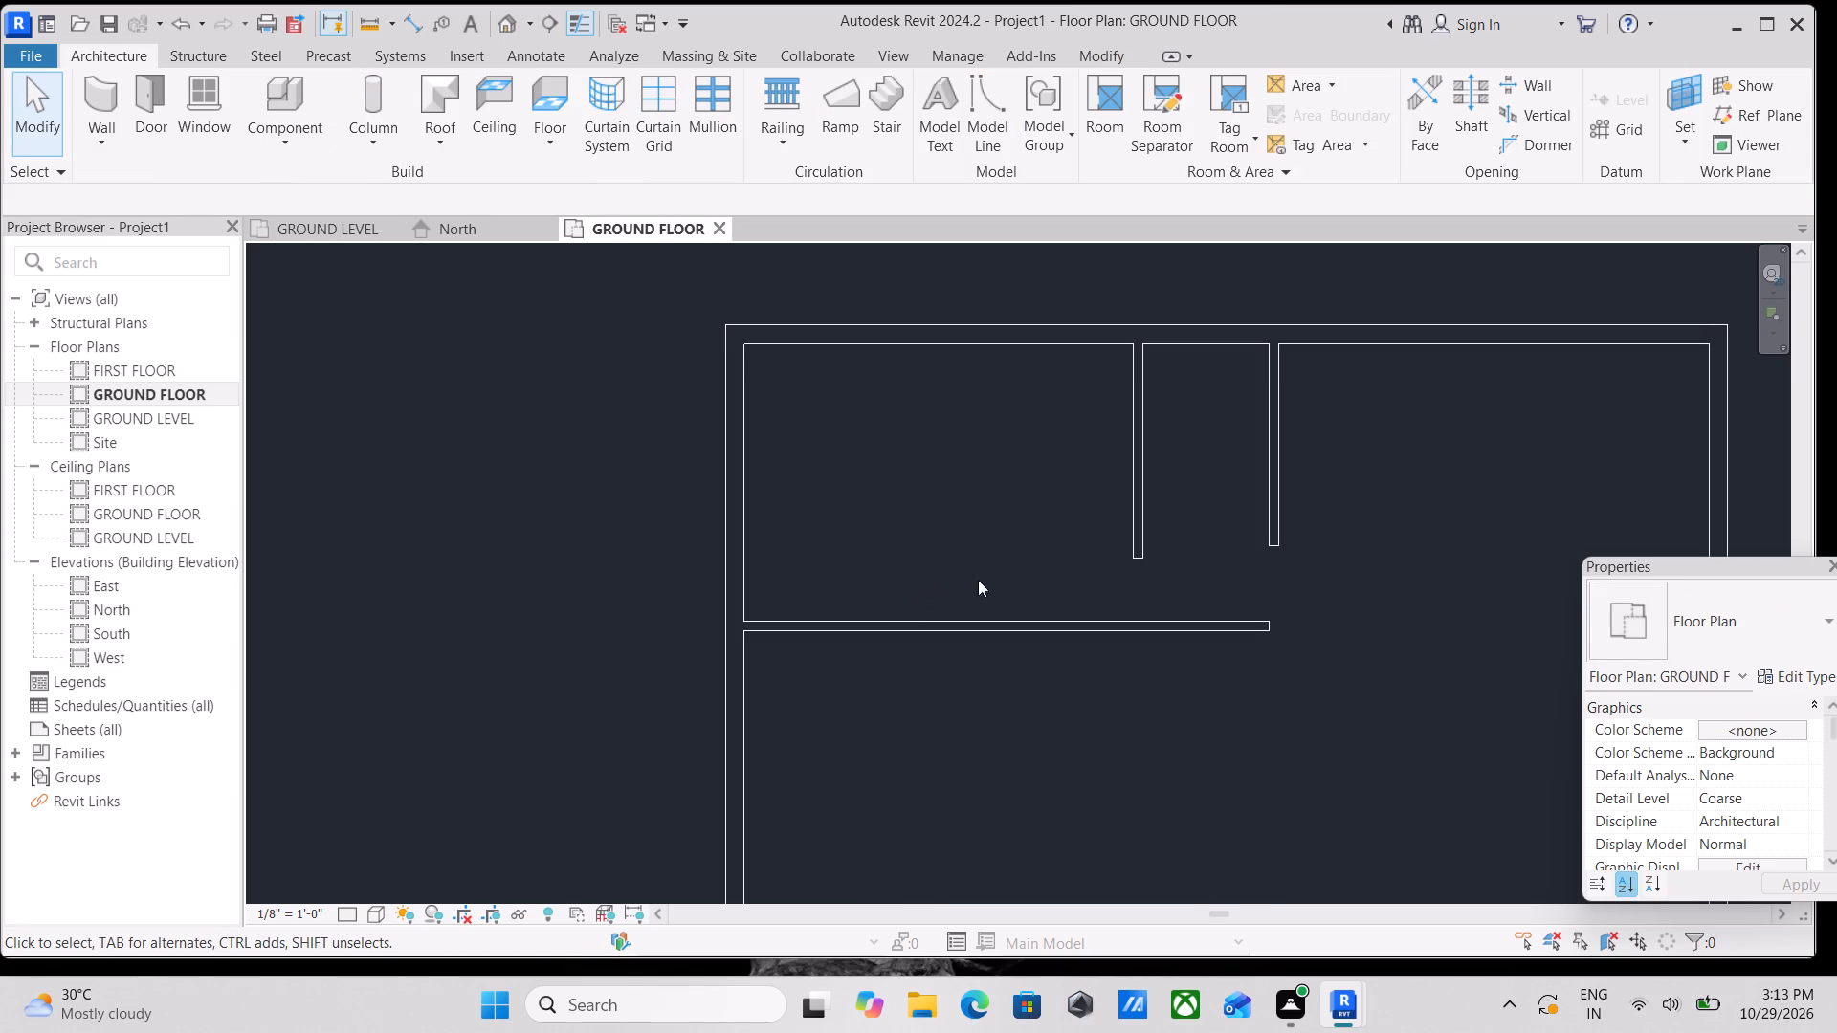
scroll(1025, 583, "up", 2)
middle_click_drag(1210, 587, 1019, 635)
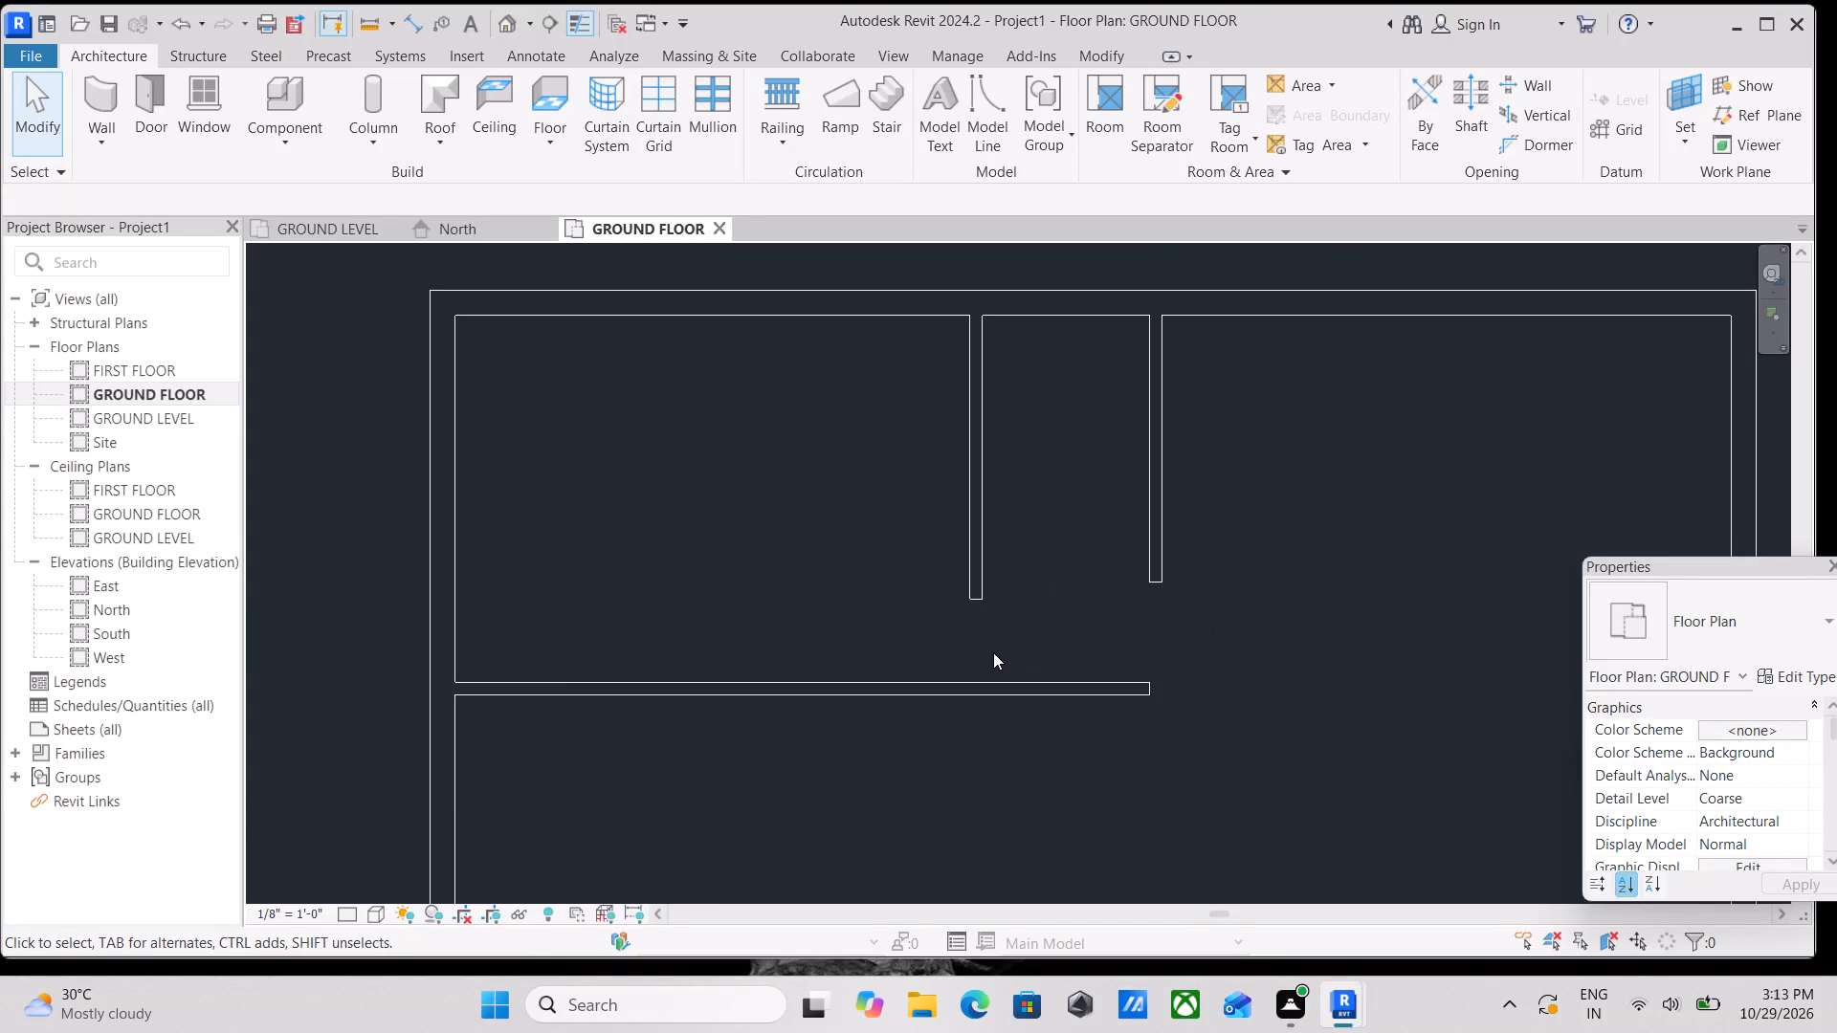
scroll(993, 652, "up", 2)
left_click(972, 569)
scroll(988, 622, "up", 1)
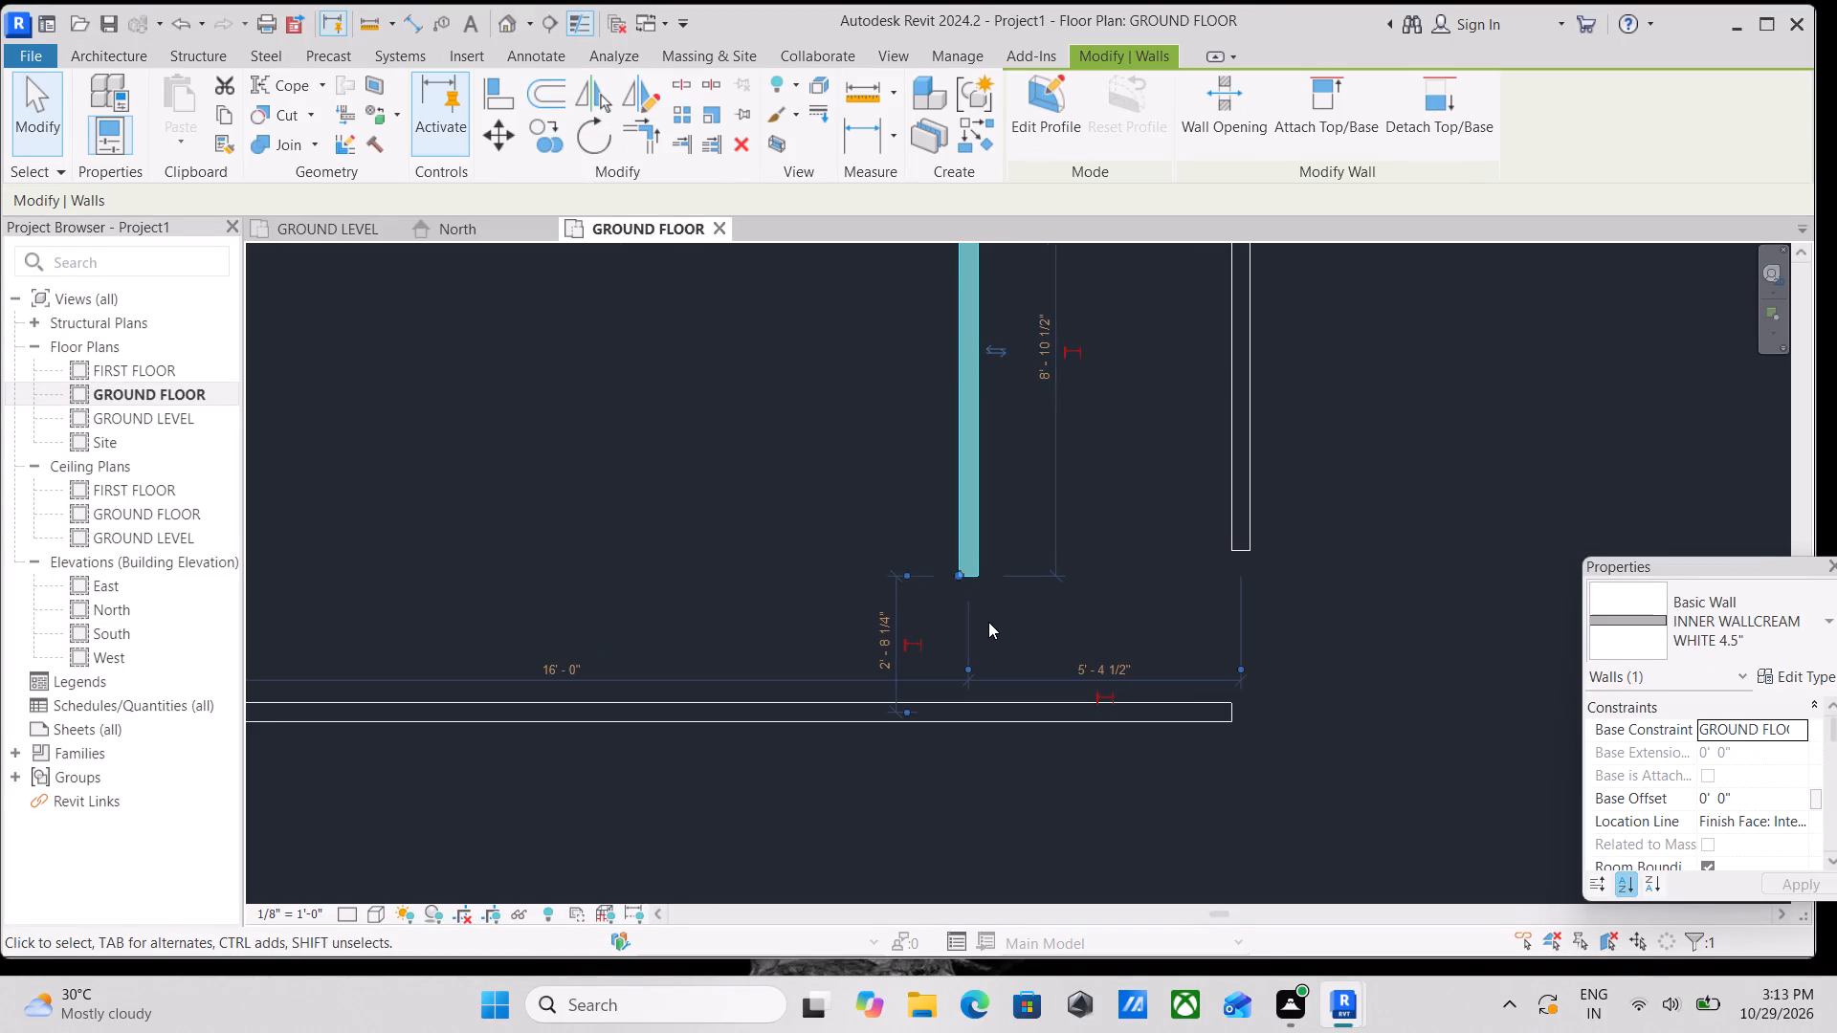
scroll(988, 622, "up", 2)
scroll(988, 618, "down", 3)
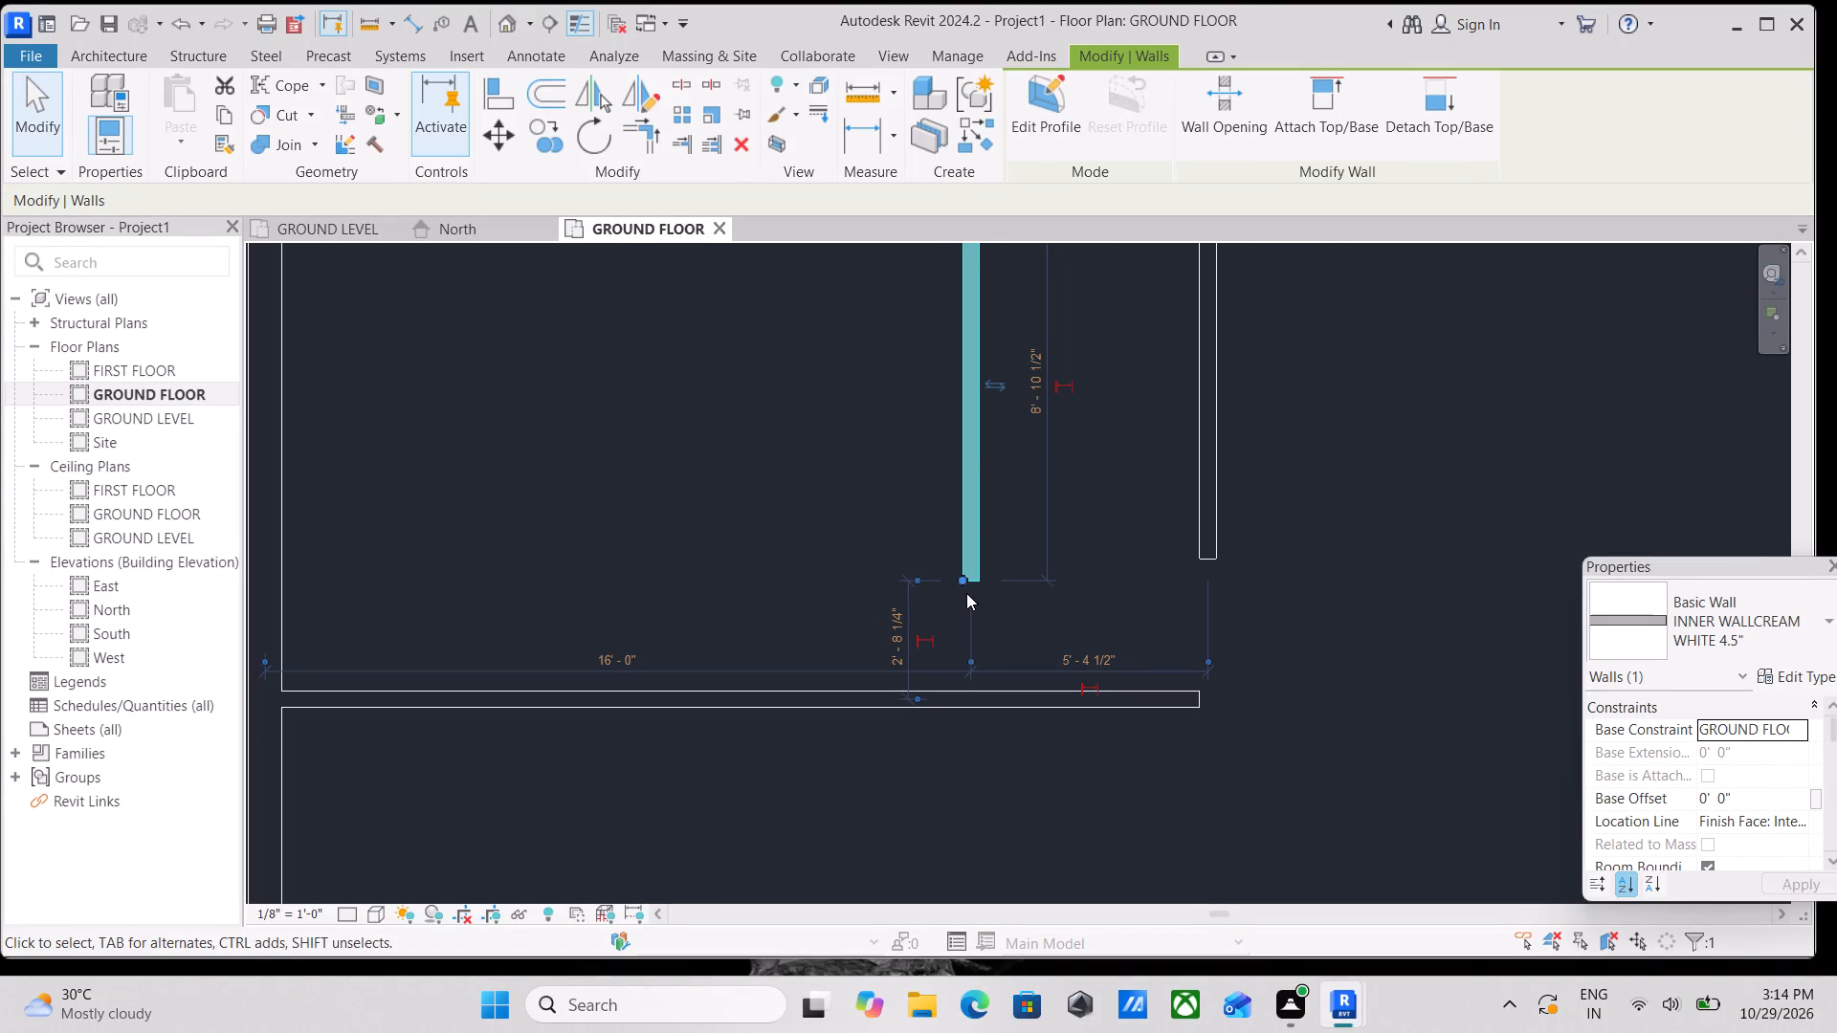
left_click_drag(963, 582, 950, 679)
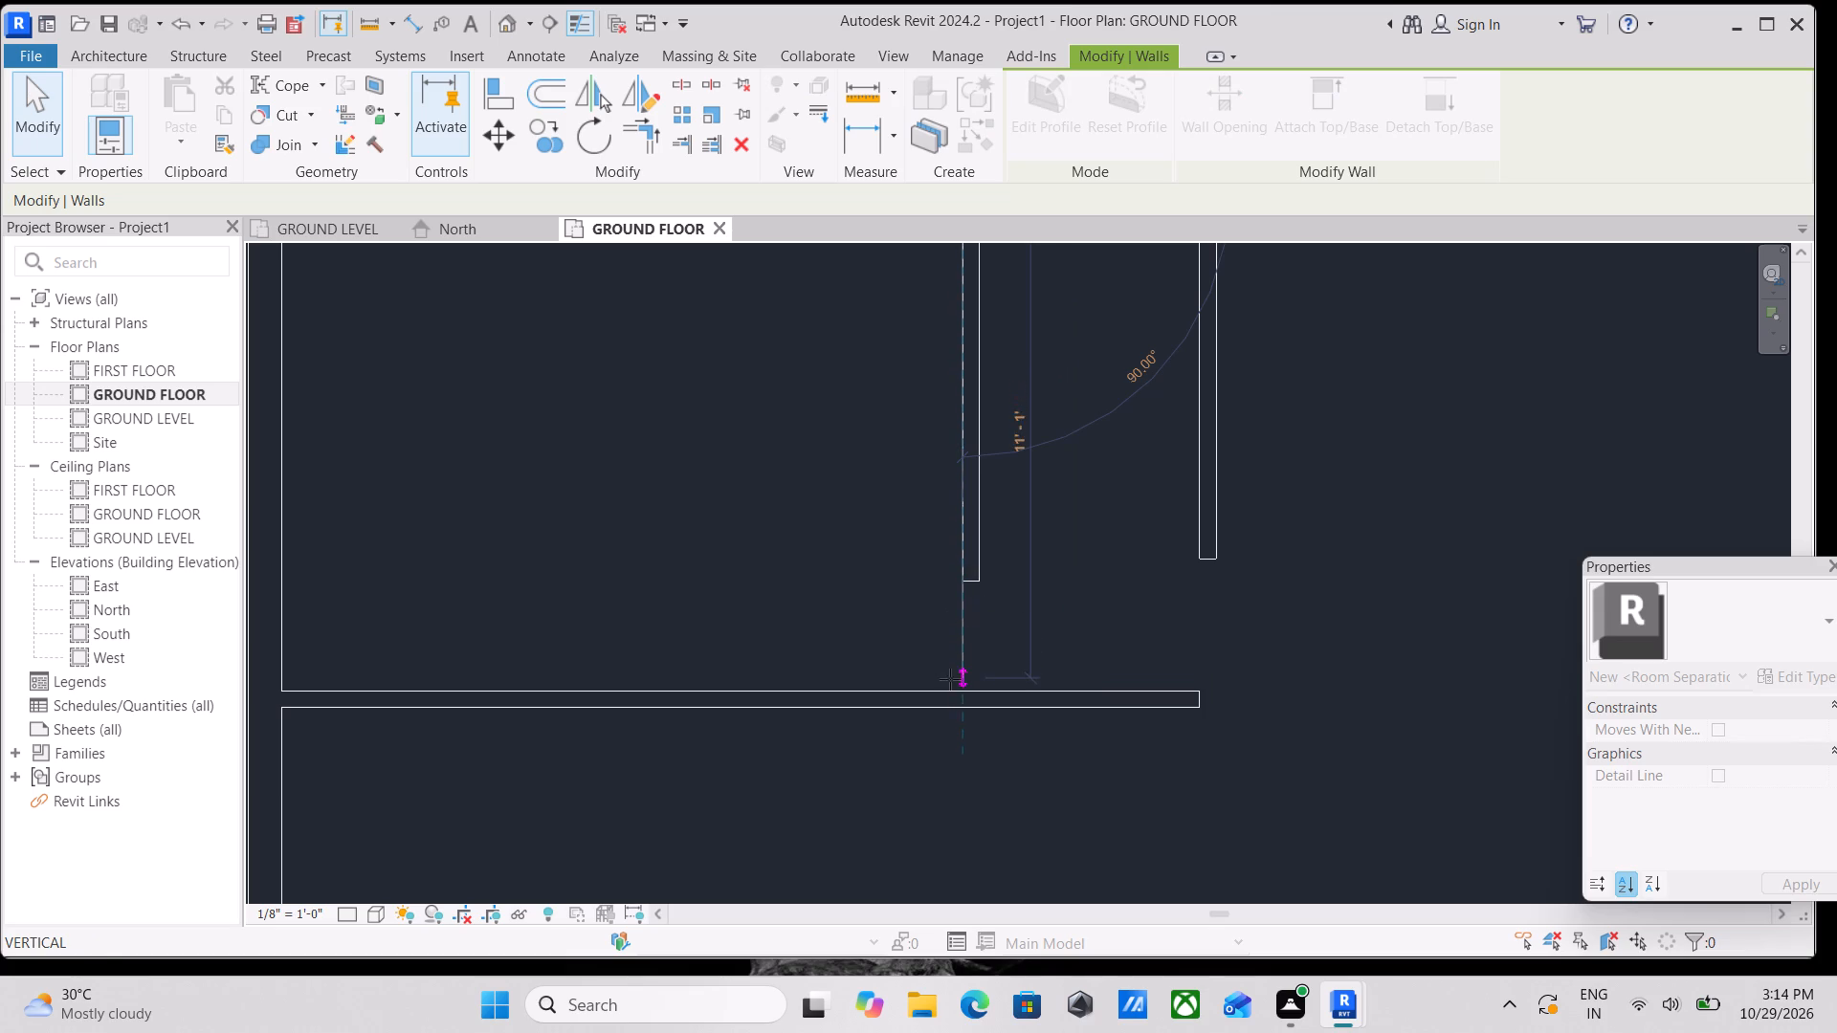
left_click_drag(950, 679, 952, 684)
Extend the south end of the second vertical inner wall to meet the east end of the horizontal inner wall.
scroll(1062, 582, "down", 2)
middle_click_drag(1062, 582, 835, 602)
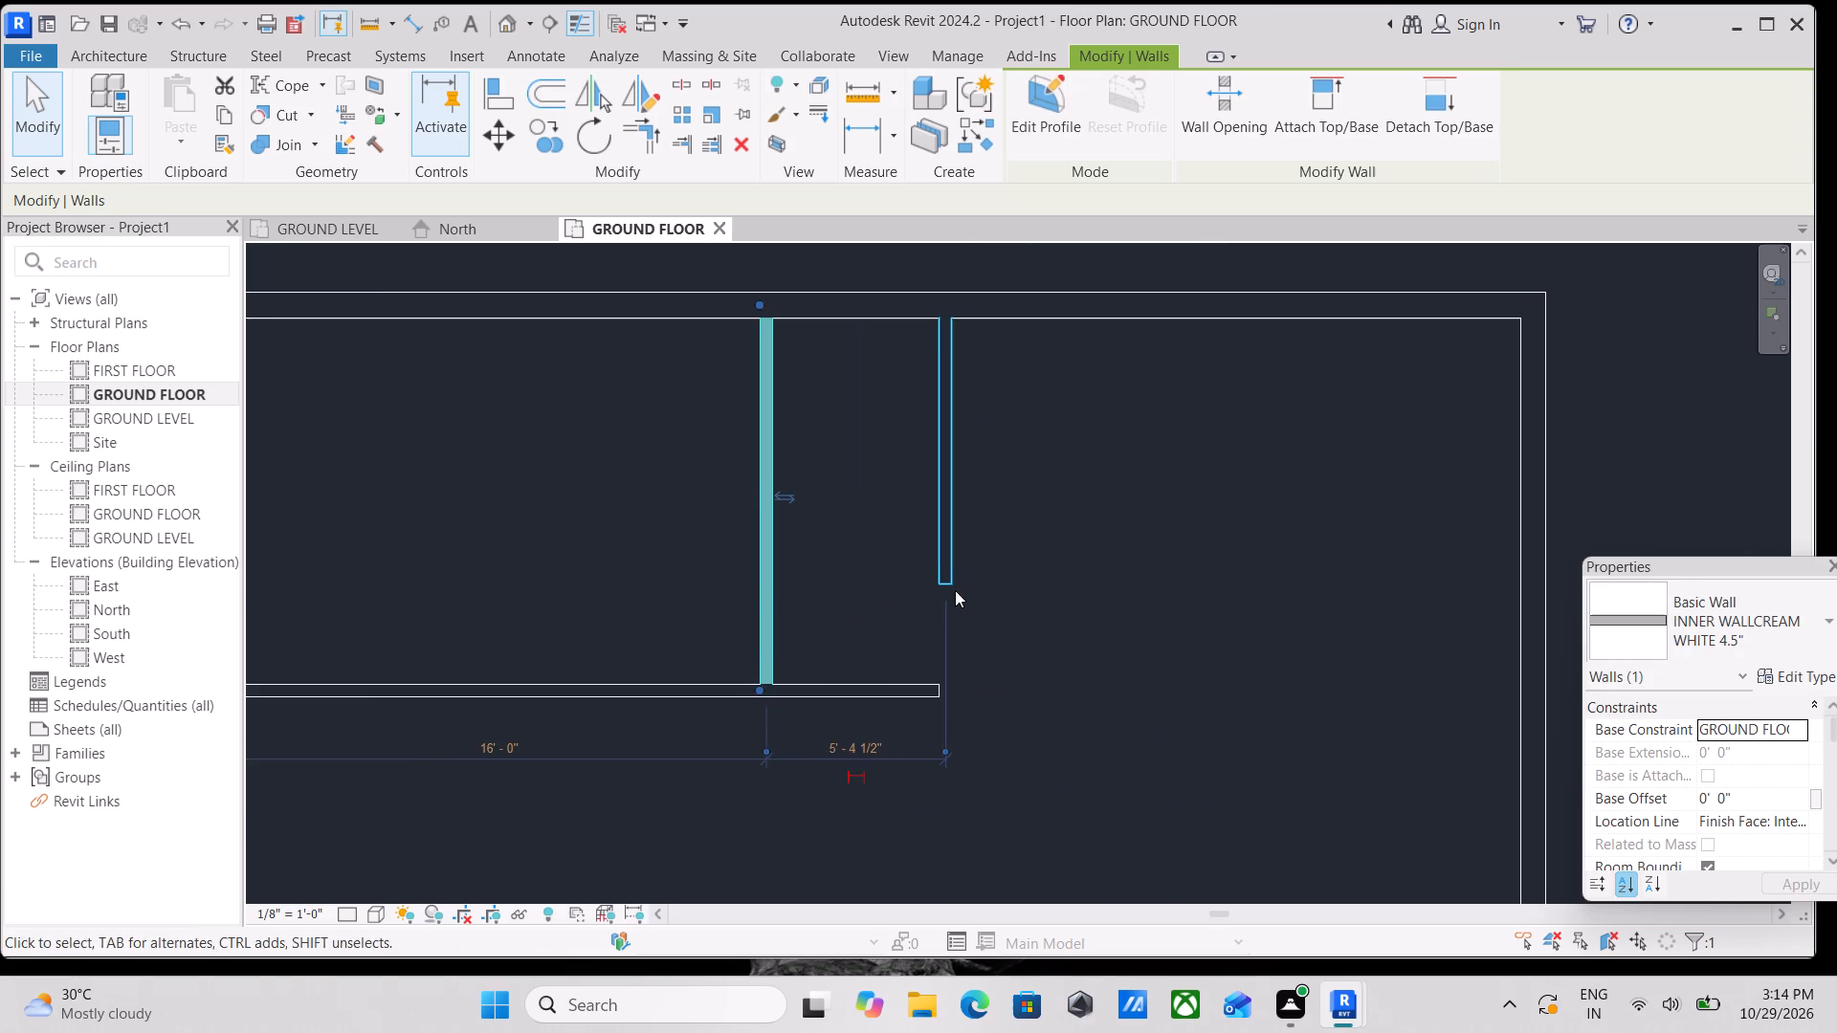
left_click(949, 582)
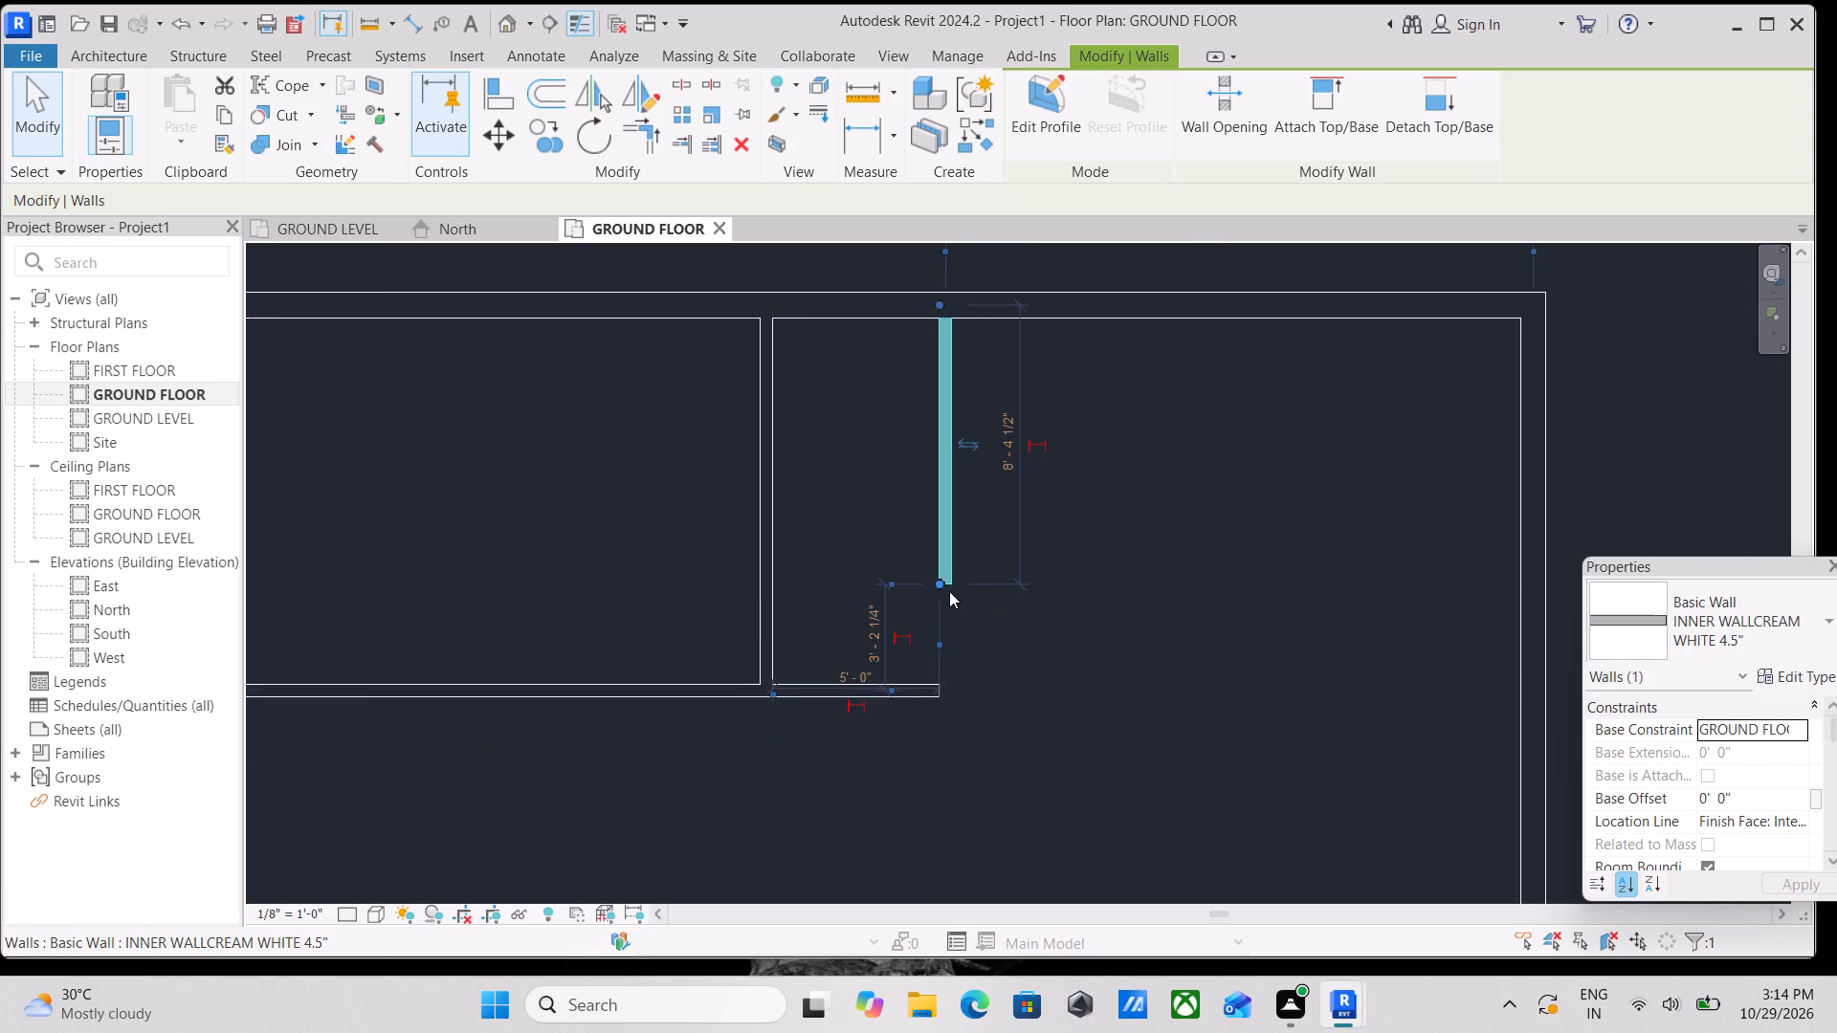
left_click_drag(938, 583, 922, 667)
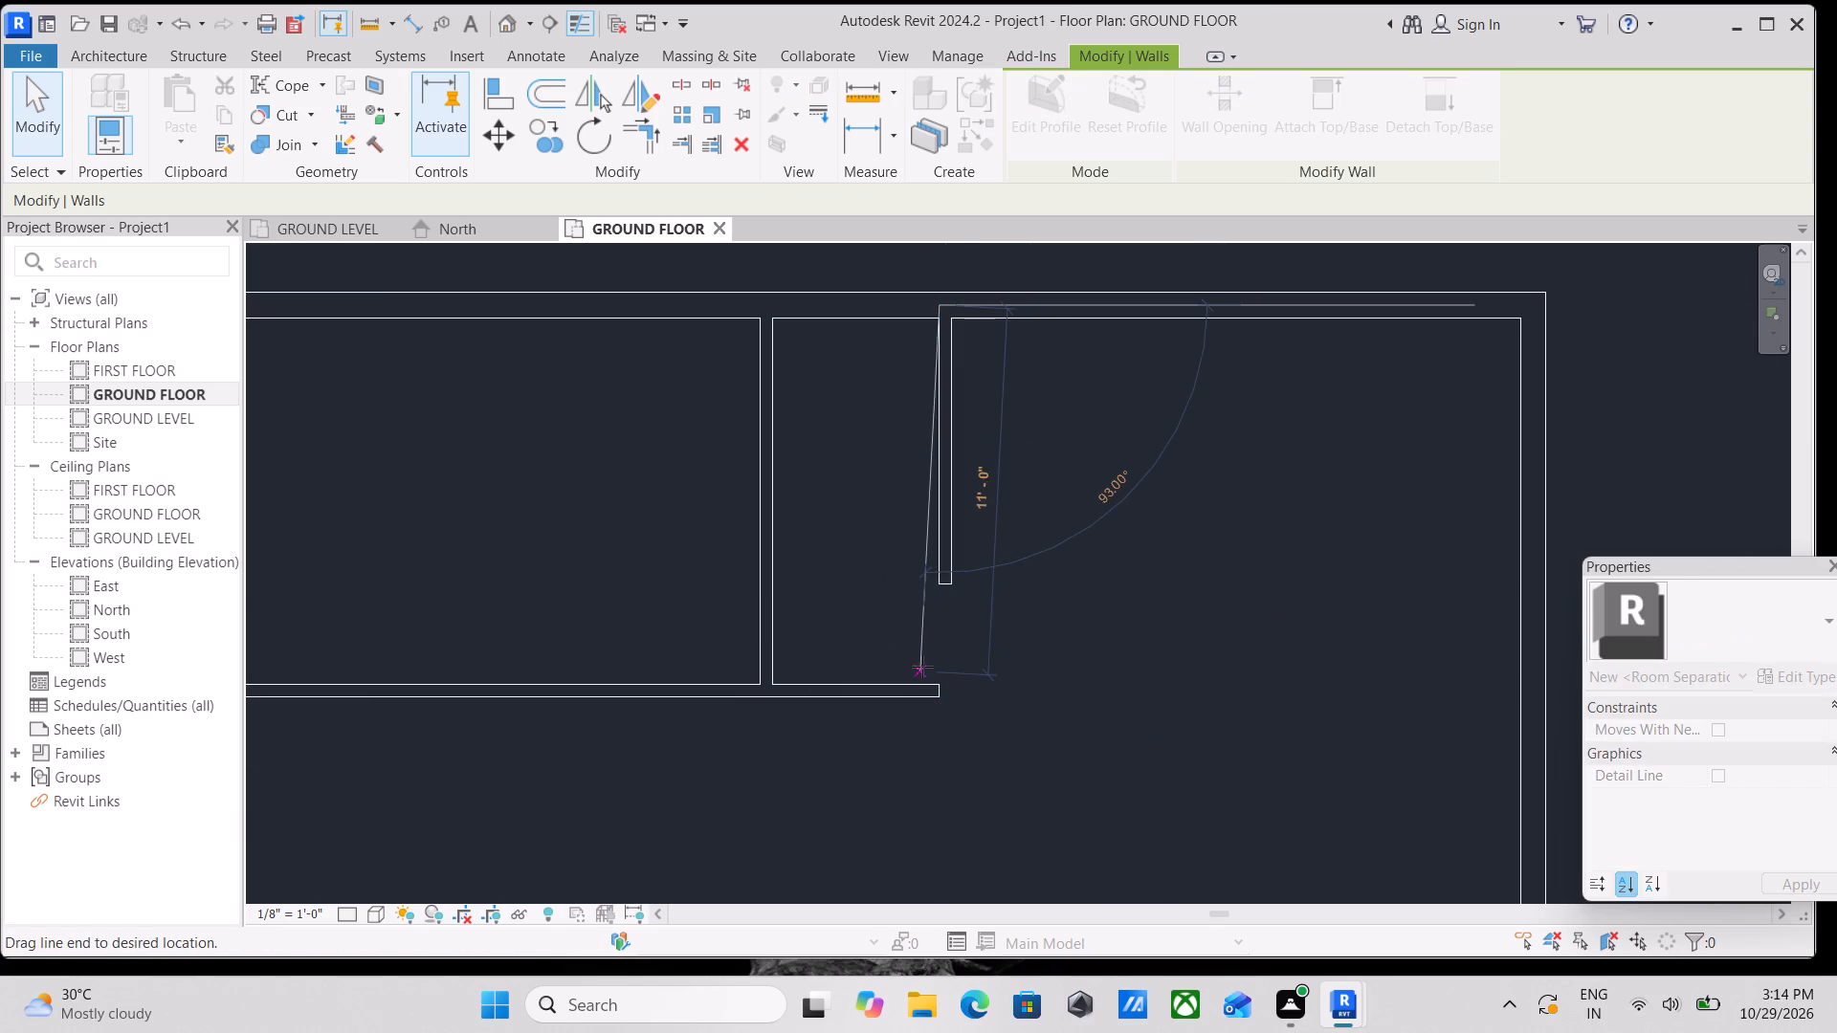
left_click_drag(922, 667, 930, 677)
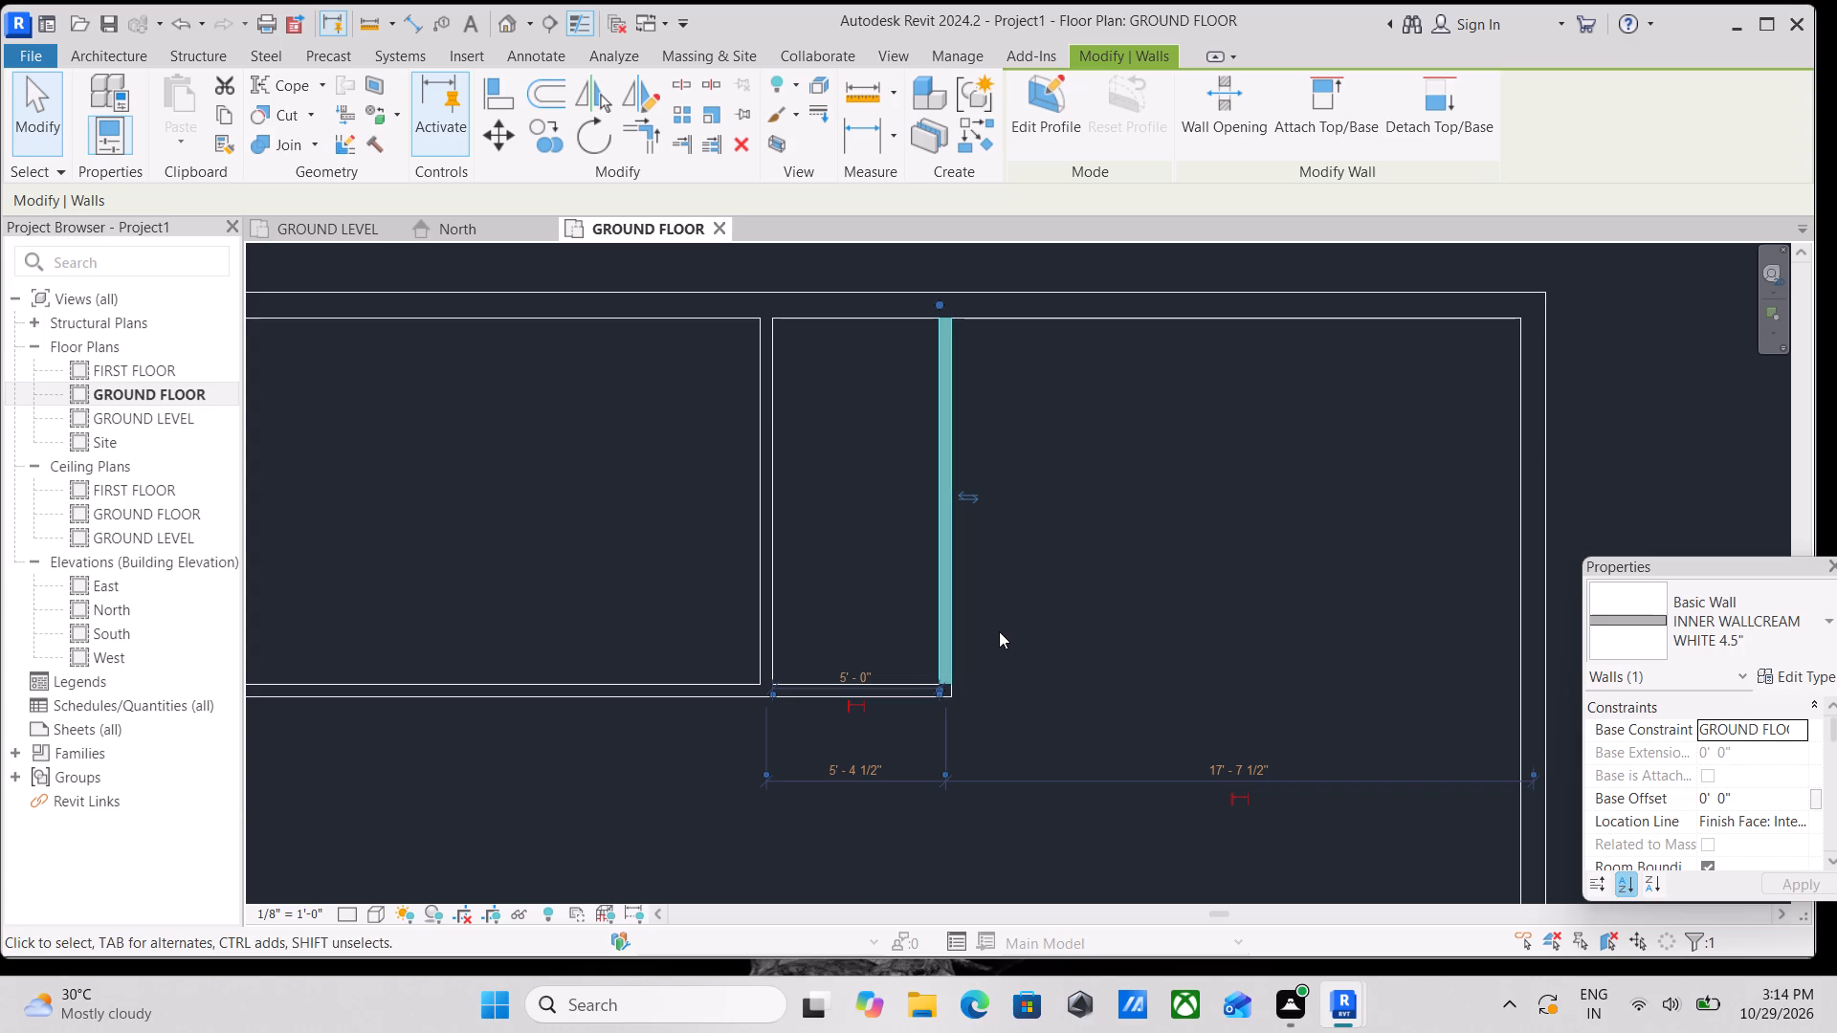
key("Escape")
Draw a second horizontal INNER WALLCREAM WHITE 4.5" wall about 14'-10 1/2" eastward from the west wall, about 10'-2 1/4" north of the south wall.
scroll(1007, 606, "down", 3)
middle_click_drag(1009, 607, 1130, 535)
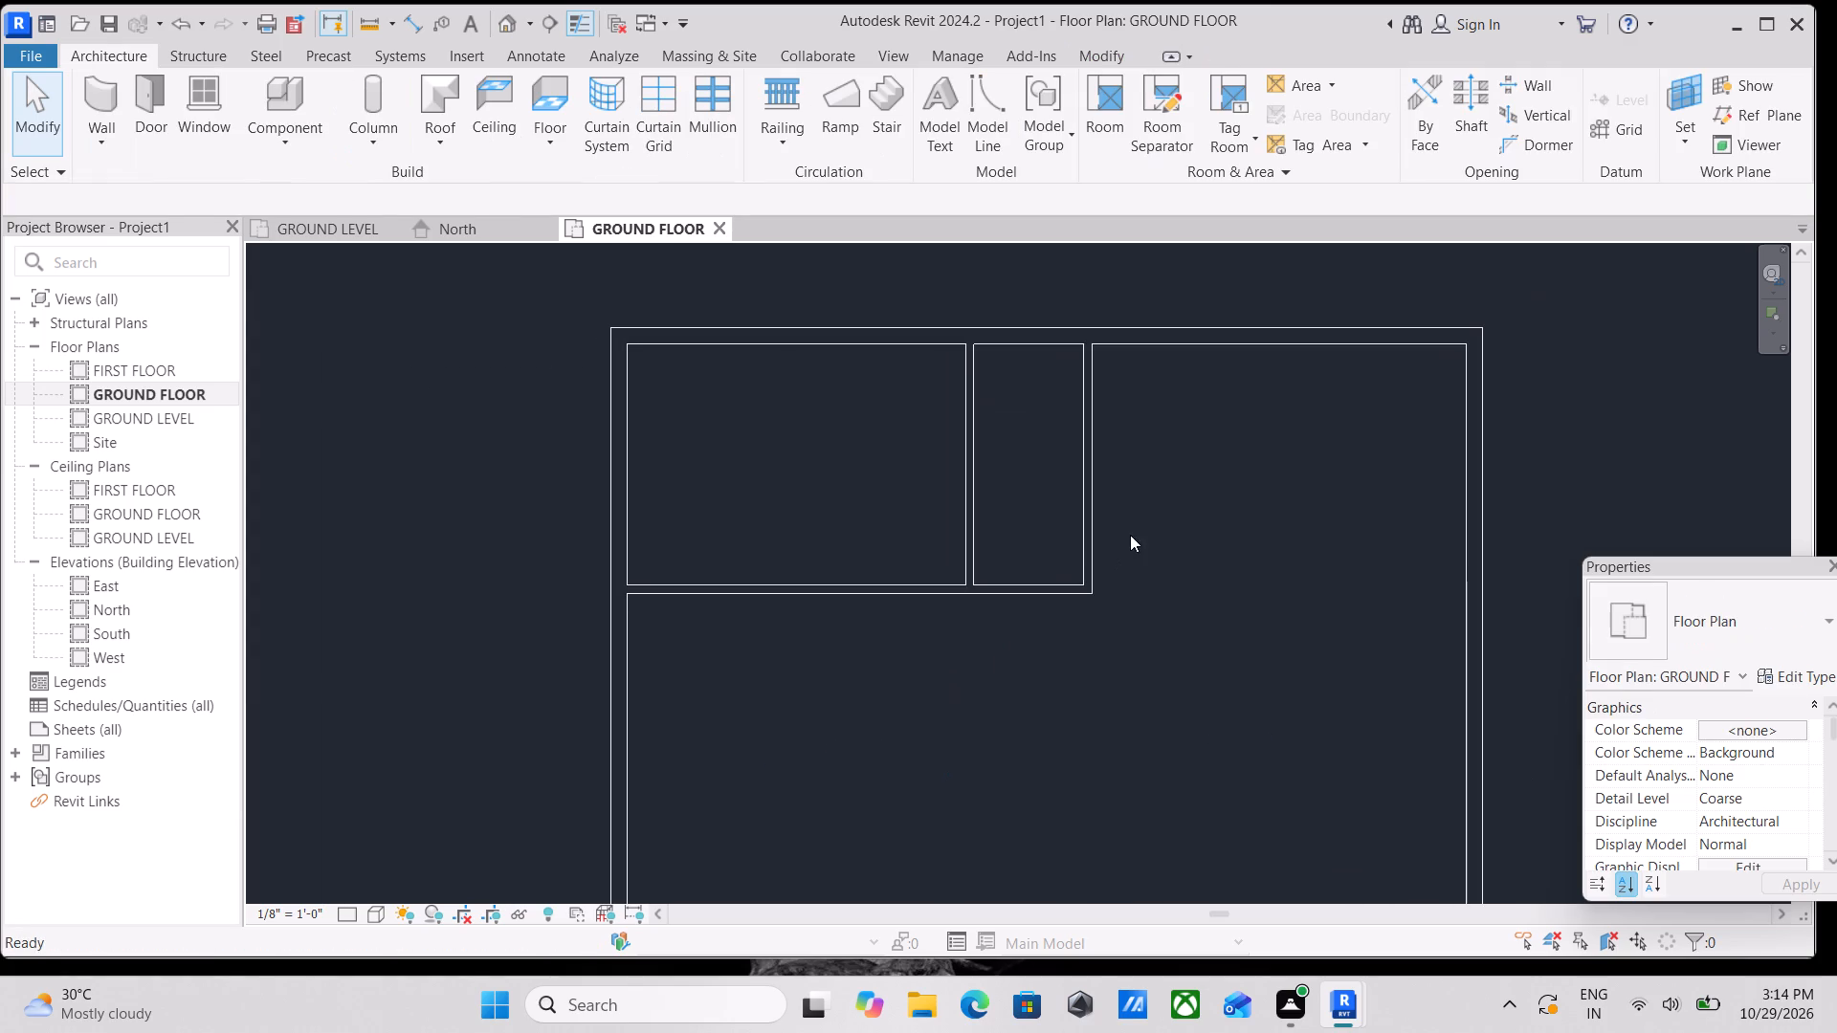
scroll(1160, 558, "down", 1)
middle_click_drag(1160, 558, 1059, 505)
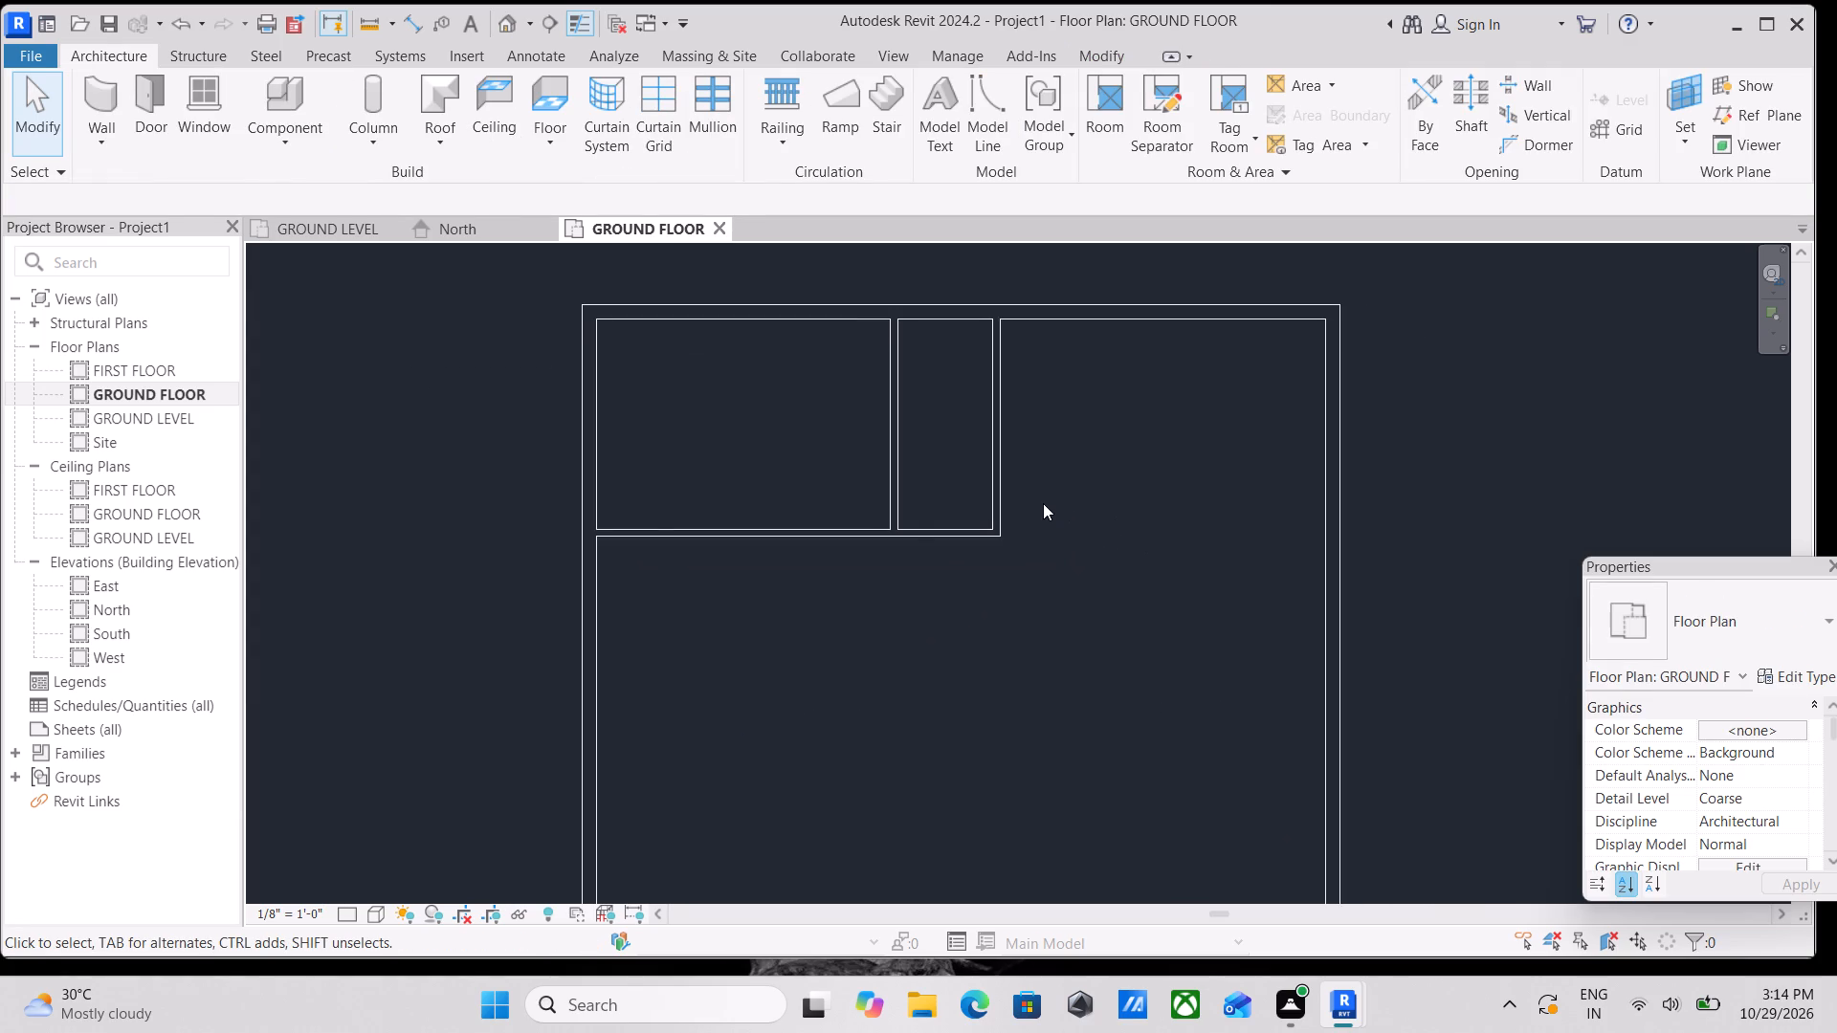
scroll(1043, 503, "down", 4)
middle_click_drag(1014, 682, 1023, 500)
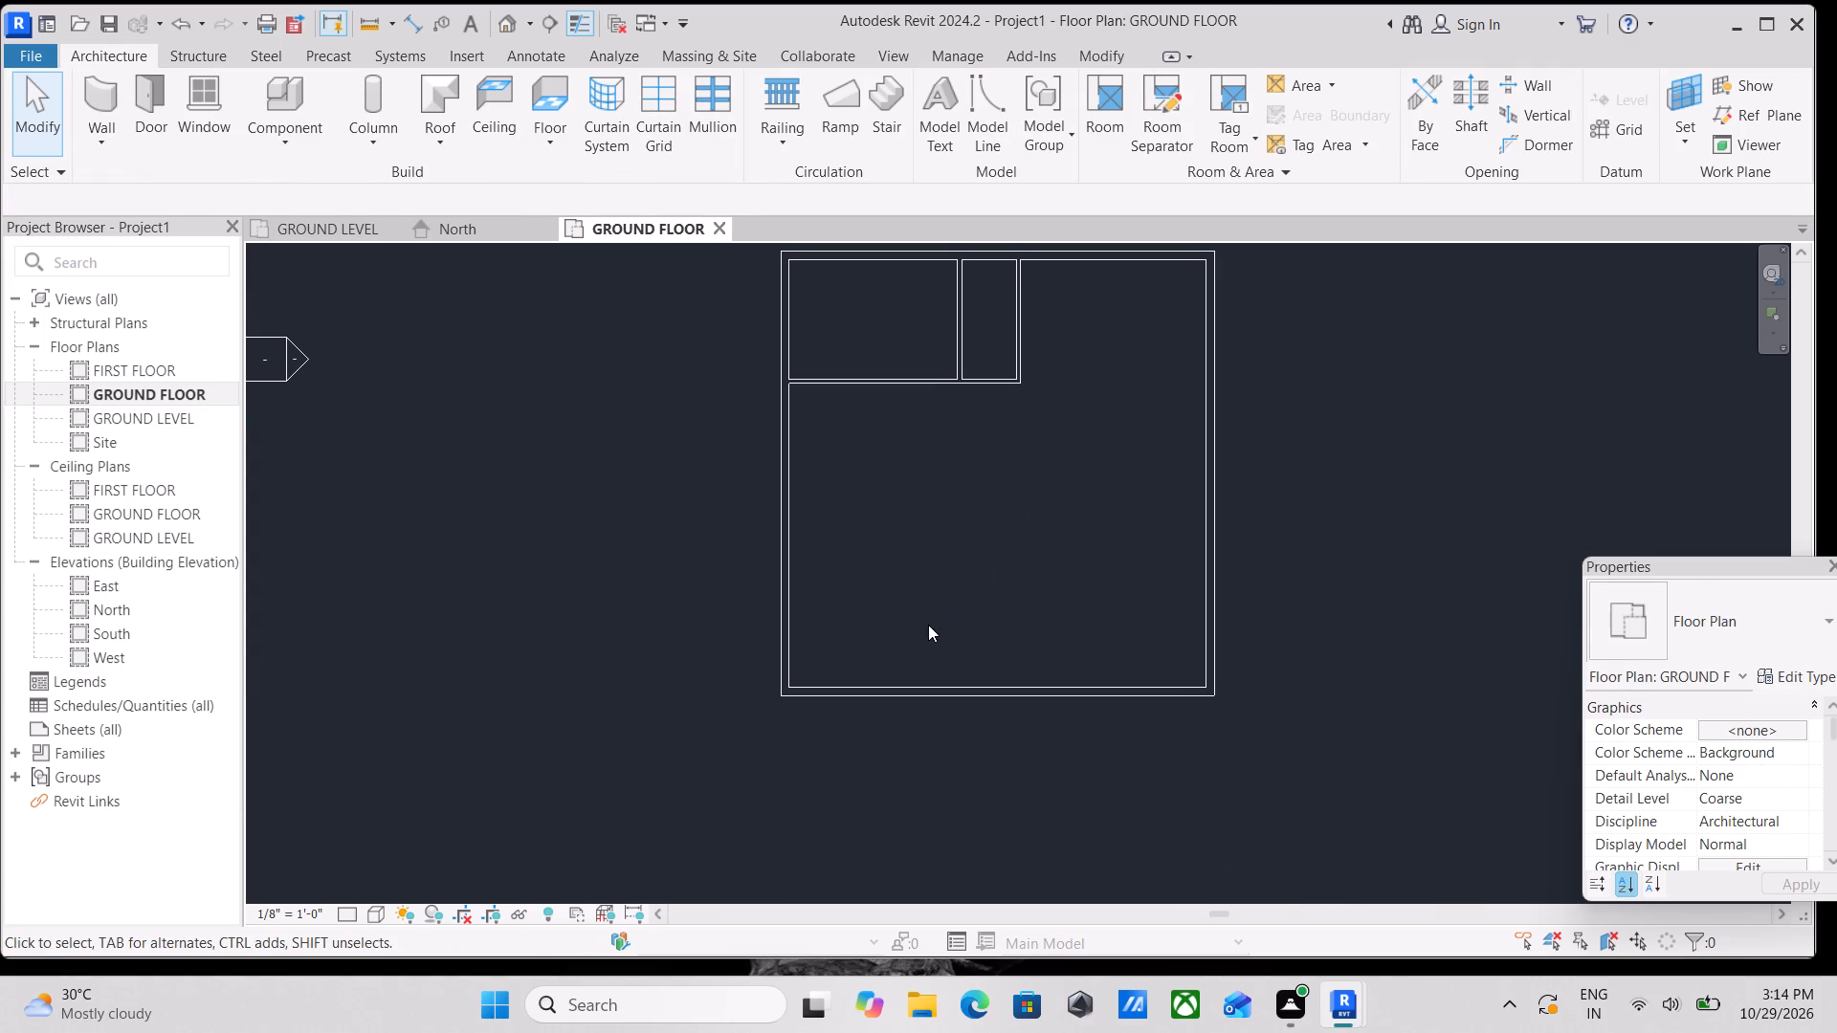
middle_click_drag(751, 715, 863, 606)
middle_click_drag(927, 489, 944, 603)
type("WA")
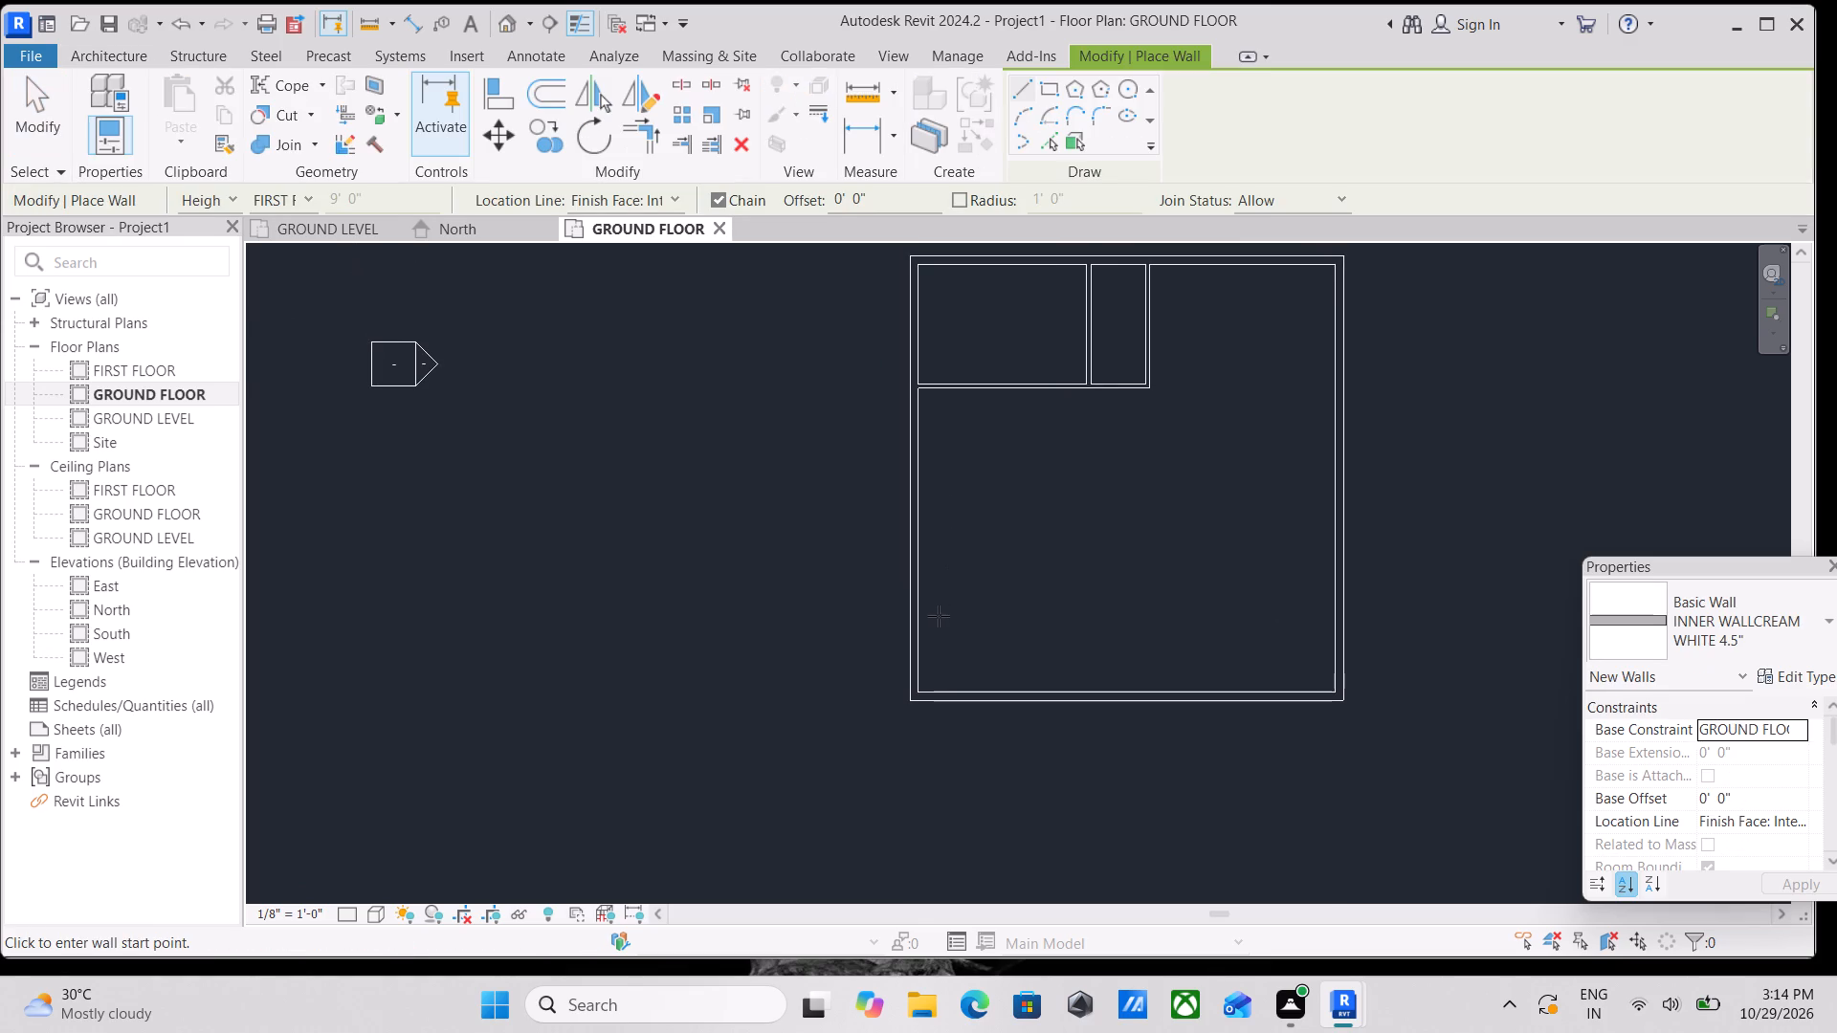
scroll(935, 601, "up", 2)
left_click(920, 582)
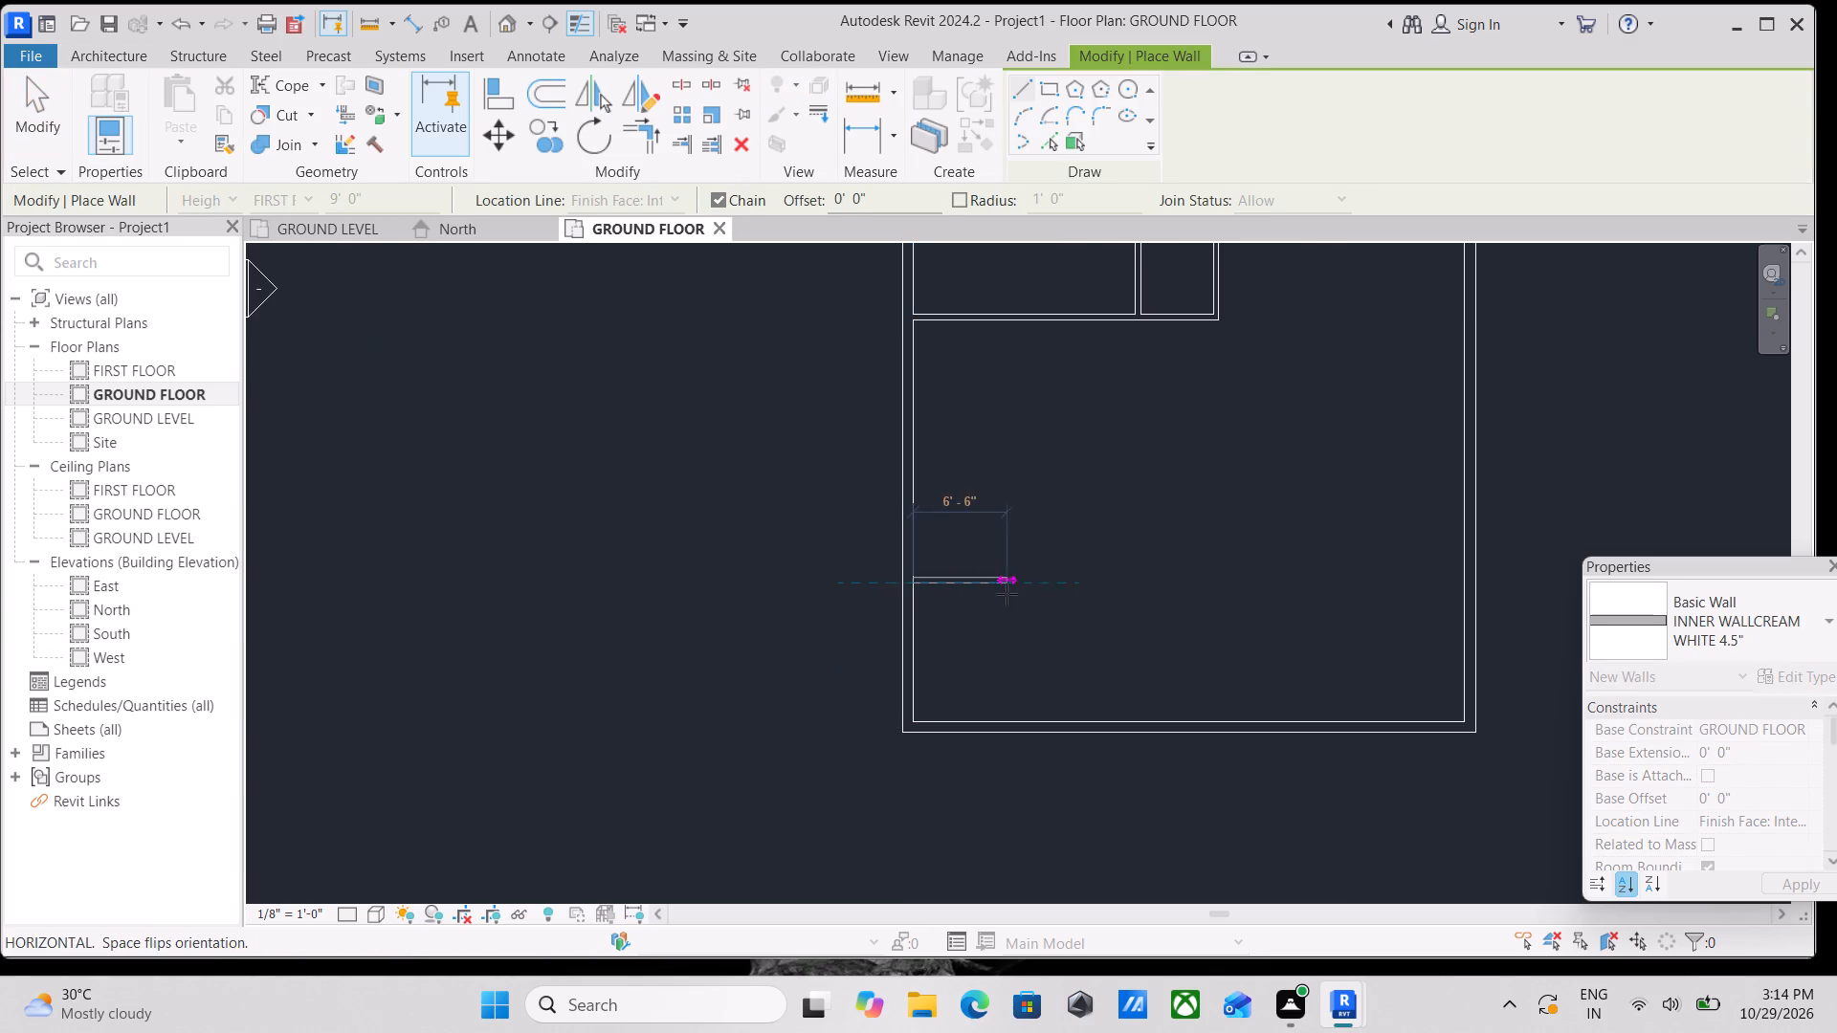
left_click(1120, 583)
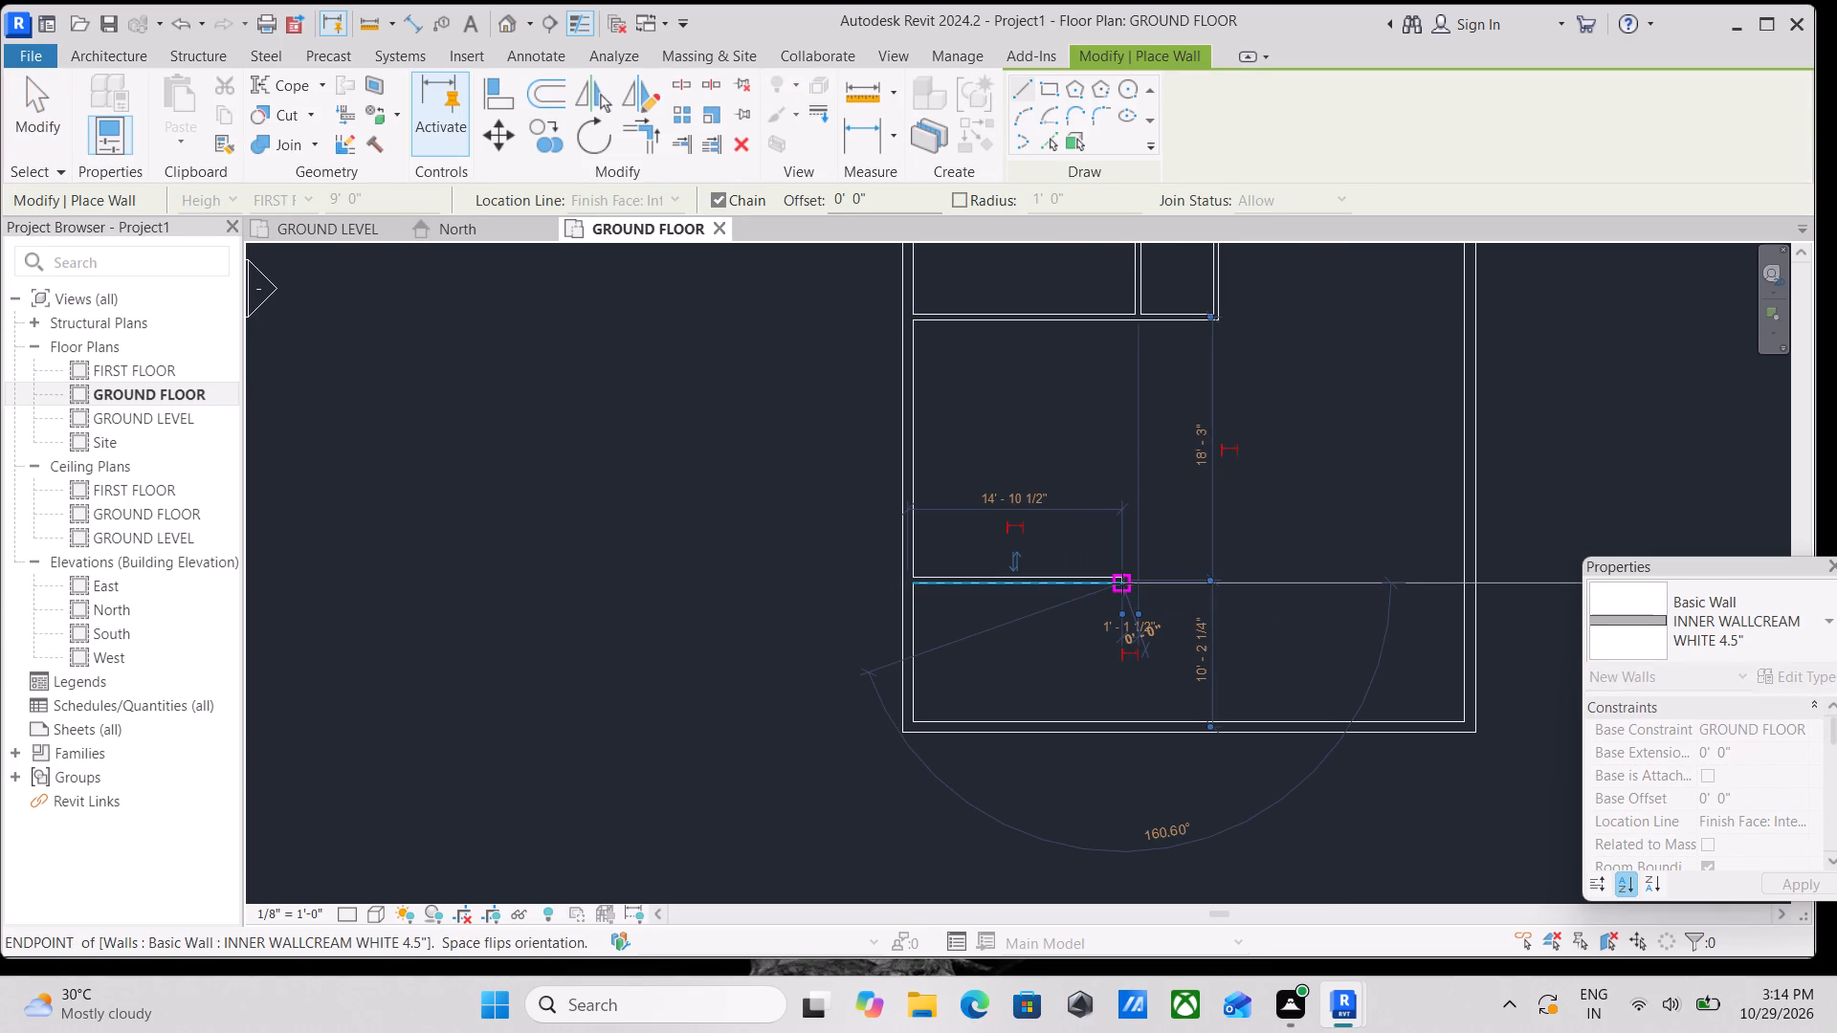
Set the clear distance between the second horizontal inner wall and the south wall's inner face to 8'.
key("Escape")
key("Escape")
scroll(960, 597, "up", 3)
key("Escape")
key("Escape")
left_click(949, 574)
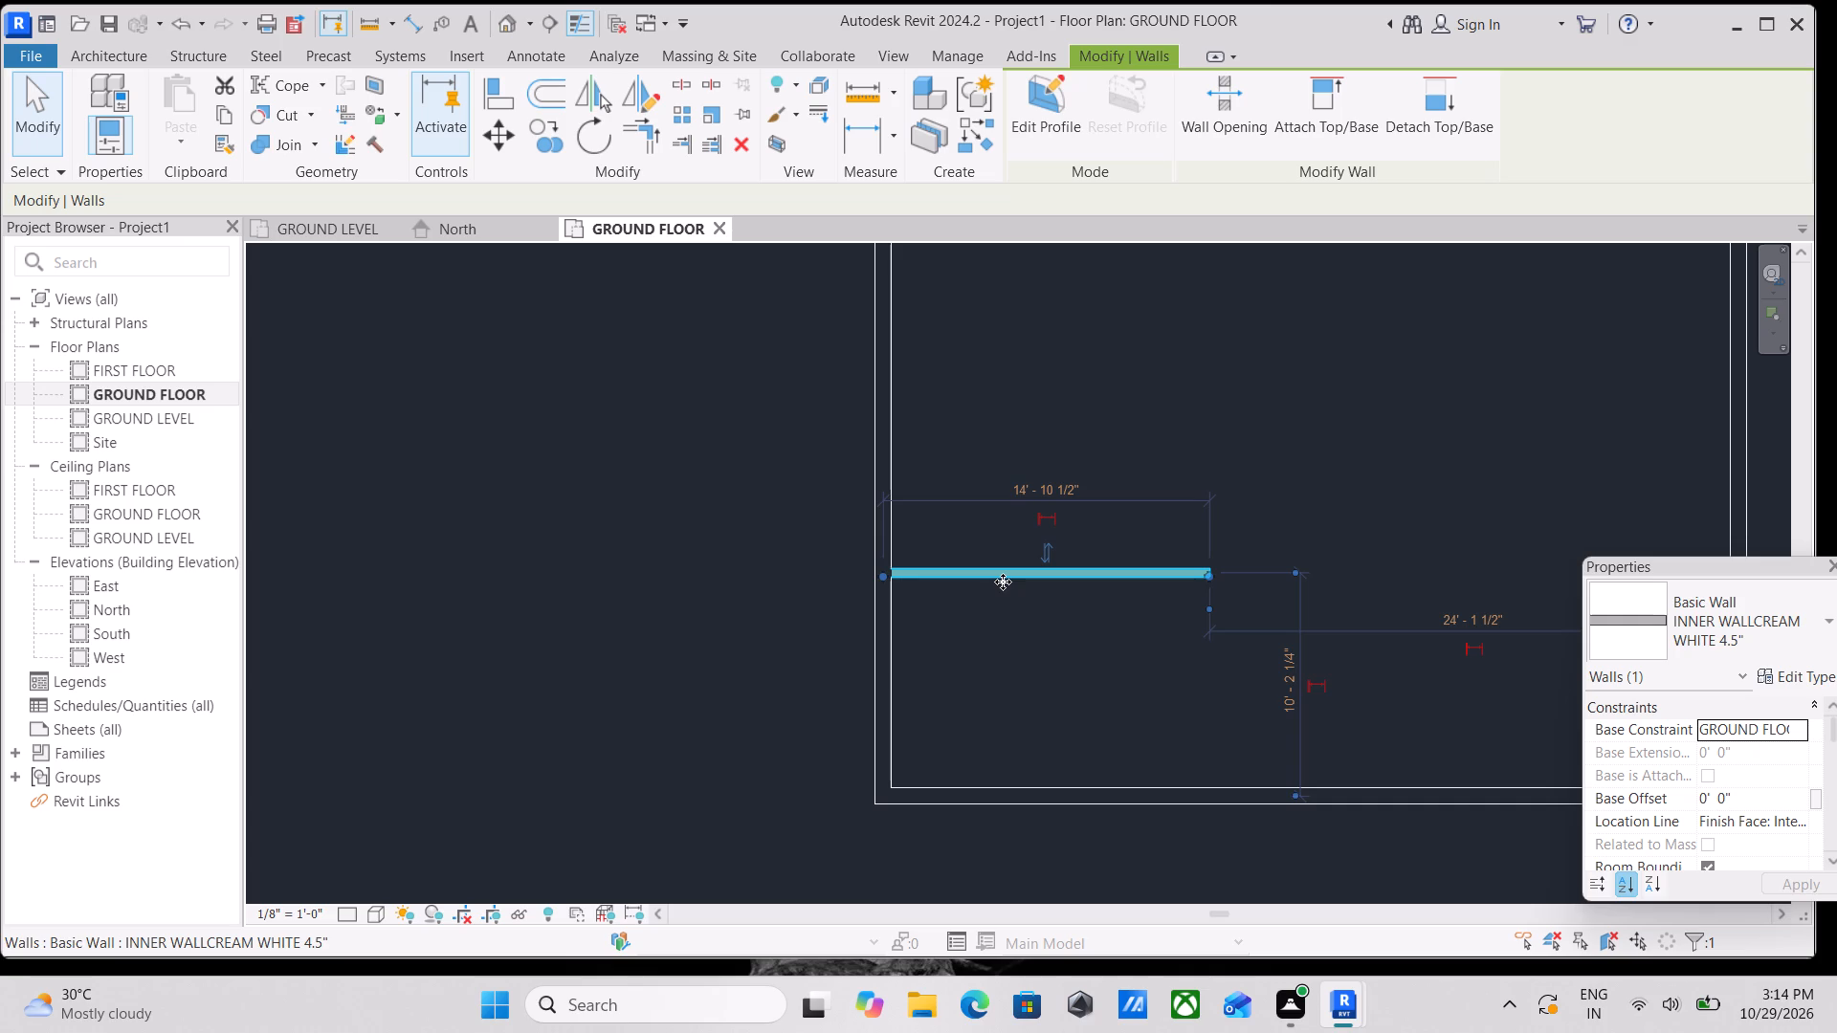
middle_click_drag(1006, 580, 845, 502)
scroll(1036, 564, "up", 4)
scroll(1035, 480, "up", 3)
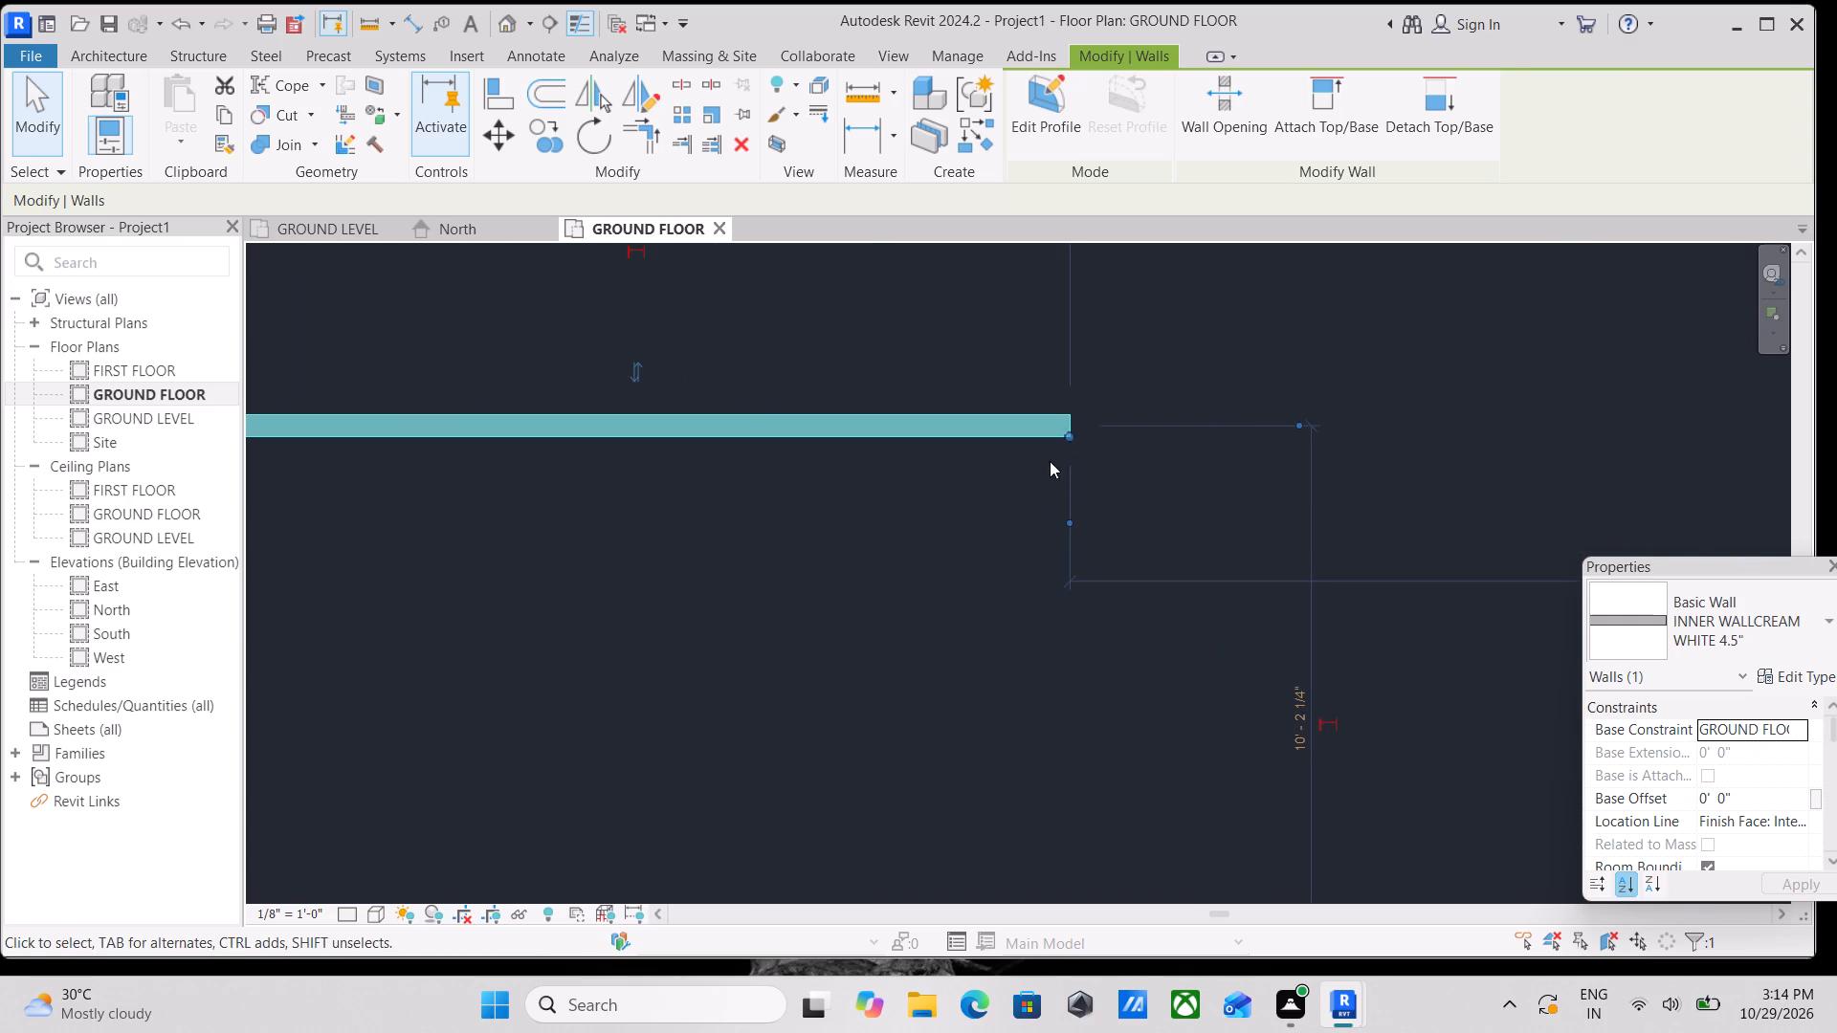
scroll(1119, 447, "up", 8)
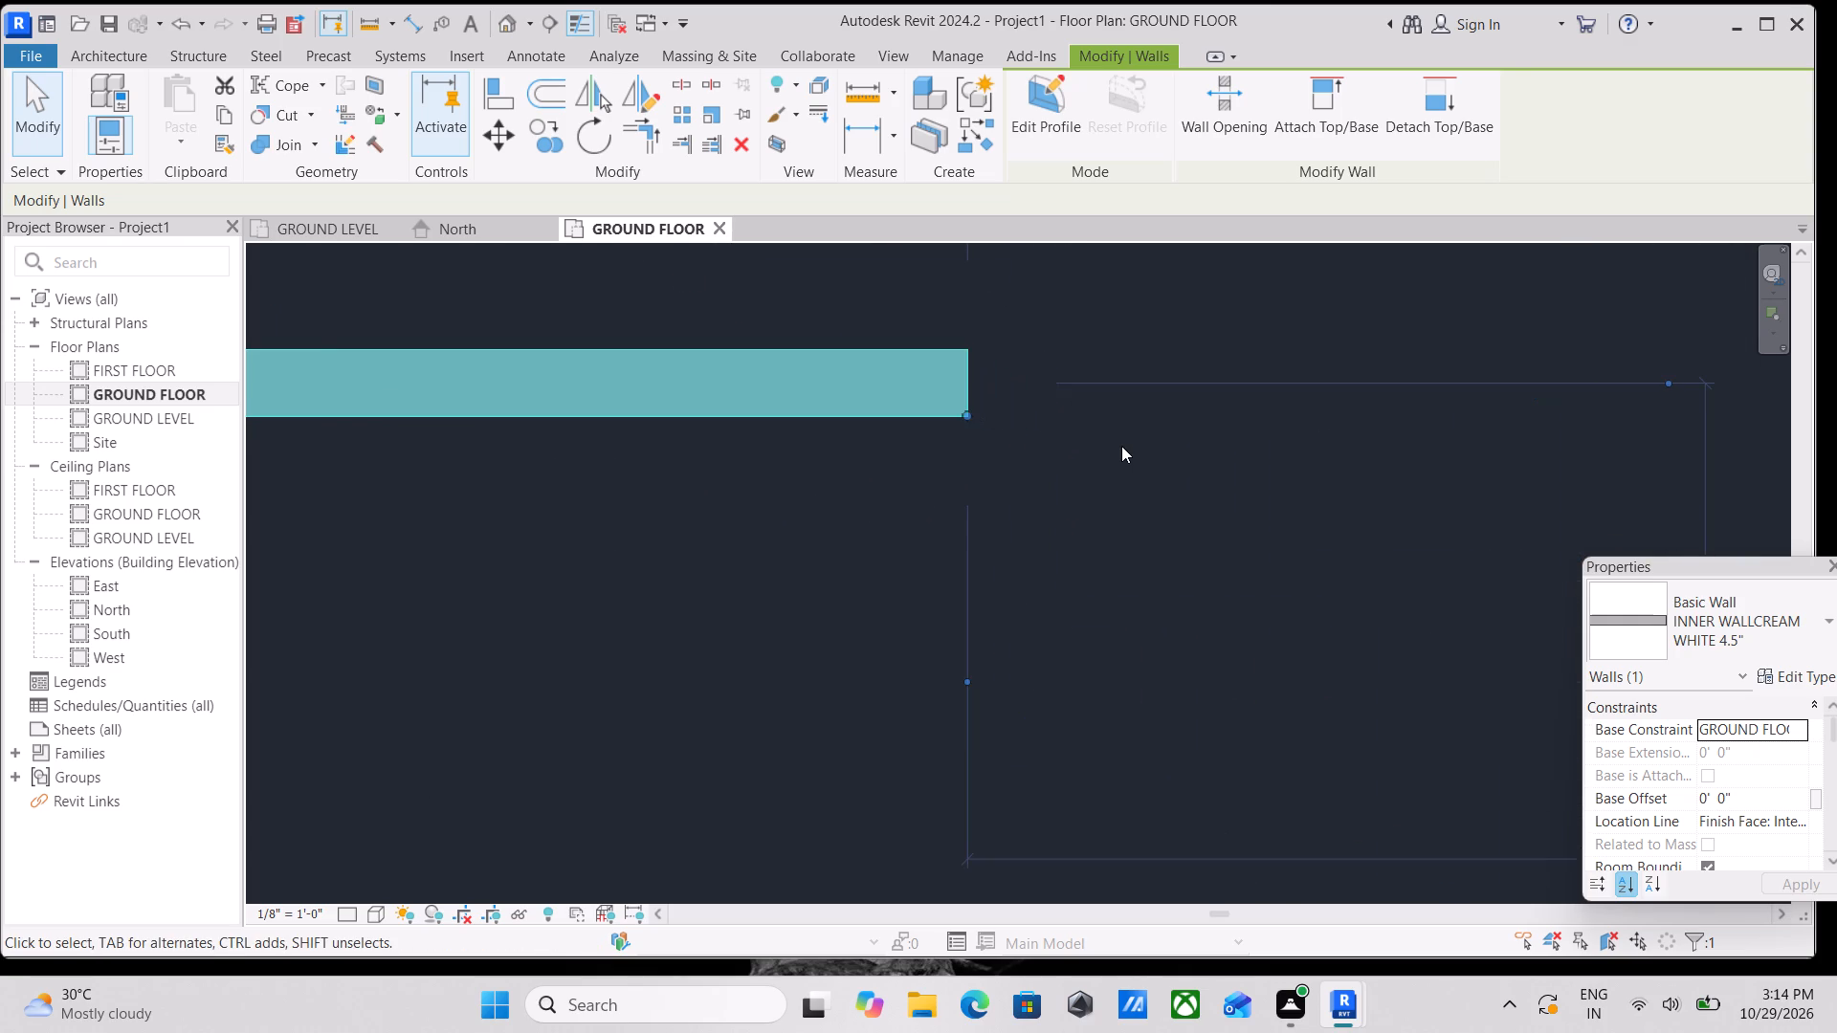
scroll(1121, 445, "down", 3)
middle_click_drag(1125, 444, 1065, 460)
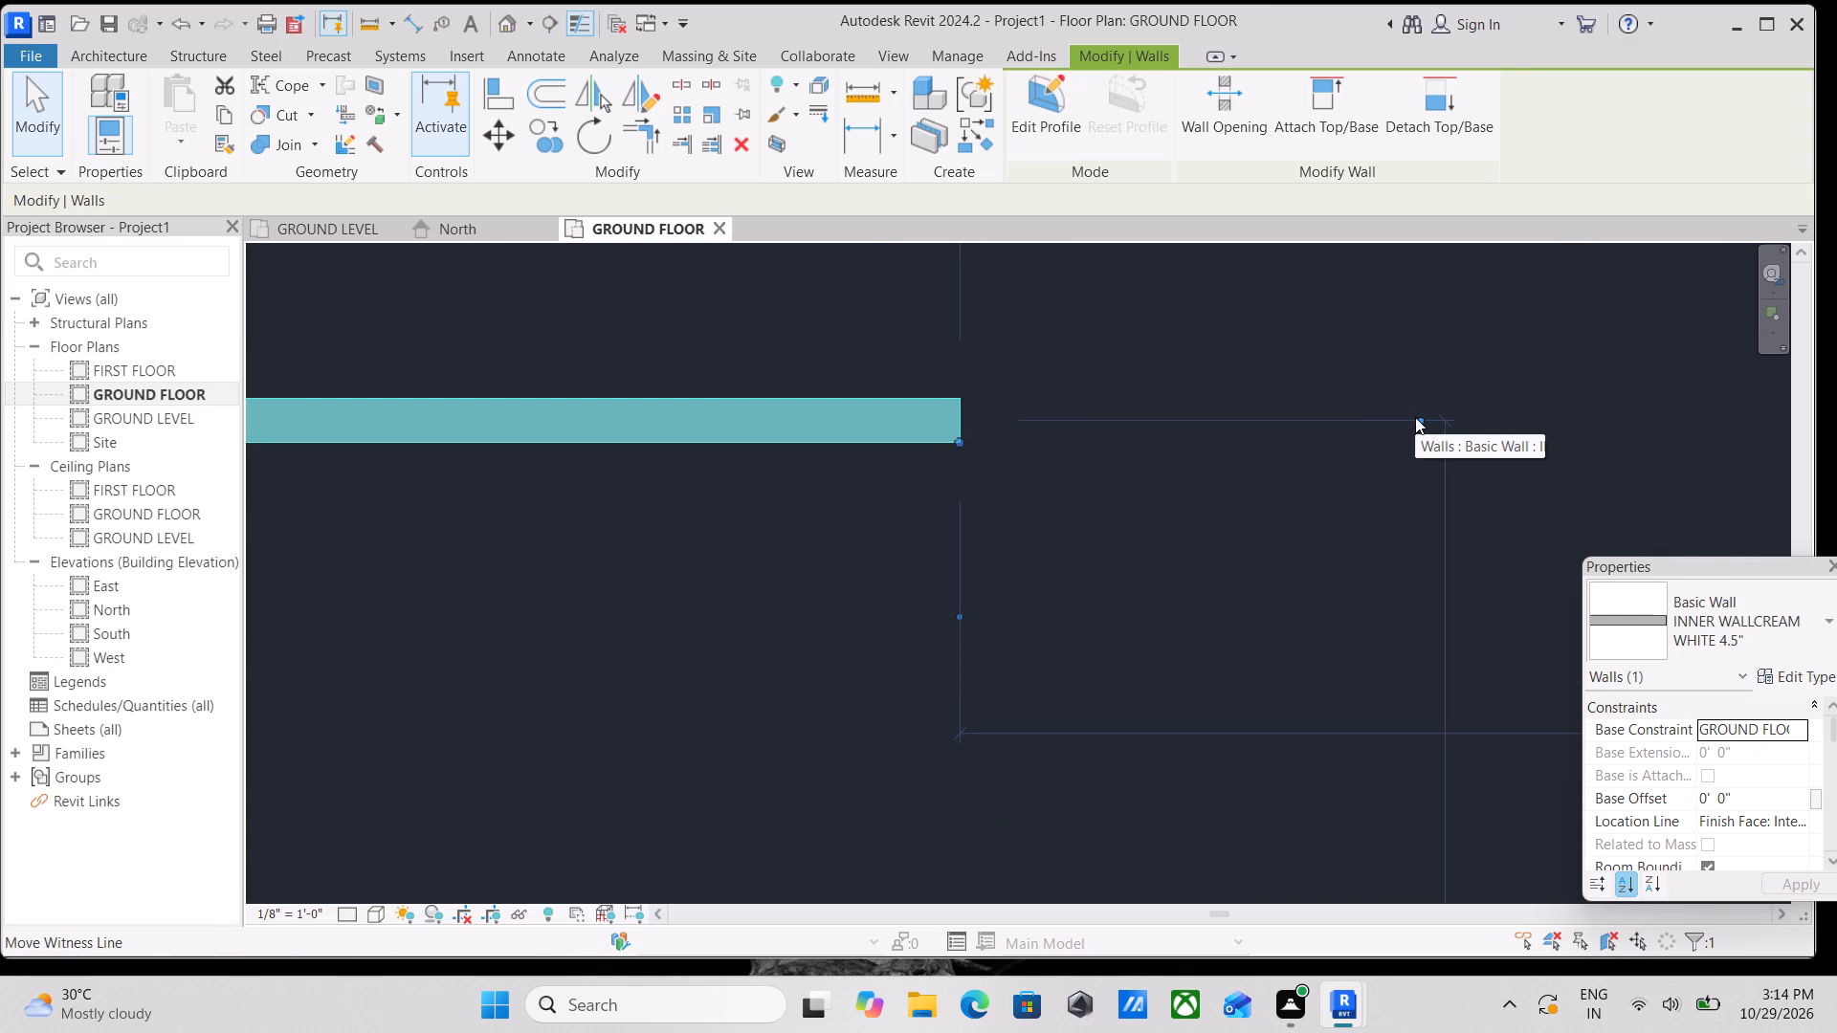
left_click(1419, 417)
scroll(987, 572, "down", 2)
middle_click_drag(987, 572, 954, 388)
scroll(887, 571, "down", 3)
middle_click_drag(889, 572, 915, 449)
middle_click_drag(931, 648, 973, 474)
scroll(1169, 633, "up", 2)
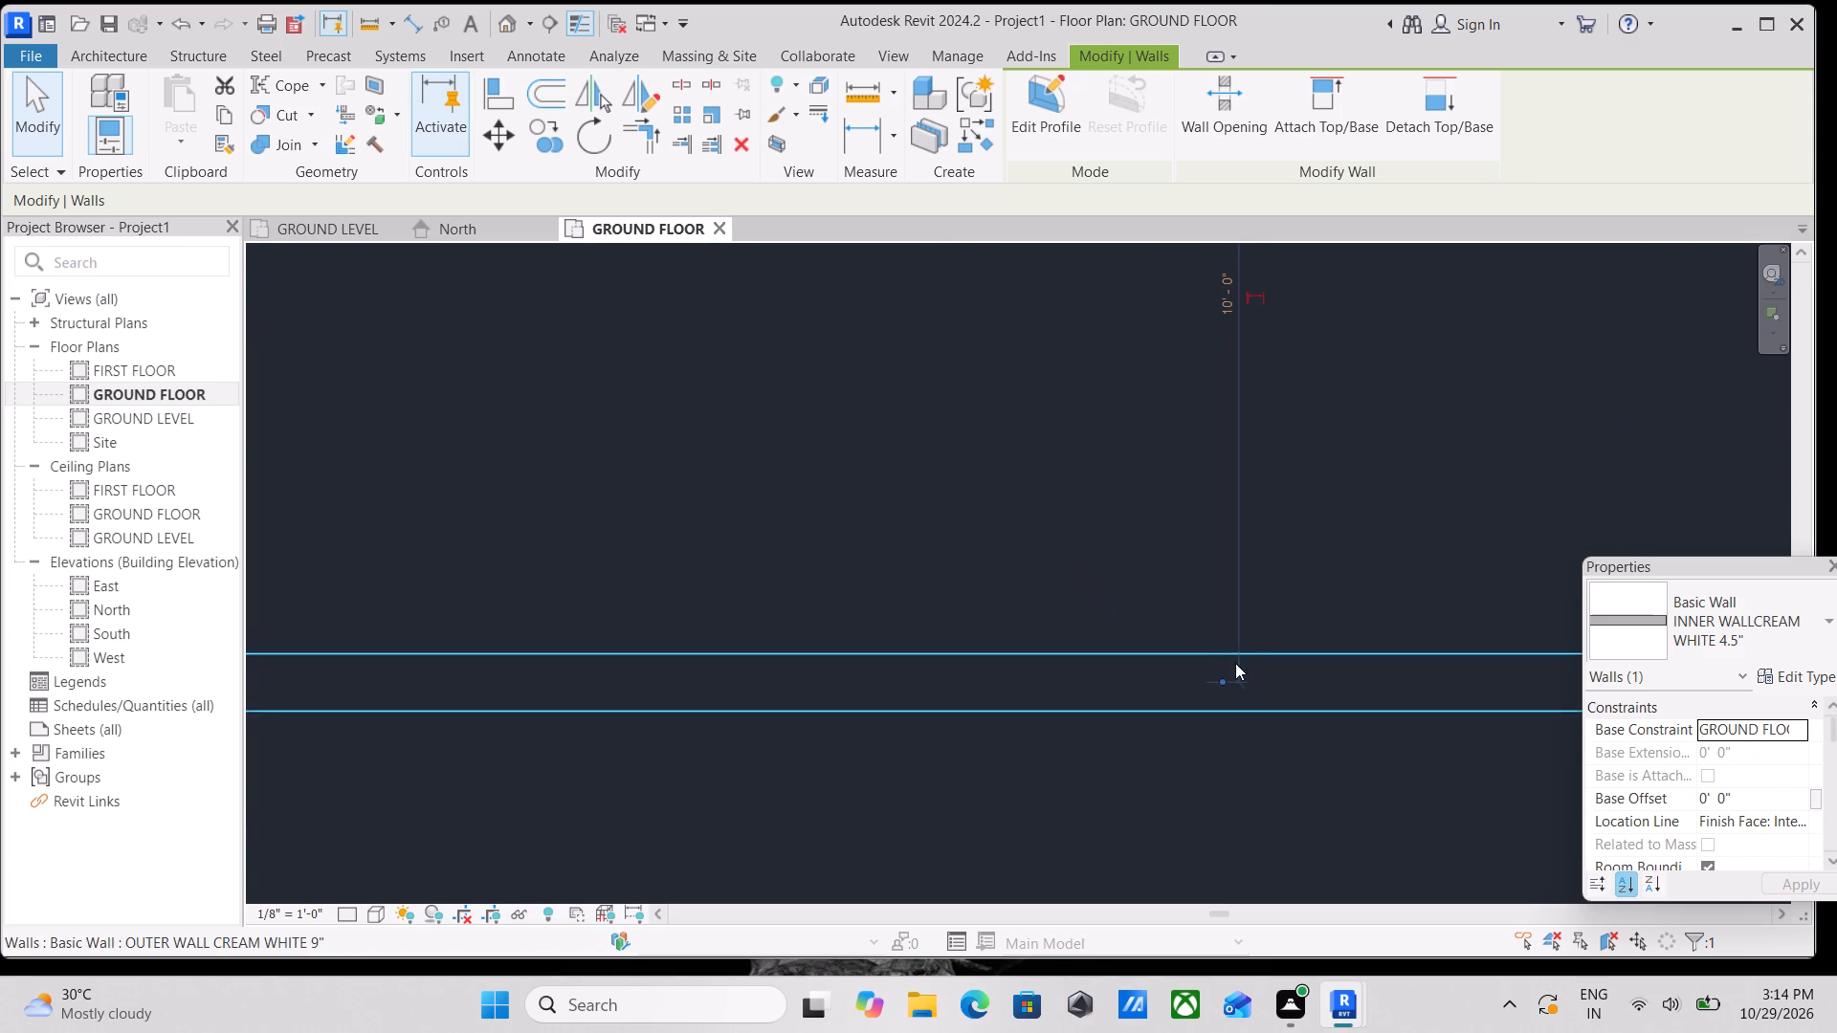
left_click(1223, 680)
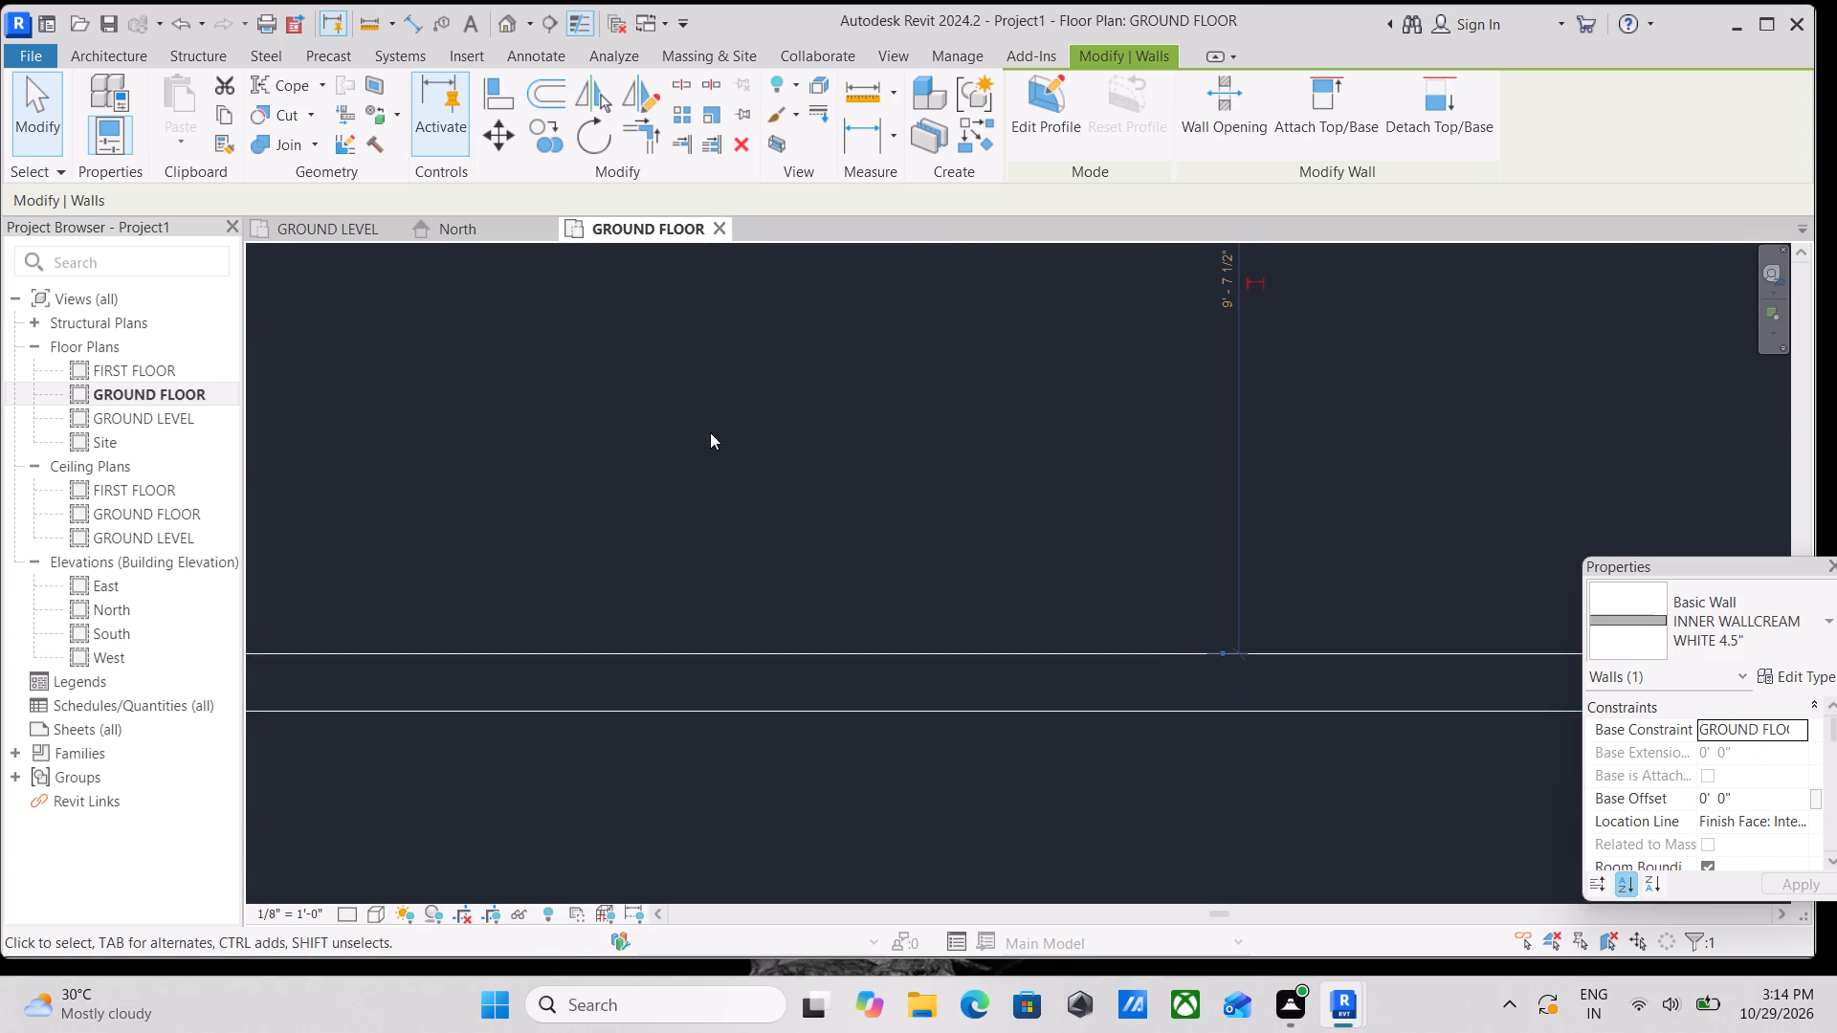
scroll(710, 432, "down", 3)
middle_click_drag(710, 432, 1091, 575)
scroll(860, 470, "up", 1)
scroll(860, 470, "down", 3)
middle_click_drag(860, 470, 885, 524)
middle_click_drag(980, 467, 891, 483)
scroll(980, 467, "down", 1)
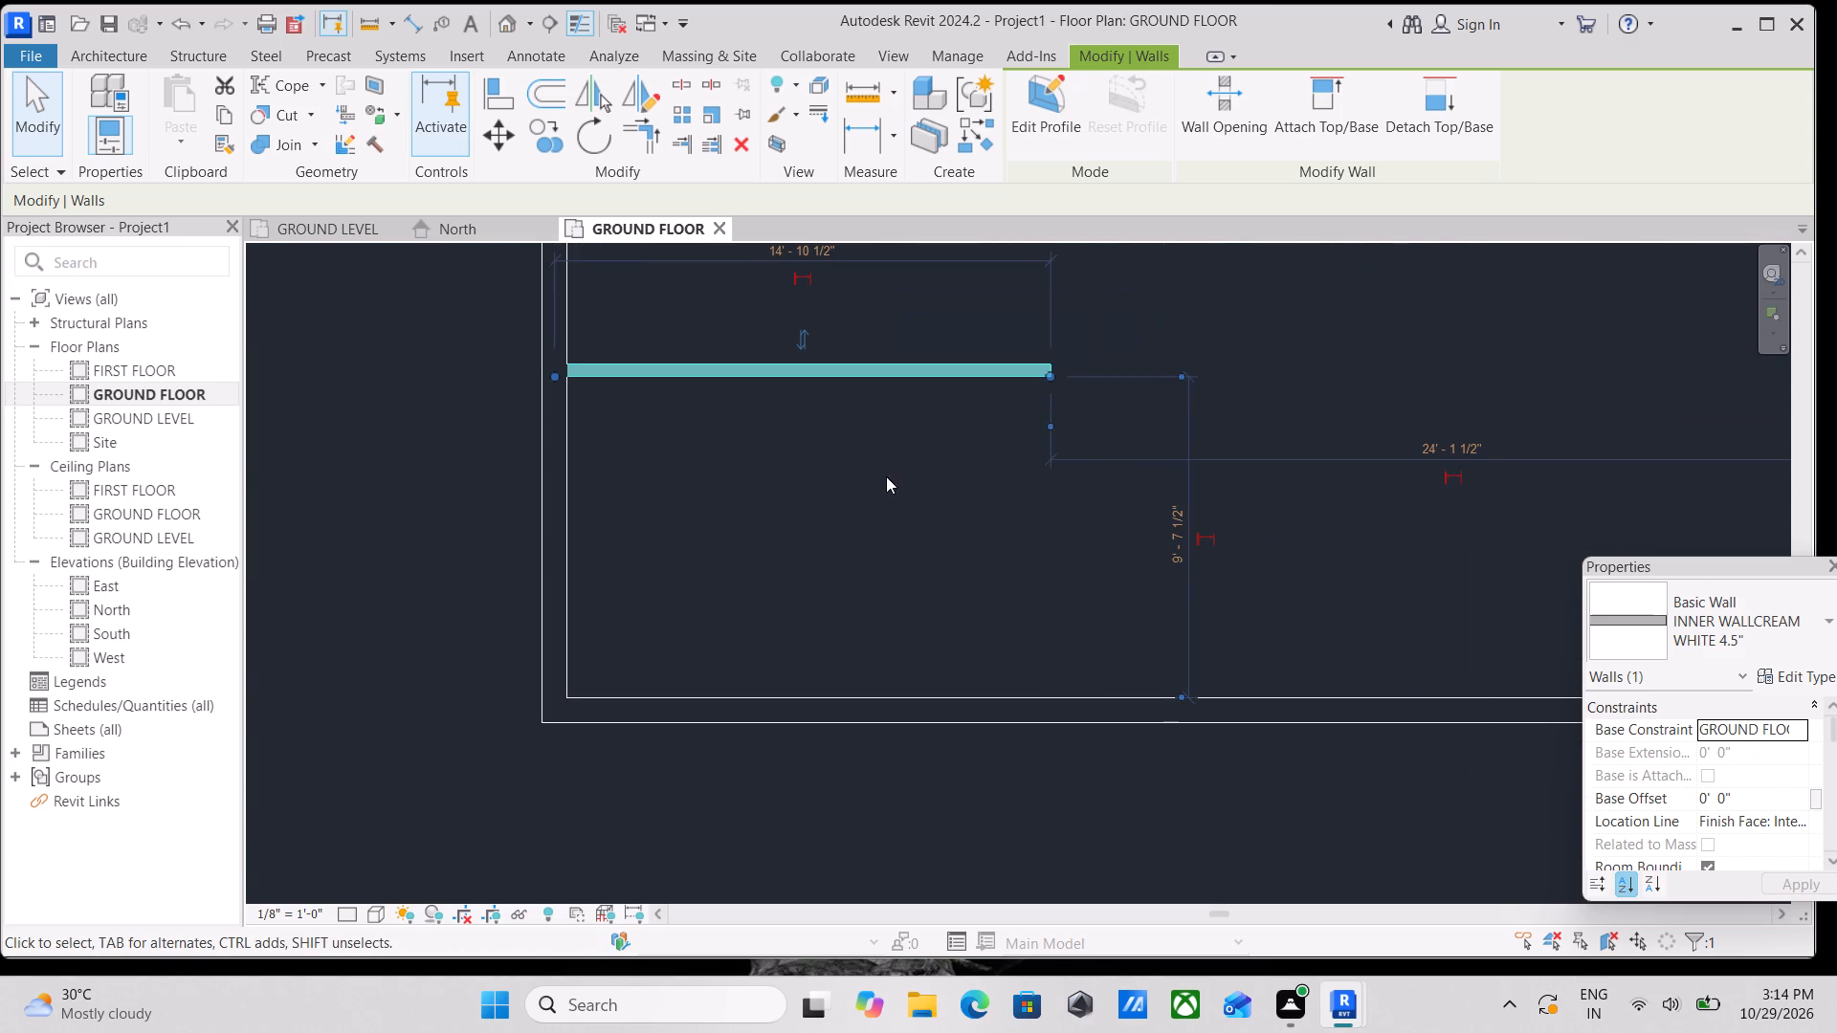
scroll(1228, 577, "up", 3)
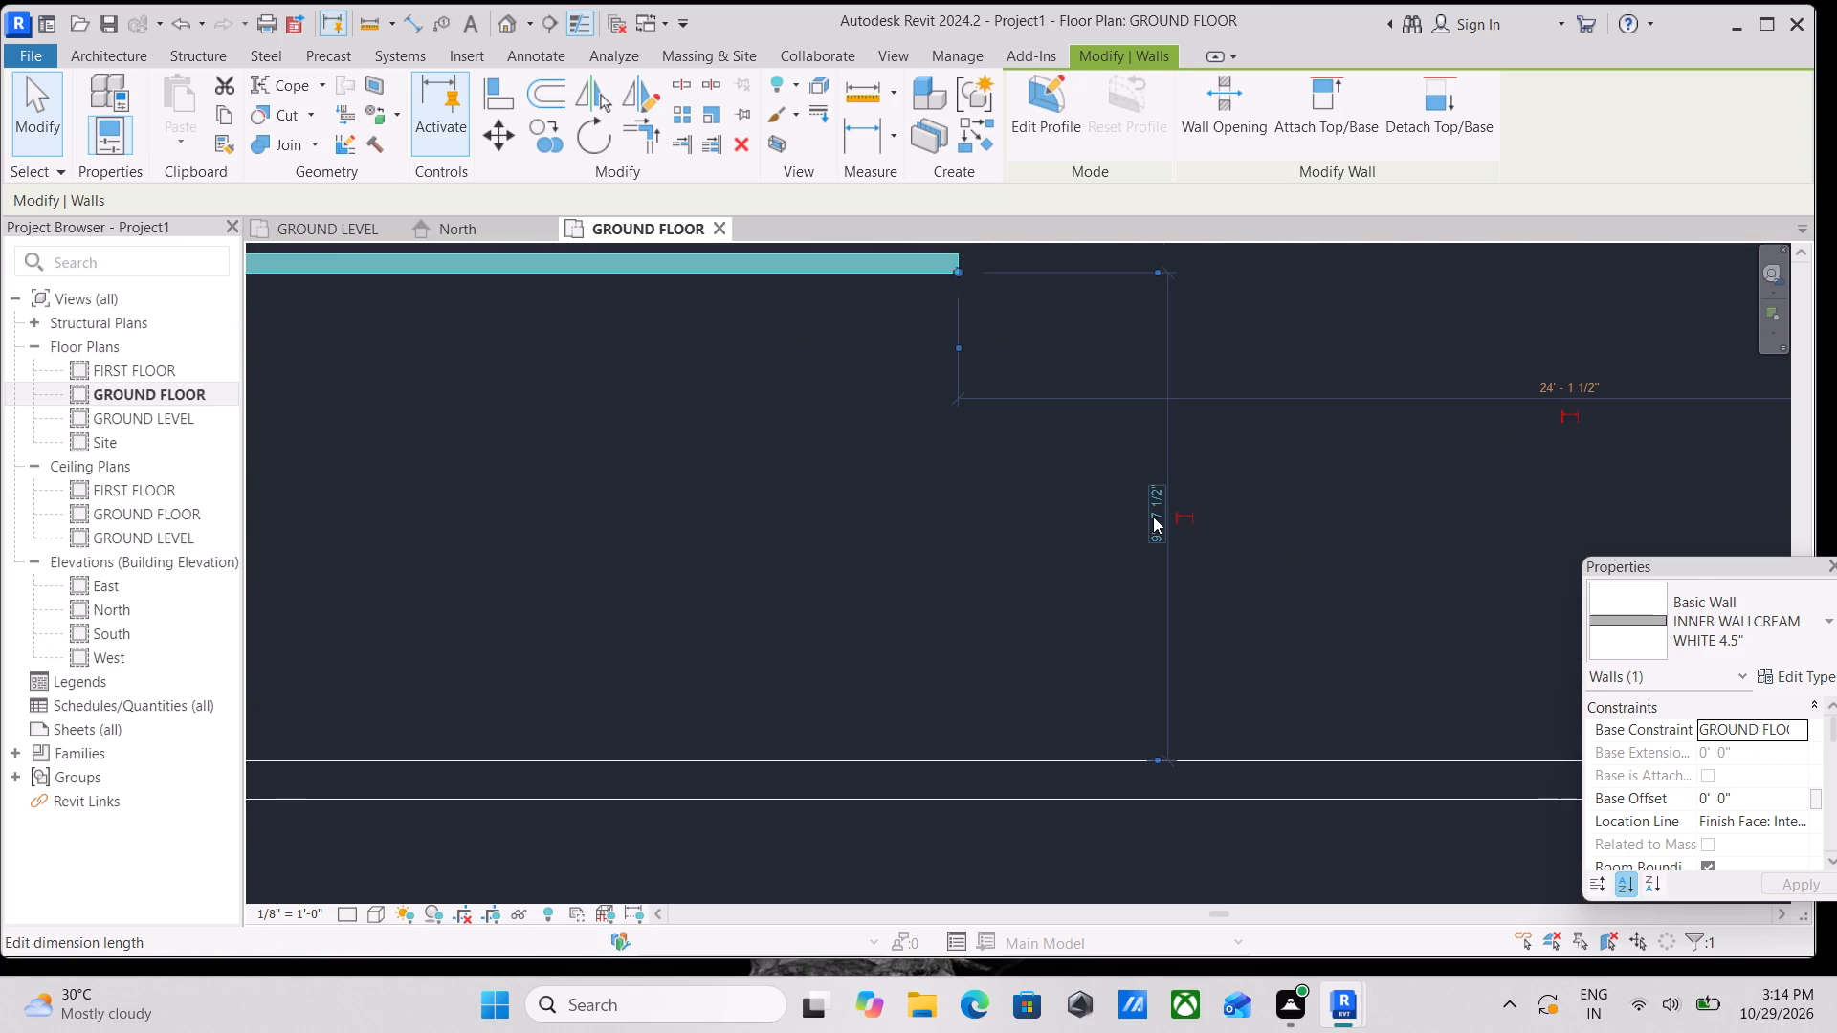
left_click(1153, 516)
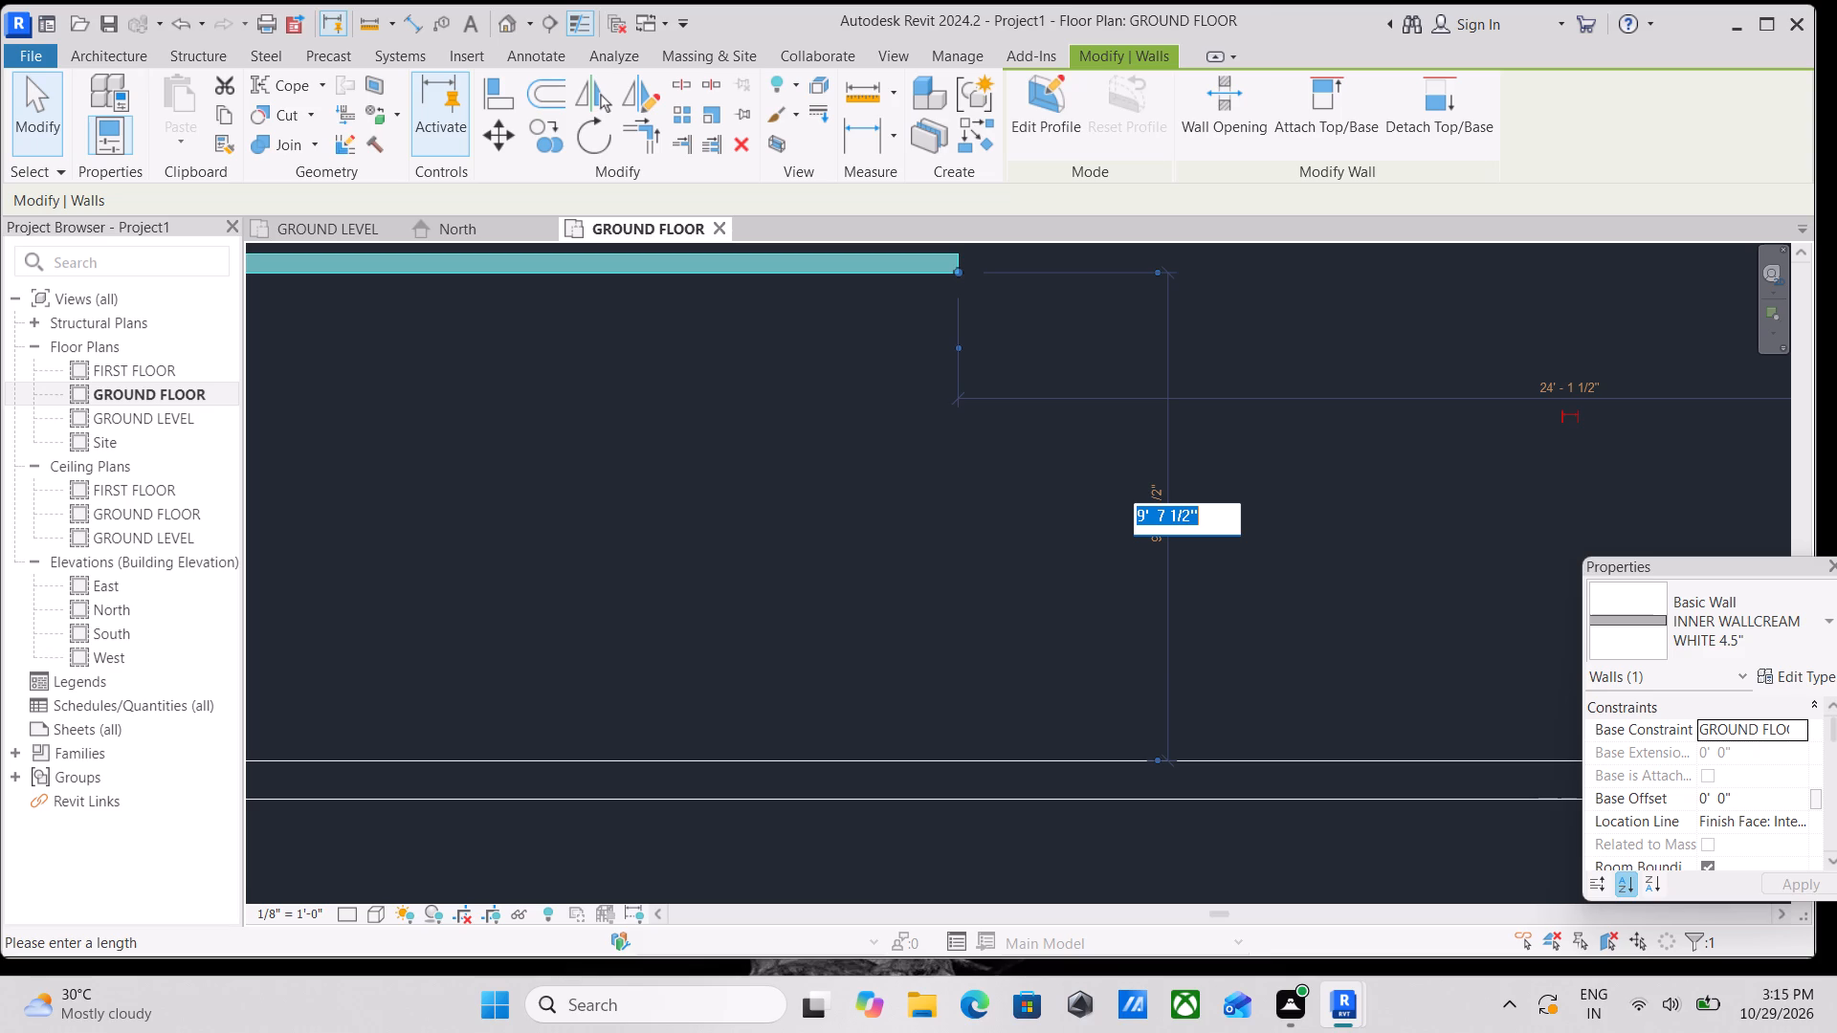
type("8'")
key("Return")
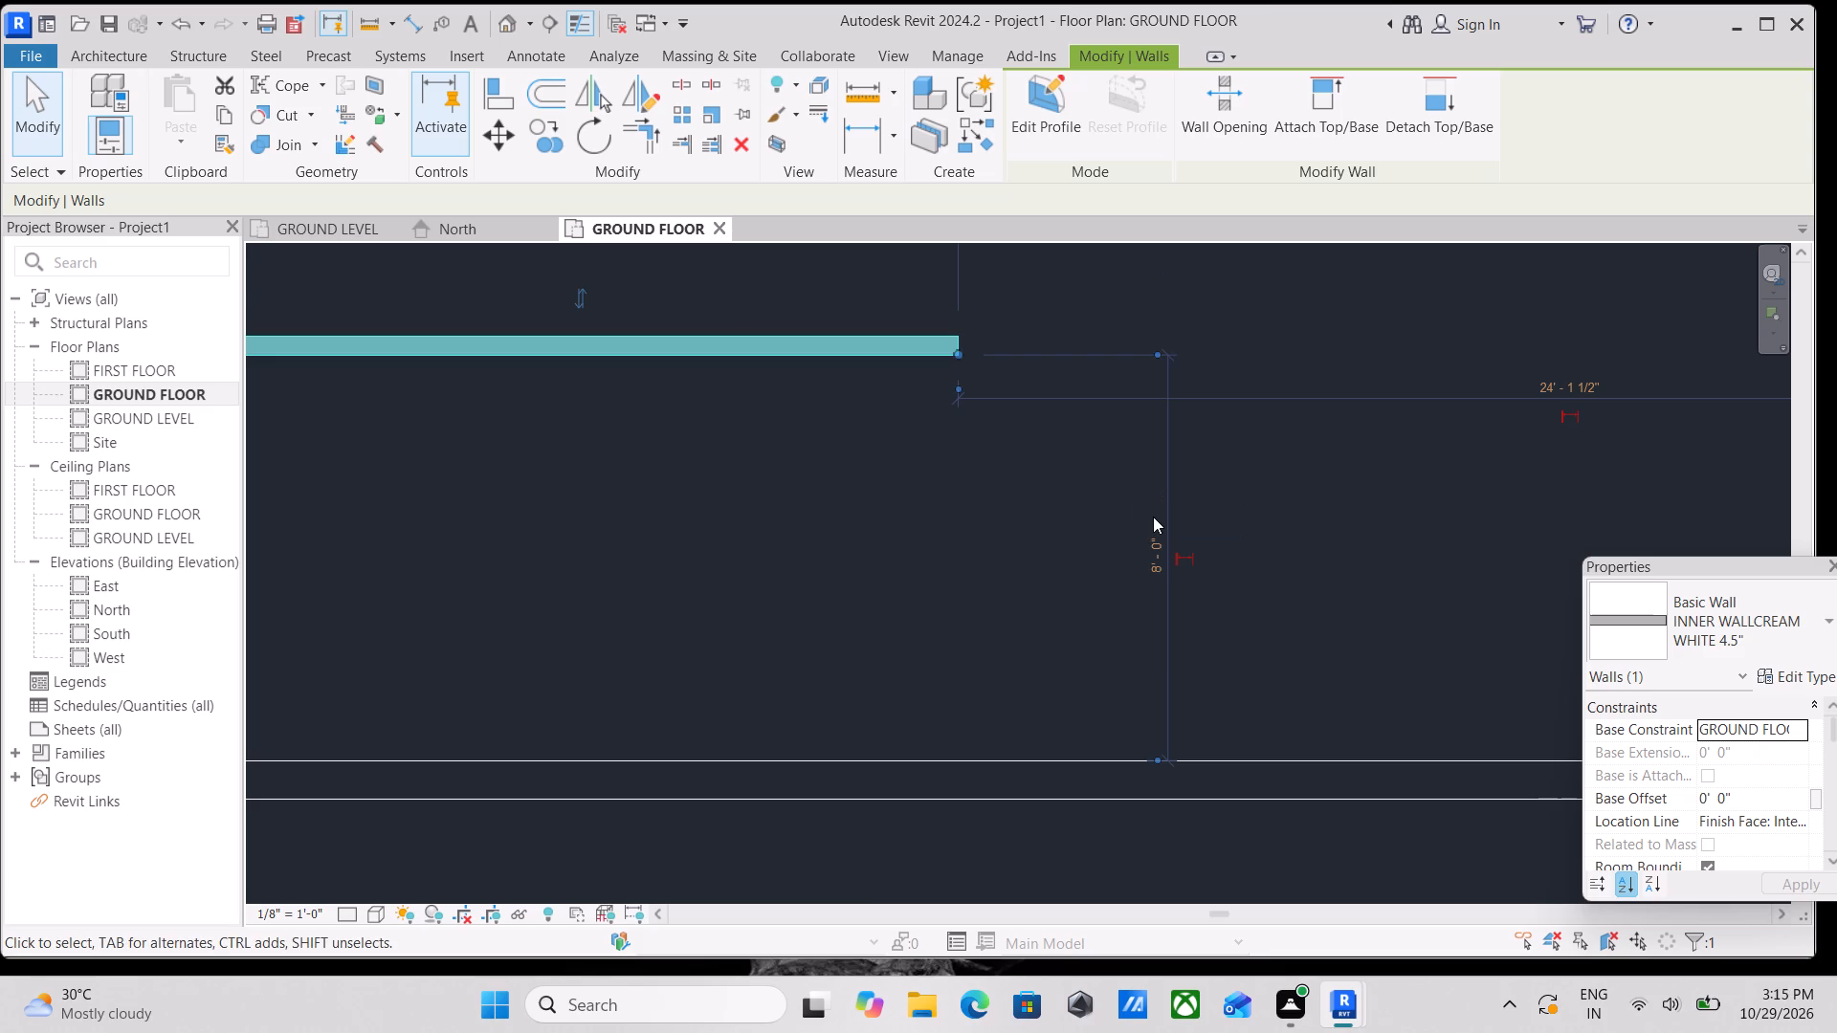
scroll(1153, 516, "down", 4)
key("Escape")
Draw a vertical INNER WALLCREAM WHITE 4.5" wall about 8' long from near the second horizontal inner wall's east end to the south wall.
scroll(823, 540, "down", 2)
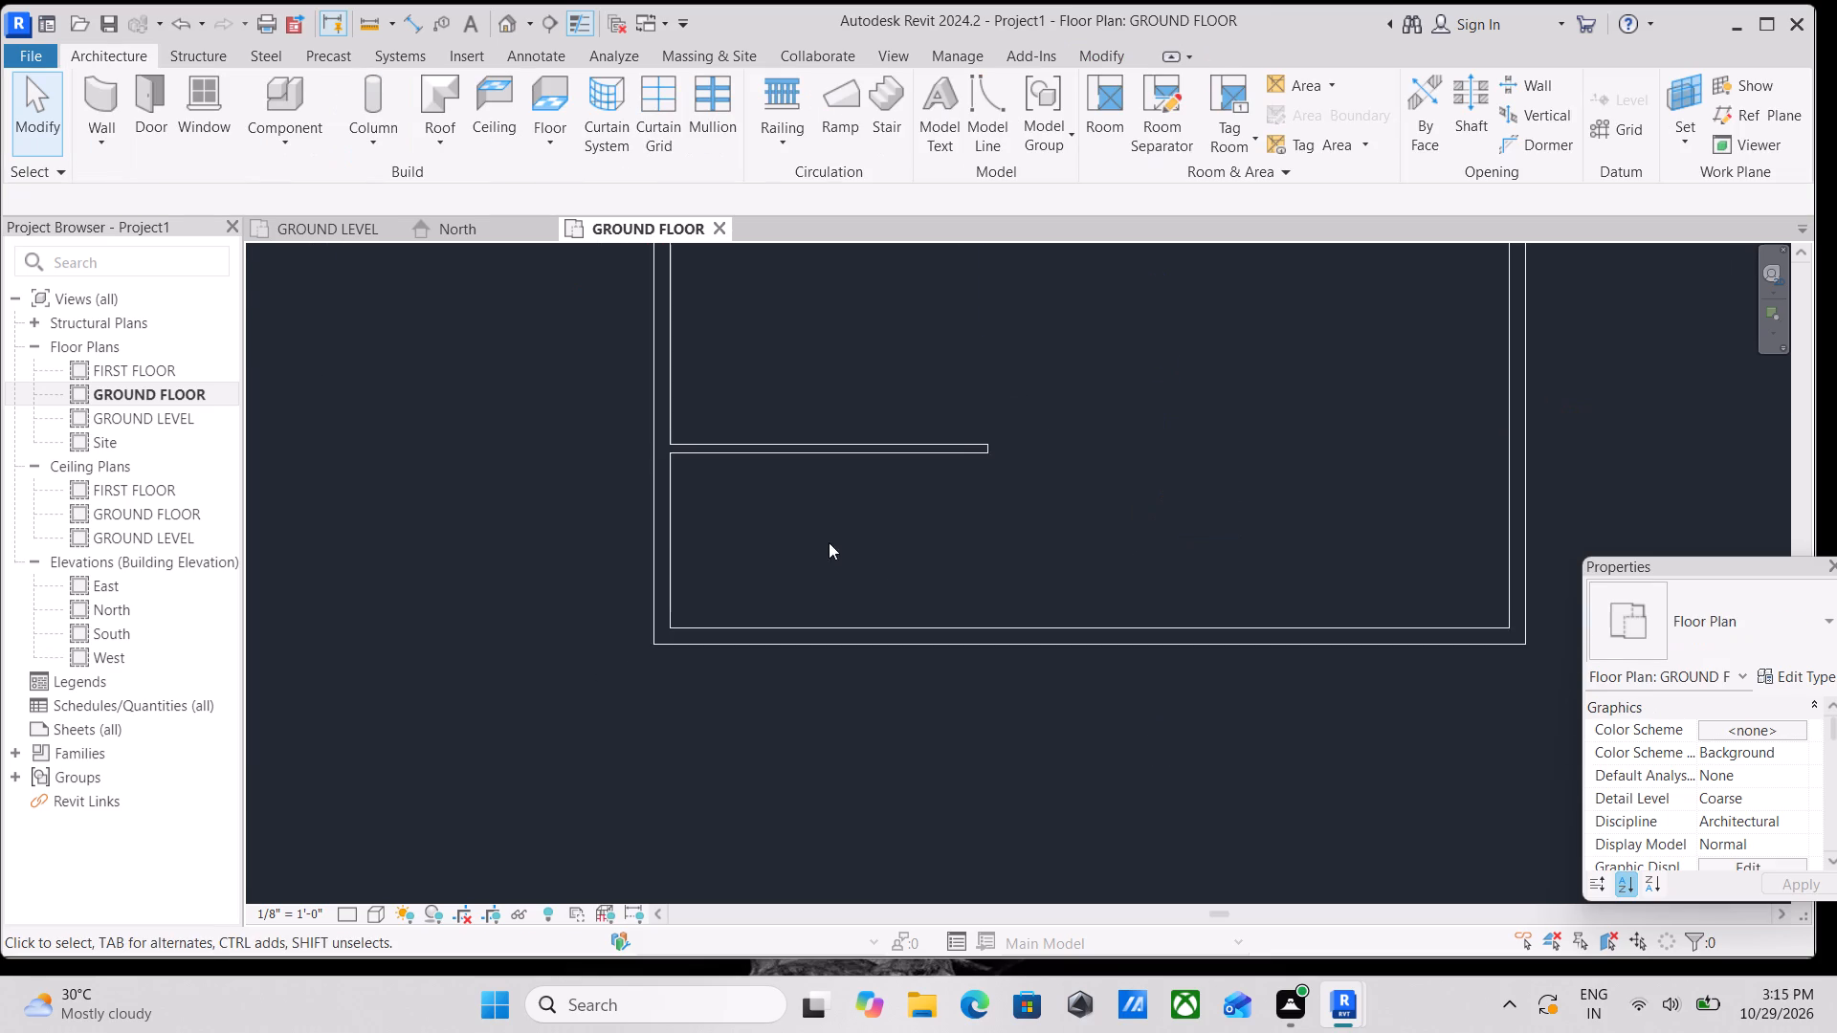
middle_click_drag(841, 553, 1050, 650)
middle_click_drag(1177, 604, 998, 602)
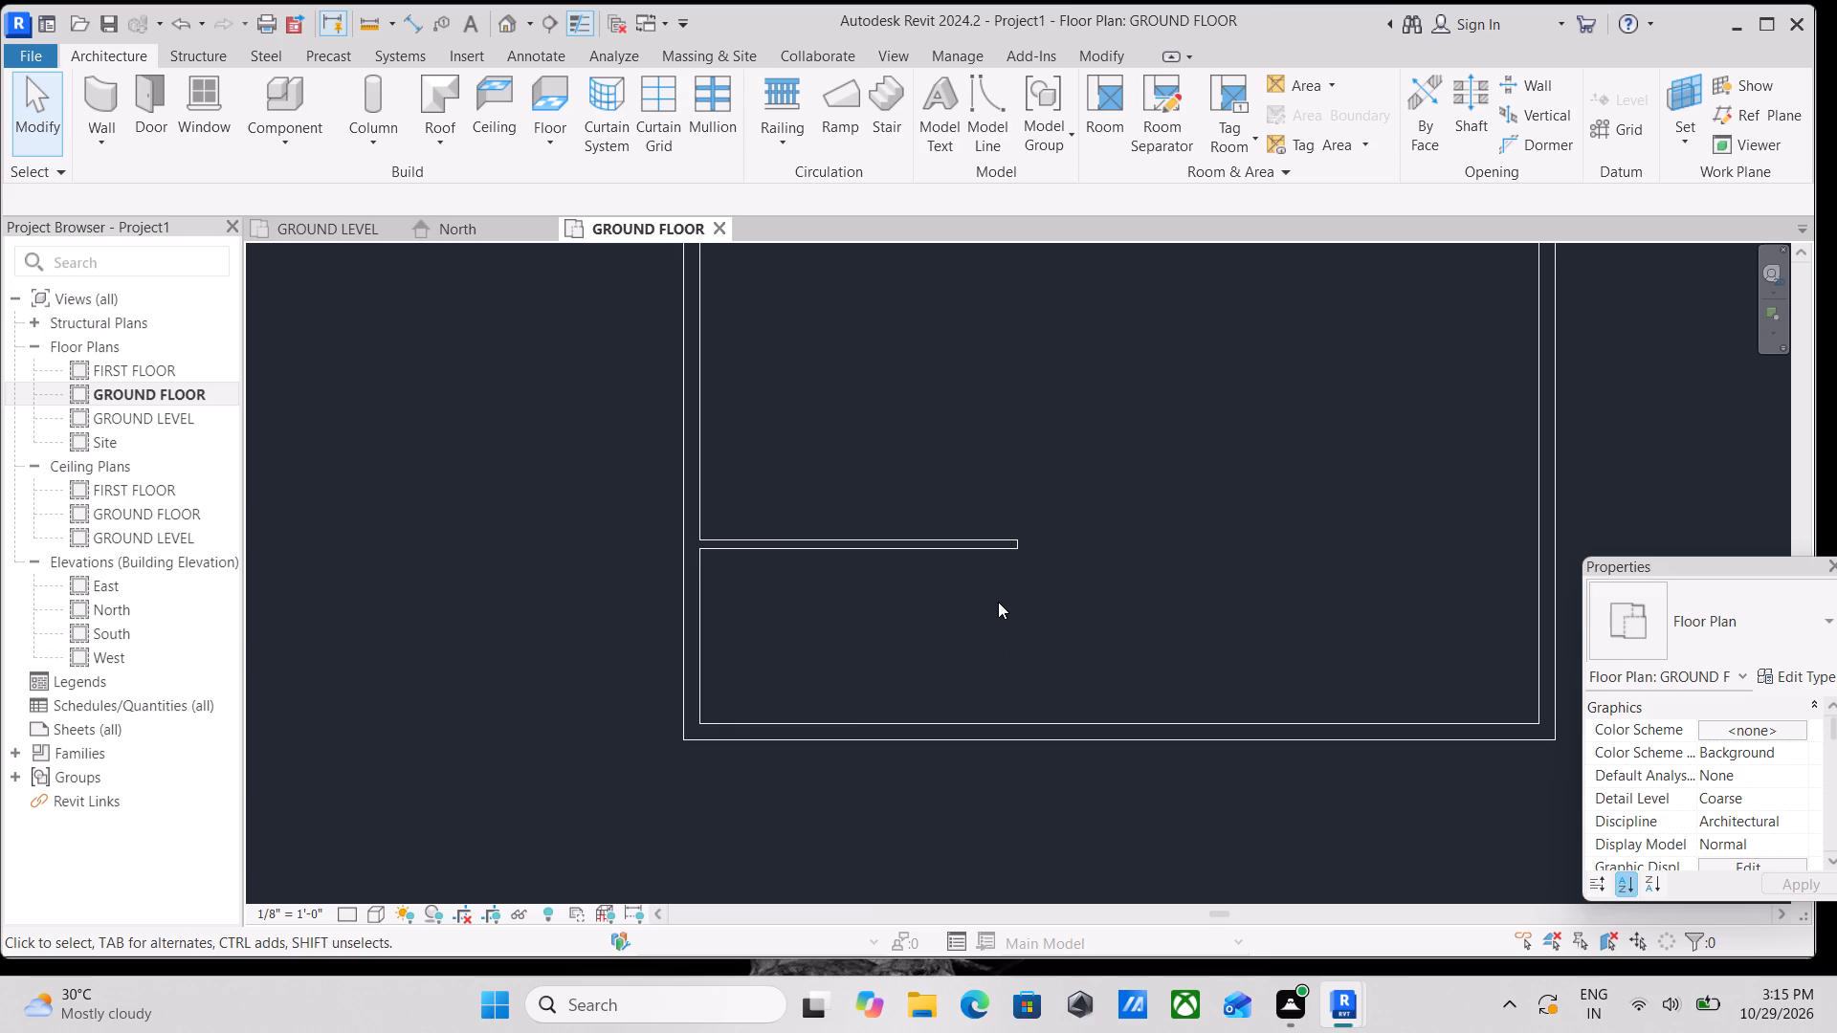
scroll(1109, 578, "down", 1)
middle_click_drag(1109, 578, 950, 604)
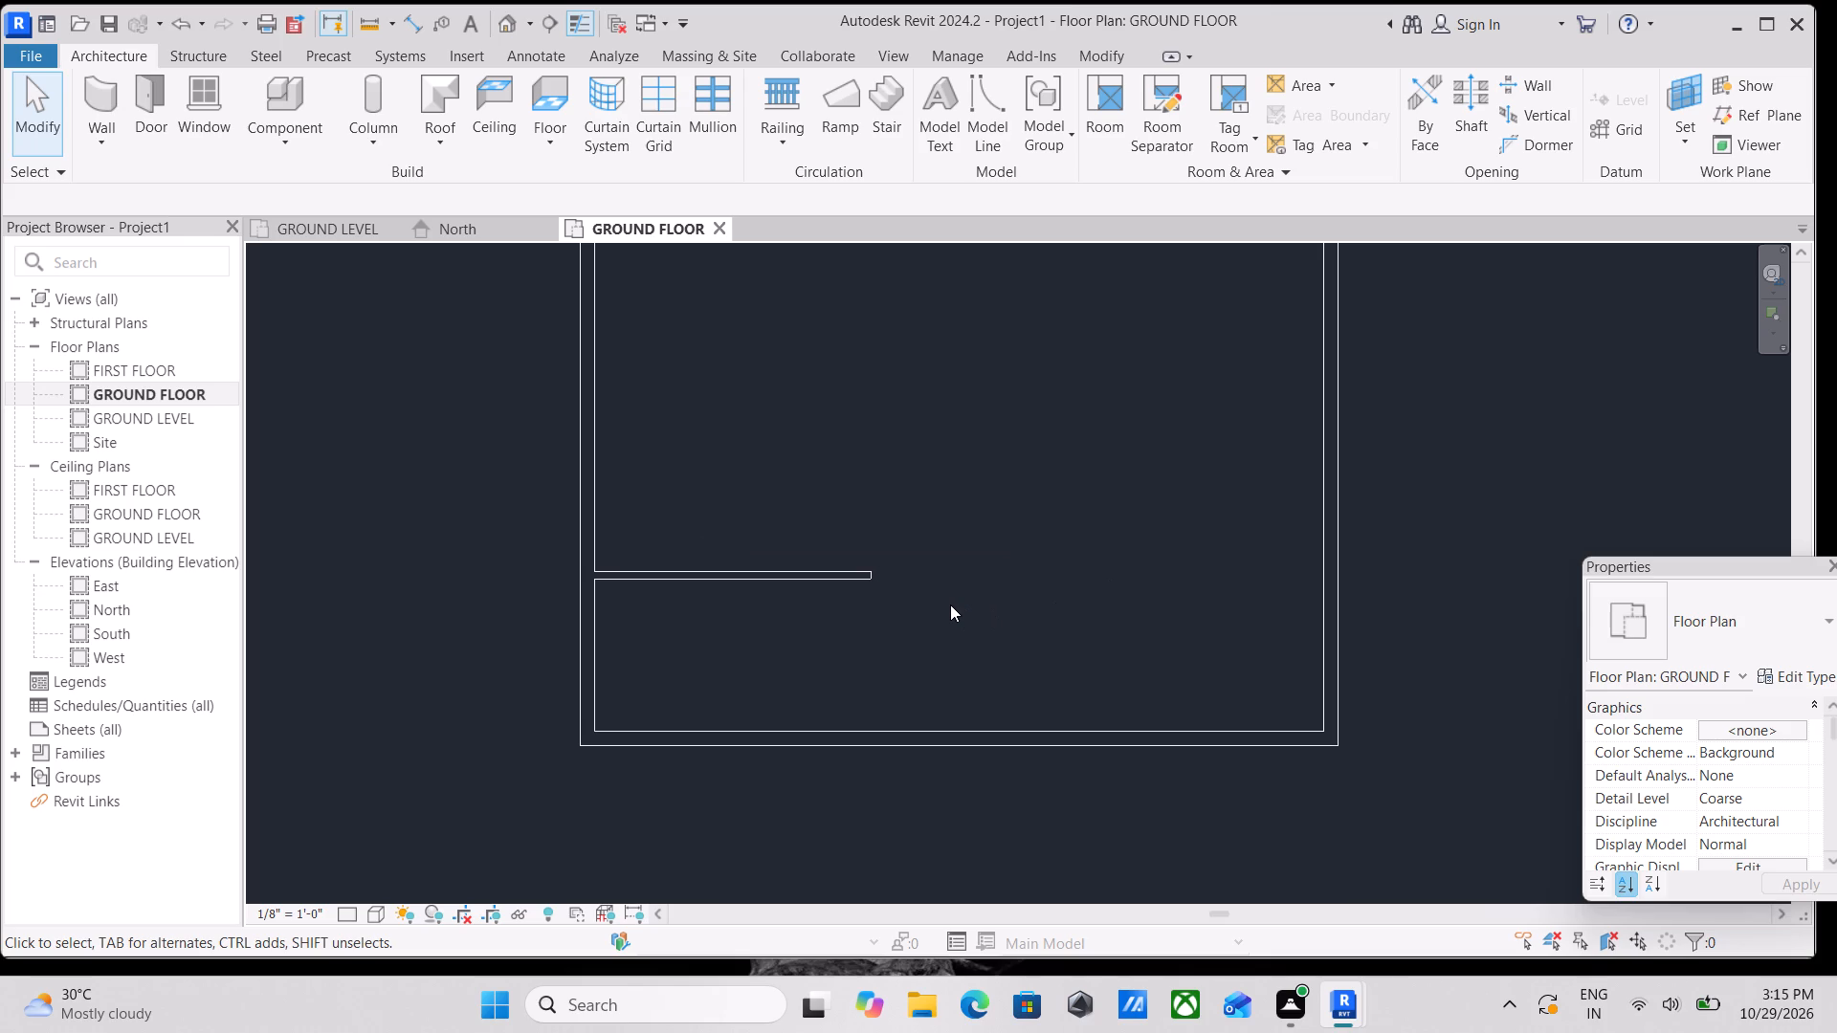
scroll(613, 660, "up", 3)
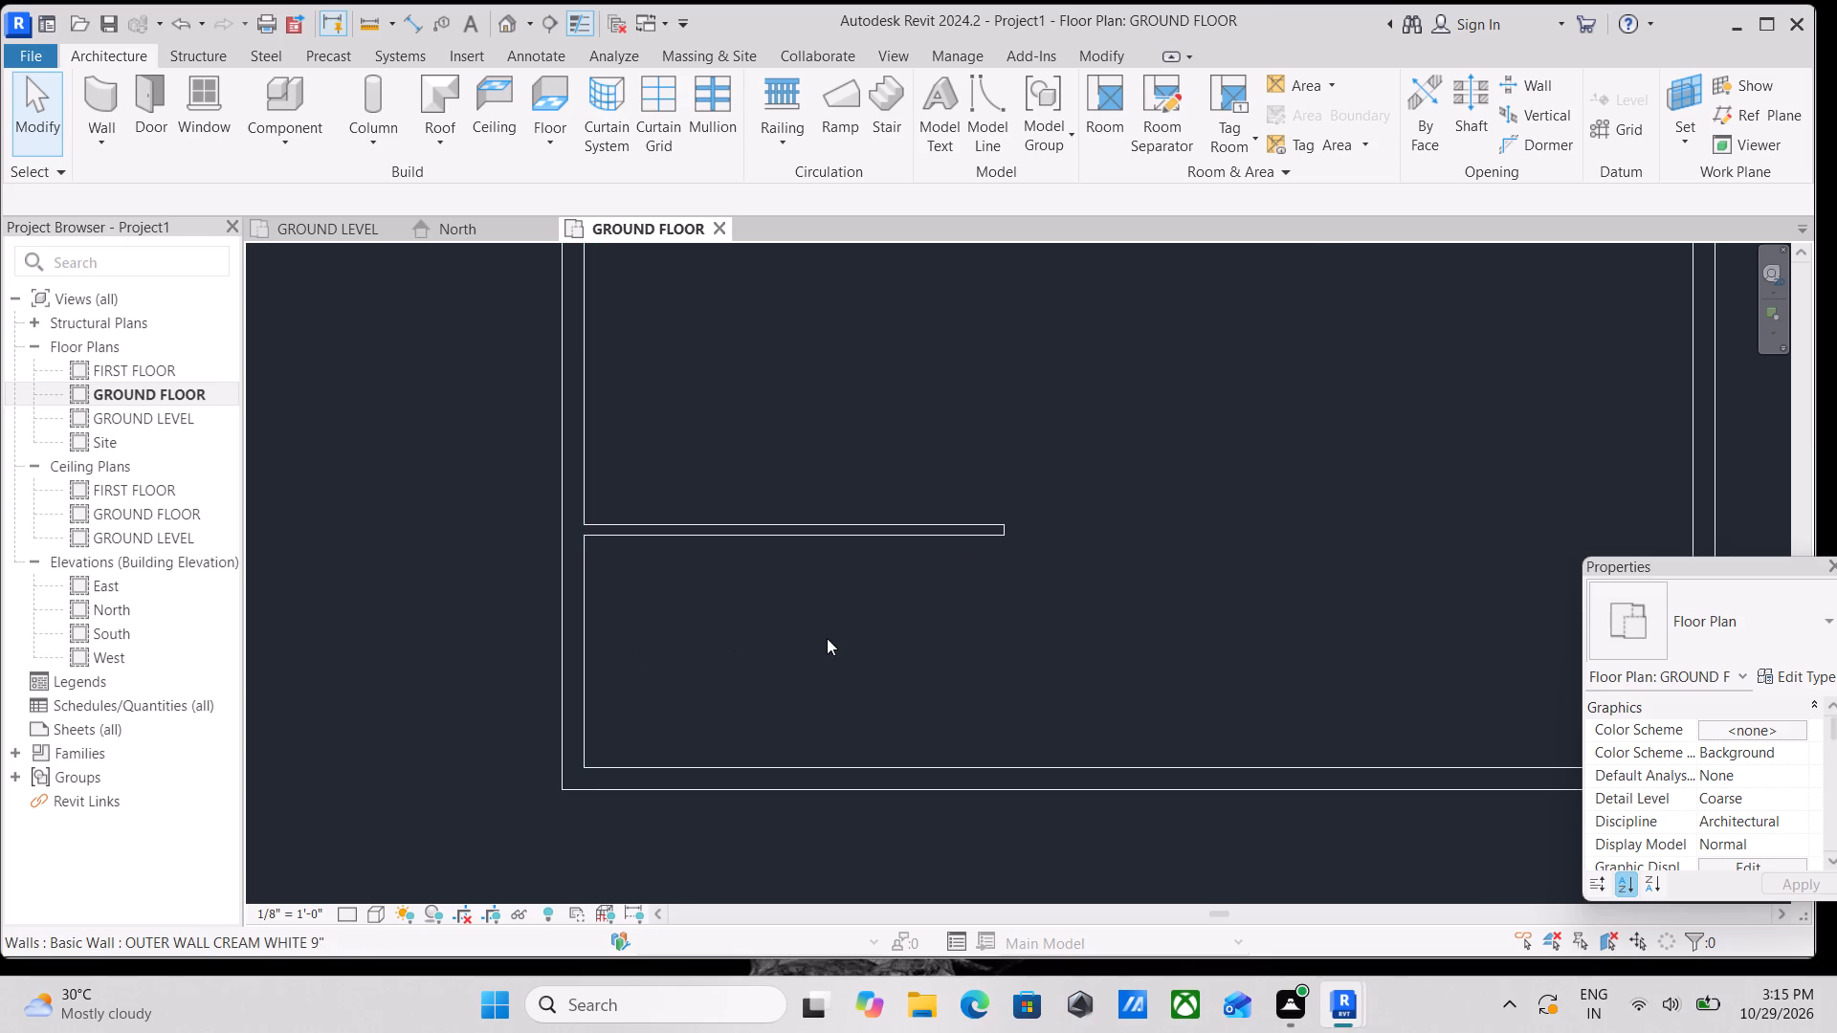
type("WA")
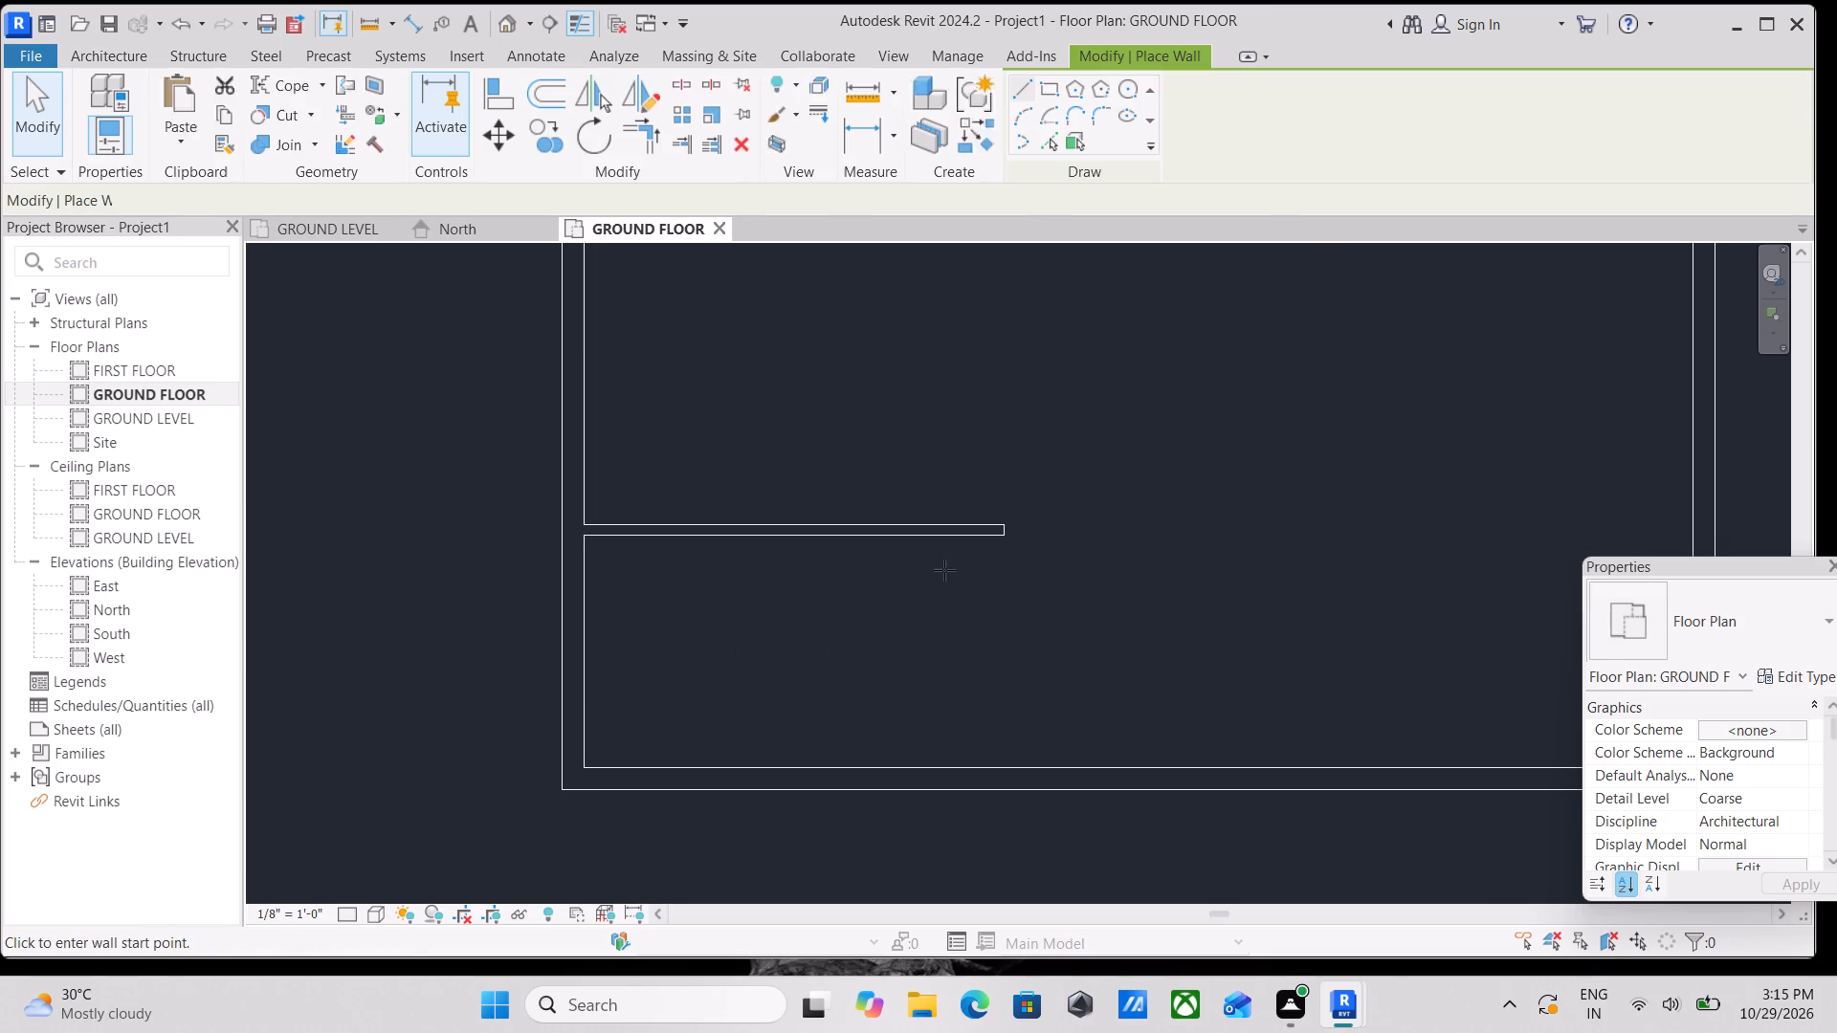
left_click(983, 537)
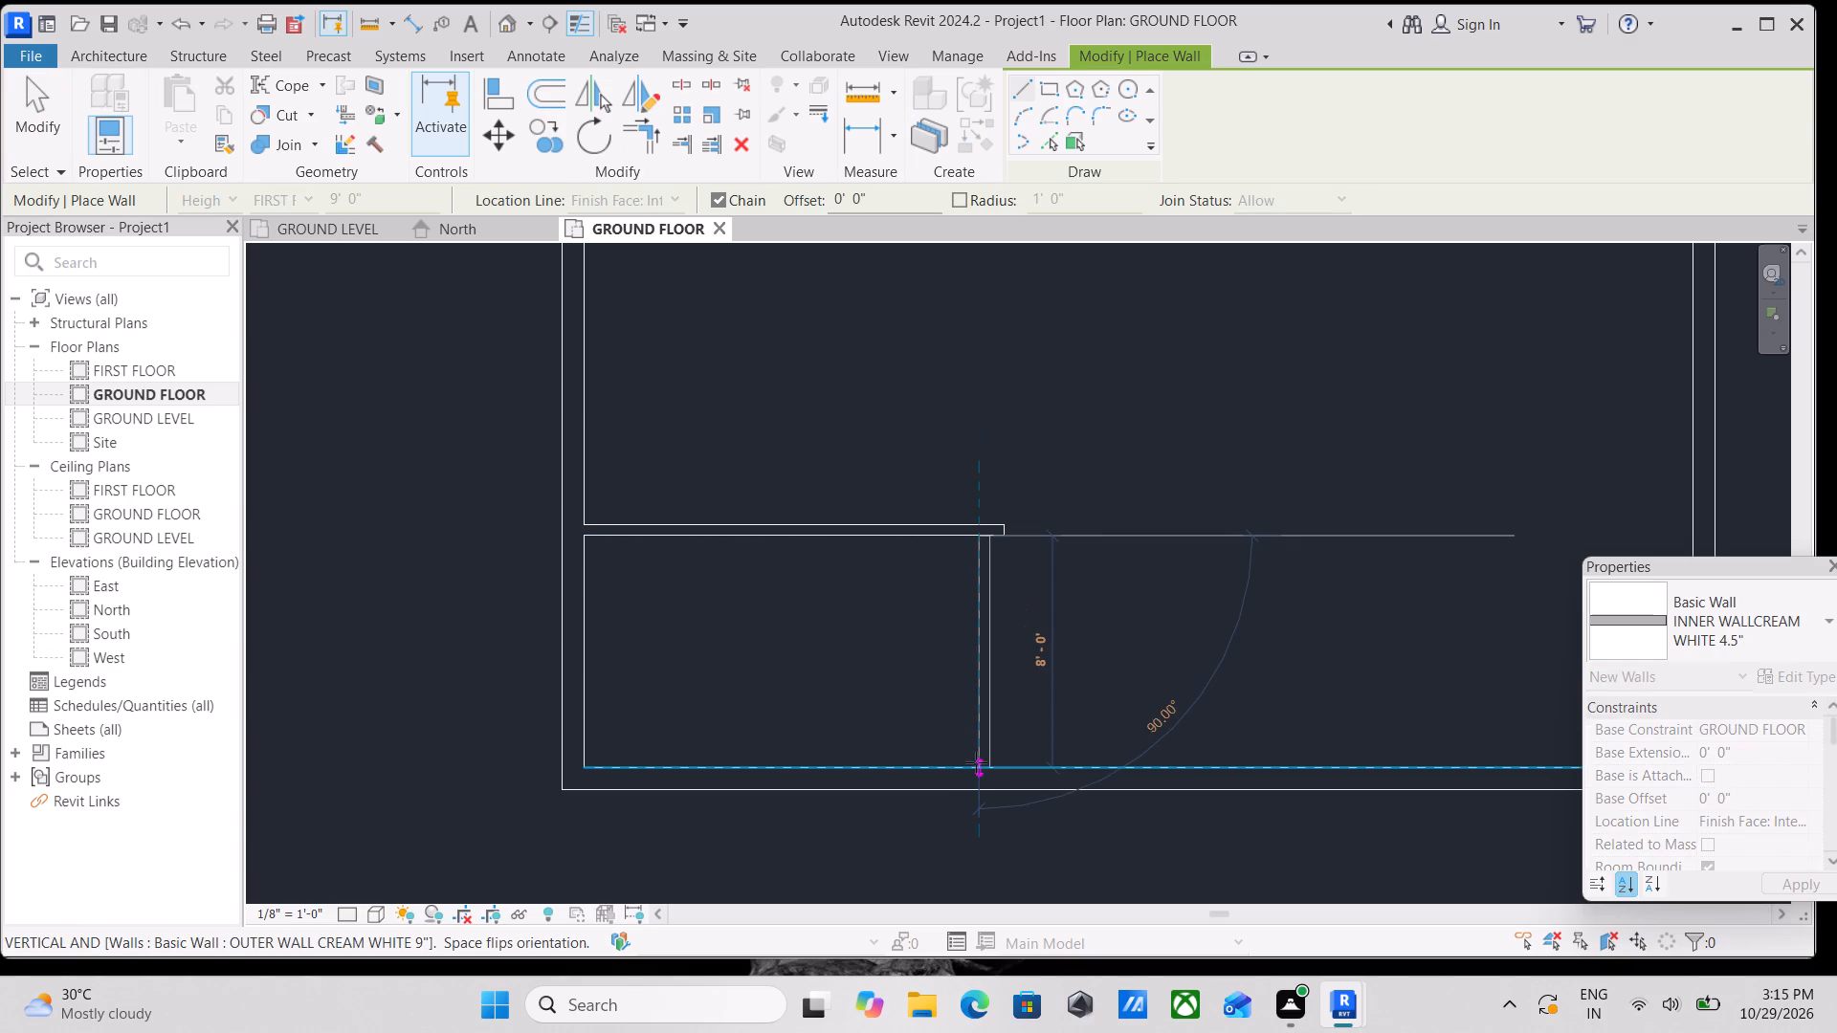
left_click(977, 766)
key("Escape")
key("Escape")
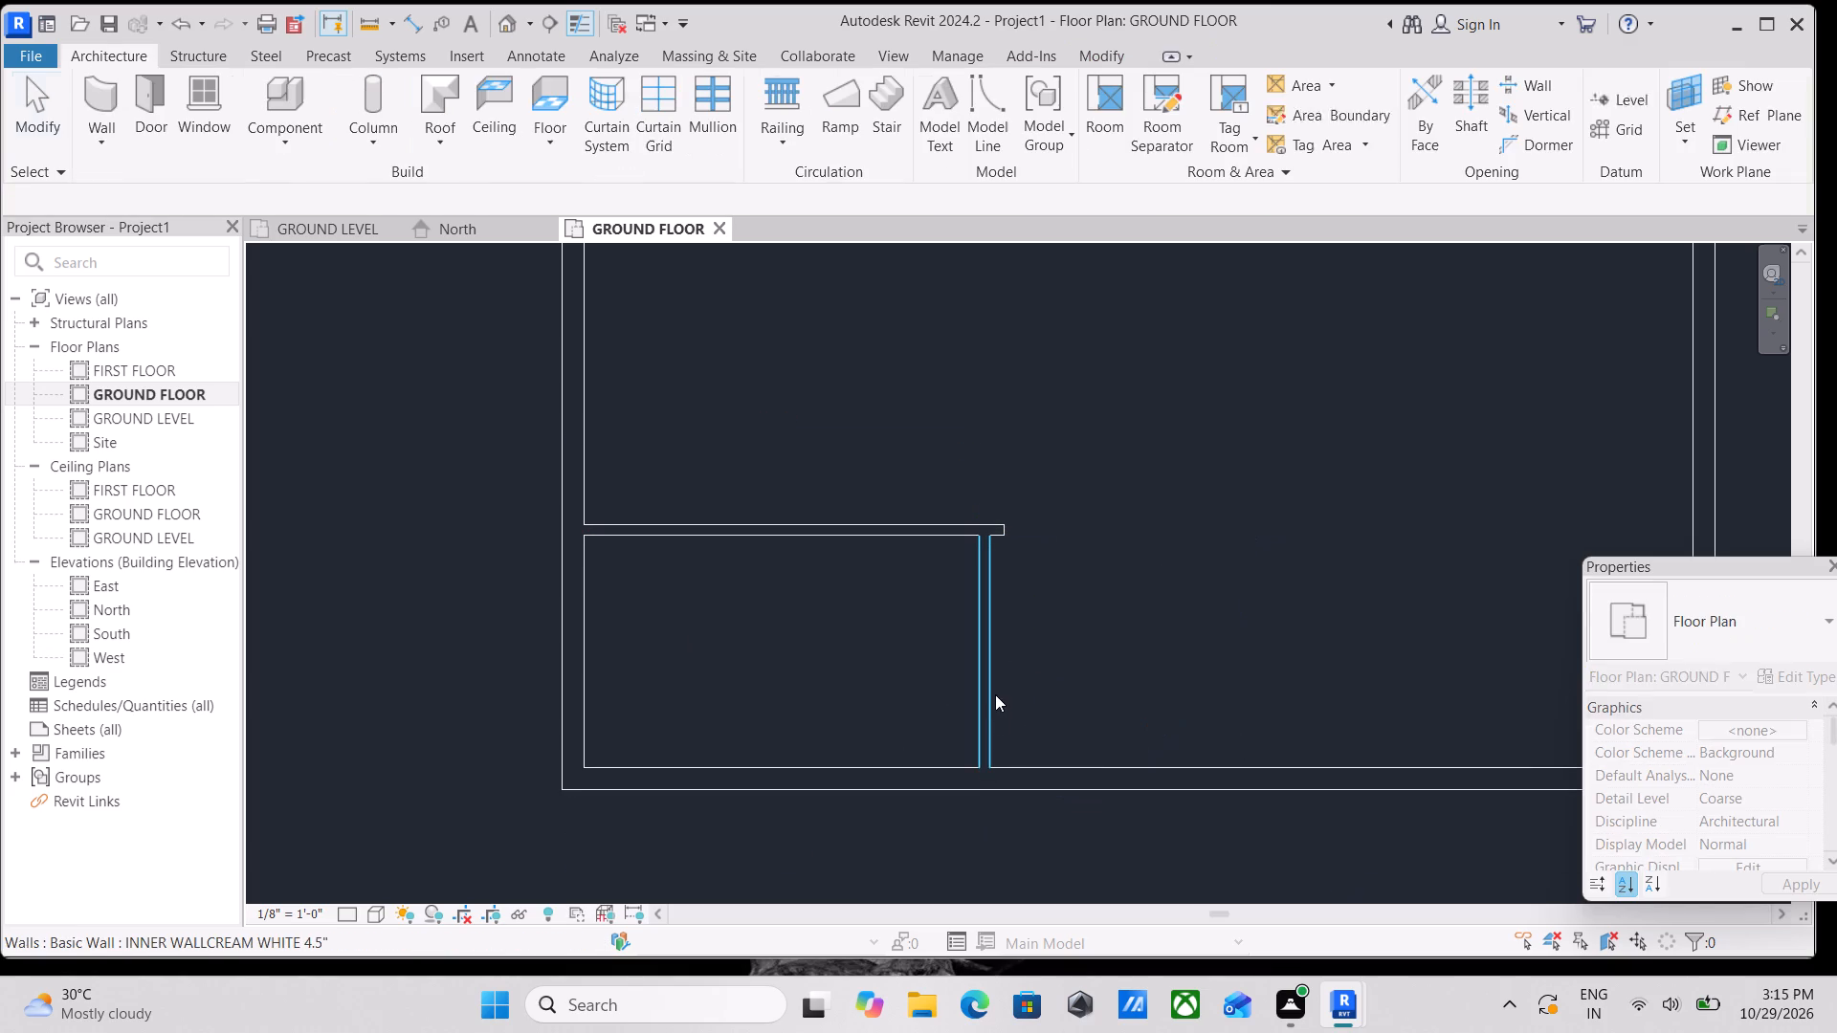
key("Escape")
key("Escape")
Set the clear distance between the west wall and the new vertical inner wall to 16'11", unjoining the elements.
scroll(1017, 646, "up", 4)
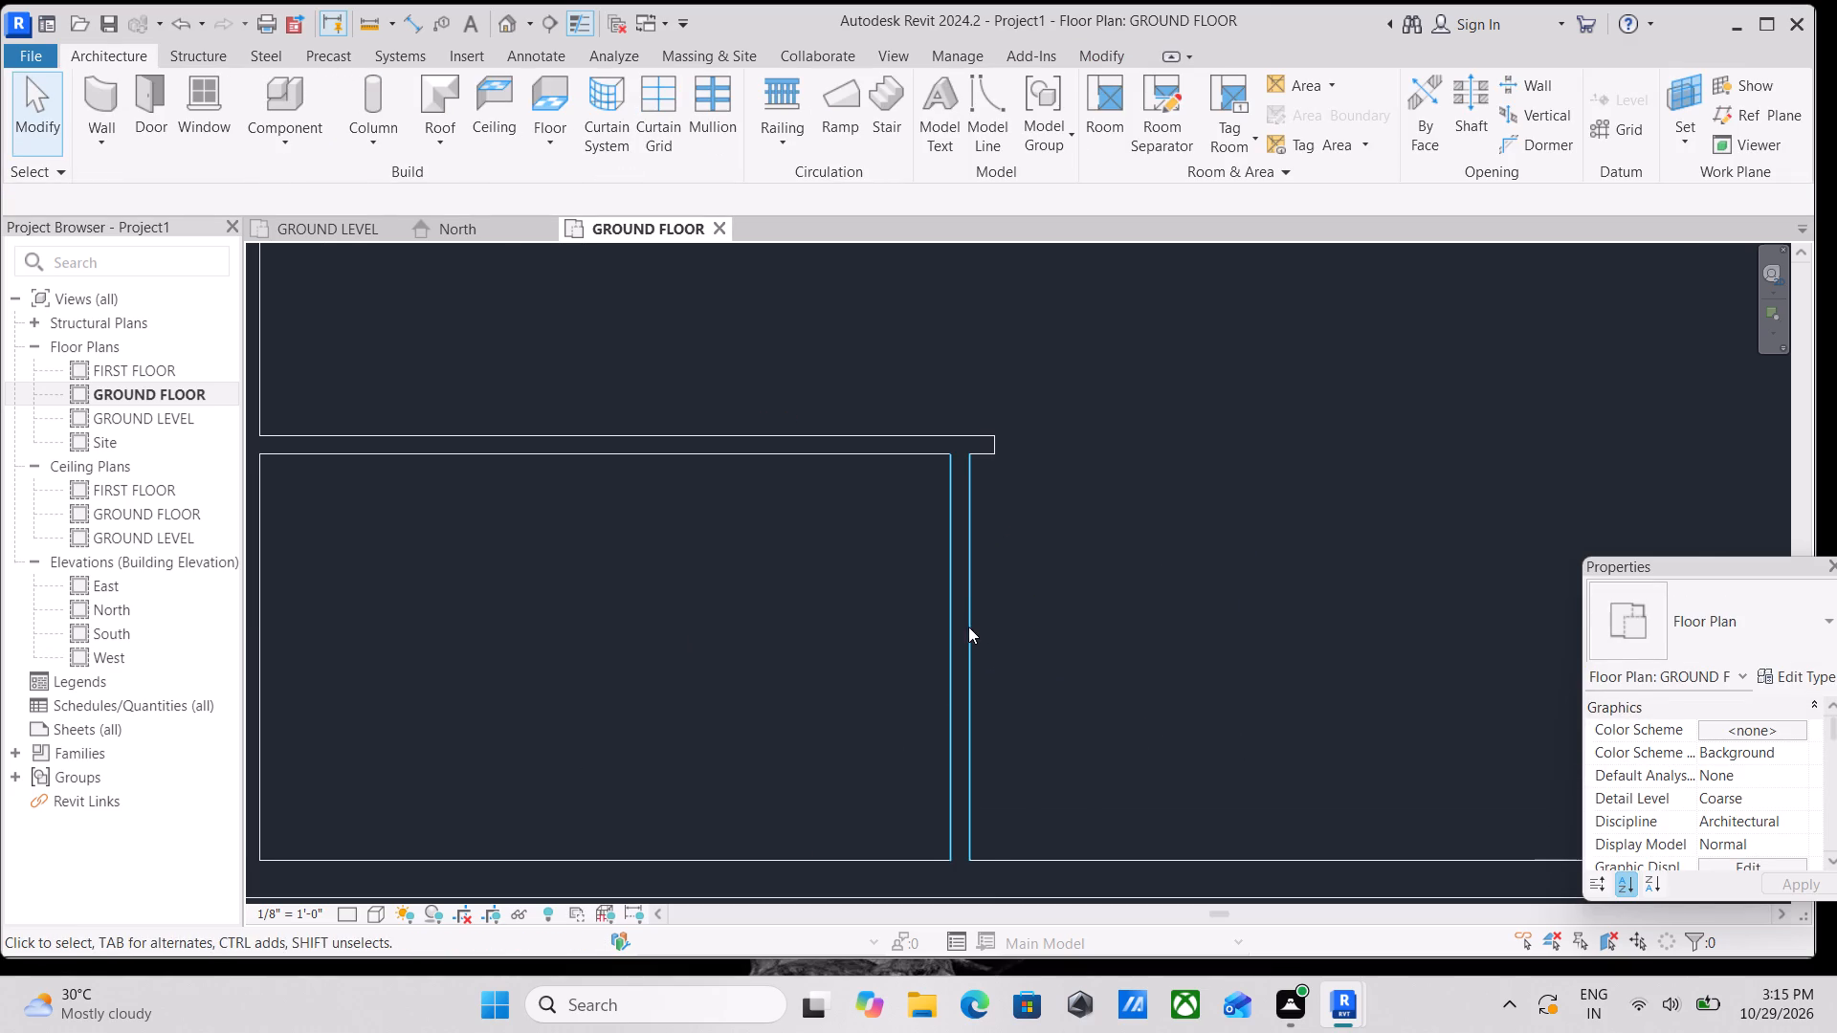
left_click(968, 626)
scroll(1045, 535, "down", 3)
middle_click_drag(1046, 537, 1098, 633)
scroll(1114, 570, "down", 1)
middle_click_drag(1115, 568, 1126, 485)
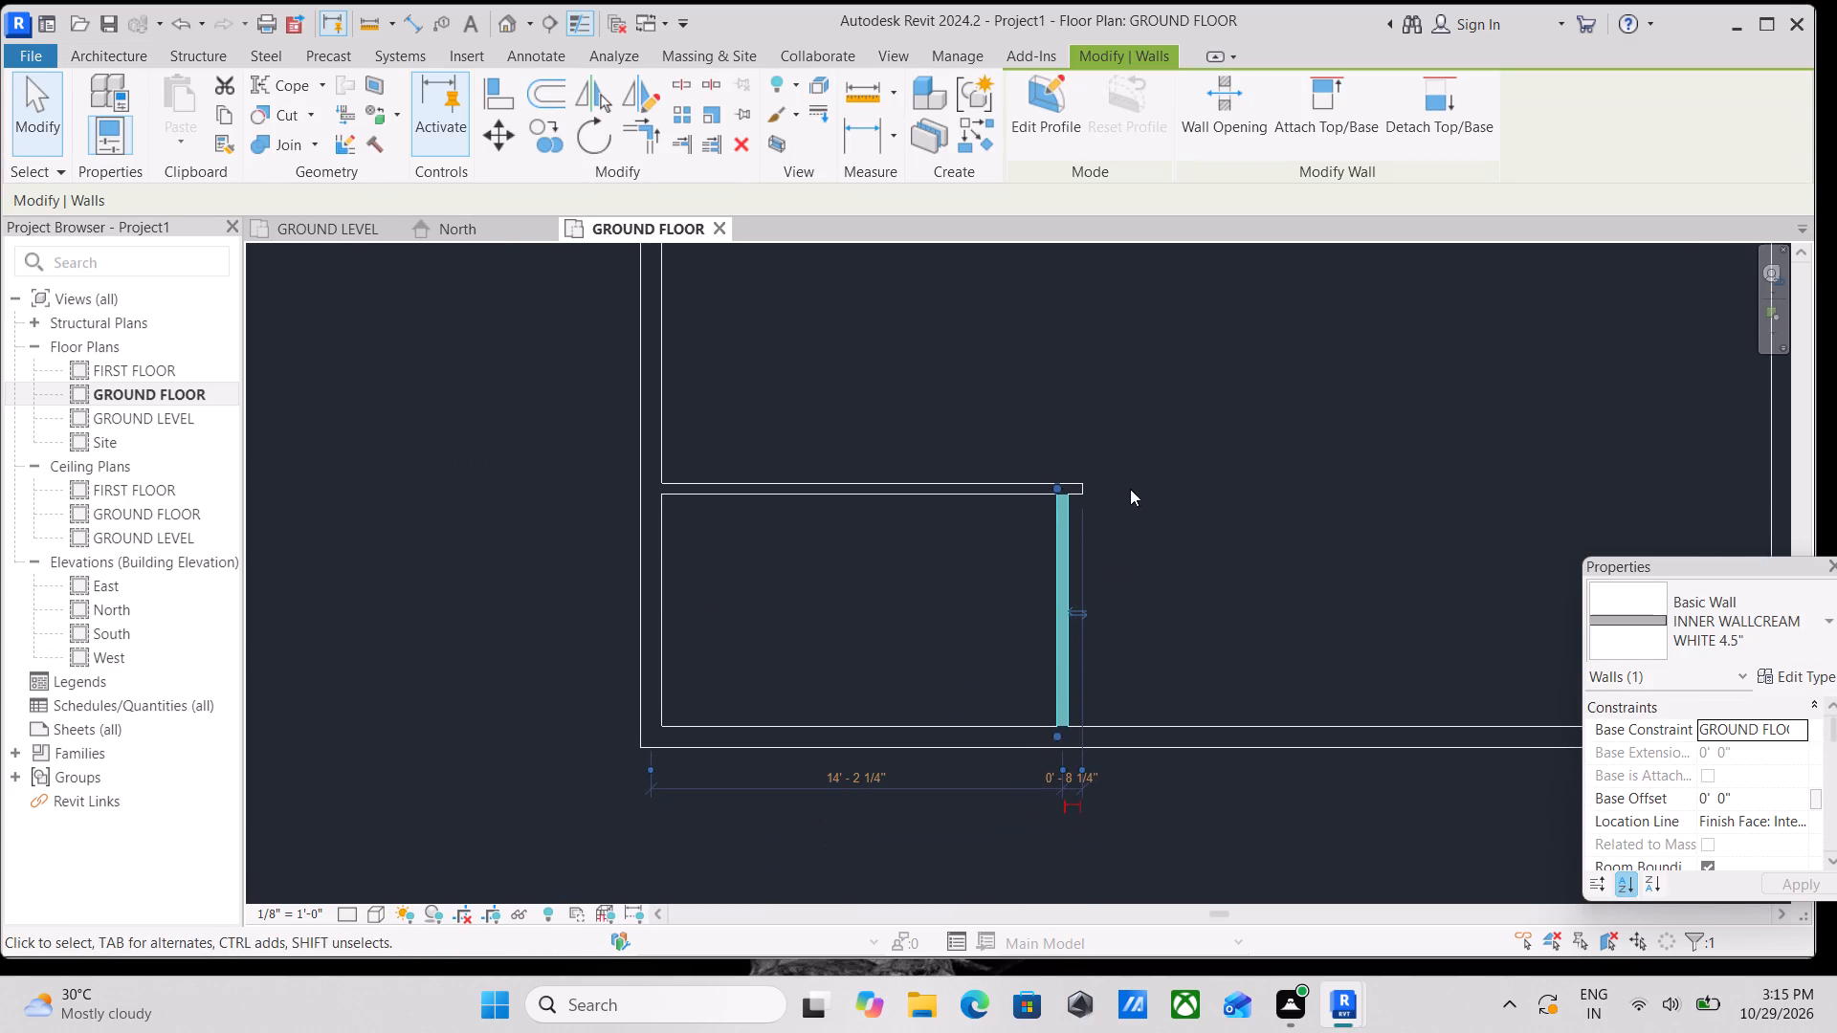
scroll(634, 823, "up", 3)
scroll(707, 754, "up", 3)
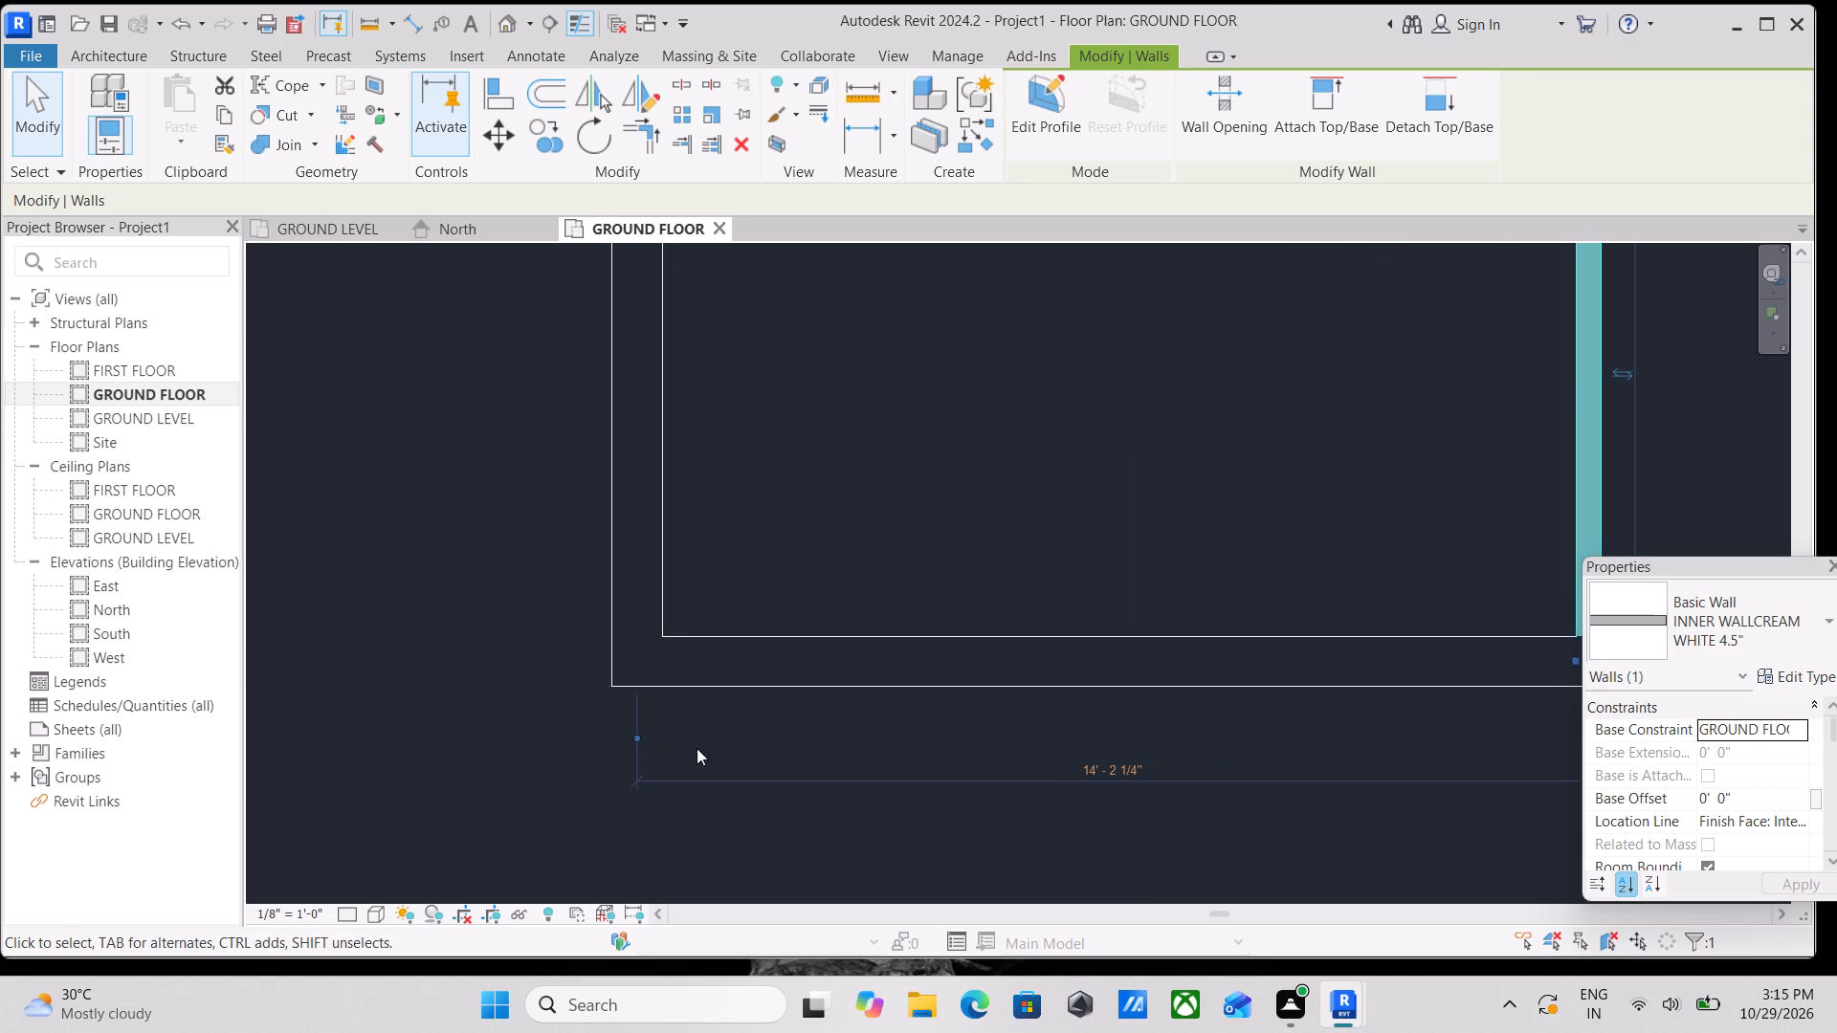
left_click(642, 736)
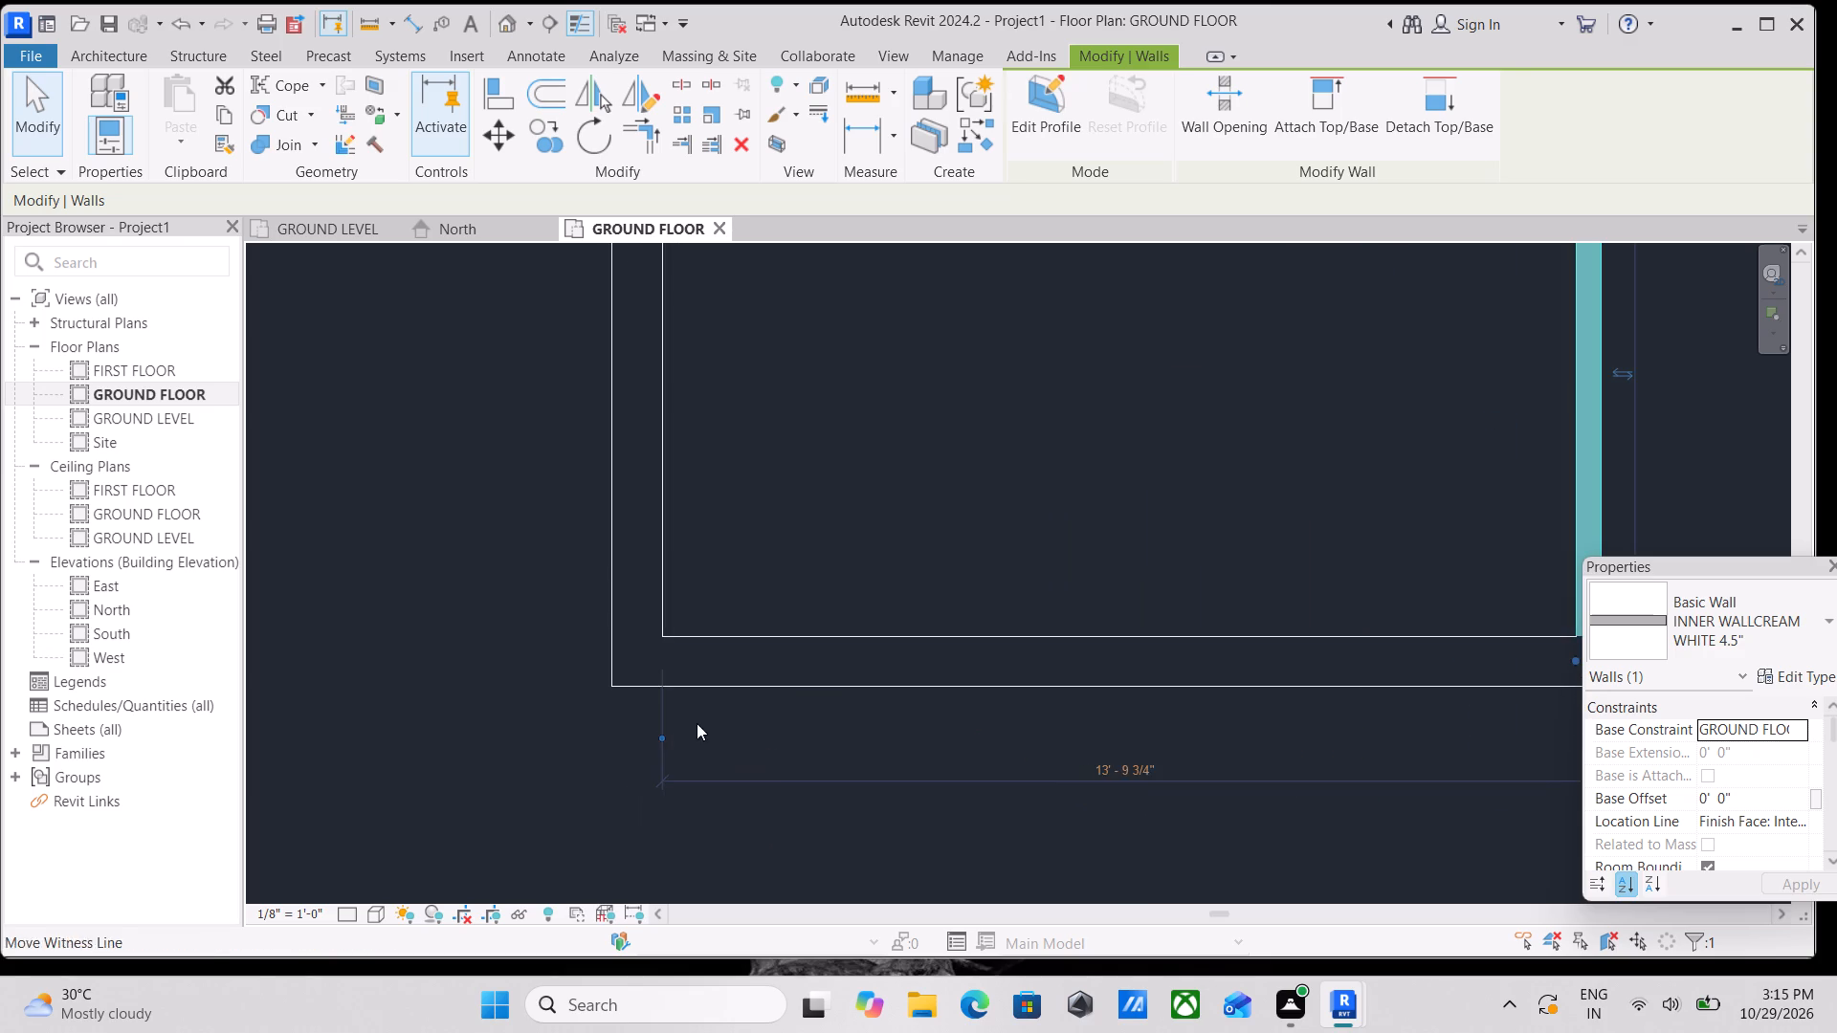
scroll(1039, 518, "down", 2)
middle_click_drag(1039, 518, 683, 565)
scroll(1062, 689, "up", 4)
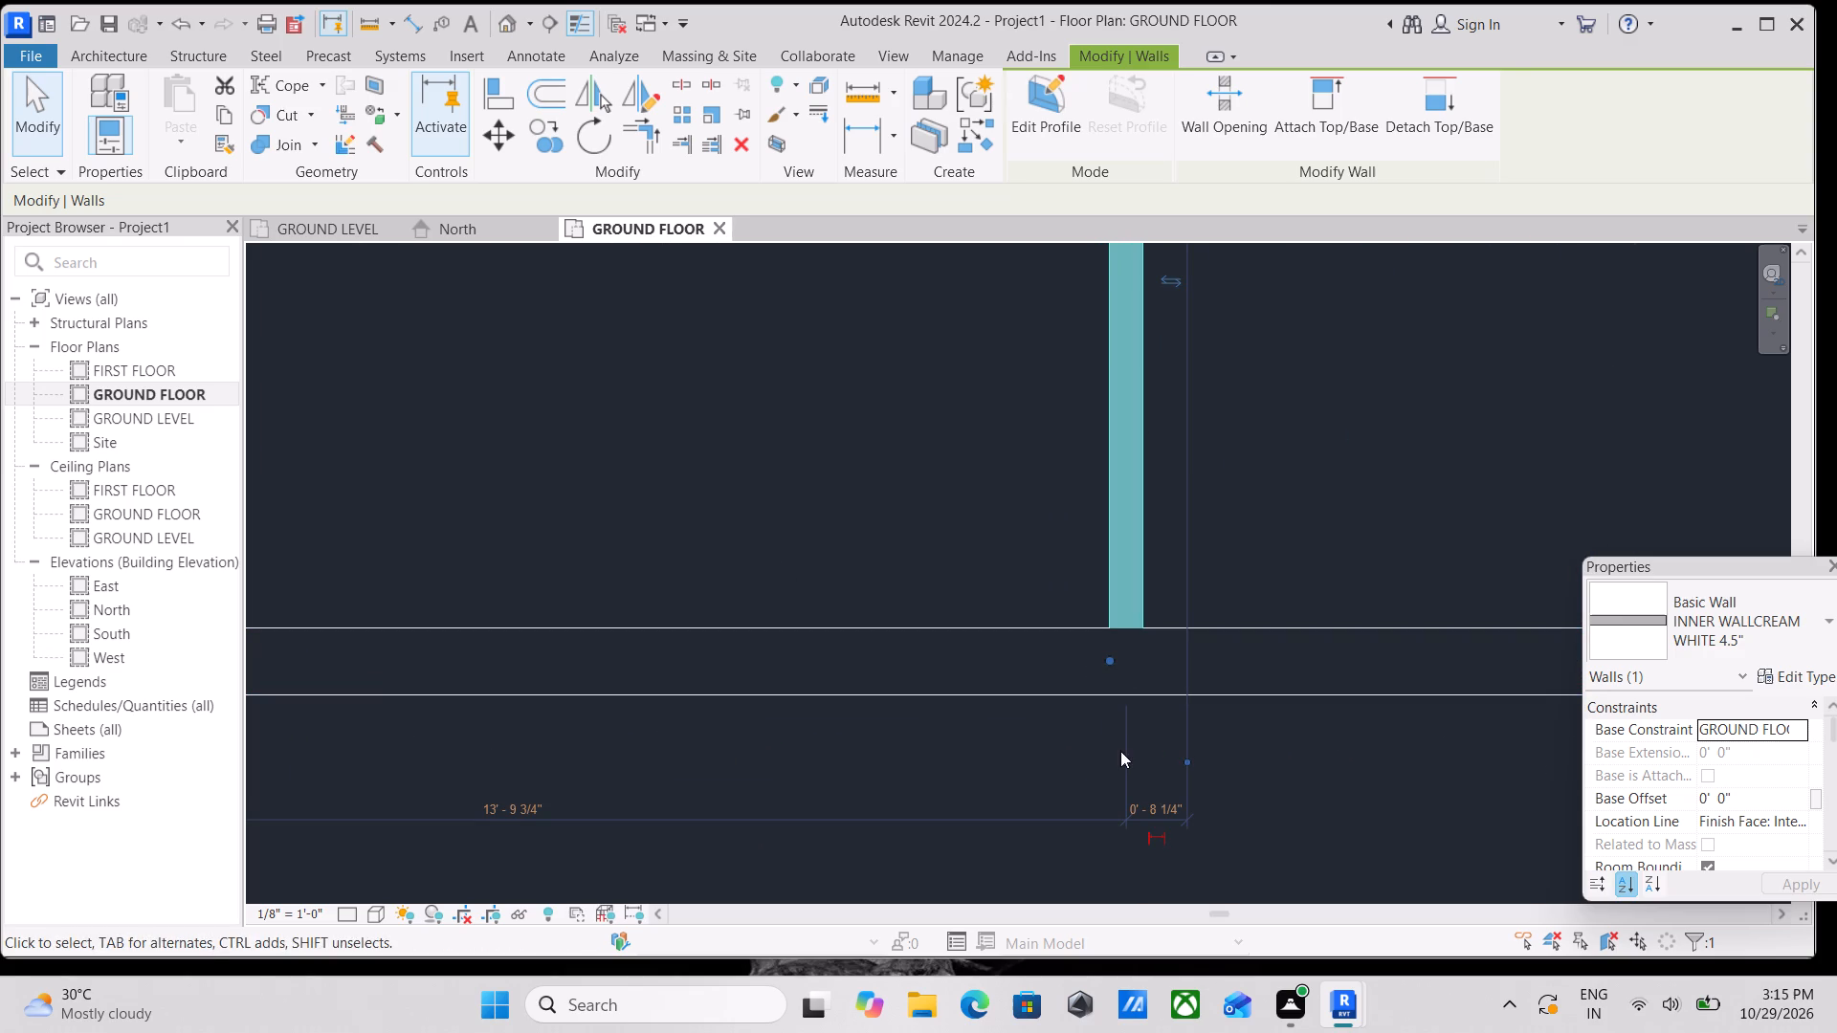
left_click(1124, 758)
scroll(1018, 463, "down", 3)
middle_click_drag(1018, 463, 1211, 431)
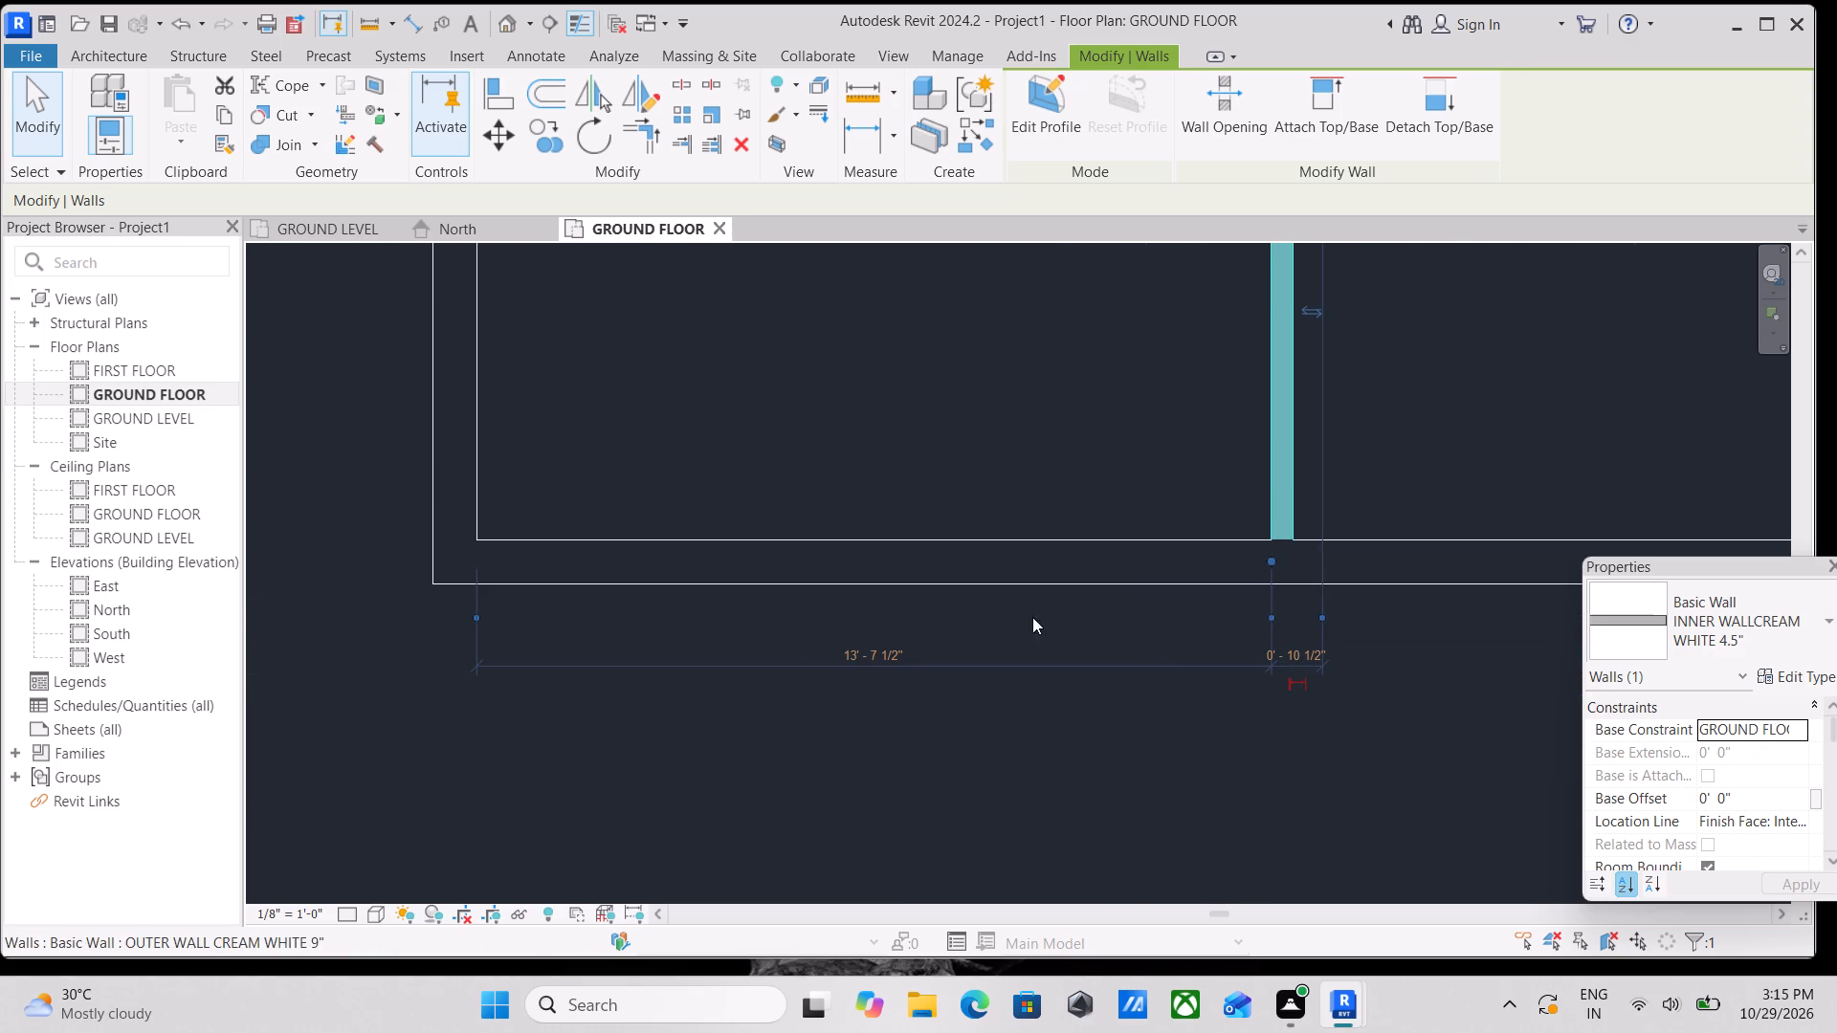
left_click(876, 650)
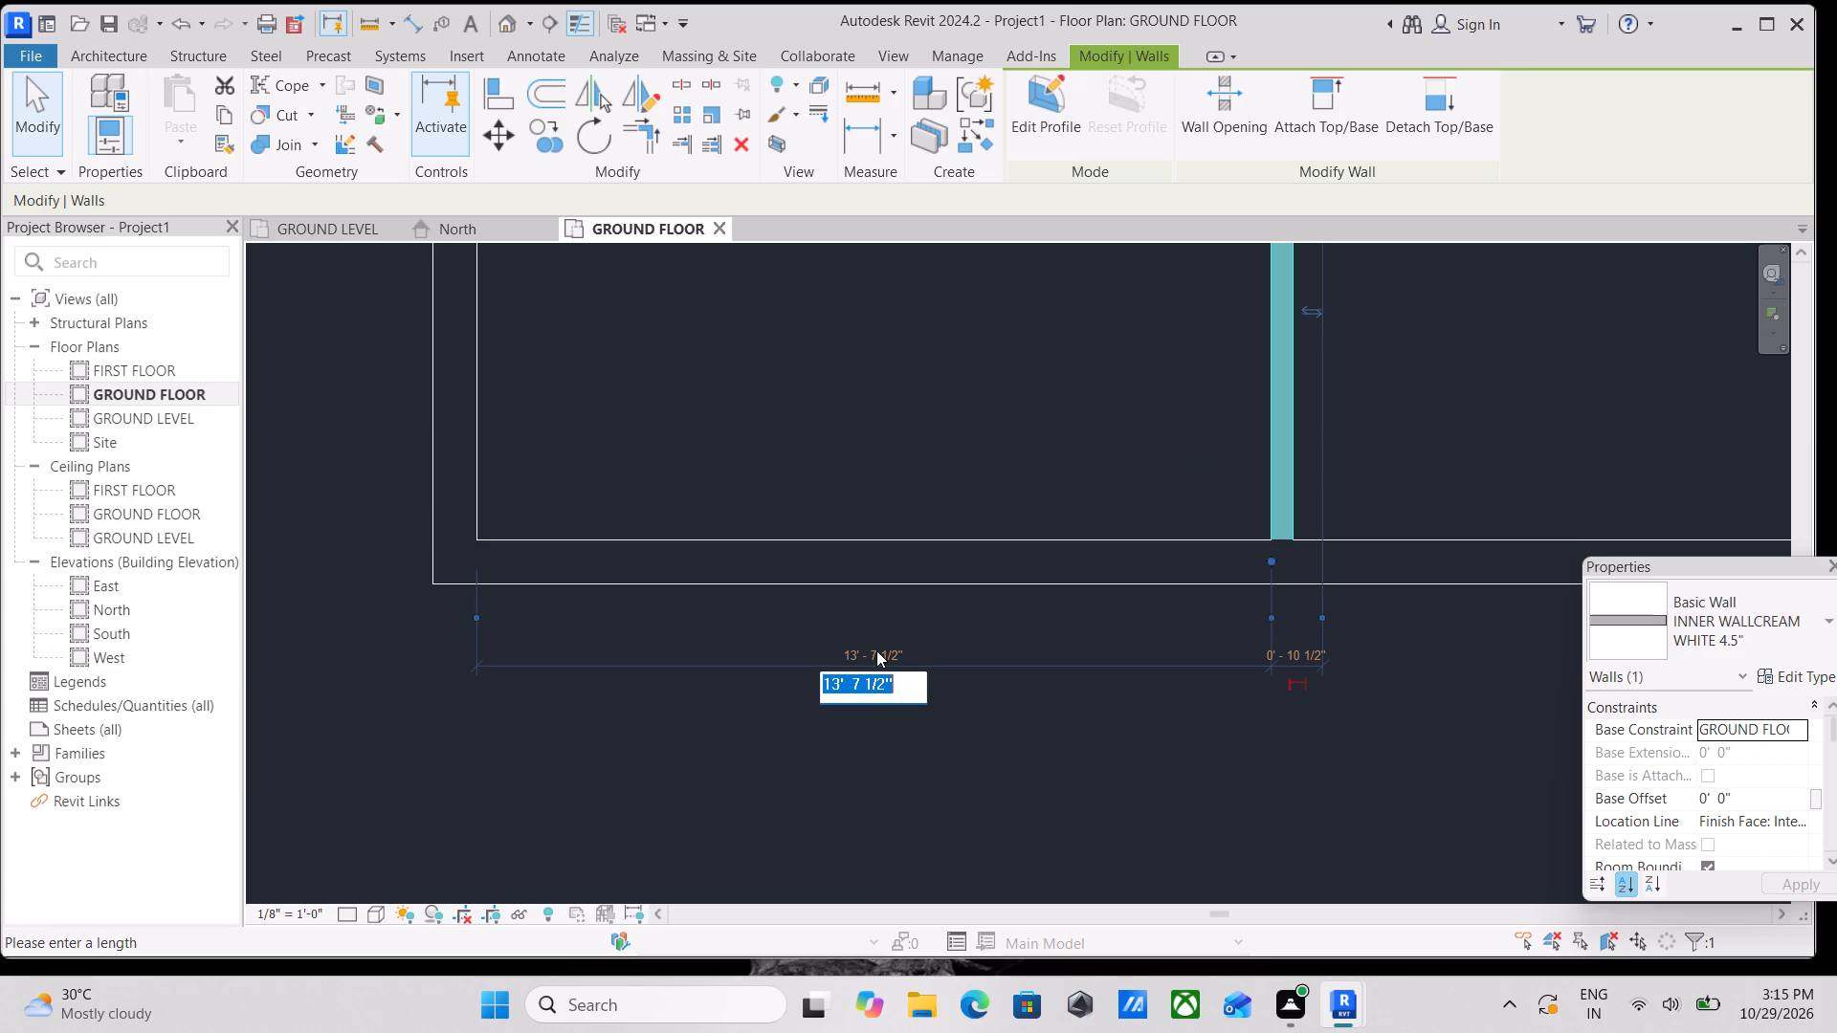
key("1")
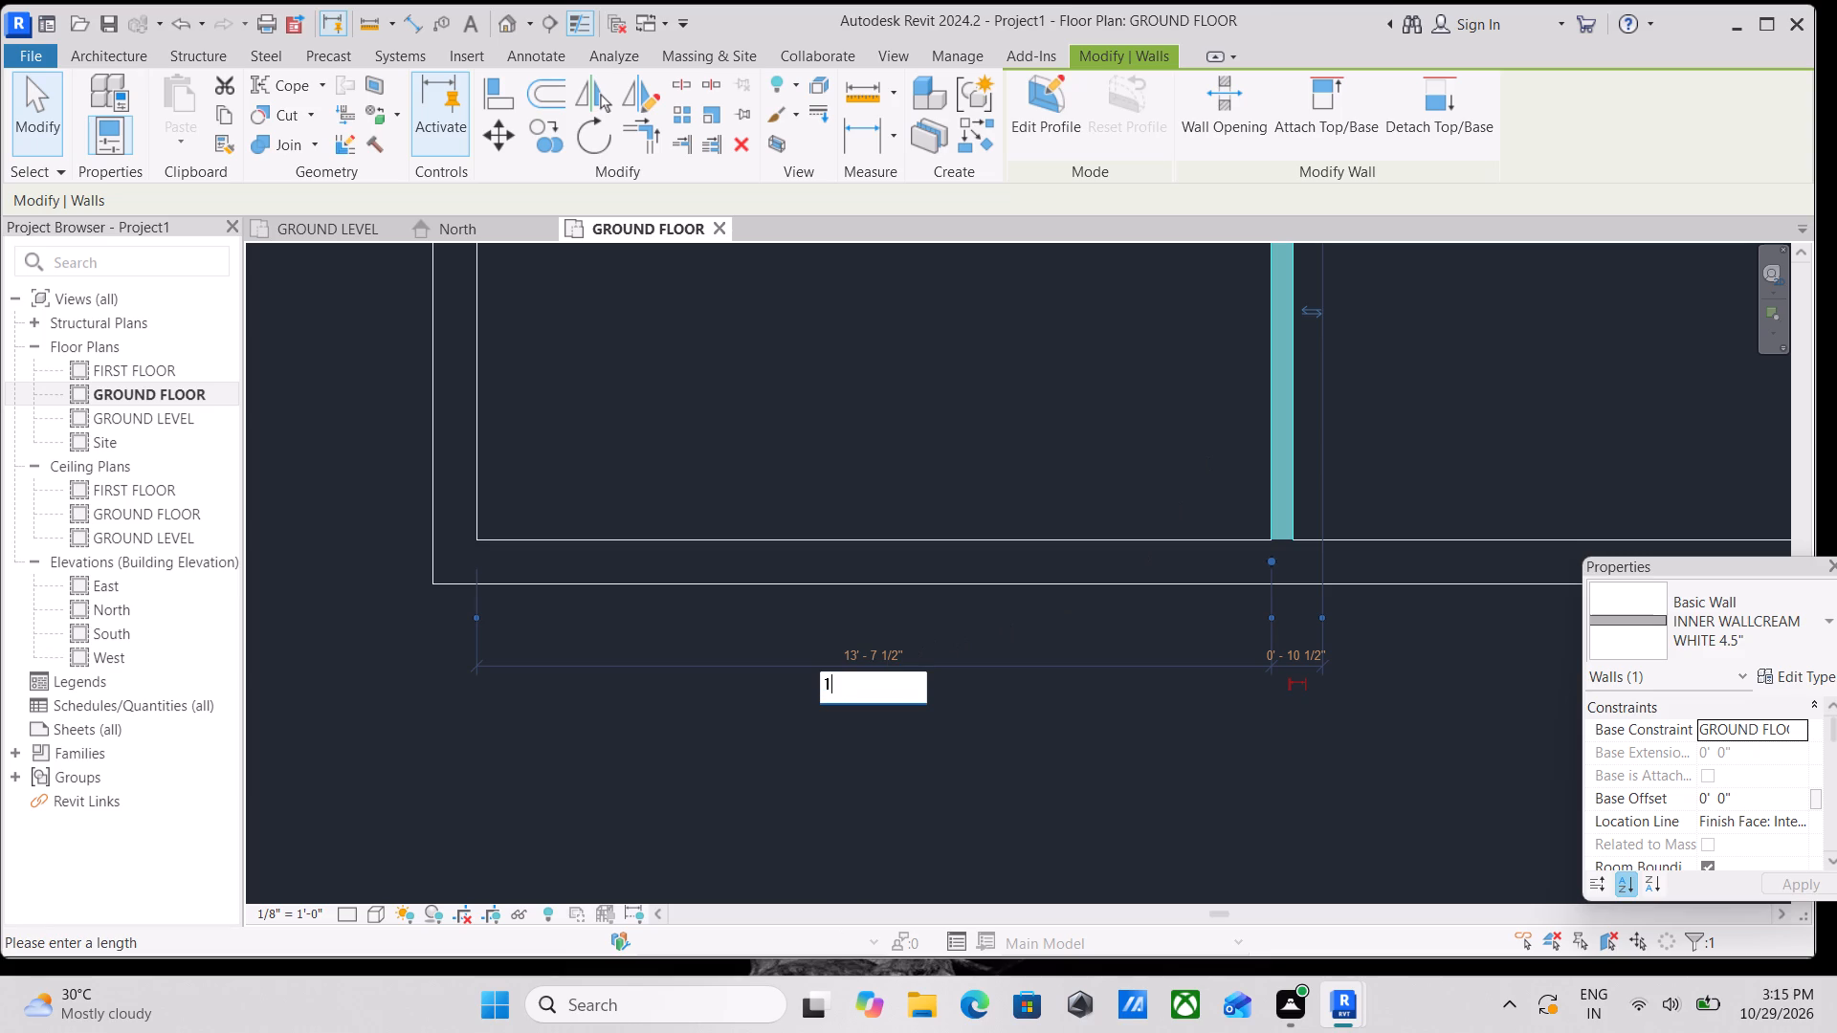
type("6'")
type("11")
key("Return")
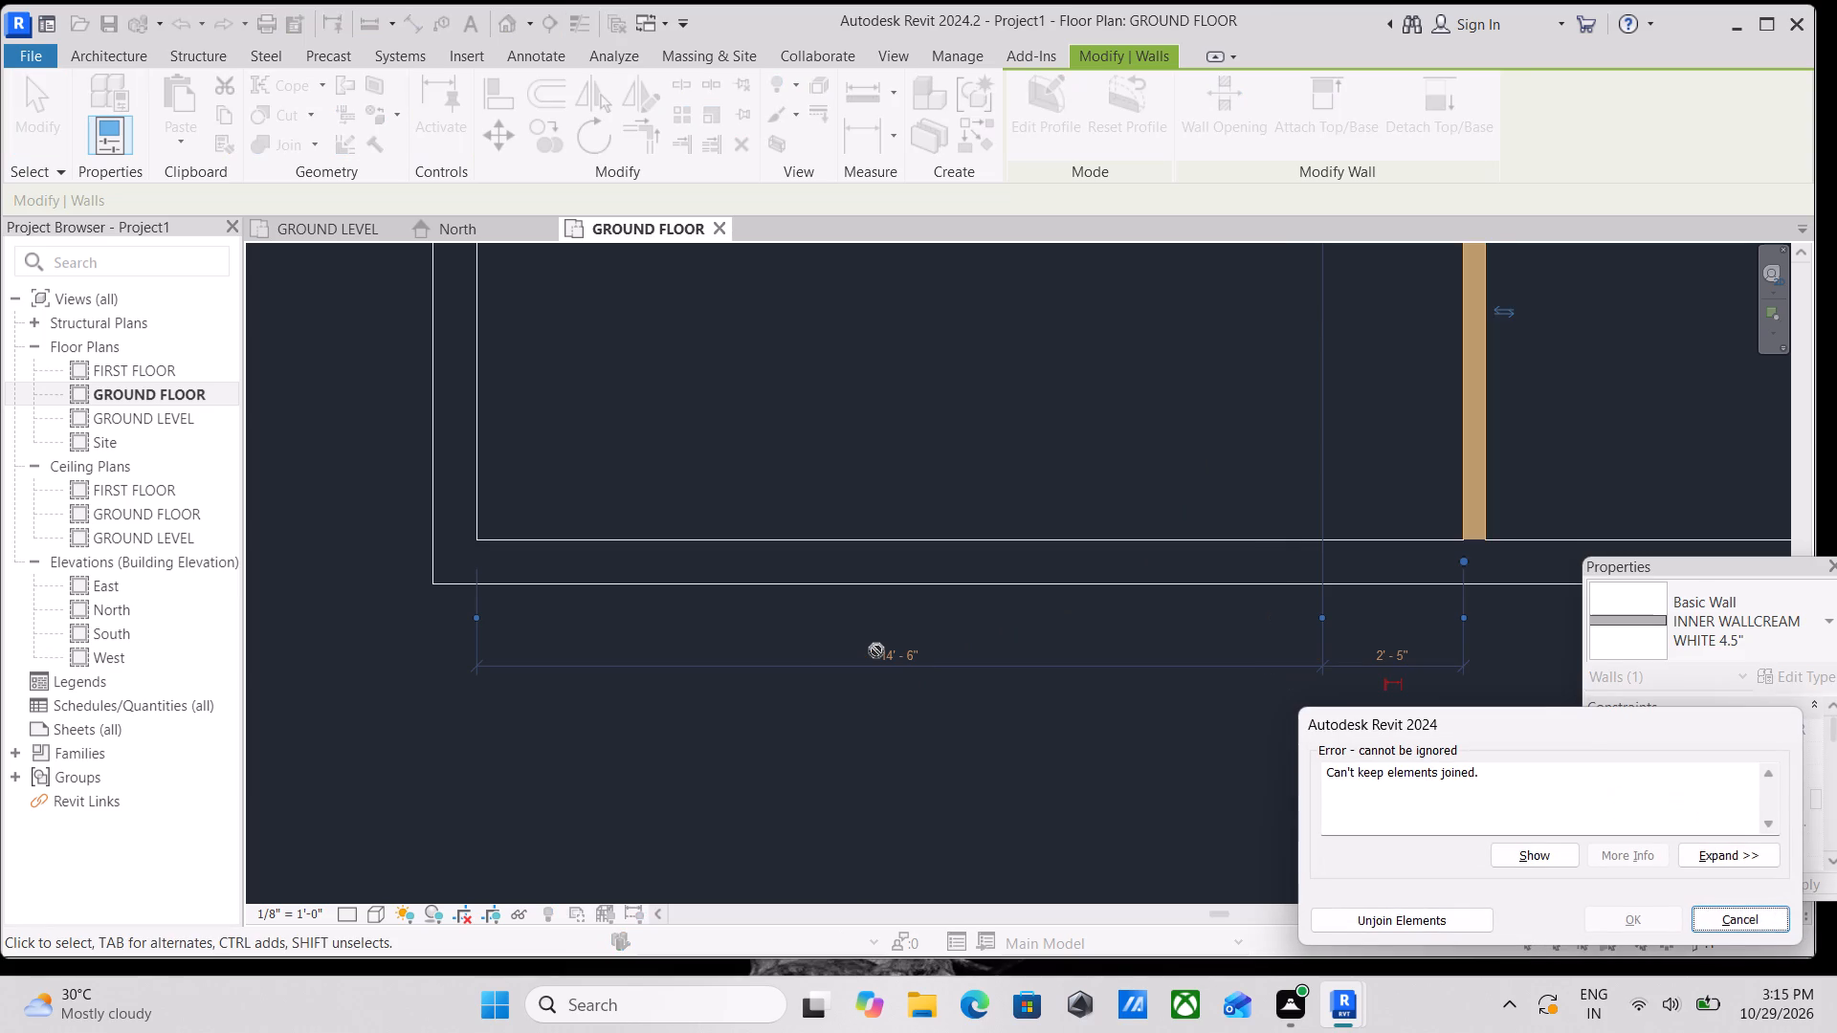
scroll(1017, 560, "down", 3)
middle_click_drag(1017, 560, 541, 929)
scroll(653, 758, "down", 1)
middle_click_drag(655, 756, 656, 681)
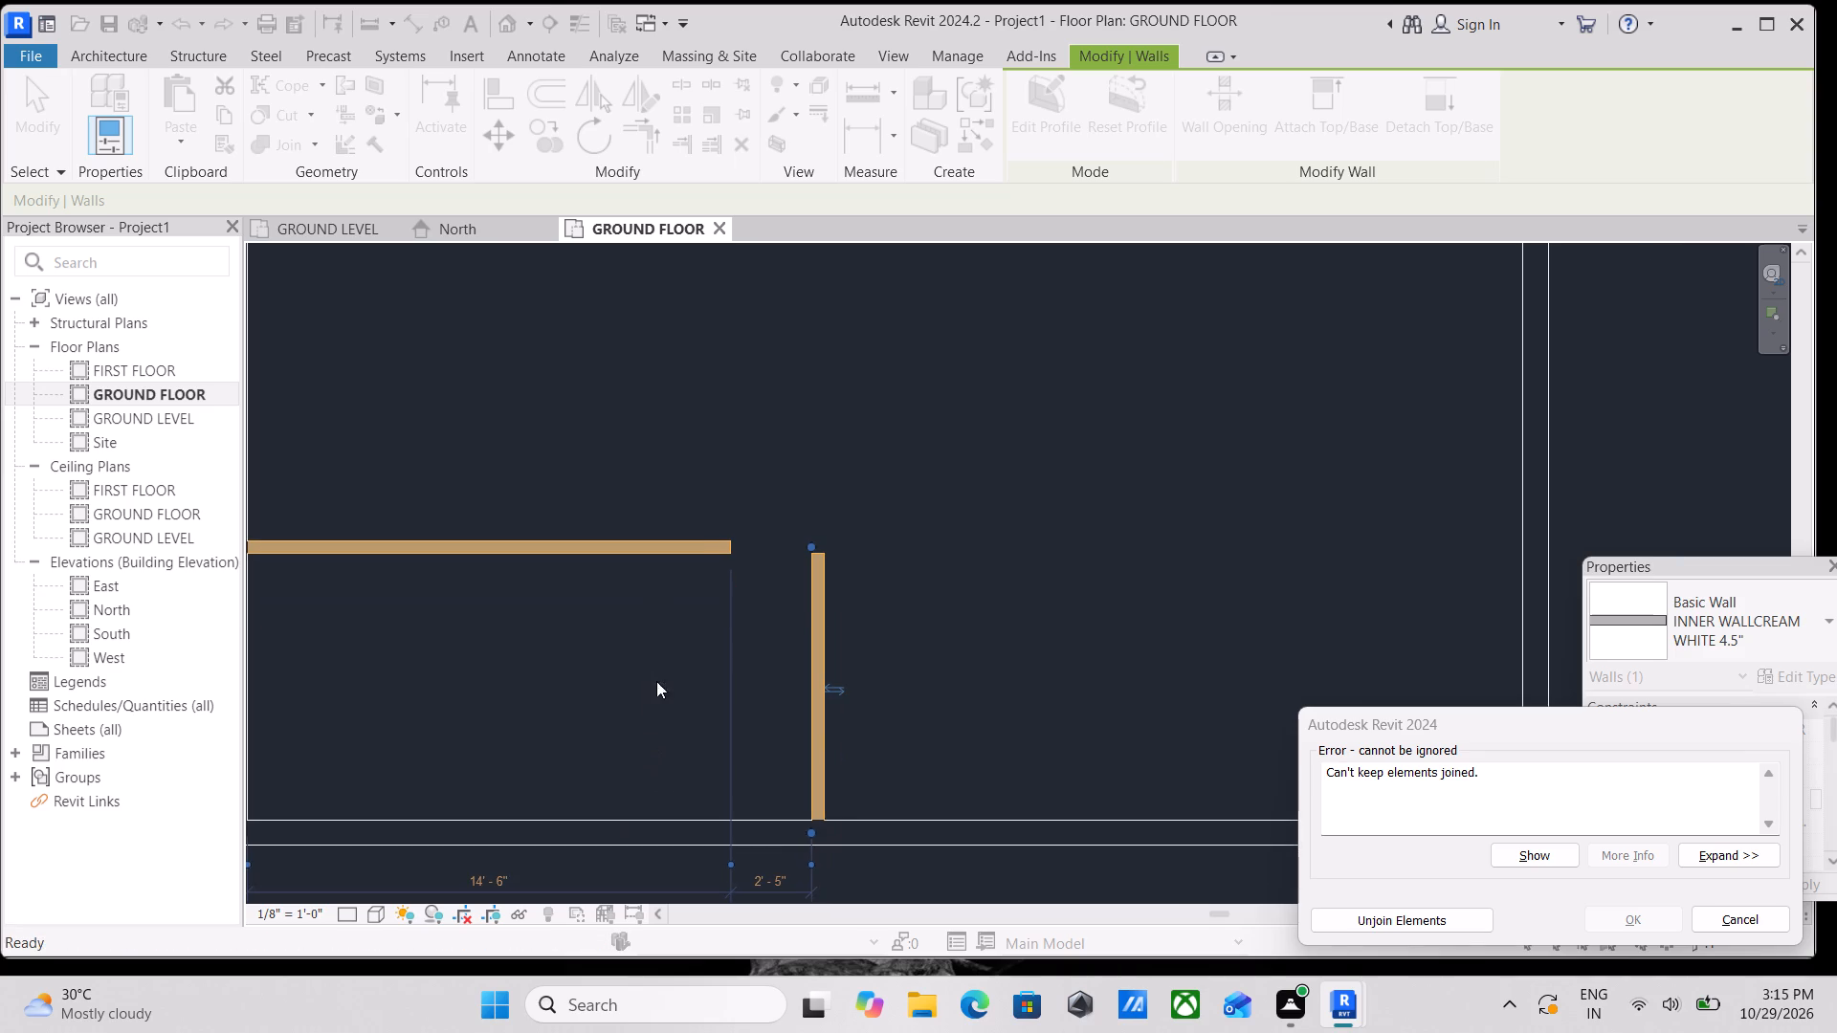
left_click(1398, 914)
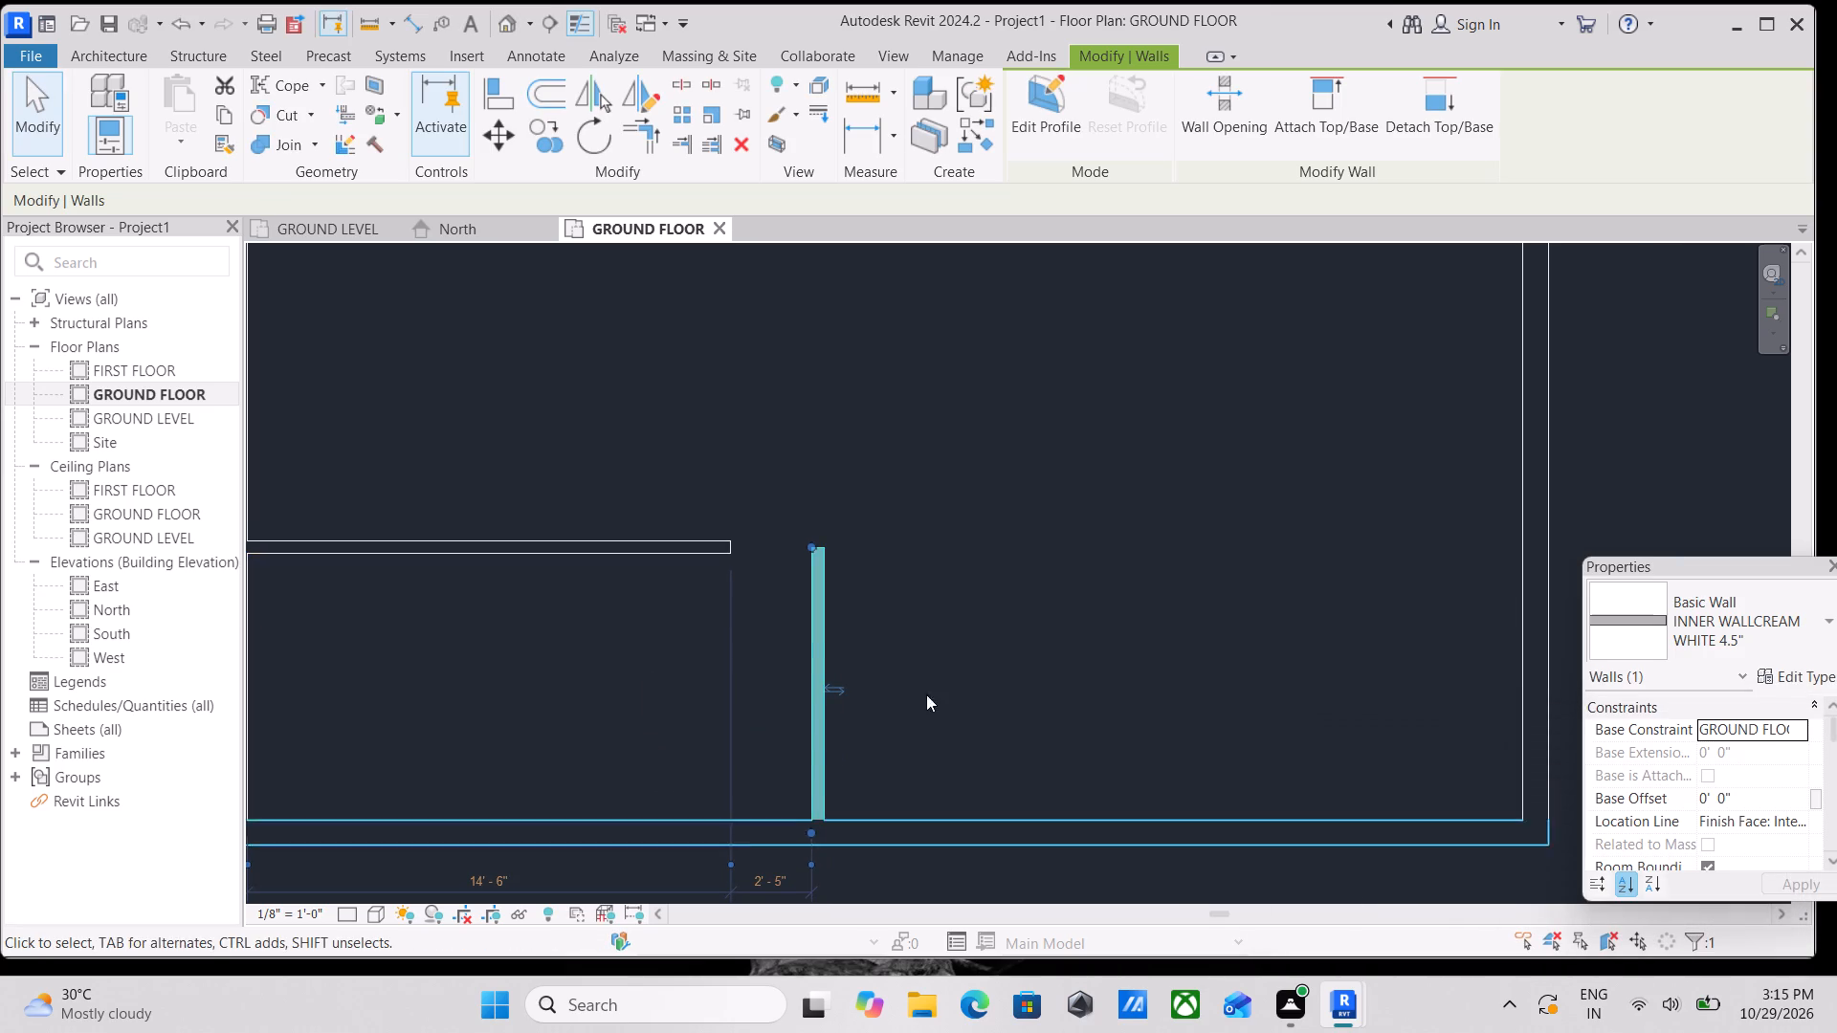
Examine the moved vertical wall's spacing from the west wall and from the second horizontal inner wall's east end.
scroll(774, 626, "down", 2)
middle_click_drag(774, 625, 1011, 607)
scroll(913, 757, "up", 3)
scroll(1133, 757, "up", 2)
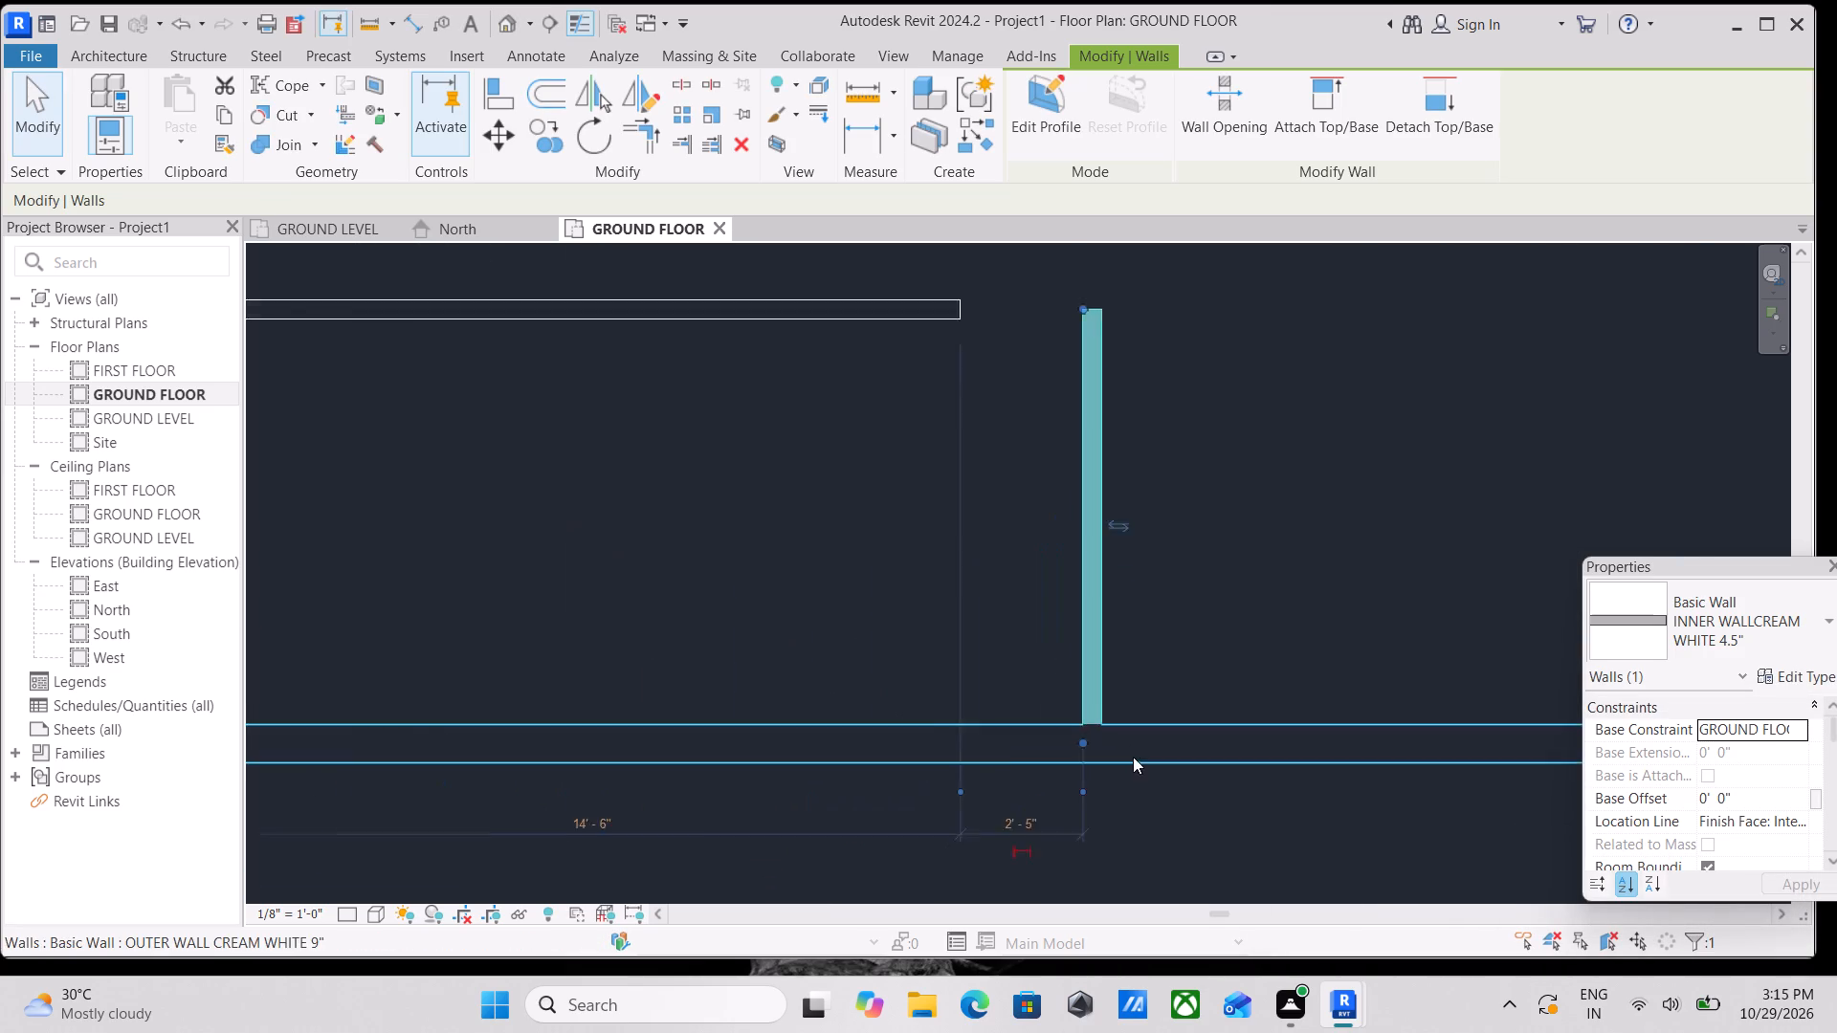
scroll(1133, 757, "up", 1)
scroll(849, 687, "down", 2)
middle_click_drag(865, 685, 1054, 687)
scroll(751, 753, "up", 2)
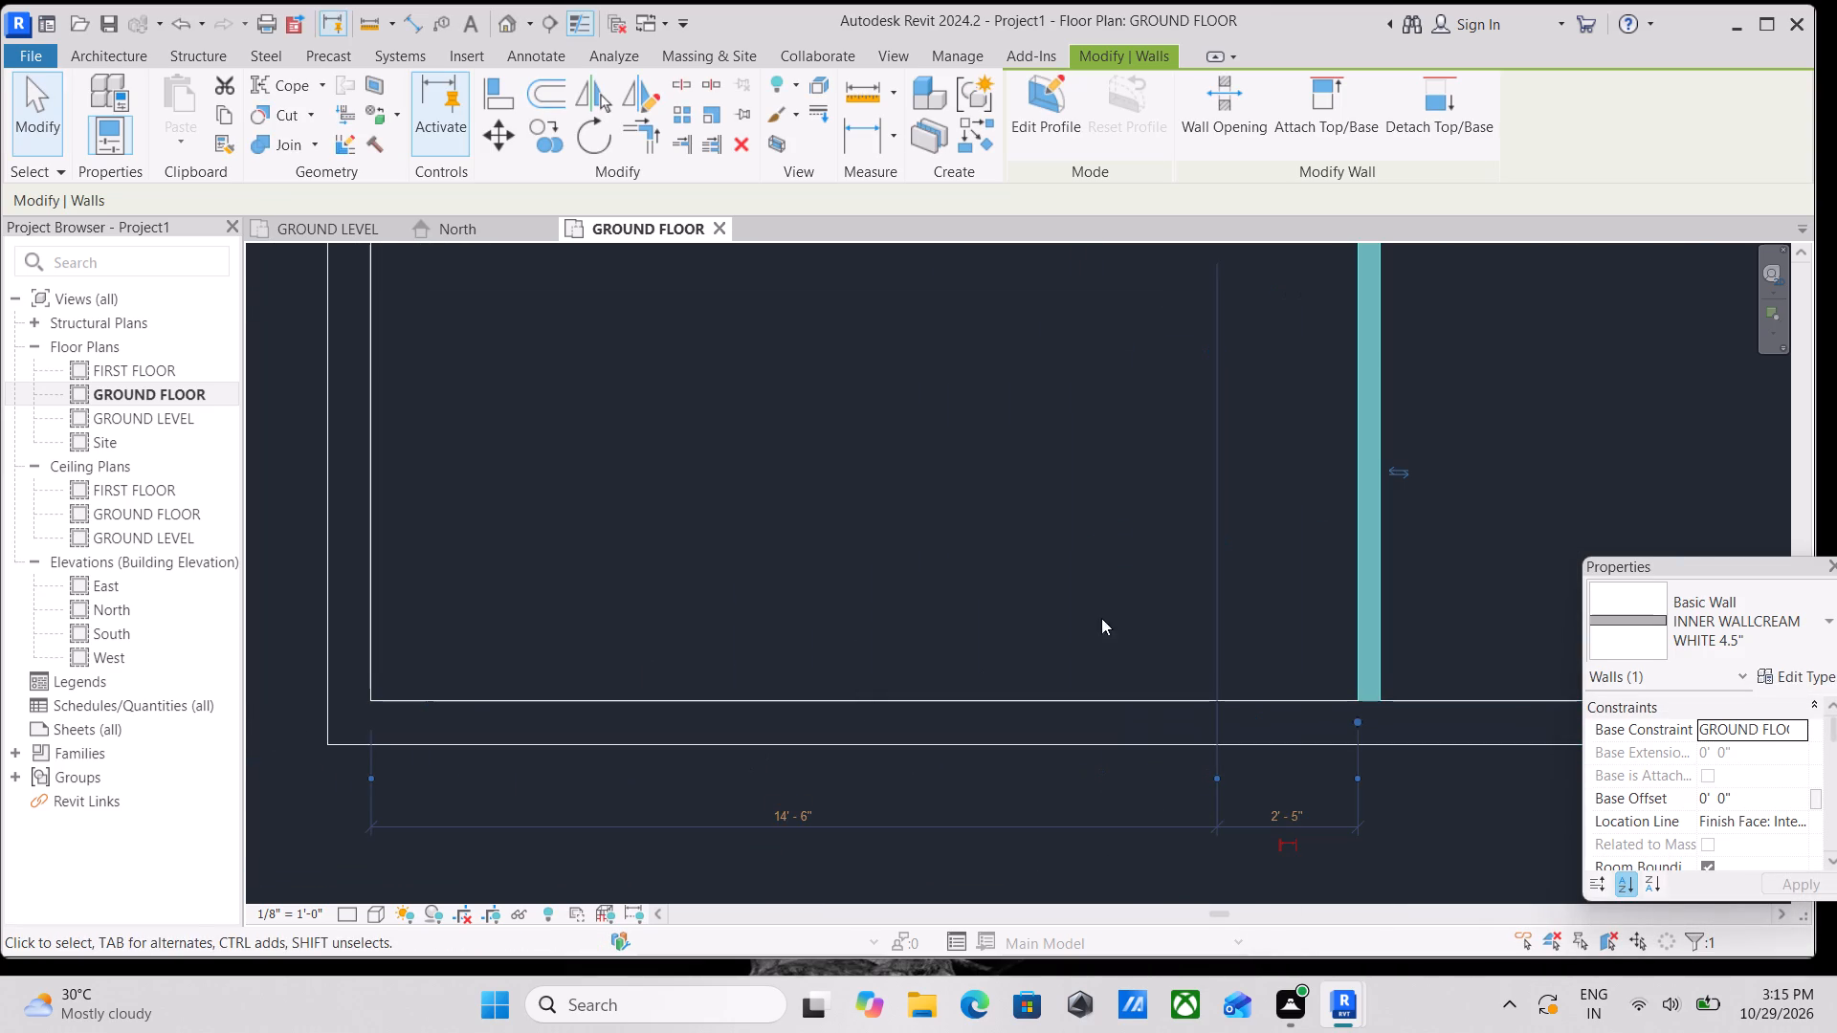
scroll(1367, 777, "up", 3)
scroll(1249, 644, "down", 2)
middle_click_drag(1239, 645, 1237, 704)
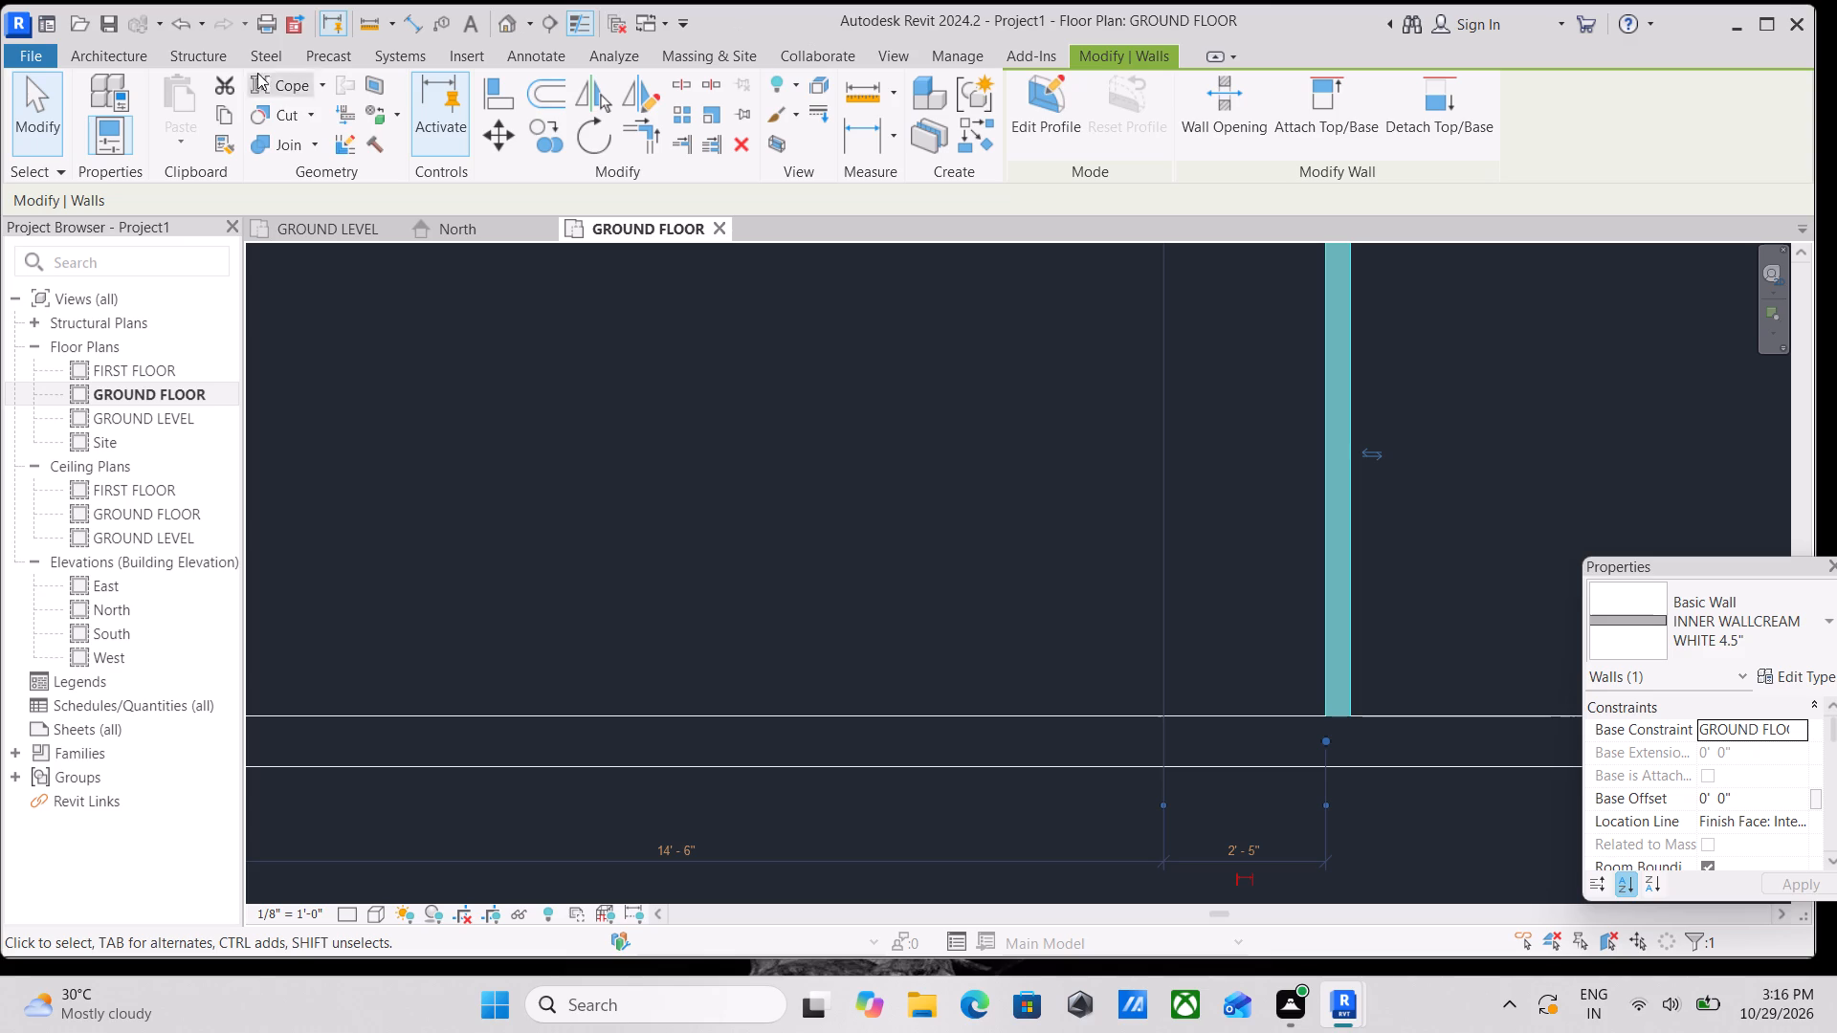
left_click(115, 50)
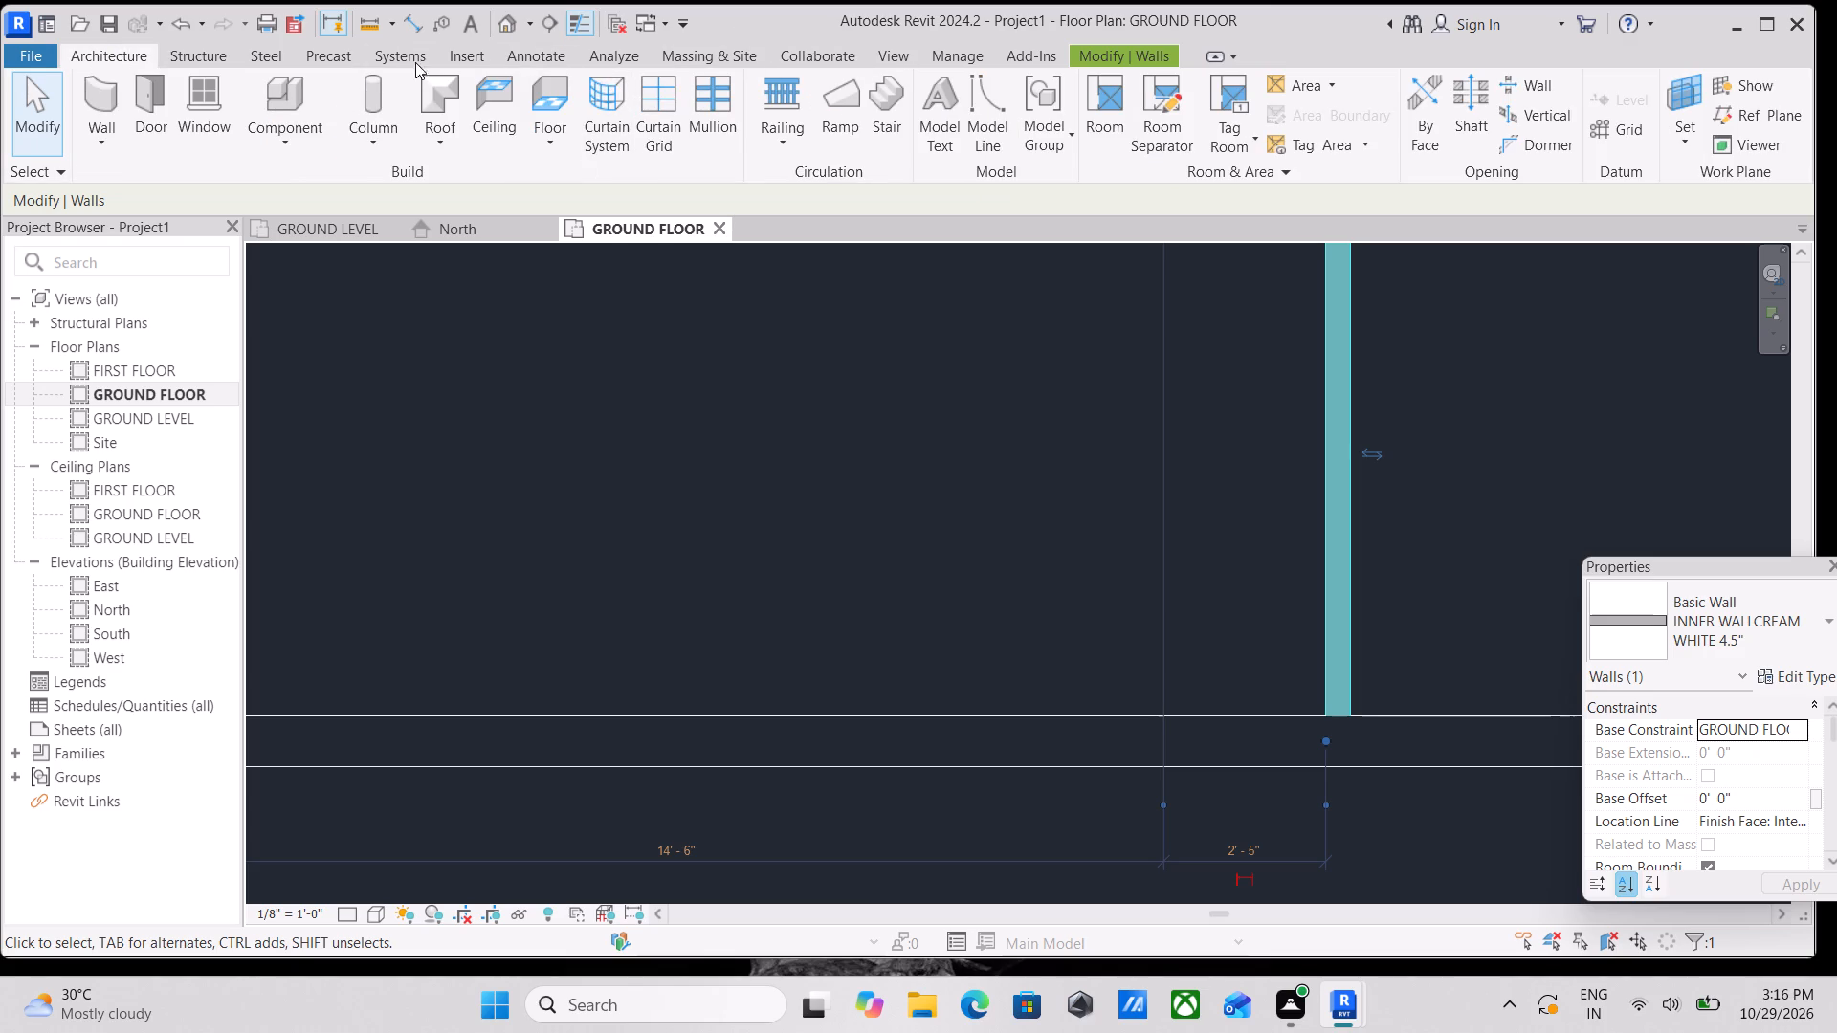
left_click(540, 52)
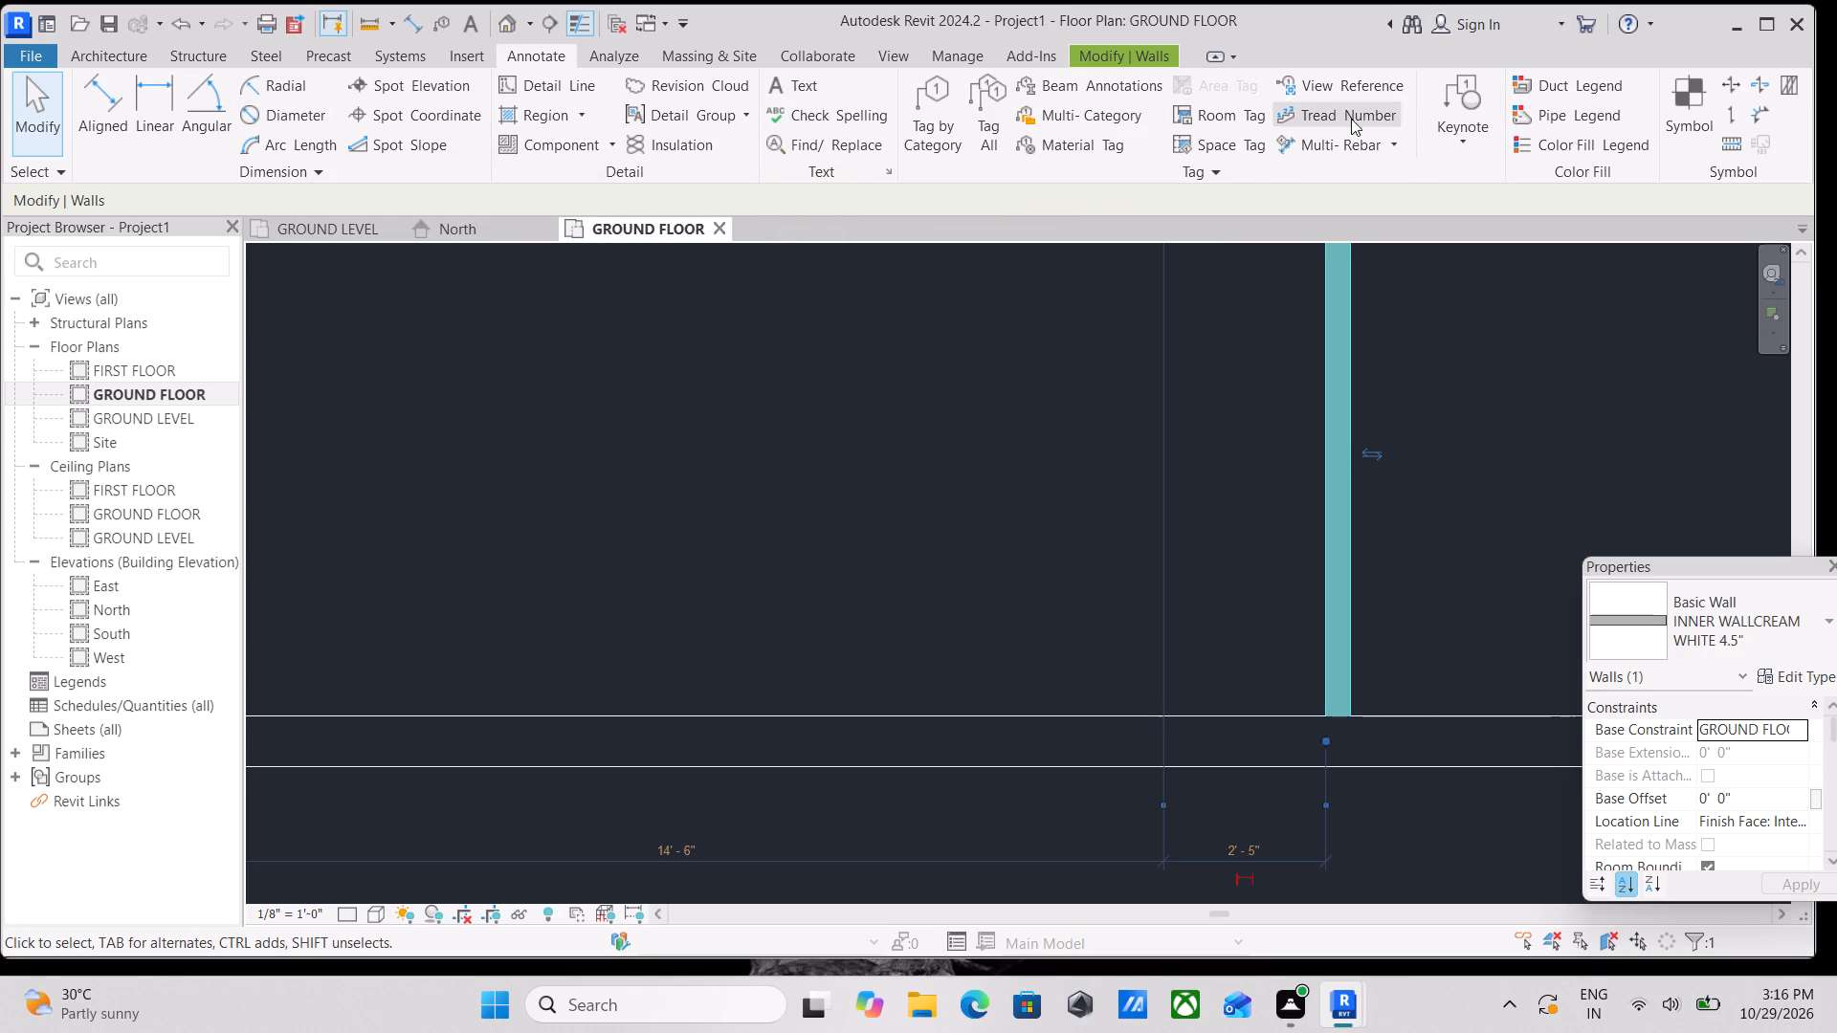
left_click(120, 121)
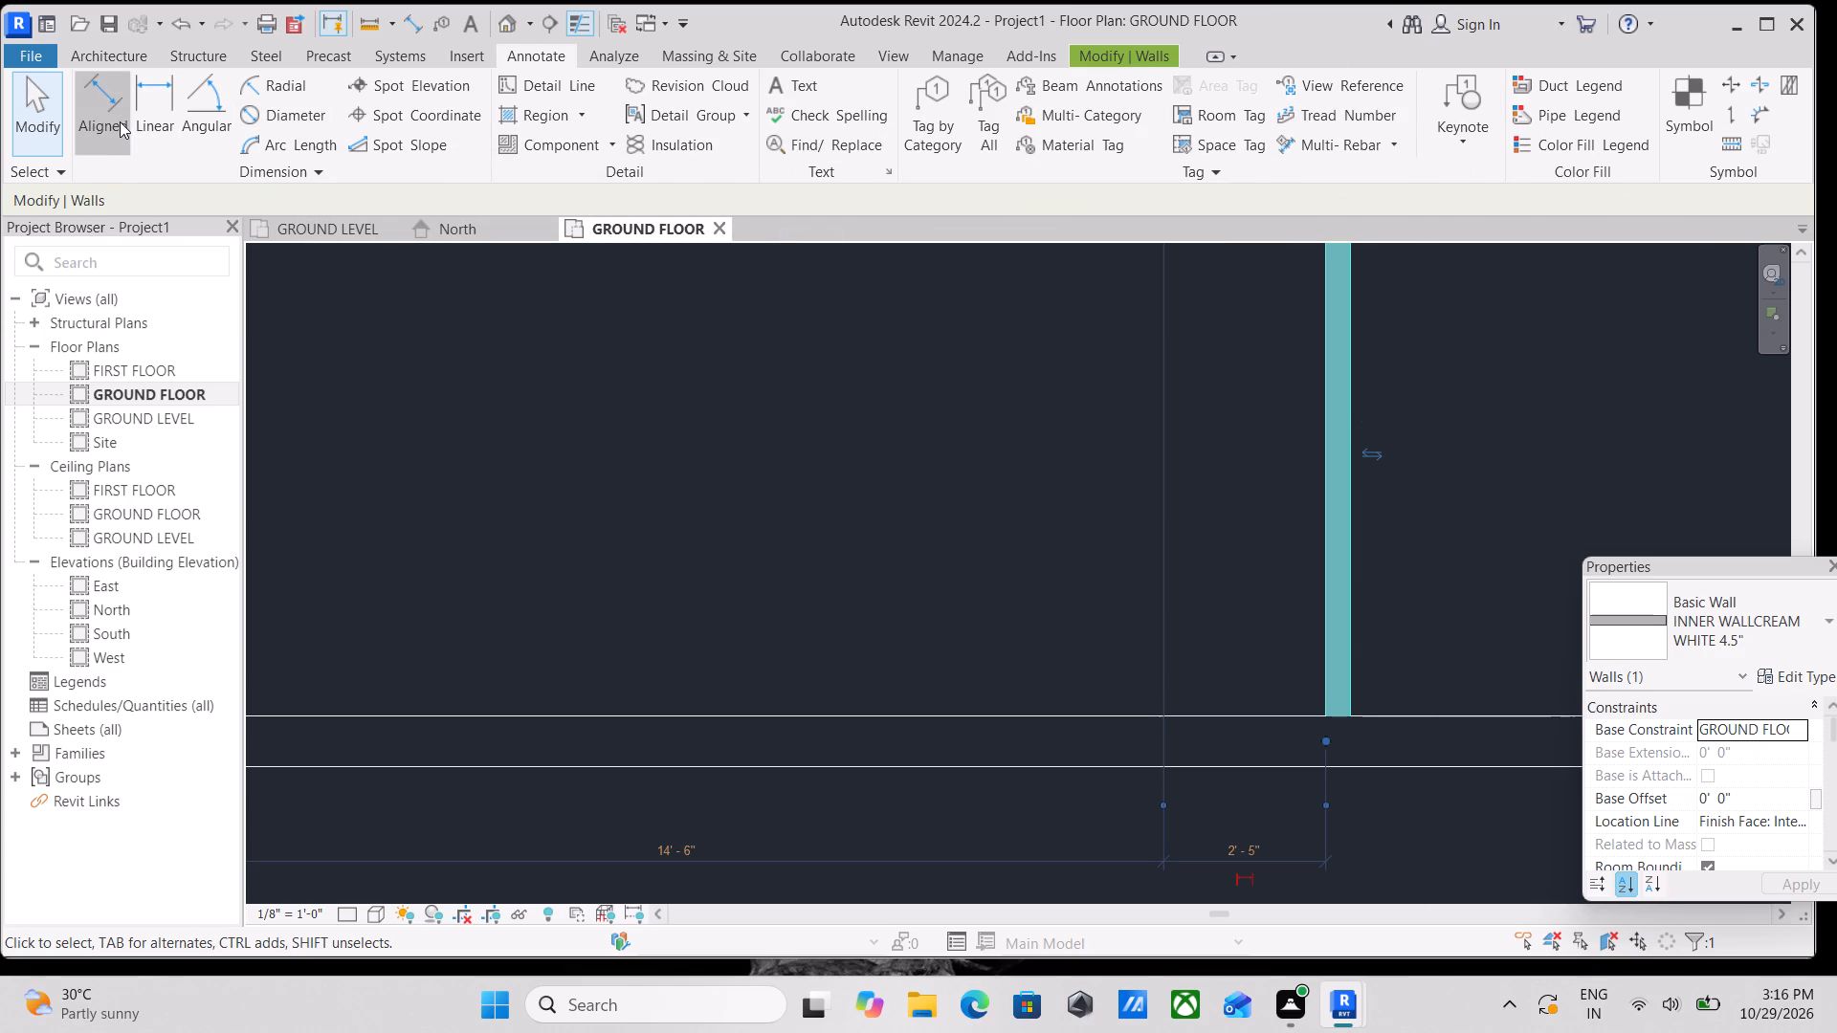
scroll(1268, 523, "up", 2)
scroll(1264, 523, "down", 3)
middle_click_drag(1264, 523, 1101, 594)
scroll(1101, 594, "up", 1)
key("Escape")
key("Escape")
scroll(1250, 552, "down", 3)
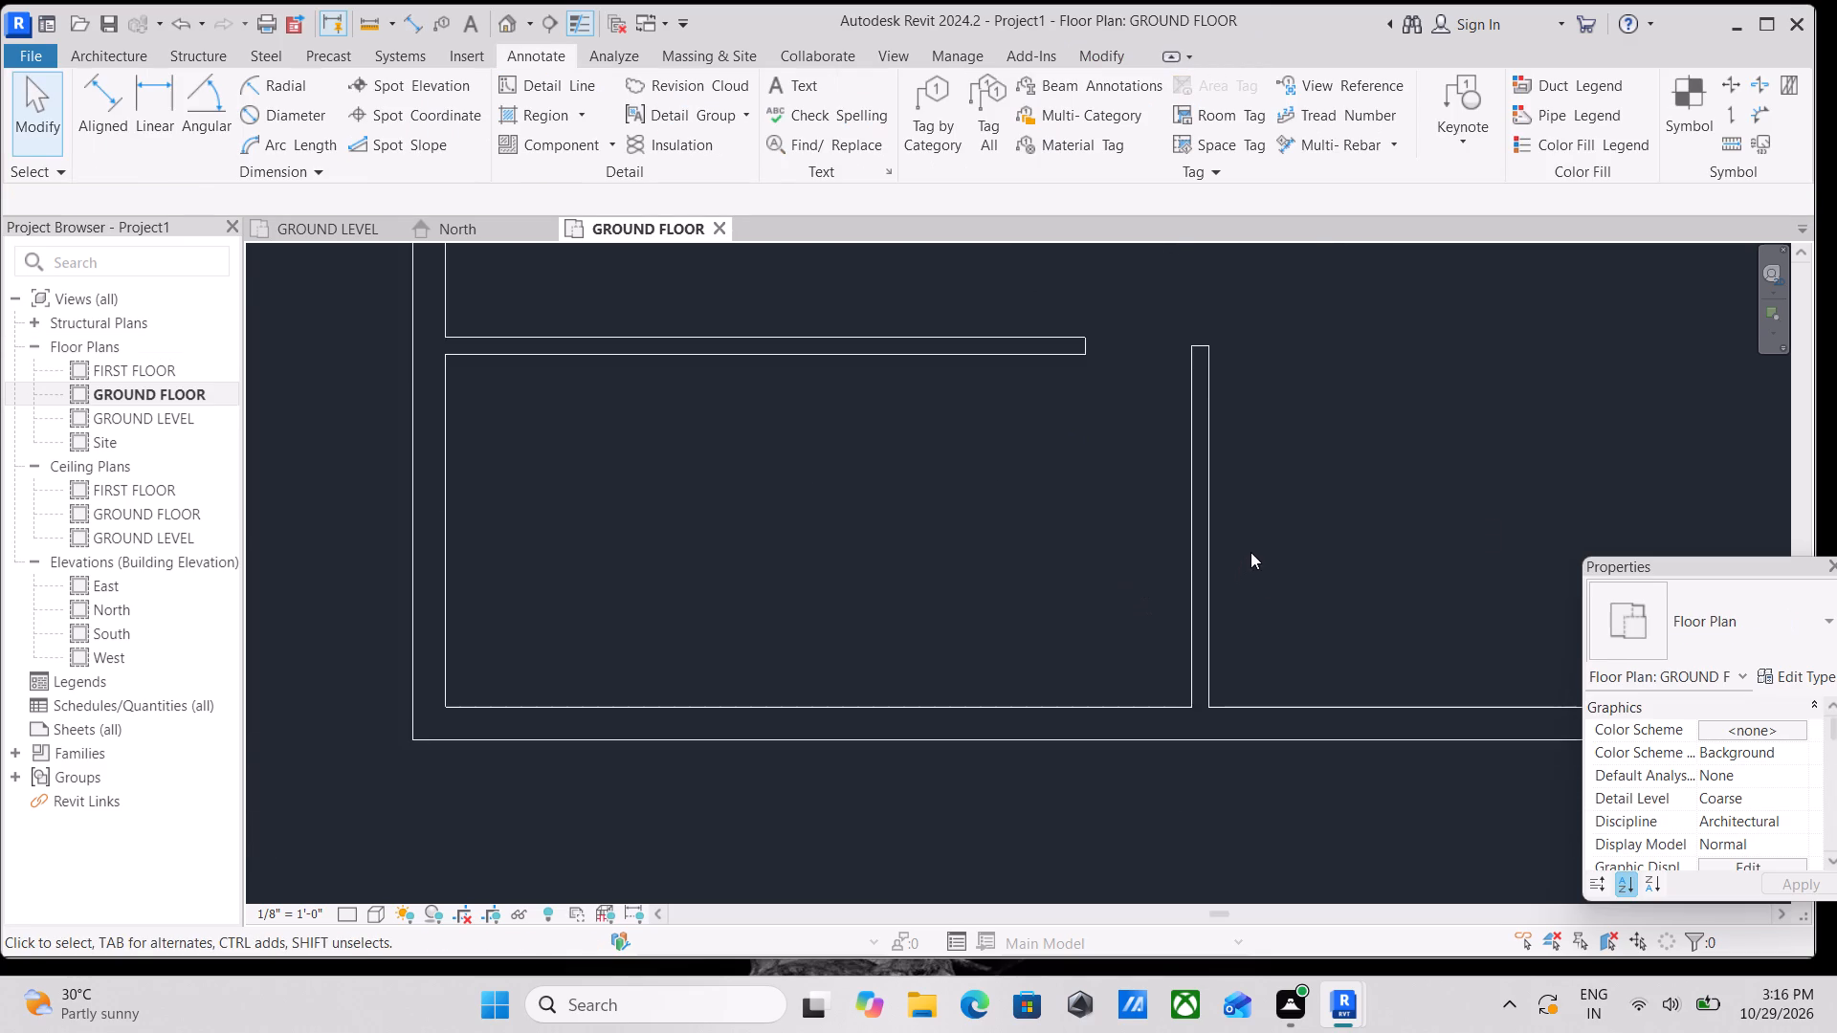
Examine the room layout across the plan, especially around the second horizontal inner wall, the vertical inner wall and the south wall.
middle_click_drag(1250, 552, 1233, 726)
scroll(1233, 702, "down", 1)
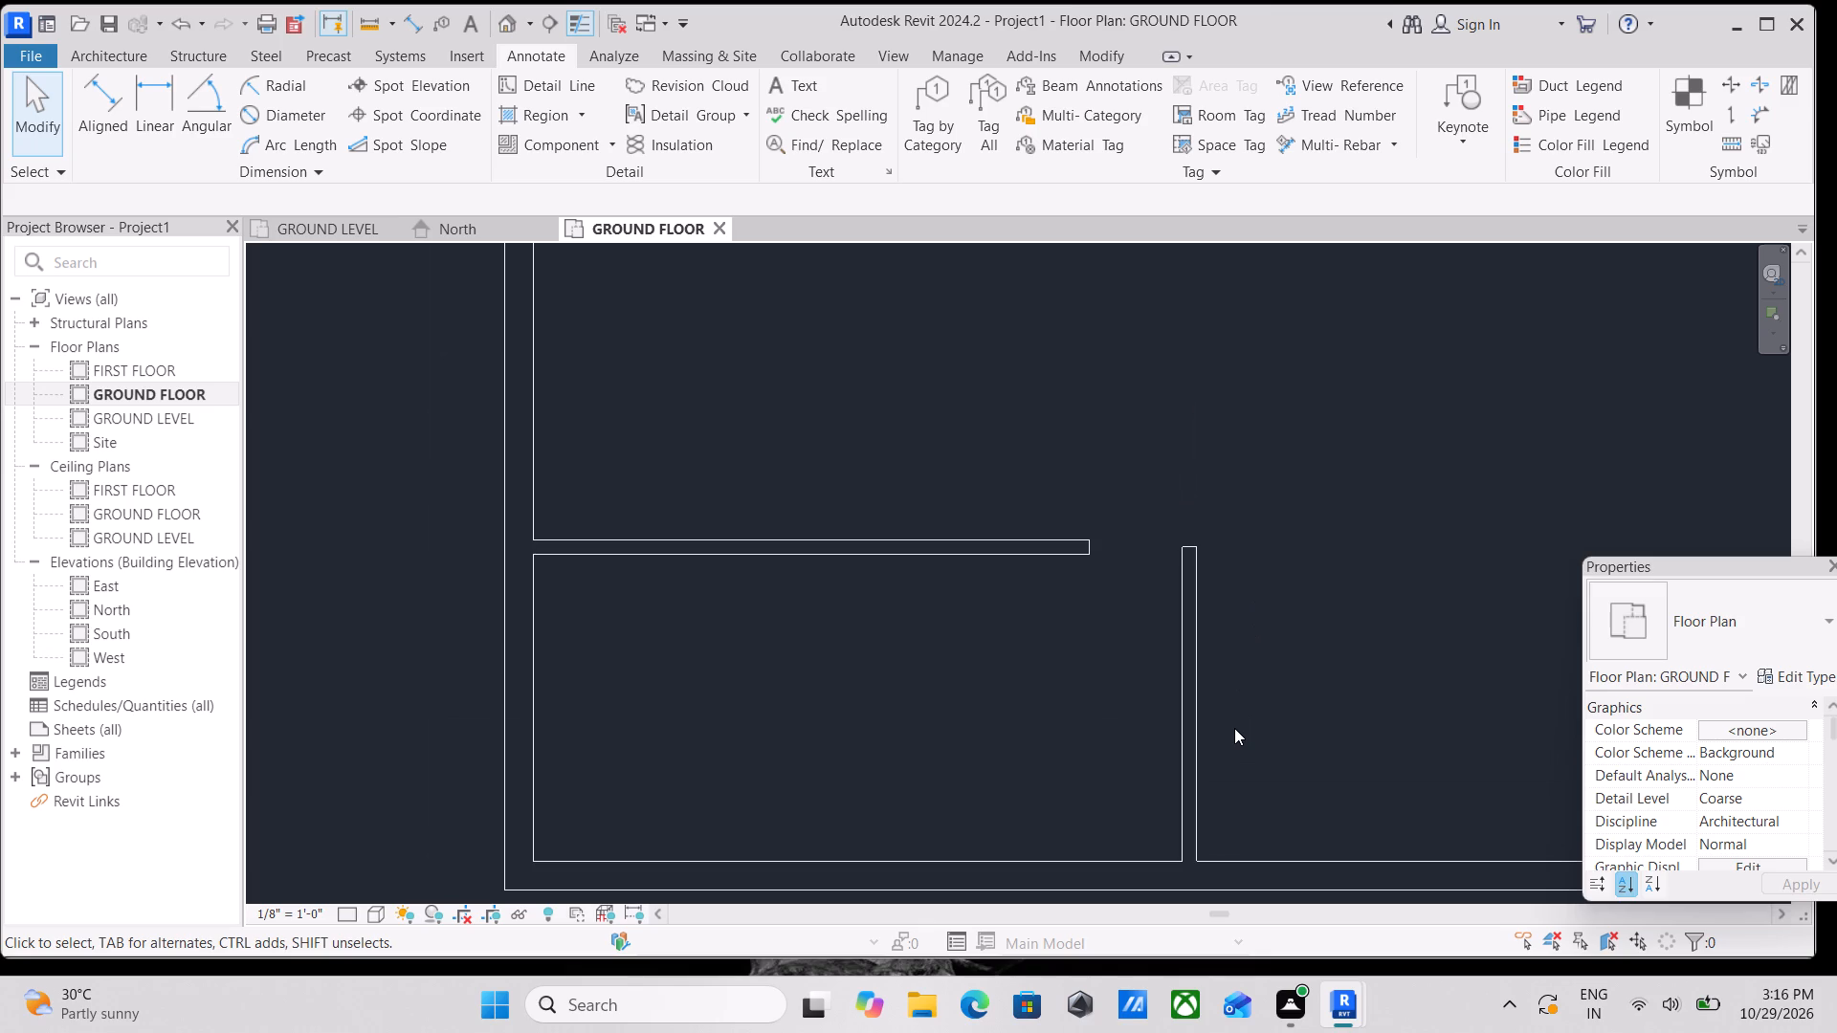
scroll(1205, 588, "down", 5)
middle_click_drag(1303, 541, 897, 821)
scroll(900, 823, "up", 1)
scroll(1050, 717, "down", 3)
middle_click_drag(1050, 717, 1049, 711)
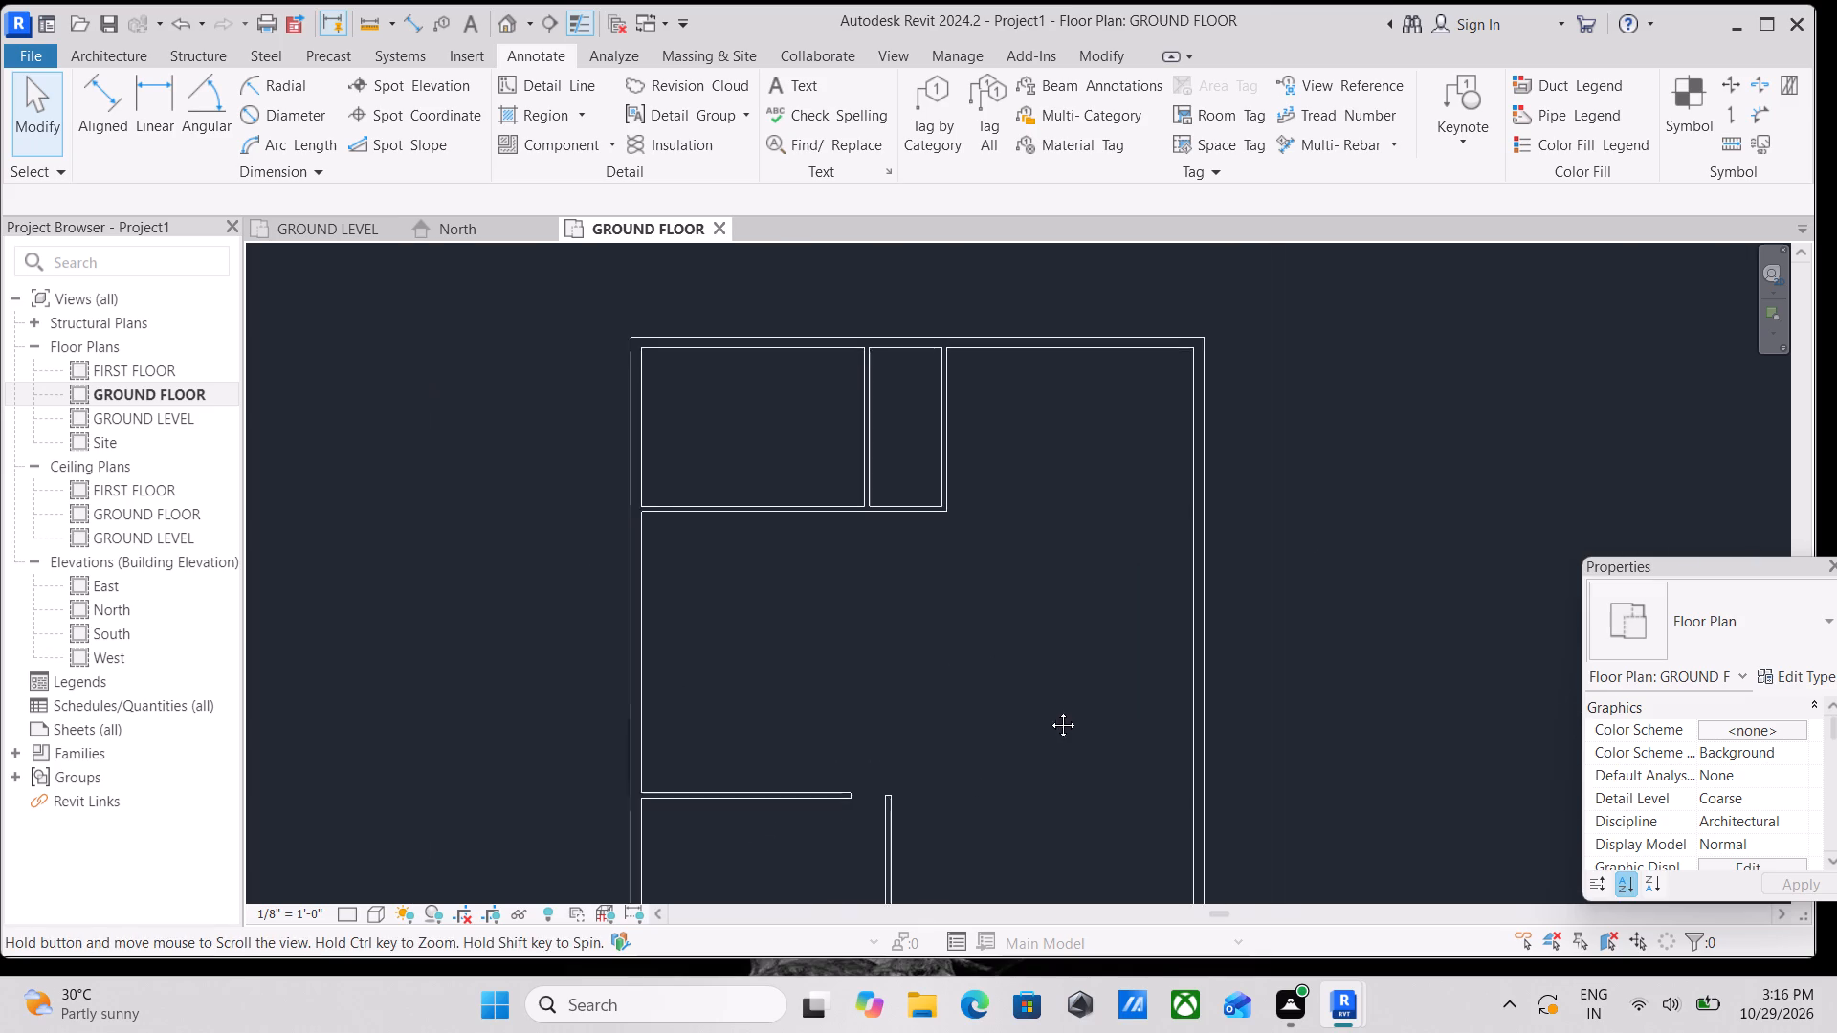
middle_click_drag(1049, 711, 1088, 631)
scroll(1018, 841, "up", 3)
scroll(748, 743, "up", 3)
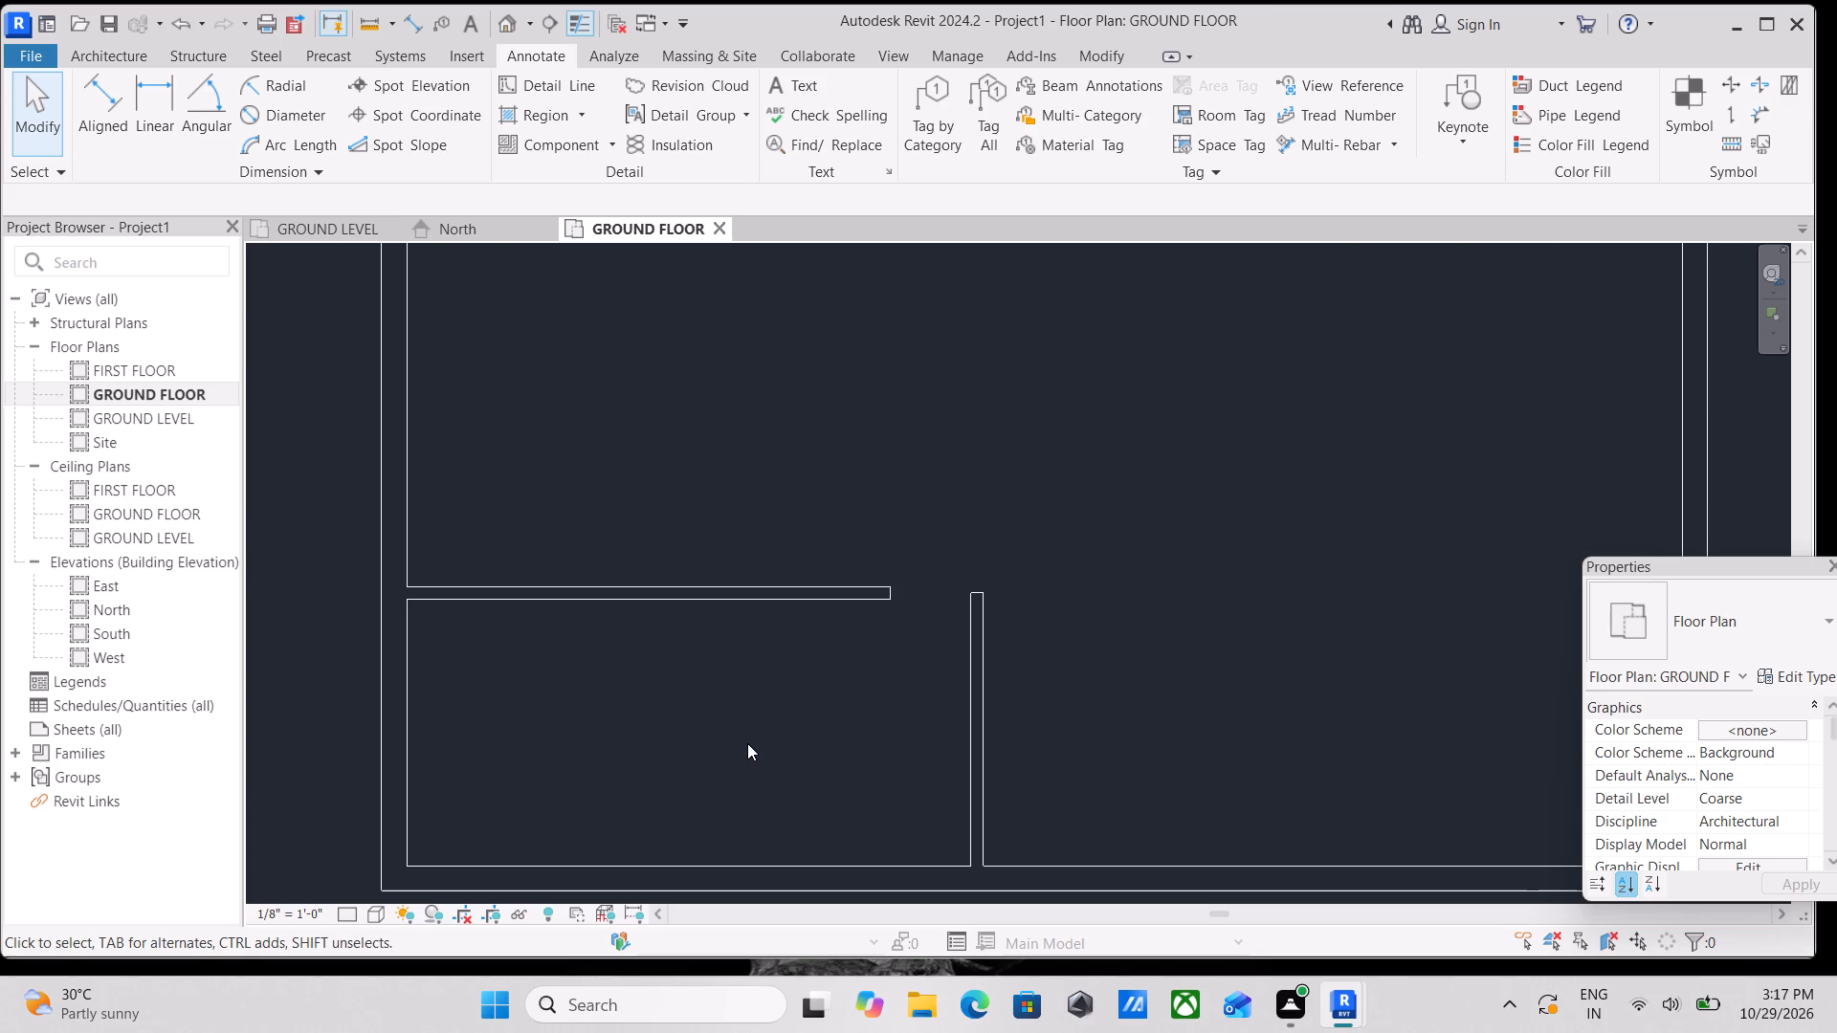
scroll(748, 753, "up", 2)
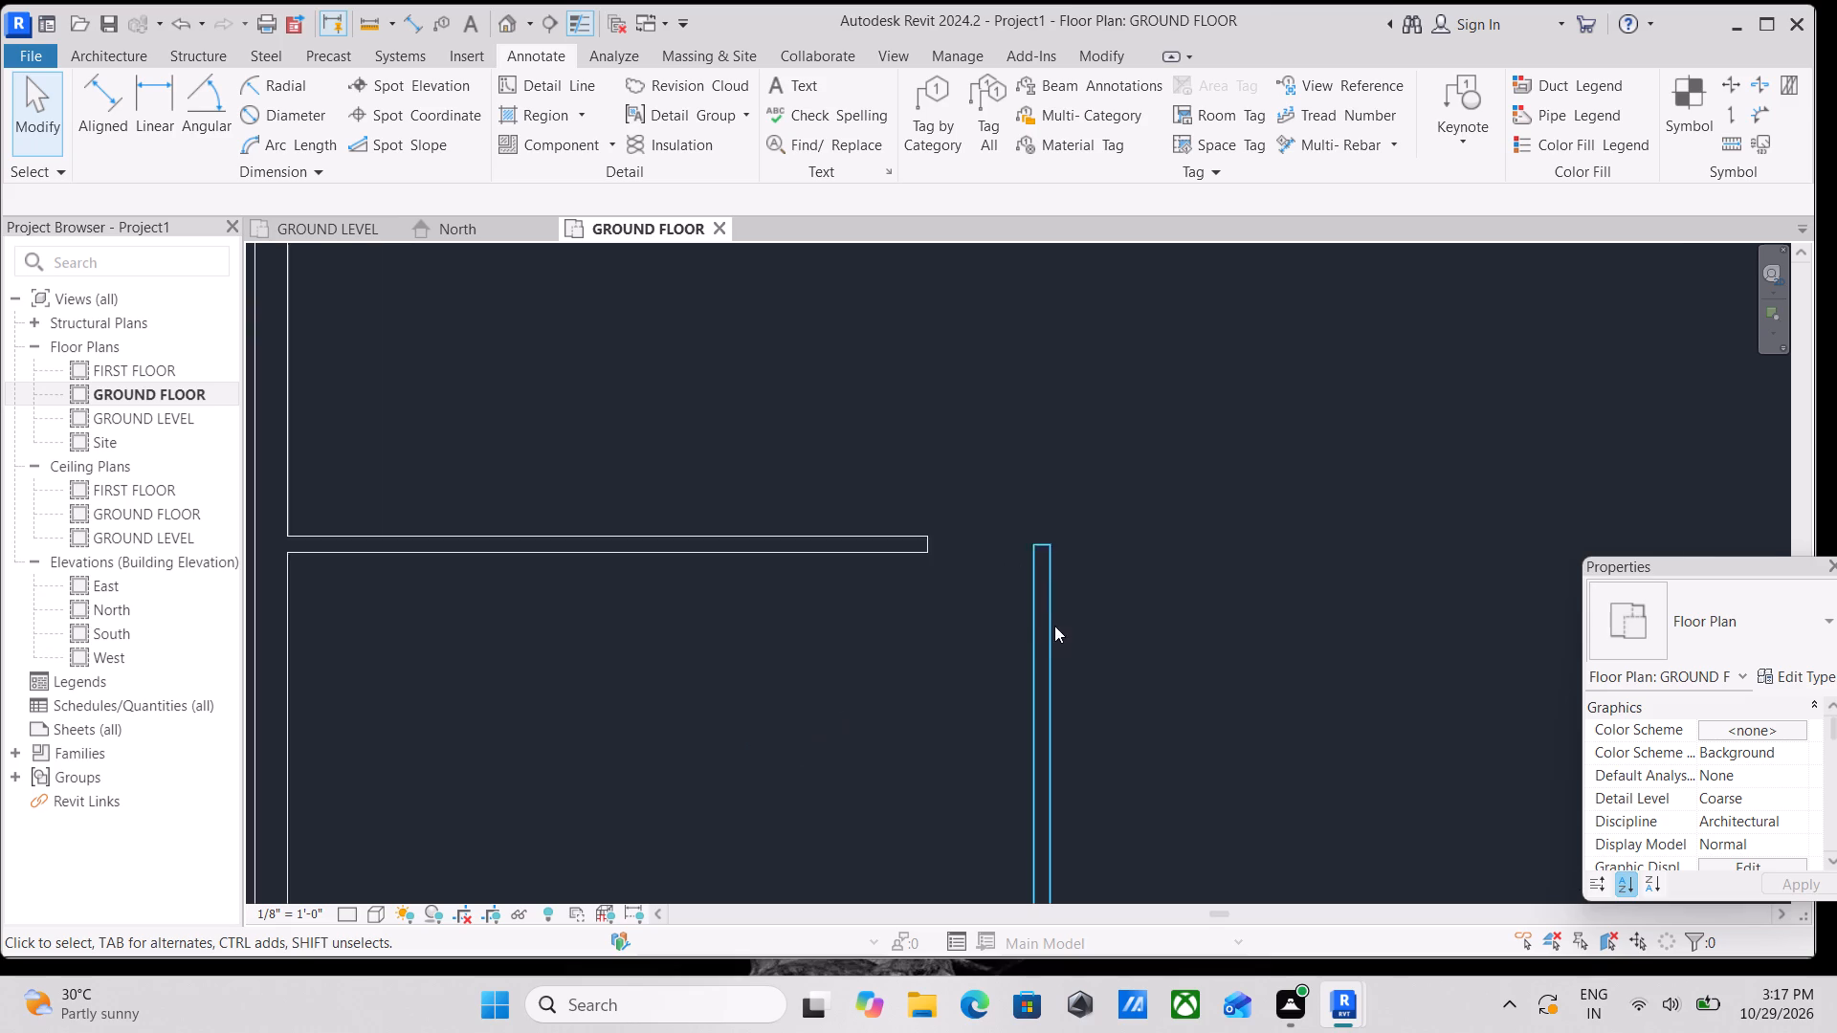
scroll(1054, 626, "down", 2)
scroll(1189, 680, "down", 1)
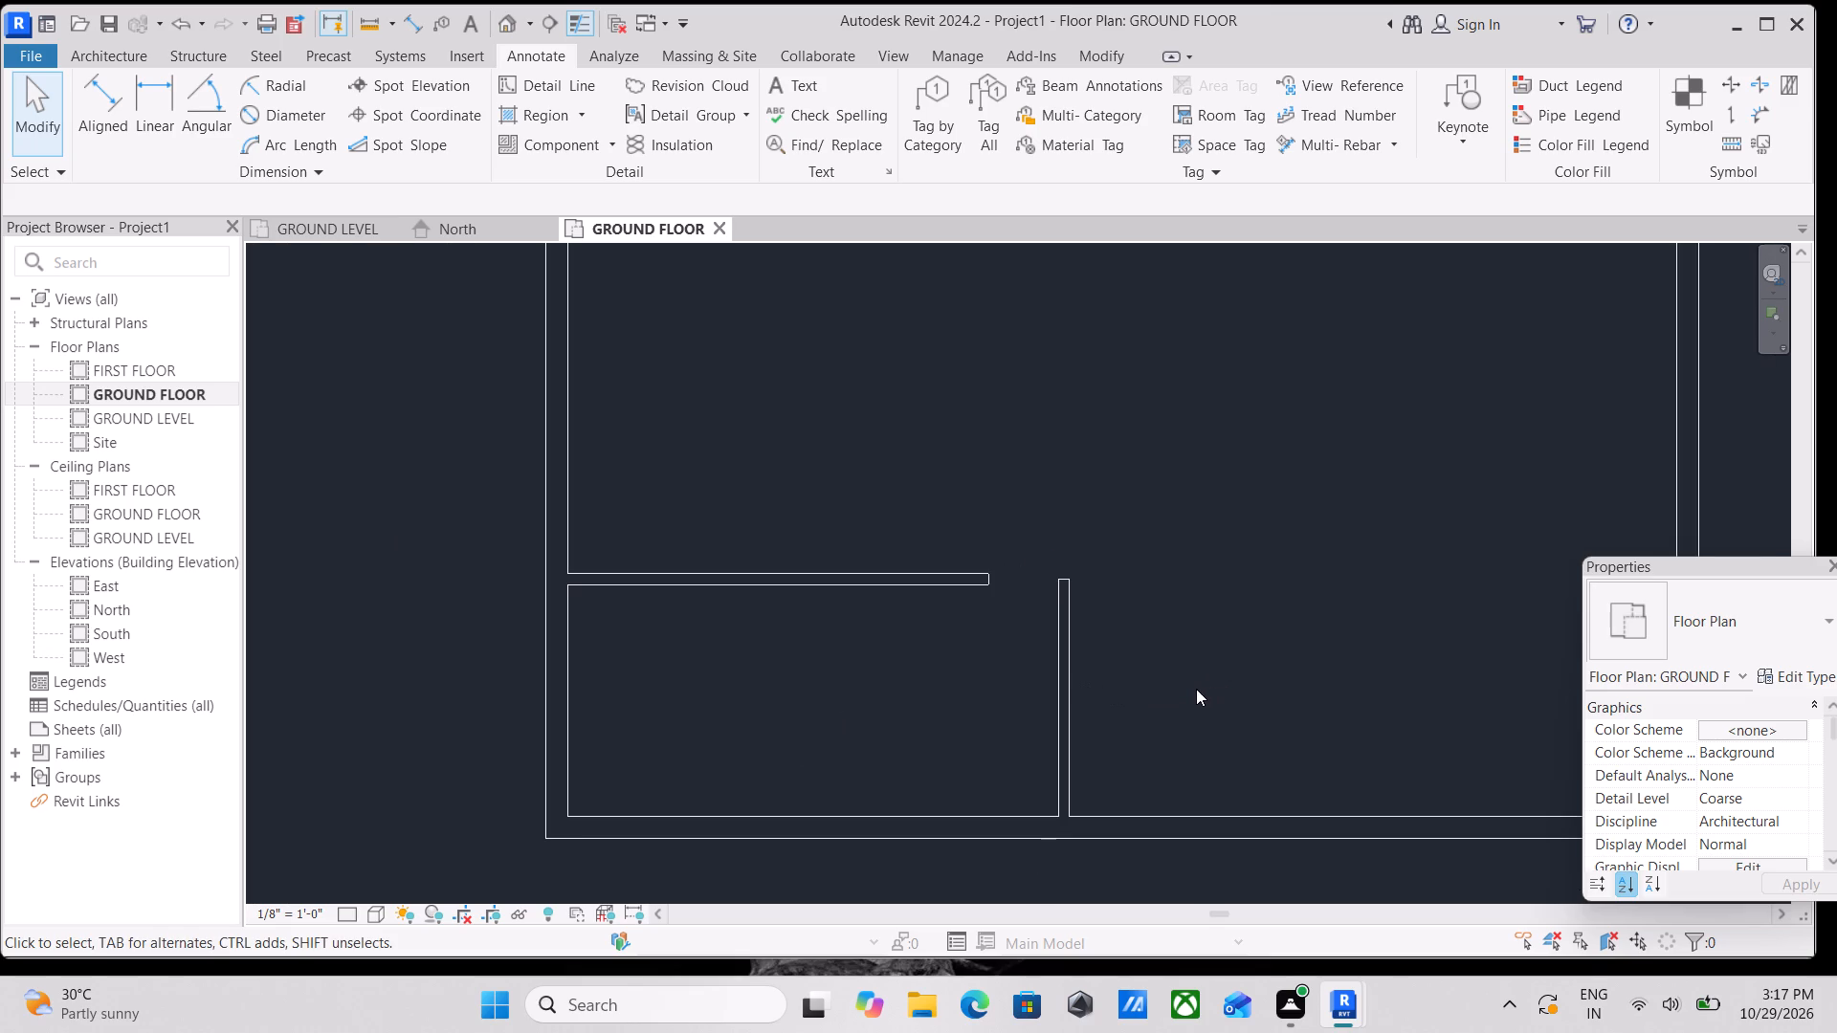
scroll(1180, 692, "down", 1)
scroll(1039, 714, "up", 2)
scroll(1122, 678, "down", 1)
middle_click_drag(1116, 682, 976, 715)
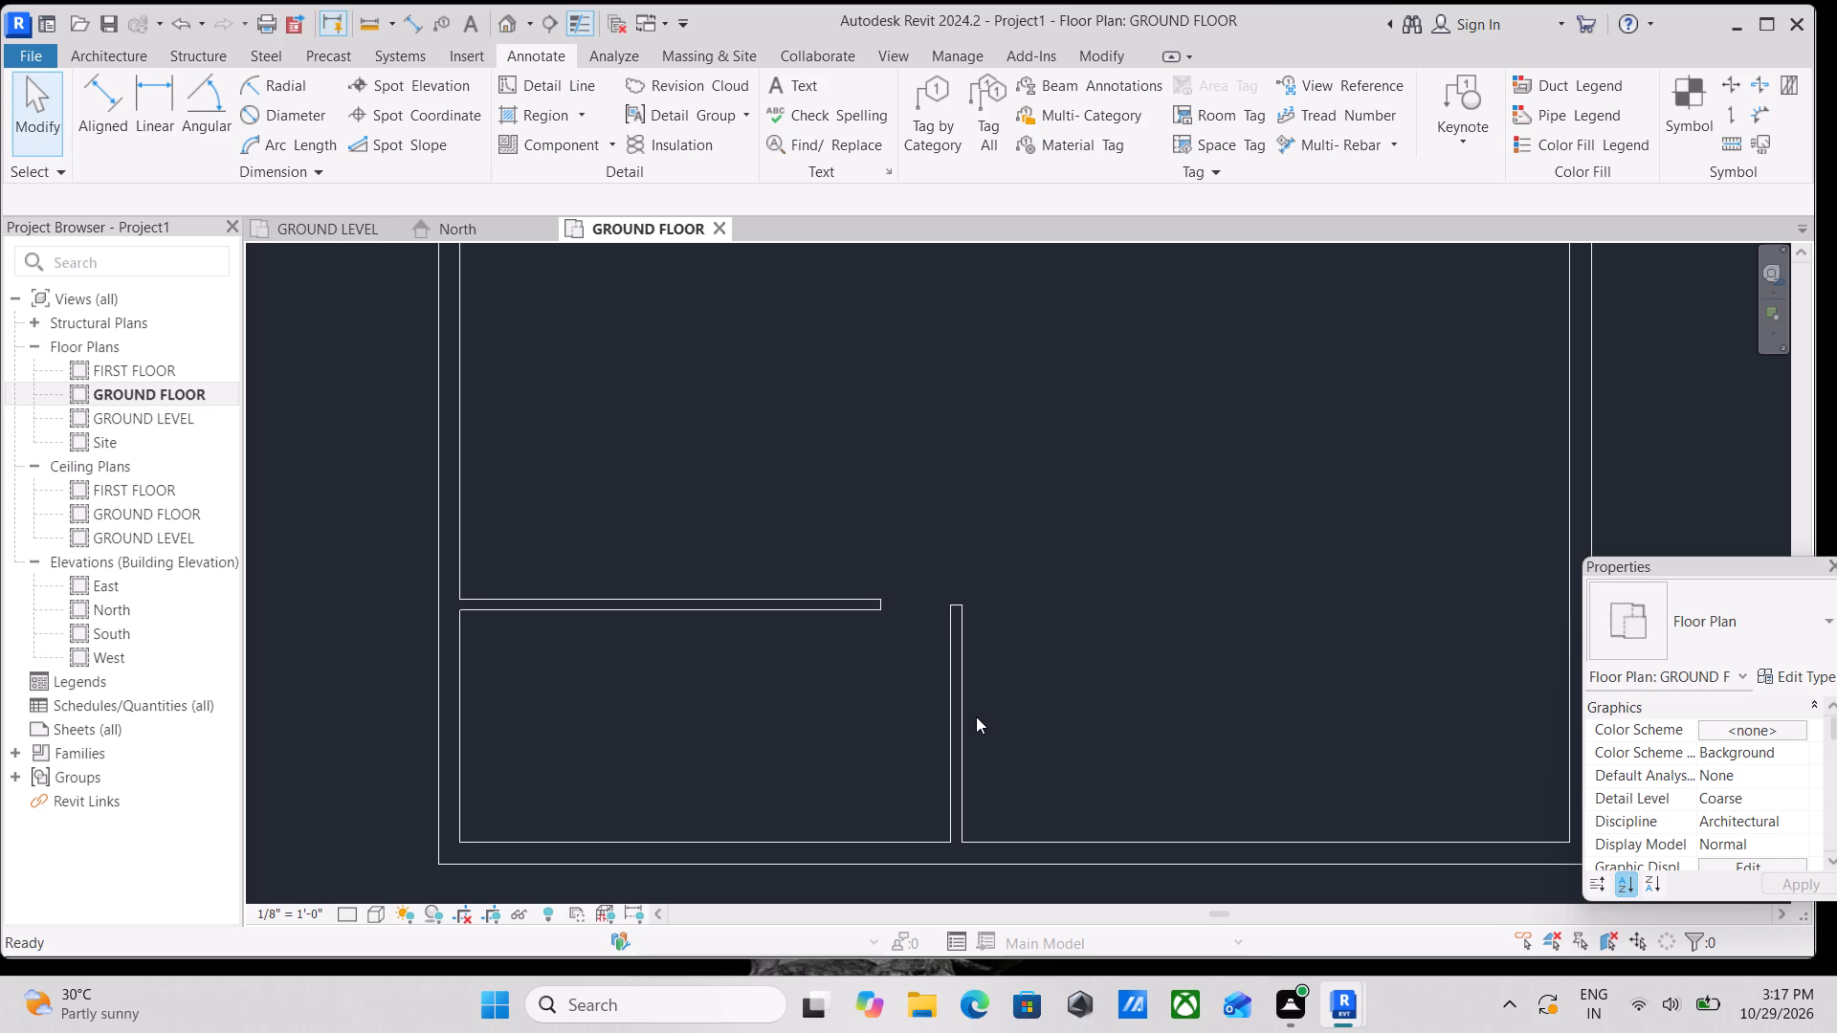
scroll(1021, 695, "up", 2)
scroll(987, 672, "down", 2)
middle_click_drag(986, 670, 986, 666)
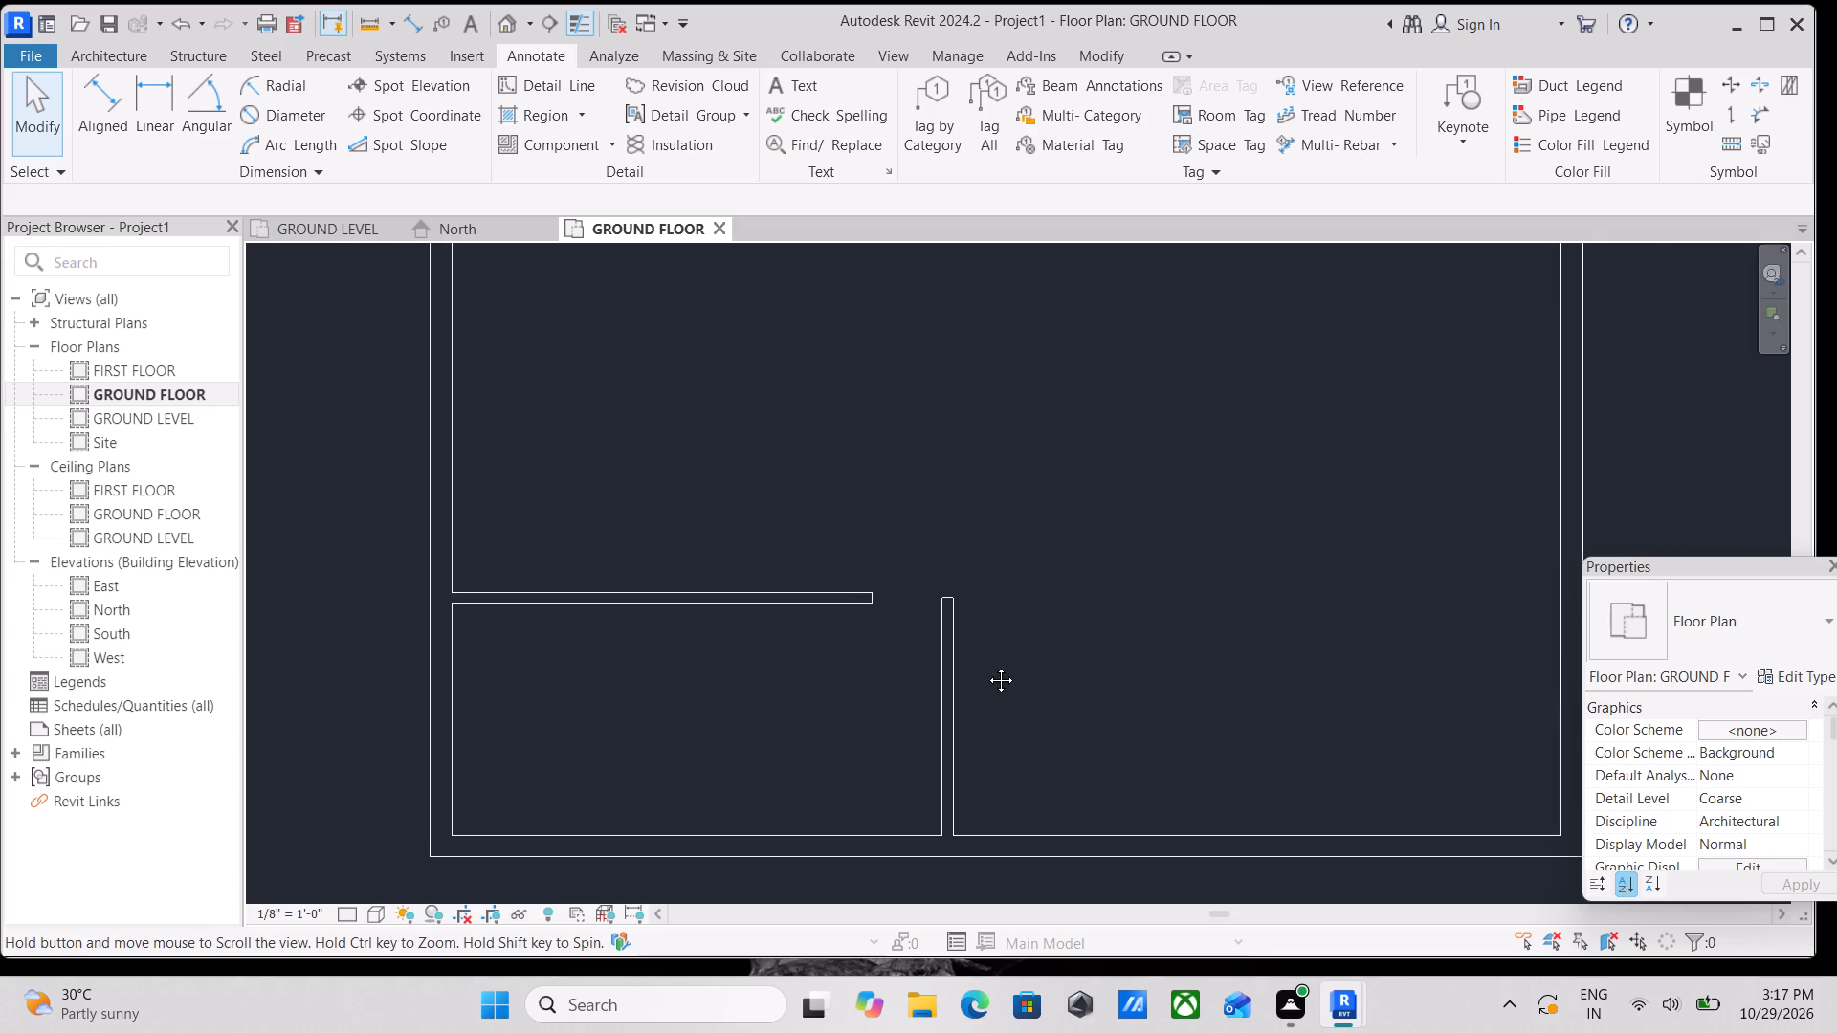
middle_click_drag(986, 666, 1020, 609)
middle_click_drag(979, 621, 890, 666)
middle_click_drag(984, 661, 950, 674)
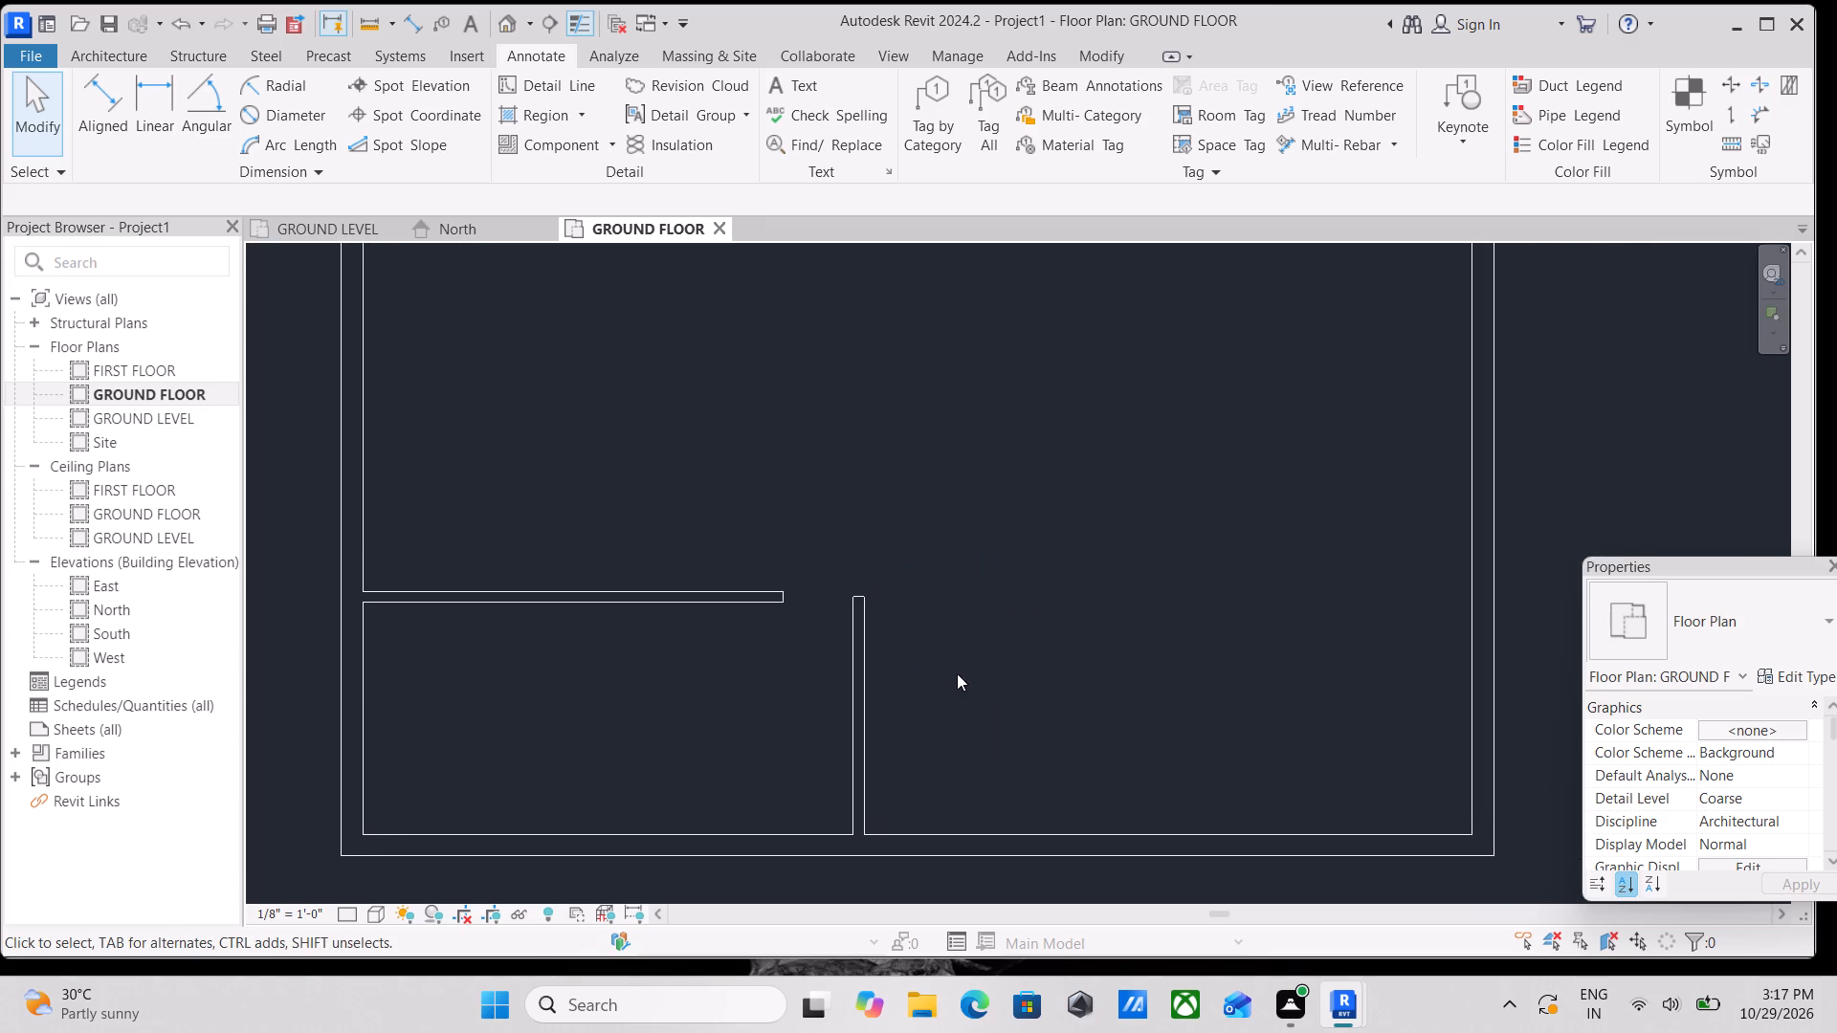
Draw a vertical OUTER WALL CREAM WHITE 9" wall about 10'10" long, northward from the south wall, east of the 4.5" vertical inner wall.
scroll(952, 685, "up", 1)
key("w")
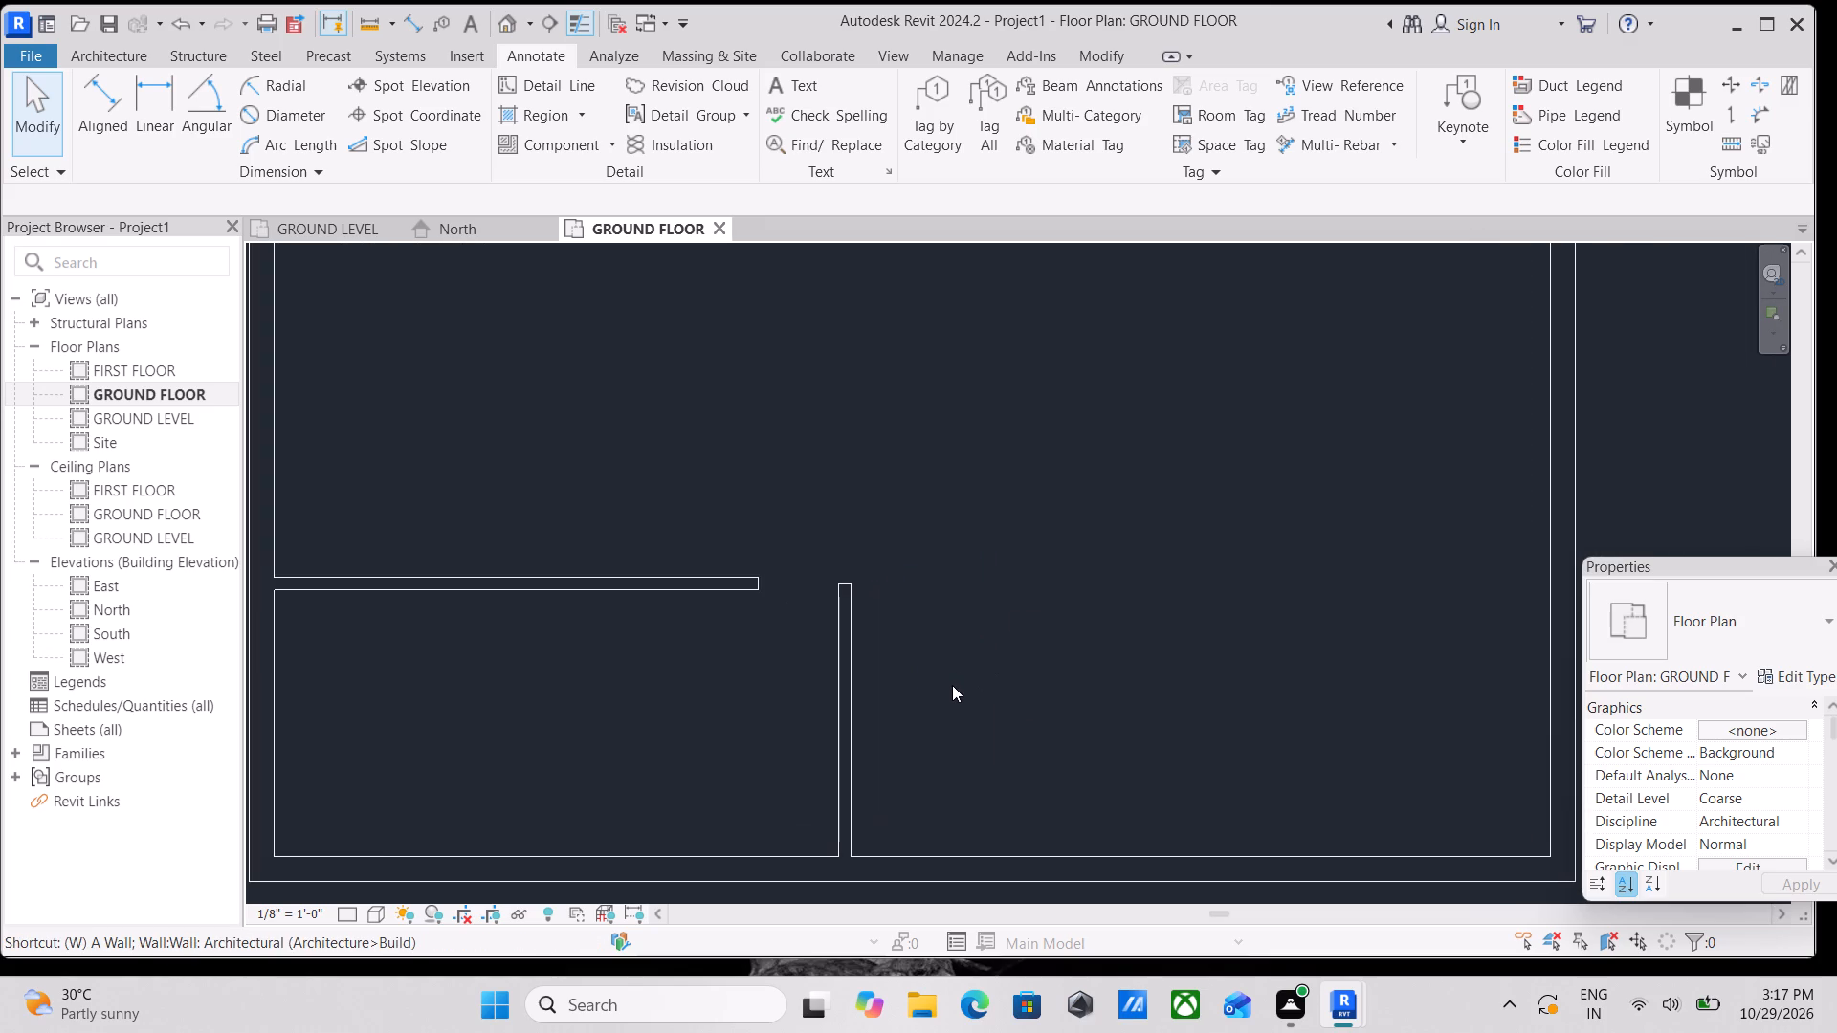
key("a")
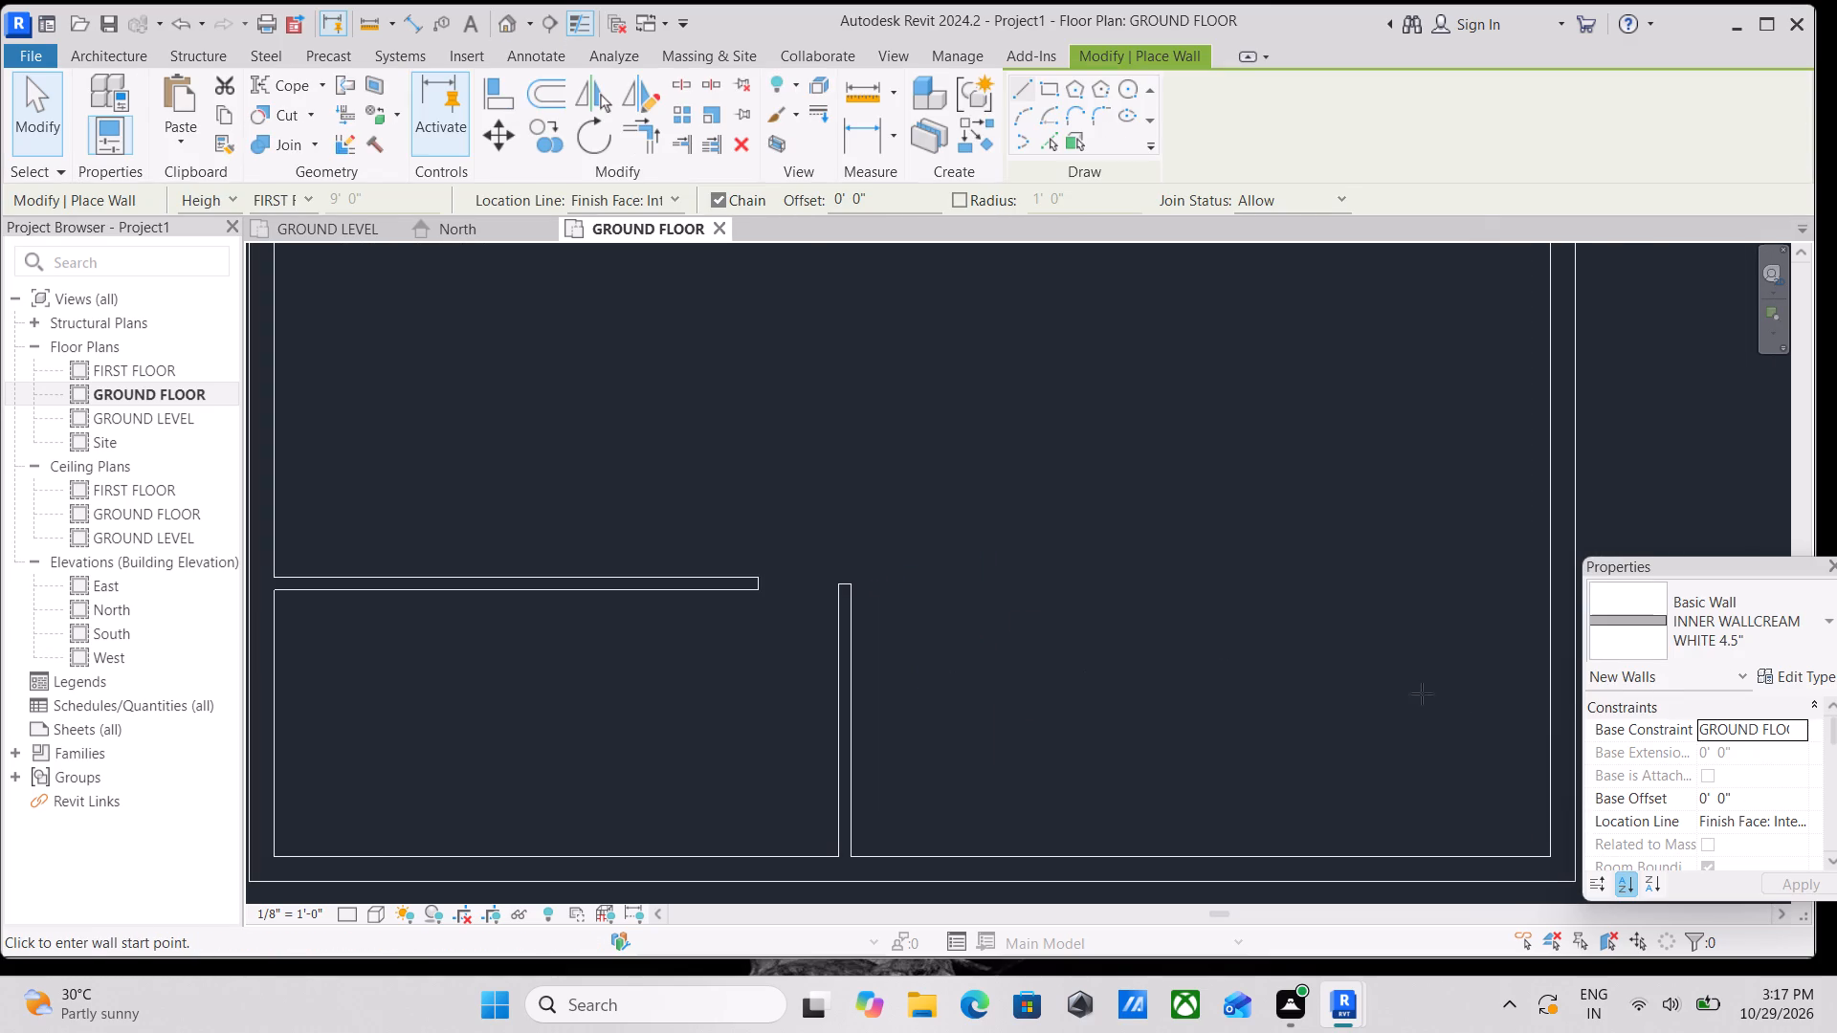
left_click(1794, 641)
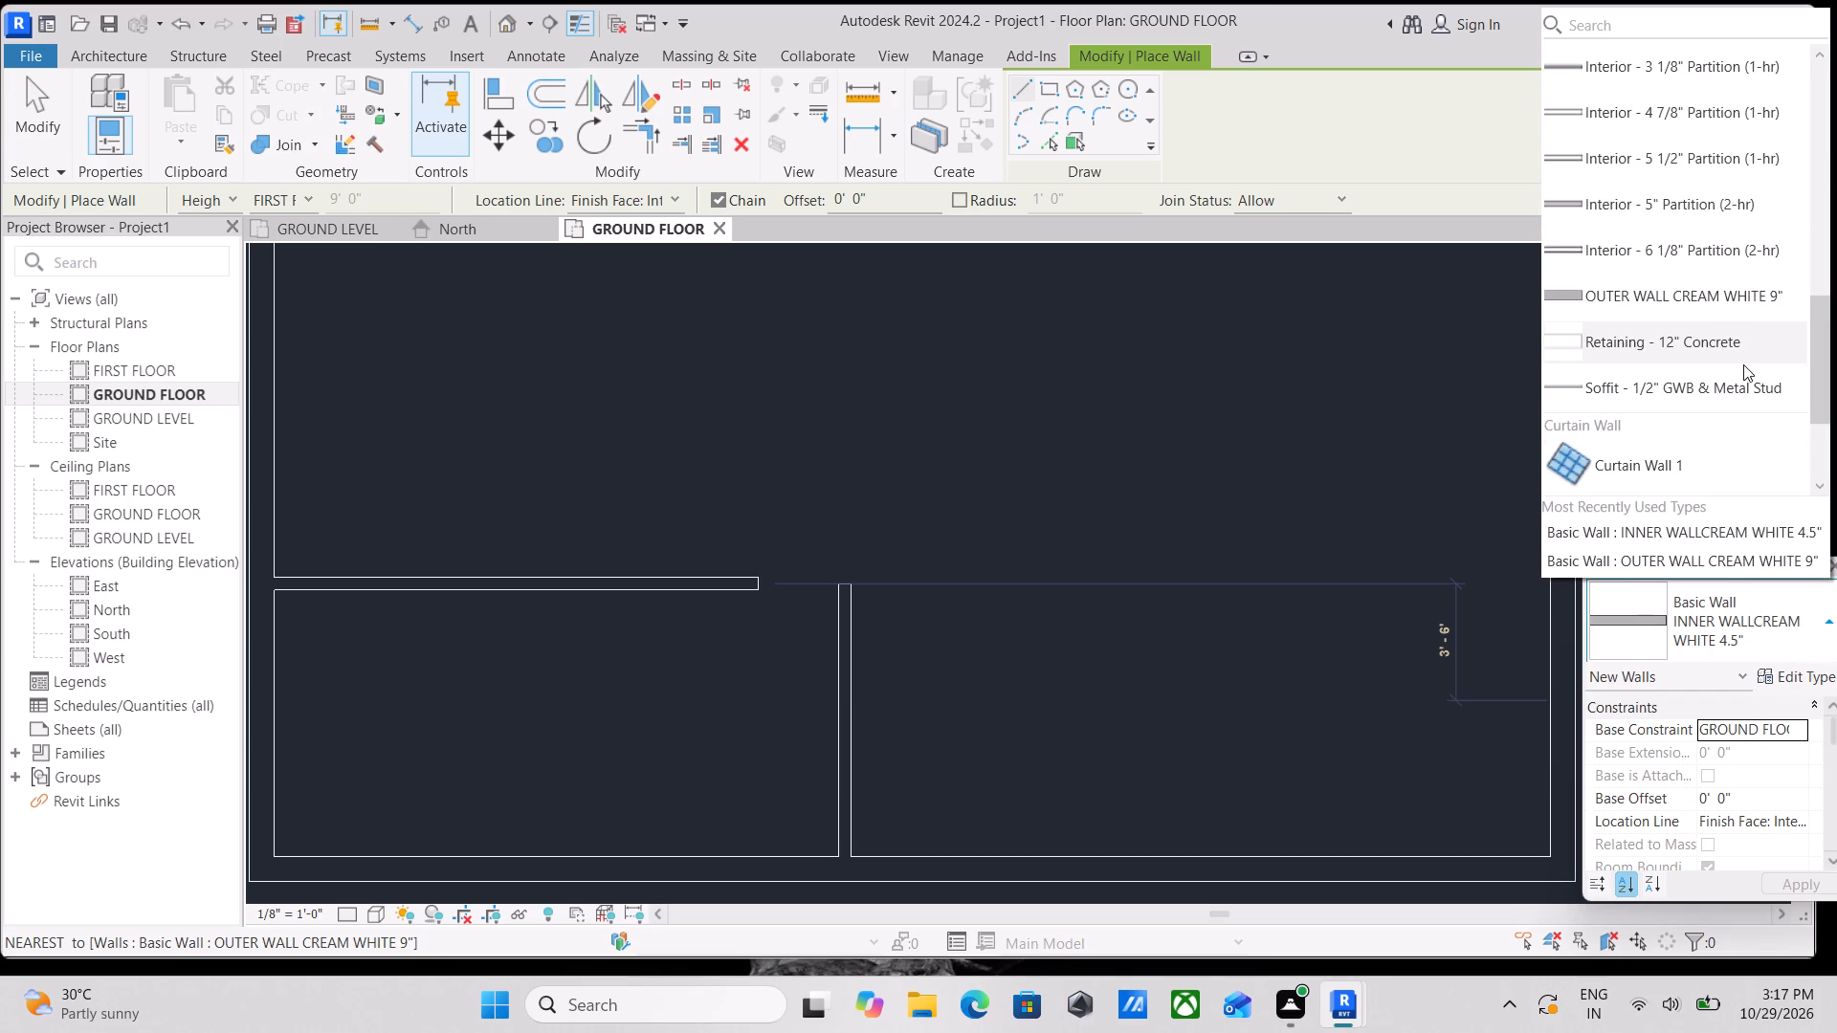
left_click(1746, 296)
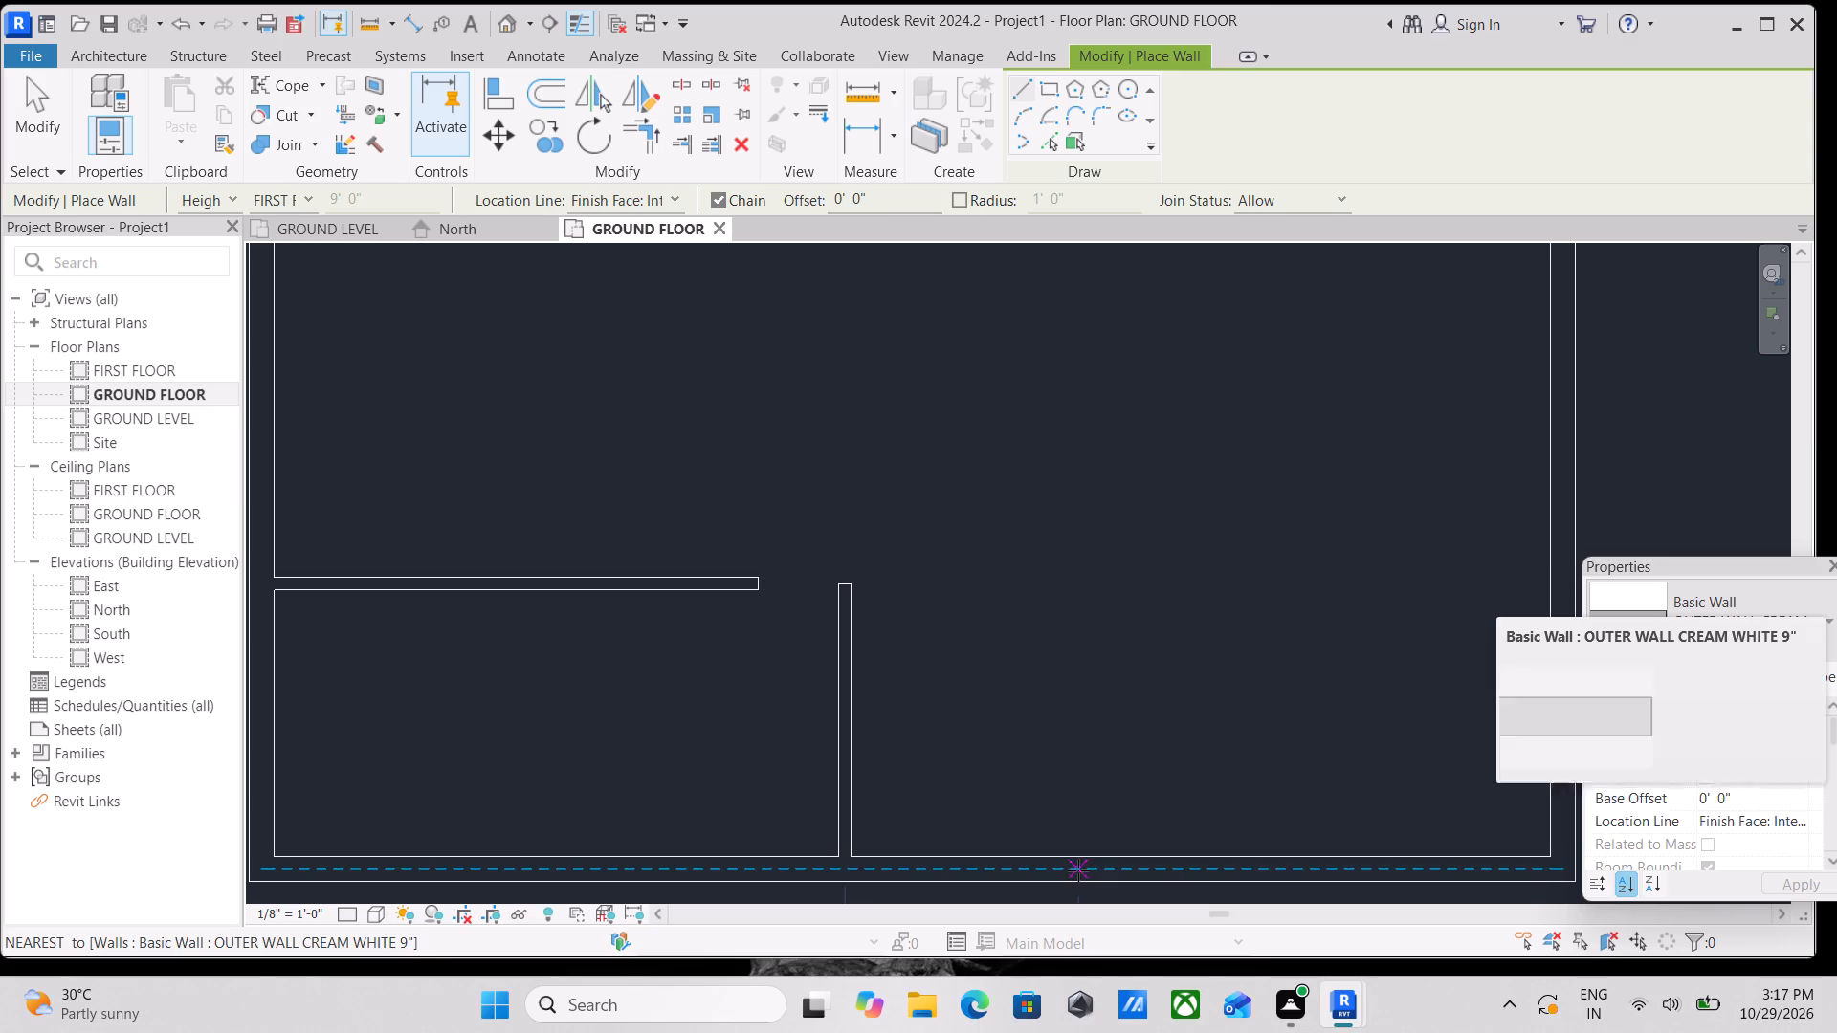
left_click(1116, 856)
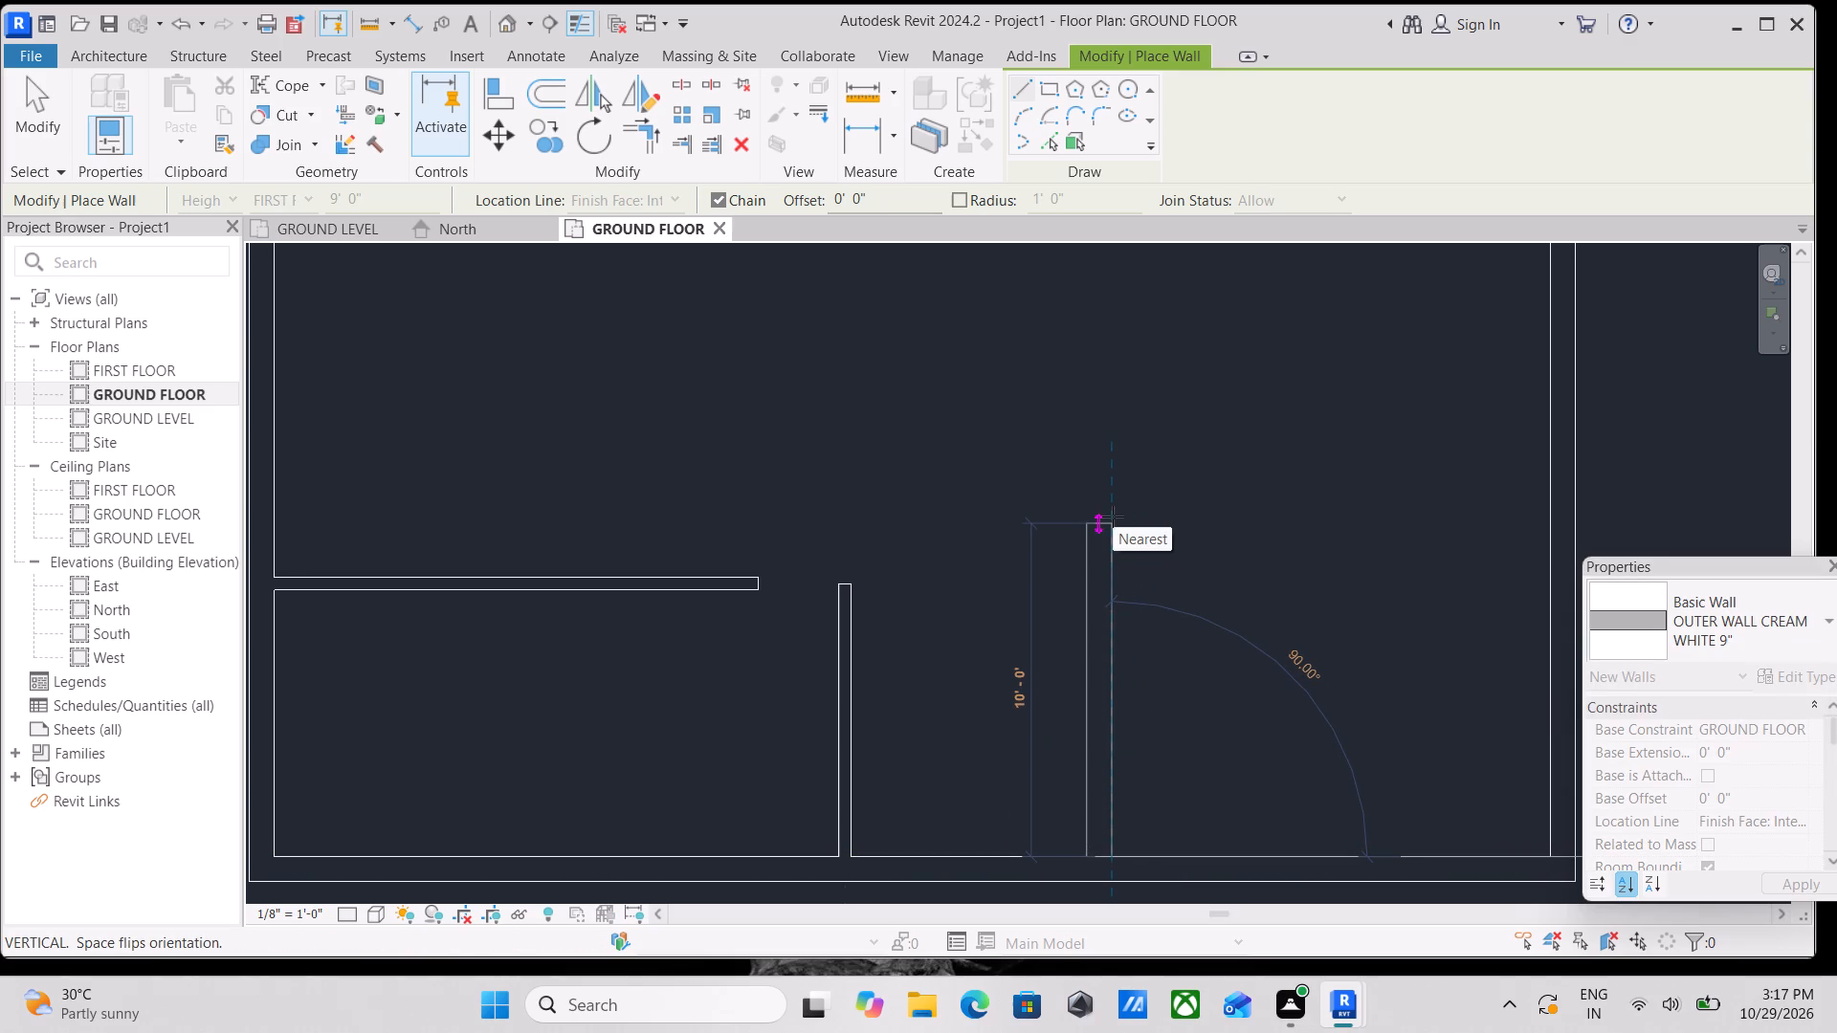
left_click(1111, 508)
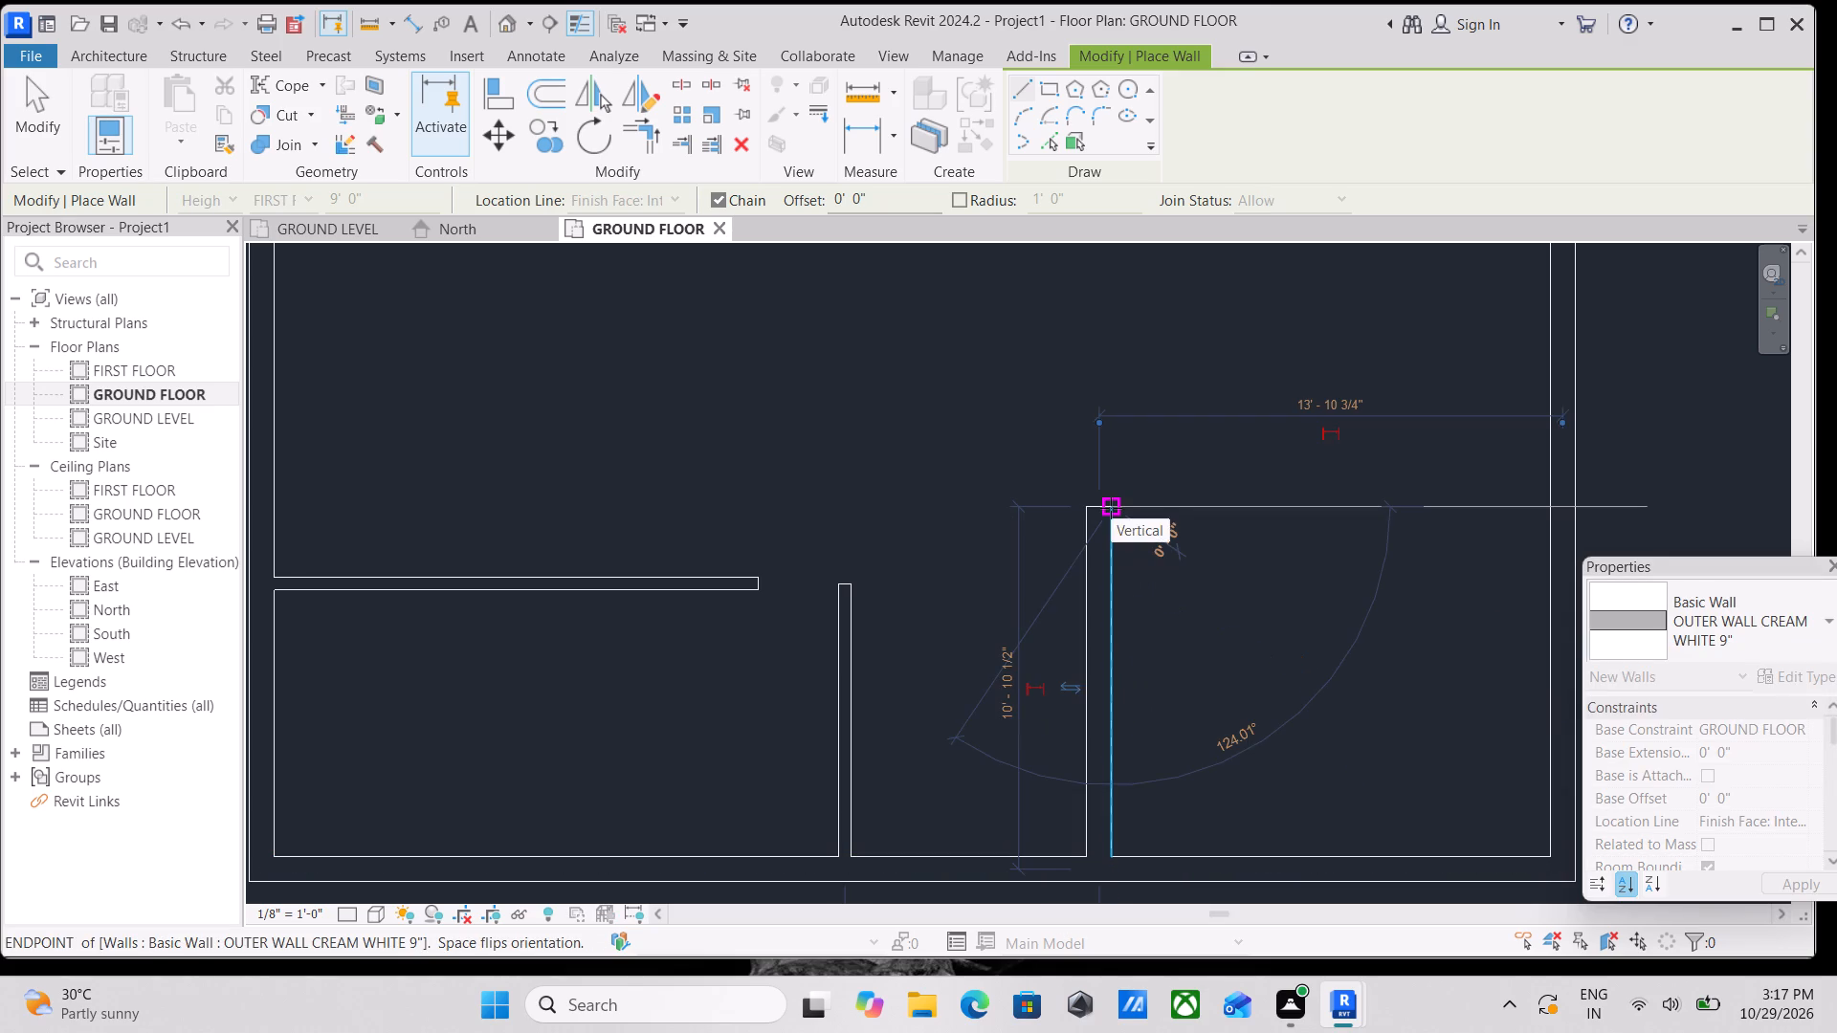
key("Escape")
key("Escape")
key("Escape")
Set the clear distance between the 4.5" vertical inner wall's east face and the new 9" wall's west face to 5'.
left_click(1096, 740)
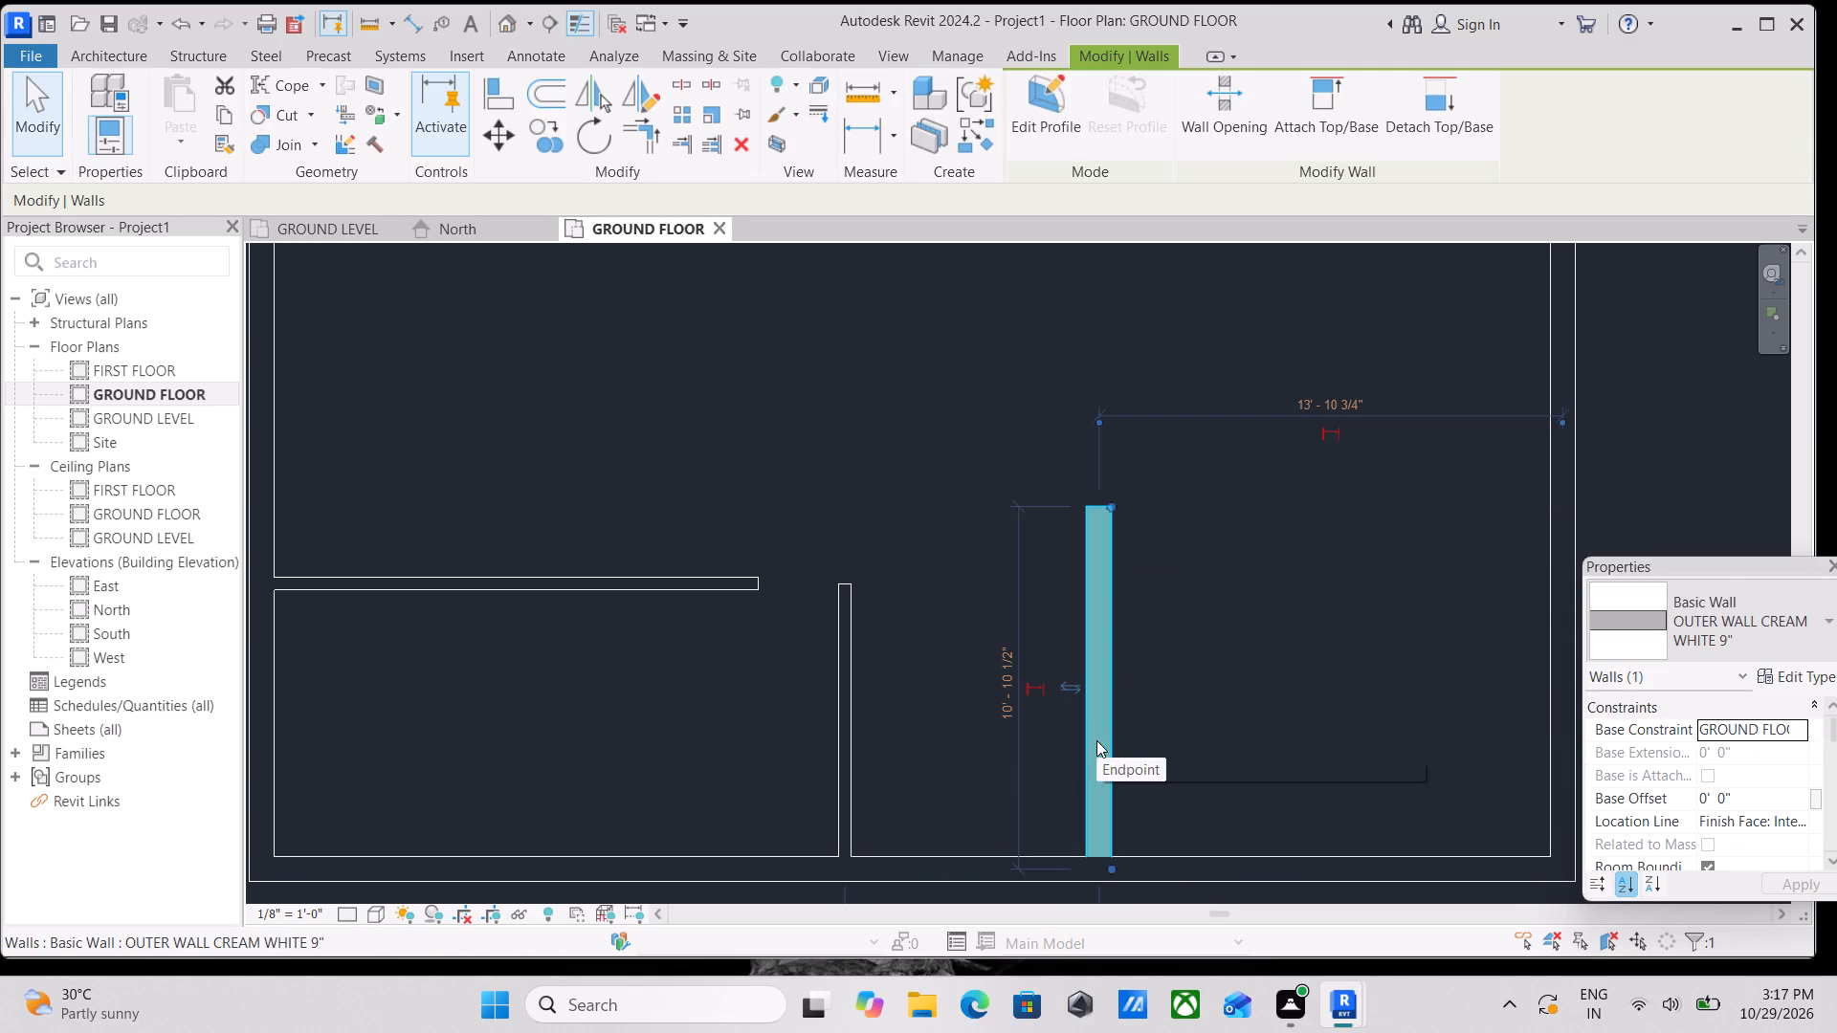
middle_click_drag(1072, 740, 1152, 586)
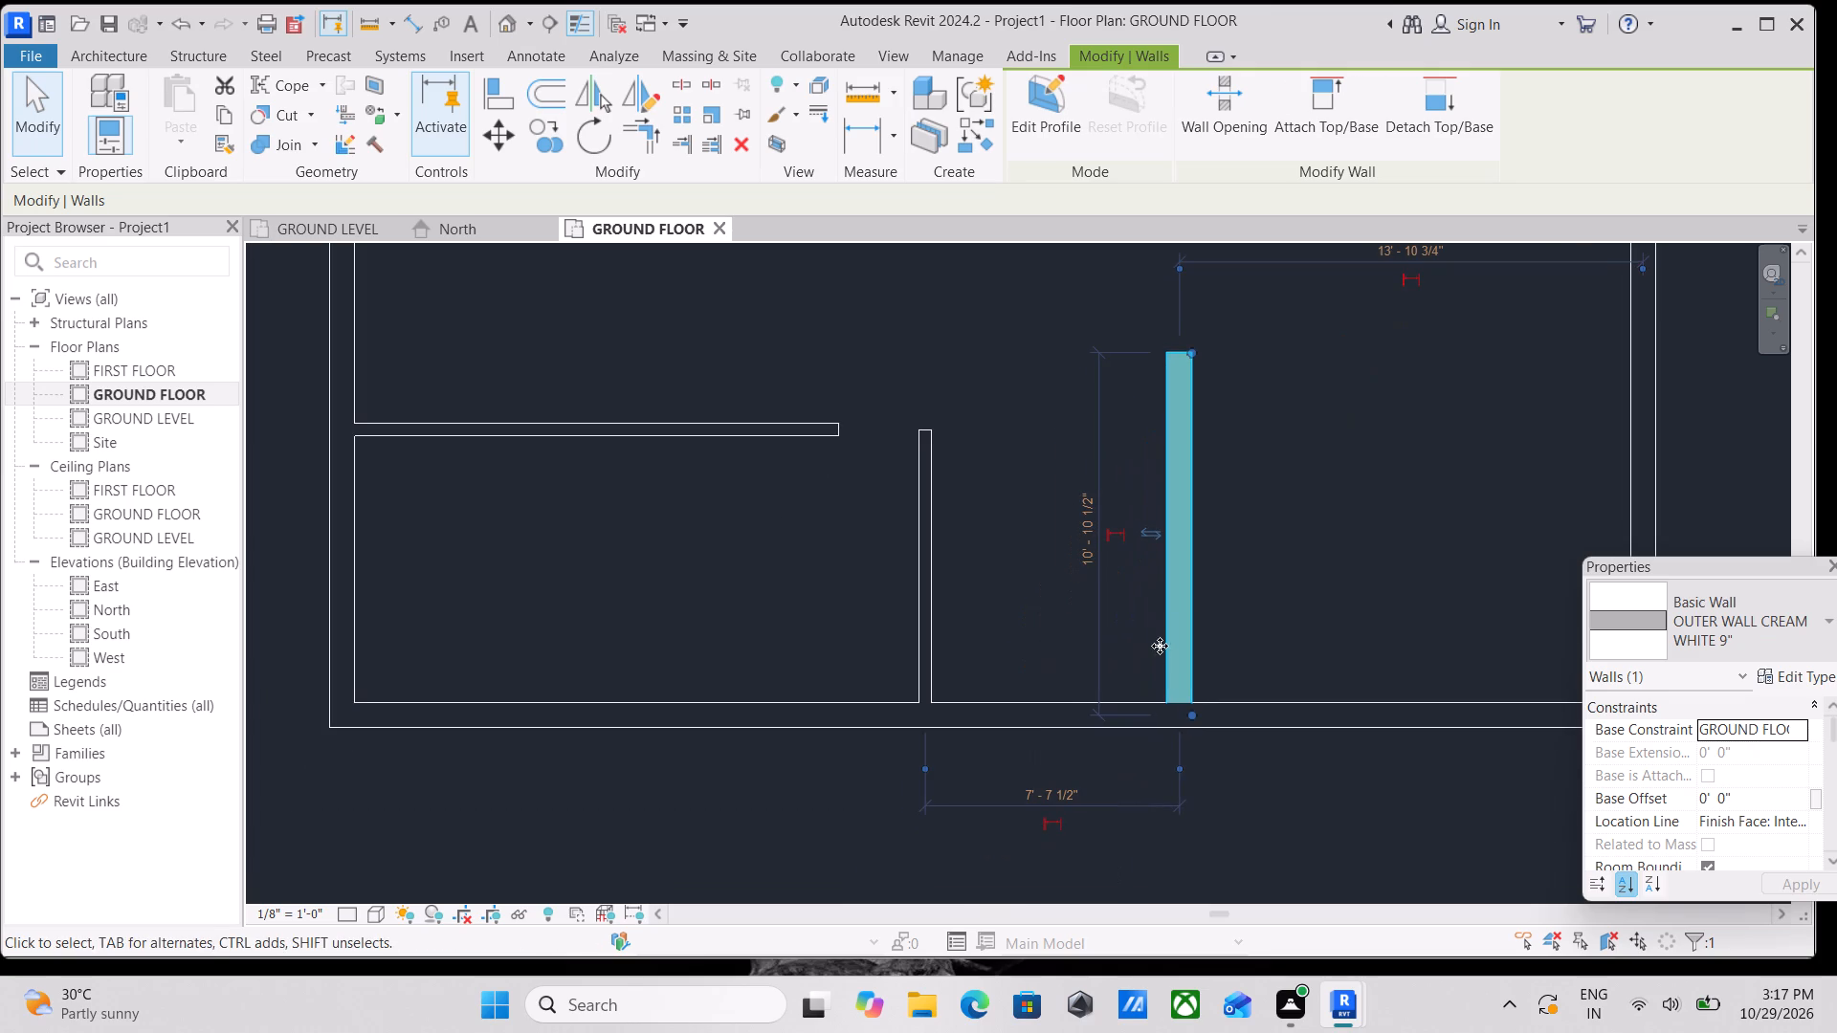
scroll(1201, 734, "up", 2)
scroll(815, 774, "up", 3)
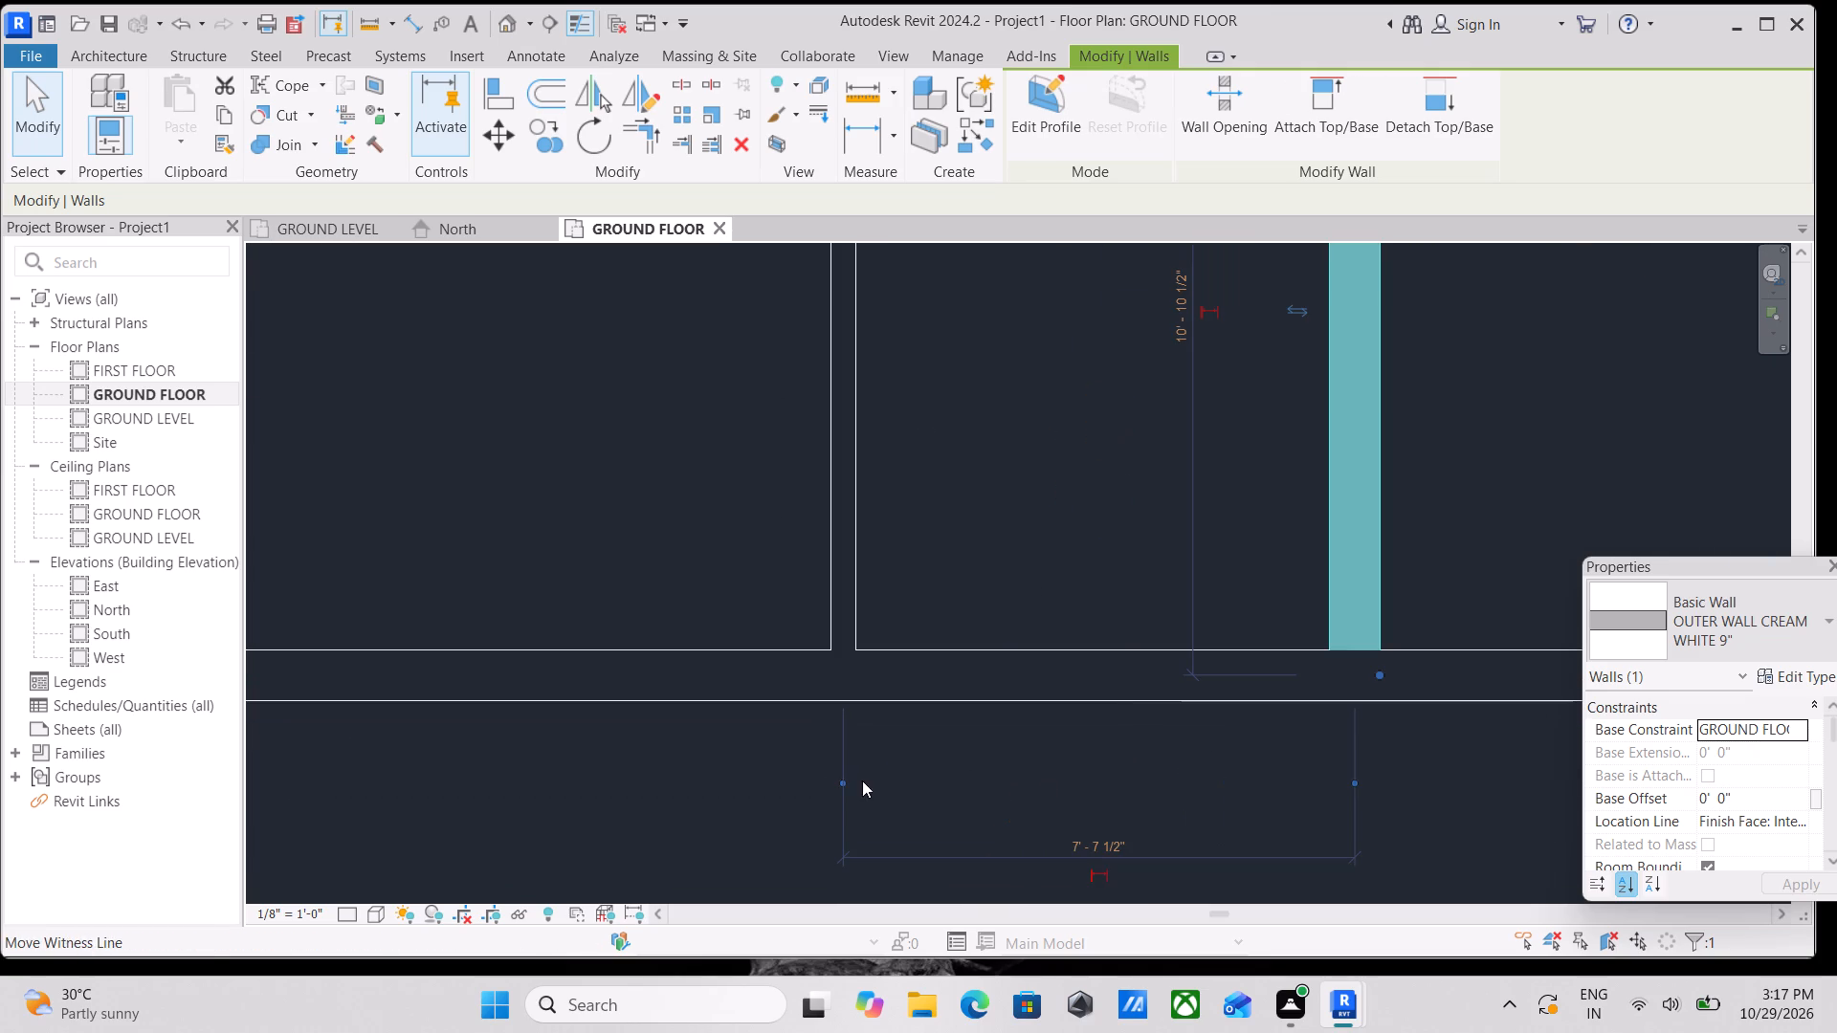
left_click(842, 778)
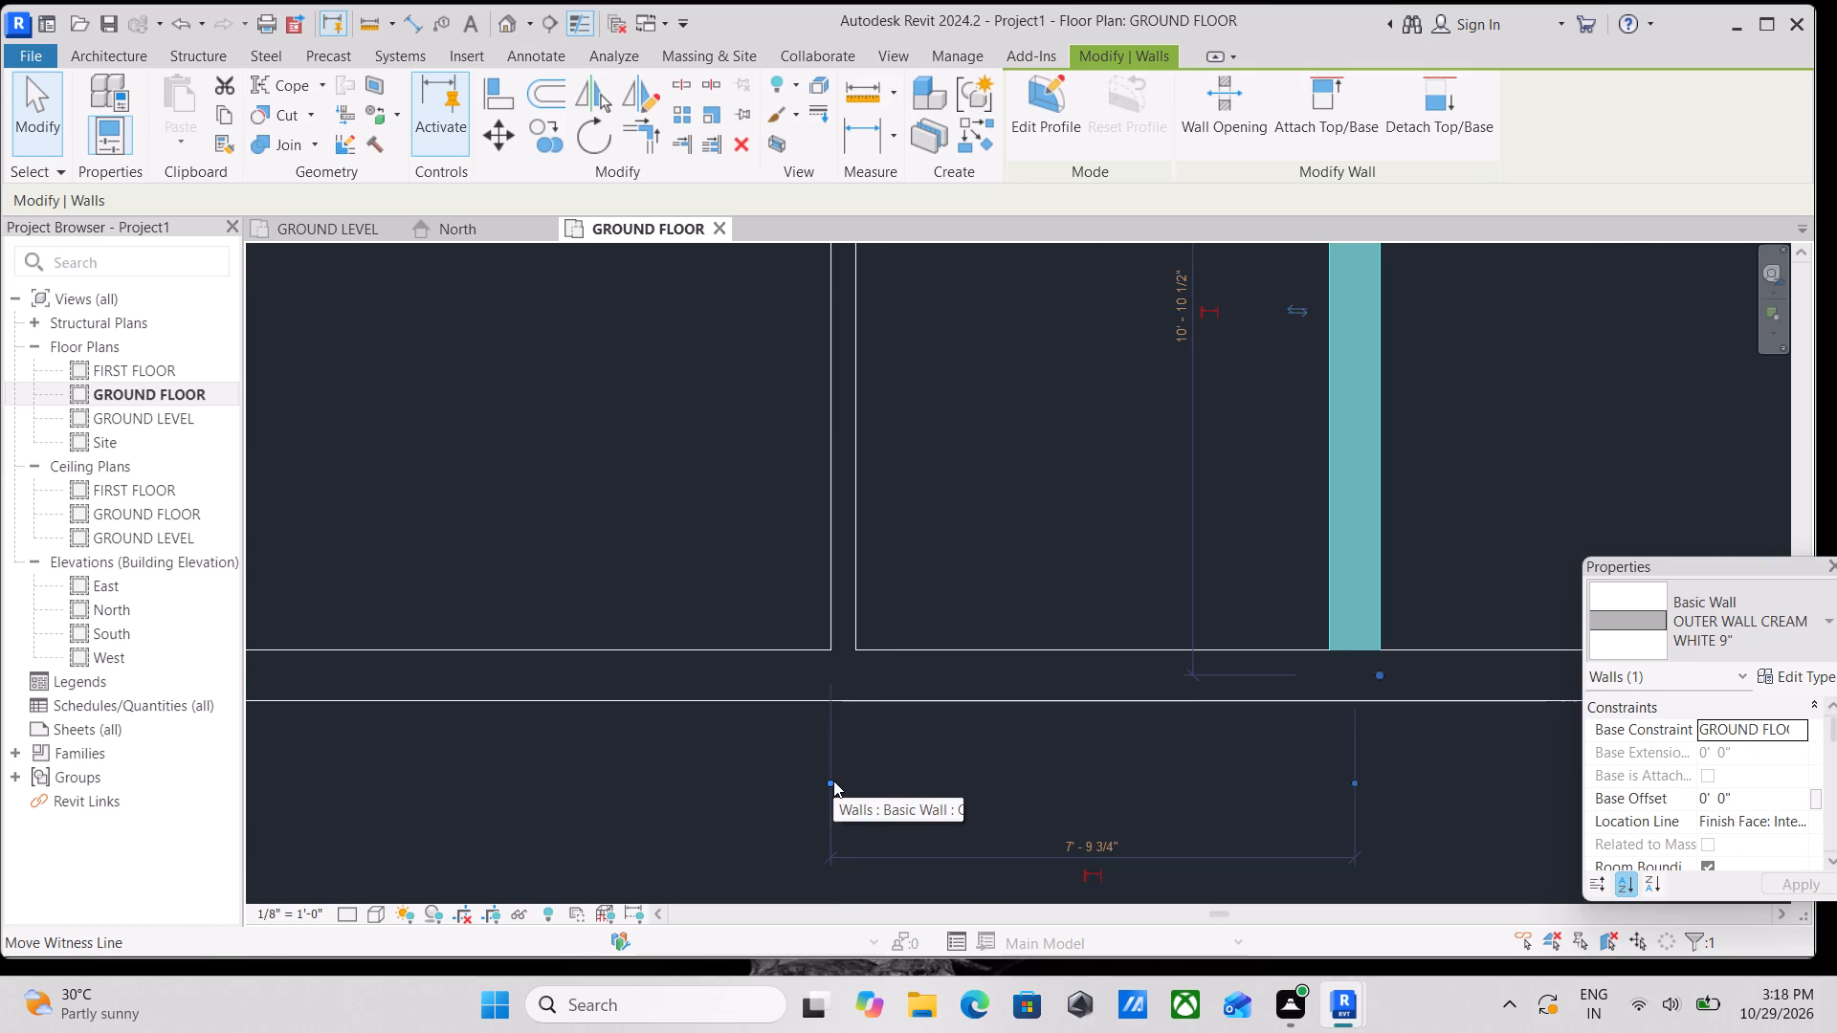
left_click(833, 780)
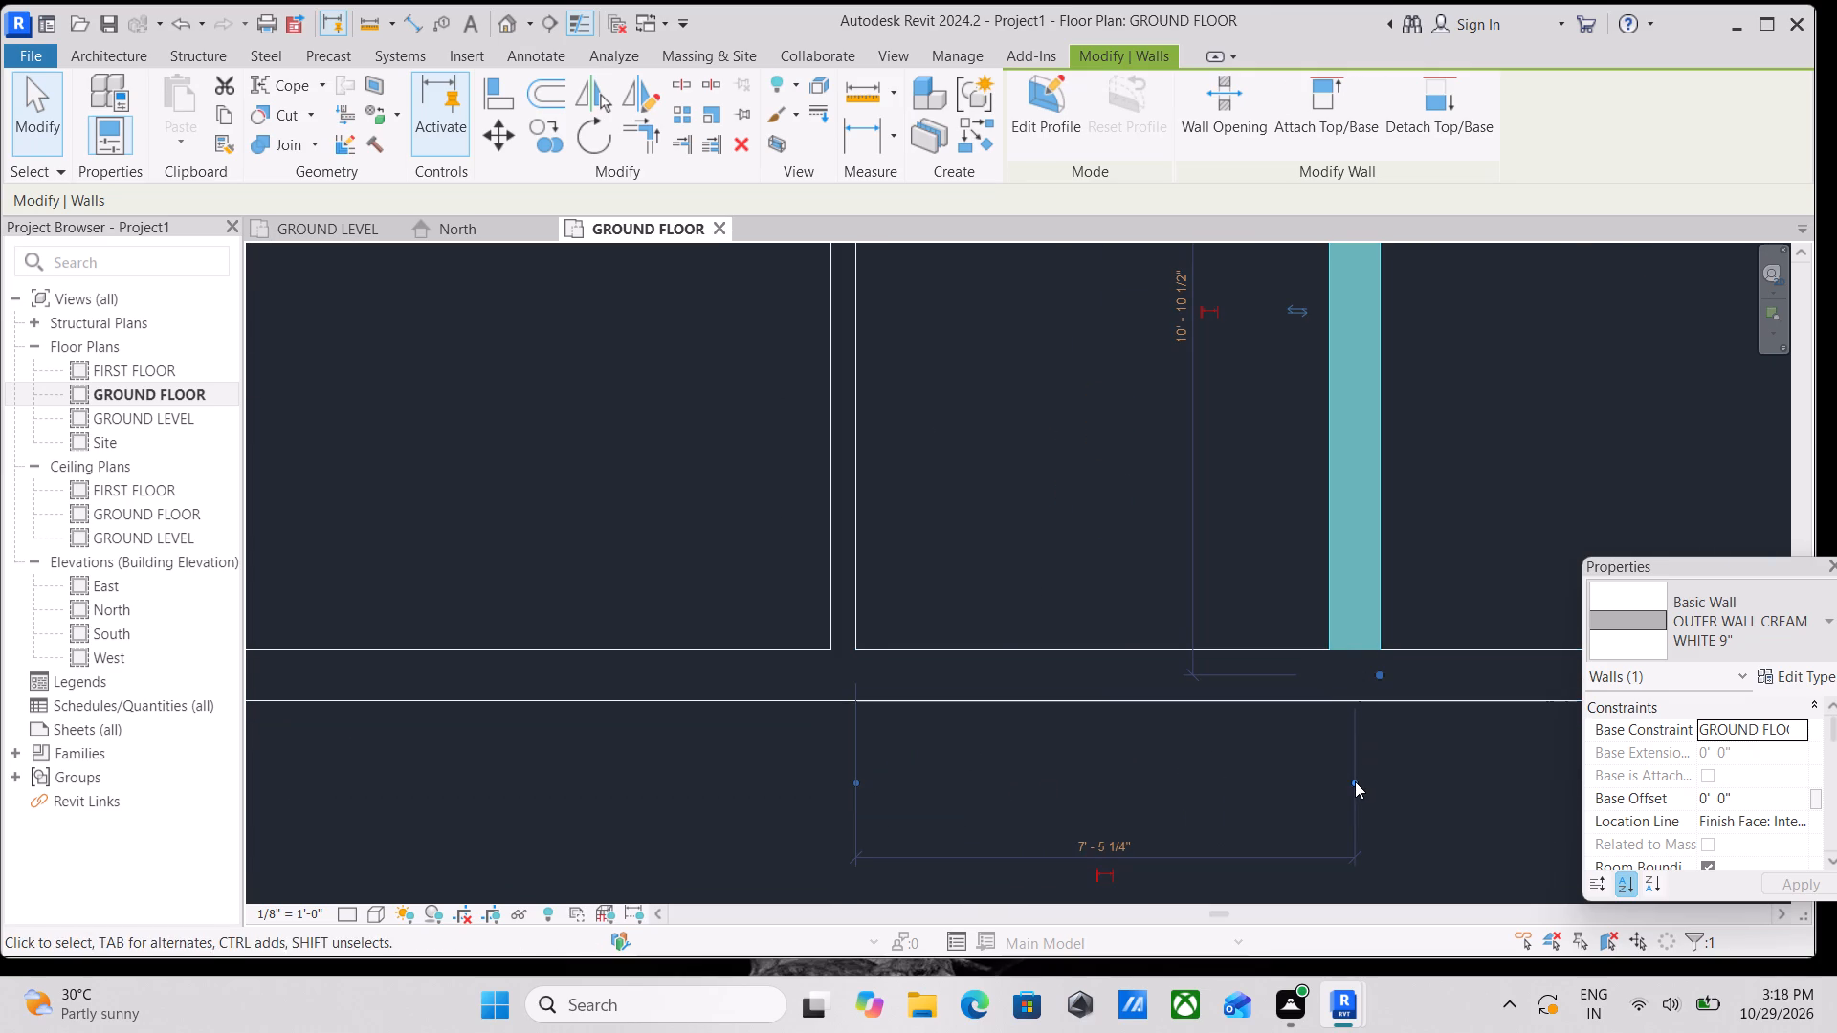
left_click(1355, 781)
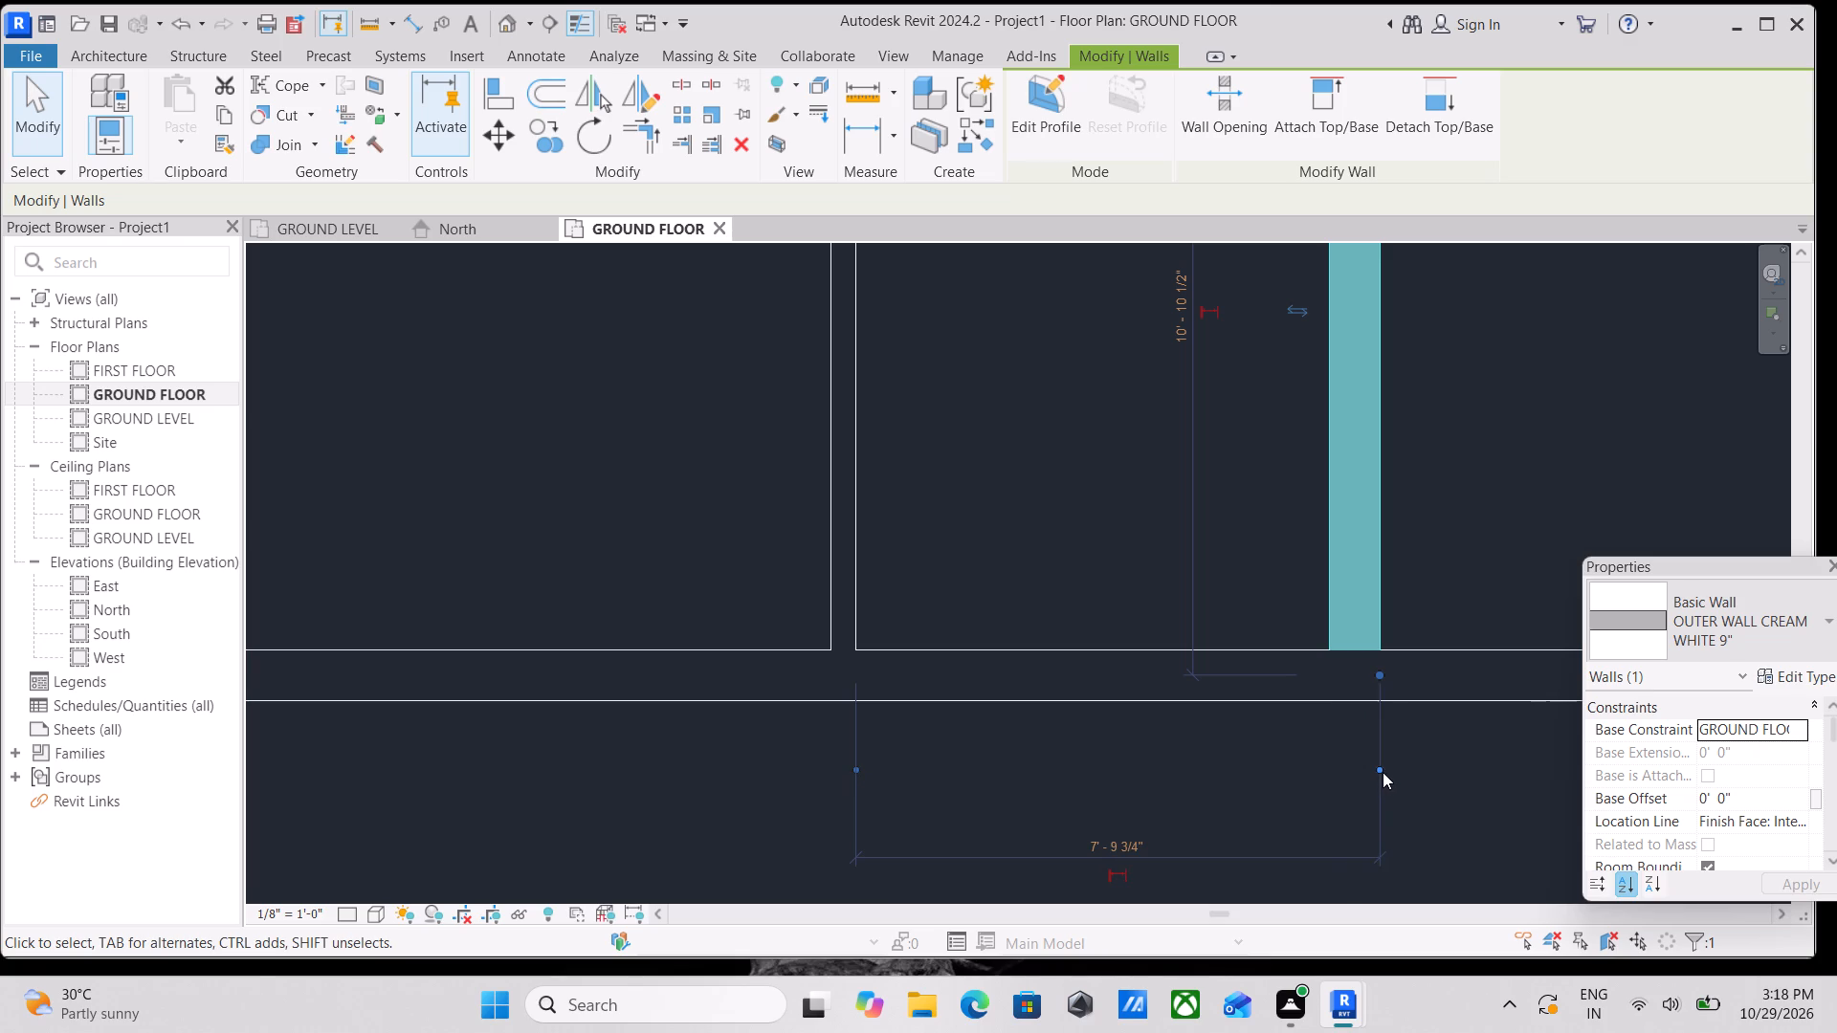
left_click(1383, 772)
scroll(1013, 727, "down", 2)
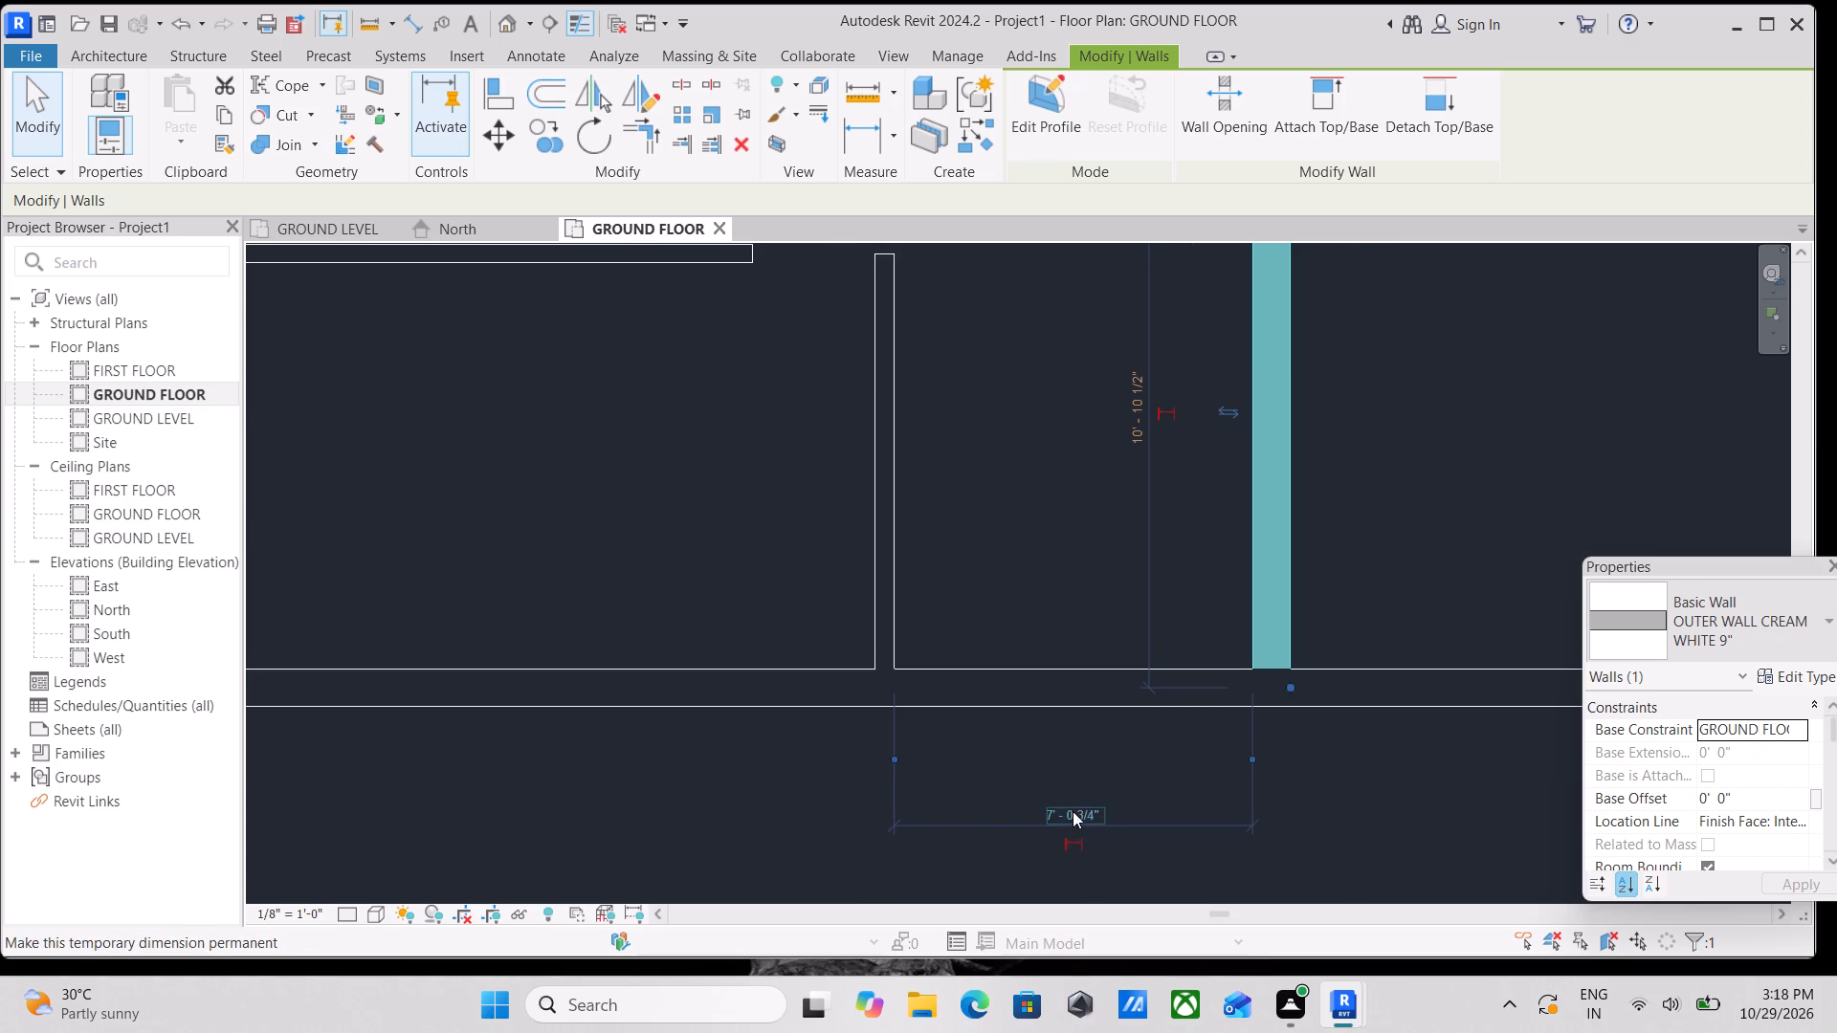
left_click(1076, 804)
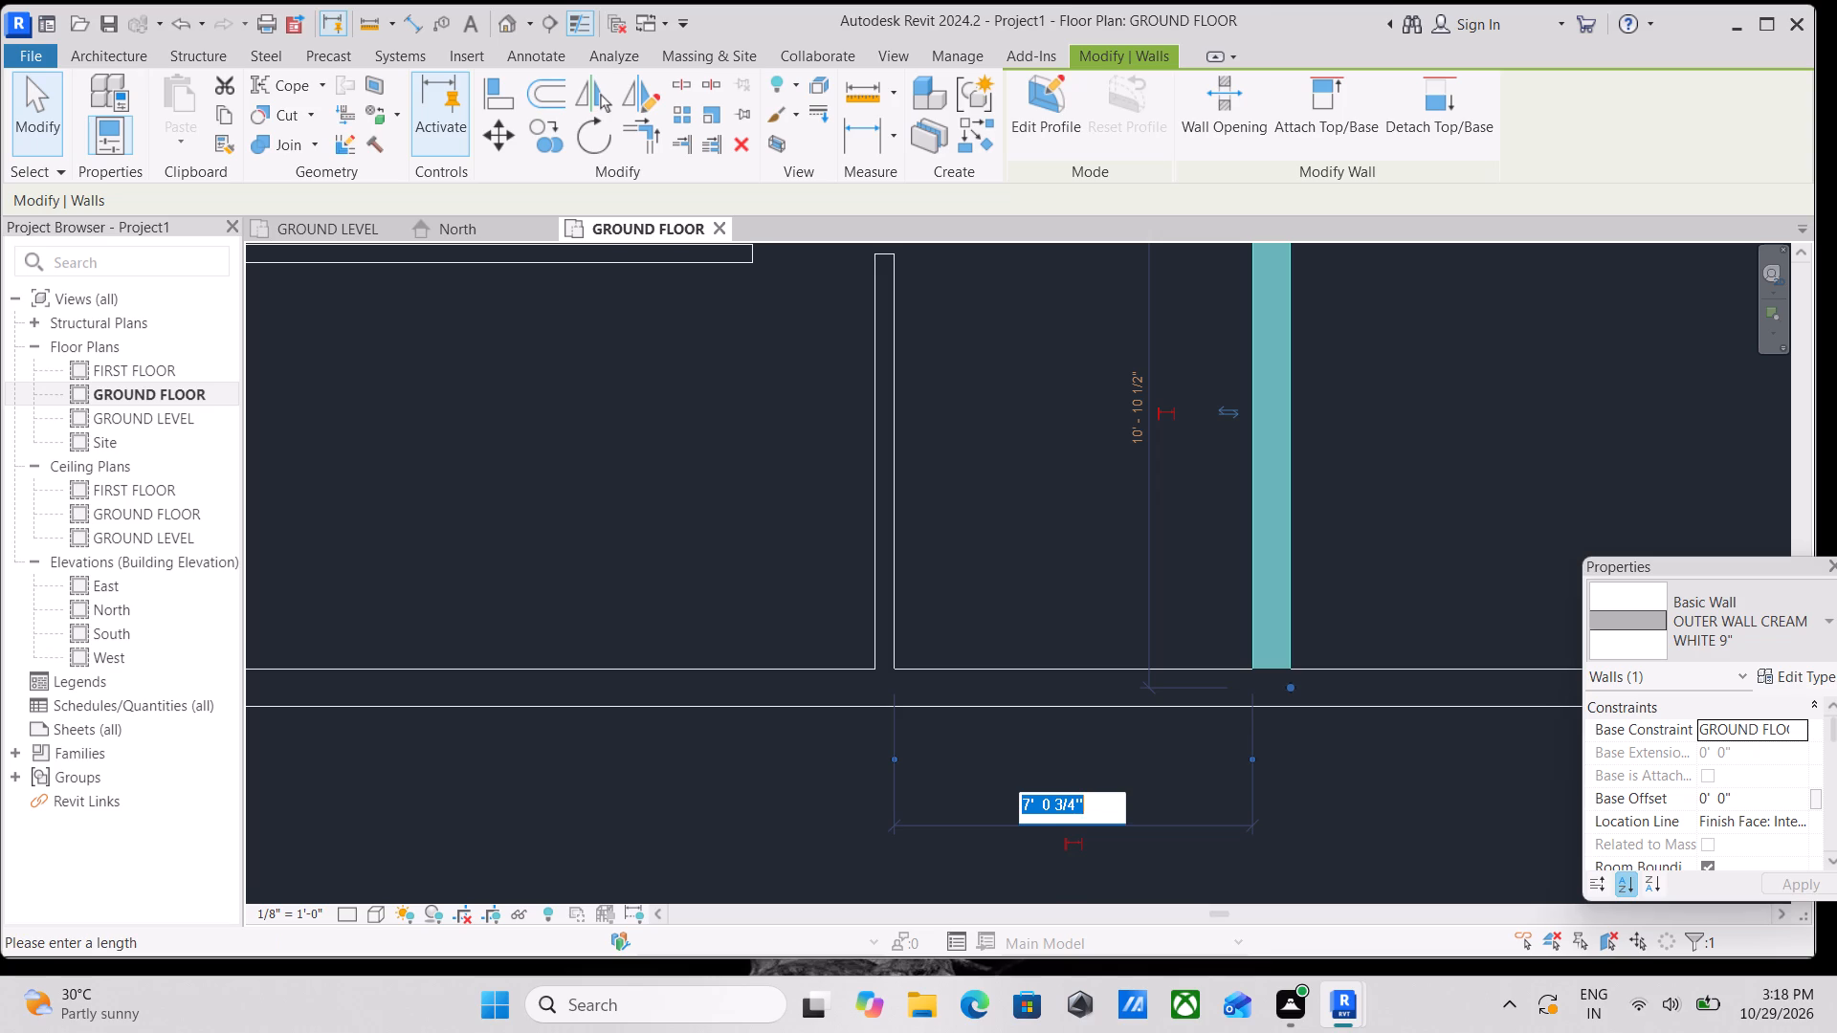
type("5'")
key("Return")
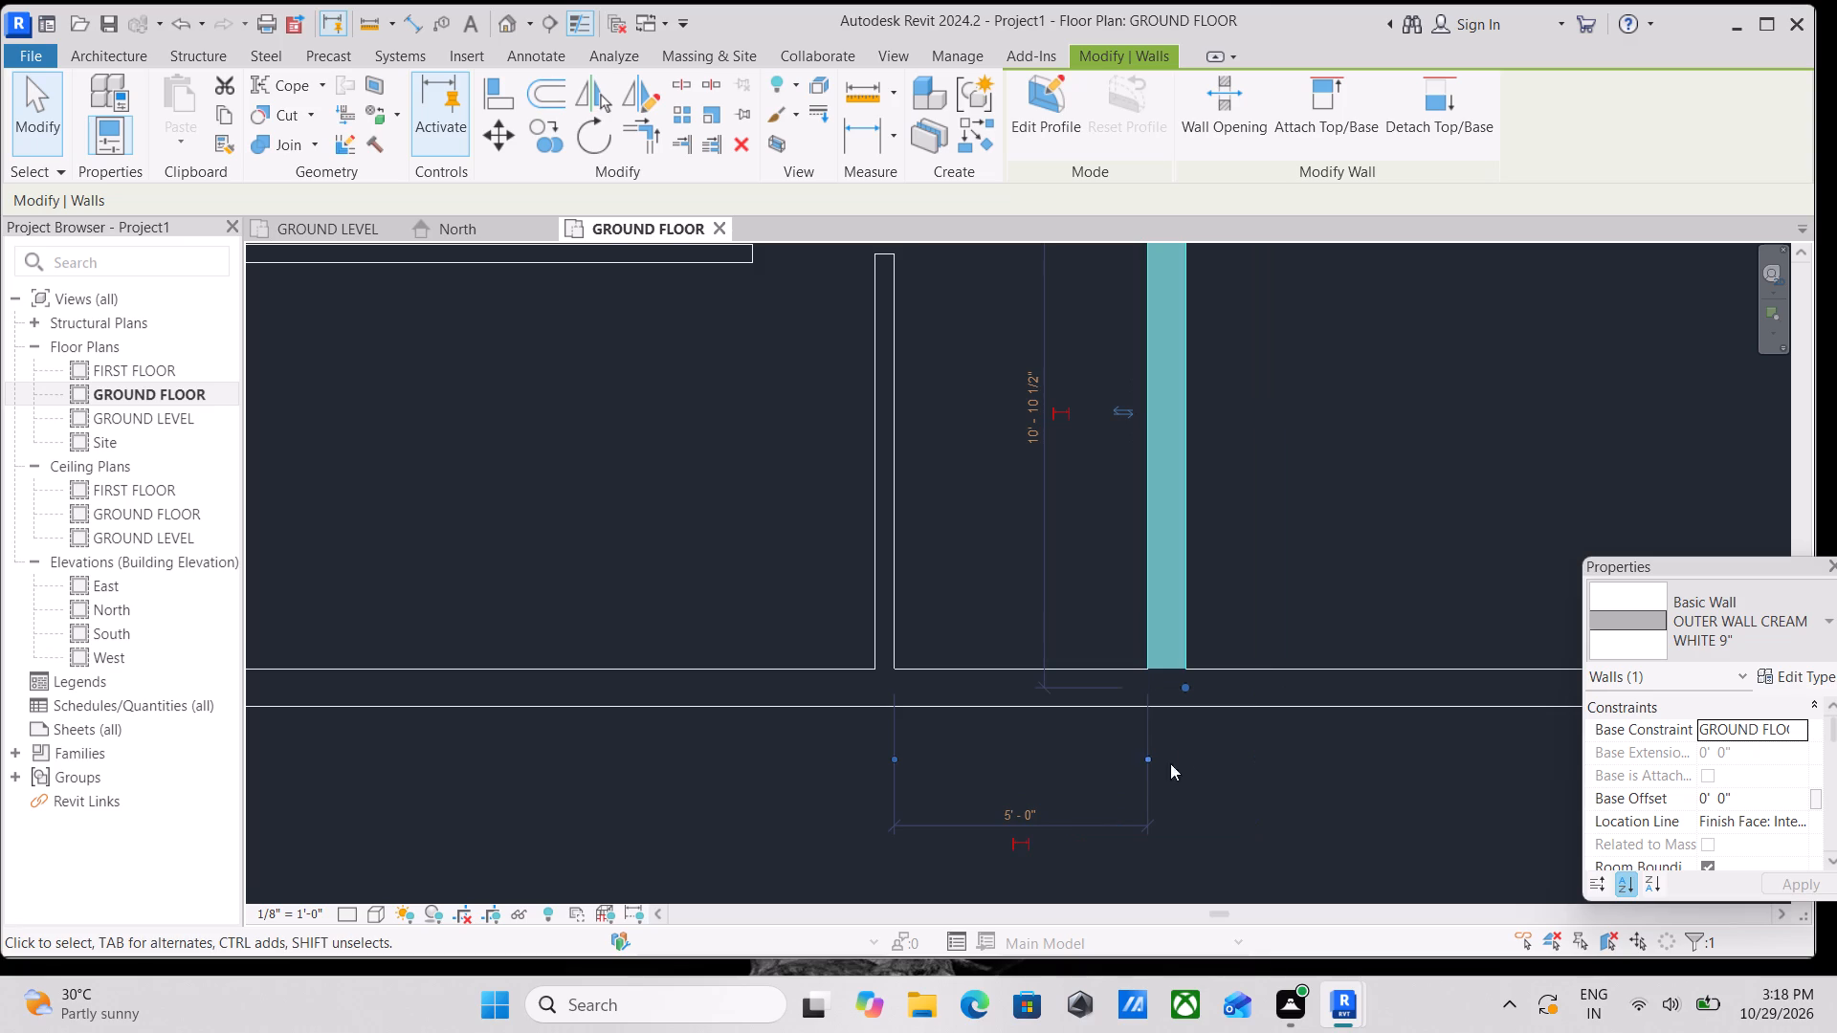
scroll(1184, 748, "down", 4)
scroll(1332, 538, "down", 1)
middle_click_drag(1330, 538, 1276, 771)
scroll(1276, 764, "down", 1)
middle_click_drag(1276, 764, 1262, 660)
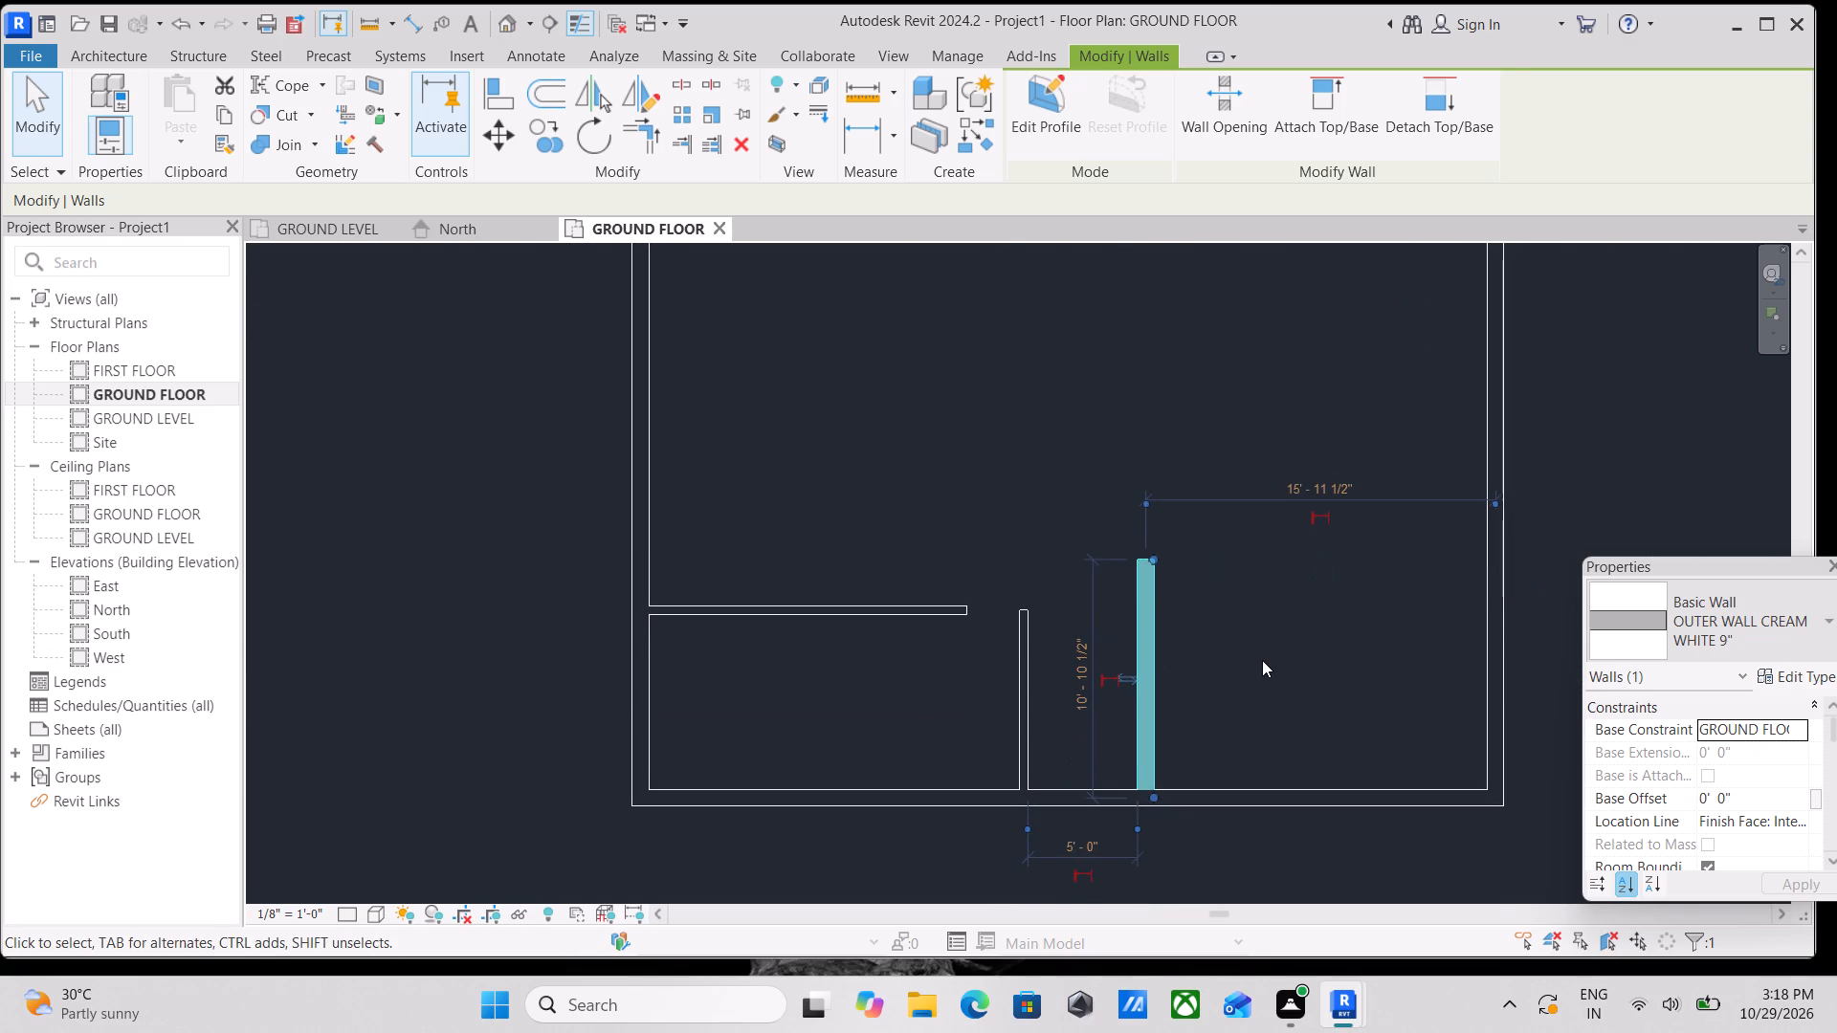
key("Escape")
Extend the second horizontal 4.5" inner wall's east end across the vertical inner wall to meet the 9" vertical wall.
scroll(1262, 660, "up", 3)
scroll(1196, 557, "down", 1)
middle_click_drag(1196, 557, 1209, 653)
scroll(1202, 639, "down", 1)
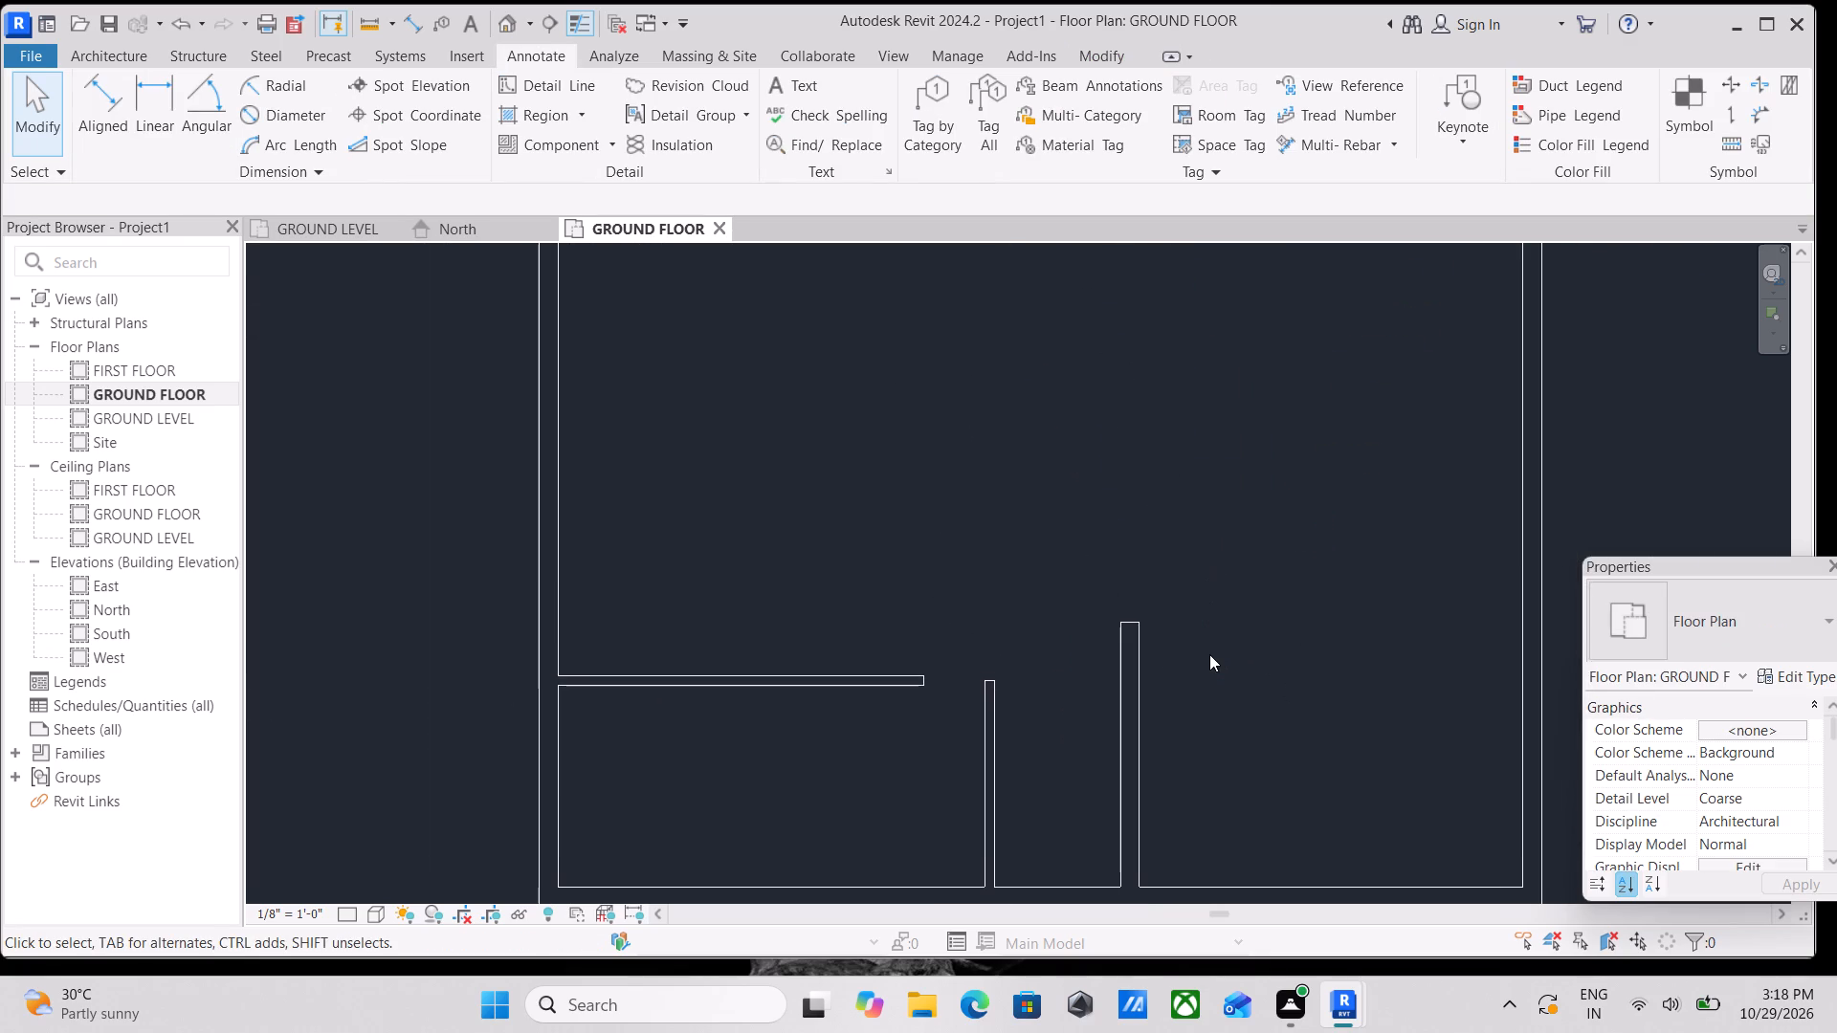
scroll(1255, 669, "down", 2)
middle_click_drag(1256, 669, 1188, 701)
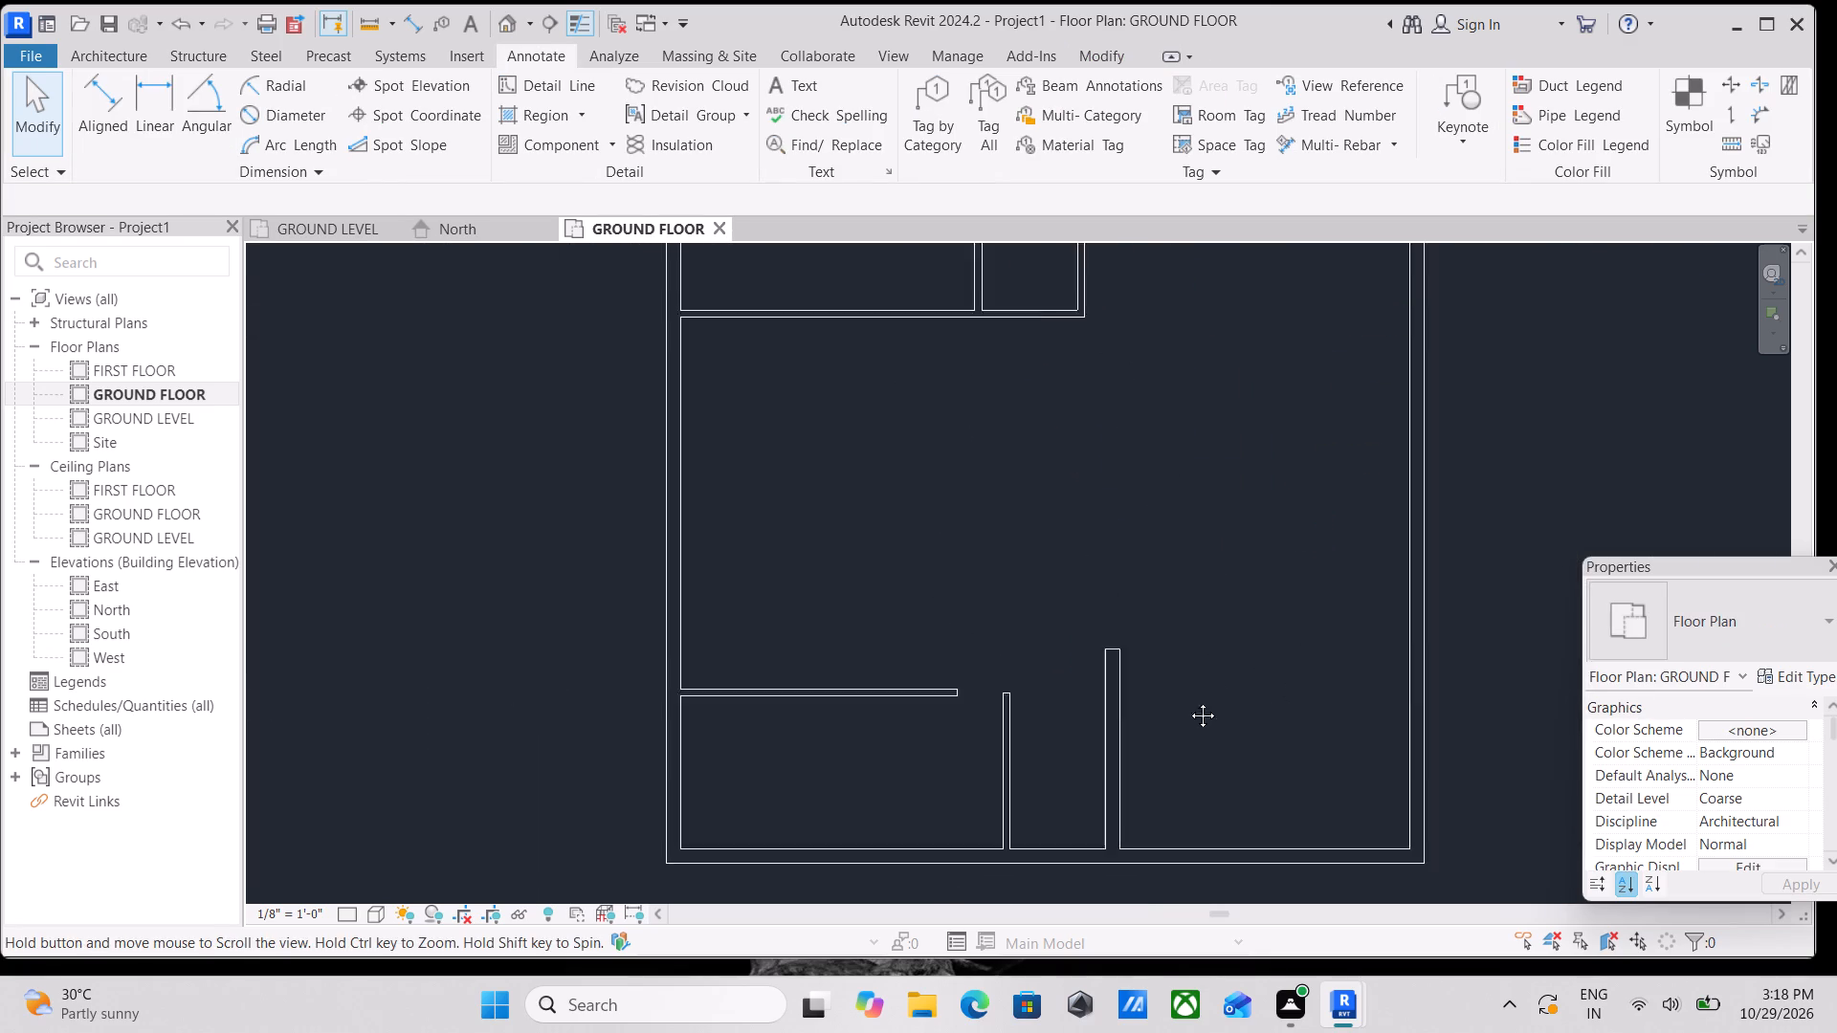
middle_click_drag(1188, 701, 1172, 738)
scroll(1180, 699, "down", 2)
middle_click_drag(1180, 699, 1316, 668)
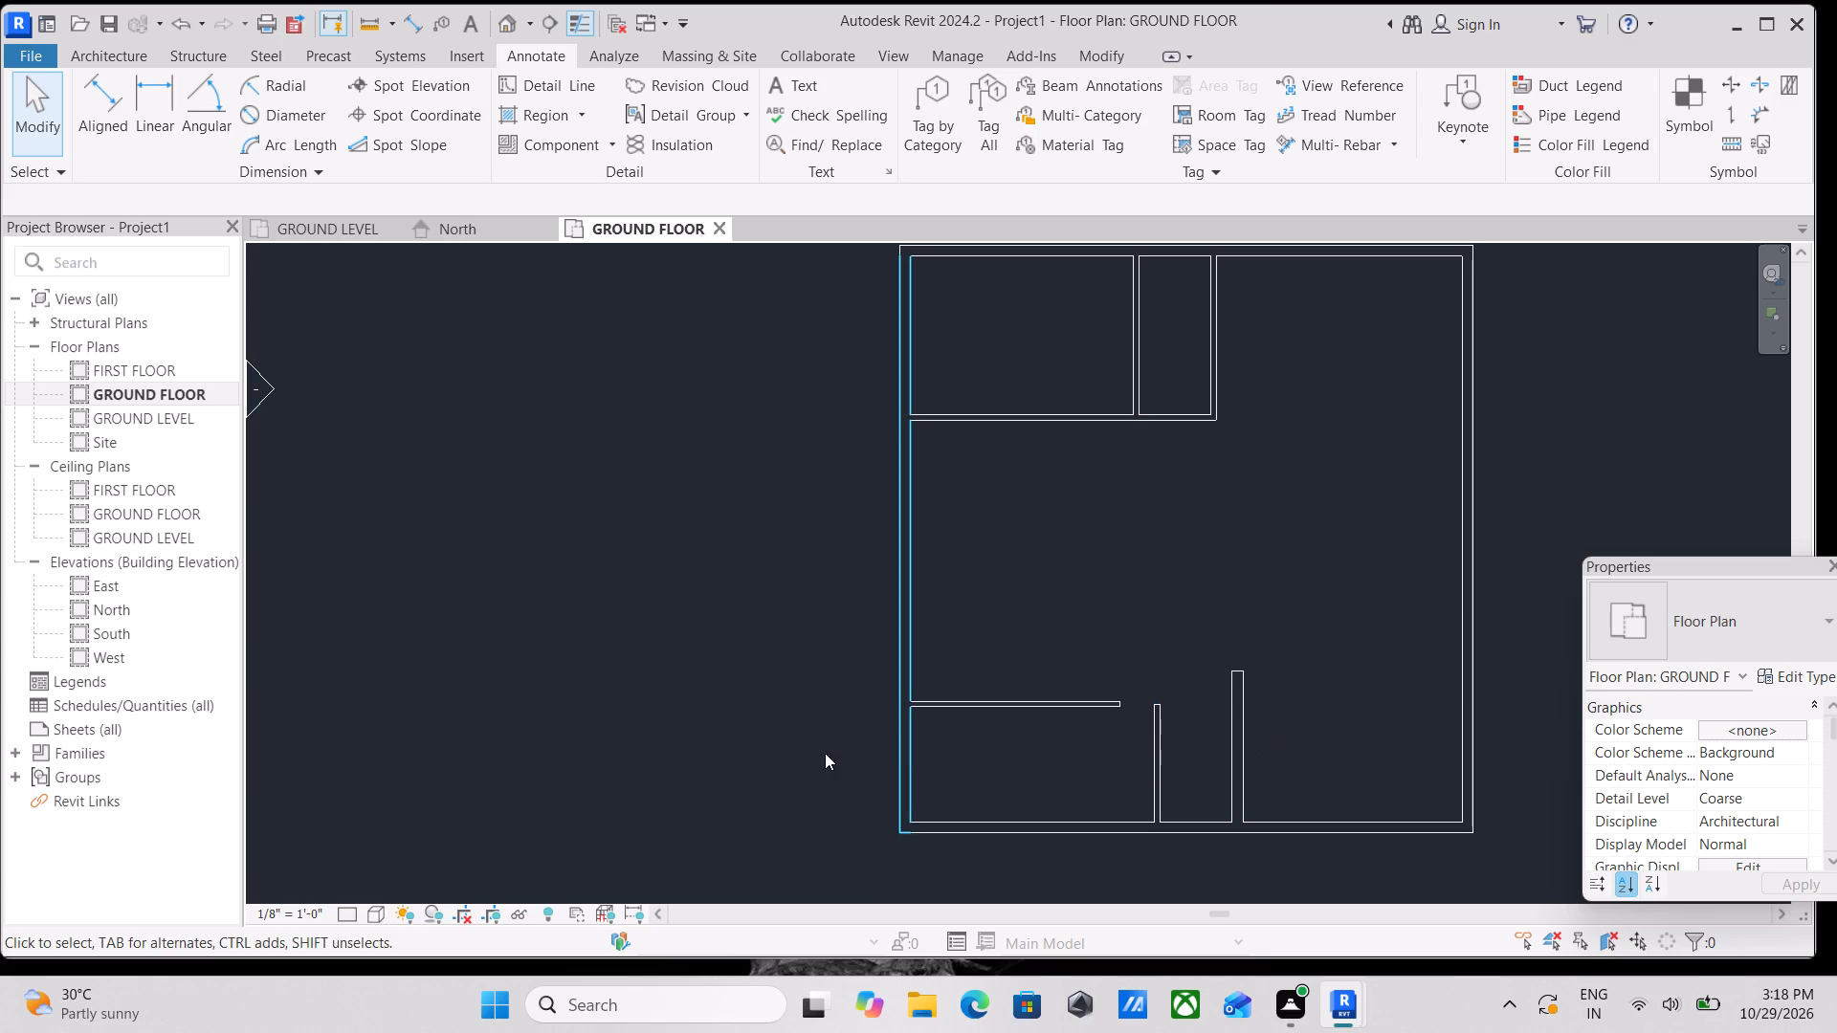
scroll(1051, 787, "up", 2)
scroll(947, 752, "up", 3)
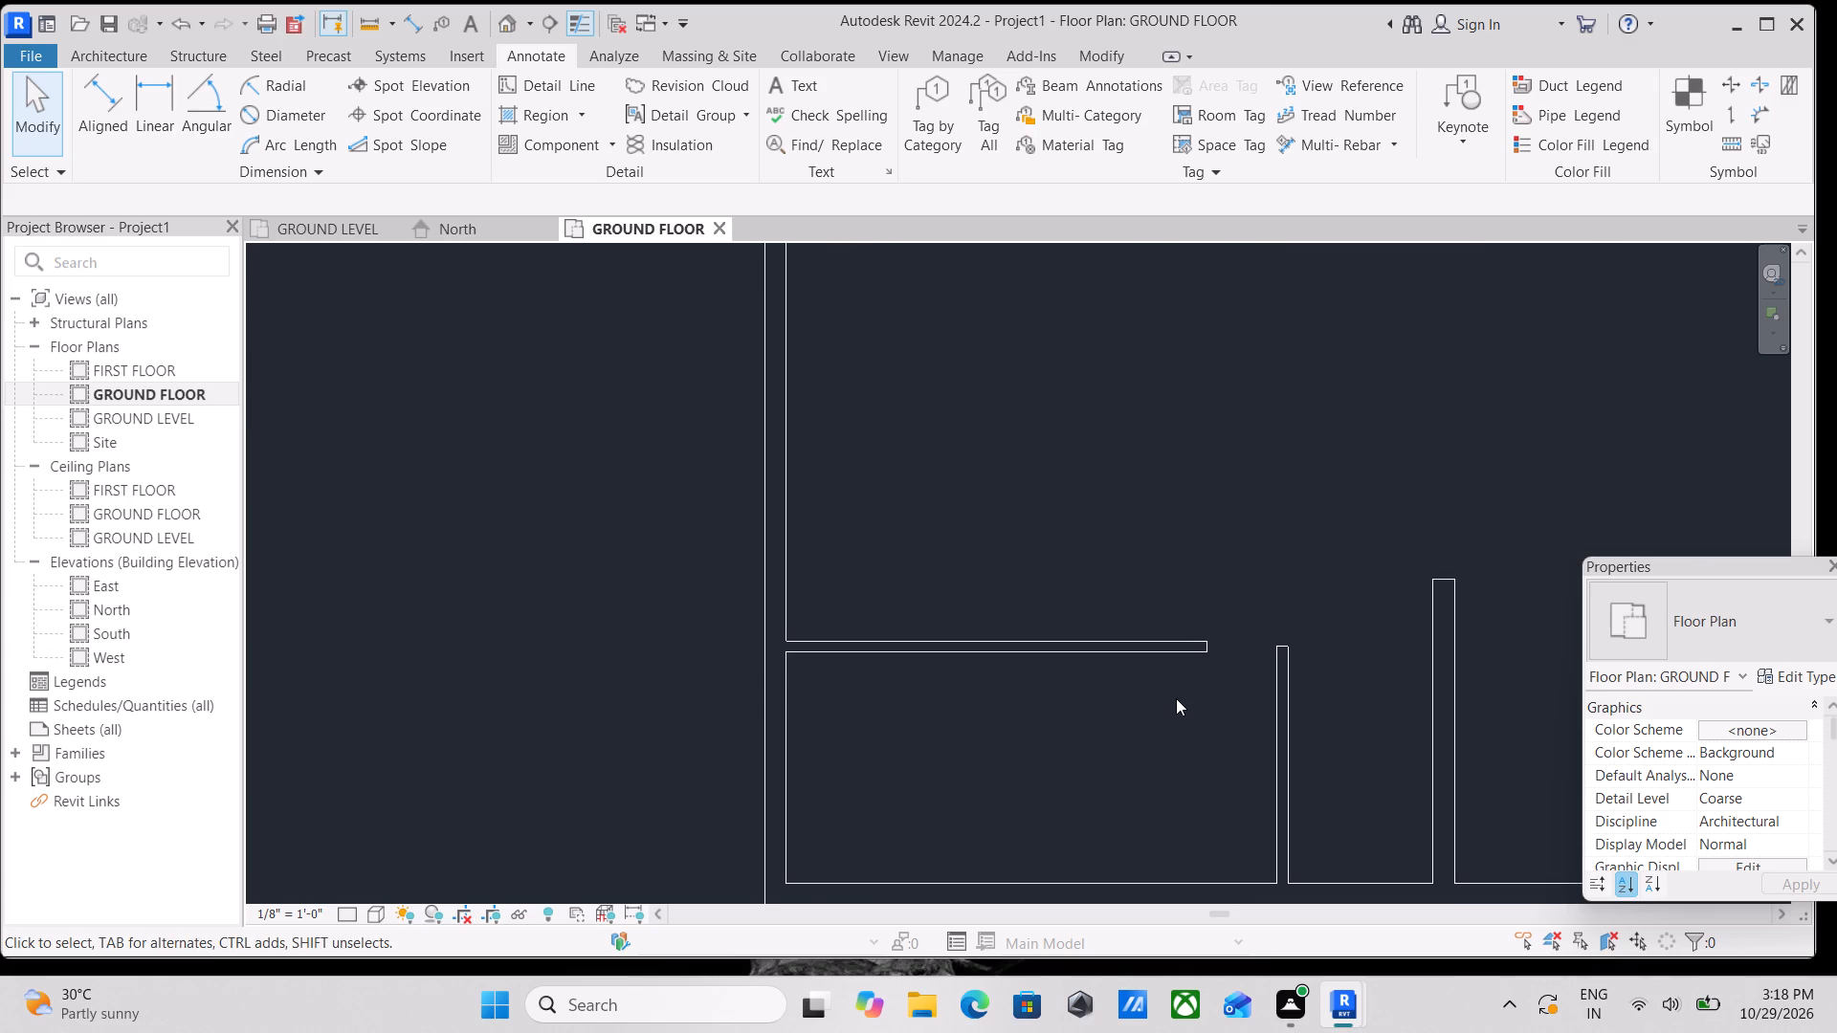
scroll(1156, 692, "up", 2)
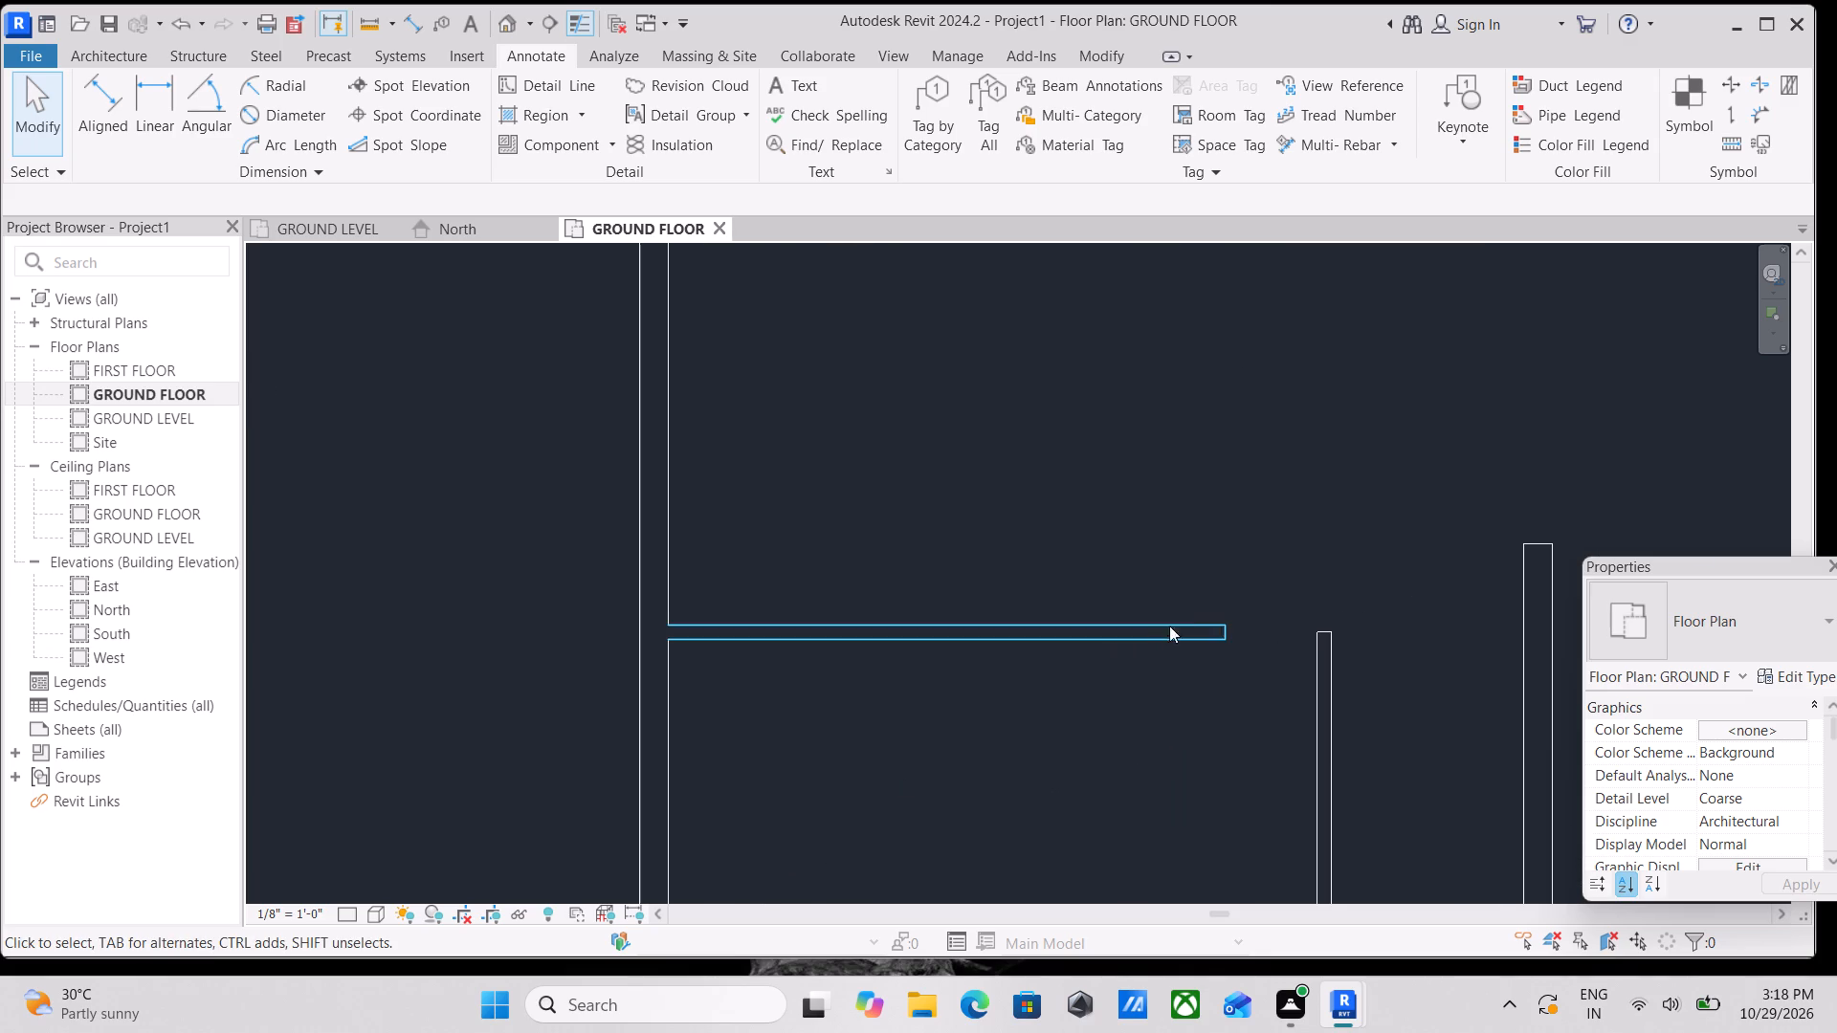
left_click(1207, 634)
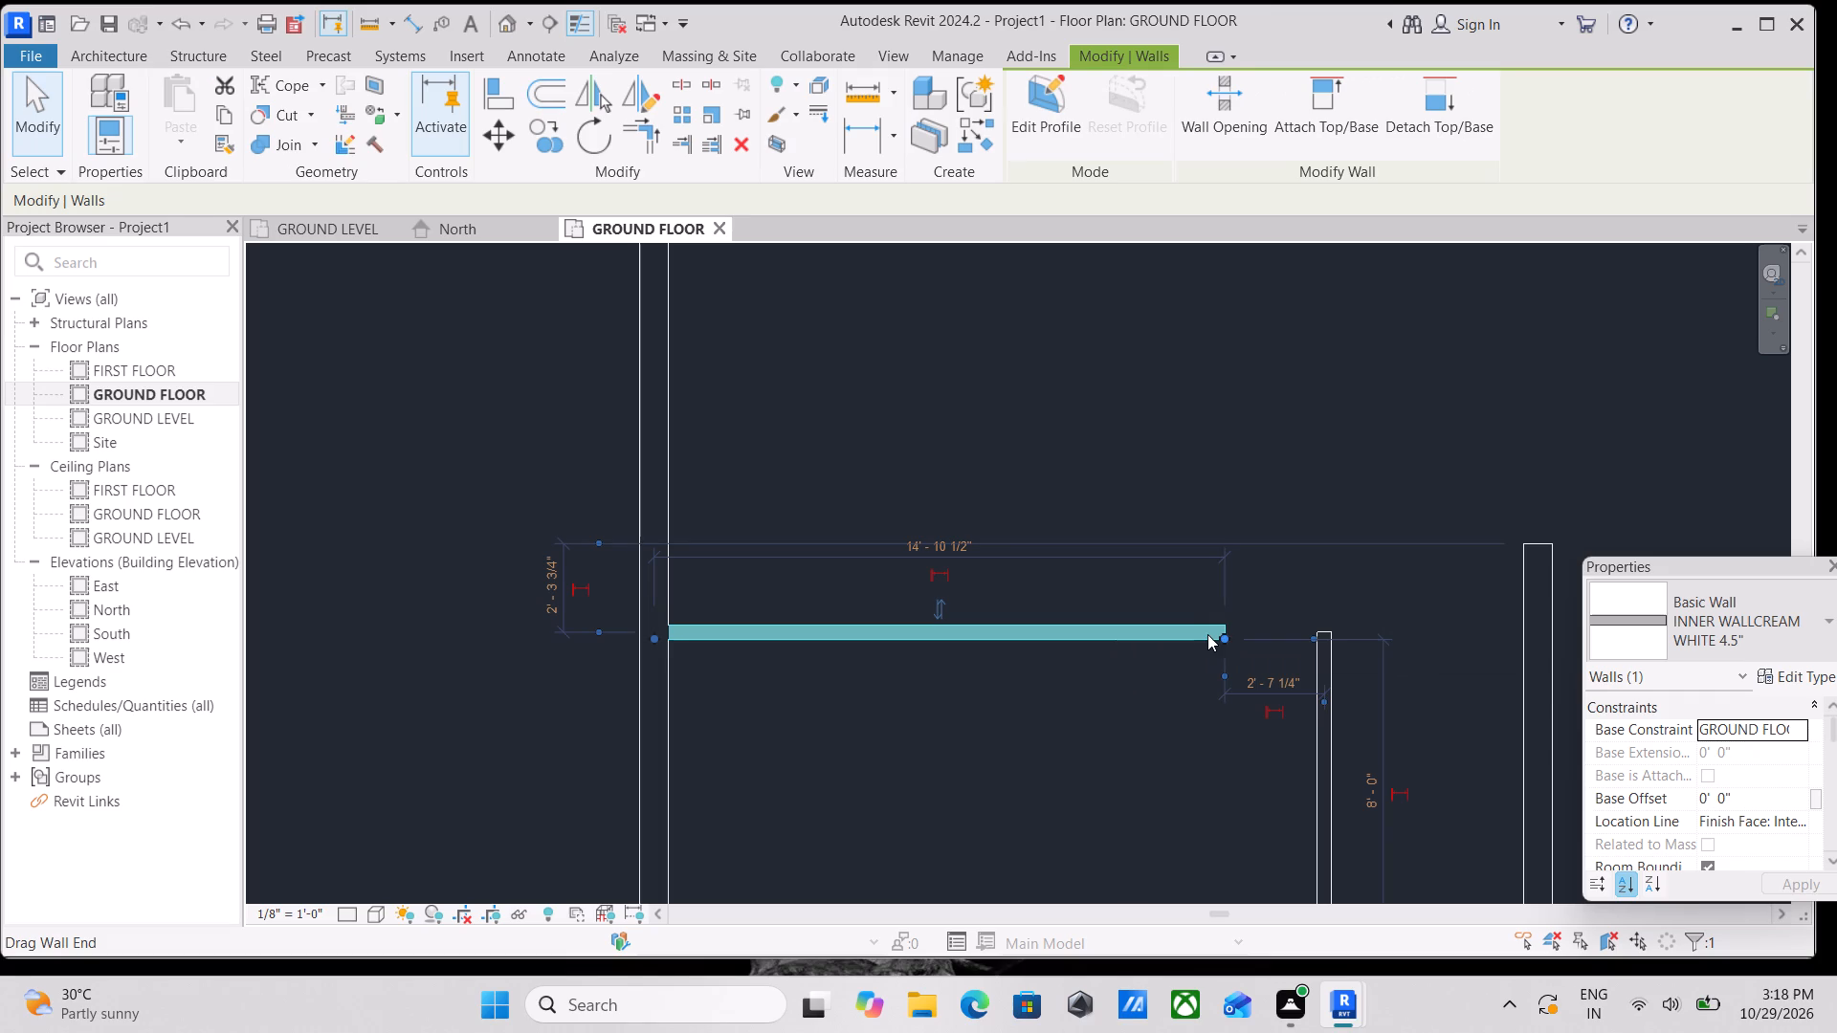
left_click_drag(1225, 638, 1397, 621)
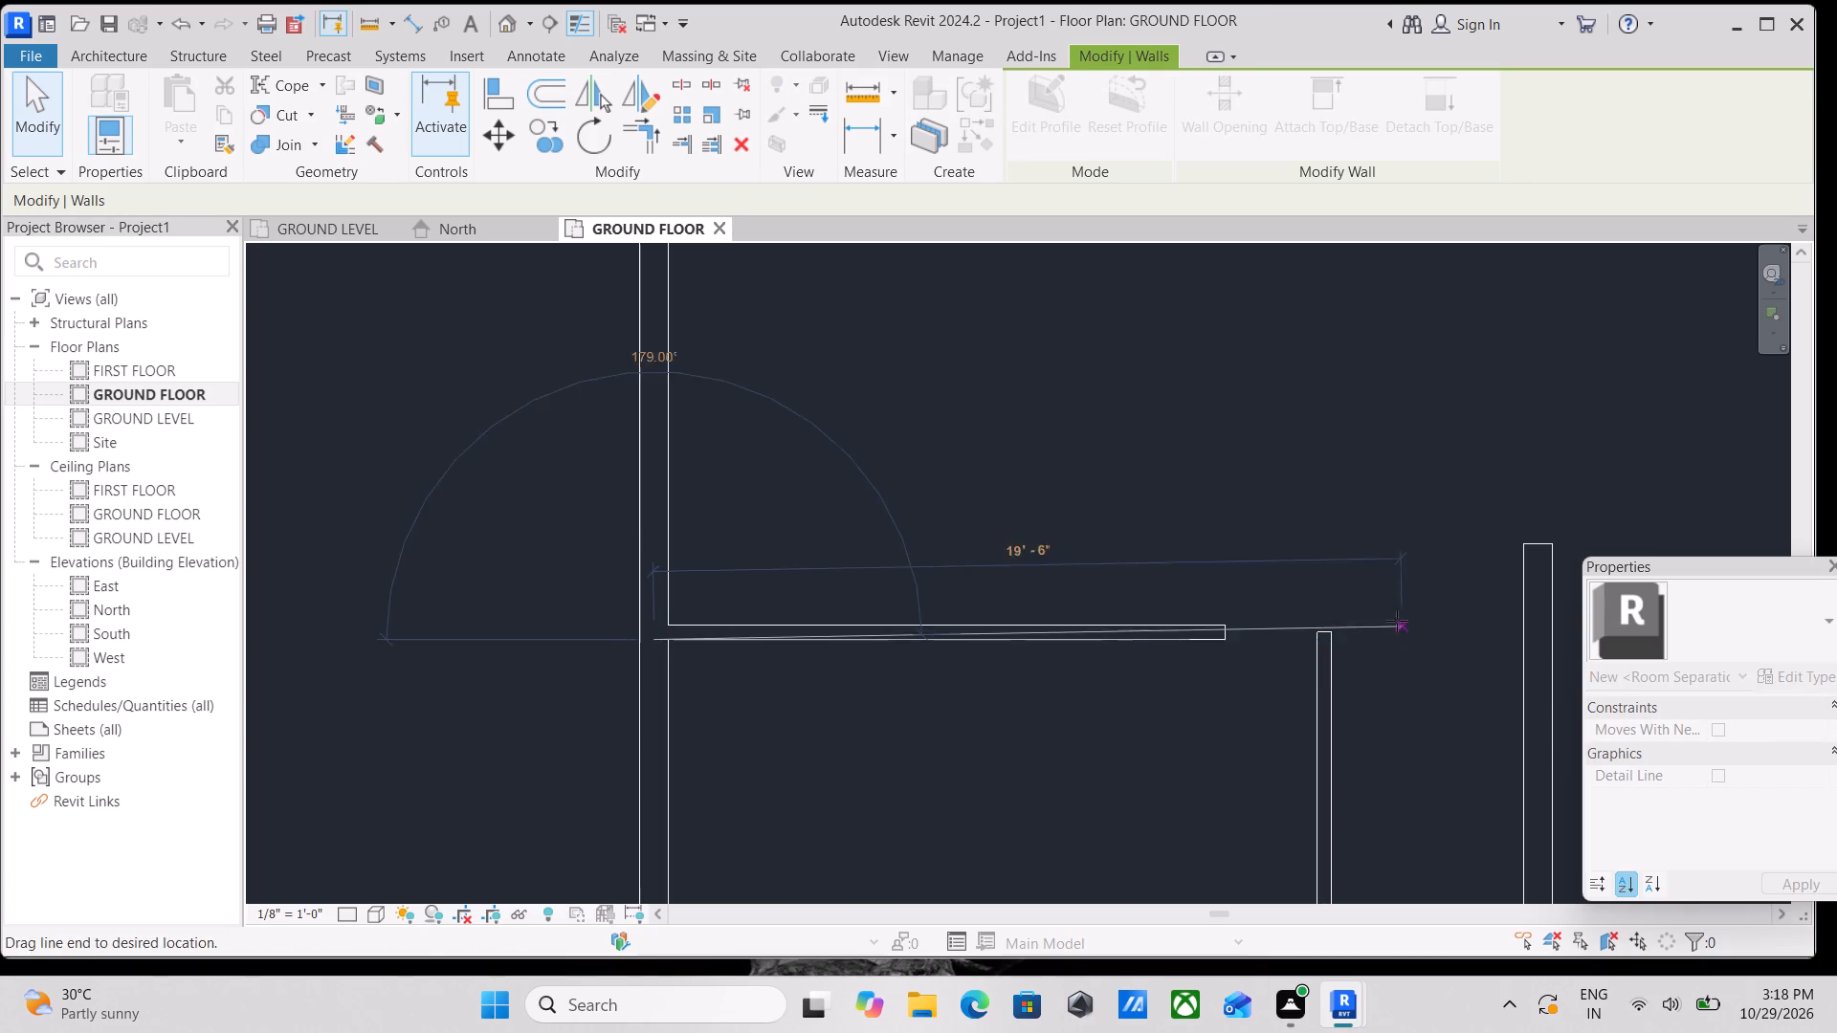
left_click_drag(1397, 621, 1514, 626)
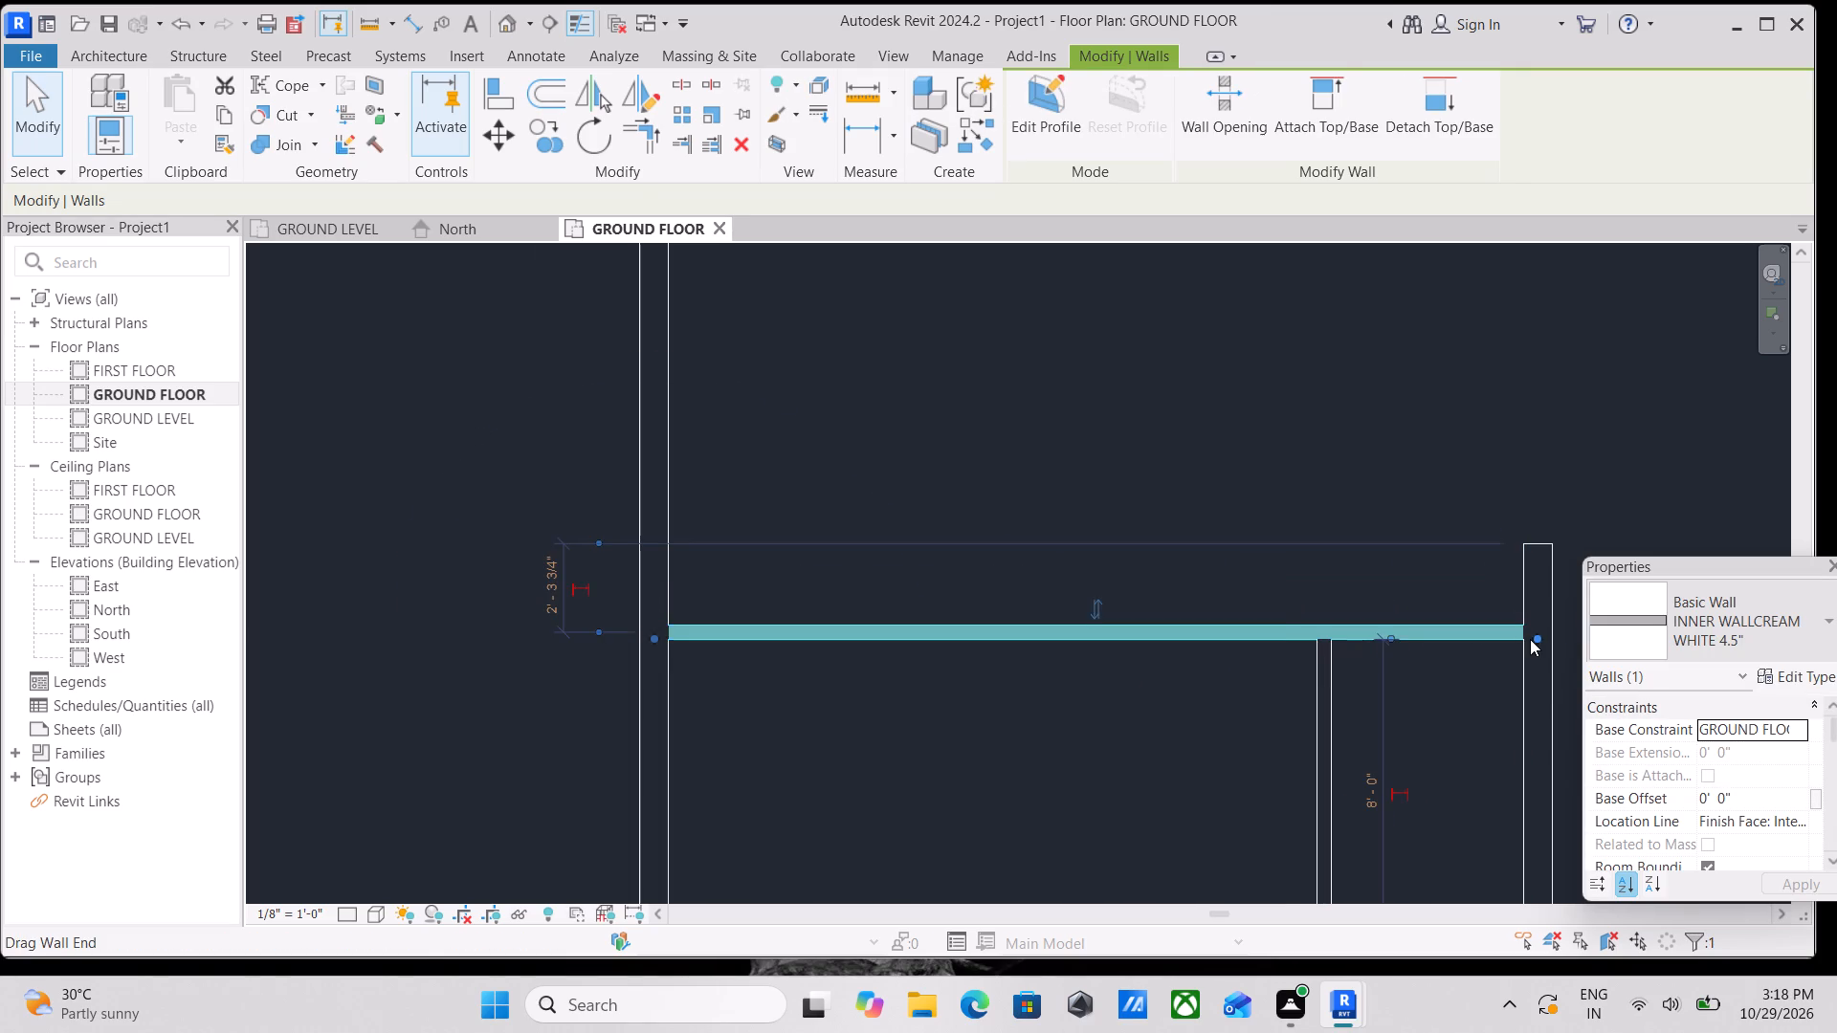
scroll(1530, 639, "up", 2)
scroll(1377, 657, "down", 2)
middle_click_drag(1342, 652, 1477, 575)
scroll(1252, 593, "down", 2)
middle_click_drag(1252, 593, 1121, 610)
key("Escape")
Examine the room layout across the whole plan, from the southern rooms up to the northern rooms and the open area along the east wall.
scroll(1121, 620, "down", 2)
middle_click_drag(1121, 620, 1038, 750)
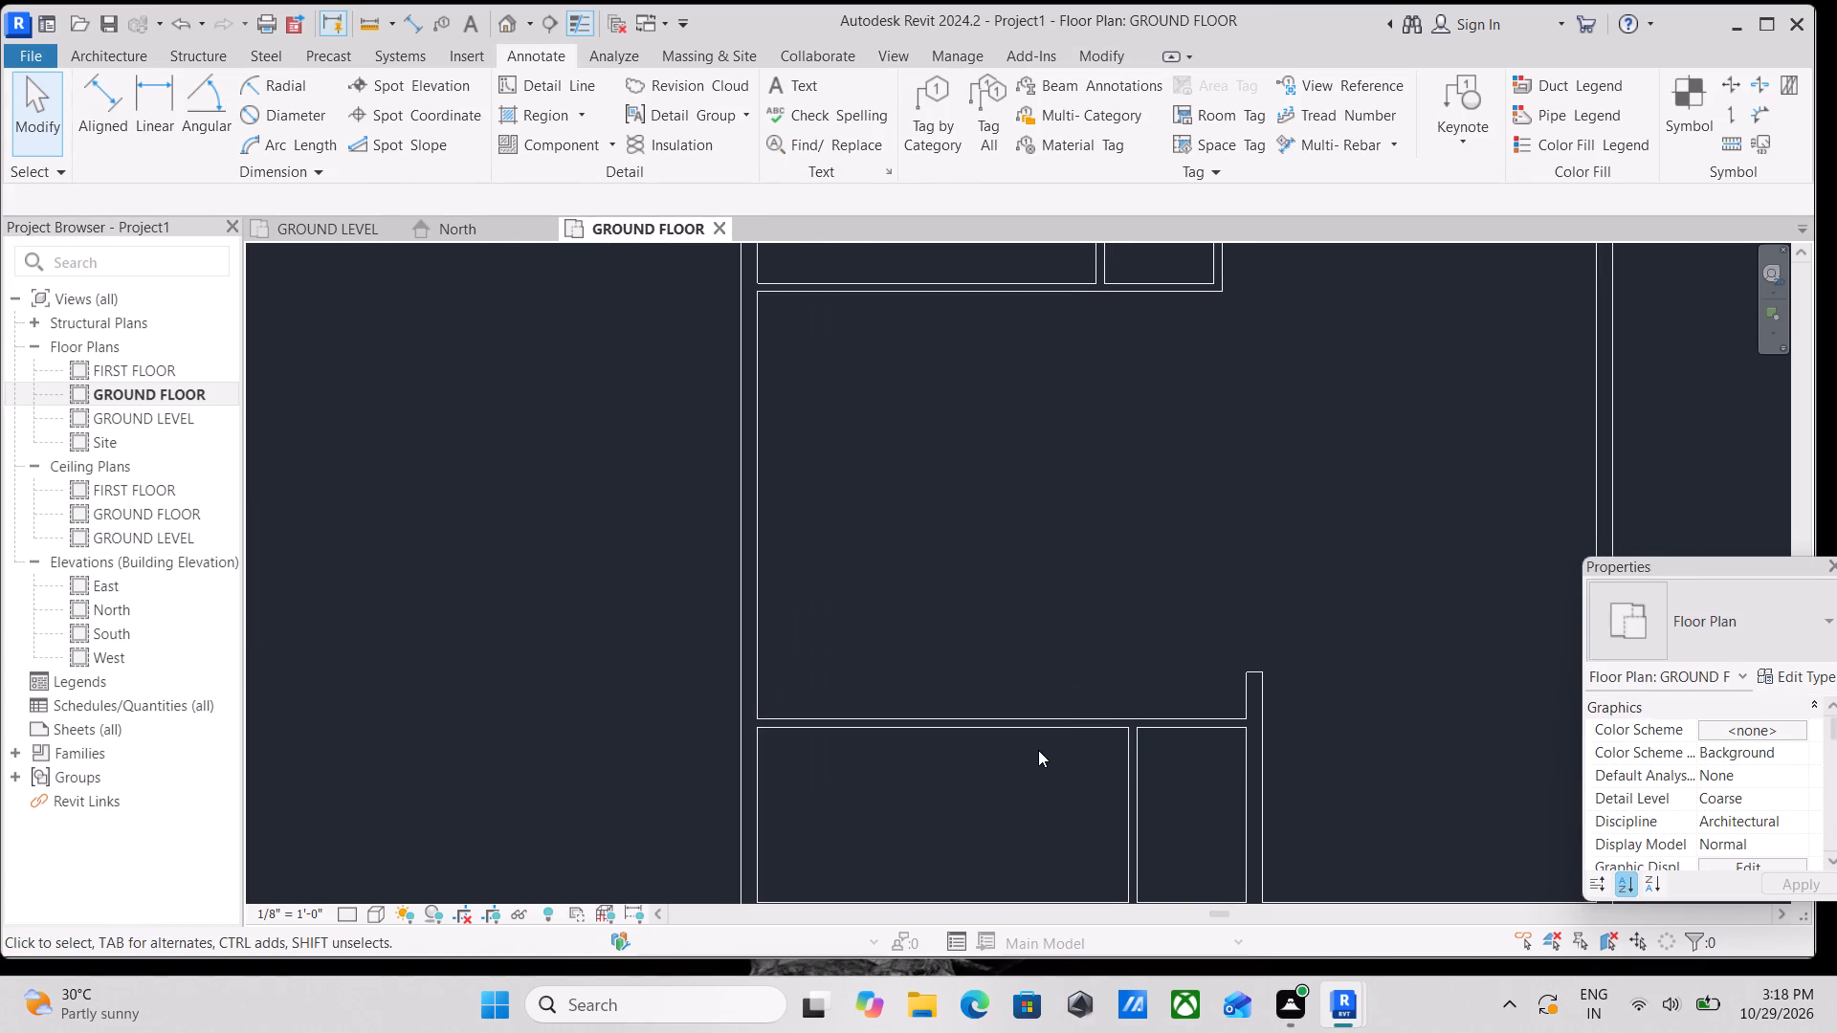
middle_click_drag(1182, 748, 1178, 747)
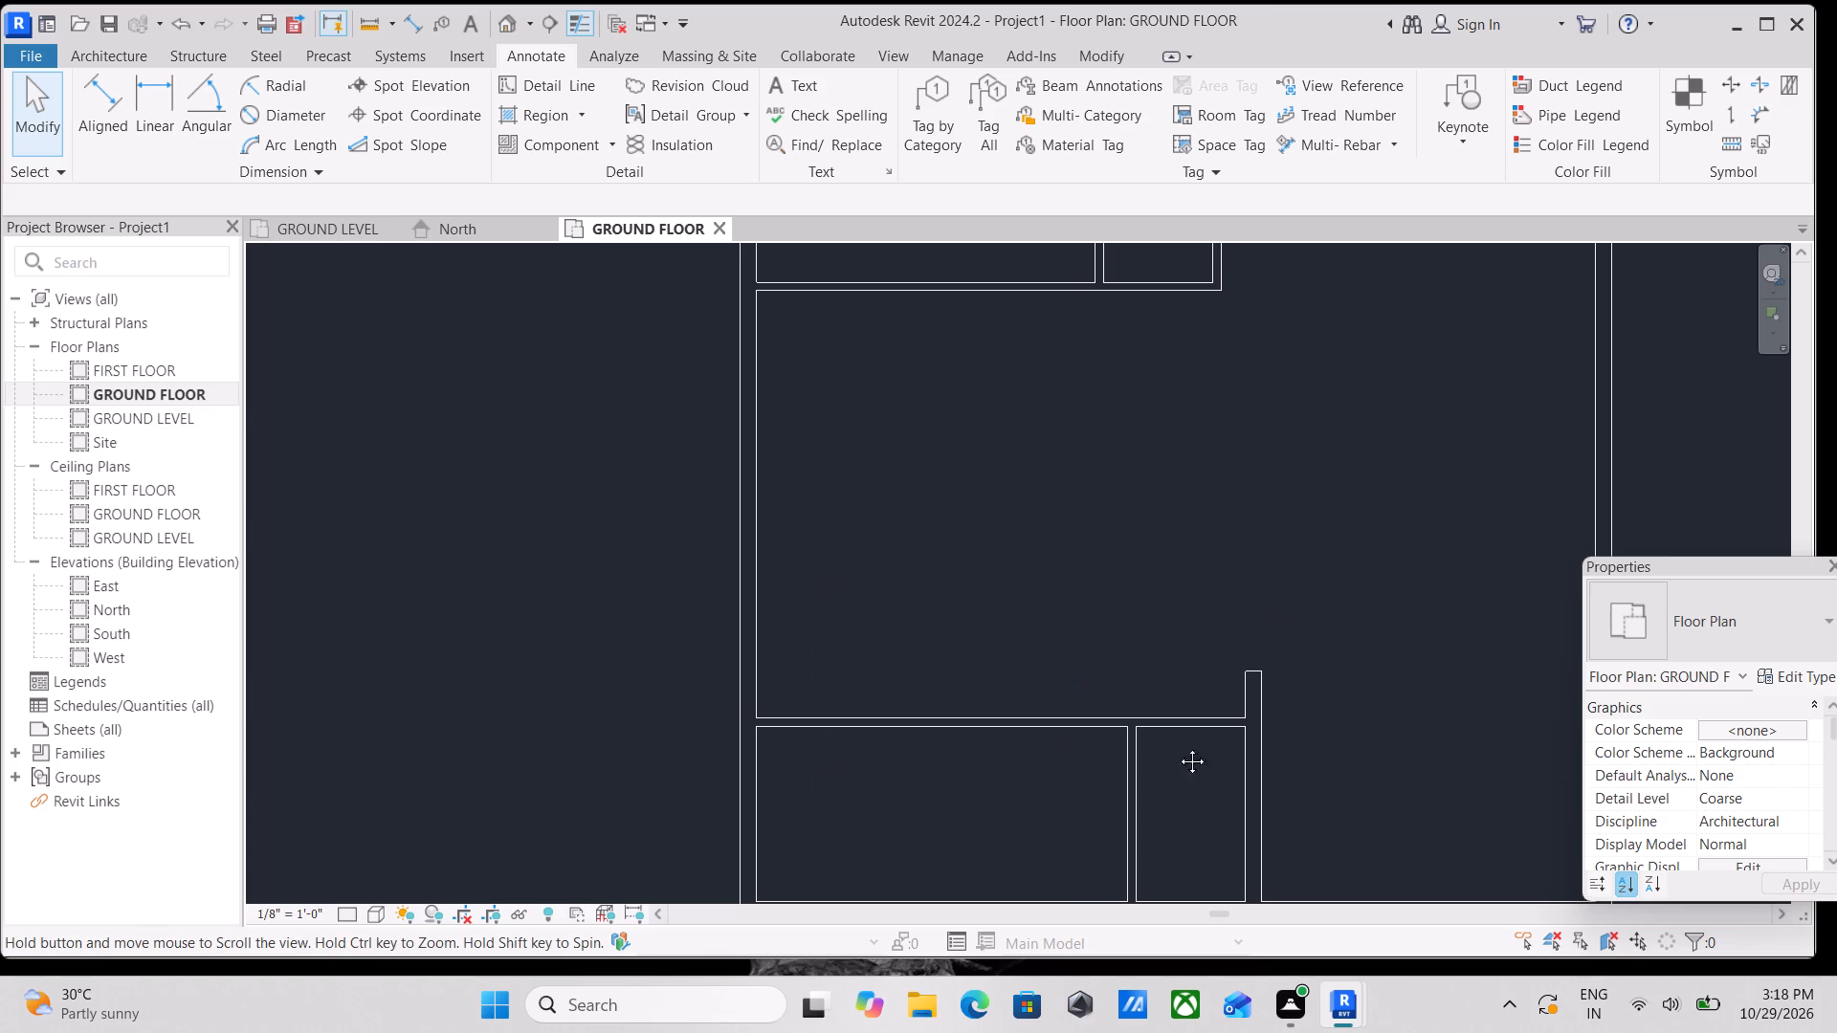
middle_click_drag(1178, 747, 942, 648)
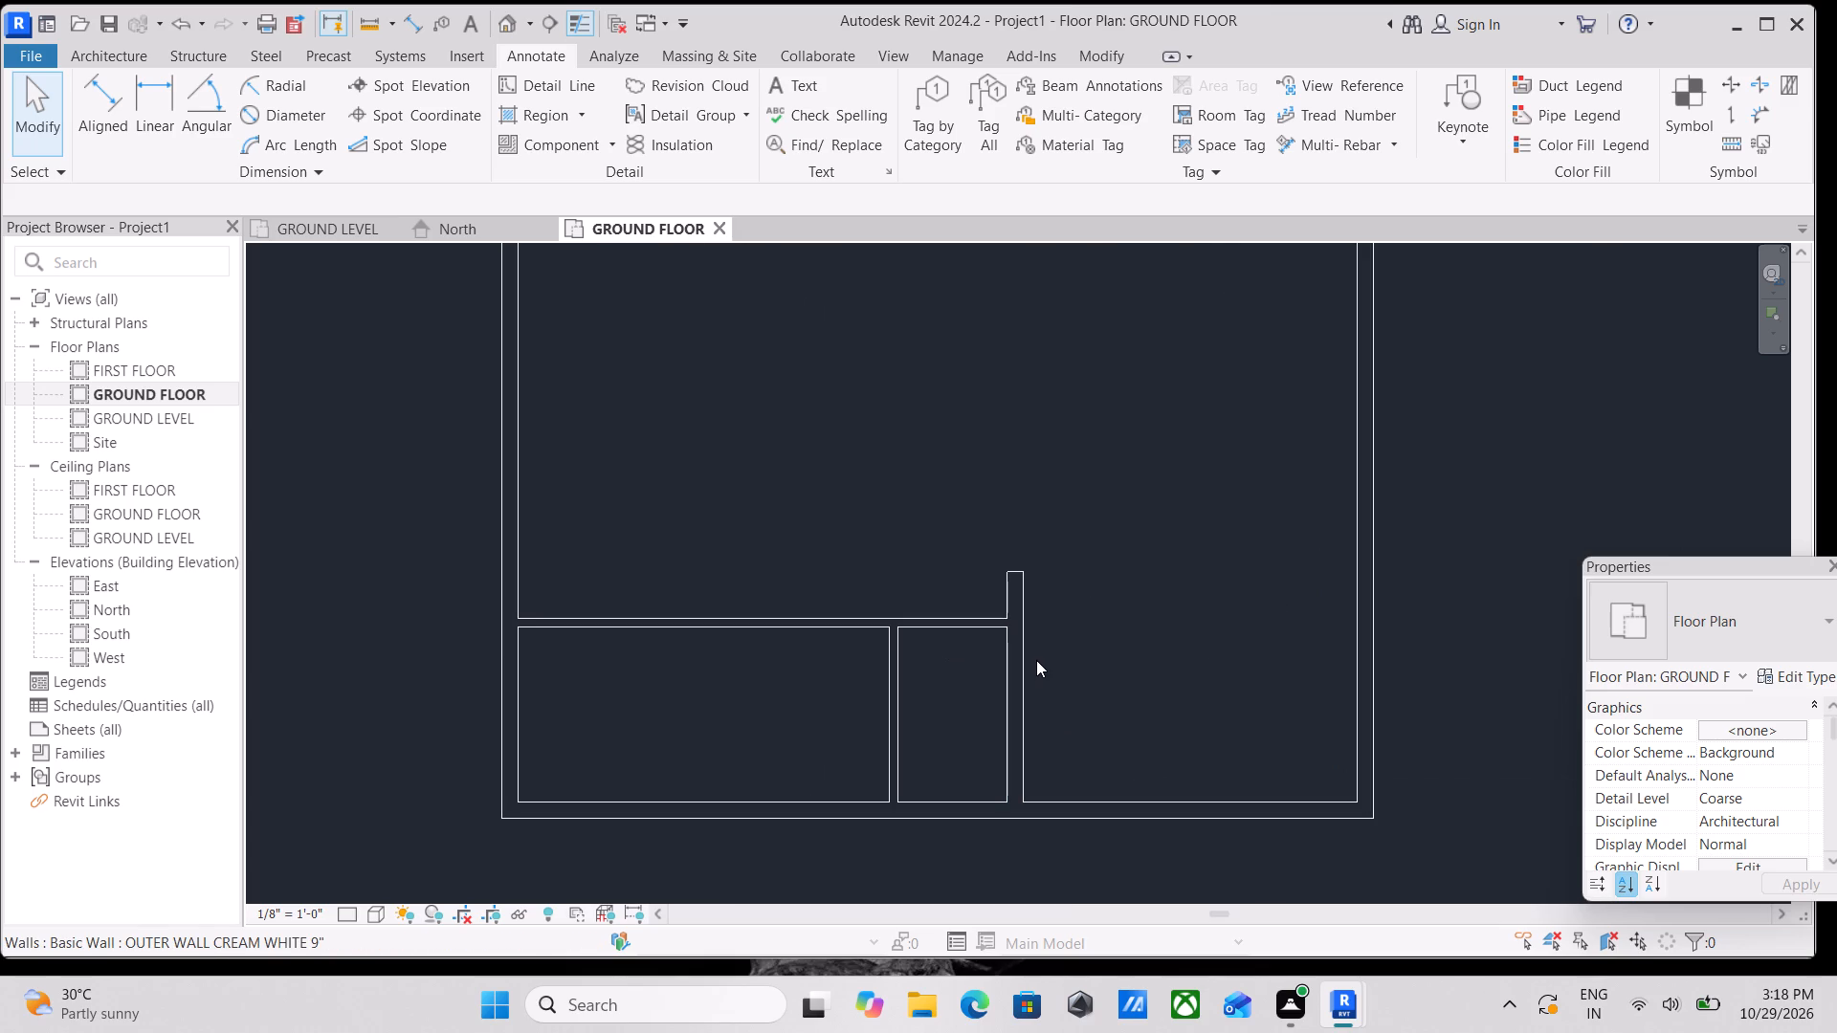
scroll(1140, 701, "down", 1)
middle_click_drag(1140, 701, 1156, 697)
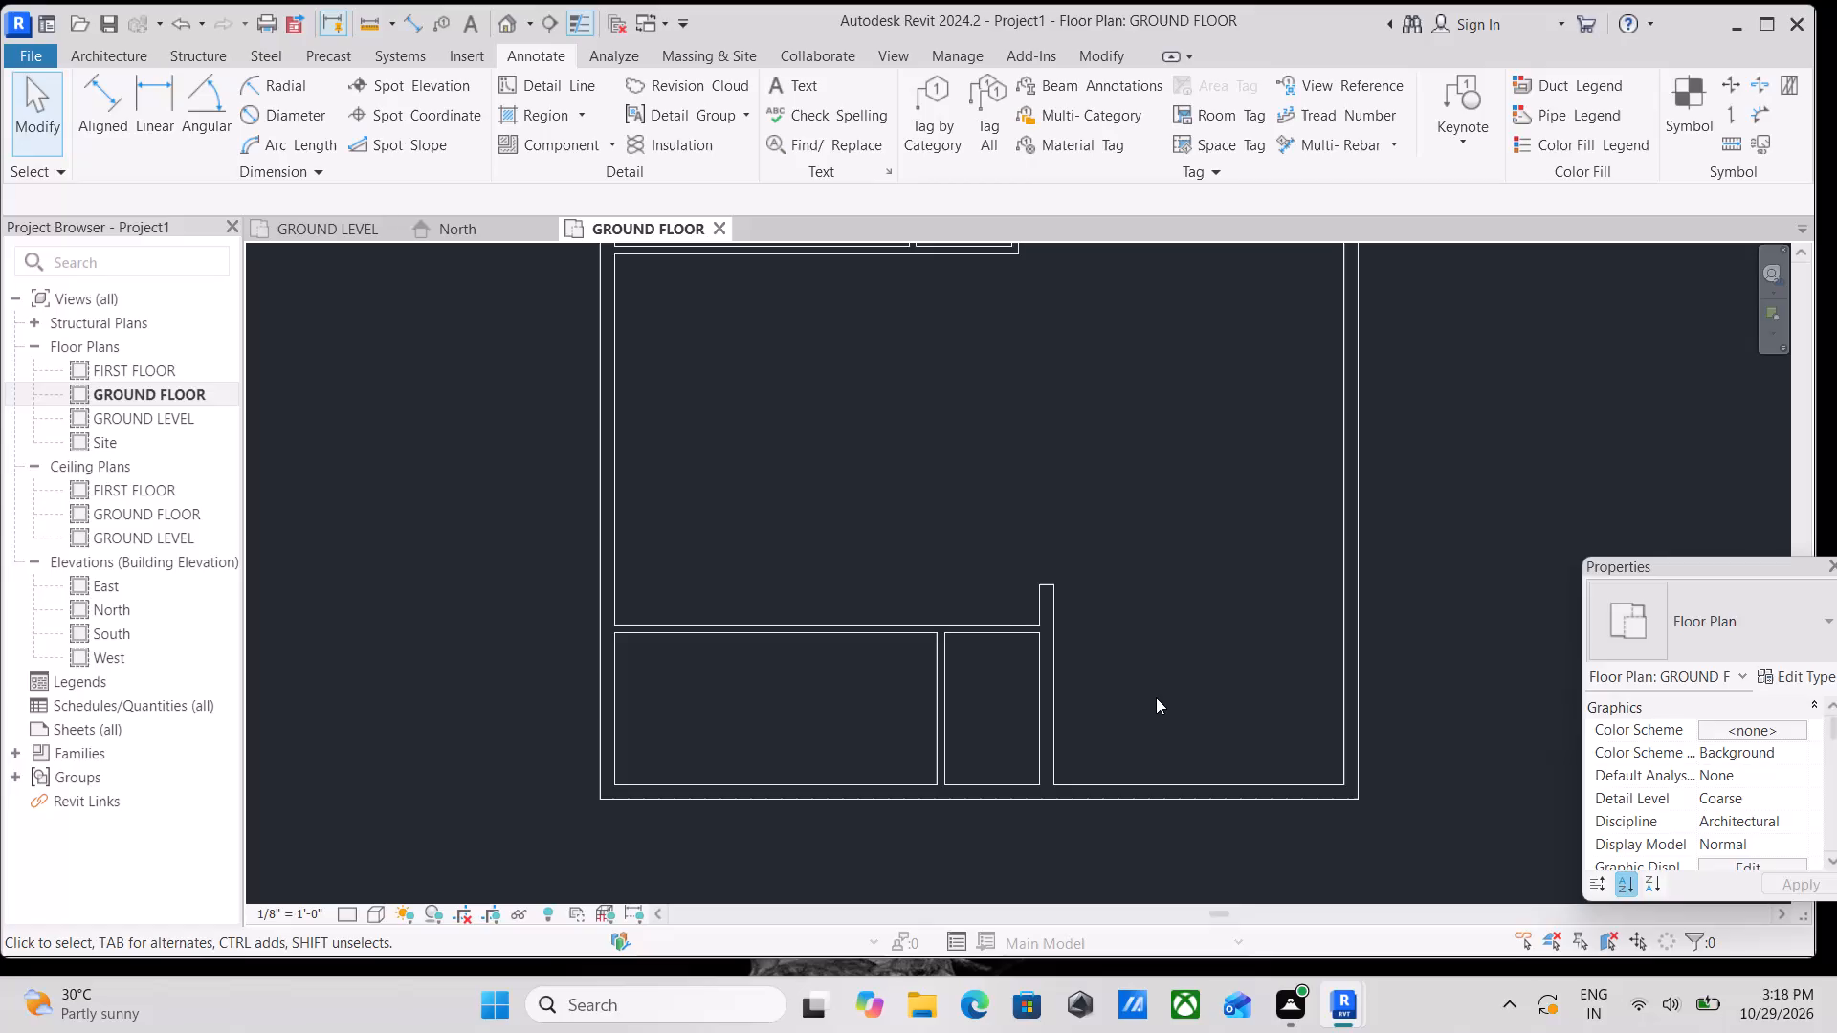
middle_click_drag(801, 634, 1306, 772)
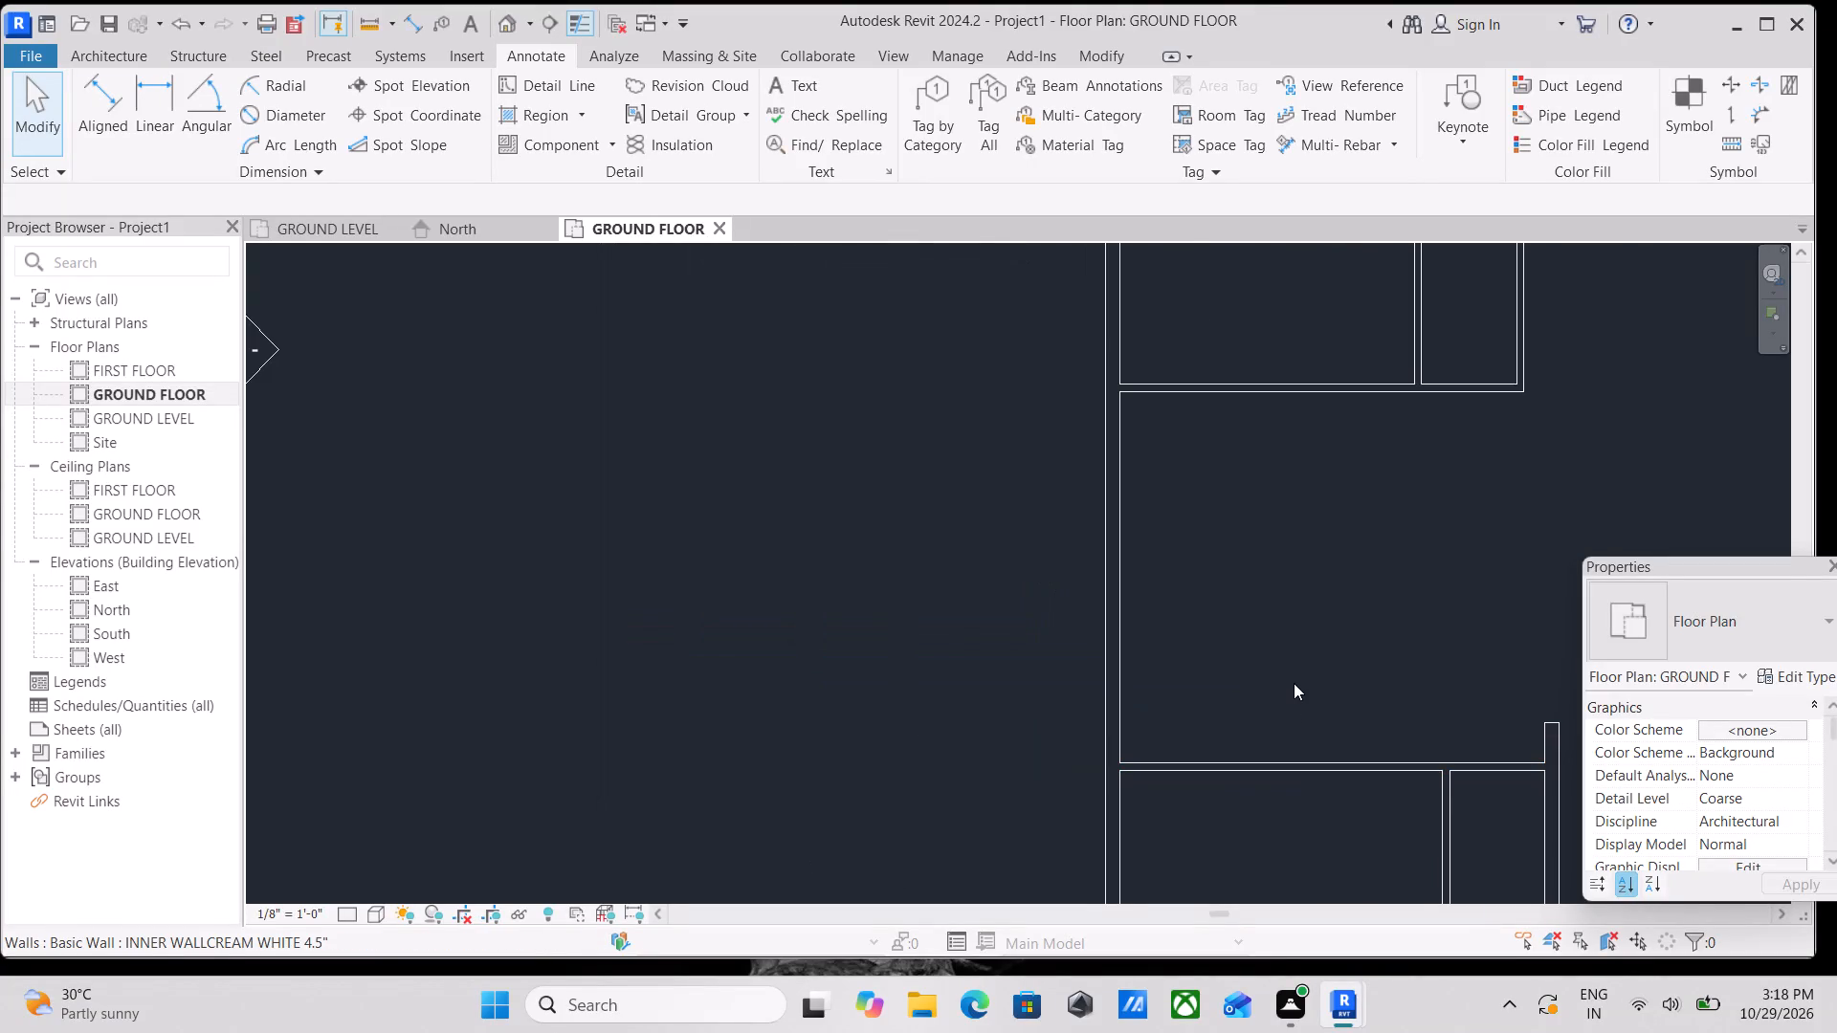
middle_click_drag(1294, 684, 1287, 903)
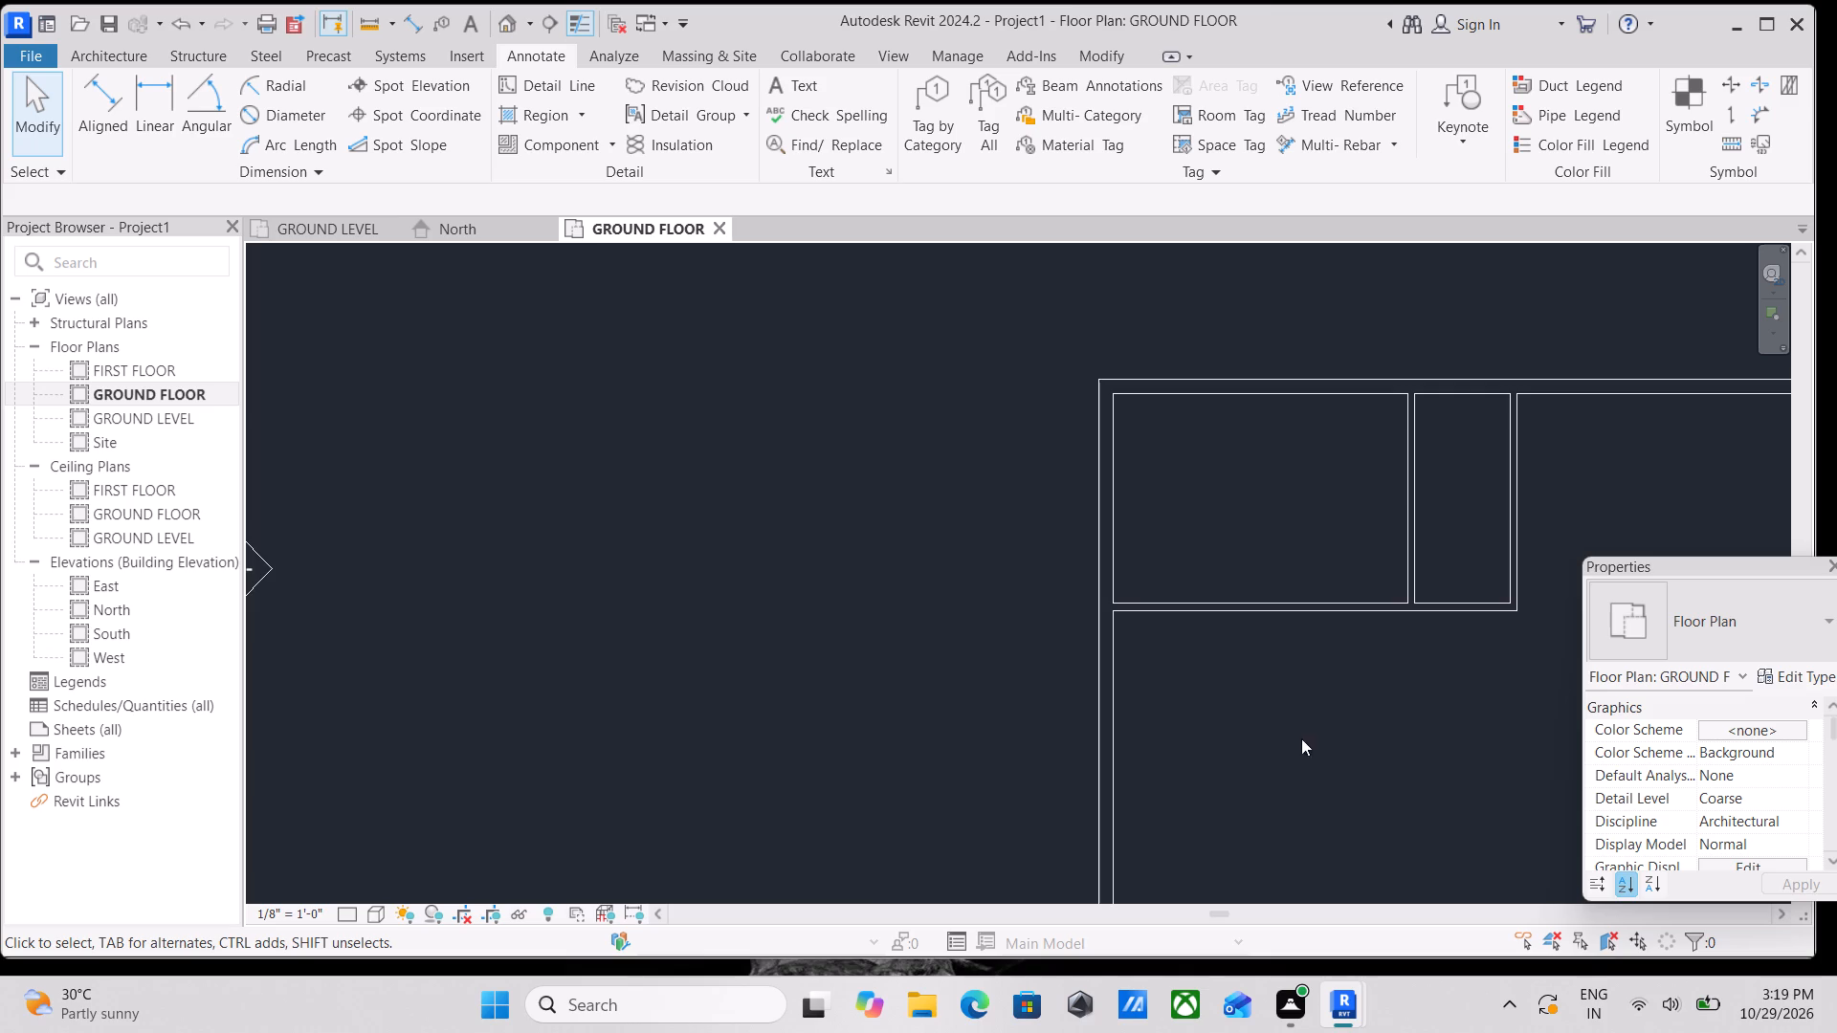
scroll(1339, 692, "down", 3)
middle_click_drag(1349, 679, 1099, 685)
middle_click_drag(1160, 739, 1069, 645)
middle_click_drag(1038, 752, 1178, 670)
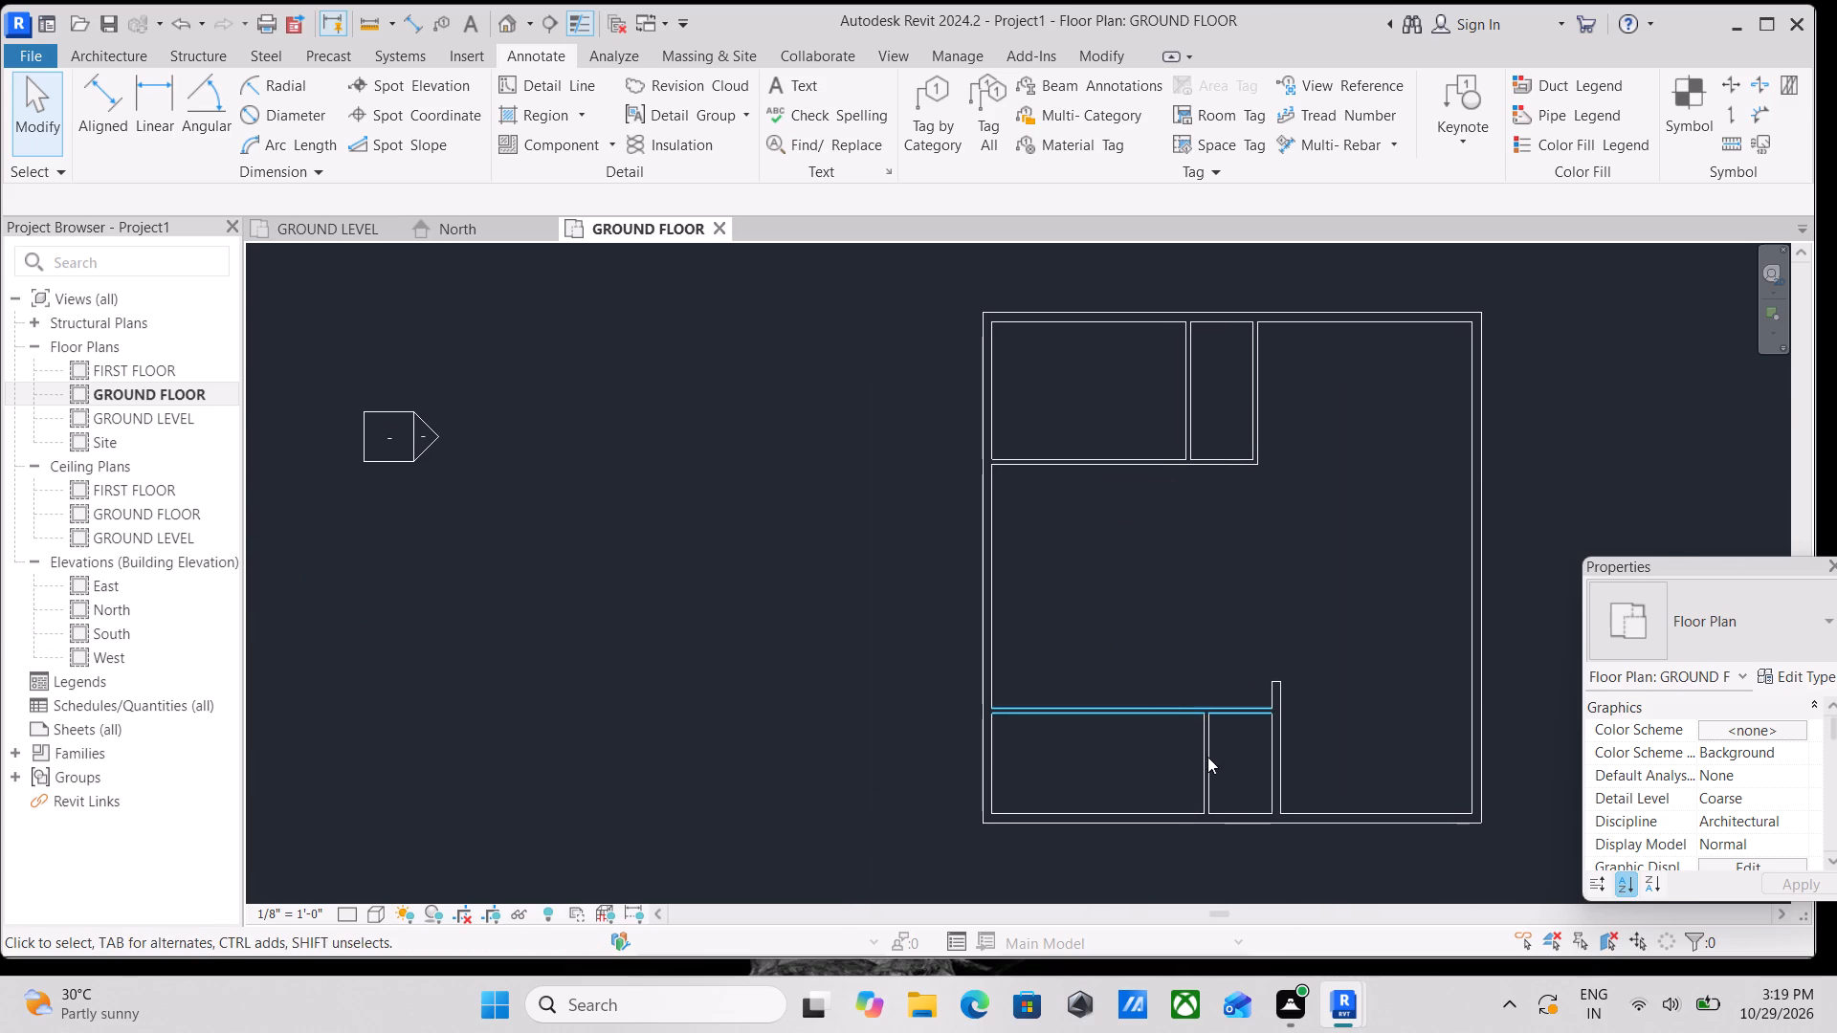
scroll(1196, 752, "up", 2)
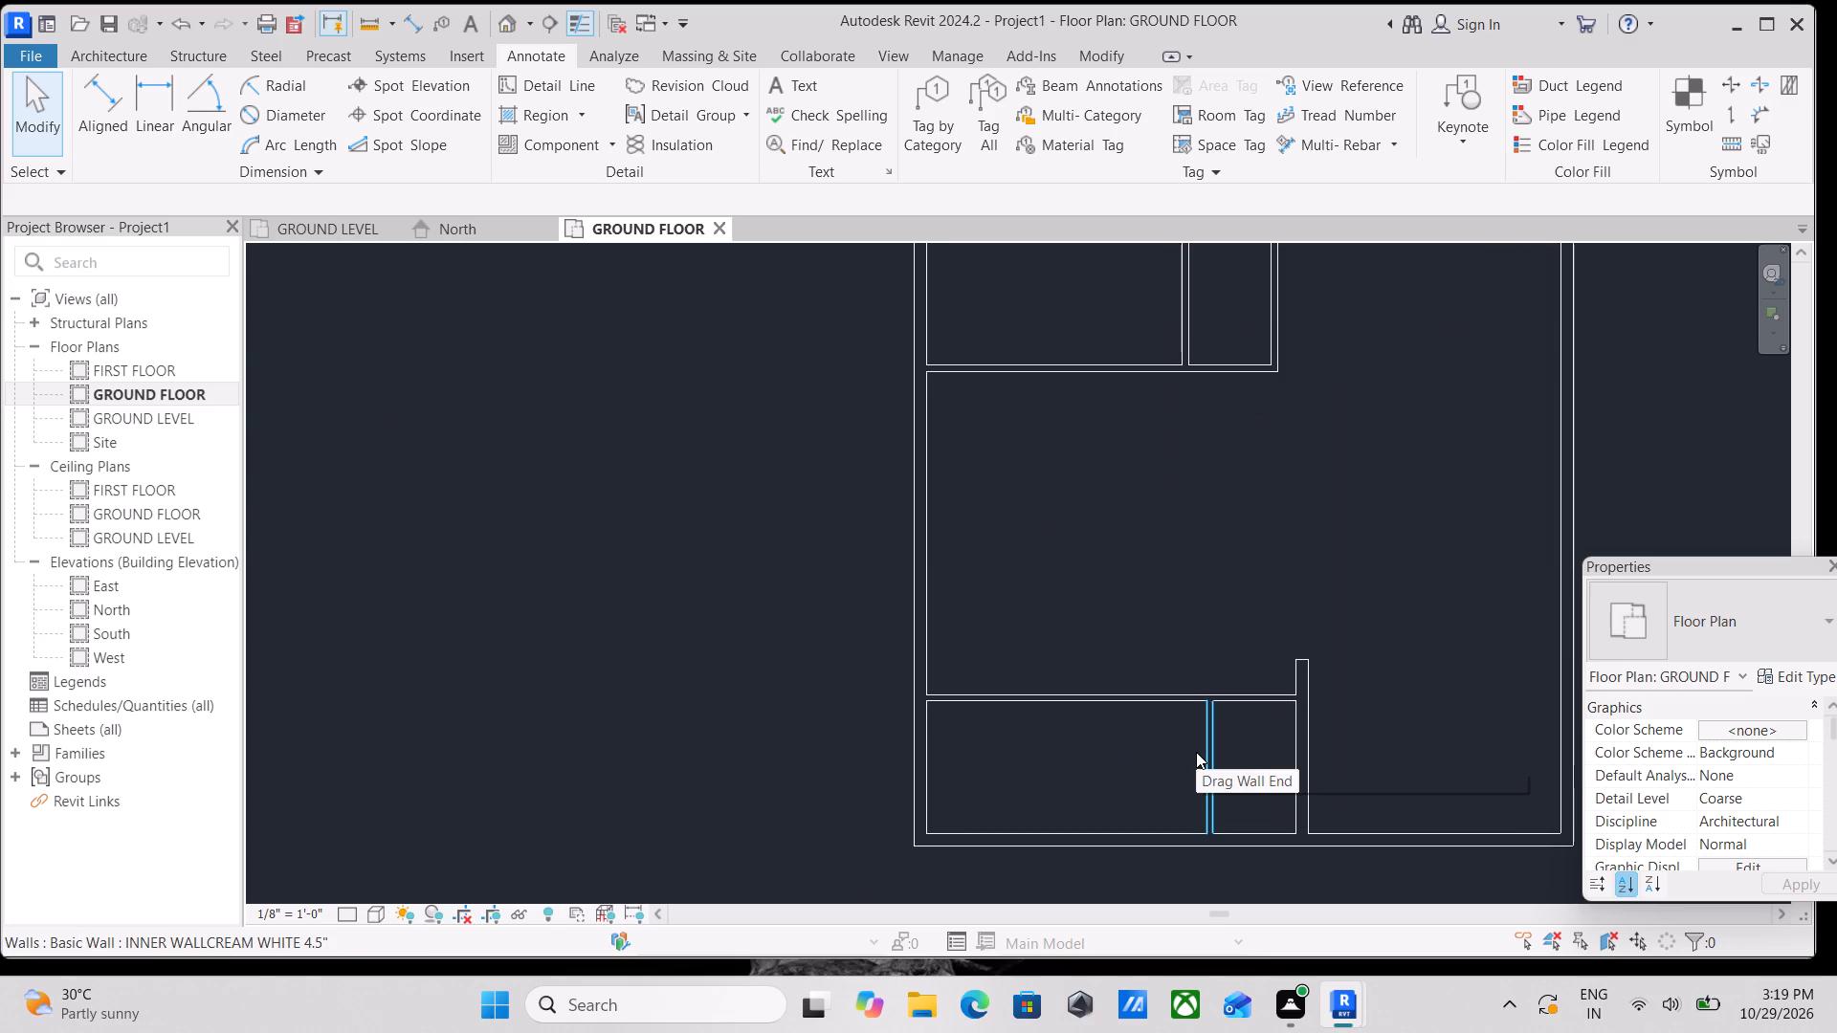
middle_click_drag(1391, 701, 1304, 698)
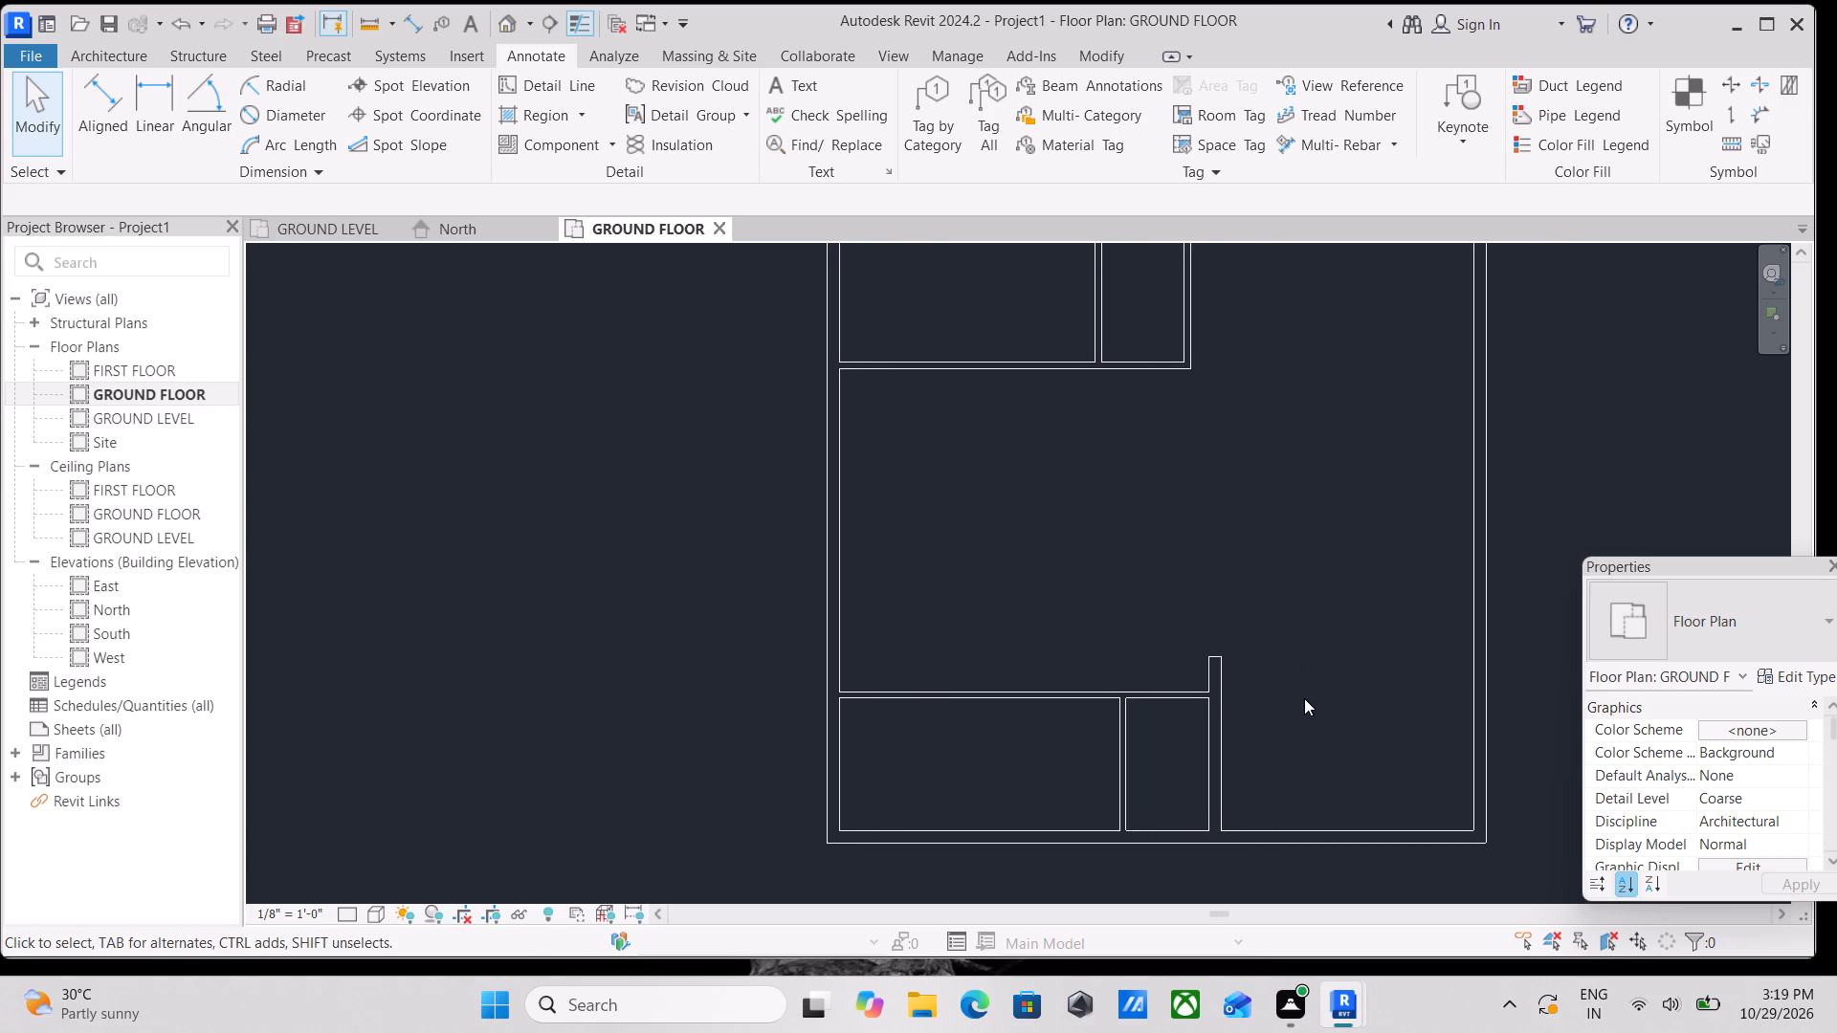
middle_click_drag(1295, 698, 1088, 824)
scroll(1184, 636, "down", 1)
middle_click_drag(1177, 663, 1133, 780)
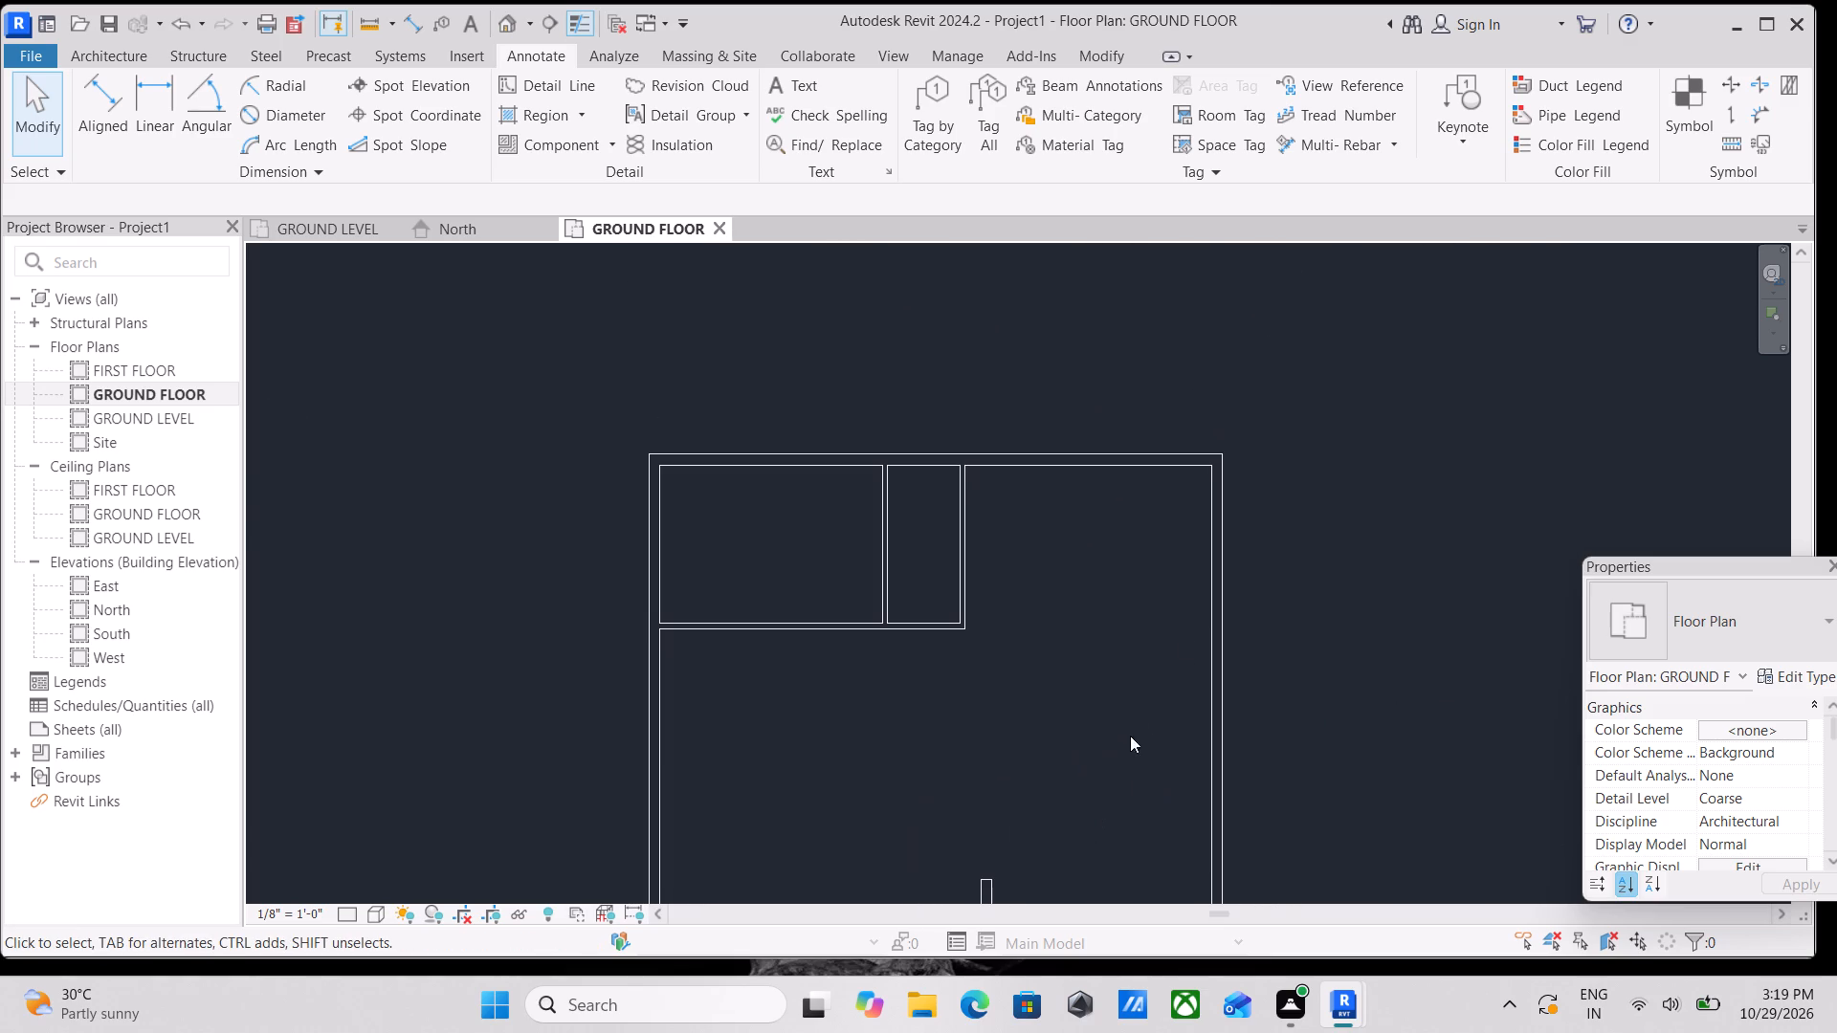
Draw a horizontal OUTER WALL CREAM WHITE 9" wall about 13'6" long, westward from the east wall's inner face, south of the northern rooms.
type("WA")
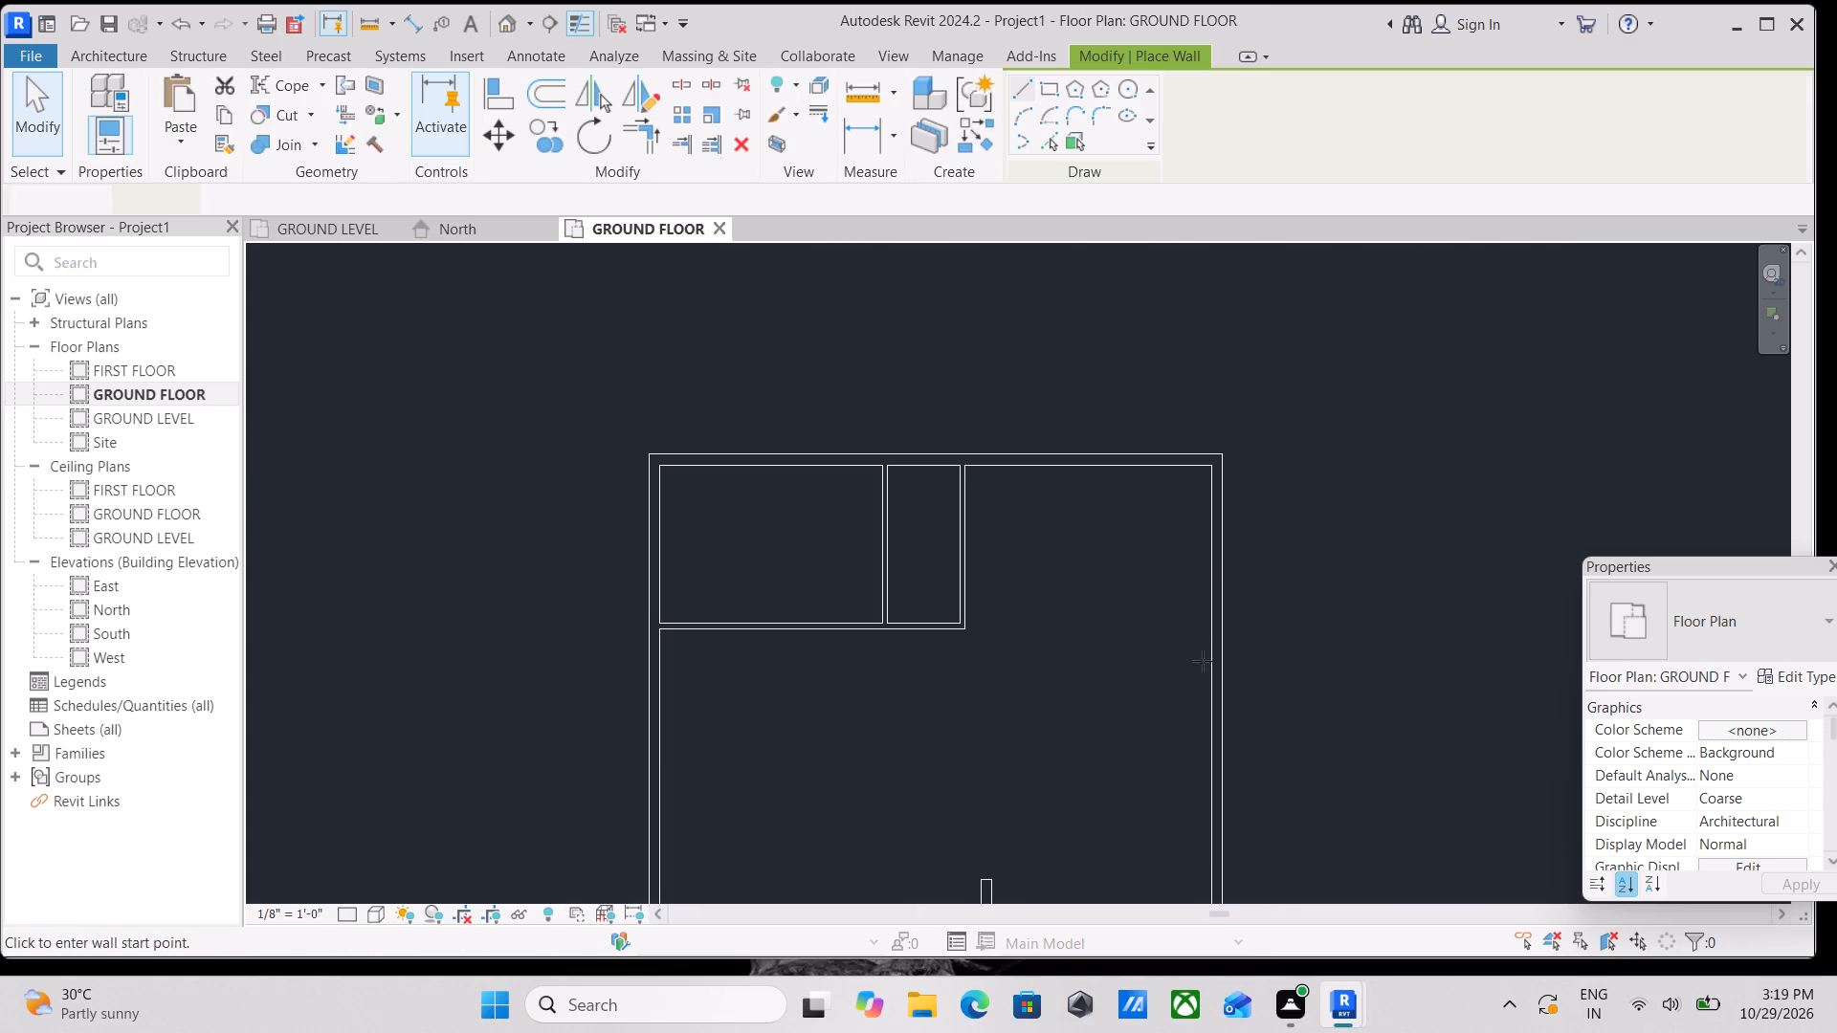
scroll(1231, 676, "up", 3)
left_click(1205, 665)
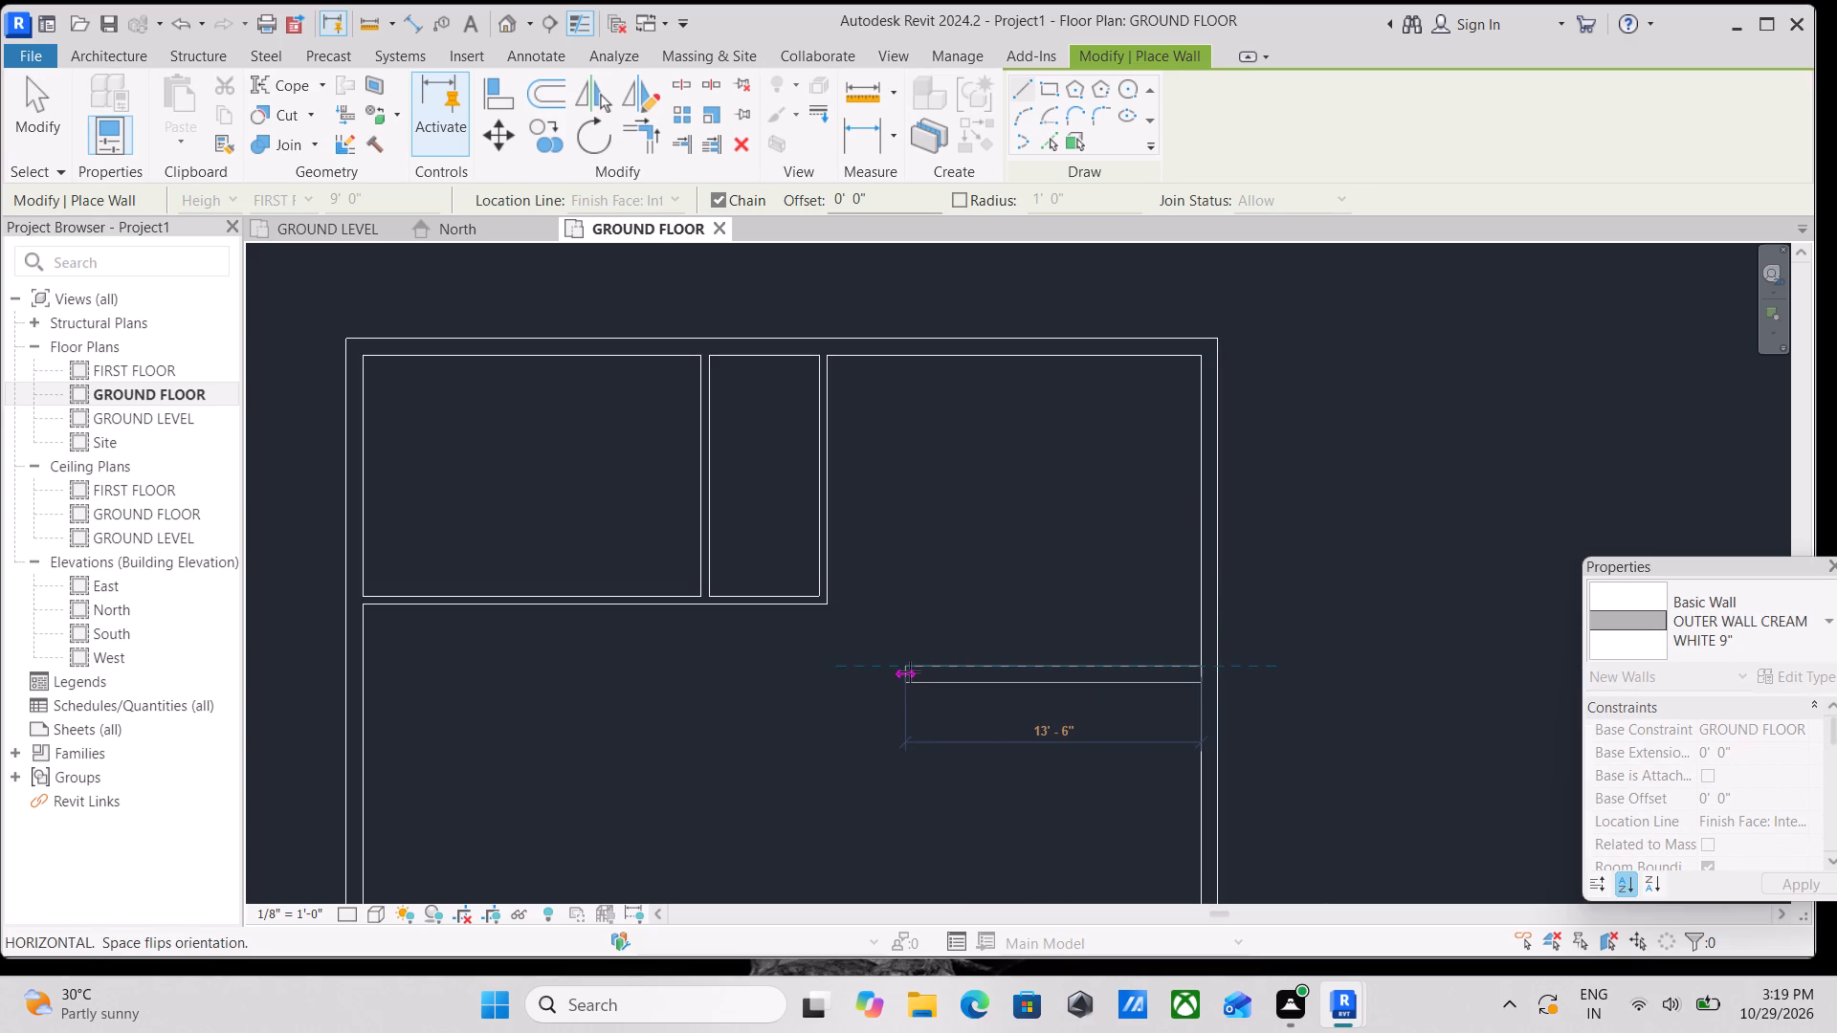
left_click(910, 671)
key("Escape")
key("Escape")
key("Escape")
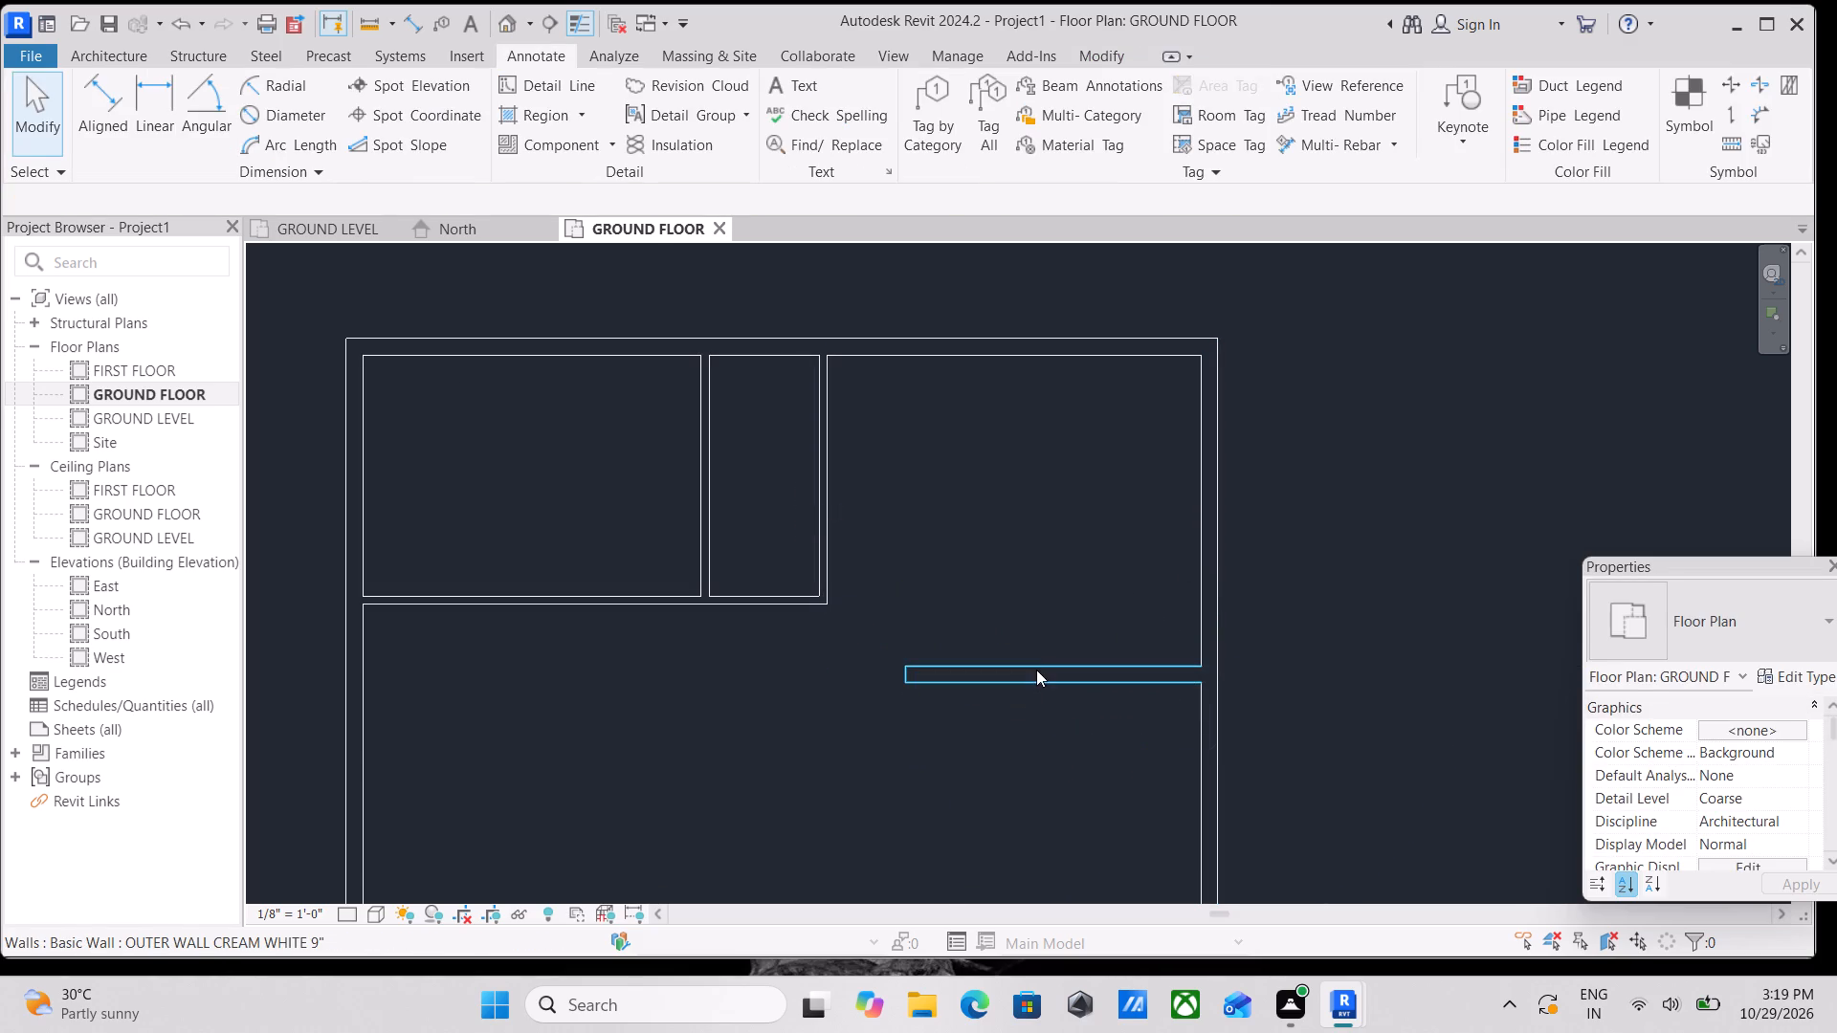
Reference the new horizontal wall's vertical temporary dimension from the north wall's inner face to the new wall's north face.
left_click(1036, 670)
scroll(1268, 617, "up", 2)
scroll(1268, 617, "down", 3)
middle_click_drag(1268, 617, 1501, 520)
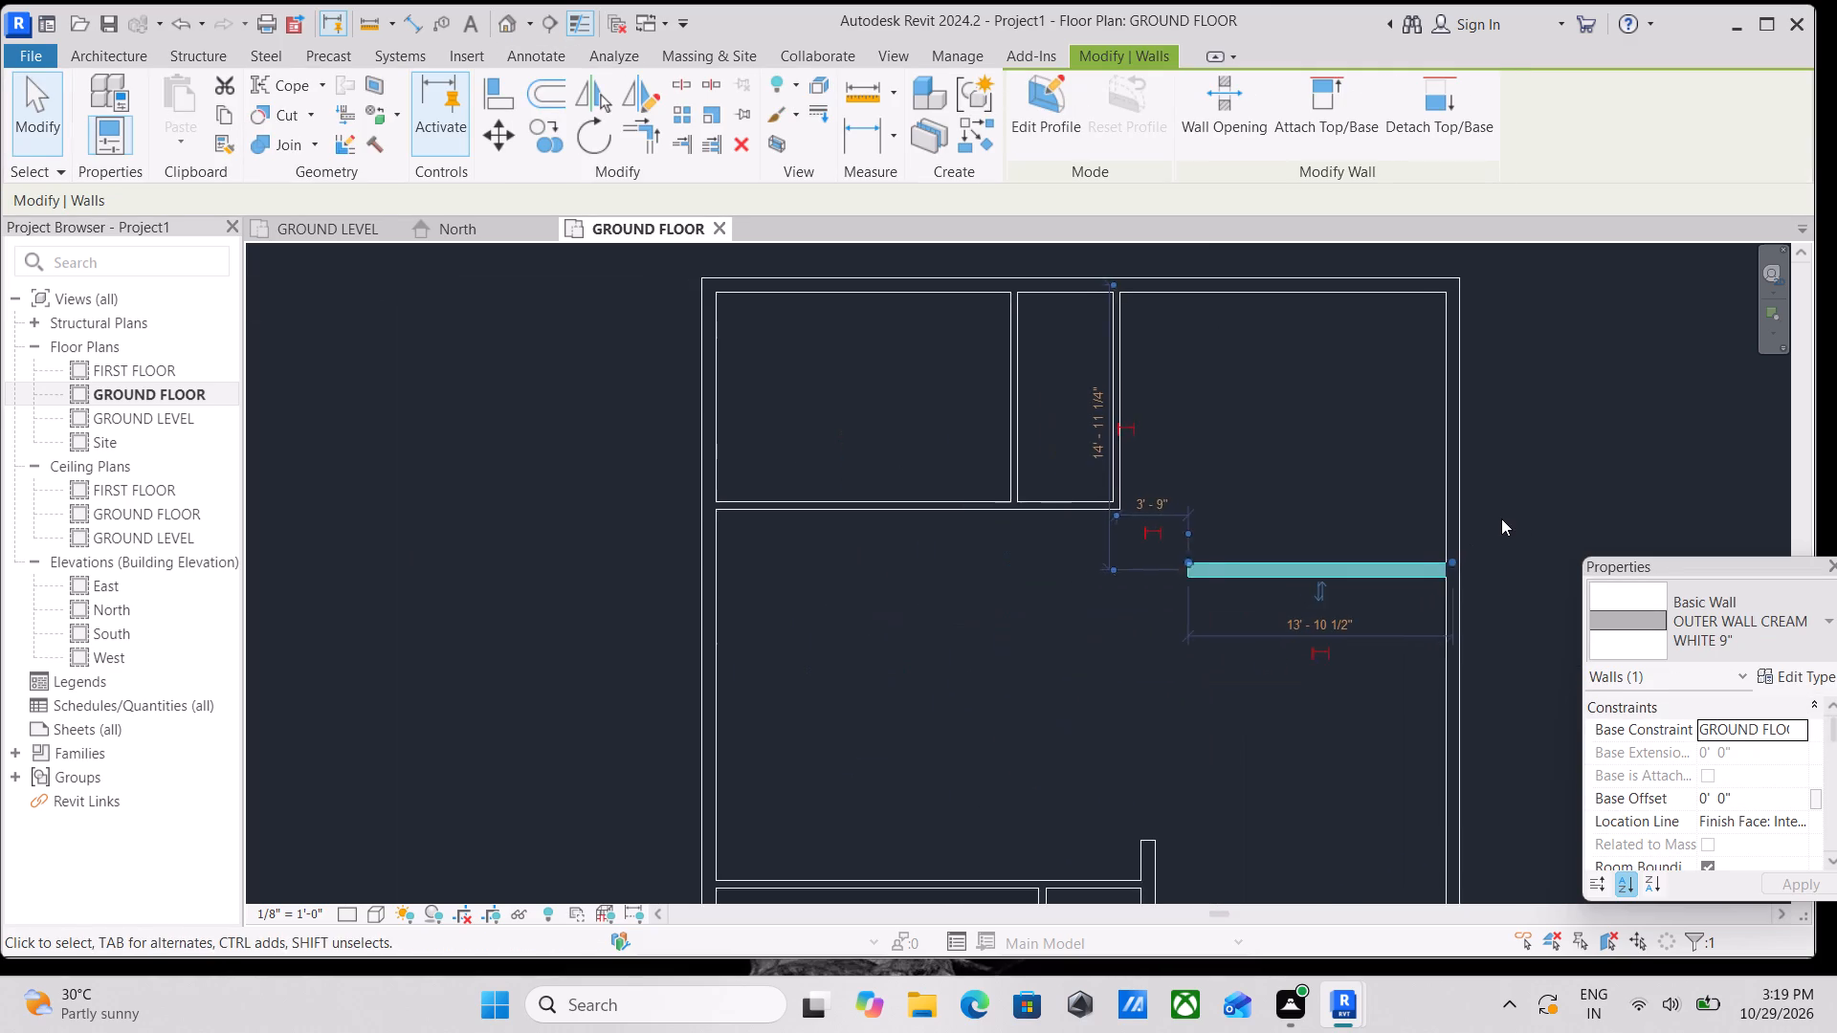
scroll(1501, 518, "down", 3)
middle_click_drag(1501, 518, 1323, 590)
scroll(1323, 592, "up", 1)
scroll(1058, 428, "up", 14)
left_click(990, 371)
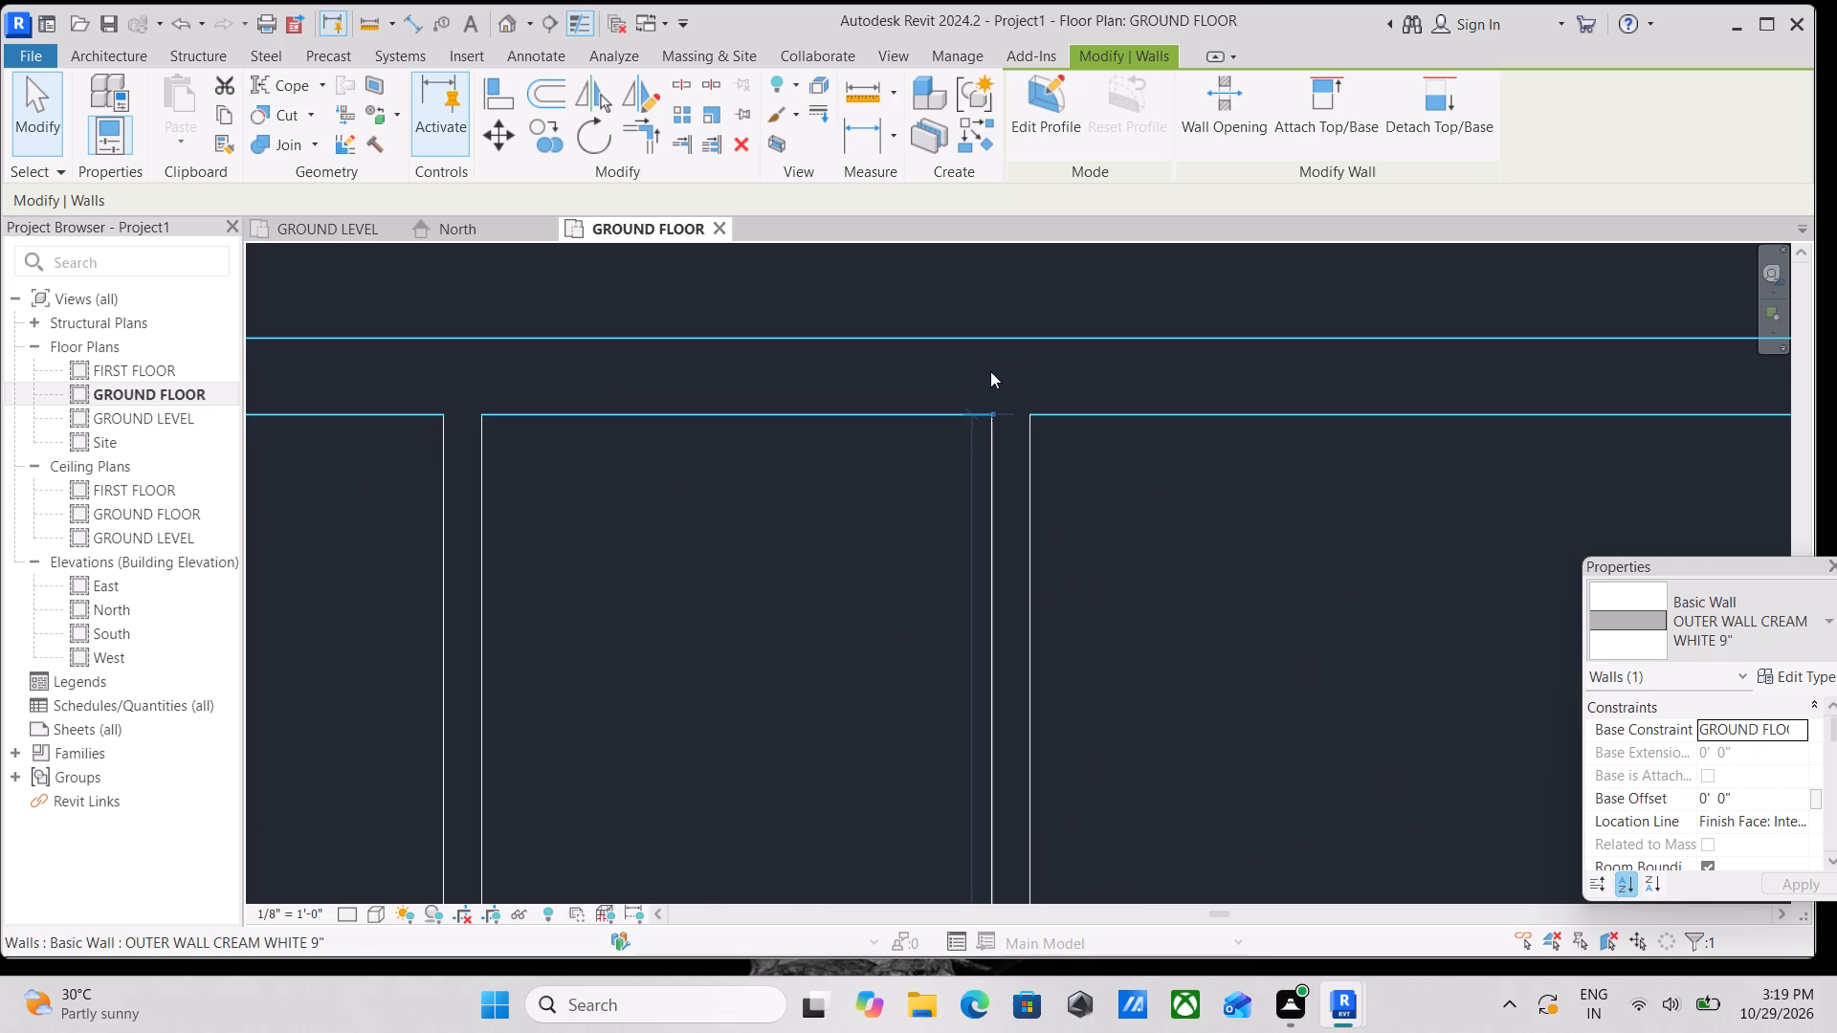
scroll(1092, 462, "down", 2)
middle_click_drag(1089, 462, 1032, 212)
scroll(1127, 507, "down", 3)
scroll(1220, 697, "down", 2)
middle_click_drag(1217, 692, 1206, 644)
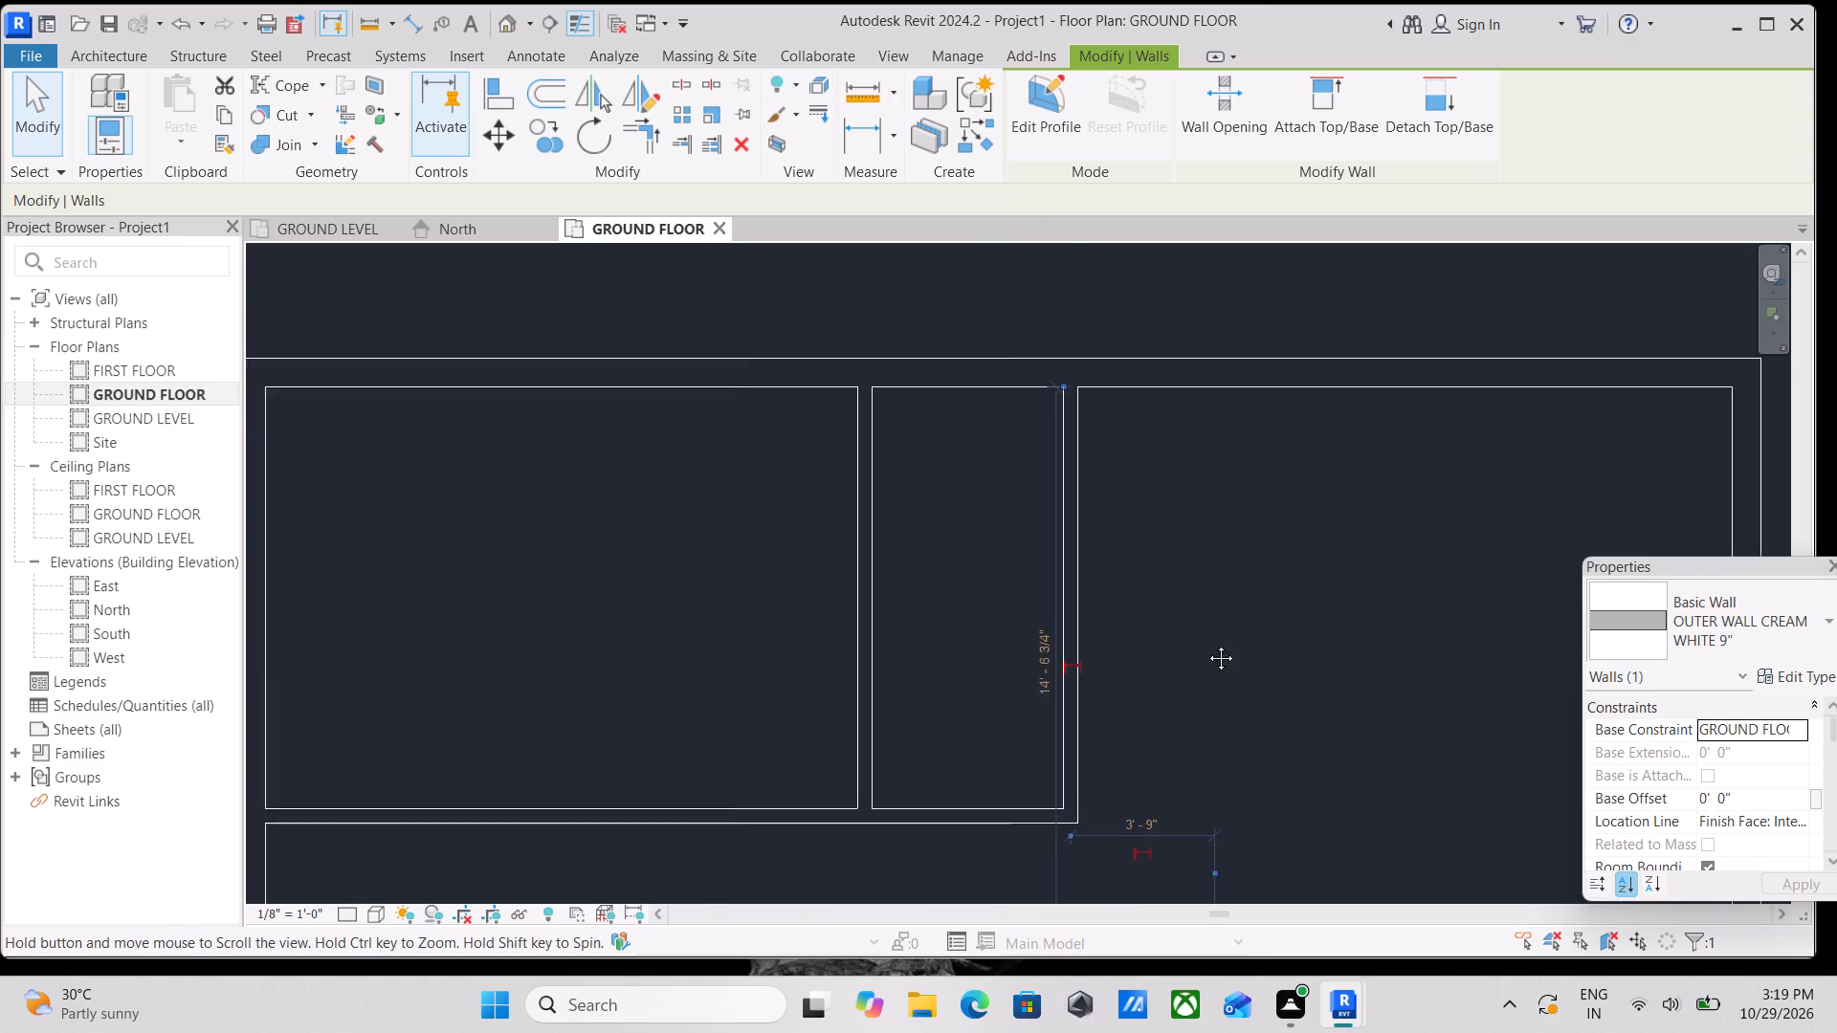
middle_click_drag(1206, 644, 1194, 399)
scroll(1152, 716, "up", 3)
scroll(1120, 634, "up", 1)
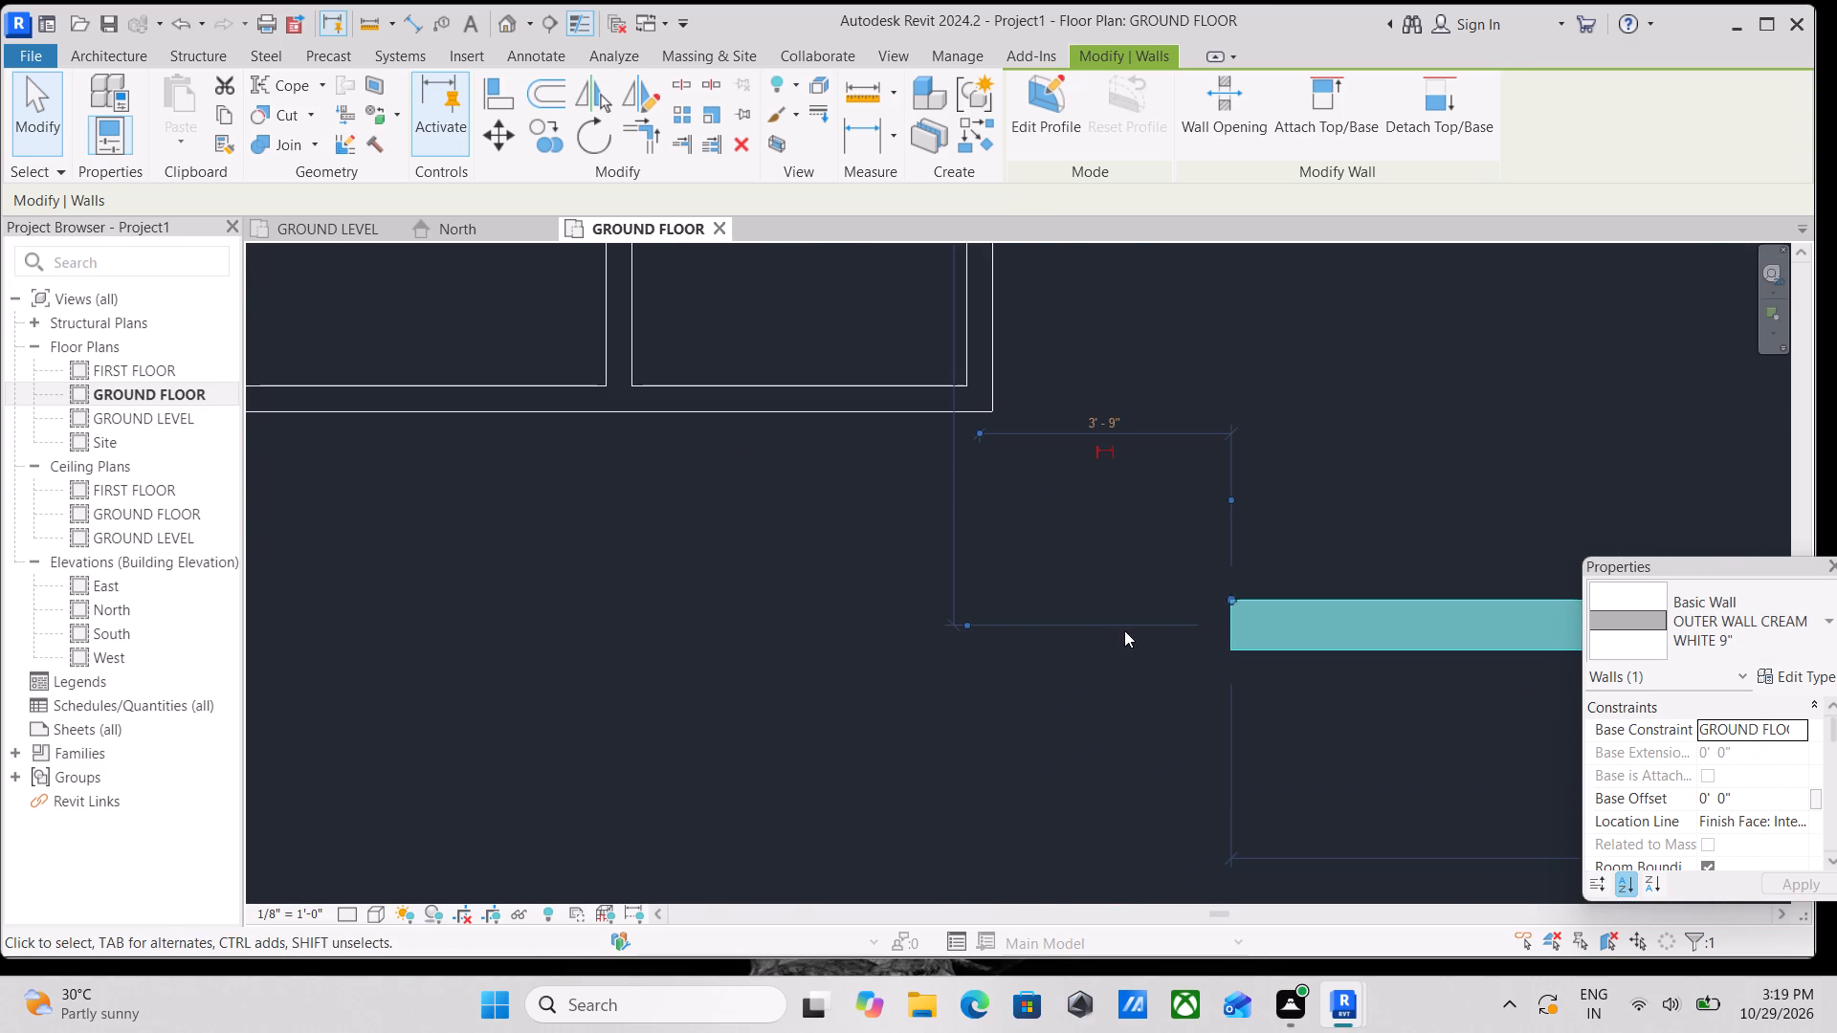
left_click(969, 623)
scroll(1281, 576, "down", 5)
middle_click_drag(1446, 429, 1385, 688)
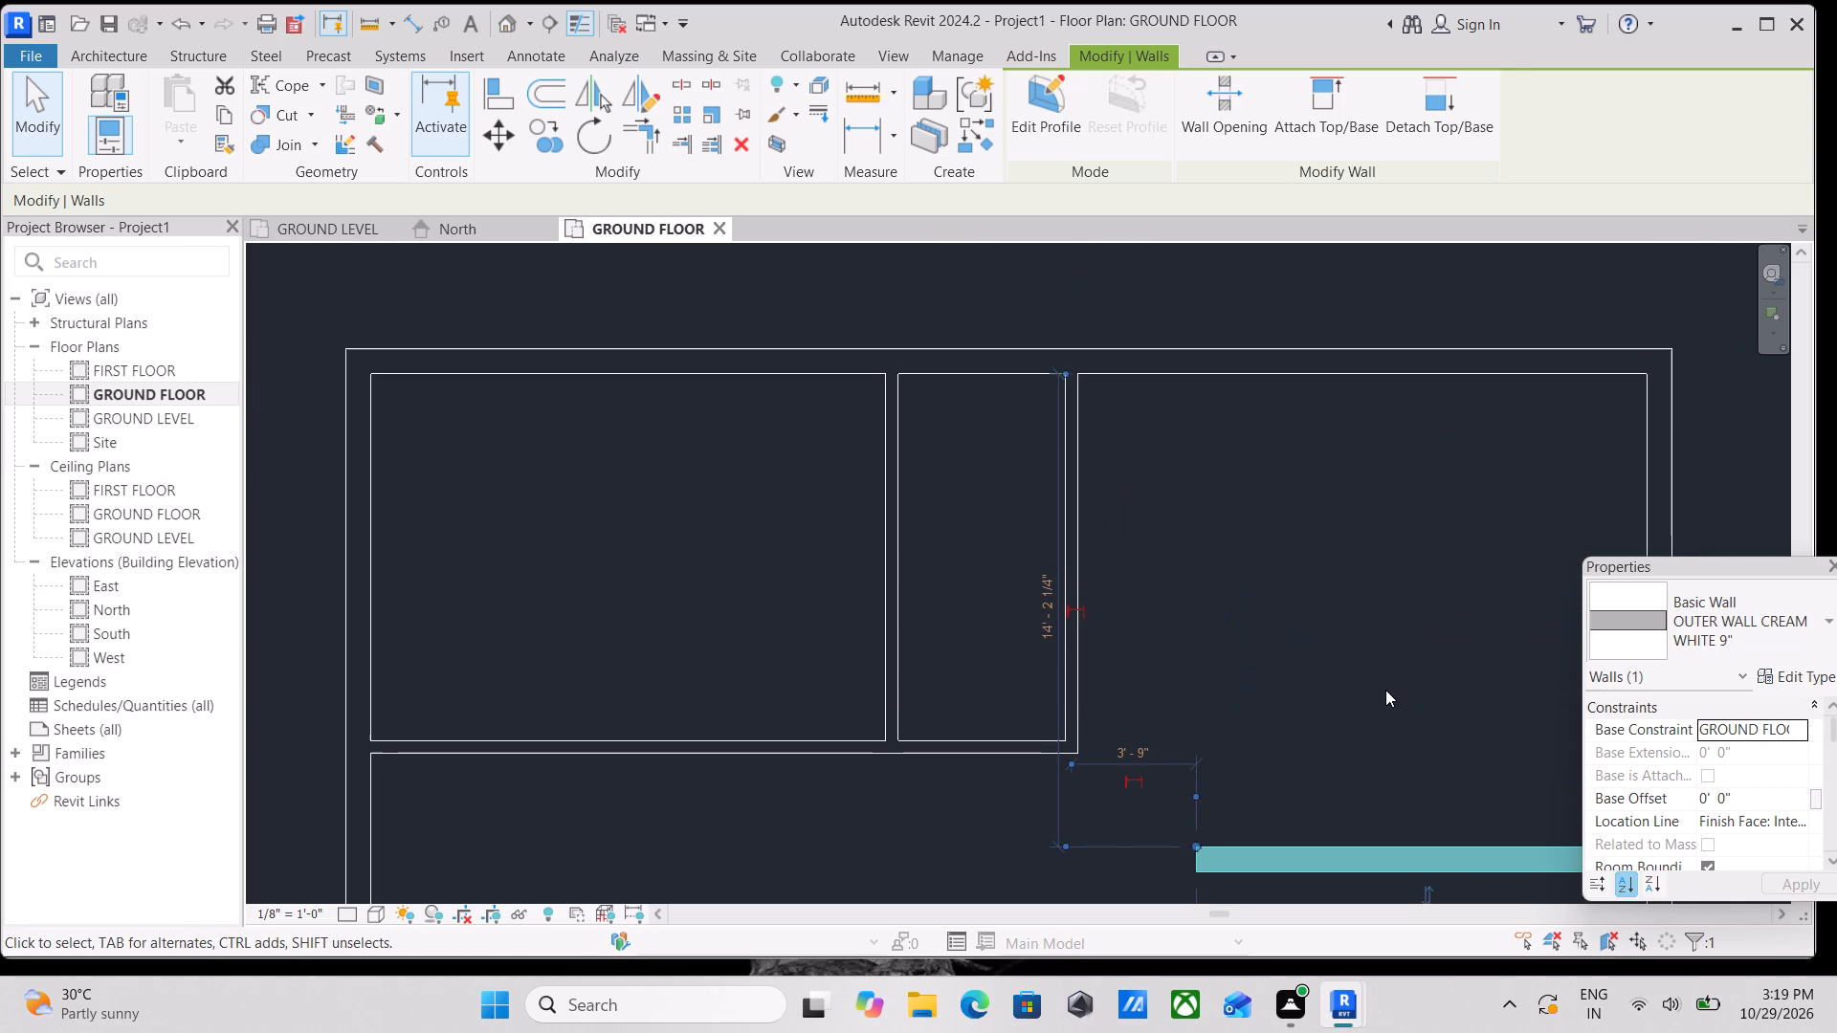
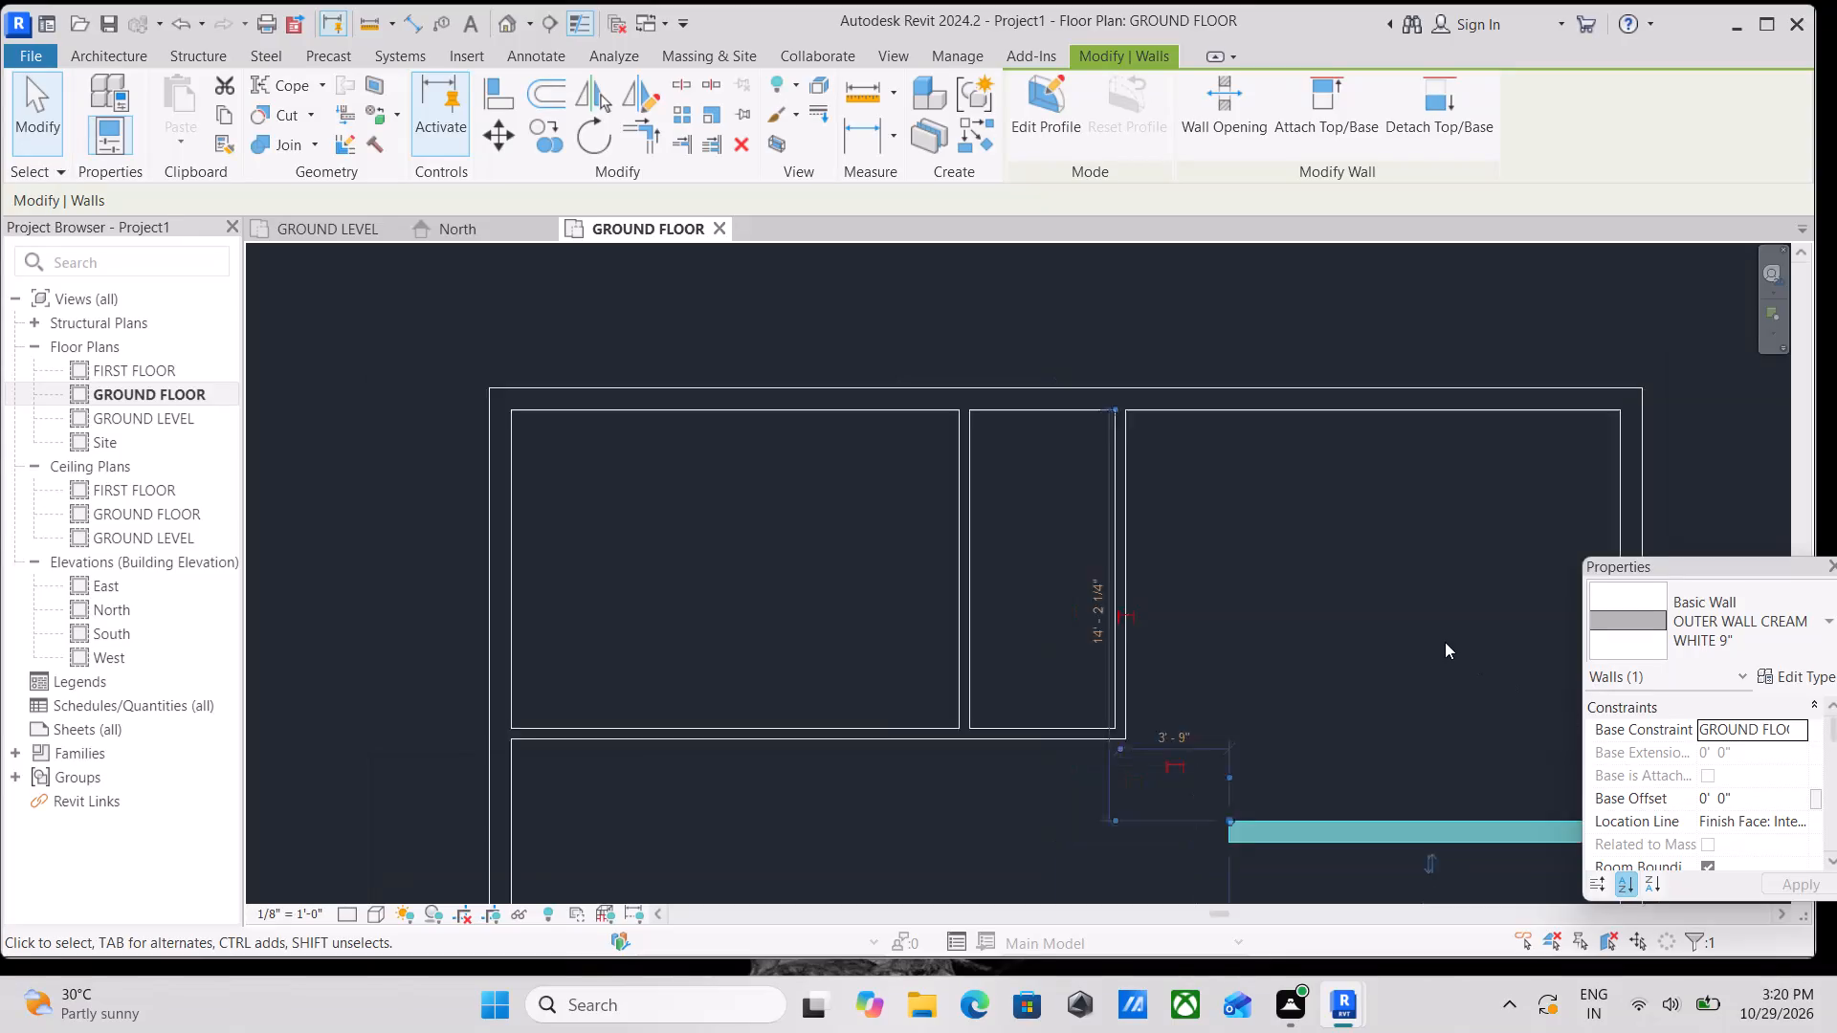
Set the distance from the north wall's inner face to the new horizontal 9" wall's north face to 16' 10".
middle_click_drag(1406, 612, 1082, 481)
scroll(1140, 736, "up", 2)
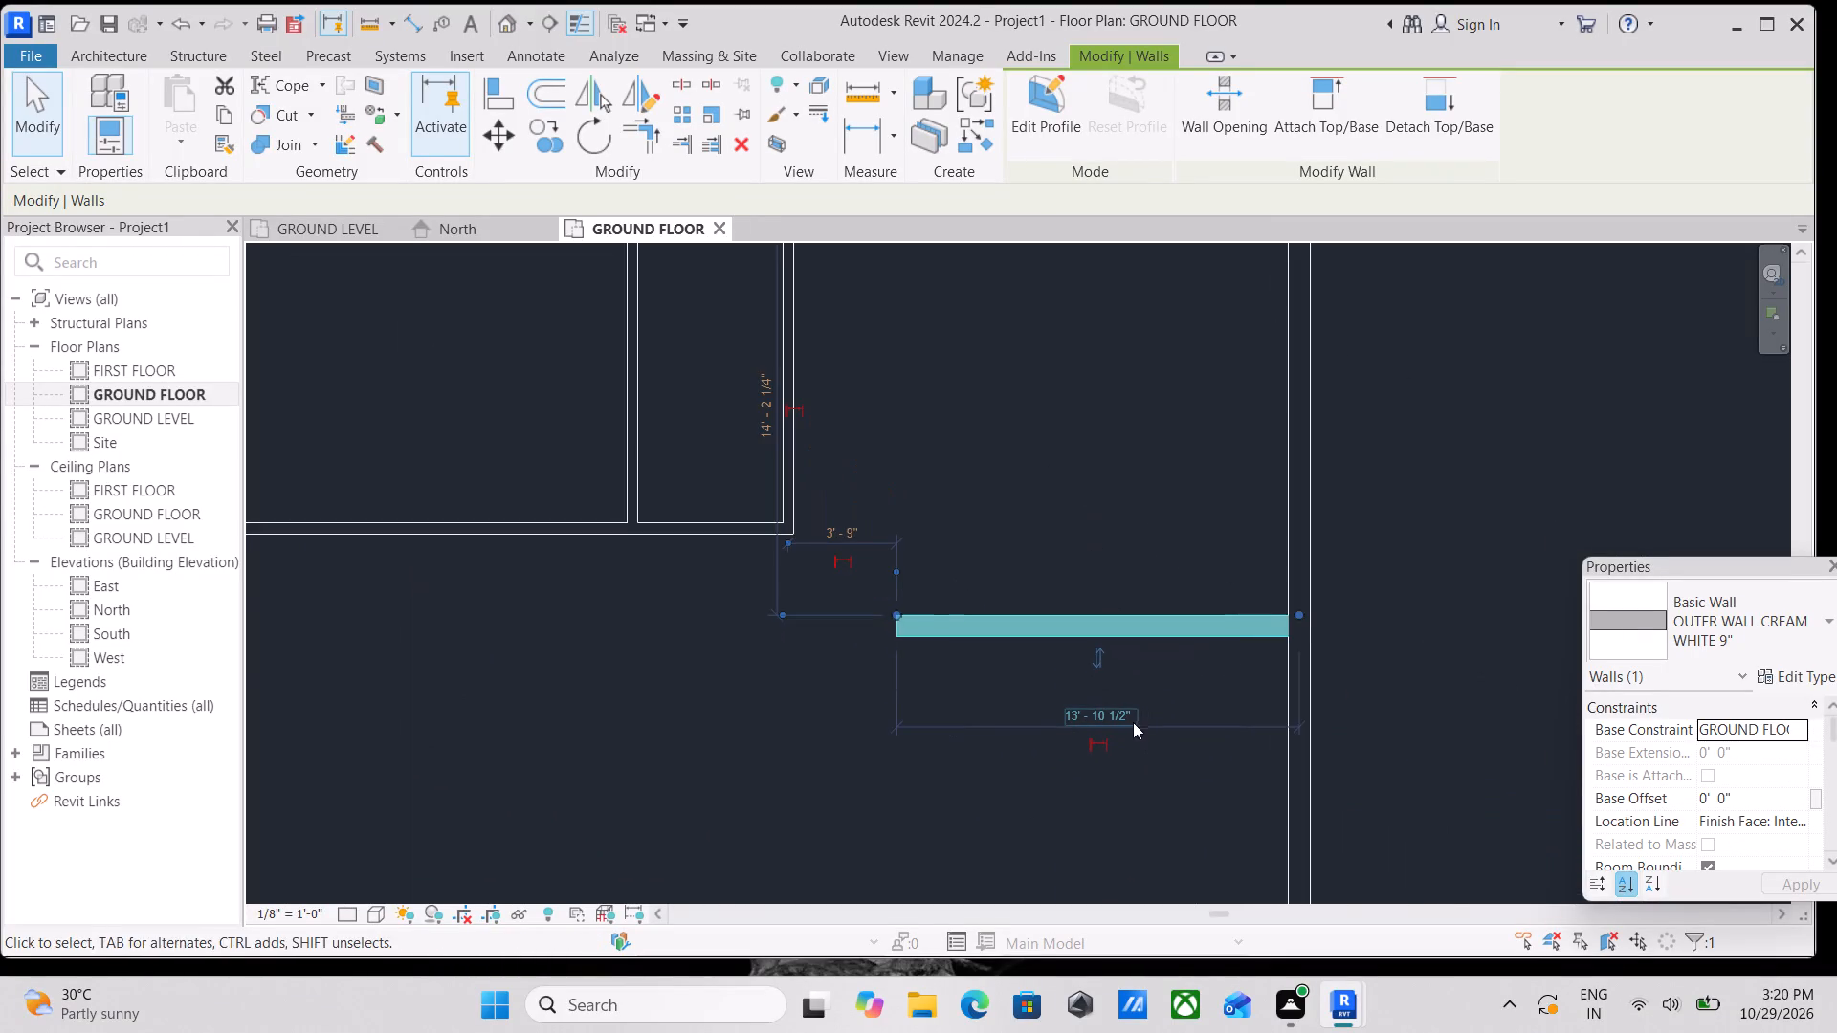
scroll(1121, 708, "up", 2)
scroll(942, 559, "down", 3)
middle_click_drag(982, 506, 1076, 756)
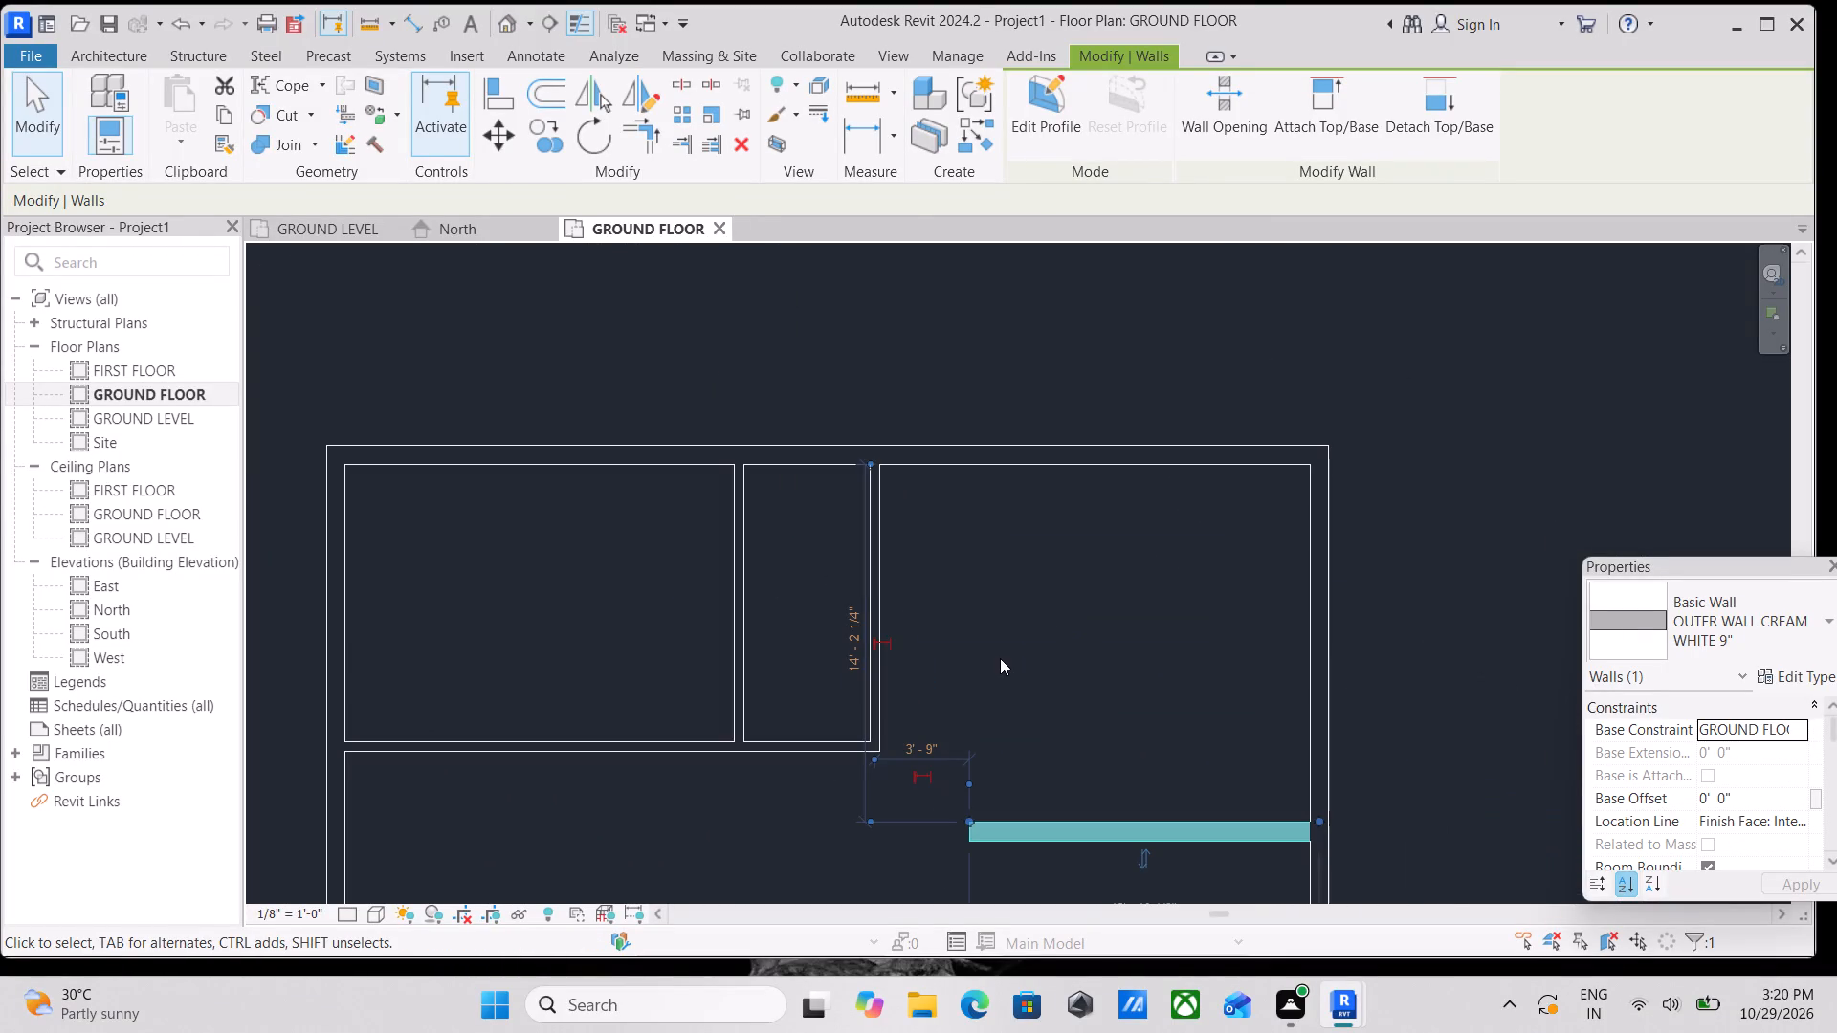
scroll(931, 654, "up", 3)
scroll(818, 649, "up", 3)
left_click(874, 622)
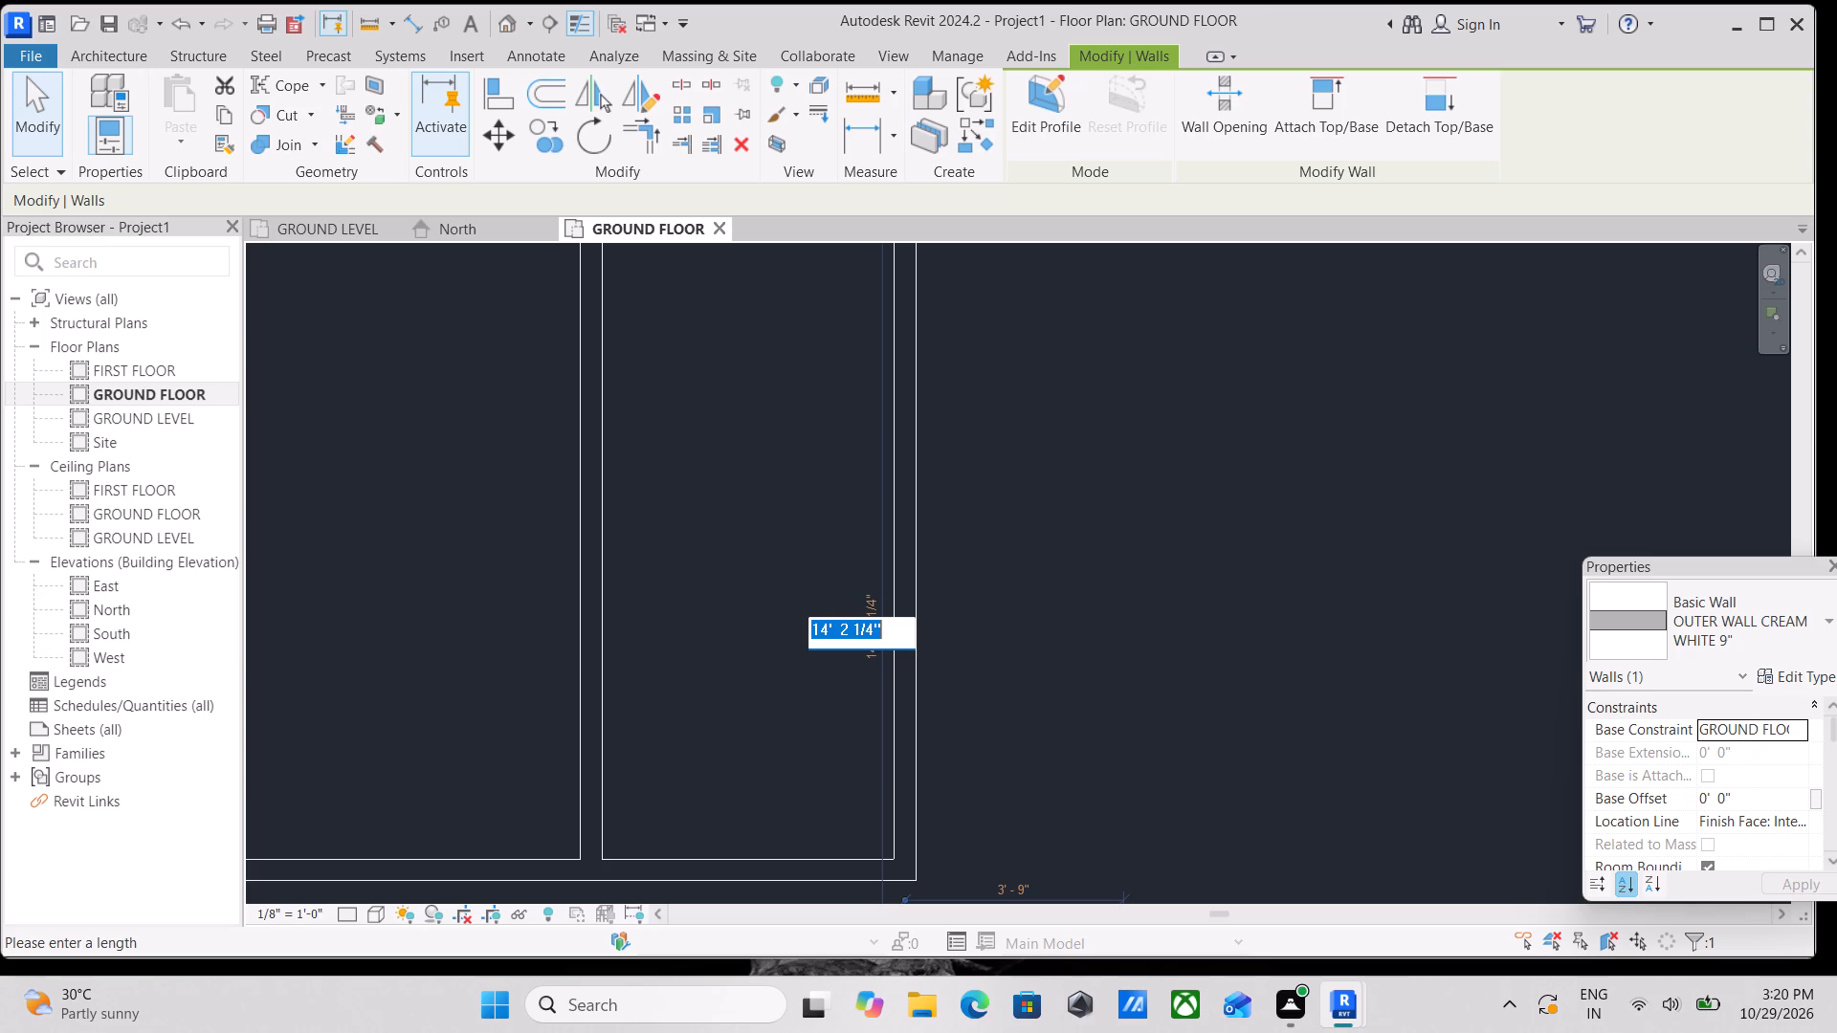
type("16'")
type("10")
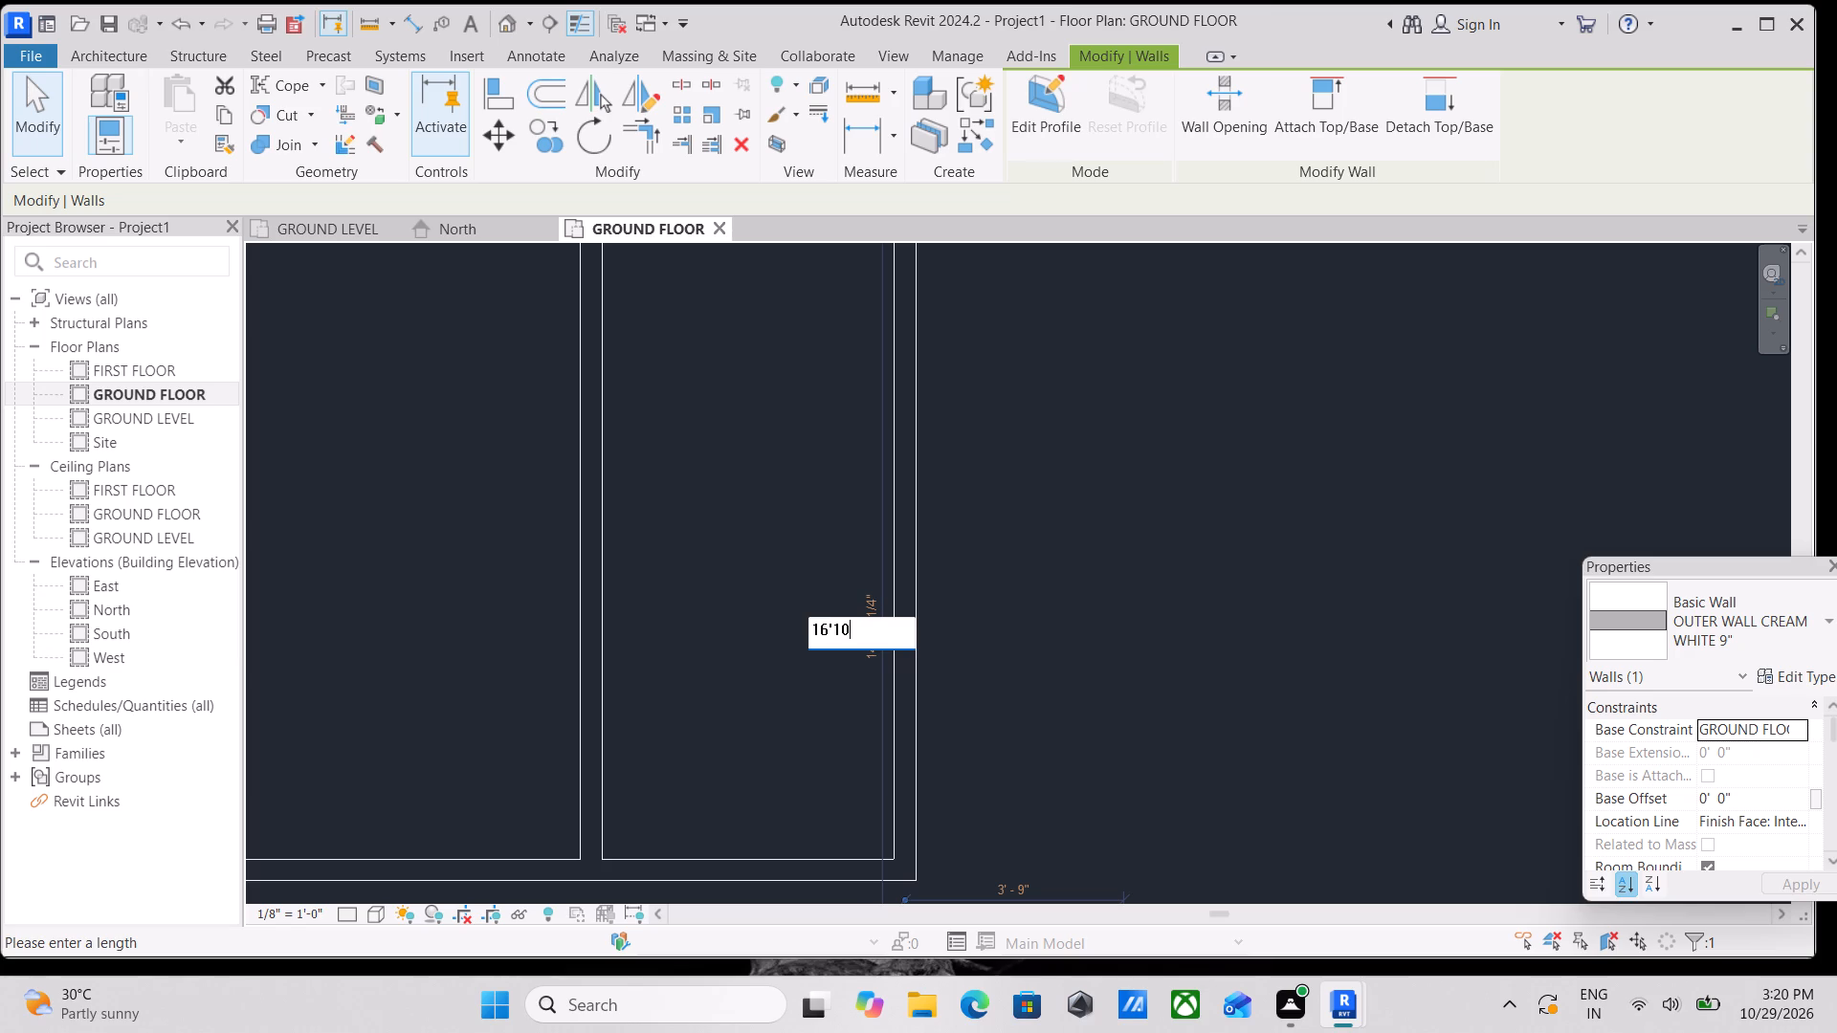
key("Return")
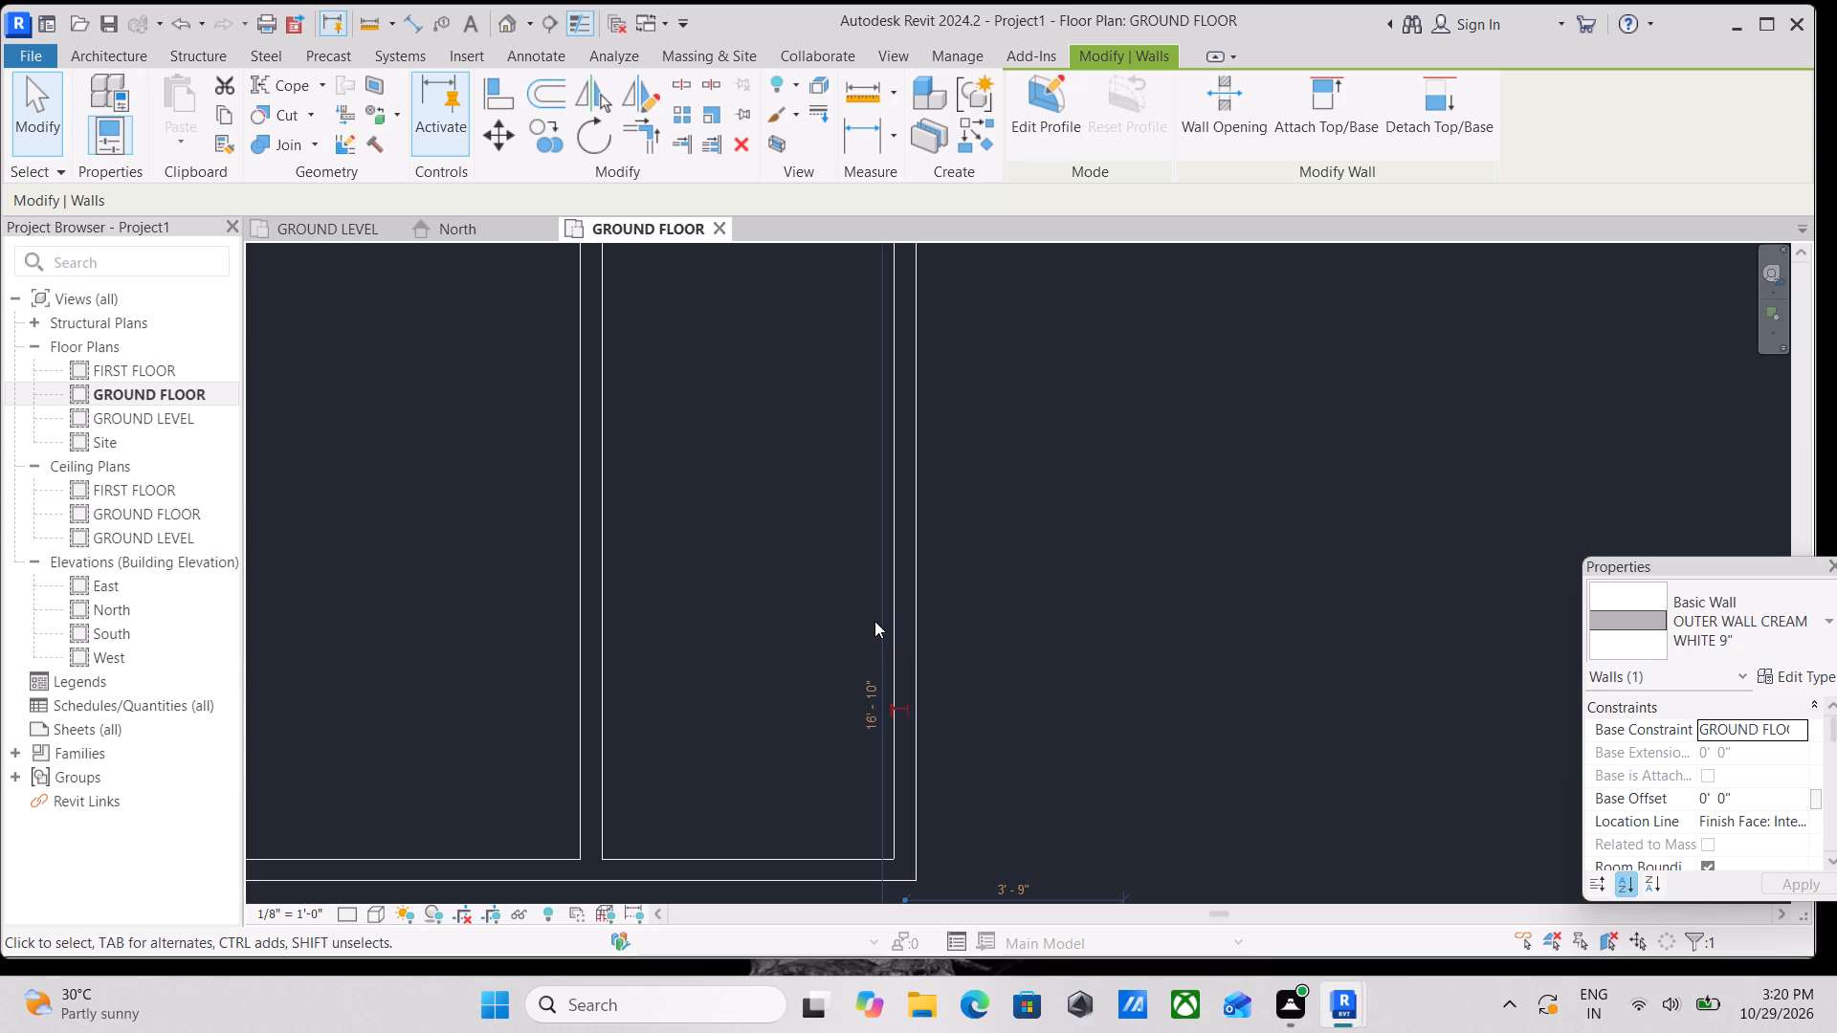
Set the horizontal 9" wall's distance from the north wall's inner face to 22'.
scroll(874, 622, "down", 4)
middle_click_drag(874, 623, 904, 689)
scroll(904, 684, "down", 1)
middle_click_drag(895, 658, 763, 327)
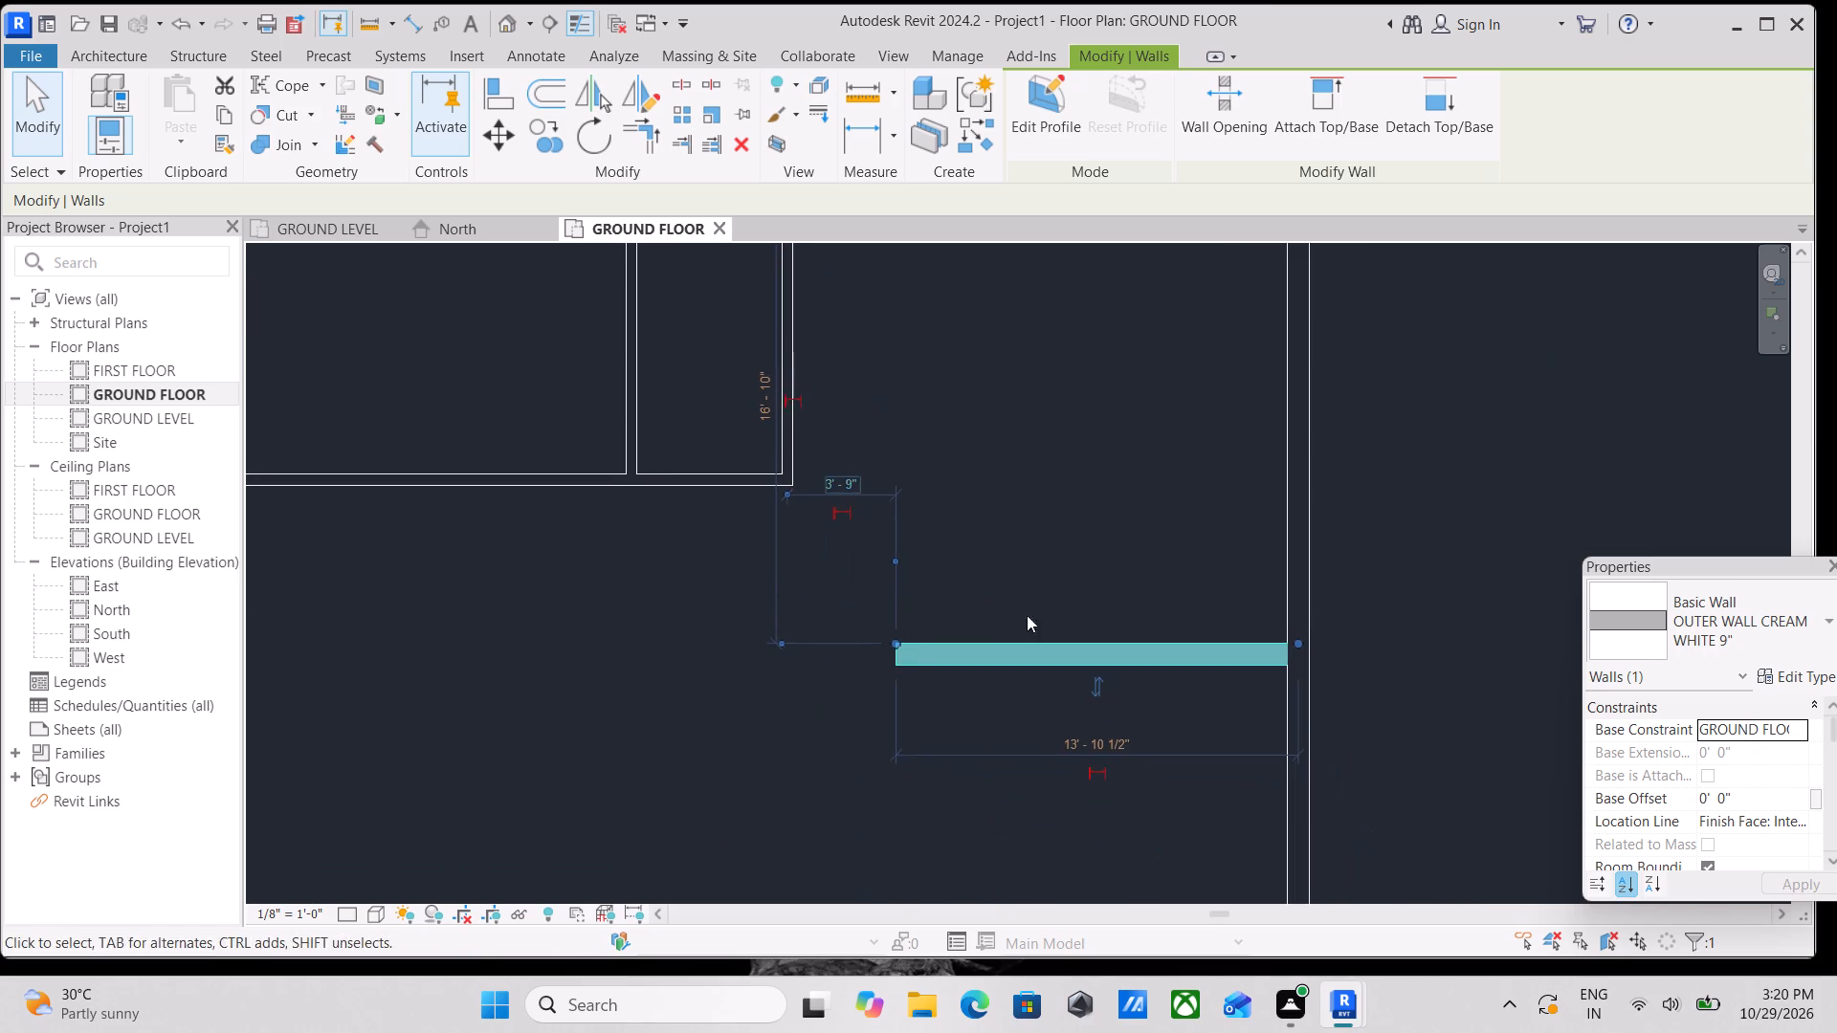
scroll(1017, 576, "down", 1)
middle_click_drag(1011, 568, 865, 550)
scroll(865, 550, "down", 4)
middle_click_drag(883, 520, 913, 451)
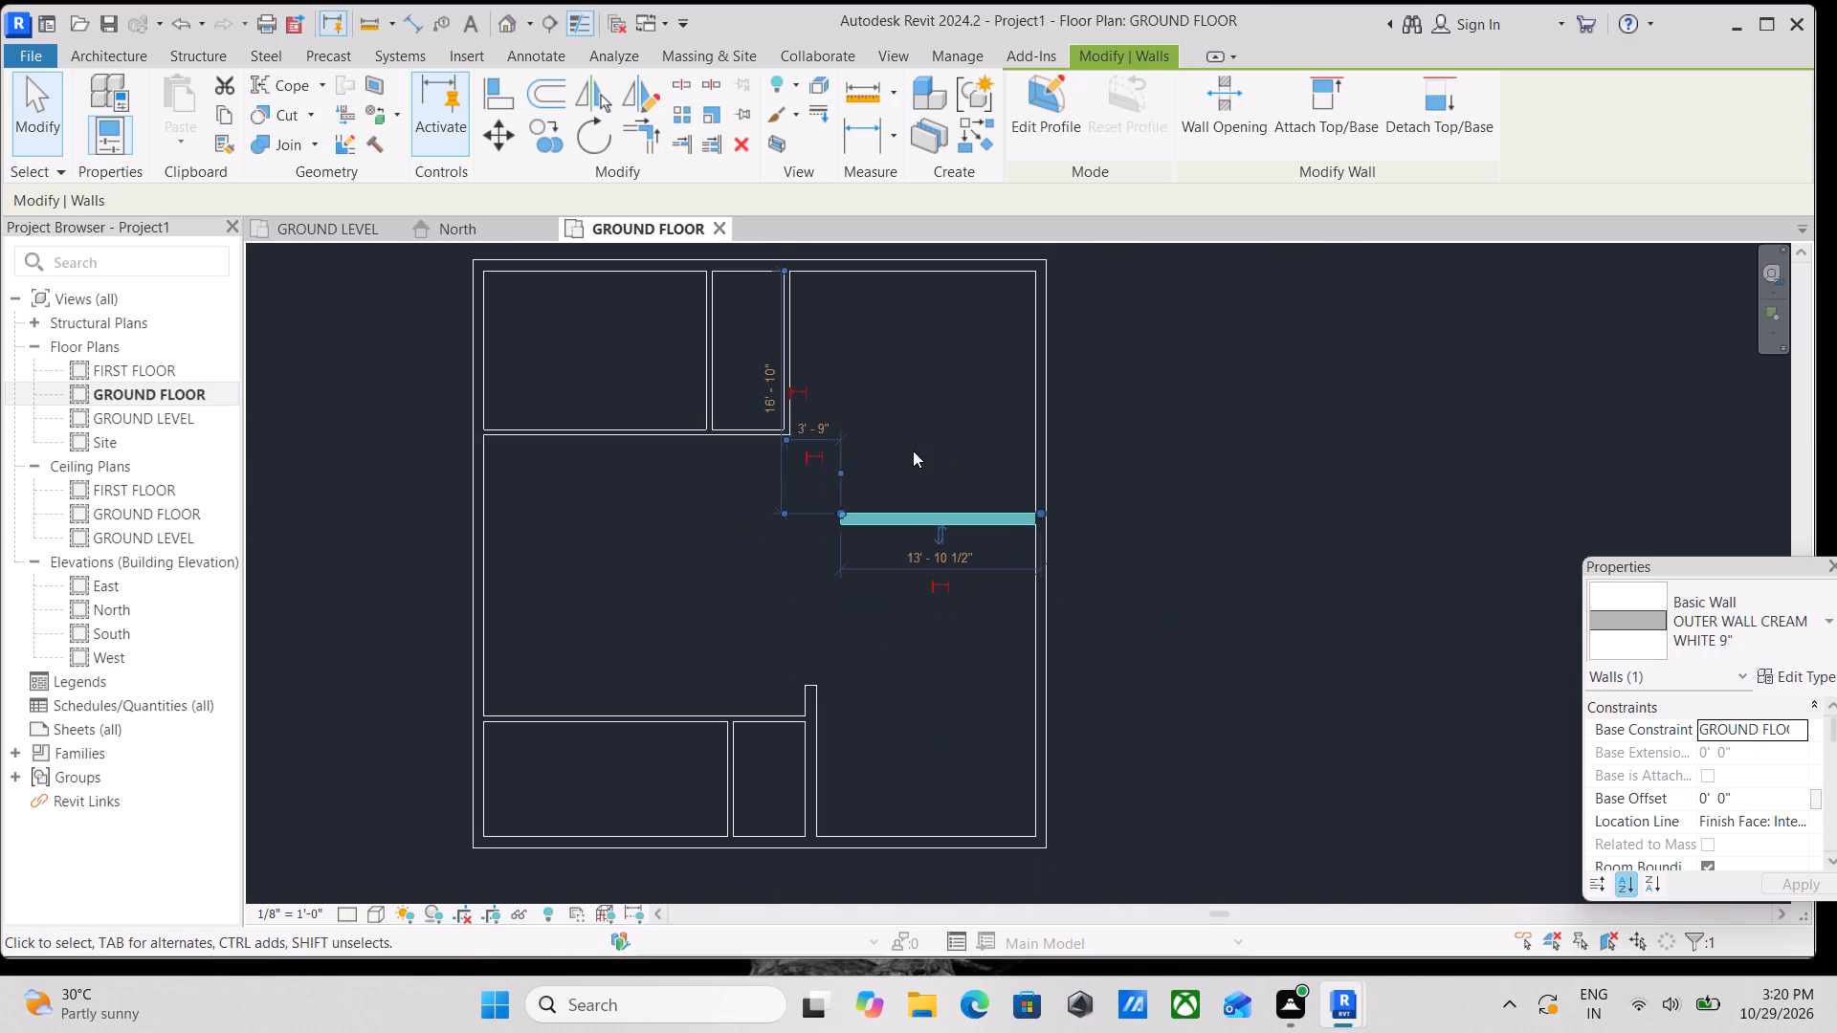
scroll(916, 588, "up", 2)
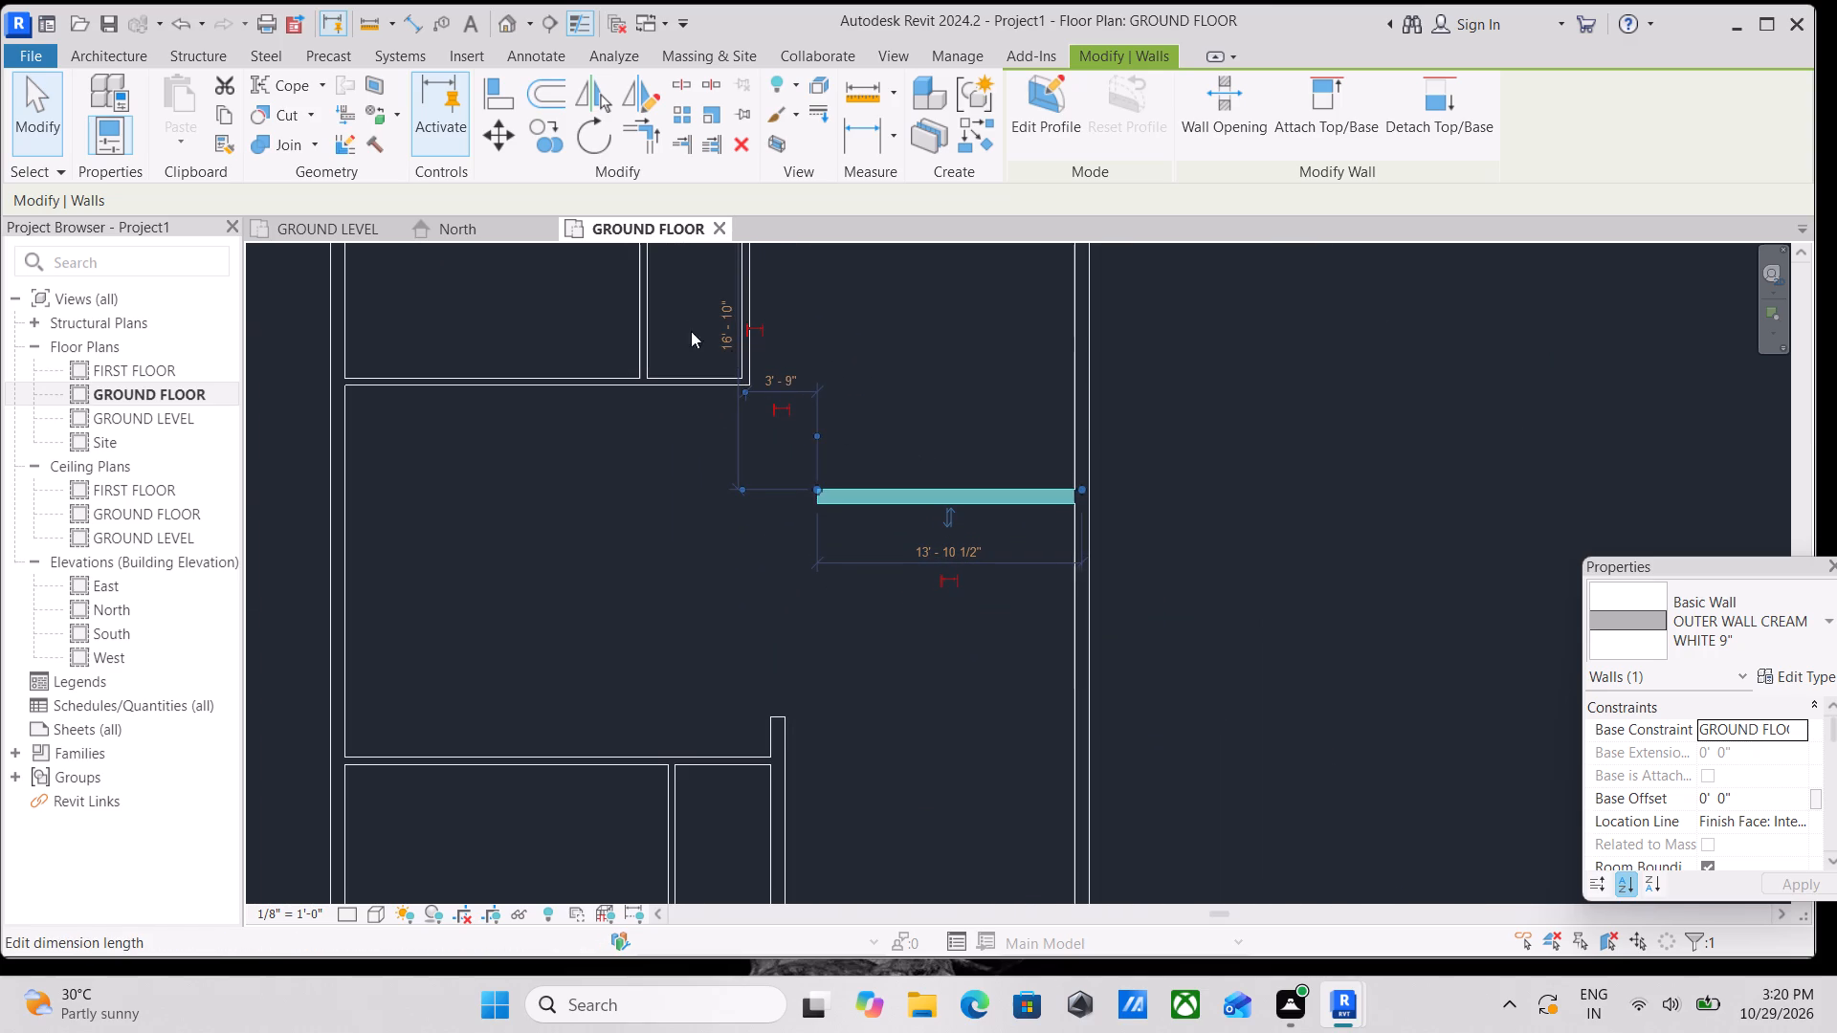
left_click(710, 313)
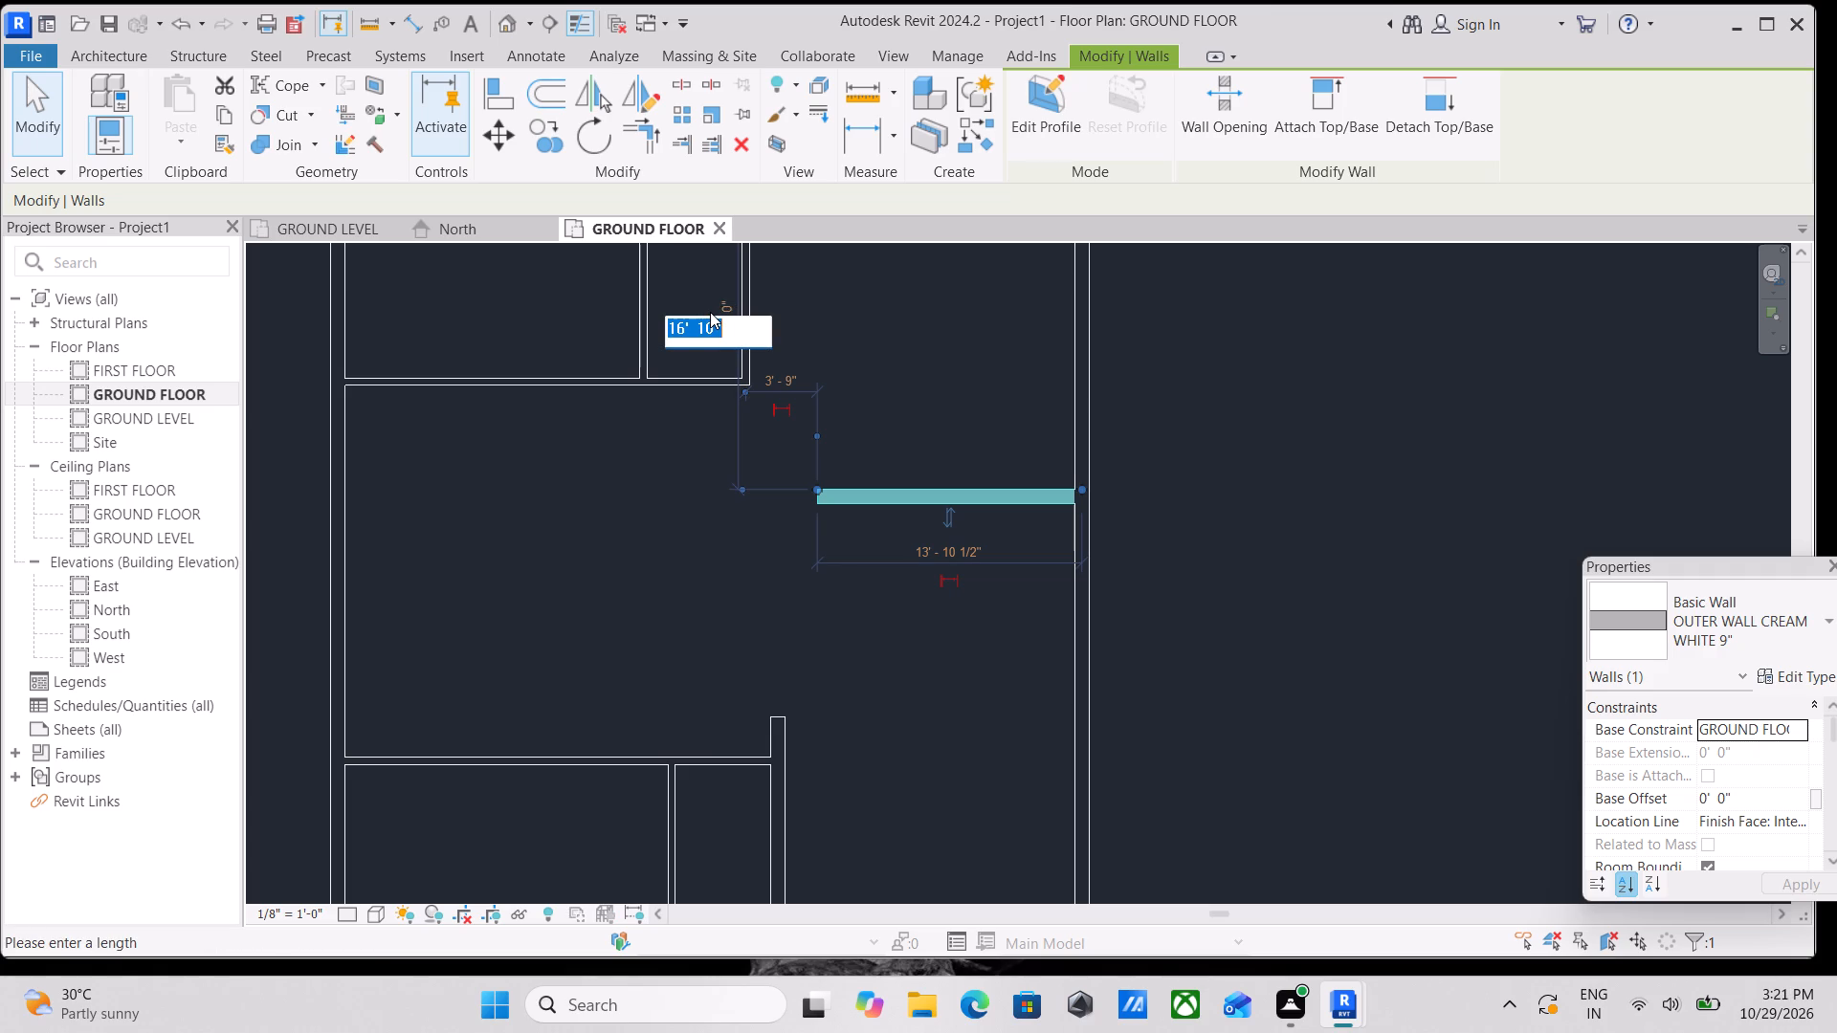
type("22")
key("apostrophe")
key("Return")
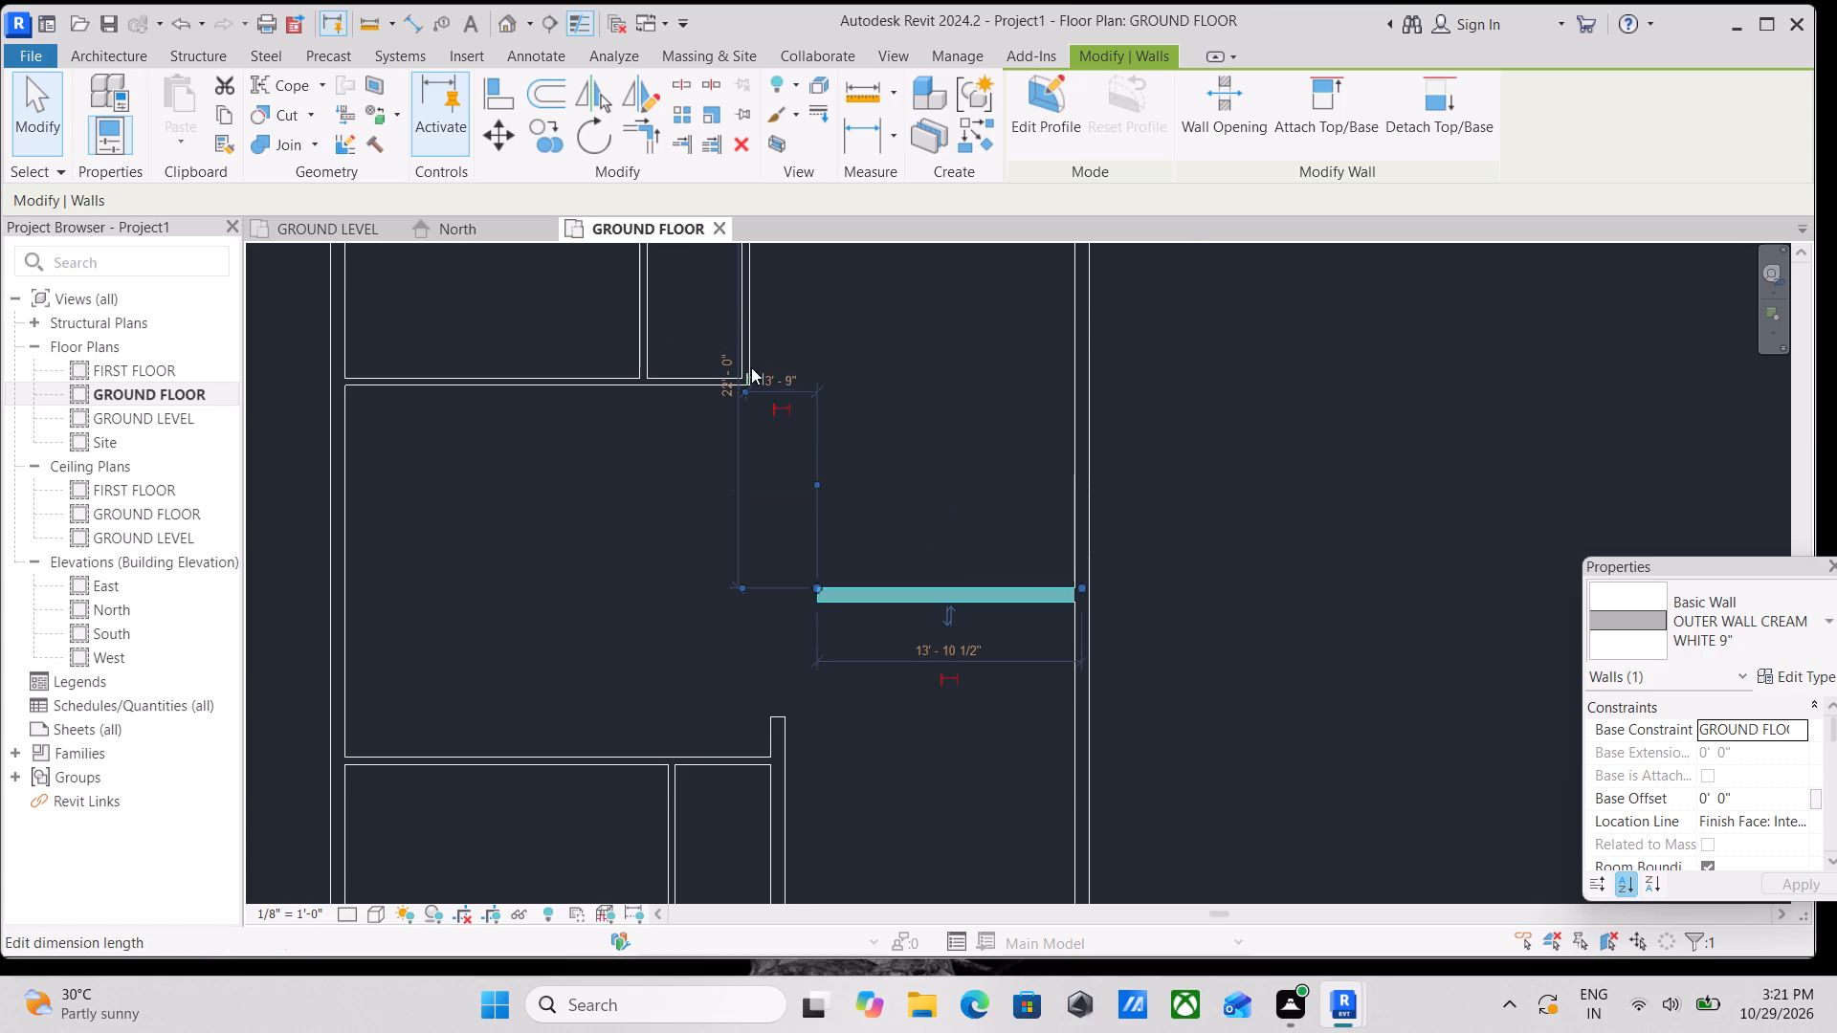
Set the horizontal 9" wall's distance from the north wall's inner face to 22' 3" and deselect it.
scroll(714, 359, "up", 3)
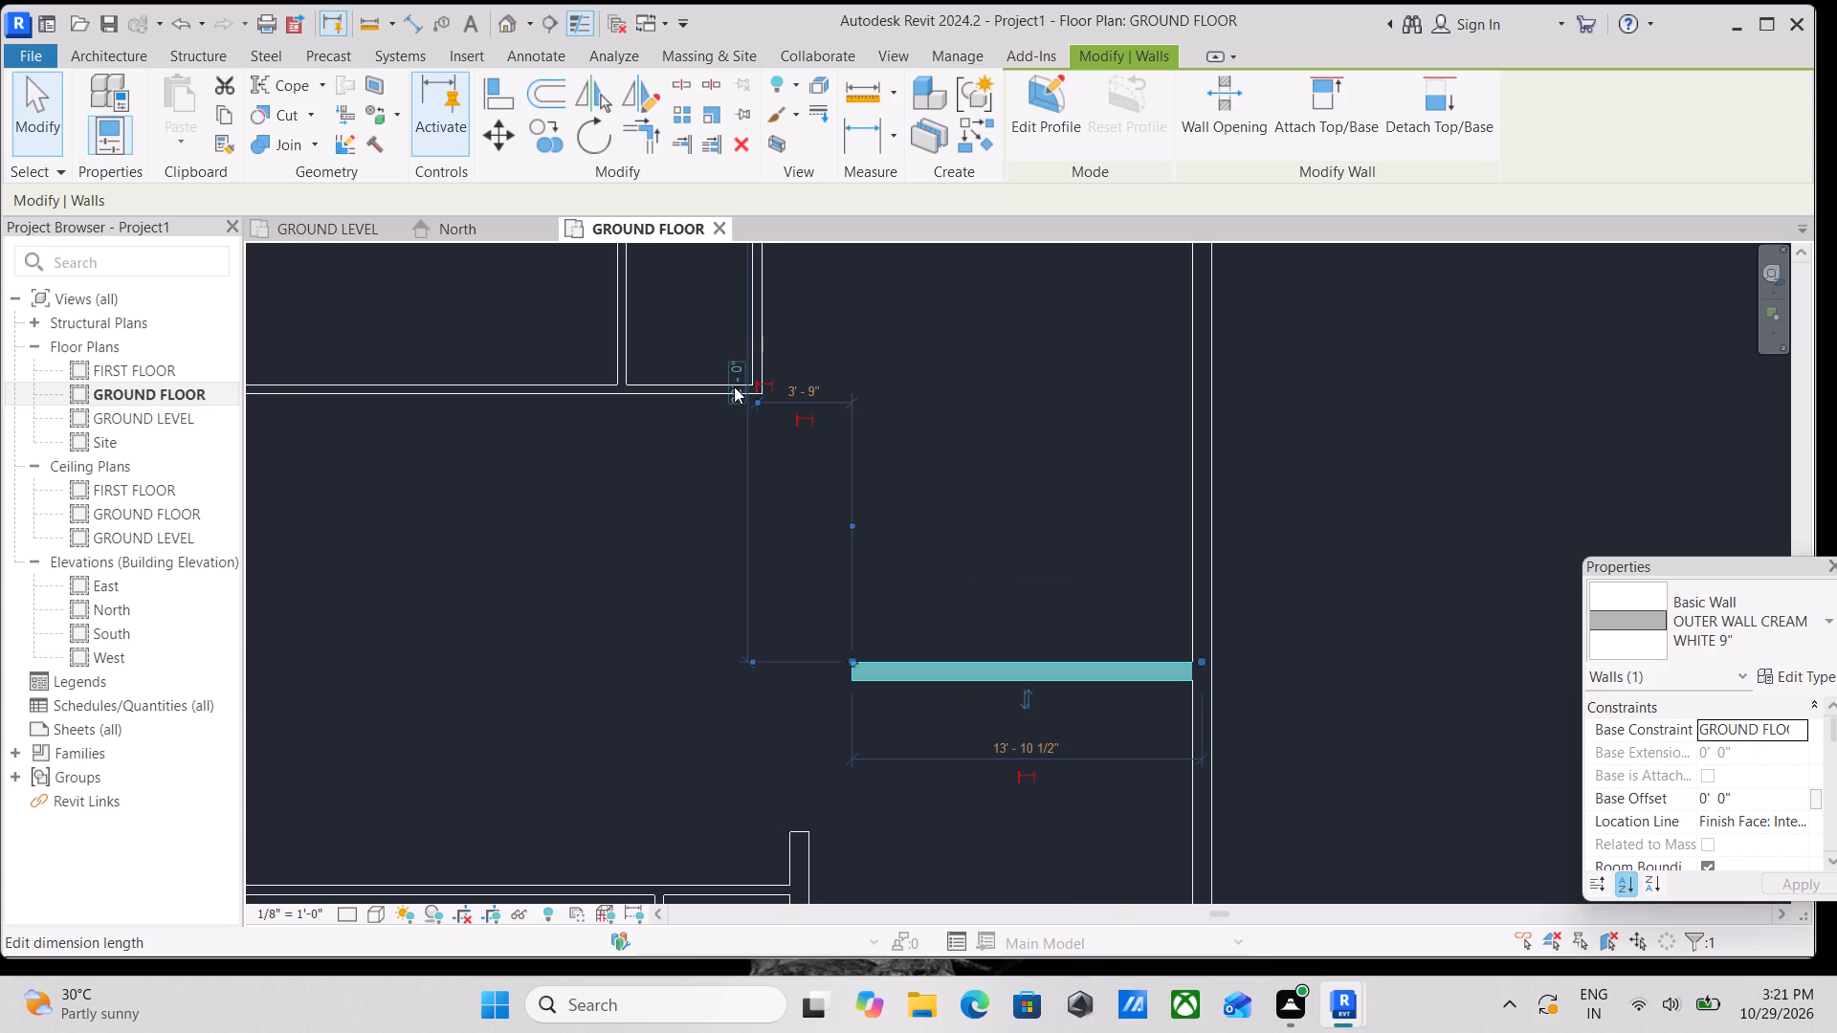
scroll(734, 386, "up", 3)
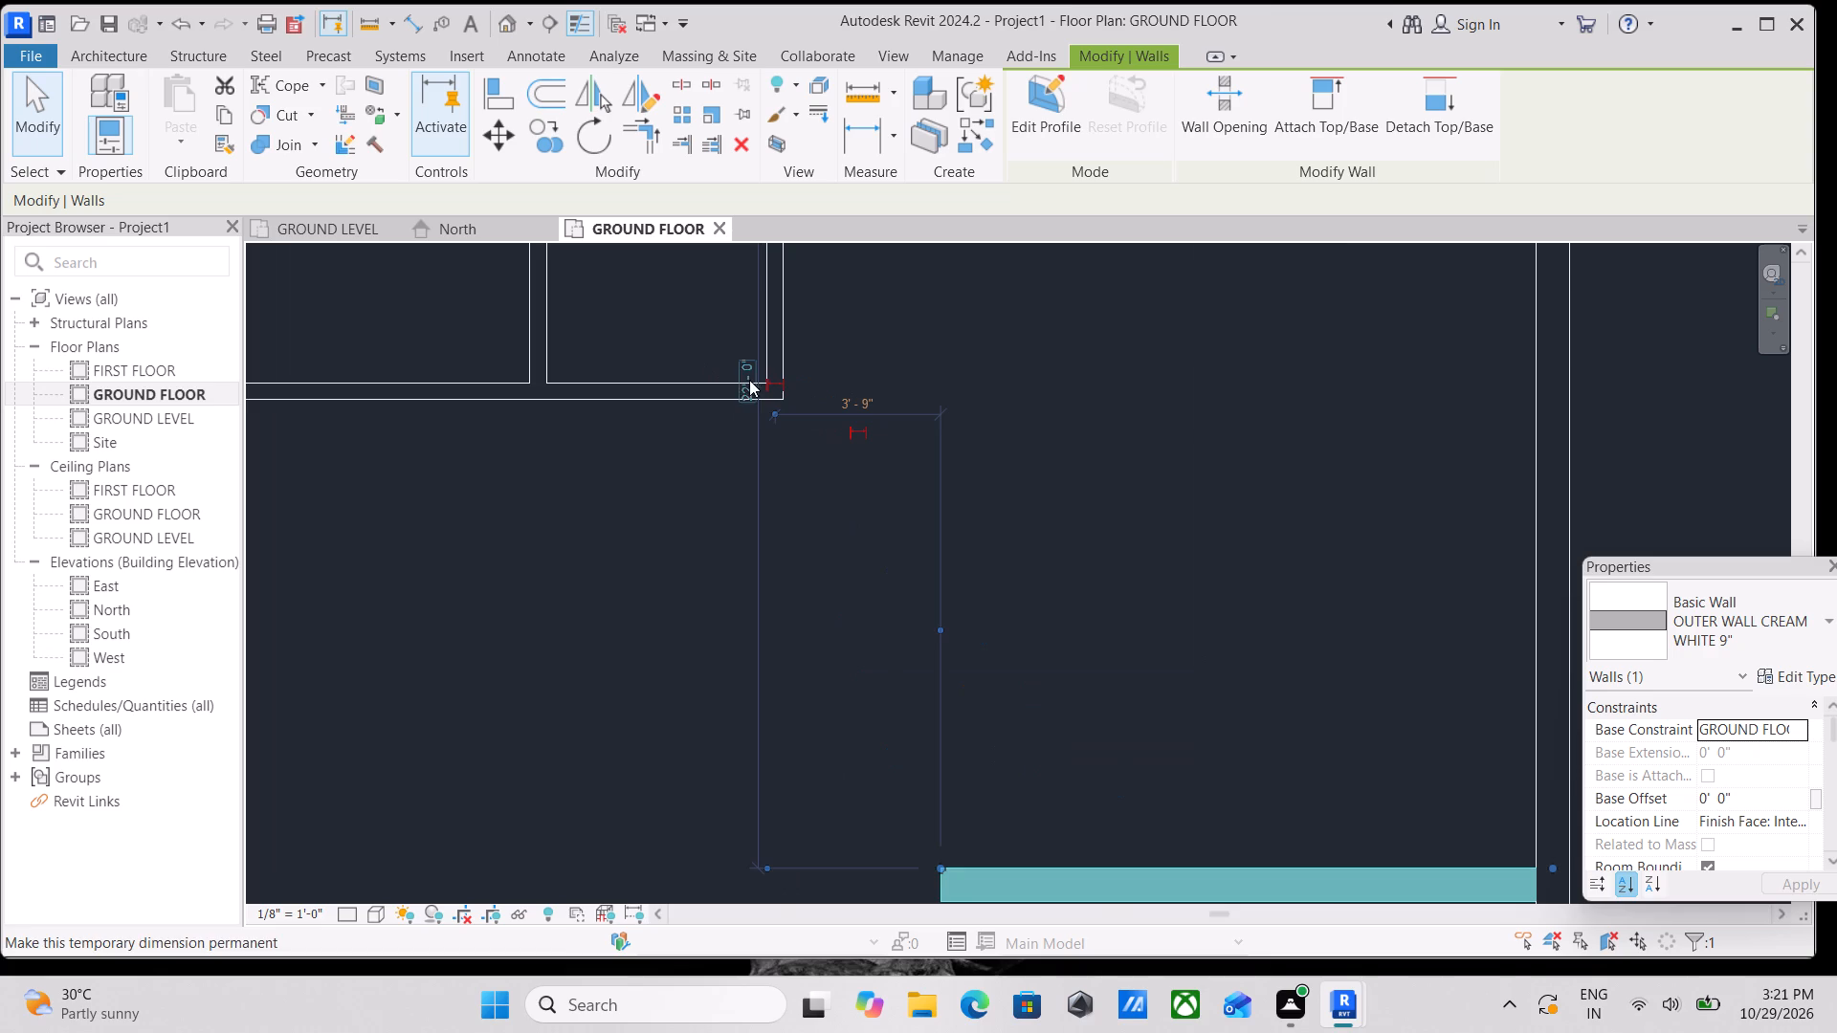
left_click(749, 380)
left_click(749, 380)
left_click_drag(749, 380, 718, 380)
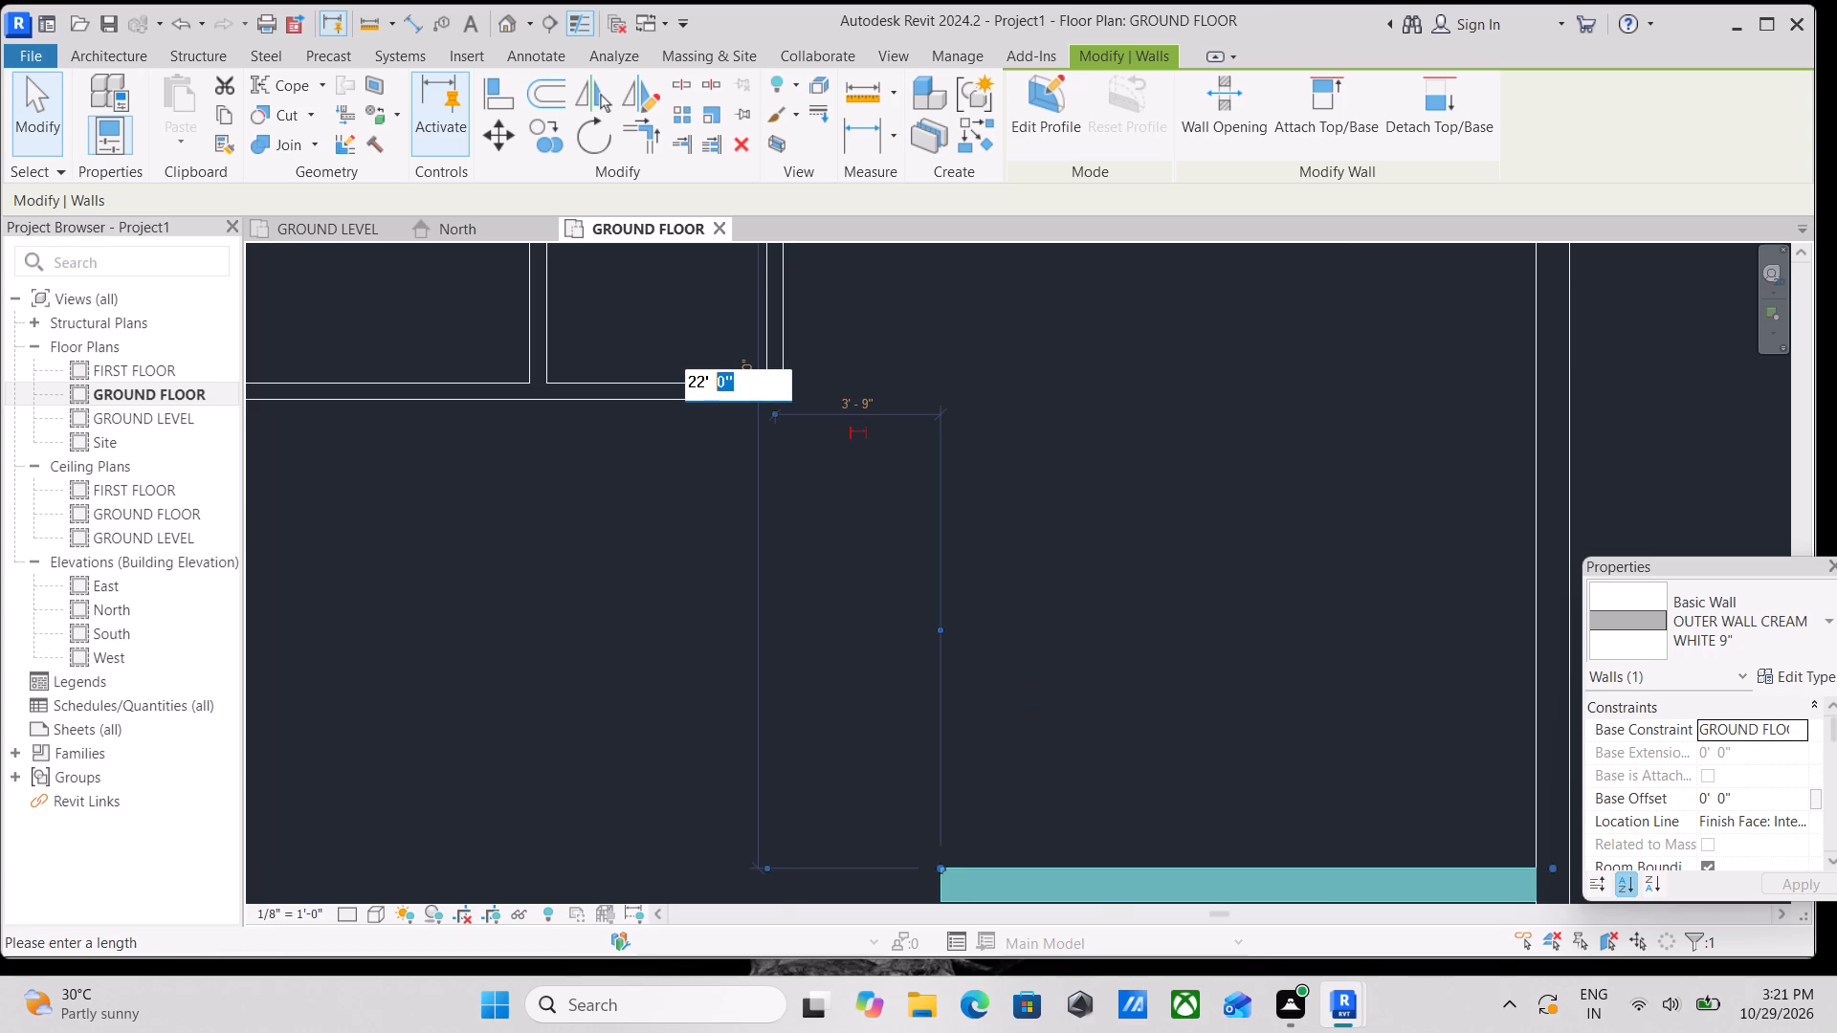
left_click_drag(718, 380, 715, 382)
key("3")
key("shift+quotedbl")
key("Return")
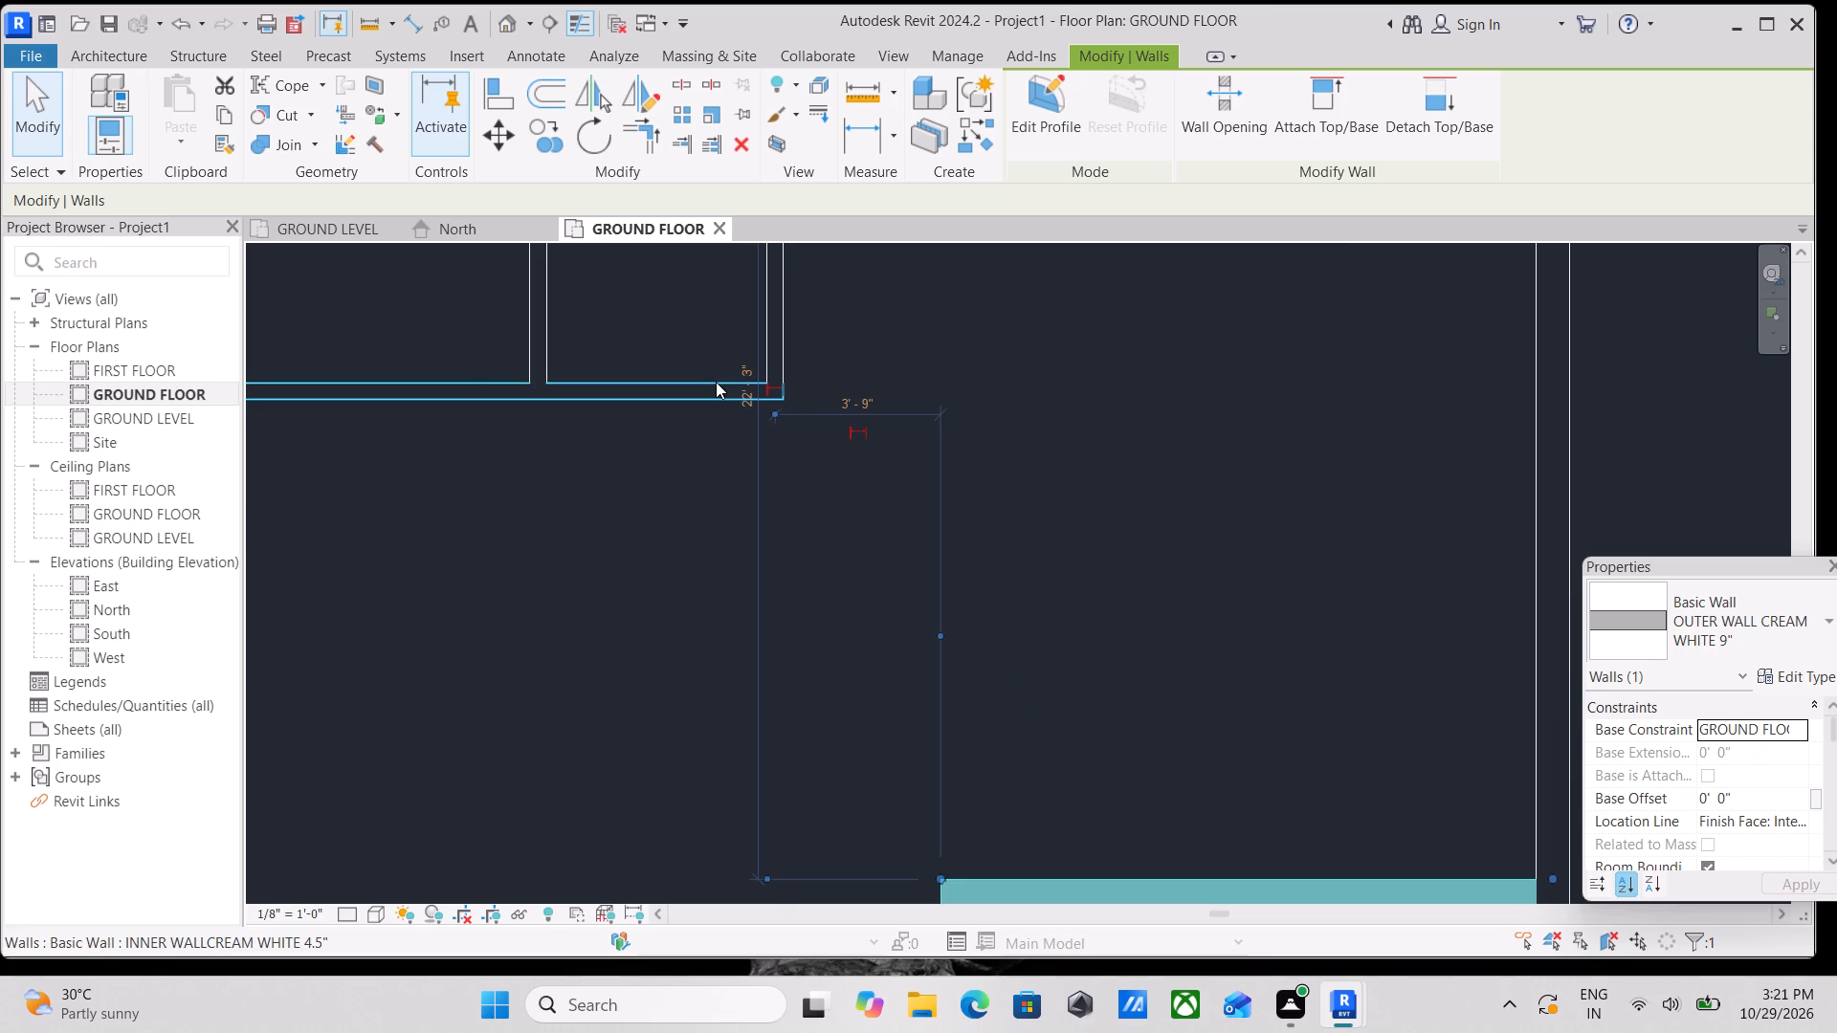
key("Escape")
Extend the vertical 9" inner wall's north end up to line up with the horizontal 9" wall's north face.
scroll(716, 382, "up", 2)
scroll(1038, 526, "down", 7)
middle_click_drag(1036, 637, 1028, 397)
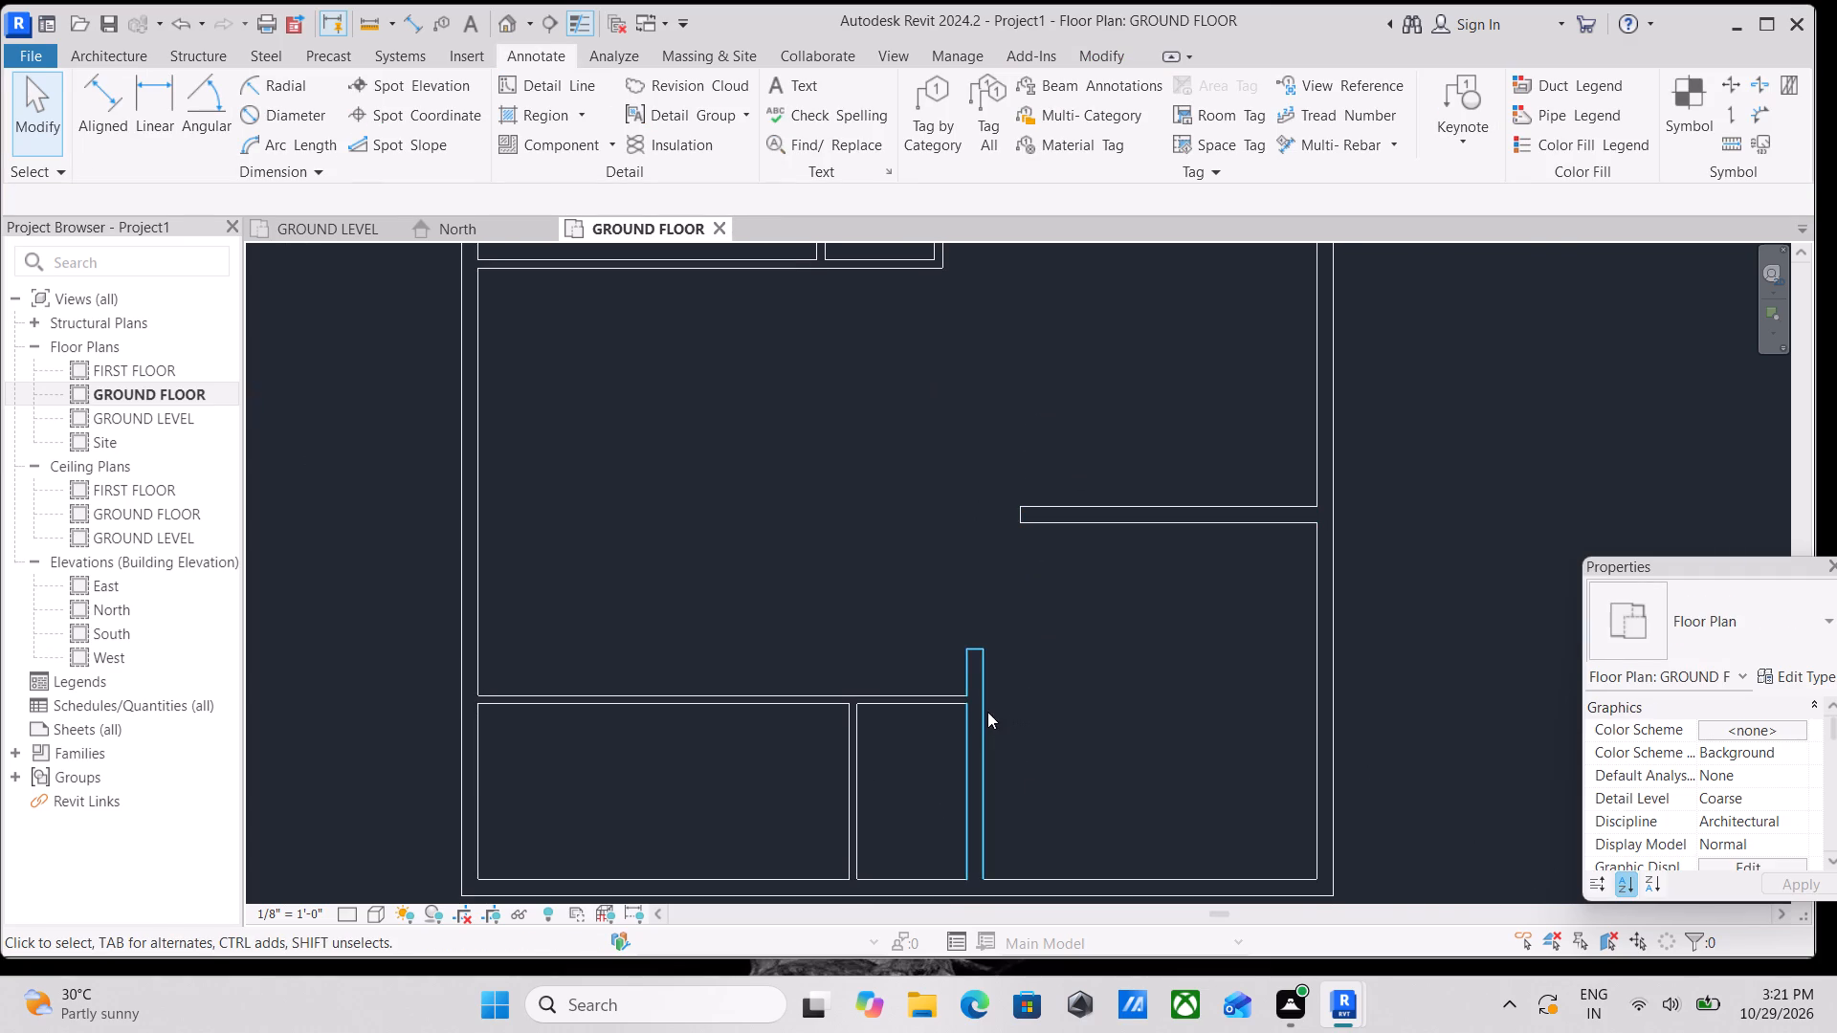
scroll(954, 618, "up", 1)
left_click(993, 648)
left_click_drag(987, 653, 986, 638)
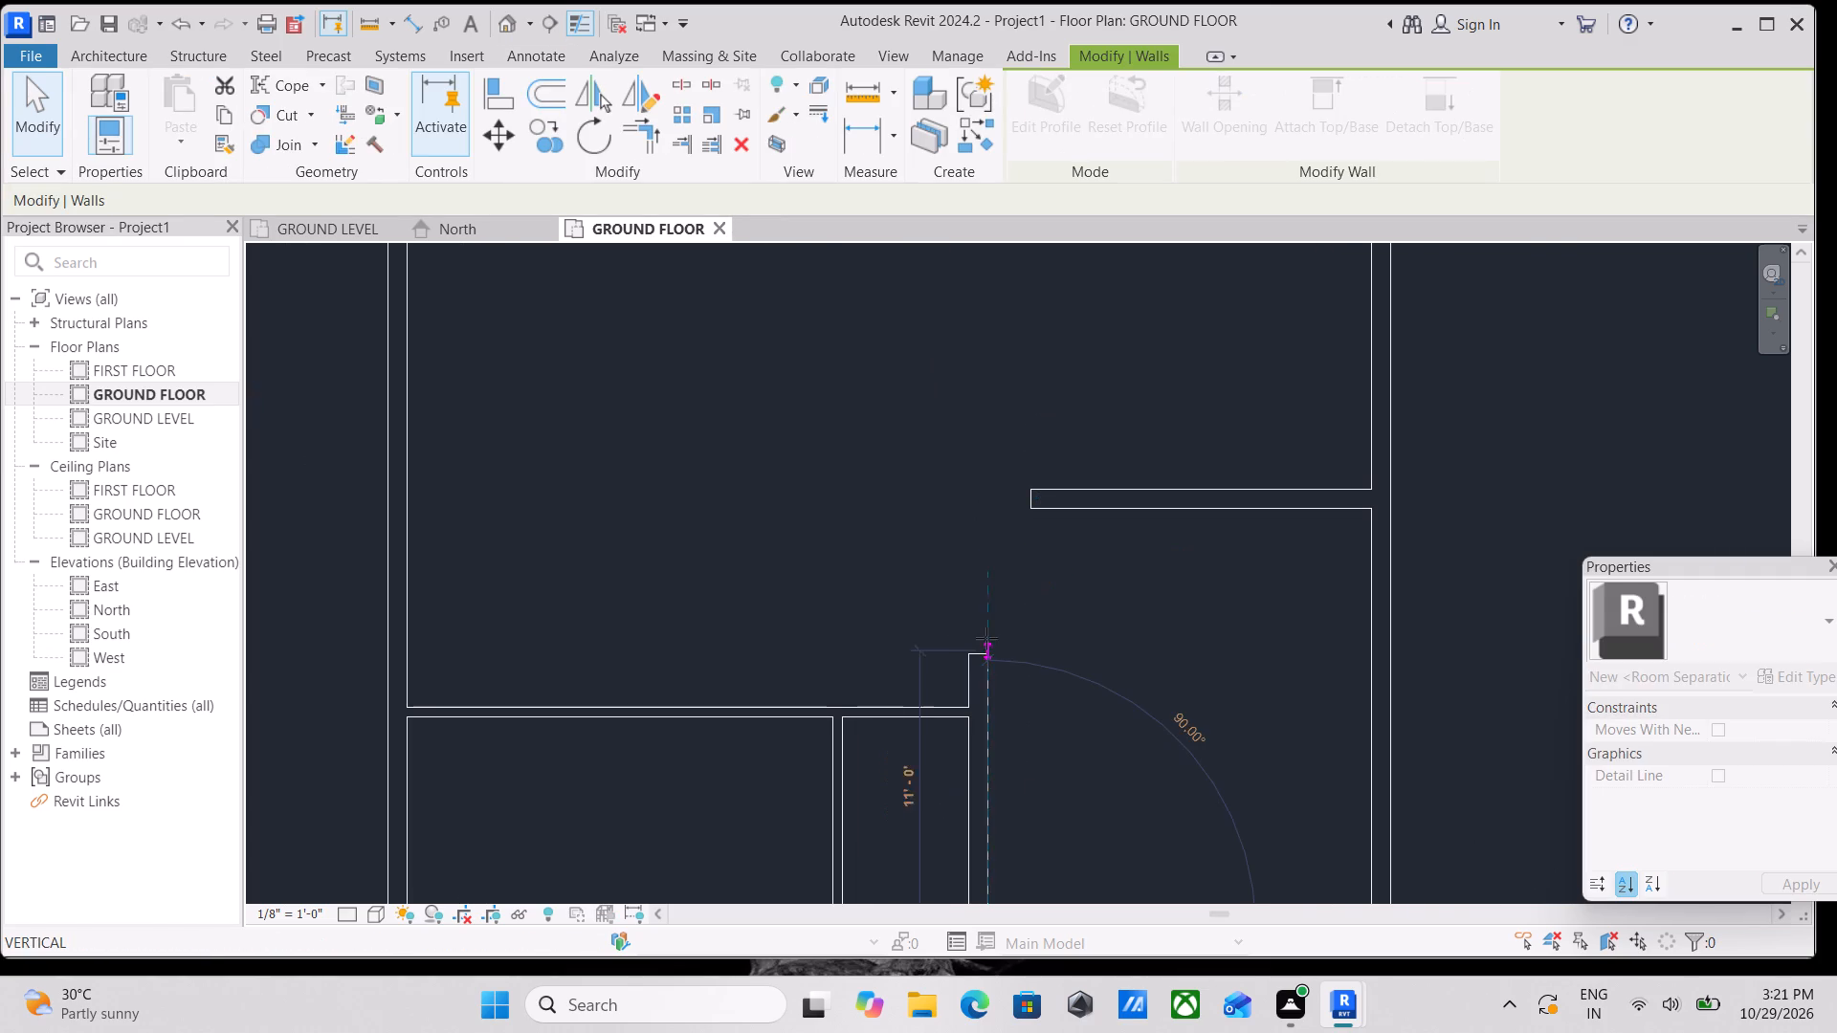
left_click_drag(986, 638, 991, 495)
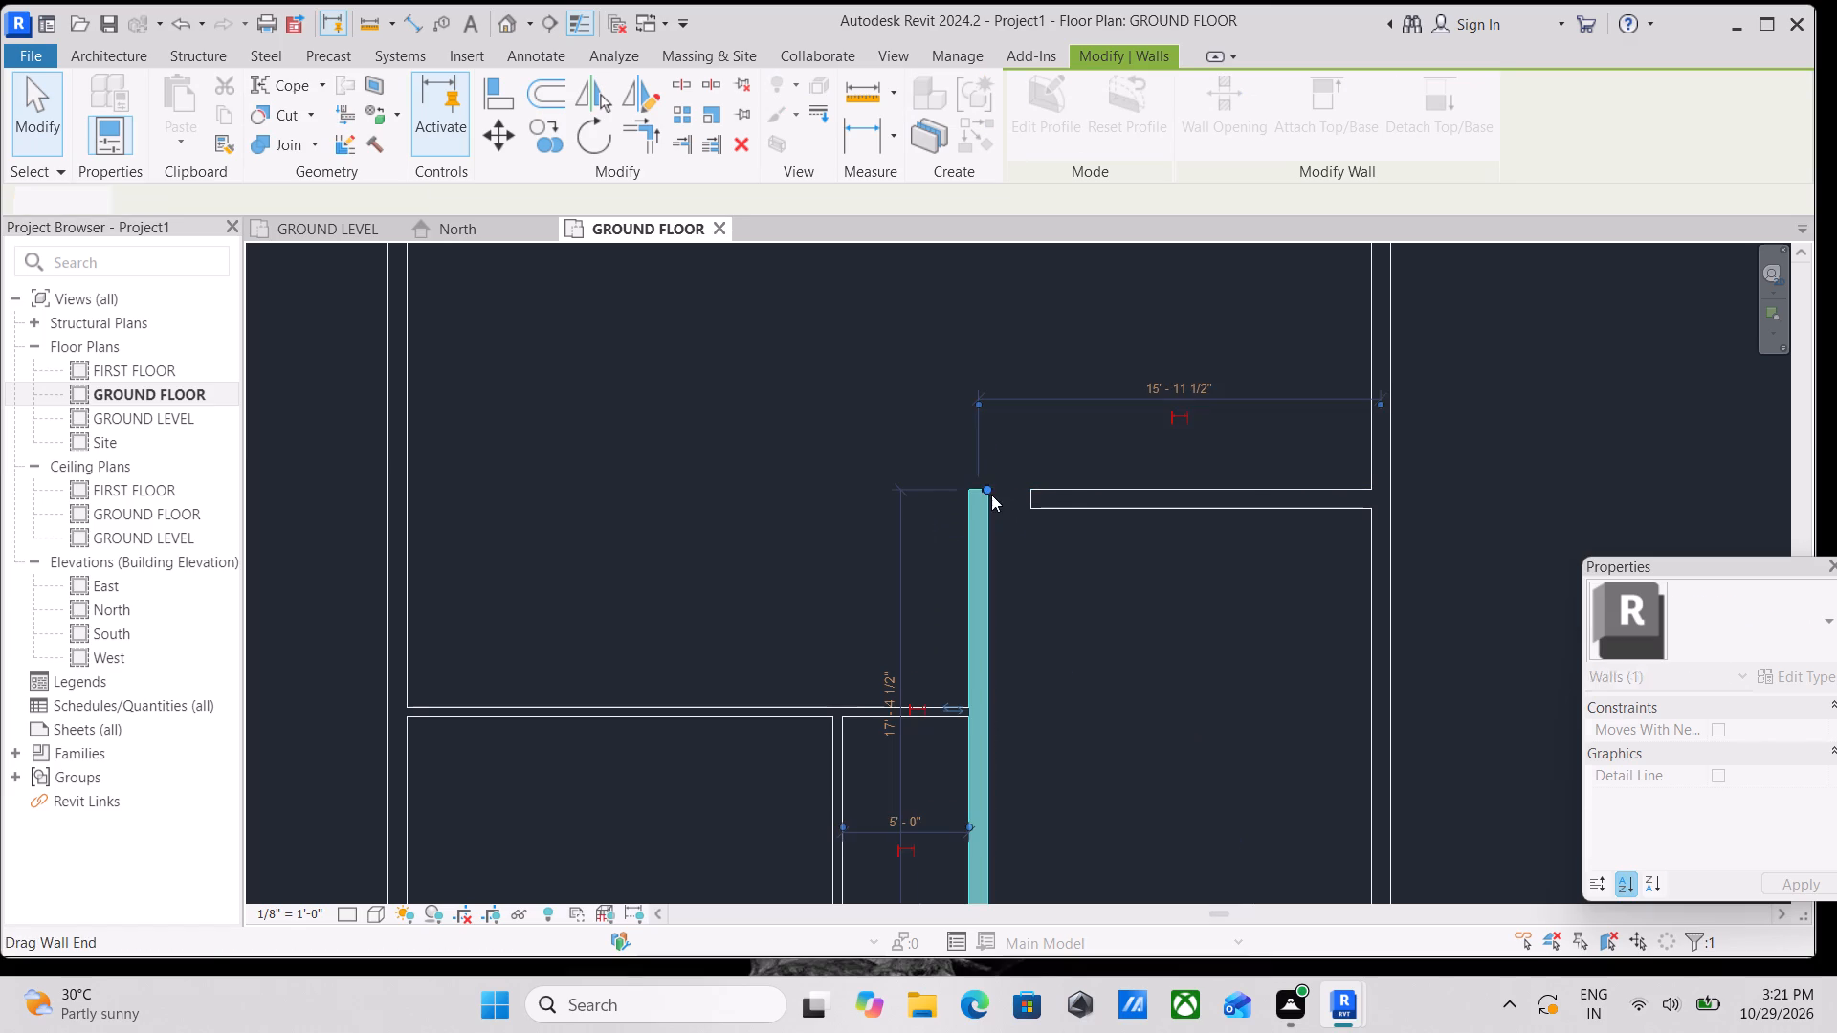
Extend the horizontal 9" wall's west end to the north end of the vertical 9" wall, forming a corner.
left_click(1055, 501)
left_click_drag(1028, 487, 996, 489)
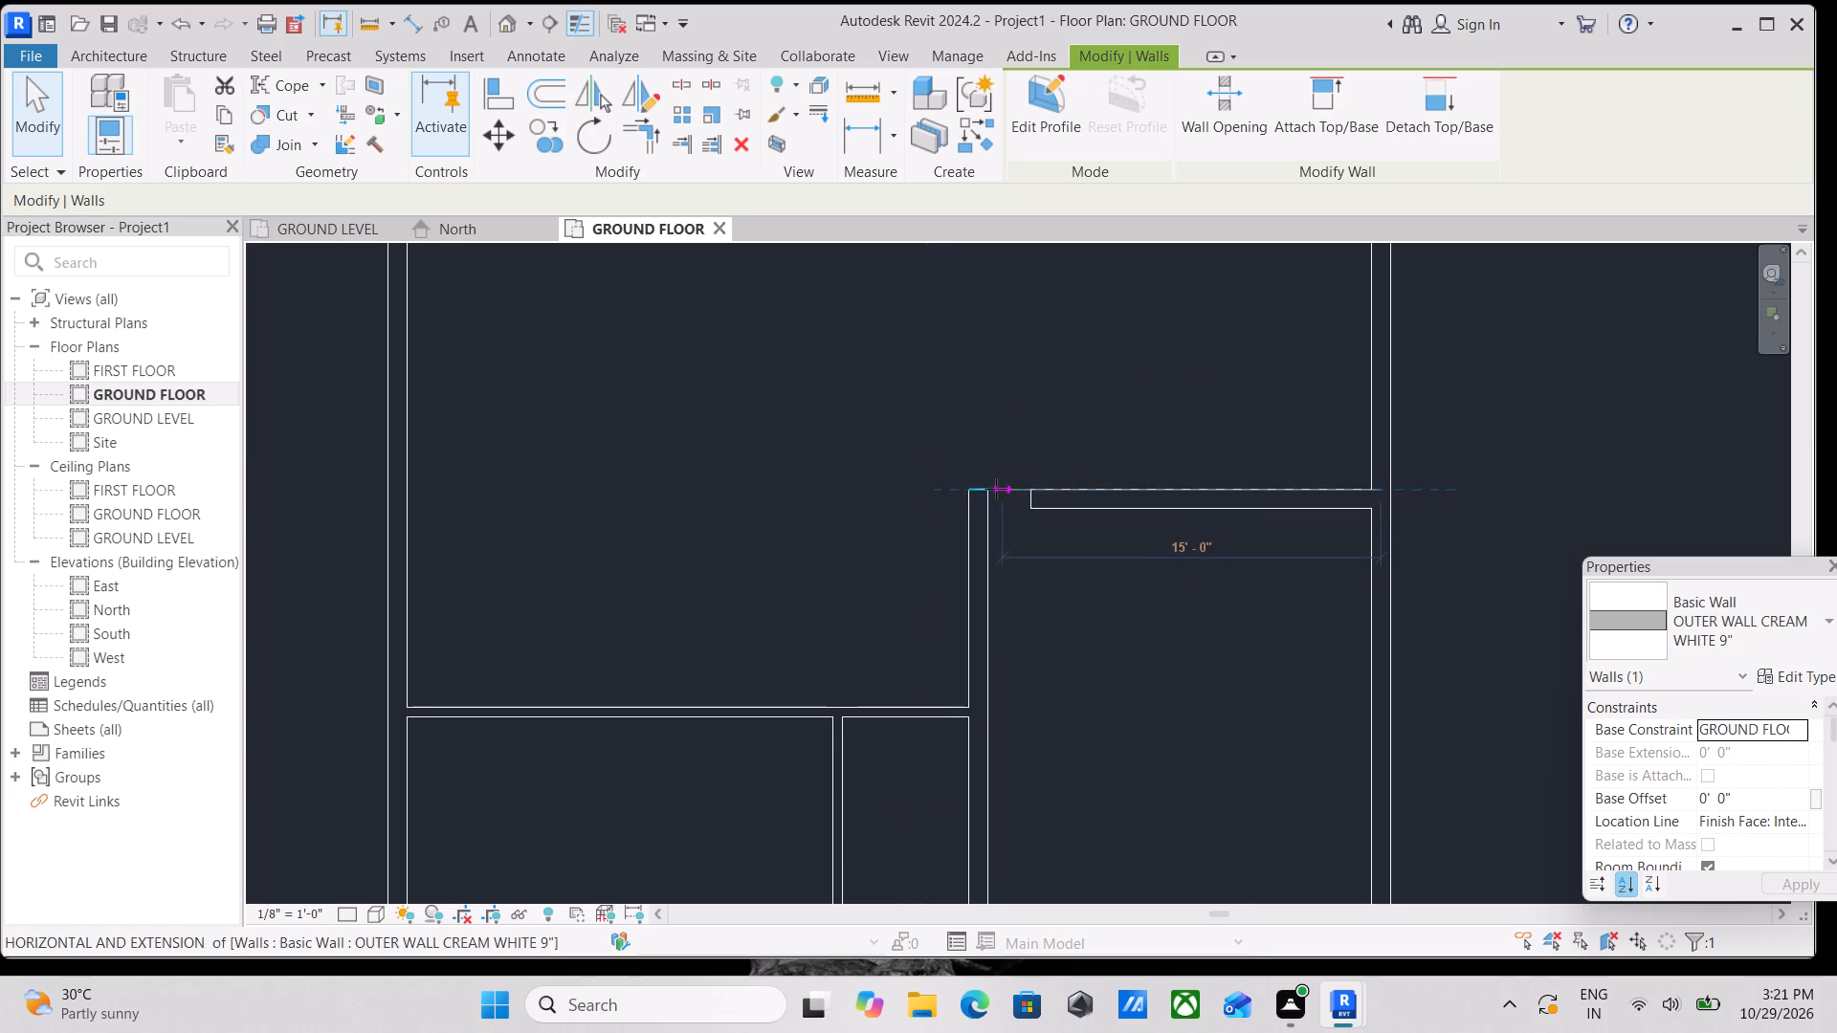
left_click_drag(996, 489, 985, 490)
scroll(1046, 511, "down", 3)
key("Escape")
Examine the whole ground-floor layout, including the enclosed southeast room and the northern rooms.
scroll(1087, 561, "down", 2)
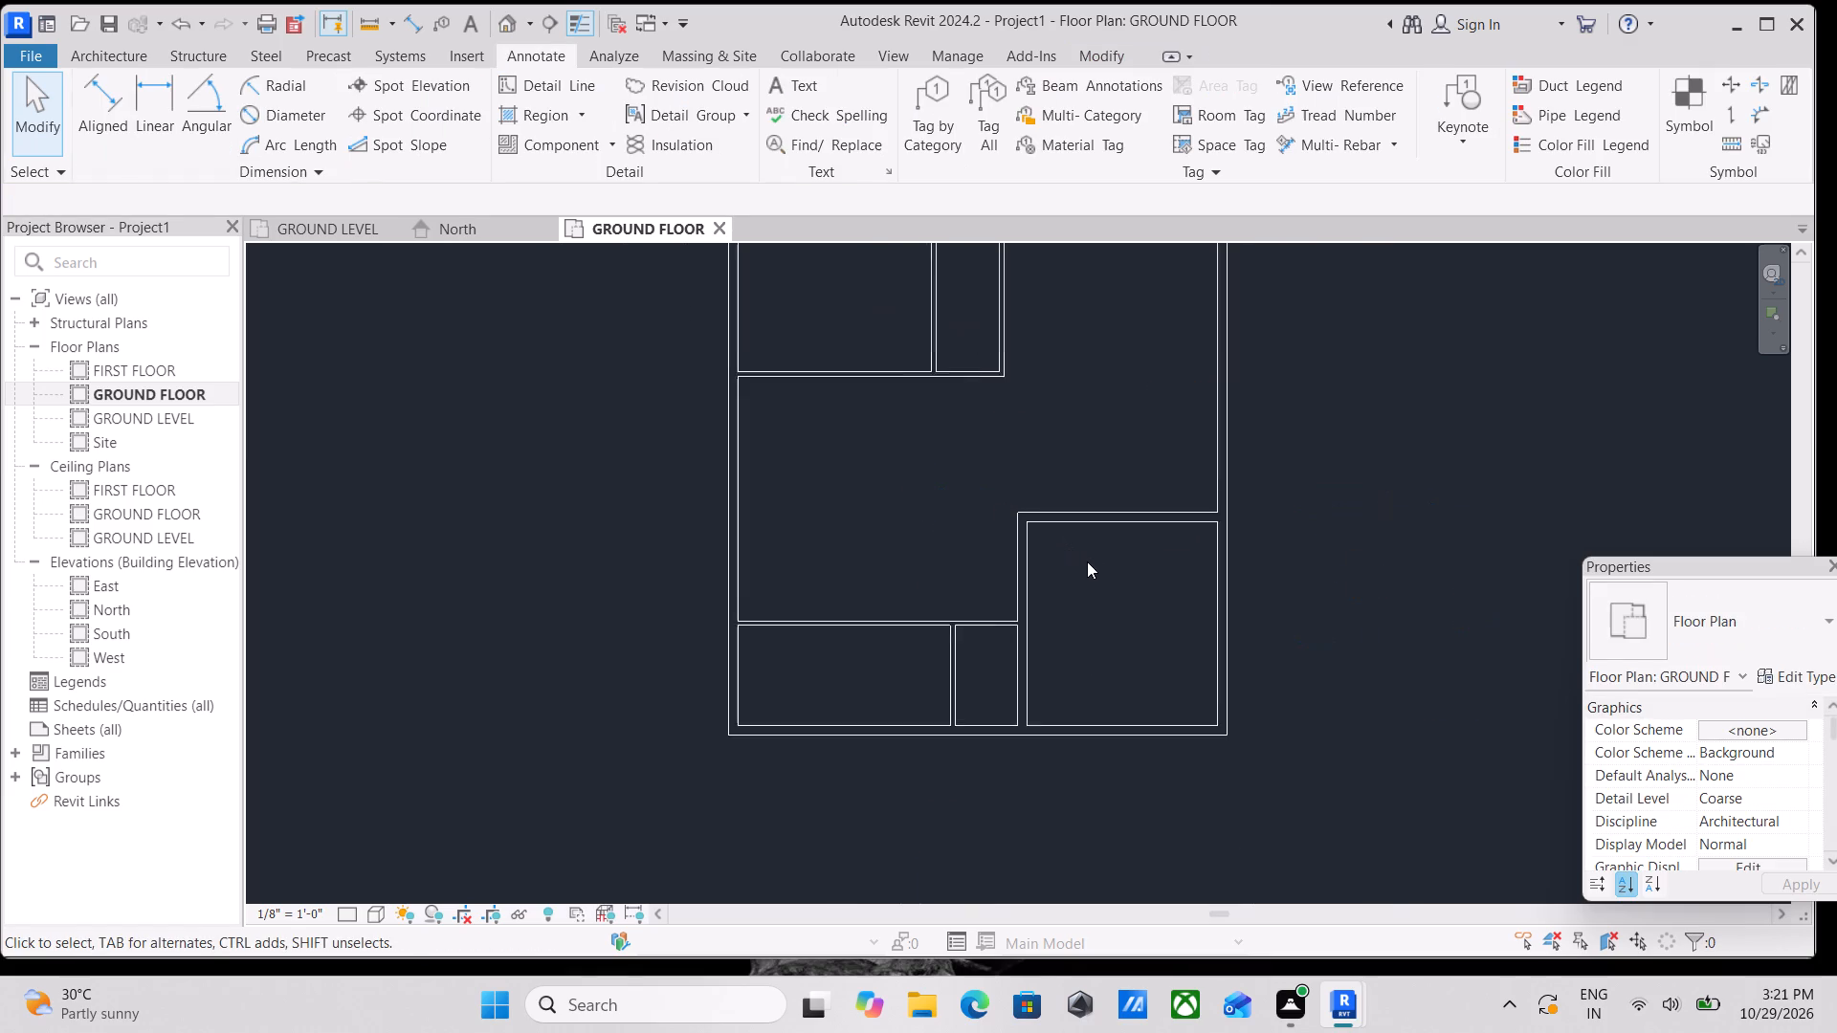
middle_click_drag(1087, 561, 1261, 747)
scroll(1187, 591, "down", 1)
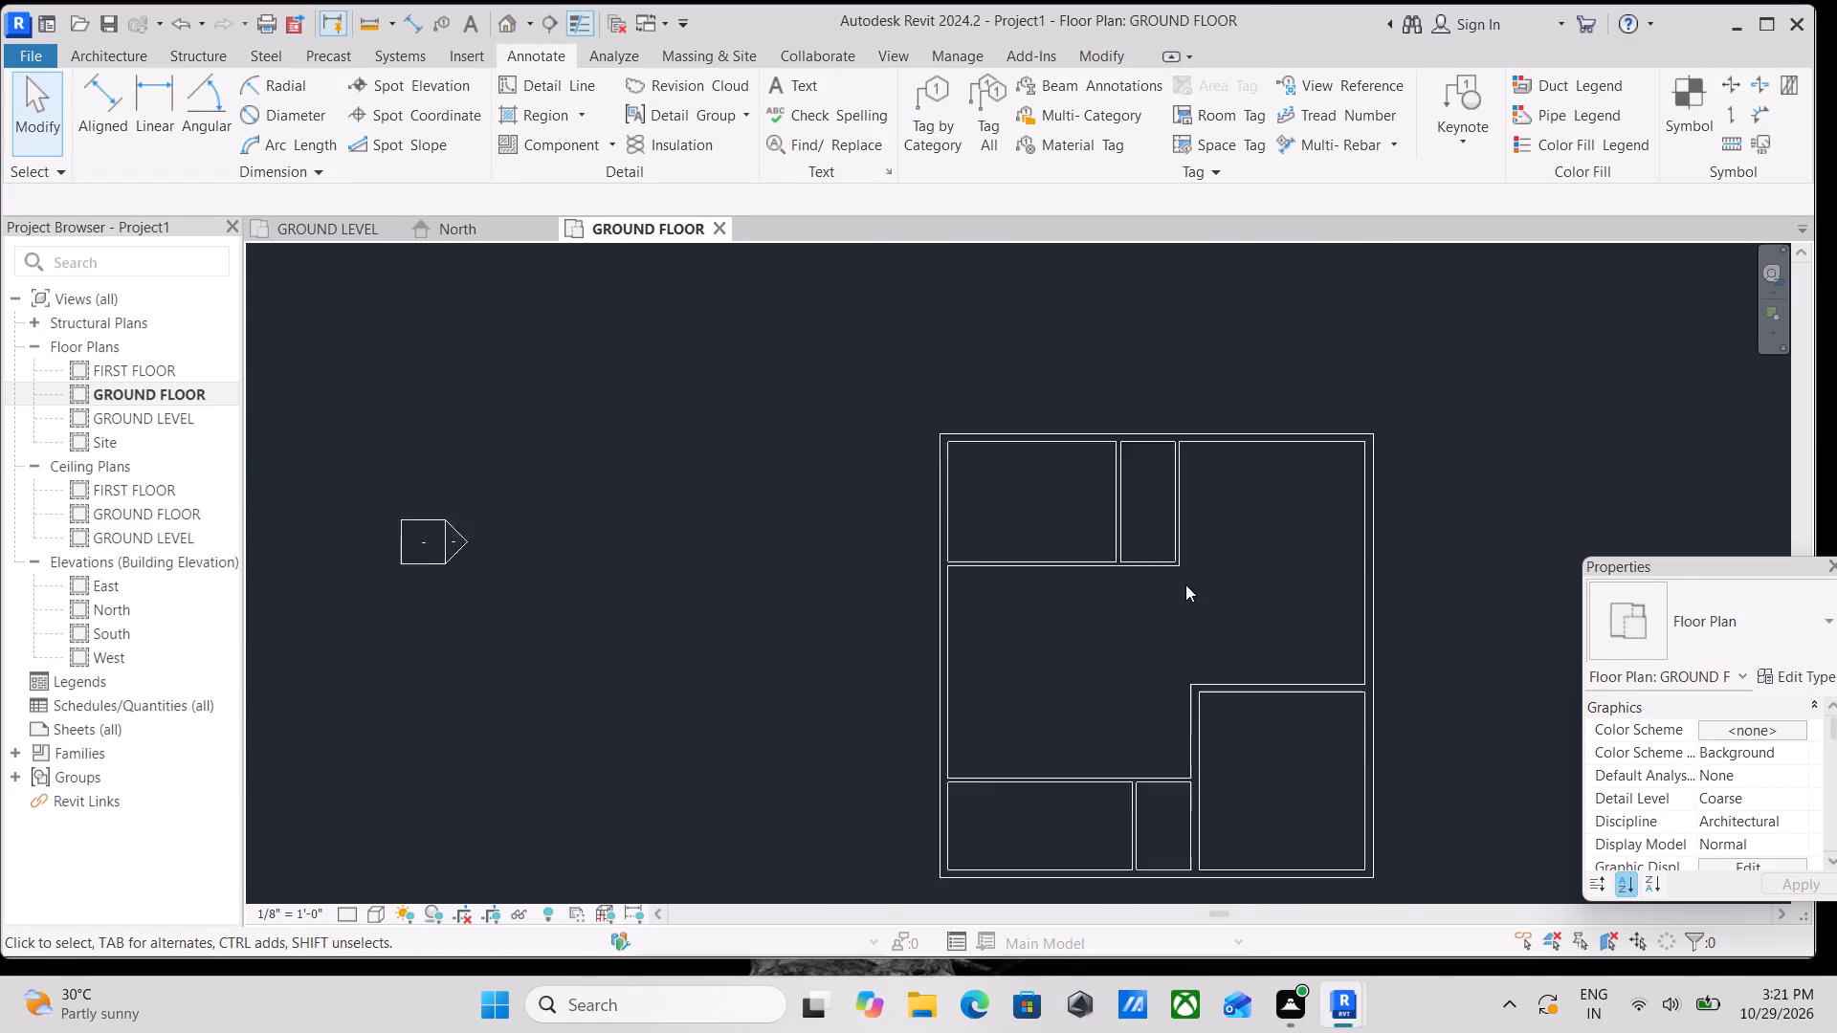
scroll(1185, 584, "down", 1)
middle_click_drag(1185, 584, 1171, 669)
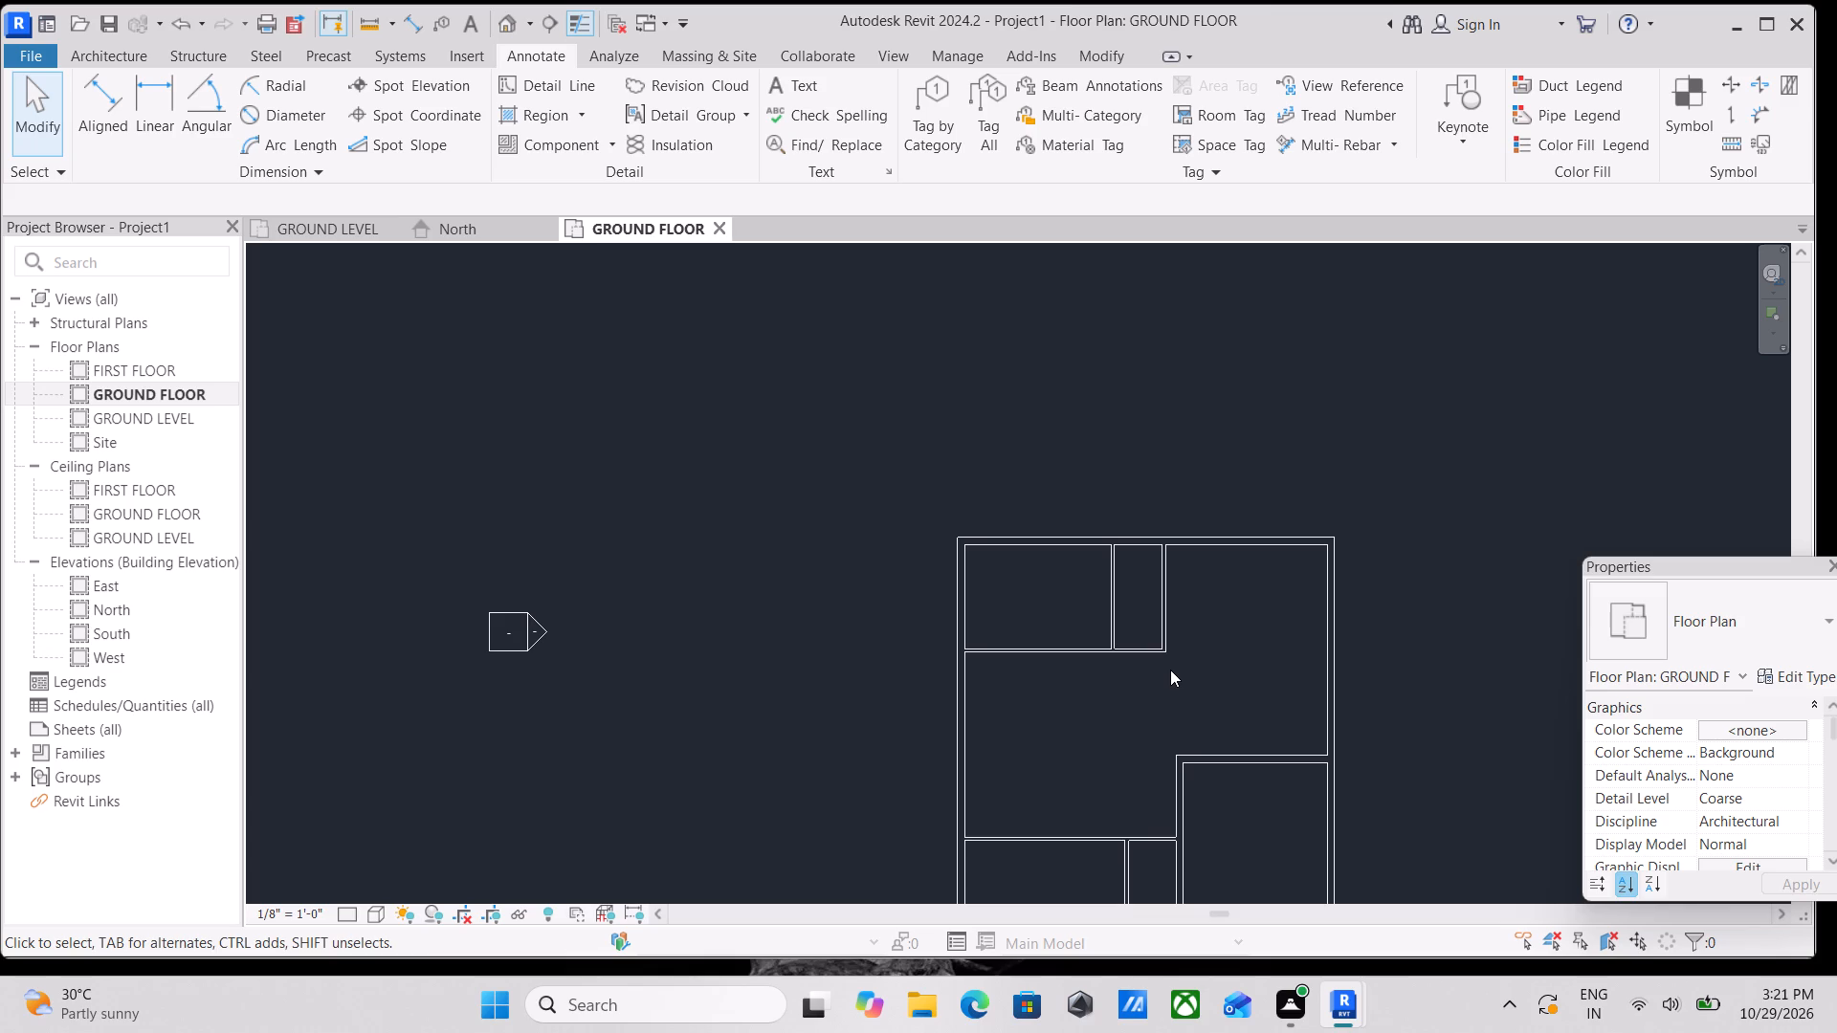
middle_click_drag(1287, 821, 1223, 613)
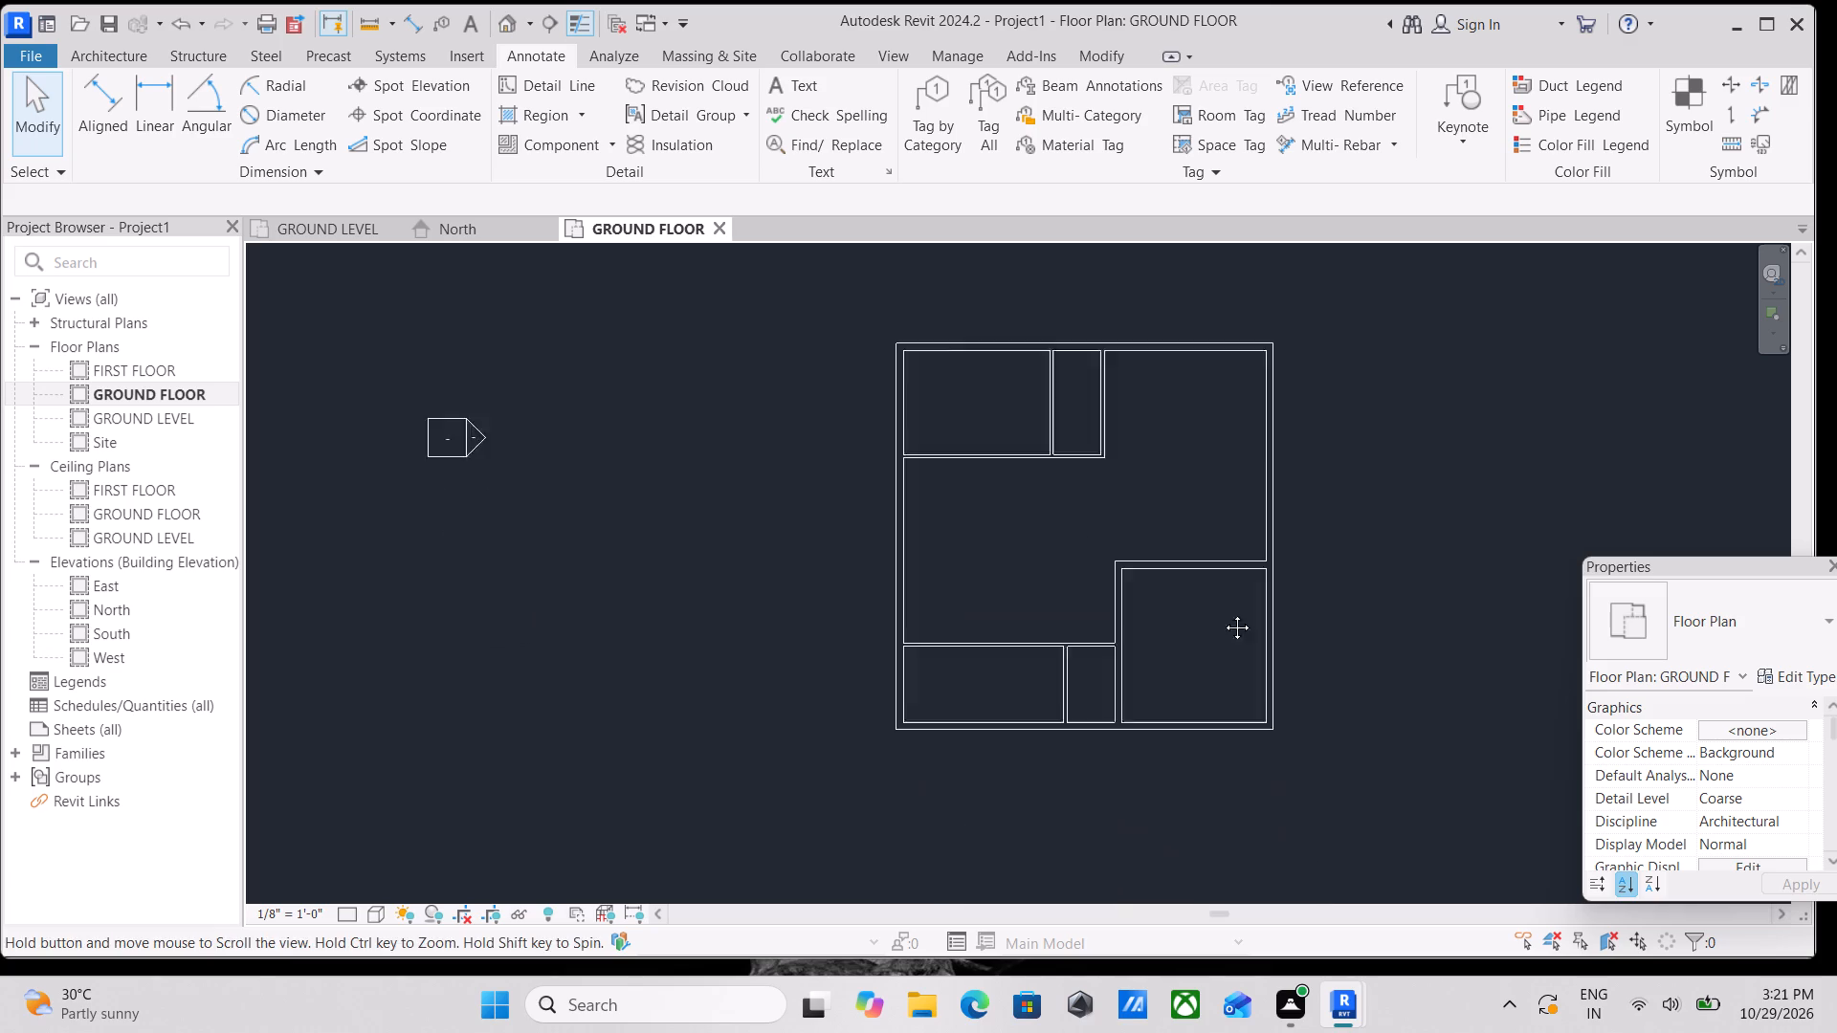
middle_click_drag(1223, 613, 1220, 588)
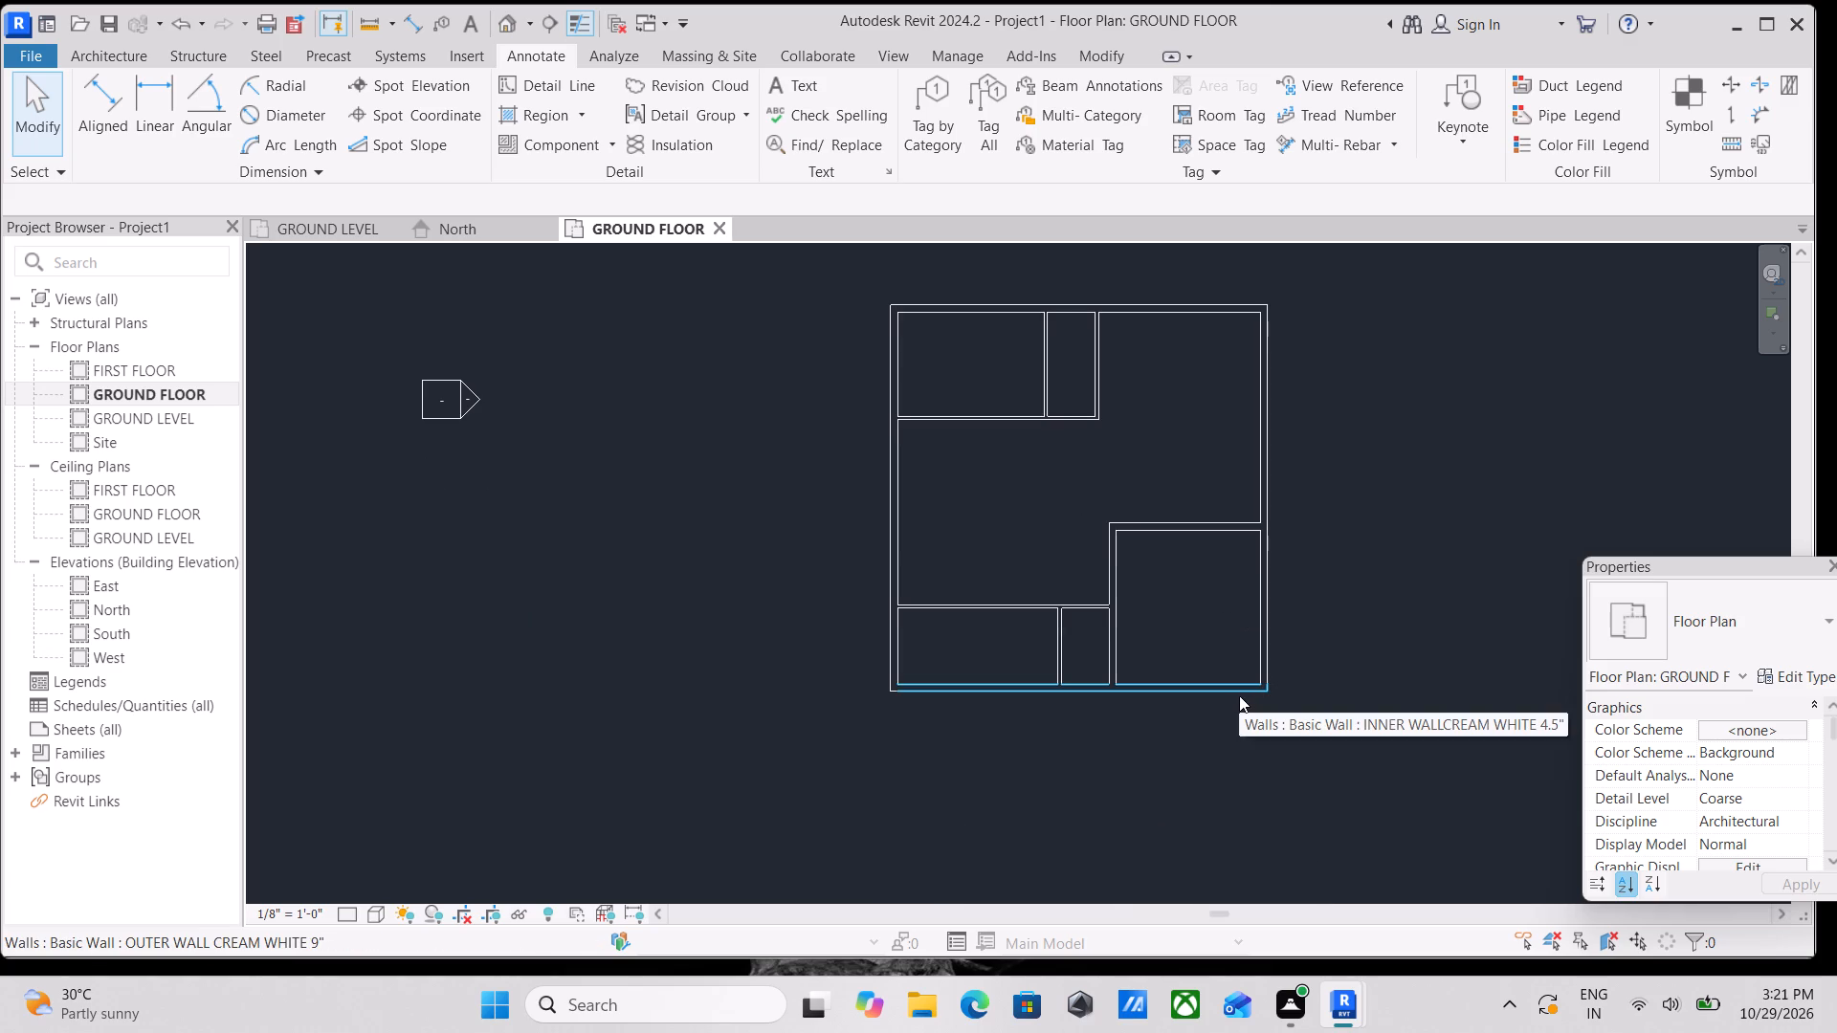
scroll(1239, 695, "up", 1)
middle_click_drag(1184, 489, 1196, 509)
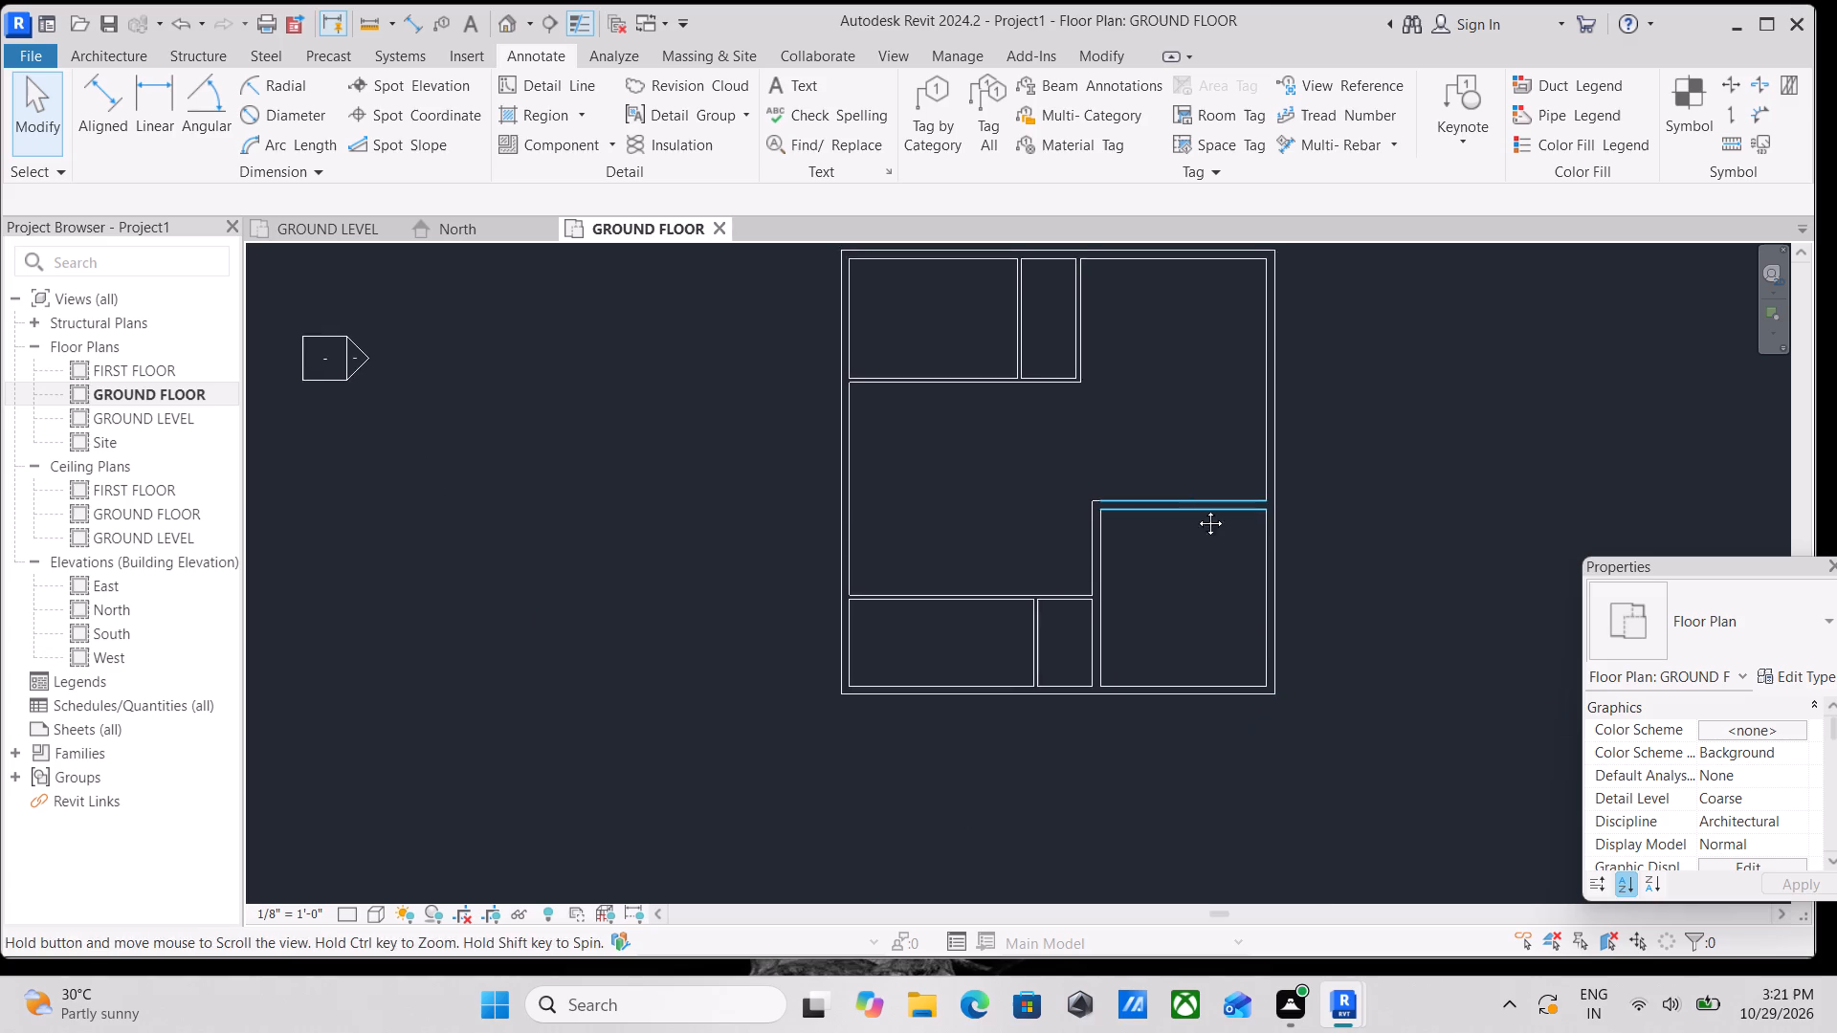
middle_click_drag(1196, 509, 1250, 582)
middle_click_drag(1051, 581, 1184, 734)
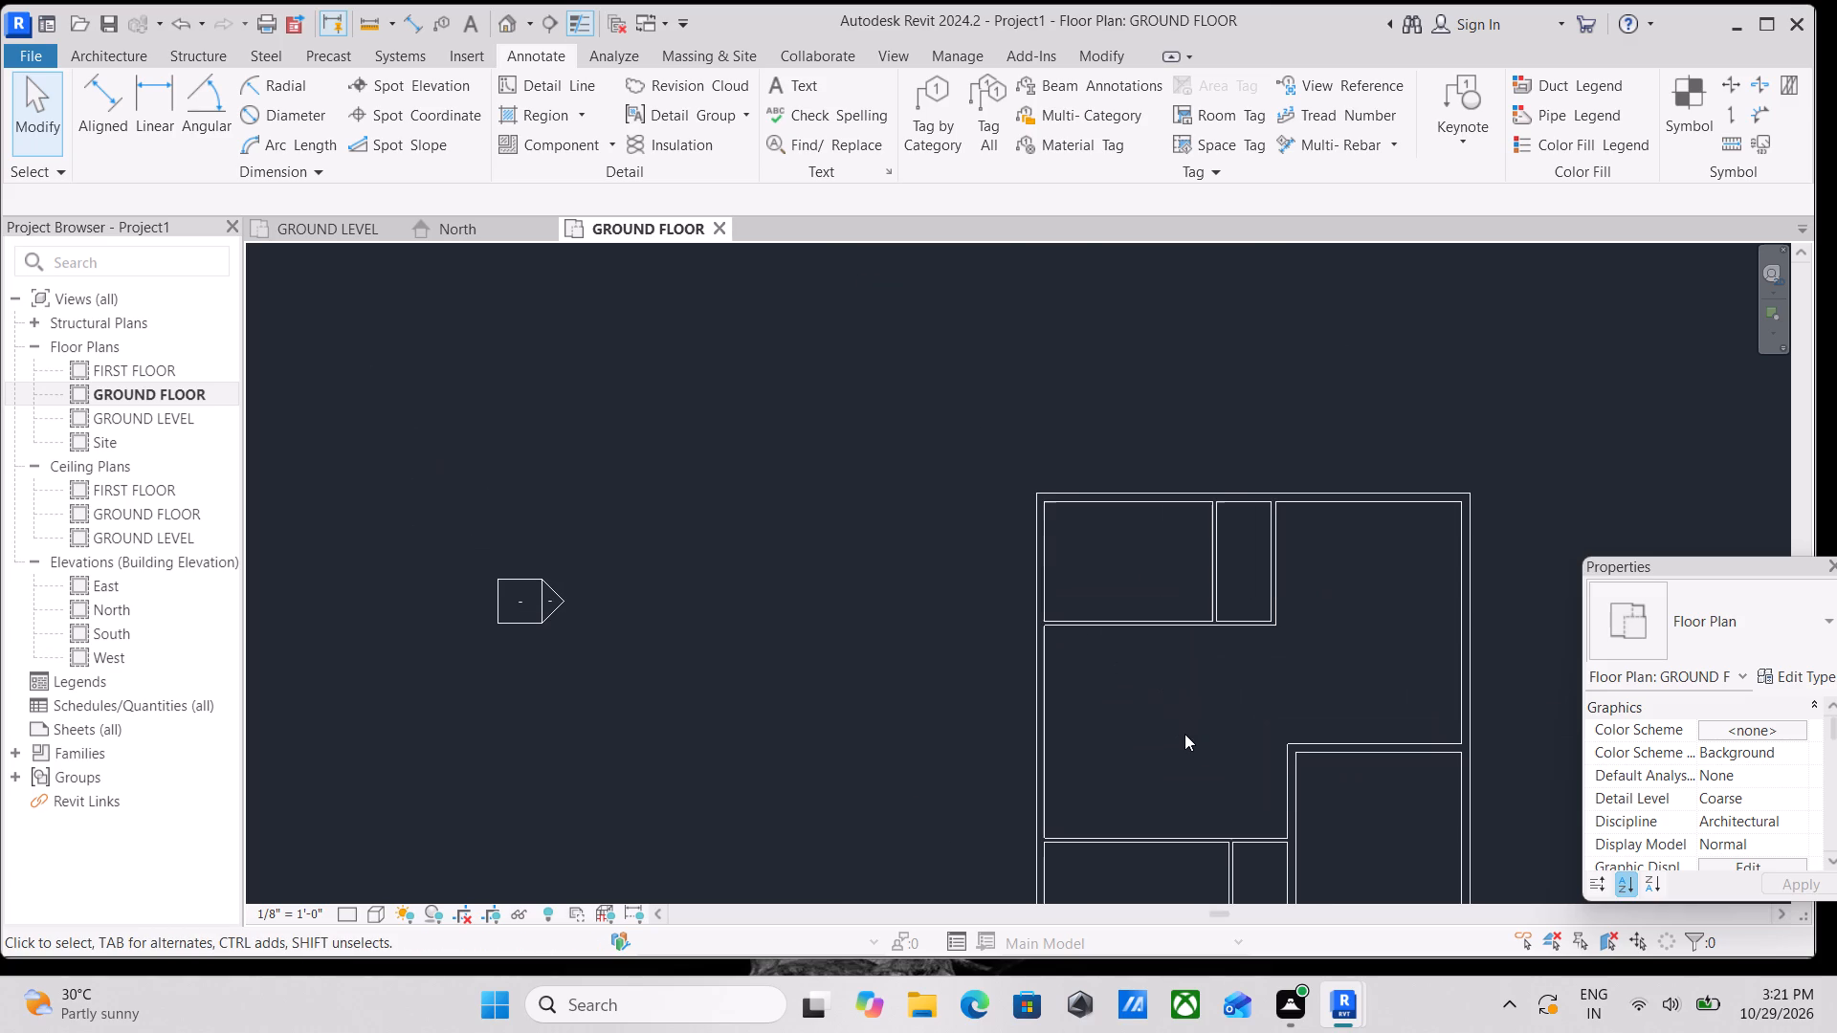
middle_click_drag(1169, 620, 1179, 750)
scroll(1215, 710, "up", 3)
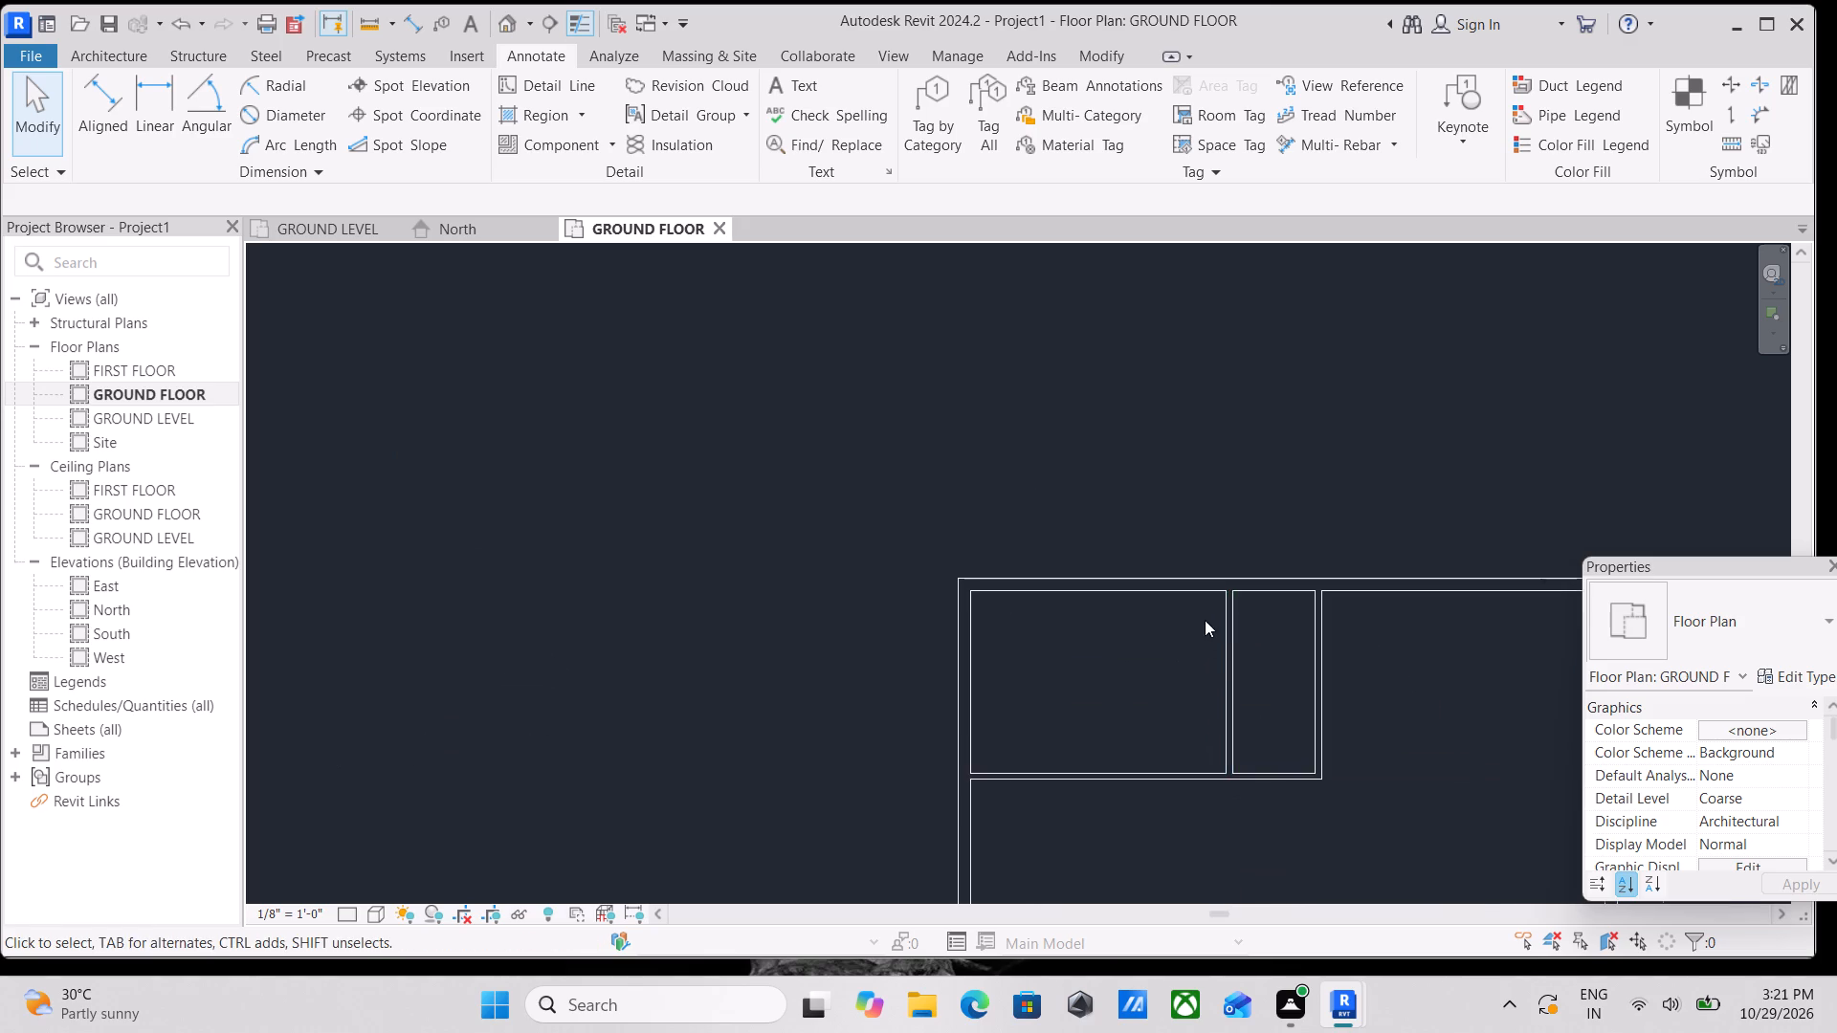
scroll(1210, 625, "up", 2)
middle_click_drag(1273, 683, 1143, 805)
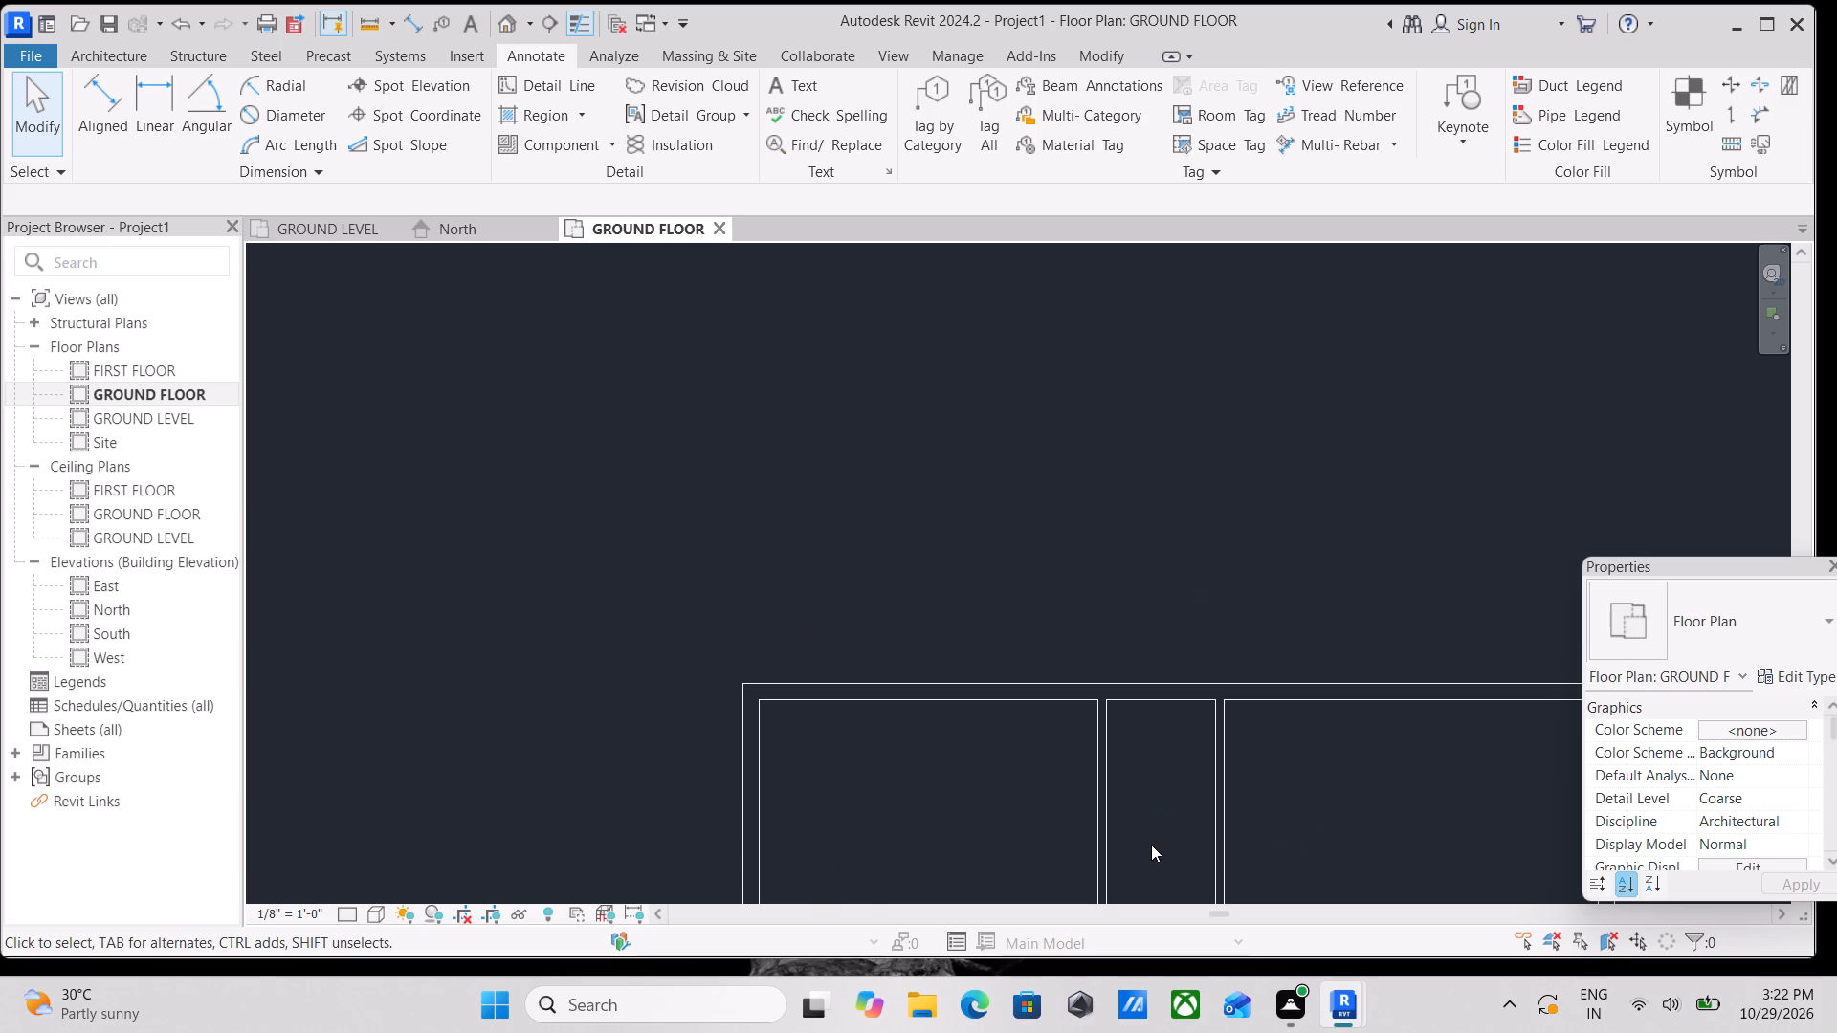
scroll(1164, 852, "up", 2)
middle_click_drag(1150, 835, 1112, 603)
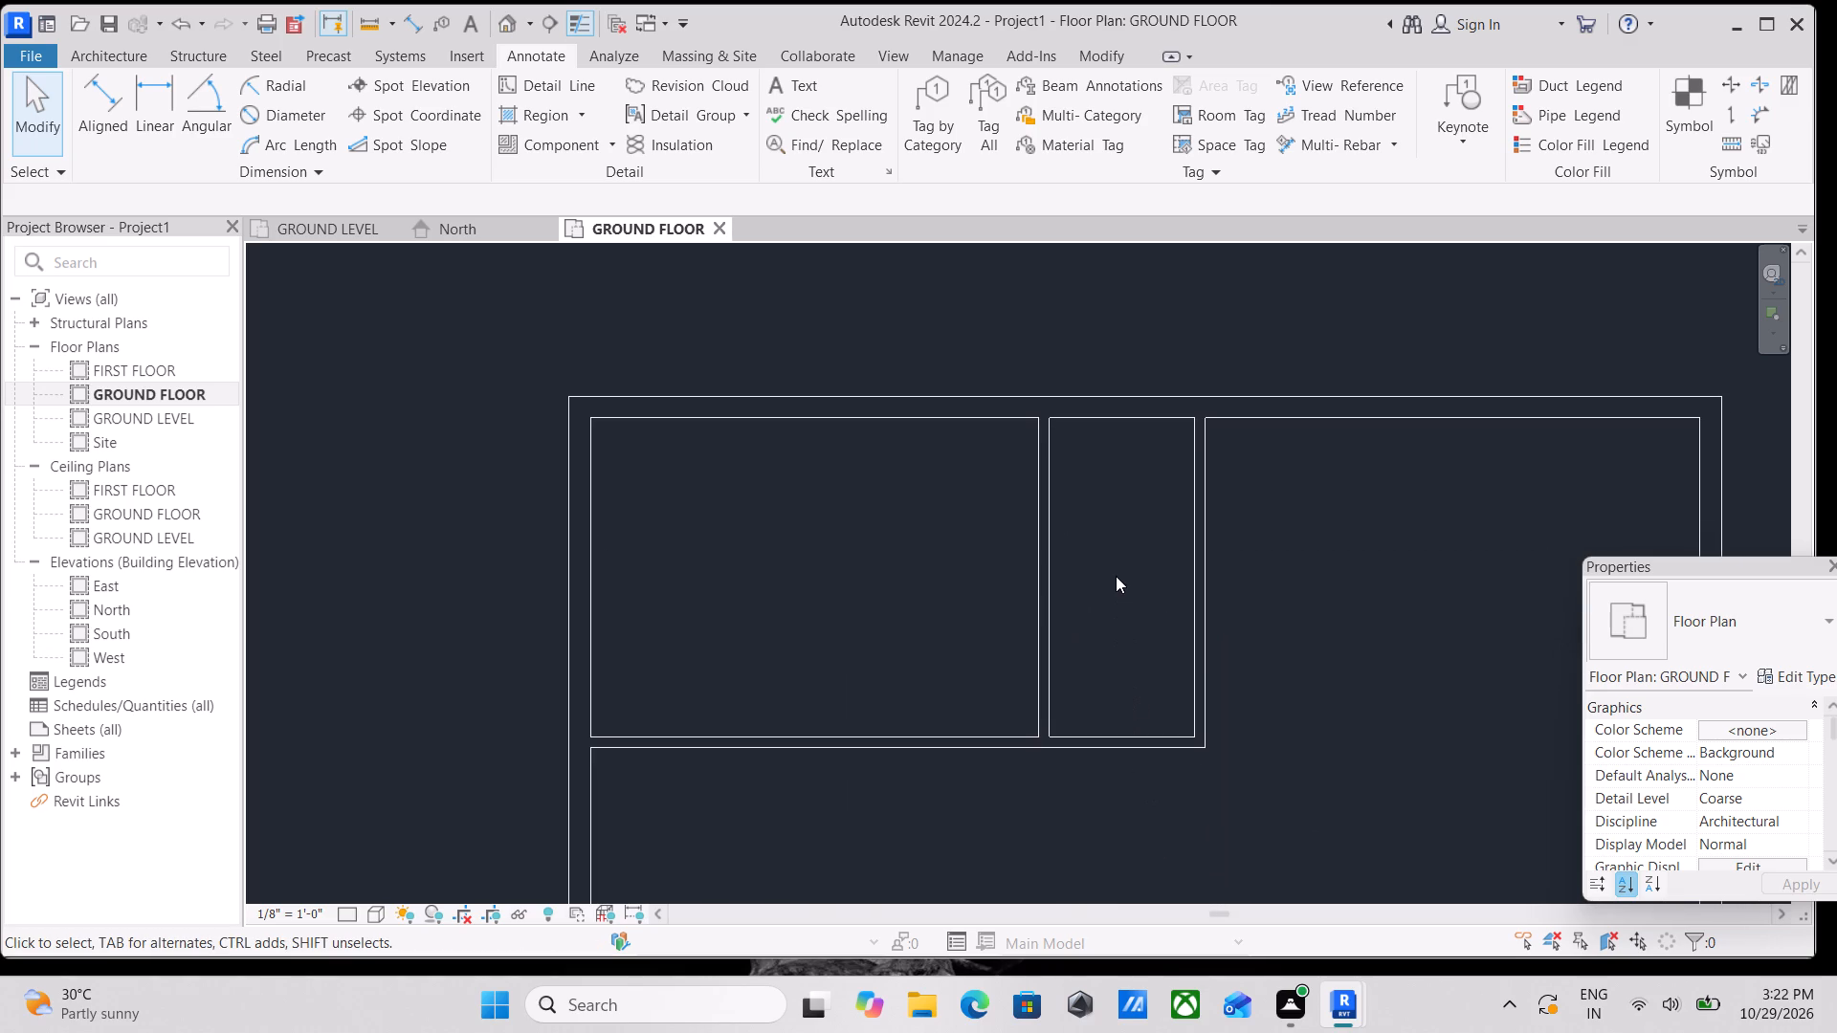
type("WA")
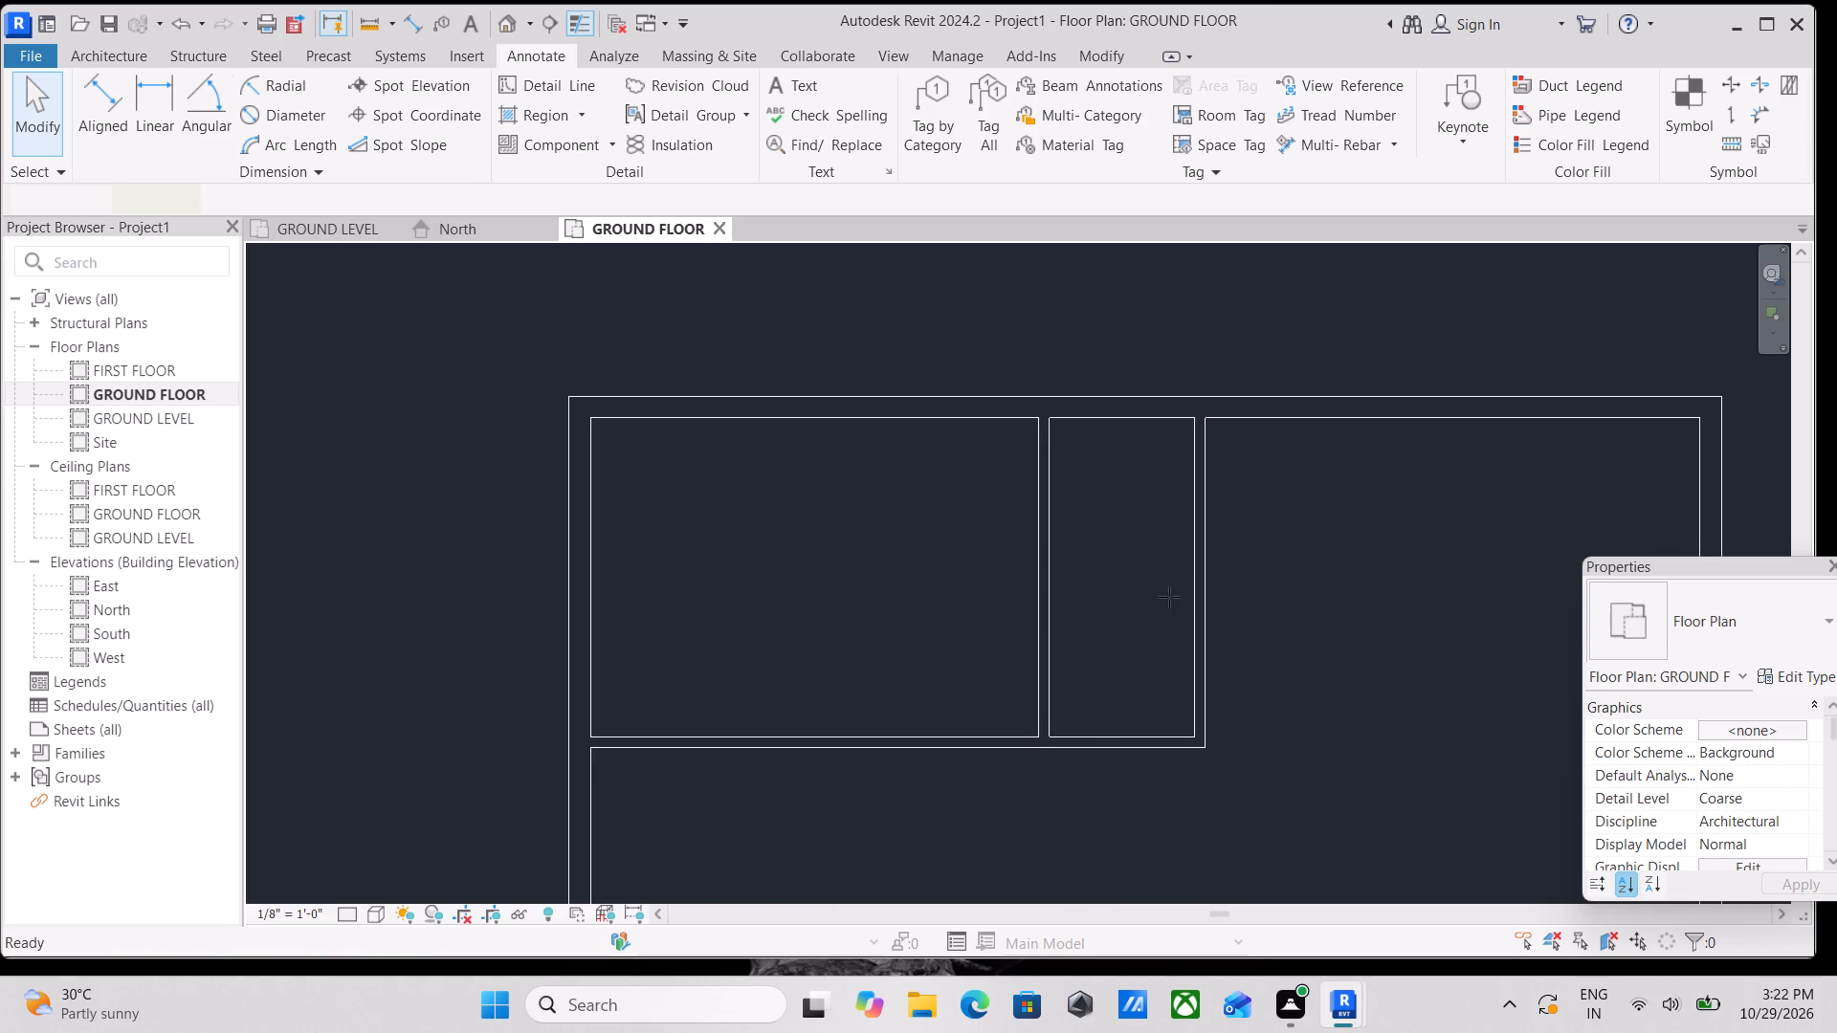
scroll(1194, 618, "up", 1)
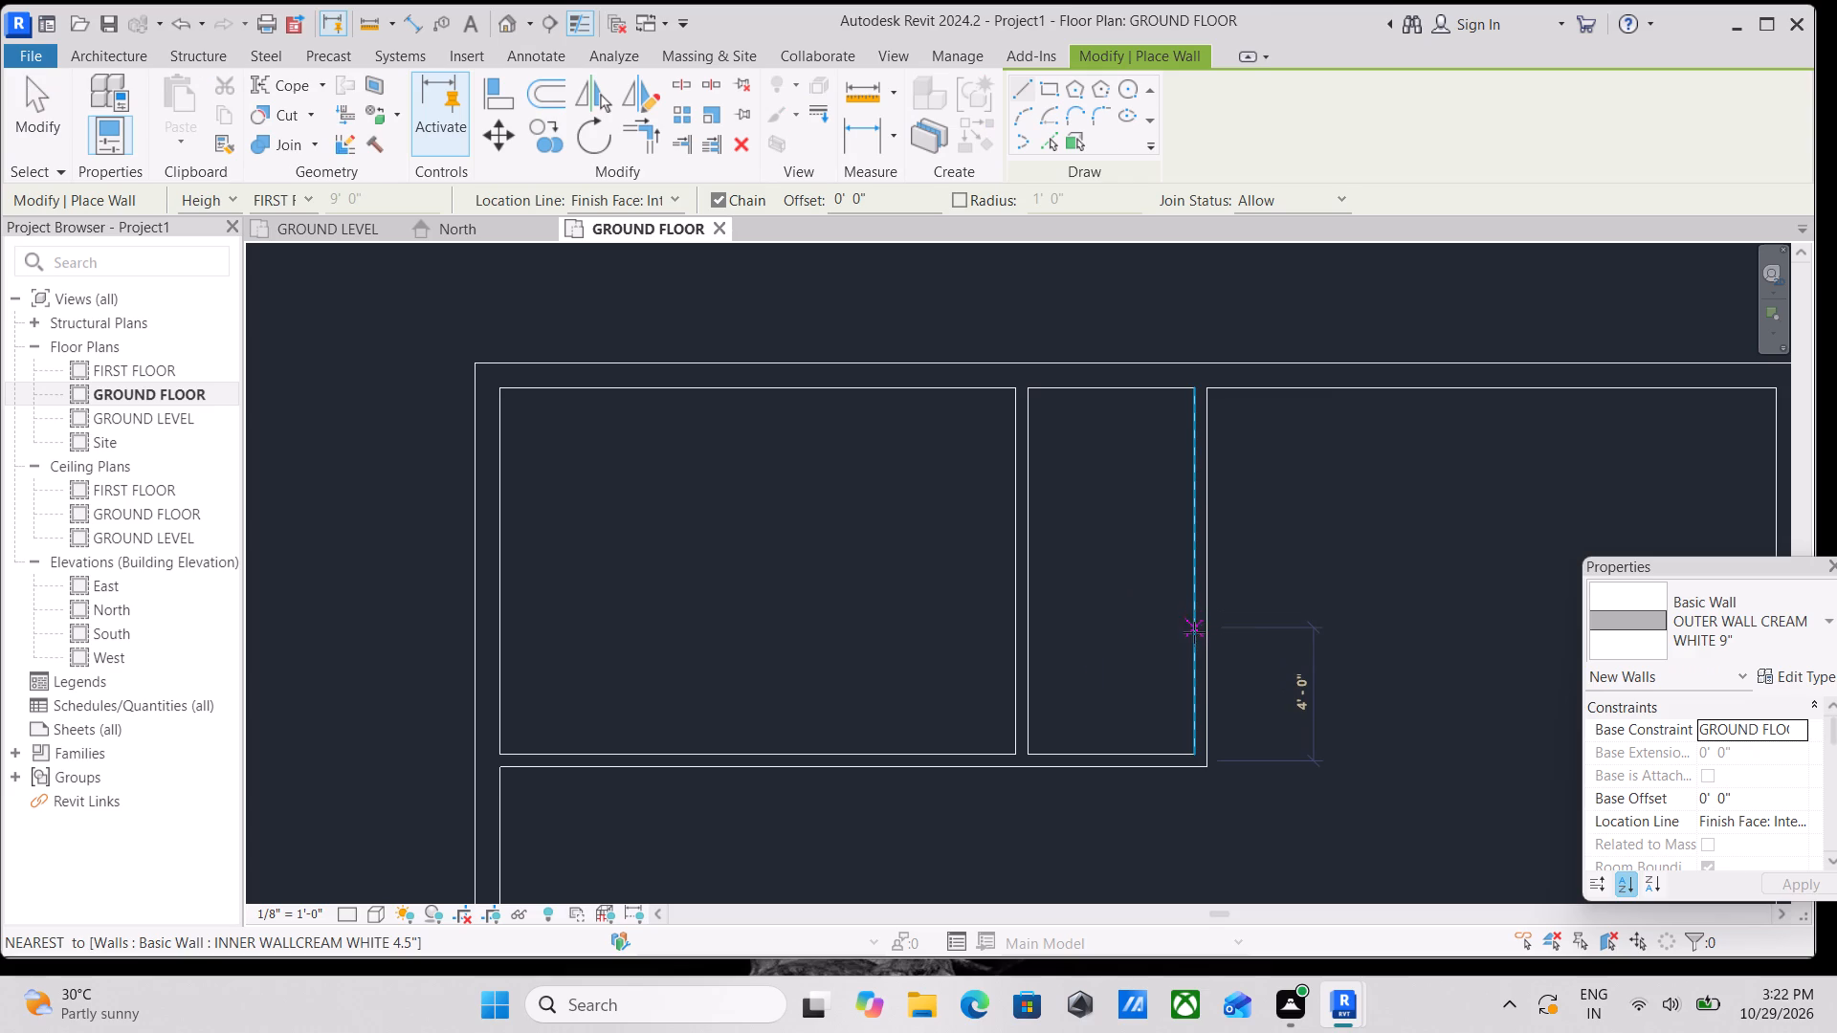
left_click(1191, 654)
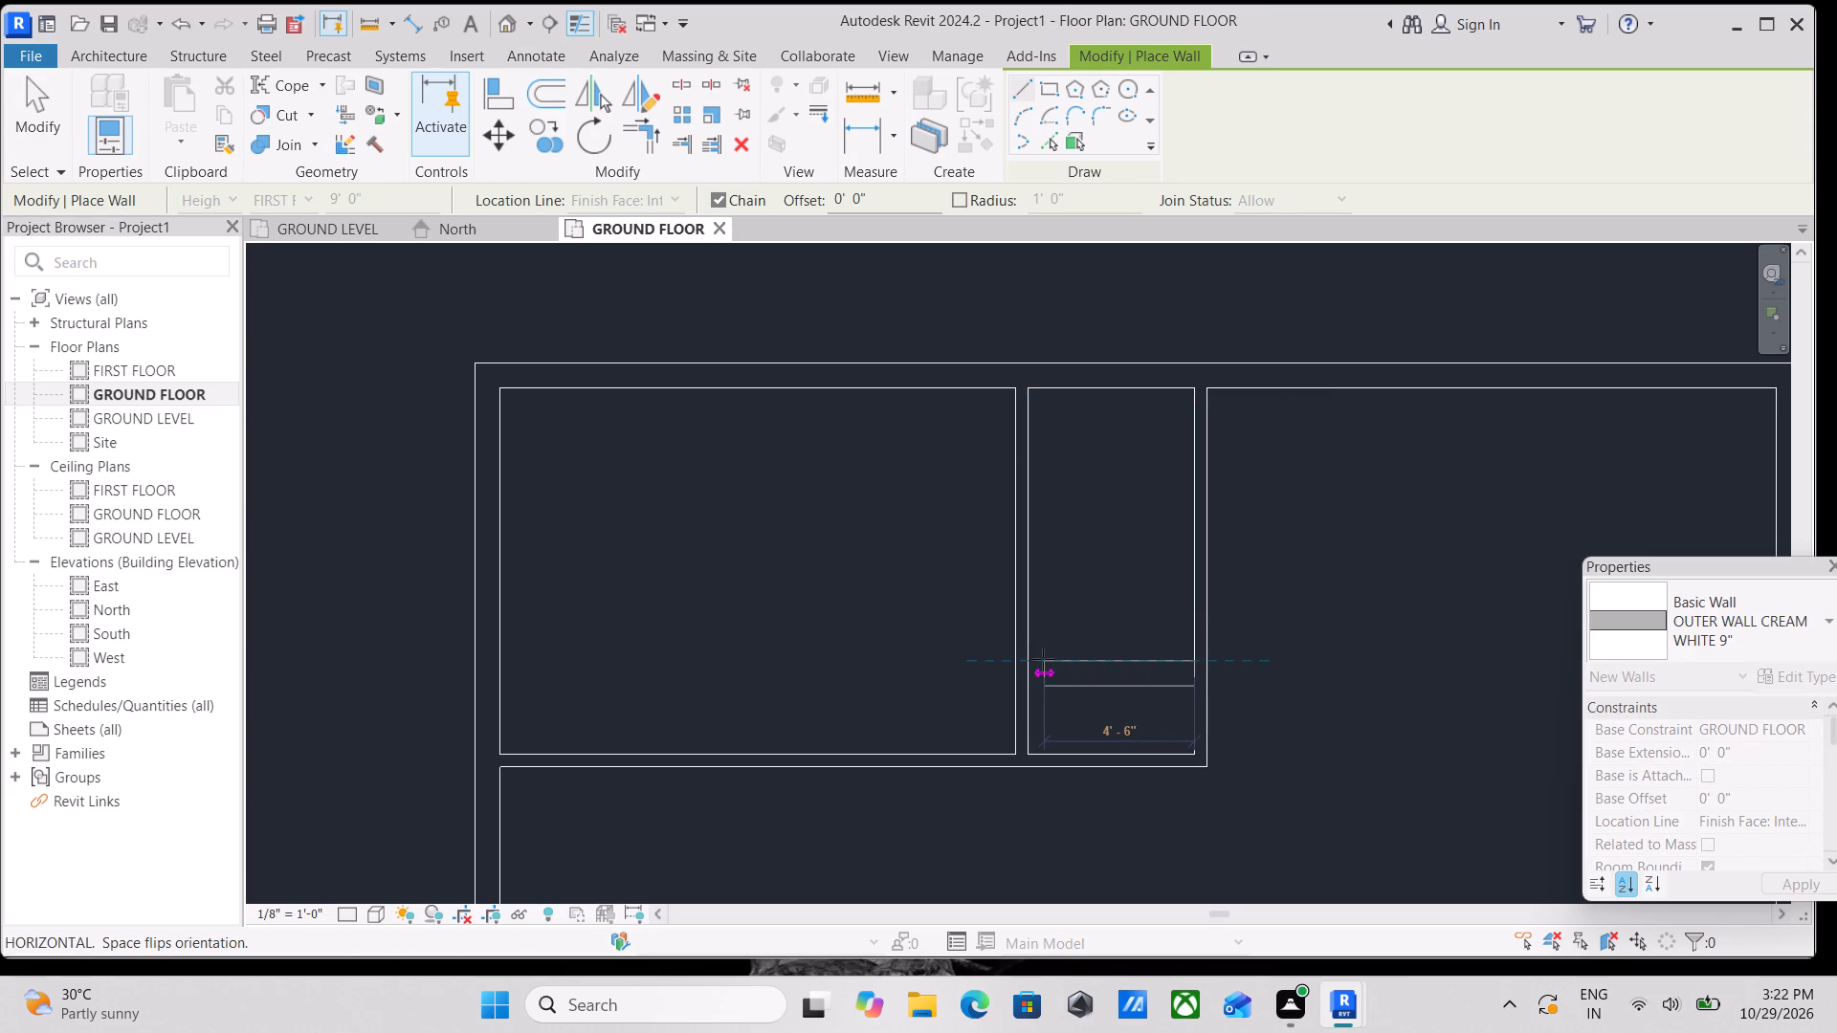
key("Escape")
Draw an INNER WALLCREAM WHITE 4.5" wall across the narrow northern room, about 3' north of its south wall.
left_click(1811, 645)
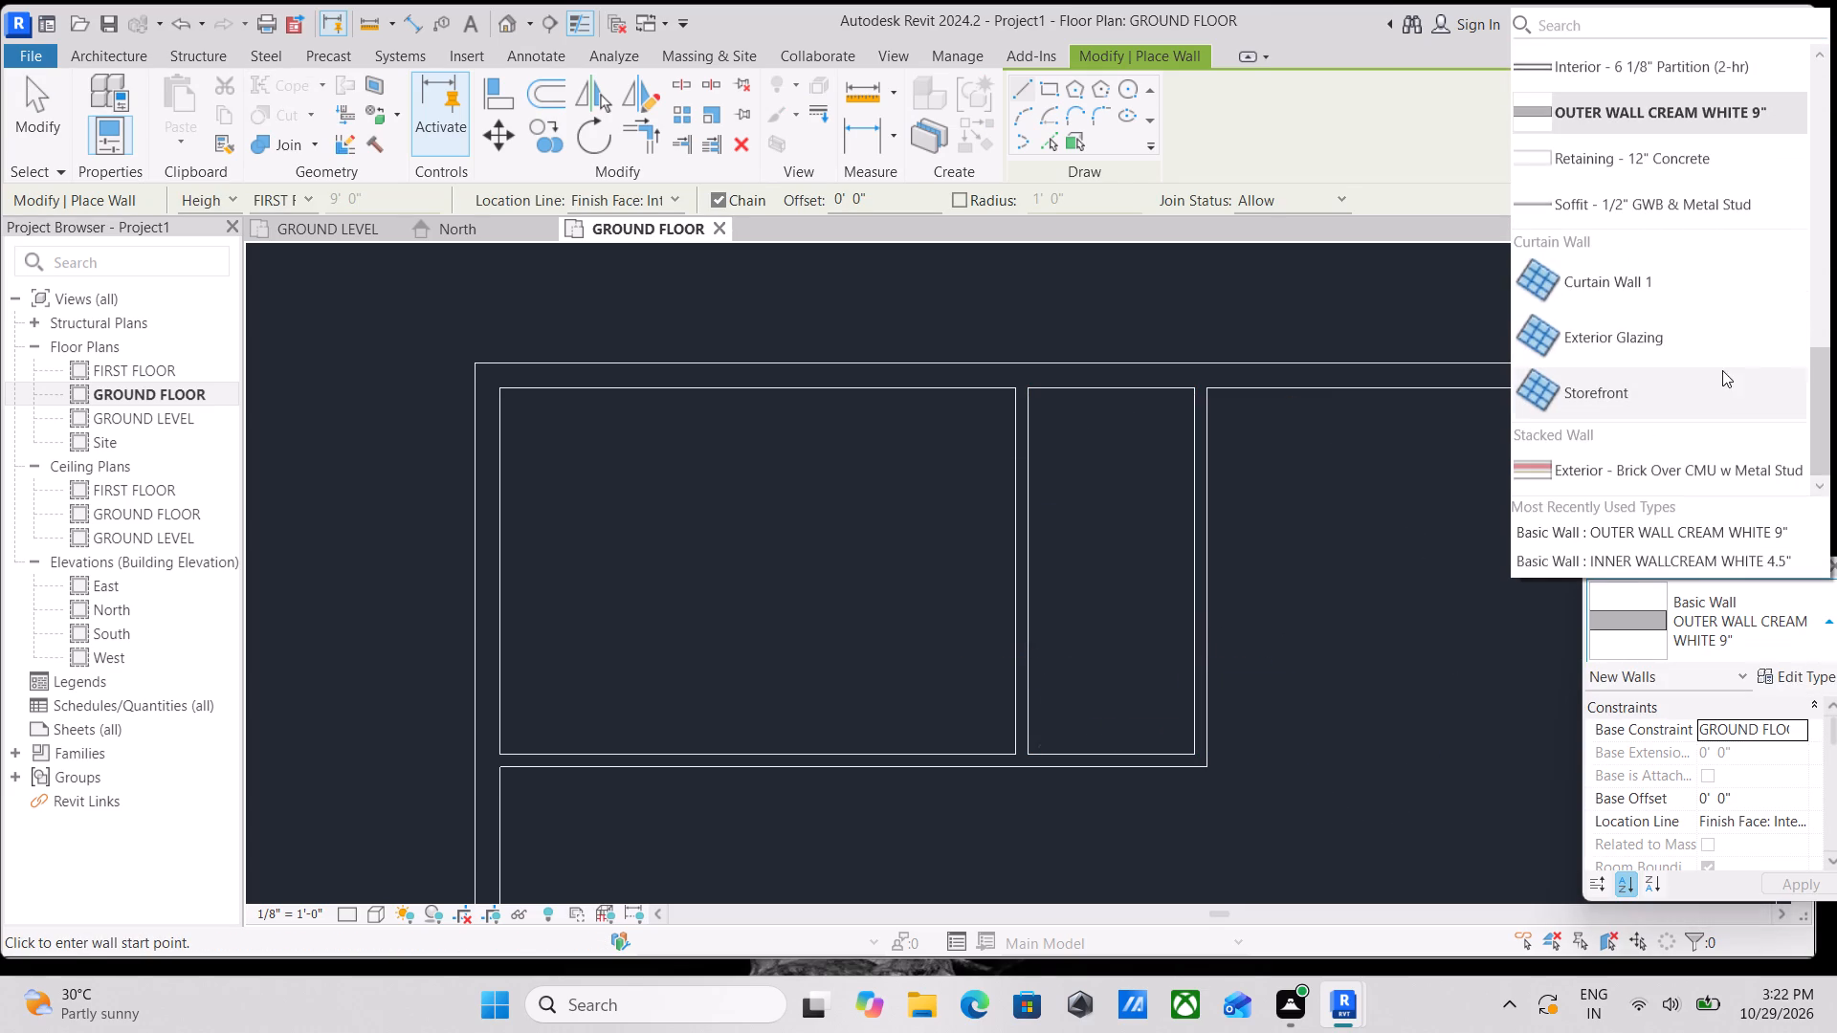
scroll(1611, 171, "up", 2)
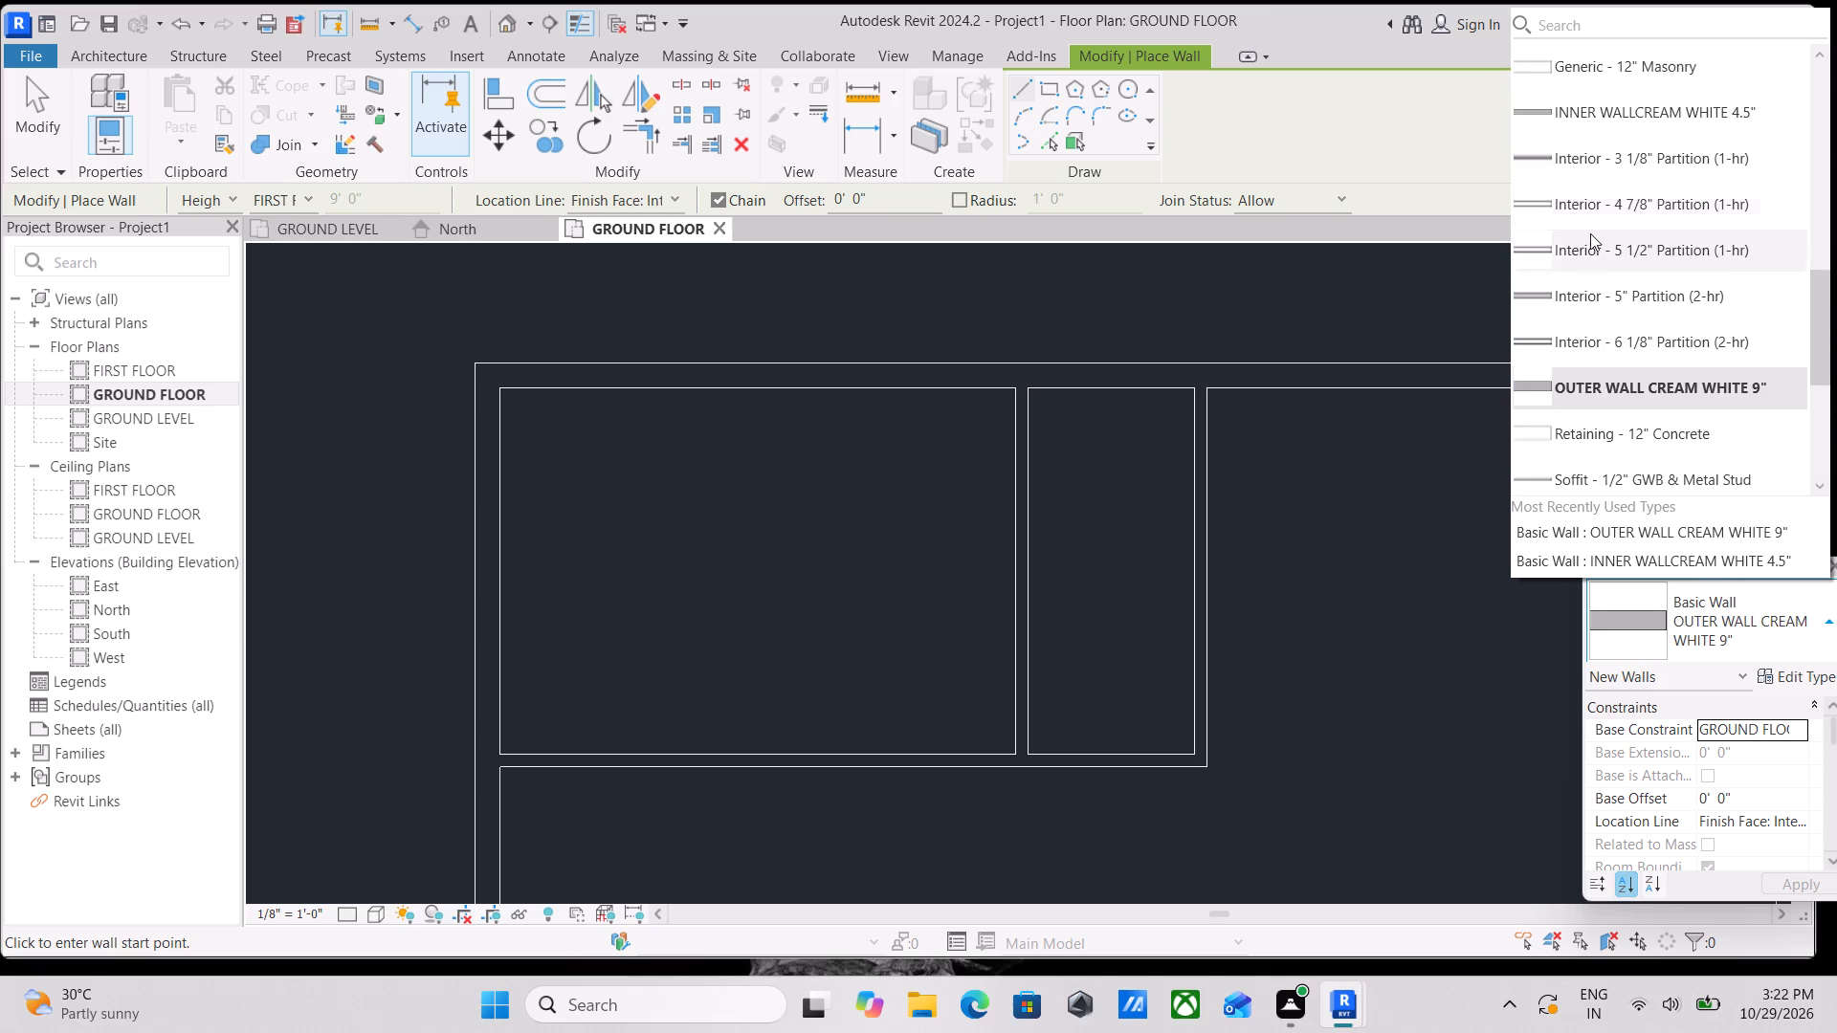
scroll(1586, 237, "up", 2)
scroll(1605, 197, "down", 2)
scroll(1612, 276, "down", 2)
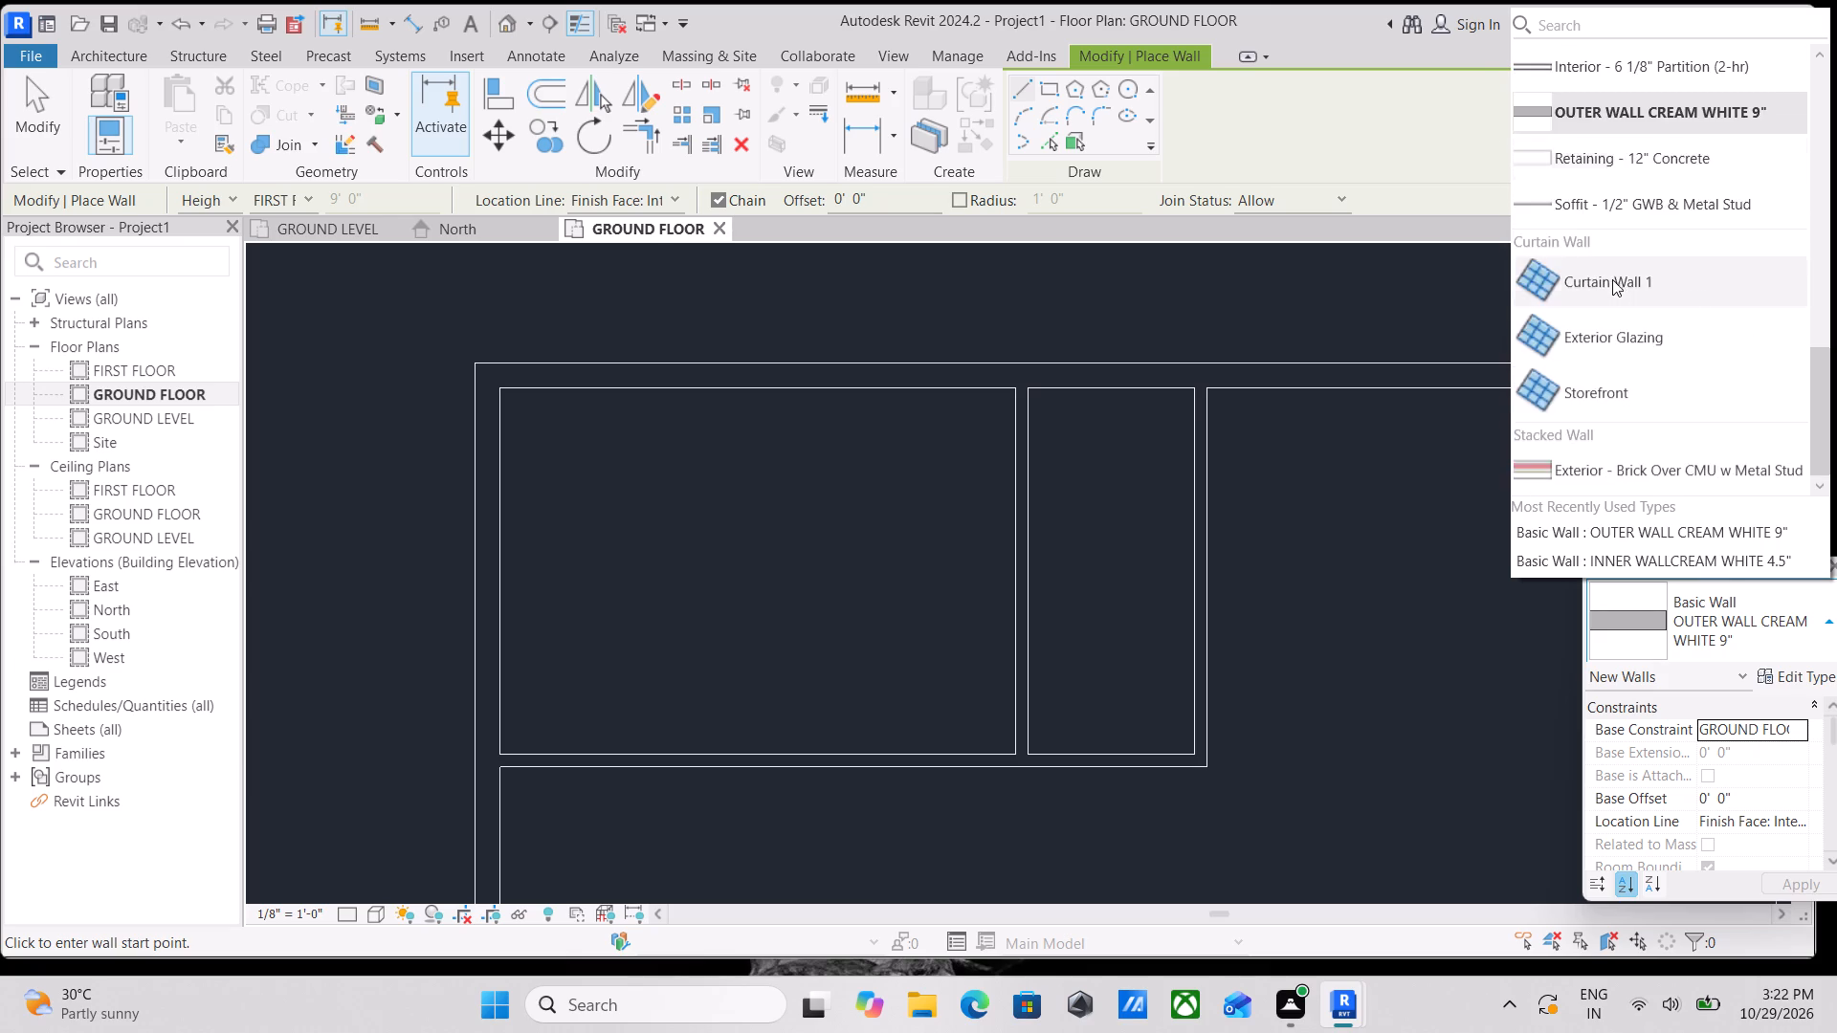
scroll(1599, 297, "up", 4)
scroll(1600, 252, "down", 2)
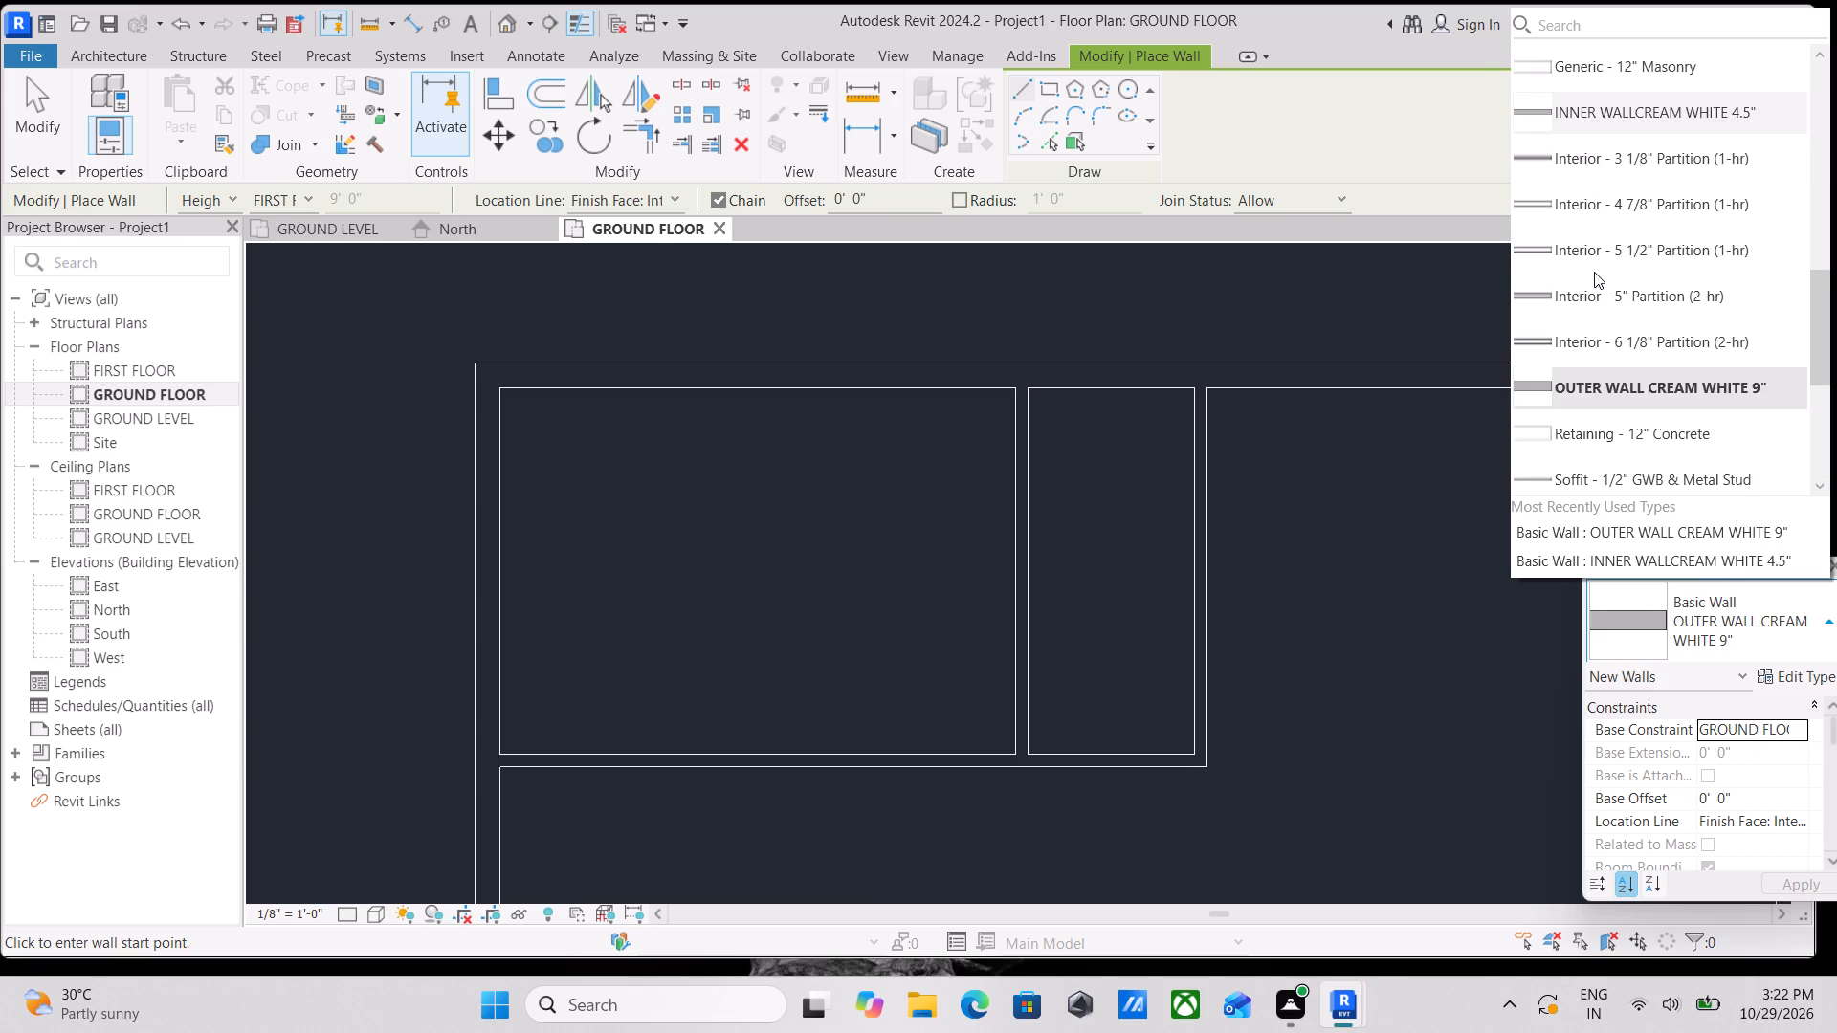
scroll(1594, 272, "down", 1)
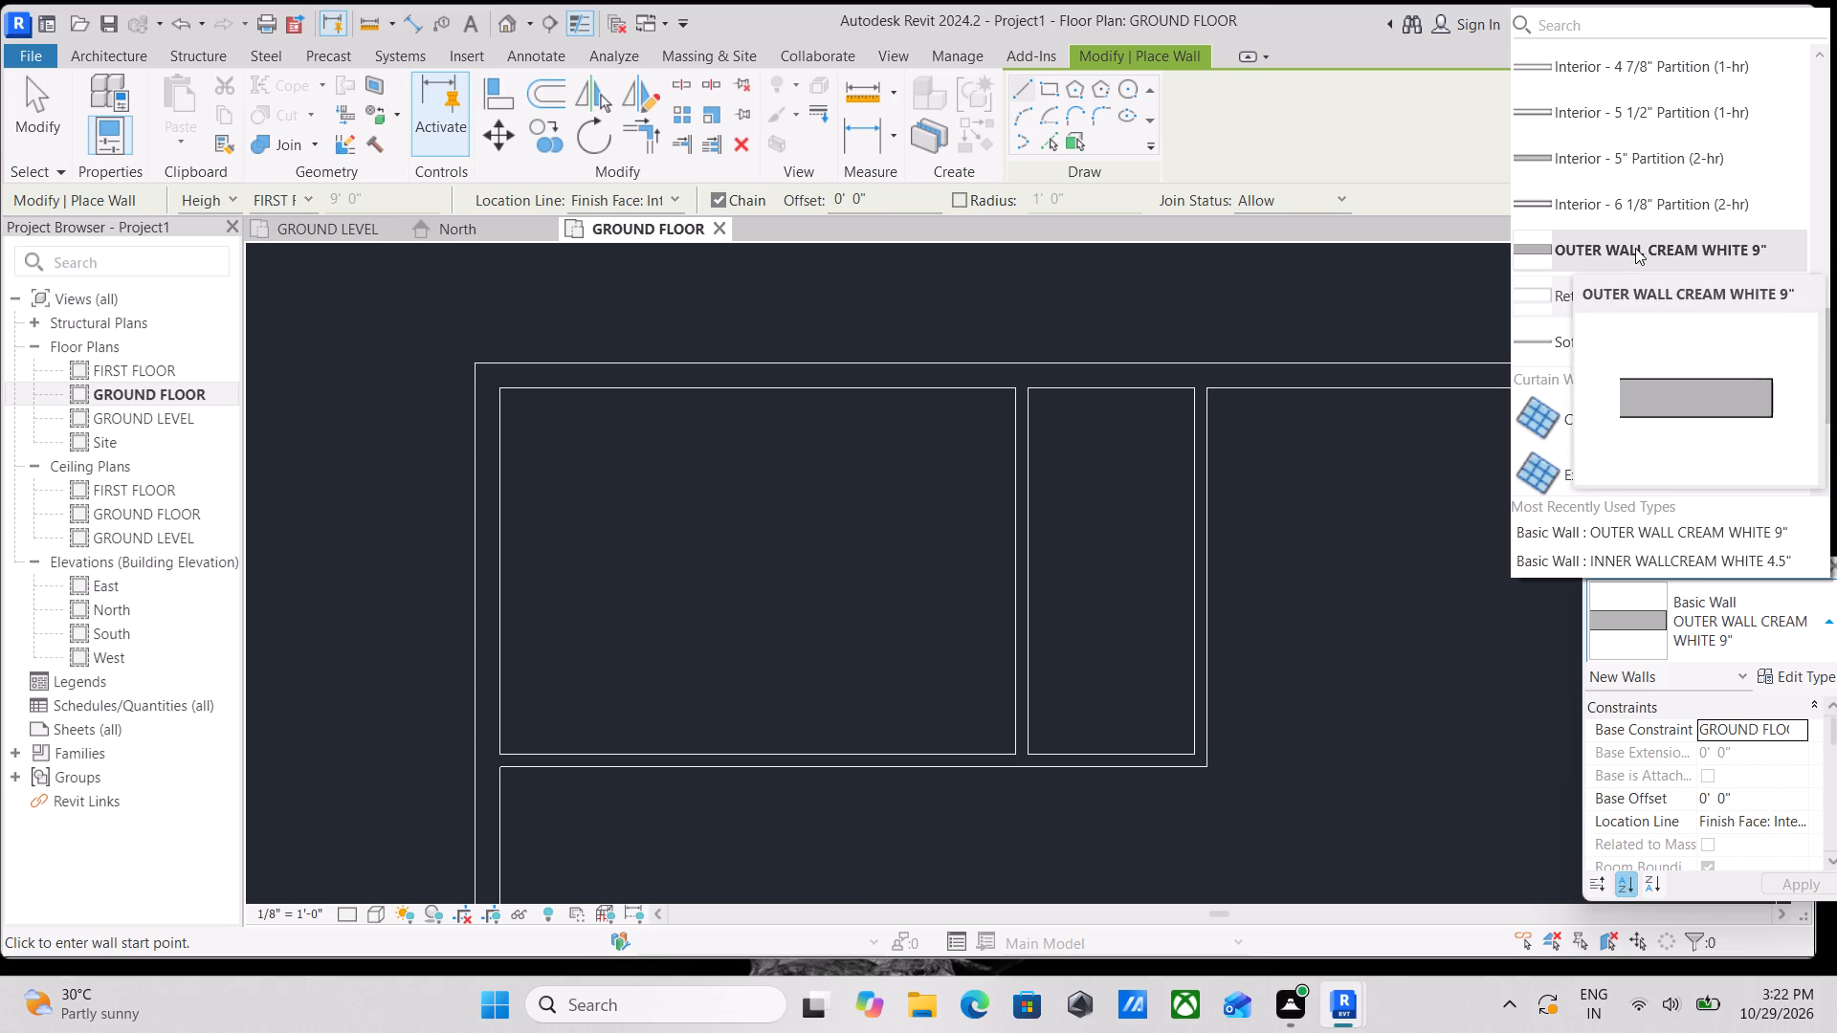
scroll(1652, 224, "up", 1)
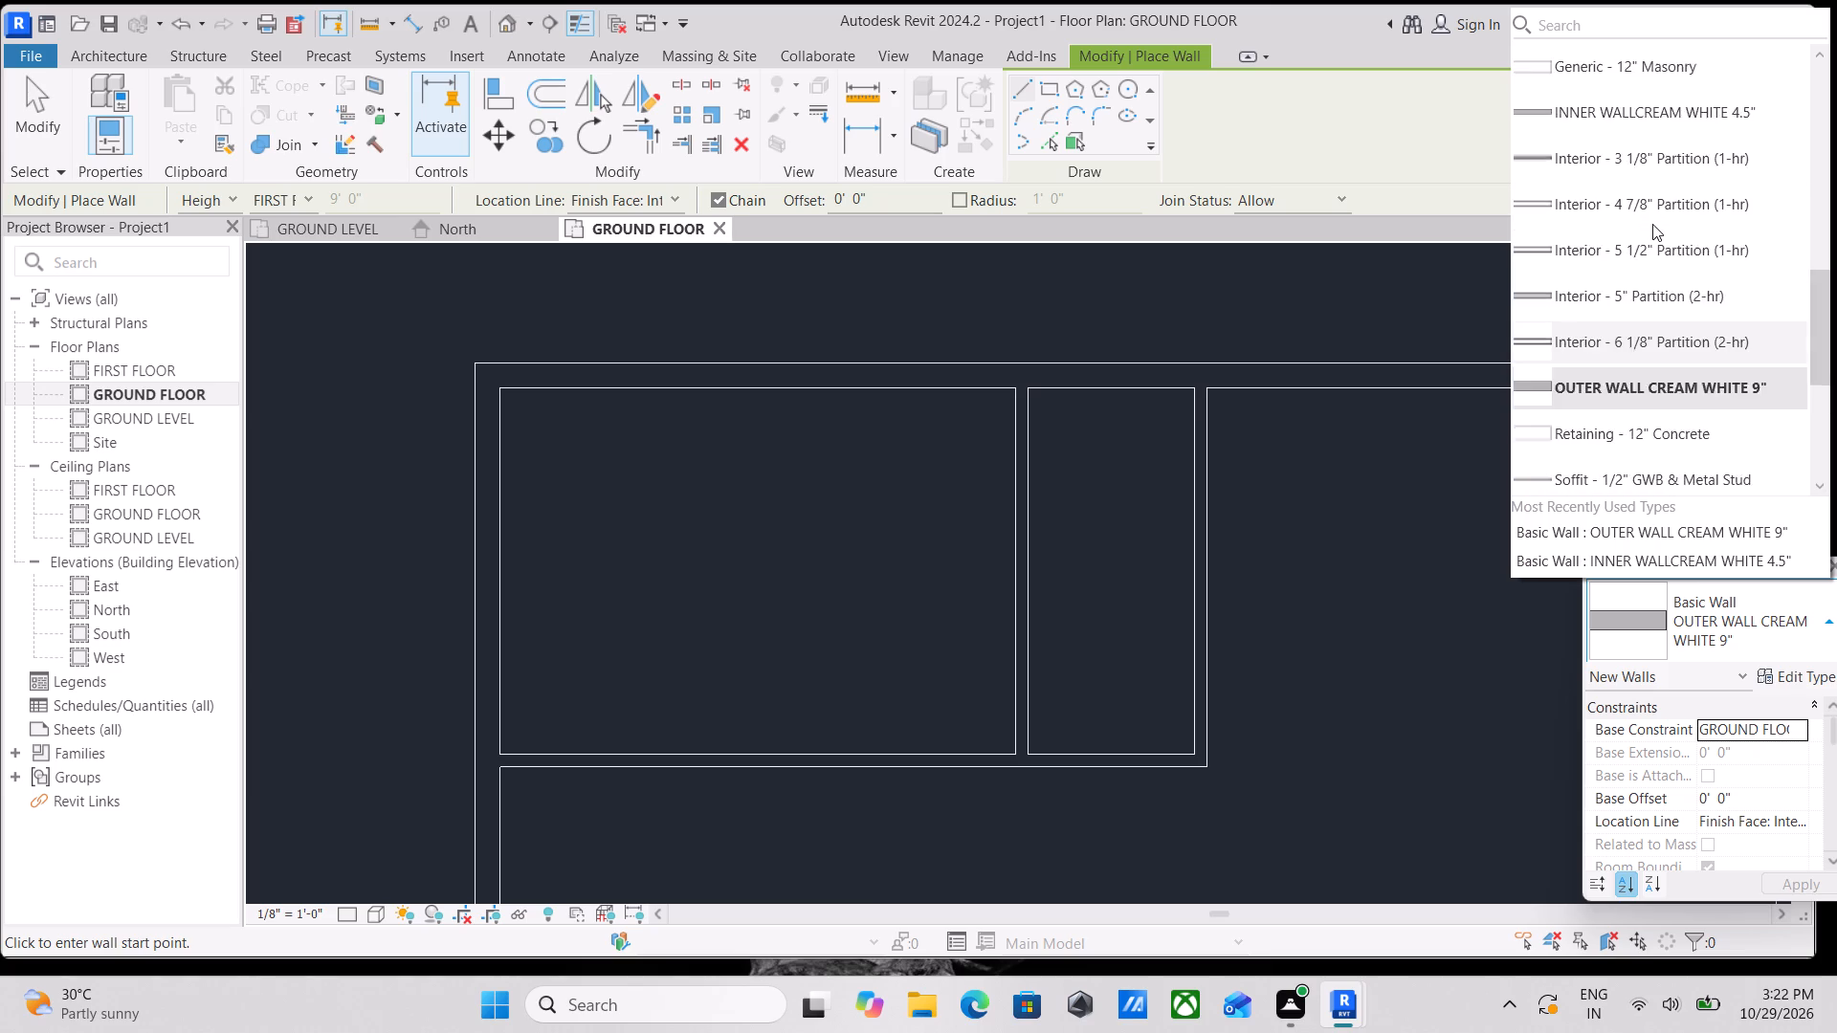
scroll(1652, 224, "up", 2)
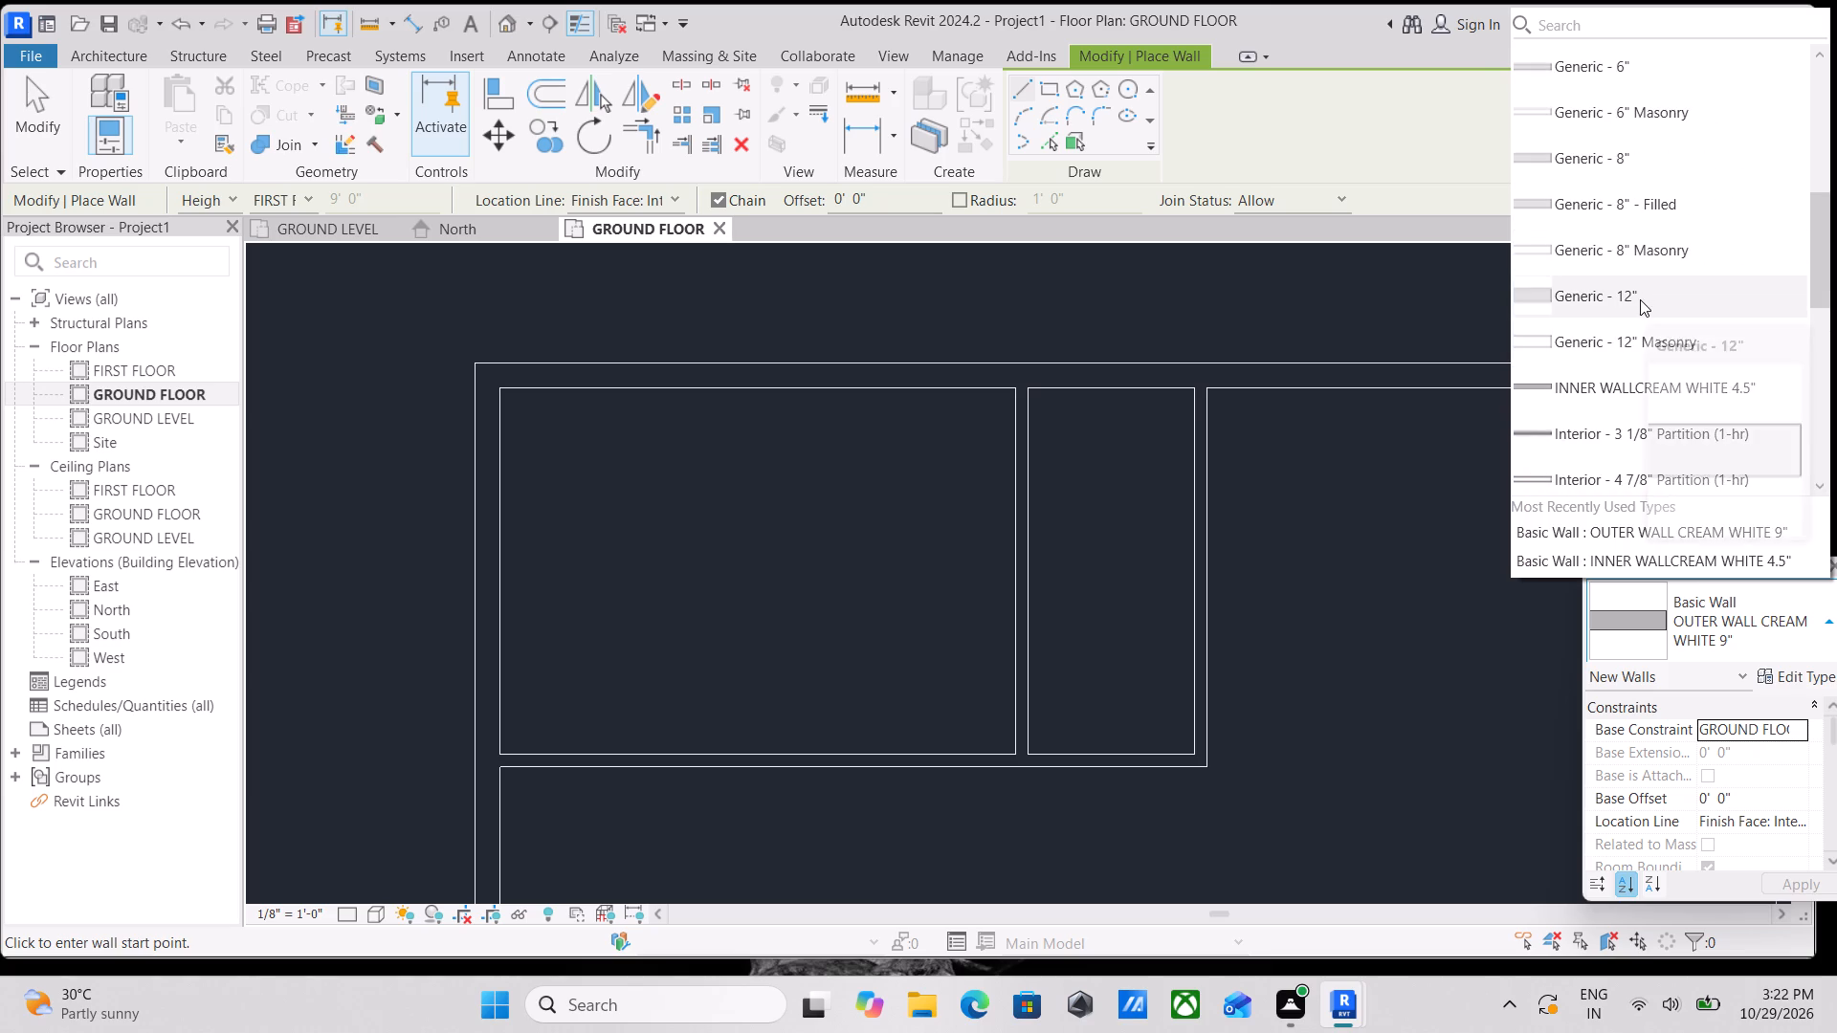
scroll(1600, 170, "up", 2)
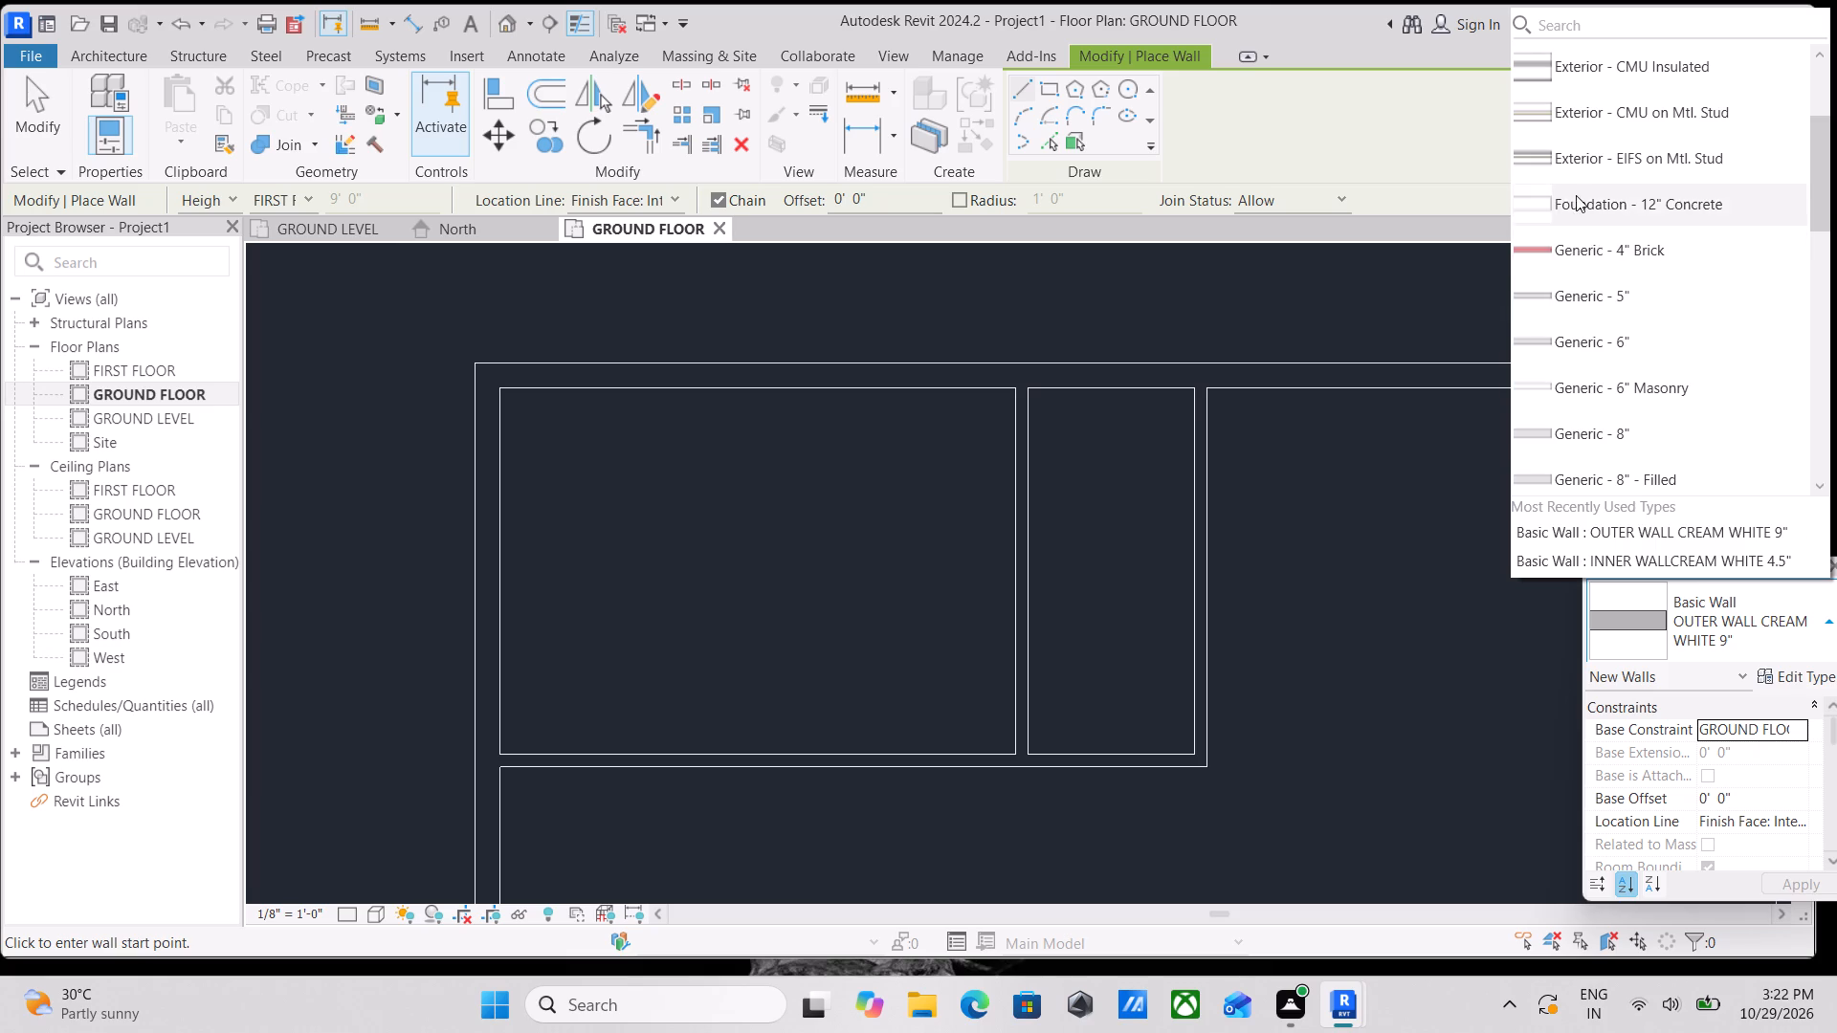
scroll(1576, 195, "up", 4)
scroll(1586, 194, "down", 4)
scroll(1616, 271, "down", 3)
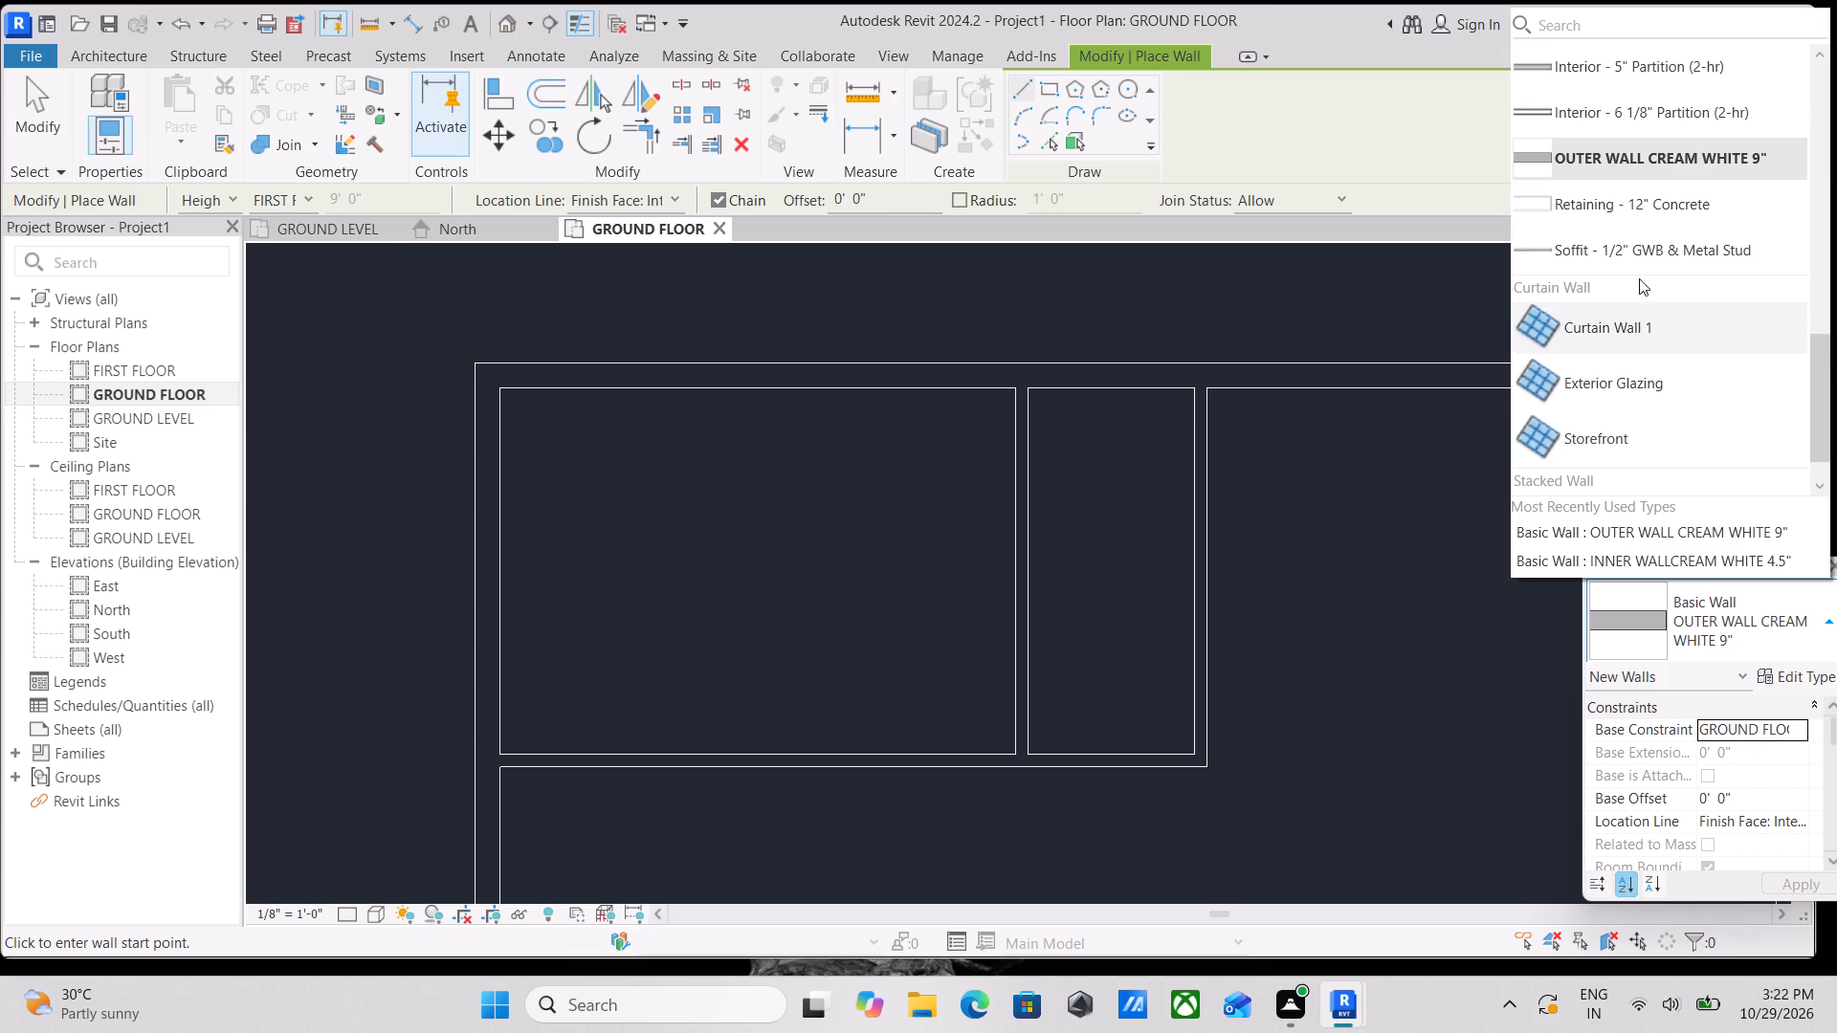
scroll(1625, 168, "up", 1)
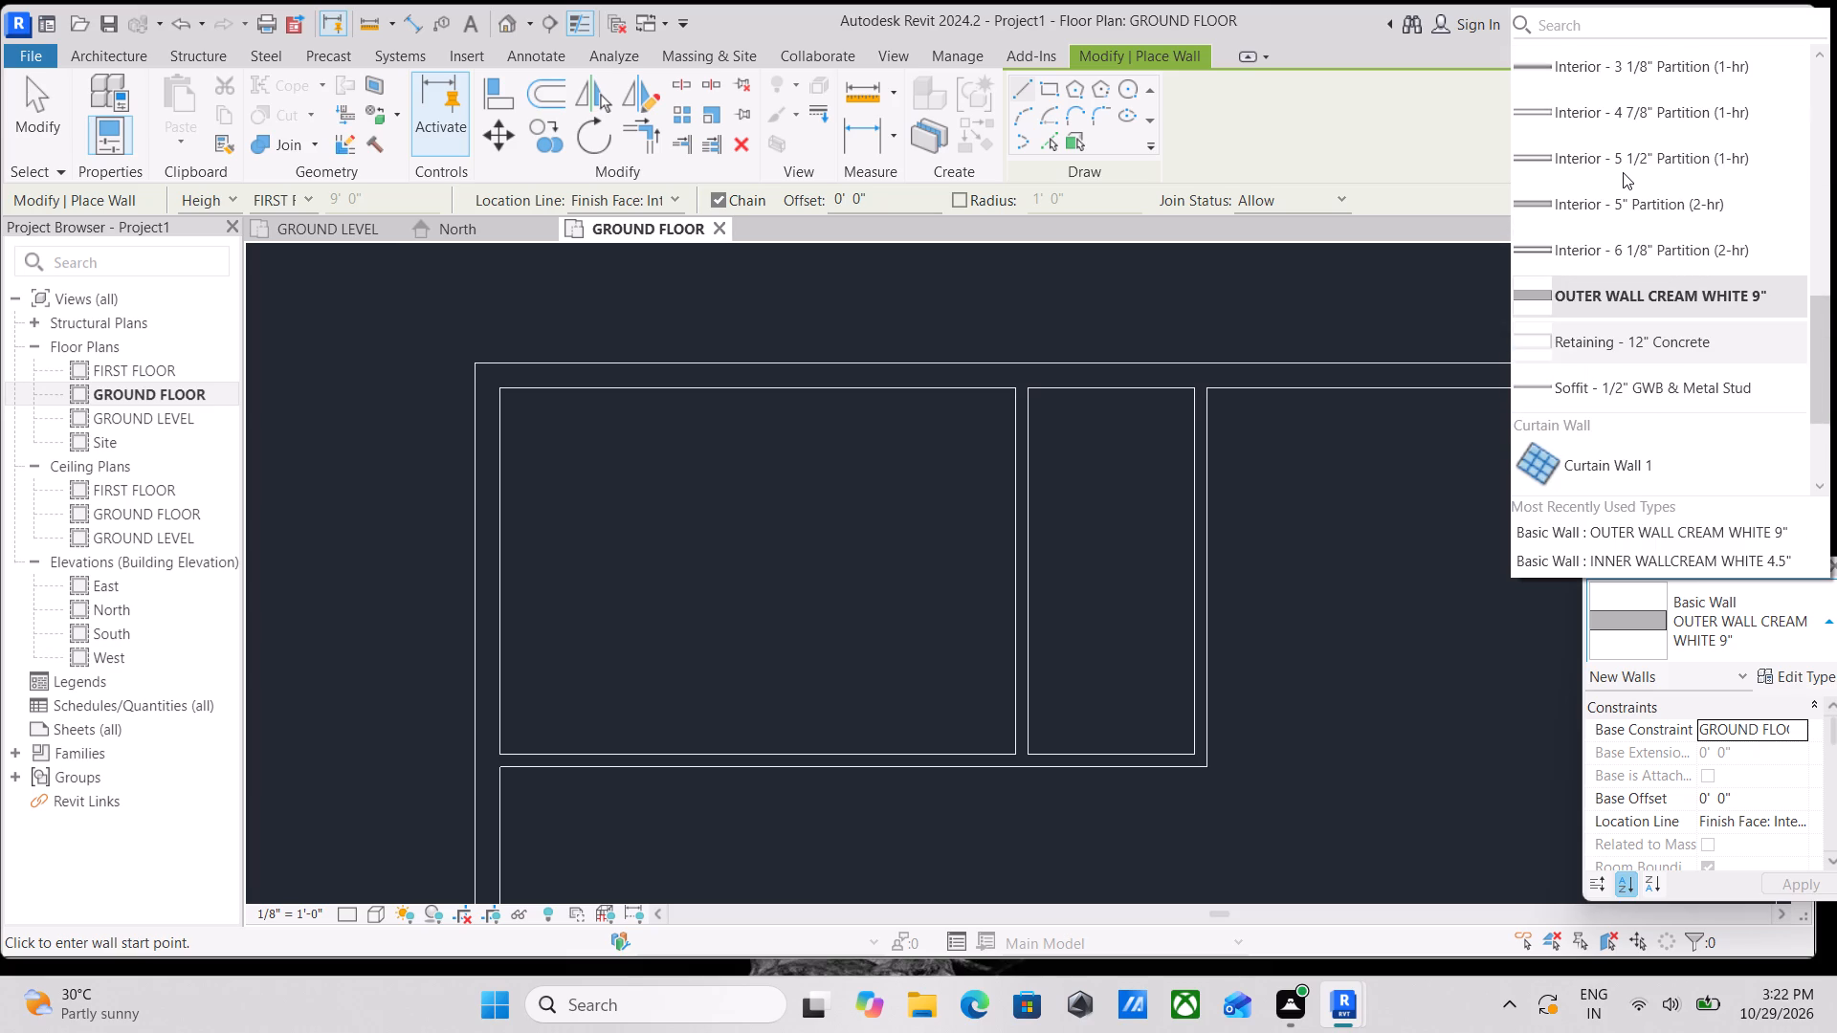
scroll(1623, 172, "up", 1)
scroll(1623, 176, "down", 1)
scroll(1634, 267, "up", 1)
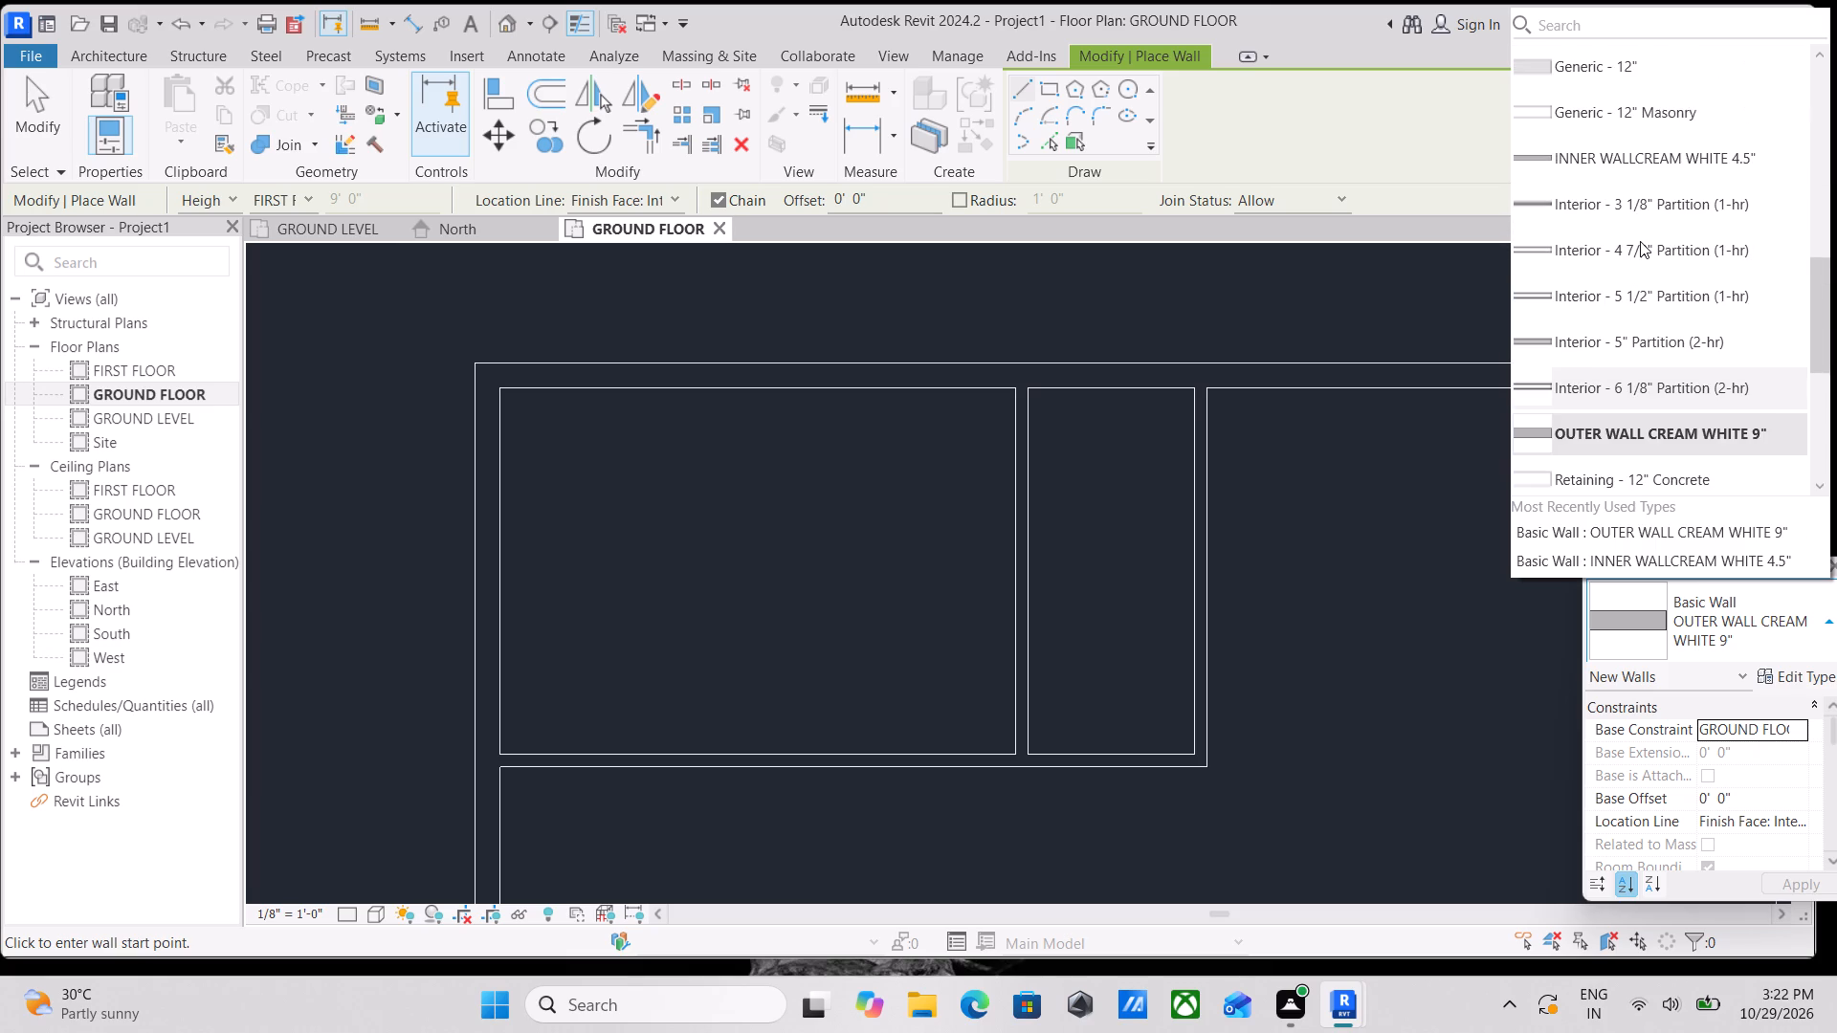
scroll(1640, 241, "up", 7)
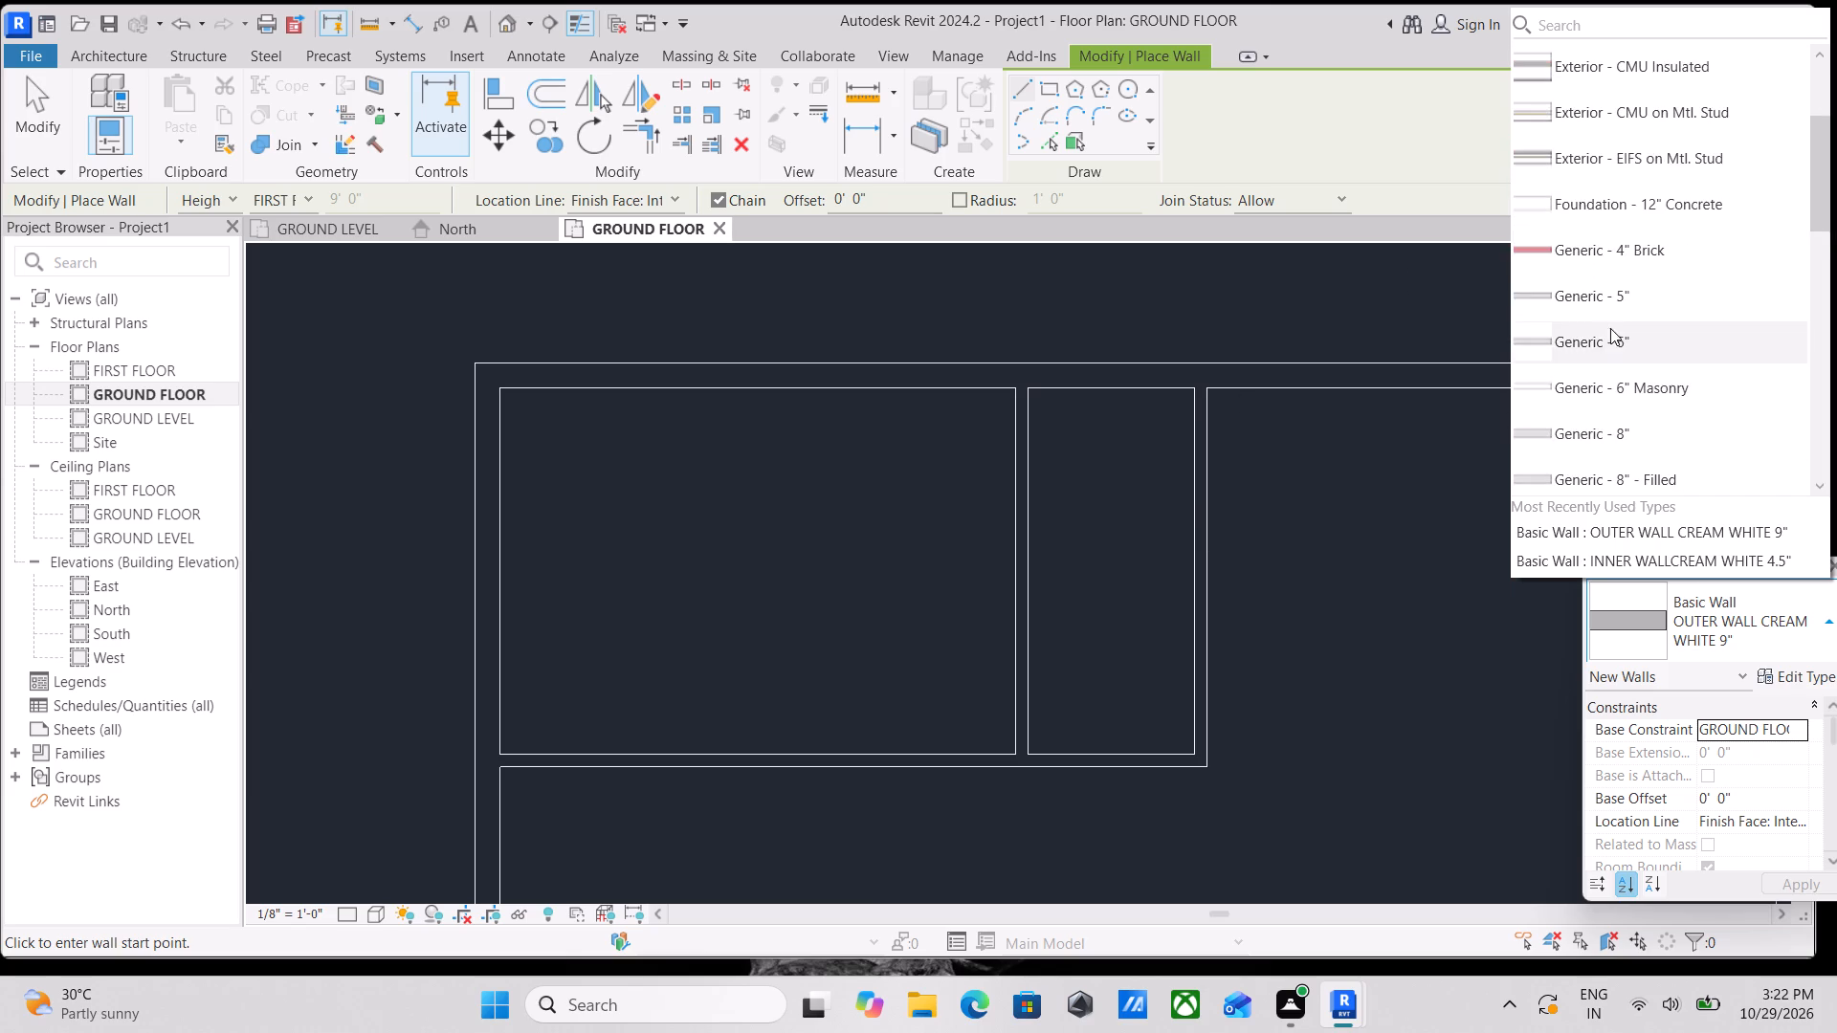
scroll(1595, 368, "down", 2)
scroll(1660, 451, "down", 1)
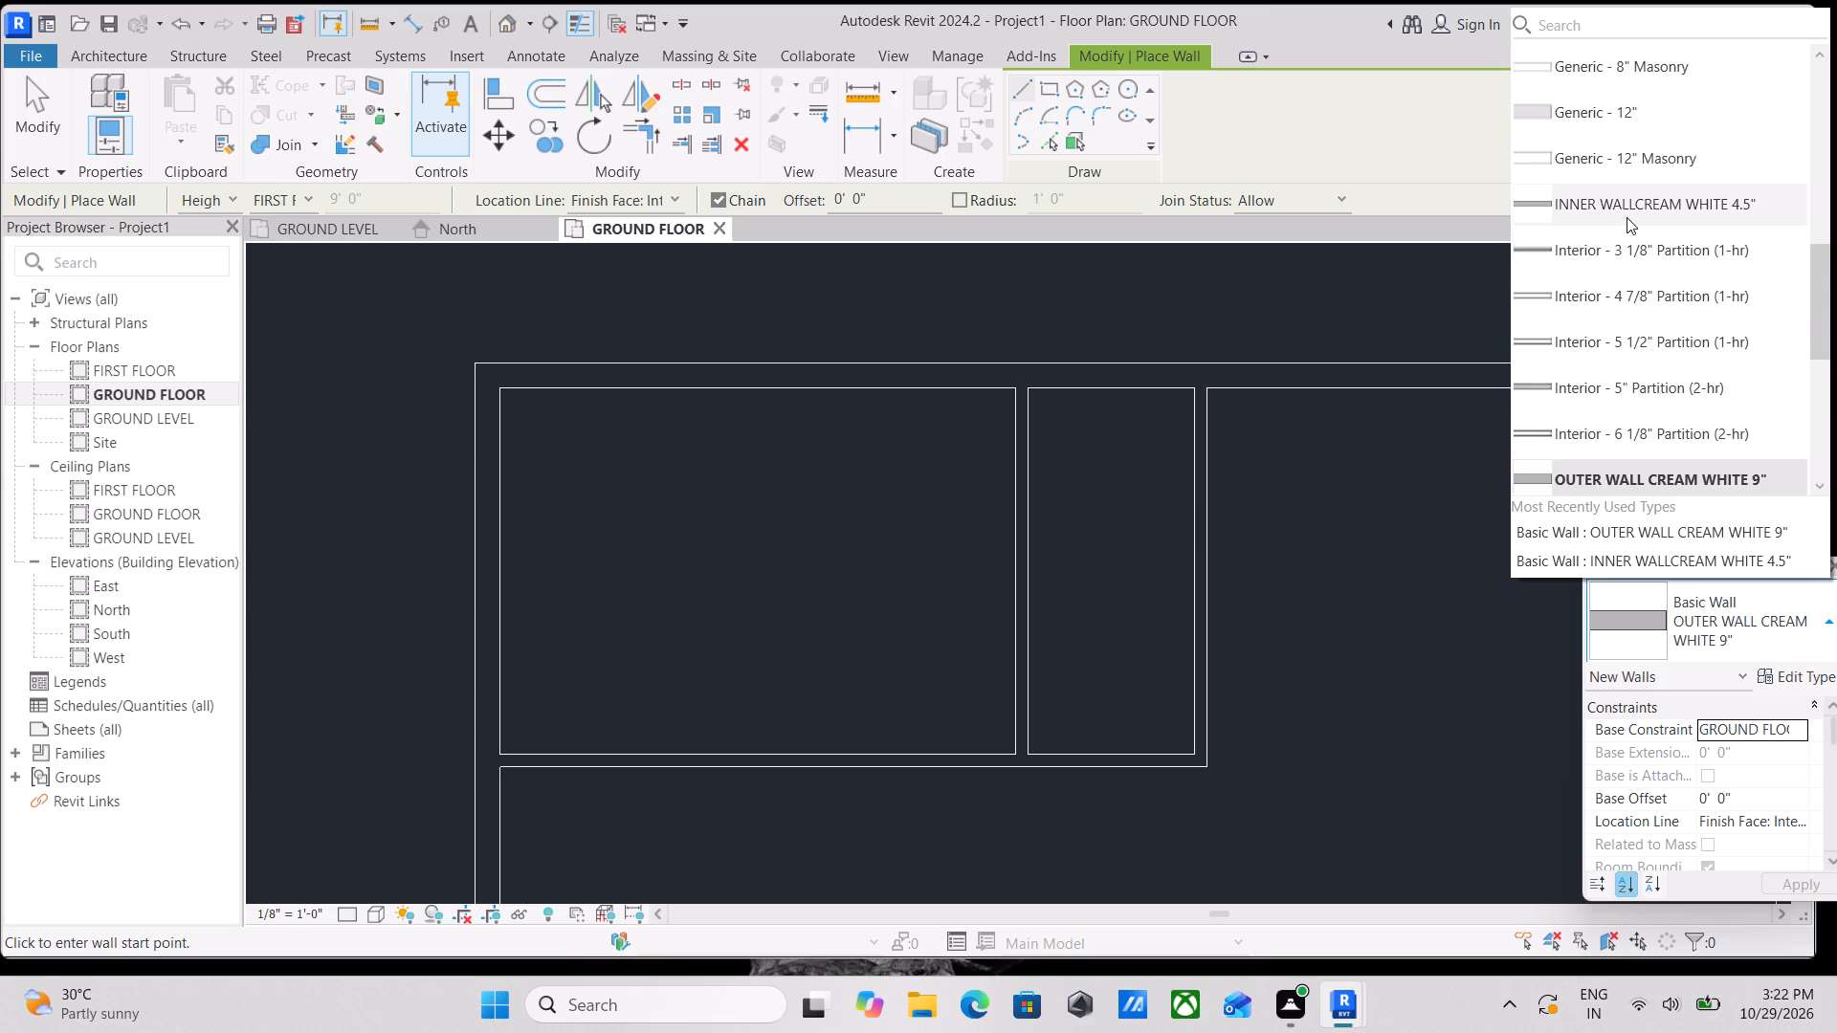
left_click(1630, 205)
scroll(1209, 636, "up", 3)
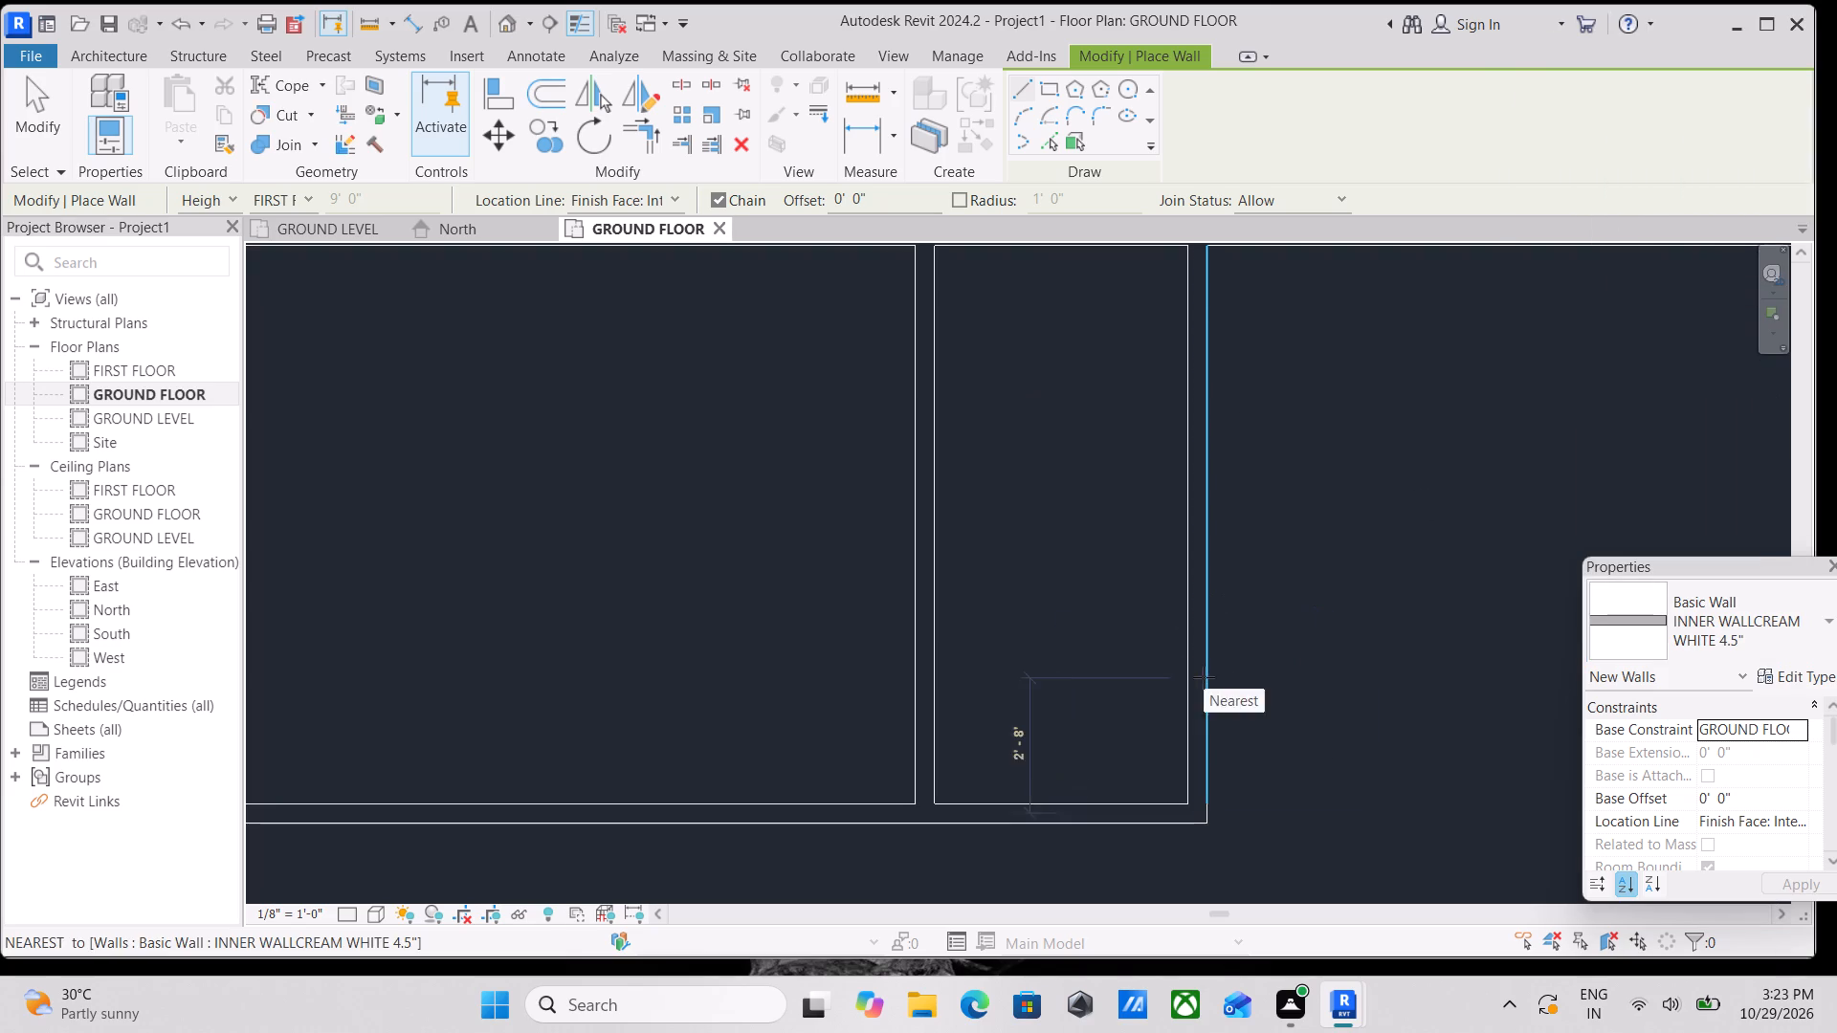
left_click(1190, 648)
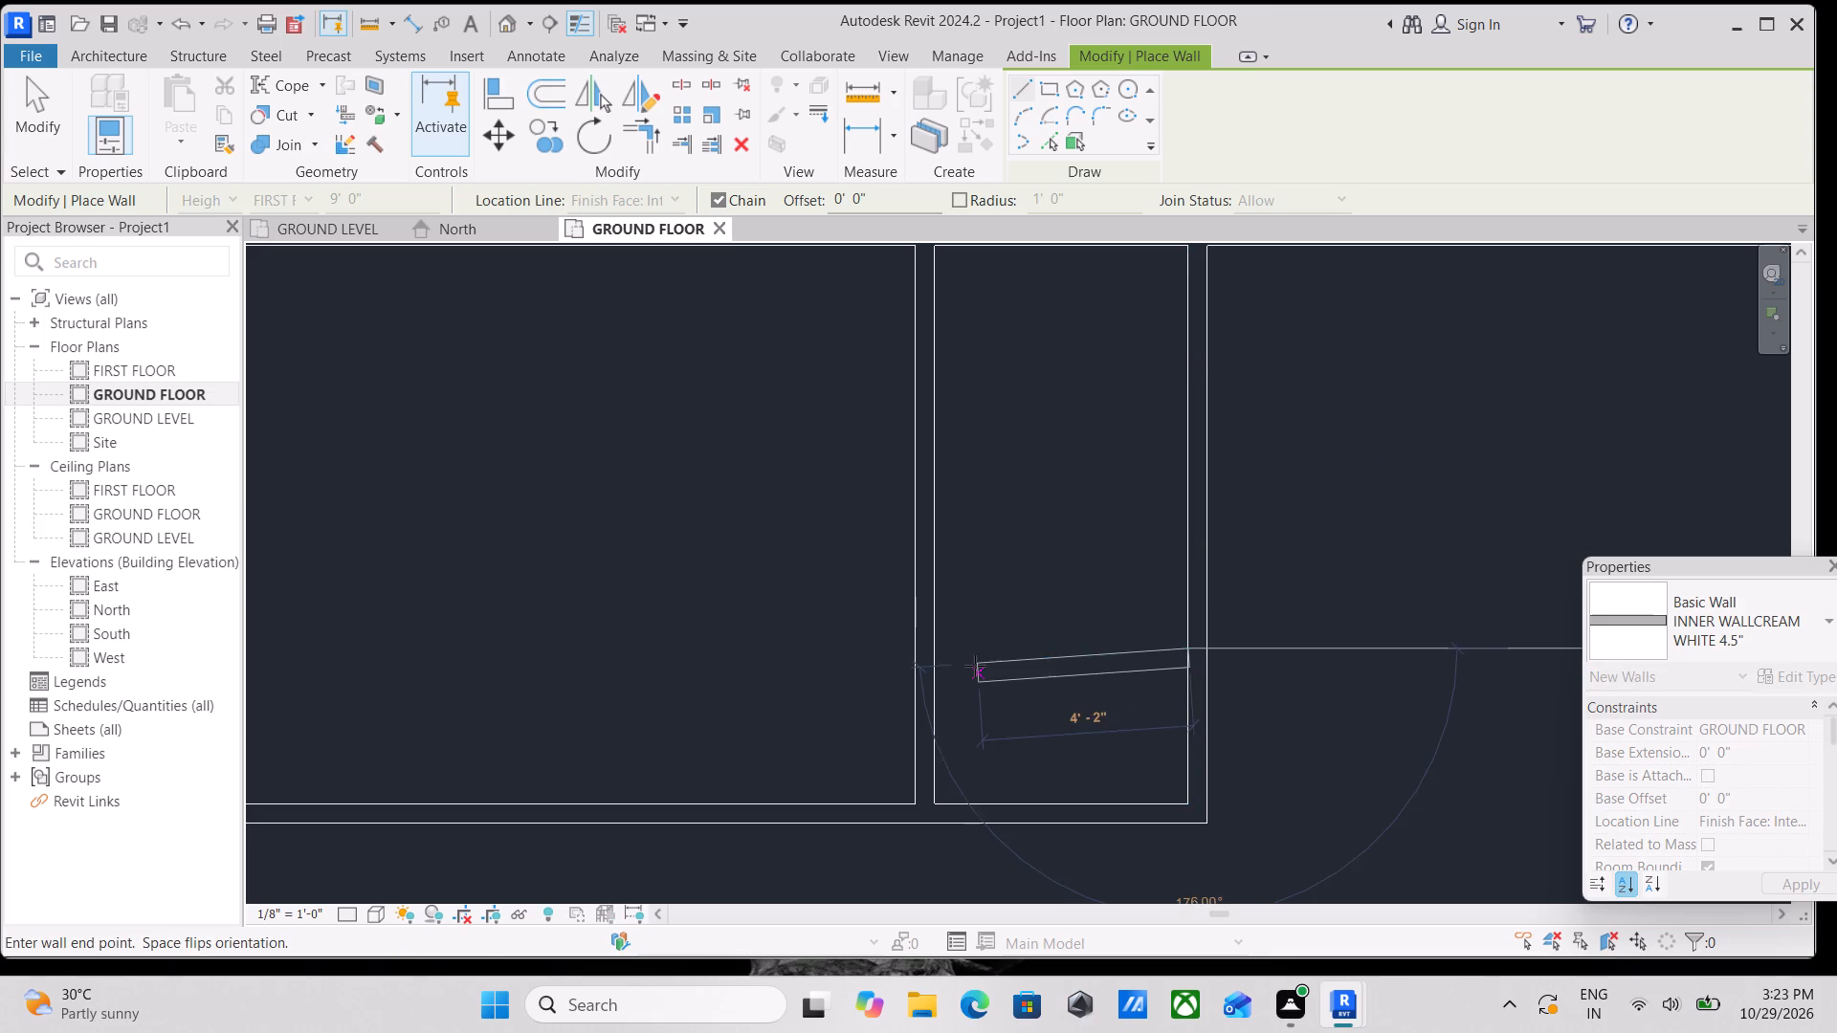
left_click(936, 646)
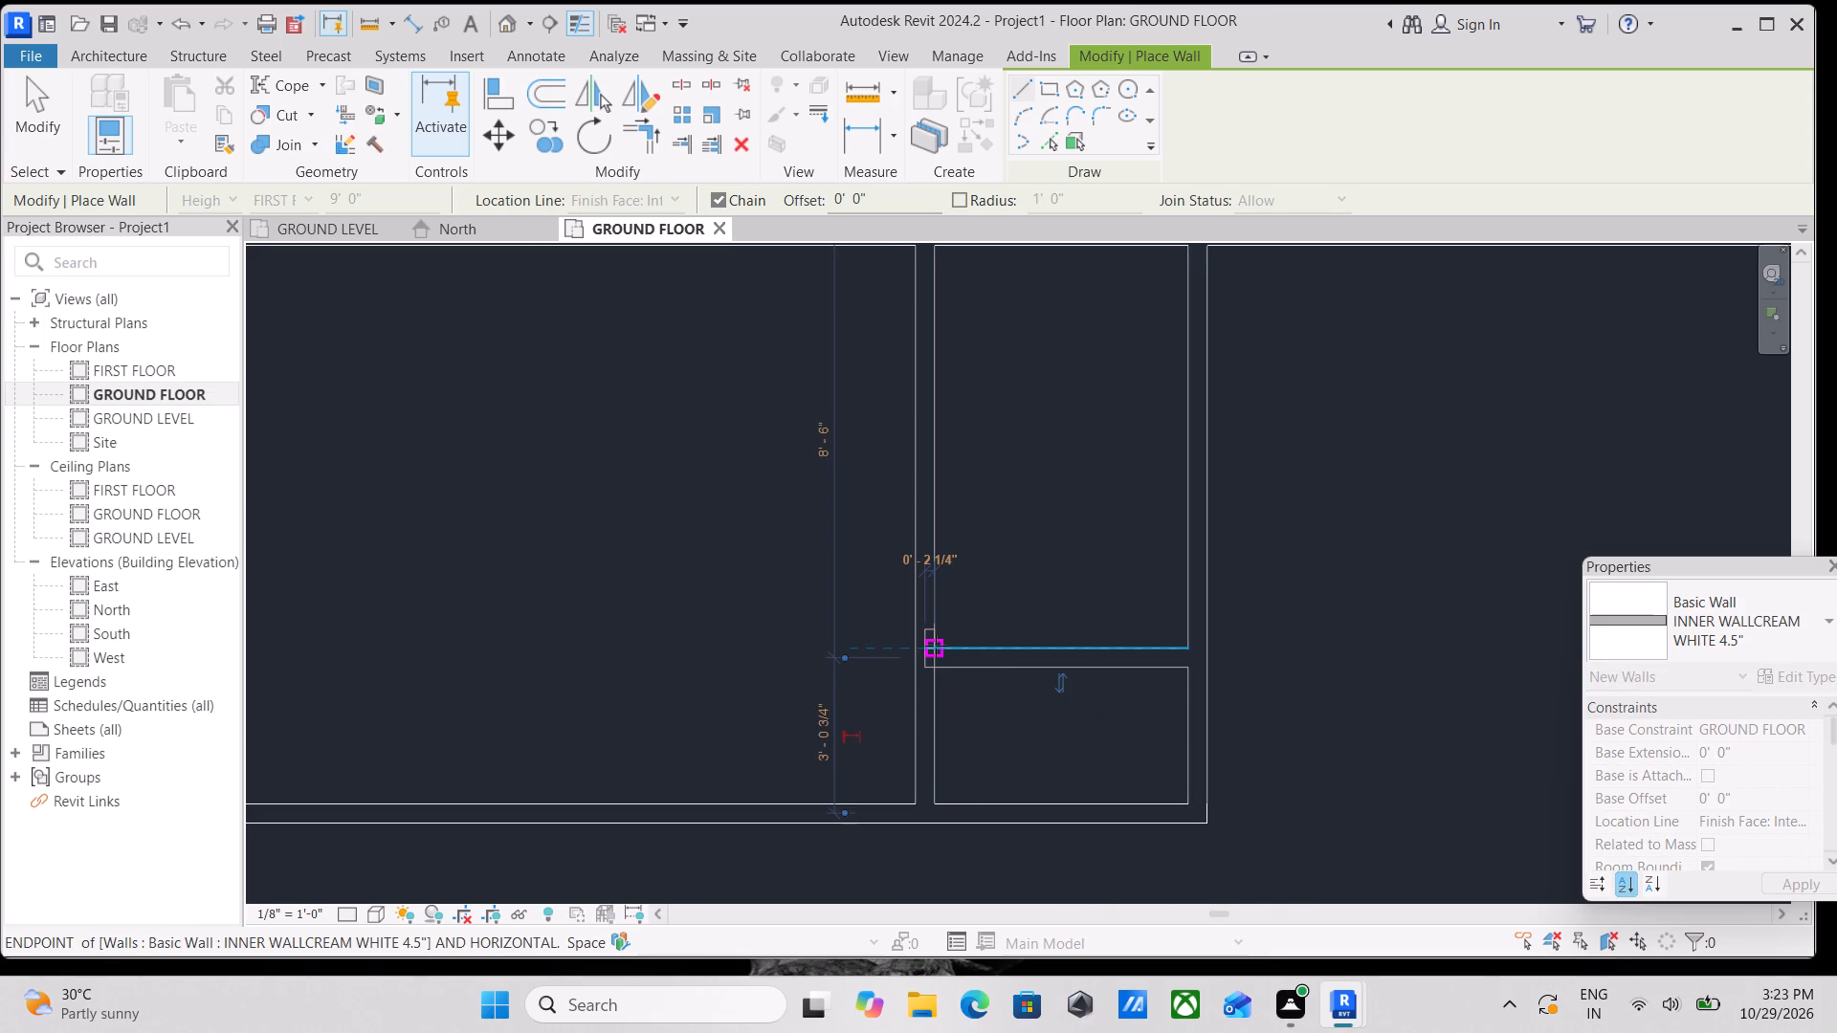
key("Escape")
key("Escape")
Move the new cross wall's temporary dimension references to its south face and the south wall's inner face.
left_click(1081, 651)
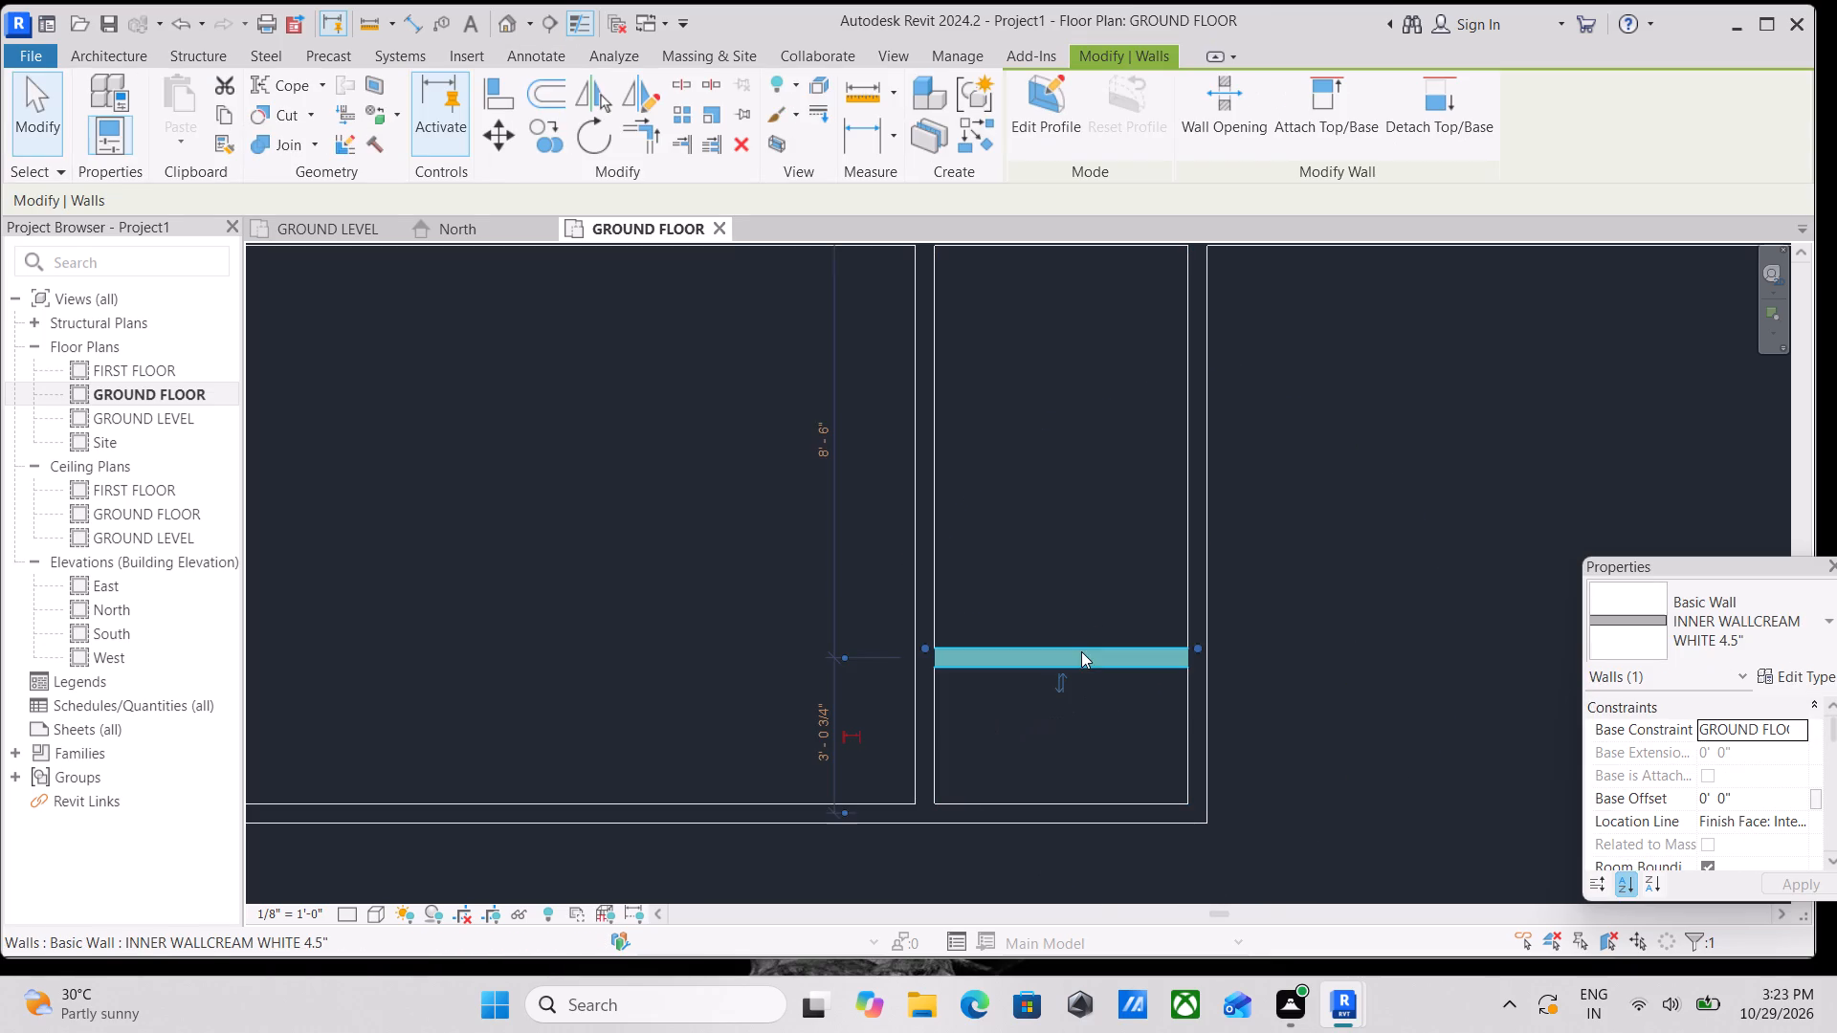
scroll(855, 857, "up", 3)
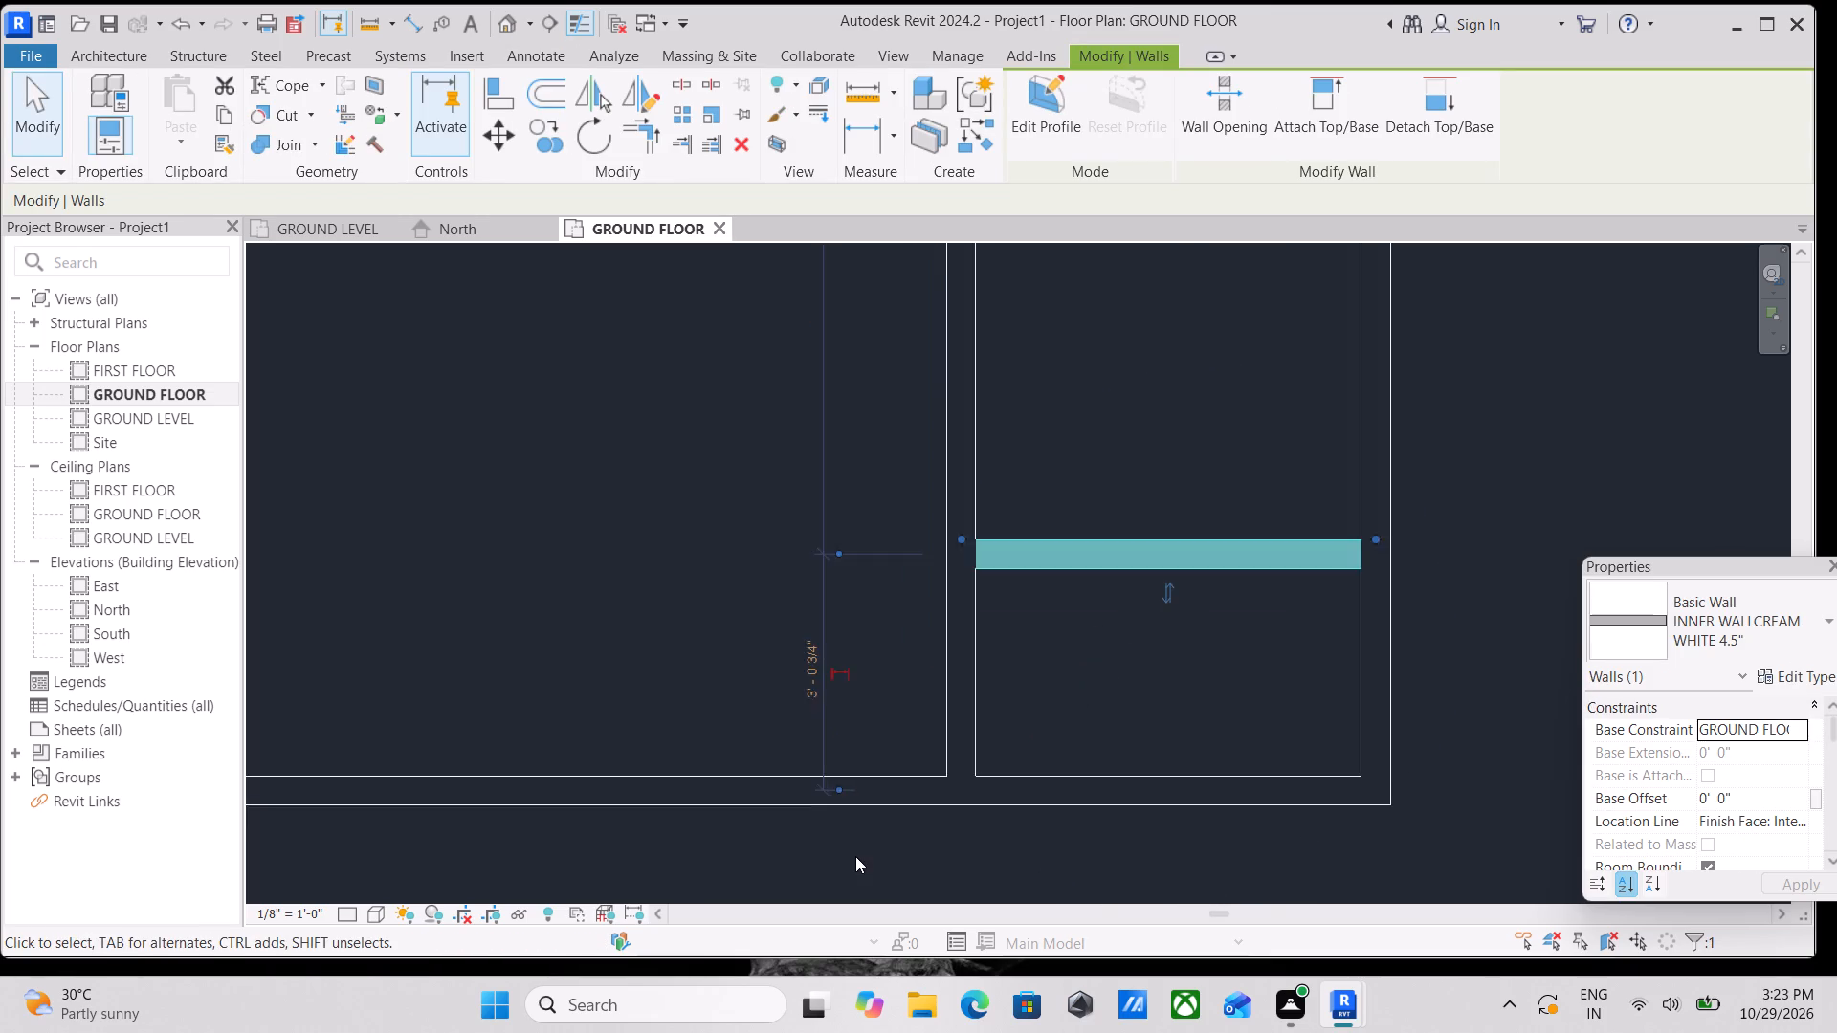
scroll(855, 856, "up", 4)
left_click(828, 759)
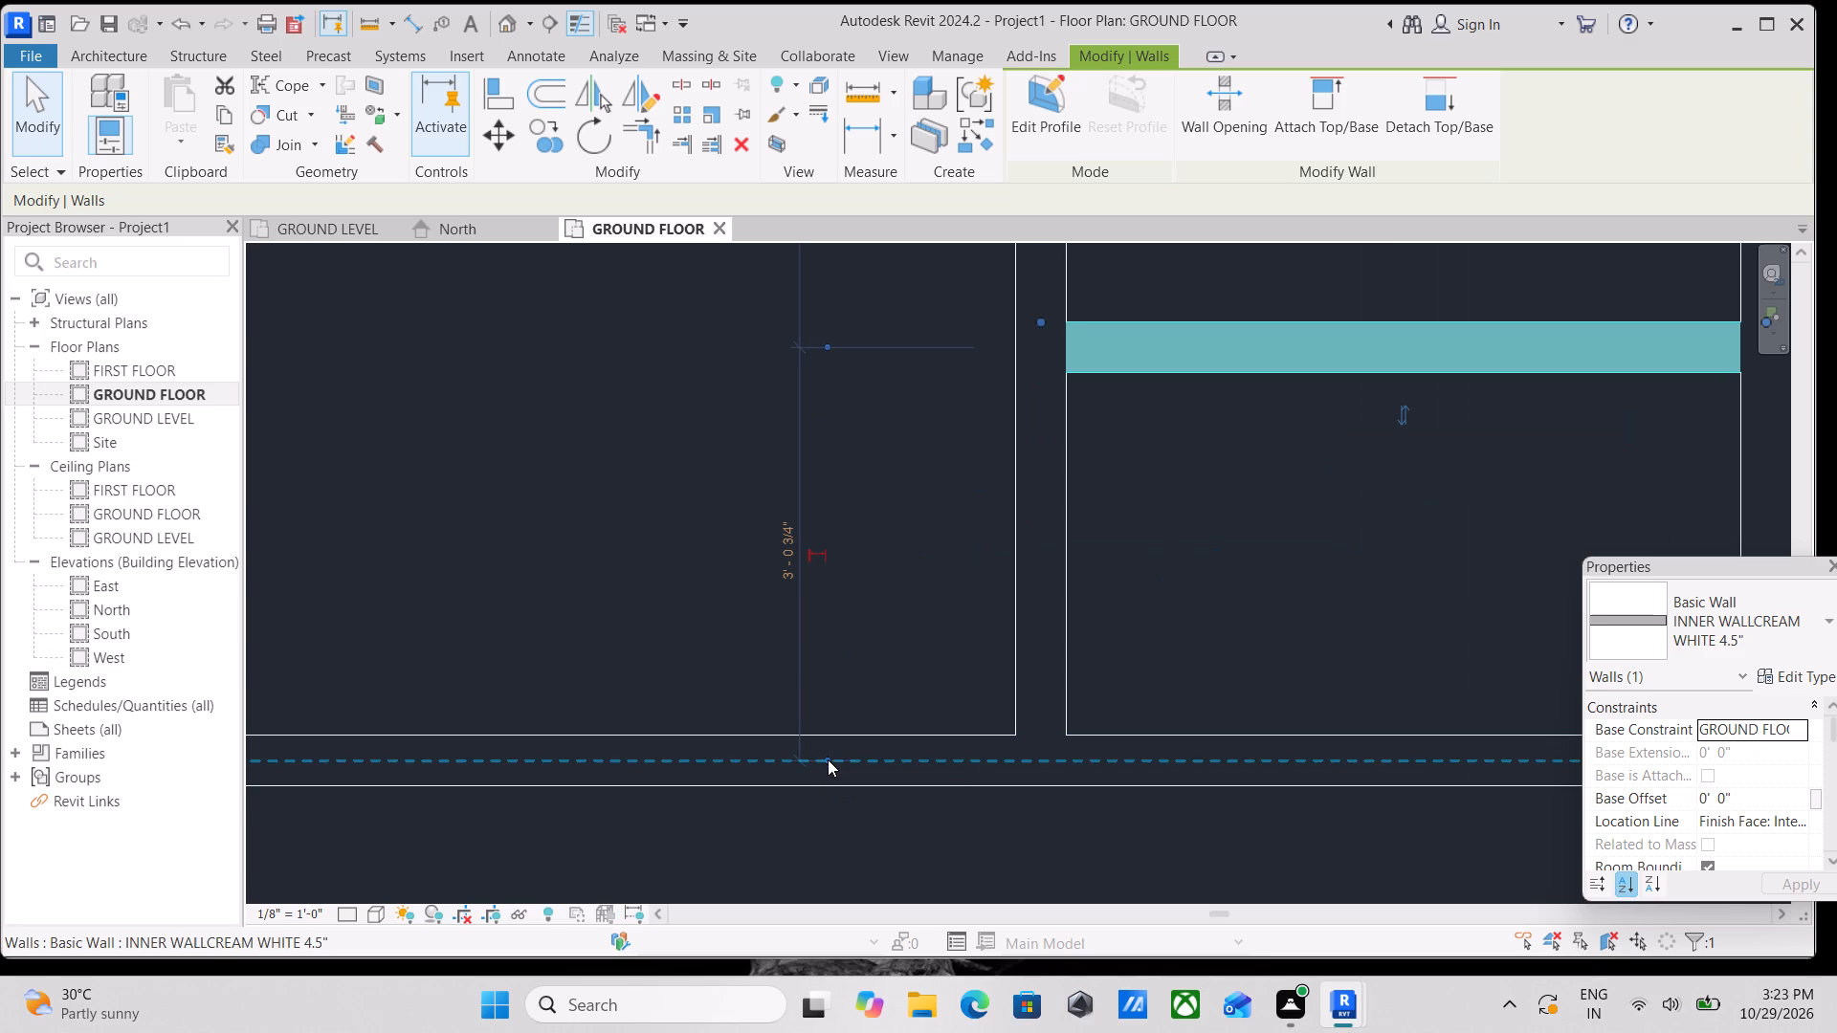
left_click(822, 779)
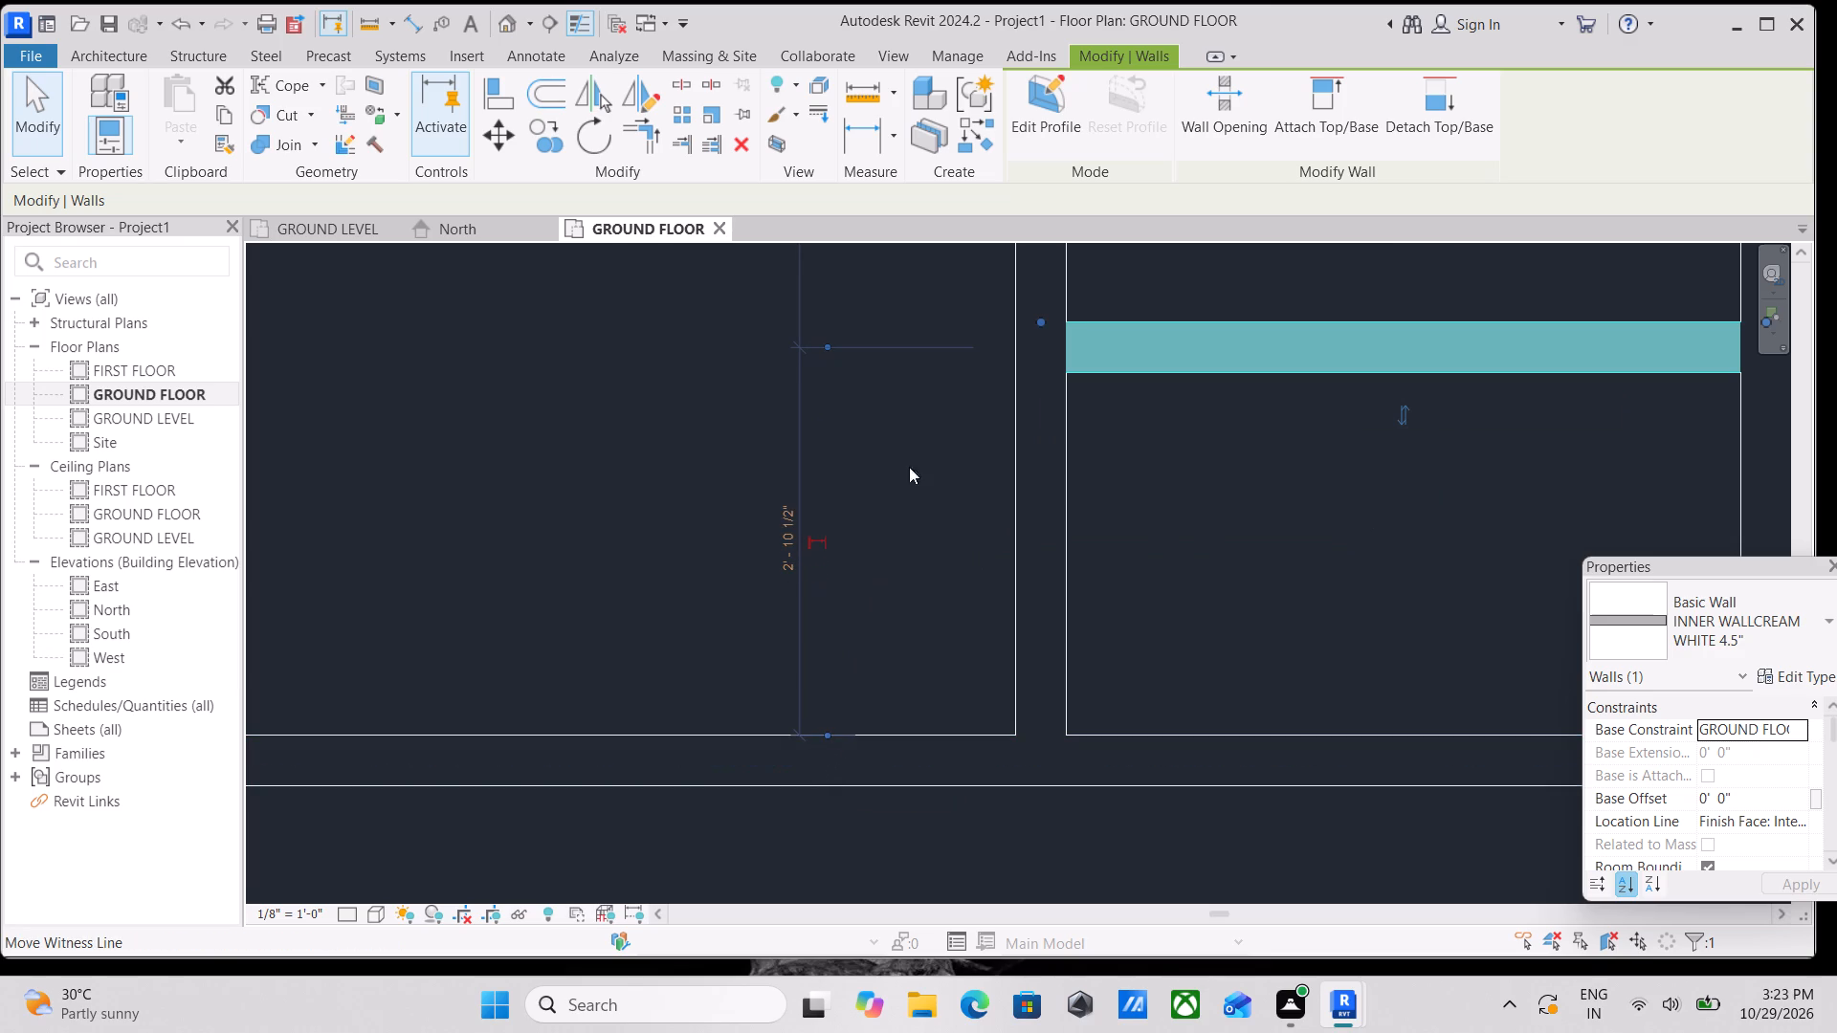
middle_click_drag(917, 445, 927, 627)
left_click(831, 525)
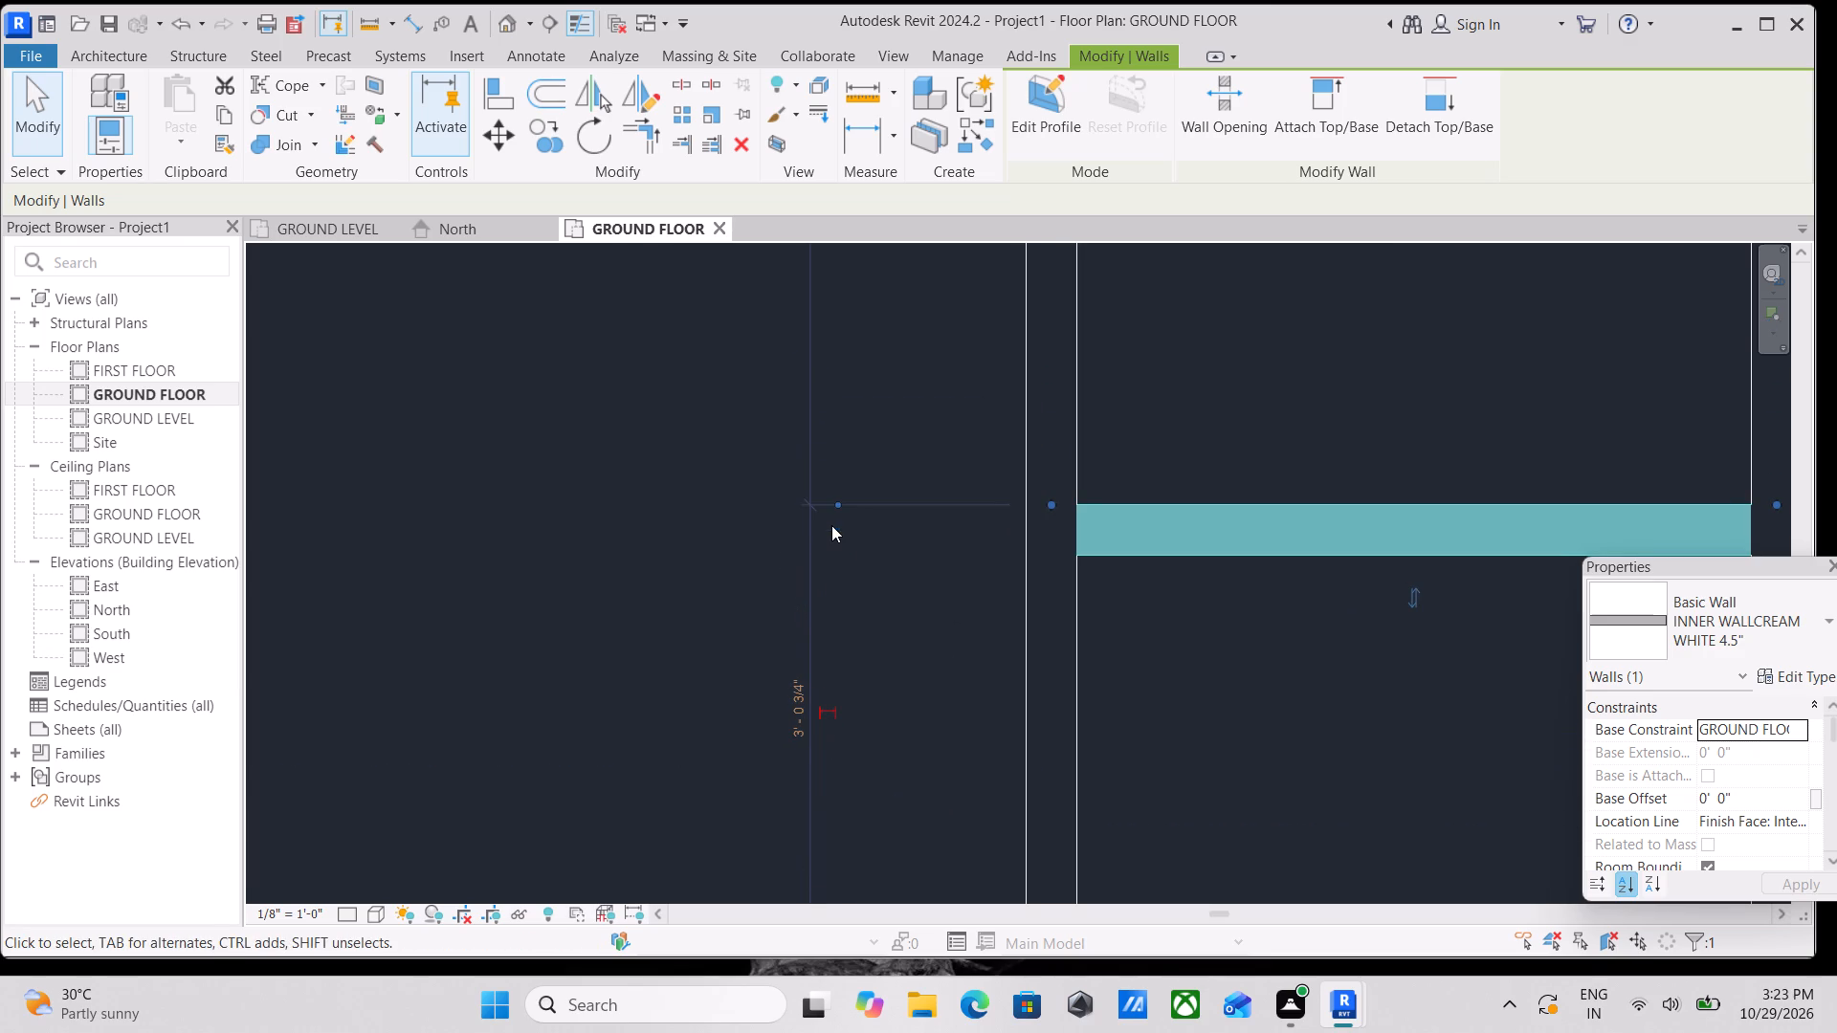
left_click(837, 501)
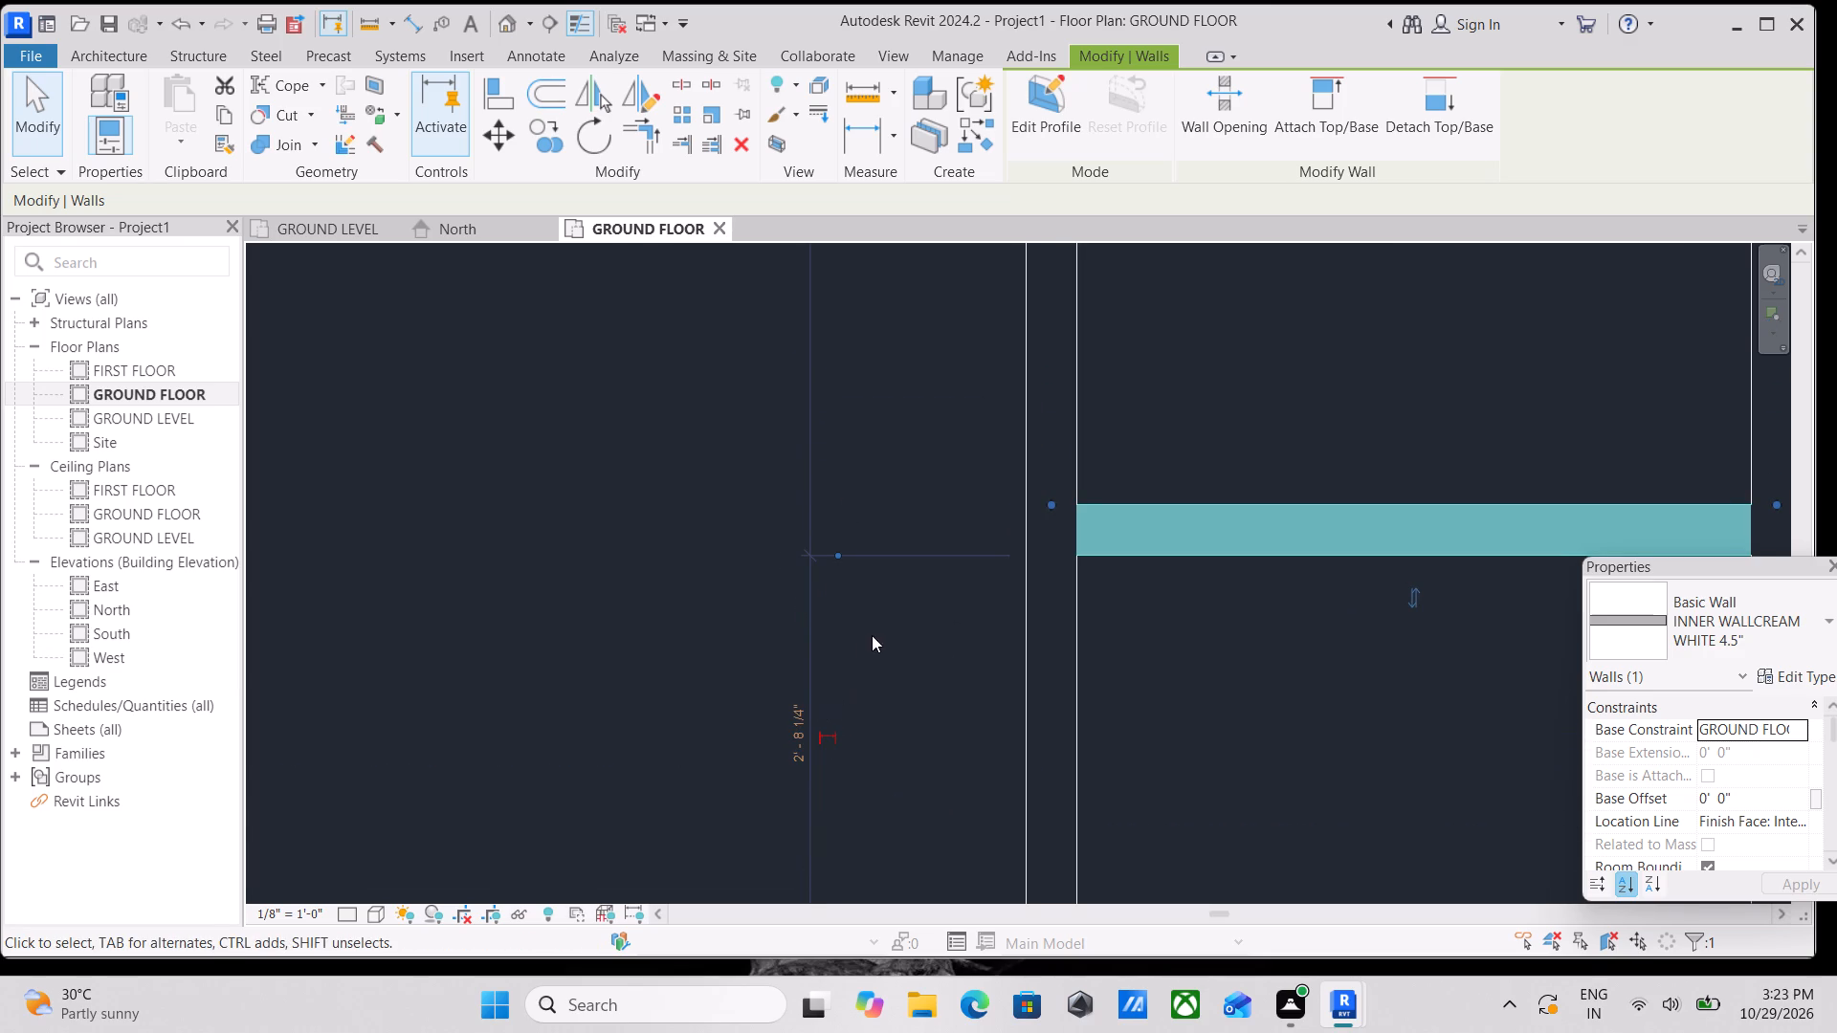
Set the clear distance between the cross wall and the narrow room's south wall to 3' and deselect it.
scroll(872, 635, "down", 2)
middle_click_drag(872, 635, 915, 562)
left_click(852, 624)
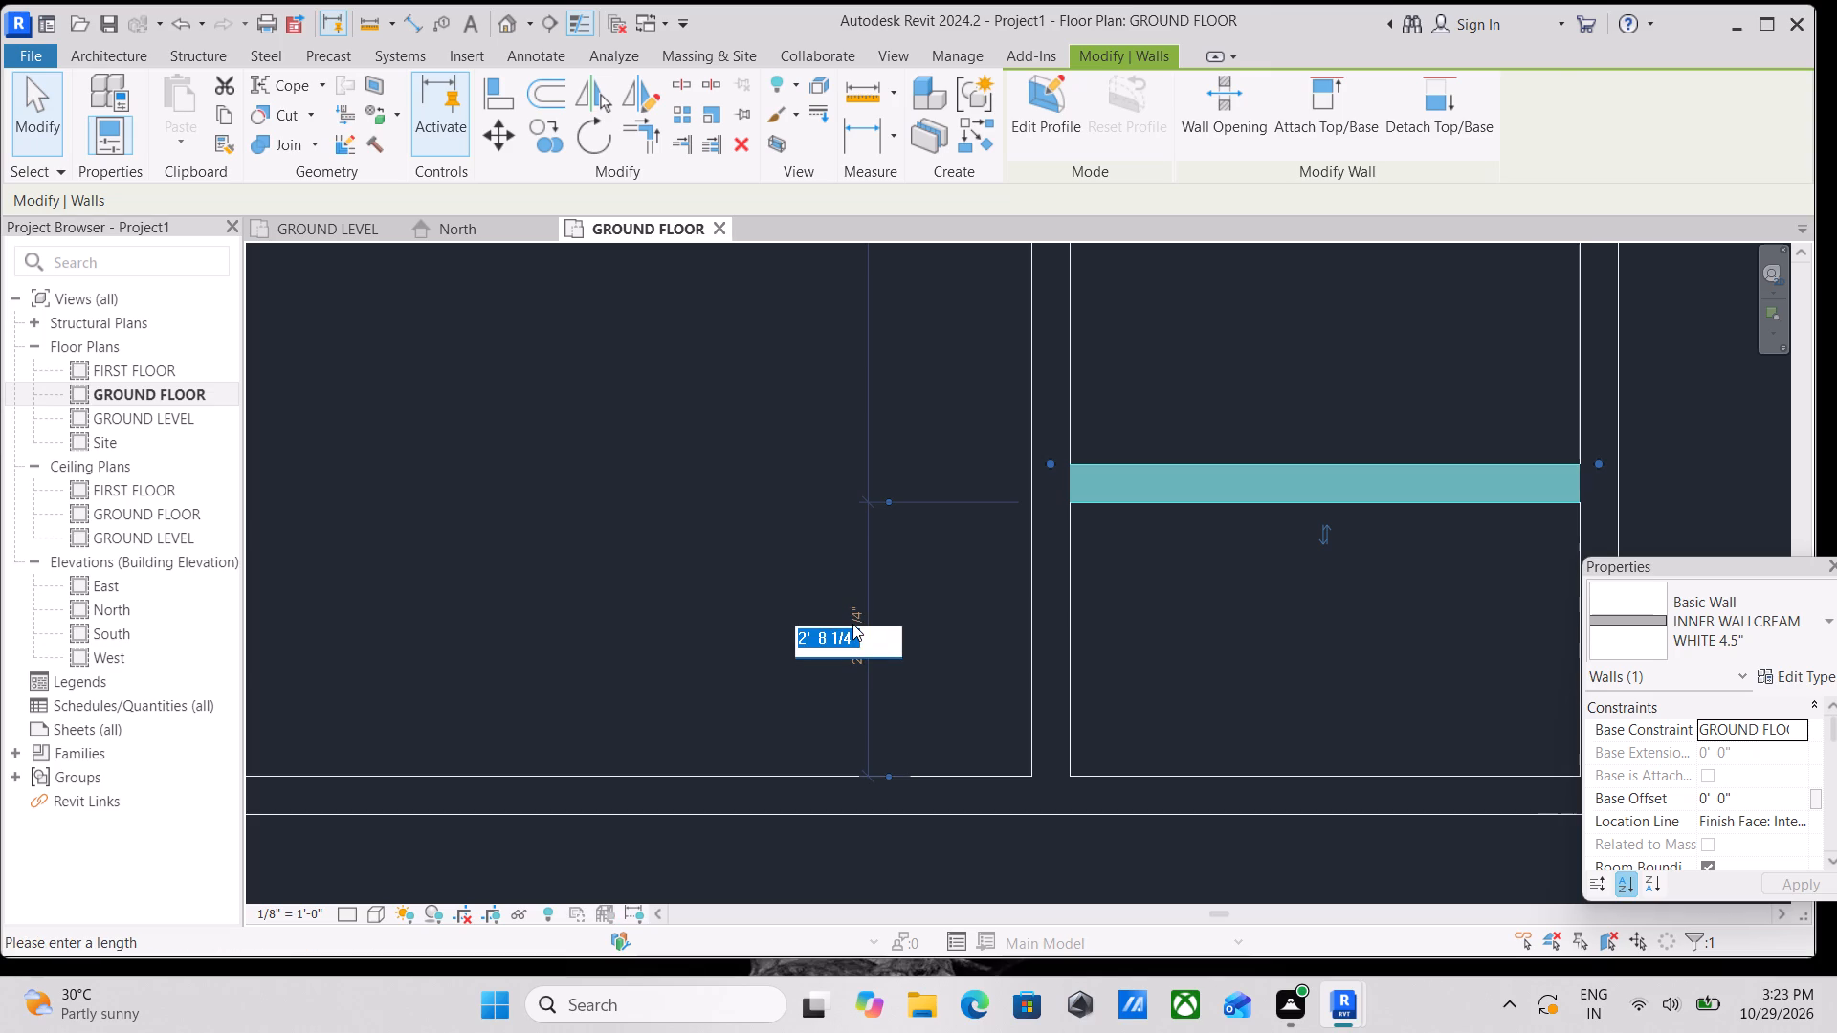
scroll(852, 624, "down", 3)
middle_click_drag(852, 624, 941, 802)
scroll(937, 524, "down", 3)
middle_click_drag(872, 611, 945, 968)
scroll(942, 968, "up", 1)
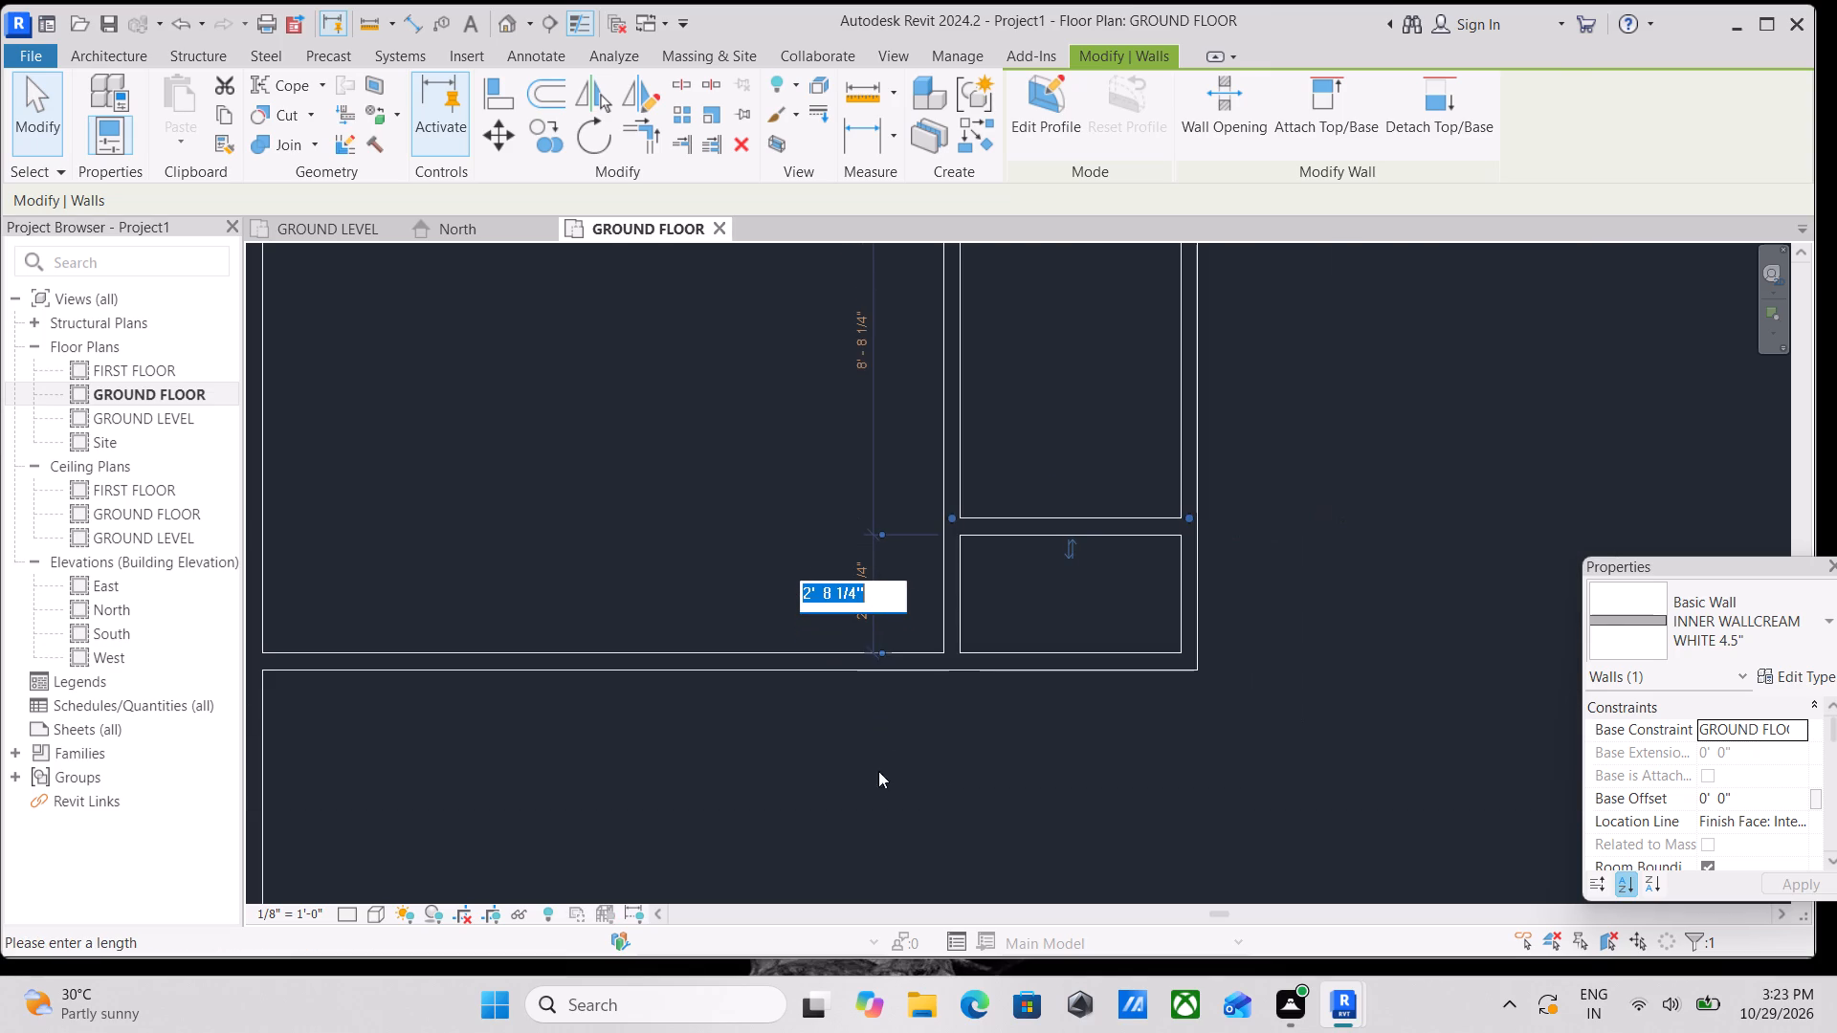
scroll(740, 433, "down", 4)
middle_click_drag(738, 469, 813, 683)
scroll(810, 657, "up", 6)
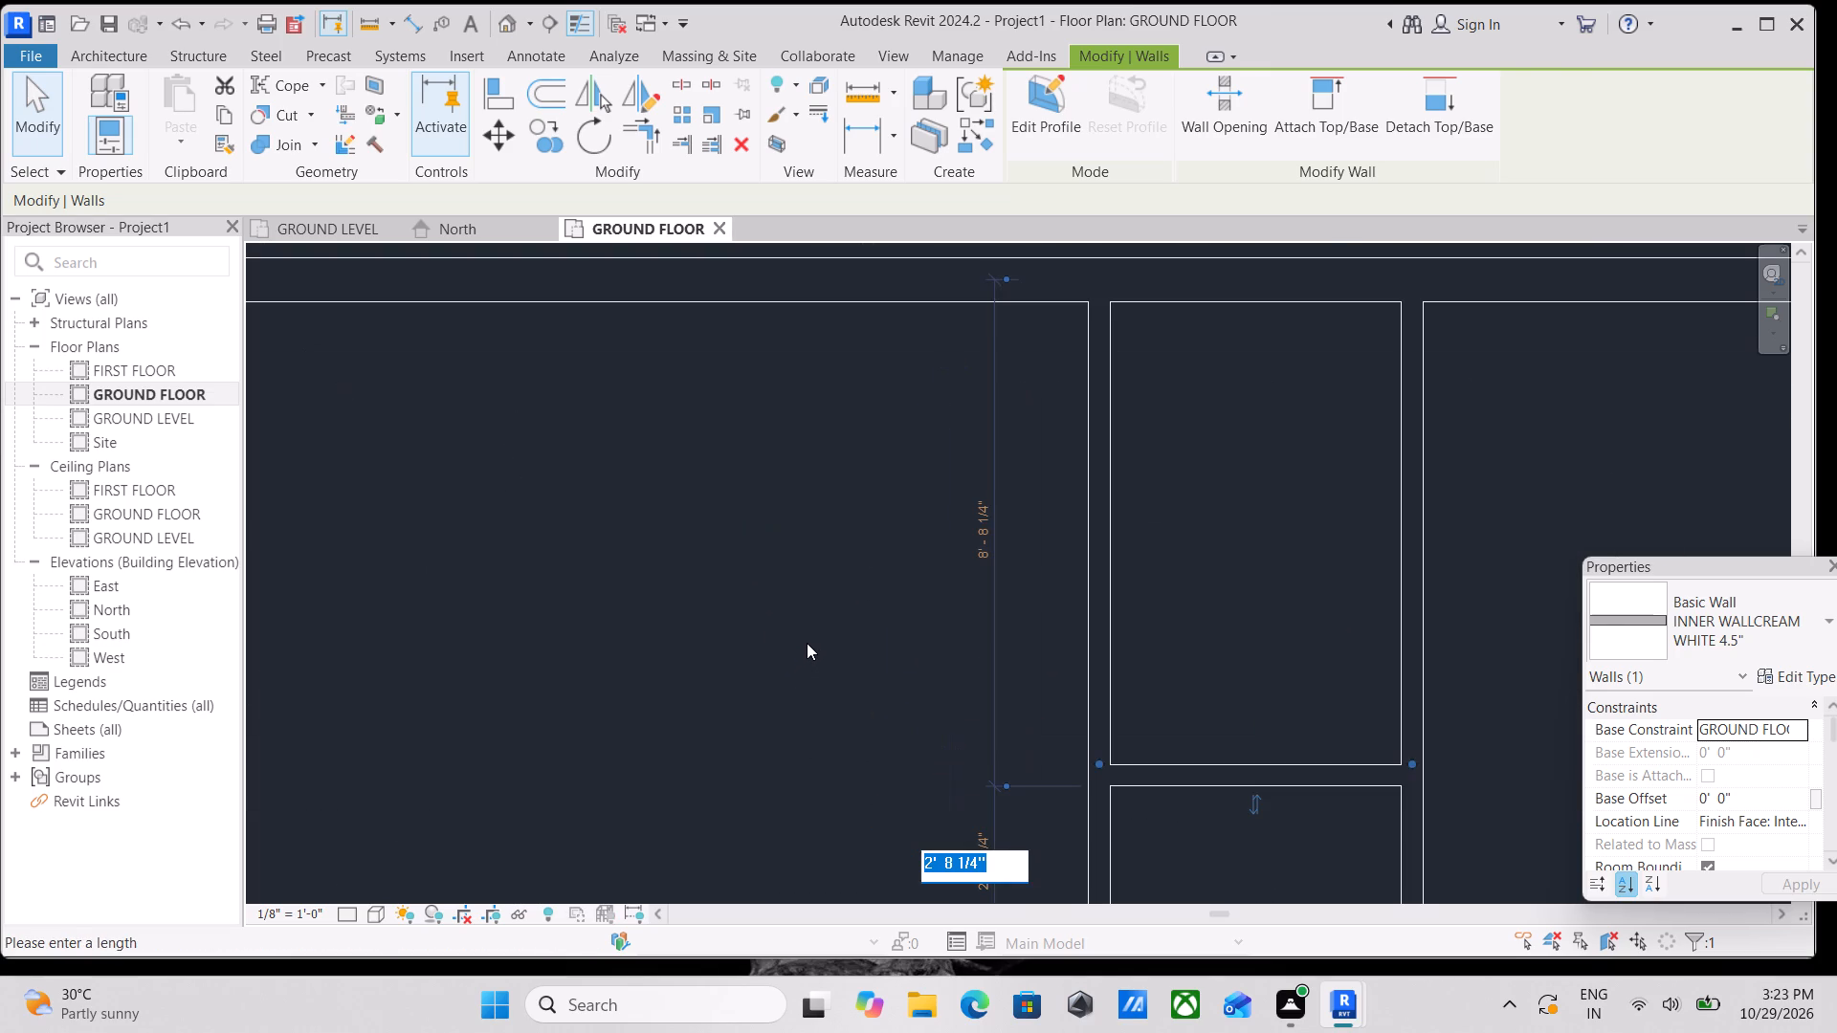
type("3'")
key("Return")
scroll(912, 597, "down", 1)
key("Escape")
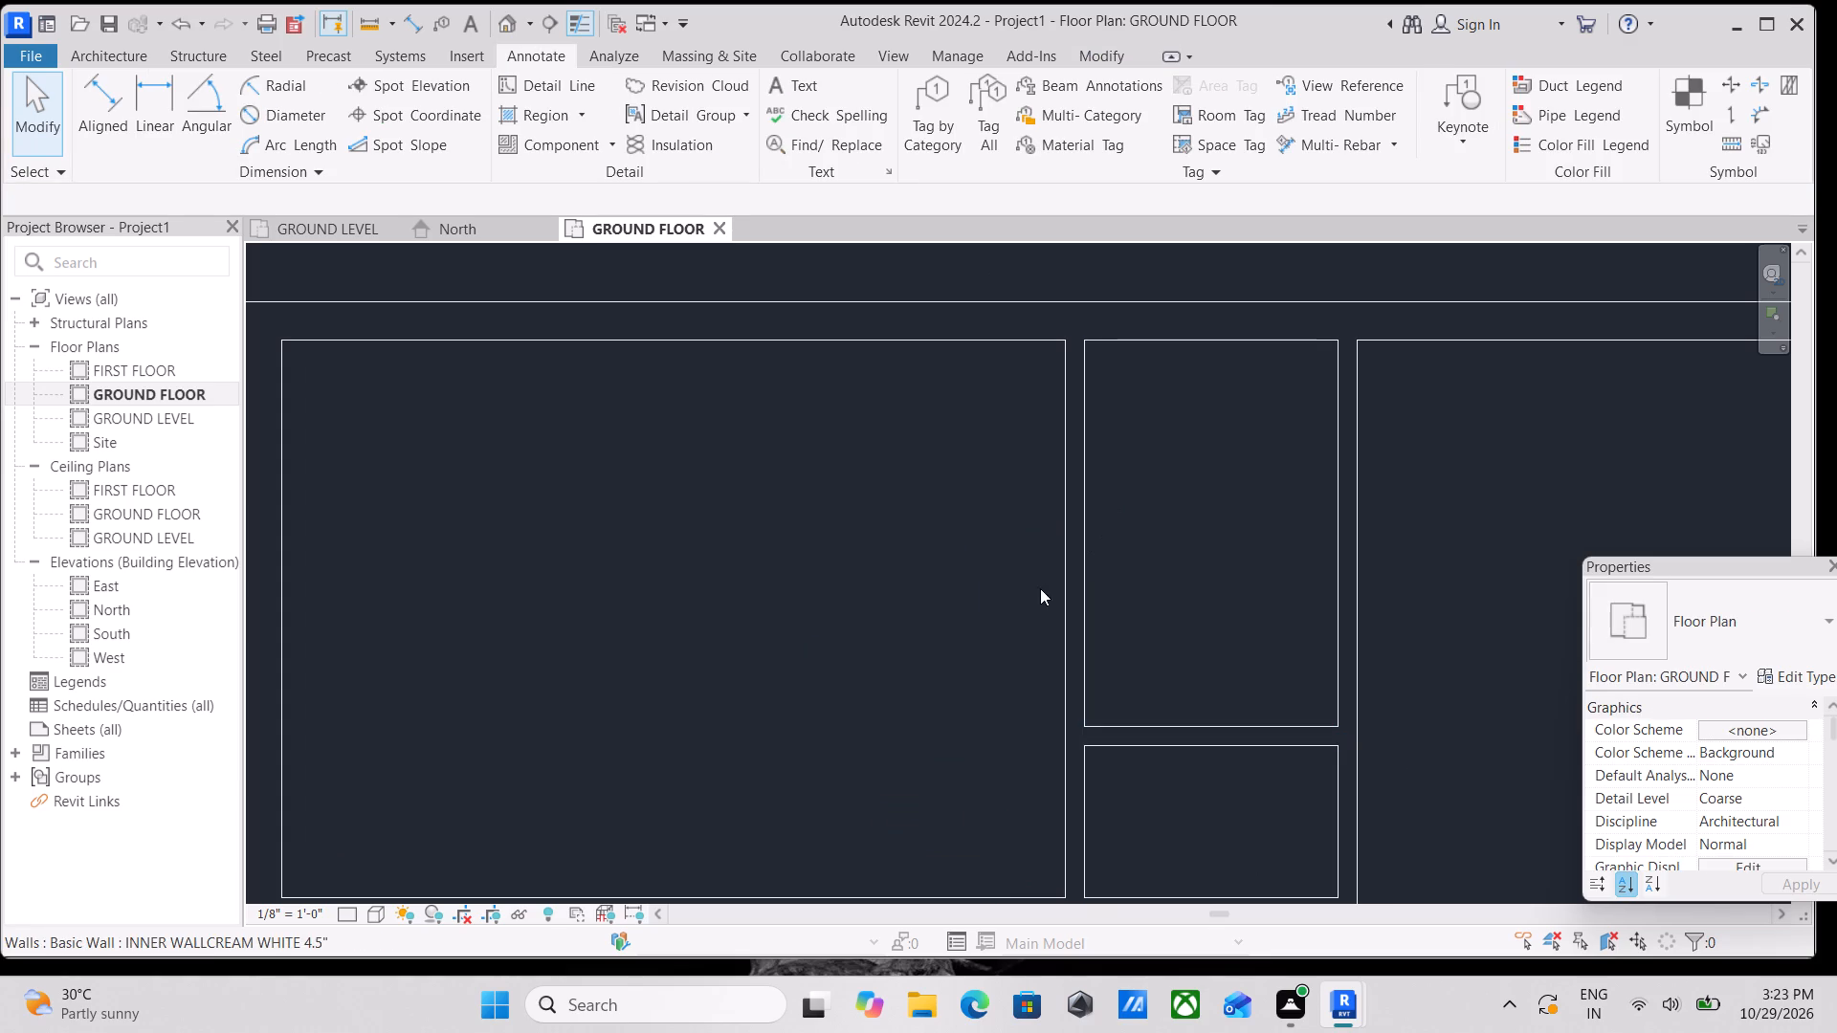
Examine the divided narrow room and the open area between the northern rooms and the southeast room.
scroll(1041, 657, "down", 2)
middle_click_drag(1041, 657, 1038, 679)
scroll(1032, 543, "down", 1)
middle_click_drag(1029, 515, 1040, 402)
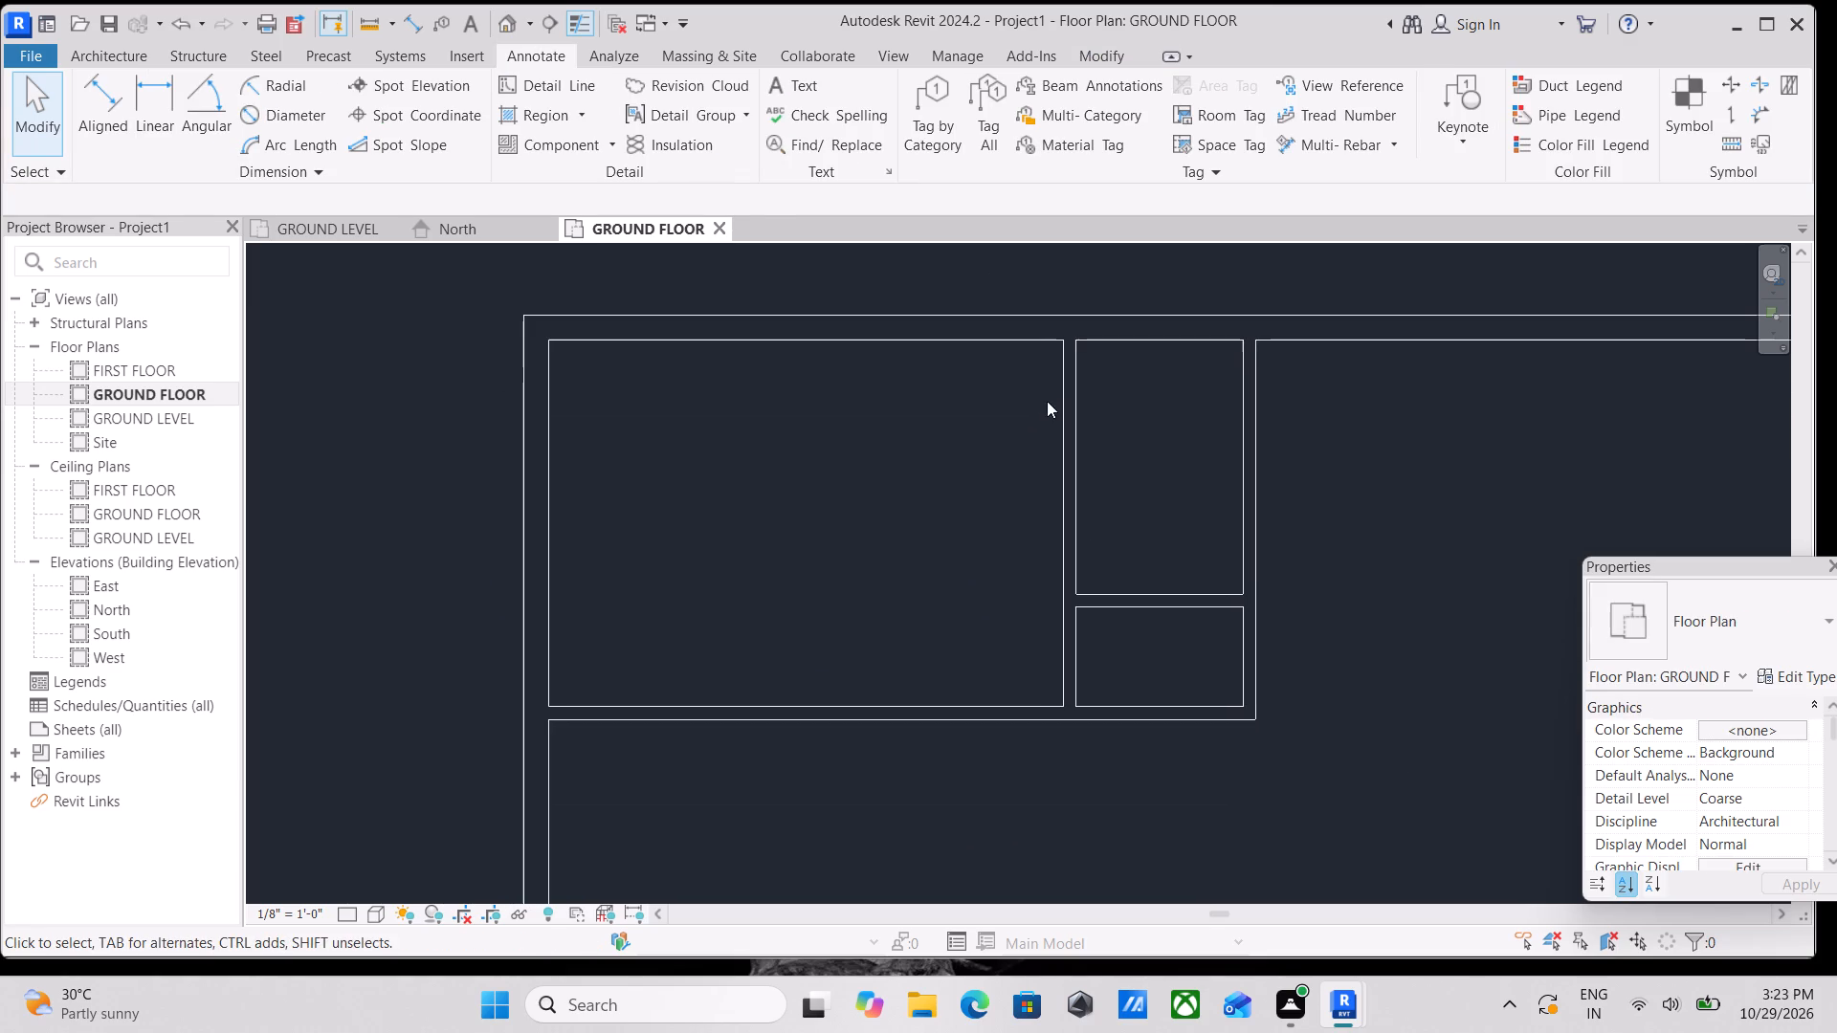
left_click(100, 55)
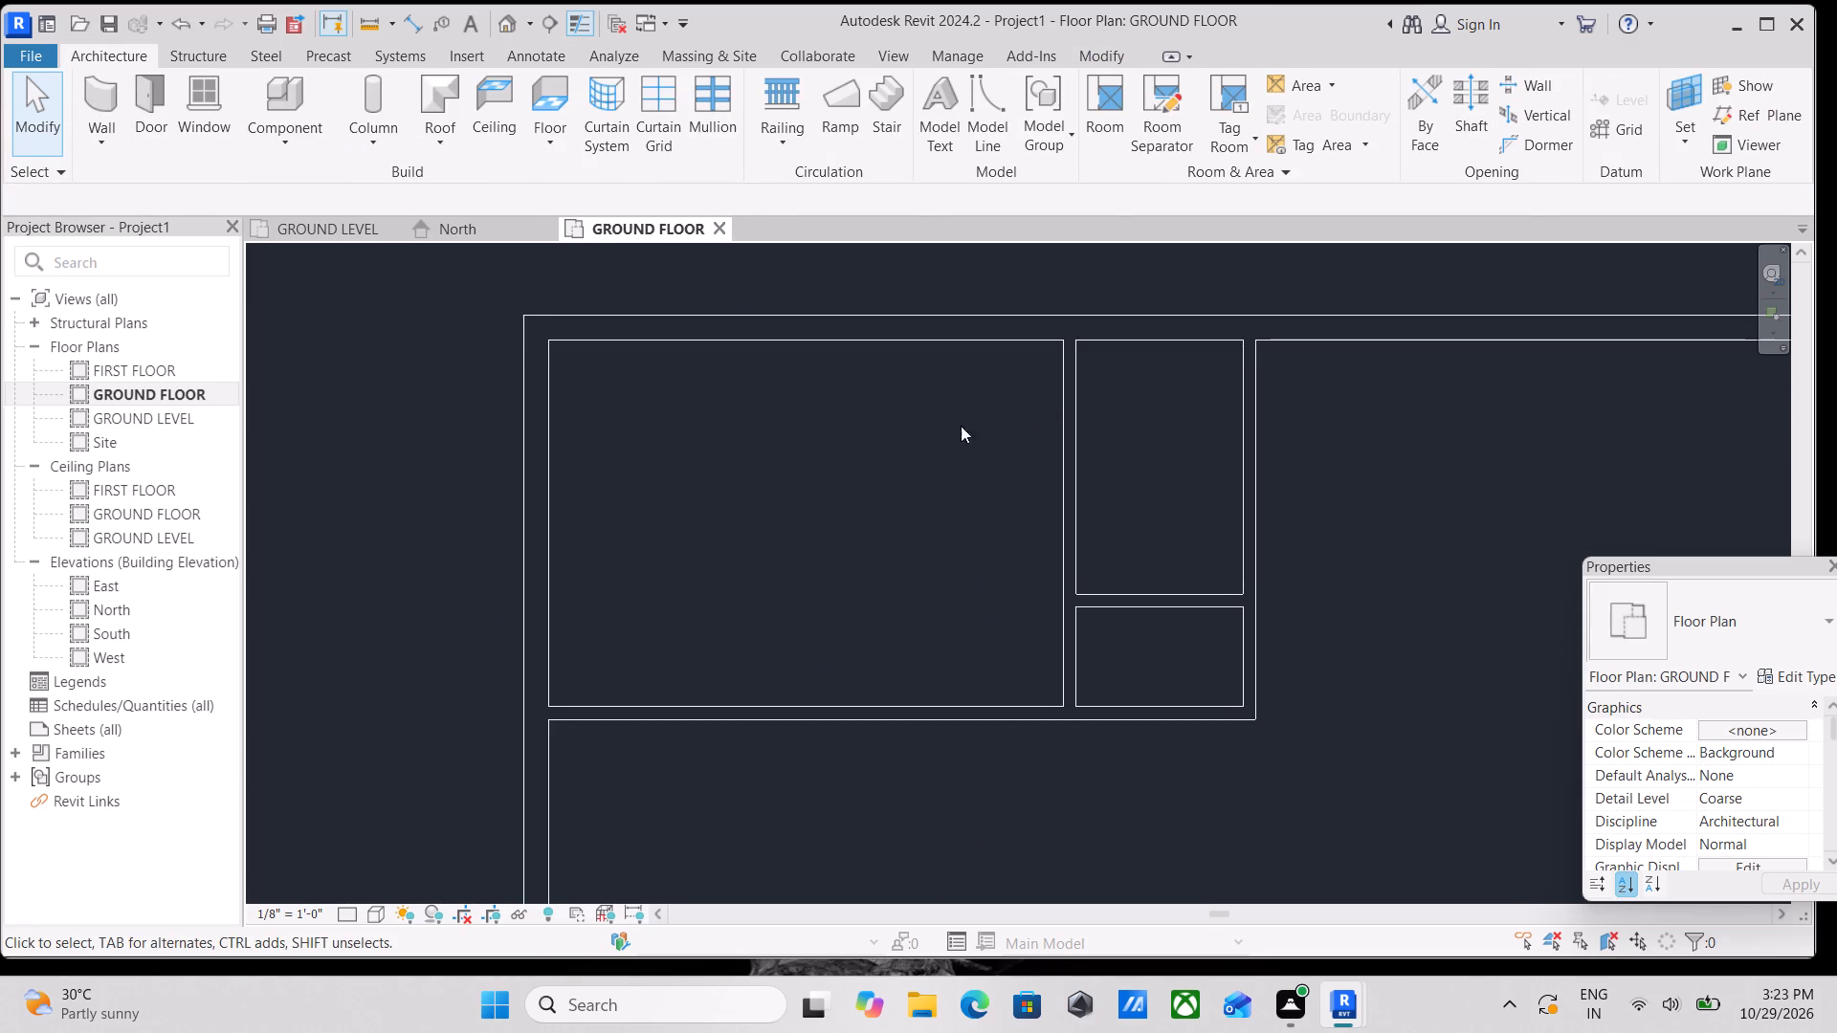
scroll(998, 437, "down", 2)
middle_click_drag(988, 435, 776, 371)
middle_click_drag(1096, 435, 779, 328)
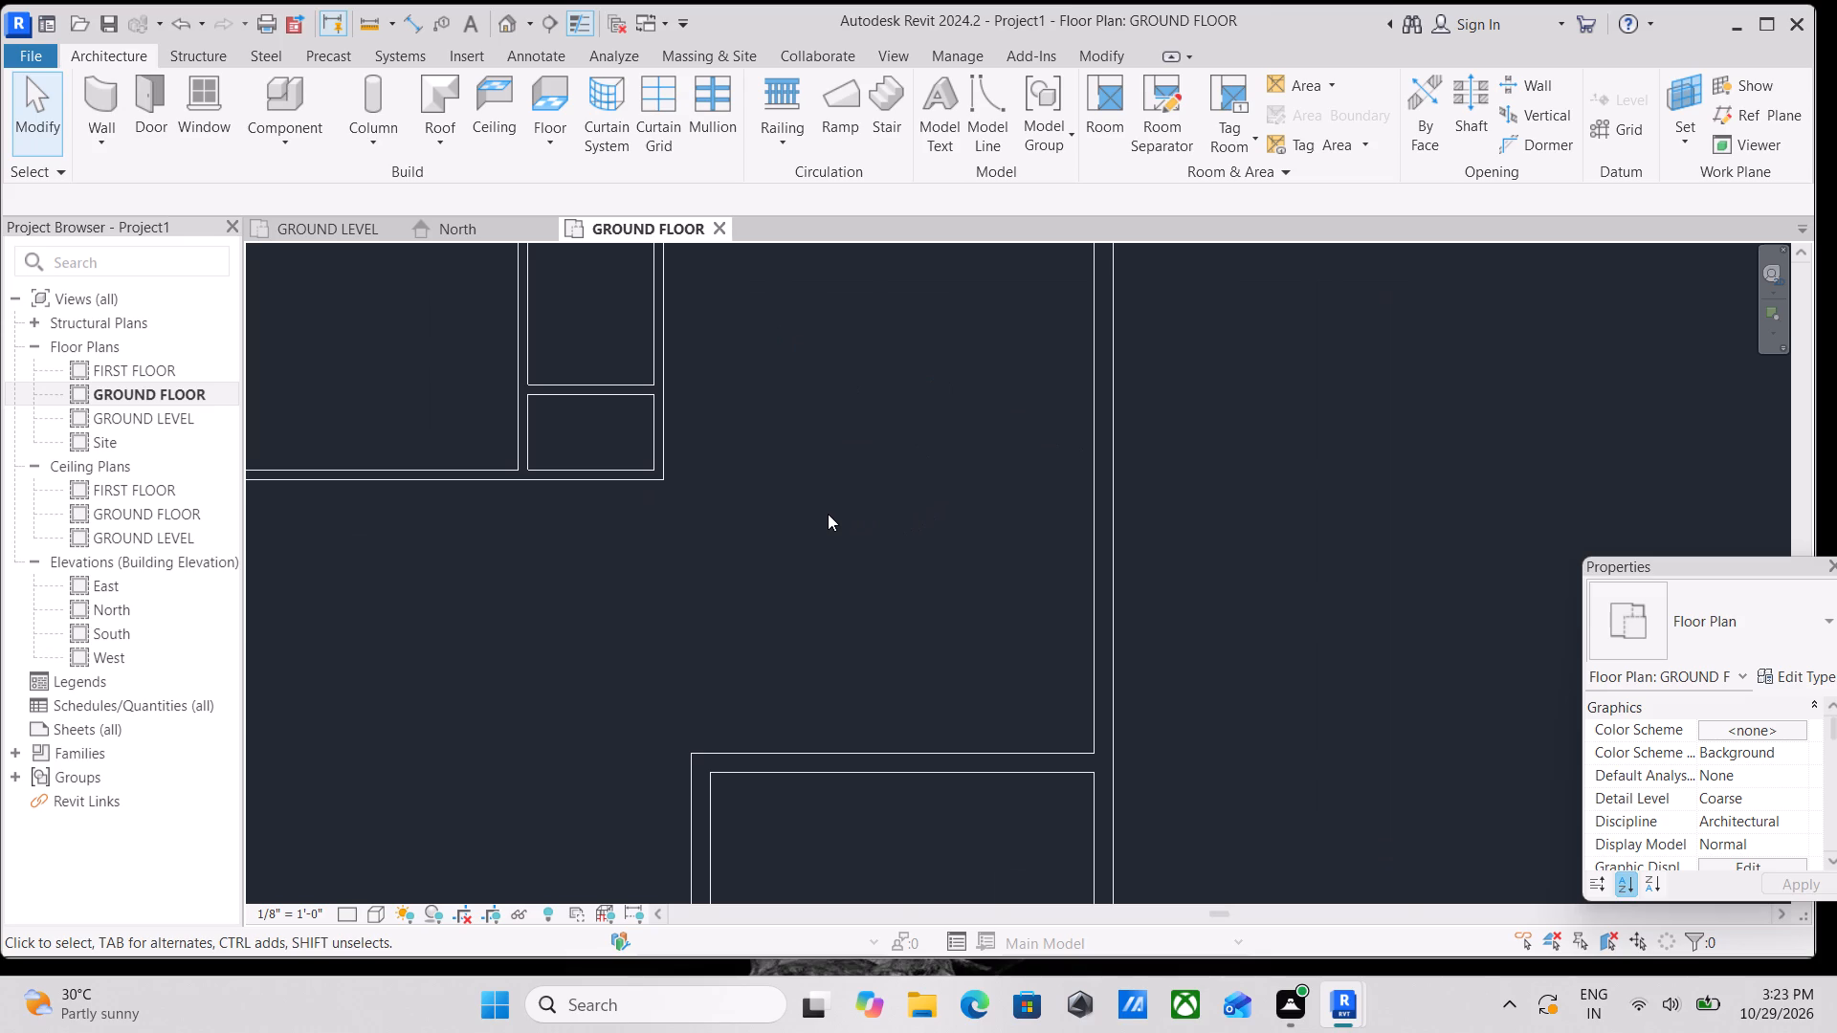
Shorten the 4.5" wall south of the northern rooms to just past the northwest room's east partition, opening the narrow room's south side.
scroll(864, 497, "down", 1)
middle_click_drag(798, 503, 1005, 537)
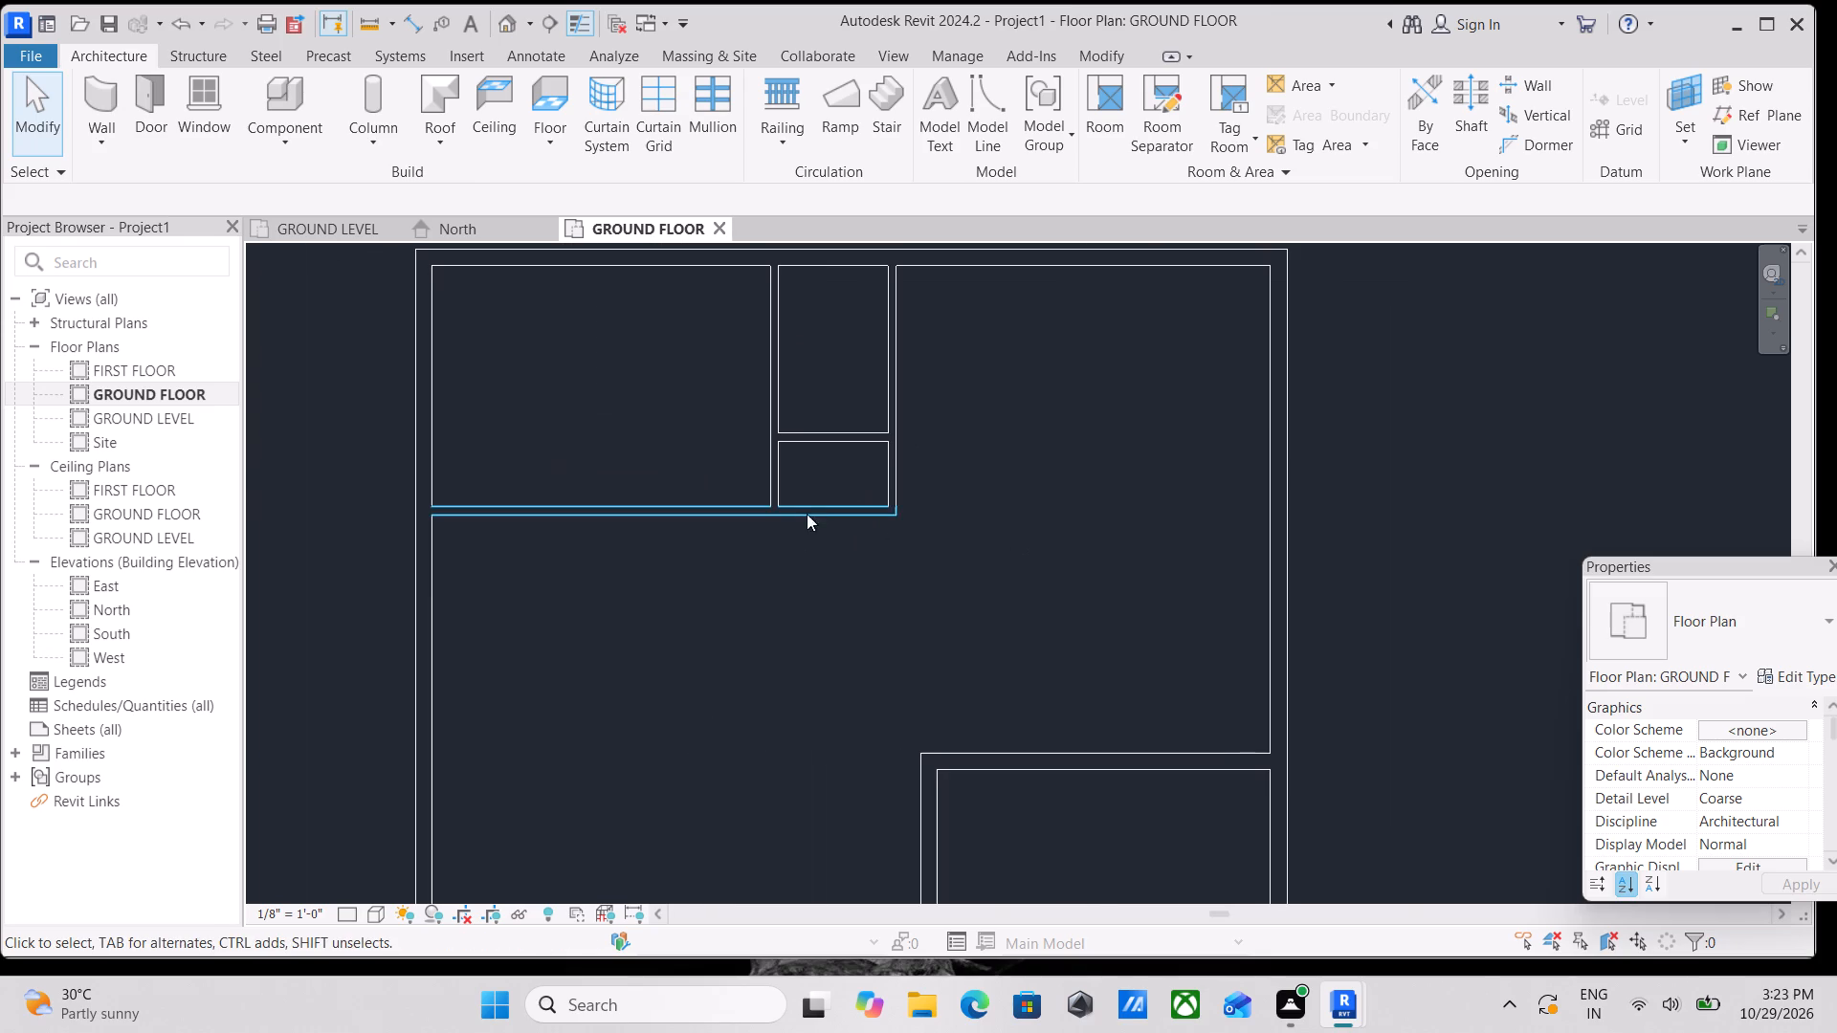
left_click(821, 506)
scroll(873, 543, "up", 1)
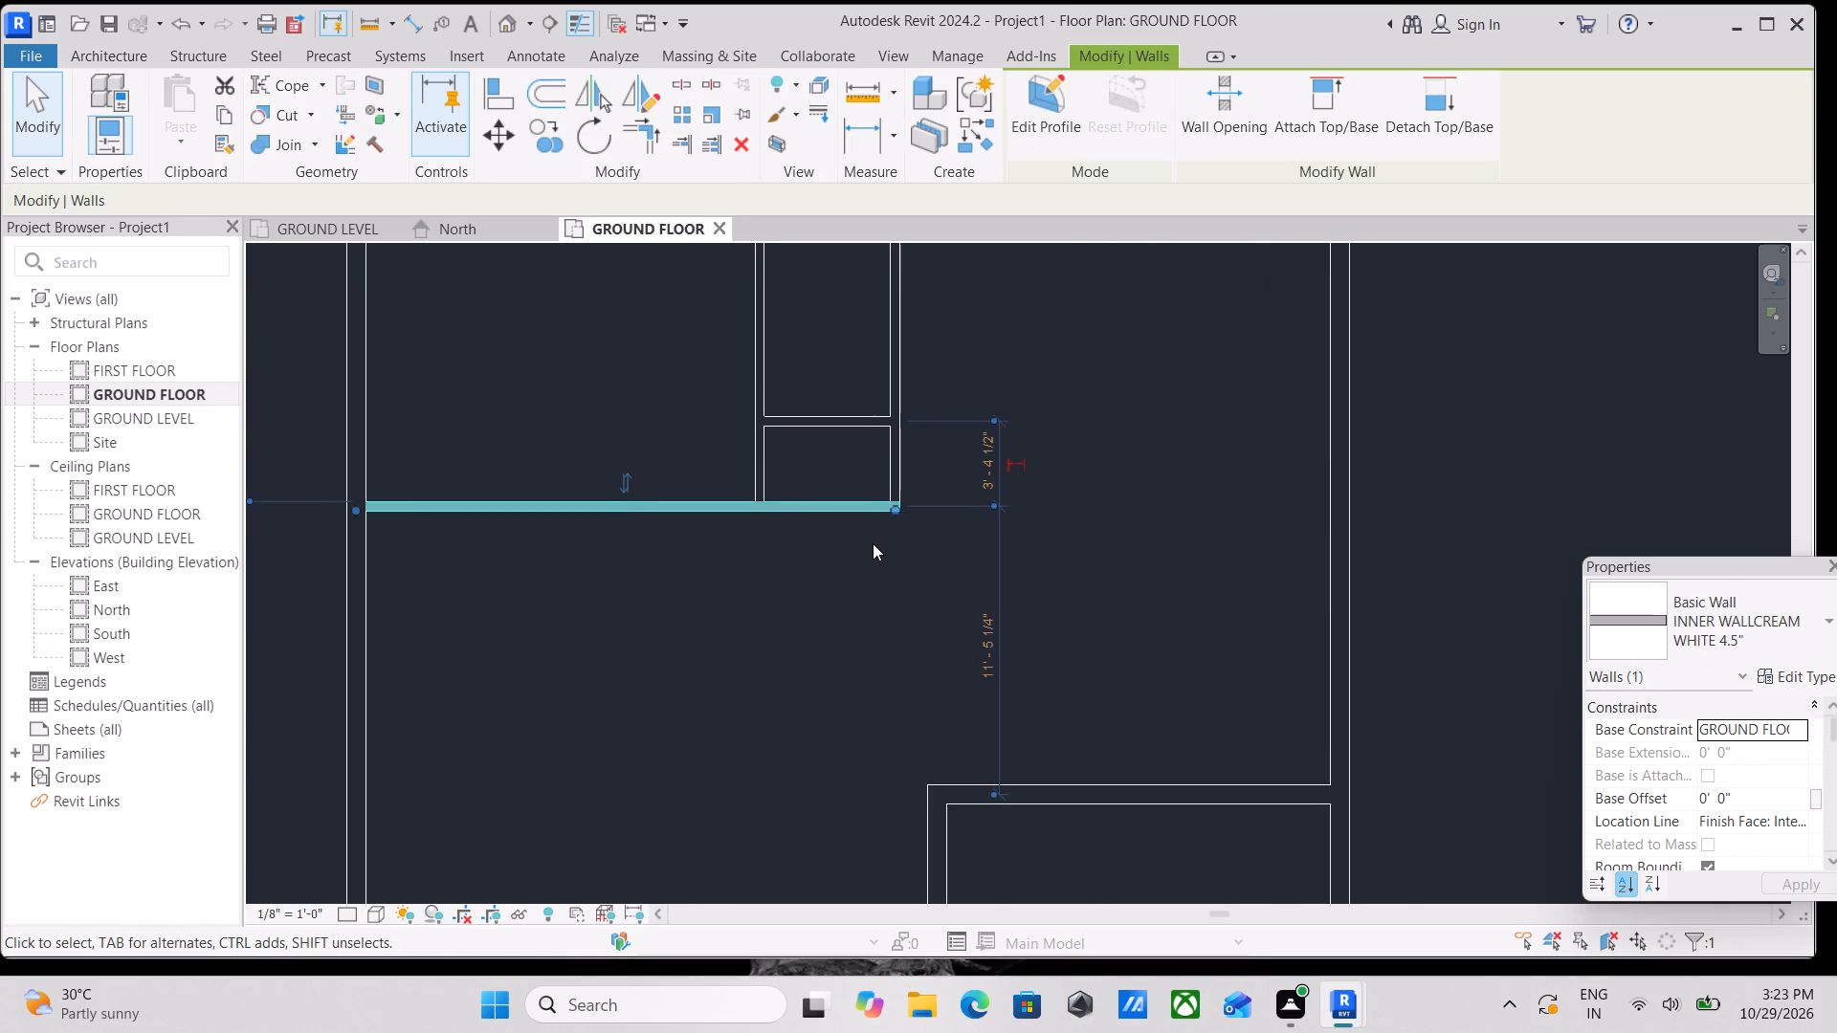
scroll(873, 543, "up", 4)
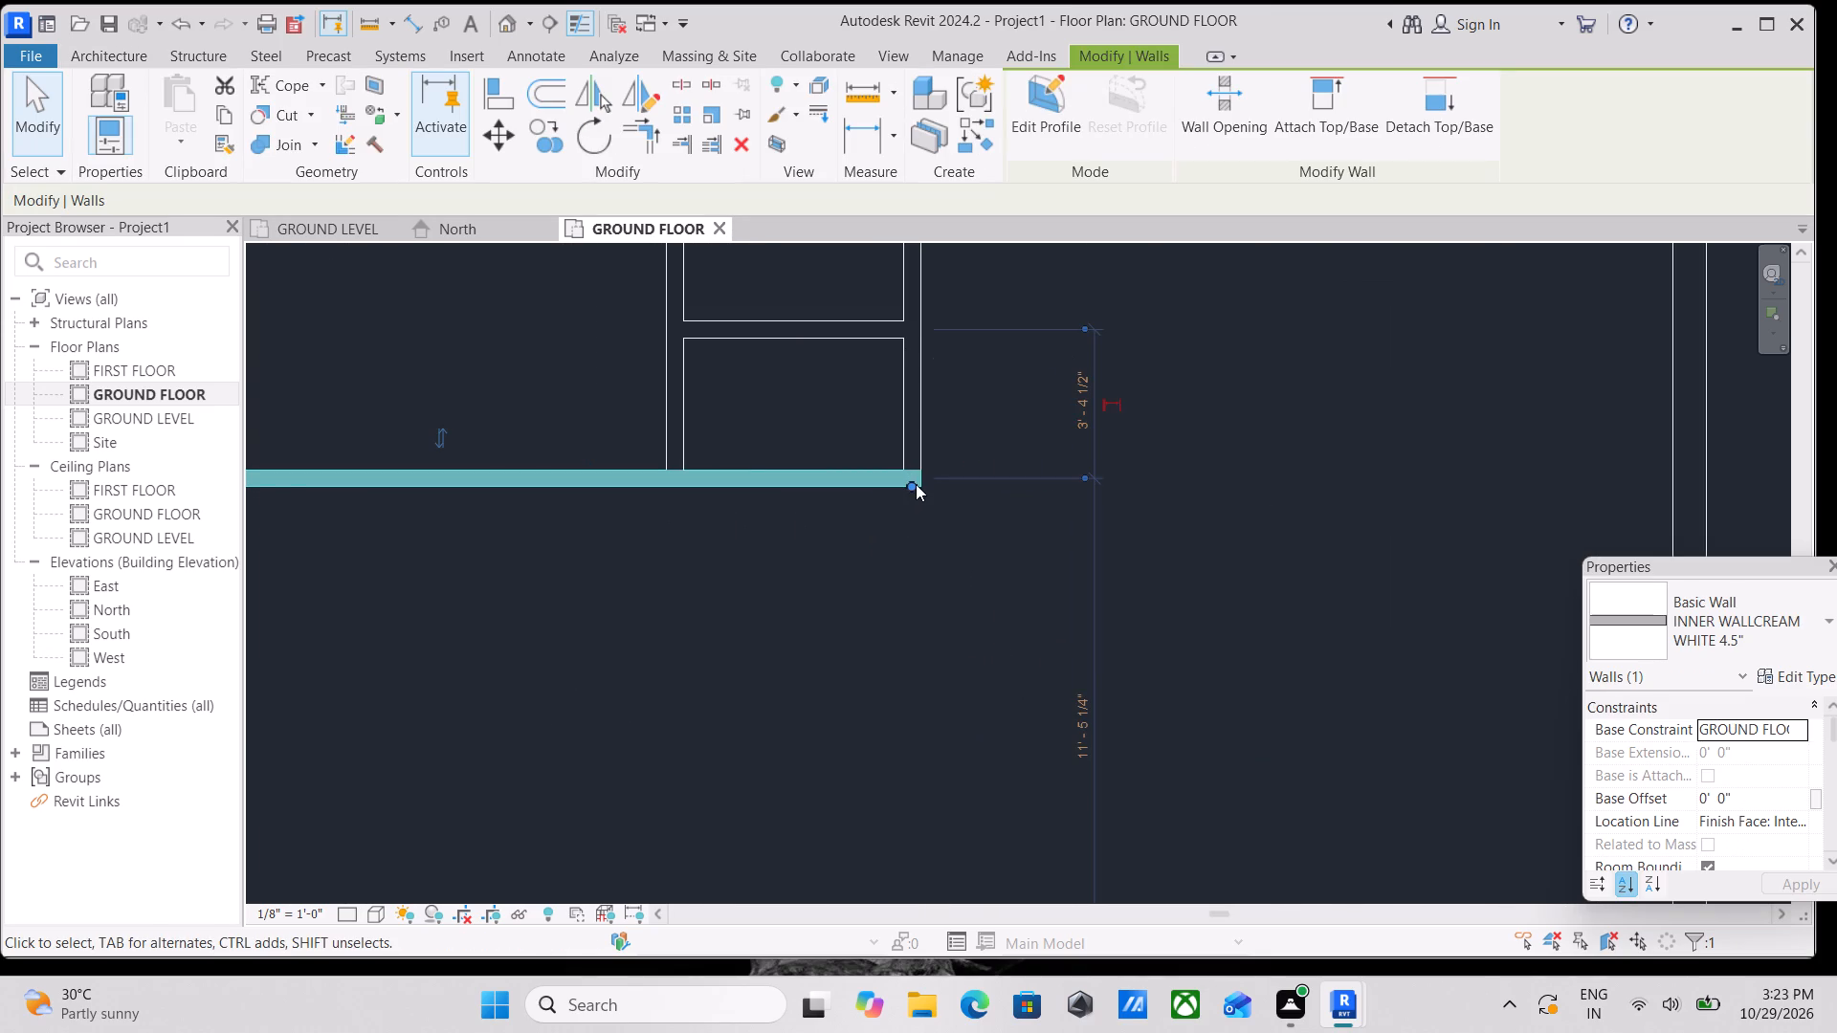
left_click_drag(916, 484, 675, 489)
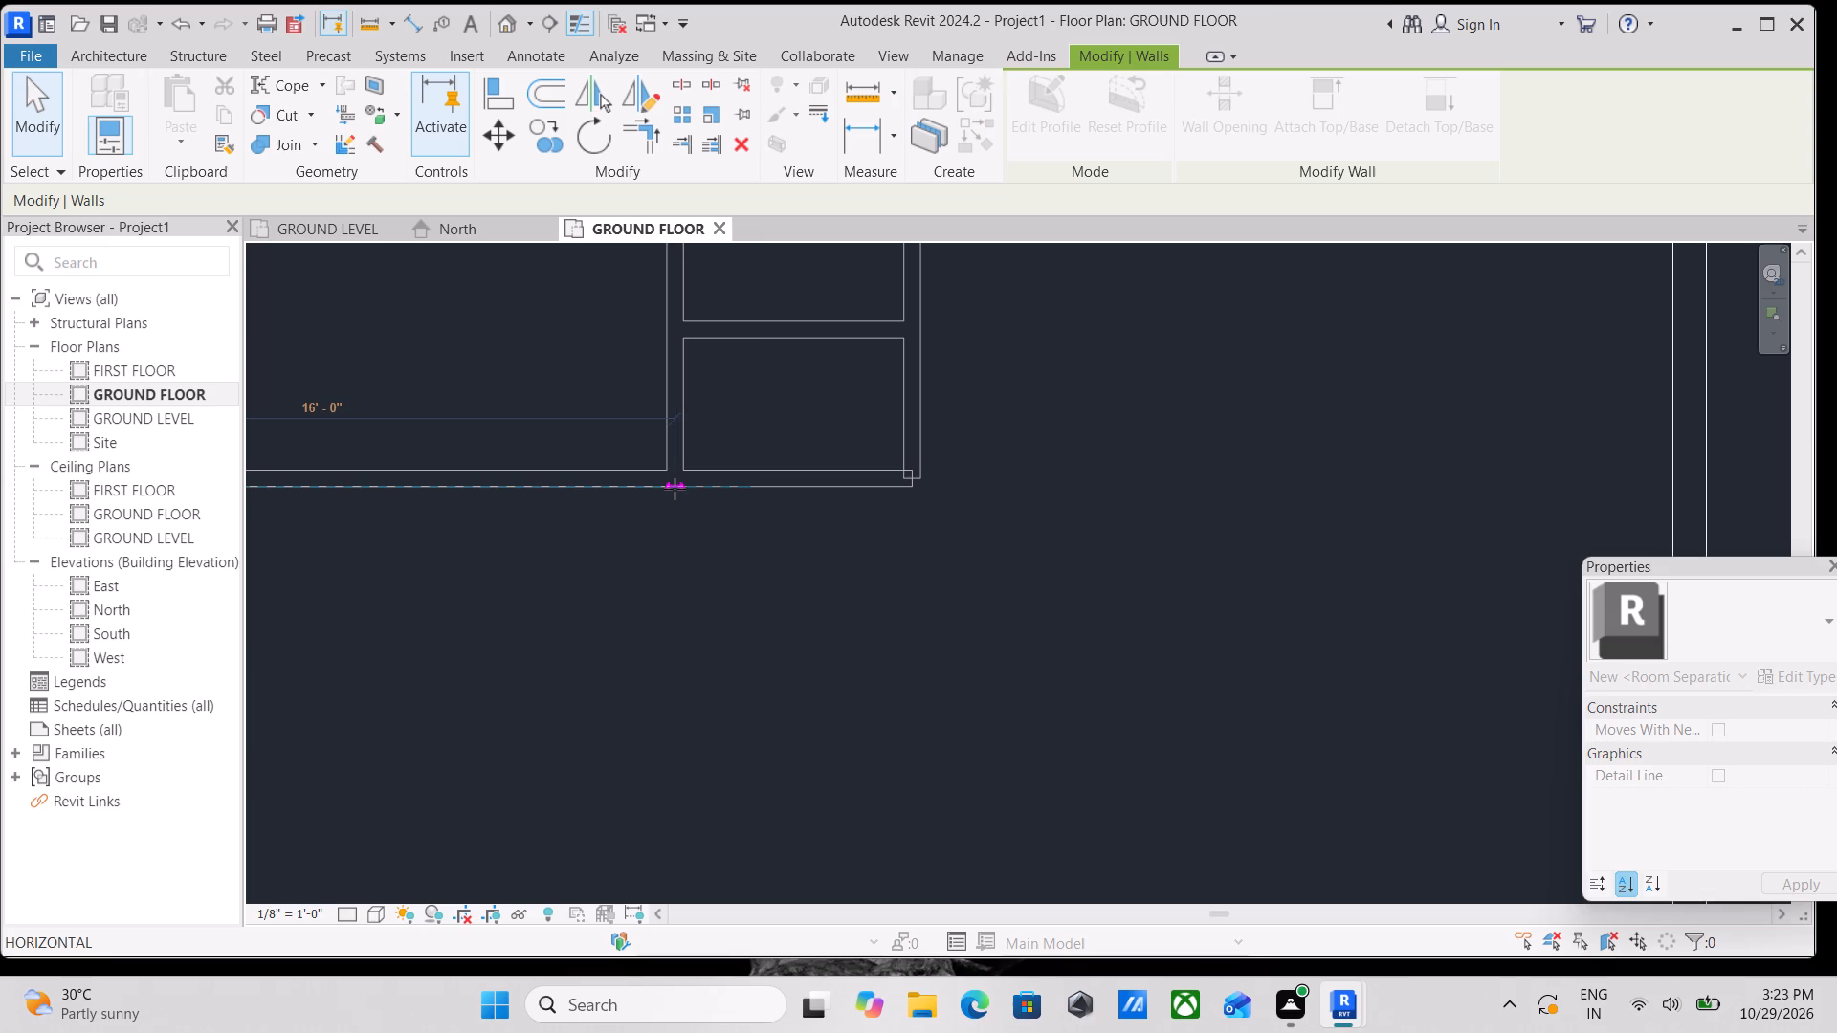
left_click_drag(675, 489, 690, 489)
key("Escape")
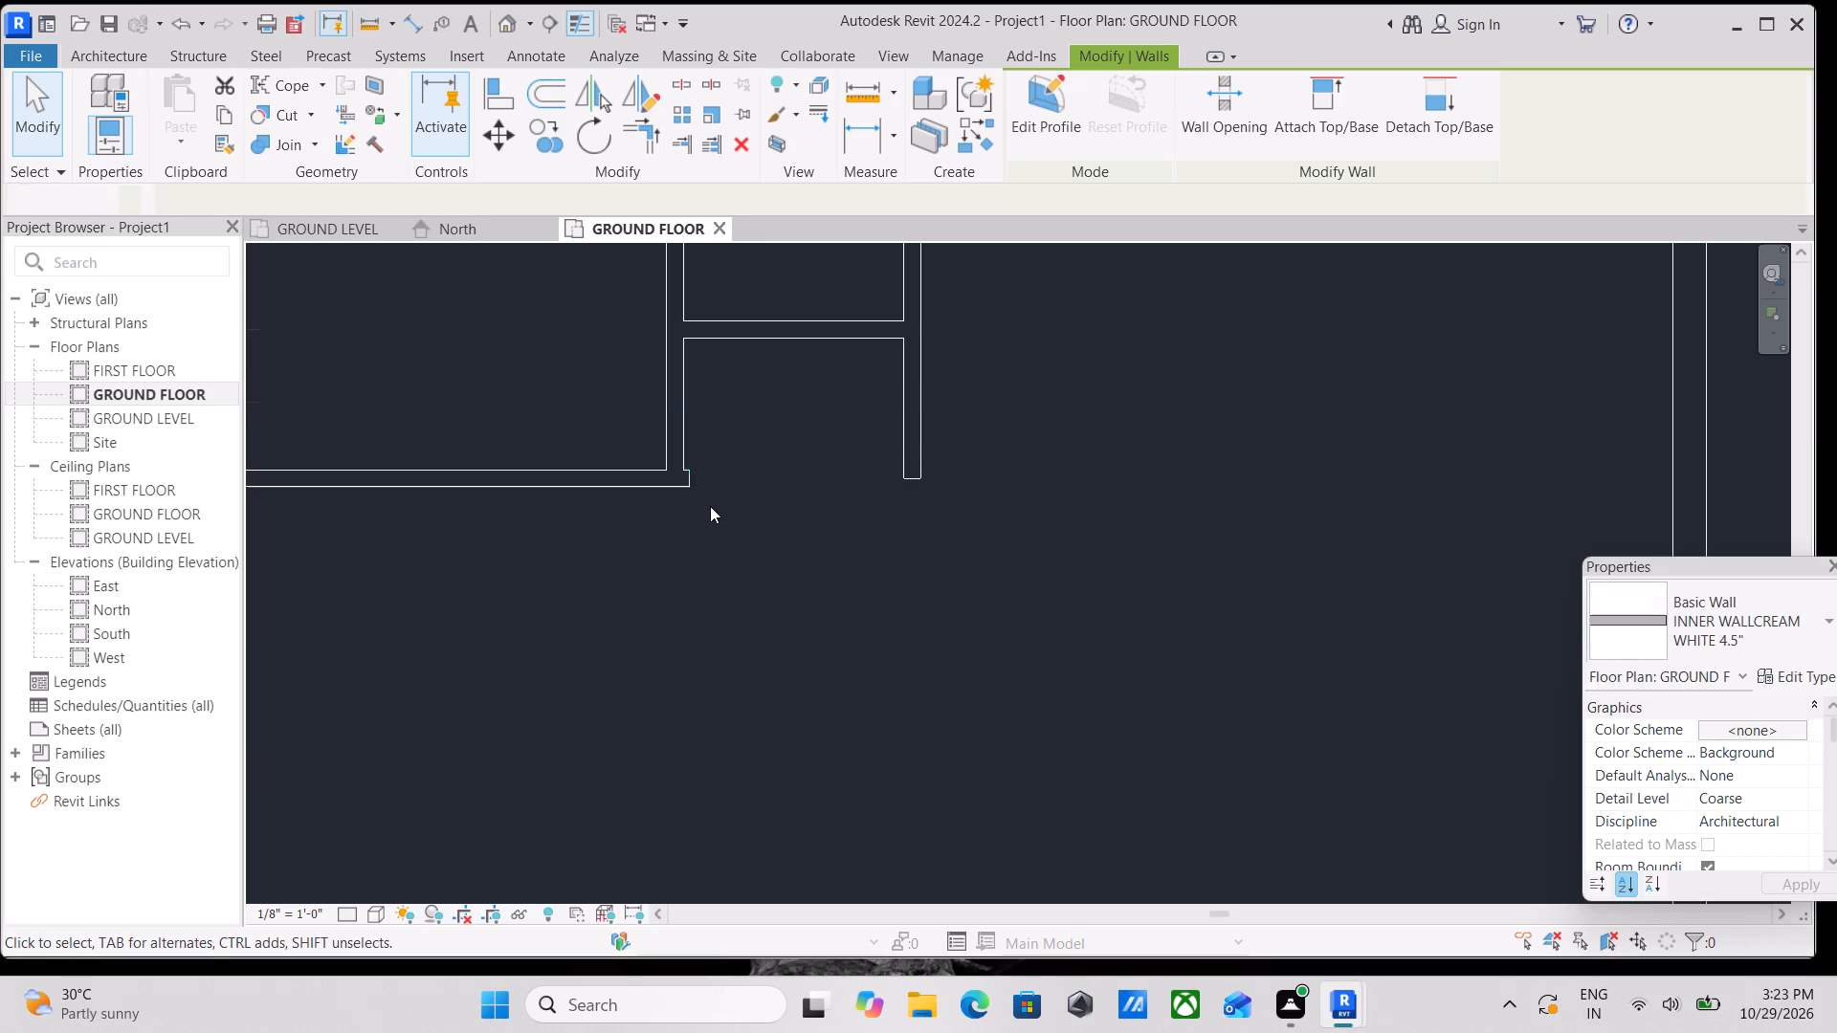
Examine the floor plan from the opened narrow northern room through the central hall to the southern rooms.
scroll(710, 506, "up", 2)
scroll(877, 552, "down", 2)
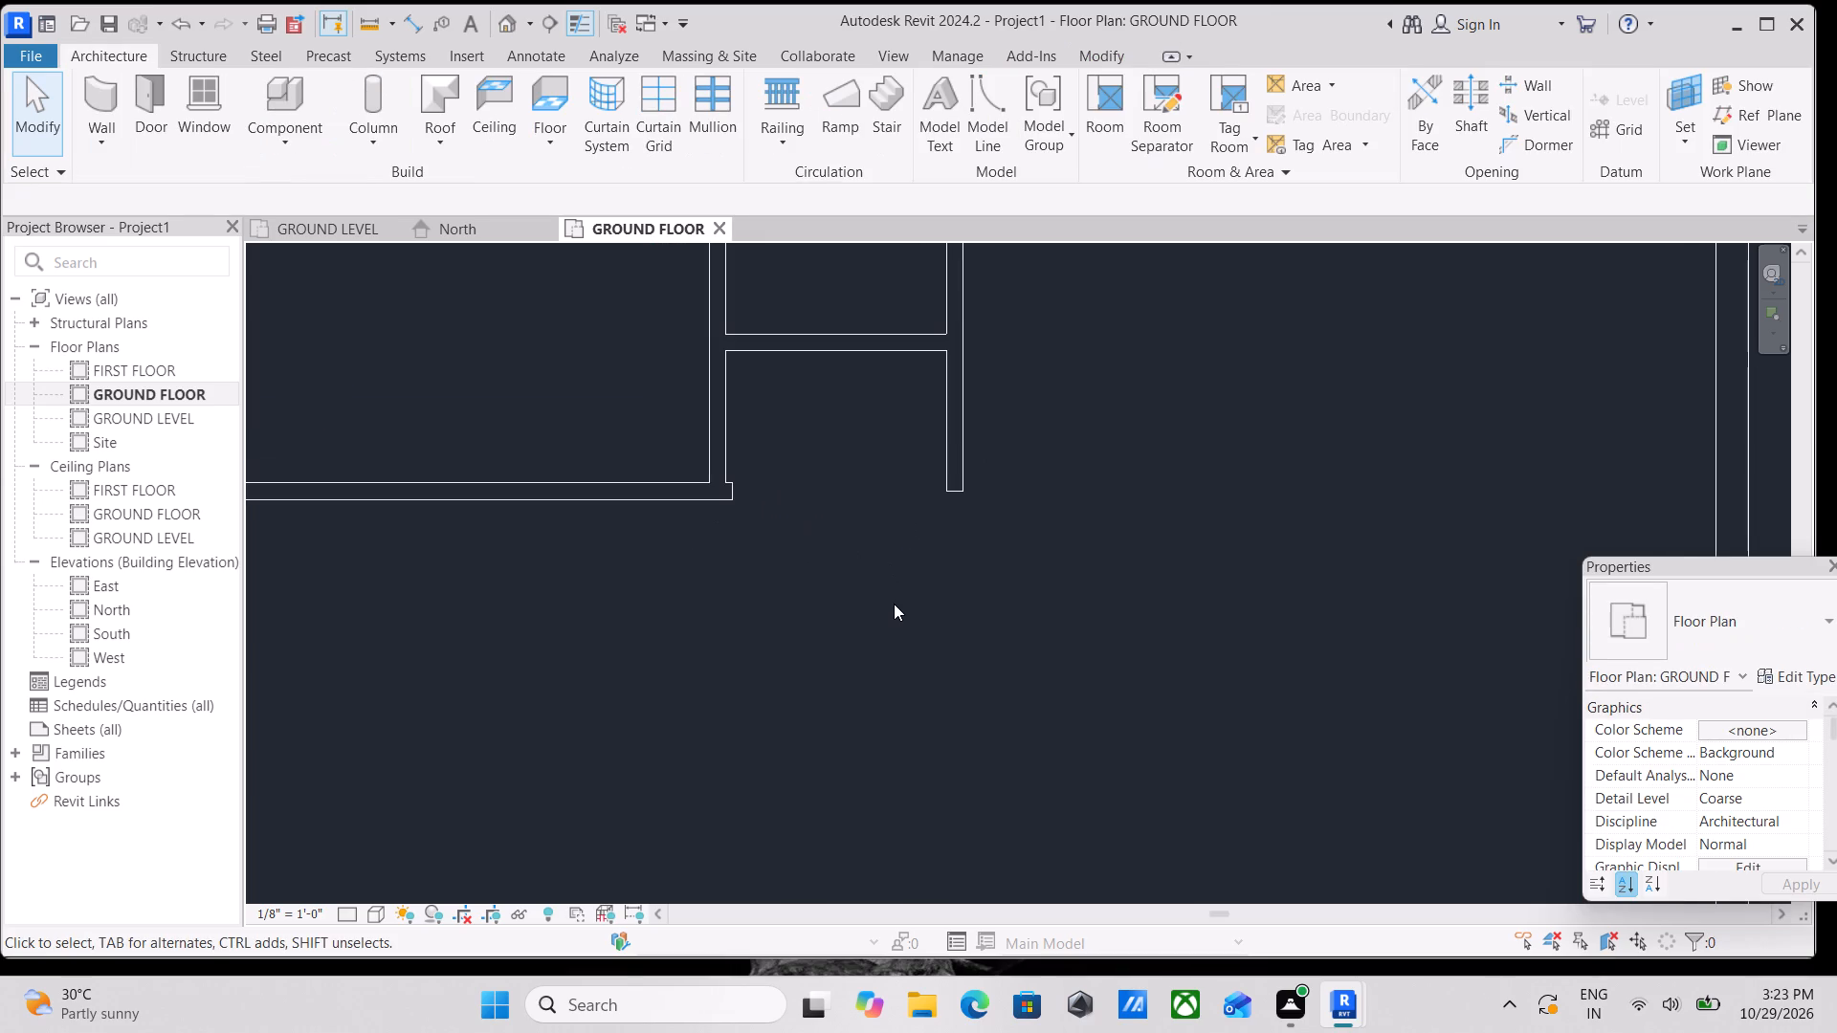
scroll(900, 597, "down", 2)
middle_click_drag(903, 582, 872, 815)
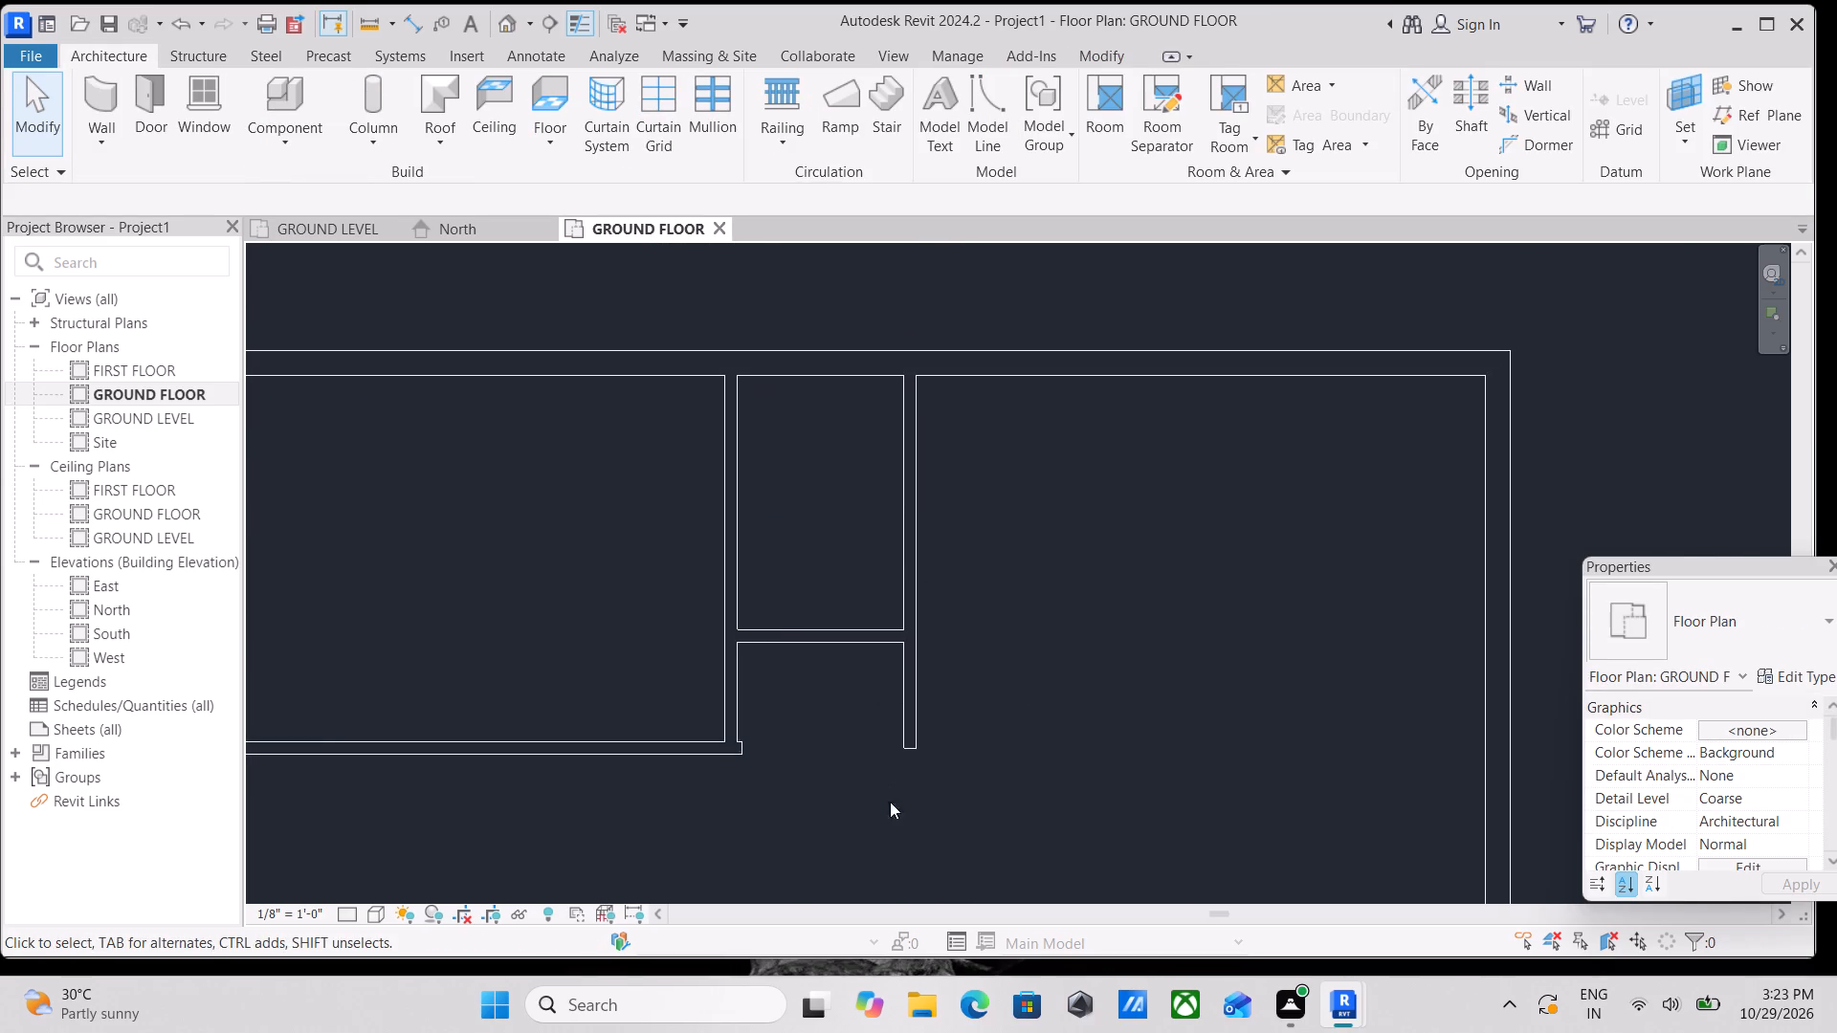
scroll(1118, 578, "down", 1)
middle_click_drag(1089, 585, 961, 671)
scroll(961, 671, "up", 1)
scroll(1013, 618, "down", 2)
middle_click_drag(1001, 635, 921, 796)
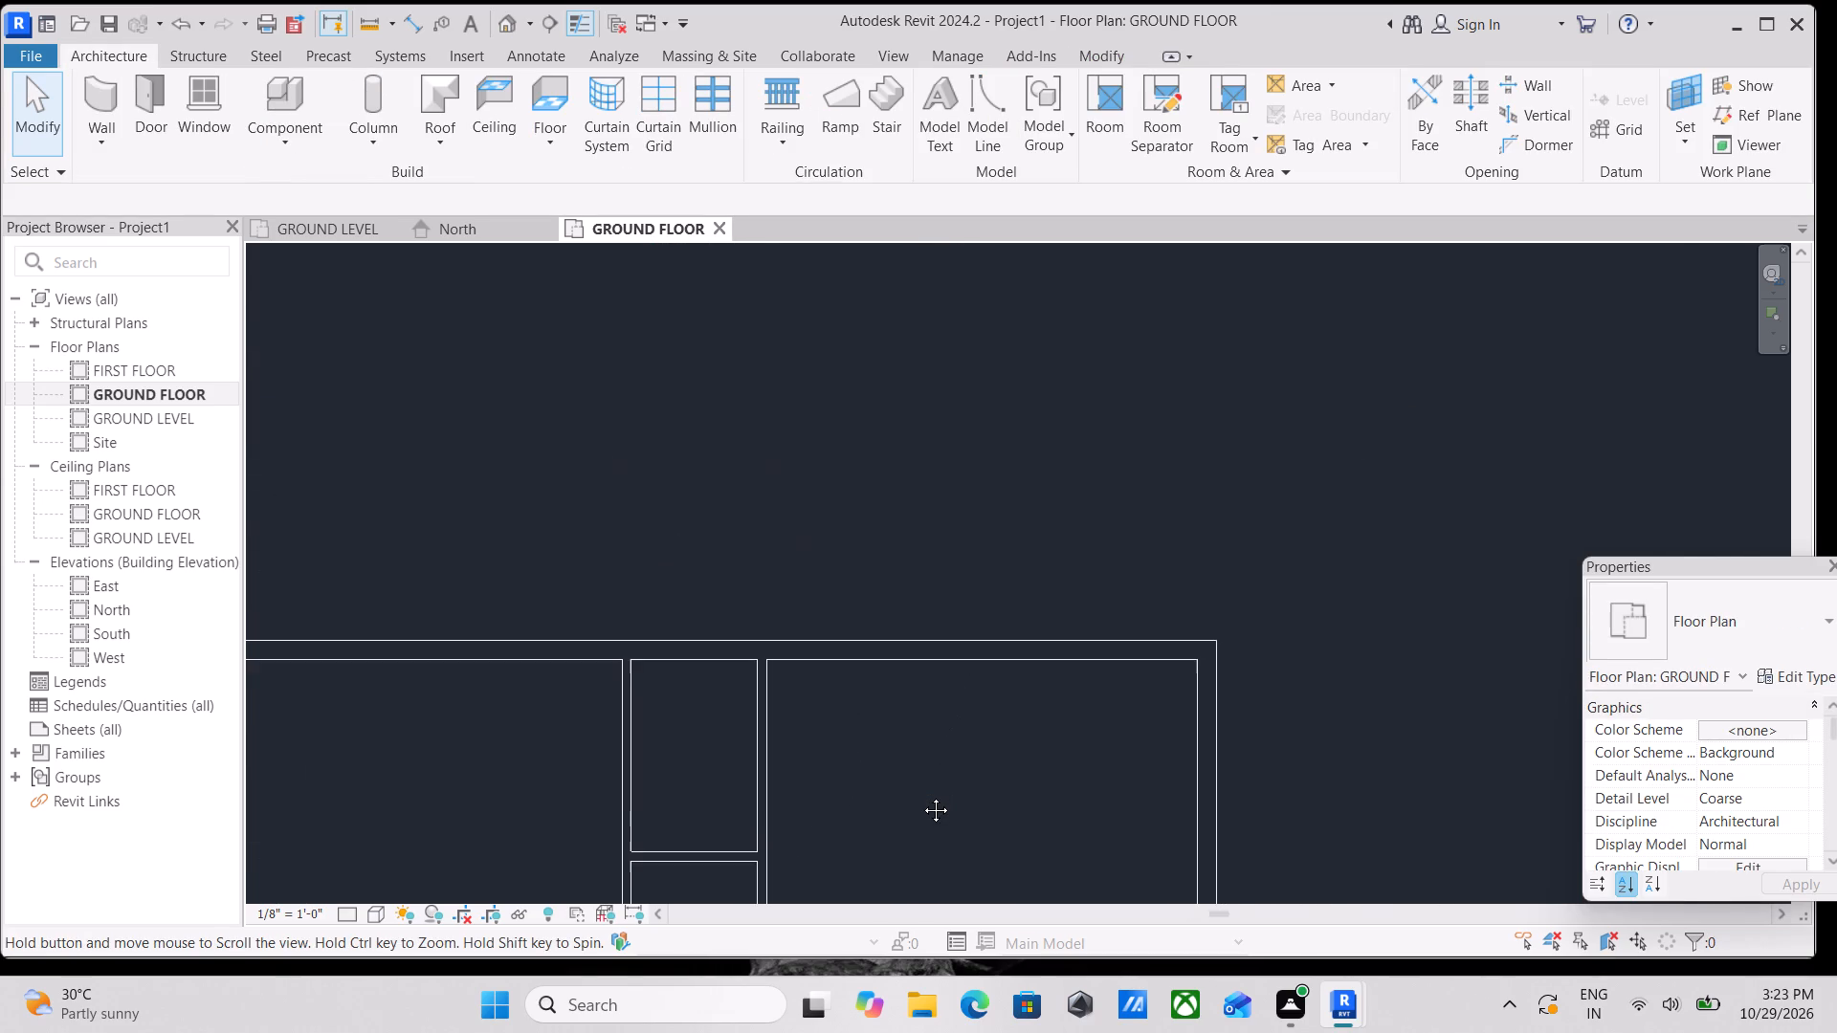
middle_click_drag(921, 796, 1020, 626)
middle_click_drag(986, 683, 1004, 669)
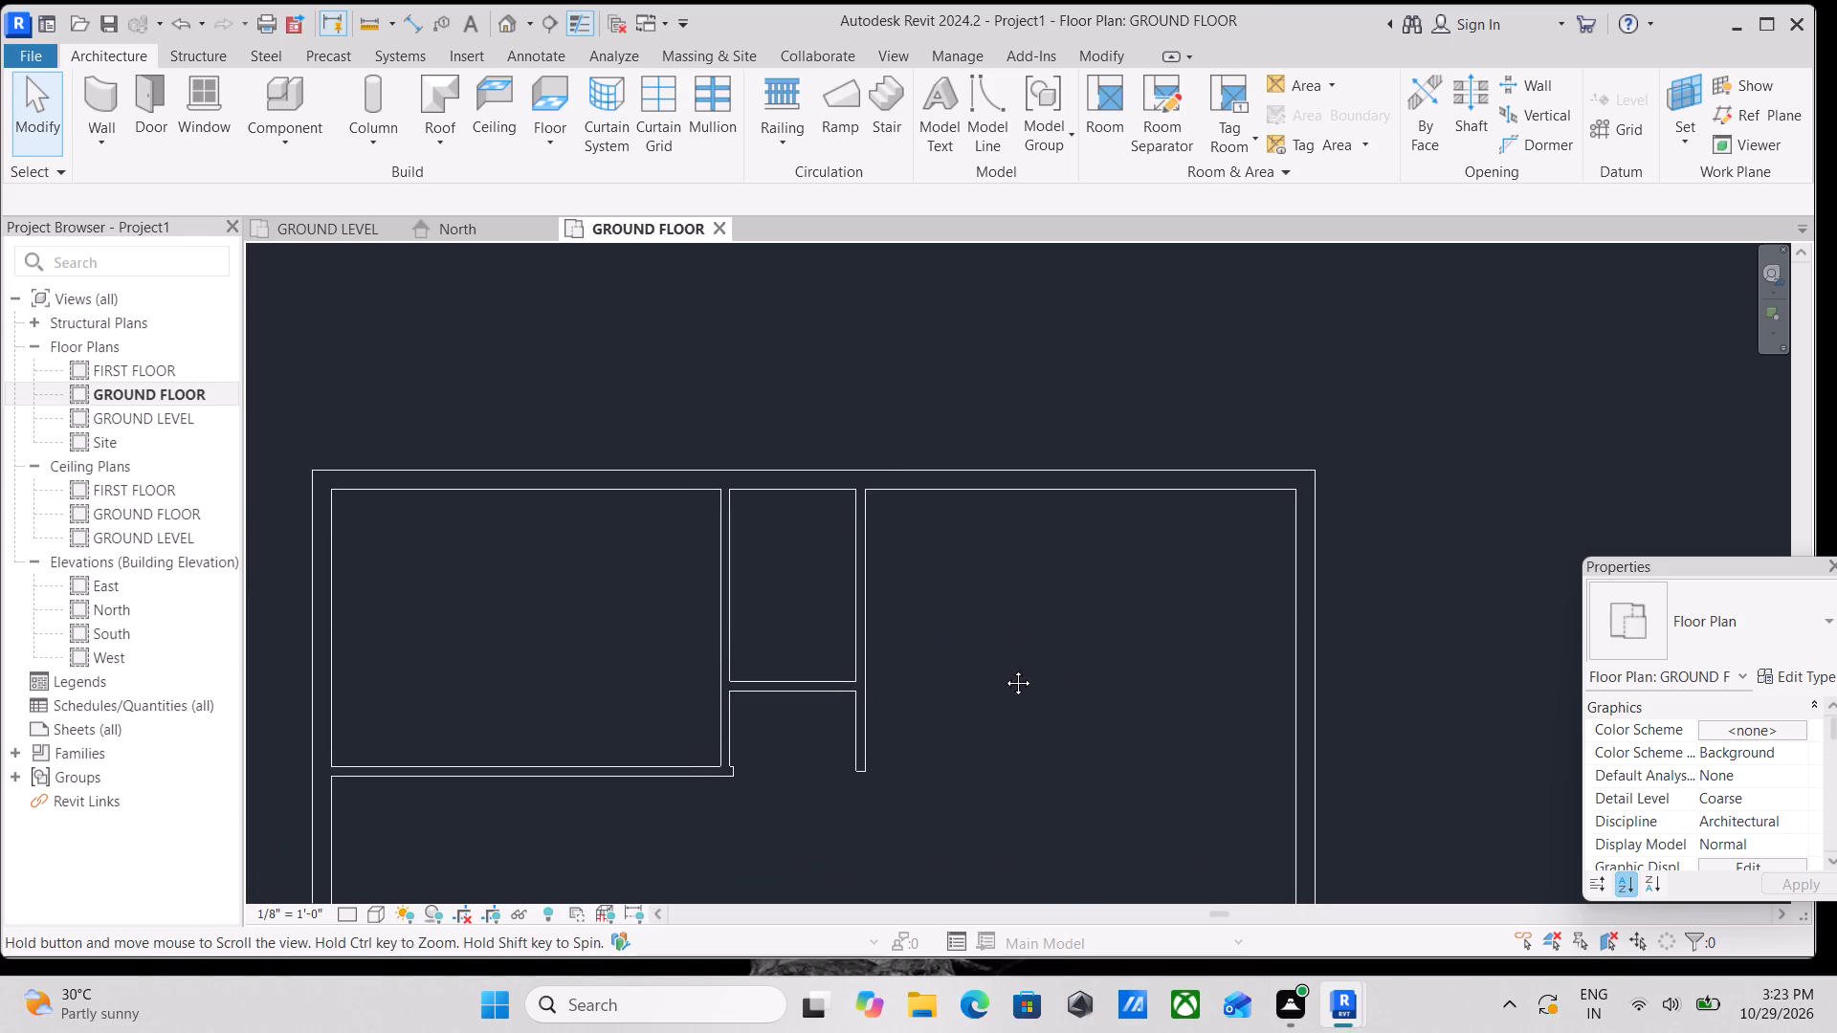
middle_click_drag(1004, 669, 1085, 588)
scroll(1085, 588, "down", 1)
scroll(1083, 714, "down", 1)
middle_click_drag(1086, 703, 1285, 540)
middle_click_drag(859, 674, 942, 591)
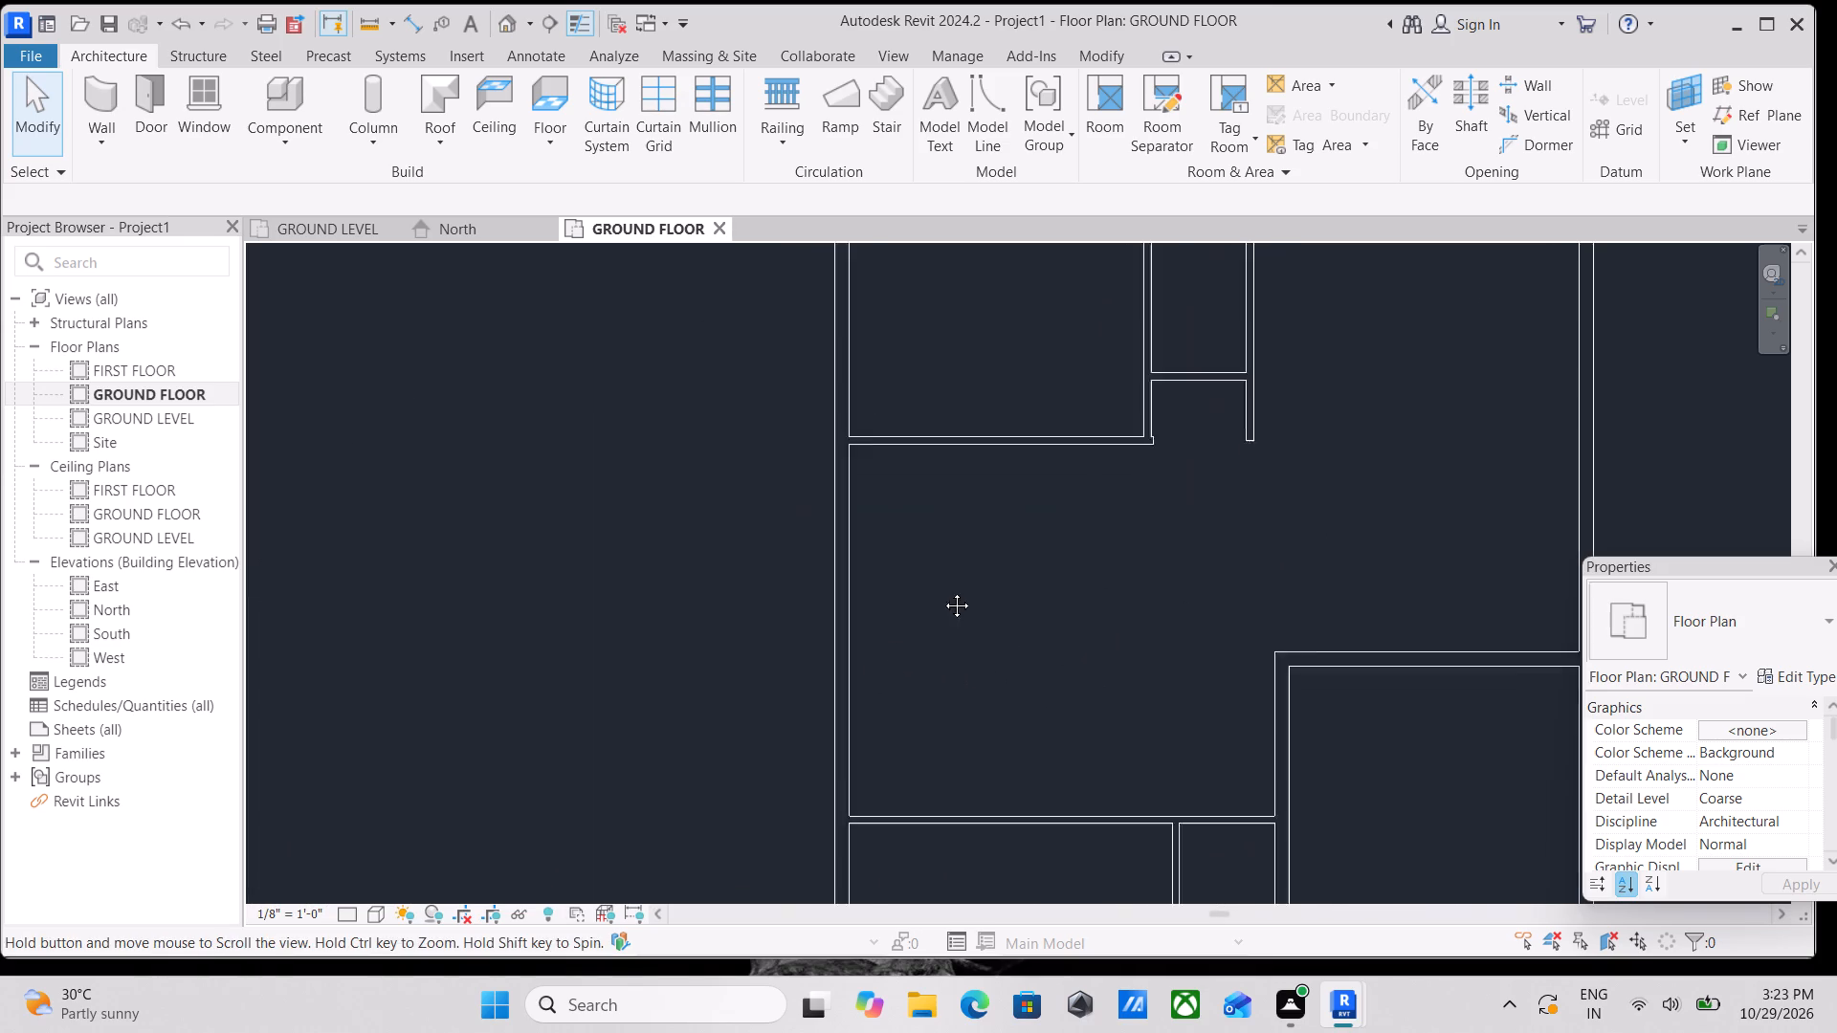
middle_click_drag(942, 591, 947, 587)
middle_click_drag(1074, 612, 961, 477)
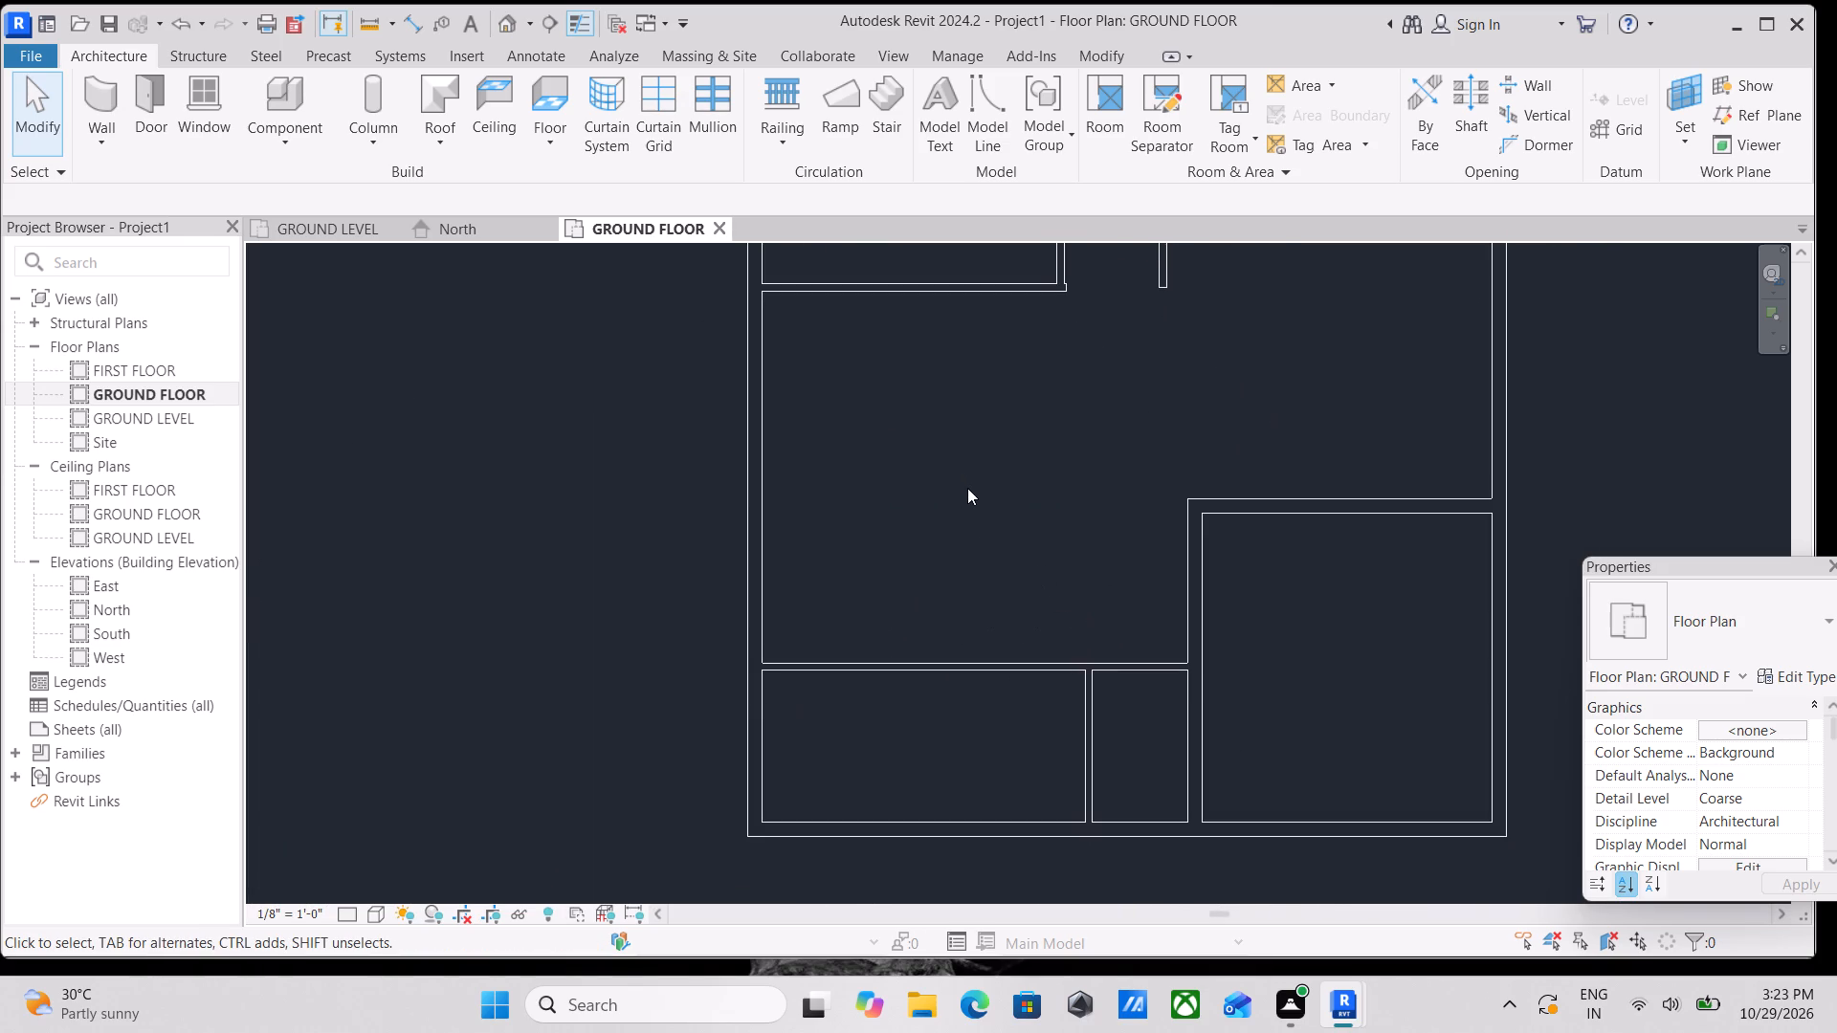
scroll(1020, 488, "down", 1)
middle_click_drag(1020, 488, 939, 494)
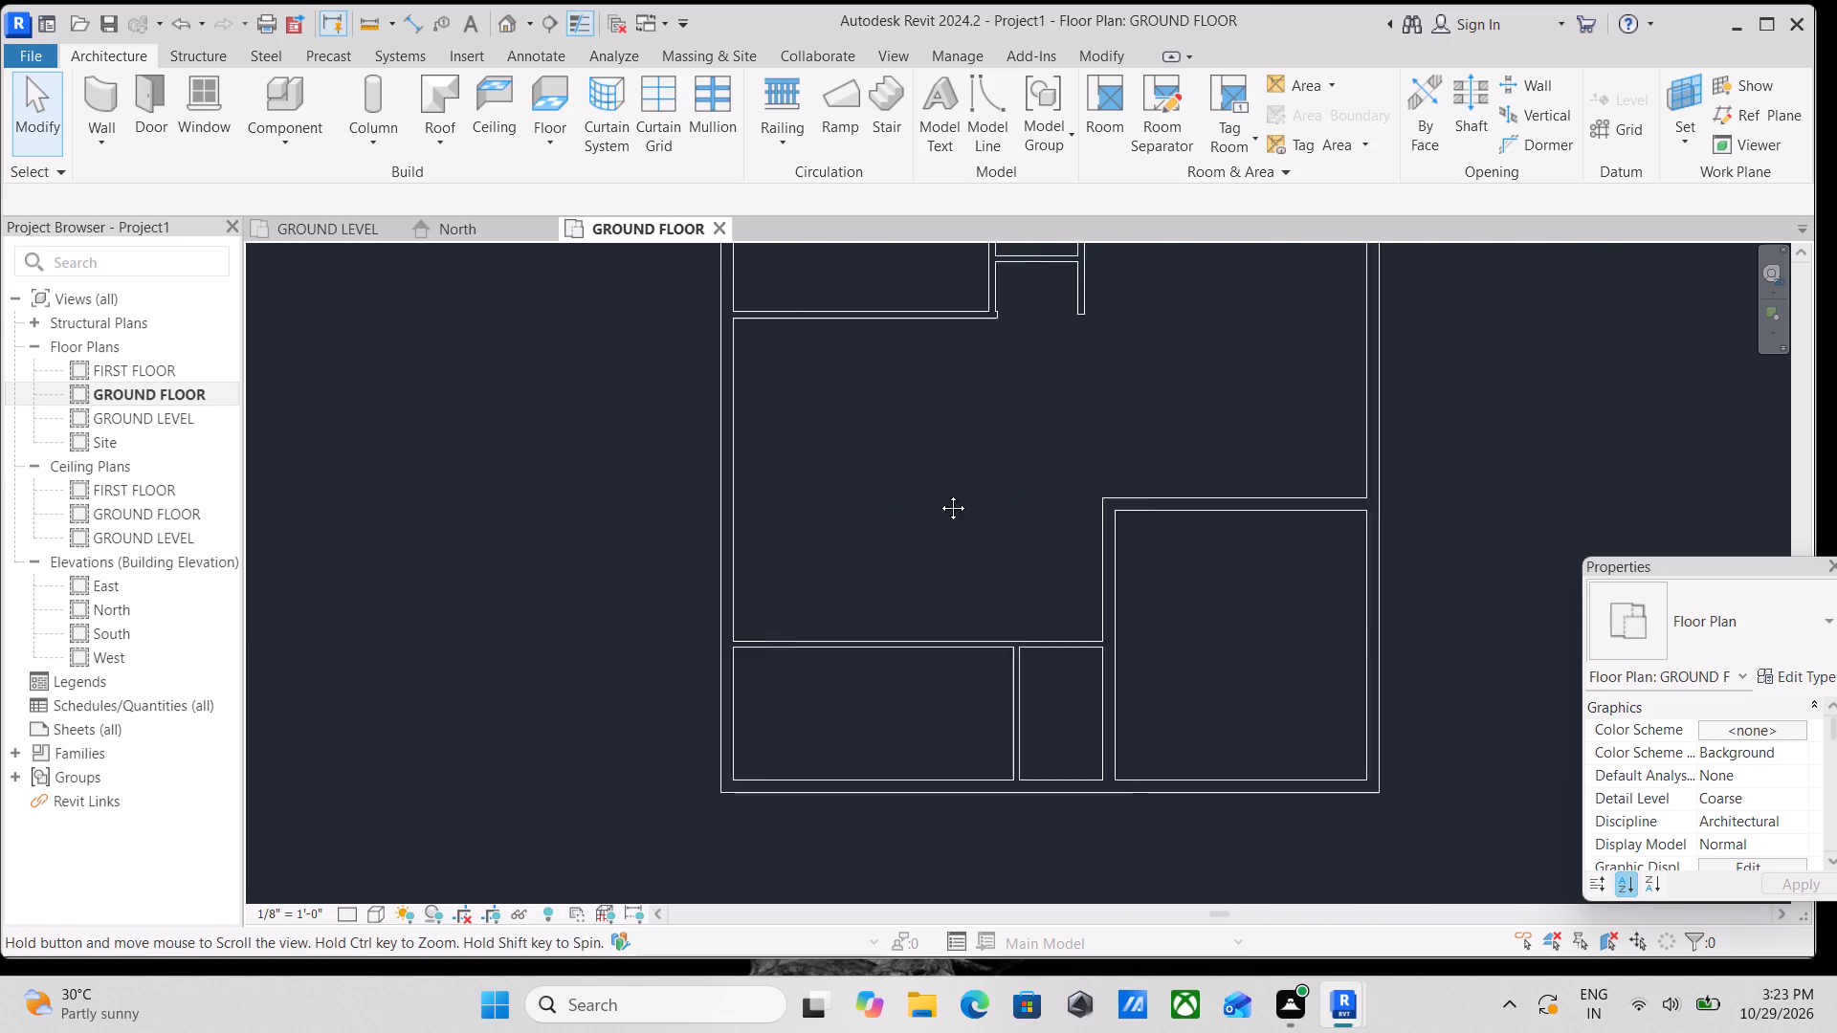
middle_click_drag(939, 494, 893, 514)
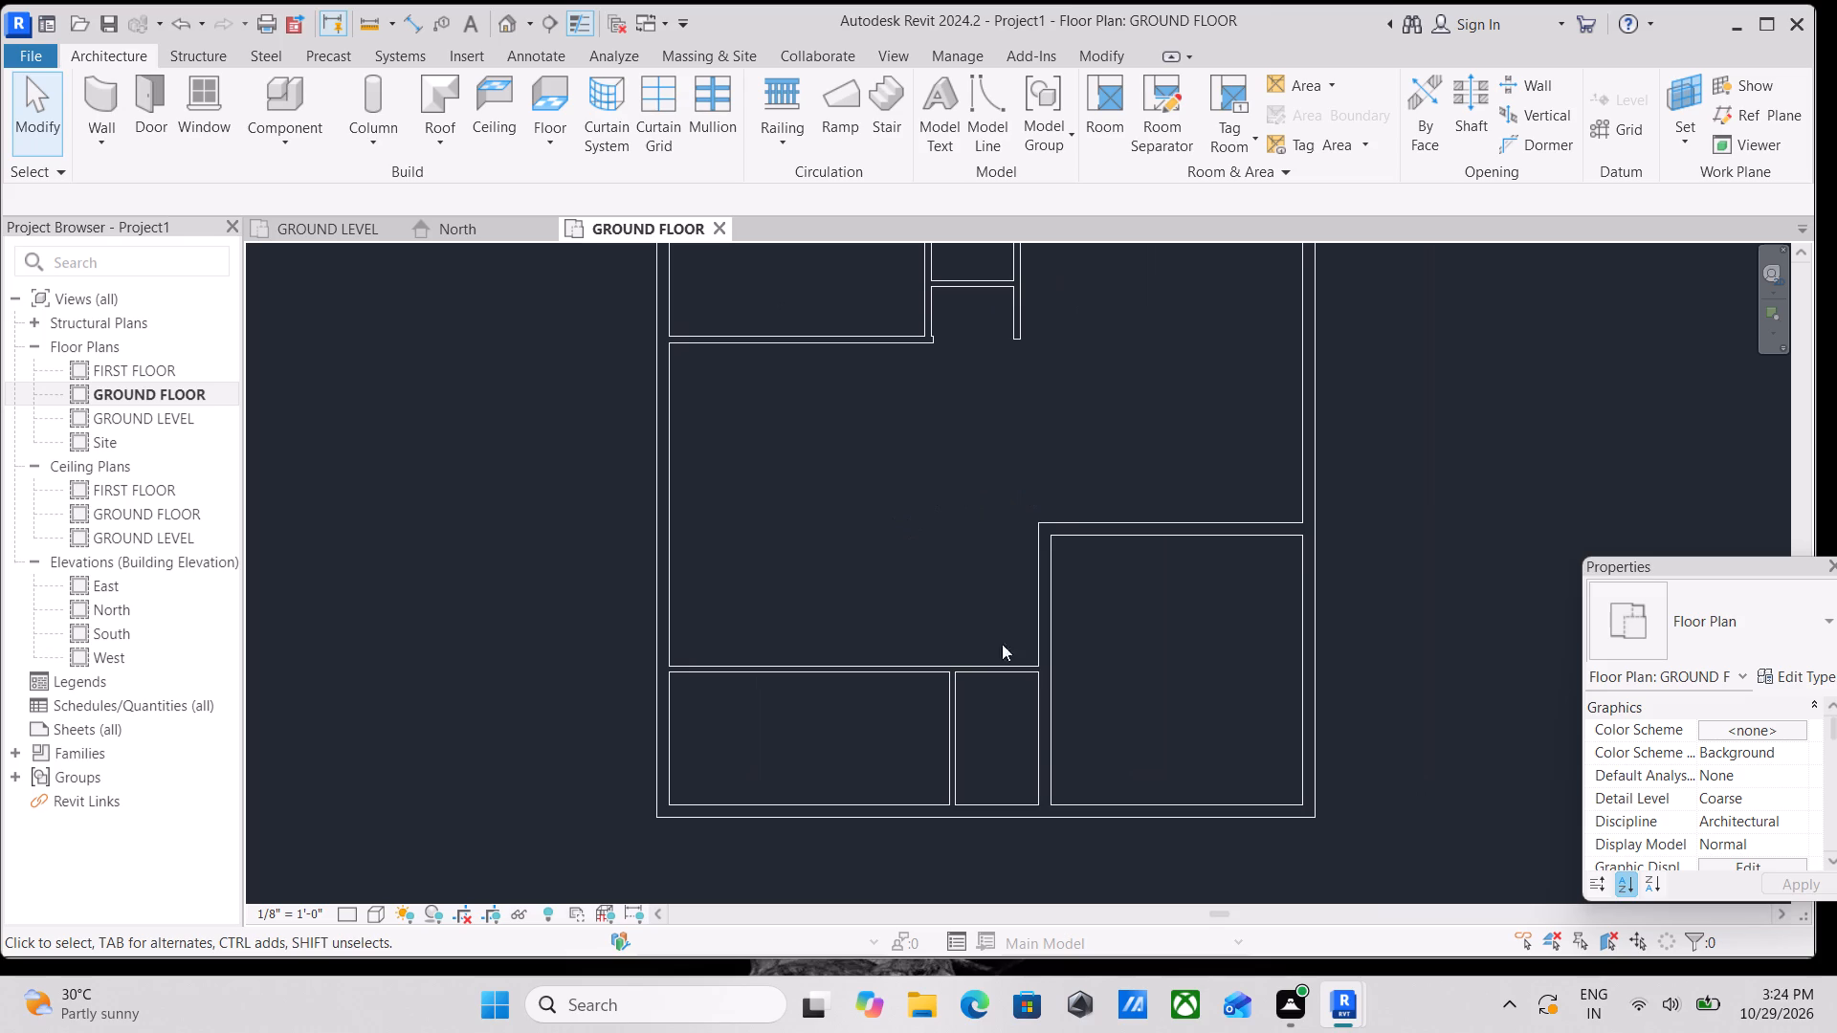
scroll(1030, 733, "up", 1)
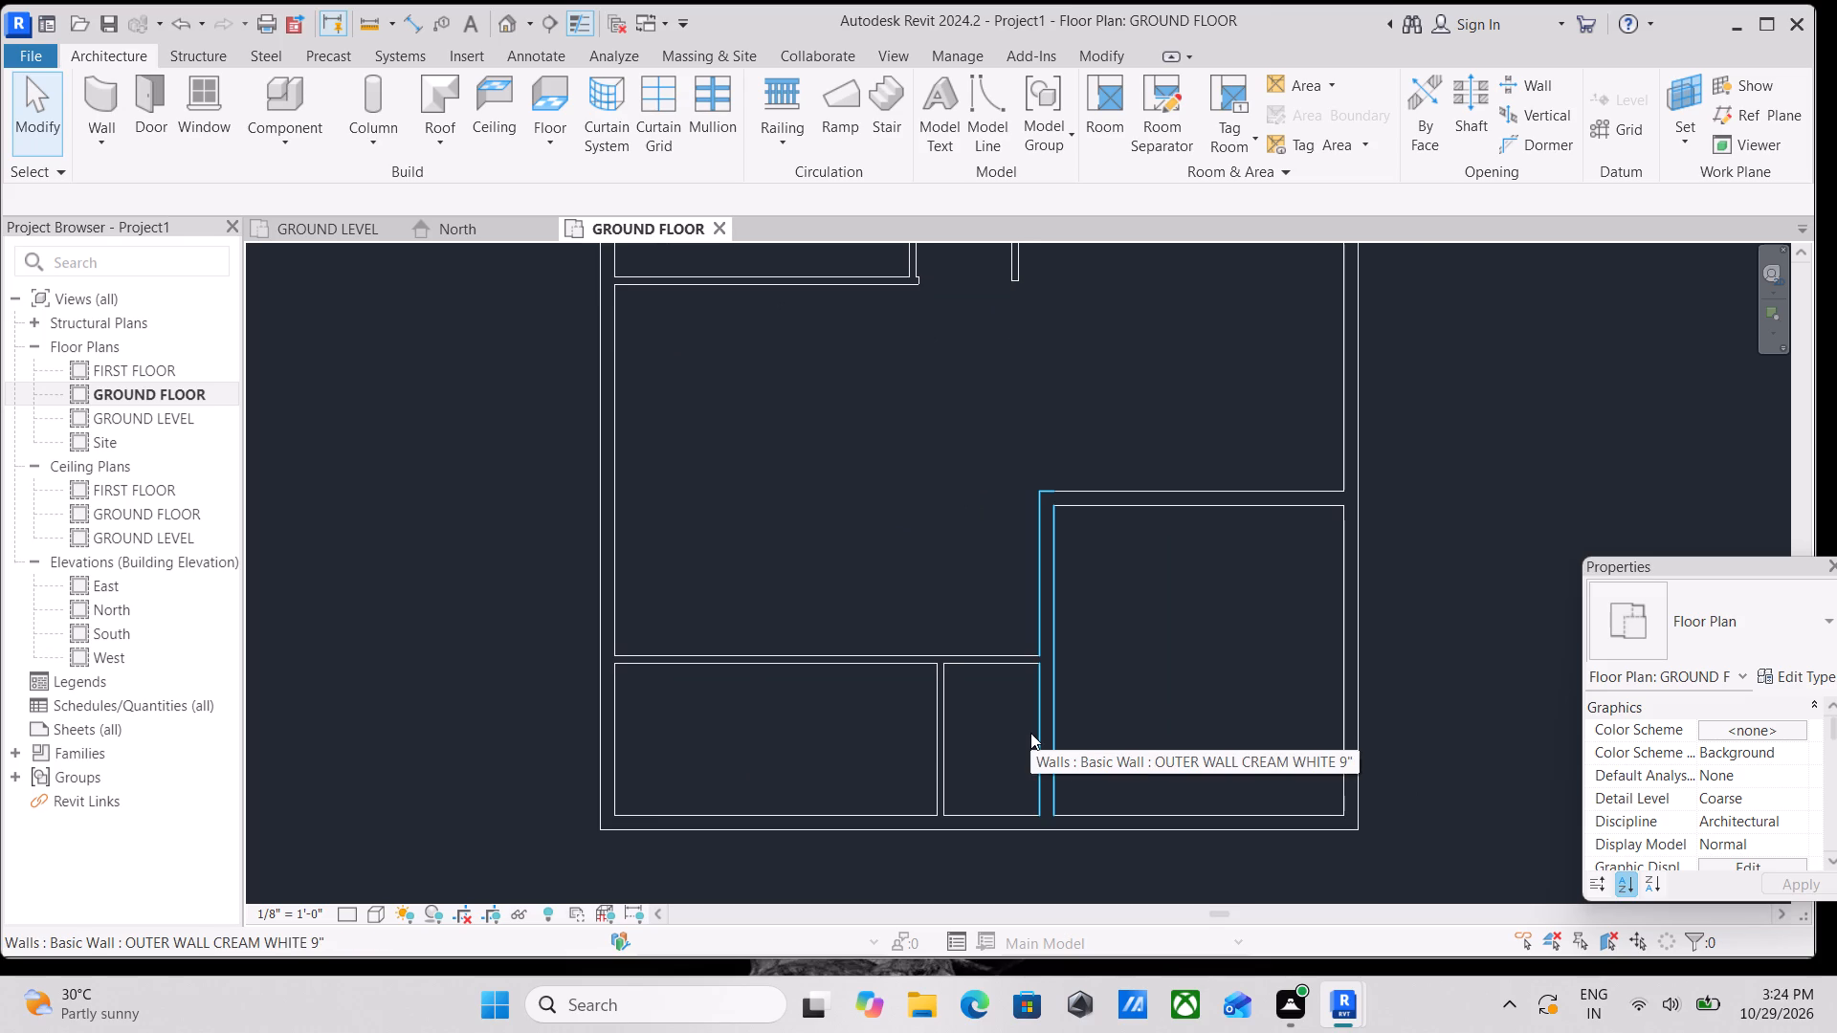
Check the spacing of the INNER WALLCREAM WHITE 4.5" wall along the north side of the southwest rooms.
left_click(816, 658)
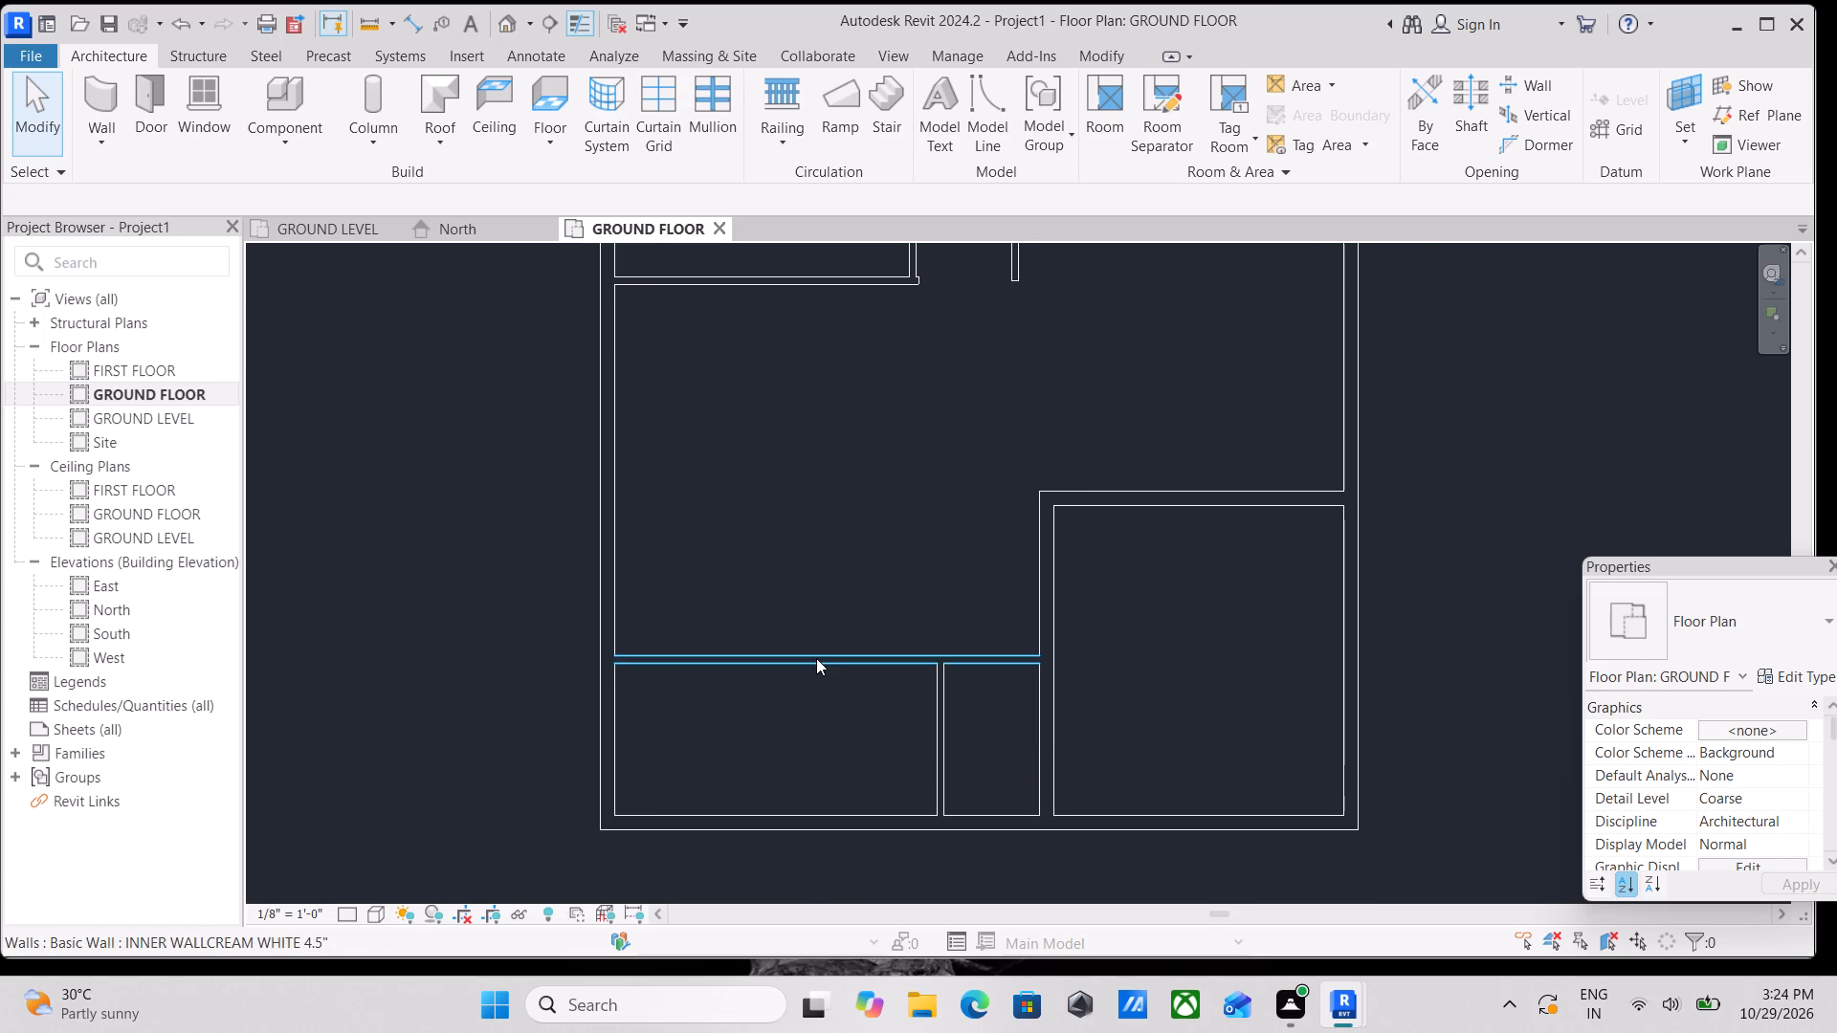
scroll(817, 664, "up", 5)
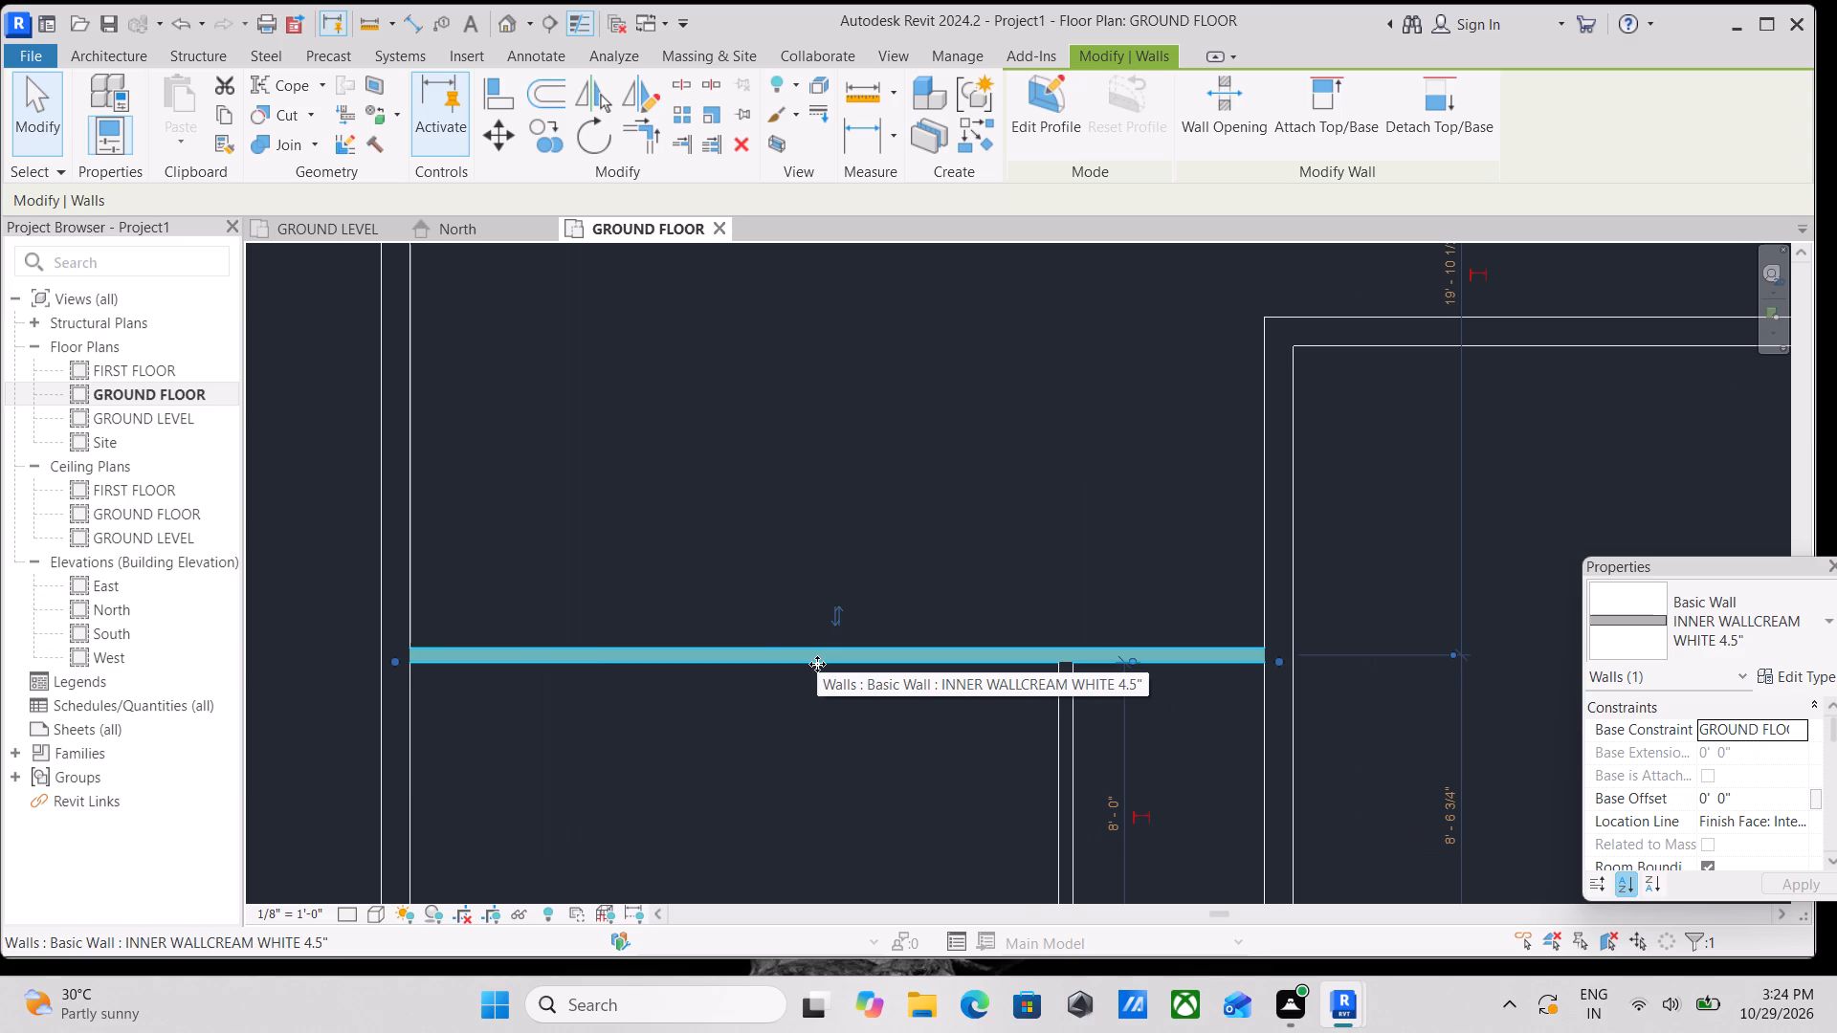
scroll(838, 620, "down", 4)
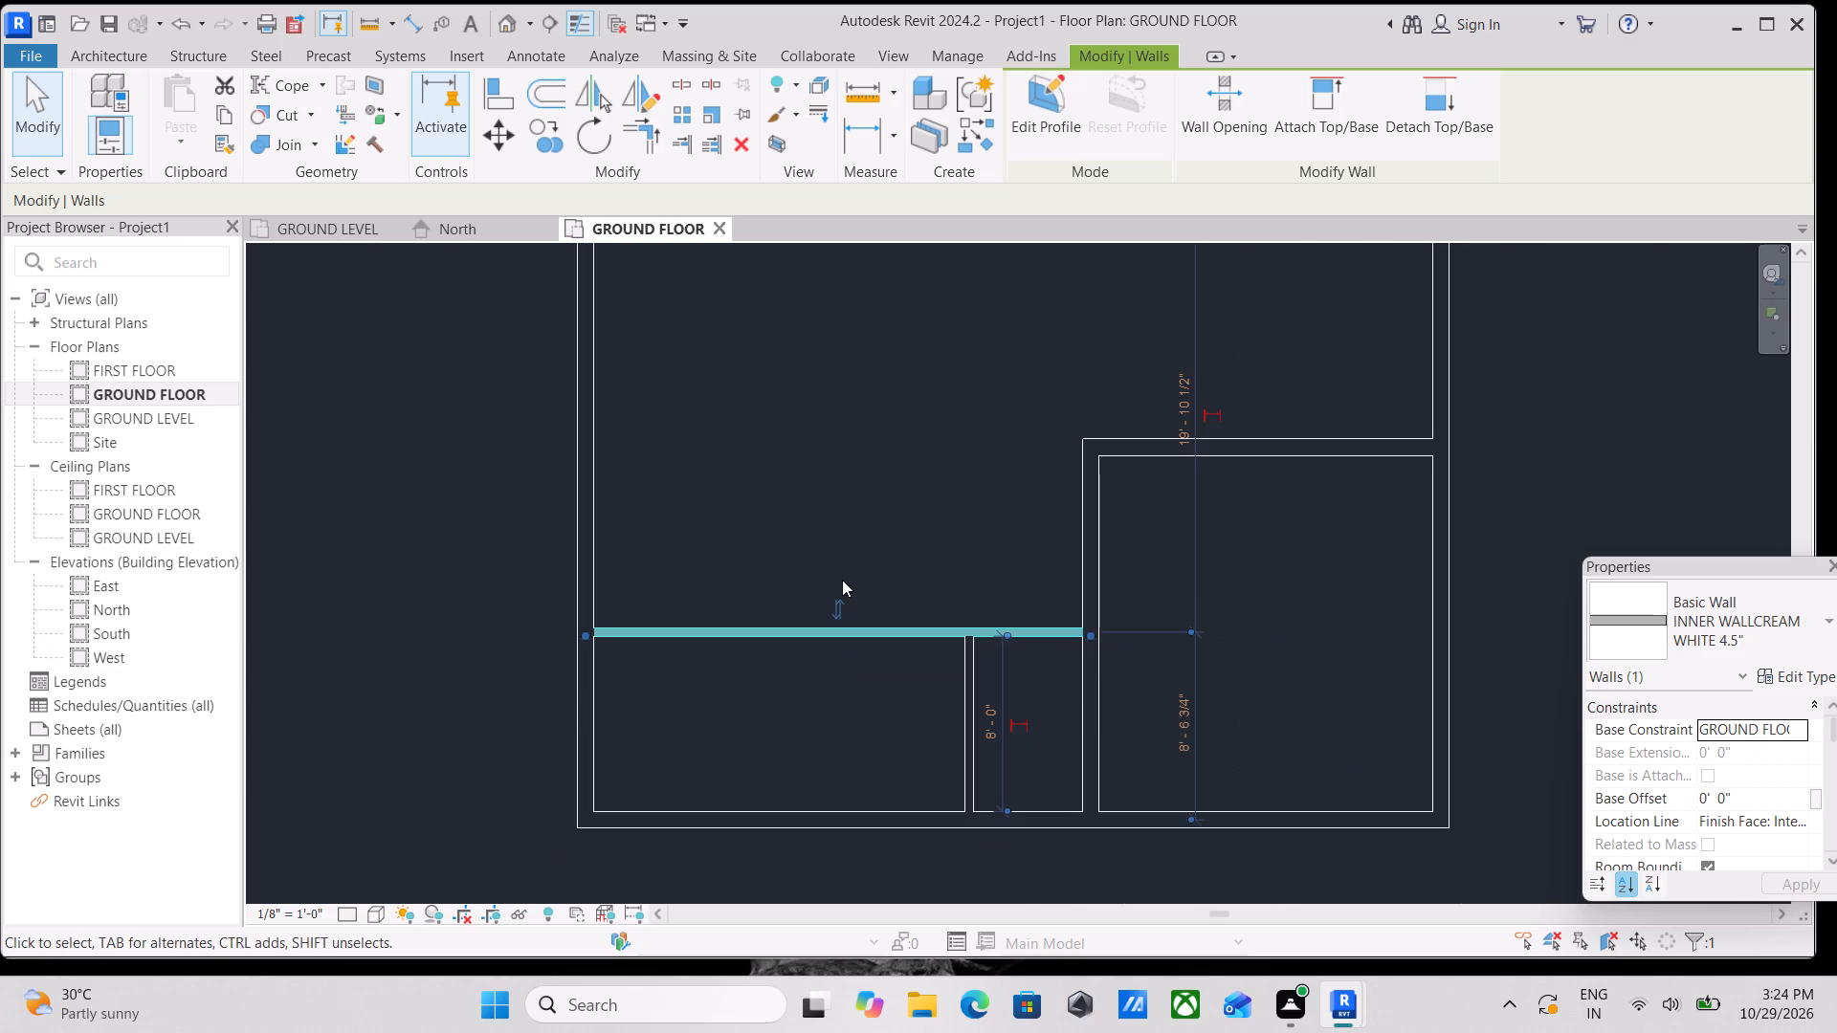
middle_click_drag(697, 477, 988, 577)
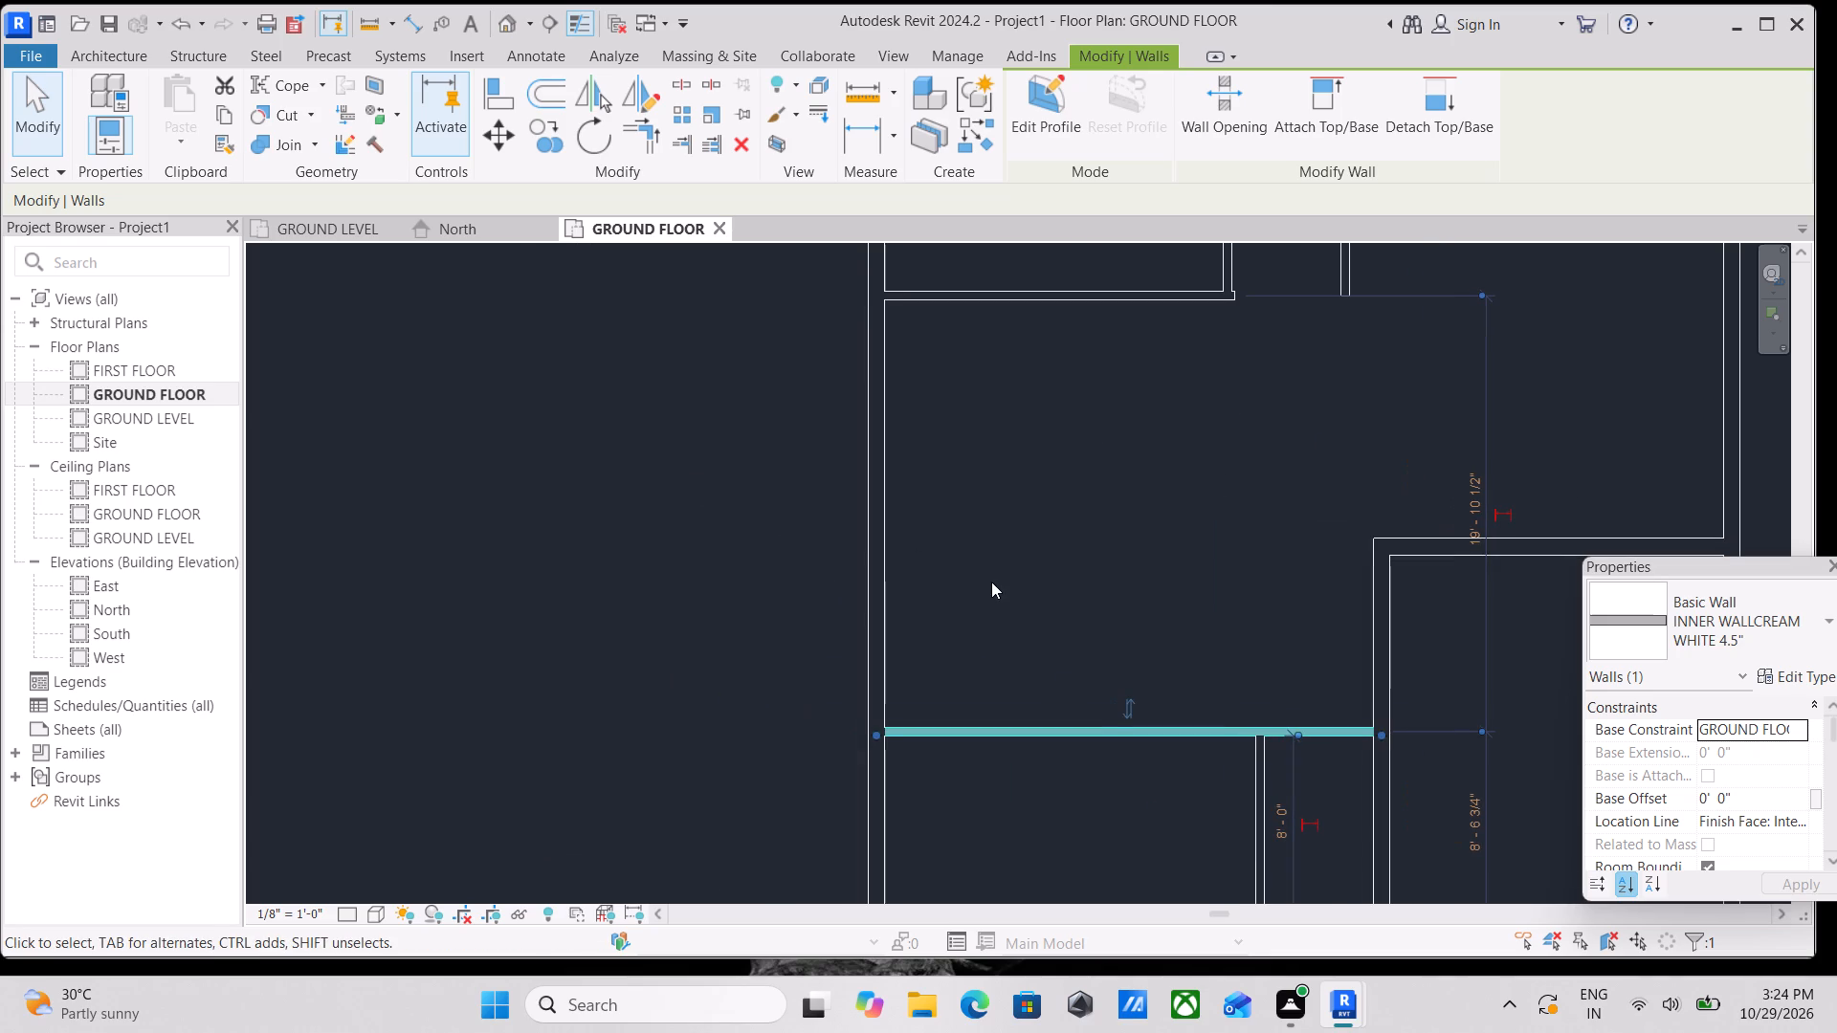
key("Escape")
Examine the southwest rooms, the northern rooms and the overall wall layout of the ground floor.
middle_click_drag(1037, 661, 1126, 636)
scroll(1040, 658, "down", 1)
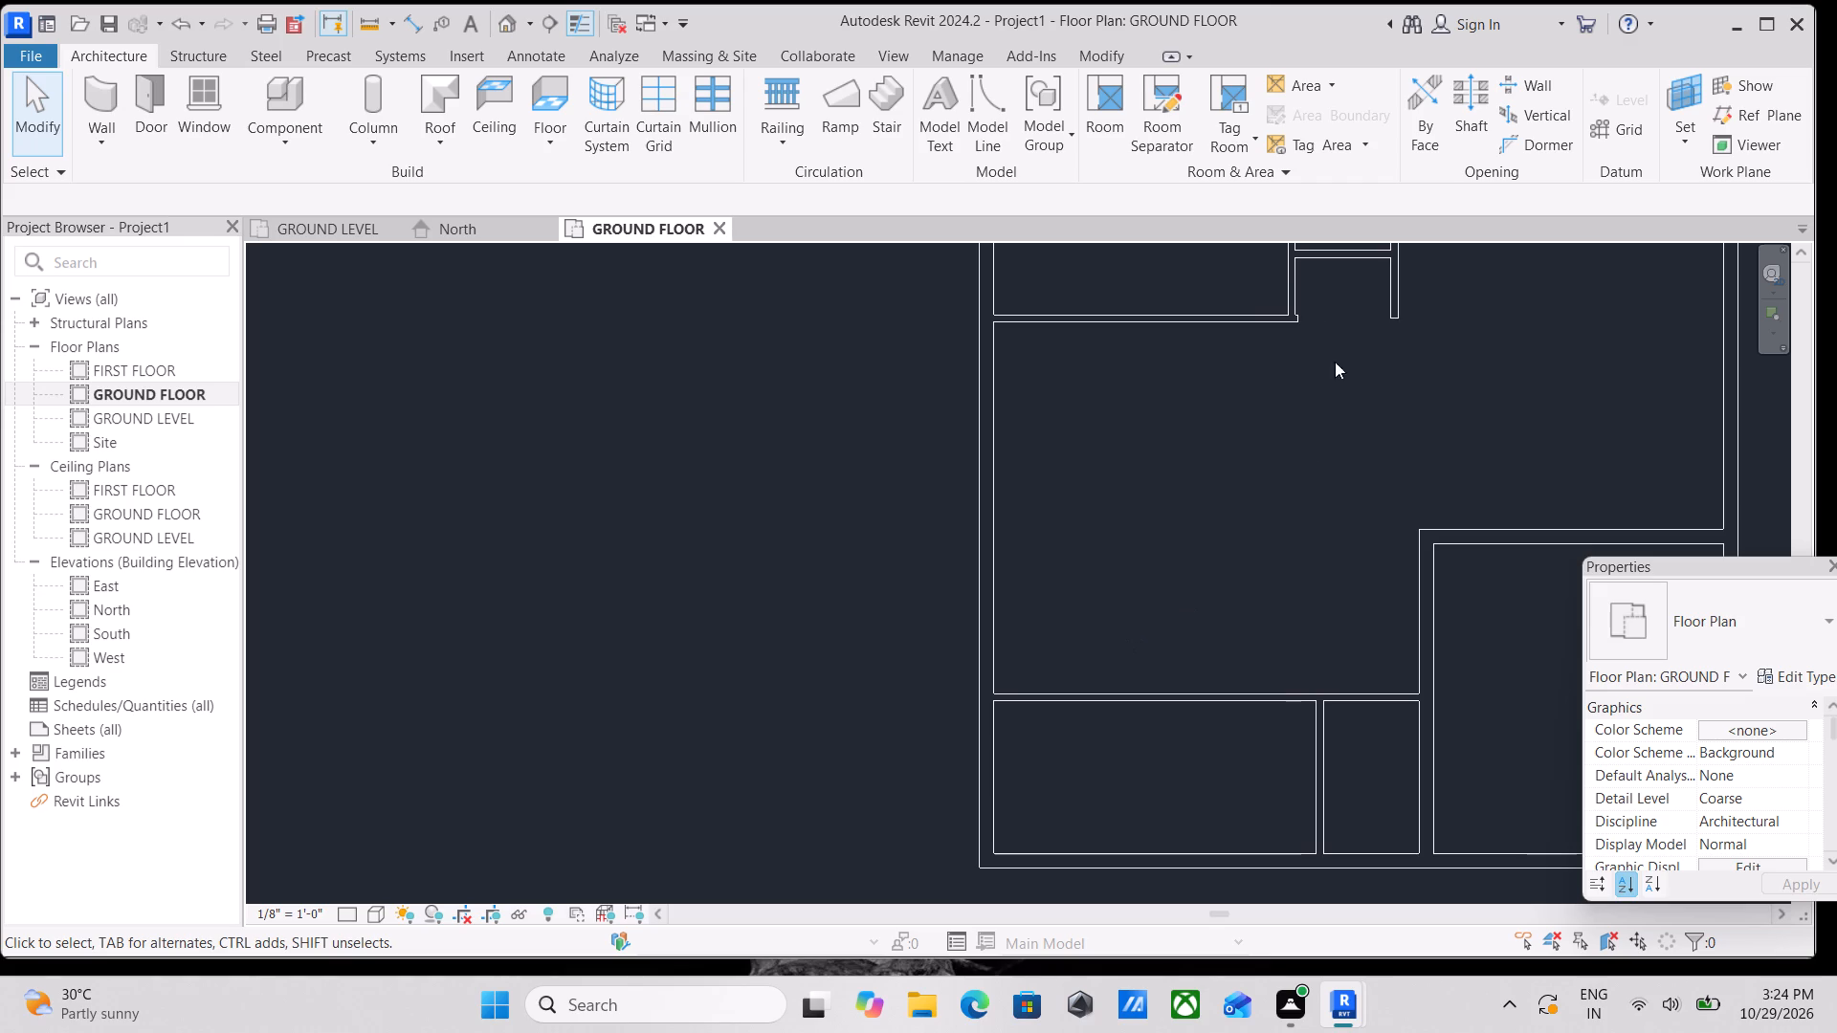
scroll(1159, 747, "up", 2)
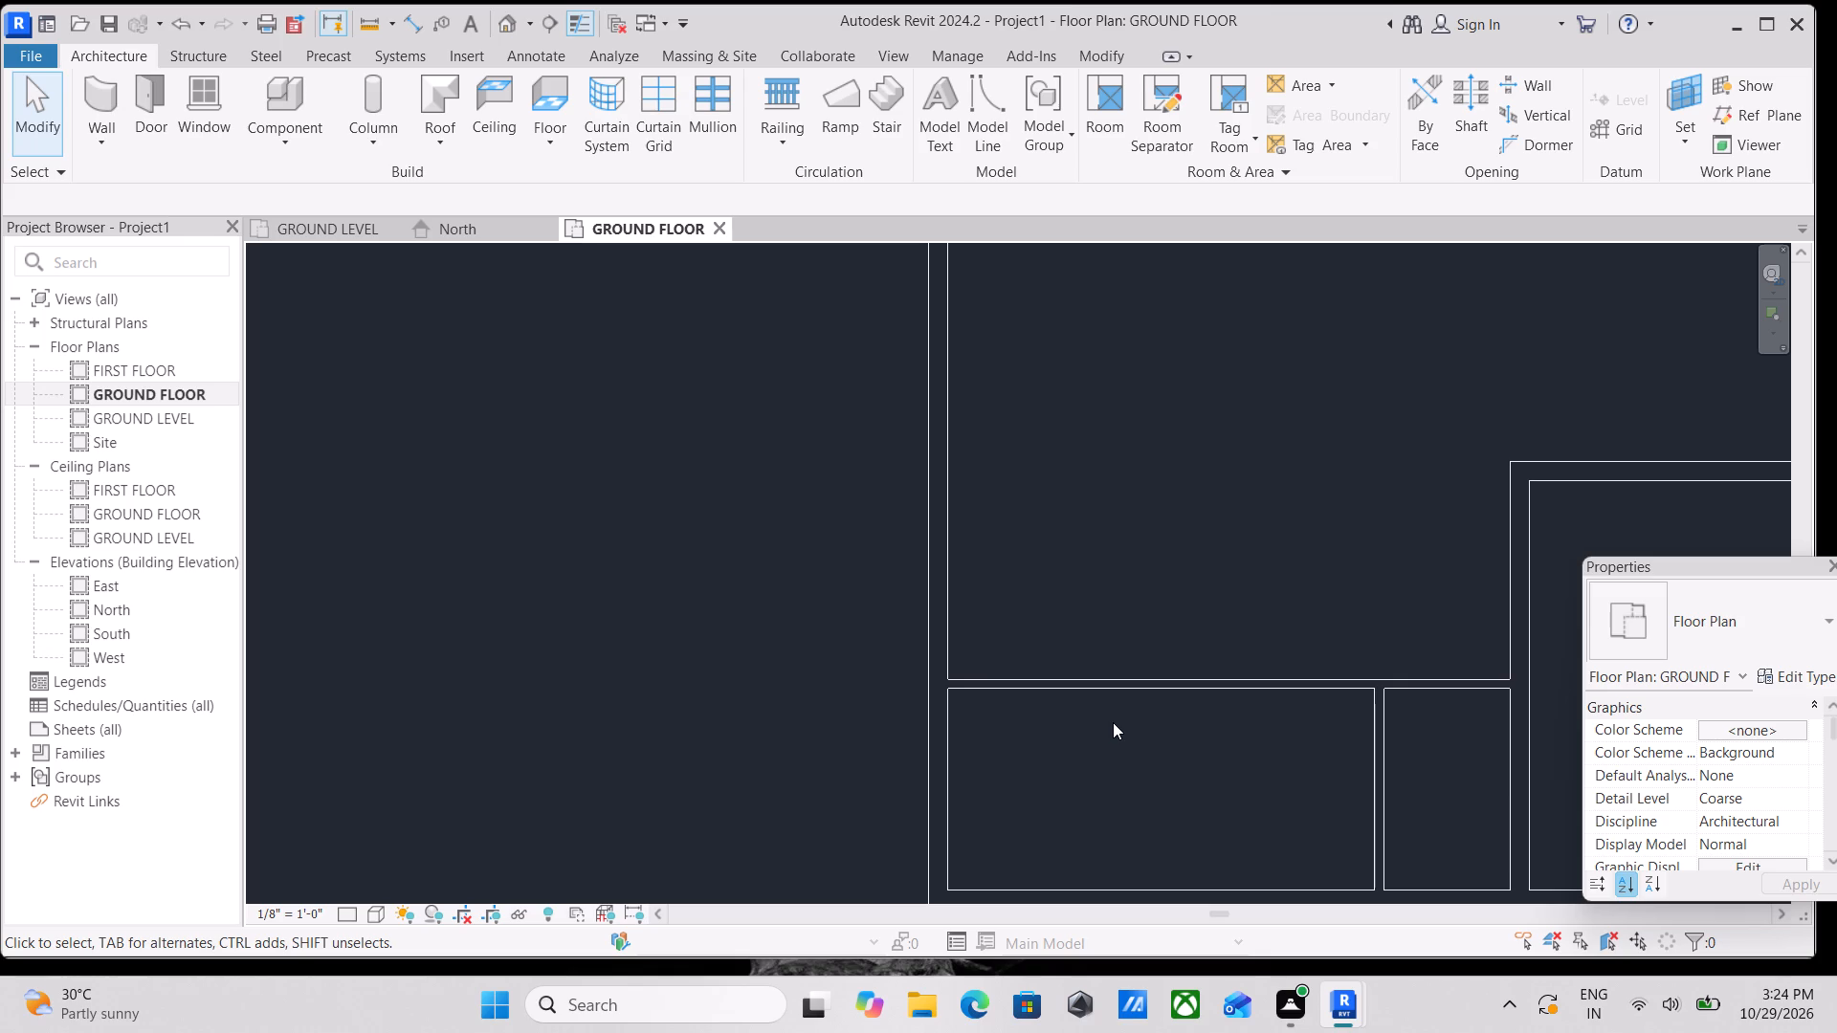
scroll(1164, 472, "down", 2)
middle_click_drag(1166, 487, 1108, 799)
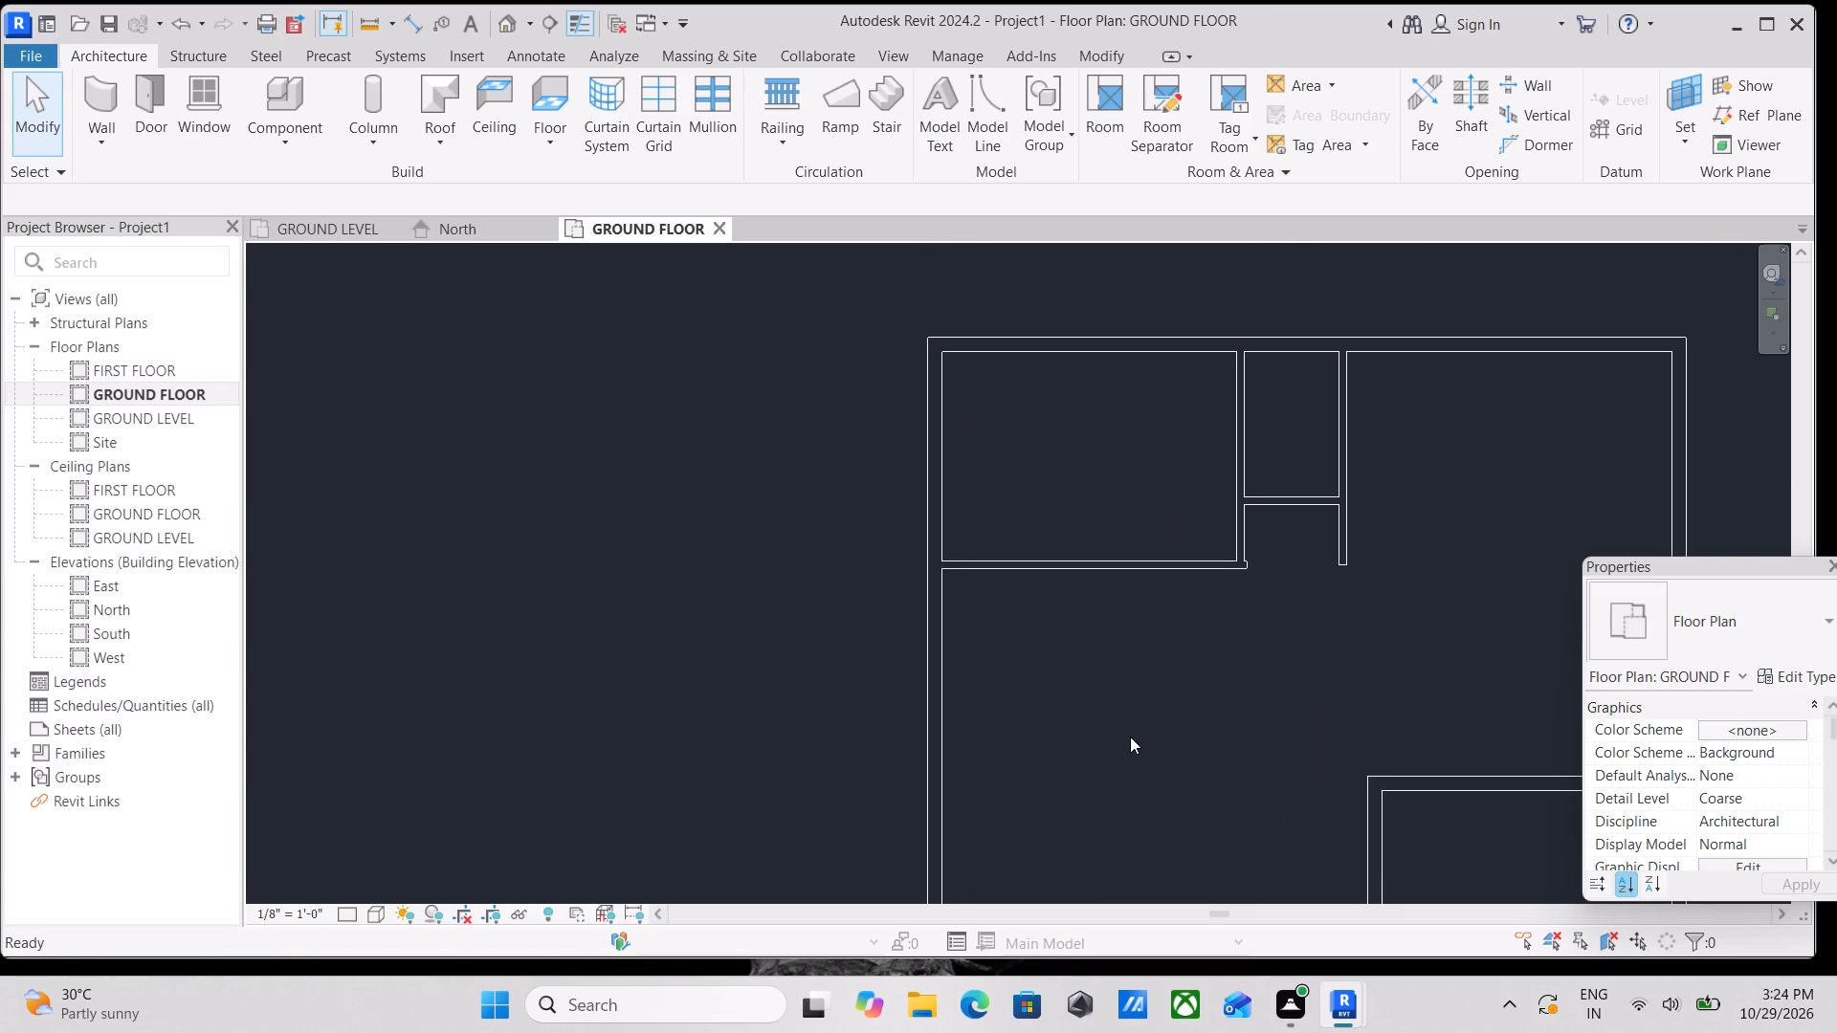
scroll(981, 691, "down", 3)
middle_click_drag(977, 690, 628, 451)
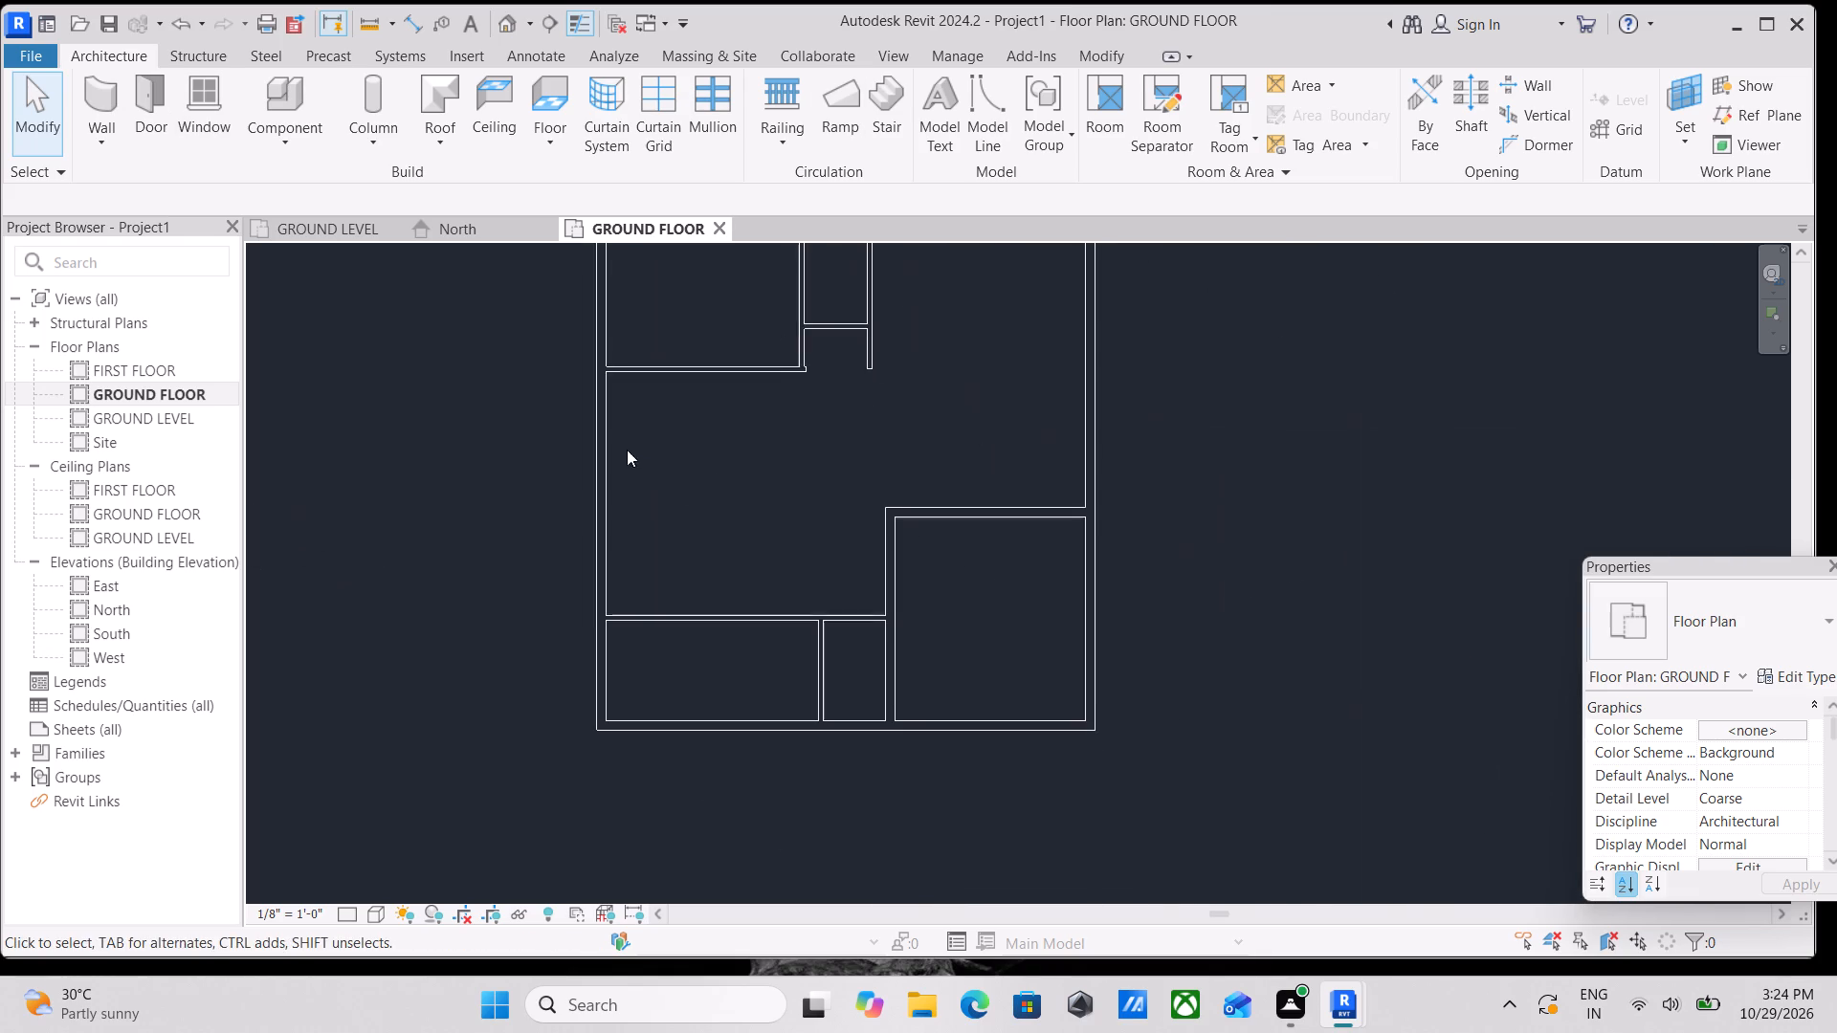
middle_click_drag(878, 475, 922, 615)
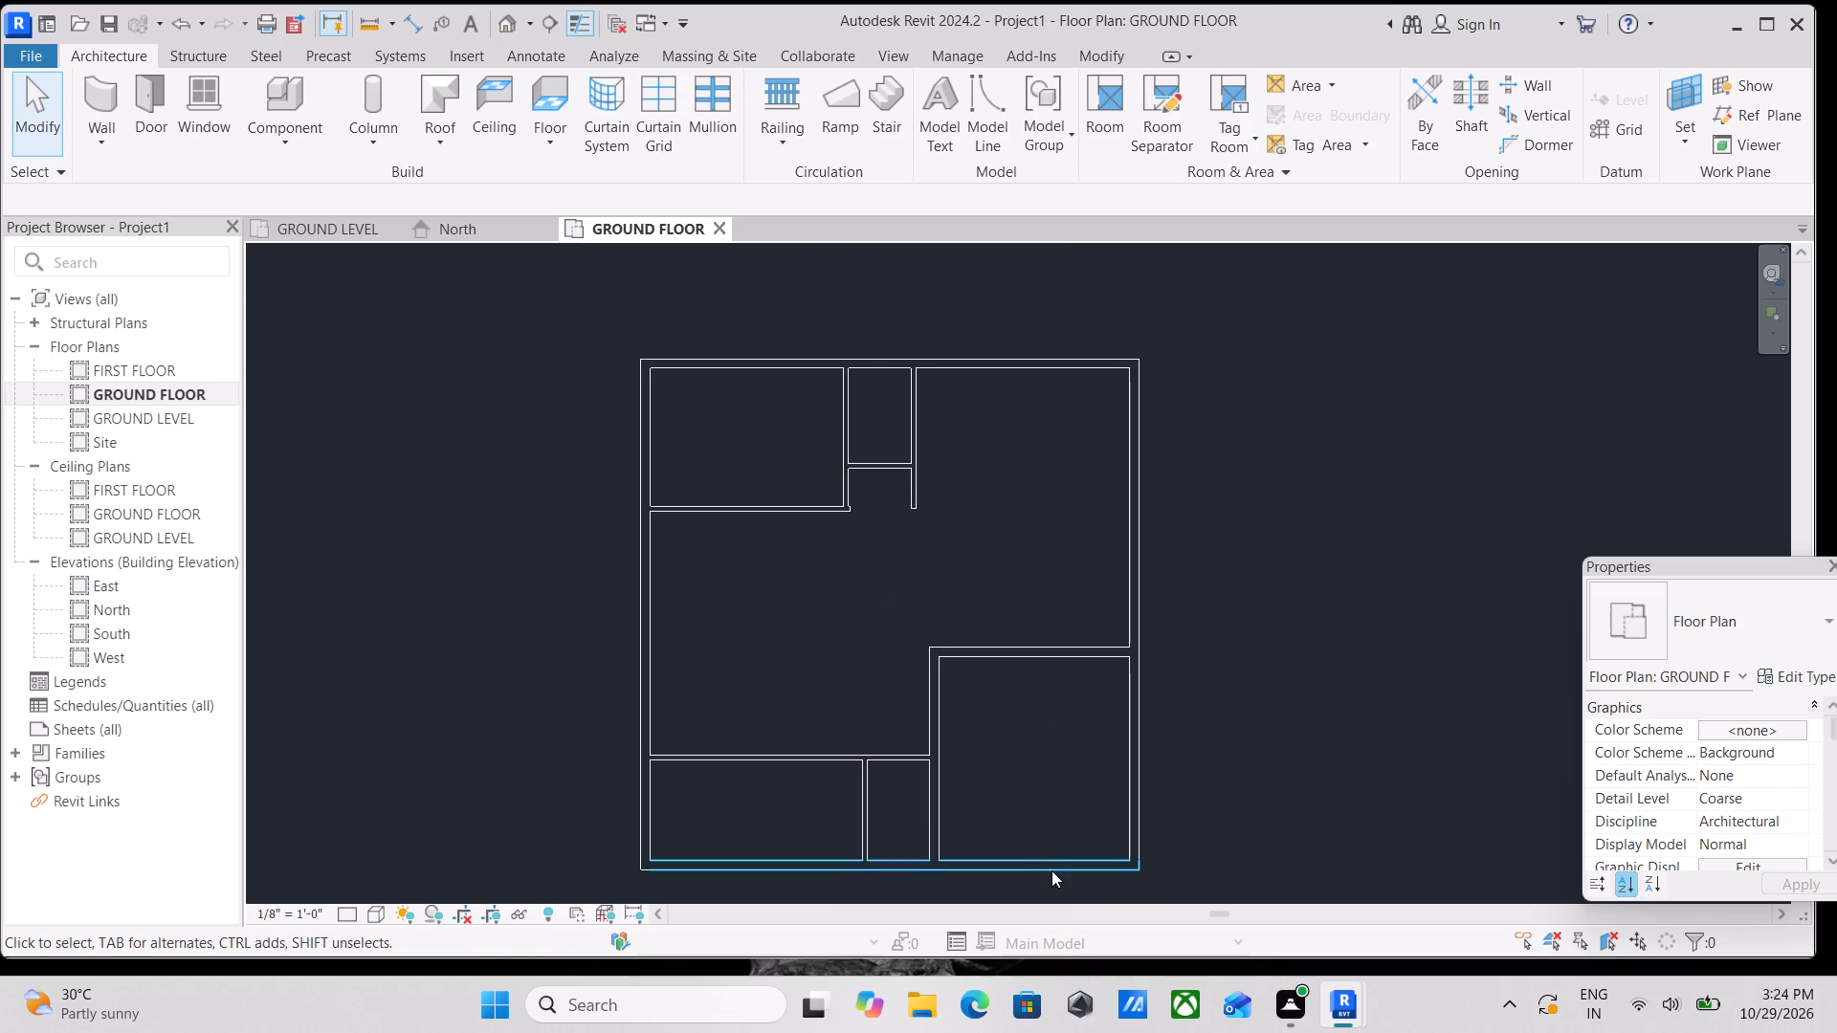
Shorten the 9" south outer wall to about 23'-5", ending at the southeast room's west wall so that room's south side is open.
middle_click_drag(1083, 794, 1066, 623)
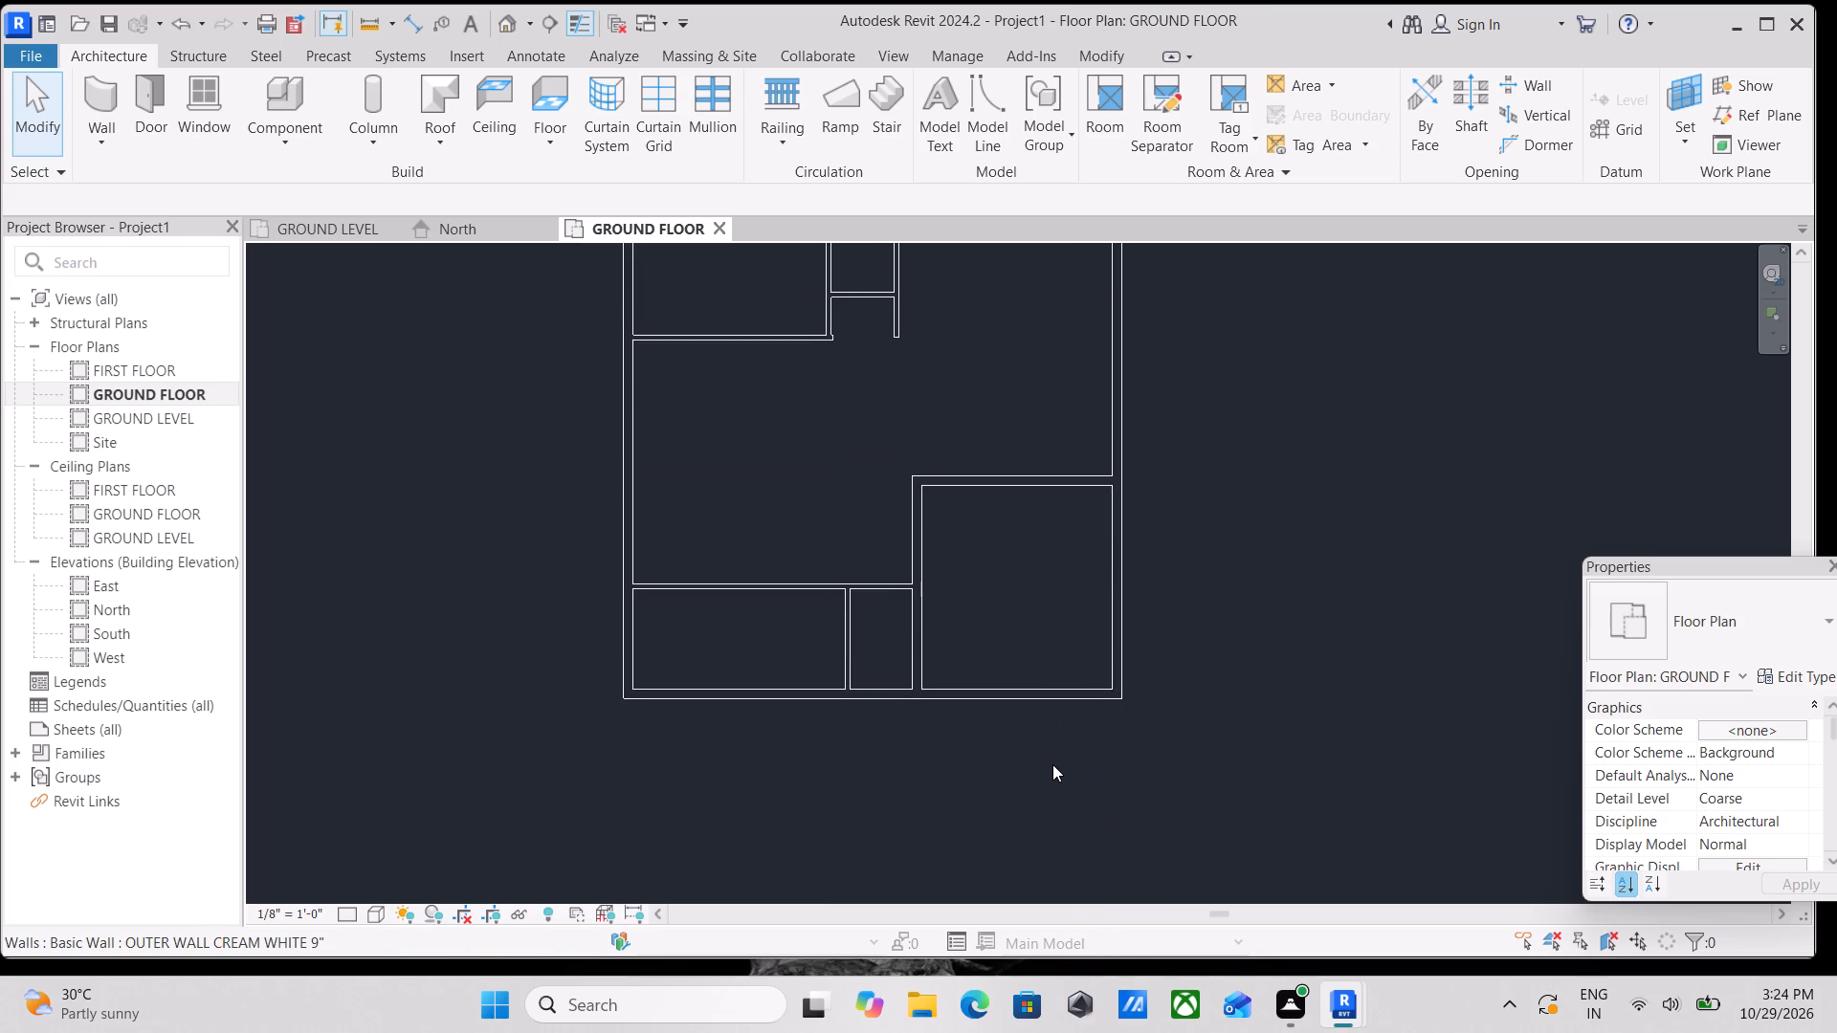
left_click(1067, 683)
scroll(1105, 714, "up", 2)
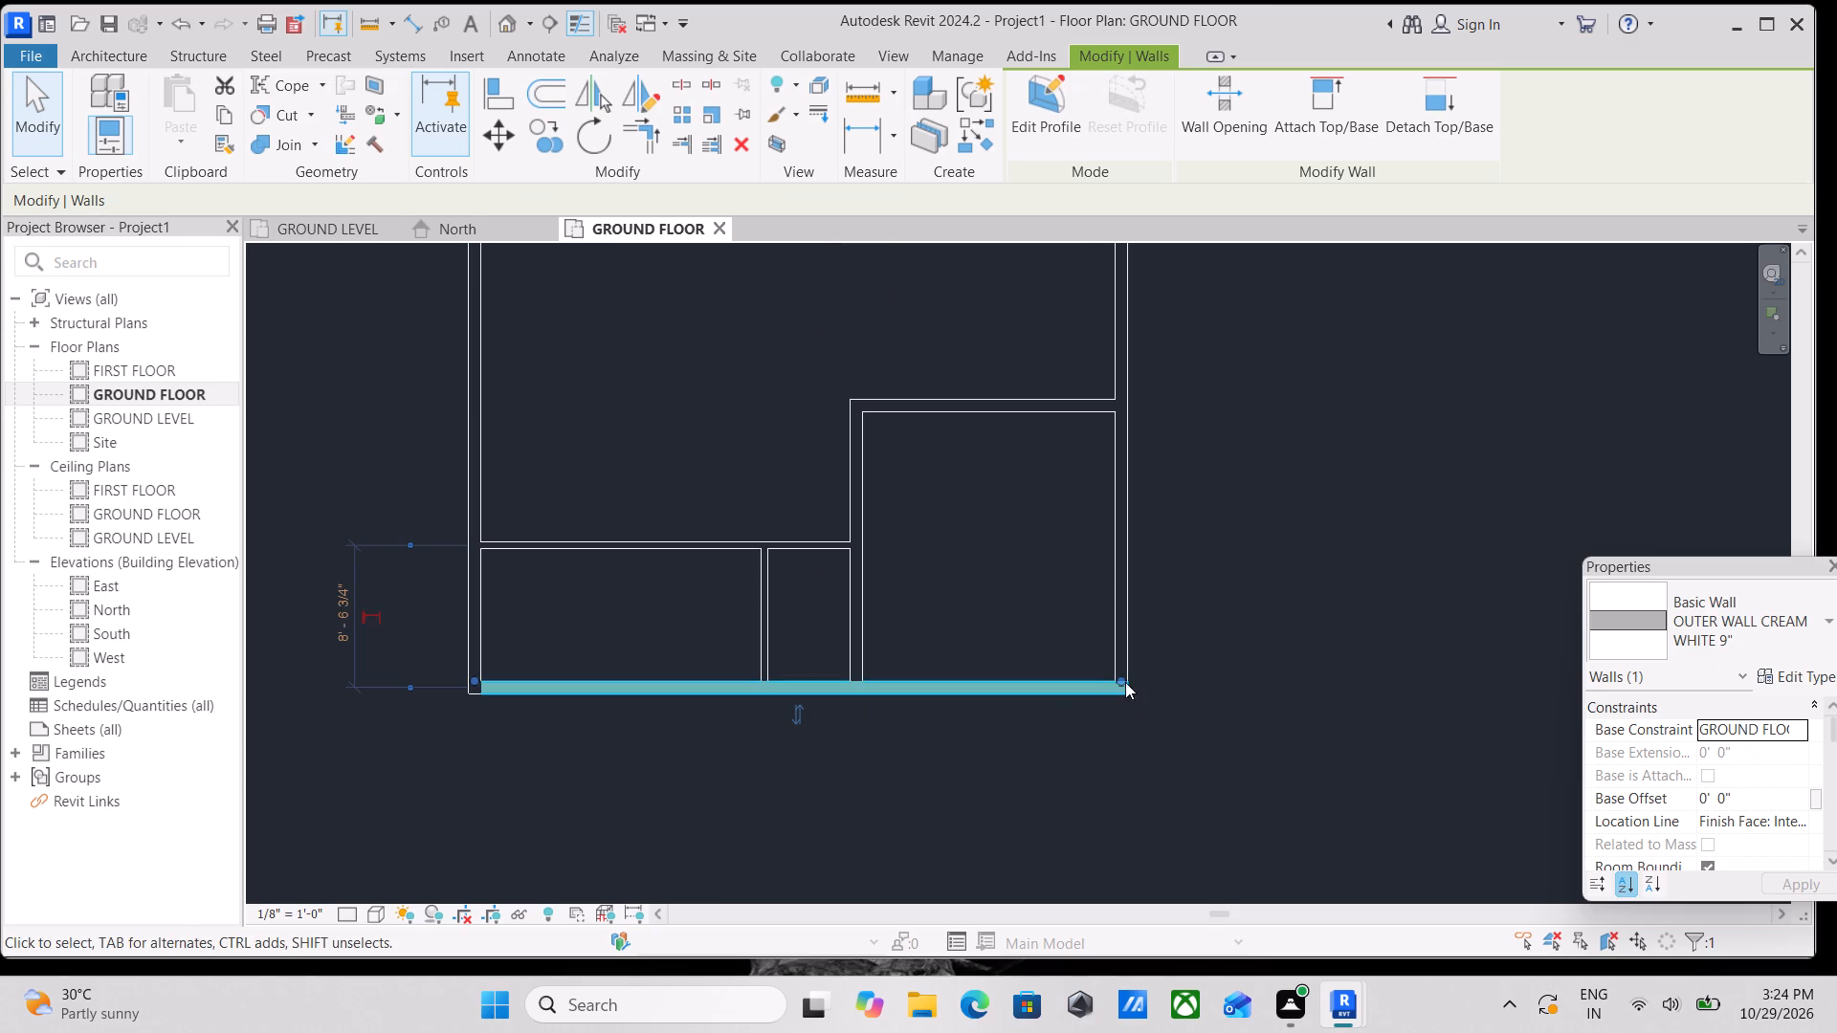
left_click_drag(1120, 679, 867, 691)
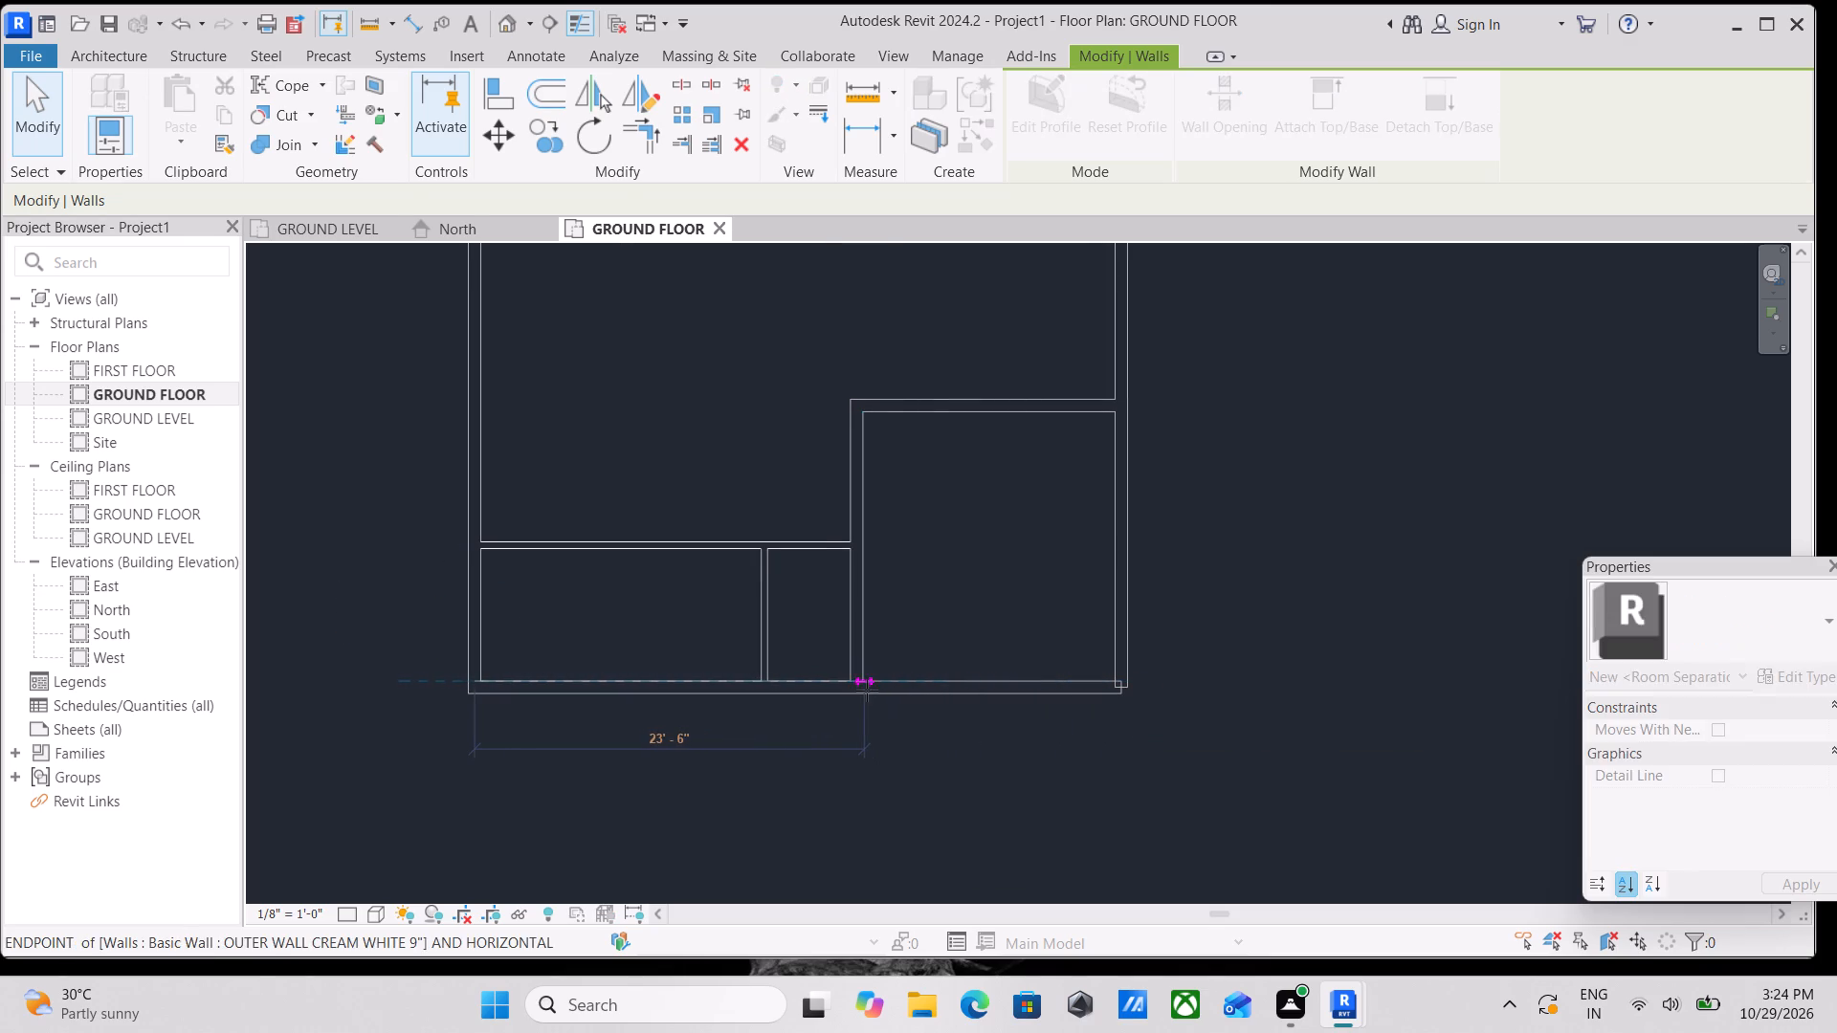
left_click_drag(867, 691, 868, 691)
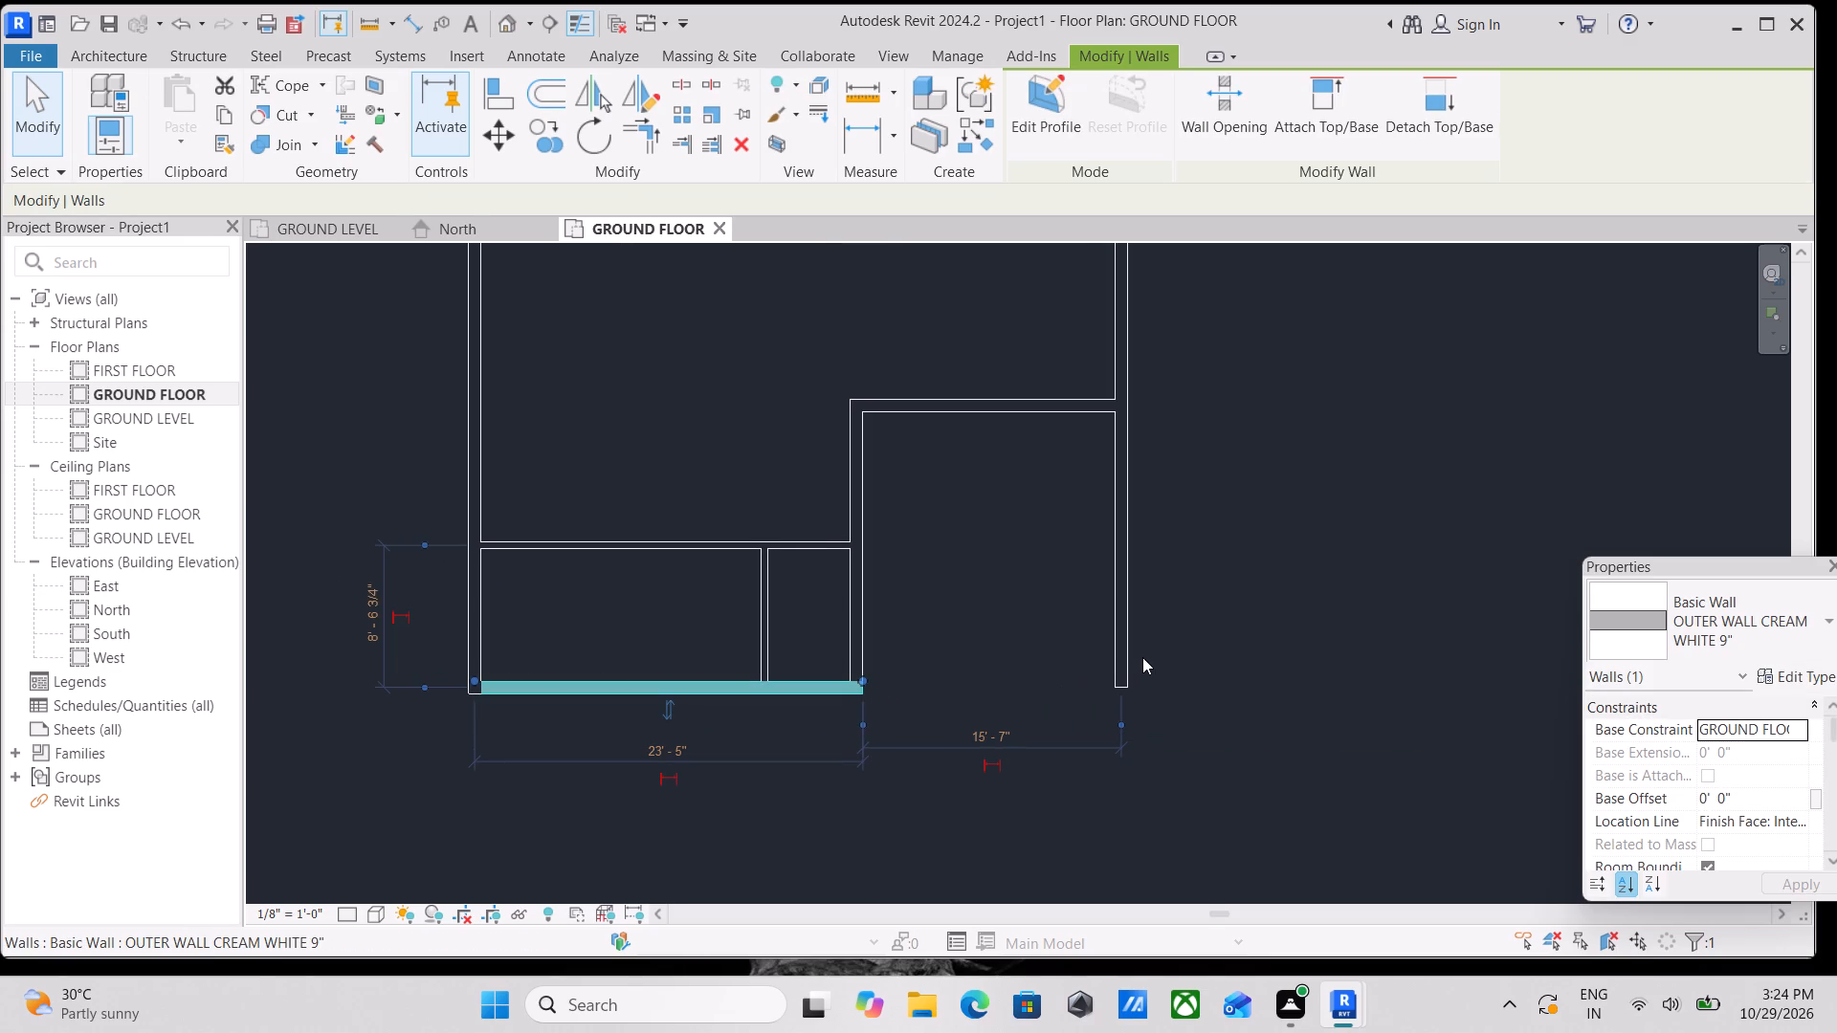
key("Escape")
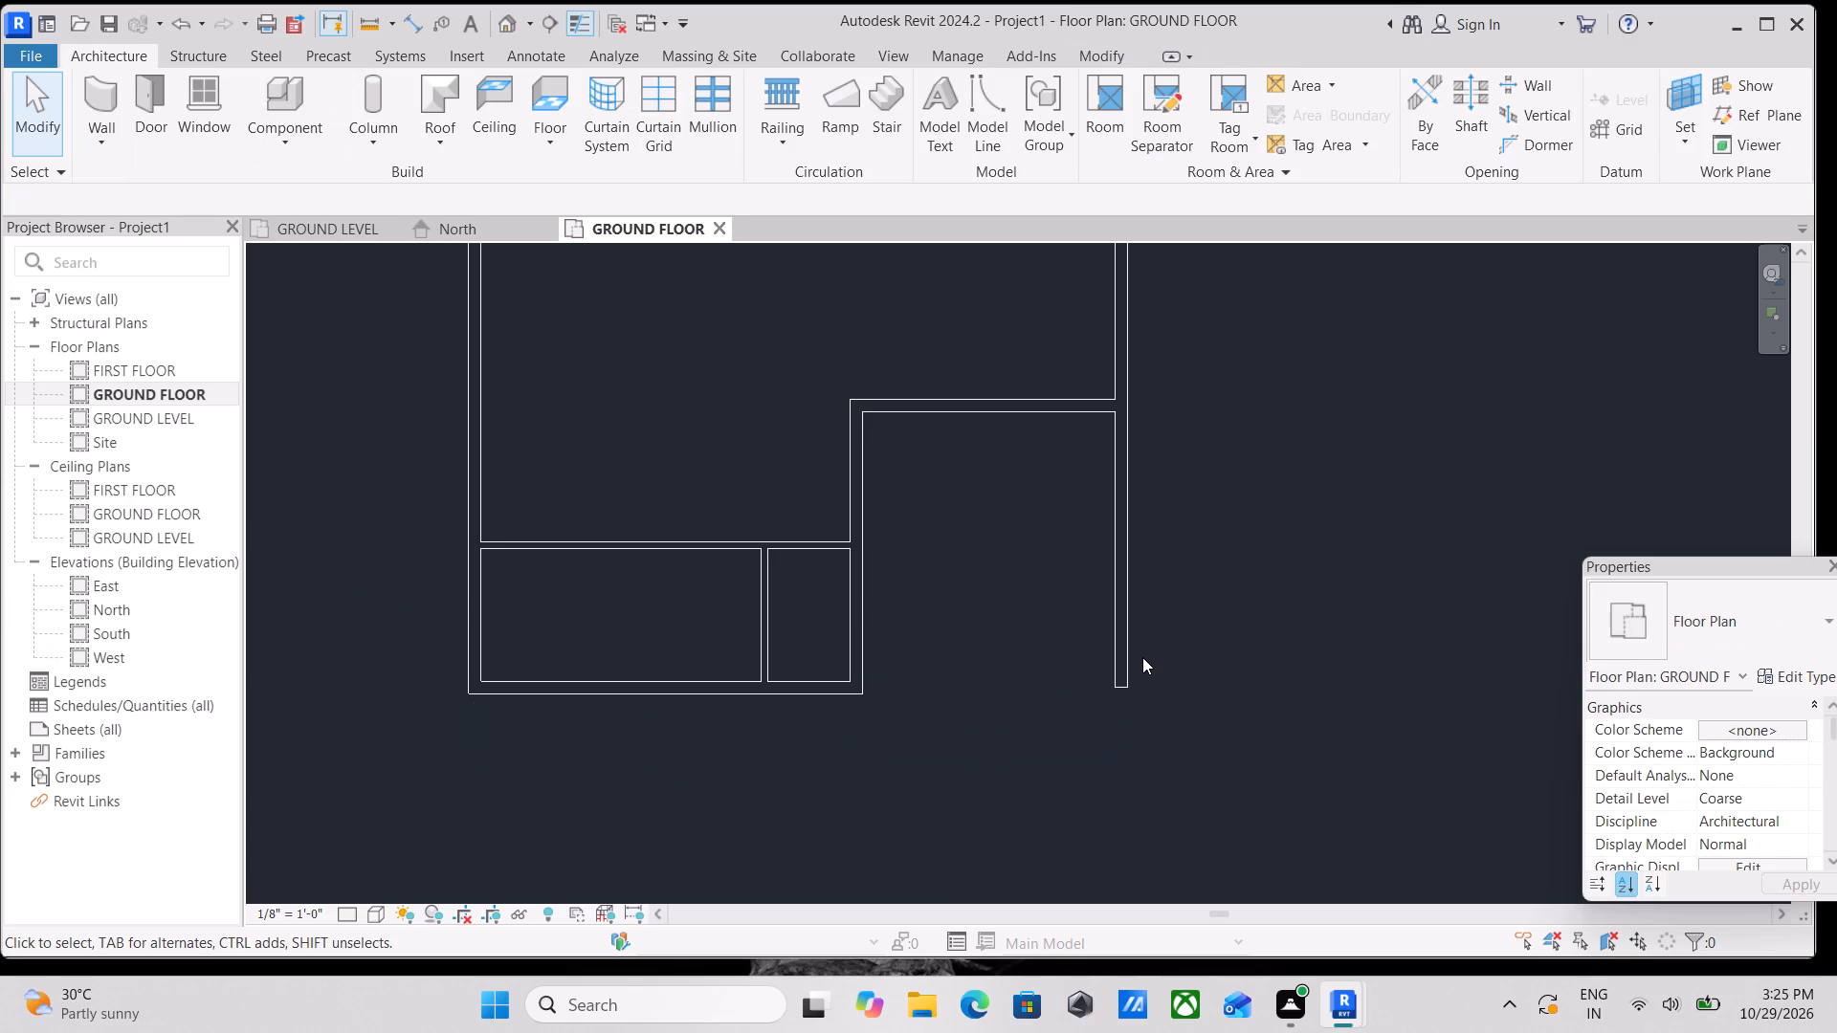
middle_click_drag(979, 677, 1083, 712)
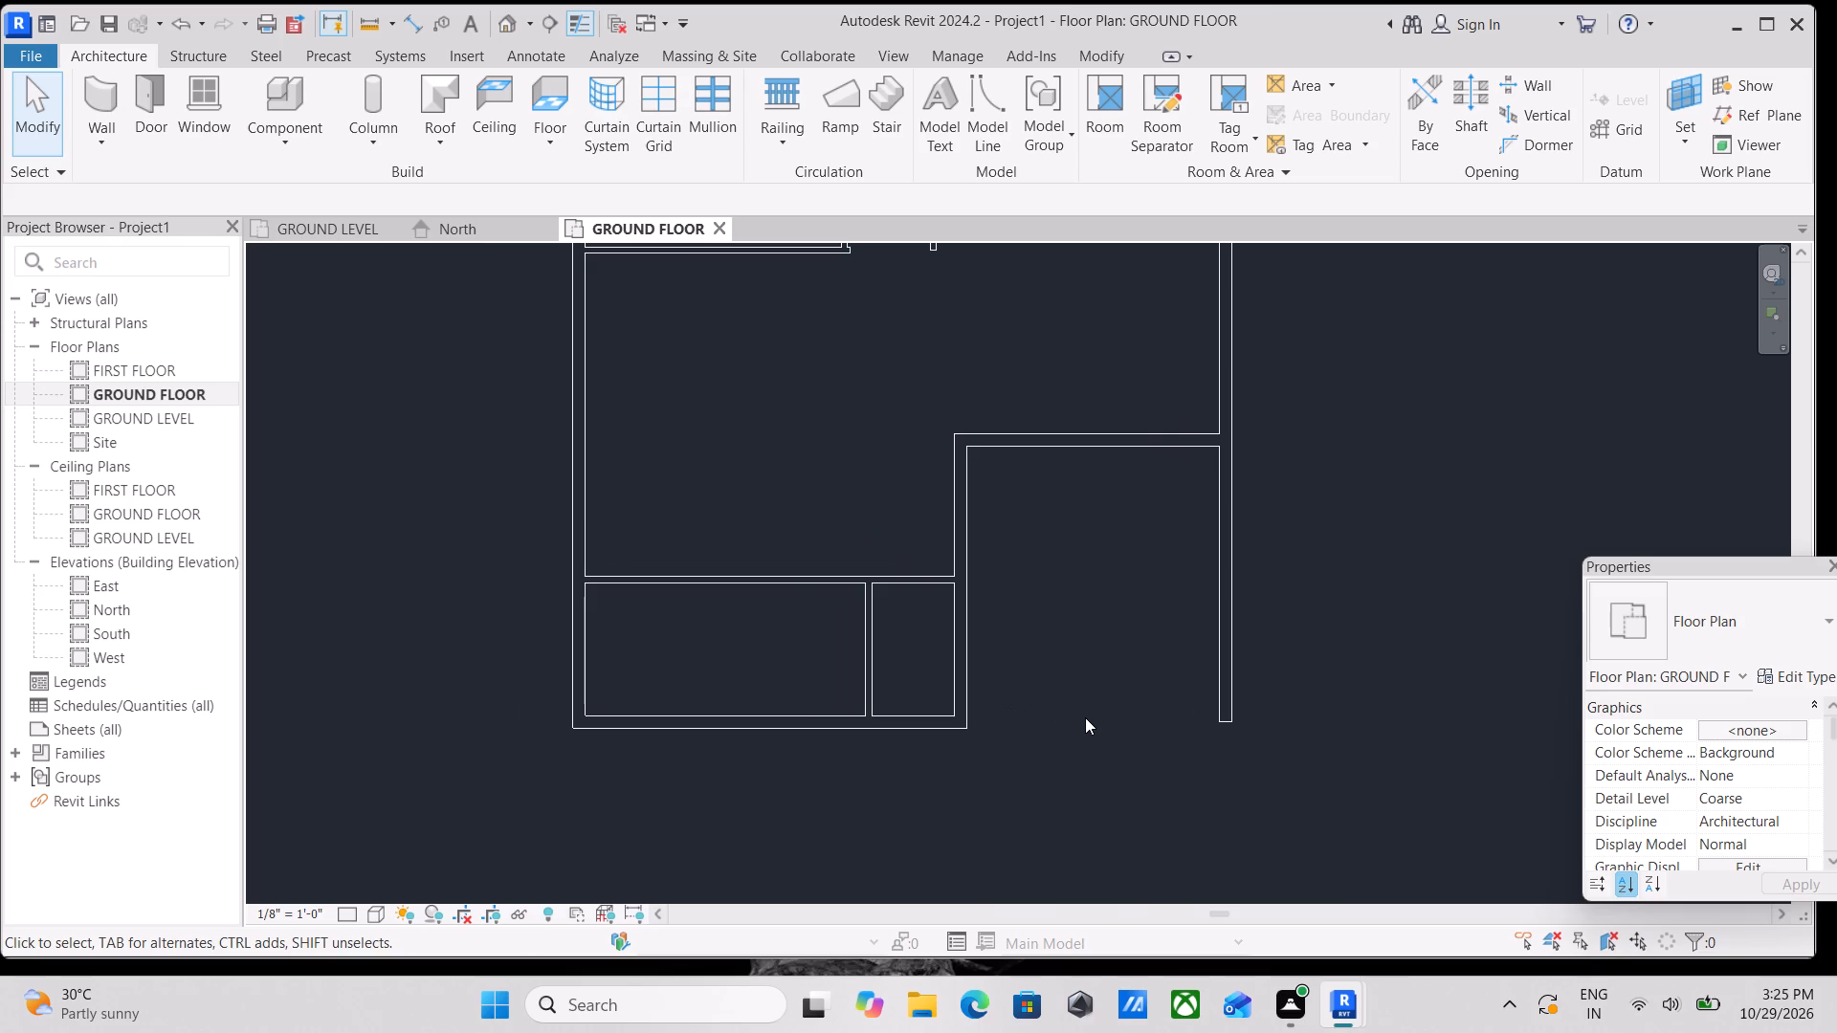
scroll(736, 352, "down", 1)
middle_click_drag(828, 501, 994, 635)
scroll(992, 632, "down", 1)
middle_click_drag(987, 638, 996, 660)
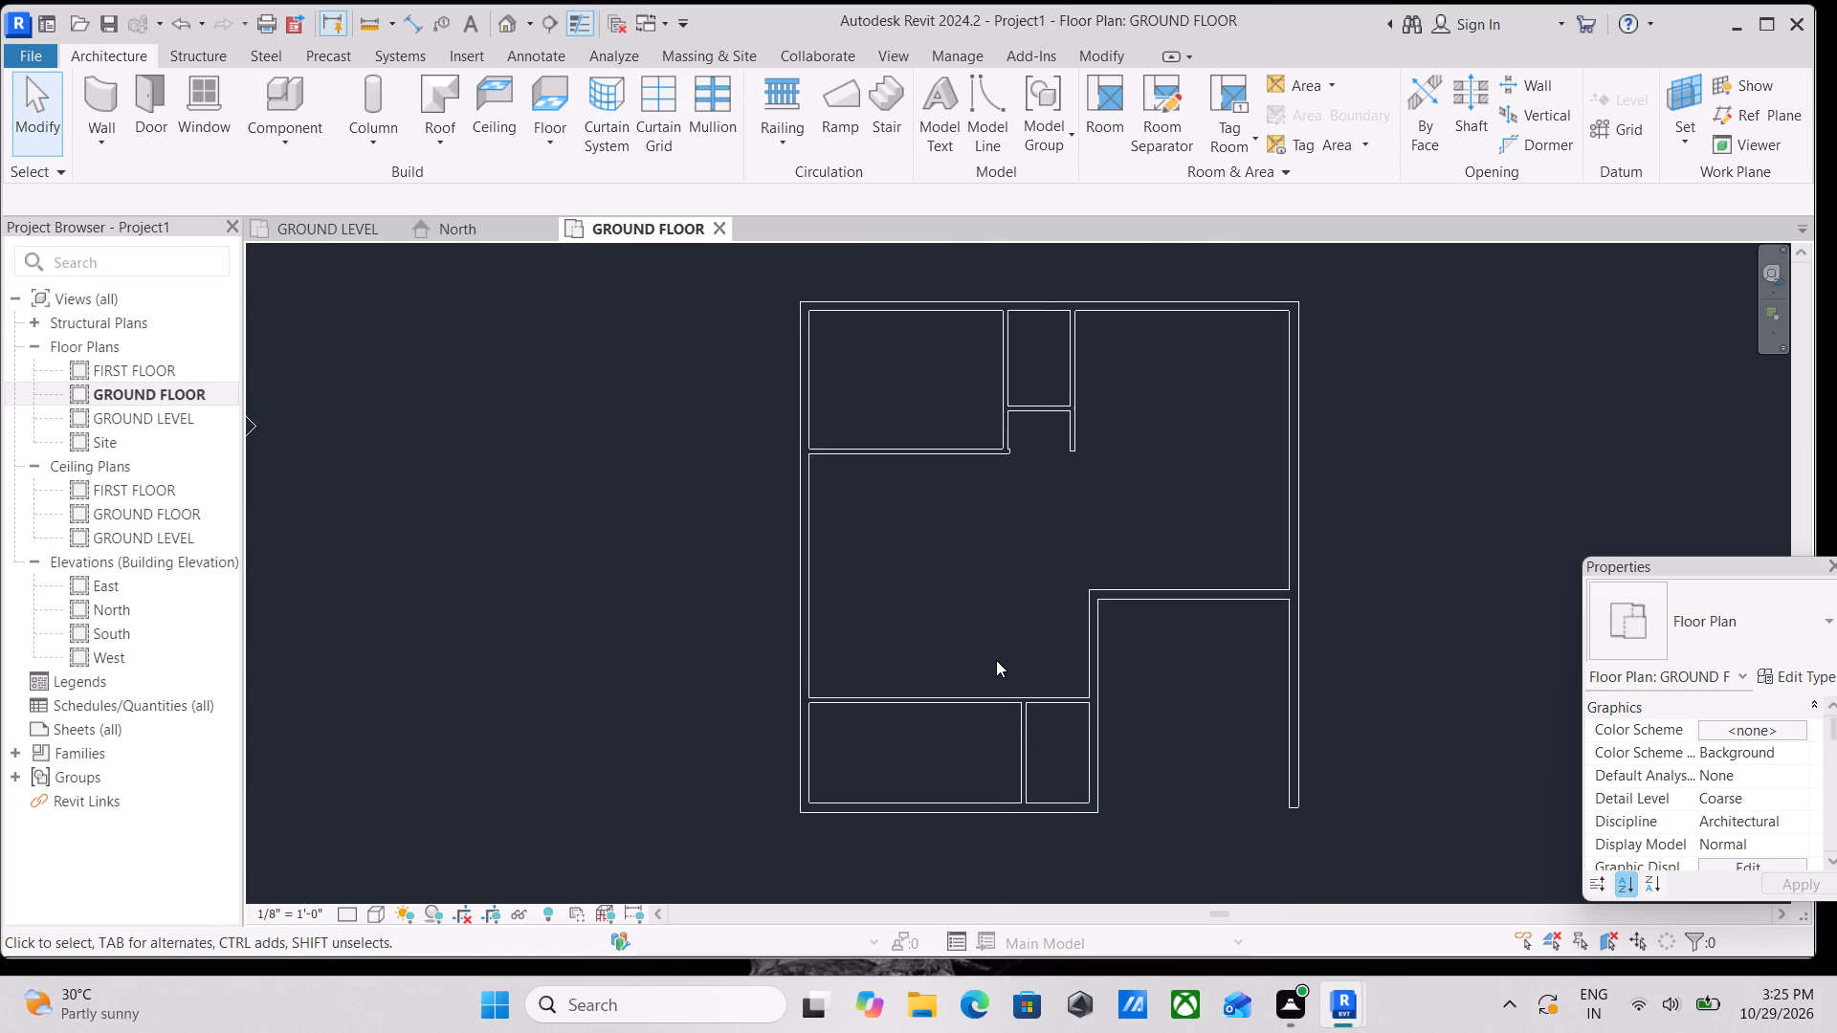
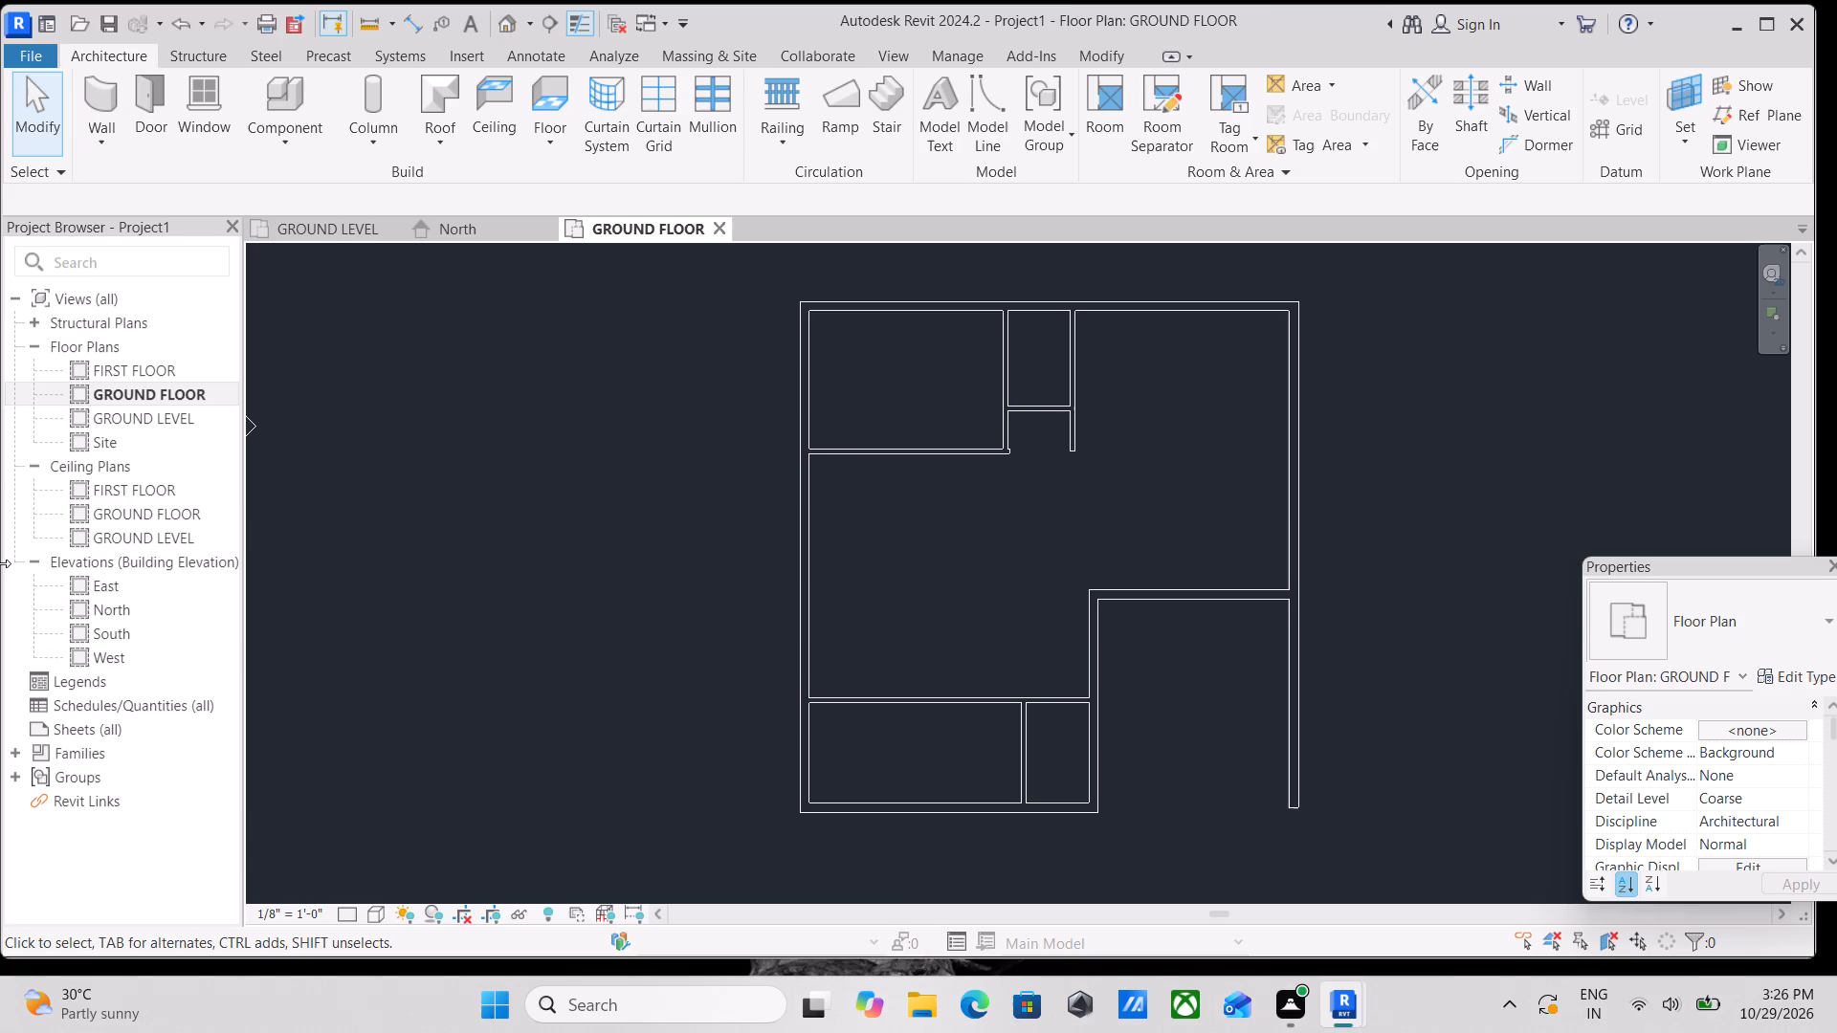
Examine the ground floor plan from the northern rooms through the central hall to the open southeast room.
scroll(1623, 887, "up", 2)
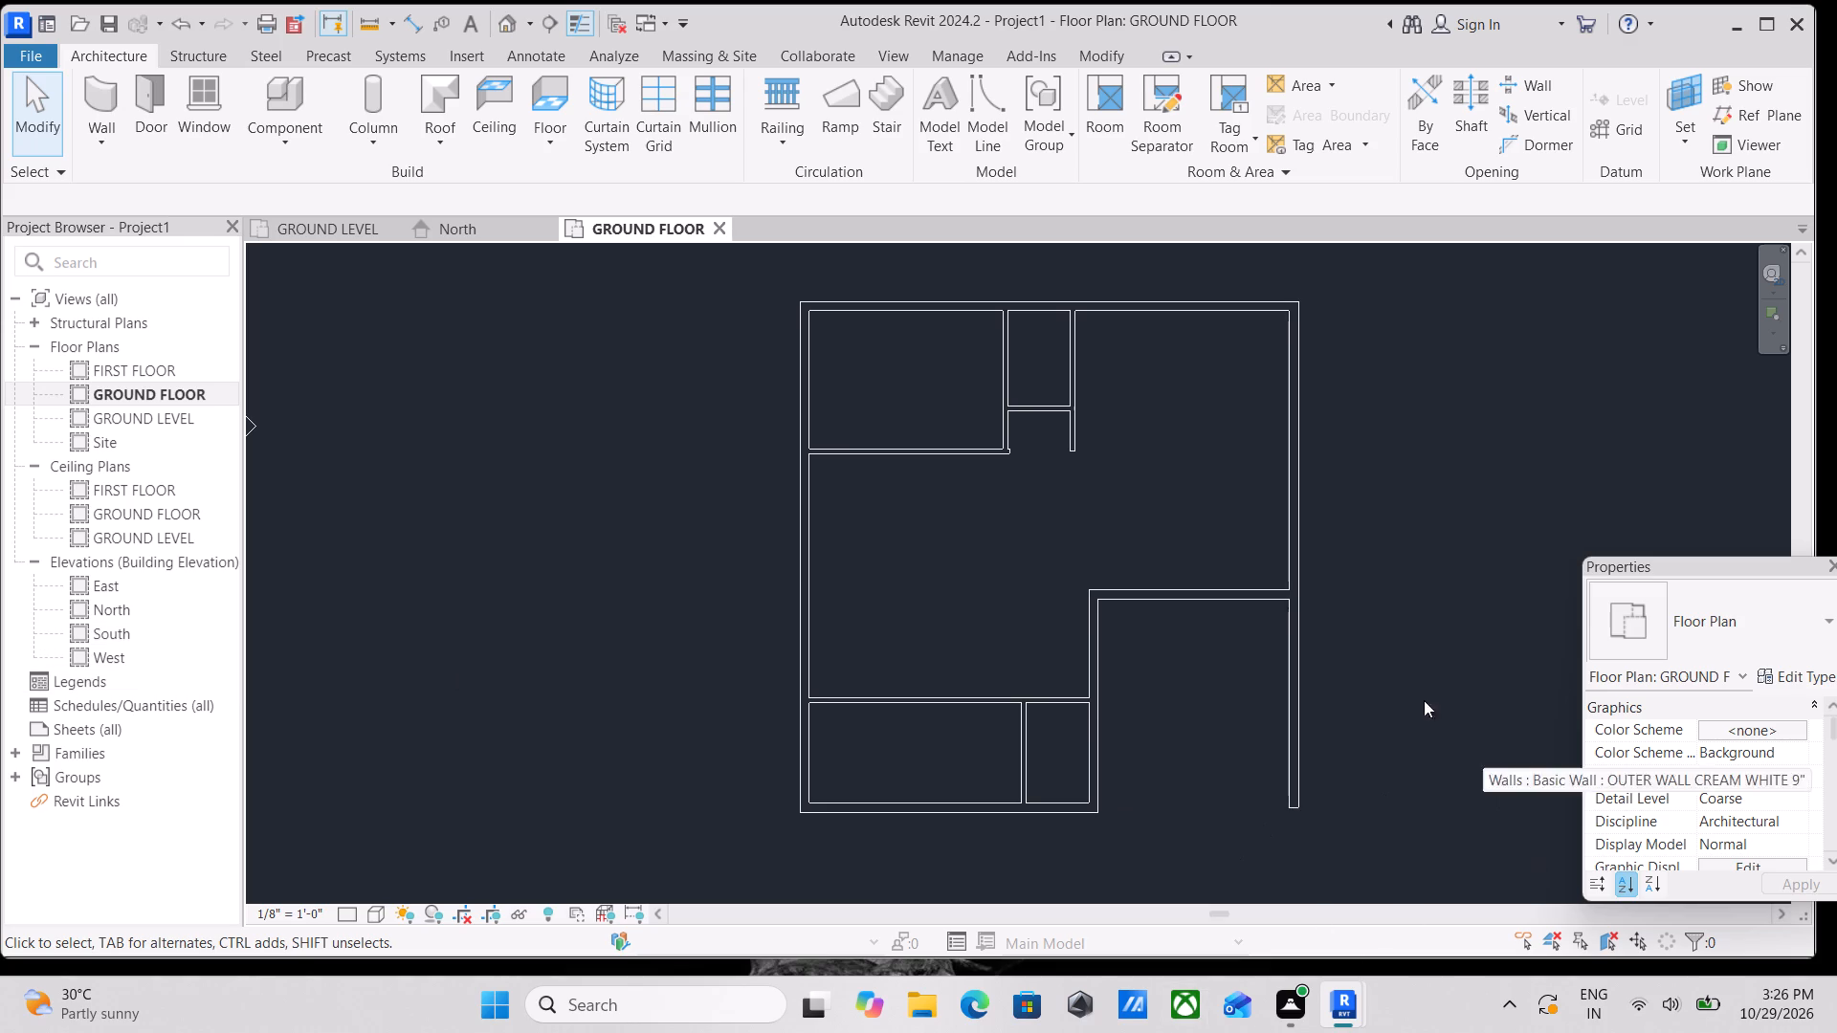
scroll(1197, 633, "down", 2)
middle_click_drag(1214, 608, 1277, 544)
scroll(1084, 572, "up", 2)
middle_click_drag(1008, 520, 959, 846)
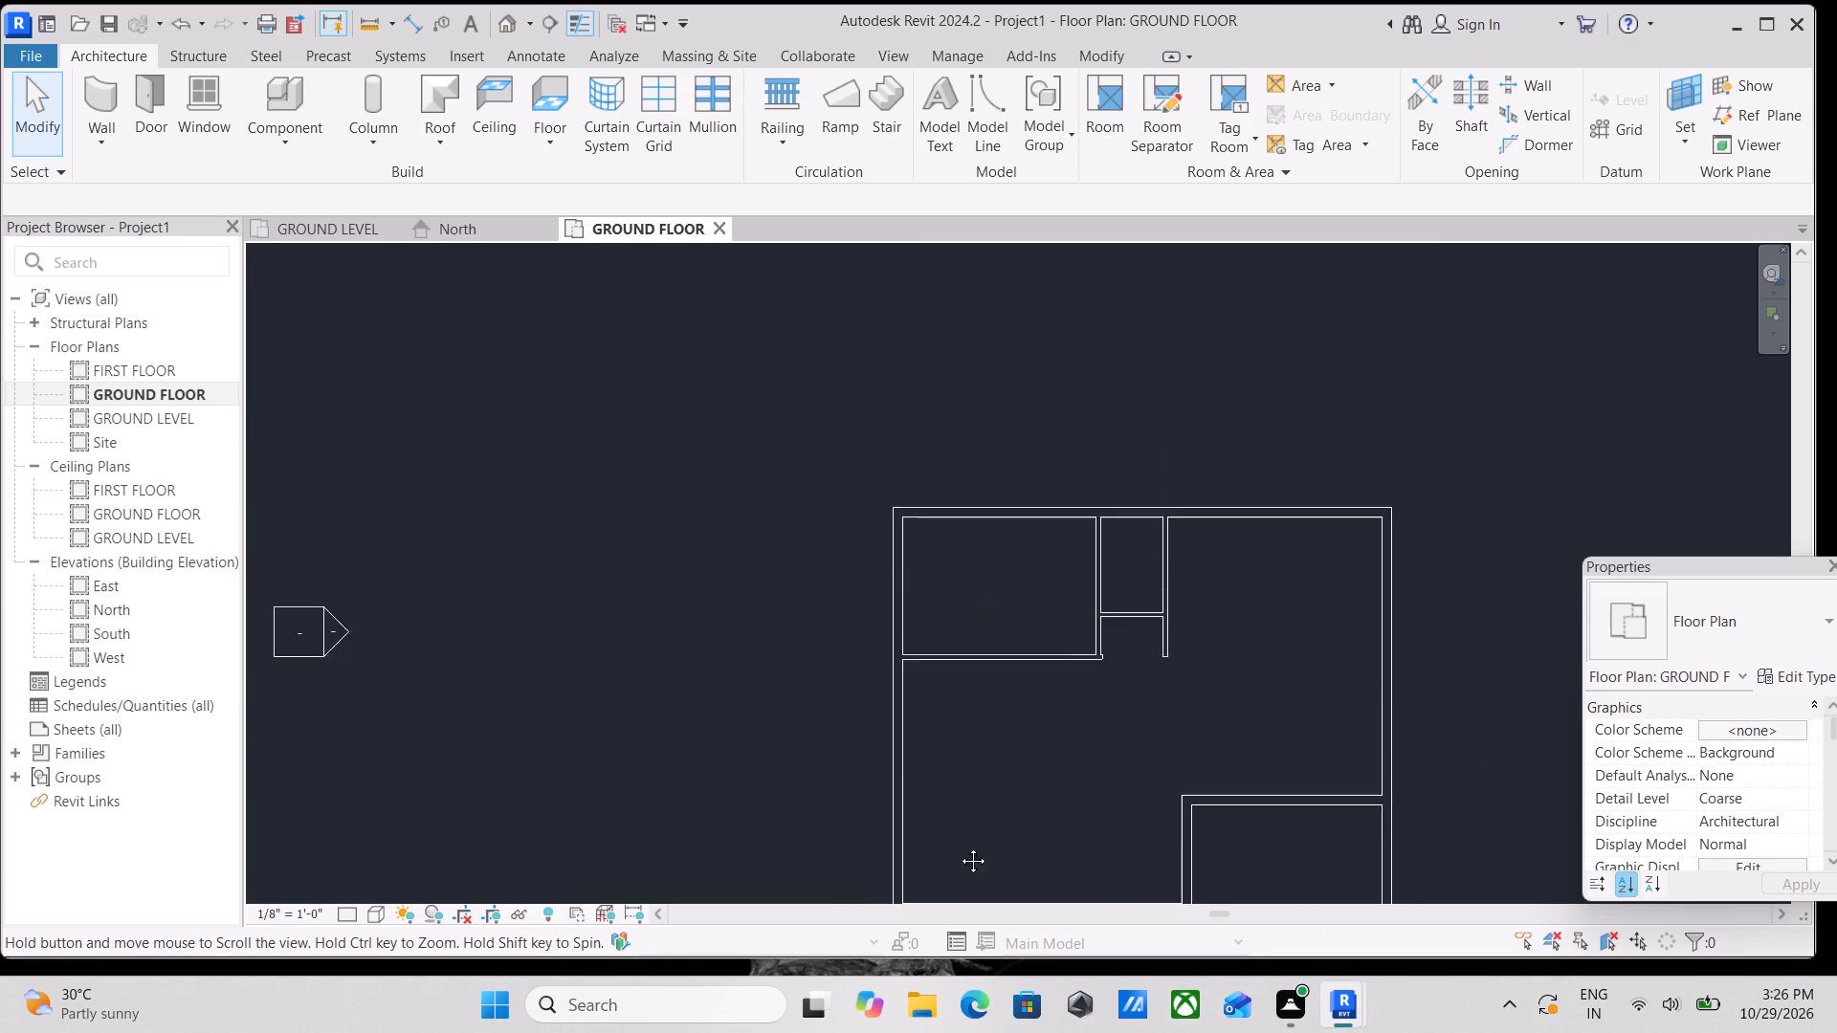
middle_click_drag(959, 846, 936, 911)
middle_click_drag(1055, 656, 1019, 800)
scroll(1019, 800, "up", 1)
middle_click_drag(1019, 793, 1007, 539)
middle_click_drag(1100, 728, 1189, 545)
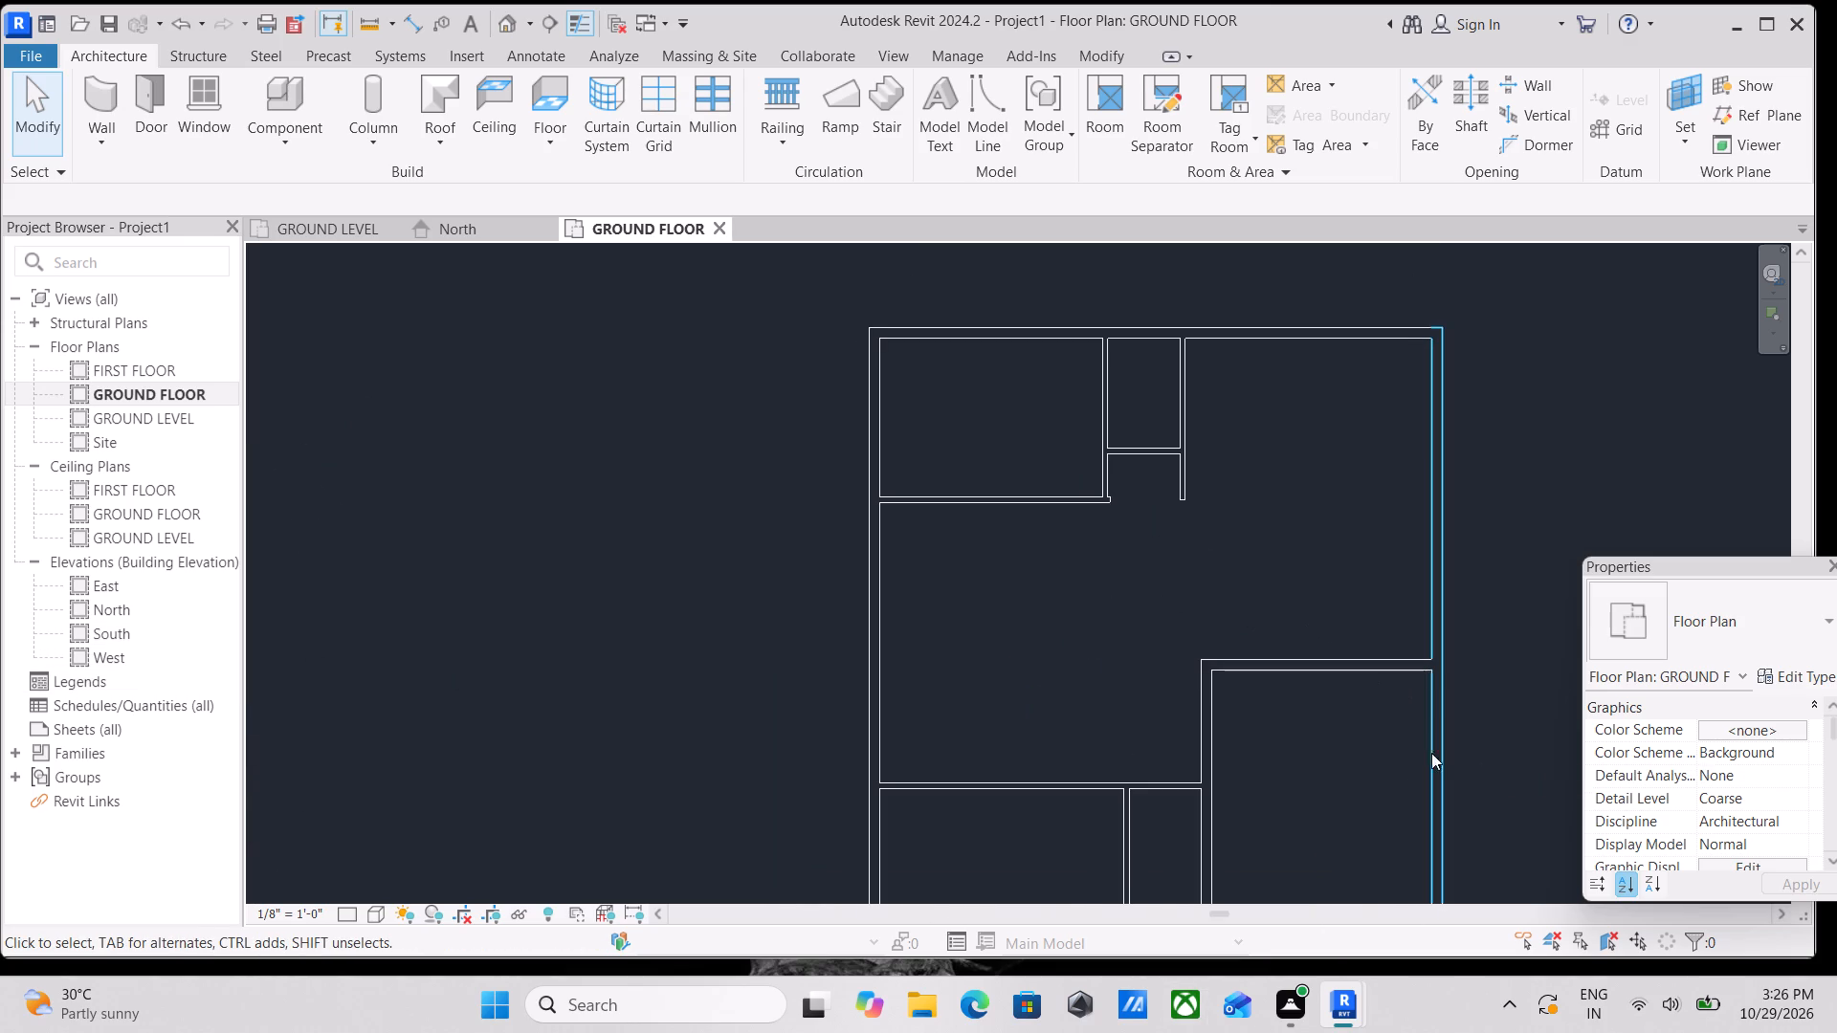
middle_click_drag(1314, 758, 1287, 526)
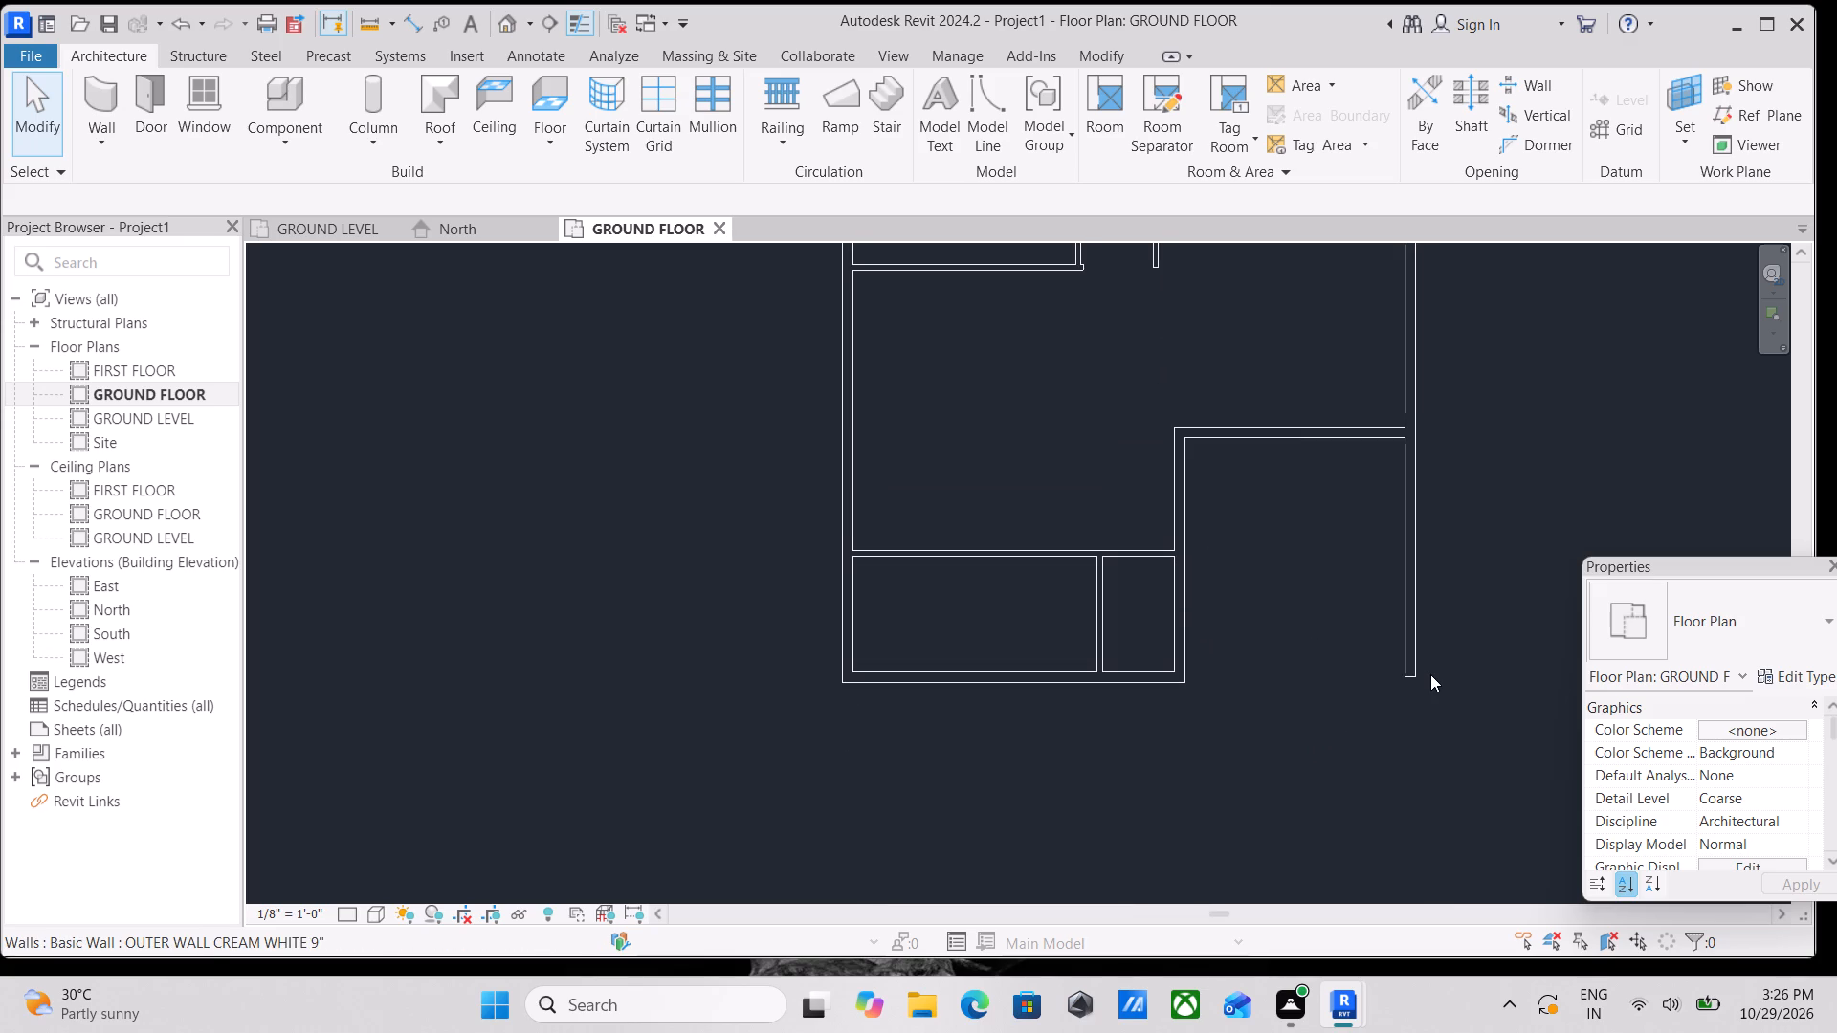
scroll(954, 340, "down", 2)
middle_click_drag(954, 388, 896, 490)
scroll(889, 504, "up", 1)
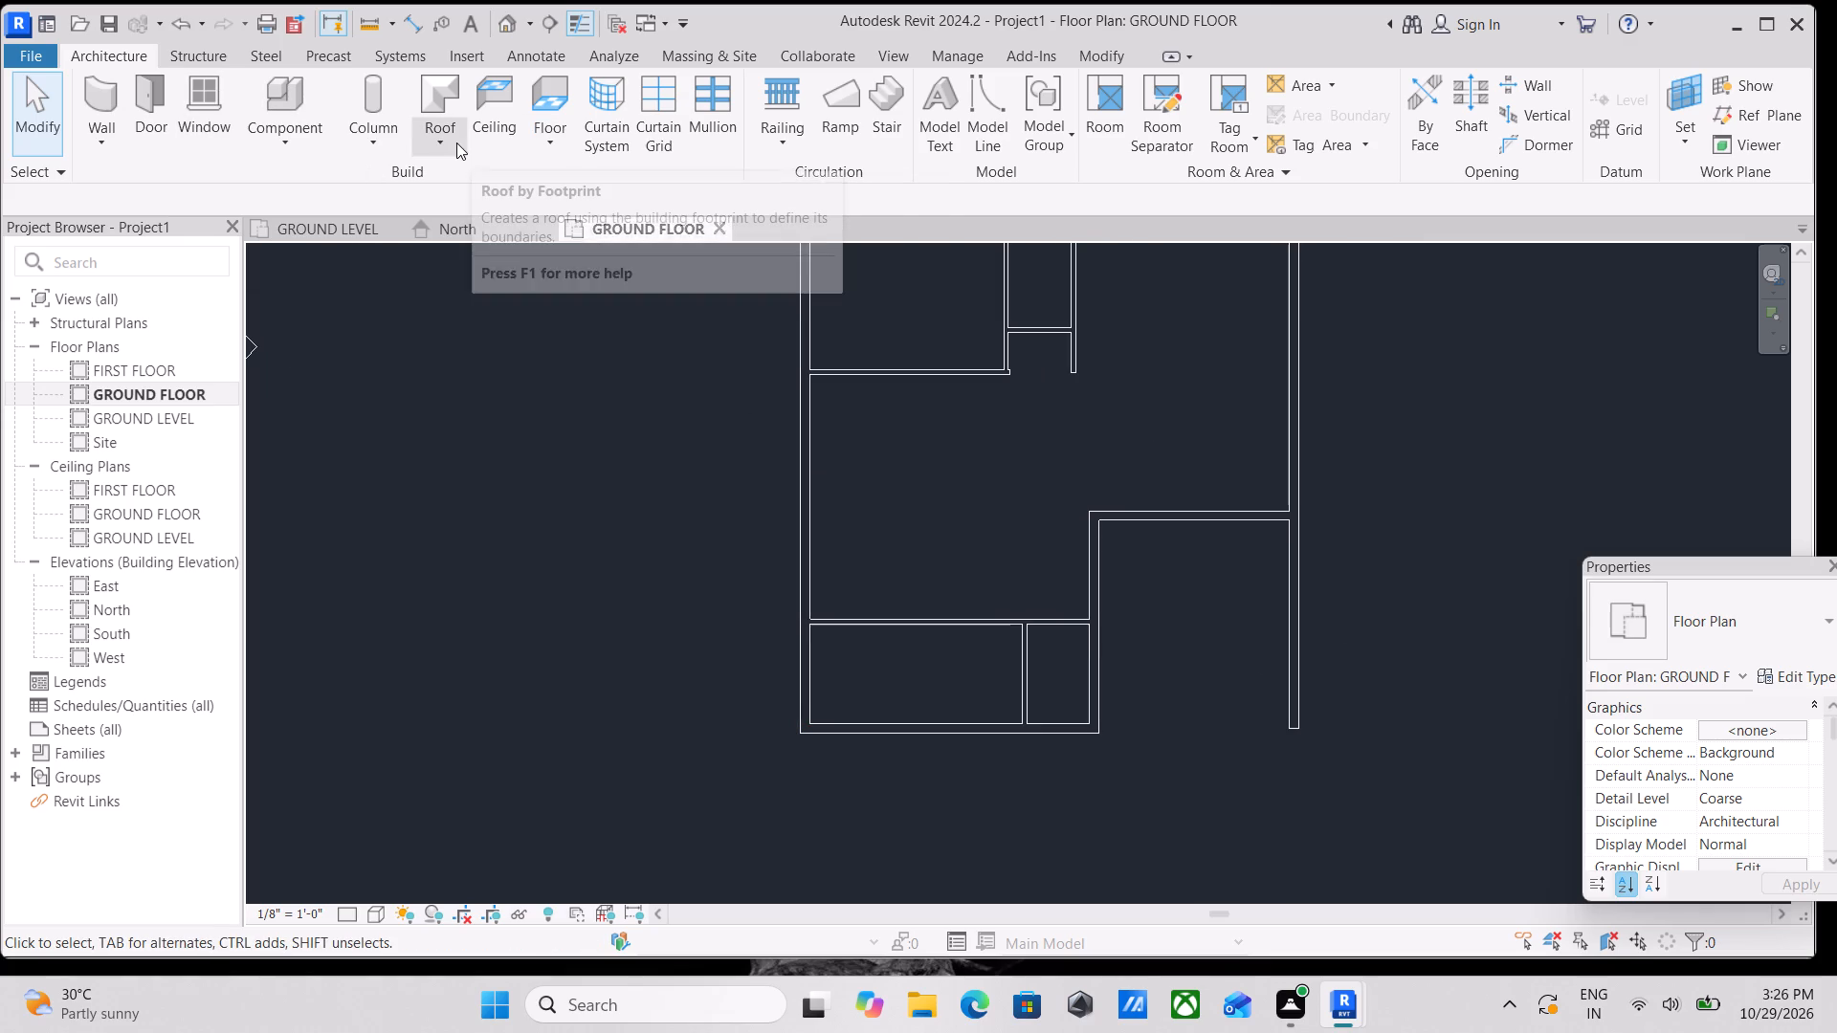
Start a new assembled stair in the GROUND FLOOR plan.
left_click(427, 139)
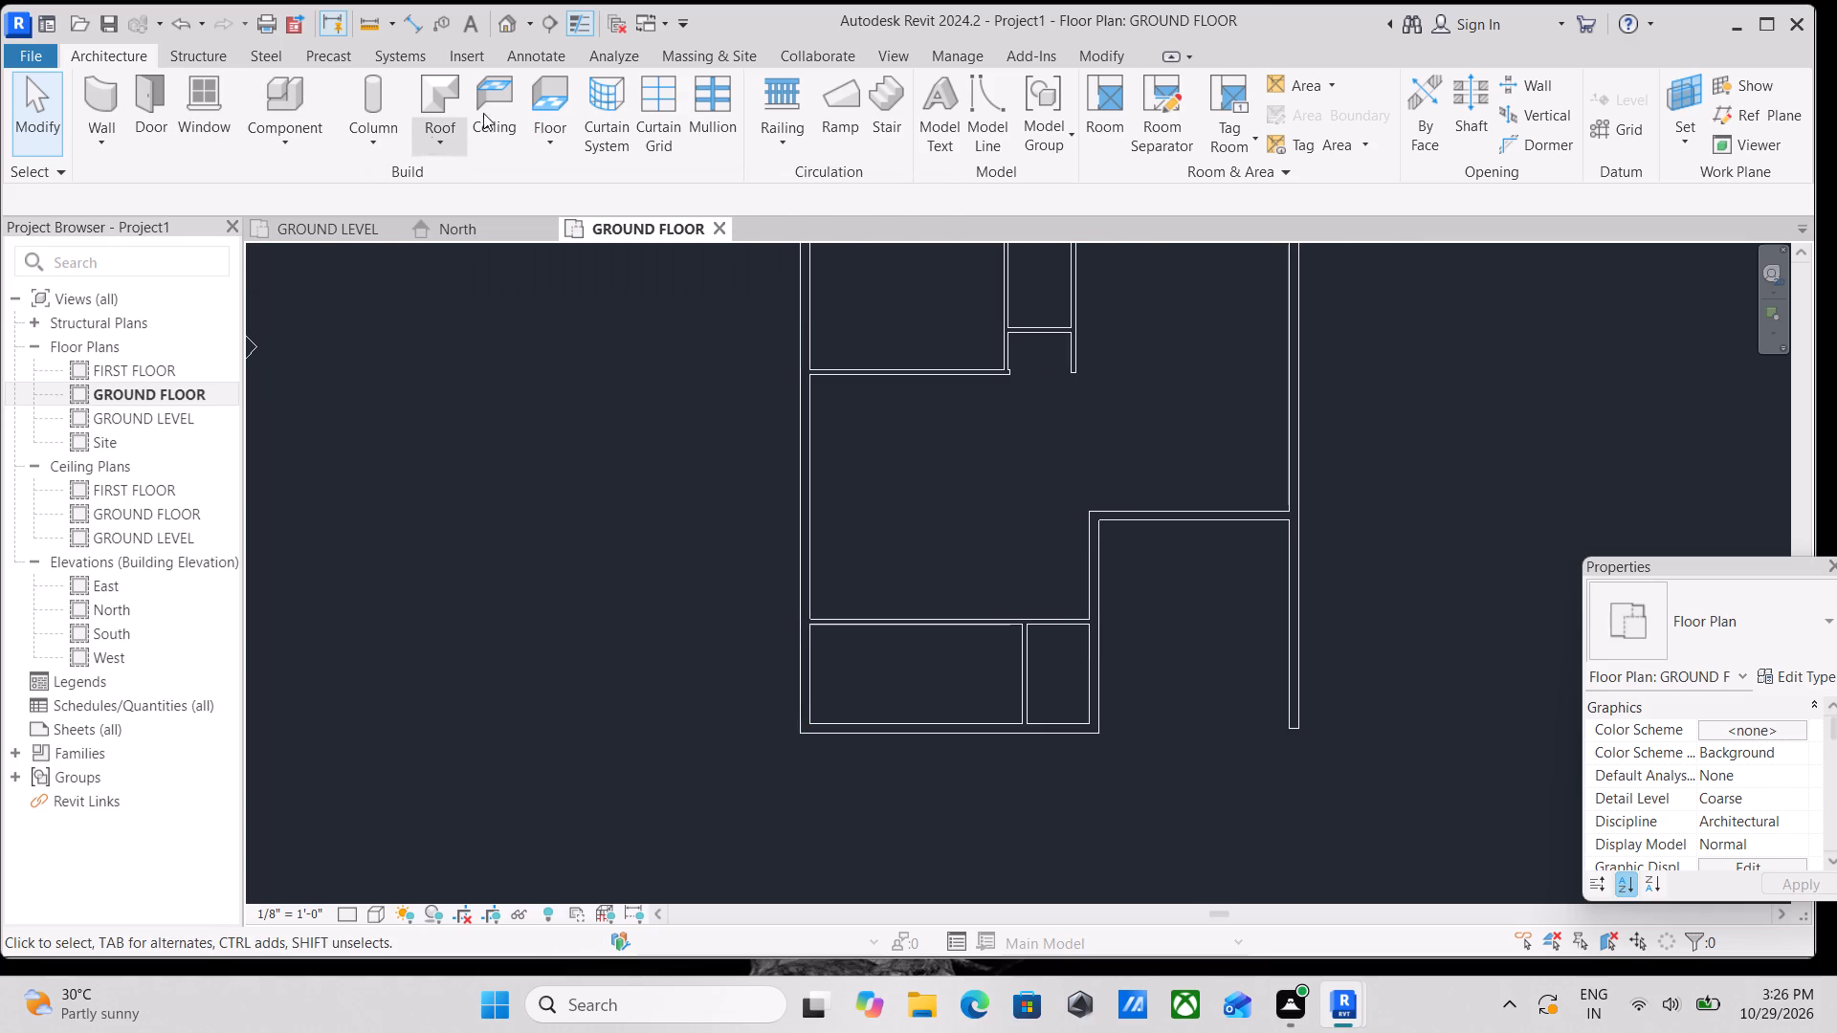
left_click(890, 138)
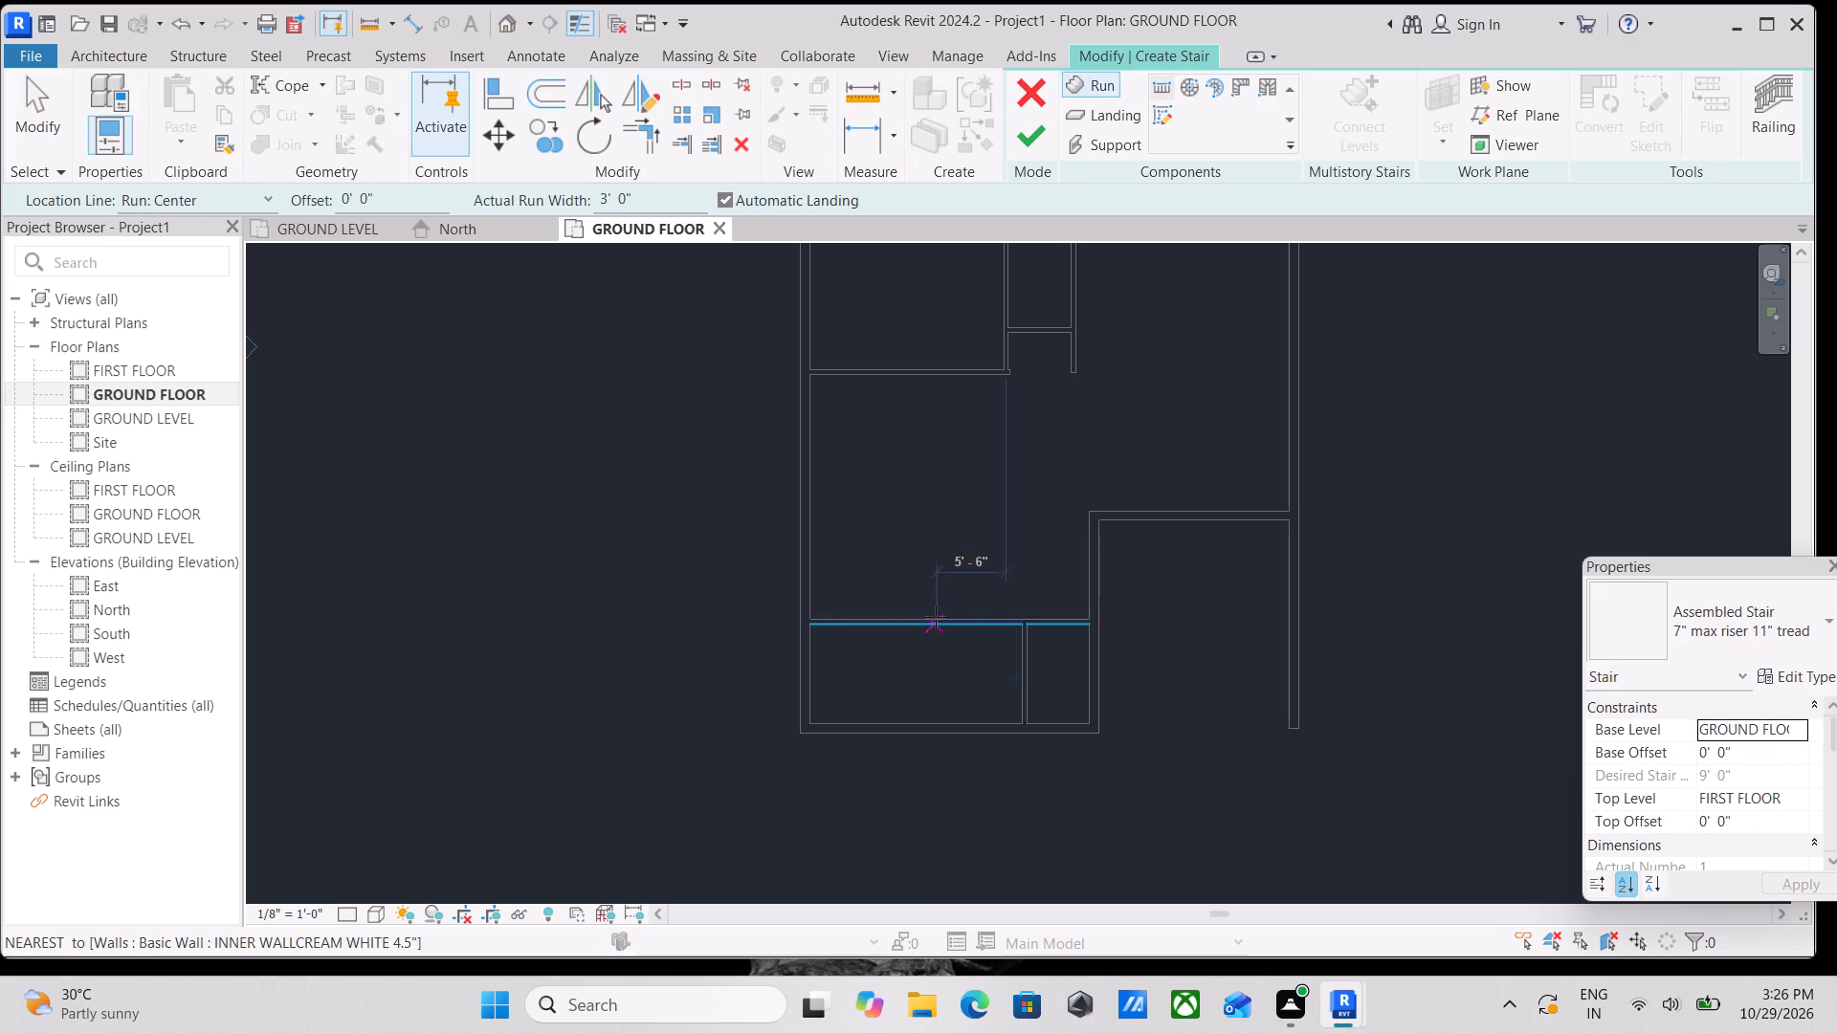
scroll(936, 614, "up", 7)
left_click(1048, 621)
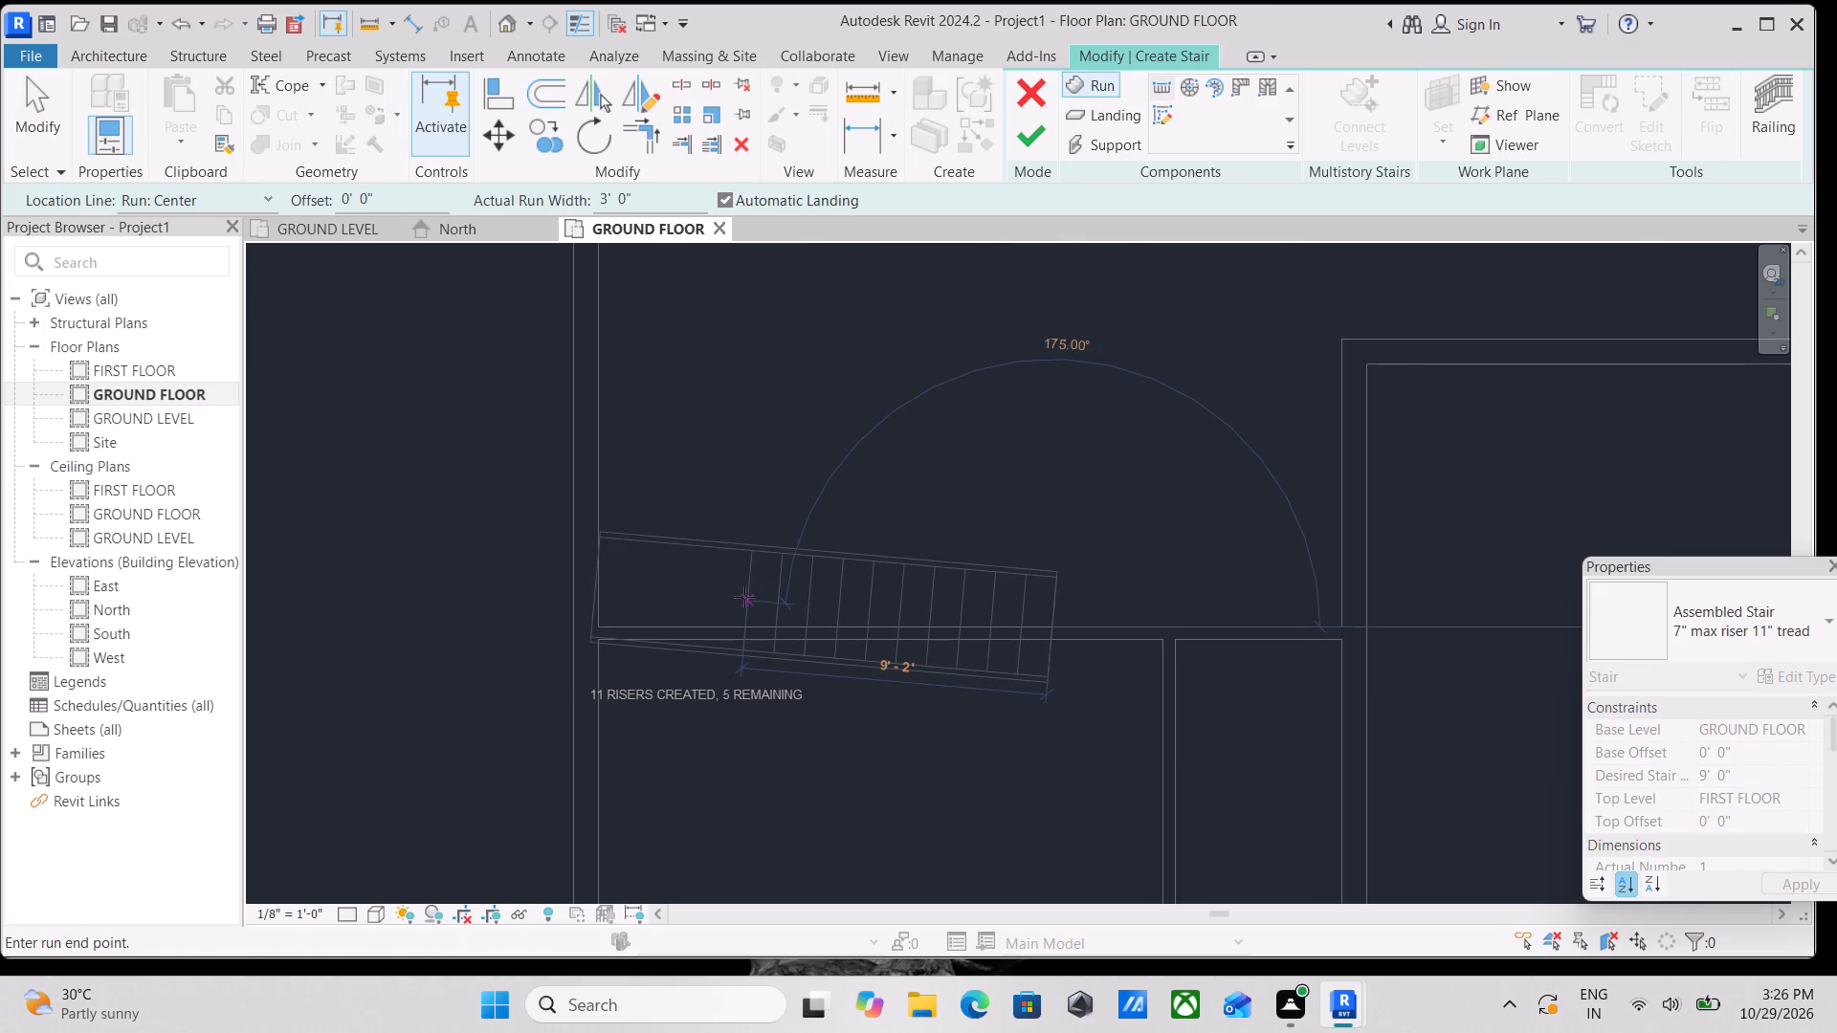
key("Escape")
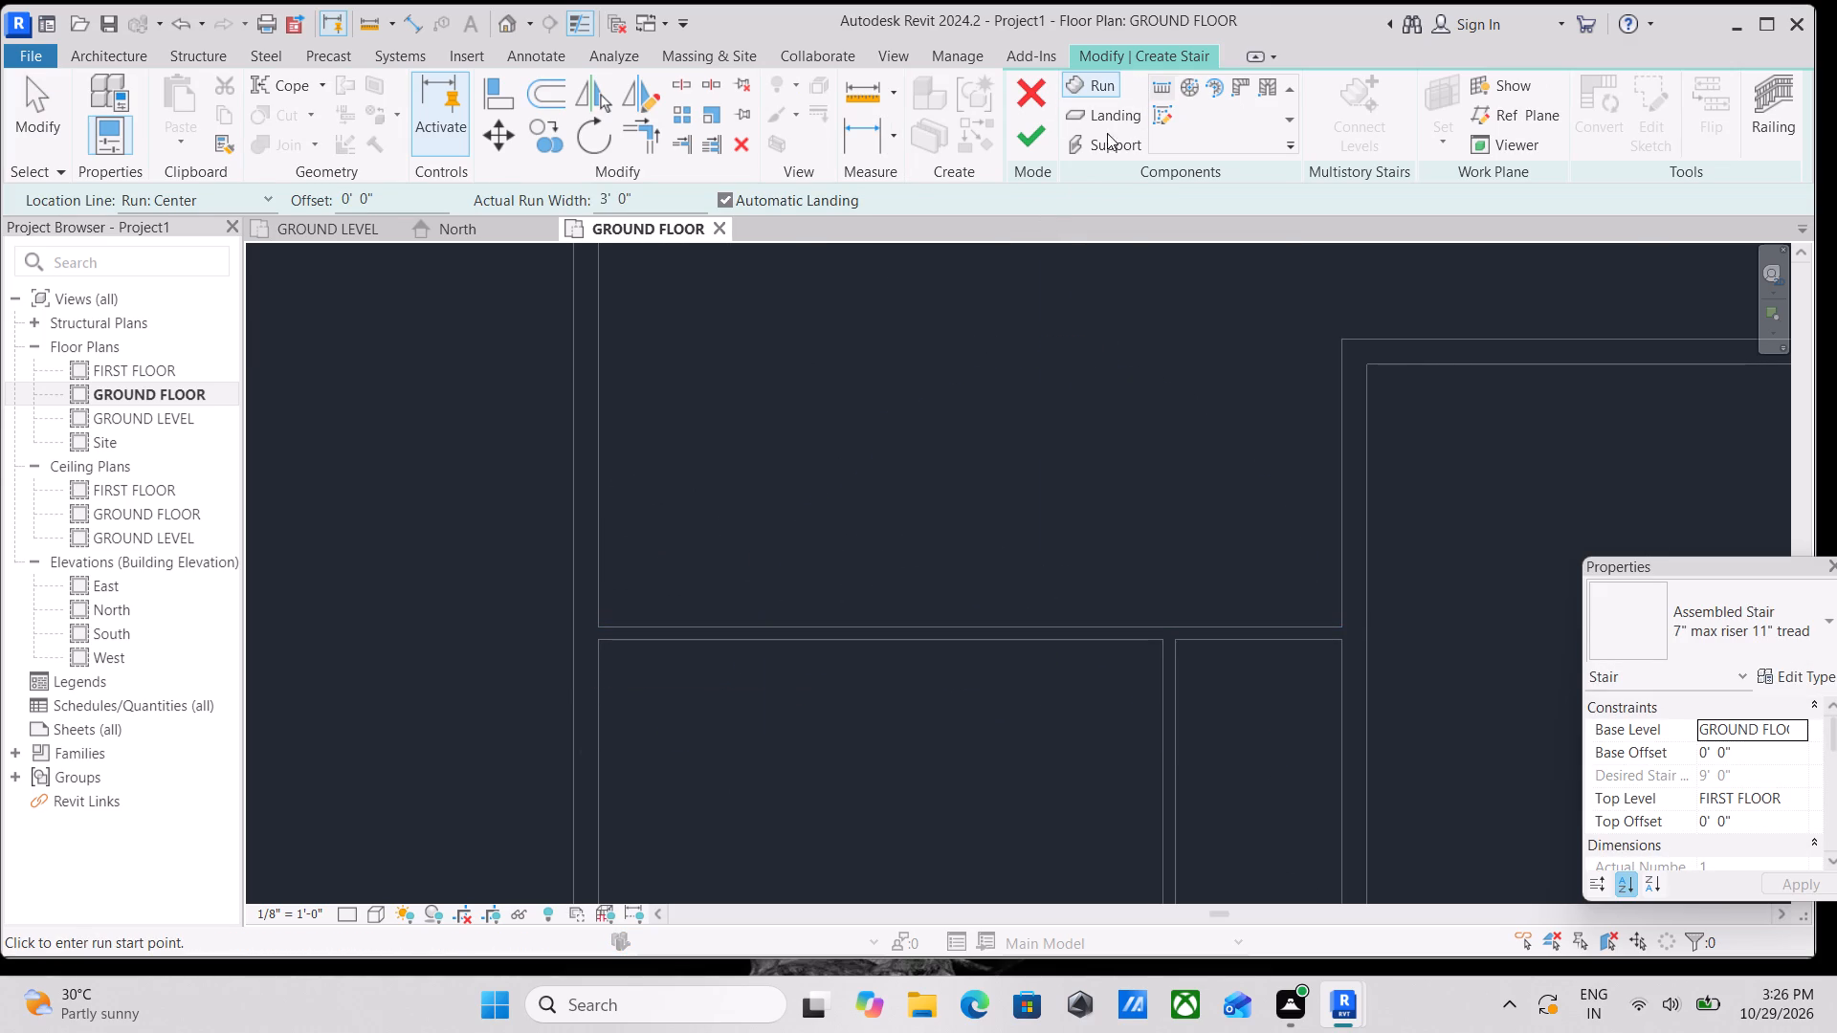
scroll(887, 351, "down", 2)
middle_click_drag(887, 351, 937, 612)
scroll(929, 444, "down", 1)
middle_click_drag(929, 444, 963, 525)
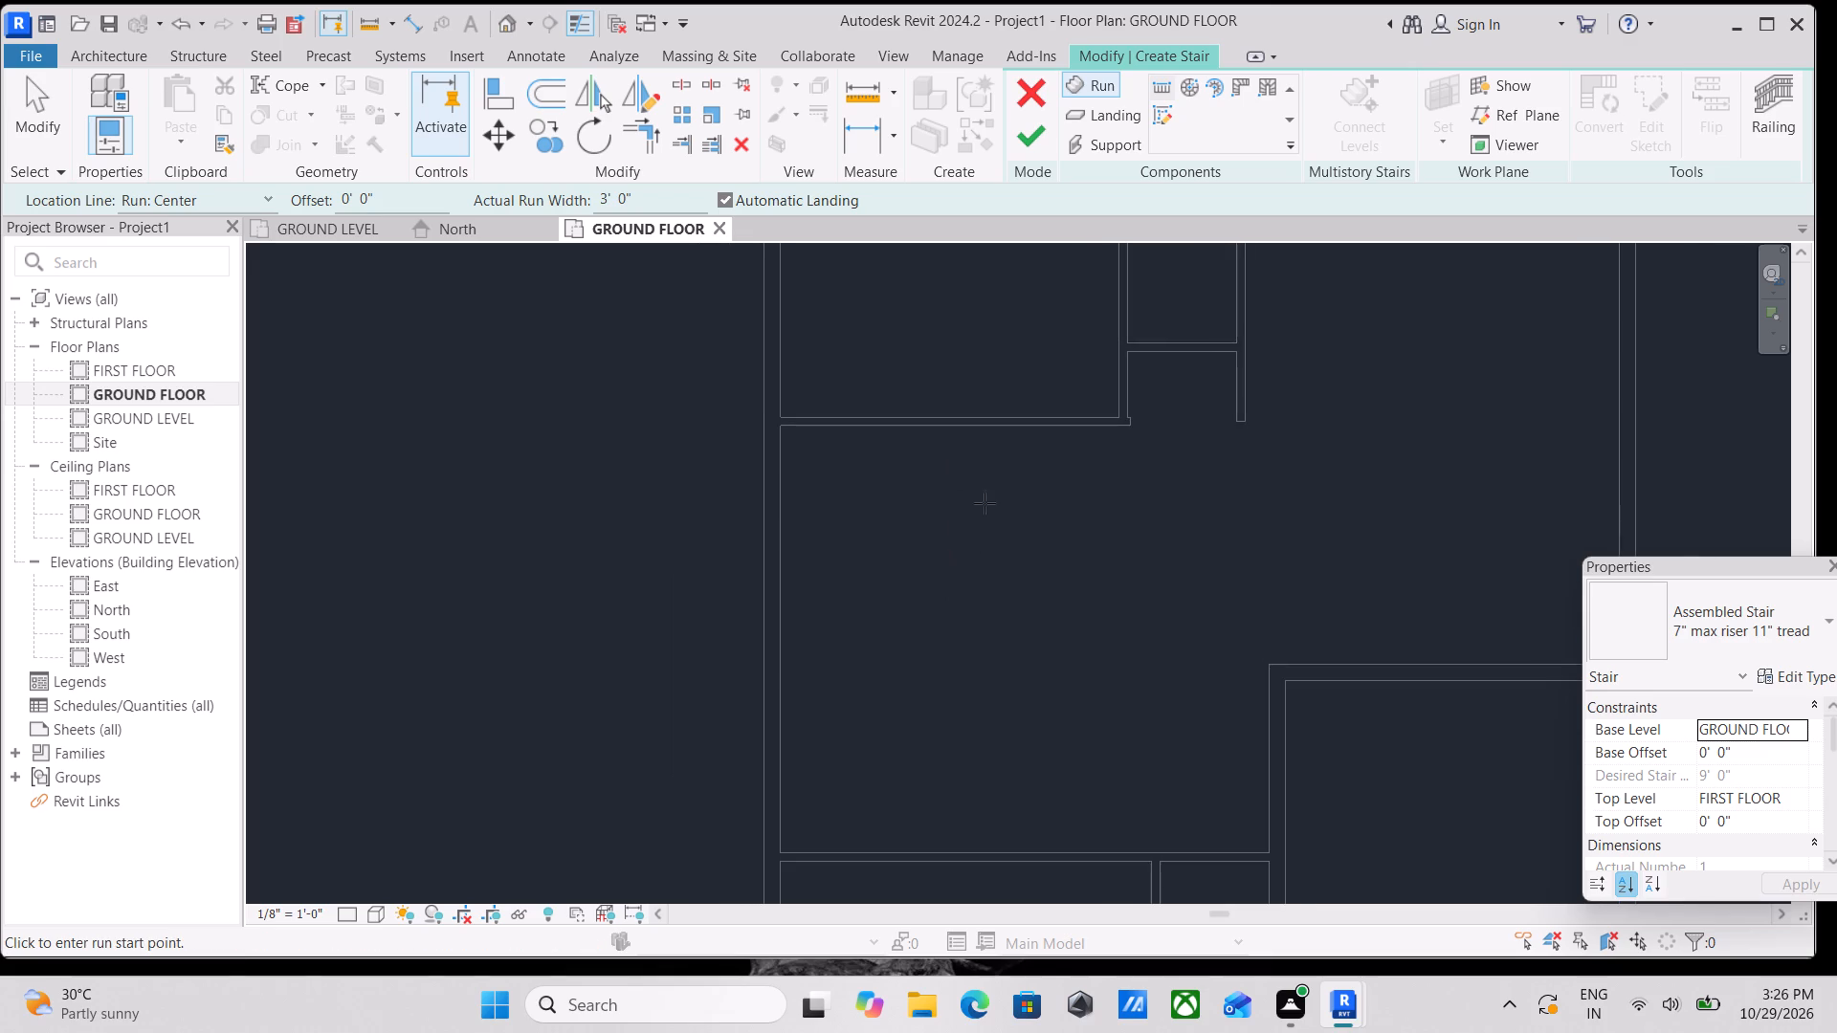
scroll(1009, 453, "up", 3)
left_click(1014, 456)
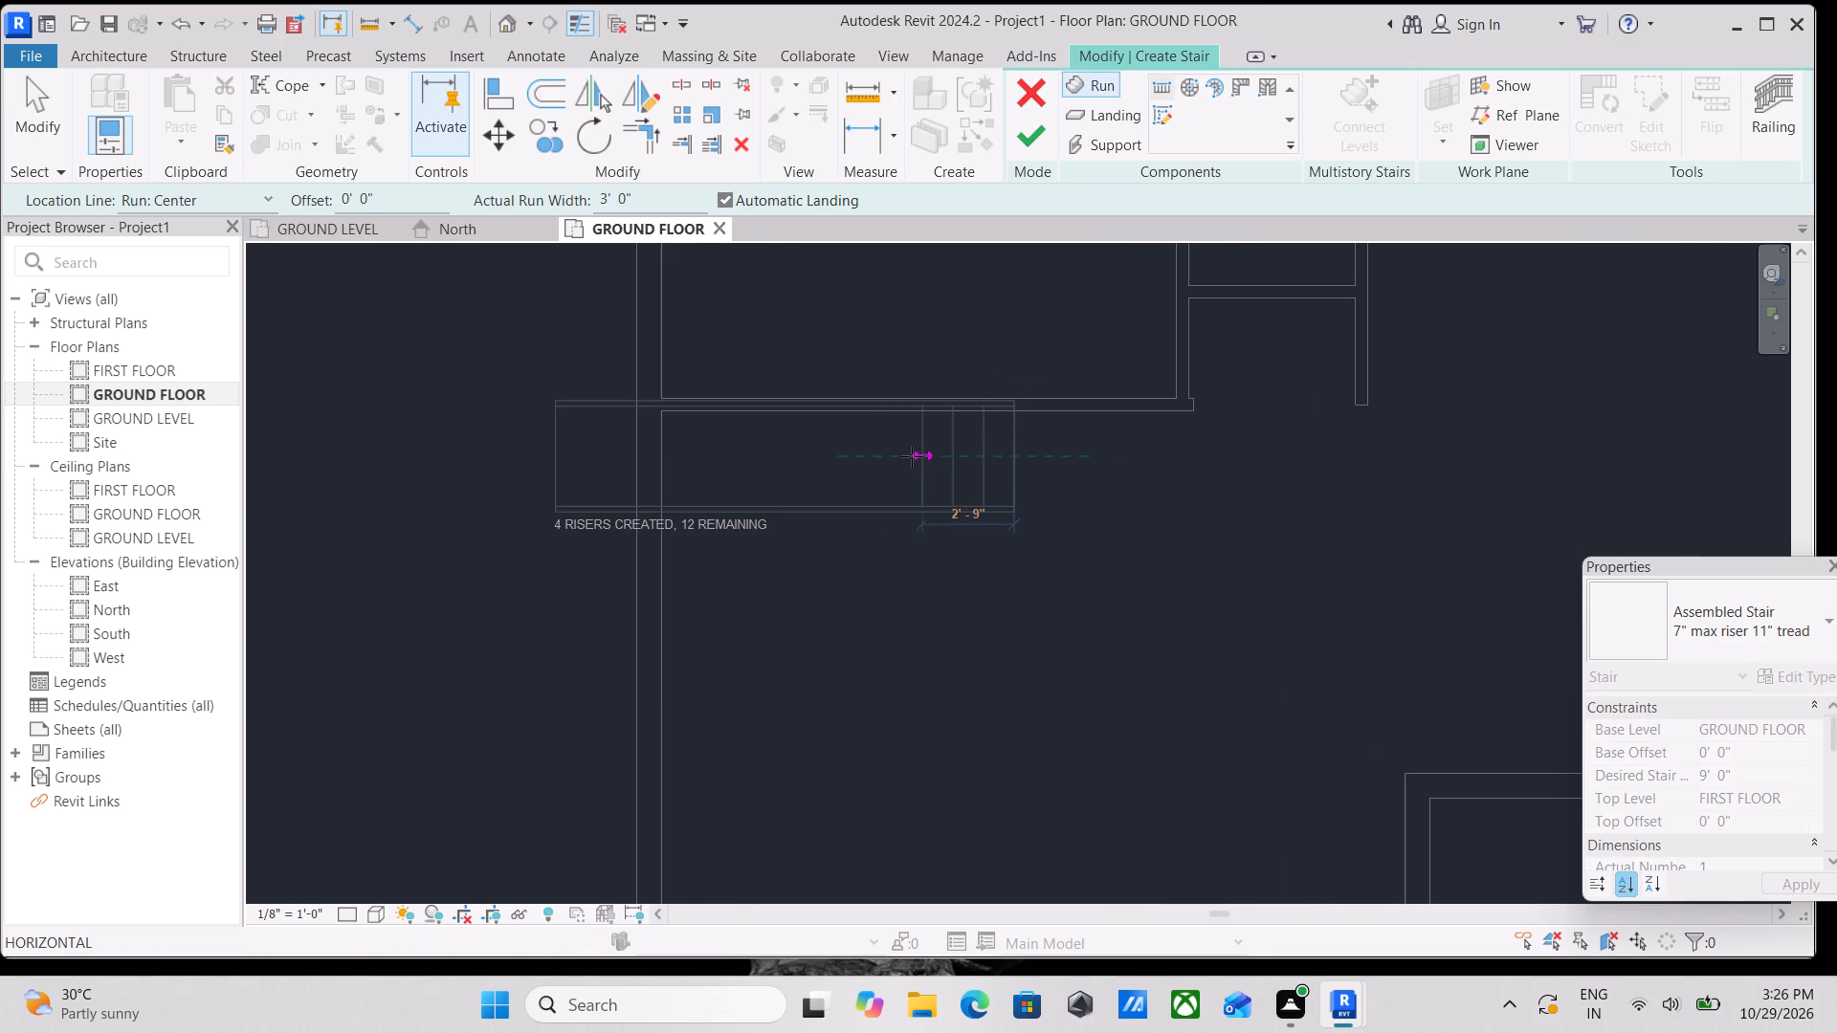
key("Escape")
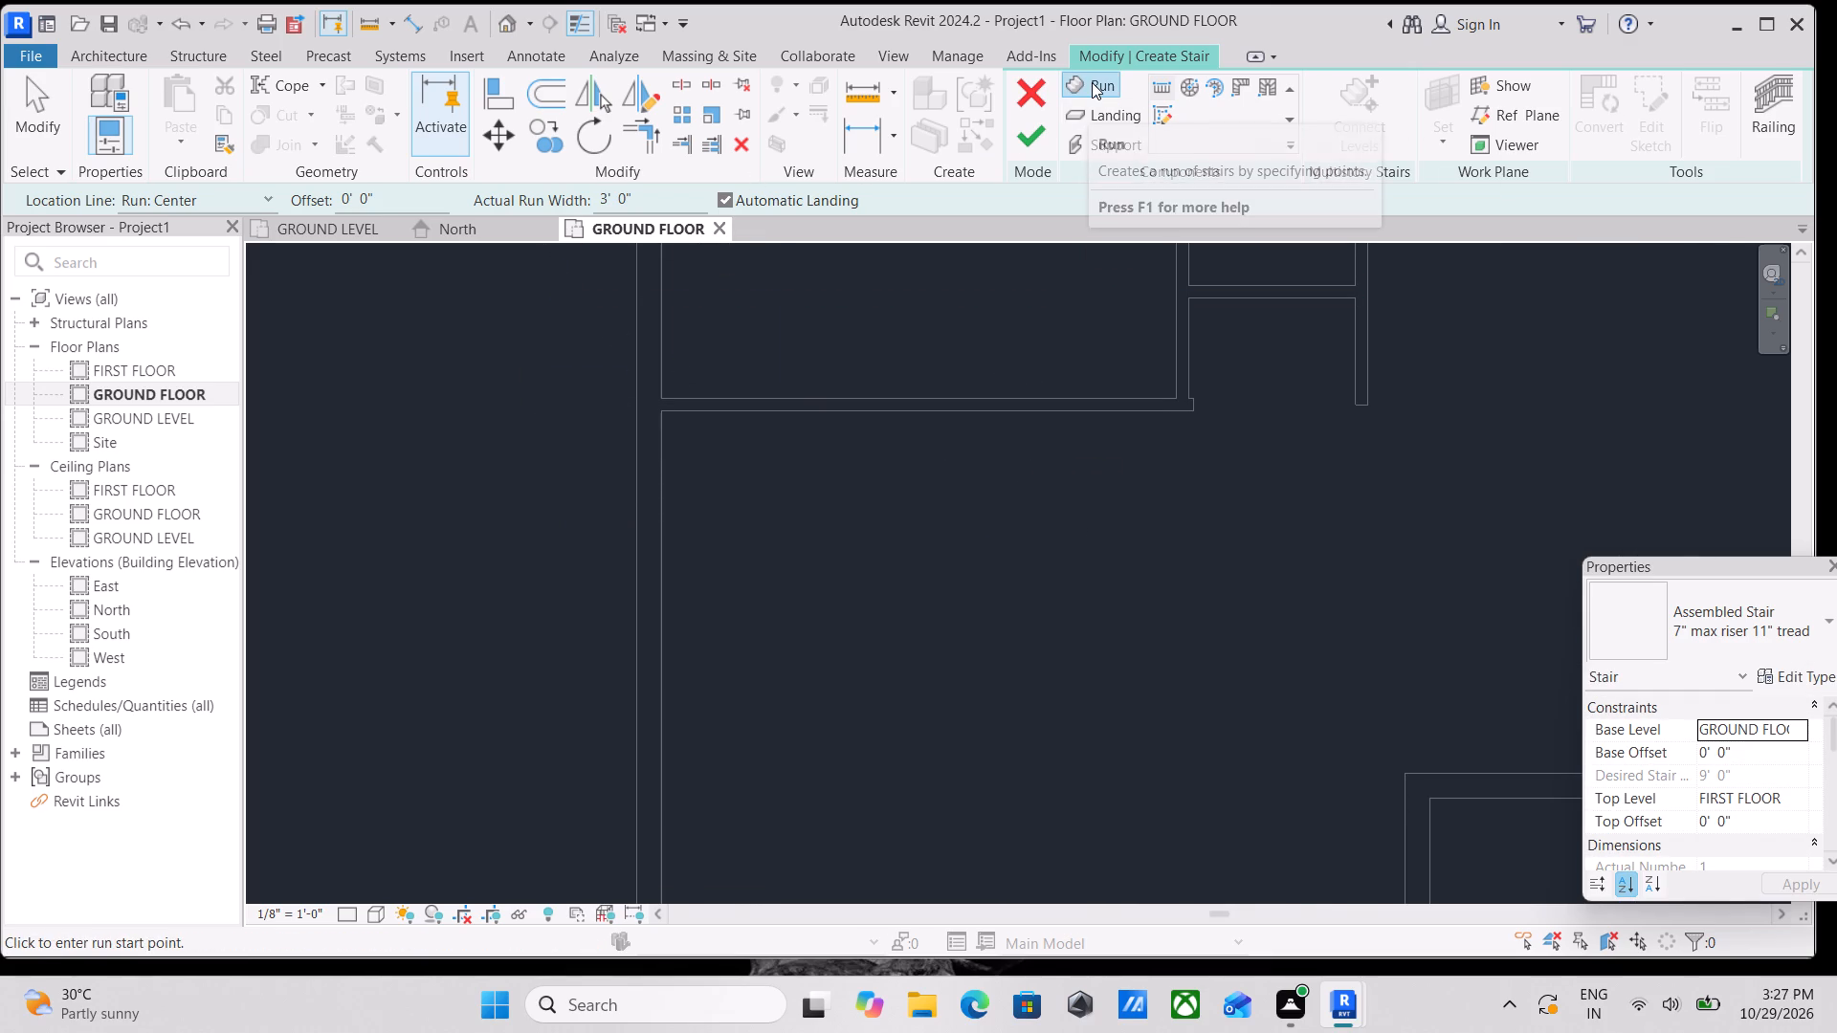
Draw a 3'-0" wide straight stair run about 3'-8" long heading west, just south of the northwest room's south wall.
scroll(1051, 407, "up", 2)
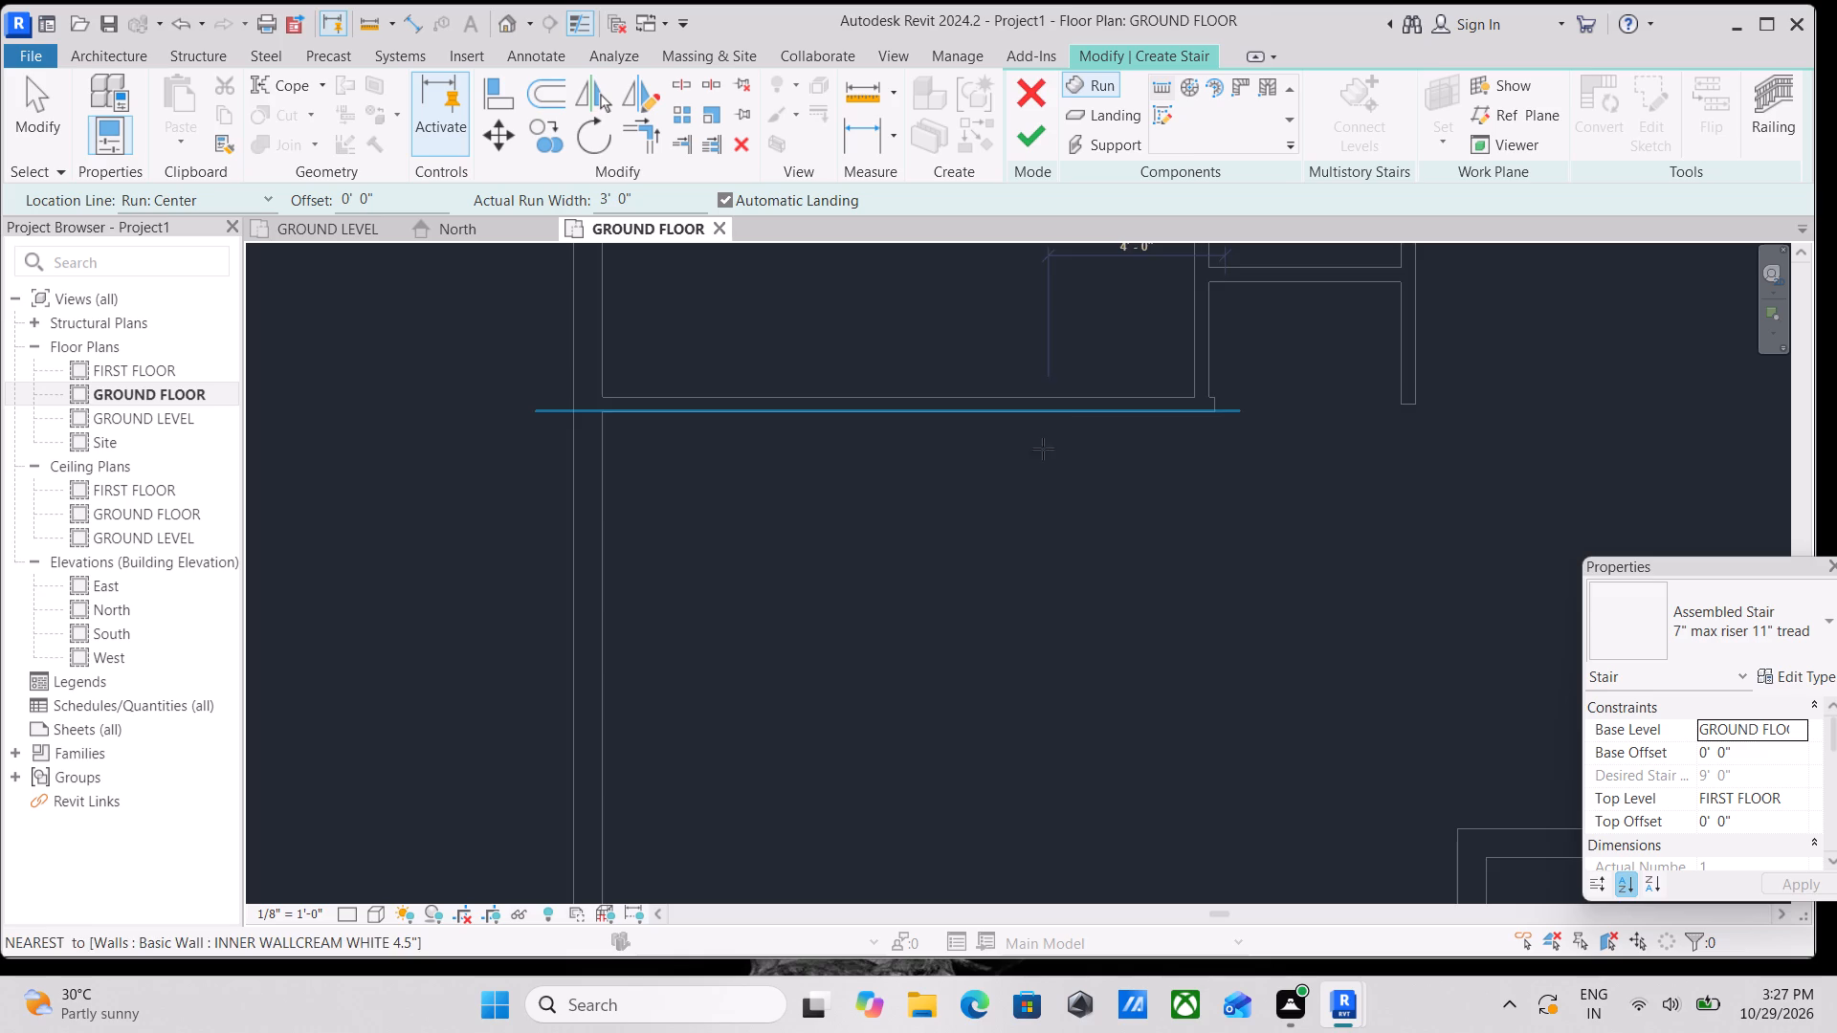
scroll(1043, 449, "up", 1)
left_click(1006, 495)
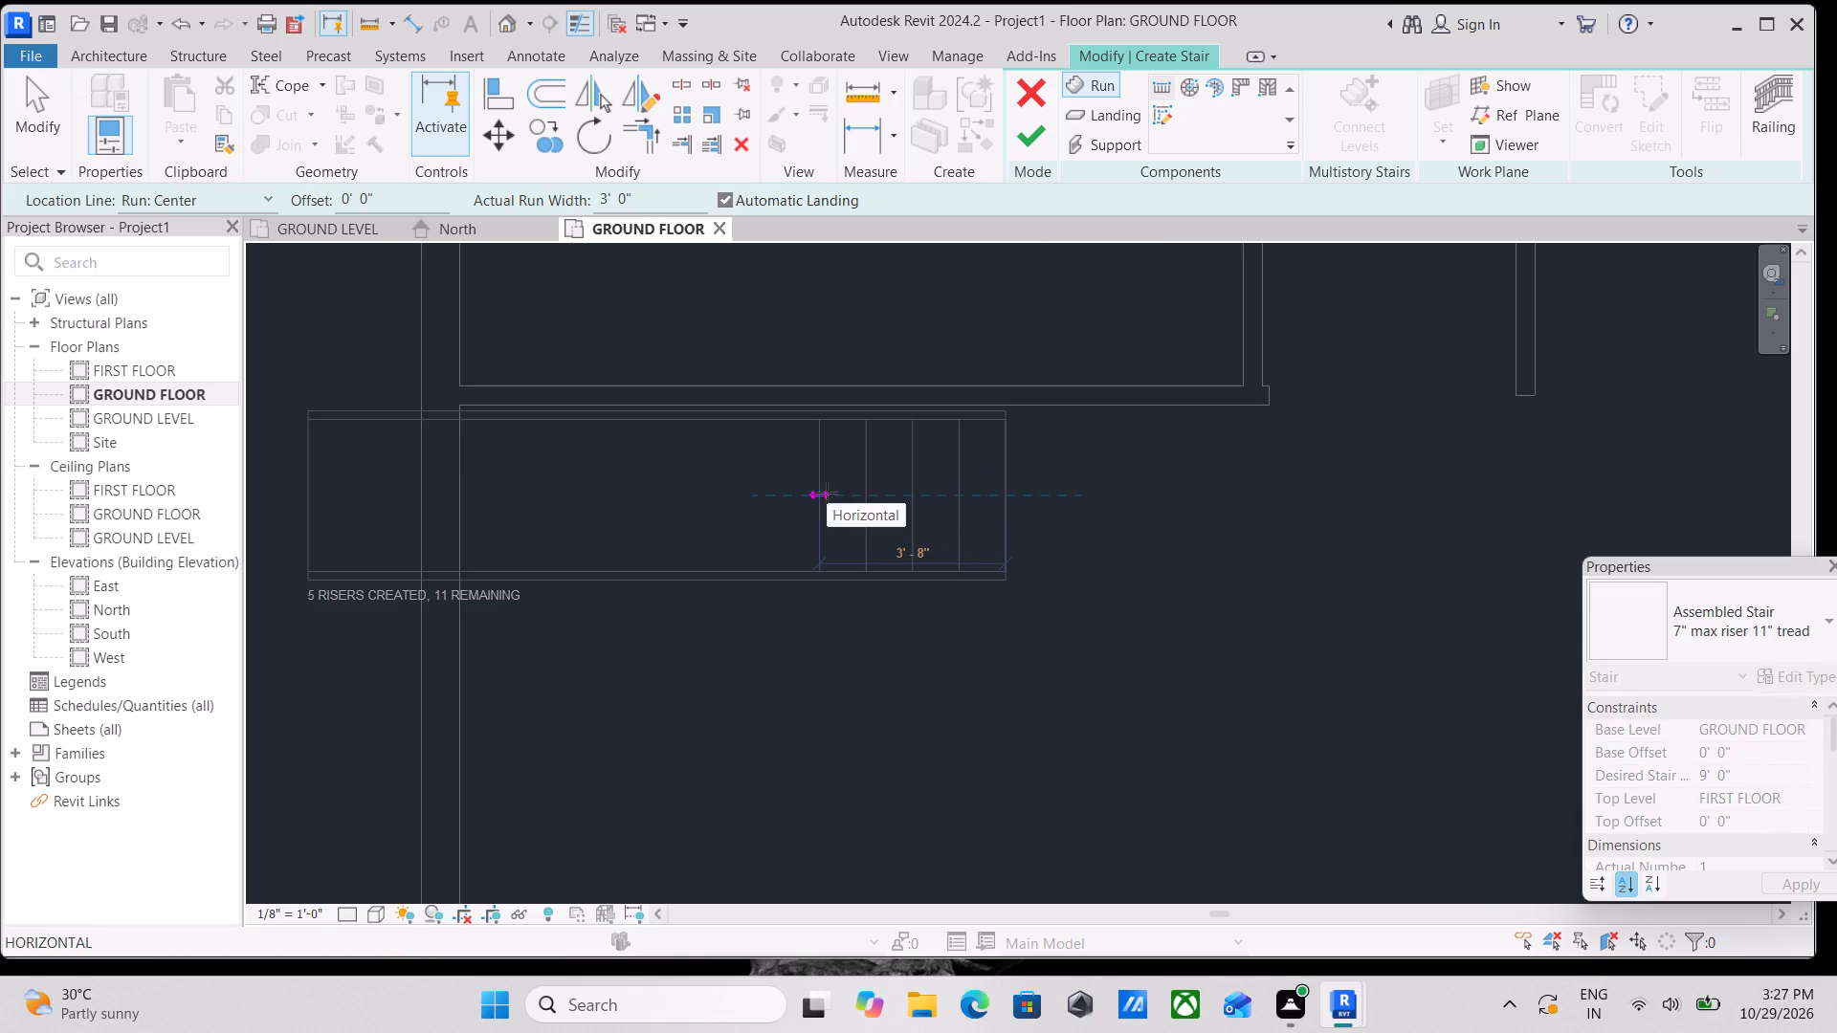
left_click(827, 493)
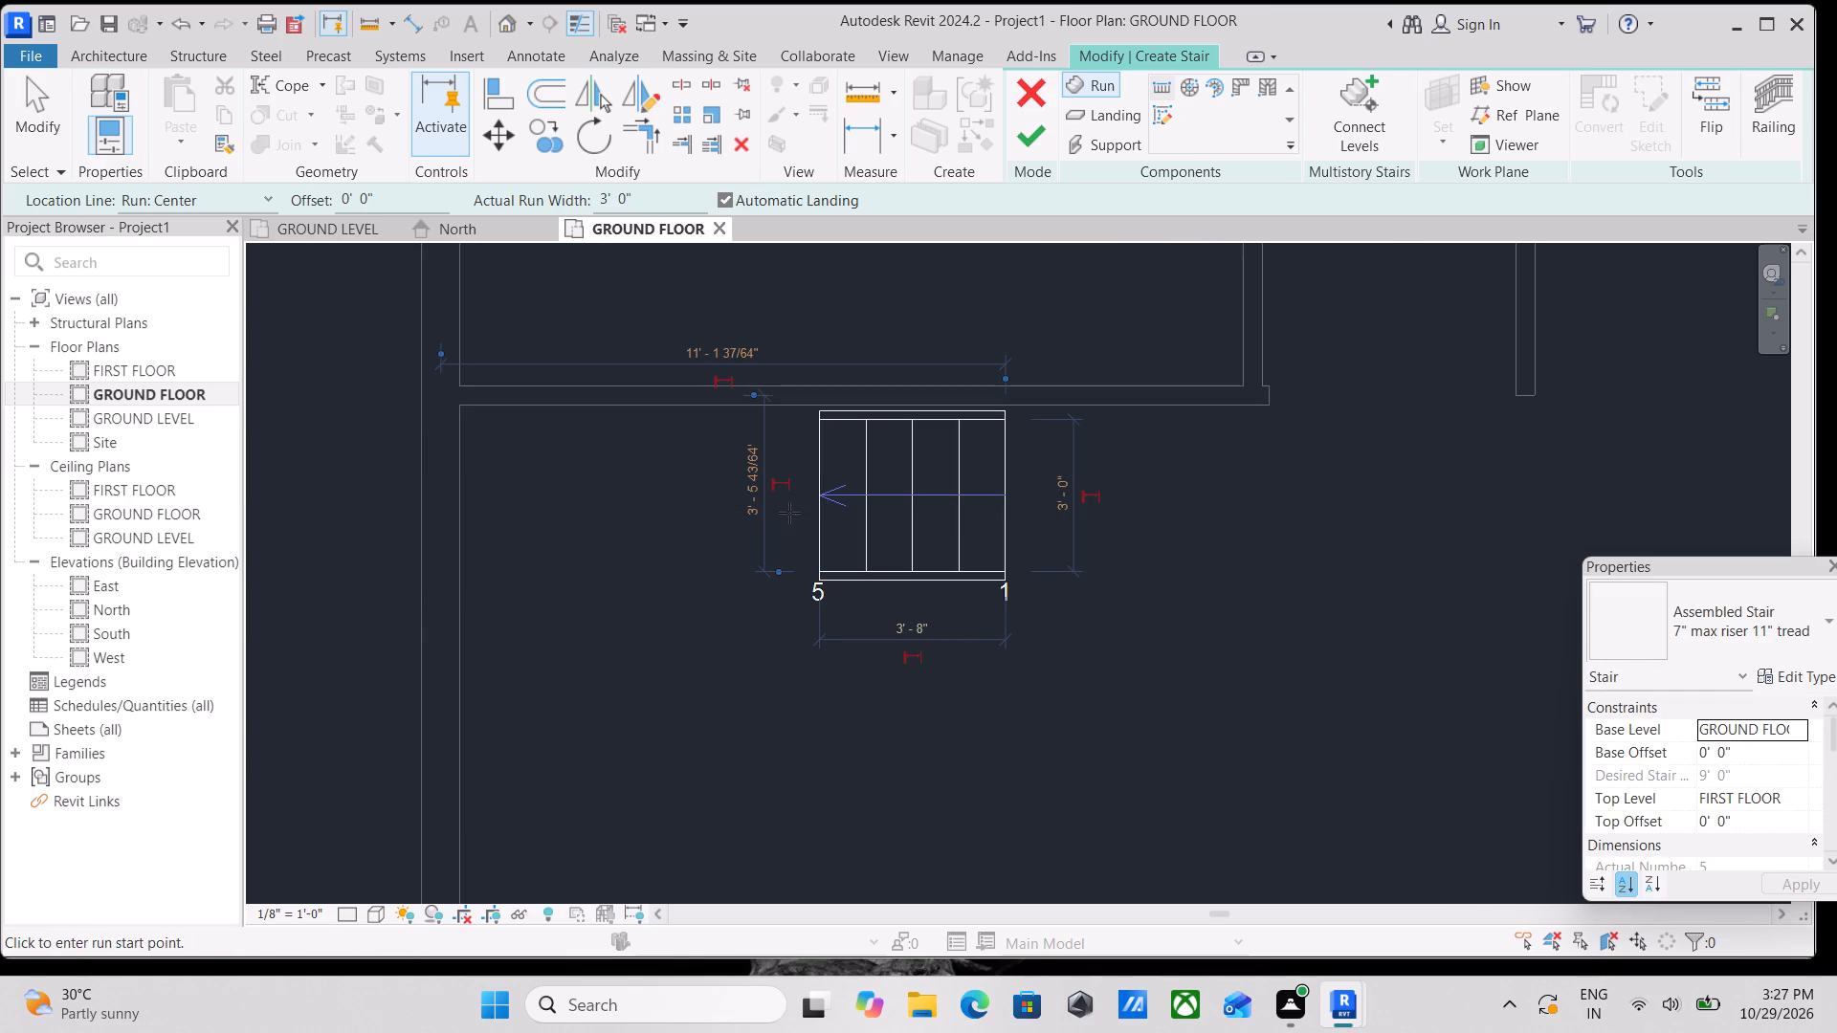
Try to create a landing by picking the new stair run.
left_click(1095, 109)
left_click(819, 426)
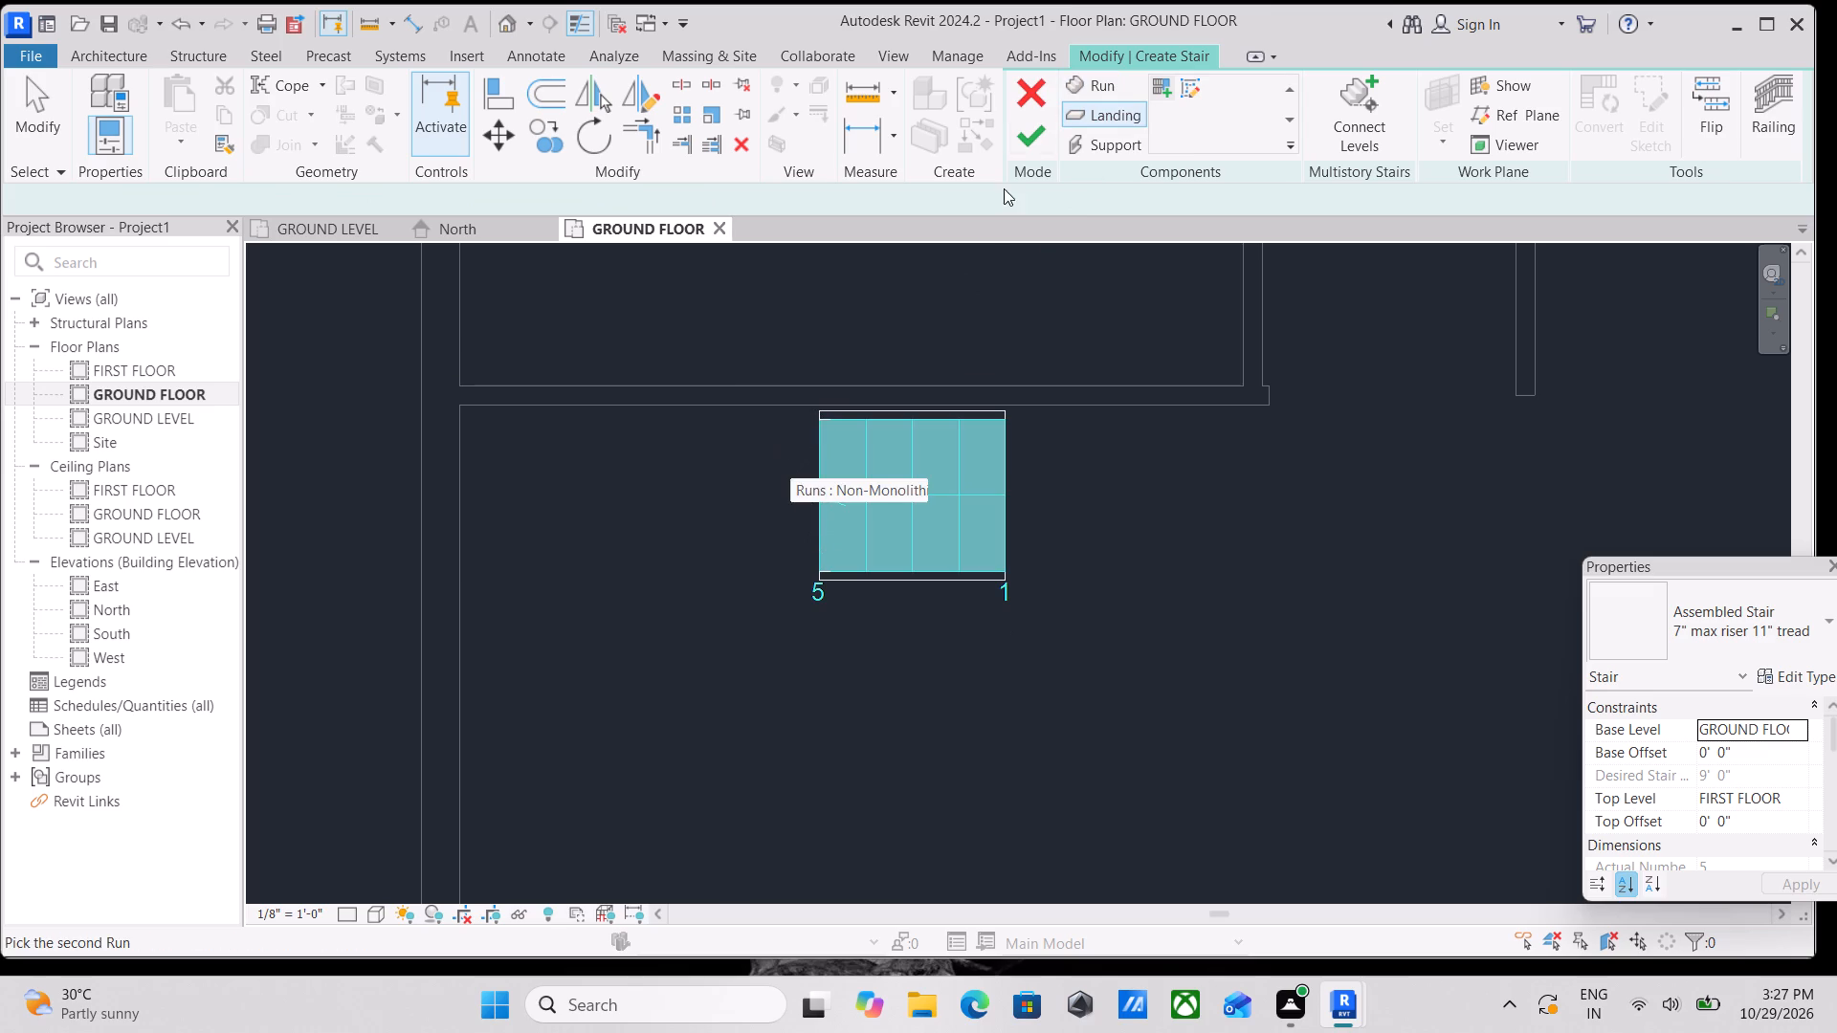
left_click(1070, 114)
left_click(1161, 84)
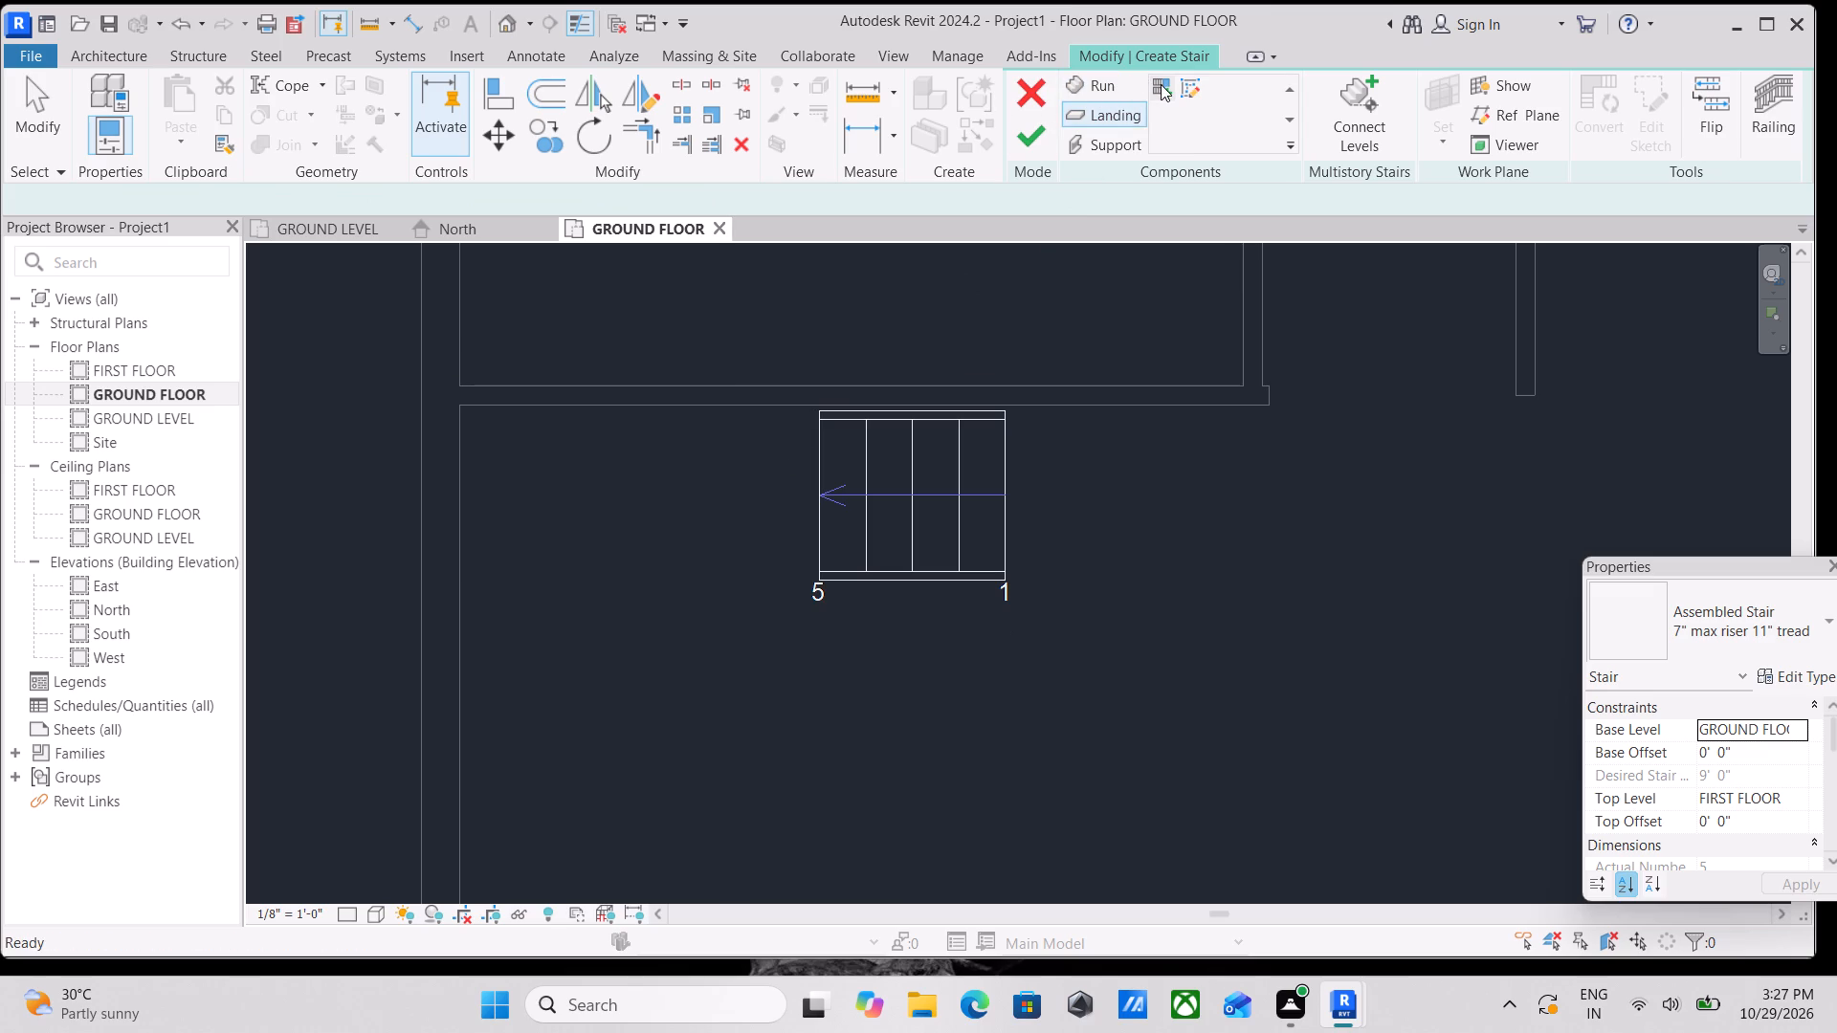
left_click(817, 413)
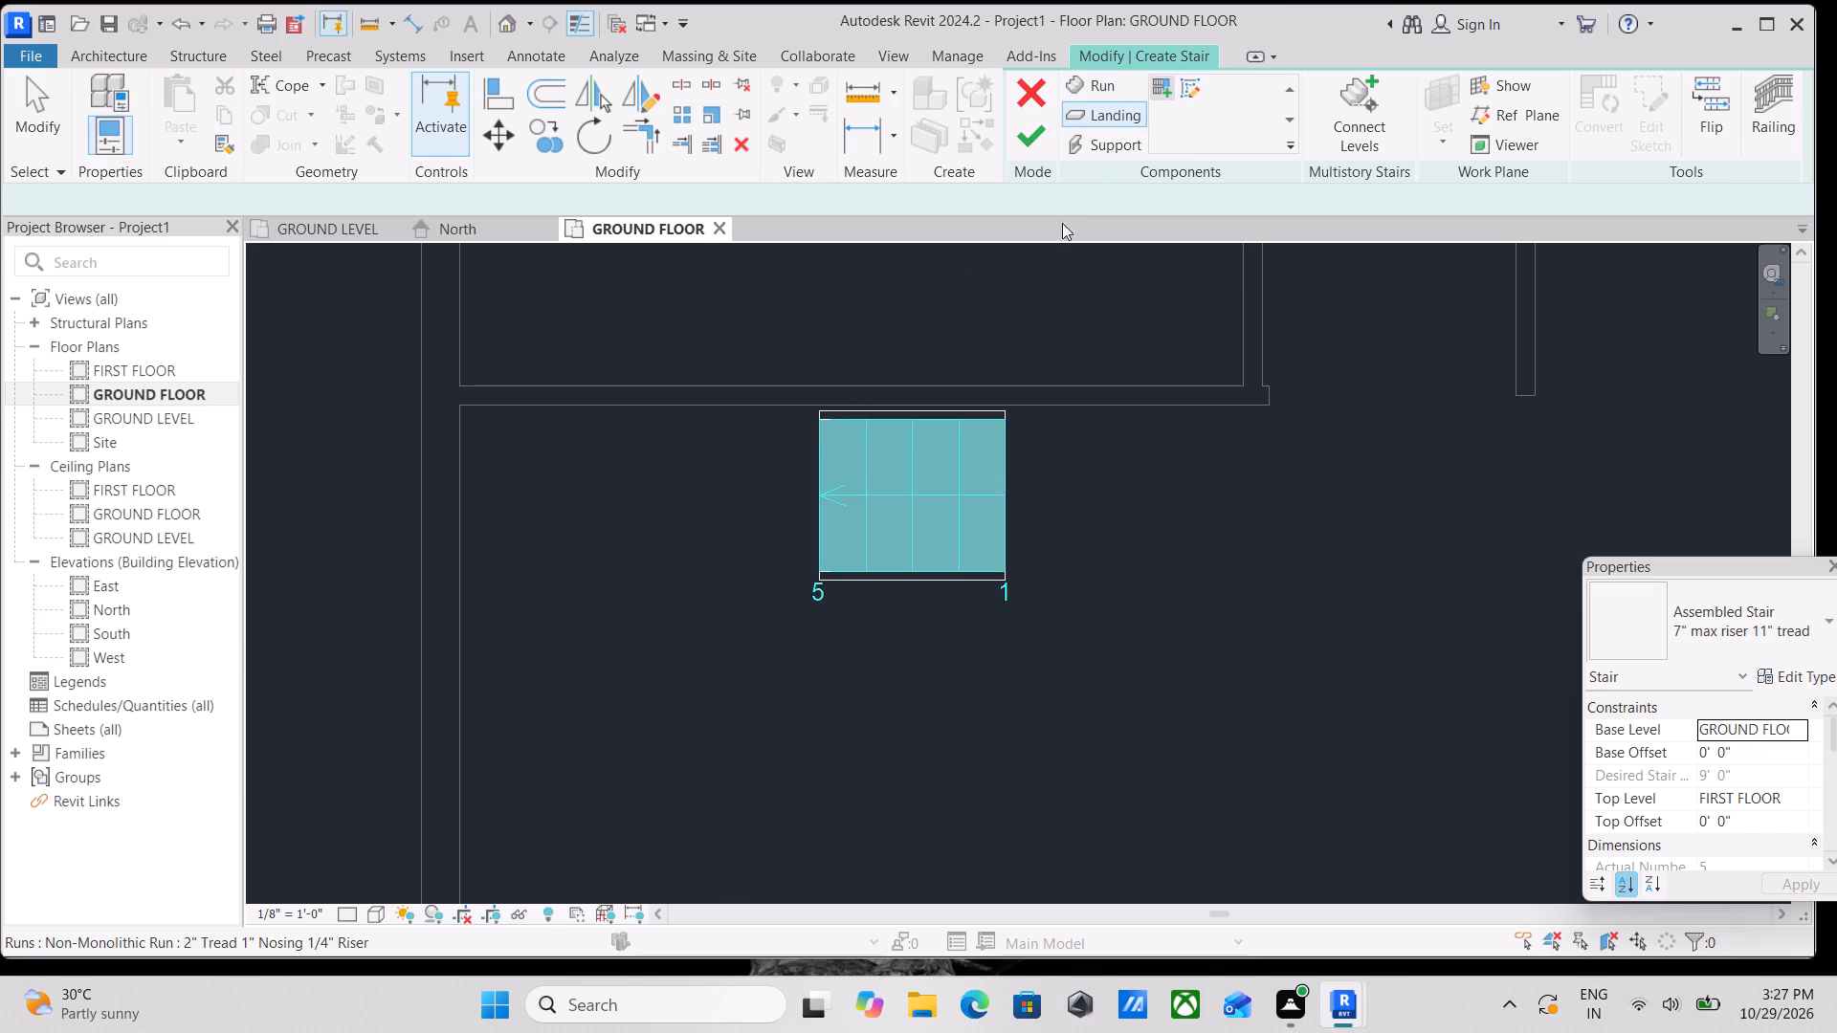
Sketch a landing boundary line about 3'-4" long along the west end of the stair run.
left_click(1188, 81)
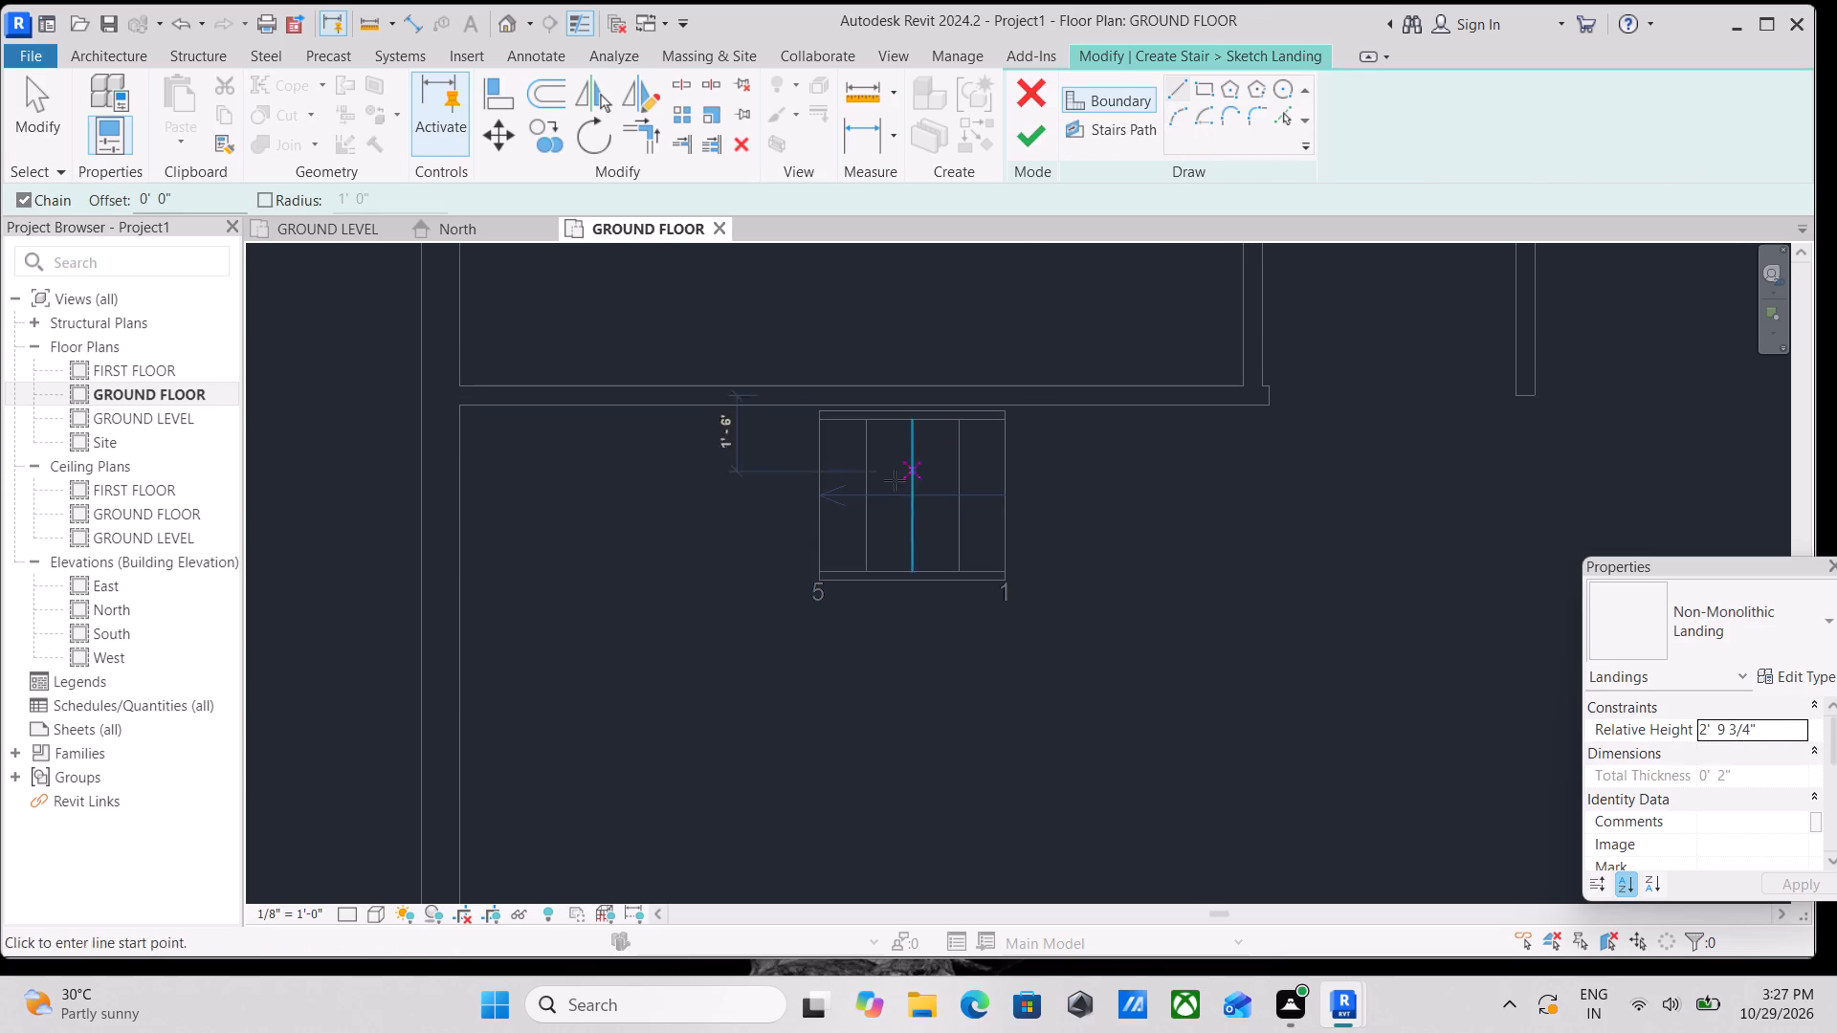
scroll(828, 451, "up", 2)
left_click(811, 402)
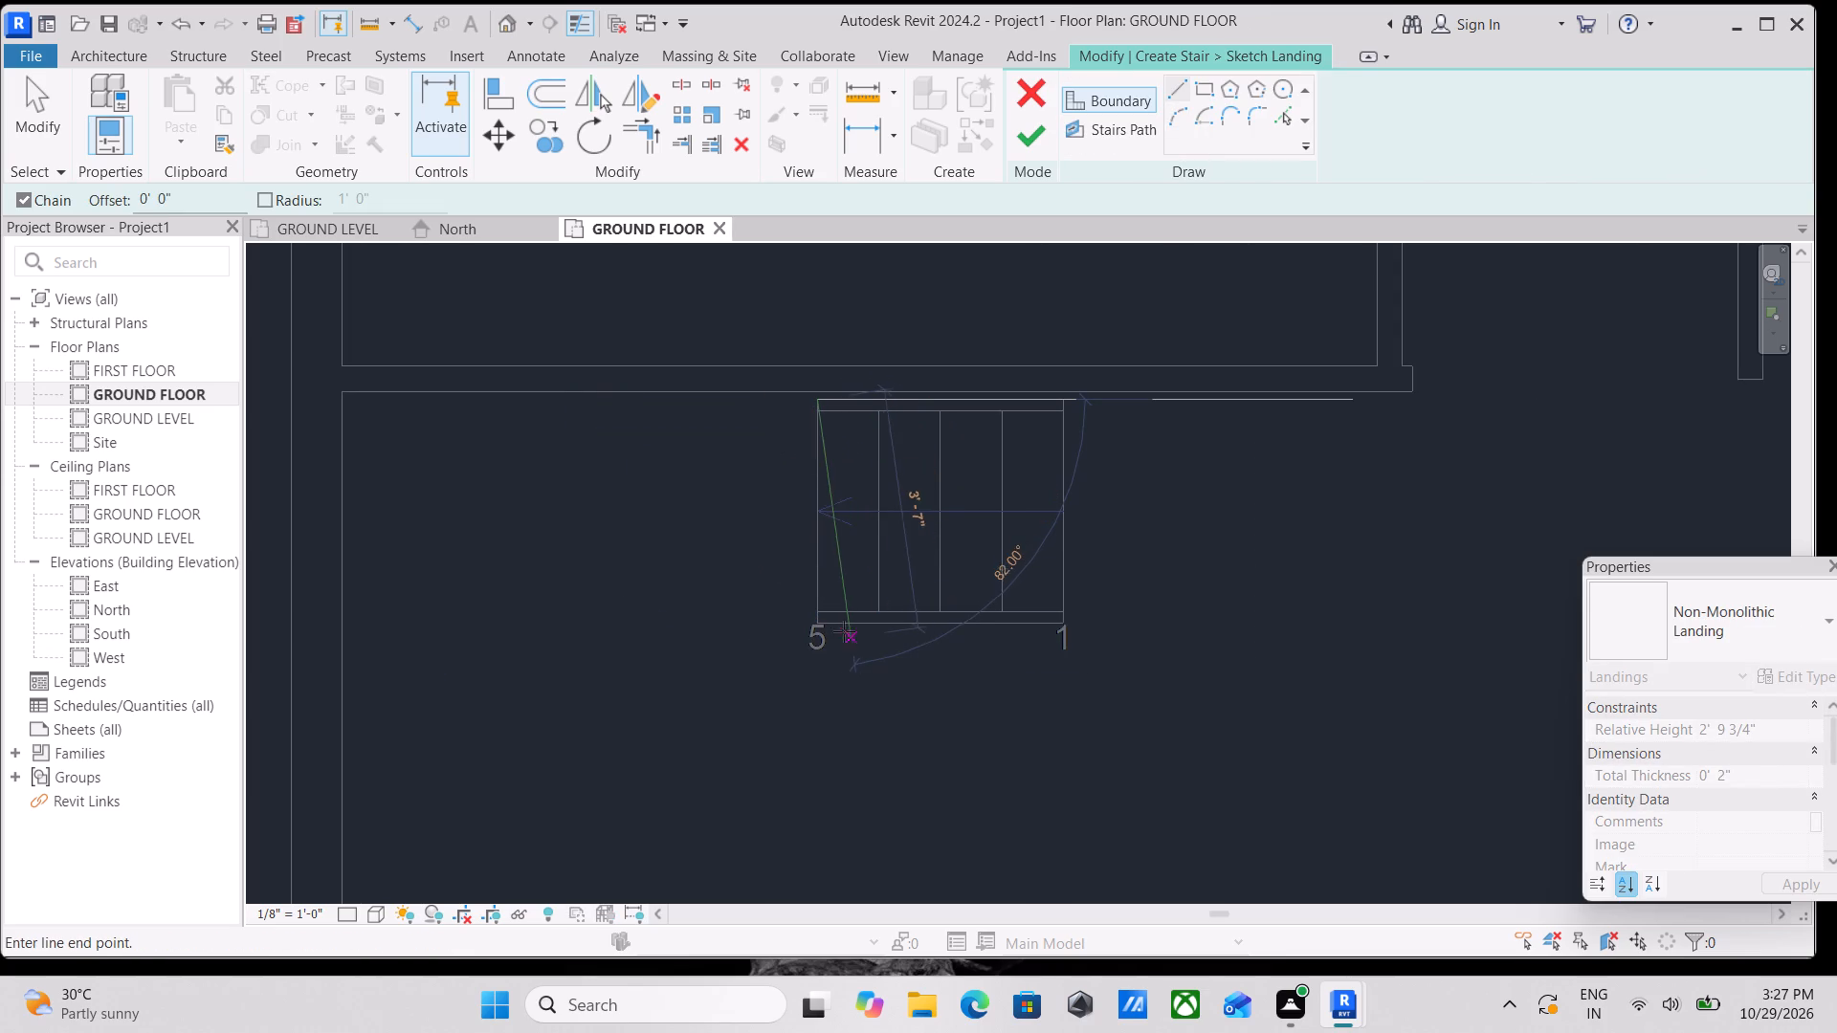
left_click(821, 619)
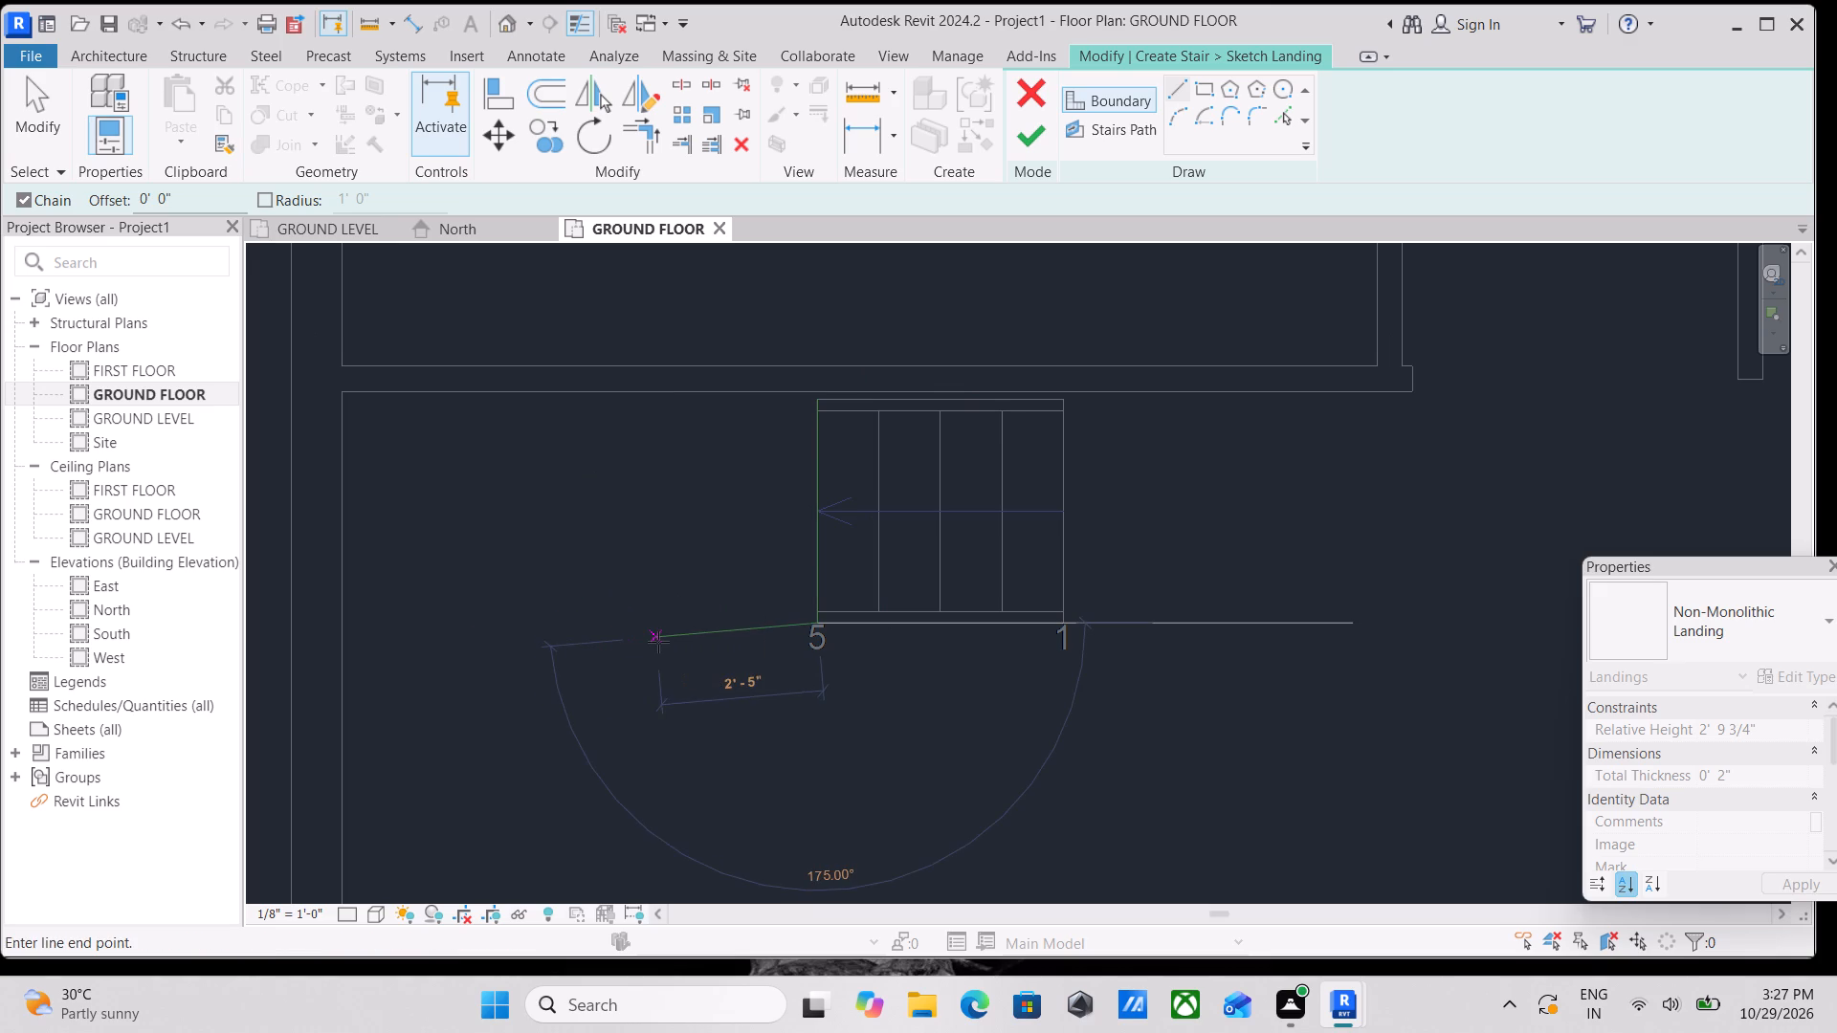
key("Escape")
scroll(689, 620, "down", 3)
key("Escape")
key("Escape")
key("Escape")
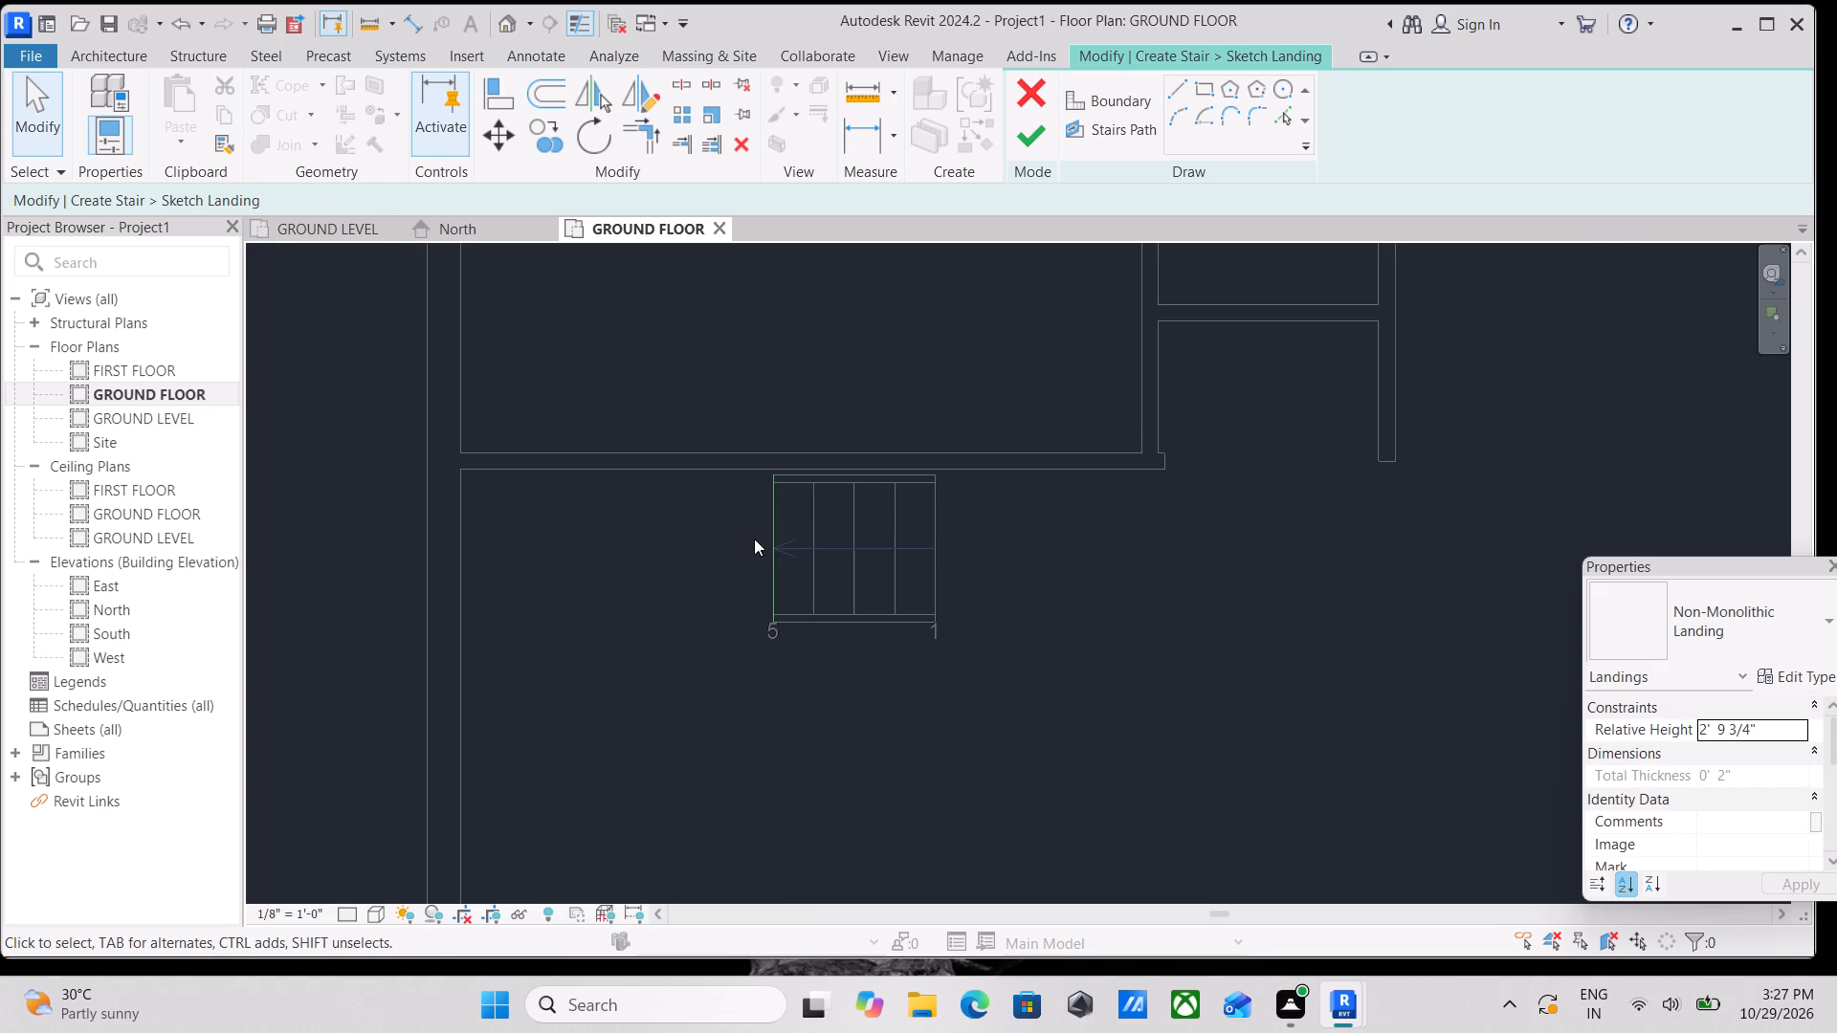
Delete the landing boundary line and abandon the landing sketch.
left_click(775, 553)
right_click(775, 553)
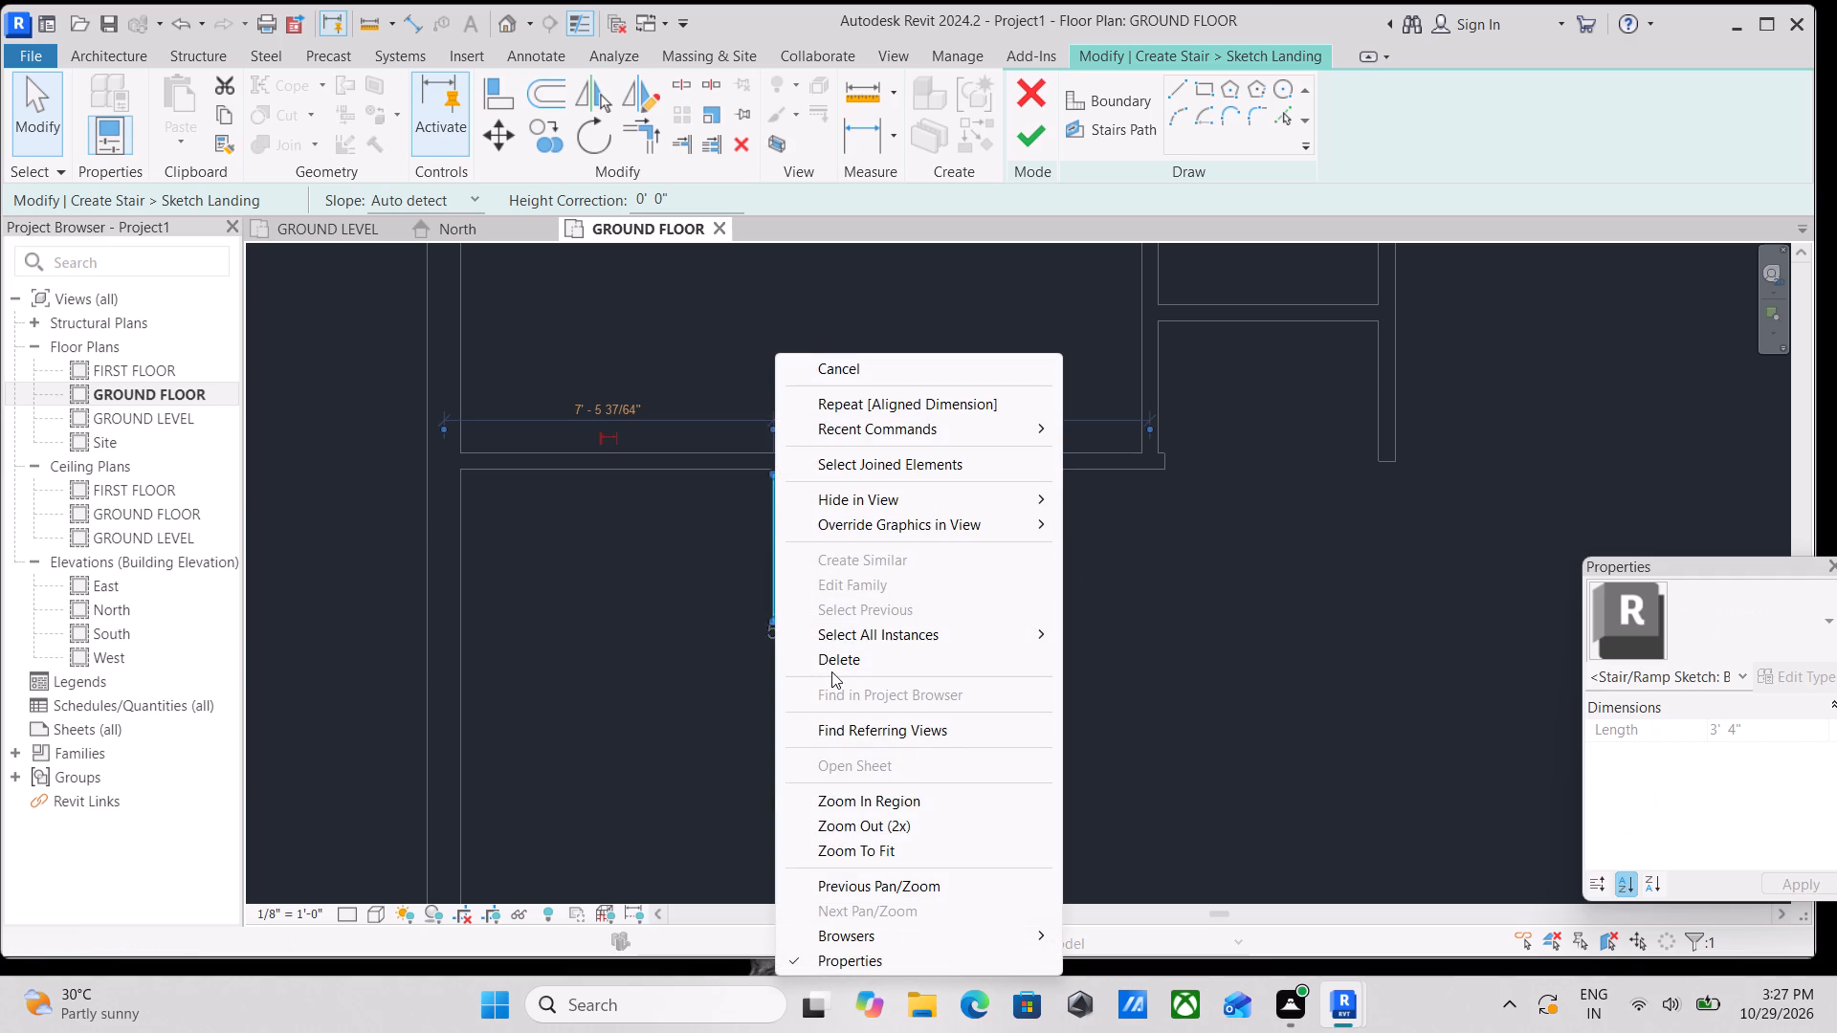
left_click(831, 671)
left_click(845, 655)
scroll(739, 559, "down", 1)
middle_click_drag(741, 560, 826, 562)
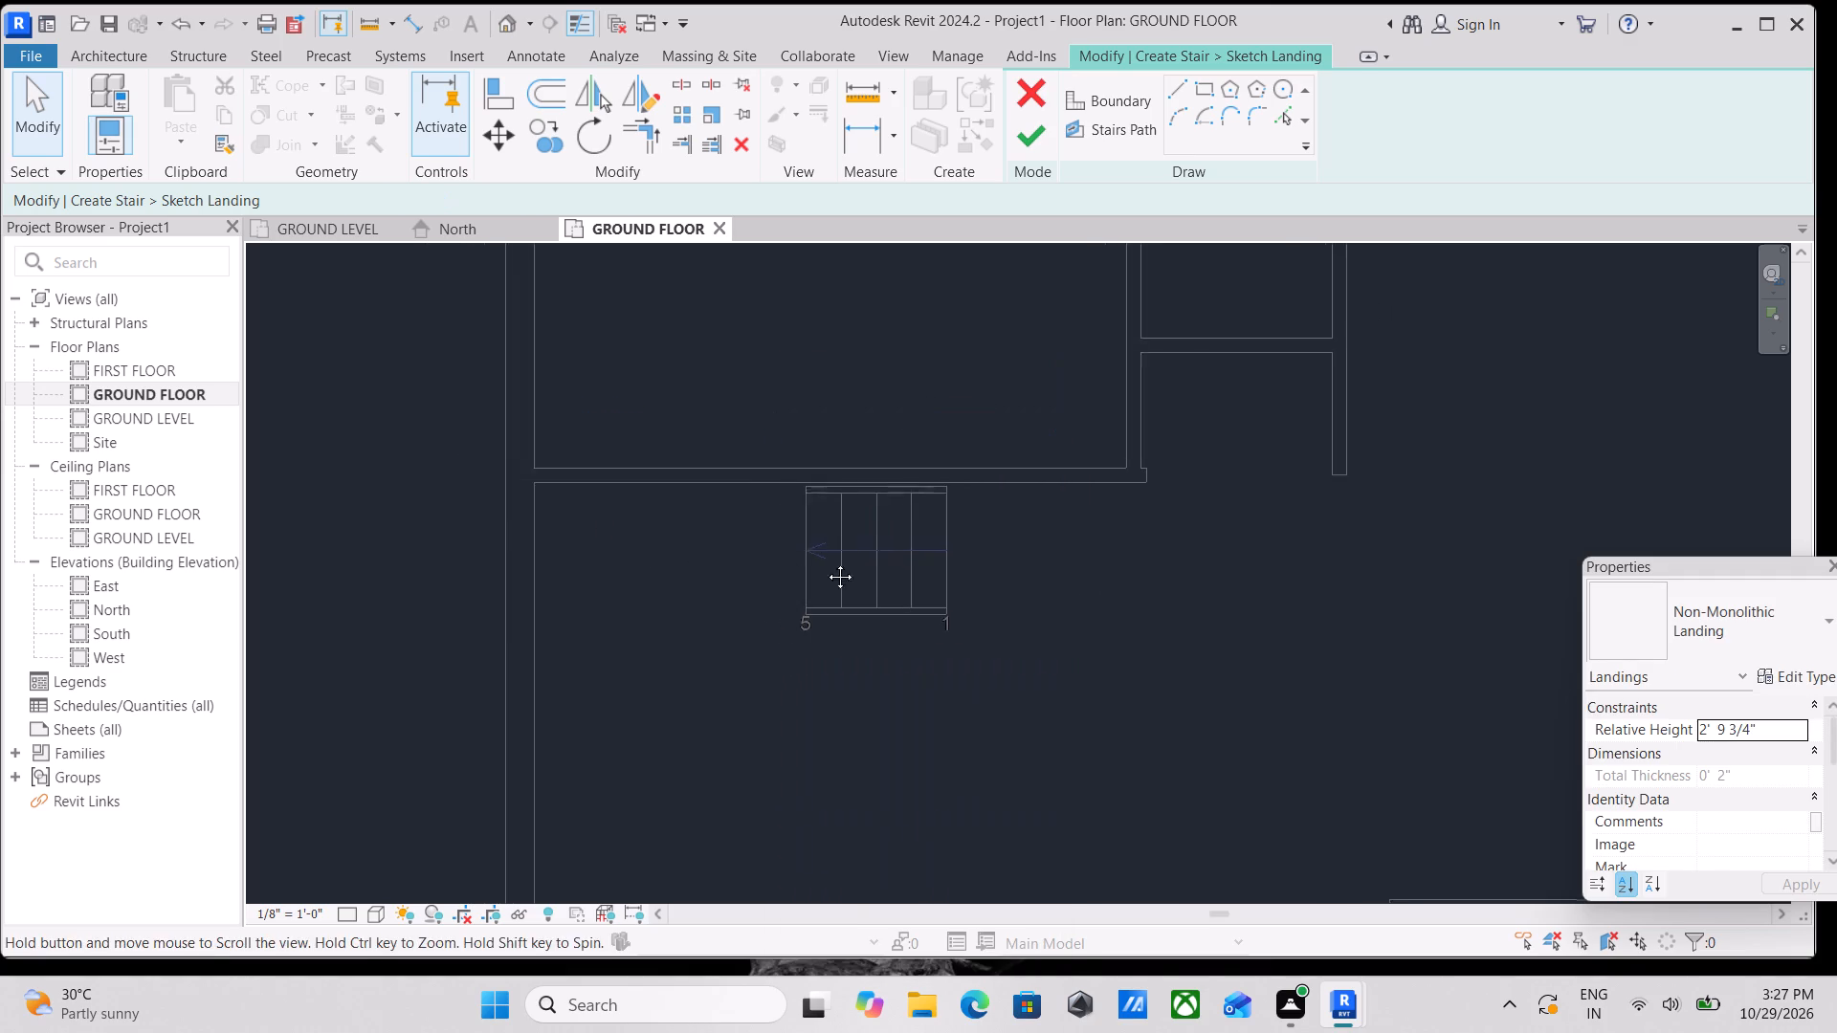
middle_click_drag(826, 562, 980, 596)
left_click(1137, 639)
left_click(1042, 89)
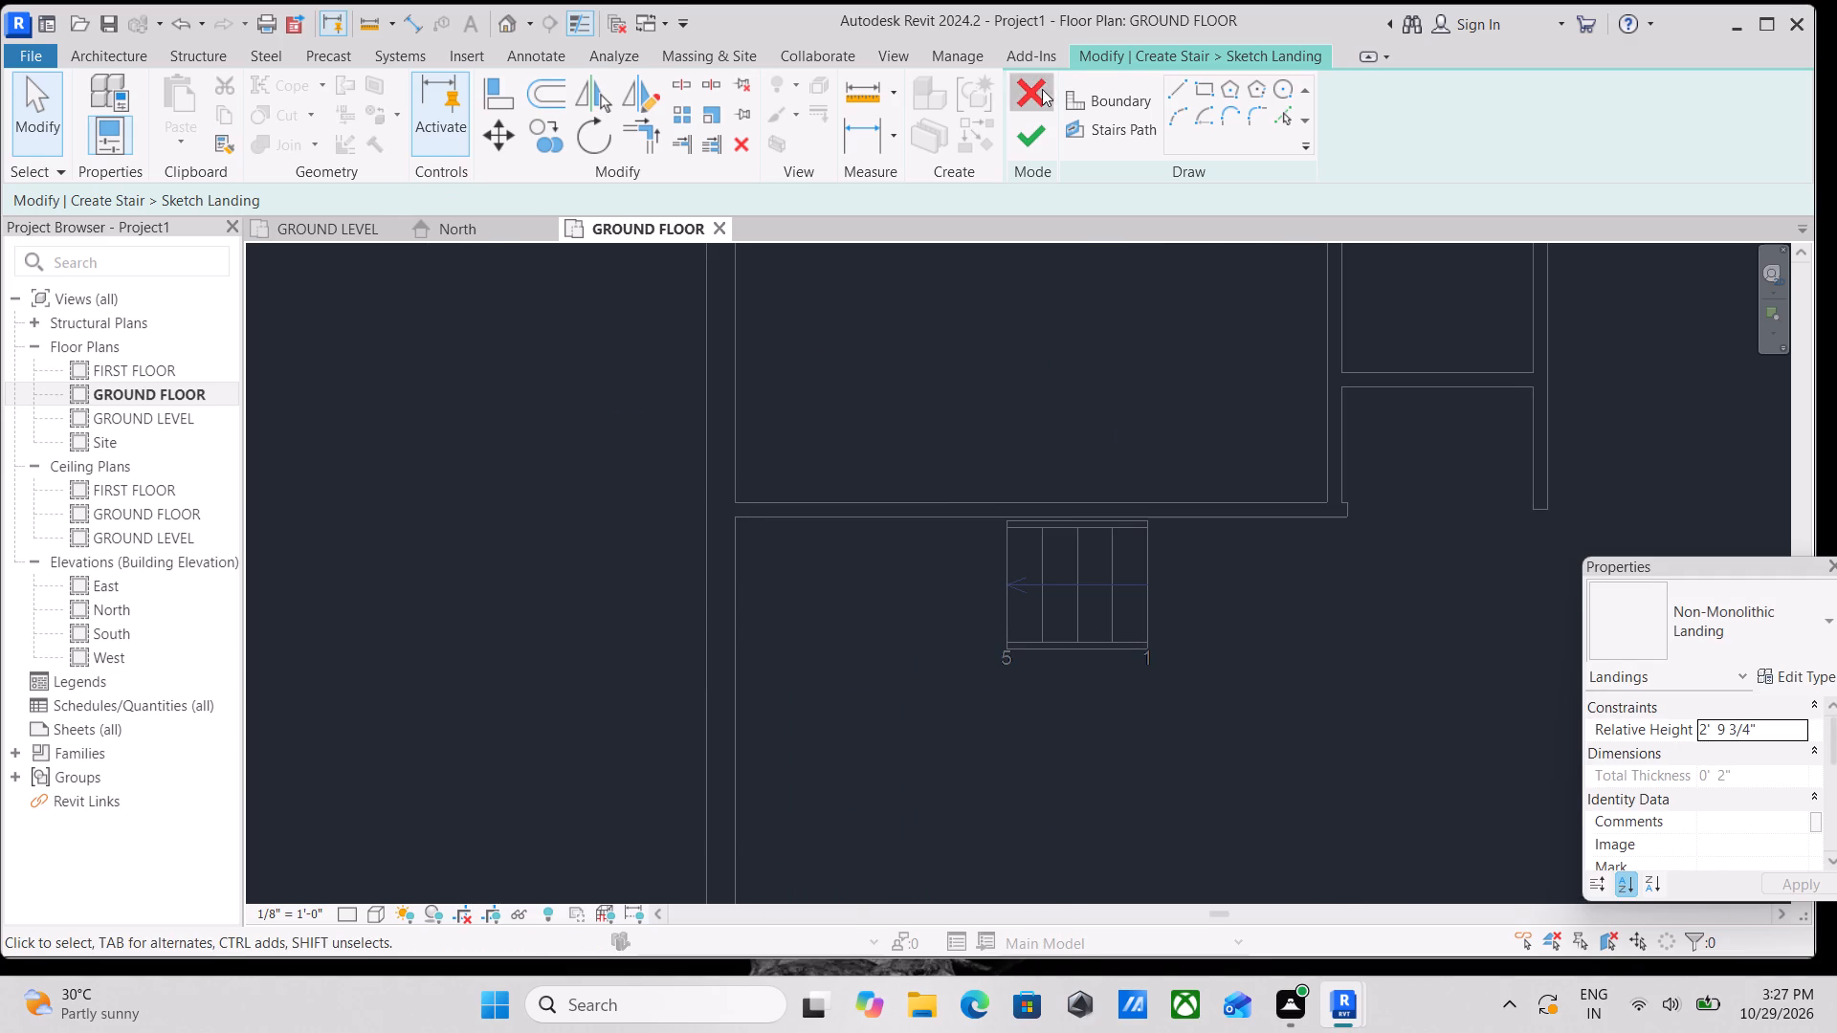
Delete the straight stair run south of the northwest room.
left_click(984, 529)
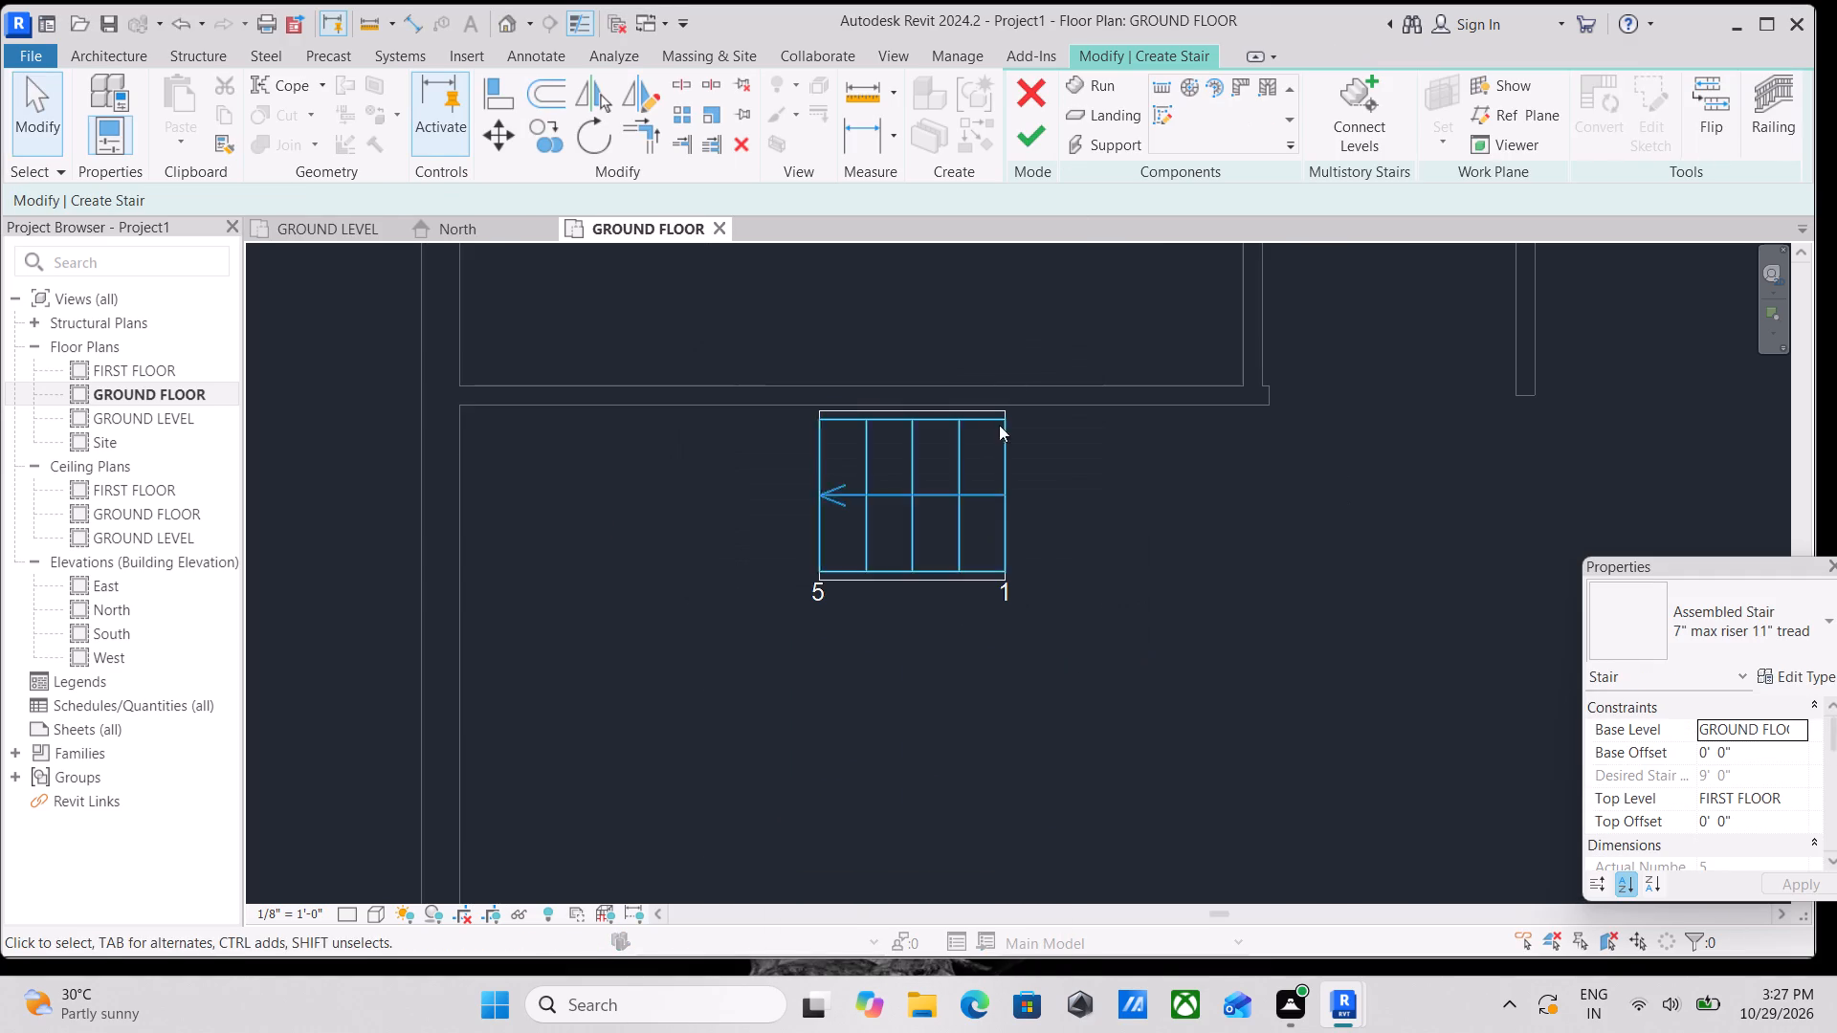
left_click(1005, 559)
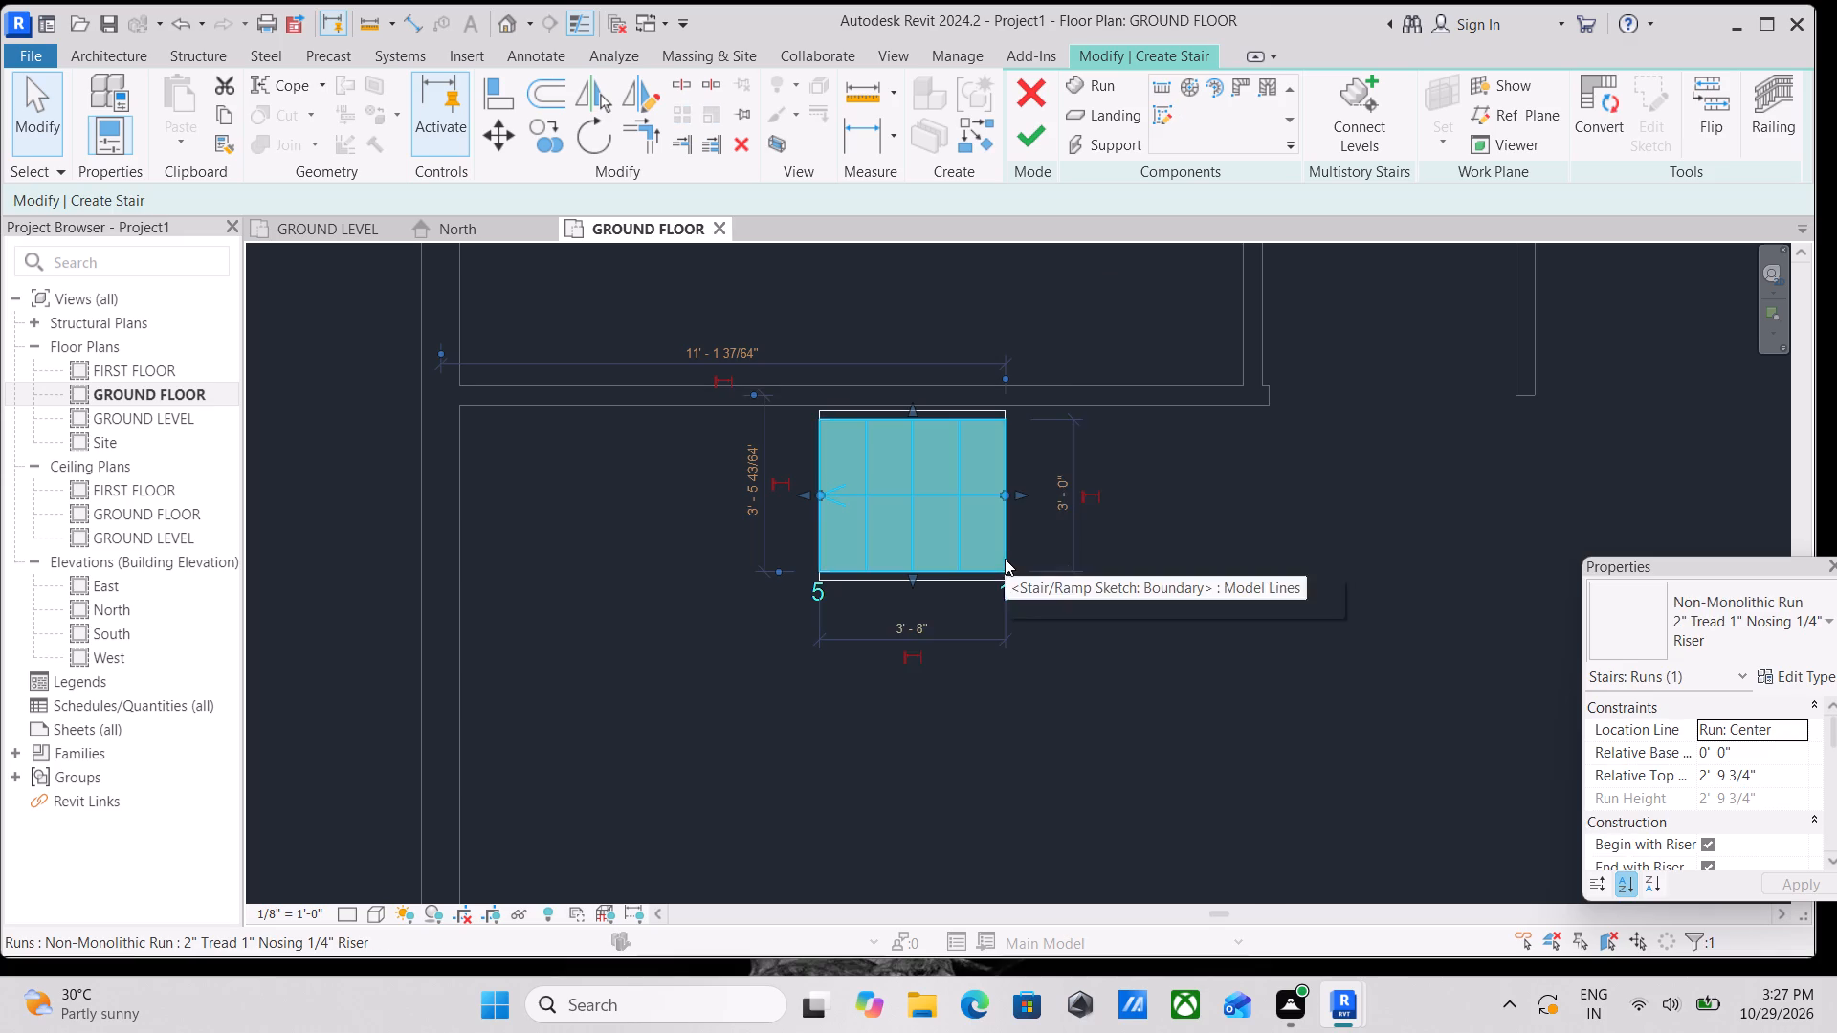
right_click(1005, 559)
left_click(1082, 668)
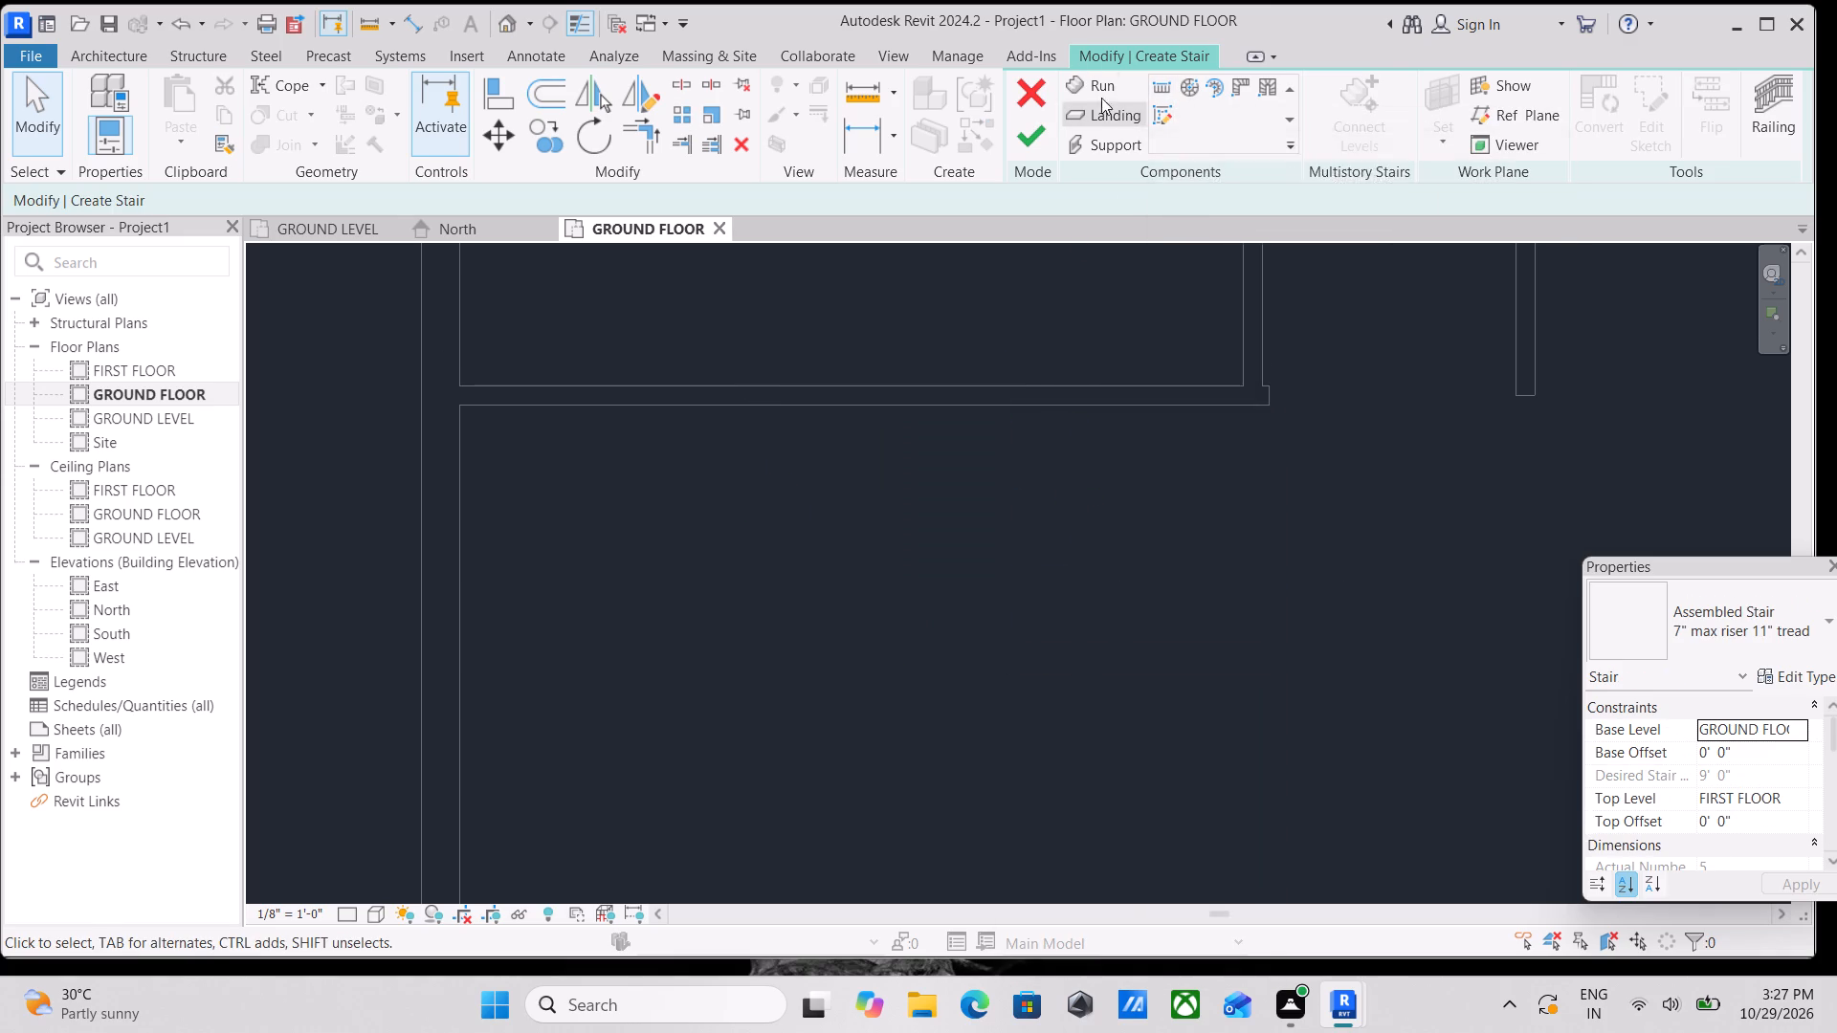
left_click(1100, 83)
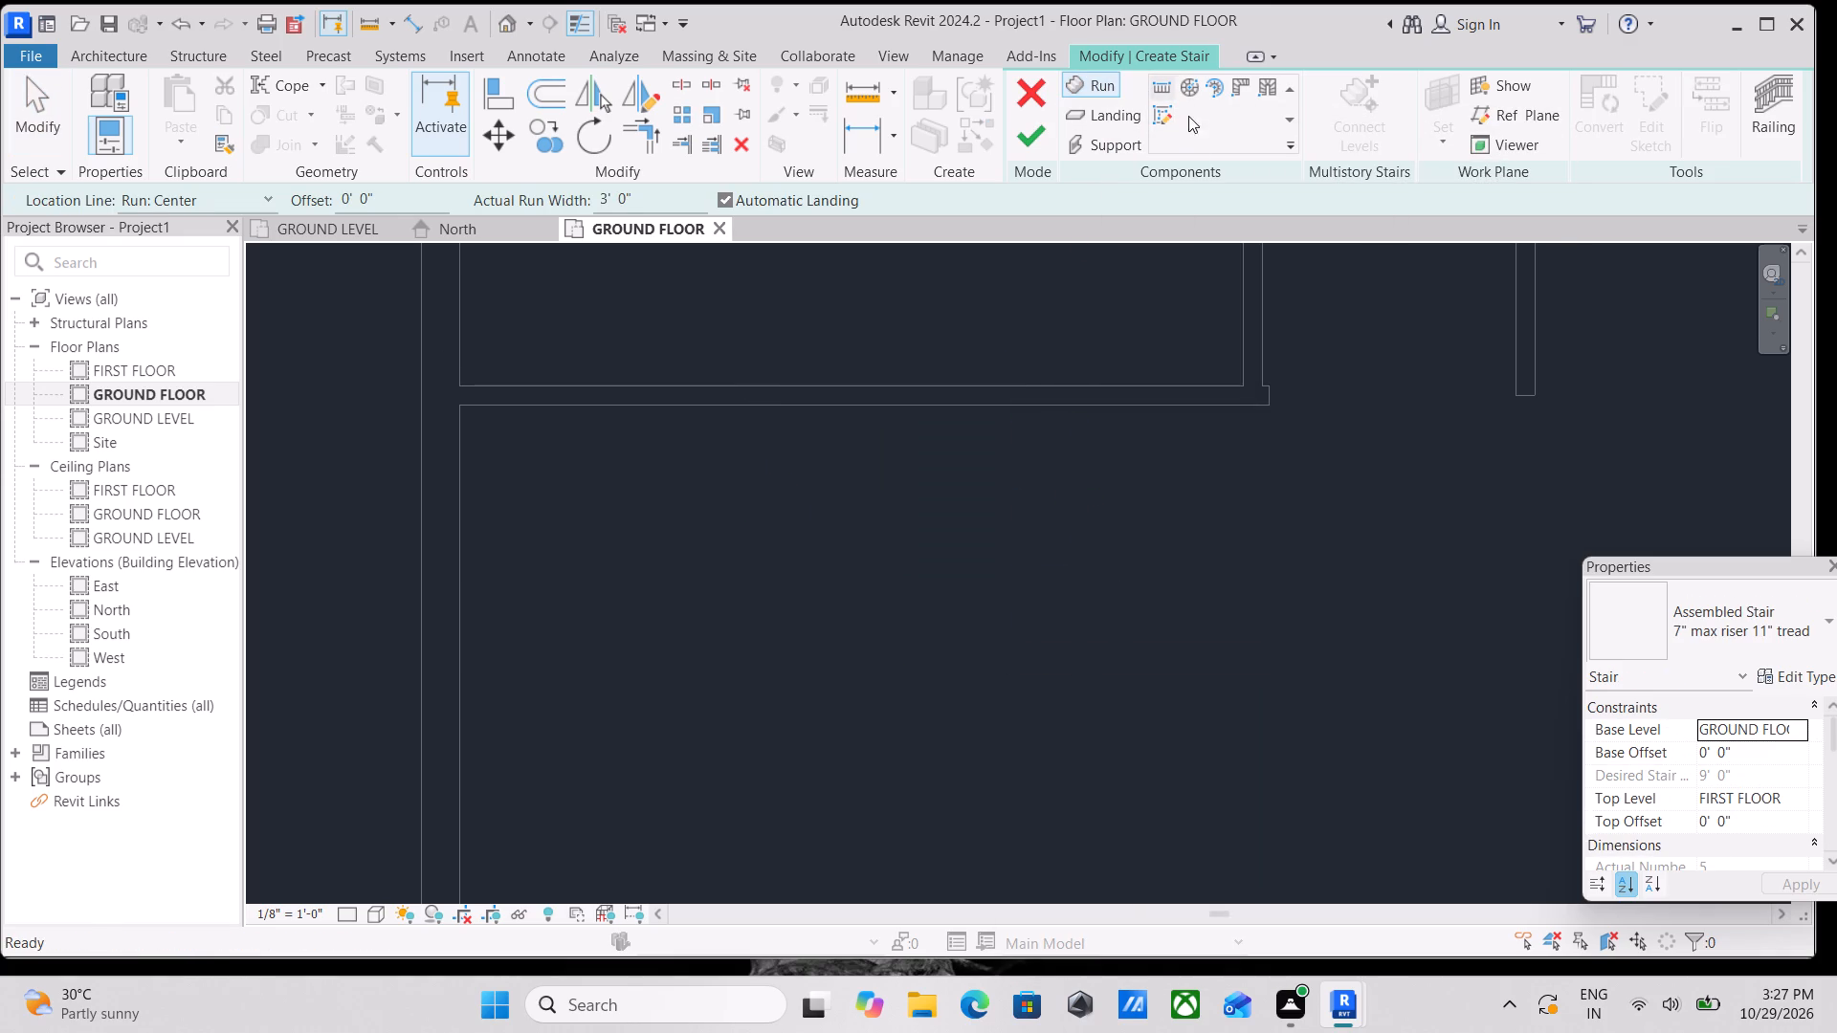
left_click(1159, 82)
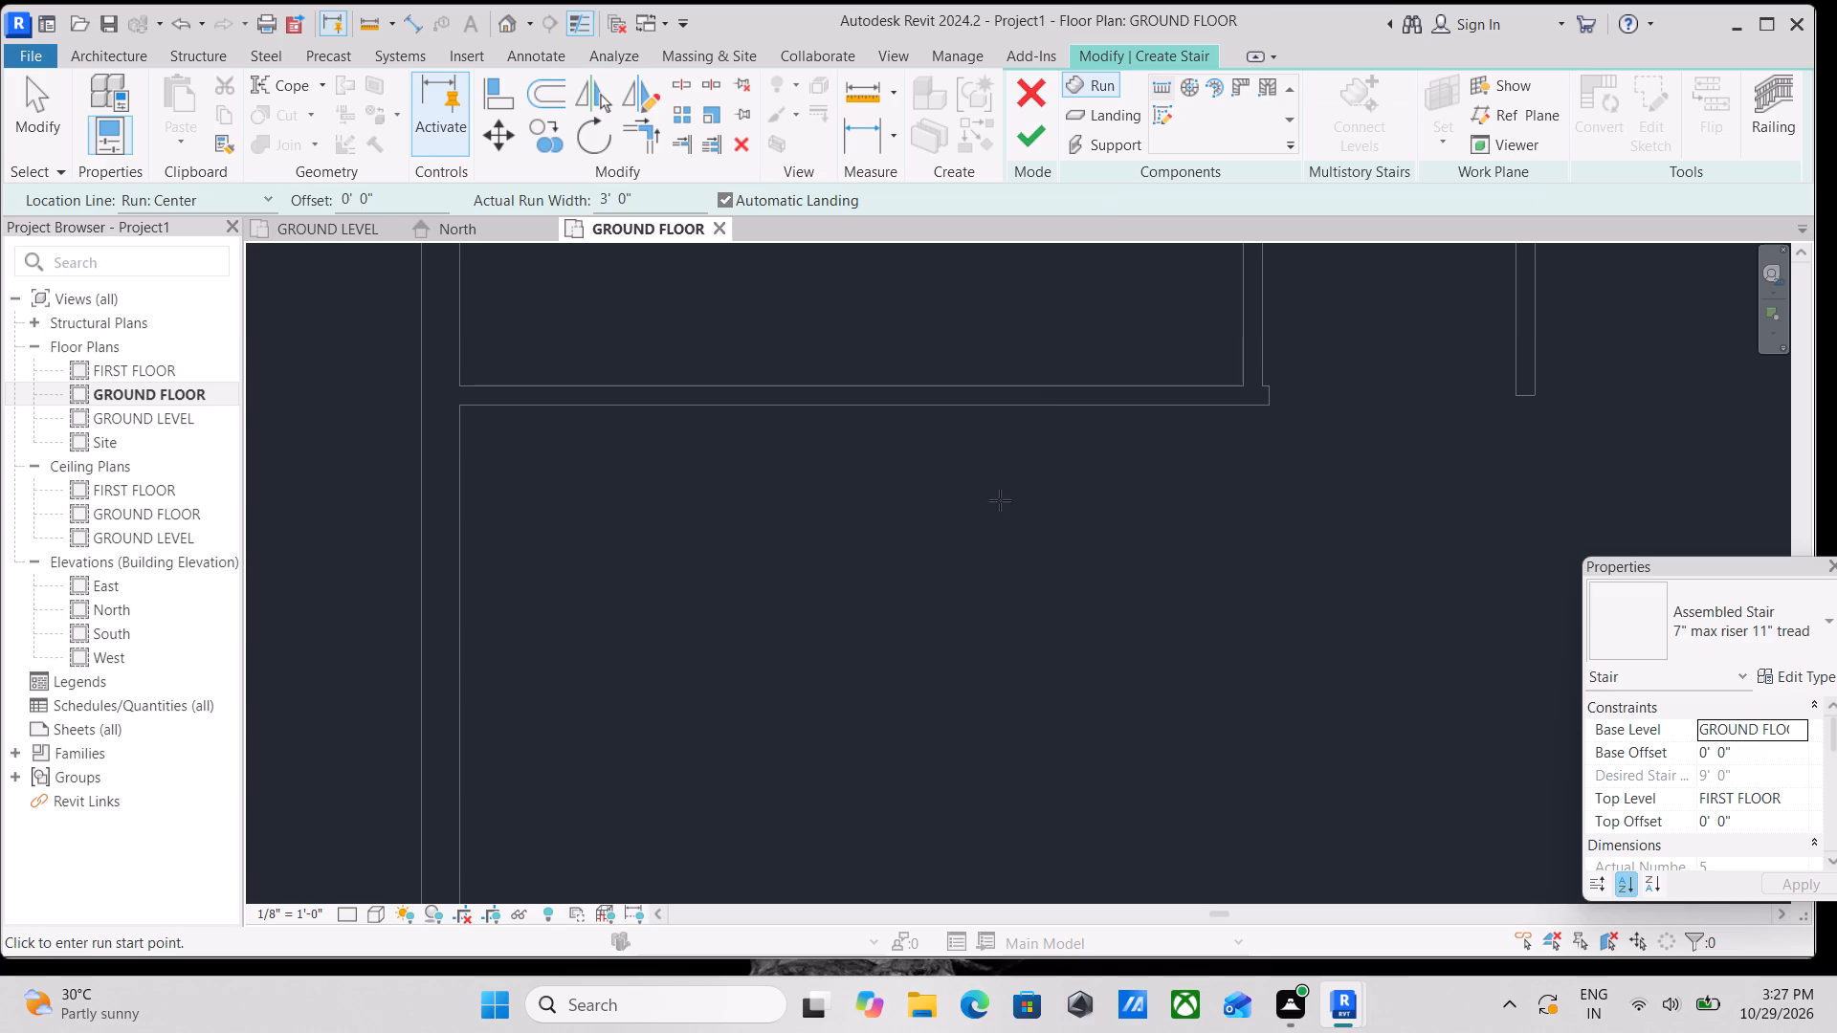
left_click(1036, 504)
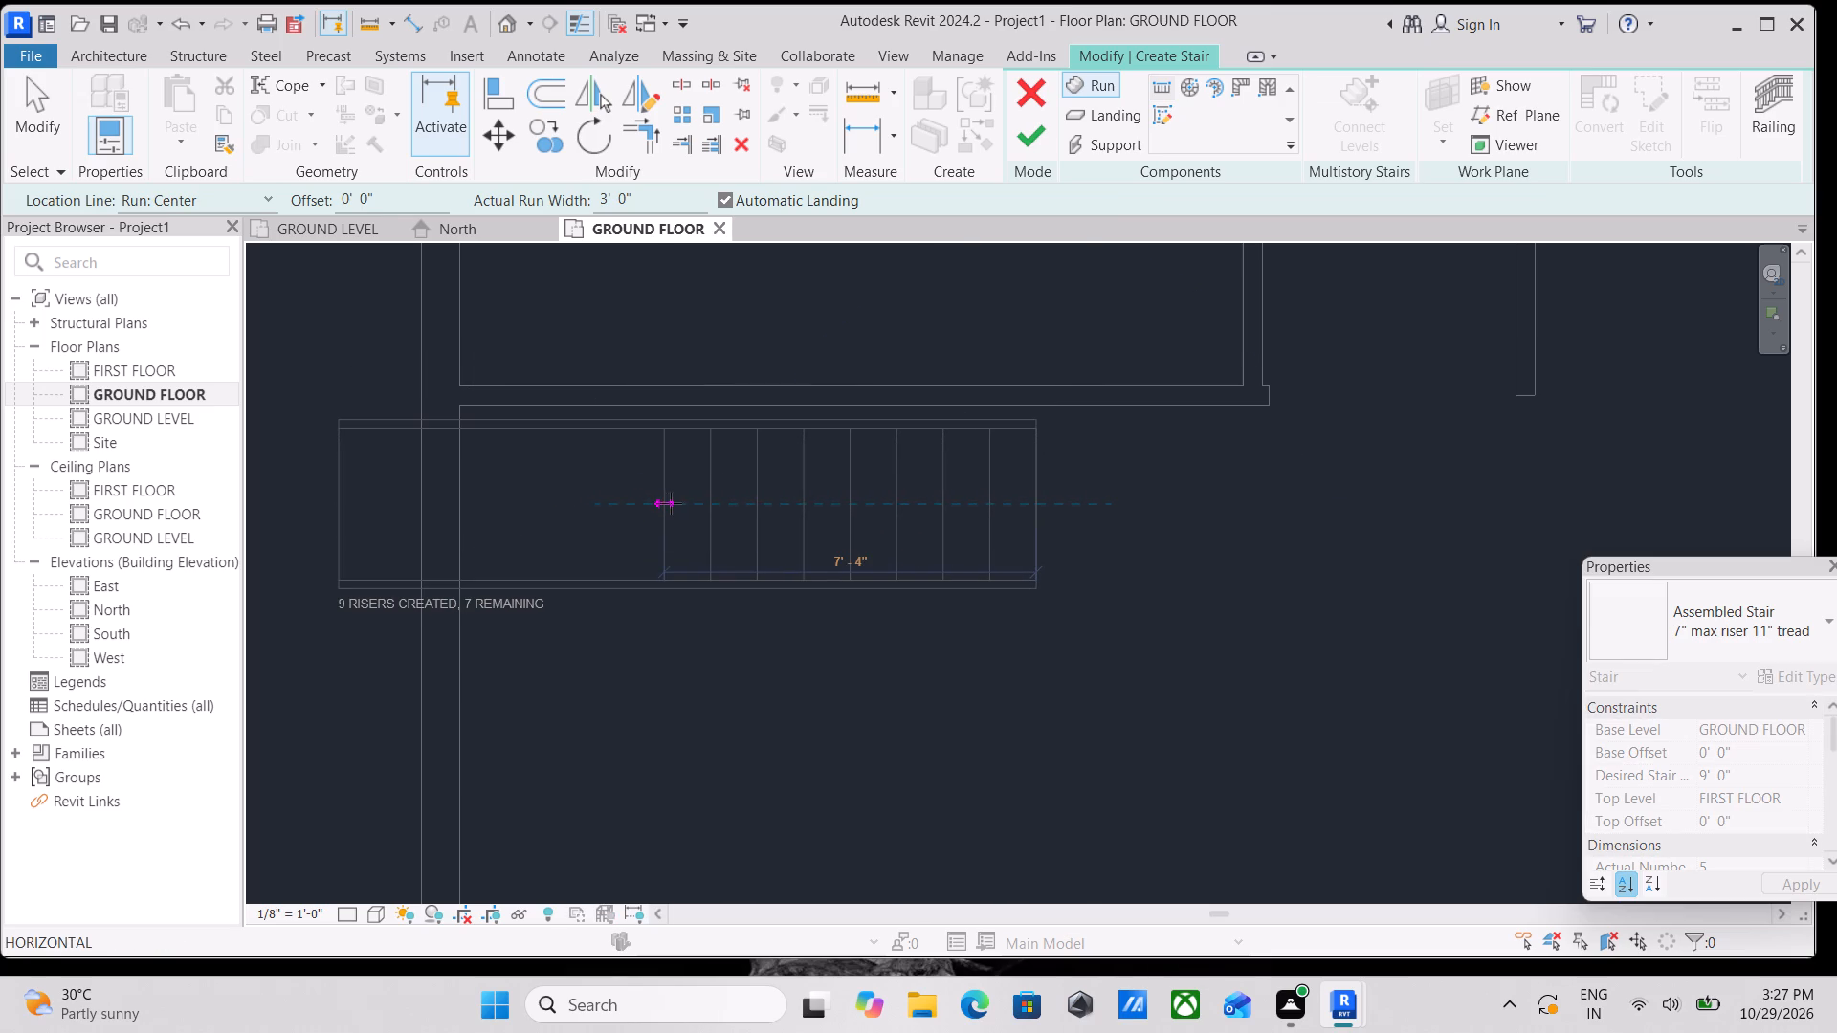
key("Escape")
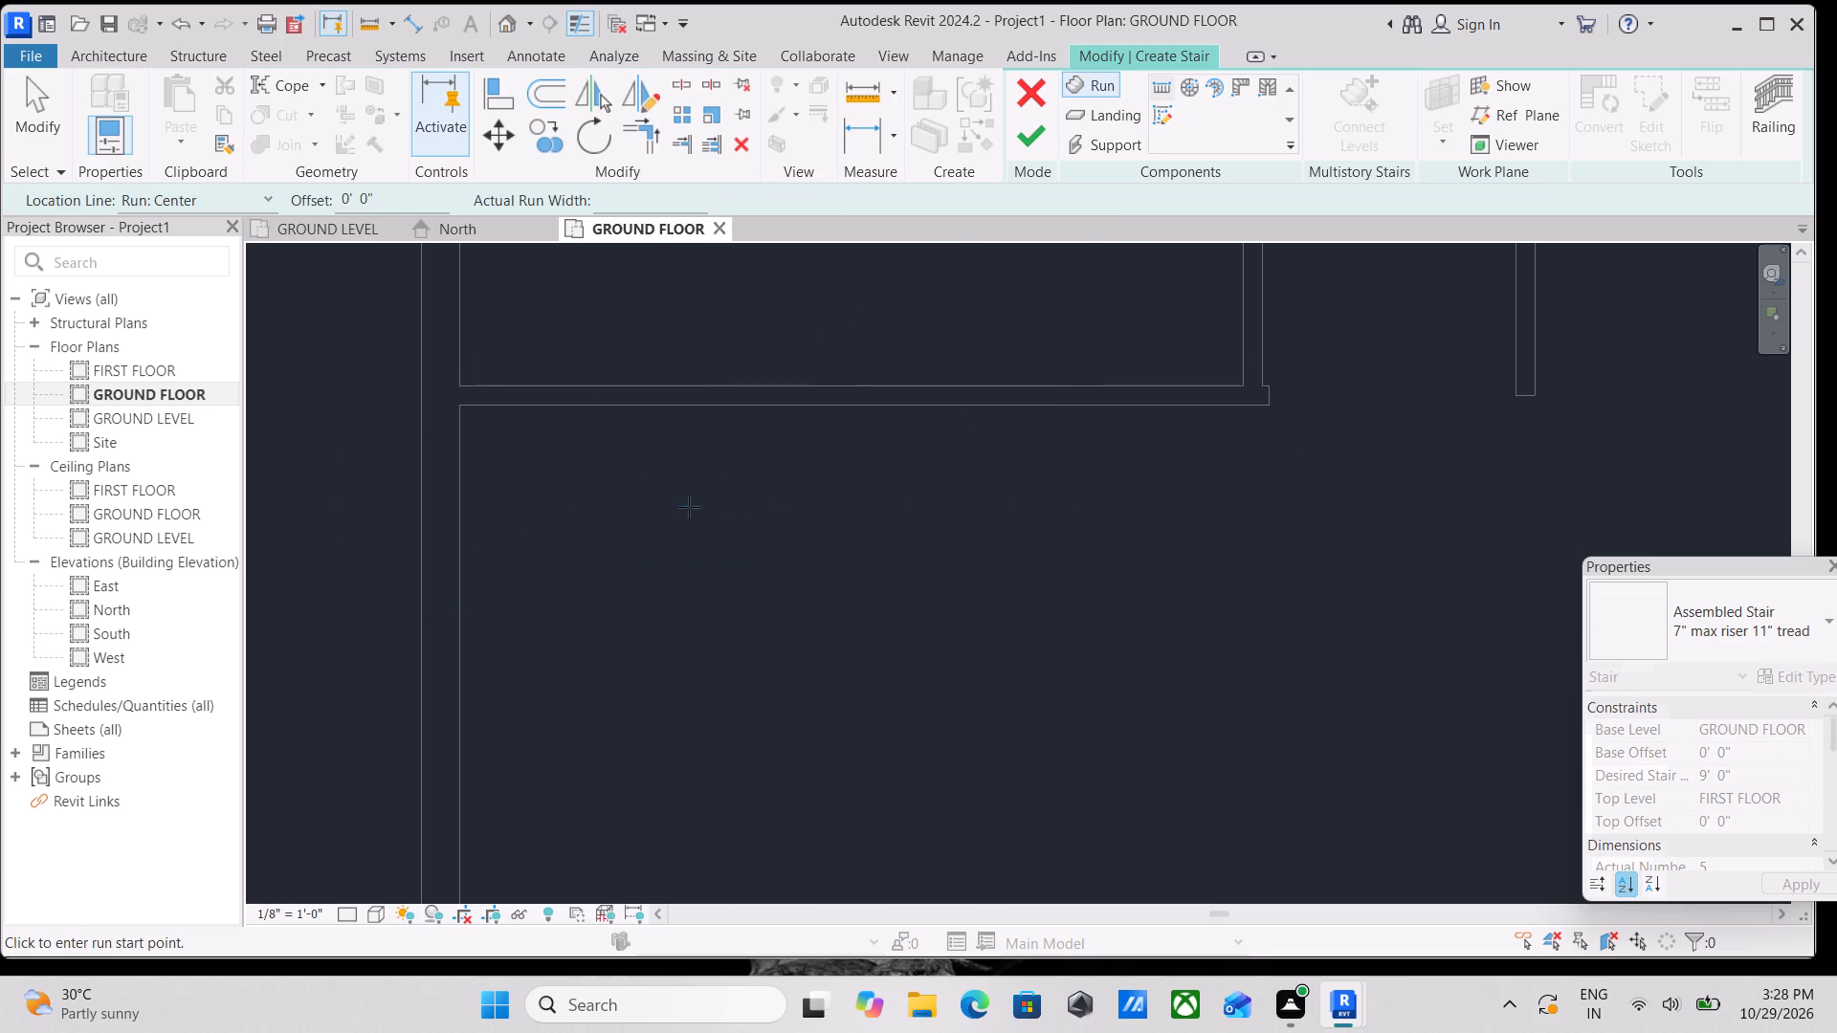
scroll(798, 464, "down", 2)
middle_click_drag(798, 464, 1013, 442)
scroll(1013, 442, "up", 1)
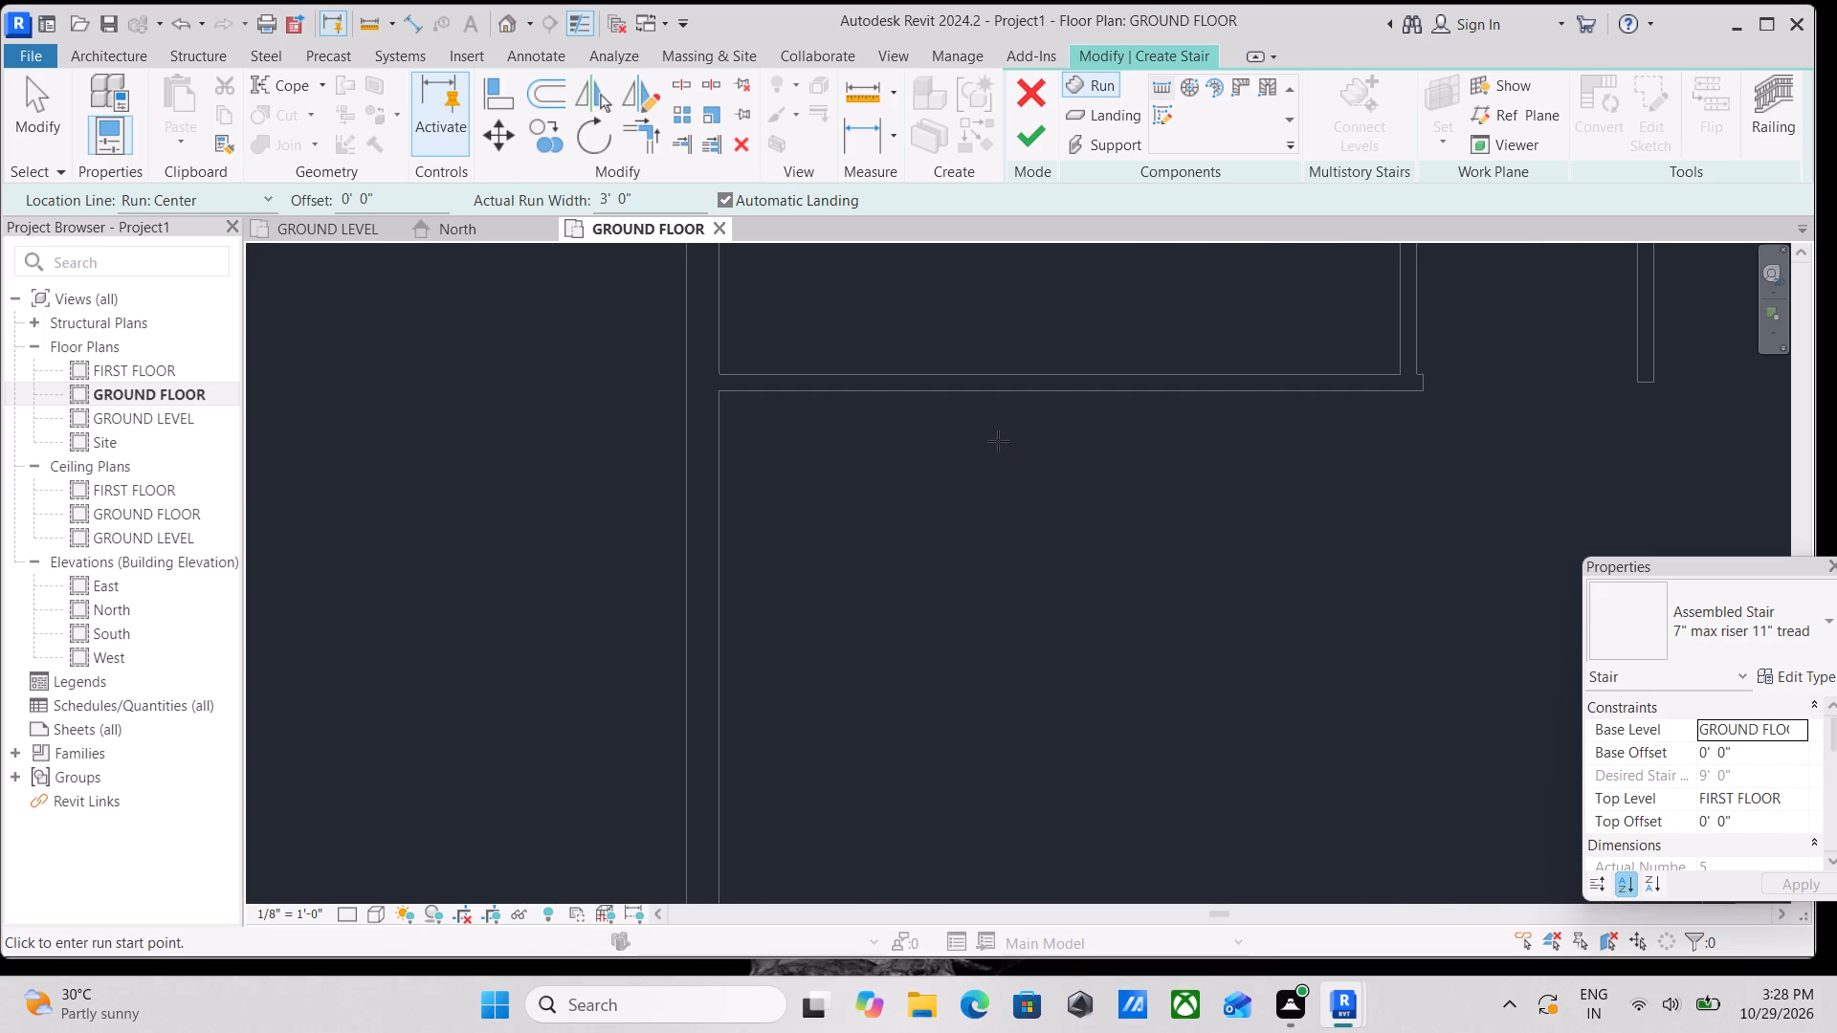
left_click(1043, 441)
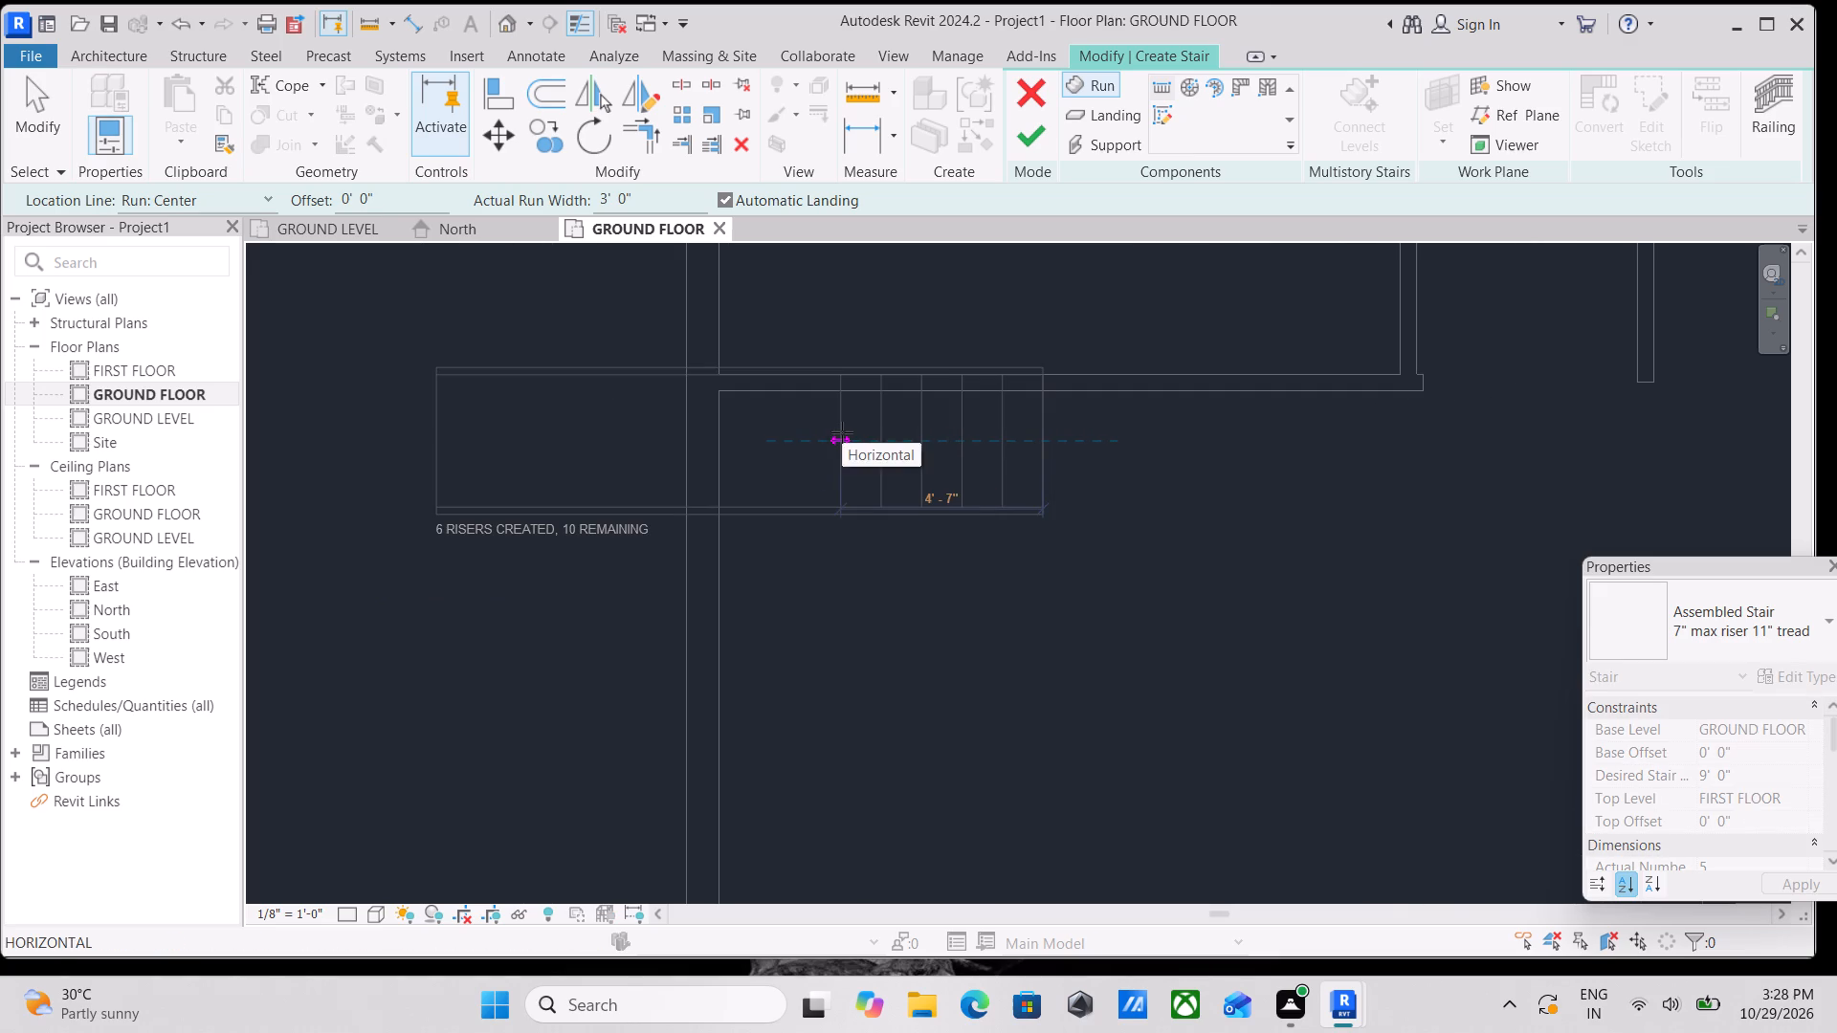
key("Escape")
Draw a straight stair run about 4'-7" long with 6 risers, ascending westward, just south of the northwest room.
left_click(1053, 500)
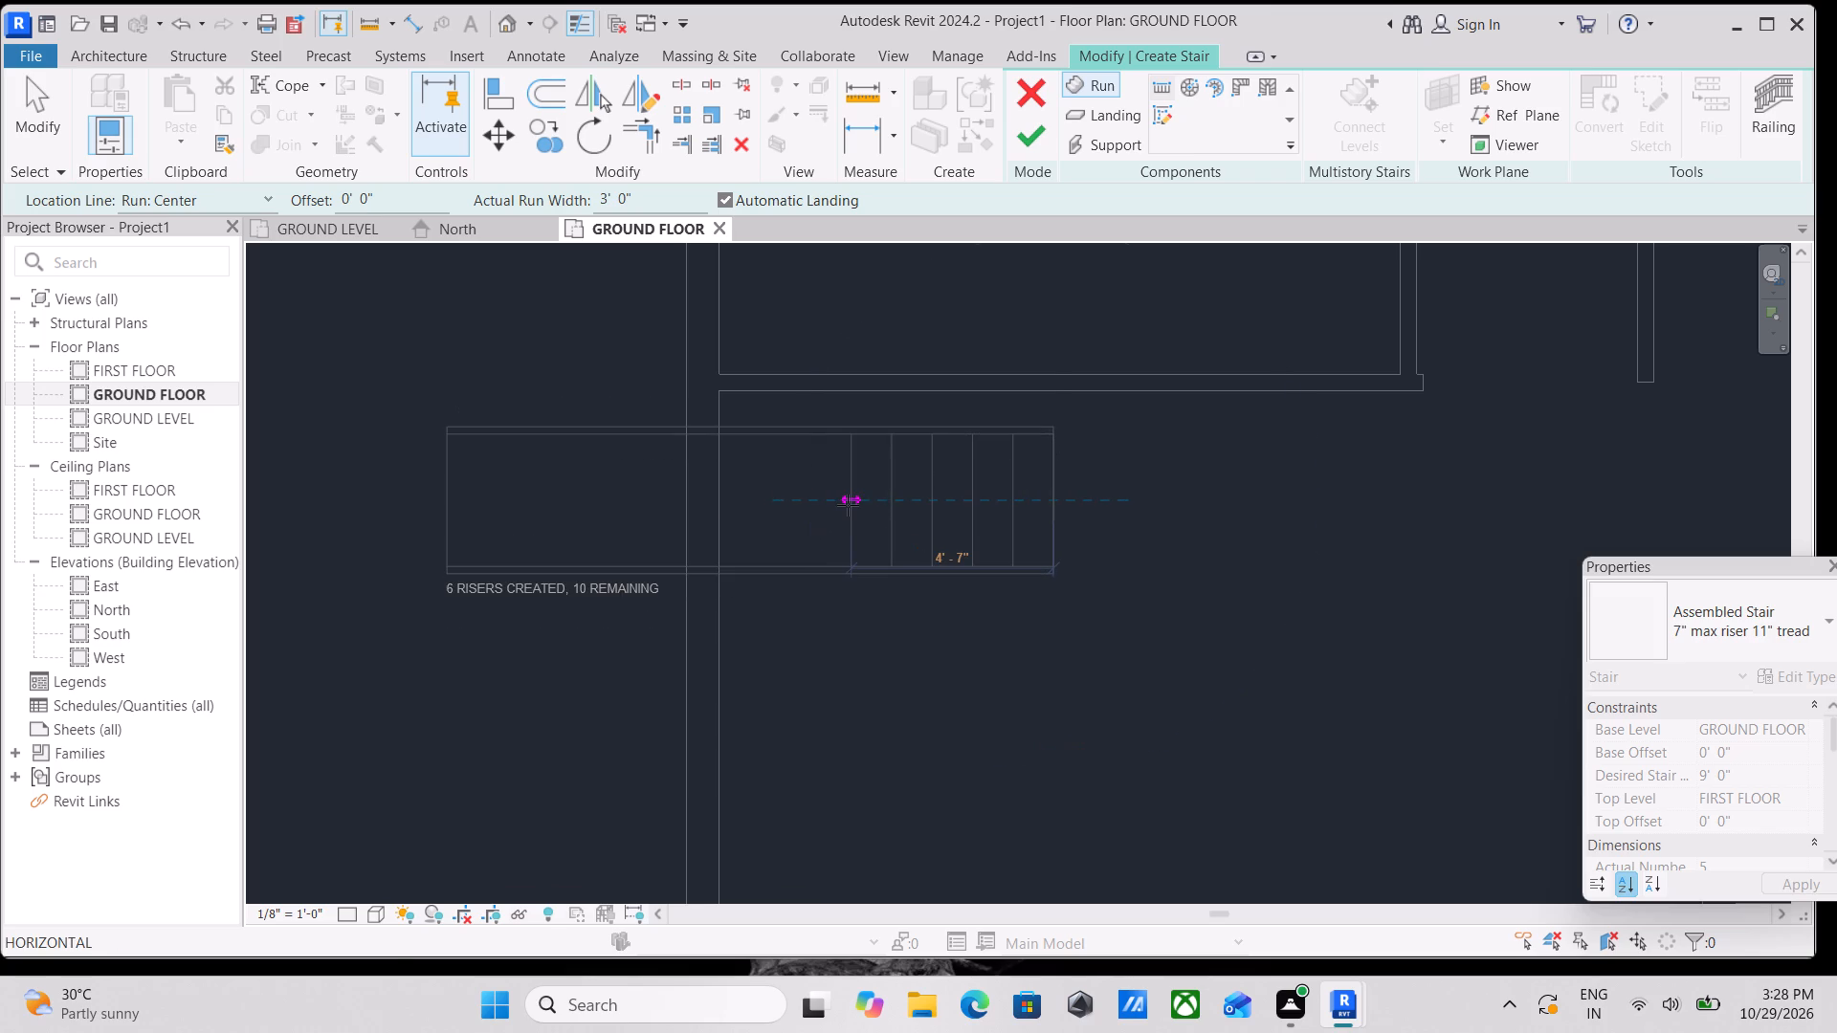
left_click(848, 505)
key("Escape")
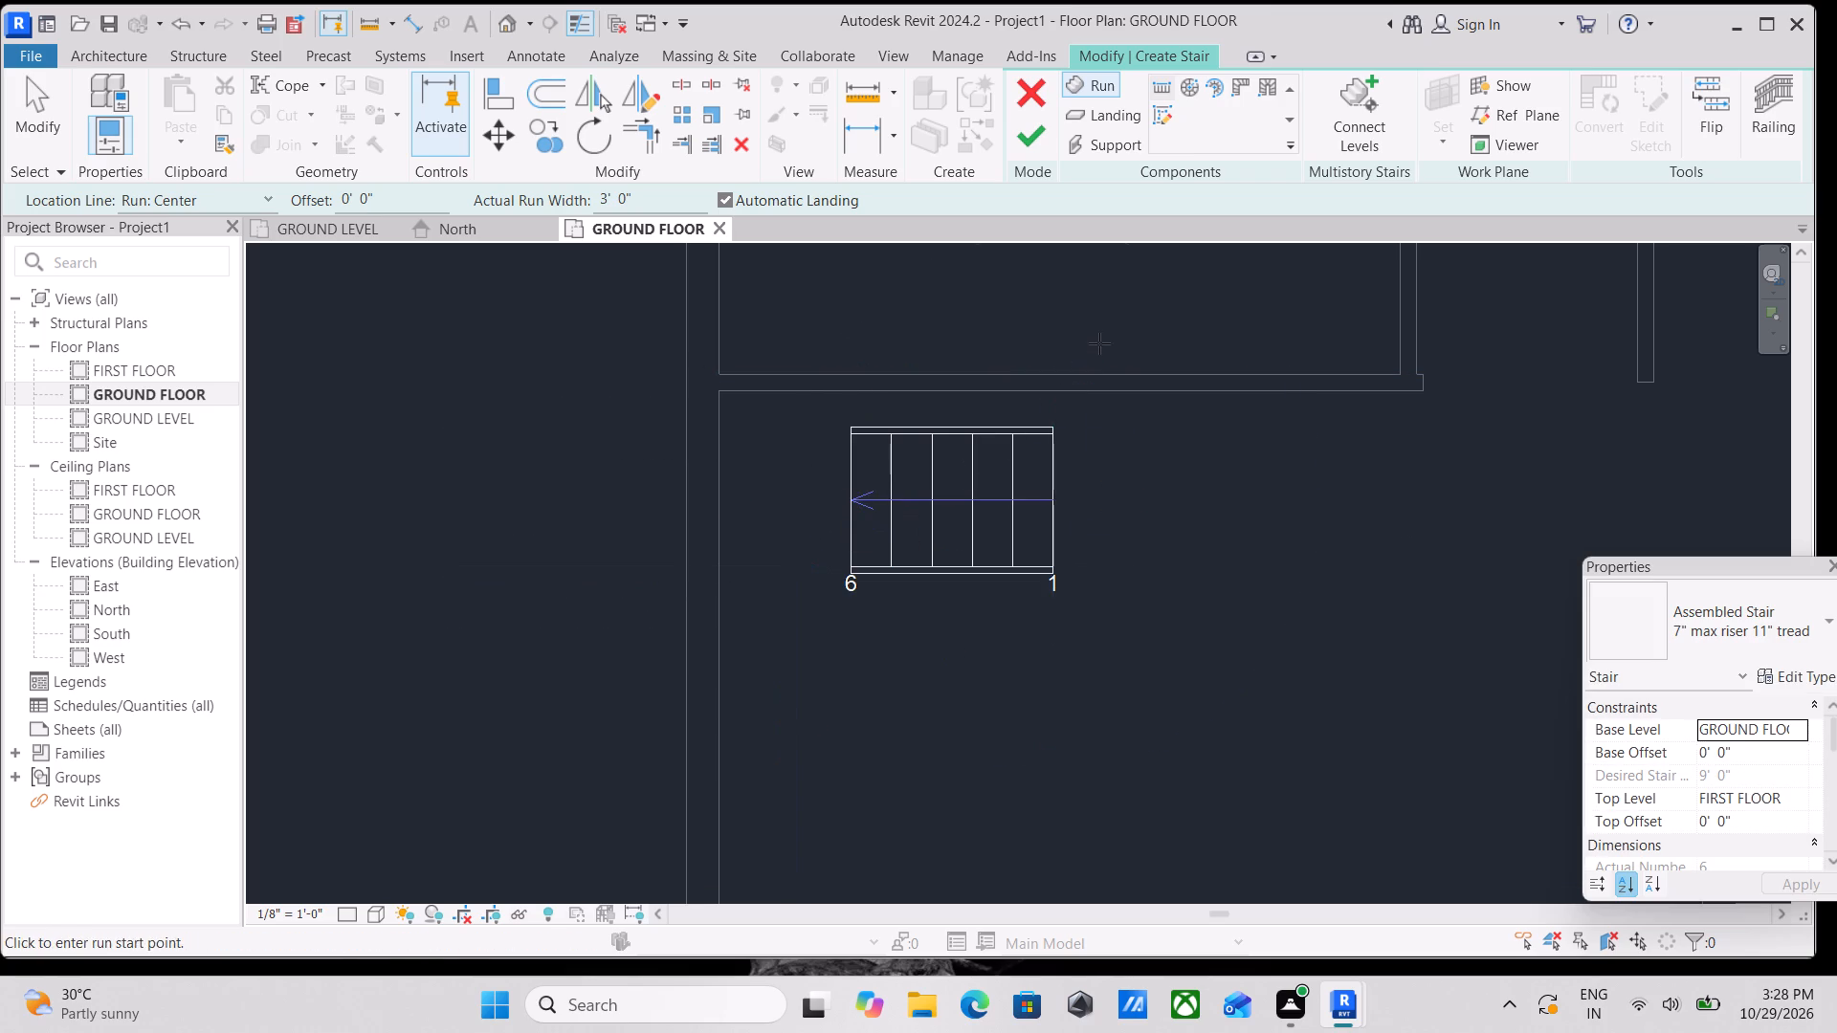
scroll(1098, 442, "up", 2)
key("Escape")
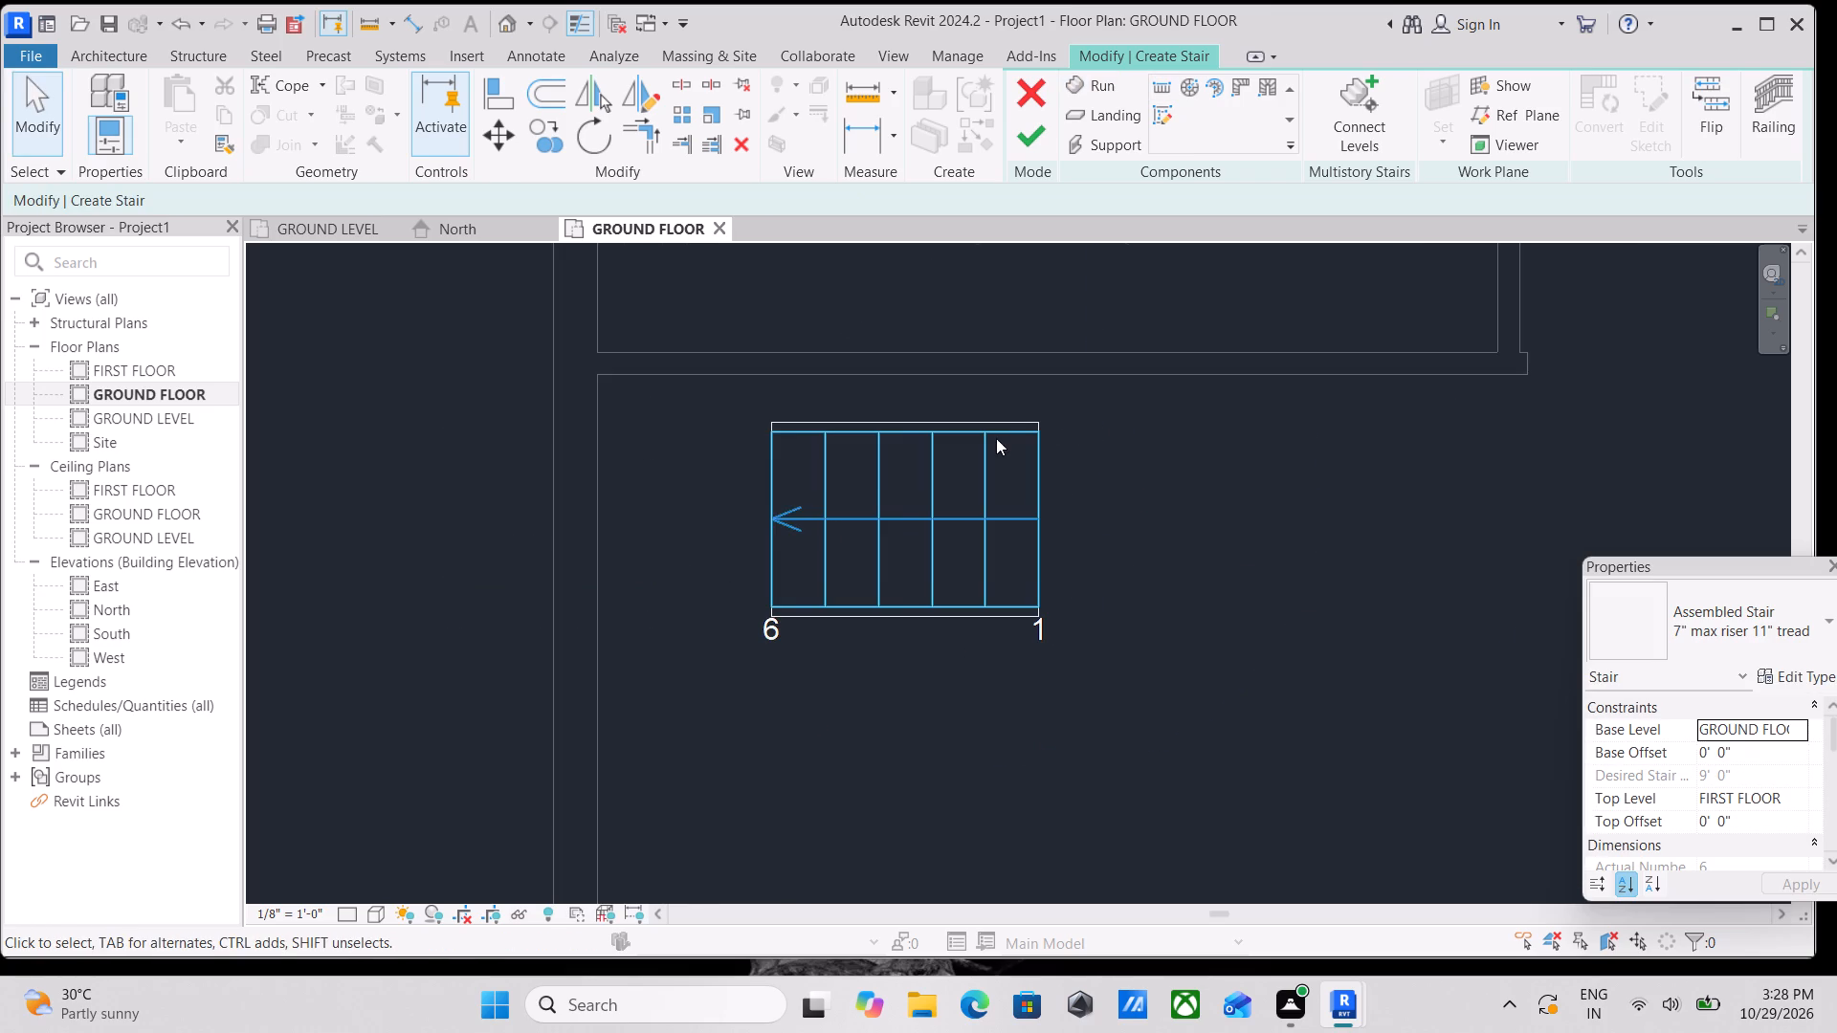
Move the stair run and its side supports about 8" north, close to the northwest room's south wall.
left_click(1045, 482)
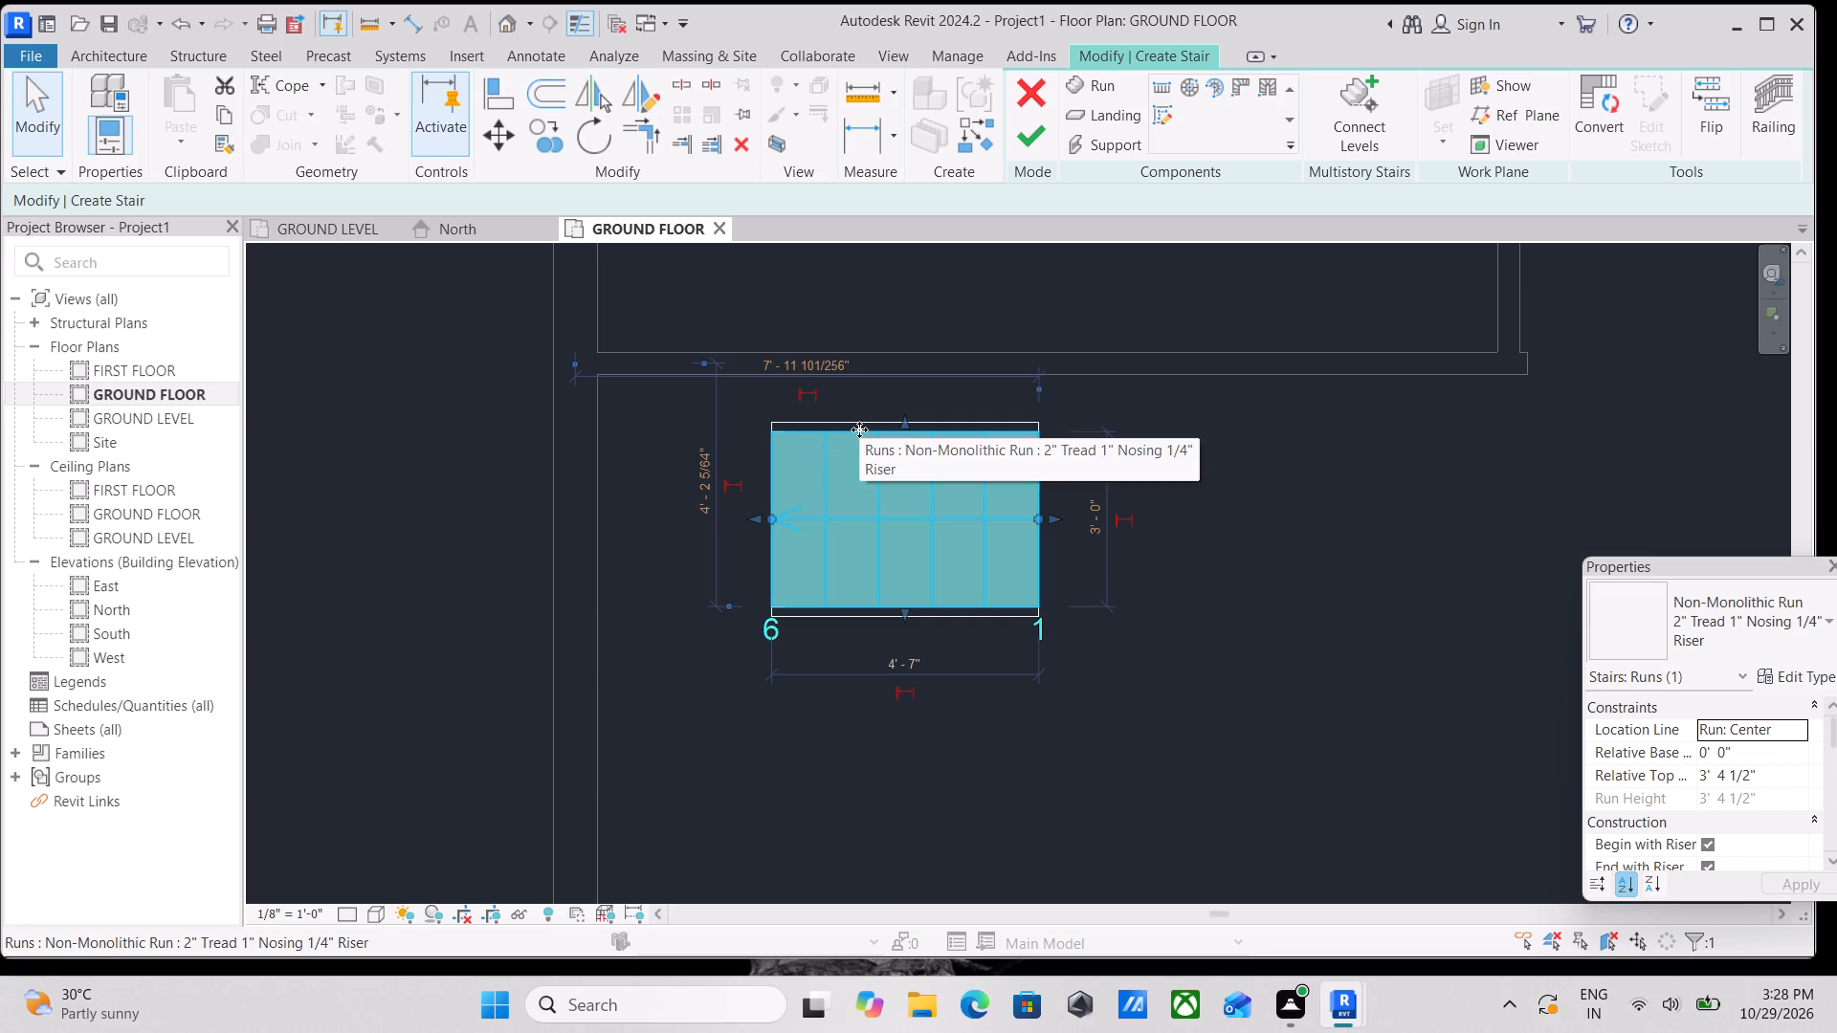
key("Escape")
scroll(1044, 443, "down", 3)
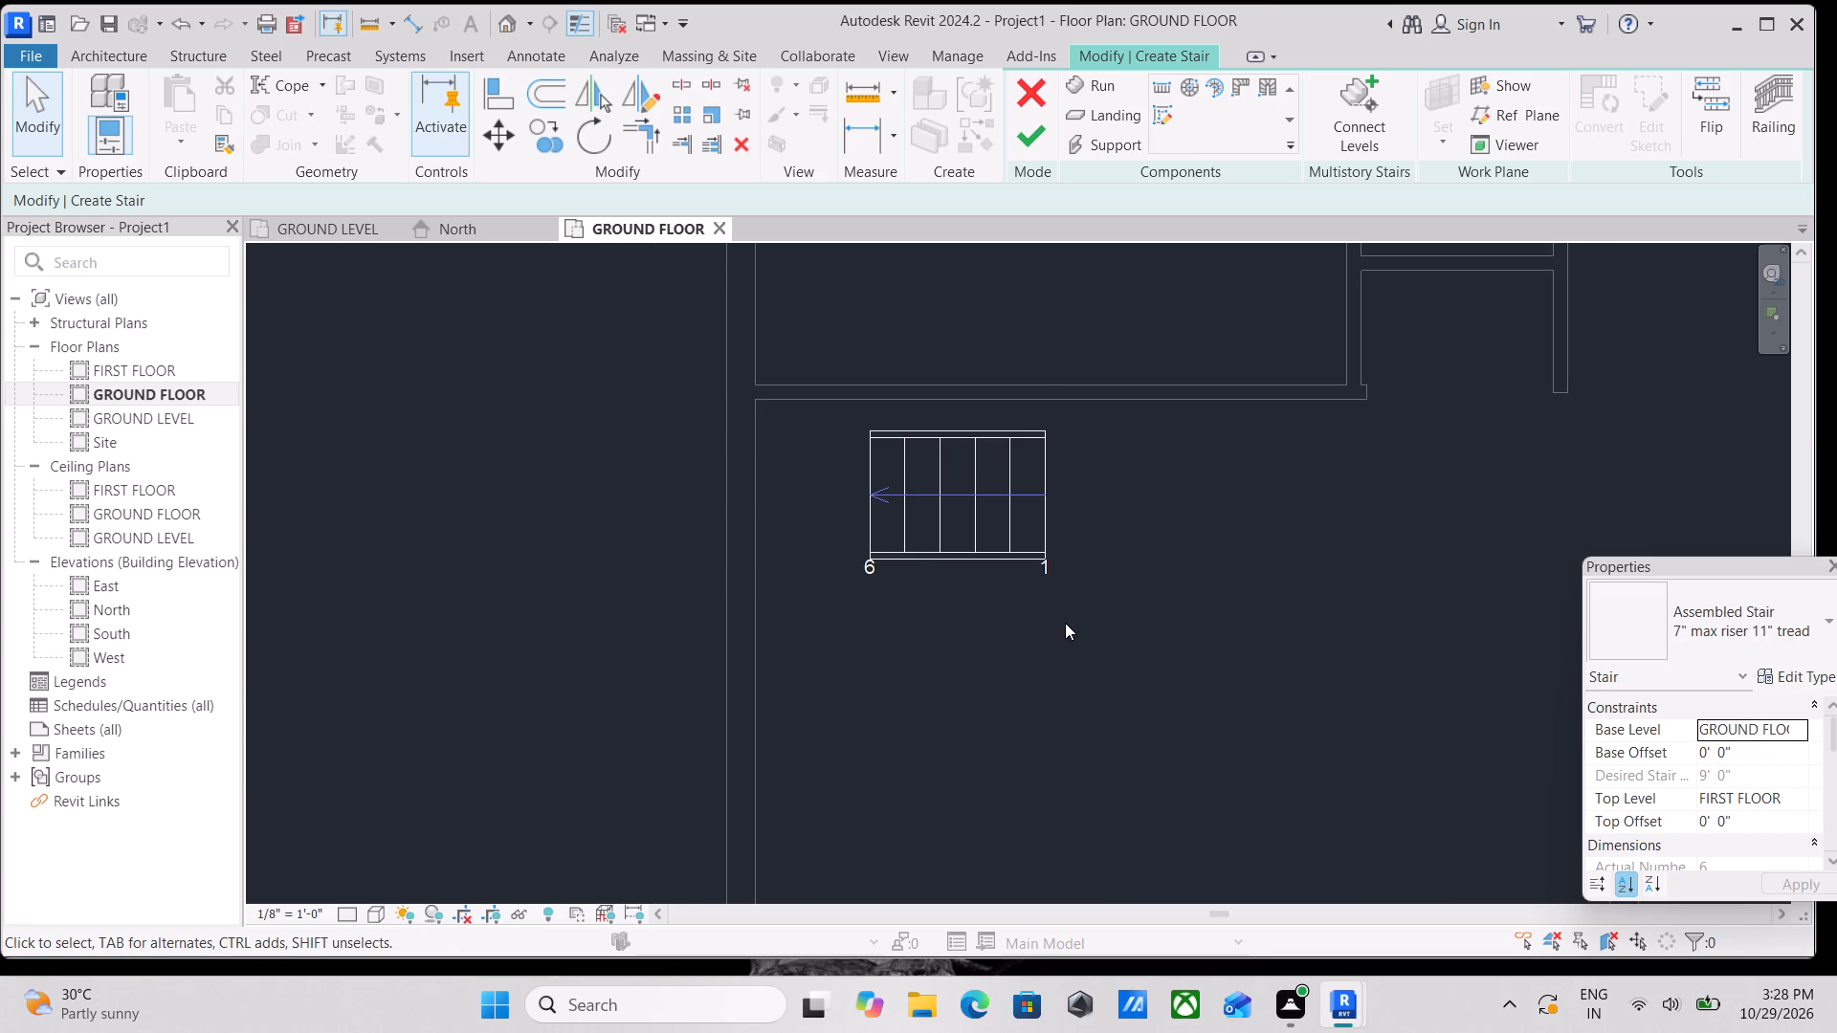
left_click(984, 562, "ctrl")
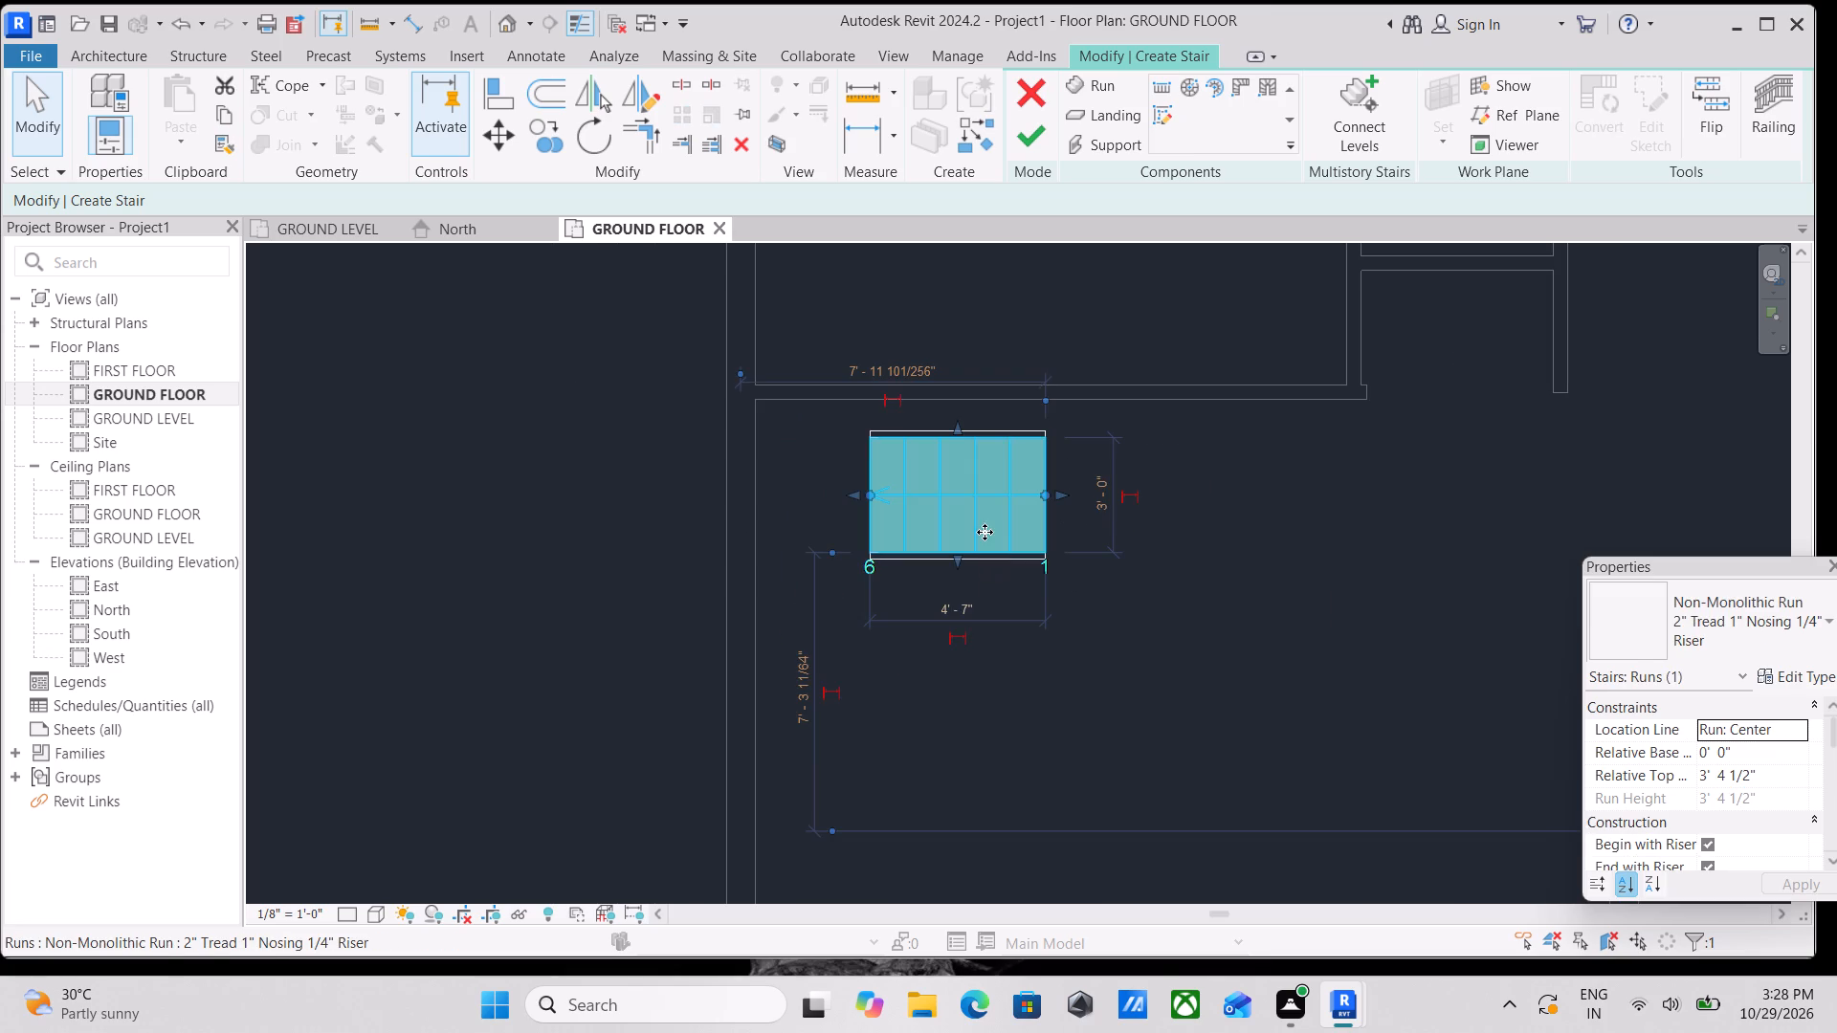
key("Escape")
left_click_drag(843, 411, 1081, 637)
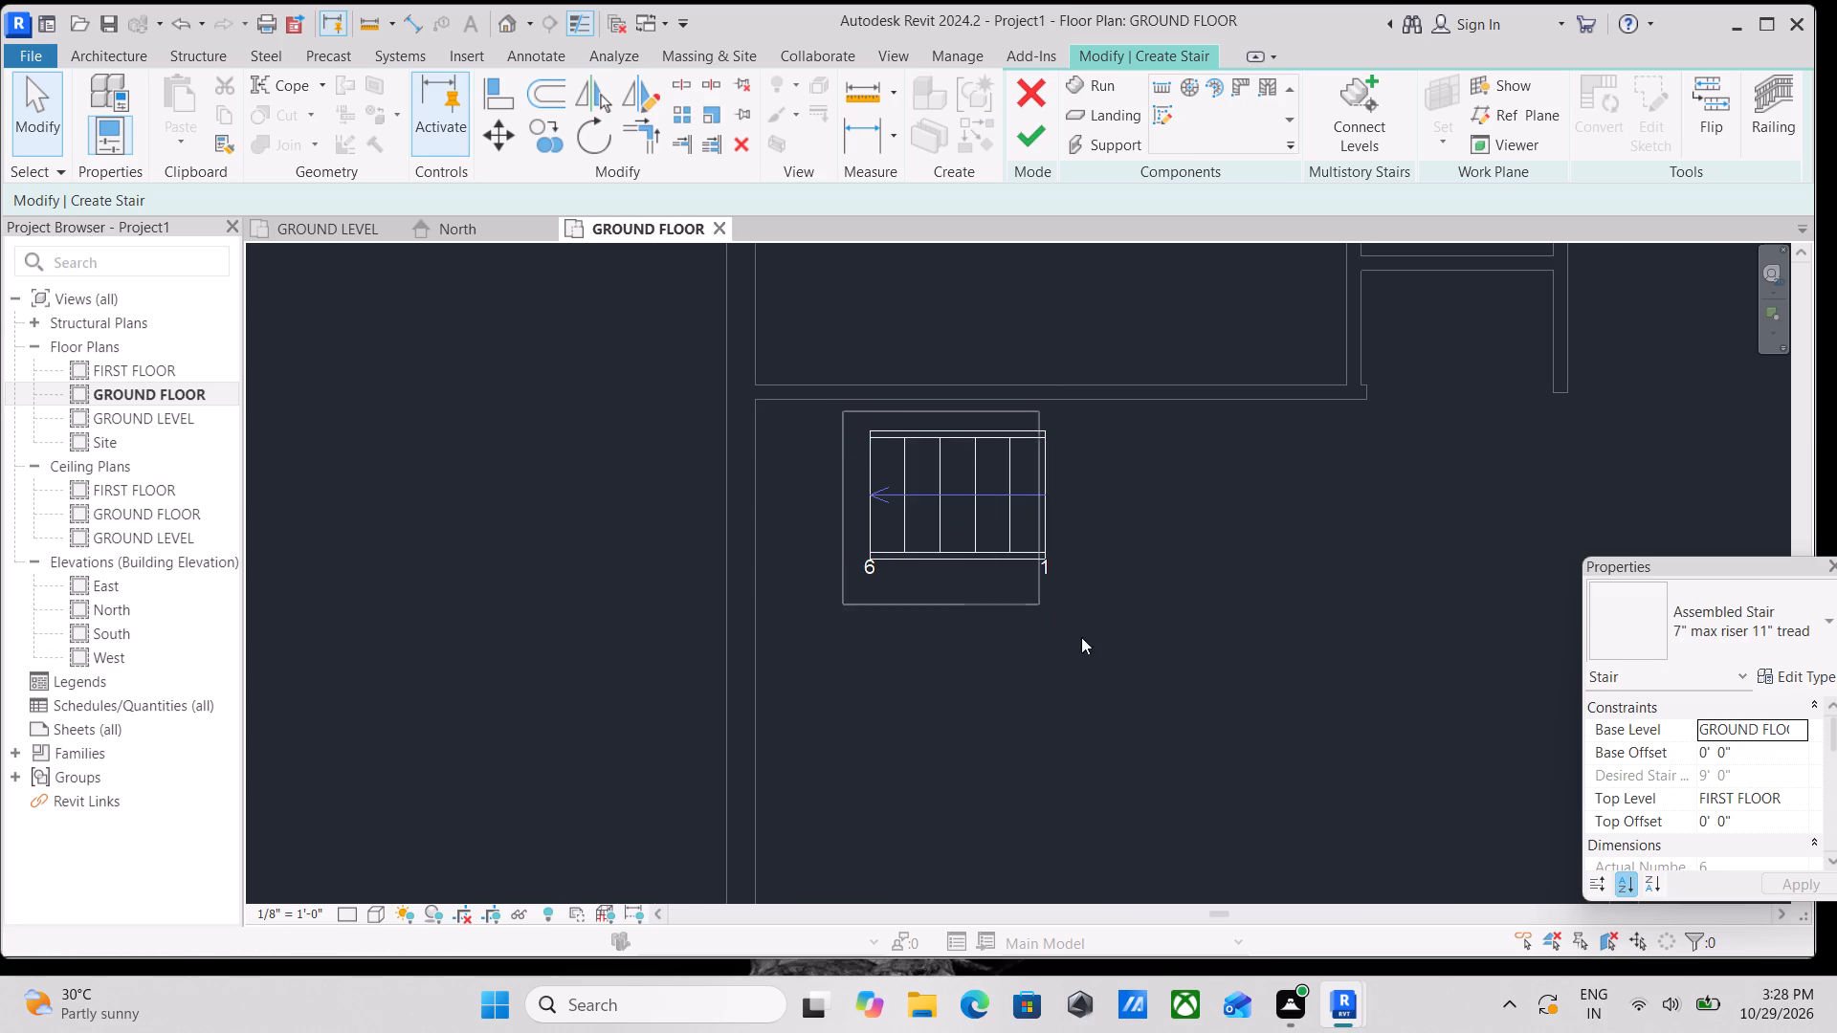
left_click_drag(1081, 637, 1133, 667)
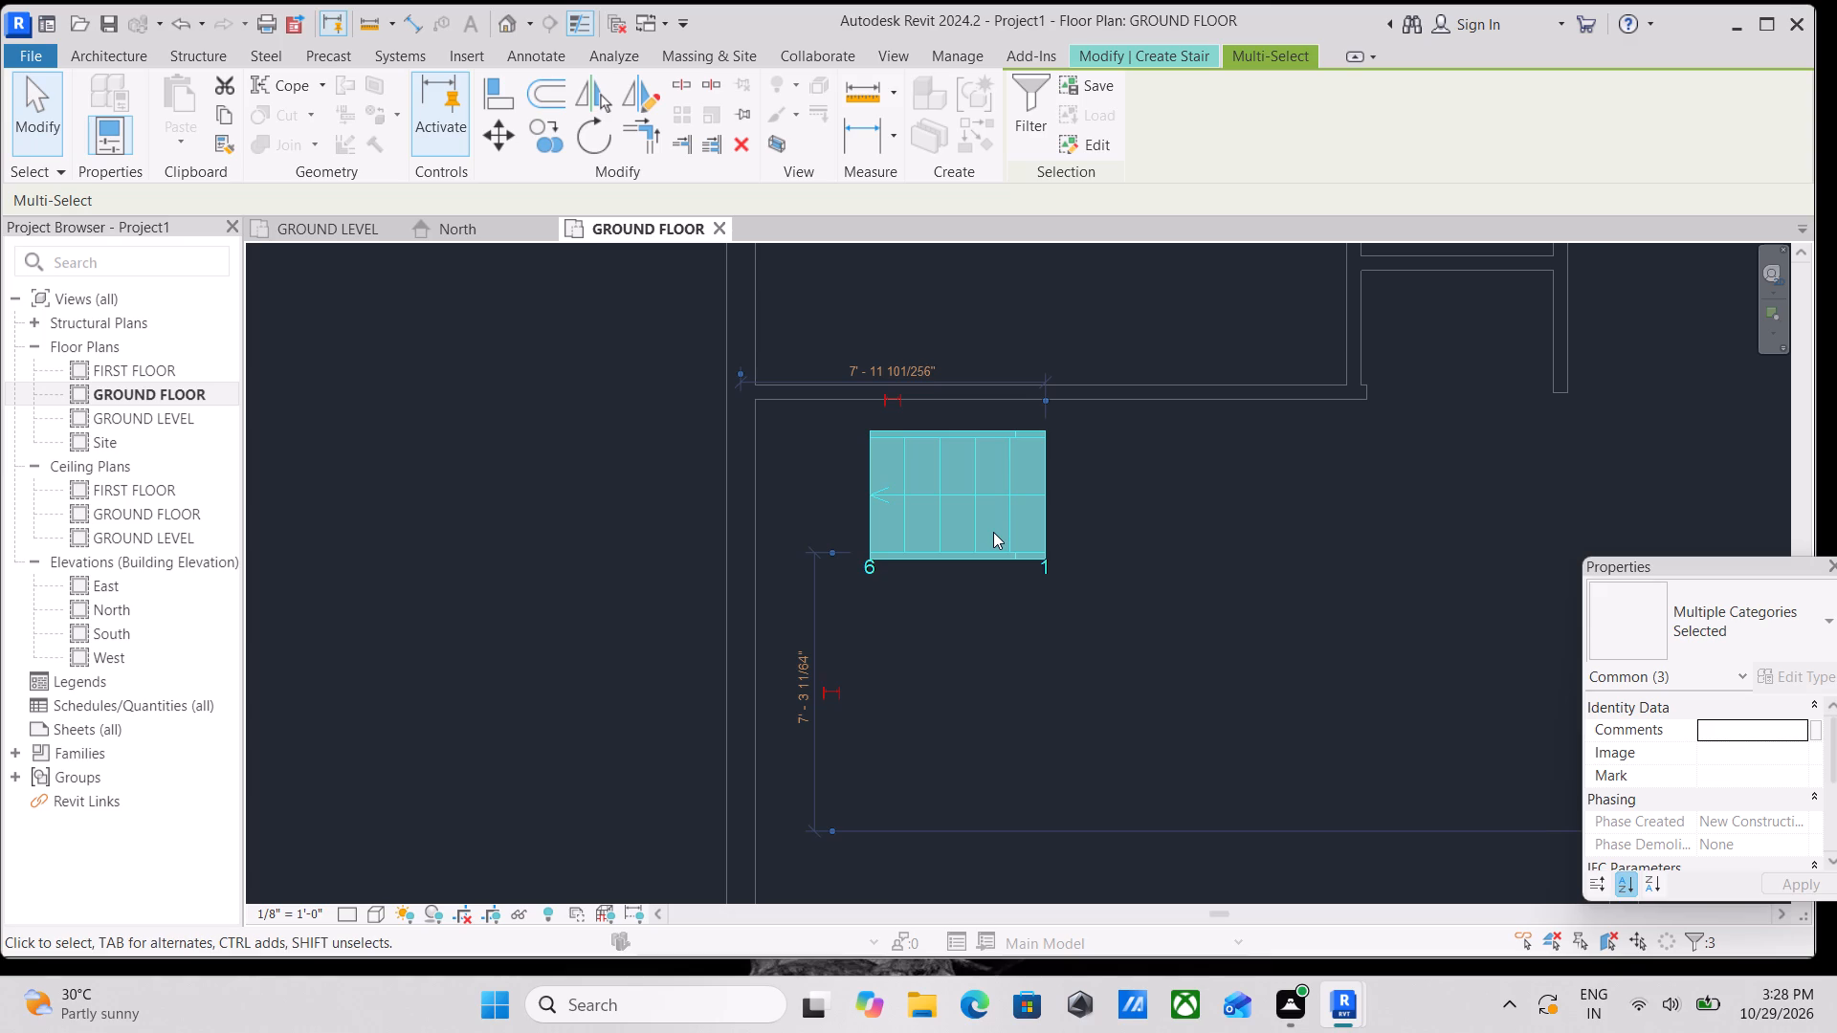
key("Up")
key("Up")
key("Up")
key("Up")
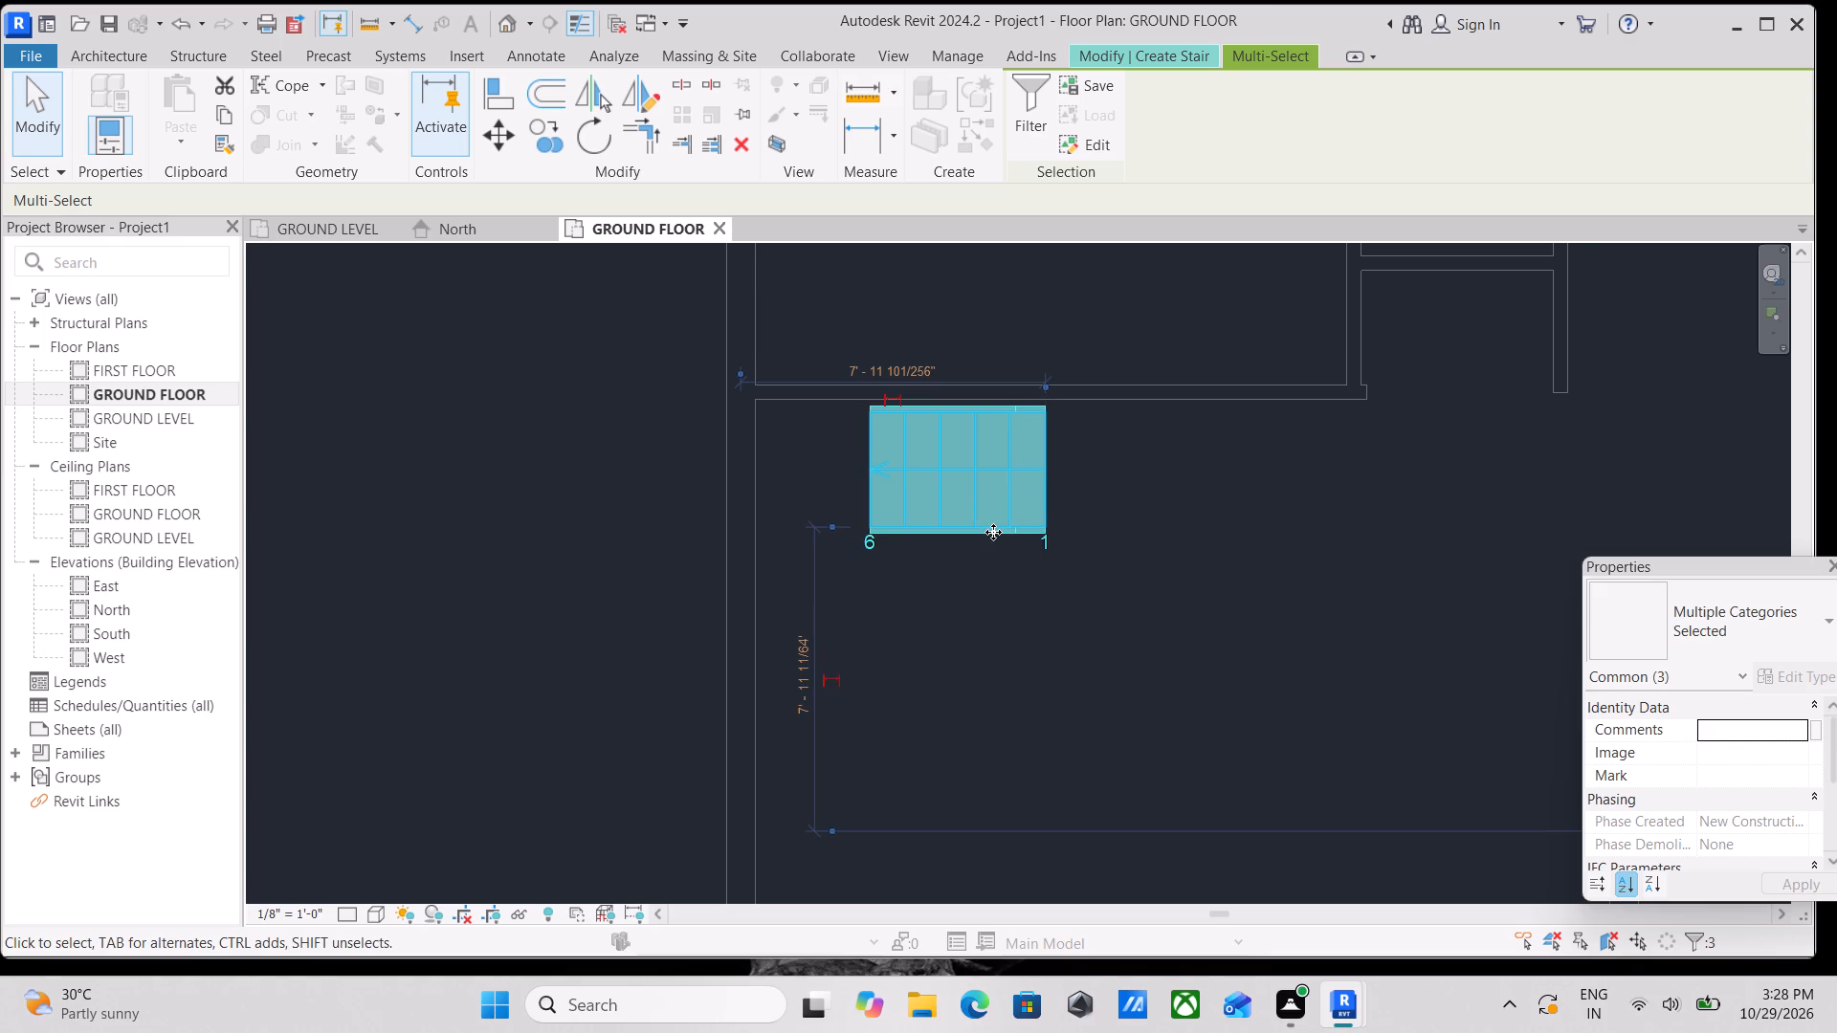
key("Up")
key("Down")
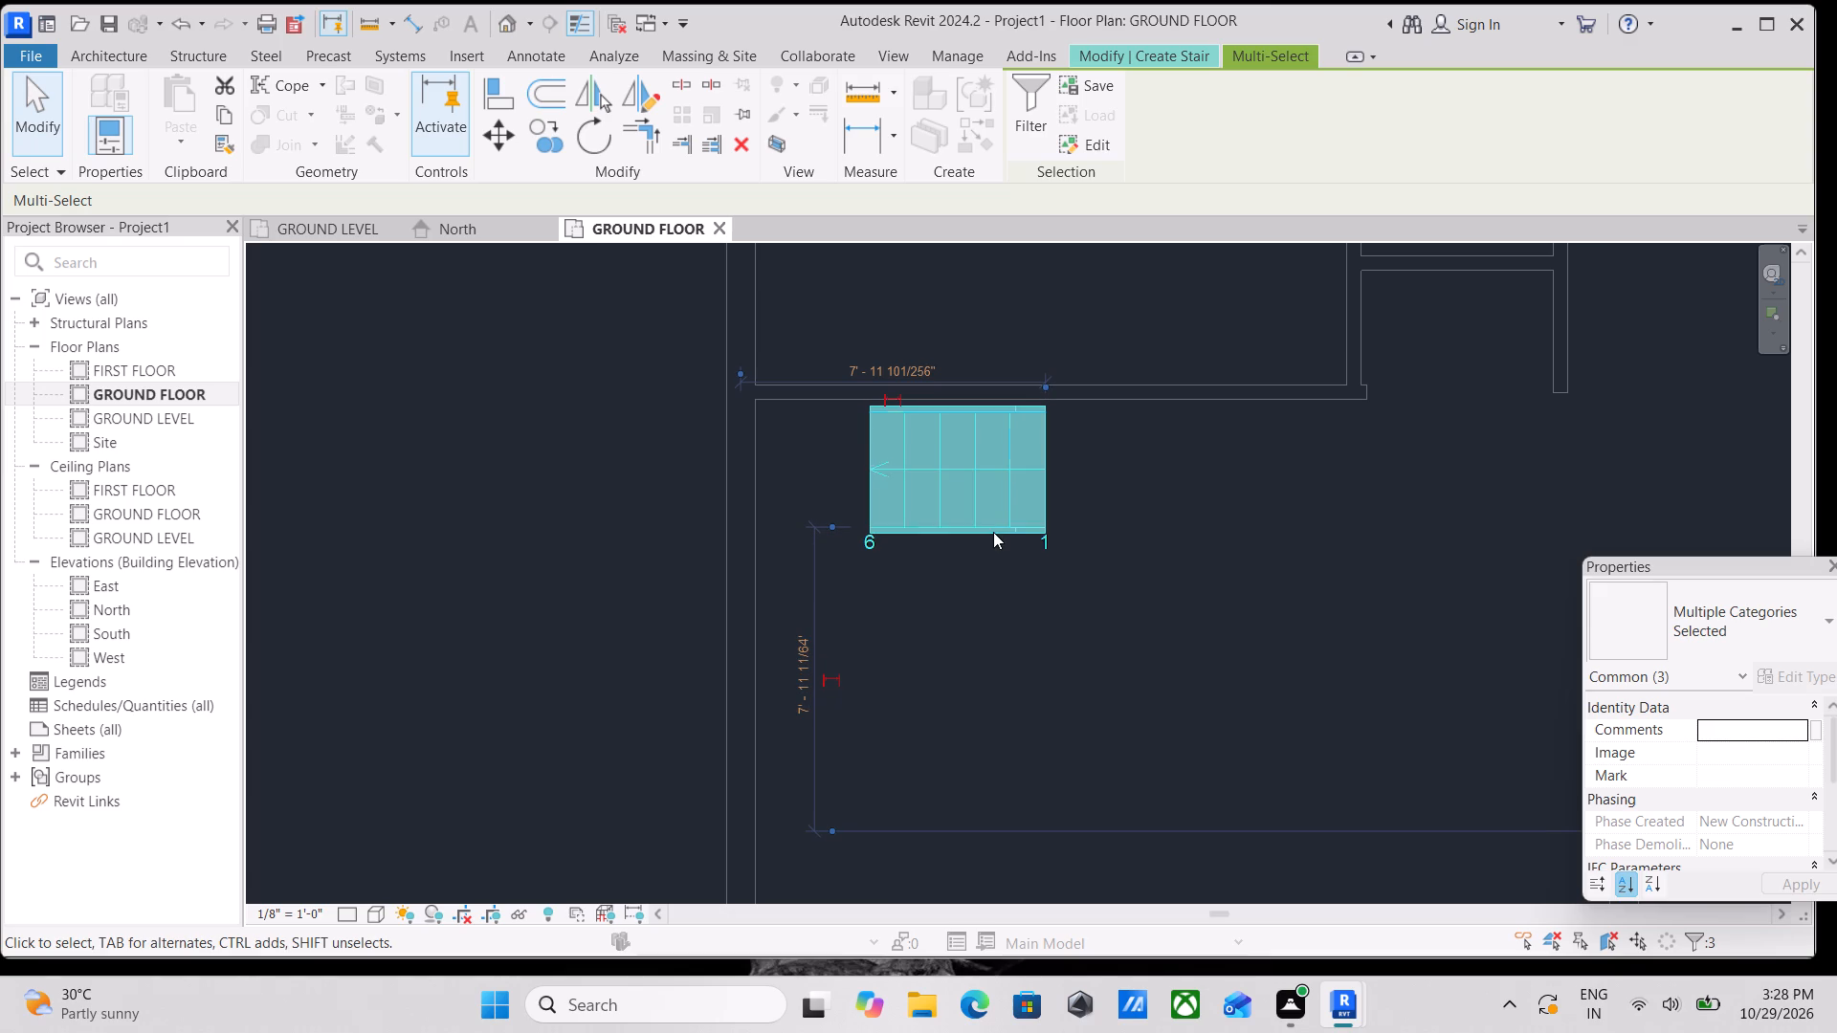
key("Escape")
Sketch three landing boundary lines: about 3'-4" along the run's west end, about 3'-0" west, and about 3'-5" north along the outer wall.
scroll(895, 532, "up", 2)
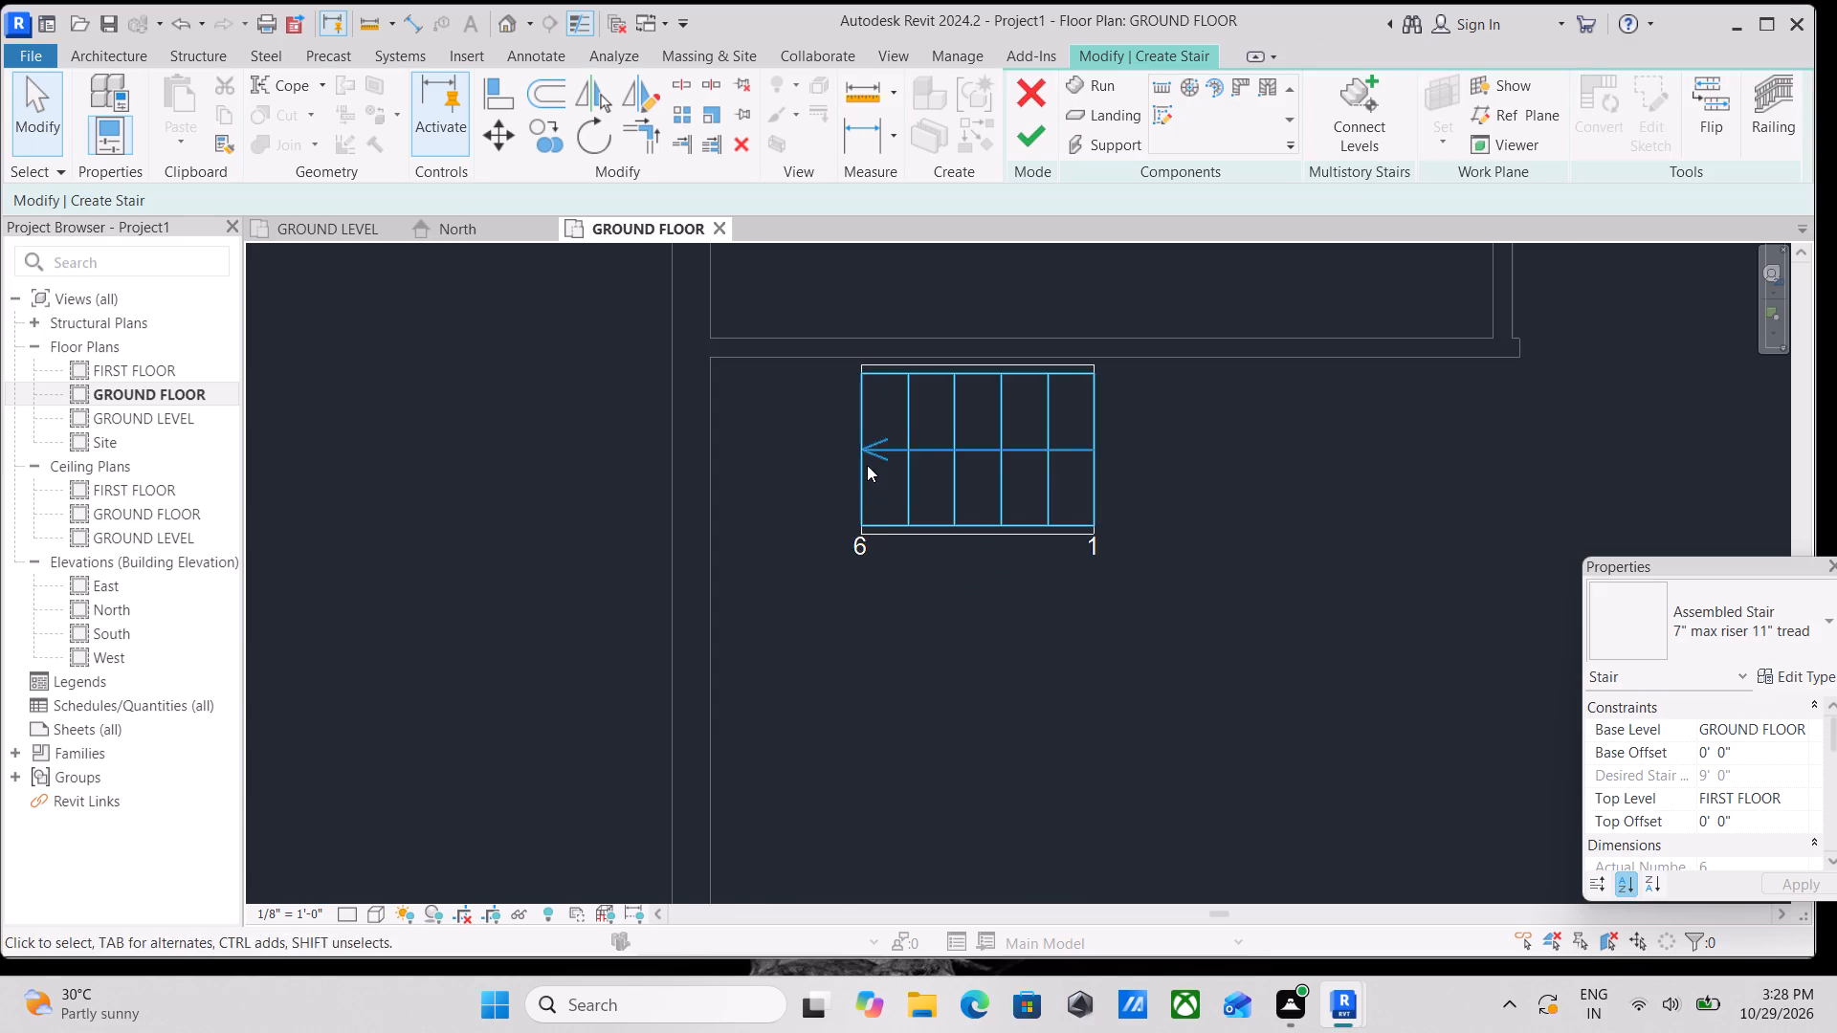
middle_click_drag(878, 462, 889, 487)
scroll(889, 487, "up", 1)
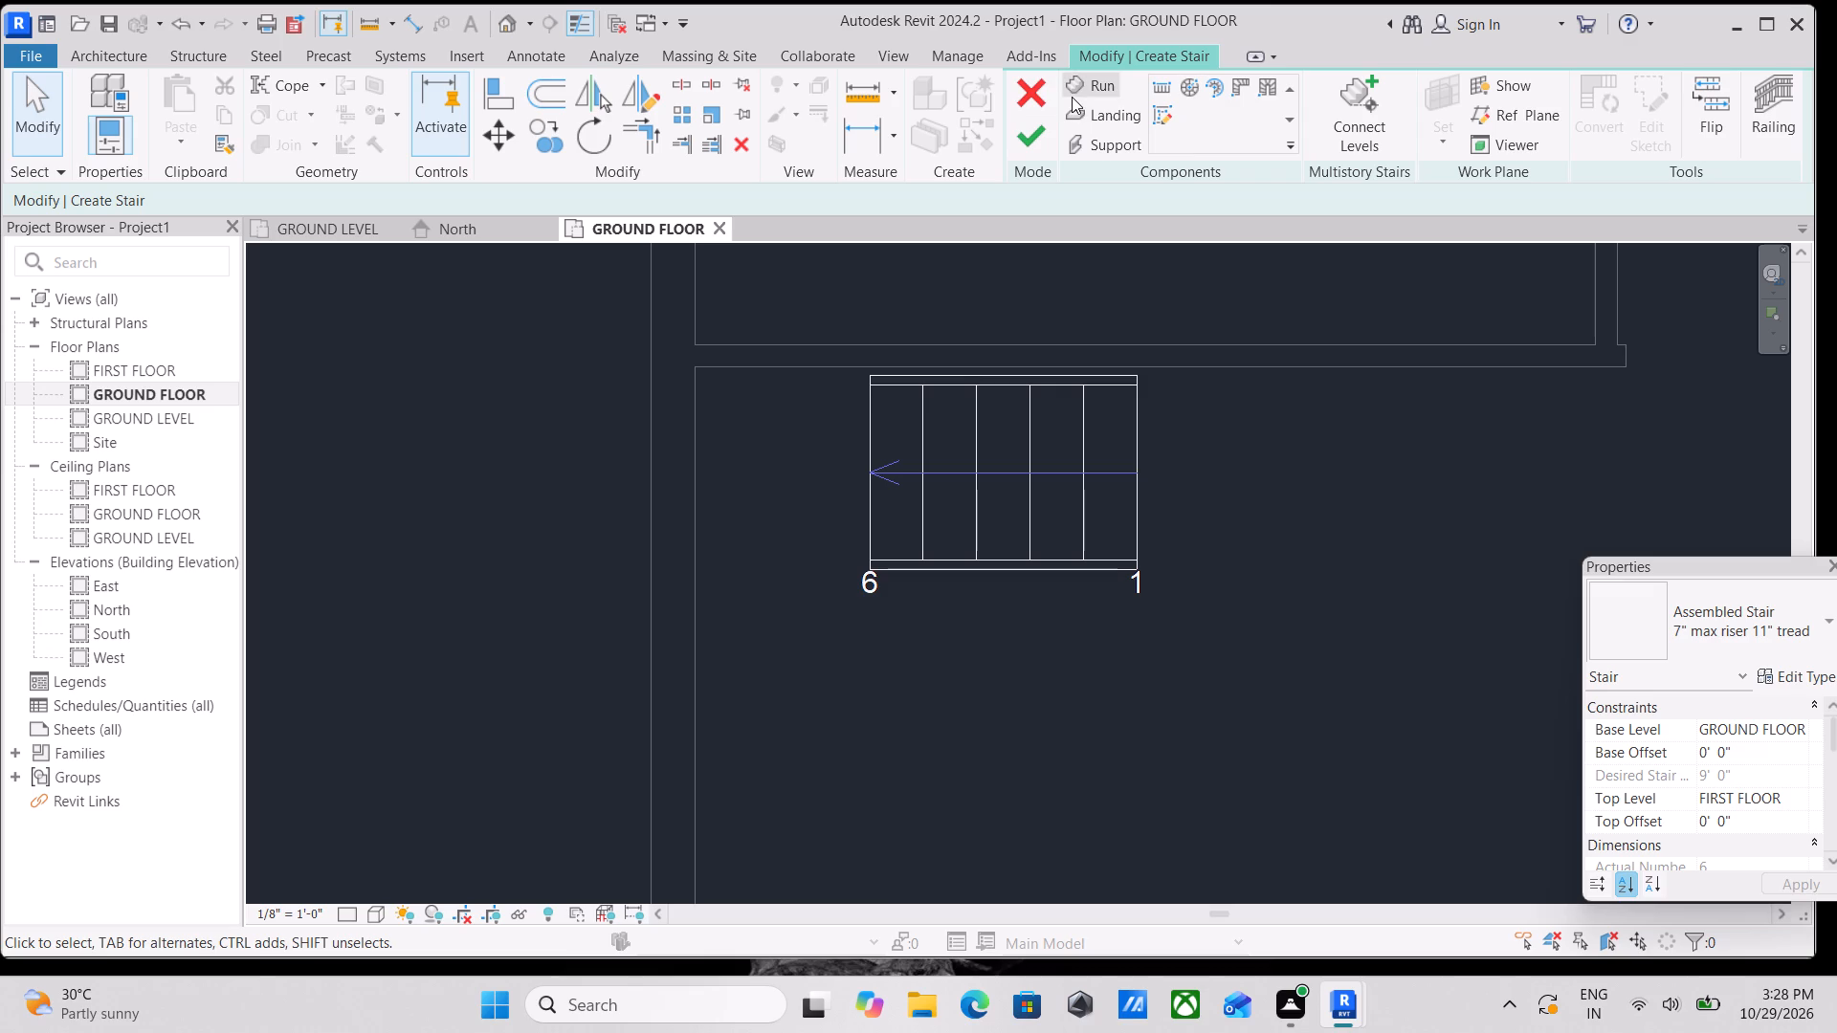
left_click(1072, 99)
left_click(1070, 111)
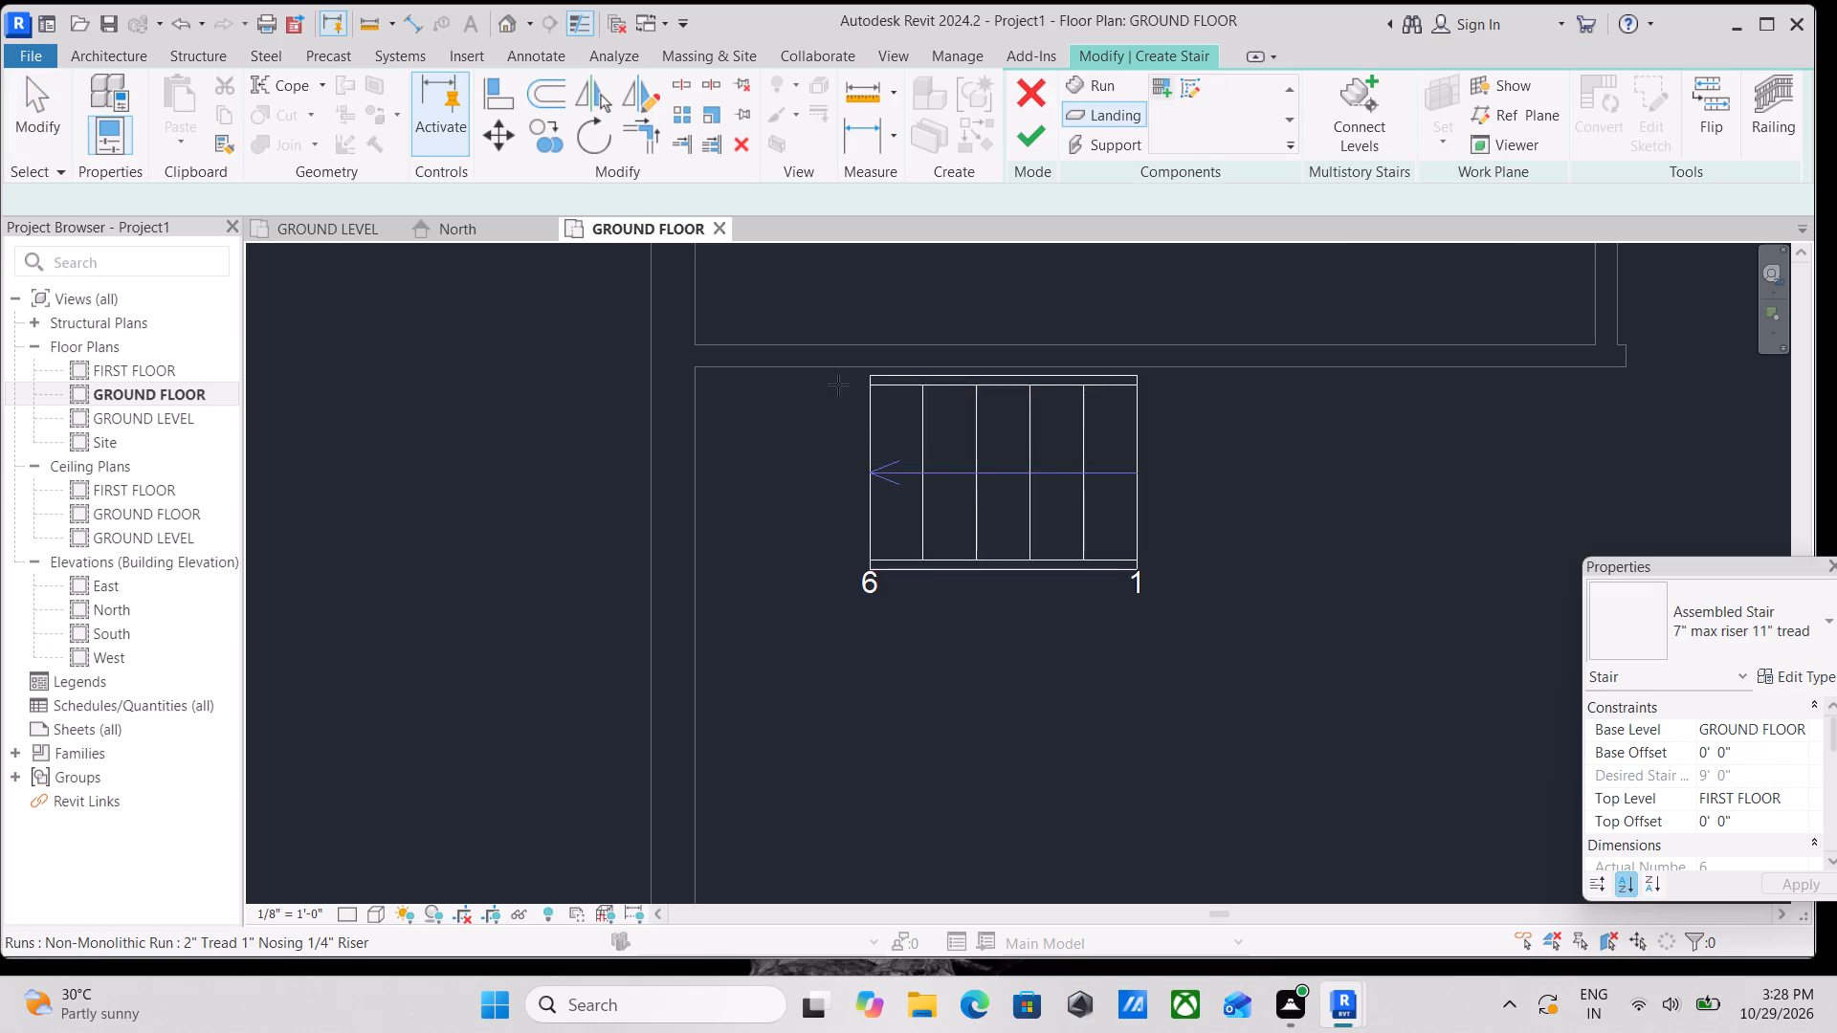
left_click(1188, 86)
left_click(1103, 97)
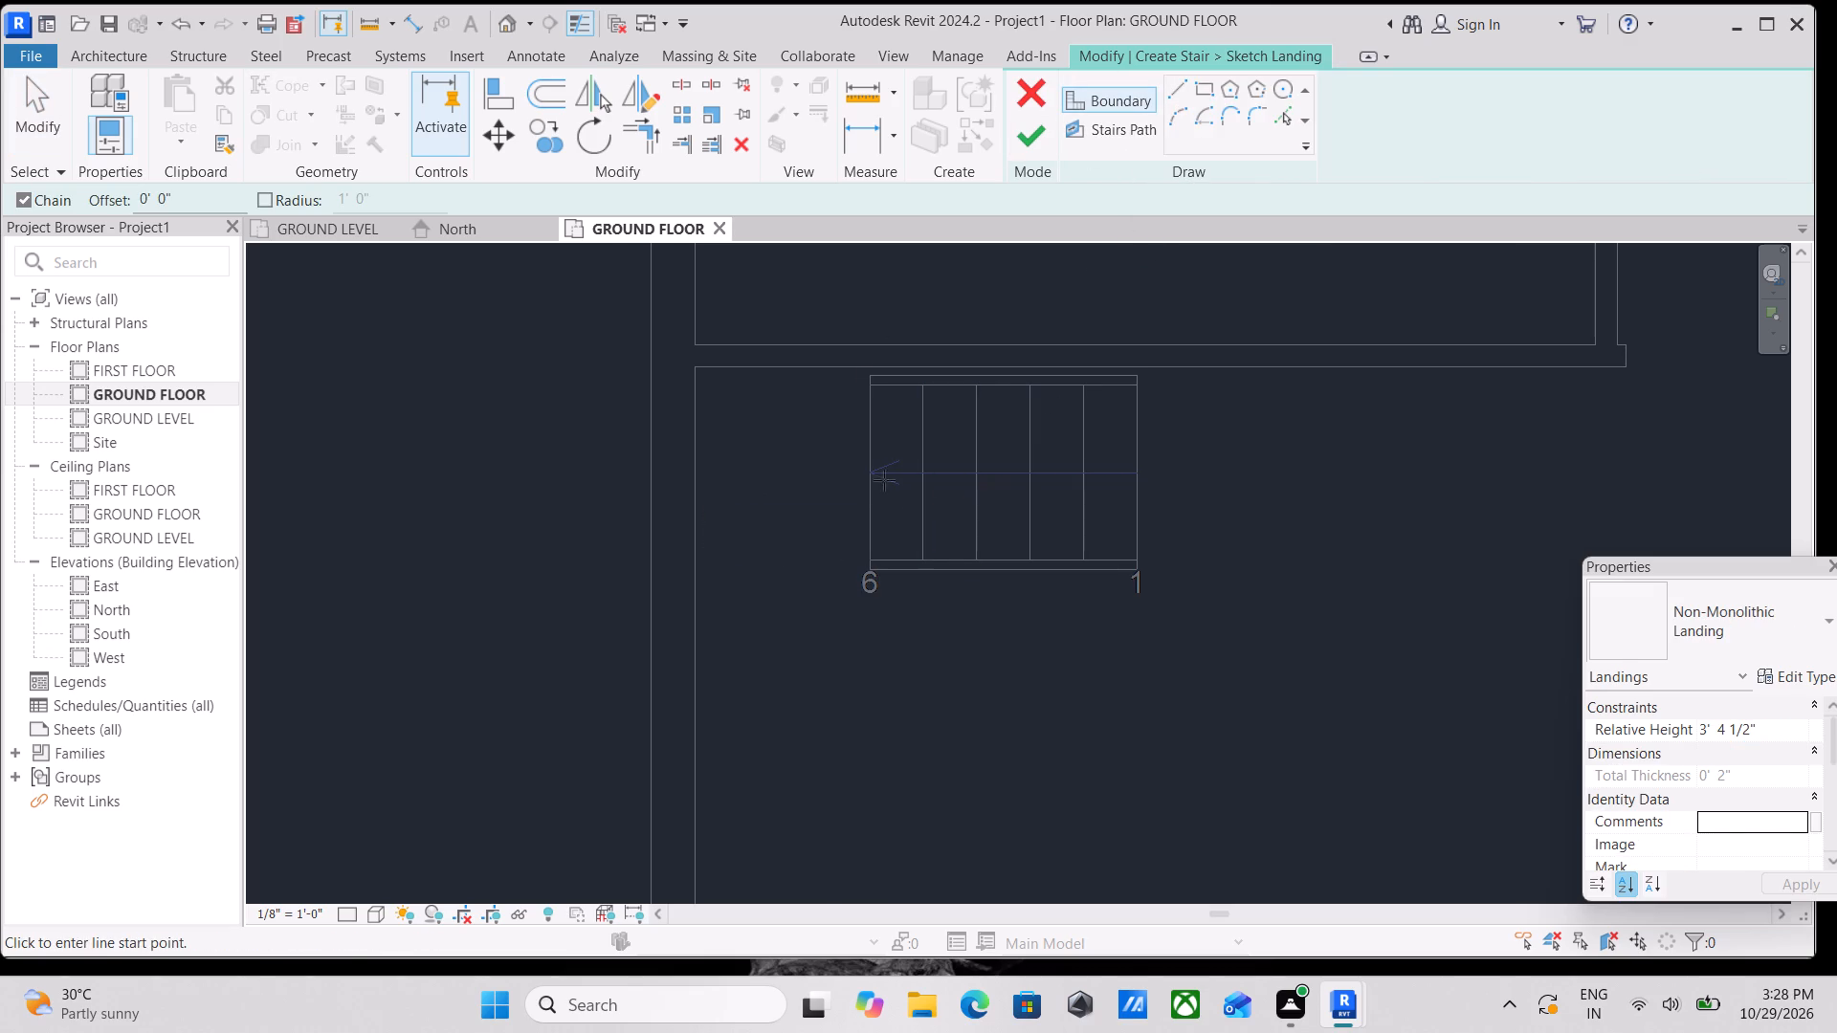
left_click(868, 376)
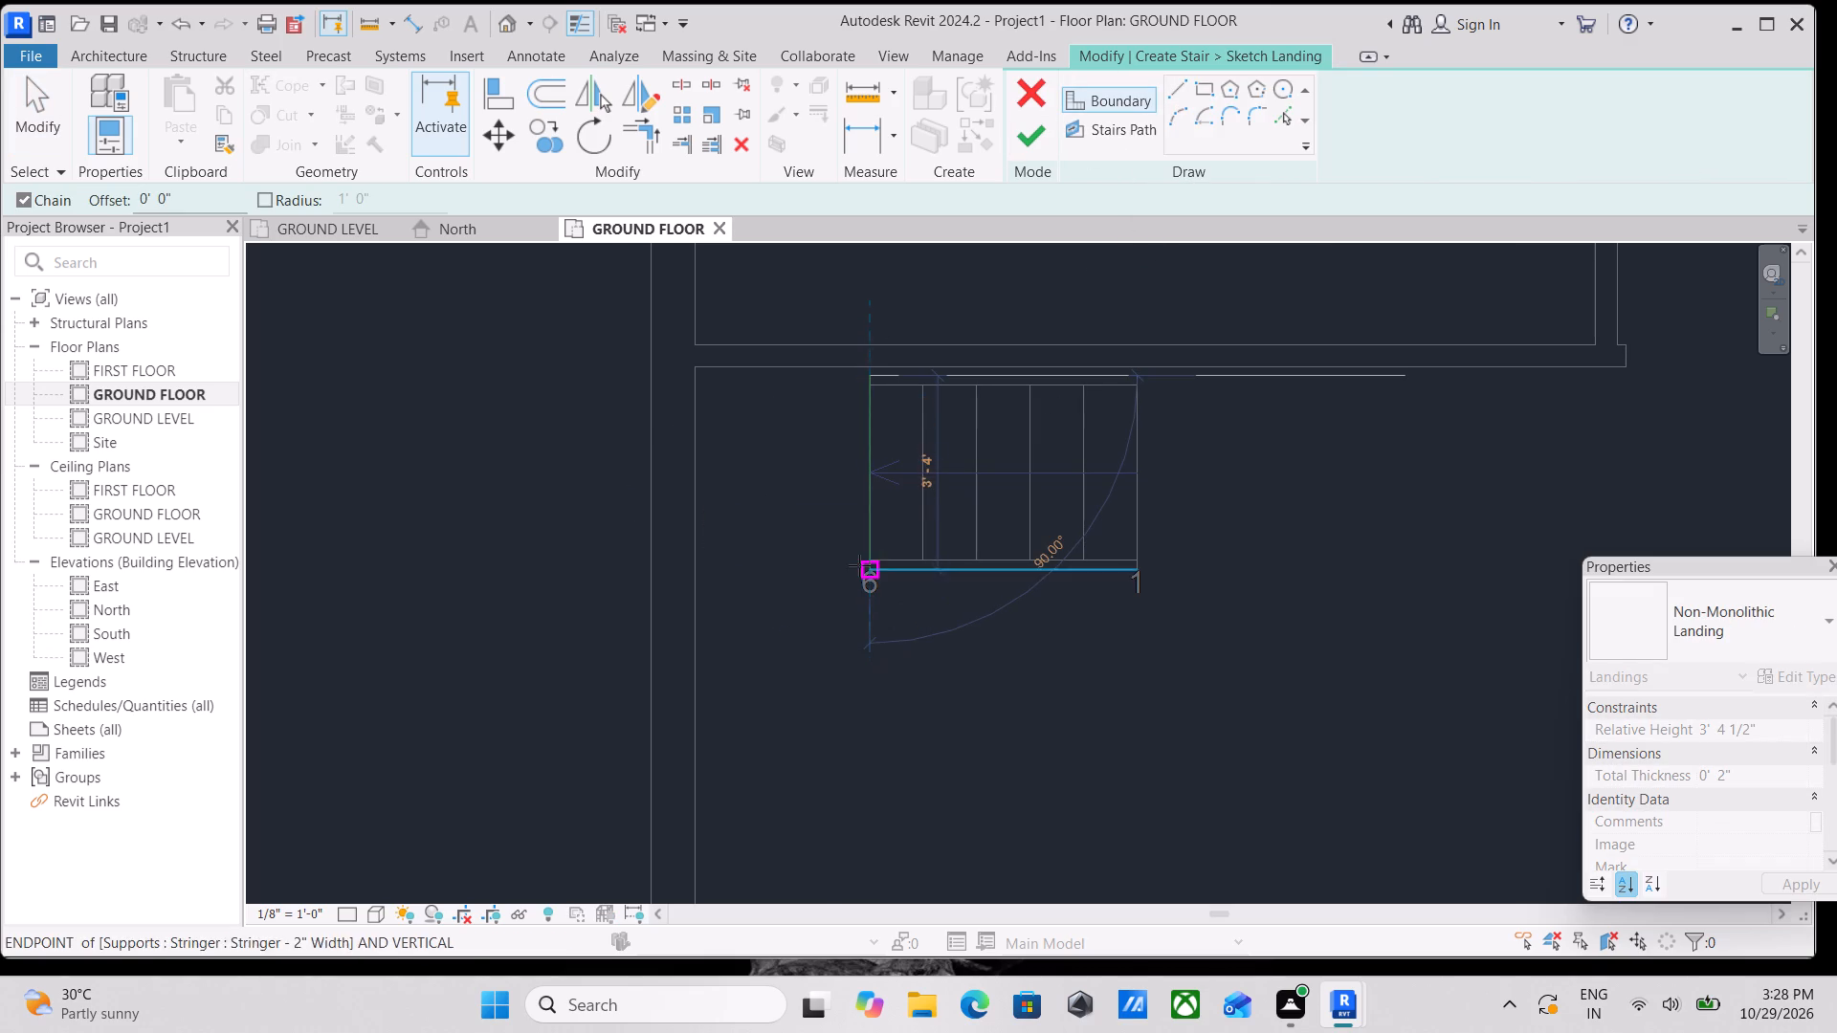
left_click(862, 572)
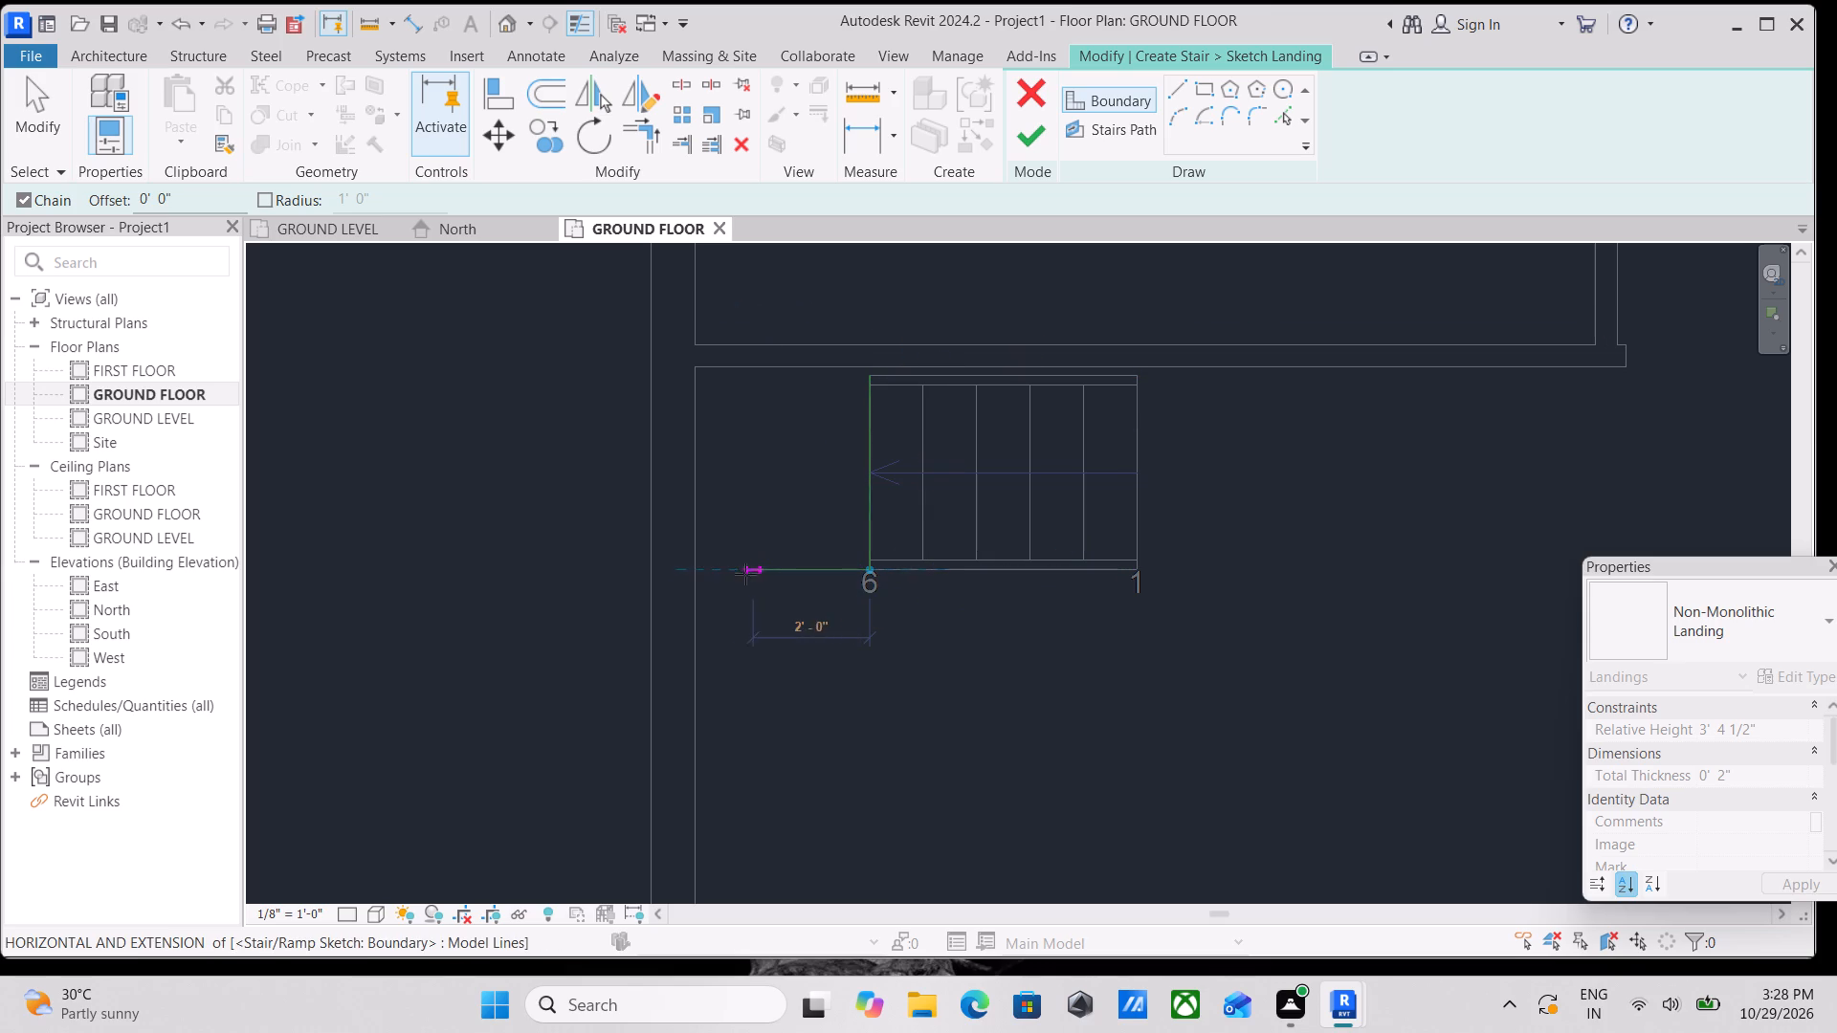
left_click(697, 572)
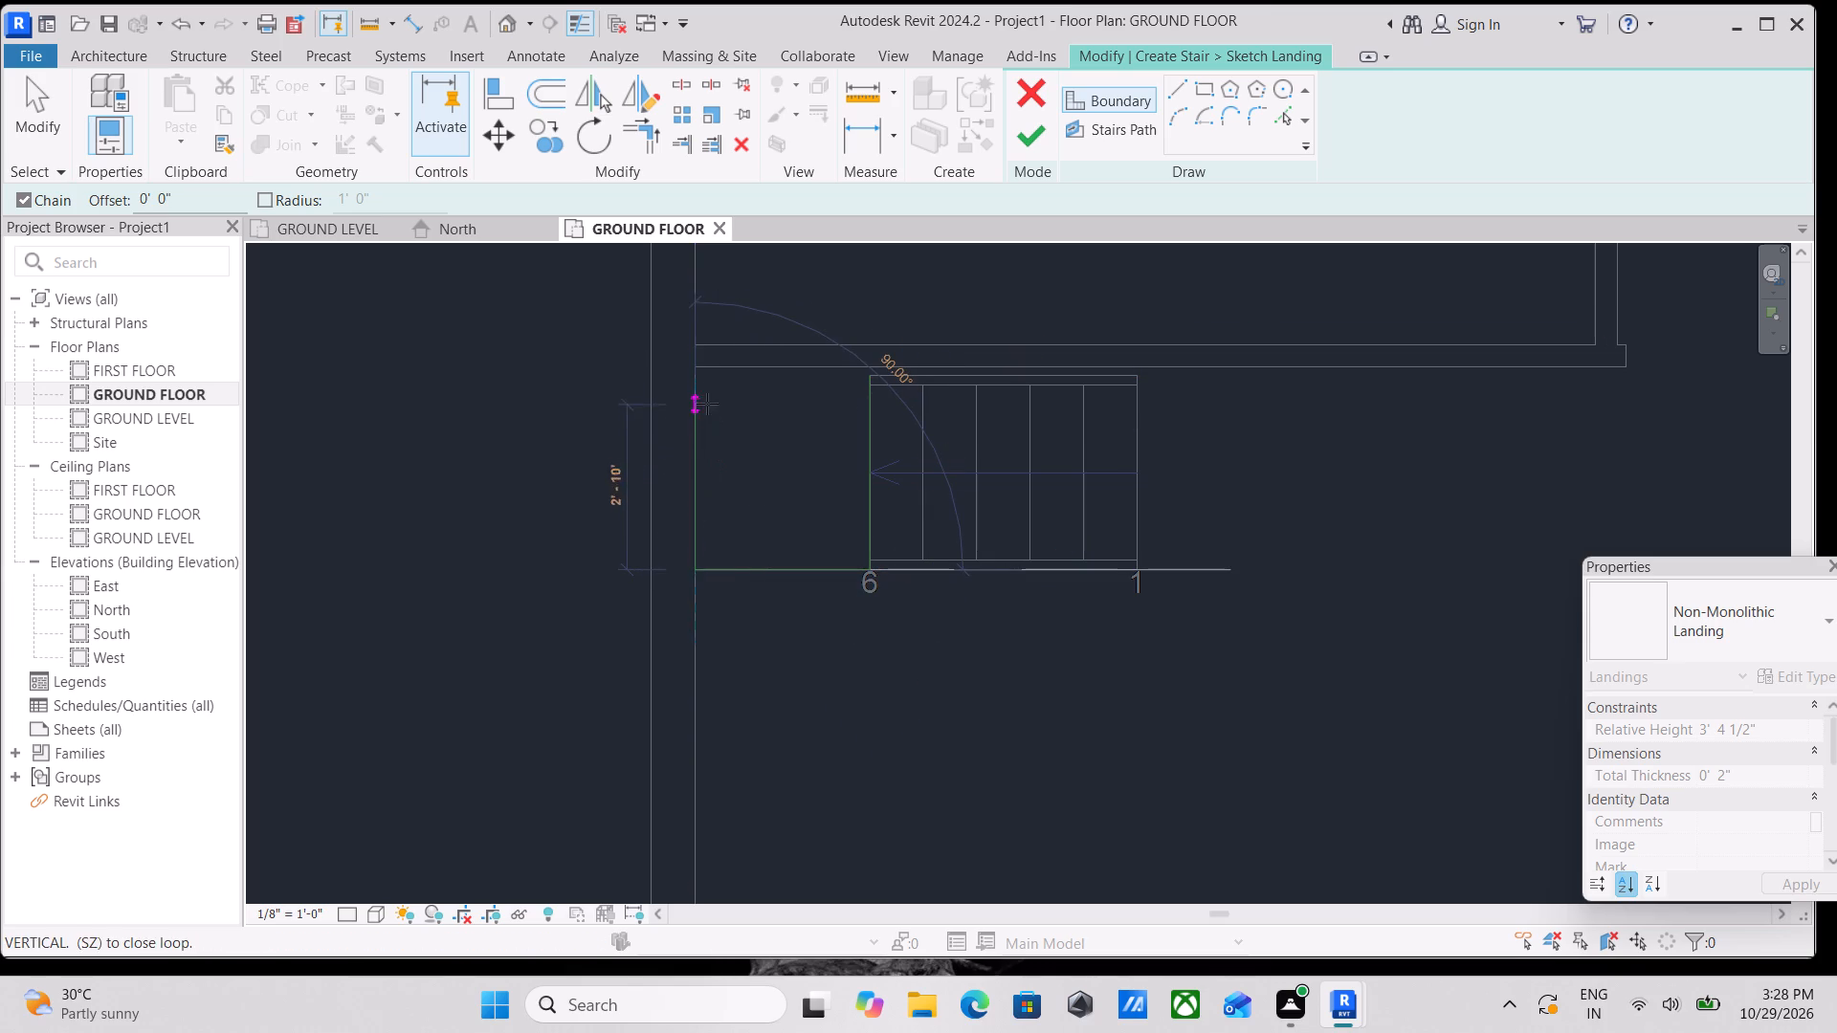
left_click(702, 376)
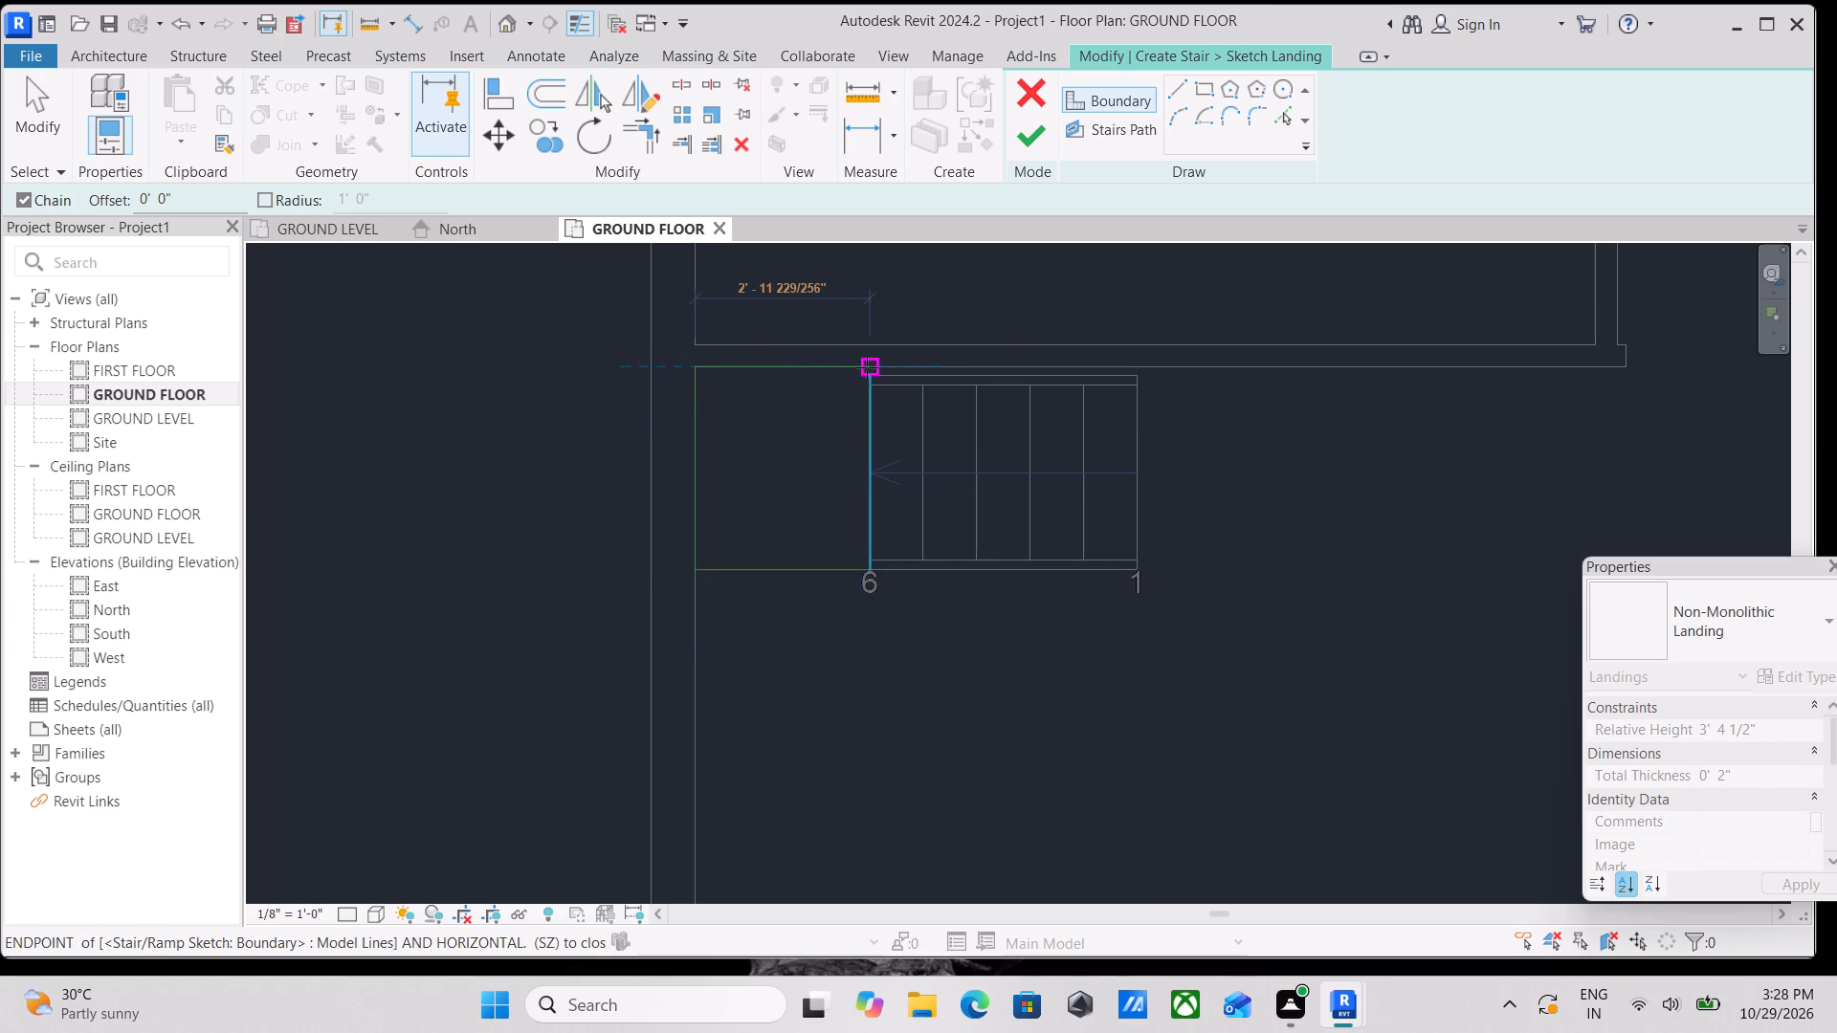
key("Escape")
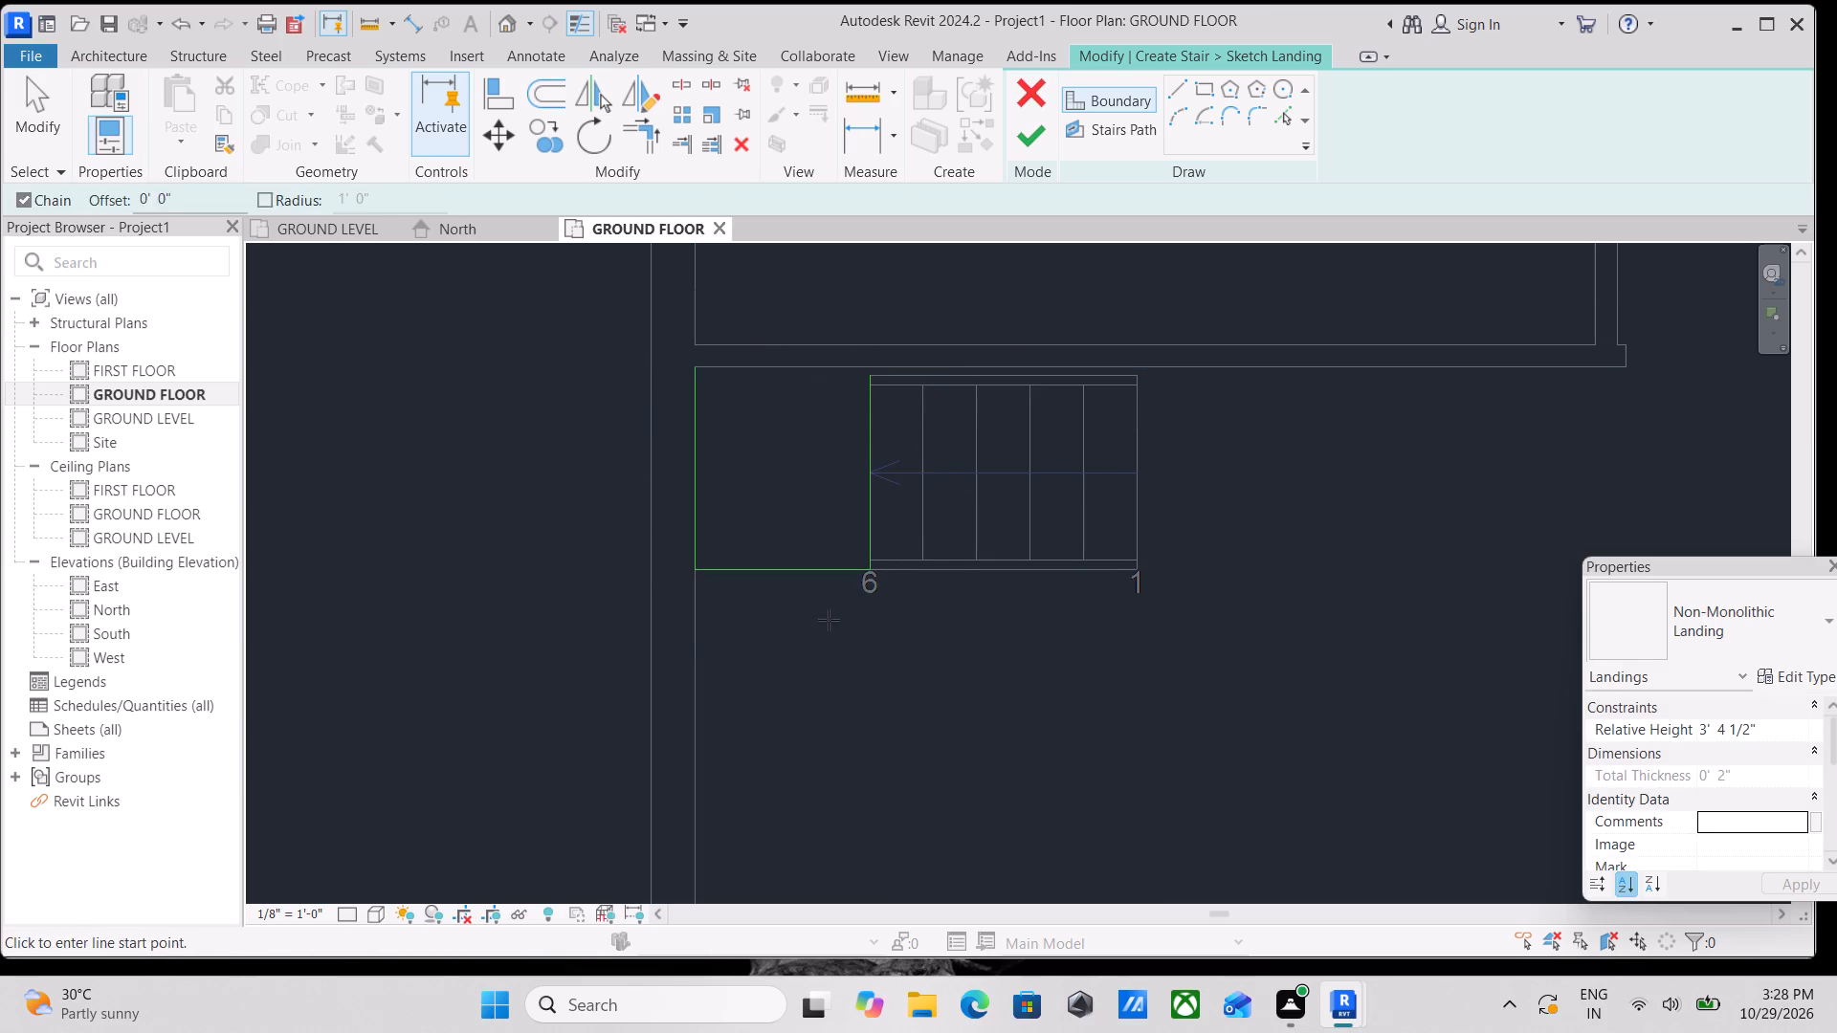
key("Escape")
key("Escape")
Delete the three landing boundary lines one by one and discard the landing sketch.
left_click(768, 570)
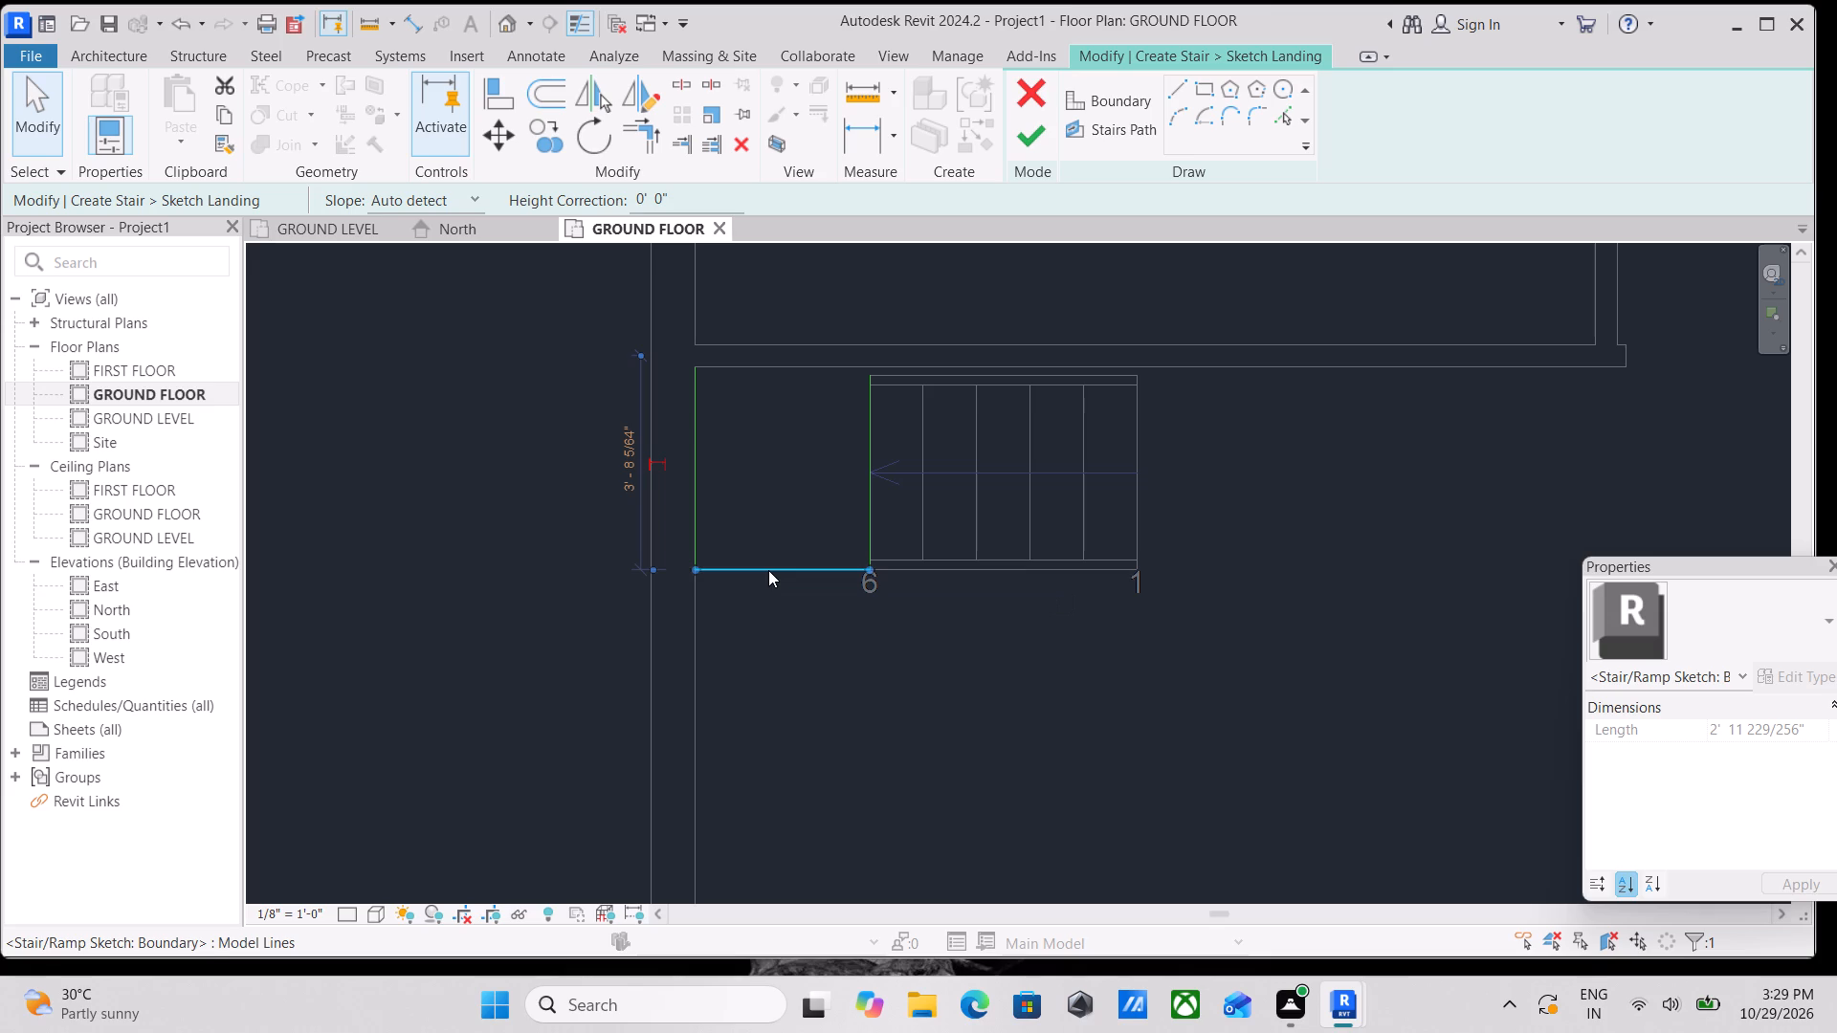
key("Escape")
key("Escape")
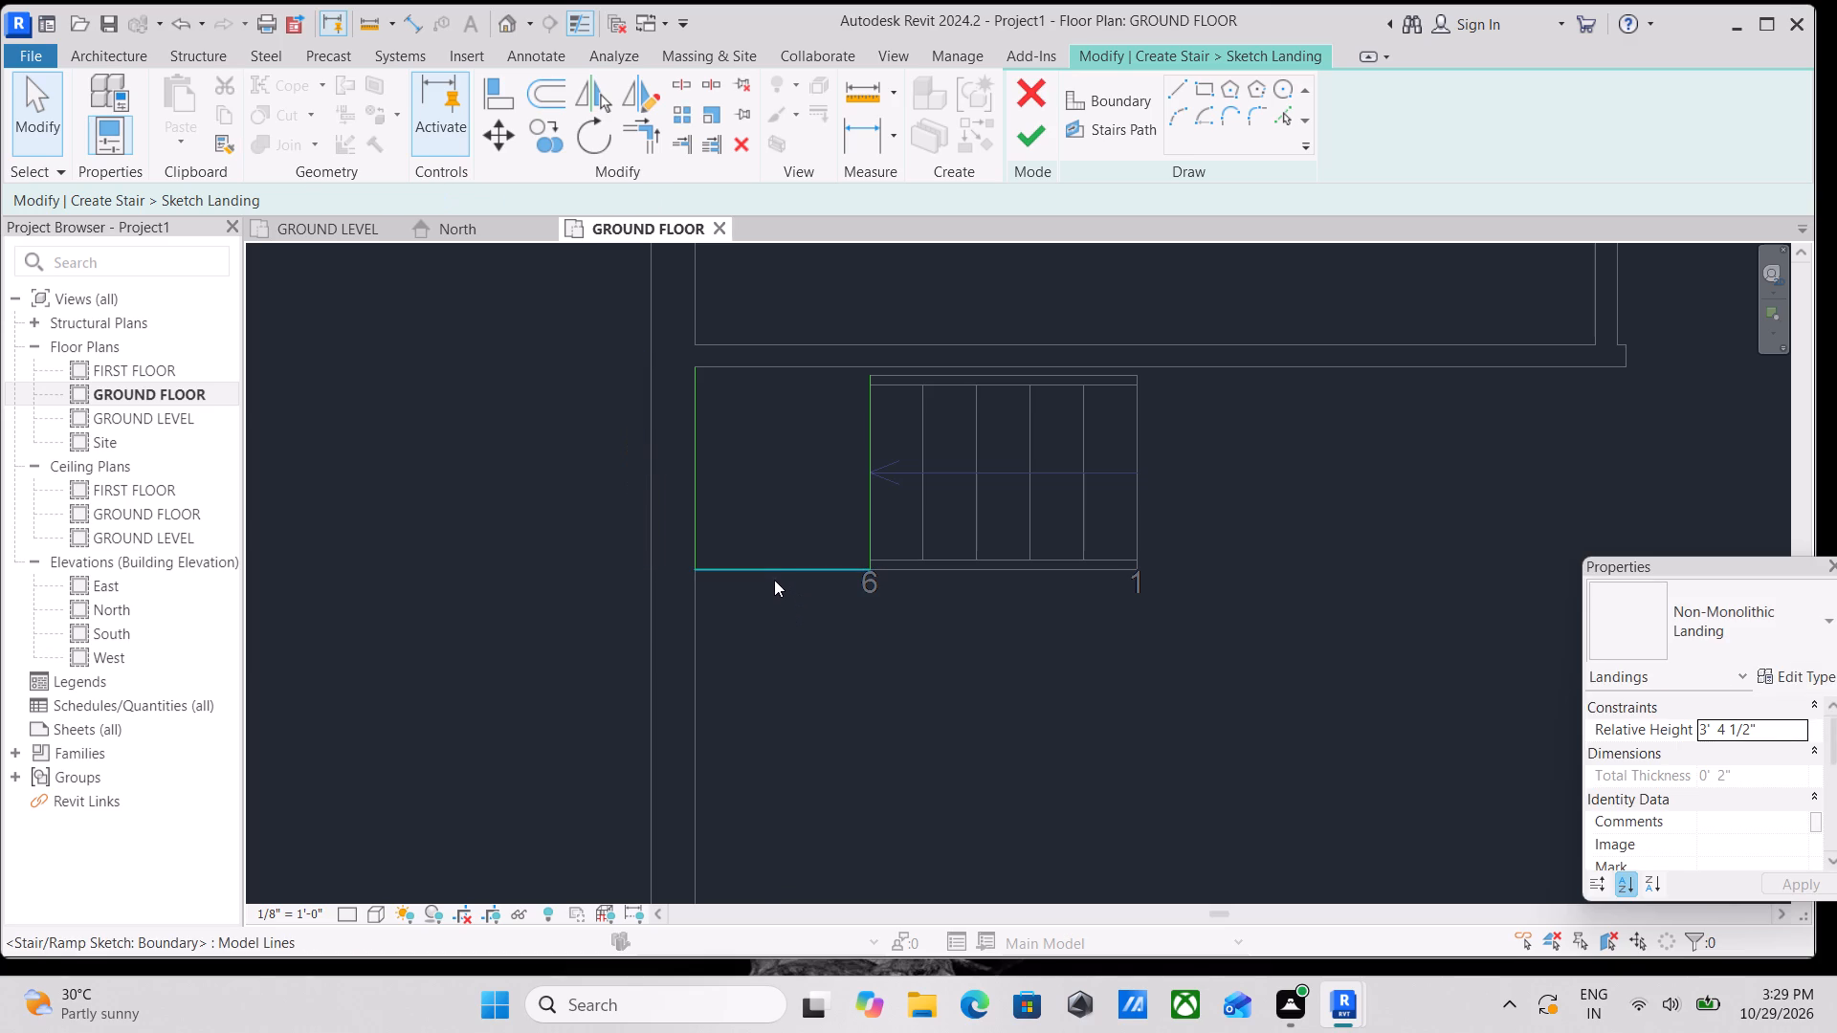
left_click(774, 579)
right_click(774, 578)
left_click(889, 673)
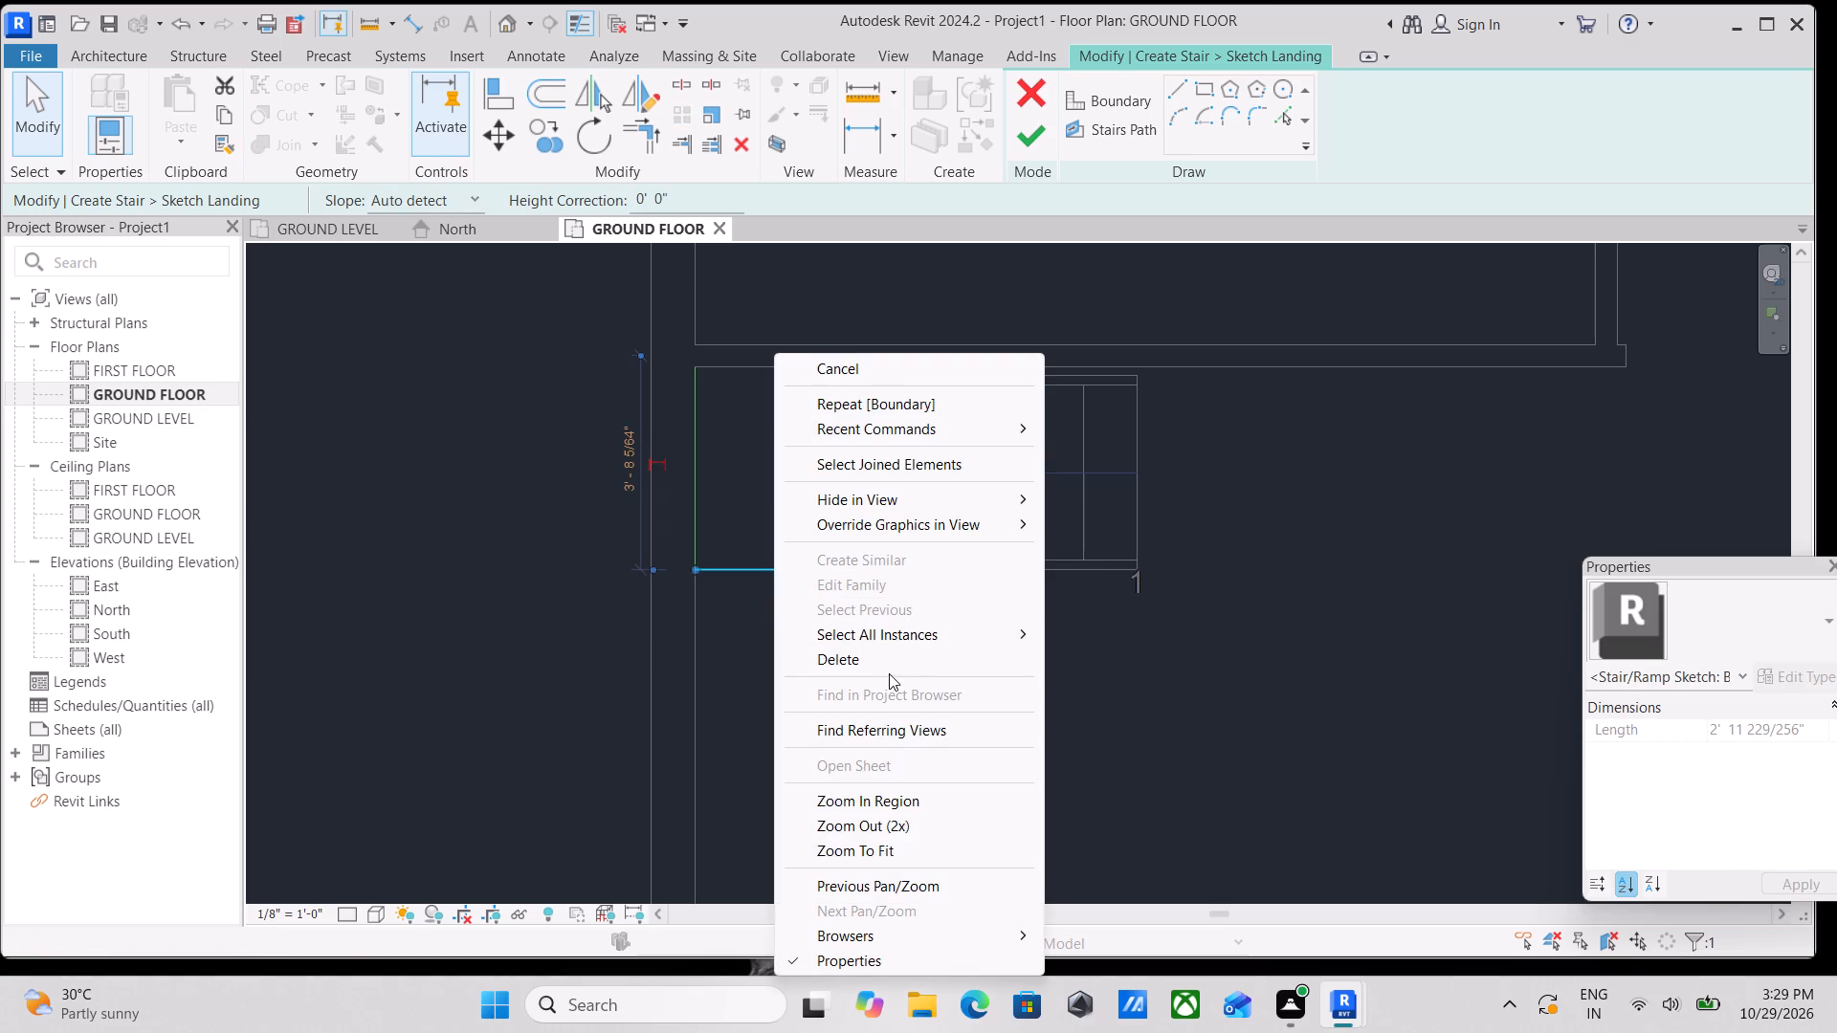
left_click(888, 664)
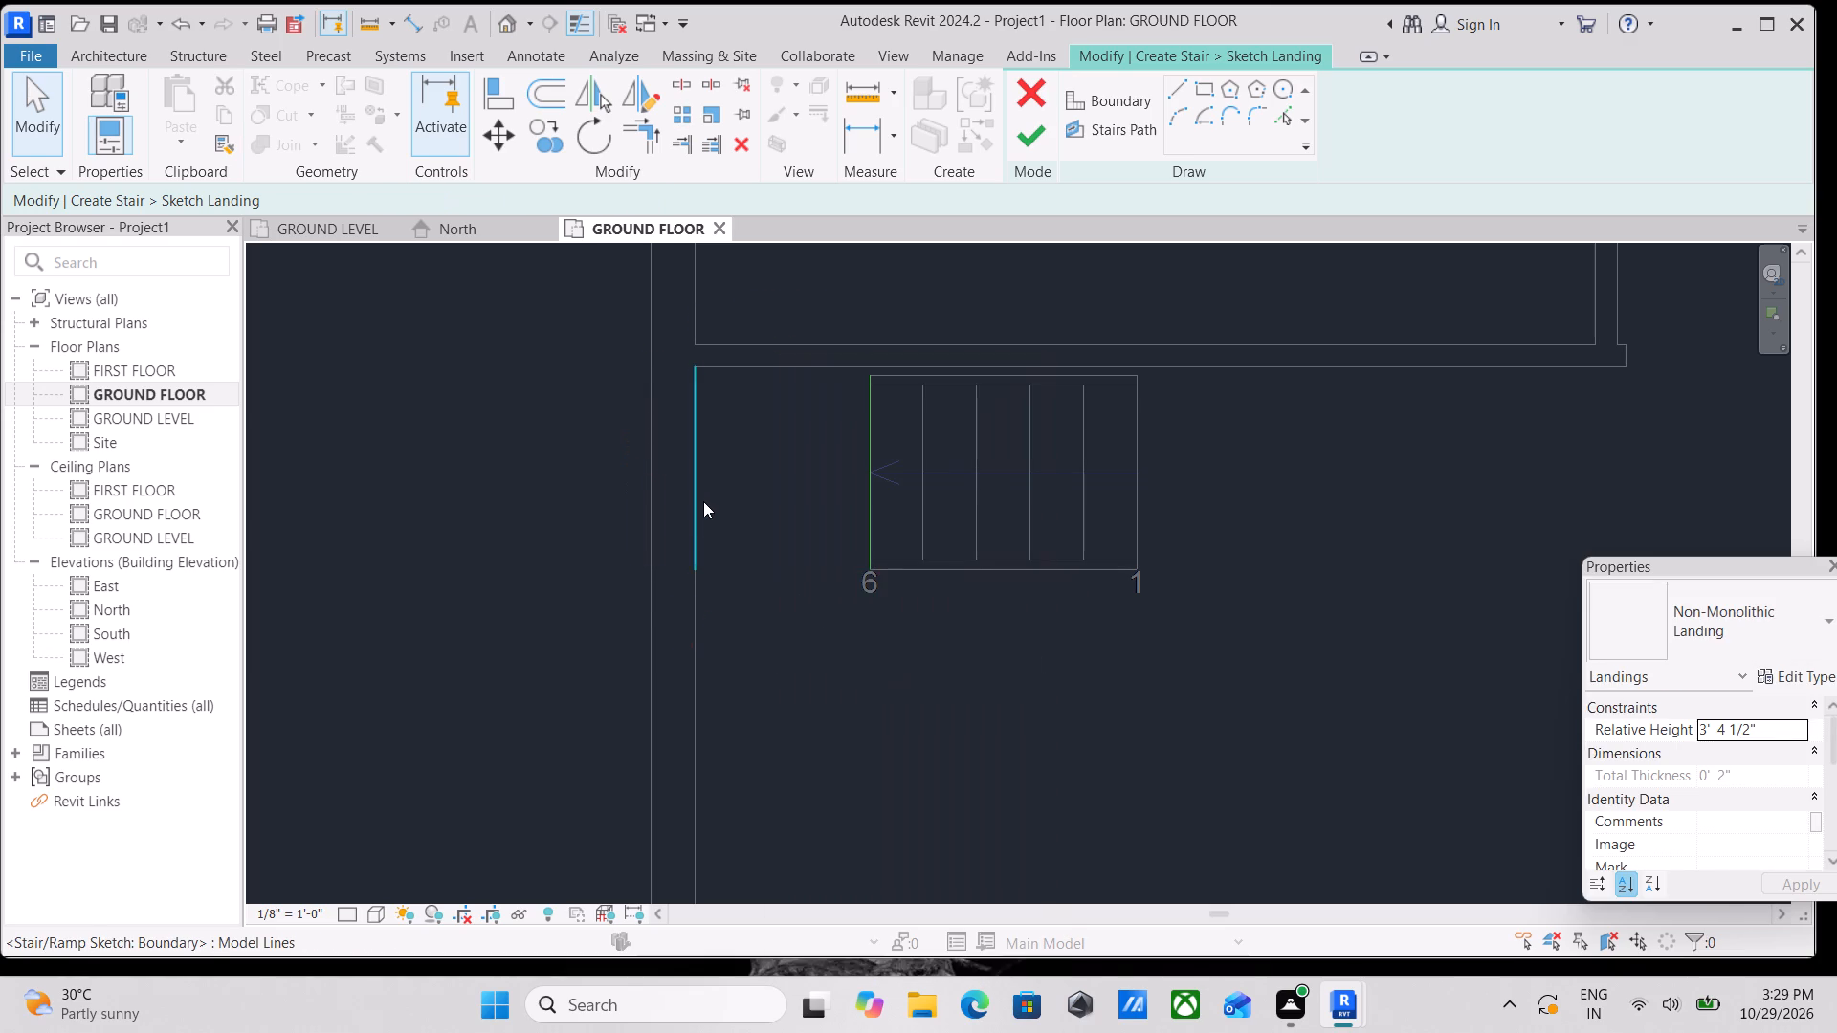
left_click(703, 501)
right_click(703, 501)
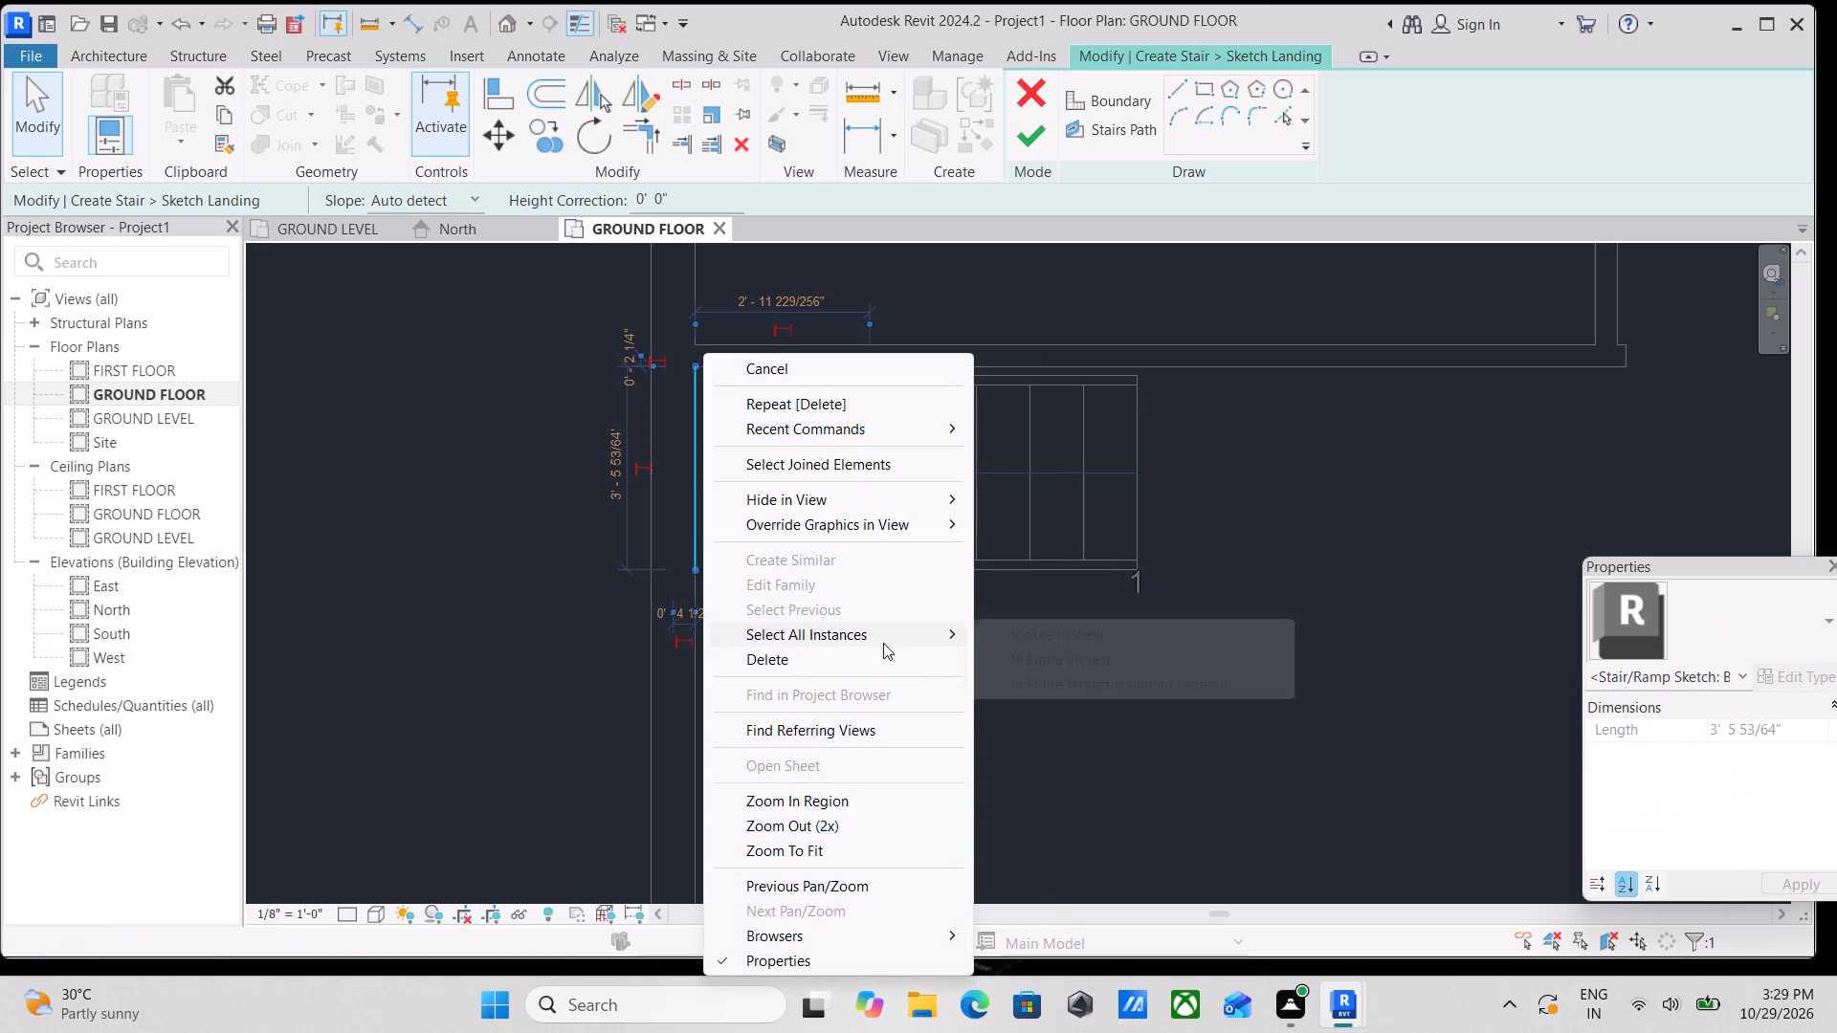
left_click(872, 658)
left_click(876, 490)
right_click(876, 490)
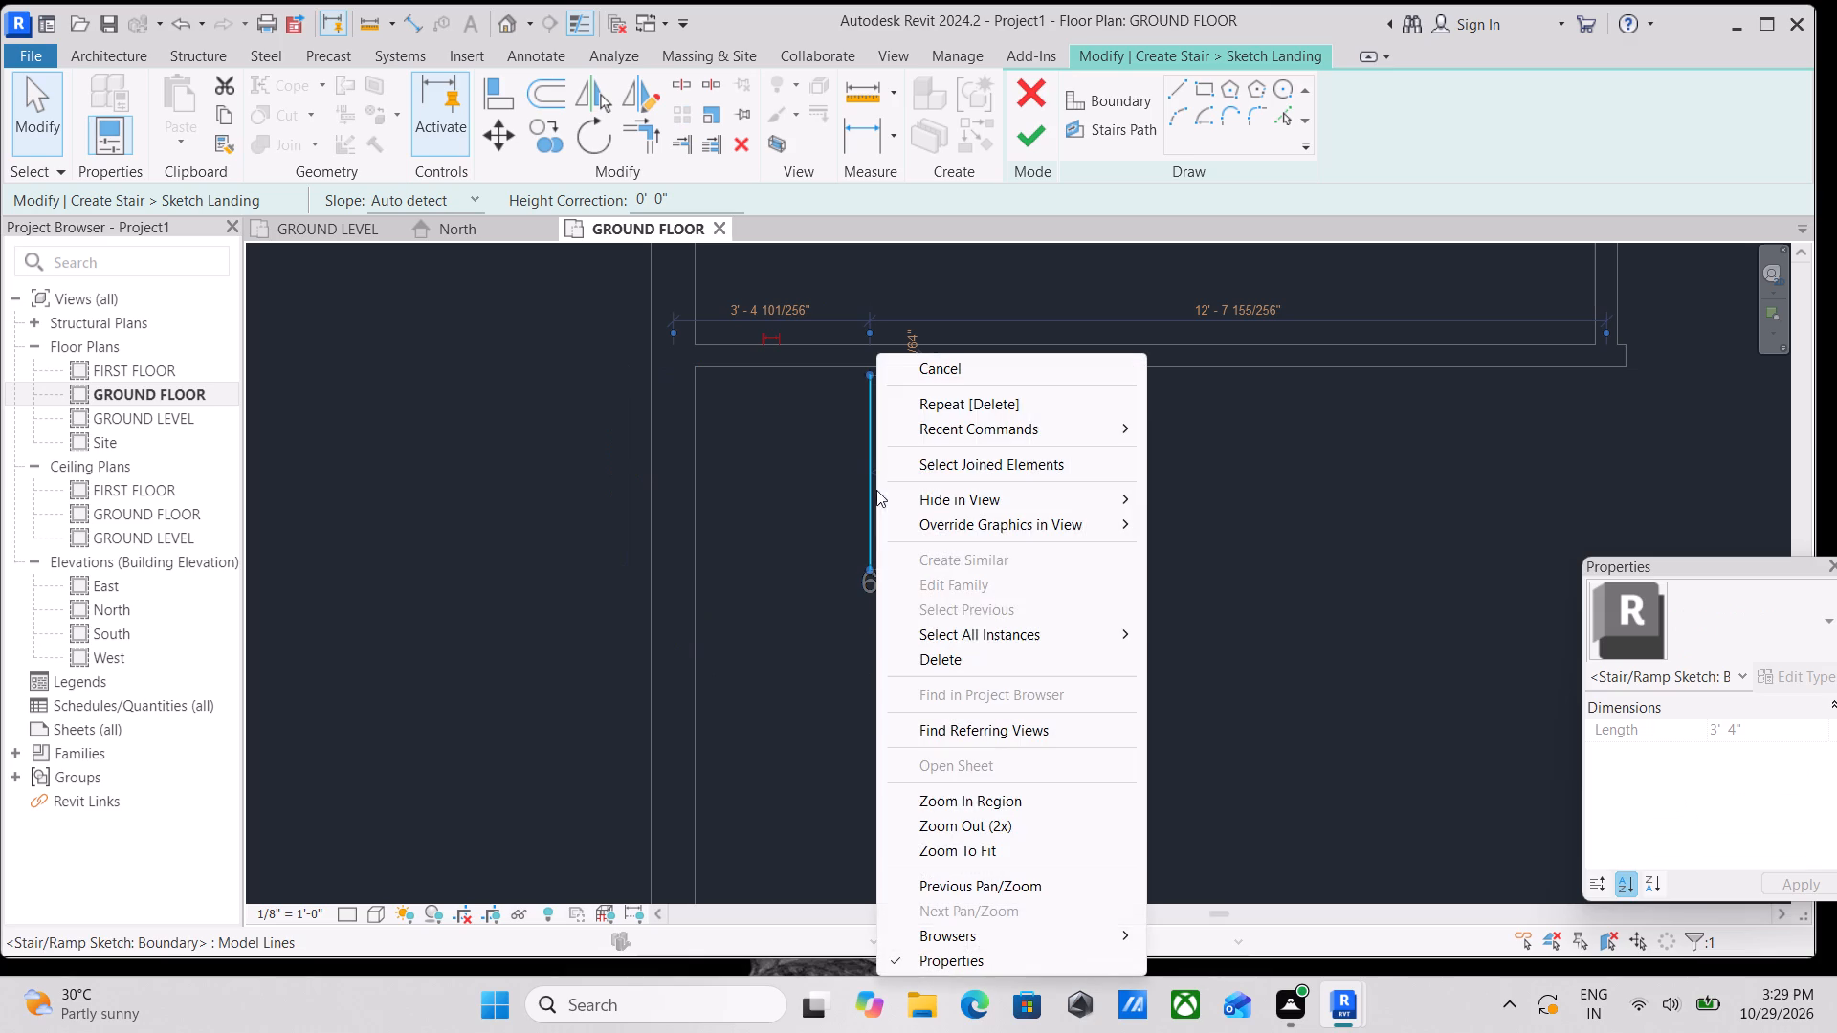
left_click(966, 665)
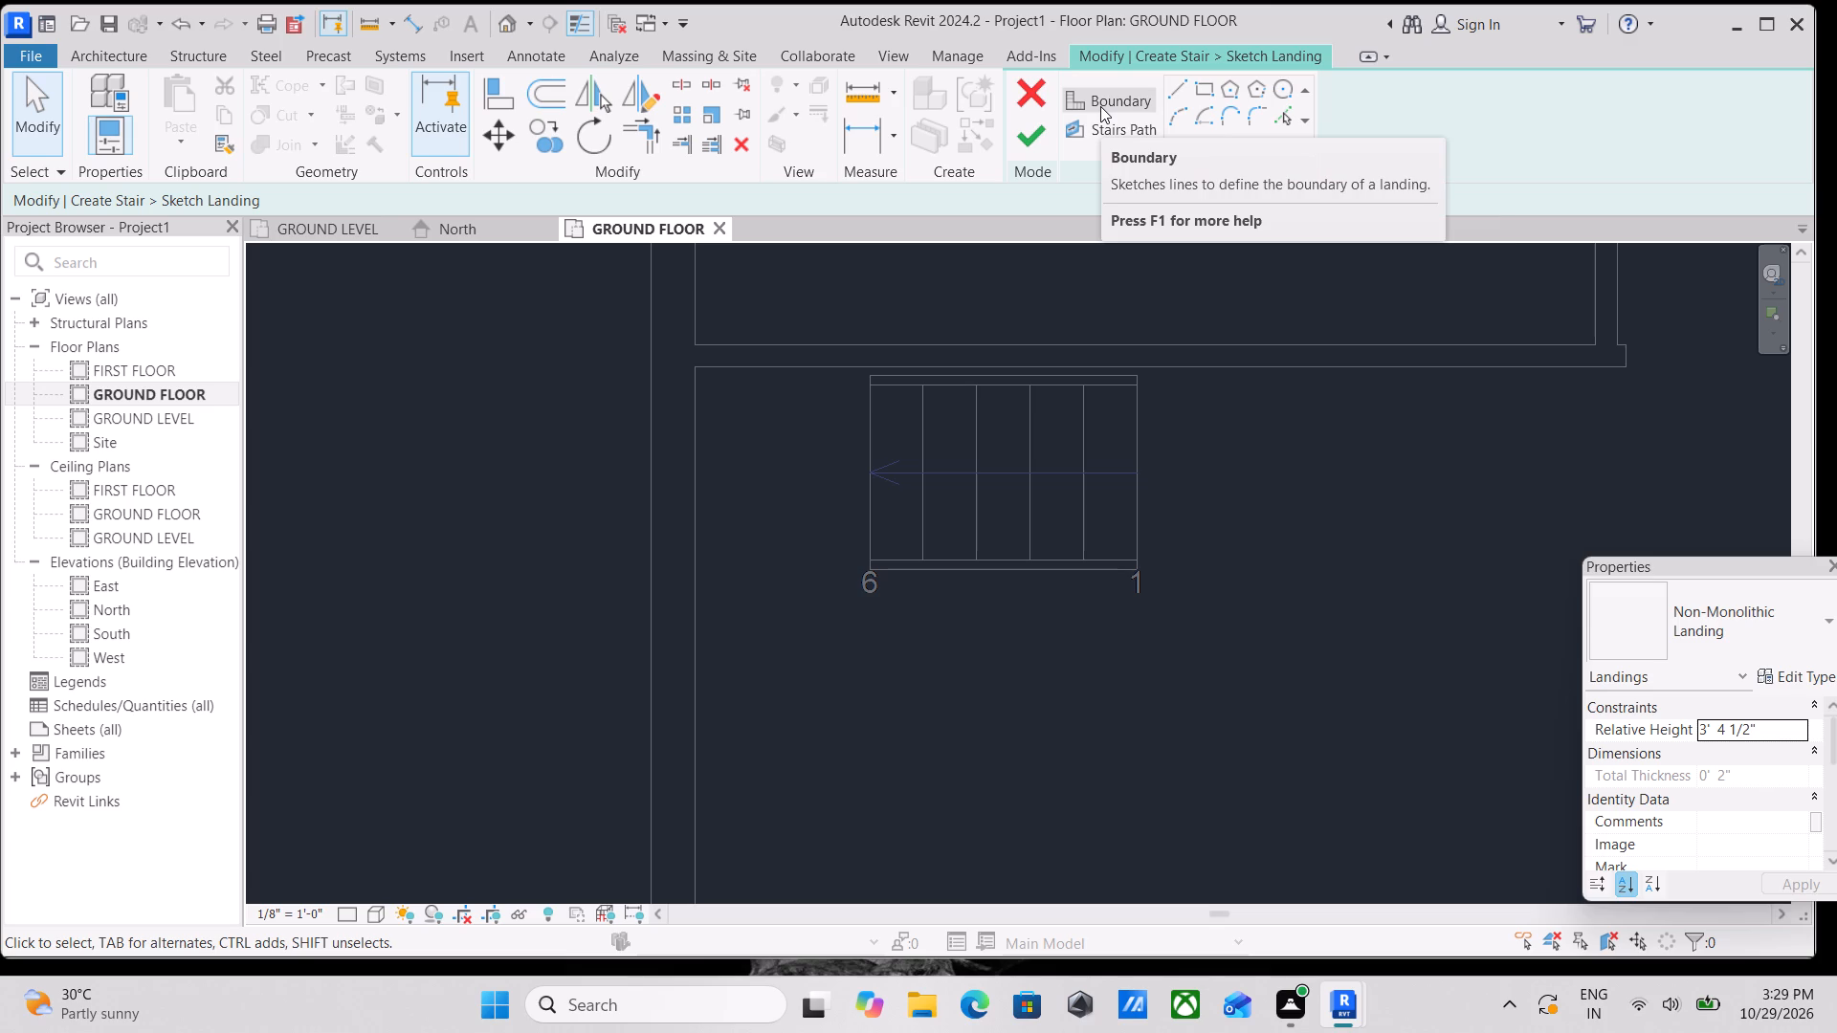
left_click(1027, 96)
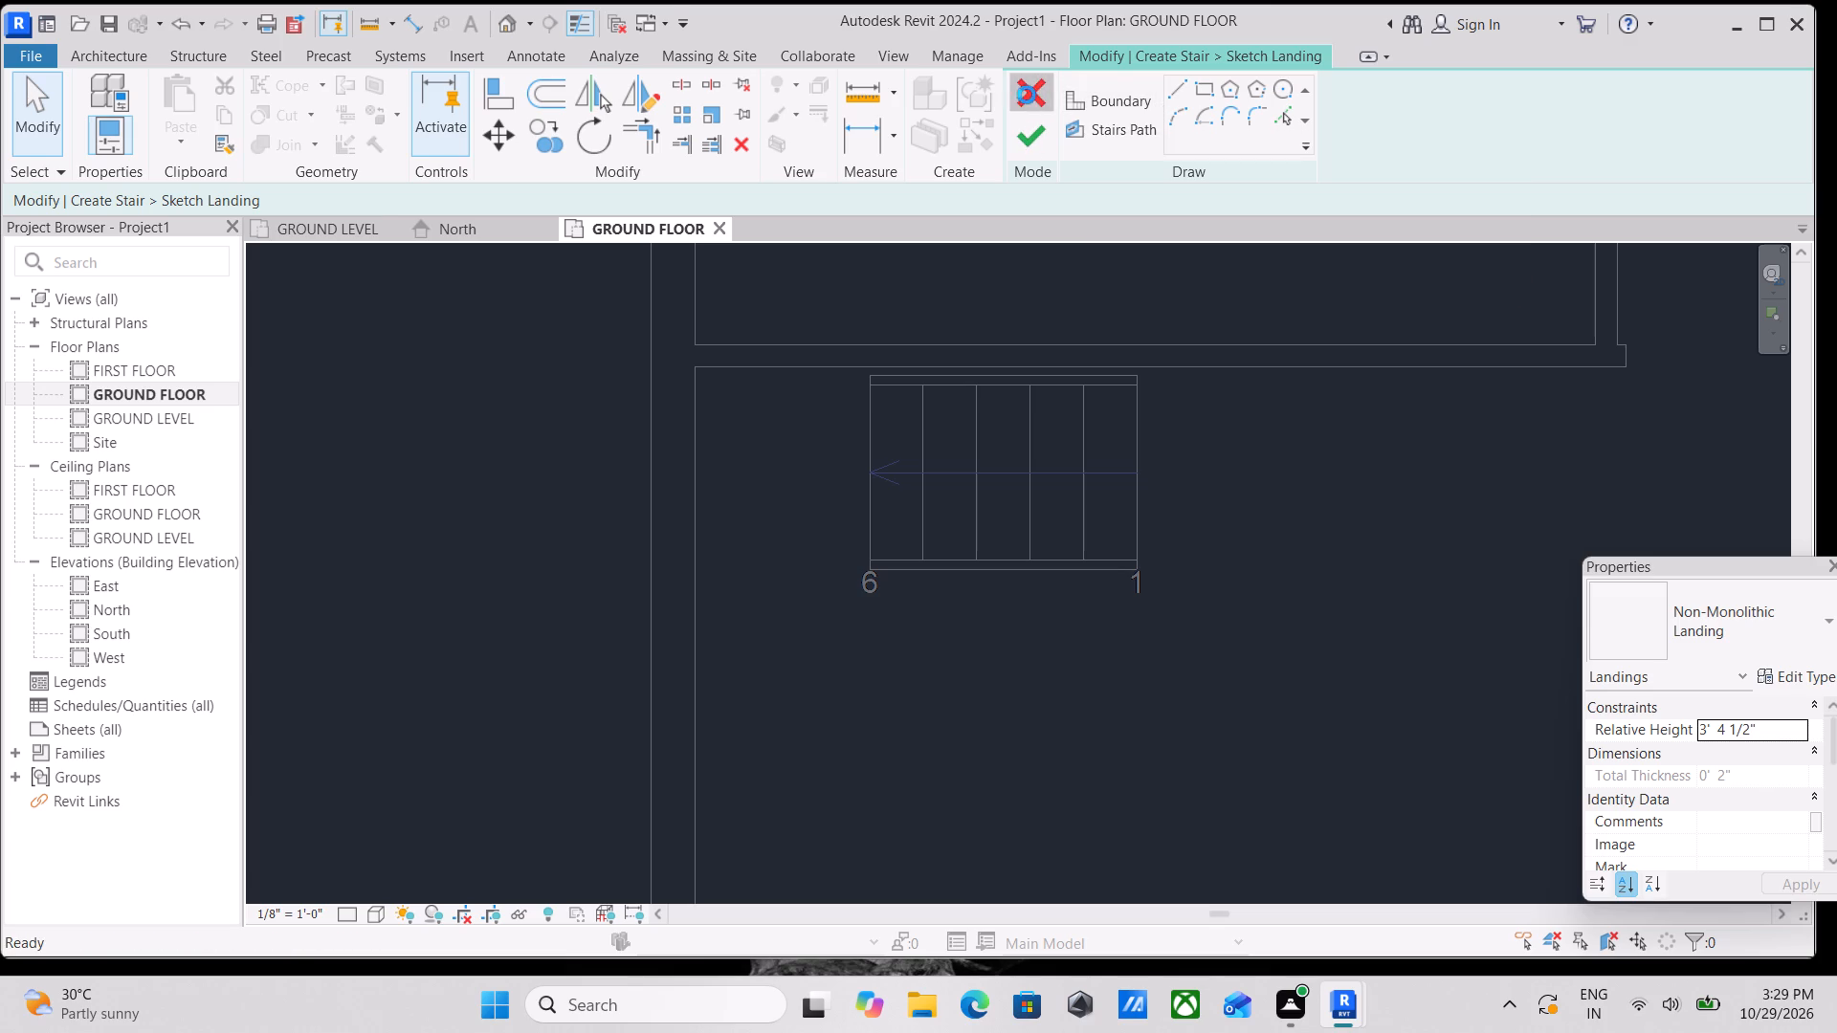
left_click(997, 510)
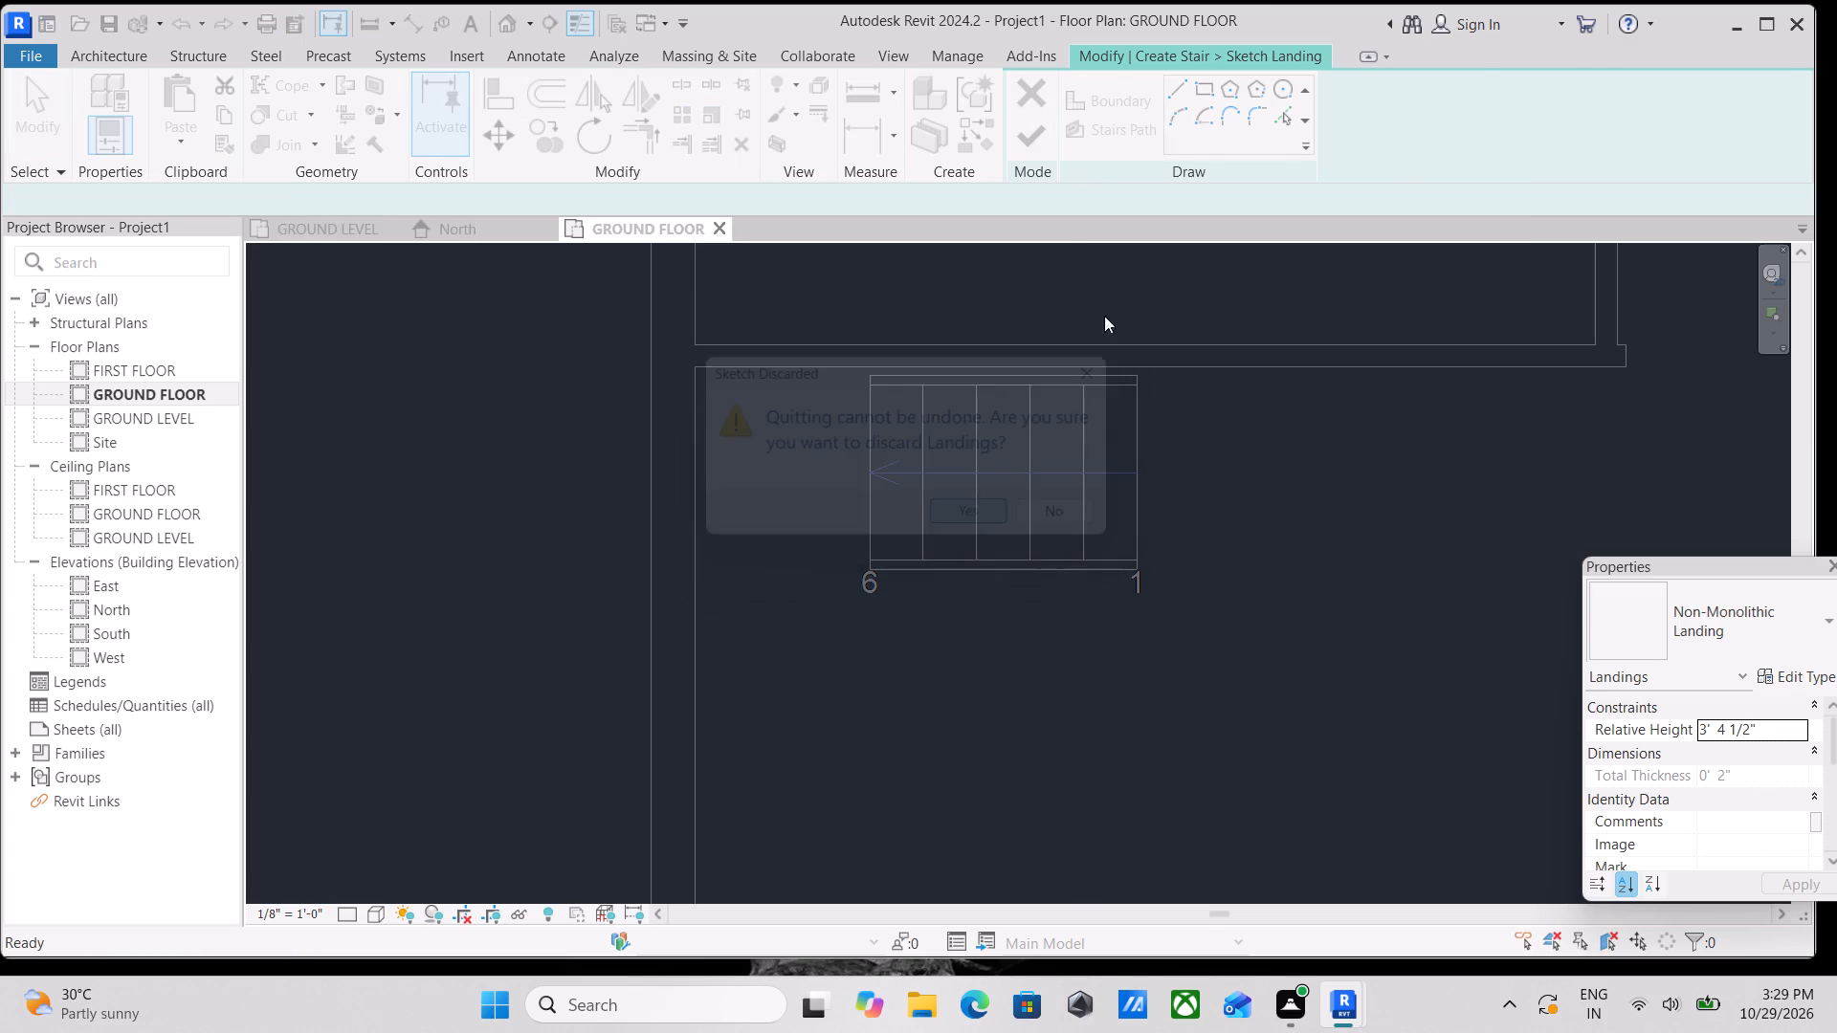
Draw a second straight stair run about 4'-7" long with 6 risers, heading south beside the west outer wall, joined by an automatic landing.
left_click(1160, 85)
scroll(956, 509, "down", 1)
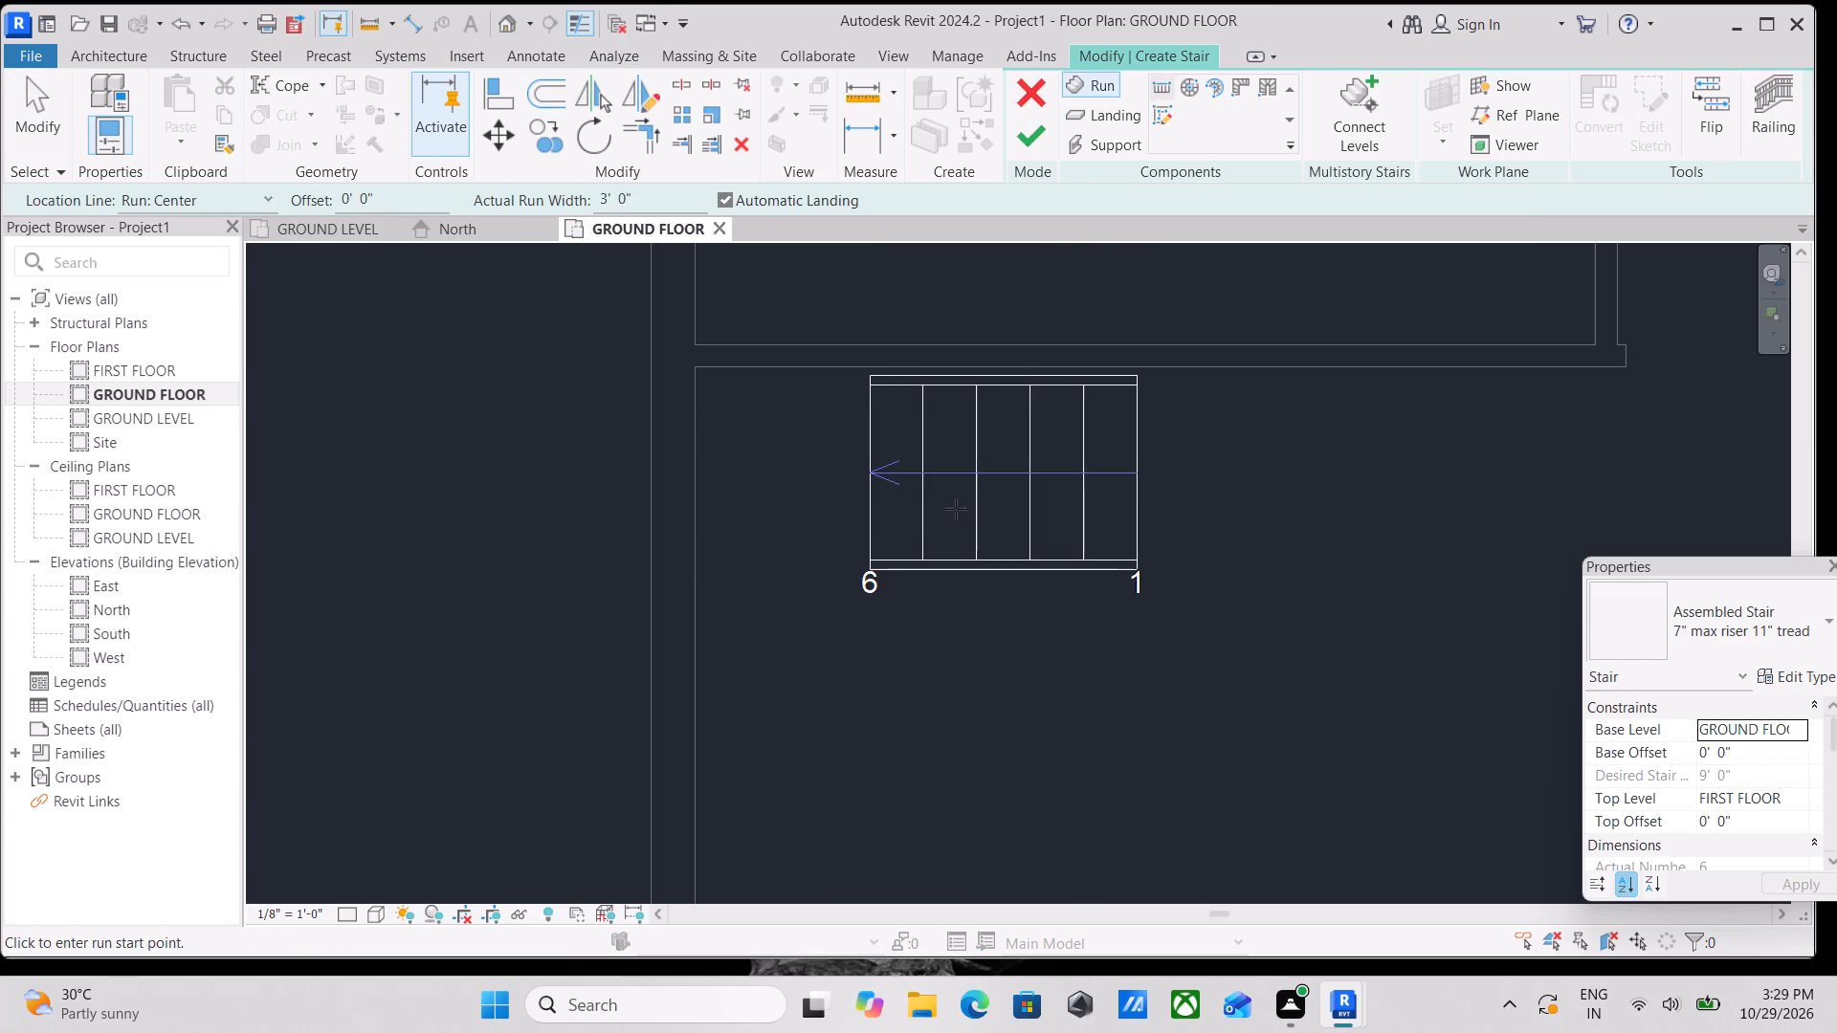
scroll(956, 509, "down", 1)
middle_click_drag(960, 503, 1040, 315)
scroll(1040, 315, "up", 1)
scroll(926, 502, "down", 1)
middle_click_drag(941, 468, 1037, 352)
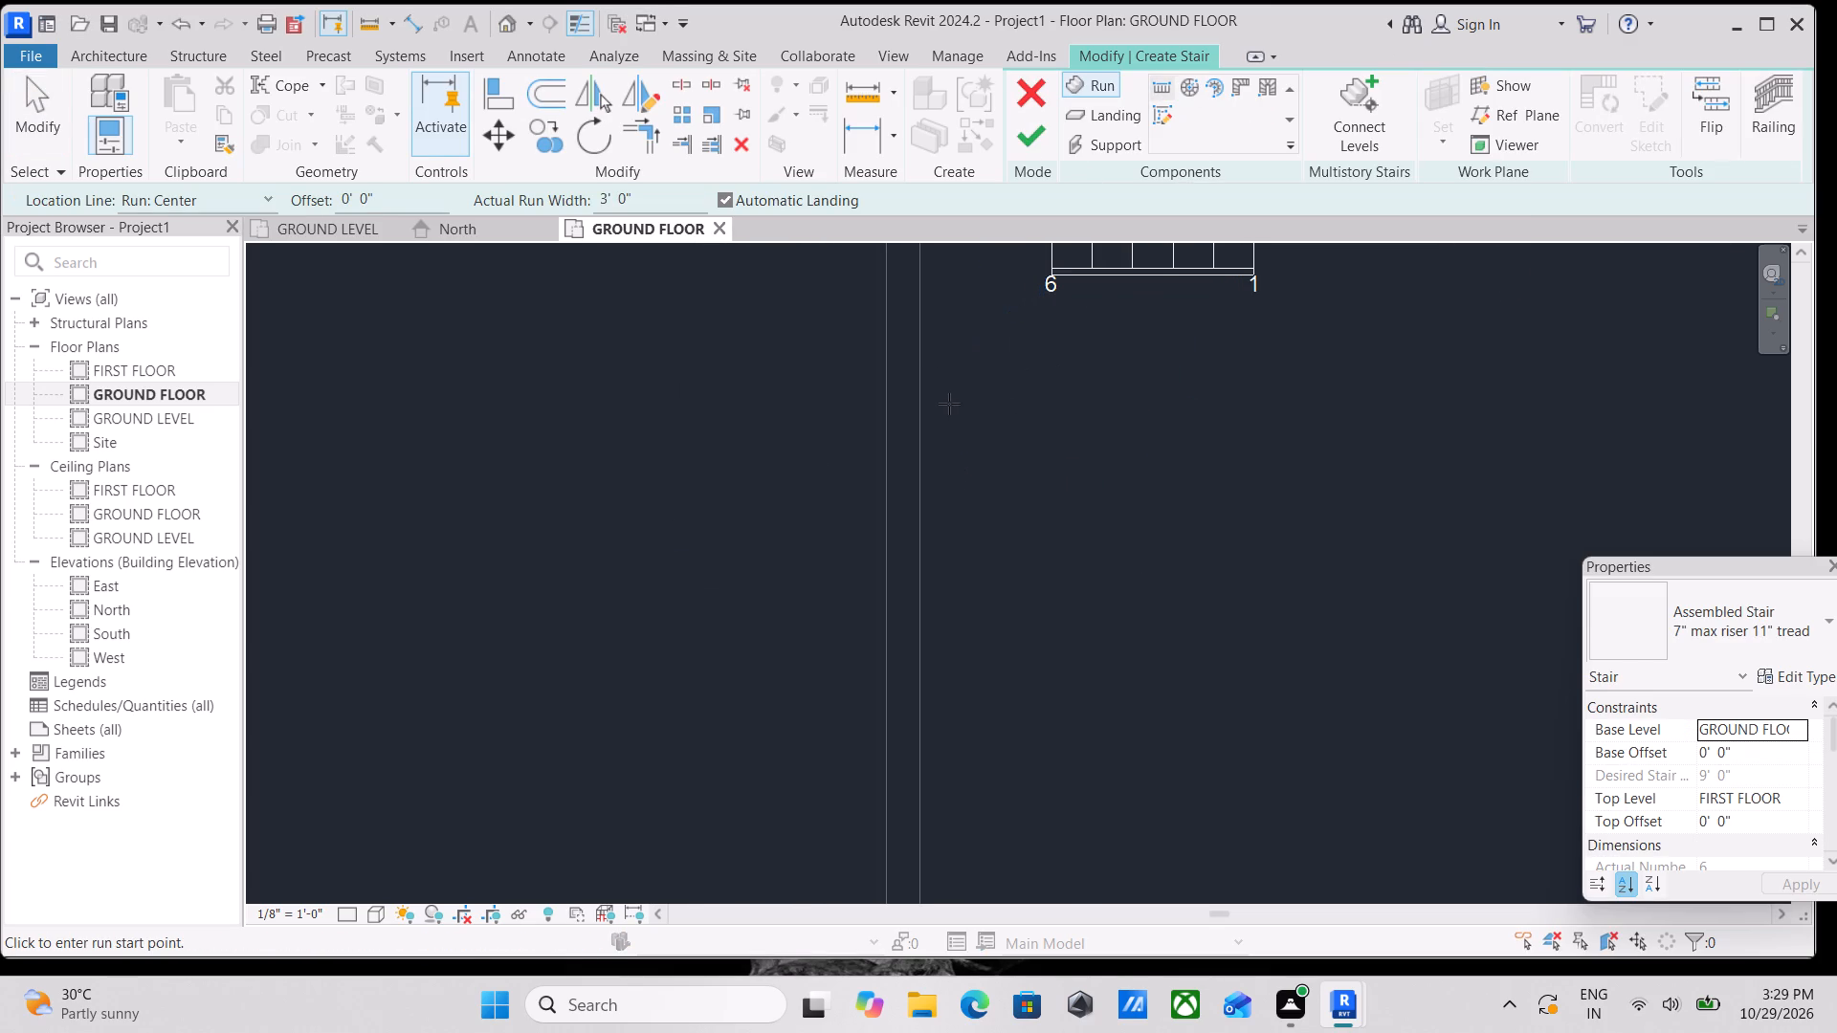
left_click(949, 404)
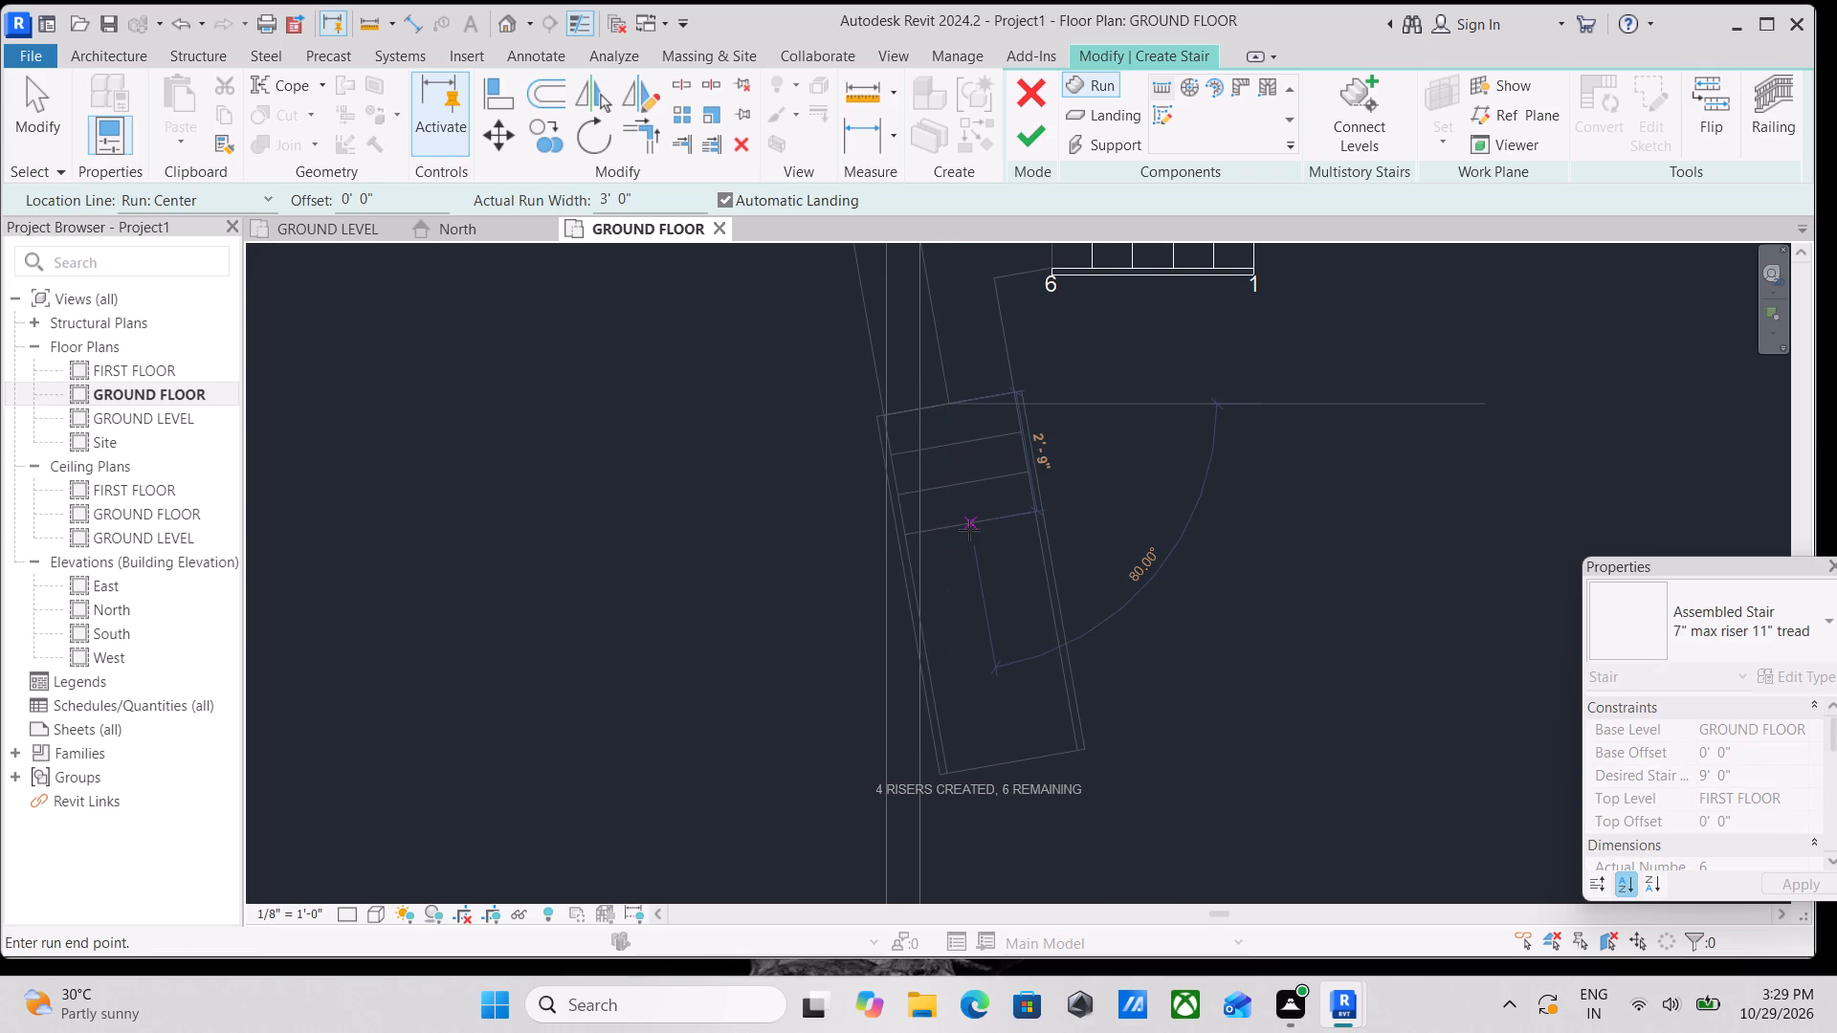
key("Escape")
scroll(972, 529, "down", 2)
middle_click_drag(972, 524, 1036, 382)
scroll(1036, 382, "up", 1)
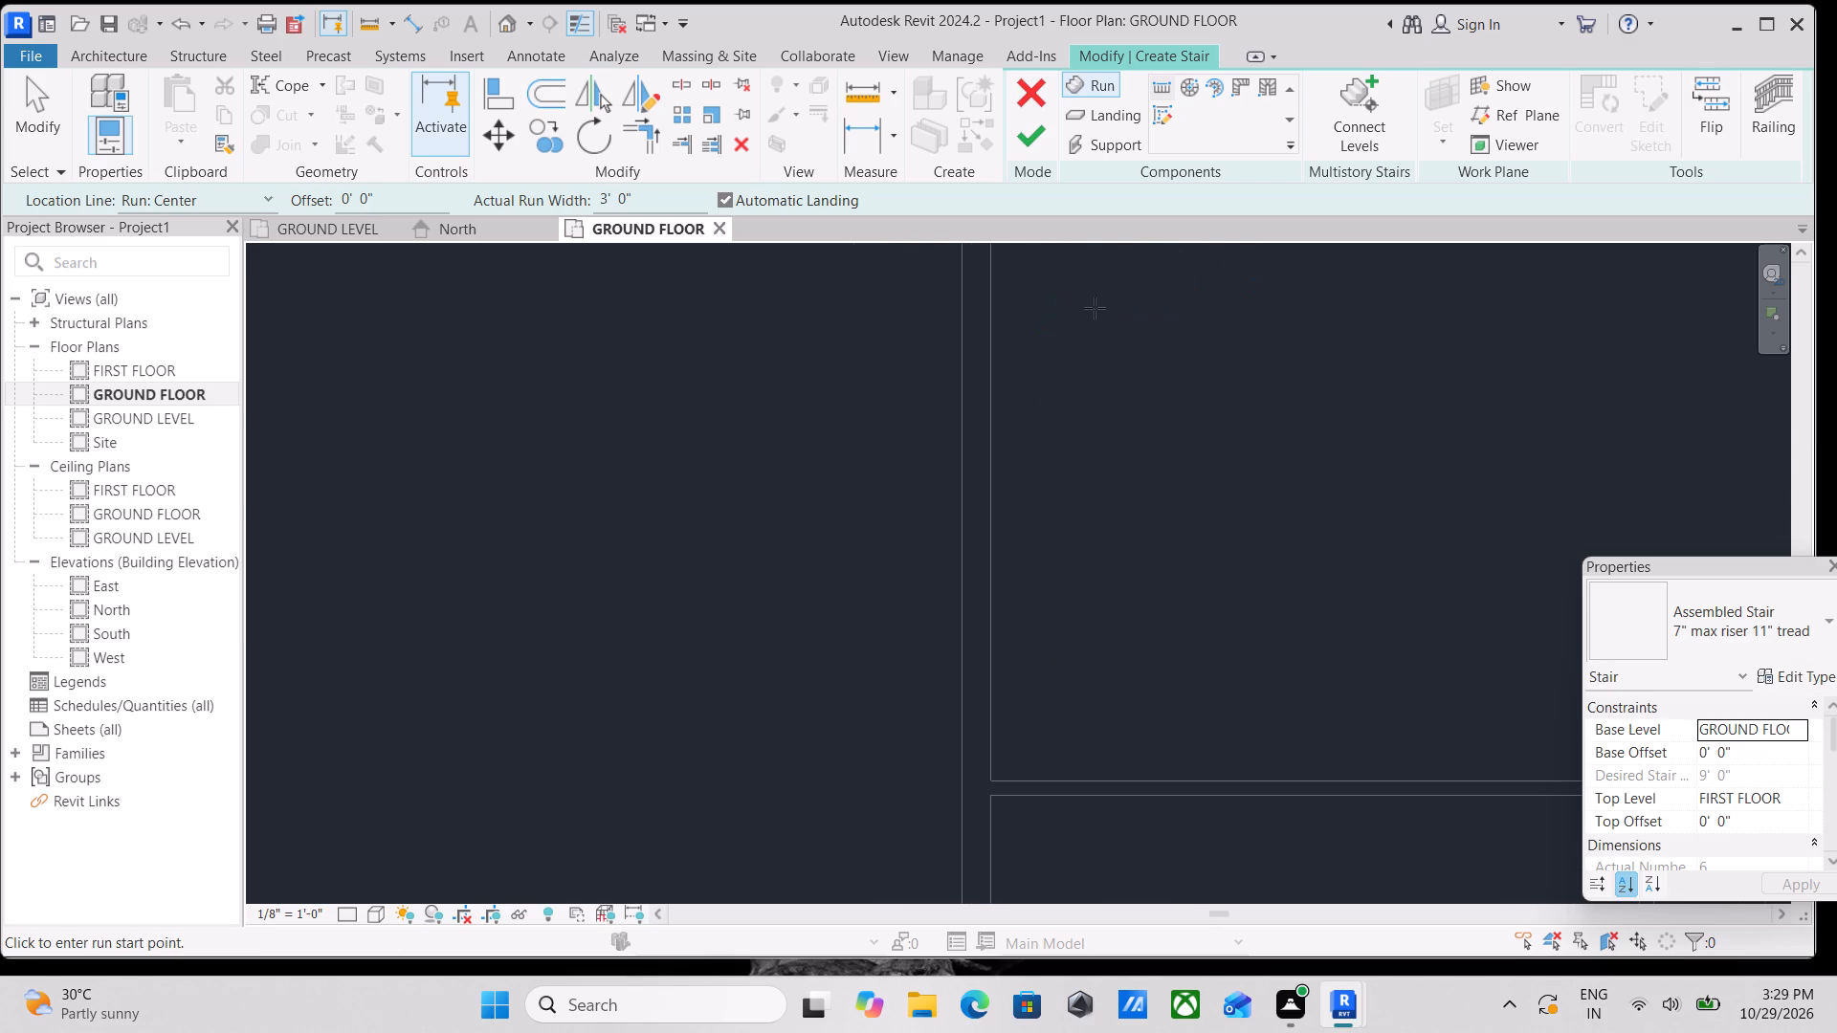
middle_click_drag(1053, 328, 978, 481)
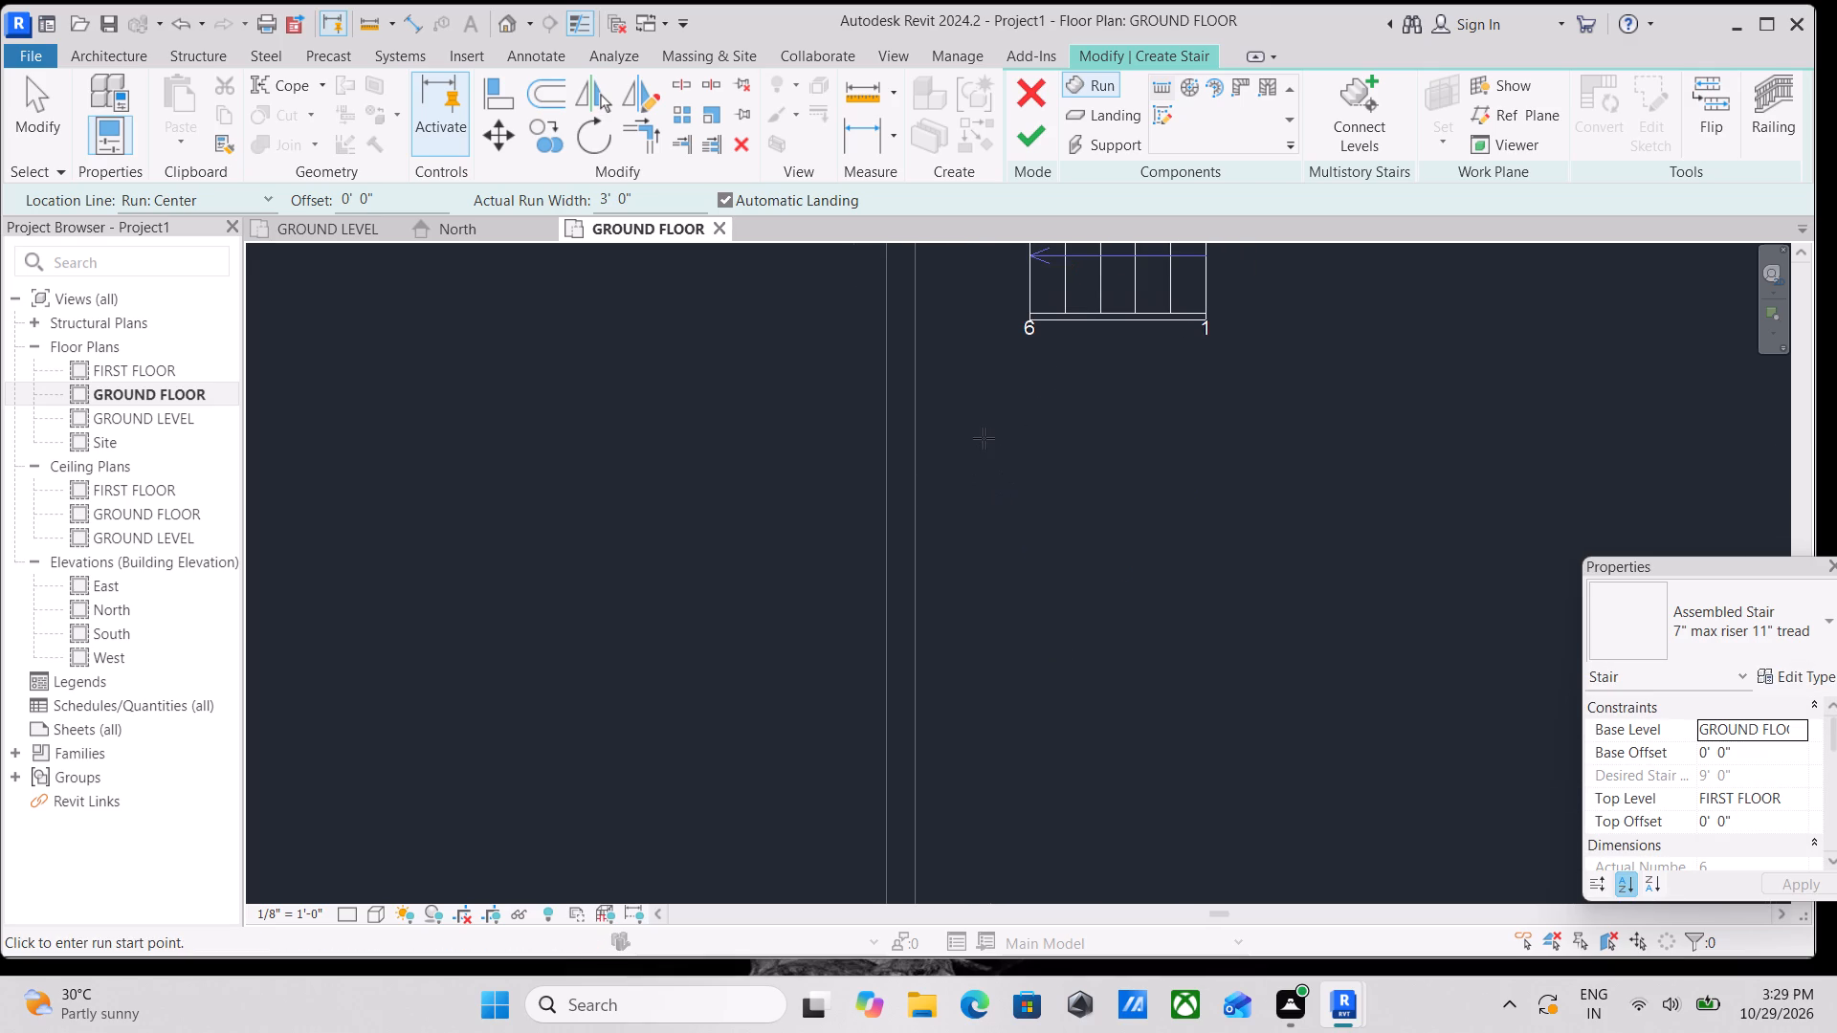
left_click(991, 438)
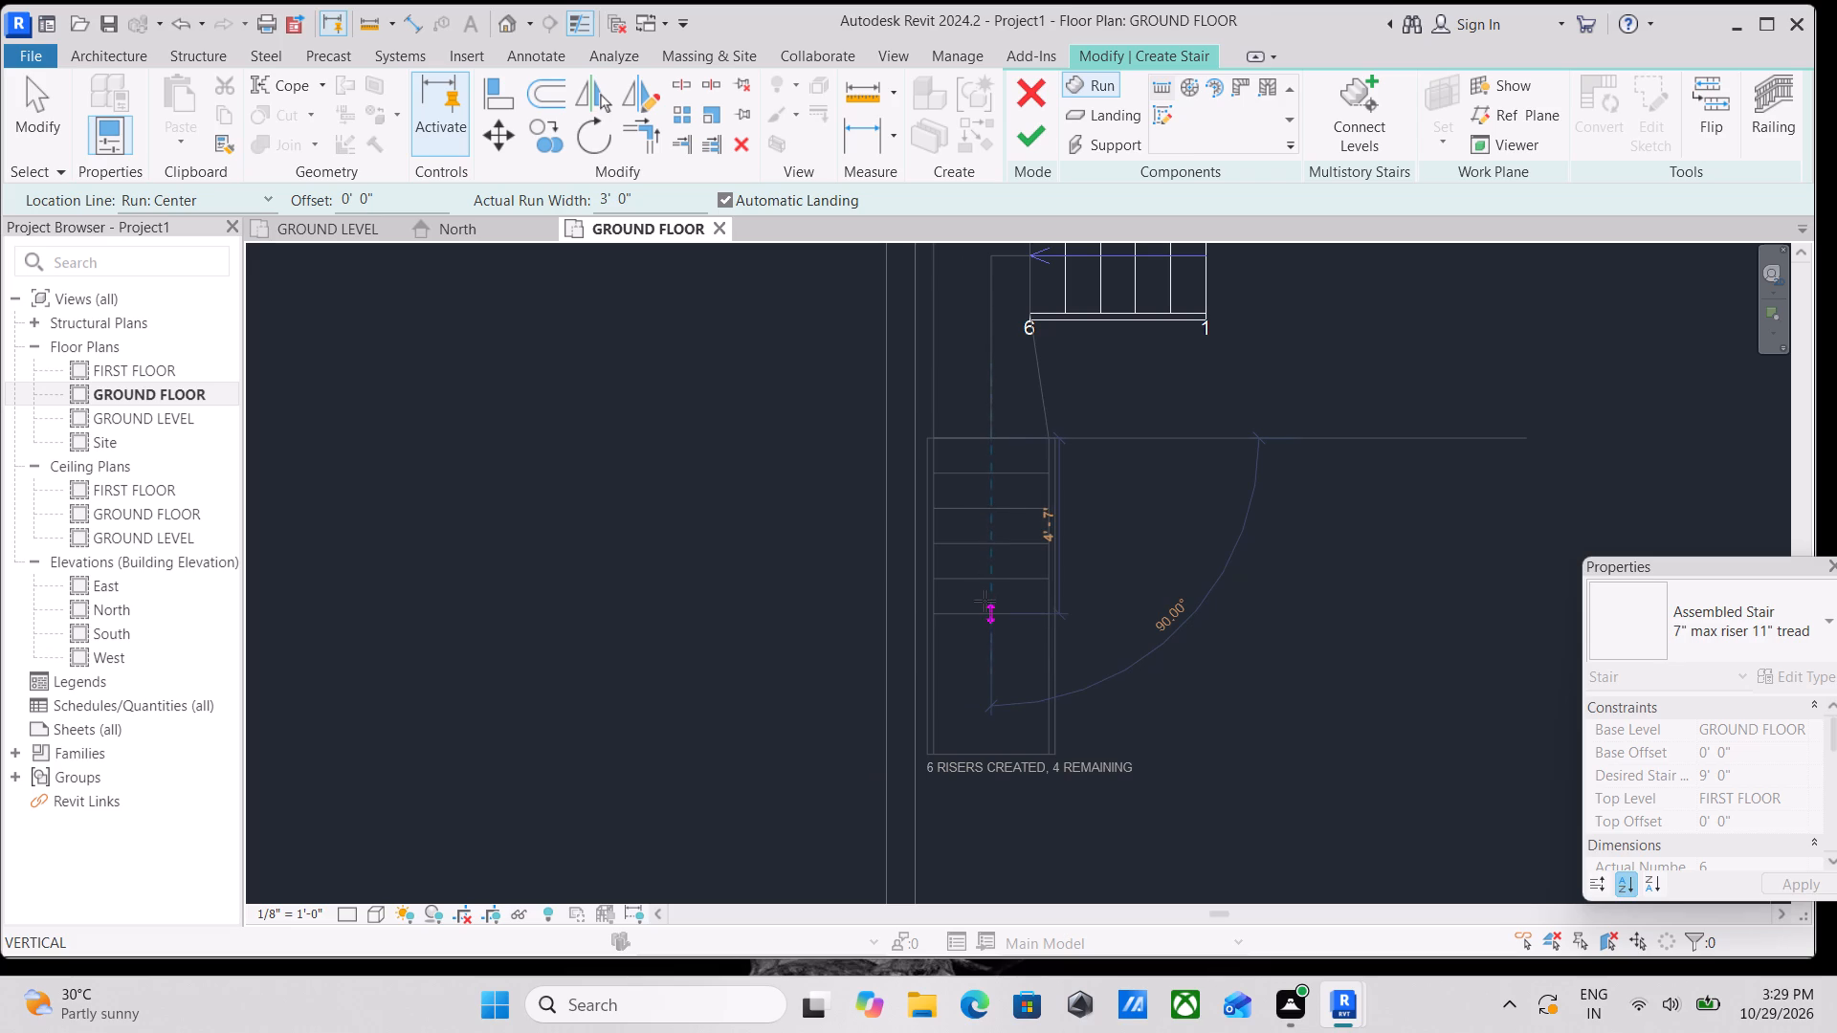
left_click(985, 618)
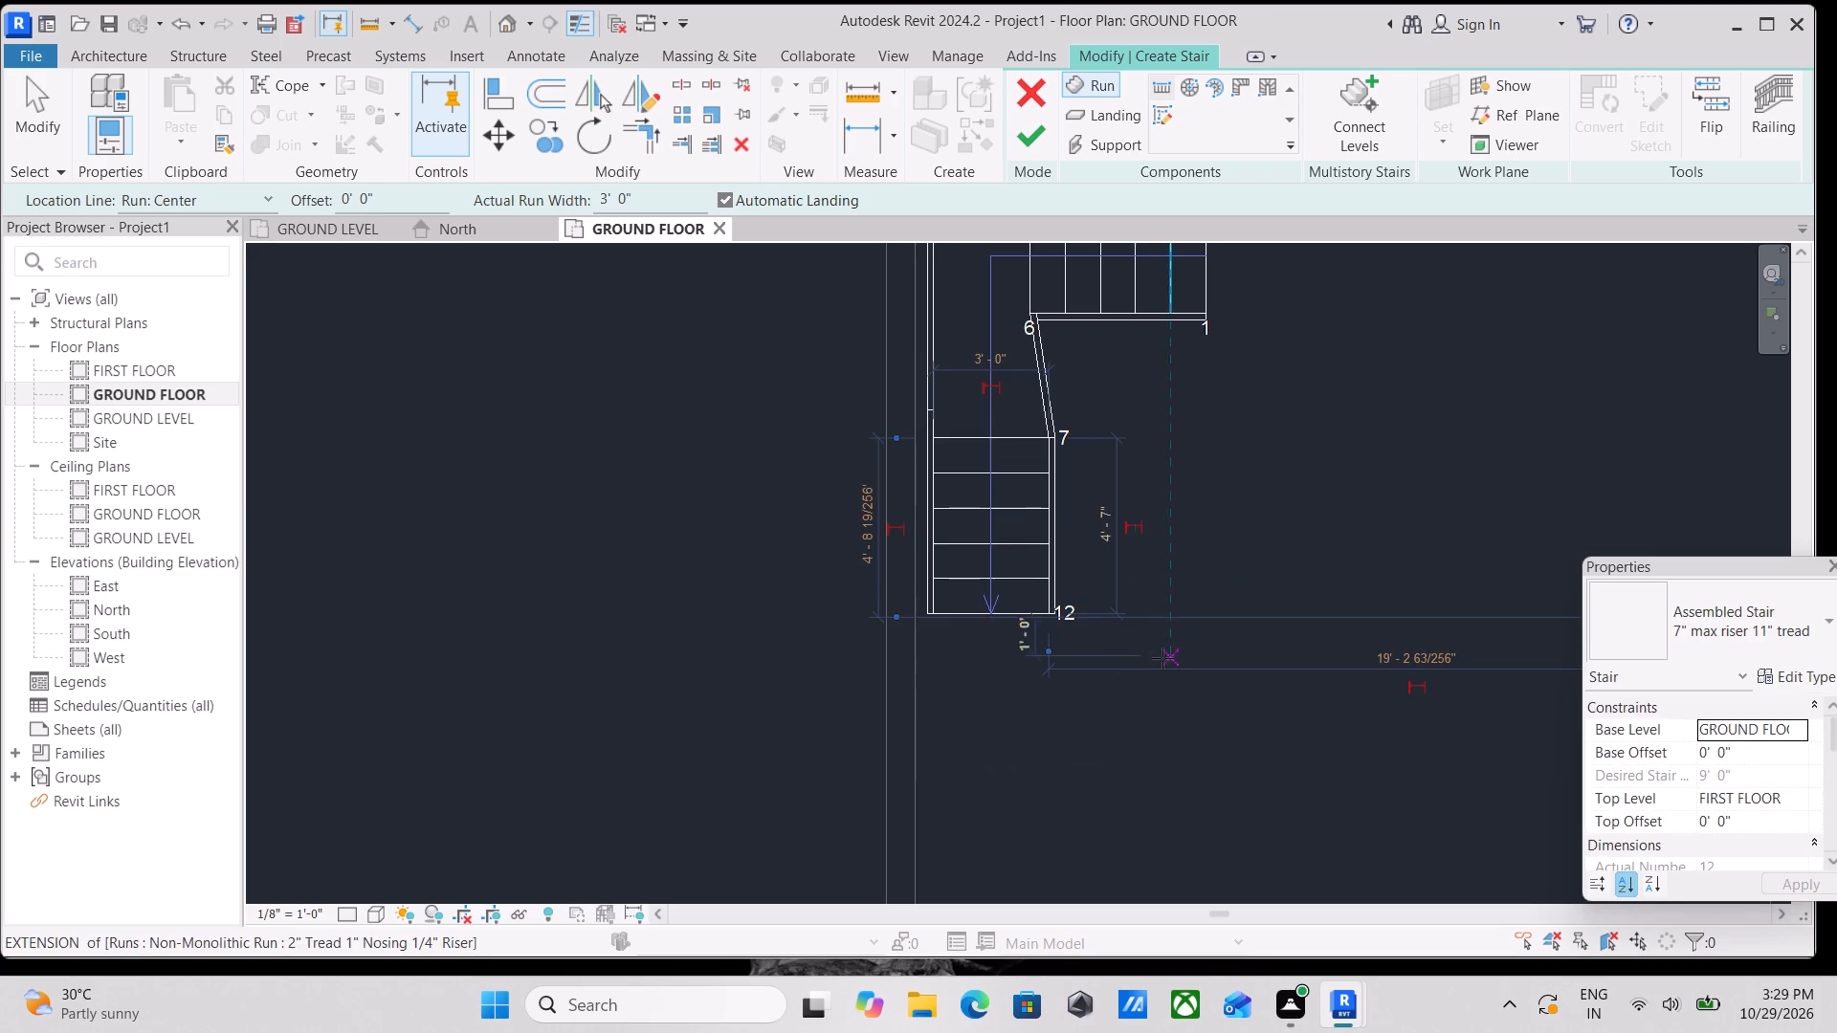
scroll(1236, 401, "down", 1)
middle_click_drag(1211, 477, 1159, 639)
key("Escape")
key("Escape")
key("Escape")
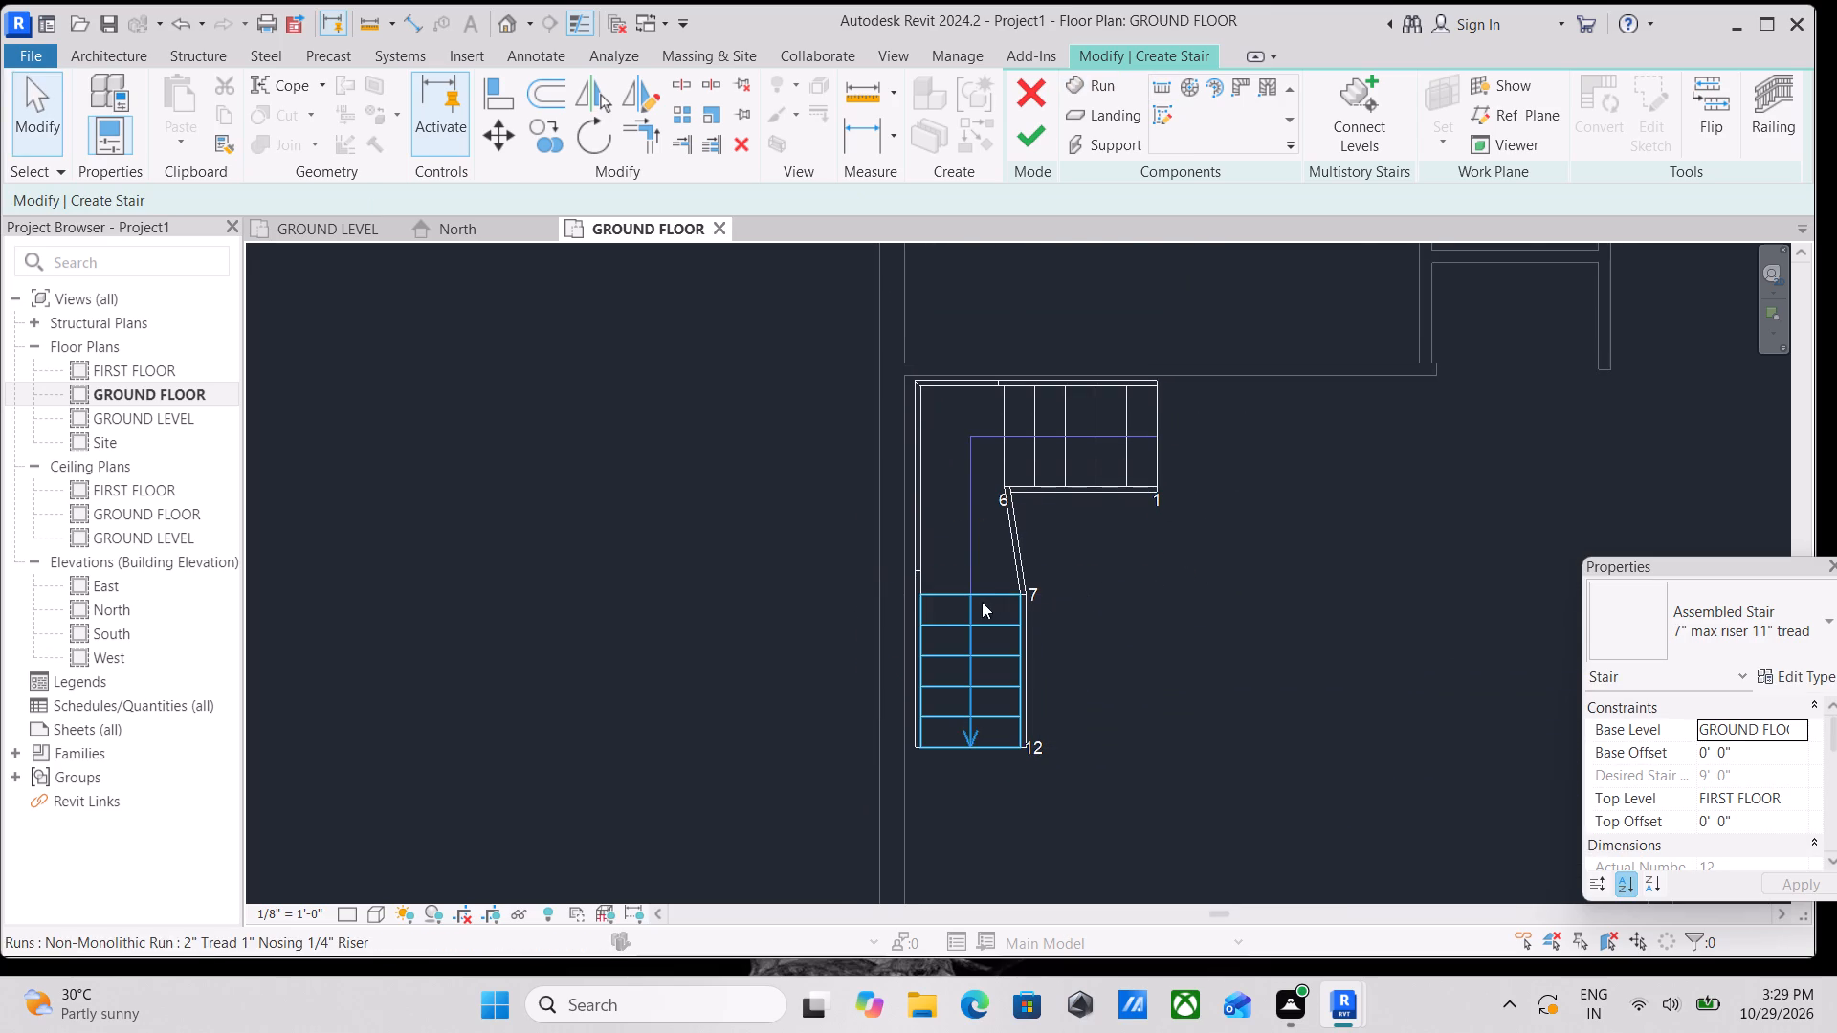
Draw a third straight run of 4 risers heading east from below the second run's south end, joined by an automatic corner landing.
scroll(982, 603, "down", 1)
middle_click_drag(982, 602, 920, 459)
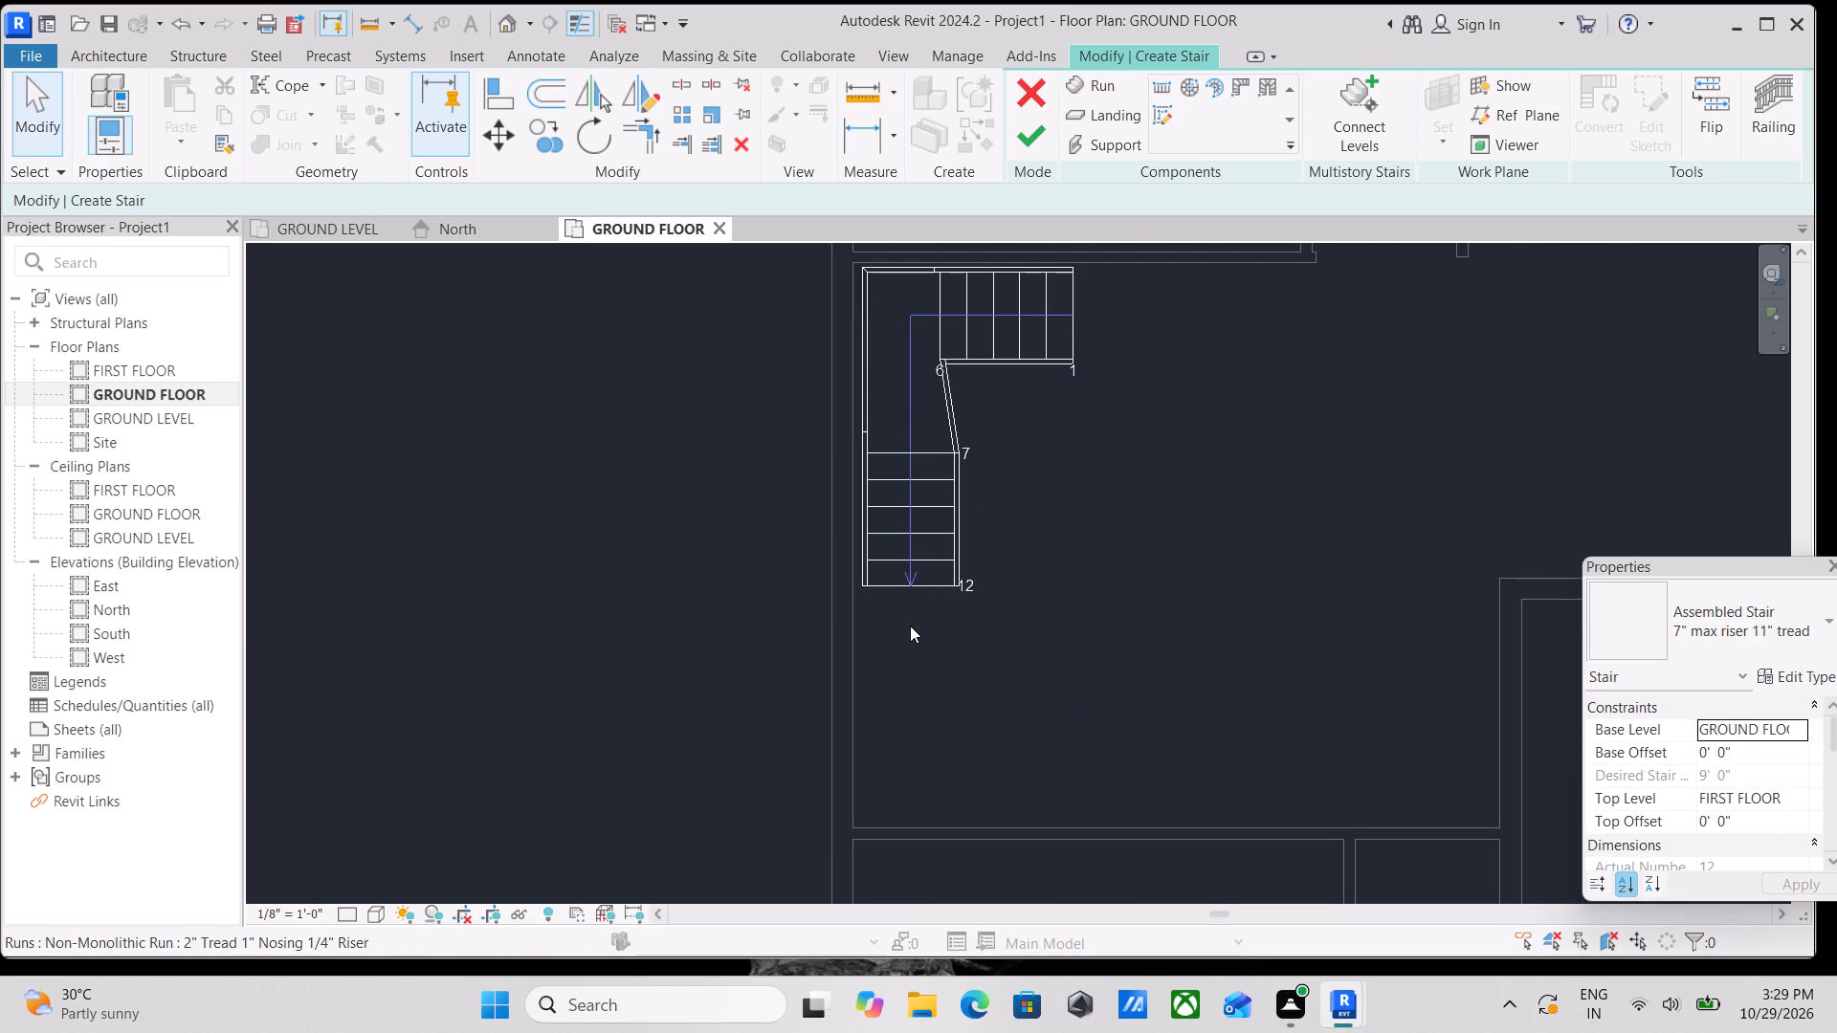
scroll(910, 626, "up", 1)
middle_click_drag(910, 626, 853, 645)
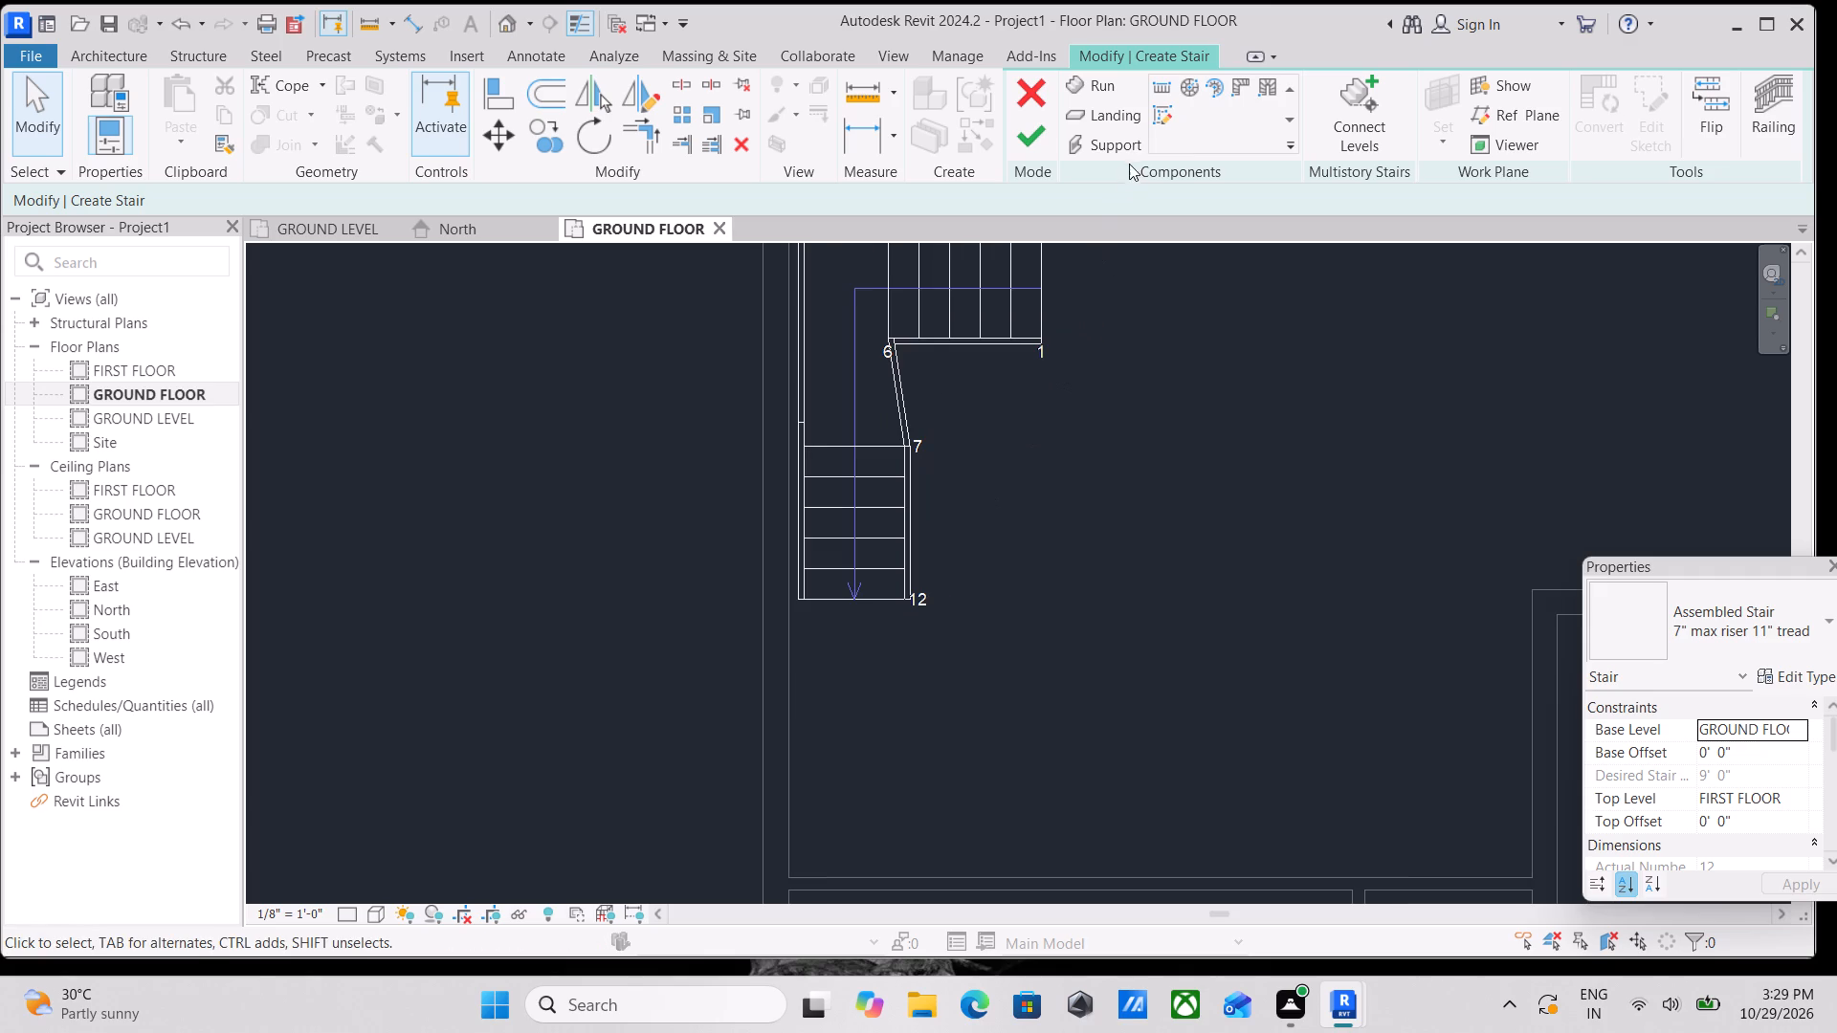
left_click(1157, 79)
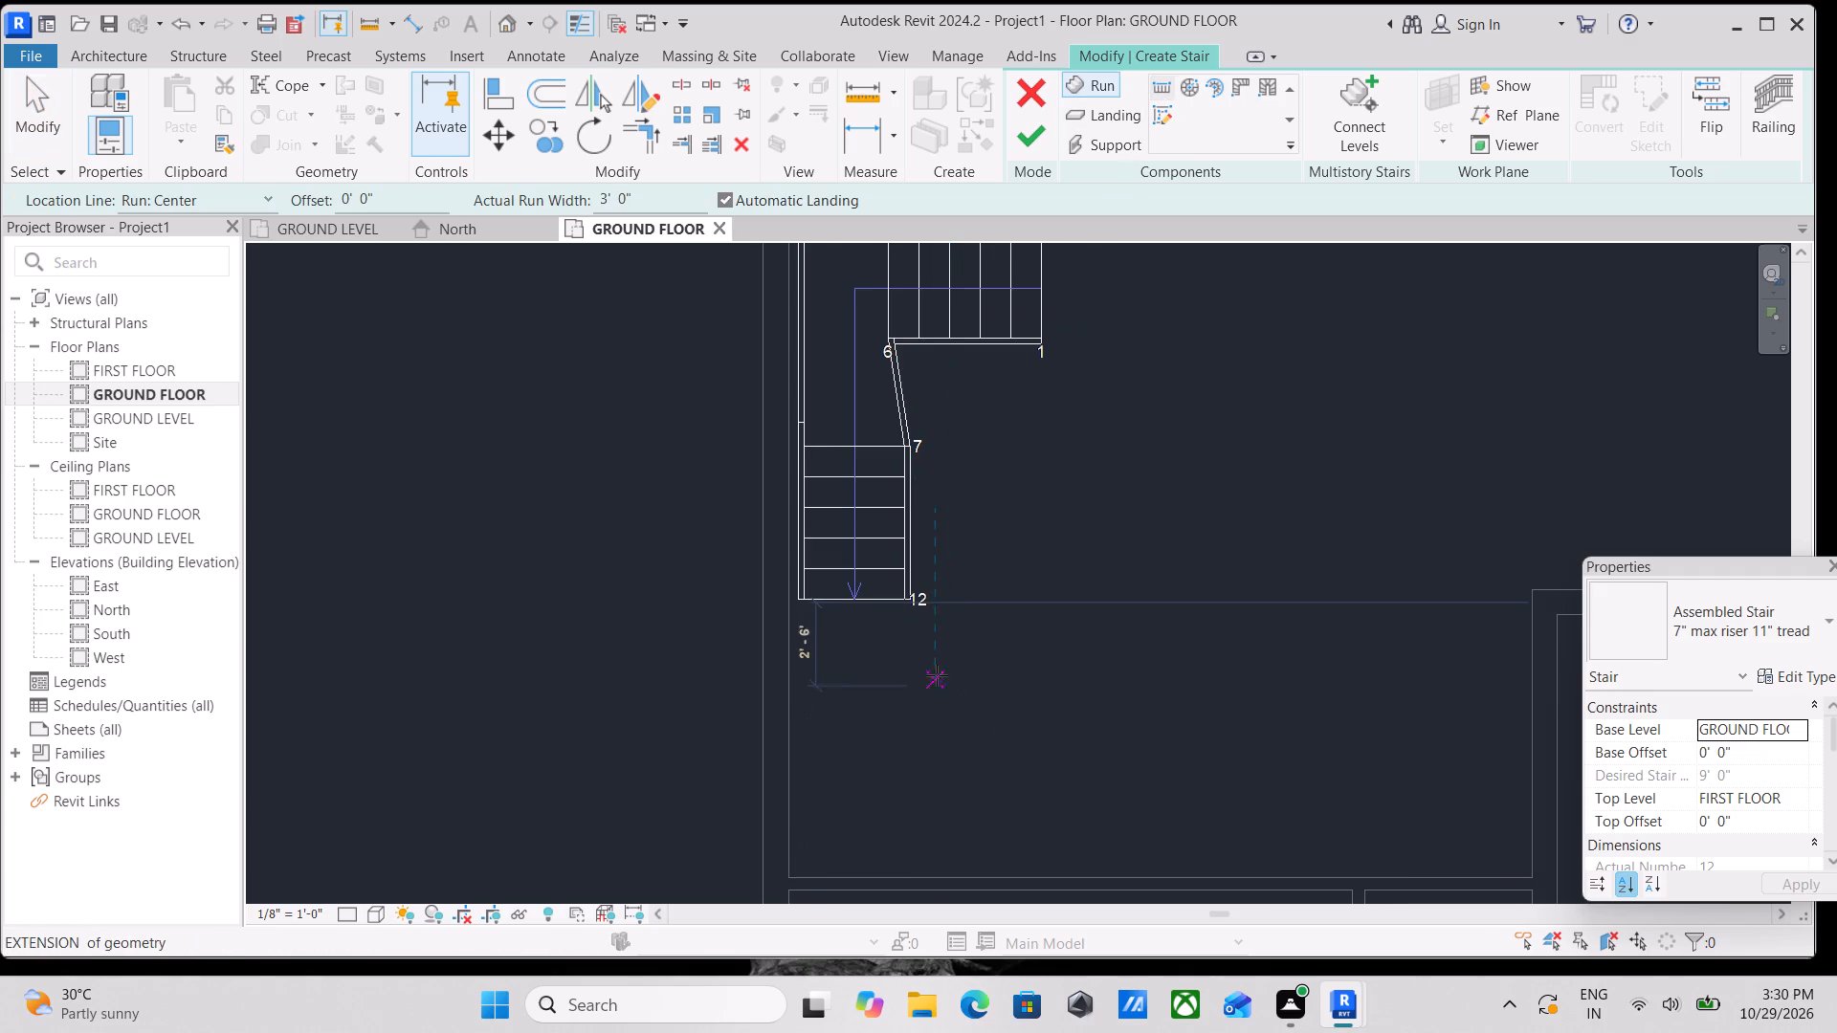
left_click(927, 669)
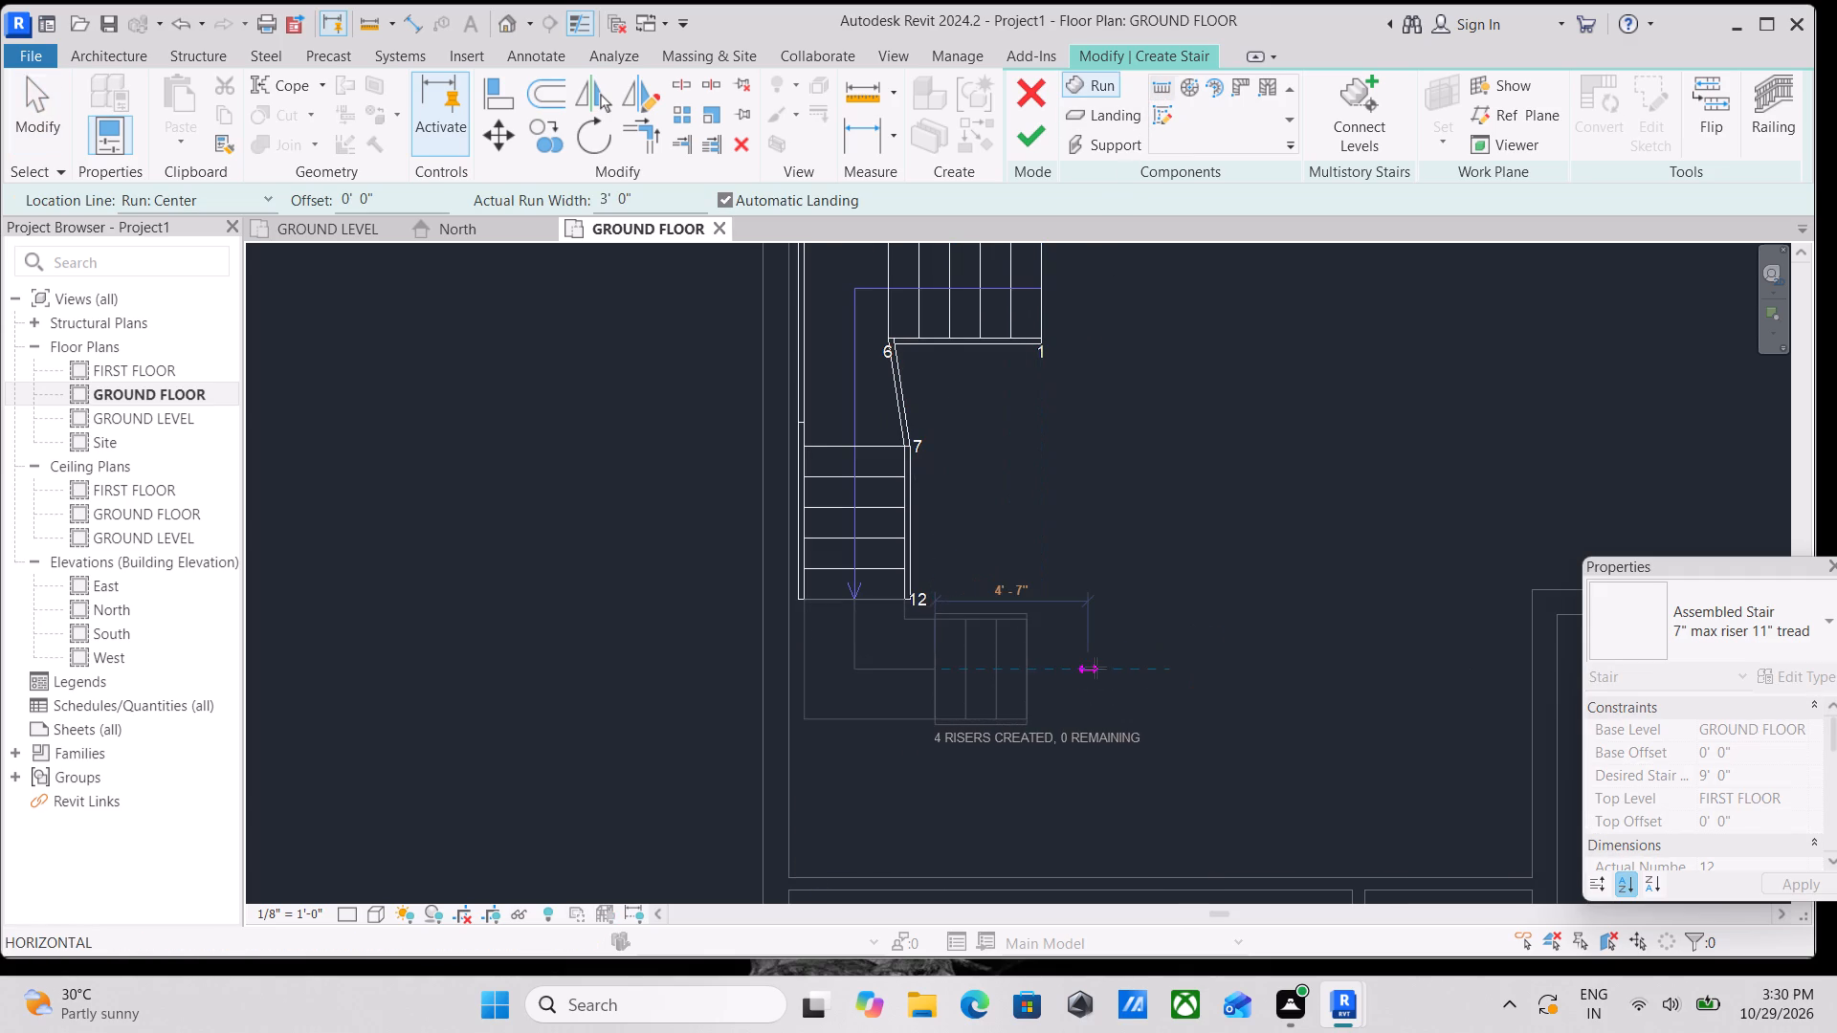
left_click(1158, 668)
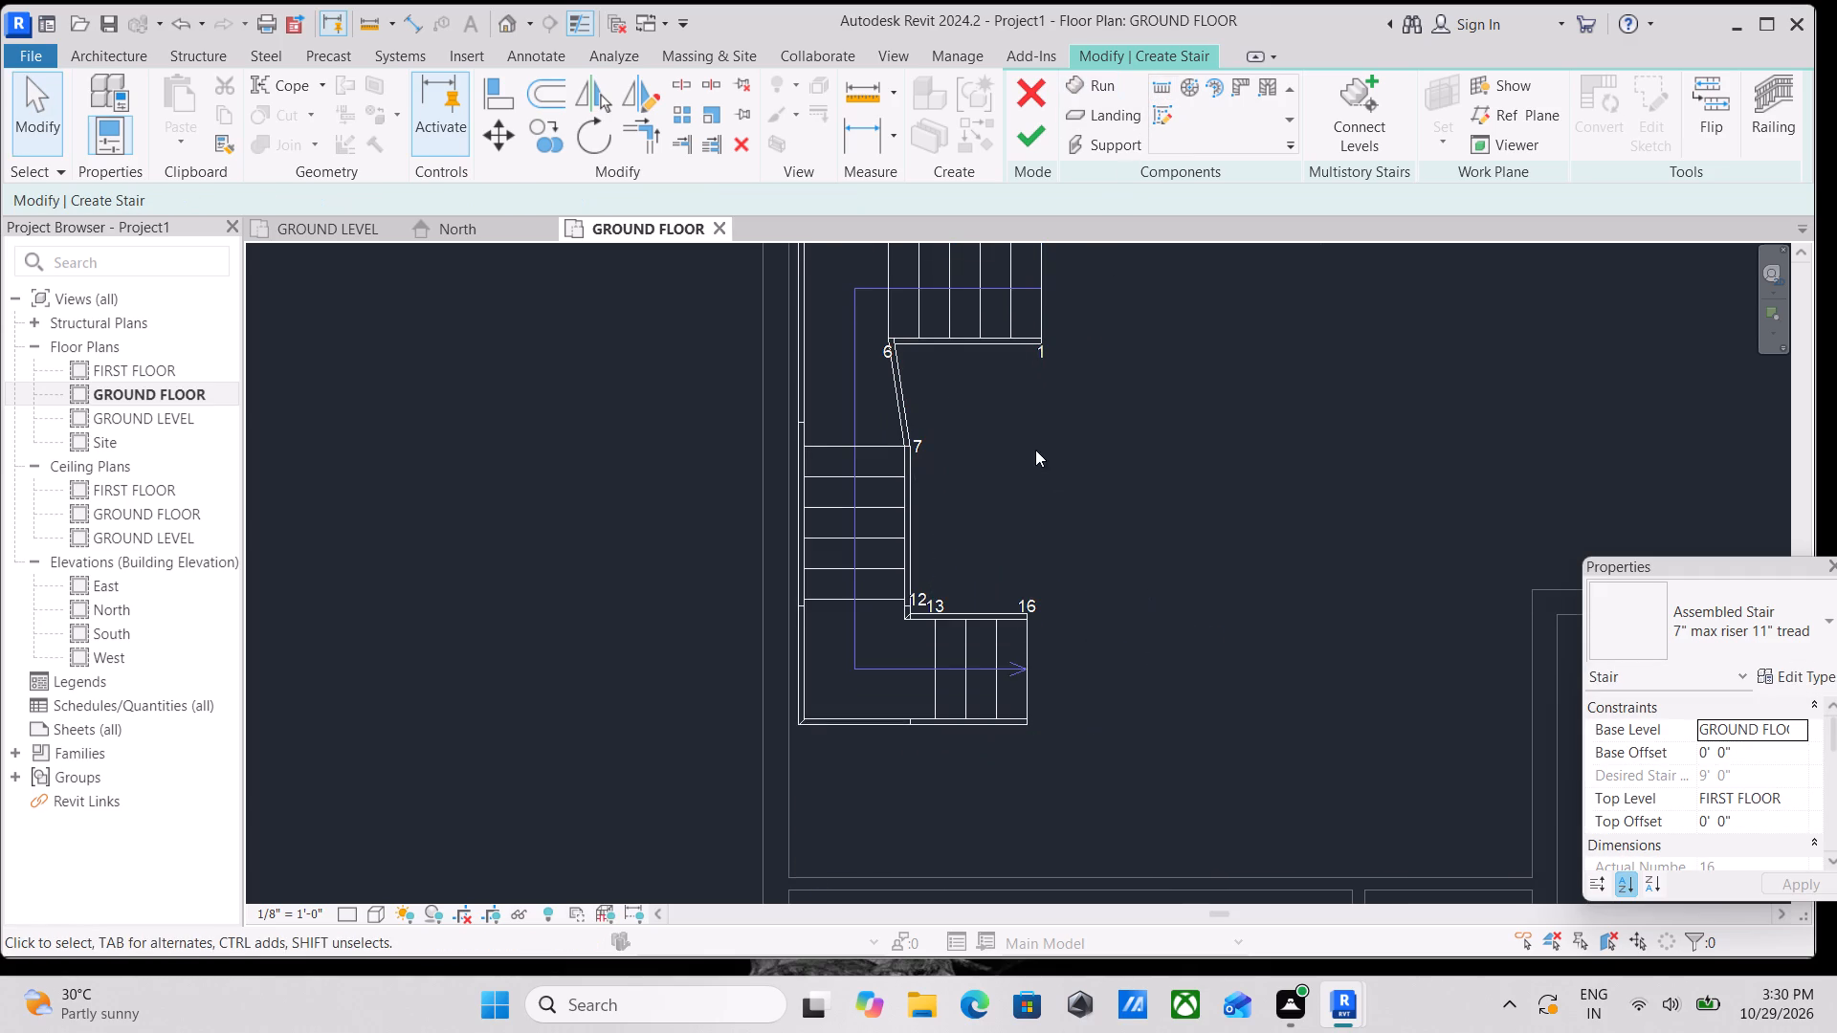
Finish the three-run stair and dismiss the save reminder without saving.
middle_click_drag(1037, 457, 1044, 622)
middle_click_drag(998, 627, 1113, 608)
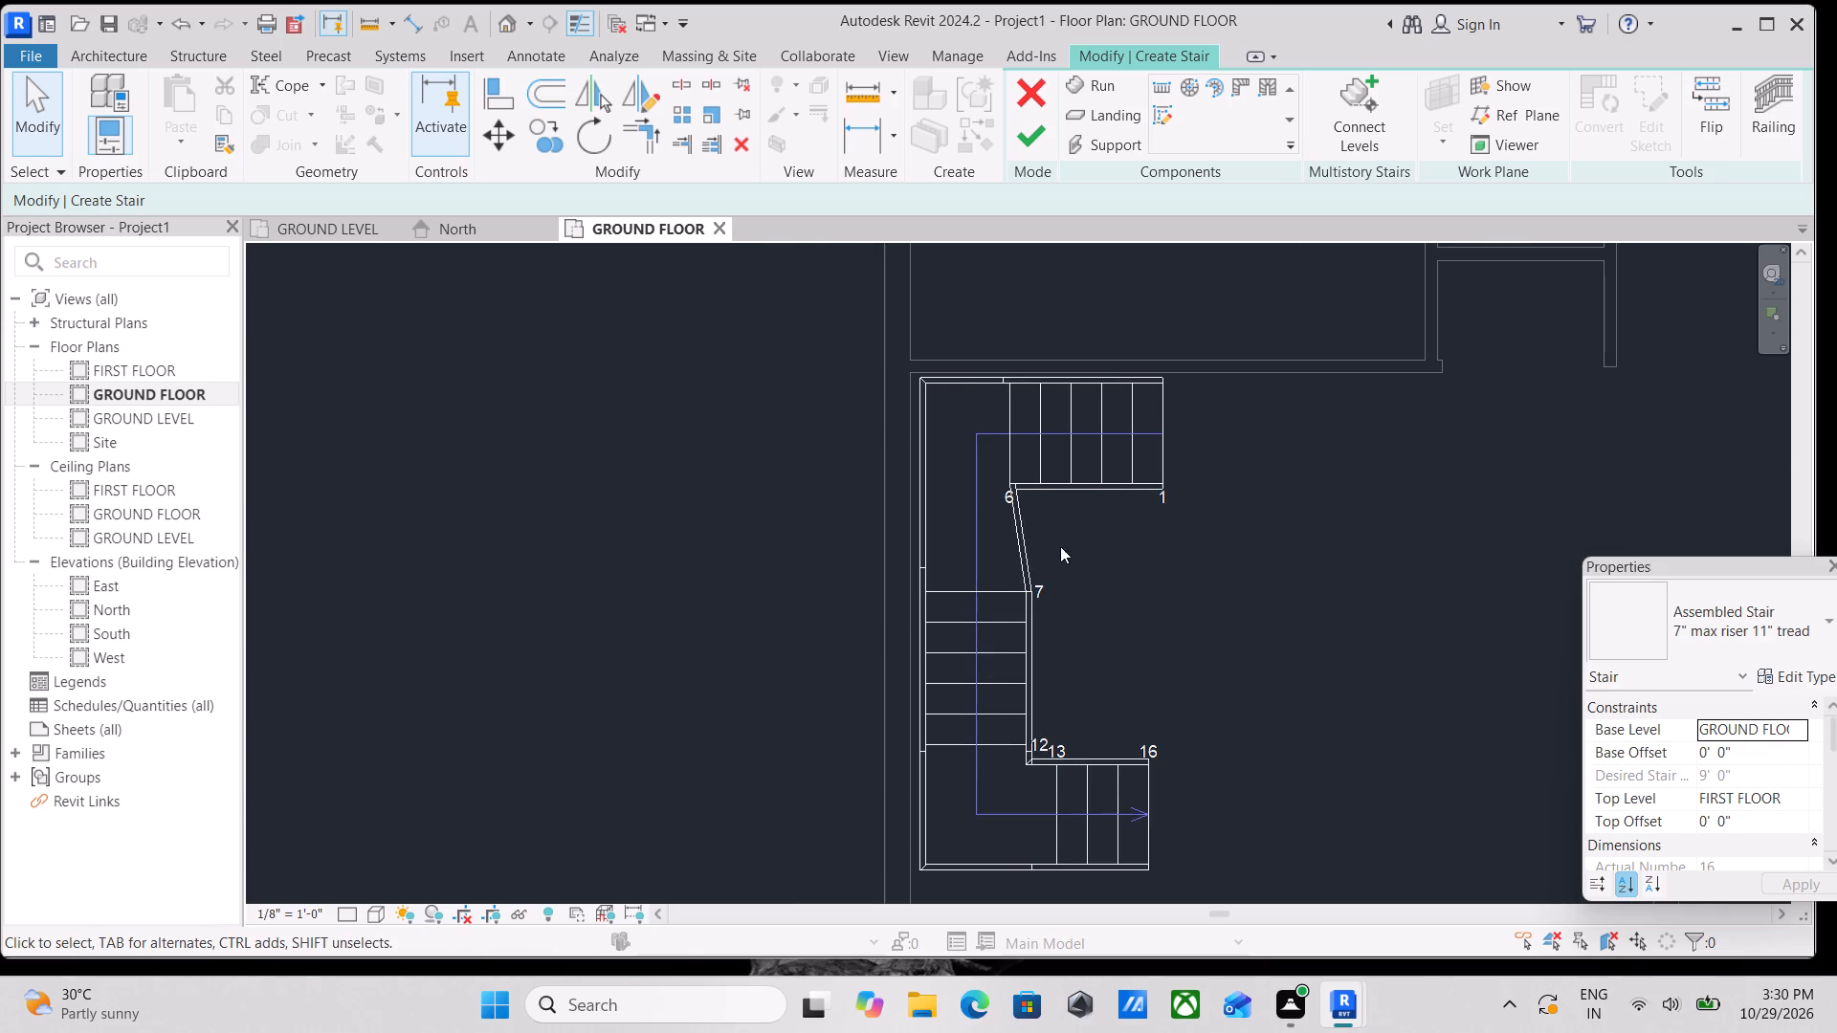
scroll(1029, 590, "up", 3)
scroll(1007, 516, "down", 1)
middle_click_drag(1010, 527, 1028, 565)
scroll(977, 566, "down", 3)
middle_click_drag(977, 566, 1016, 489)
scroll(1016, 489, "up", 1)
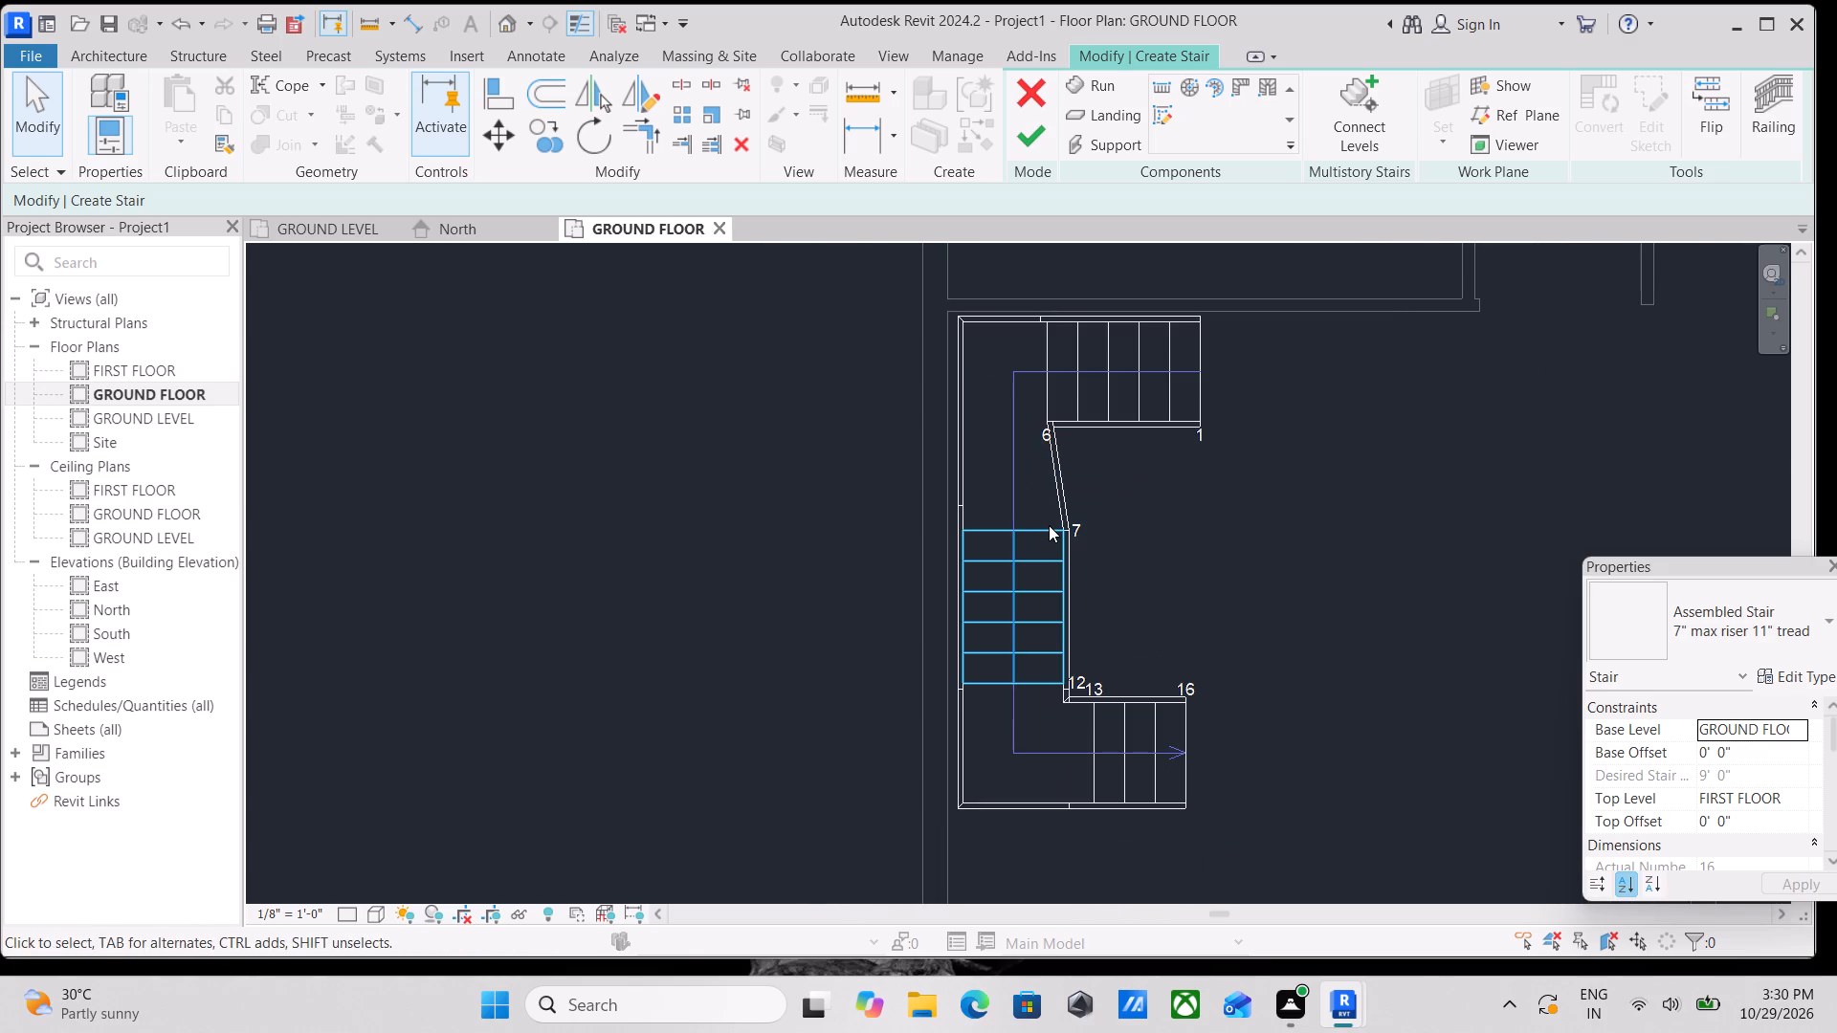
left_click(1042, 140)
scroll(1038, 164, "down", 2)
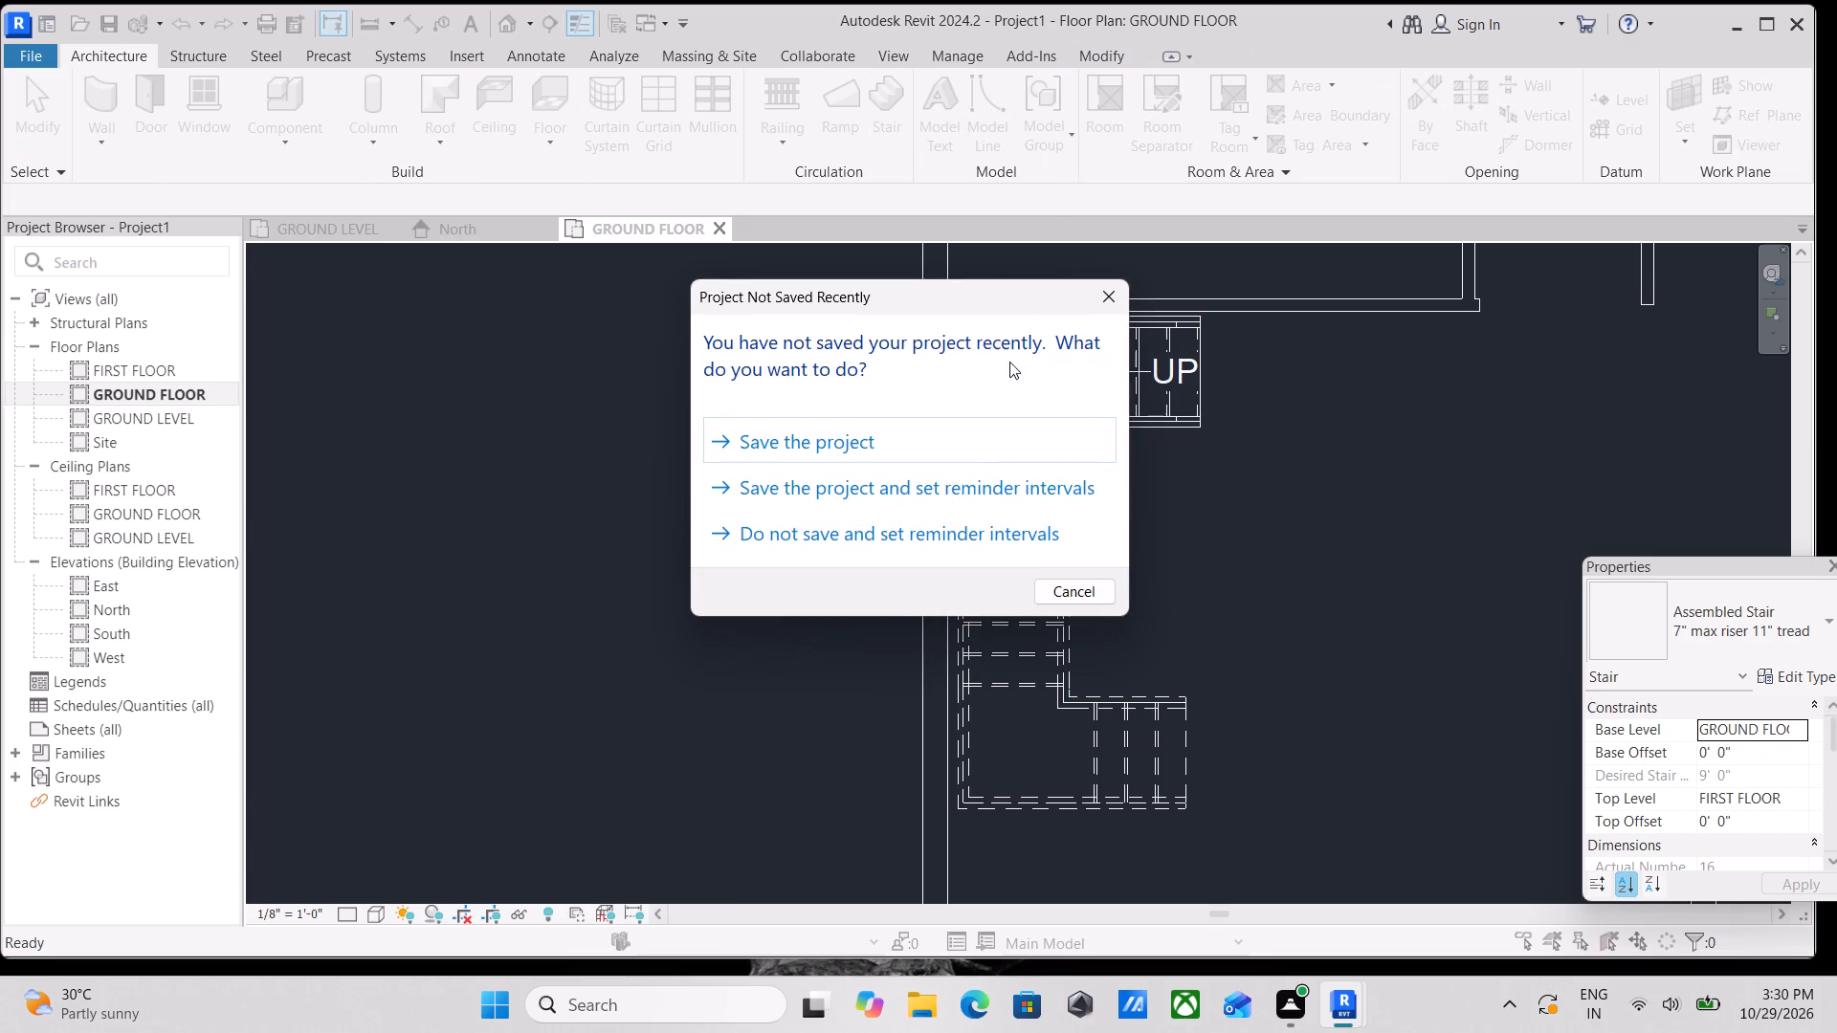
left_click(1116, 301)
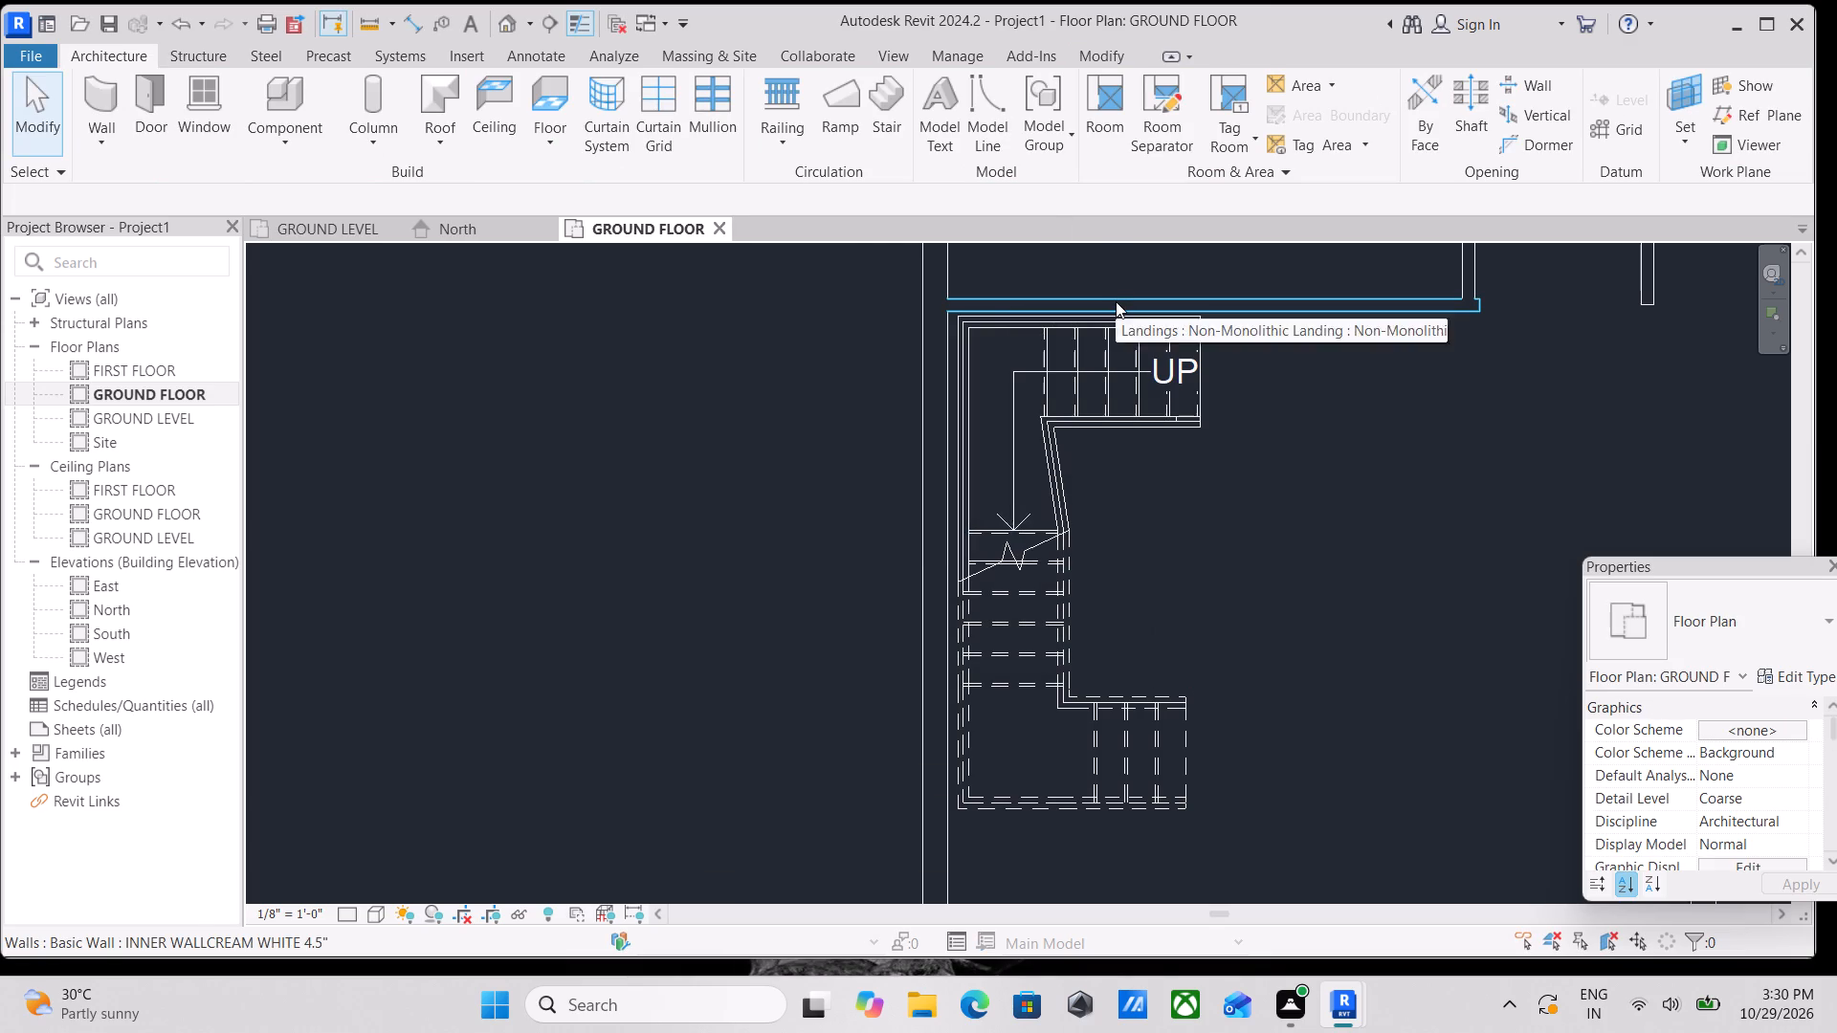
Open the default 3D view and examine the stair's runs, landings and railings against the surrounding walls from several angles.
scroll(1116, 301, "down", 1)
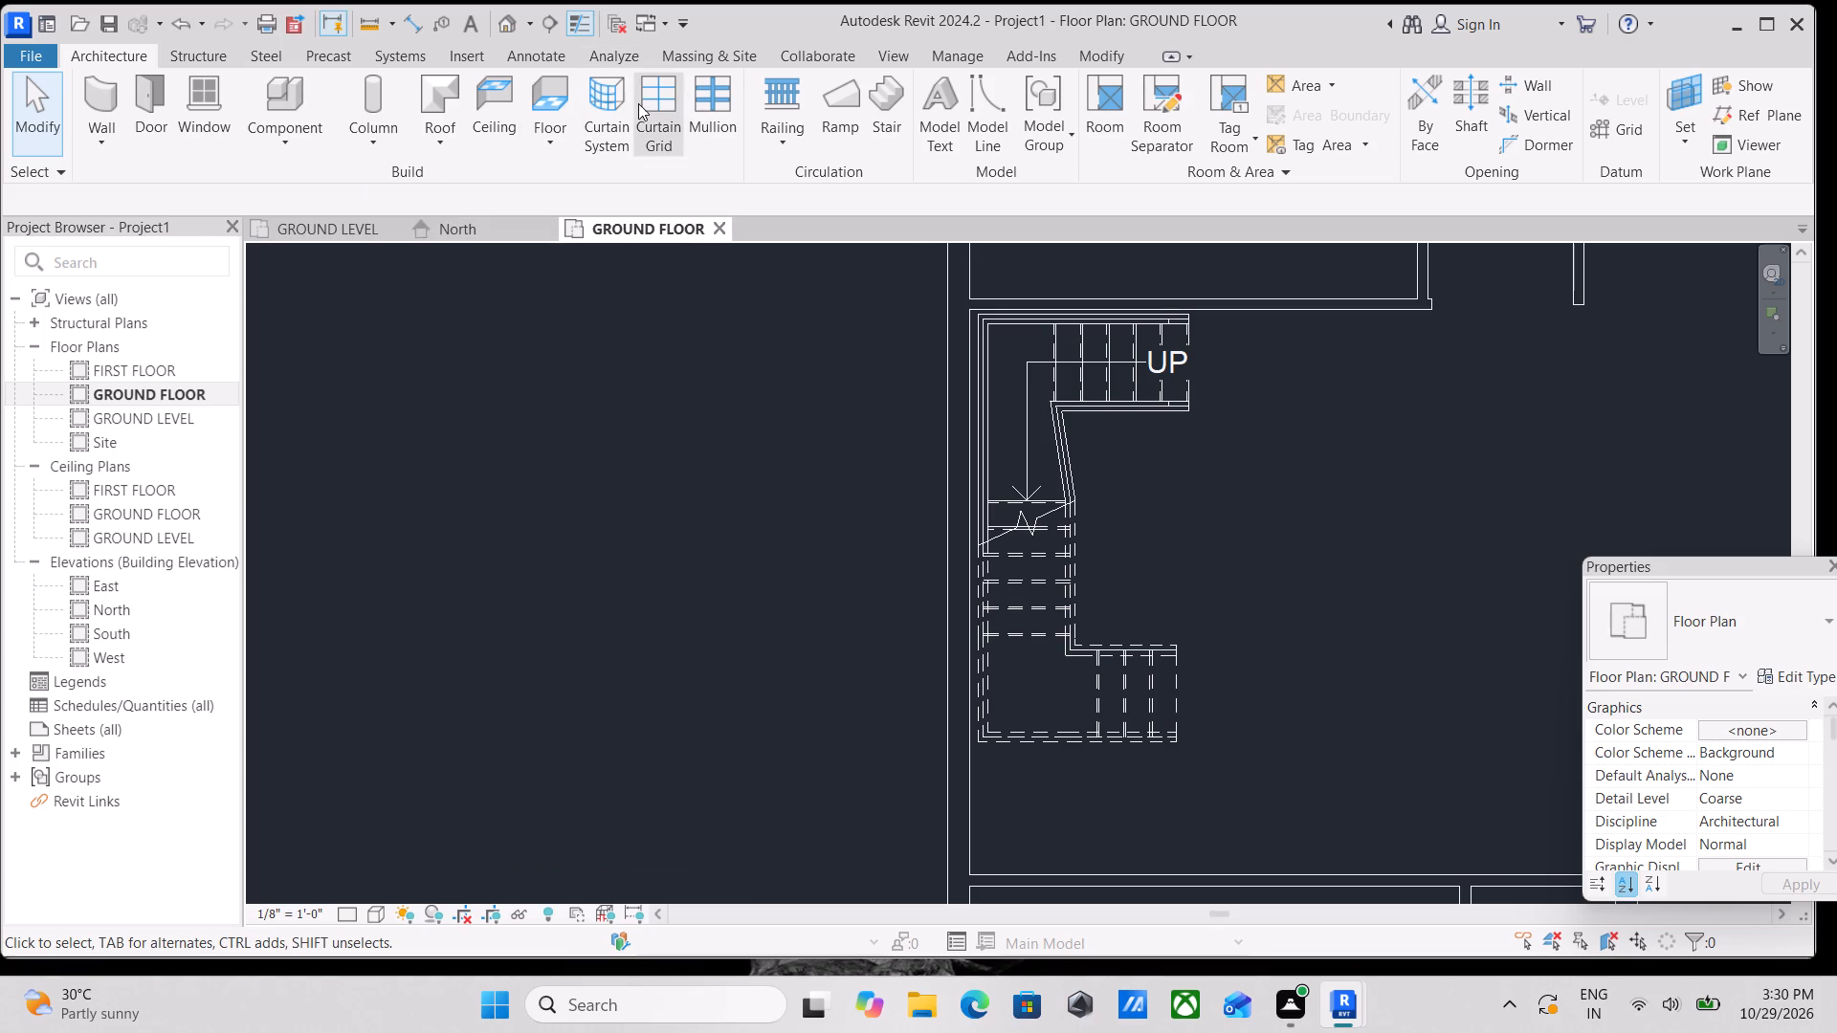
left_click(504, 24)
scroll(1085, 595, "up", 7)
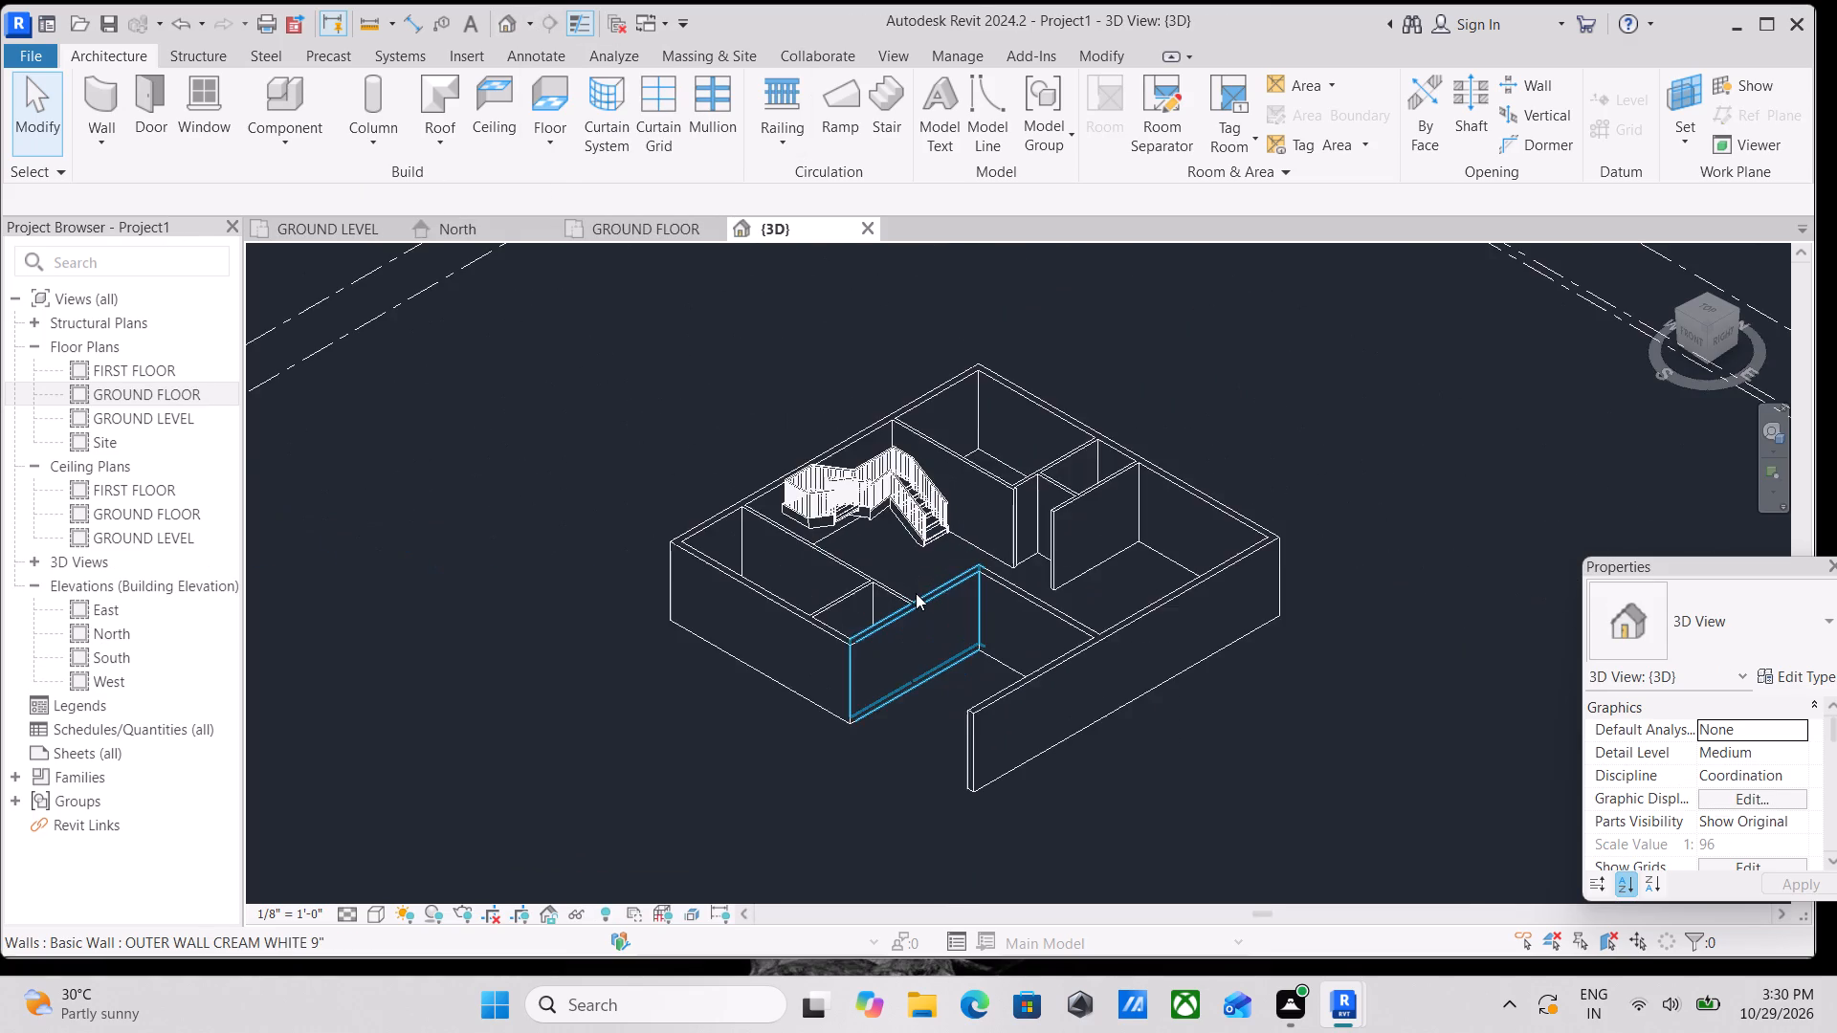
scroll(916, 593, "up", 2)
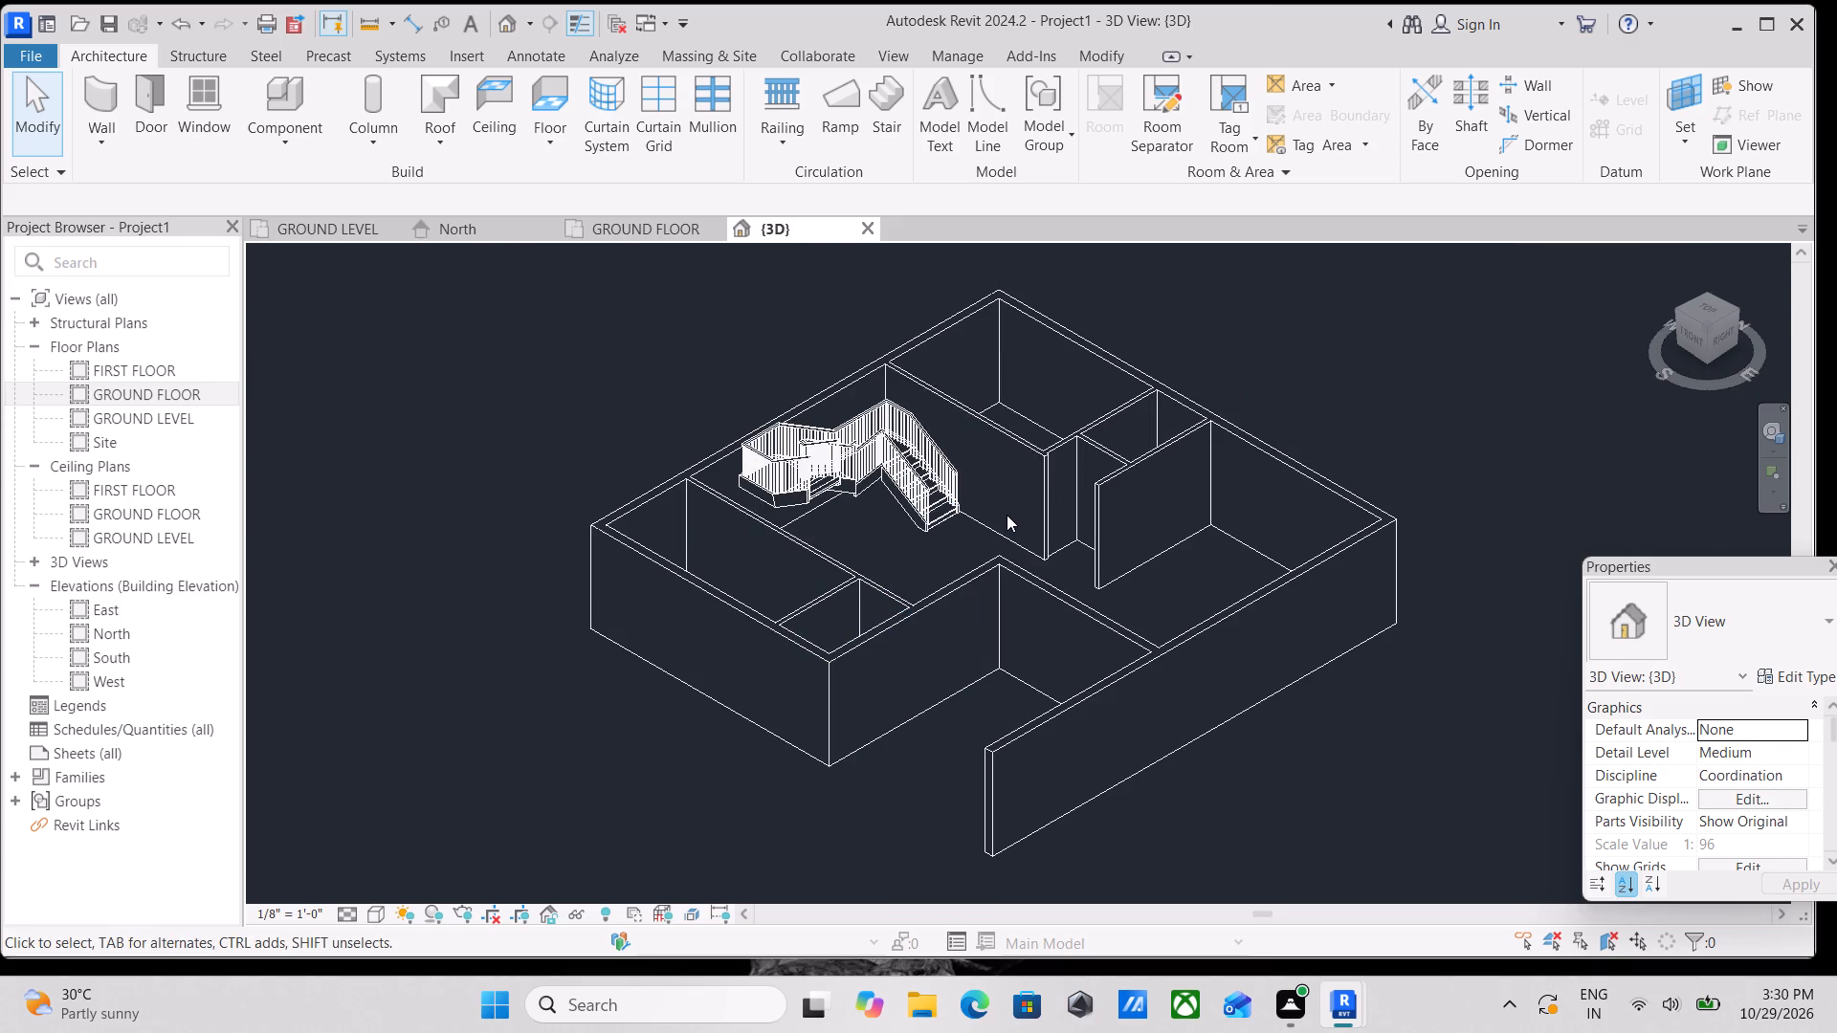
middle_click_drag(1005, 515, 758, 474, "shift")
middle_click_drag(998, 456, 1194, 567, "shift")
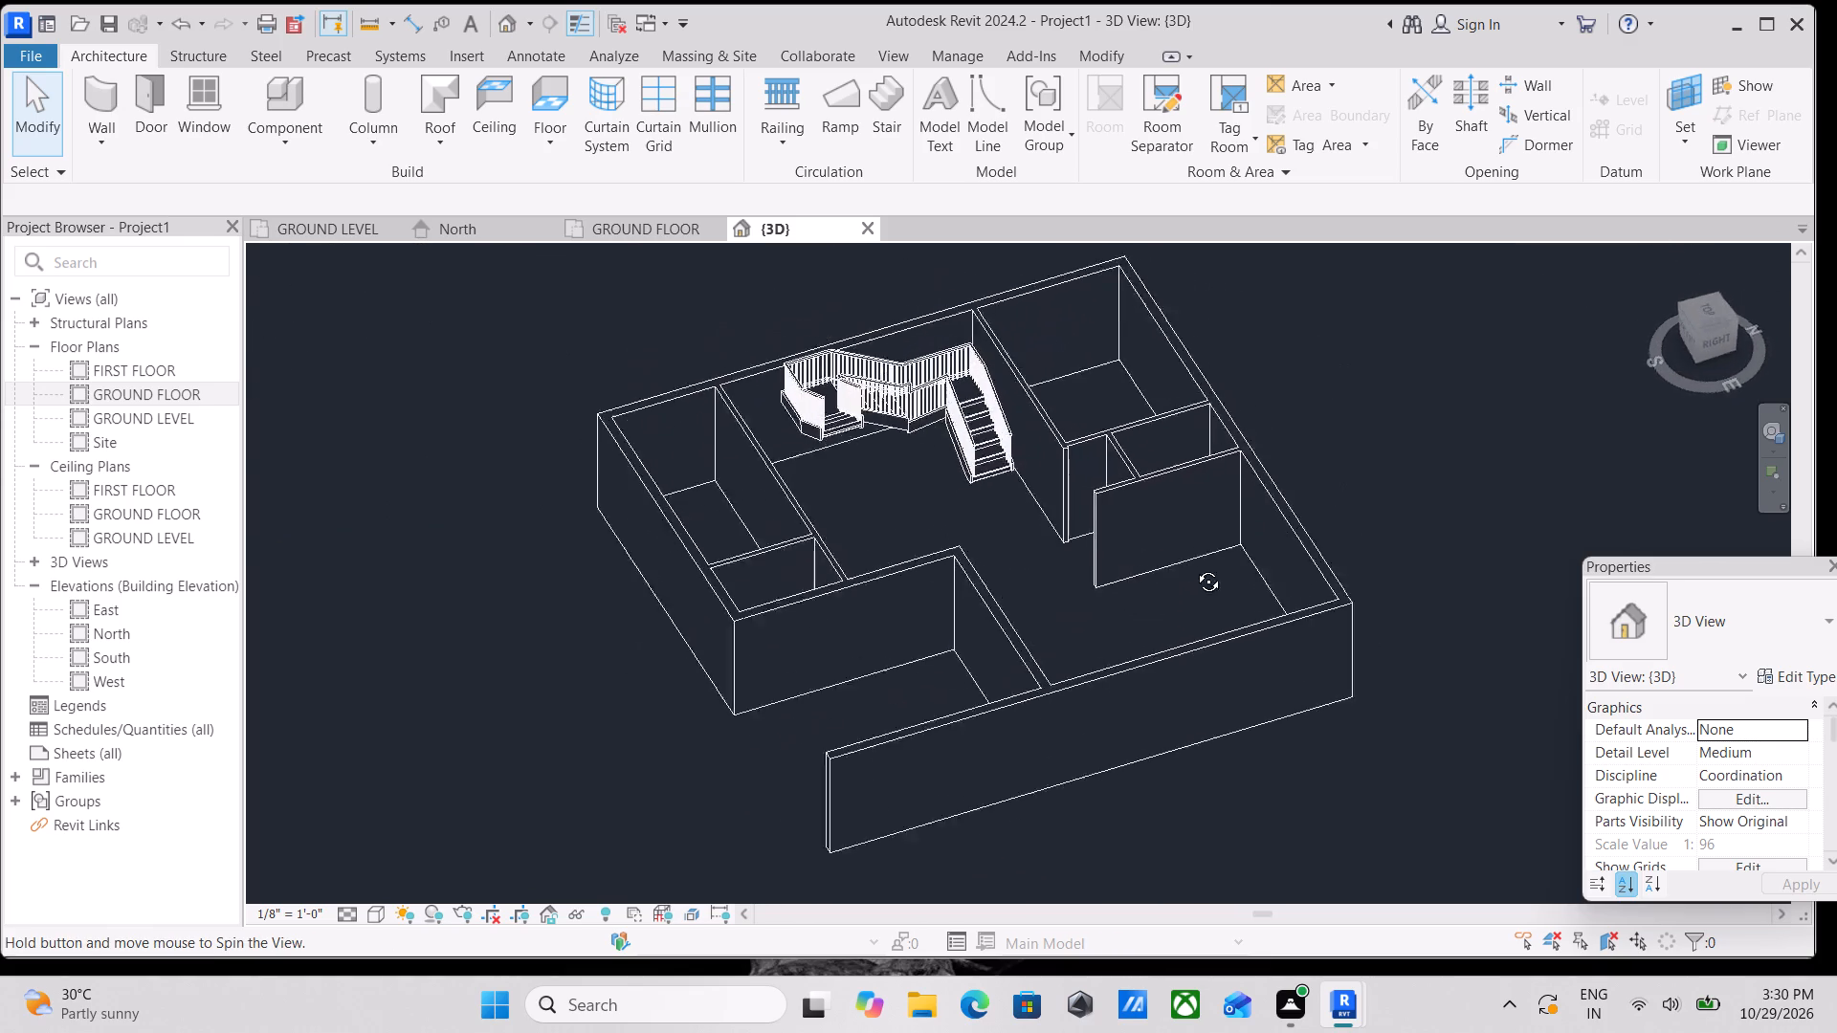
middle_click_drag(1194, 567, 1067, 560, "shift")
scroll(1060, 382, "up", 6)
middle_click_drag(1079, 354, 1074, 372, "shift")
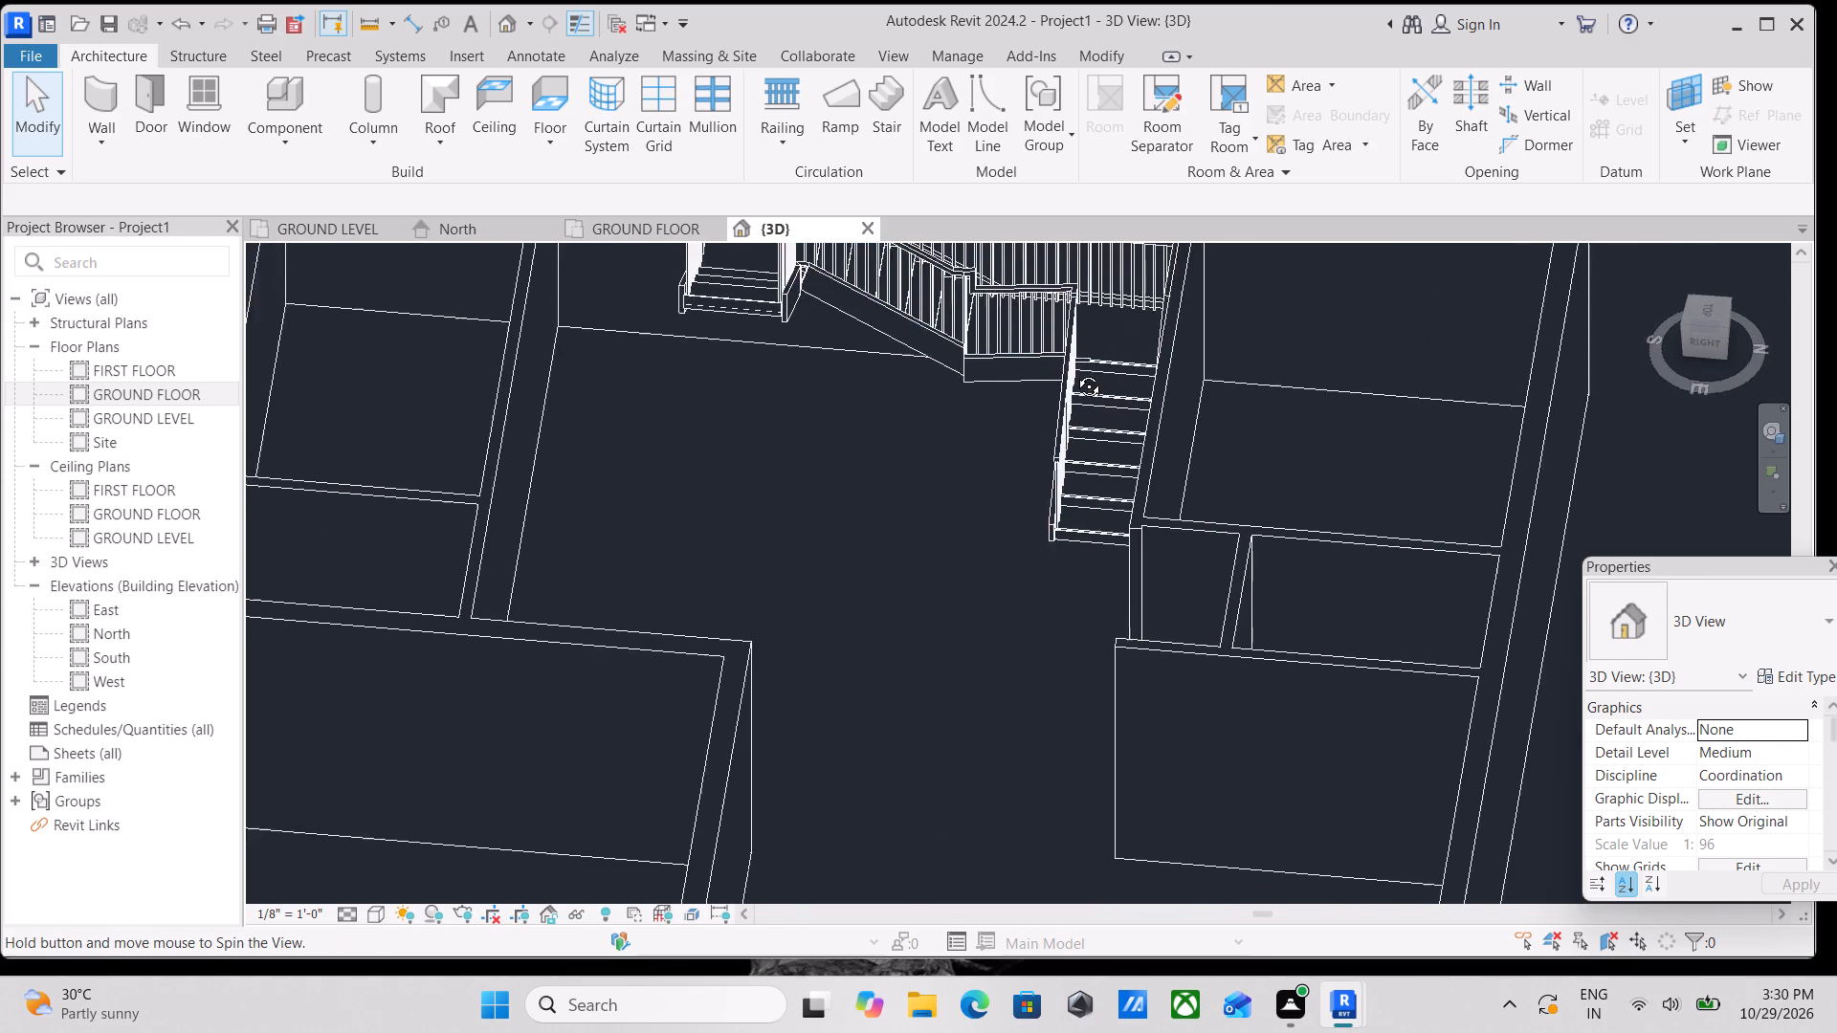
middle_click_drag(1074, 372, 1003, 413, "shift")
middle_click_drag(1152, 365, 960, 806)
middle_click_drag(1222, 654, 1113, 819, "shift")
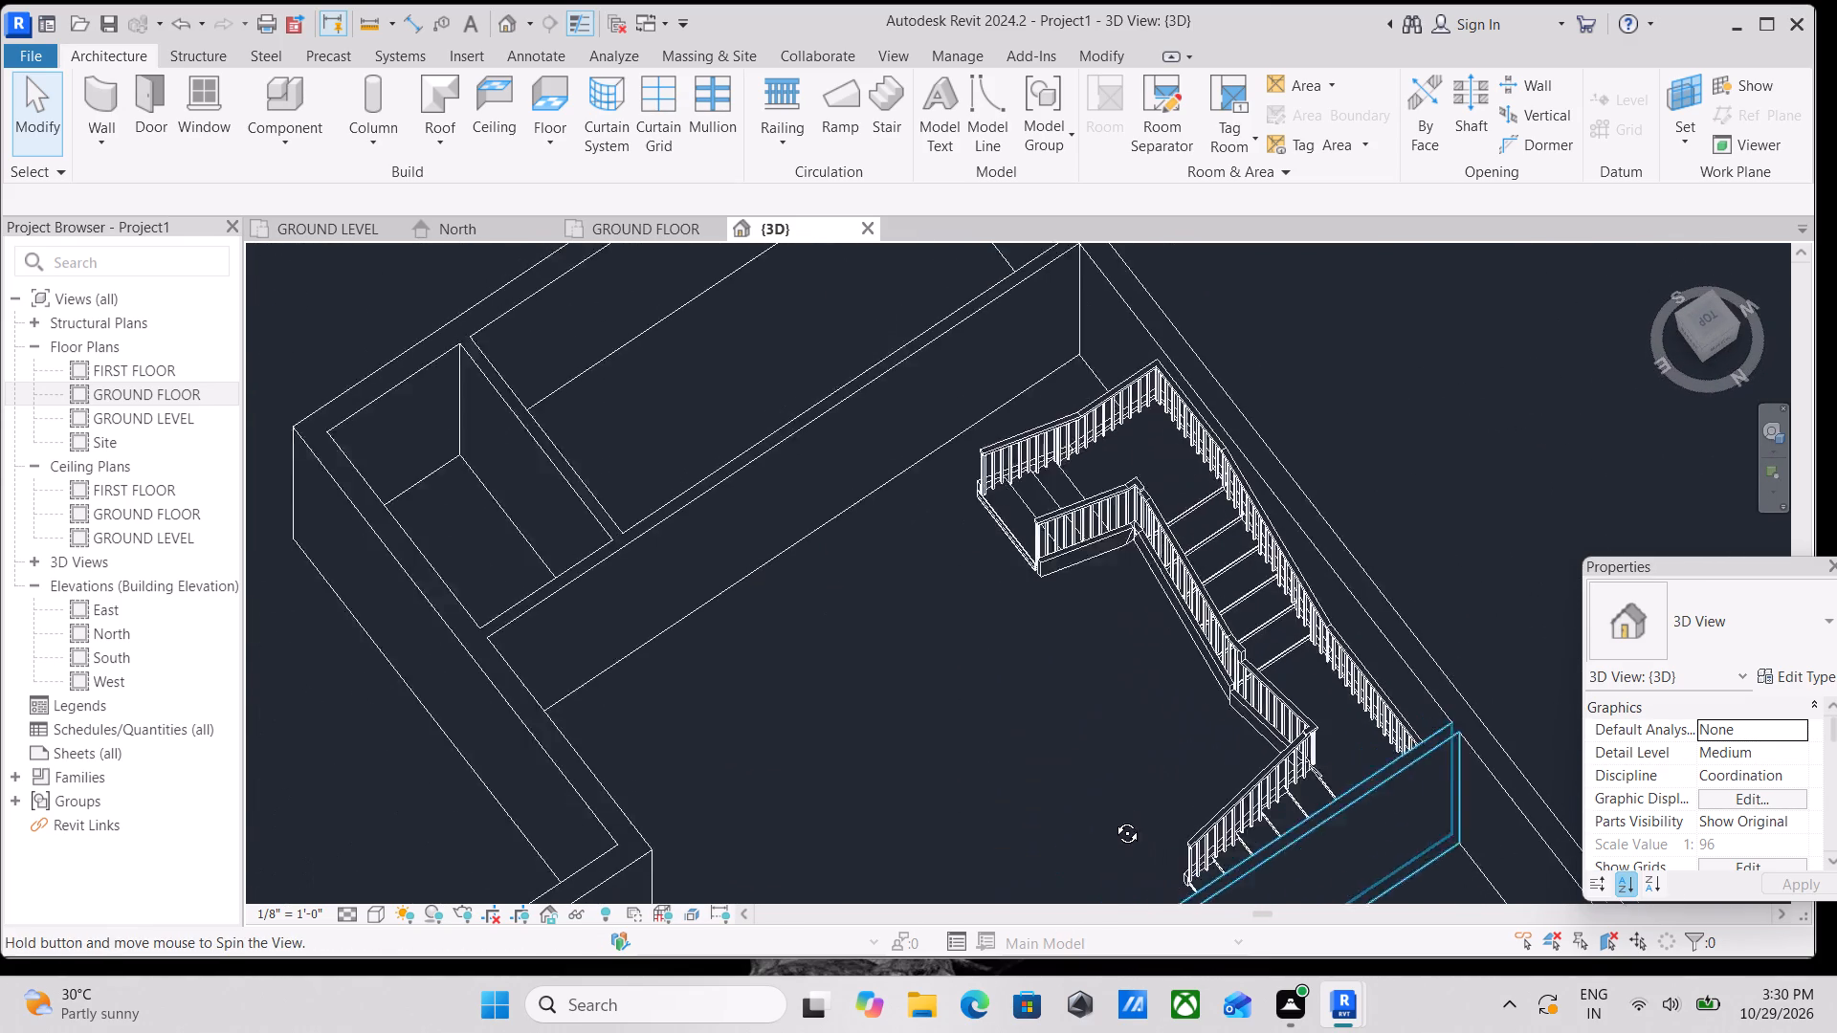
middle_click_drag(1113, 819, 1108, 822, "shift")
middle_click_drag(1301, 747, 1103, 683)
scroll(1159, 685, "up", 3)
middle_click_drag(1137, 663, 1134, 722, "shift")
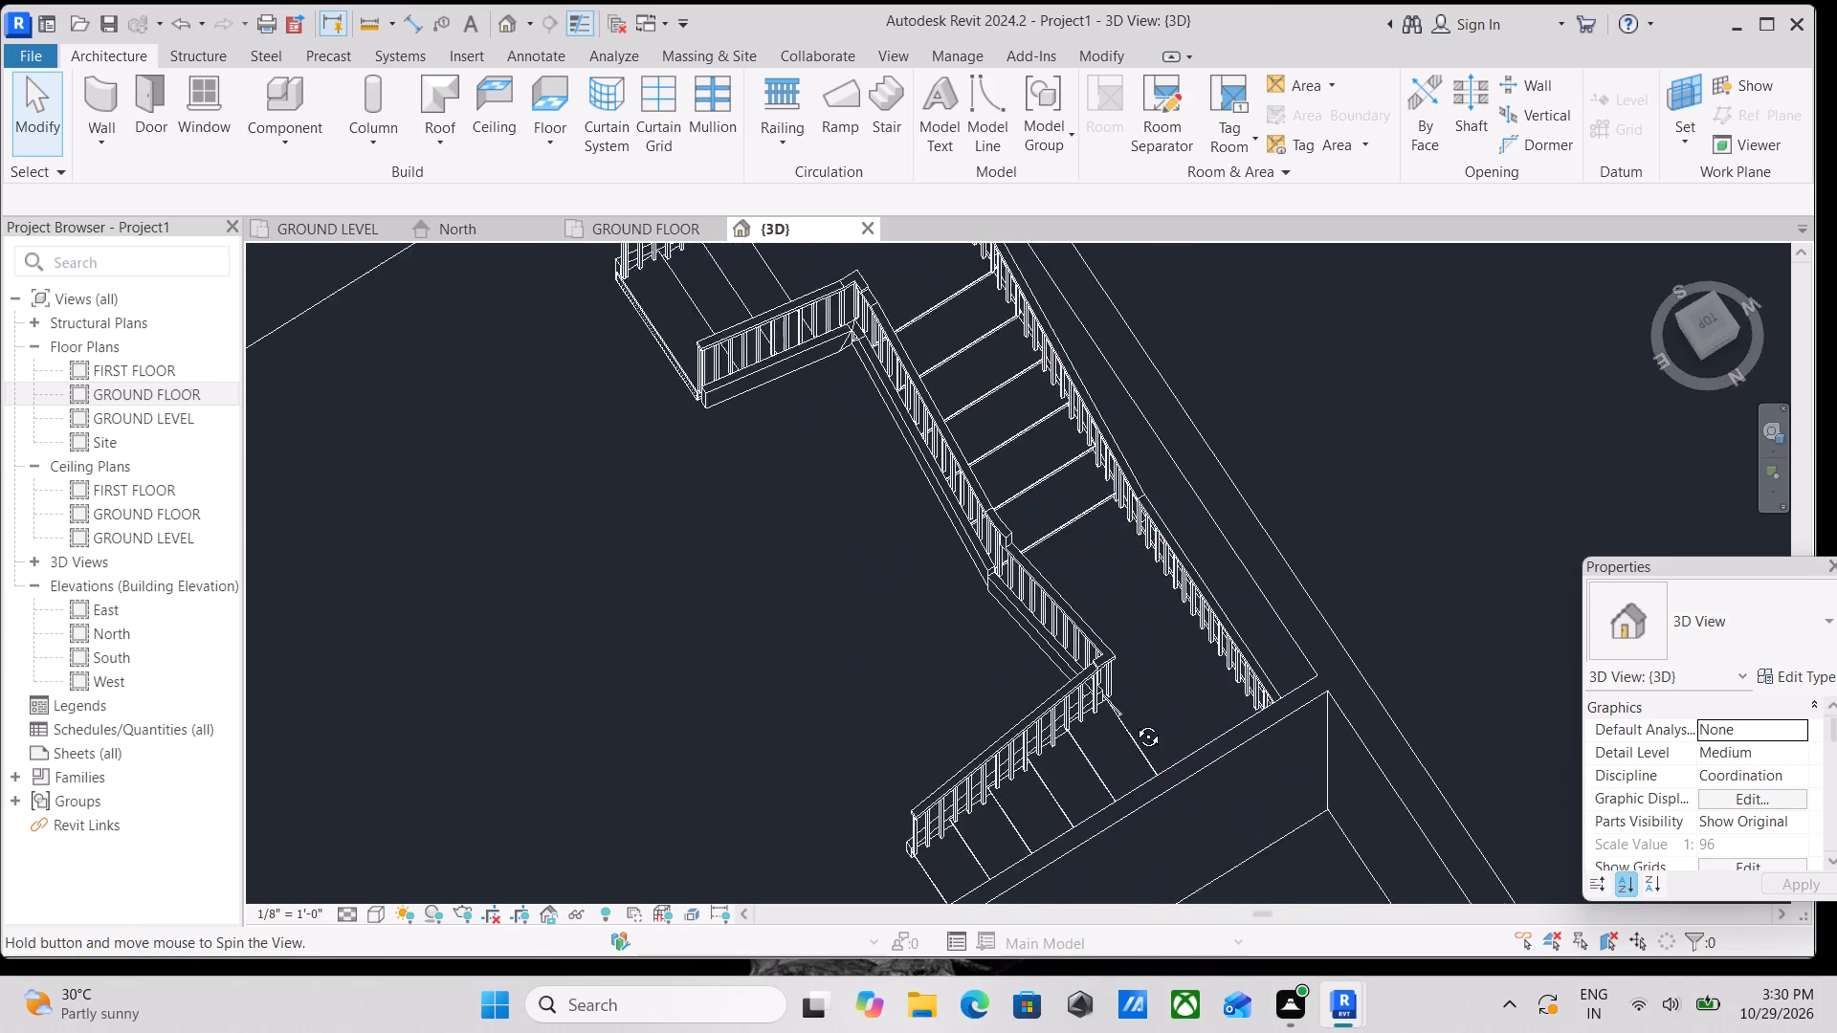
middle_click_drag(1134, 722, 1320, 564, "shift")
middle_click_drag(1040, 629, 1384, 395)
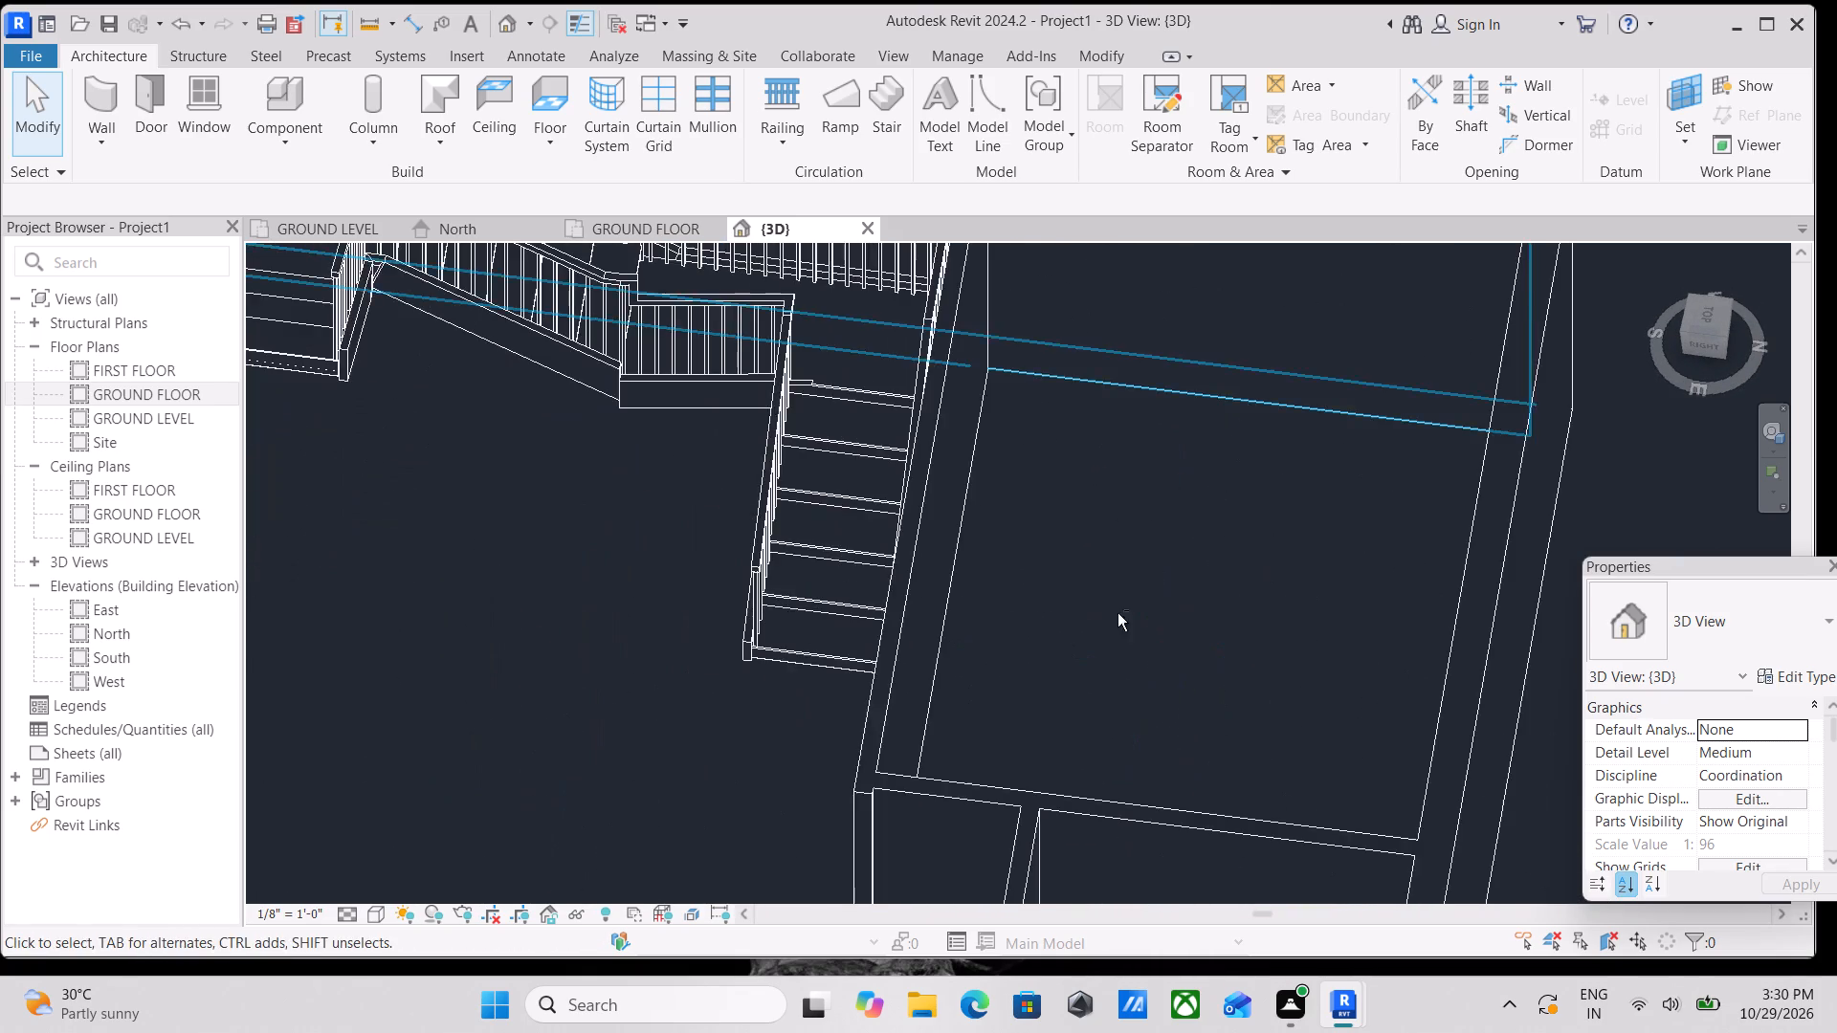
middle_click_drag(1122, 601, 1222, 513, "shift")
middle_click_drag(1064, 653, 1439, 413)
middle_click_drag(1085, 575, 1189, 442, "shift")
middle_click_drag(915, 602, 1032, 507)
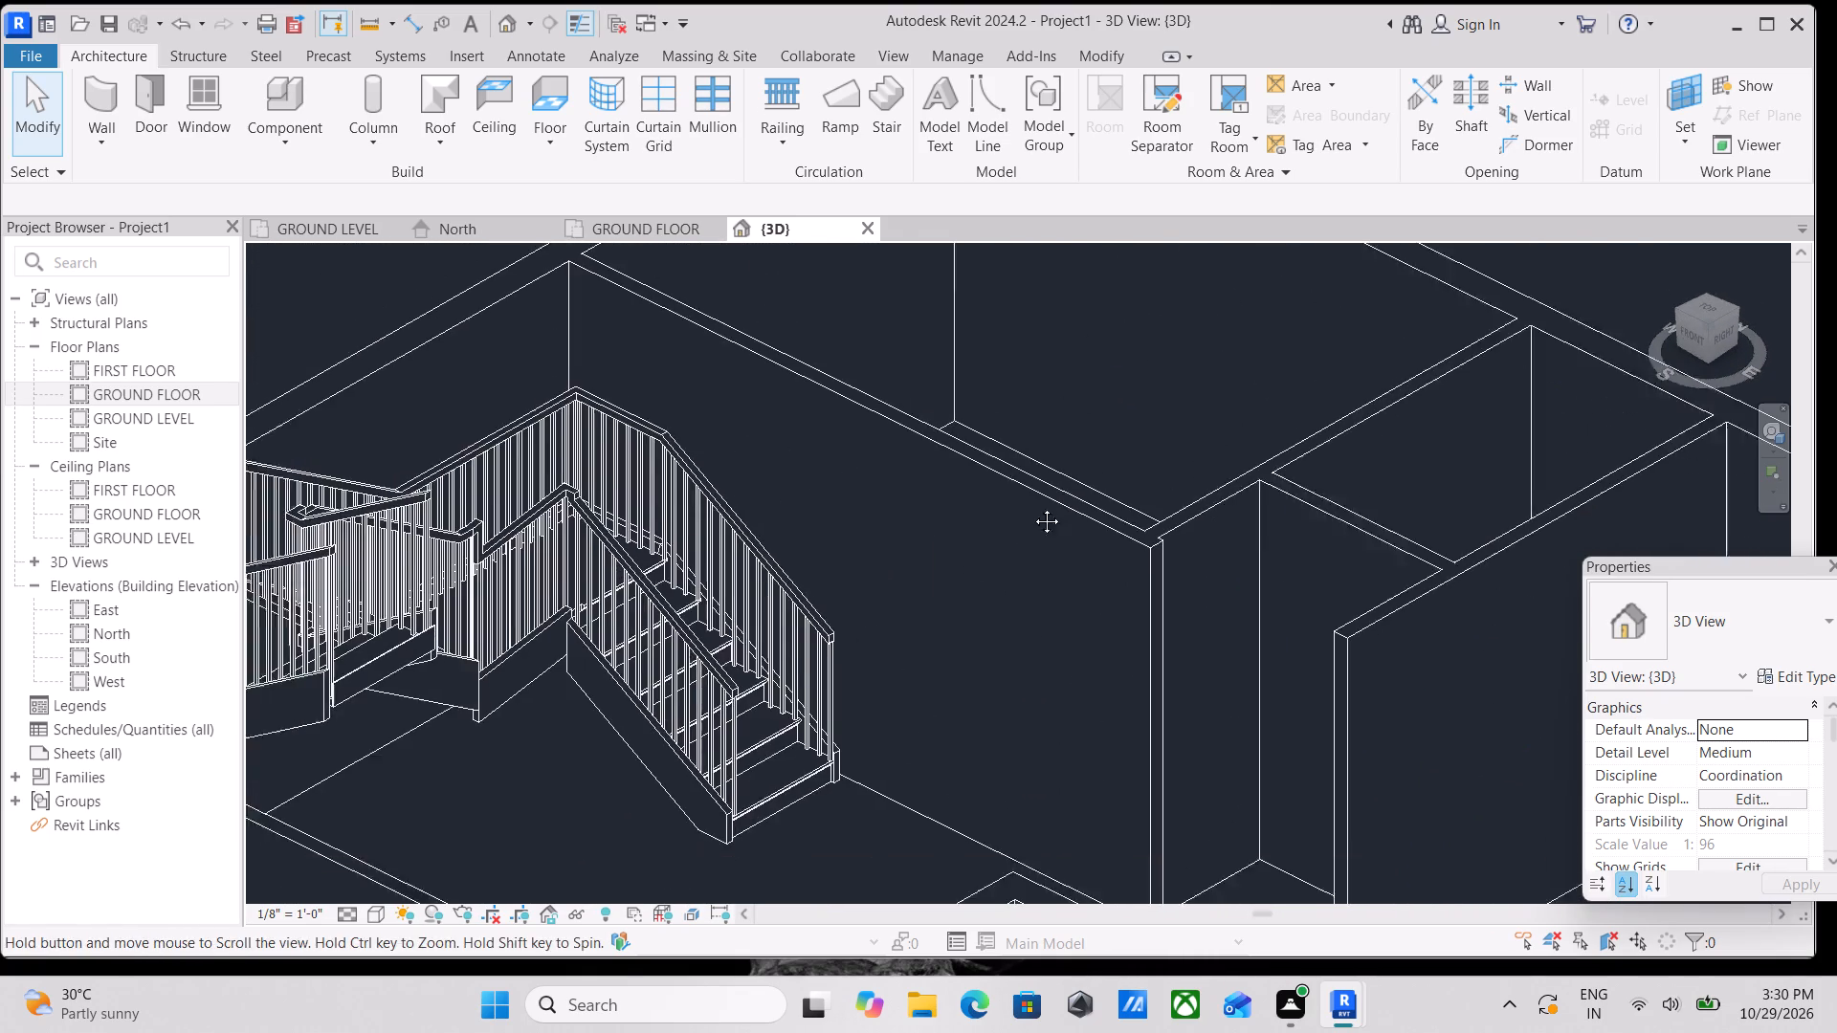
middle_click_drag(1032, 507, 1431, 410)
middle_click_drag(963, 455, 1007, 615, "shift")
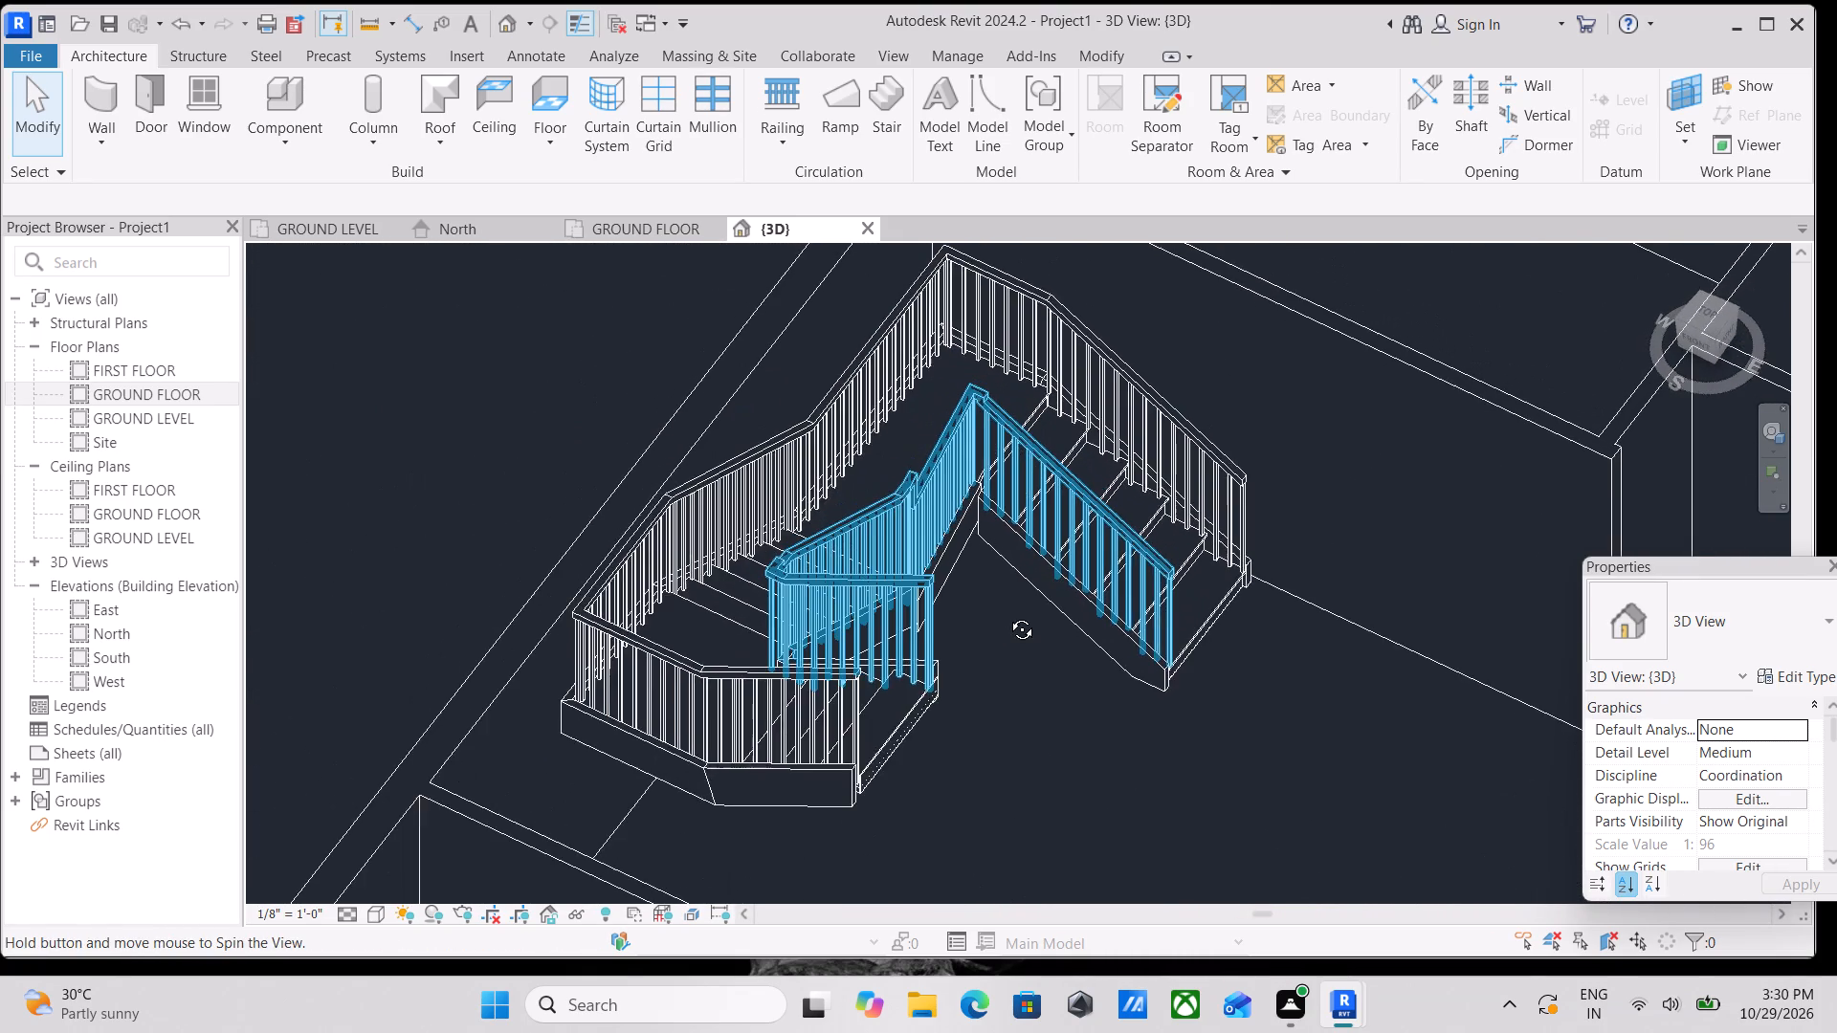
middle_click_drag(1007, 615, 888, 490, "shift")
middle_click_drag(1078, 494, 1020, 766)
middle_click_drag(1176, 624, 1164, 743, "shift")
scroll(1333, 473, "up", 2)
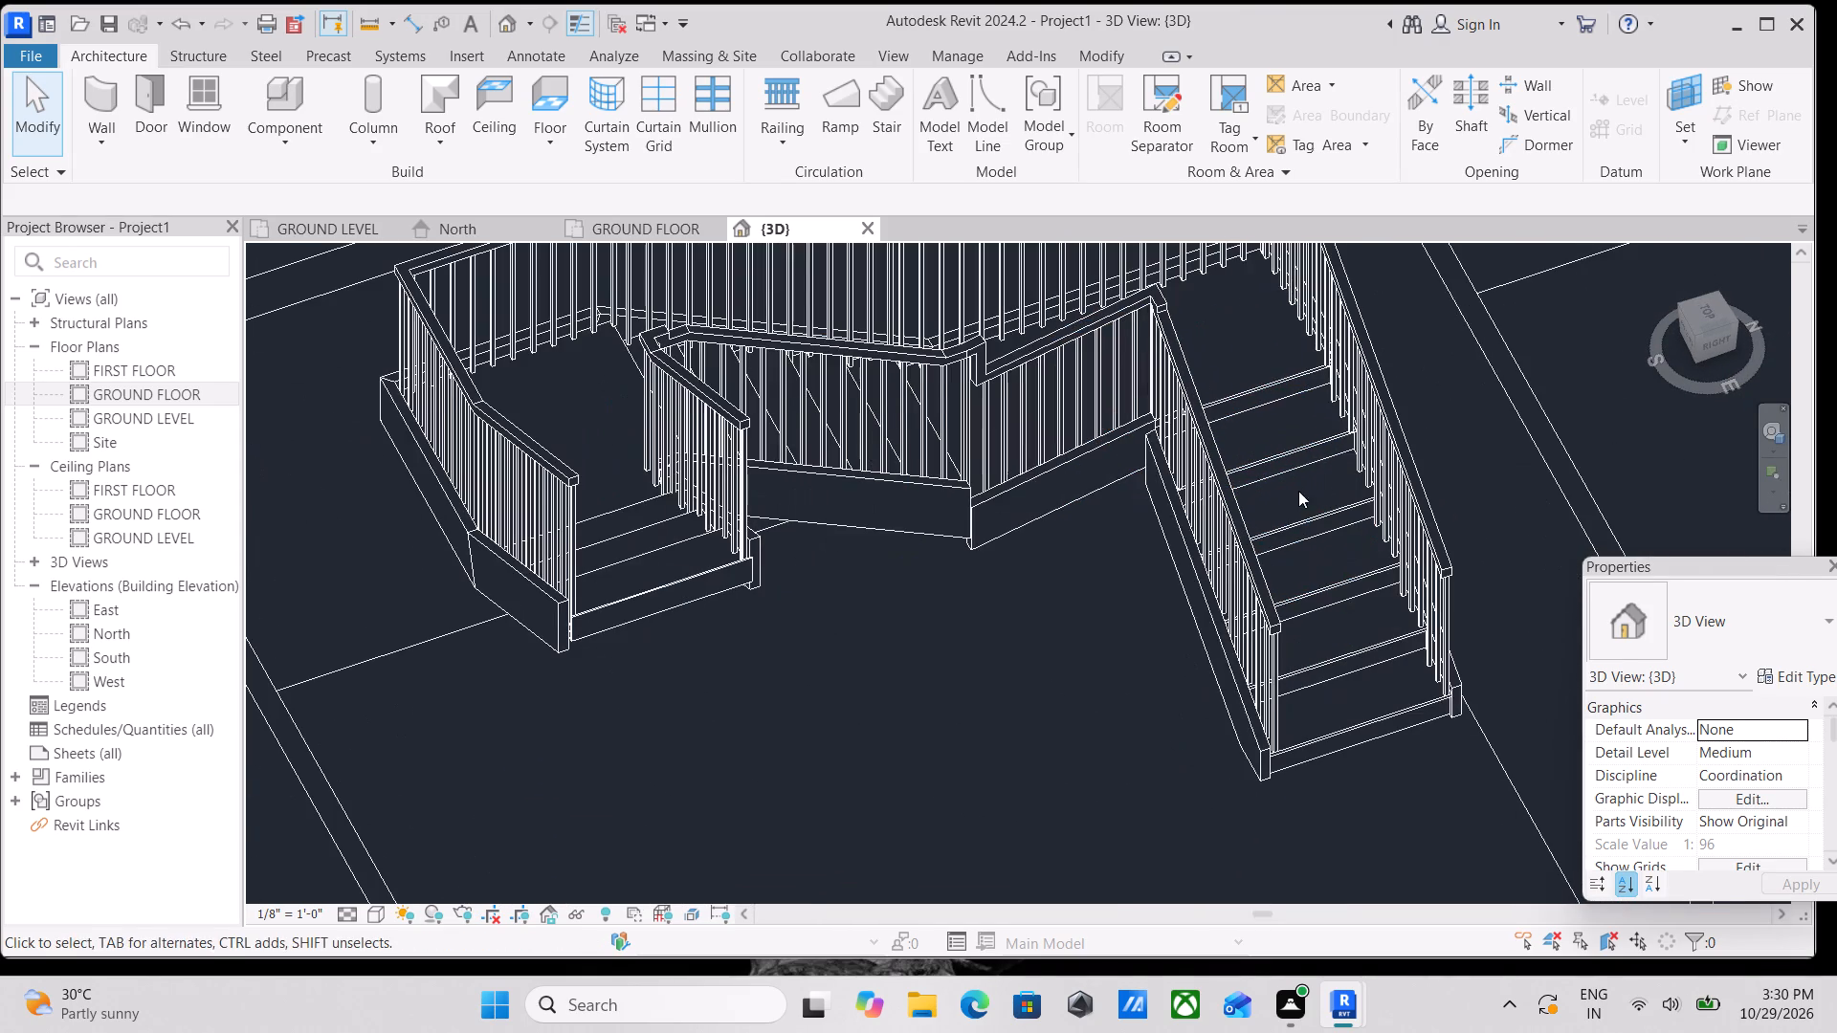
Set the 3D view's visual style to Shaded.
left_click(378, 913)
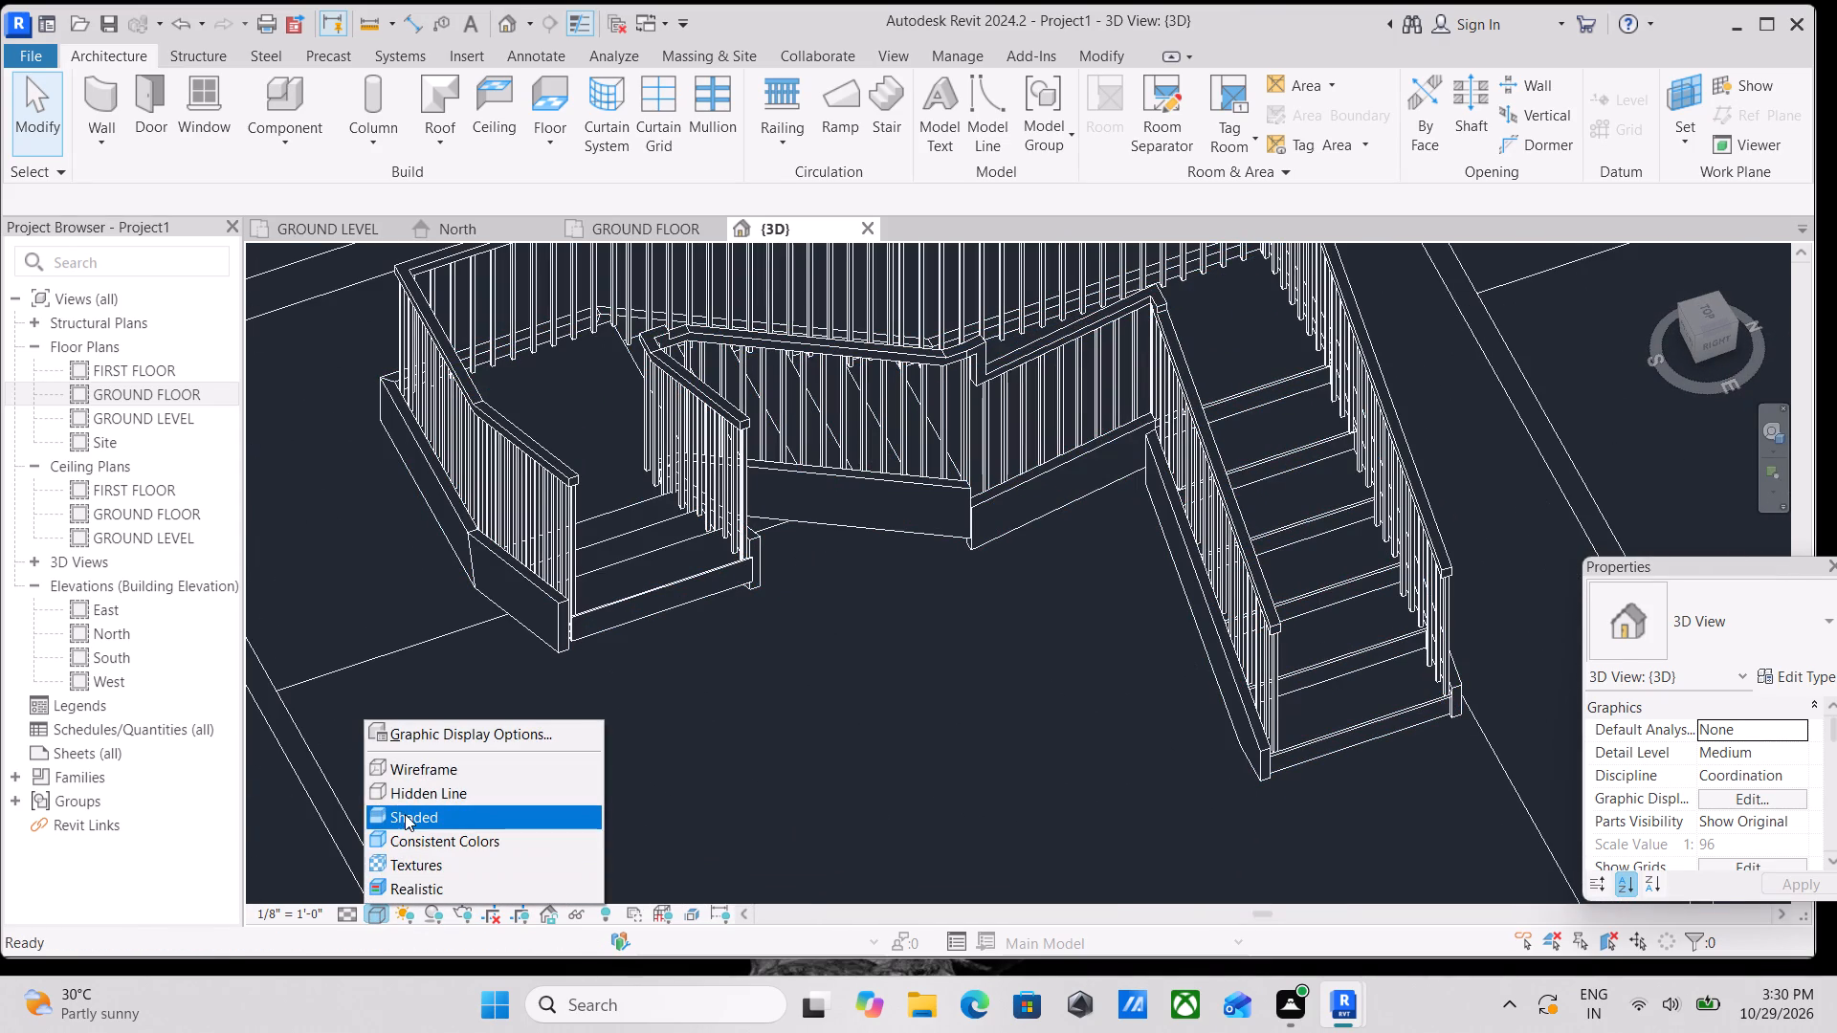
left_click(405, 814)
Examine the shaded stair's treads, landings, side supports and railings up close from above and from the side.
scroll(1291, 602, "down", 2)
middle_click_drag(1312, 593, 1337, 778, "shift")
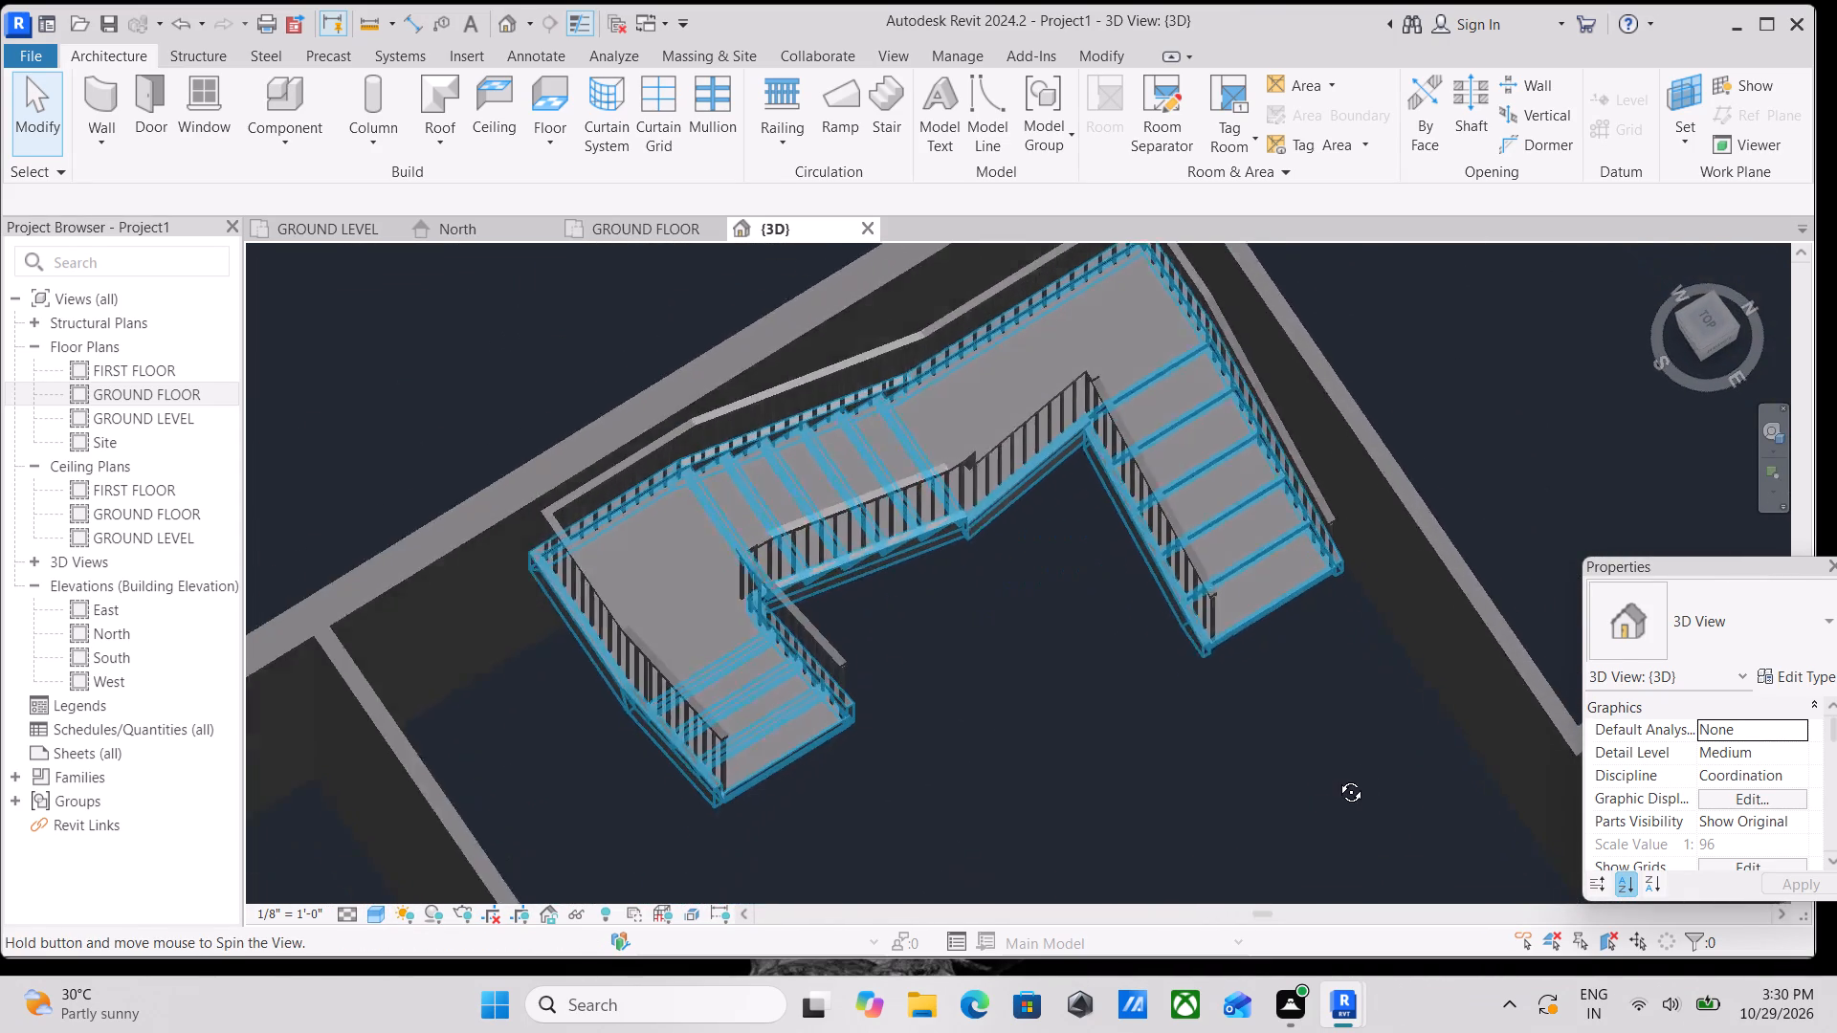
middle_click_drag(1337, 778, 1316, 774, "shift")
middle_click_drag(1370, 623, 1345, 768)
scroll(1300, 556, "up", 3)
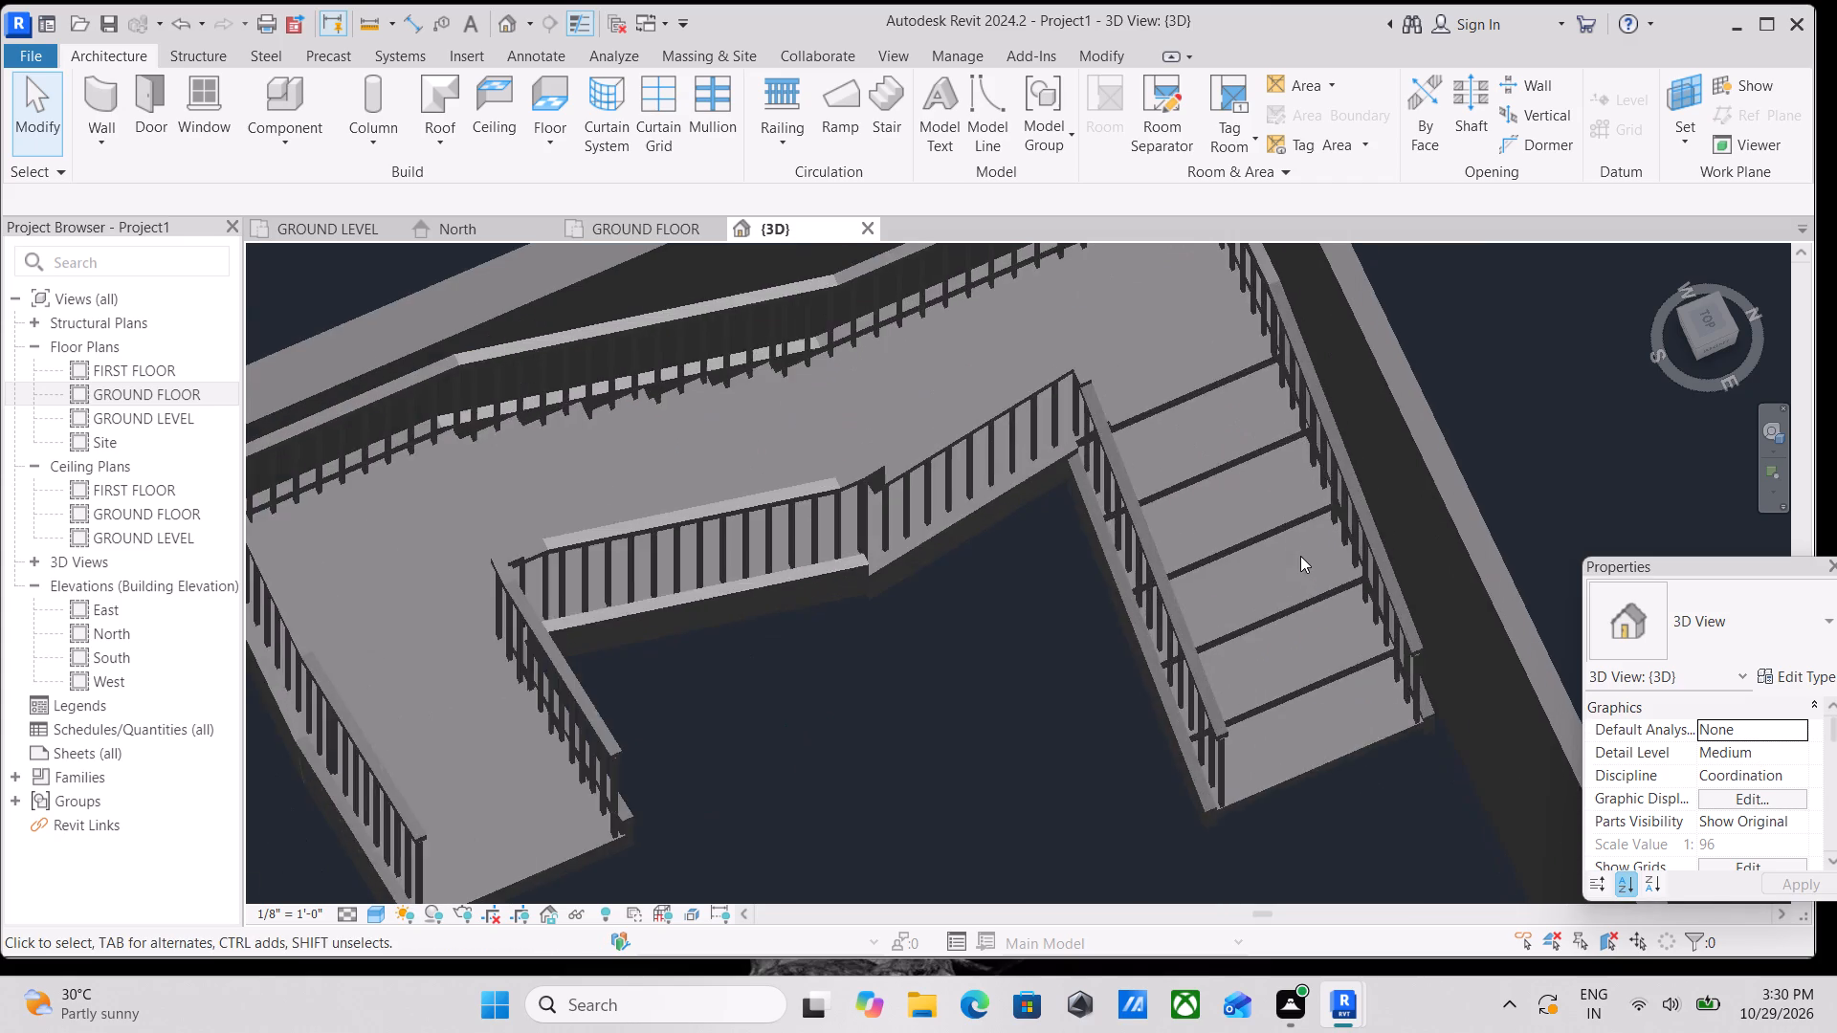
scroll(997, 428, "up", 2)
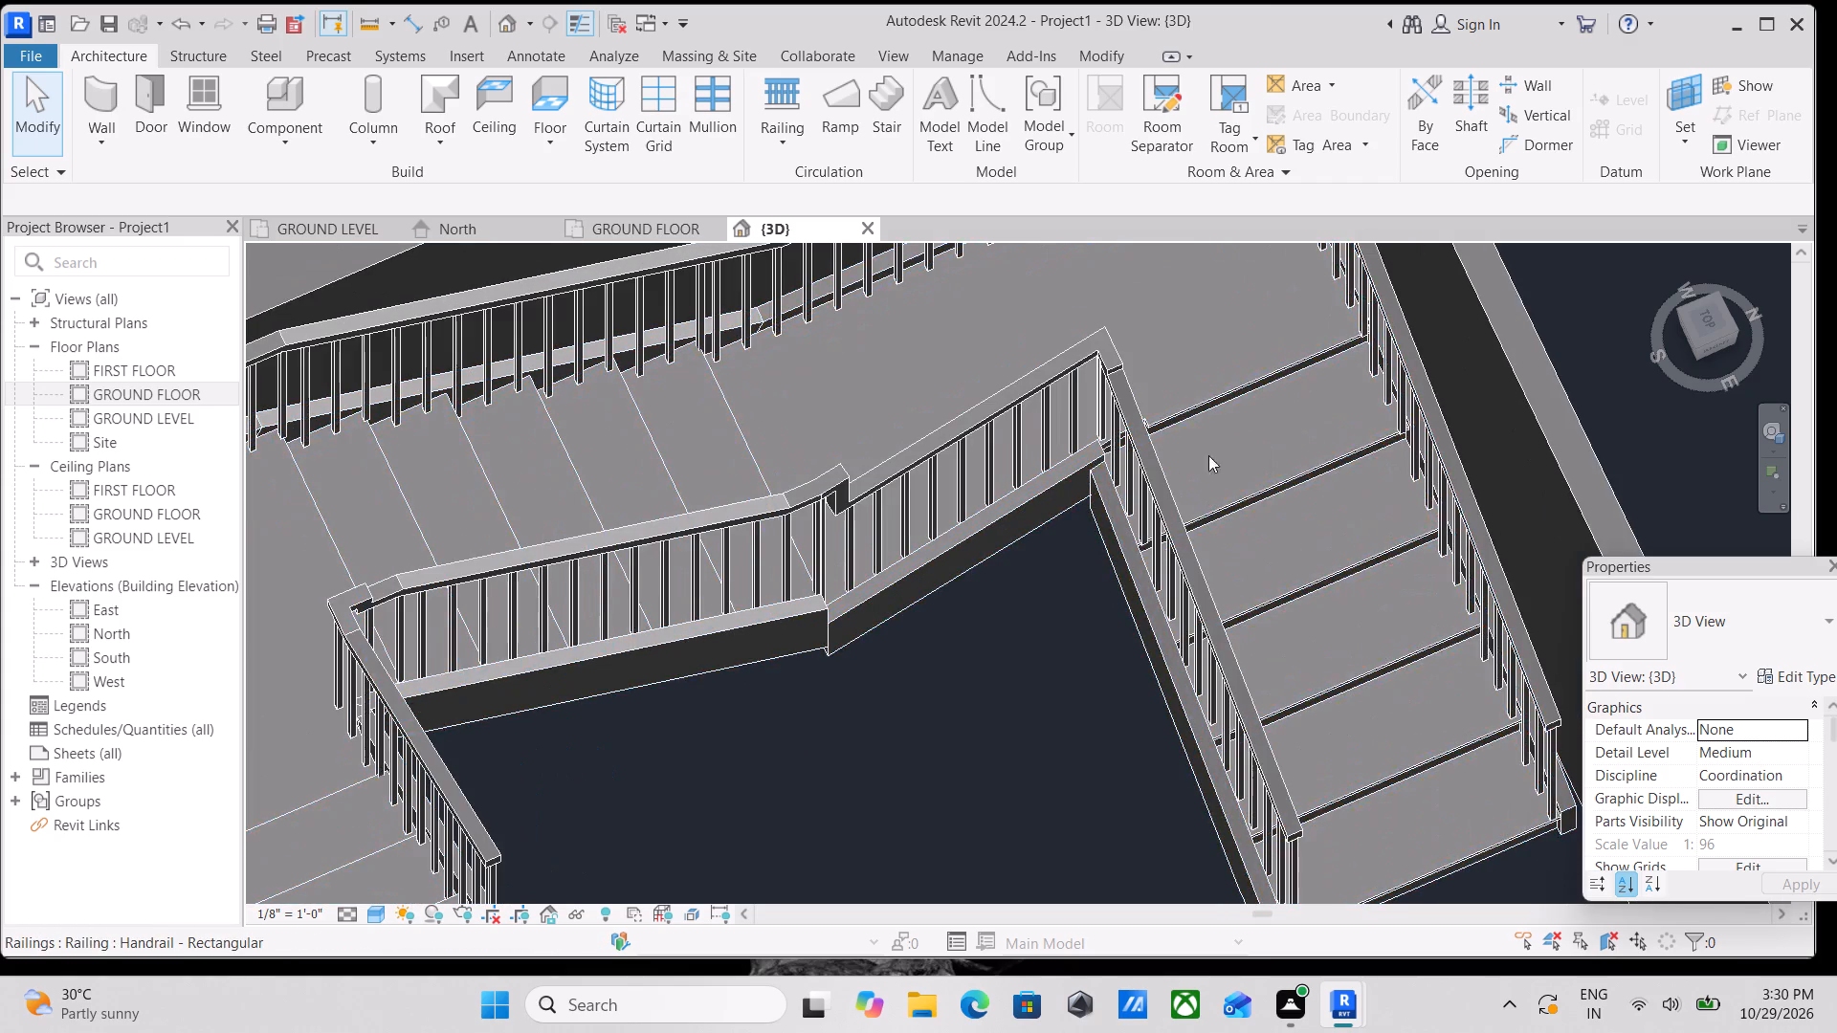
scroll(1229, 459, "down", 2)
middle_click_drag(1233, 472, 1230, 481)
scroll(1230, 481, "down", 1)
middle_click_drag(1192, 601, 1216, 475, "shift")
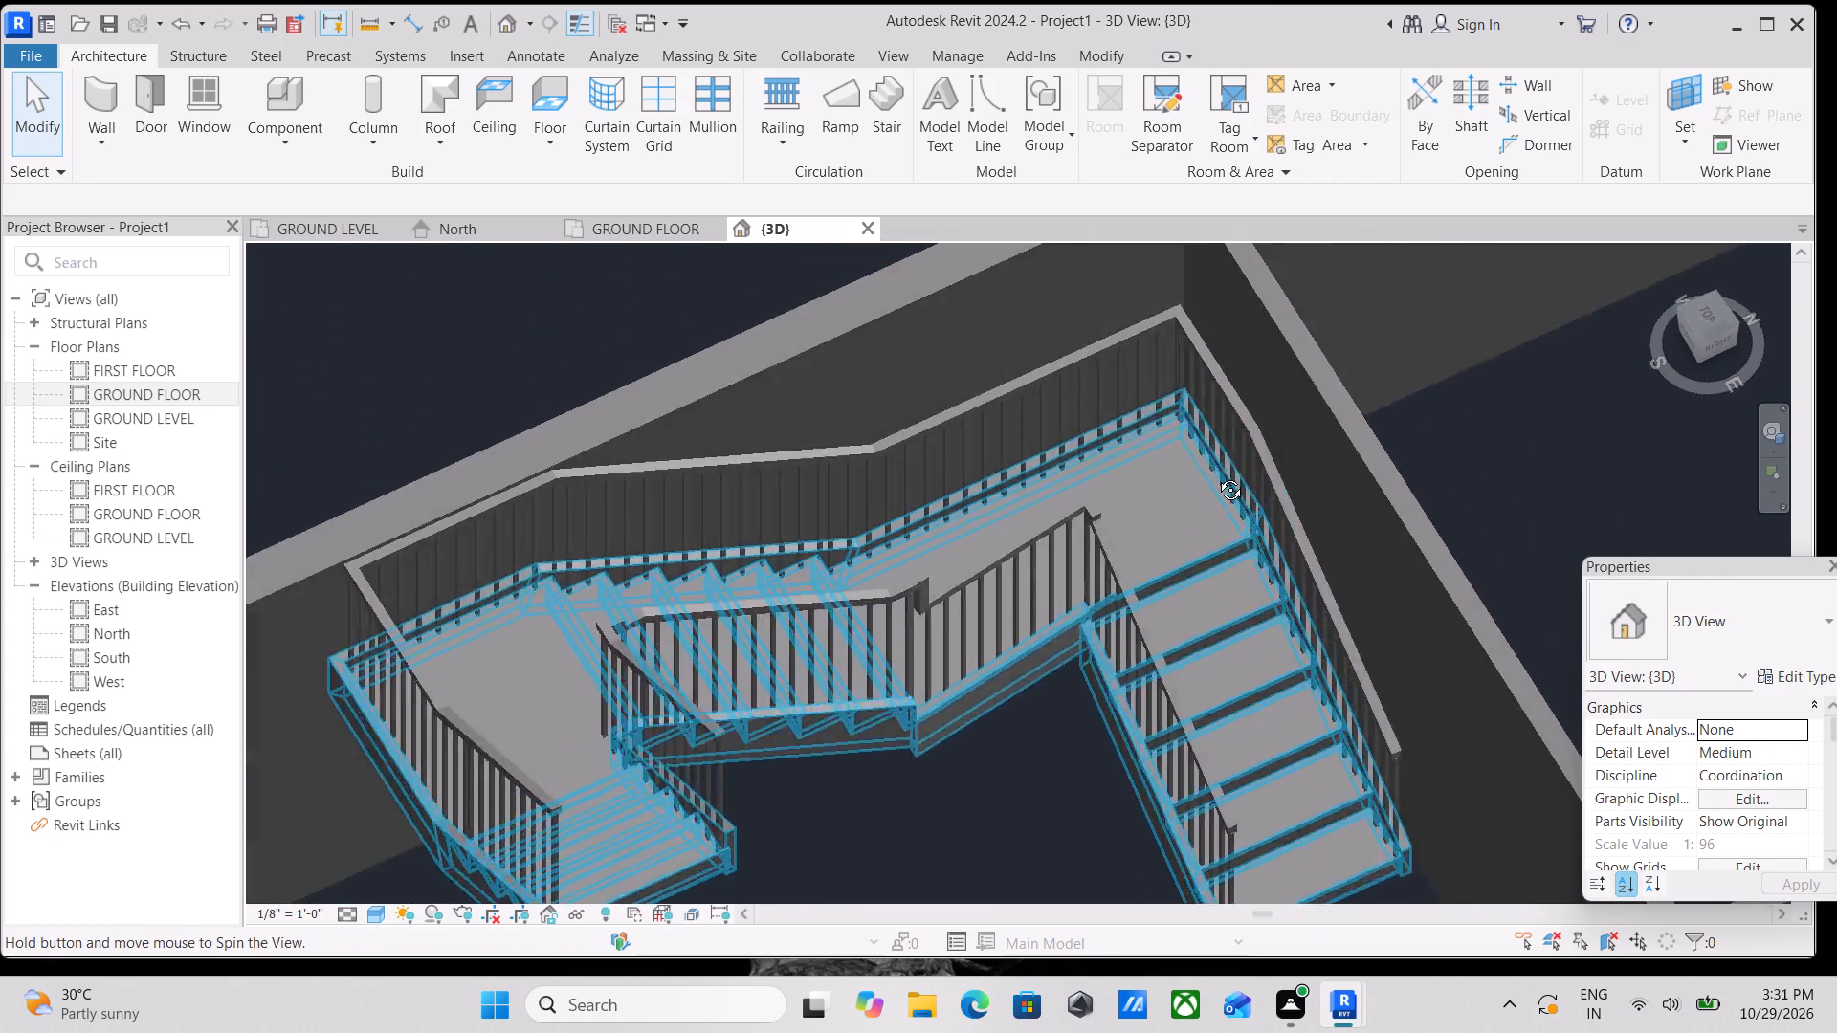
middle_click_drag(1216, 475, 1250, 451, "shift")
middle_click_drag(1147, 671, 1236, 416)
middle_click_drag(1100, 687, 1123, 556)
middle_click_drag(920, 590, 1244, 403)
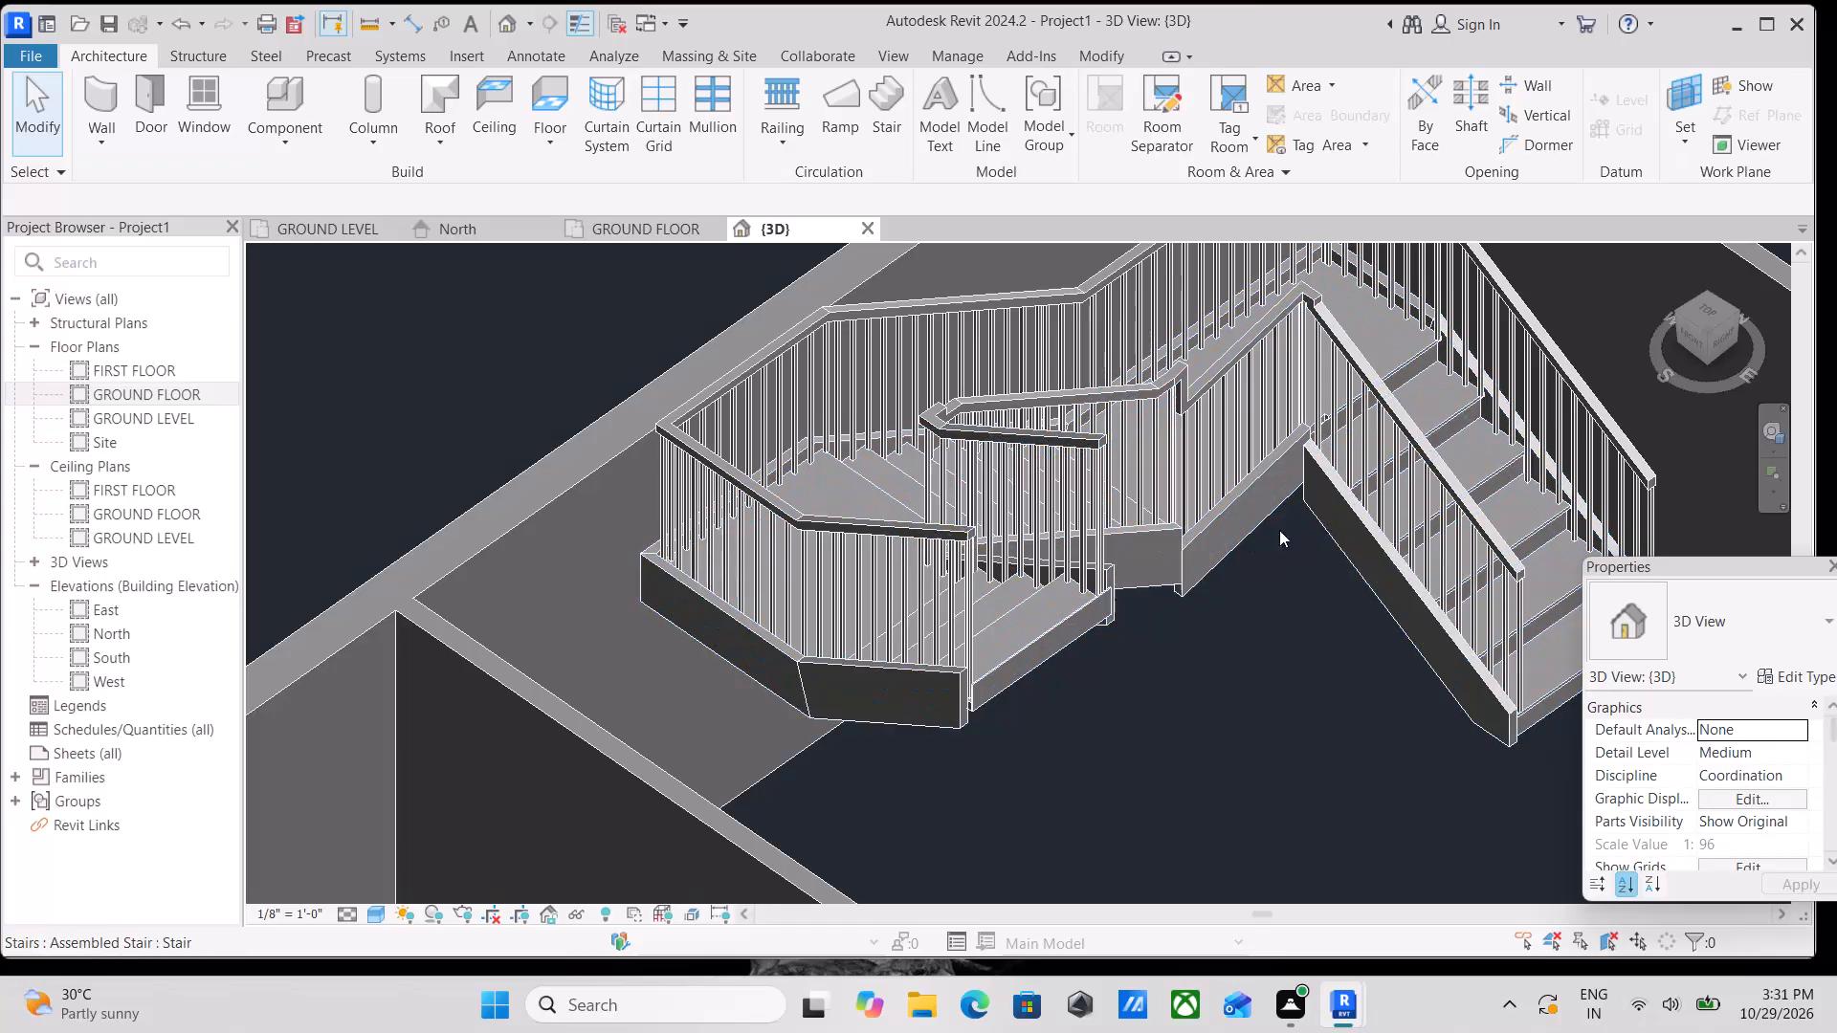
Delete the whole three-run stair, including its railings, from the 3D view.
middle_click_drag(1476, 512, 1381, 536, "shift")
middle_click_drag(1352, 715, 1115, 985)
scroll(1116, 975, "up", 1)
left_click(1249, 463)
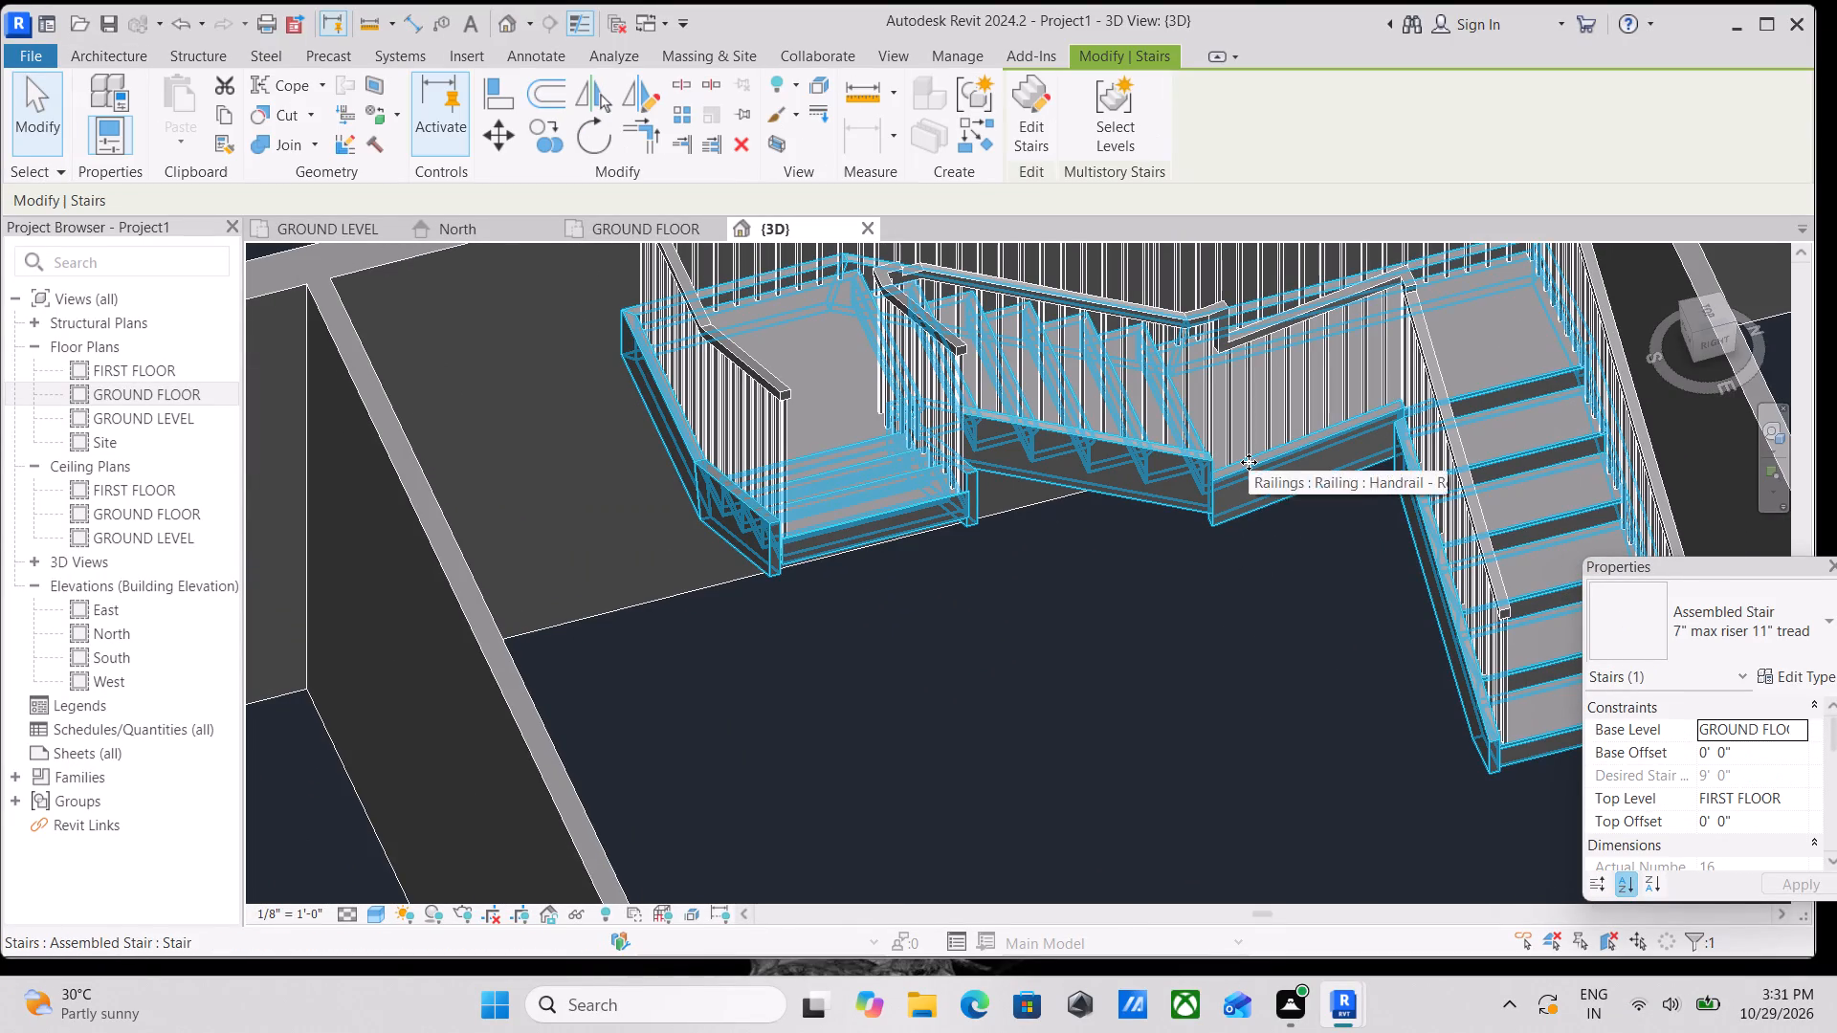
right_click(1249, 462)
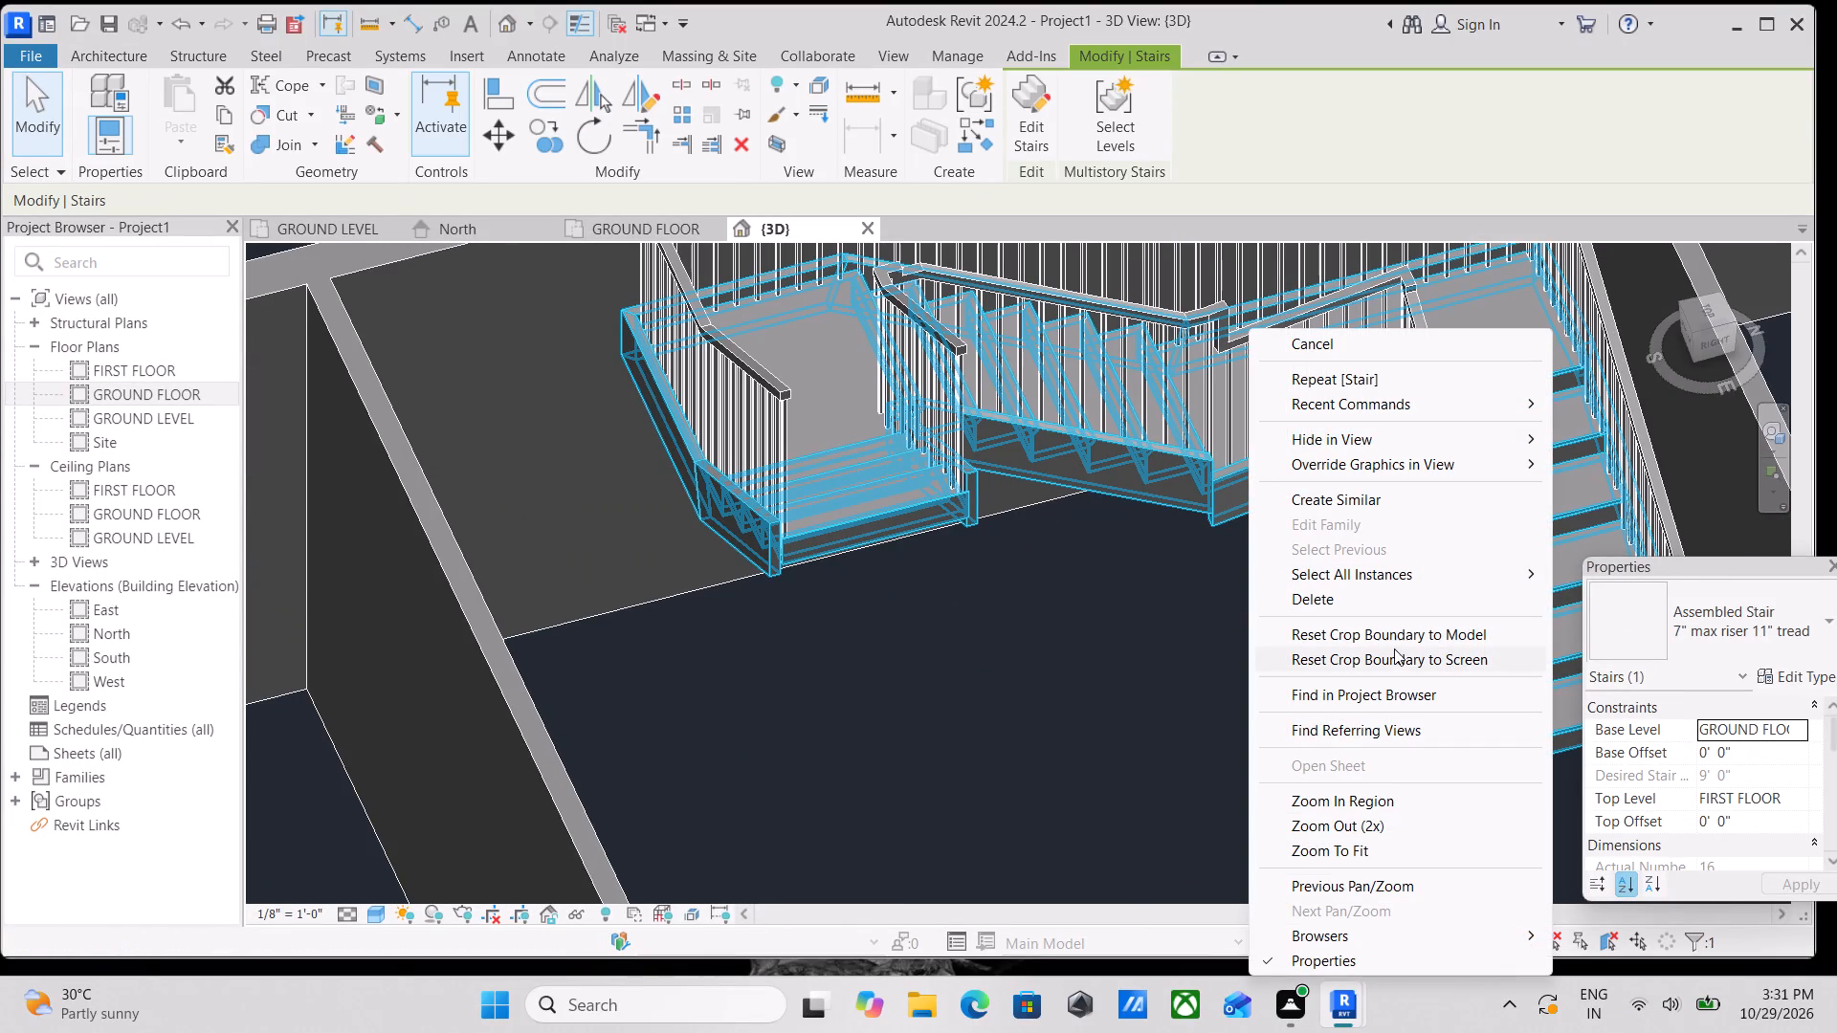
left_click(1370, 618)
left_click(1357, 602)
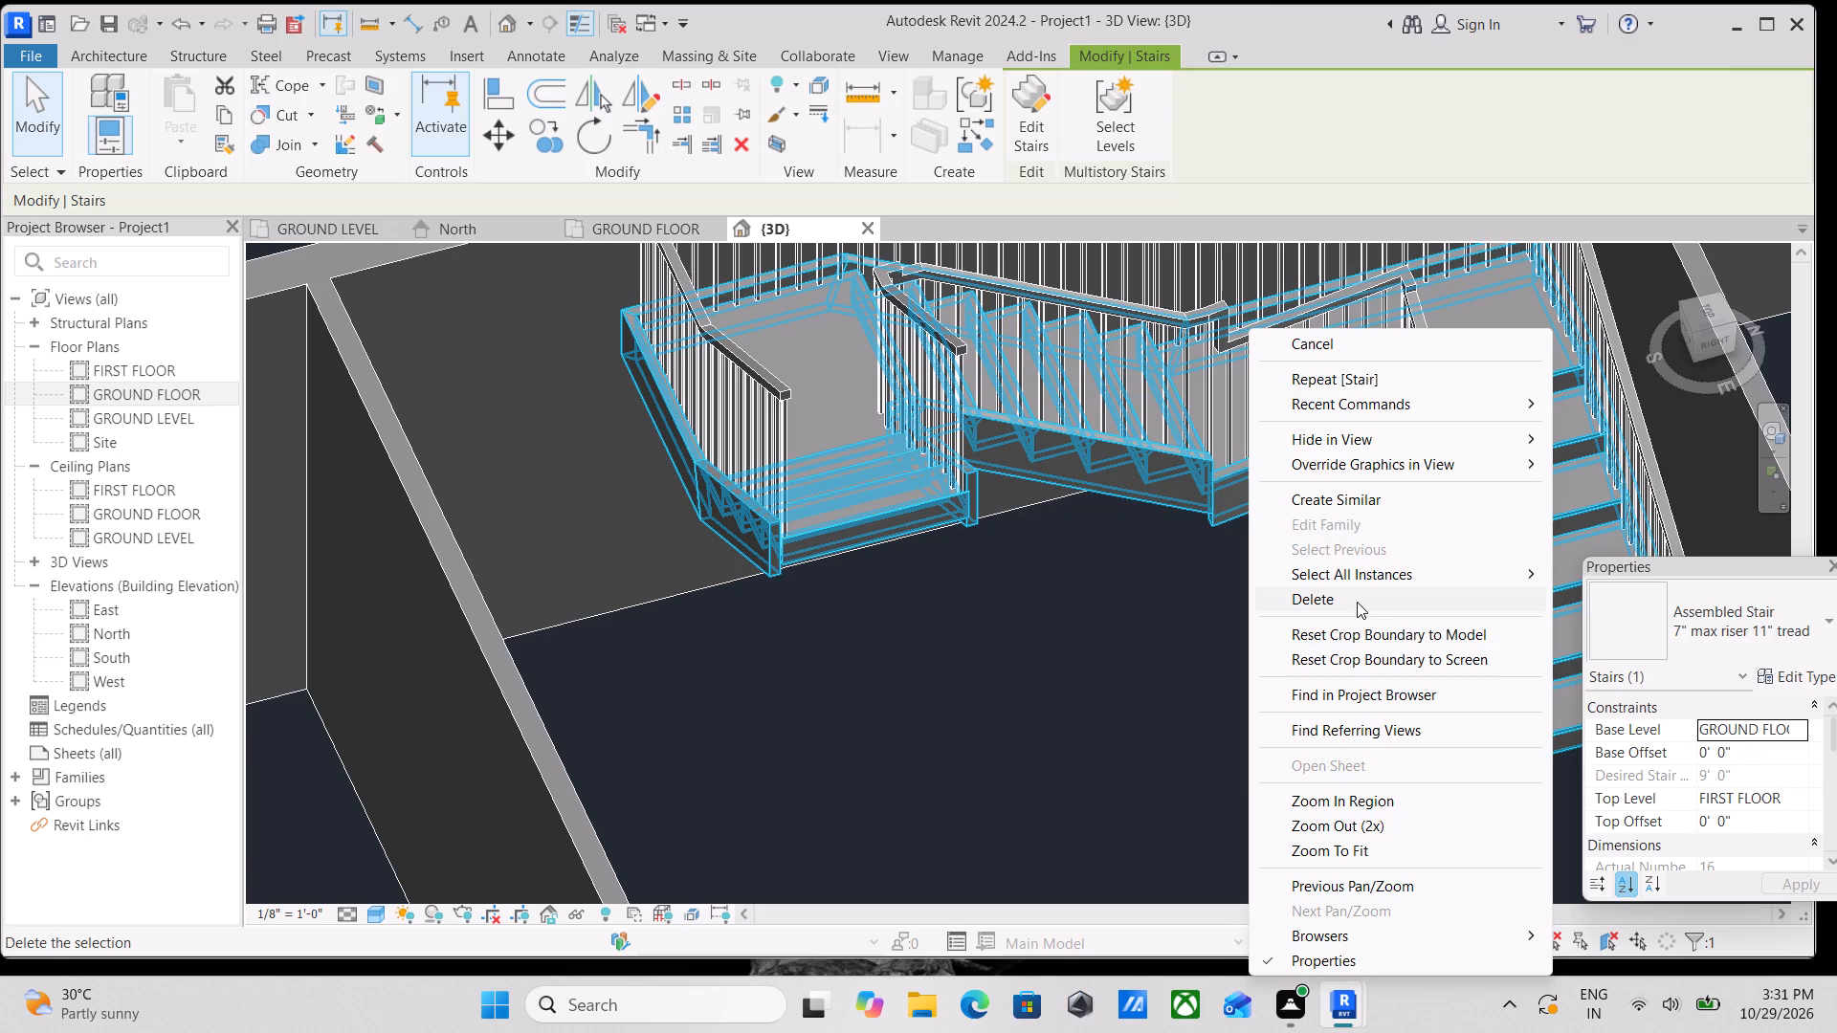
scroll(1299, 550, "down", 3)
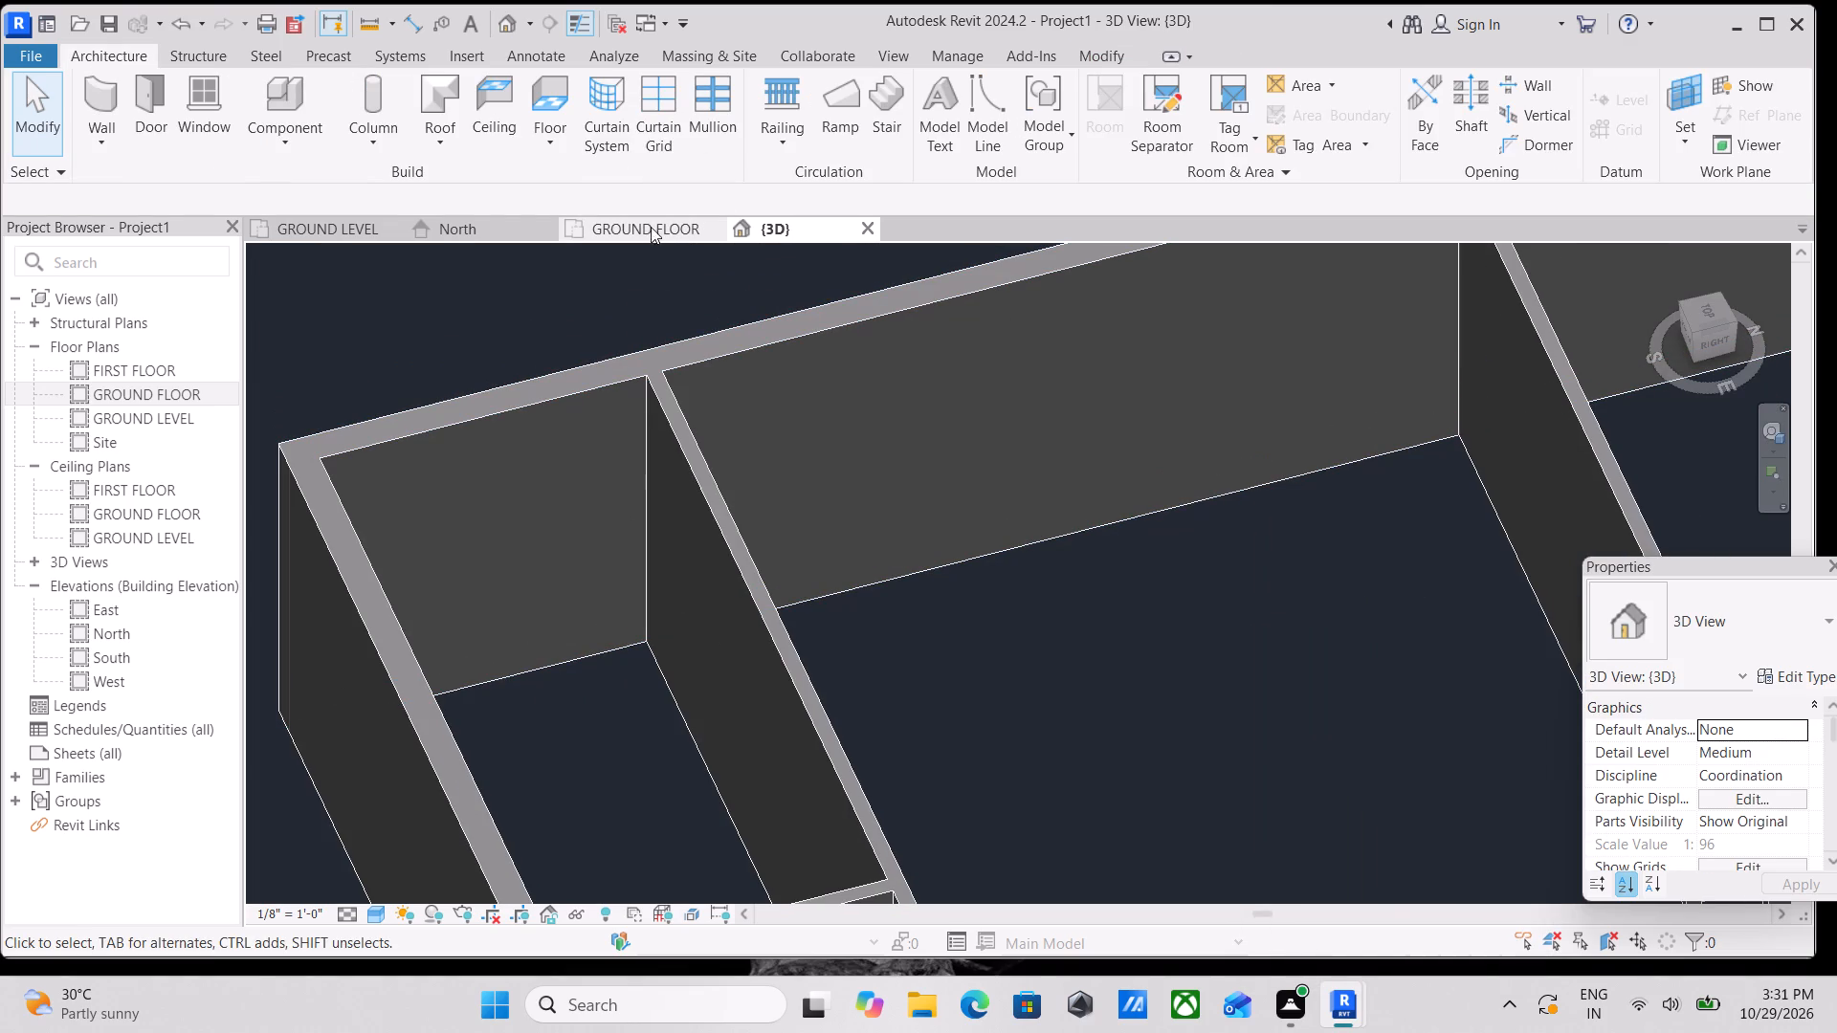
Return to the GROUND FLOOR plan at the open space between the interior walls.
left_click(638, 228)
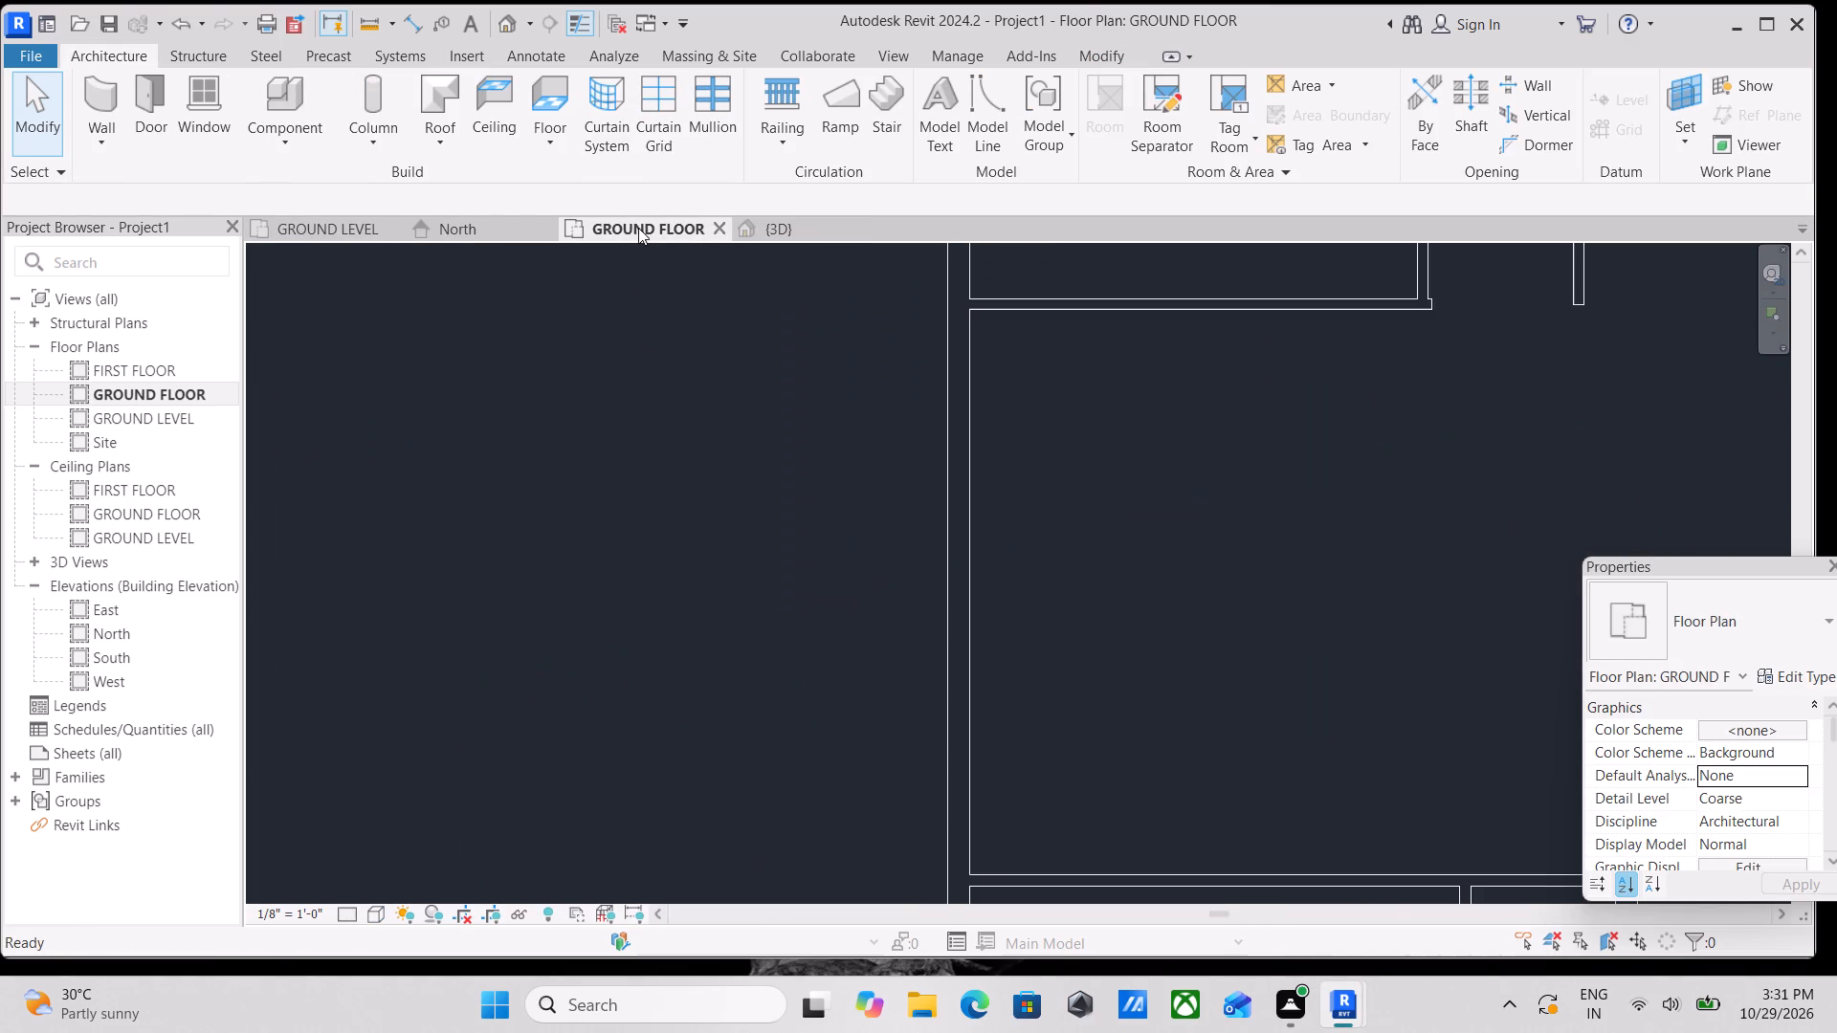
scroll(1247, 586, "down", 2)
middle_click_drag(1247, 586, 1192, 614)
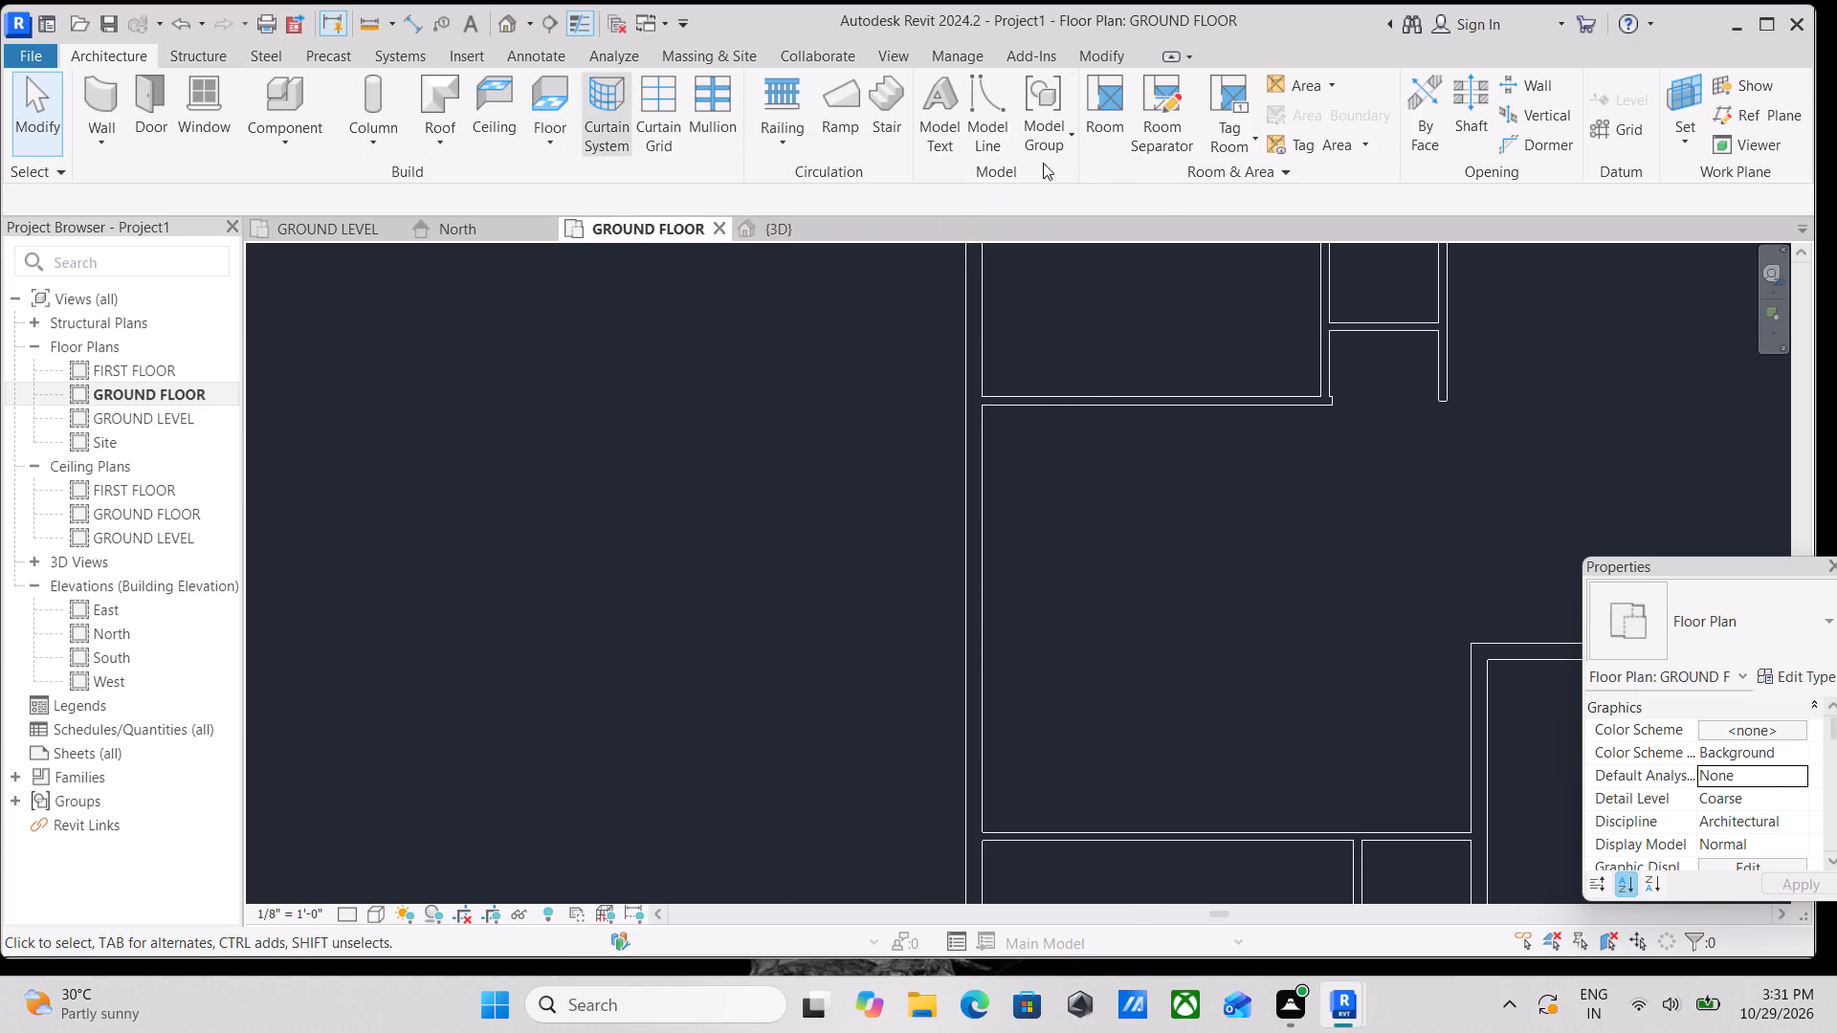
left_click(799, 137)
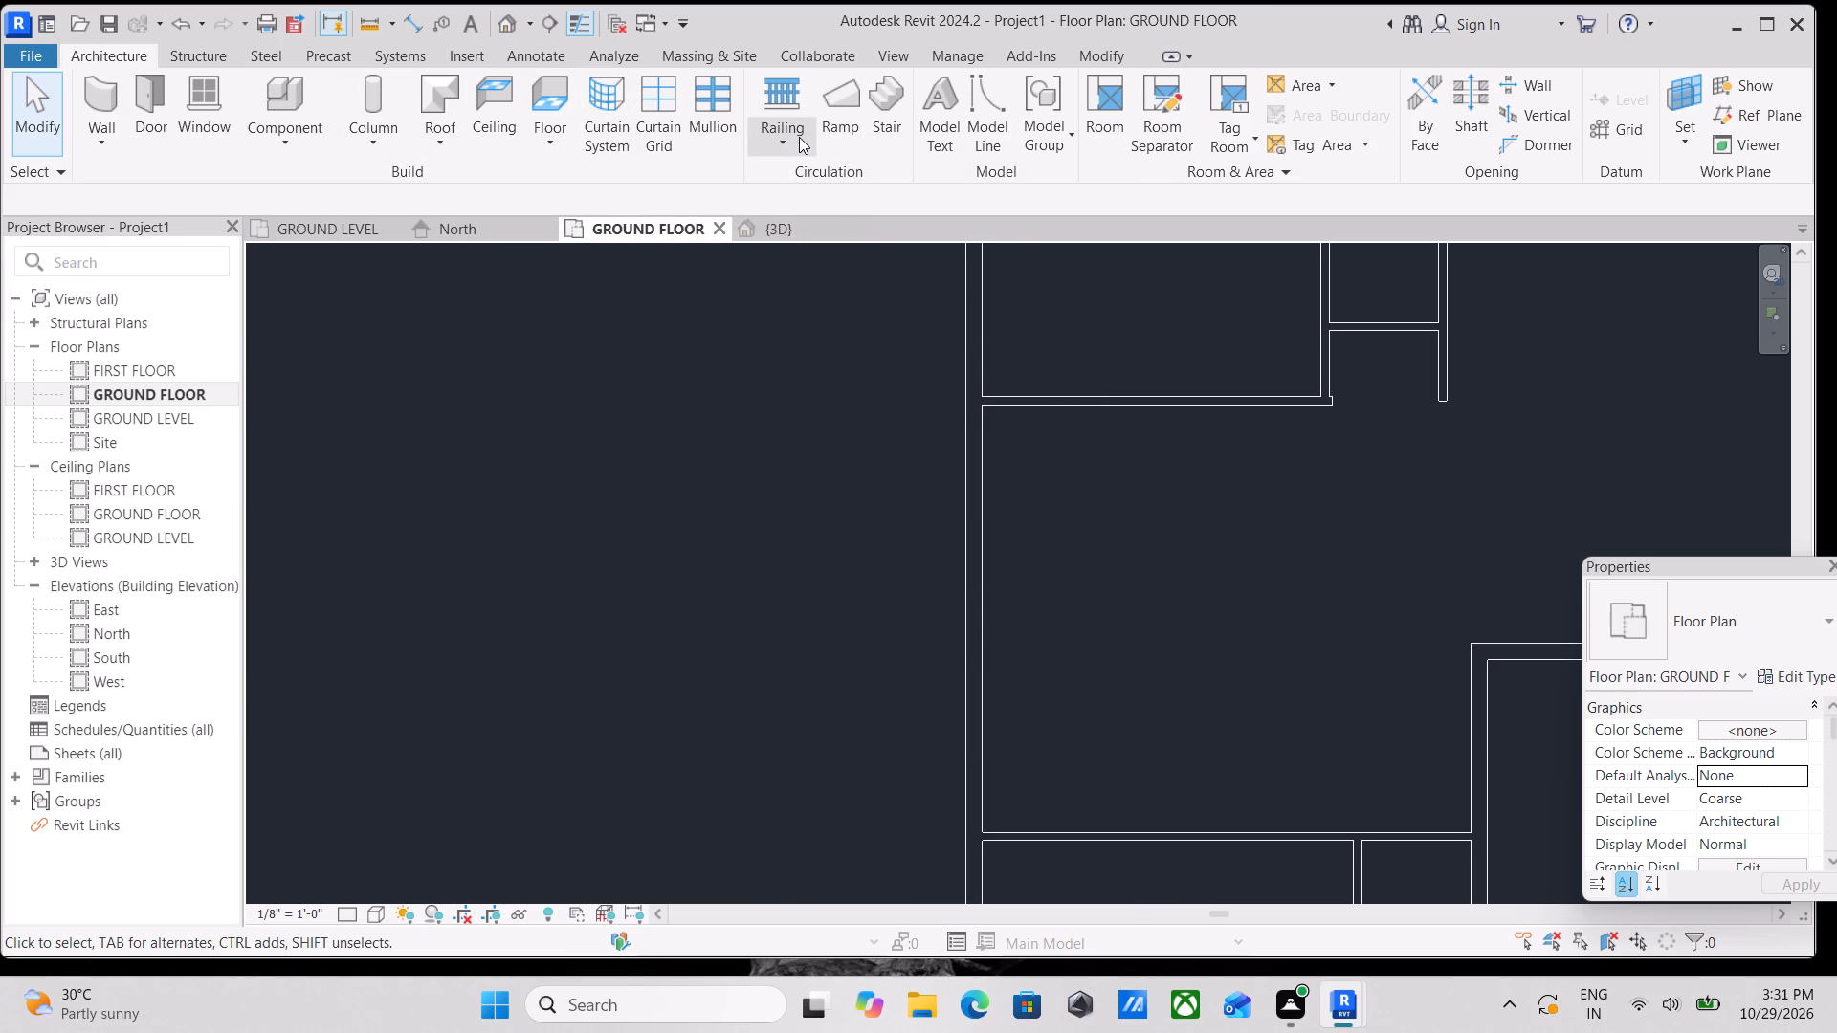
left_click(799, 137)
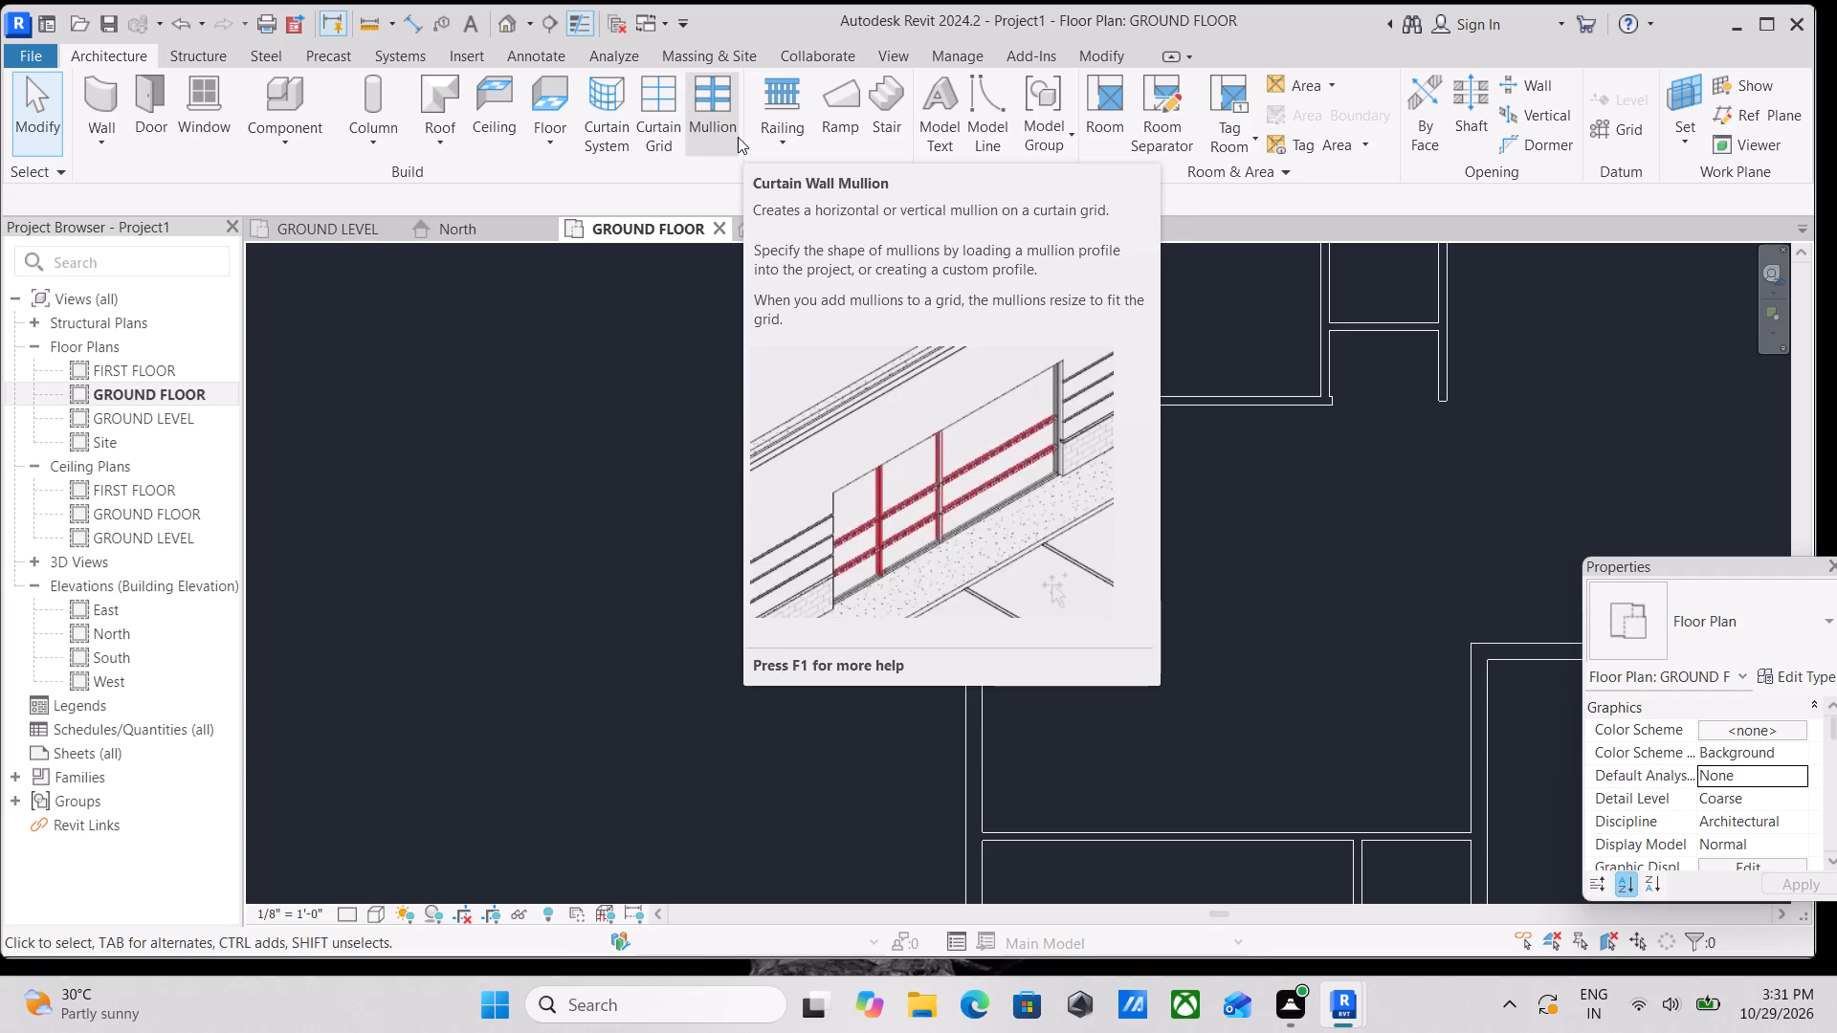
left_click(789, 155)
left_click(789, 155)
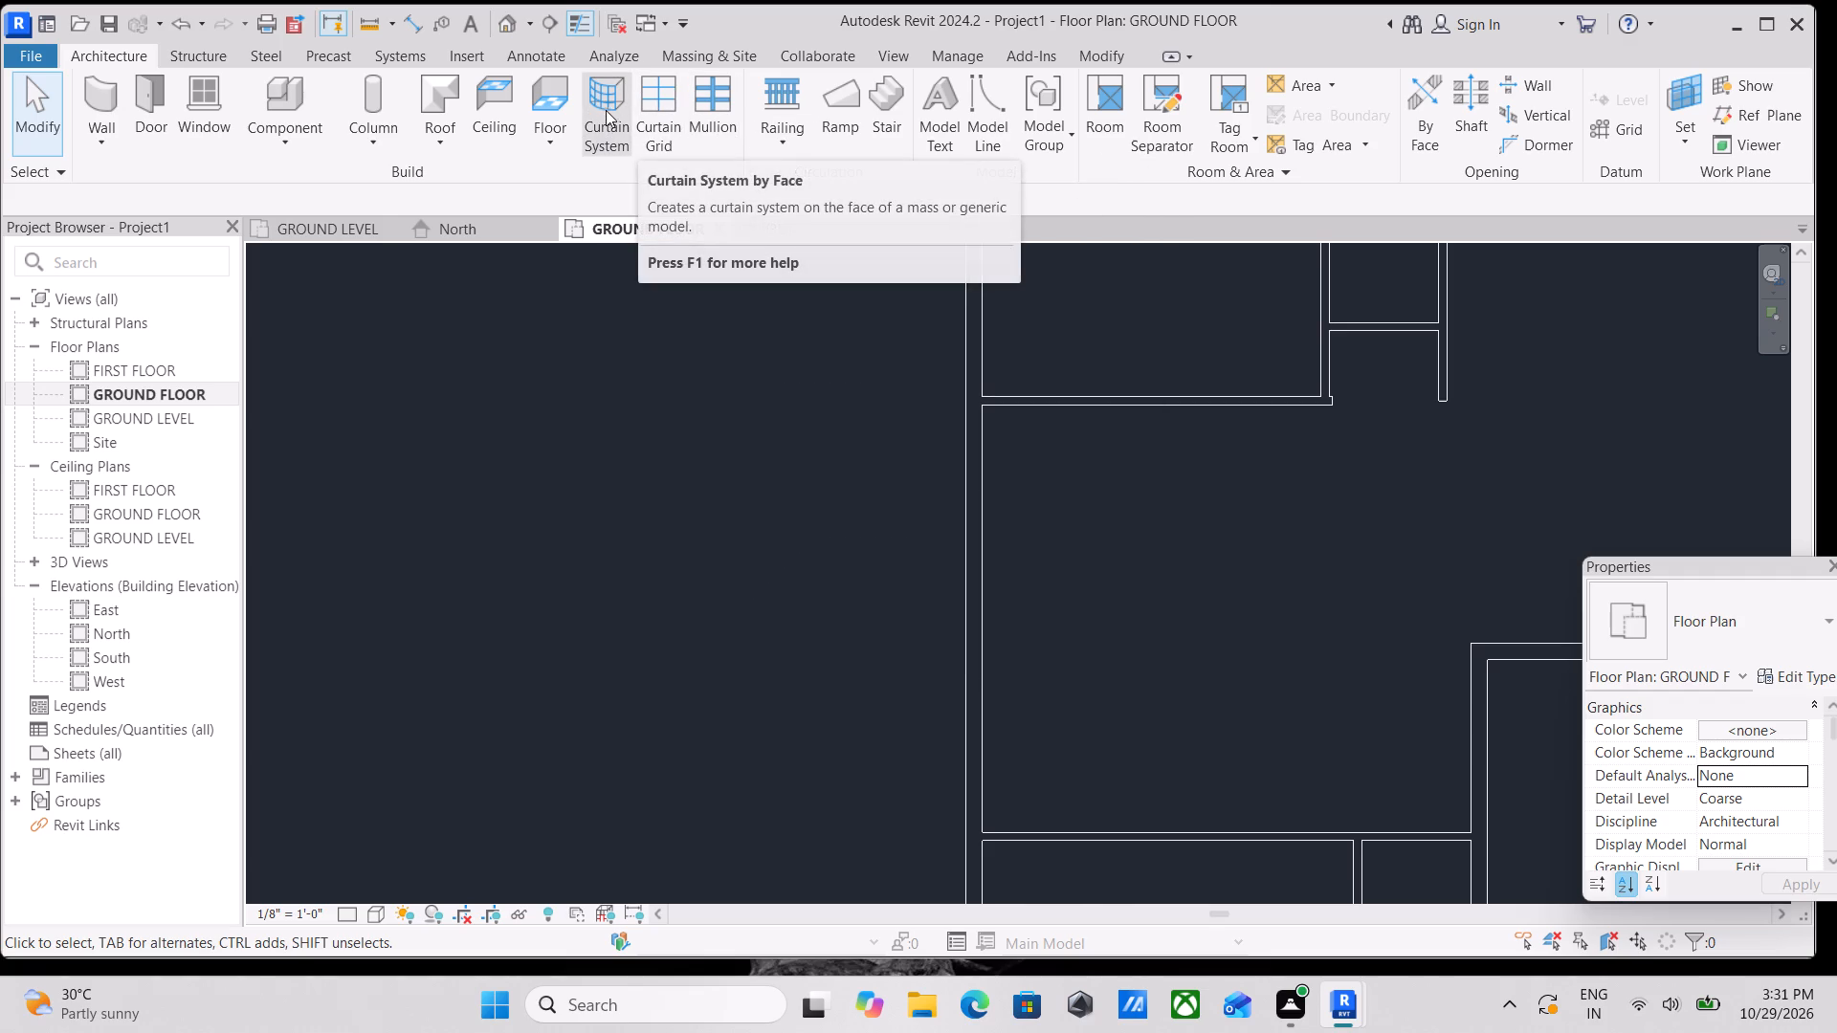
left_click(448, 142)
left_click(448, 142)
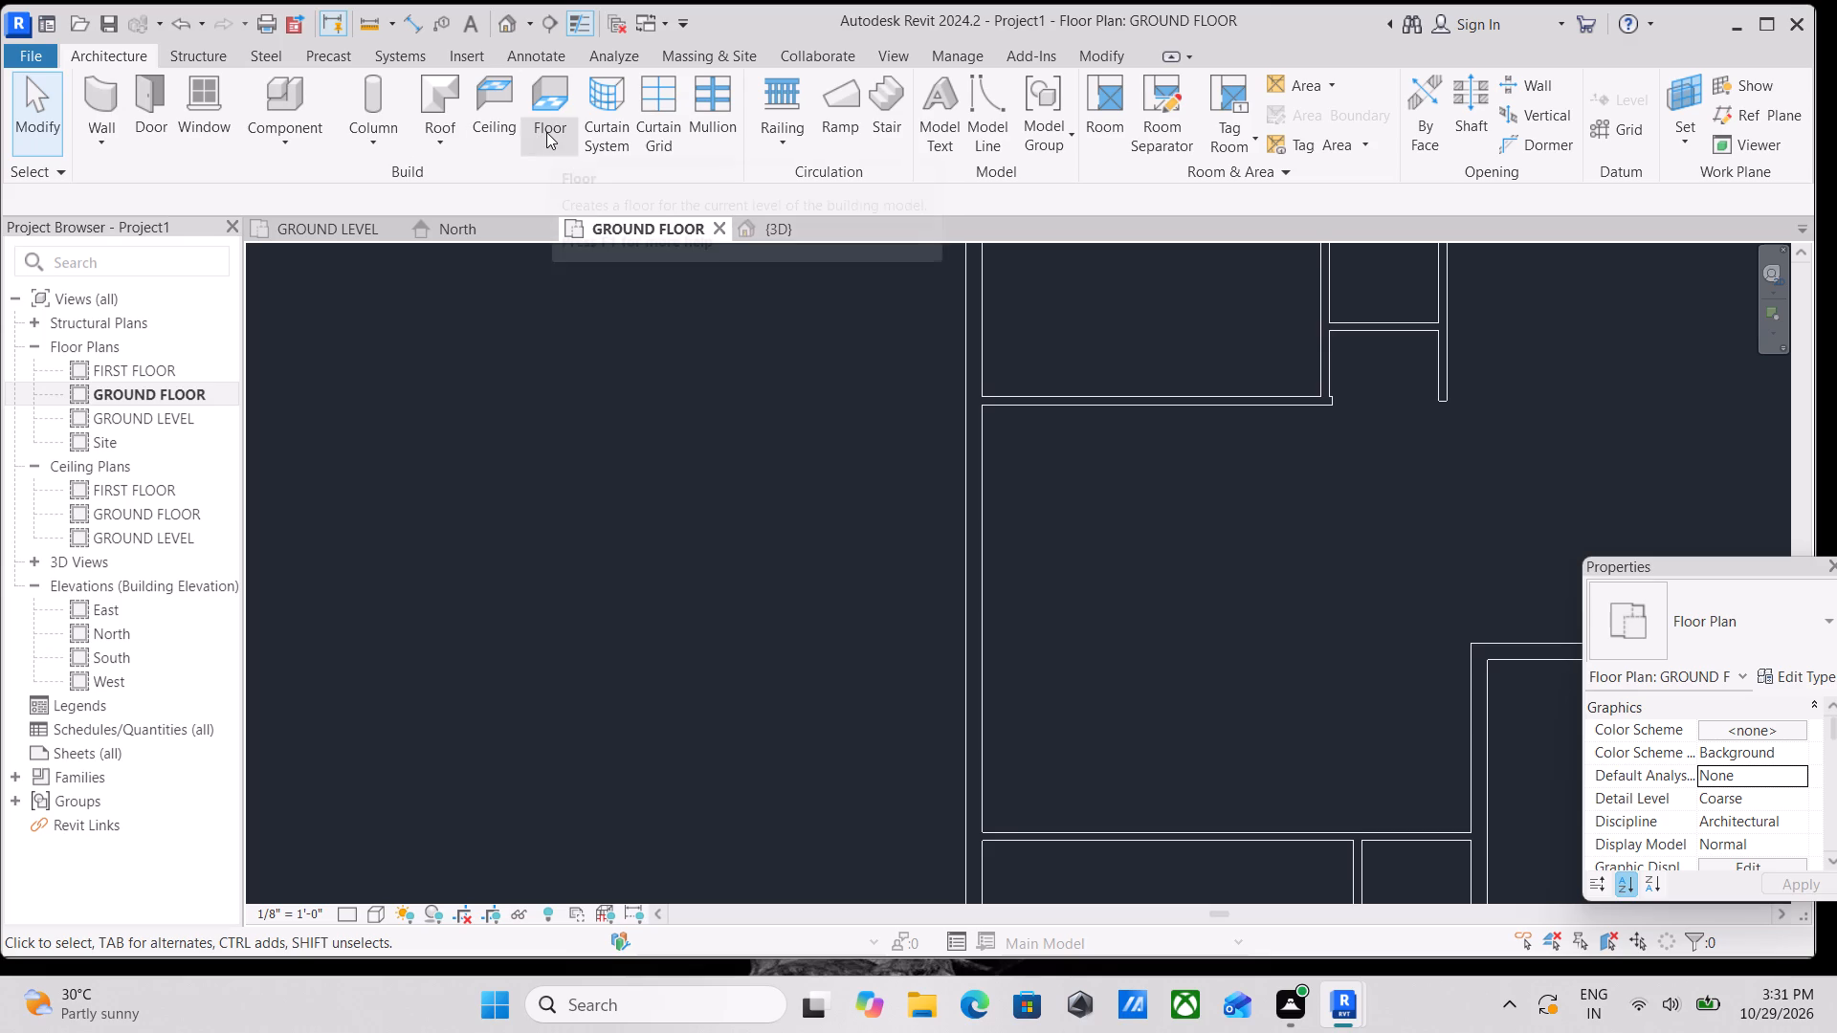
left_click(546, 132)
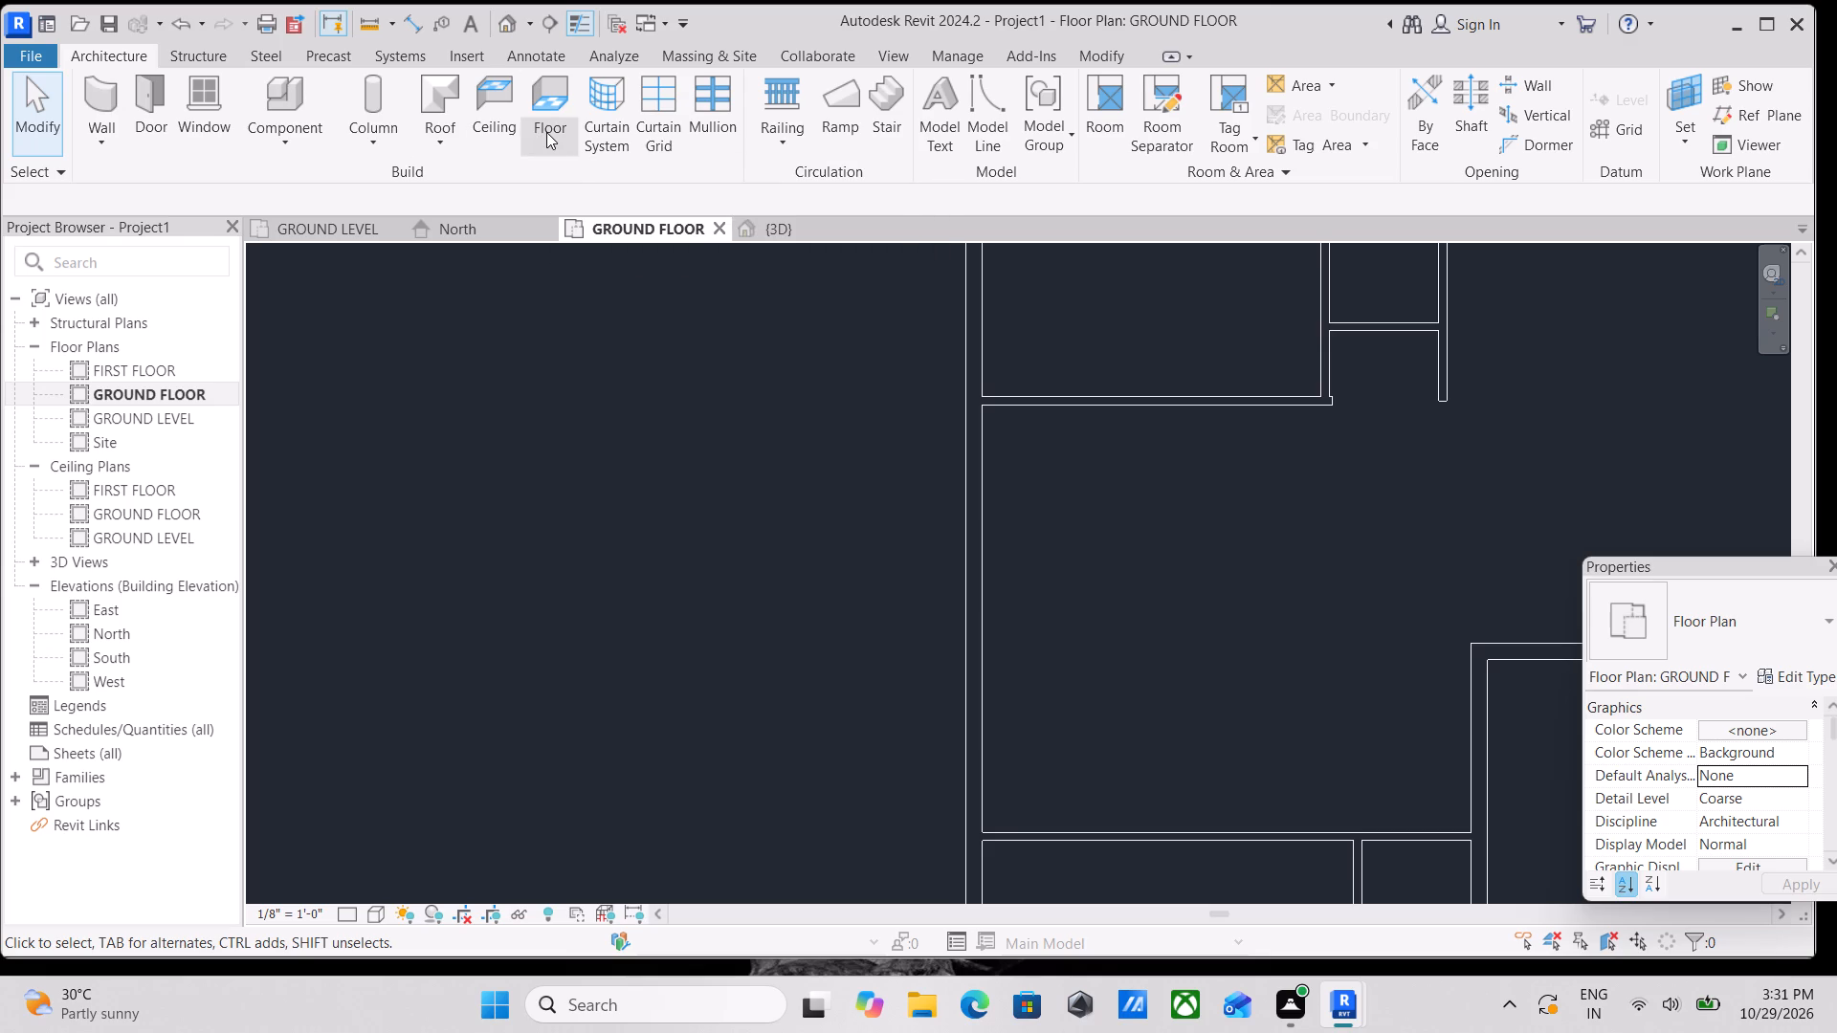
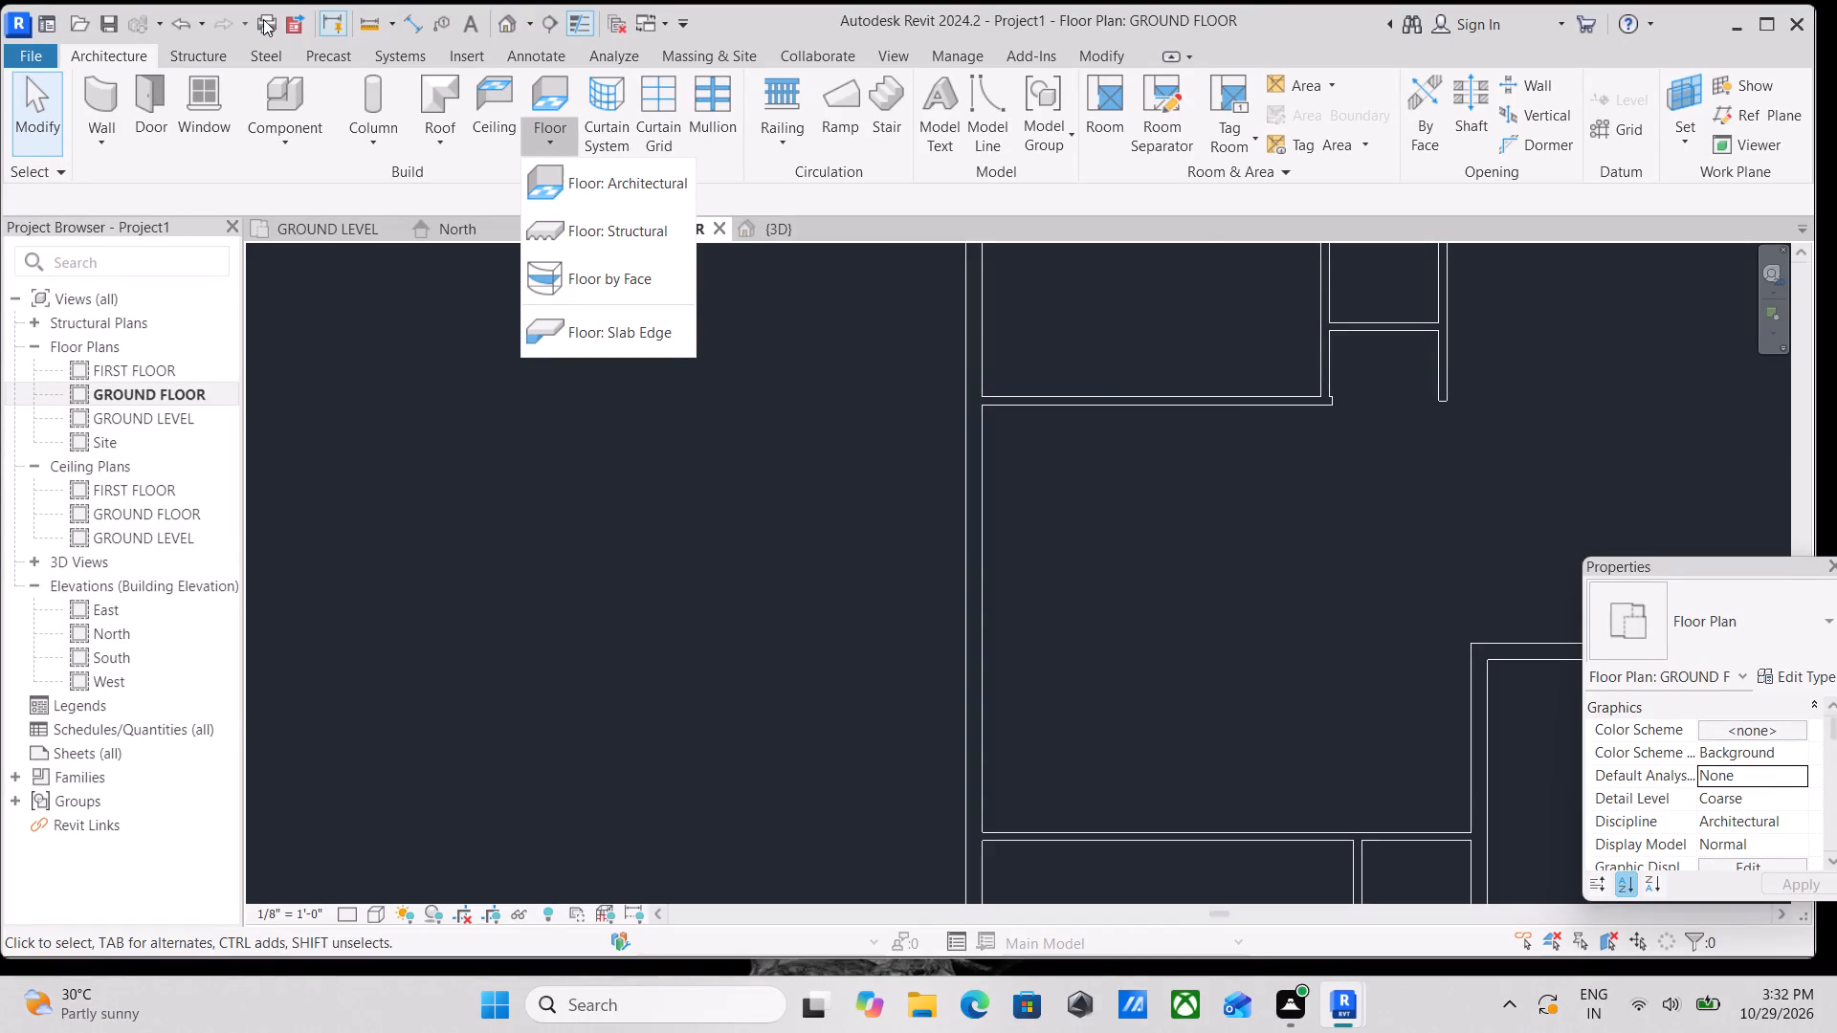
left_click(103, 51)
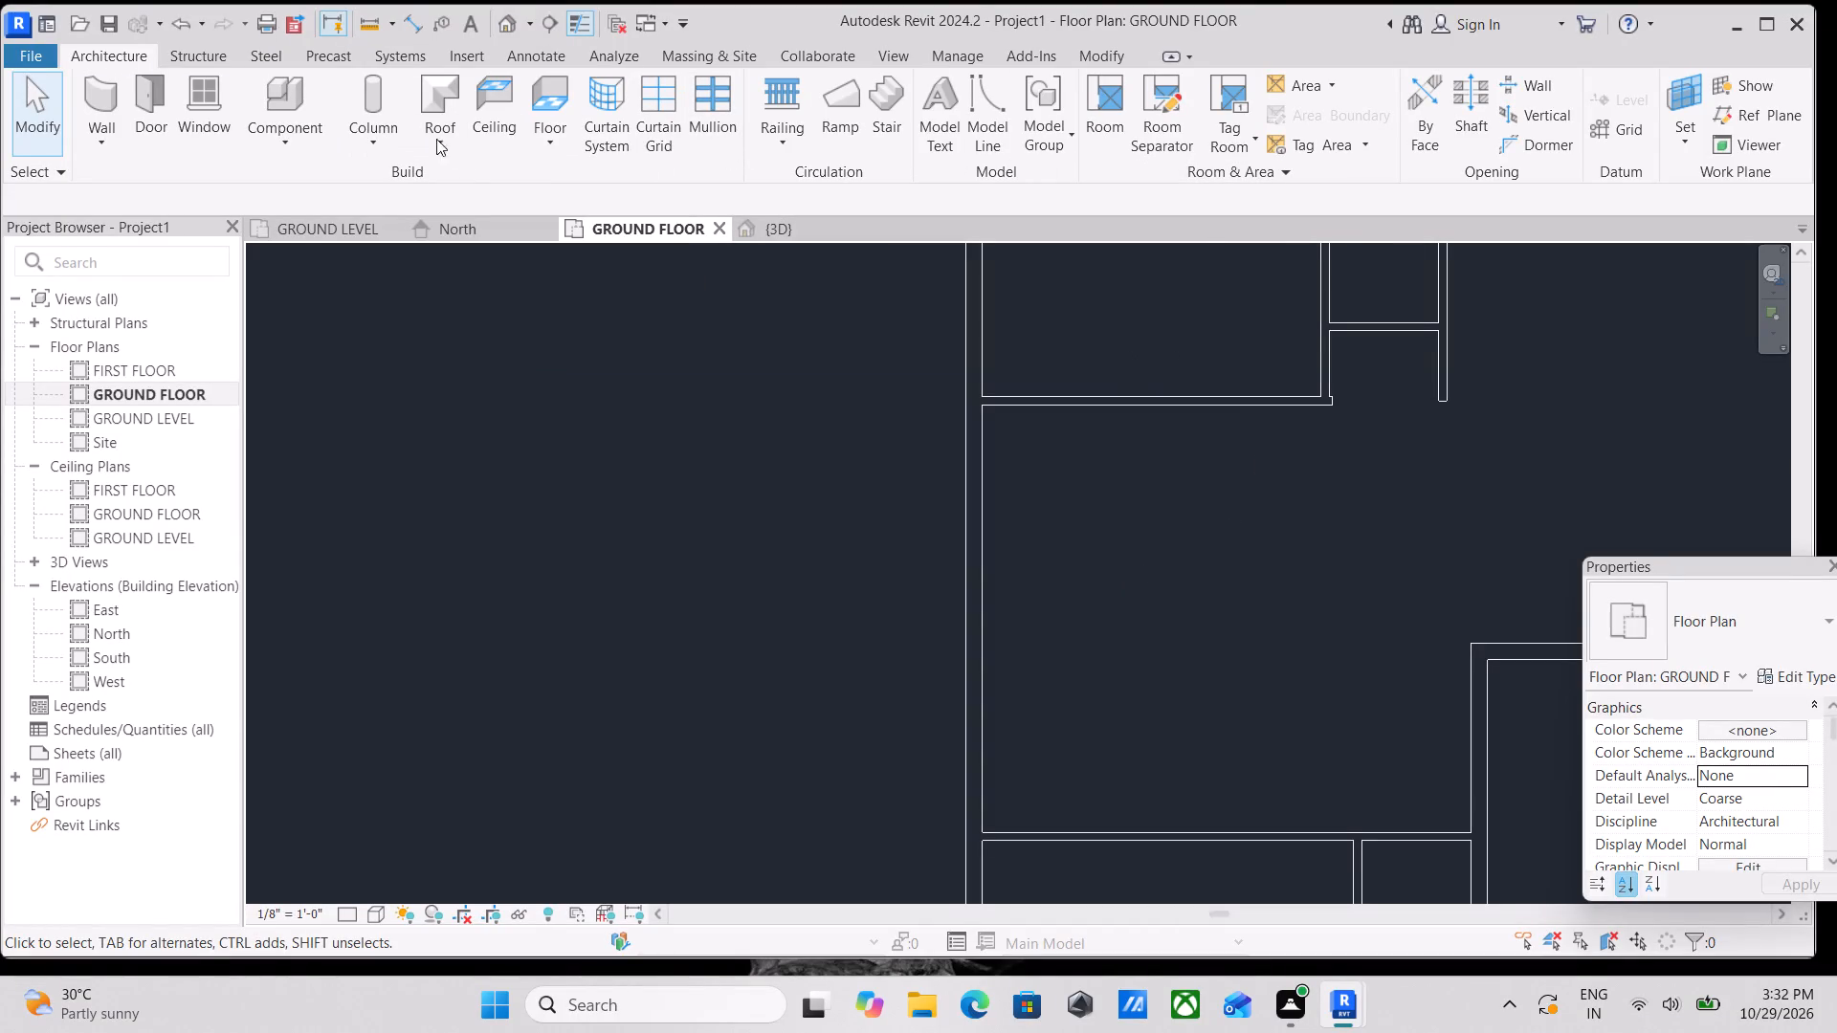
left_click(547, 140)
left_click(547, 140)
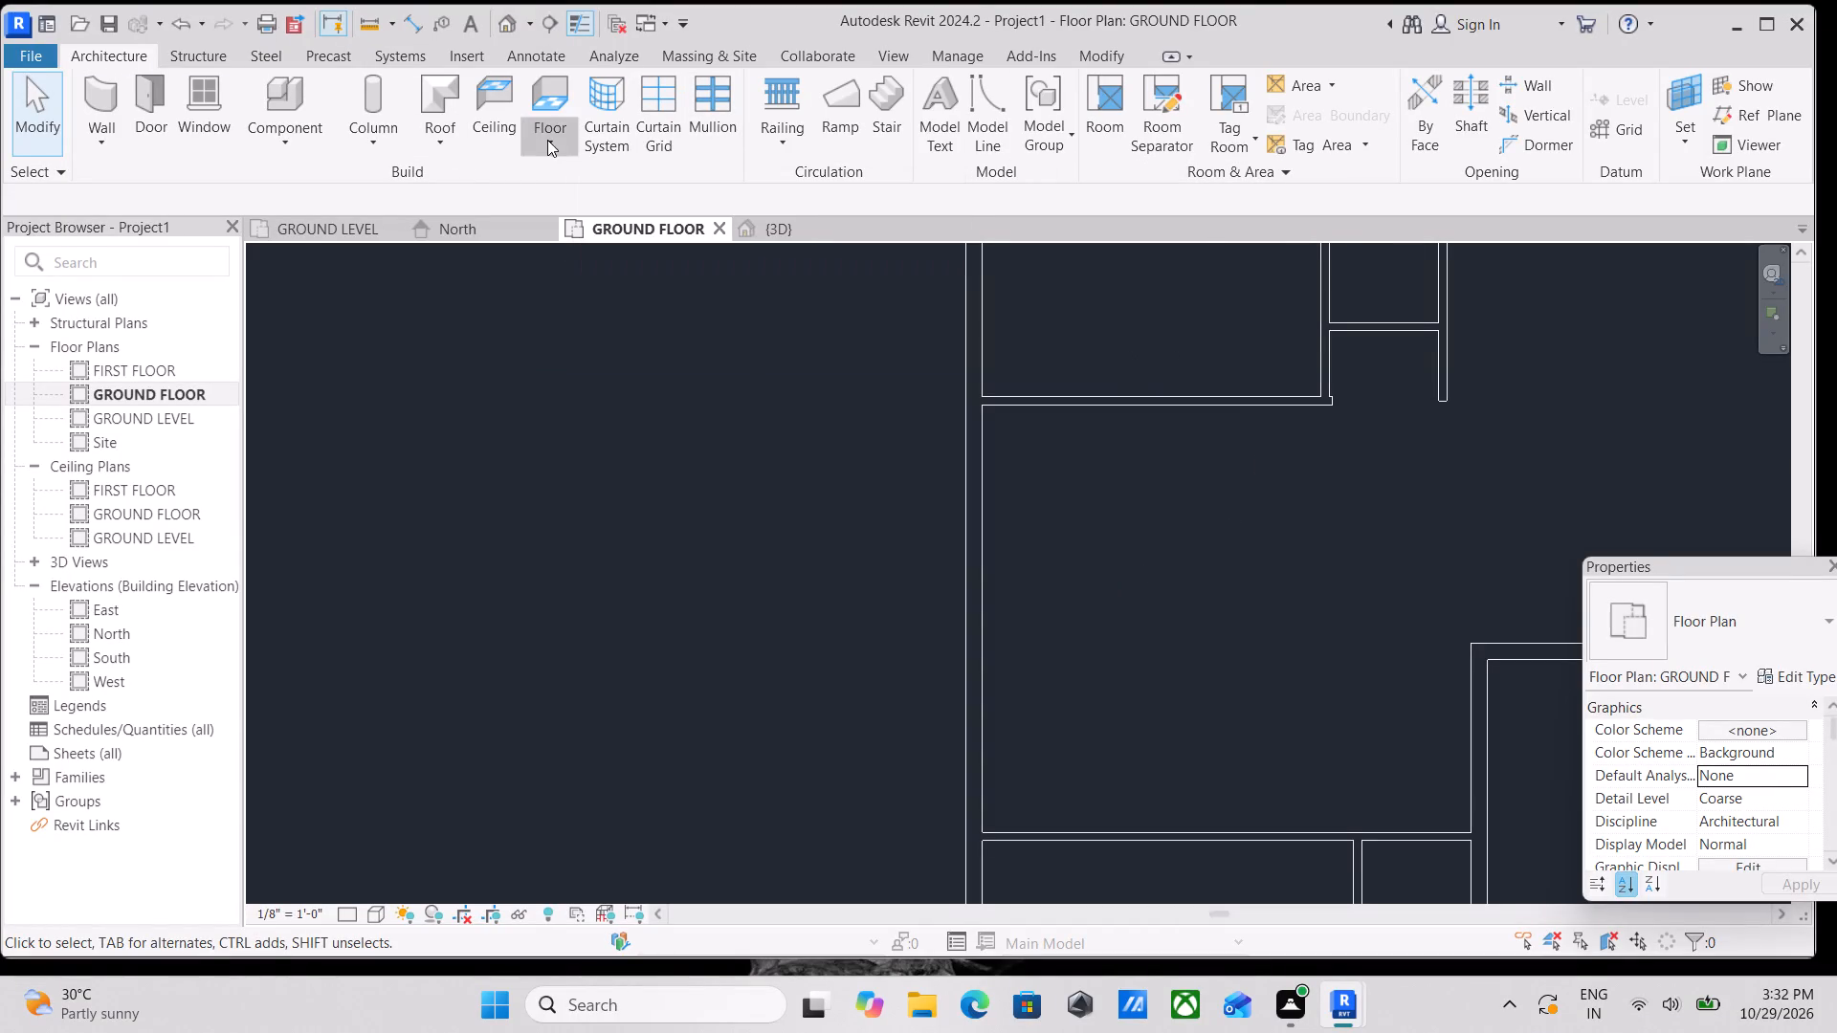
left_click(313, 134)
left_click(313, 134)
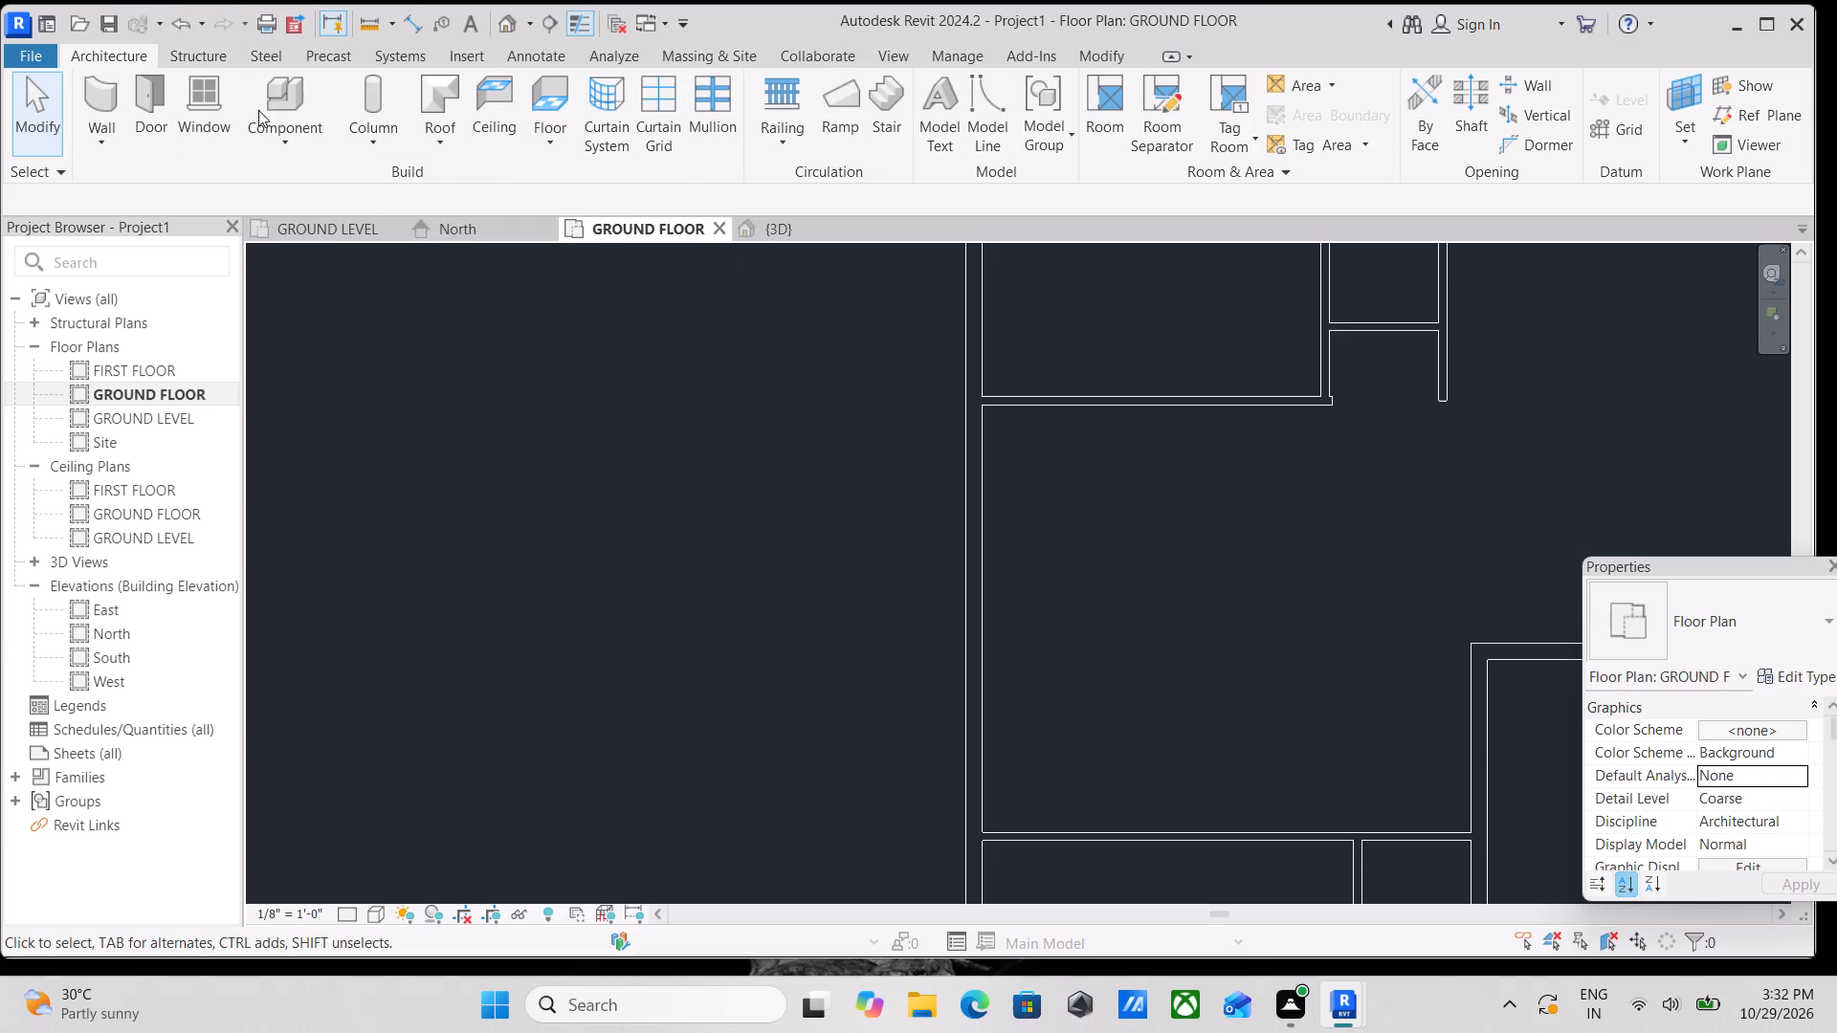
Start a stair with a straight five-riser first run, 3'-8" long, below the upper-left room's wall, heading toward the outer wall.
left_click(902, 113)
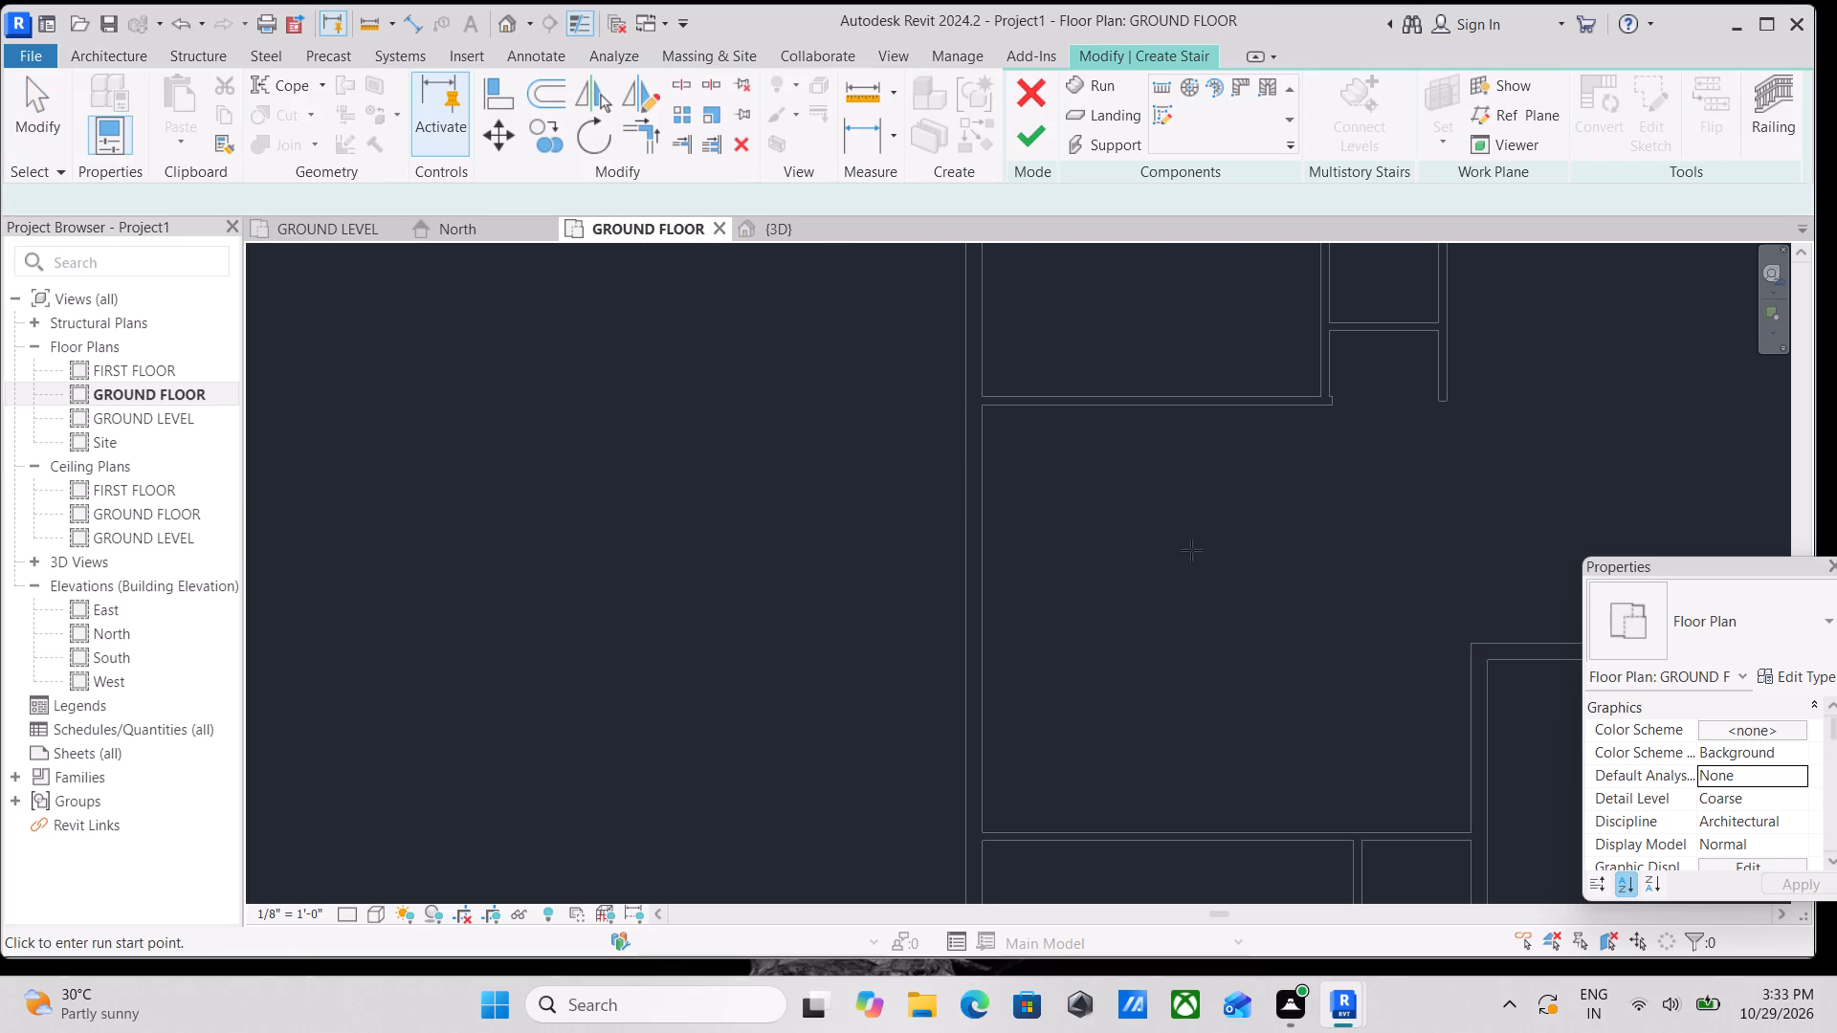
left_click(1158, 84)
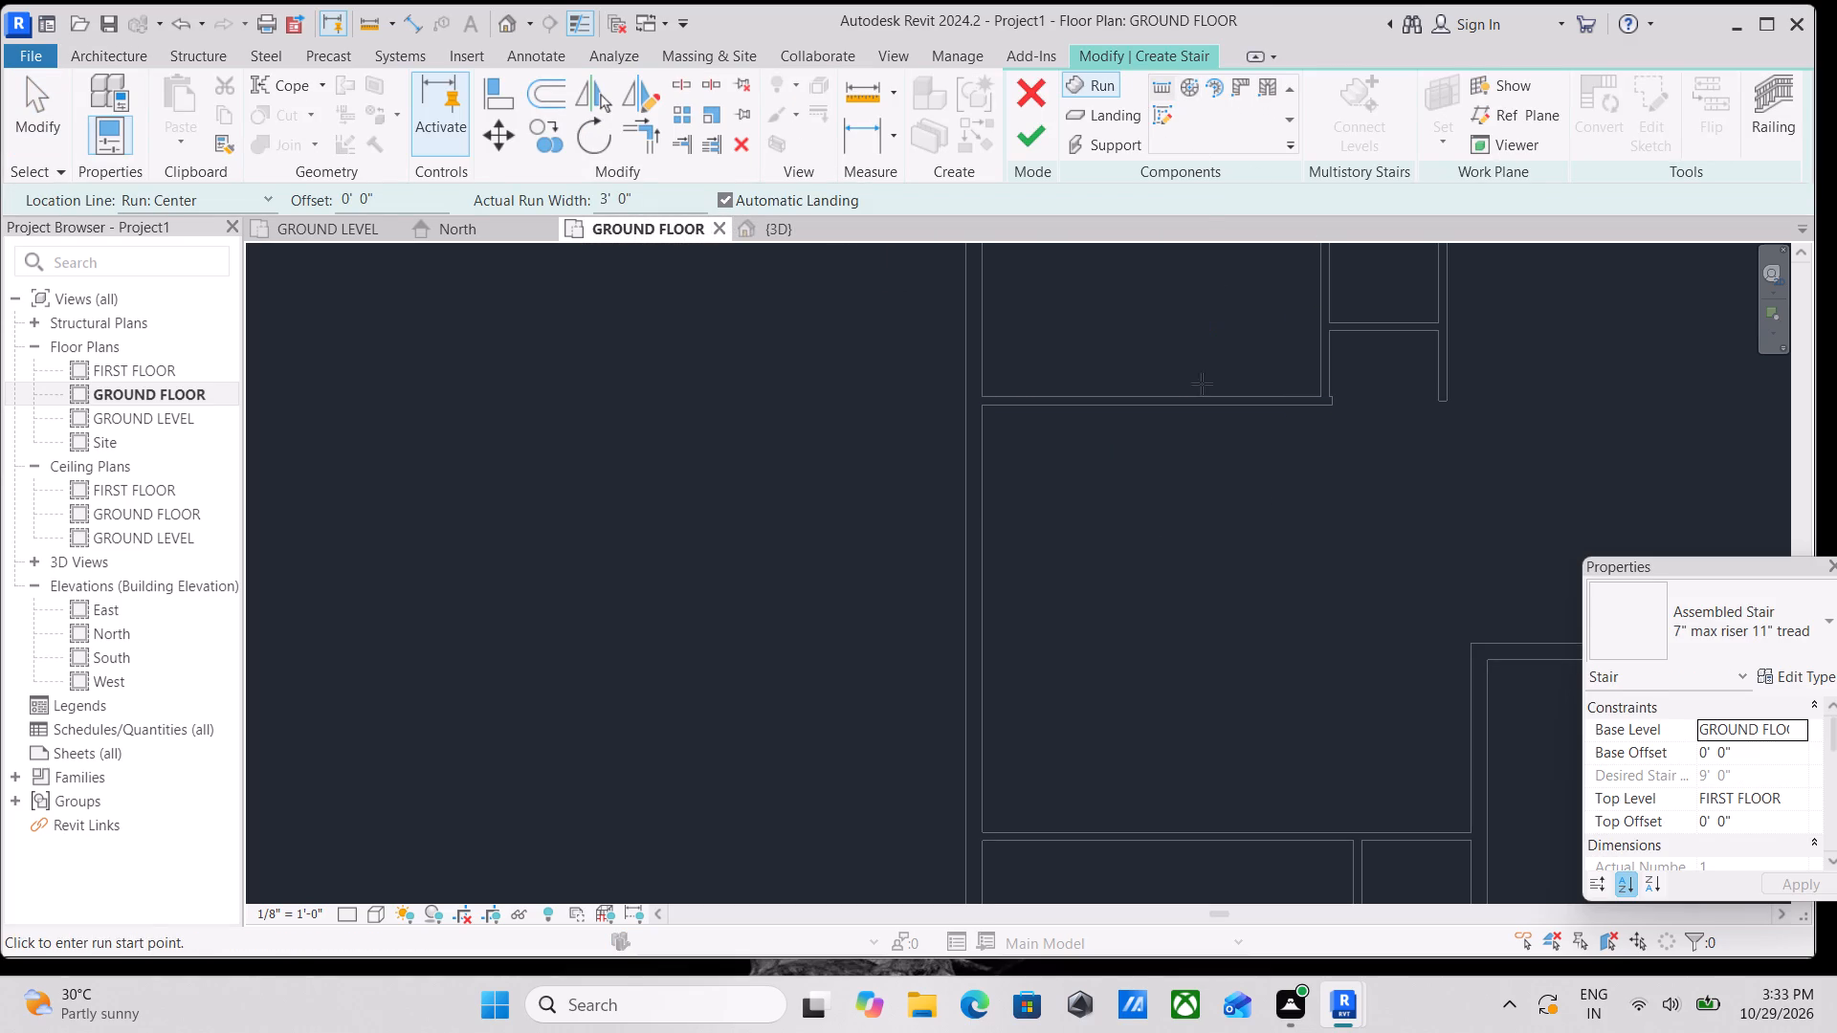
left_click(1217, 454)
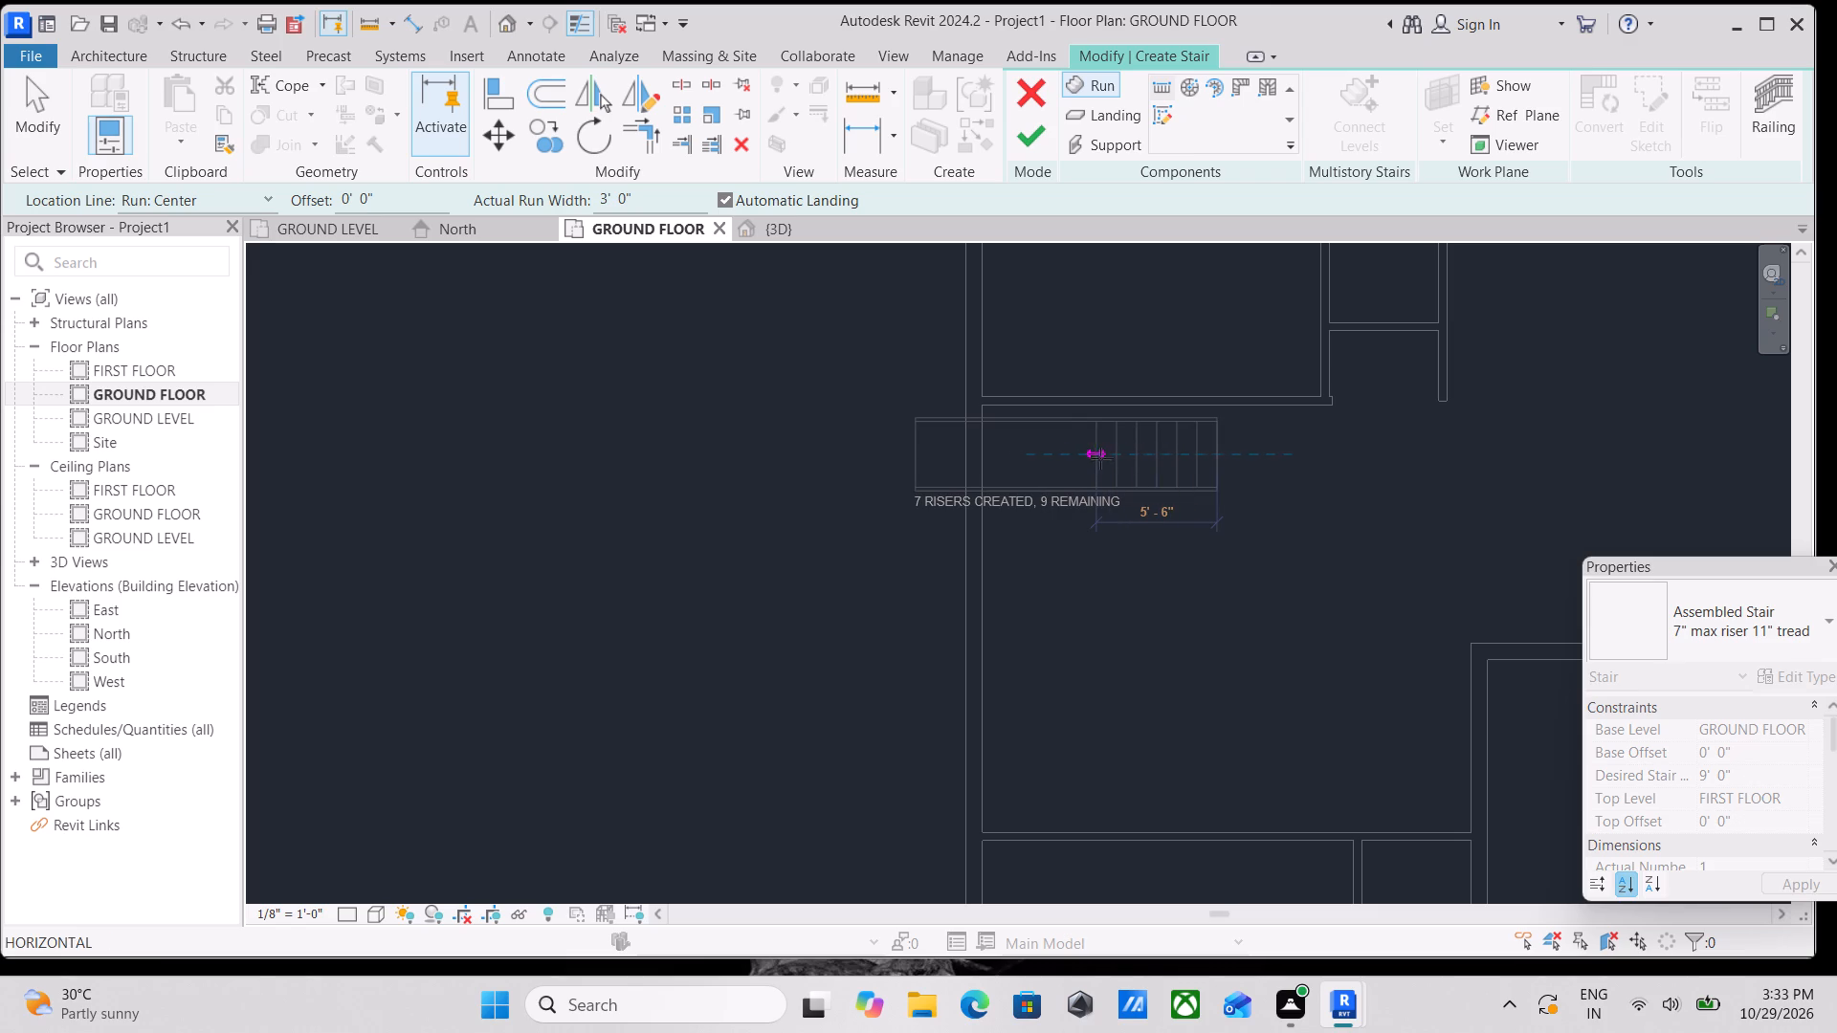
key("Escape")
scroll(1086, 454, "up", 3)
middle_click_drag(1086, 454, 1067, 484)
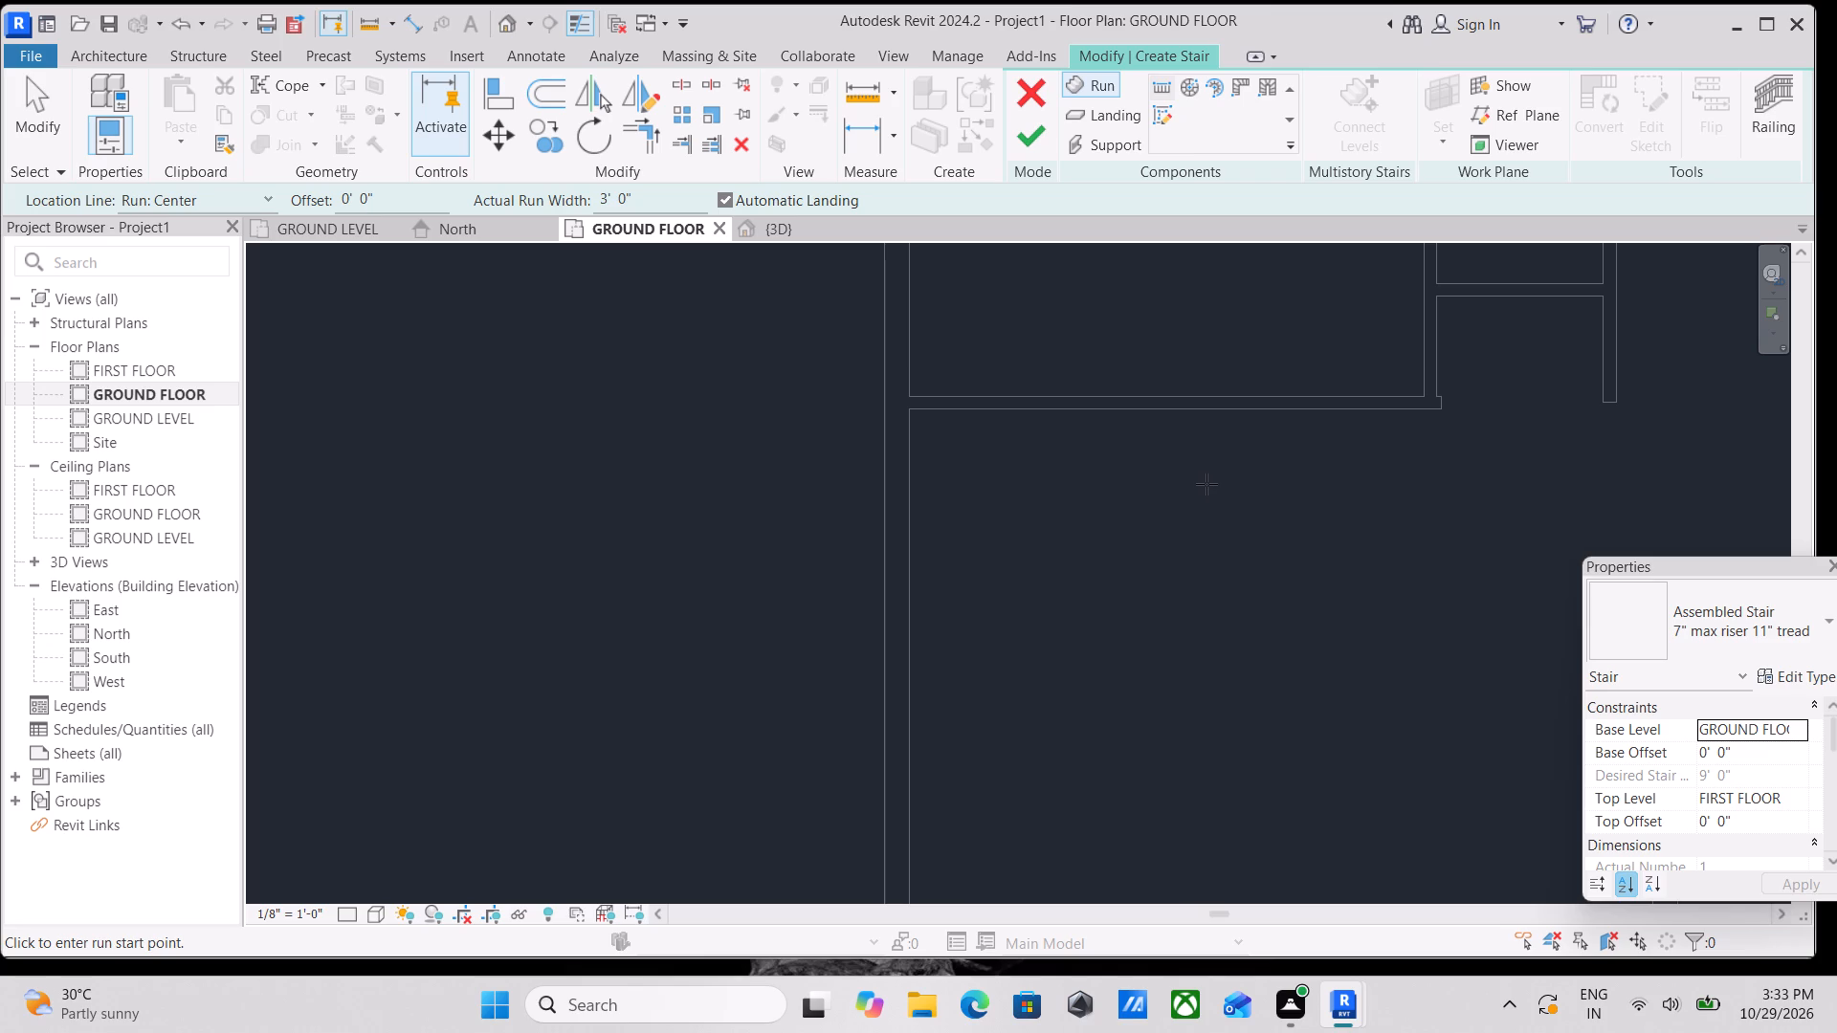
left_click(1209, 484)
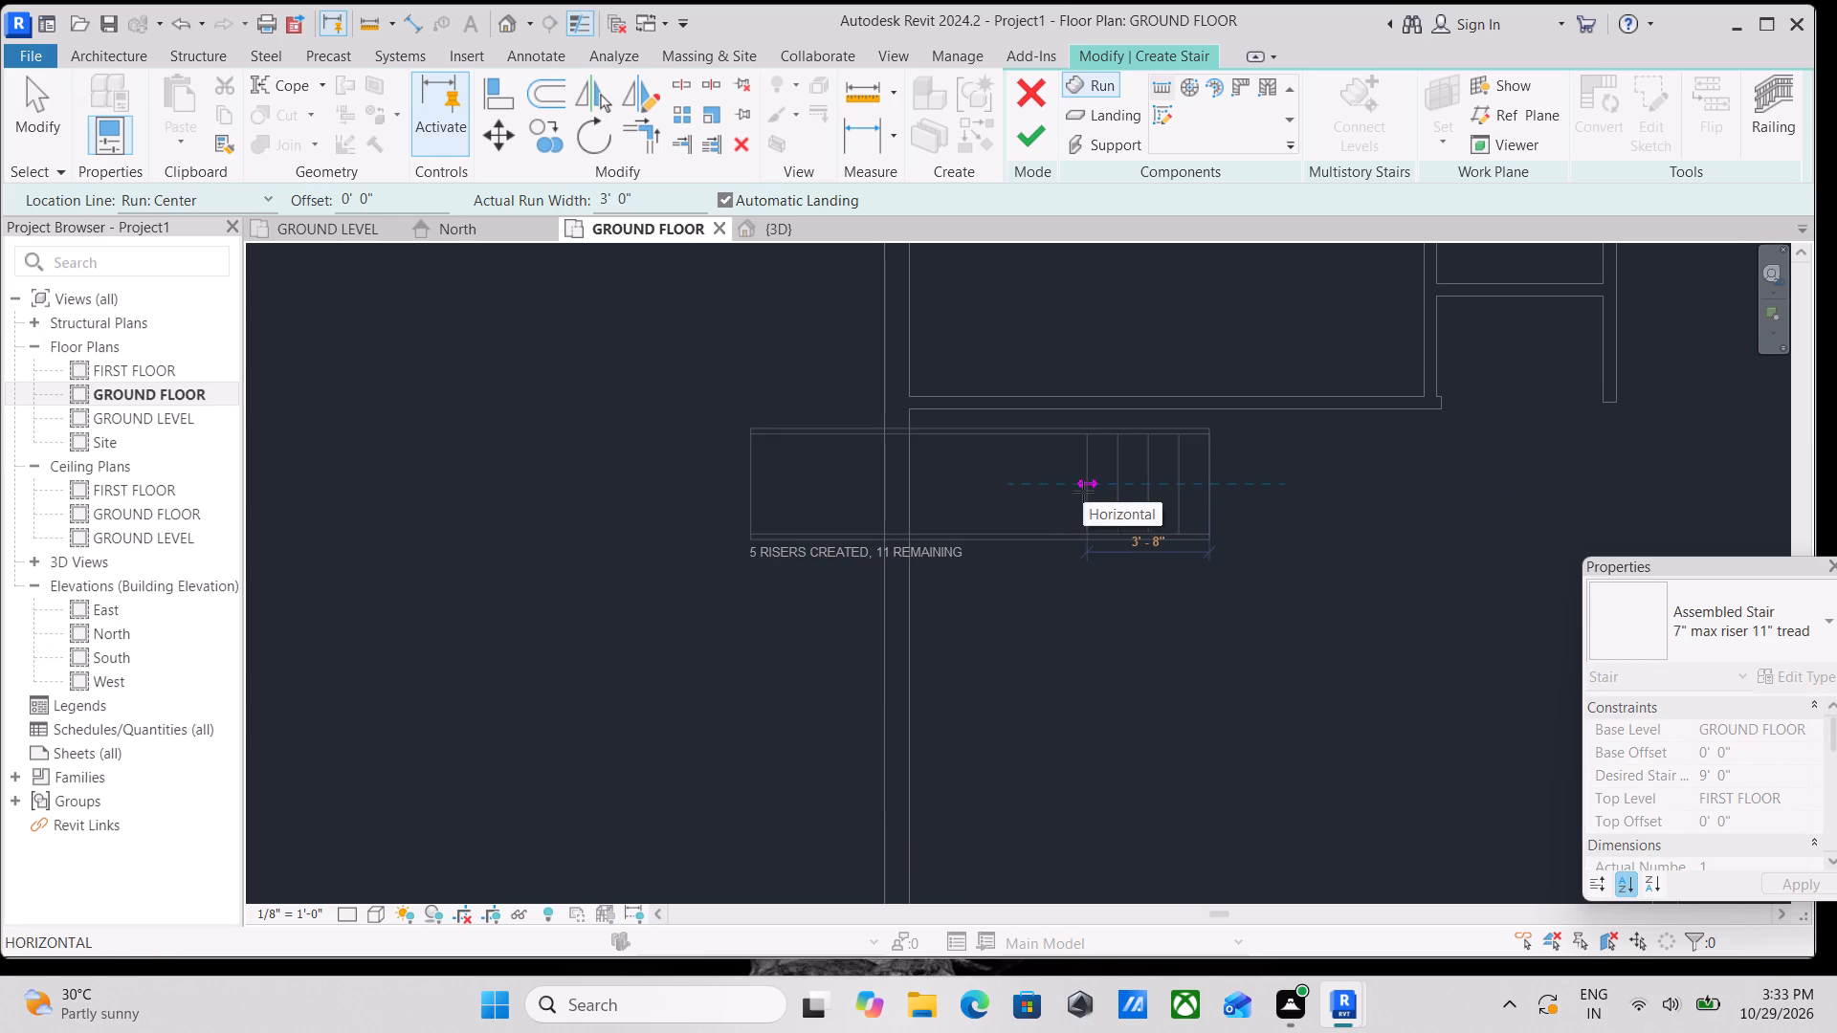
left_click(1080, 492)
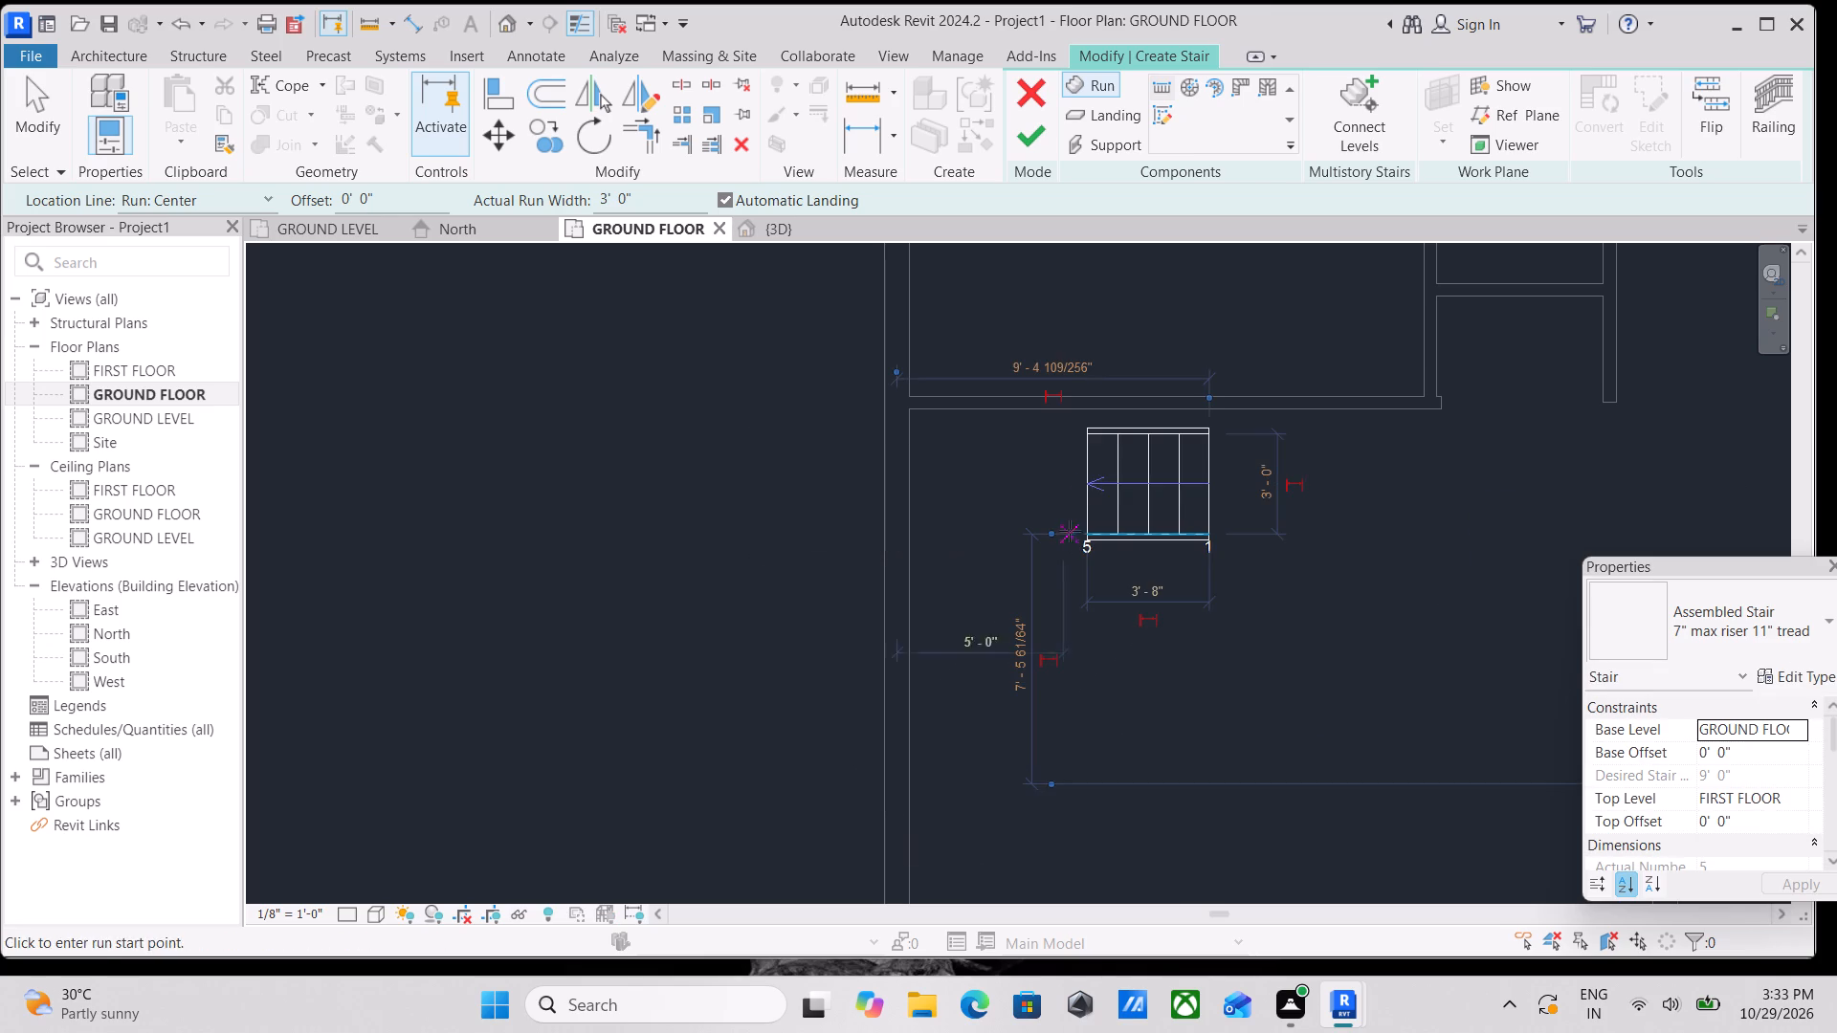
key("Escape")
Add a second straight stair run 5'-6" long, perpendicular to the first, going down the plan parallel to the left outer wall.
middle_click_drag(1063, 581, 1102, 422)
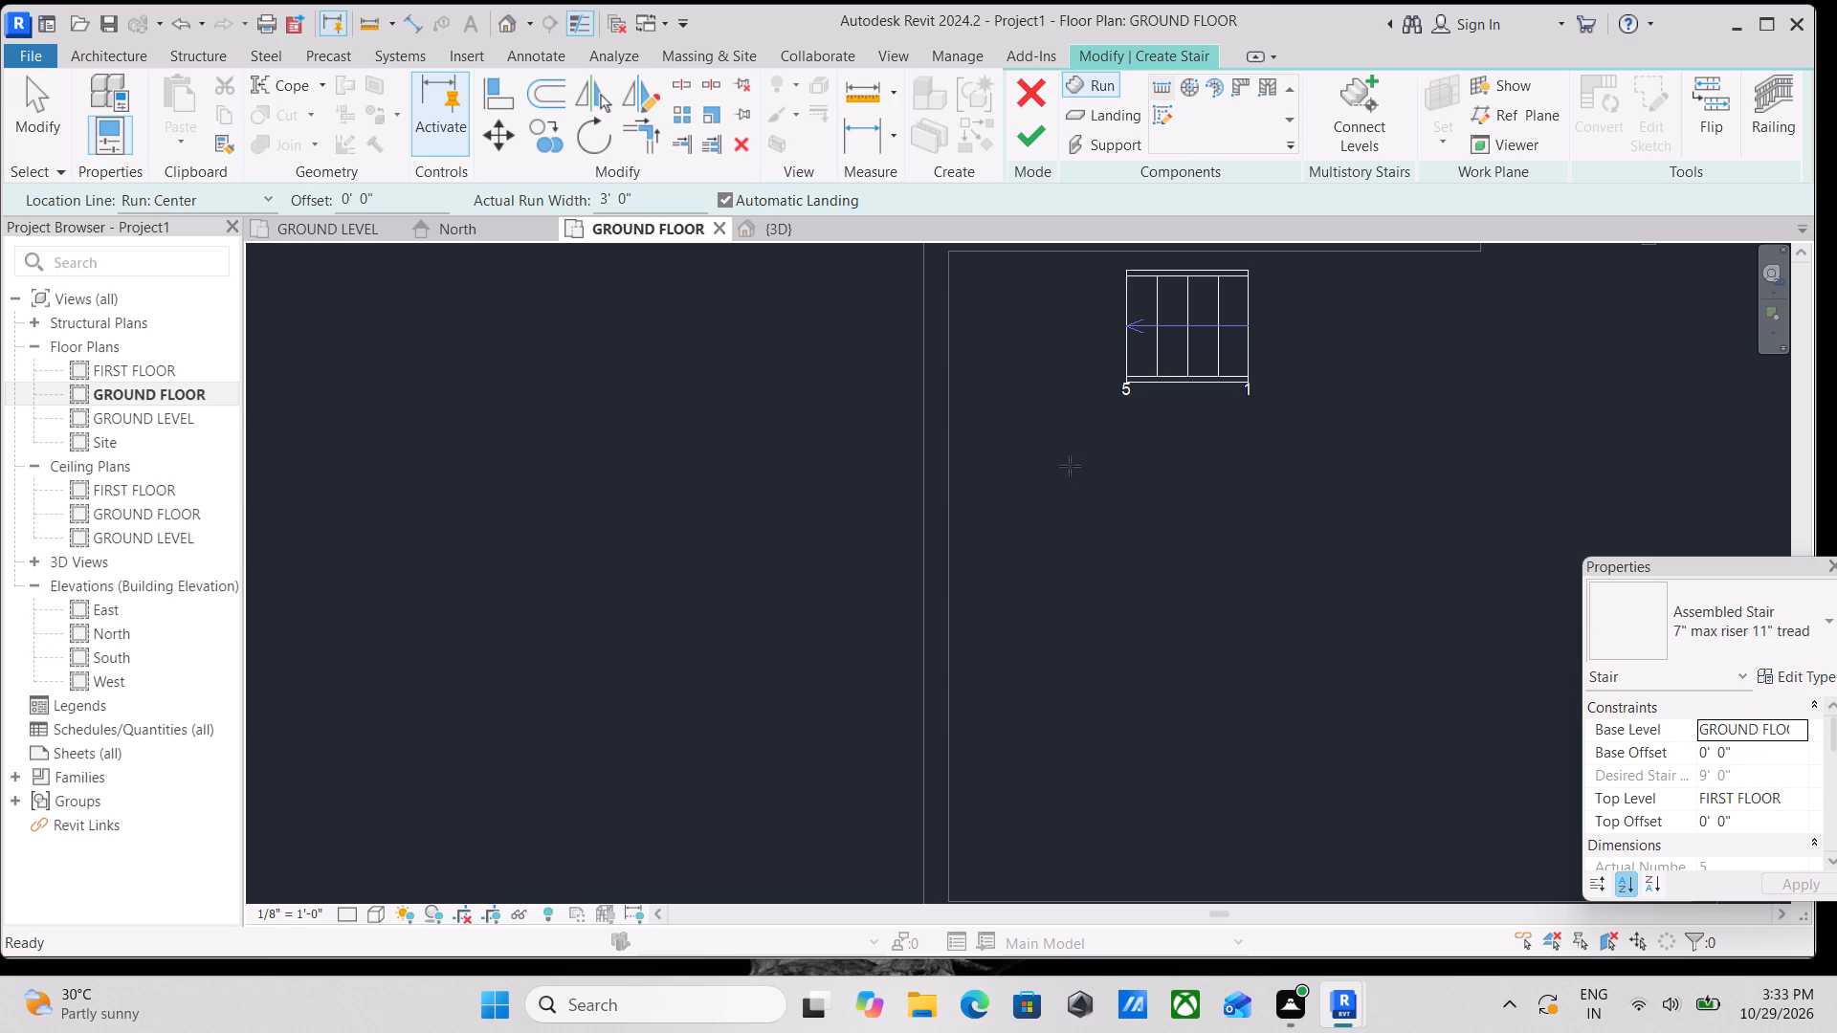
left_click(1059, 453)
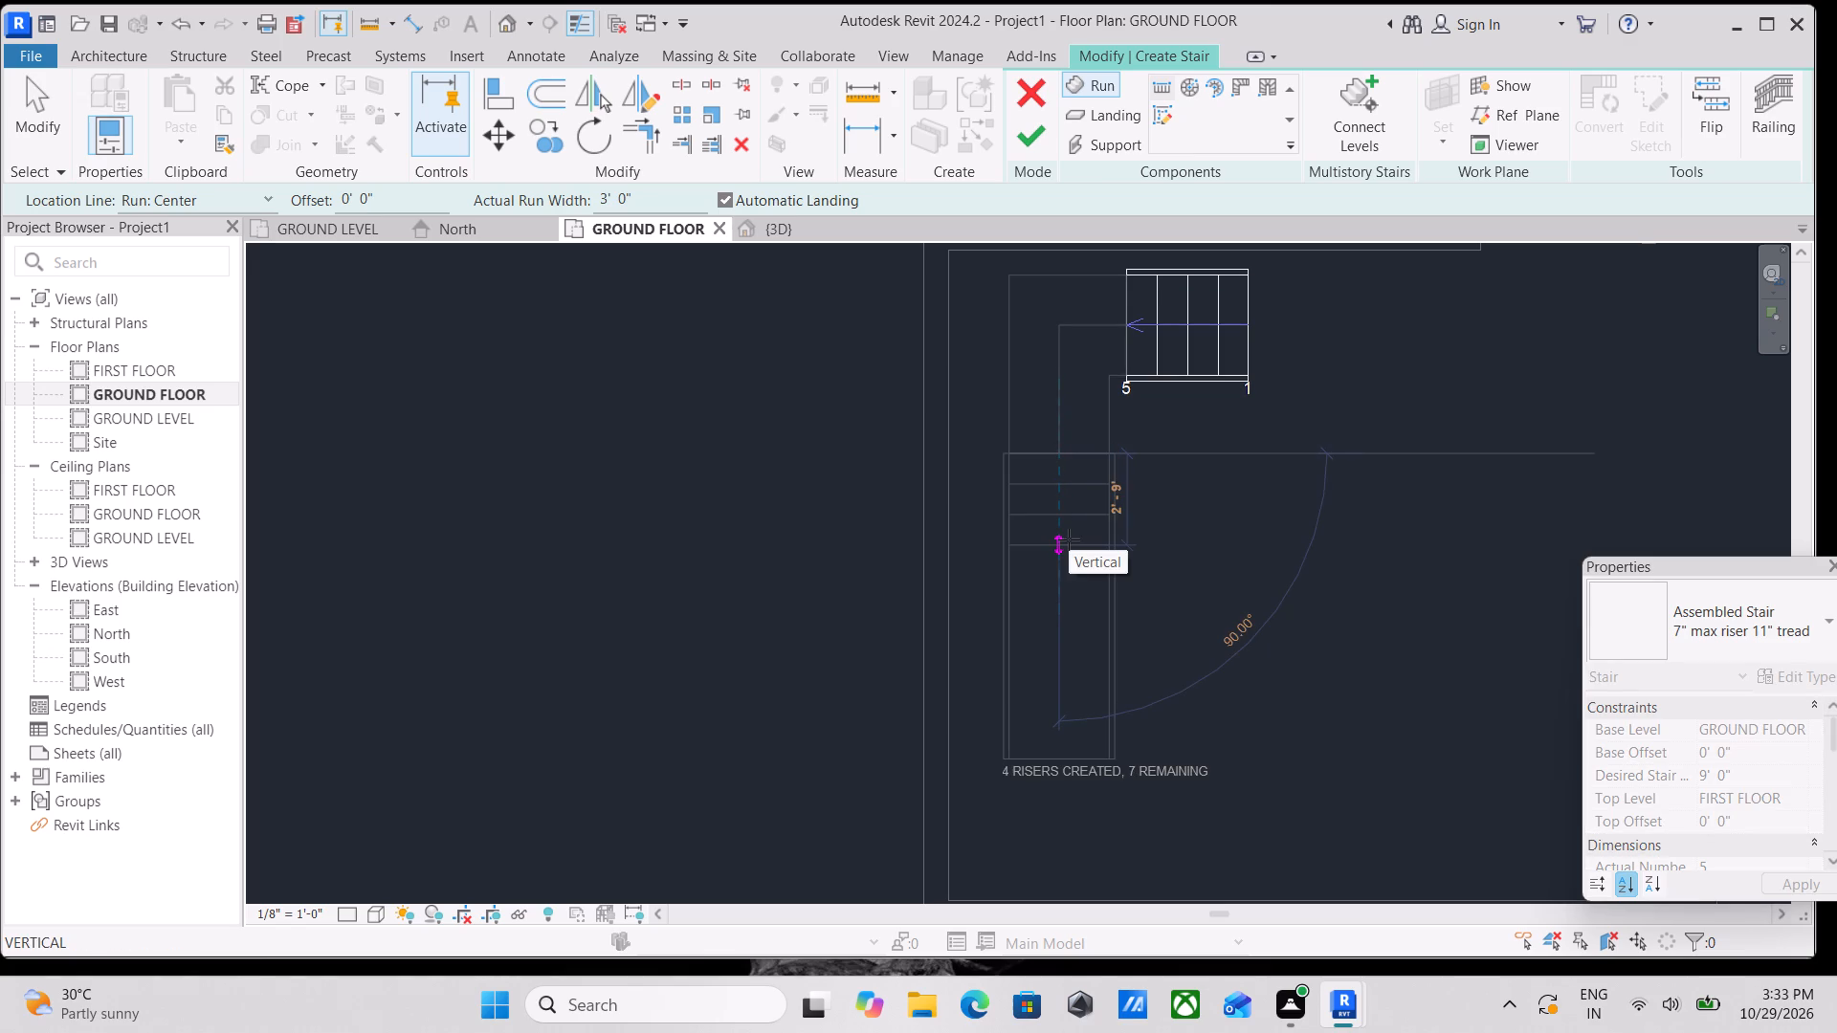
key("Escape")
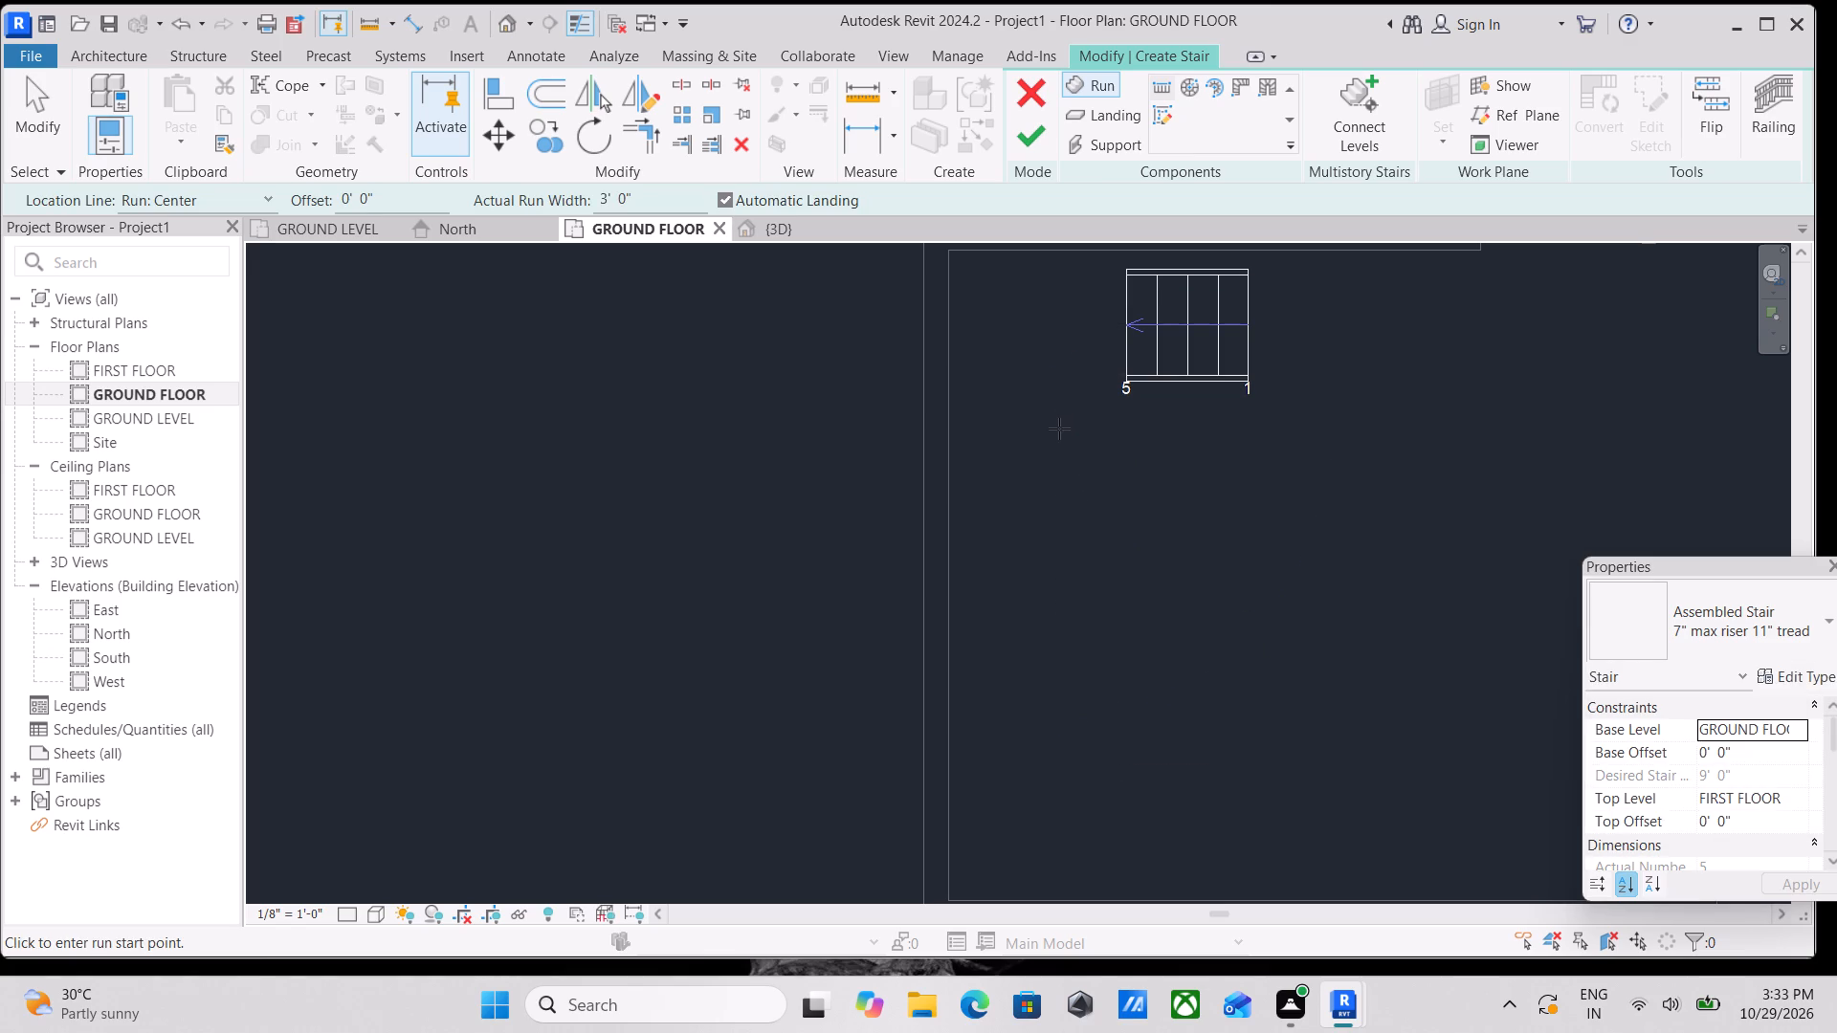
left_click(1059, 429)
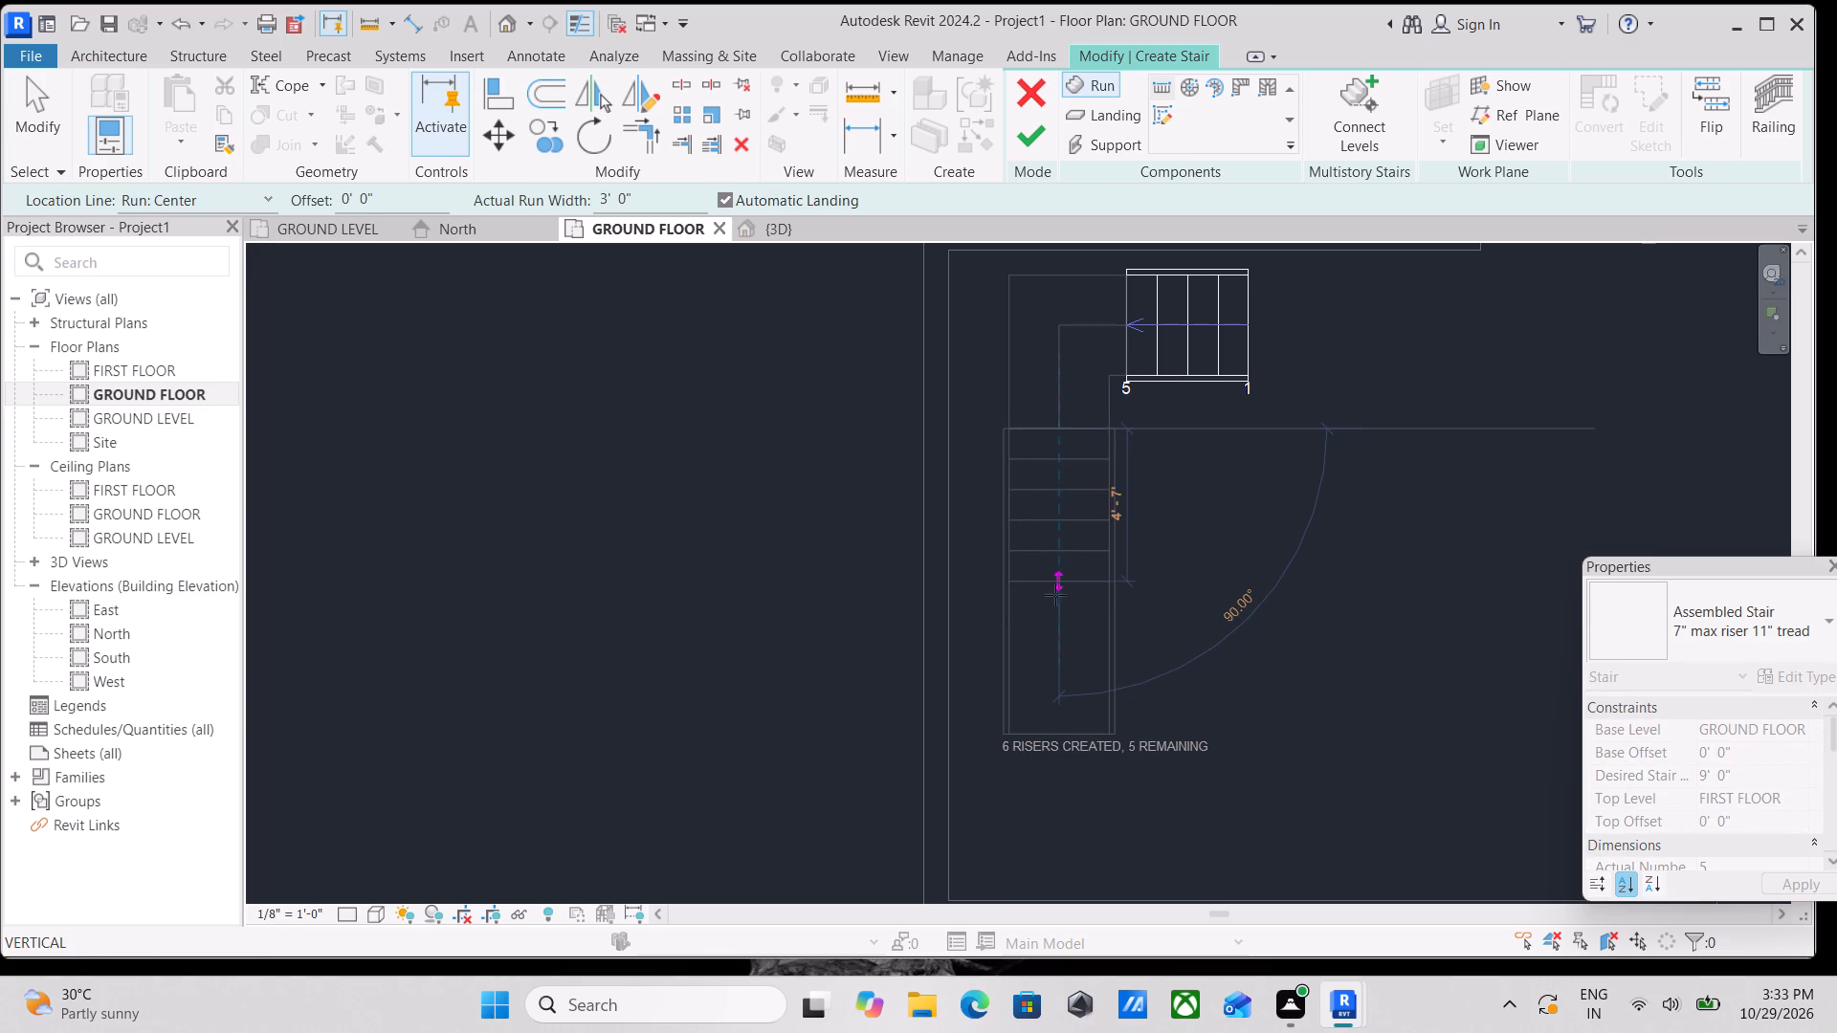
middle_click_drag(1069, 602, 1091, 498)
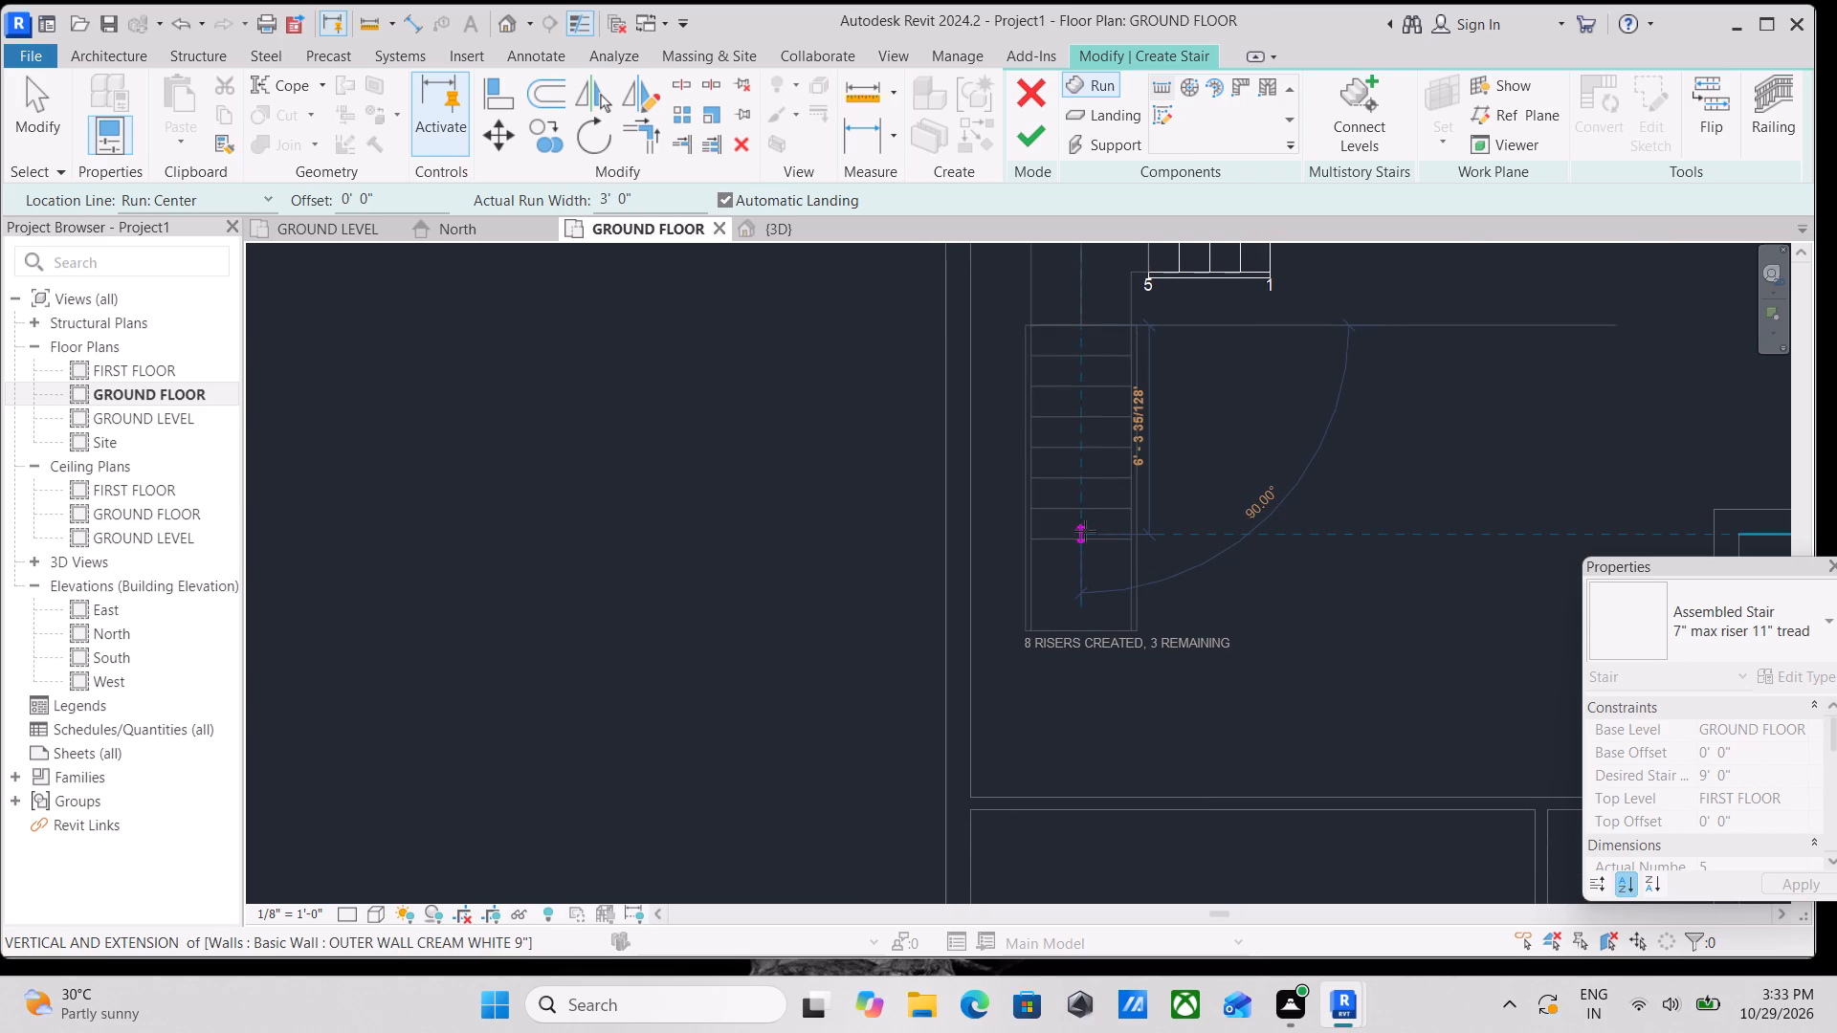
left_click(1084, 519)
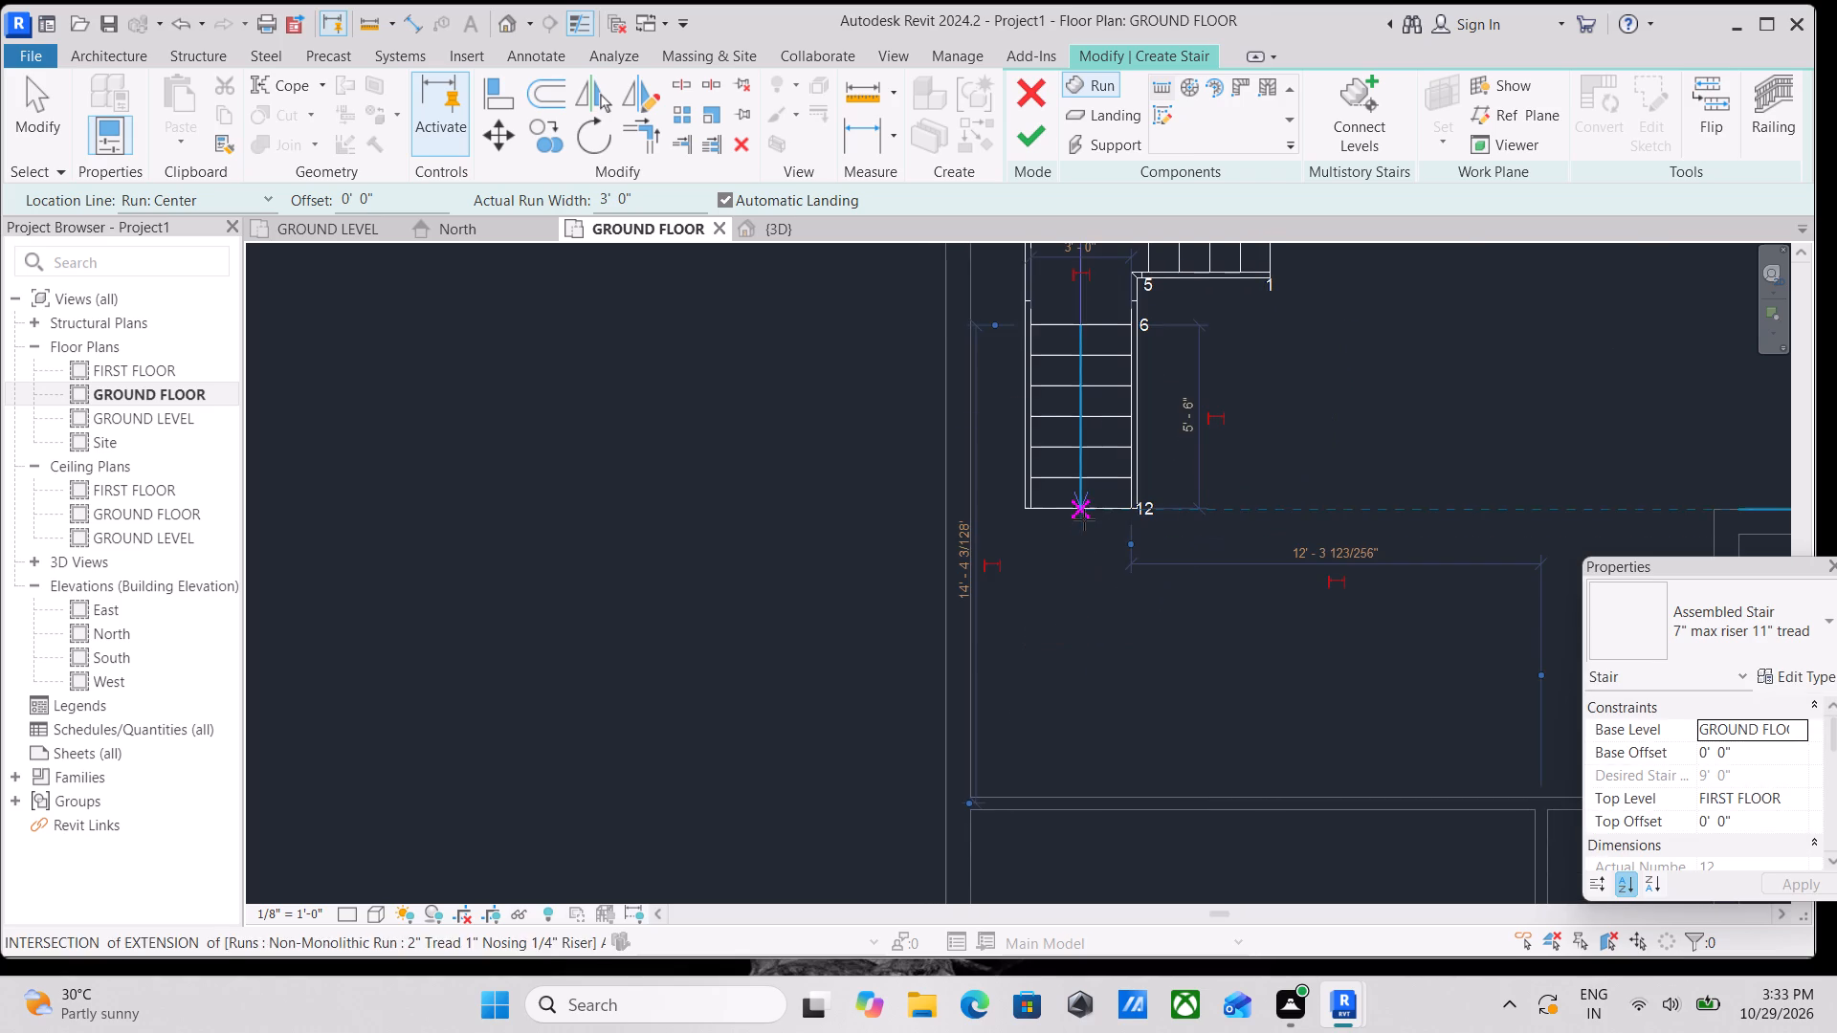
Add a final four-riser run turning back into the open space to form a U-shape, and finish the stair.
middle_click_drag(1154, 558, 1008, 541)
left_click(1007, 545)
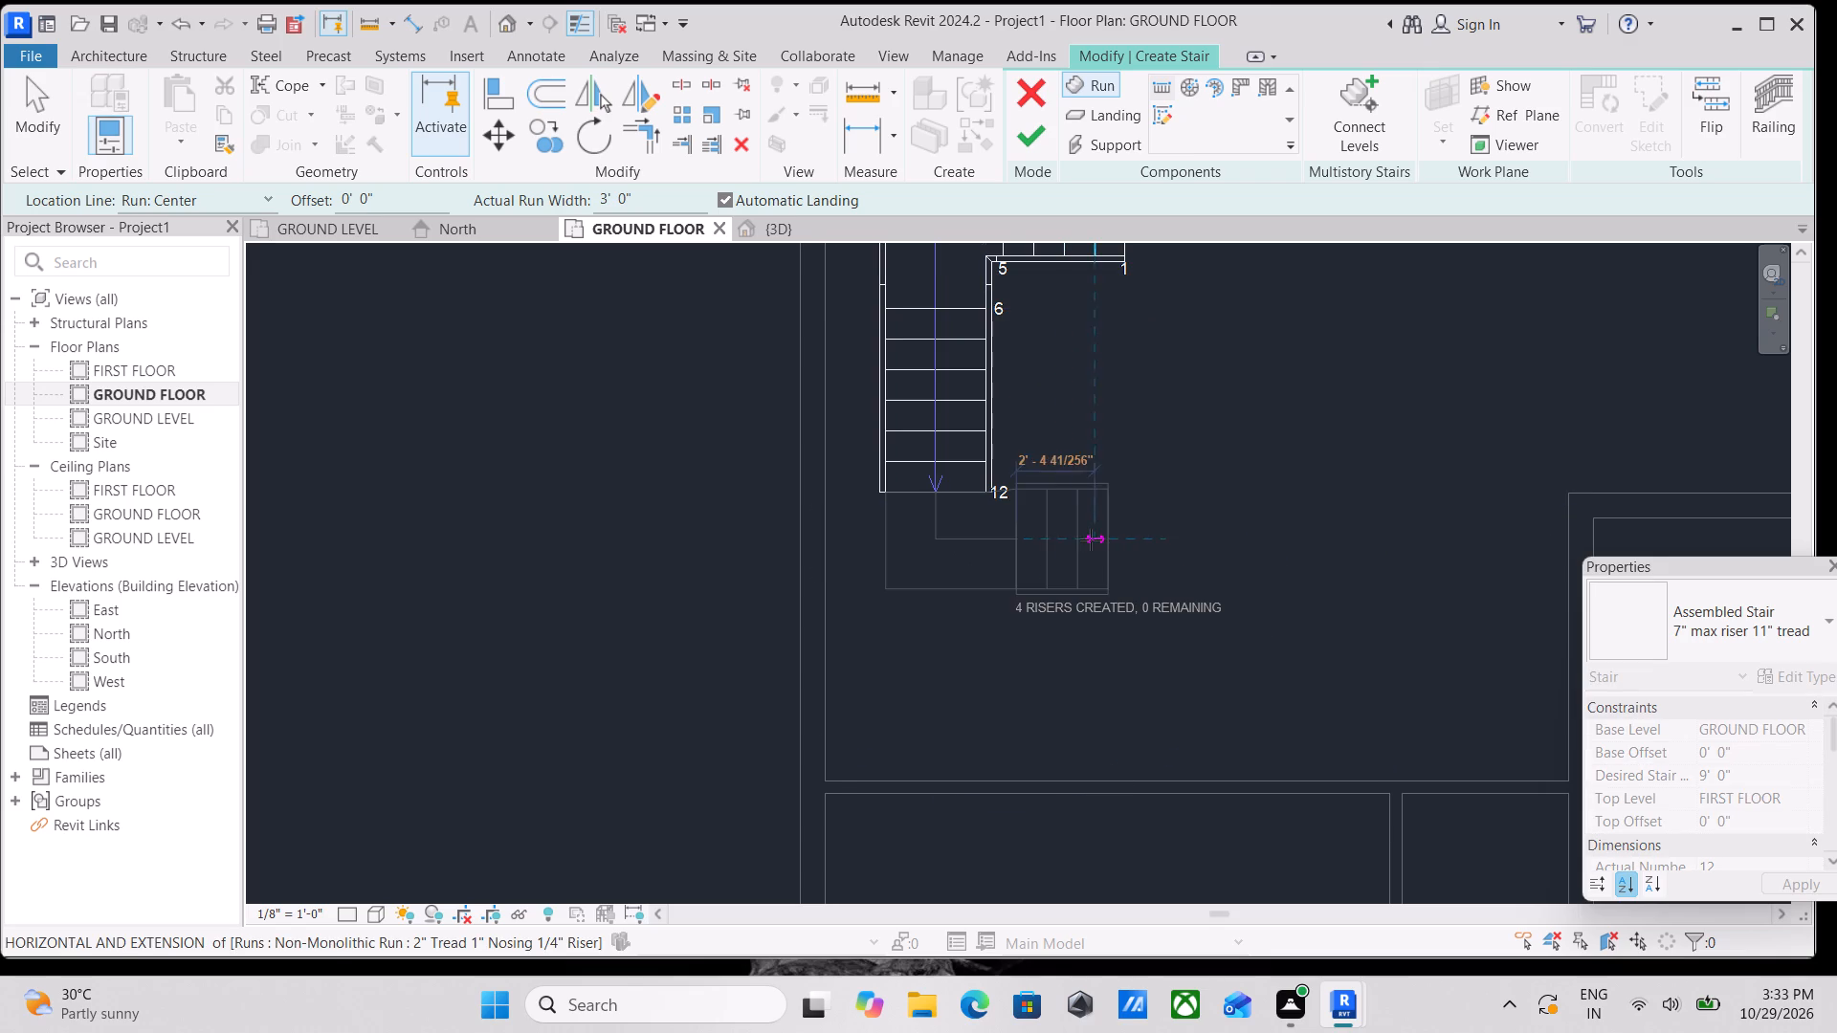
left_click(1182, 536)
scroll(1250, 447, "down", 1)
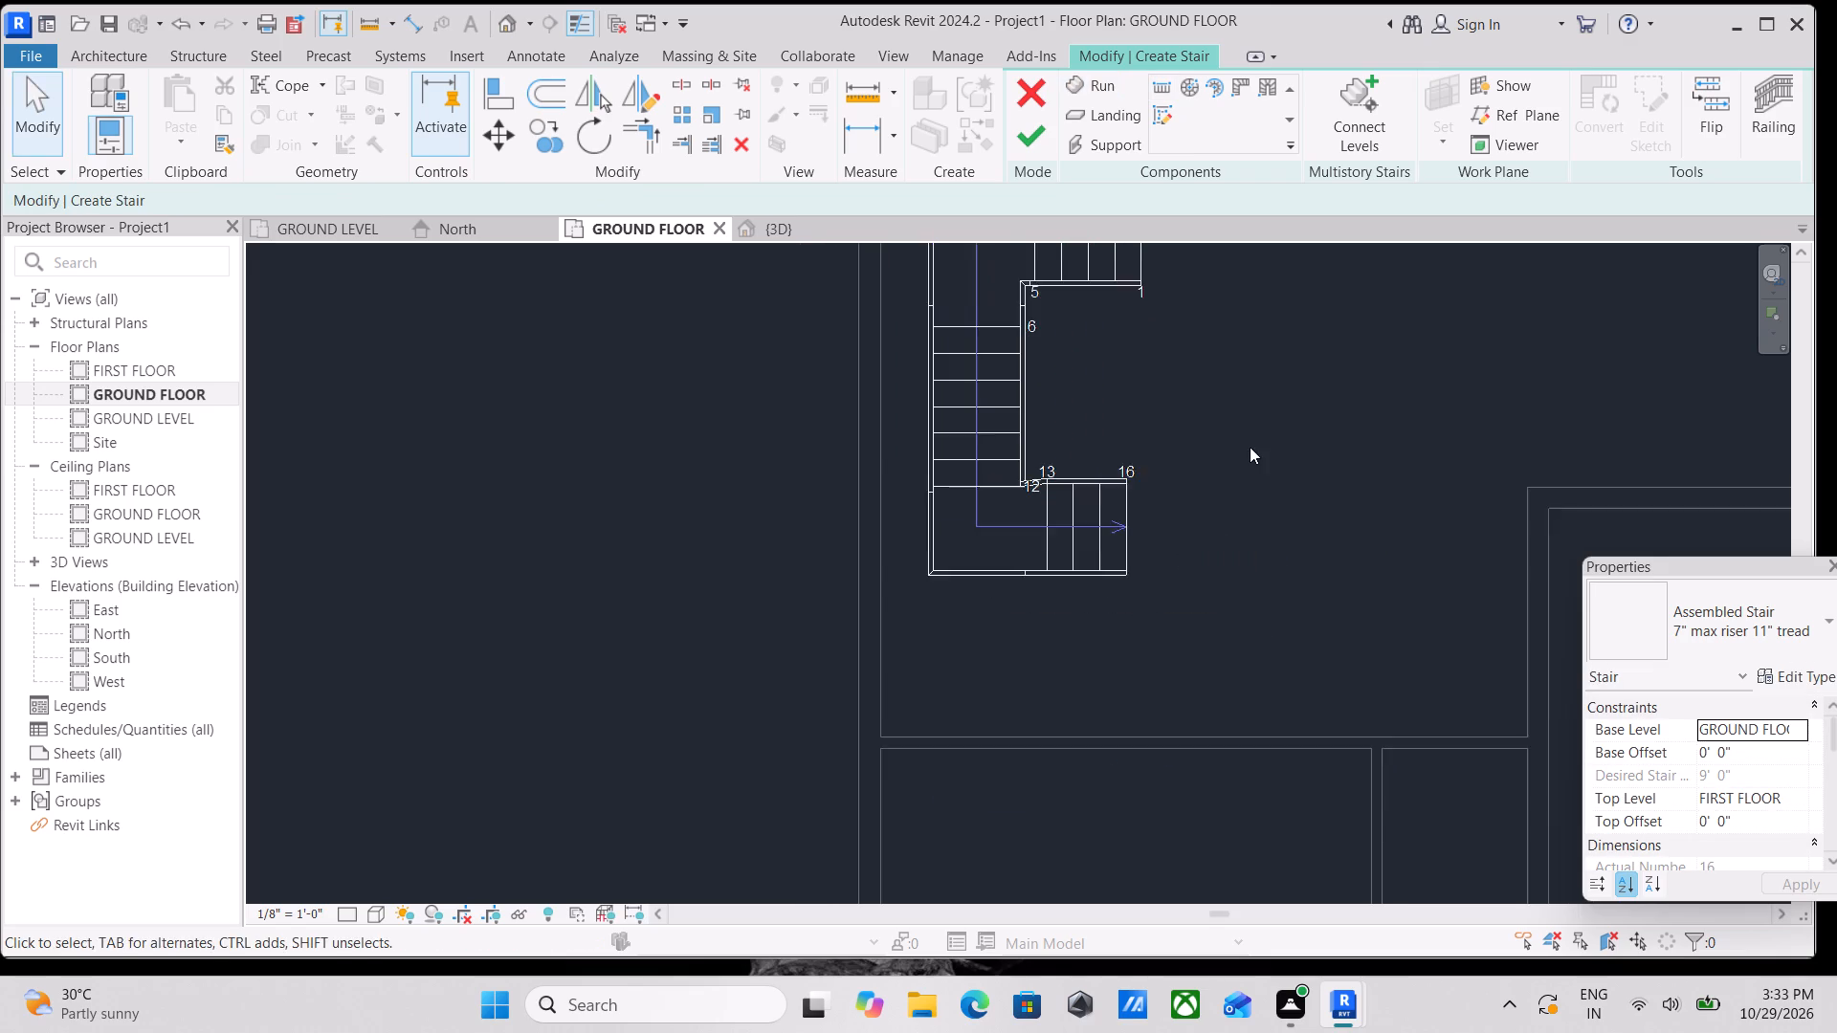
scroll(1250, 447, "down", 1)
middle_click_drag(1250, 447, 1240, 625)
scroll(1241, 628, "down", 1)
middle_click_drag(1241, 628, 1209, 663)
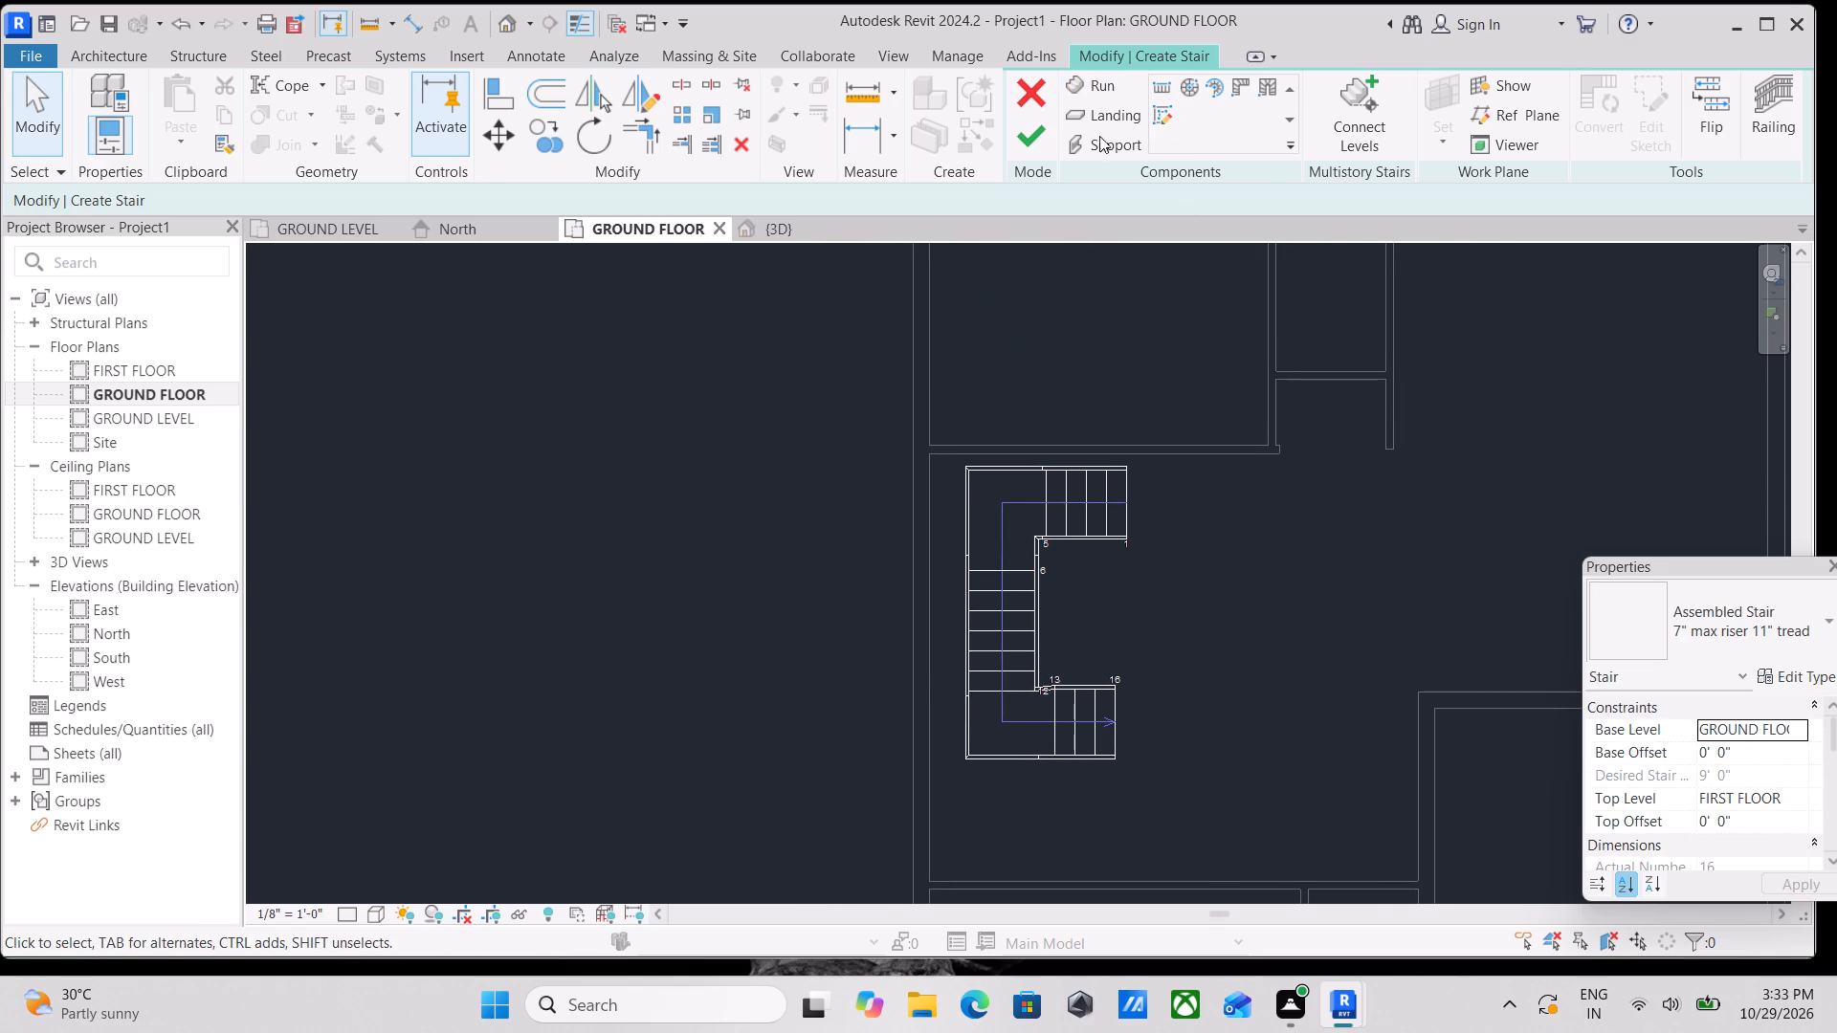
left_click(1036, 139)
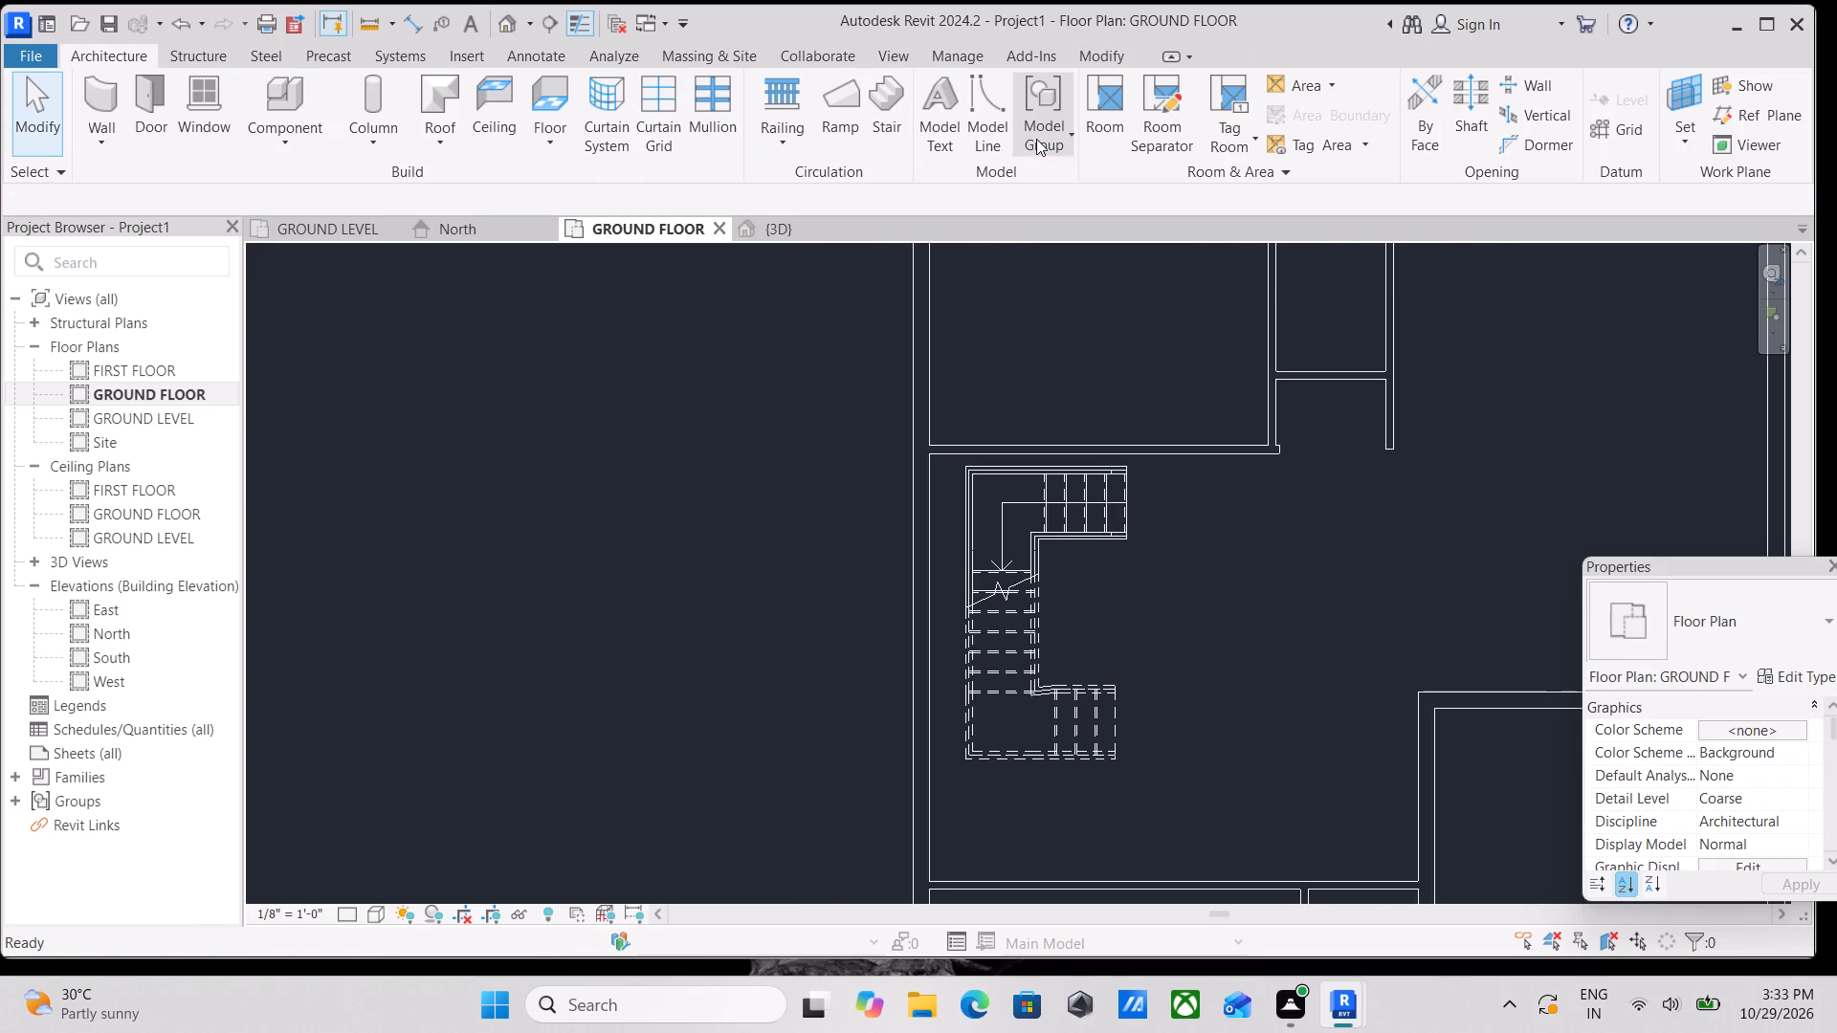
Examine the new stair's runs, landings and railings in the 3D view from several sides against the surrounding walls.
scroll(1089, 365, "down", 3)
scroll(1124, 463, "down", 1)
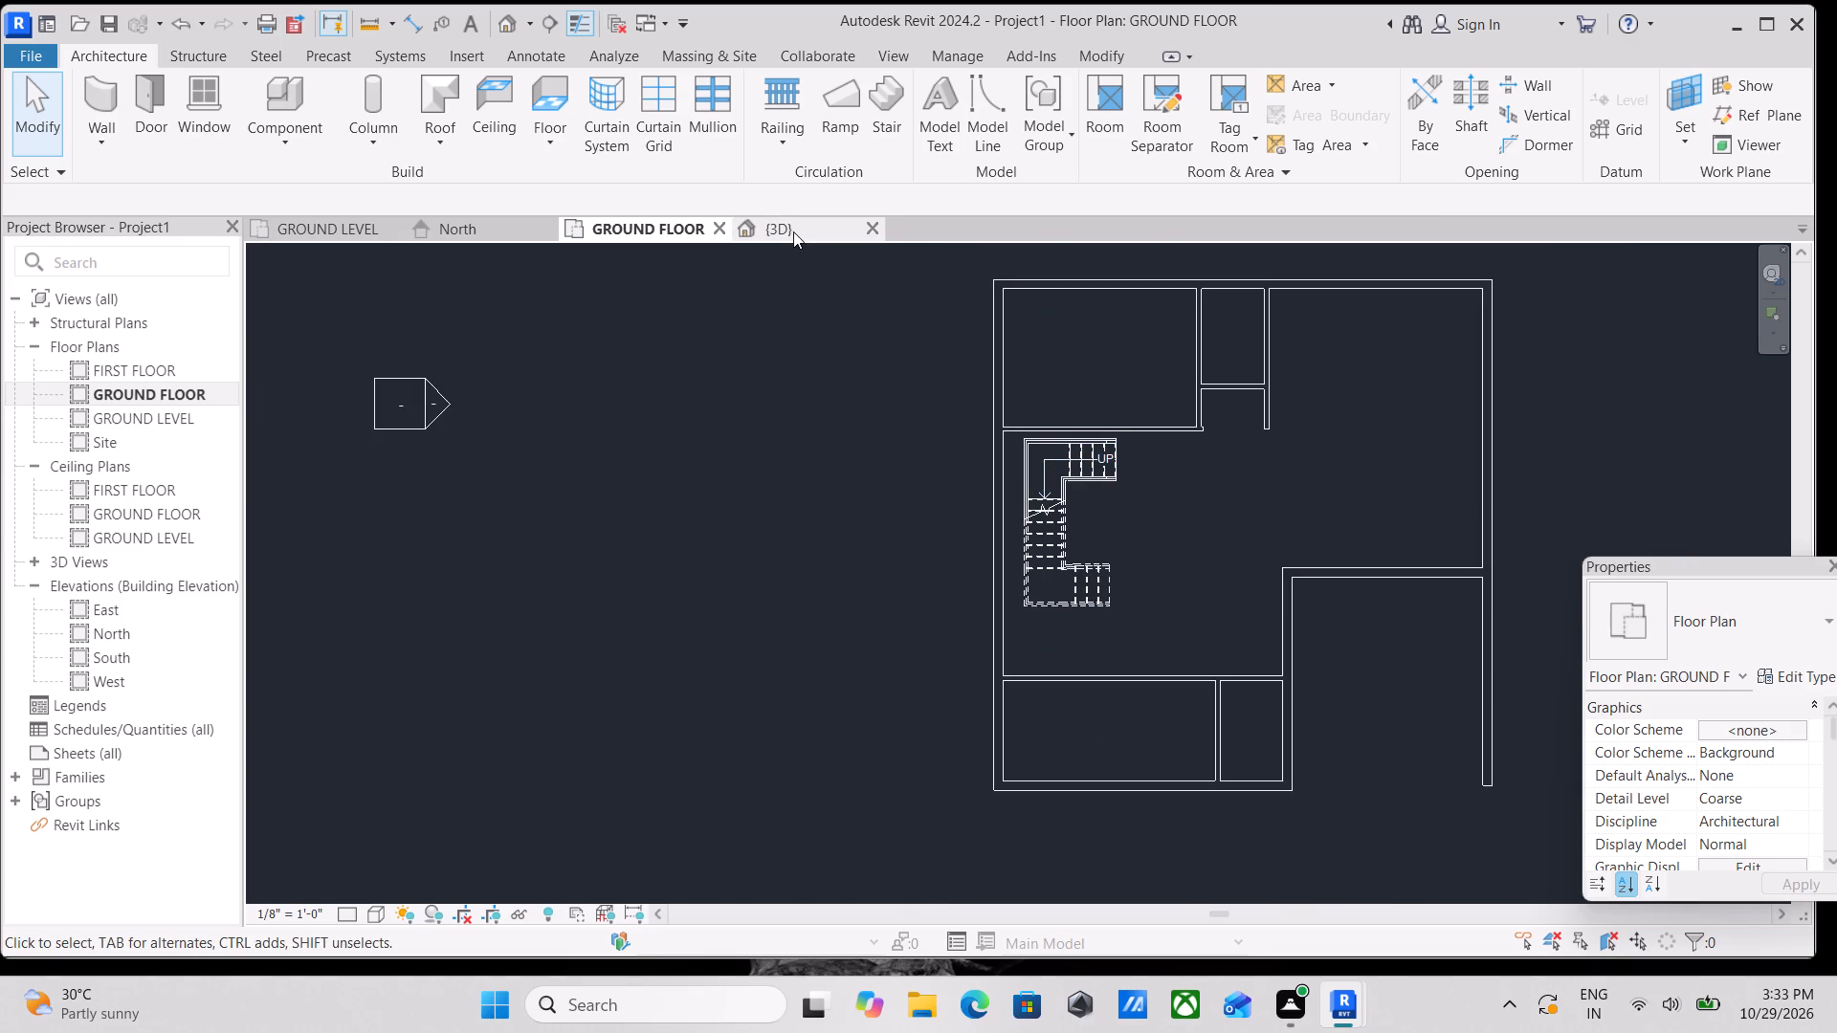
left_click(793, 231)
scroll(1133, 527, "down", 3)
middle_click_drag(1182, 550, 1053, 305, "shift")
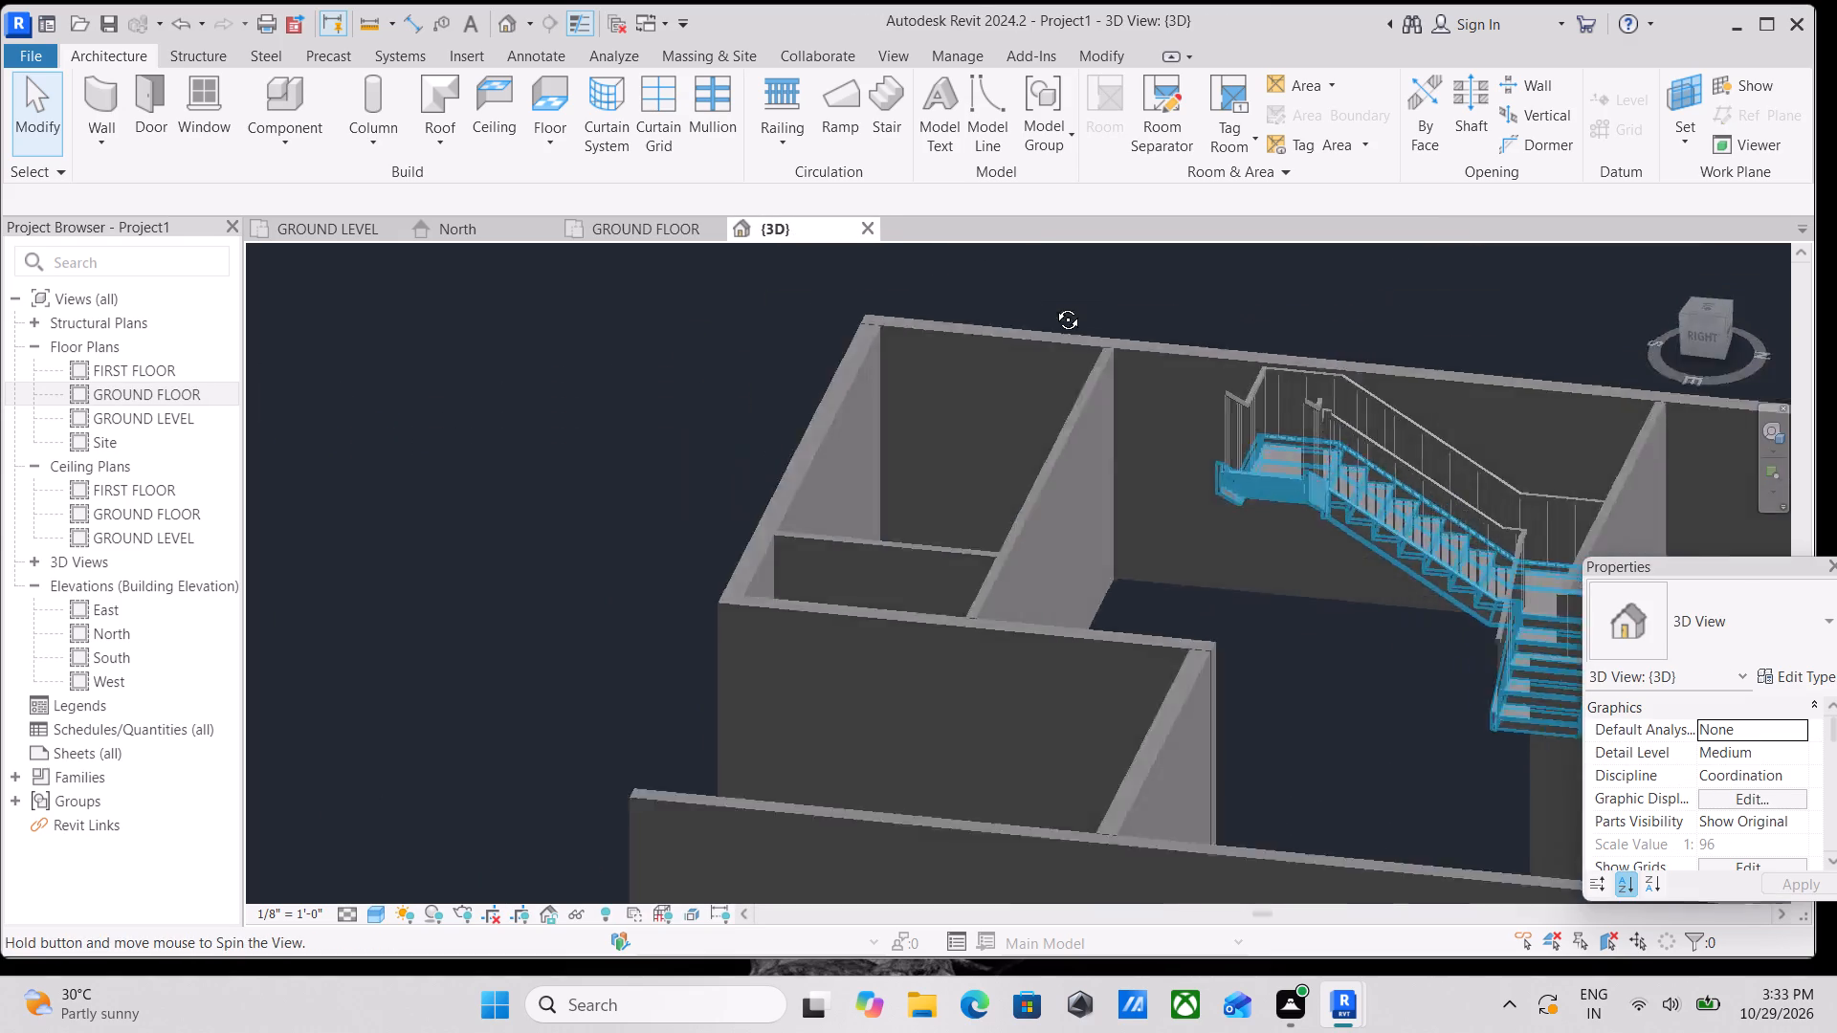
middle_click_drag(1053, 305, 1084, 193, "shift")
middle_click_drag(1305, 460, 1516, 754, "shift")
middle_click_drag(1451, 532, 906, 479)
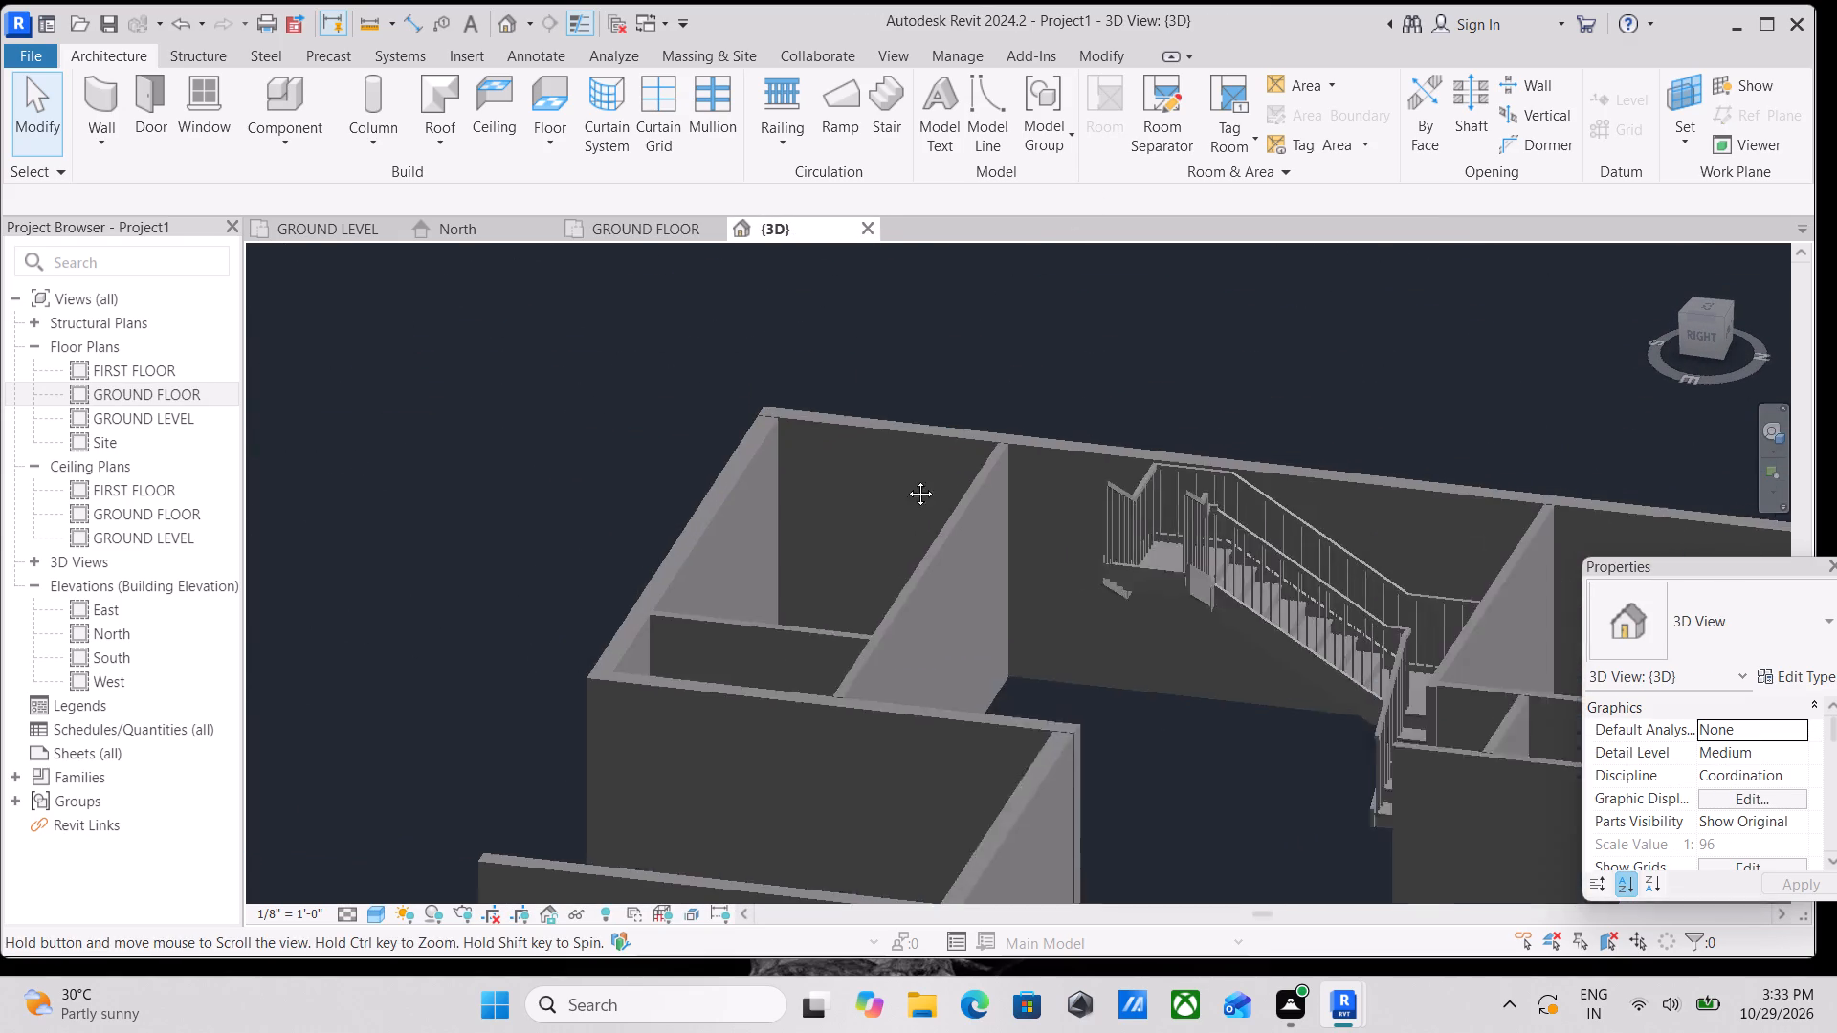
middle_click_drag(906, 479, 720, 451)
scroll(1060, 608, "up", 3)
middle_click_drag(1070, 610, 1259, 777, "shift")
scroll(614, 618, "up", 2)
scroll(314, 539, "down", 1)
middle_click_drag(314, 539, 647, 365)
scroll(689, 598, "down", 1)
middle_click_drag(689, 598, 826, 519)
scroll(783, 541, "down", 1)
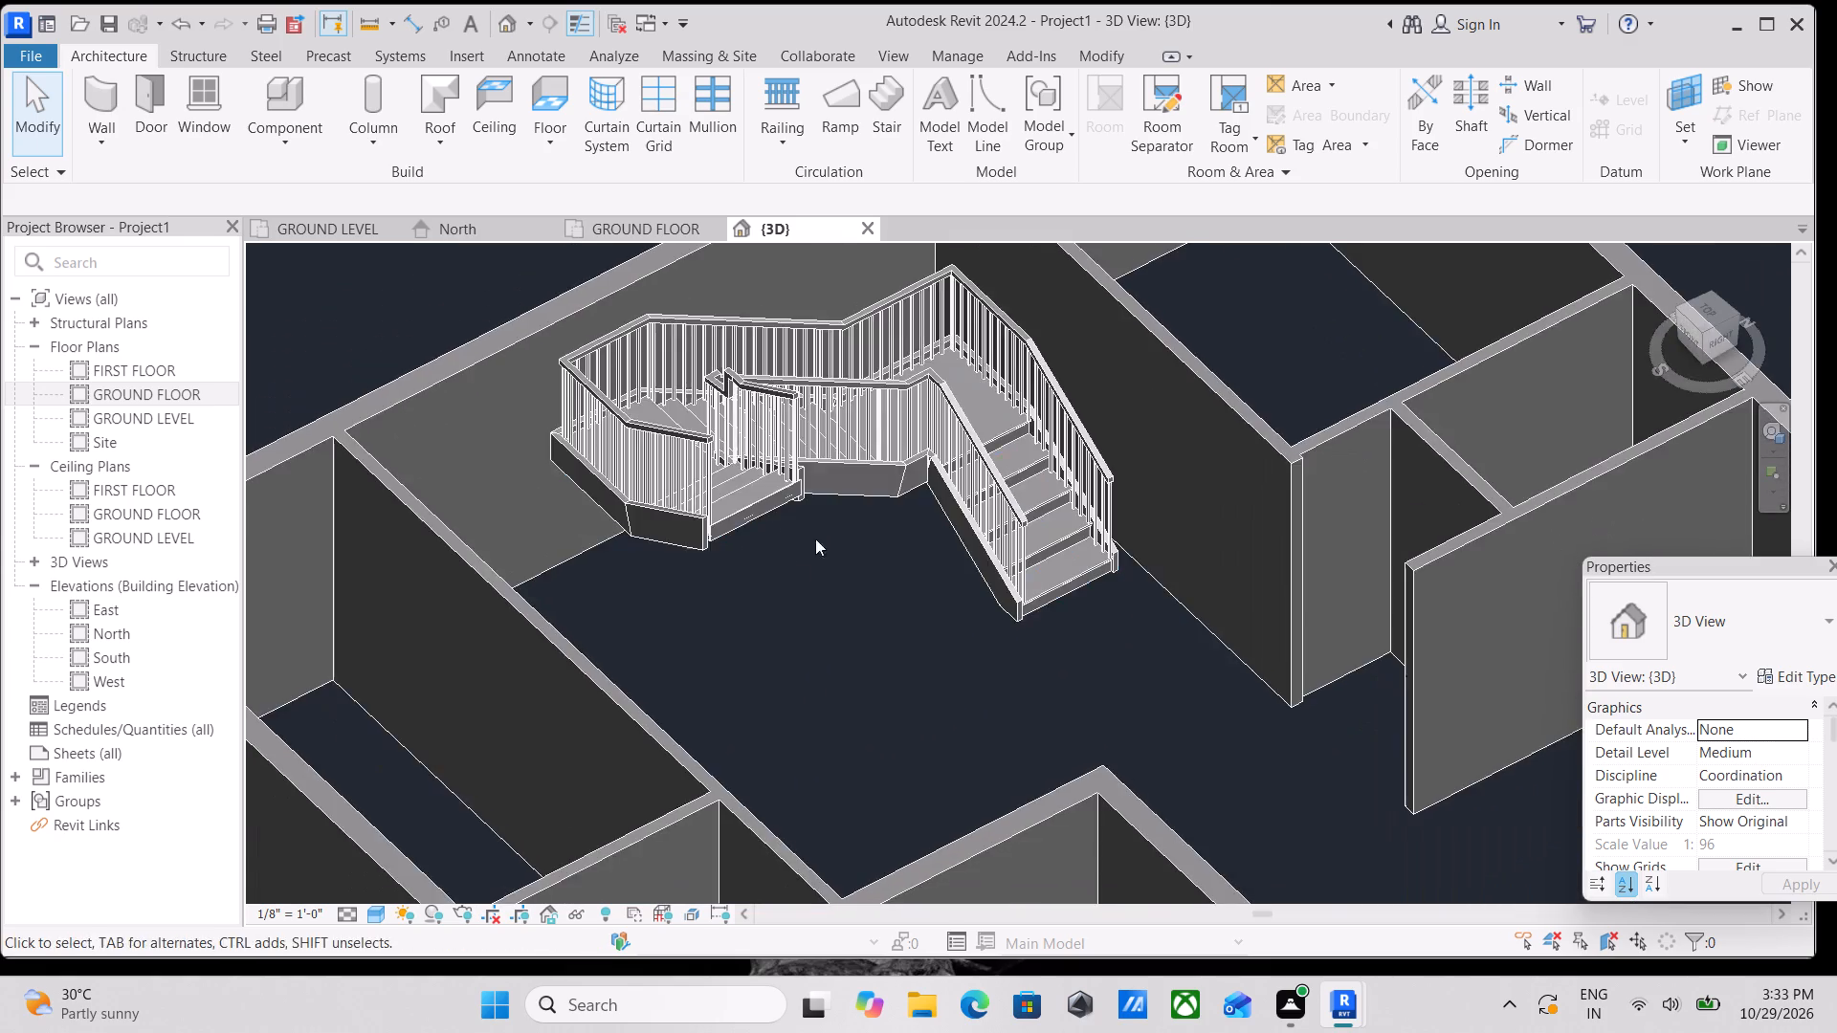
middle_click_drag(792, 565, 777, 443, "shift")
middle_click_drag(833, 481, 796, 645, "shift")
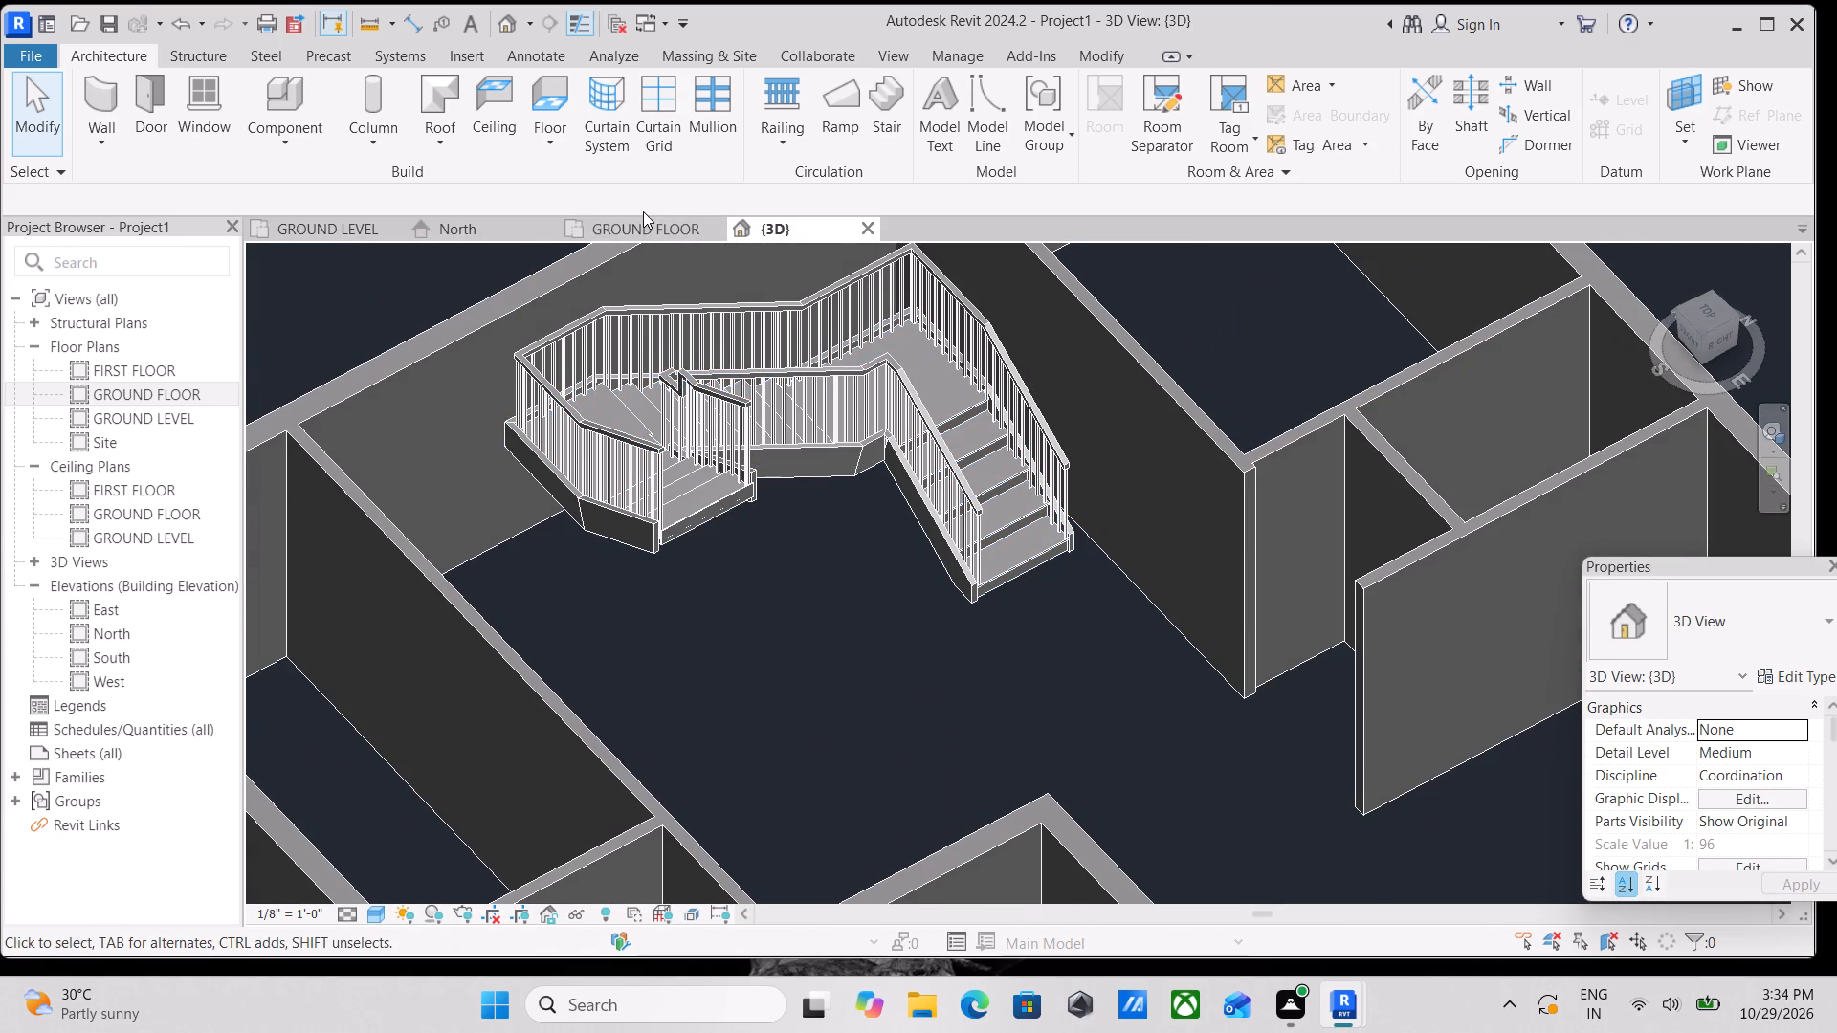
Return to the GROUND FLOOR plan and examine the stair's placement and the surrounding room layout.
left_click(641, 228)
scroll(1227, 551, "down", 1)
middle_click_drag(1227, 551, 1016, 514)
scroll(1228, 742, "up", 2)
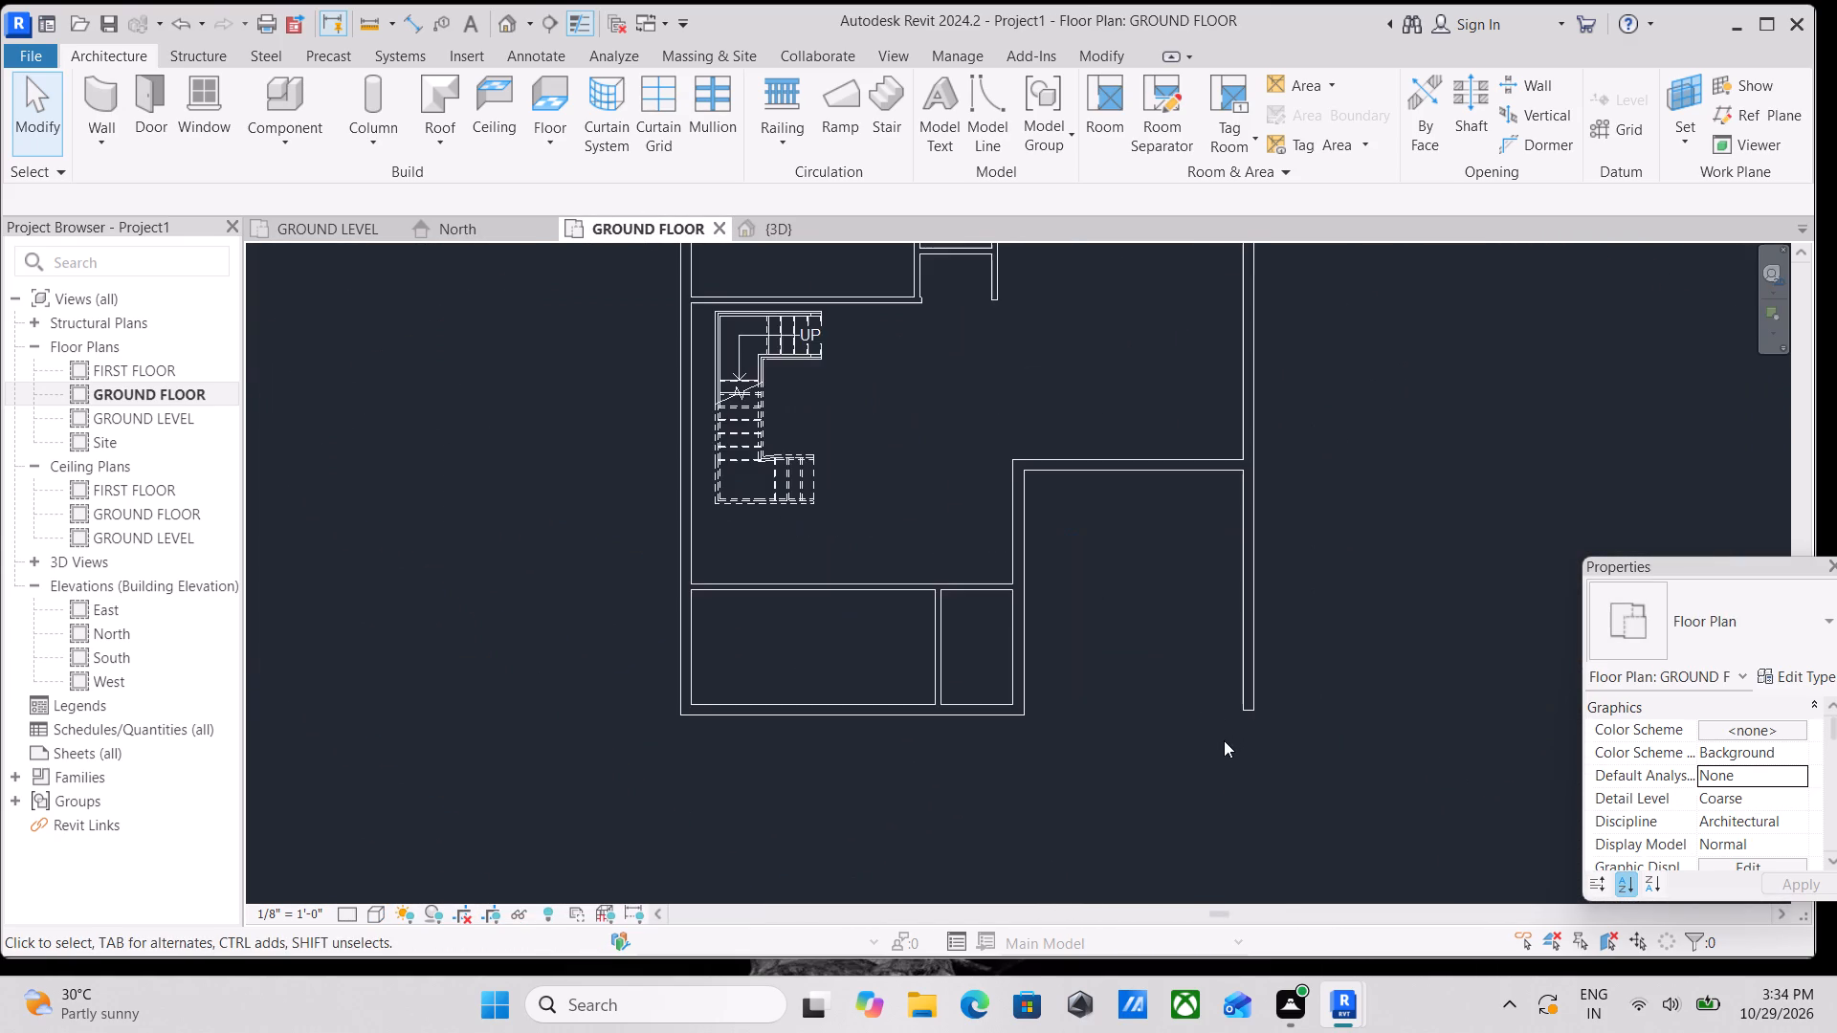
scroll(1012, 542, "up", 1)
middle_click_drag(1012, 542, 1132, 707)
scroll(1142, 580, "down", 1)
middle_click_drag(1142, 580, 1170, 621)
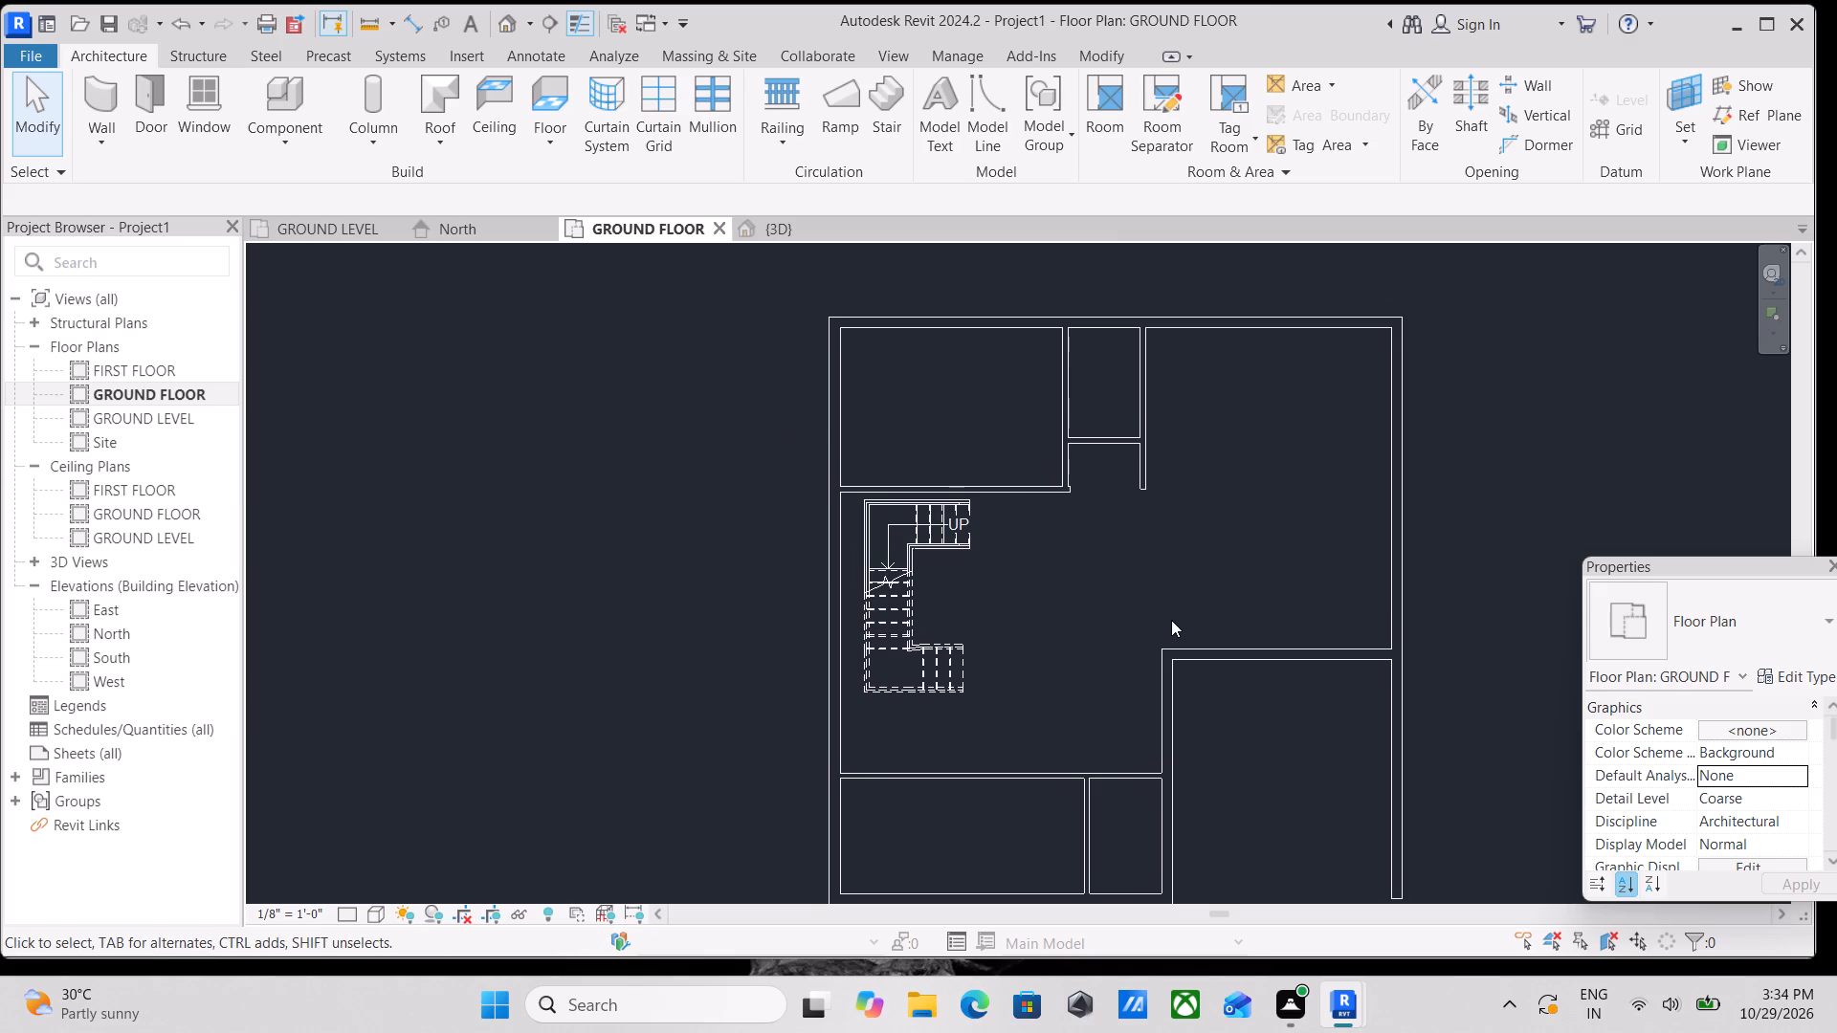
scroll(1126, 515, "down", 1)
middle_click_drag(1132, 524, 1218, 463)
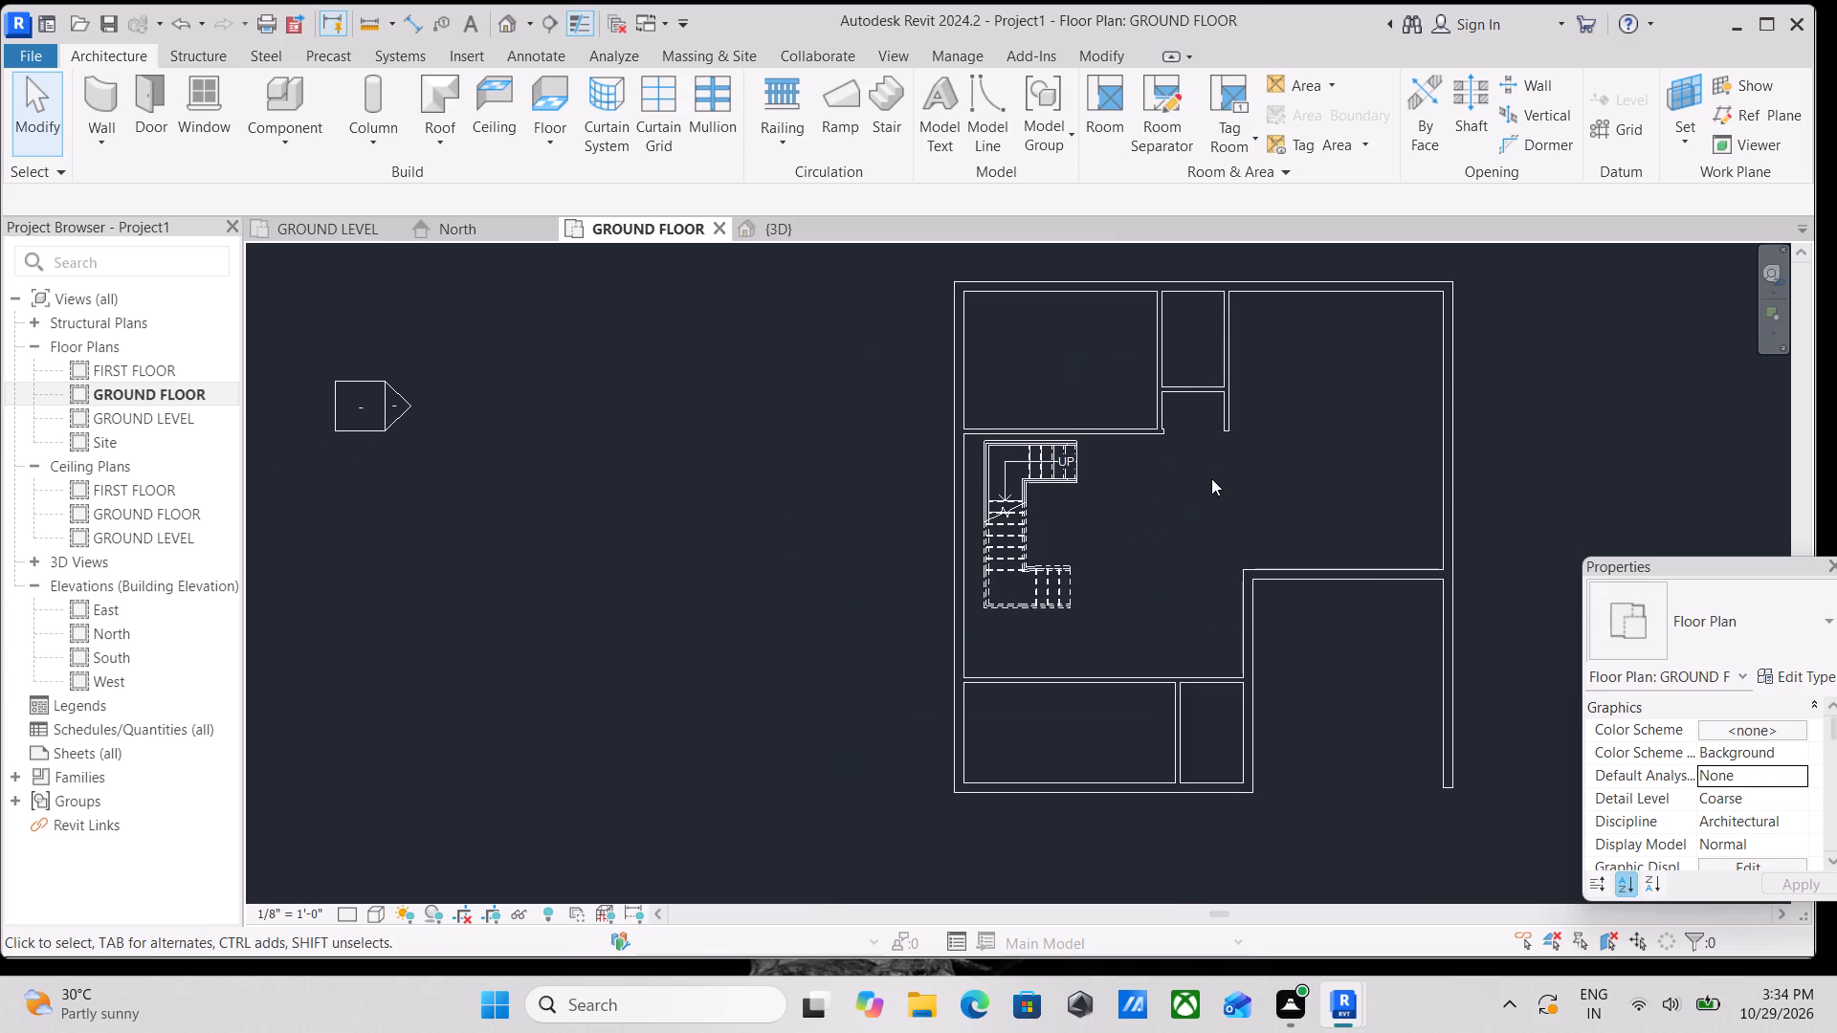
middle_click_drag(1211, 478, 1198, 455)
scroll(1160, 425, "up", 2)
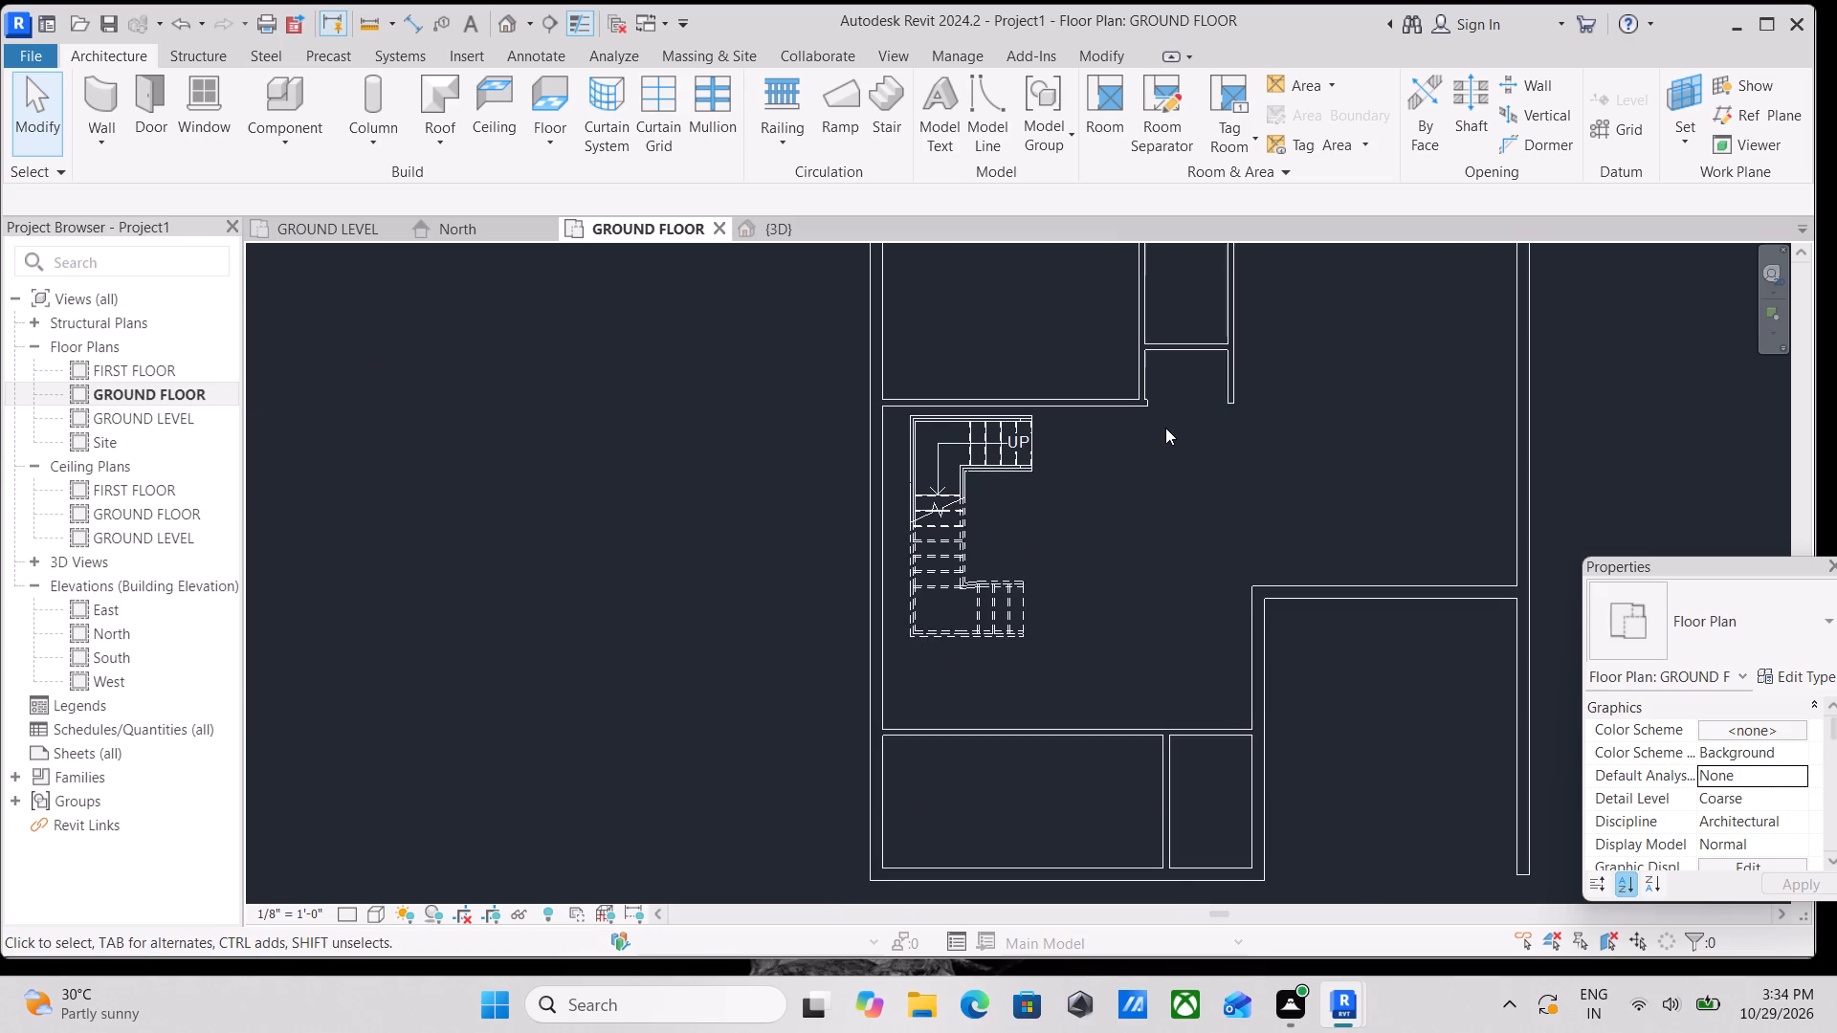
middle_click_drag(1192, 448, 1229, 488)
middle_click_drag(1353, 516, 1210, 493)
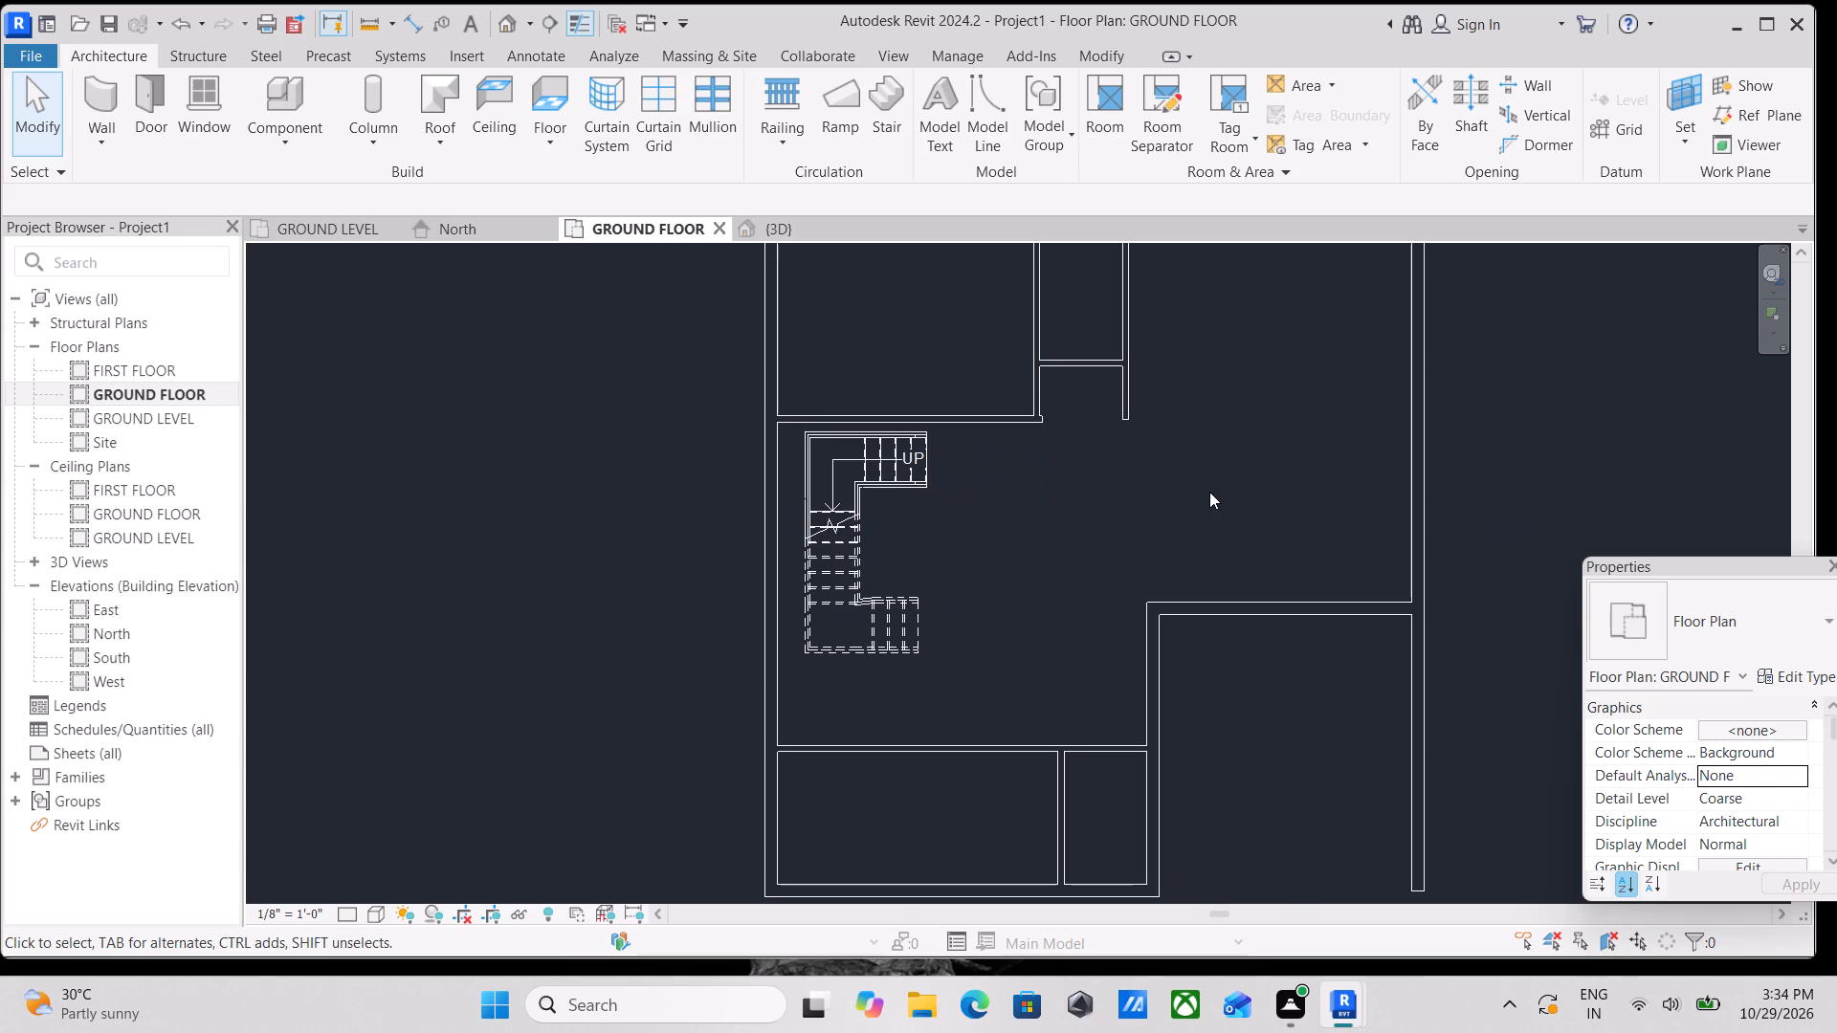
middle_click_drag(1198, 490, 1239, 692)
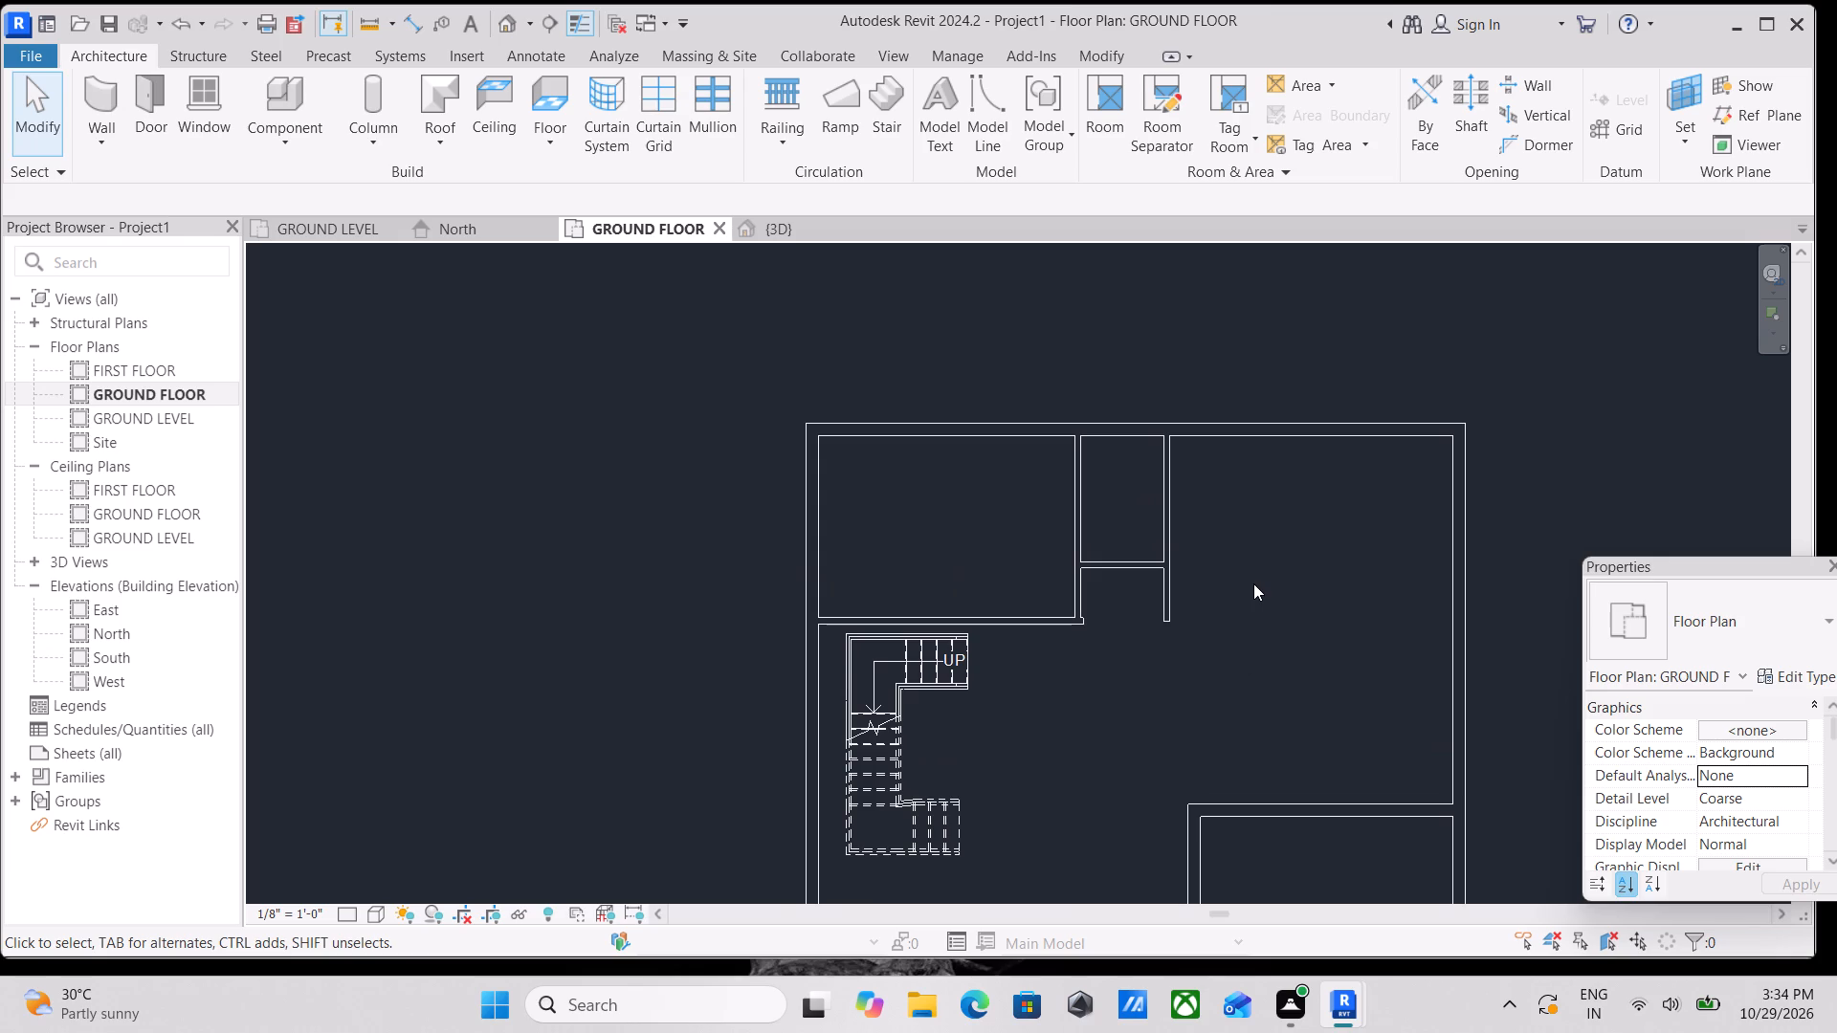
scroll(1210, 582, "up", 2)
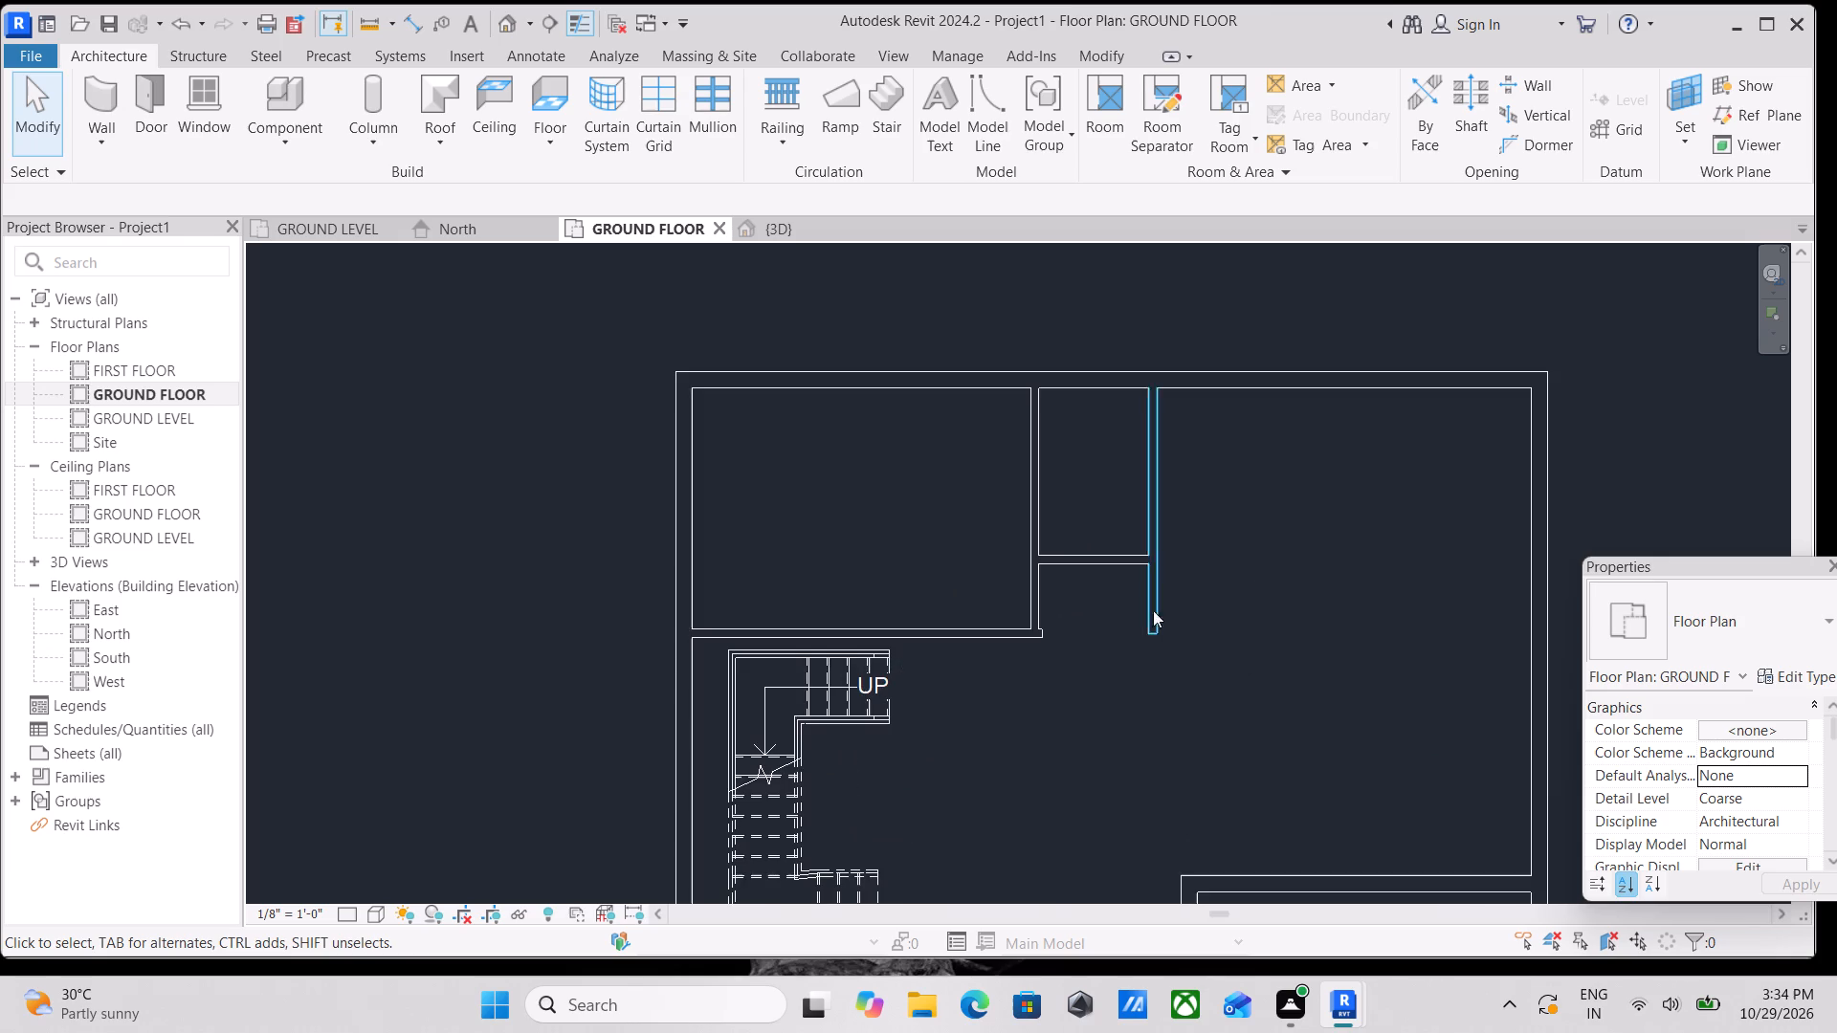
scroll(1133, 614, "up", 1)
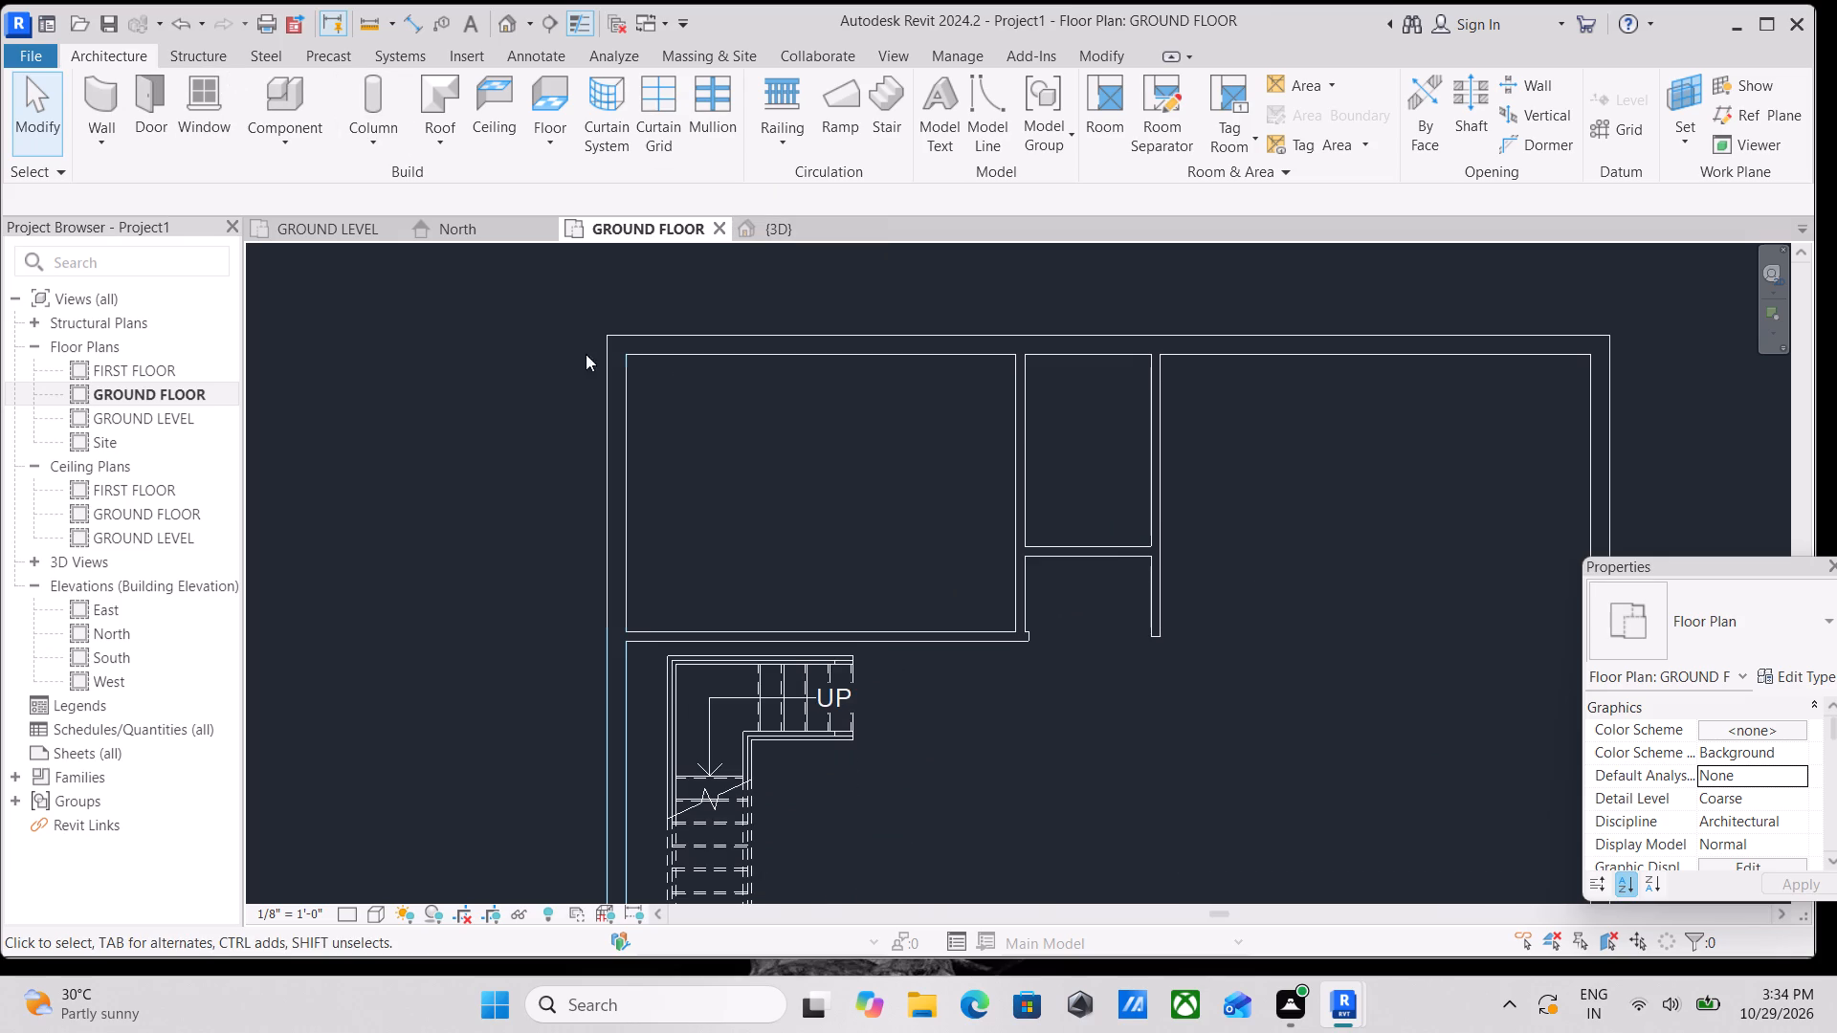
scroll(1148, 632, "down", 2)
middle_click_drag(1133, 598, 1096, 503)
scroll(1009, 536, "down", 2)
middle_click_drag(1003, 535, 1108, 398)
scroll(1269, 521, "down", 1)
middle_click_drag(1264, 520, 1184, 498)
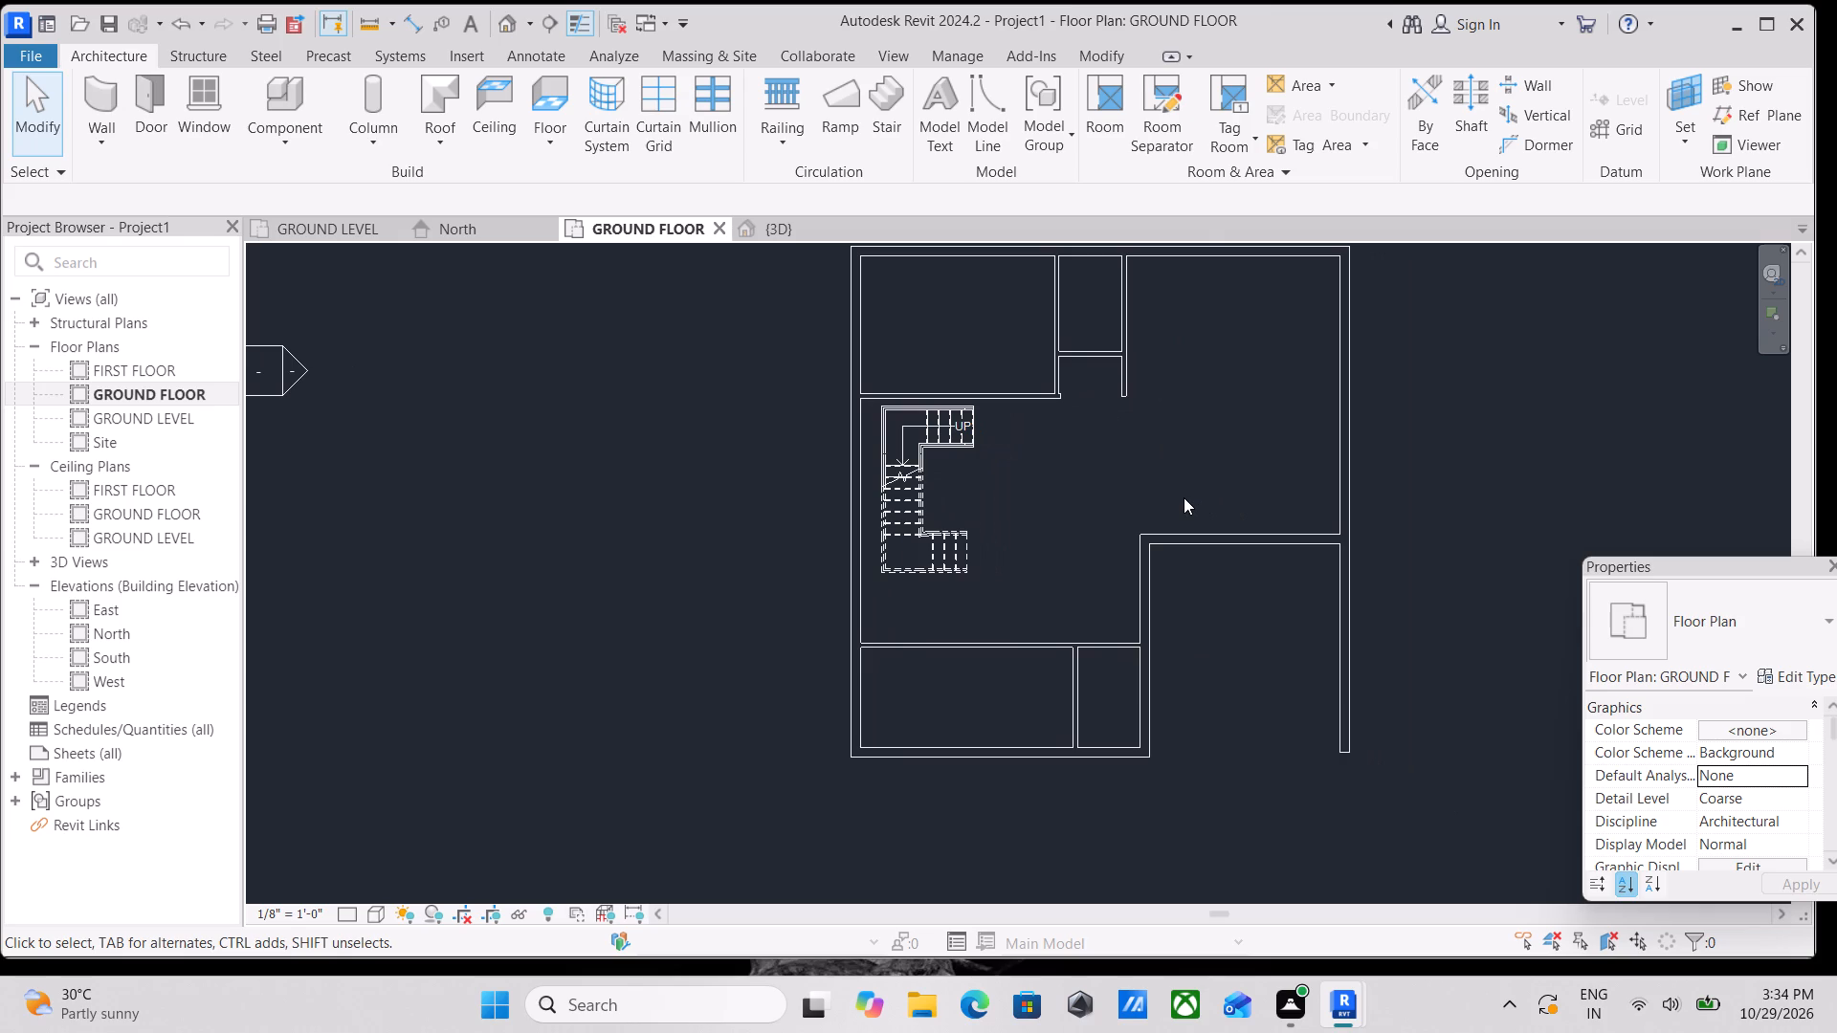
middle_click_drag(1223, 726, 1212, 817)
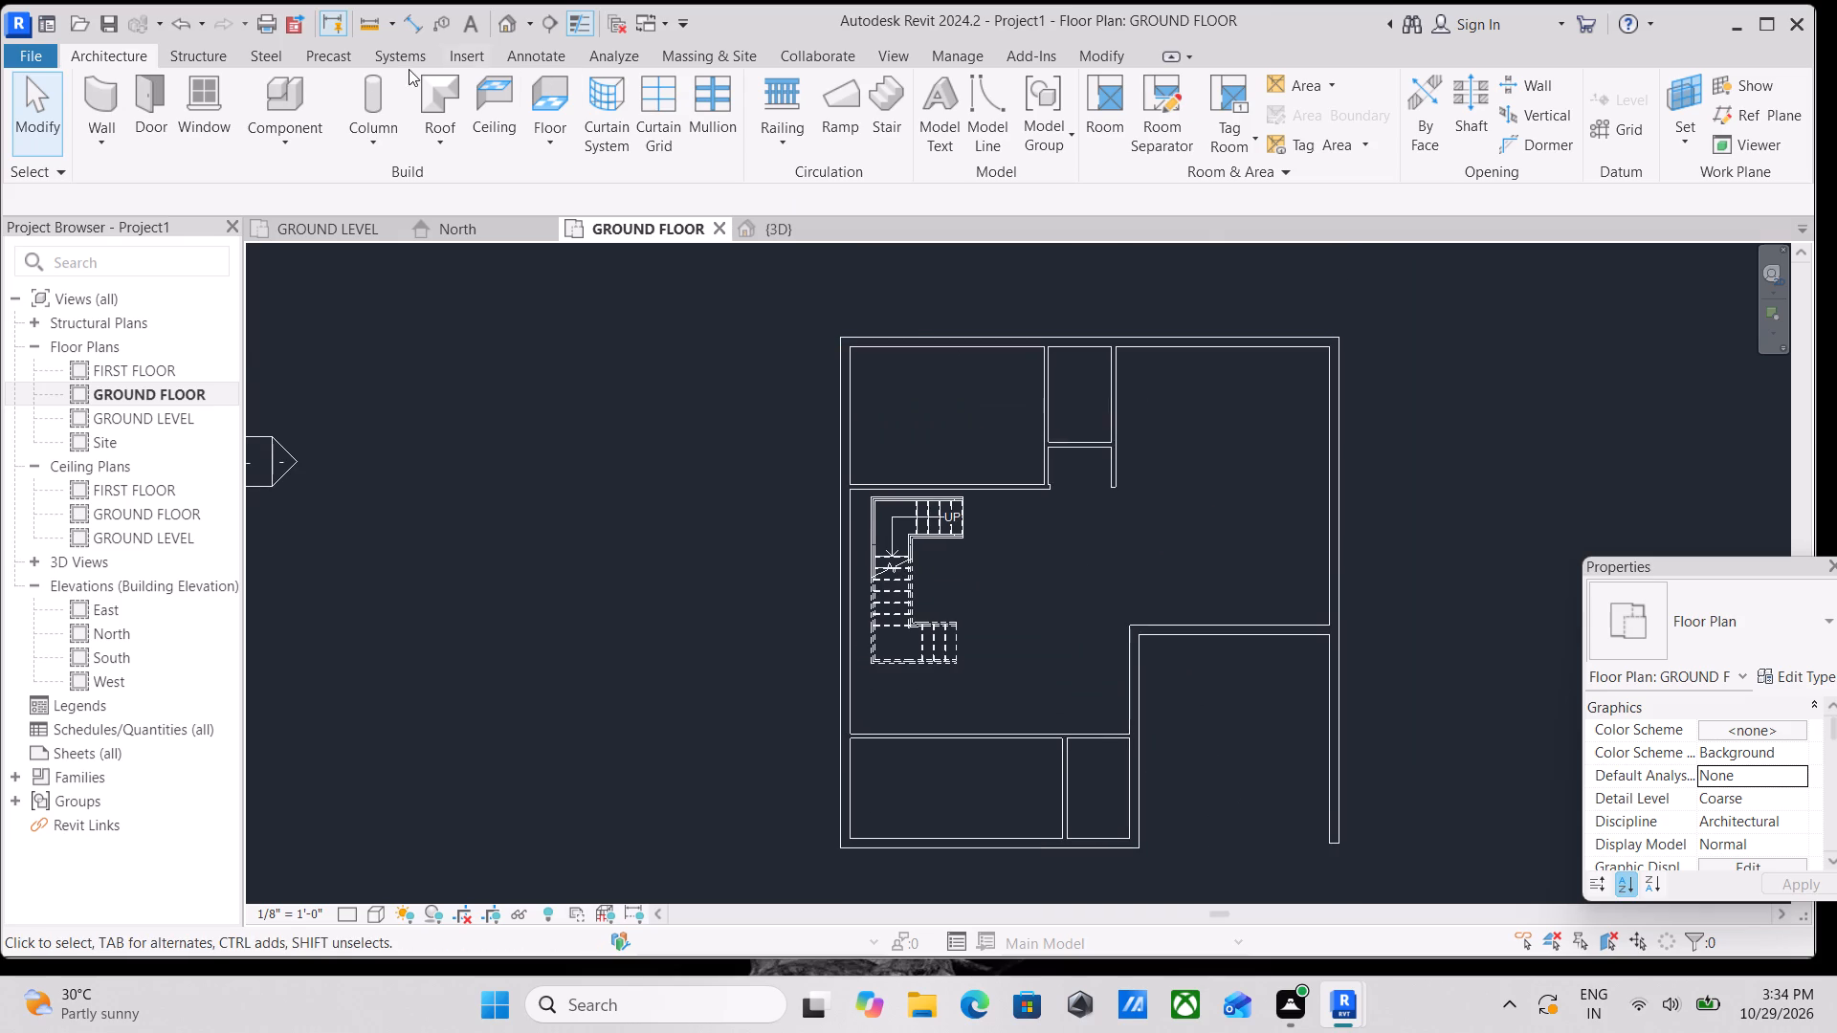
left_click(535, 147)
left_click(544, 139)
Draw a short horizontal room separation line joining the recessed outer wall's corner to a point aligned with the upper interior wall's free end.
left_click(1157, 127)
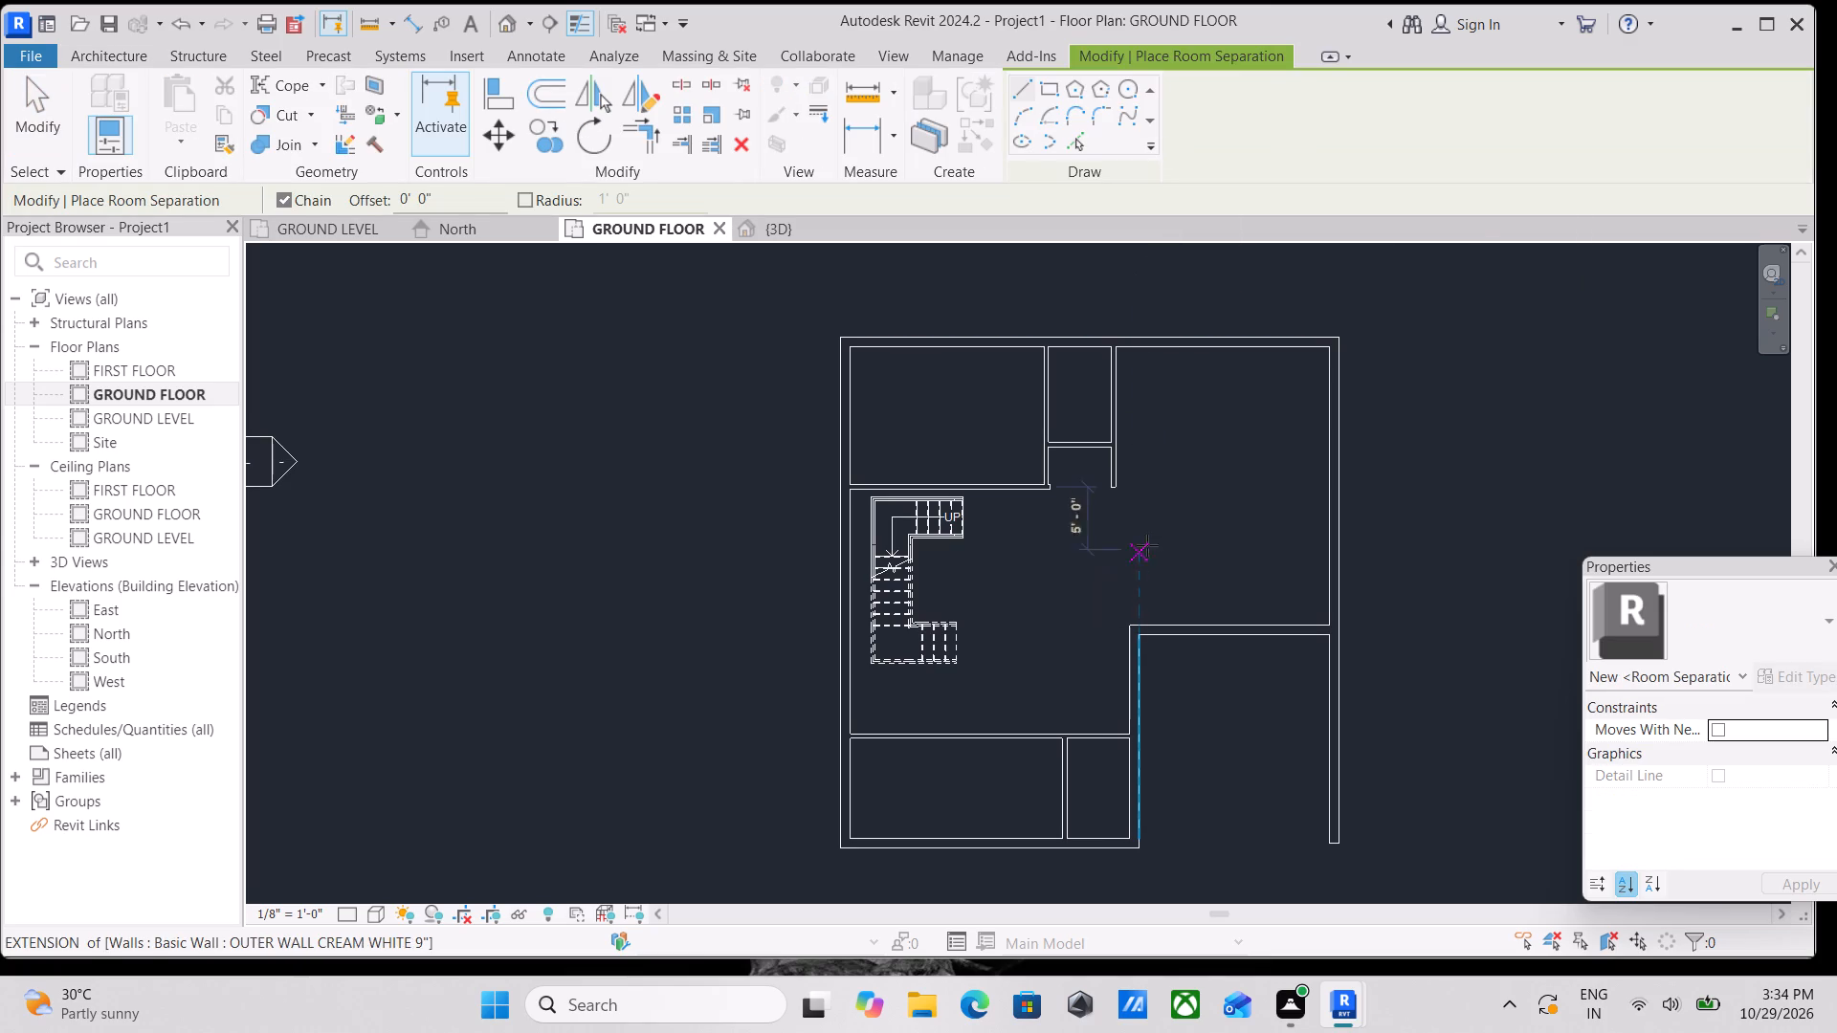
scroll(1146, 527, "up", 4)
scroll(1090, 444, "up", 2)
left_click(1102, 460)
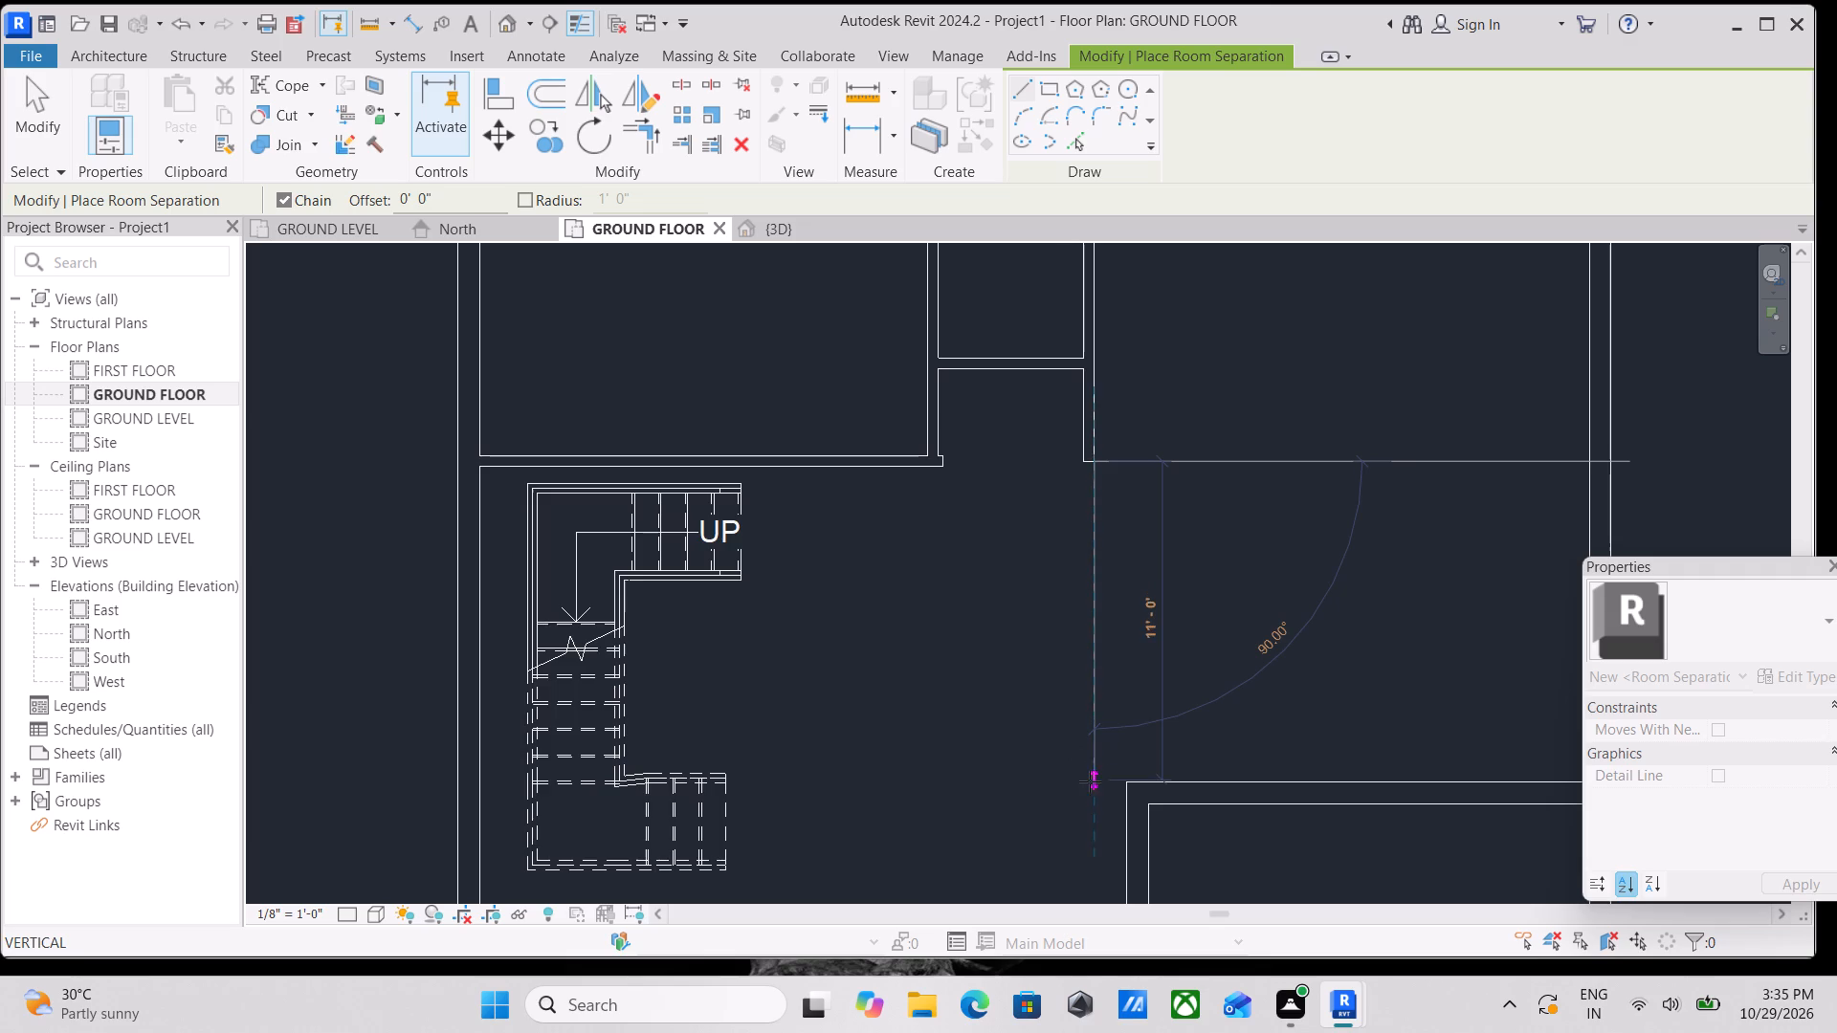
scroll(1096, 726, "down", 1)
middle_click_drag(1096, 726, 1090, 647)
key("Escape")
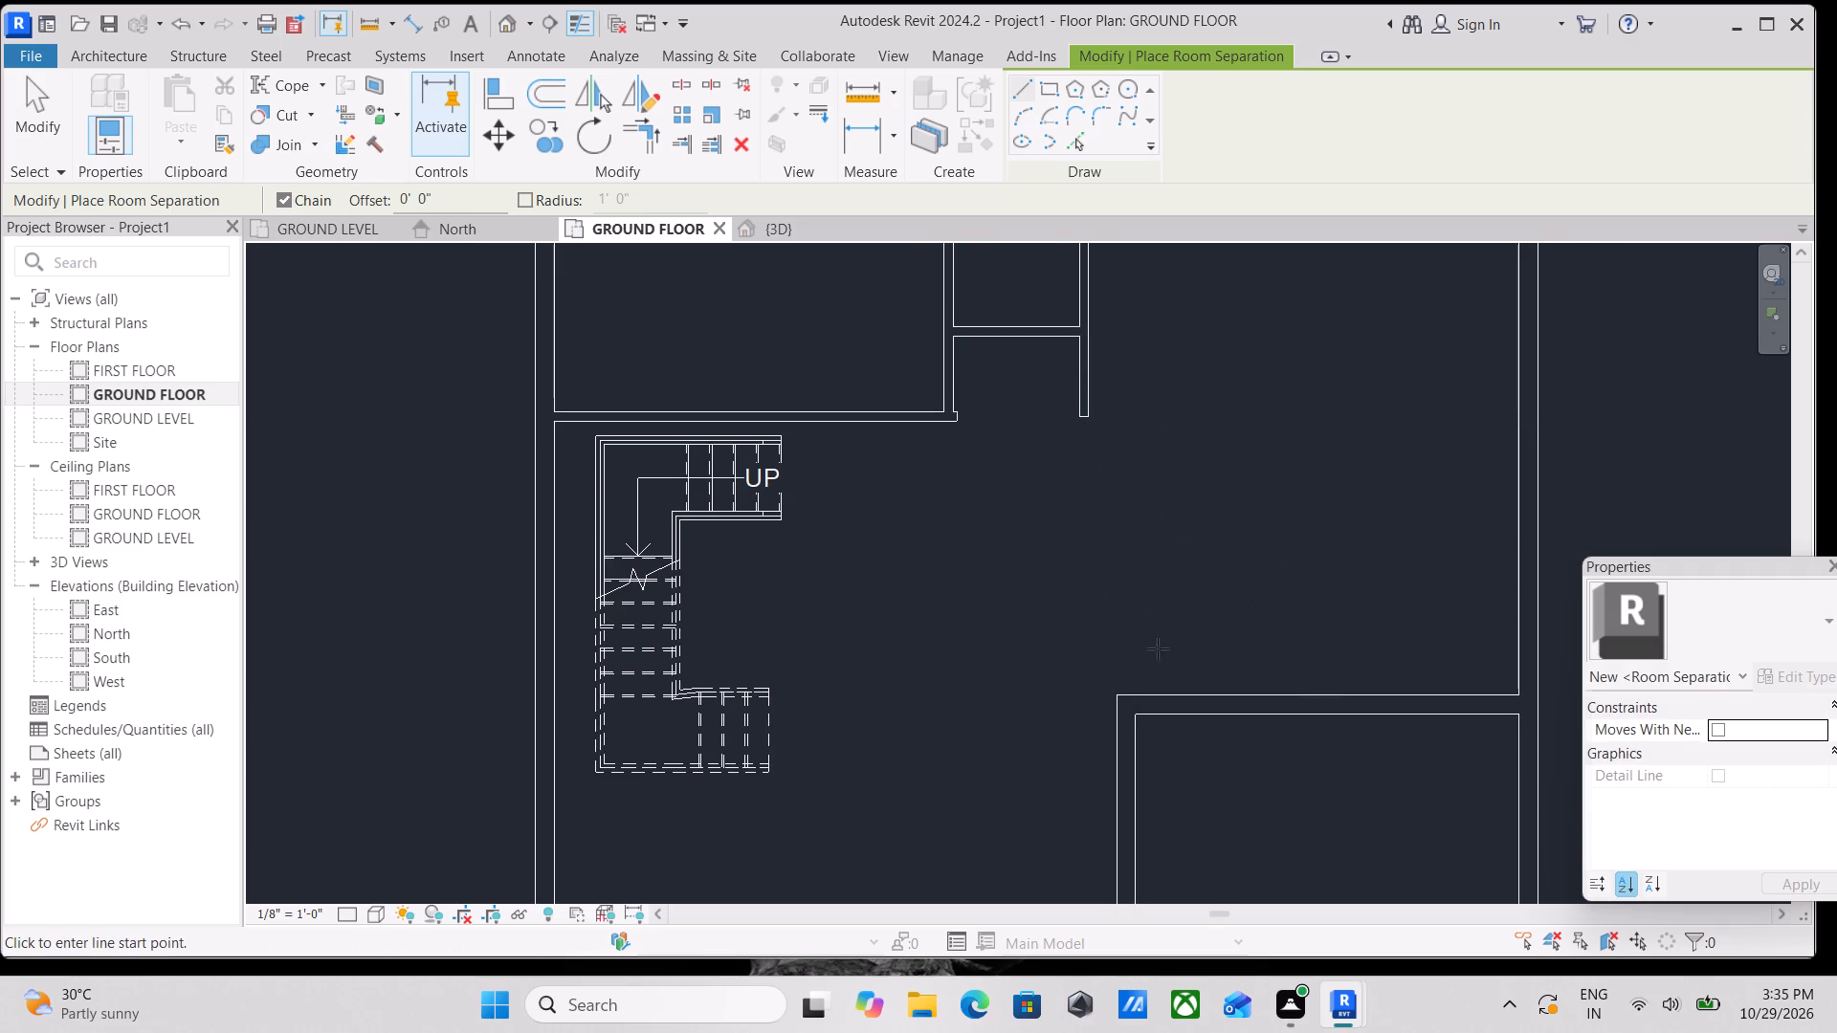
scroll(1150, 653, "down", 1)
middle_click_drag(1149, 650, 1156, 591)
scroll(1094, 651, "up", 3)
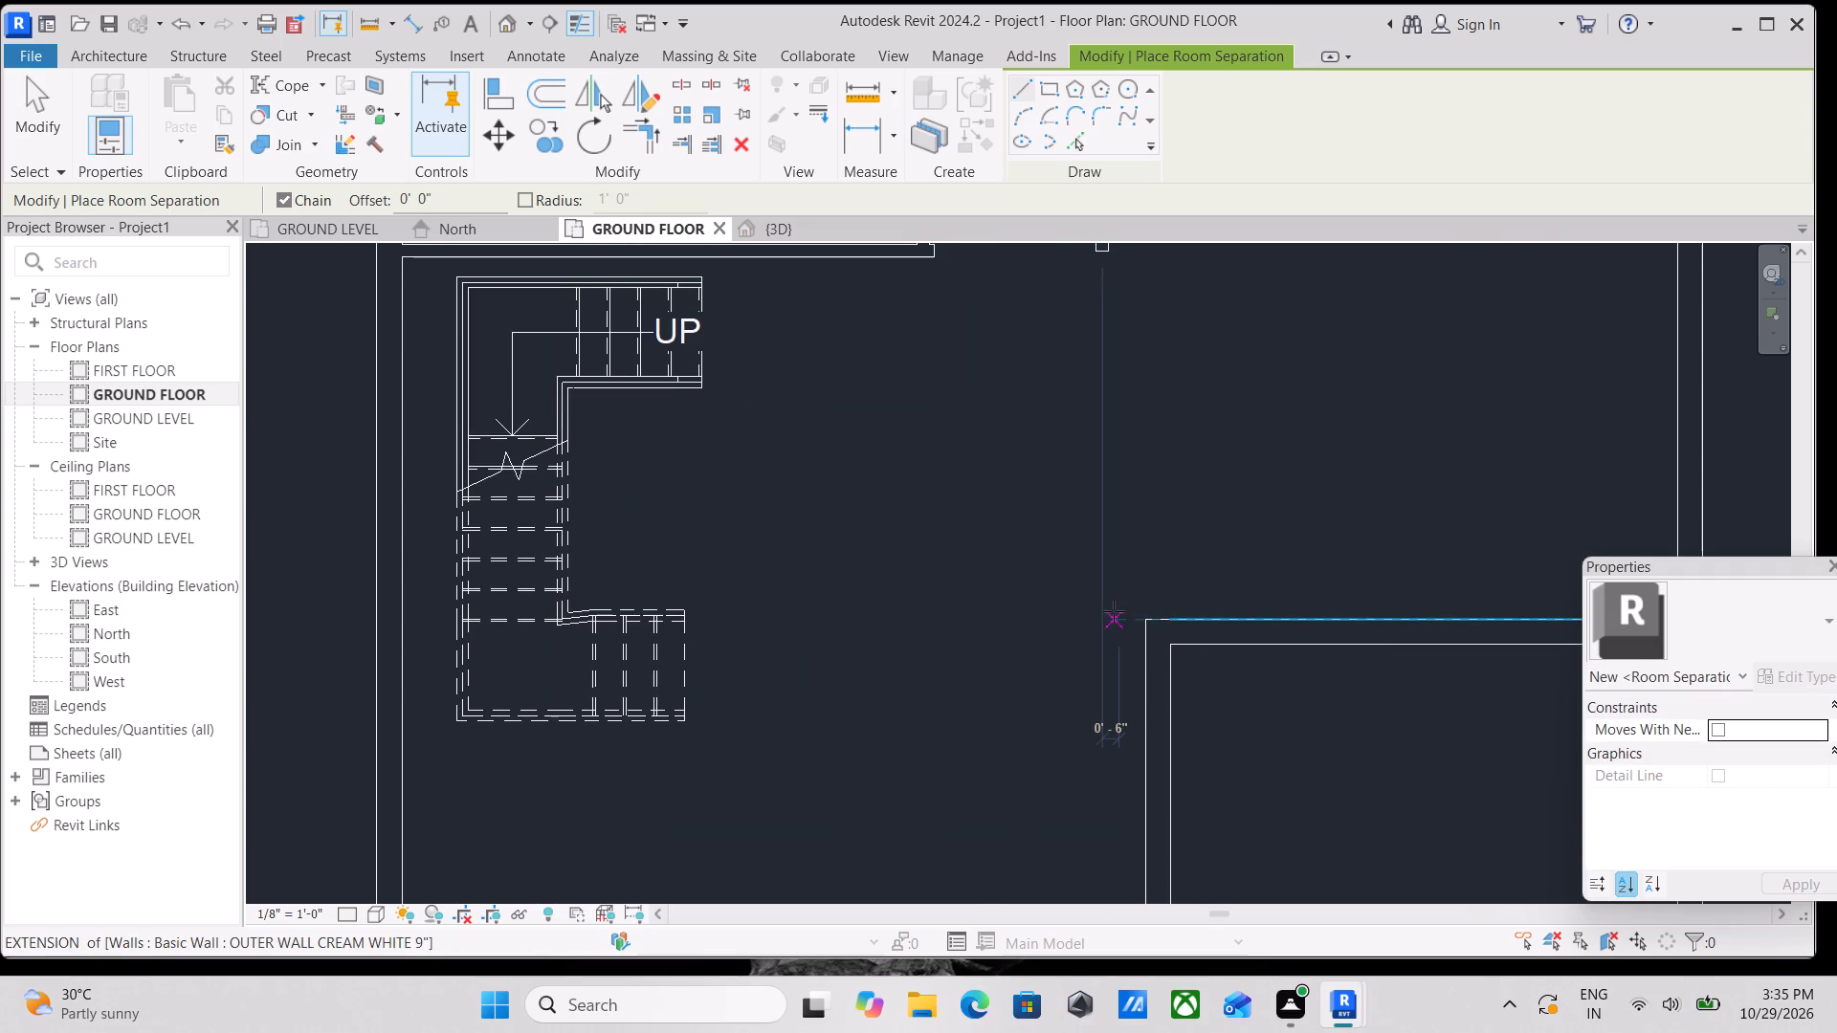
left_click(1103, 610)
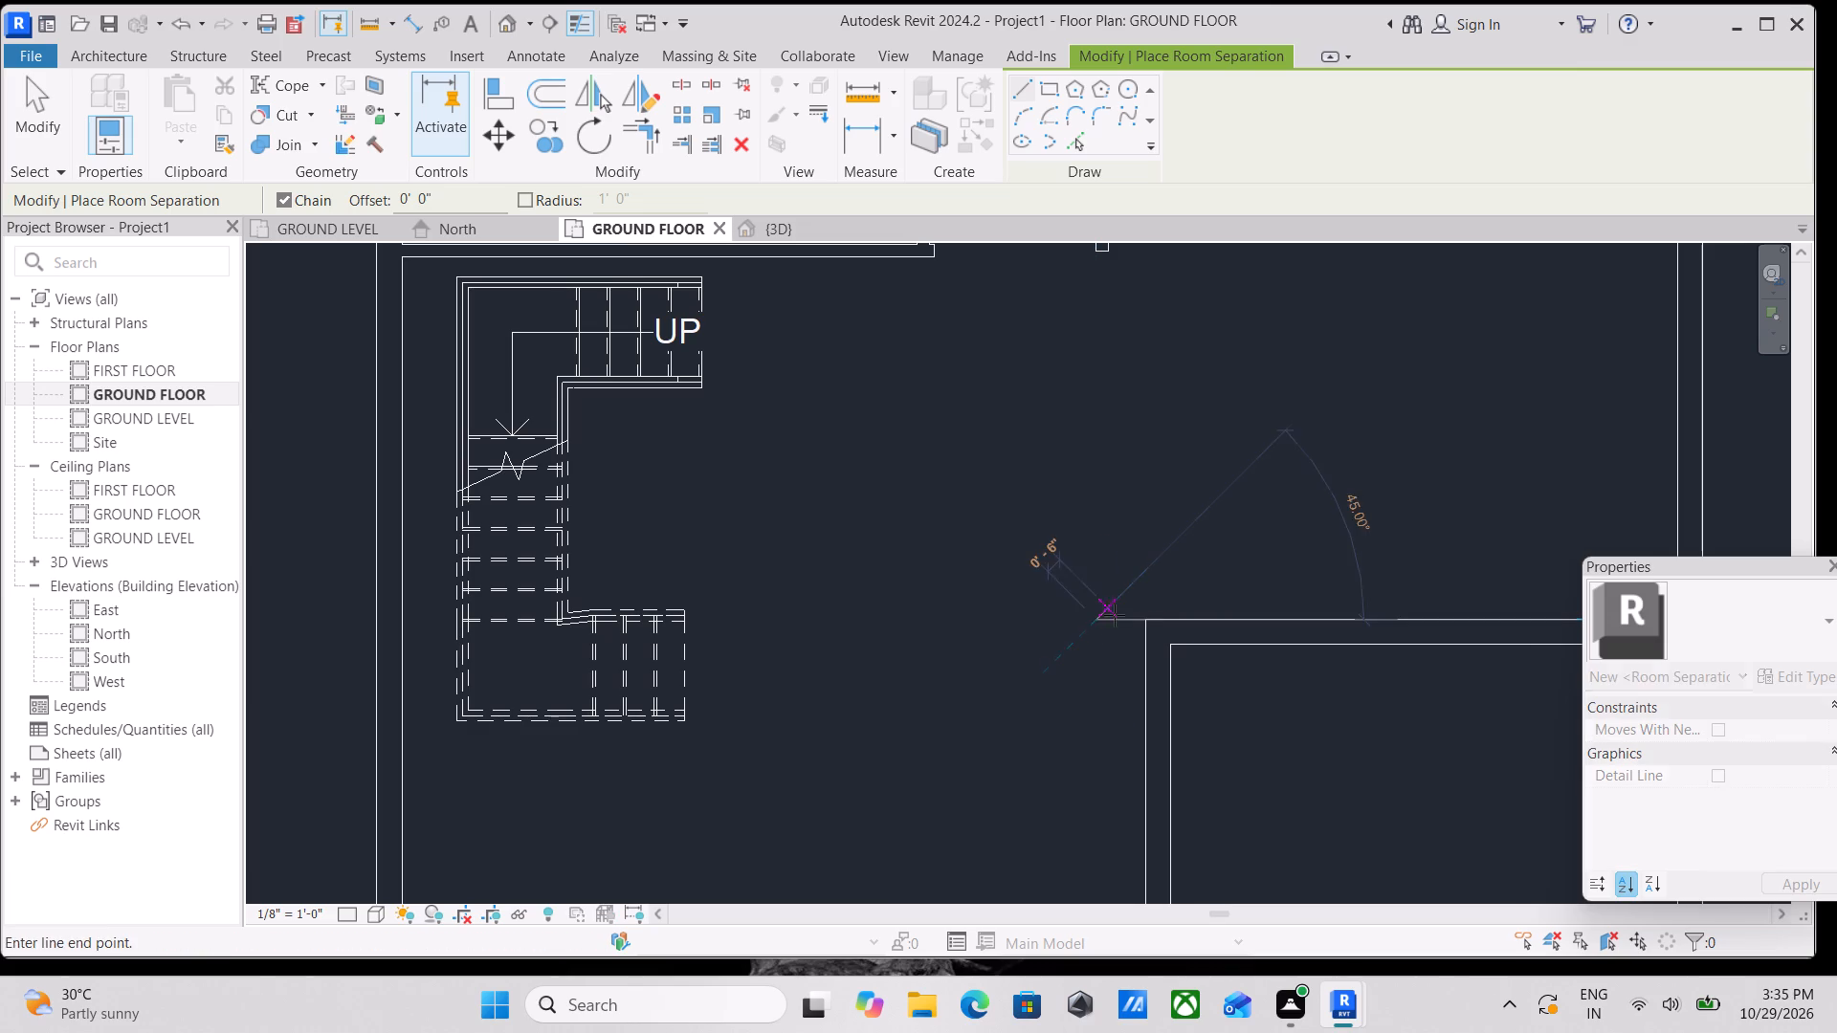
left_click(1138, 621)
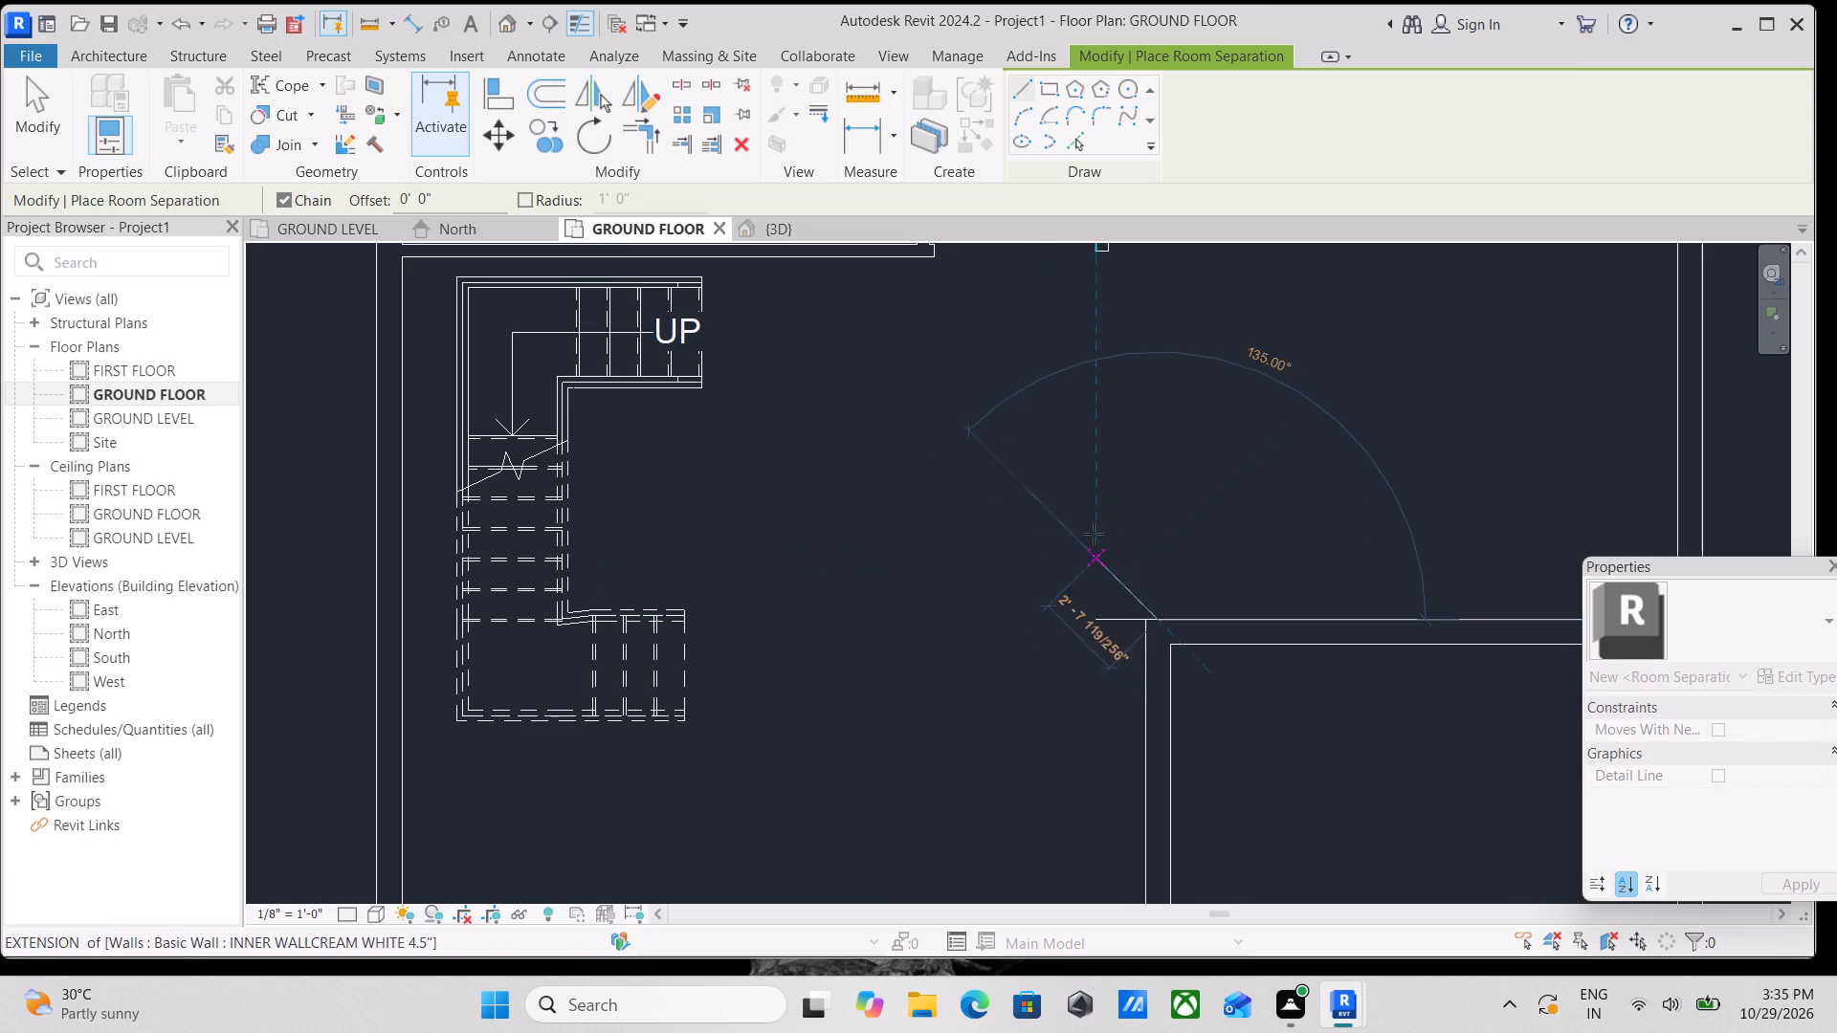
key("Escape")
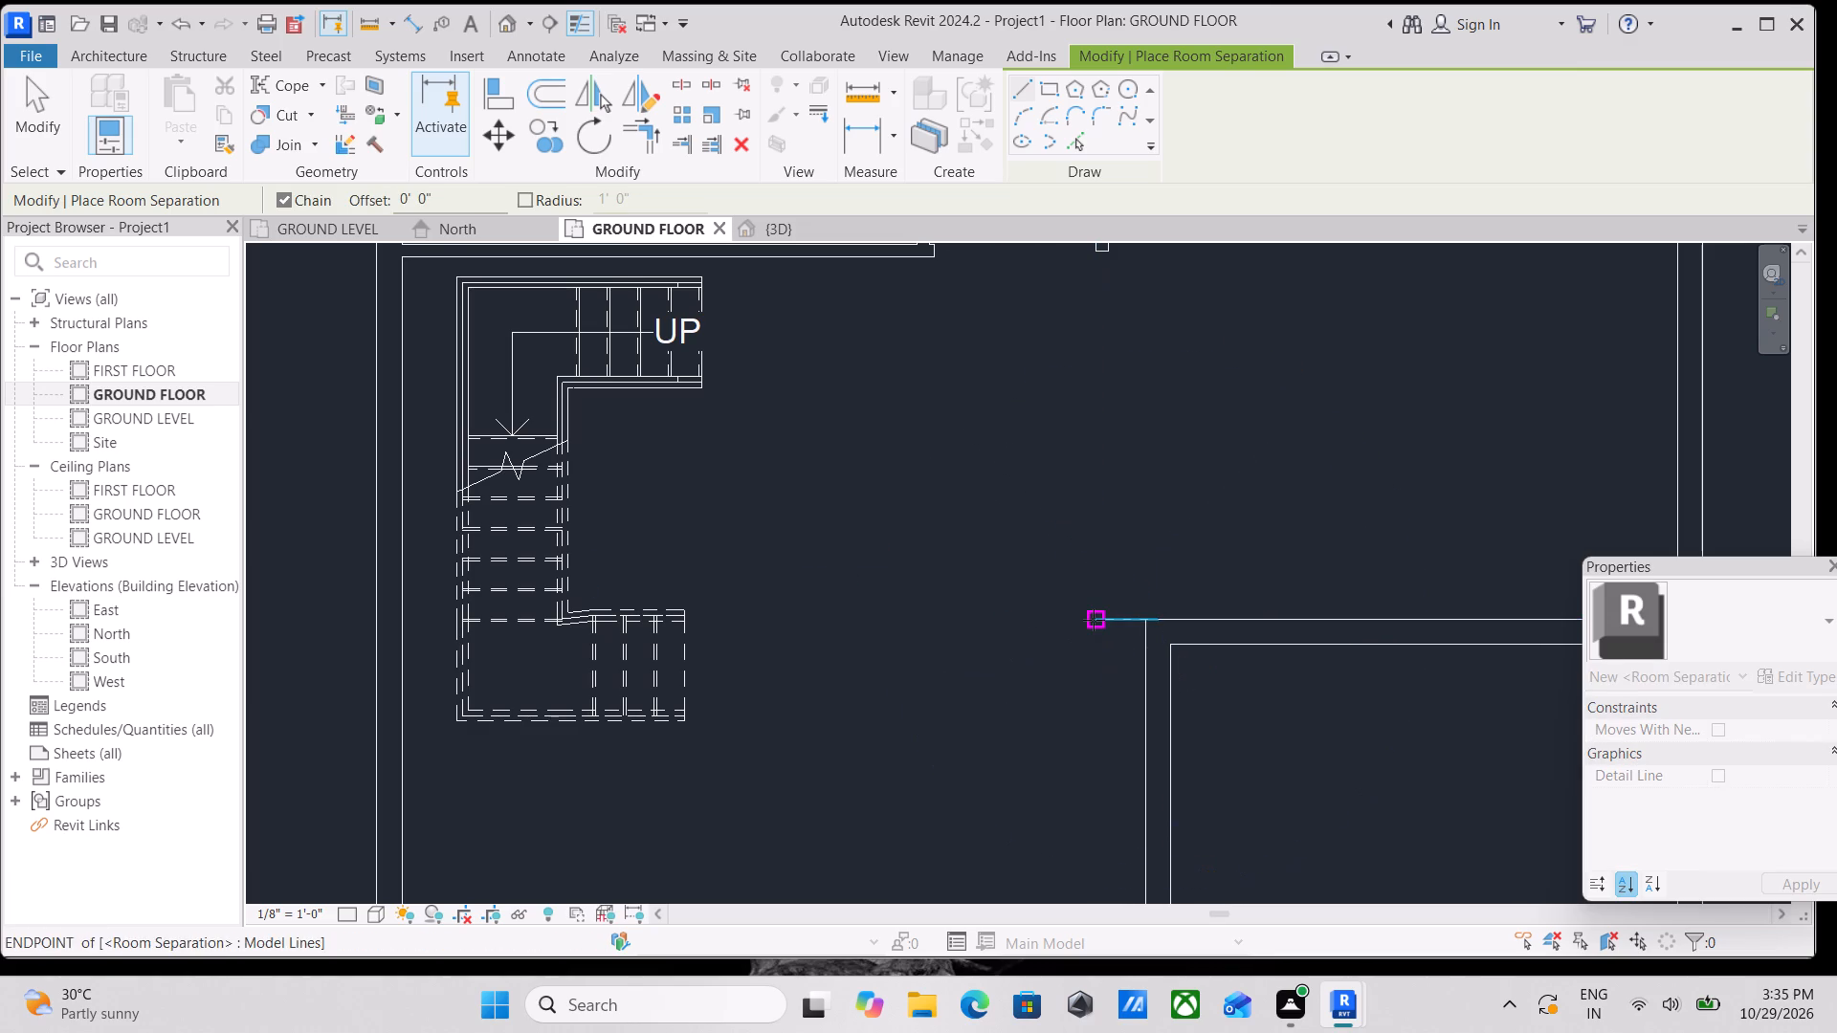
Draw a vertical room separation line about 11'-0 3/4" long from the short line's free end up to the interior wall's free end.
left_click(1094, 620)
middle_click_drag(1083, 455, 1134, 749)
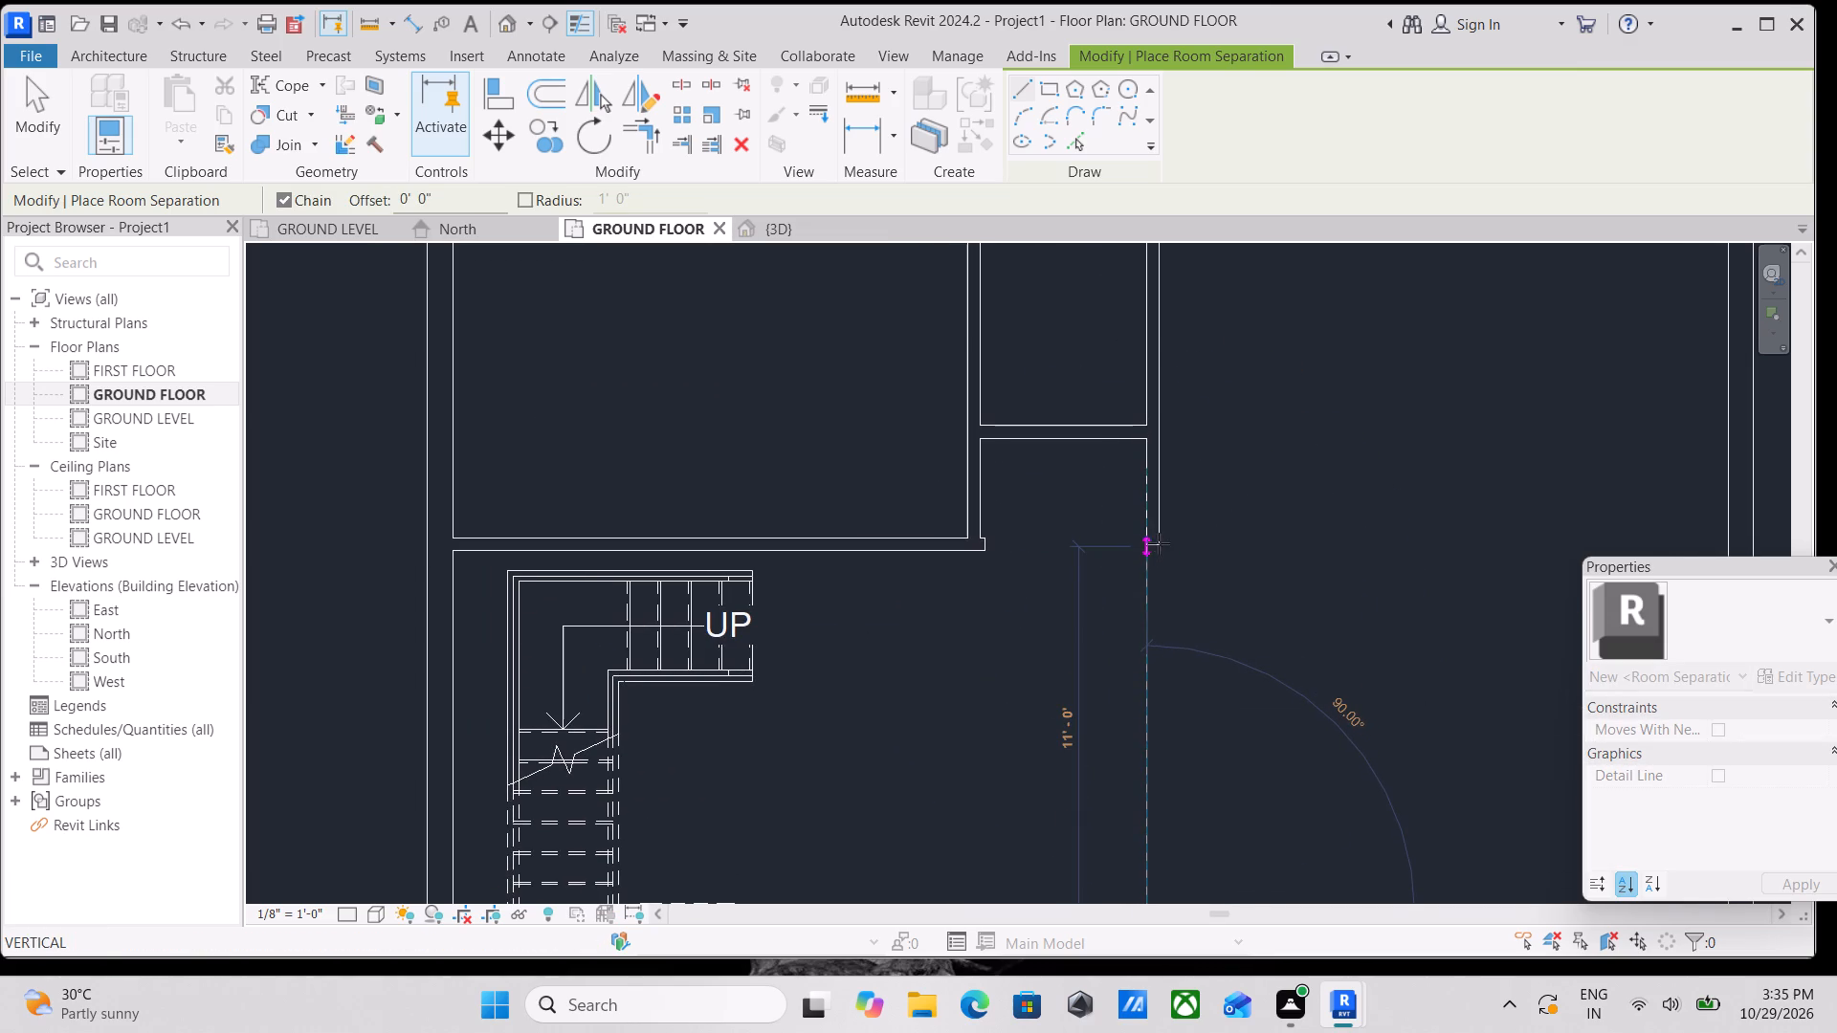
left_click(1138, 547)
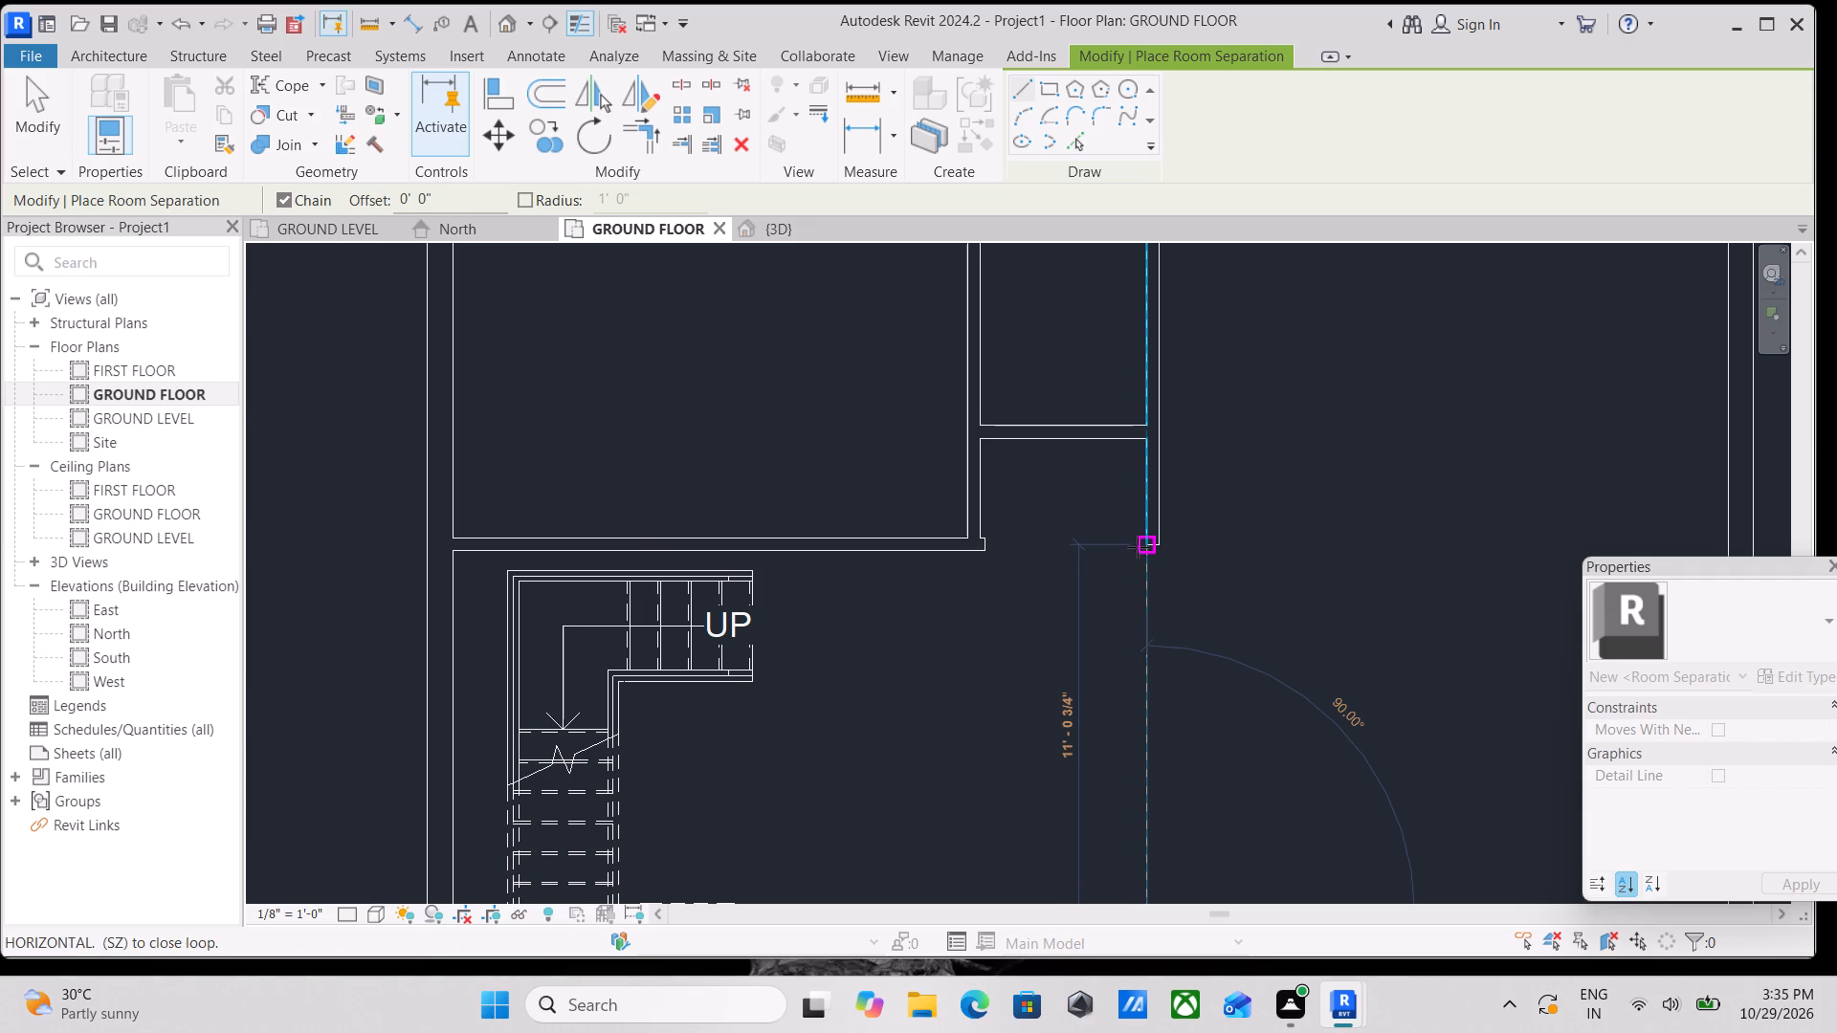
key("Escape")
scroll(1292, 566, "down", 3)
middle_click_drag(1292, 551, 1299, 502)
scroll(1122, 634, "down", 2)
middle_click_drag(1124, 625, 1144, 593)
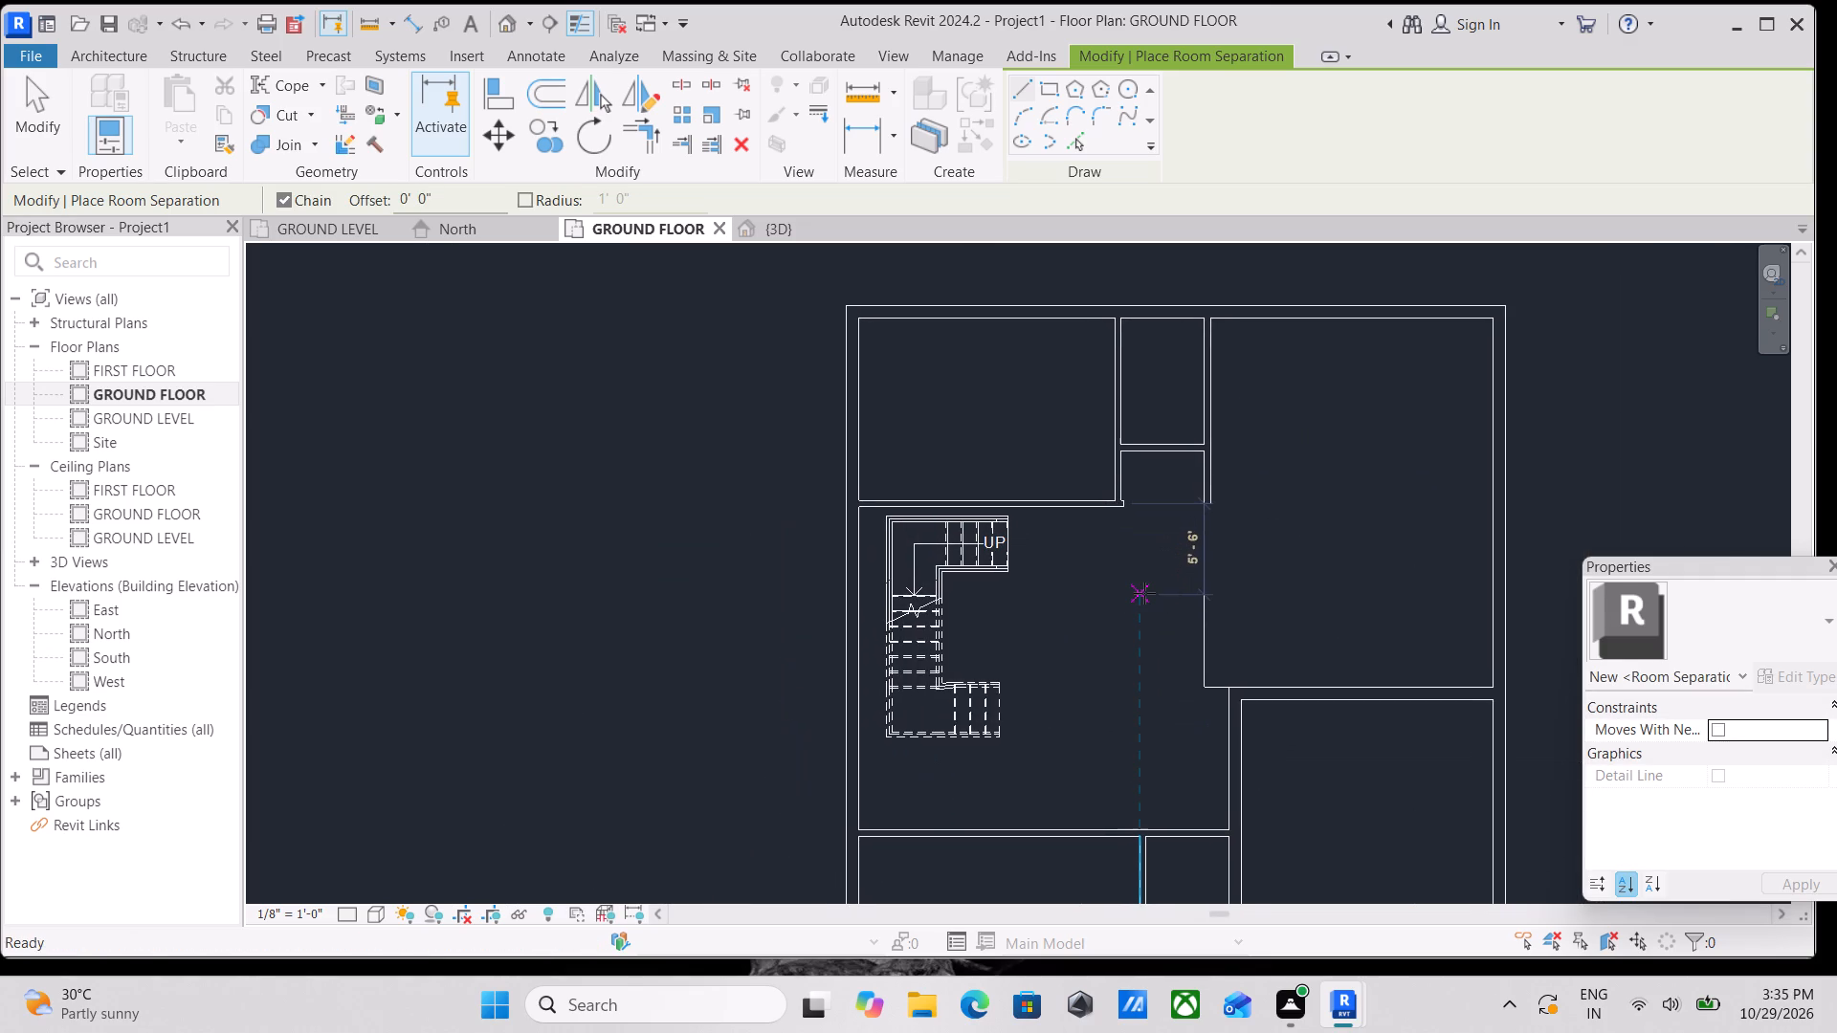
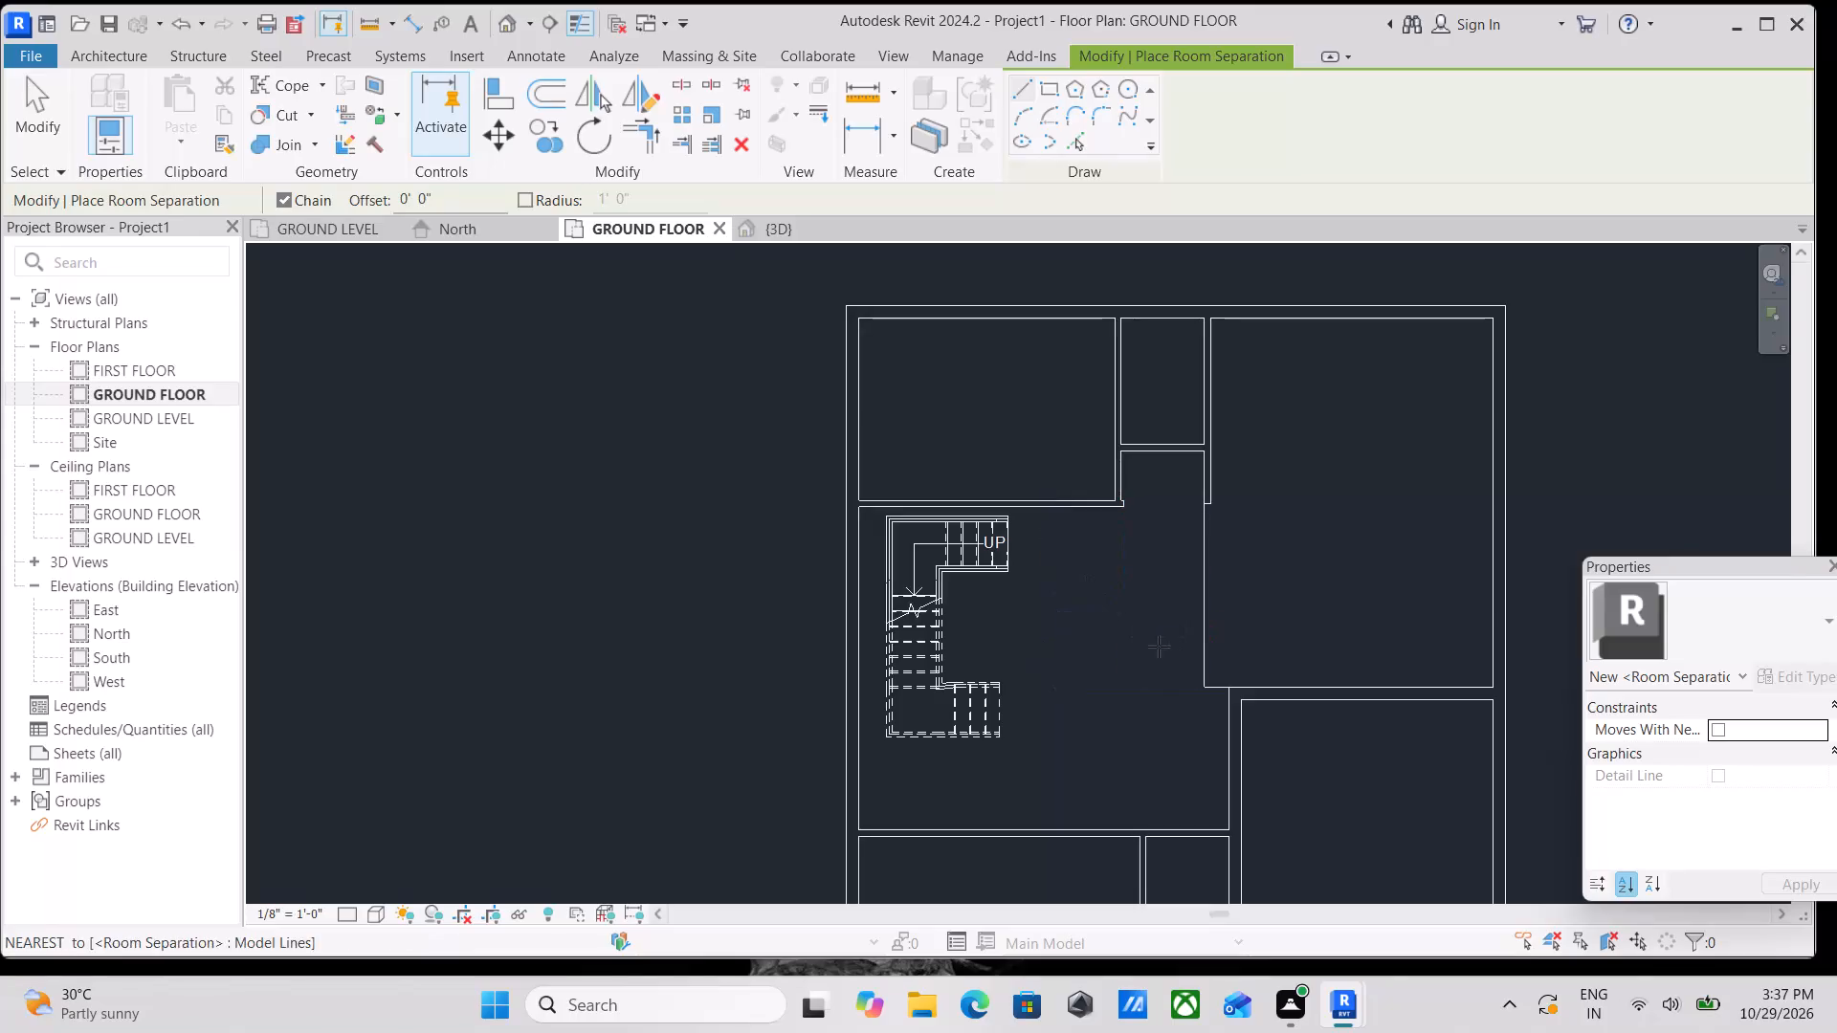
Draw a horizontal room separation line about 4'-9" long from the interior wall's corner near the stair to the vertical separation line.
scroll(1159, 504, "up", 2)
middle_click_drag(1098, 535, 1092, 587)
scroll(1130, 561, "up", 2)
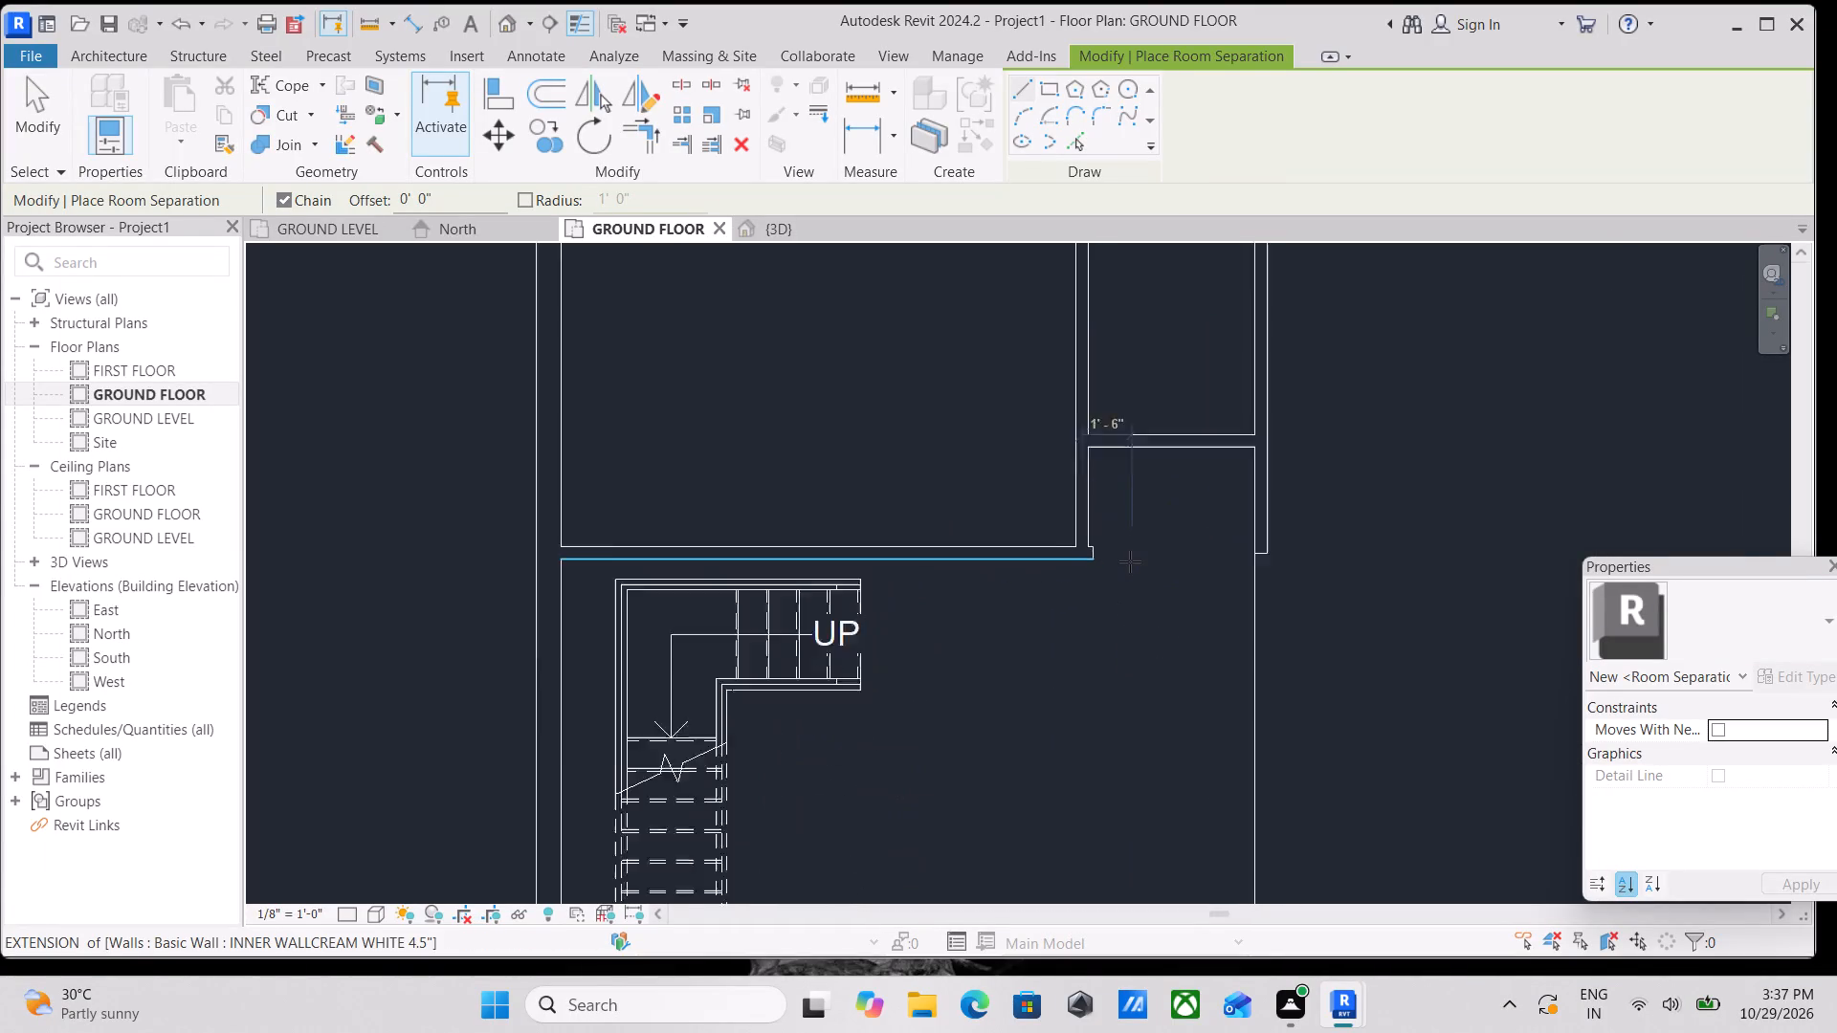
scroll(1130, 561, "up", 4)
left_click(1080, 559)
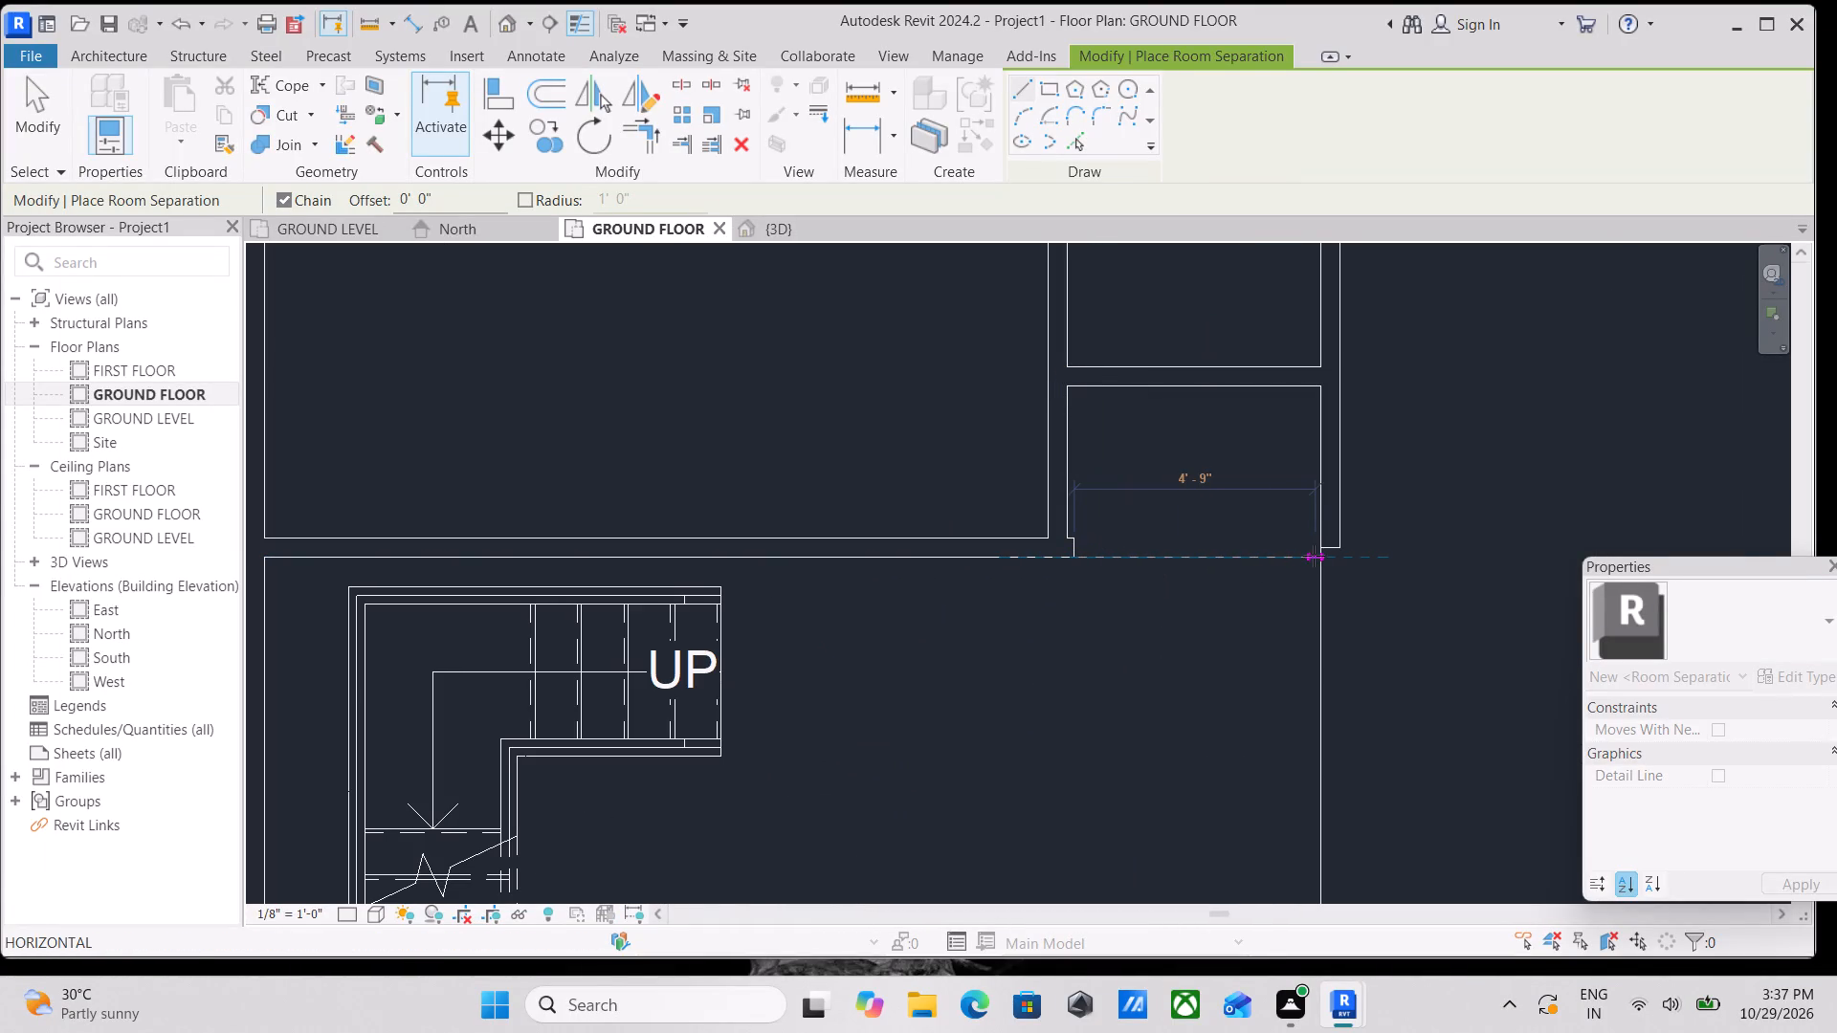
left_click(1318, 553)
key("Escape")
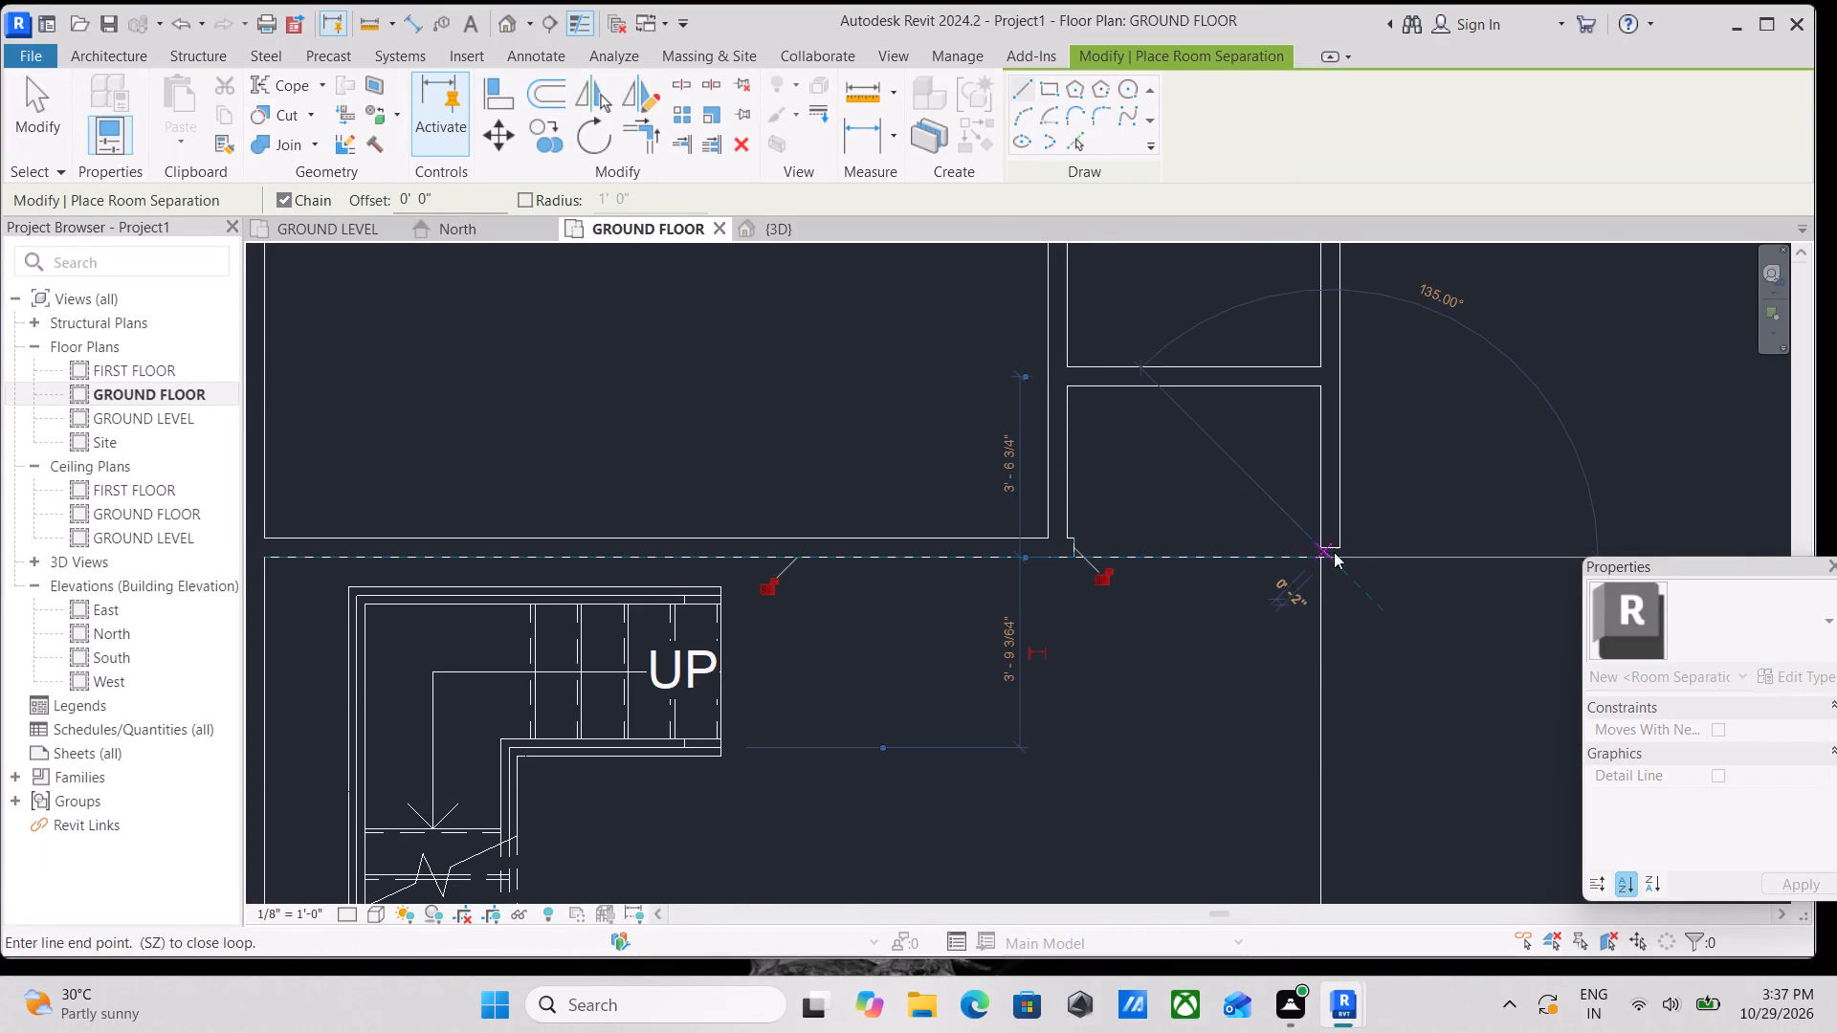
Close the lower room's open bottom side with a horizontal room separation line about 15'-2 1/2" long between the two outer walls.
scroll(1384, 600, "down", 4)
scroll(1121, 601, "down", 2)
middle_click_drag(1121, 601, 1118, 743)
scroll(1164, 553, "down", 2)
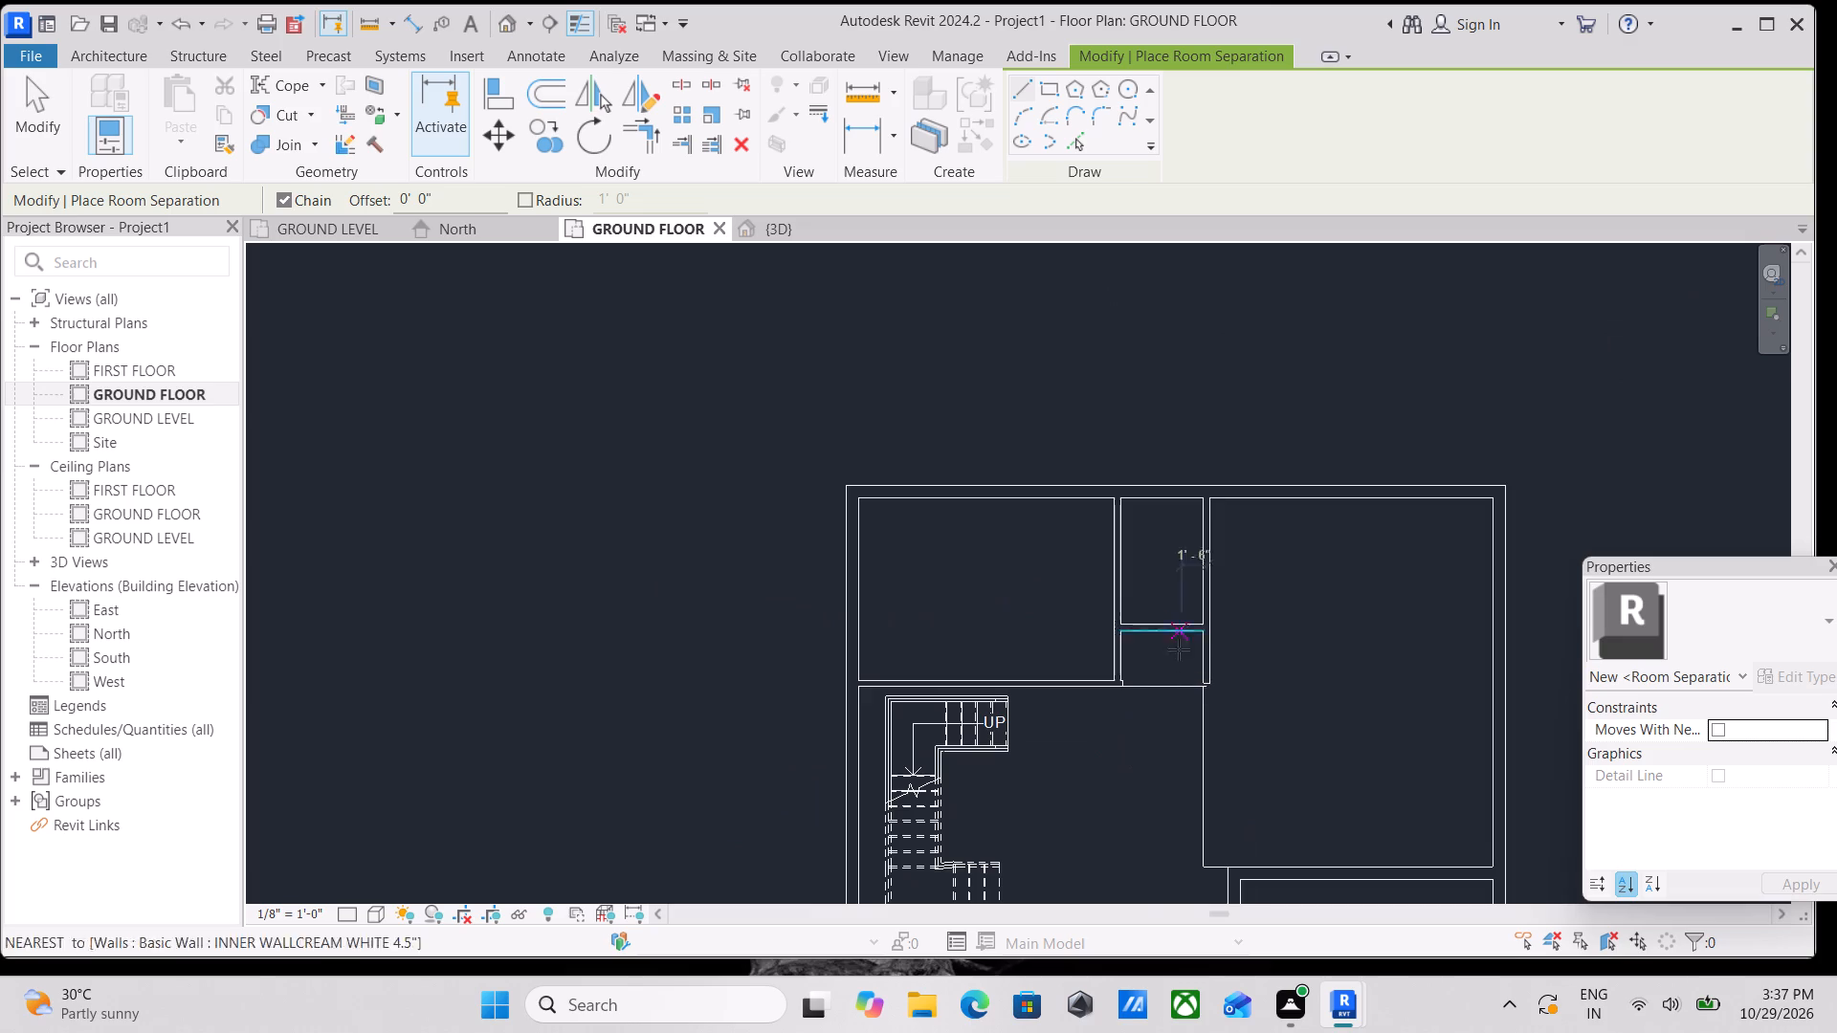
middle_click_drag(1163, 692, 1228, 474)
middle_click_drag(1204, 648, 1240, 456)
middle_click_drag(1320, 722, 1133, 634)
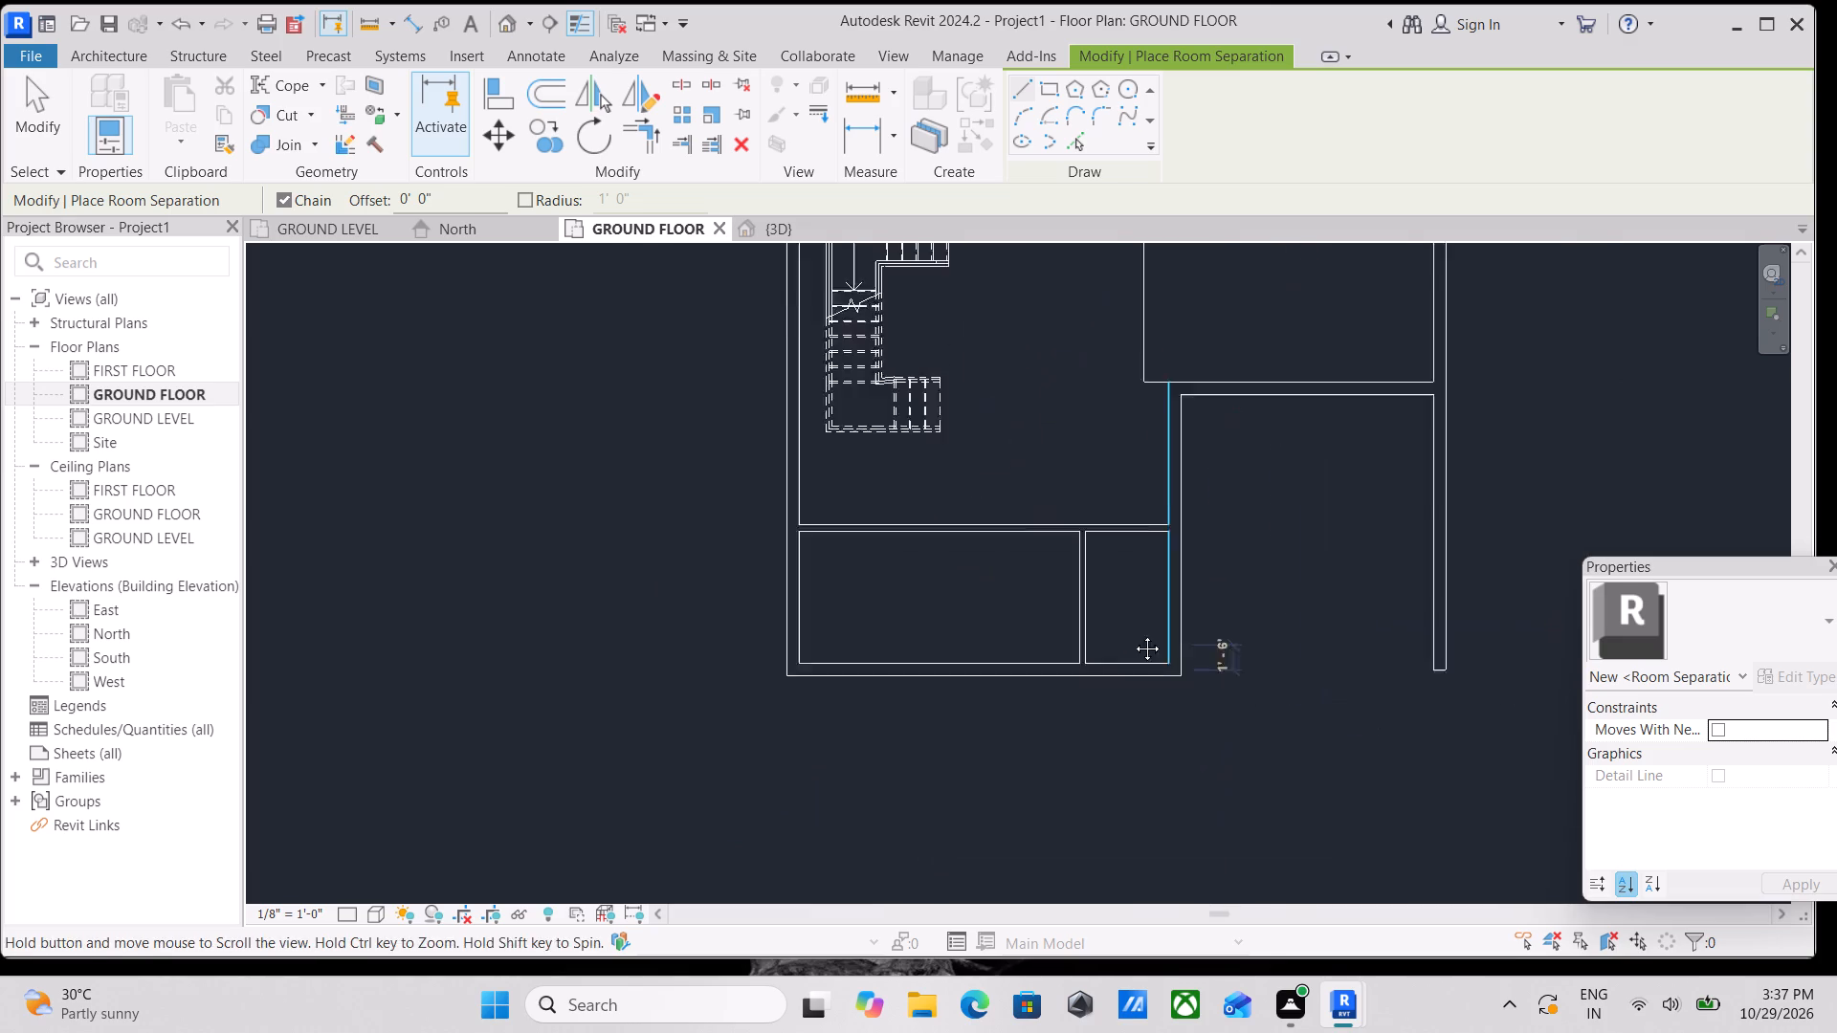
middle_click_drag(1133, 634, 1133, 633)
scroll(1158, 686, "up", 2)
left_click(1155, 665)
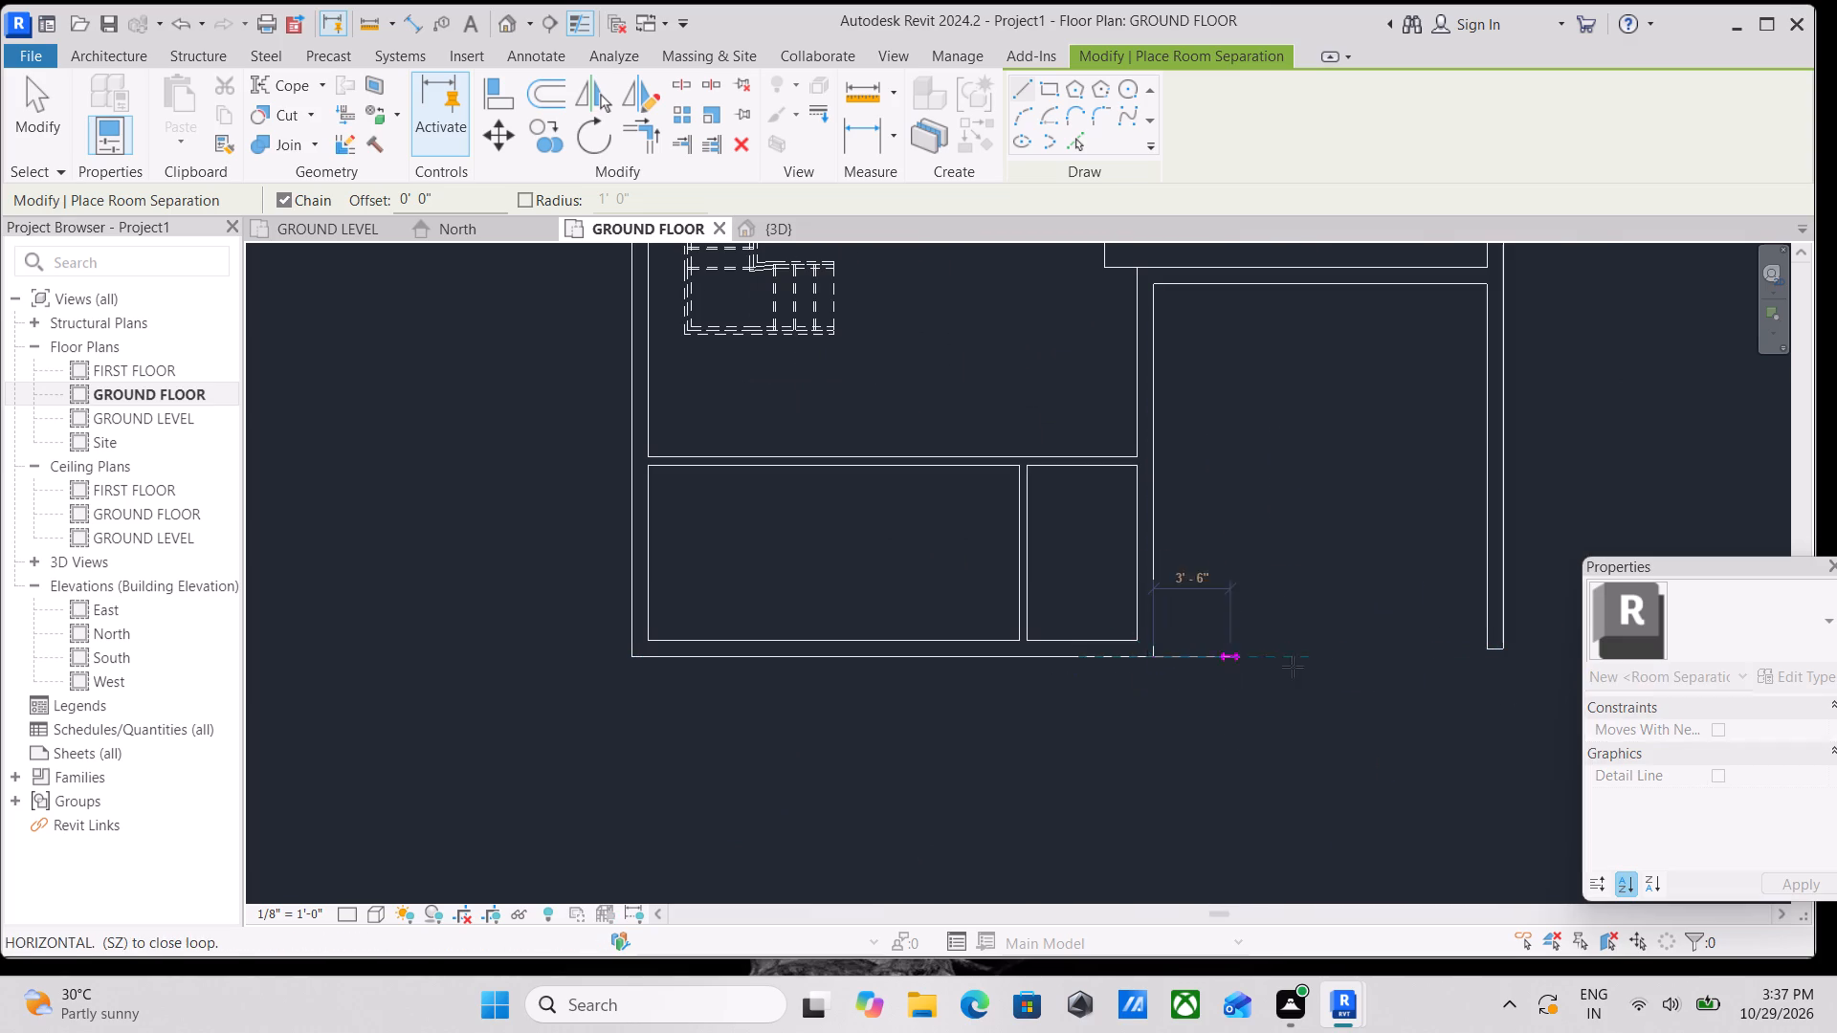
key("Escape")
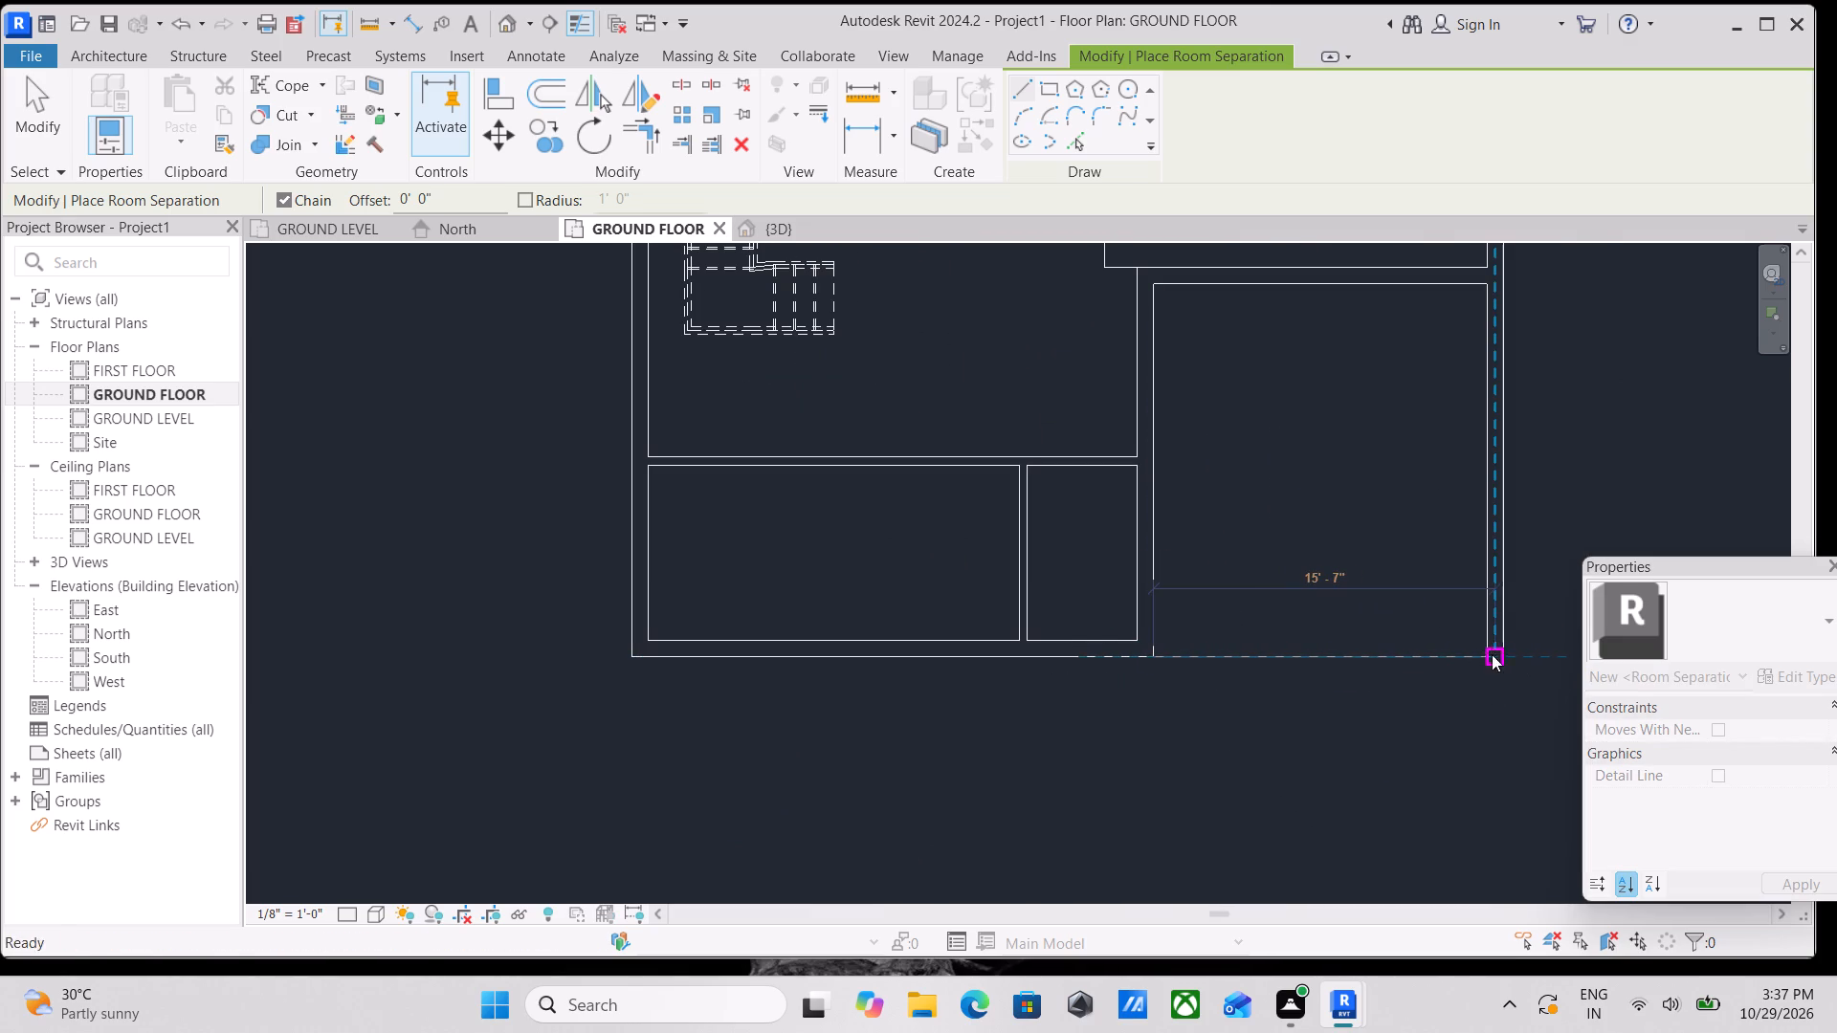
scroll(1489, 654, "up", 3)
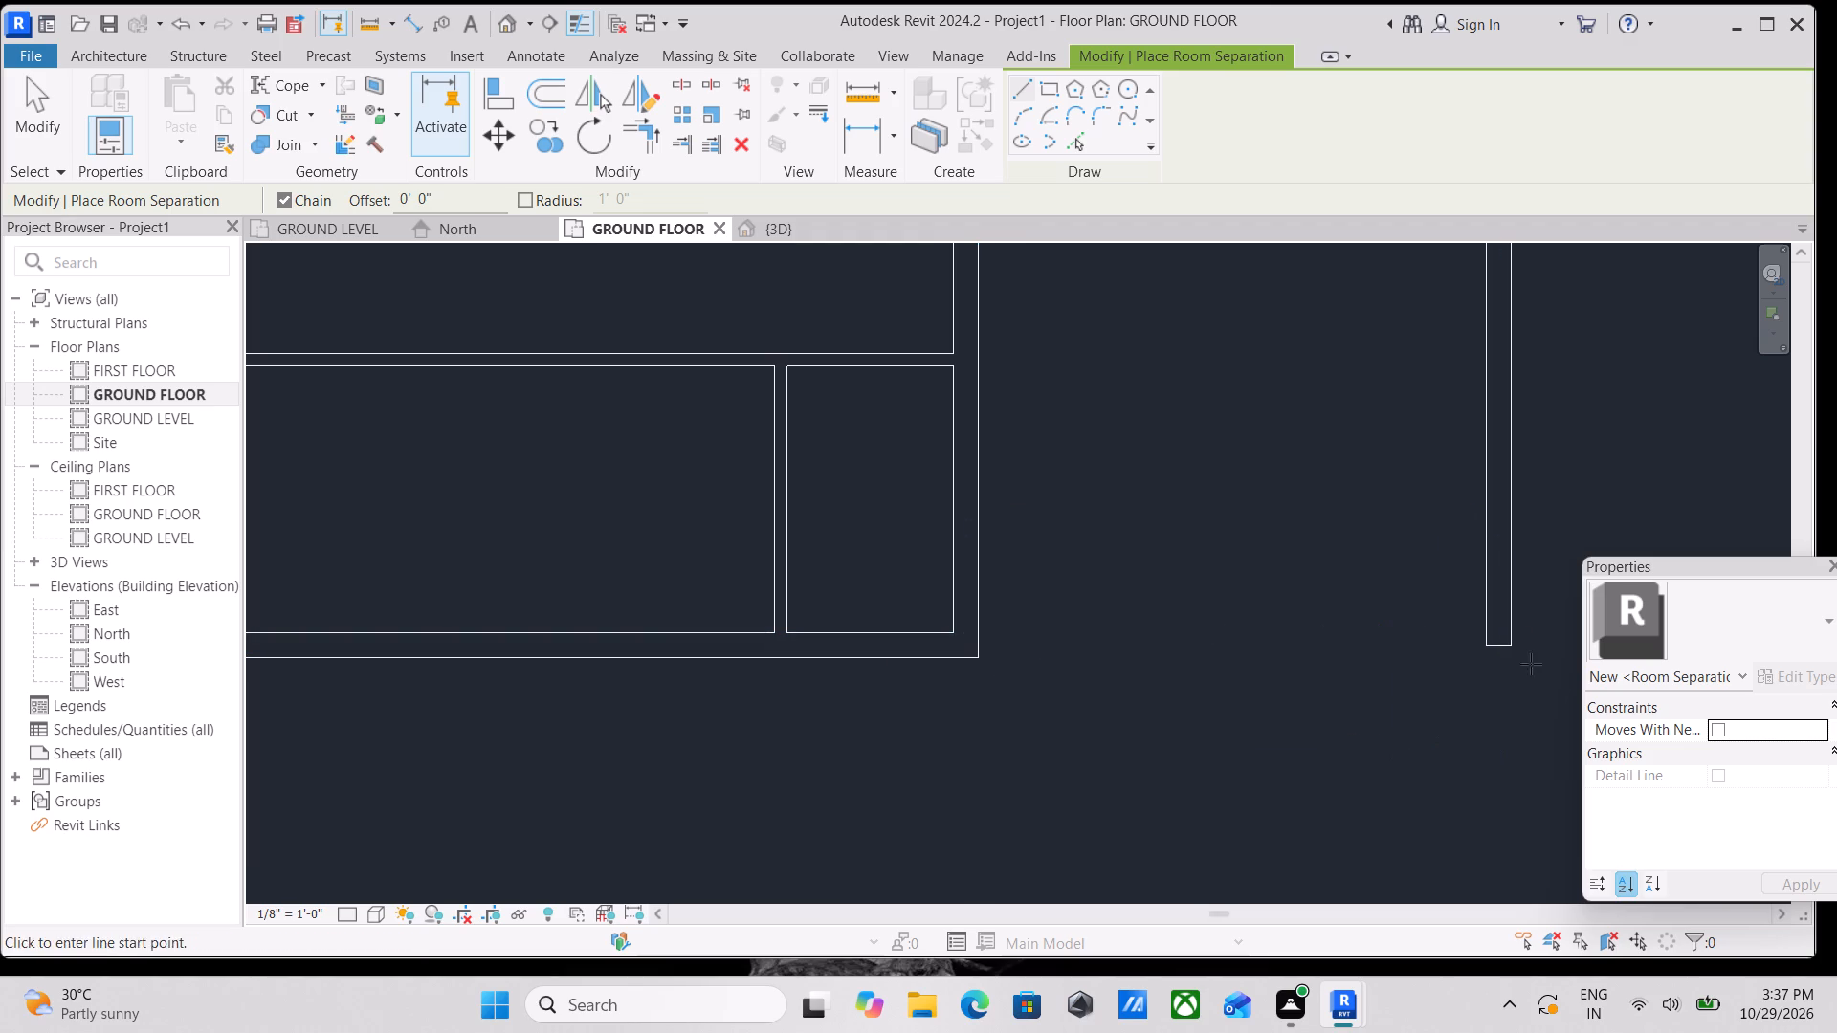
left_click(1481, 651)
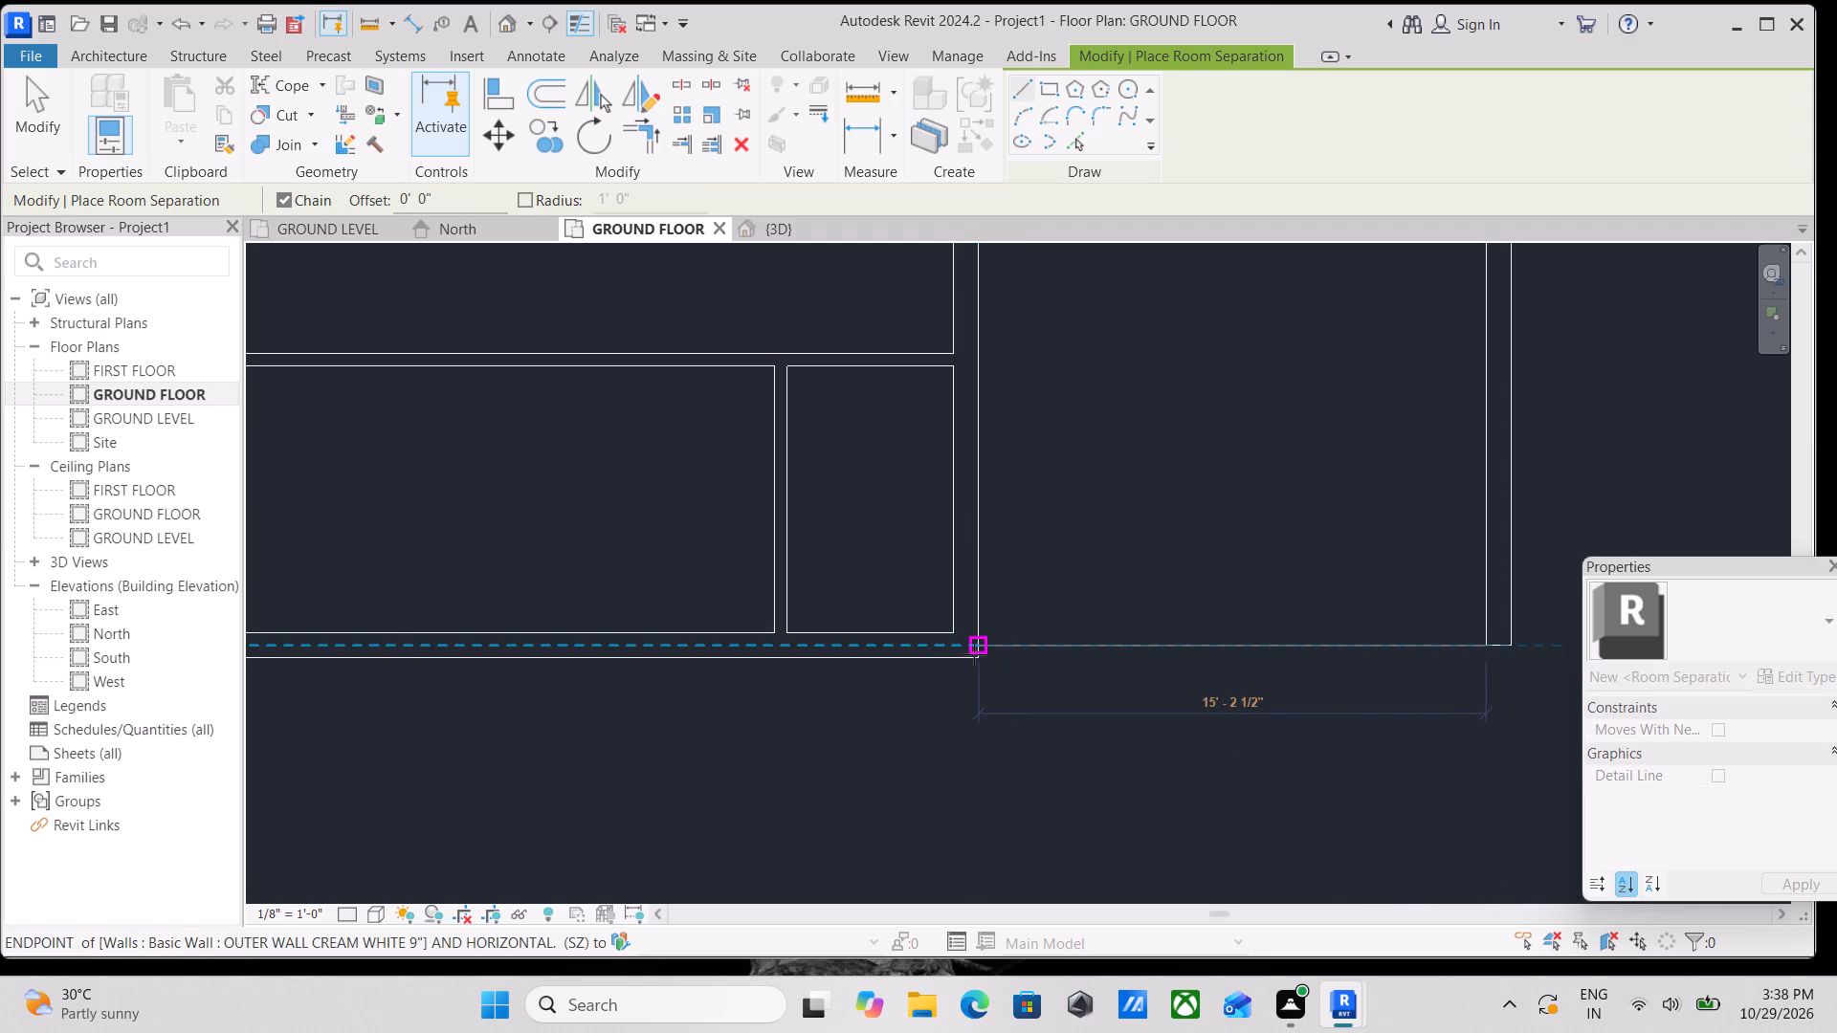
left_click(974, 650)
key("Escape")
key("Escape")
key("Escape")
scroll(1317, 646, "down", 4)
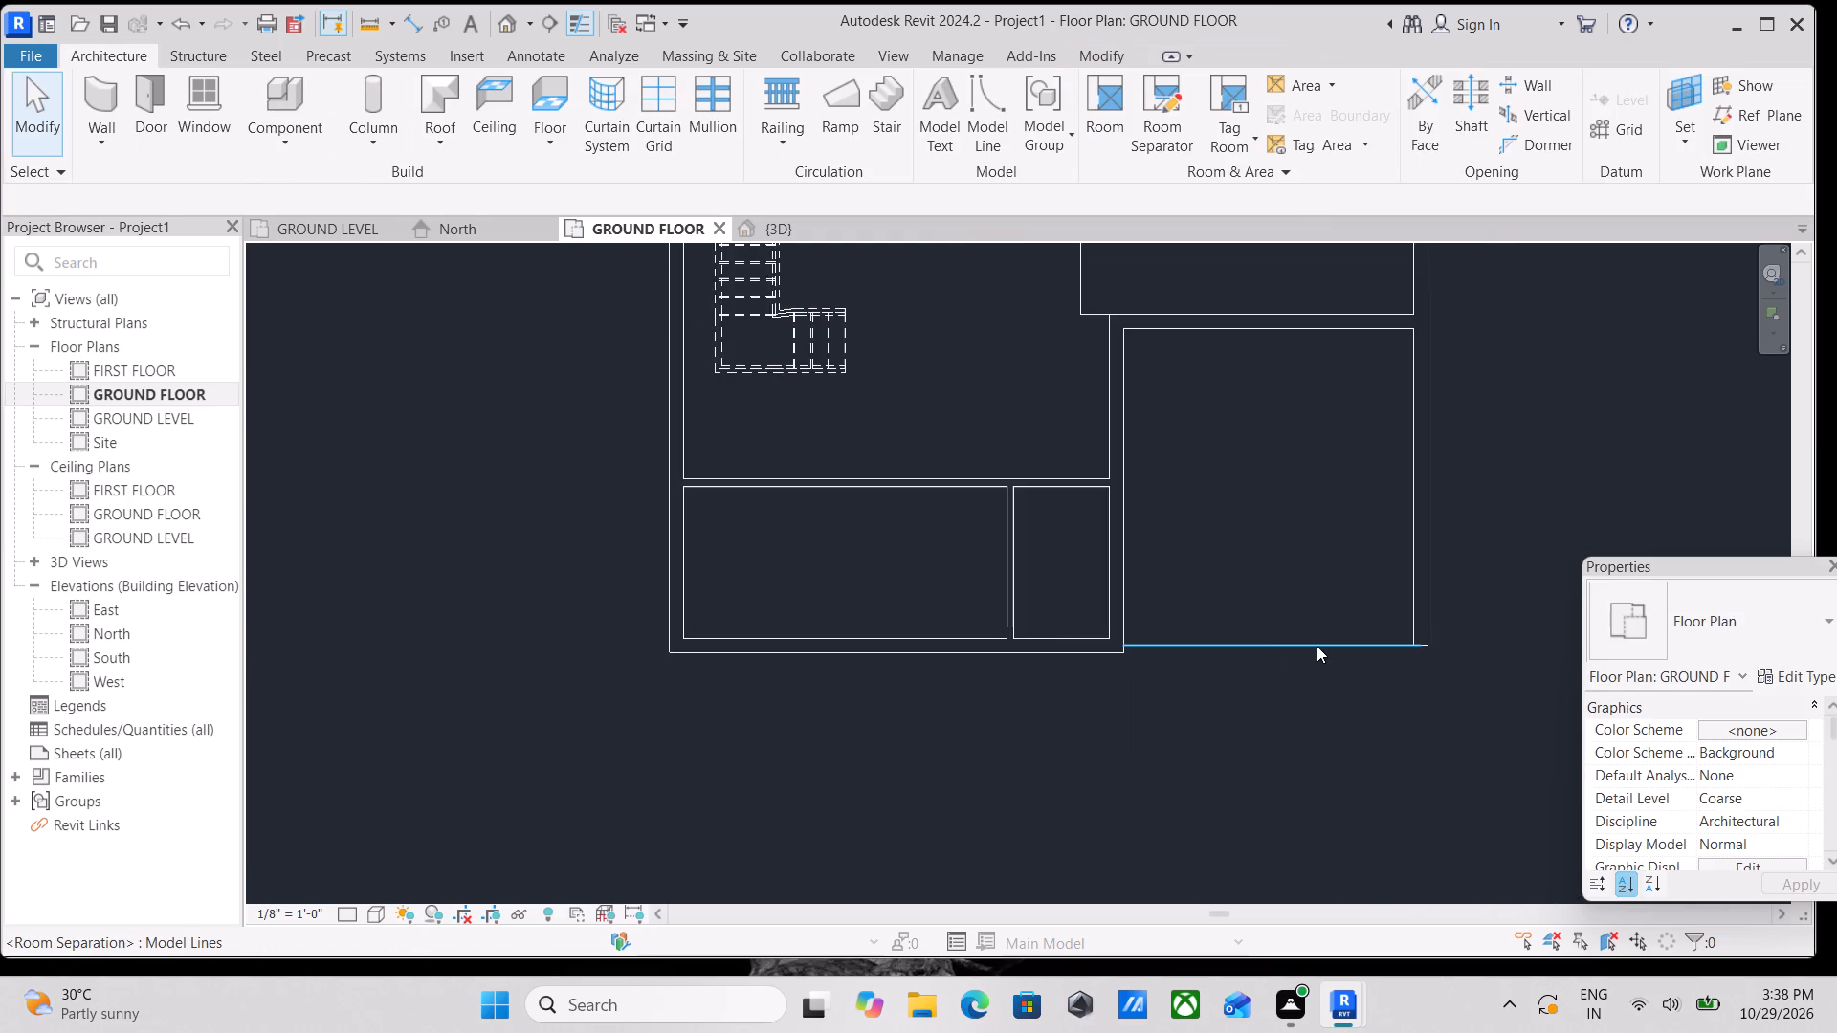
key("Escape")
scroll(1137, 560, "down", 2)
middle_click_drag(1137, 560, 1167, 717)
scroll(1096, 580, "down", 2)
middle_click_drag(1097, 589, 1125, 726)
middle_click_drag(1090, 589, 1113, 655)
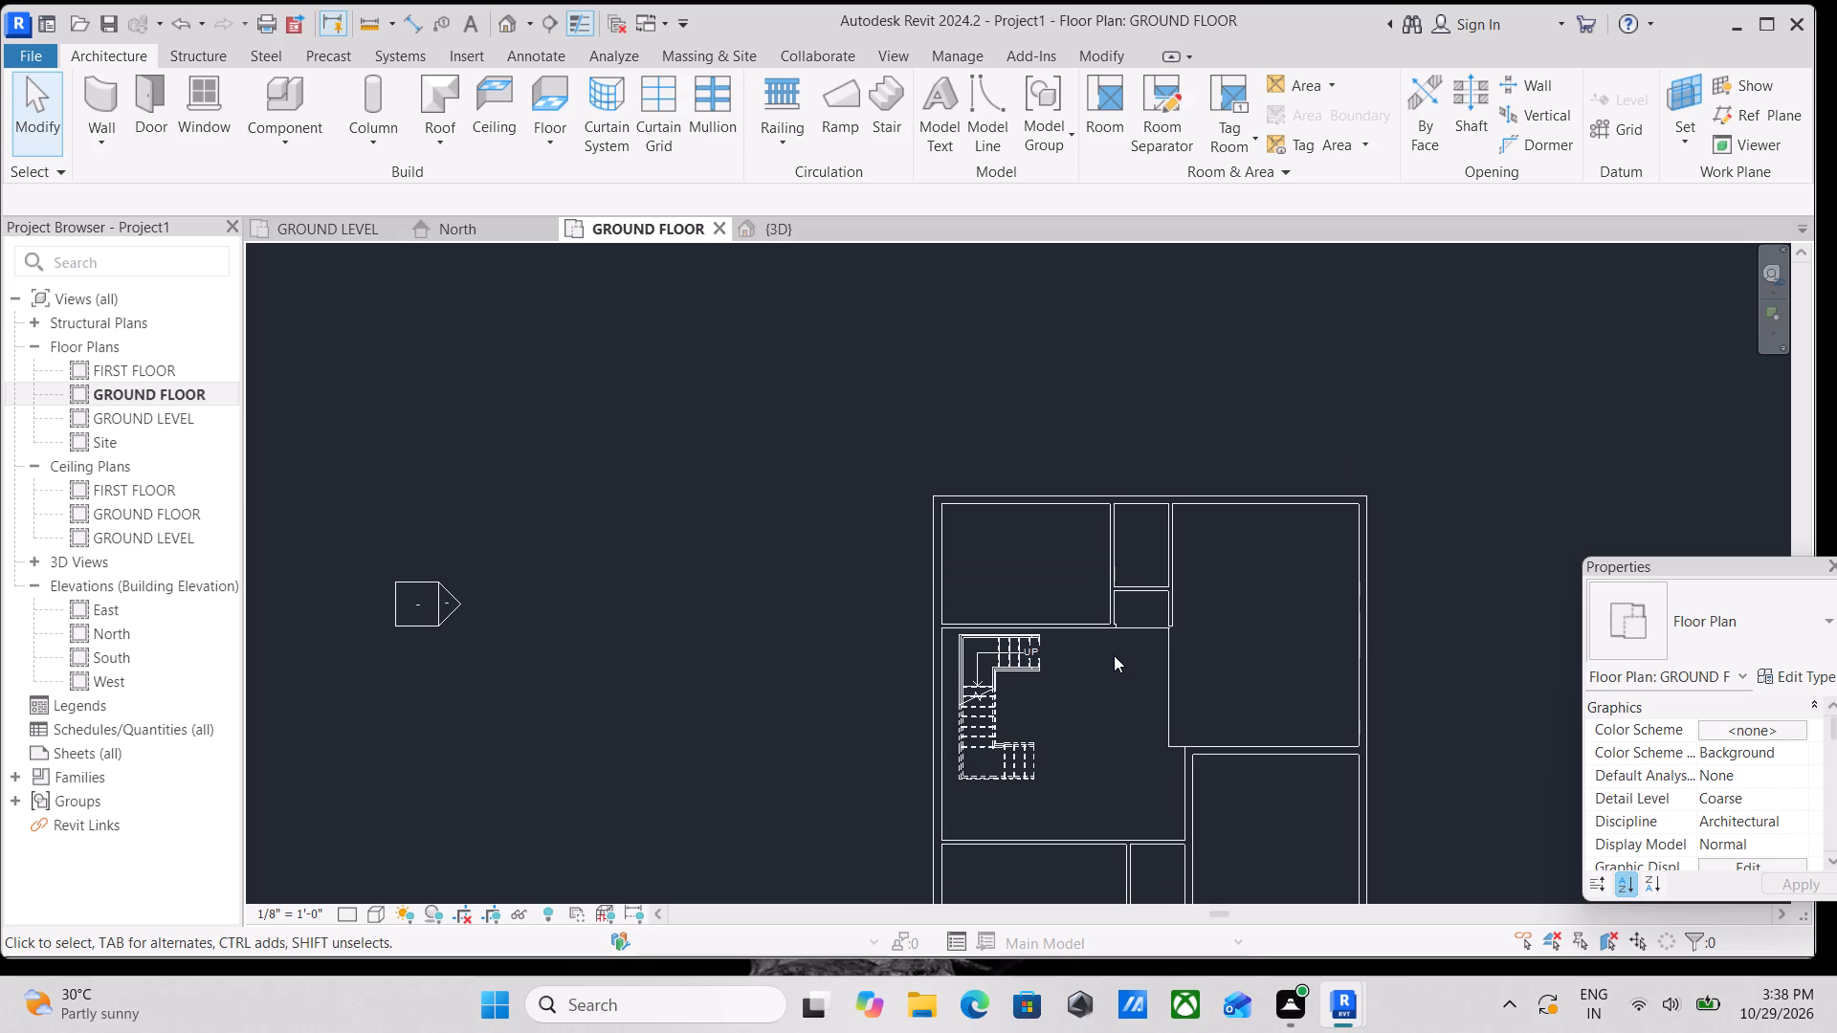
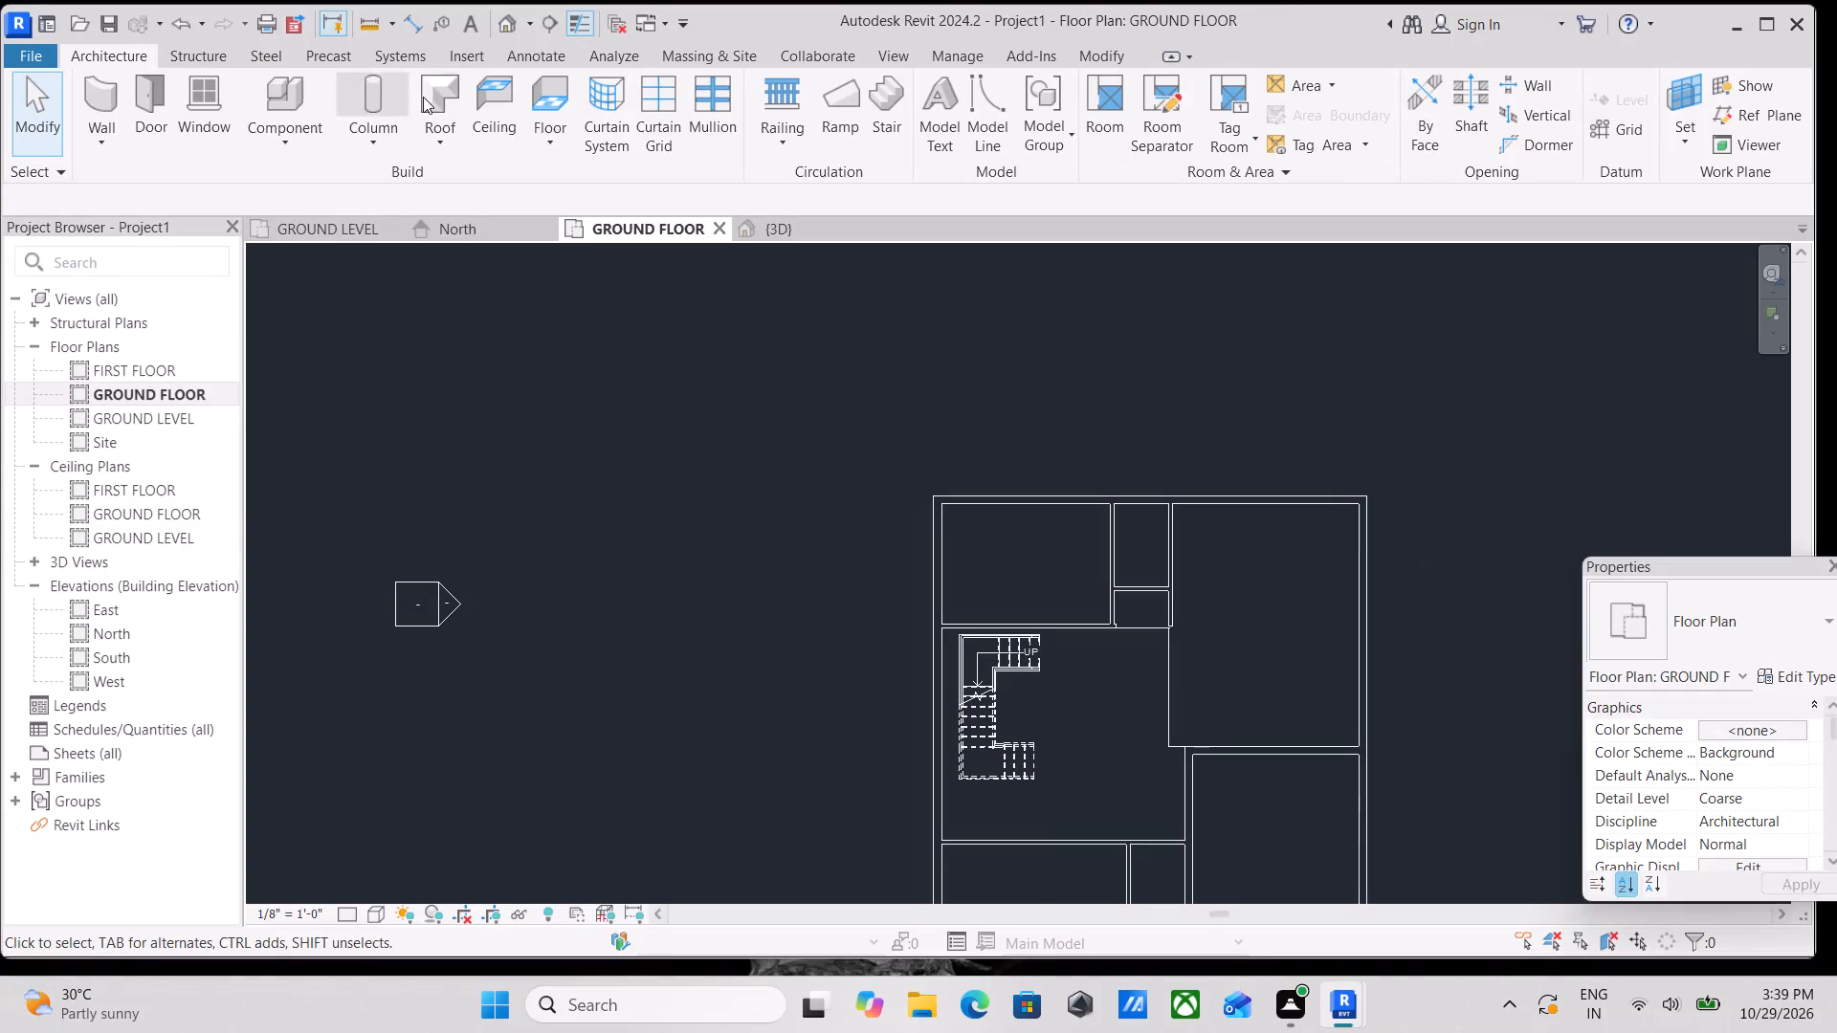
Place tagged rooms automatically in all enclosed spaces of the ground floor plan.
left_click(1106, 129)
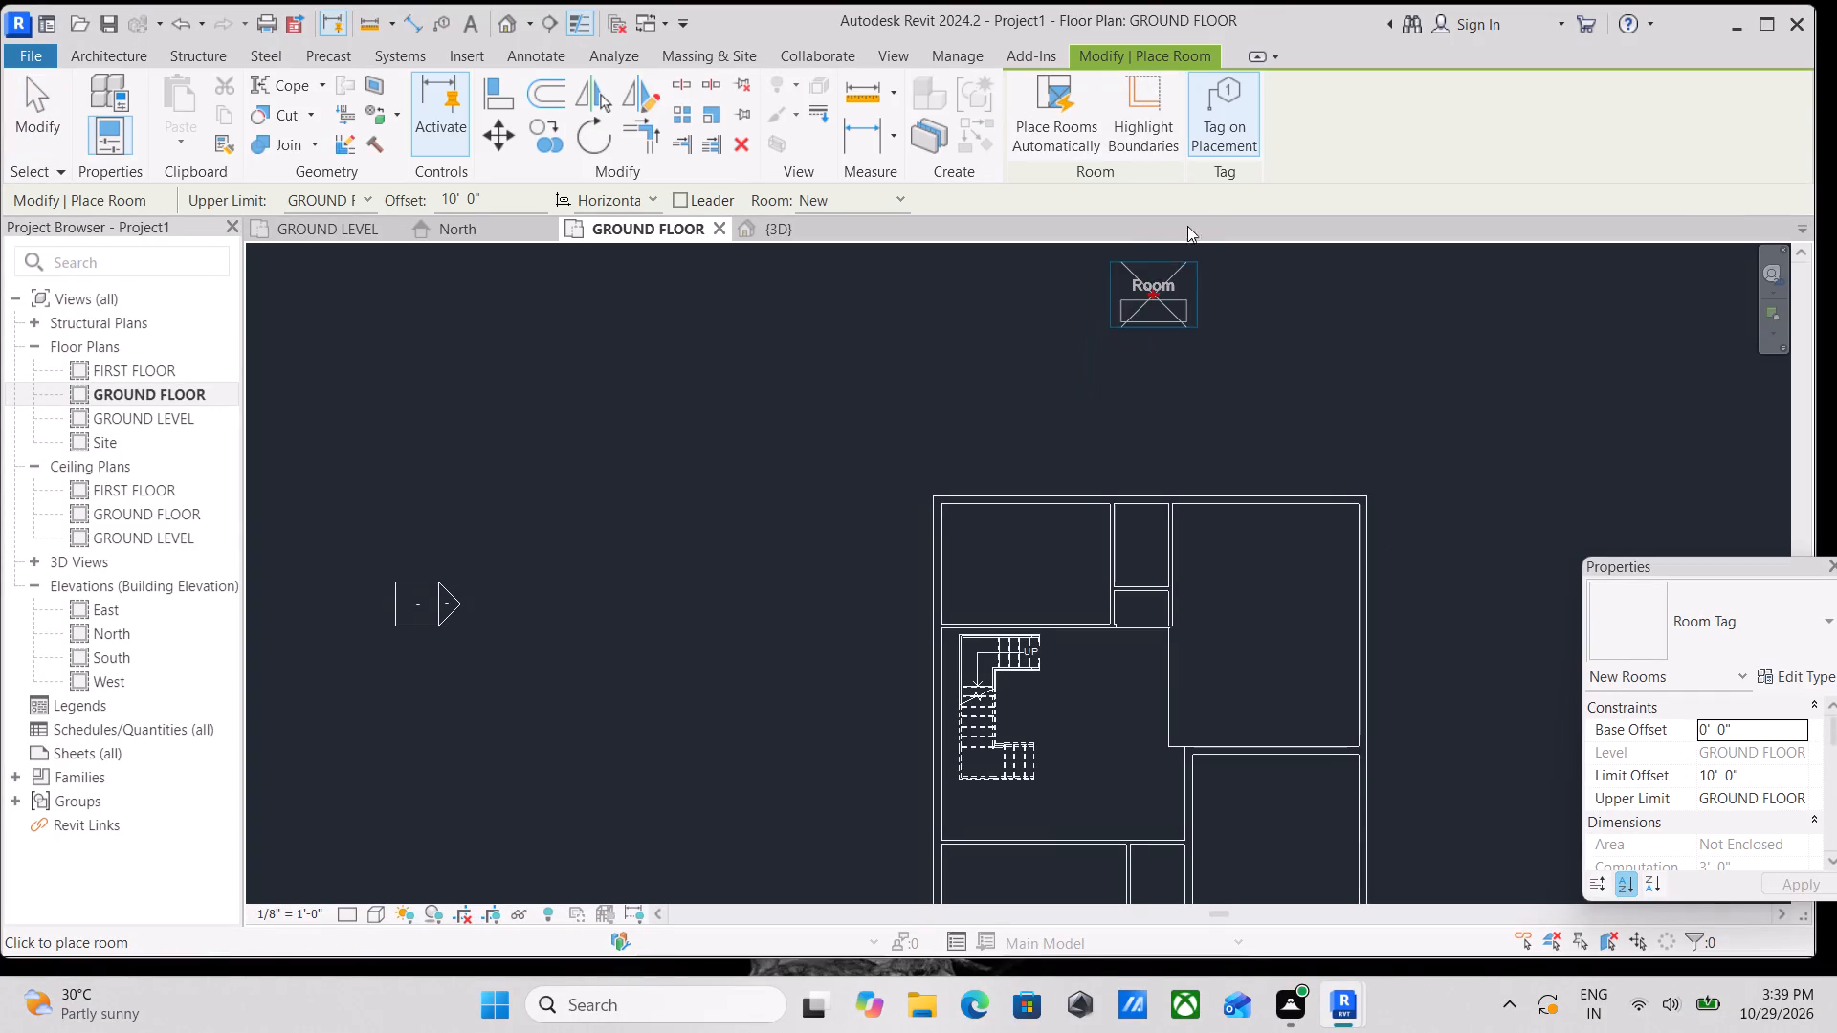
left_click(1058, 111)
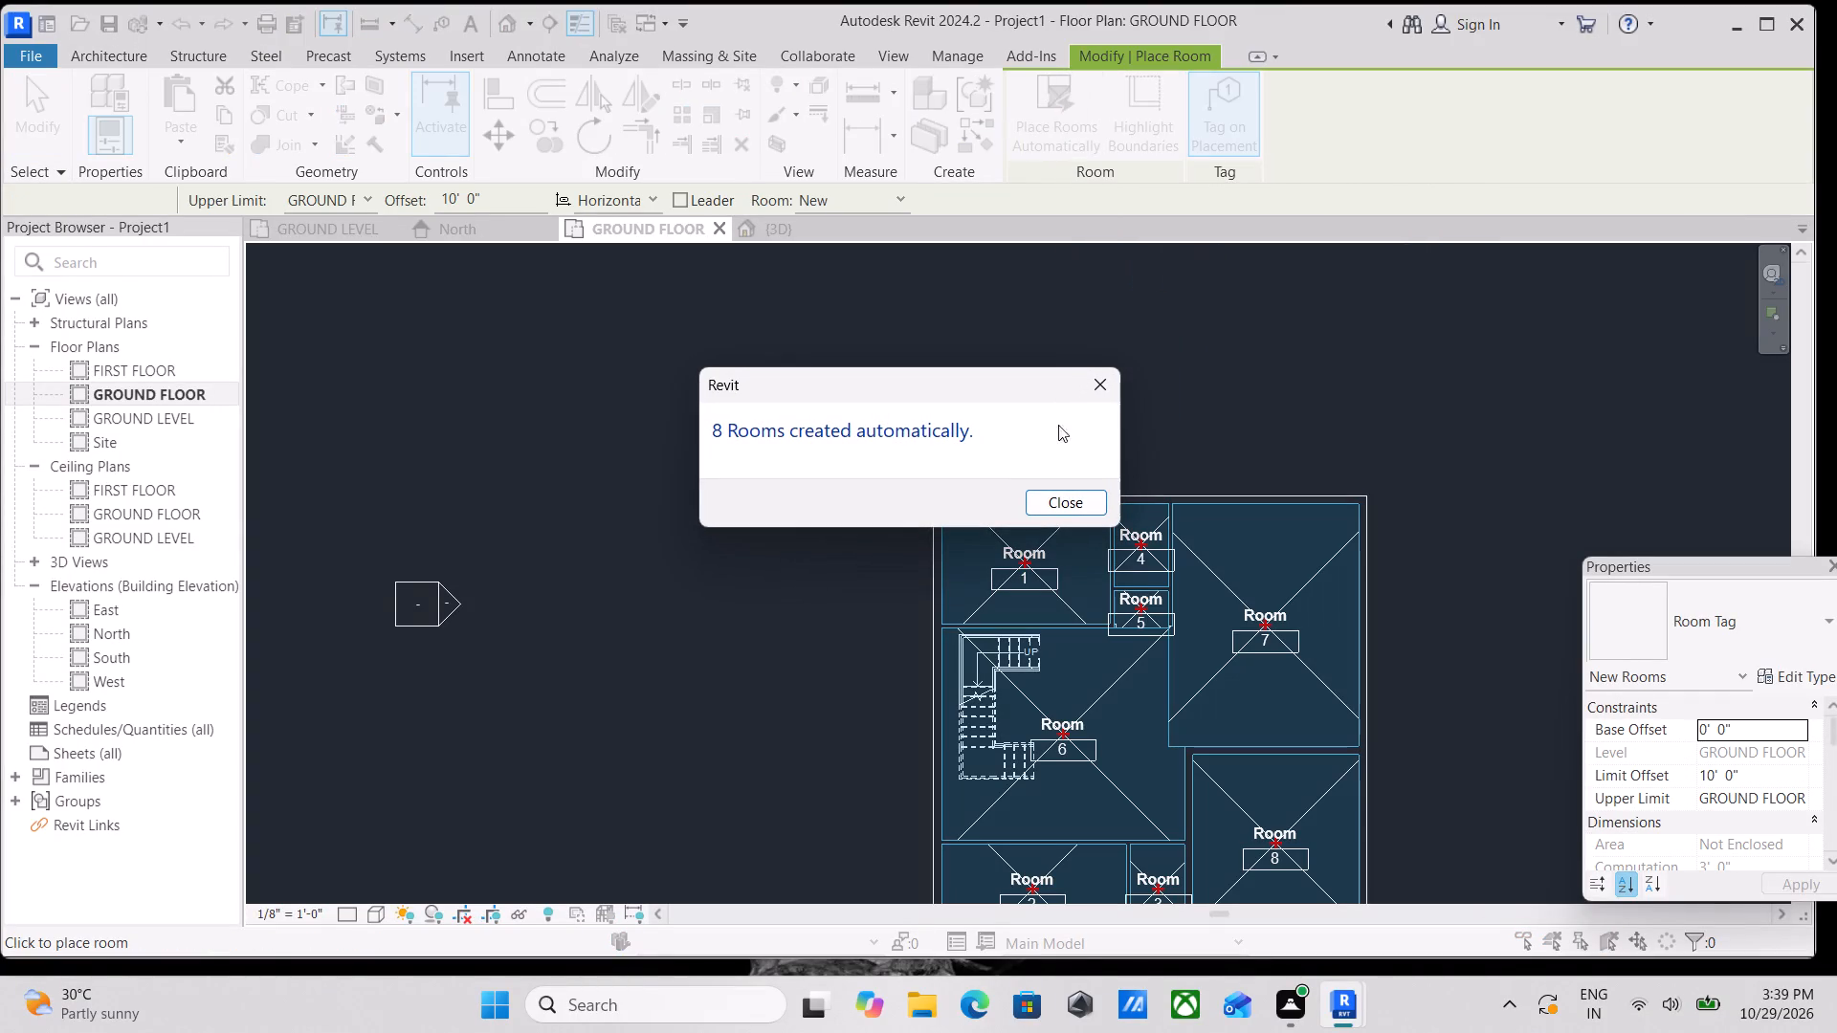
left_click(1059, 496)
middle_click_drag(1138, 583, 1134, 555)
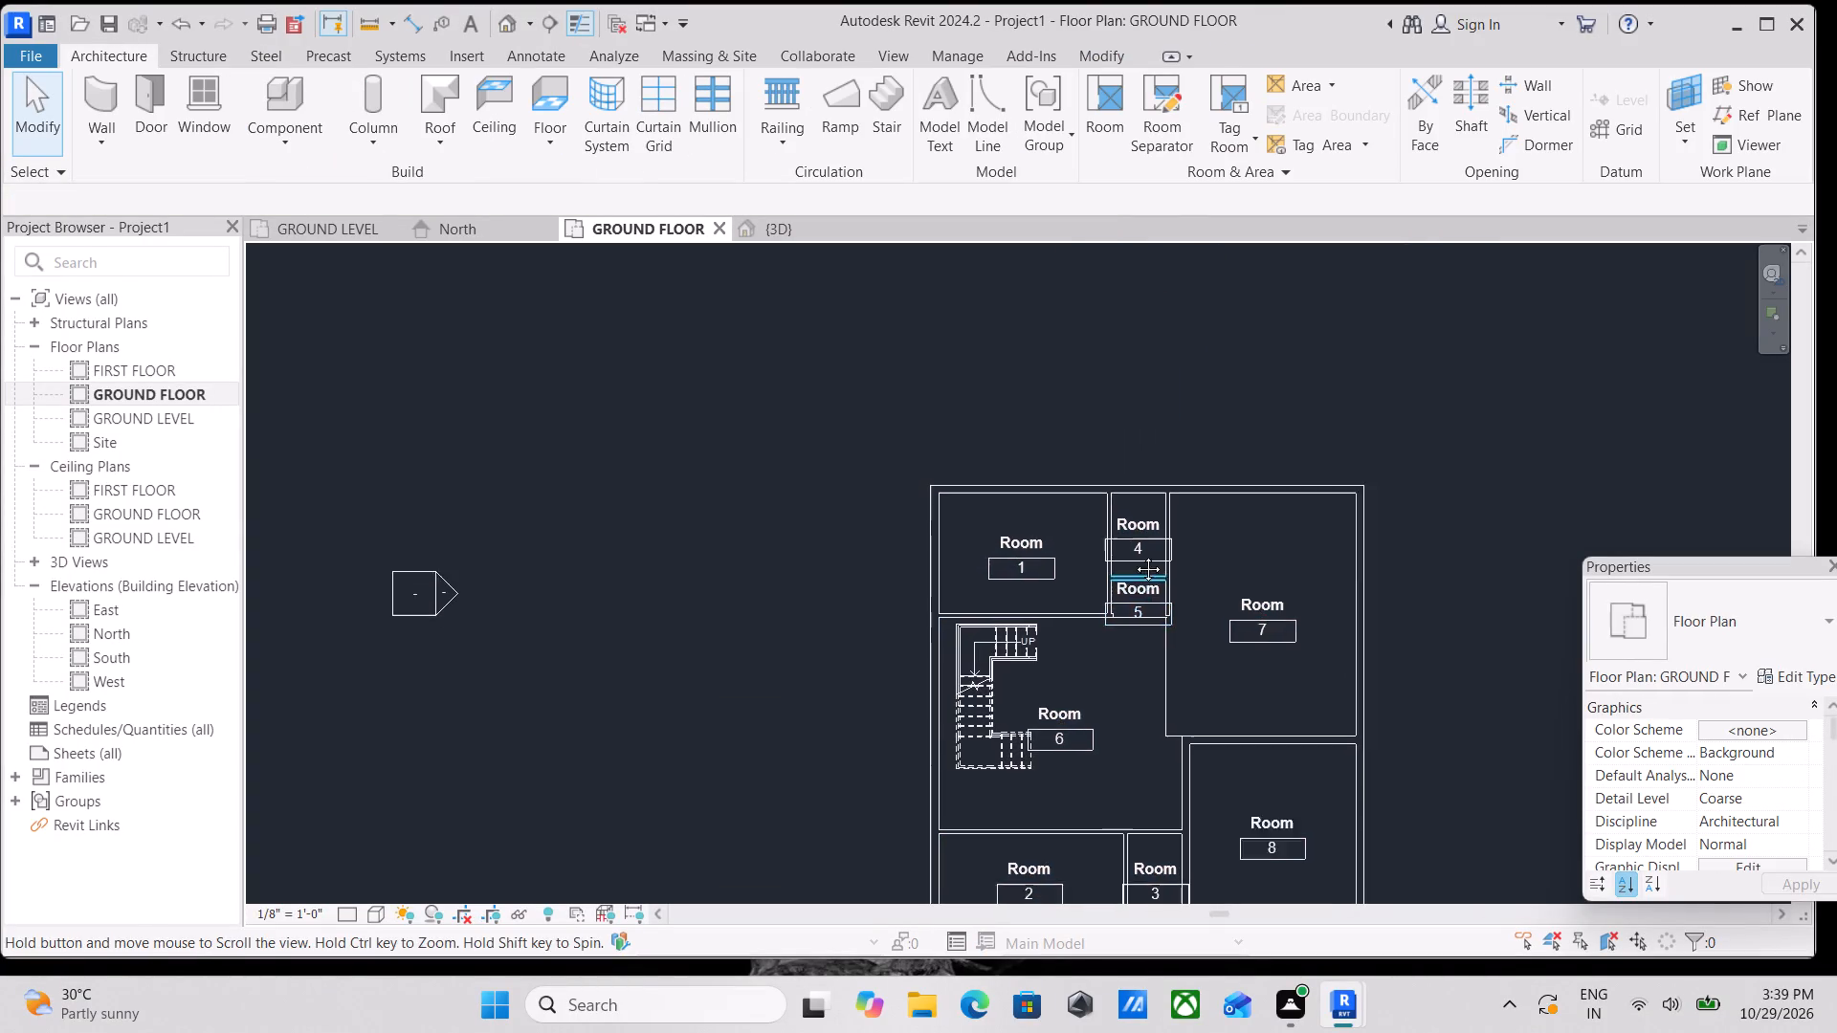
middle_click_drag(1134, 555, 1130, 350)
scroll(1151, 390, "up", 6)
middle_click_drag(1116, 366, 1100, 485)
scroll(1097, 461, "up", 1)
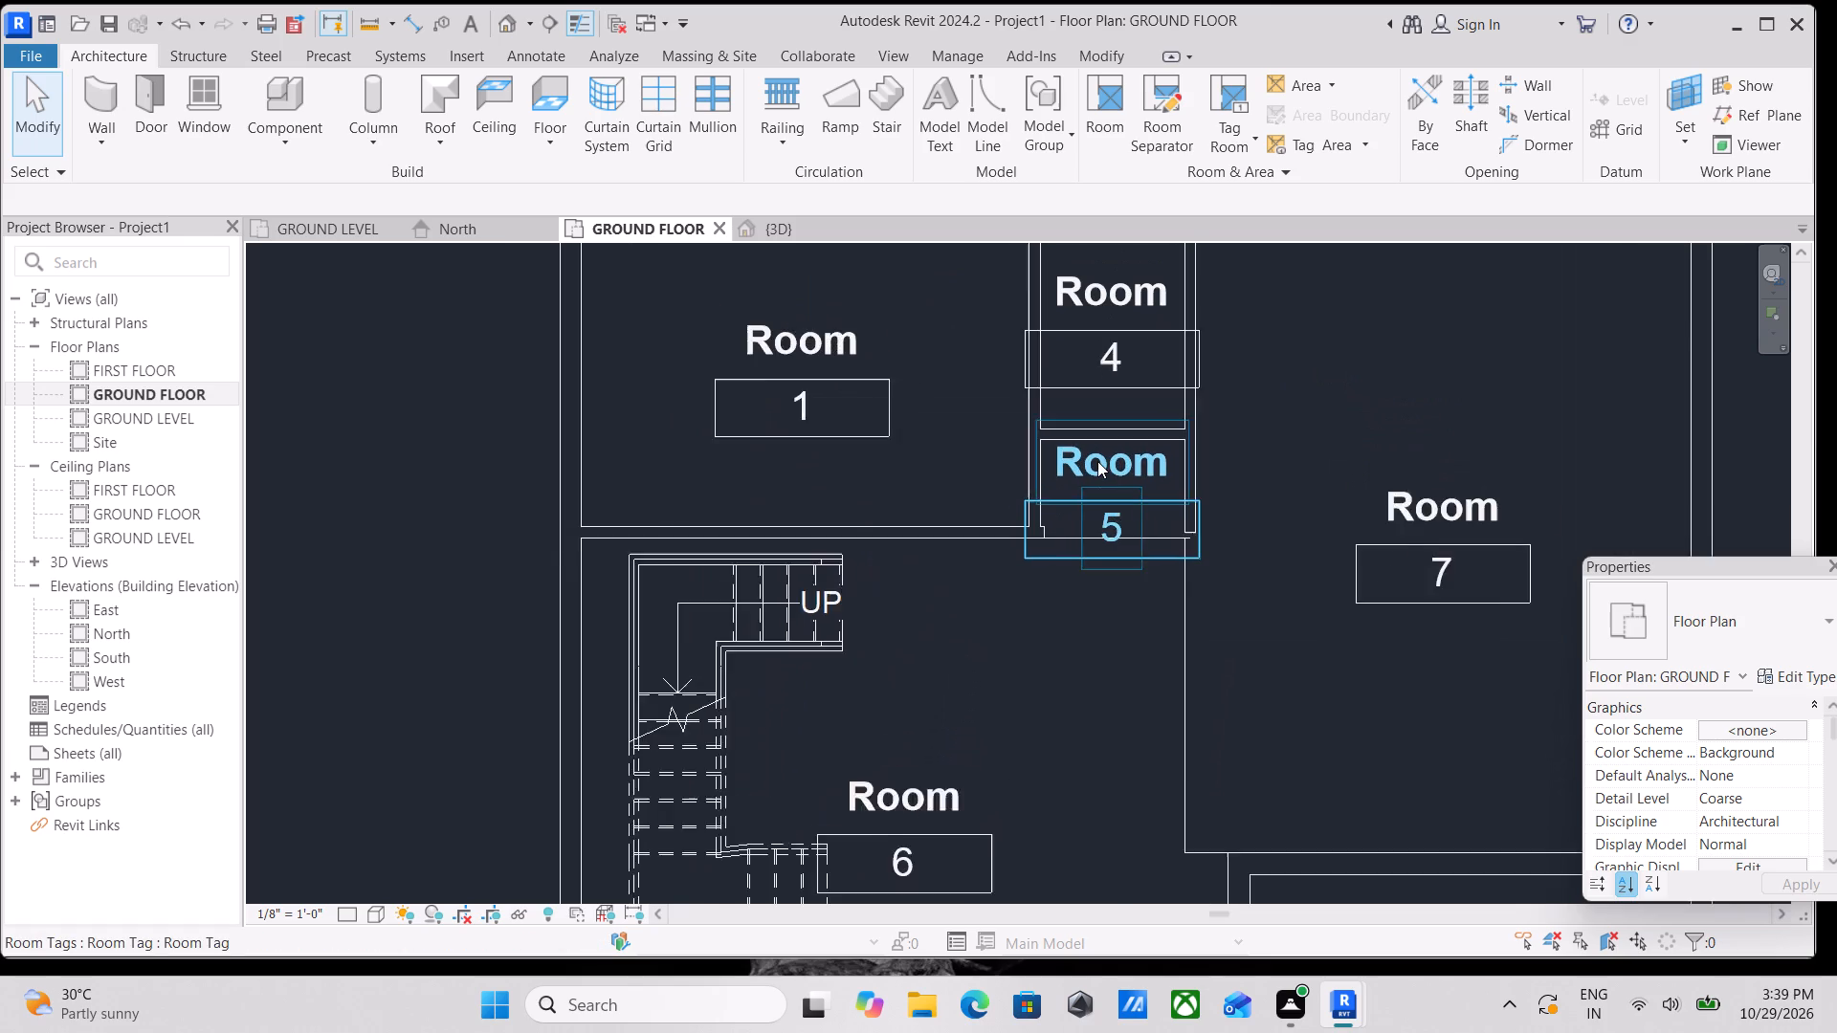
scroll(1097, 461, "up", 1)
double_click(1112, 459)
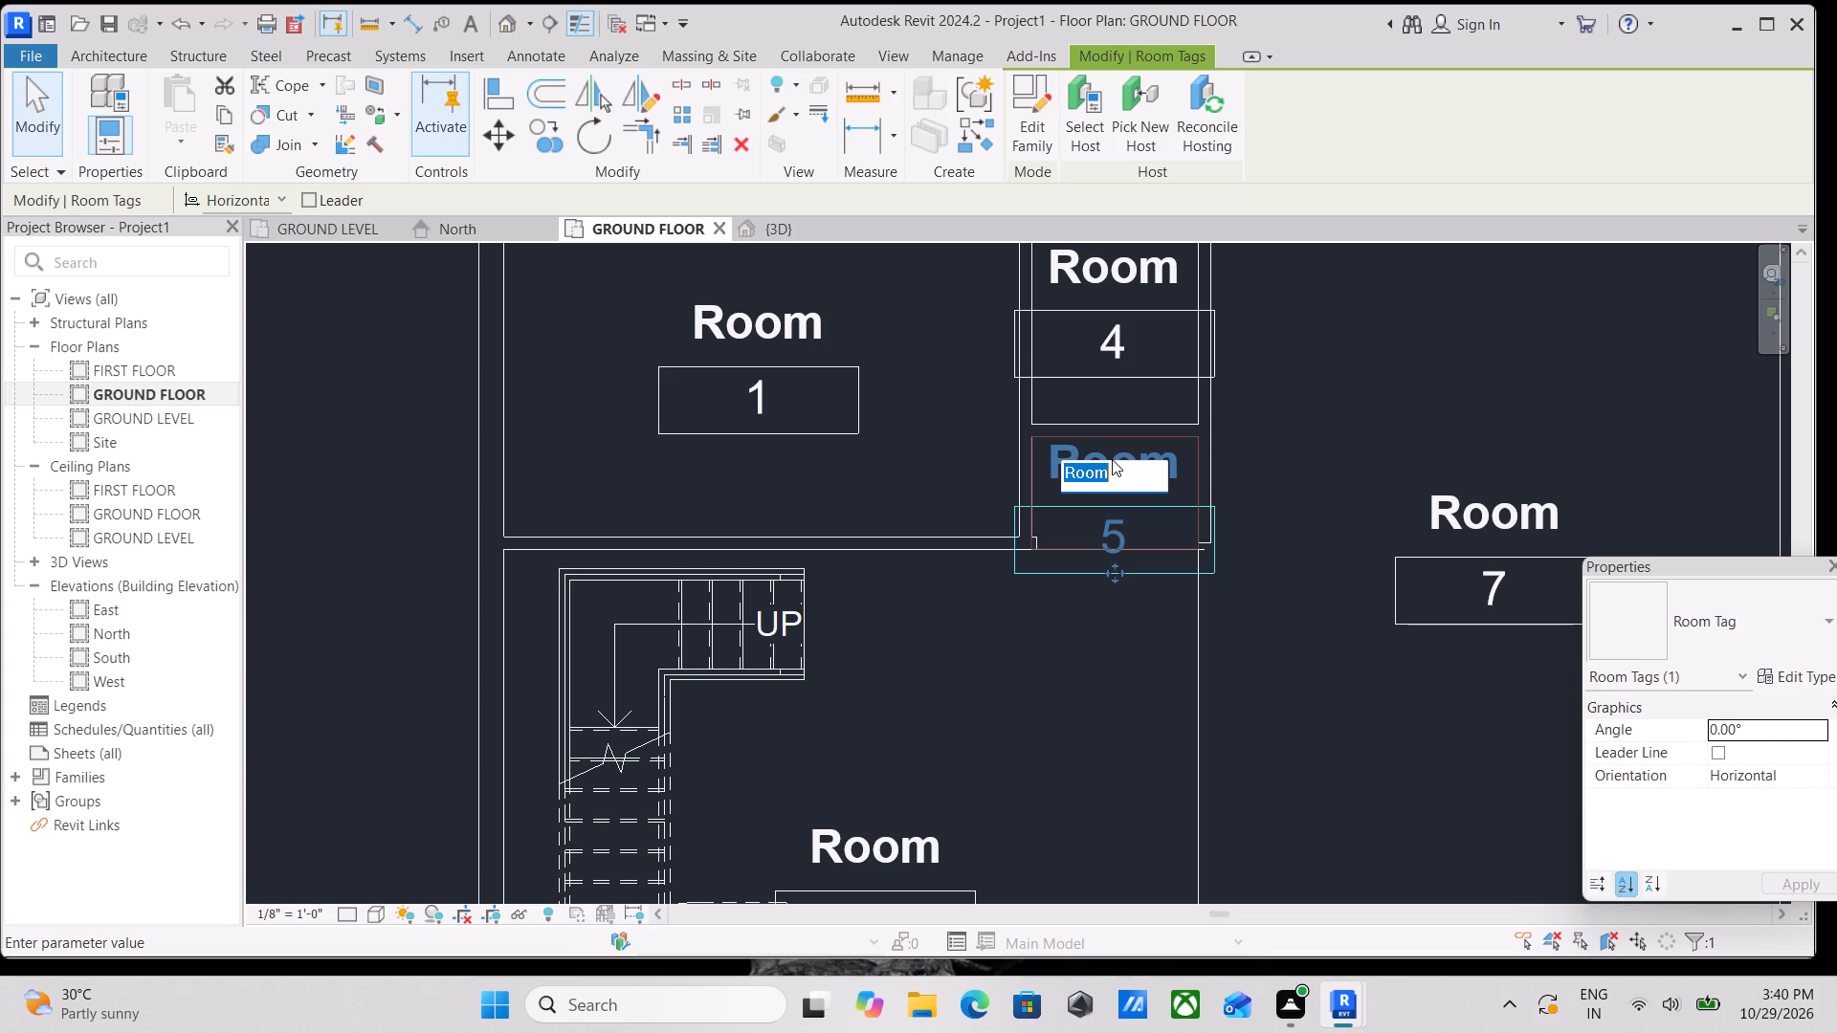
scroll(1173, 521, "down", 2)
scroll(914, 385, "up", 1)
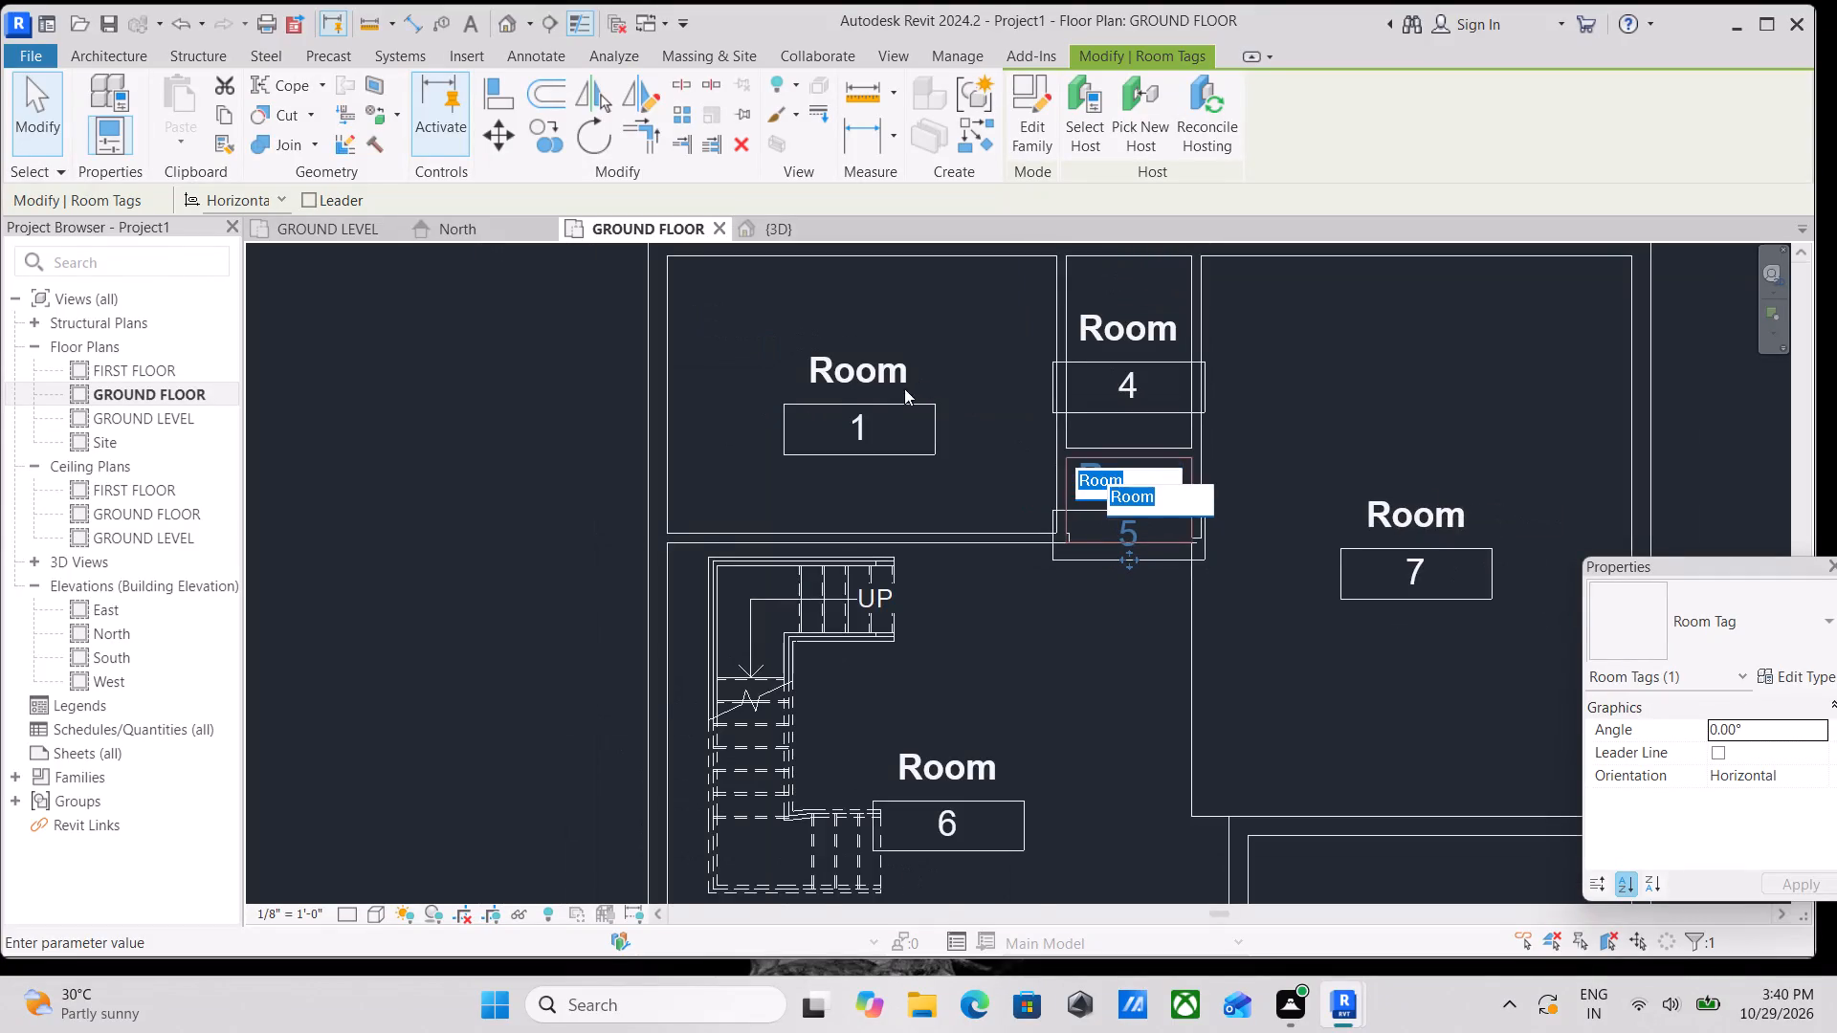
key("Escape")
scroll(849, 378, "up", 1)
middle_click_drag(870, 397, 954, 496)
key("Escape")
Rename room 1, above the stair, as BEDROOM in its room tag.
scroll(963, 490, "down", 2)
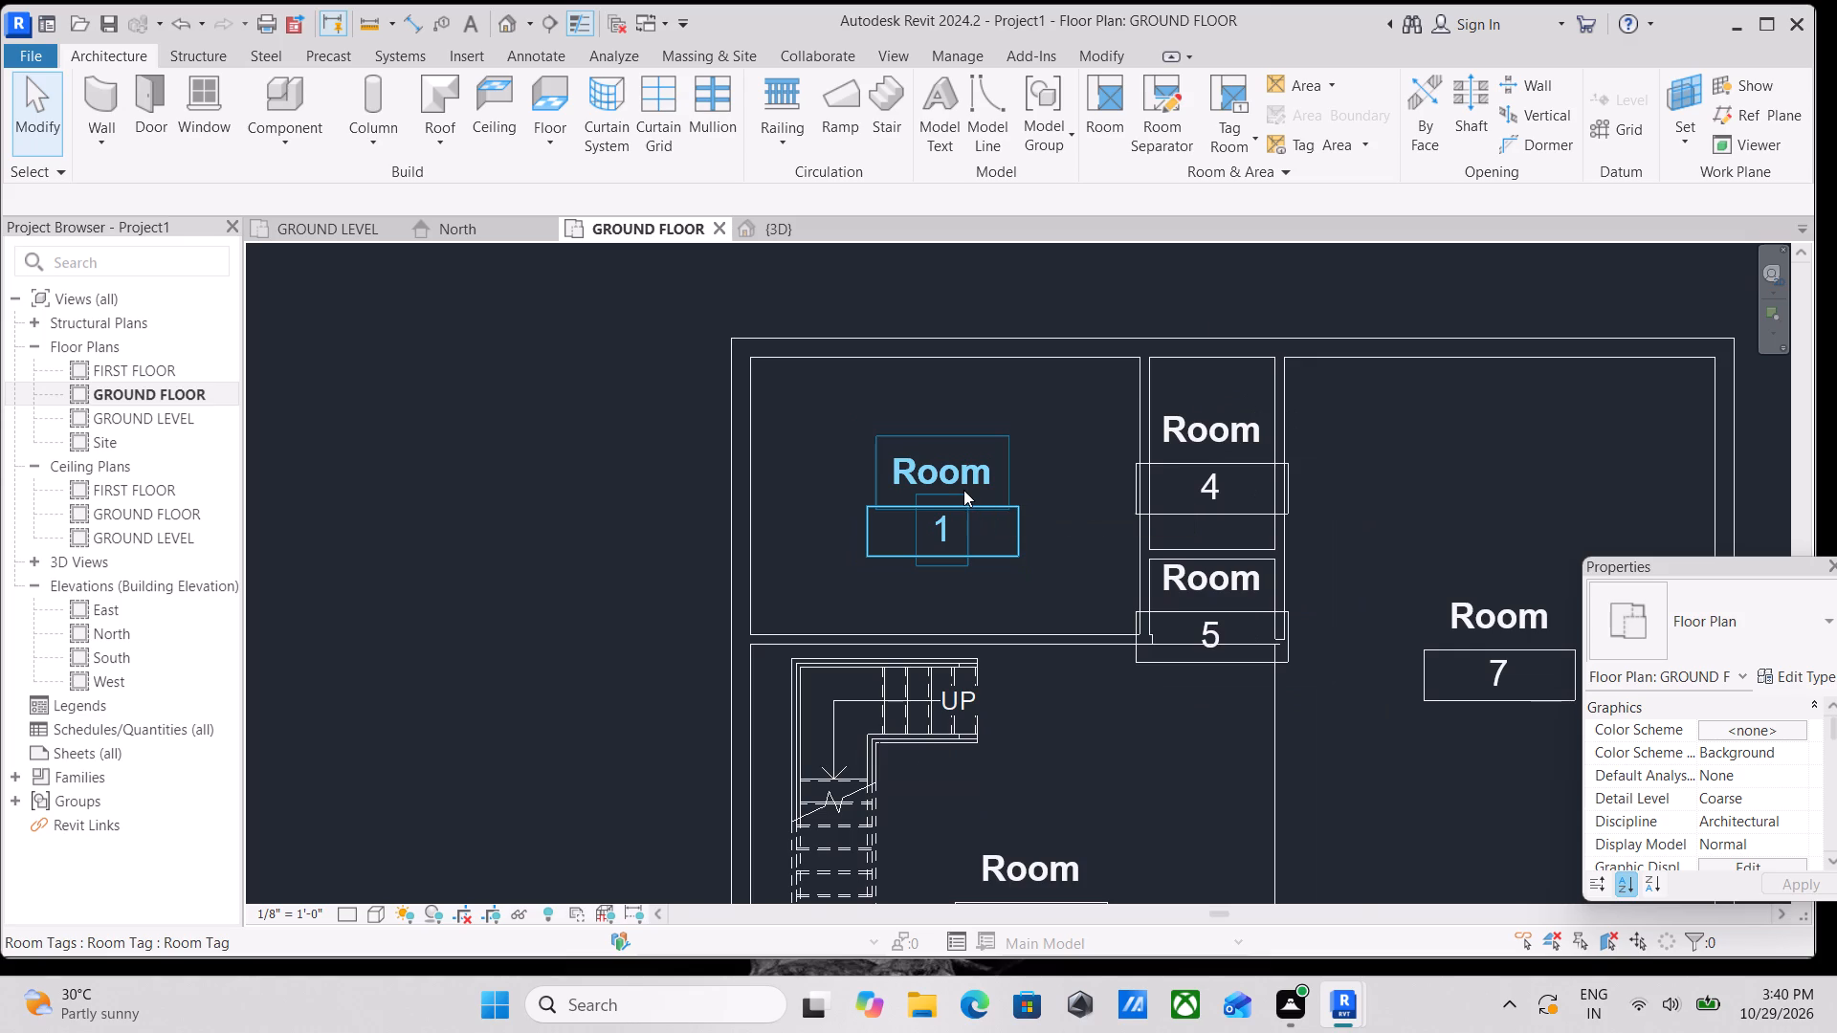
left_click(963, 461)
left_click(963, 466)
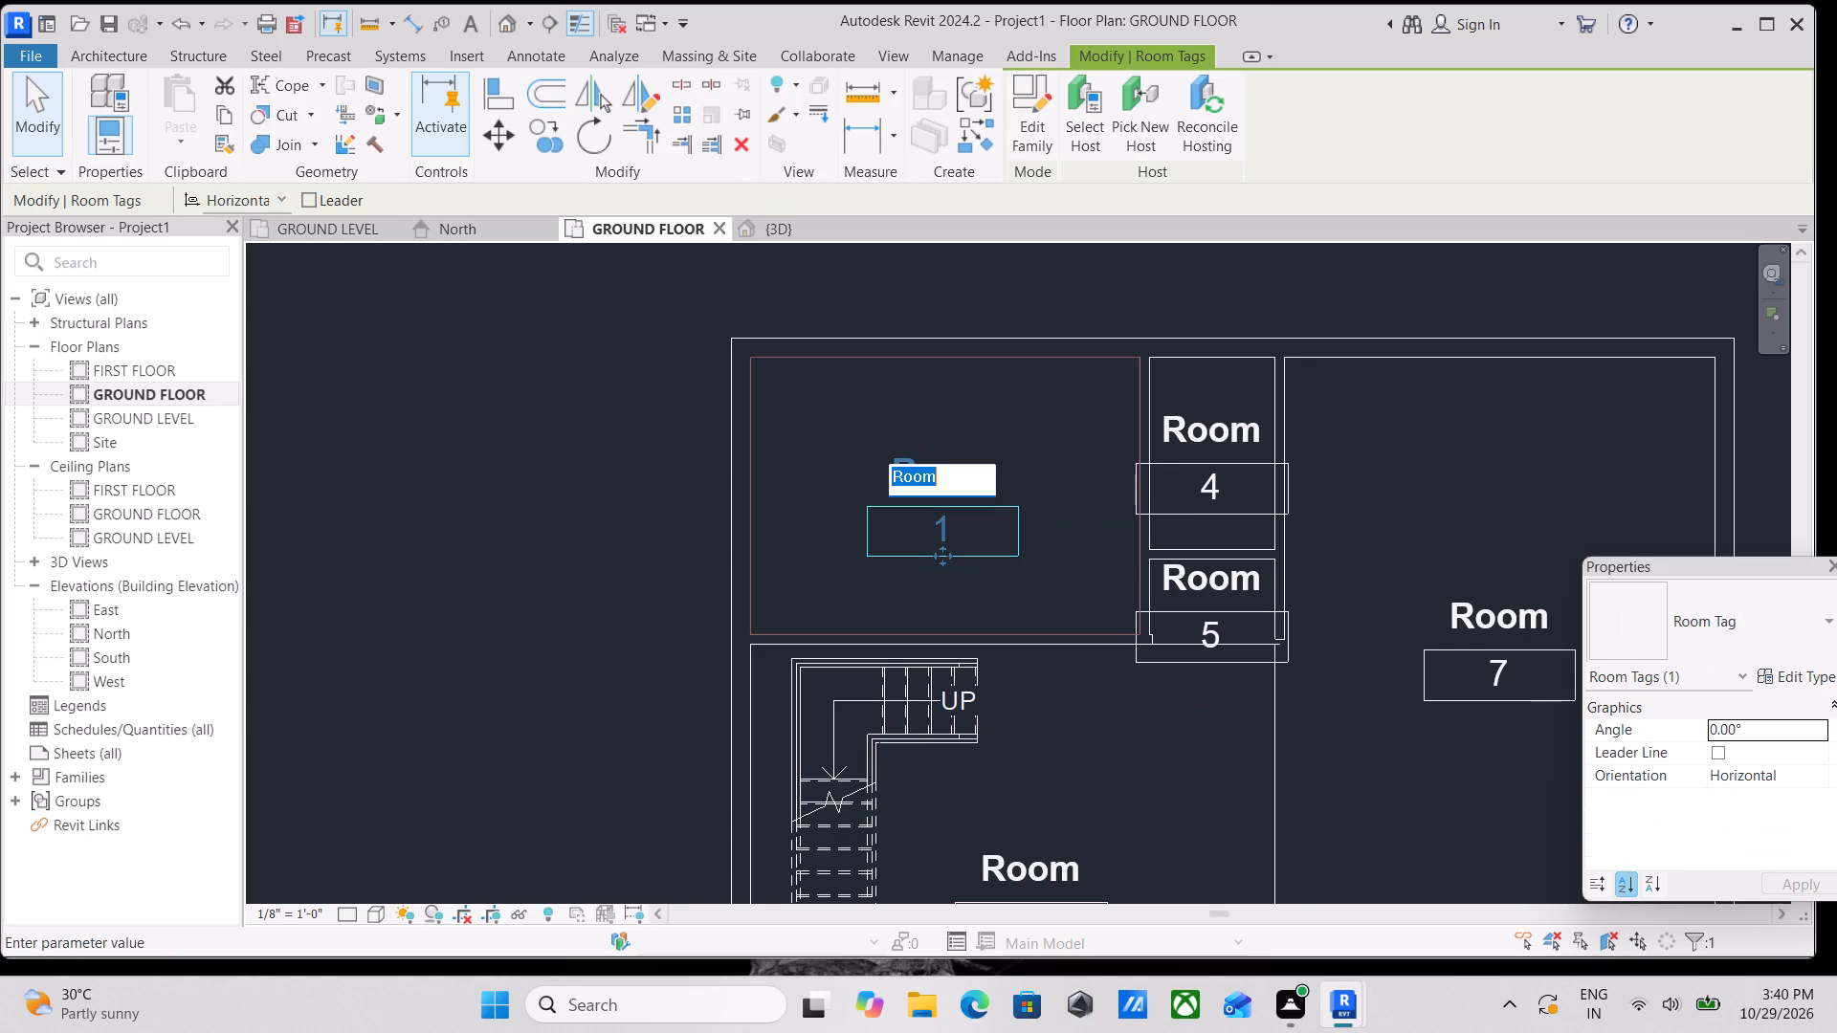
type("BED")
type("ROOM")
key("Return")
key("Return")
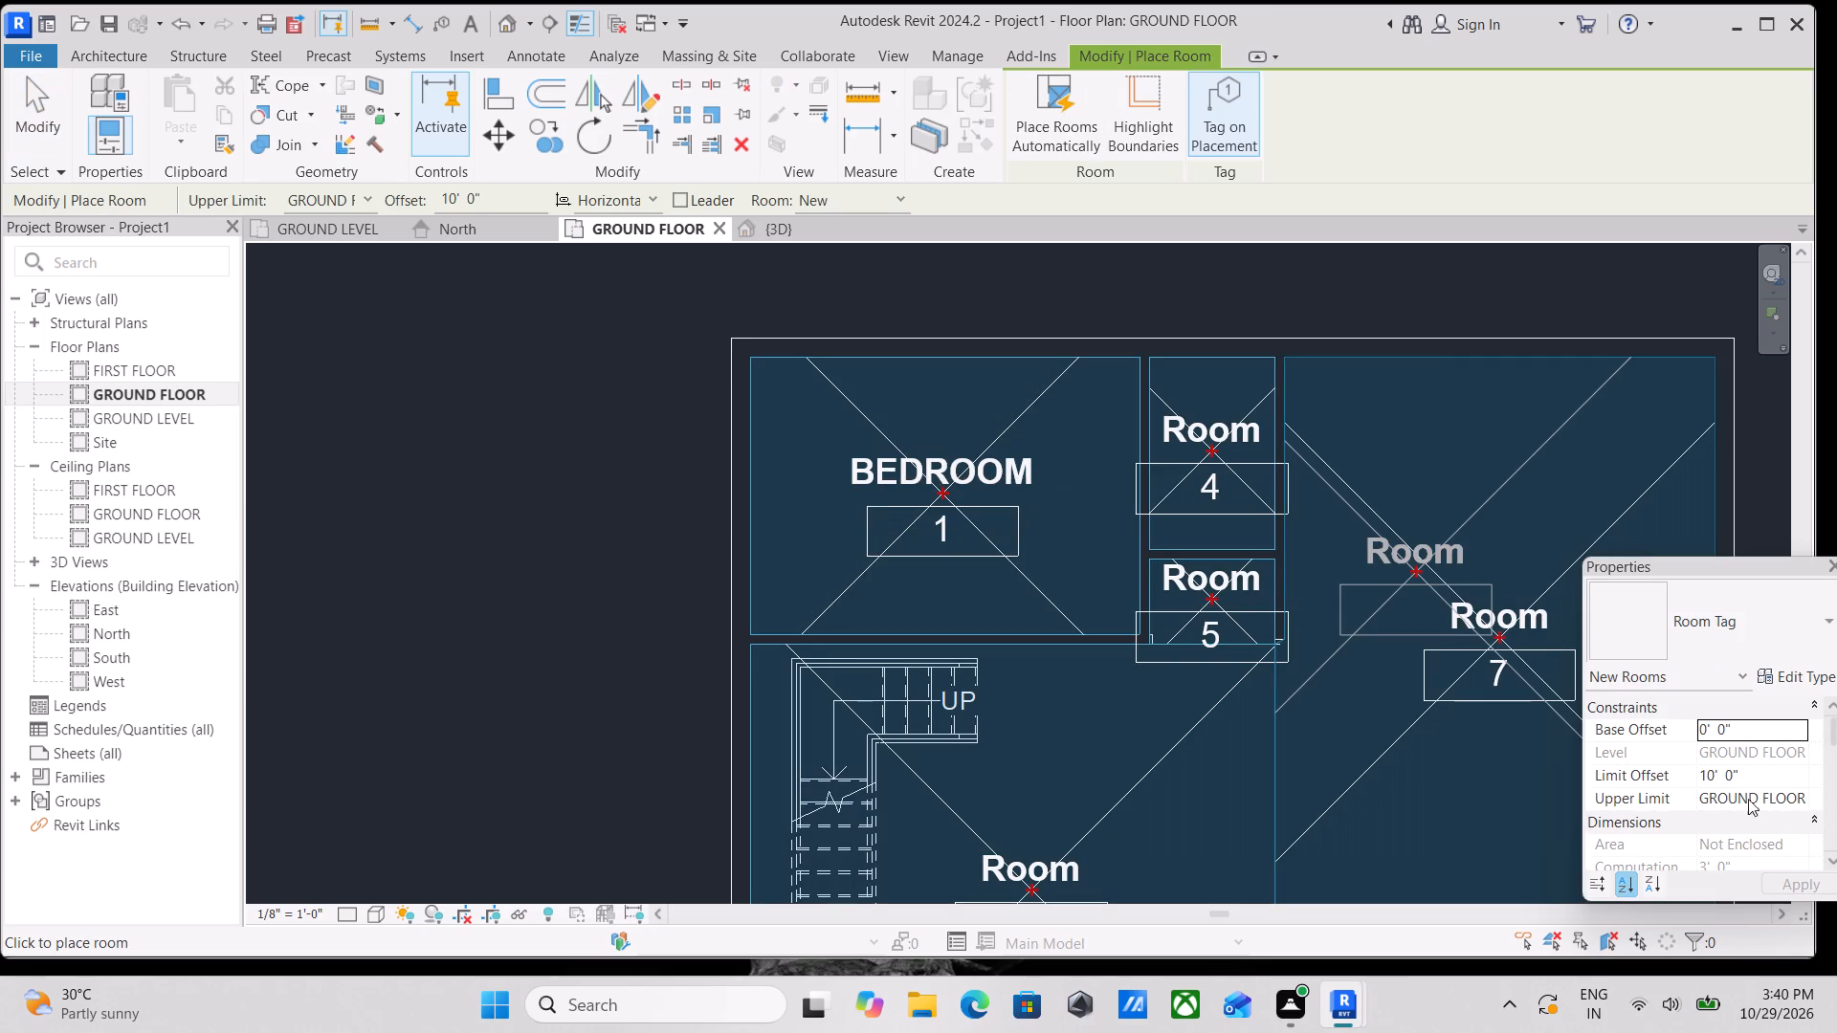
key("Escape")
key("Escape")
Rename room 7, the large space beside the two small rooms, as LIVING ROOM.
scroll(1478, 563, "down", 2)
middle_click_drag(1472, 561, 1273, 523)
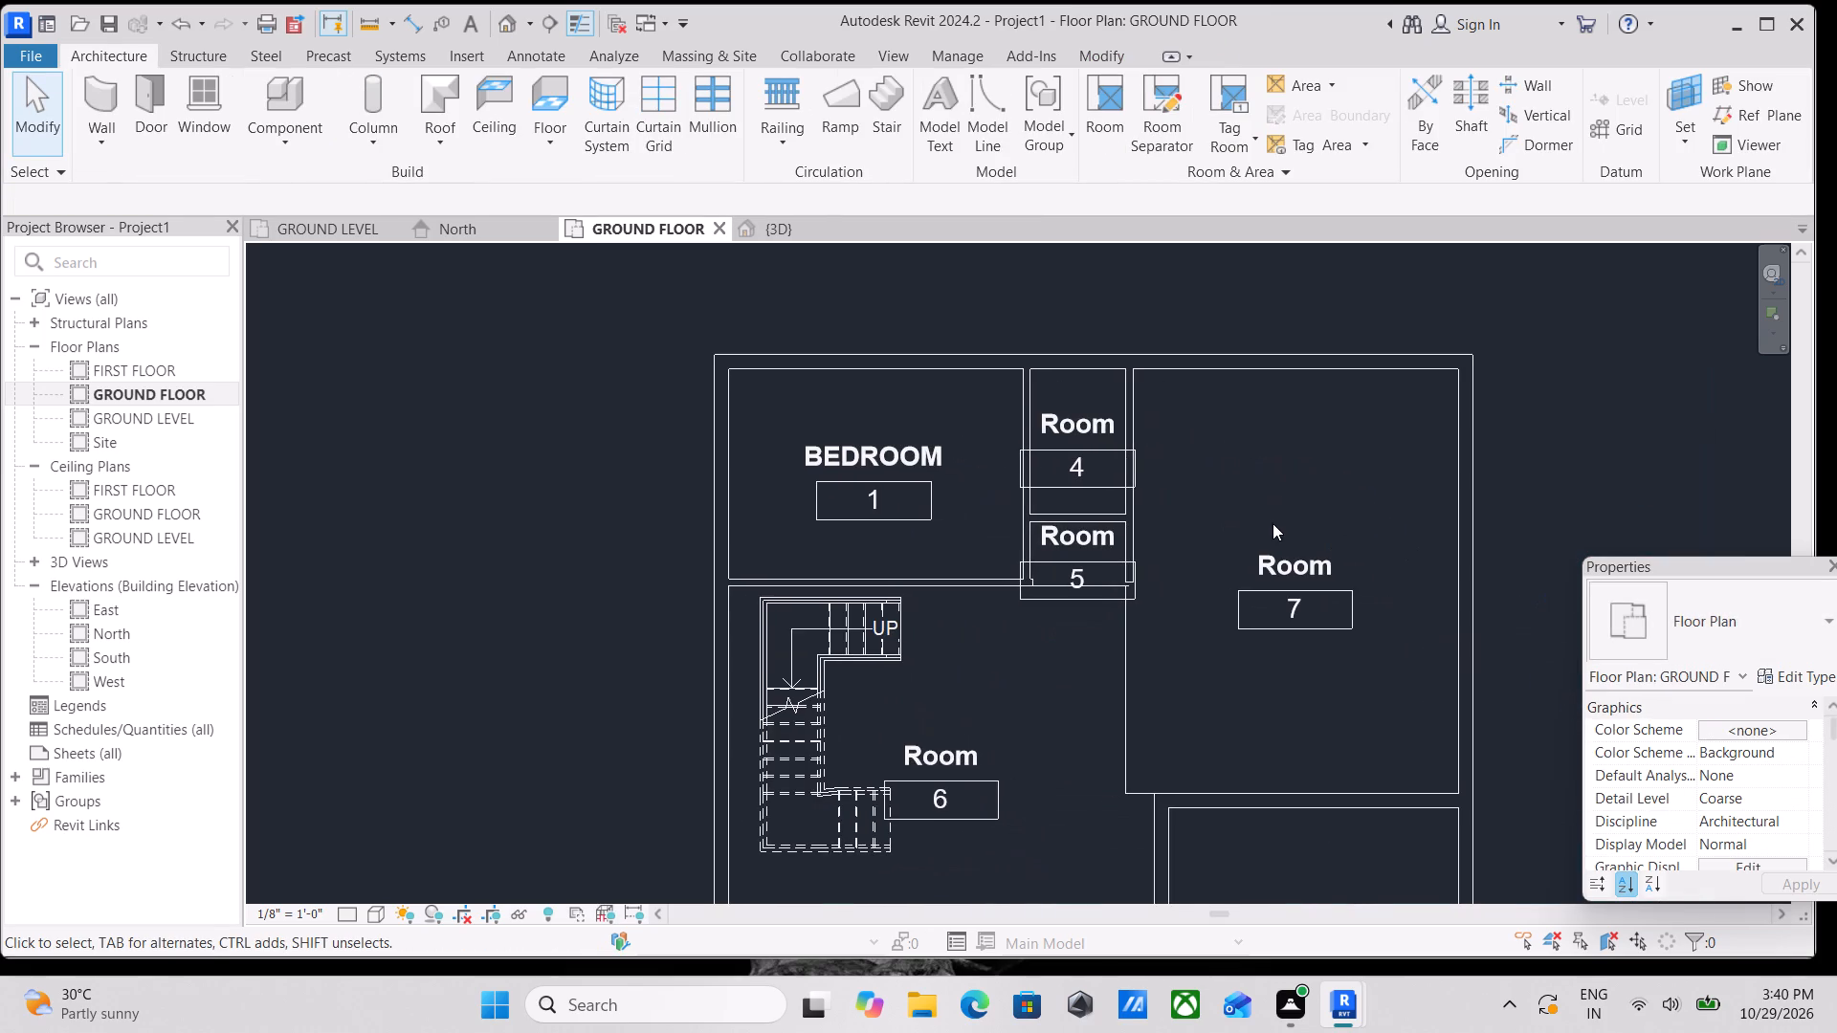
scroll(1330, 675, "up", 1)
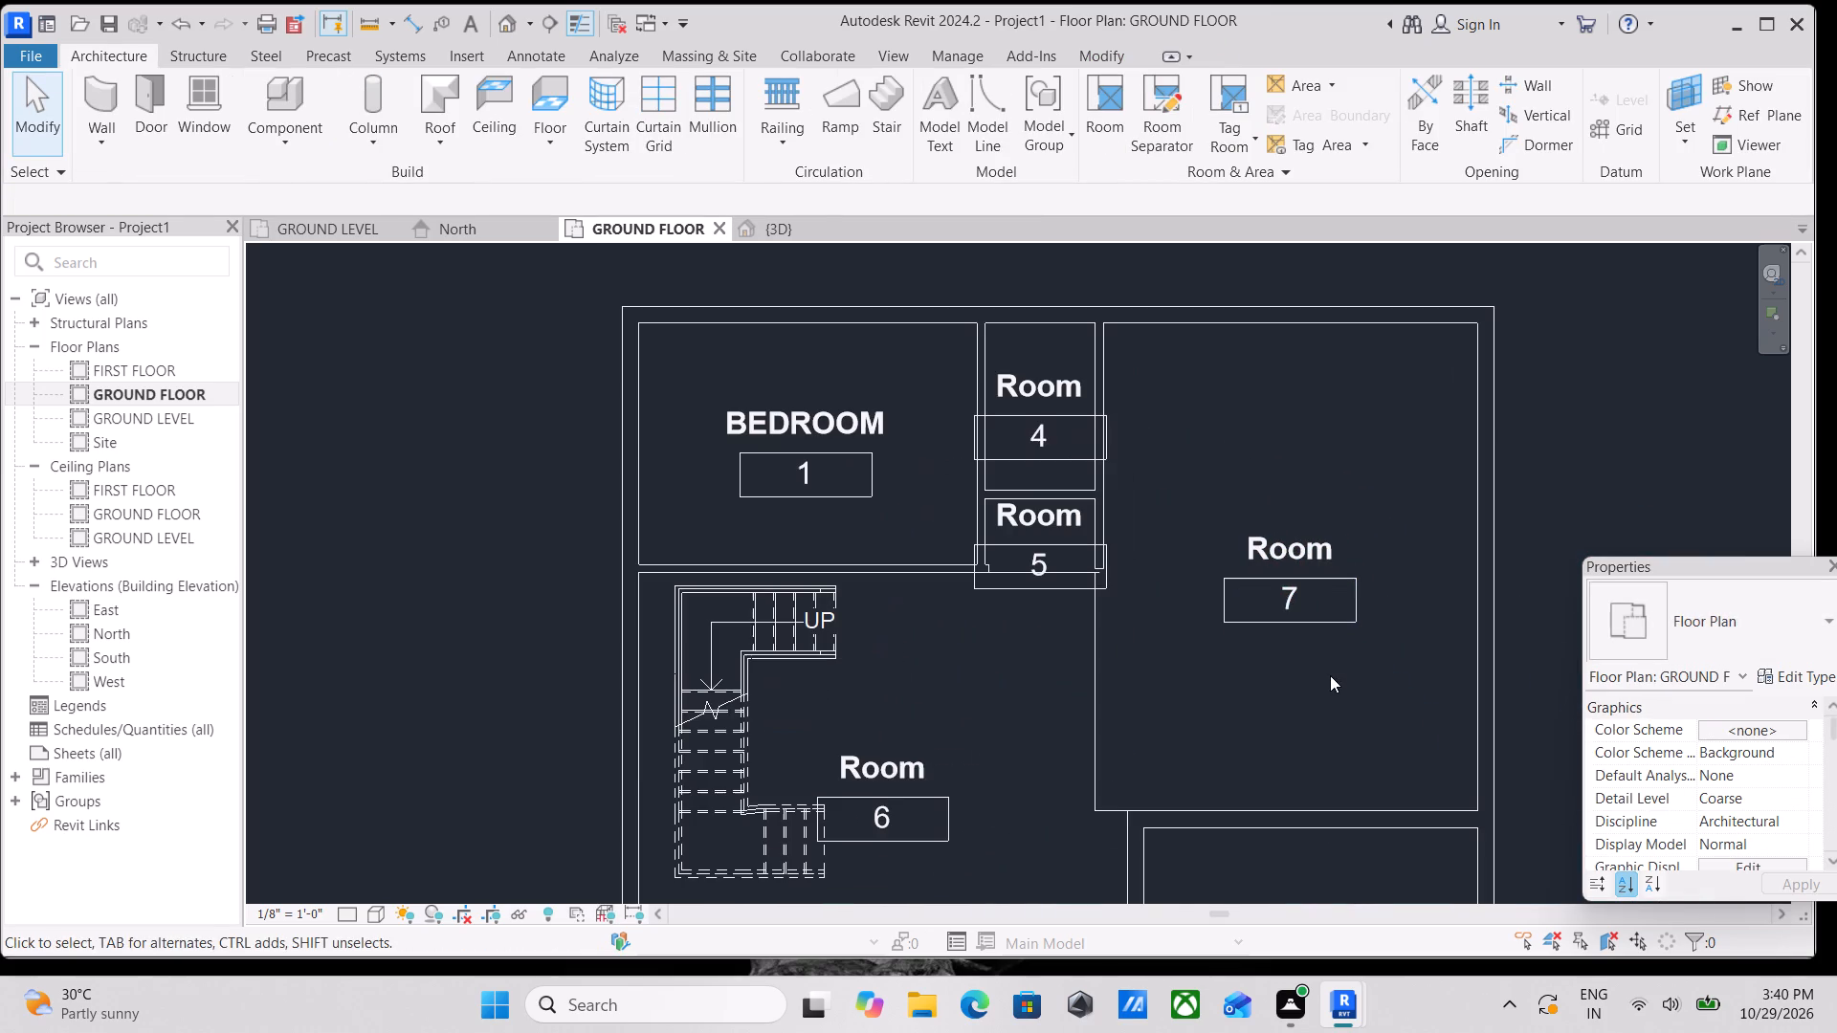
double_click(1314, 543)
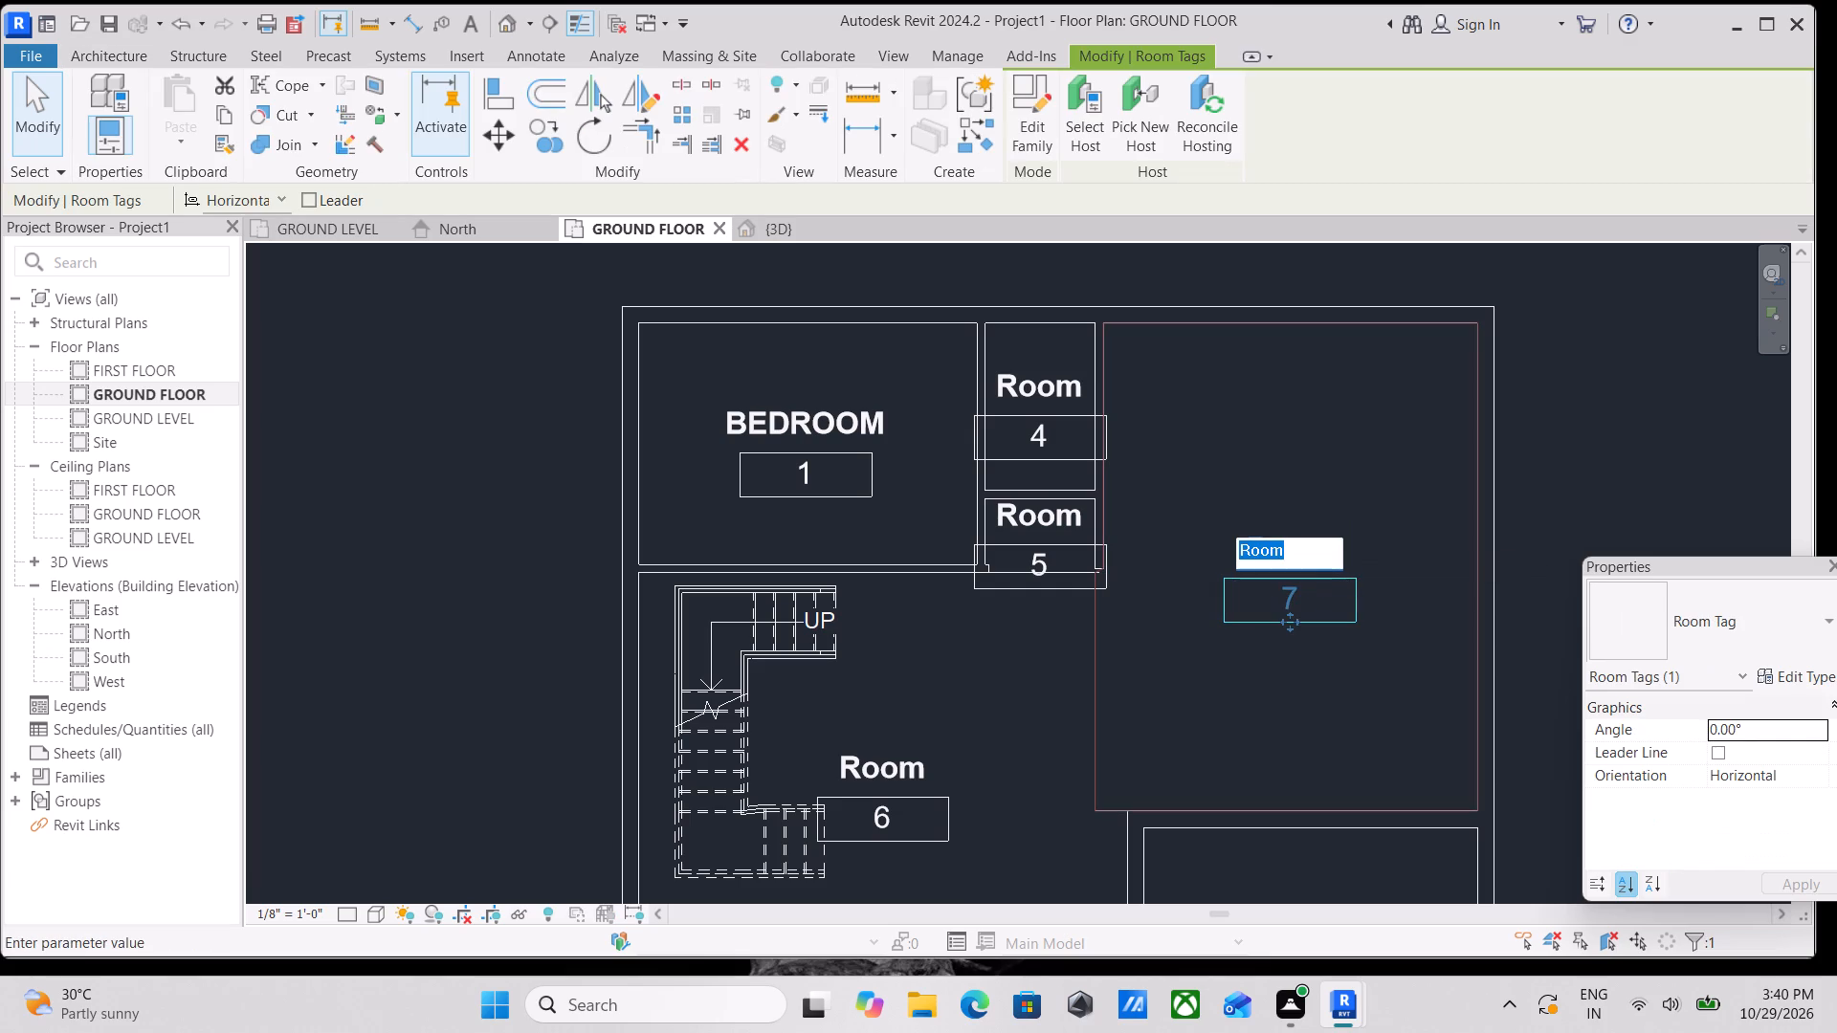
type("LI")
type("VING")
key("space")
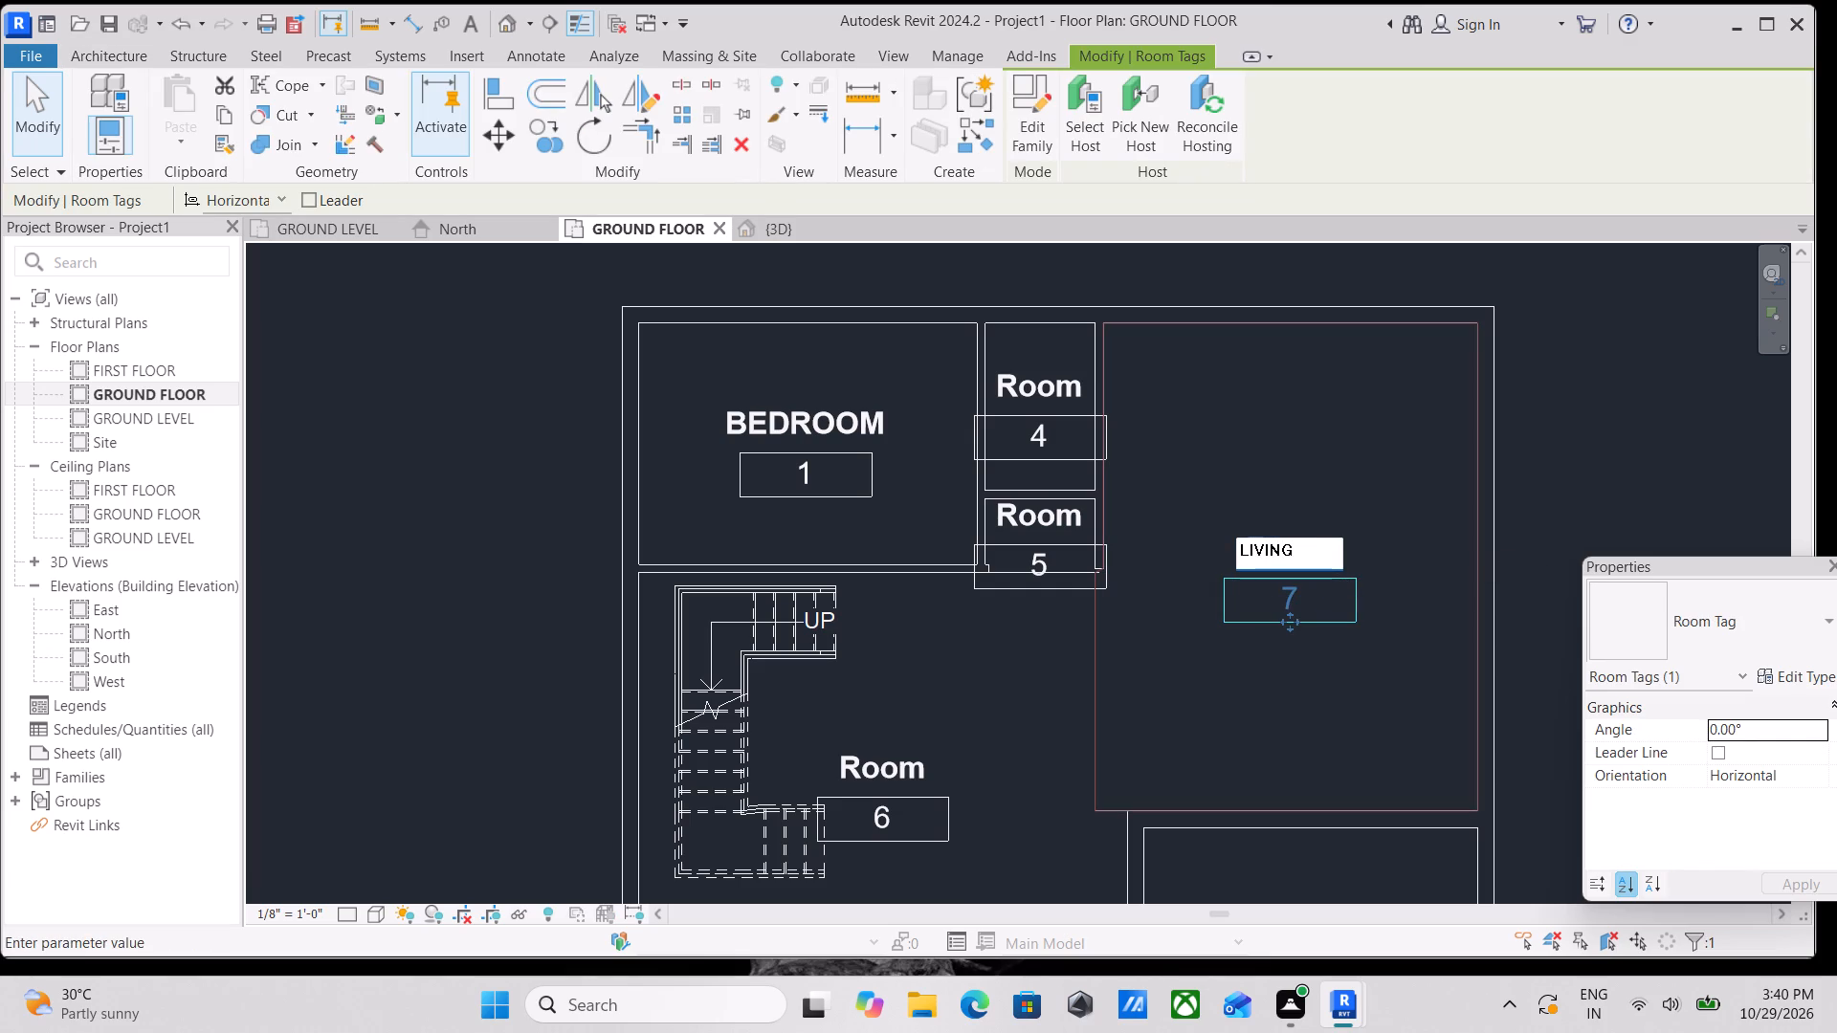
type("ROO")
key("m")
key("Return")
key("Return")
scroll(1239, 583, "down", 2)
middle_click_drag(1259, 568, 1421, 485)
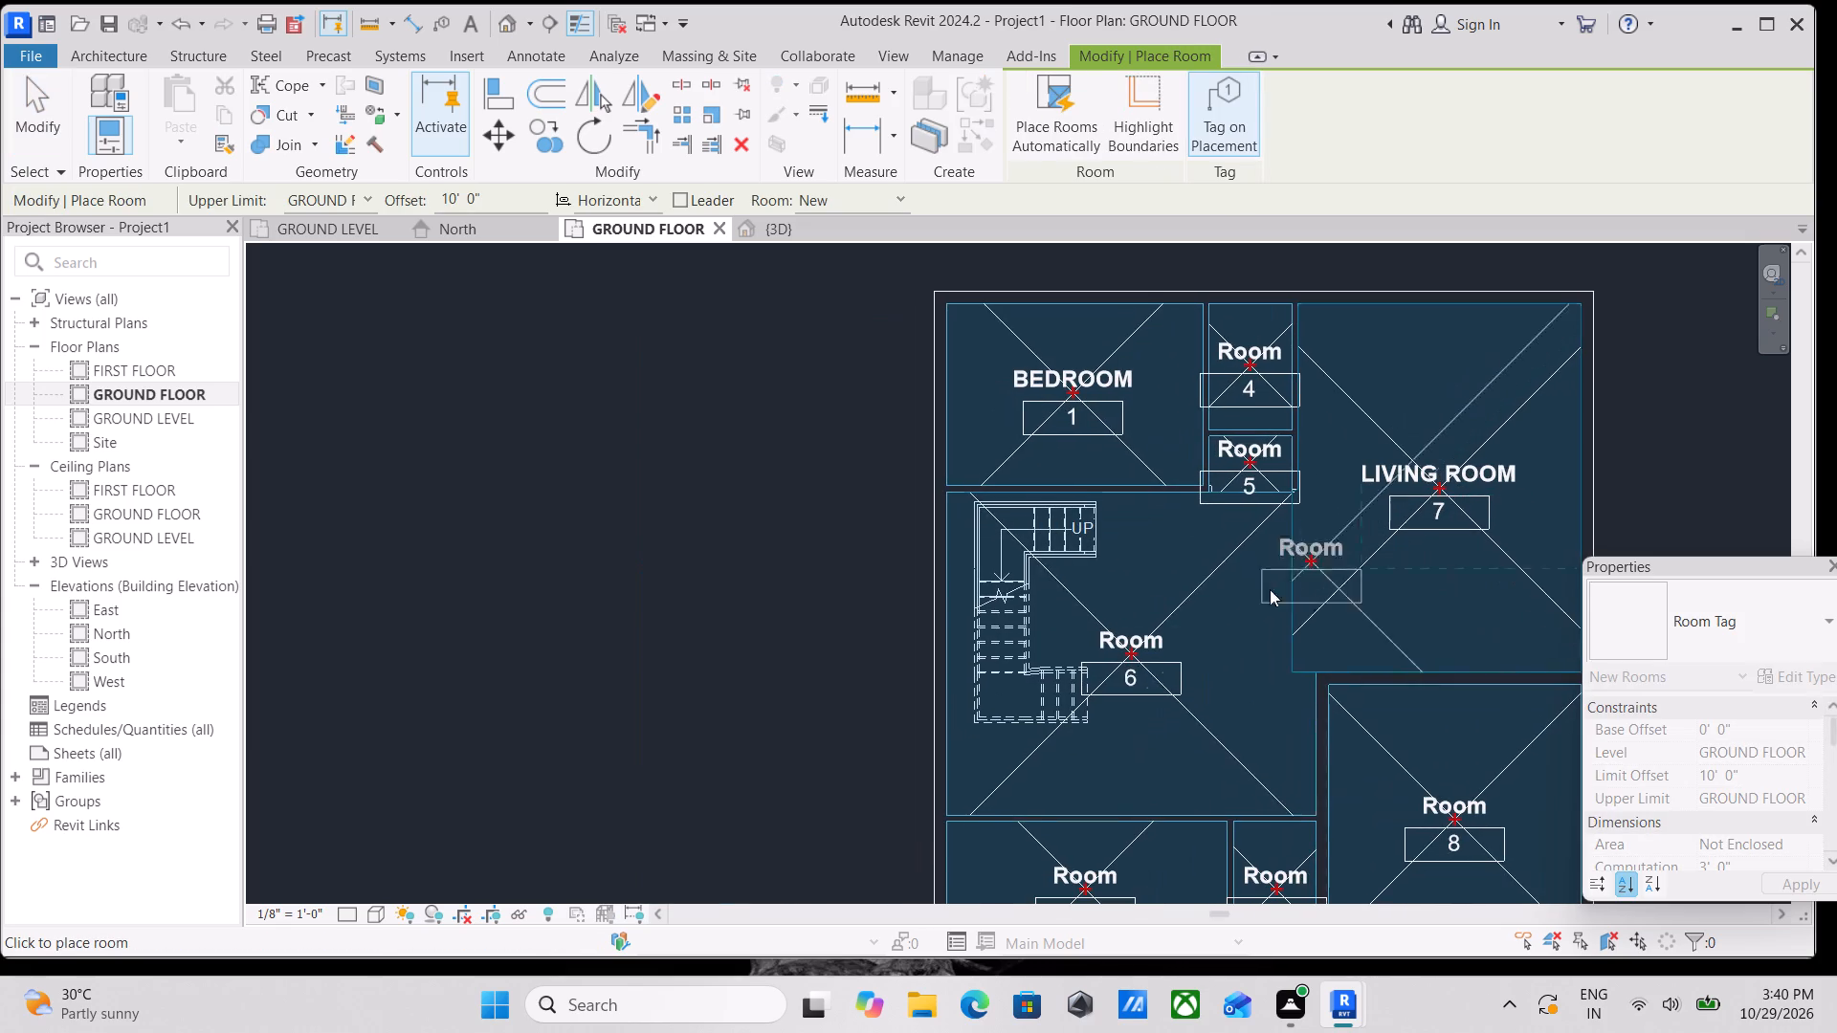
key("Escape")
key("Escape")
key("Escape")
middle_click_drag(1169, 577, 1325, 483)
key("Escape")
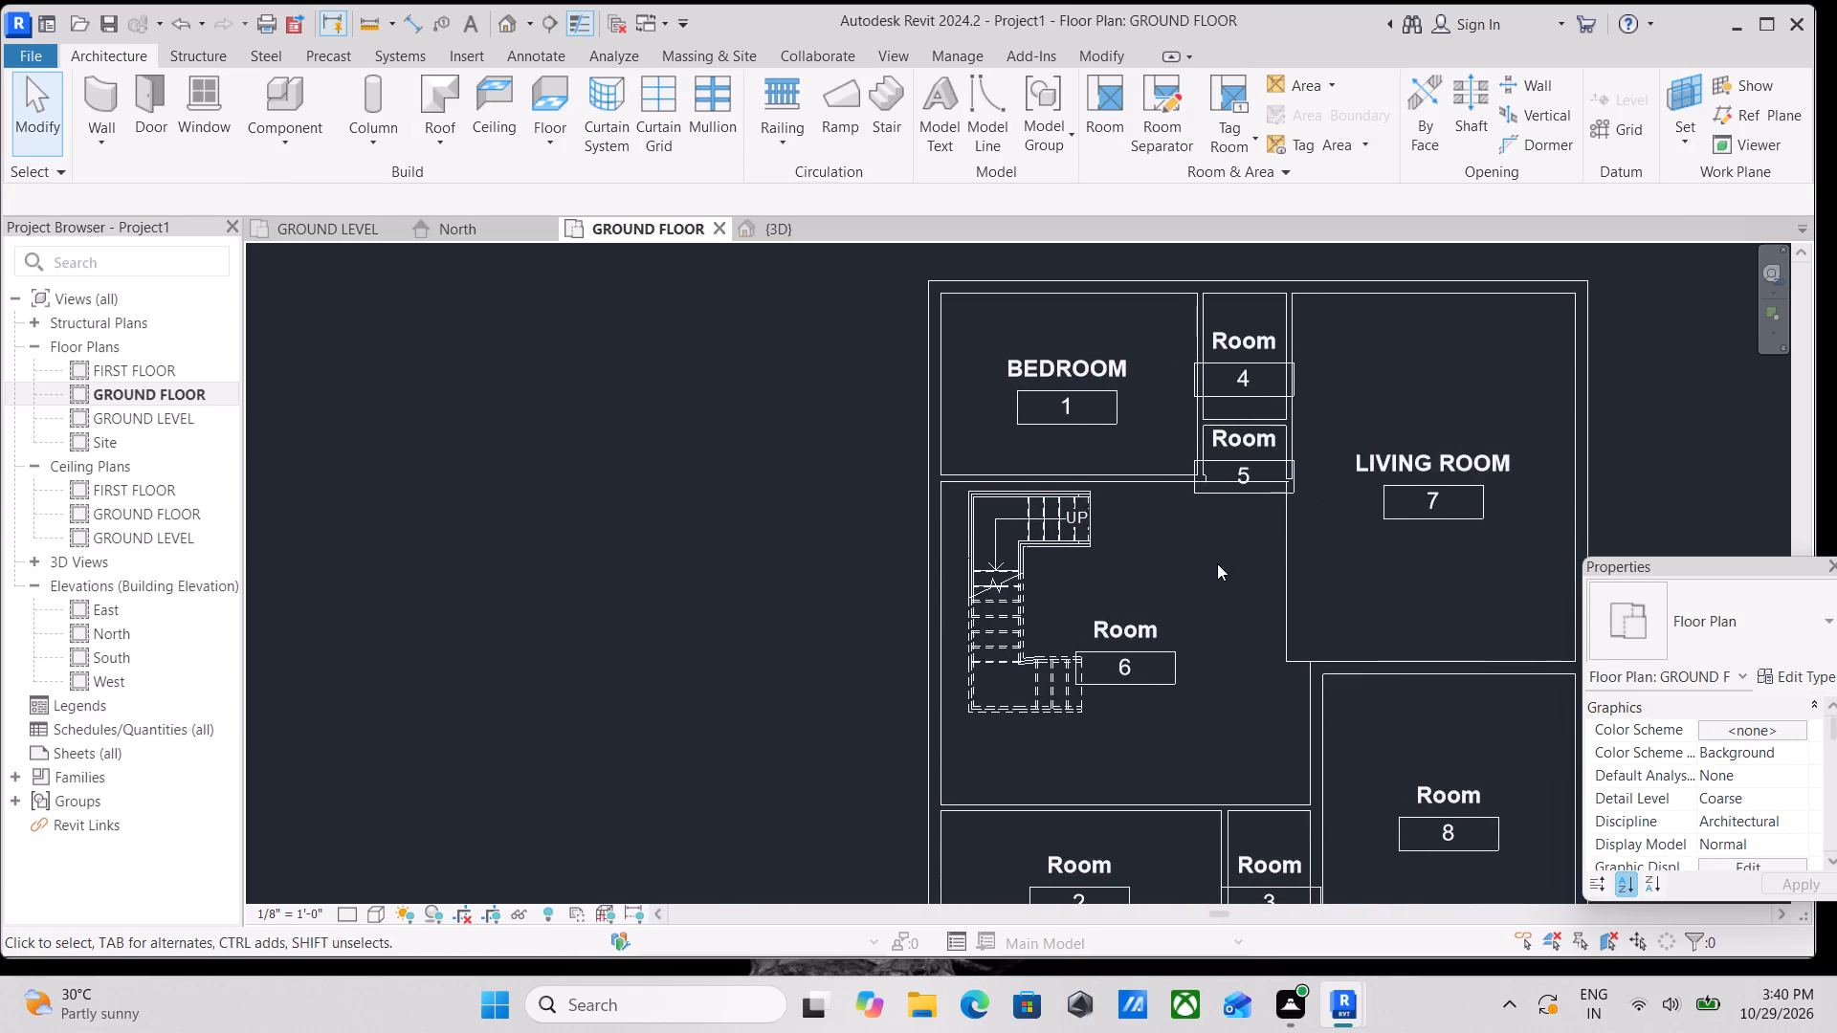
key("Escape")
Rename room 6, the space containing the stair, as DINING ROOM.
middle_click_drag(1123, 650, 1234, 568)
scroll(1219, 584, "up", 2)
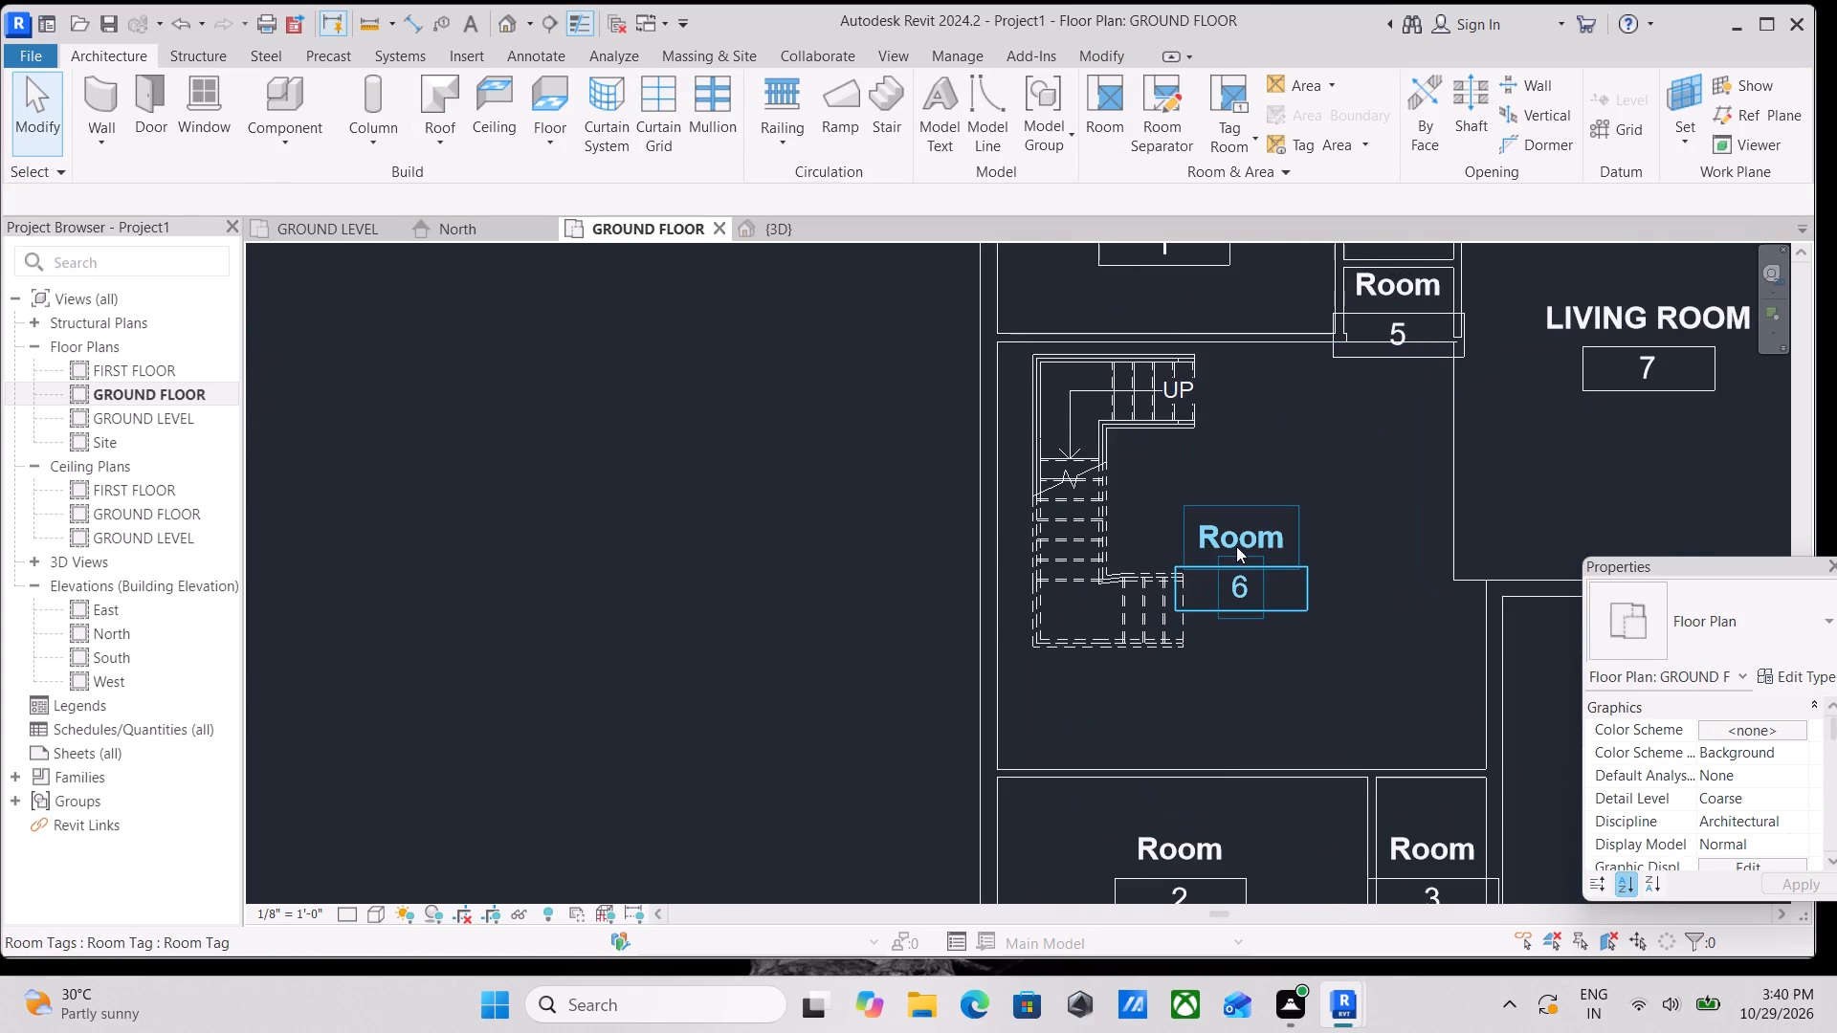
double_click(1240, 539)
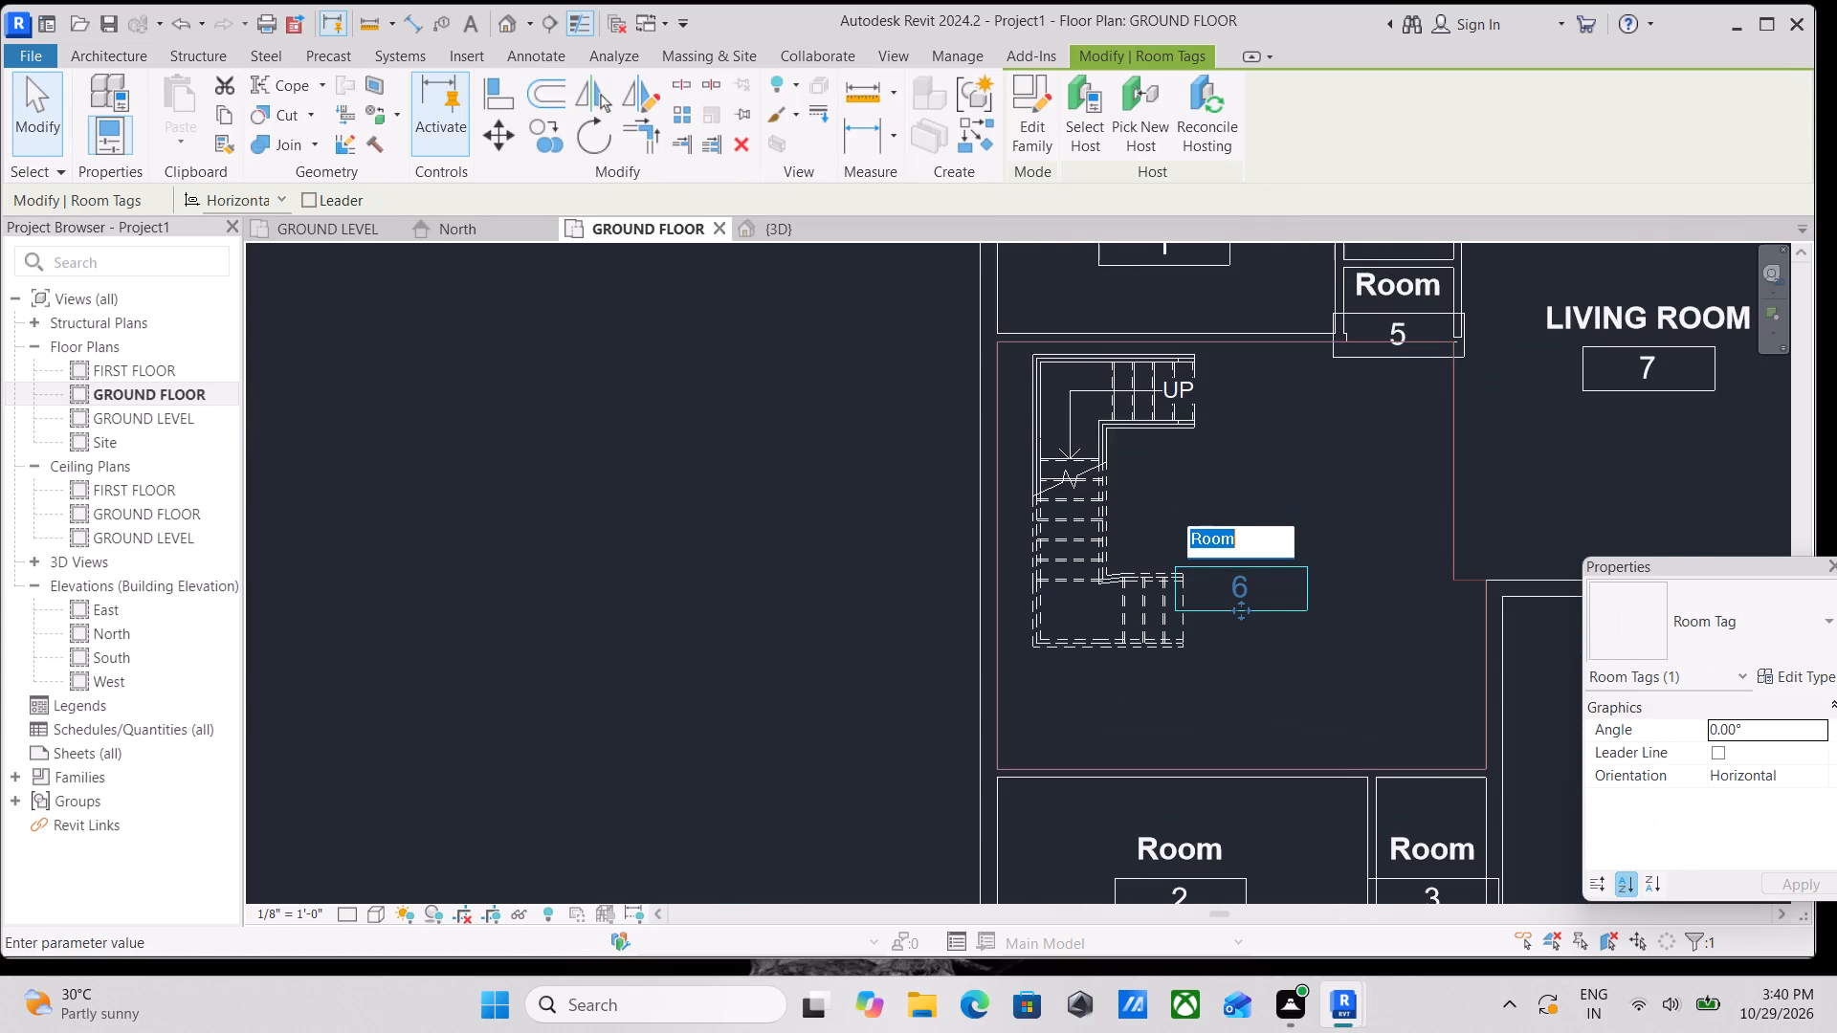
type("DI")
type("NI")
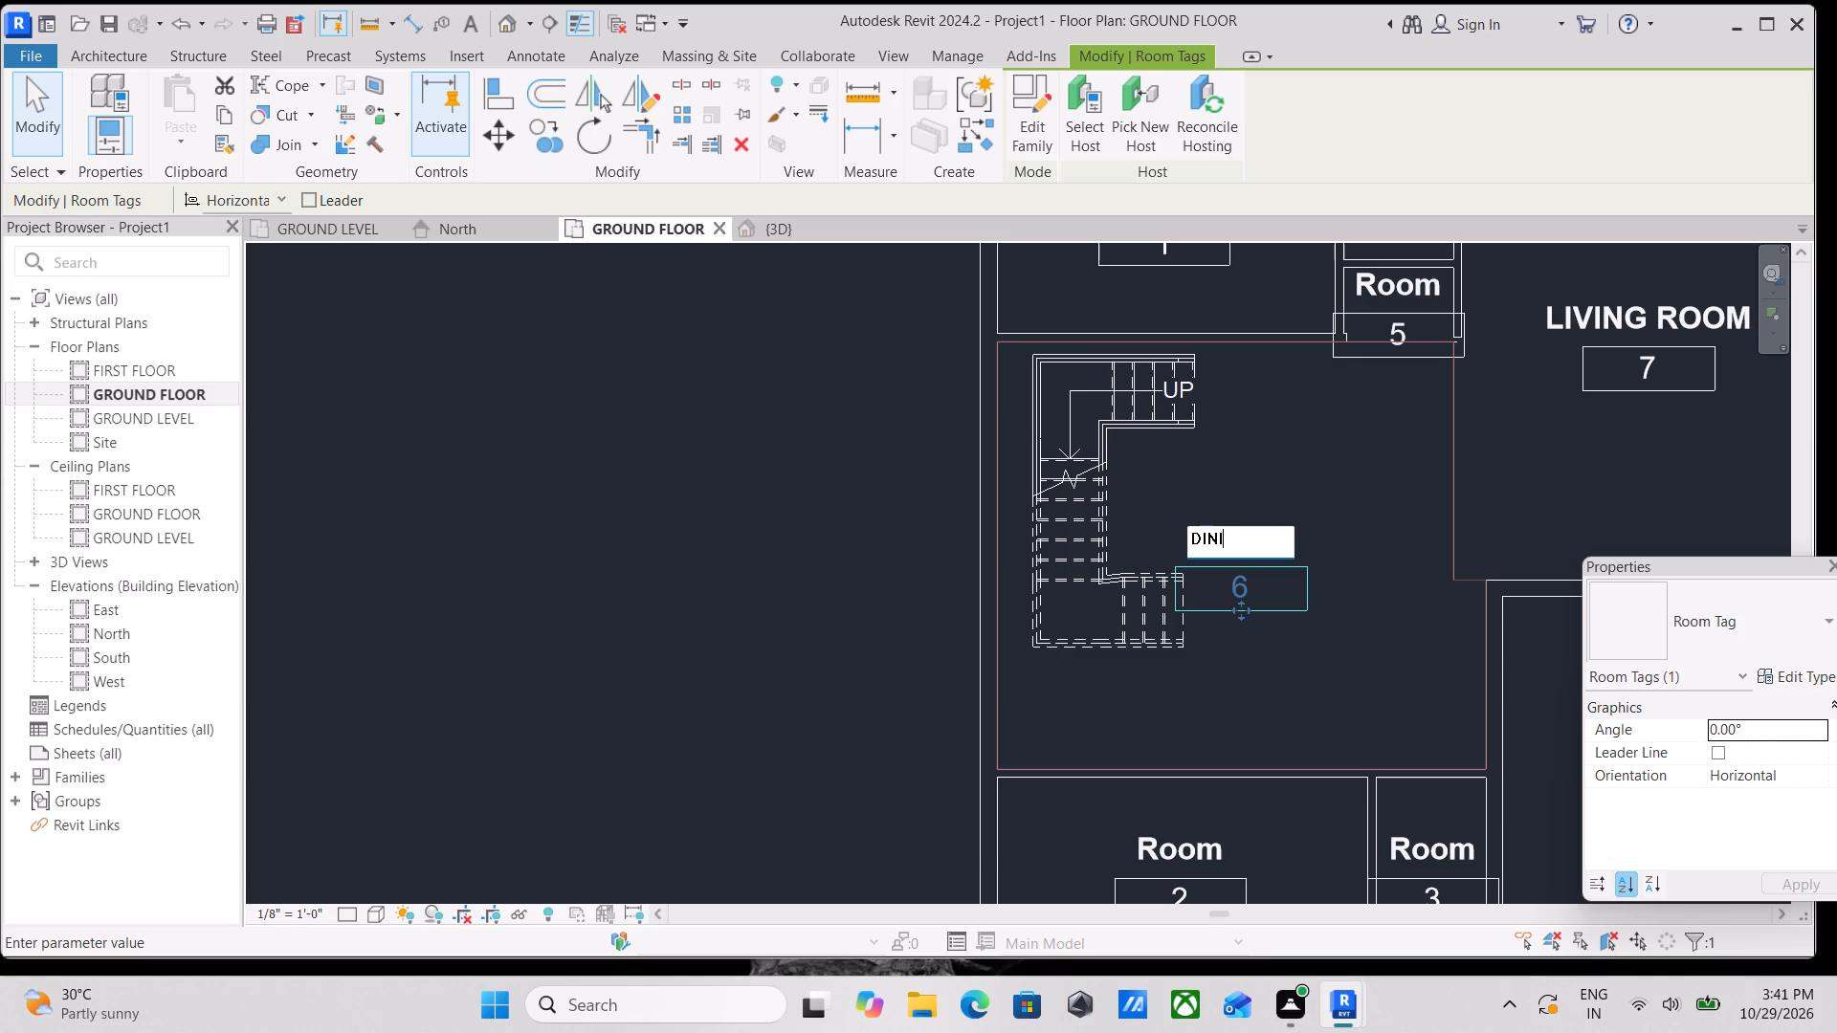
type("NG")
key("space")
type("ROO")
key("m")
key("Return")
key("Return")
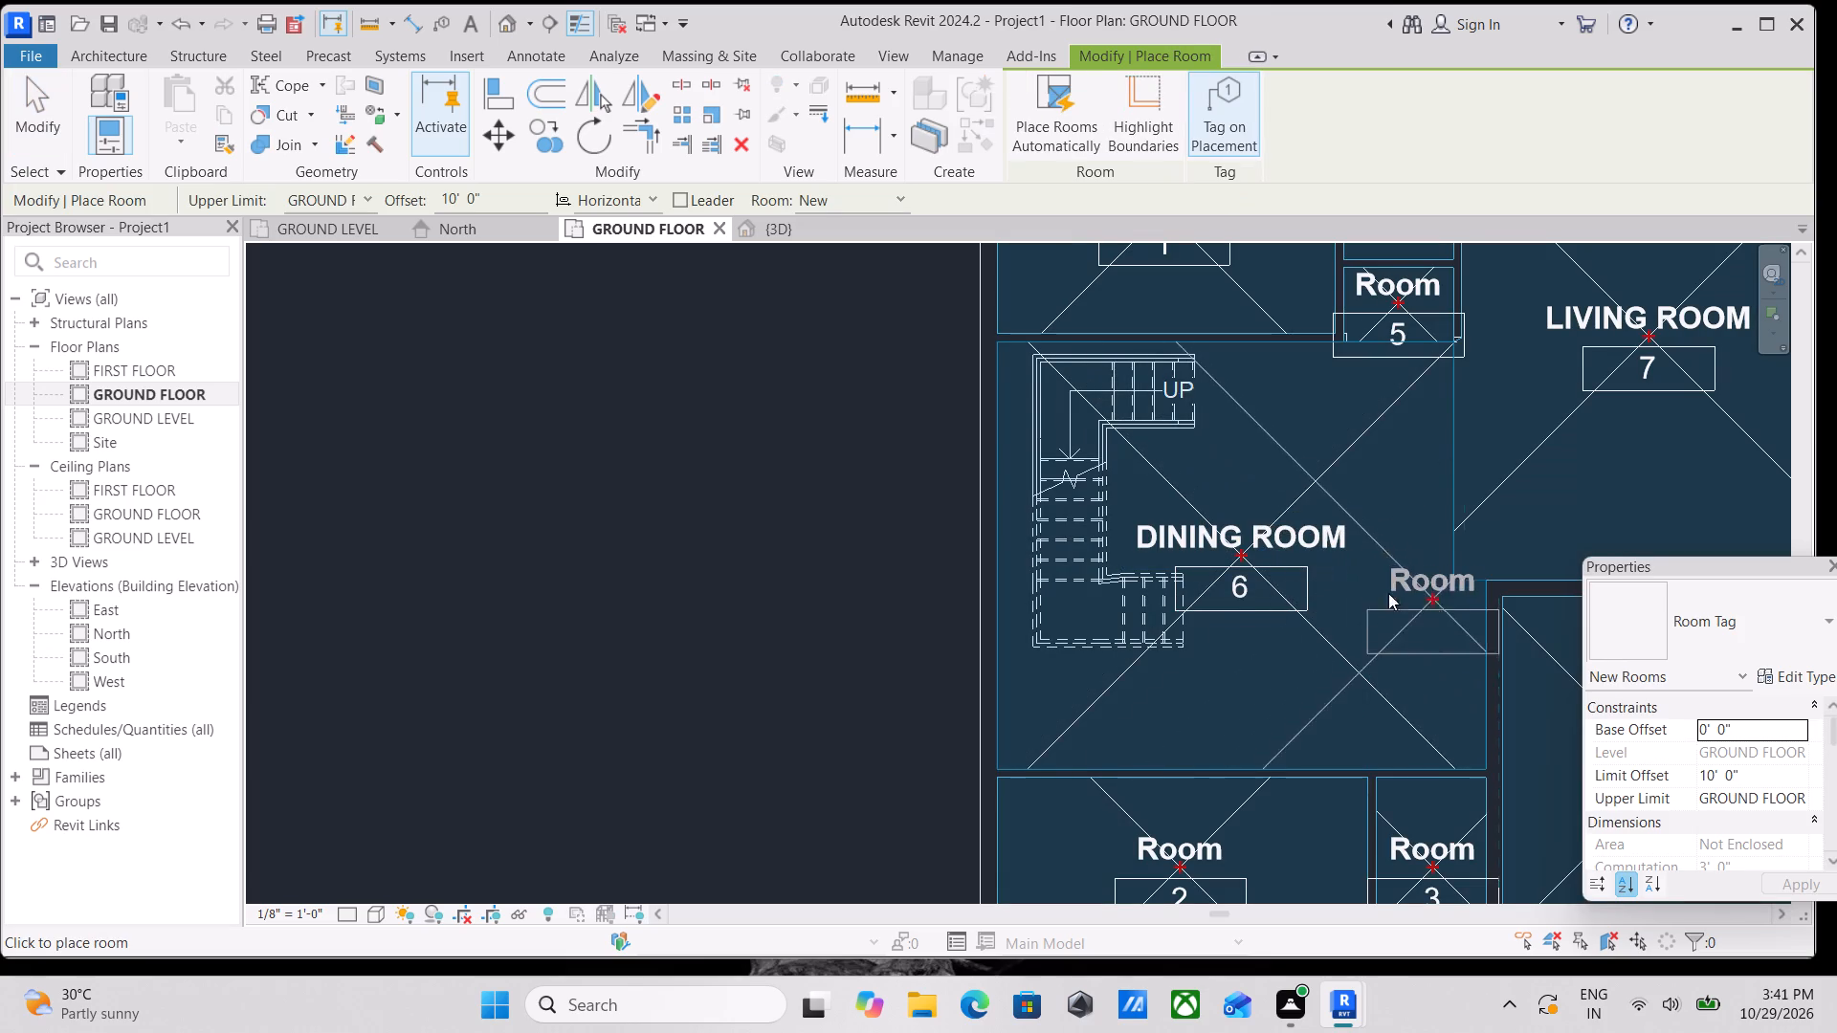
key("Escape")
scroll(1234, 562, "down", 3)
key("Escape")
Rename room 2, directly below the dining room, as KITCHEN ROOM.
middle_click_drag(1234, 562, 1240, 471)
scroll(1186, 626, "up", 1)
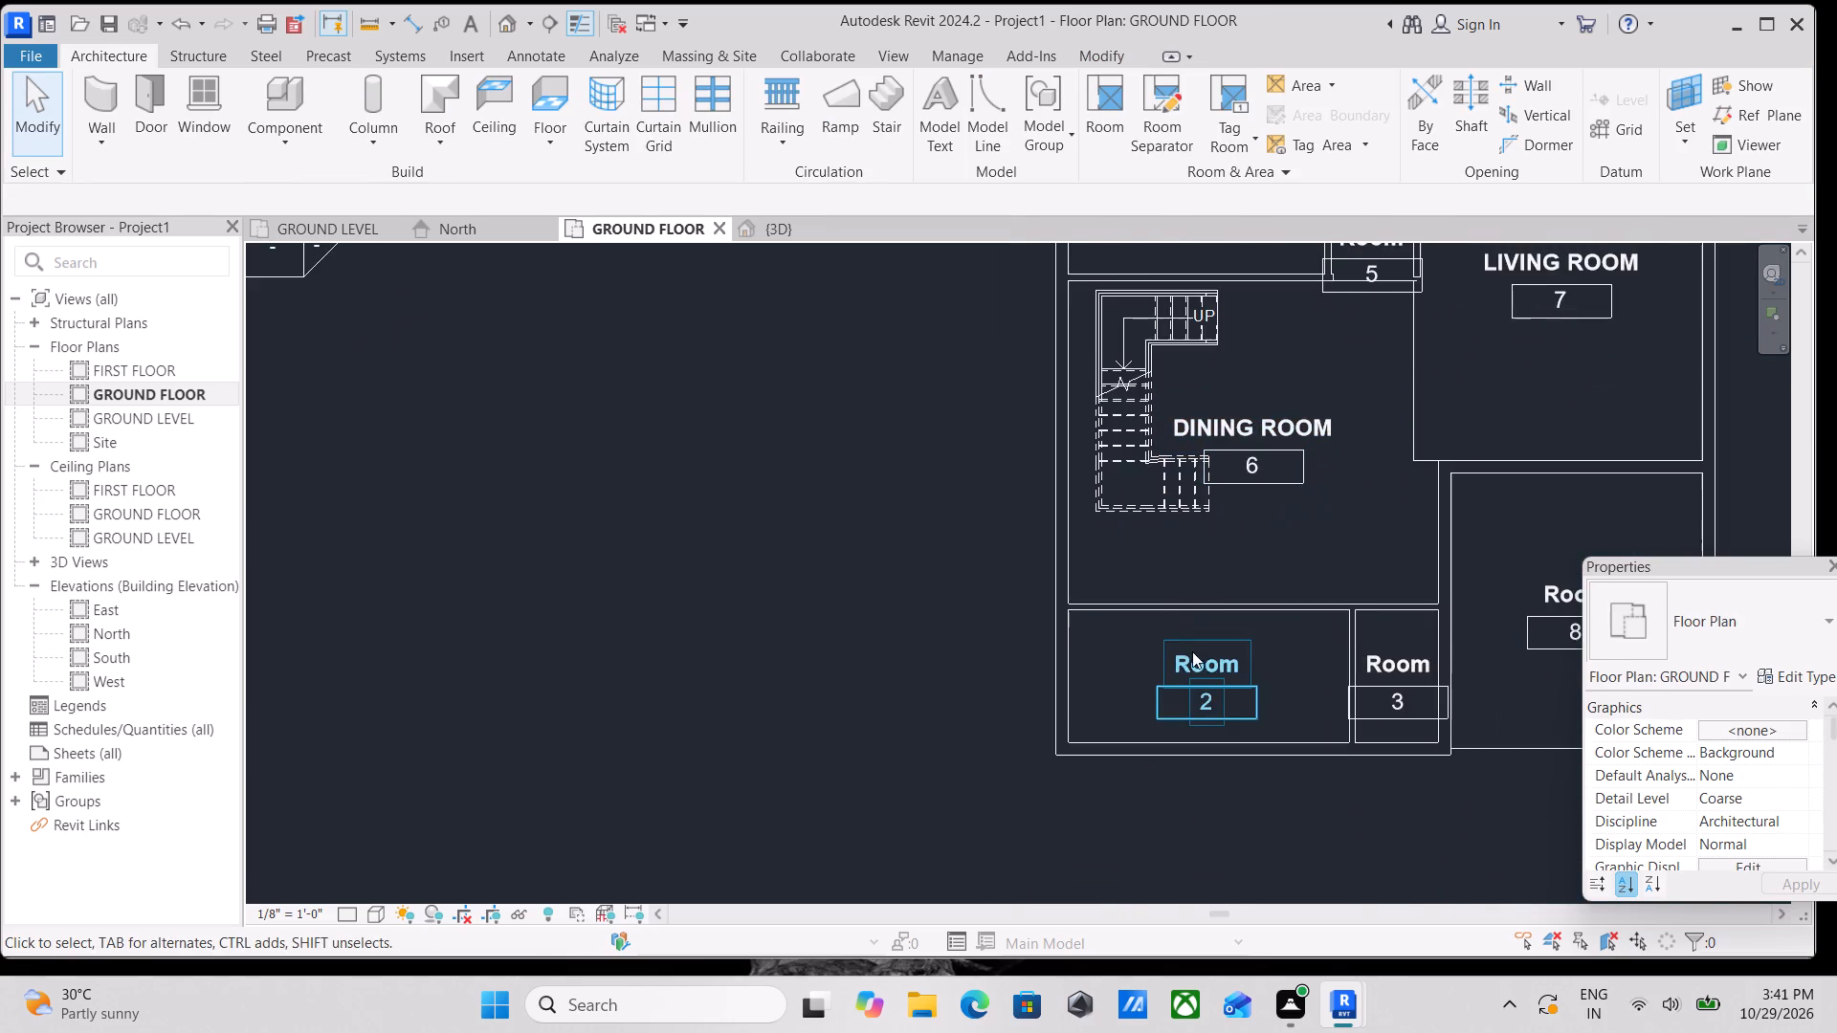
middle_click_drag(1192, 657, 1206, 578)
scroll(1225, 609, "up", 4)
double_click(1213, 565)
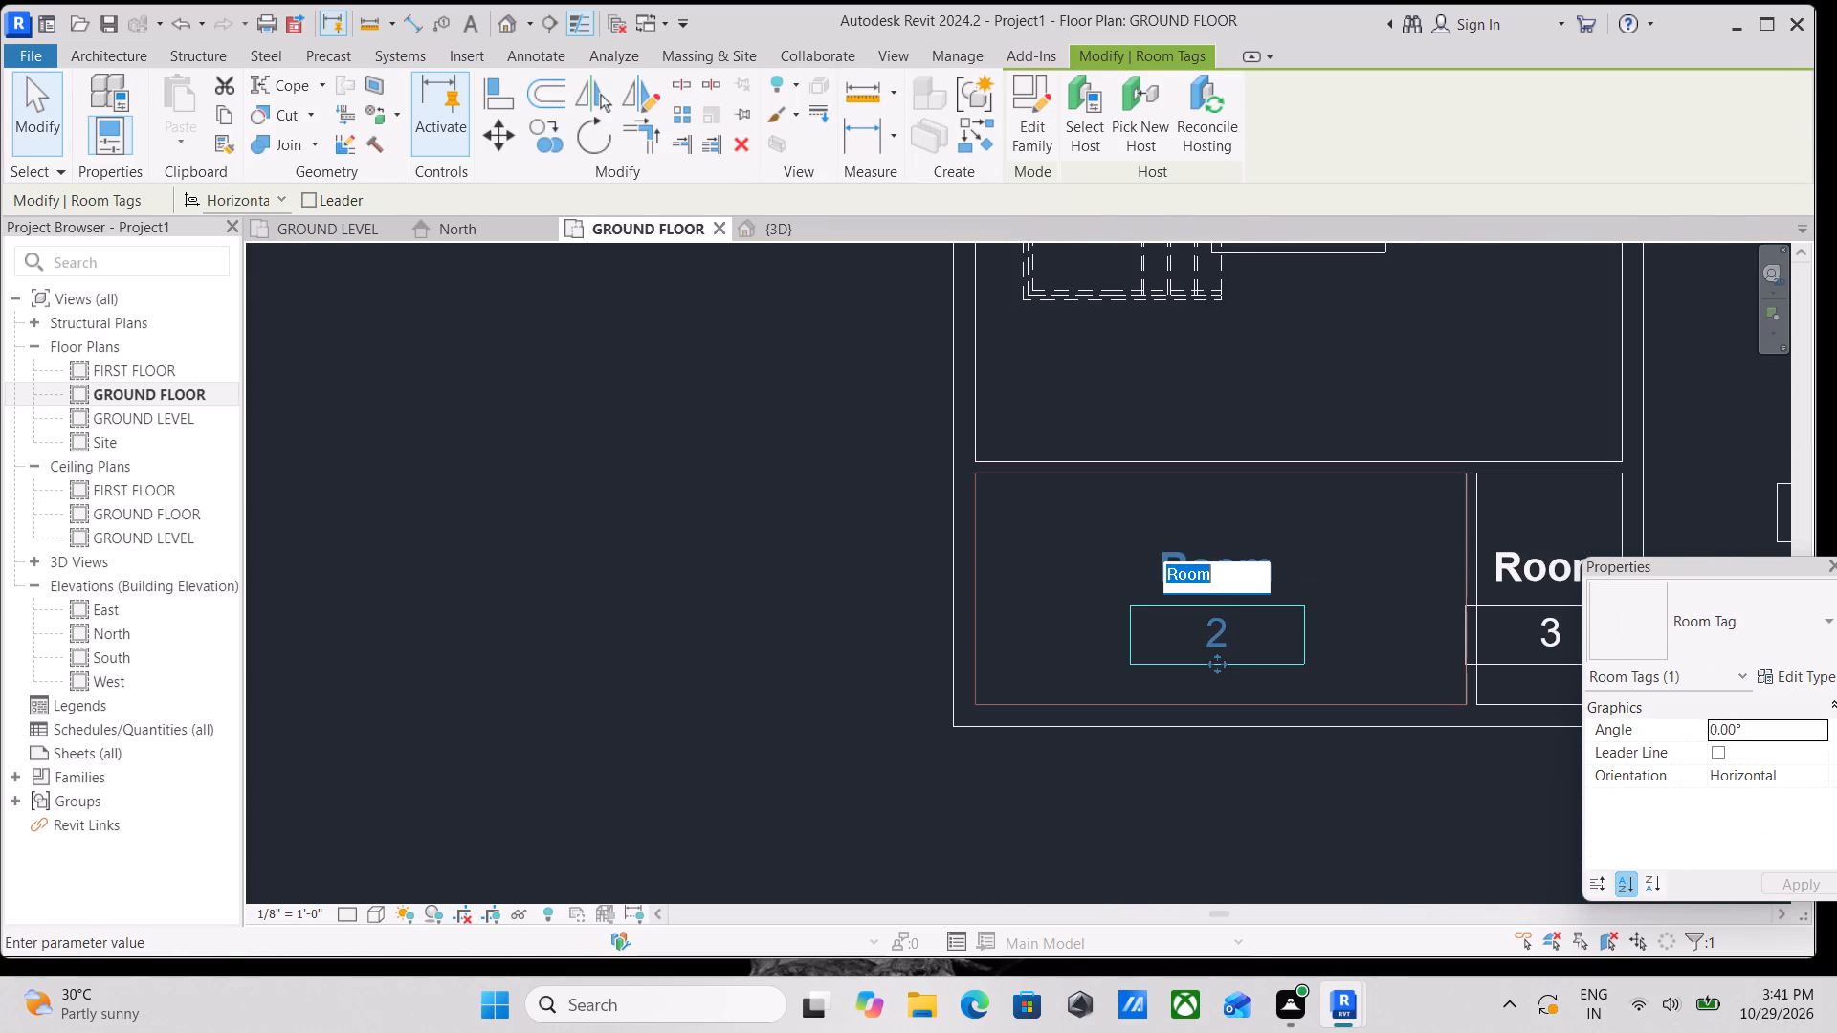
type("KITCHR")
key("BackSpace")
type("EN")
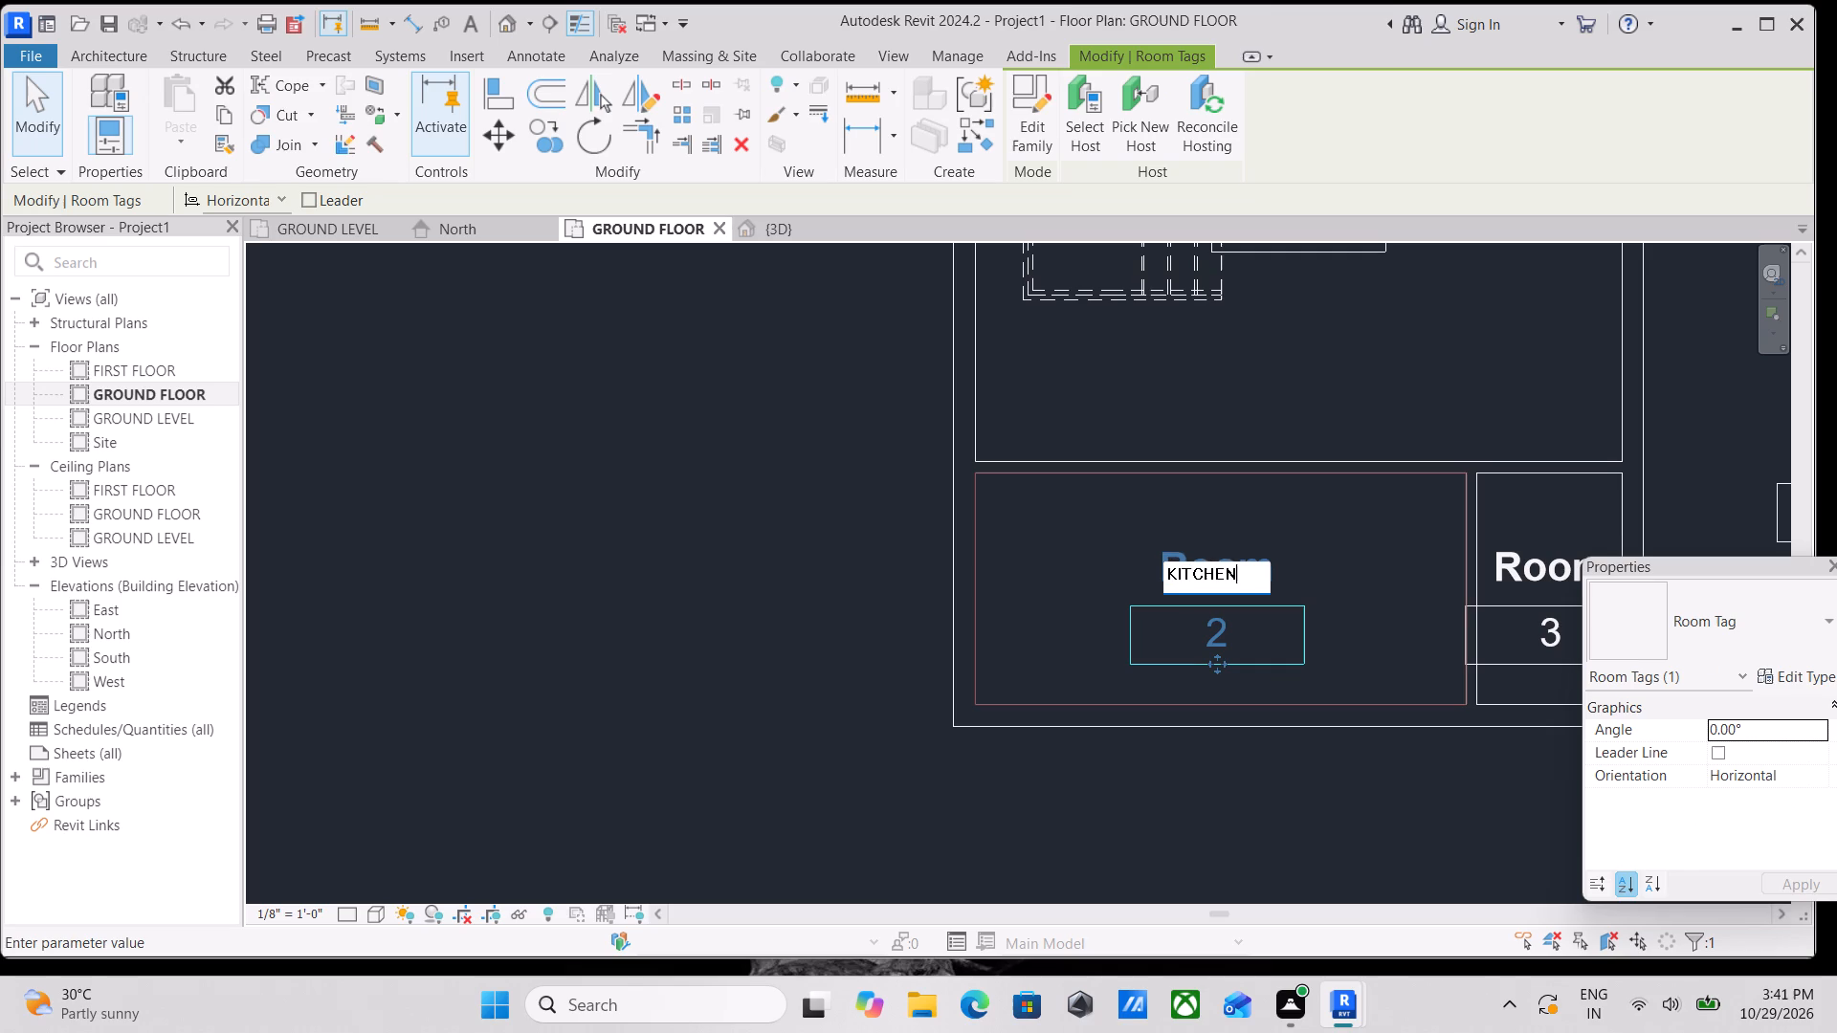
key("space")
type("ROO")
key("m")
key("Return")
key("Return")
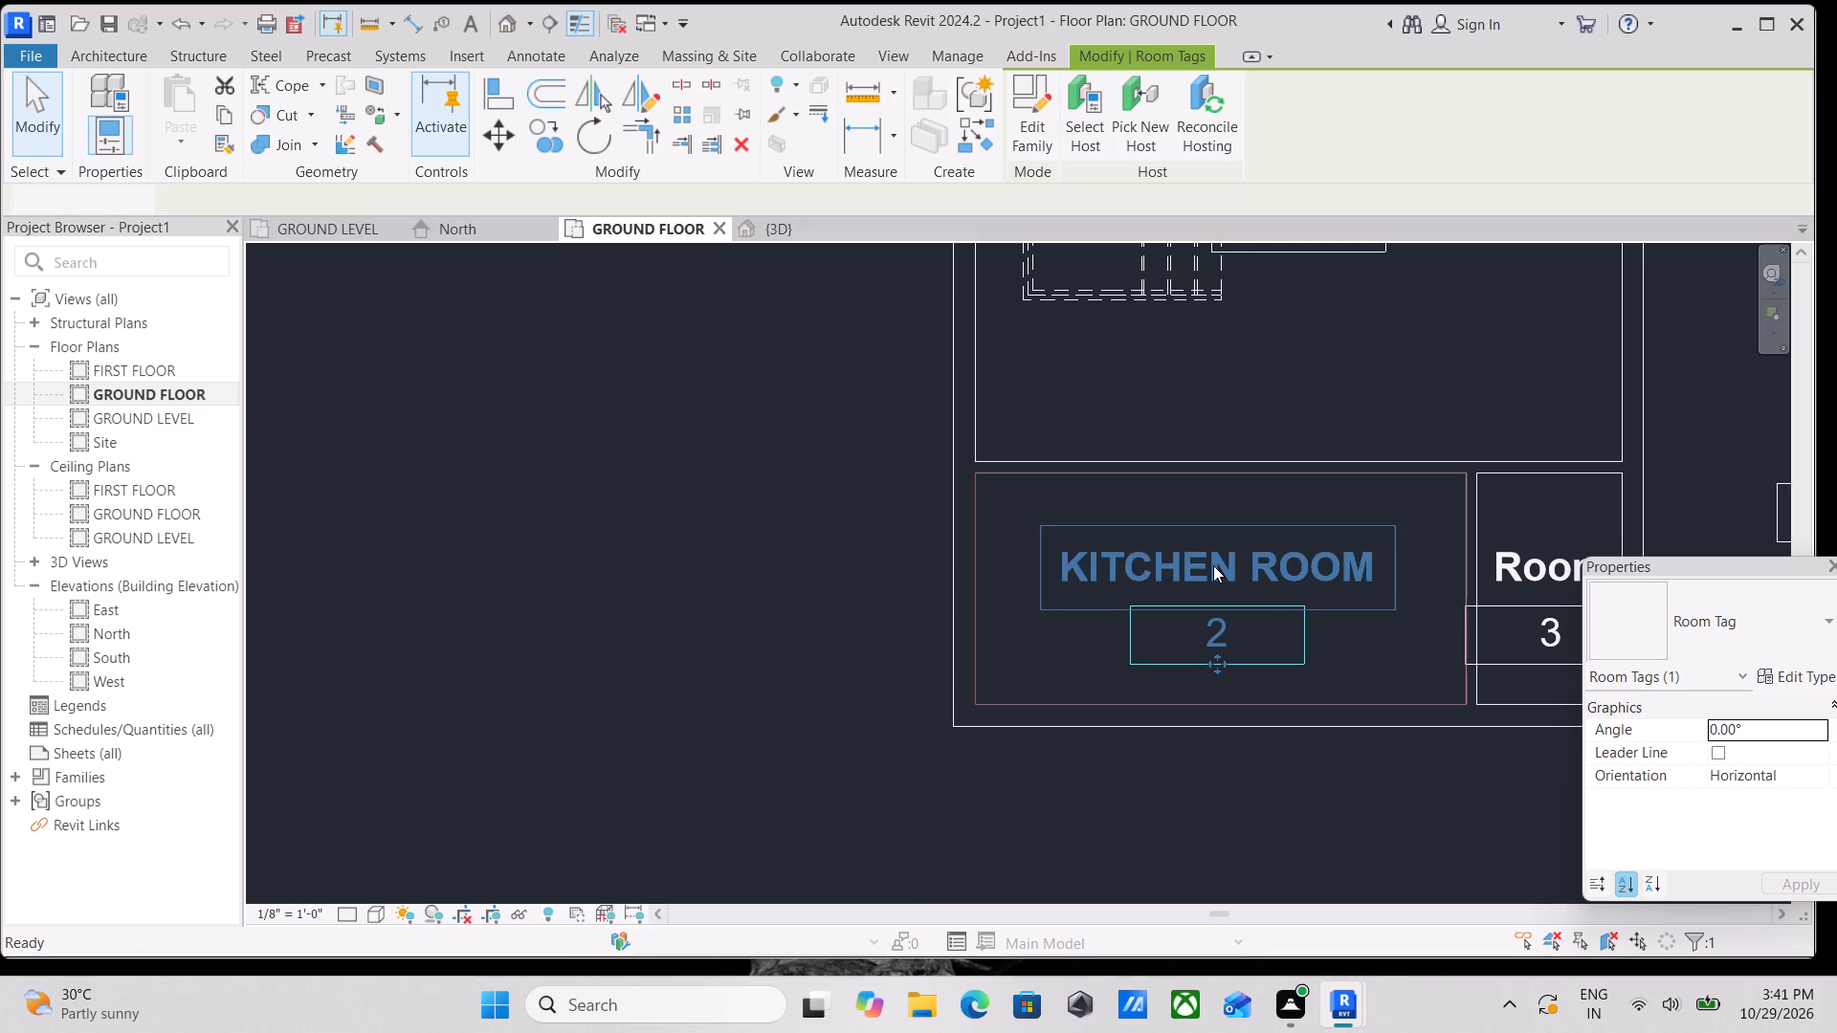
scroll(1228, 560, "down", 3)
key("Escape")
key("Escape")
Rename room 3, the narrow room beside the kitchen, as STORE.
scroll(1437, 590, "up", 1)
middle_click_drag(1437, 590, 1258, 559)
key("Escape")
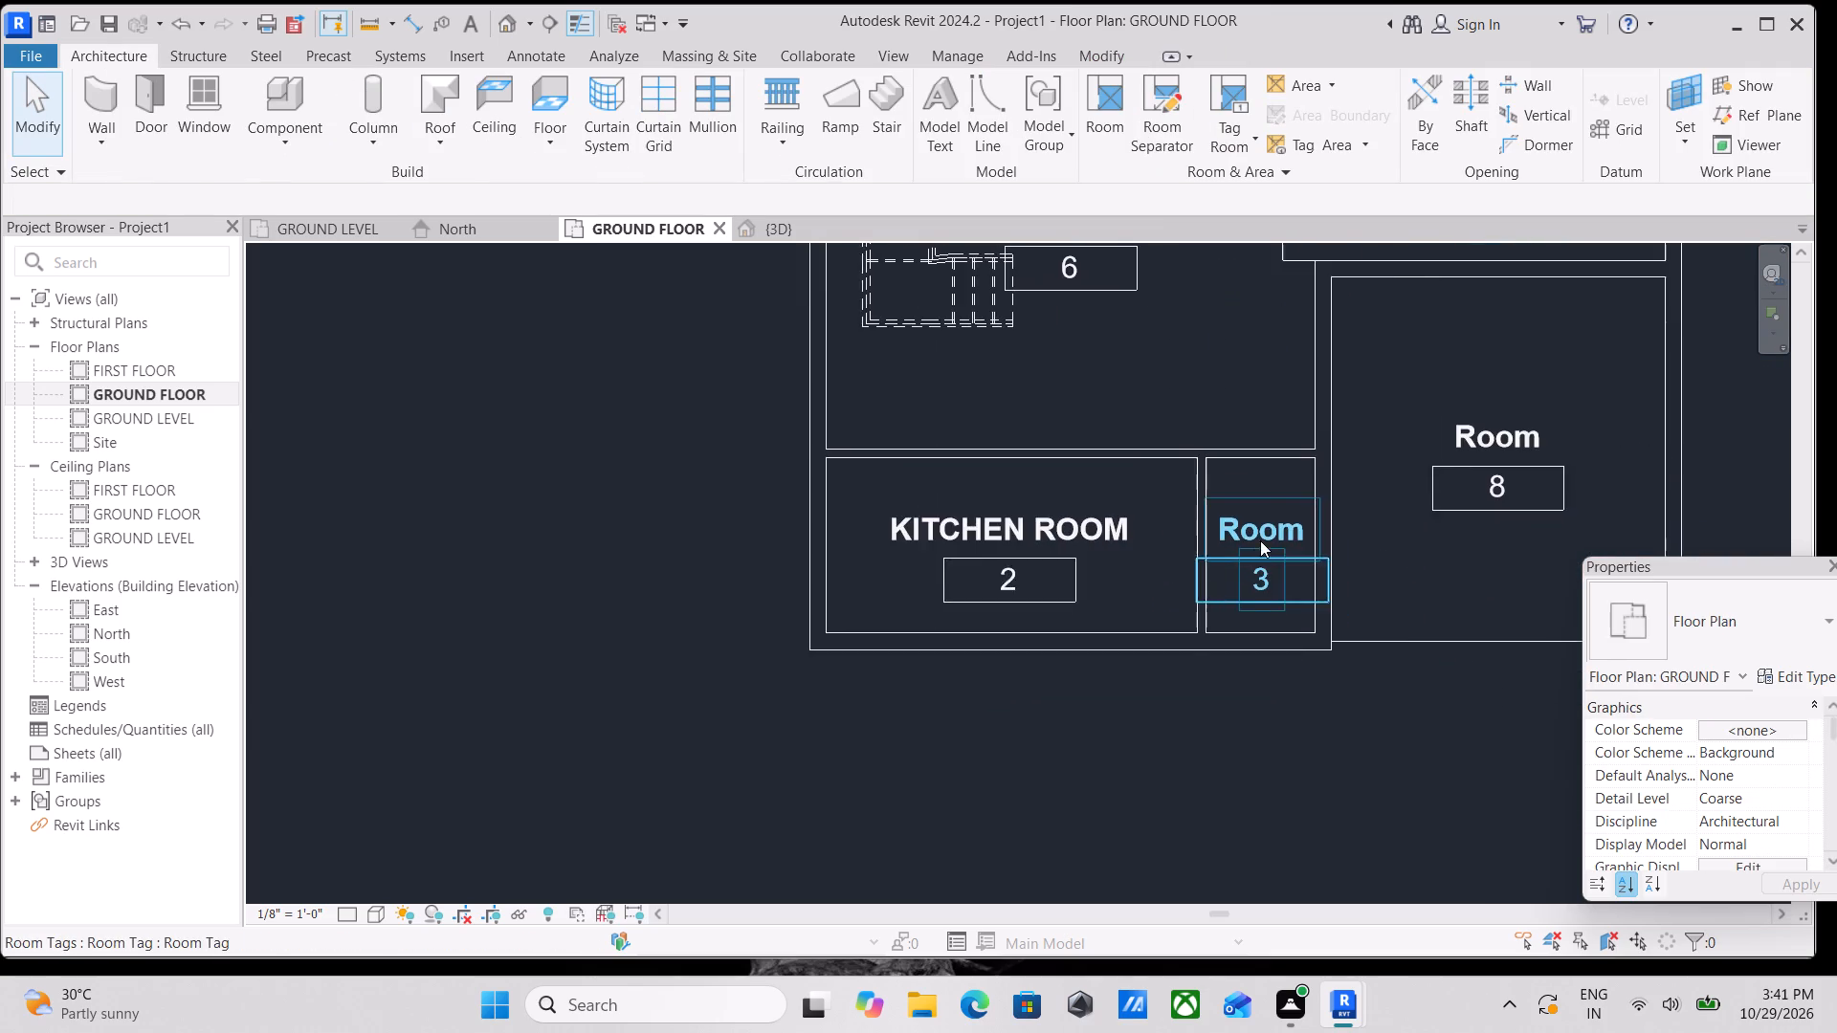
scroll(1267, 514, "up", 4)
key("Escape")
scroll(1309, 564, "up", 2)
left_click(1312, 538)
left_click(1312, 538)
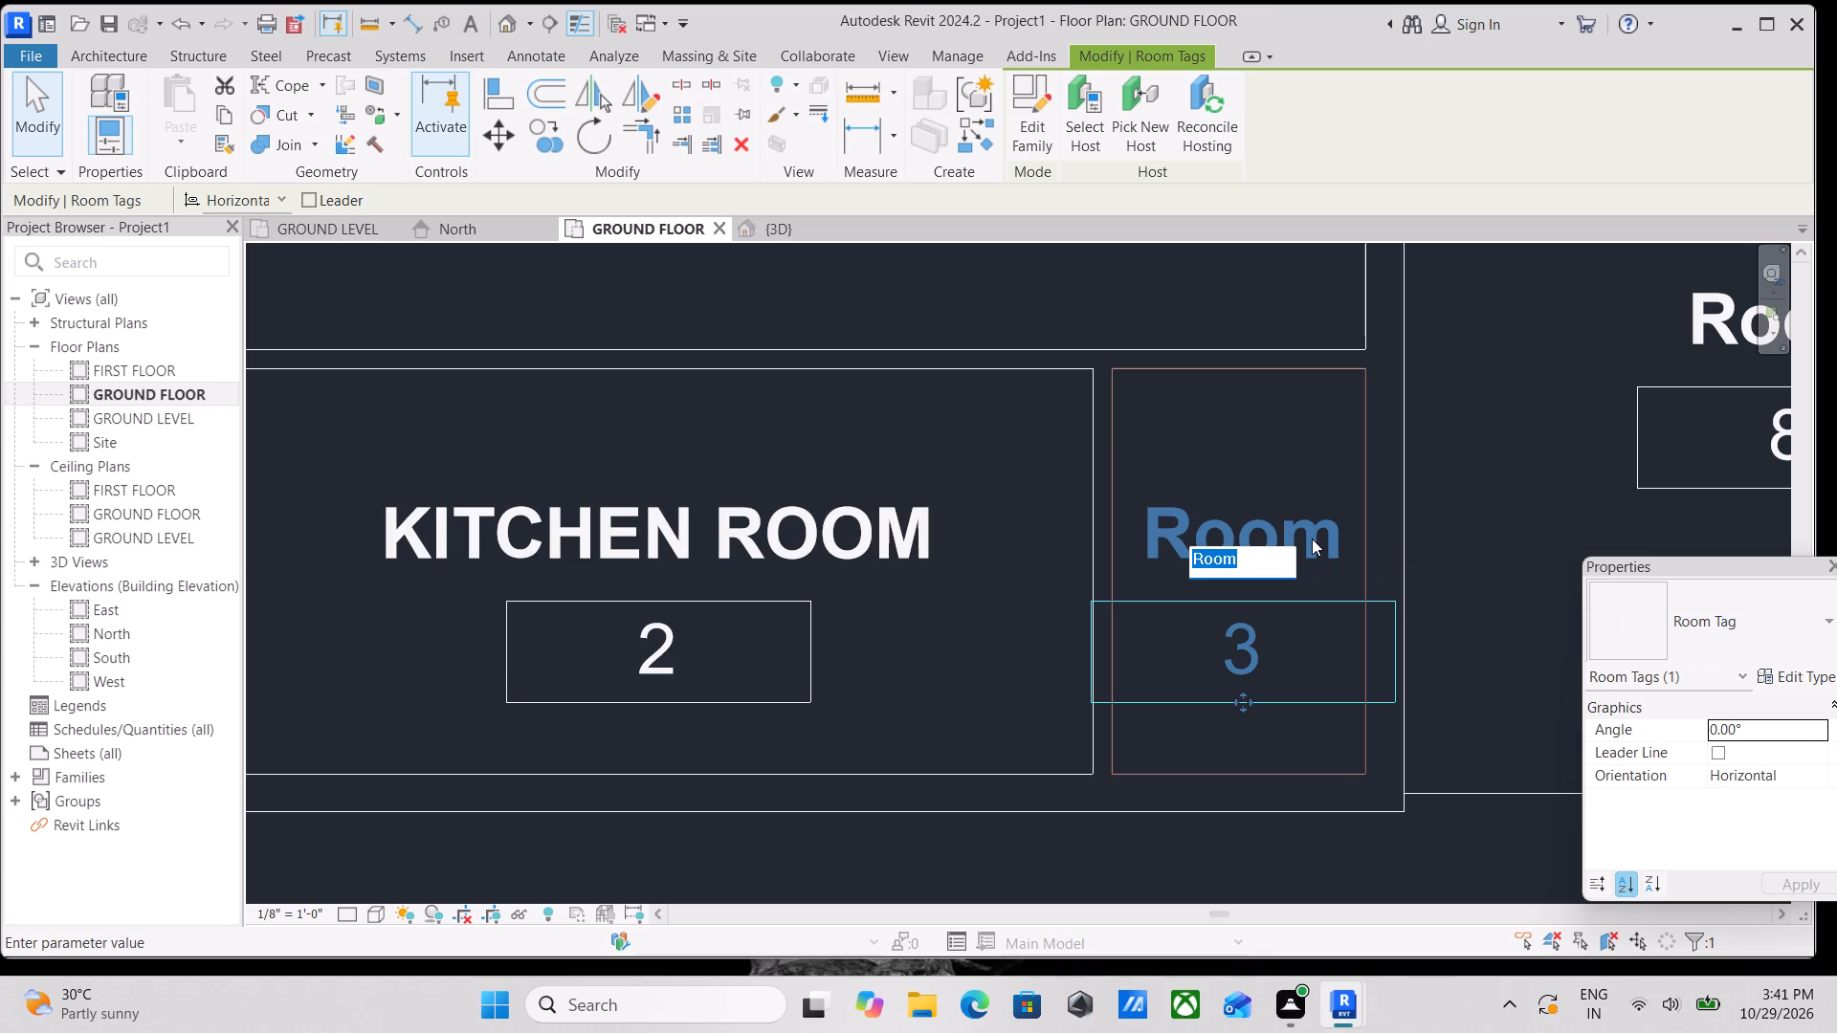
type("STORE")
key("Return")
key("Return")
key("Escape")
scroll(1299, 538, "down", 1)
key("Escape")
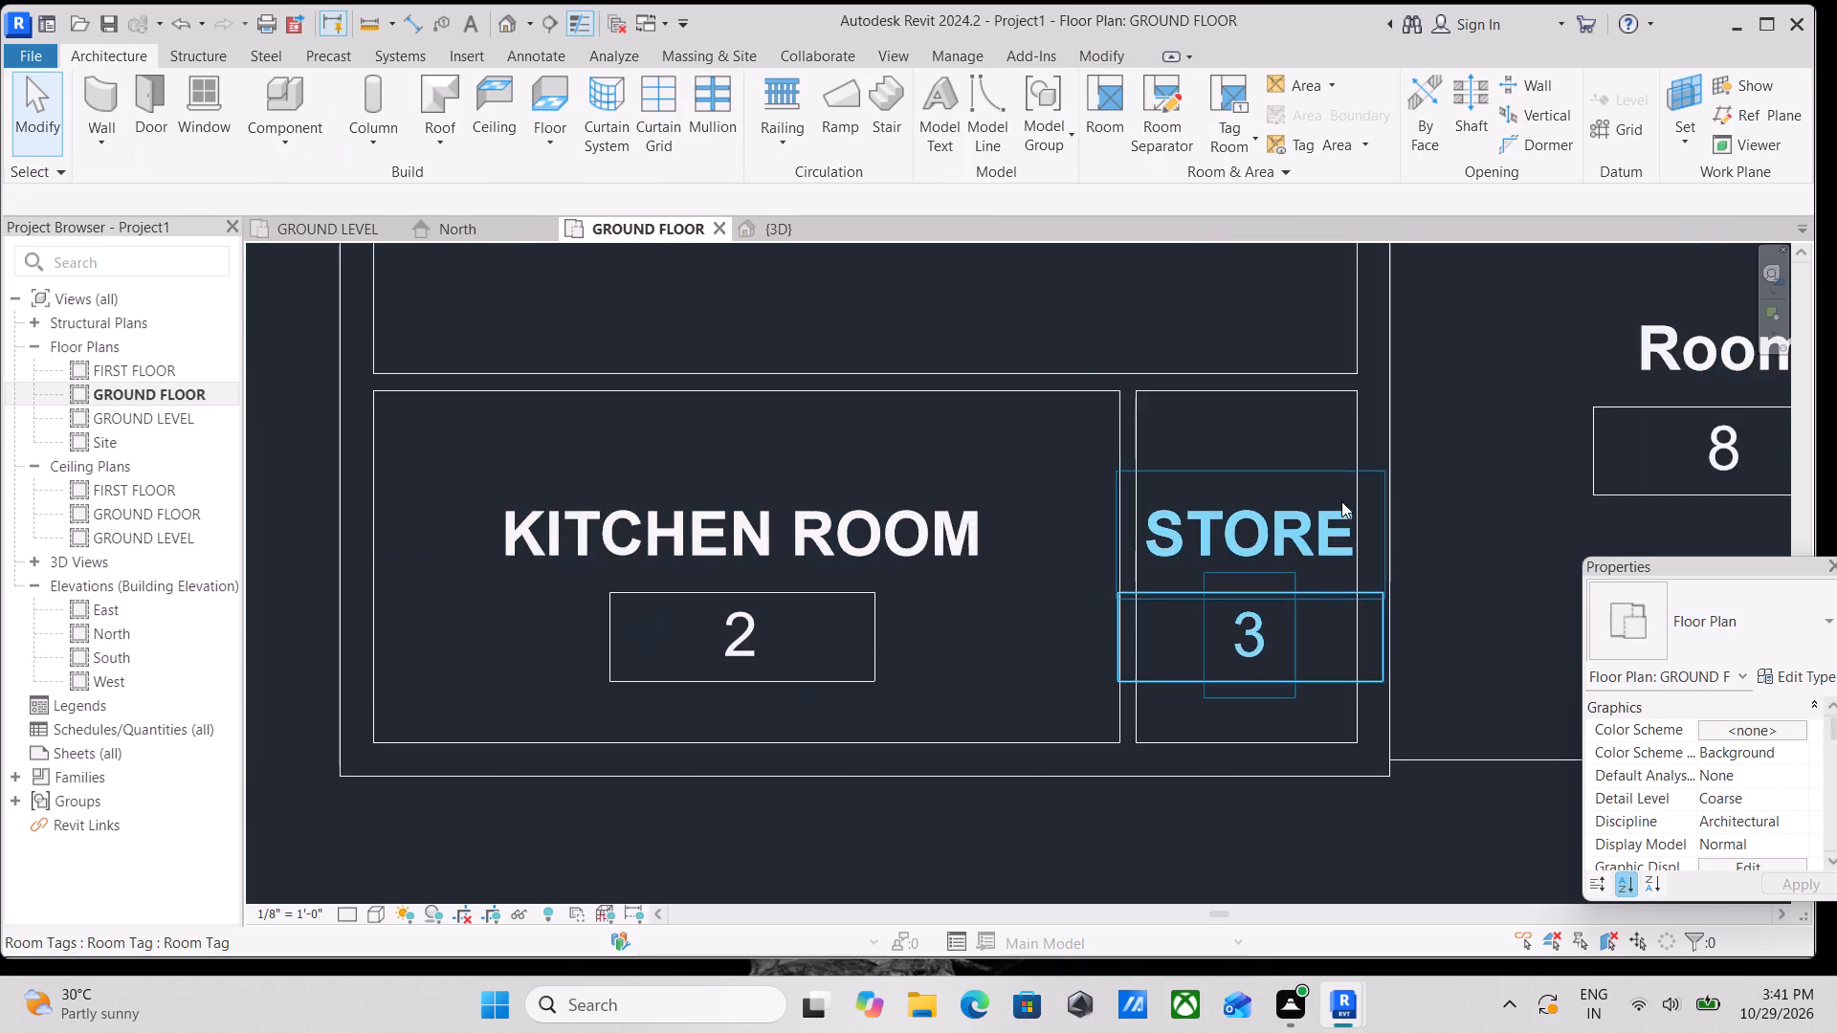
Rename room 8, the open-fronted space below the living room, as PARKING AREA.
scroll(1341, 501, "down", 2)
middle_click_drag(1283, 495, 849, 496)
double_click(1166, 370)
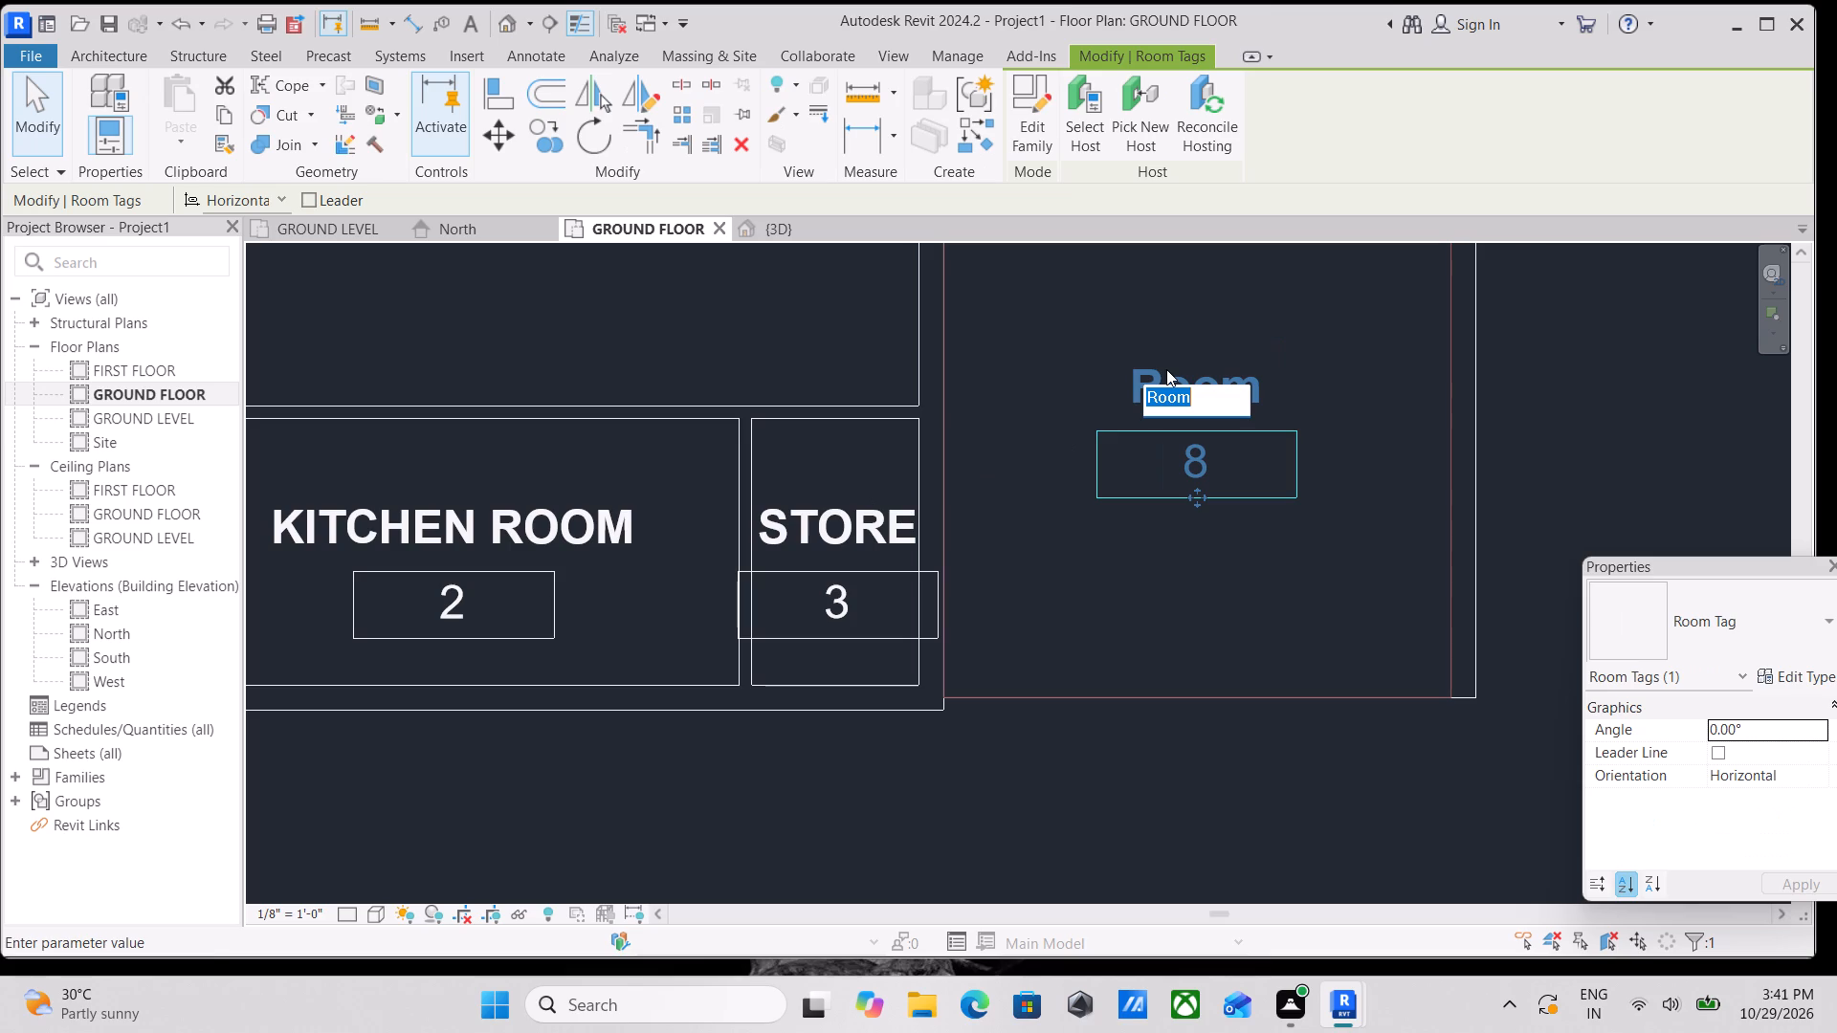
type("PARKING")
key("space")
type("AREA")
key("Return")
key("Return")
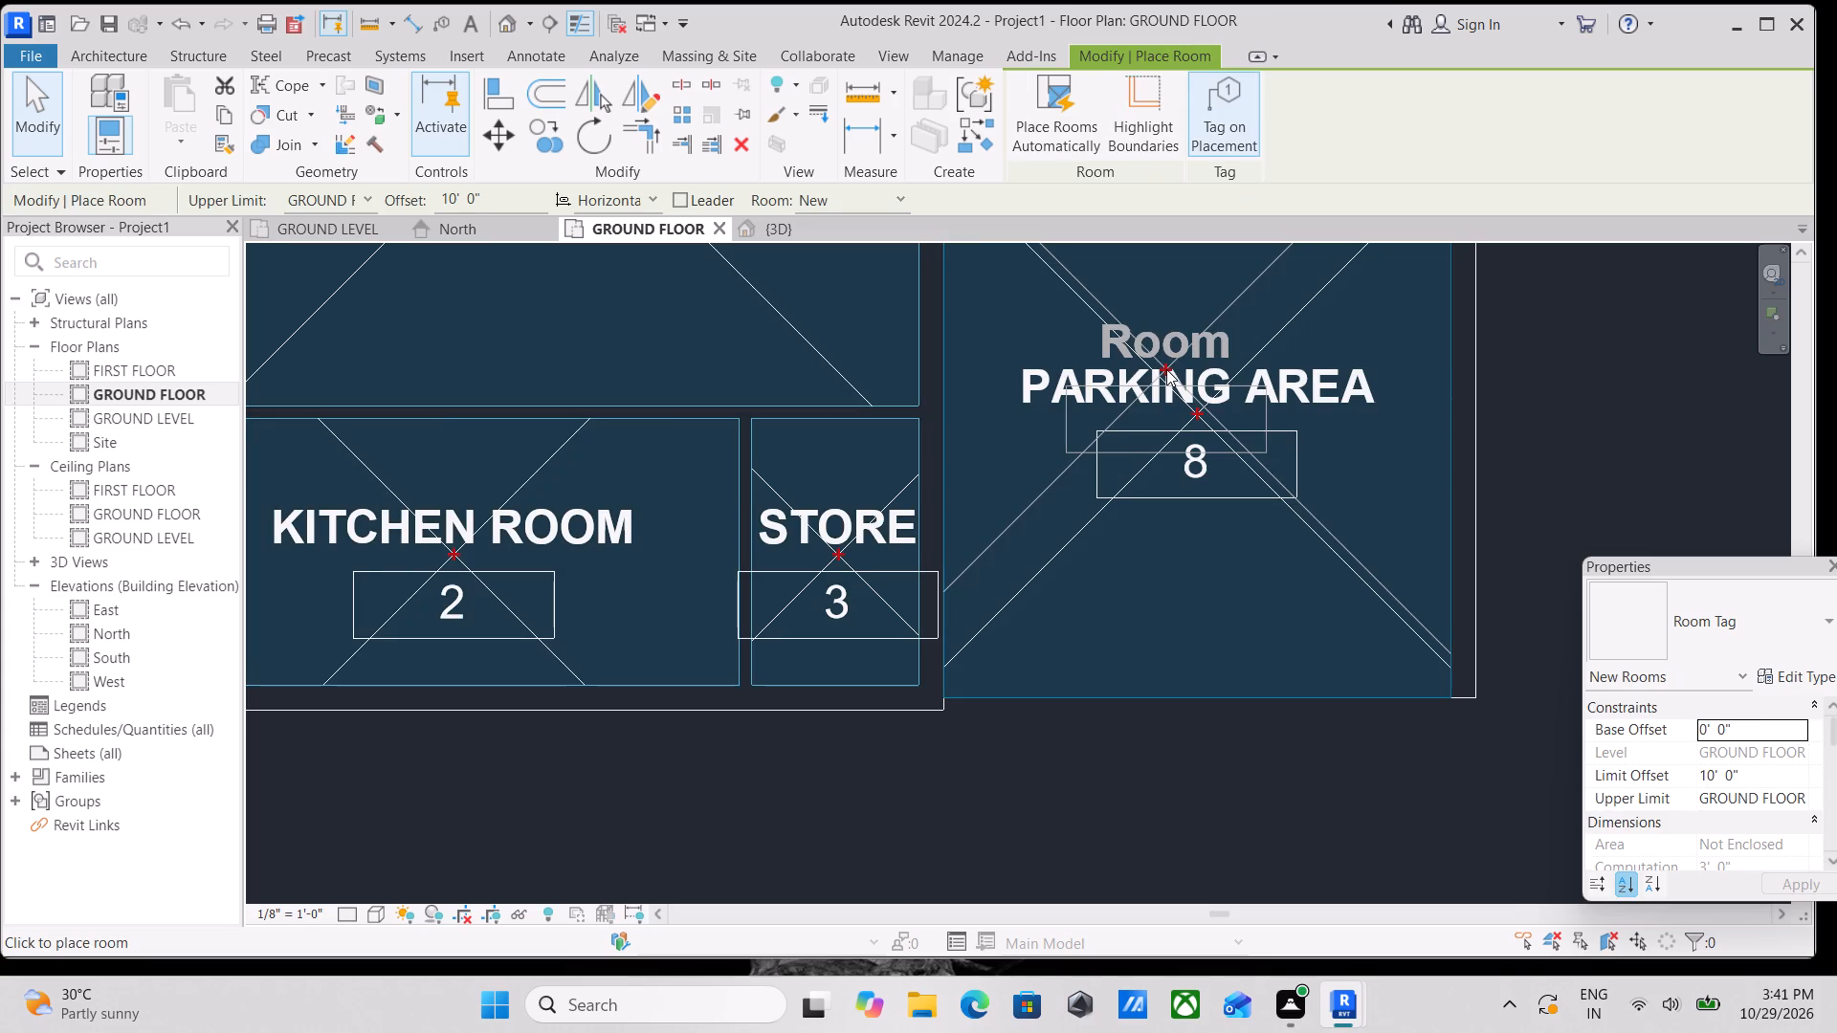
scroll(1244, 422, "down", 3)
key("Escape")
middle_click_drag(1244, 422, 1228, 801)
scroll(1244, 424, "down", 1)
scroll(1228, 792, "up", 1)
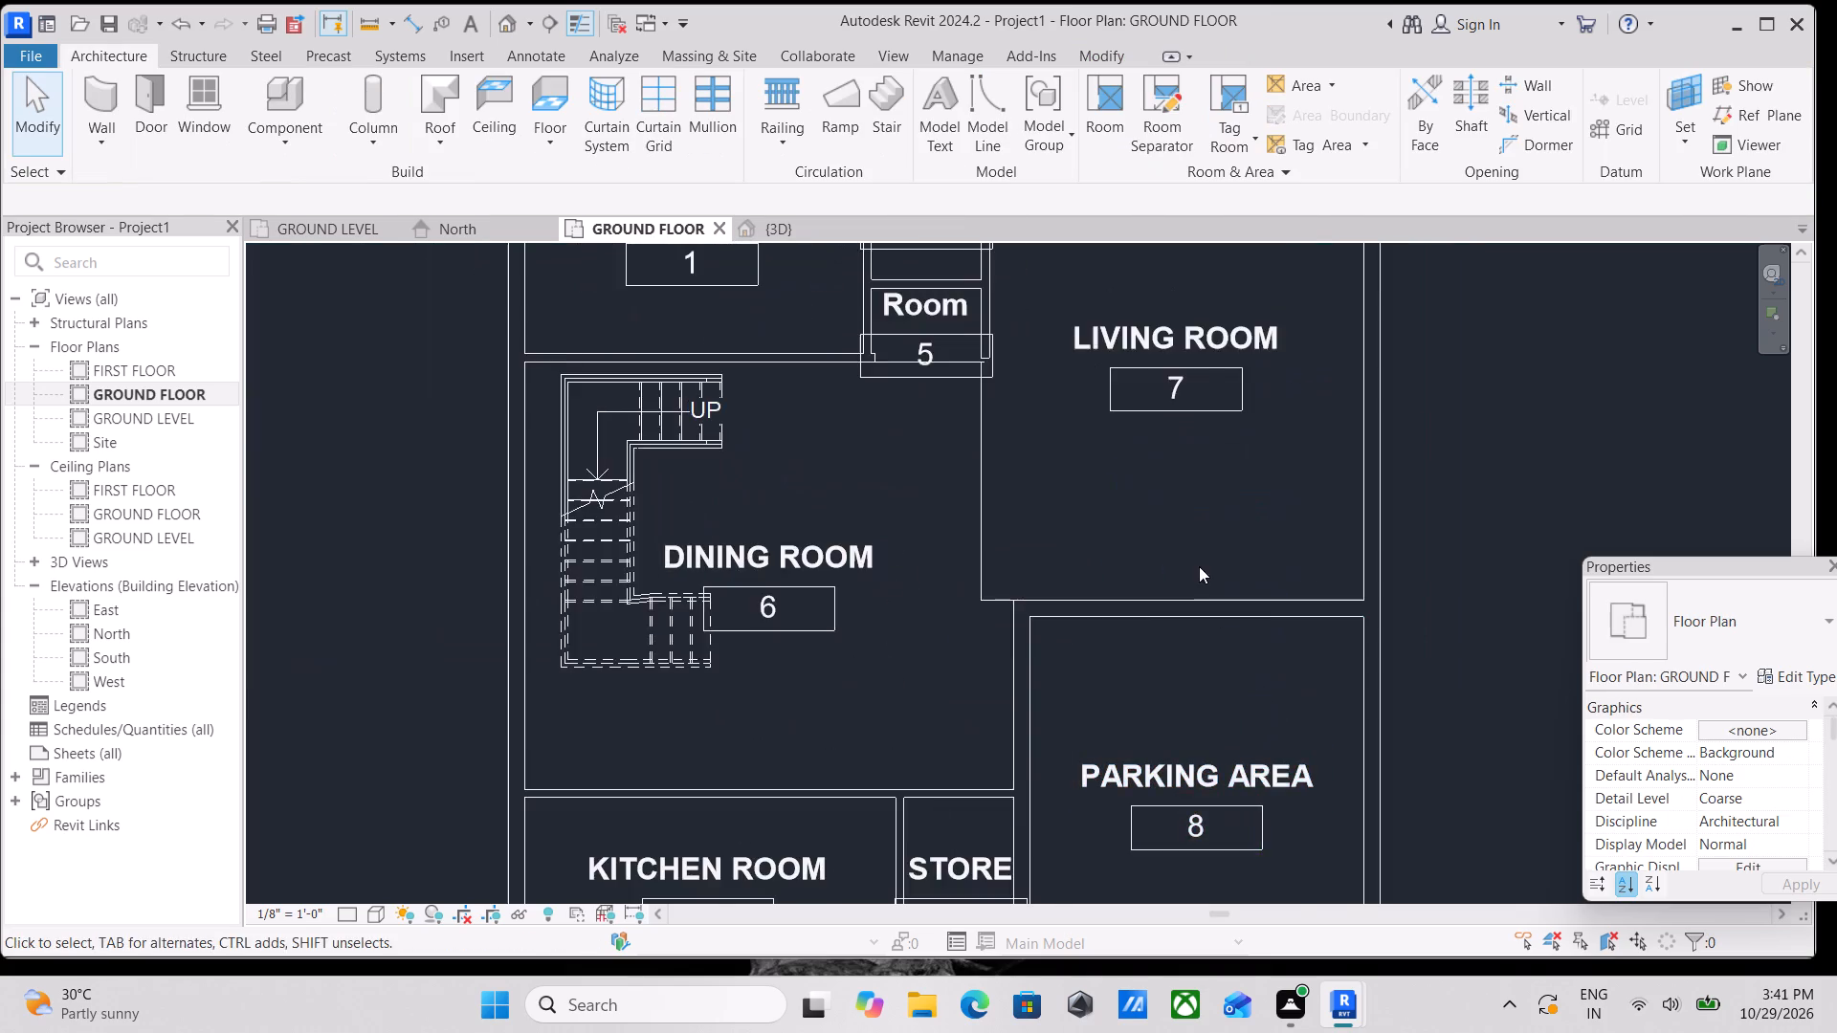
Rename room 4, the small space between the bedroom and the living room, as TOILET.
scroll(1199, 566, "down", 2)
middle_click_drag(1198, 601, 1206, 688)
scroll(1174, 589, "down", 1)
middle_click_drag(1174, 589, 1217, 556)
middle_click_drag(1012, 546, 1150, 713)
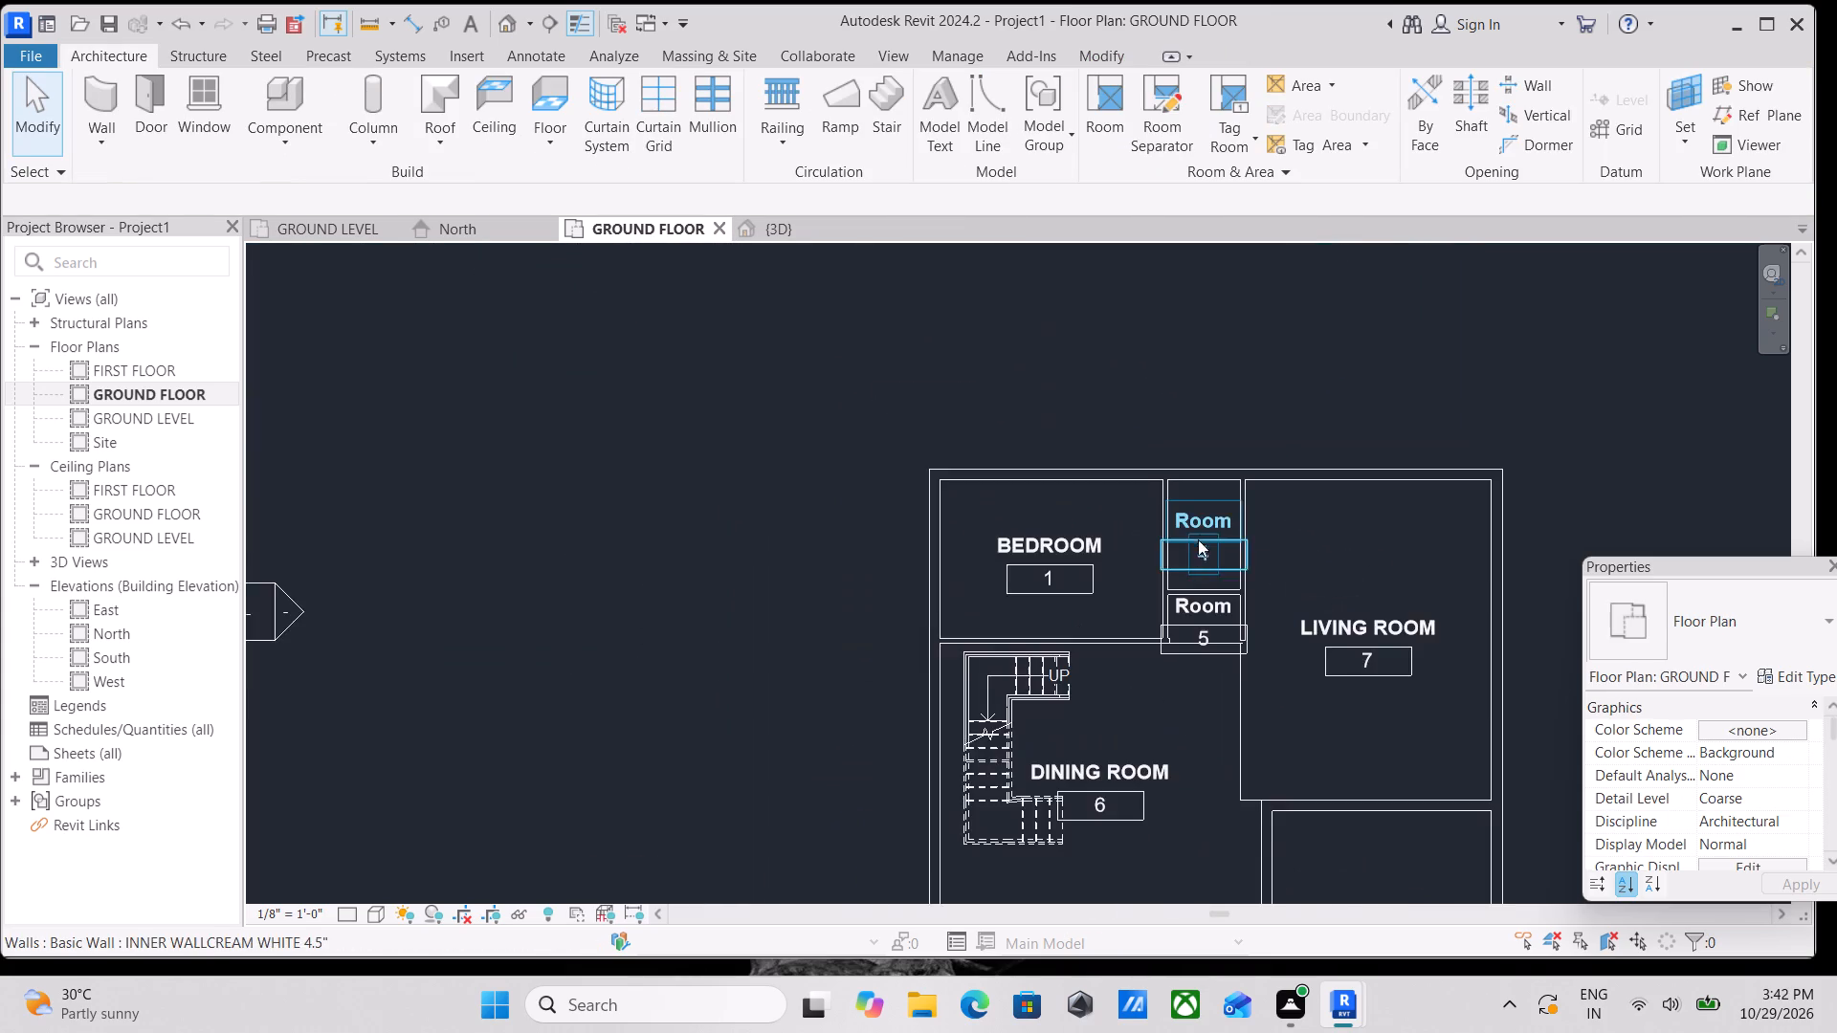
scroll(1202, 525, "up", 3)
scroll(1204, 525, "down", 2)
middle_click_drag(1204, 526, 1188, 464)
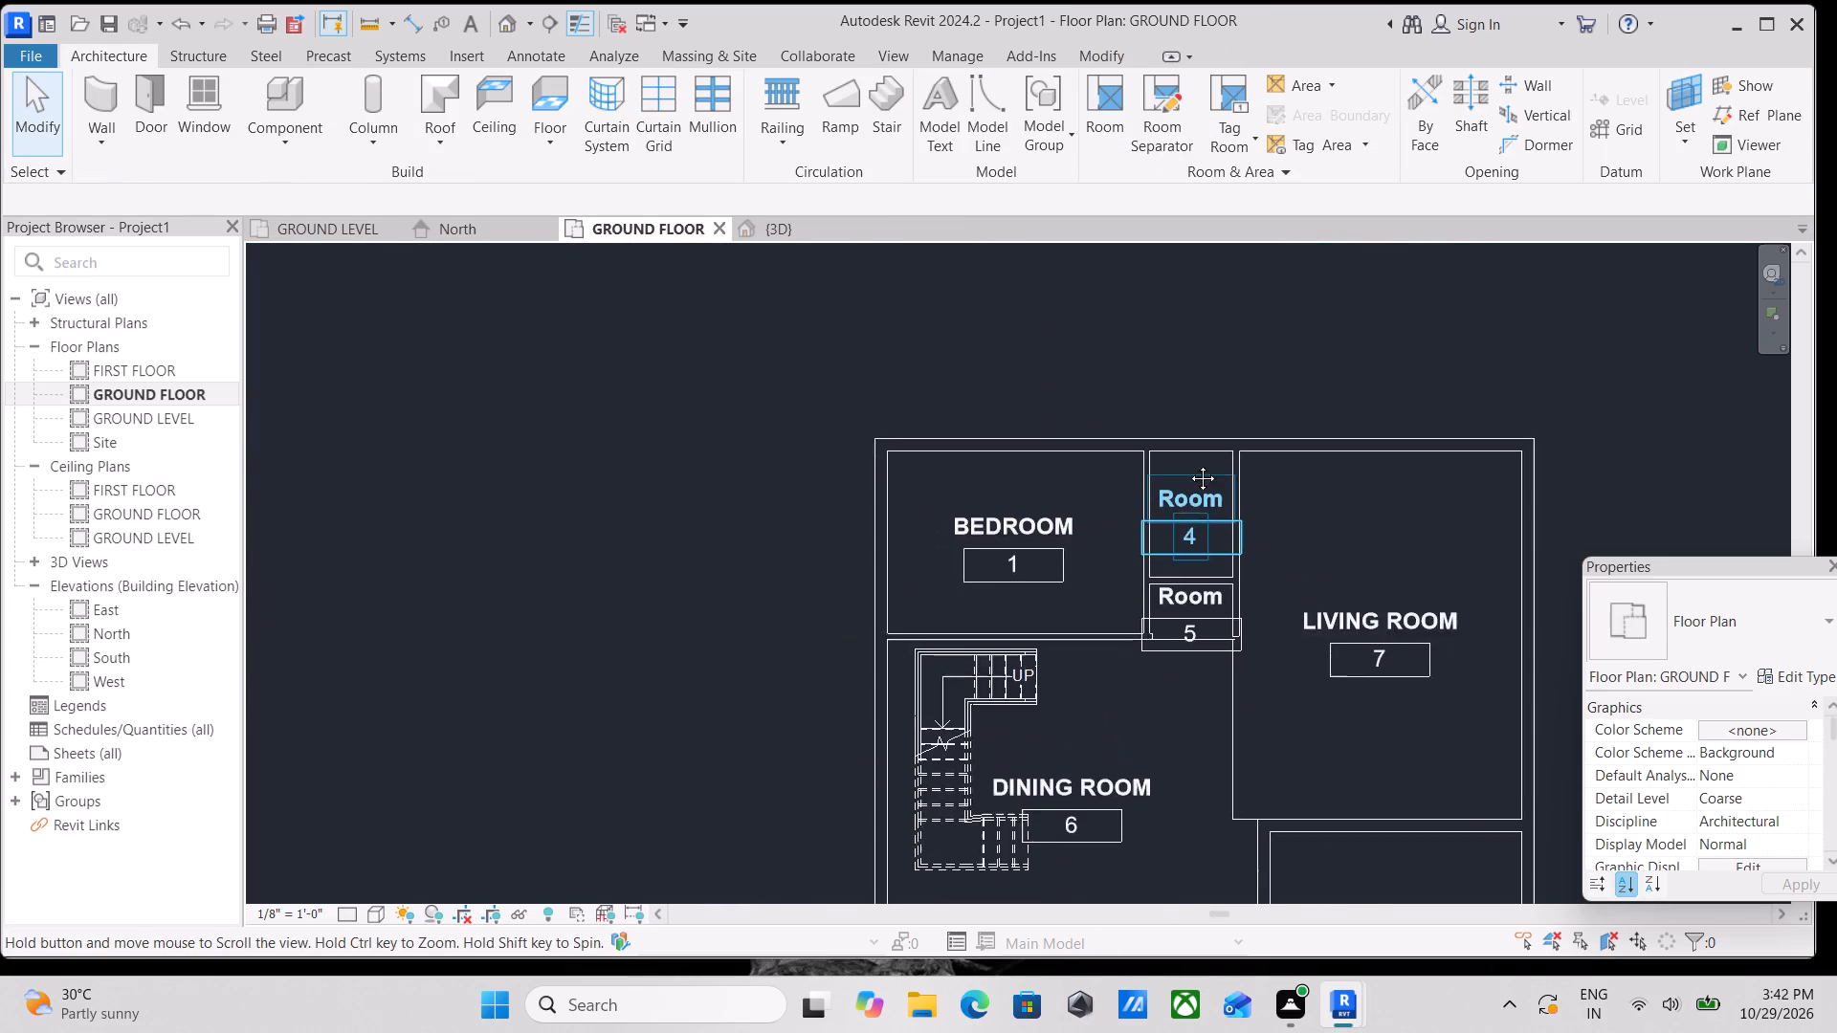
scroll(1188, 464, "down", 1)
middle_click_drag(1188, 464, 1228, 374)
middle_click_drag(1191, 536, 1157, 647)
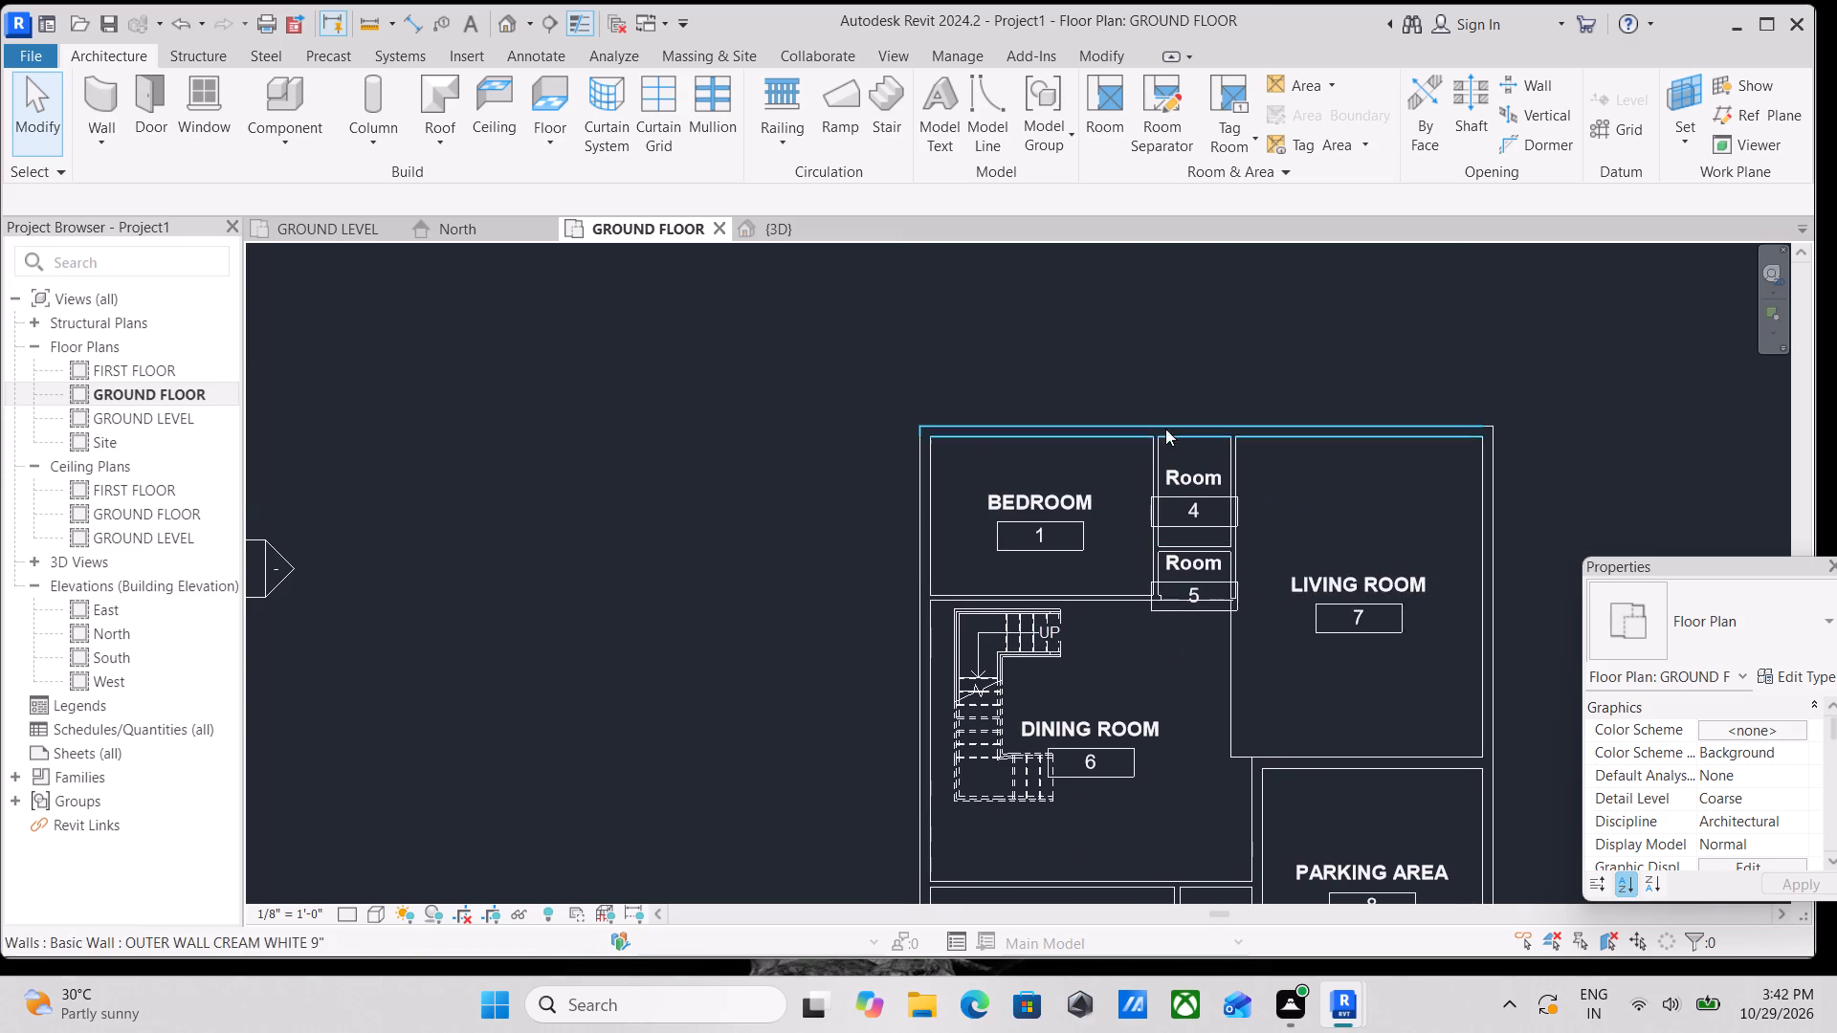
scroll(1169, 448, "up", 6)
double_click(1191, 477)
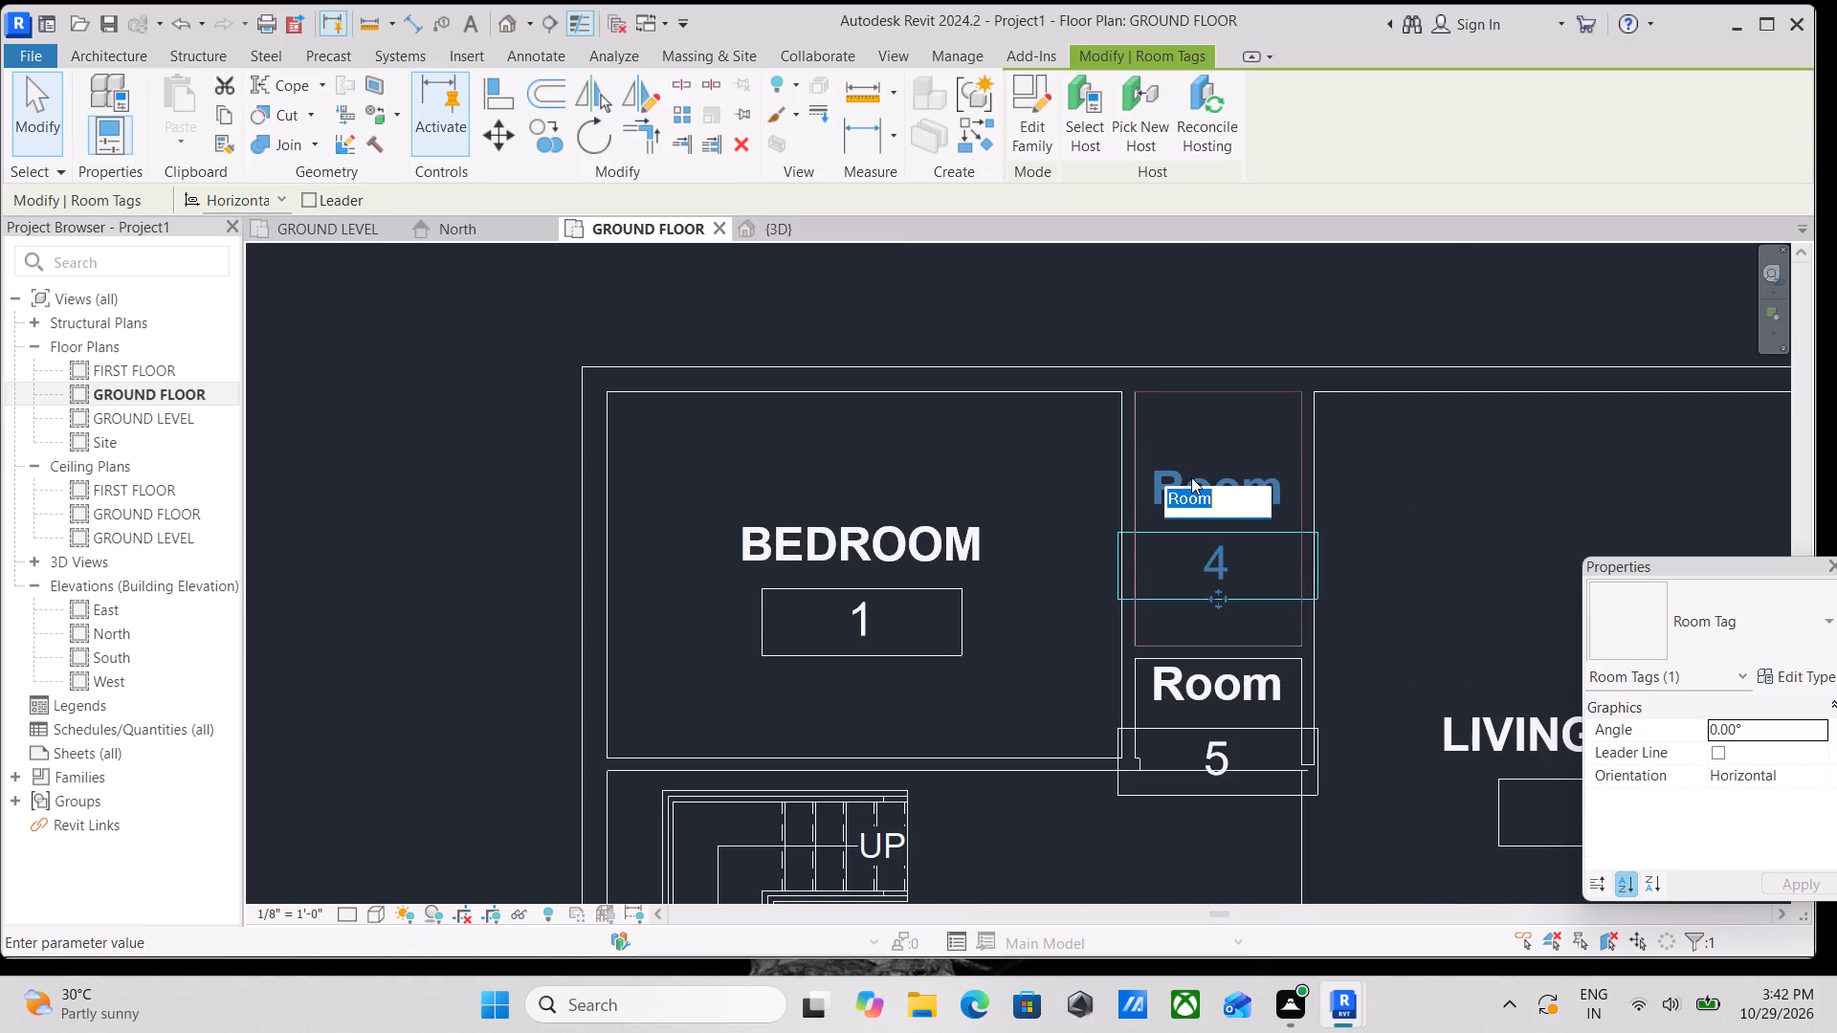
key("t")
type("OI")
key("l")
type("ET")
key("Return")
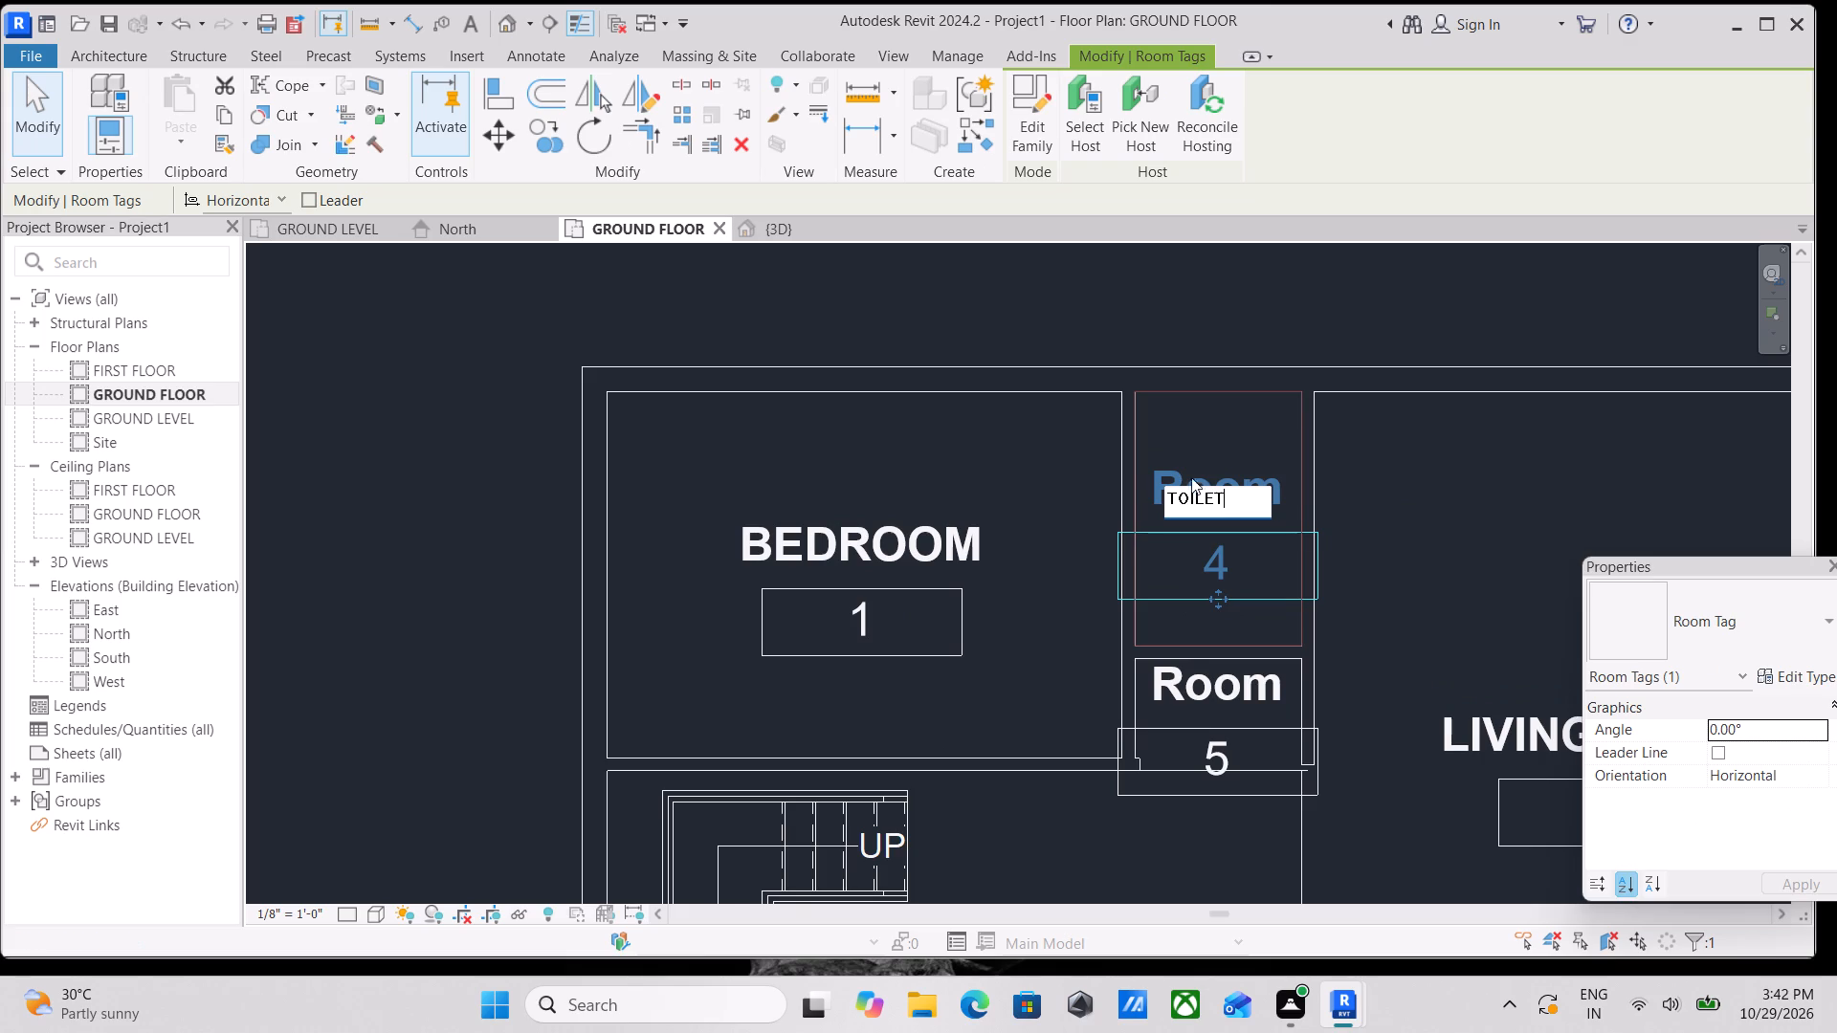
key("Return")
scroll(1219, 495, "down", 2)
key("Escape")
key("Escape")
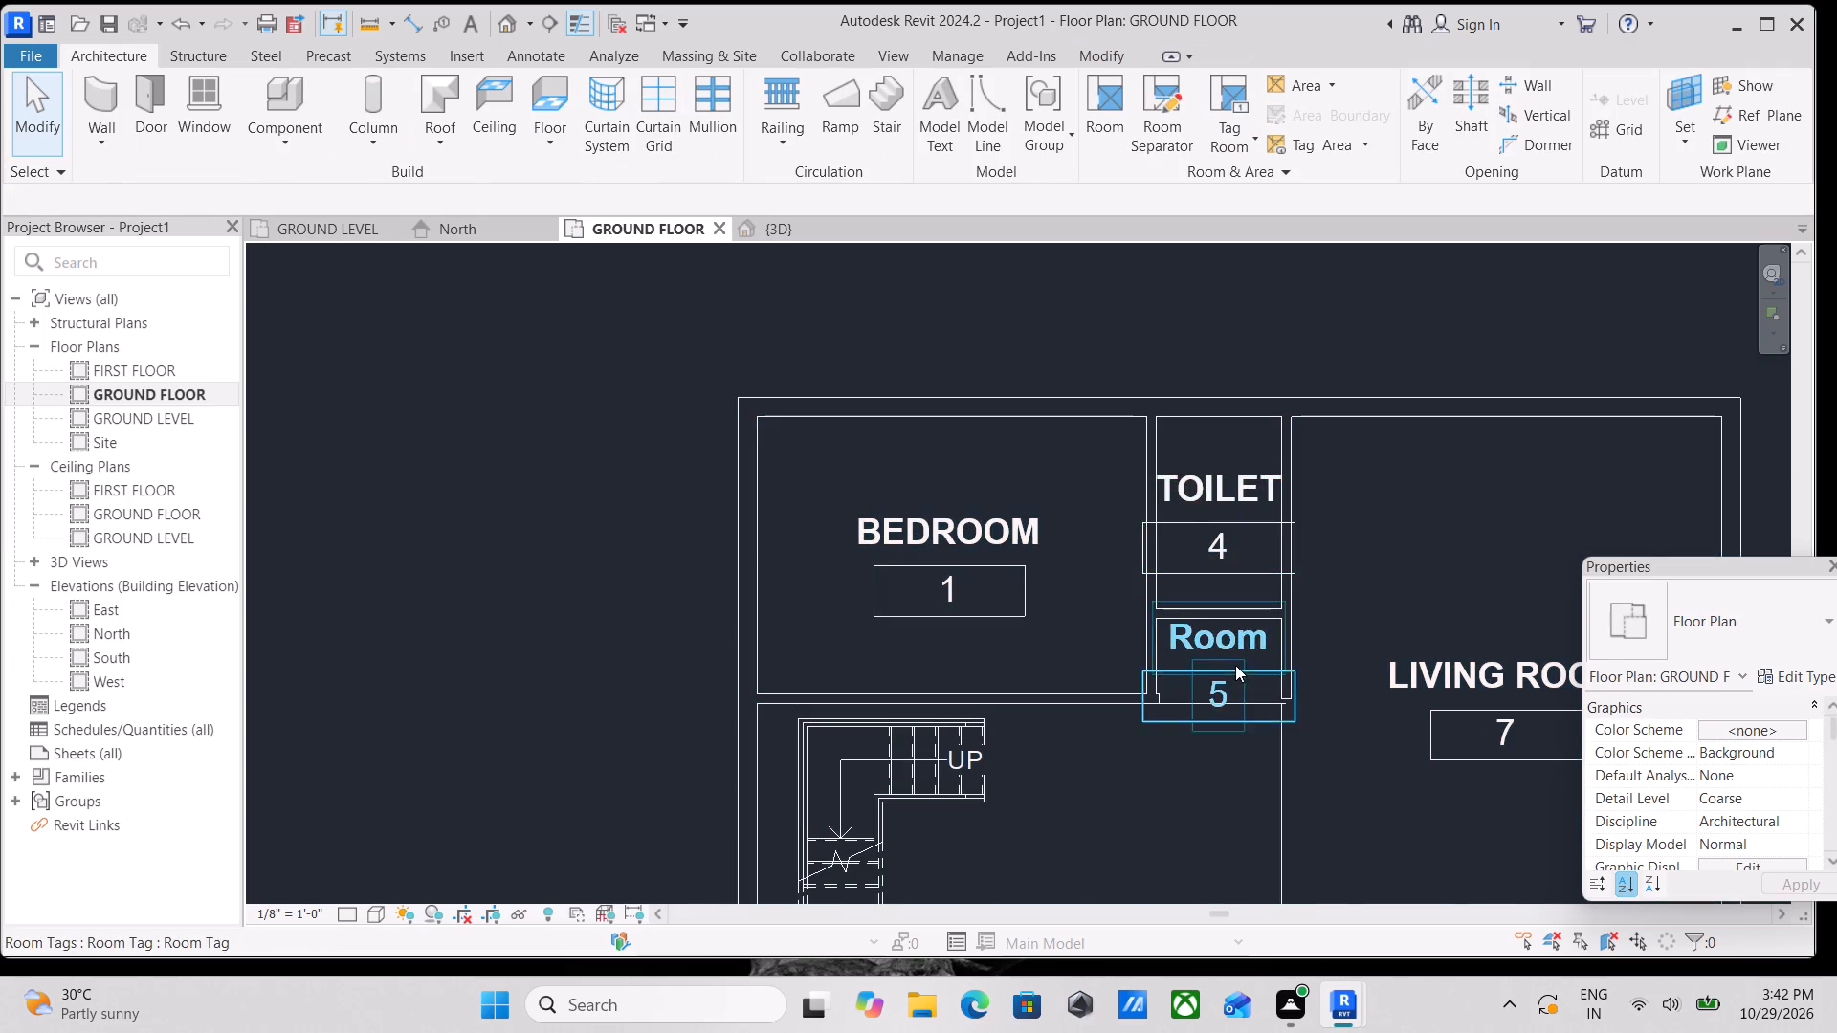
Rename room 5, the small space directly below the toilet, as PUJA.
scroll(1235, 665, "up", 2)
middle_click_drag(1214, 578, 1203, 520)
scroll(1203, 520, "up", 1)
double_click(1203, 569)
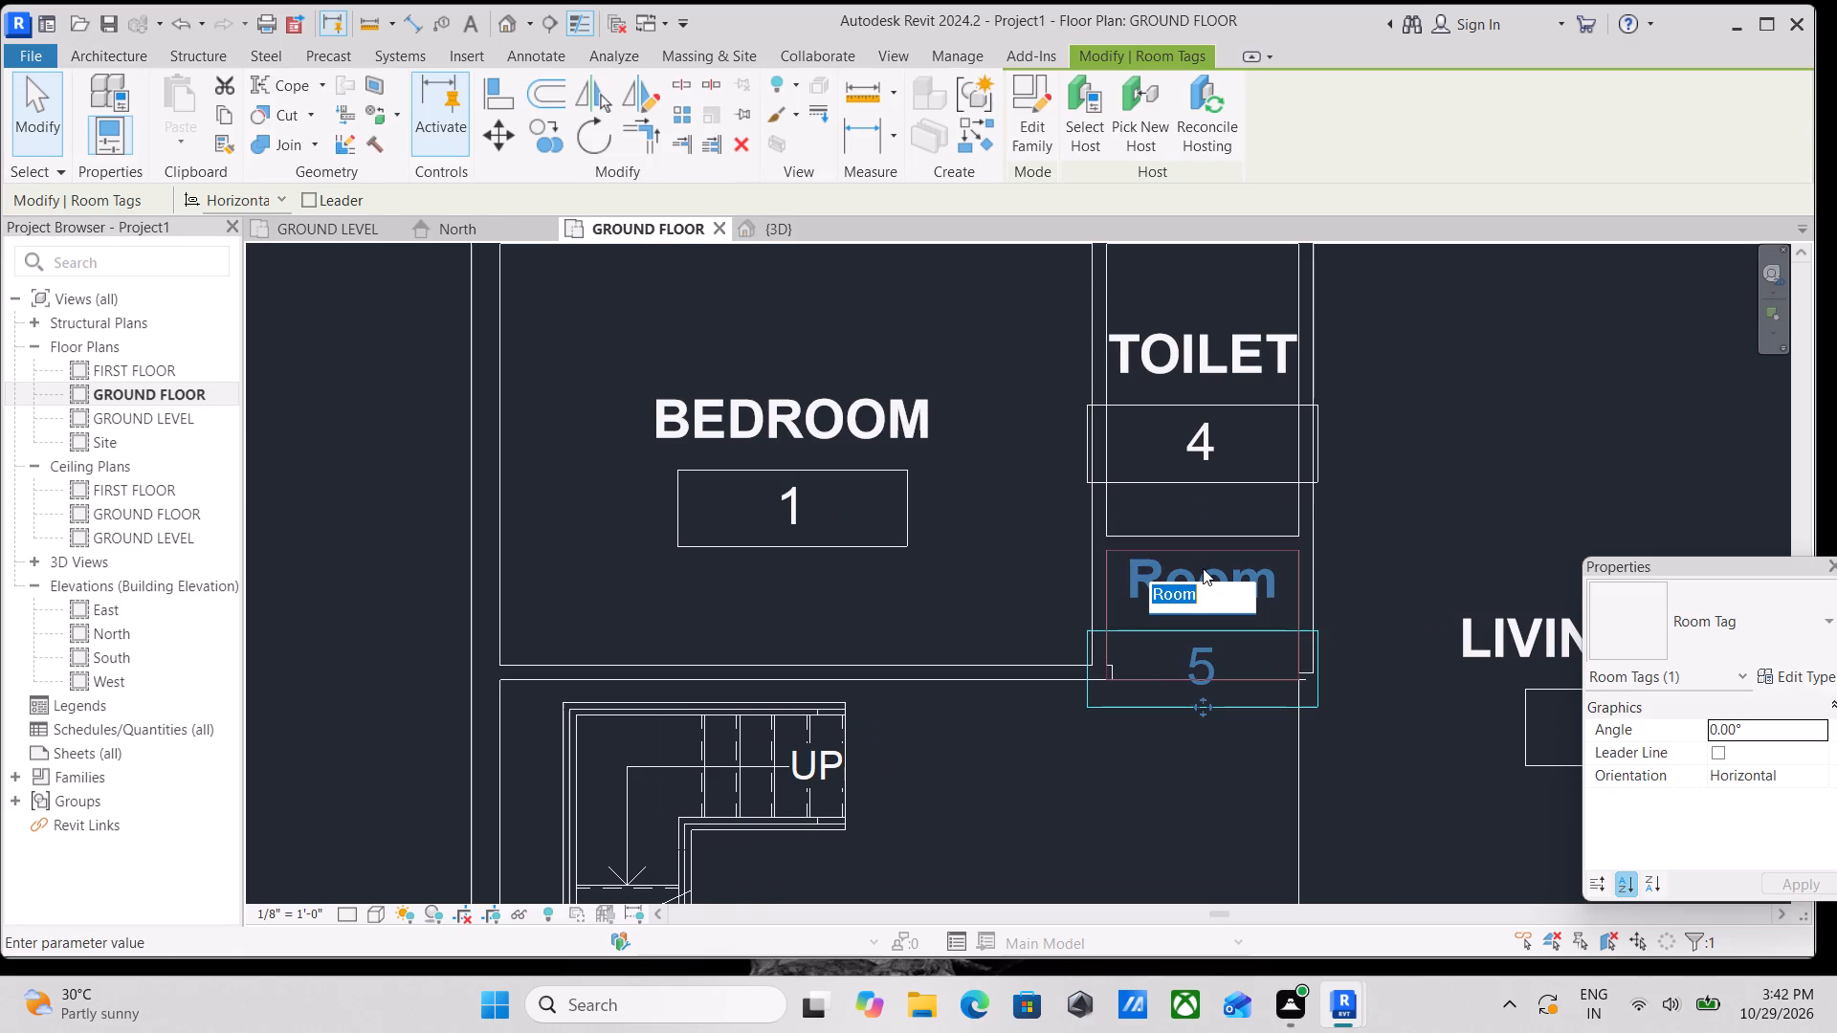
key("BackSpace")
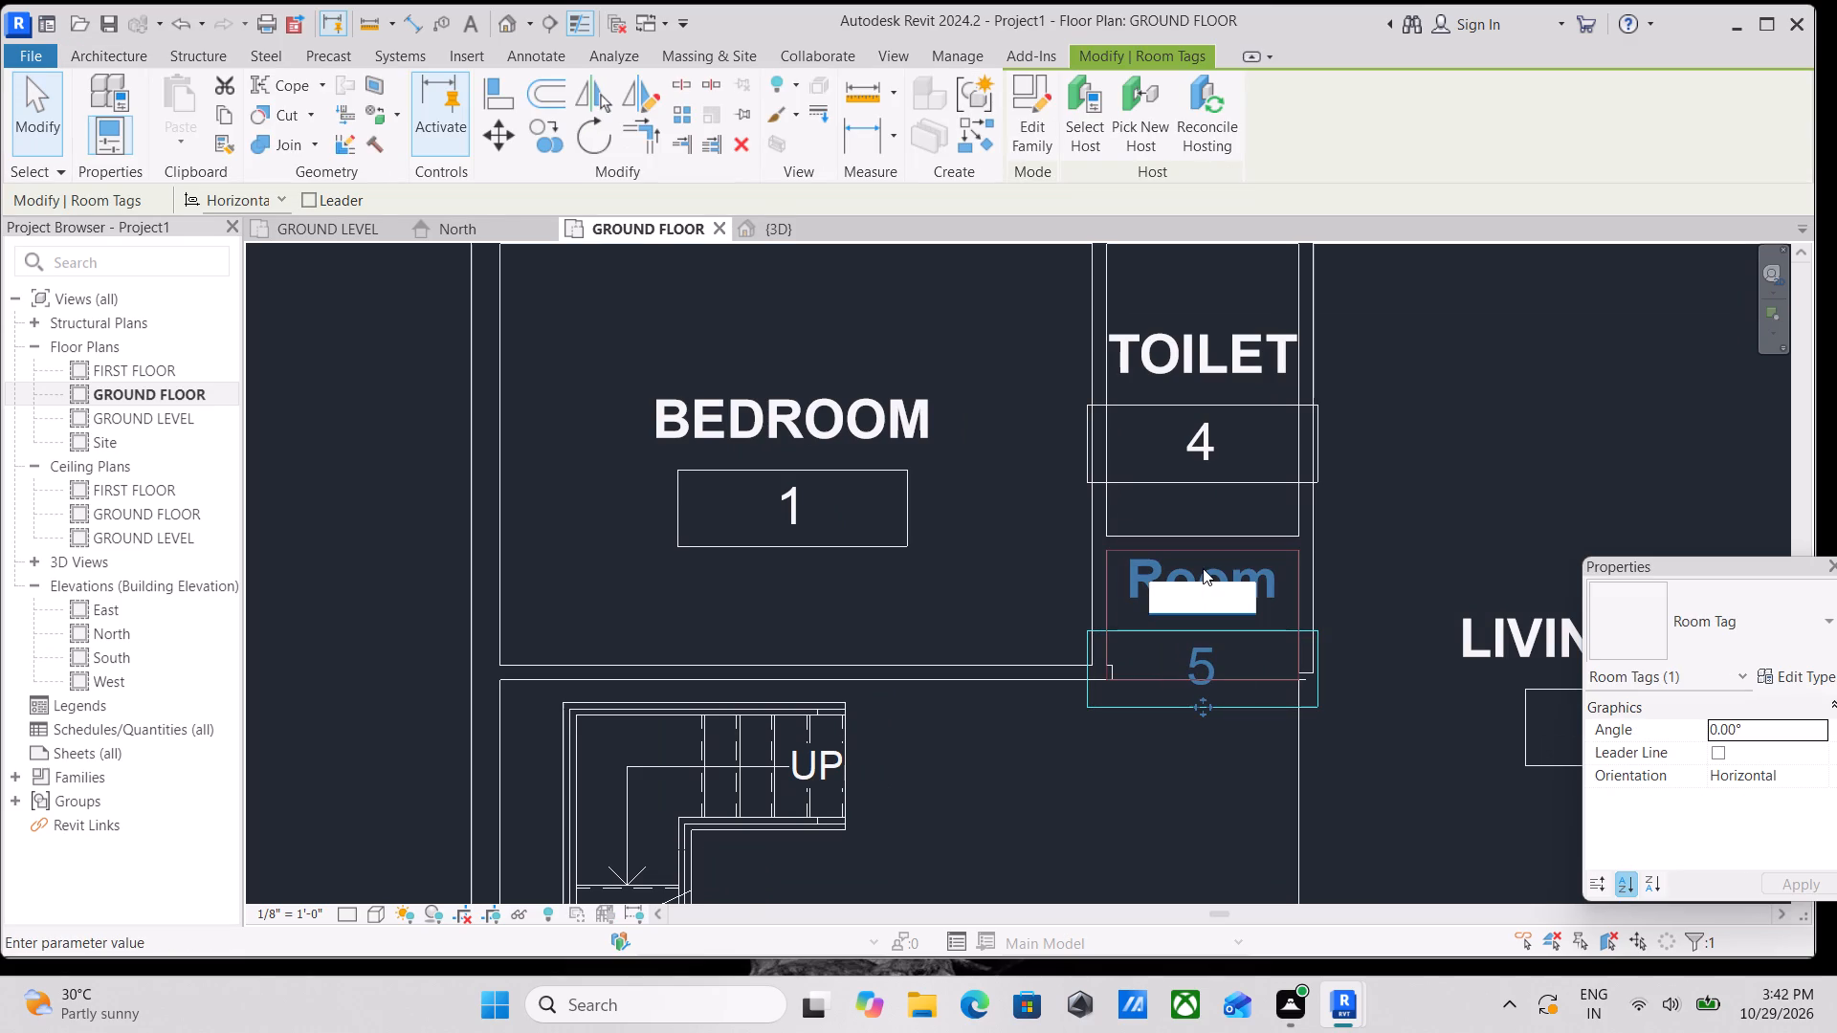
type("PUJA")
key("Return")
key("Return")
scroll(1216, 570, "down", 3)
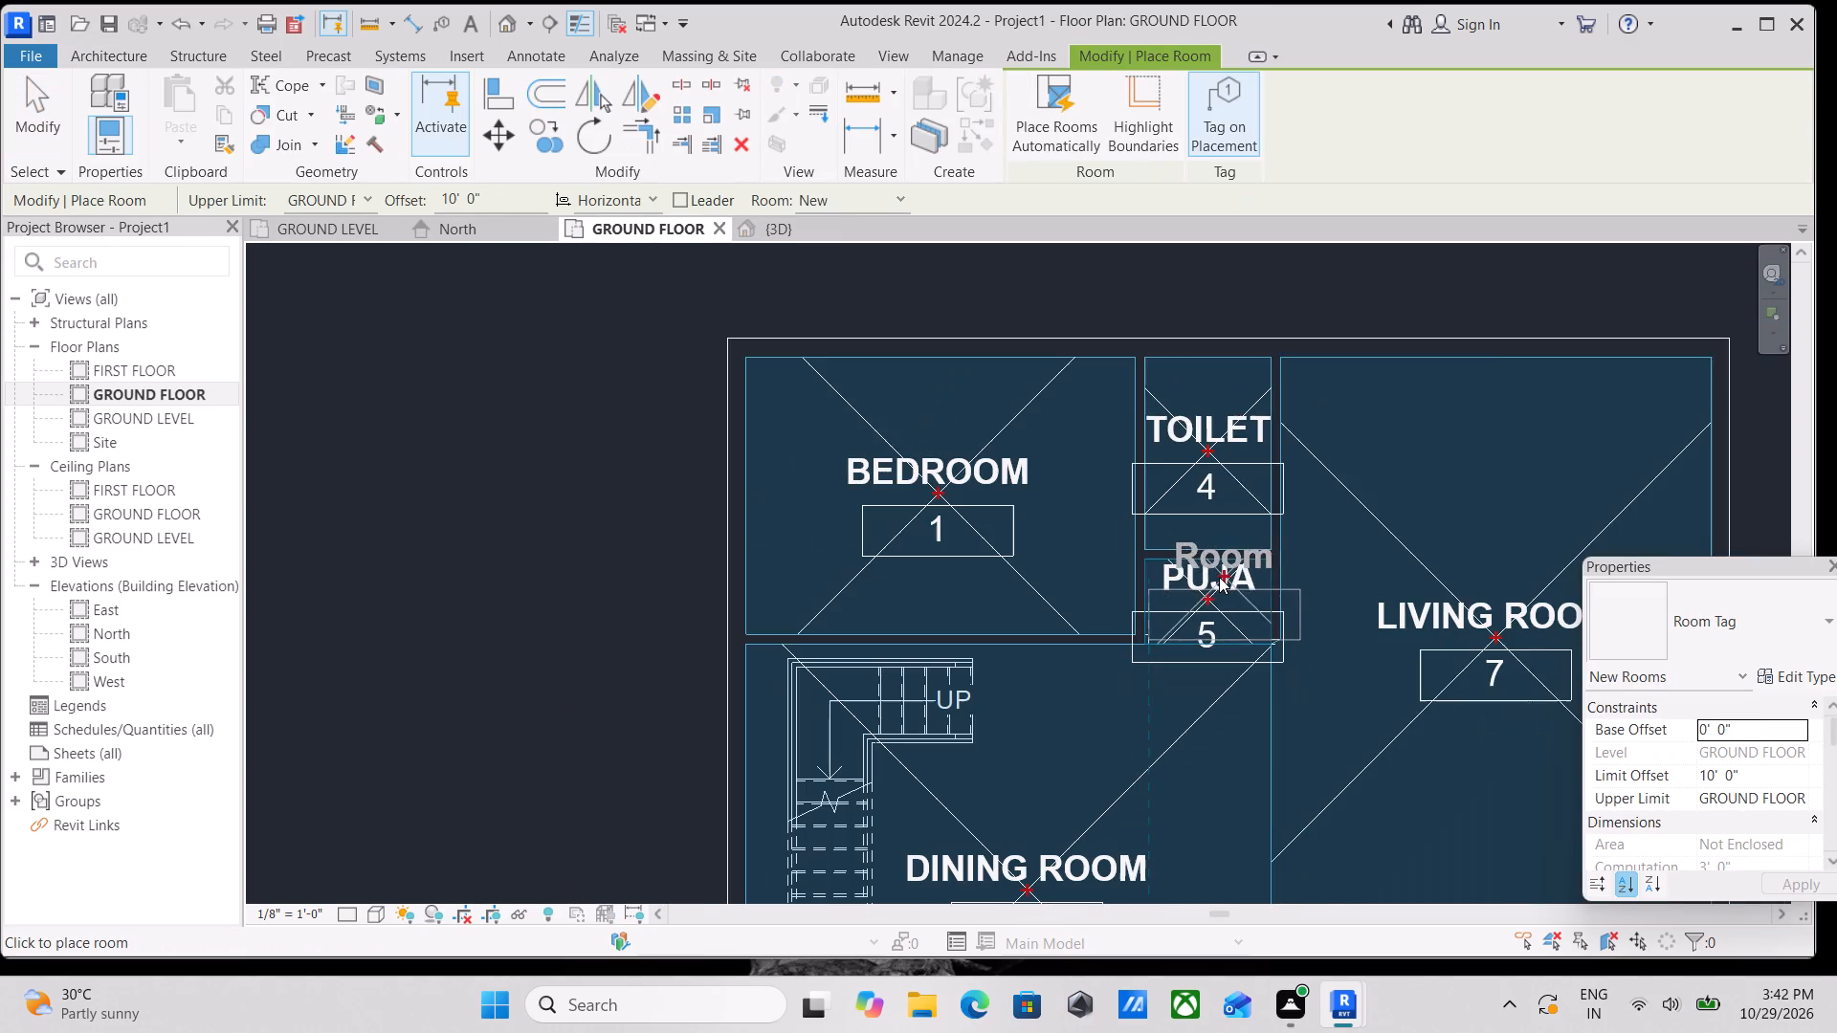
key("Escape")
key("Escape")
scroll(1389, 466, "down", 4)
middle_click_drag(1382, 451, 1228, 351)
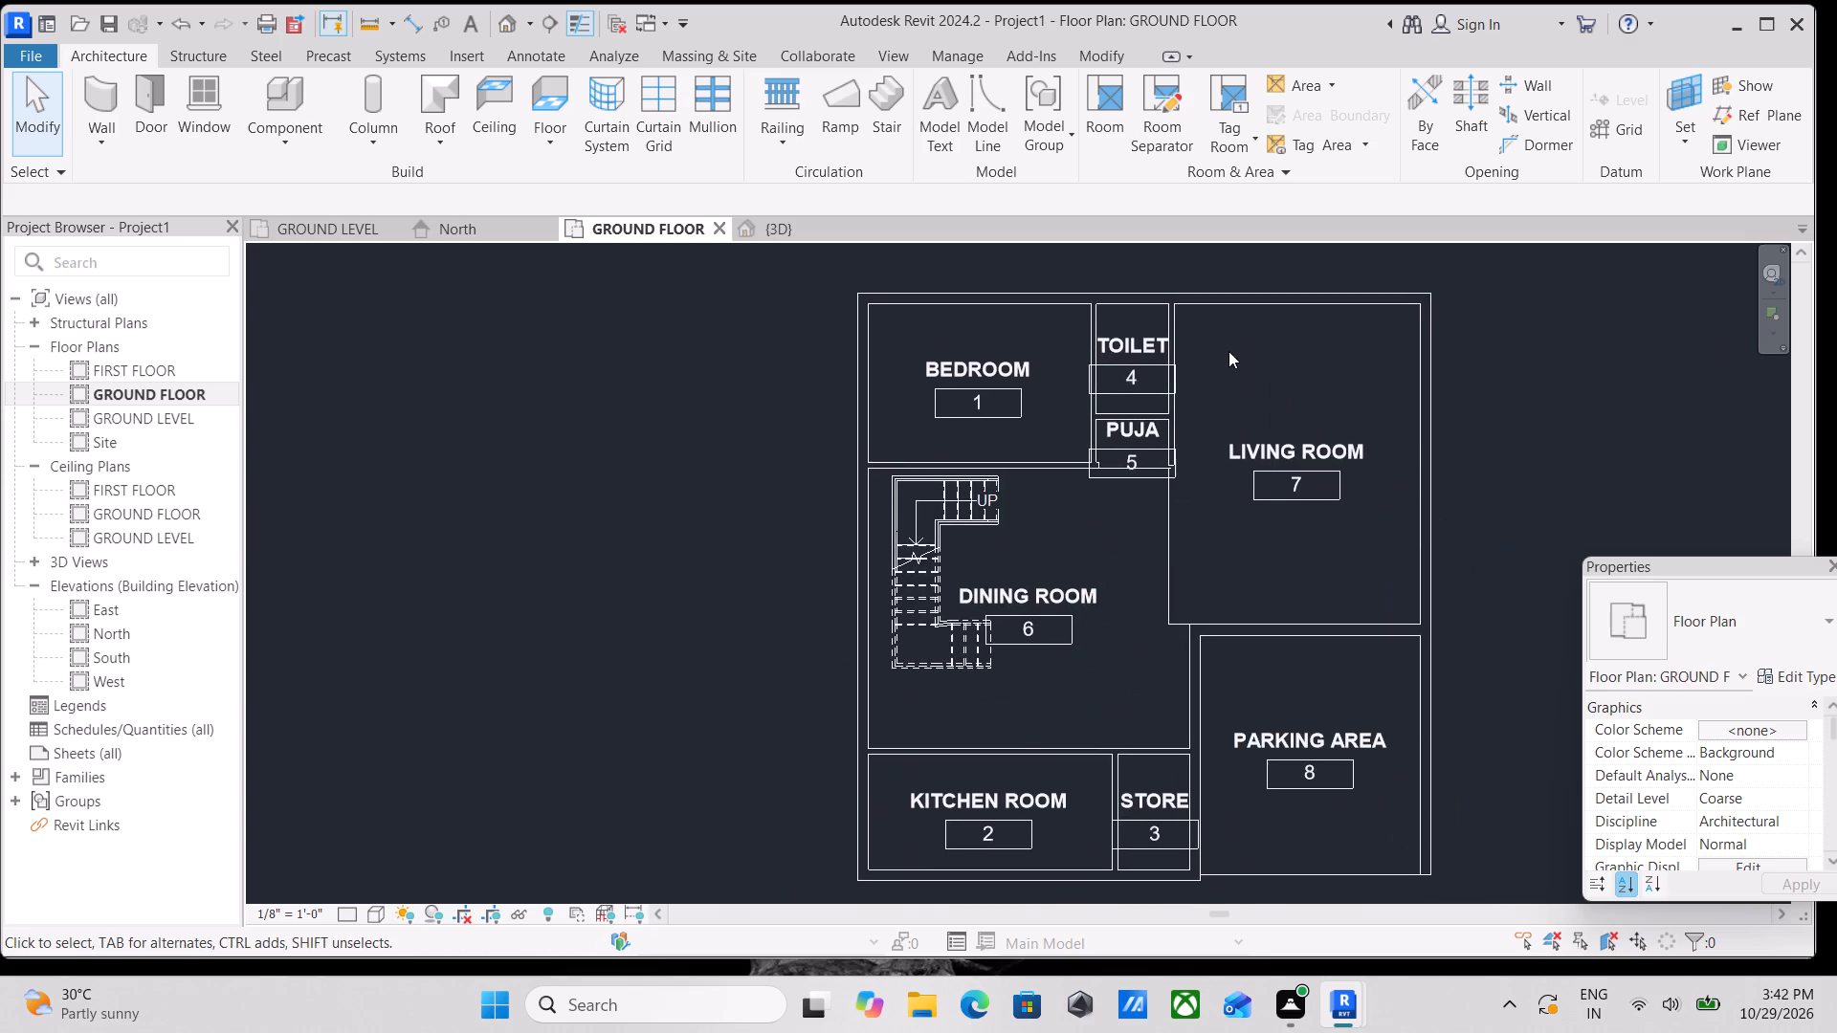
key("Escape")
Review the room names and tags across the whole ground-floor plan.
scroll(1162, 430, "down", 1)
middle_click_drag(1144, 435, 1110, 290)
middle_click_drag(1118, 400, 1114, 346)
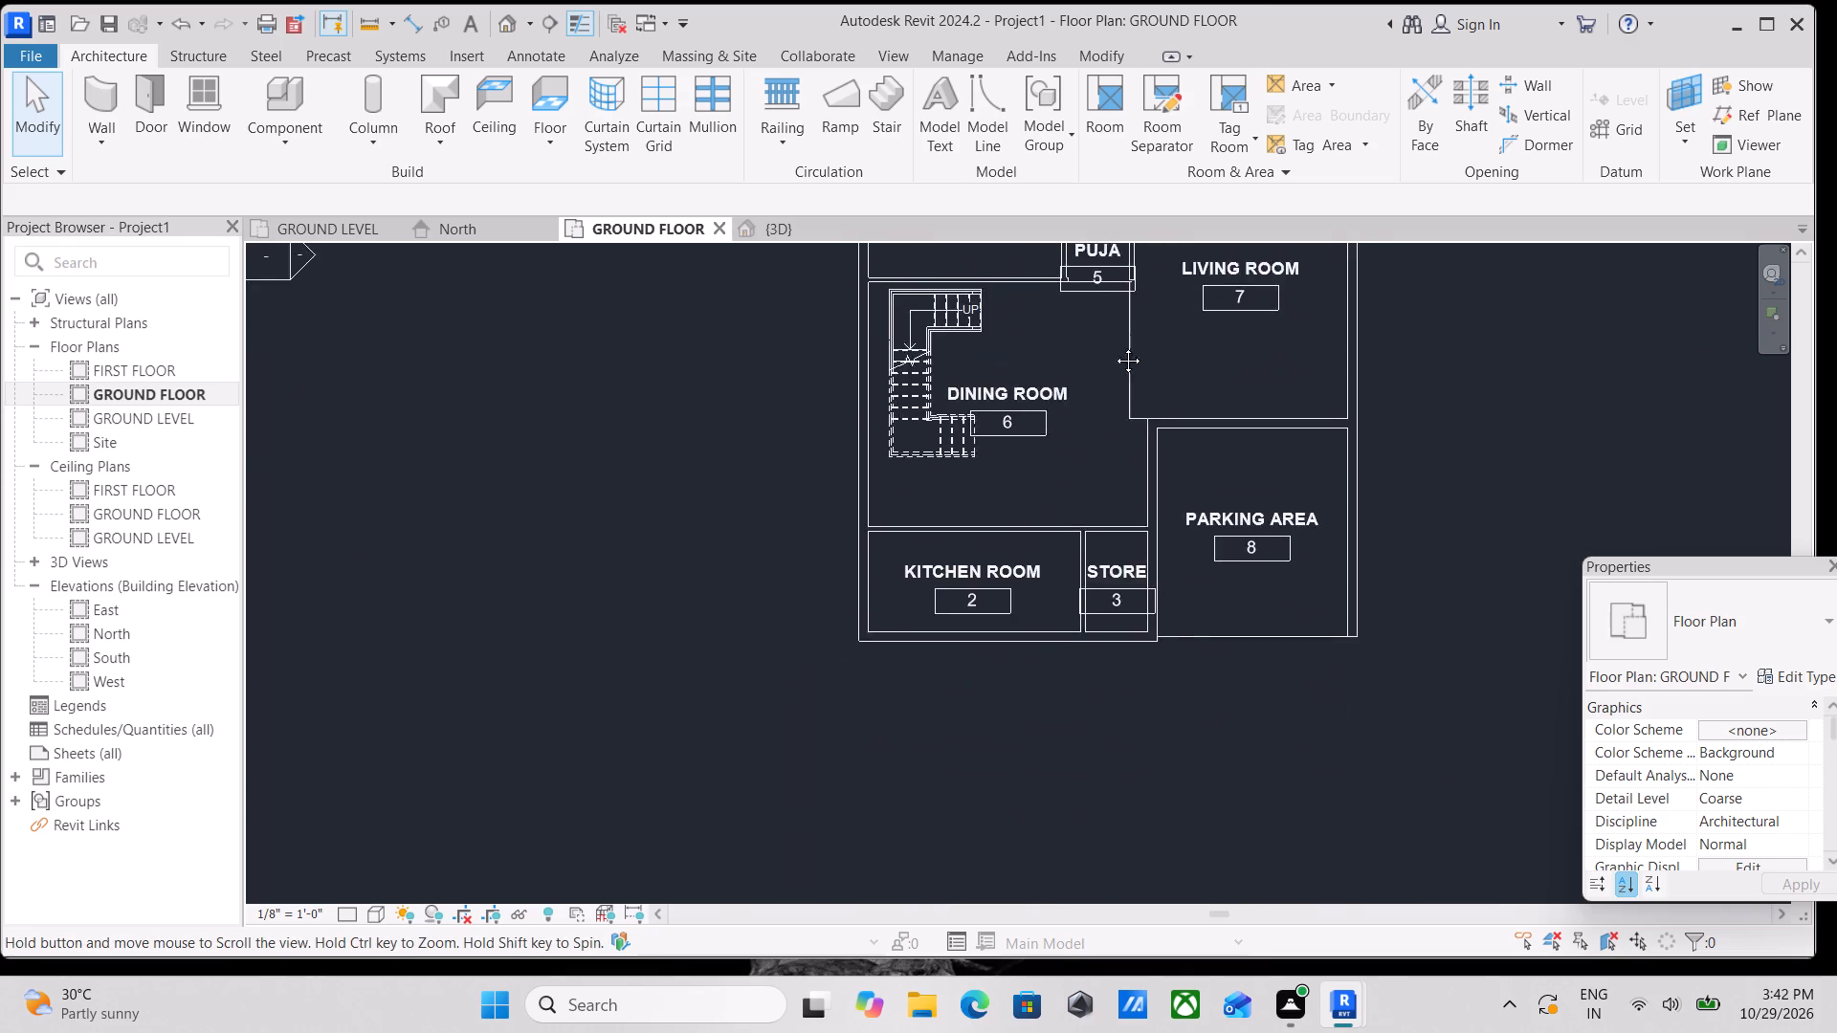
middle_click_drag(1114, 346, 1121, 322)
scroll(1101, 529, "up", 2)
middle_click_drag(1096, 385, 962, 706)
scroll(1096, 385, "down", 1)
scroll(960, 639, "down", 2)
middle_click_drag(960, 639, 973, 673)
scroll(973, 673, "up", 1)
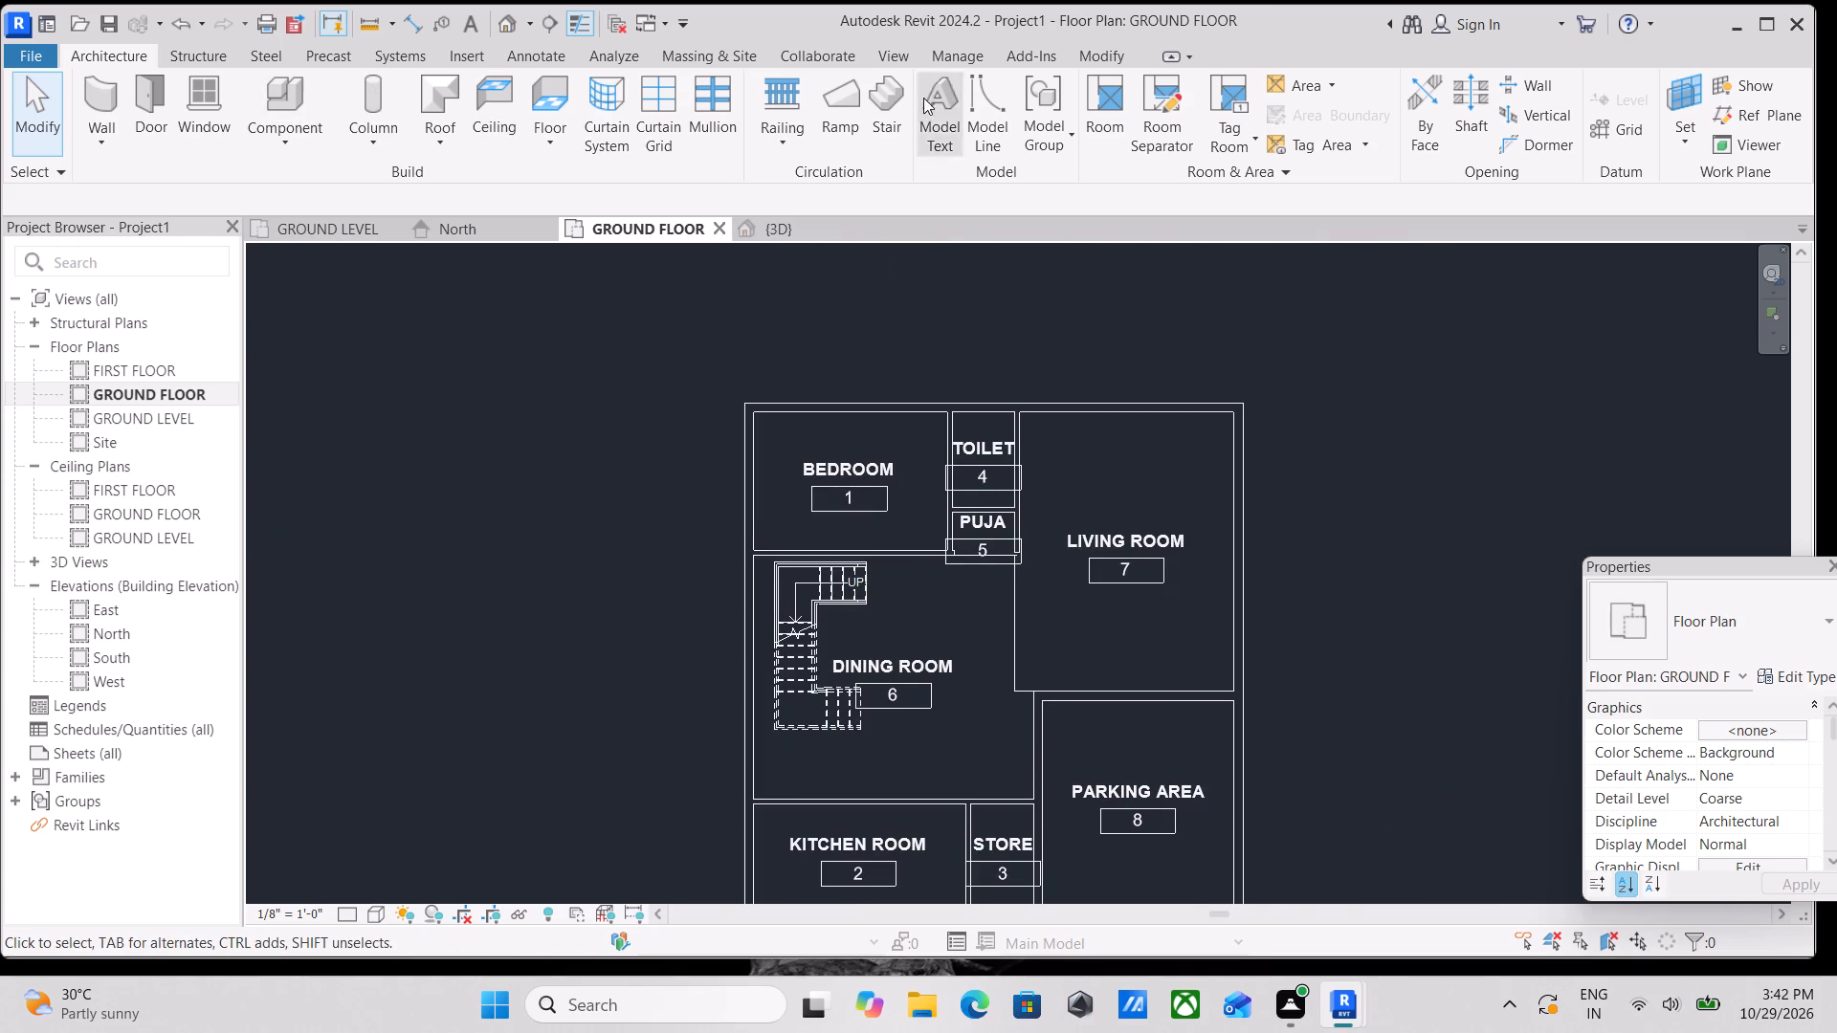
Place a color fill legend beside the plan's upper corner, using space type Rooms and the Department color scheme.
left_click(476, 49)
left_click(533, 46)
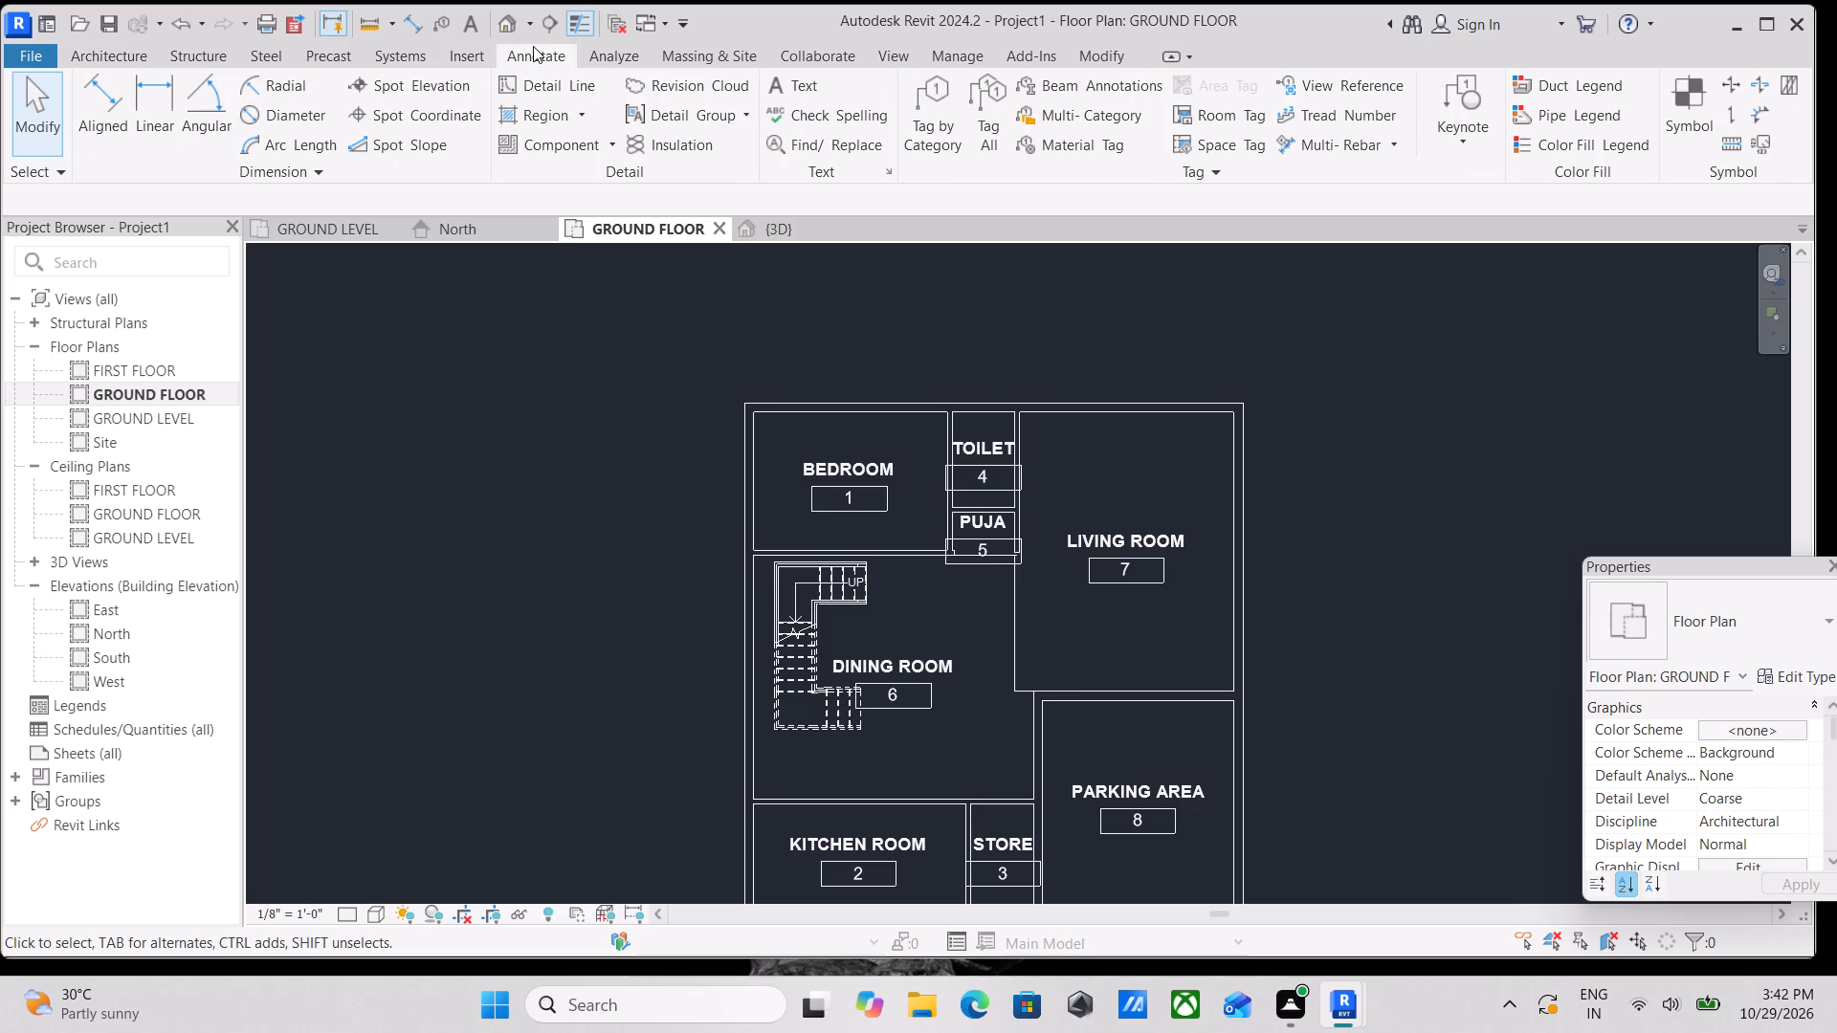
left_click(1595, 143)
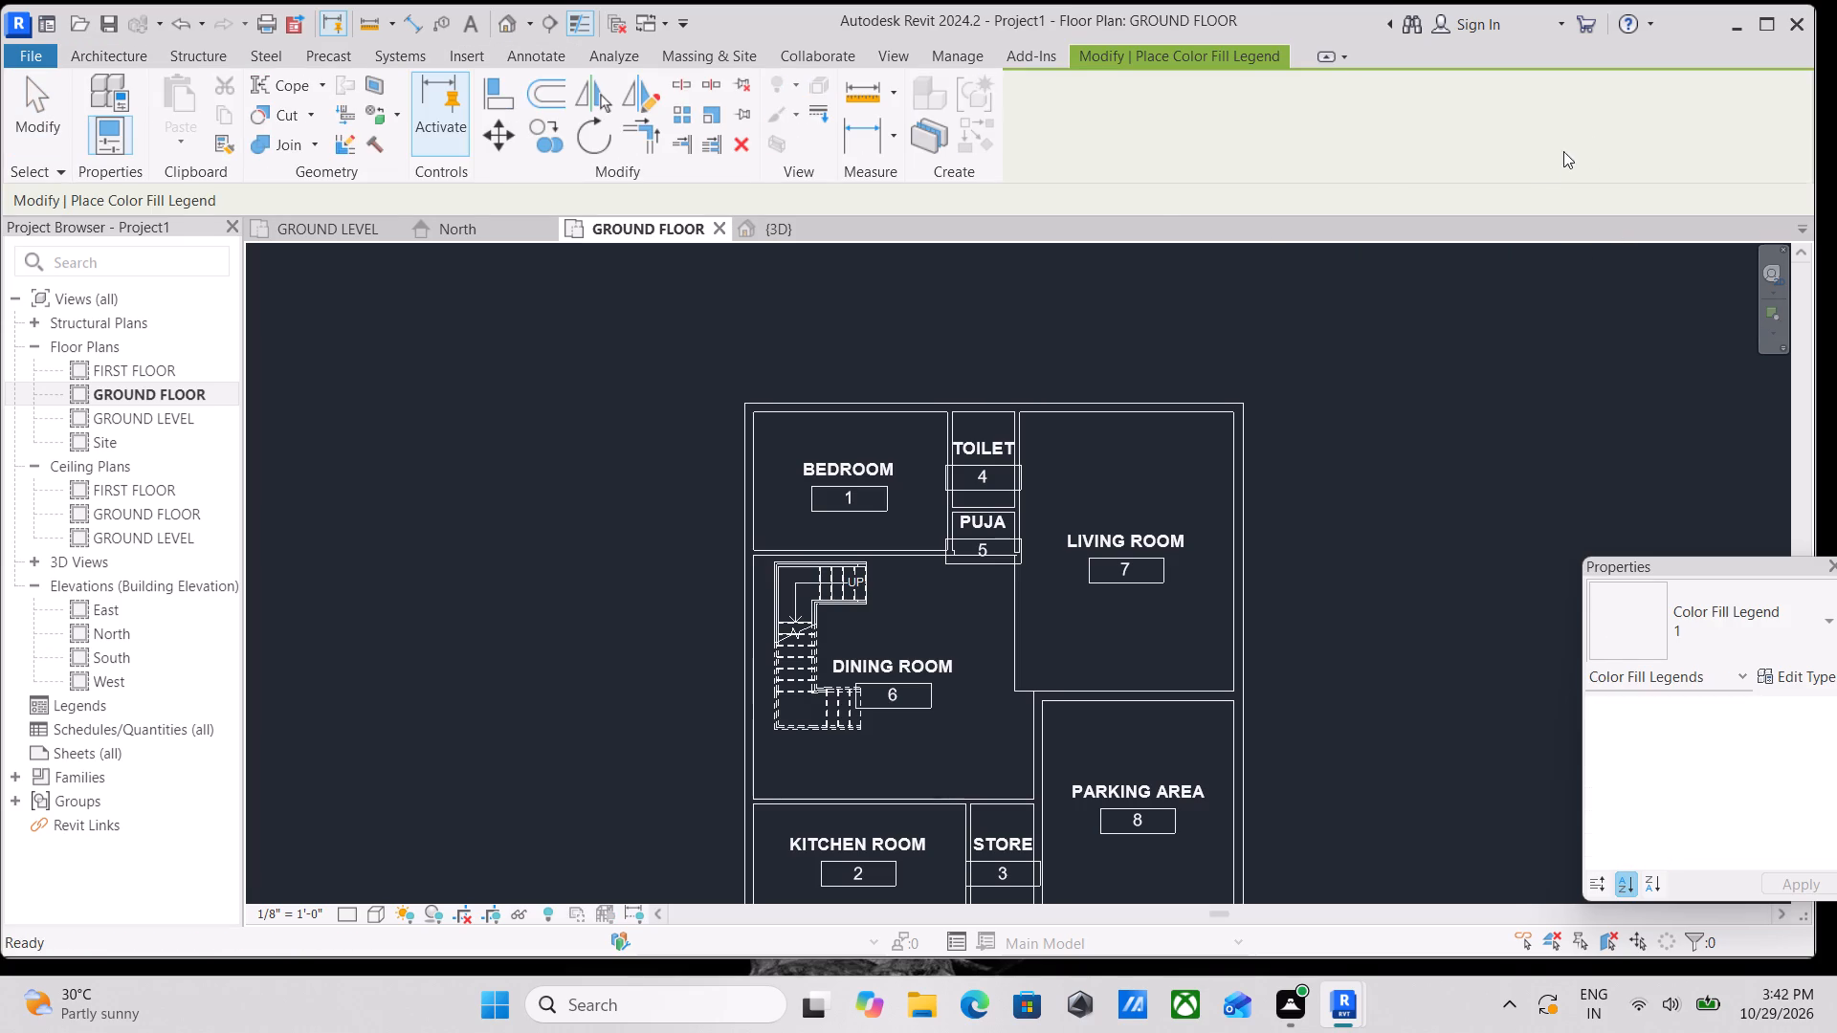
middle_click_drag(1295, 382, 1088, 360)
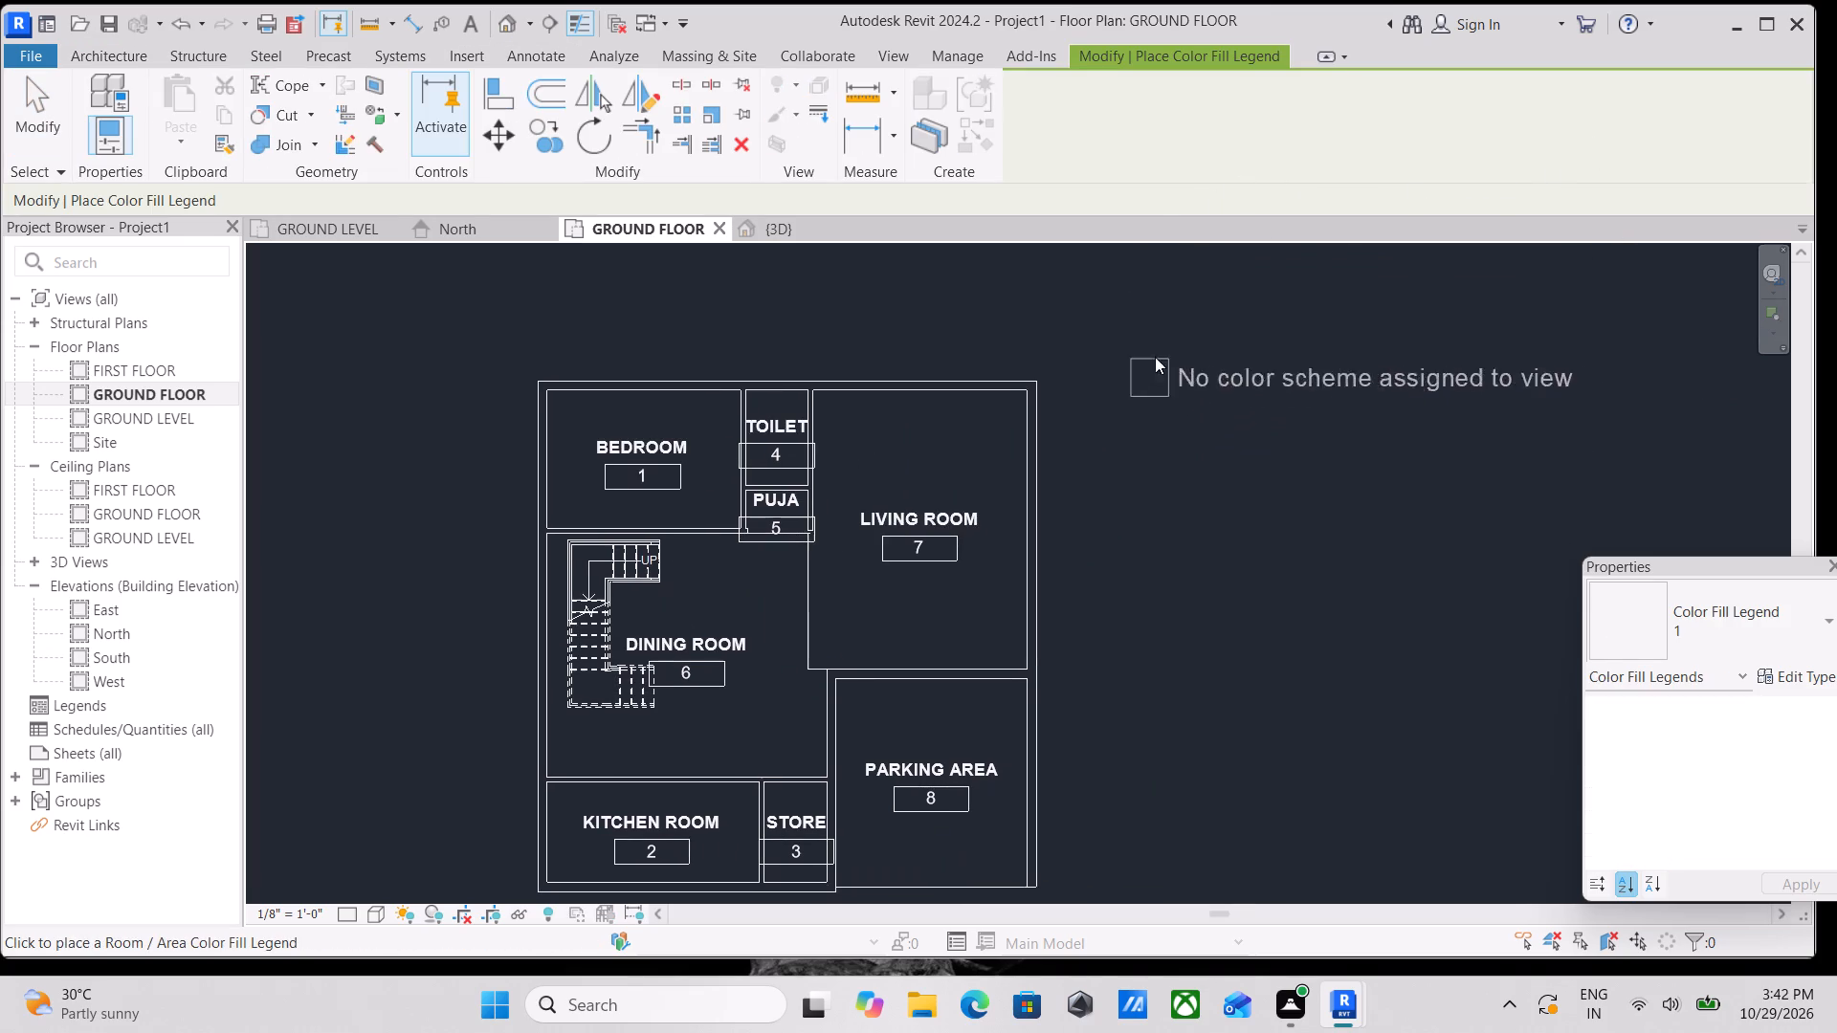
left_click(1199, 344)
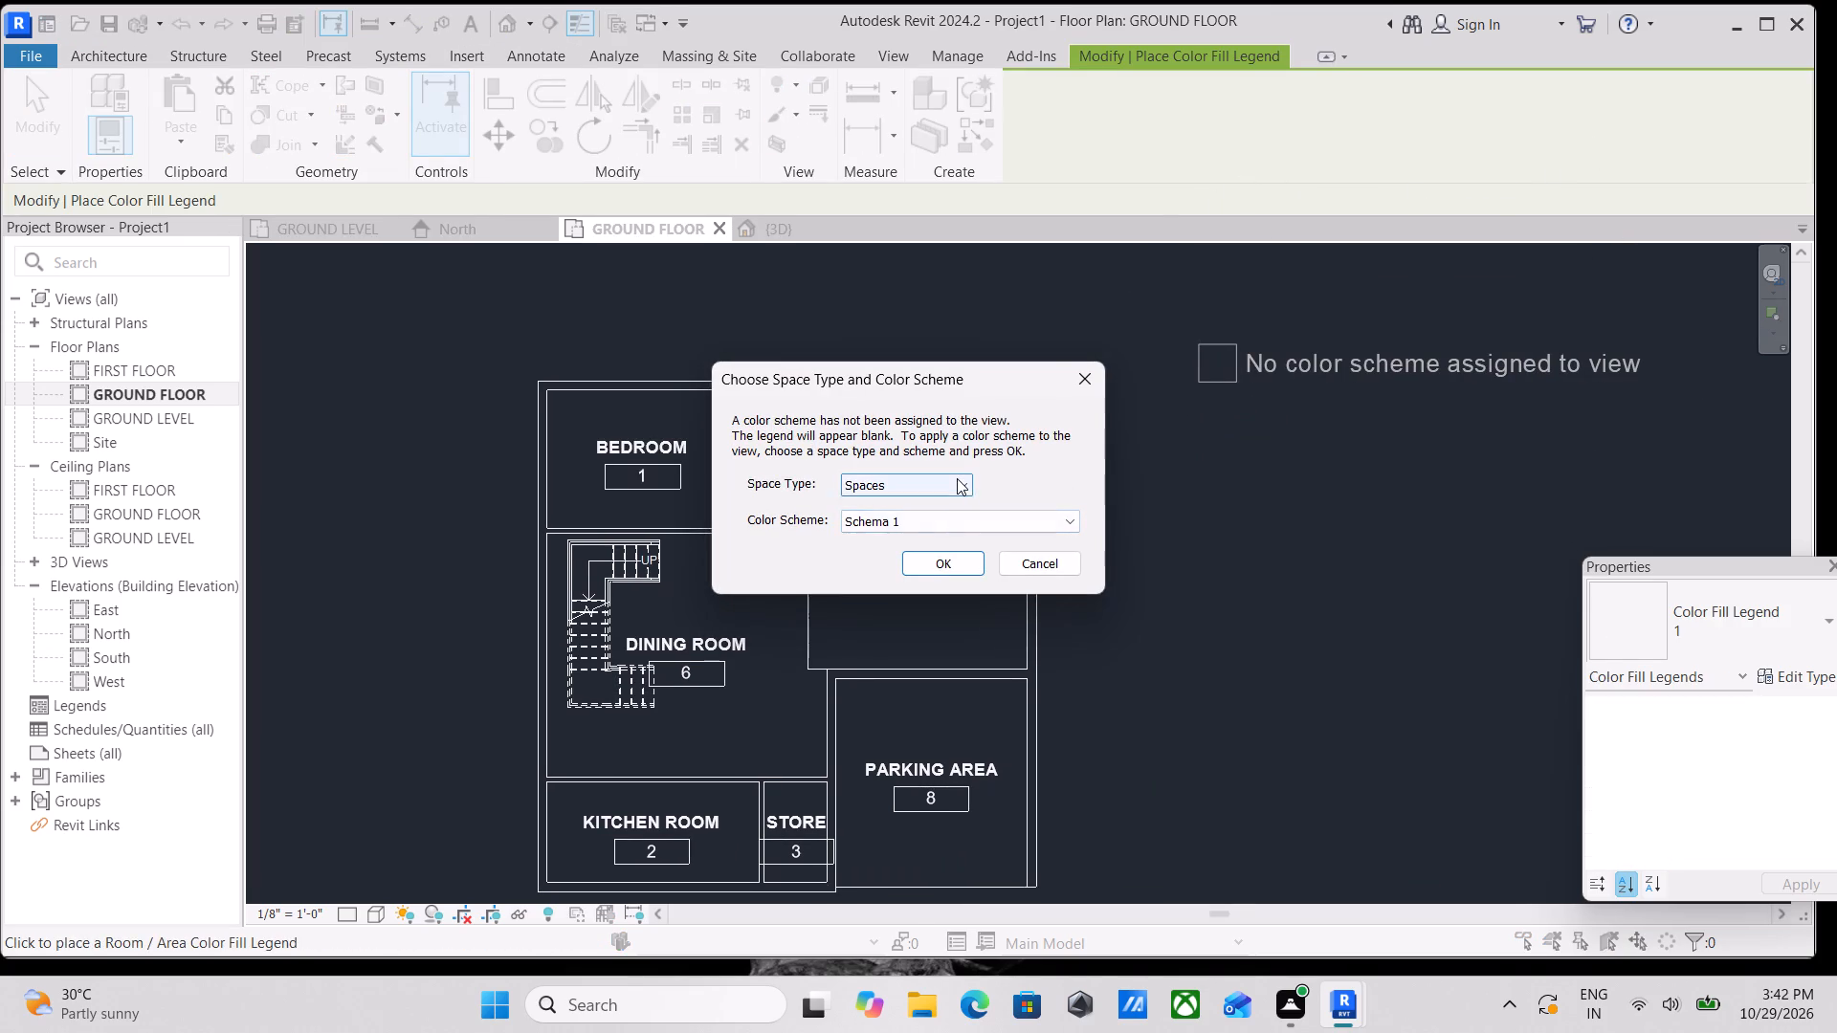
left_click(957, 478)
left_click(919, 522)
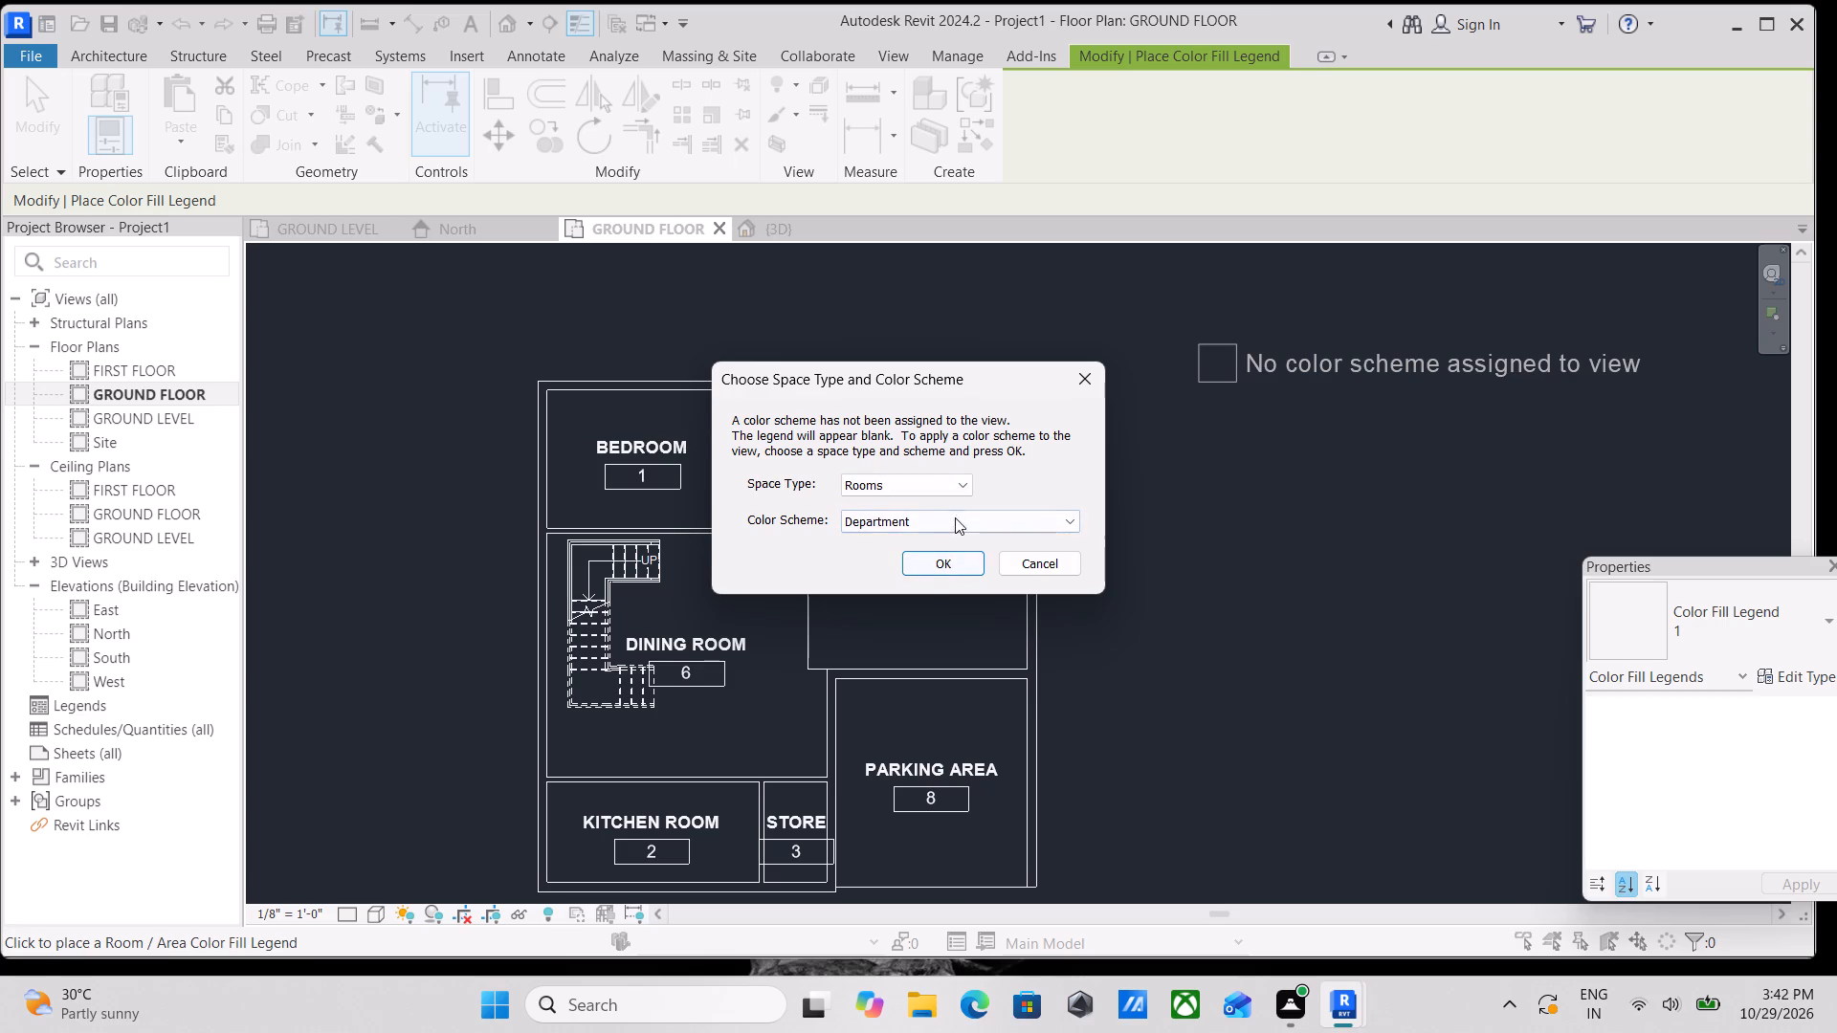
left_click(955, 516)
left_click(955, 516)
left_click(937, 565)
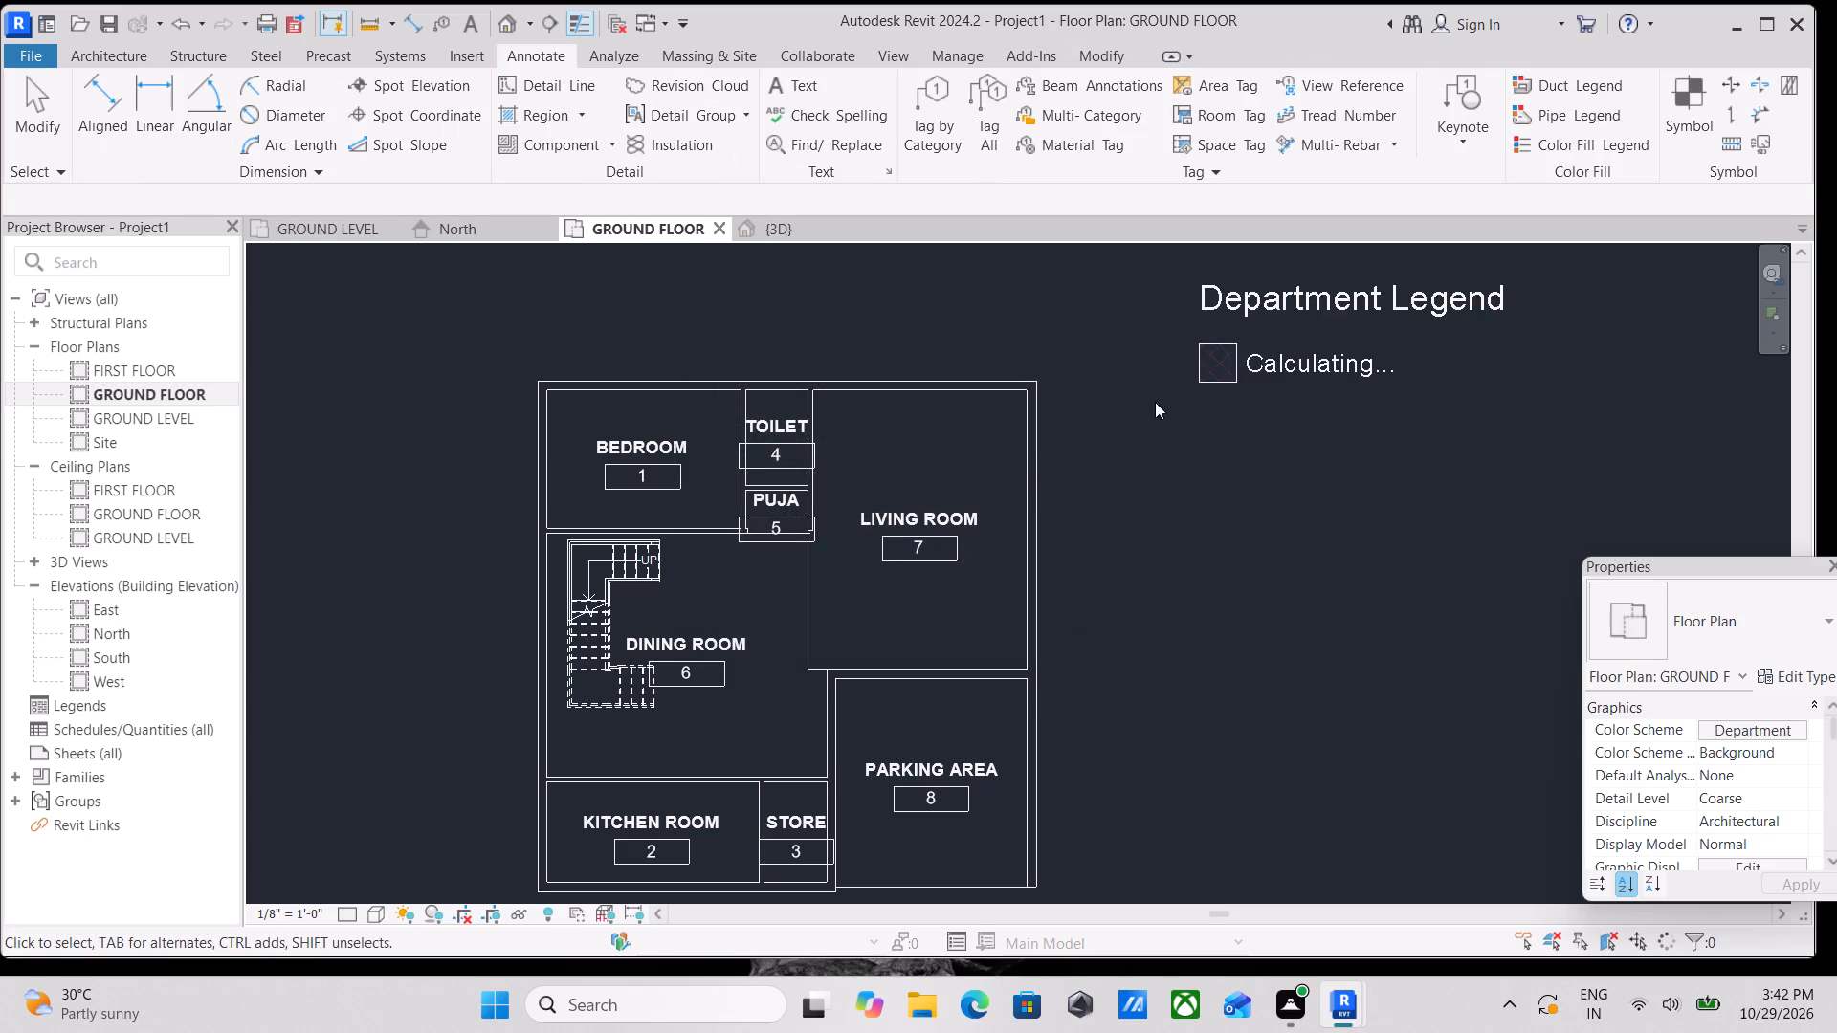
Edit the legend's Department color scheme and add an entry with the default name New Color Scheme Entry.
left_click(1223, 365)
scroll(1226, 361, "down", 3)
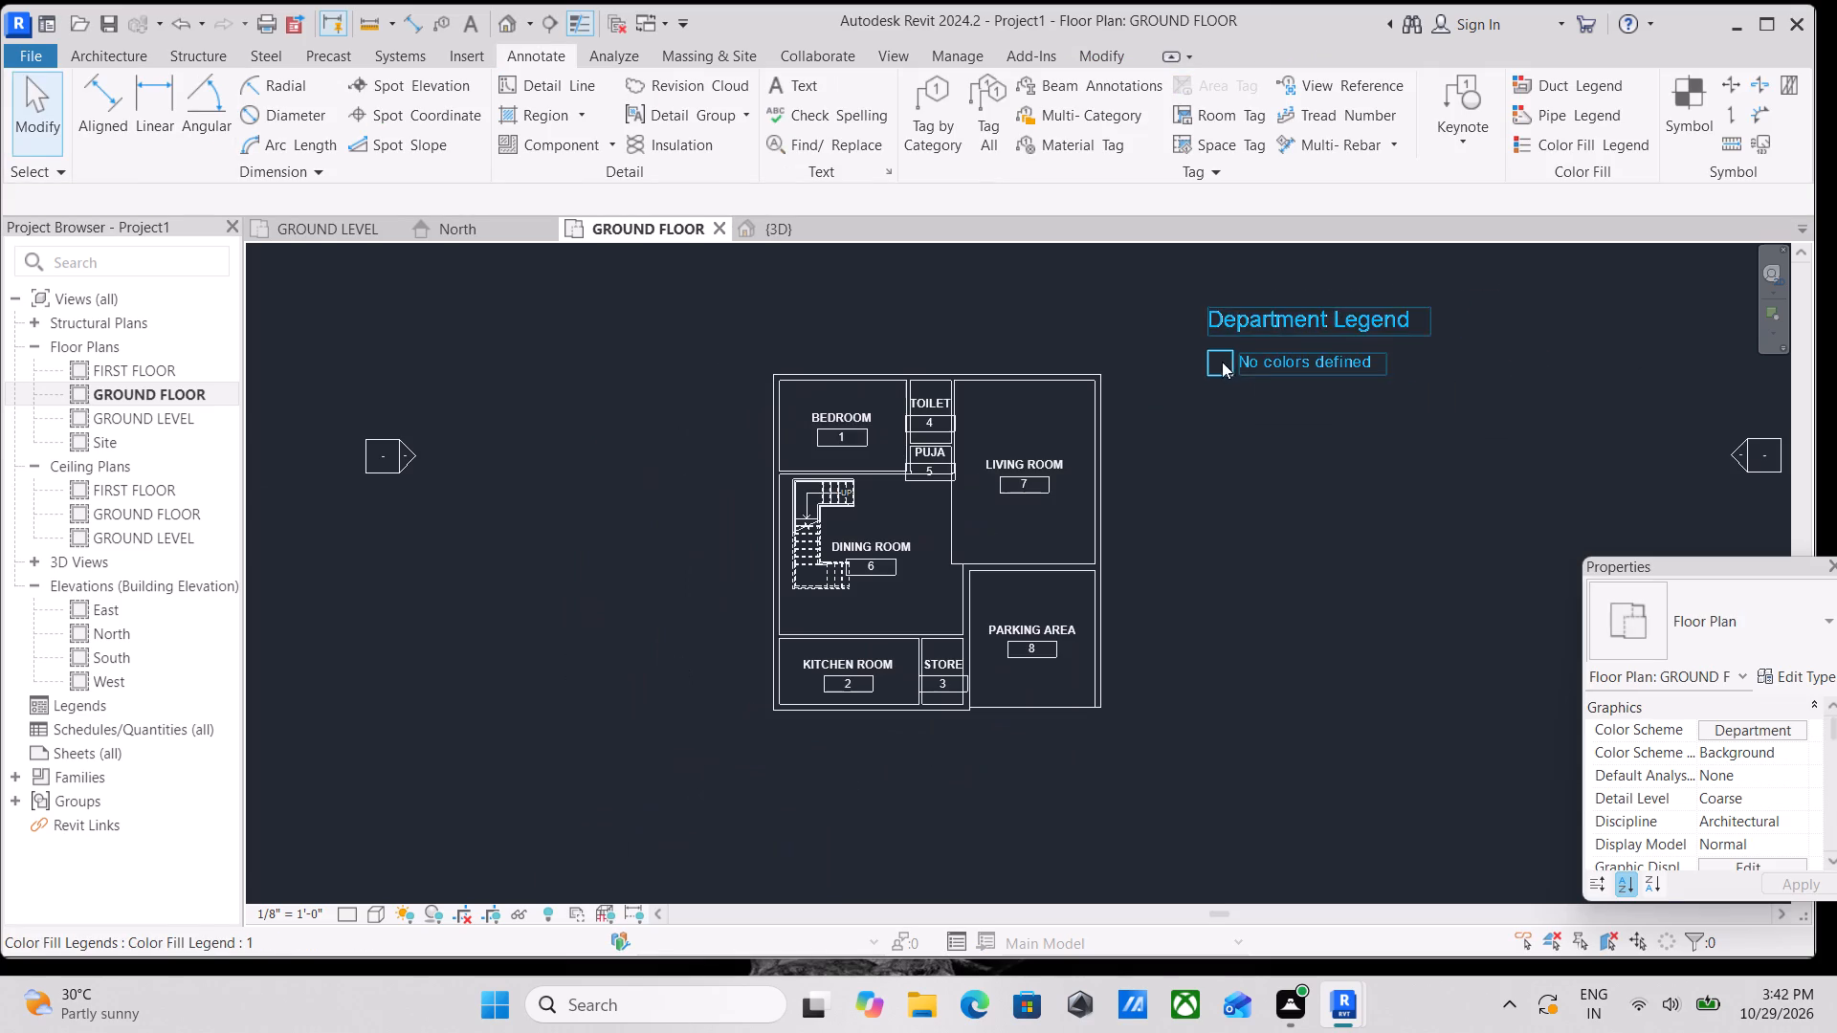
left_click(1225, 304)
left_click(1057, 120)
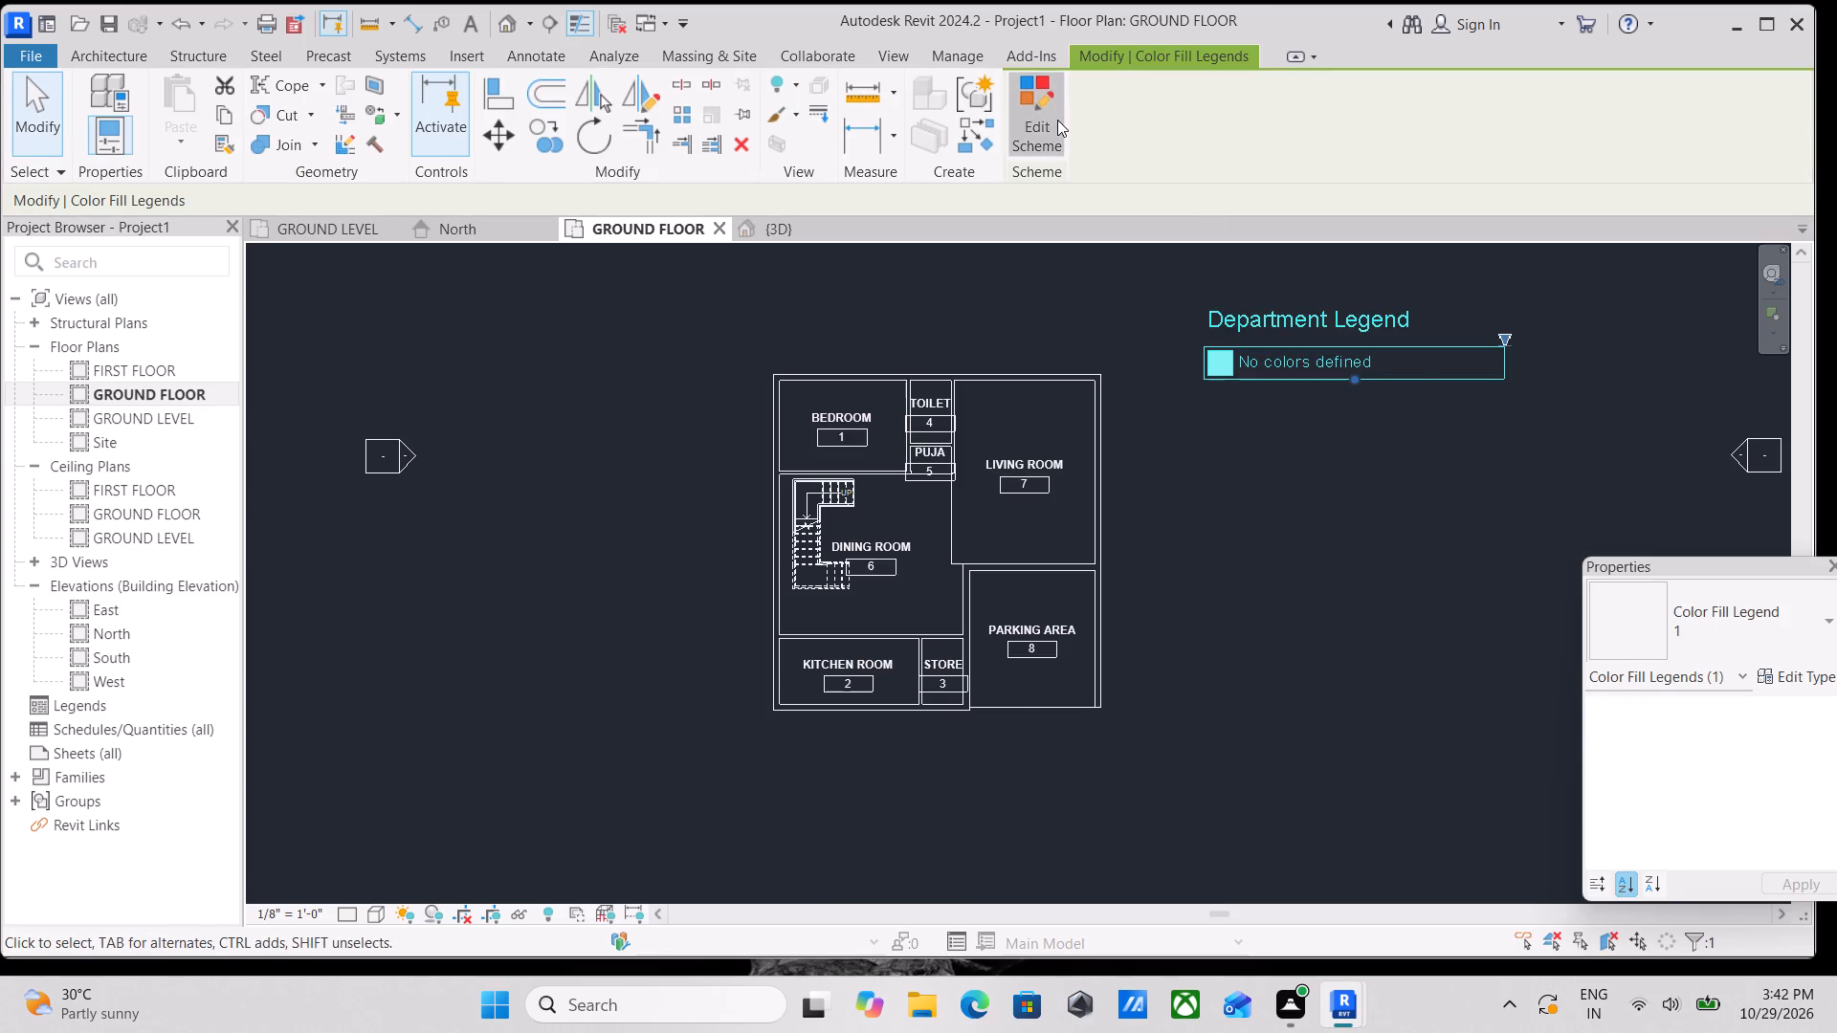
left_click(692, 394)
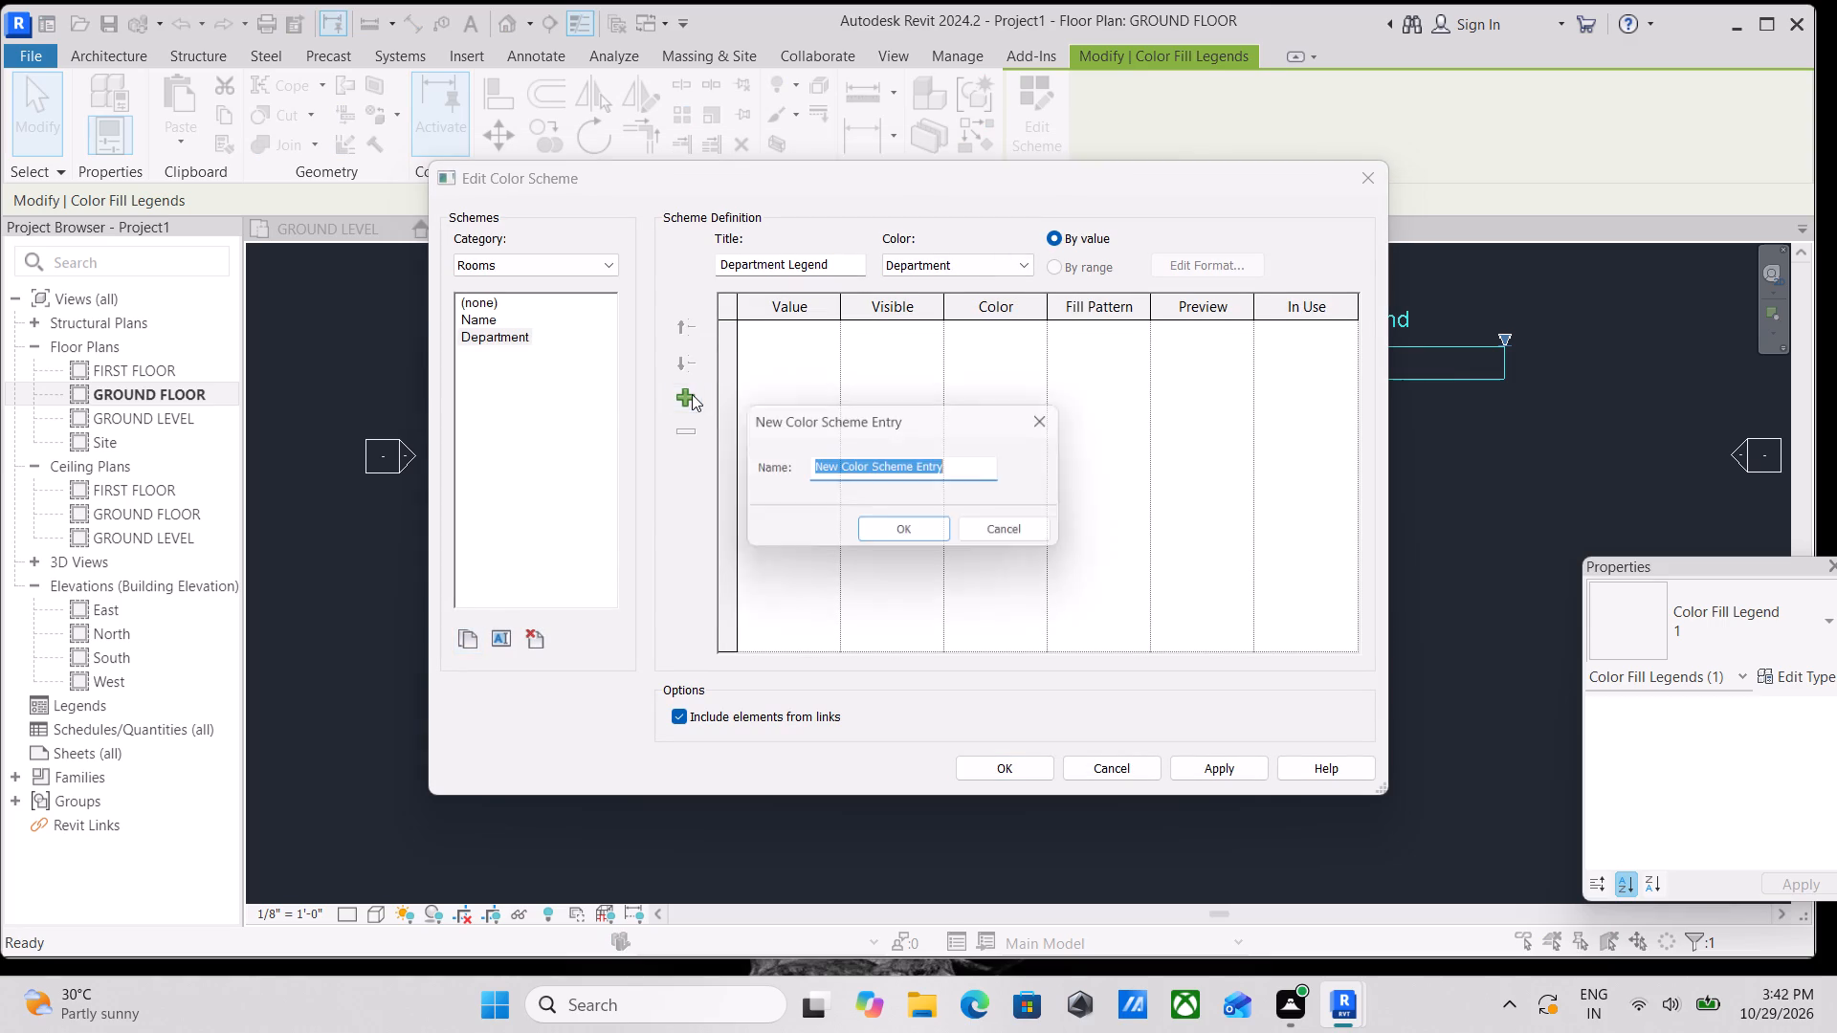
left_click(921, 527)
Switch the legend's color scheme to Name so the rooms are colored by name, and apply it.
left_click(484, 321)
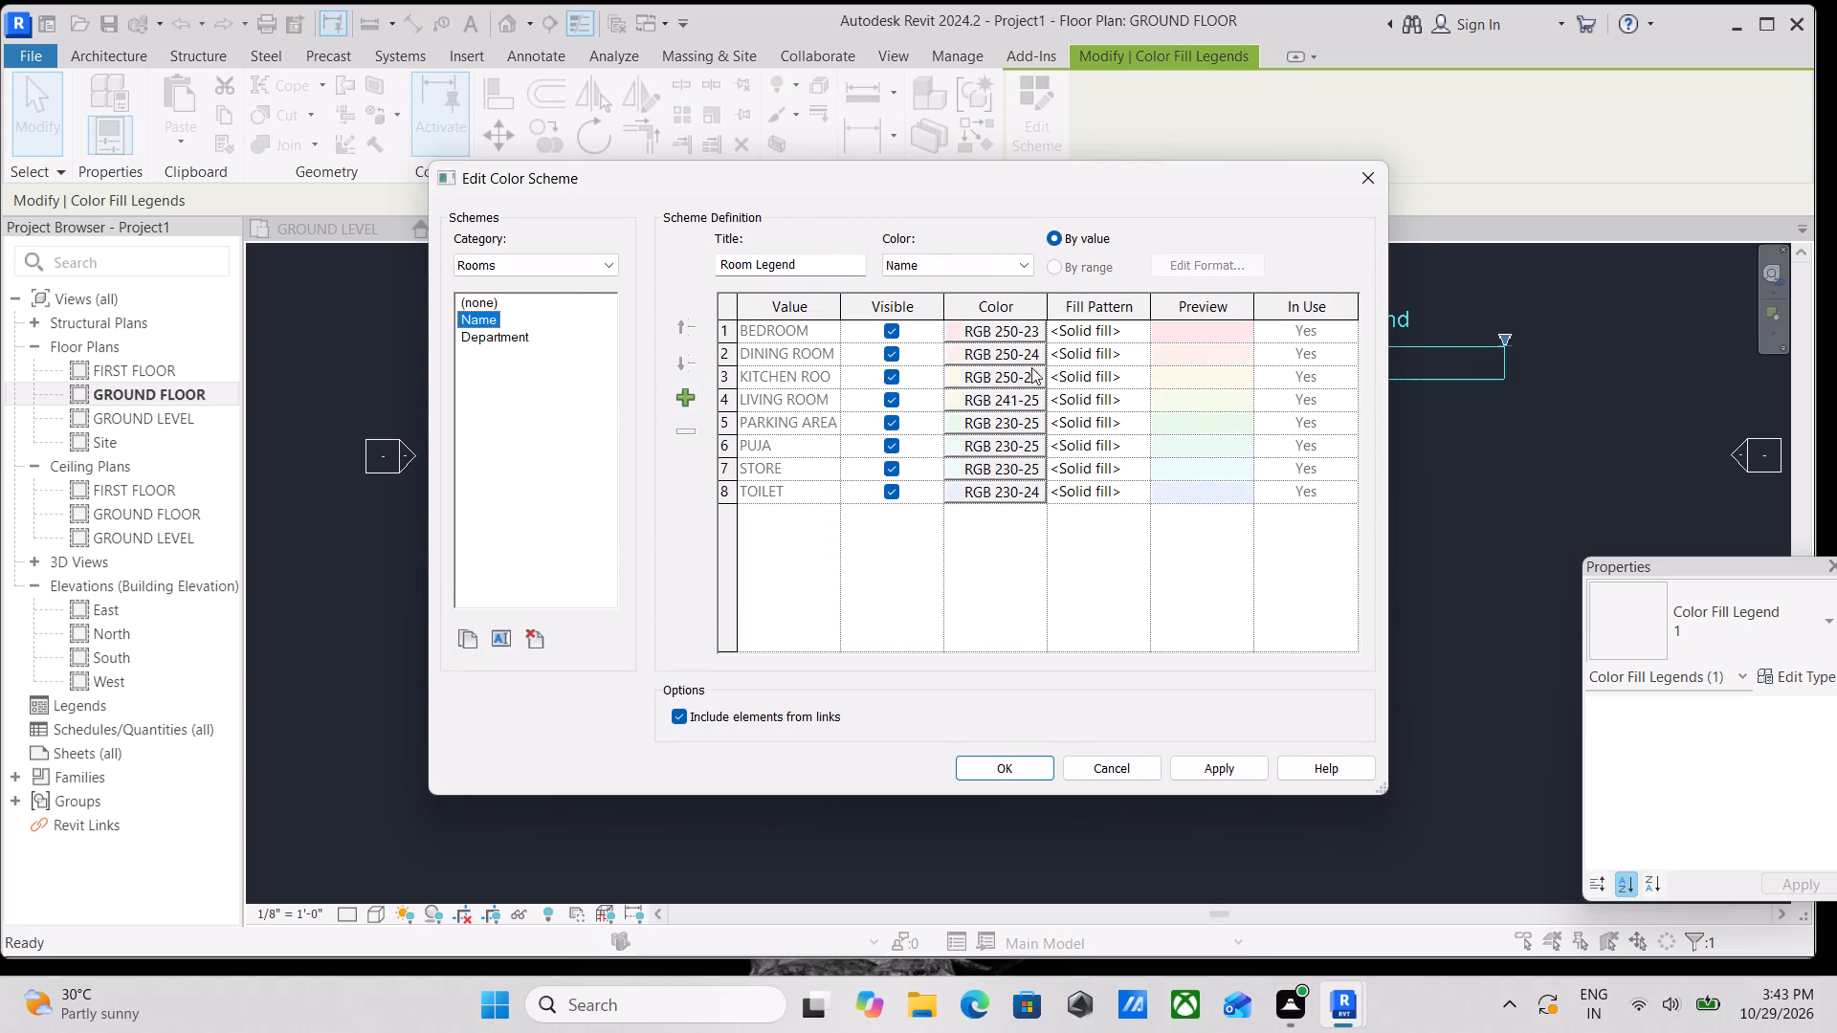
scroll(1099, 674, "down", 1)
left_click(985, 270)
left_click(985, 269)
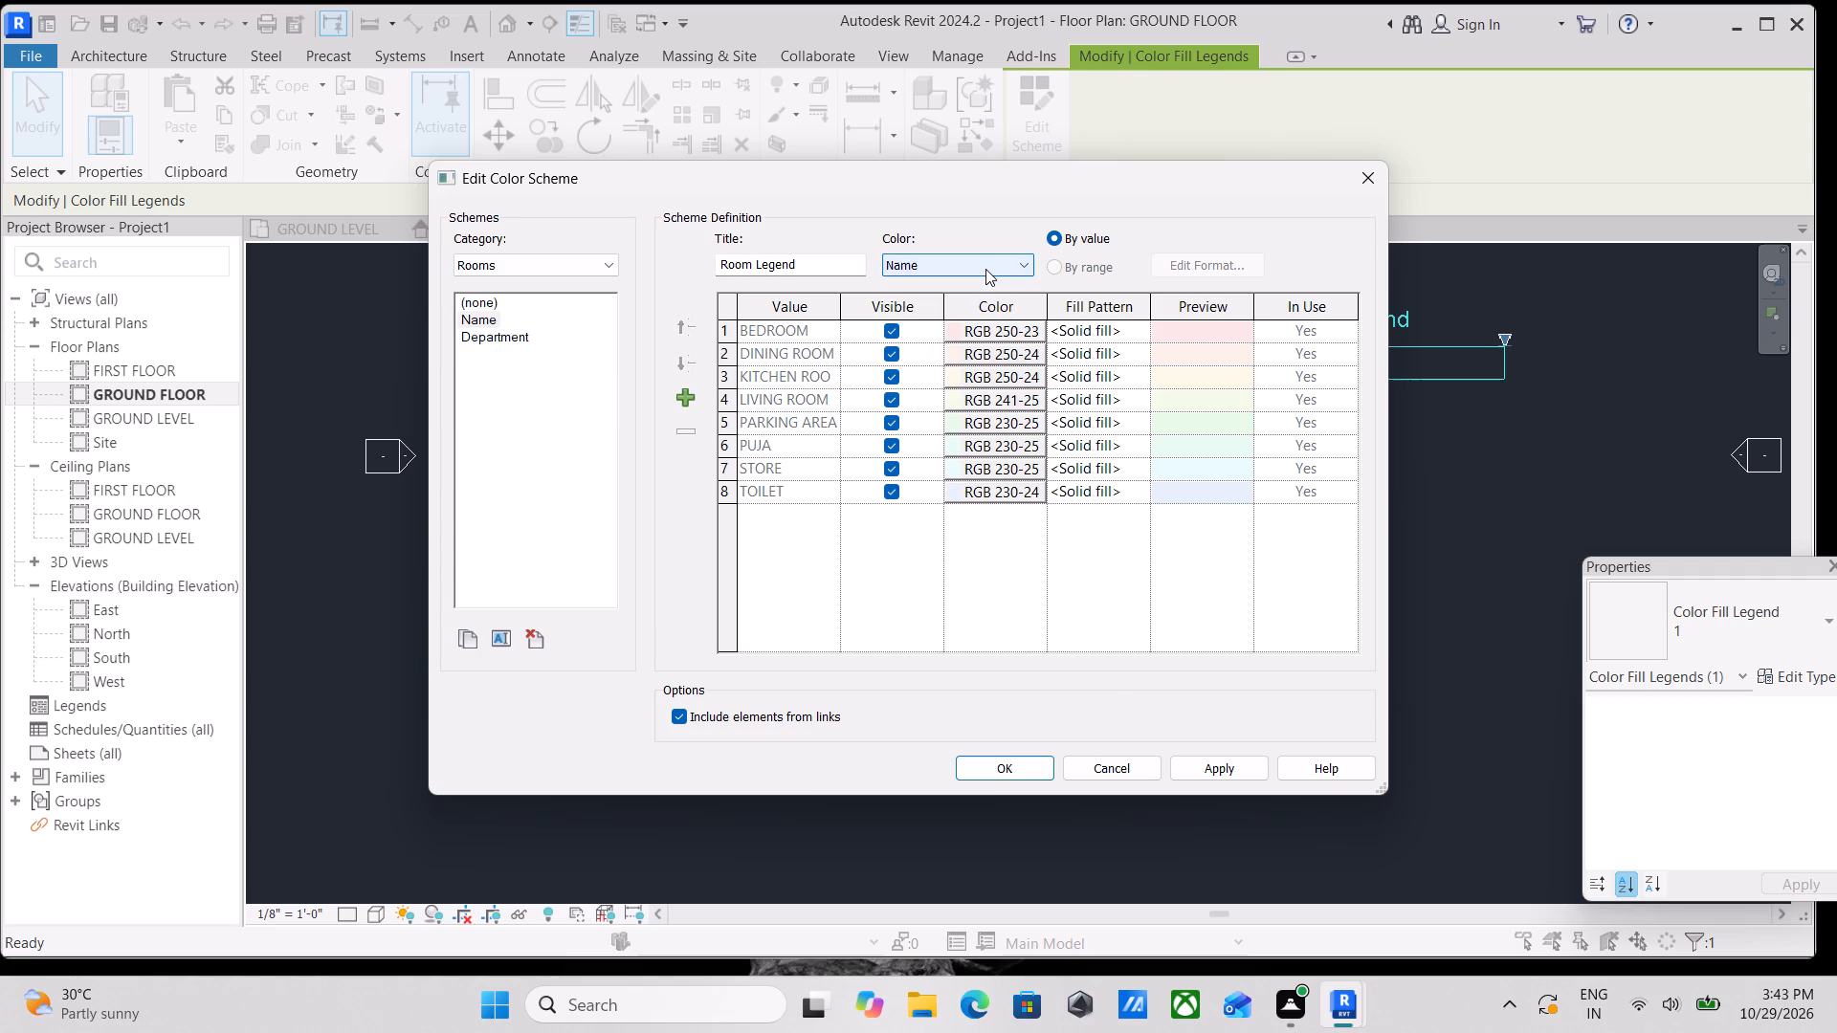
scroll(867, 674, "down", 2)
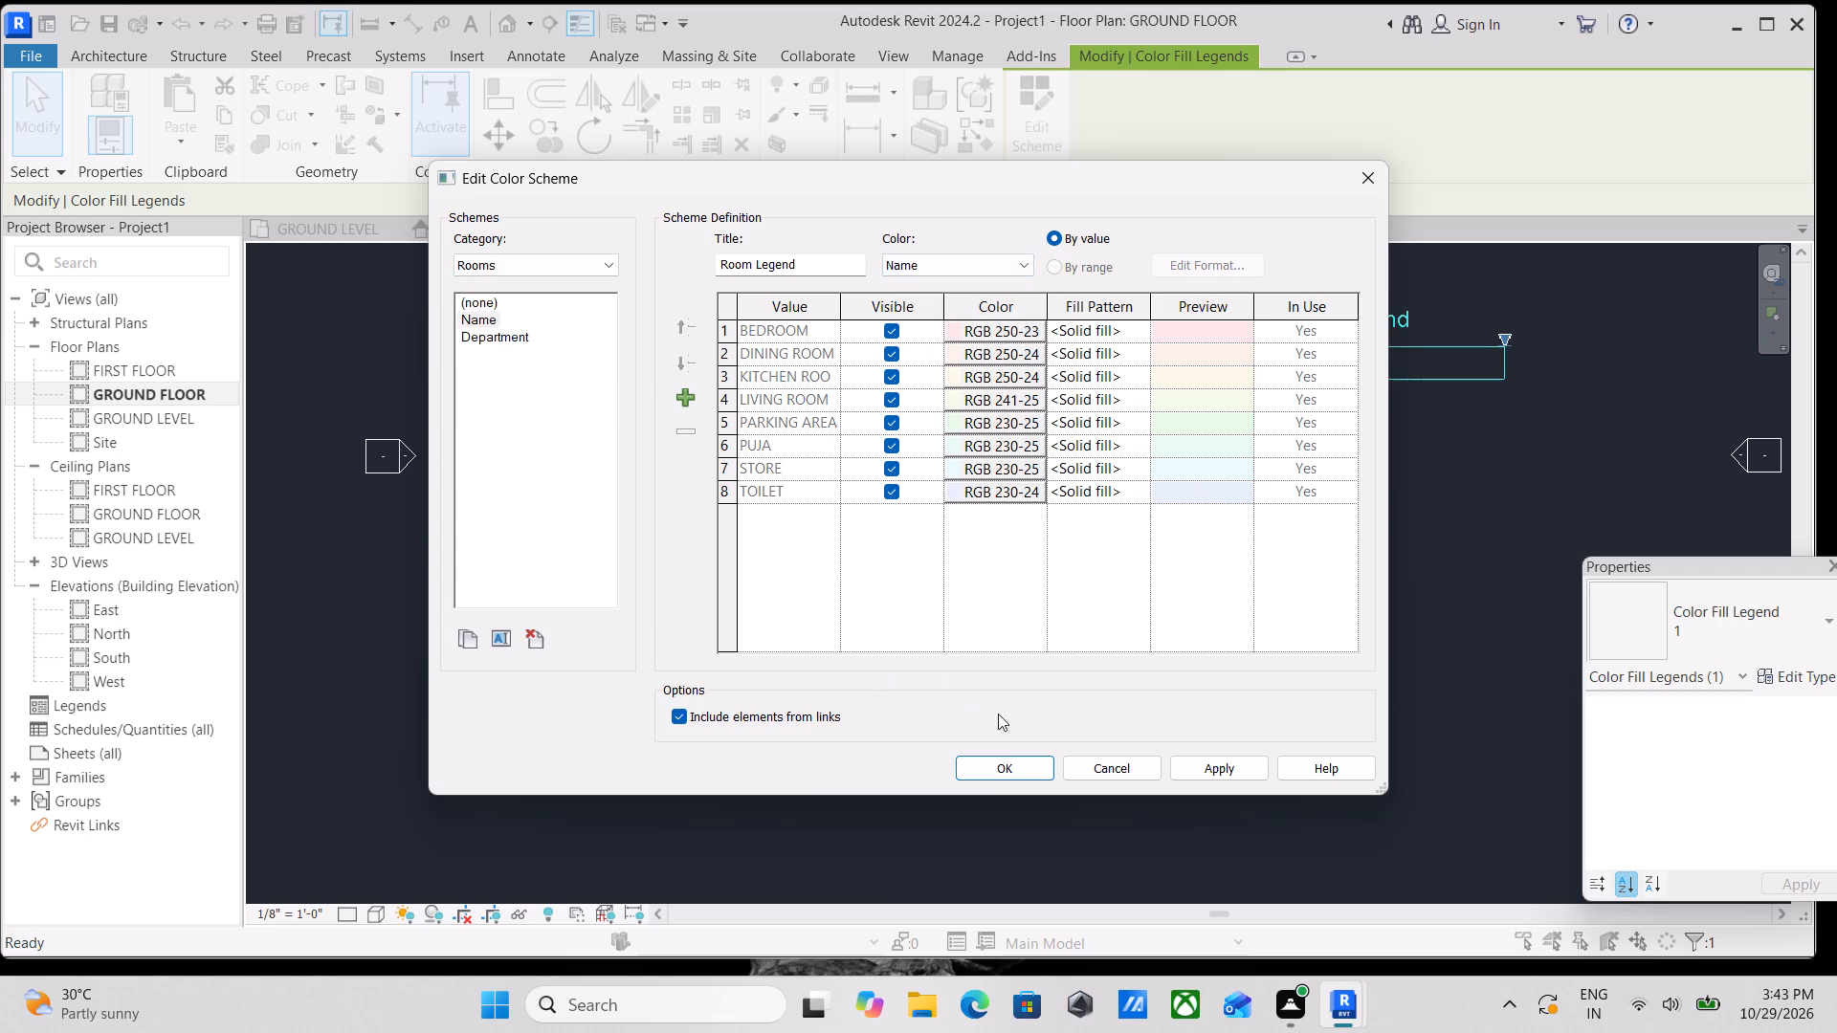
left_click(1226, 771)
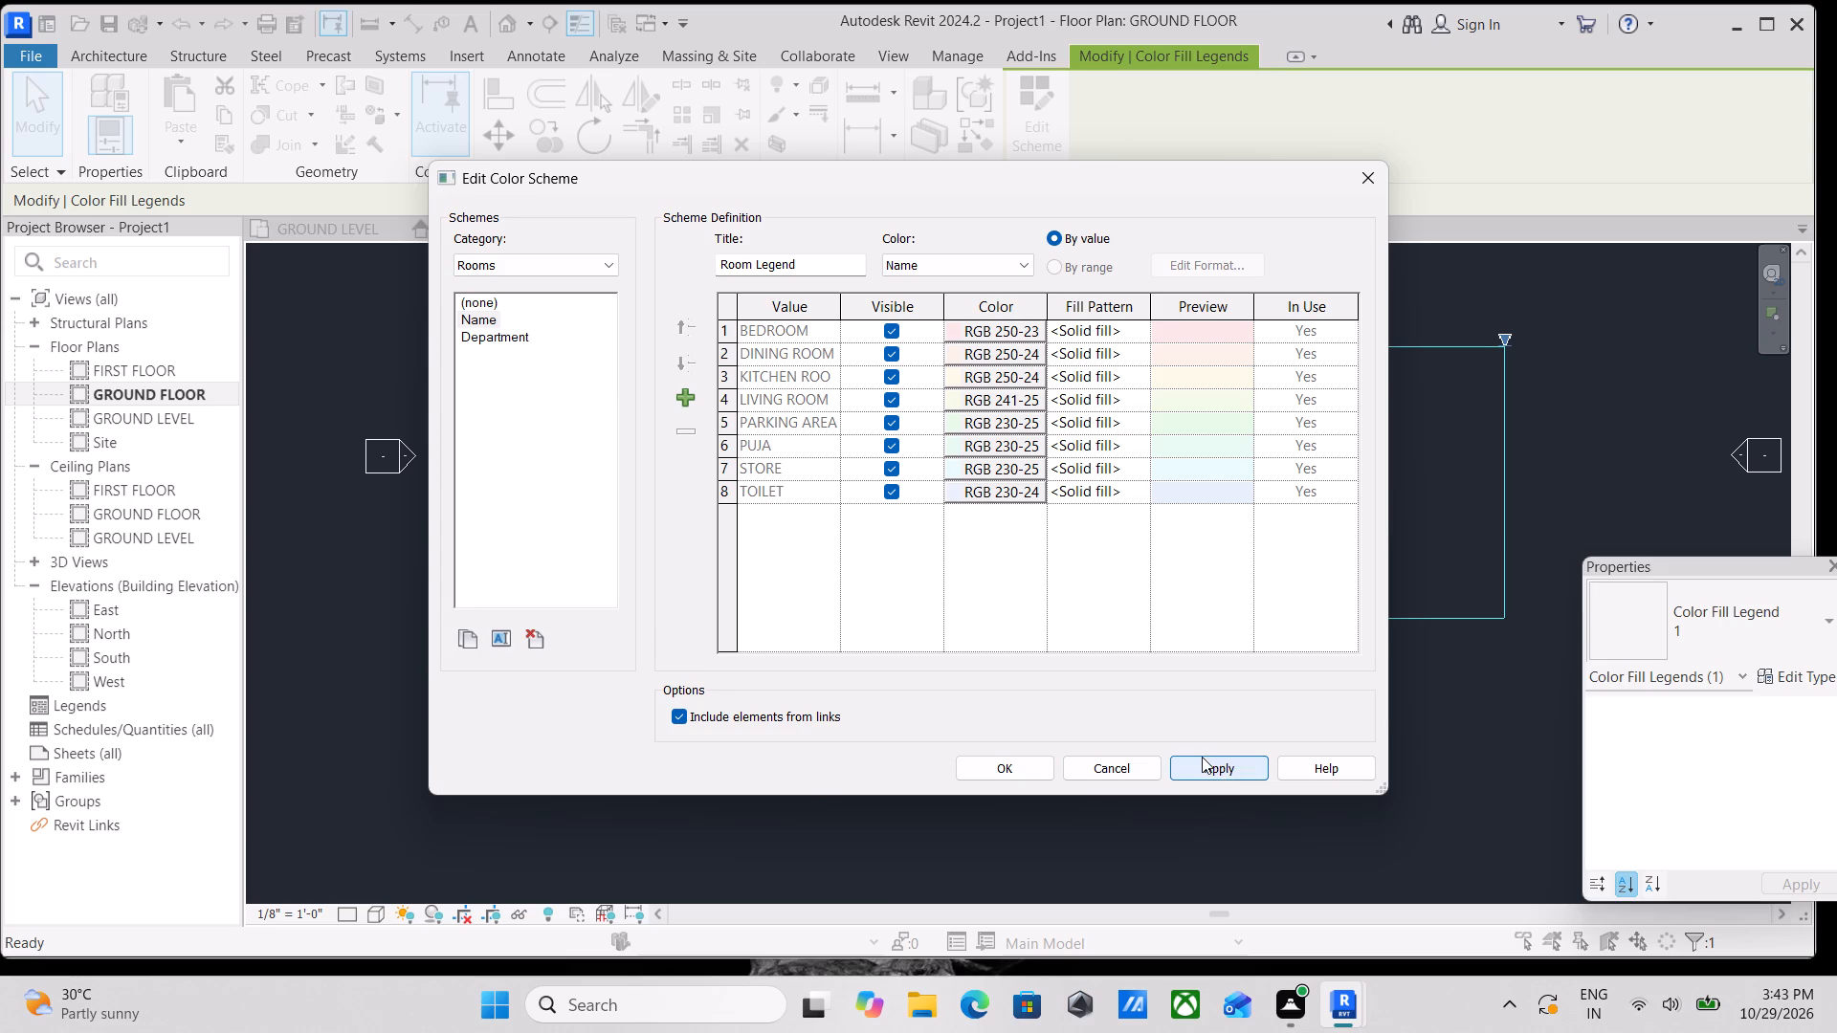
left_click(1202, 757)
left_click(993, 760)
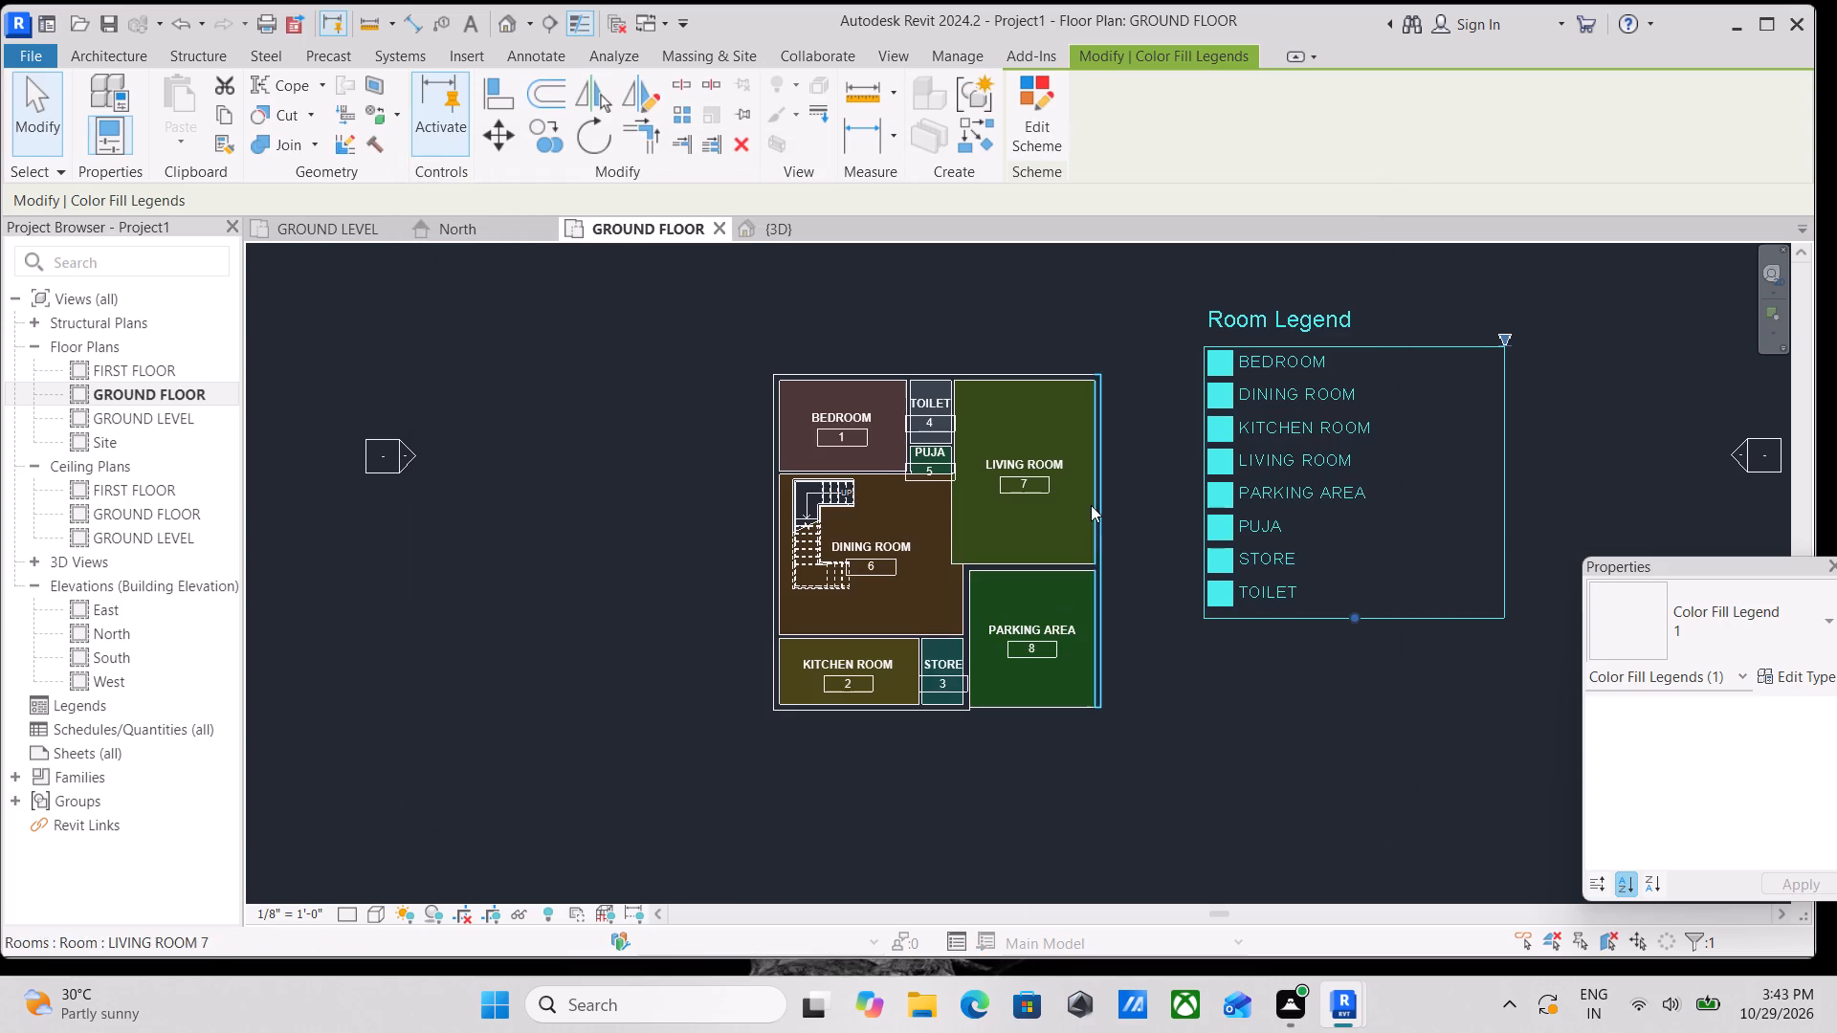
Examine the room color fills against the Room Legend, including the fill around the stair, bedroom, toilet and puja.
scroll(1193, 462, "up", 6)
scroll(1176, 491, "down", 3)
key("Escape")
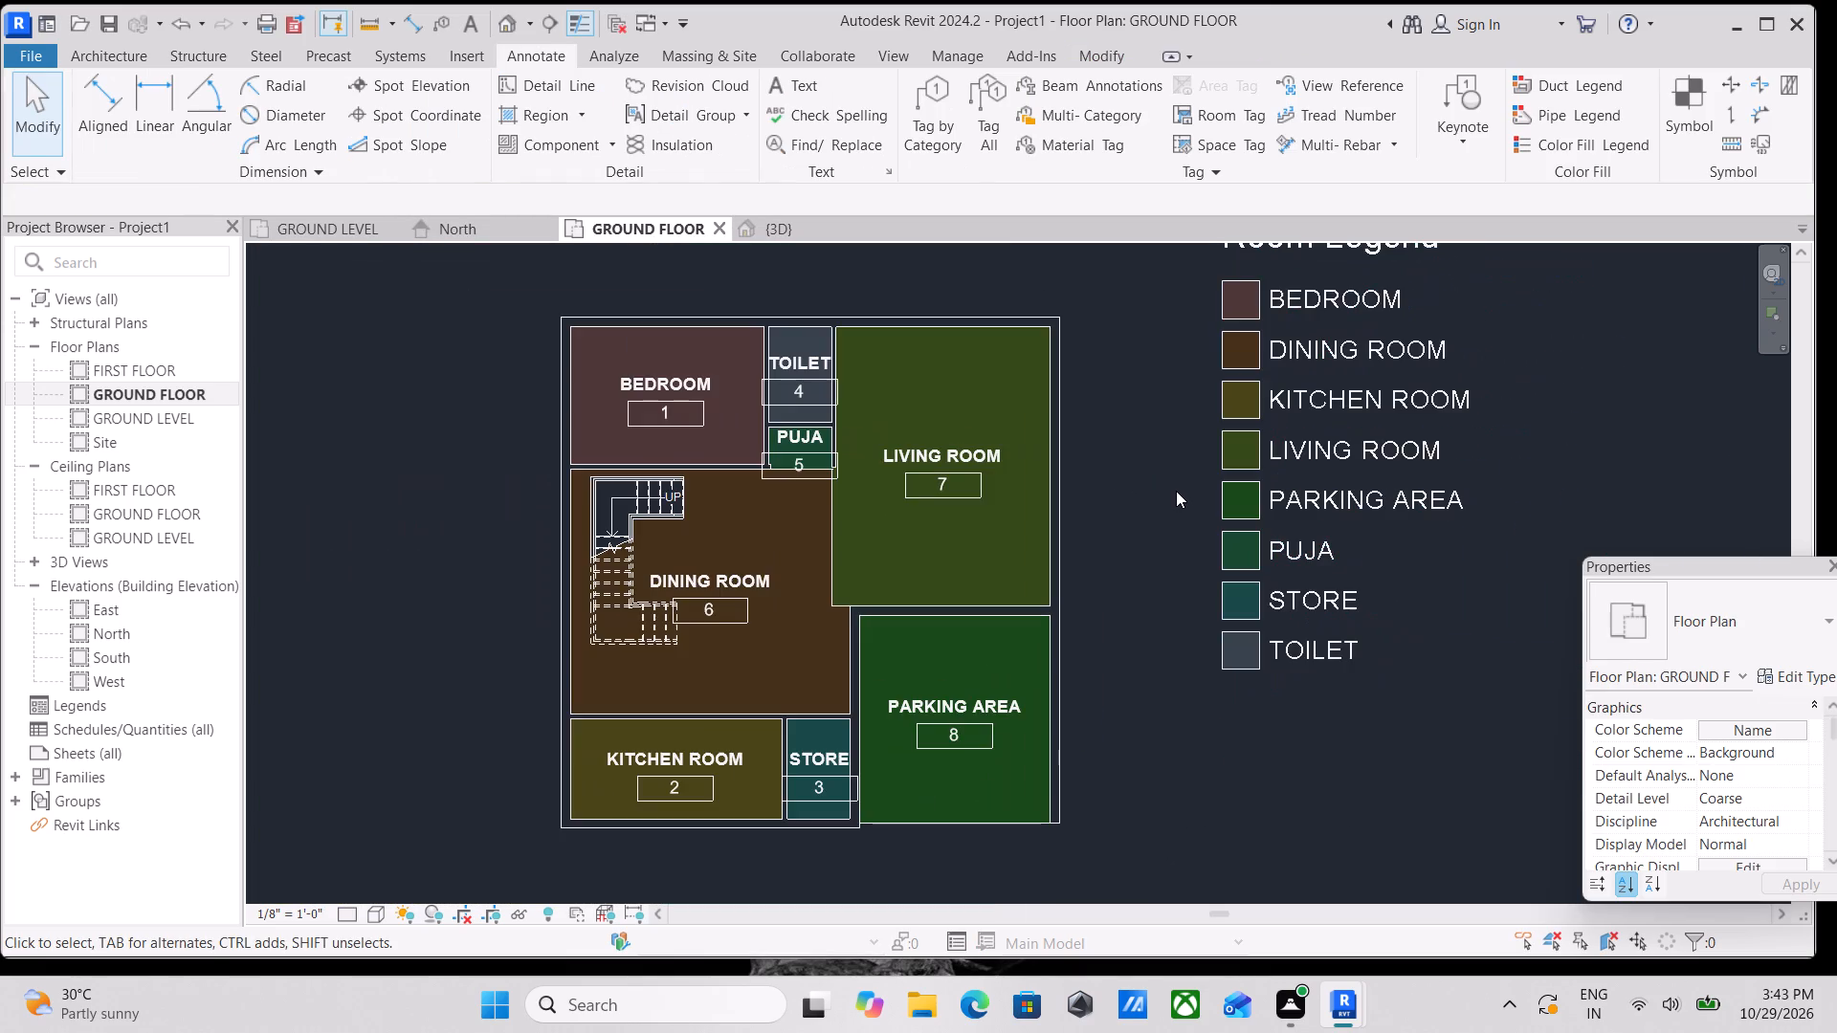
middle_click_drag(1173, 491, 1353, 520)
scroll(1333, 522, "up", 1)
middle_click_drag(1333, 522, 1152, 449)
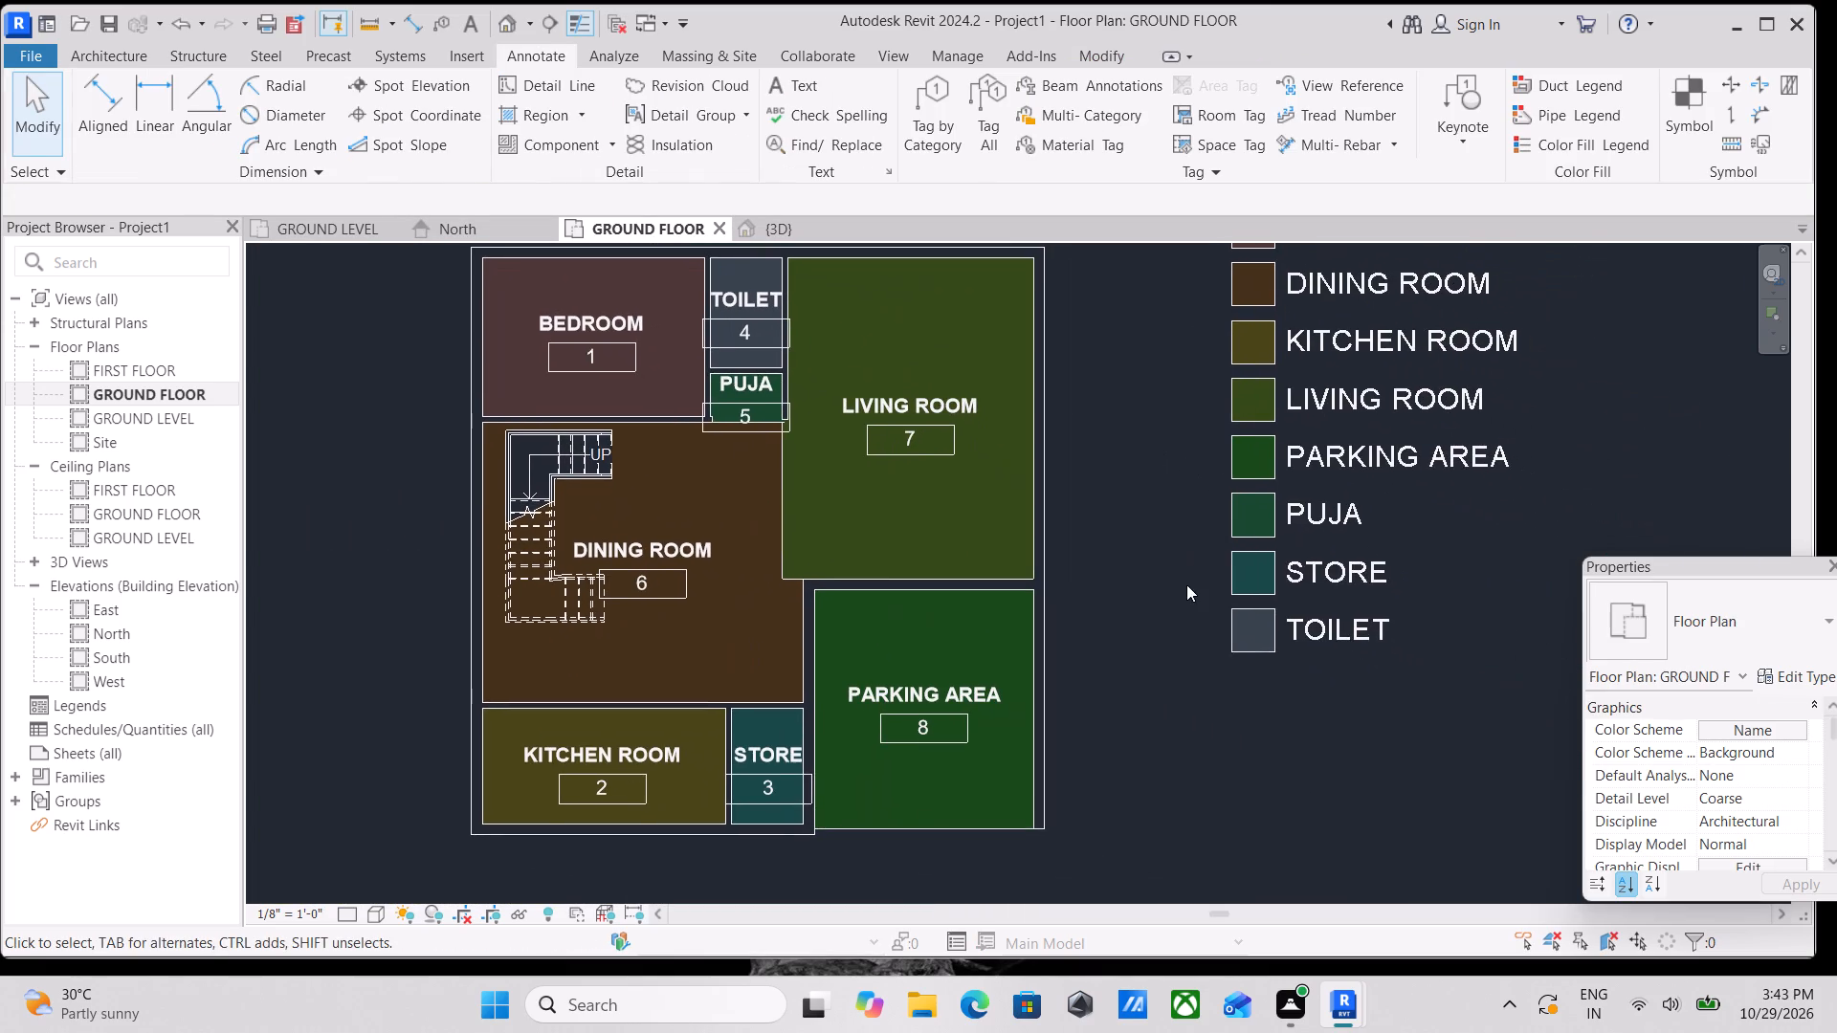
middle_click_drag(1184, 584, 1182, 511)
scroll(788, 654, "up", 2)
middle_click_drag(750, 598, 1070, 727)
scroll(953, 617, "down", 2)
middle_click_drag(953, 618, 1026, 722)
scroll(909, 556, "up", 6)
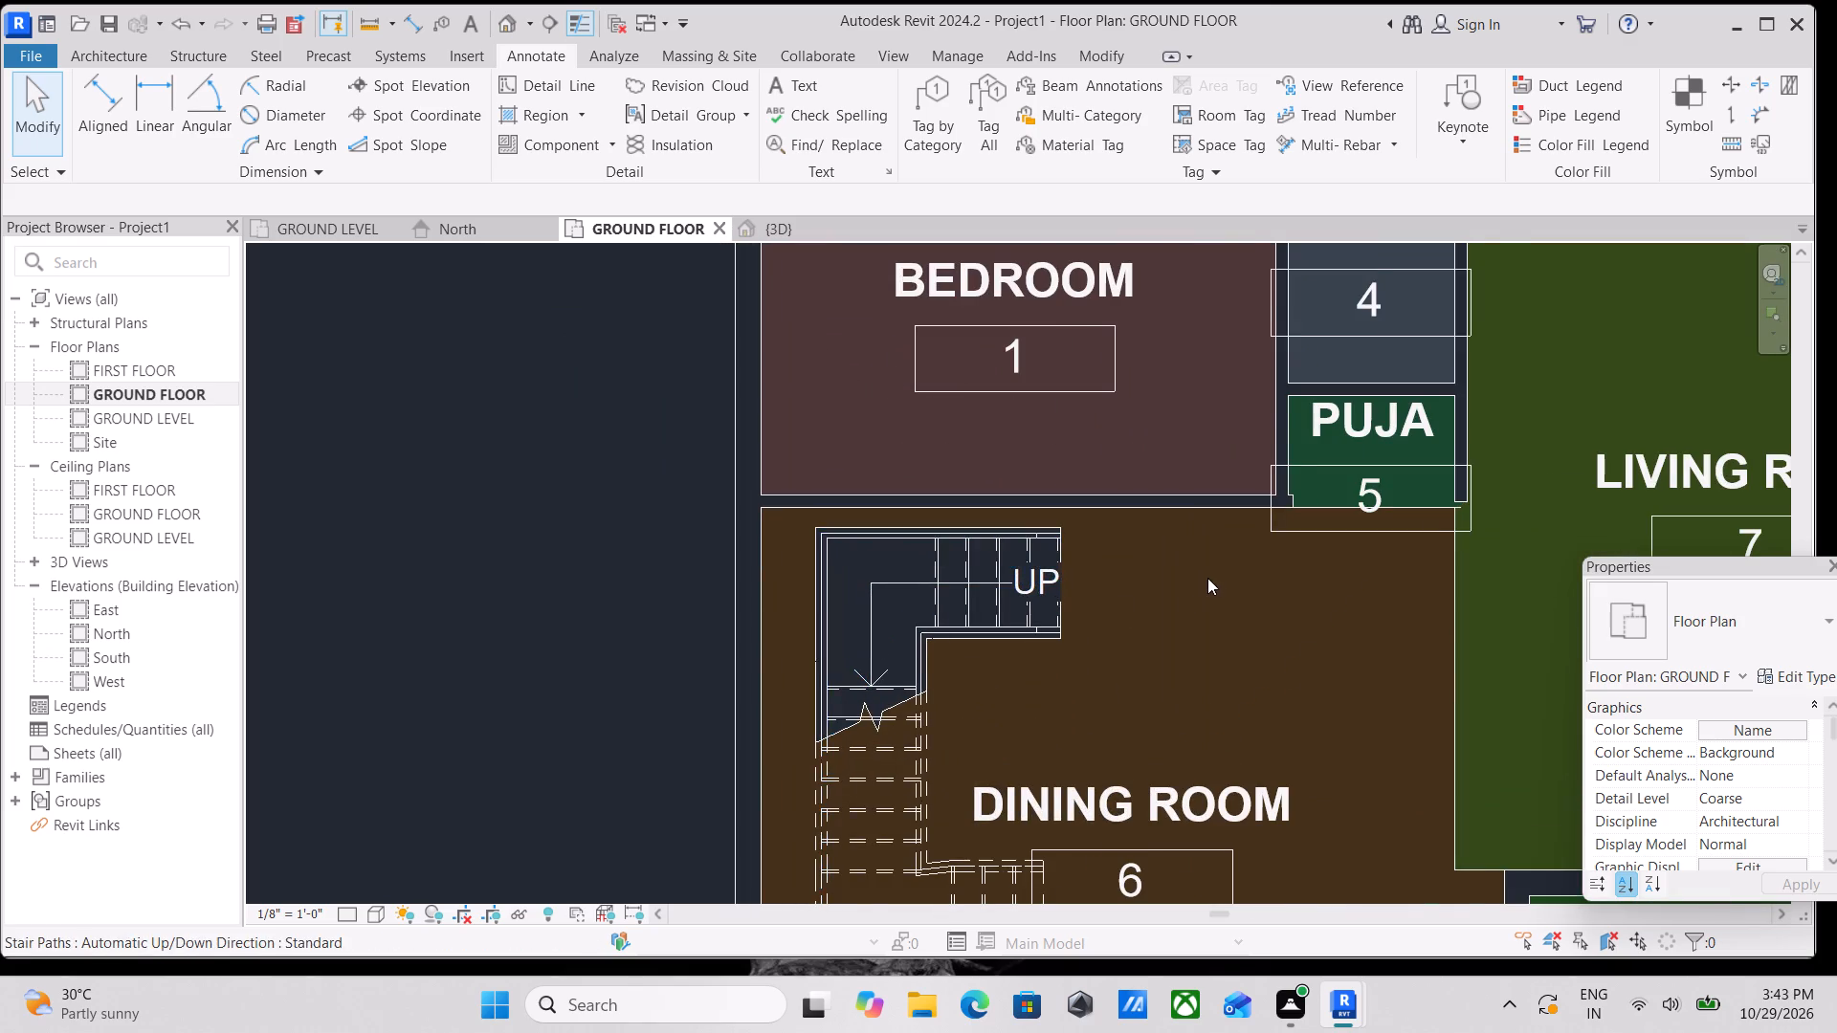
scroll(1210, 574, "down", 1)
scroll(906, 565, "up", 2)
scroll(909, 542, "down", 1)
middle_click_drag(904, 558, 830, 752)
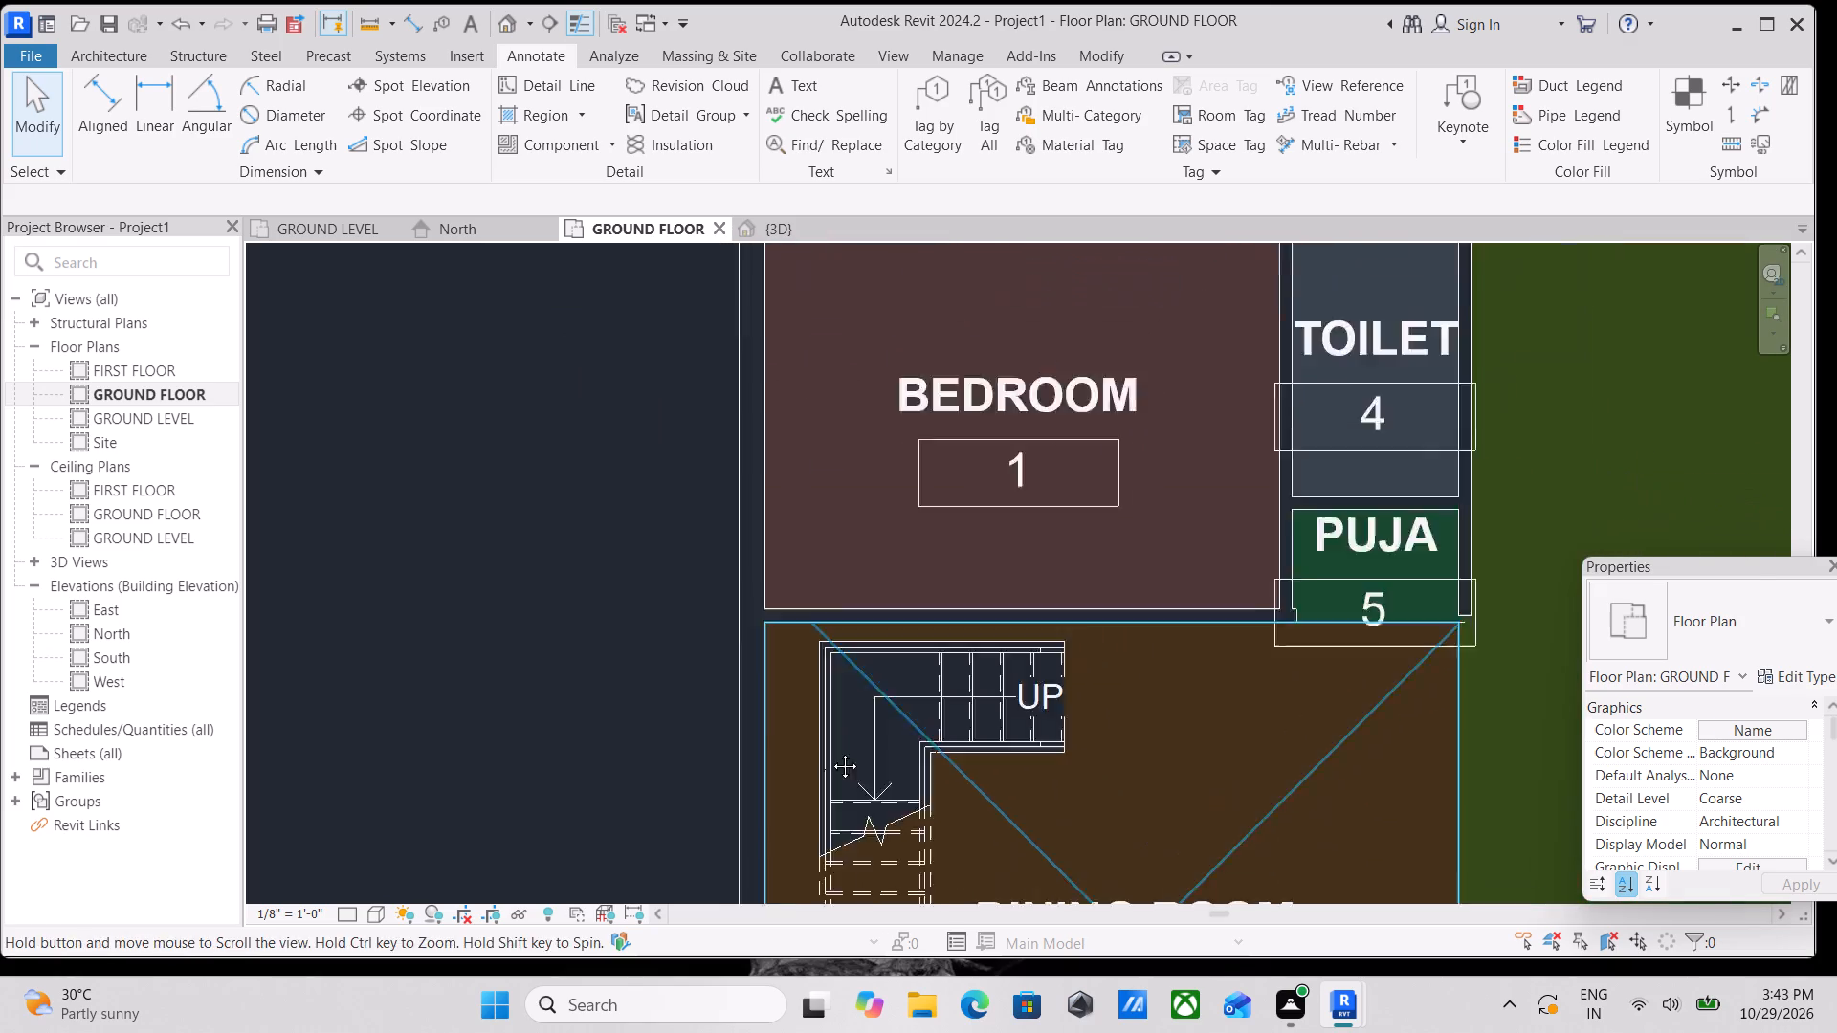
middle_click_drag(830, 752, 791, 819)
scroll(708, 538, "down", 7)
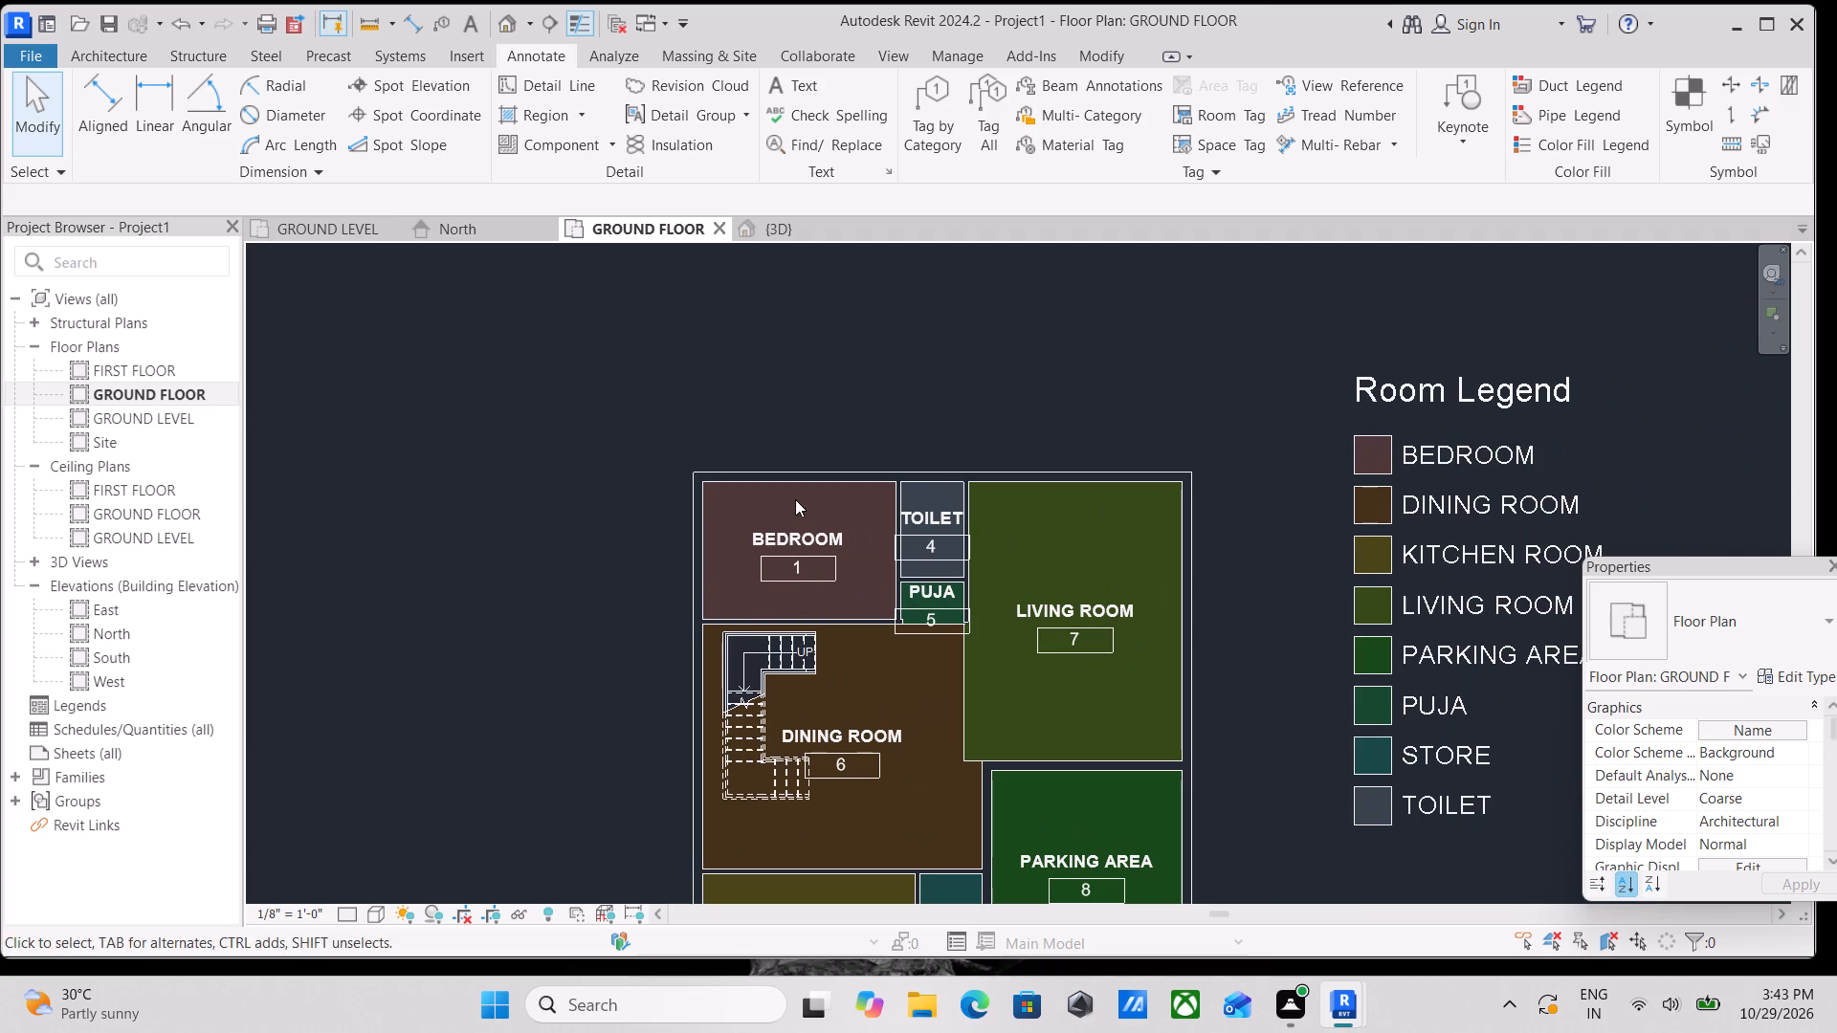
scroll(798, 498, "down", 3)
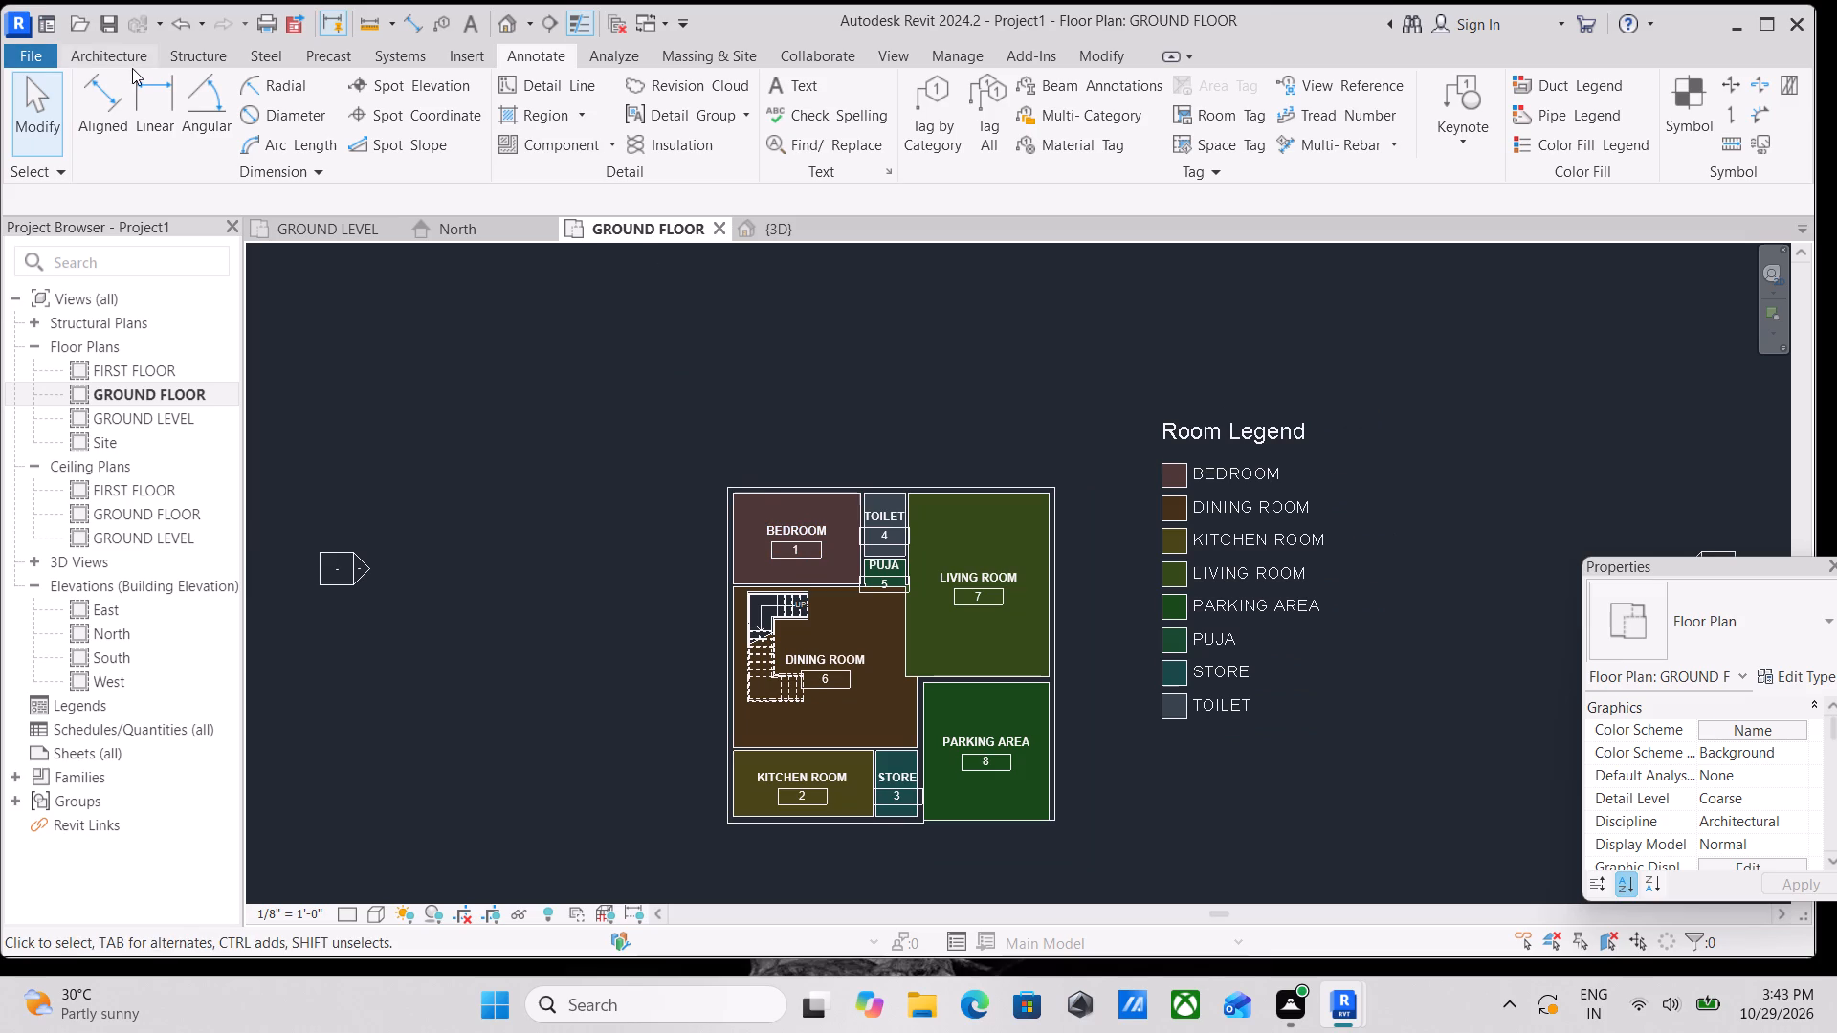
left_click(109, 55)
scroll(797, 560, "down", 2)
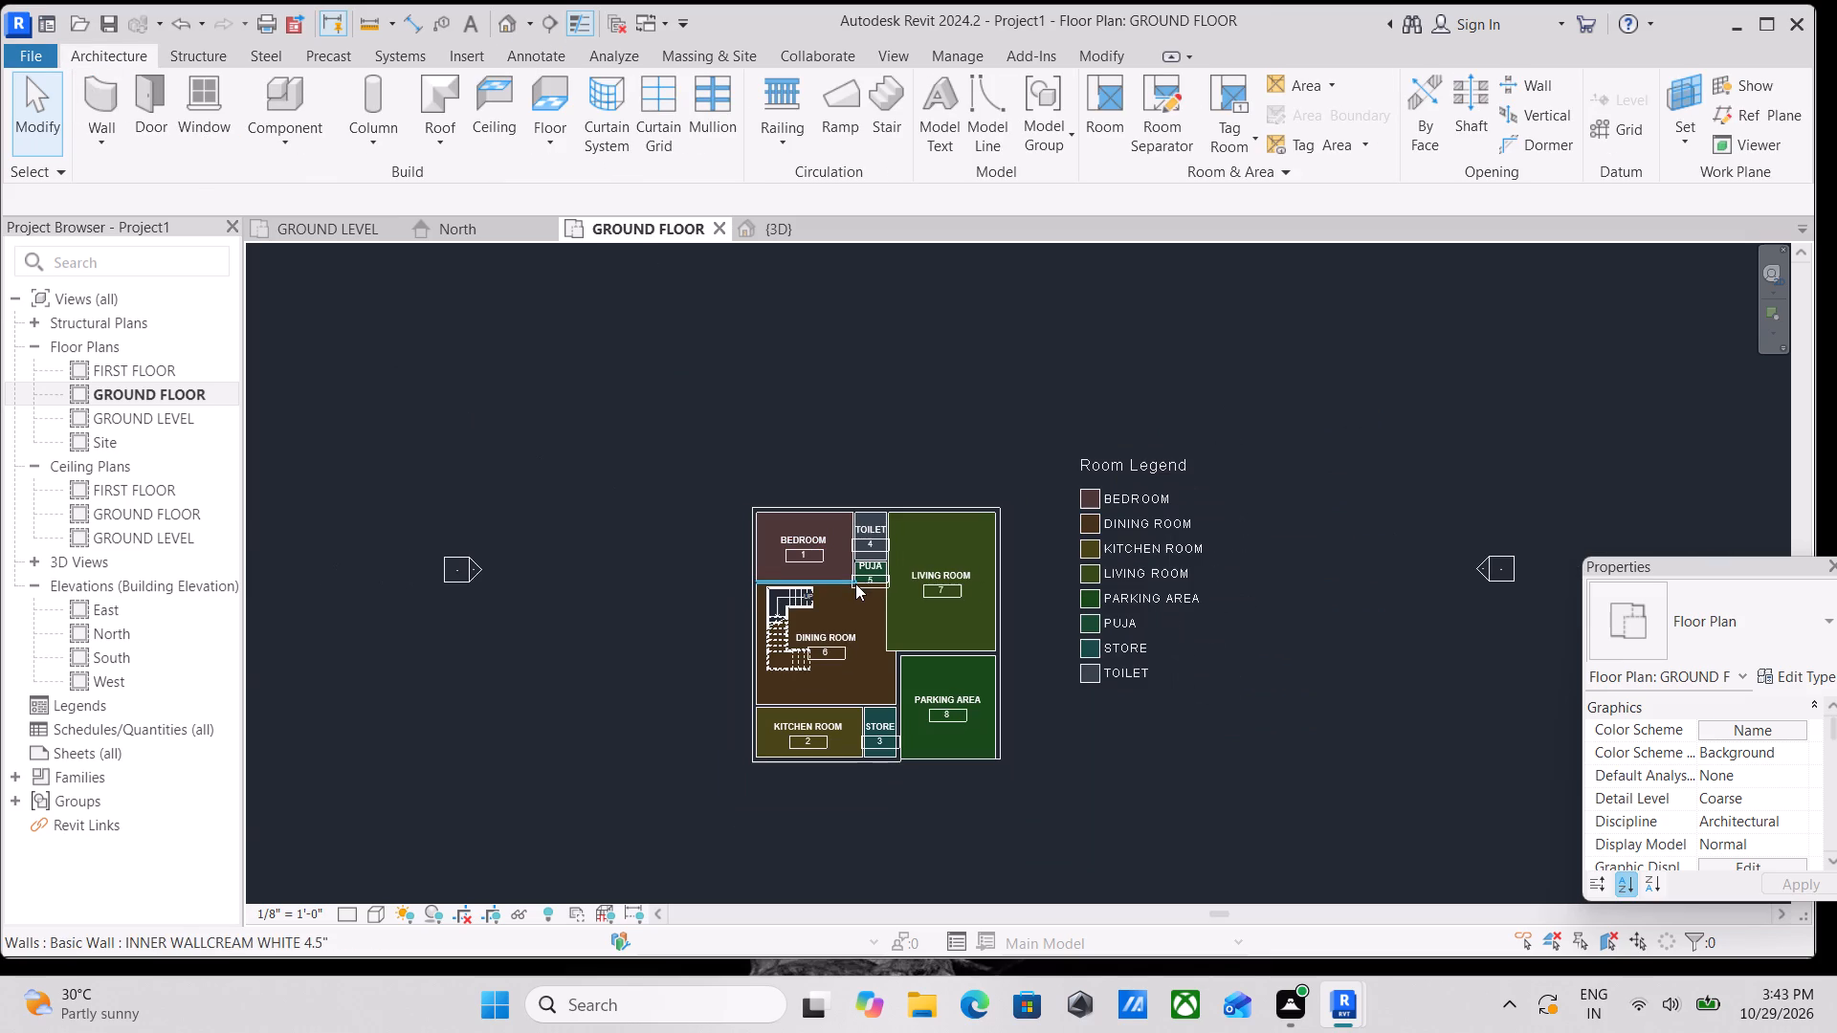
Examine the walls and stair in the 3D view from several angles and from directly above.
left_click(770, 226)
scroll(900, 581, "down", 6)
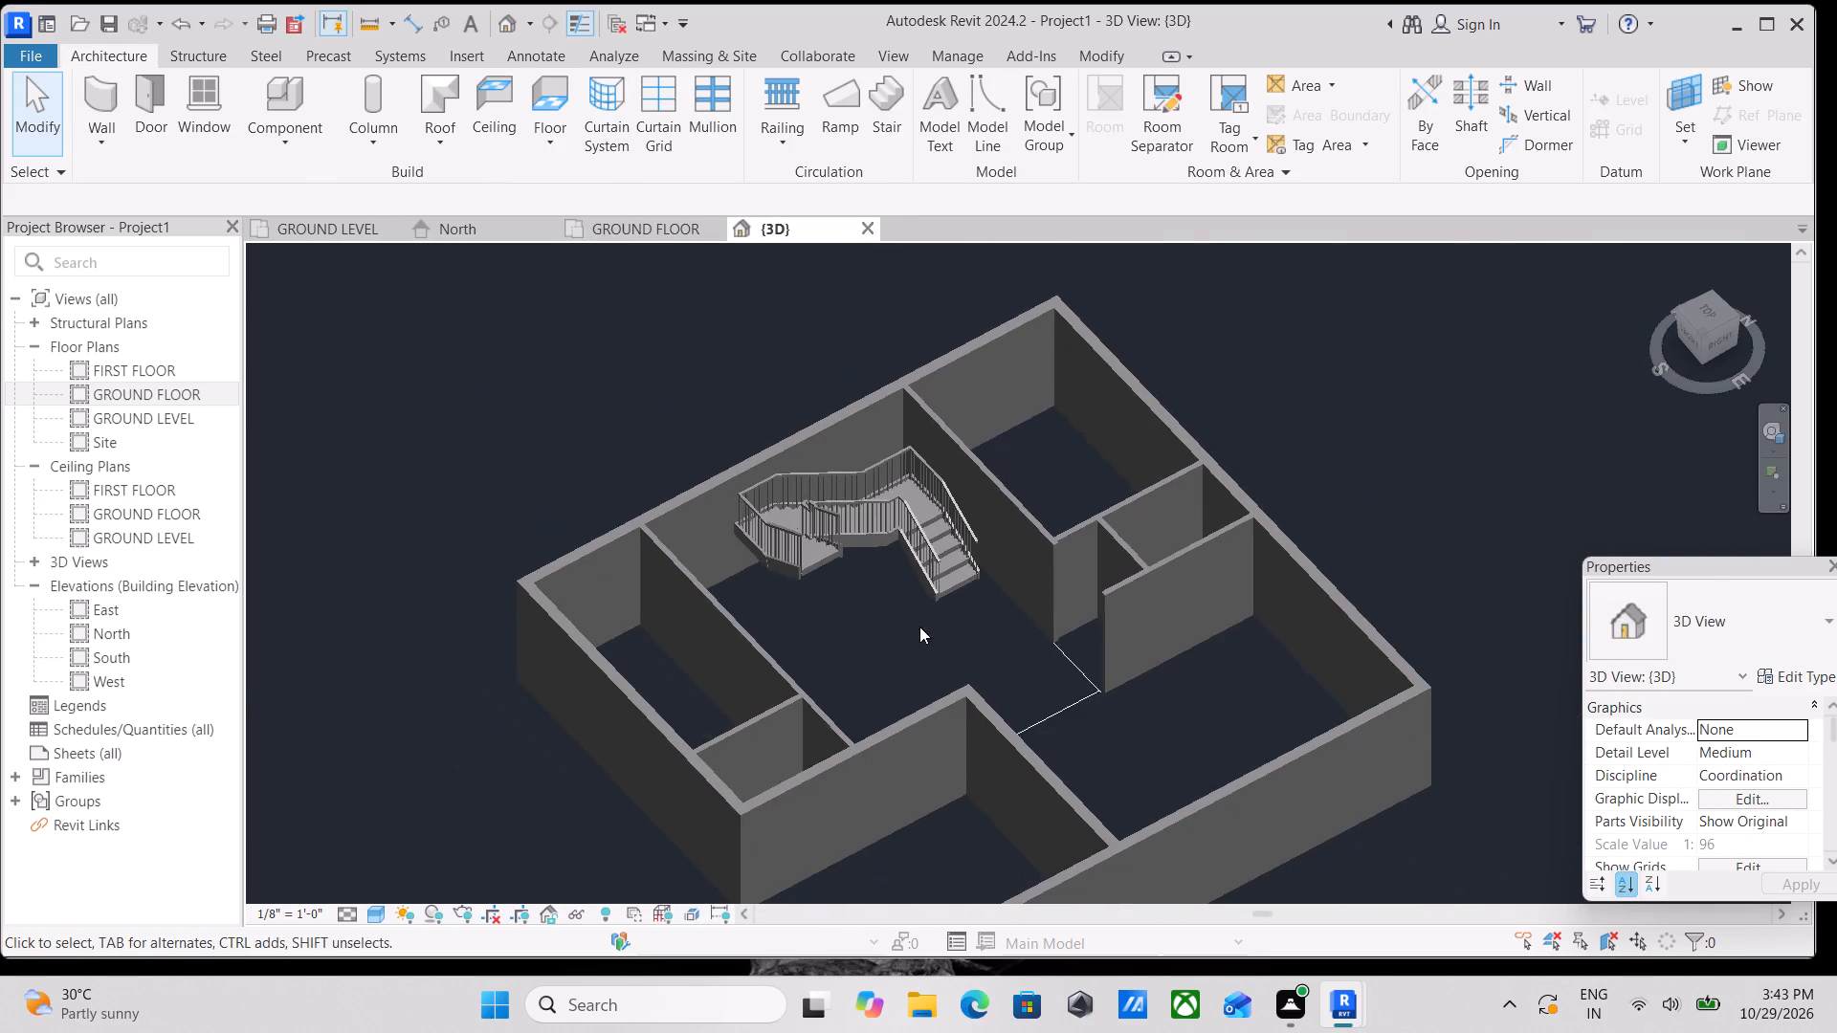
middle_click_drag(920, 635, 1276, 547, "shift")
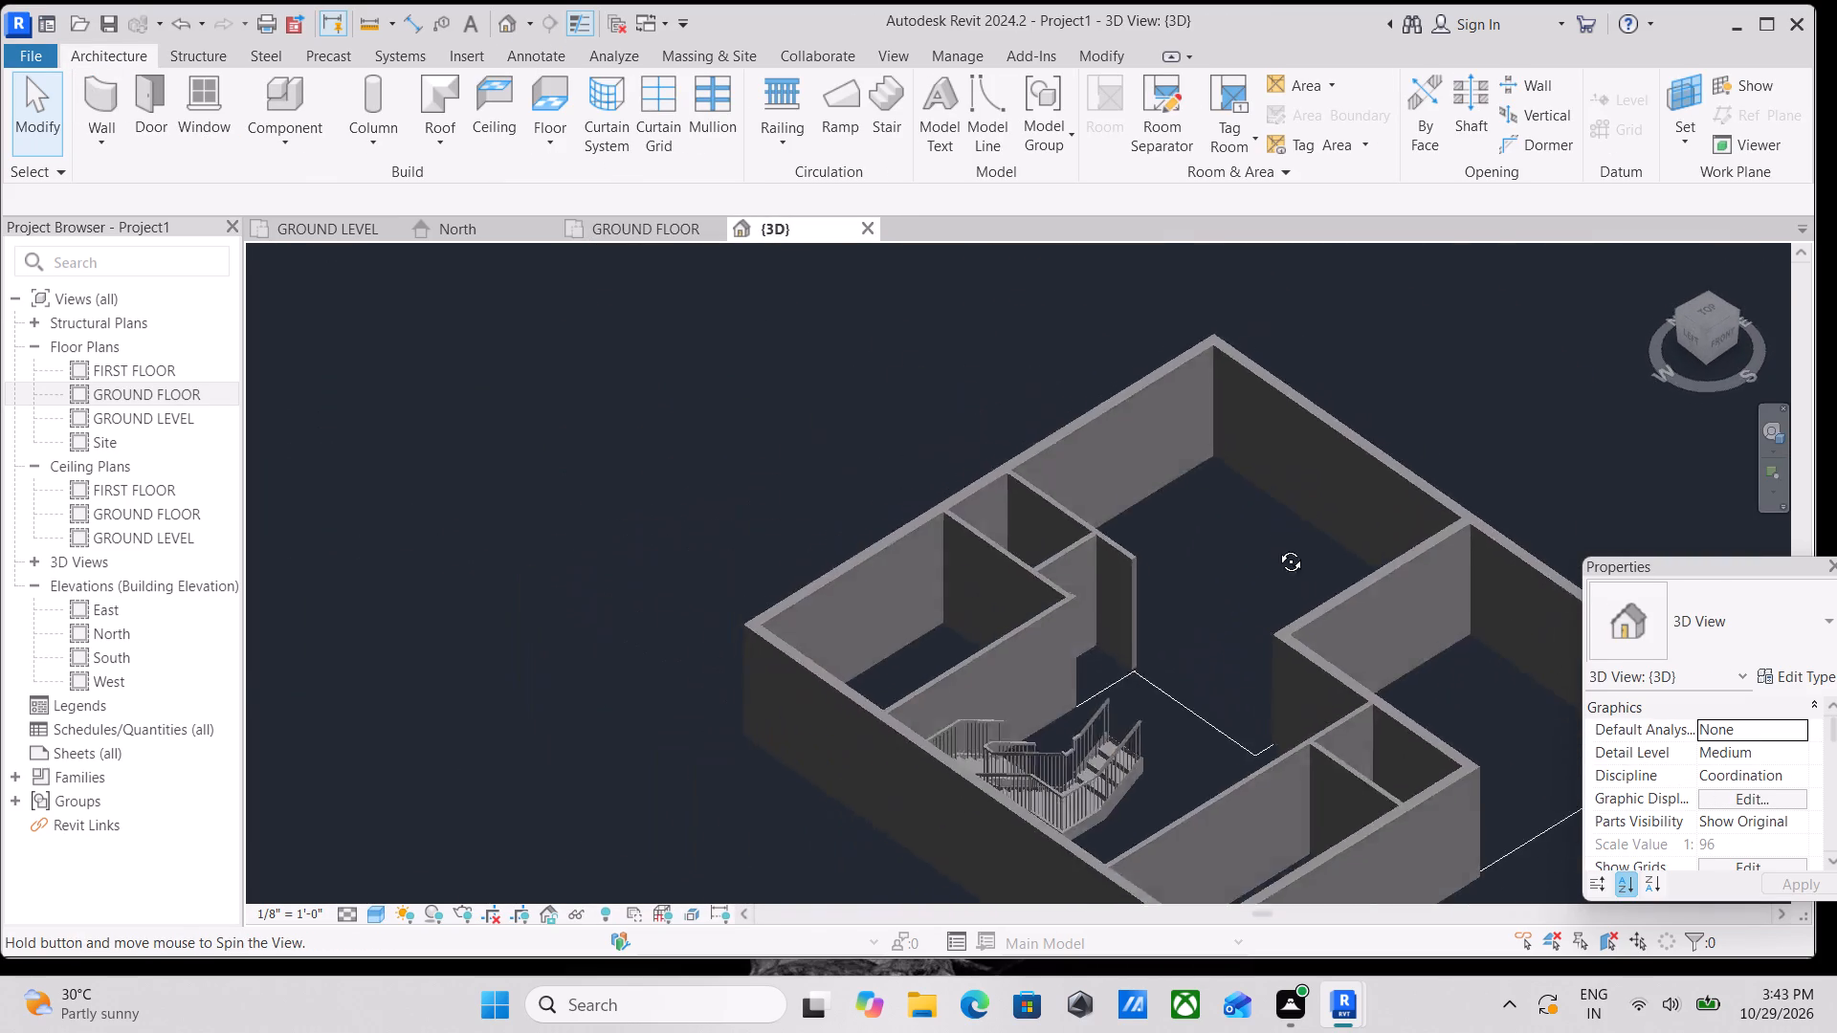
middle_click_drag(1276, 547, 735, 633, "shift")
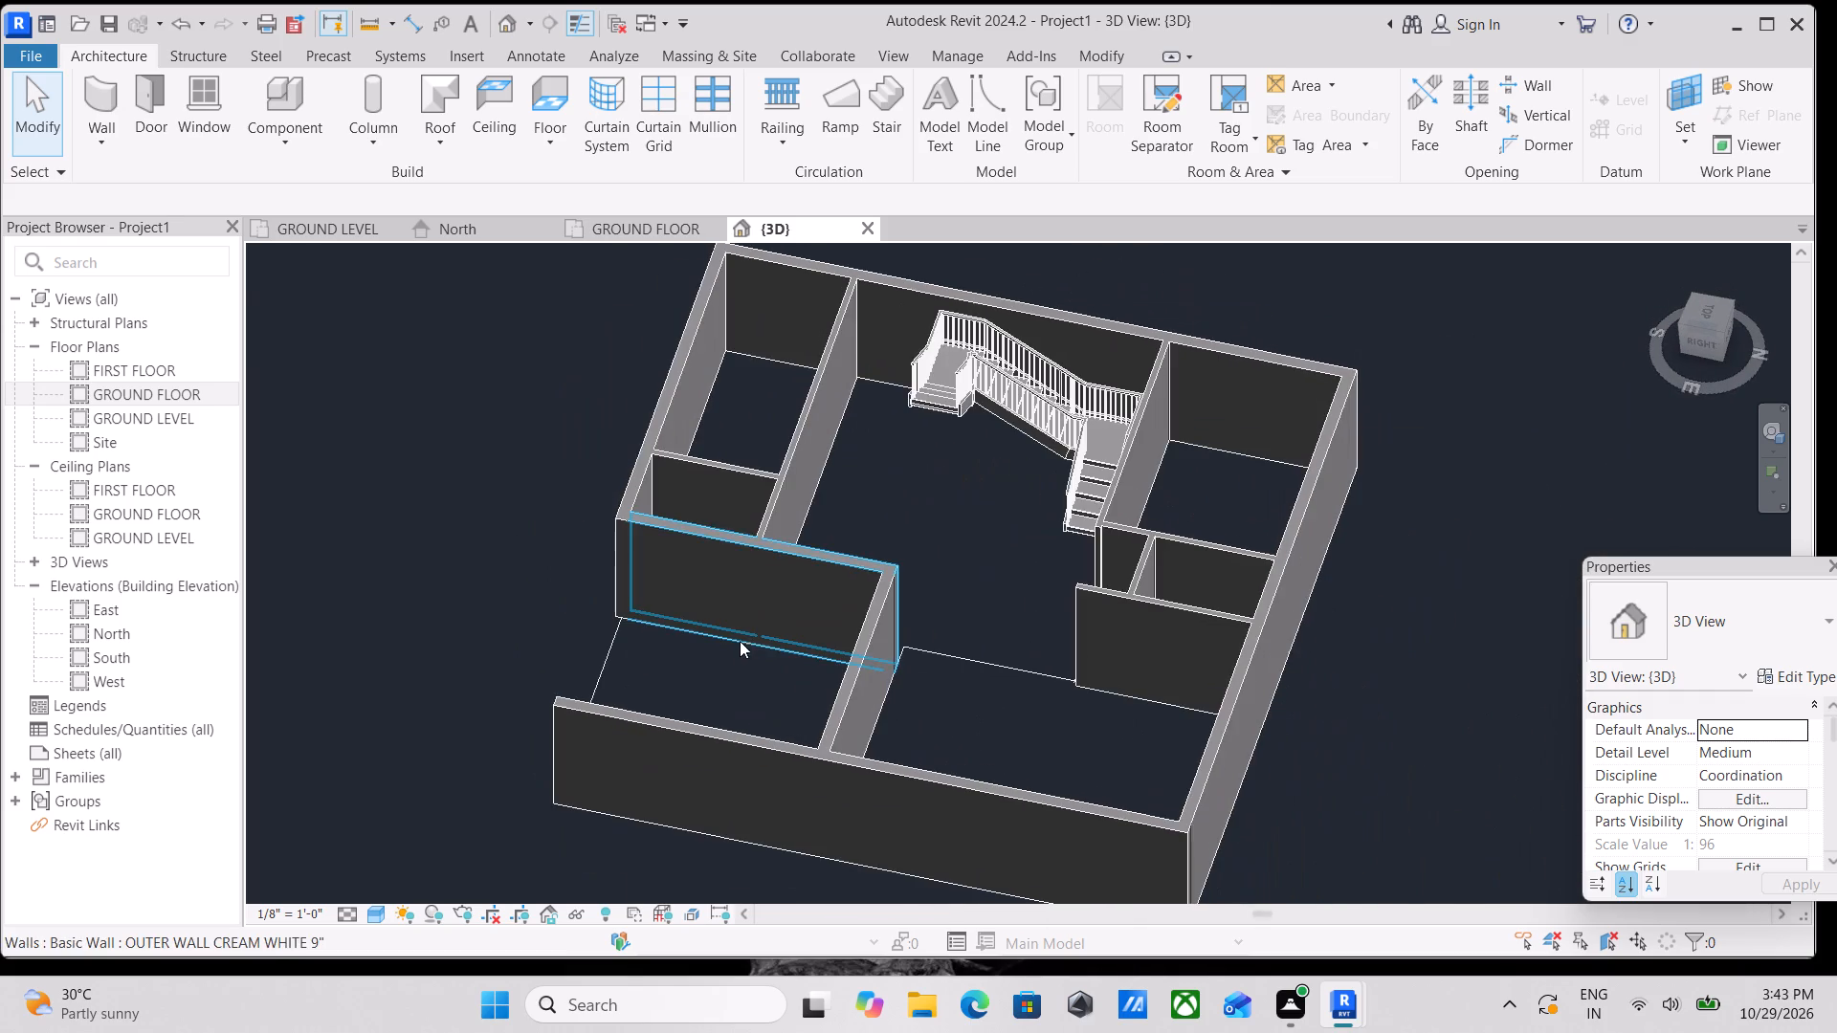
middle_click_drag(726, 645, 1126, 815, "shift")
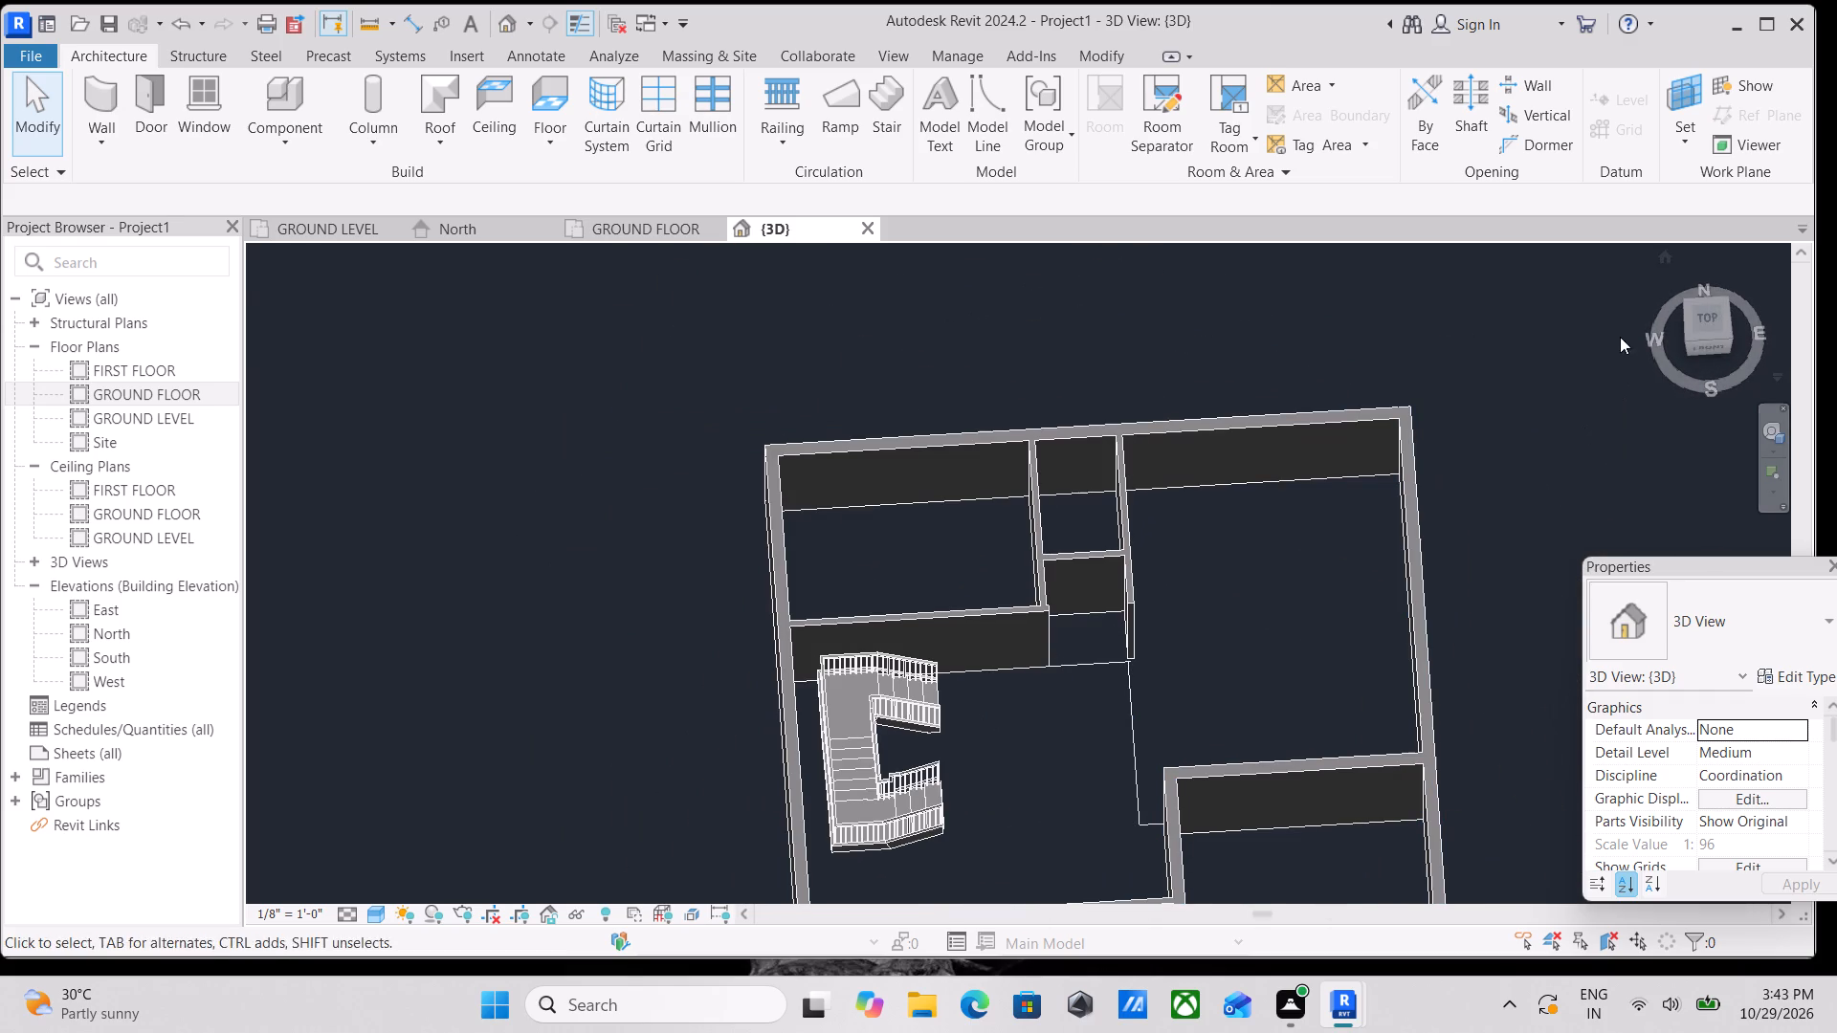
left_click(1698, 317)
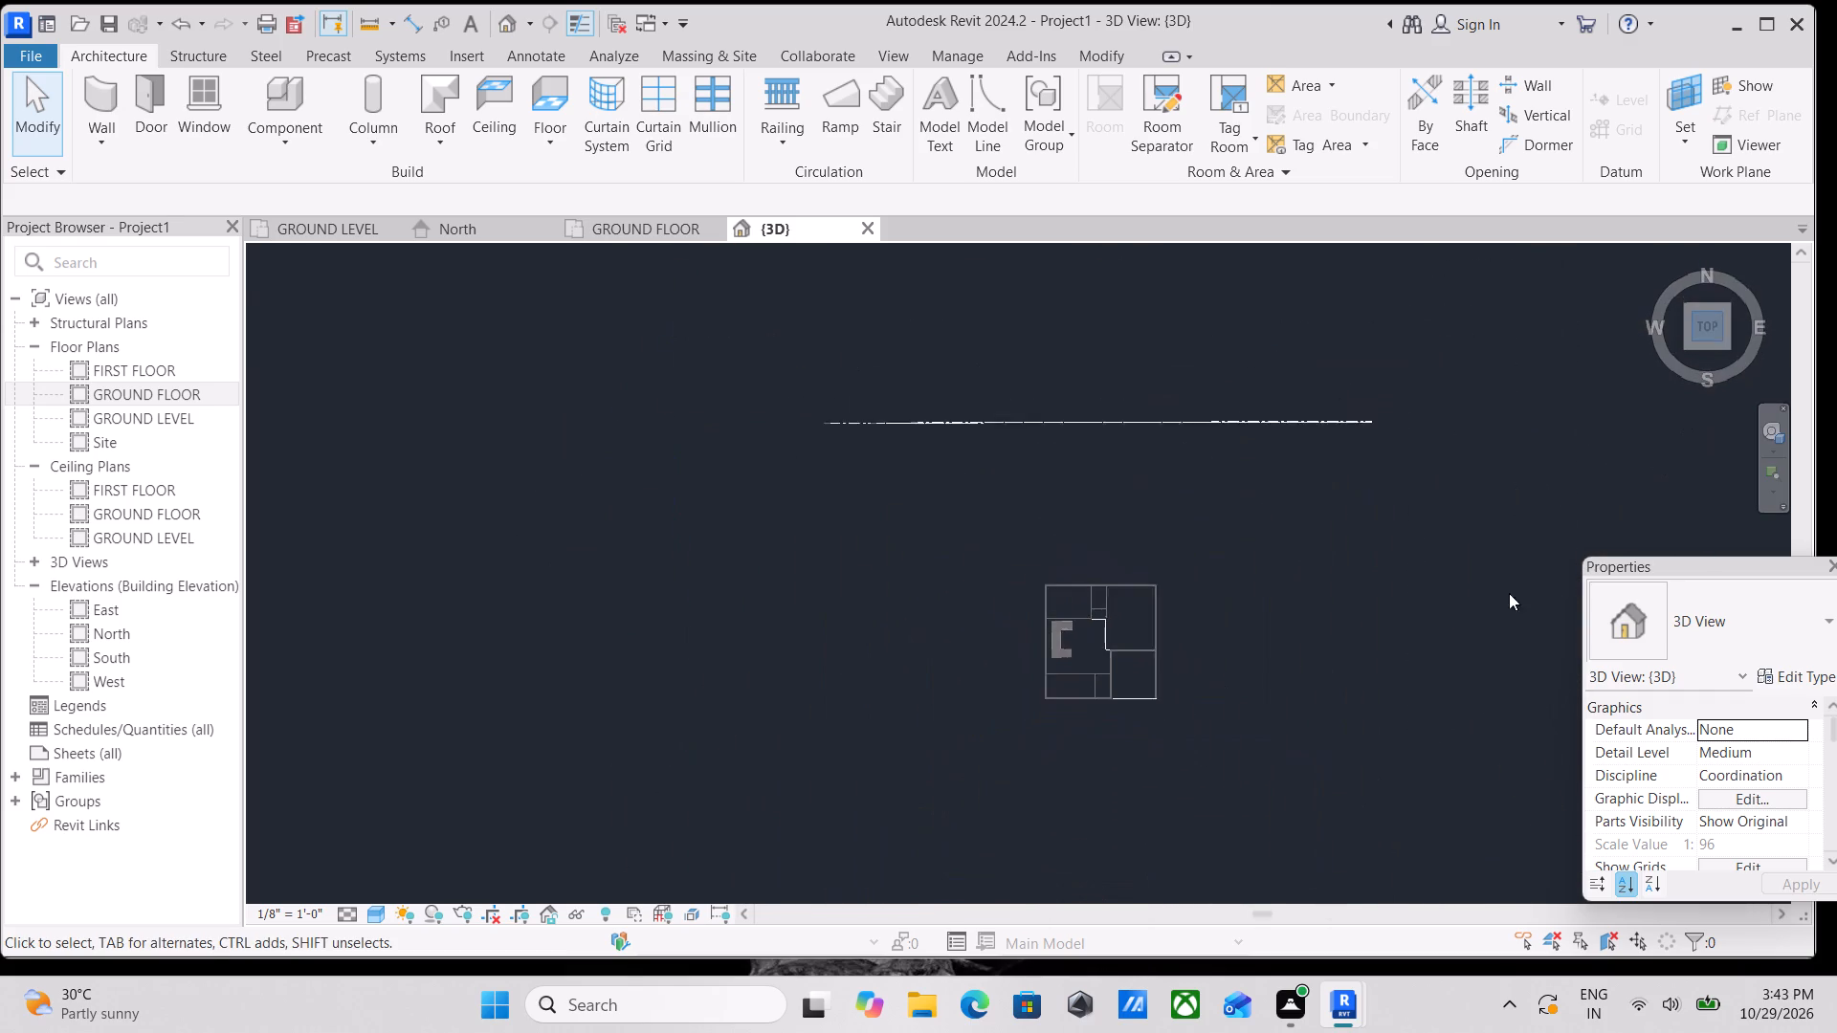
scroll(1353, 583, "up", 3)
scroll(1185, 574, "up", 4)
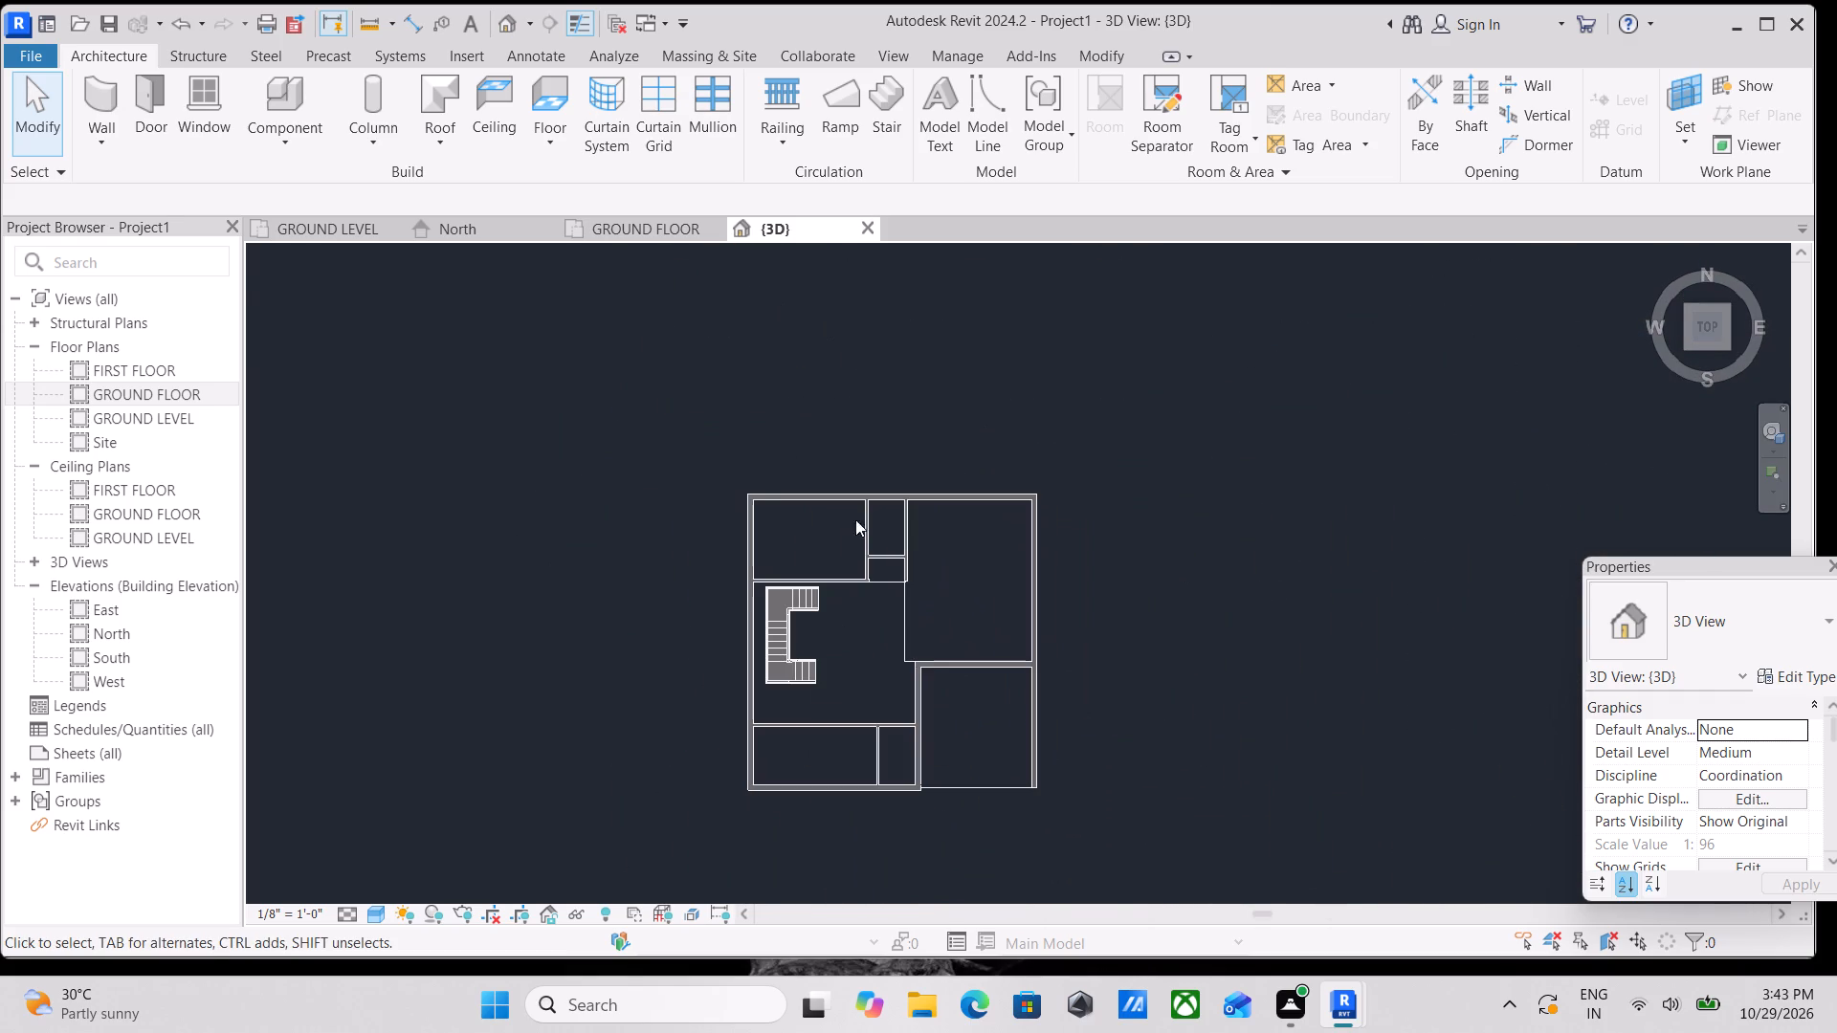
scroll(677, 1032, "up", 3)
scroll(1070, 567, "down", 2)
scroll(771, 776, "up", 2)
scroll(931, 696, "up", 6)
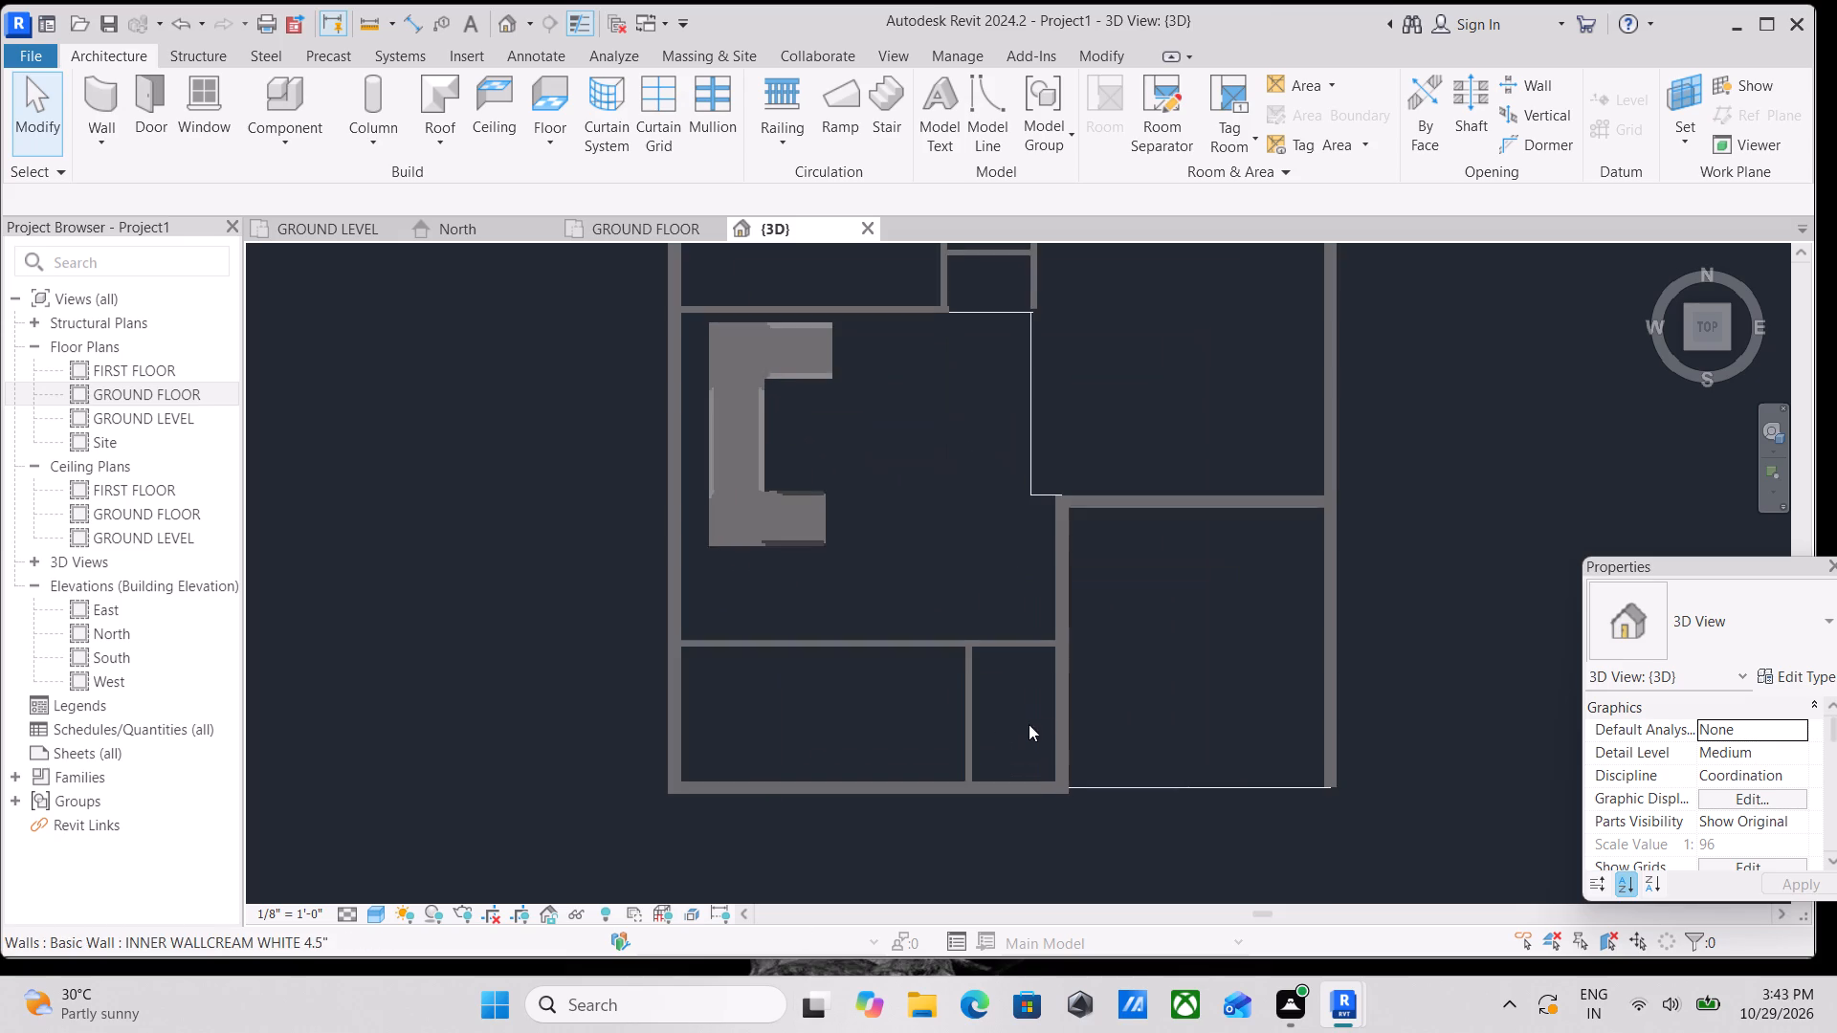
middle_click_drag(925, 473, 908, 551)
Return to the GROUND FLOOR plan and examine the colored rooms around the stair, bedroom, toilet and puja.
left_click(631, 235)
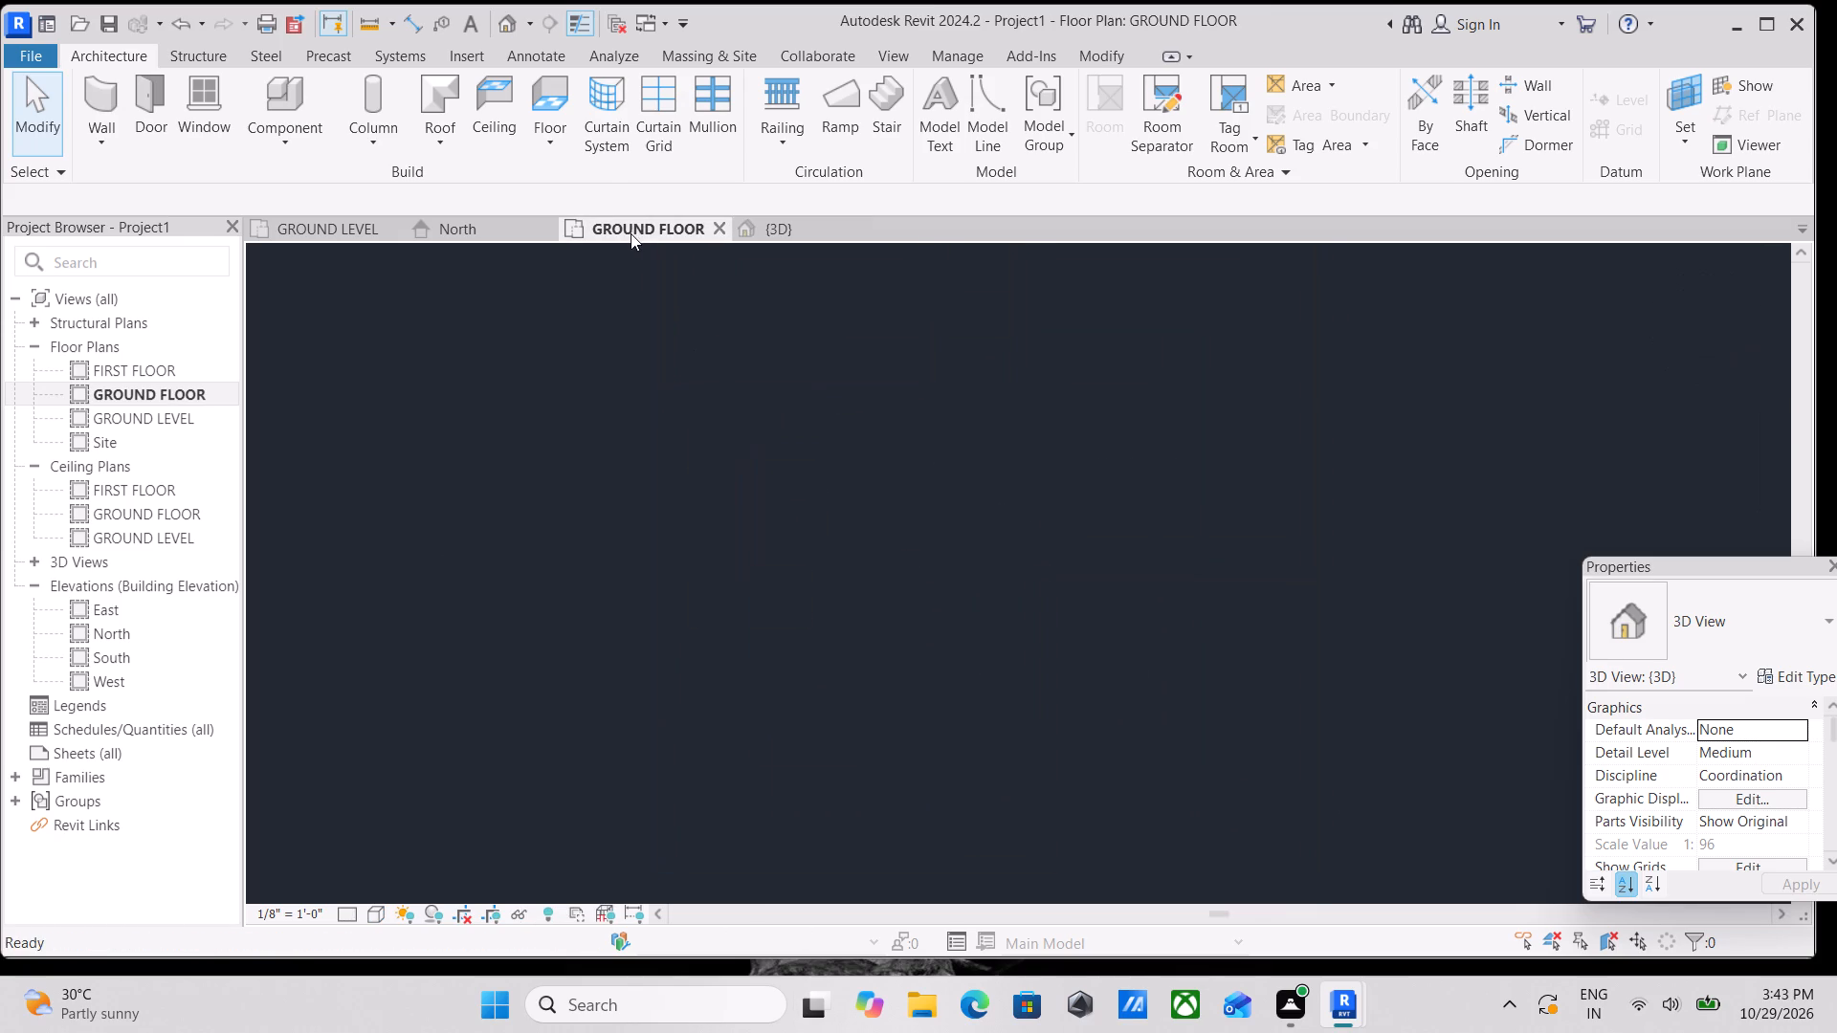
scroll(970, 724, "up", 1)
scroll(970, 724, "down", 1)
scroll(970, 724, "up", 7)
scroll(723, 396, "up", 2)
scroll(805, 439, "down", 2)
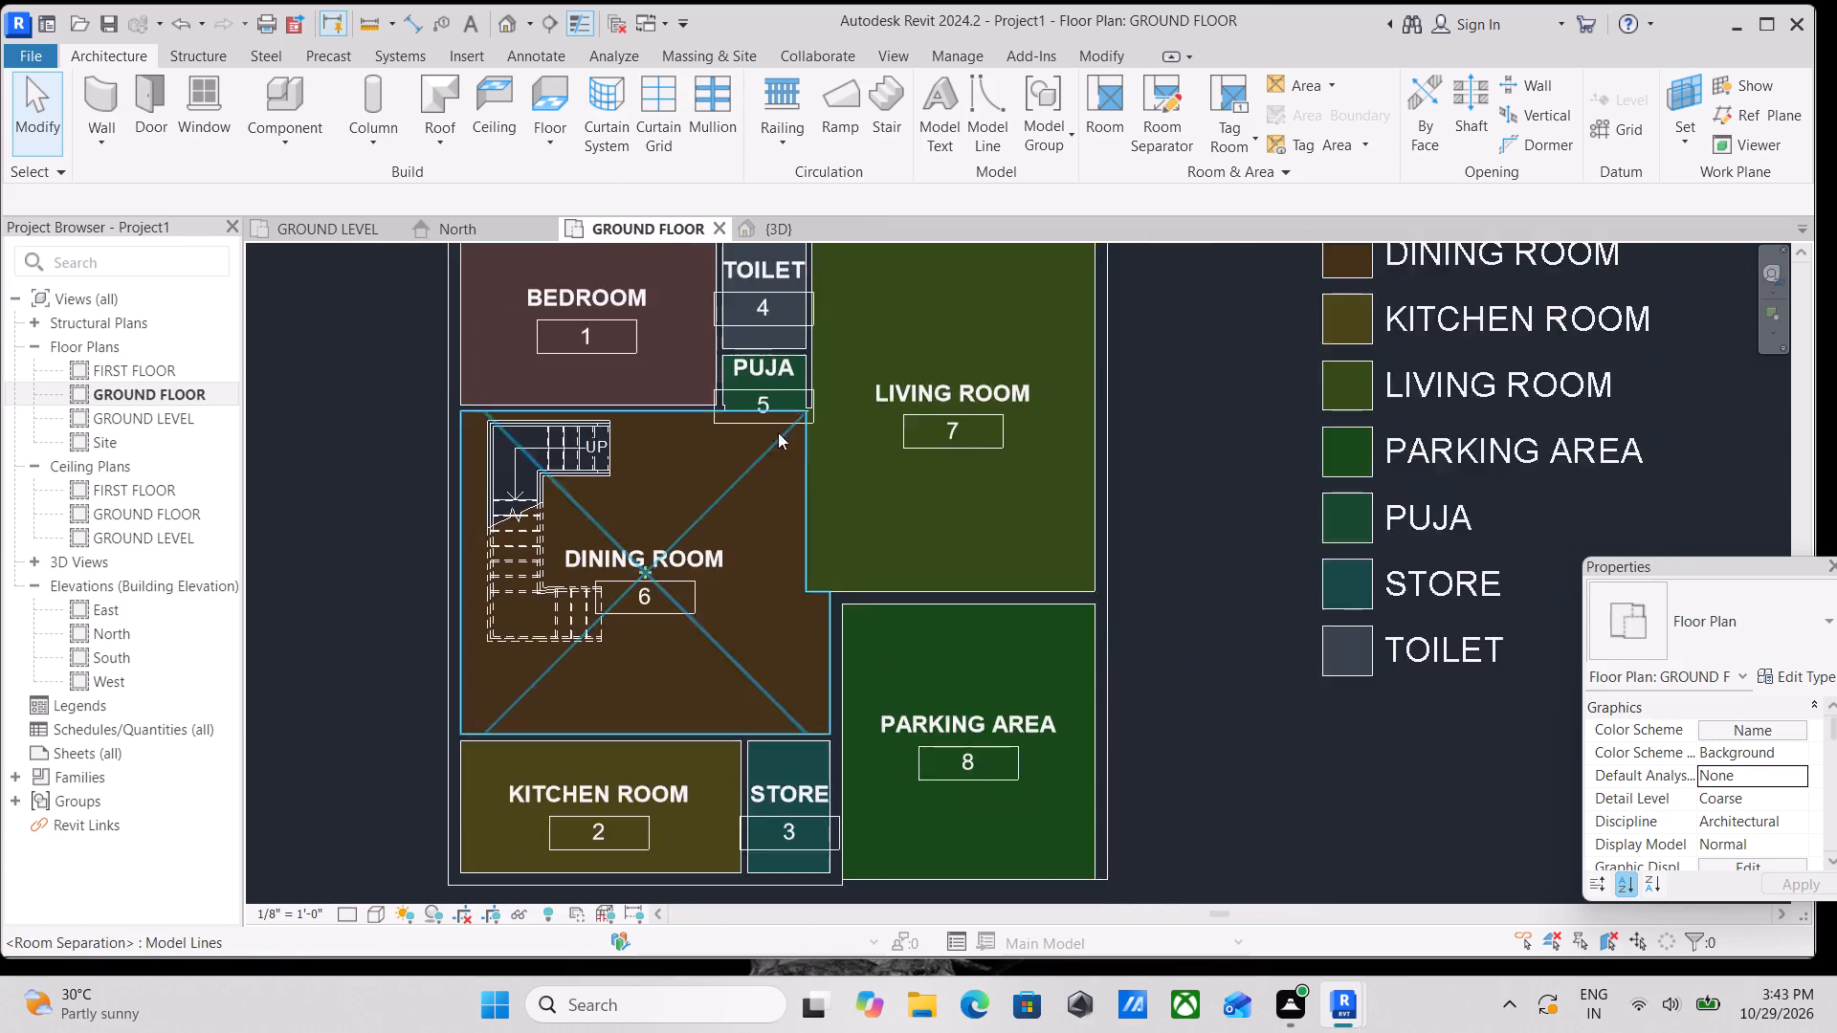
scroll(778, 432, "down", 1)
middle_click_drag(747, 428, 580, 443)
scroll(786, 418, "down", 2)
middle_click_drag(785, 418, 968, 558)
scroll(686, 430, "up", 4)
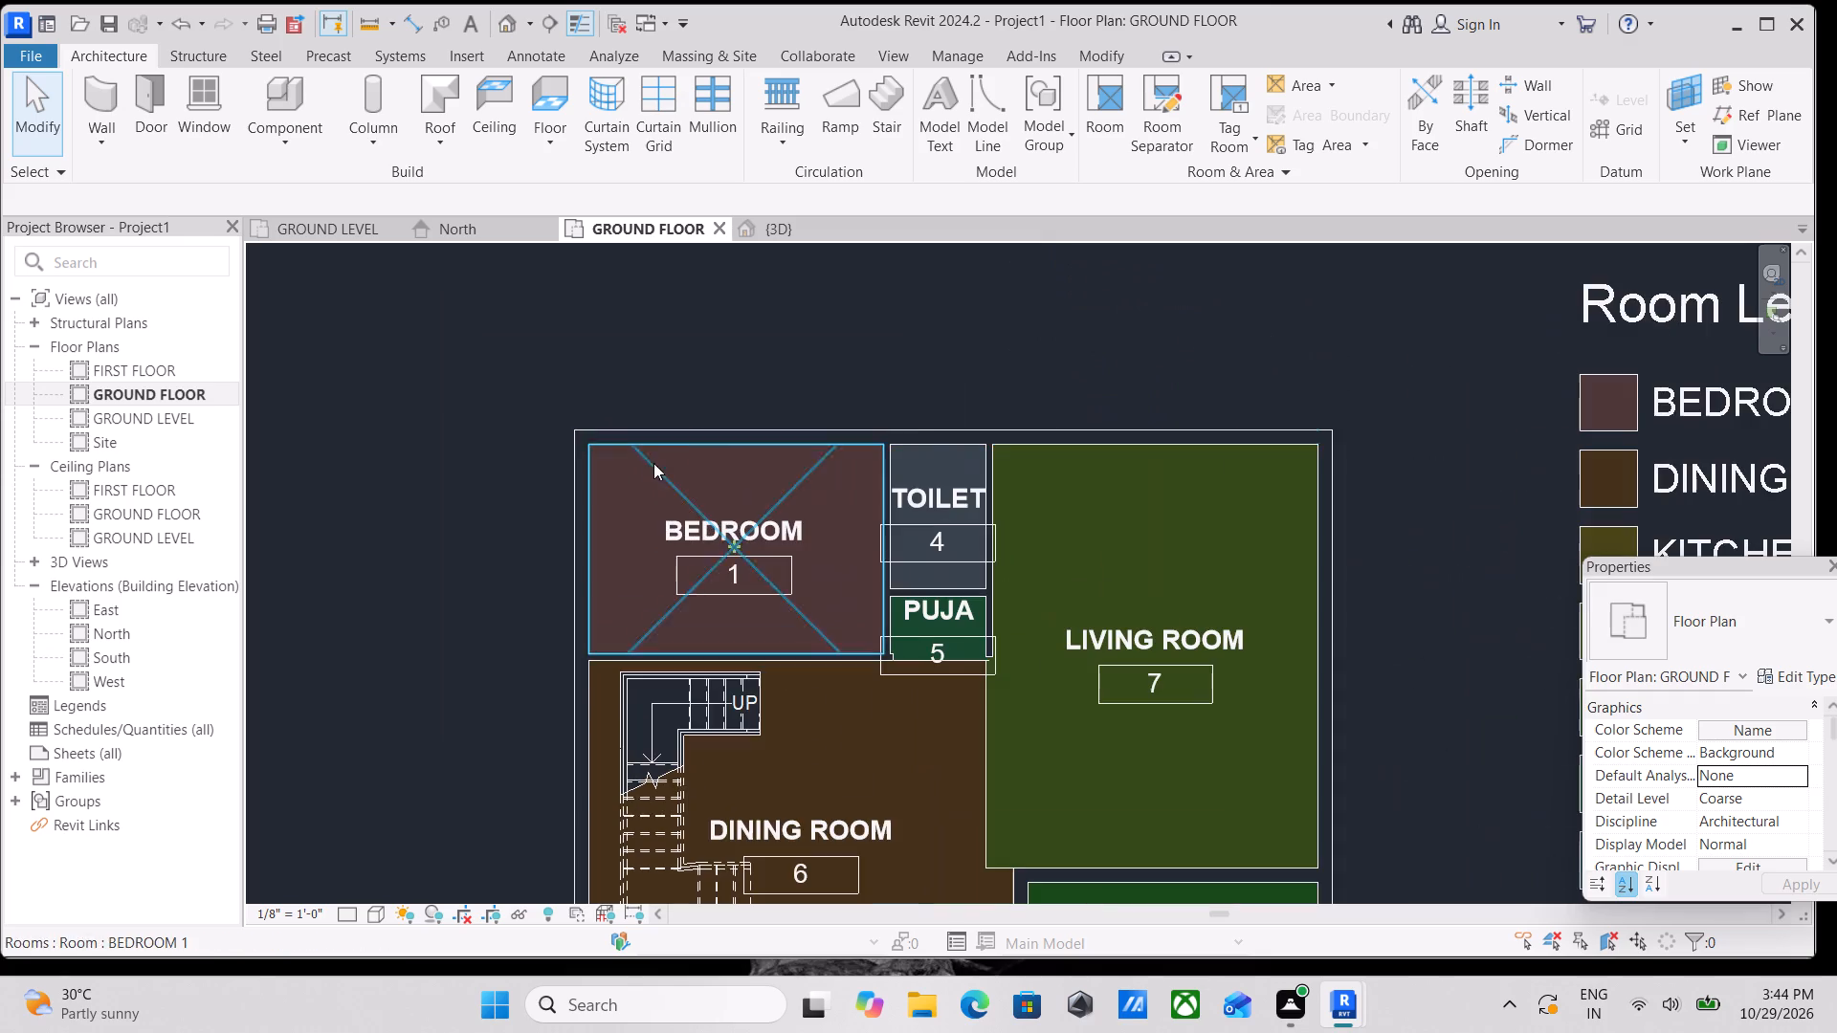
scroll(610, 467, "up", 1)
scroll(648, 341, "down", 1)
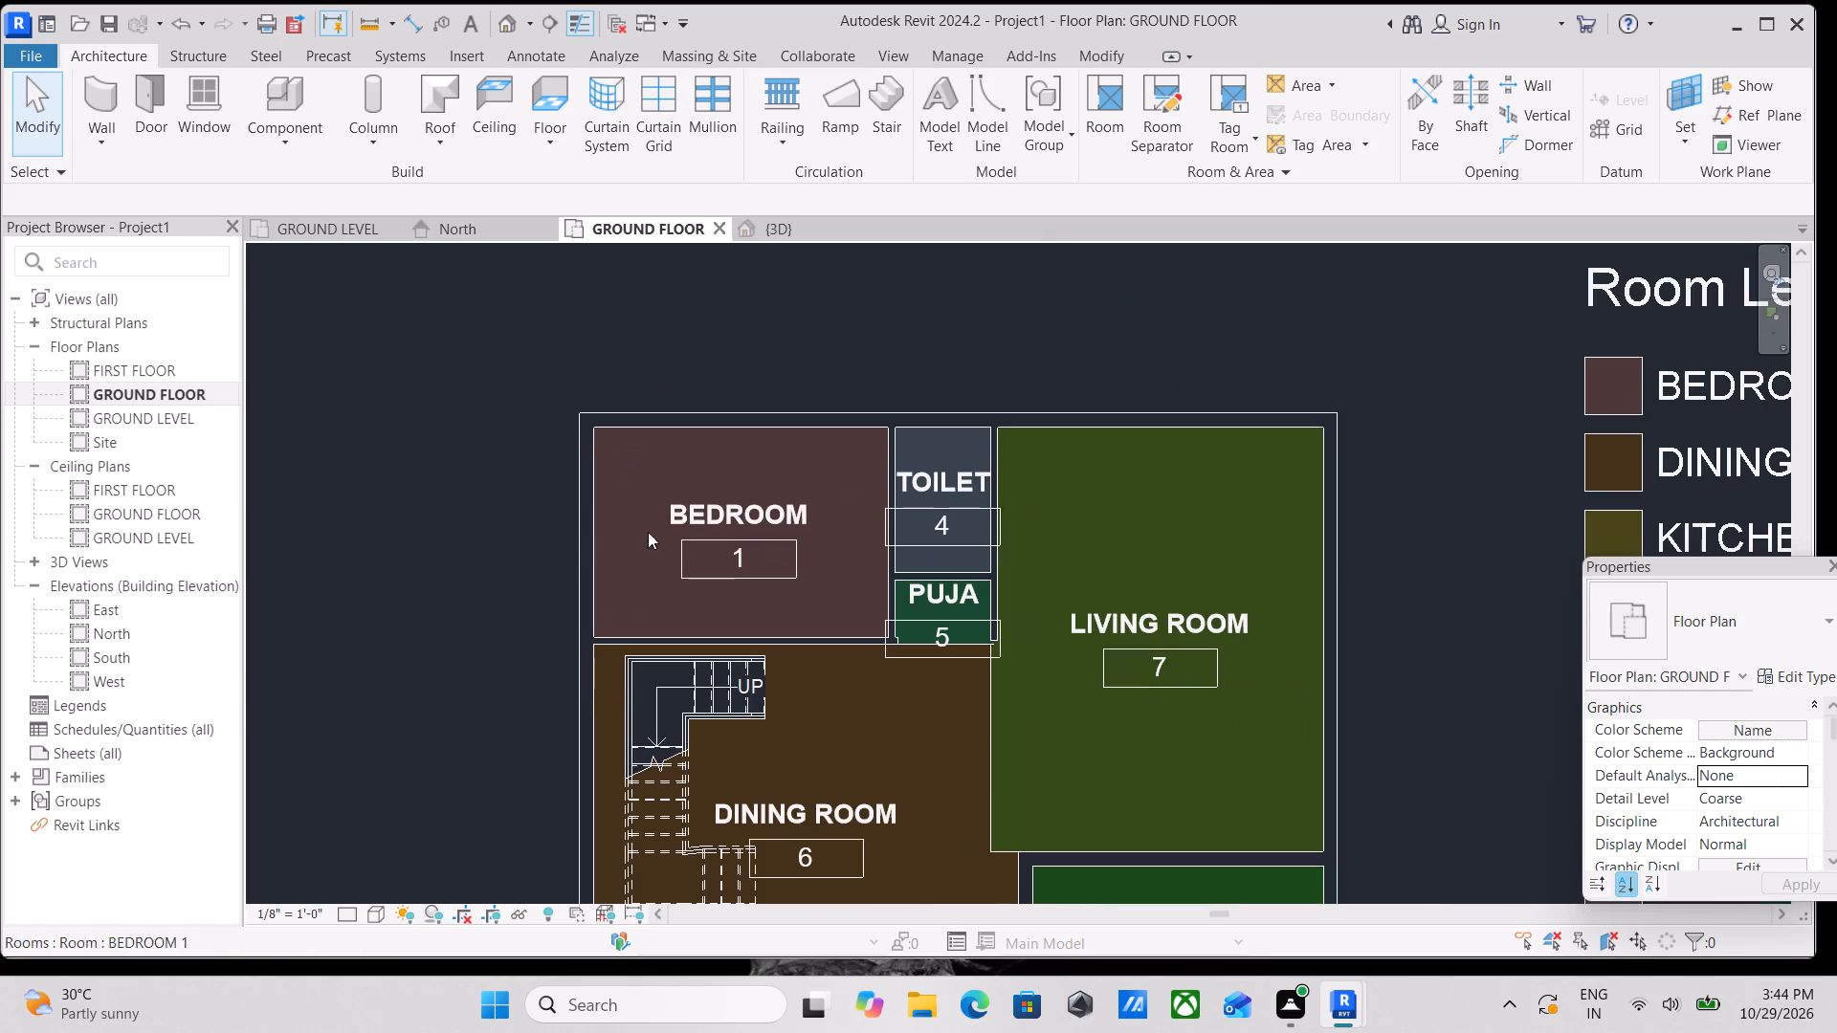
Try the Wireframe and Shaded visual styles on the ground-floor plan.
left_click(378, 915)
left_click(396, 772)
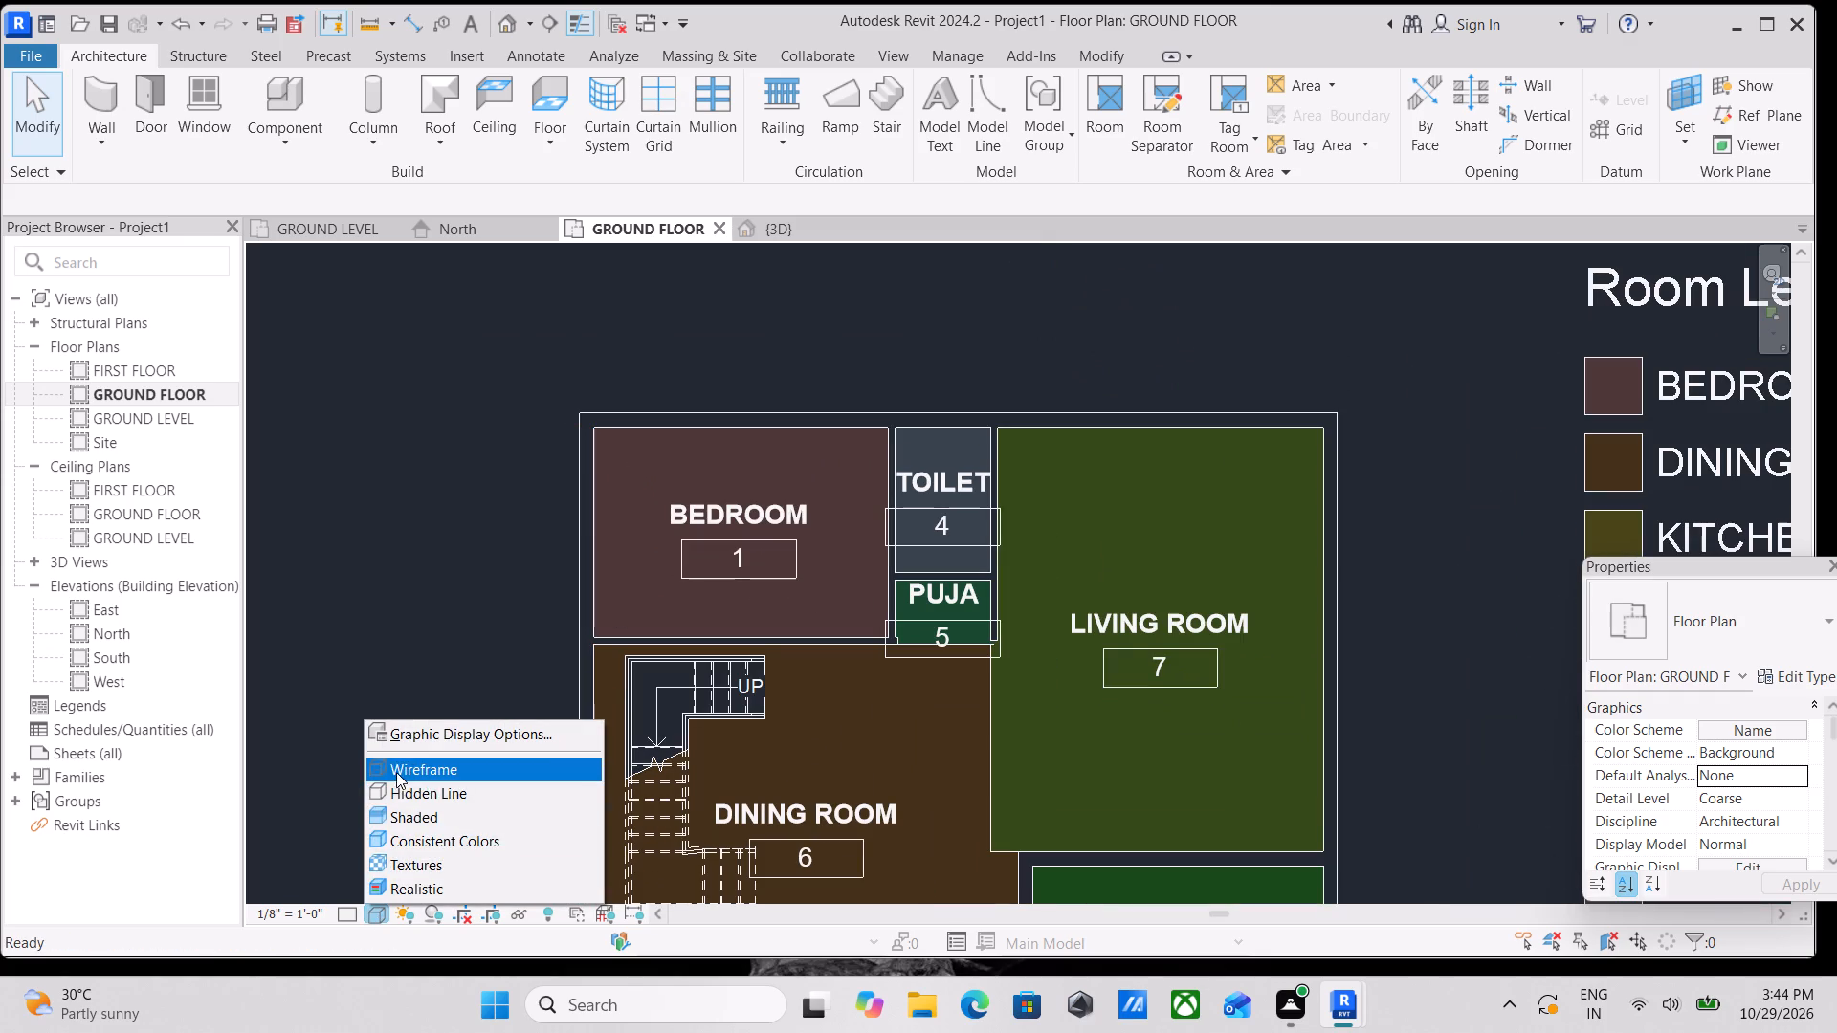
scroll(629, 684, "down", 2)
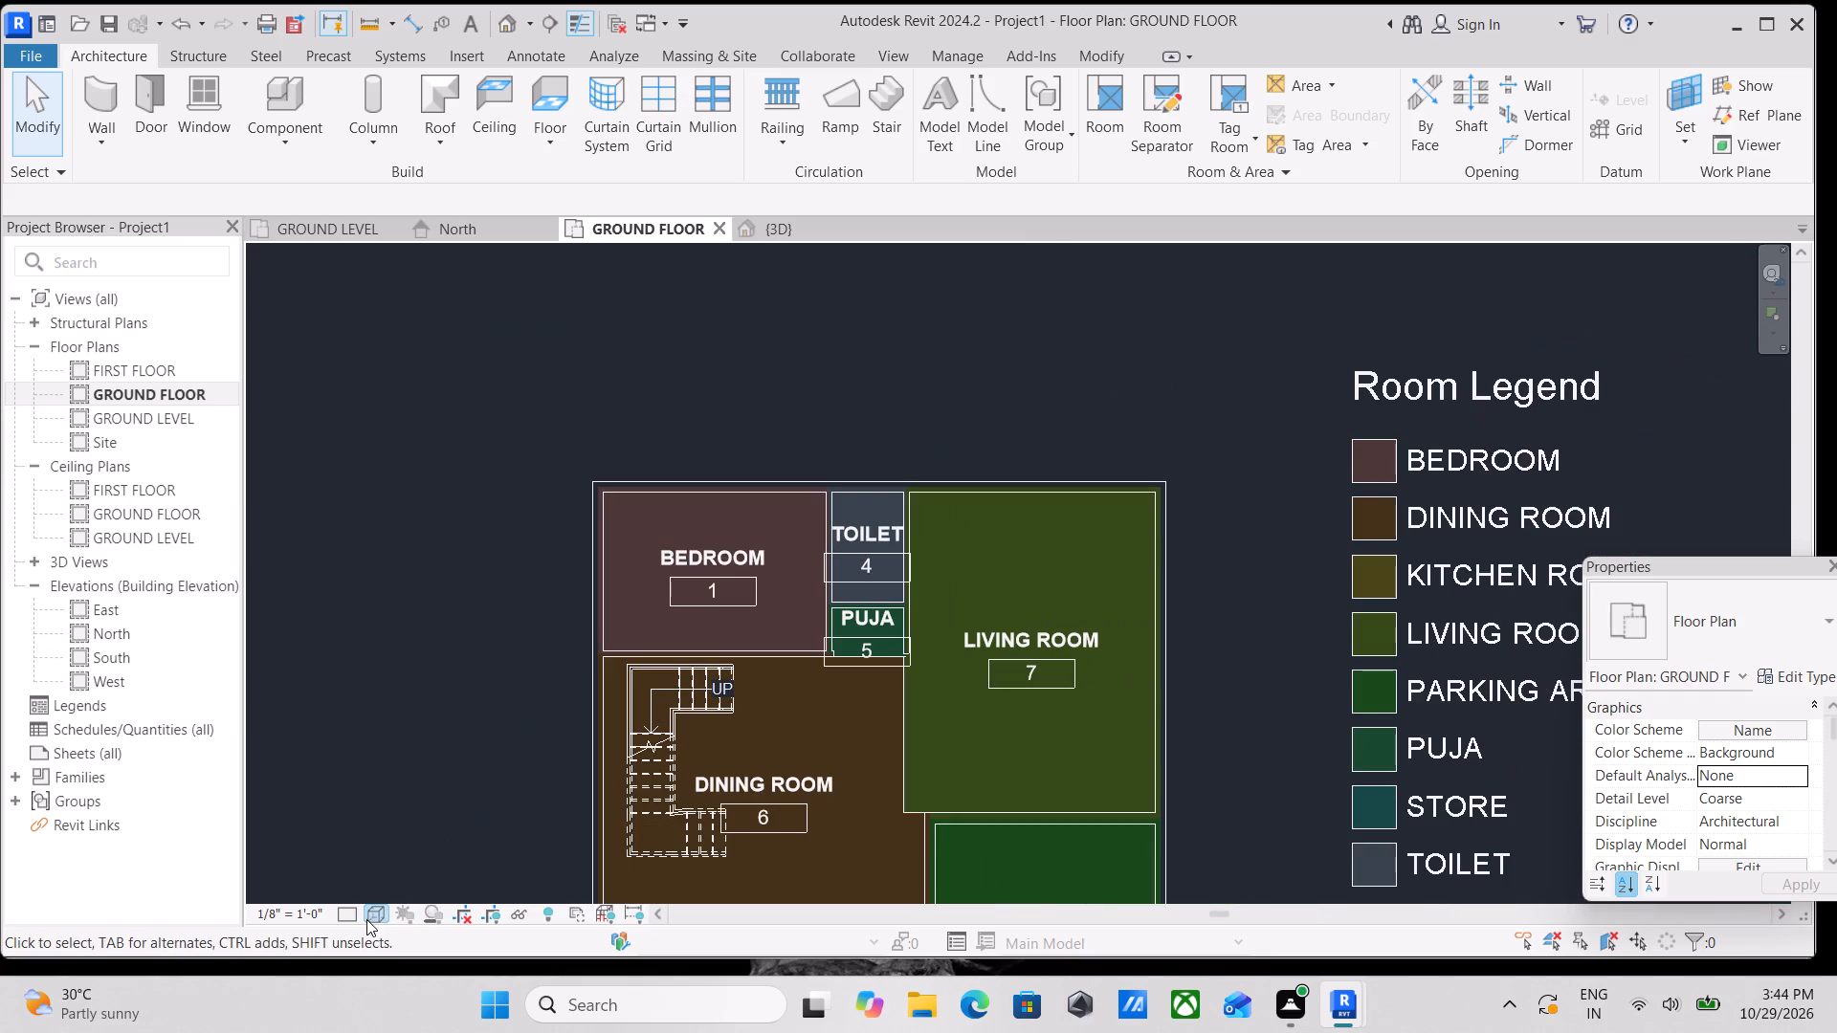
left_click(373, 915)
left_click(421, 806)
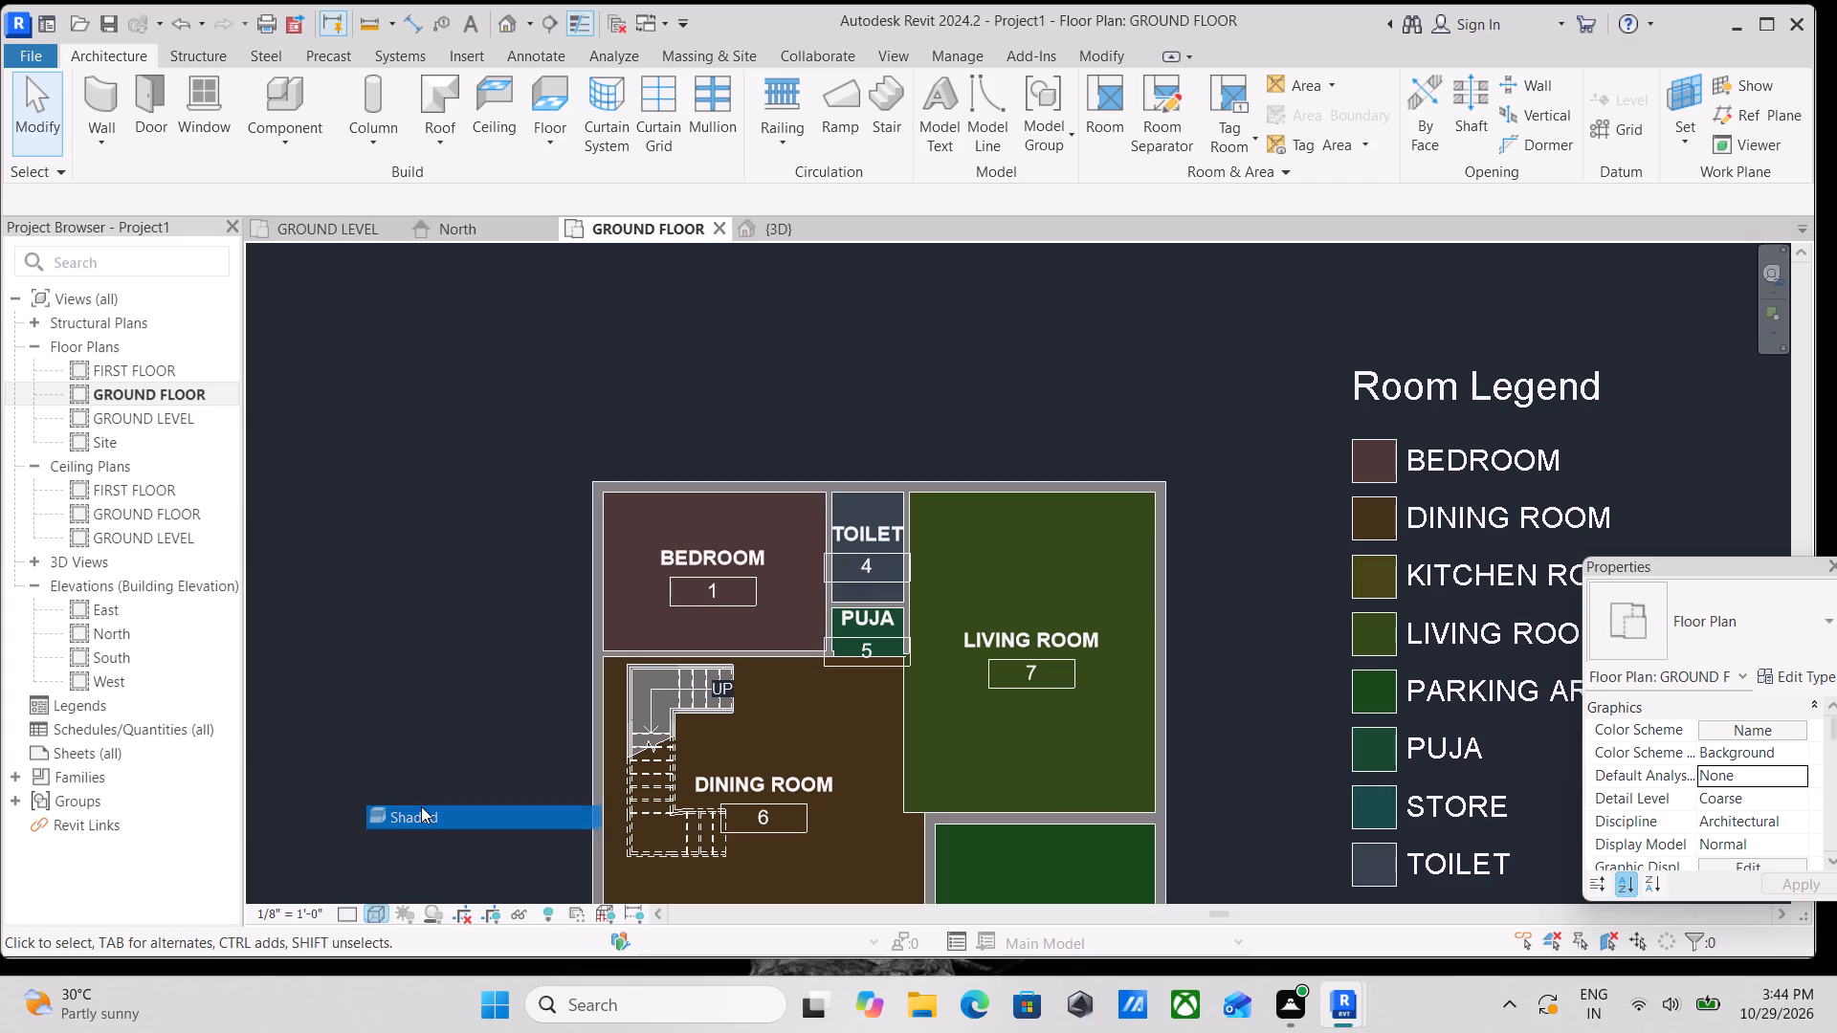
Set the ground-floor plan's visual style to Wireframe.
left_click(372, 913)
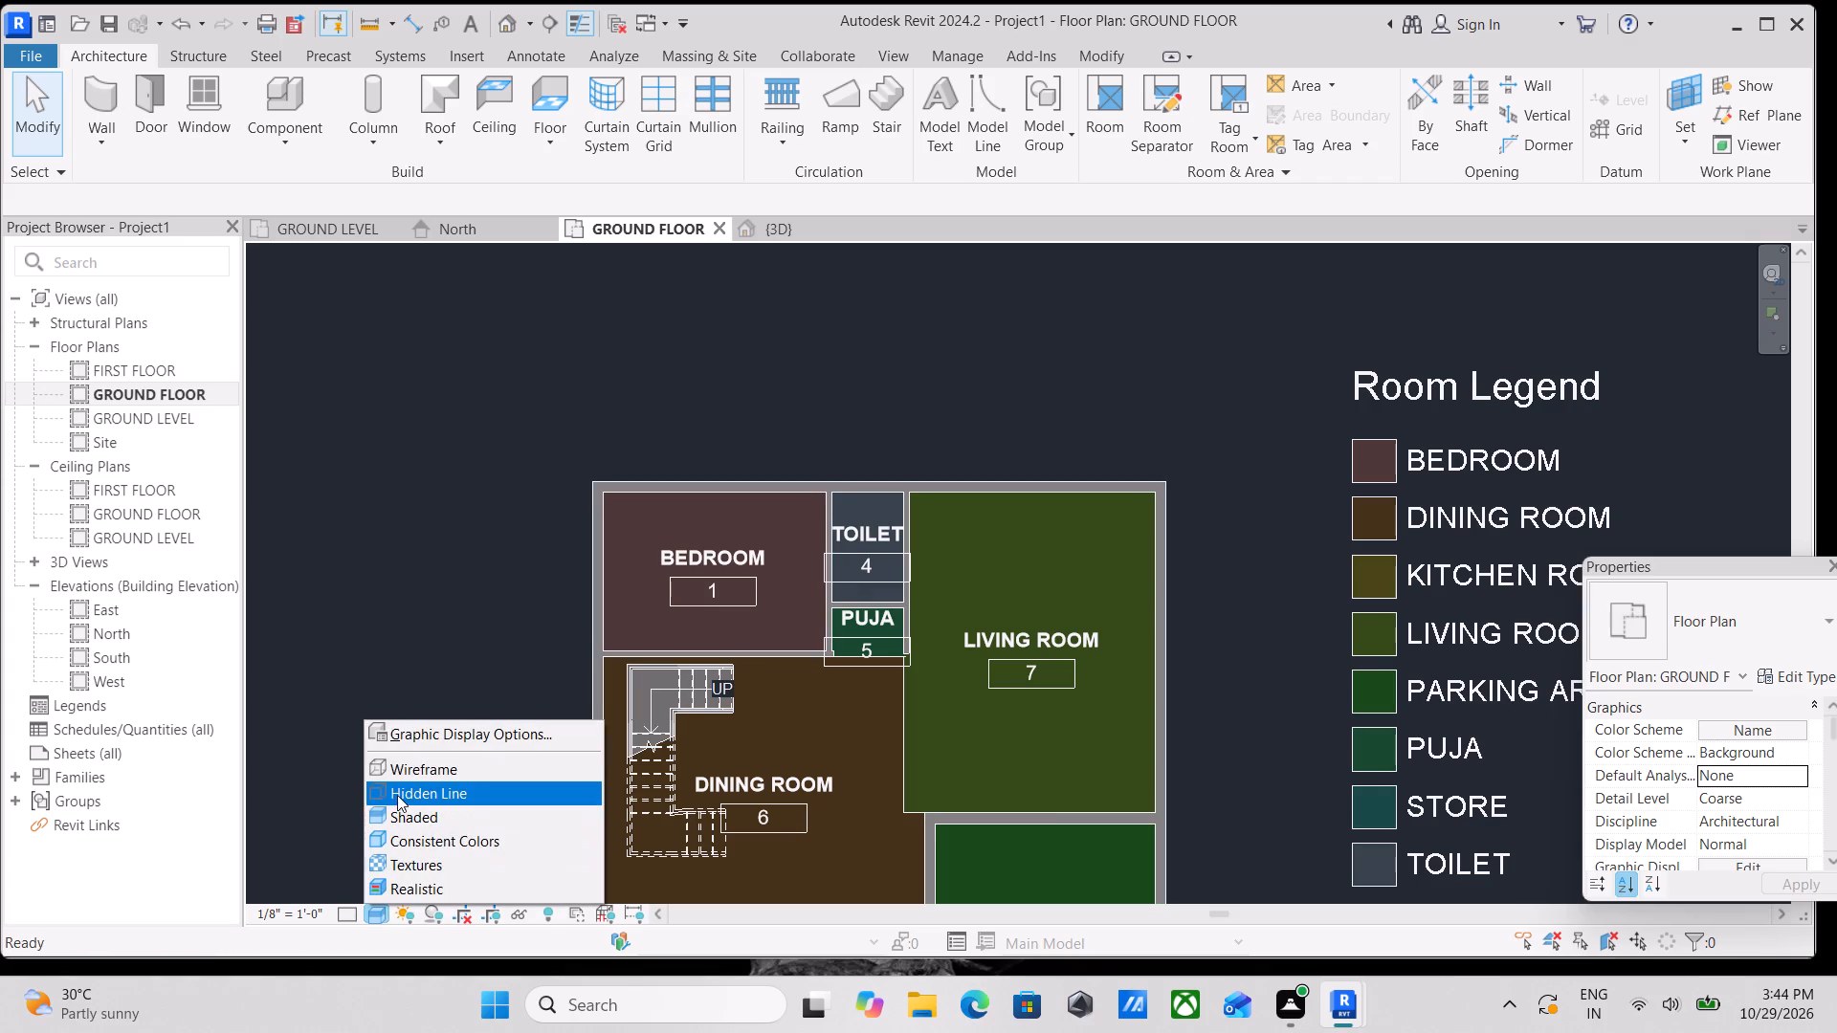
left_click(402, 776)
Examine how the room color fills meet the walls and stair, from the bedroom corner across the whole plan.
scroll(900, 641, "up", 2)
scroll(604, 554, "up", 3)
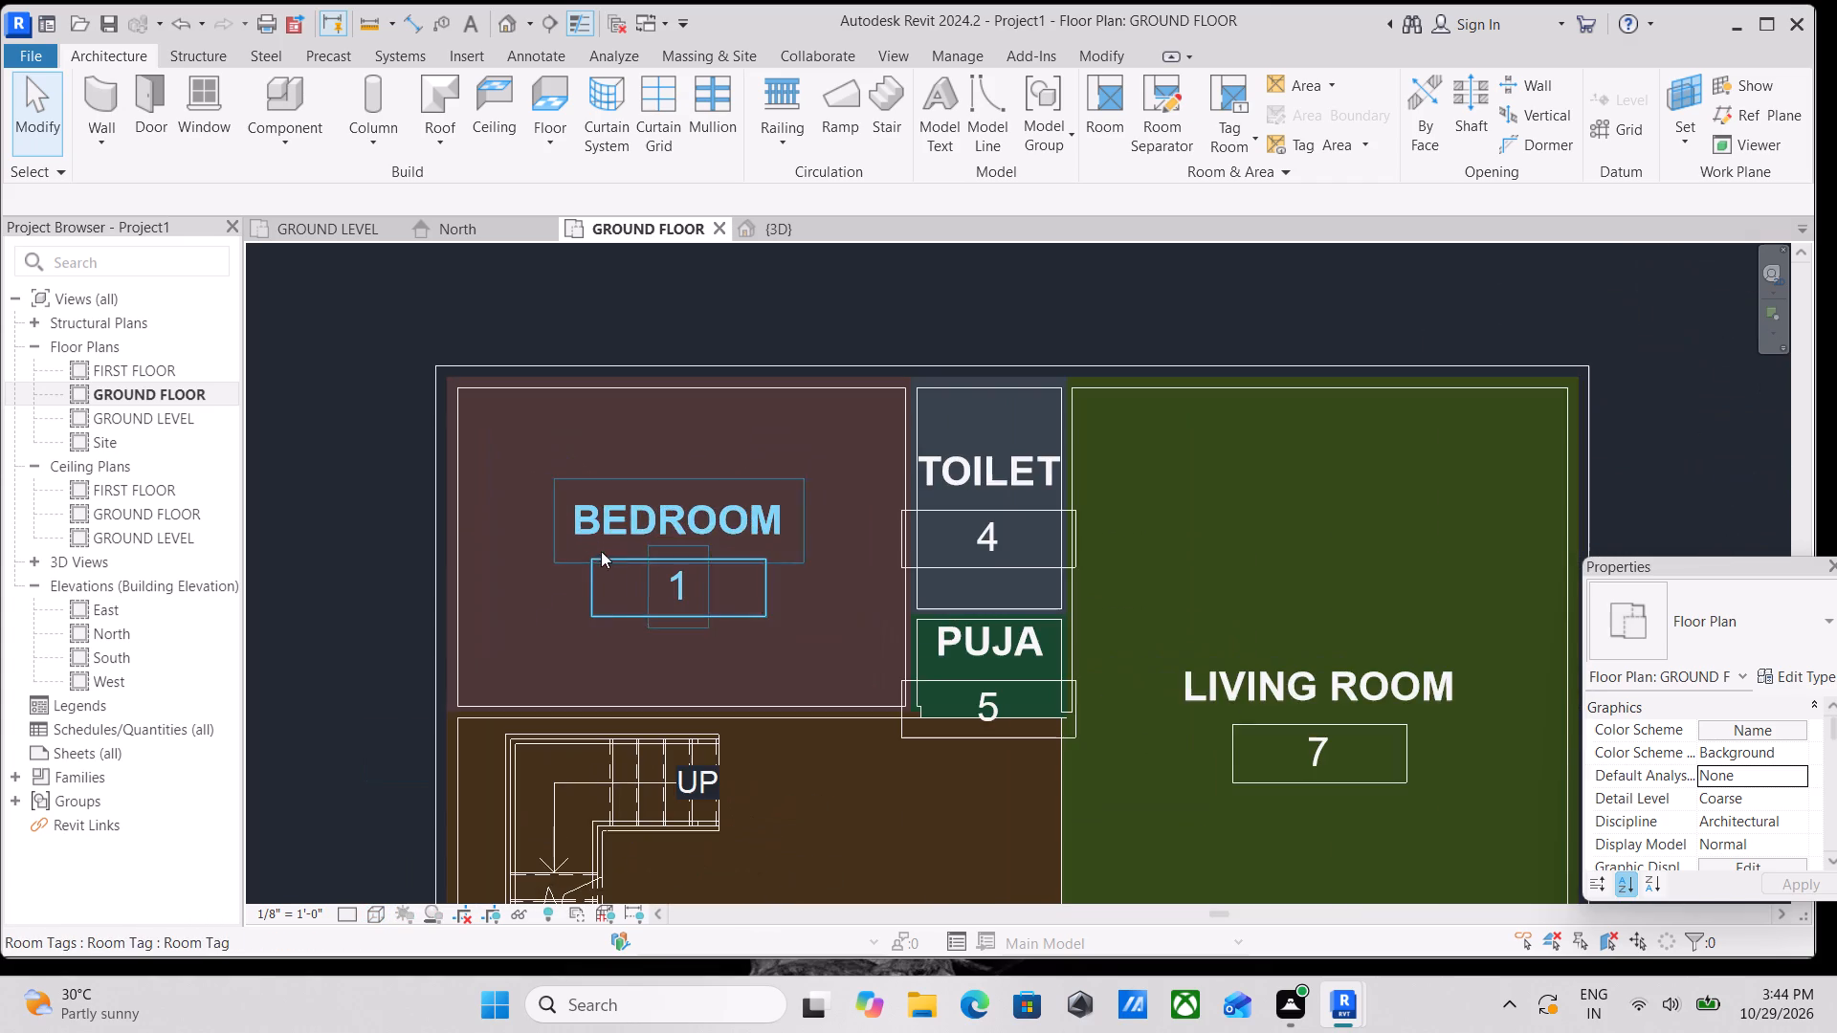
middle_click_drag(521, 461, 635, 565)
scroll(548, 455, "up", 7)
scroll(462, 415, "up", 2)
scroll(612, 431, "down", 3)
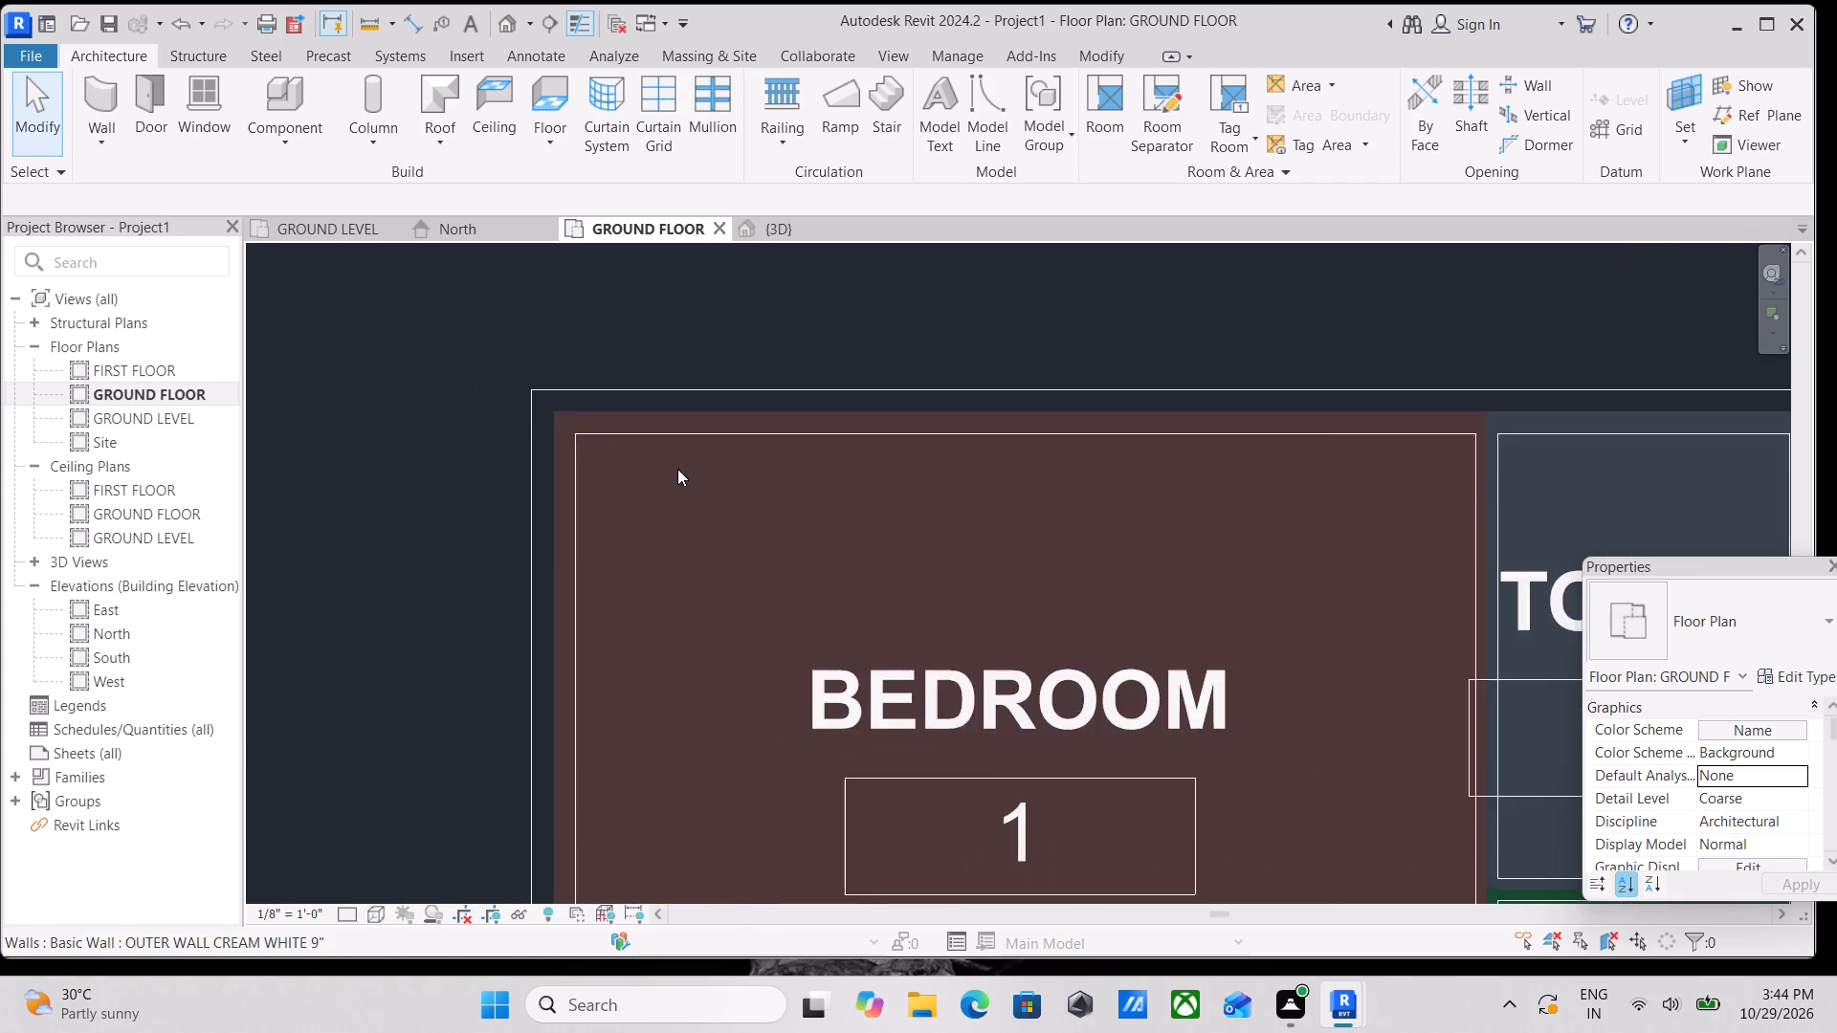
scroll(677, 469, "down", 3)
middle_click_drag(706, 473, 351, 376)
scroll(755, 492, "down", 3)
middle_click_drag(755, 492, 755, 468)
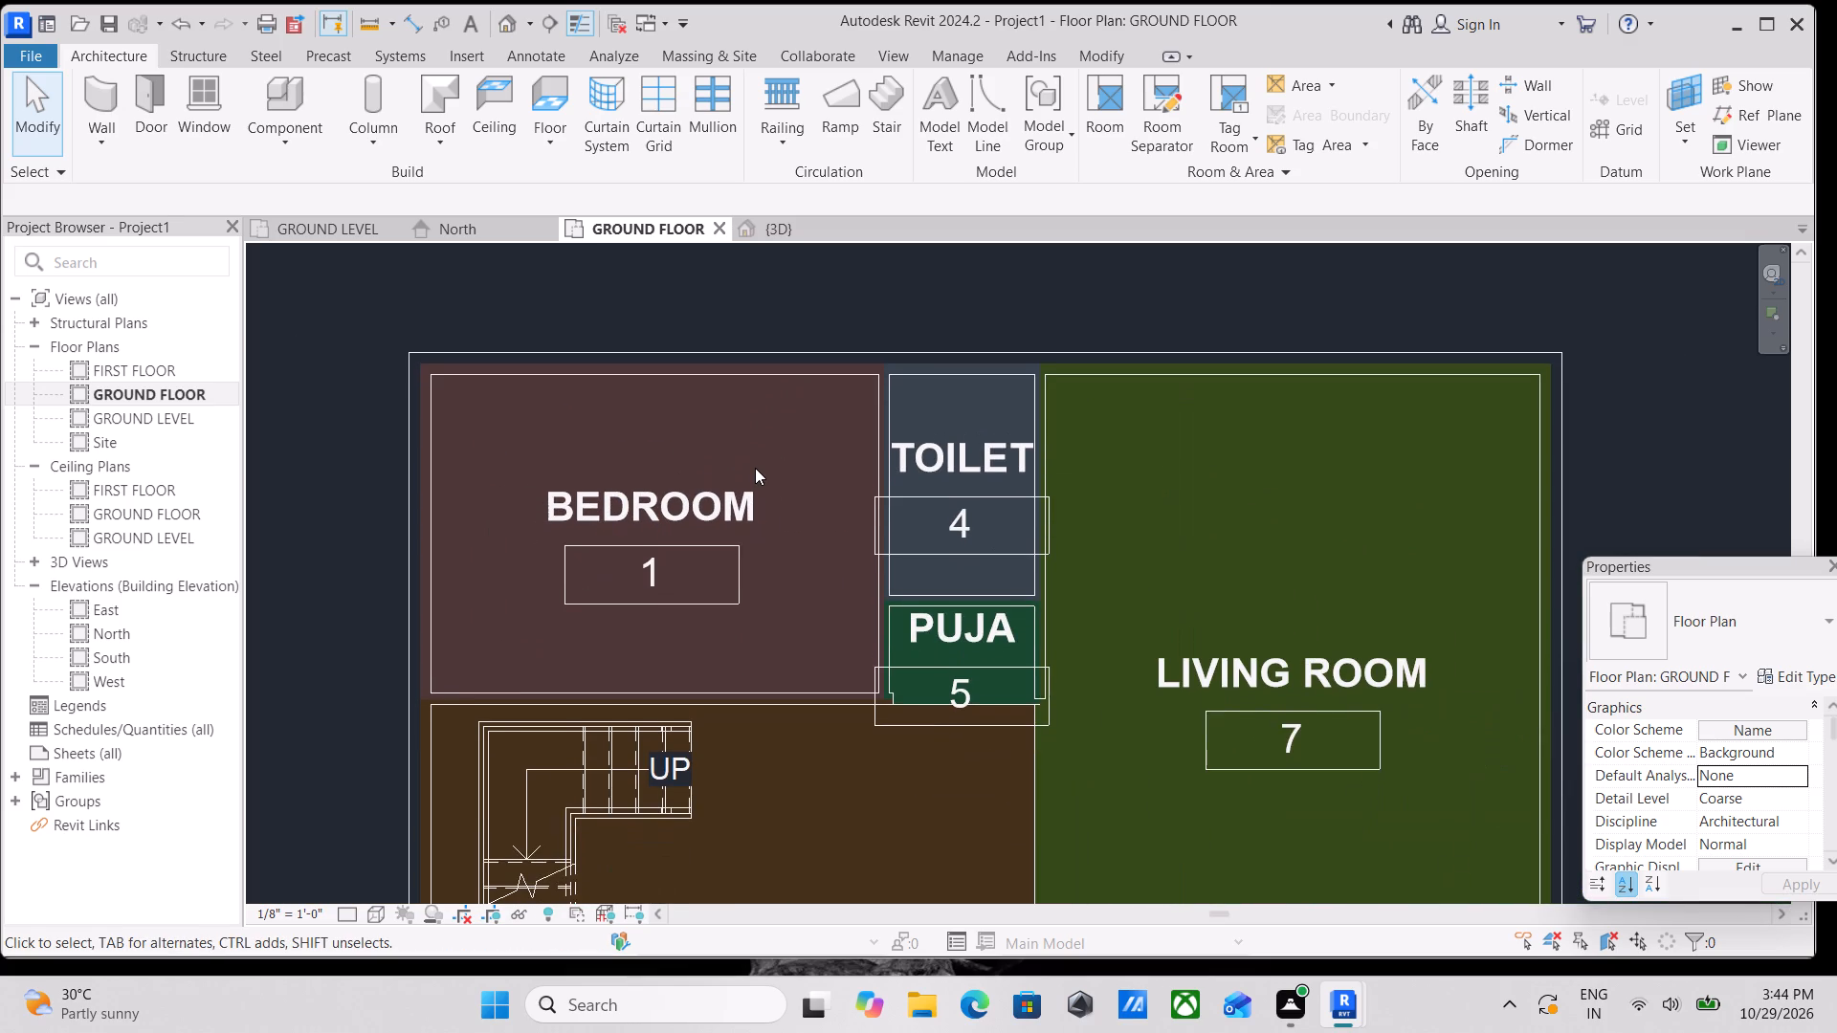
scroll(755, 468, "down", 3)
middle_click_drag(976, 750, 910, 516)
middle_click_drag(925, 584, 946, 455)
middle_click_drag(844, 549, 1059, 817)
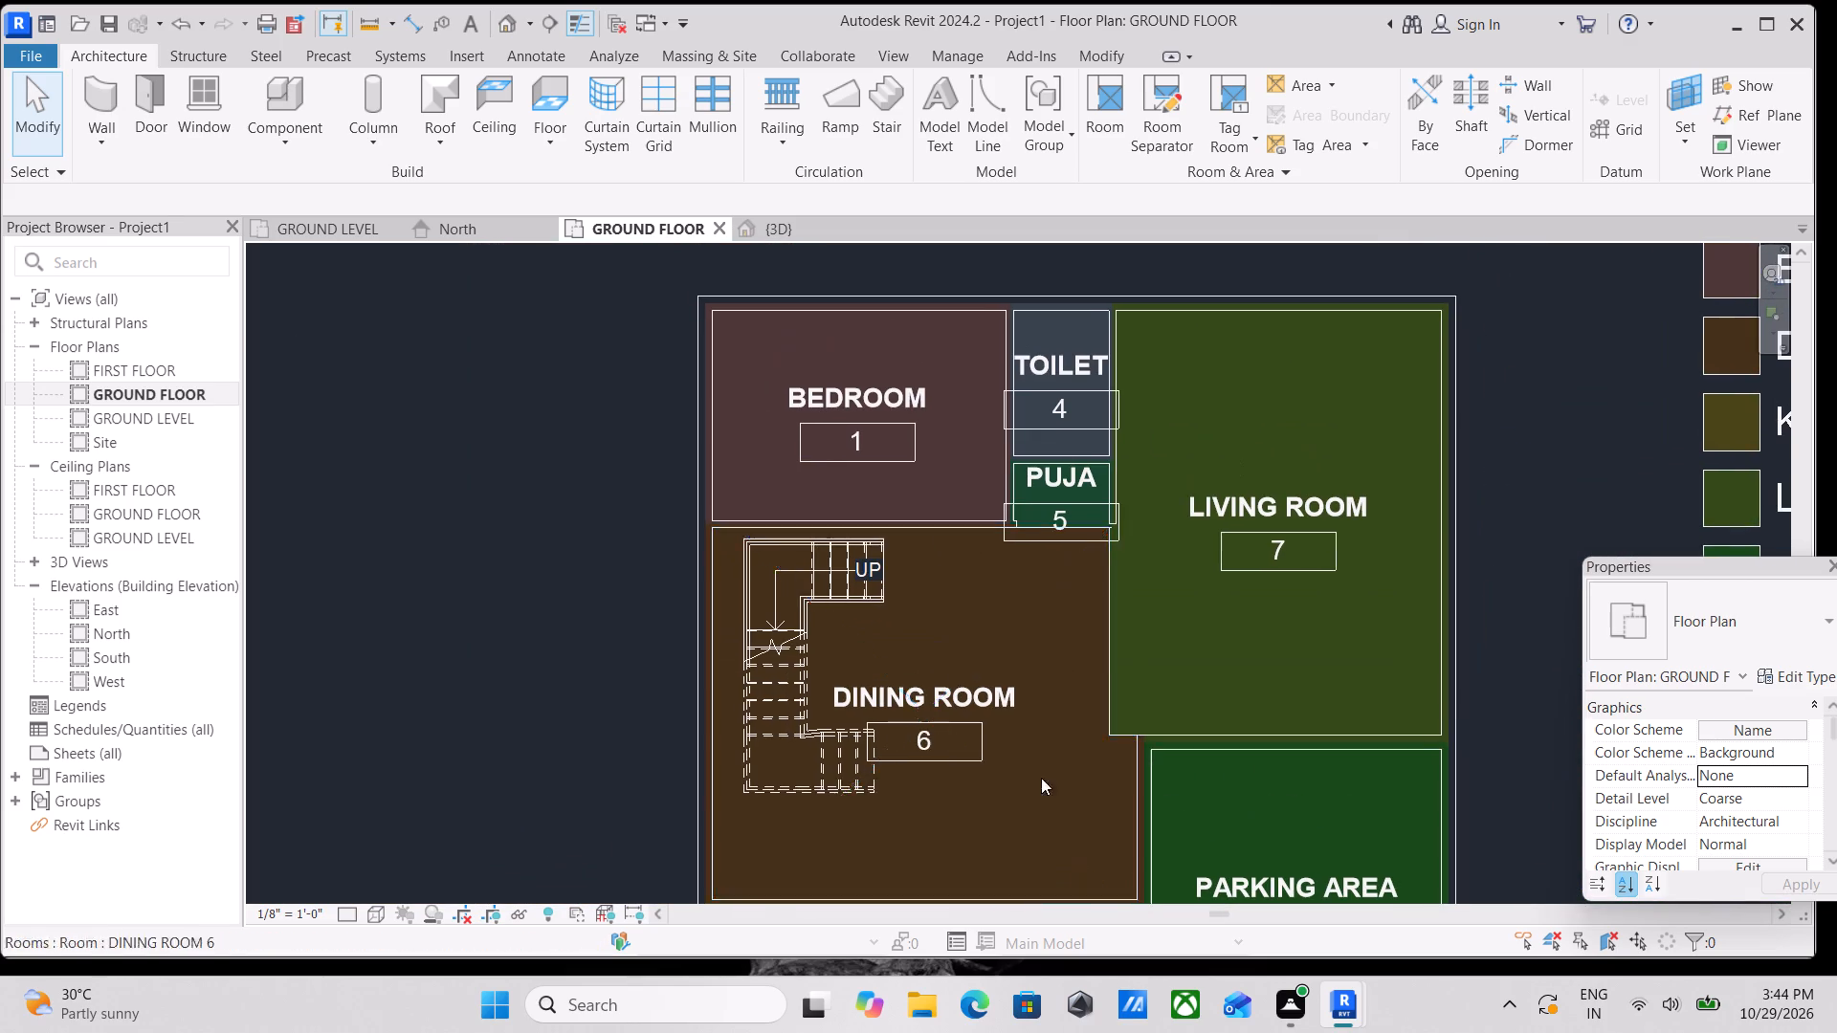
middle_click_drag(834, 552, 763, 593)
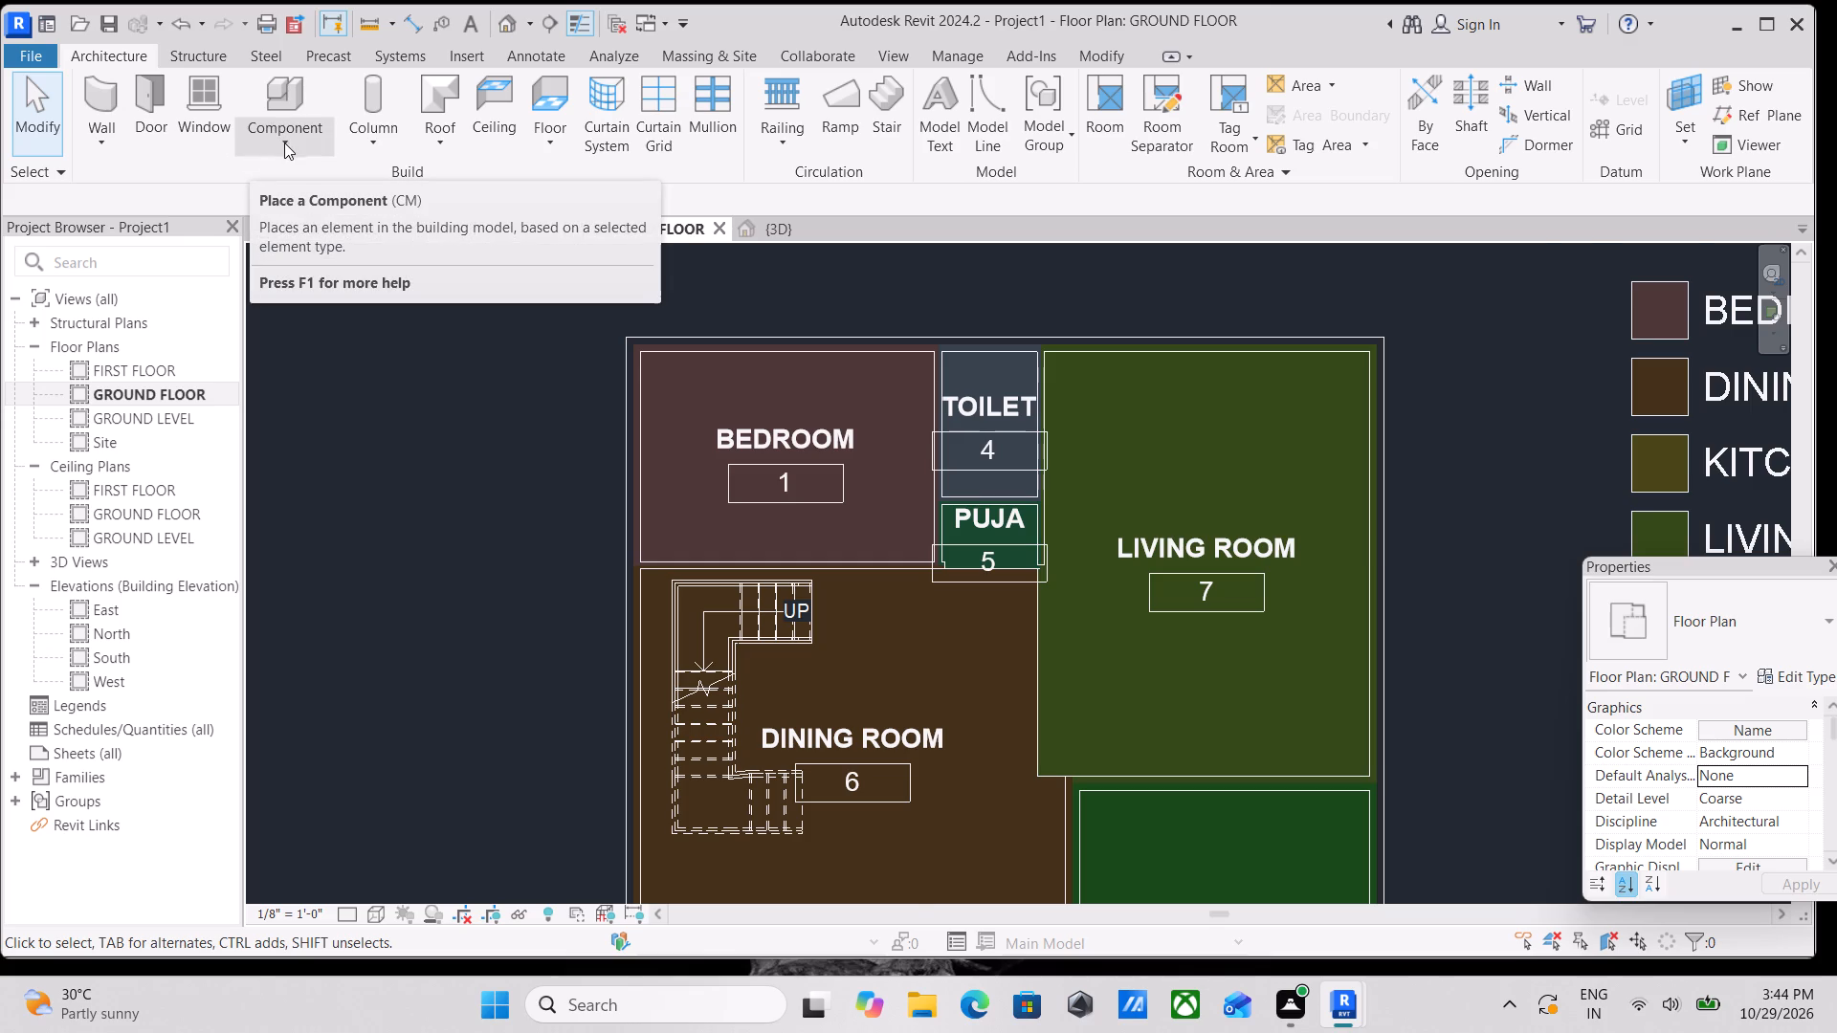
scroll(563, 467, "down", 1)
middle_click_drag(548, 455, 552, 411)
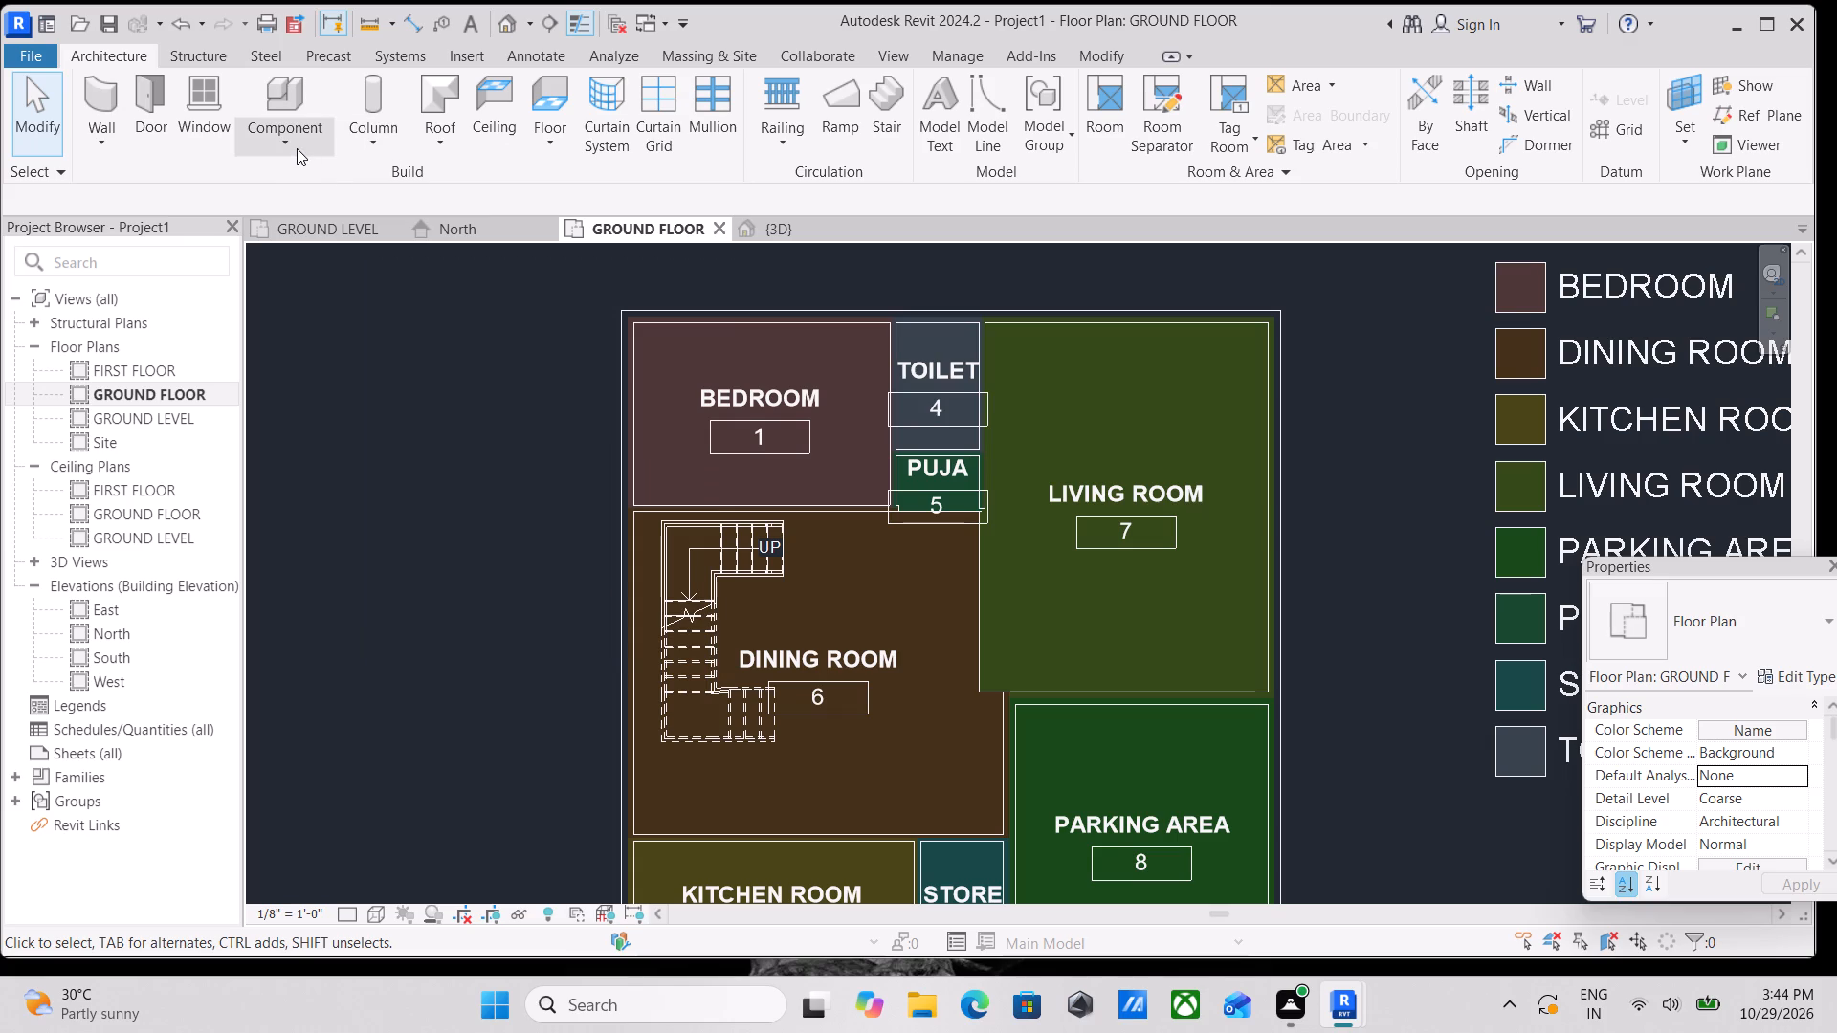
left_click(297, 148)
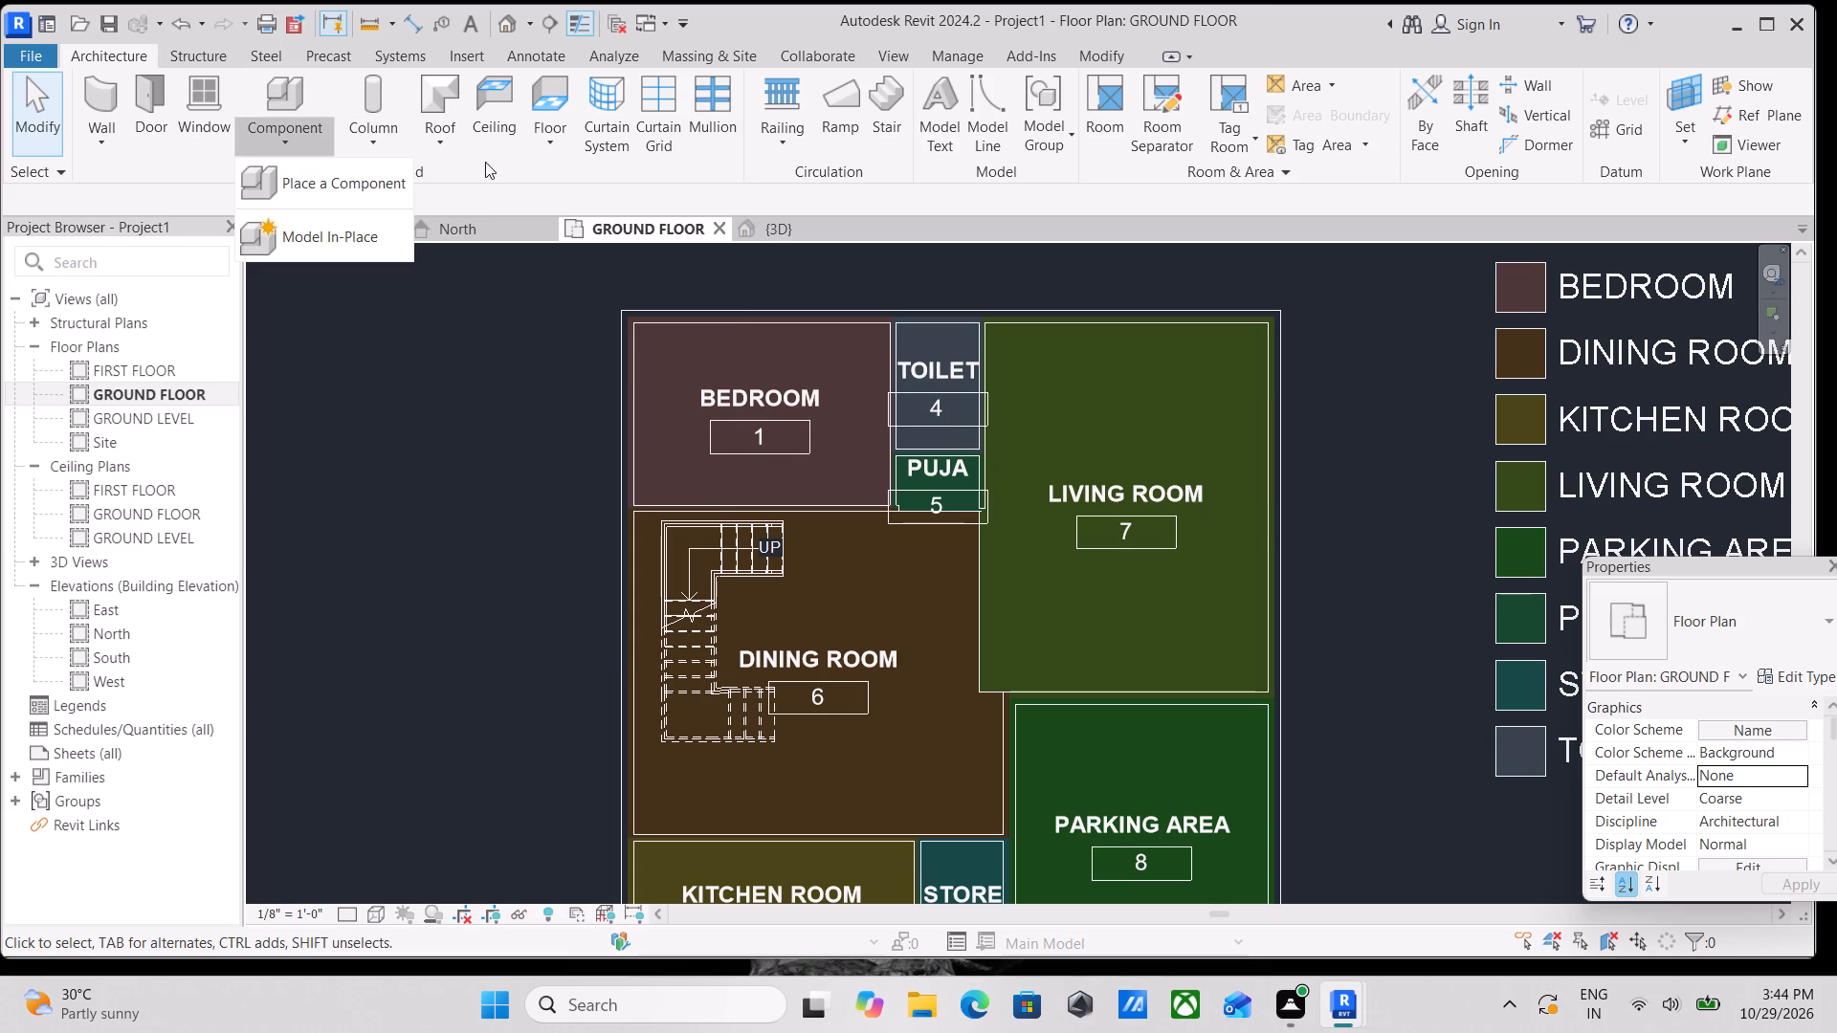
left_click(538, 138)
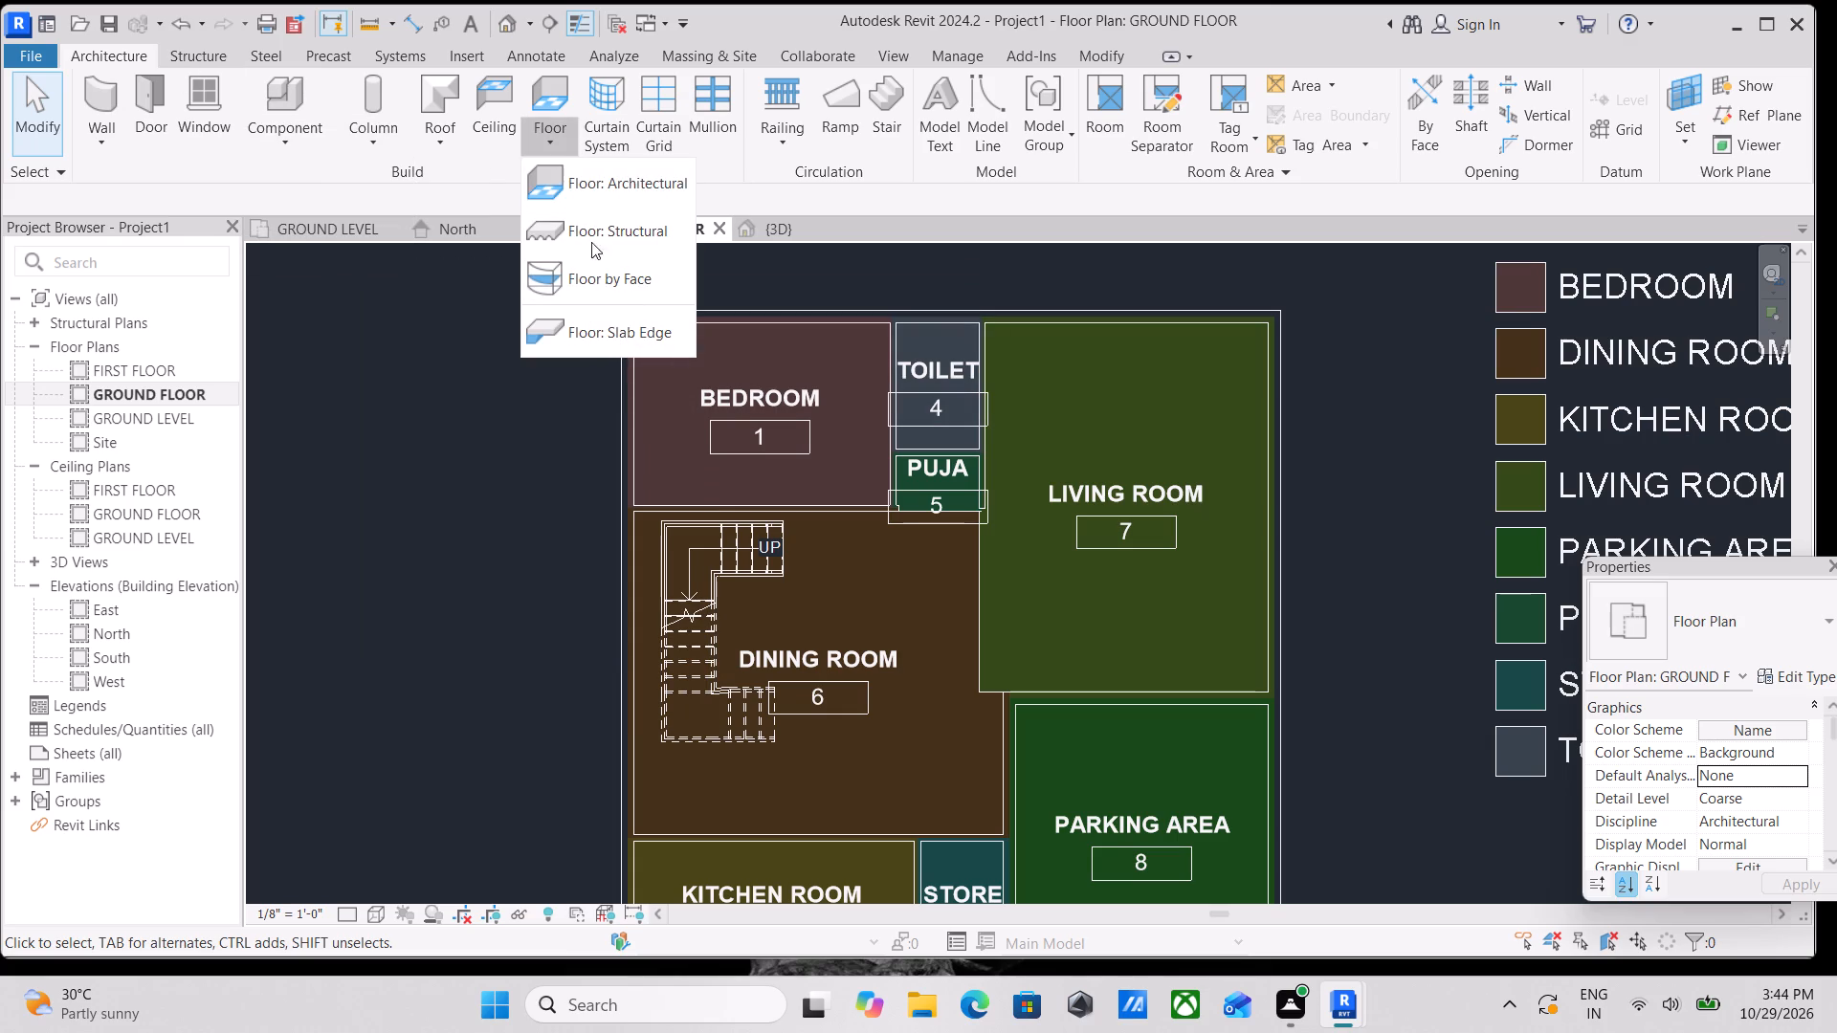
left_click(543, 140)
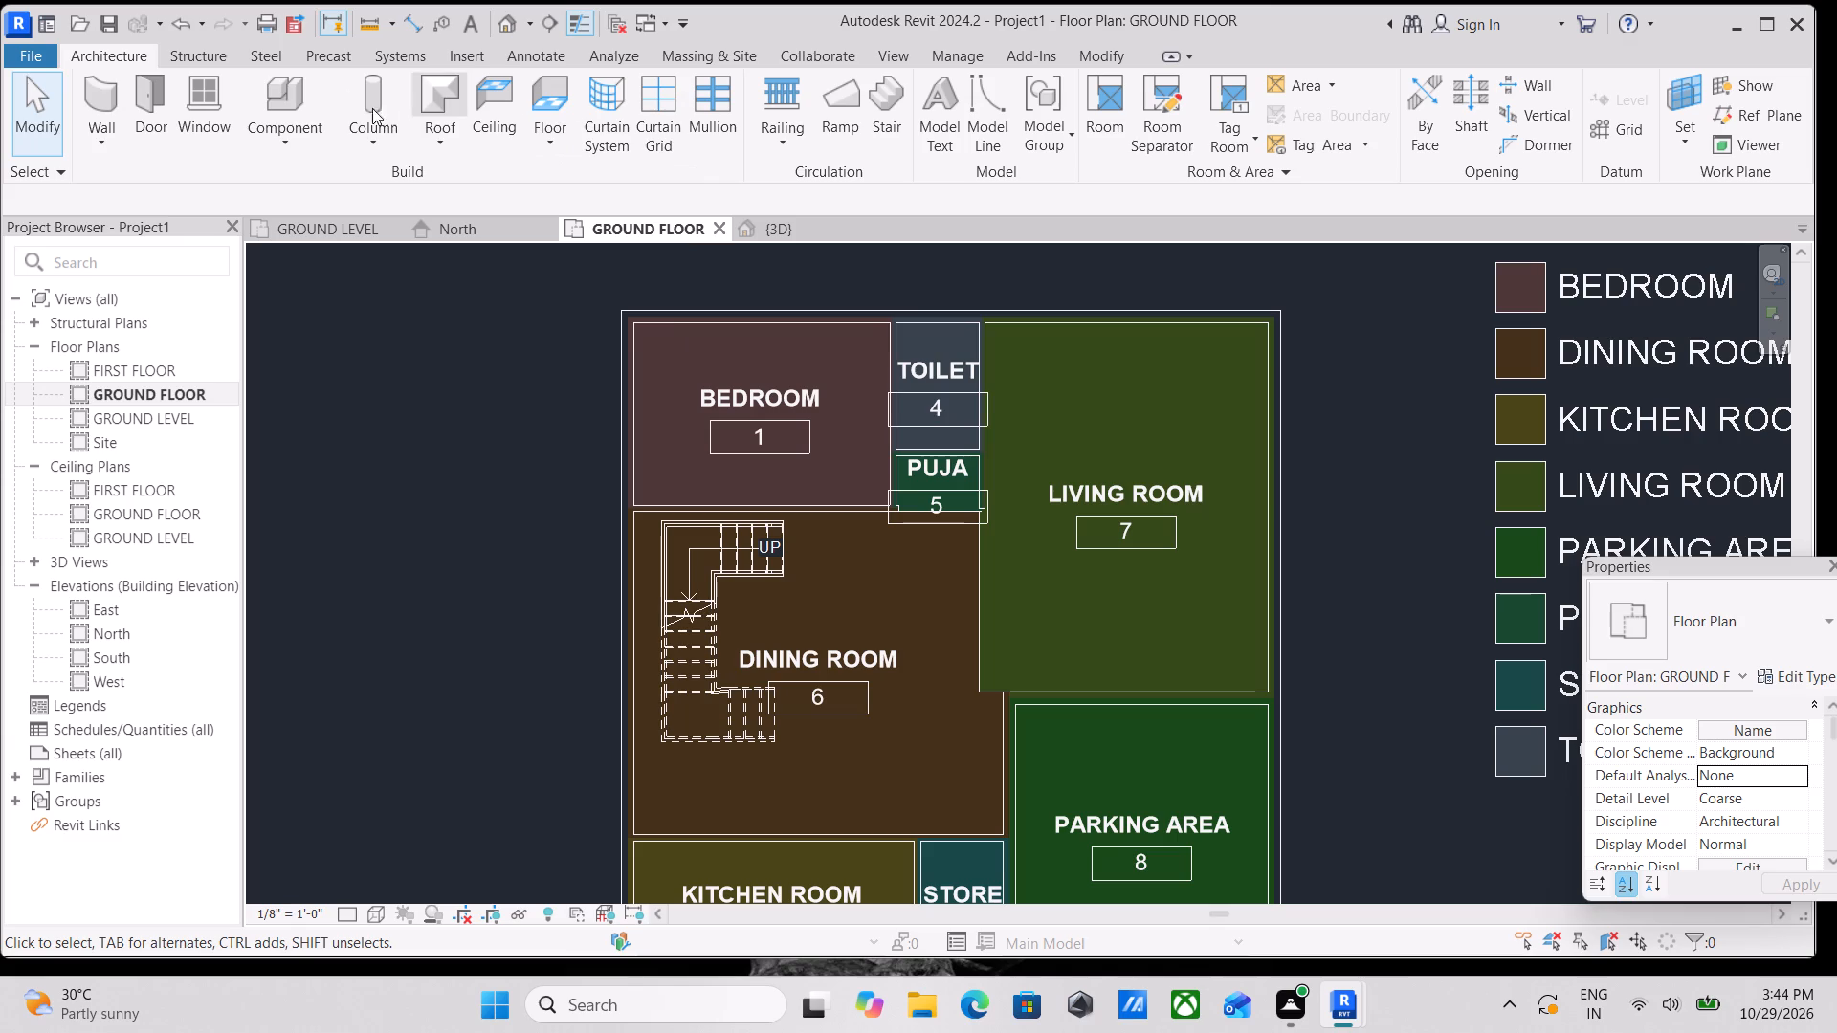
Start an architectural floor and duplicate the Generic - 12" floor type as MARBLE FLOORING 1'.
left_click(522, 140)
left_click(607, 177)
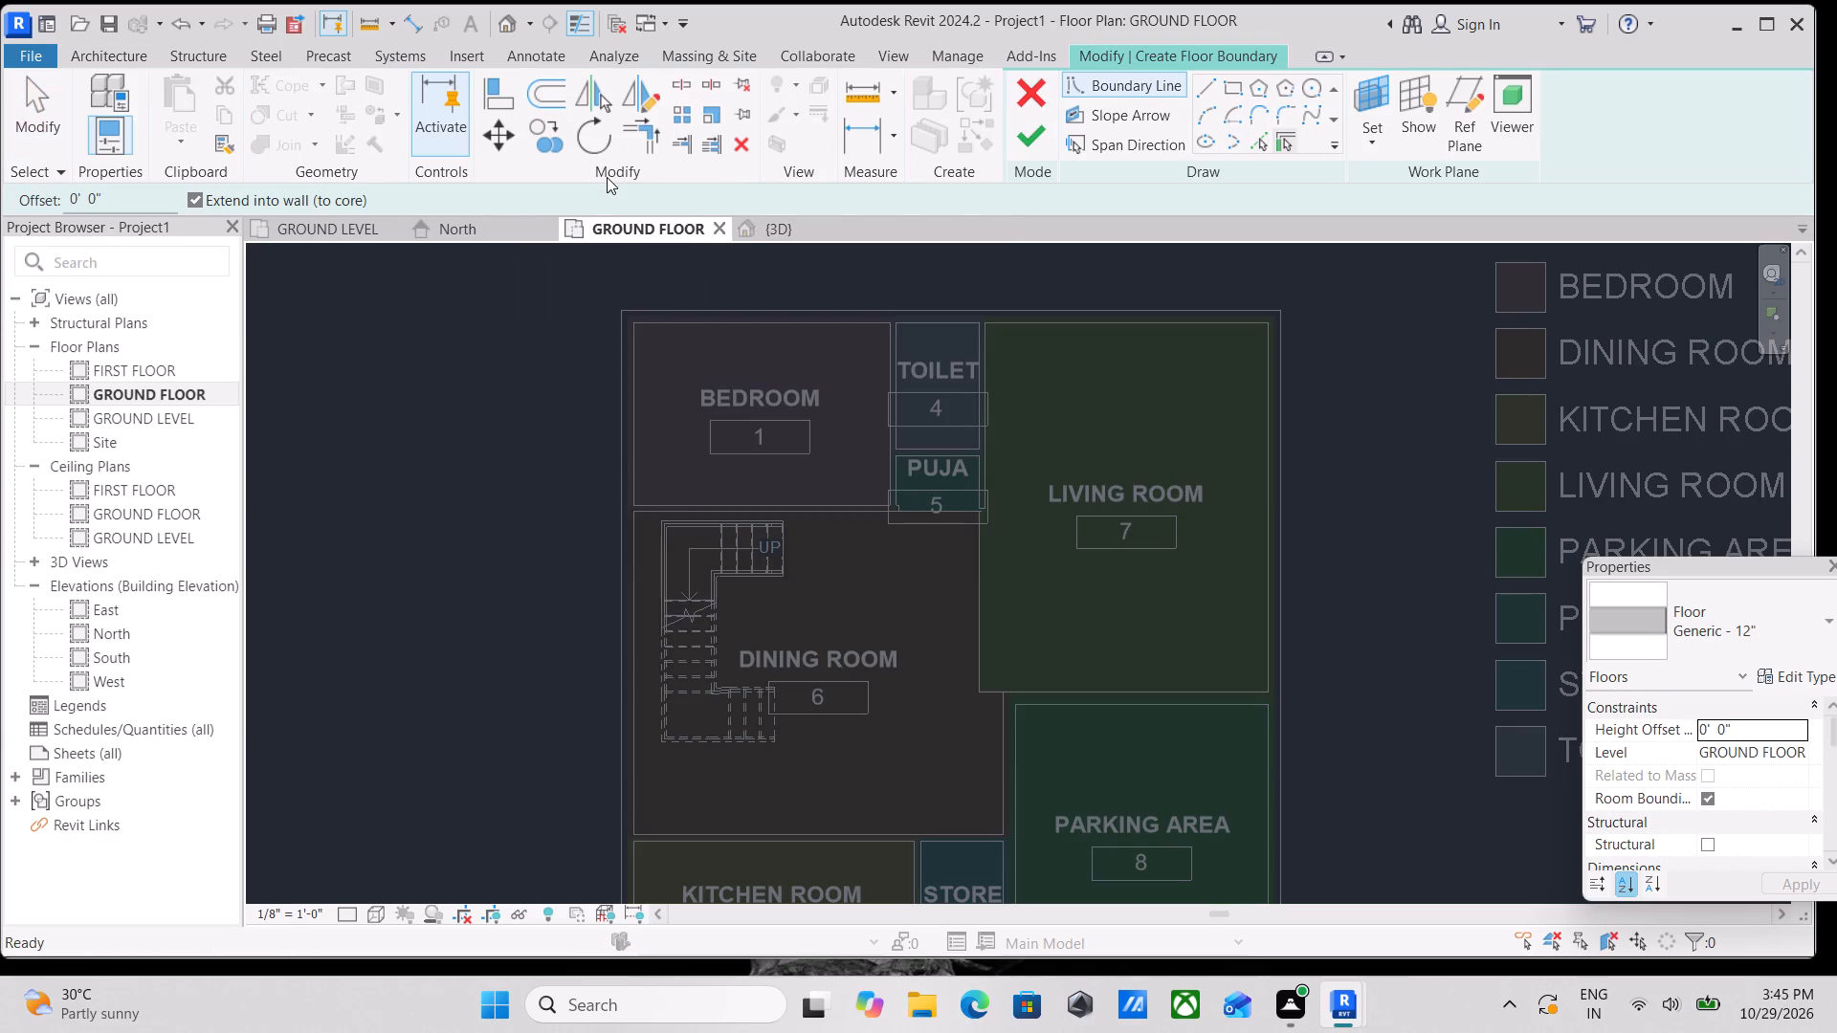
left_click(1793, 670)
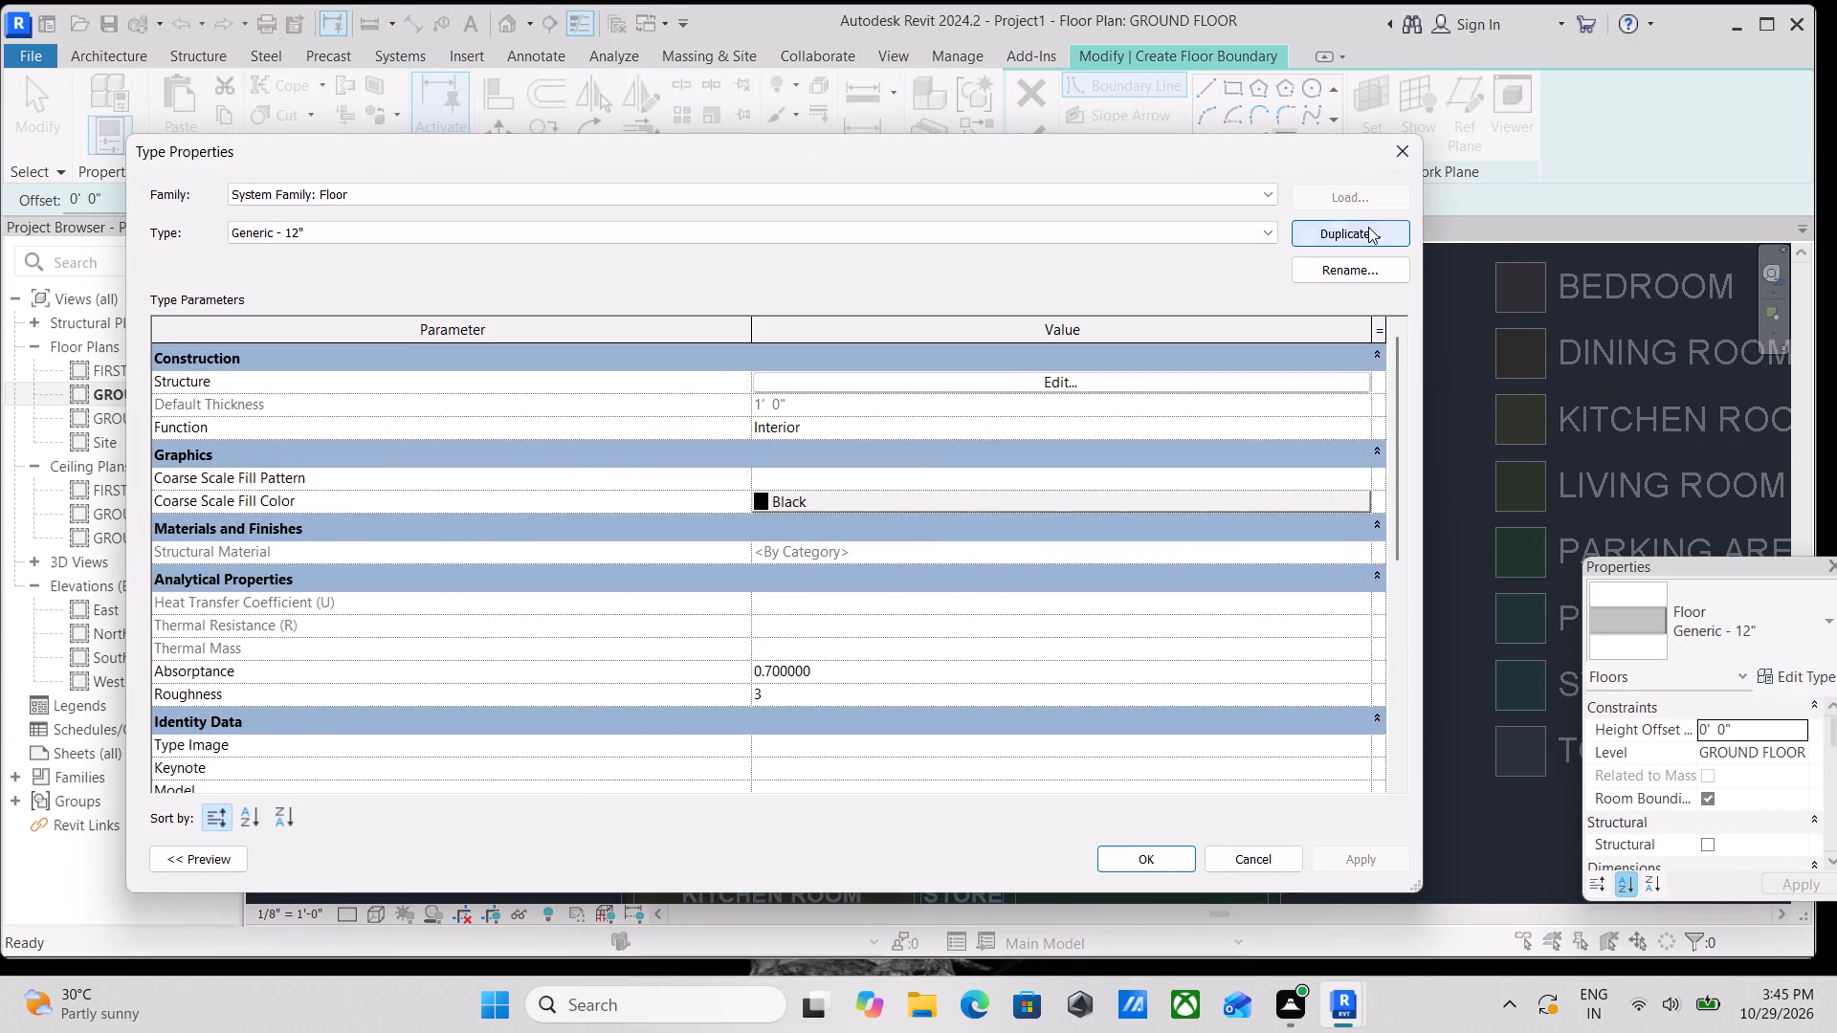
left_click(1368, 227)
type("MAT")
key("BackSpace")
type("RBLE")
key("space")
type("FLOORING")
key("space")
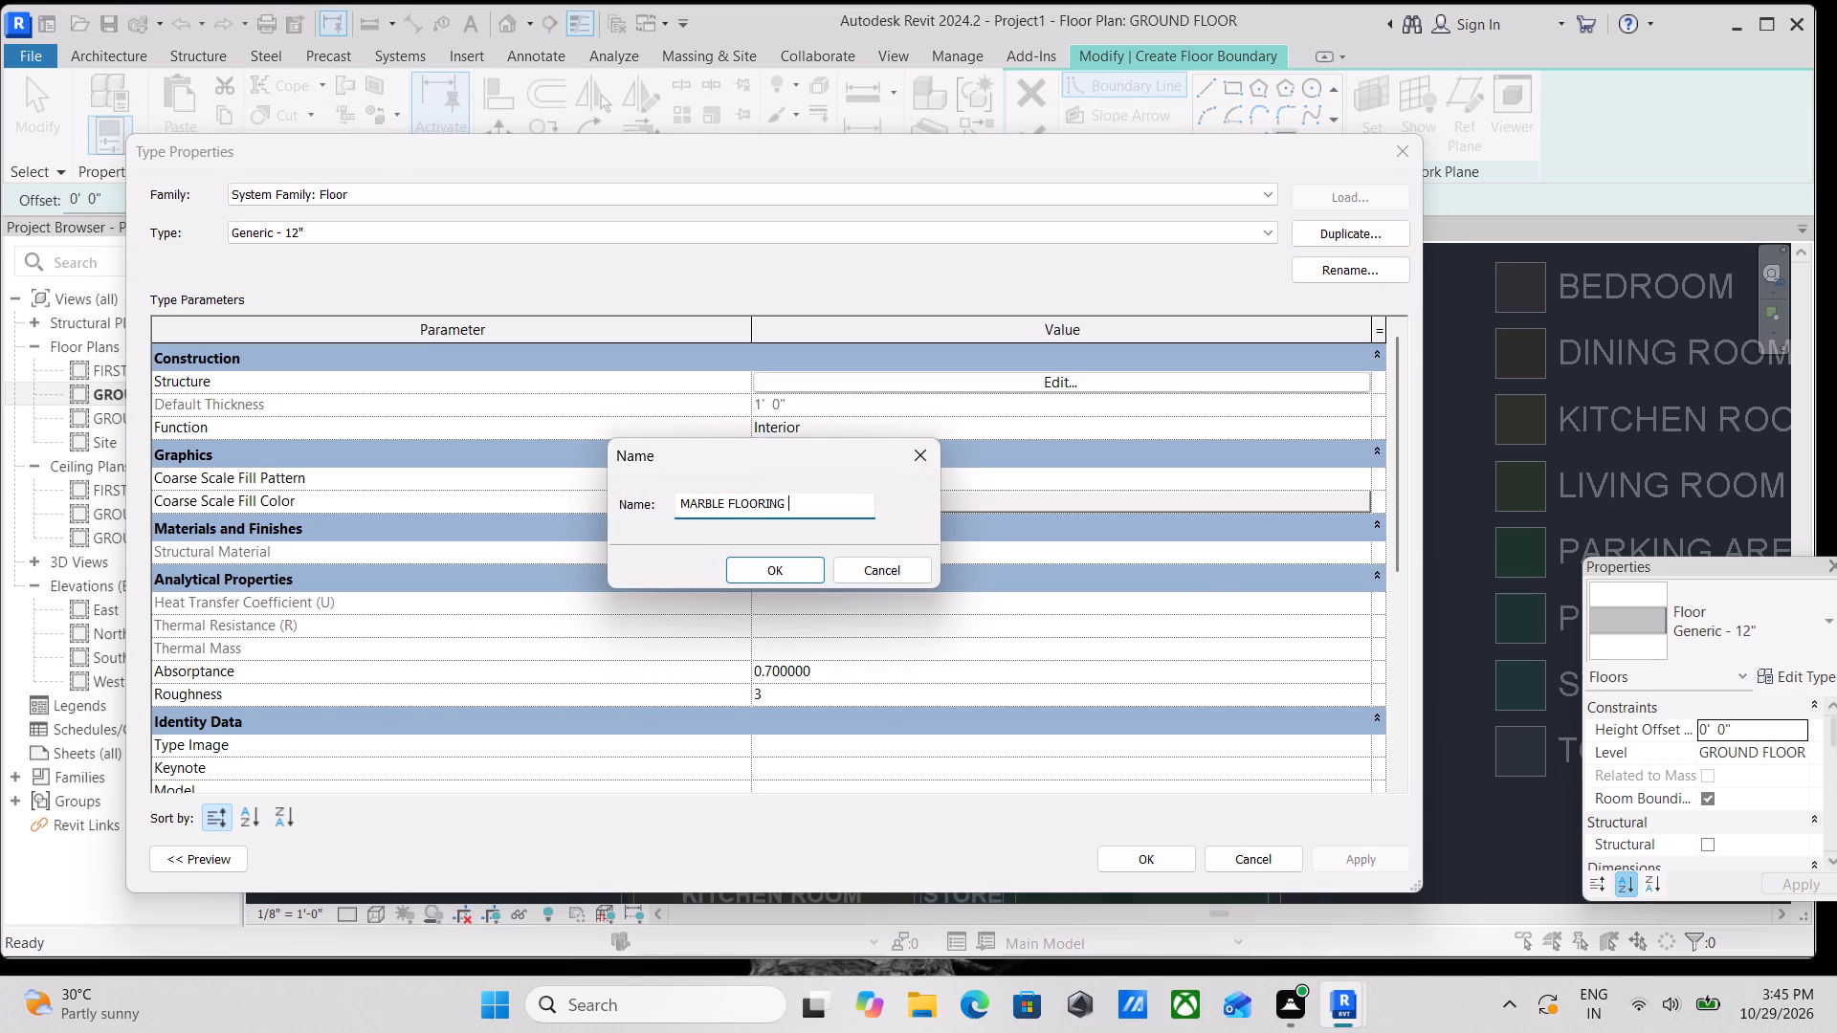
type("1'")
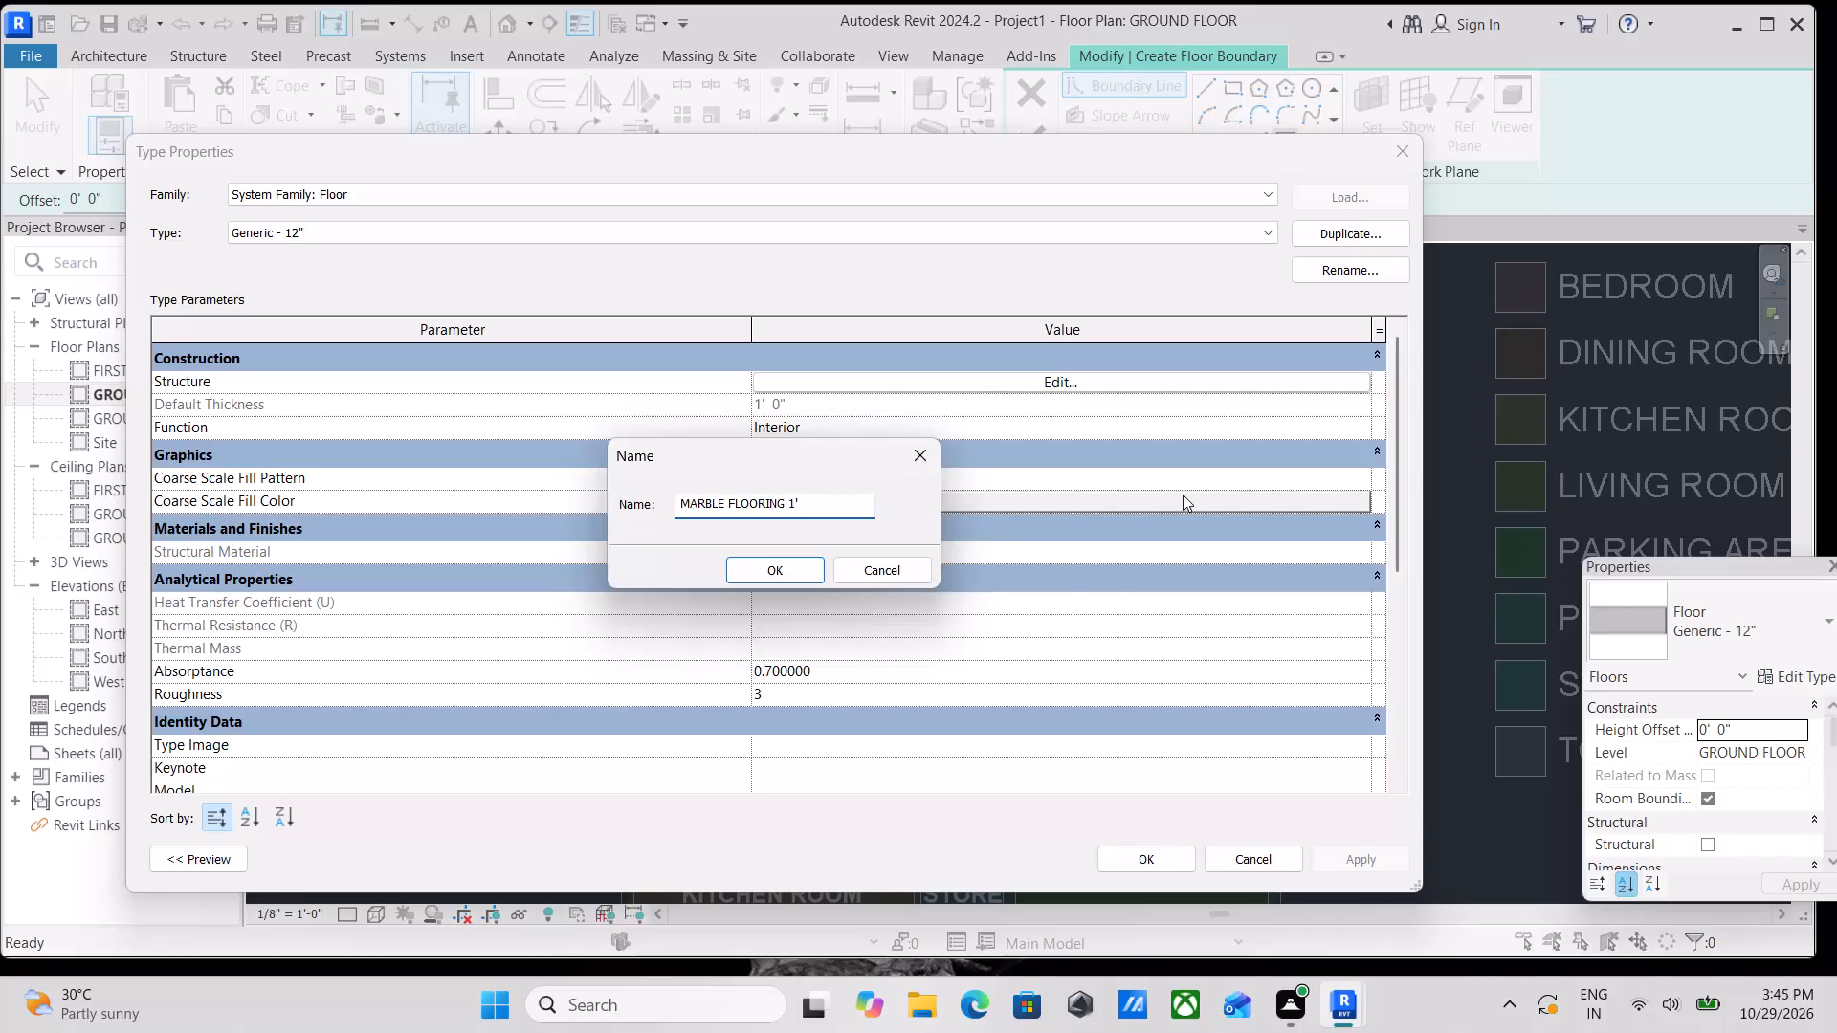
left_click(761, 560)
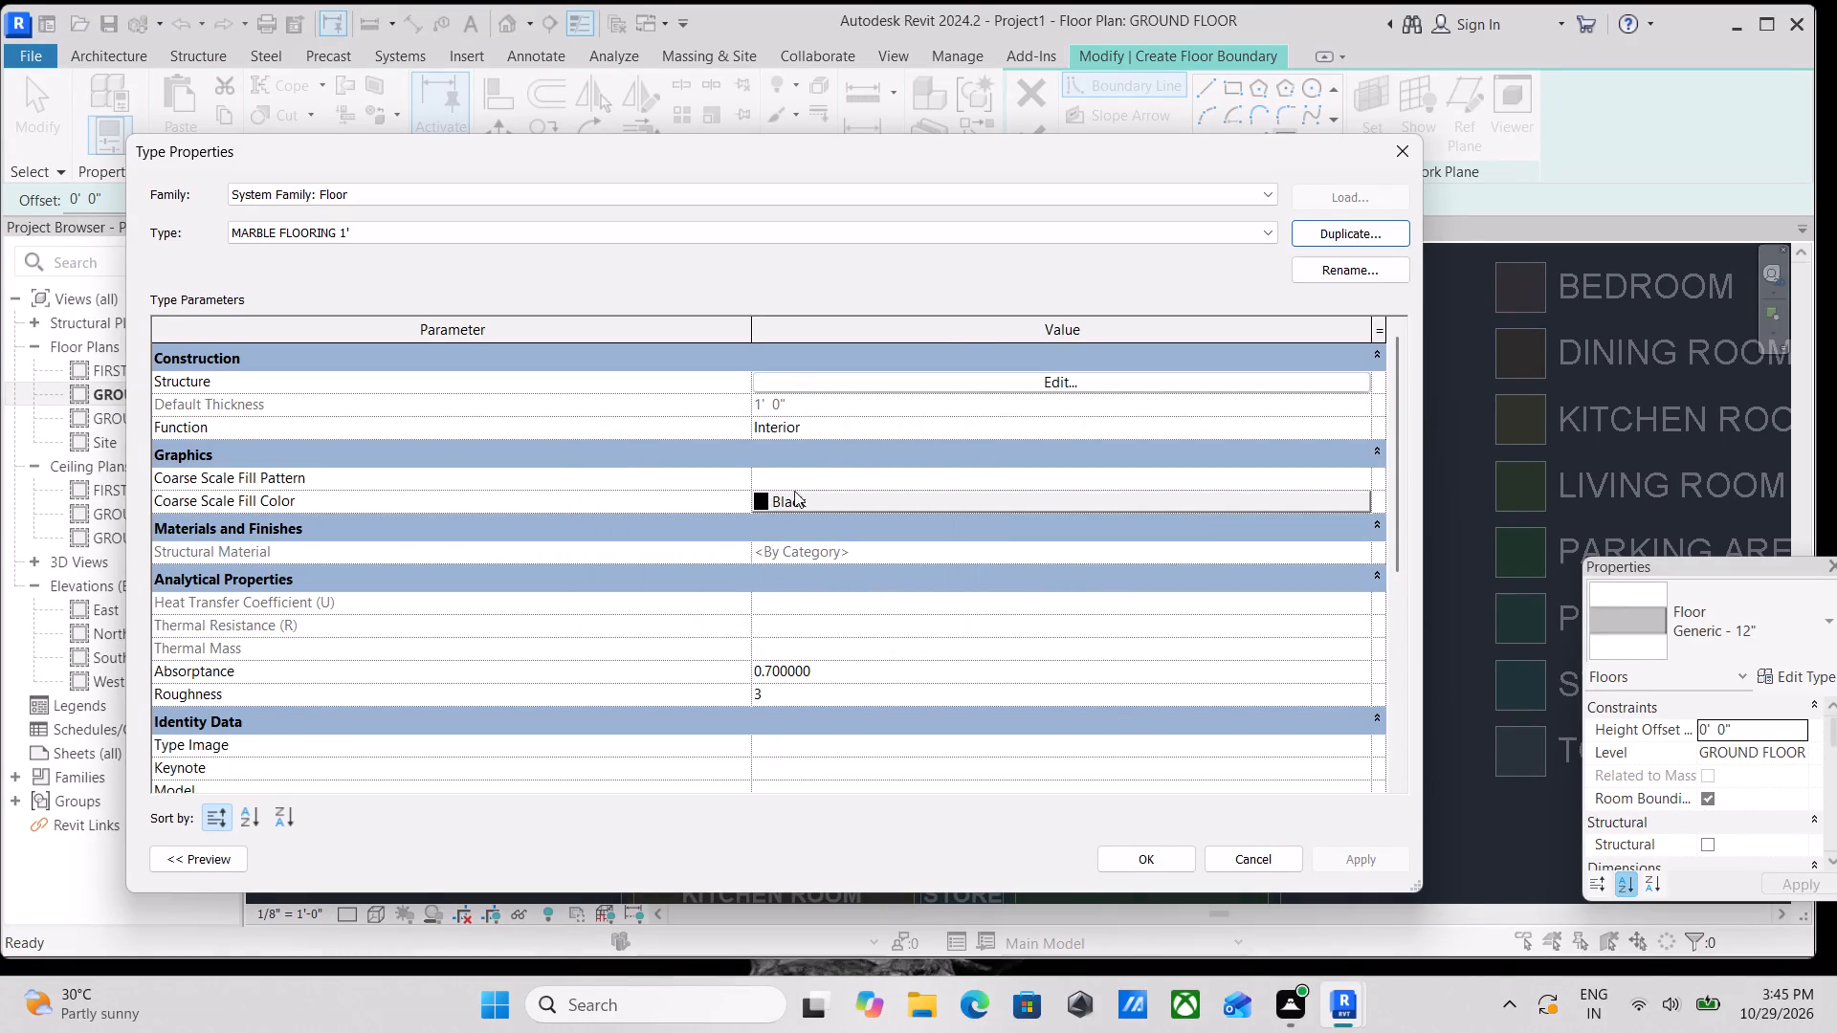
Create a new material for the structure layer of the MARBLE FLOORING 1' type and open its name for editing.
left_click(1029, 382)
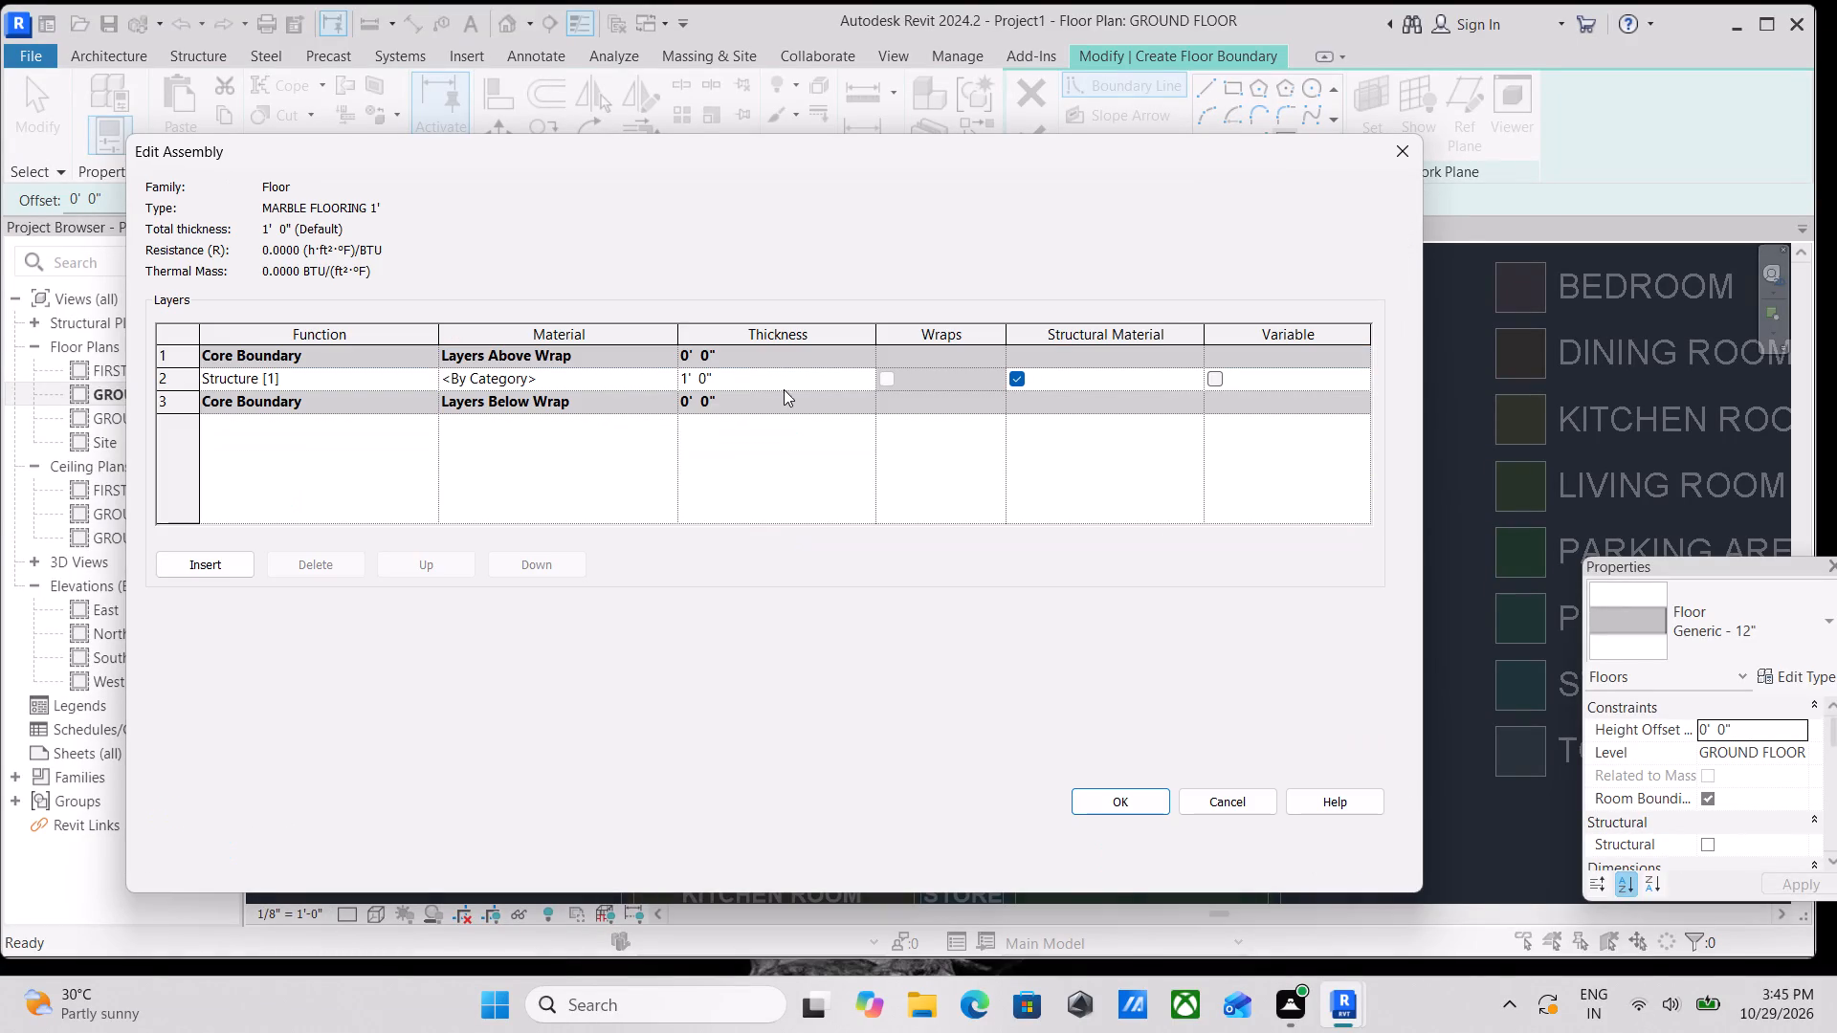
left_click(613, 379)
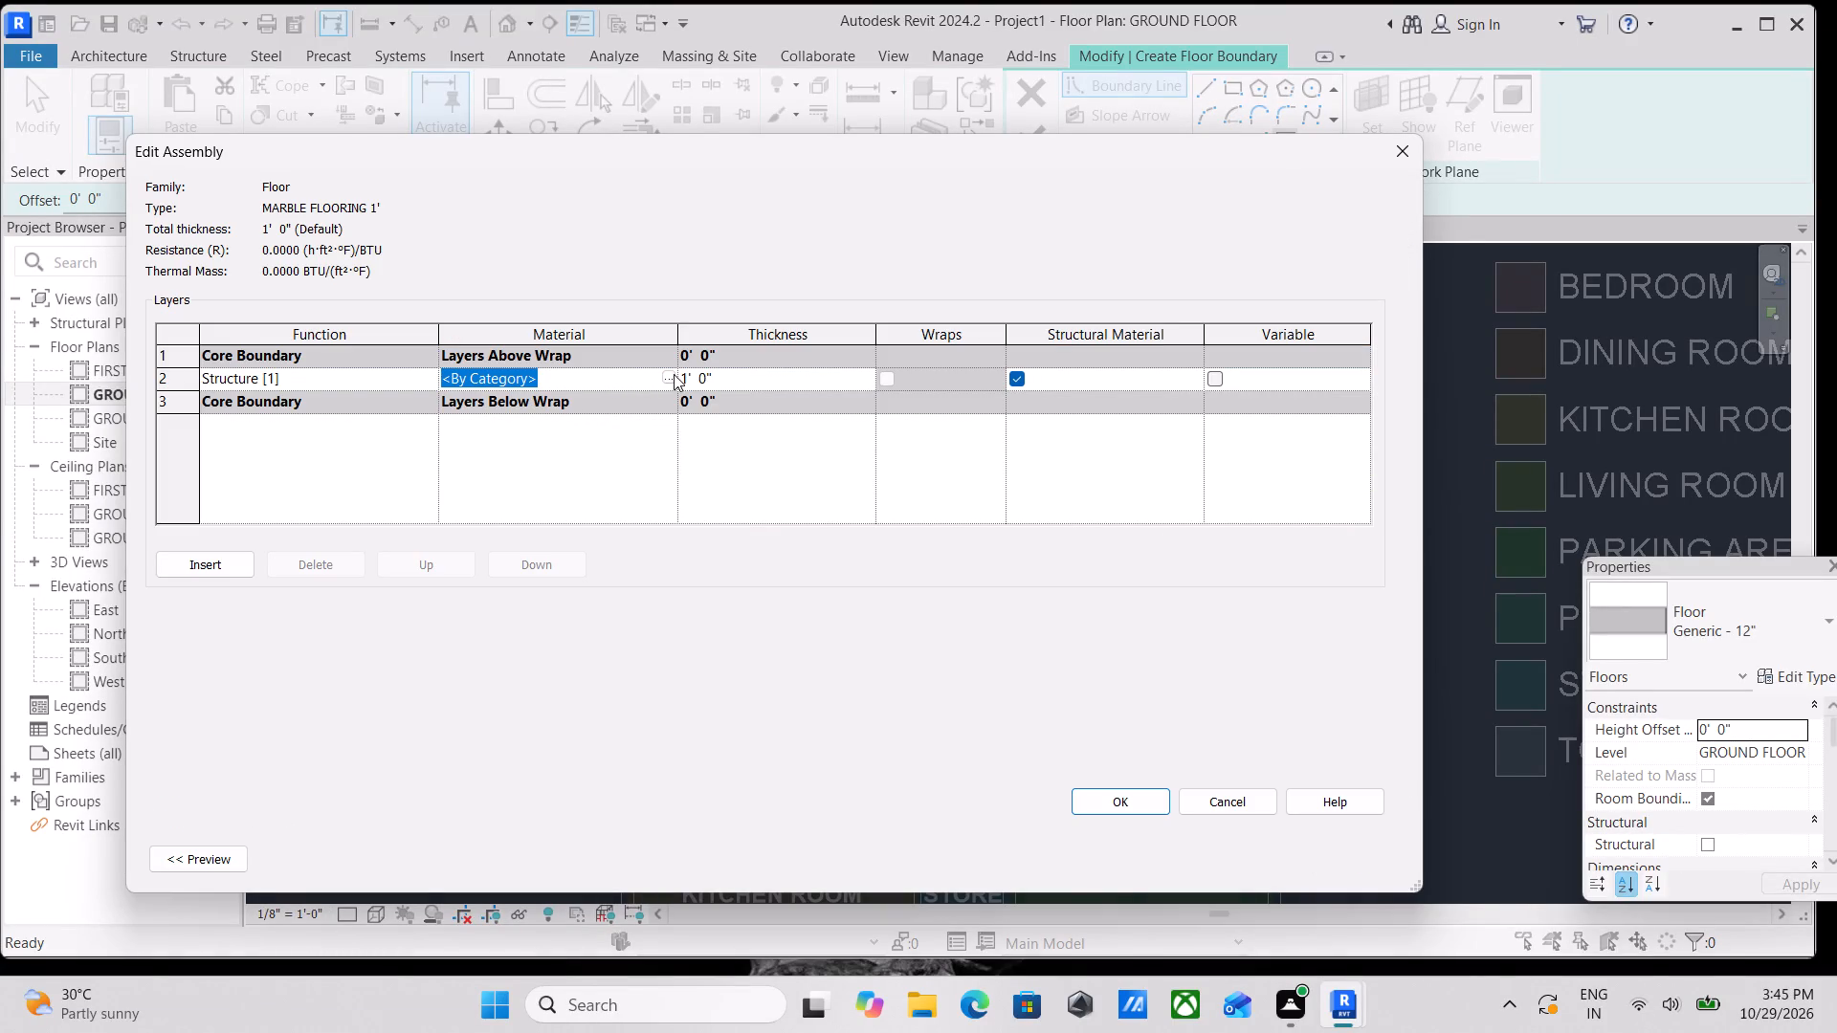
left_click(668, 375)
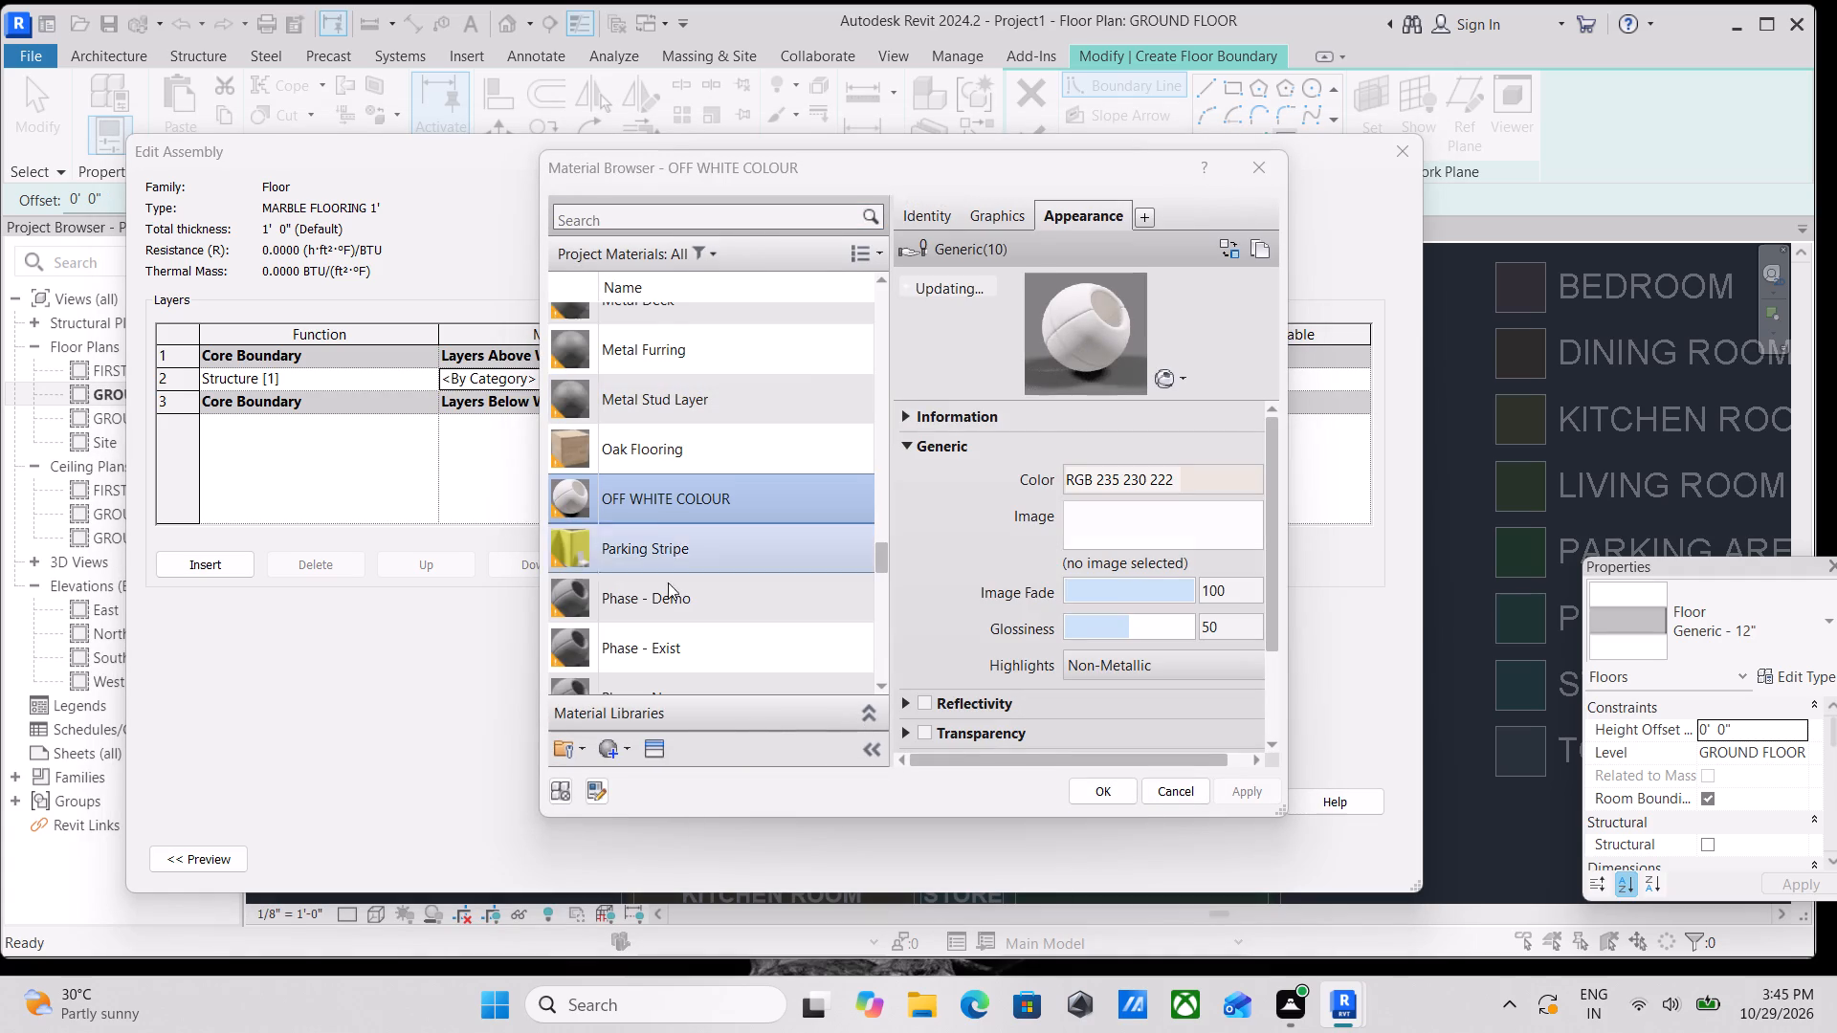
left_click(614, 748)
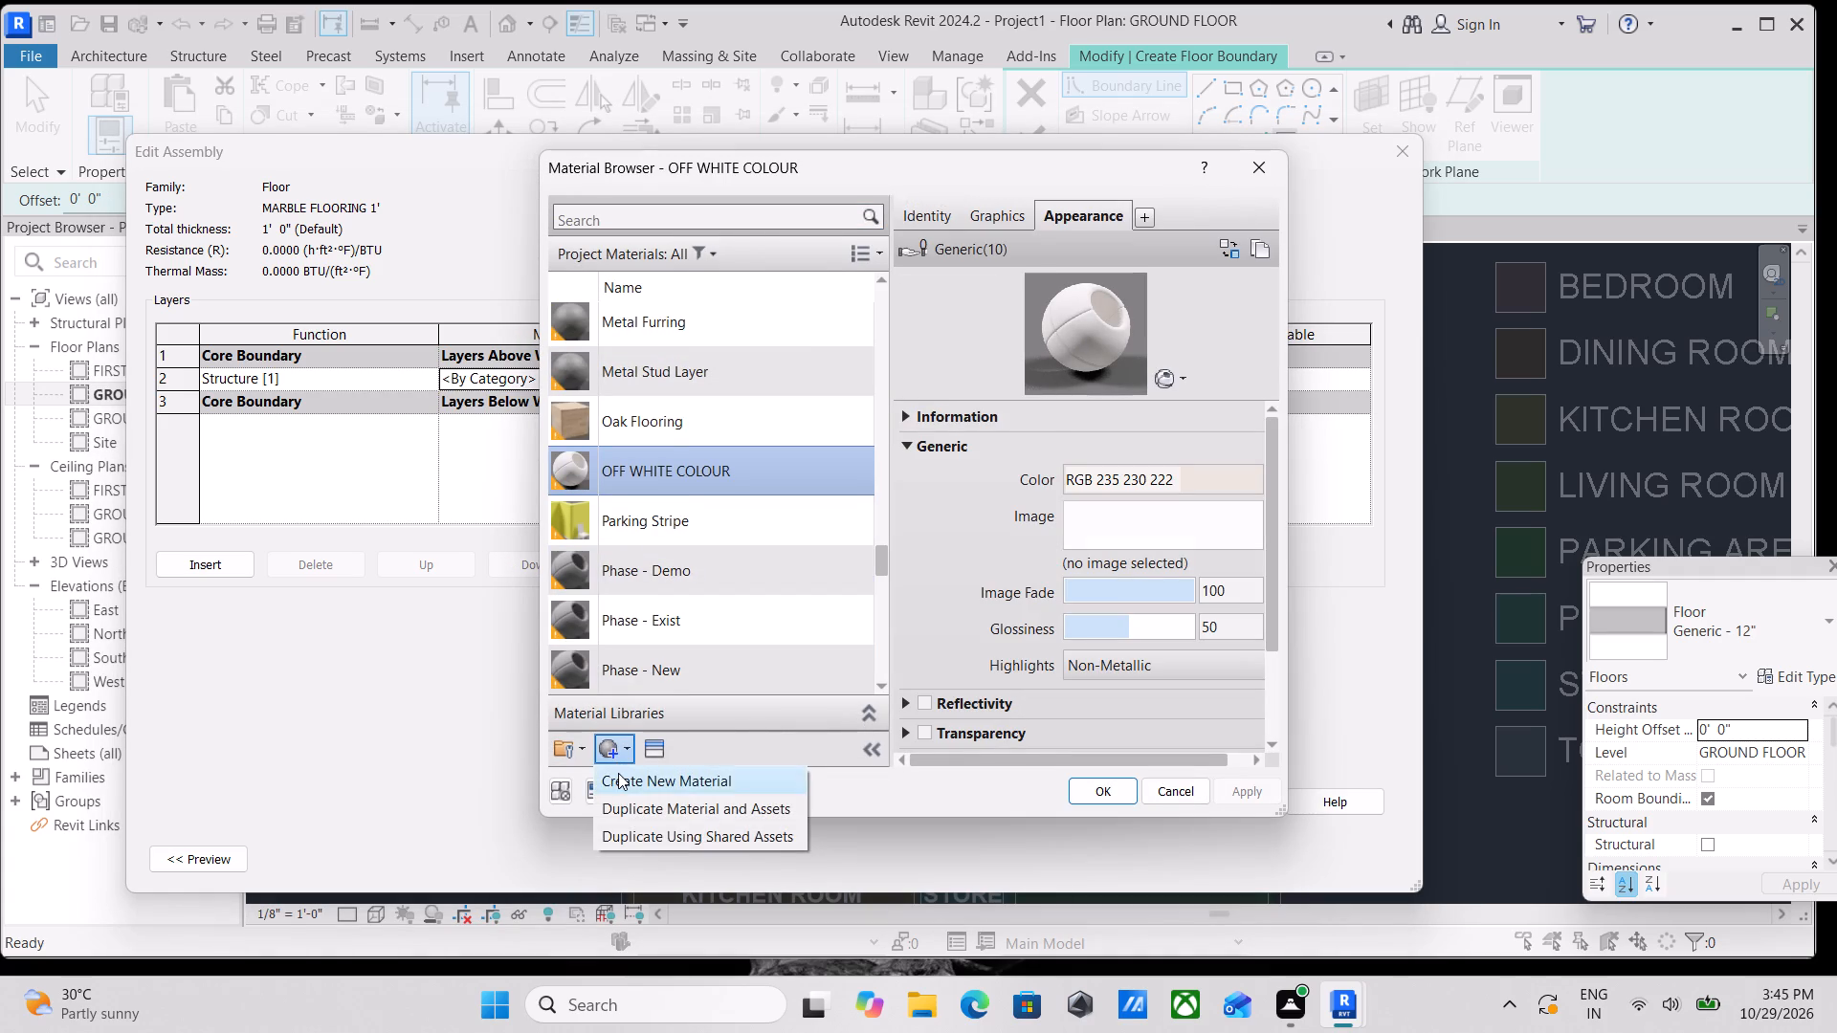
left_click(618, 773)
right_click(660, 462)
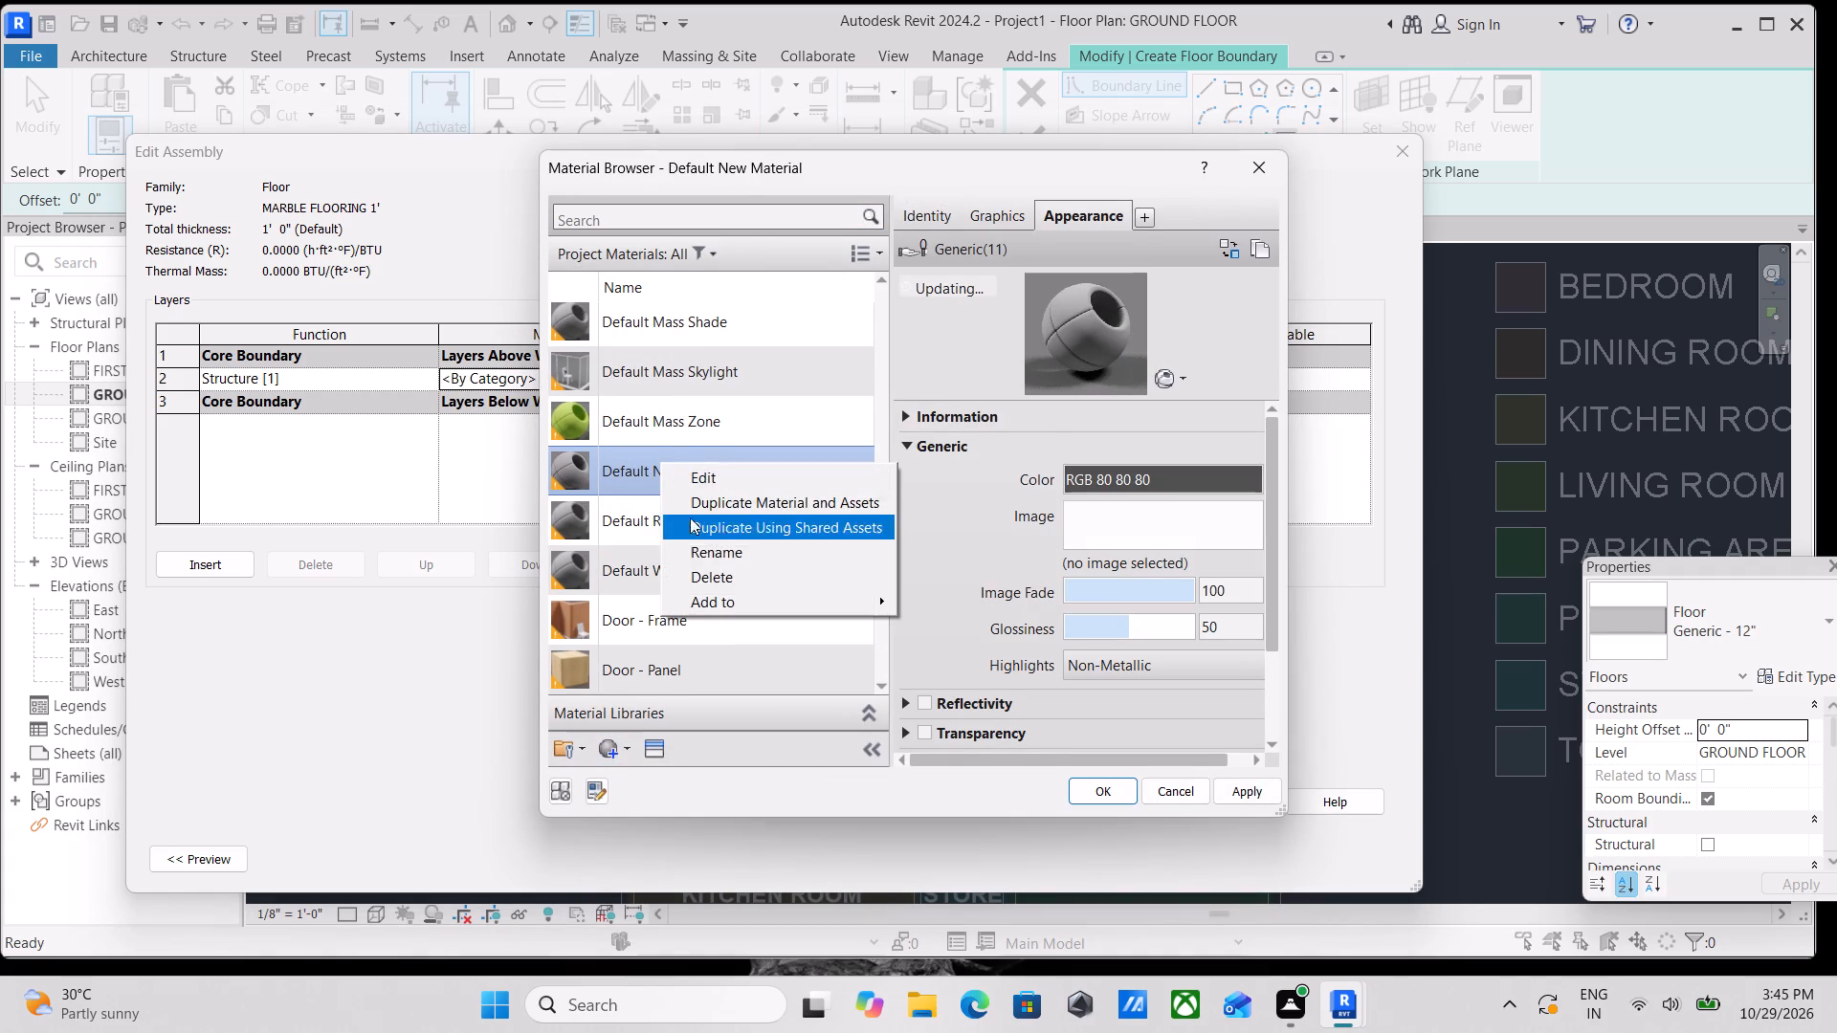
left_click(704, 551)
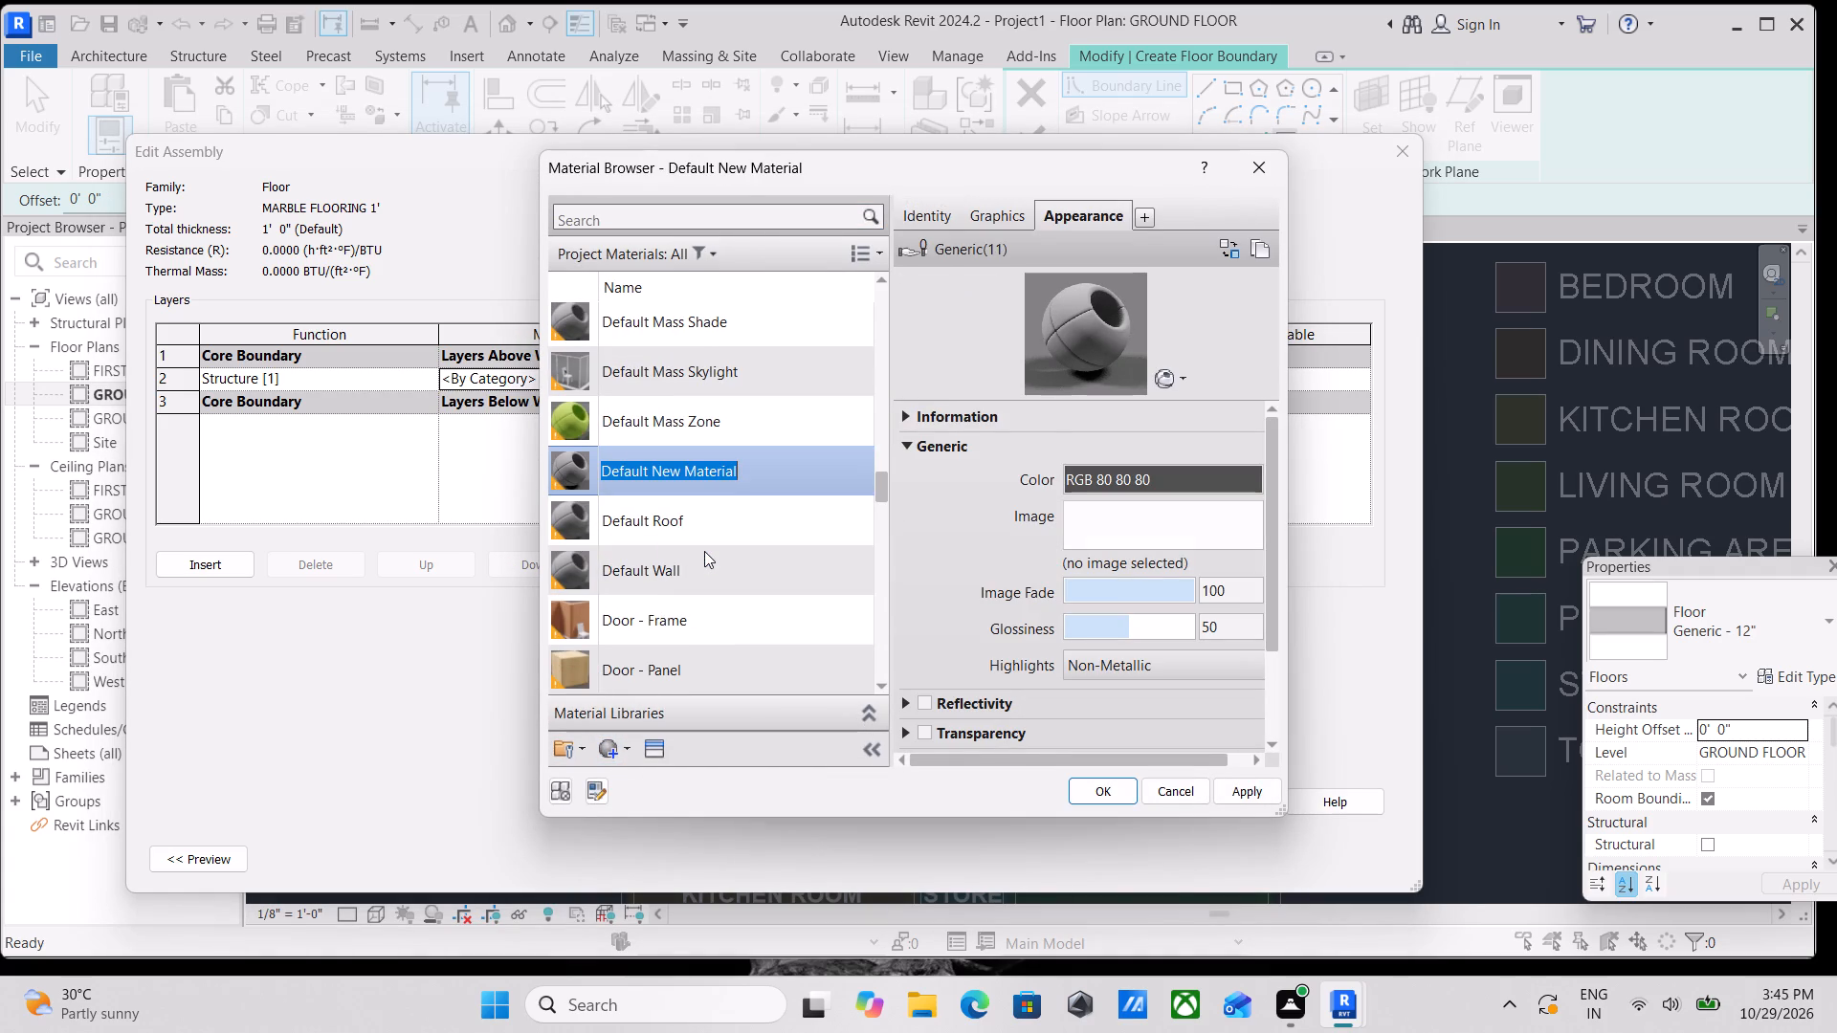
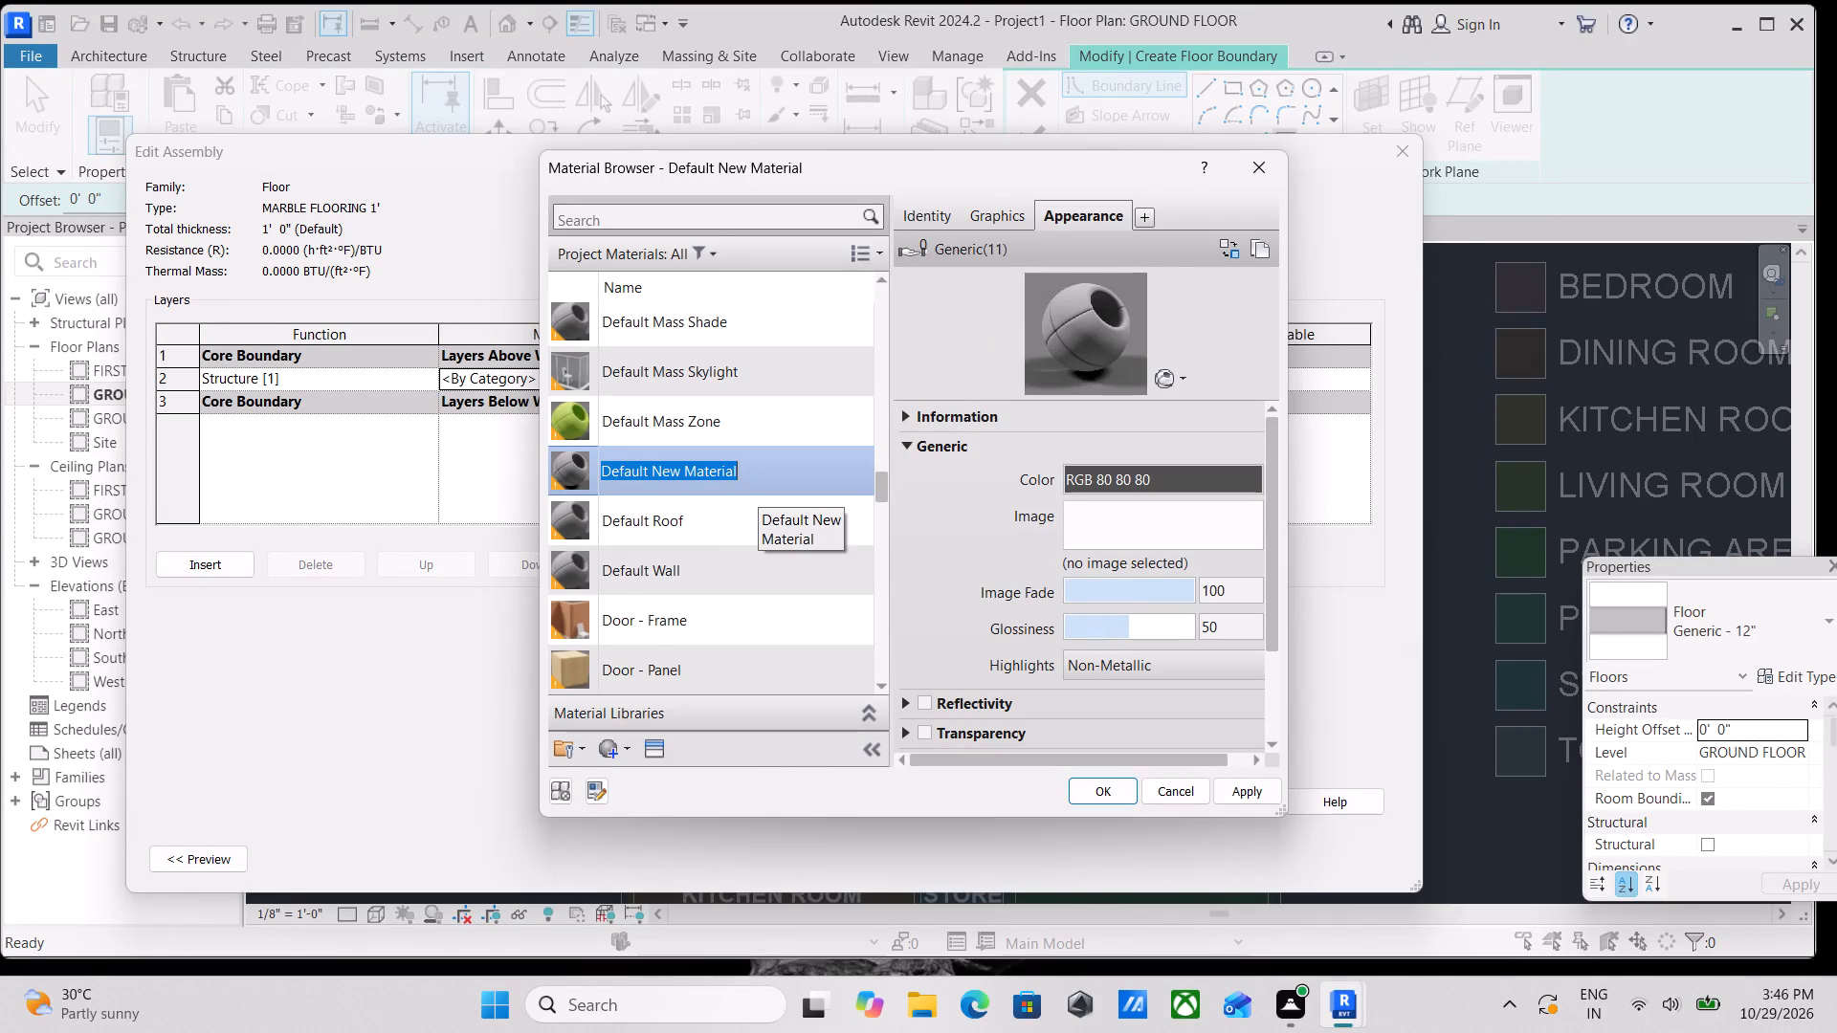
Name the new material for the floor's structure layer MARBLE MATERIAL.
type("MARB")
type("LE")
key("space")
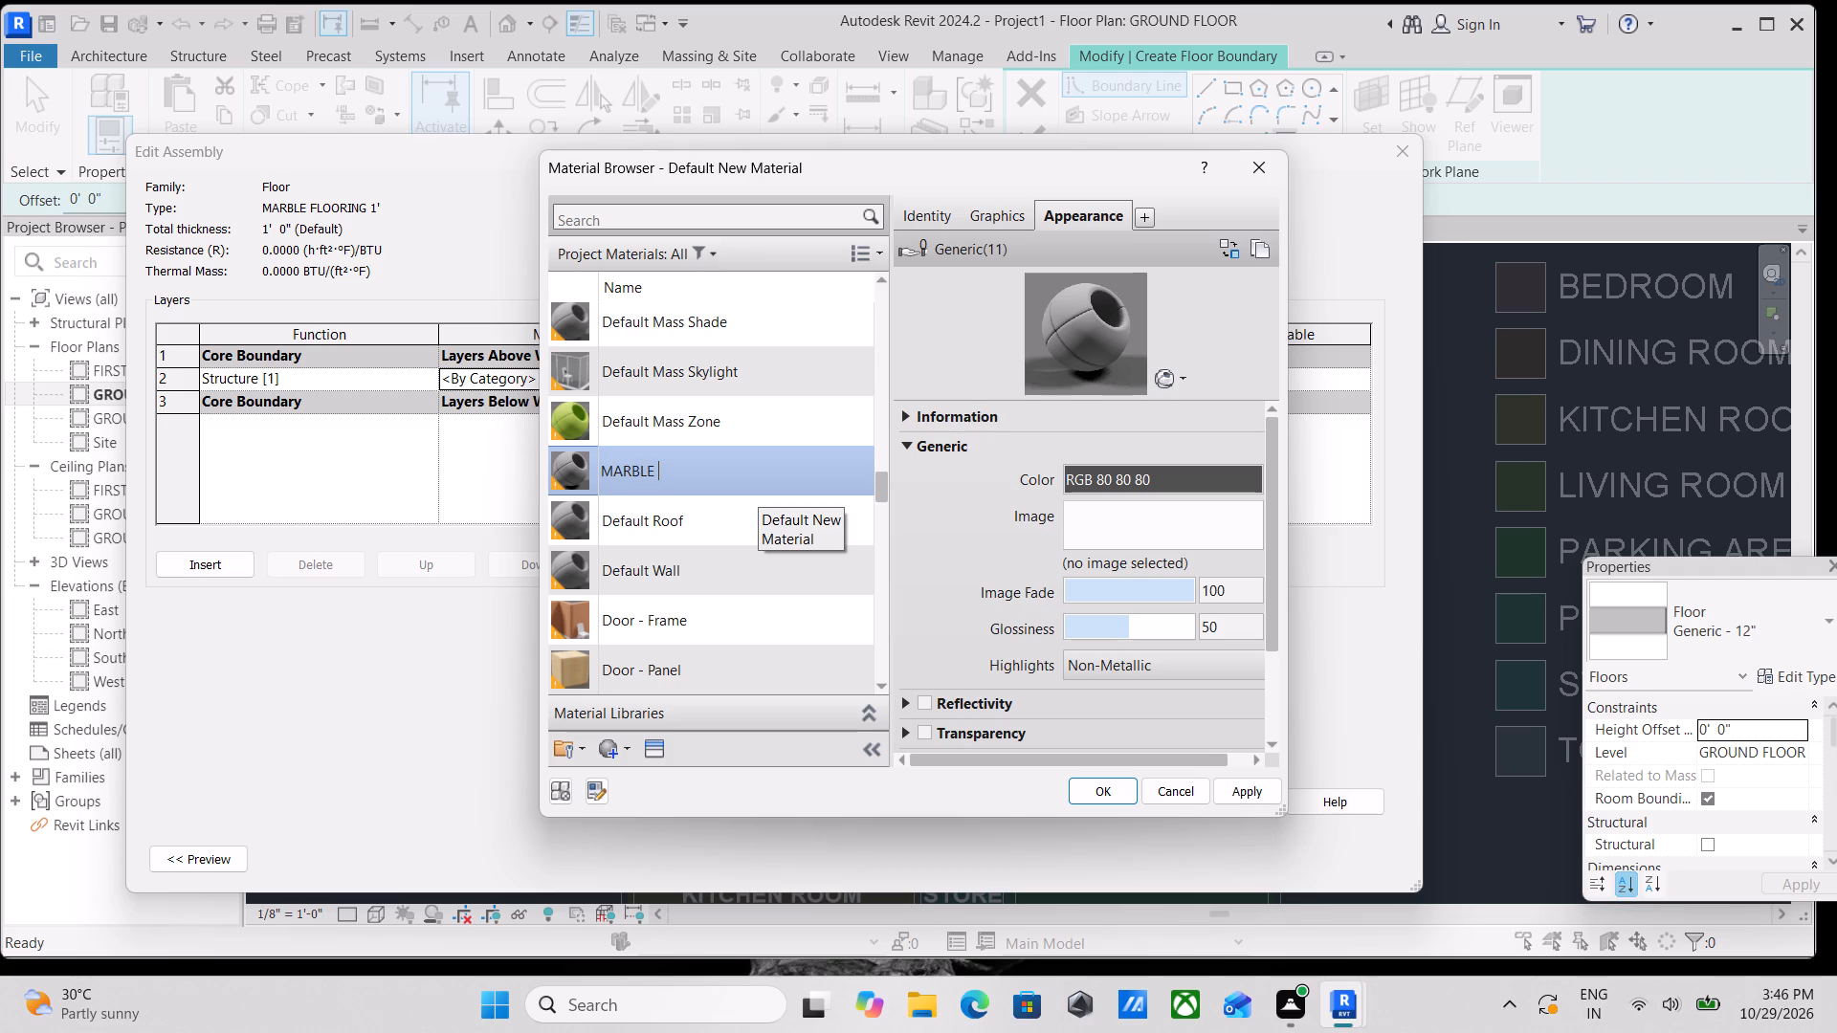
type("MATR")
key("BackSpace")
type("ERIAL")
key("space")
Open the asset browser for the marble material and expand the Appearance Library into its material categories.
left_click(651, 747)
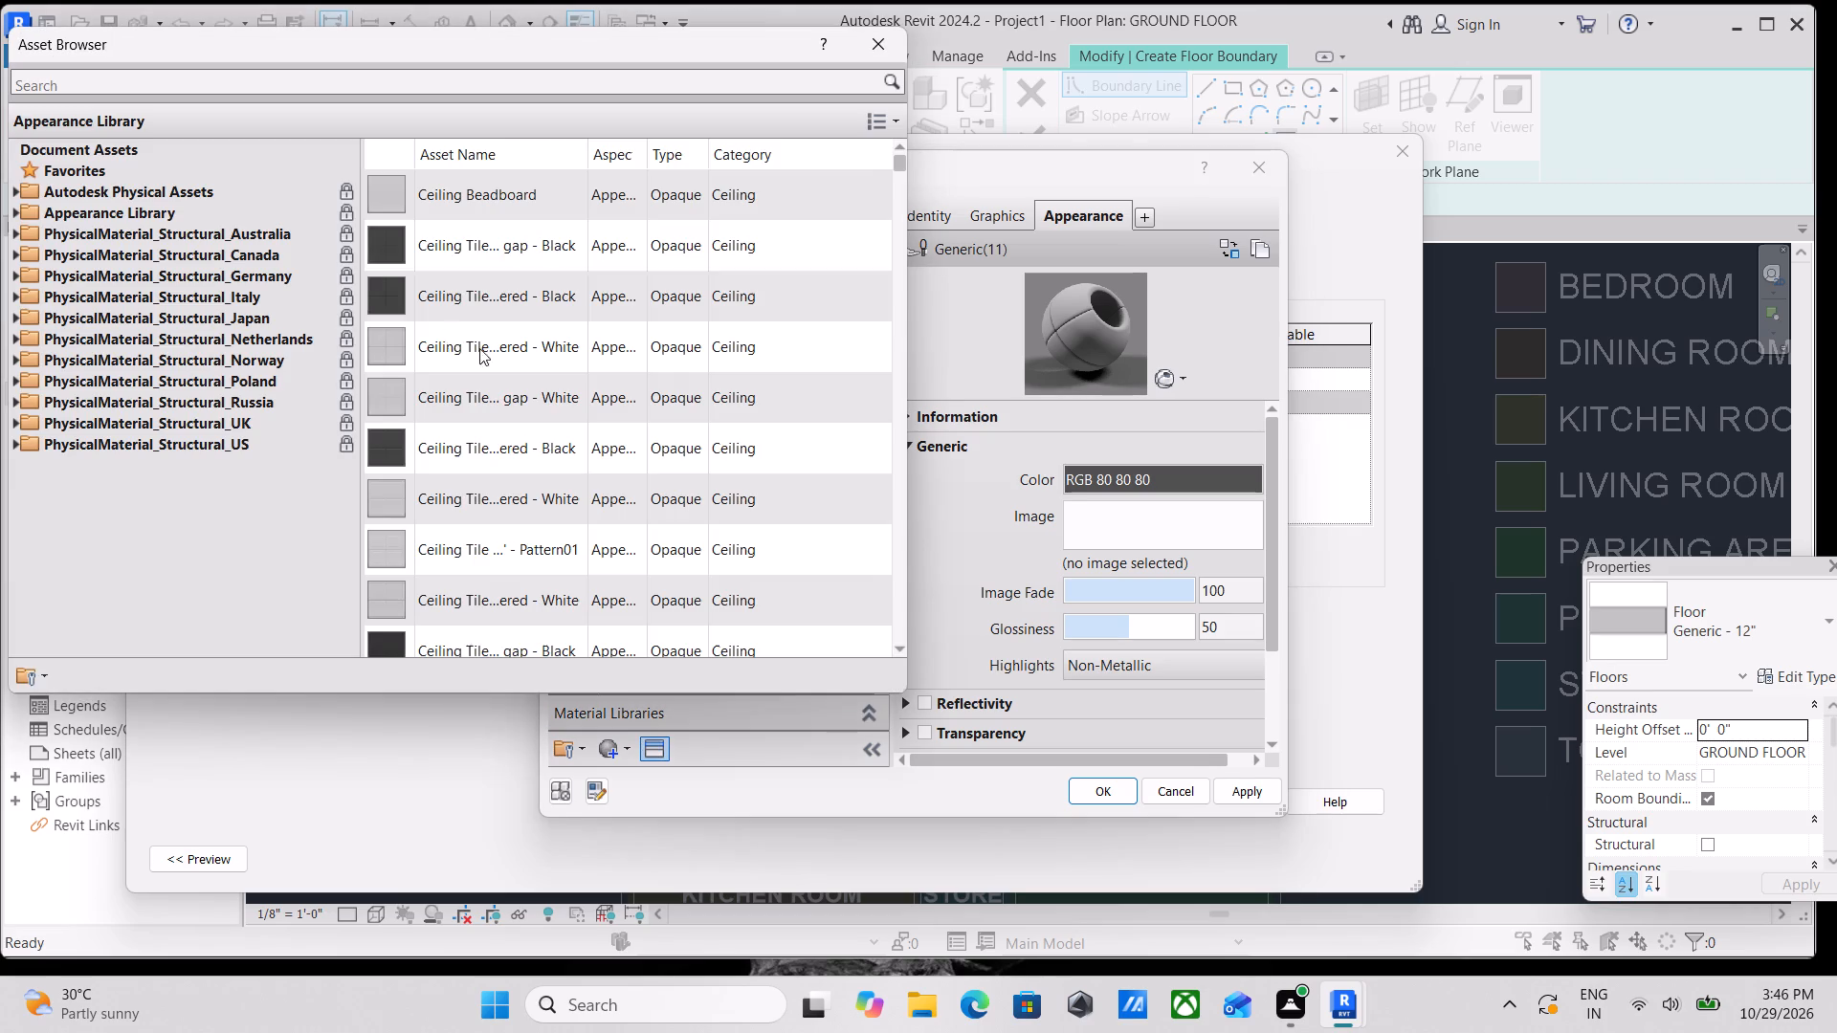
left_click(10, 210)
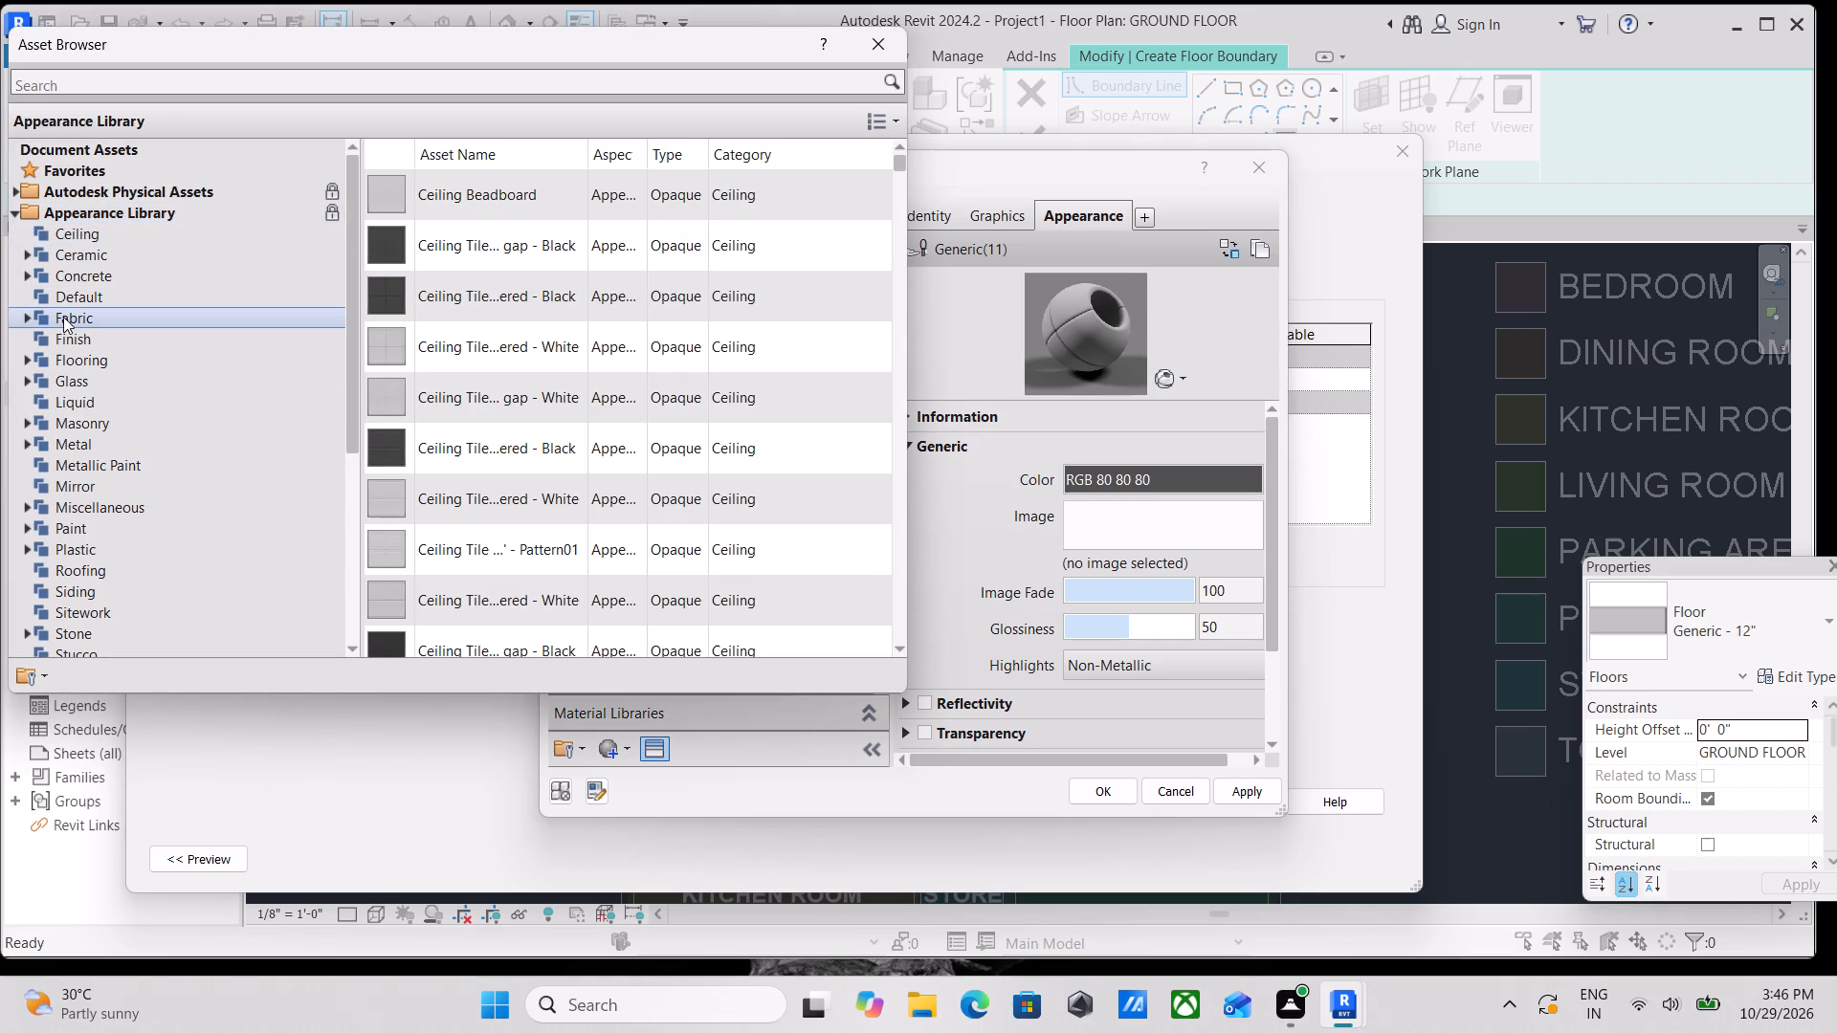
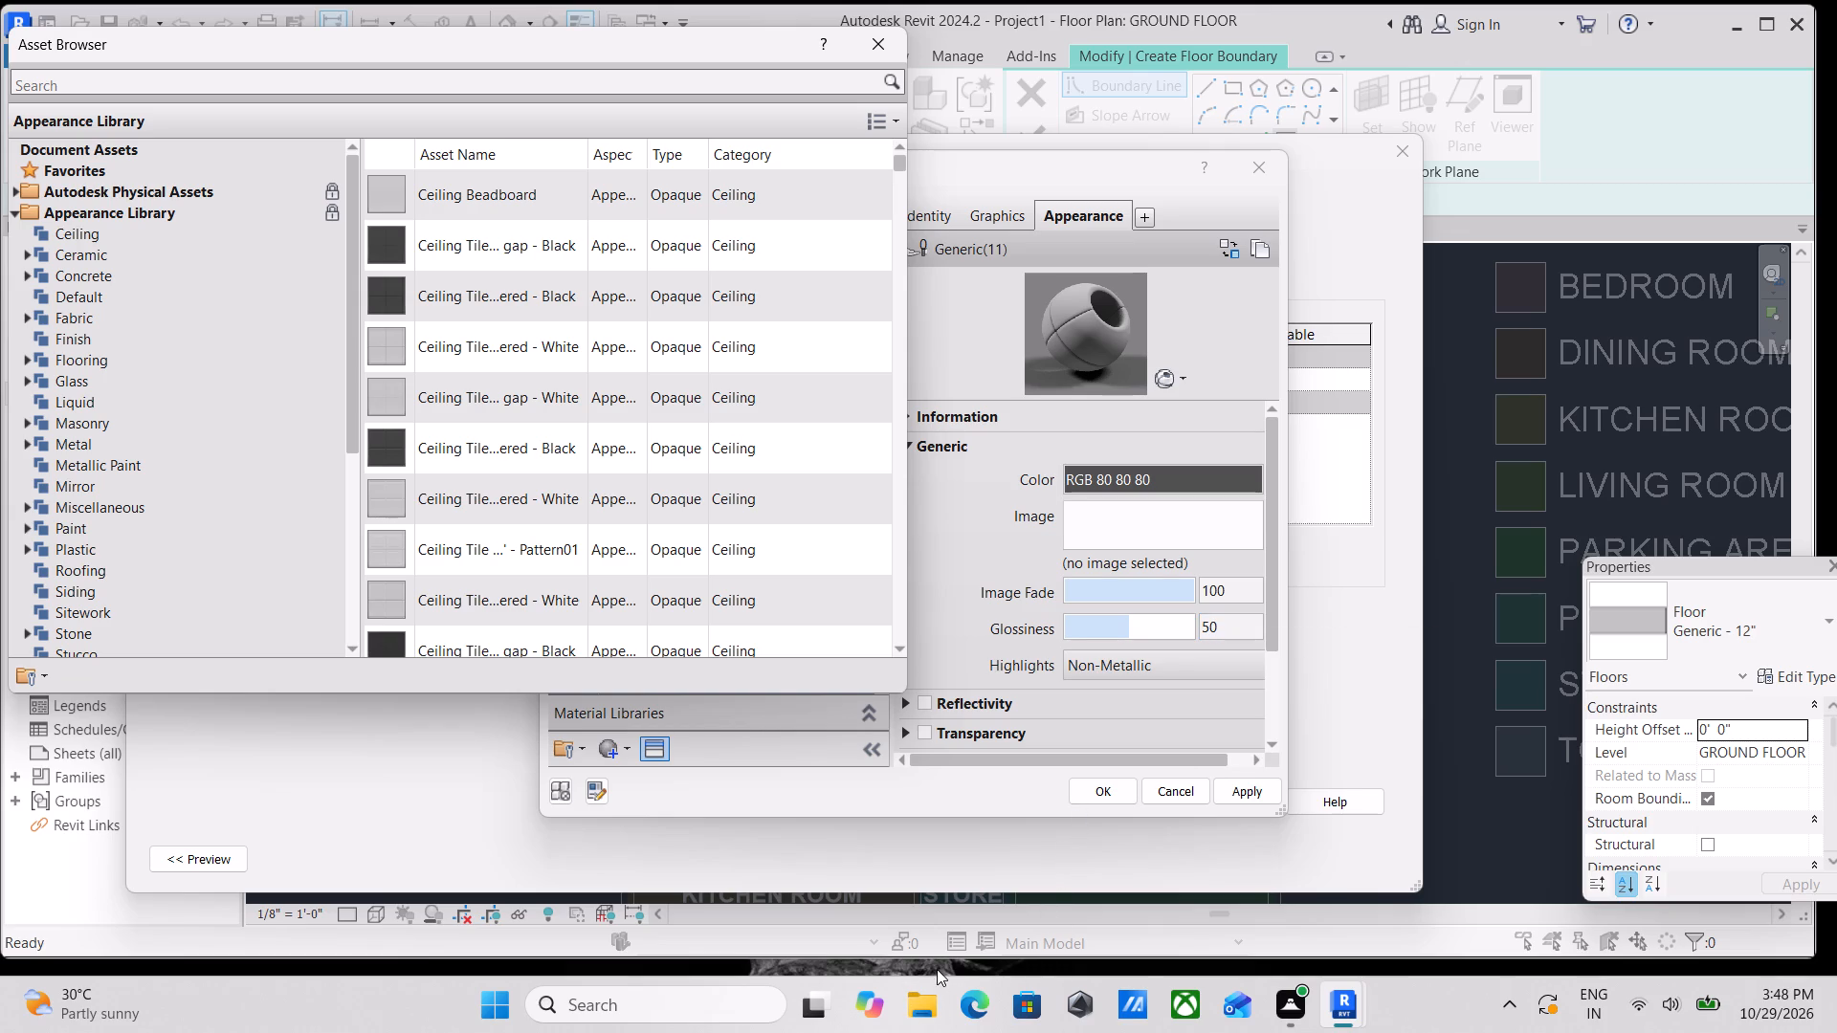
Look through the Appearance Library assets for an appearance suited to the marble material.
scroll(809, 1012, "down", 1)
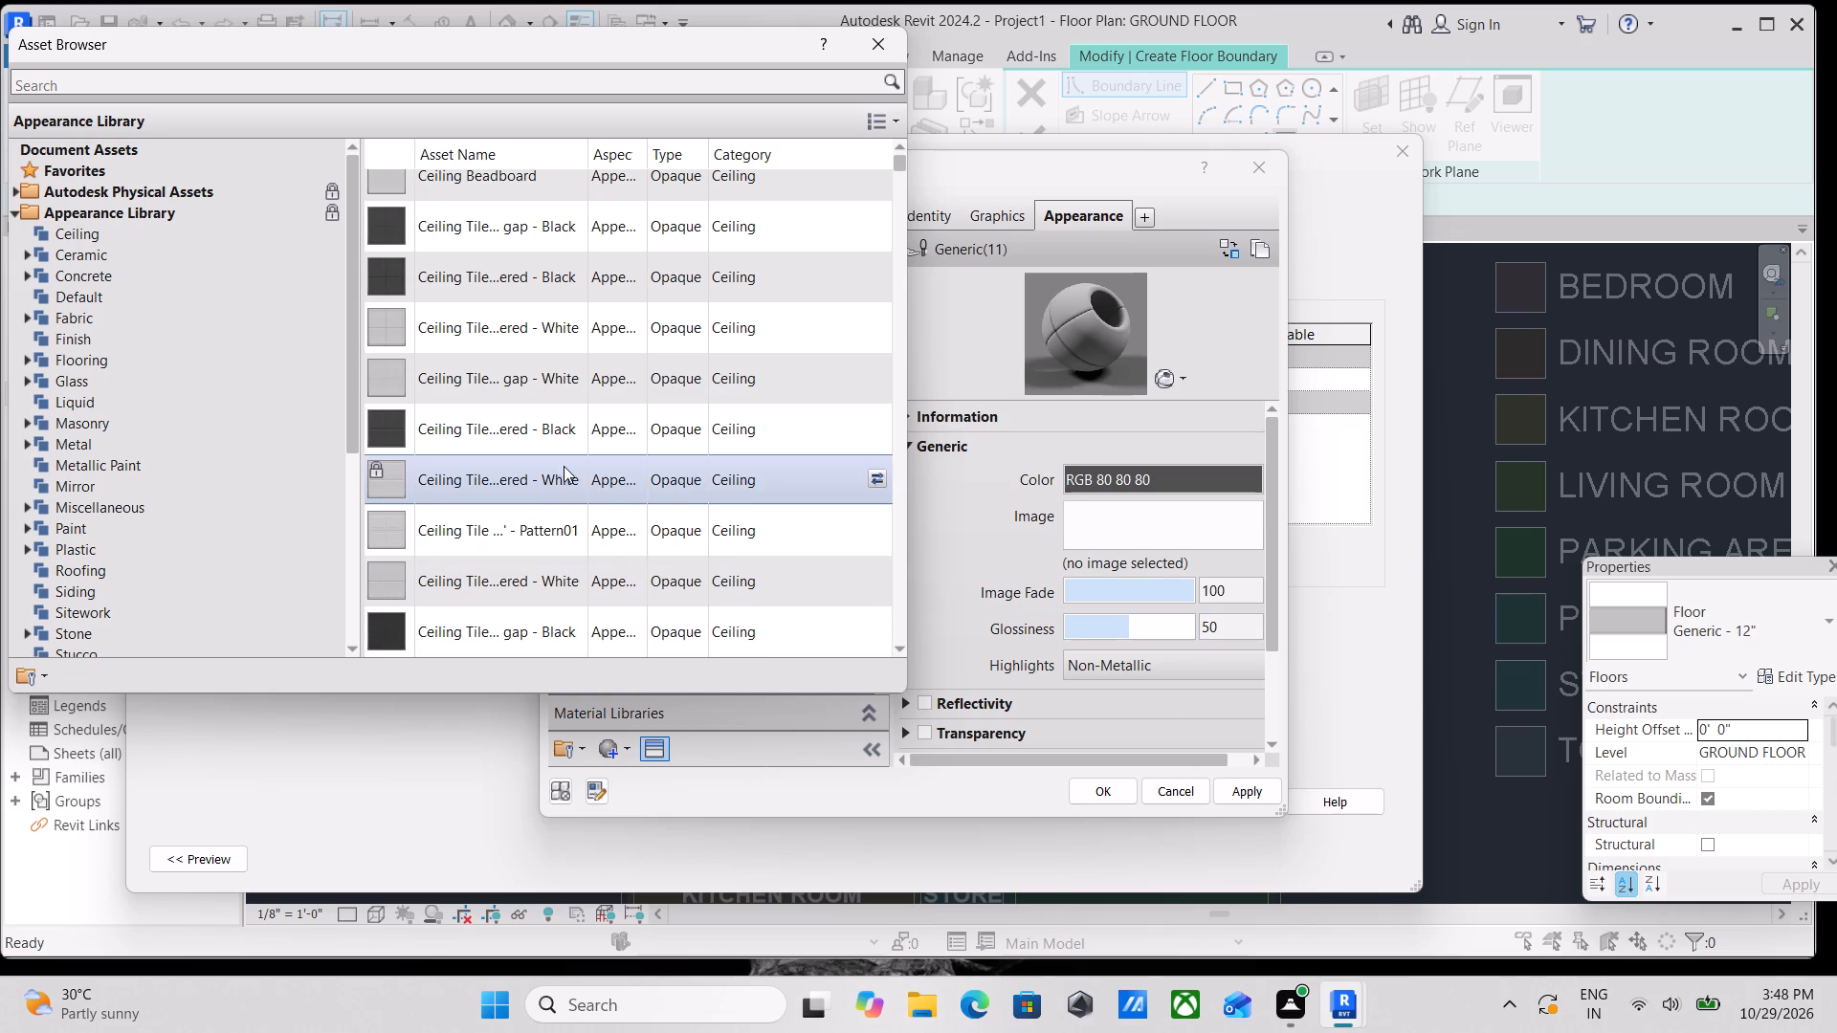
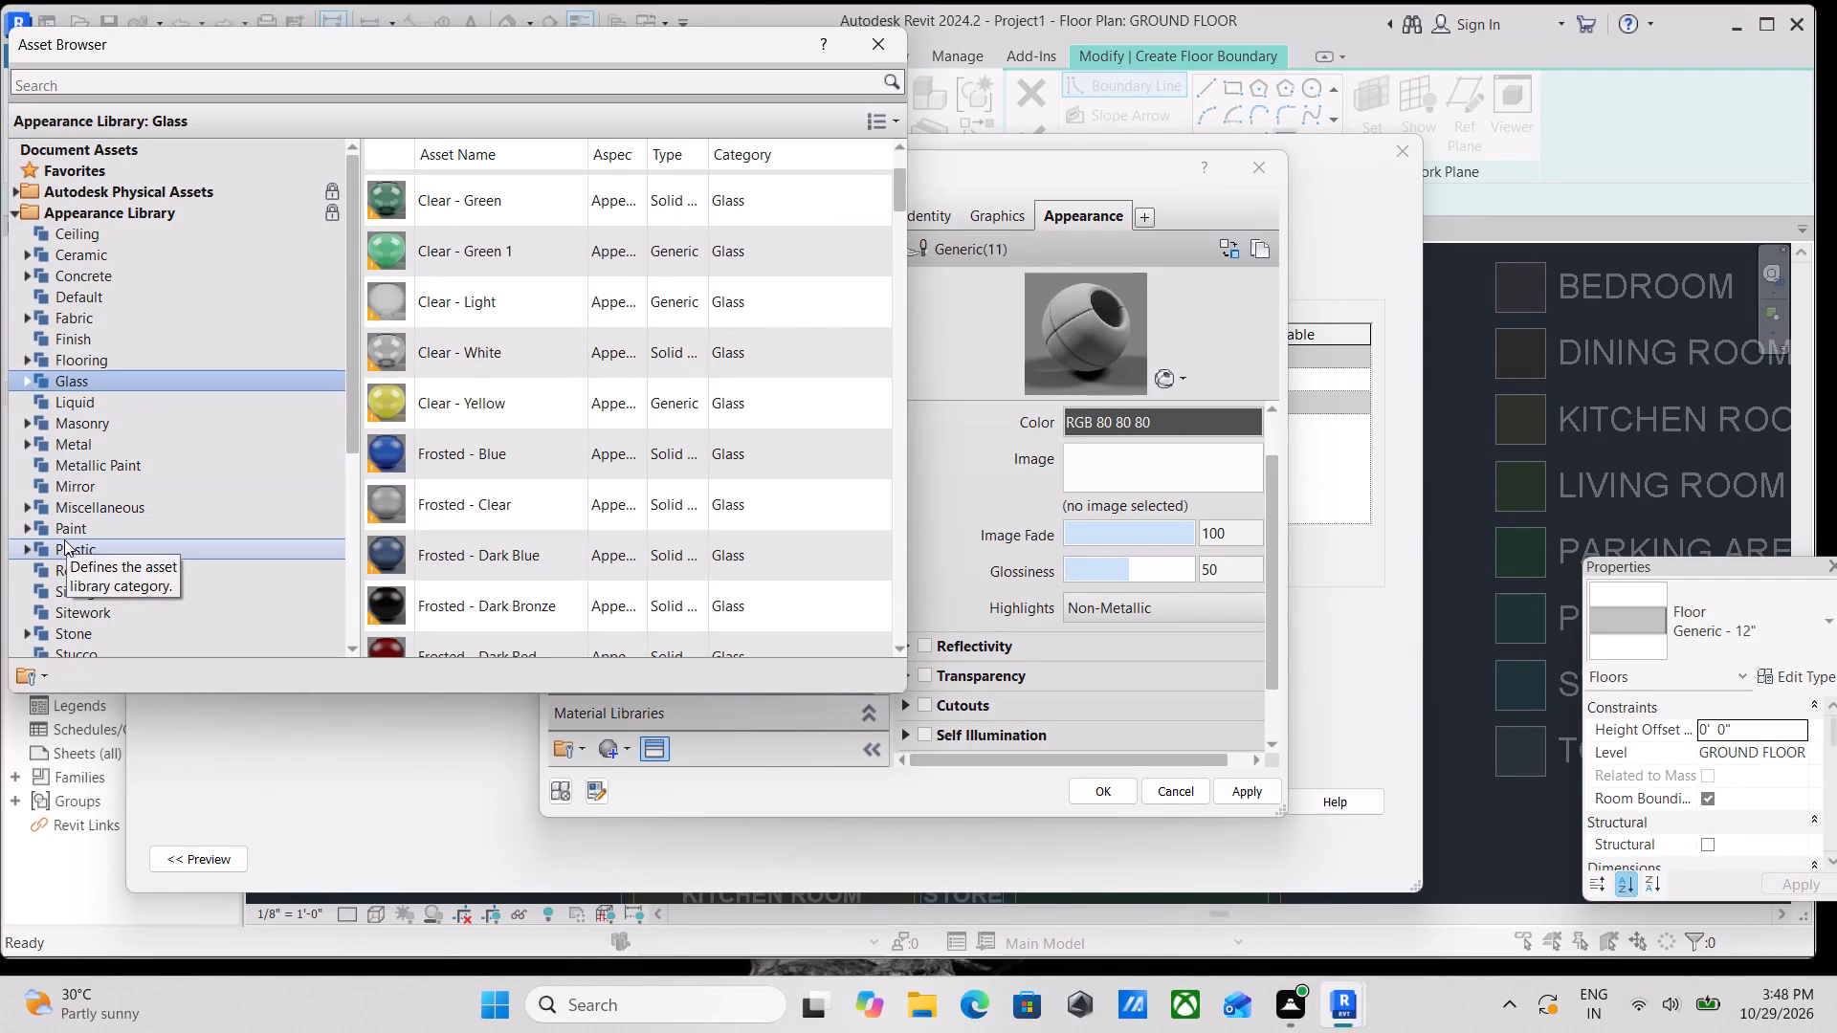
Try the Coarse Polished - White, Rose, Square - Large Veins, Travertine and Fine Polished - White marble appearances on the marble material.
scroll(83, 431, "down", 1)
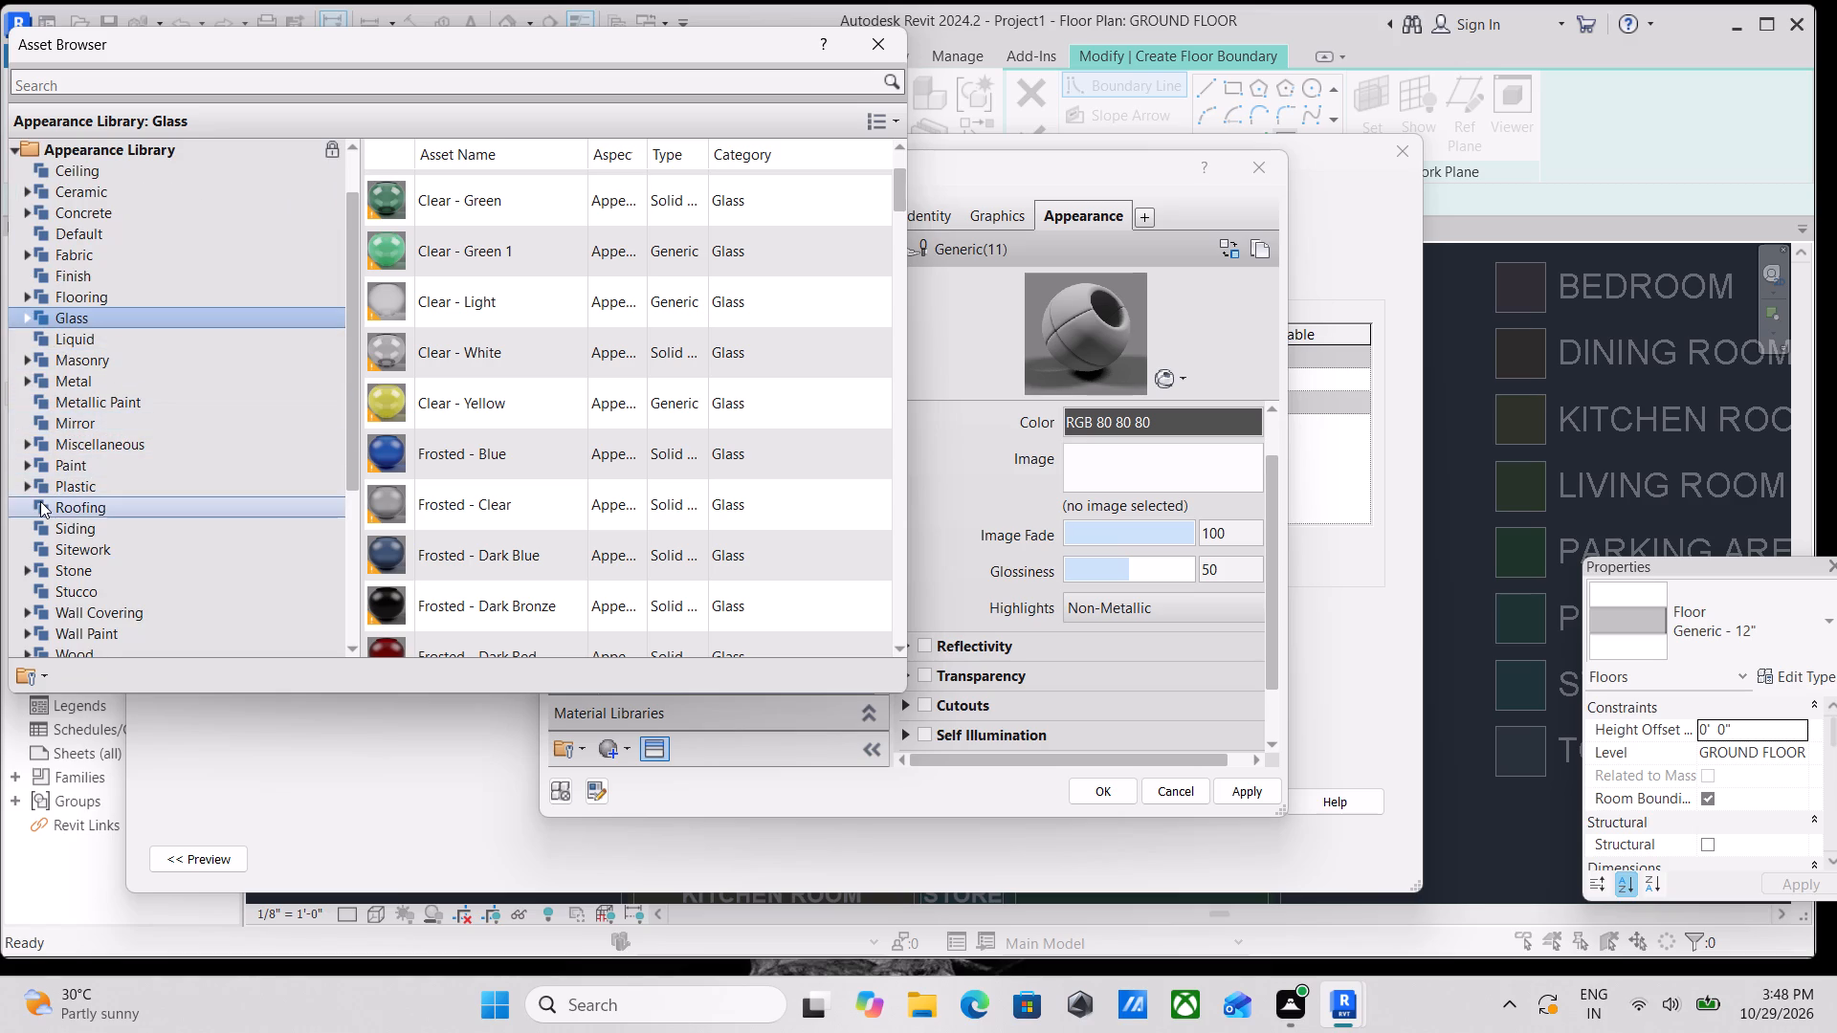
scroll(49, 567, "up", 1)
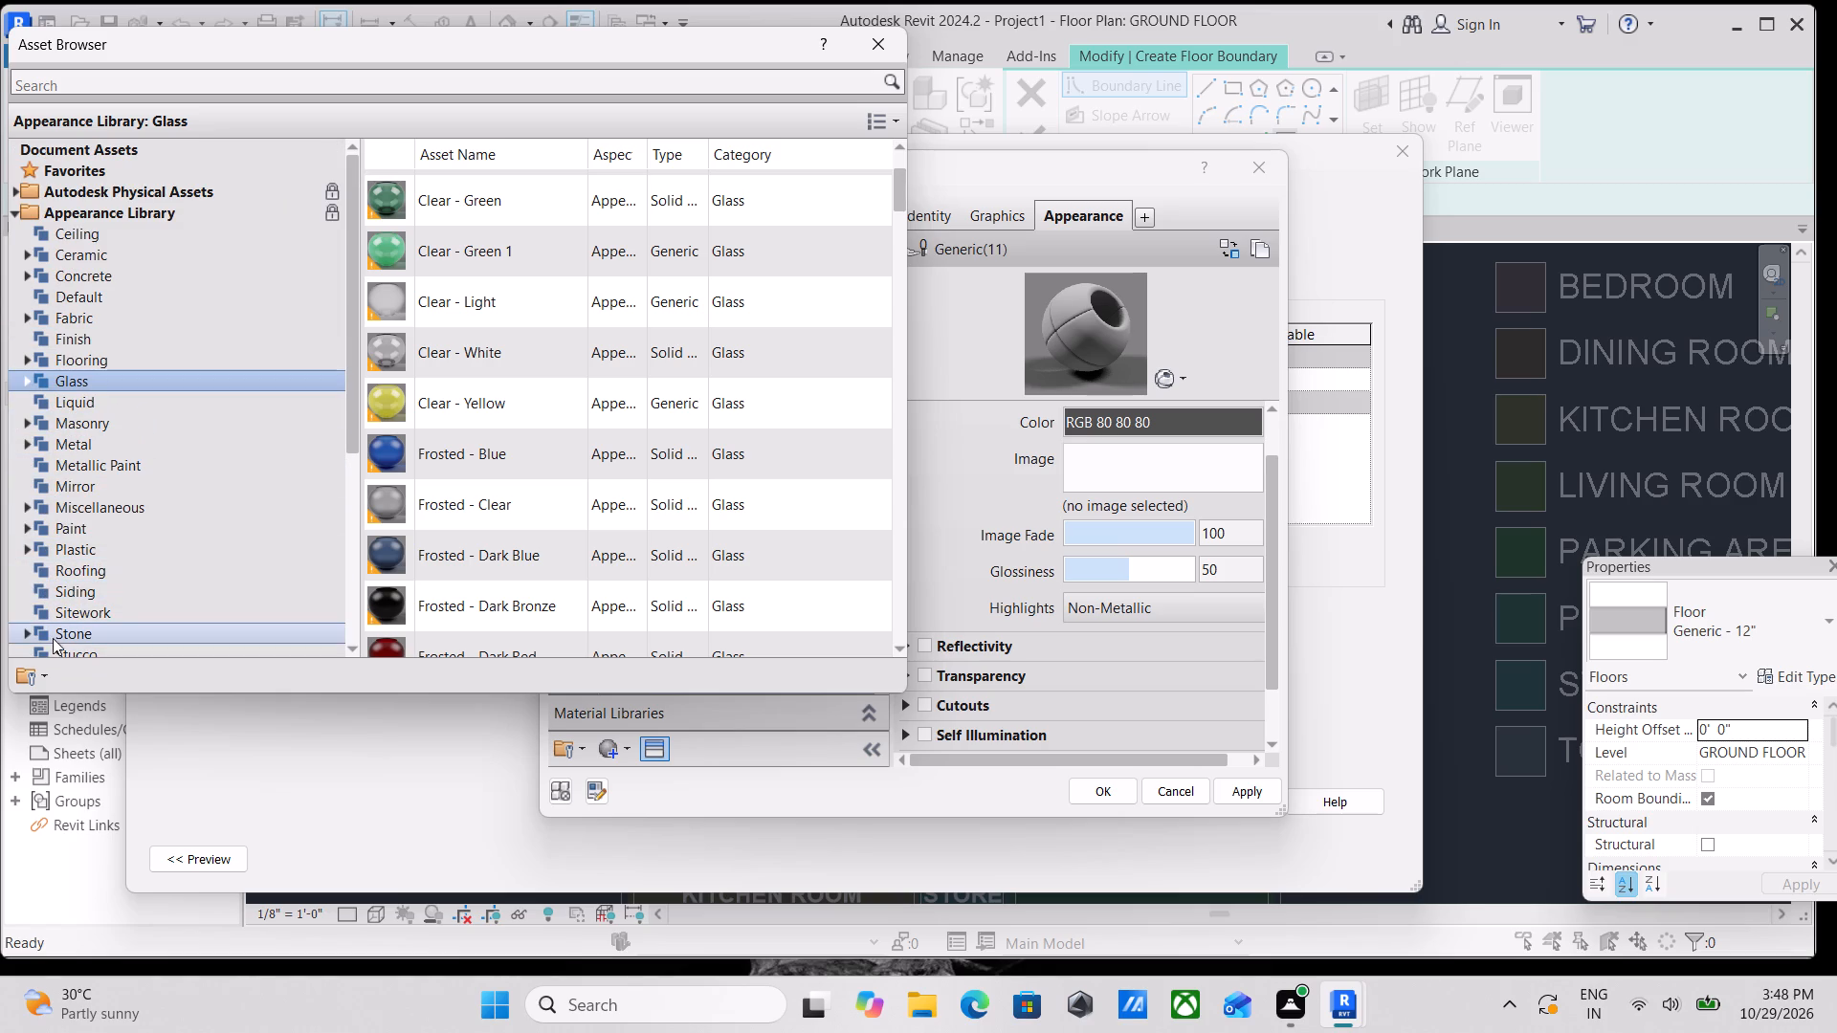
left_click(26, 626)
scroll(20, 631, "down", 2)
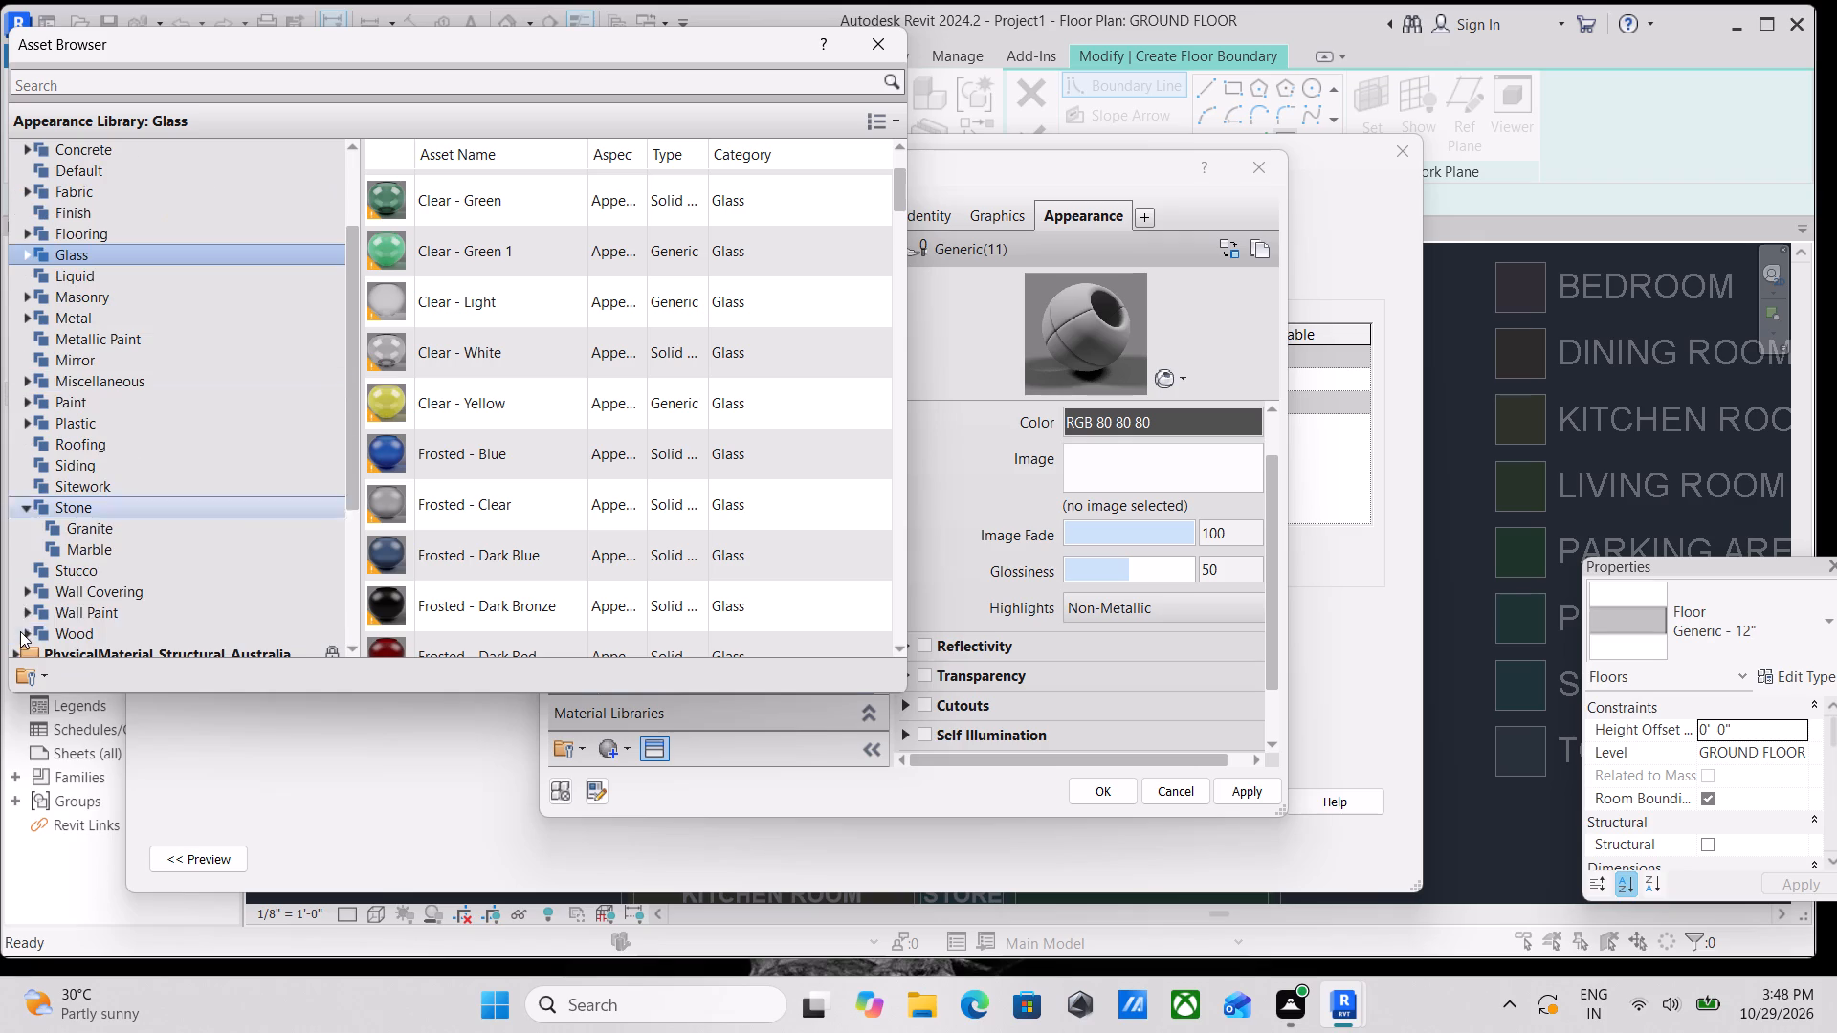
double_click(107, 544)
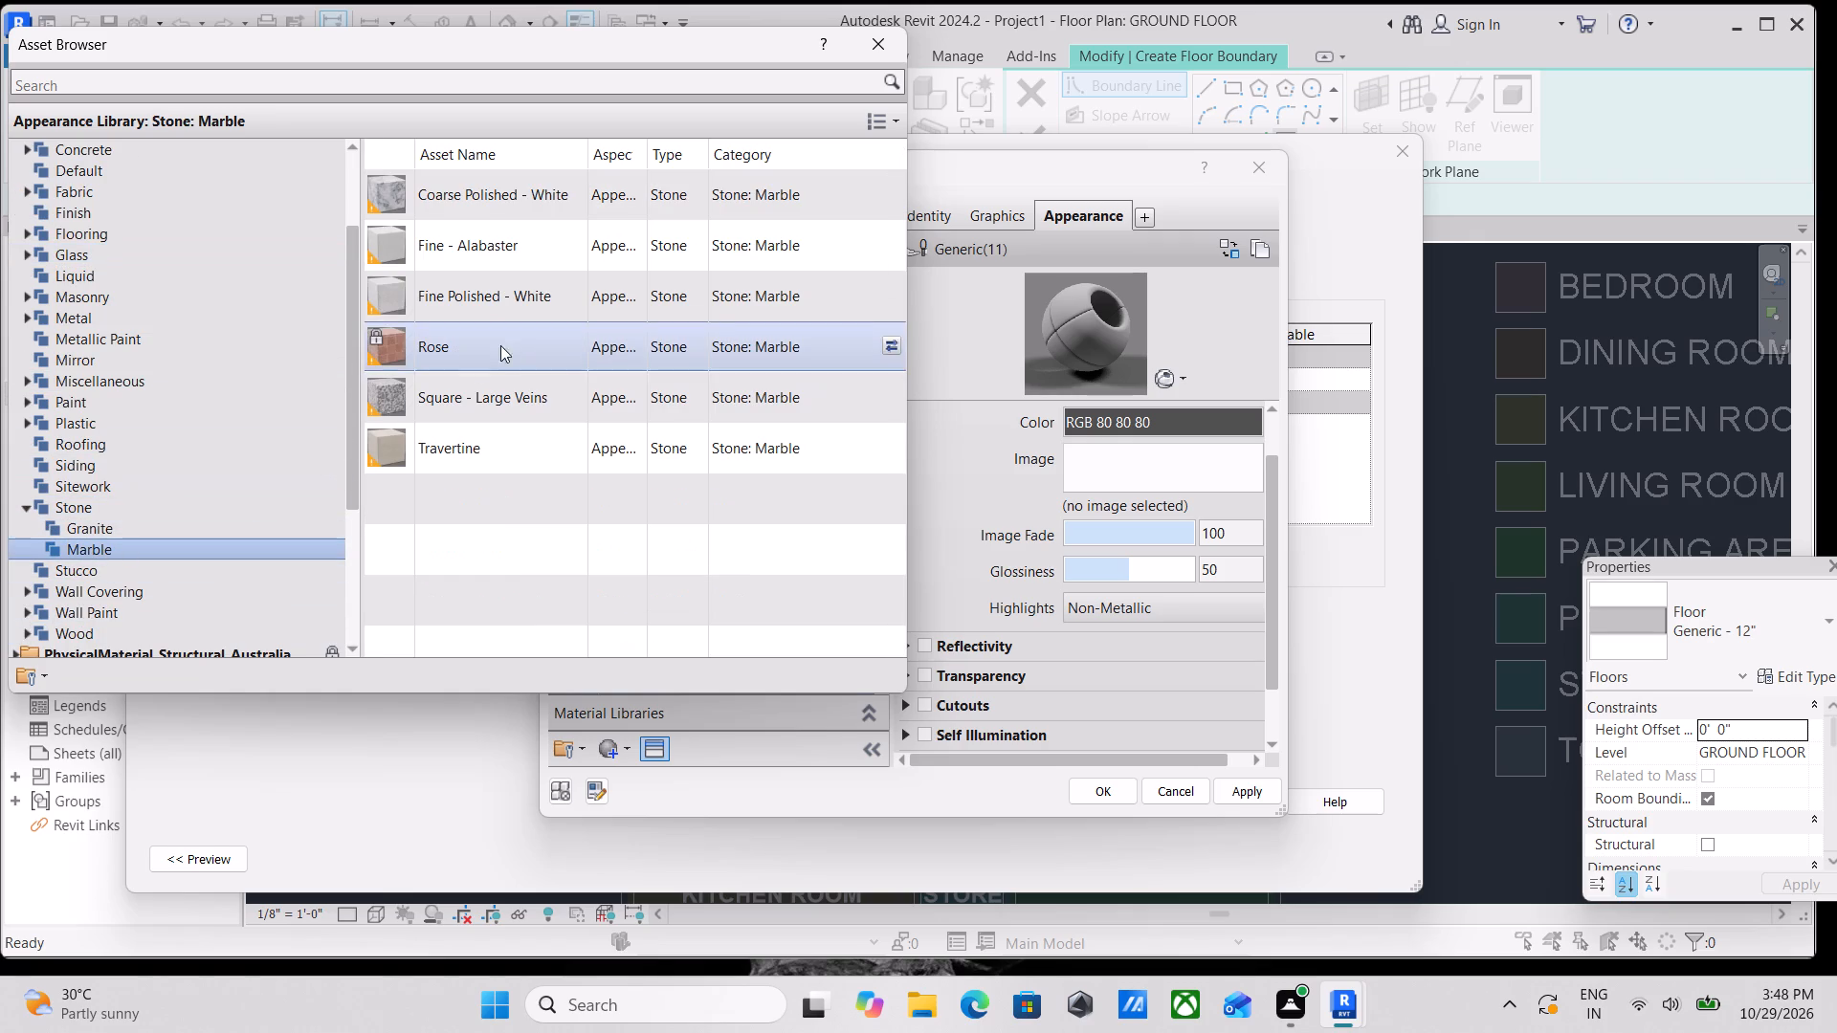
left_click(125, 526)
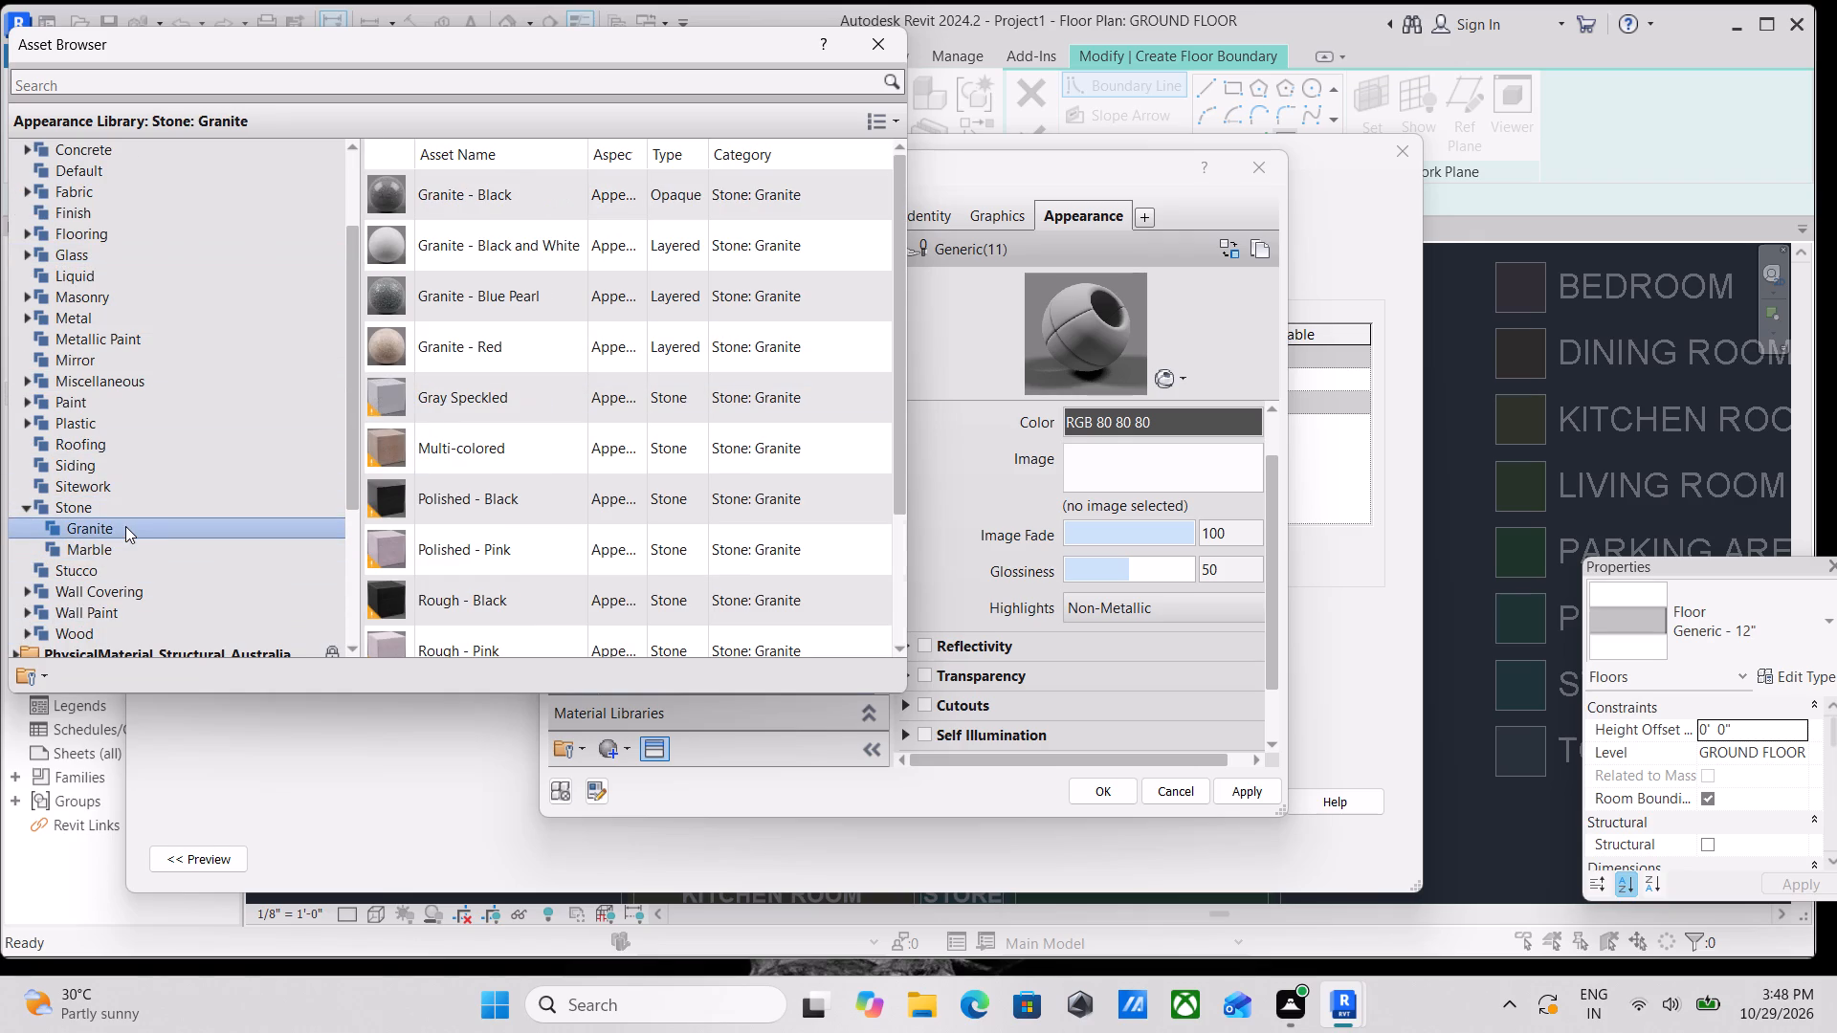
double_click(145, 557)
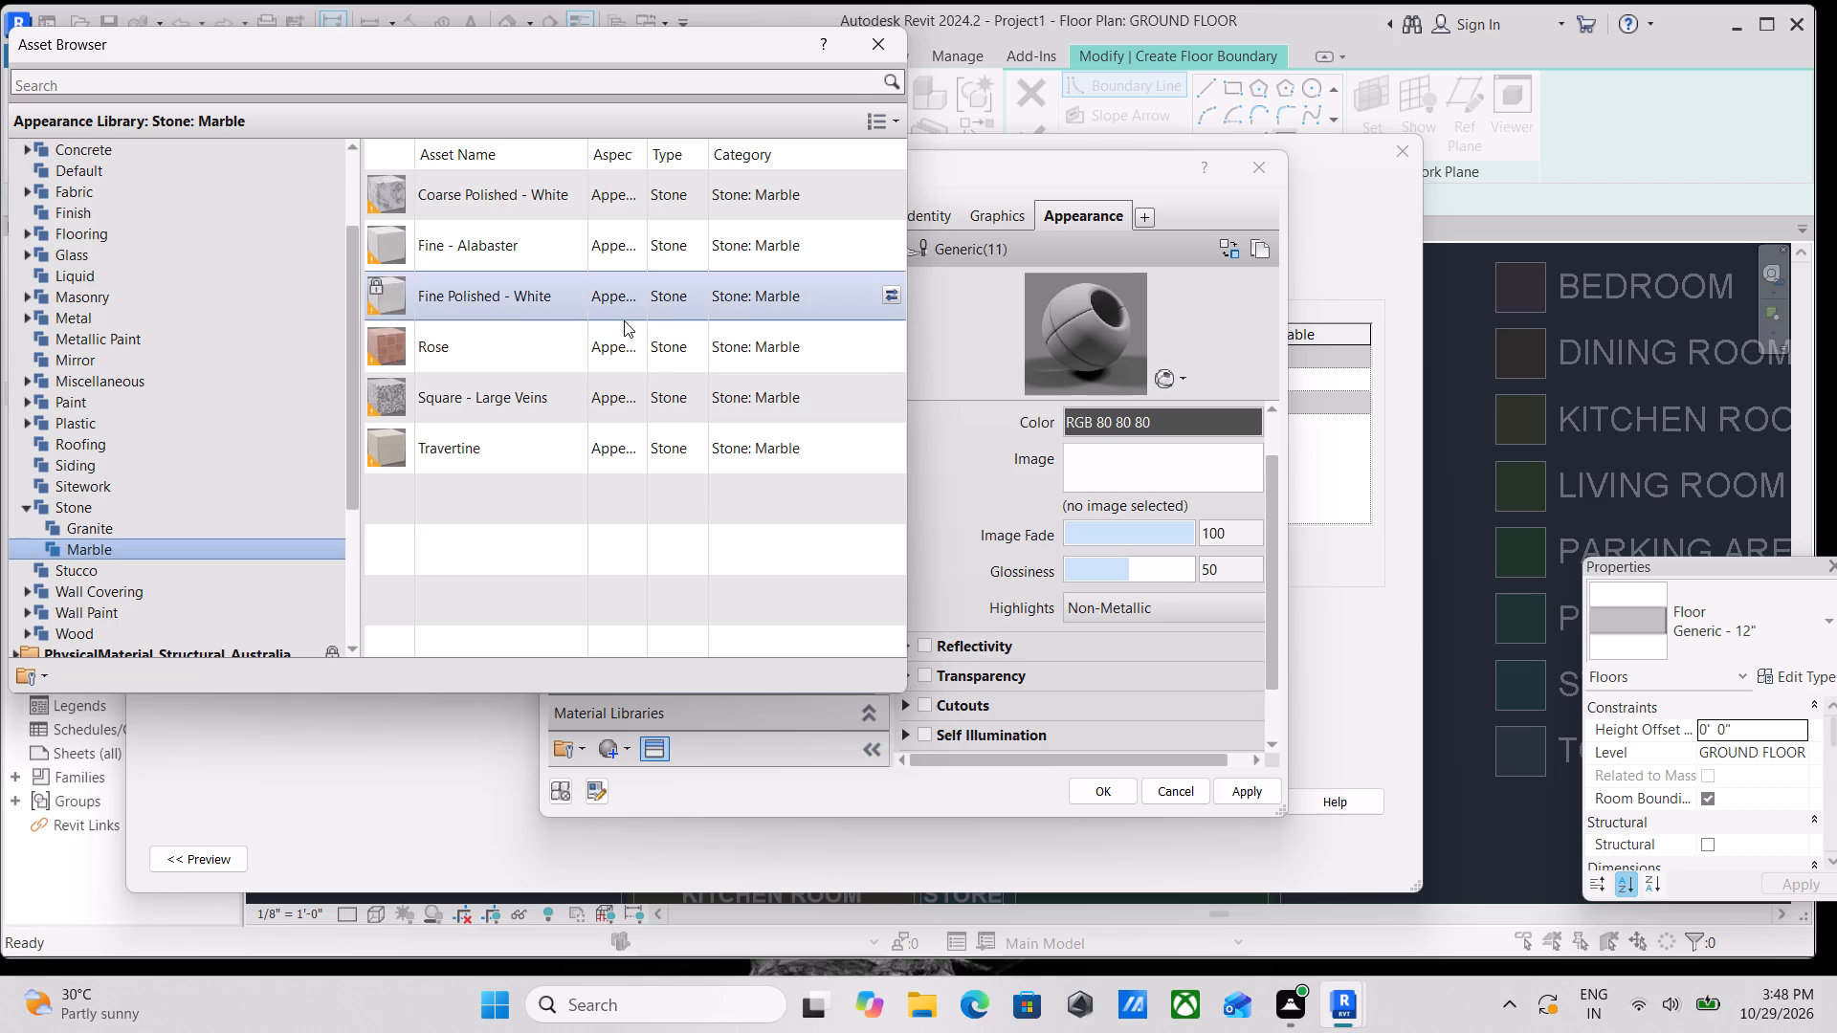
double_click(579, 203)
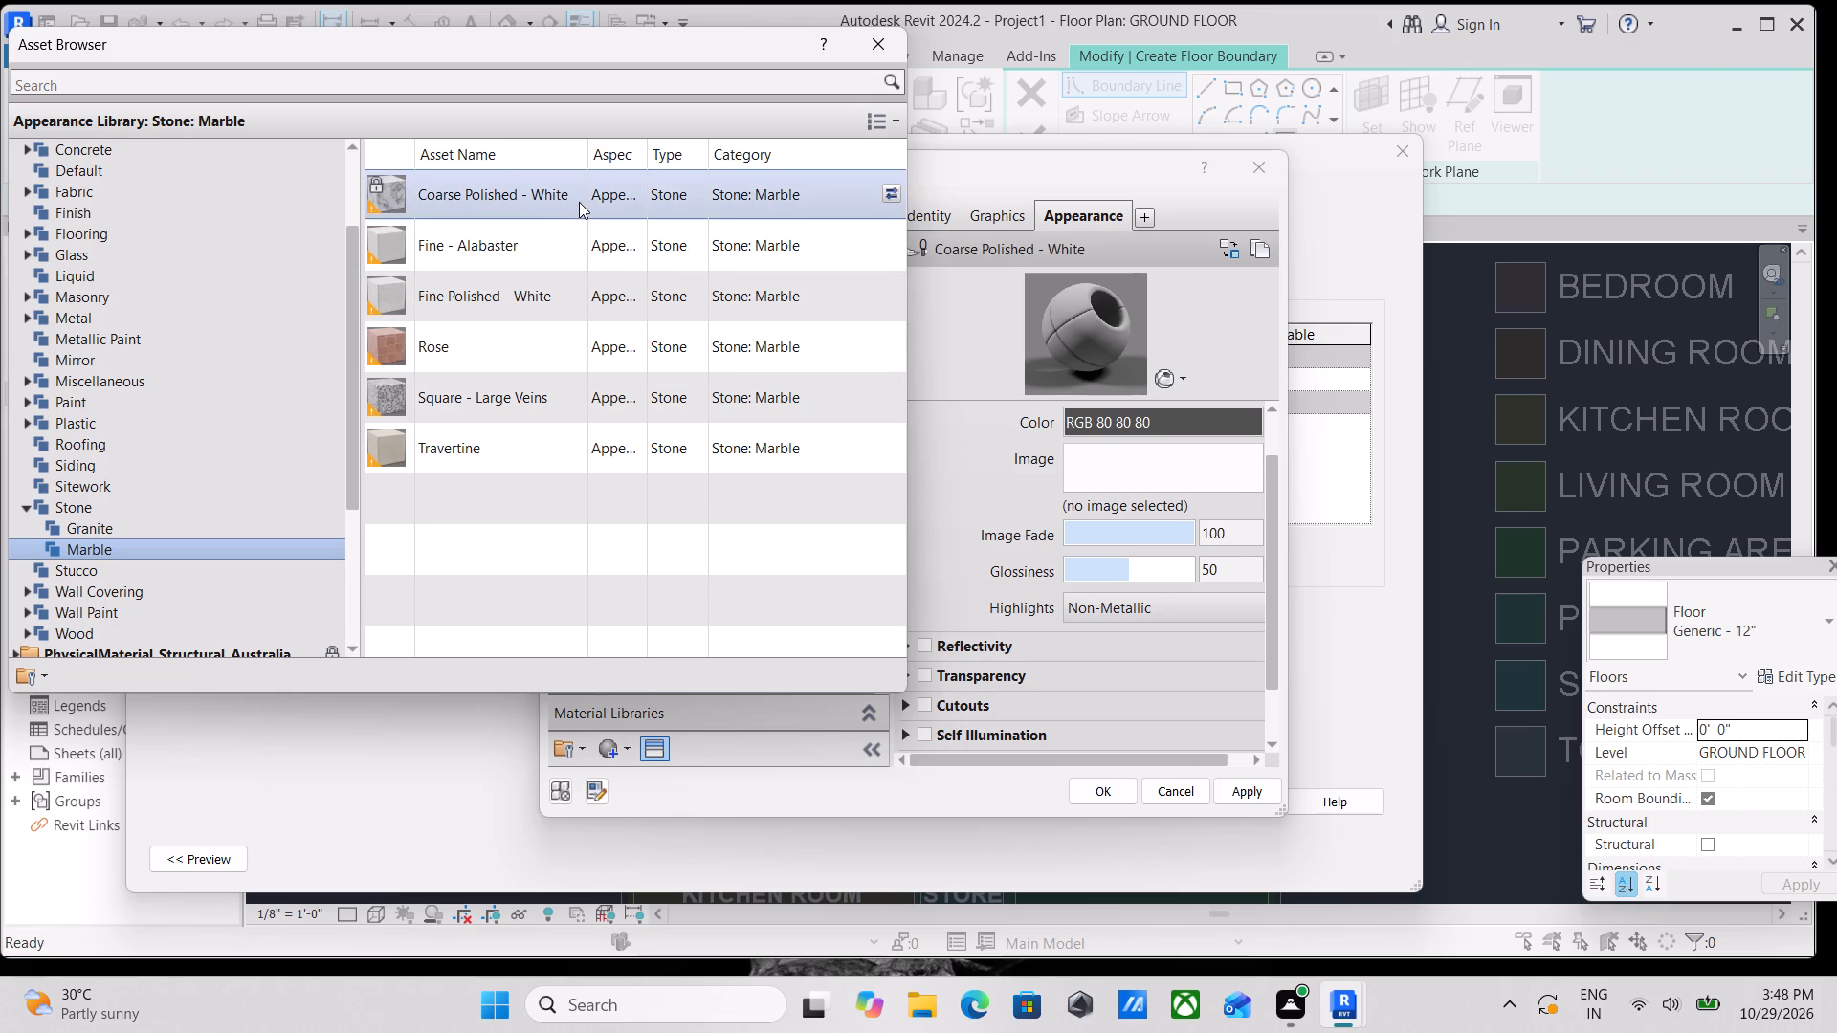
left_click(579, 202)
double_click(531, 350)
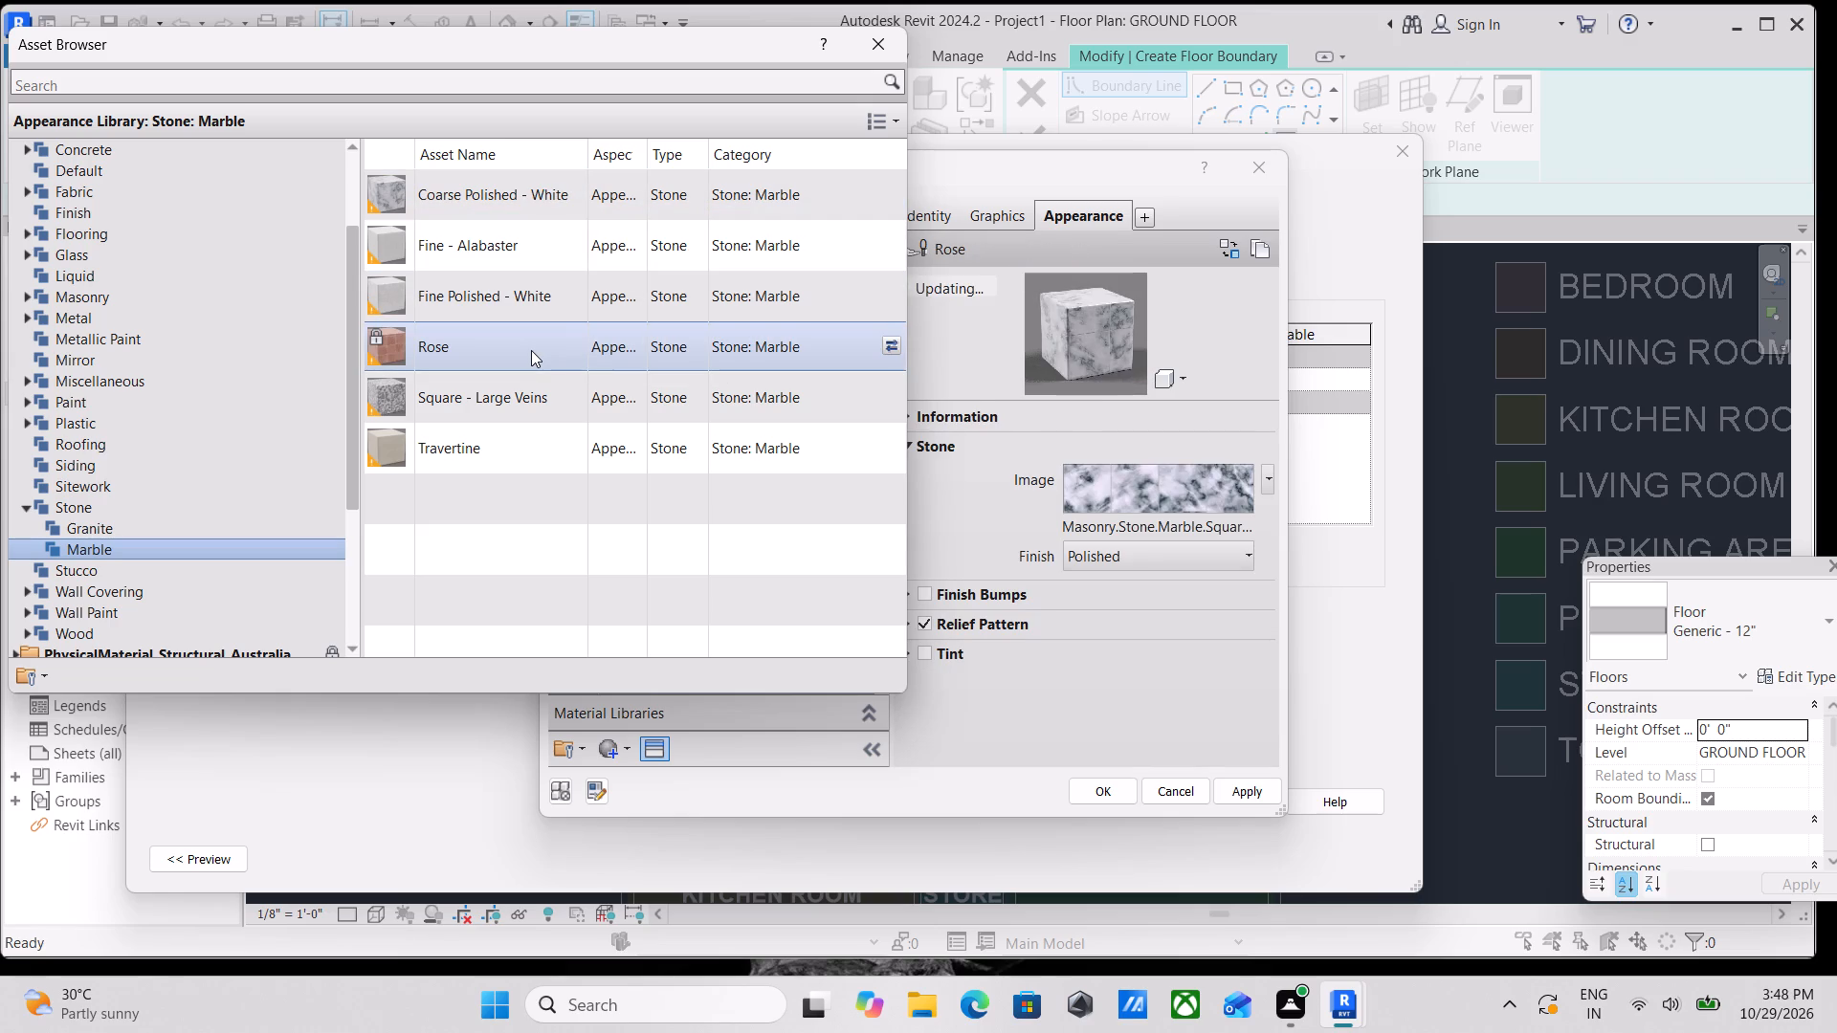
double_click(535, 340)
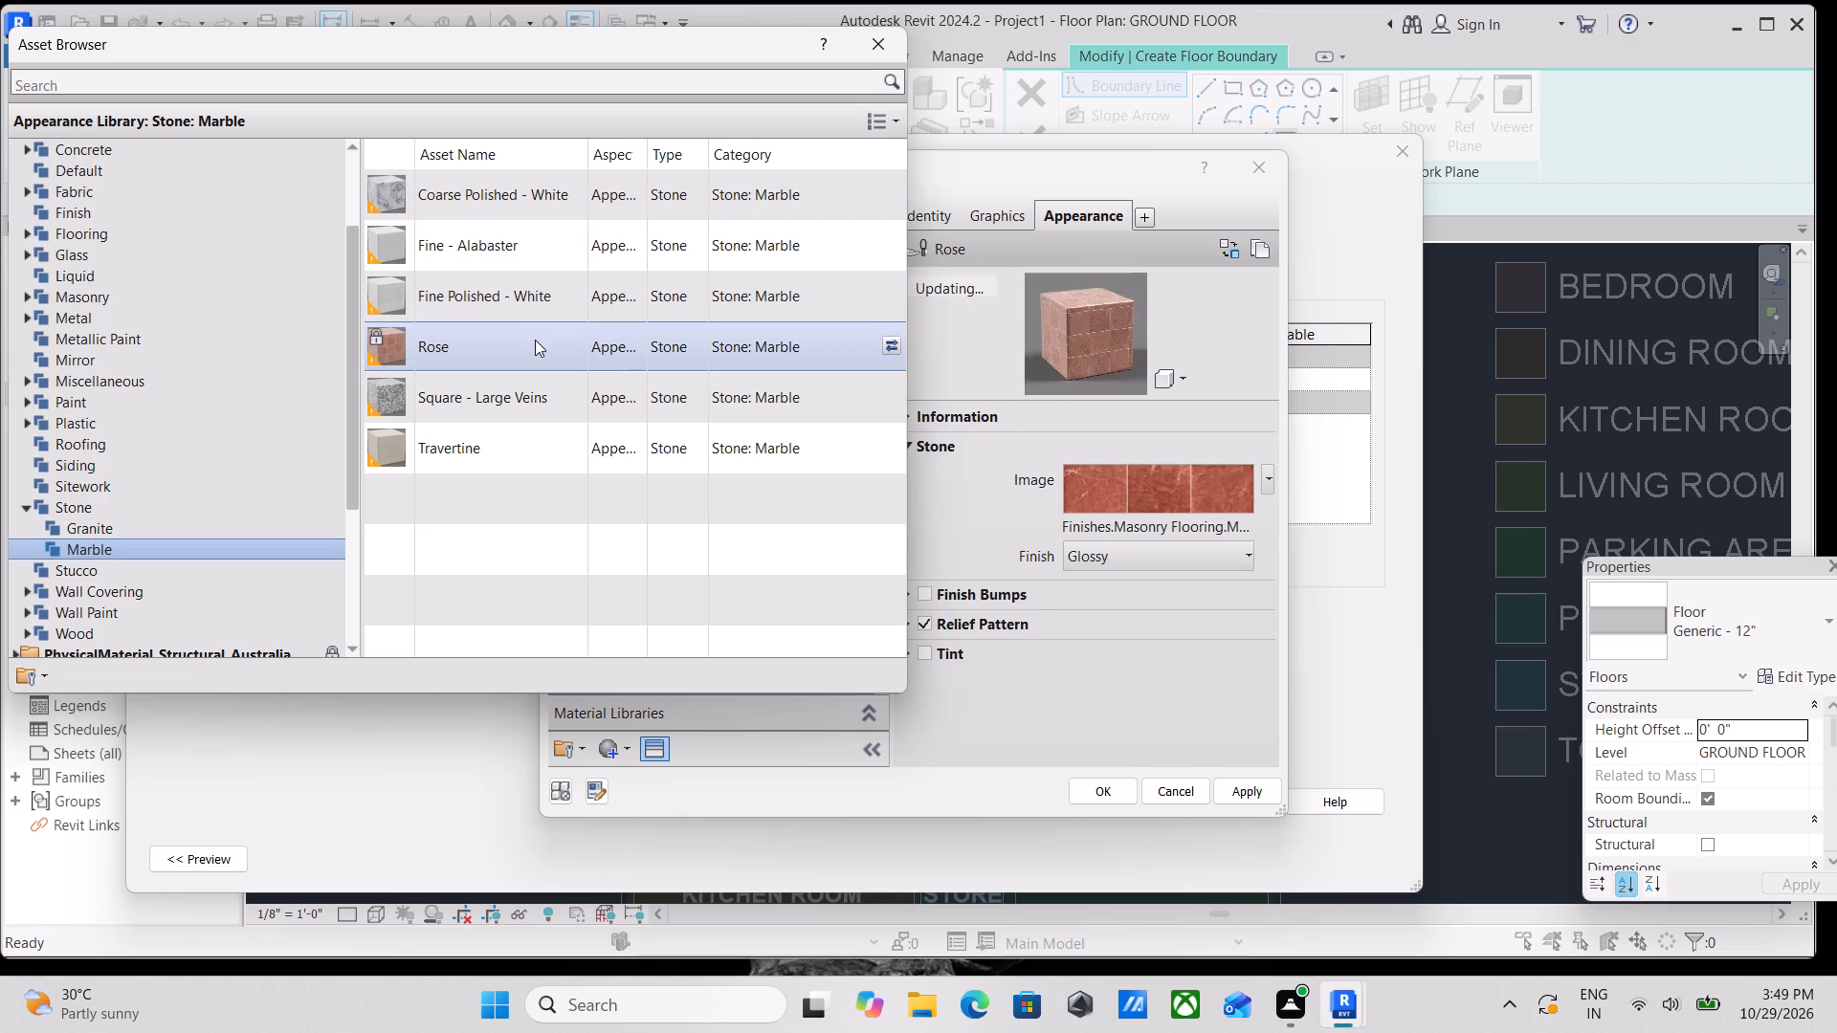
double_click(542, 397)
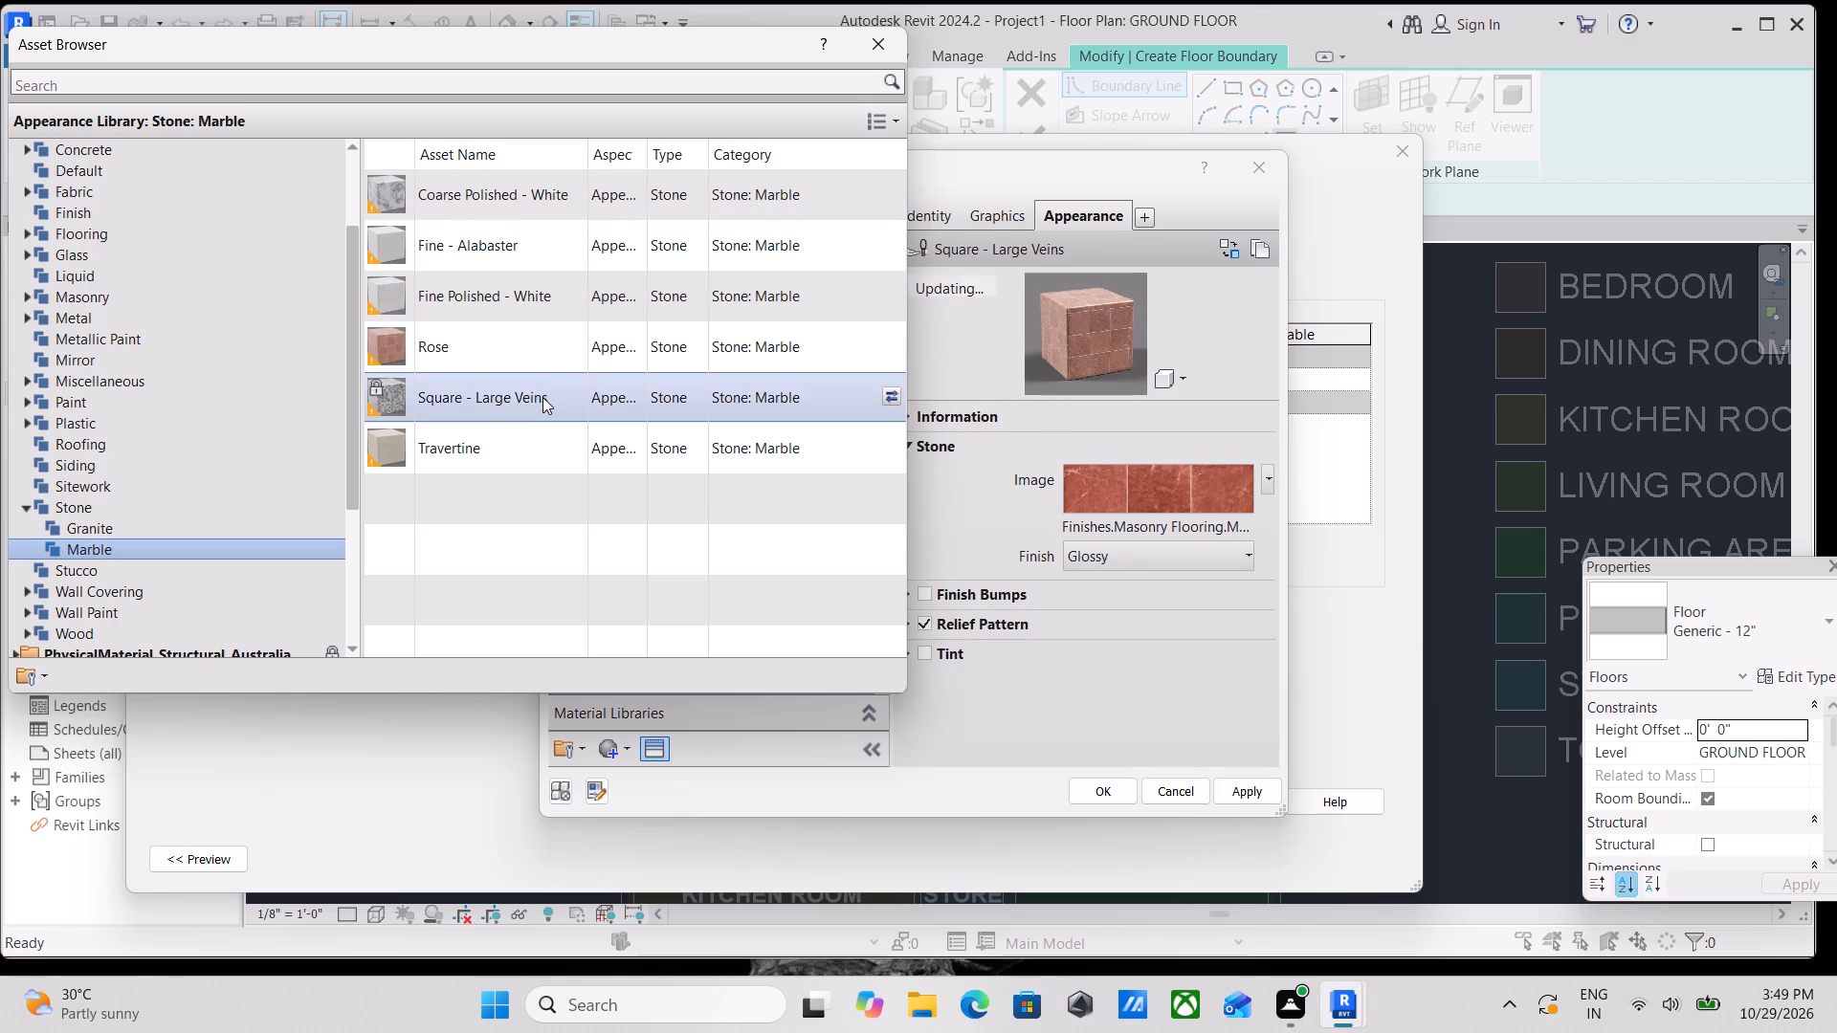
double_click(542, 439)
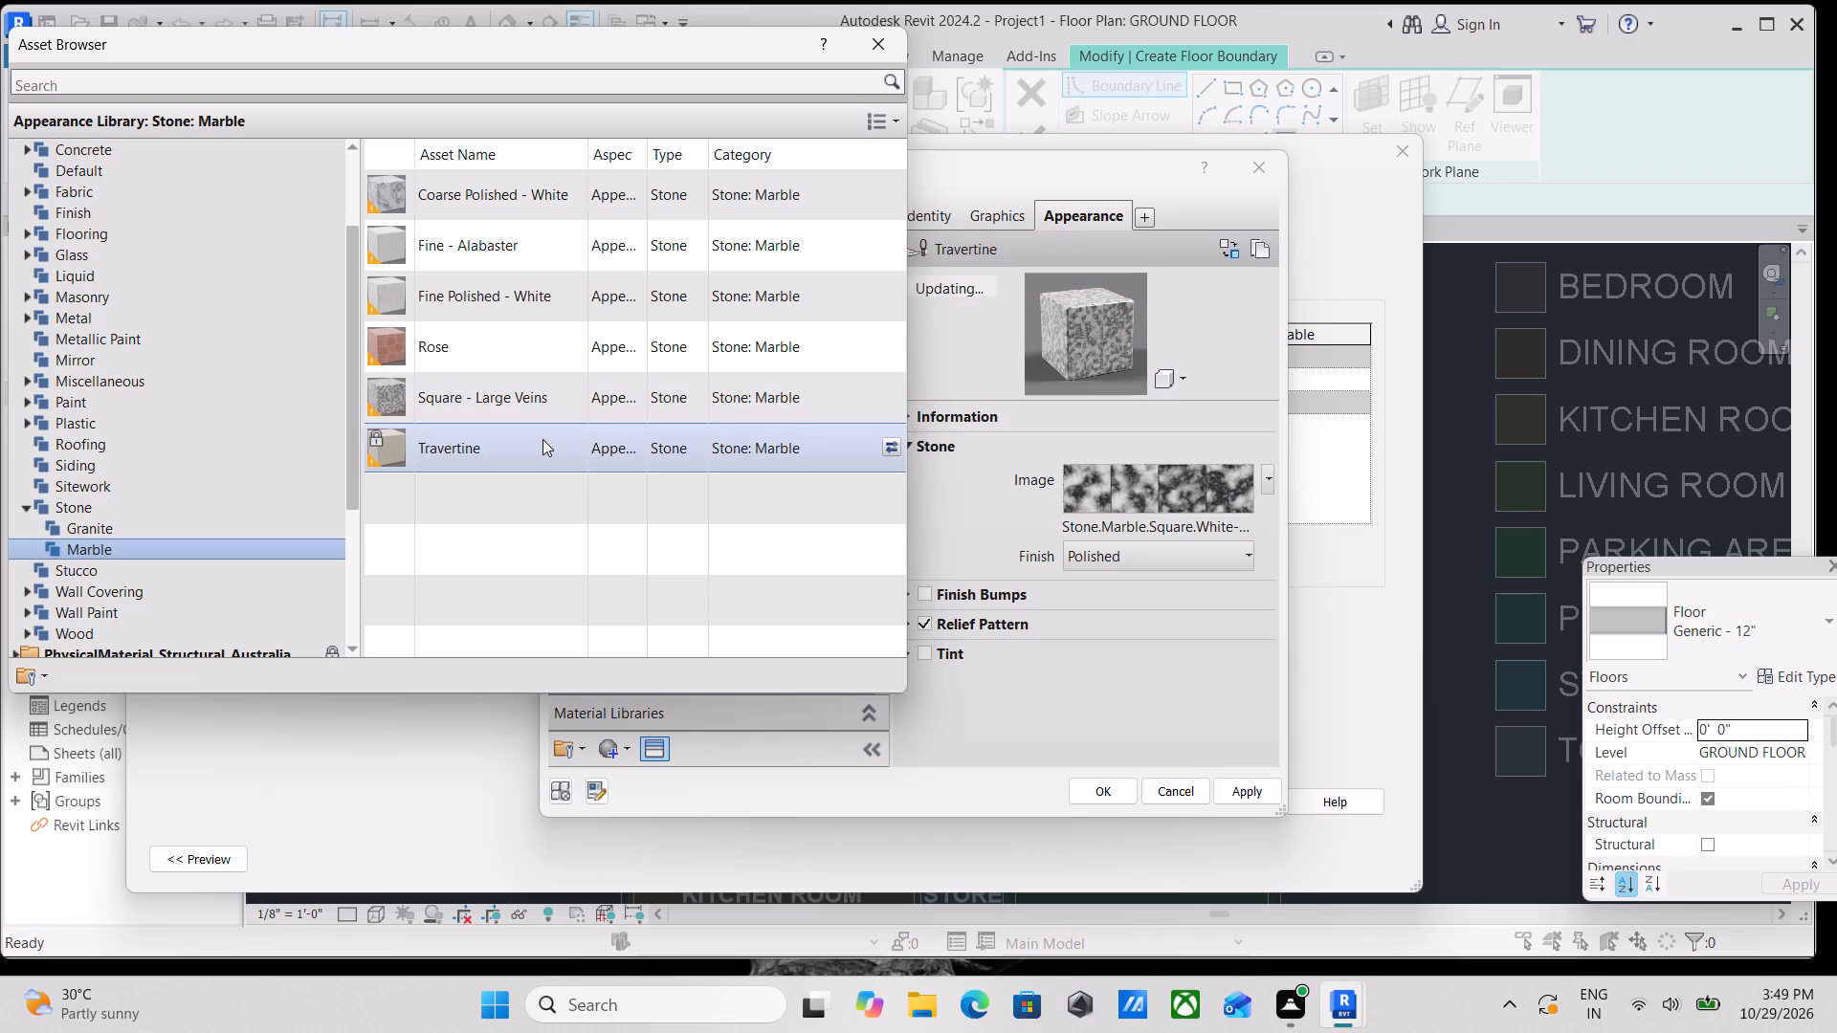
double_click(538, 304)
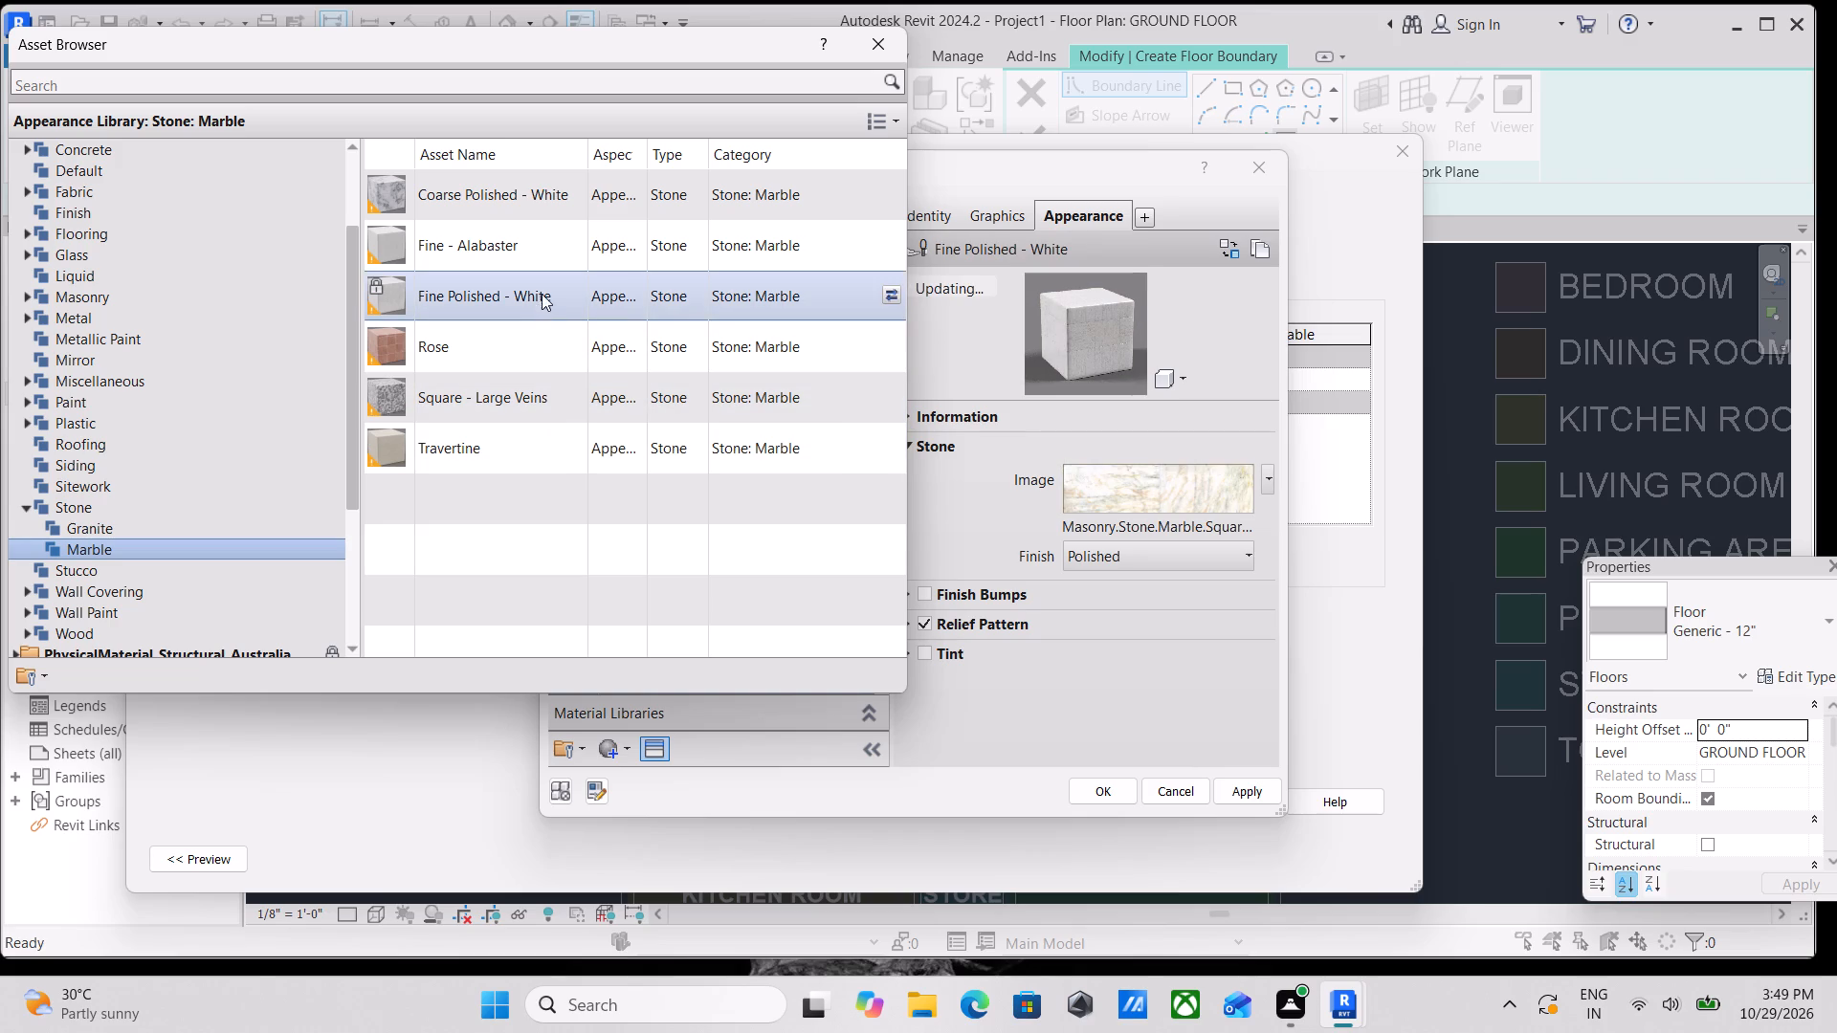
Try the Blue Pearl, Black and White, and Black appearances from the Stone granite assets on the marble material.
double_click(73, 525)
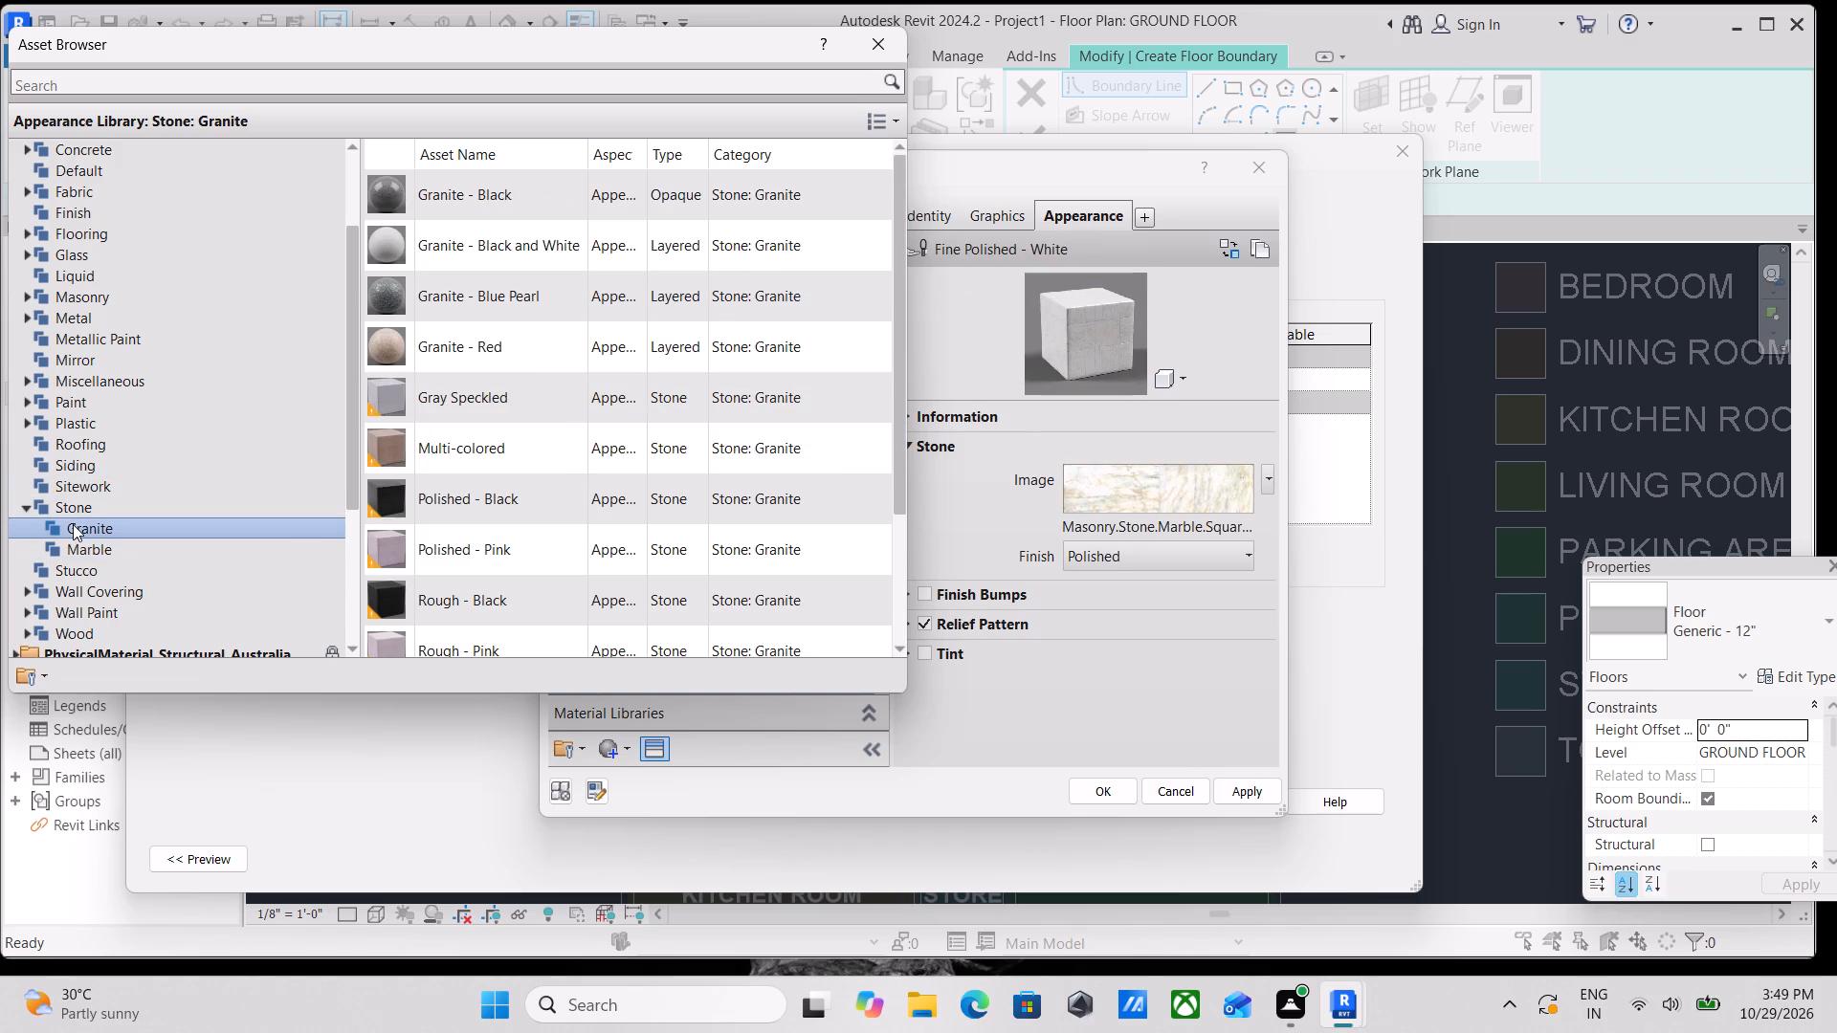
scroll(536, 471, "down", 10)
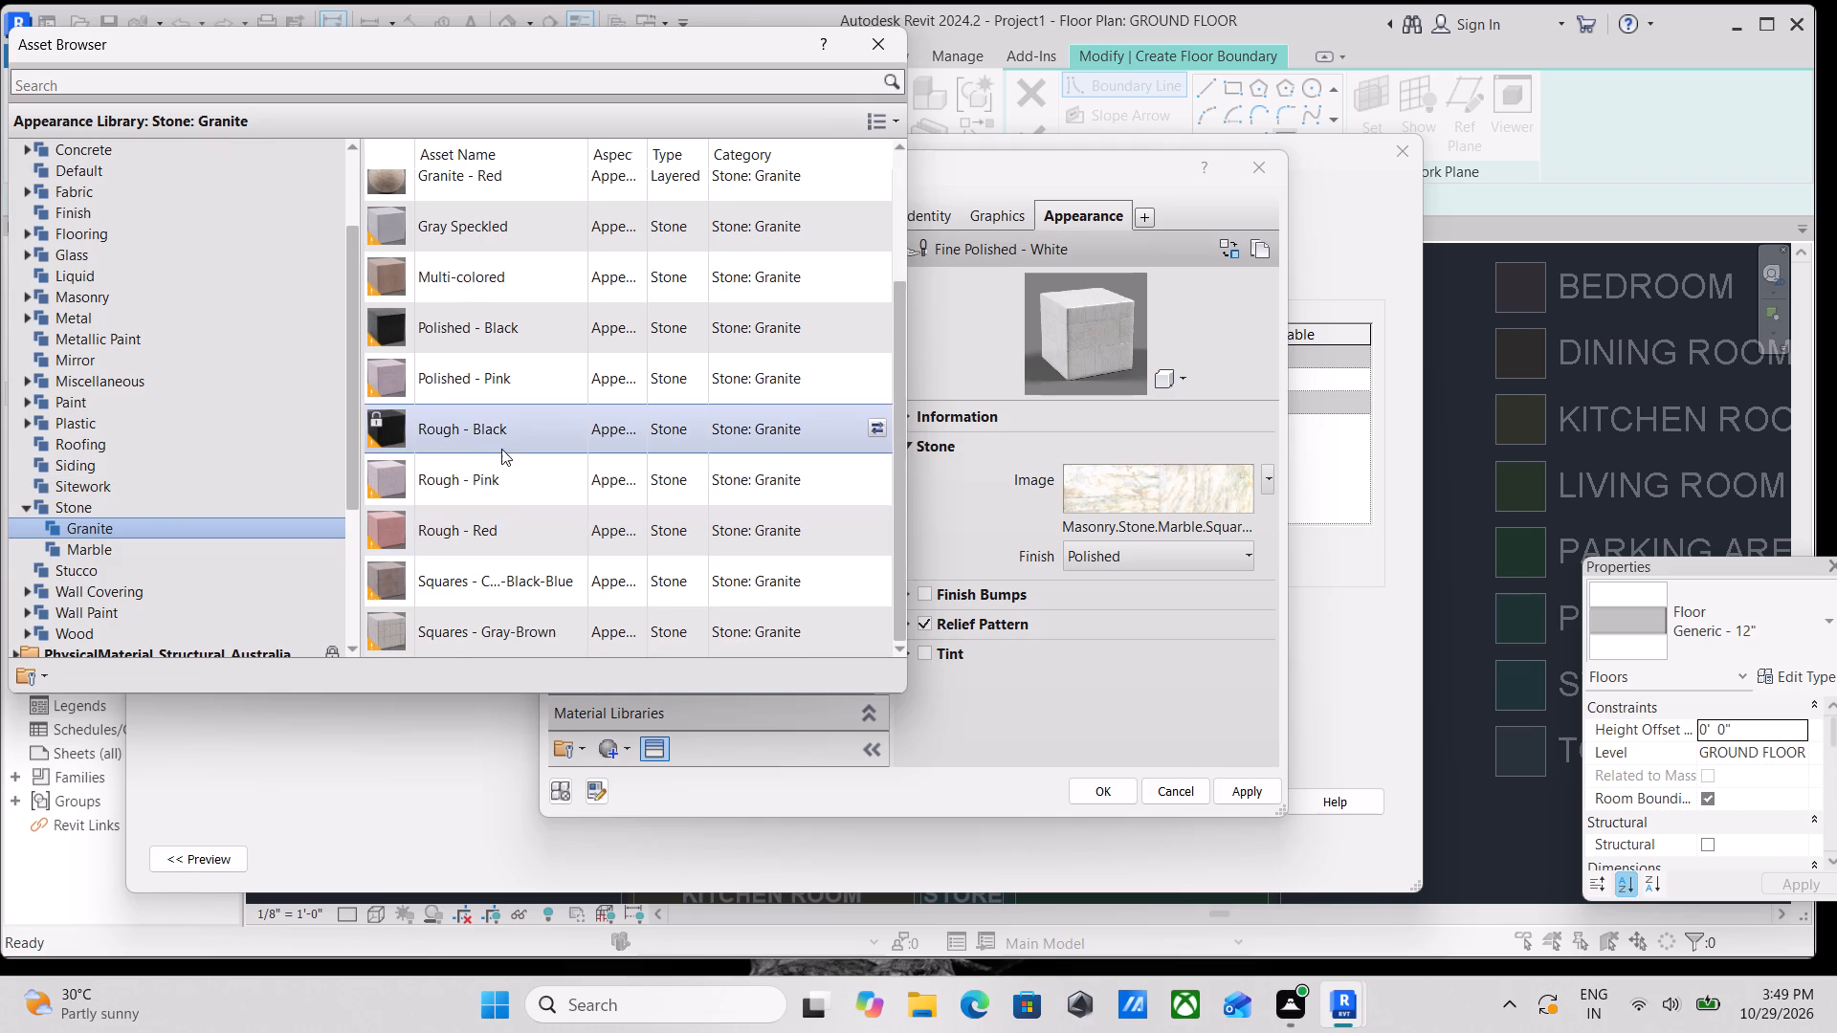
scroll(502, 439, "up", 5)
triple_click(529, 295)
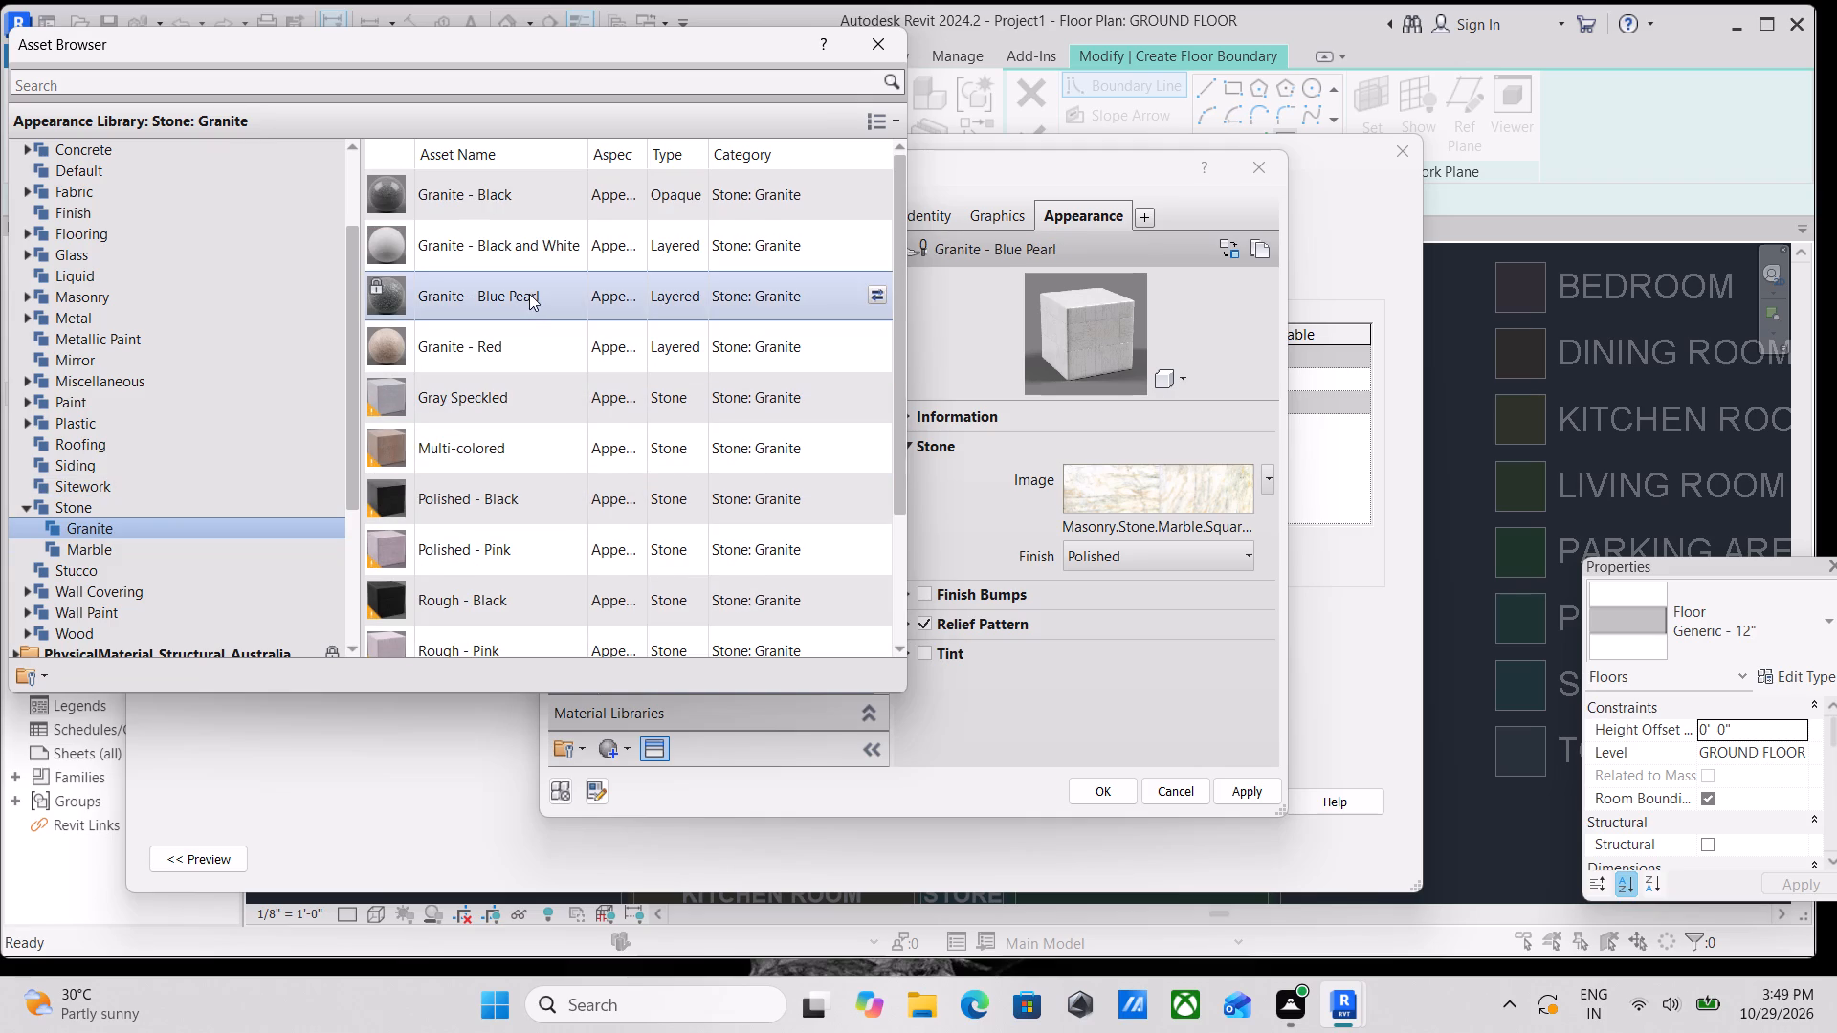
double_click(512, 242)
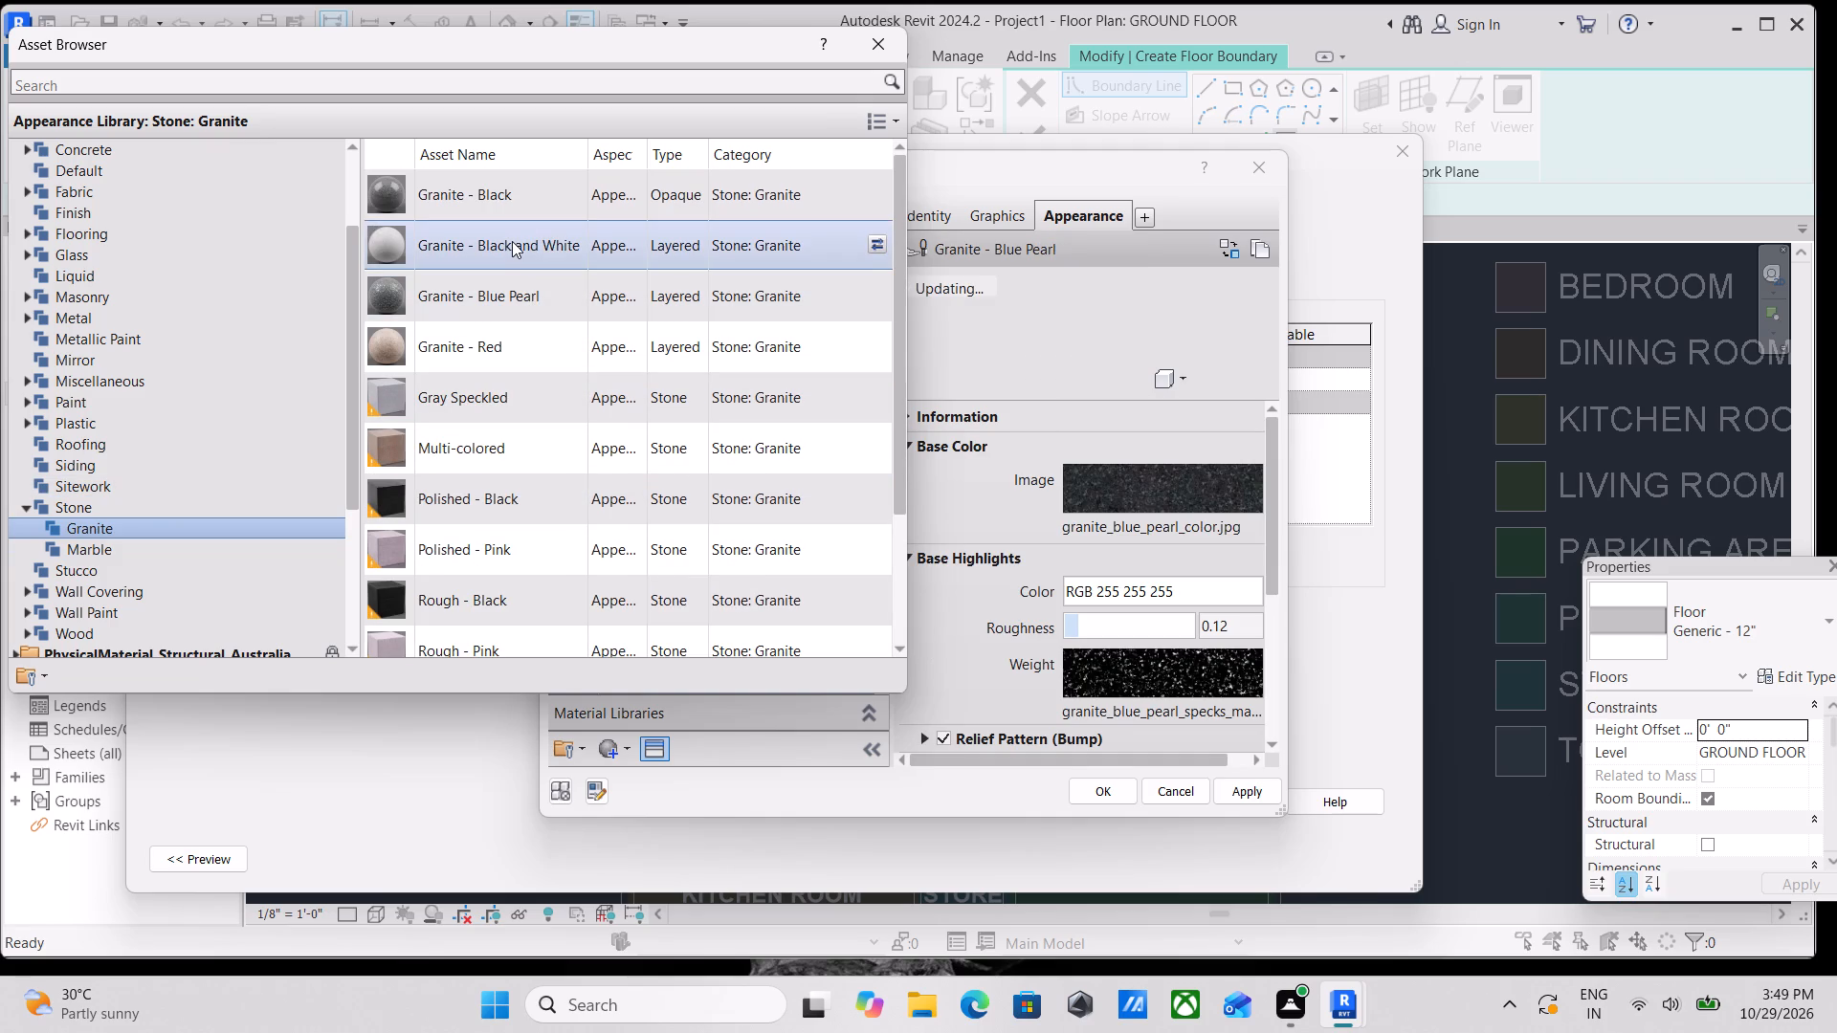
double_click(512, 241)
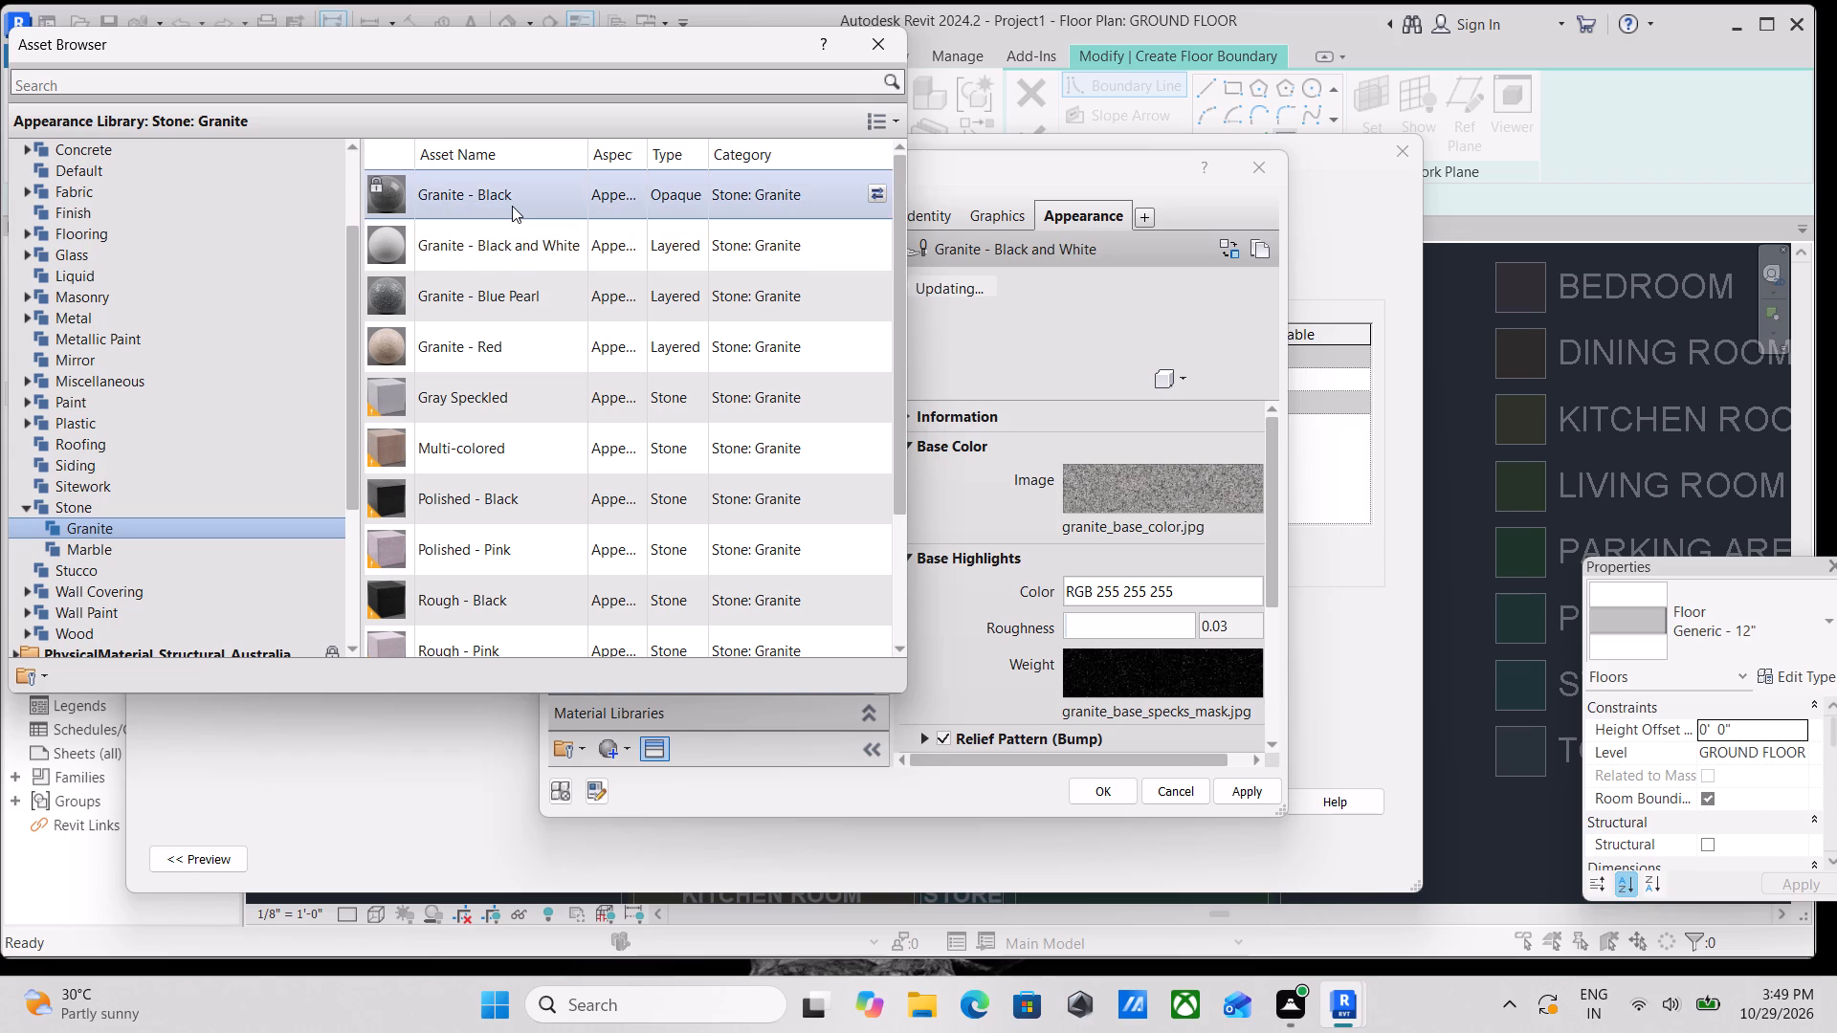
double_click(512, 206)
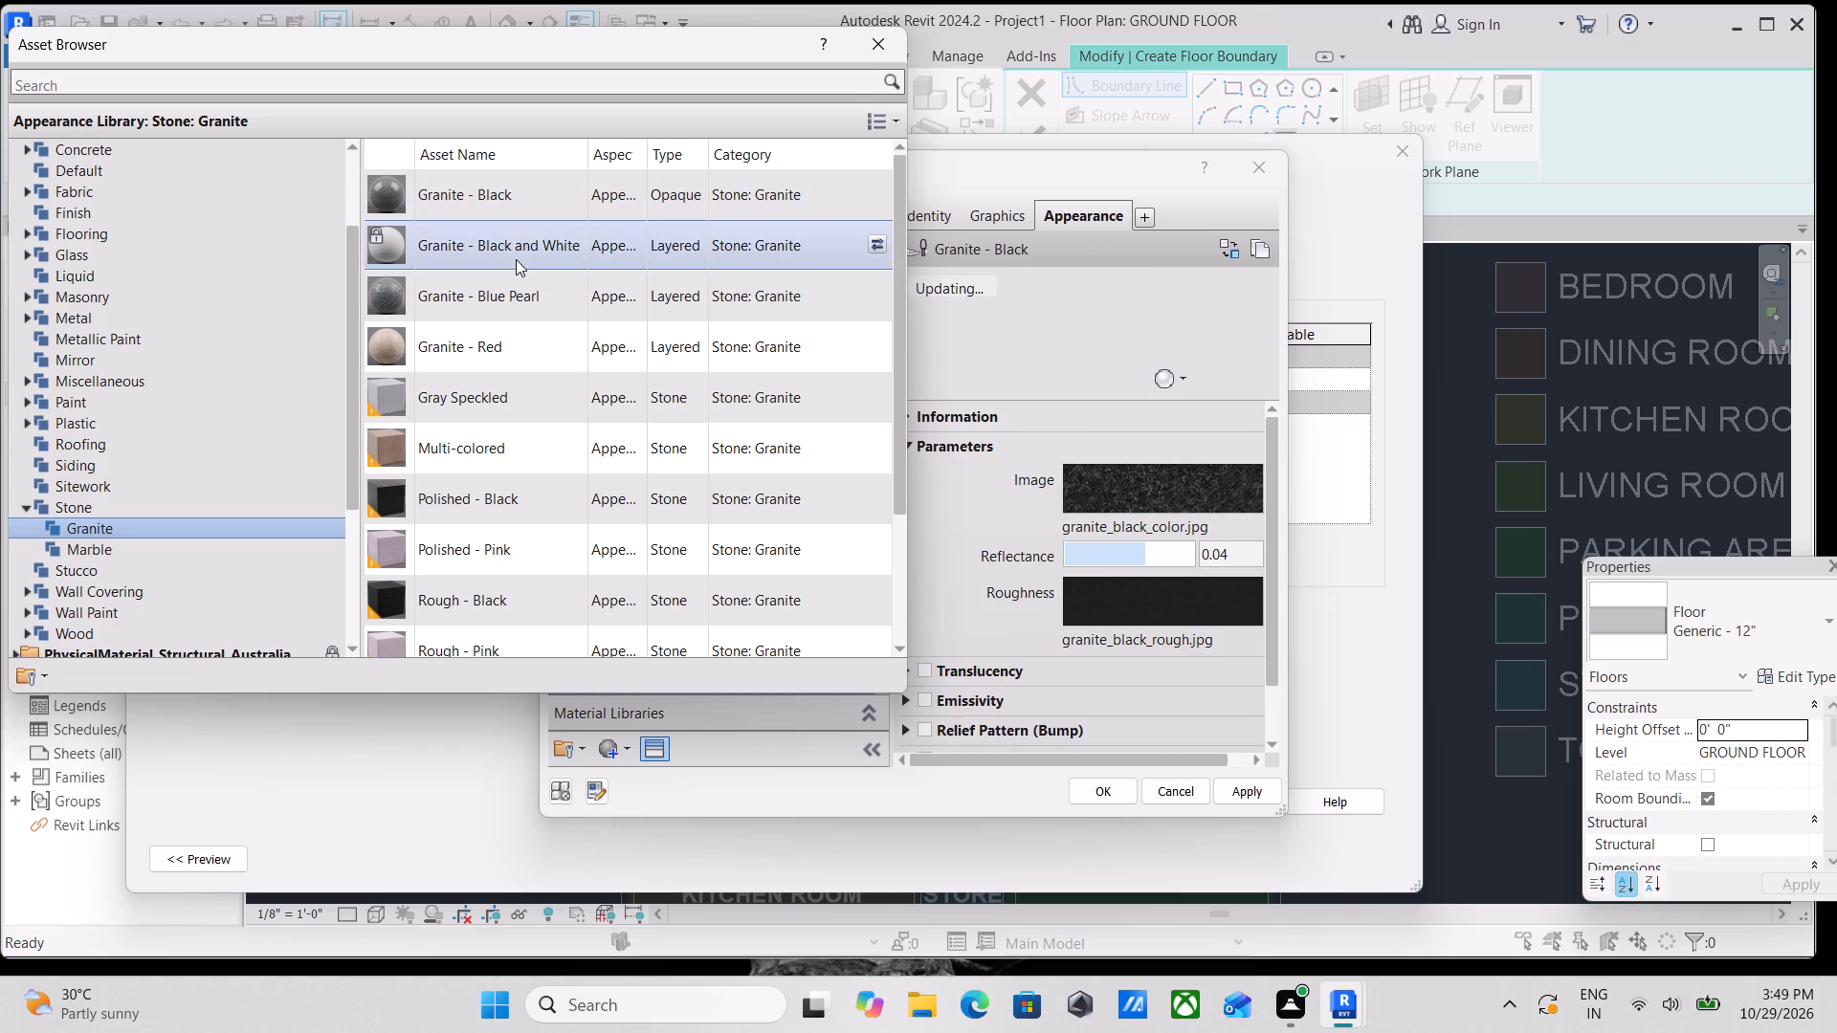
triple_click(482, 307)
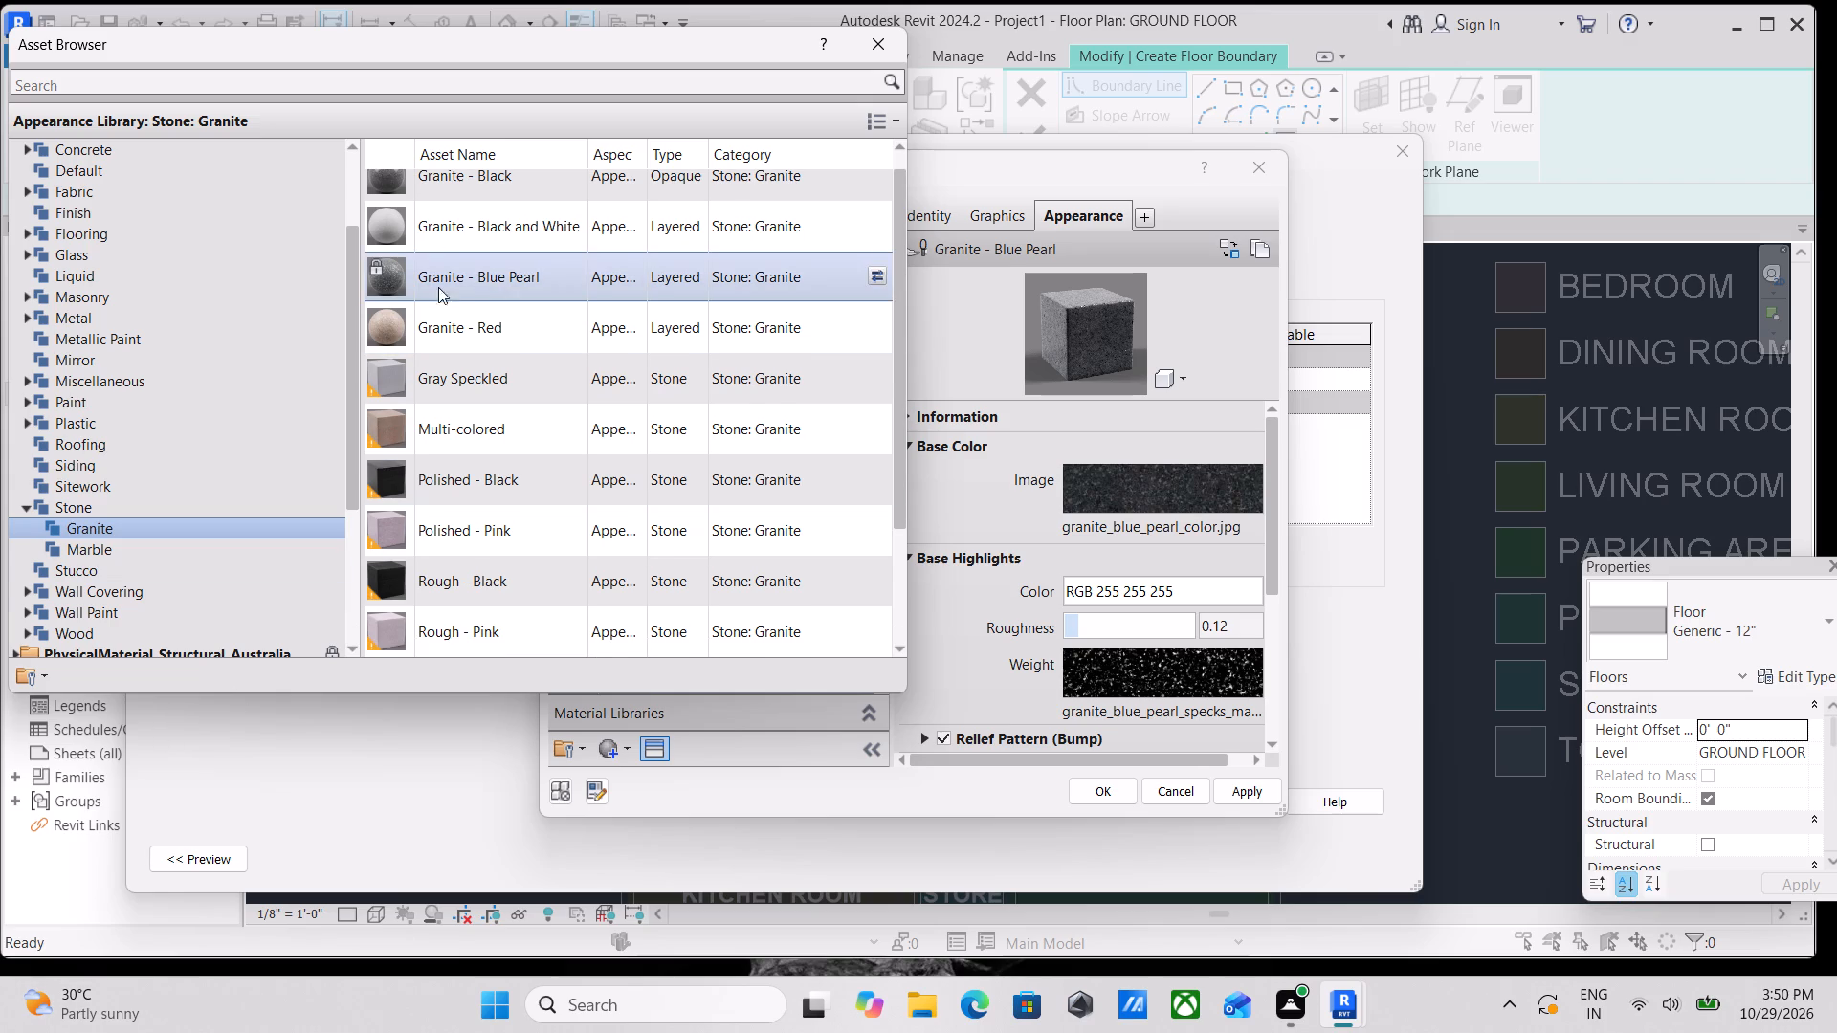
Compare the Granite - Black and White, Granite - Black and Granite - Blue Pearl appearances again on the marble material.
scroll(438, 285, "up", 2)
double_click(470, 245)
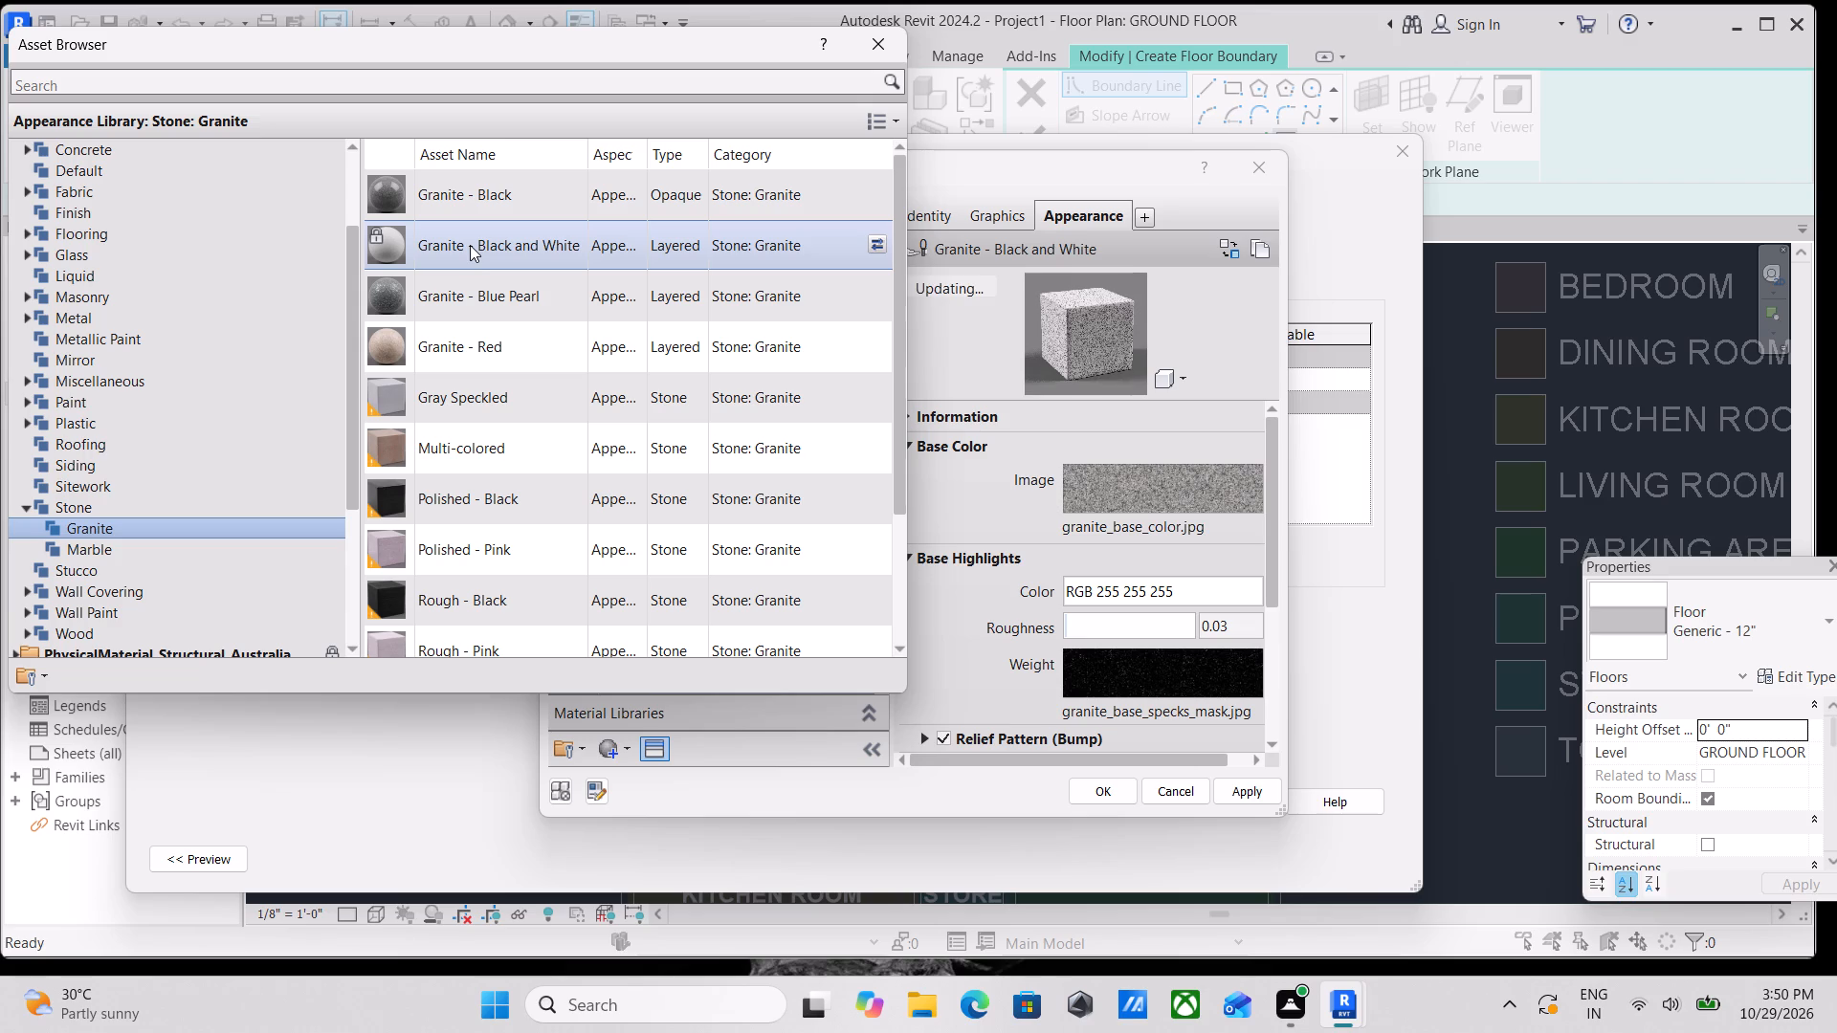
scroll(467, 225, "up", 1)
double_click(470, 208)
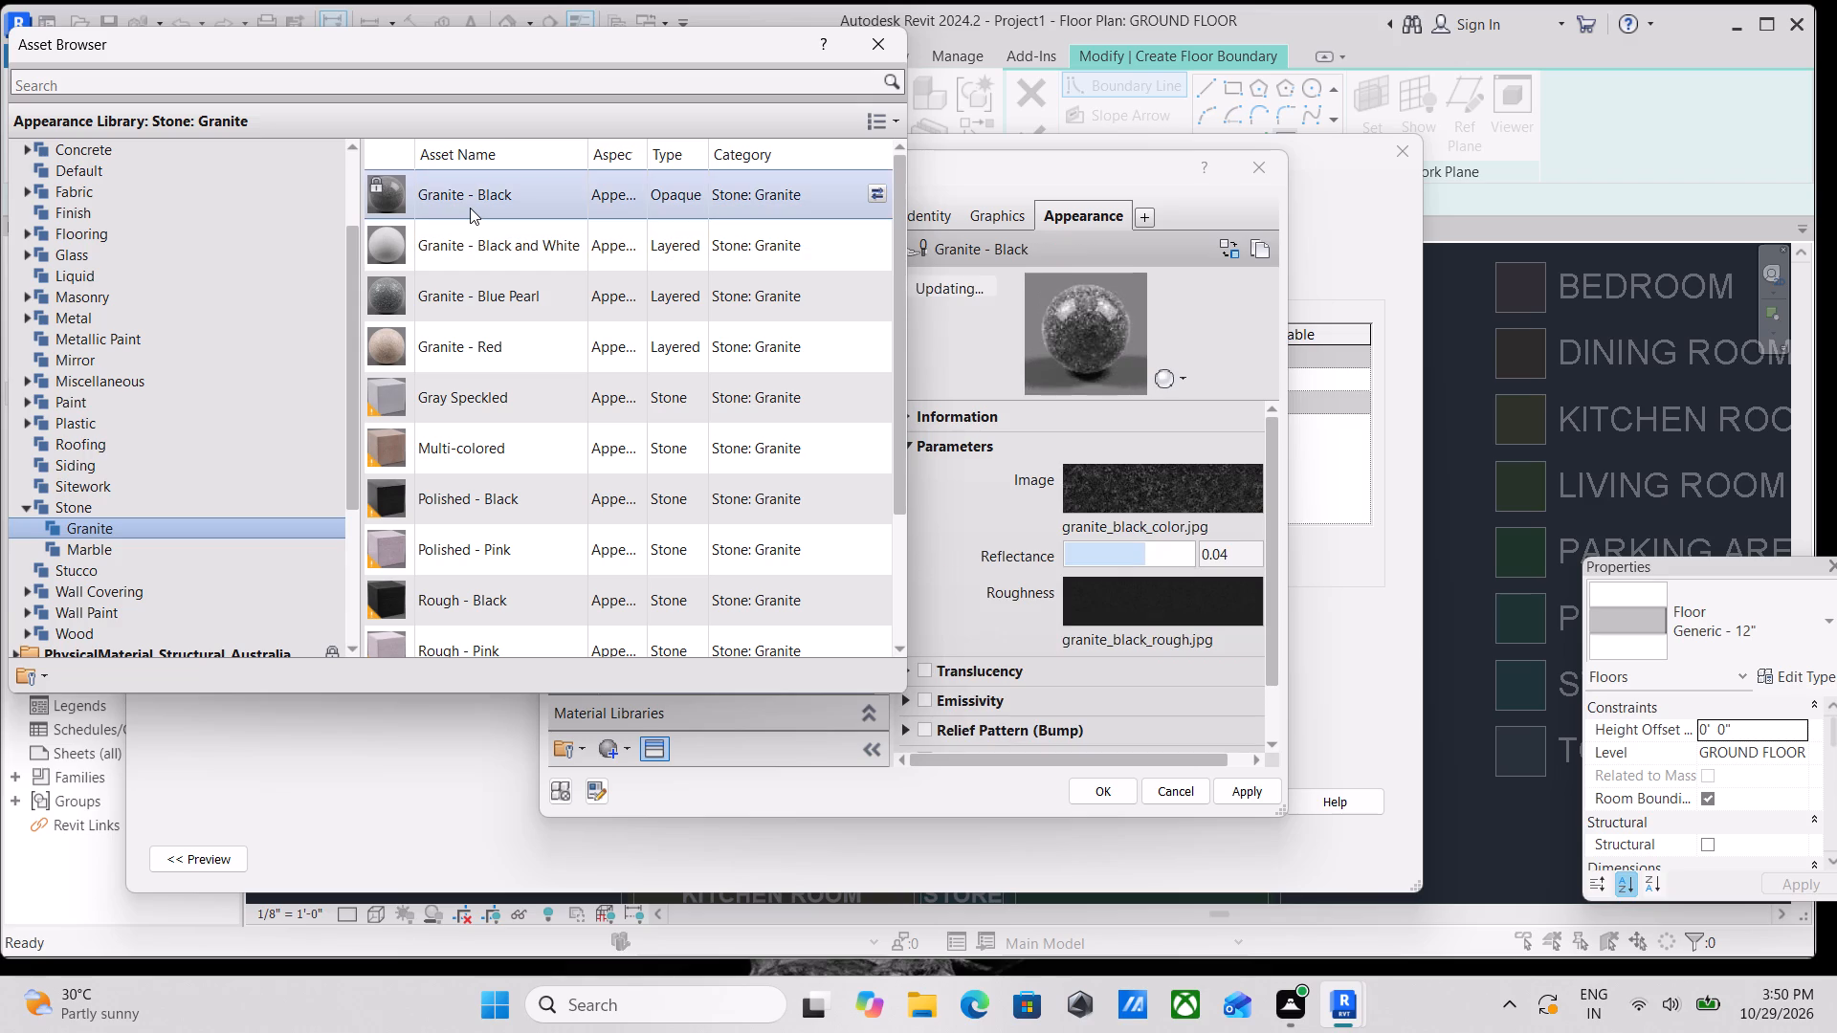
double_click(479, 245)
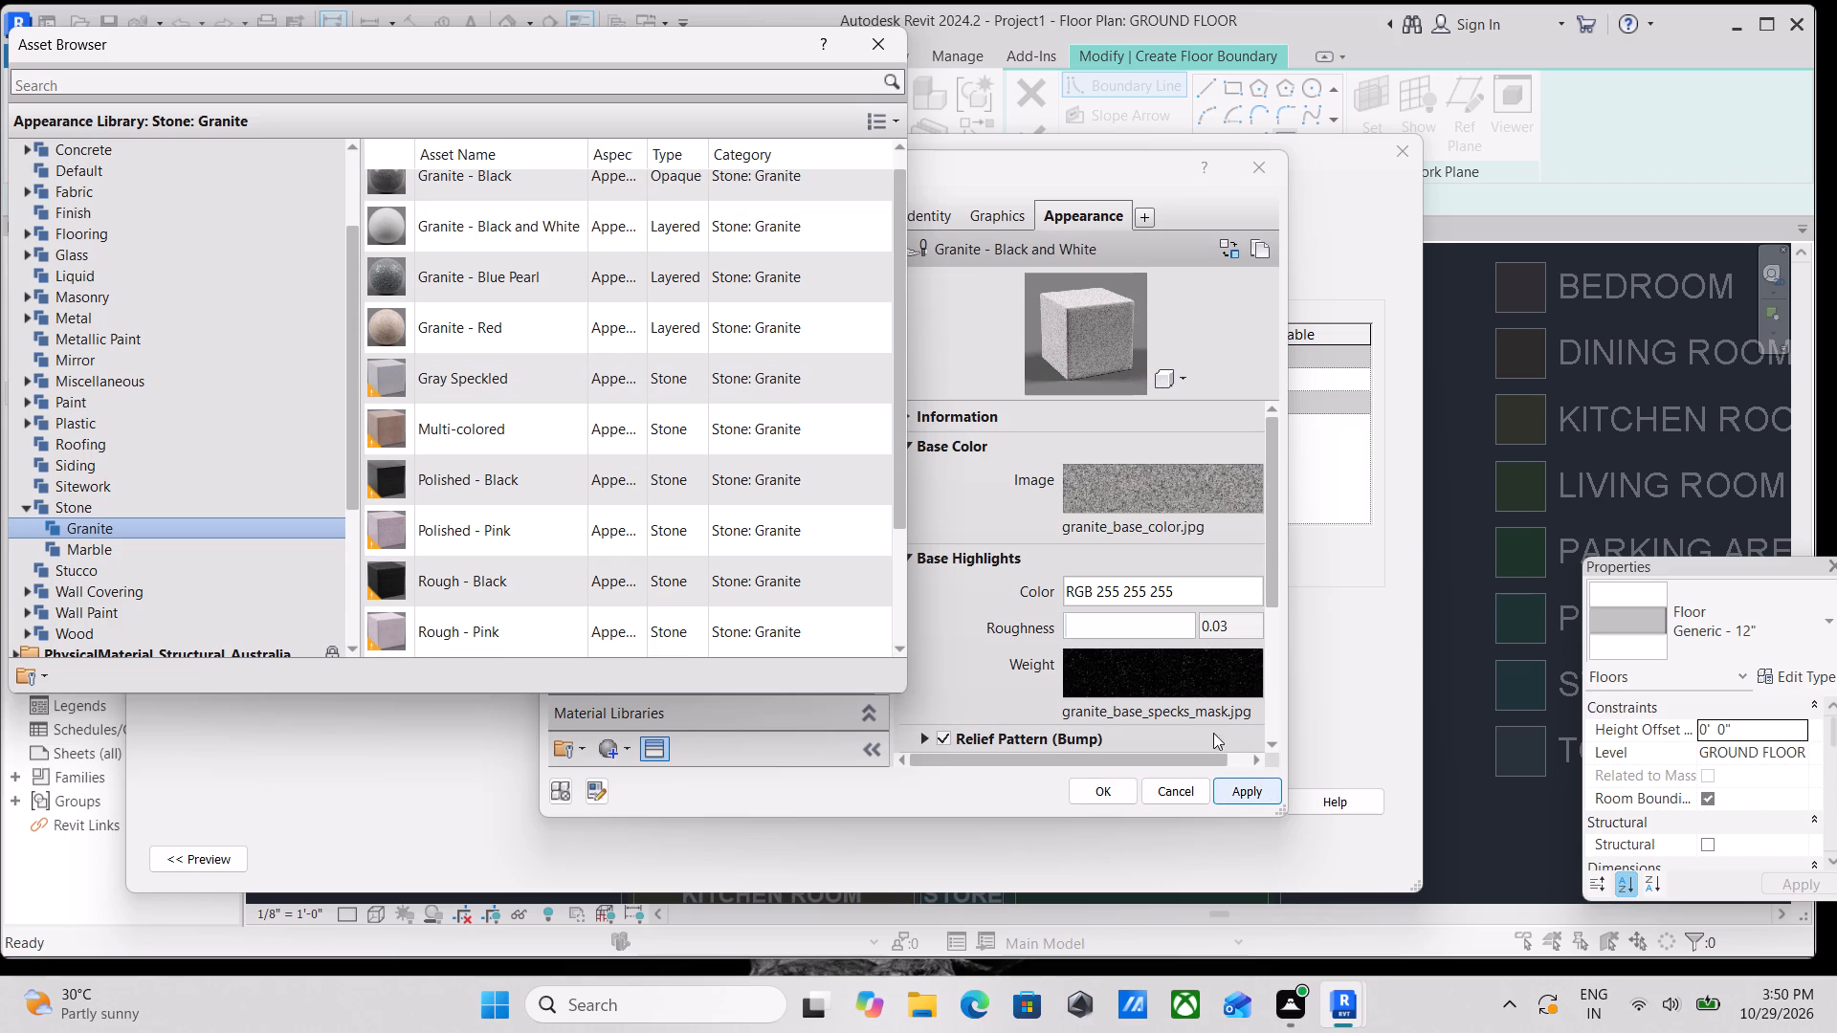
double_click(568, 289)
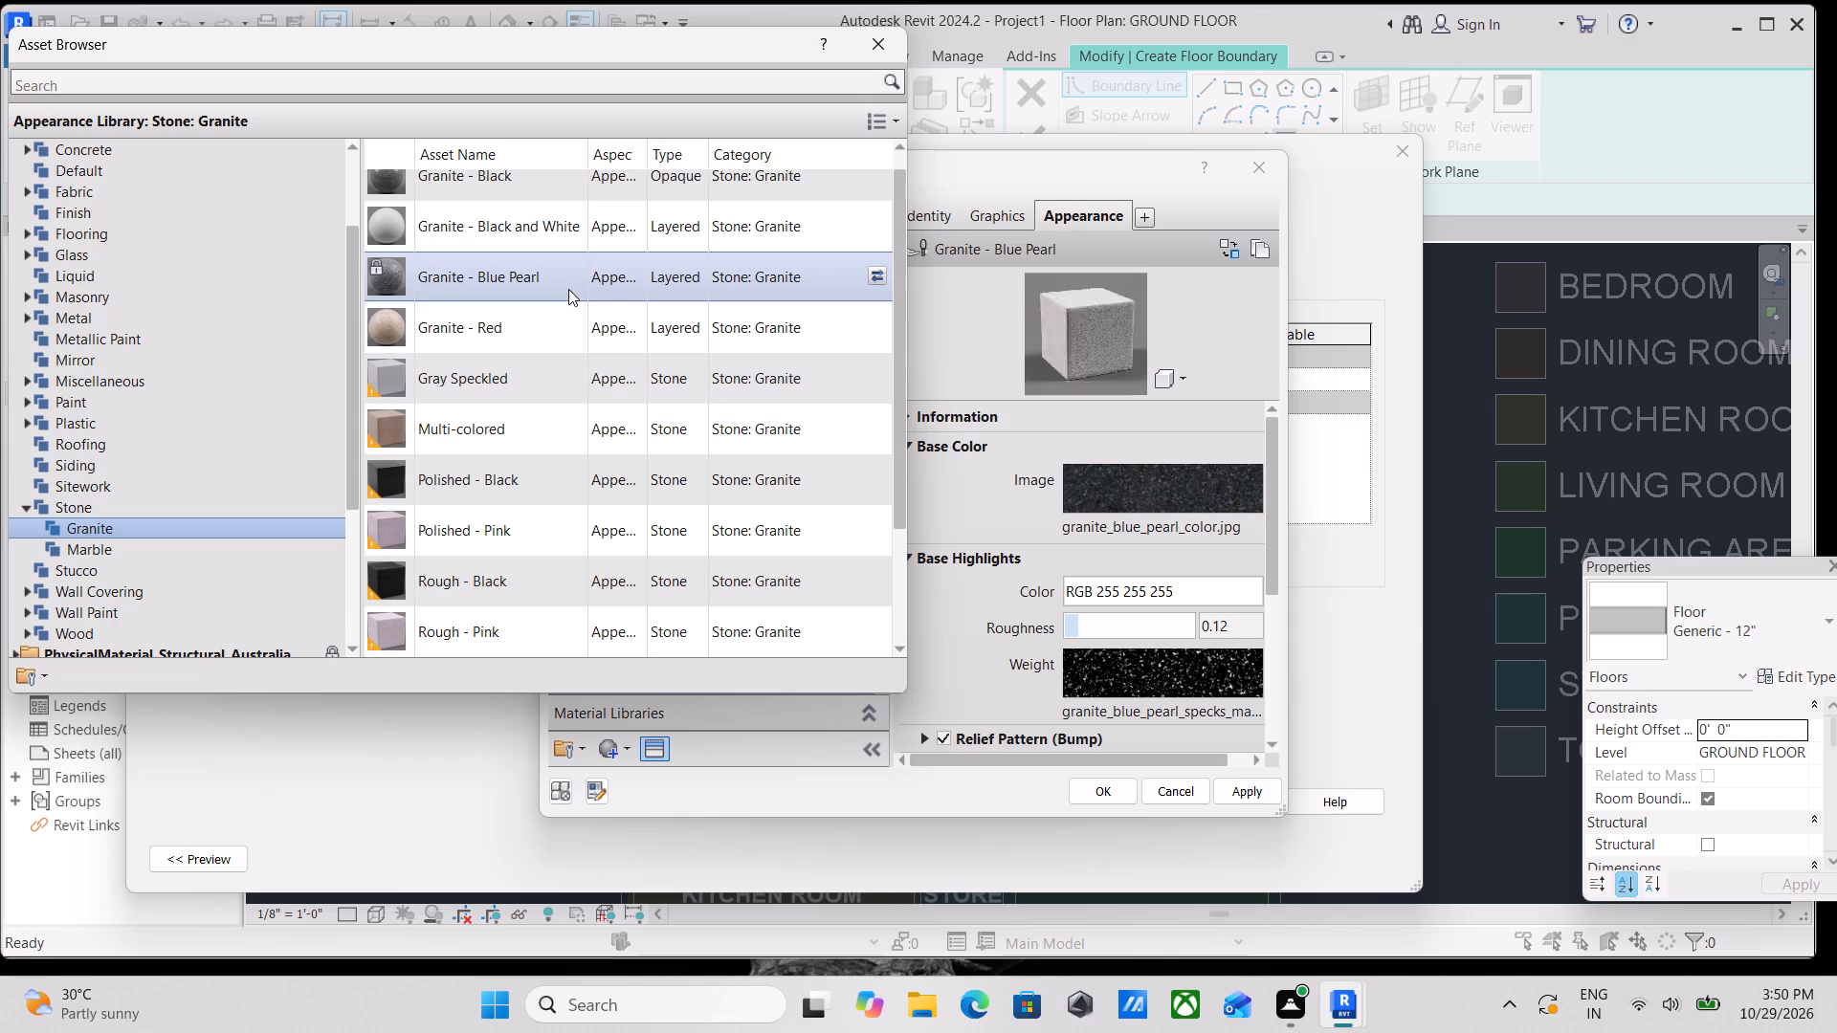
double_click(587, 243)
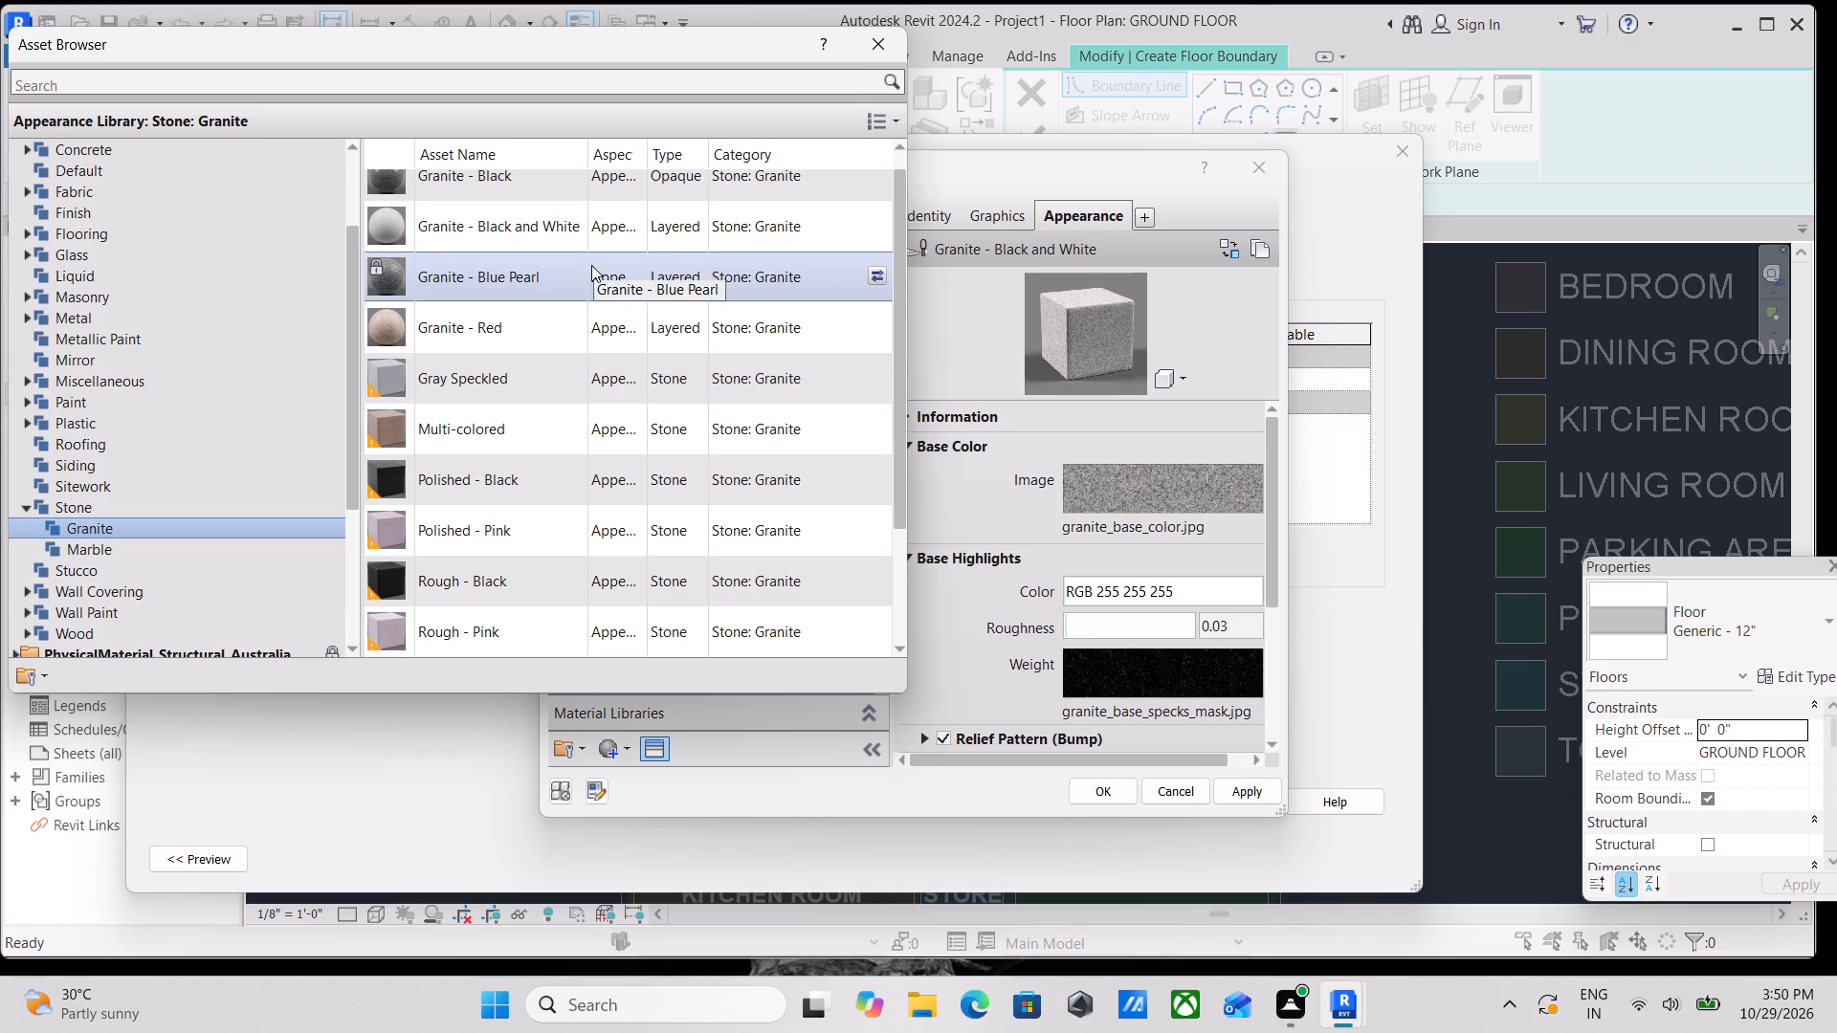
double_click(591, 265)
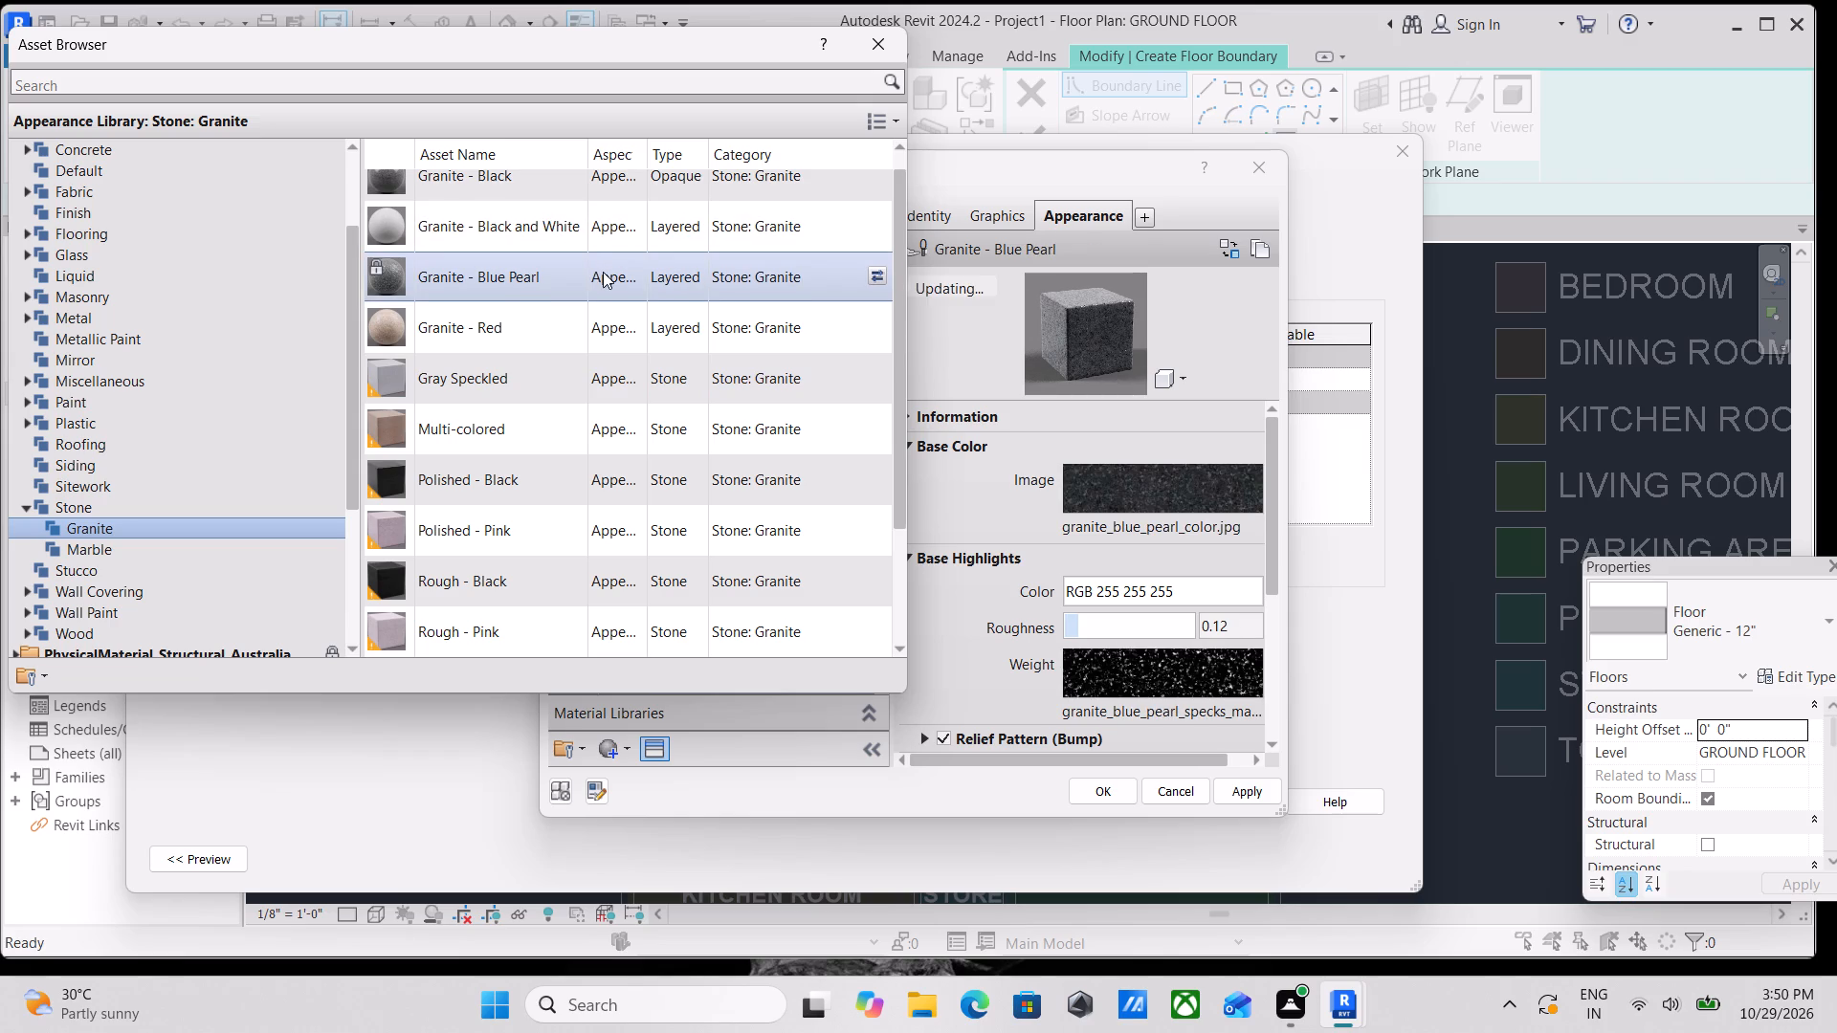
Assign the Granite - Black and White appearance to MARBLE MATERIAL and accept the MARBLE FLOORING 1' floor type.
triple_click(587, 228)
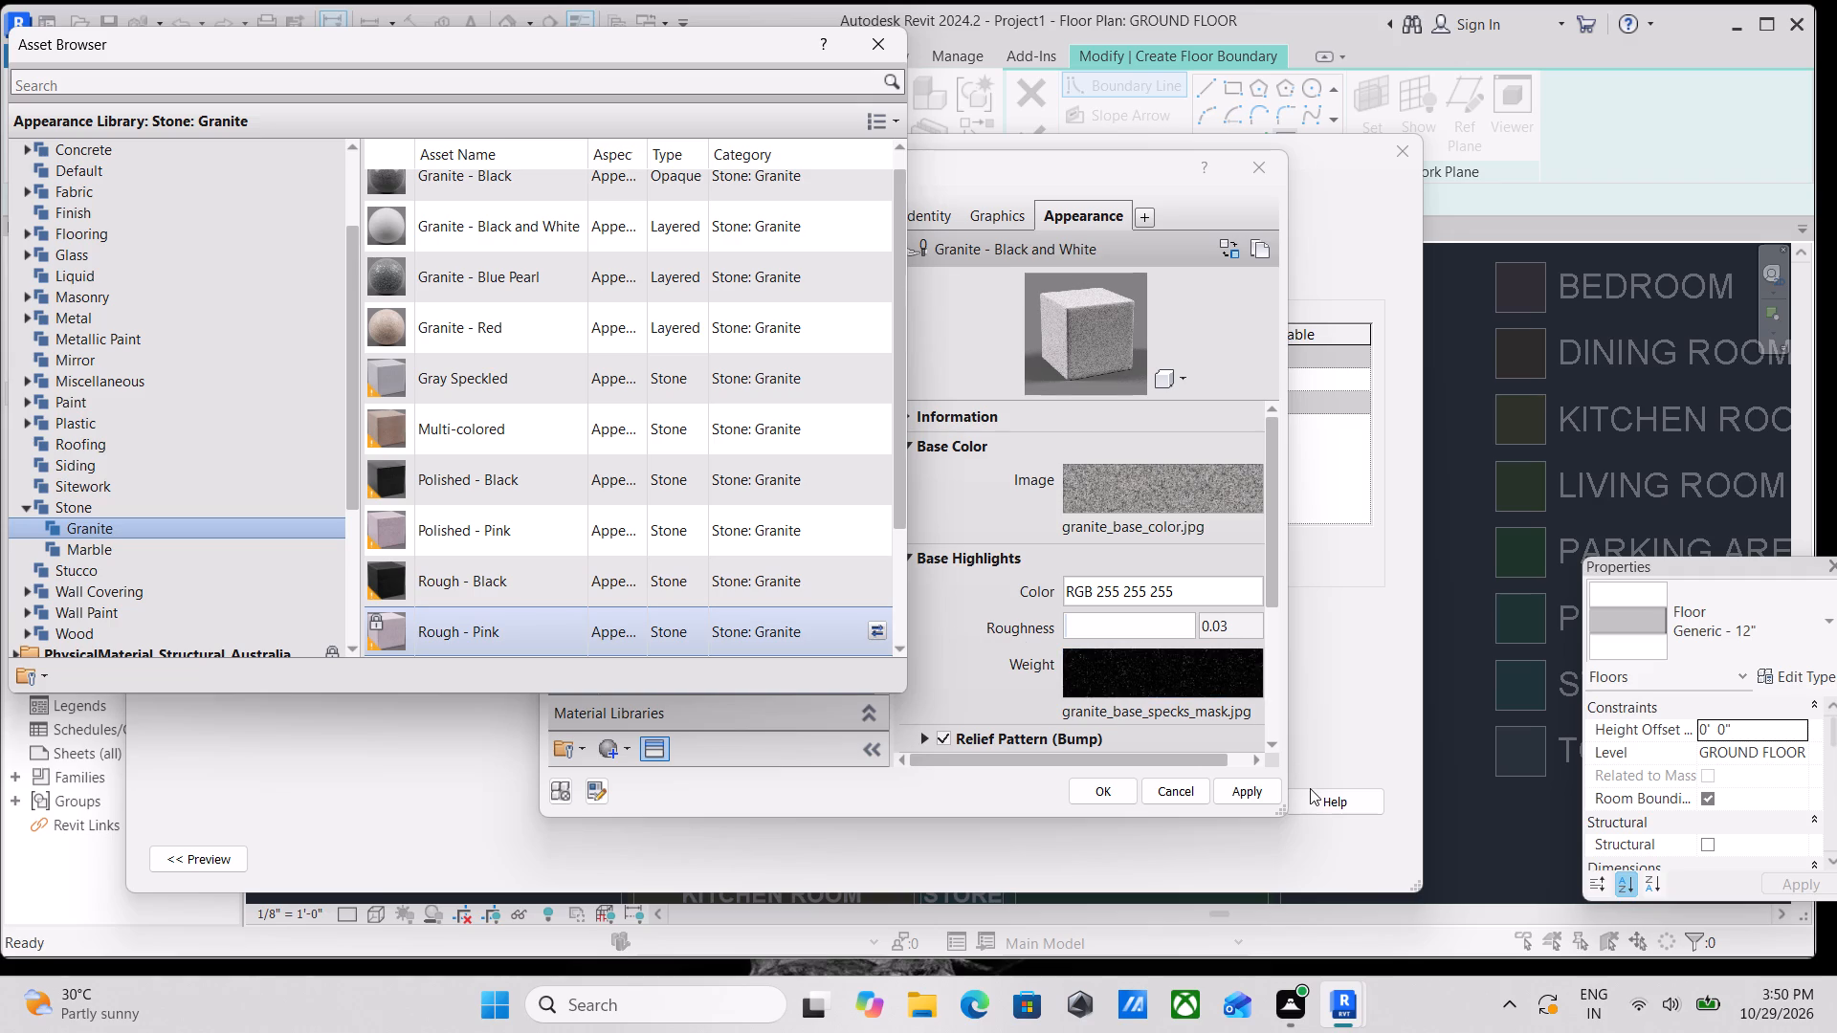
left_click(1262, 797)
left_click(1104, 786)
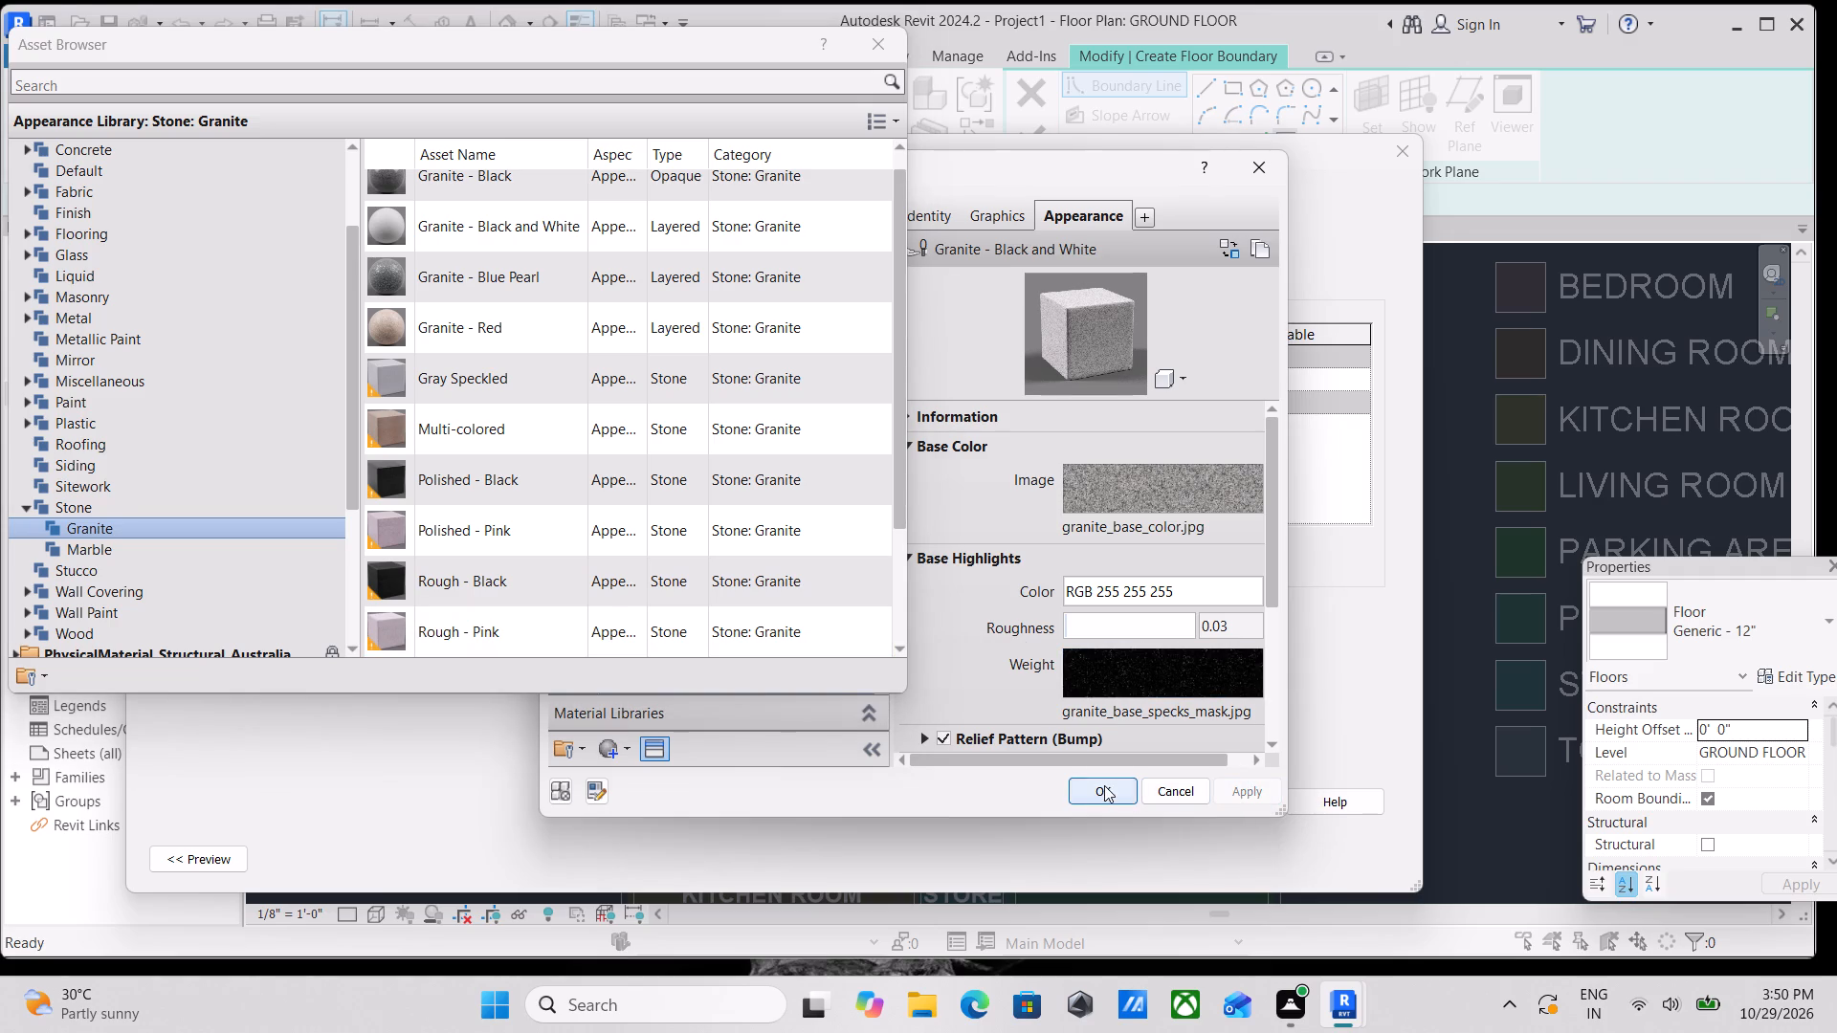
left_click(1102, 799)
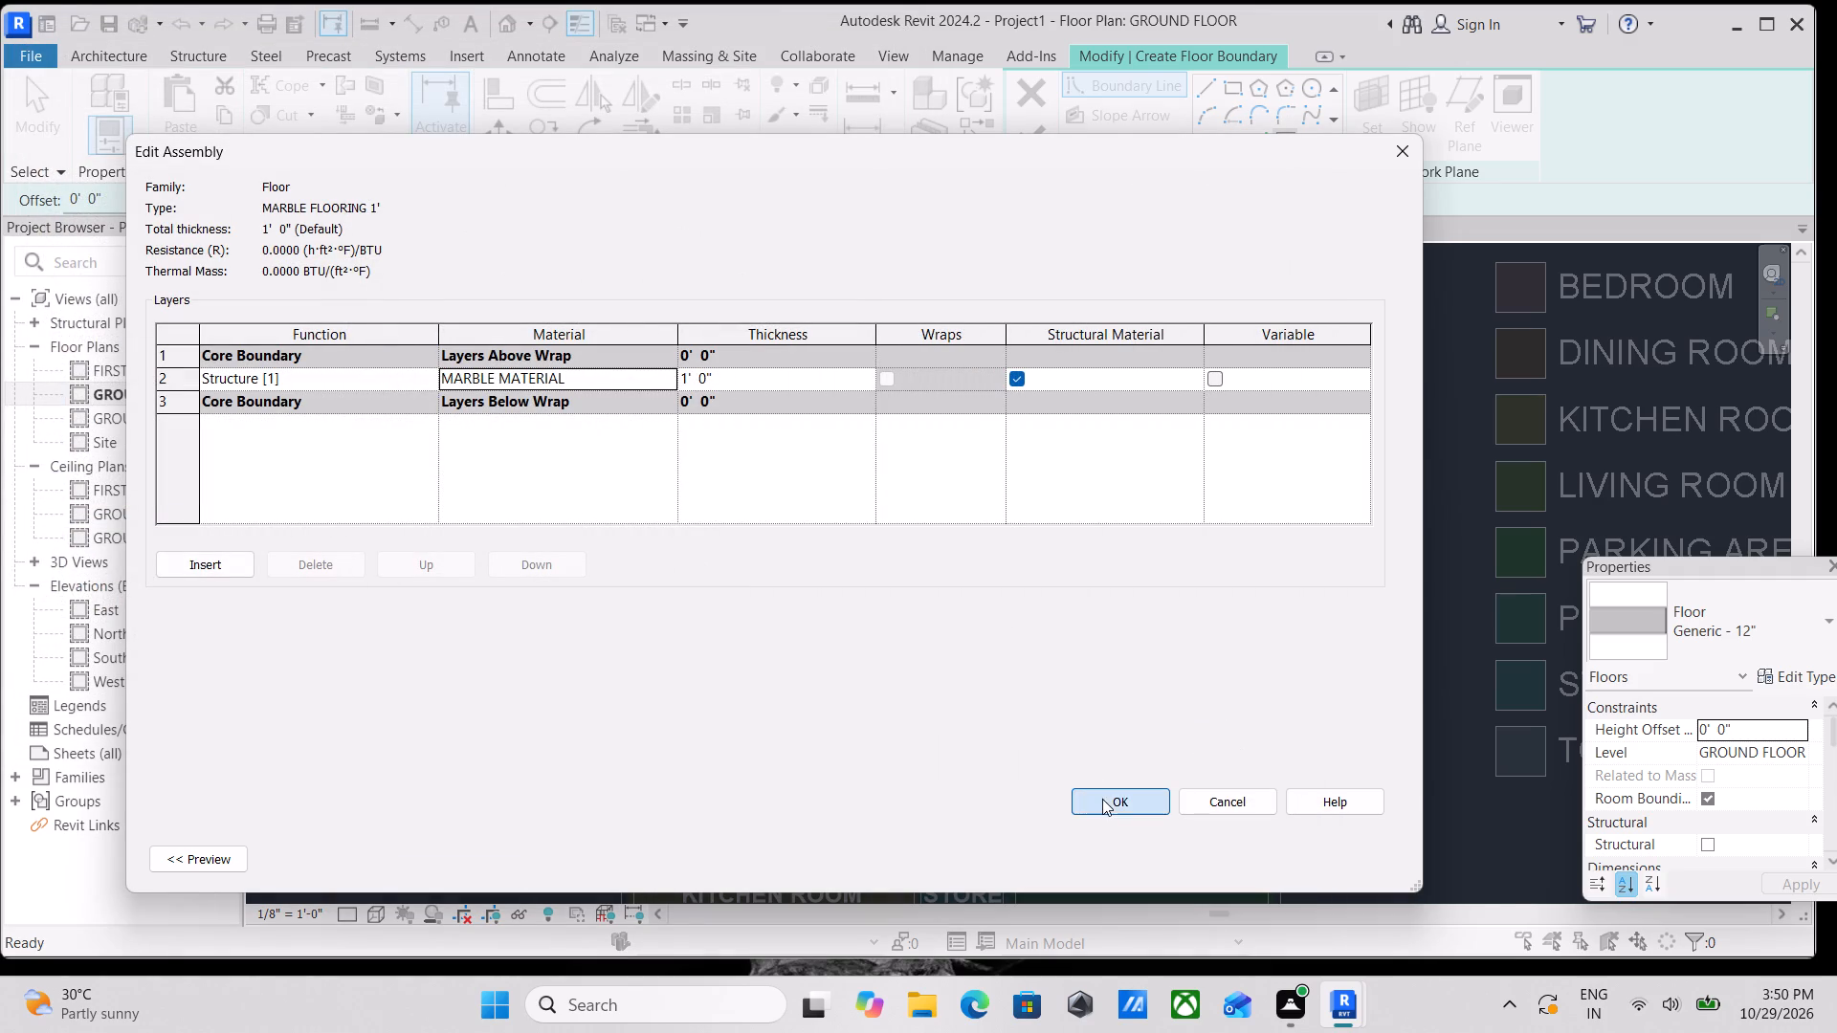
left_click(1348, 861)
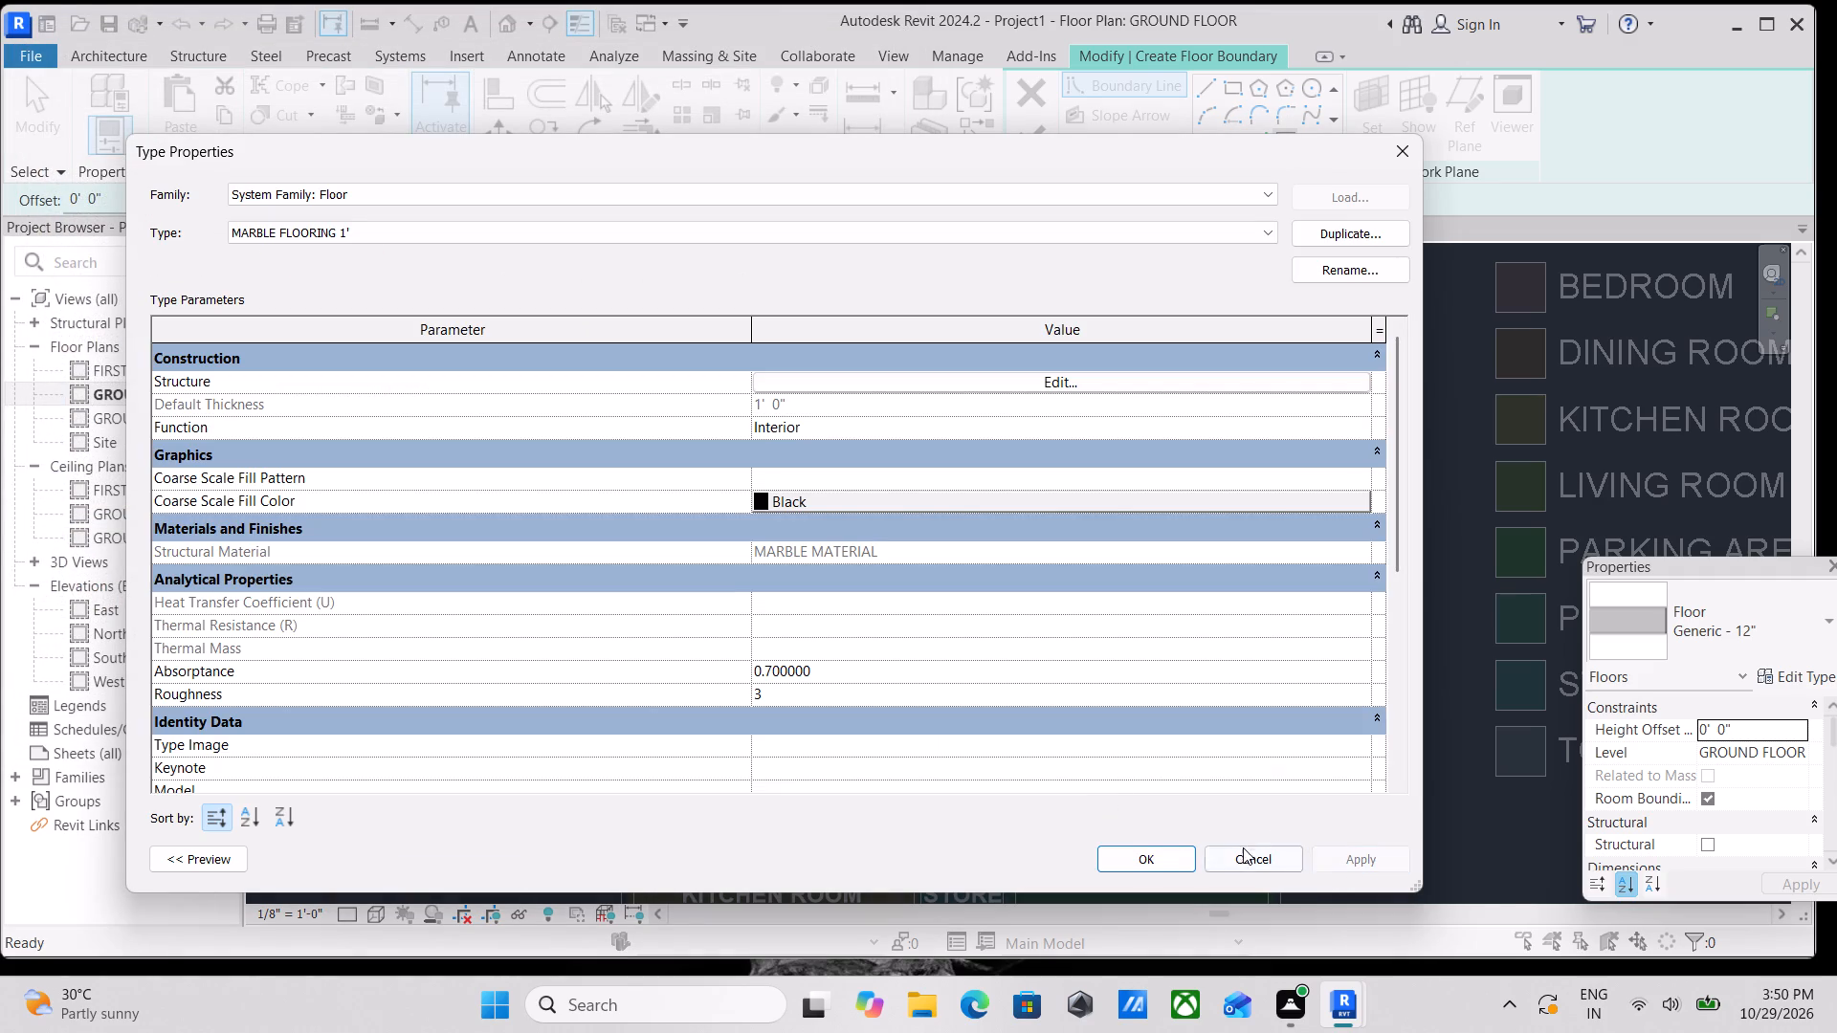
left_click(1148, 848)
Sketch a rectangular floor boundary along the outer faces of the exterior walls around the whole plan and finish the MARBLE FLOORING 1' floor.
scroll(925, 526, "down", 1)
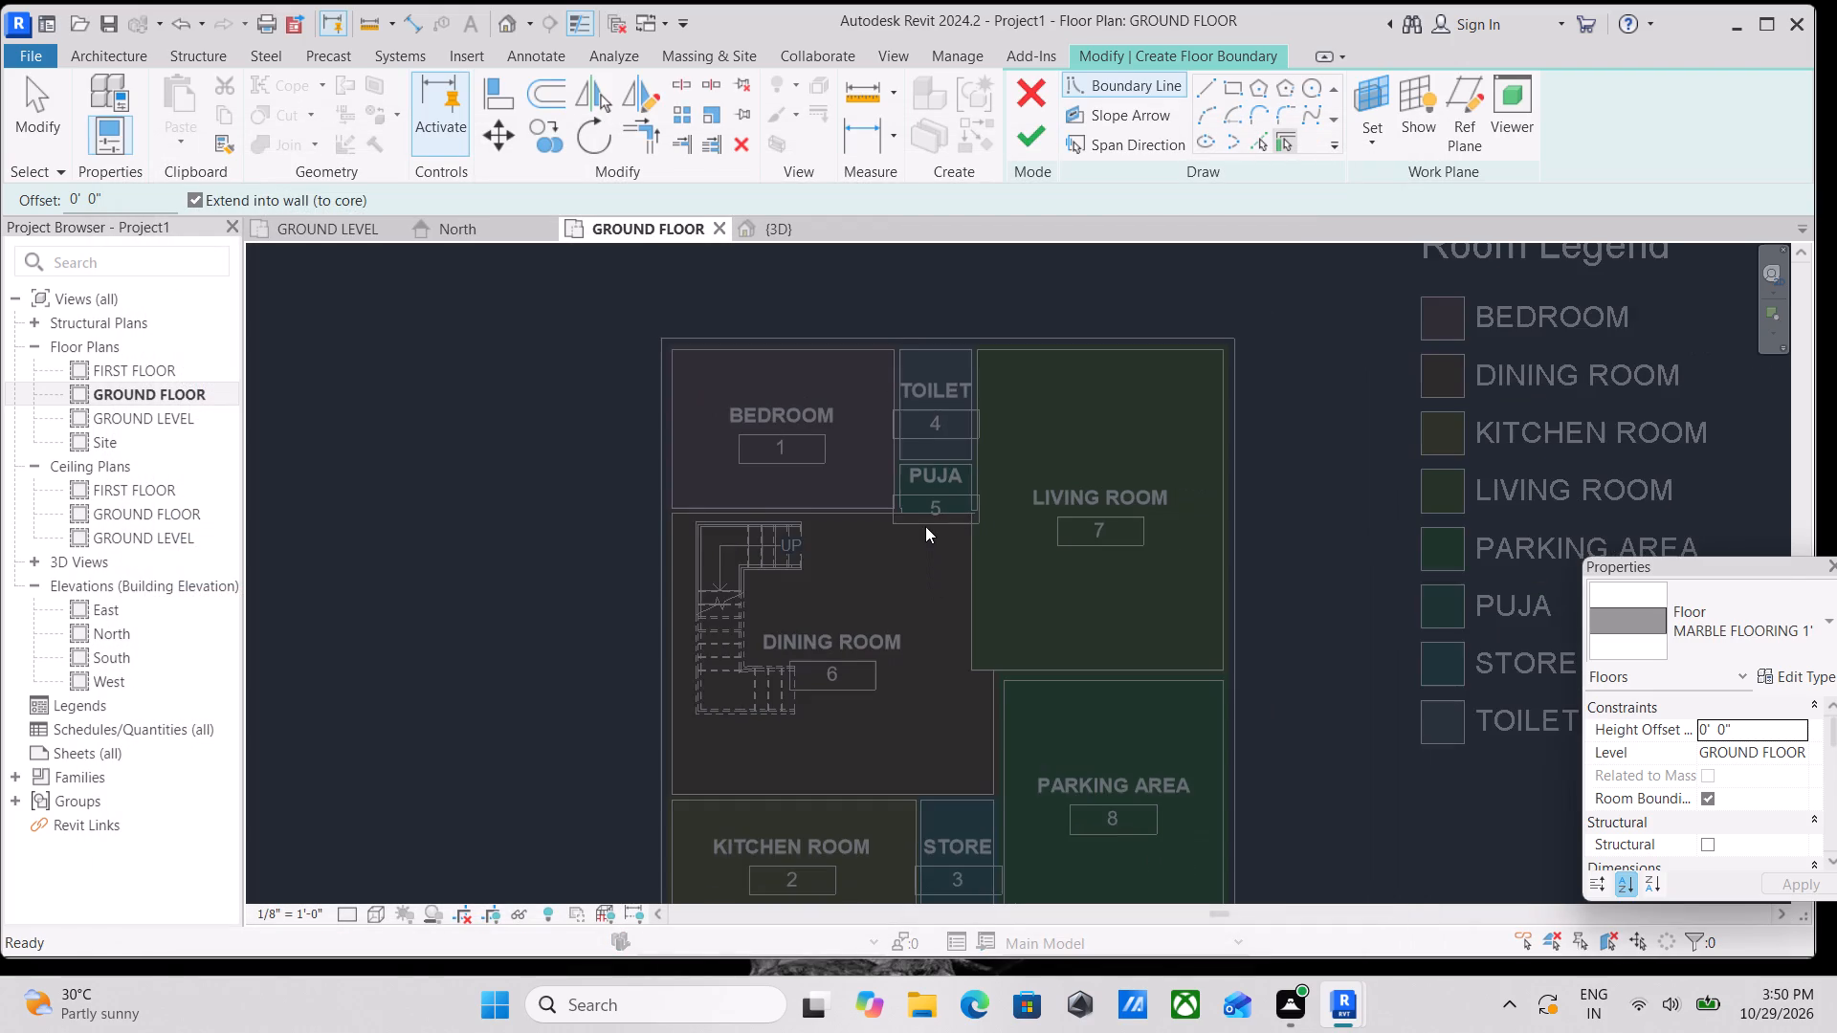
middle_click_drag(925, 526, 599, 493)
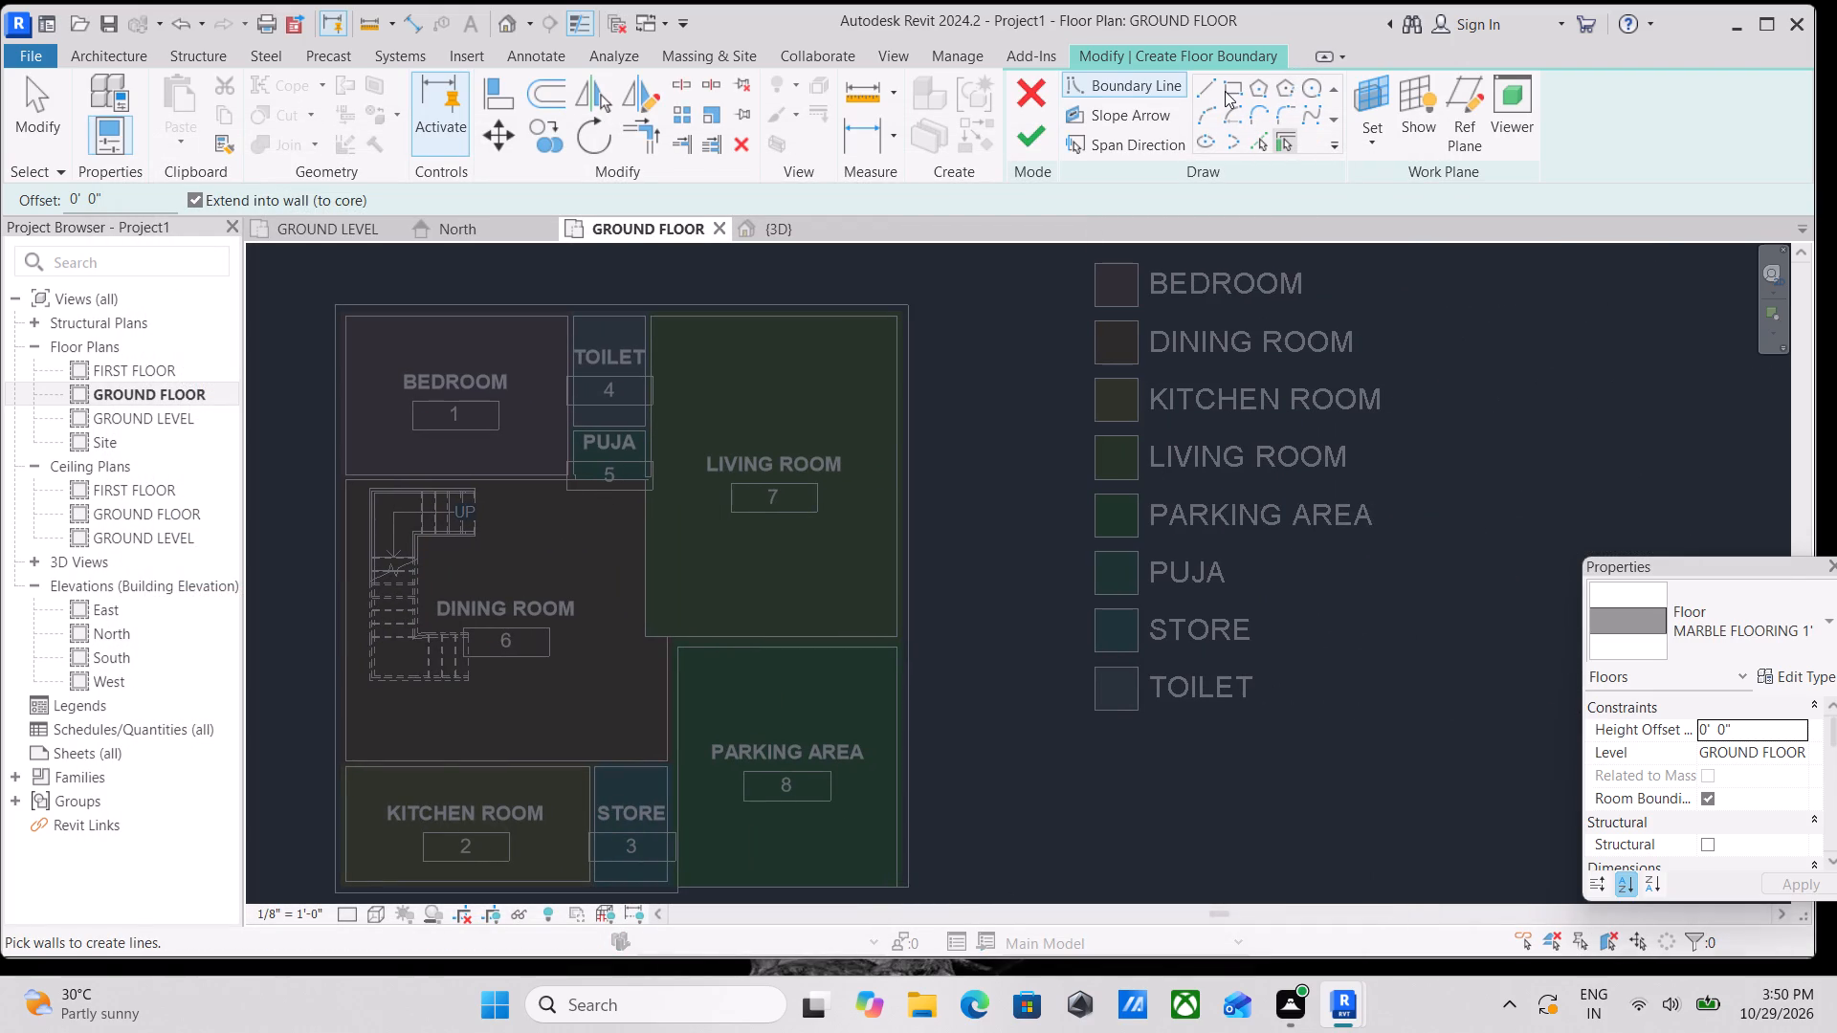
left_click(1226, 89)
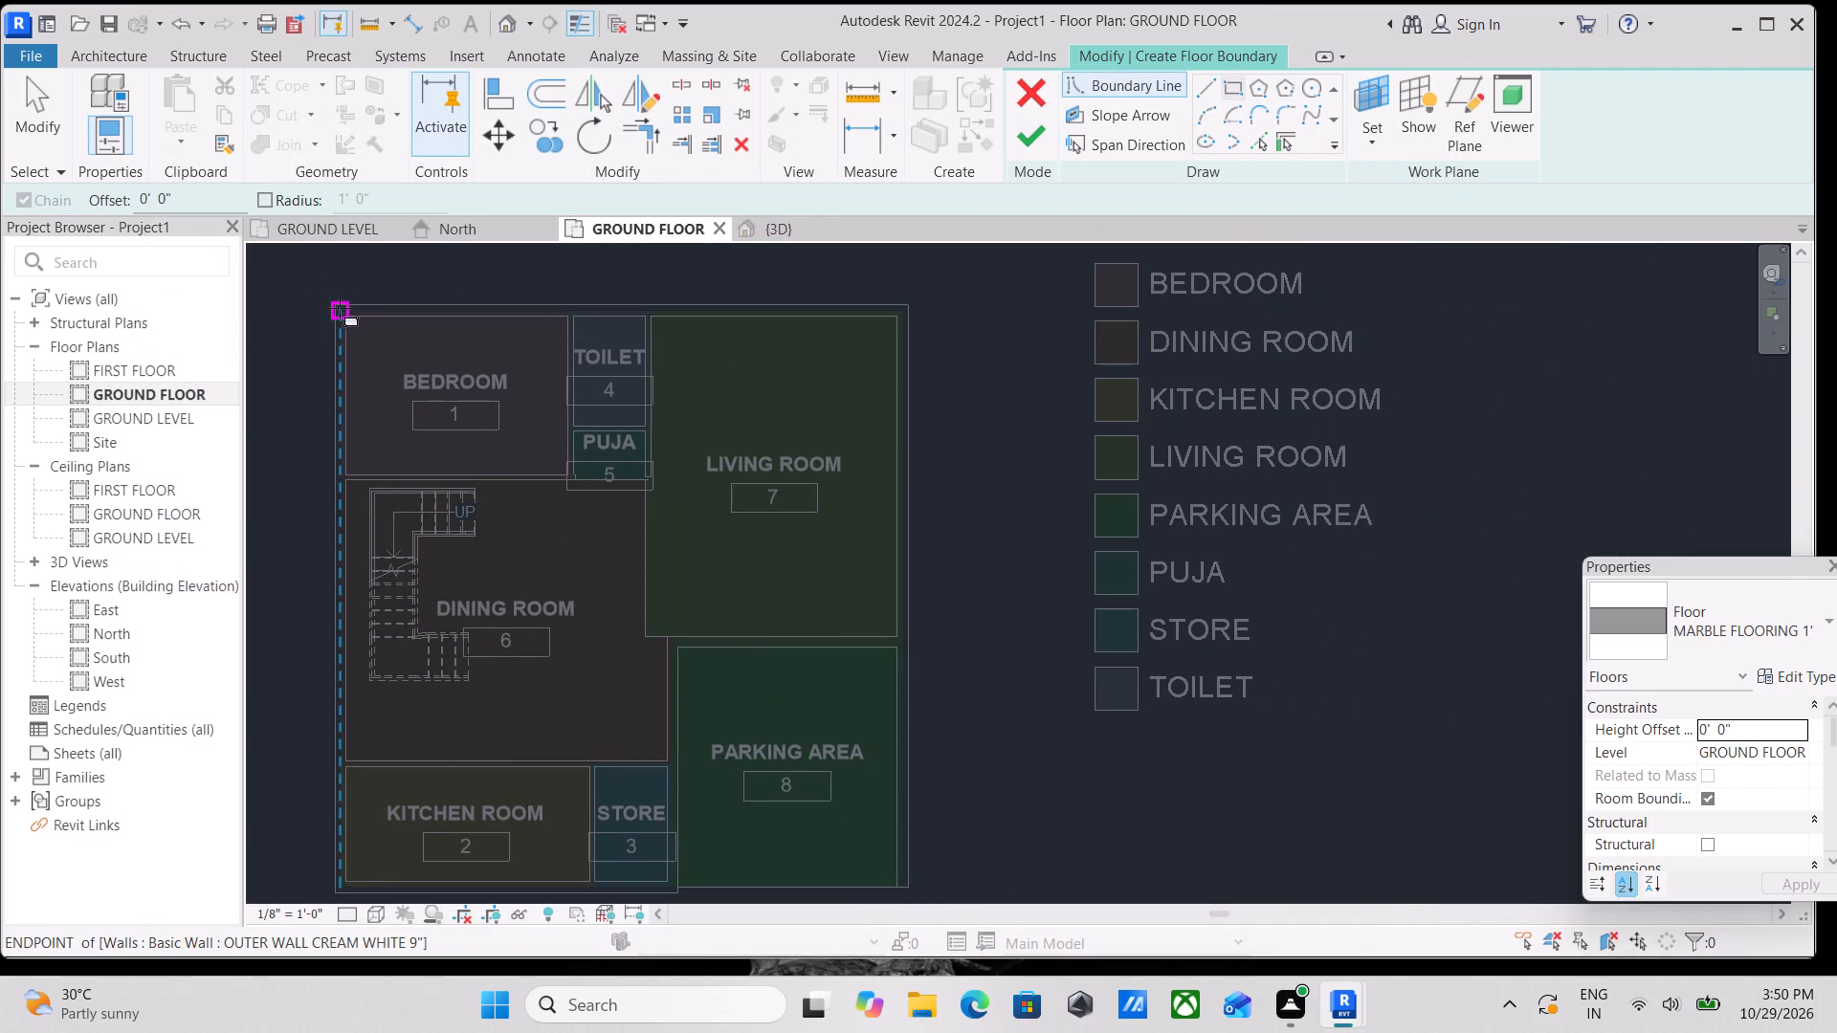
left_click(340, 308)
key("Escape")
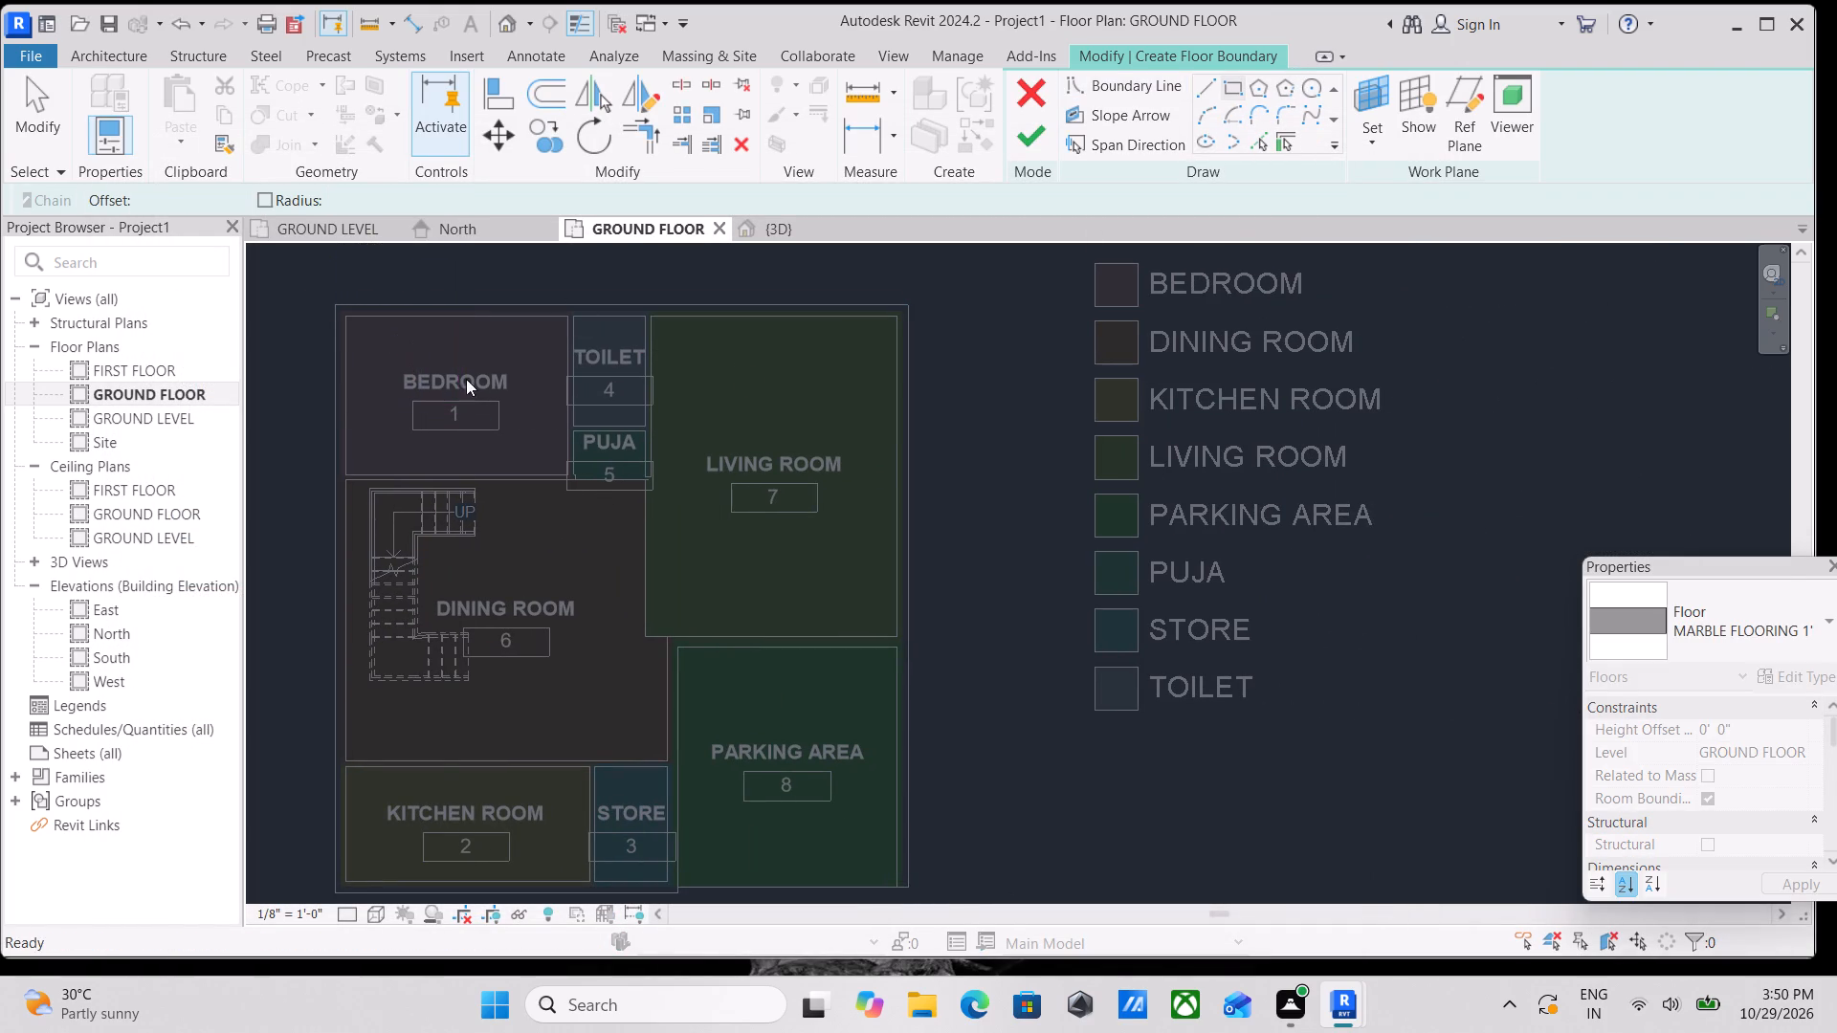
left_click(333, 297)
middle_click_drag(661, 611, 498, 213)
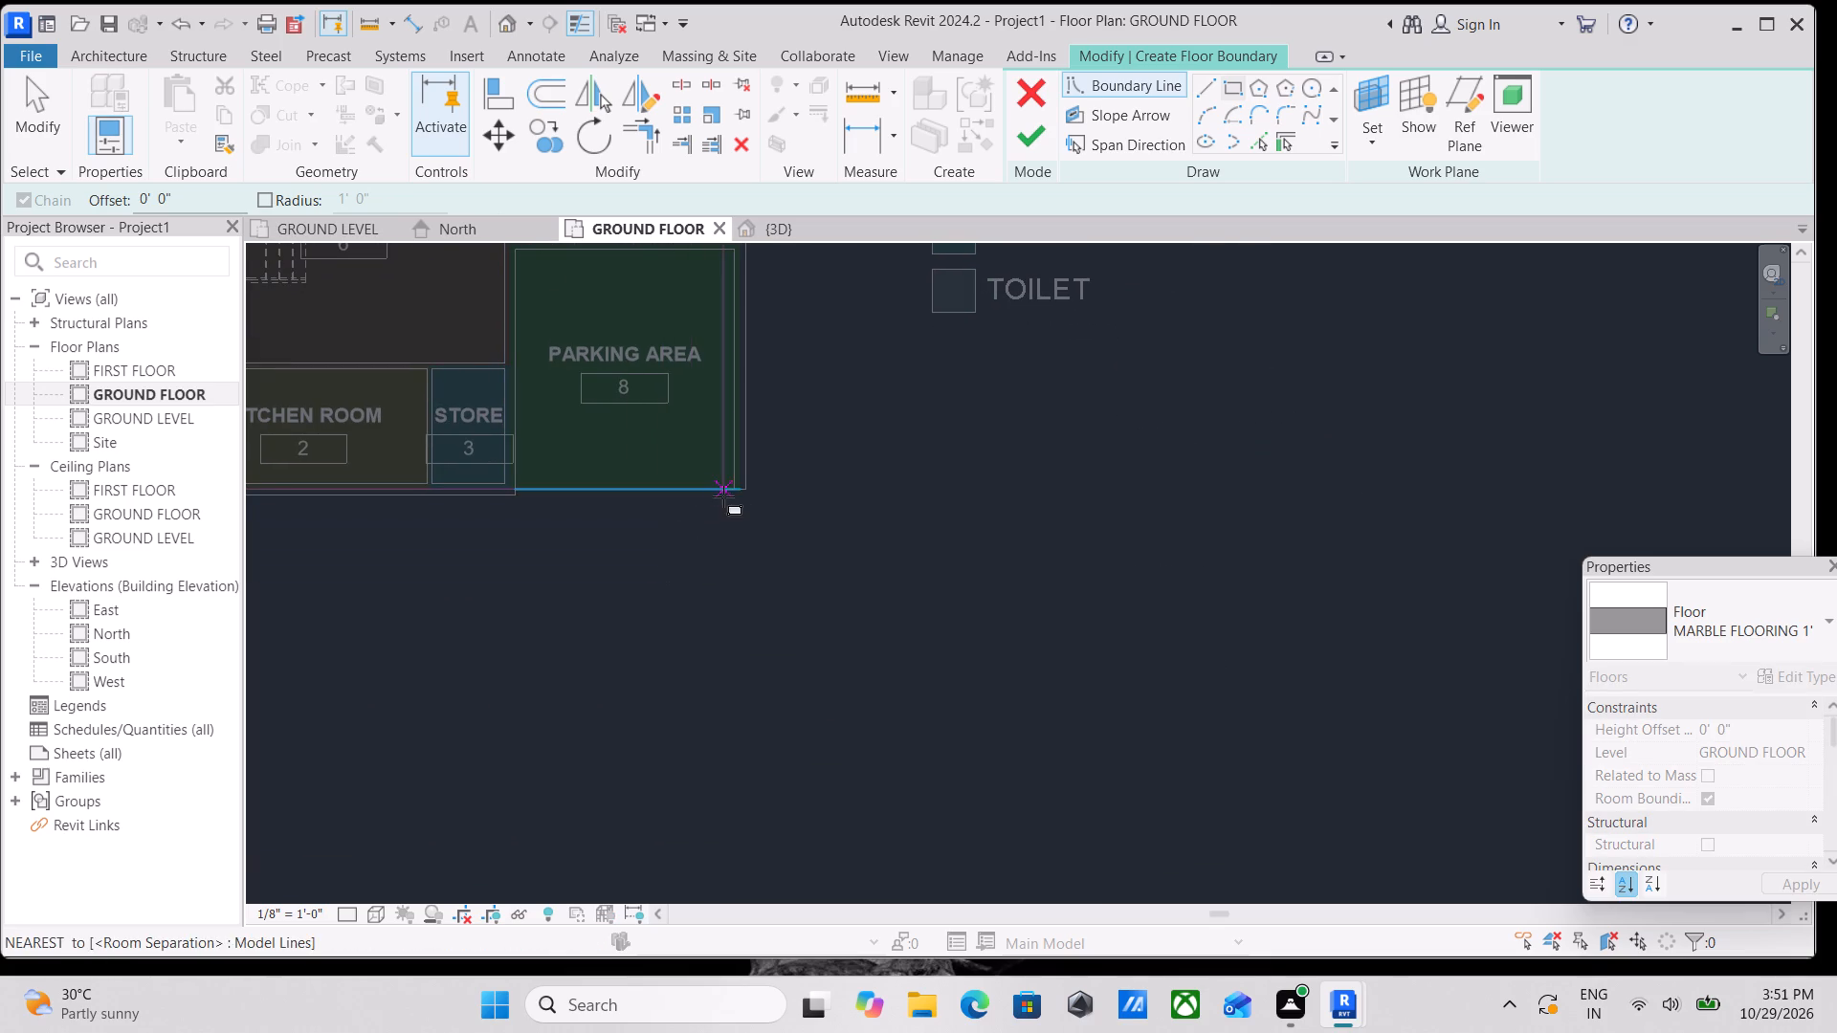
middle_click_drag(642, 406, 743, 660)
middle_click_drag(825, 644, 719, 457)
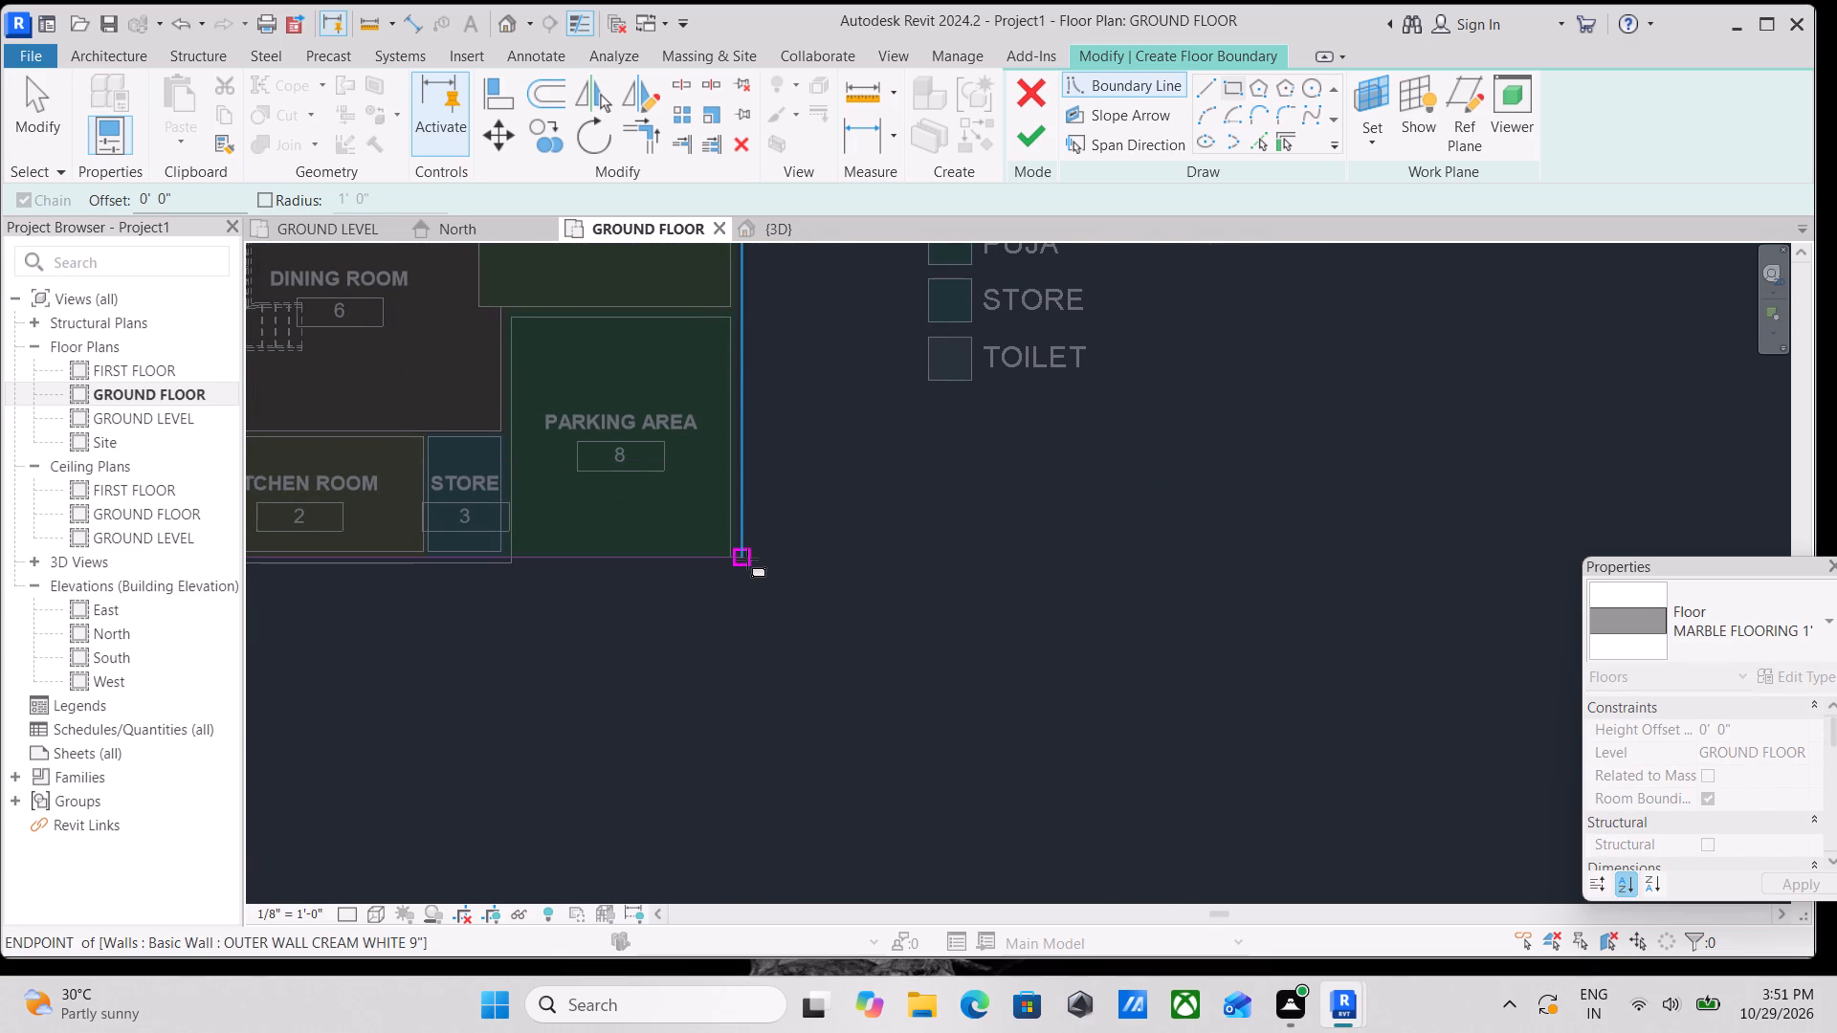
left_click(747, 559)
scroll(801, 371, "down", 2)
middle_click_drag(801, 371, 803, 447)
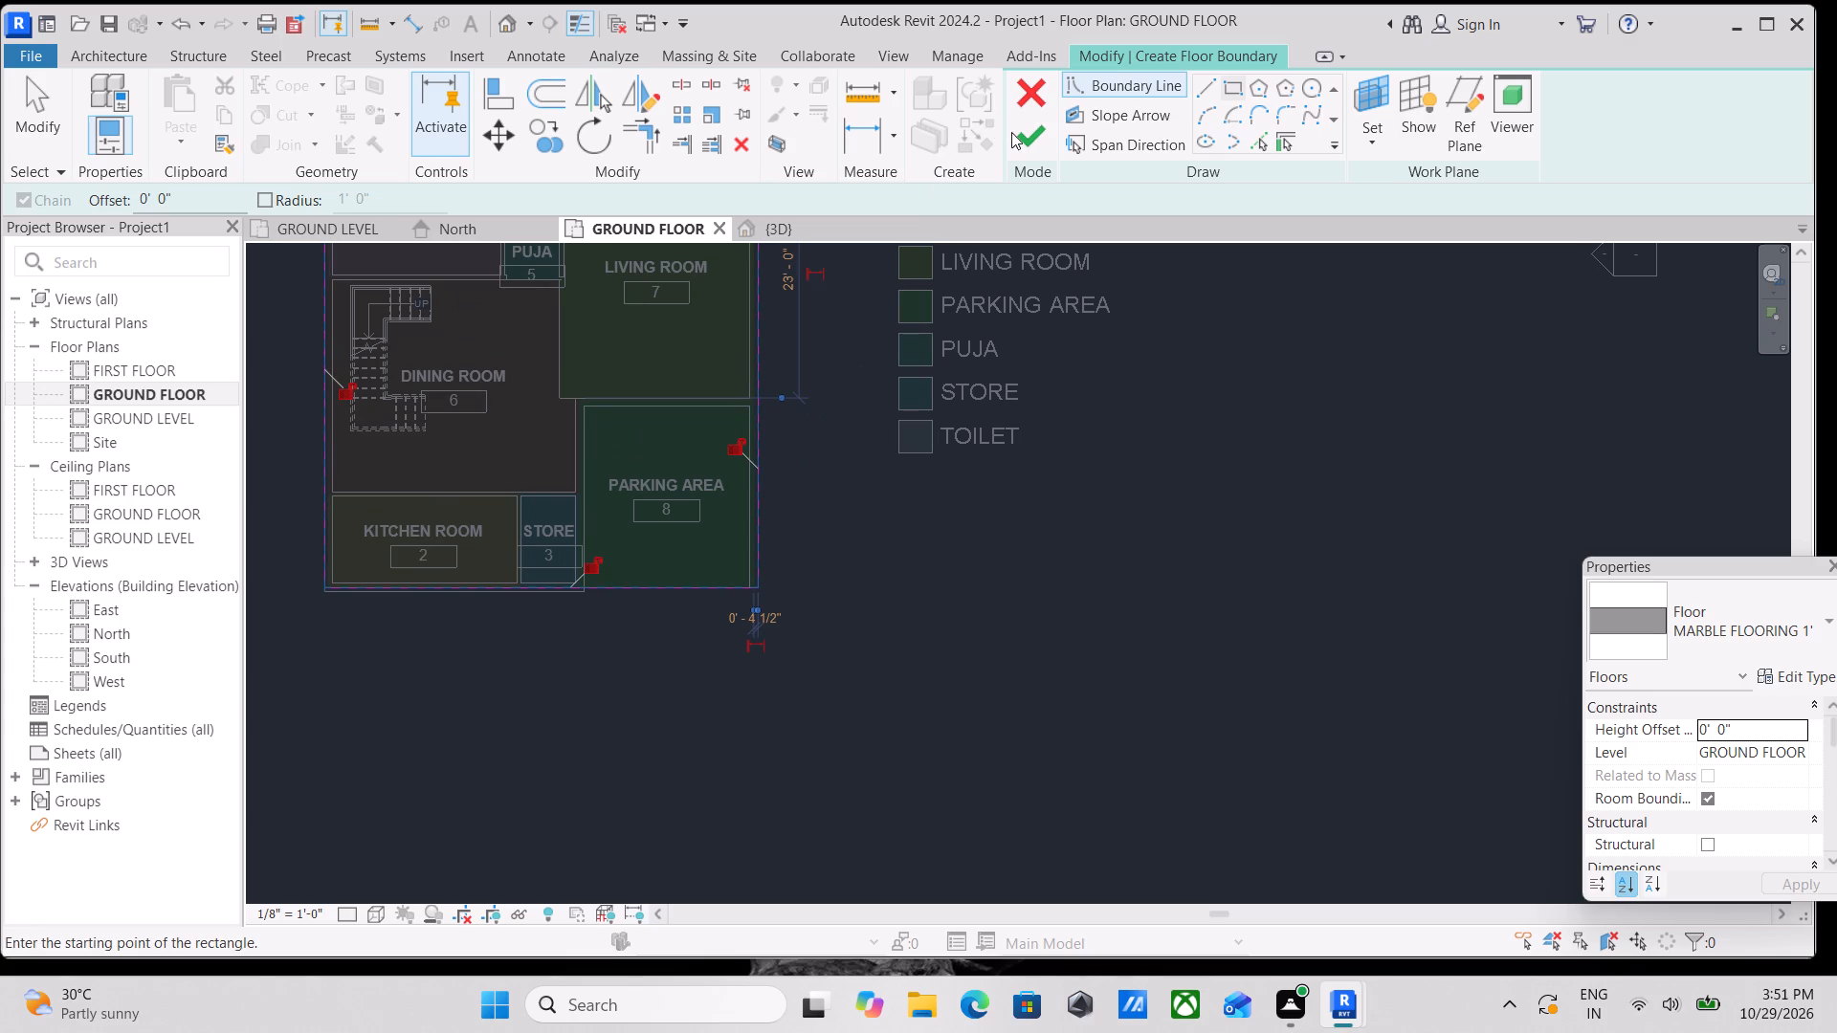
left_click(1015, 134)
Switch to the 3D view, orbit to see the model from the front, and set its visual style to Realistic.
scroll(836, 295, "down", 3)
middle_click_drag(836, 295, 894, 416)
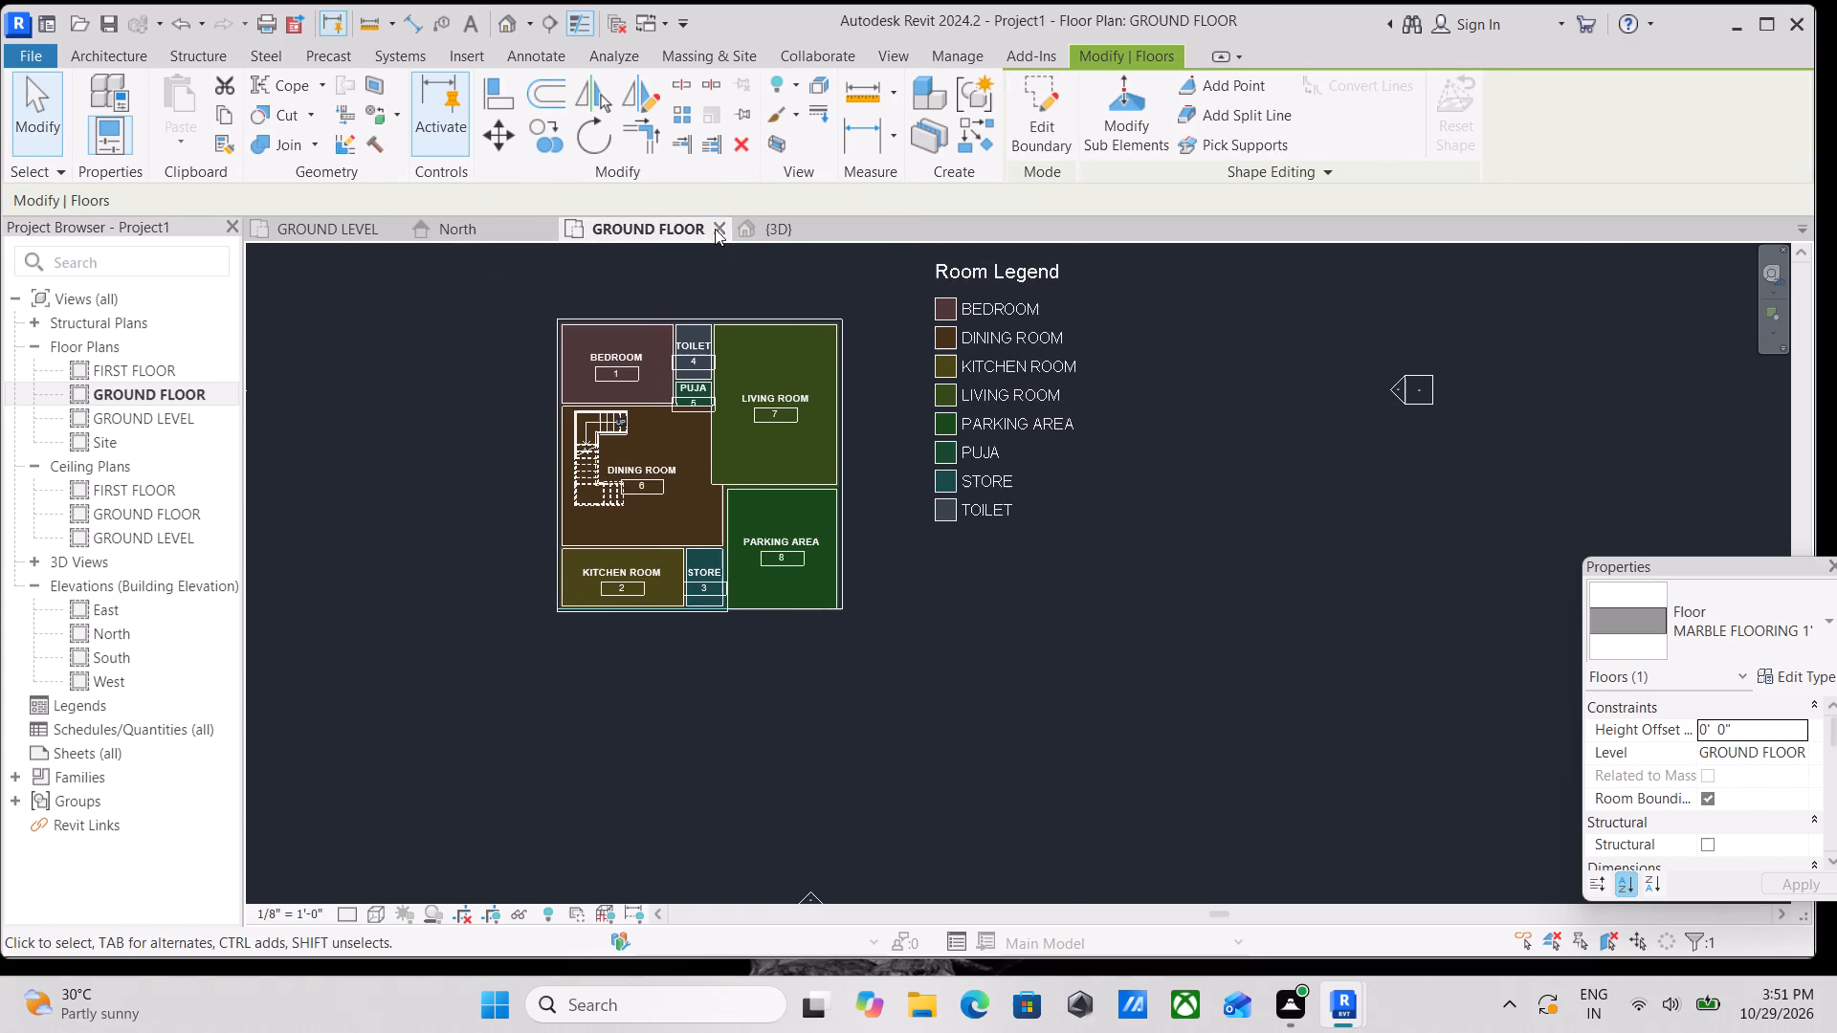
left_click(787, 220)
scroll(808, 382, "down", 2)
middle_click_drag(809, 390, 697, 401)
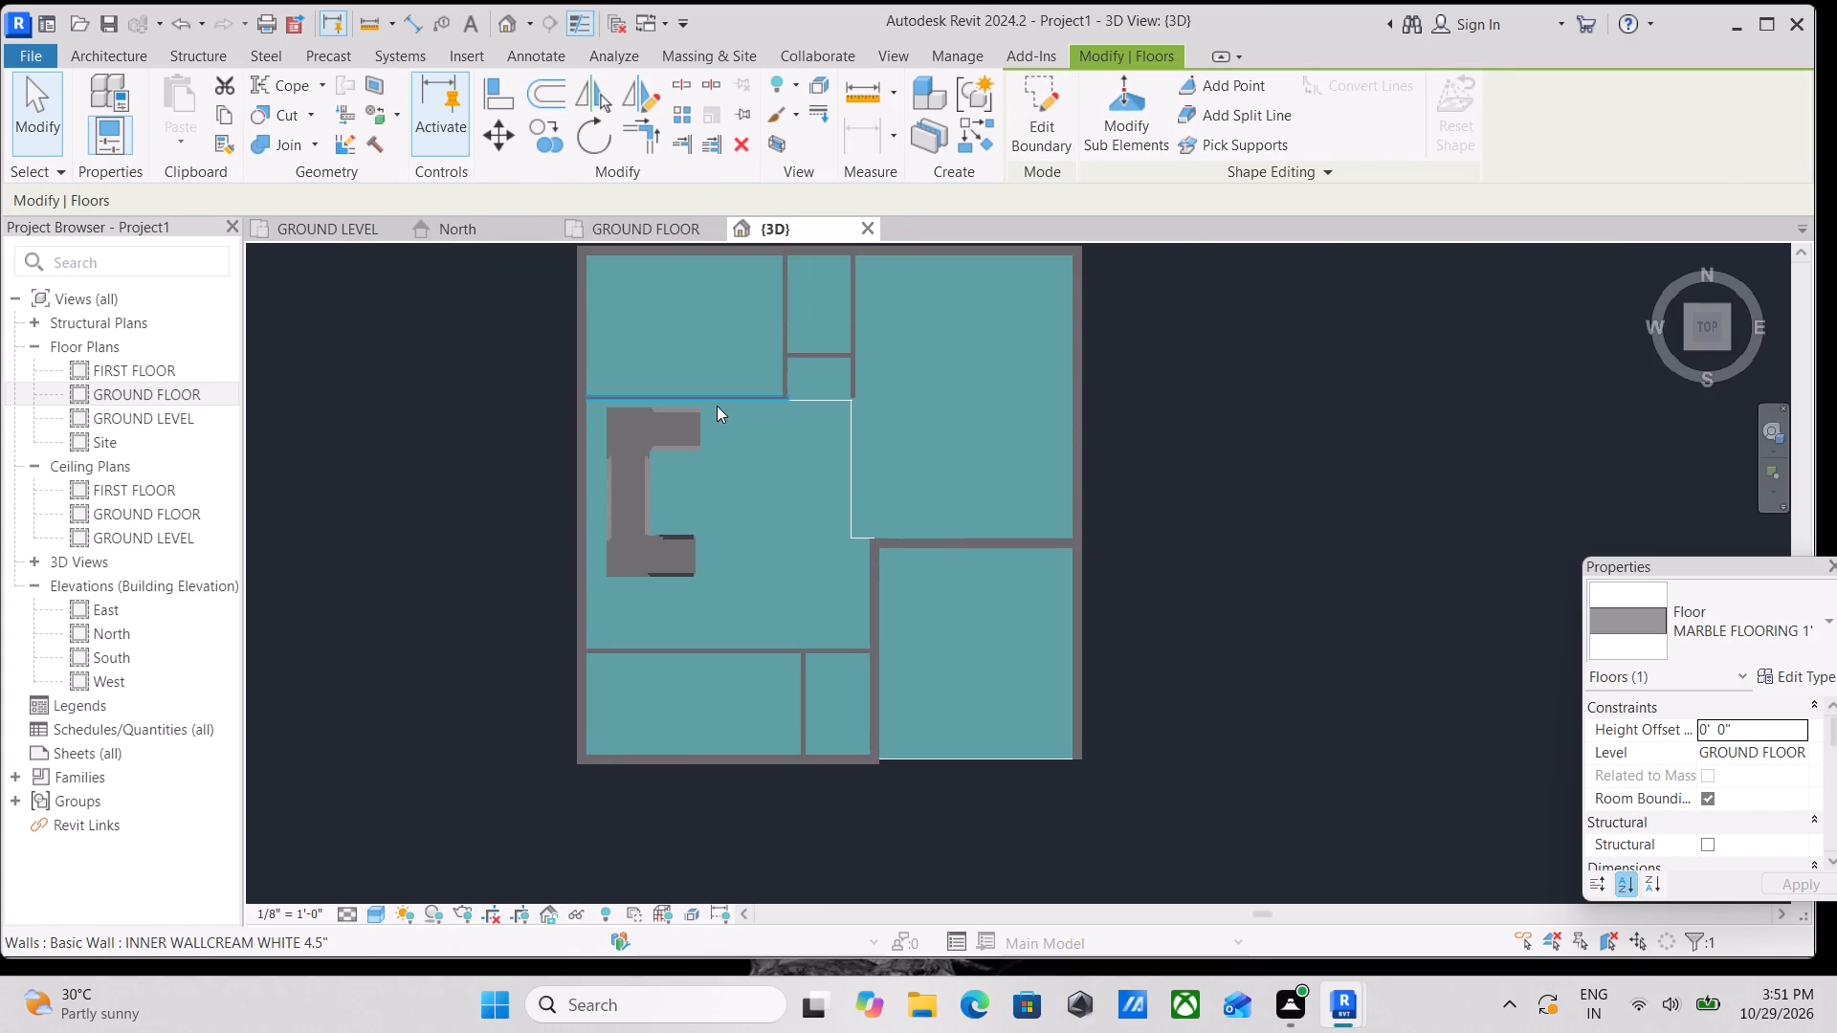
scroll(721, 410, "down", 2)
key("Escape")
scroll(735, 436, "down", 1)
middle_click_drag(760, 543, 868, 345, "ctrl")
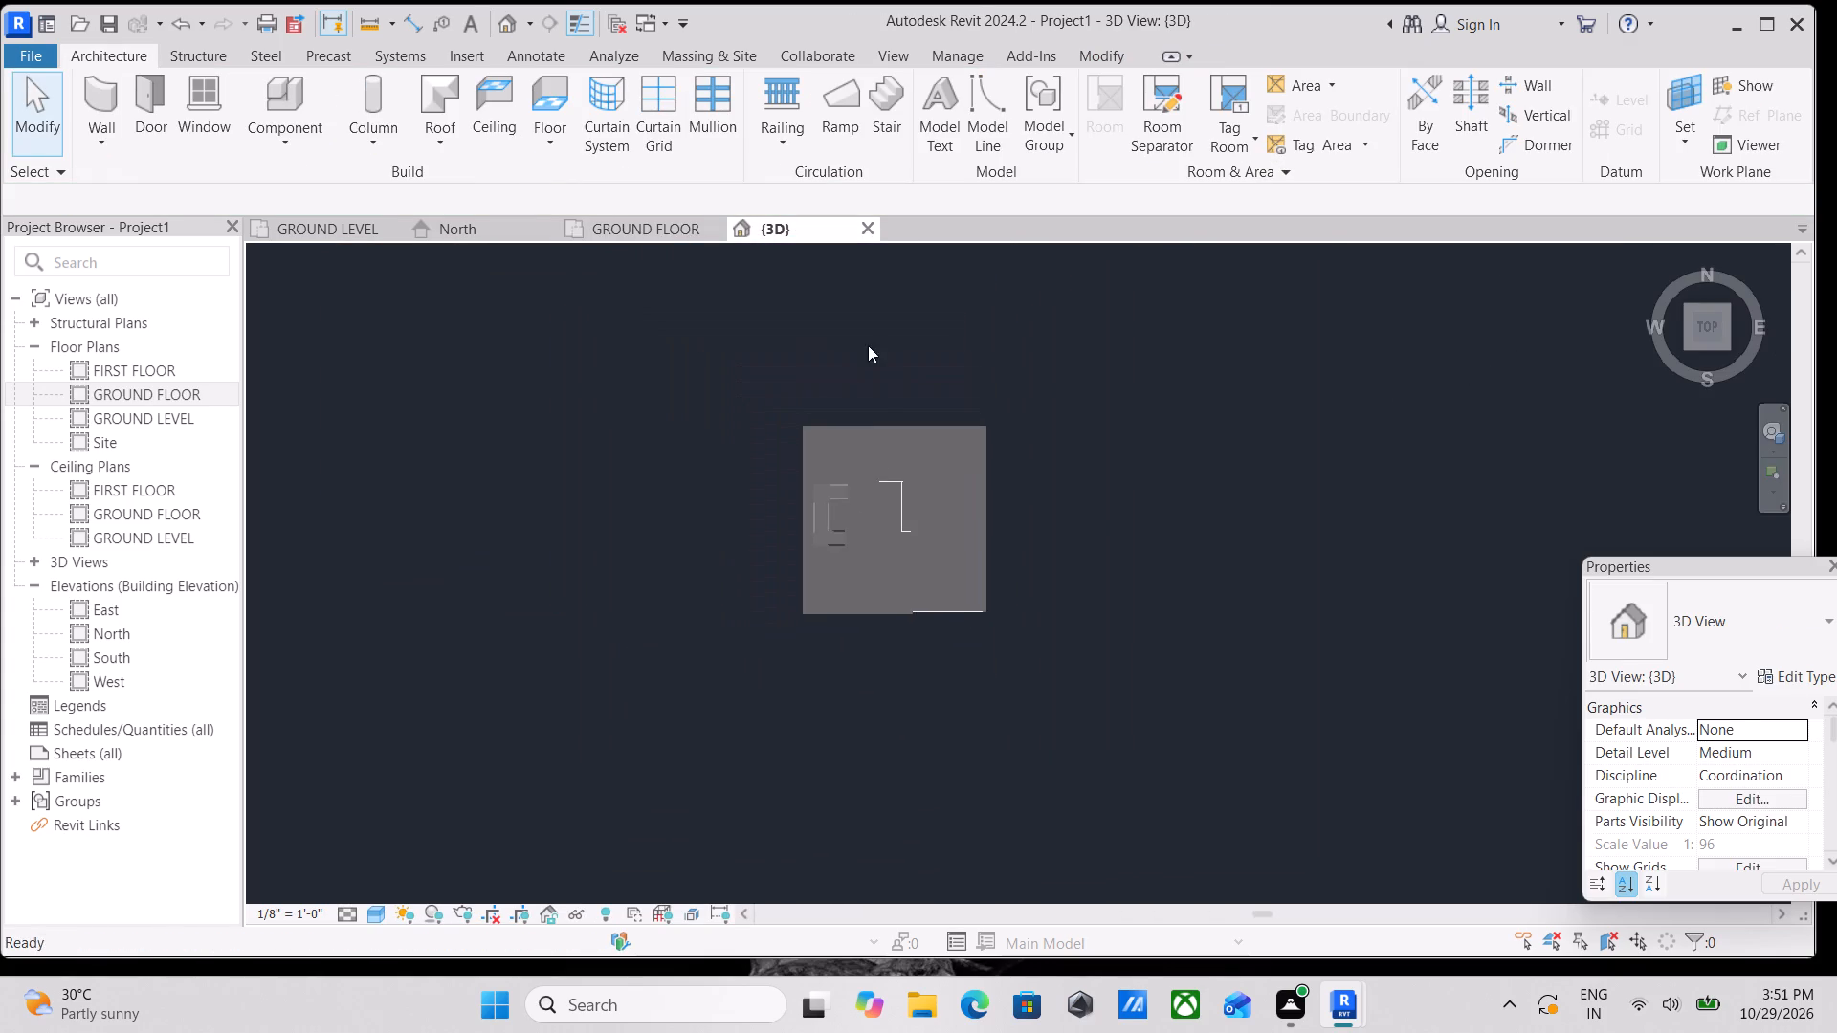
scroll(872, 448, "up", 8)
middle_click_drag(867, 634, 870, 626, "shift")
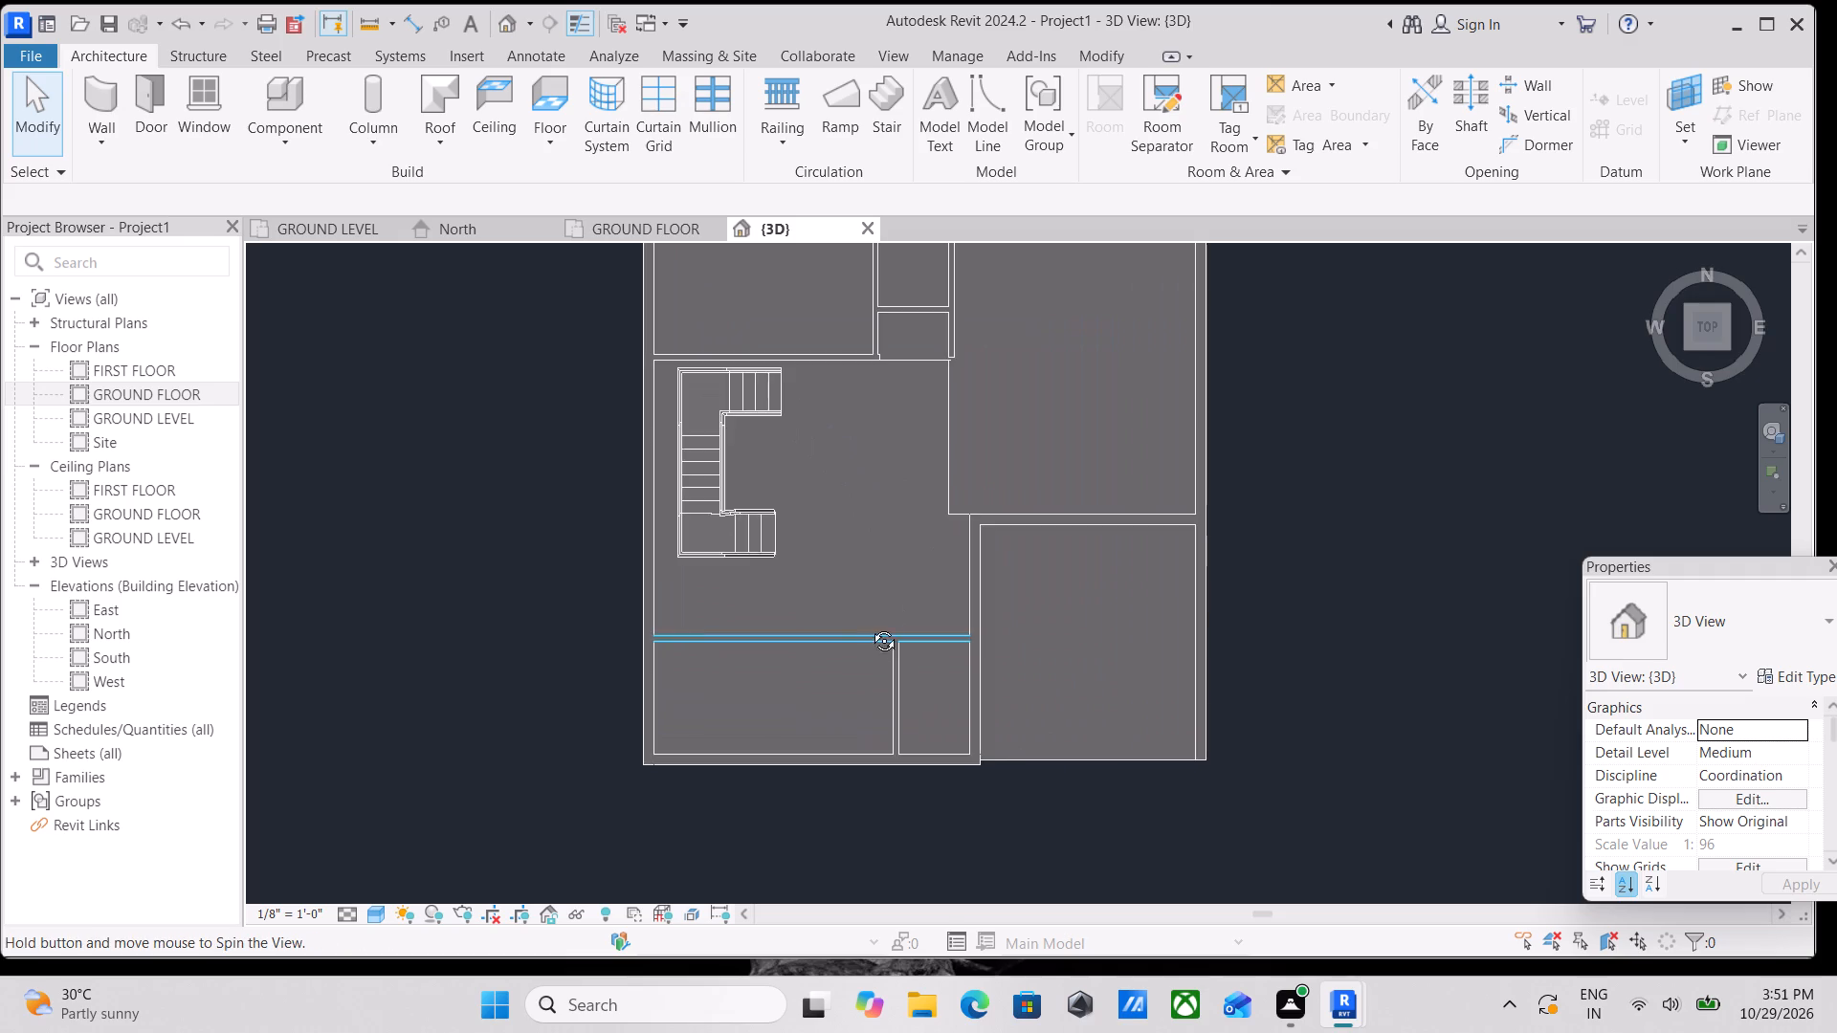
middle_click_drag(870, 626, 1029, 285, "shift")
middle_click_drag(1051, 422, 834, 355, "shift")
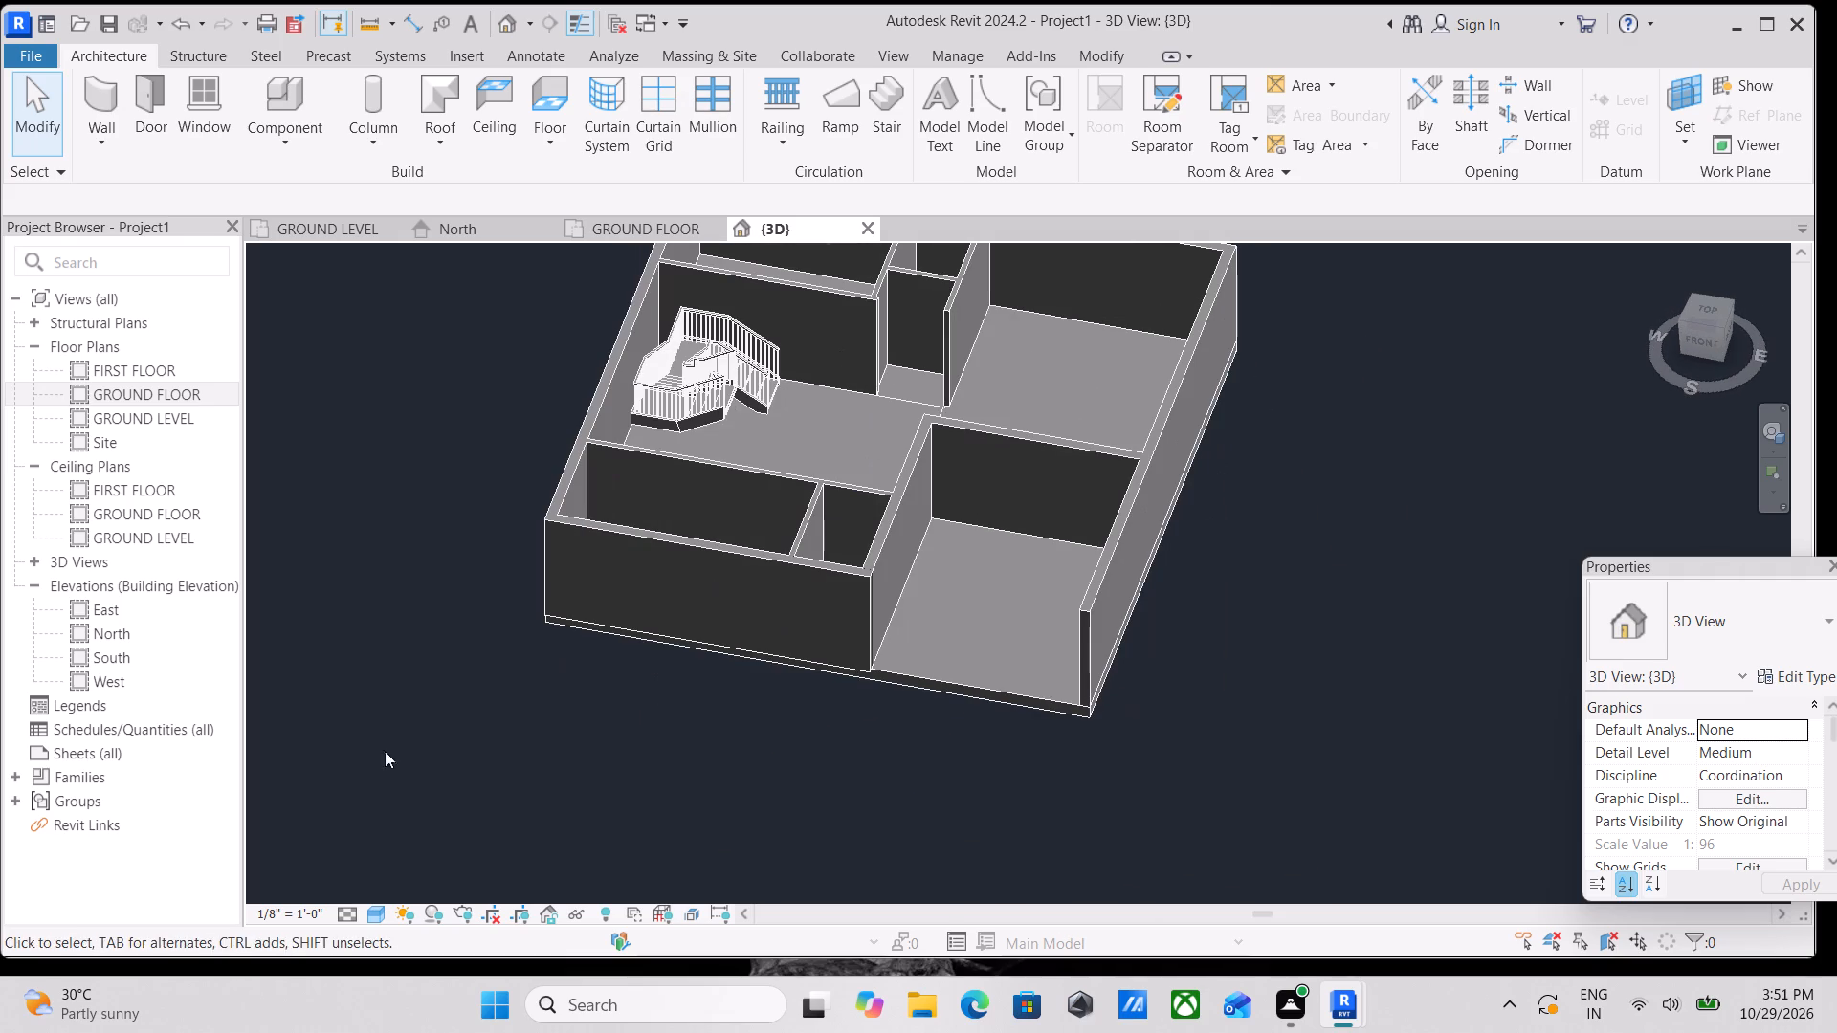
left_click(380, 906)
left_click(394, 883)
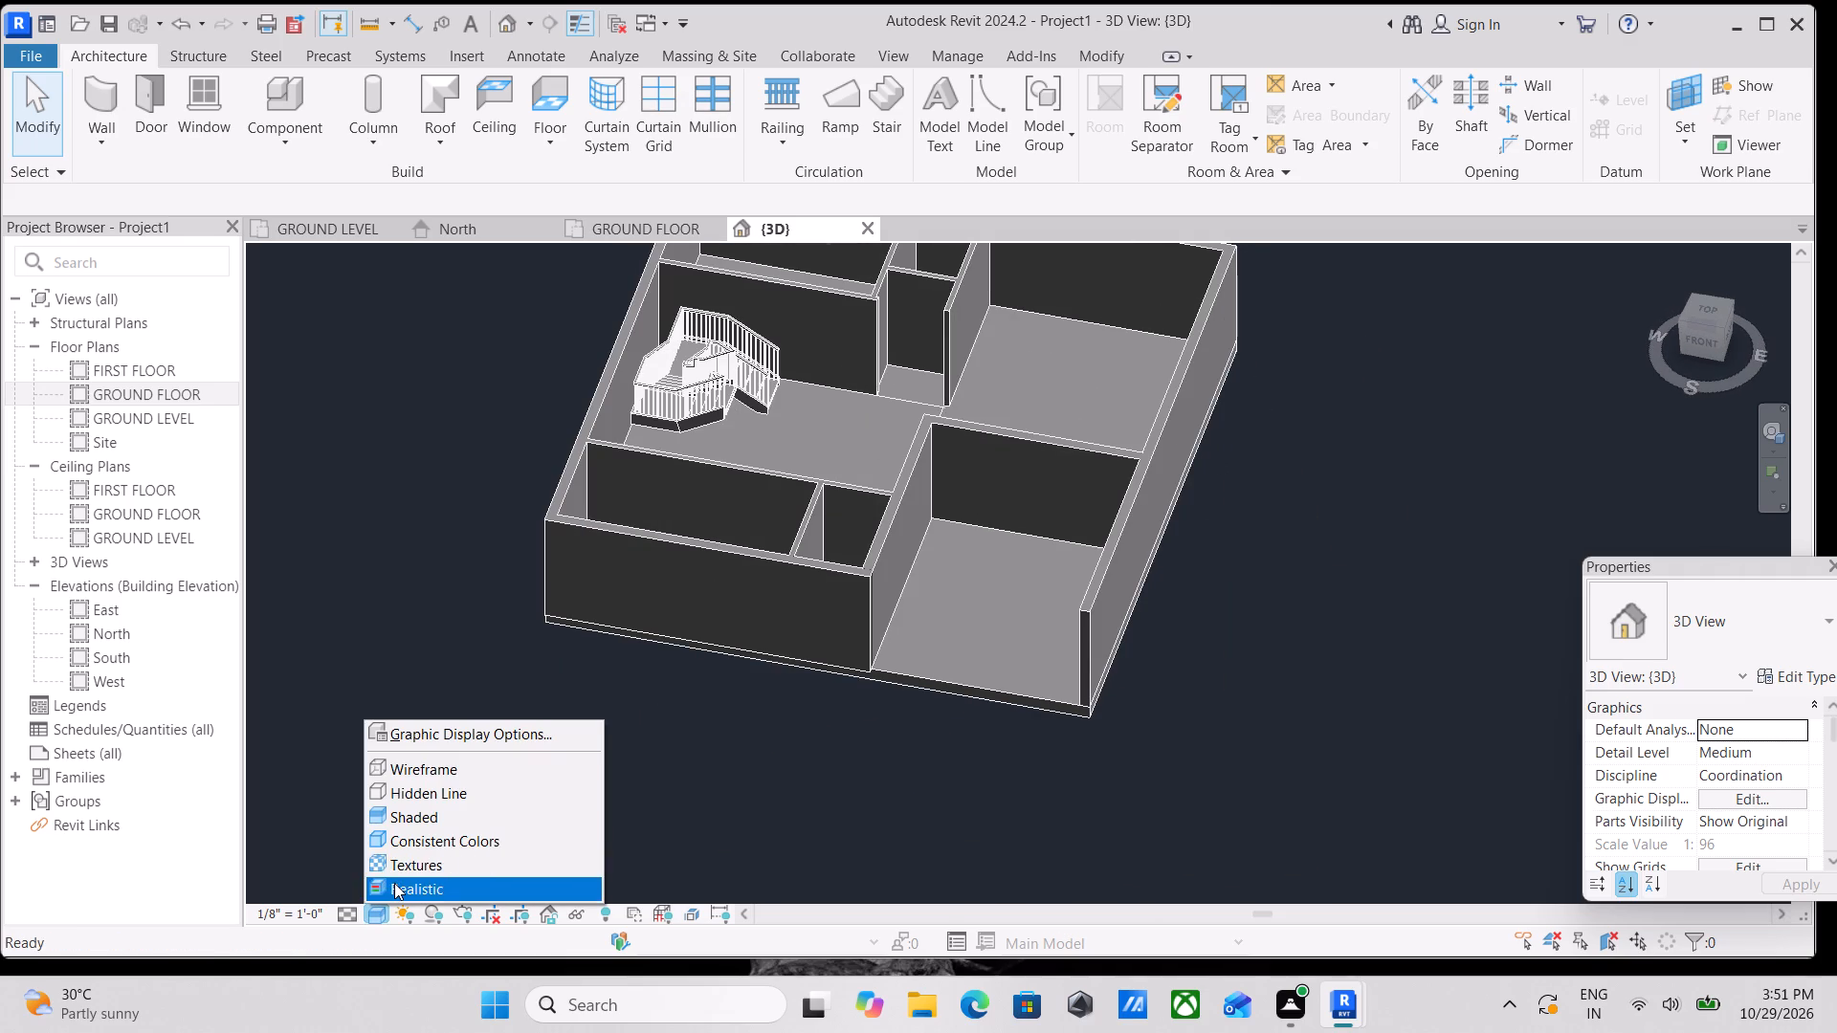
Examine the new floor's granite finish and slab edge around the parking area and inside the rooms in 3D.
scroll(877, 761, "up", 3)
scroll(939, 675, "up", 2)
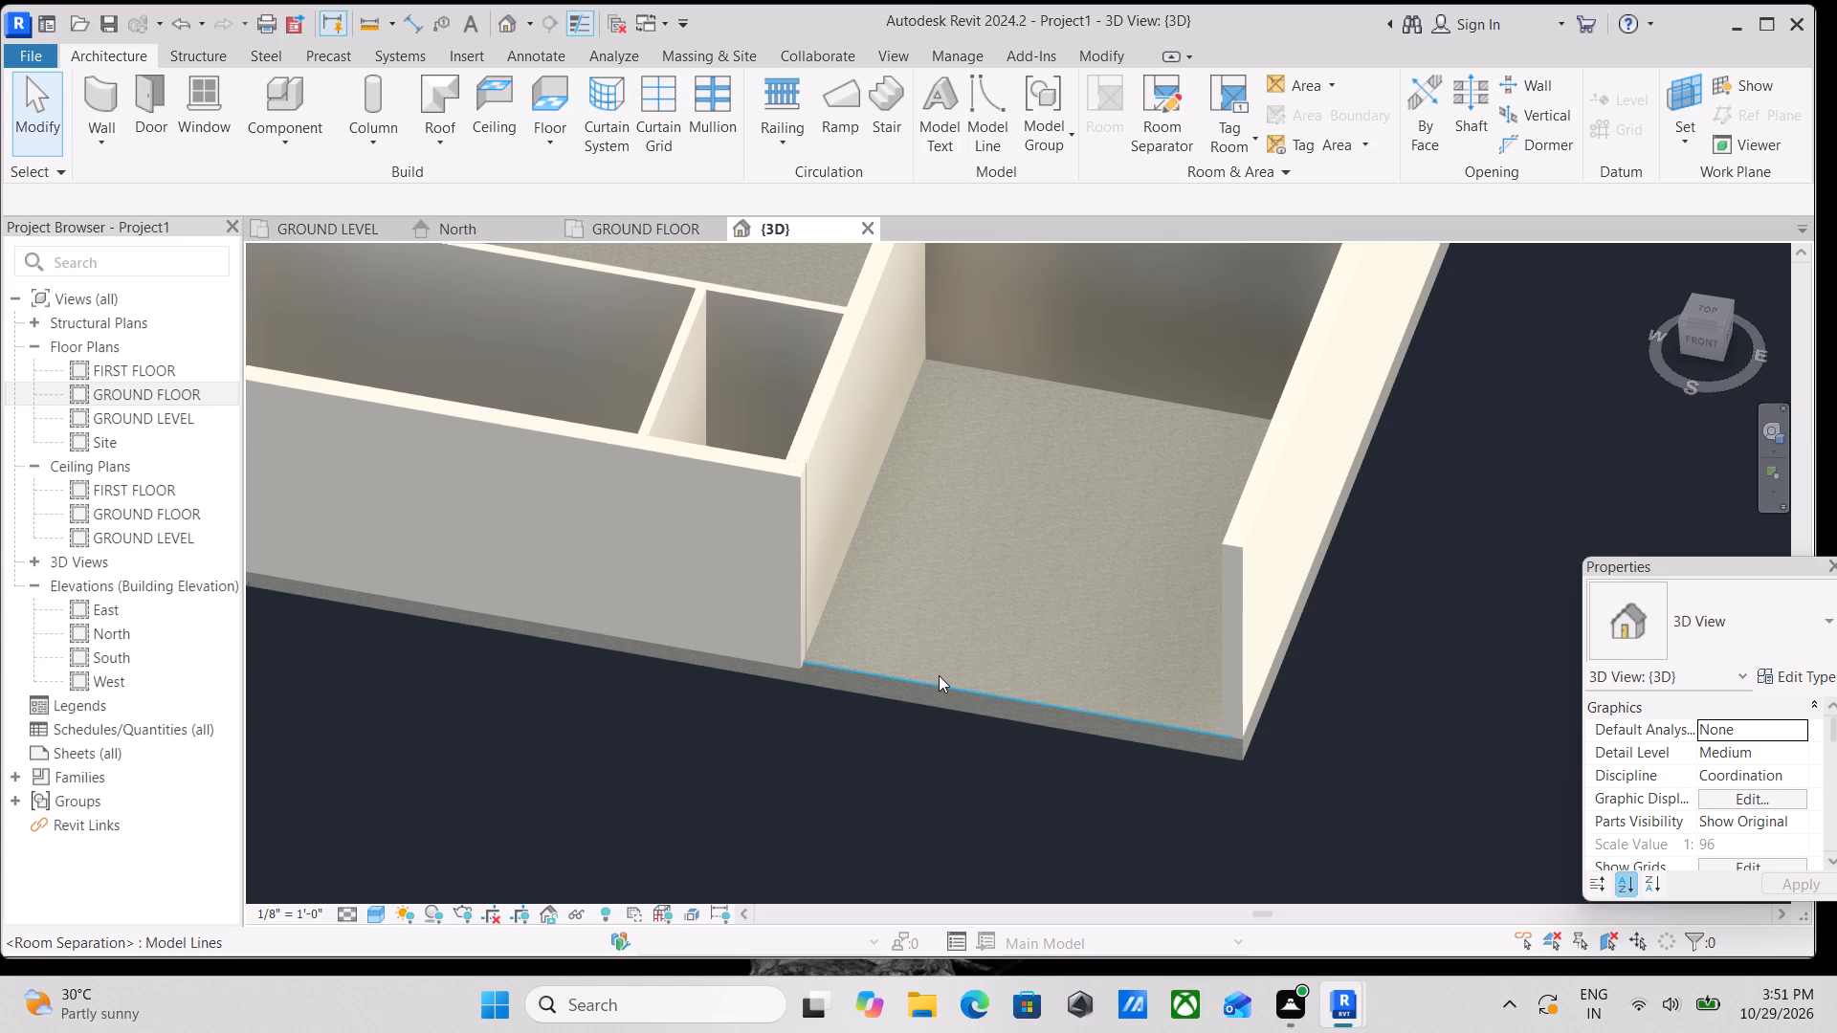
scroll(943, 675, "up", 7)
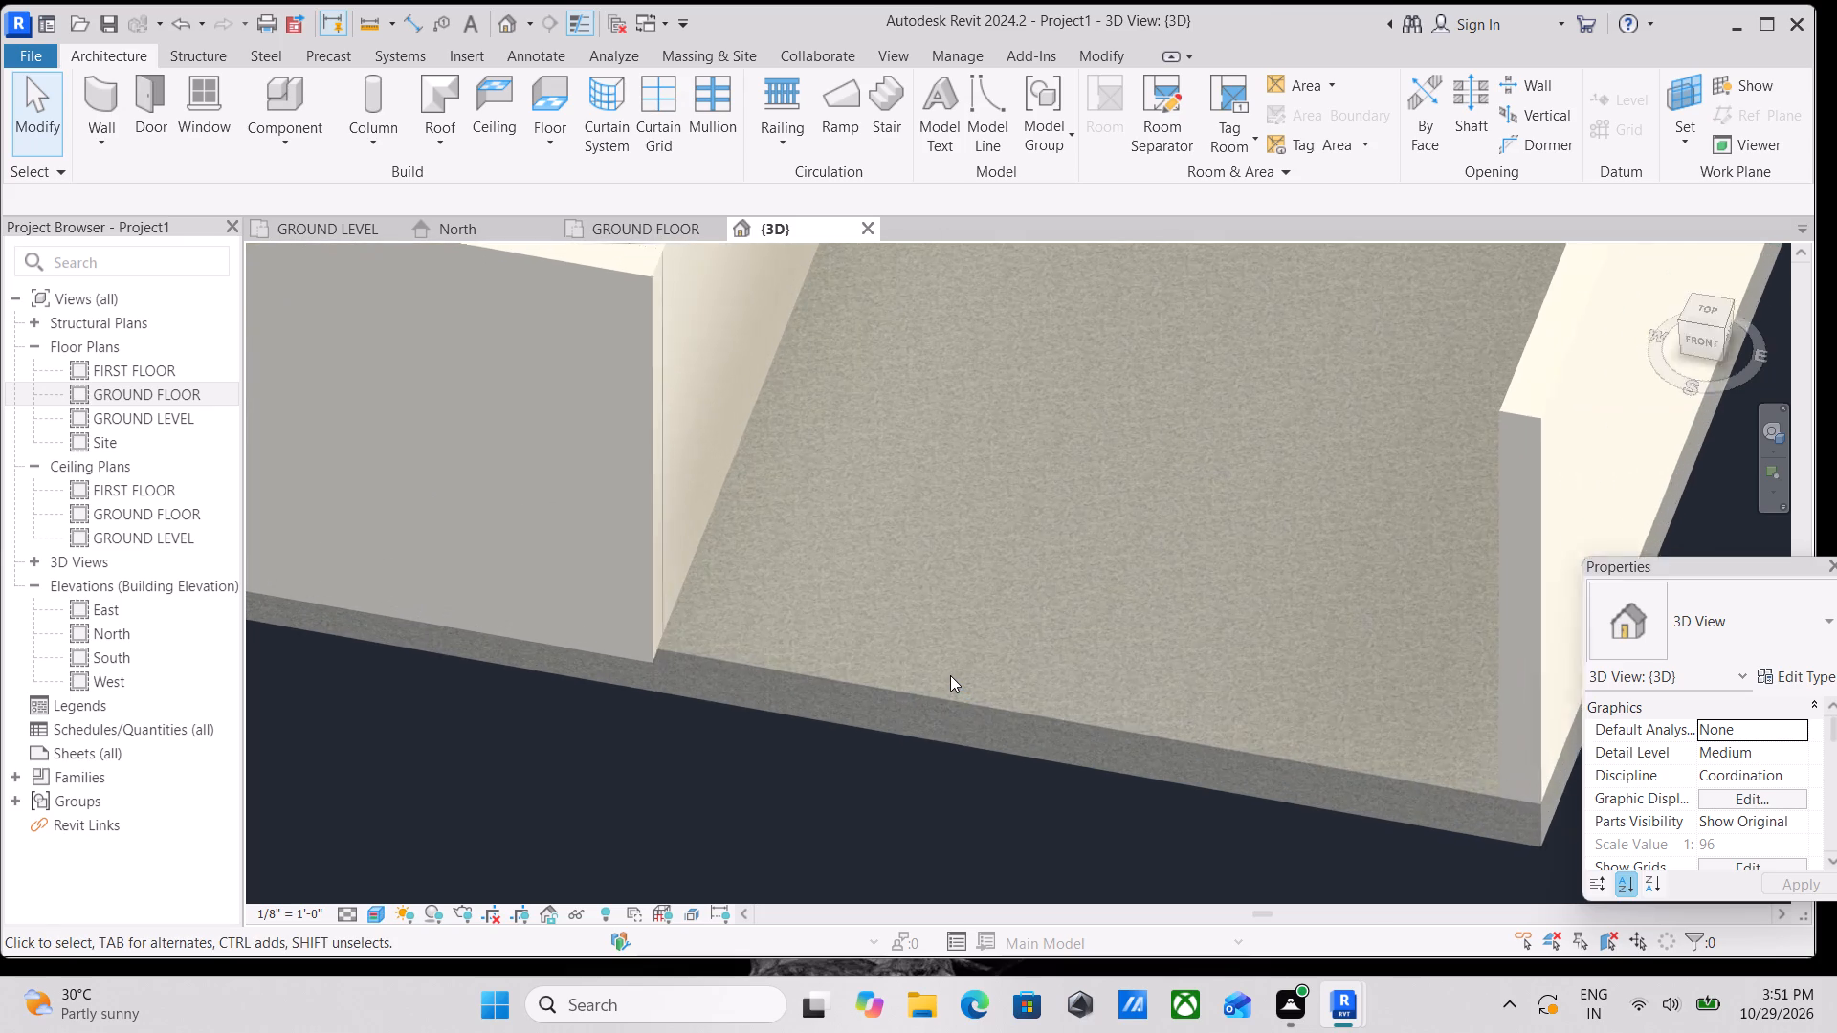
scroll(950, 675, "up", 11)
scroll(951, 676, "down", 13)
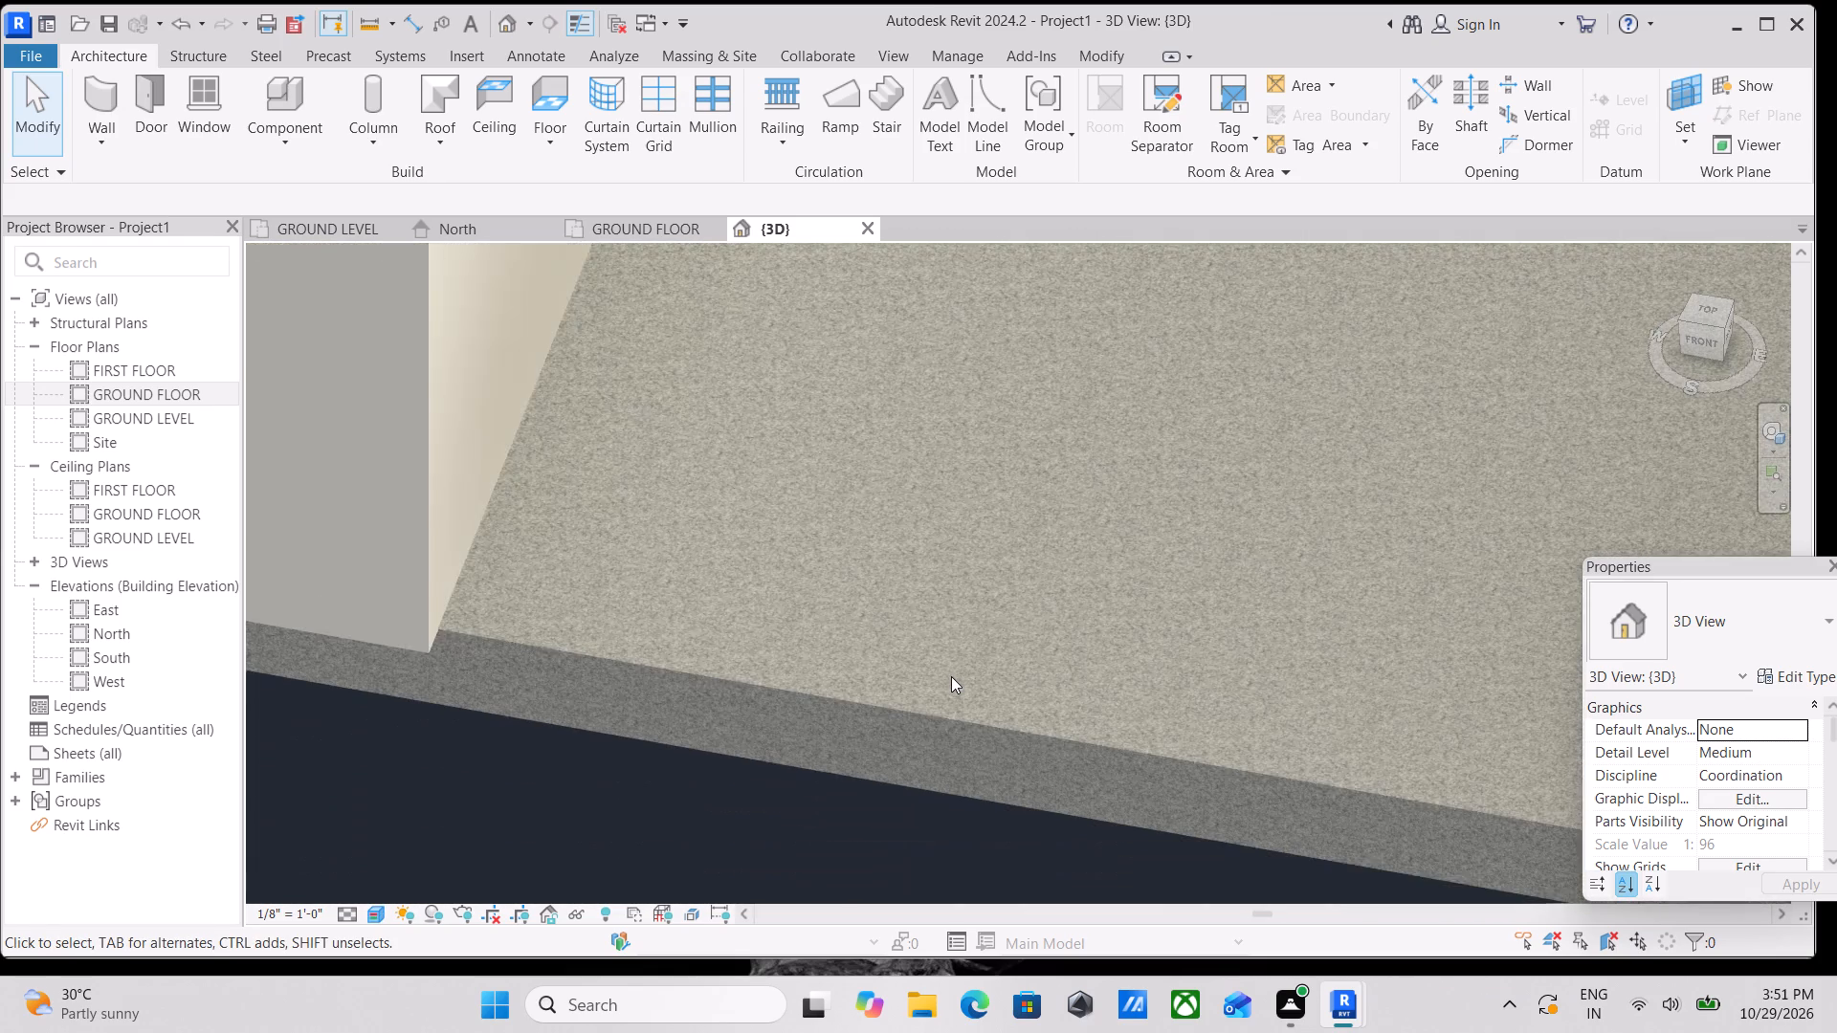
scroll(951, 676, "down", 6)
middle_click_drag(948, 674, 991, 818)
scroll(878, 679, "down", 2)
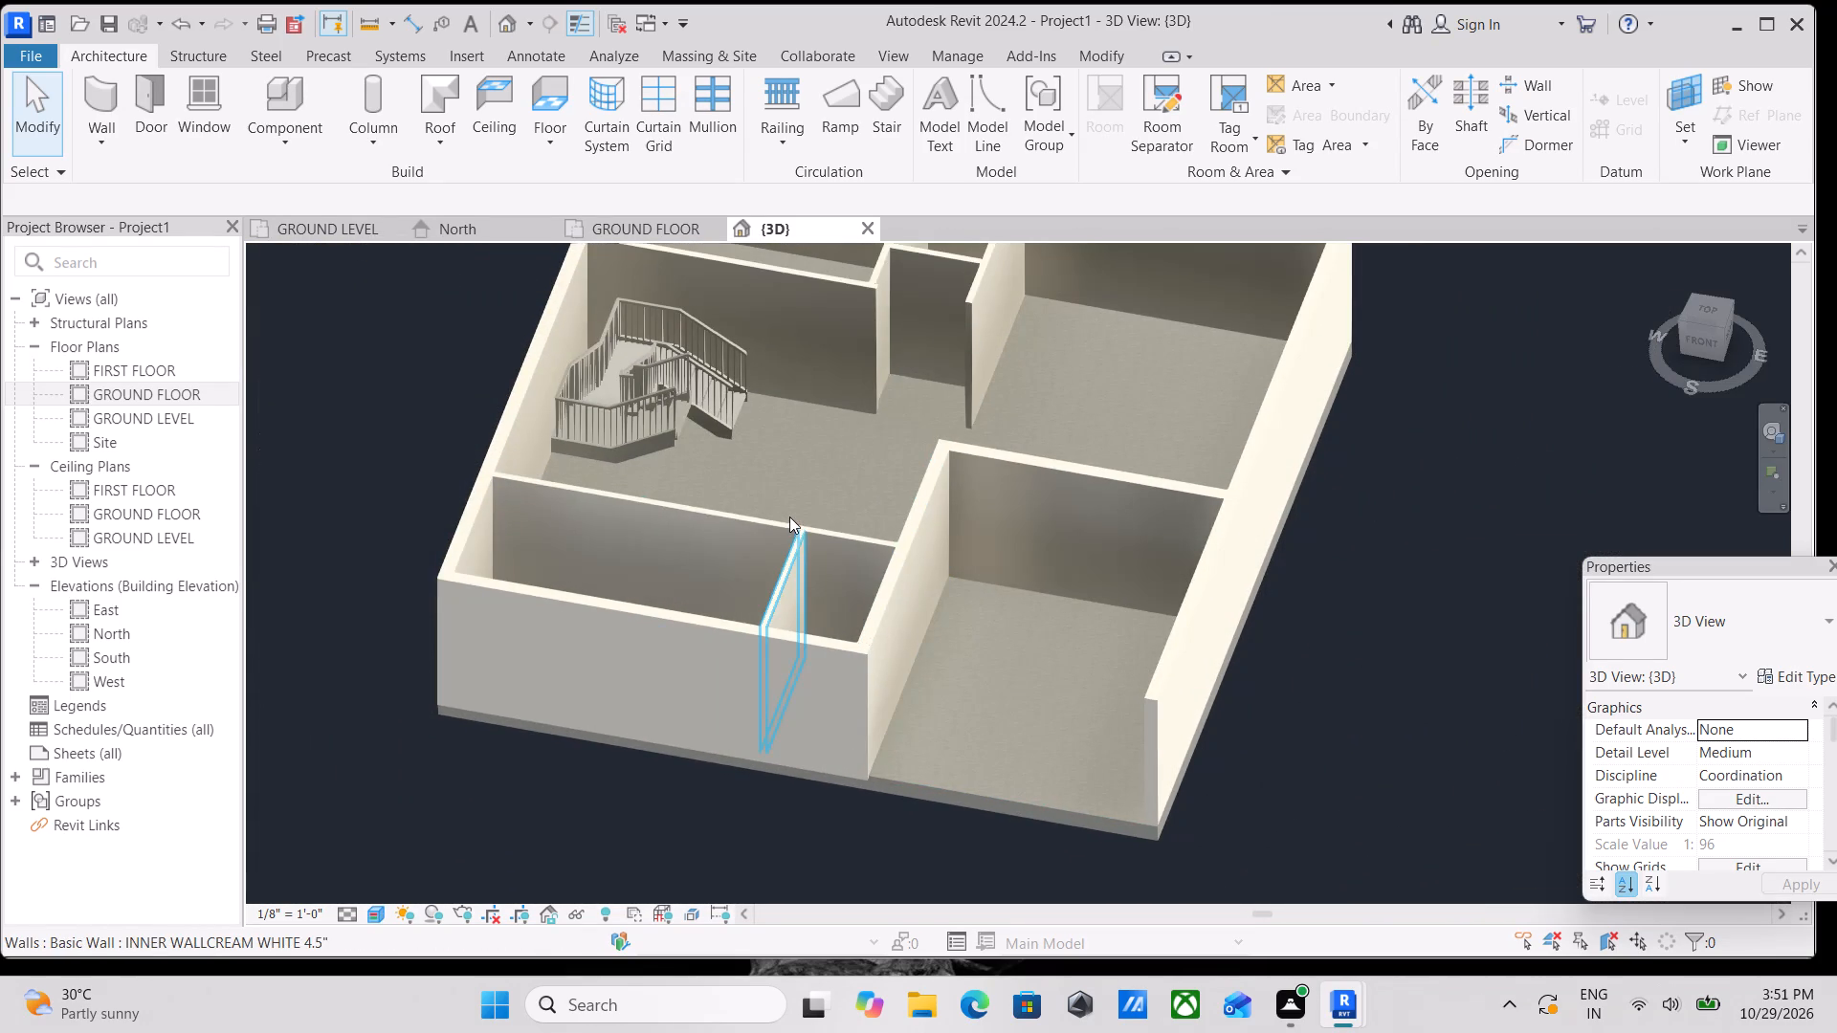
middle_click_drag(789, 516, 947, 687, "shift")
middle_click_drag(943, 628, 905, 610)
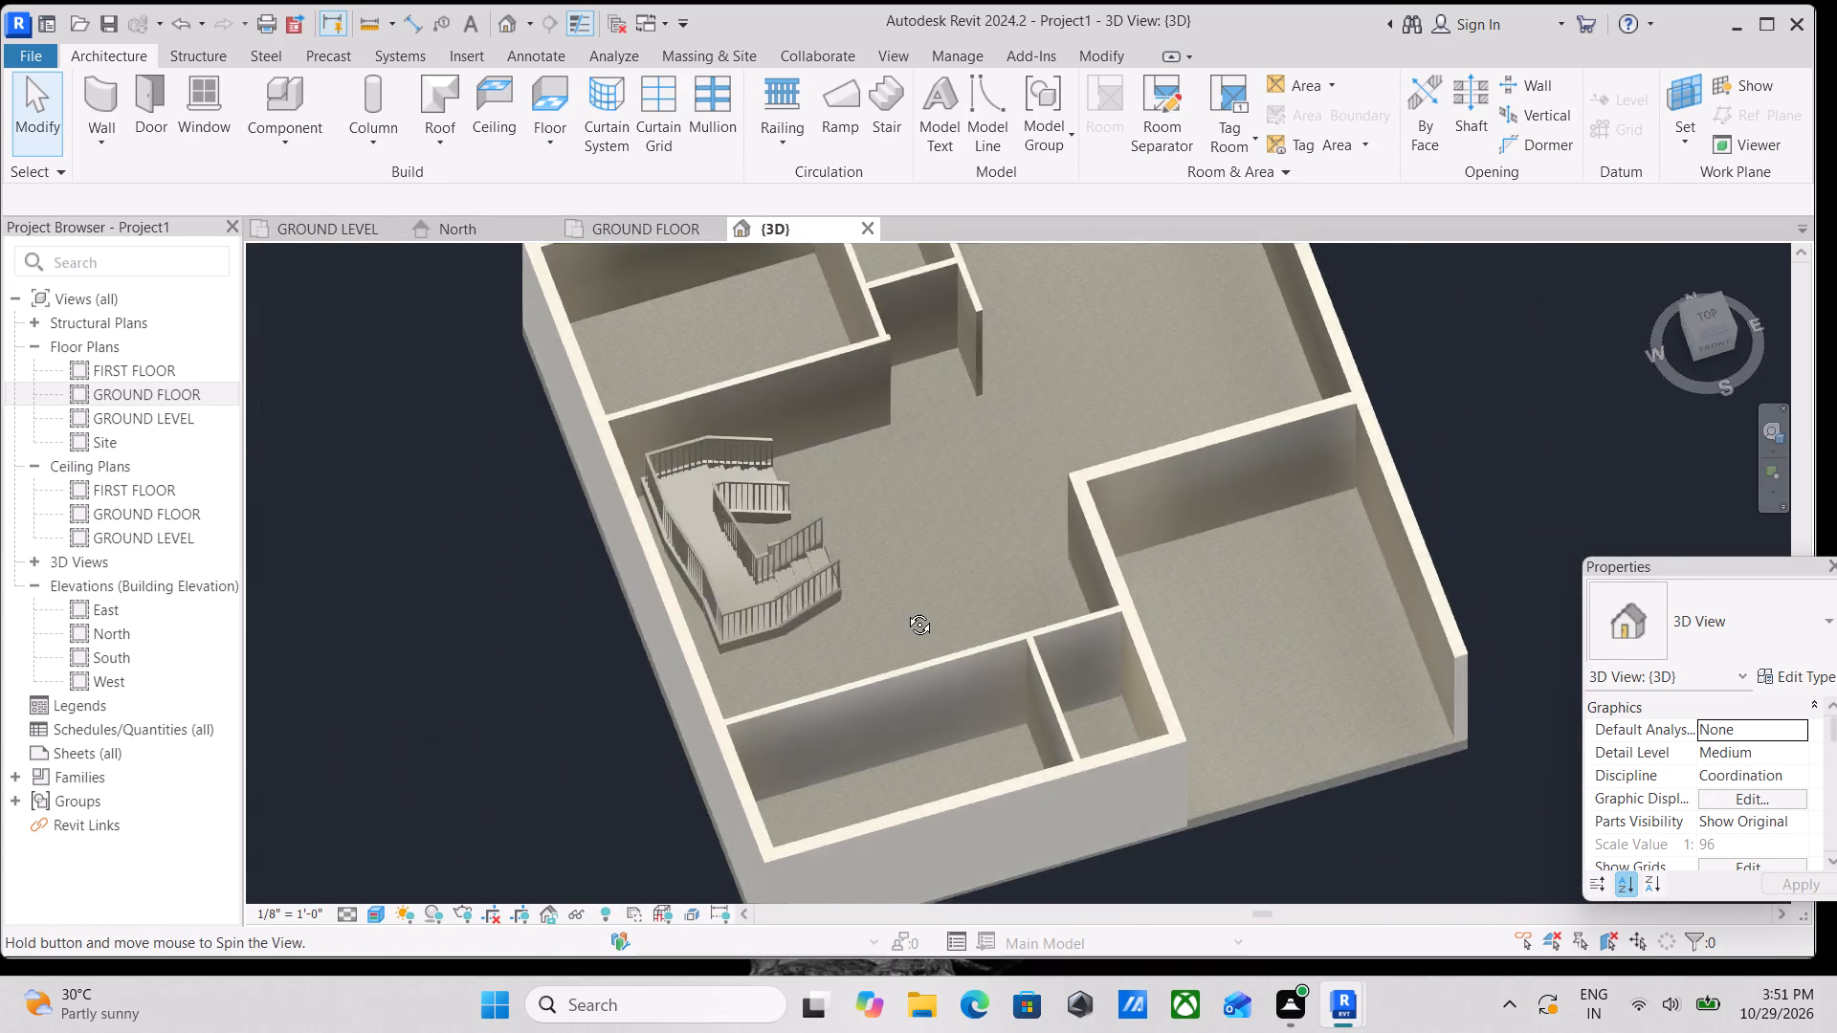
middle_click_drag(905, 610, 828, 569)
middle_click_drag(1164, 785, 1148, 438, "shift")
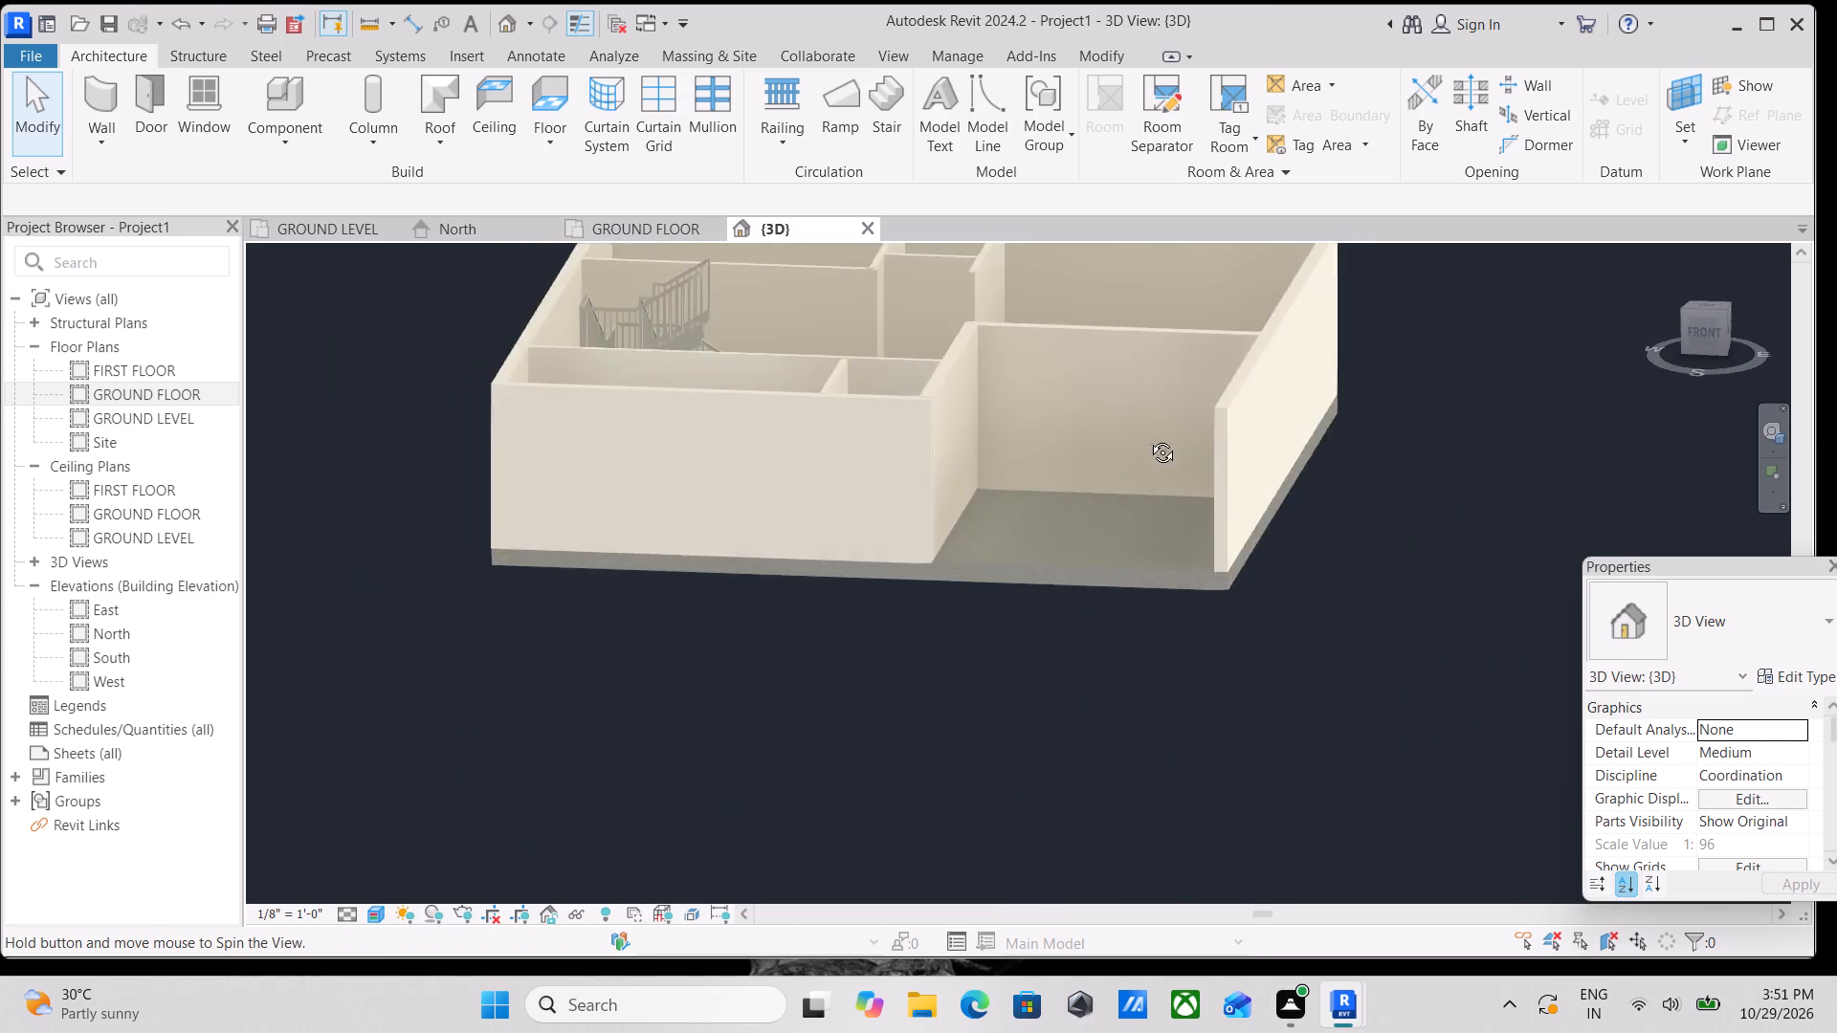
middle_click_drag(1148, 438, 1168, 500, "shift")
Open MARBLE MATERIAL from the placed floor's type structure and bring up the asset library for its appearance.
left_click(1165, 648)
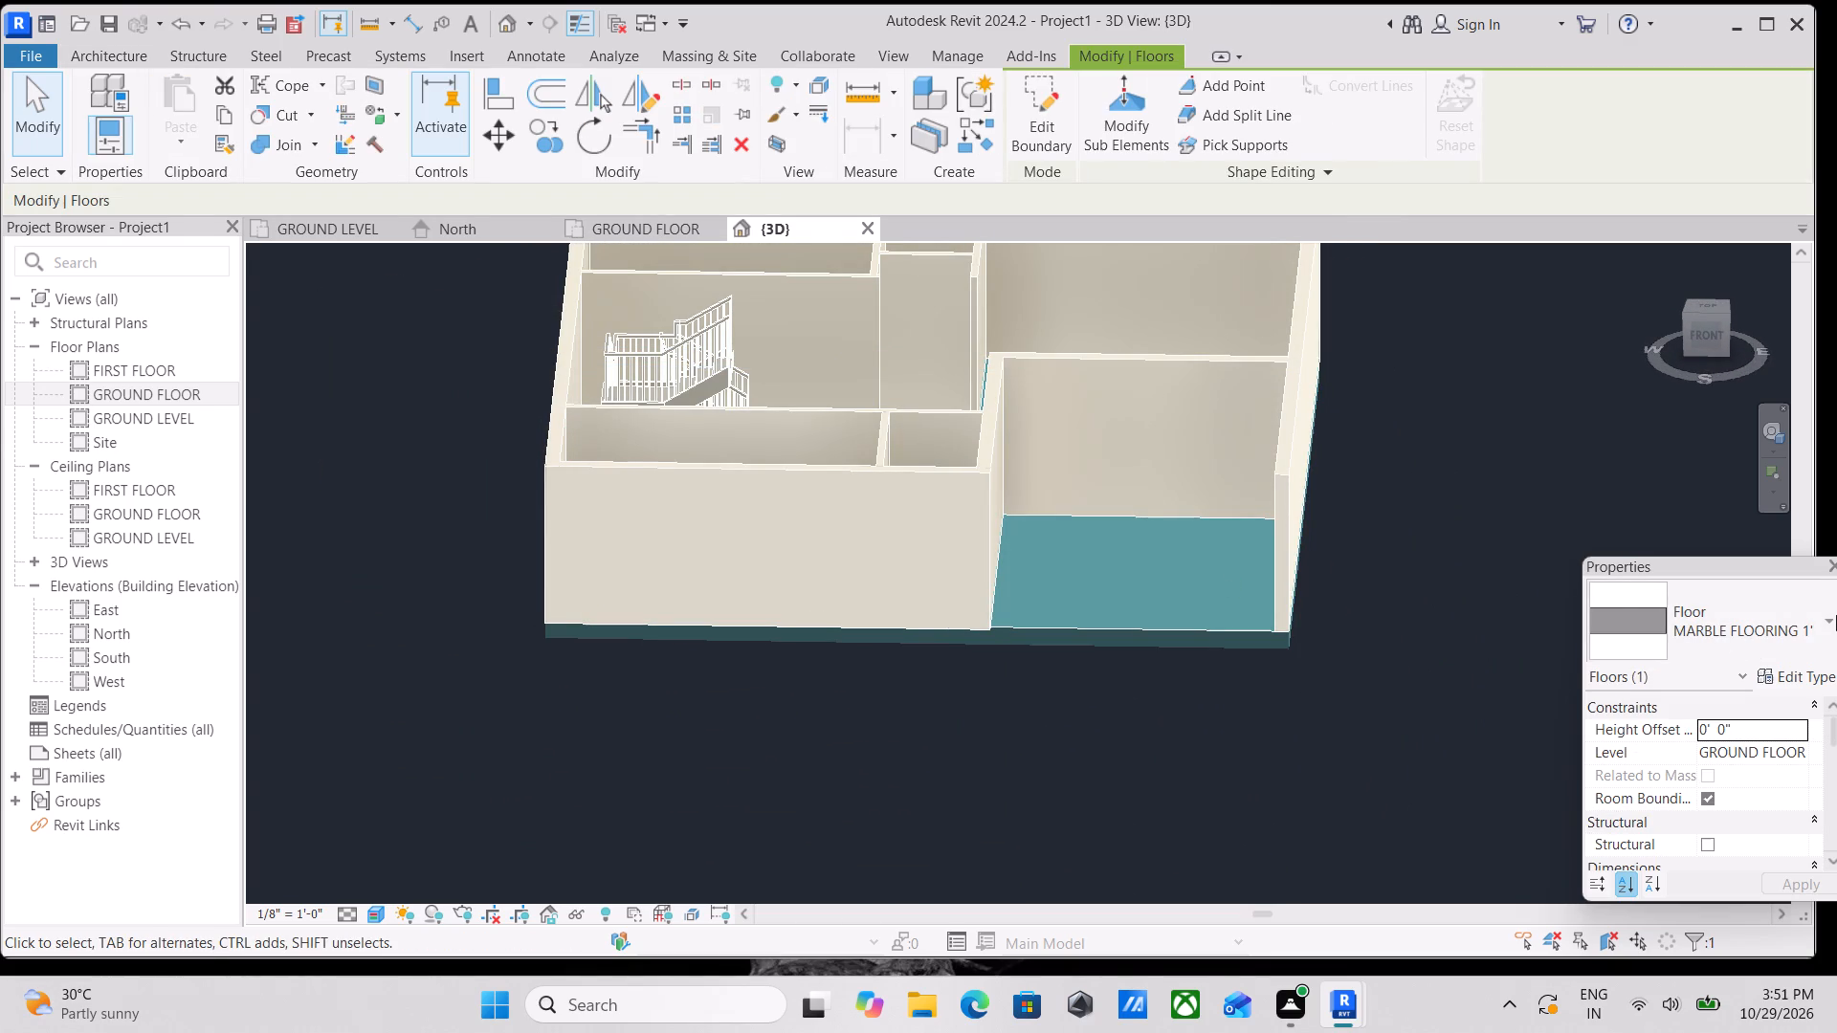
left_click(1799, 667)
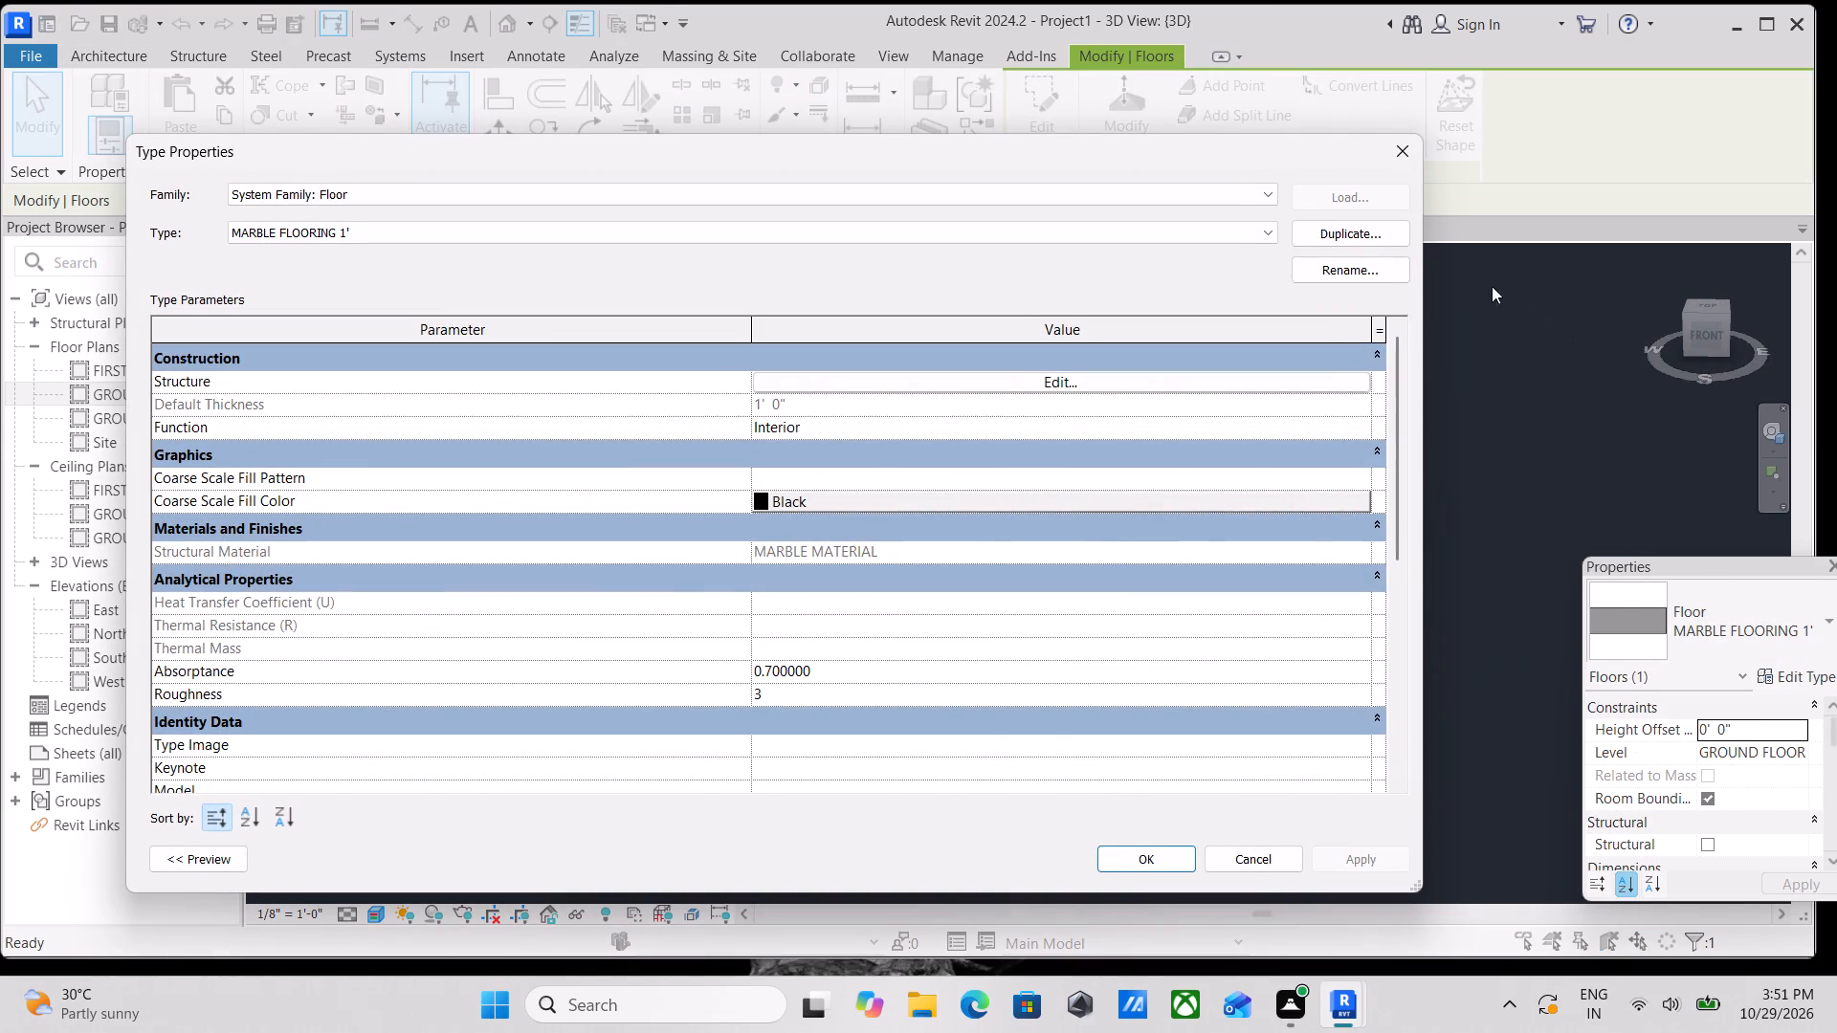
left_click(1061, 386)
left_click(745, 377)
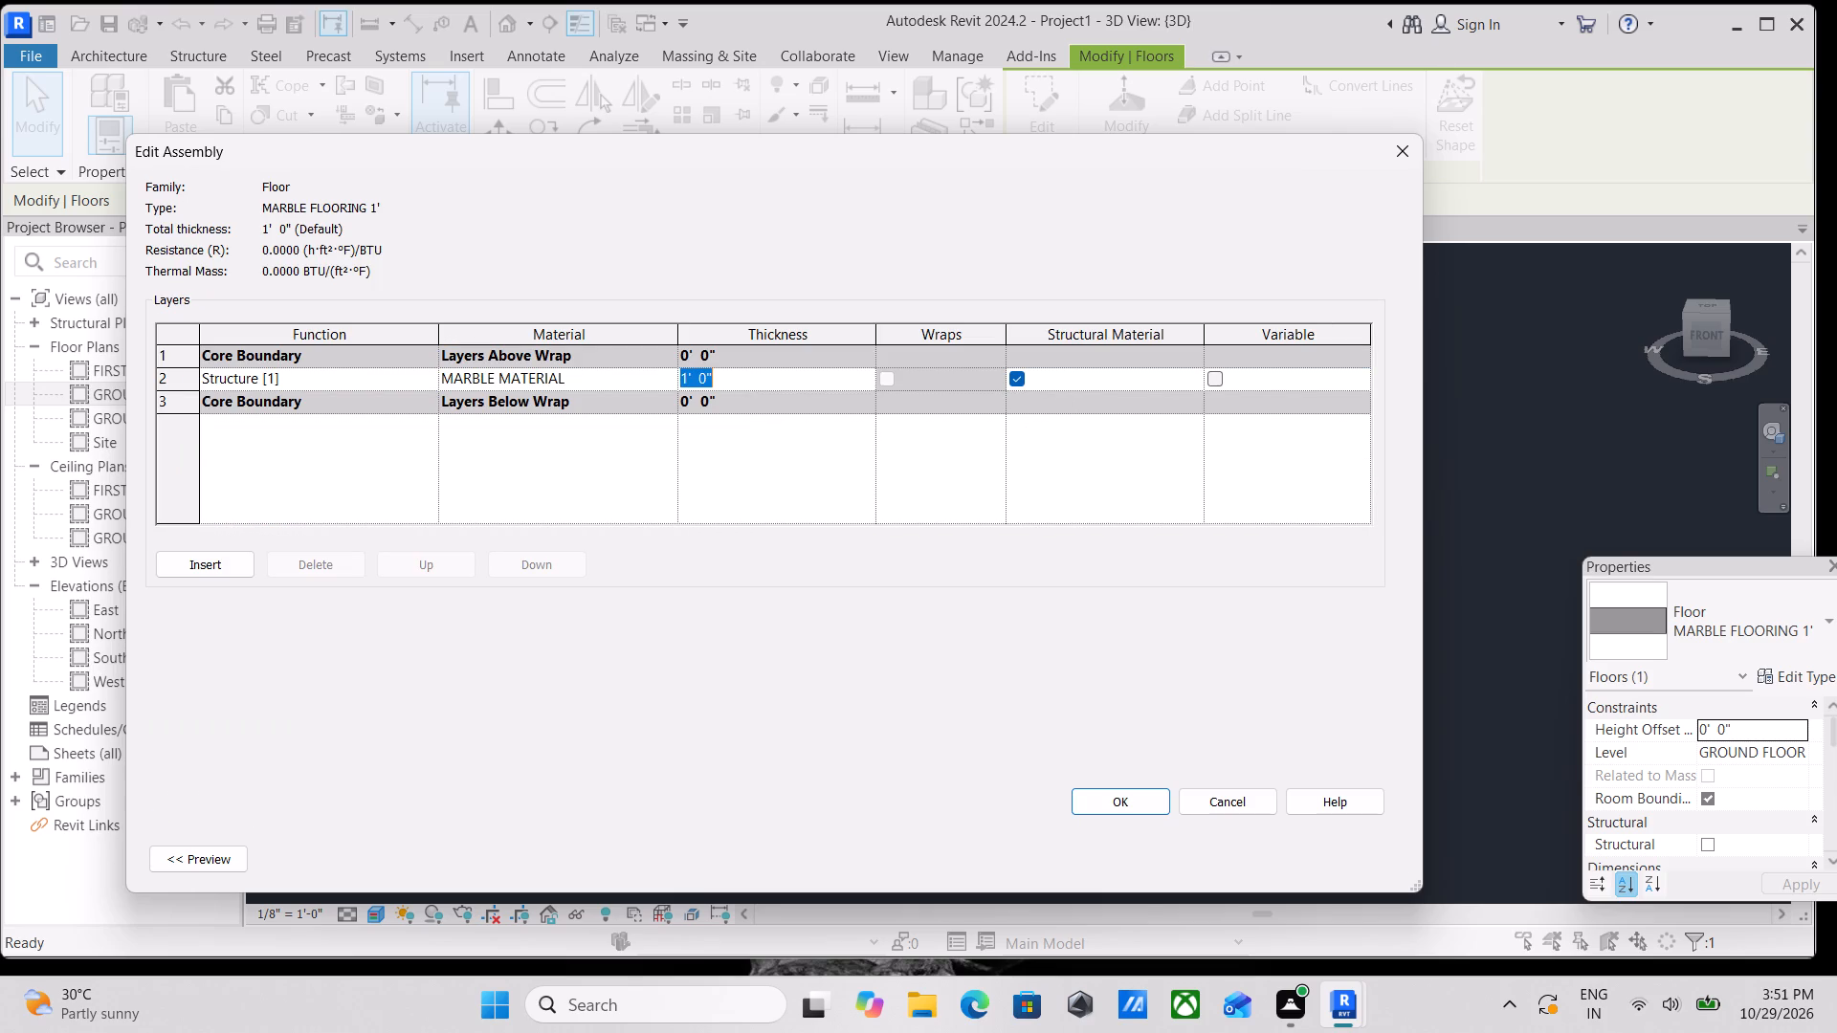
left_click(583, 380)
left_click(667, 376)
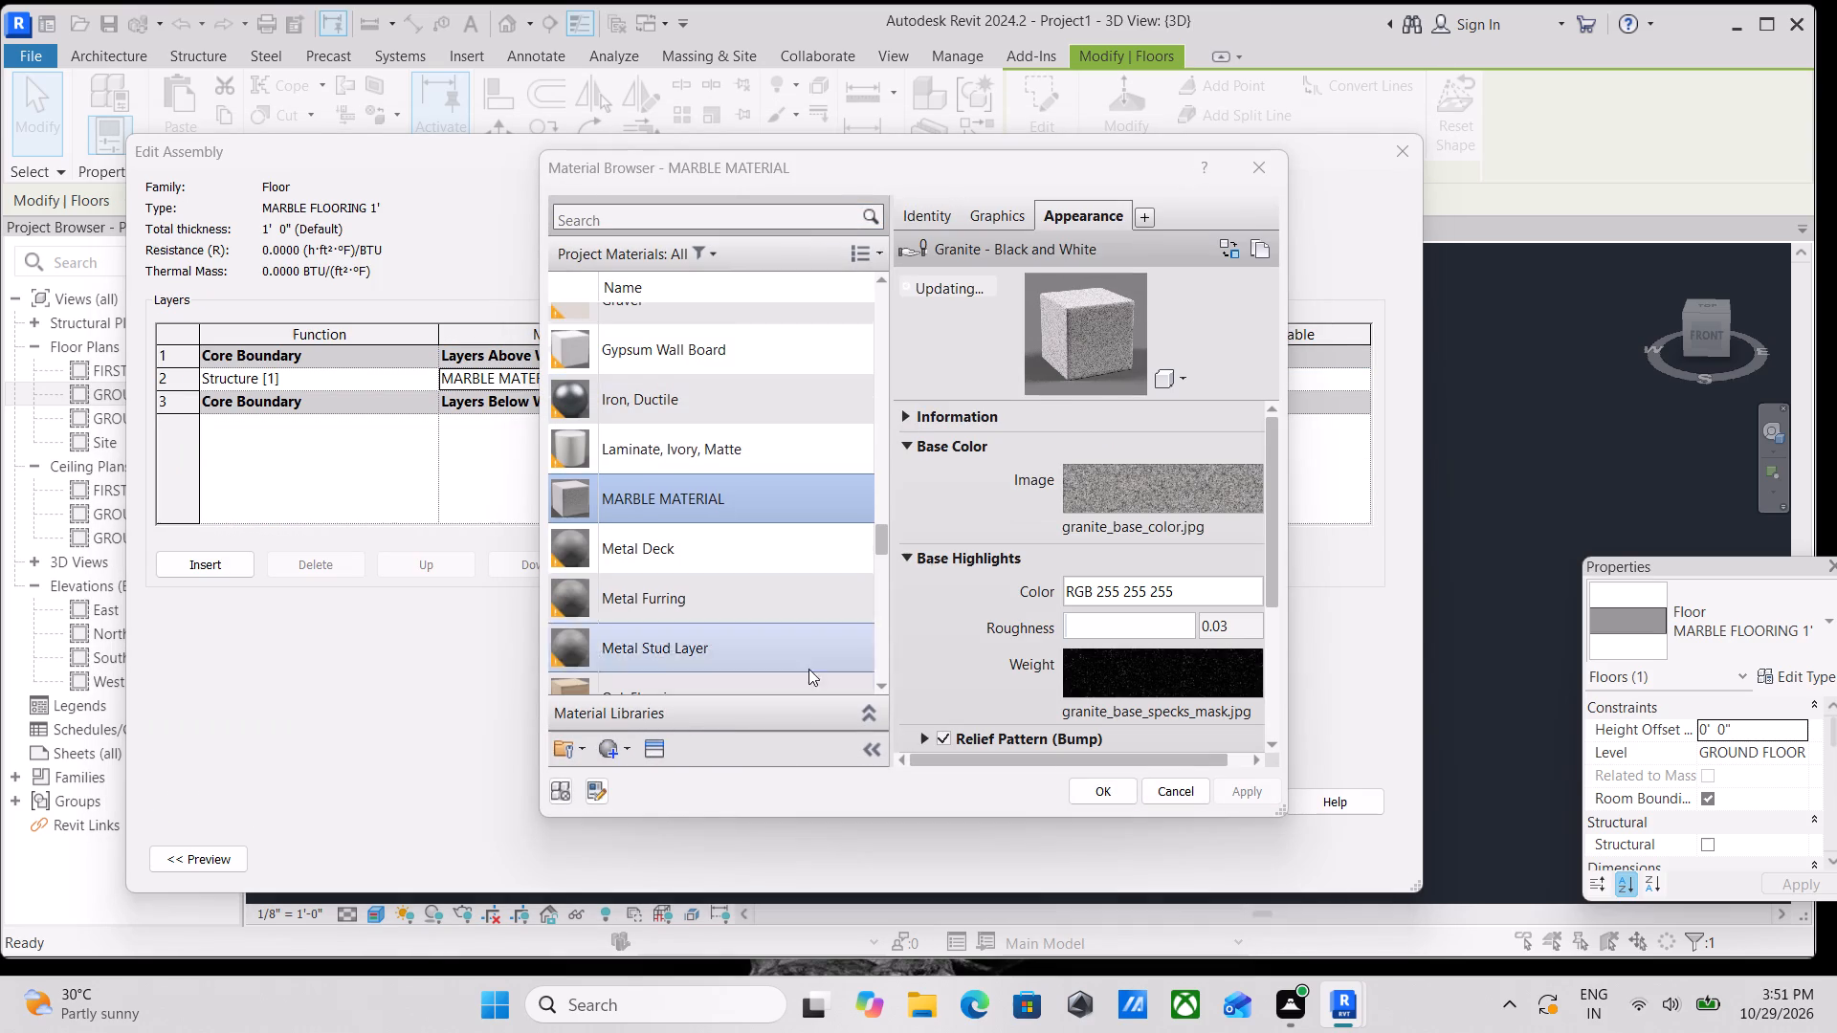
left_click(661, 747)
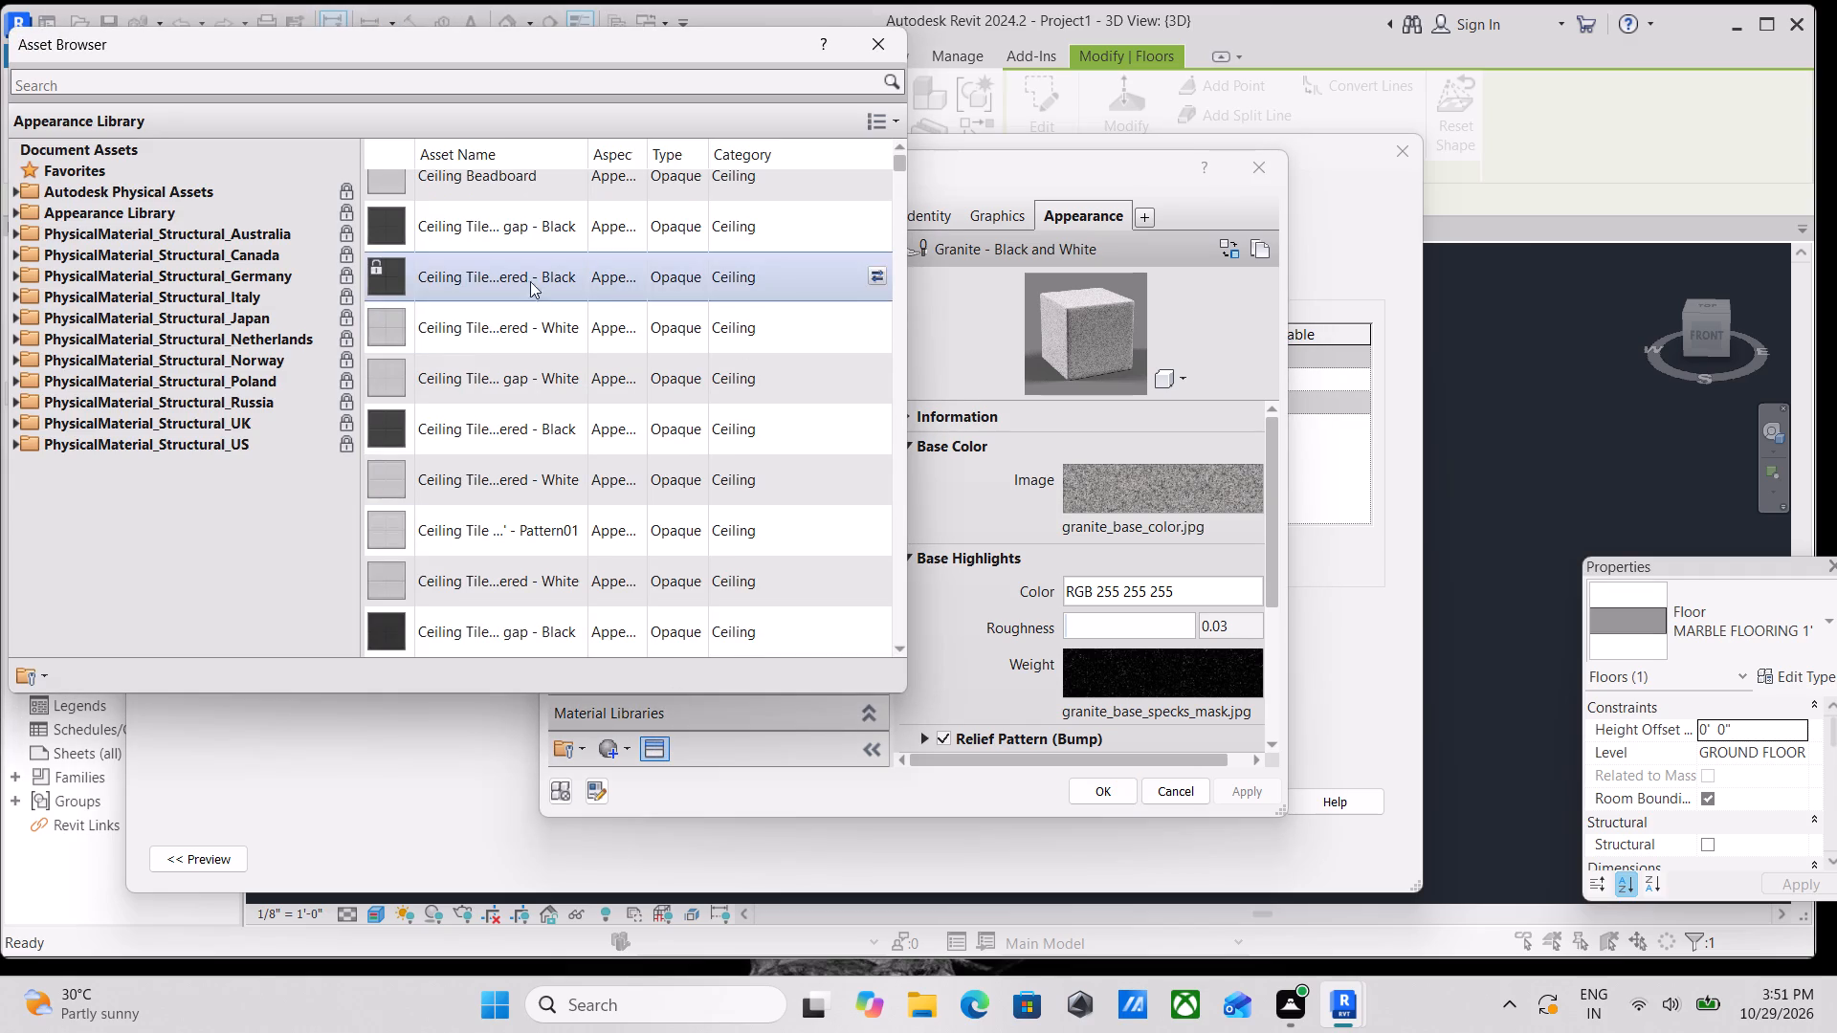
Try the Marble - Gray, Marble - White-Green and Slate - Gray-Brown appearances from the Flooring: Stone assets on MARBLE MATERIAL.
left_click(16, 210)
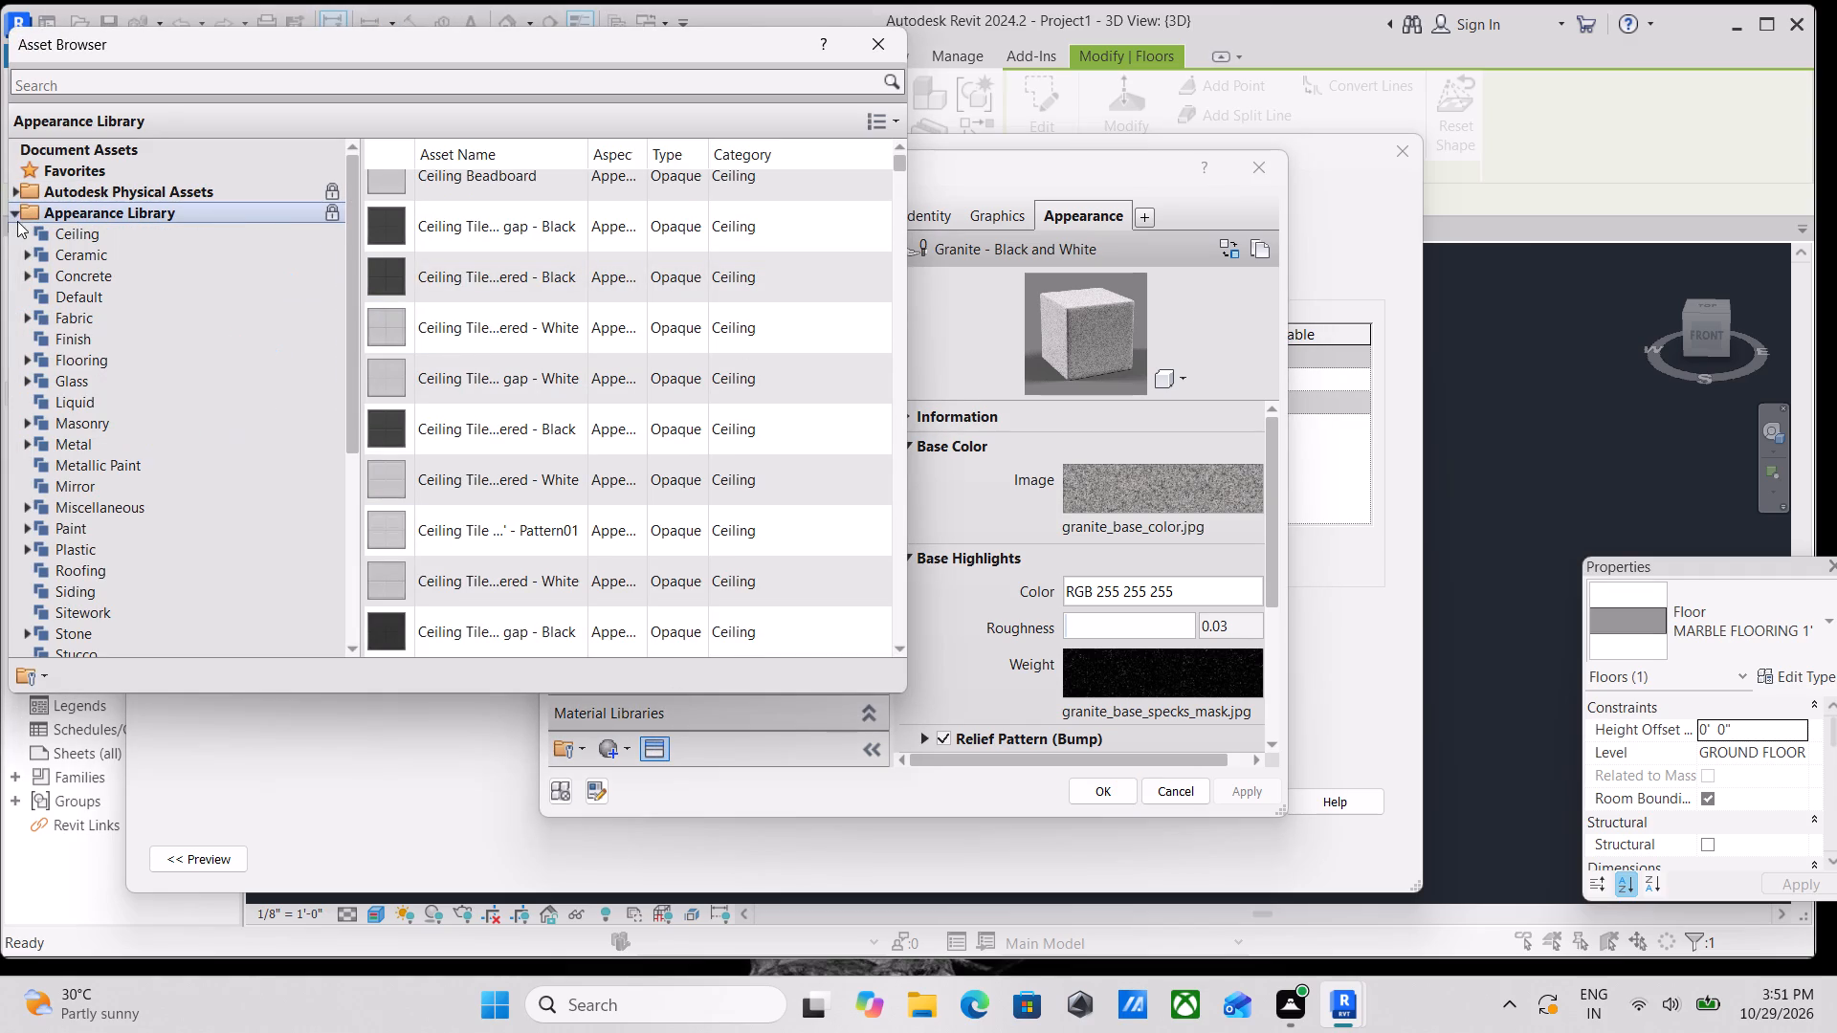
left_click(27, 360)
double_click(62, 398)
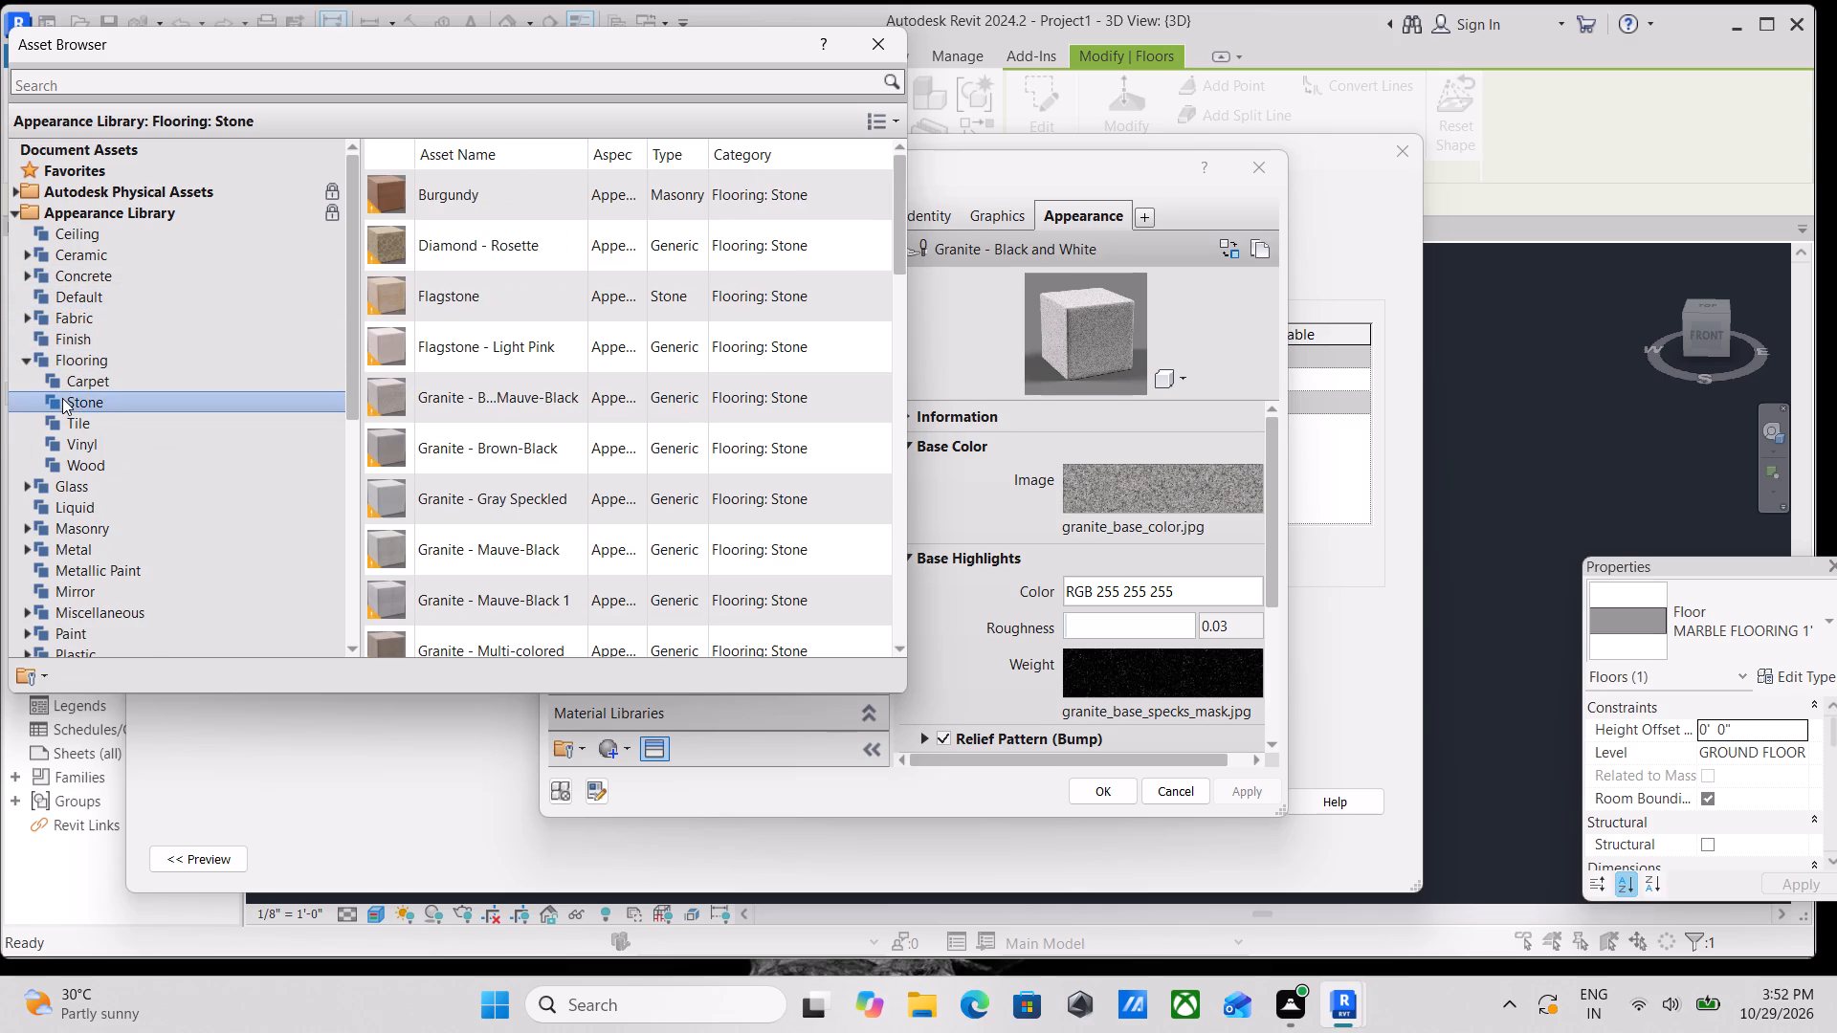
scroll(445, 419, "down", 4)
double_click(524, 437)
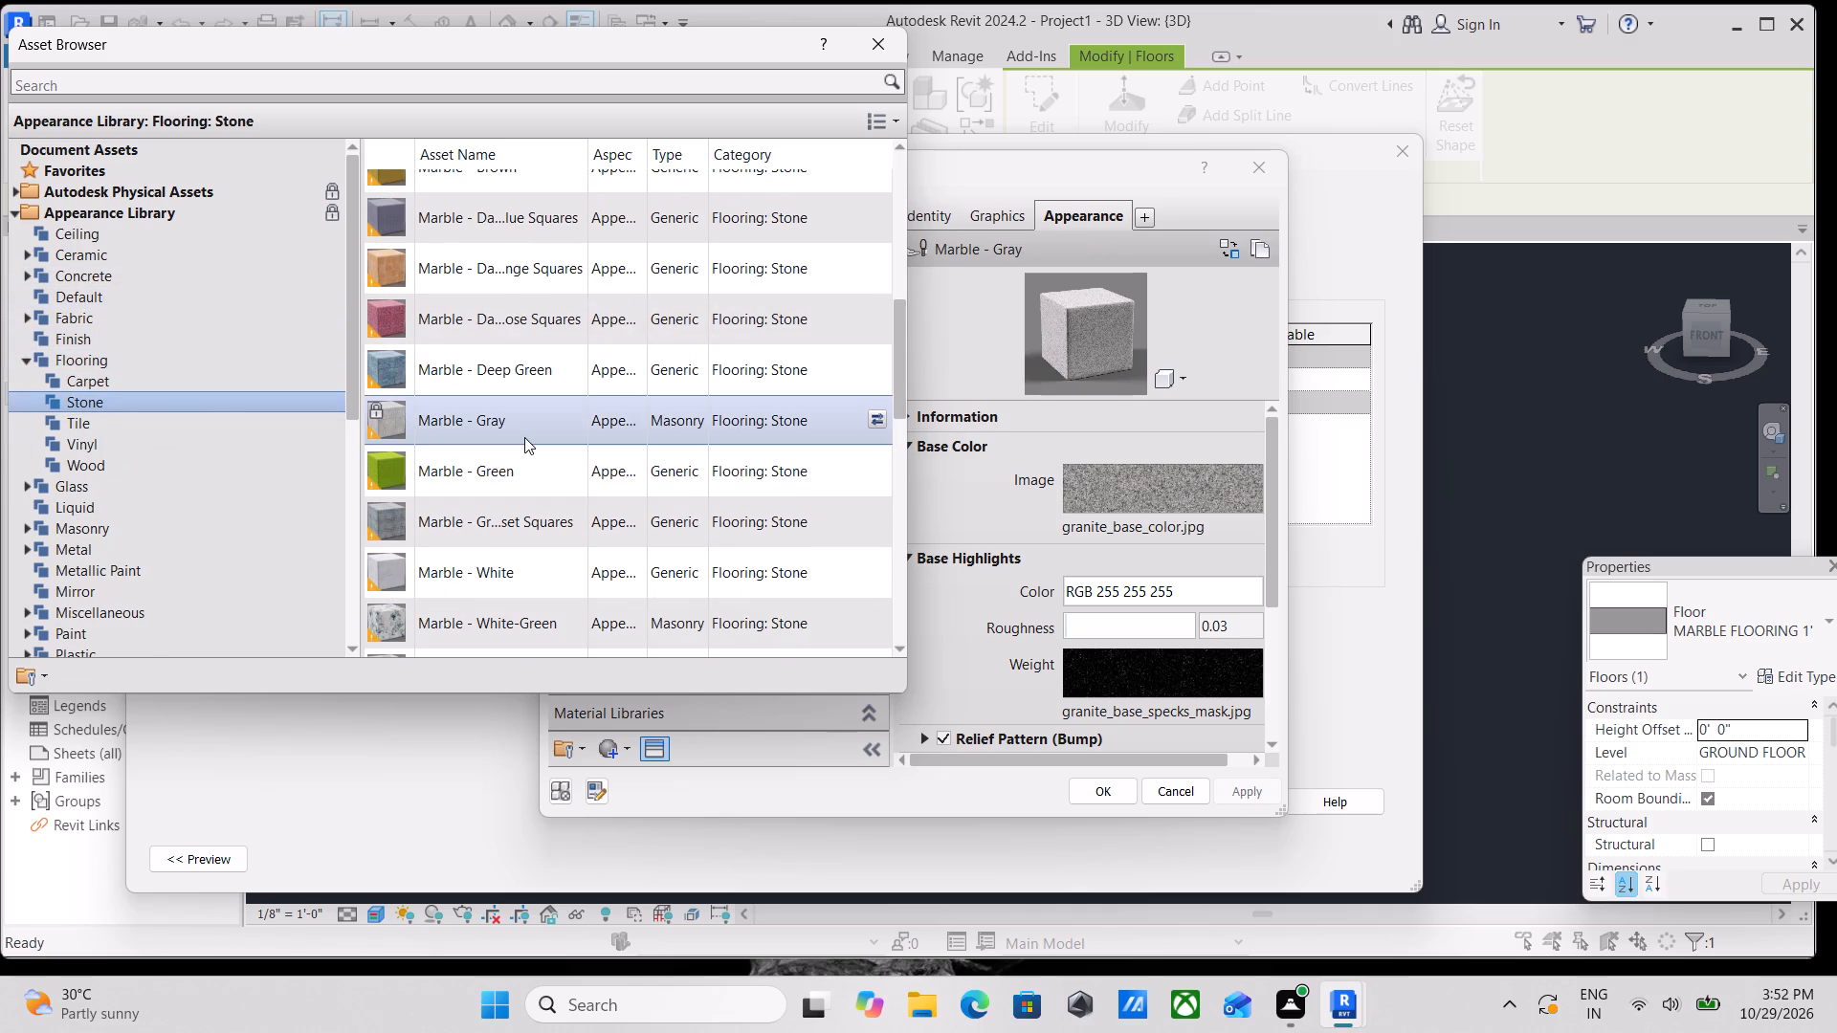
scroll(529, 473, "down", 1)
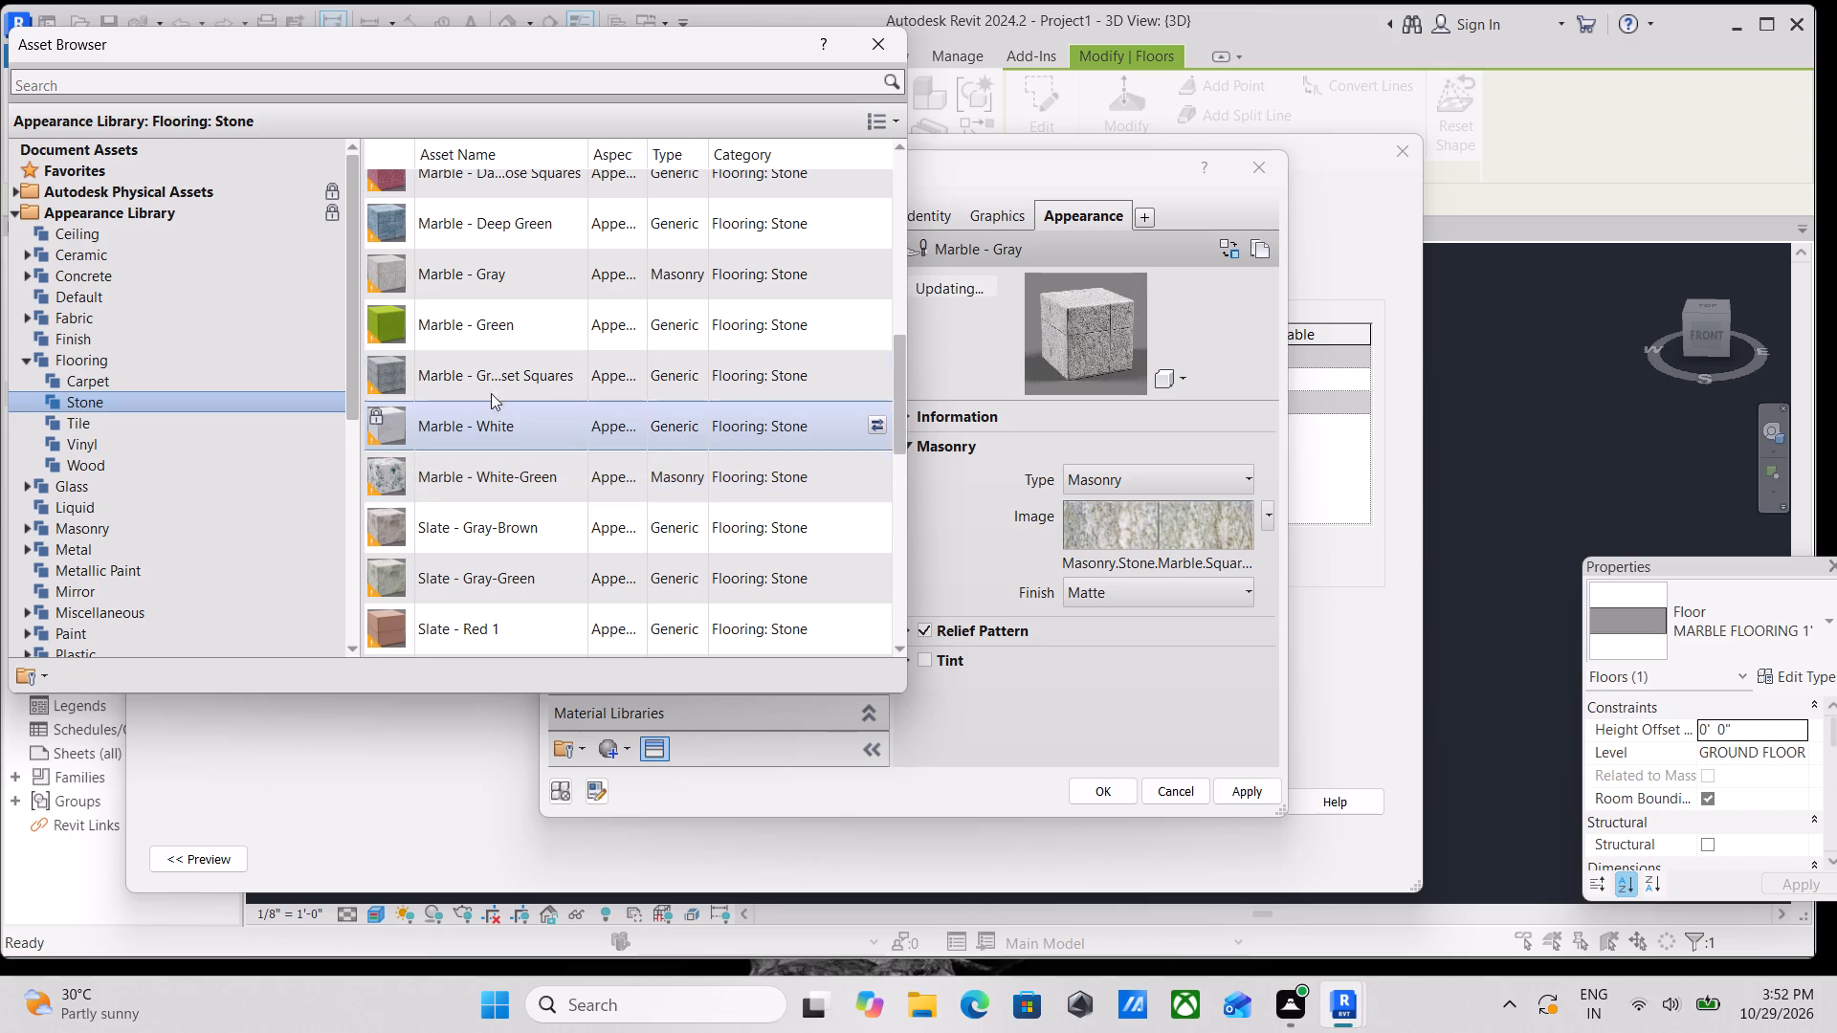
double_click(504, 478)
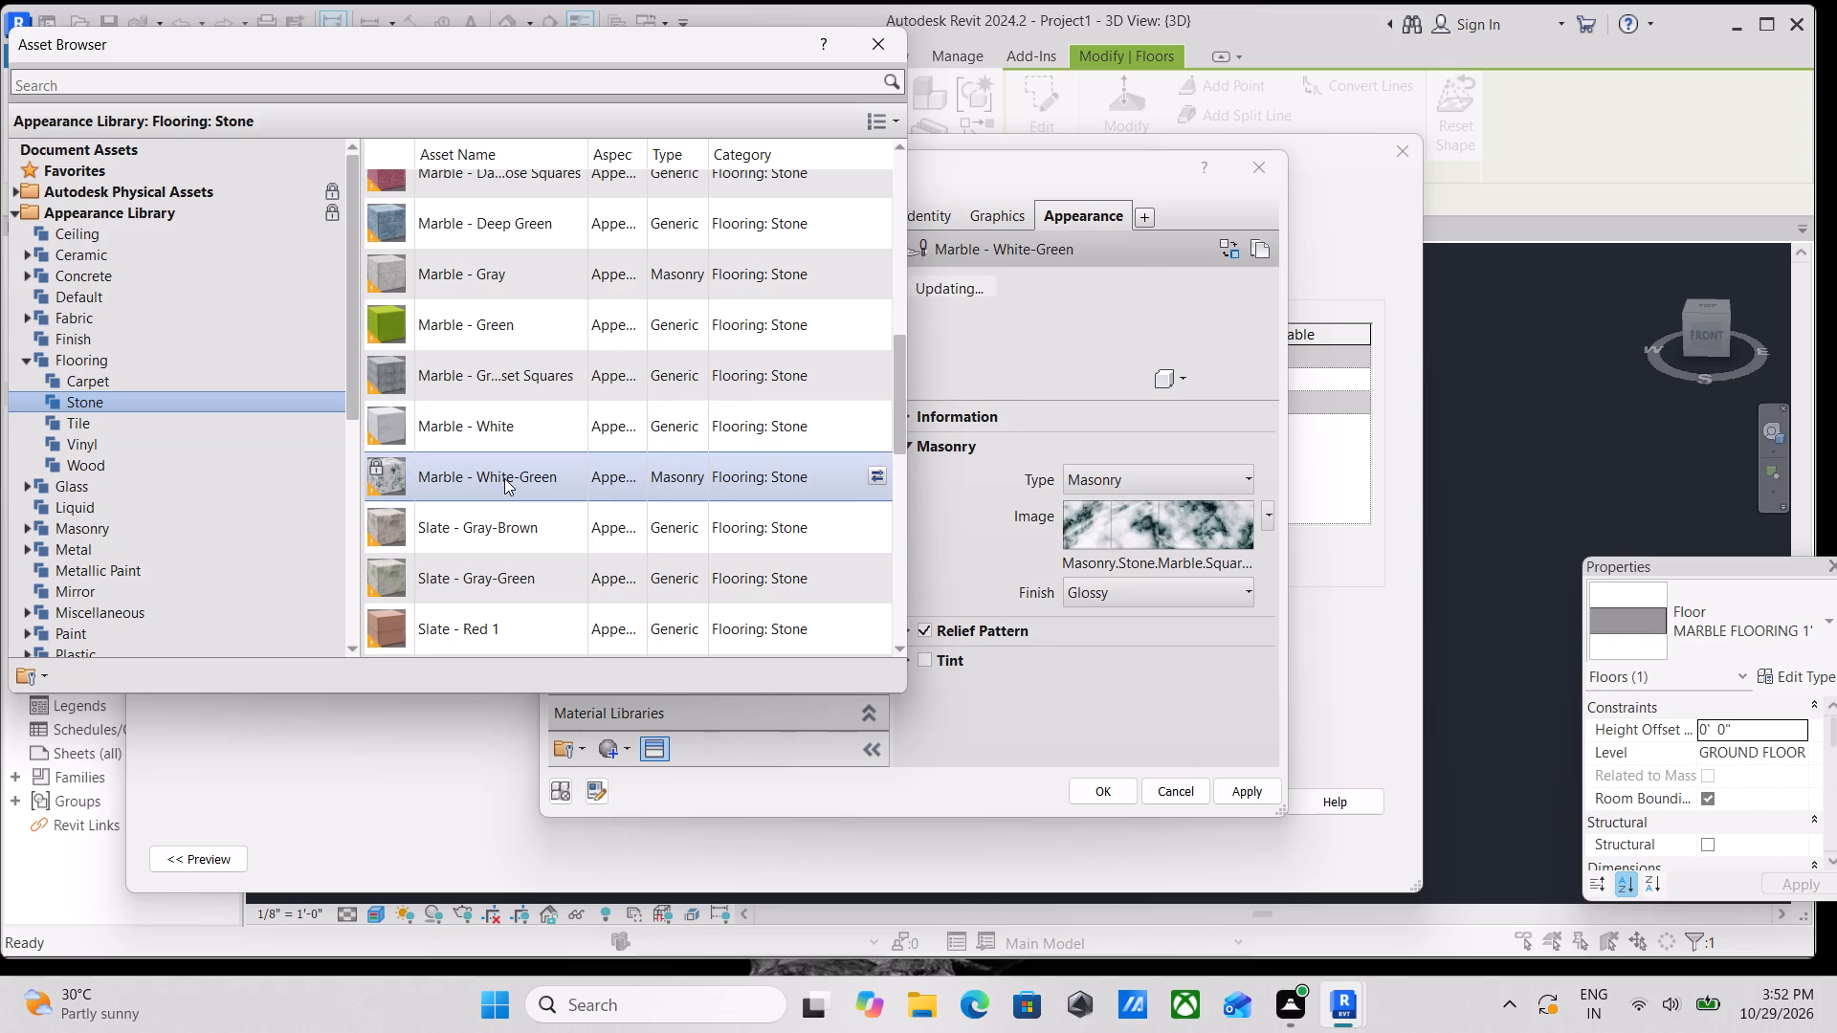
double_click(503, 510)
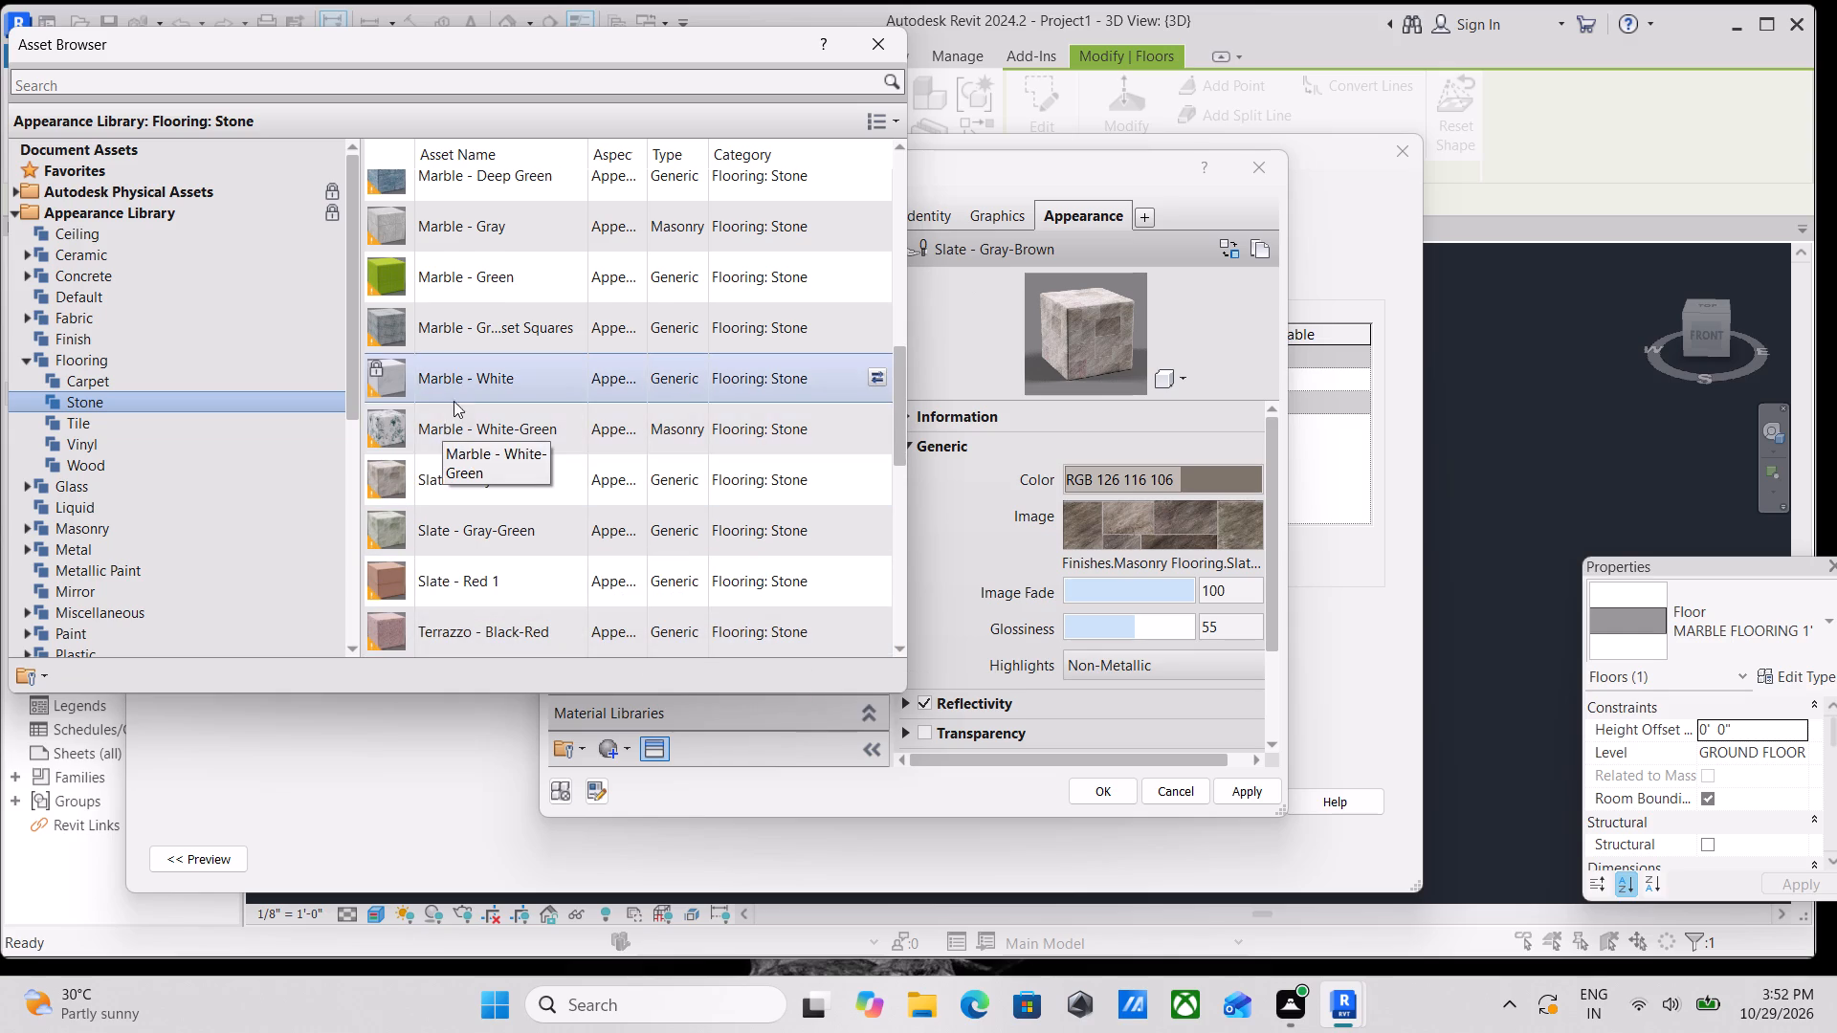
Browse the remaining Flooring: Stone appearance assets, including the marble, terrazzo, tile and travertine finishes.
scroll(473, 379, "down", 4)
scroll(517, 473, "down", 3)
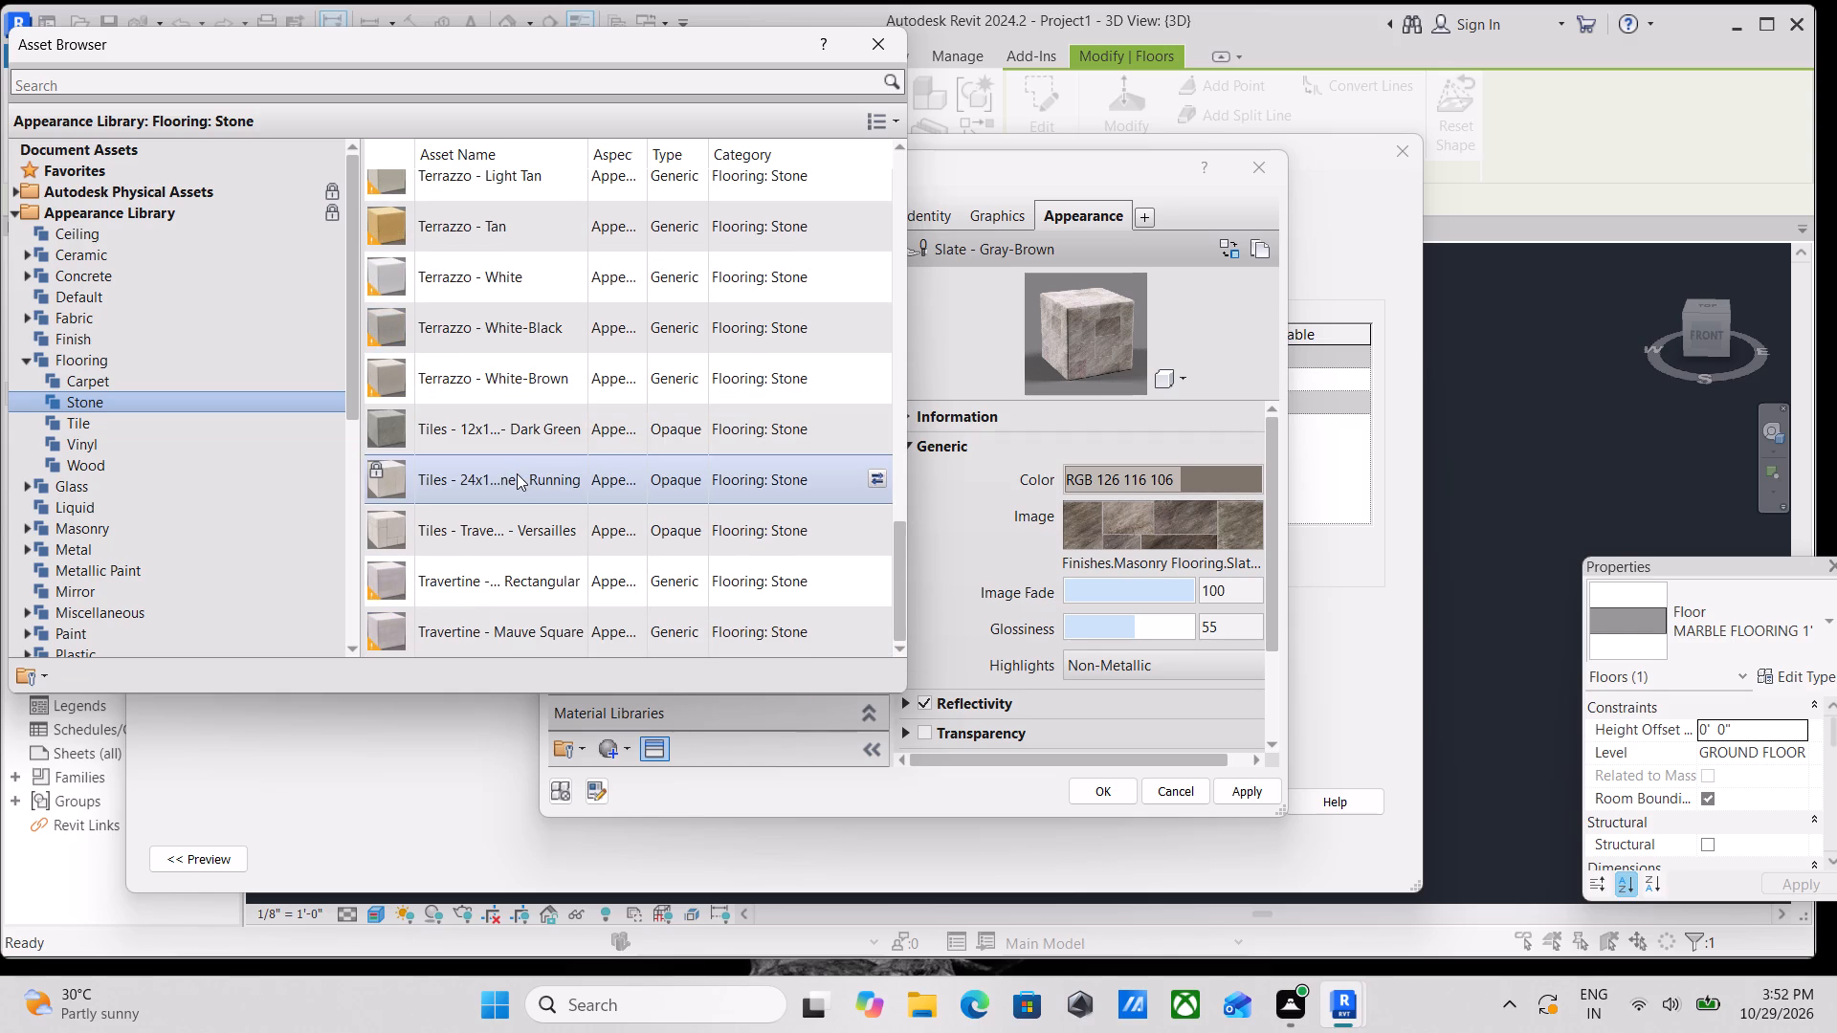
scroll(517, 473, "down", 5)
scroll(454, 567, "up", 9)
scroll(471, 451, "up", 5)
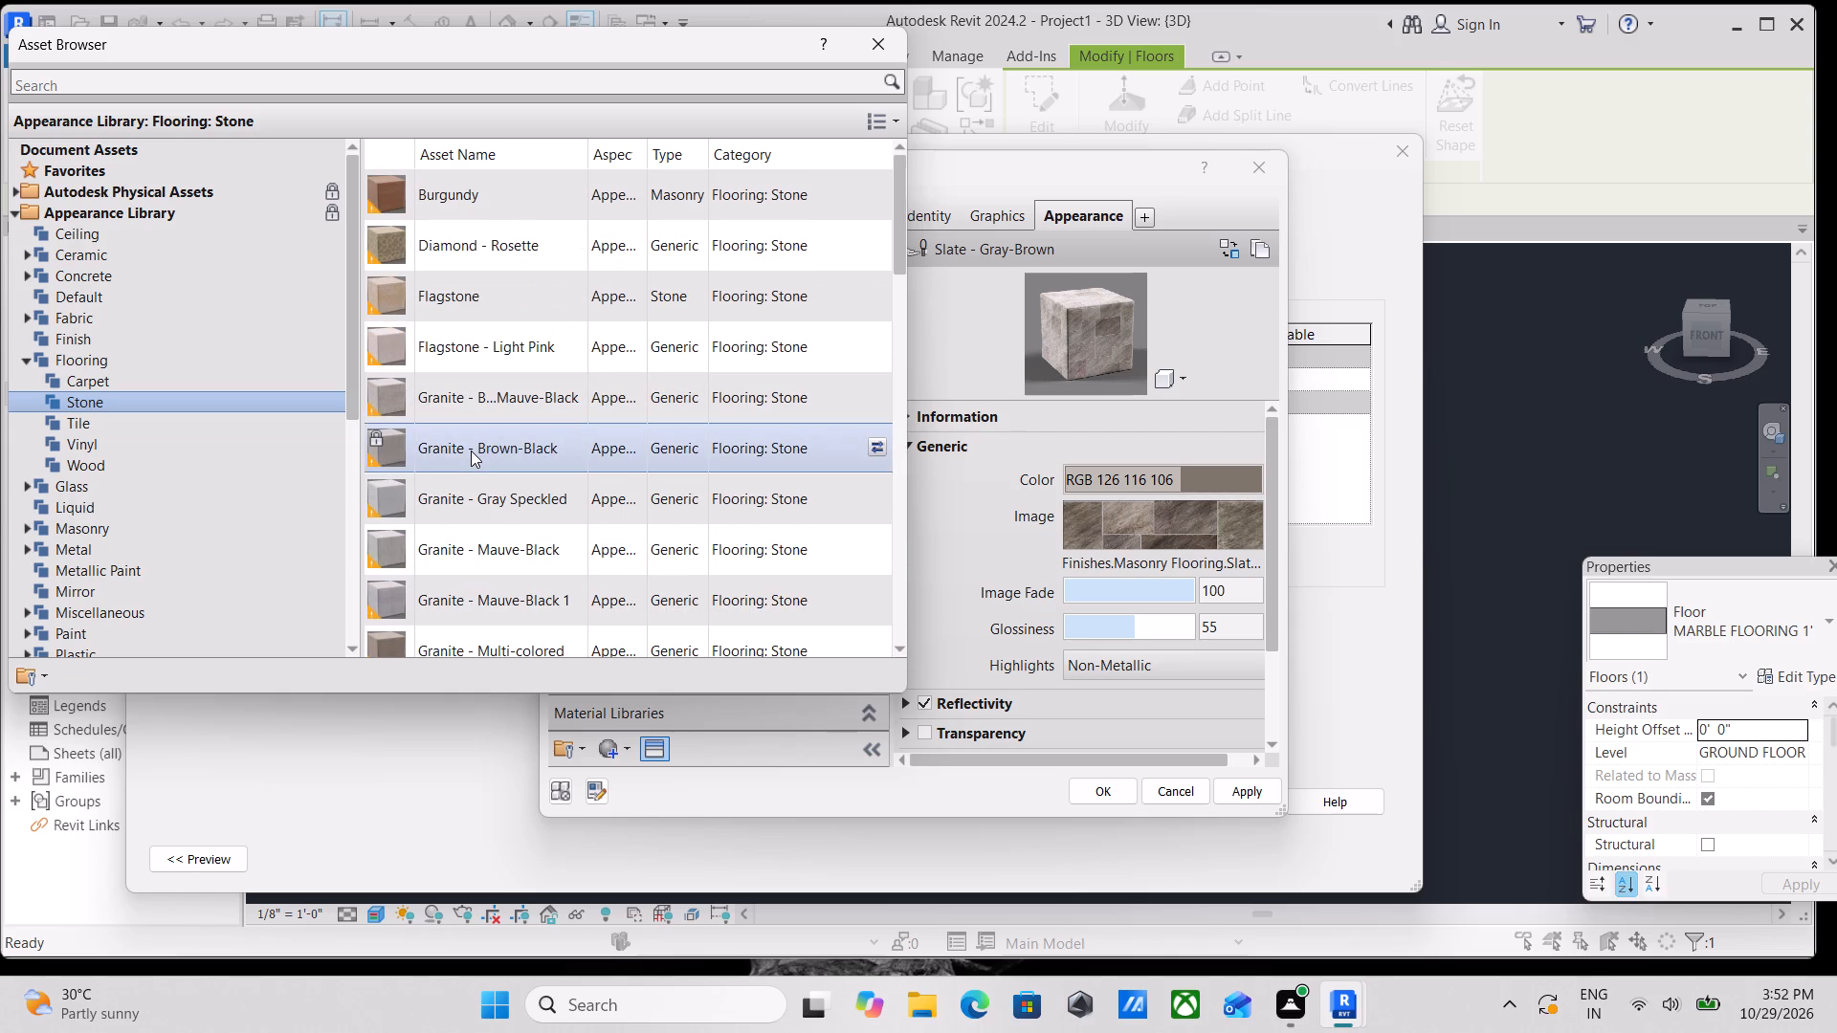
scroll(471, 451, "up", 3)
scroll(695, 444, "down", 4)
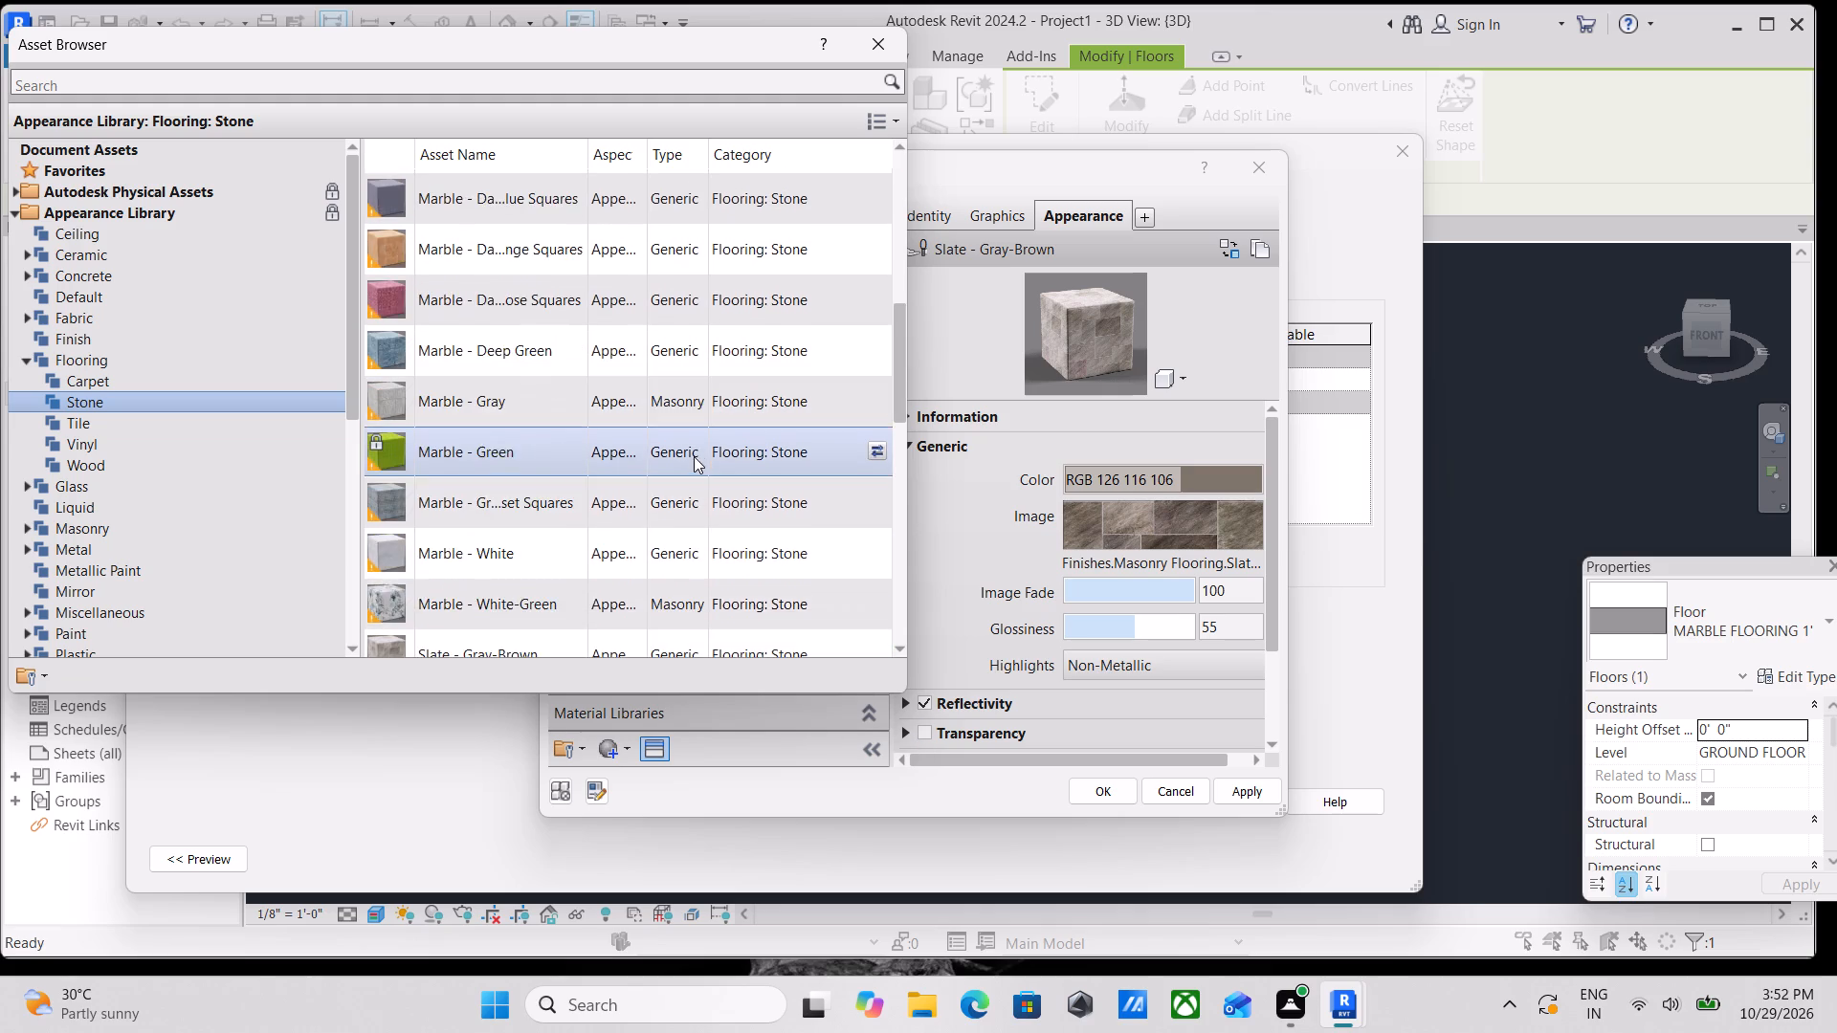
scroll(699, 469, "down", 4)
scroll(787, 570, "down", 9)
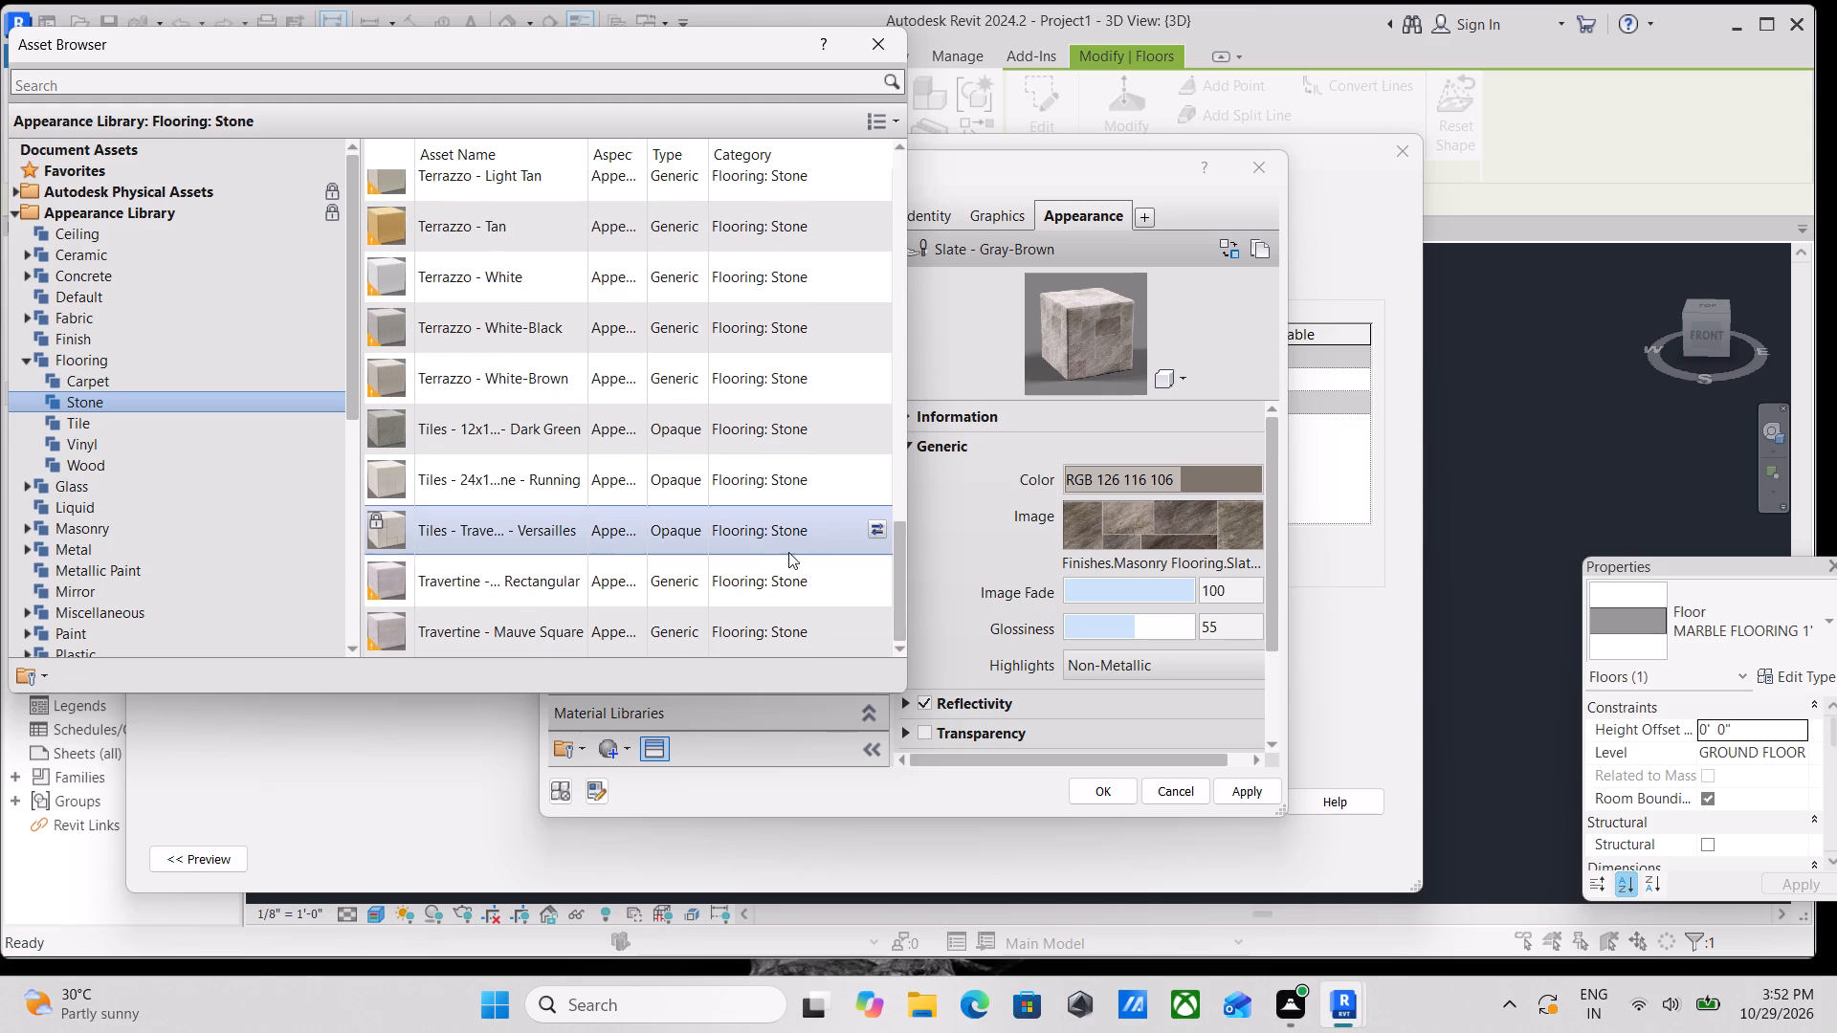
Apply the Slate - Gray-Brown appearance to MARBLE MATERIAL, confirm the MARBLE FLOORING 1' type changes, and deselect the floor.
left_click(1000, 504)
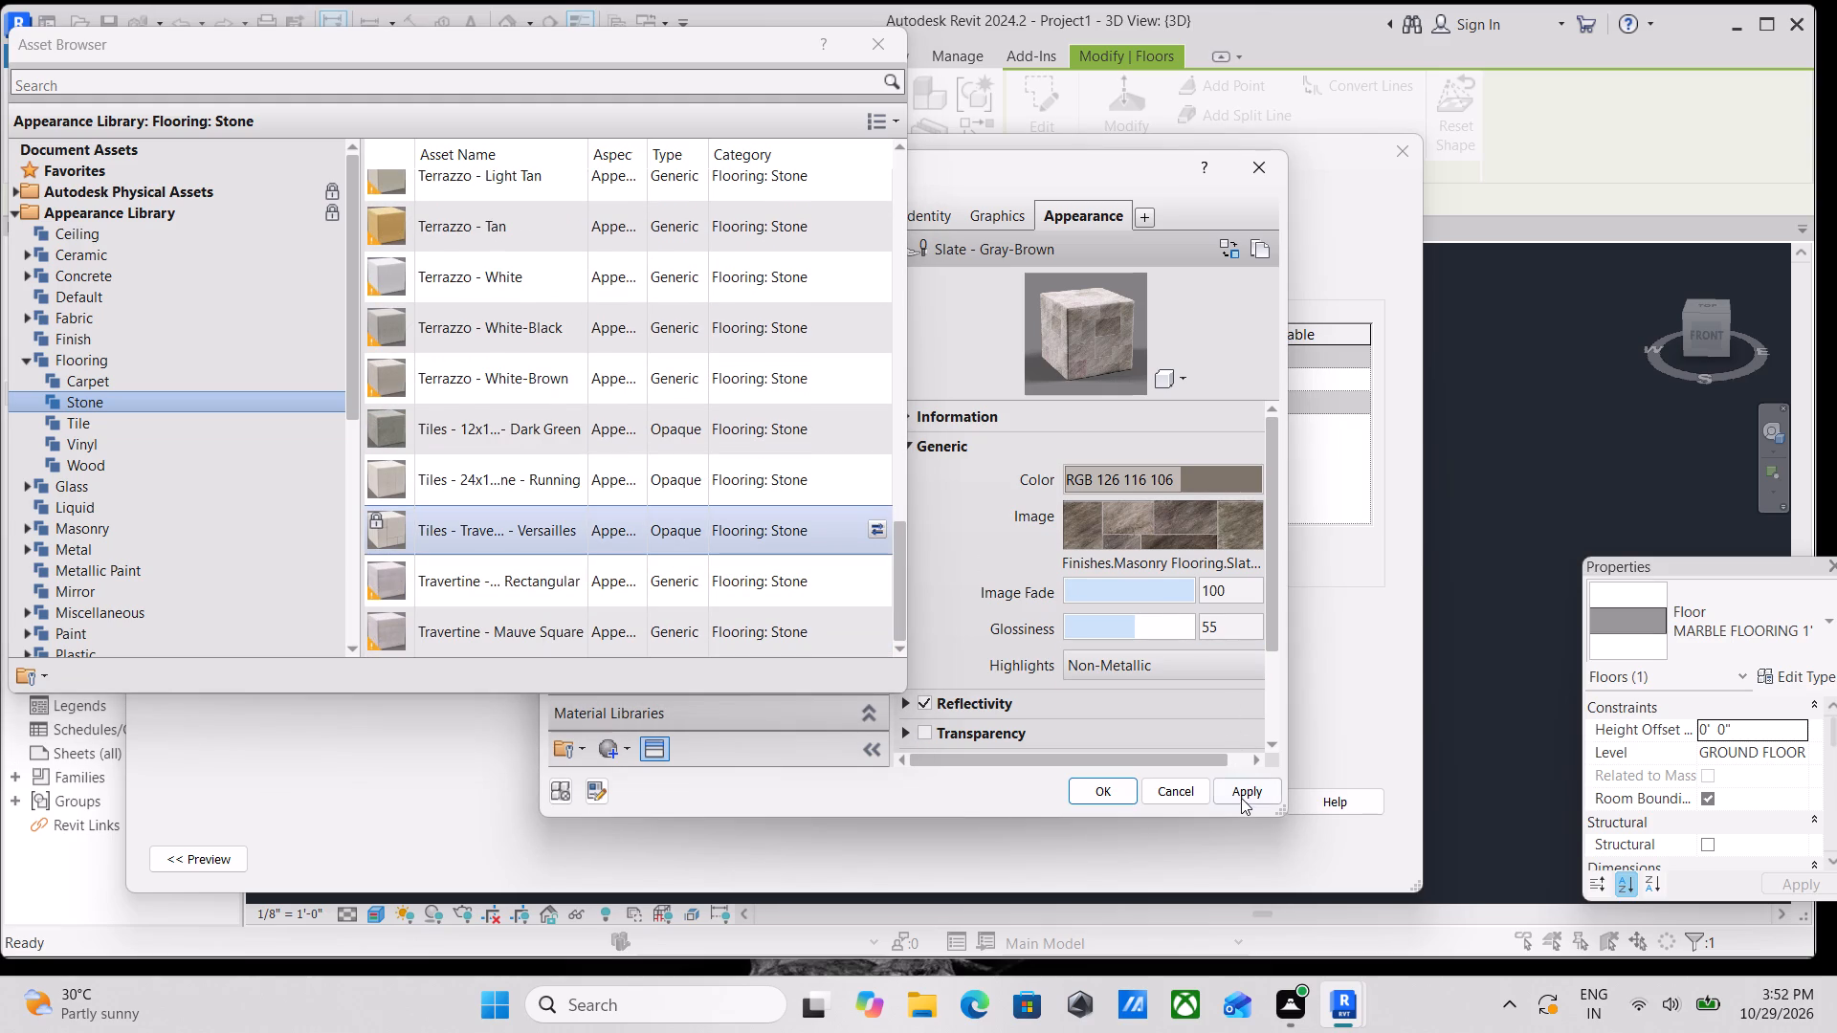
left_click(1241, 799)
left_click(1118, 791)
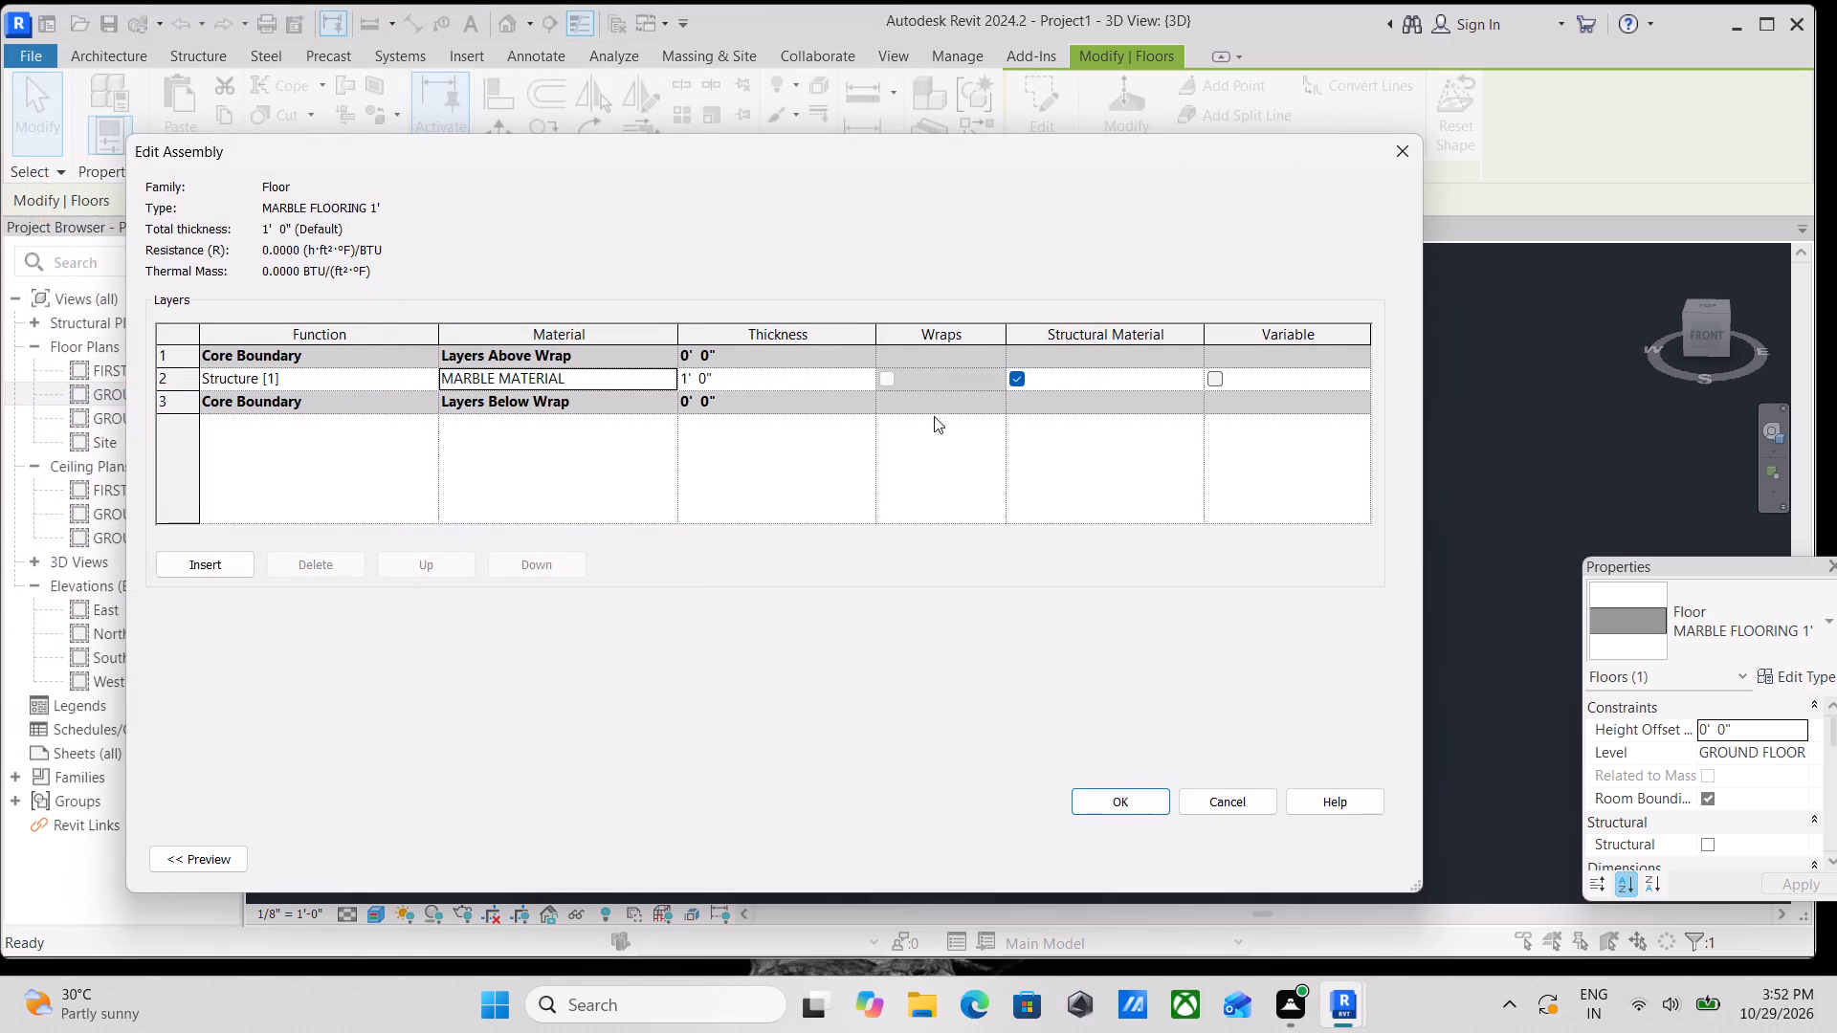
left_click(1104, 791)
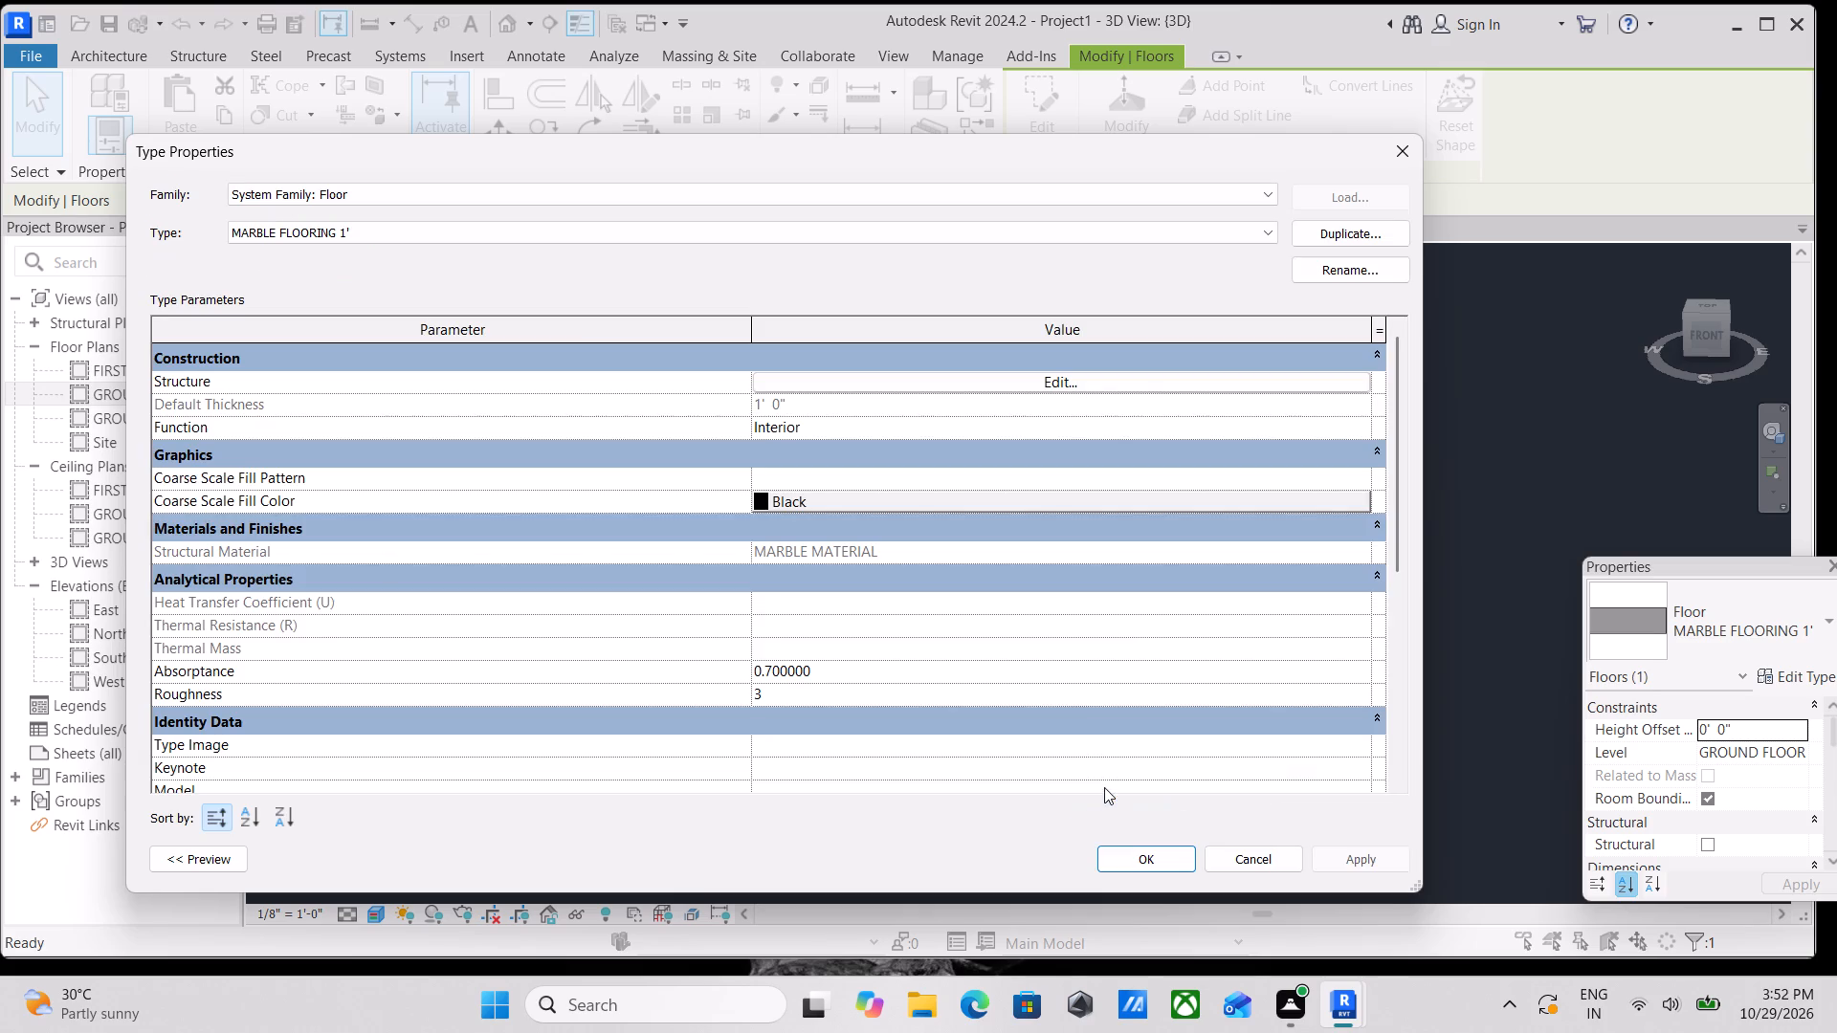
left_click(1400, 856)
left_click(1168, 853)
scroll(860, 524, "down", 2)
middle_click_drag(860, 524, 871, 574)
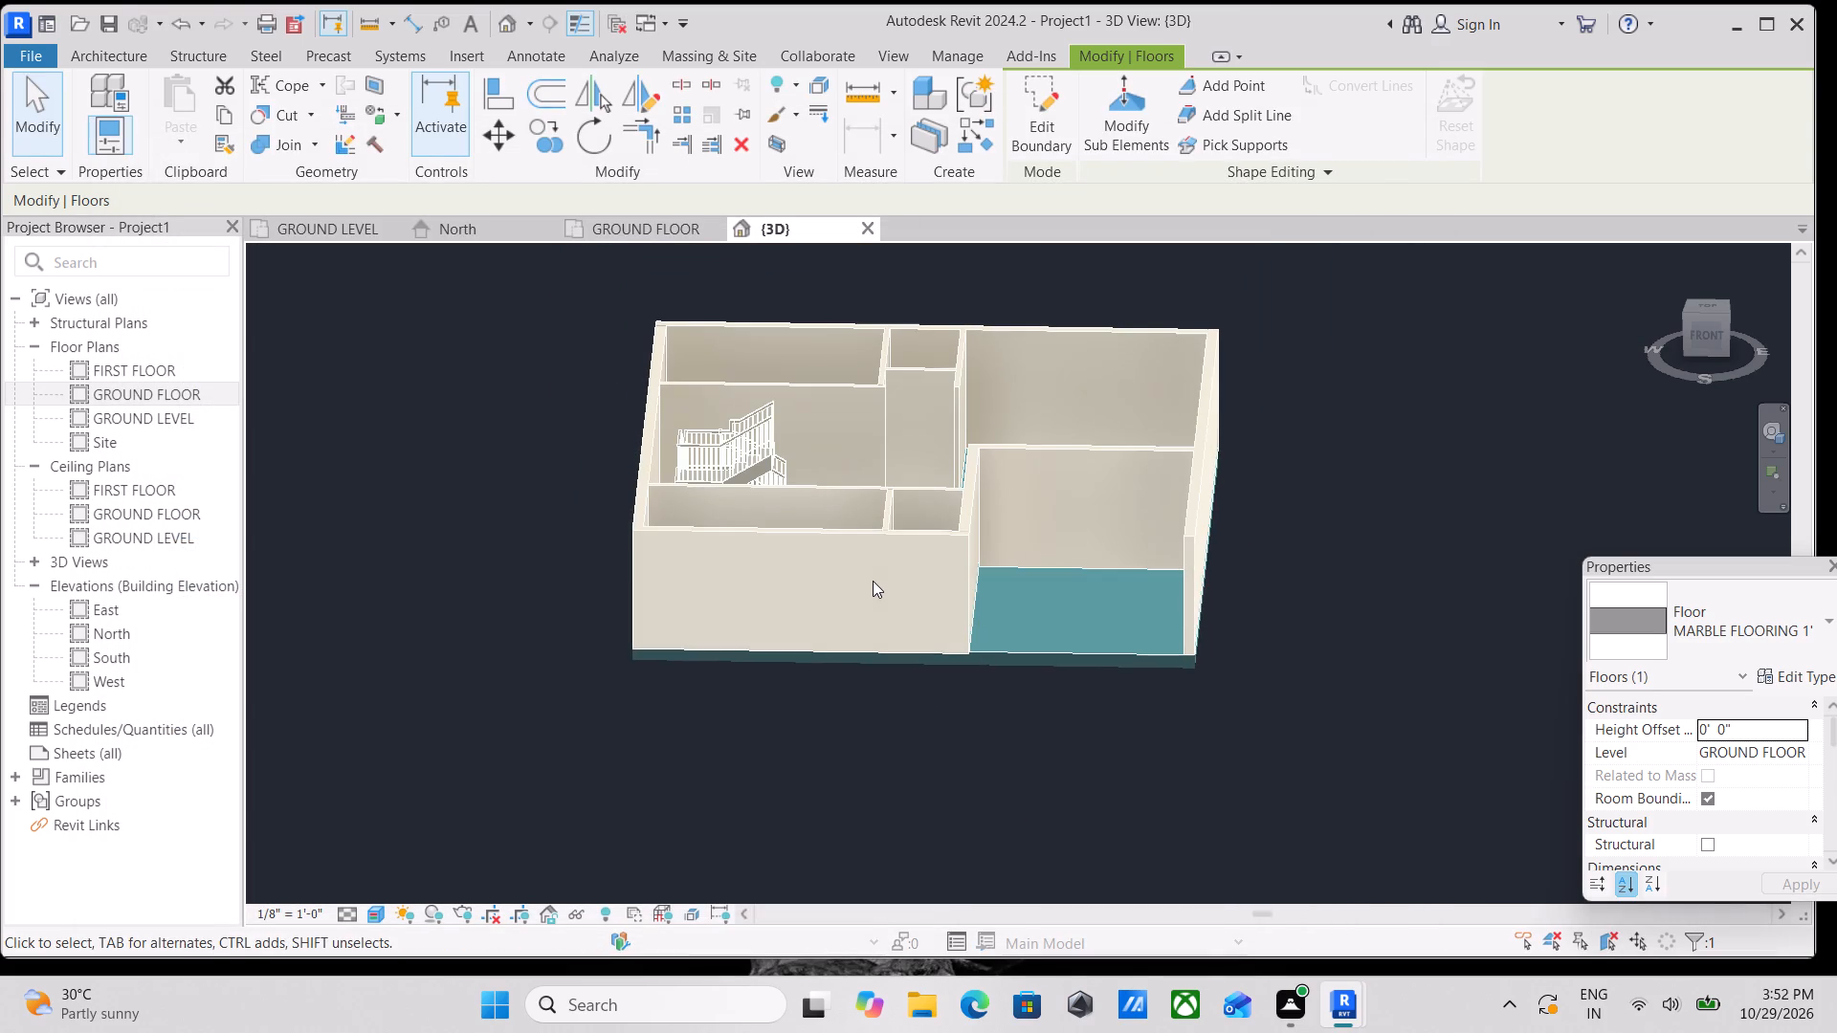
key("Escape")
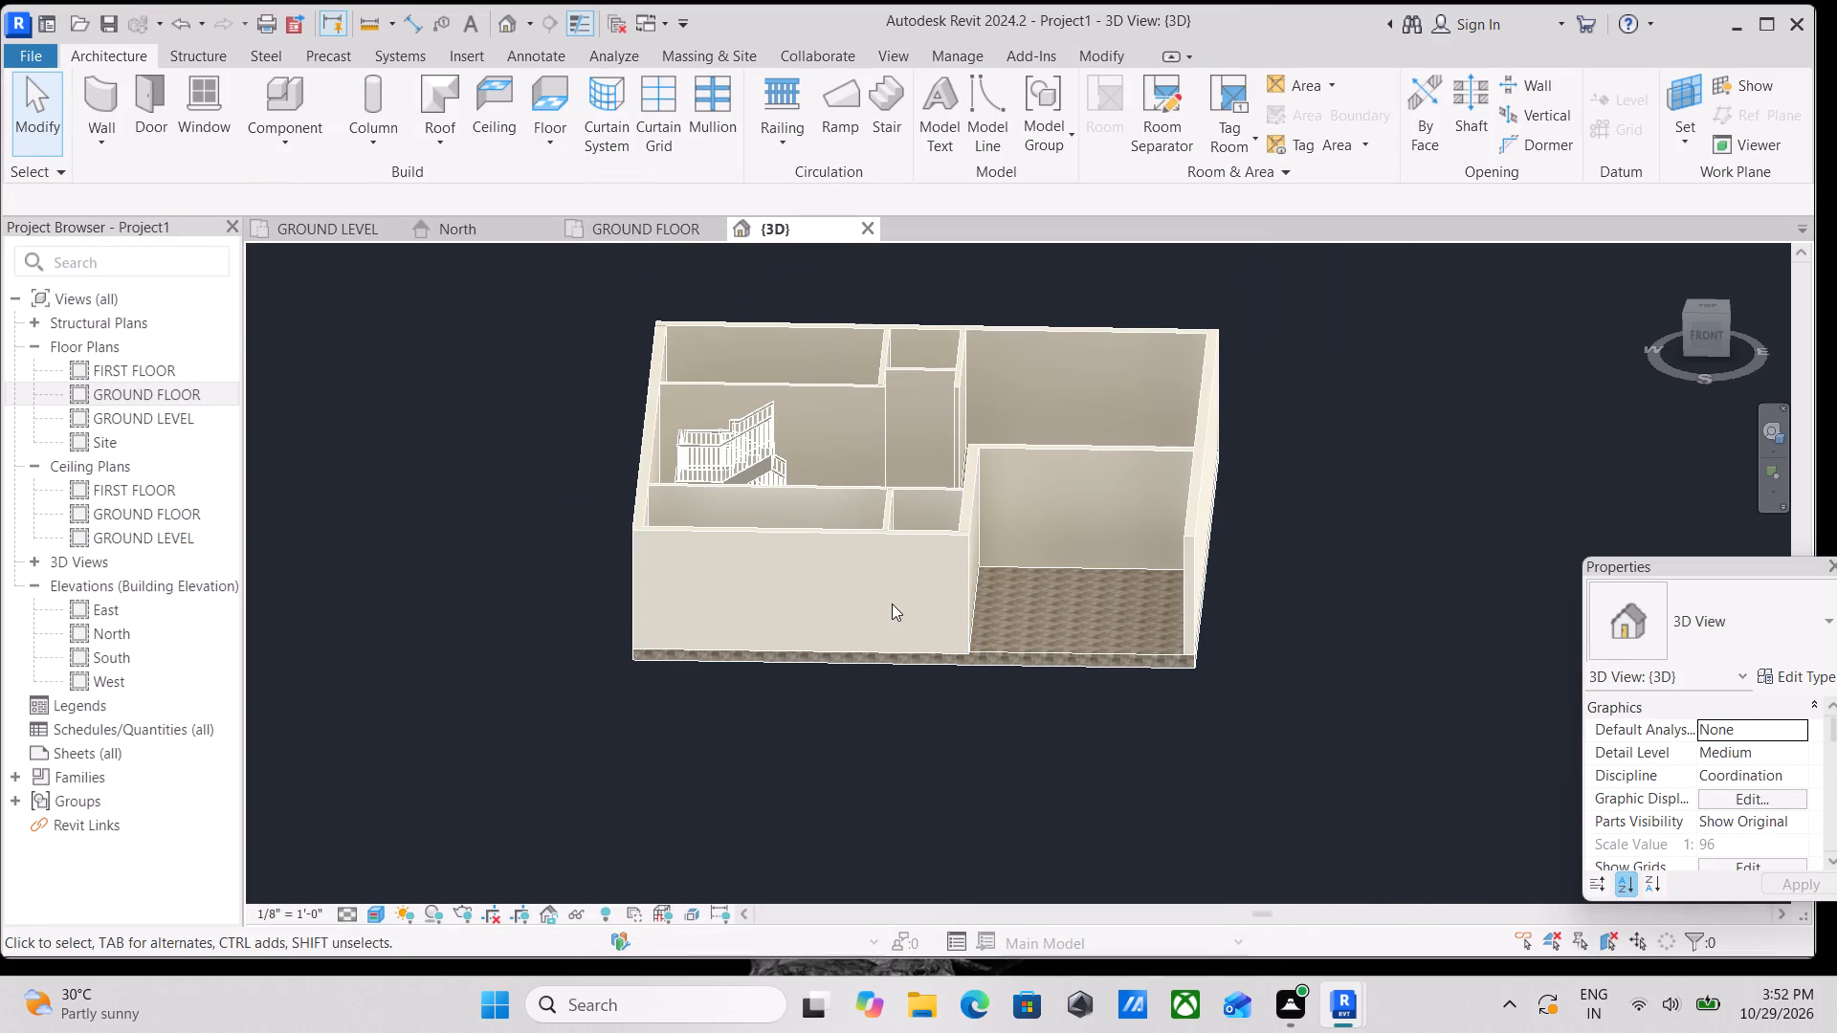
Examine the slate floor finish in 3D inside the rooms, around the stair, and along the slab edge at the parking area.
middle_click_drag(870, 595, 1019, 782)
scroll(870, 595, "down", 1, "shift")
scroll(979, 525, "up", 14)
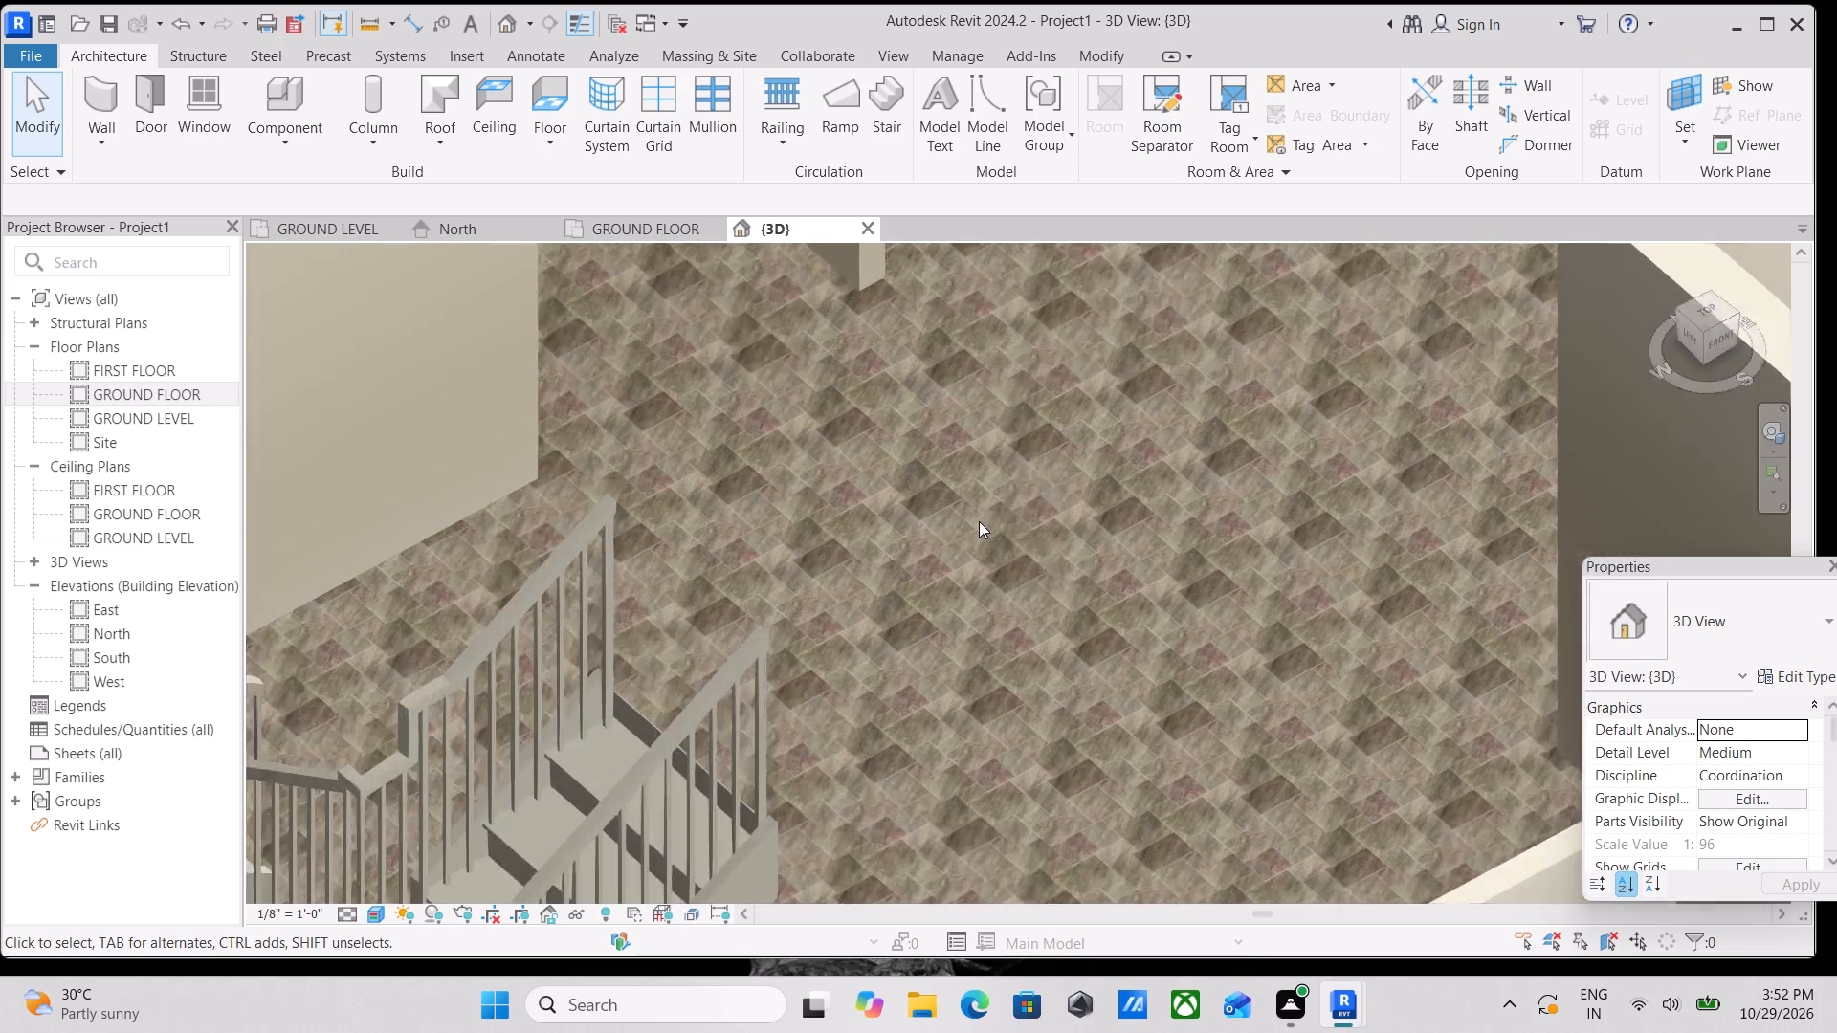
scroll(979, 521, "up", 1)
scroll(979, 521, "down", 11)
middle_click_drag(974, 539, 922, 564, "shift")
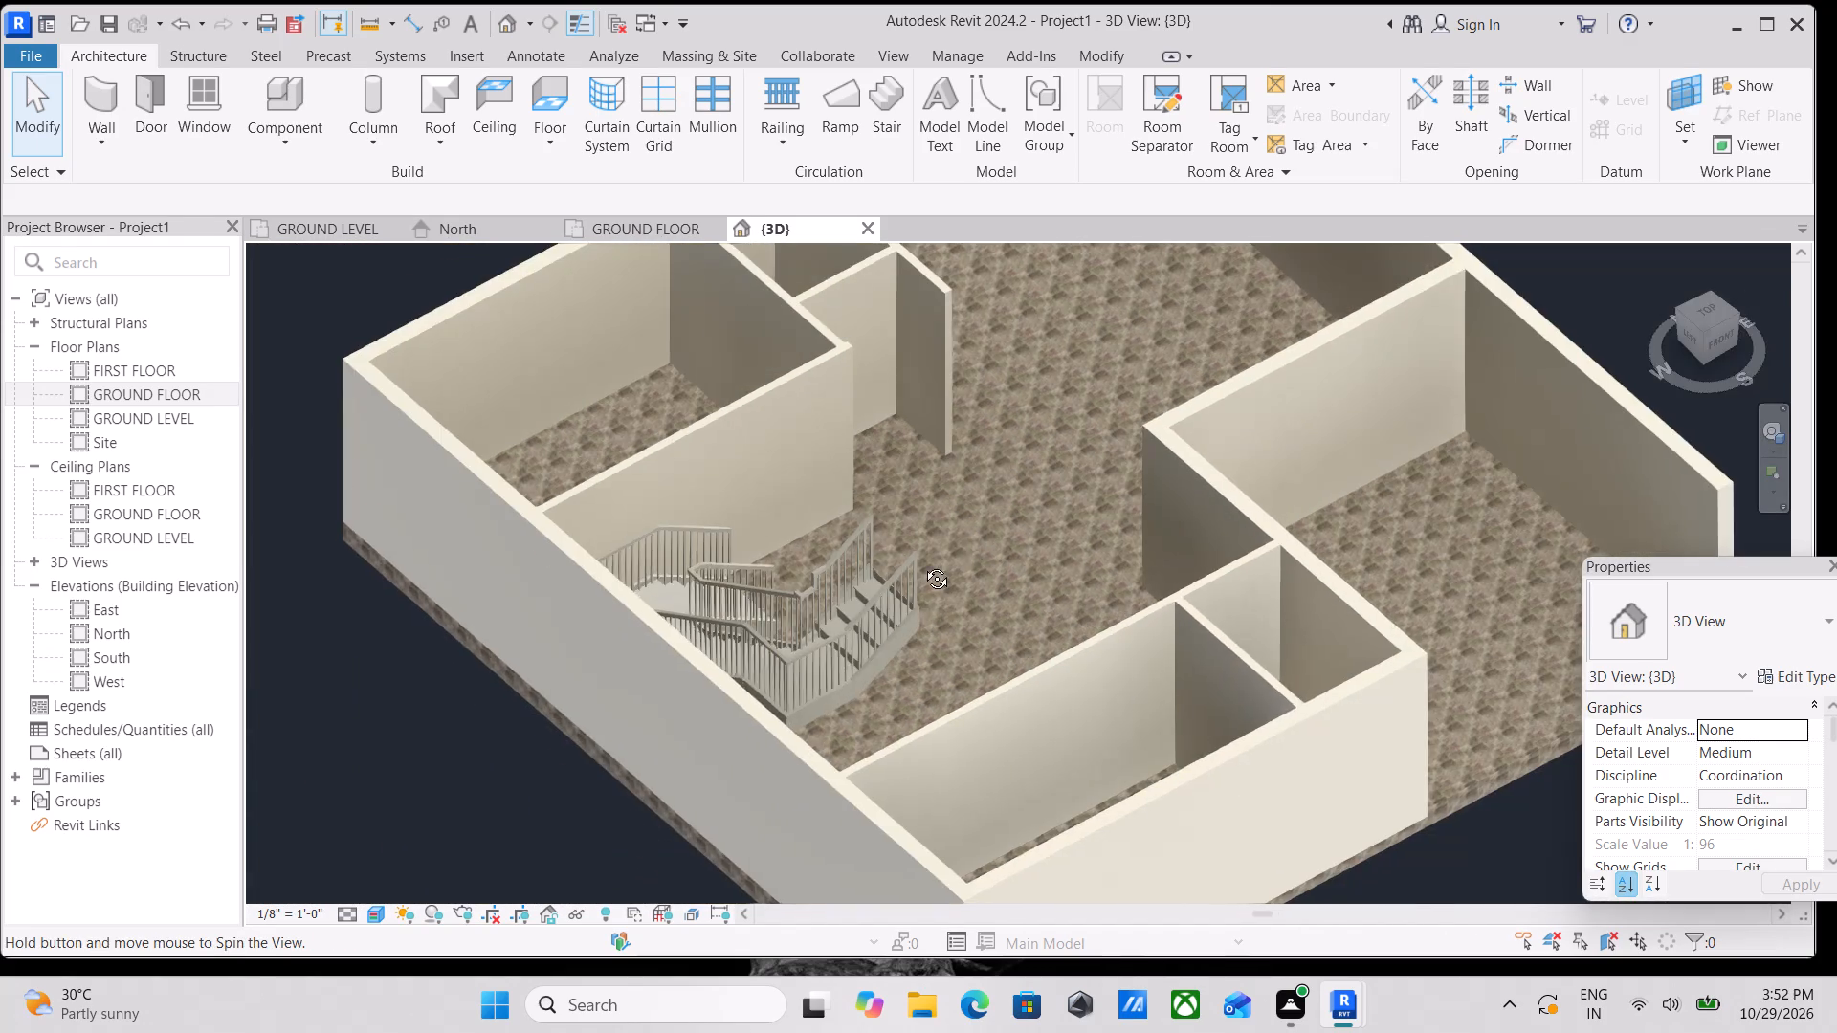
middle_click_drag(922, 564, 635, 633, "shift")
middle_click_drag(760, 477, 684, 292)
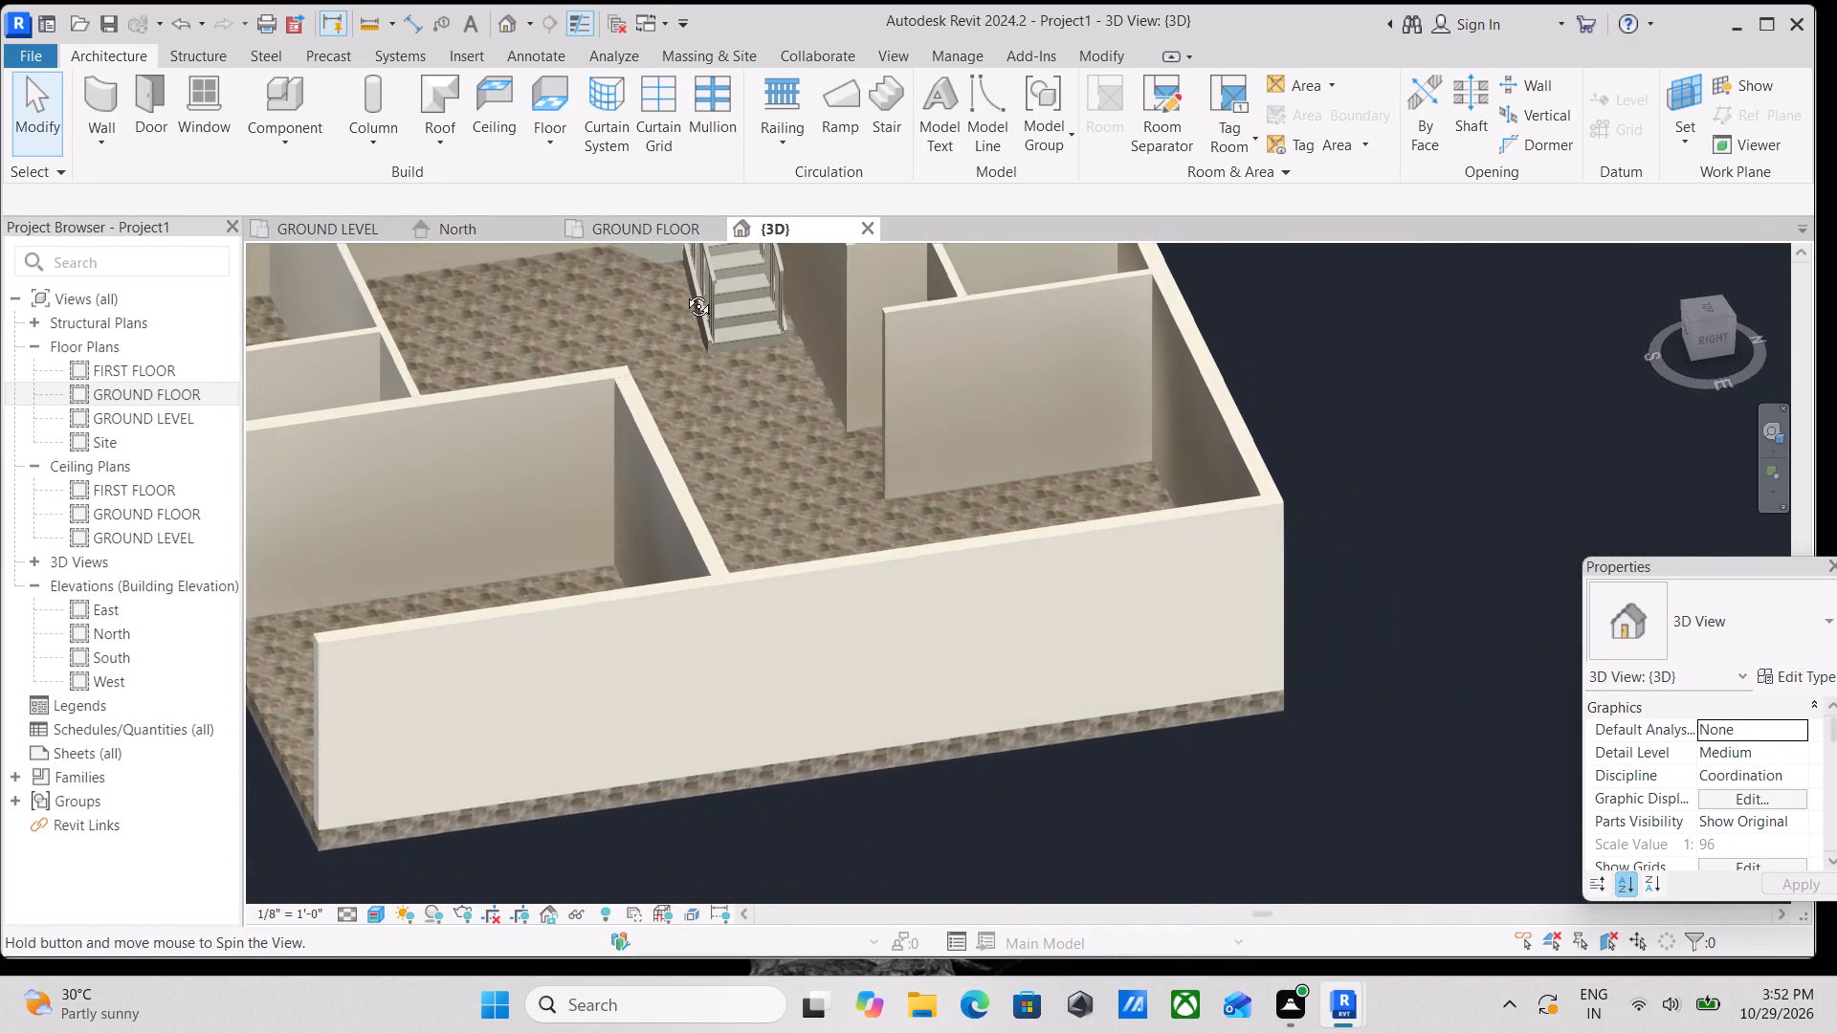
middle_click_drag(684, 292, 804, 262)
middle_click_drag(803, 359, 983, 333, "shift")
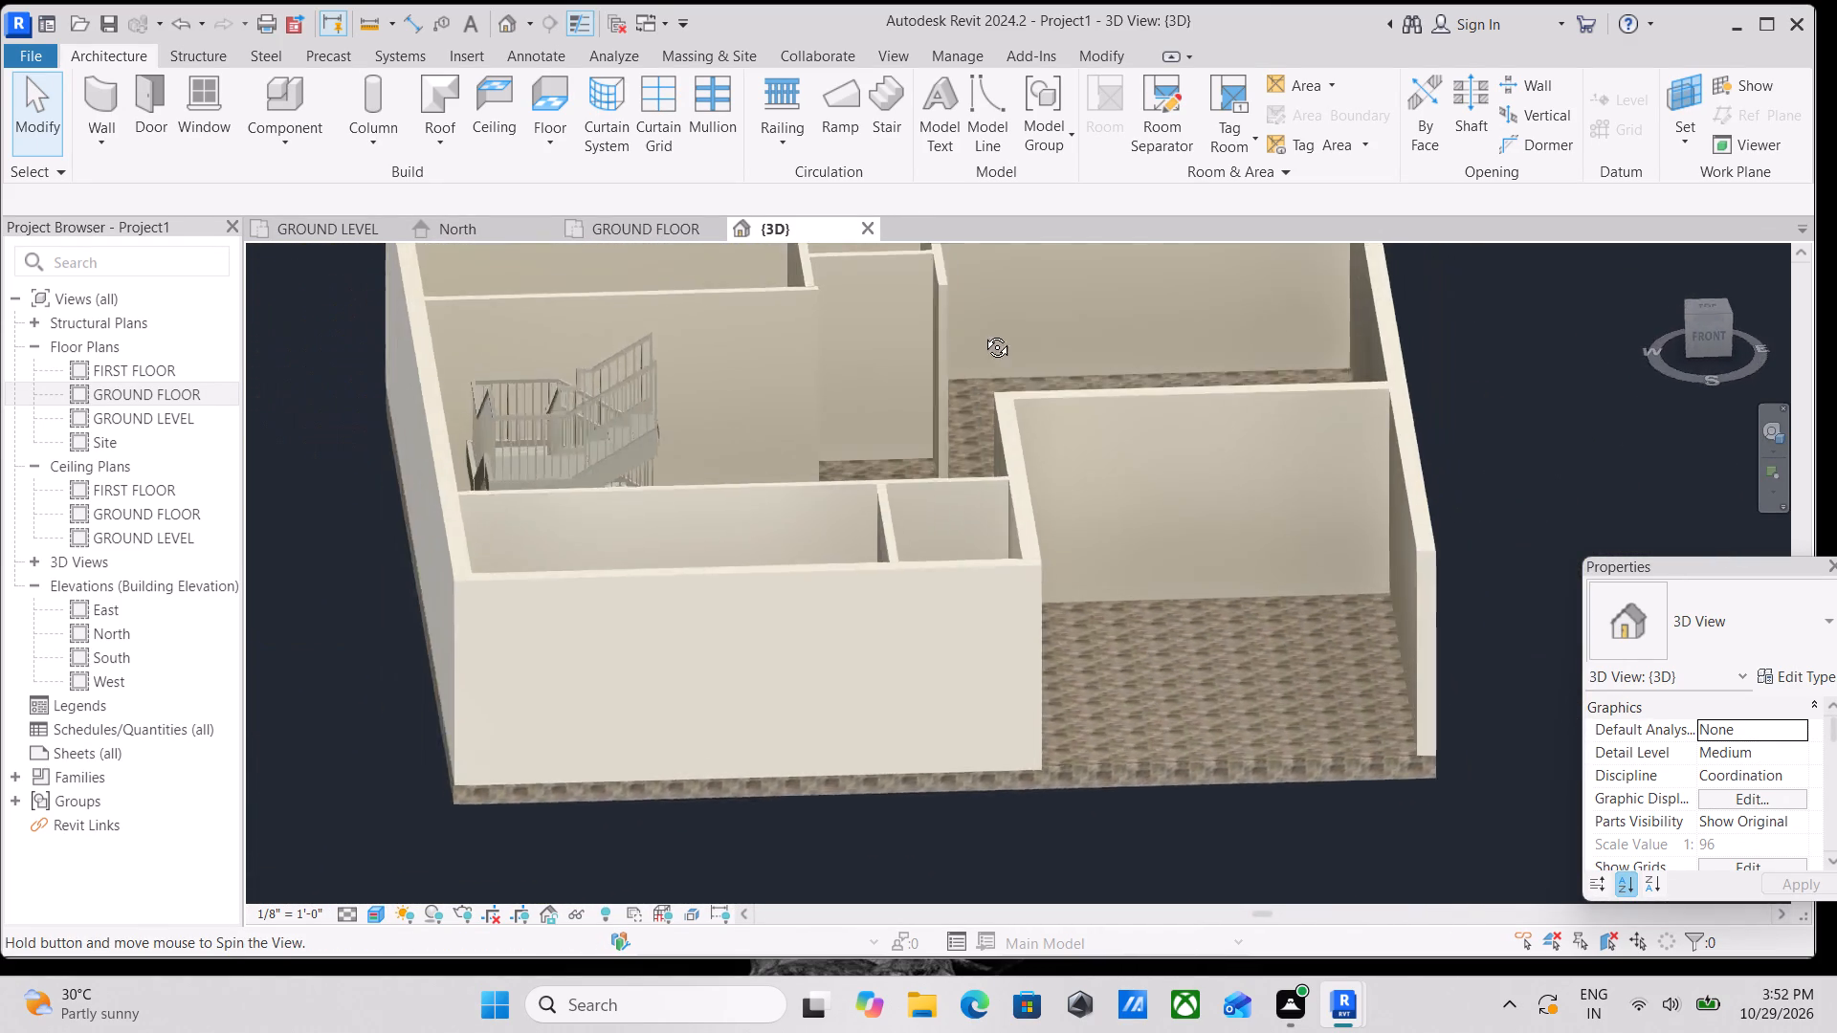
middle_click_drag(983, 333, 835, 429, "shift")
scroll(834, 429, "down", 1)
middle_click(834, 429)
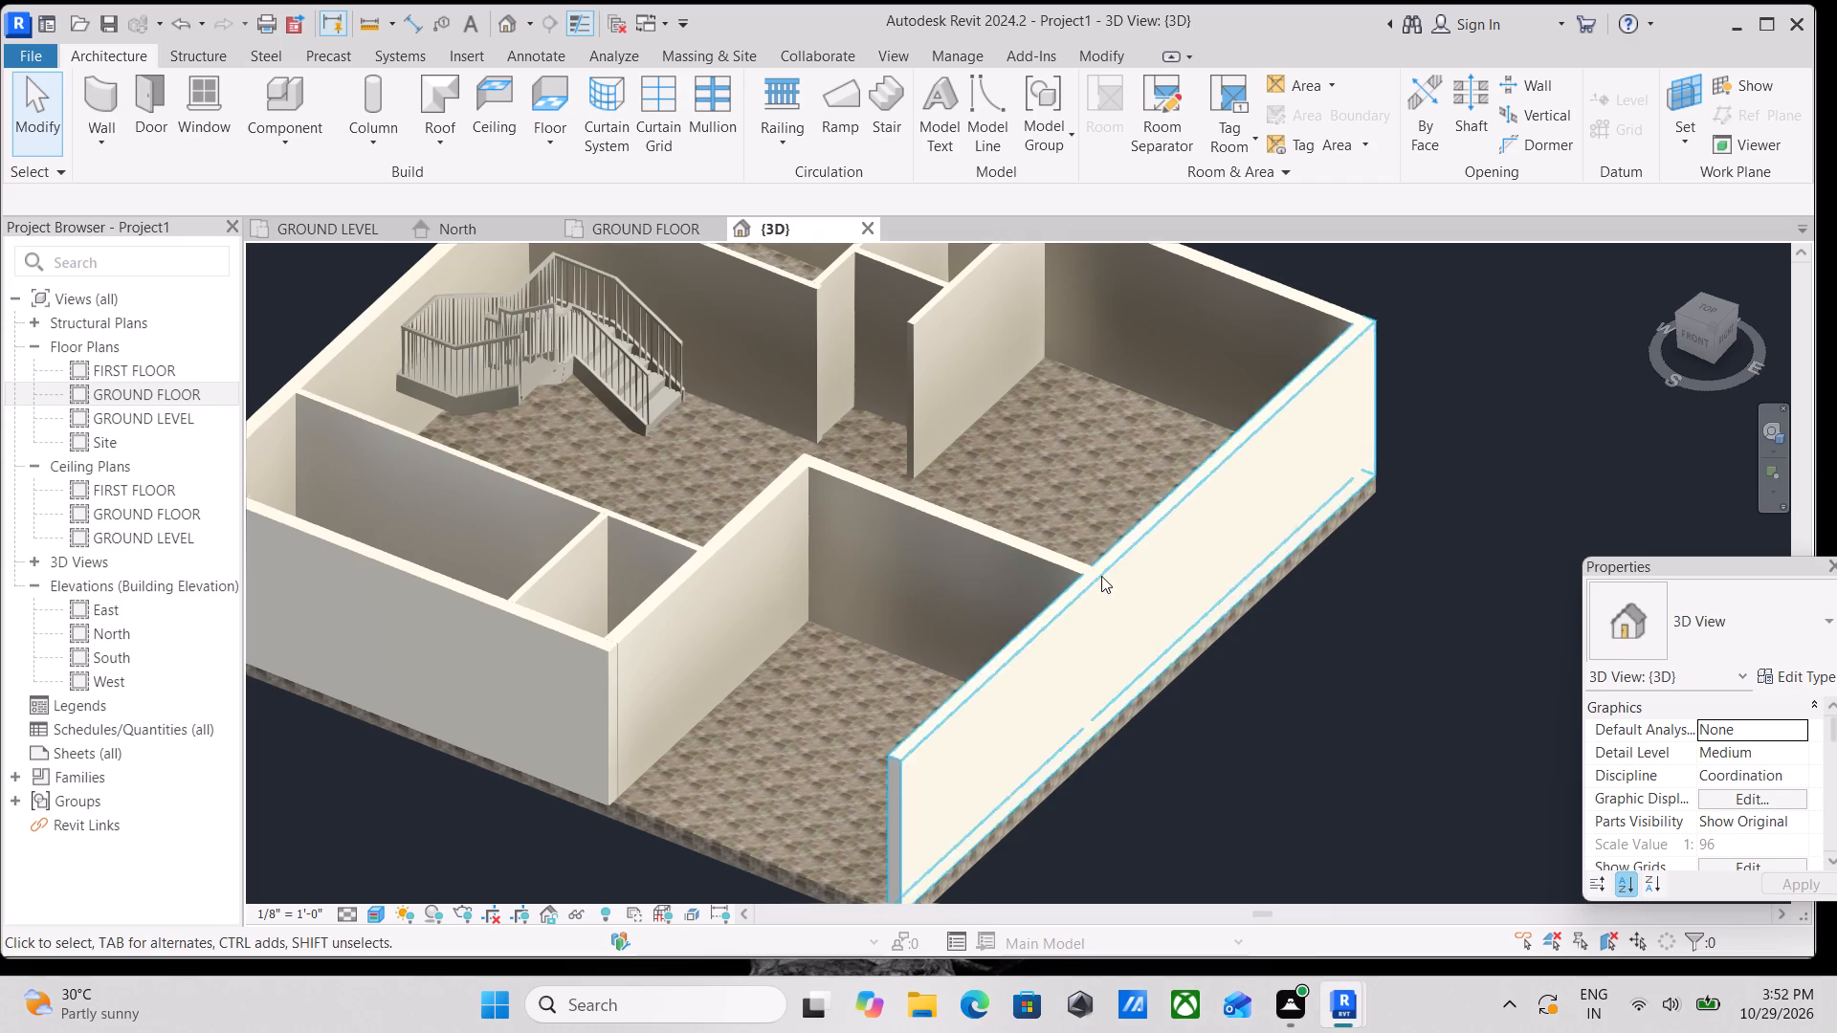
scroll(1098, 573, "down", 2)
middle_click_drag(1099, 570, 1276, 561)
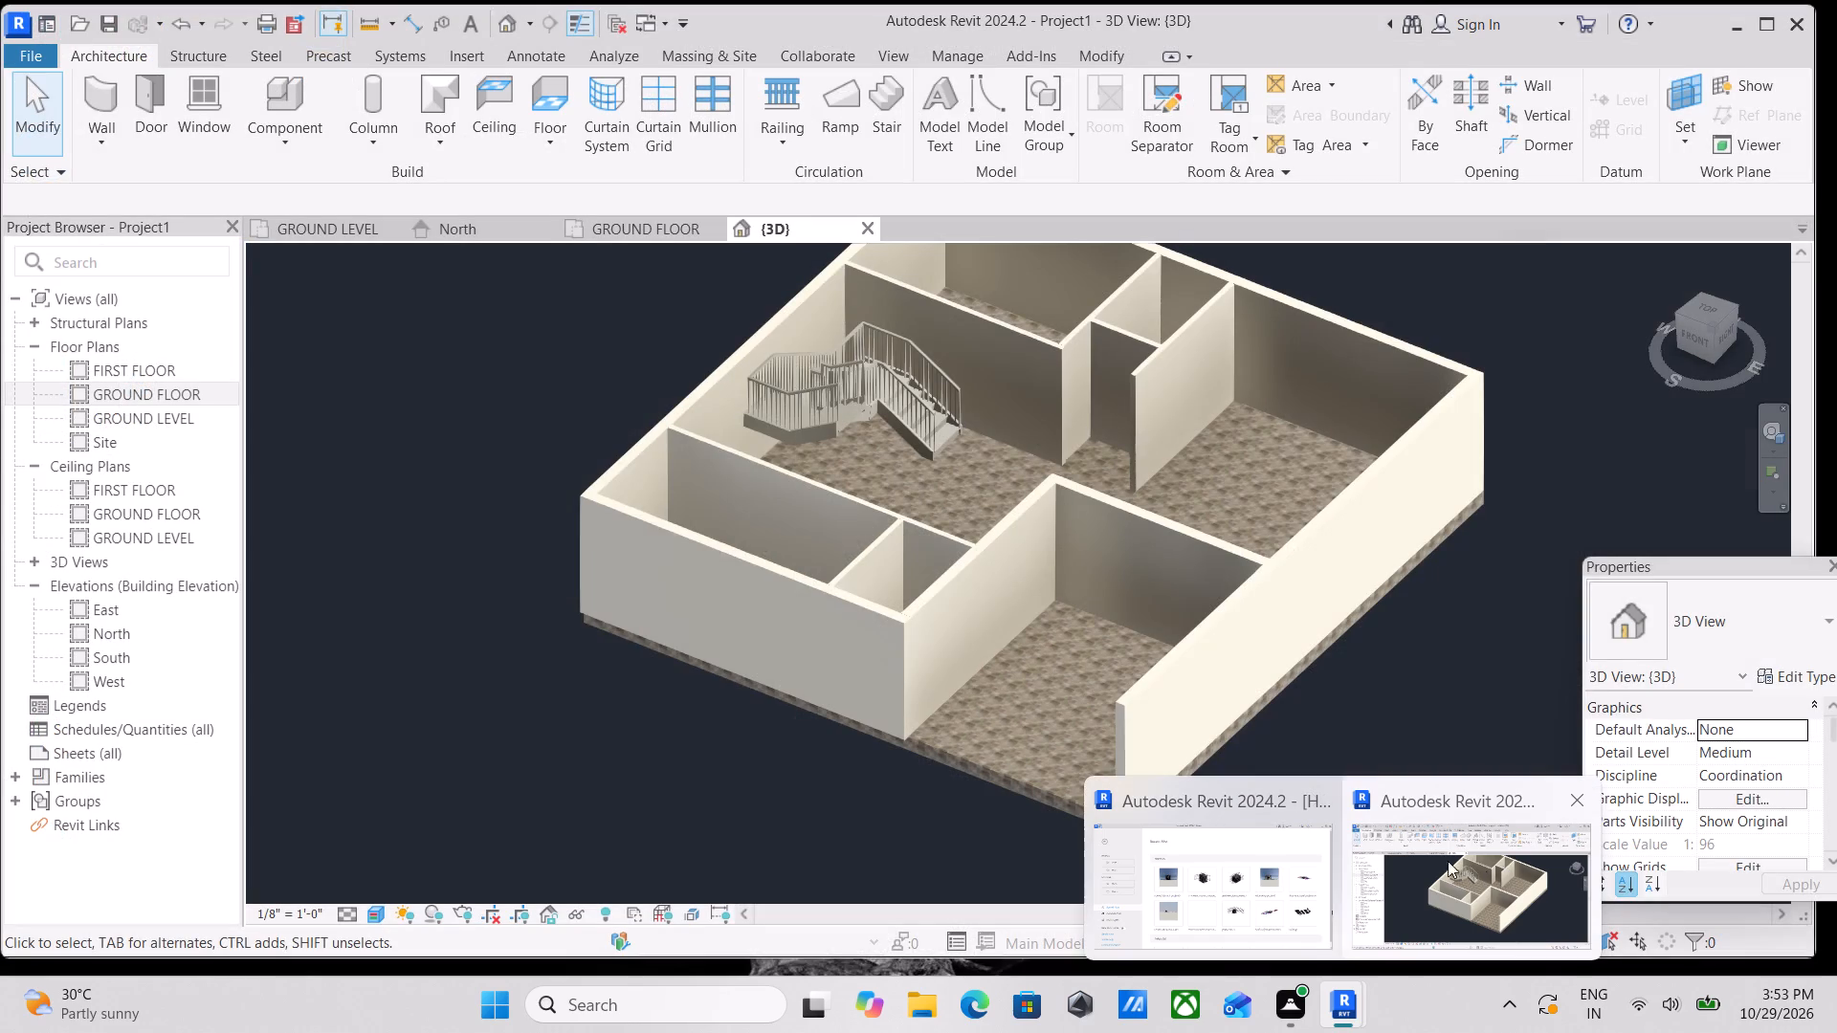
scroll(1199, 416, "down", 3)
middle_click_drag(1315, 550, 1314, 484)
scroll(1087, 608, "up", 6)
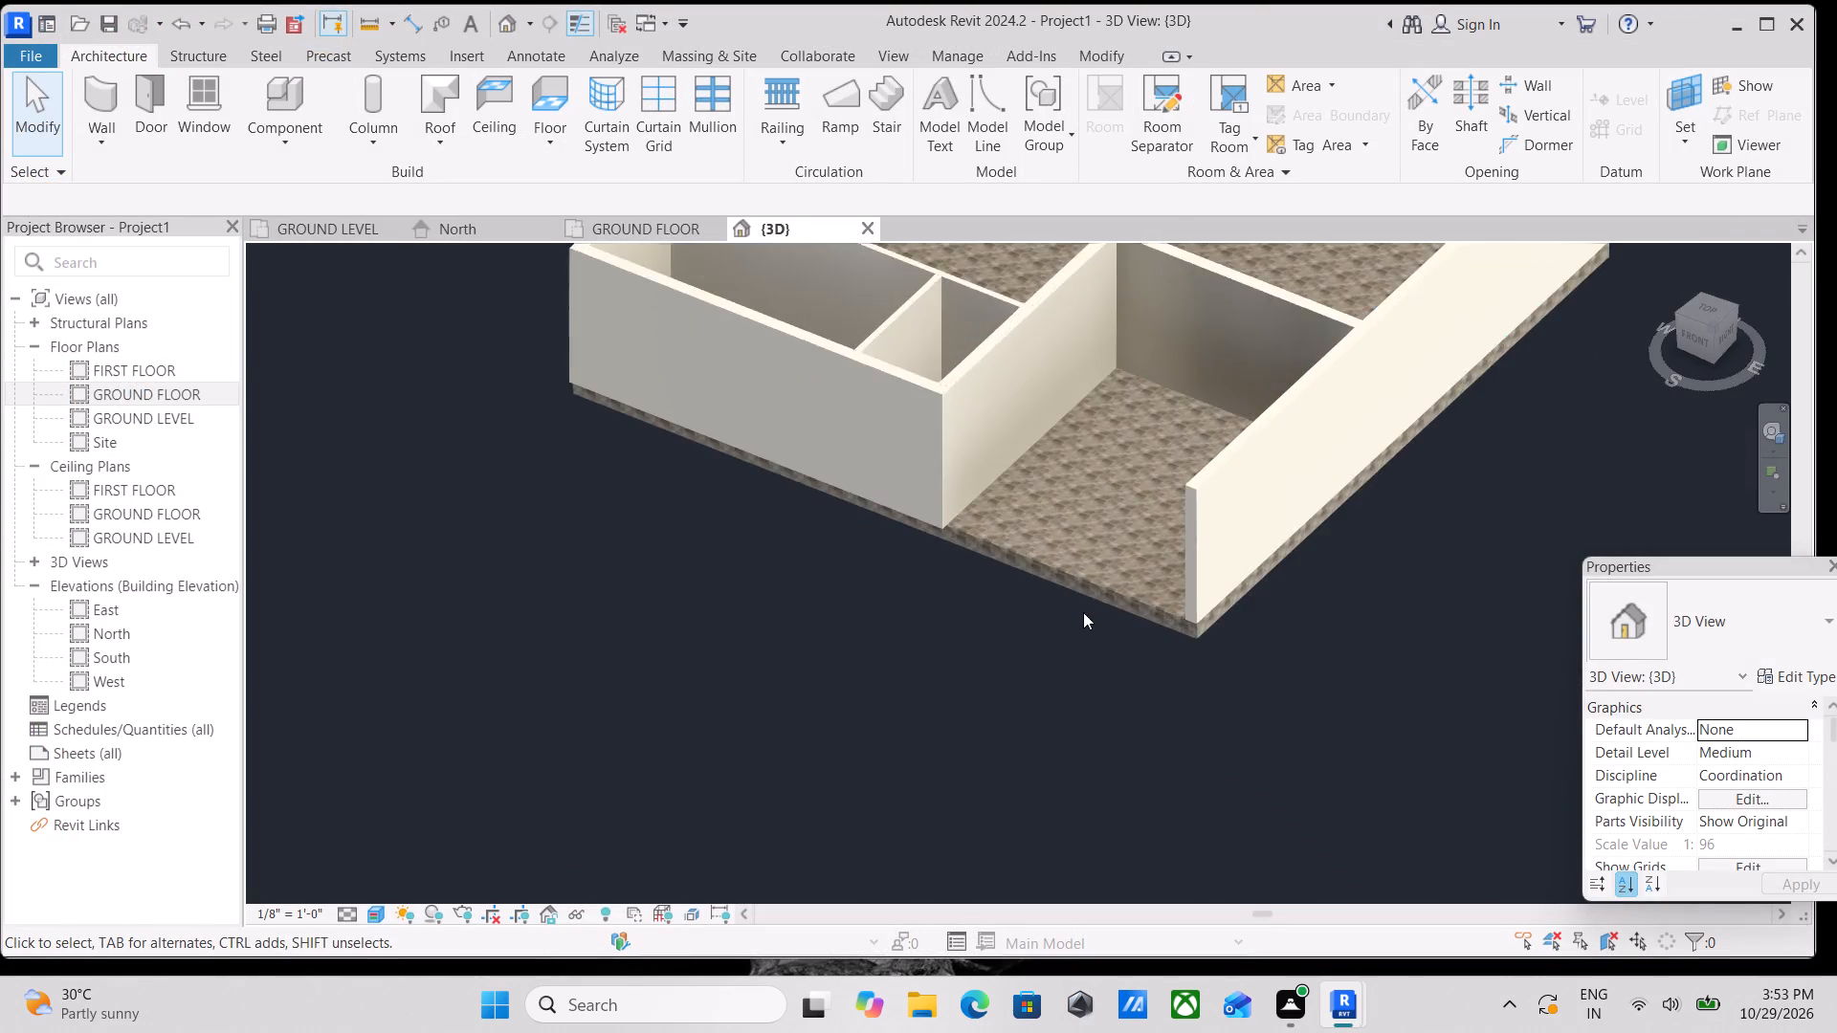
scroll(1083, 612, "up", 13)
scroll(1085, 513, "down", 5)
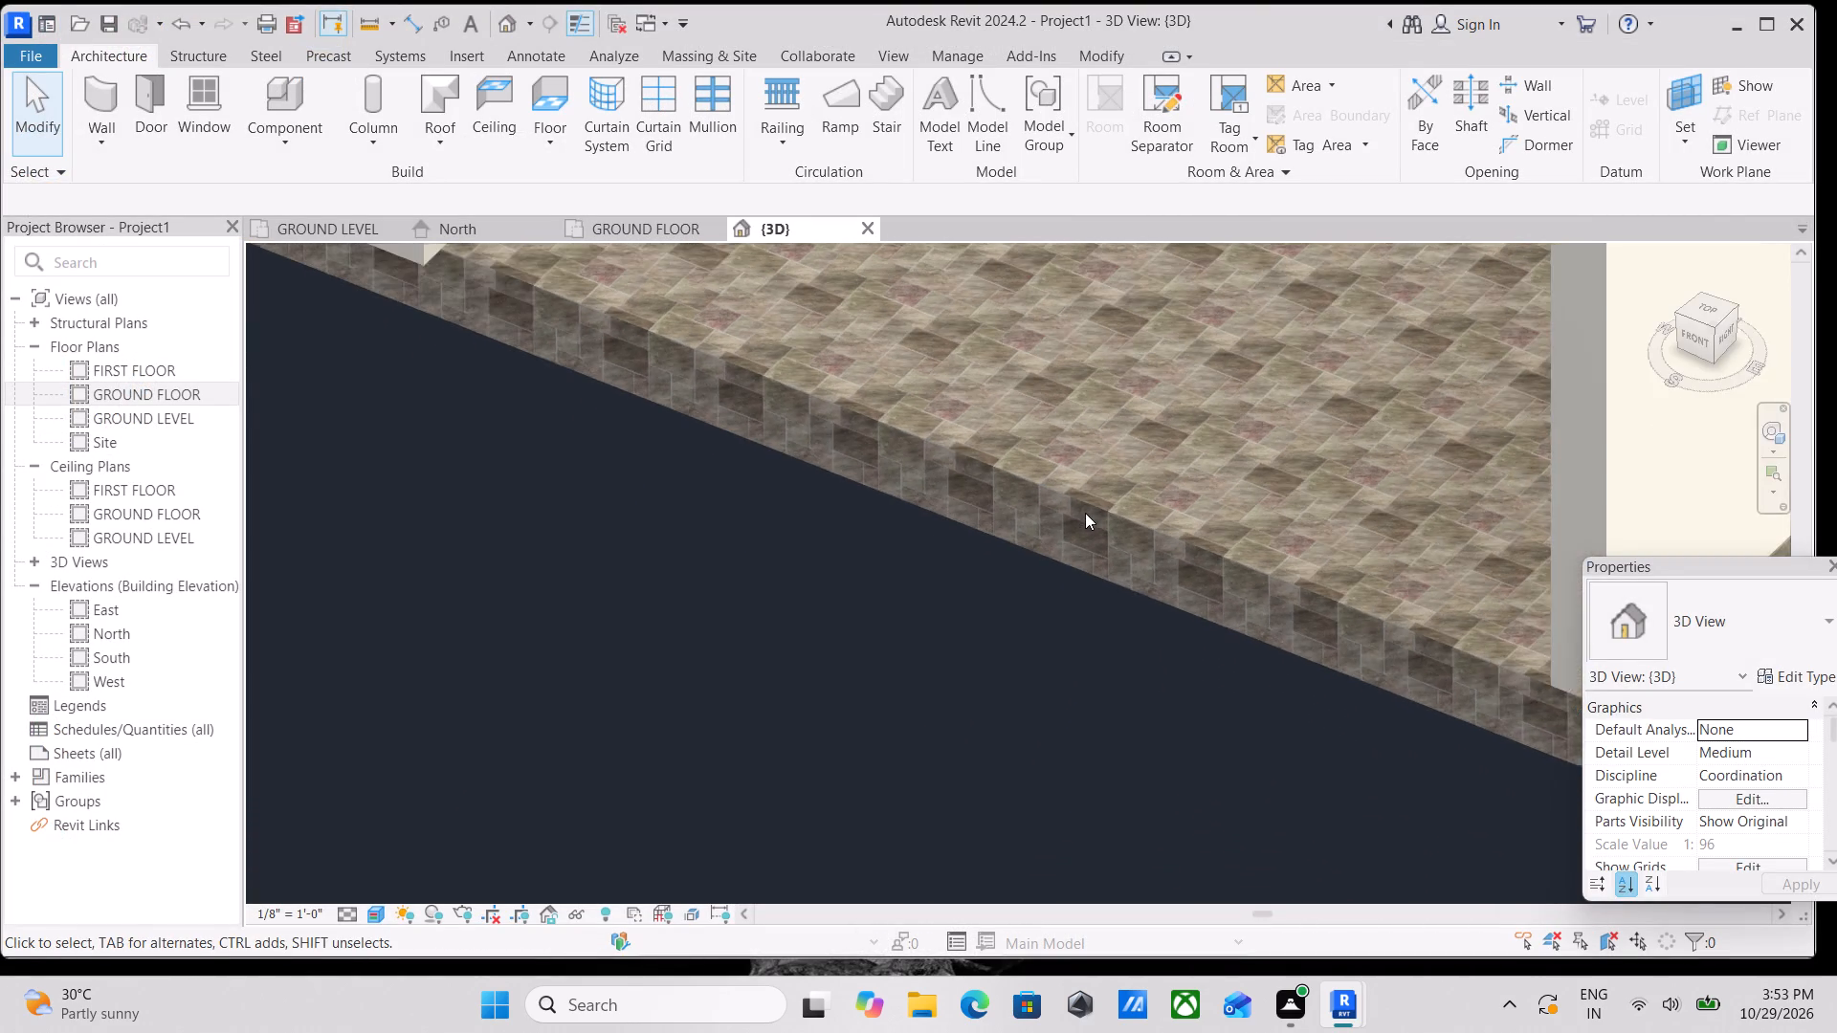
scroll(1085, 513, "down", 3)
middle_click_drag(1093, 525, 1240, 802)
scroll(1178, 741, "down", 3)
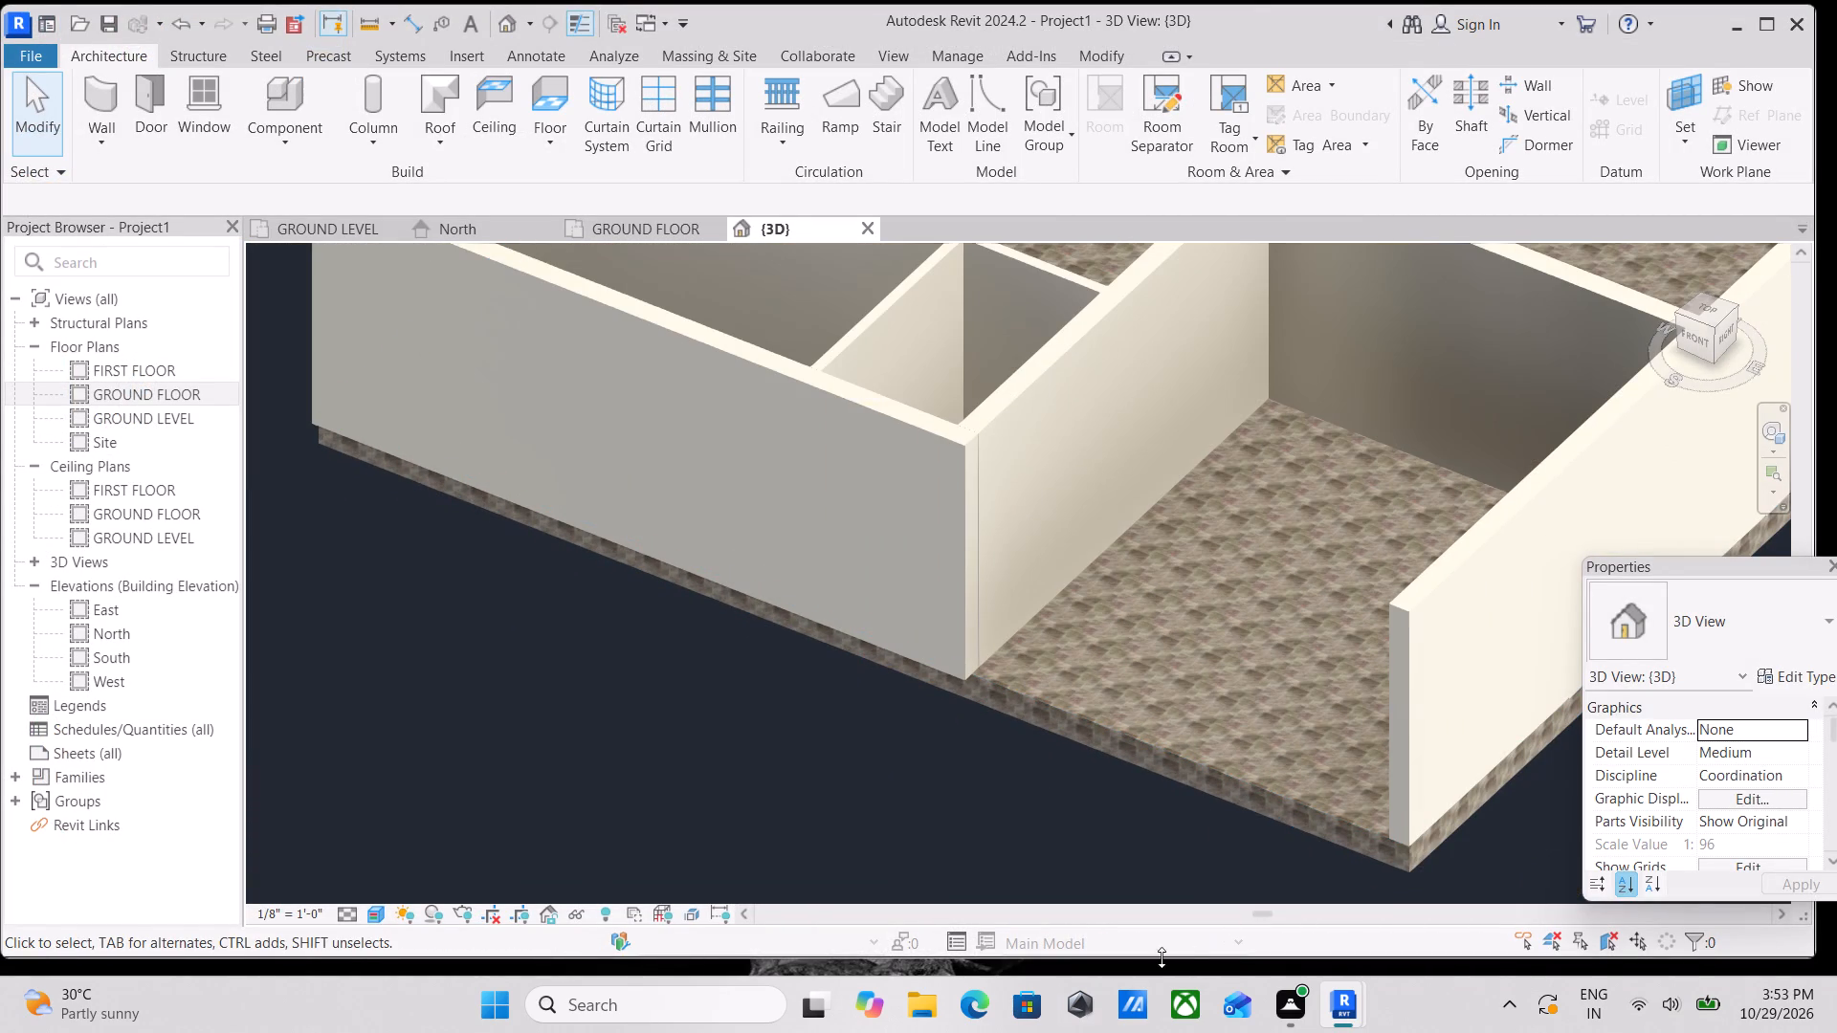
scroll(712, 929, "down", 2)
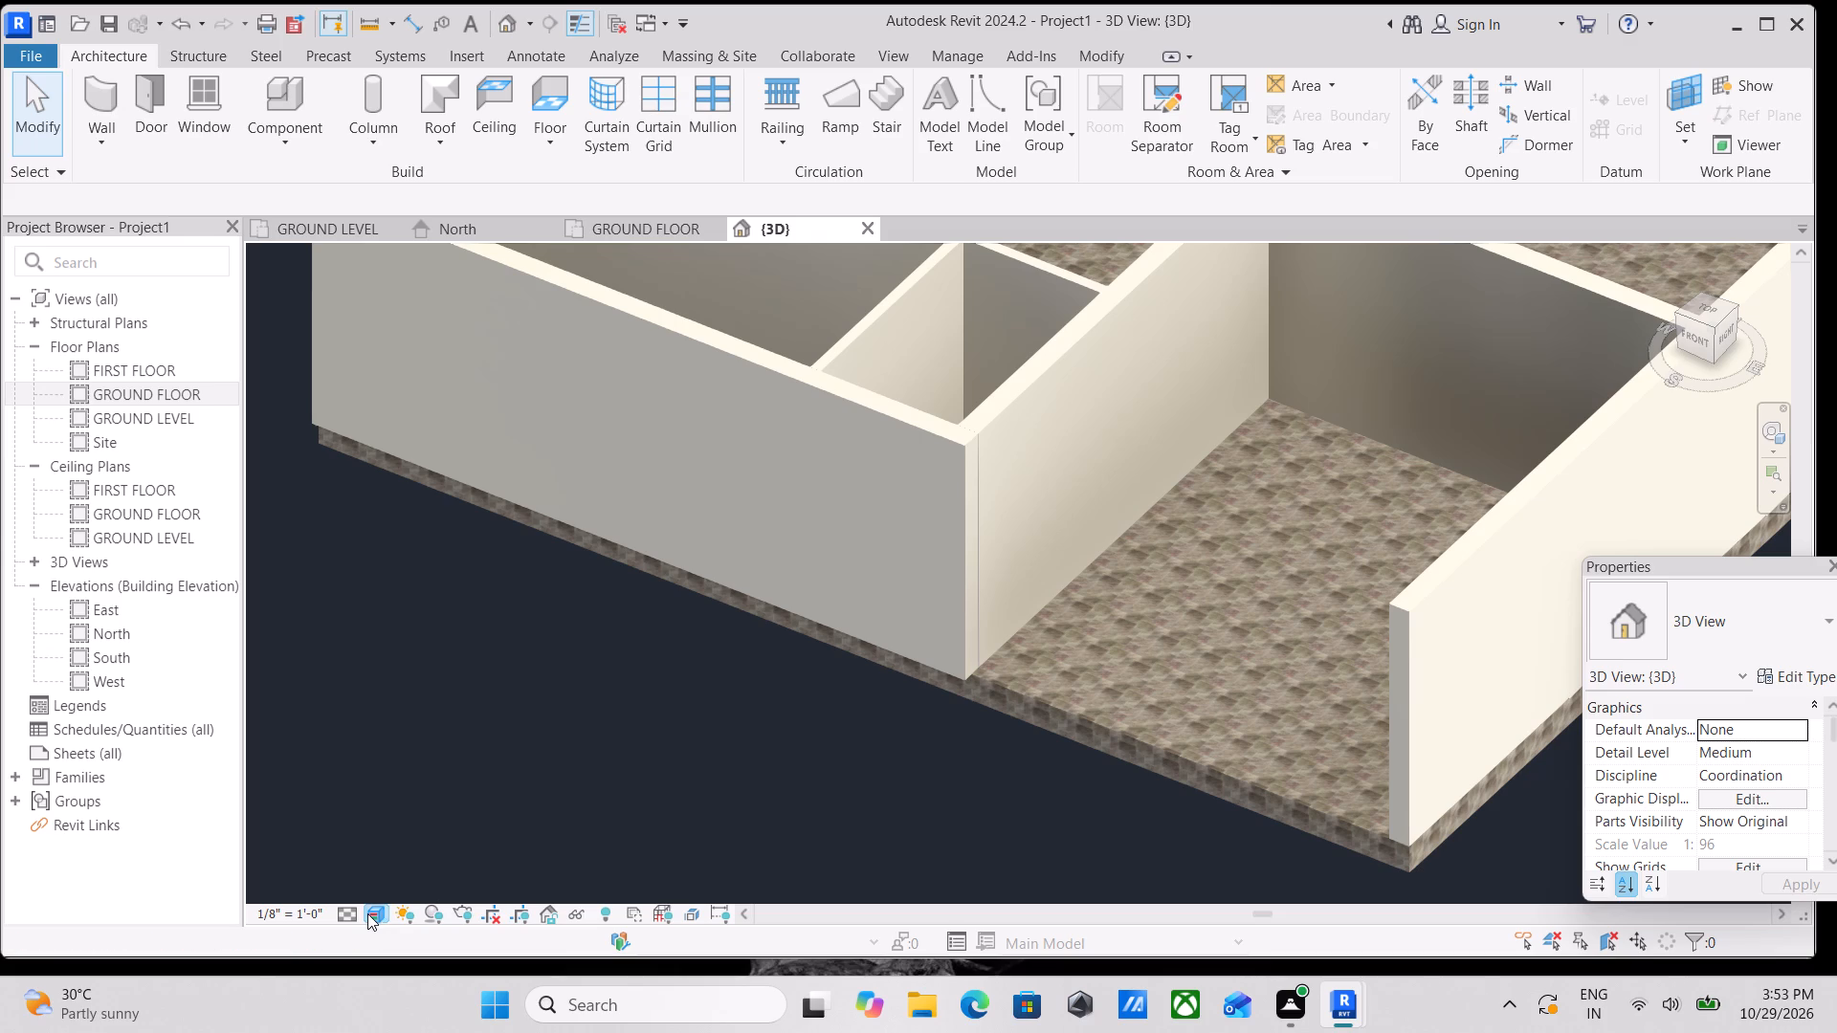
Set the 3D view's visual style to Shaded and orbit to see the whole model from above.
left_click(367, 913)
left_click(394, 810)
scroll(608, 675, "down", 3)
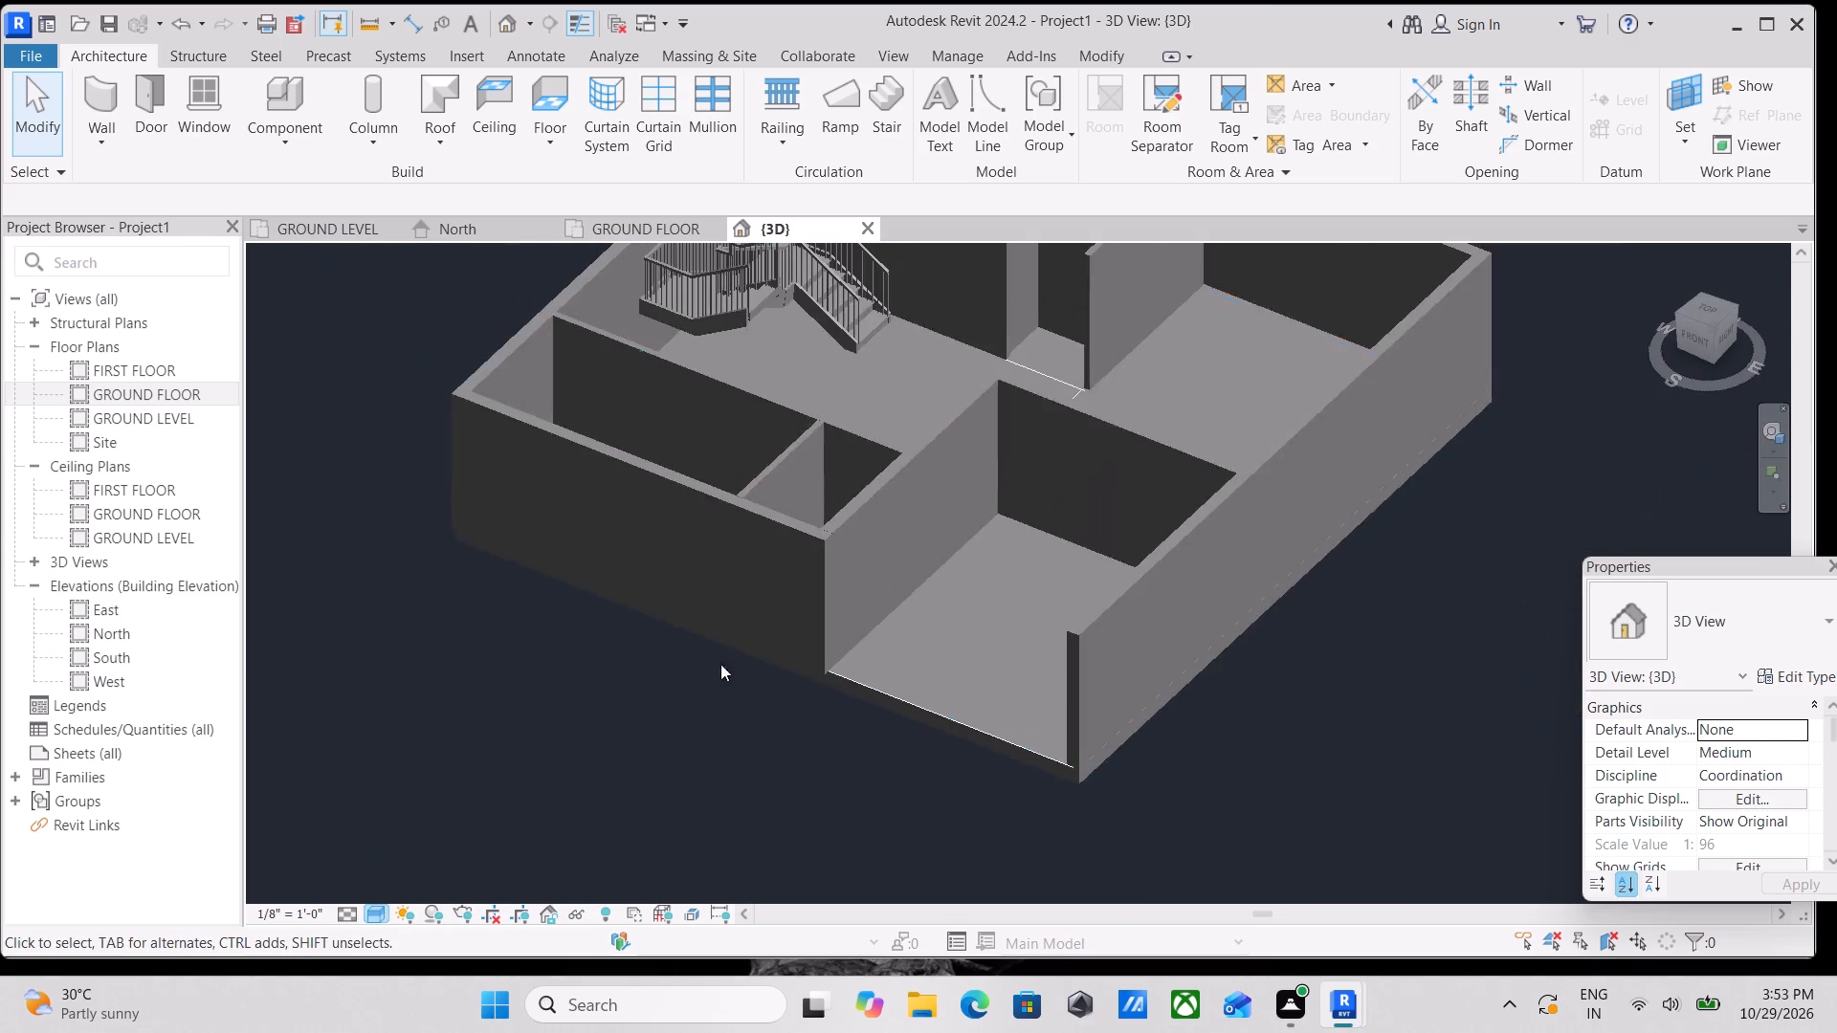
scroll(720, 664, "down", 3)
middle_click_drag(746, 632, 1095, 491, "shift")
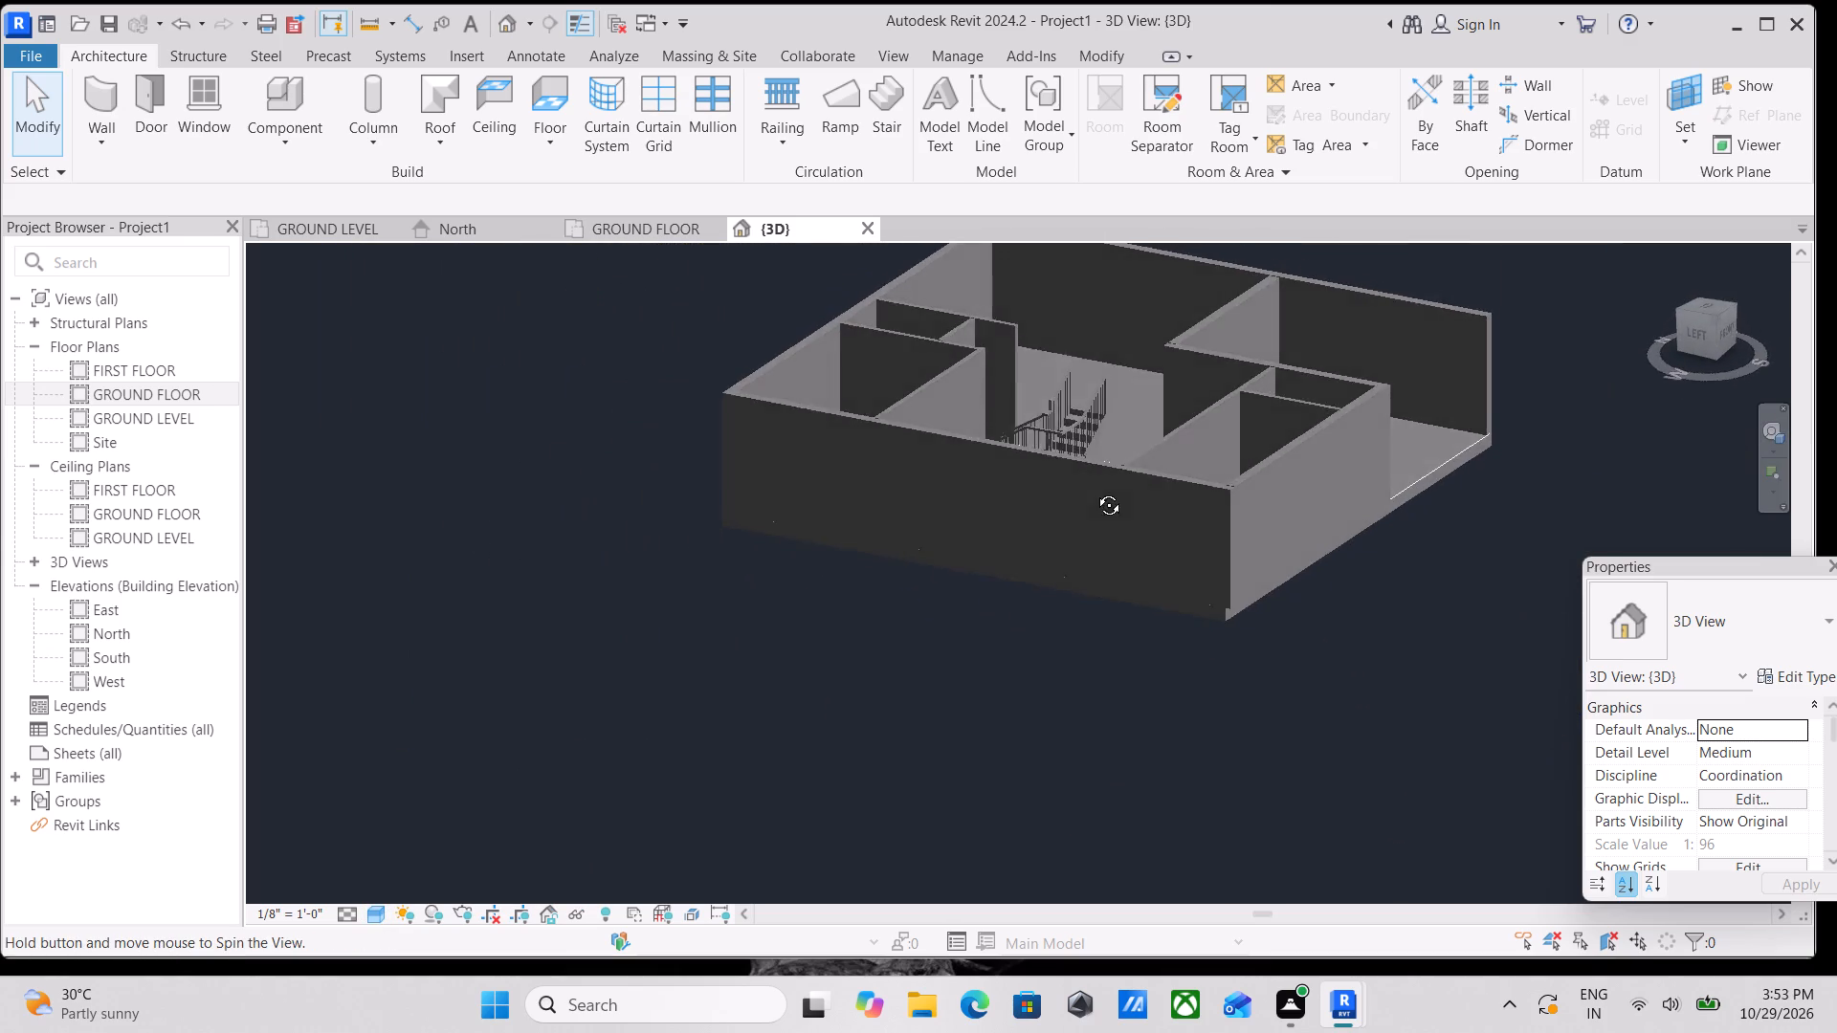
middle_click_drag(1095, 491, 733, 798, "shift")
scroll(872, 528, "down", 1)
middle_click_drag(872, 528, 989, 670)
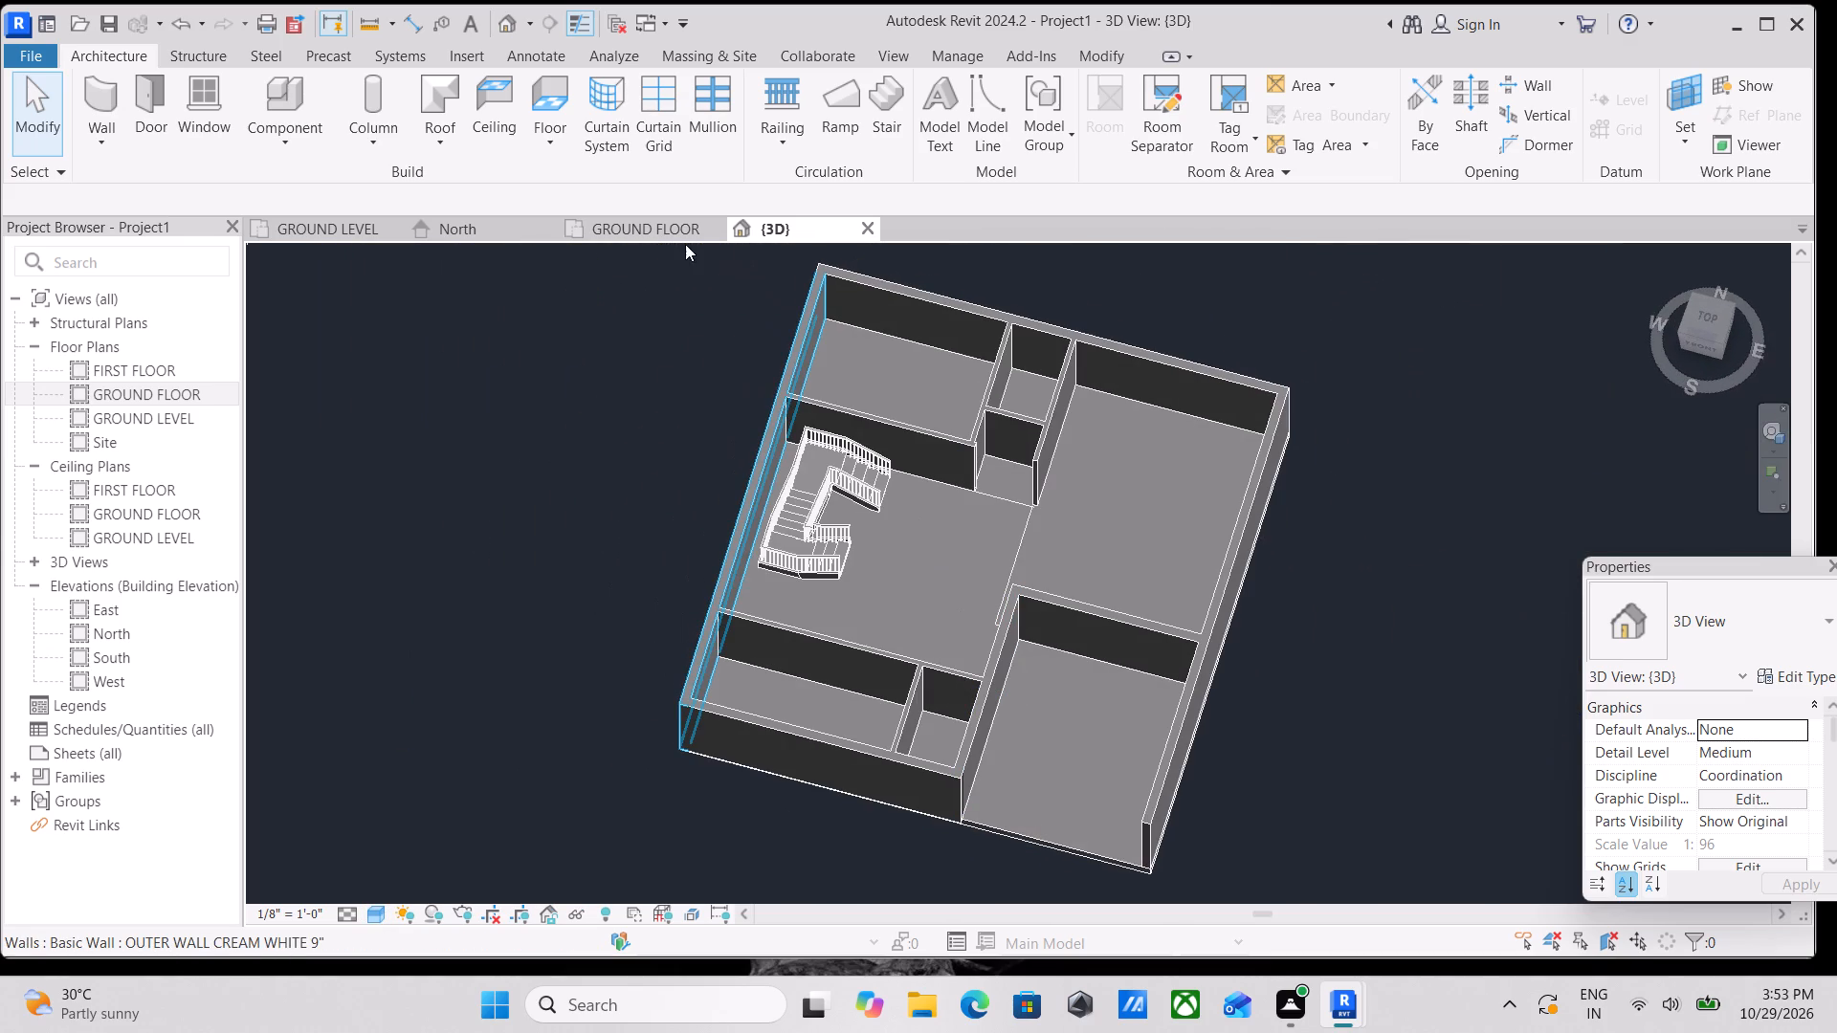
Compare the GROUND FLOOR plan with the 3D view, finishing in the plan around the dining, living and parking areas.
left_click(644, 226)
scroll(651, 500, "up", 4)
middle_click_drag(659, 535, 802, 650)
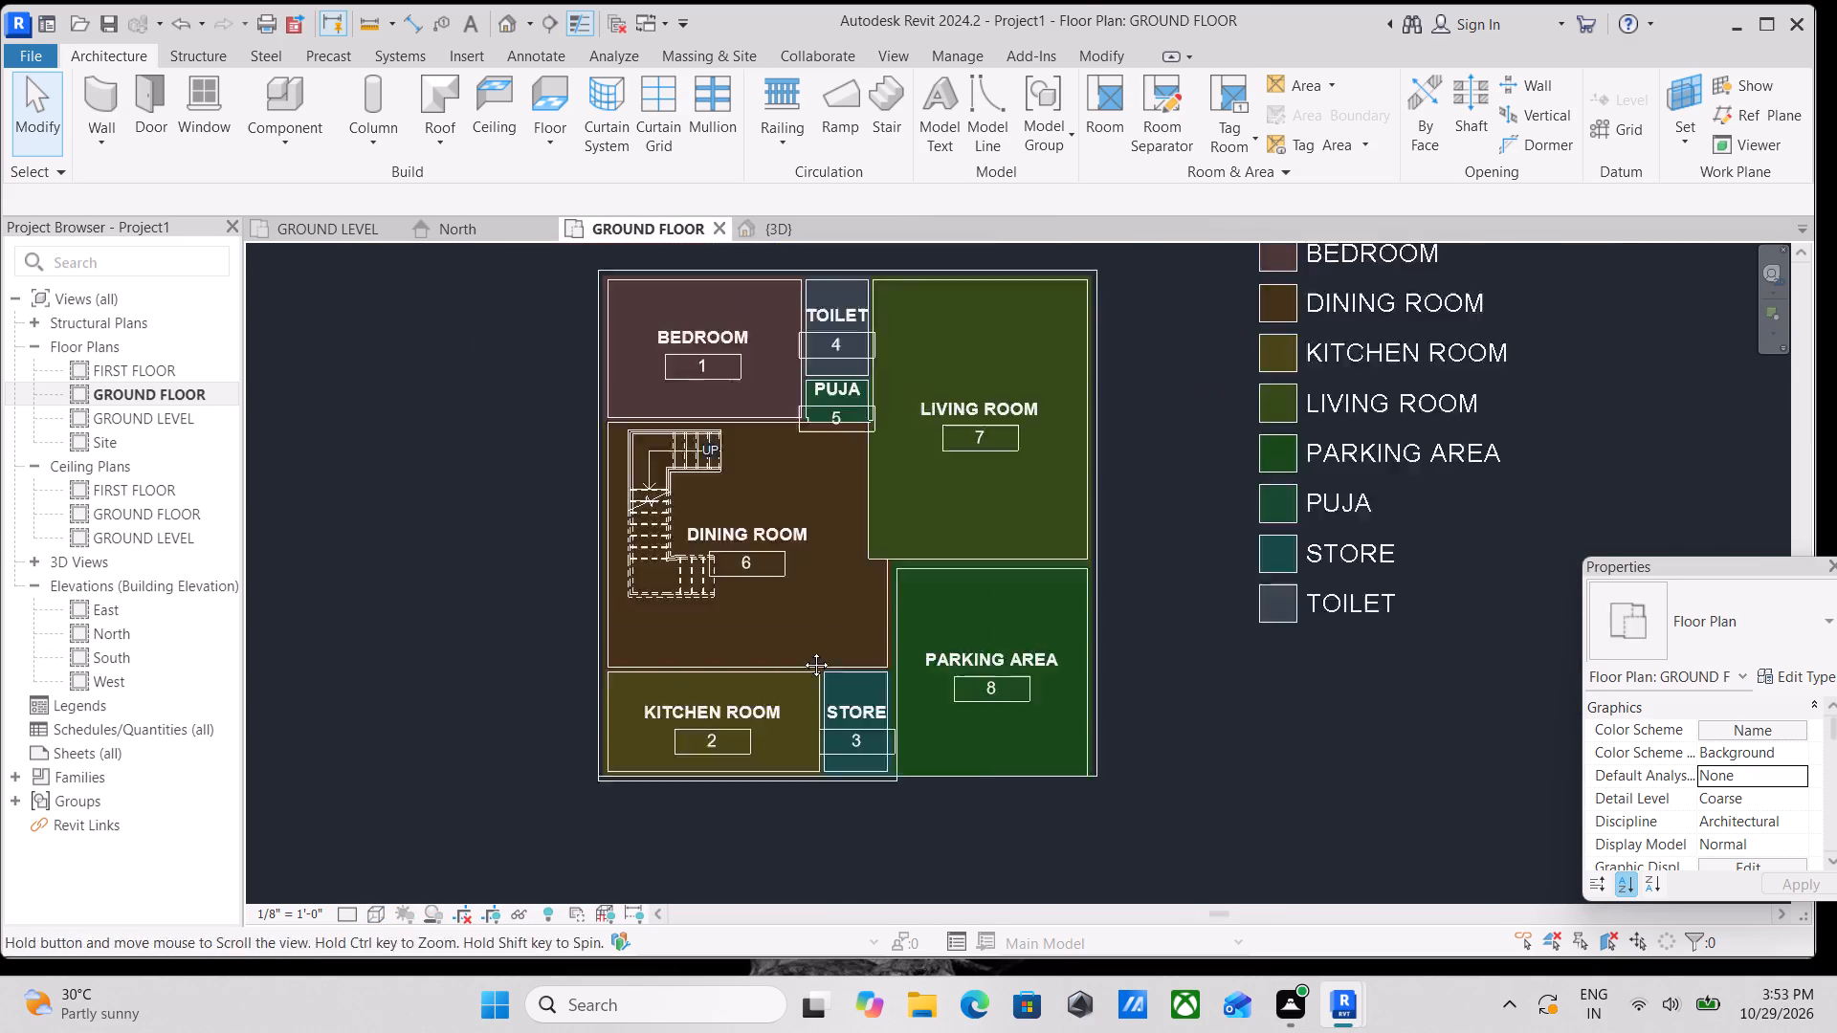
middle_click_drag(802, 650, 831, 669)
left_click(751, 246)
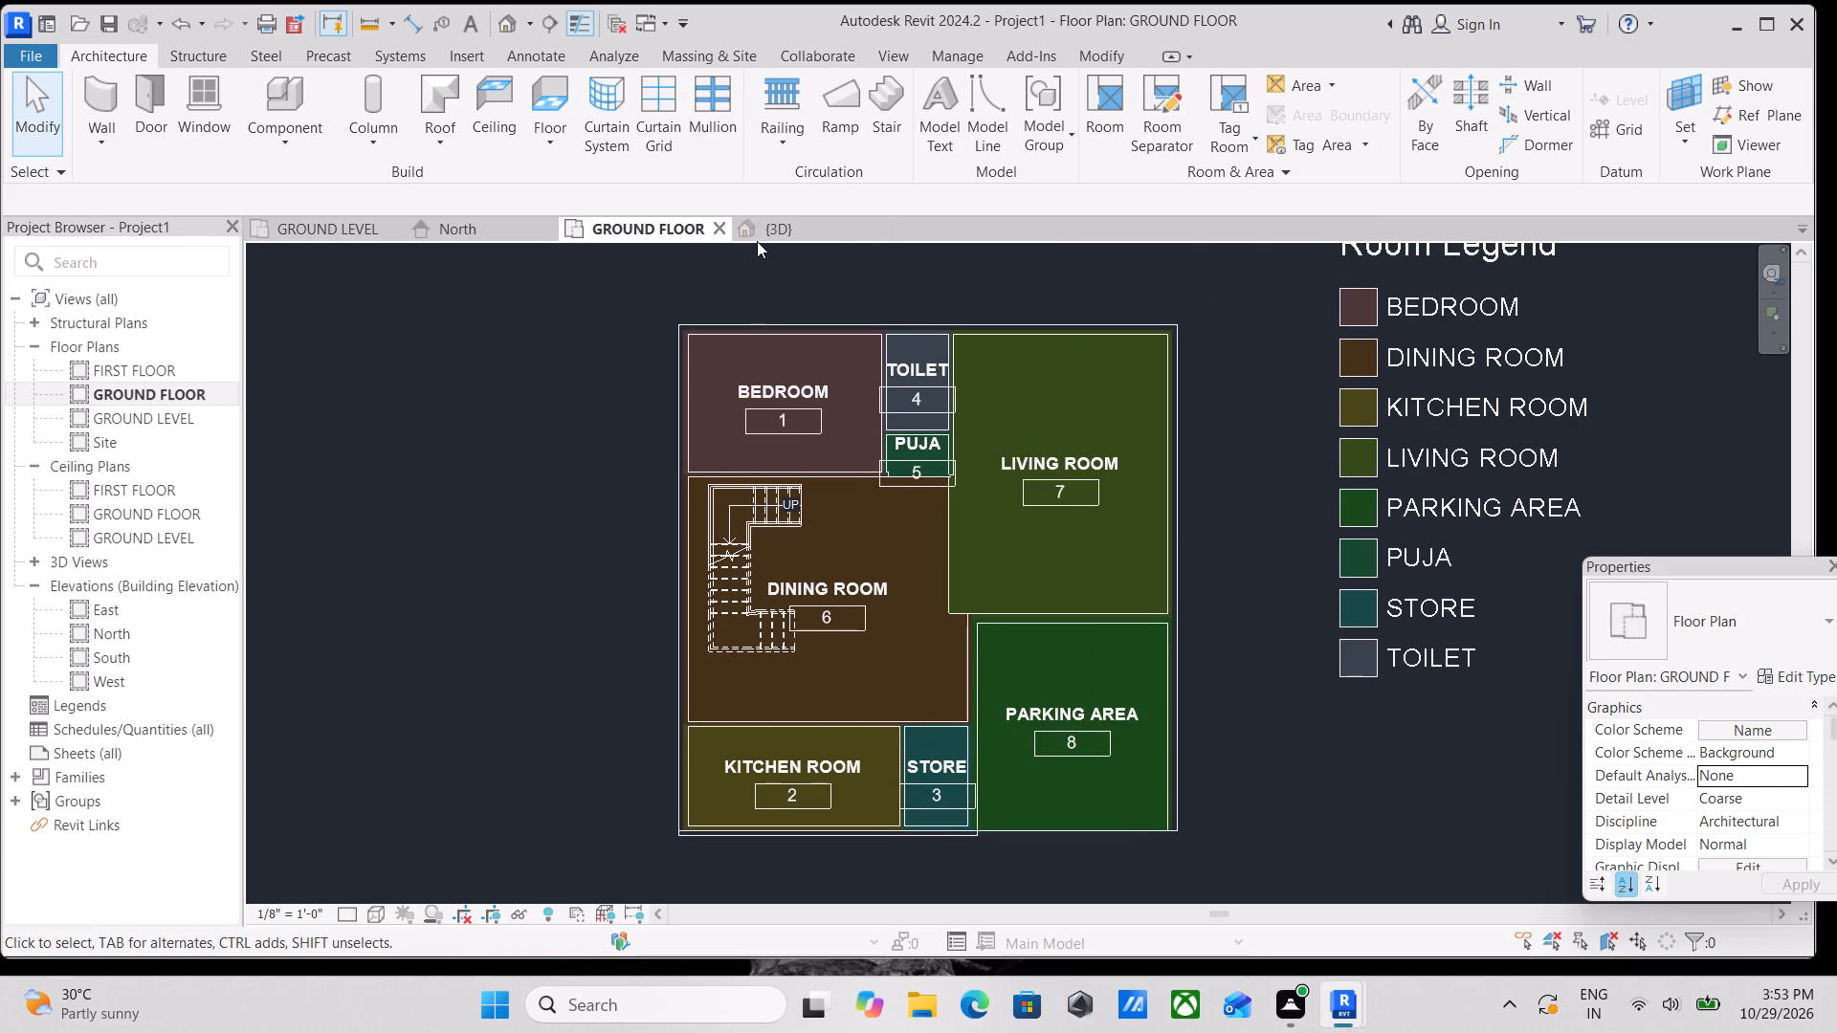
left_click(758, 227)
scroll(860, 478, "down", 2, "shift")
middle_click_drag(860, 481, 954, 559, "shift")
left_click(667, 234)
scroll(966, 547, "down", 2)
middle_click_drag(966, 547, 965, 515)
scroll(1031, 596, "up", 3)
middle_click_drag(1030, 595, 1048, 637)
scroll(1055, 670, "up", 2)
middle_click_drag(1054, 670, 1051, 671)
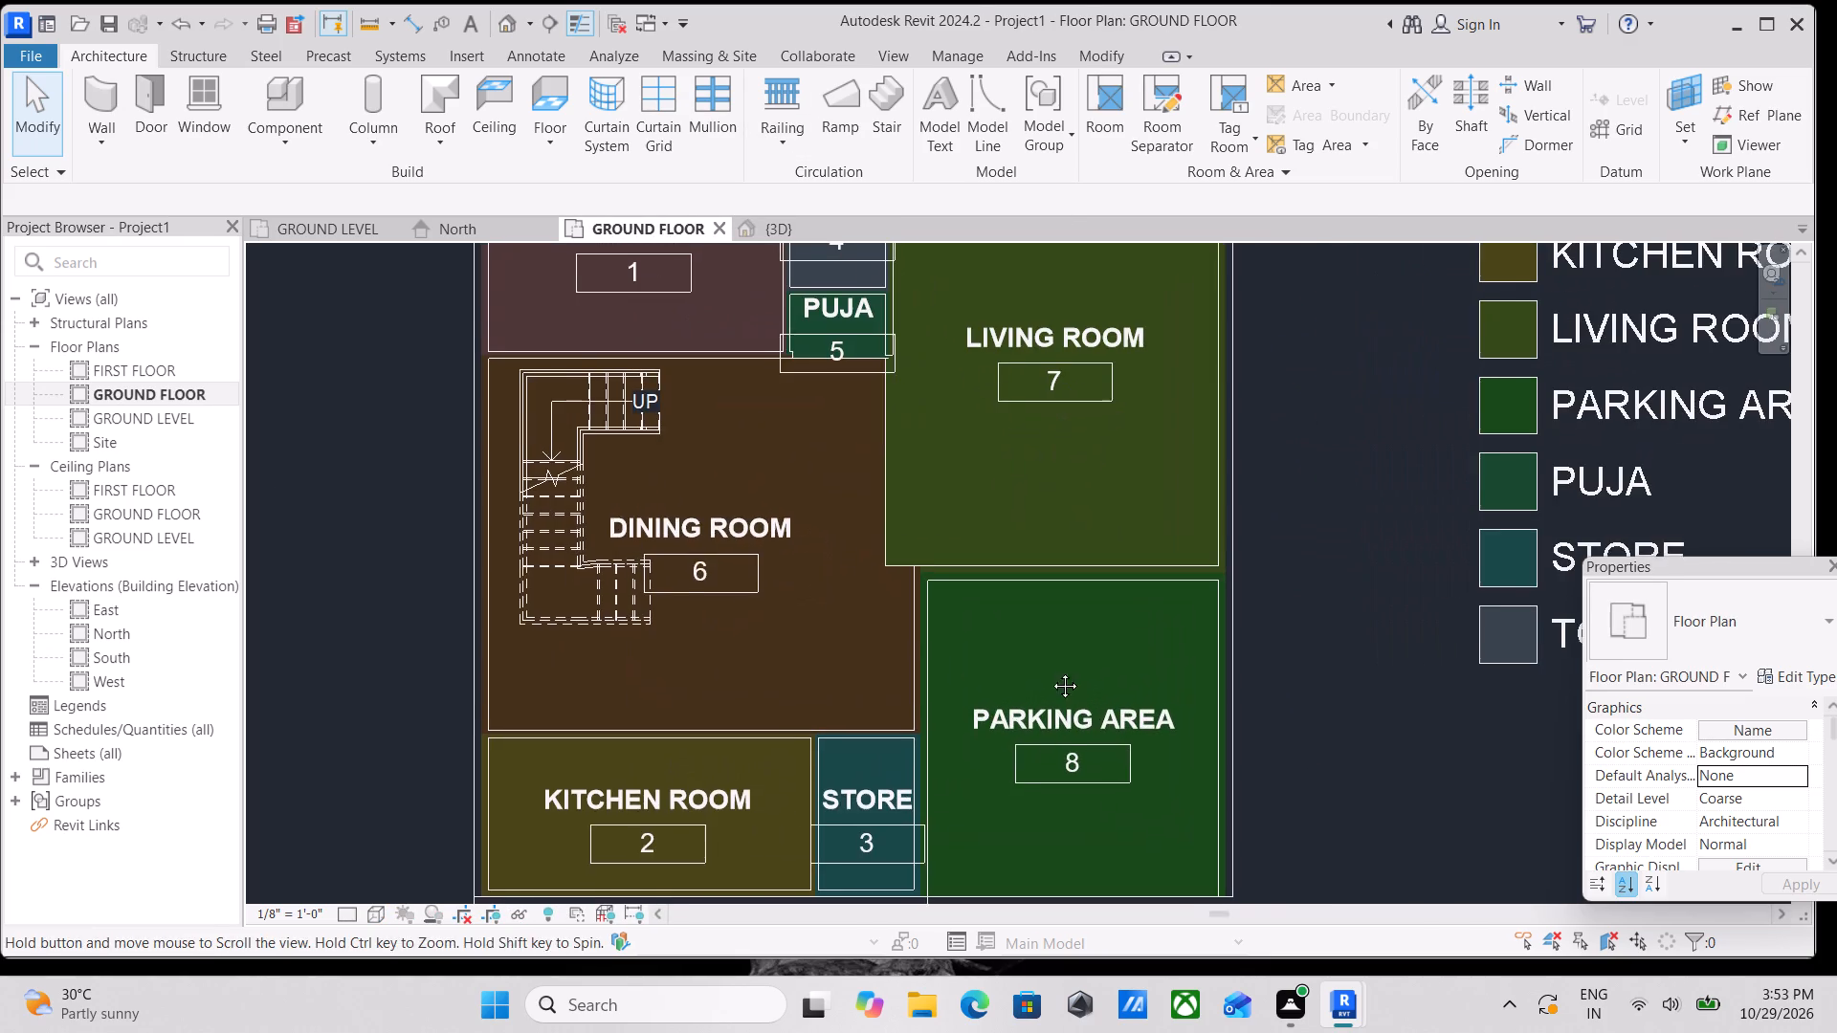
middle_click_drag(1051, 671, 1085, 771)
Start placing a door and browse the US family library to its Doors folder to load another family.
type("DR")
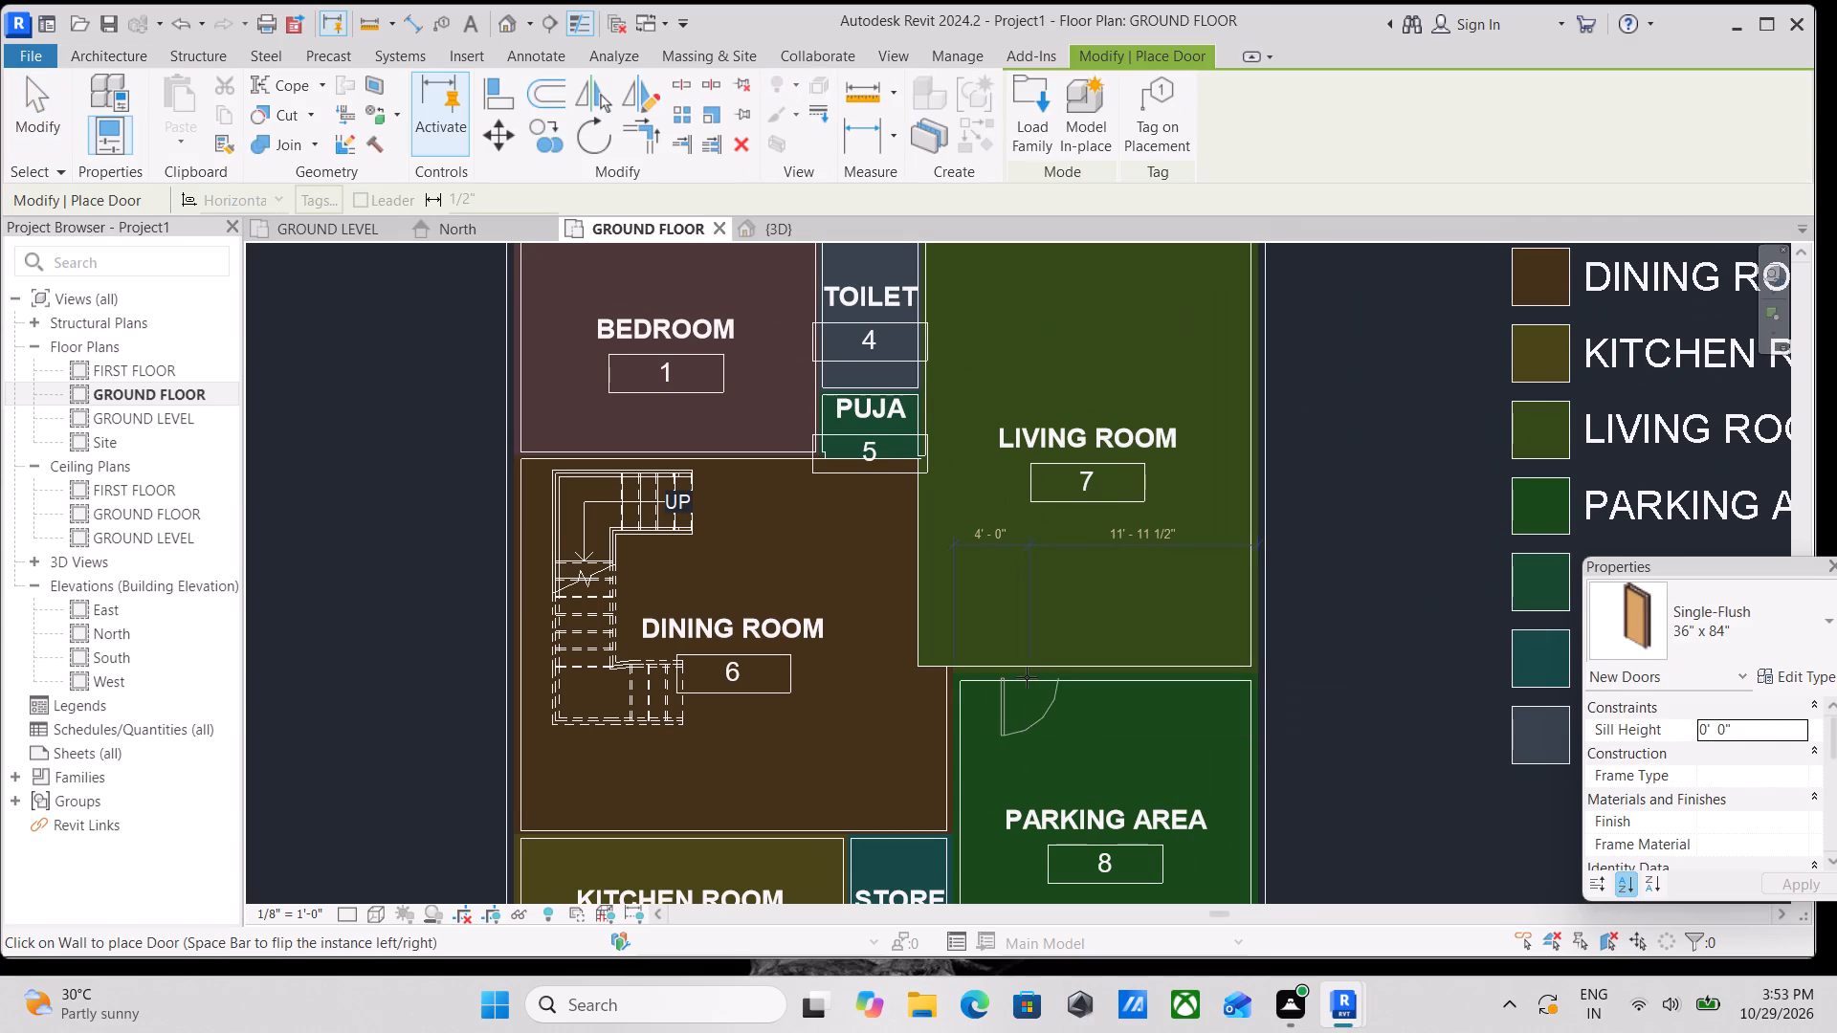
left_click(1825, 620)
left_click(1825, 620)
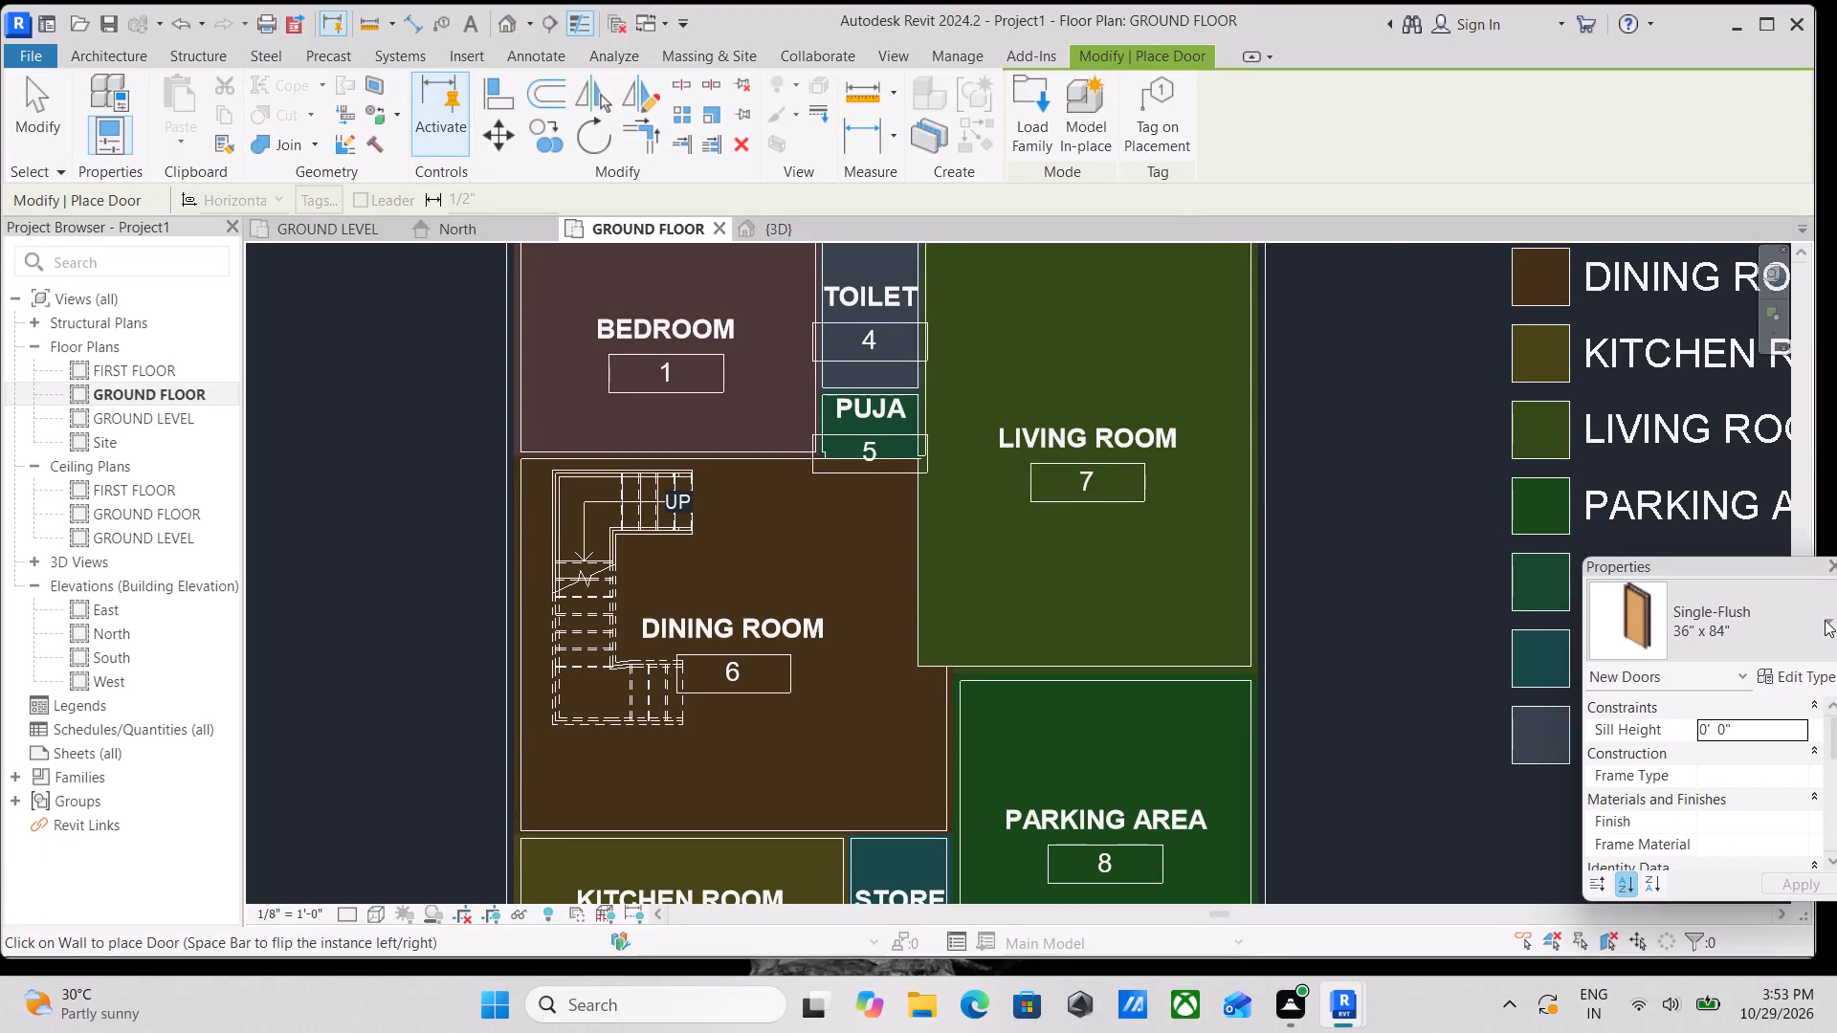
left_click(1035, 128)
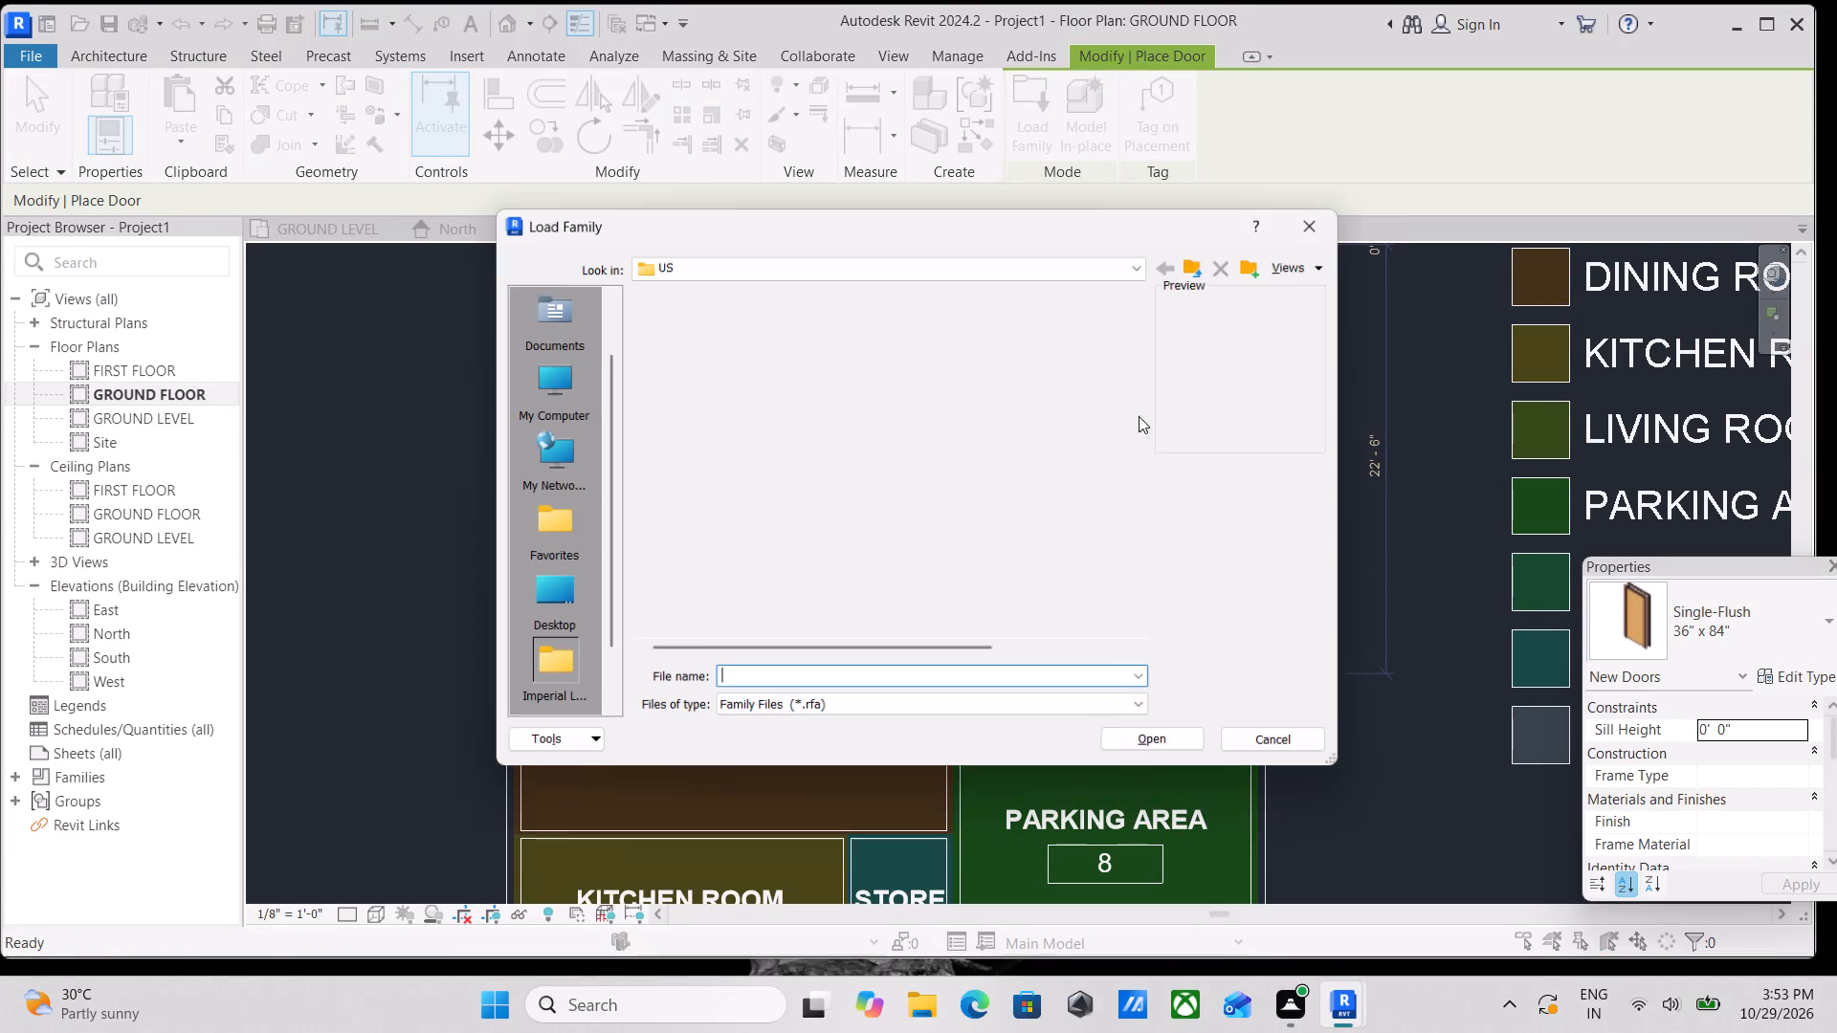
scroll(651, 385, "up", 3)
scroll(653, 407, "down", 5)
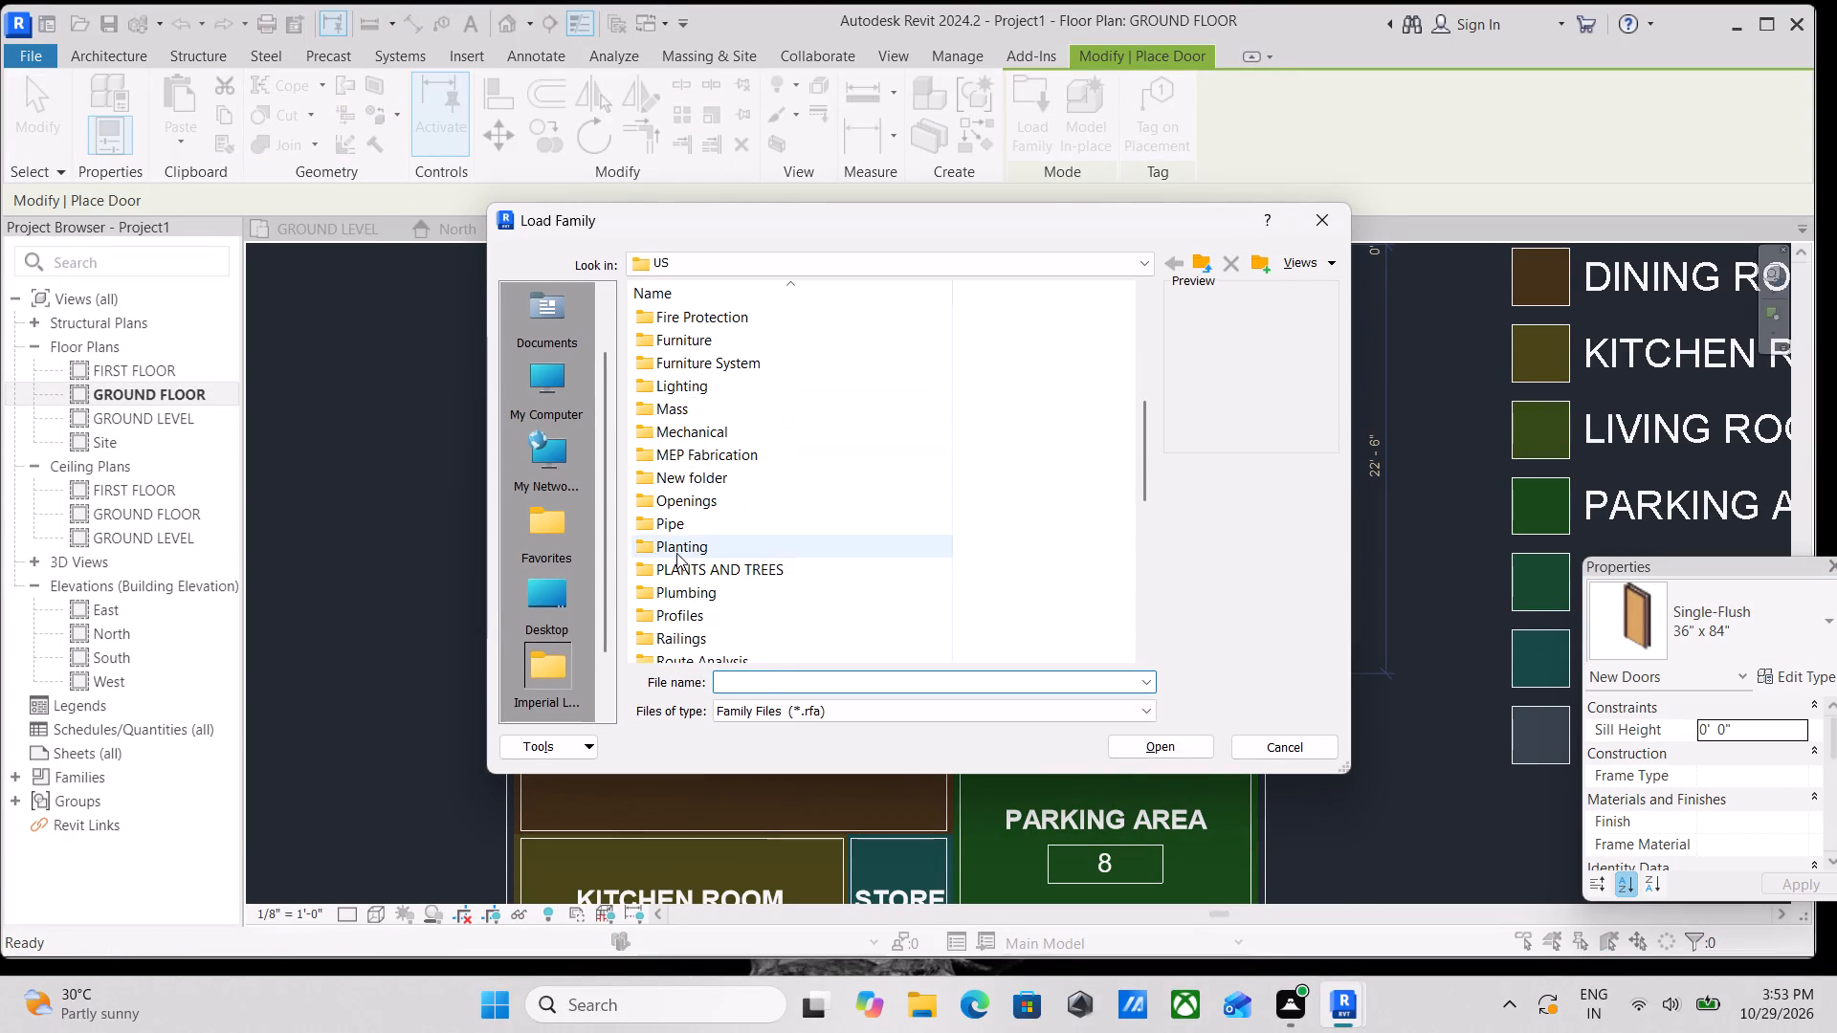
scroll(676, 553, "down", 9)
scroll(609, 482, "up", 2)
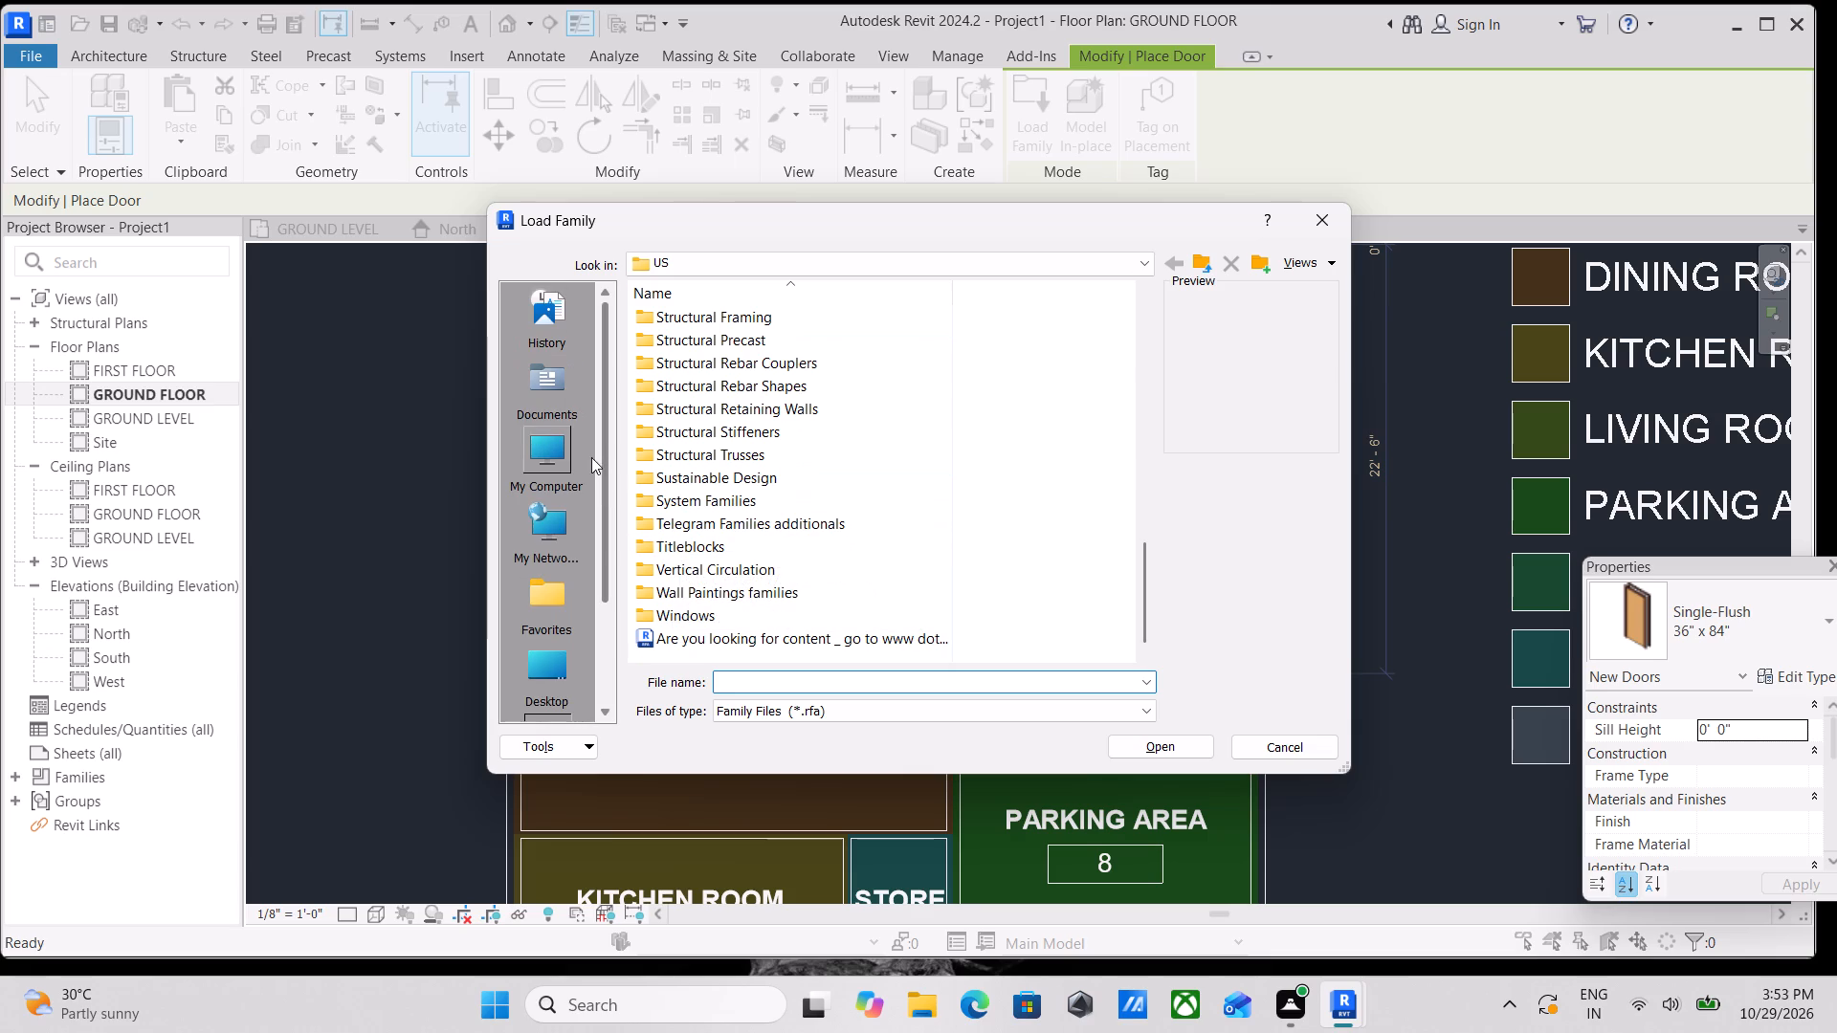
scroll(591, 457, "up", 7)
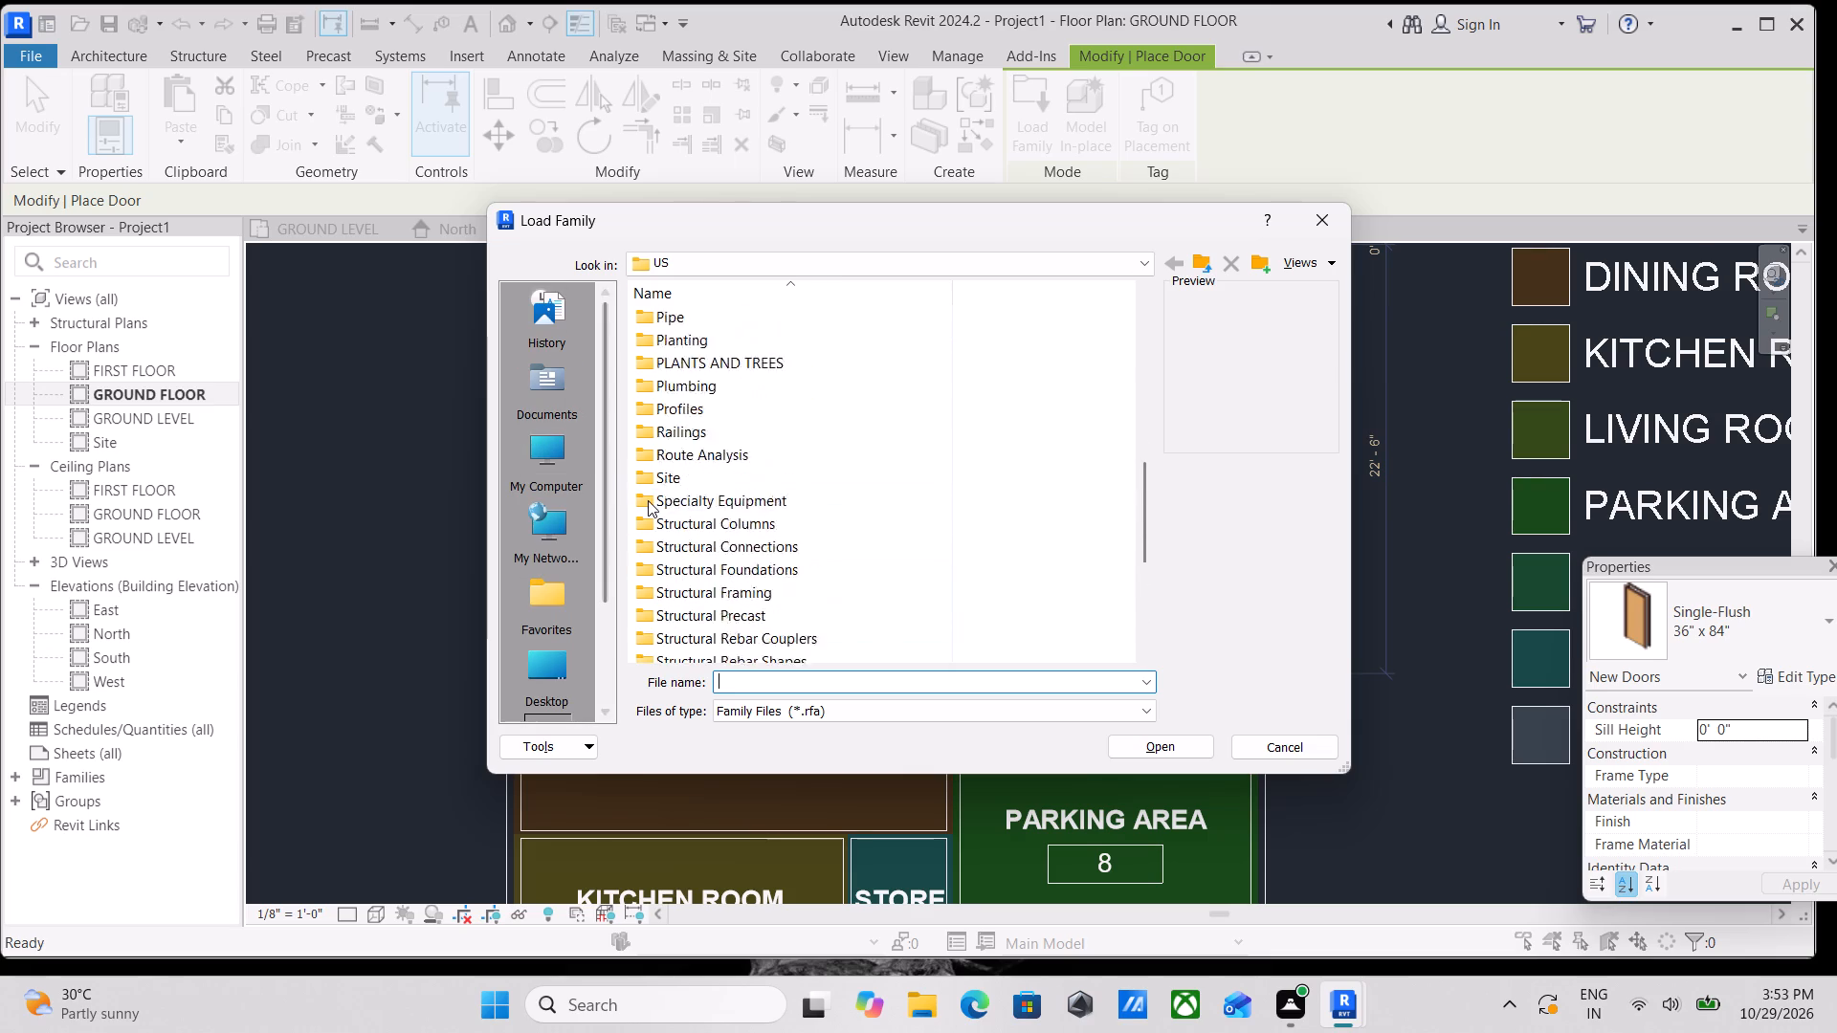
scroll(648, 500, "up", 8)
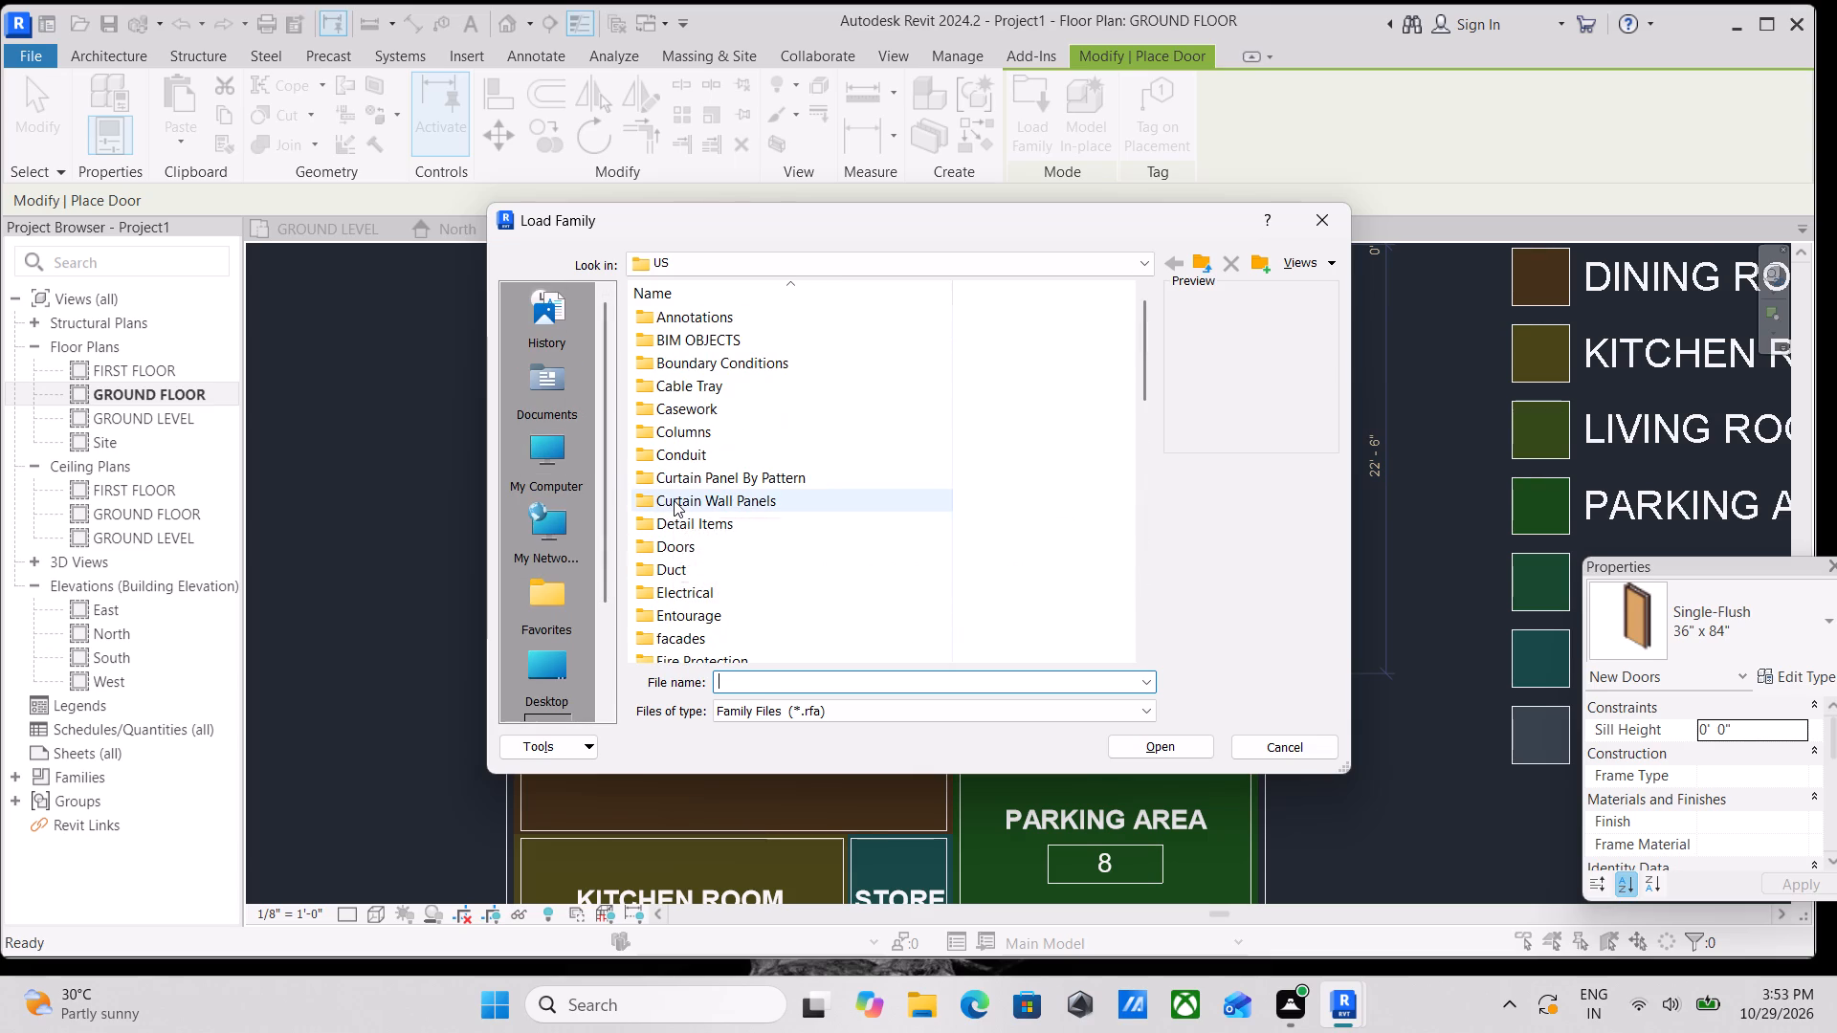
scroll(674, 500, "up", 3)
scroll(635, 599, "up", 3)
scroll(669, 476, "down", 1)
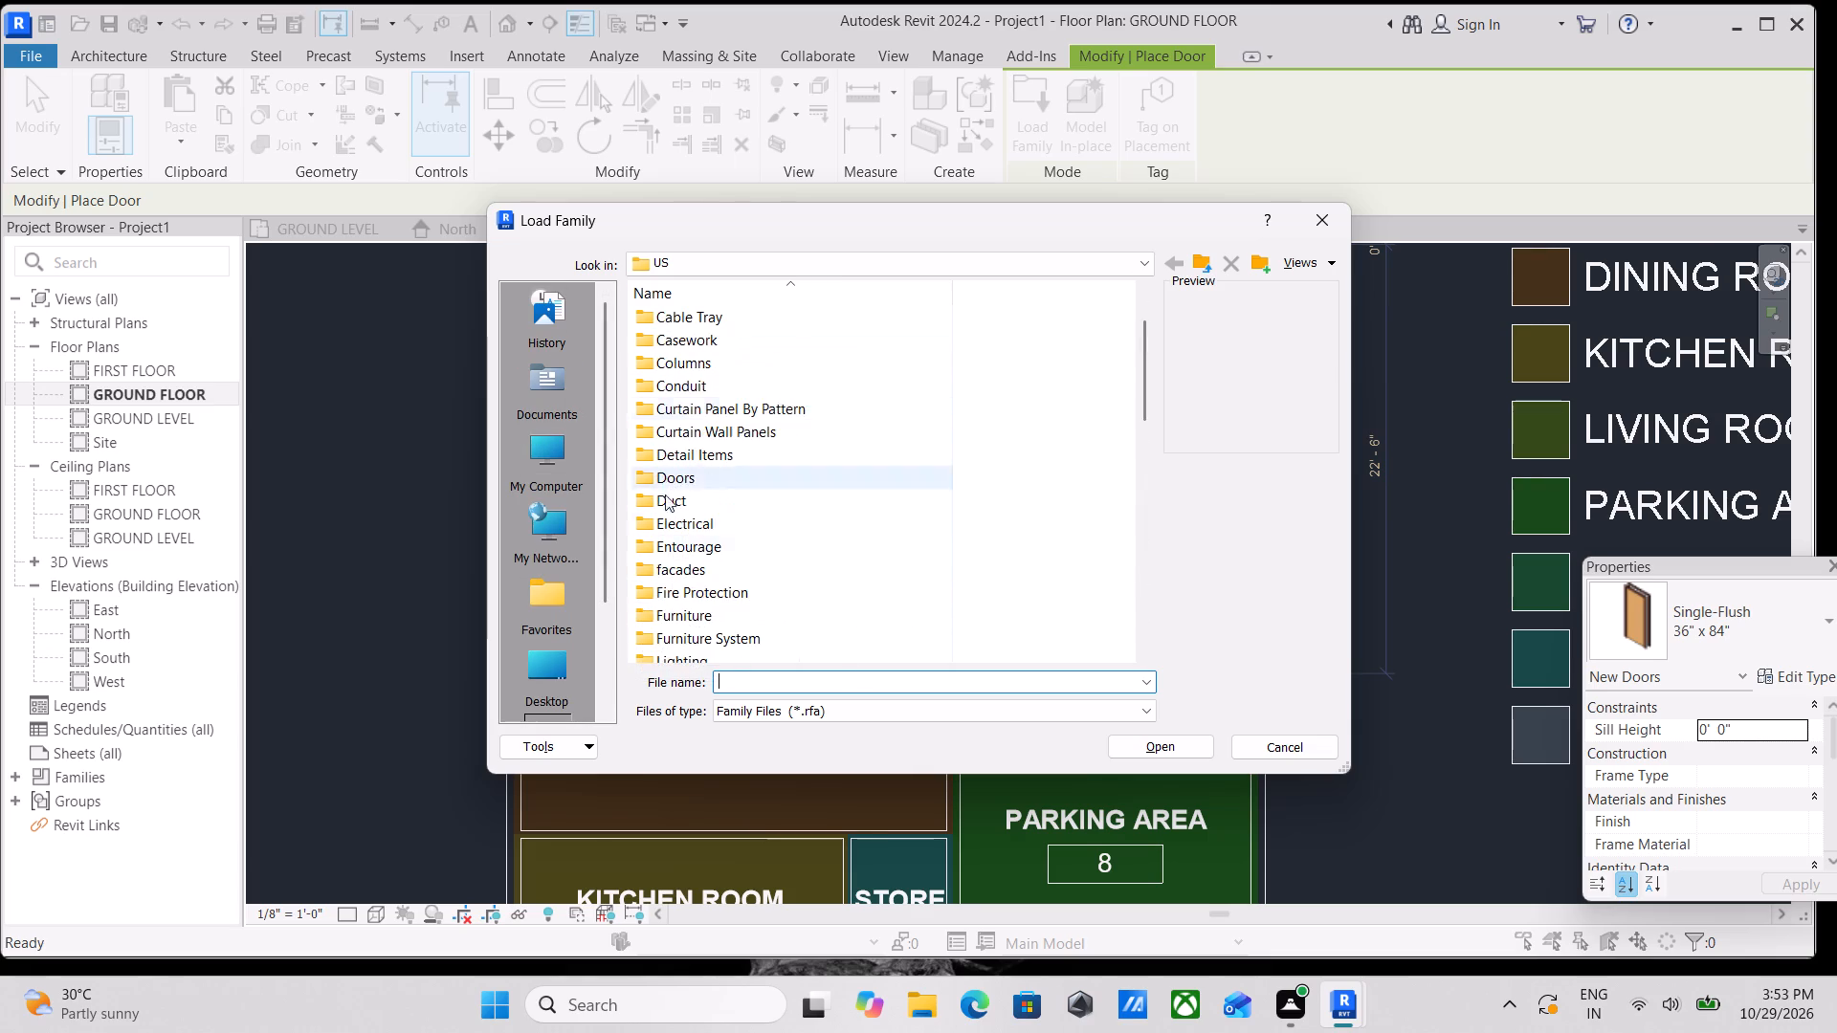
scroll(656, 553, "up", 5)
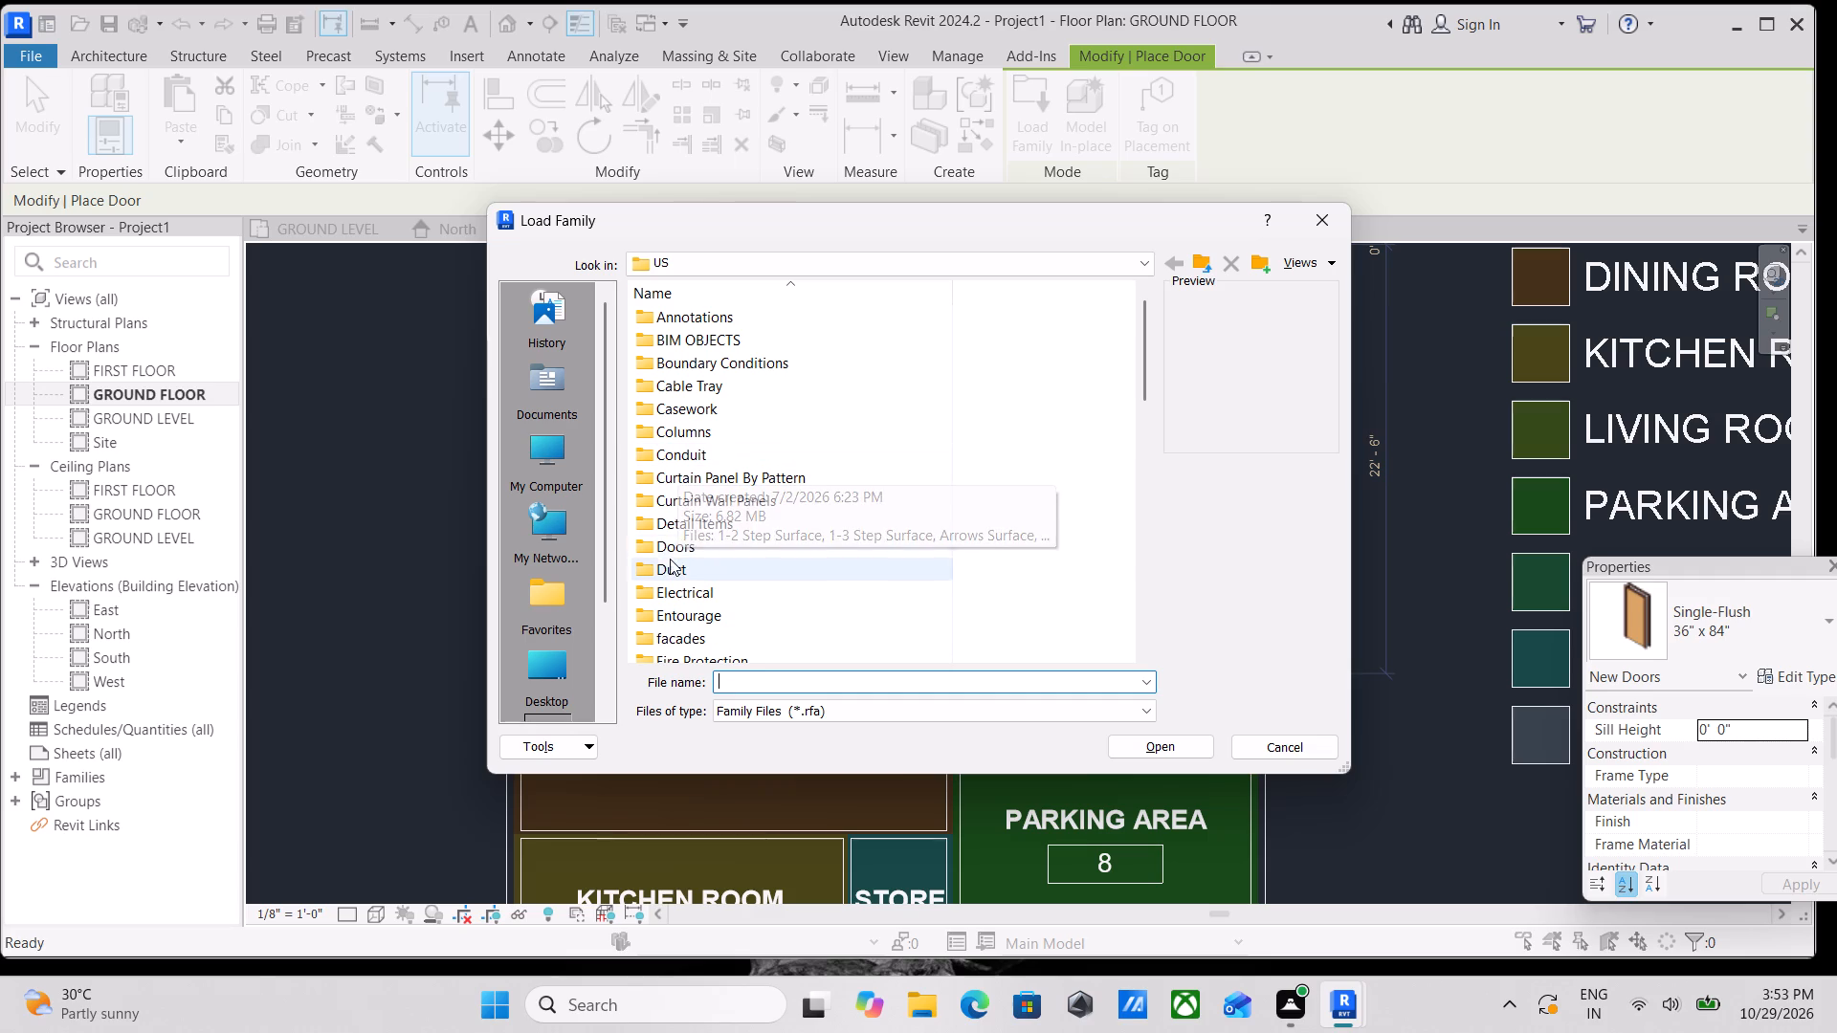
double_click(667, 546)
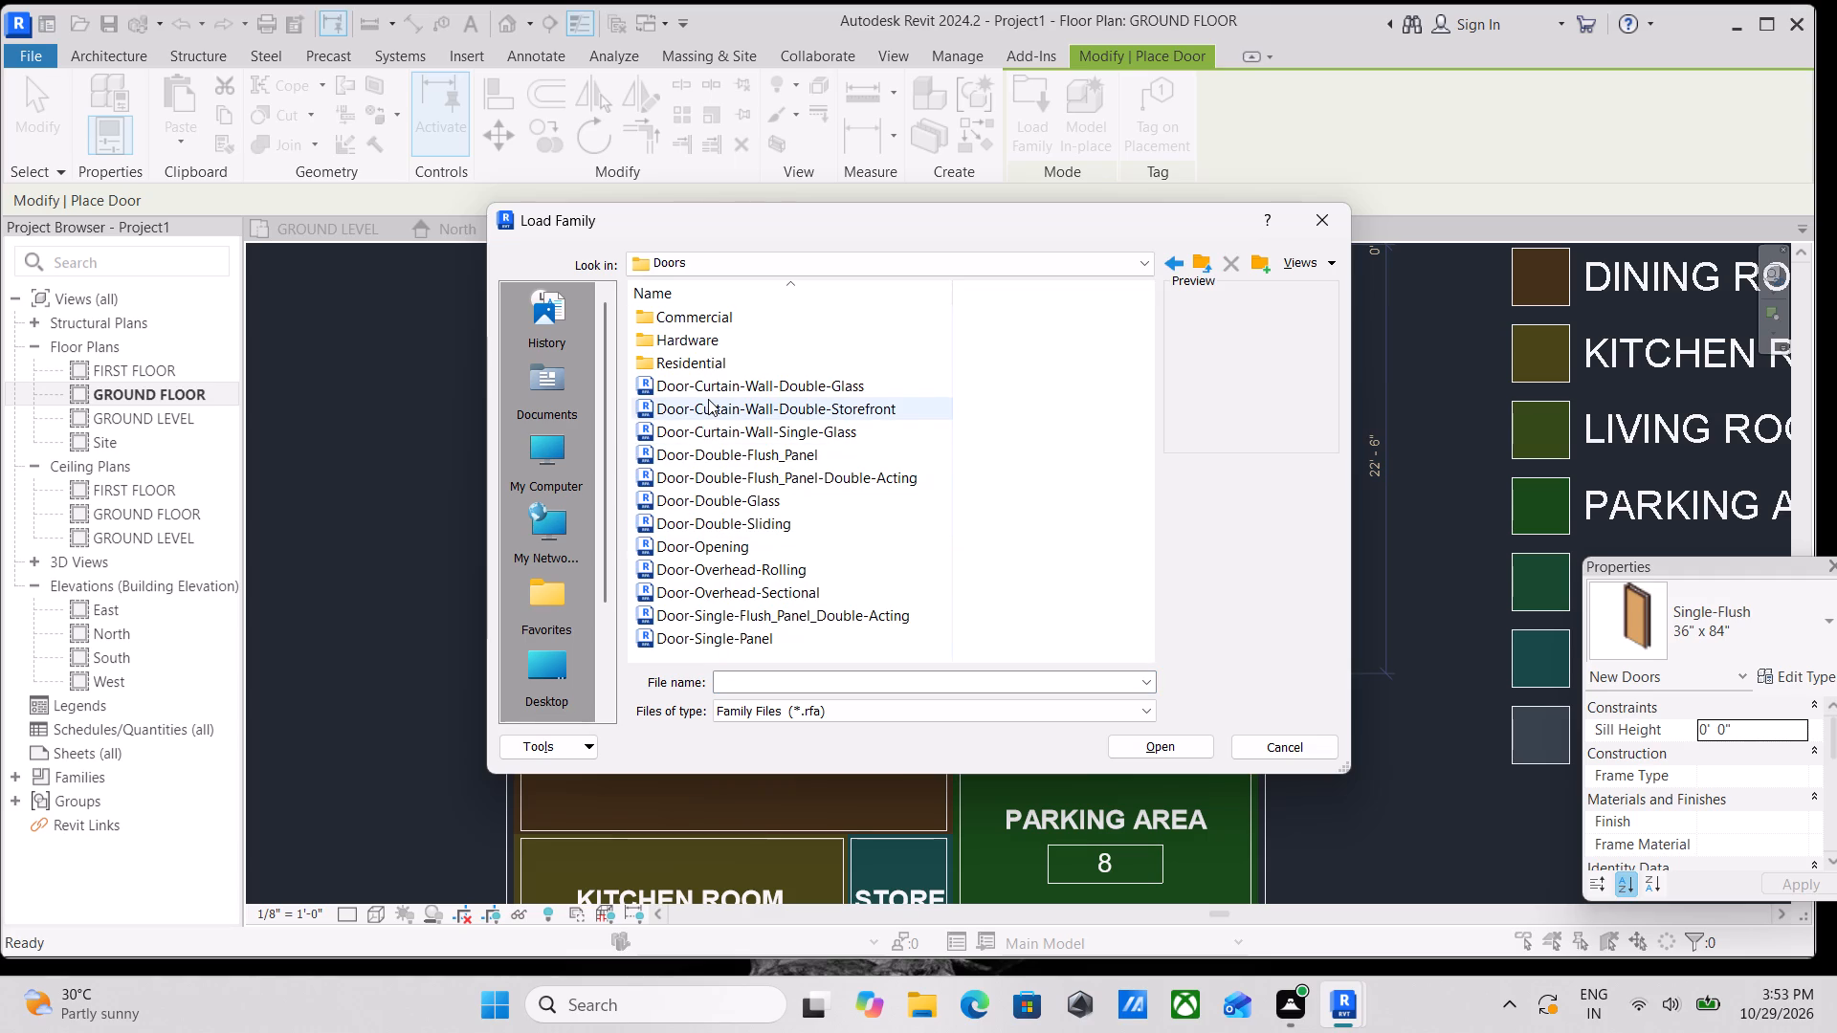
Preview the door families in the Doors folder, comparing the curtain-wall, double, sliding, opening, overhead and single-panel options.
left_click(708, 399)
left_click(708, 381)
left_click(732, 464)
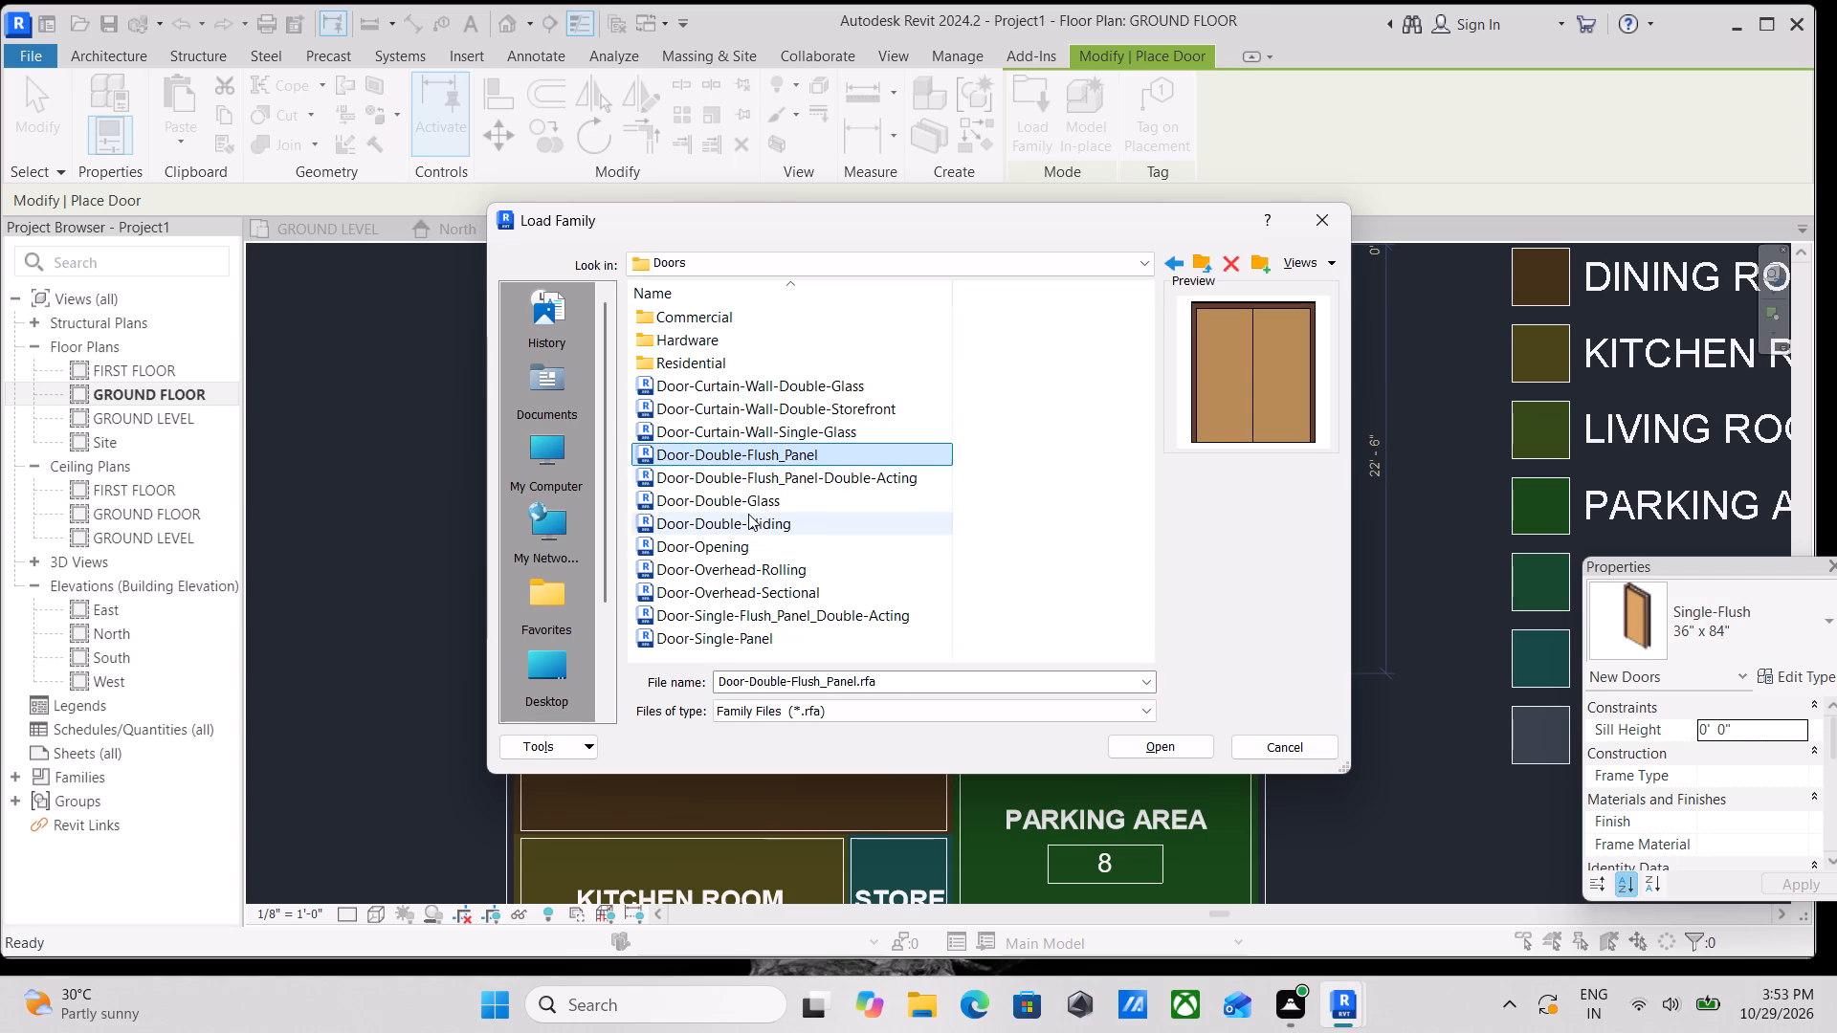
left_click(747, 504)
left_click(761, 538)
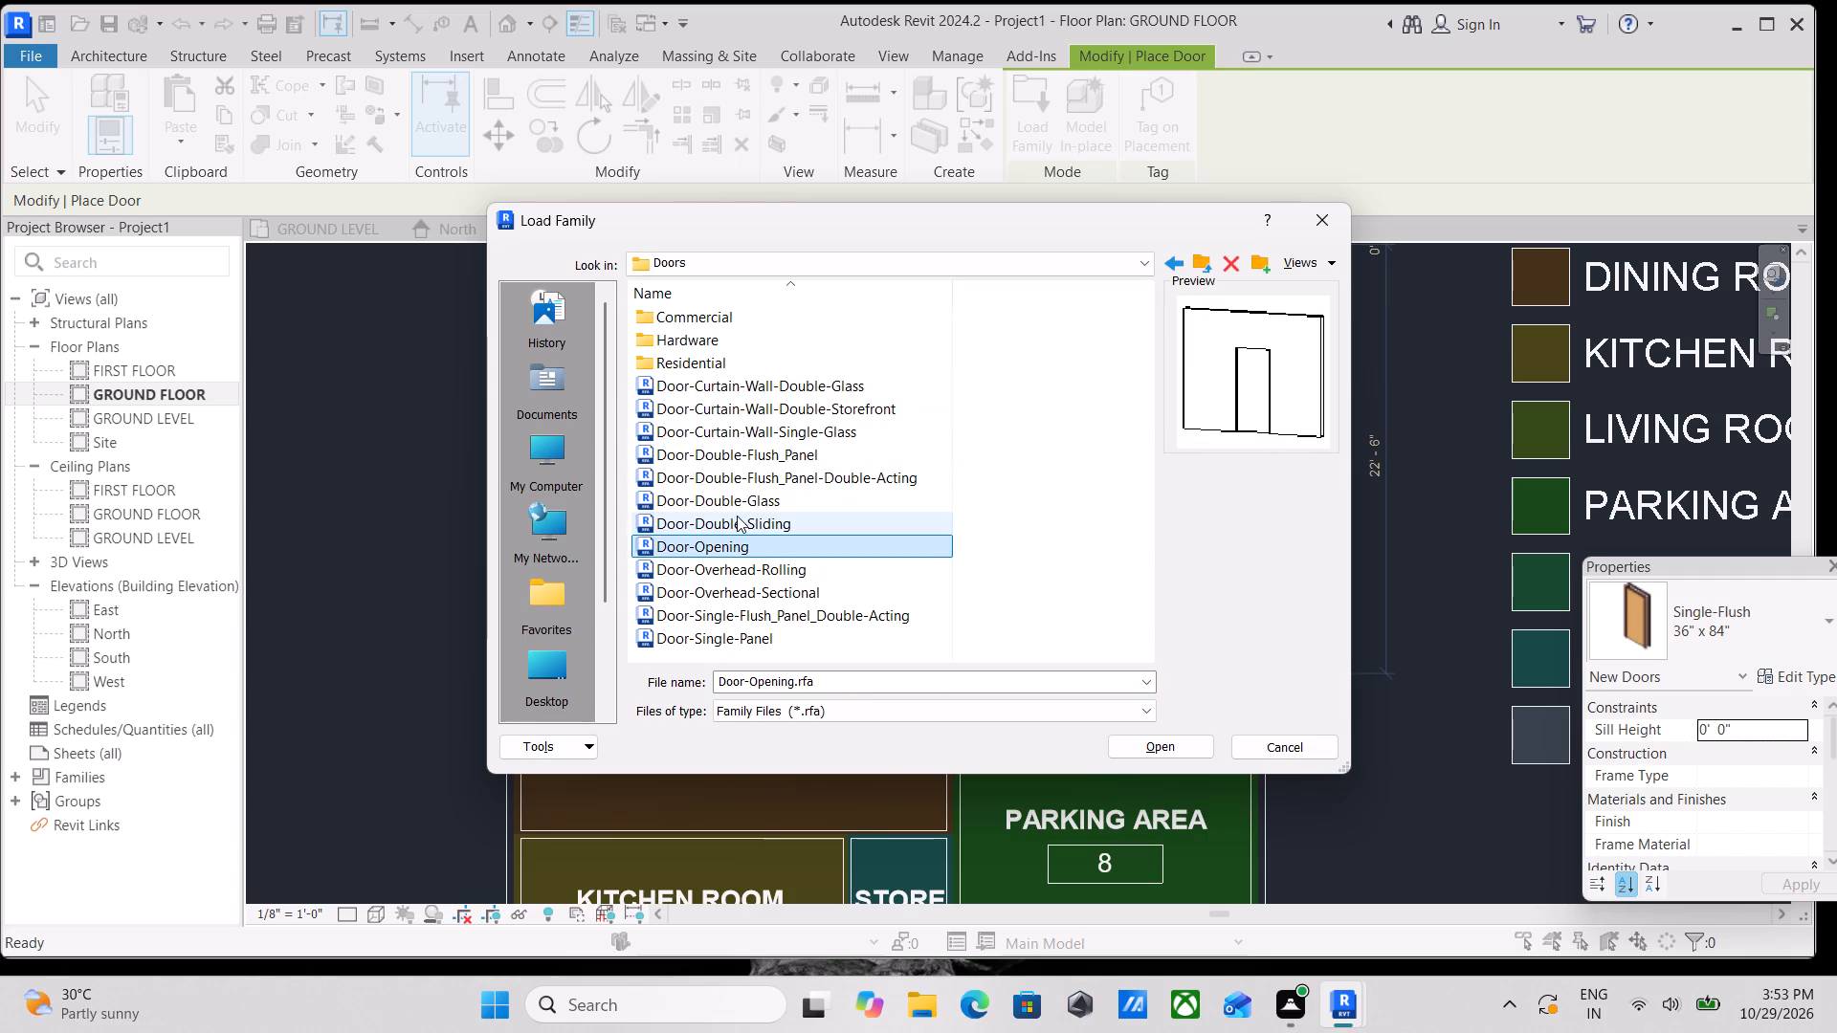
left_click(737, 516)
left_click(759, 589)
left_click(736, 547)
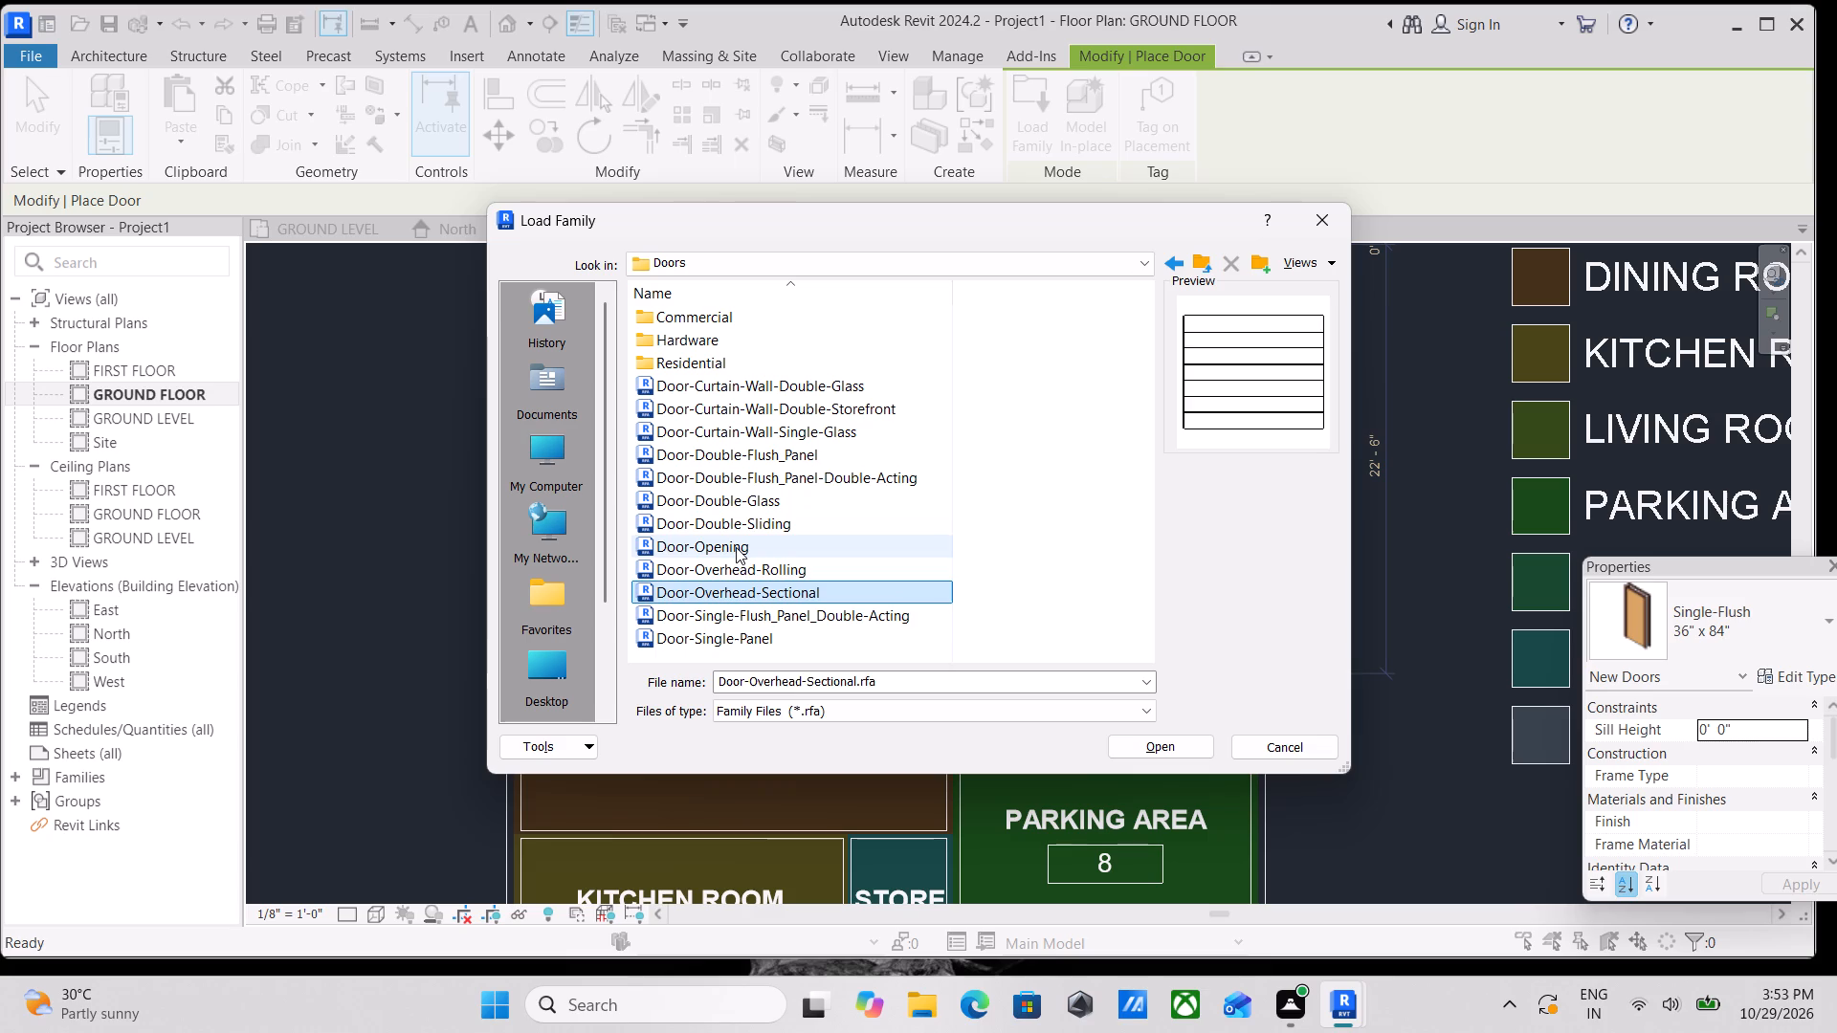
scroll(749, 622, "down", 1)
left_click(704, 624)
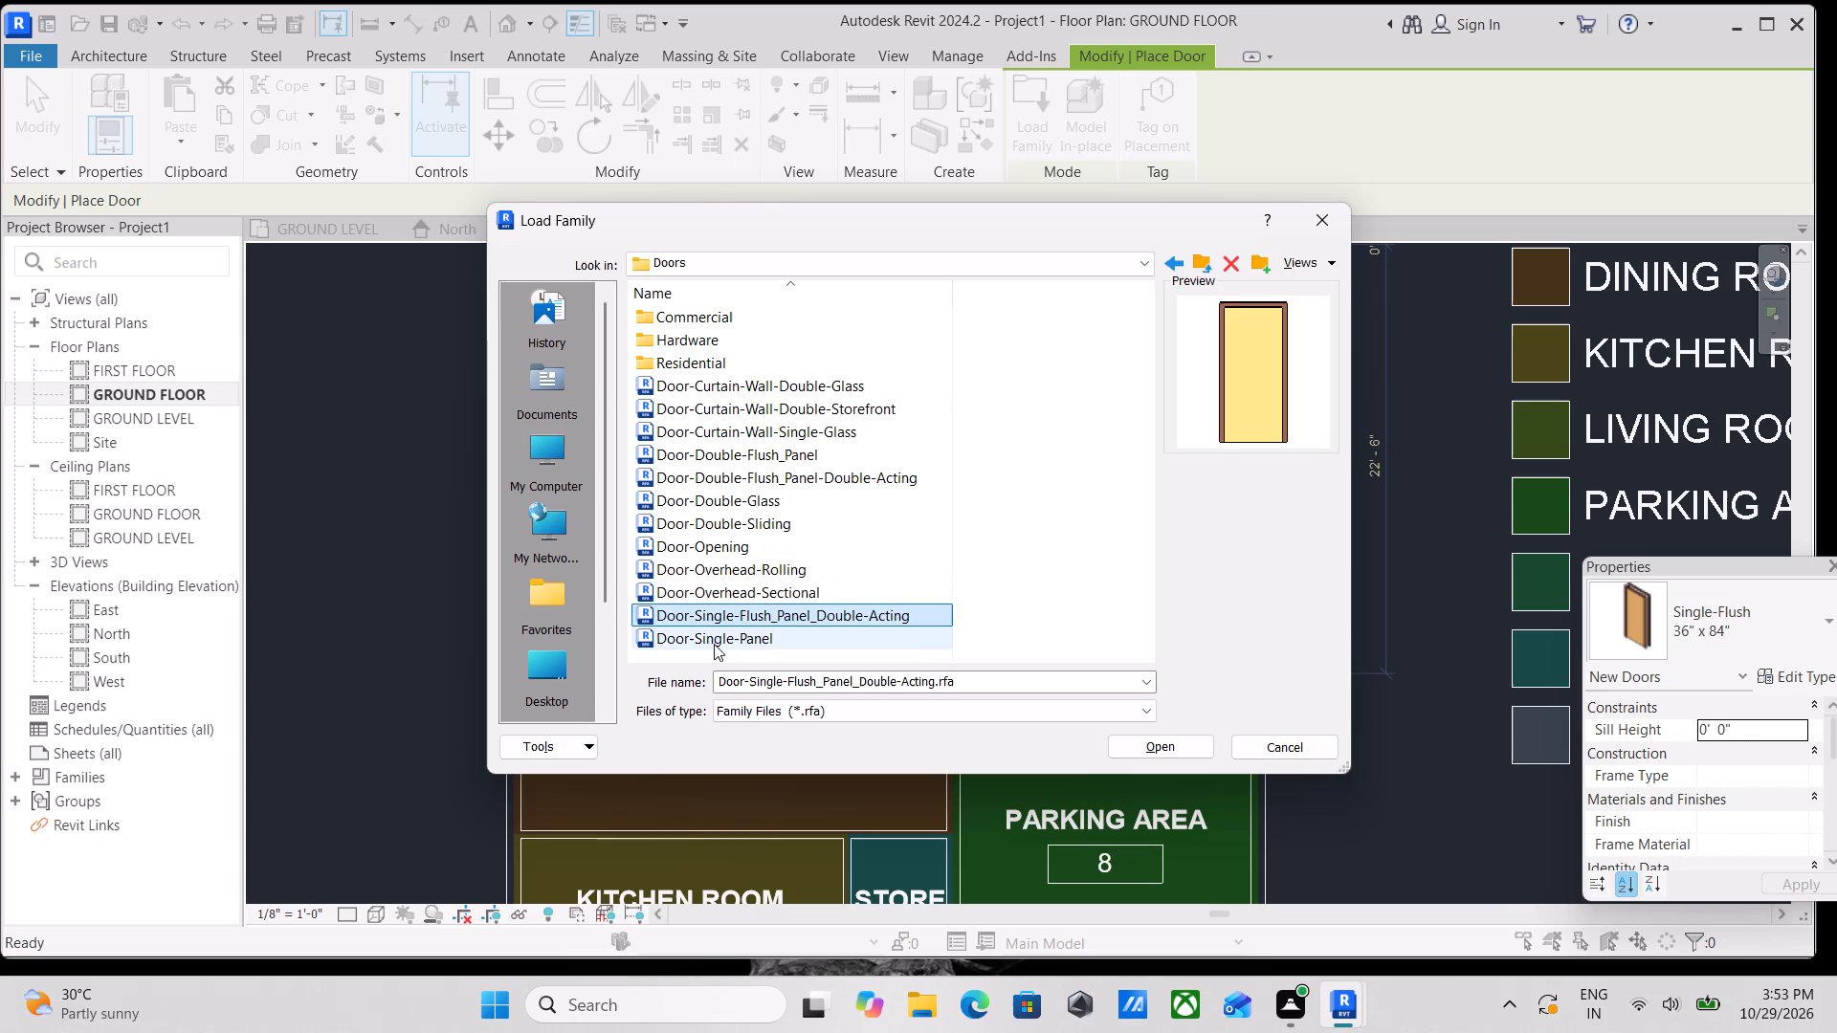
left_click(714, 644)
left_click(713, 506)
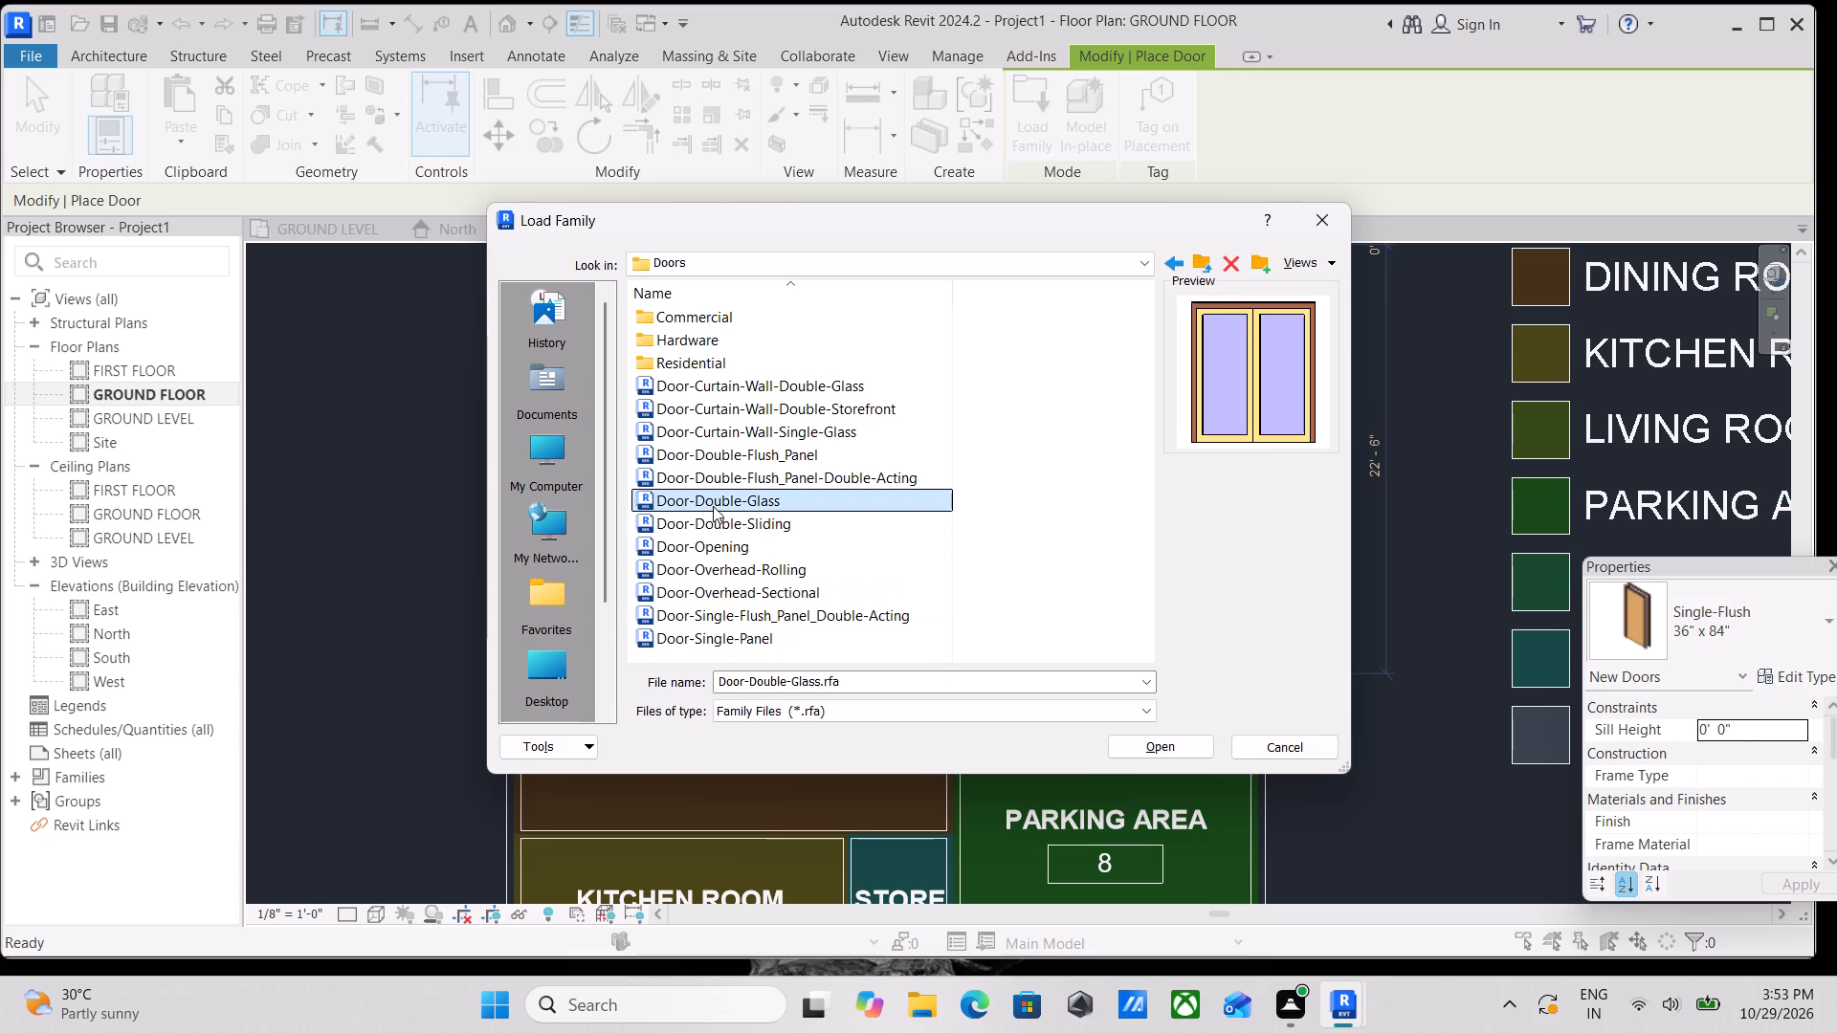
left_click(709, 531)
left_click(706, 547)
left_click(712, 441)
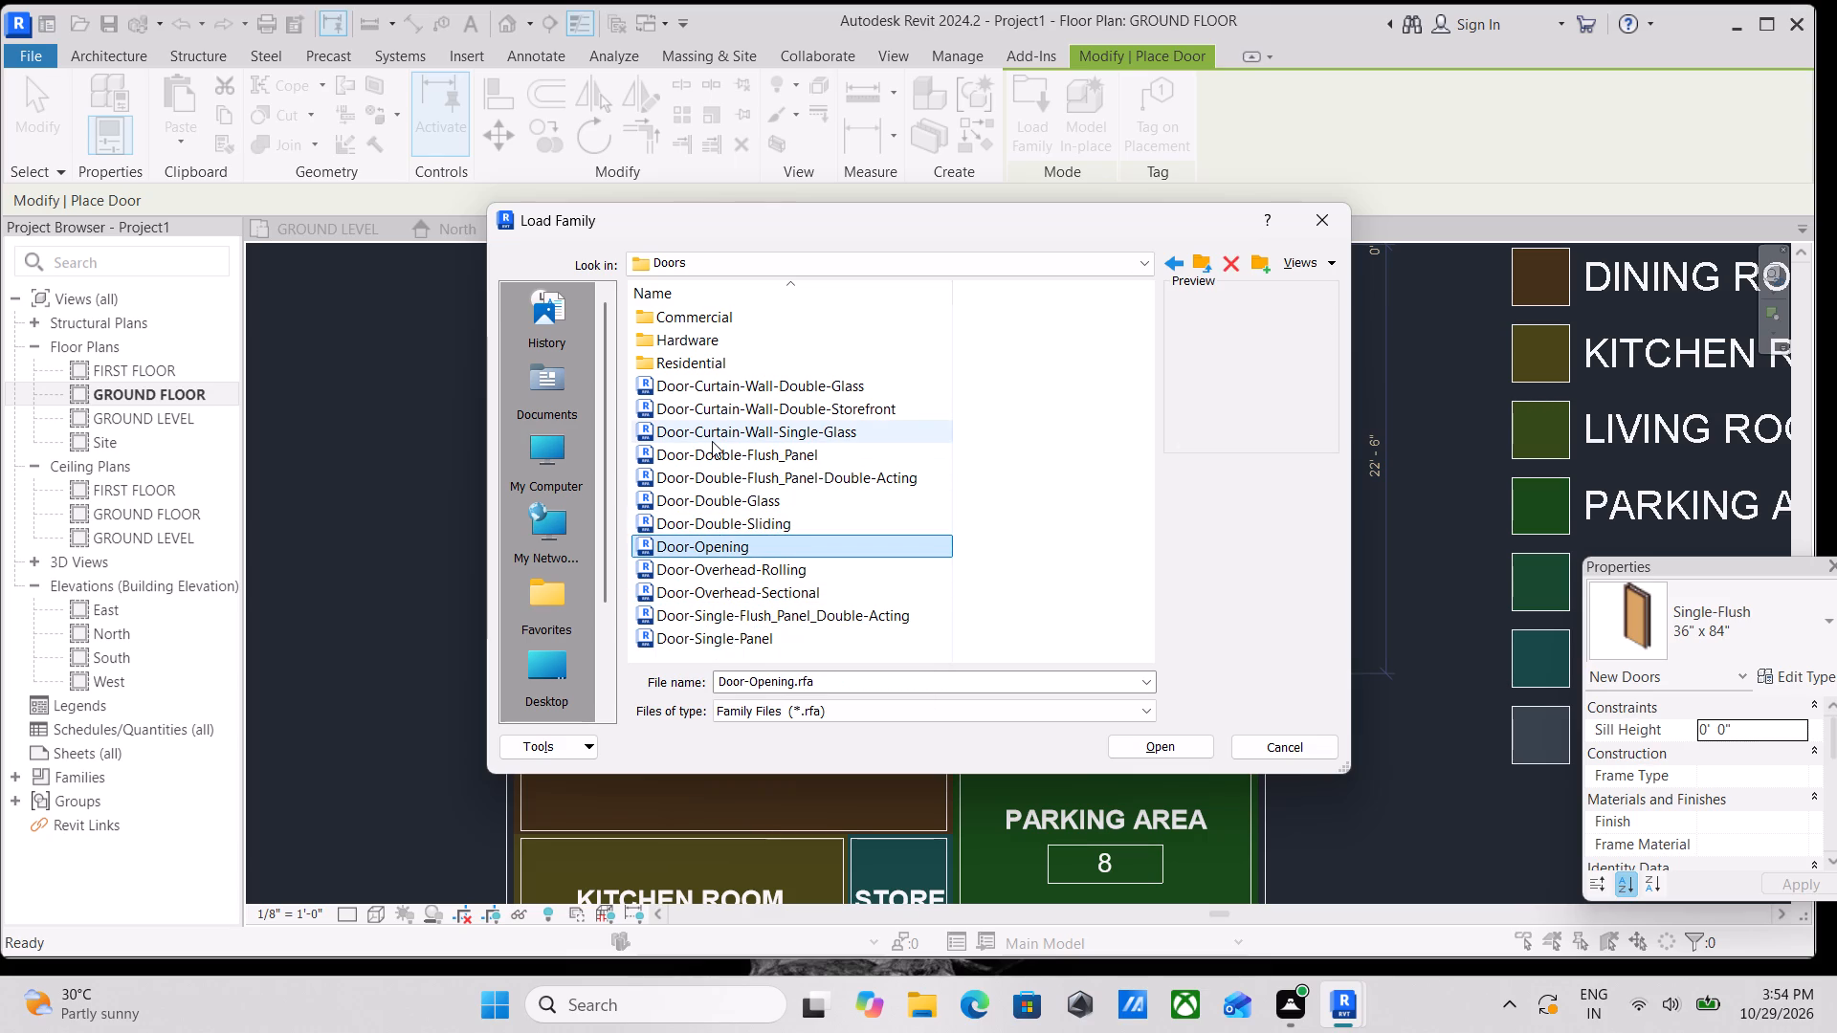
left_click(715, 404)
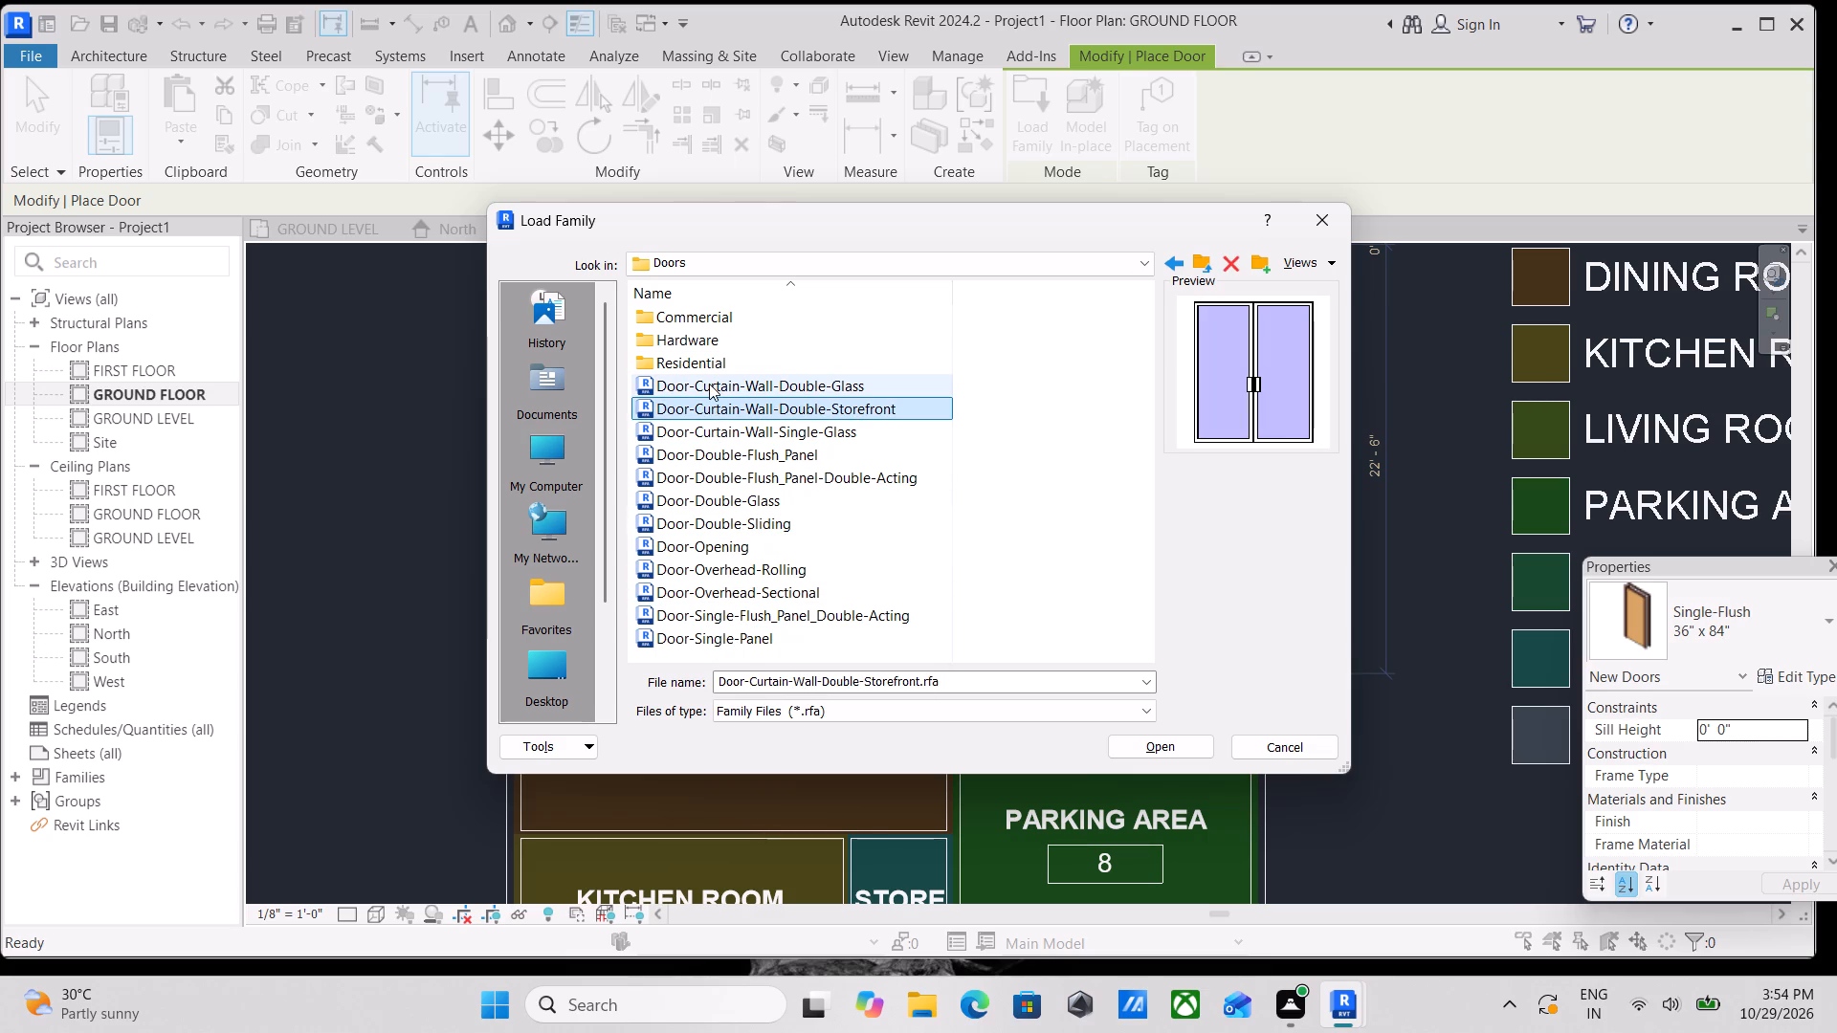
left_click(709, 384)
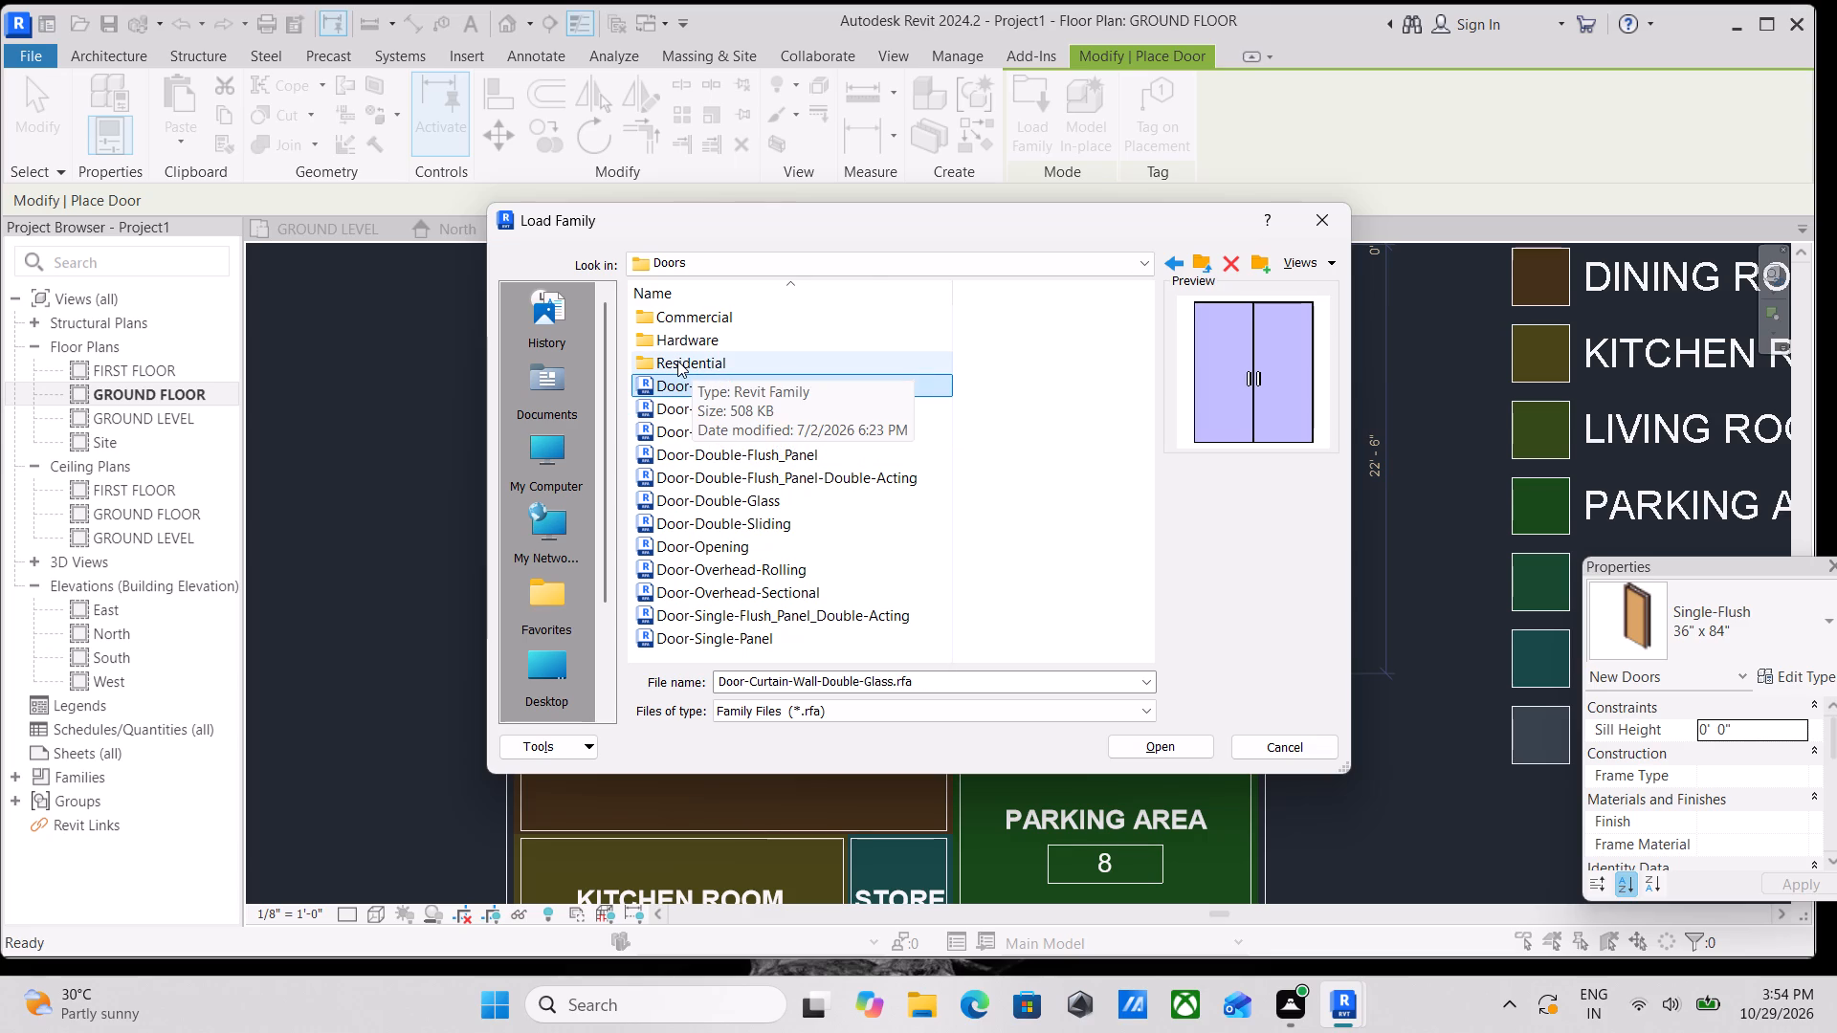
Open the Residential door folder and preview its exterior, double interior and single interior door families.
double_click(680, 362)
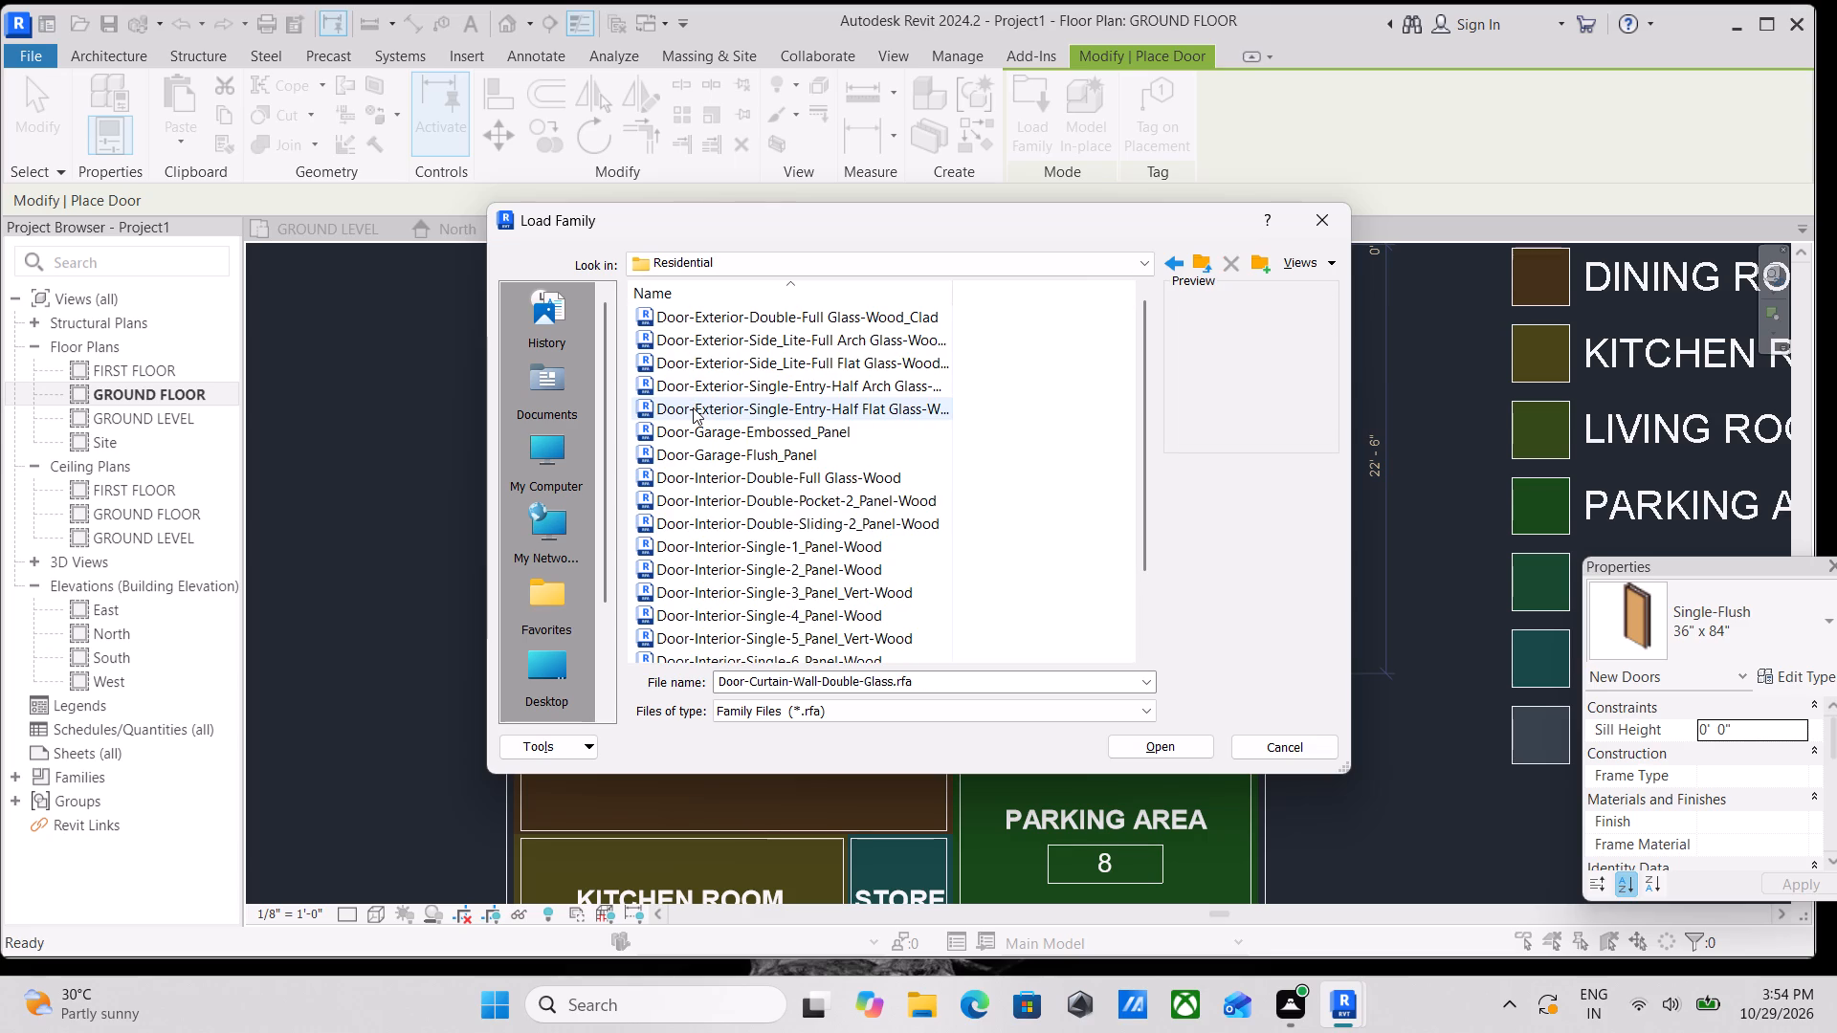
left_click(693, 407)
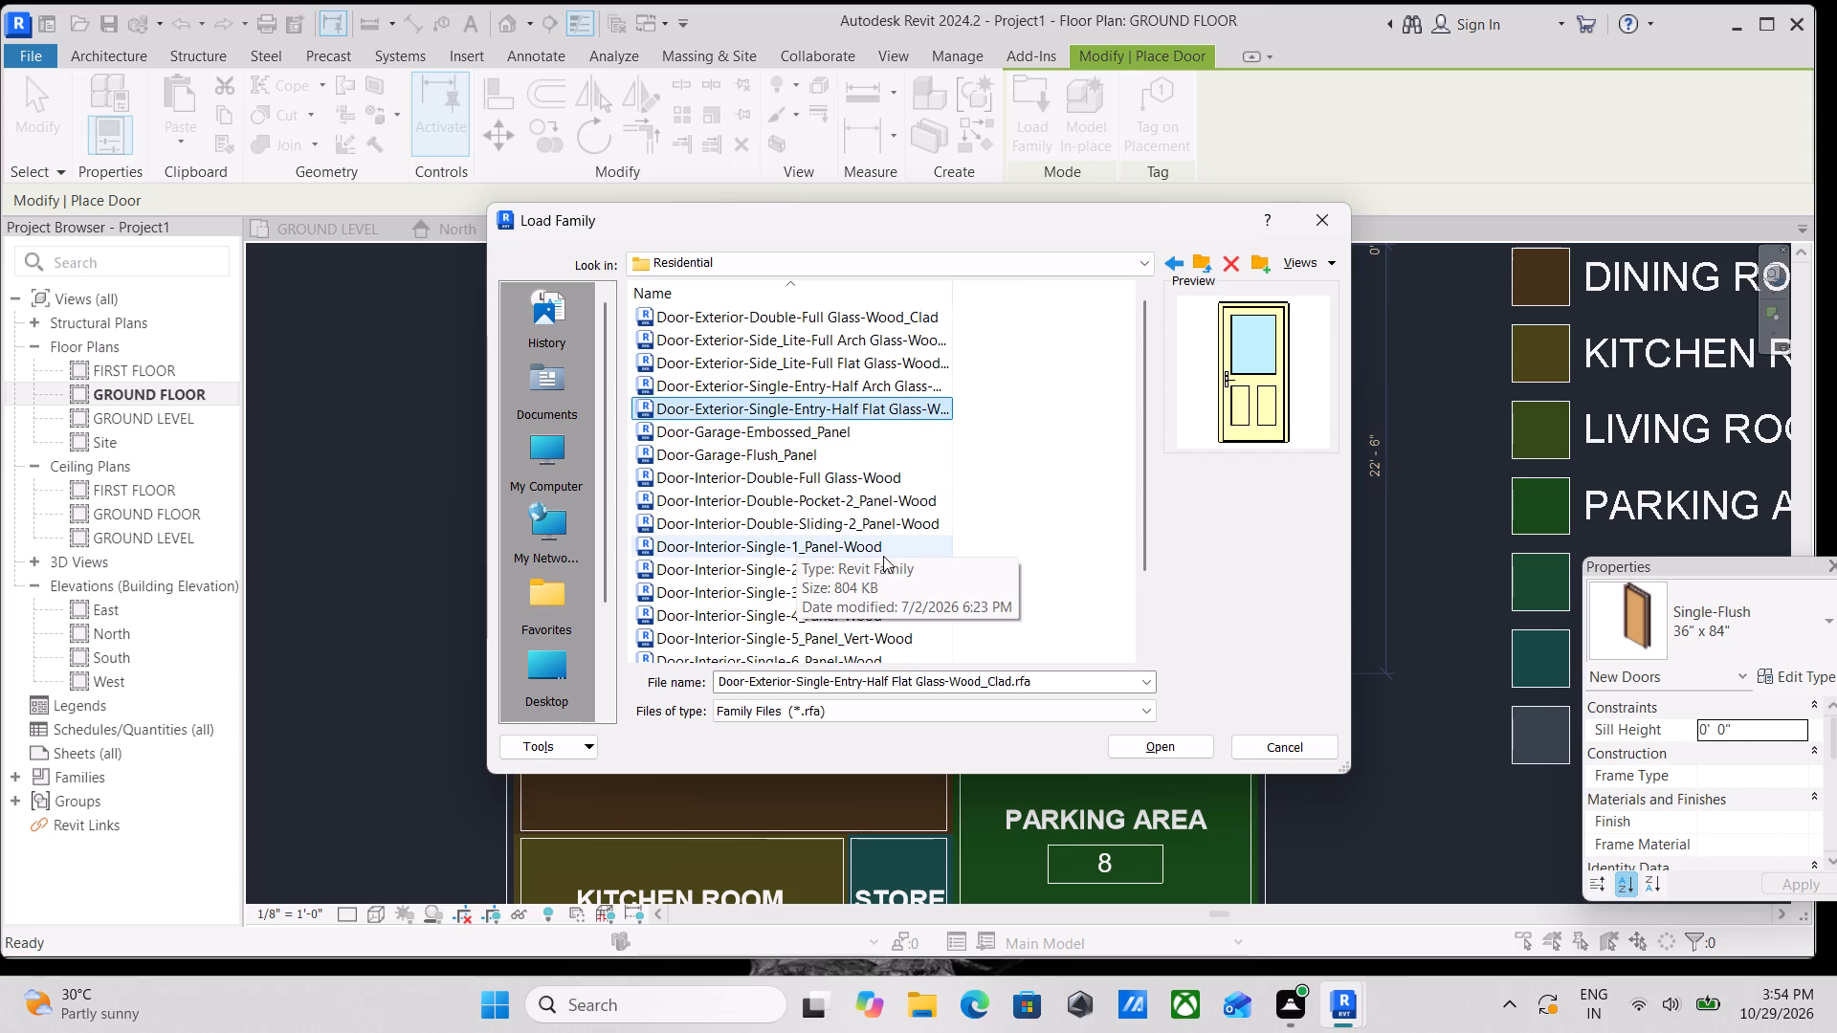
left_click(737, 385)
left_click(736, 407)
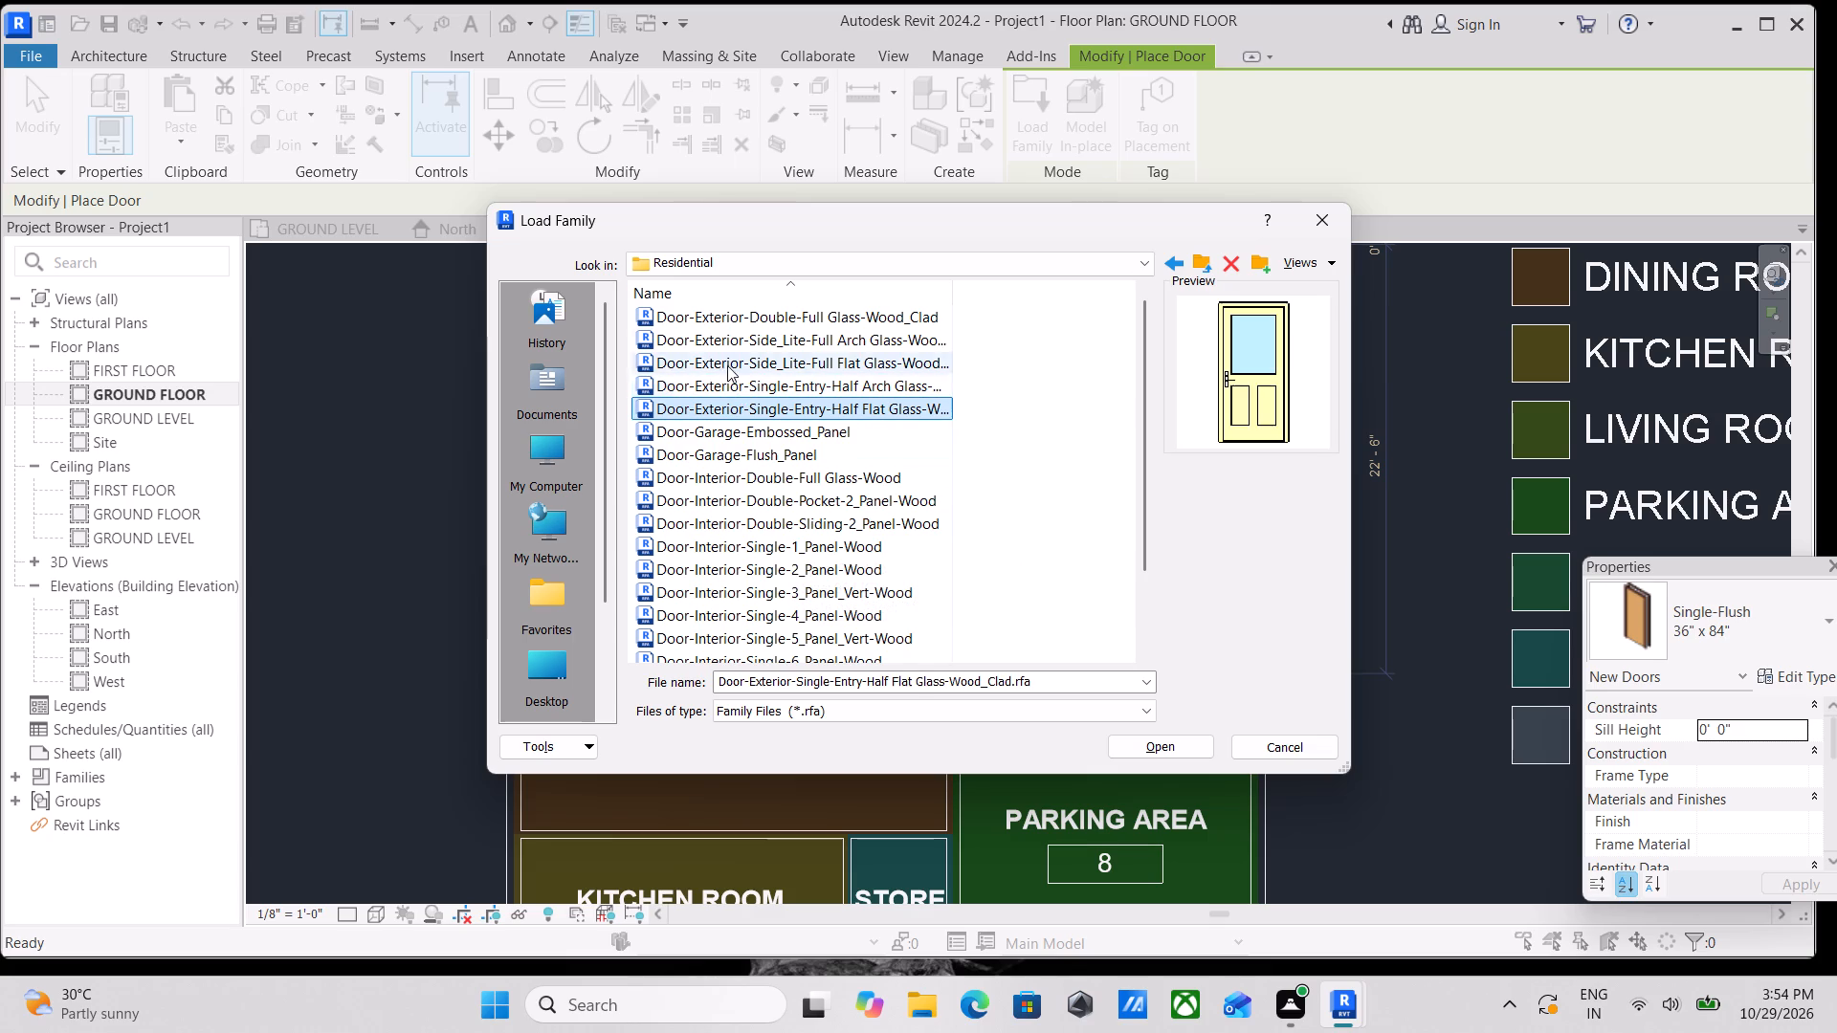
left_click(723, 358)
left_click(722, 319)
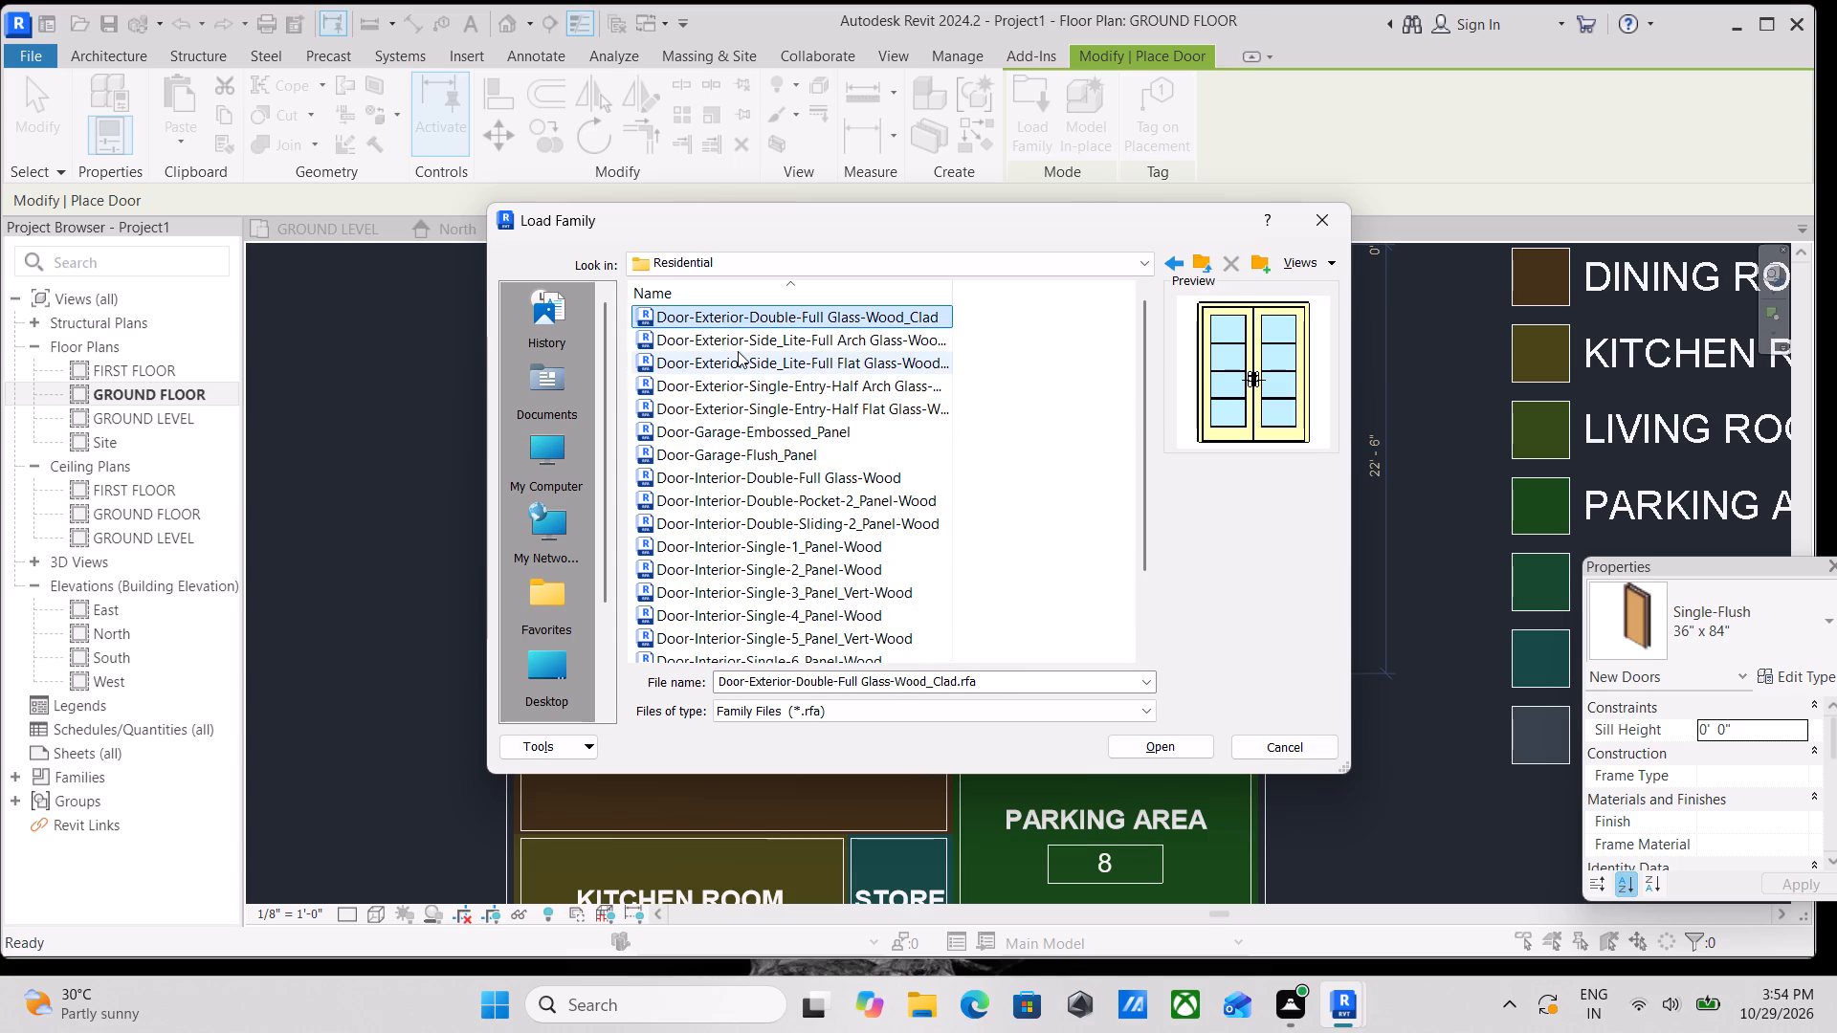
left_click(738, 351)
left_click(735, 331)
left_click(756, 522)
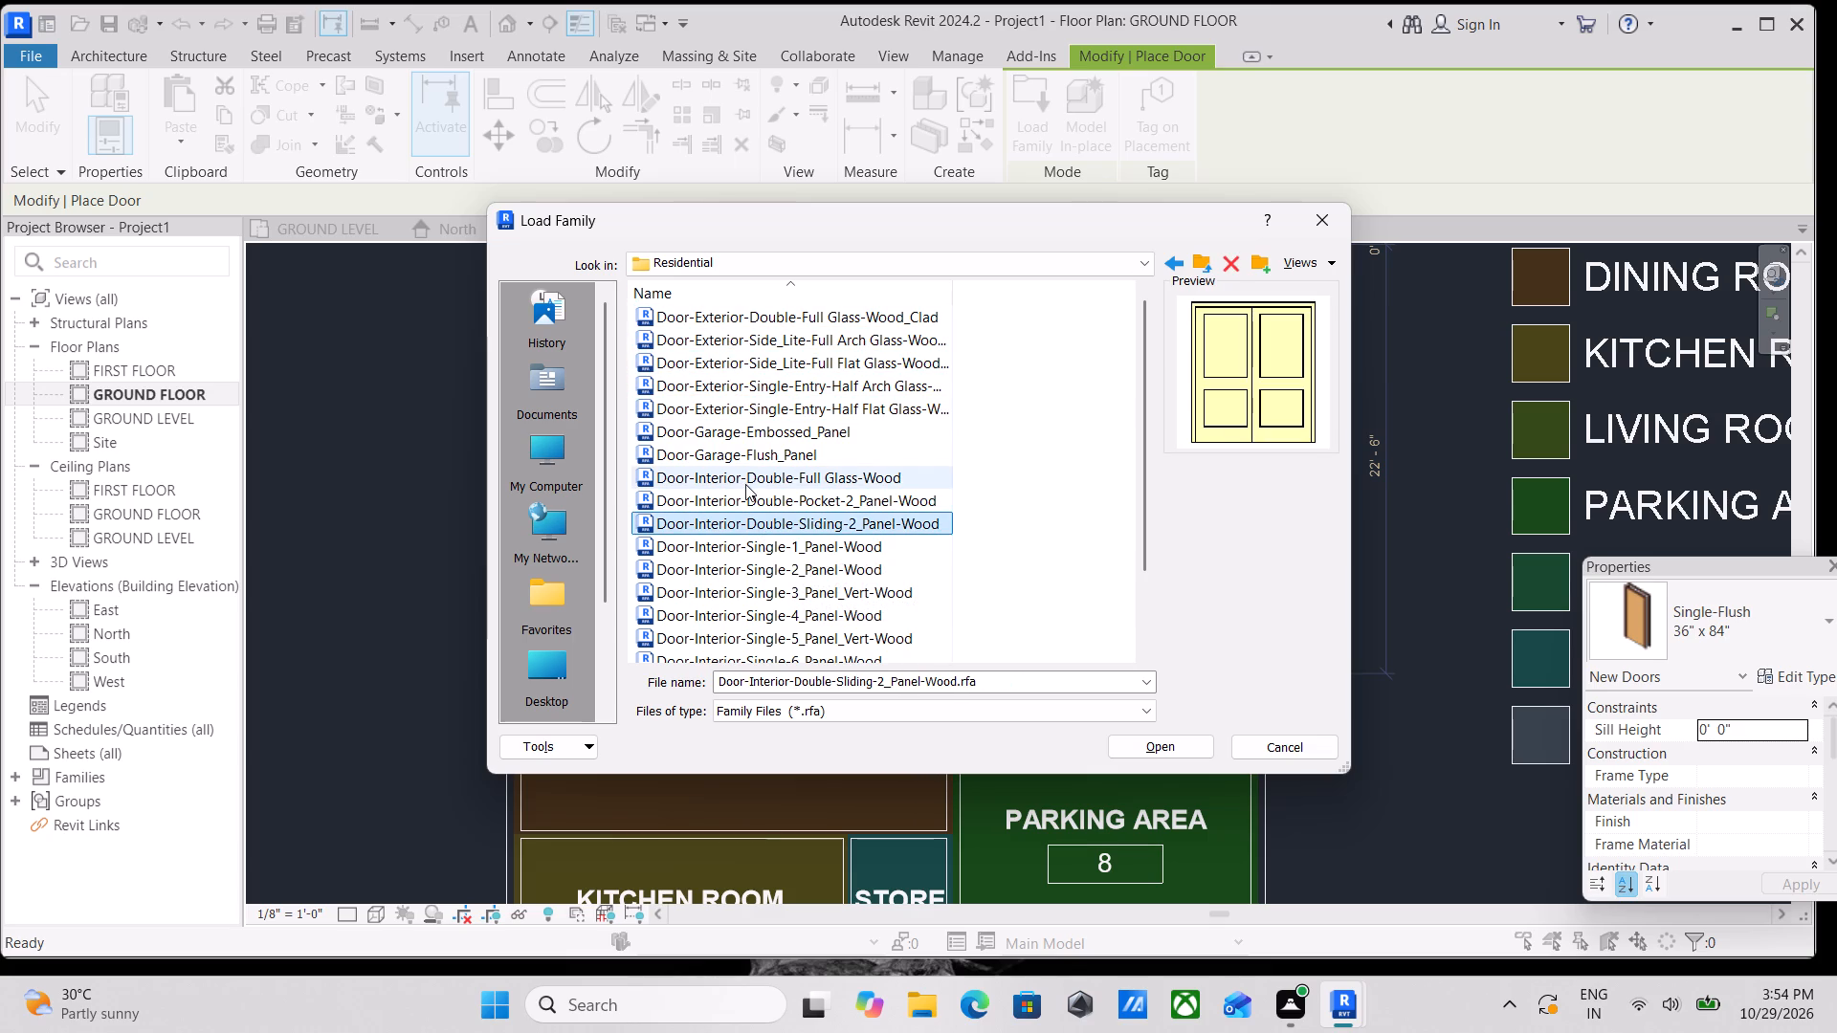
left_click(738, 462)
left_click(750, 478)
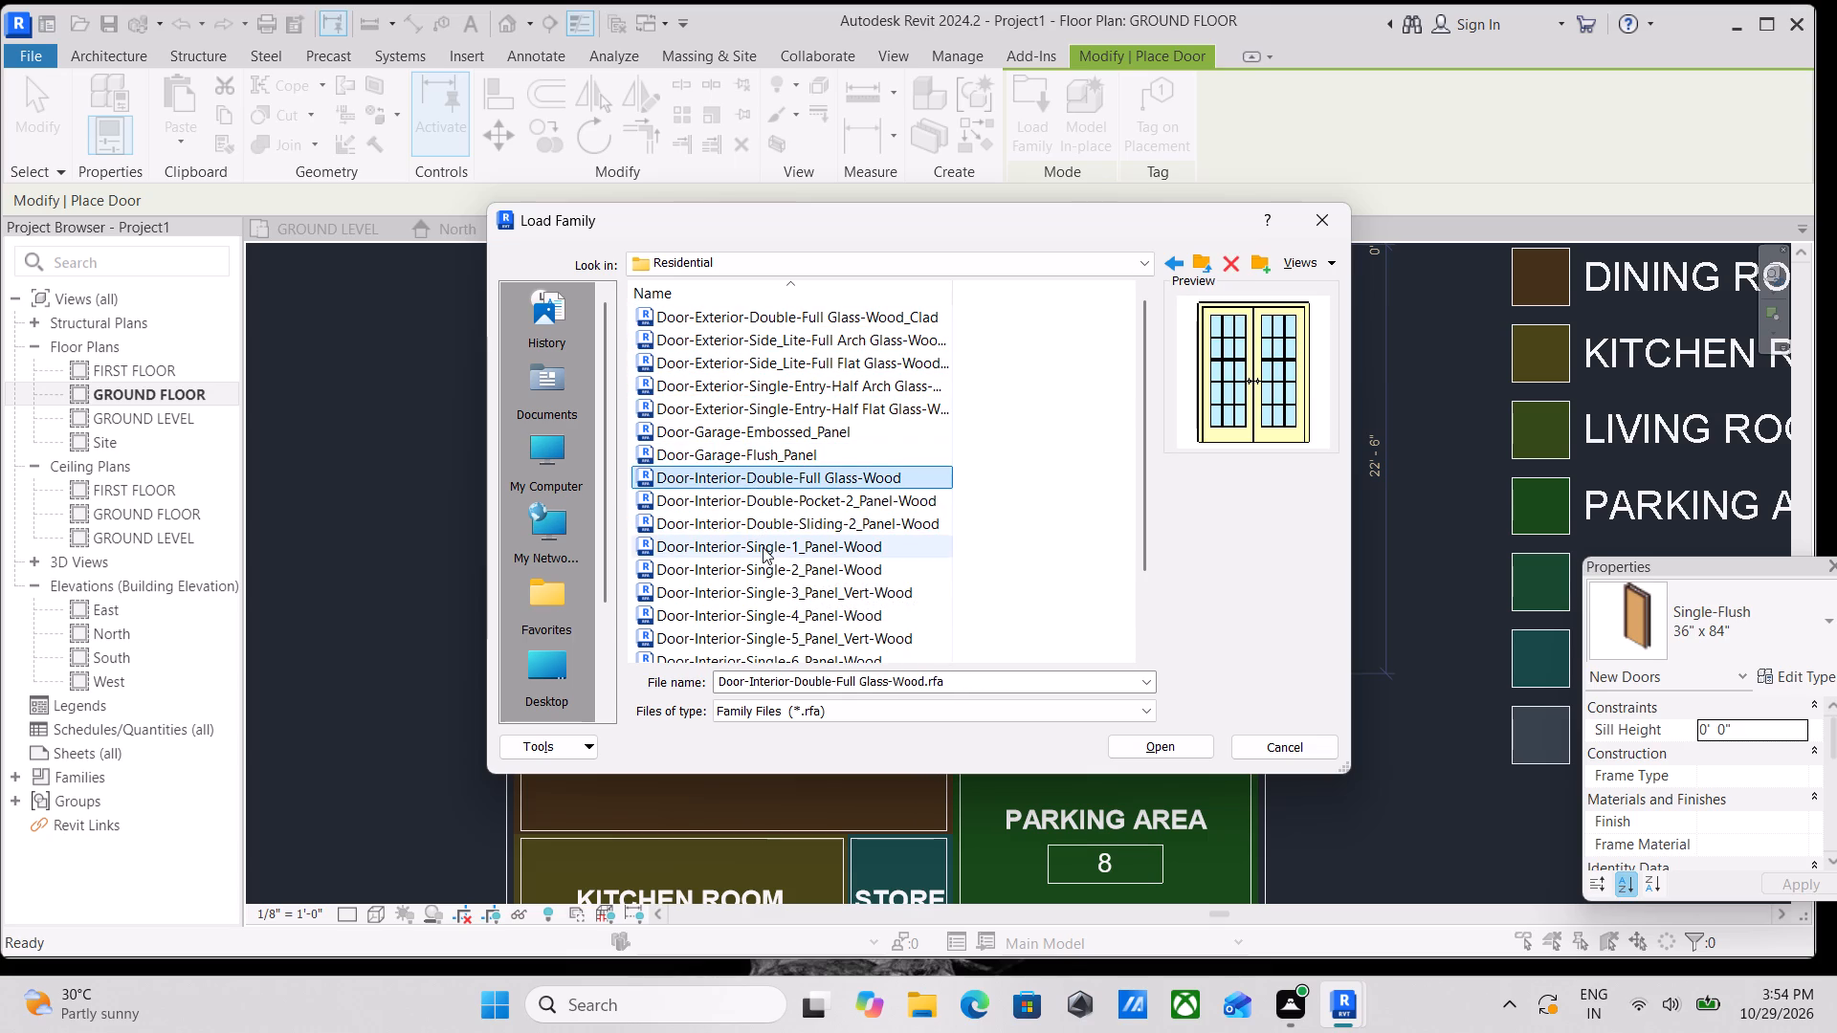
left_click(763, 547)
left_click(769, 573)
left_click(779, 599)
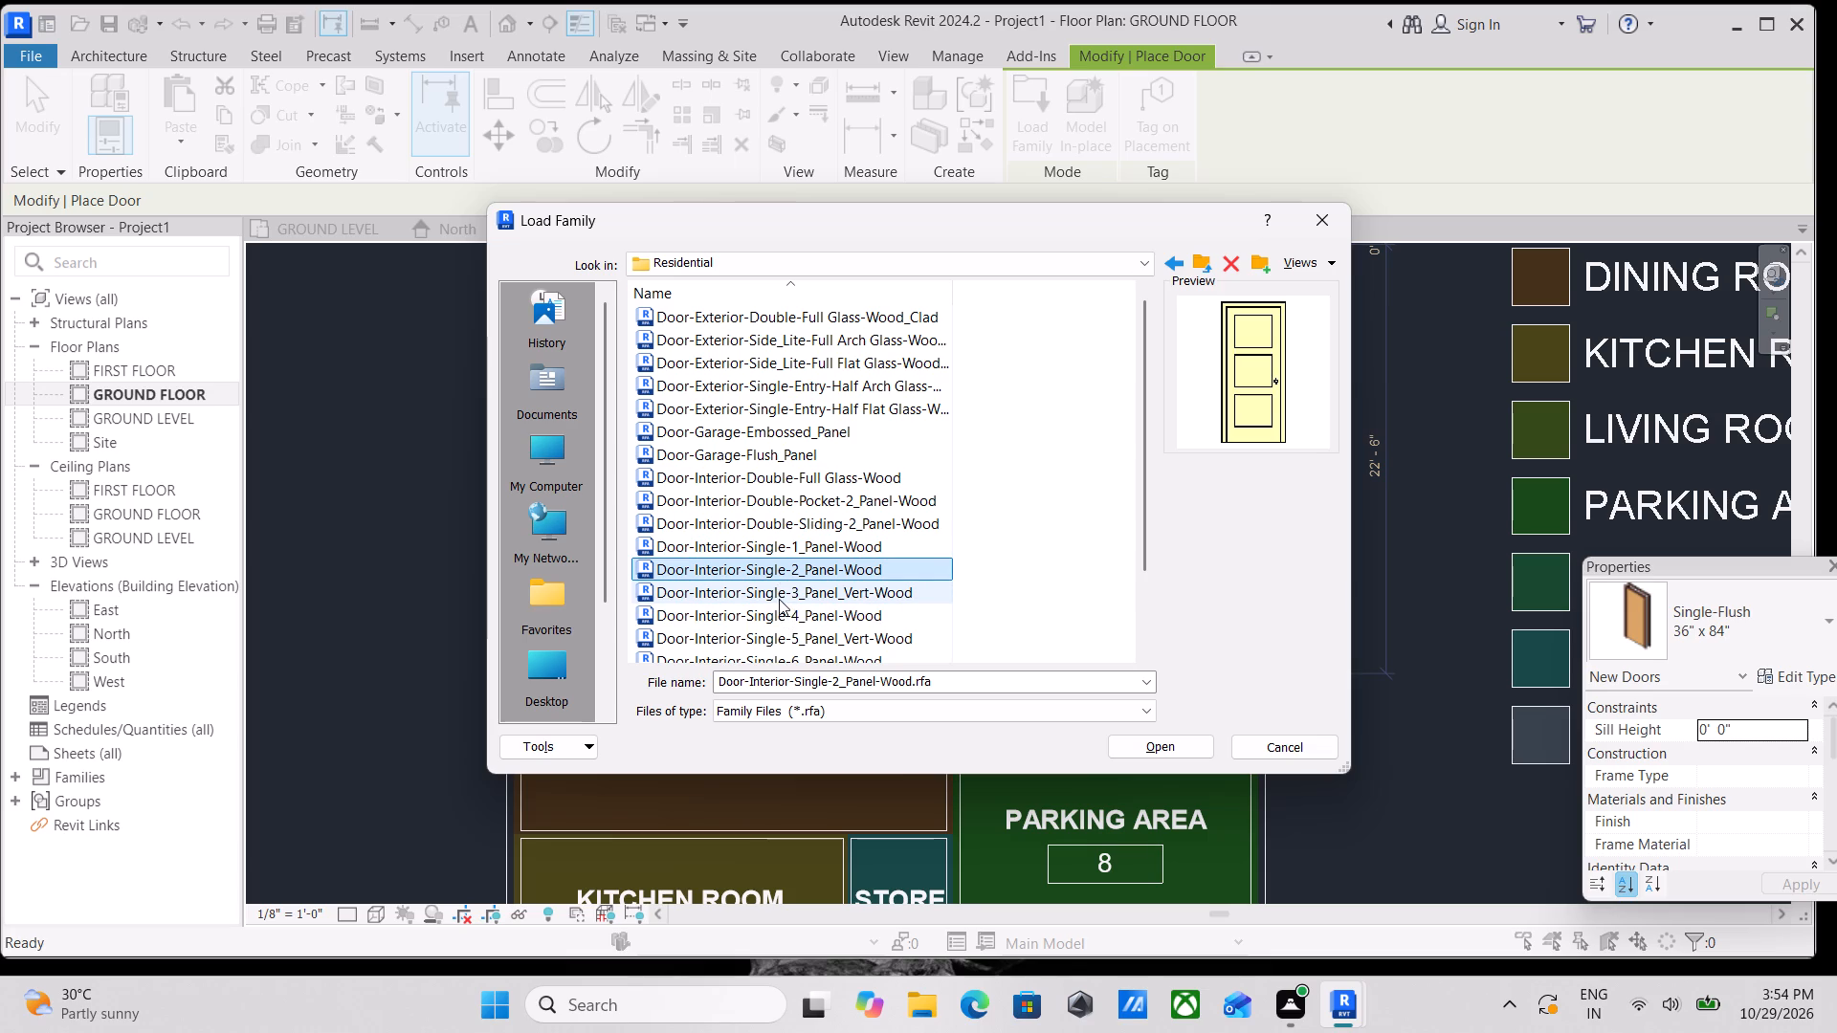
left_click(798, 632)
scroll(798, 632, "down", 1)
left_click(792, 602)
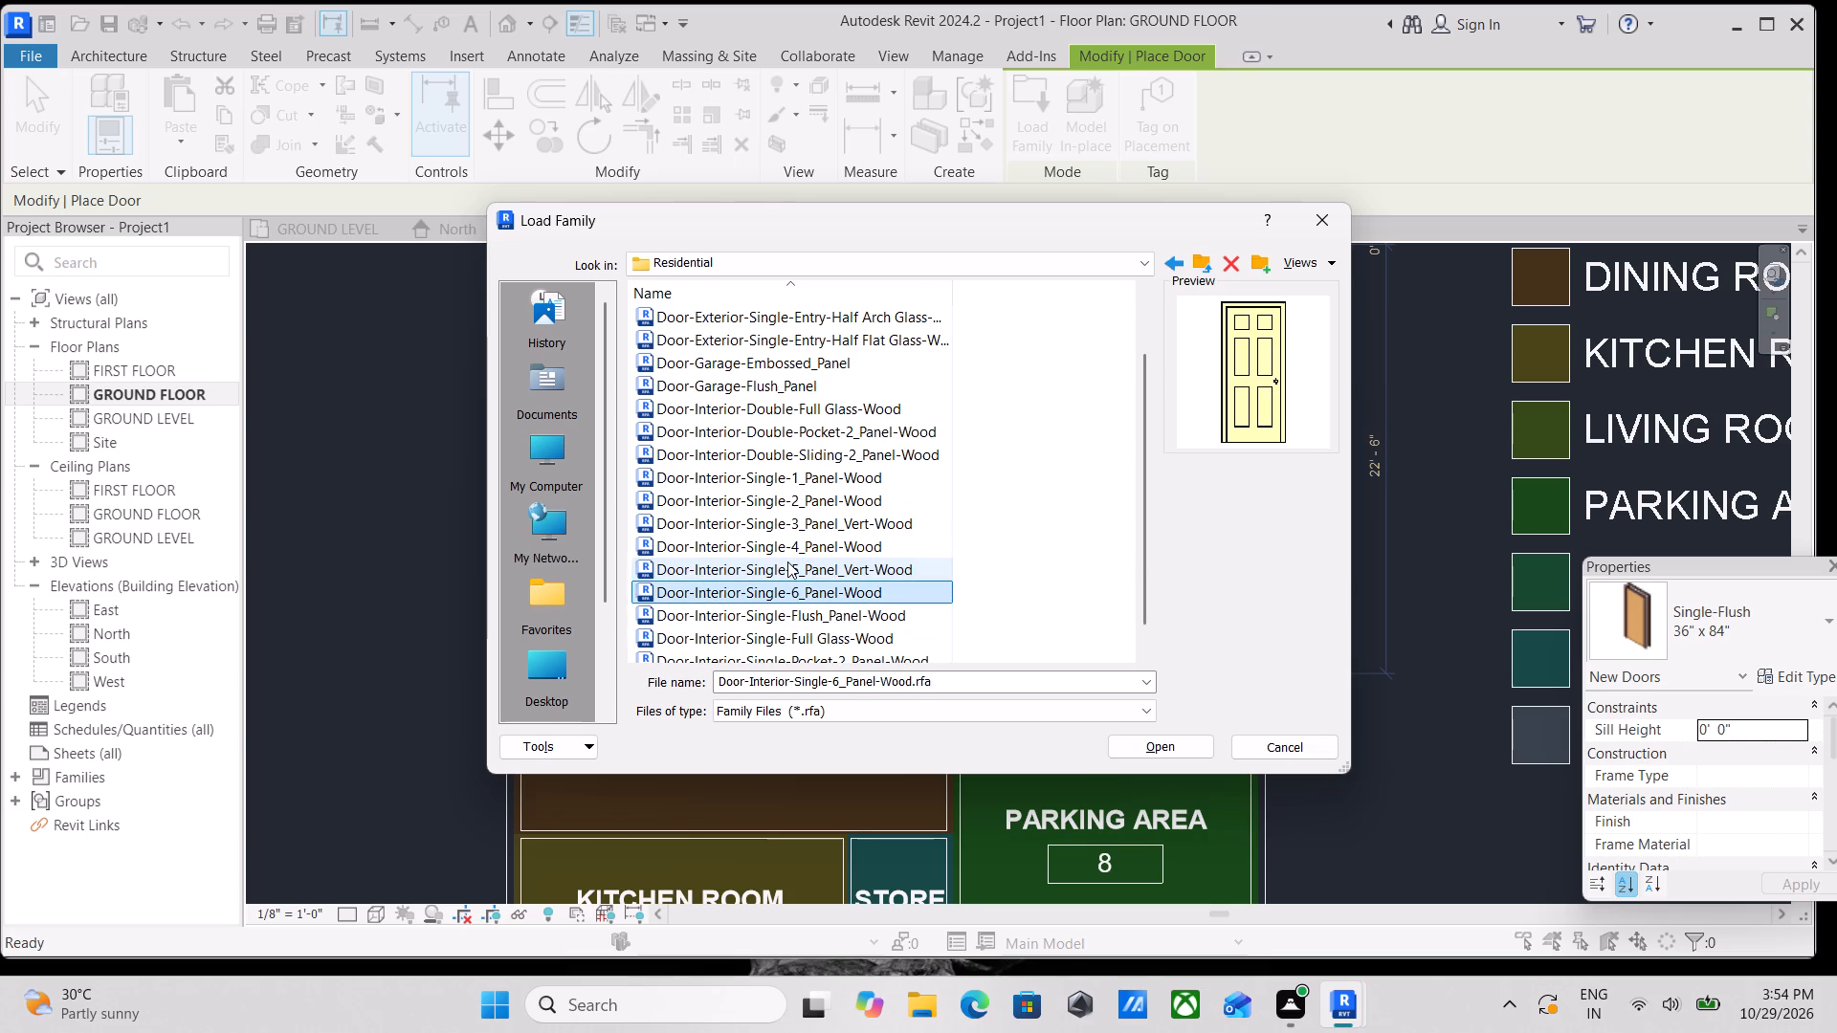
left_click(787, 561)
scroll(804, 606, "down", 2)
left_click(788, 593)
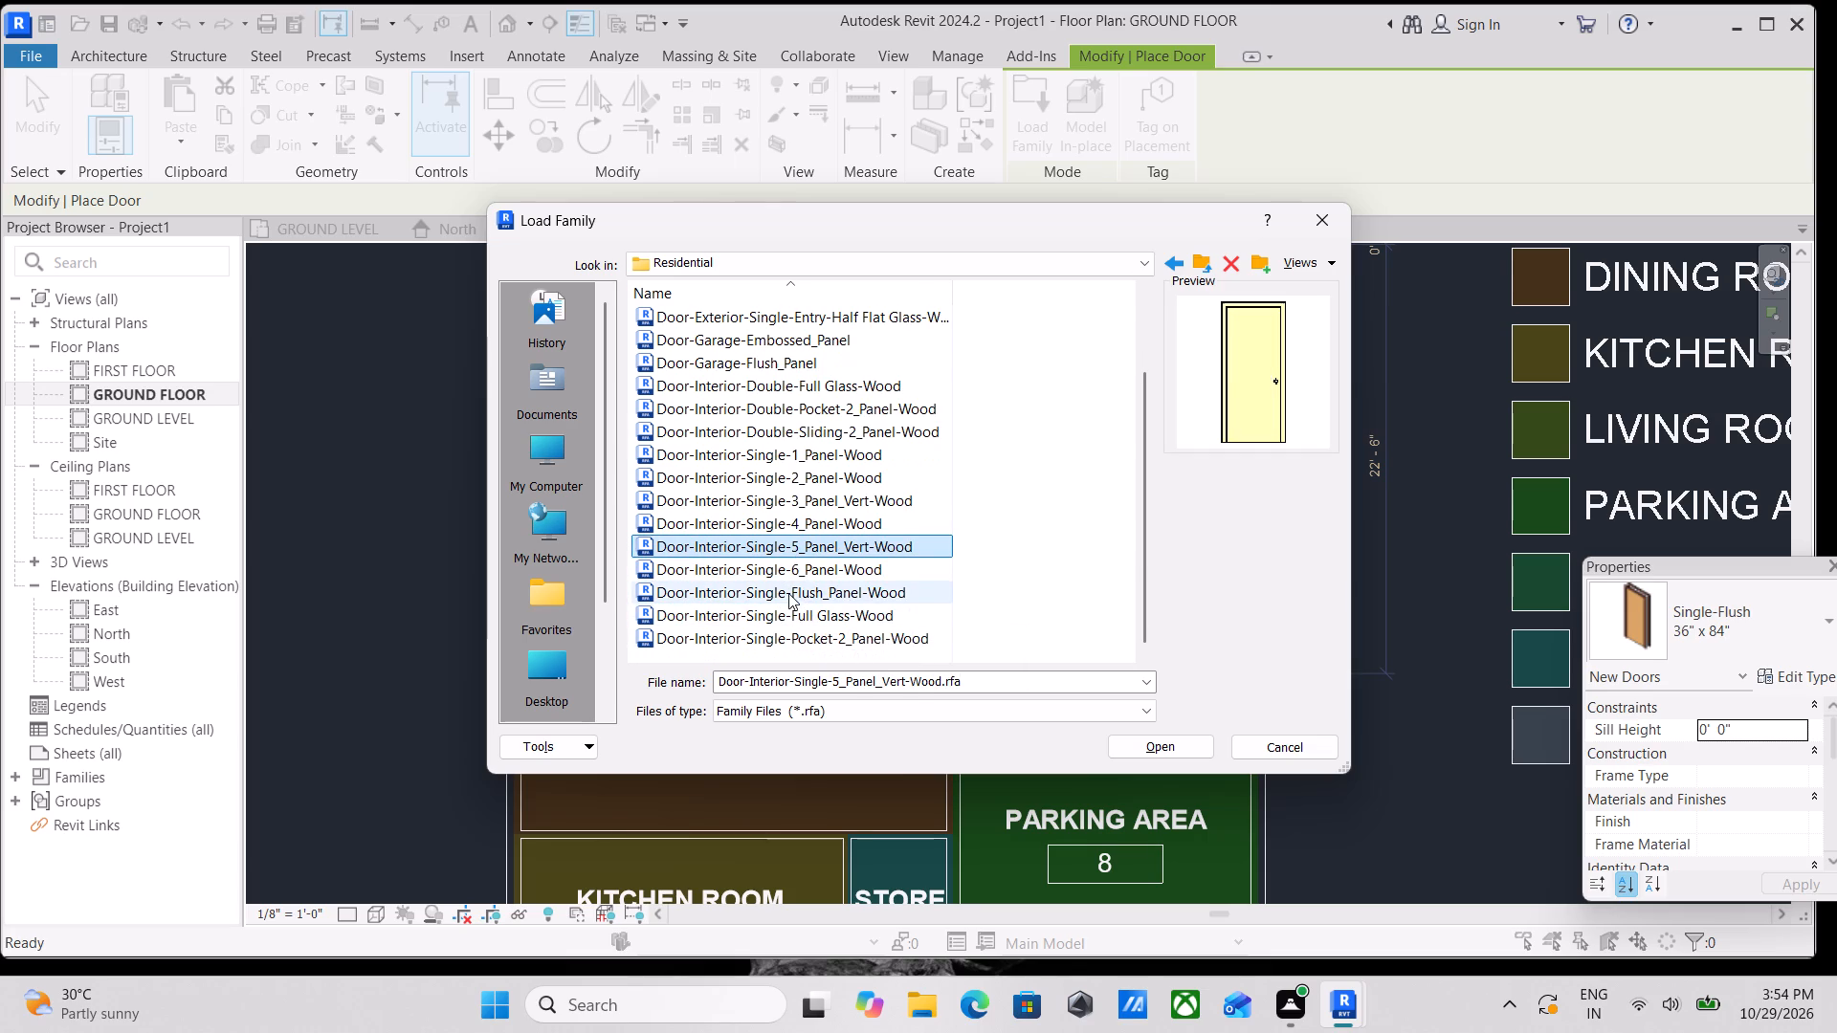
Load the Door-Interior-Single-Full Glass-Wood family with its 36" x 84" type.
left_click(807, 619)
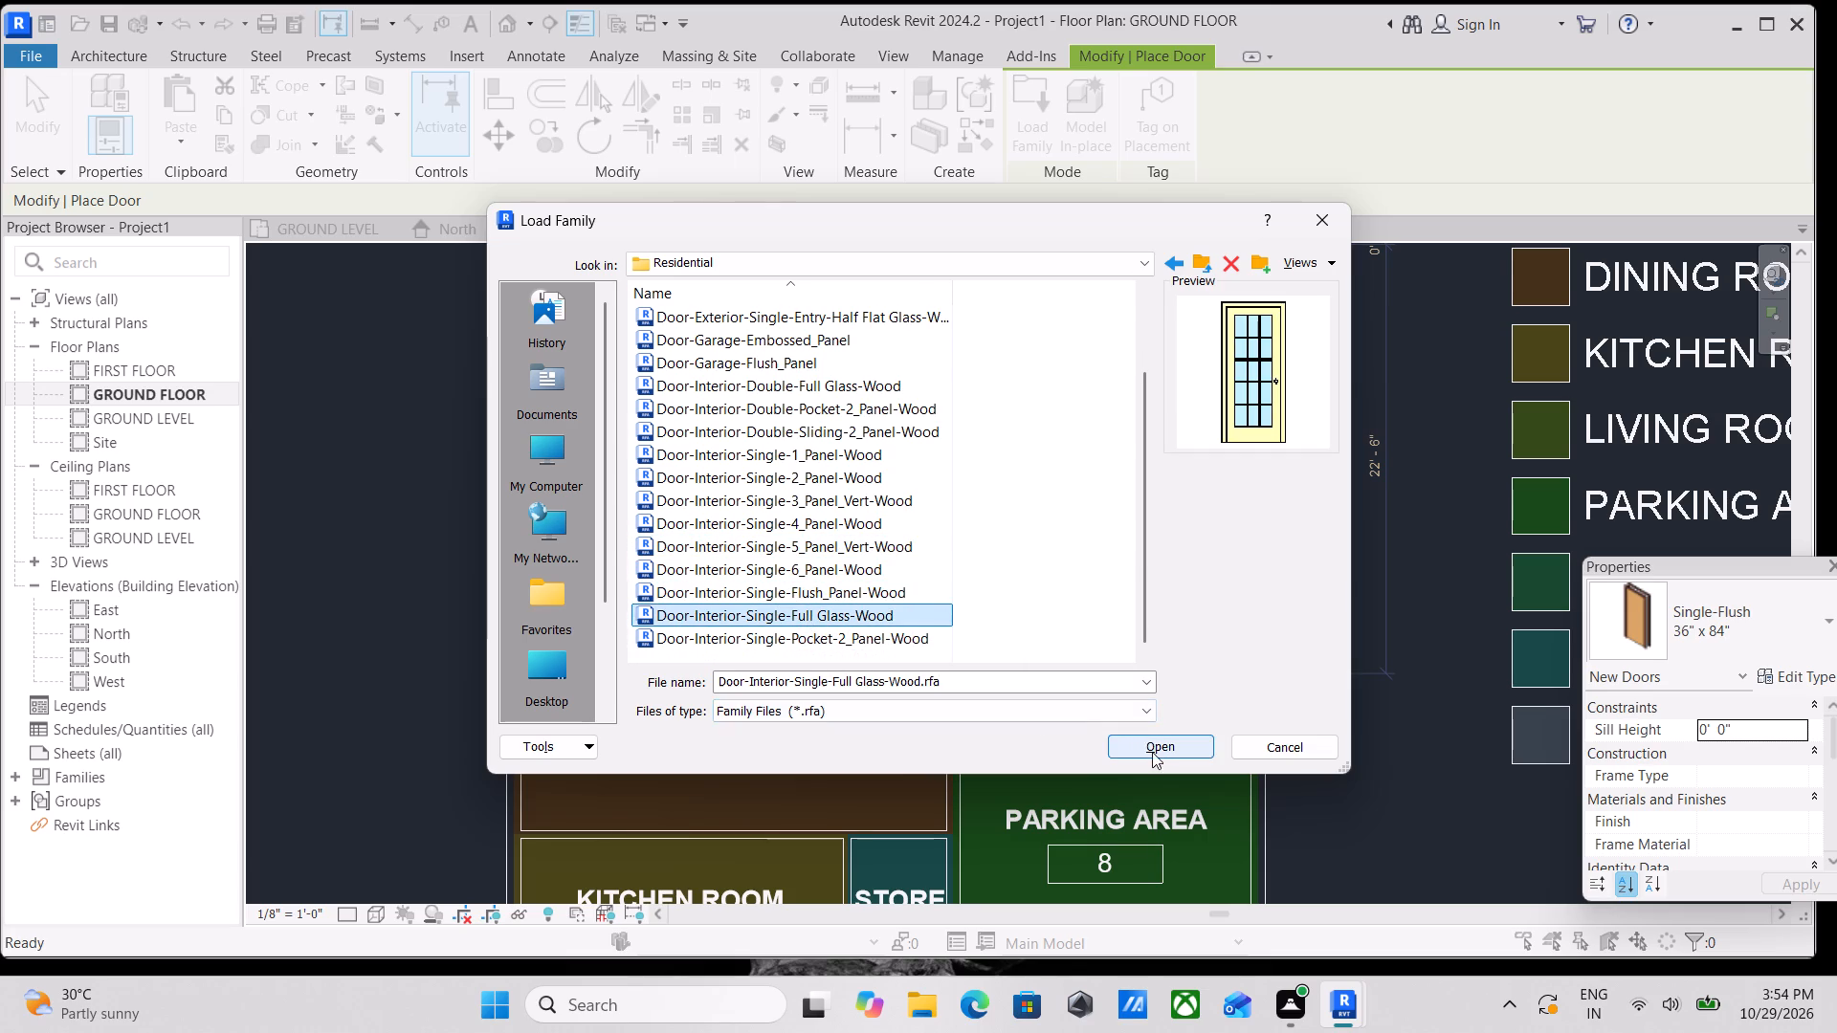
left_click(1152, 752)
scroll(947, 607, "down", 2)
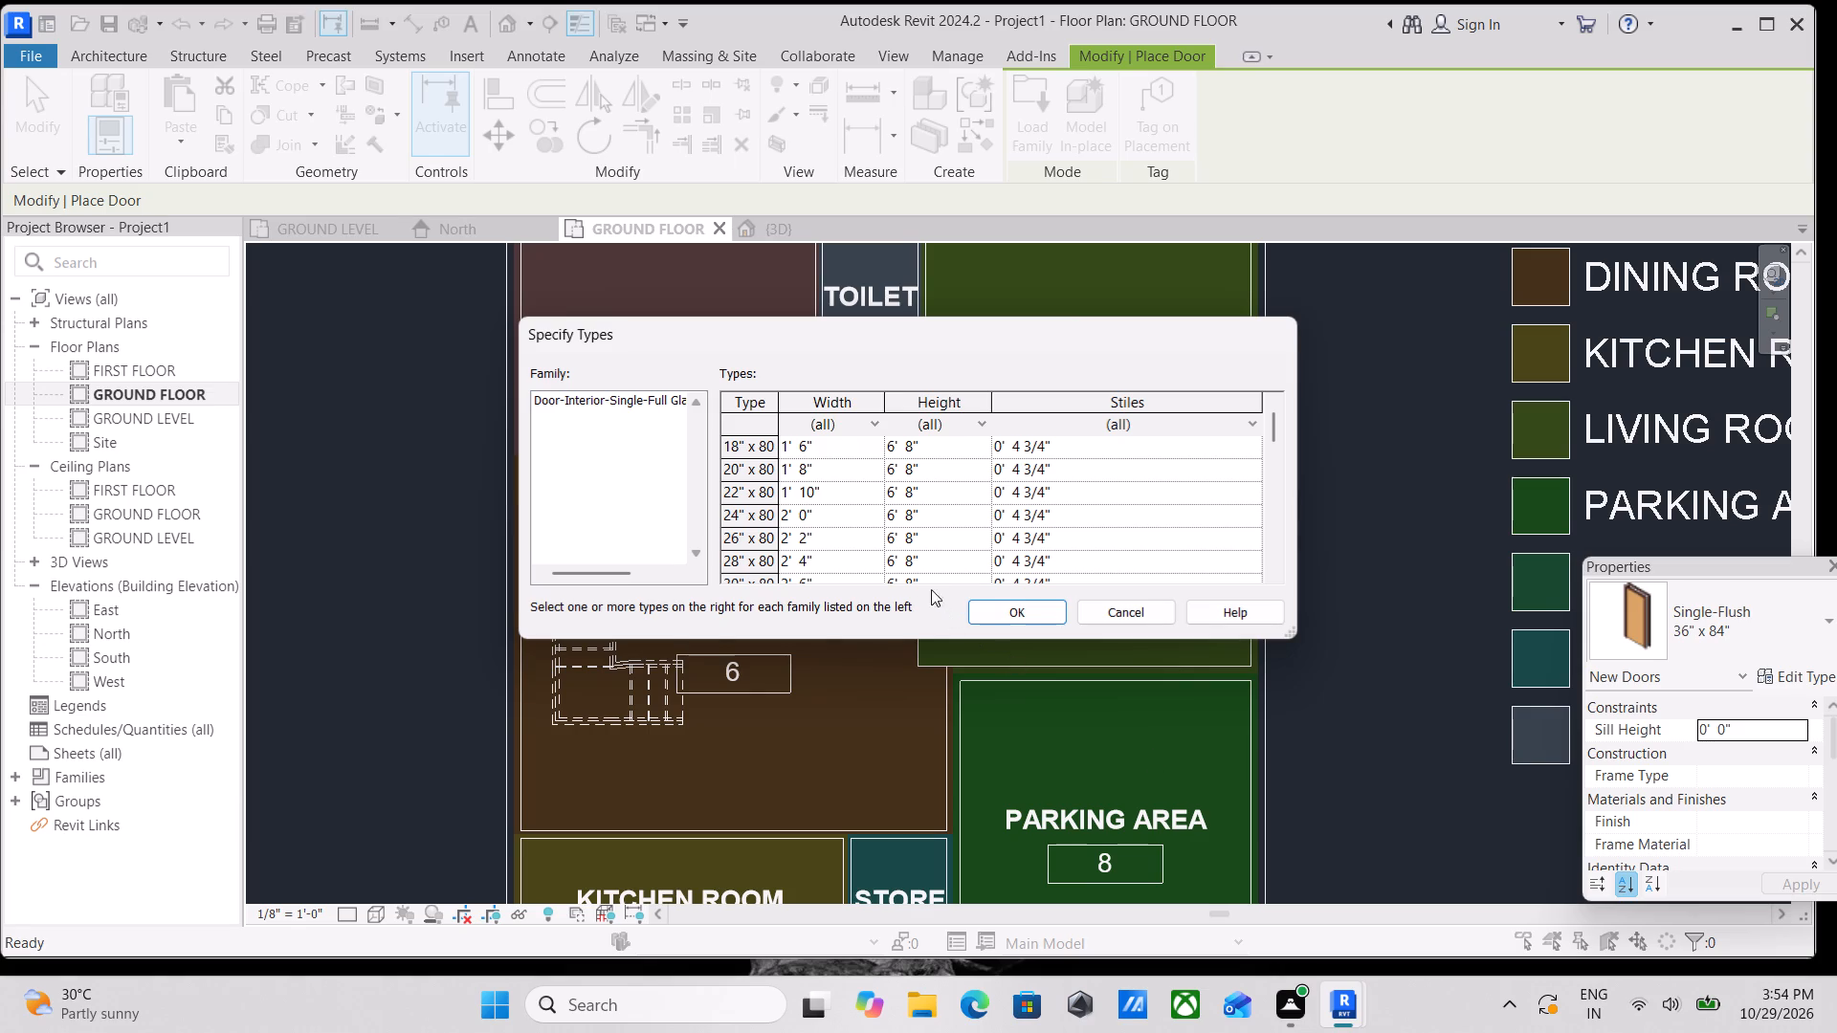
scroll(877, 507, "down", 2)
left_click(814, 516)
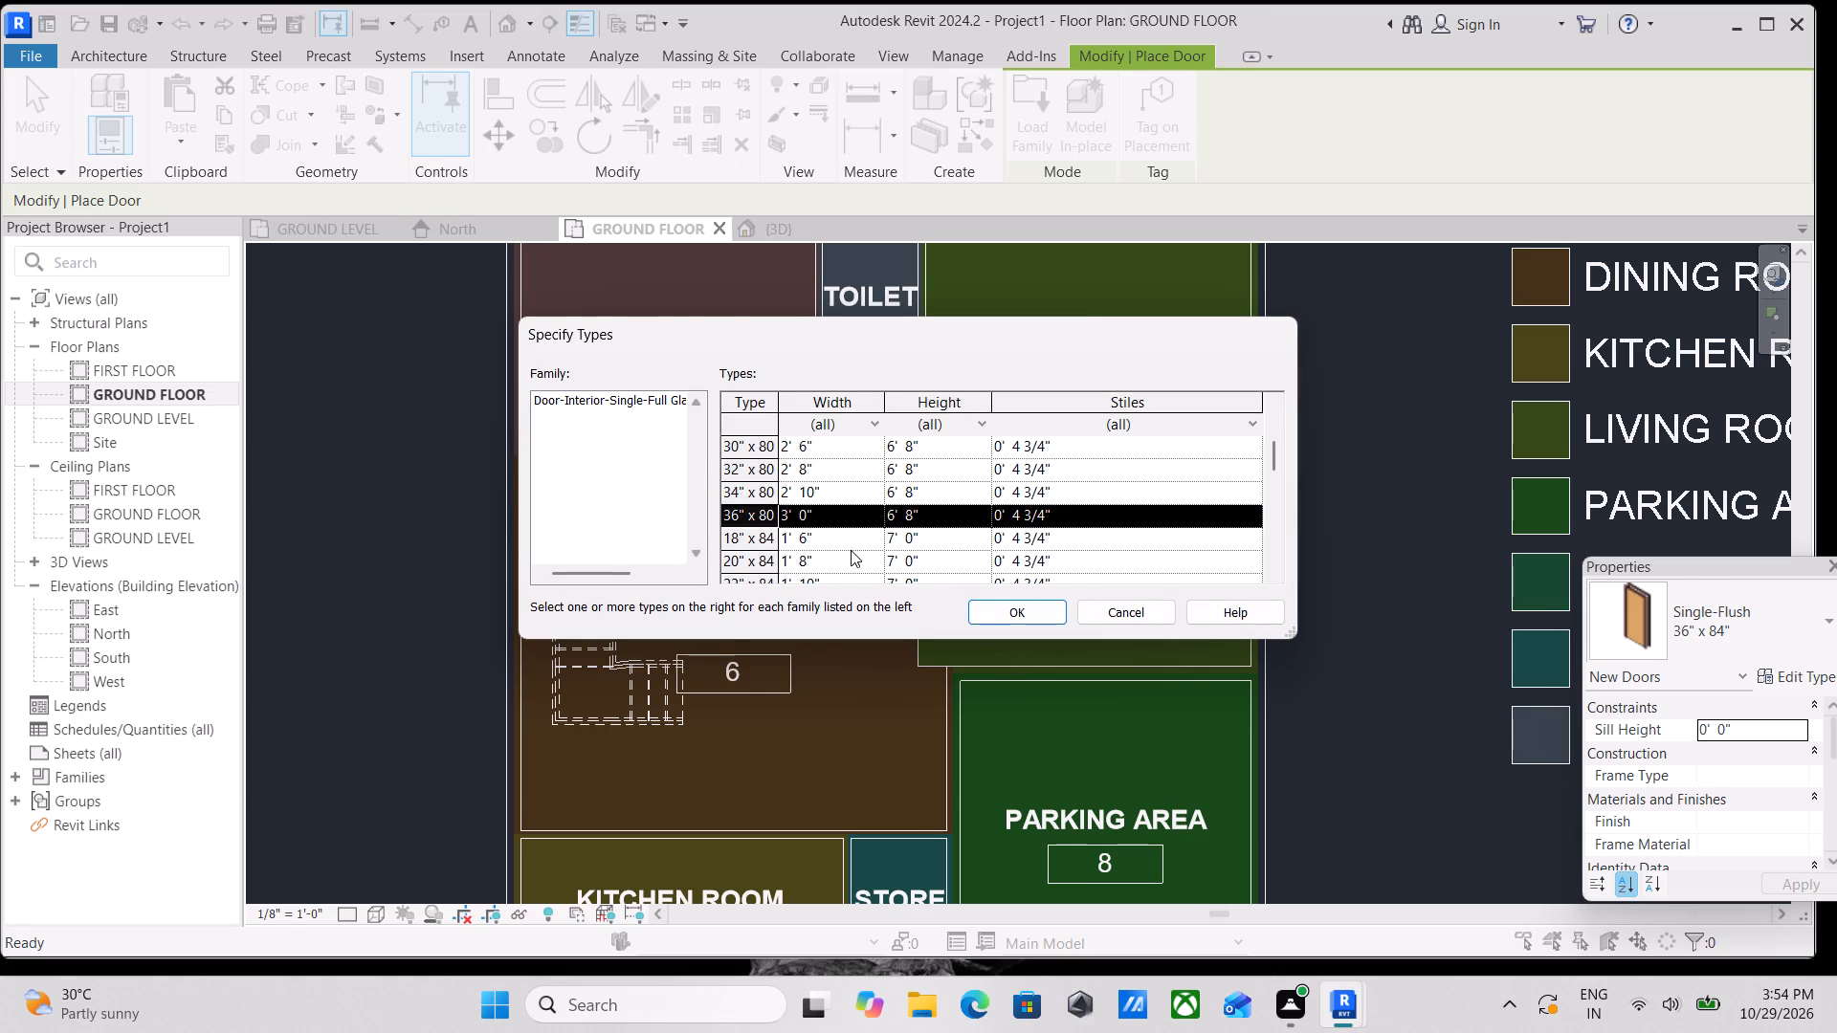
scroll(854, 552, "down", 4)
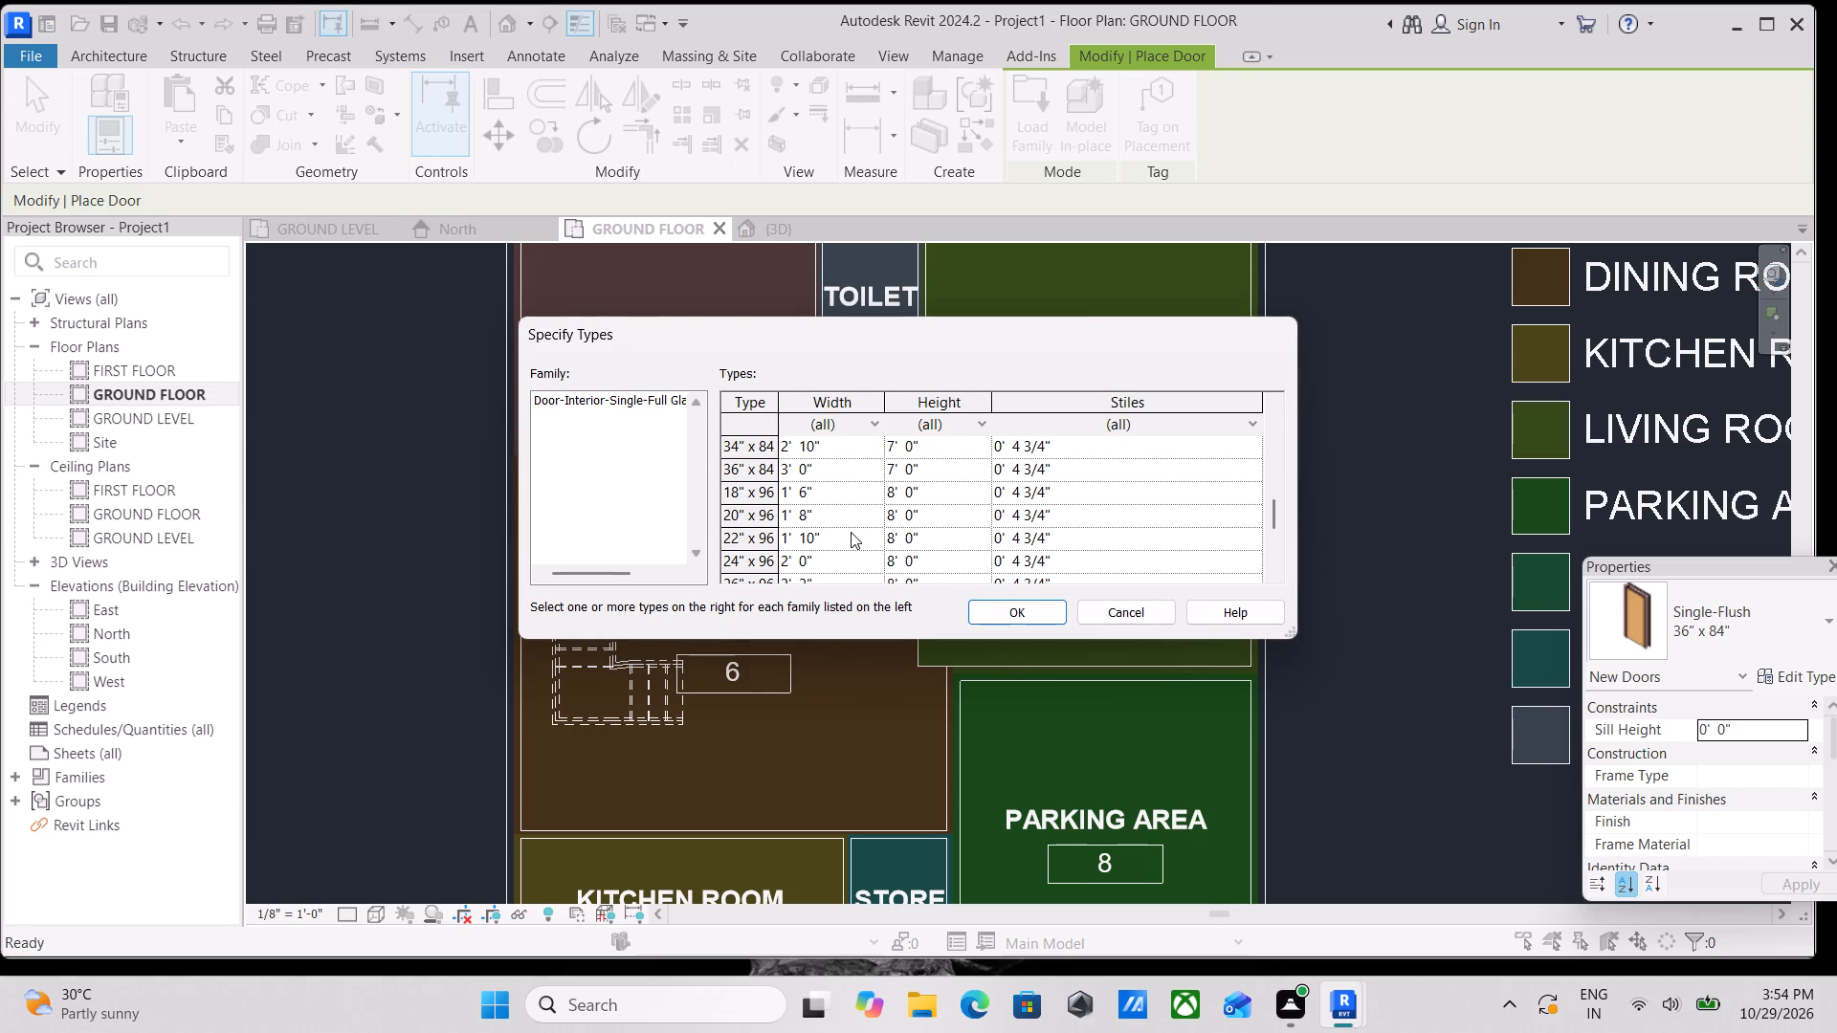
scroll(851, 532, "down", 1)
scroll(851, 532, "up", 1)
left_click(830, 464)
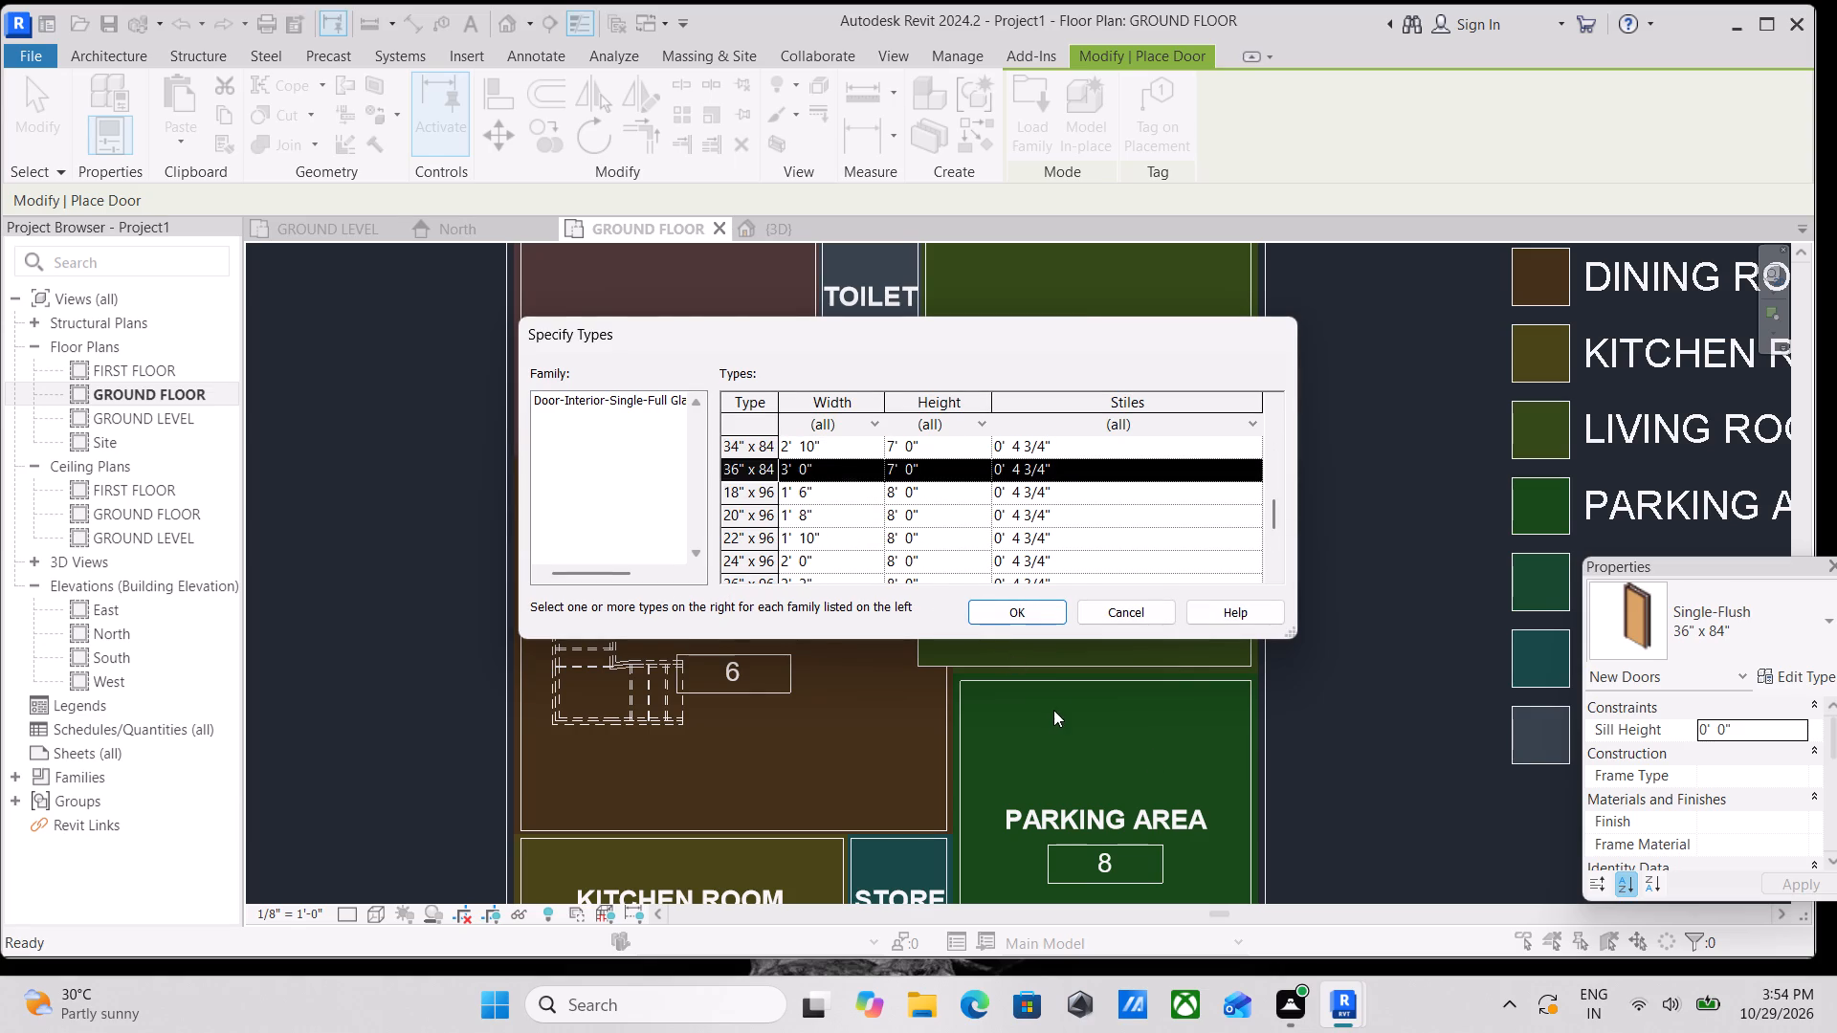
left_click(997, 615)
Place the 36" x 84" full-glass door in the living room–parking area wall, about 7'-6" from the dining-side wall, swinging into the living room.
scroll(971, 715, "down", 2)
middle_click_drag(919, 684, 618, 495)
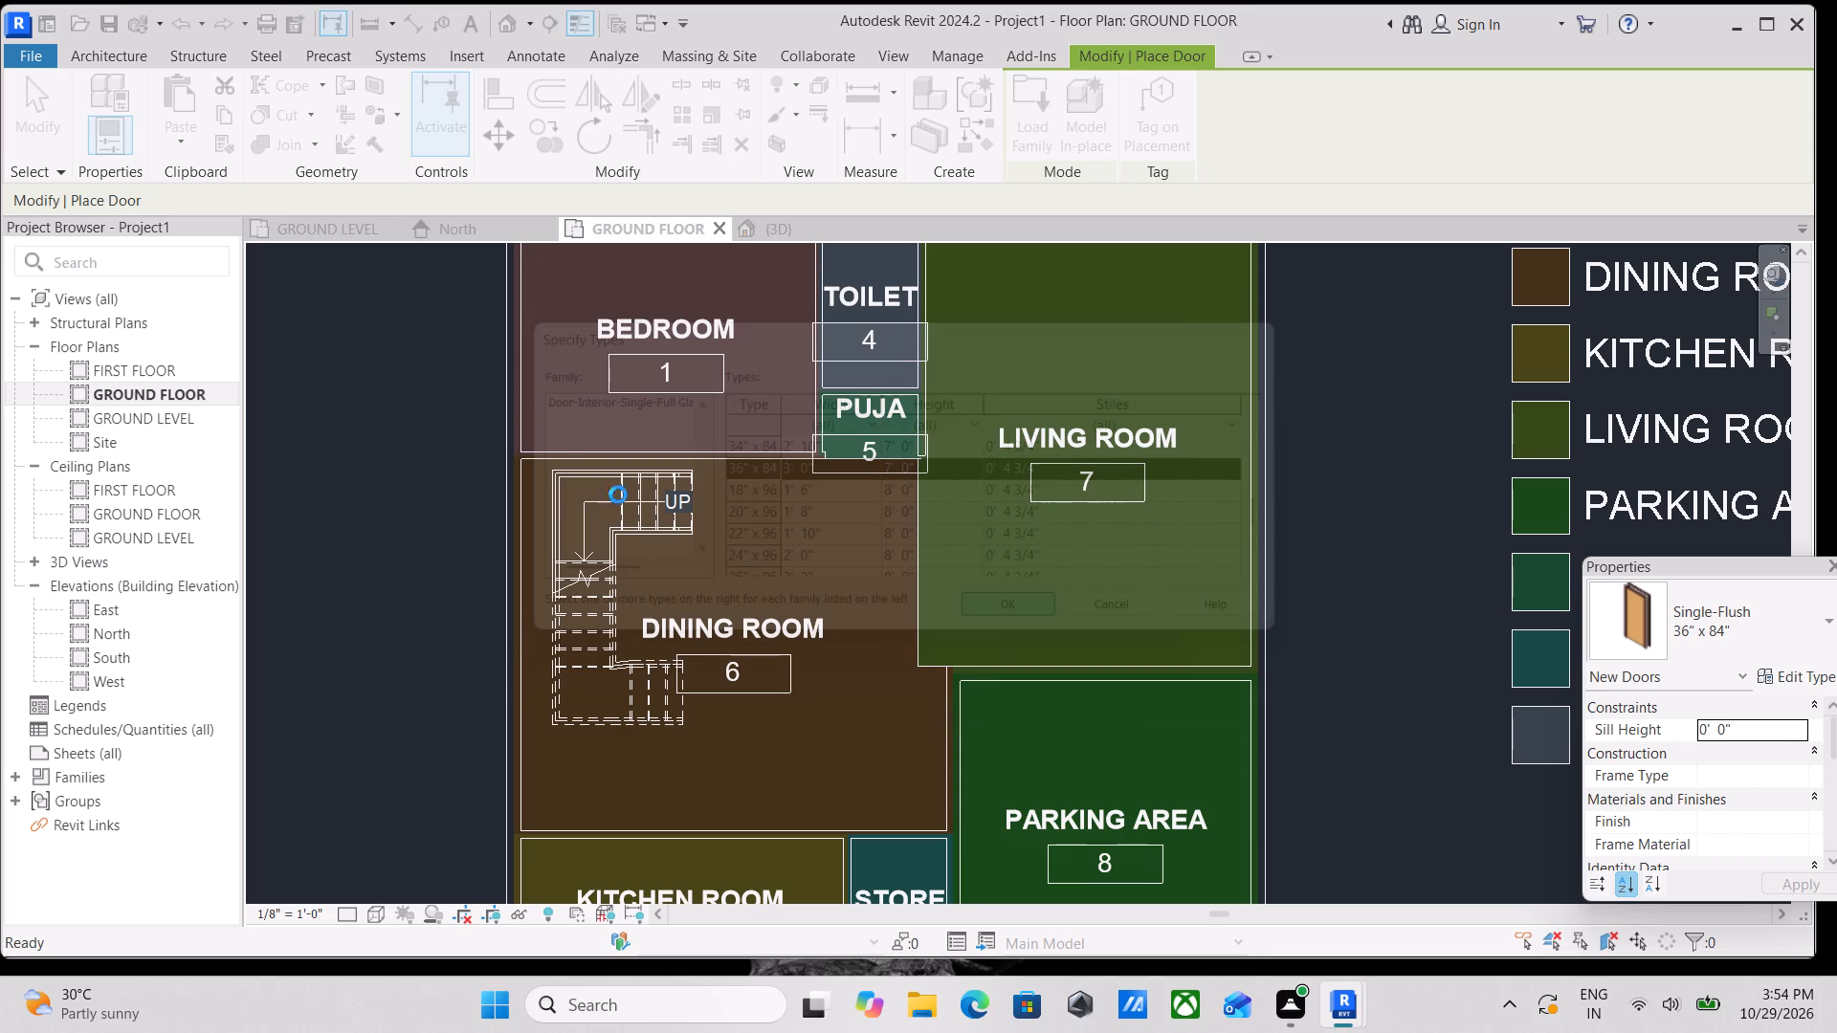
middle_click_drag(618, 495, 564, 466)
scroll(963, 716, "down", 3)
middle_click_drag(943, 702, 706, 488)
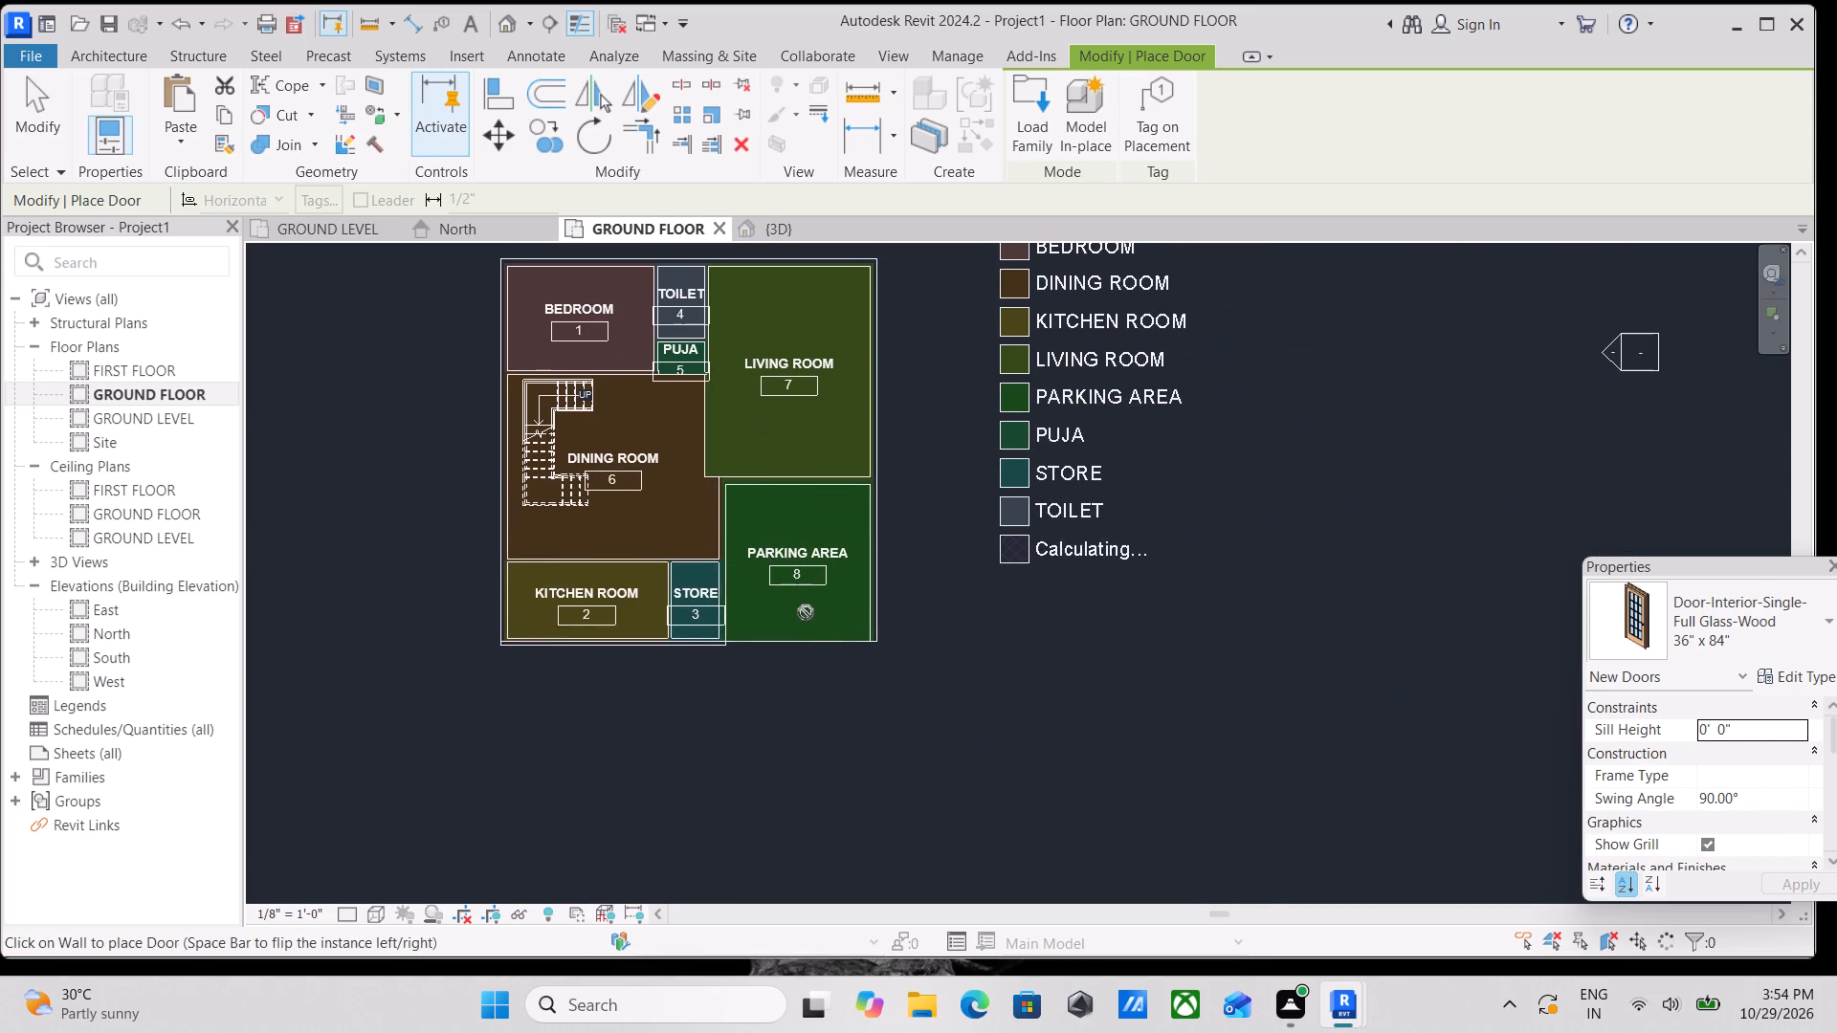
scroll(782, 480, "up", 3)
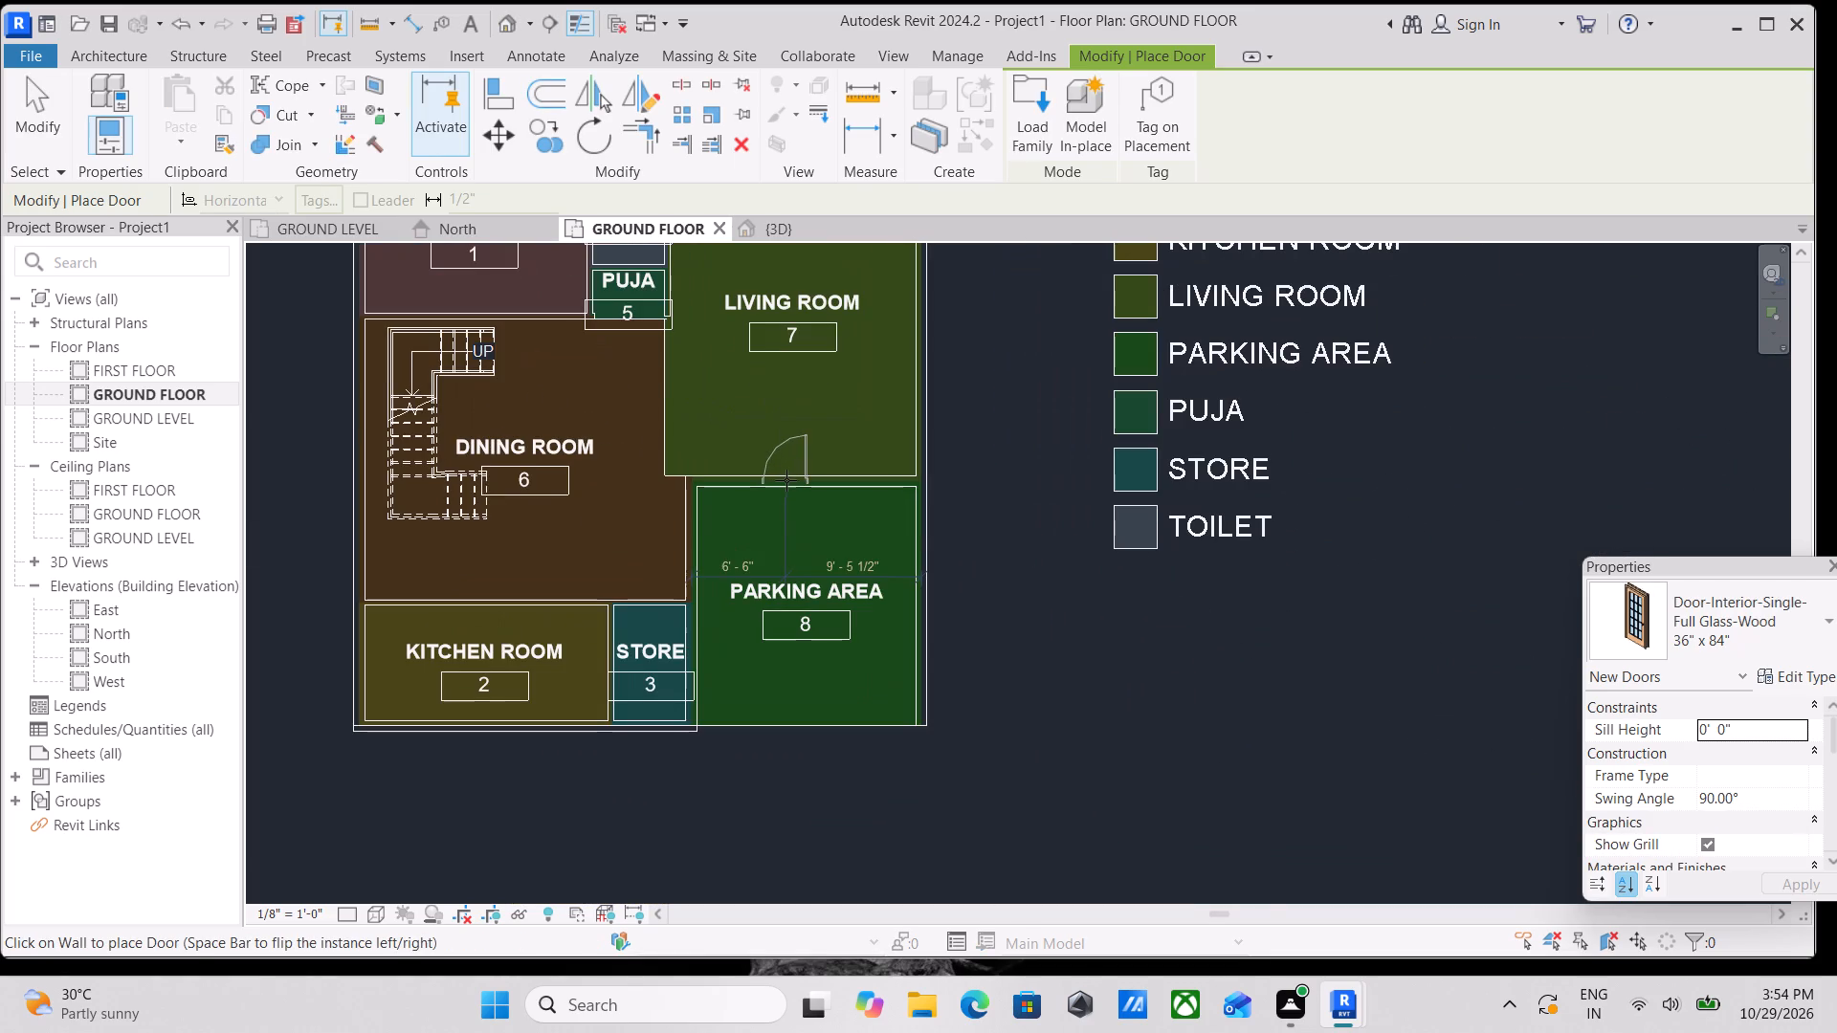
scroll(793, 480, "up", 4)
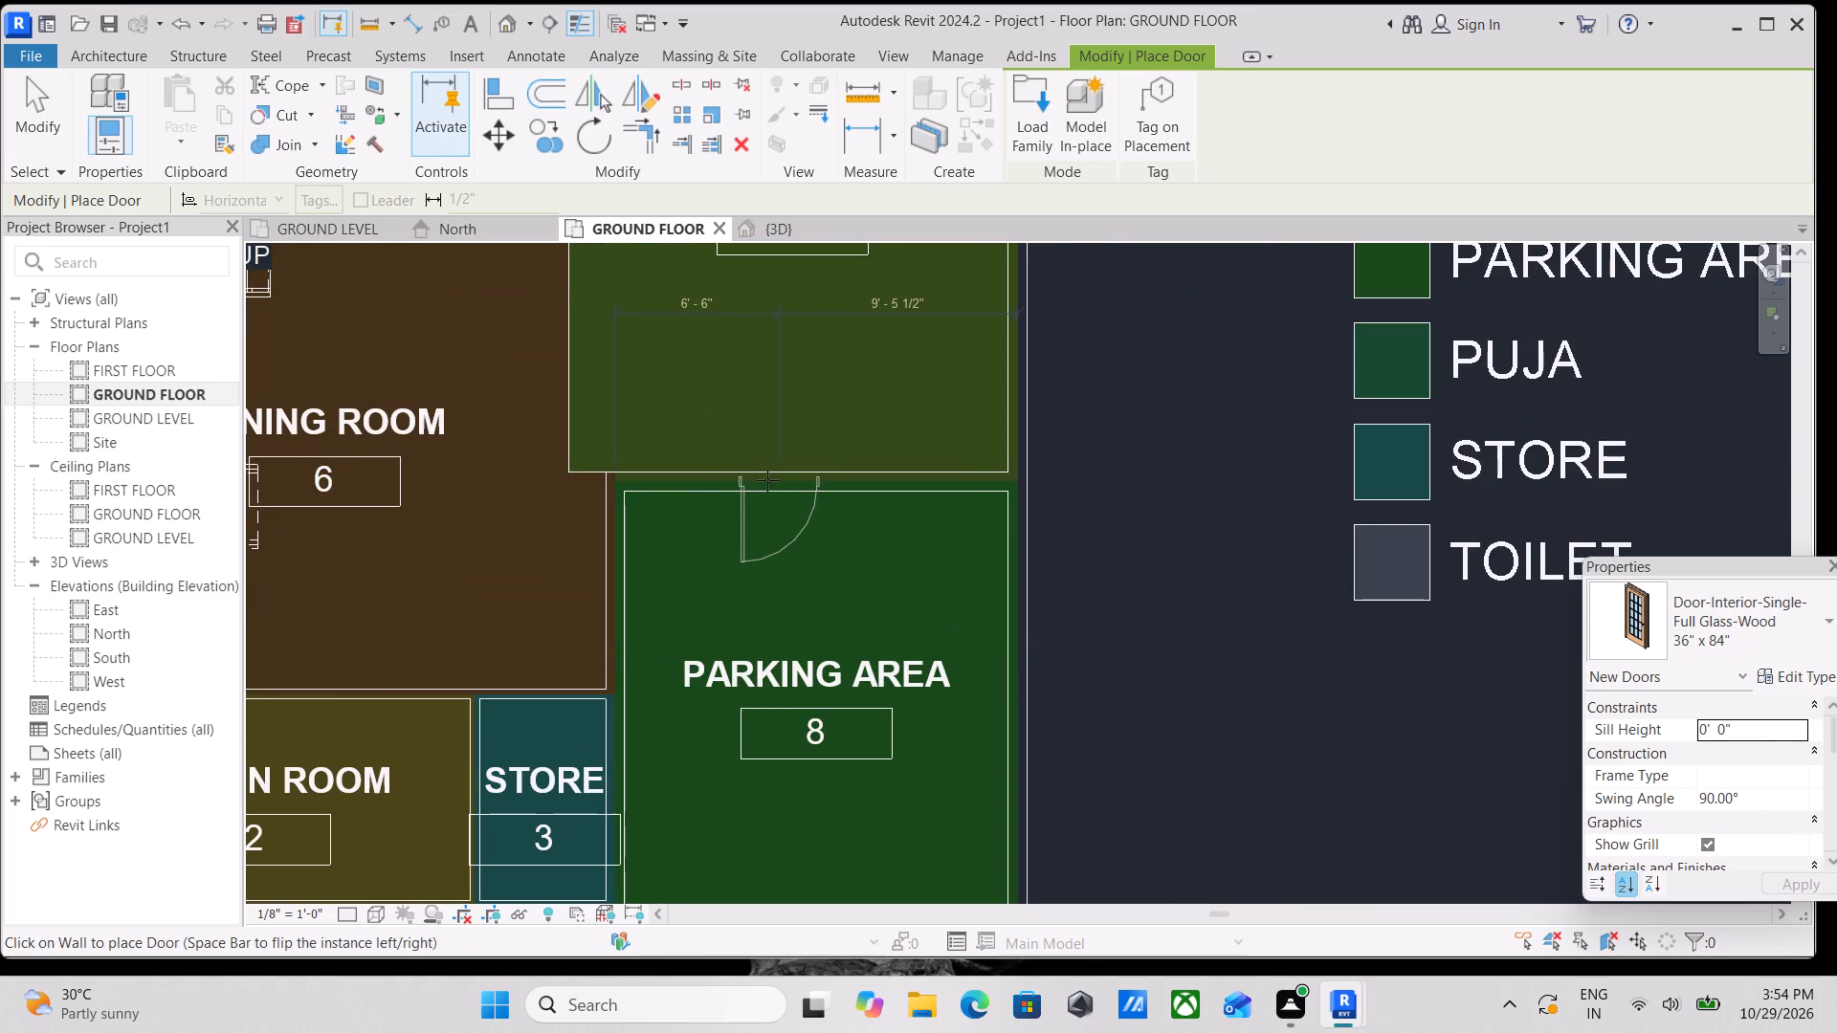
left_click(805, 480)
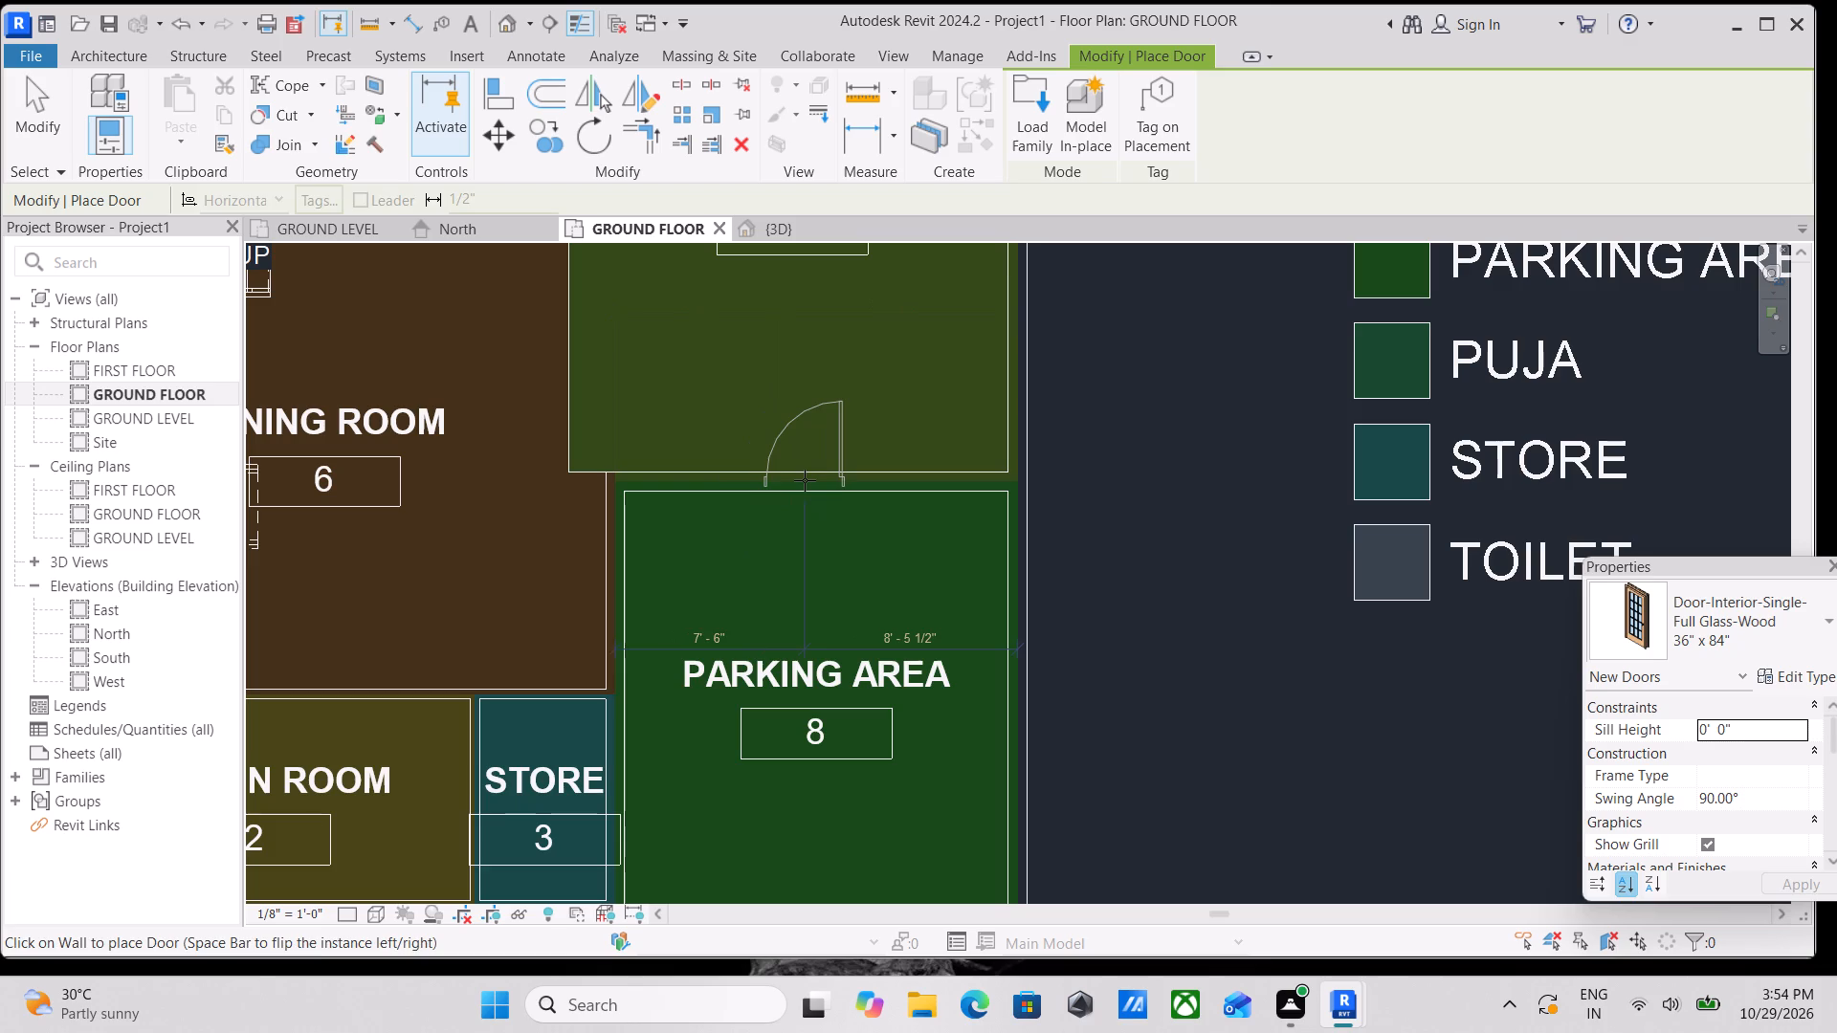
Reopen the Residential door families for loading and preview the exterior, garage, double interior and single panel options.
scroll(805, 480, "down", 2)
middle_click_drag(805, 480, 962, 440)
middle_click_drag(810, 541, 844, 794)
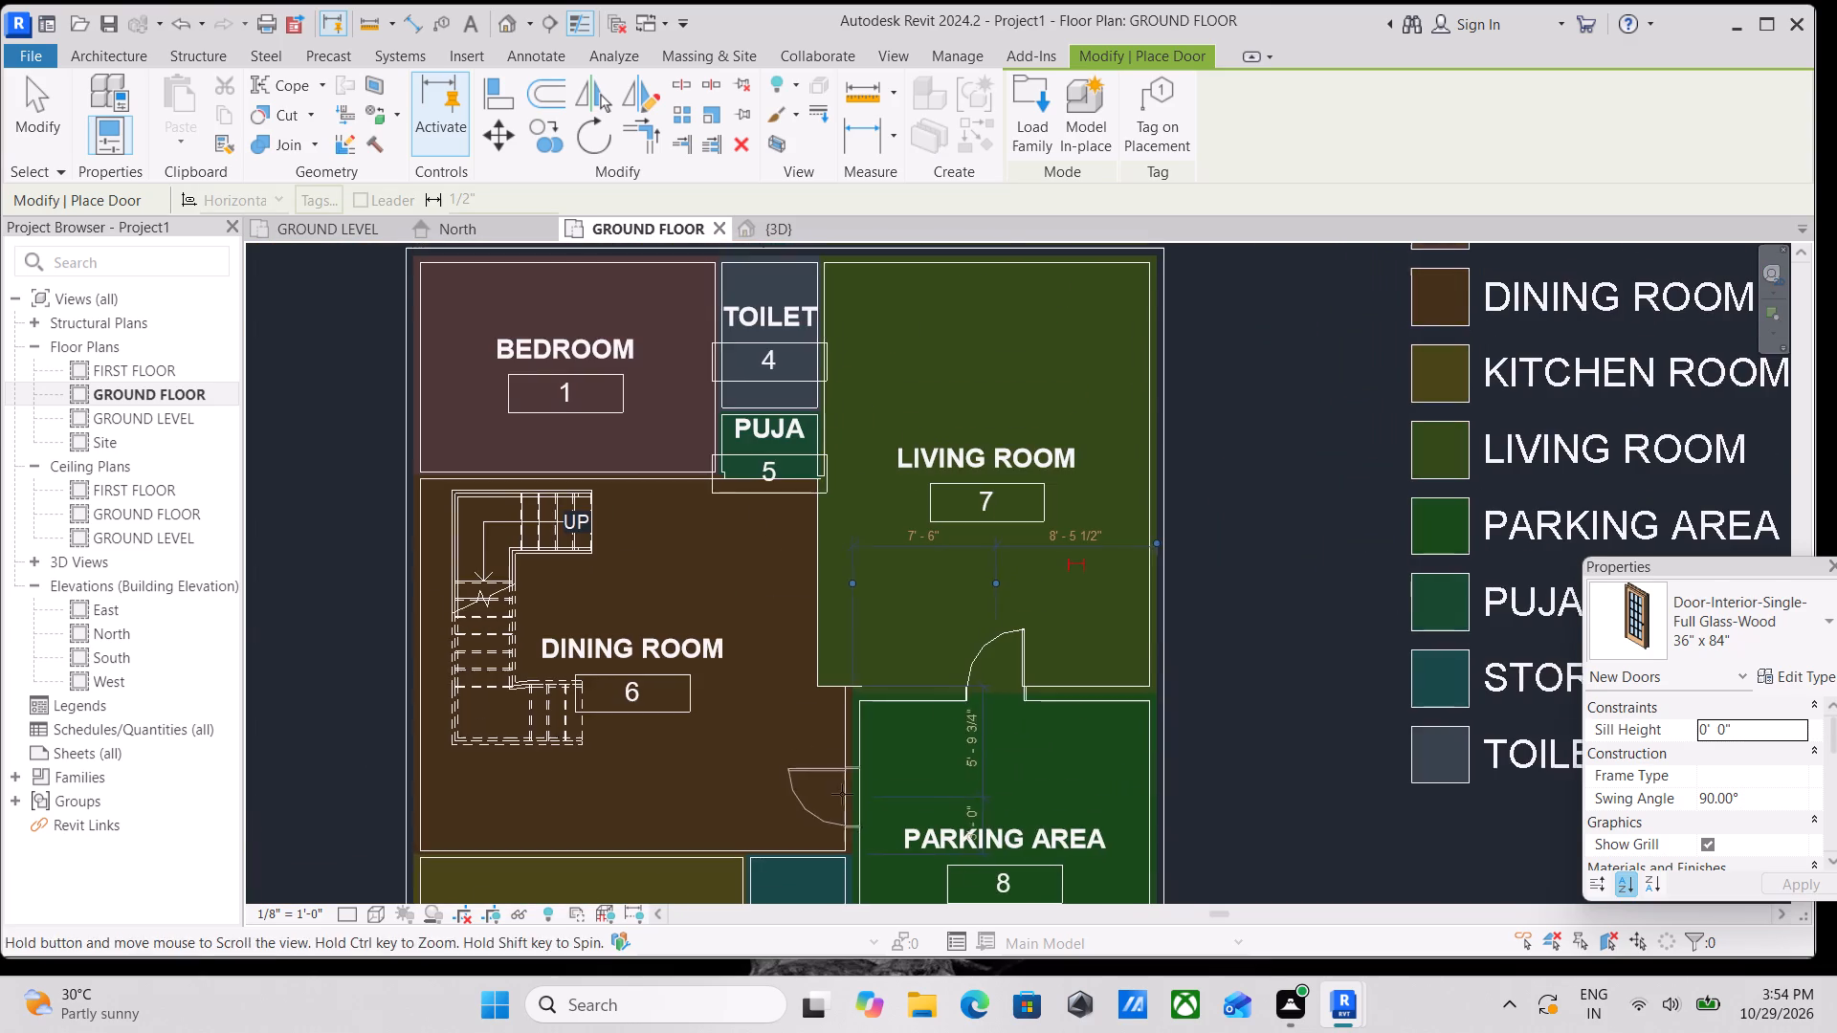
middle_click_drag(843, 589, 857, 690)
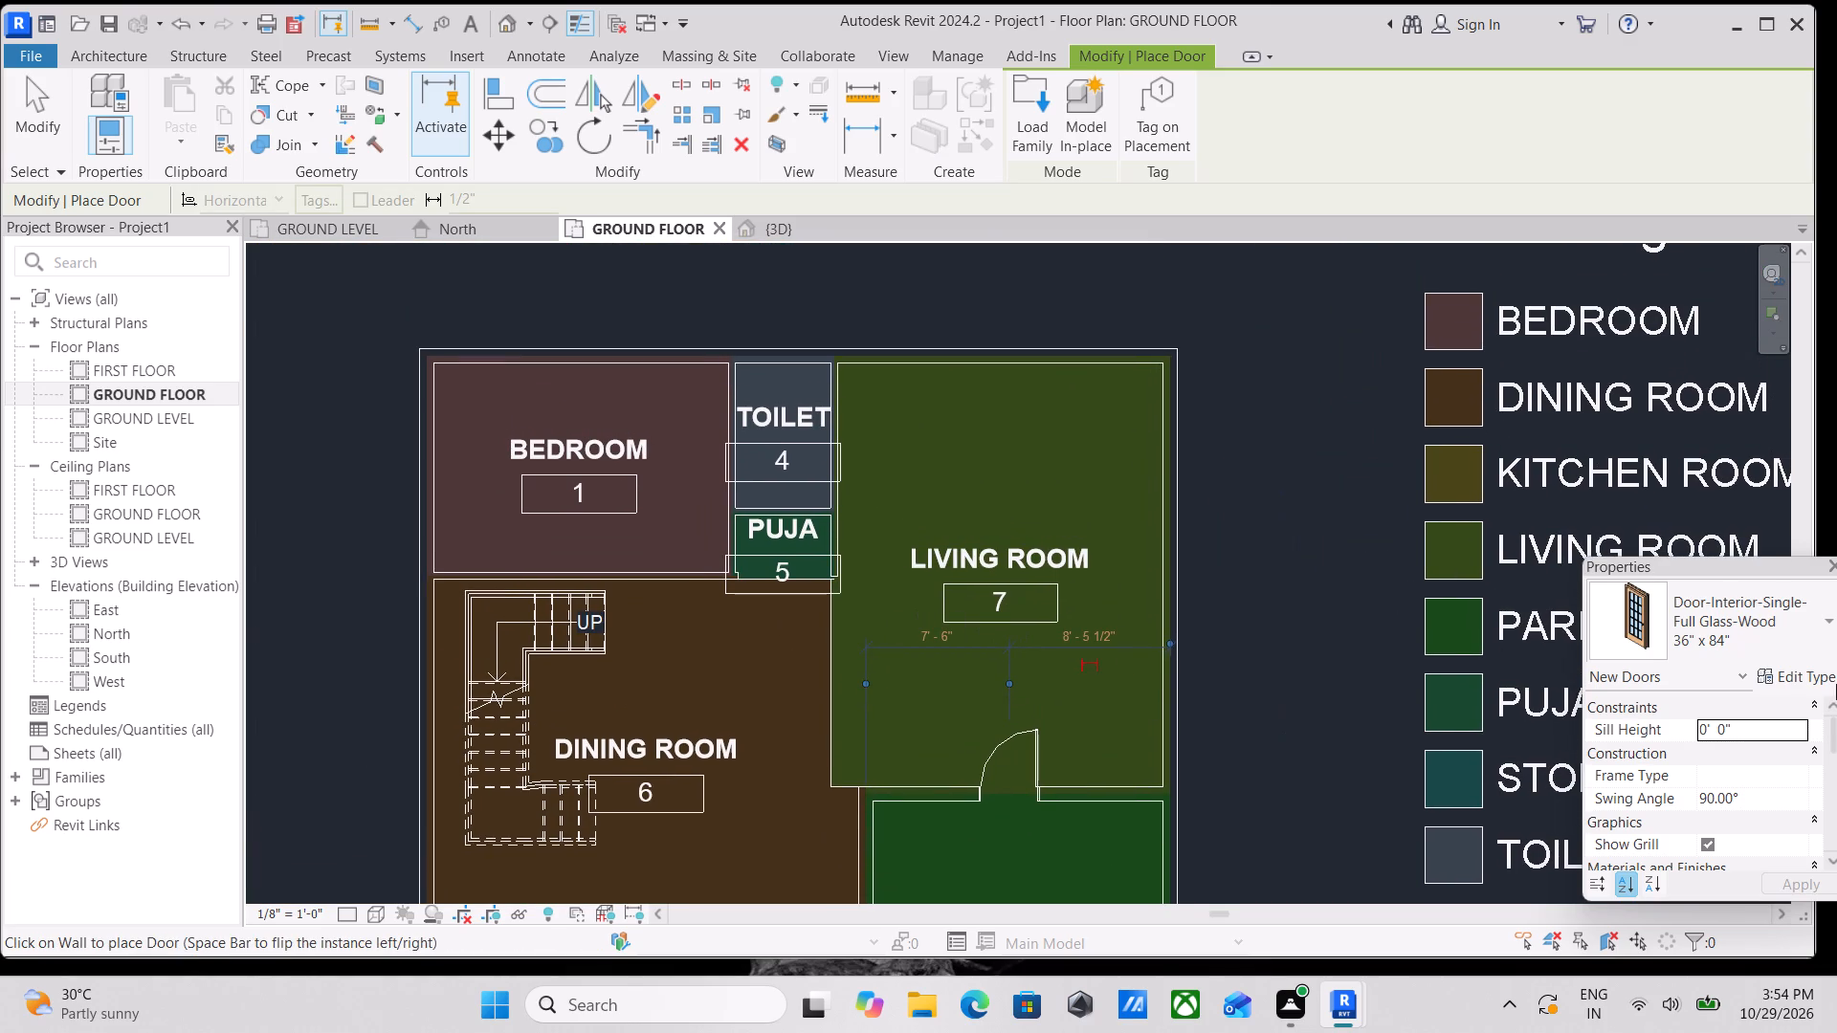
left_click(1043, 138)
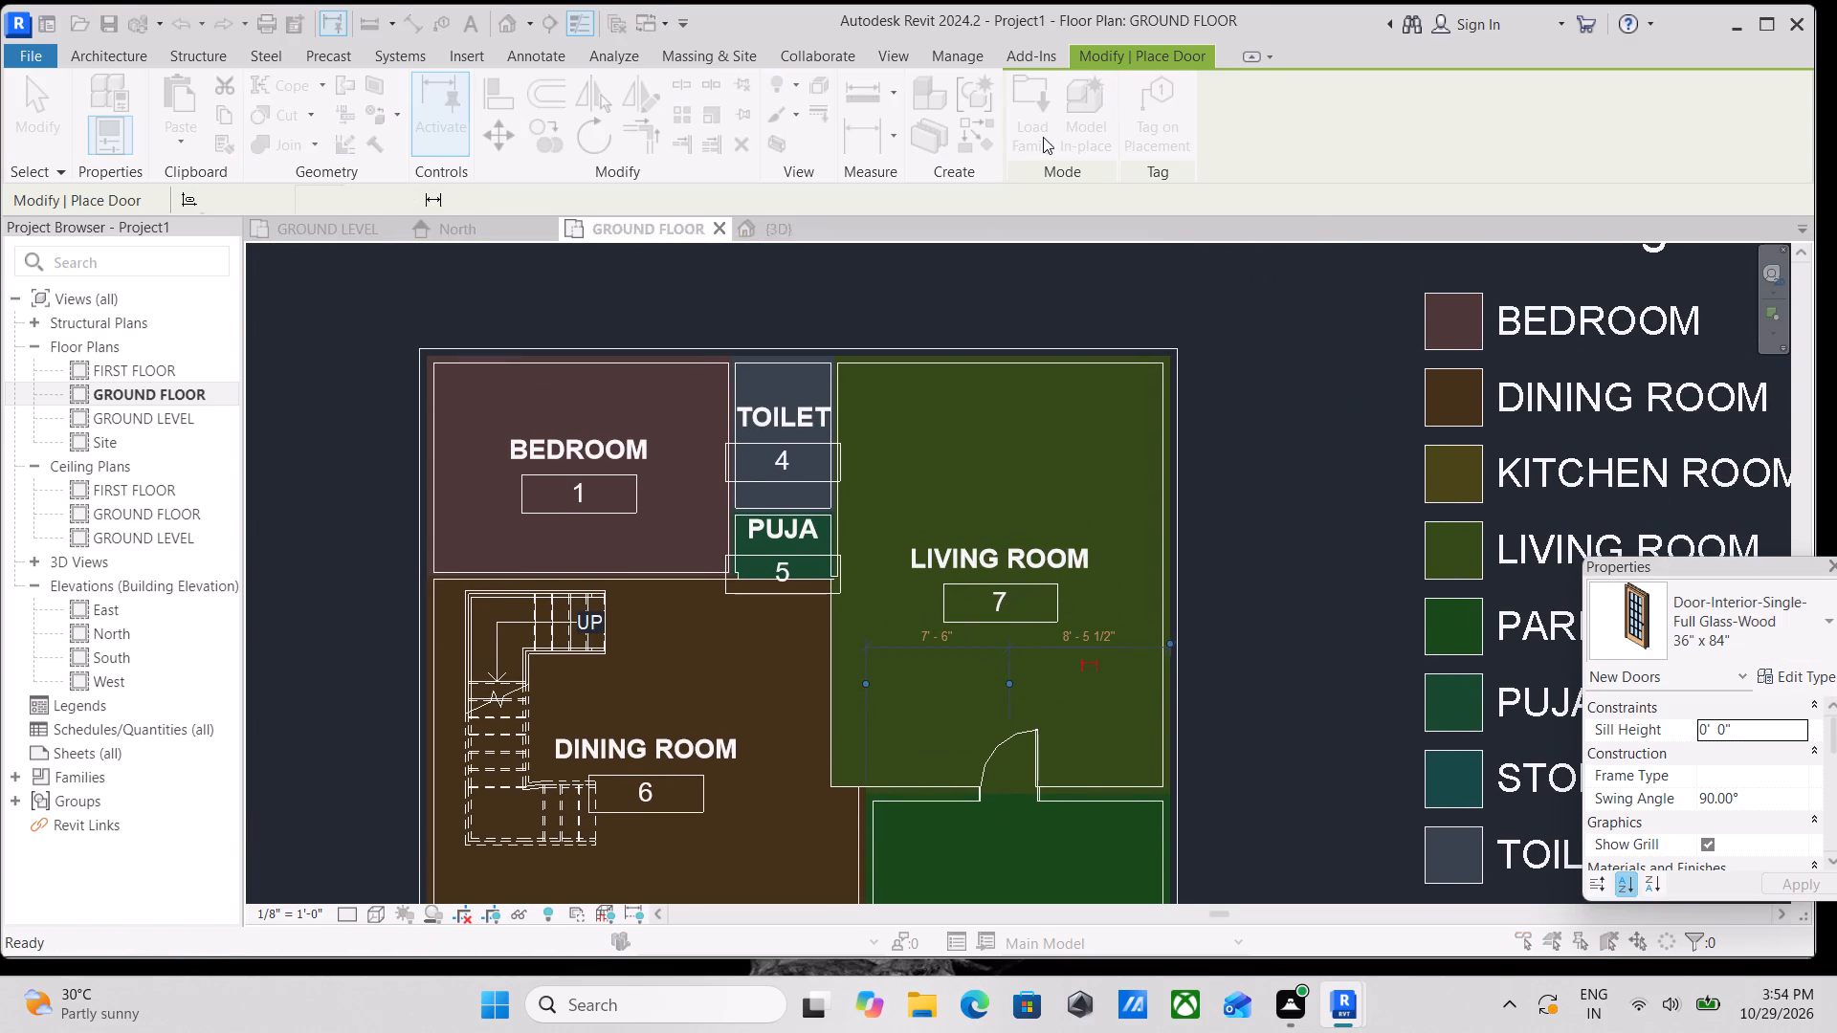
scroll(671, 377, "up", 1)
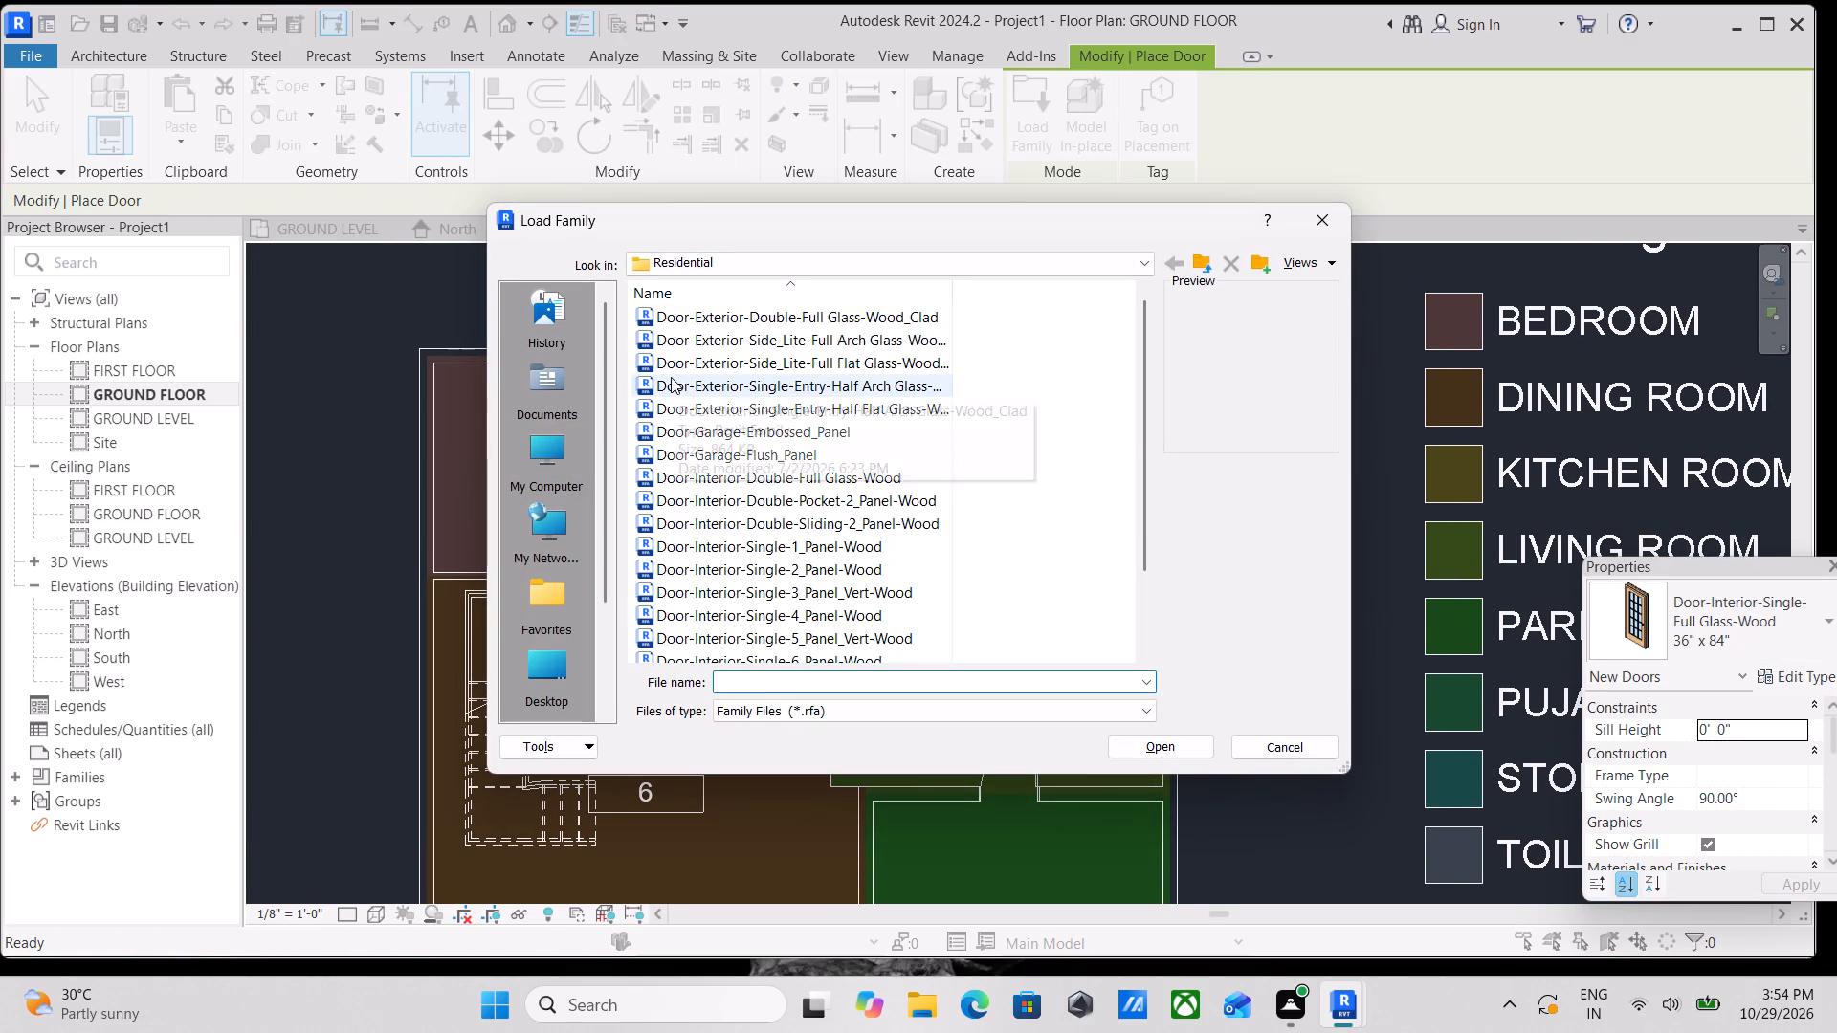
scroll(671, 377, "up", 3)
left_click(675, 336)
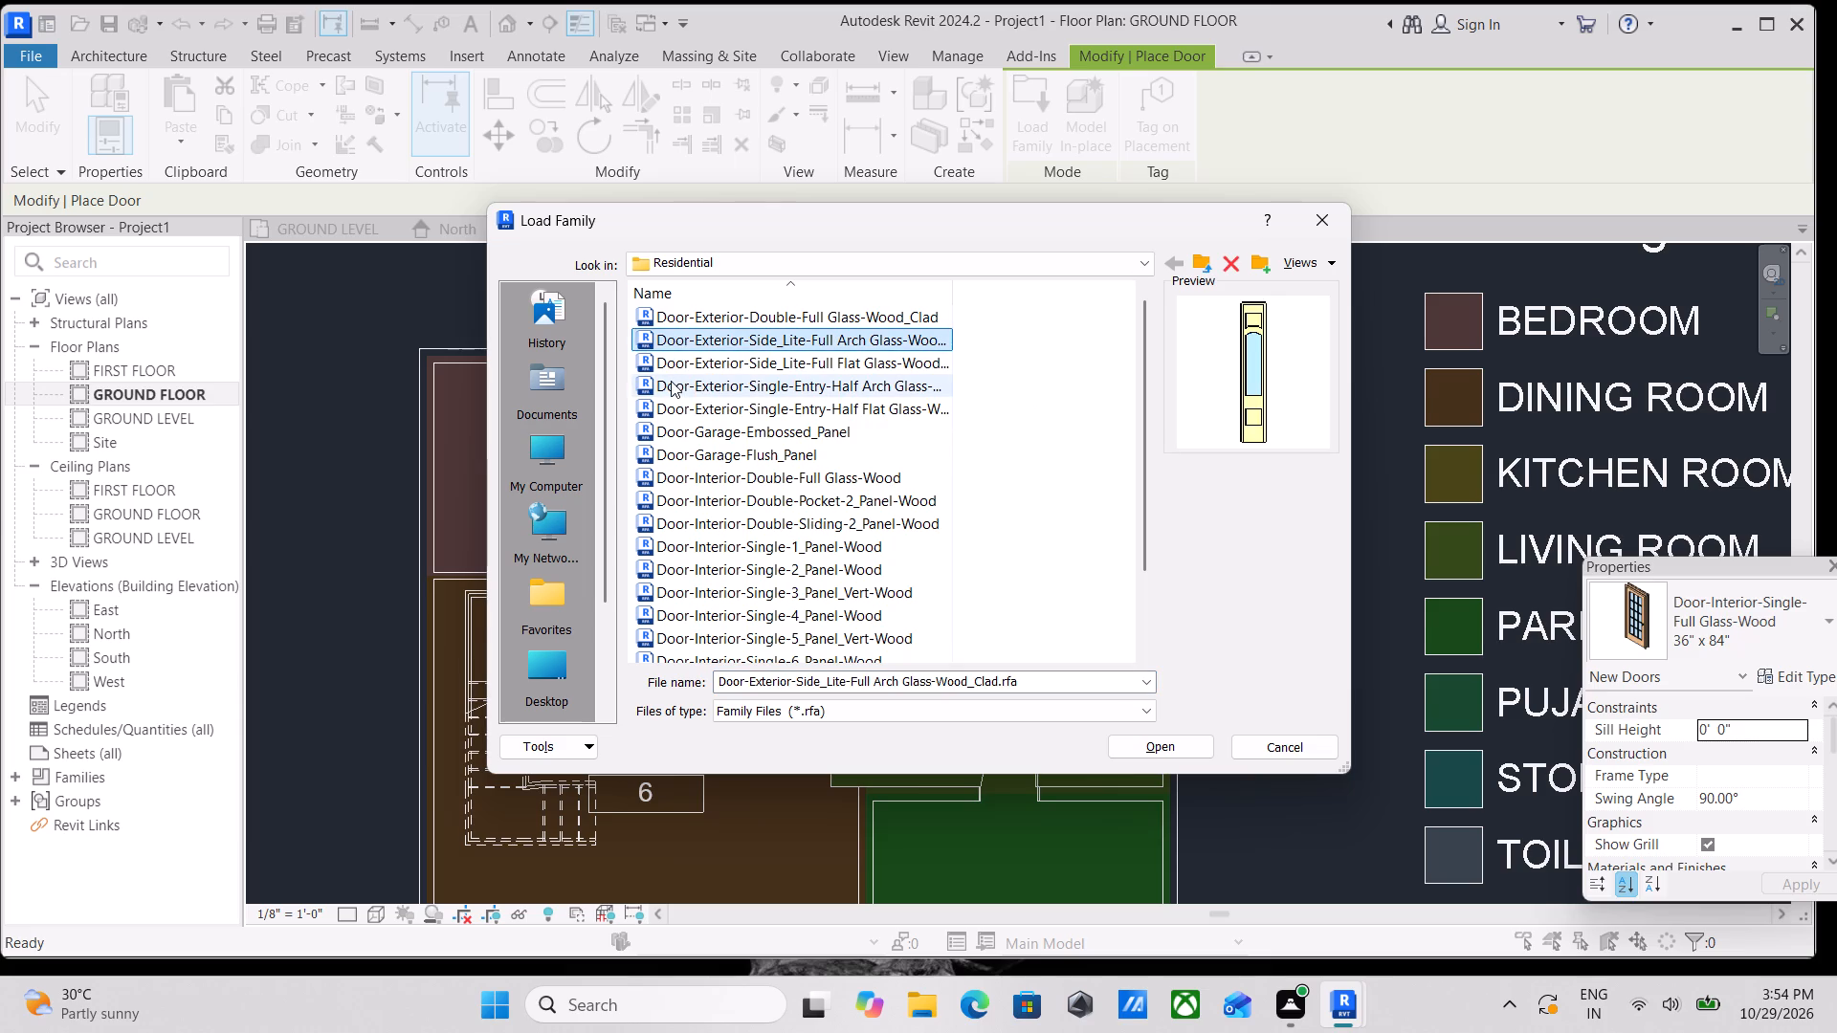
left_click(671, 381)
left_click(712, 459)
scroll(694, 376, "up", 3)
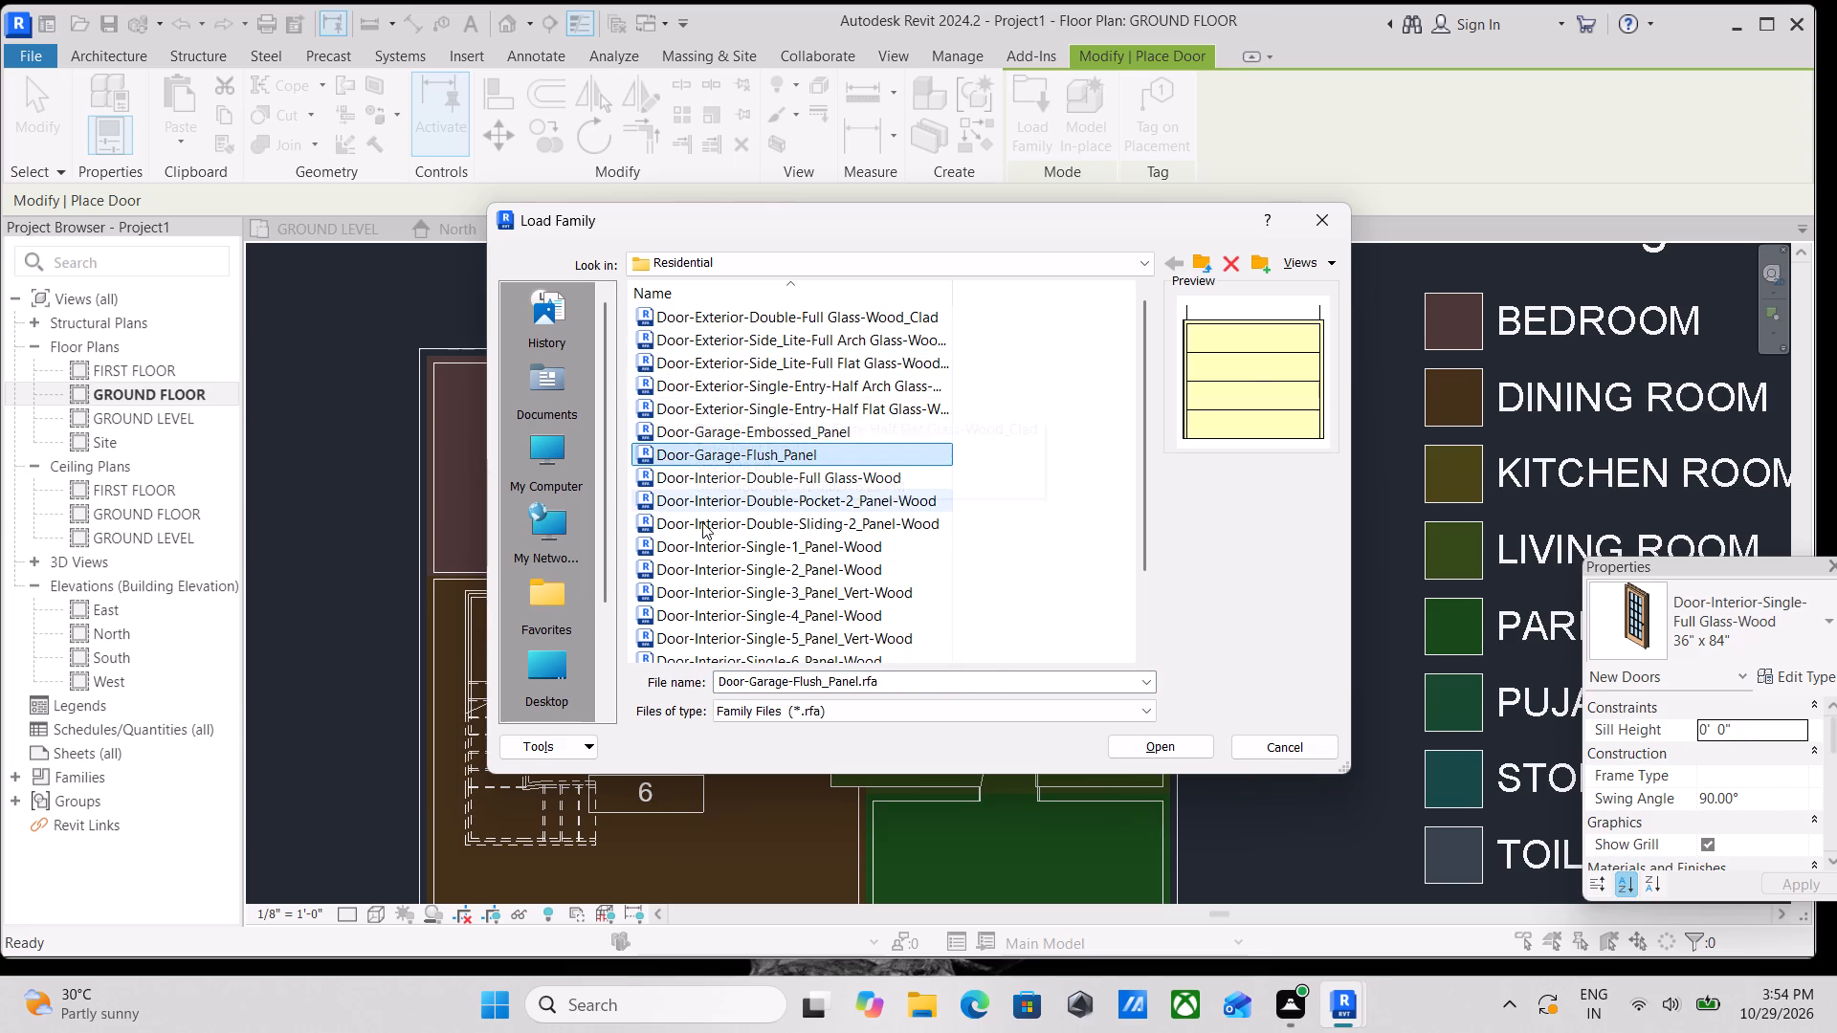
left_click(702, 529)
left_click(696, 484)
left_click(733, 594)
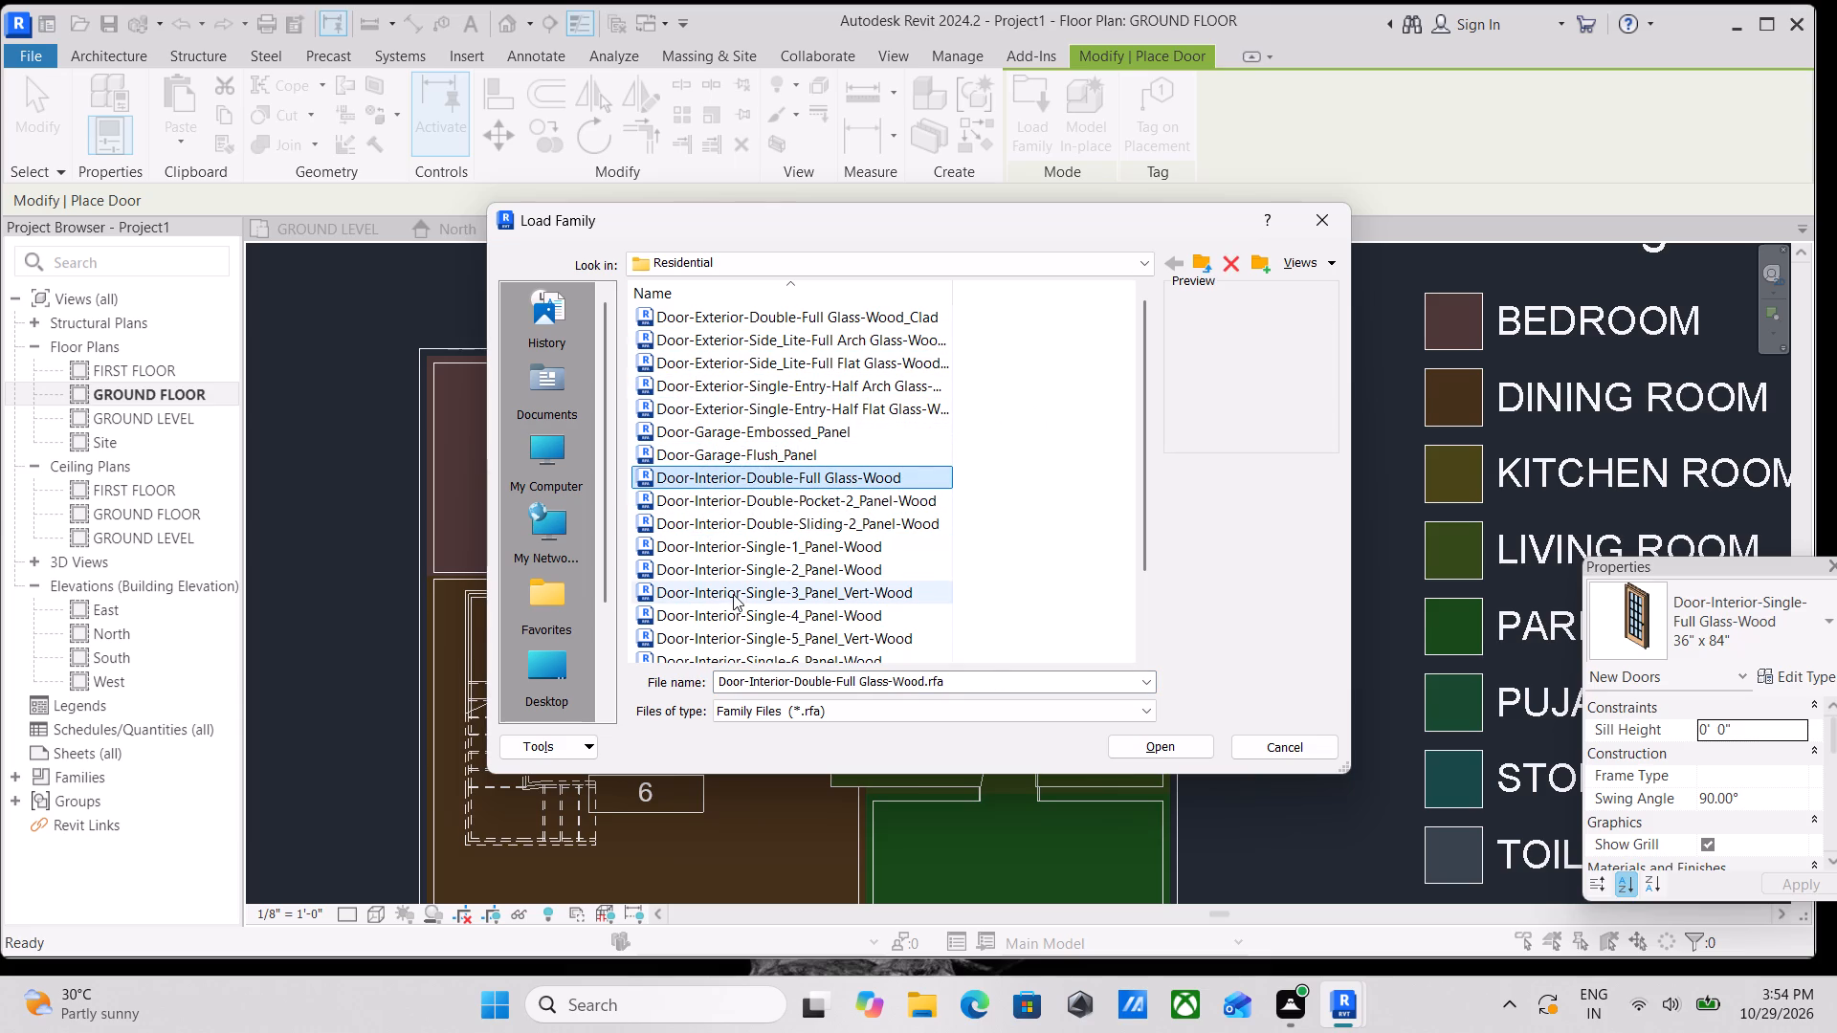
left_click(731, 587)
Load the Door-Interior-Single-2_Panel-Wood family with its 36" x 80" type.
left_click(703, 569)
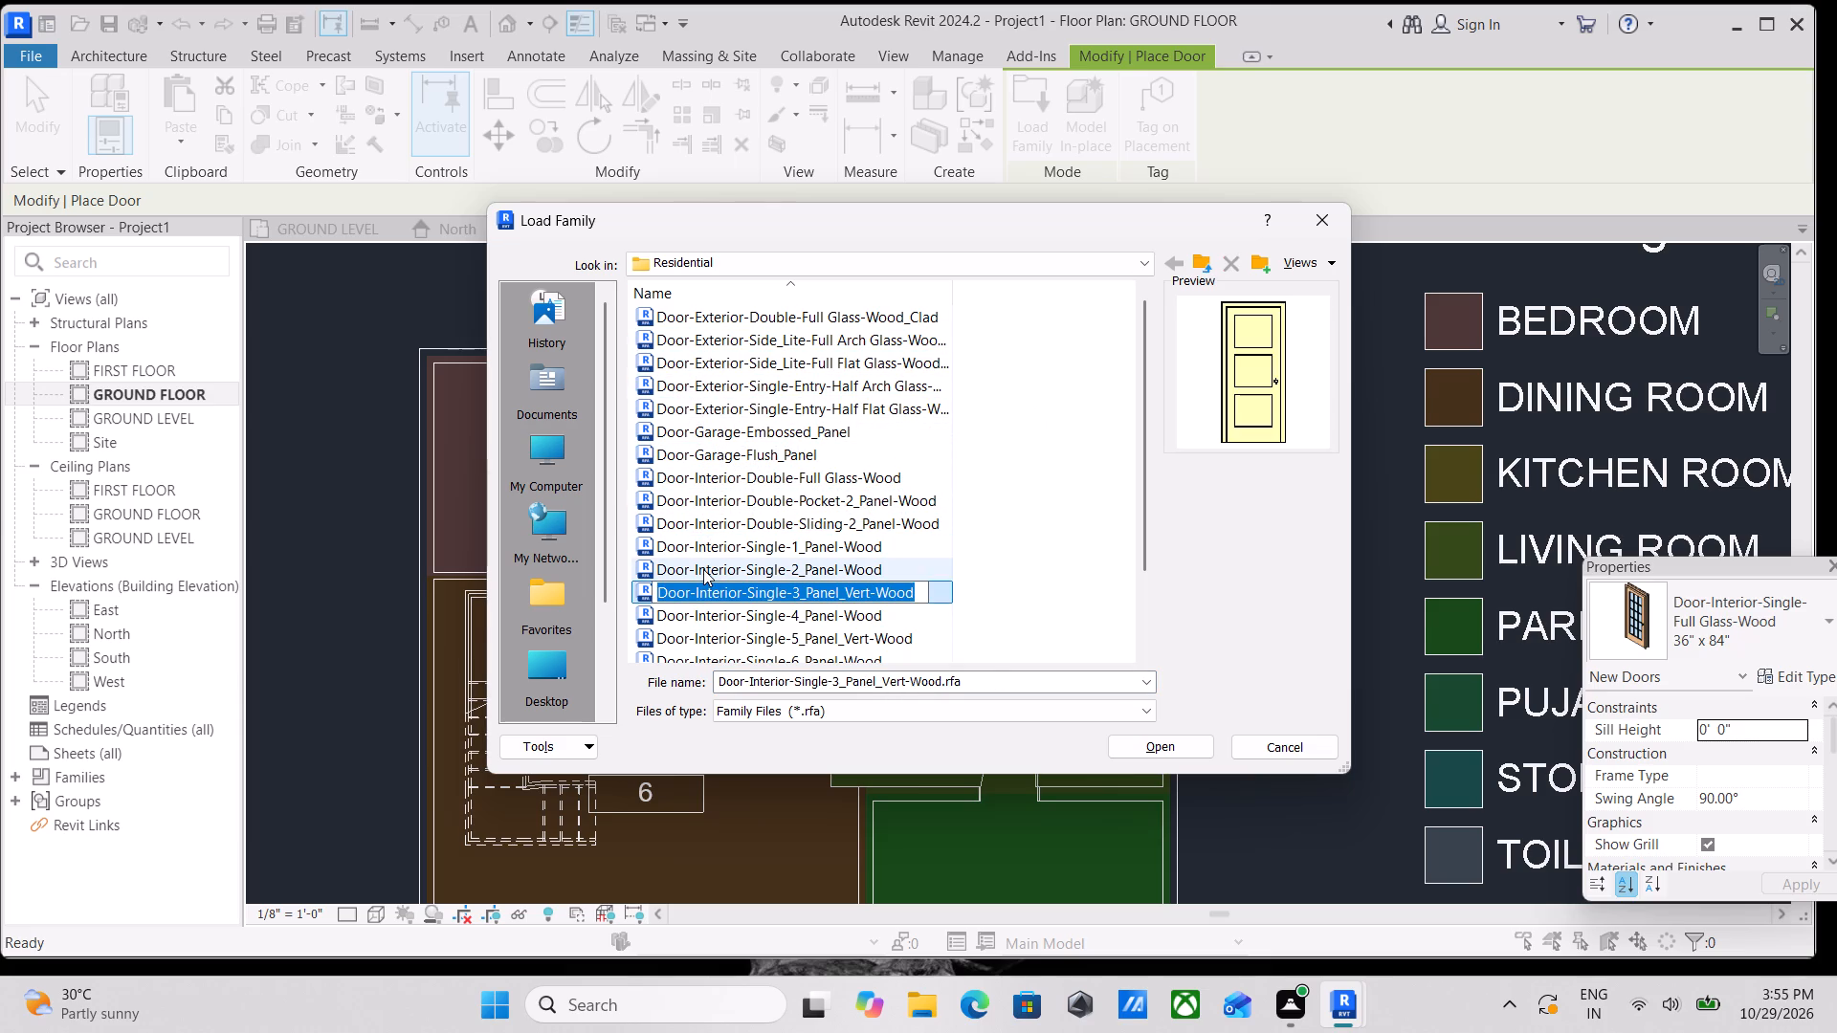
left_click(1182, 743)
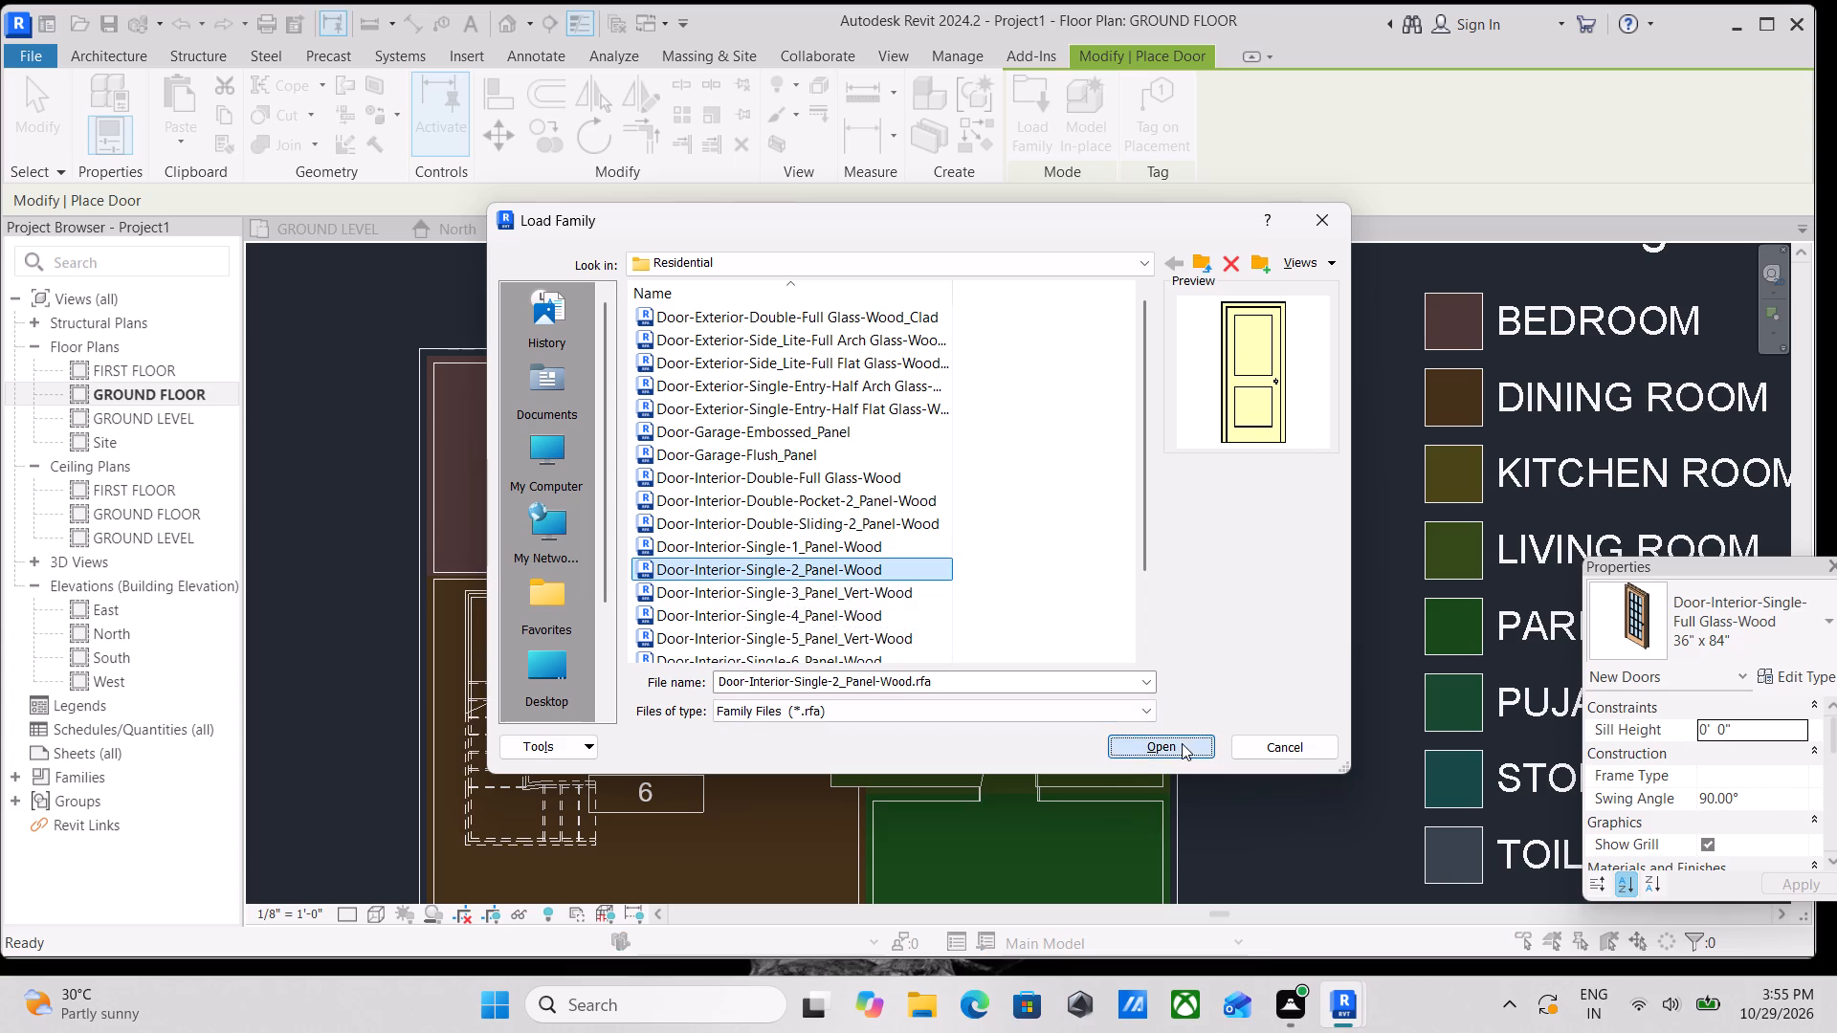
scroll(867, 501, "down", 1)
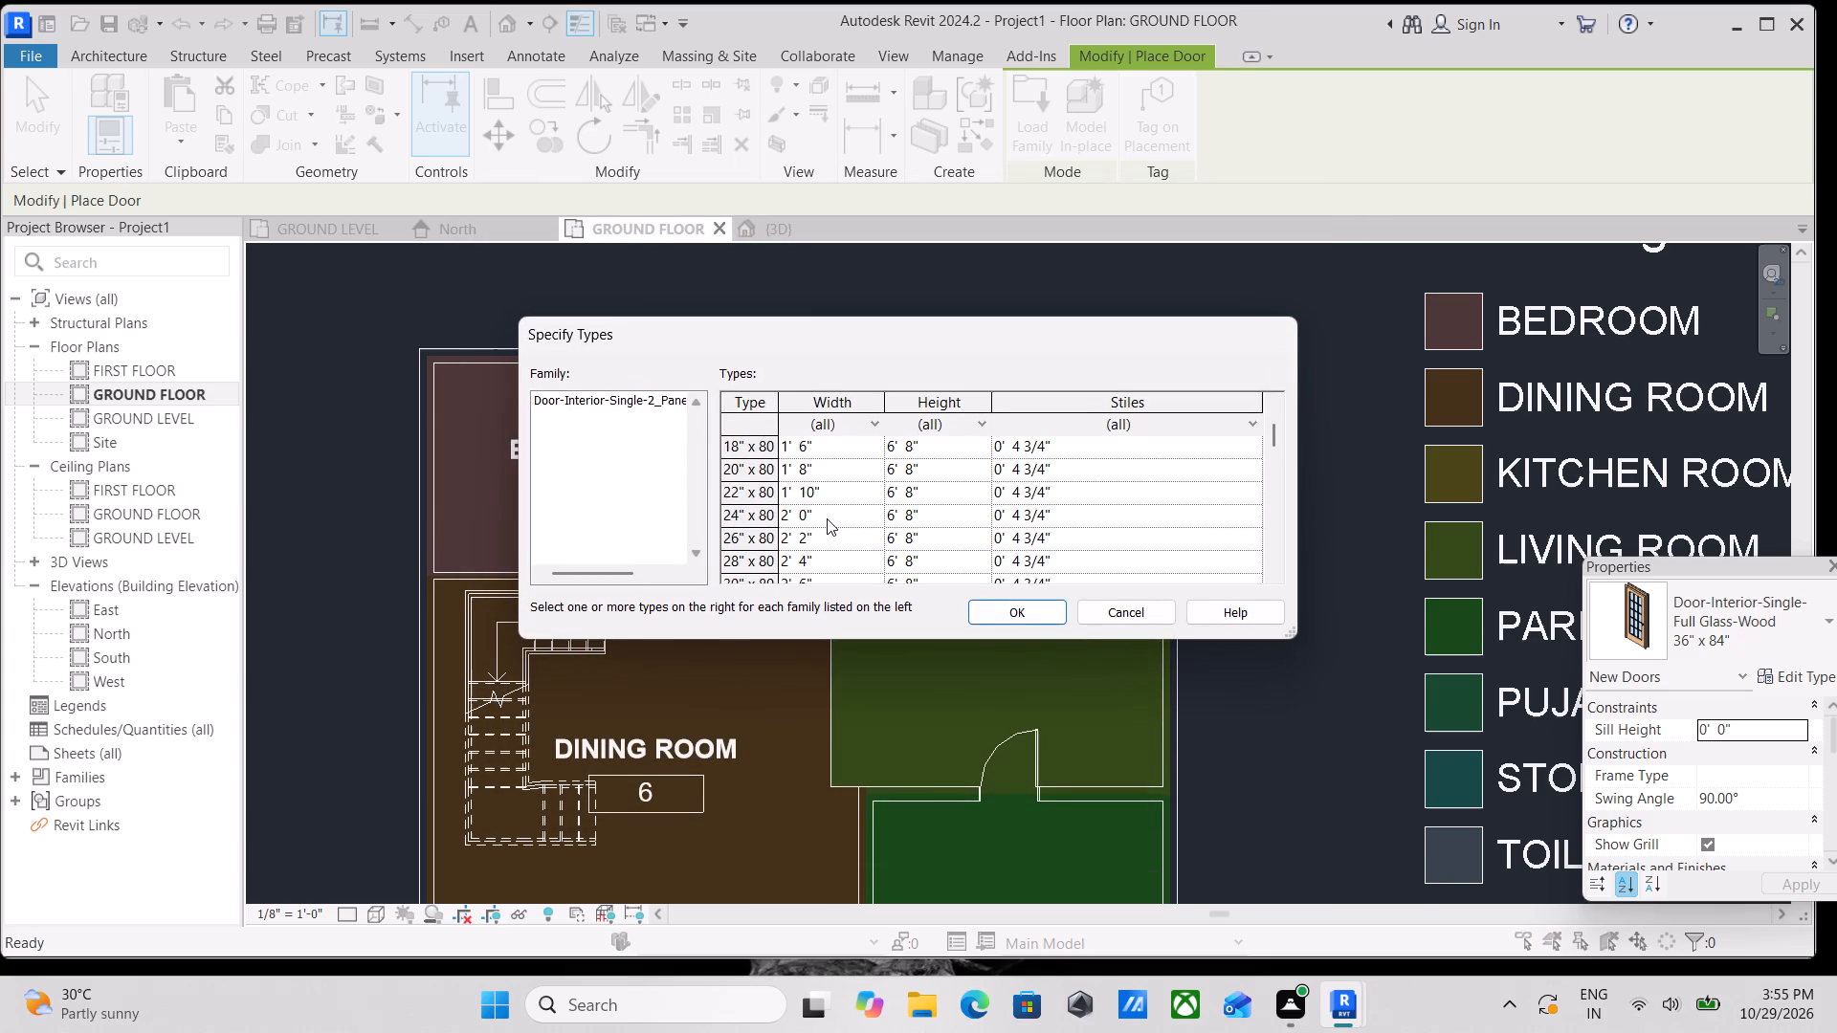
scroll(827, 518, "down", 2)
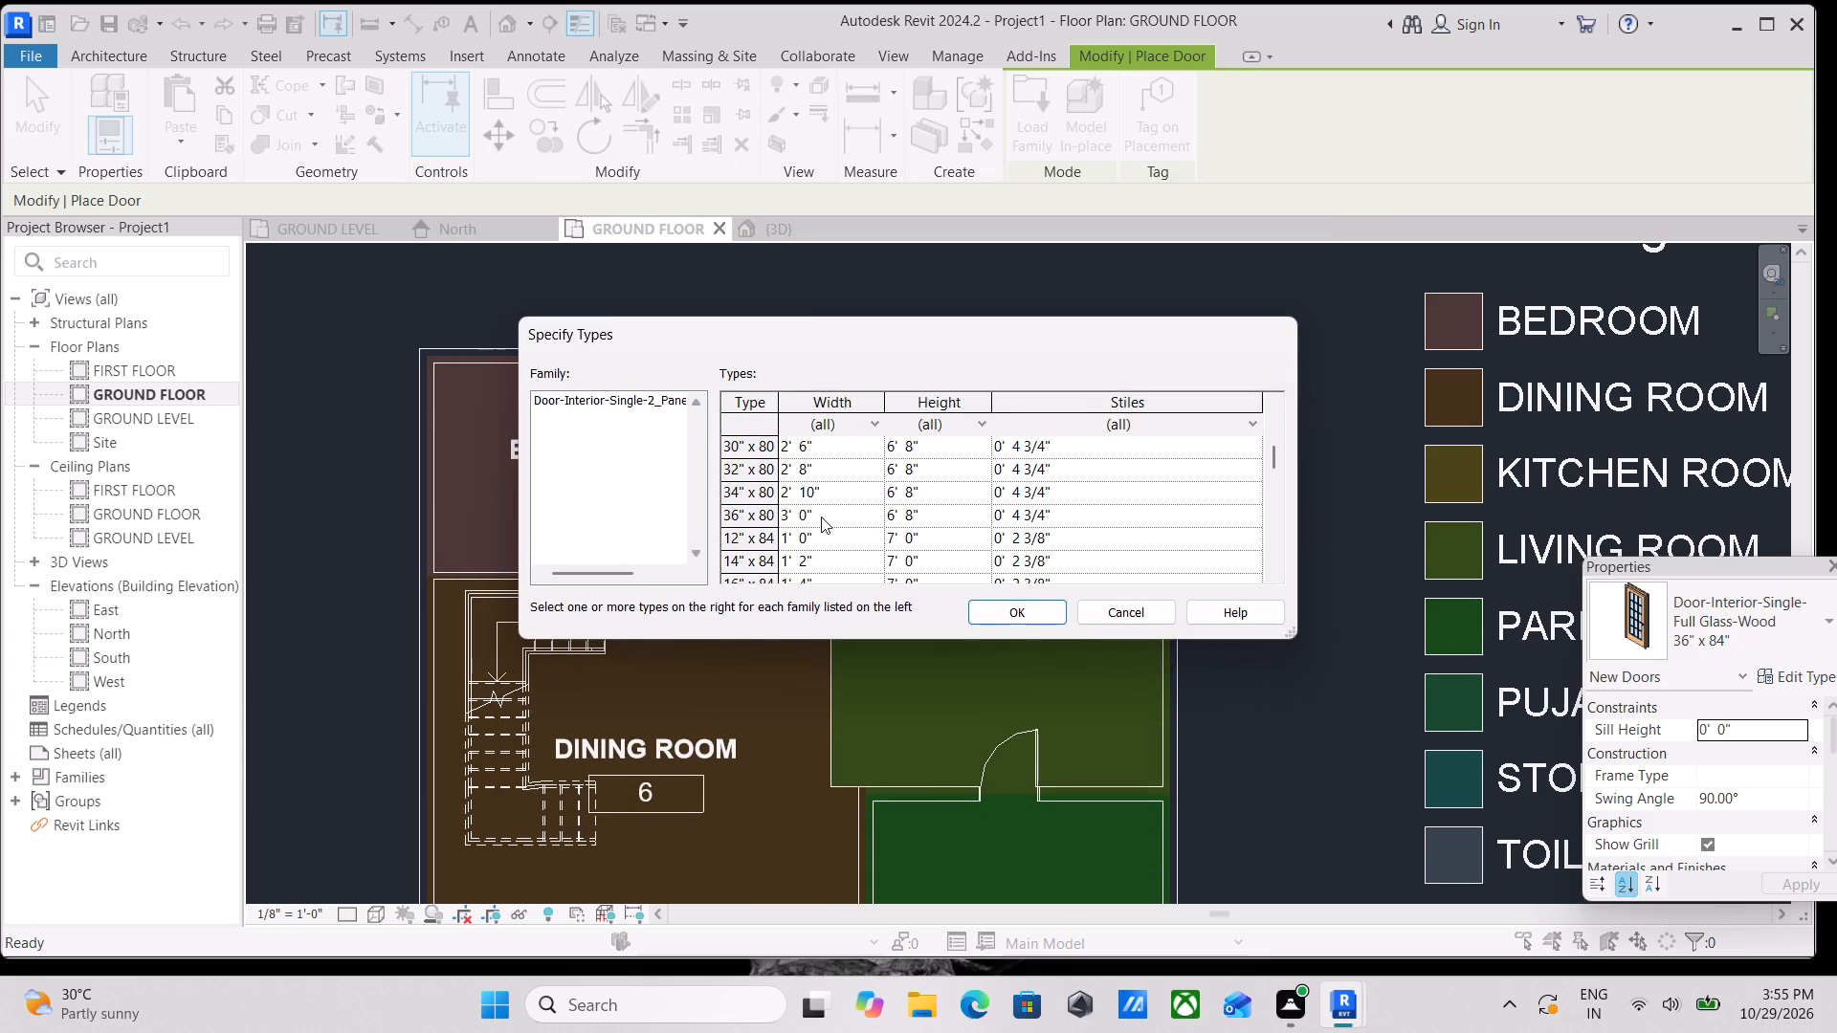
left_click(821, 516)
left_click(1018, 608)
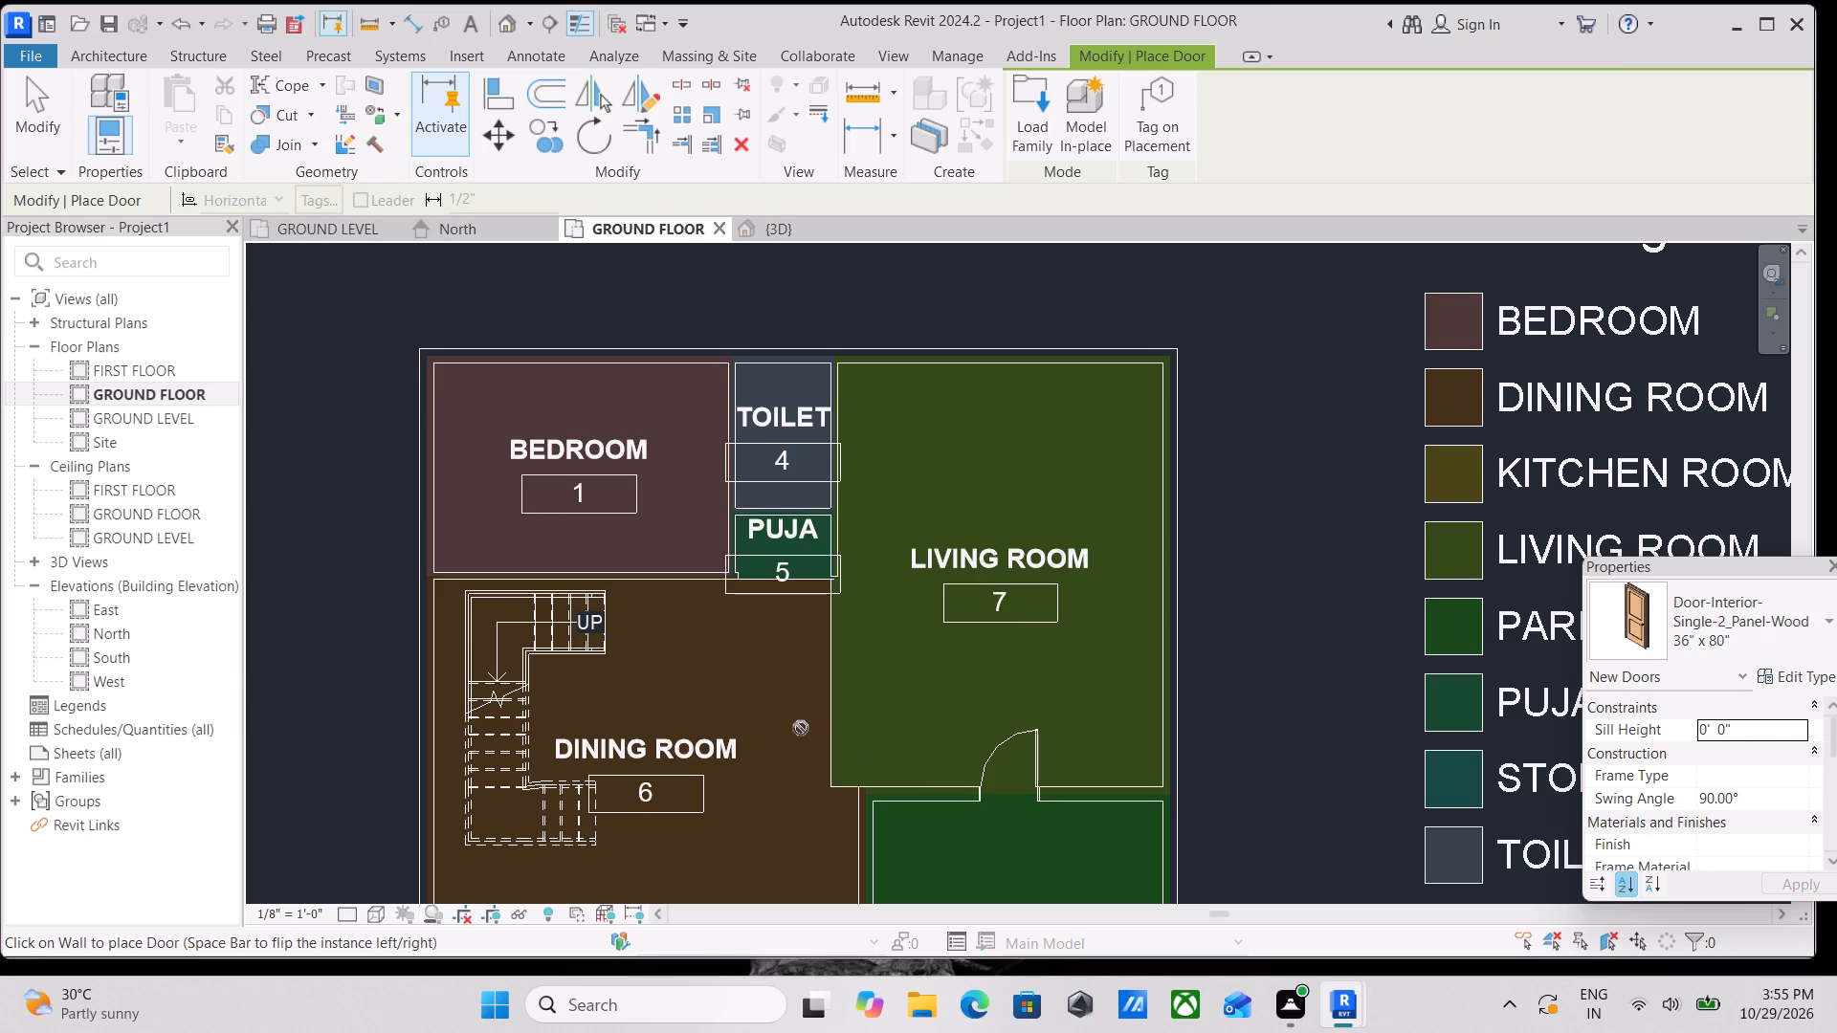
Place the two-panel door in the bedroom–dining room wall, about 2'-0" from the puja-side wall, swinging into the bedroom, and finish door placement.
middle_click_drag(694, 577, 779, 589)
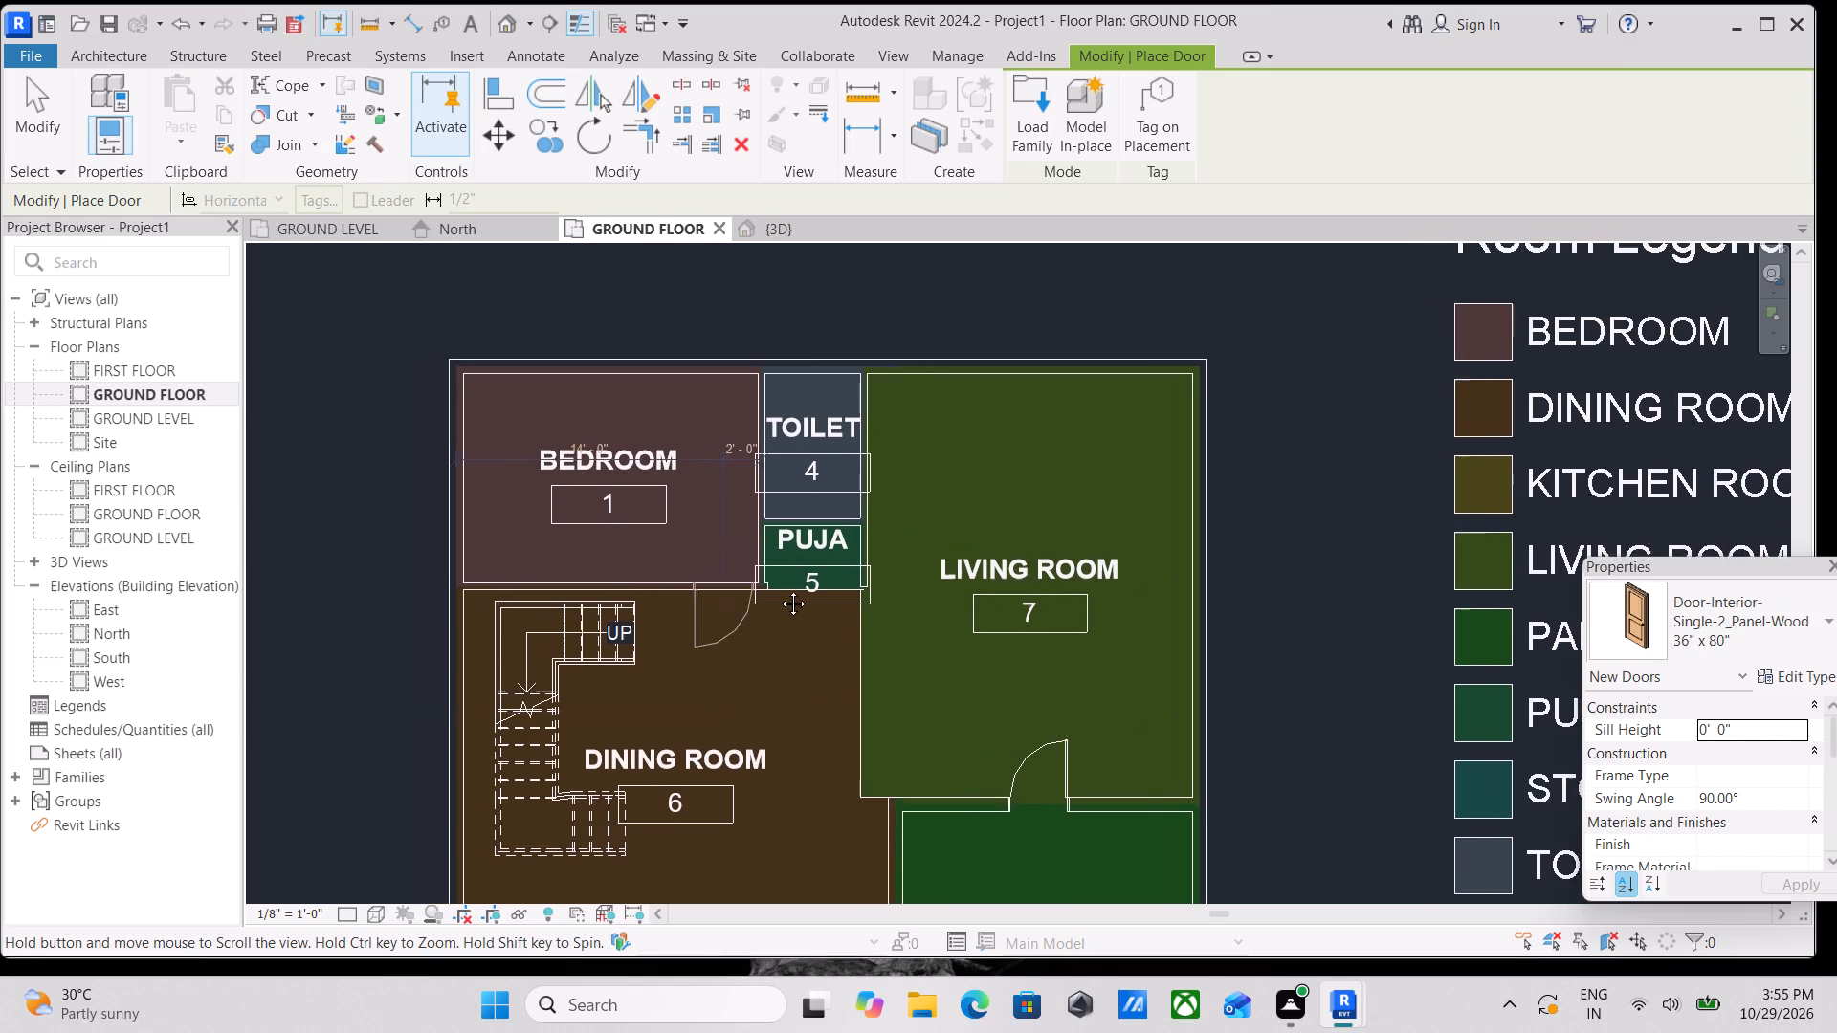
middle_click_drag(779, 589, 1105, 615)
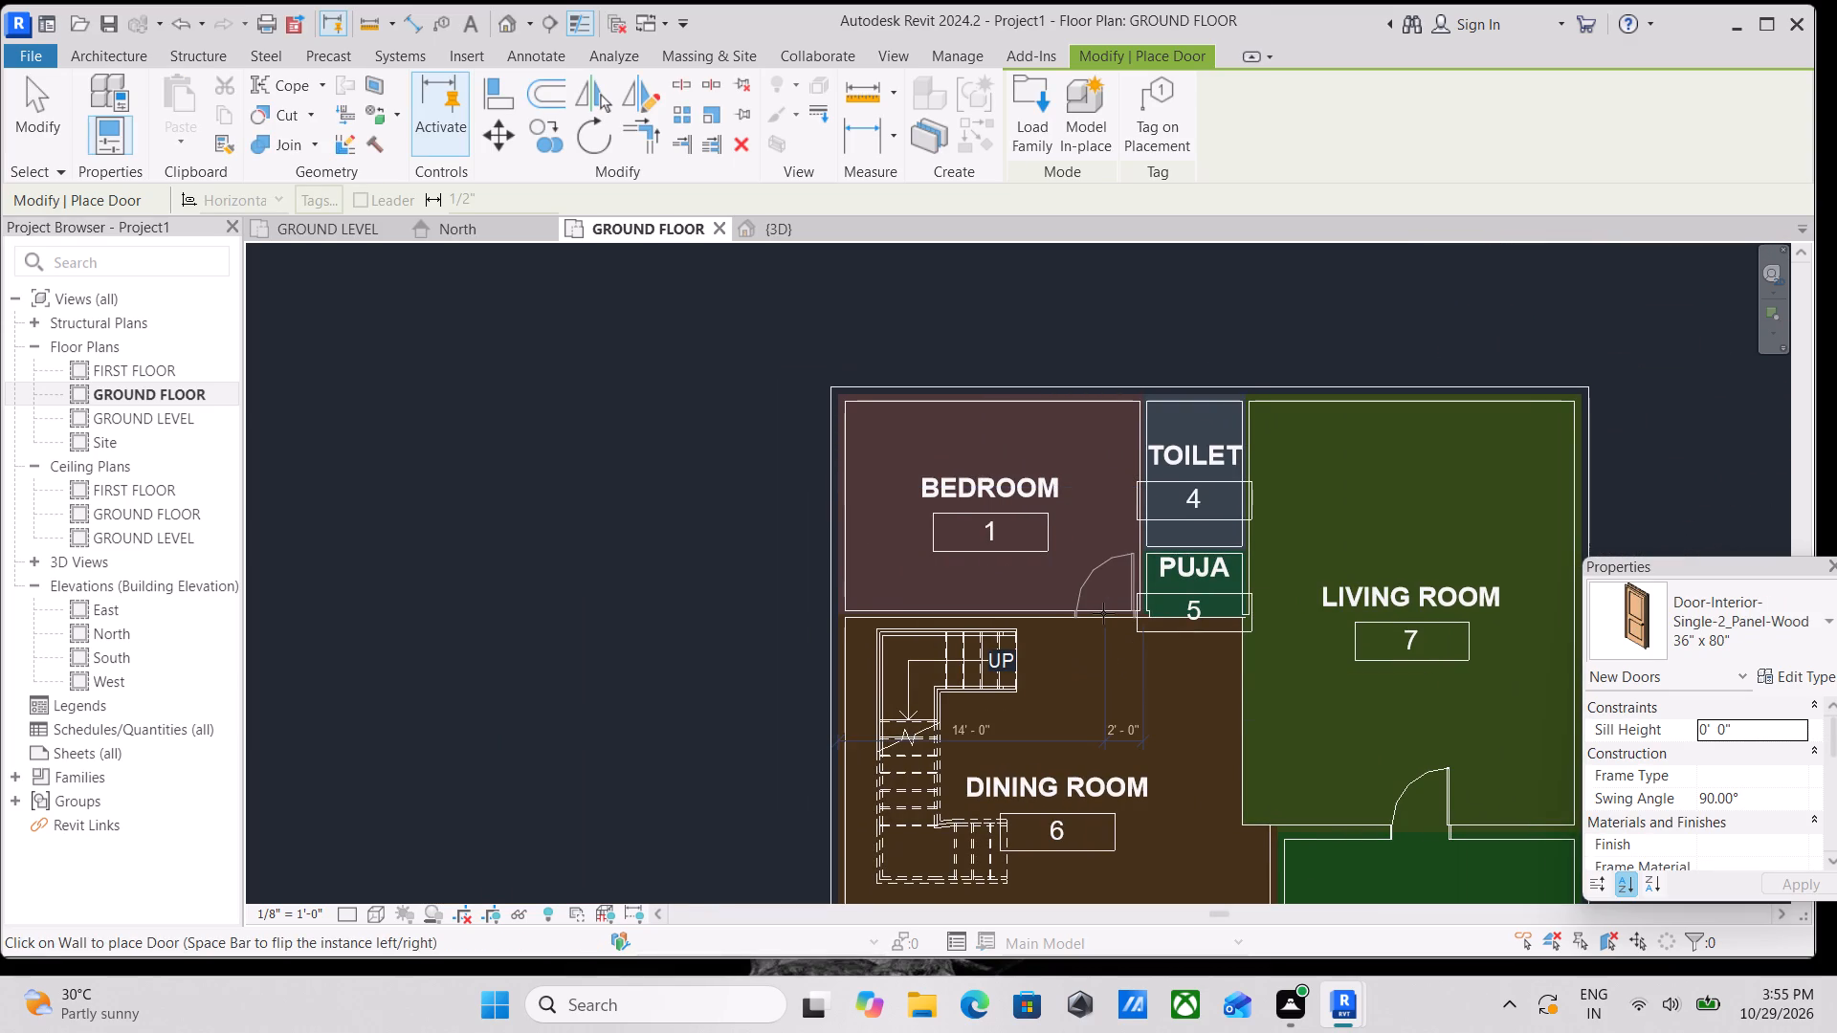
left_click(1103, 613)
middle_click_drag(1082, 718, 1029, 475)
middle_click_drag(1035, 757, 994, 622)
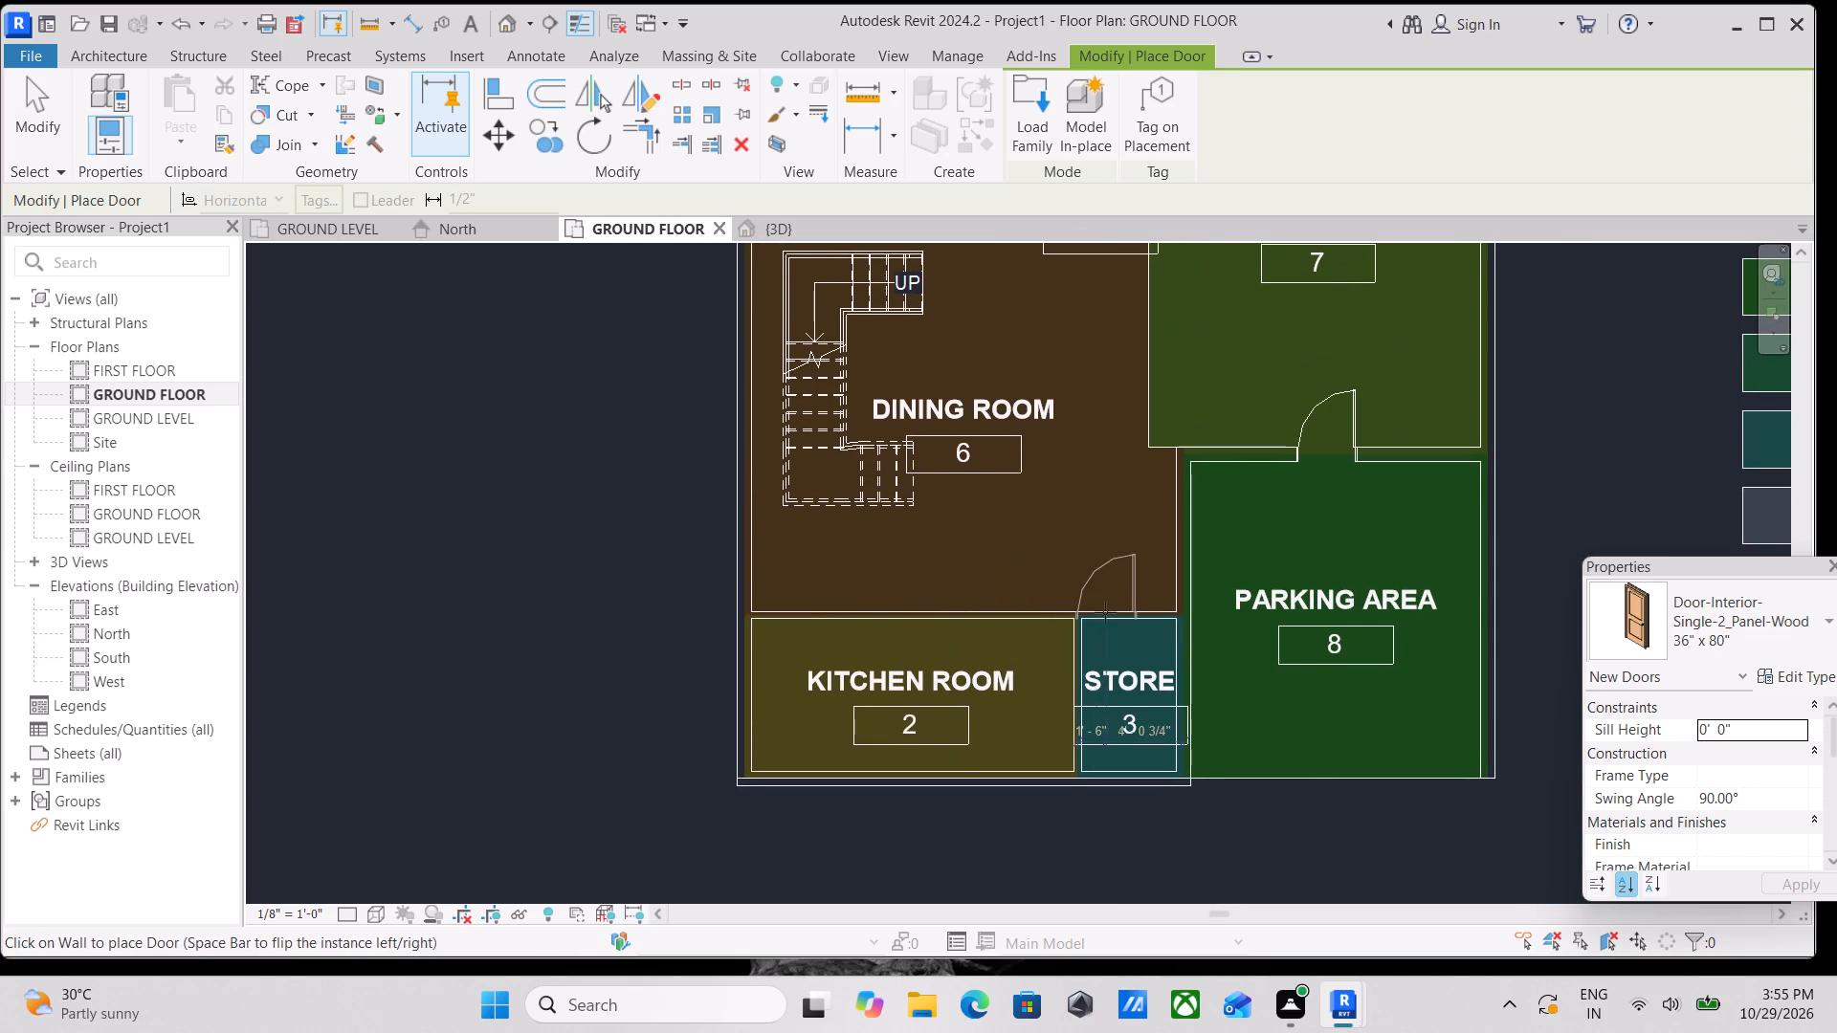
middle_click_drag(1335, 693, 1139, 973)
scroll(1156, 779, "down", 2)
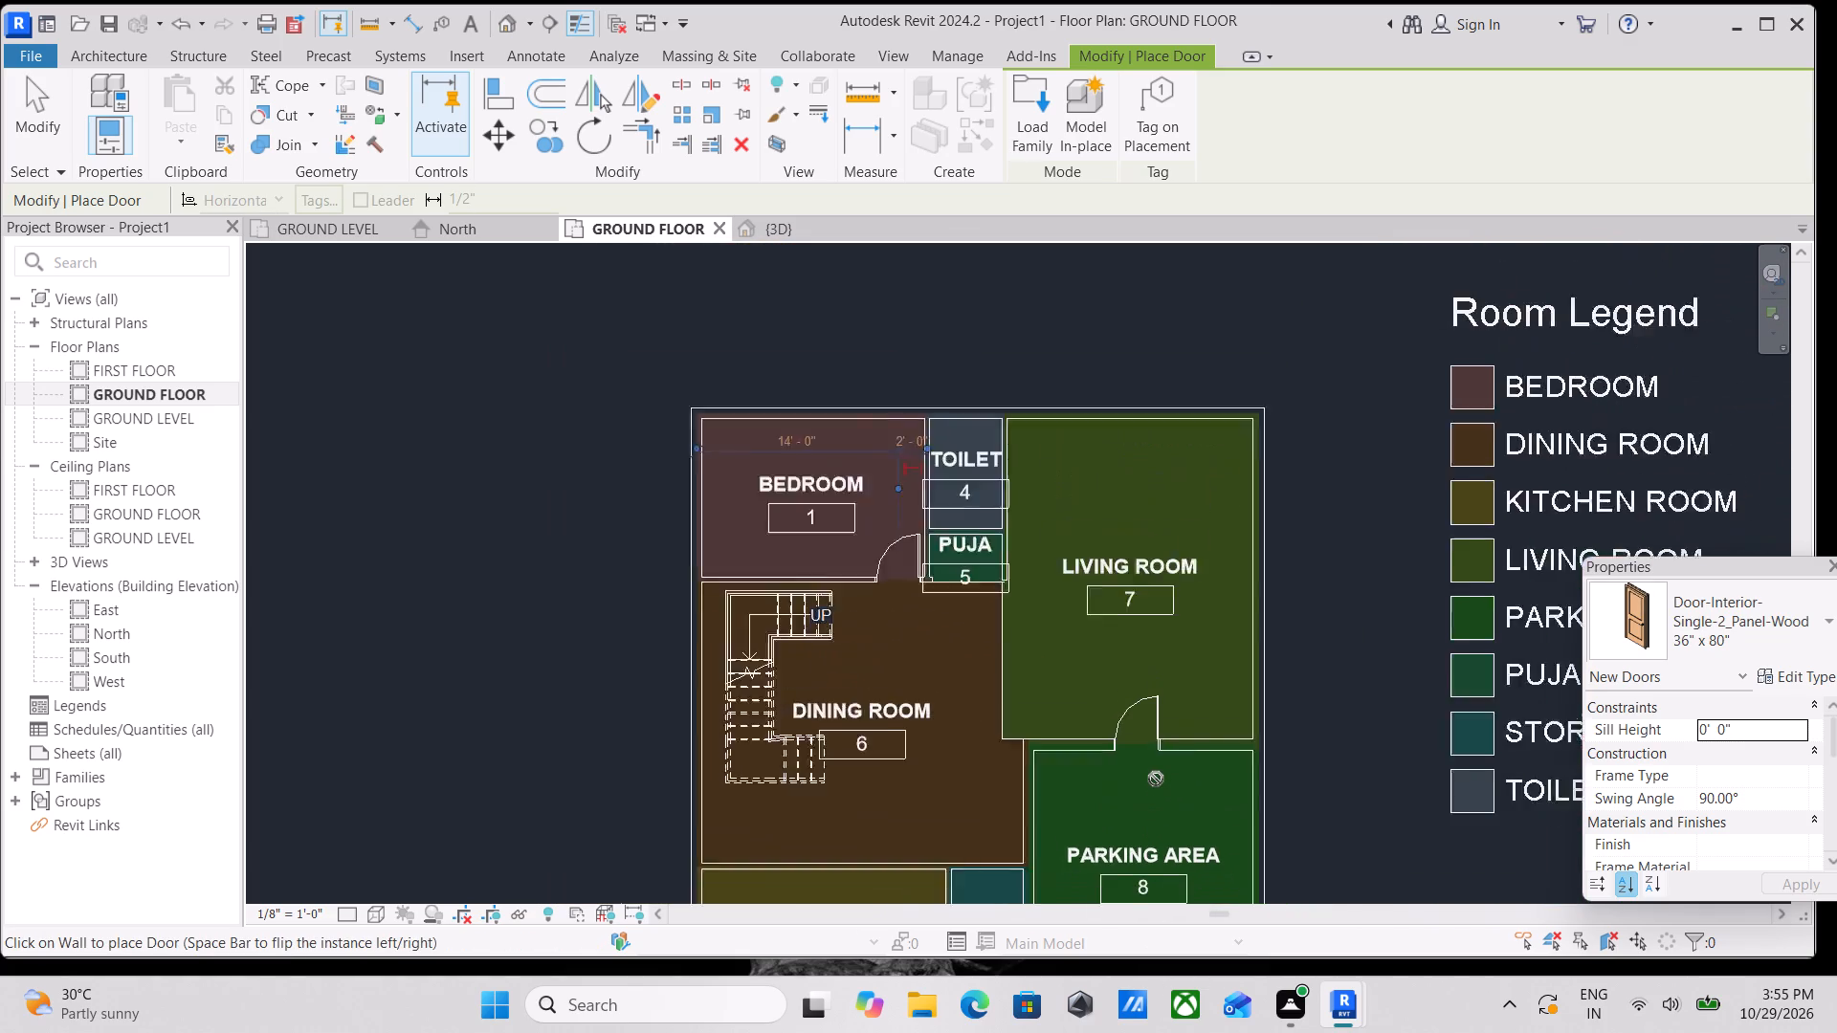
scroll(1156, 779, "down", 1)
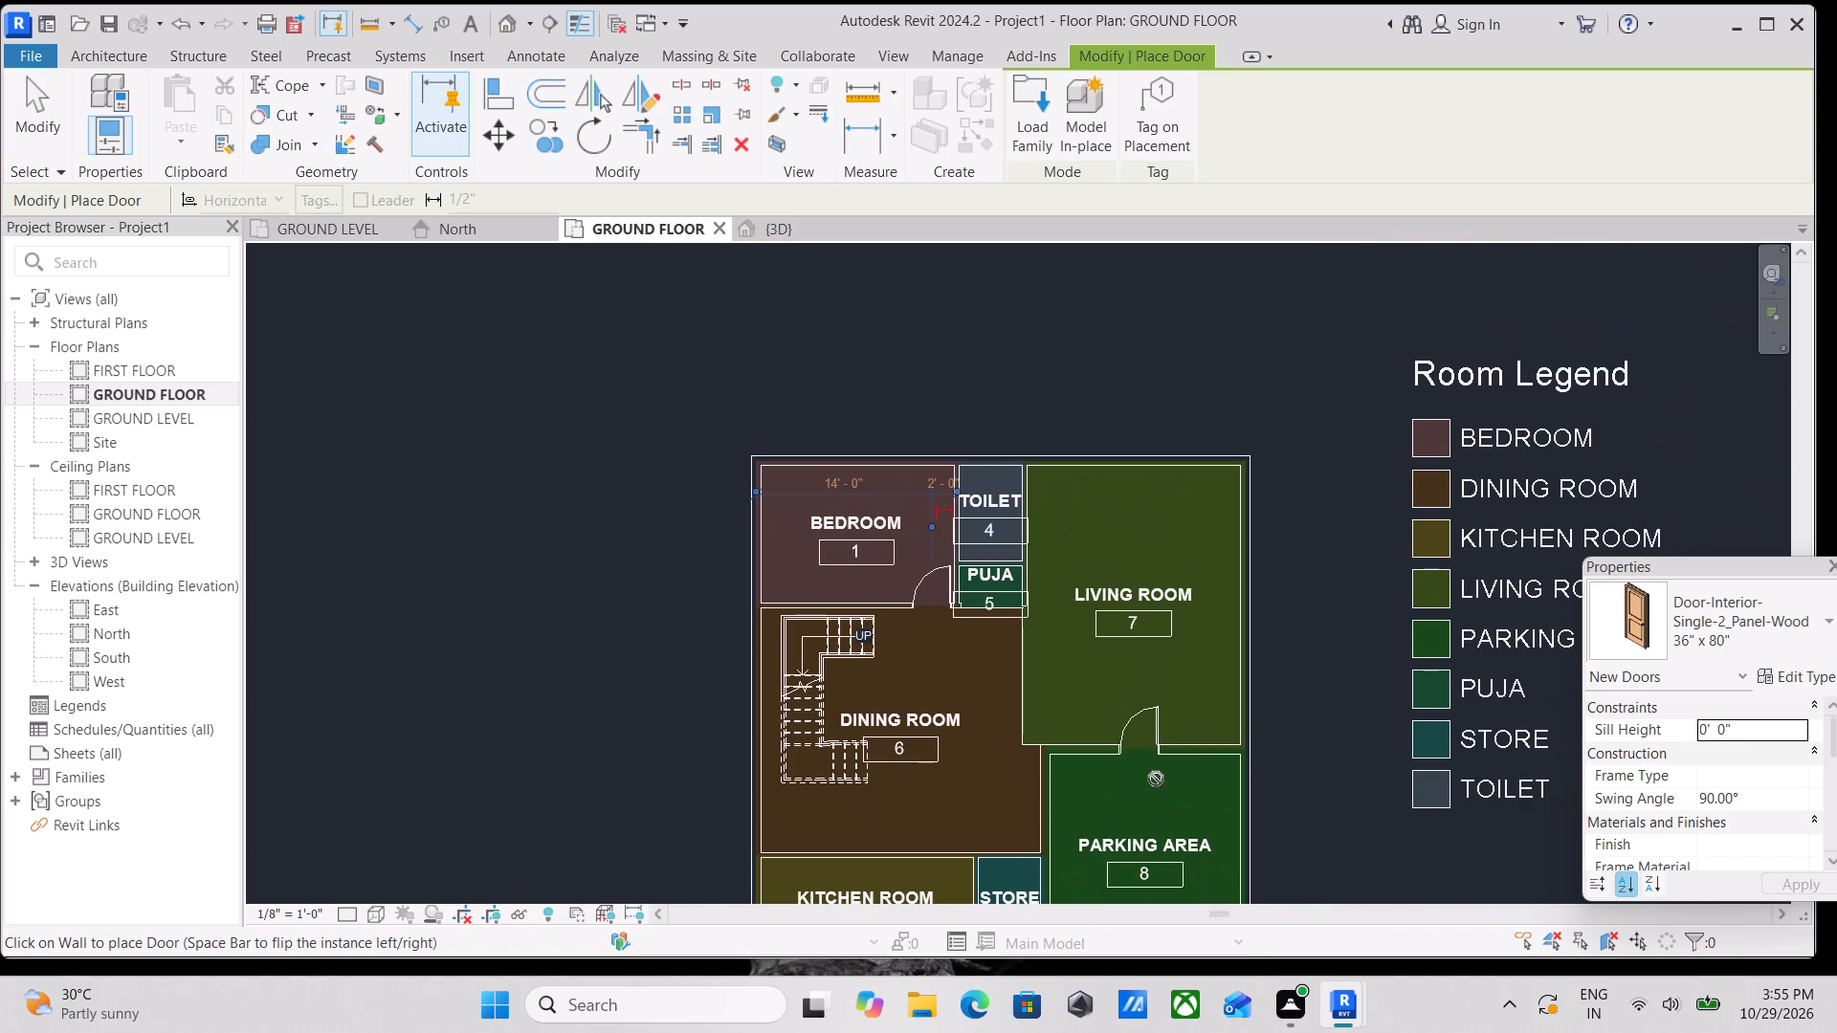
key("Escape")
key("Escape")
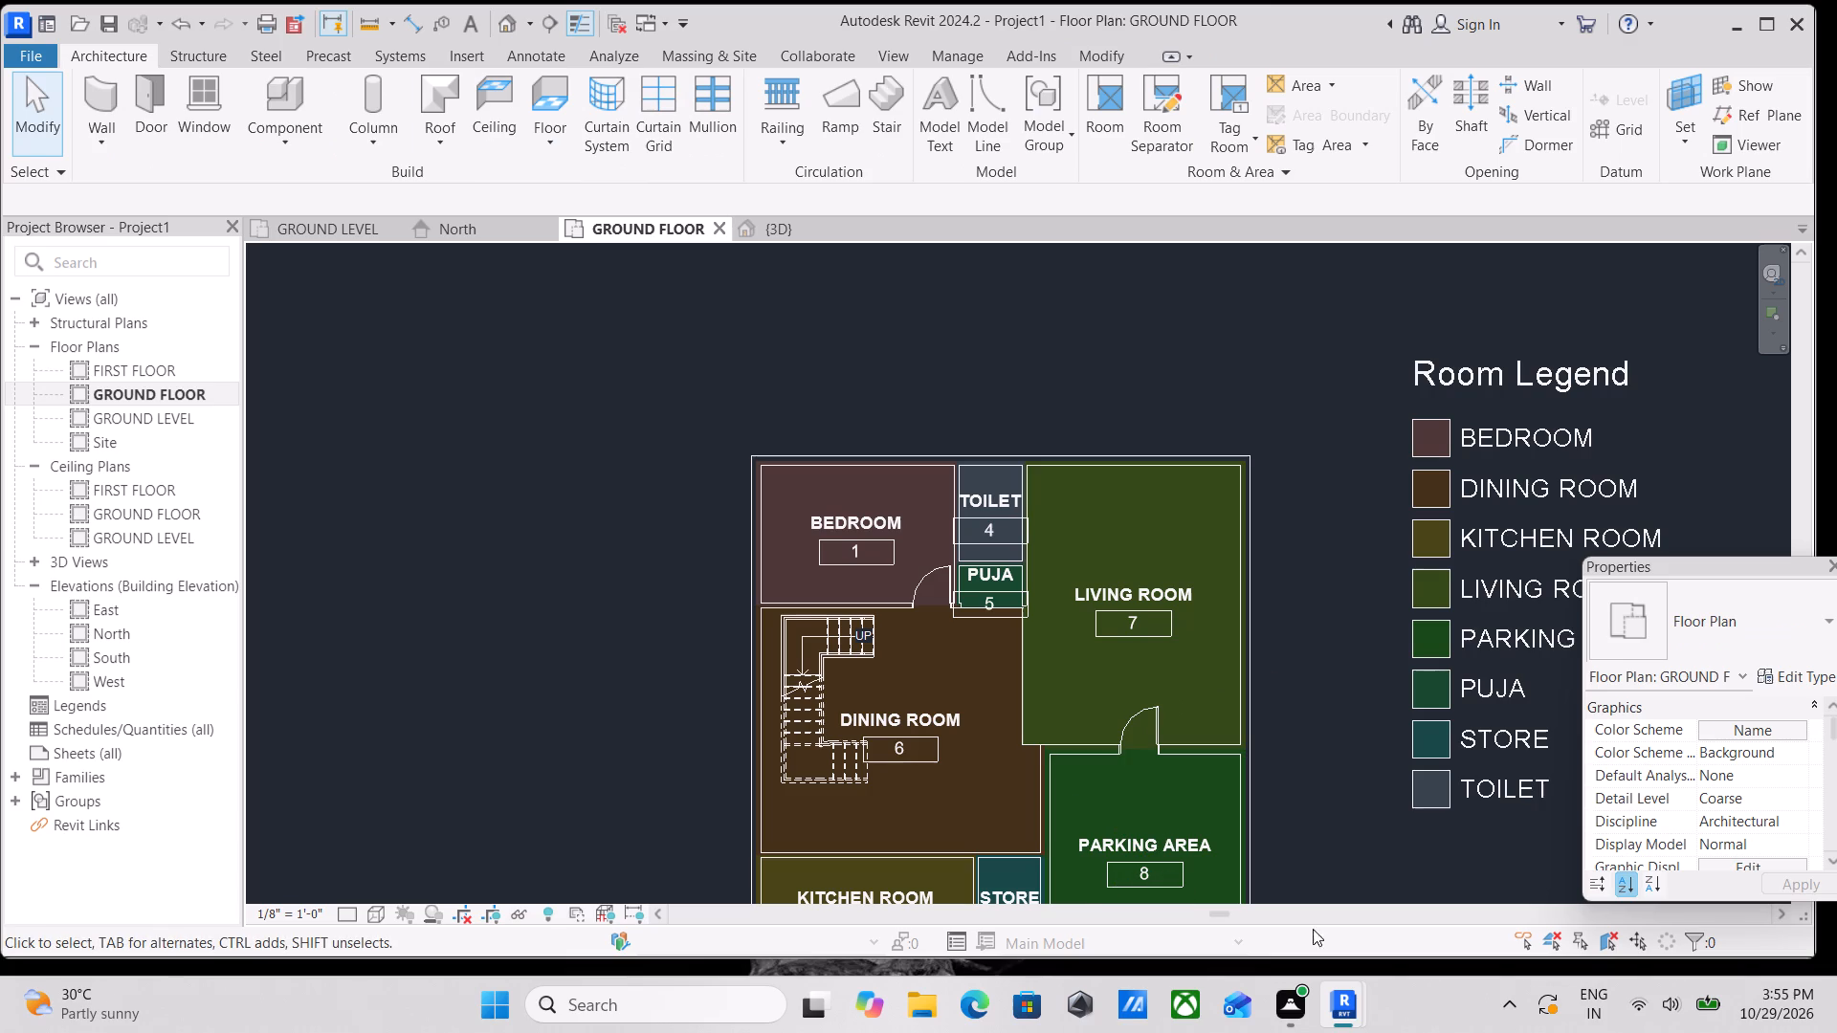
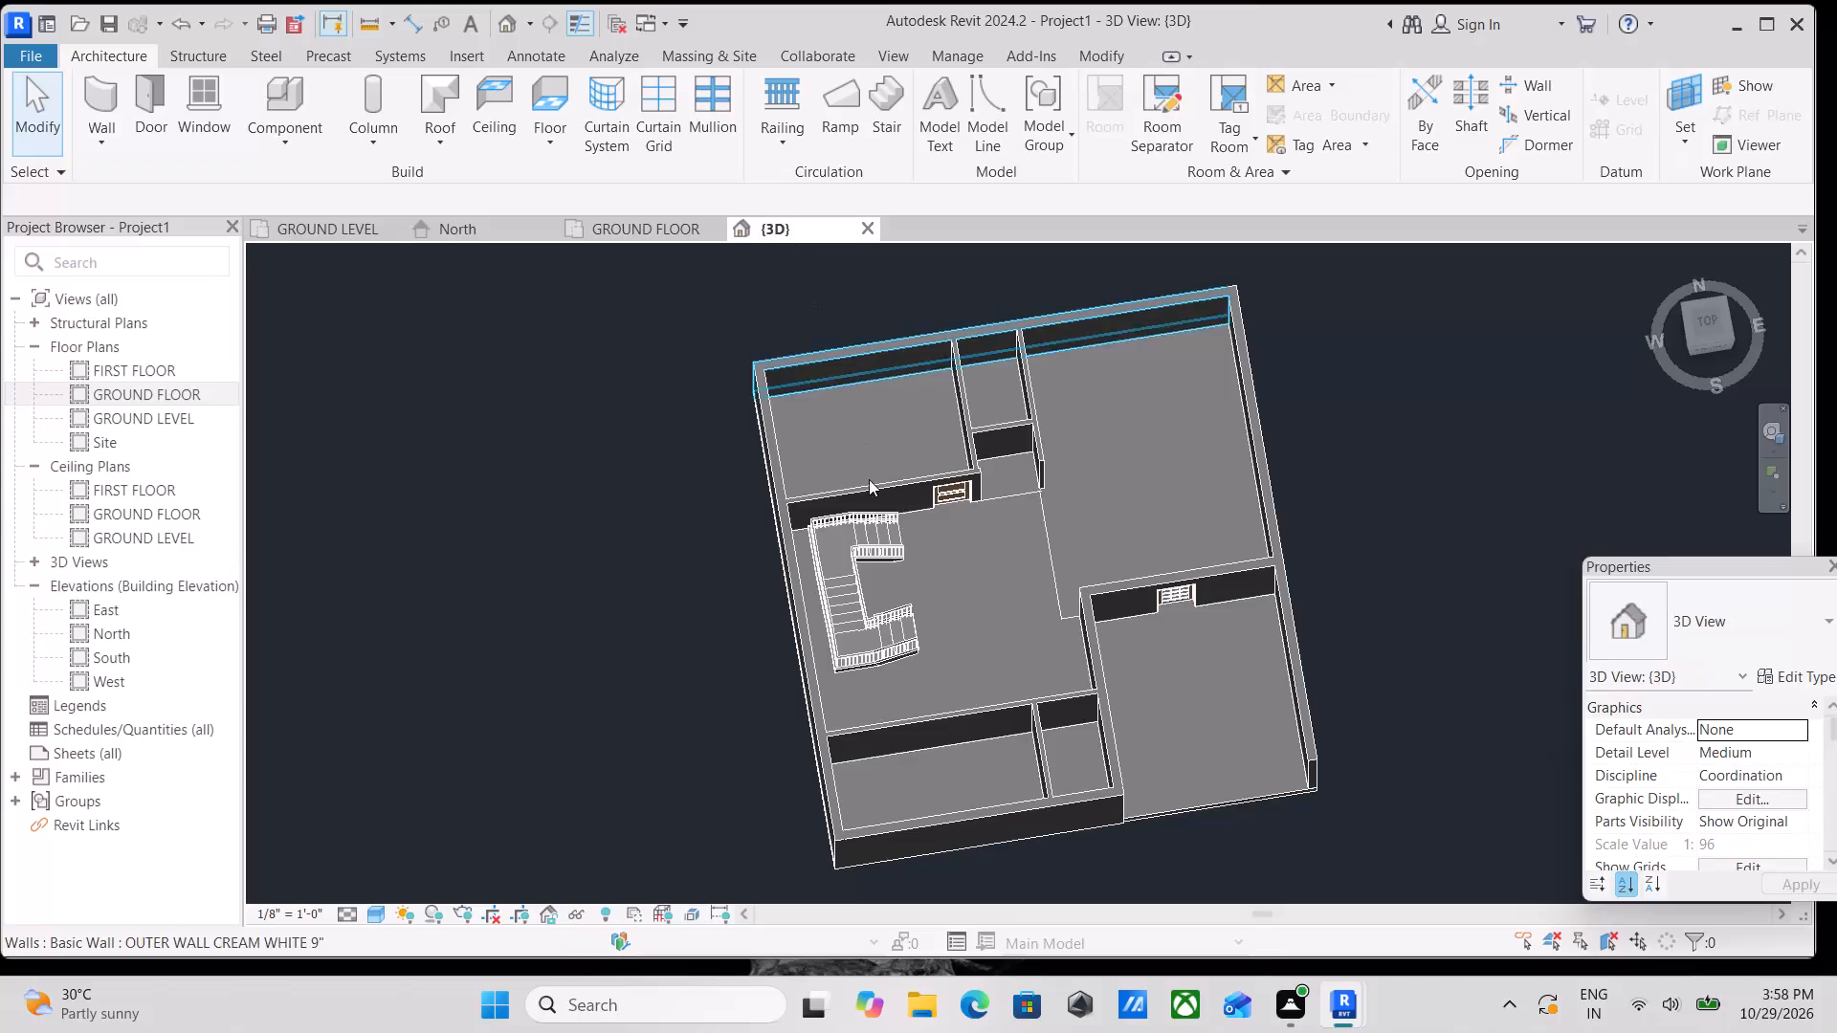
Examine the house model in 3D from several angles, checking the interior walls, doors and staircase.
middle_click_drag(850, 555, 949, 320)
middle_click_drag(965, 439, 1210, 148, "shift")
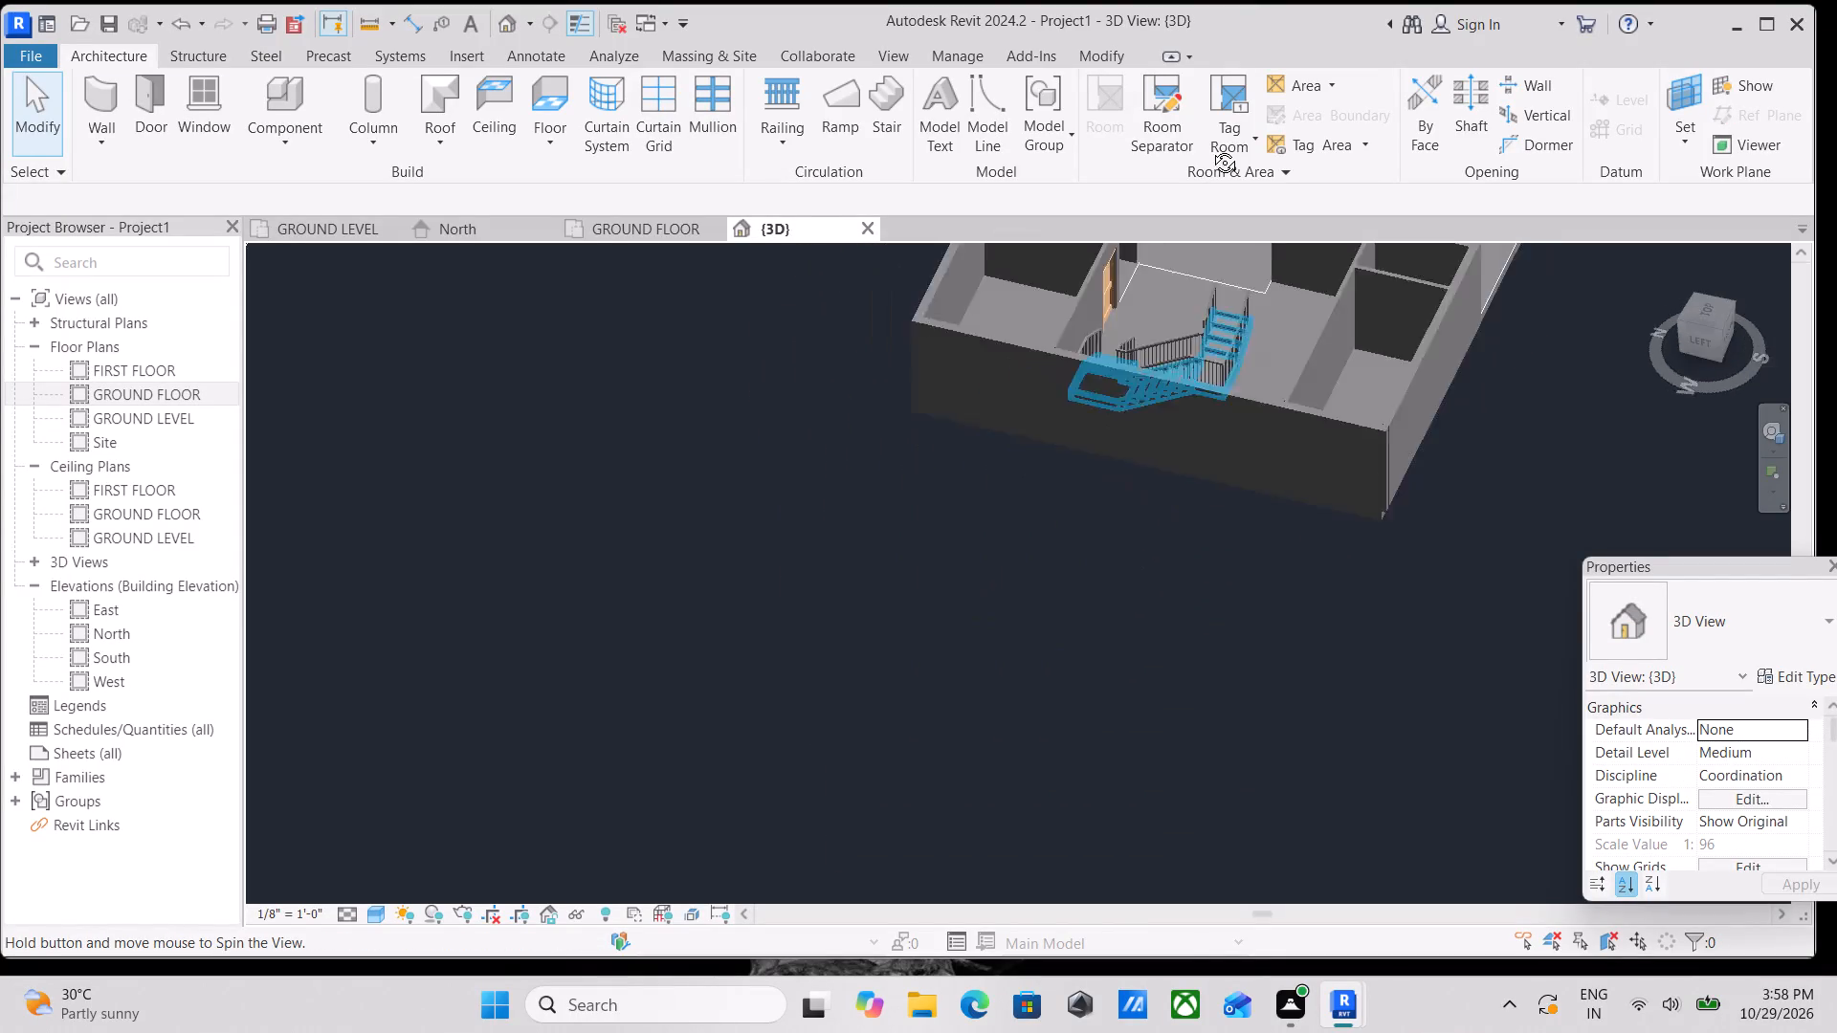
middle_click_drag(1210, 148, 1017, 386, "shift")
middle_click_drag(867, 535, 722, 304, "shift")
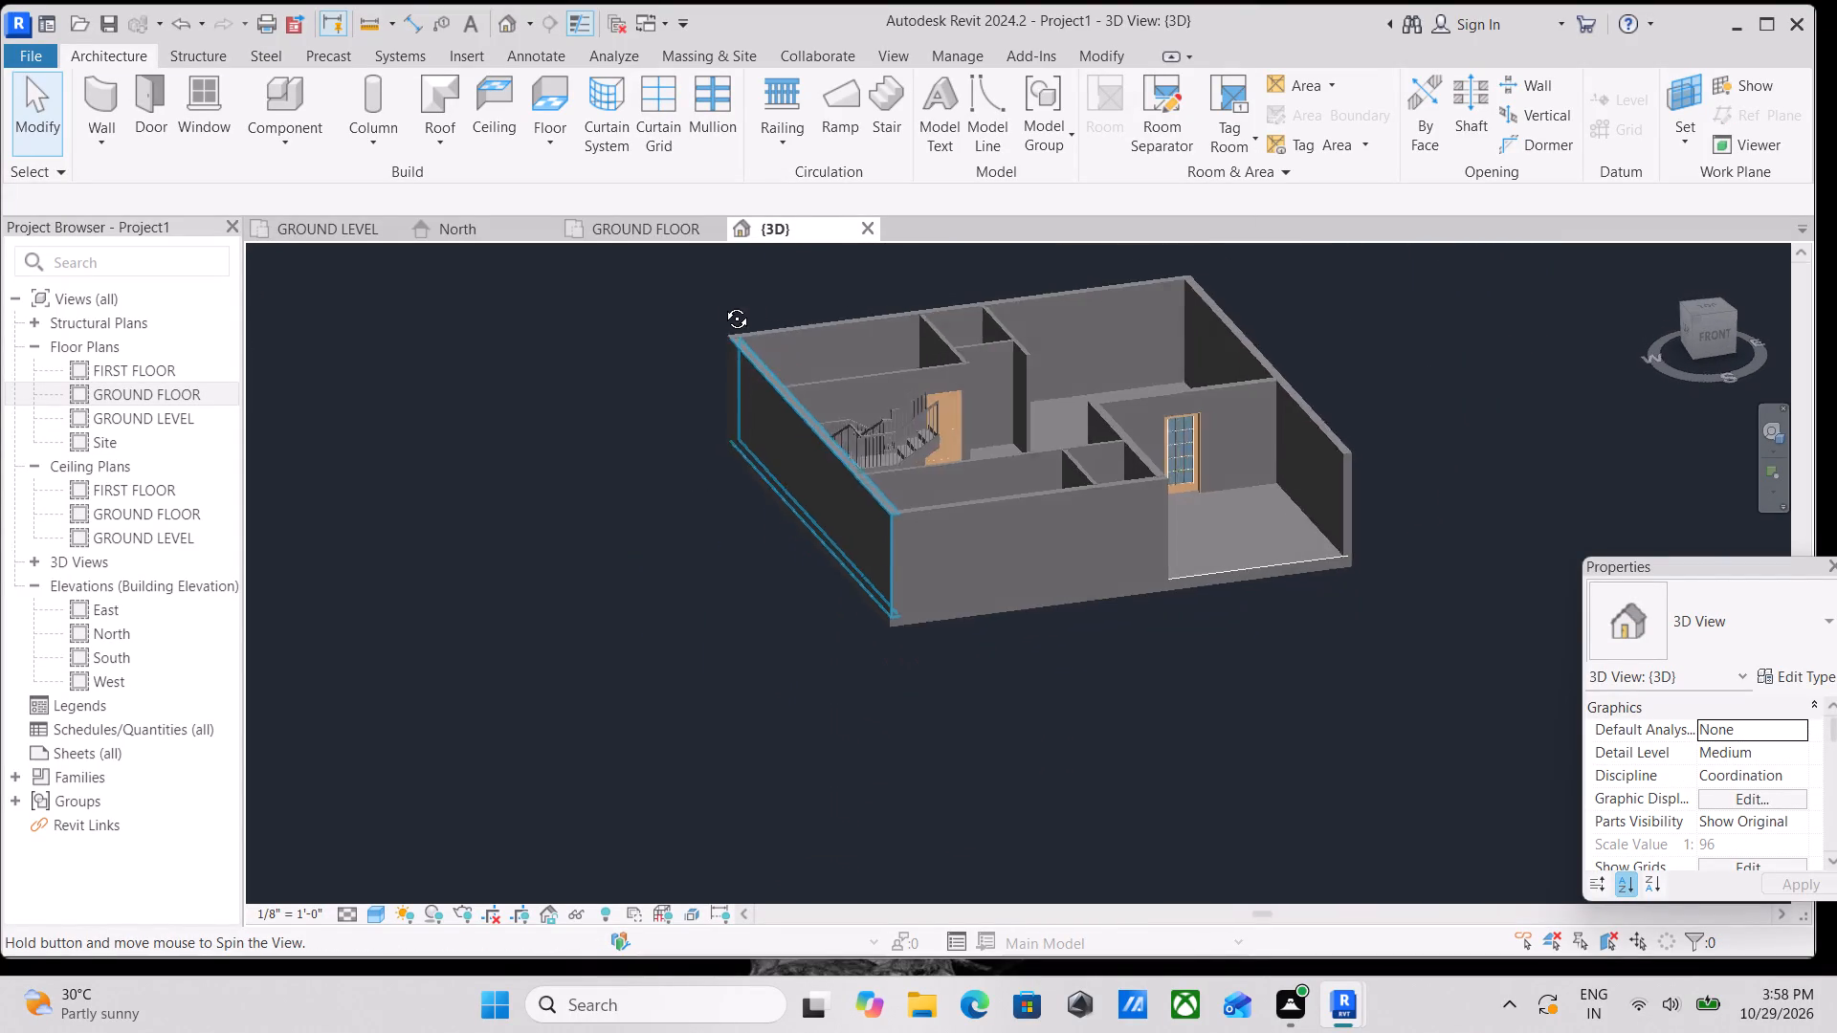
middle_click_drag(722, 304, 678, 309, "shift")
middle_click_drag(981, 405, 811, 327, "shift")
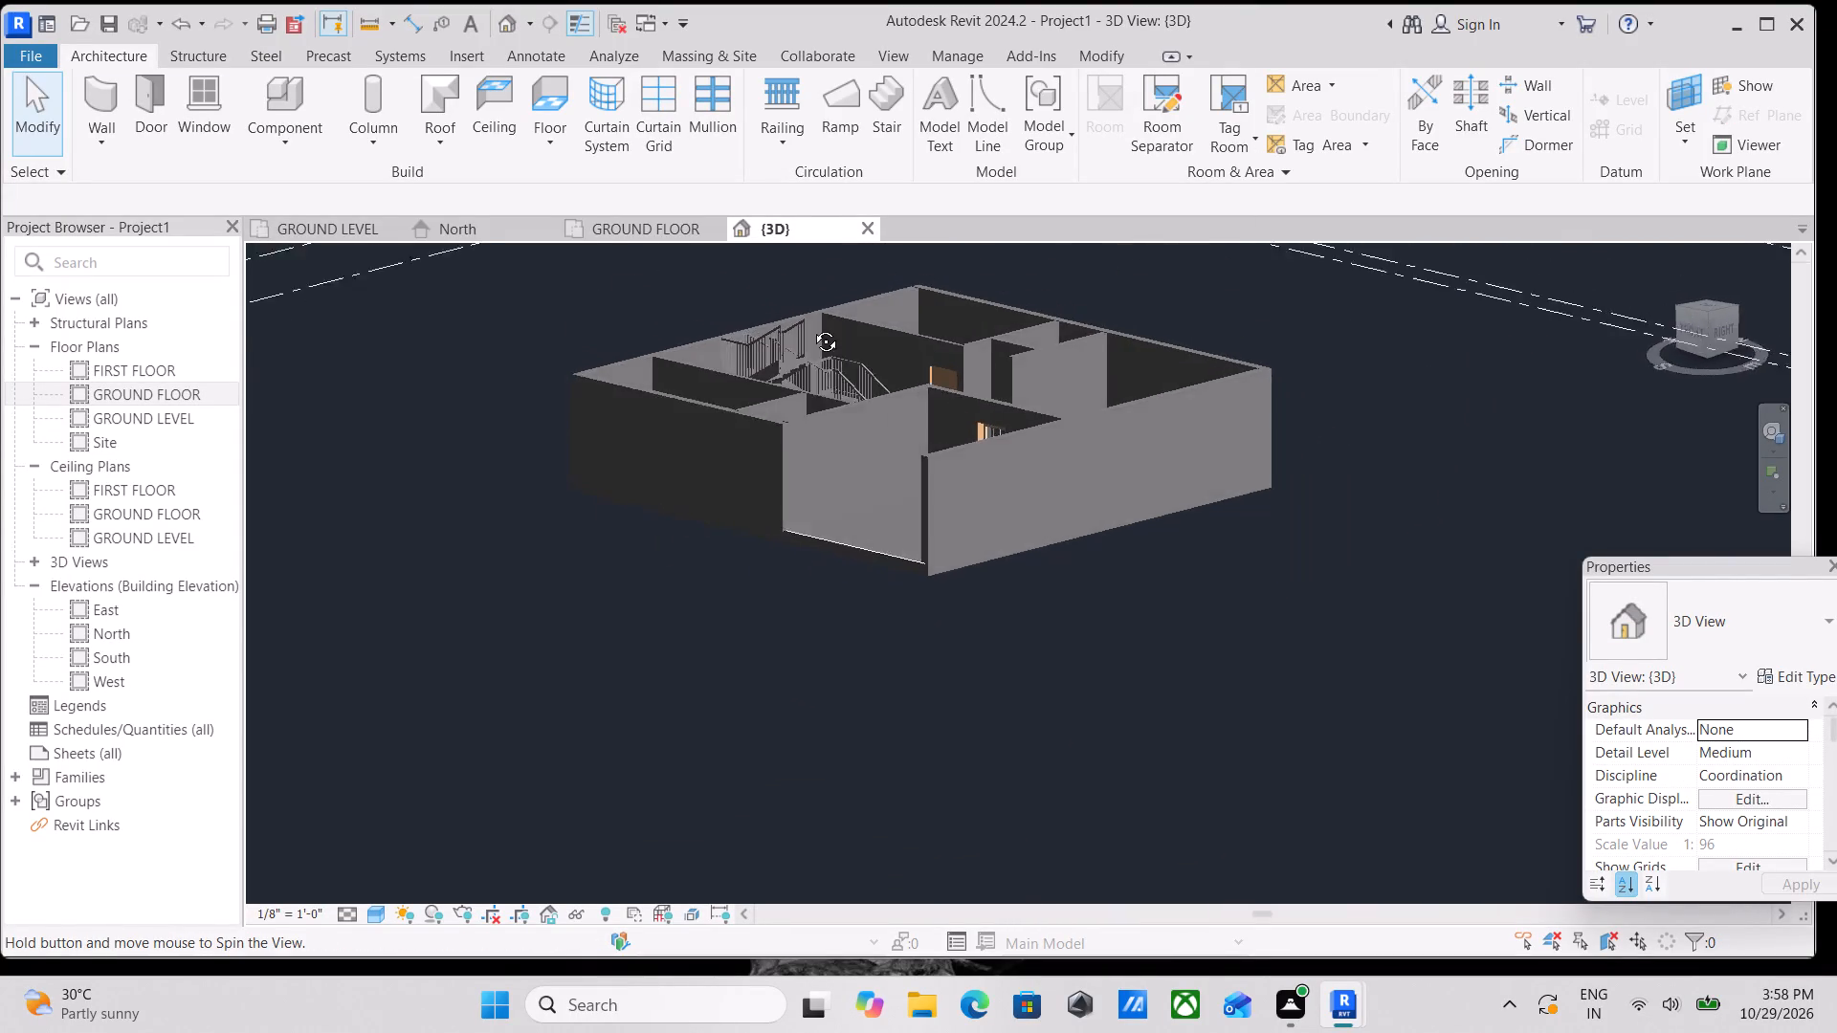
middle_click_drag(811, 327, 879, 356, "shift")
middle_click_drag(891, 370, 963, 594, "shift")
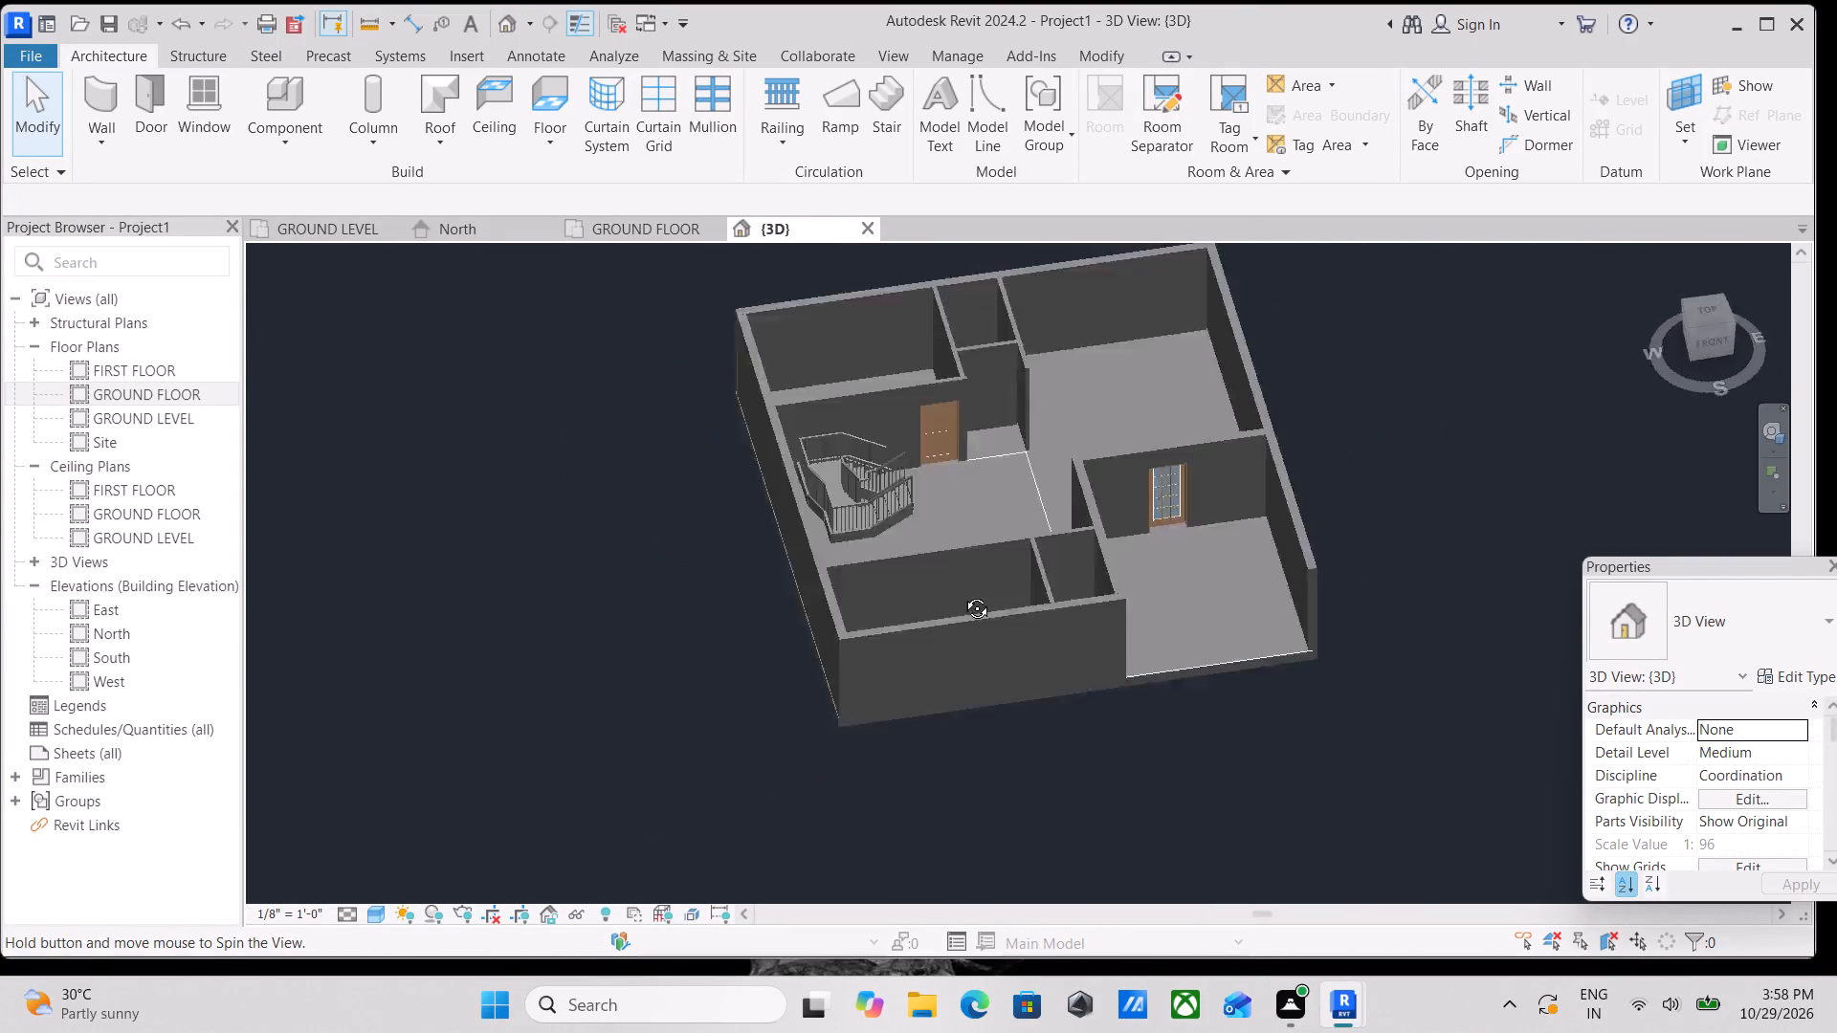
middle_click_drag(963, 594, 715, 514, "shift")
middle_click_drag(759, 448, 958, 508, "shift")
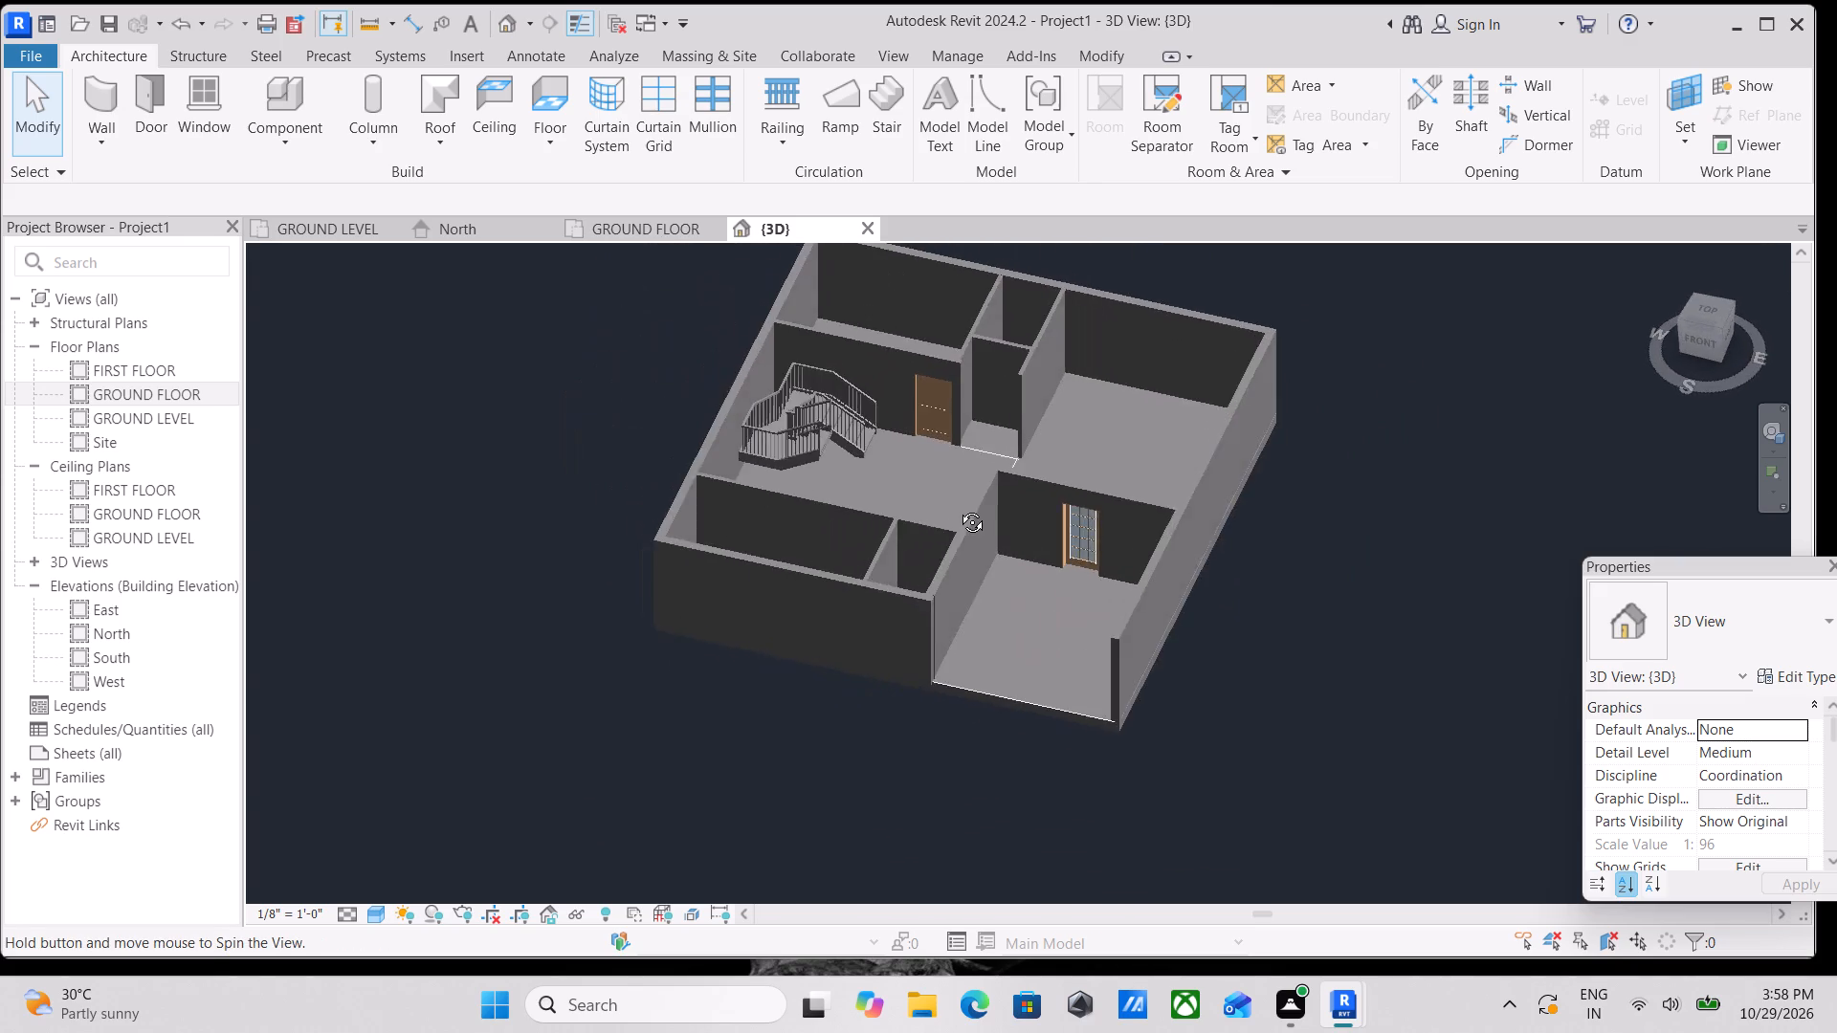
middle_click_drag(958, 508, 945, 613, "shift")
scroll(953, 614, "up", 1, "shift")
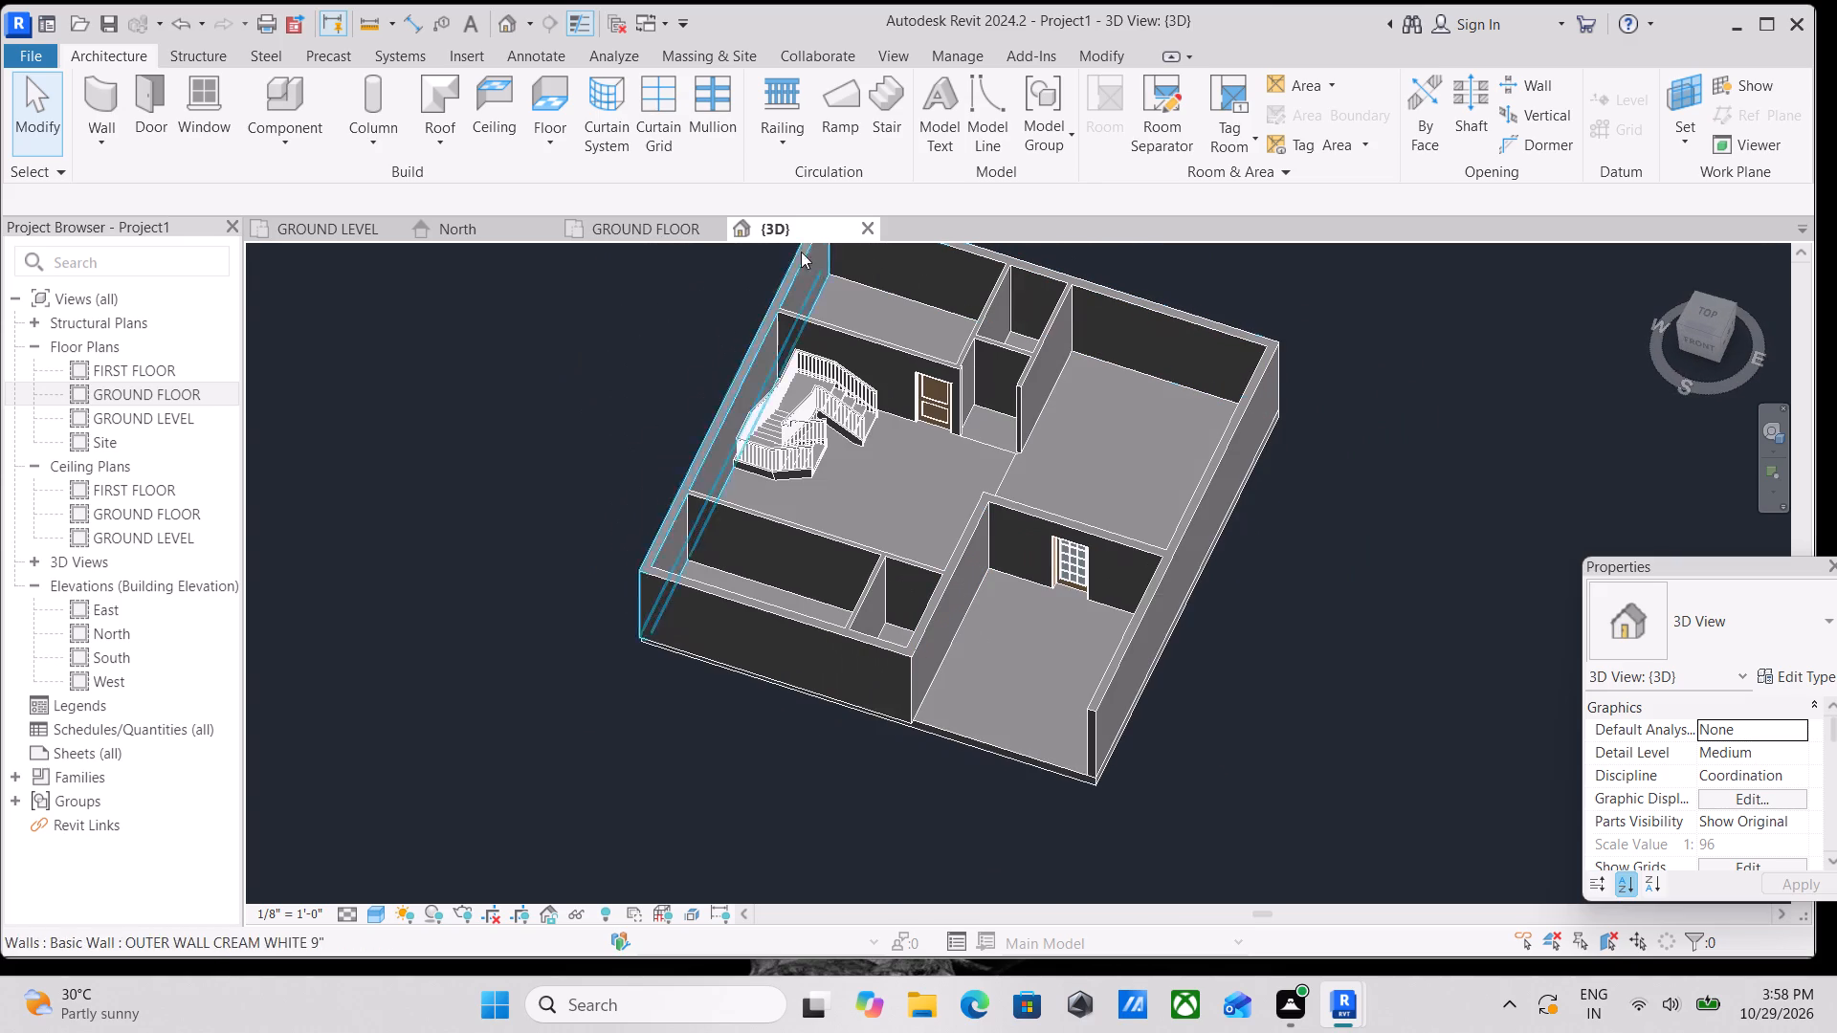
In the GROUND FLOOR plan, place a Single-Flush 30" x 80" door in the bedroom–toilet wall, swinging into the toilet, about 2'-7" from the north wall.
left_click(606, 226)
scroll(861, 384, "down", 2)
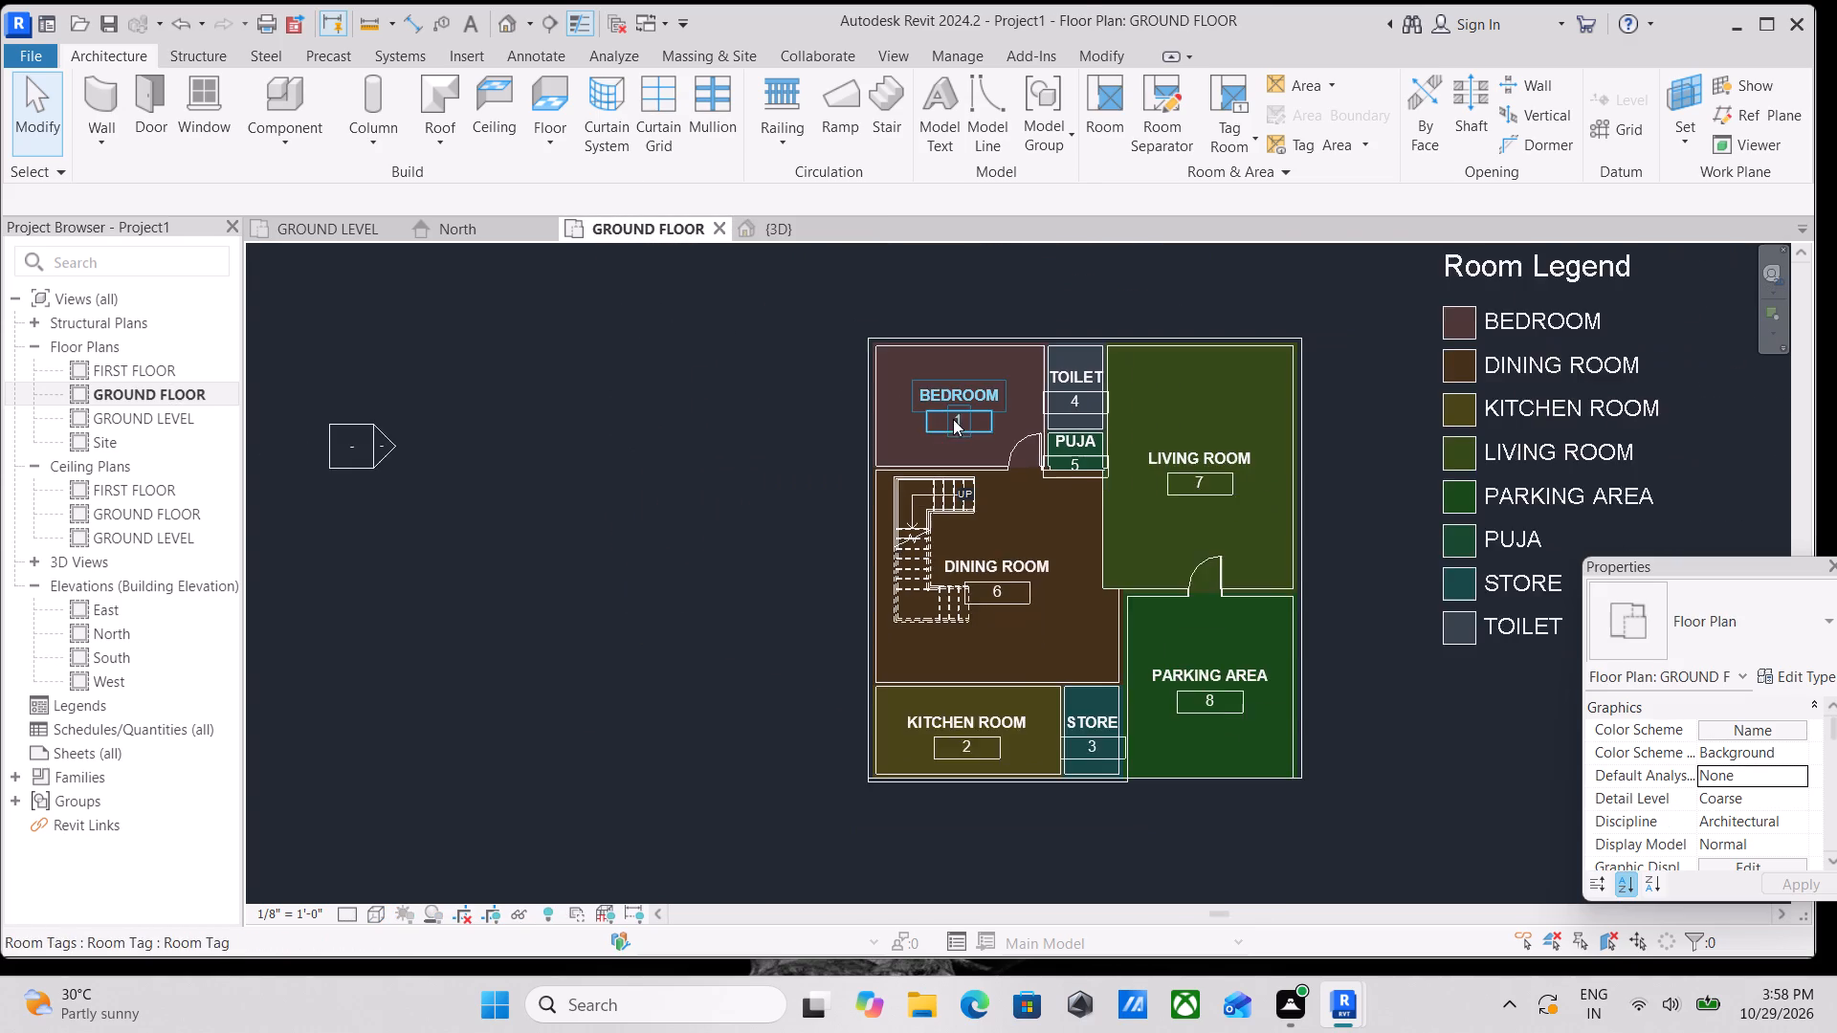
middle_click_drag(949, 418, 773, 304)
scroll(852, 552, "up", 2)
middle_click_drag(953, 572, 1101, 629)
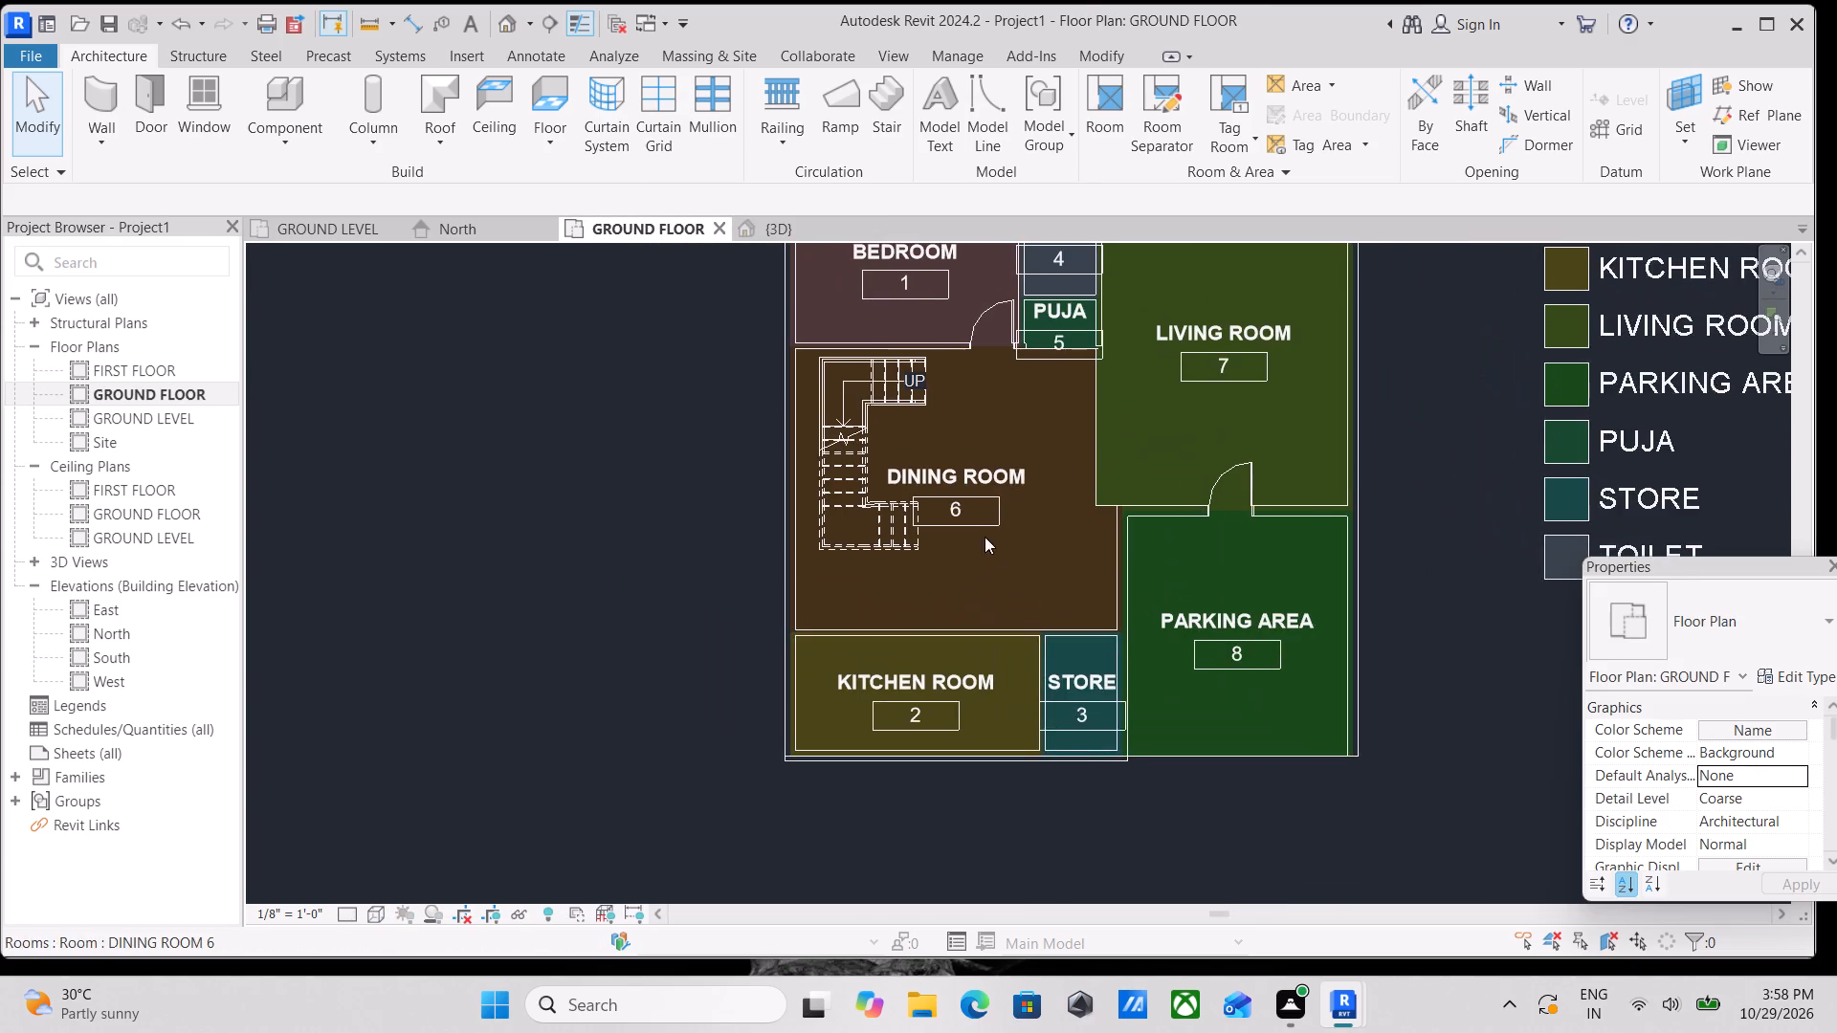
middle_click_drag(1008, 591, 1028, 716)
scroll(1033, 437, "up", 3)
scroll(1051, 355, "up", 2)
scroll(1051, 353, "down", 2)
middle_click_drag(1050, 352, 962, 385)
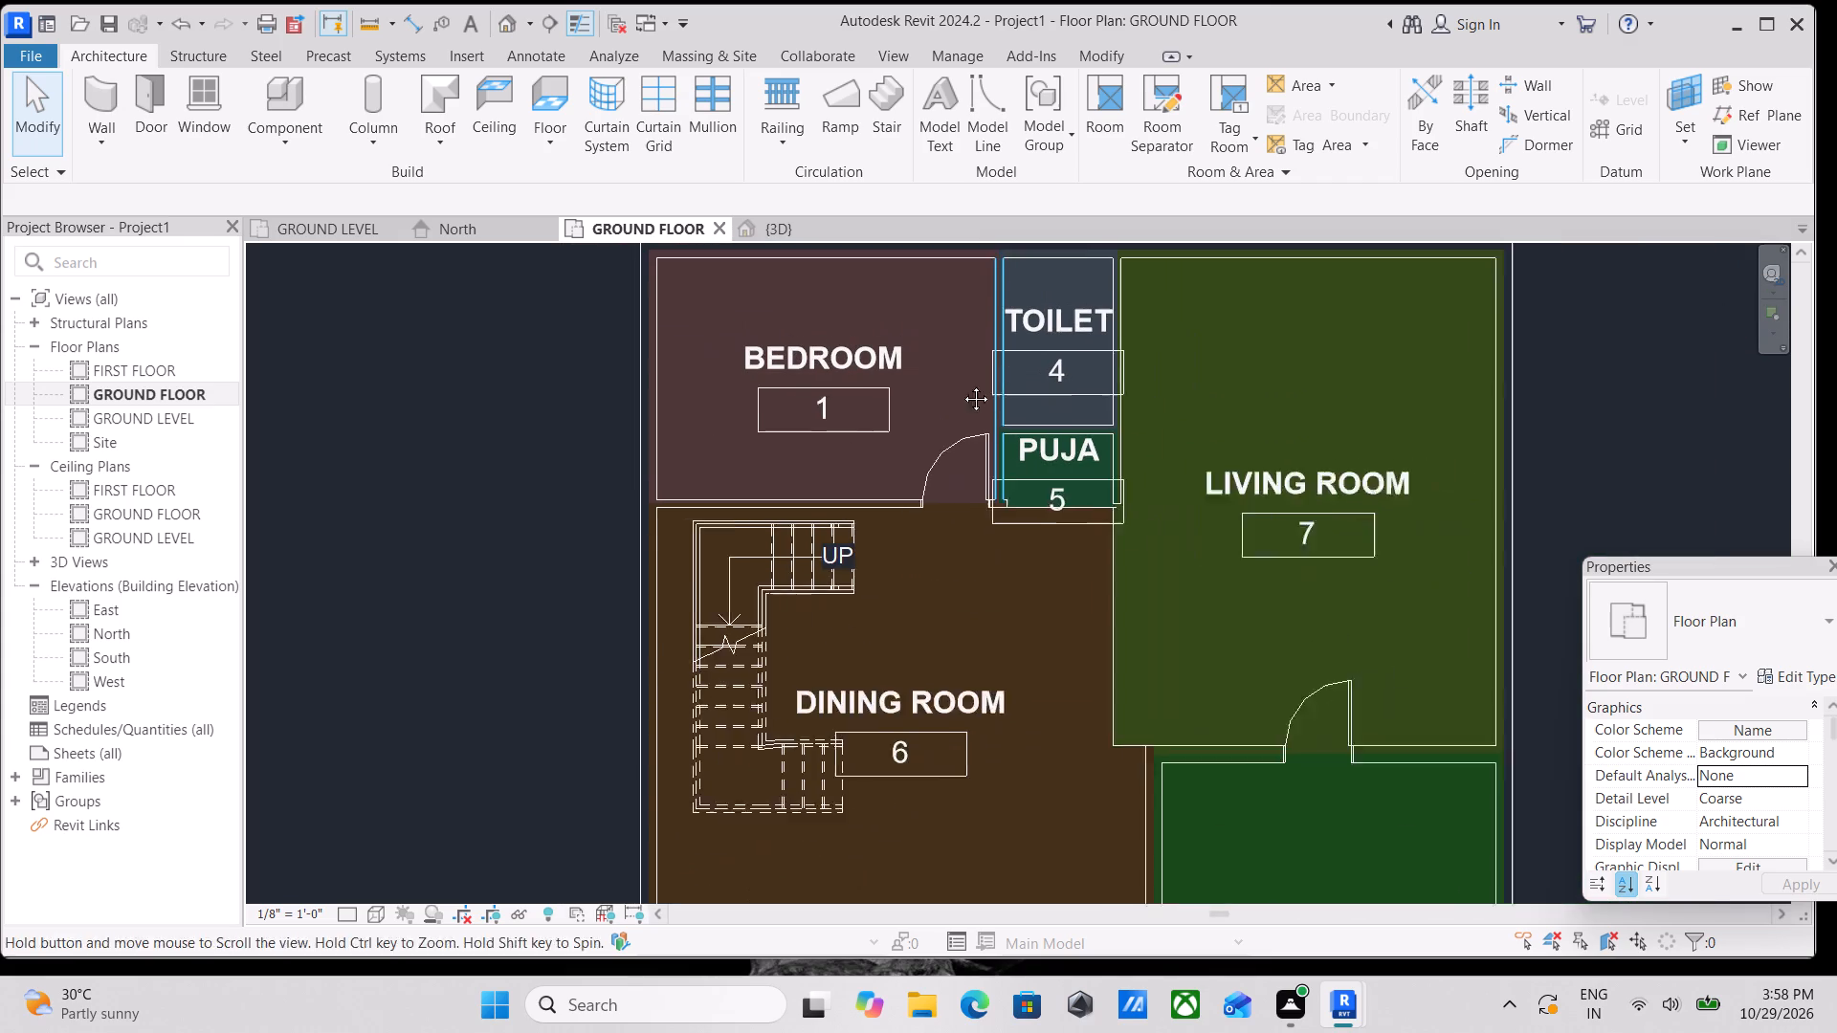
middle_click_drag(962, 385, 961, 385)
type("DR")
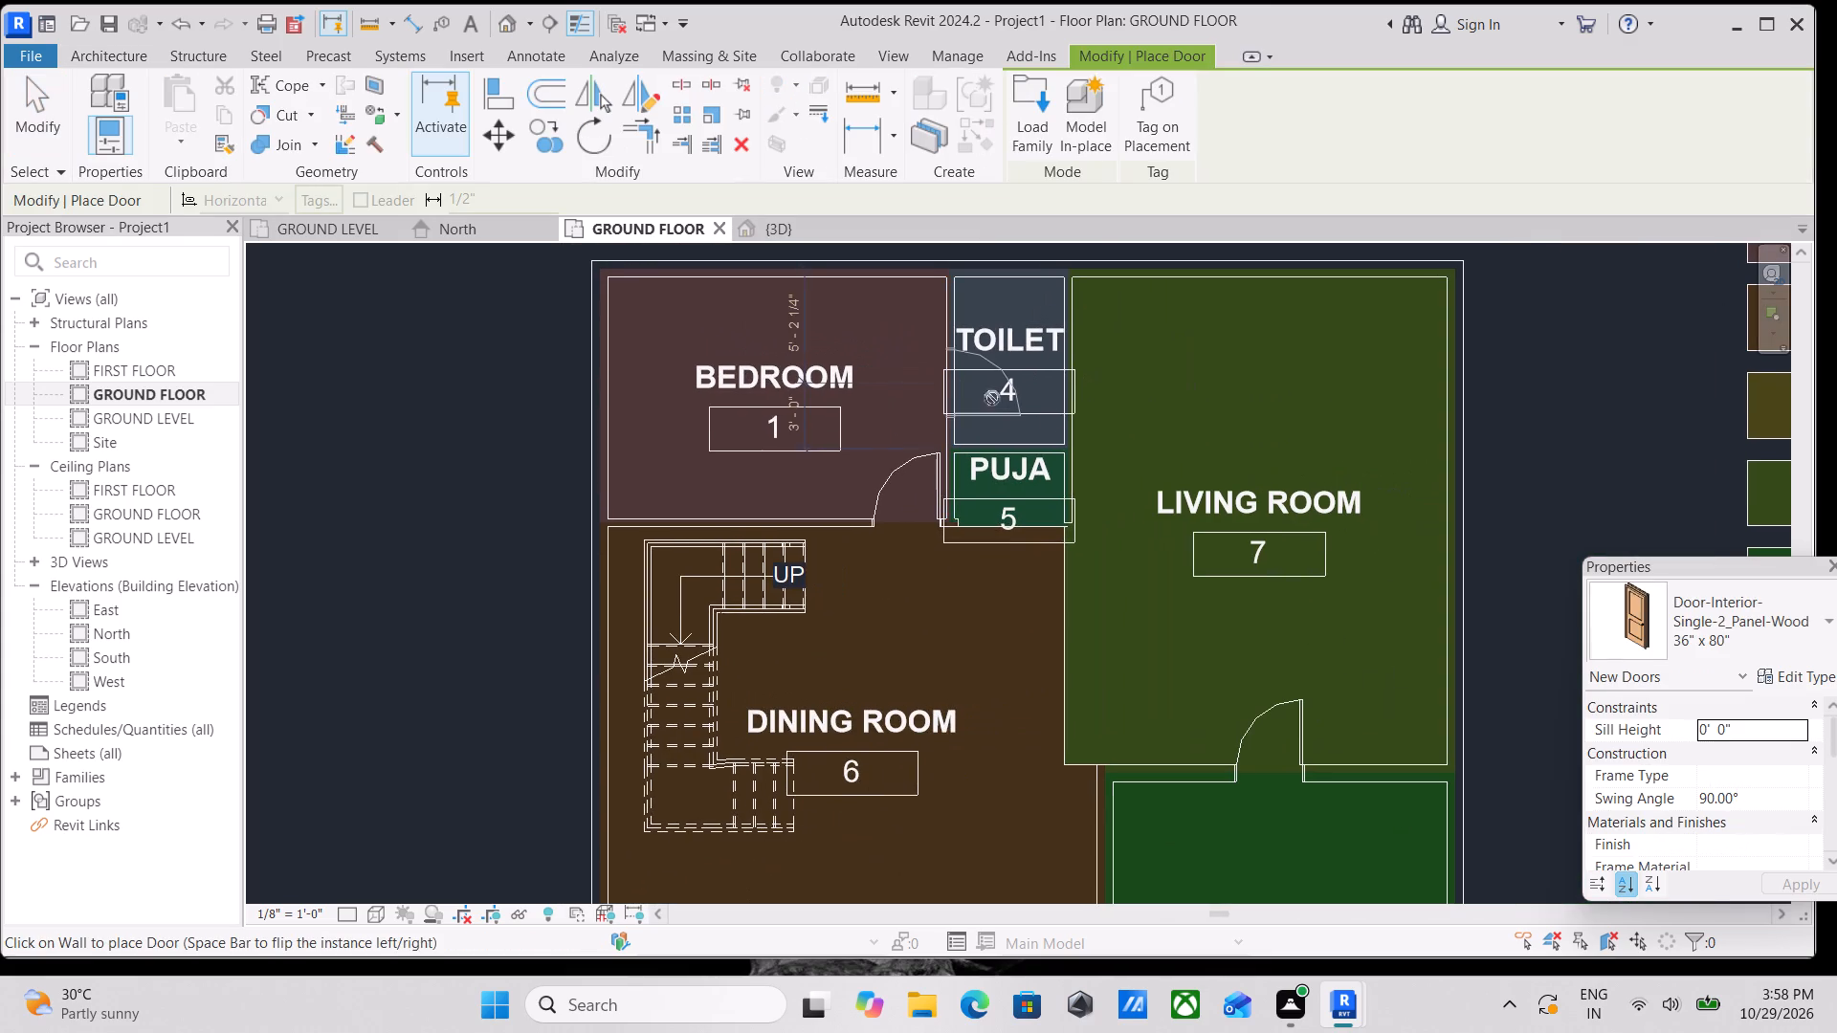
left_click(1771, 636)
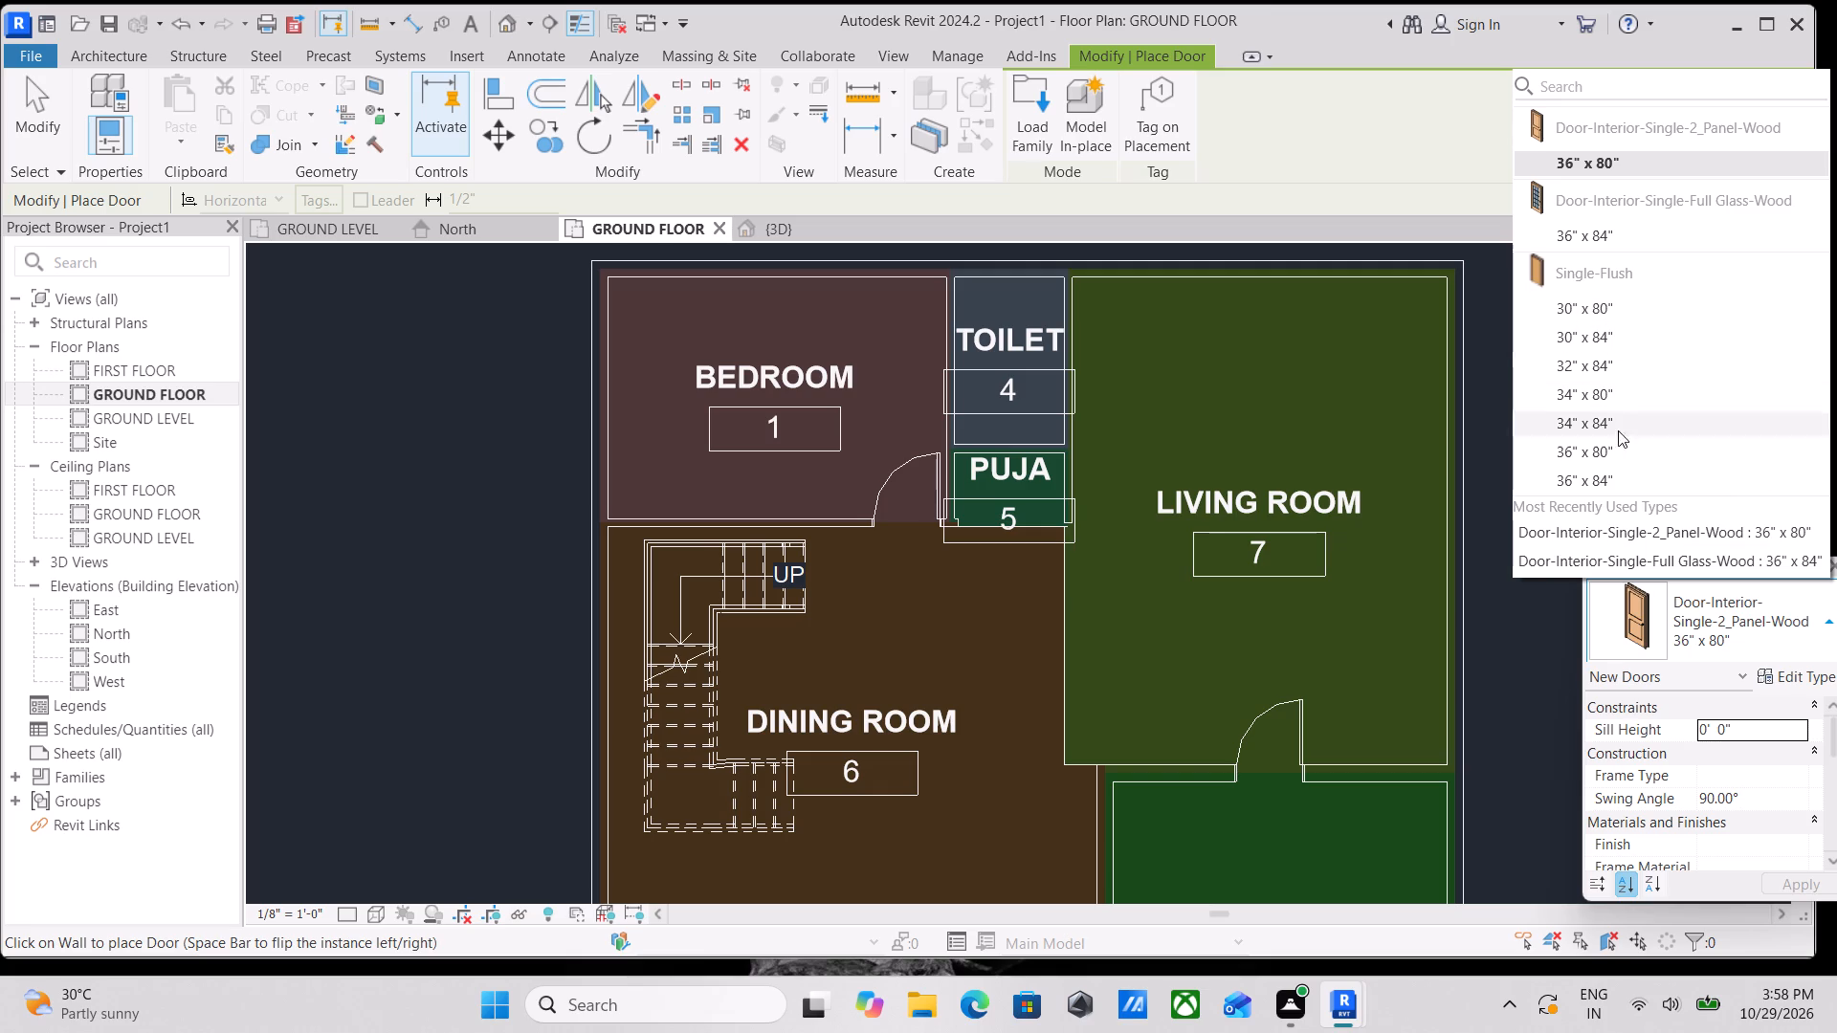
left_click(1594, 311)
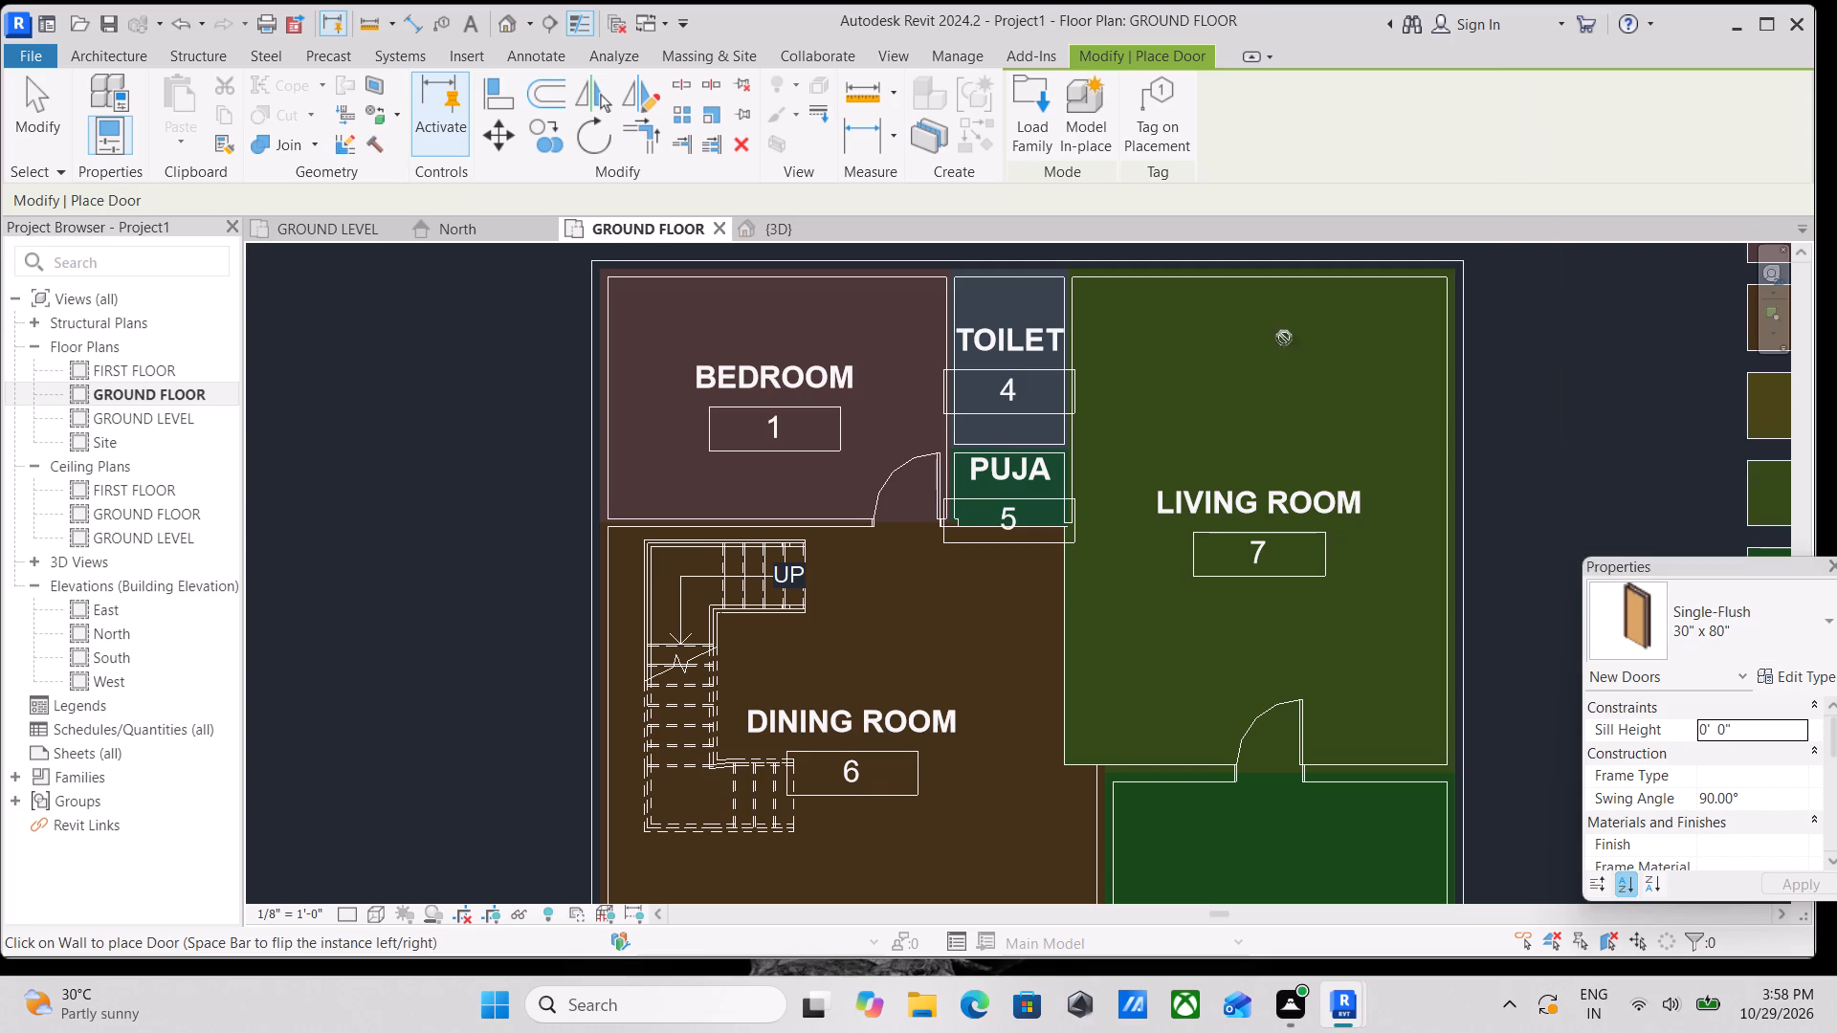
scroll(955, 330, "up", 8)
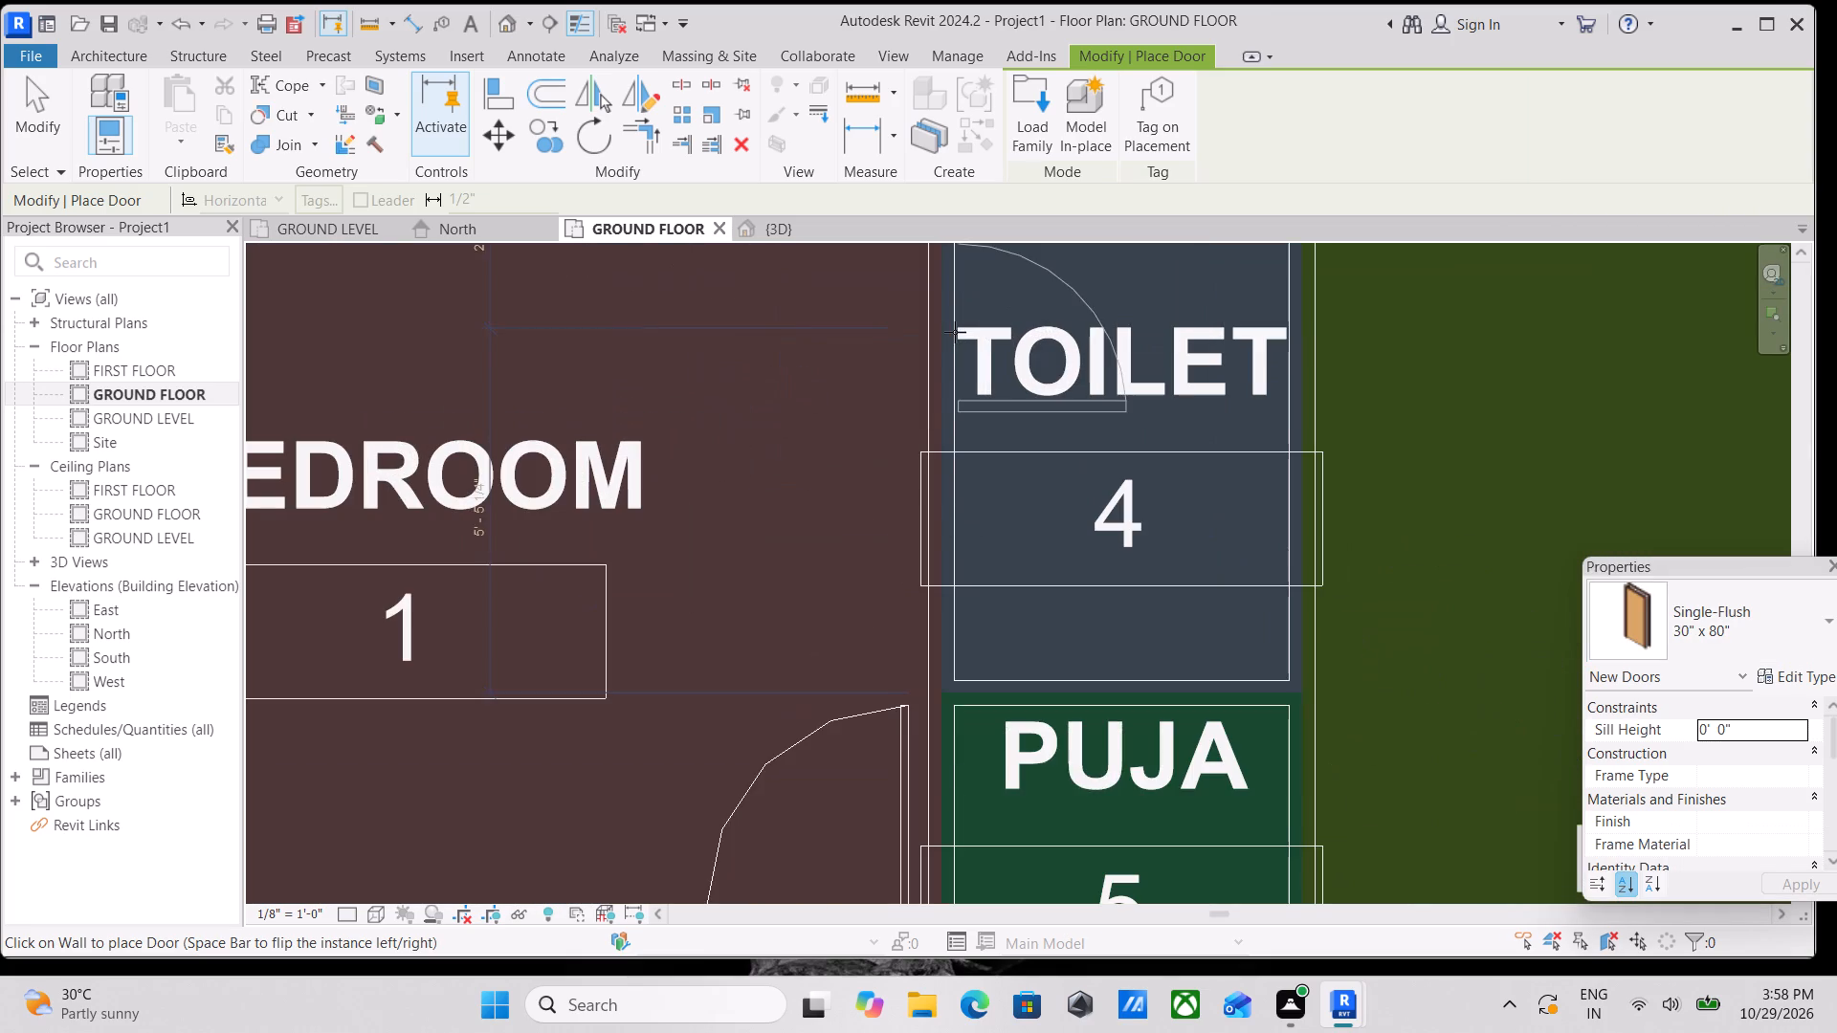
scroll(953, 371, "down", 3)
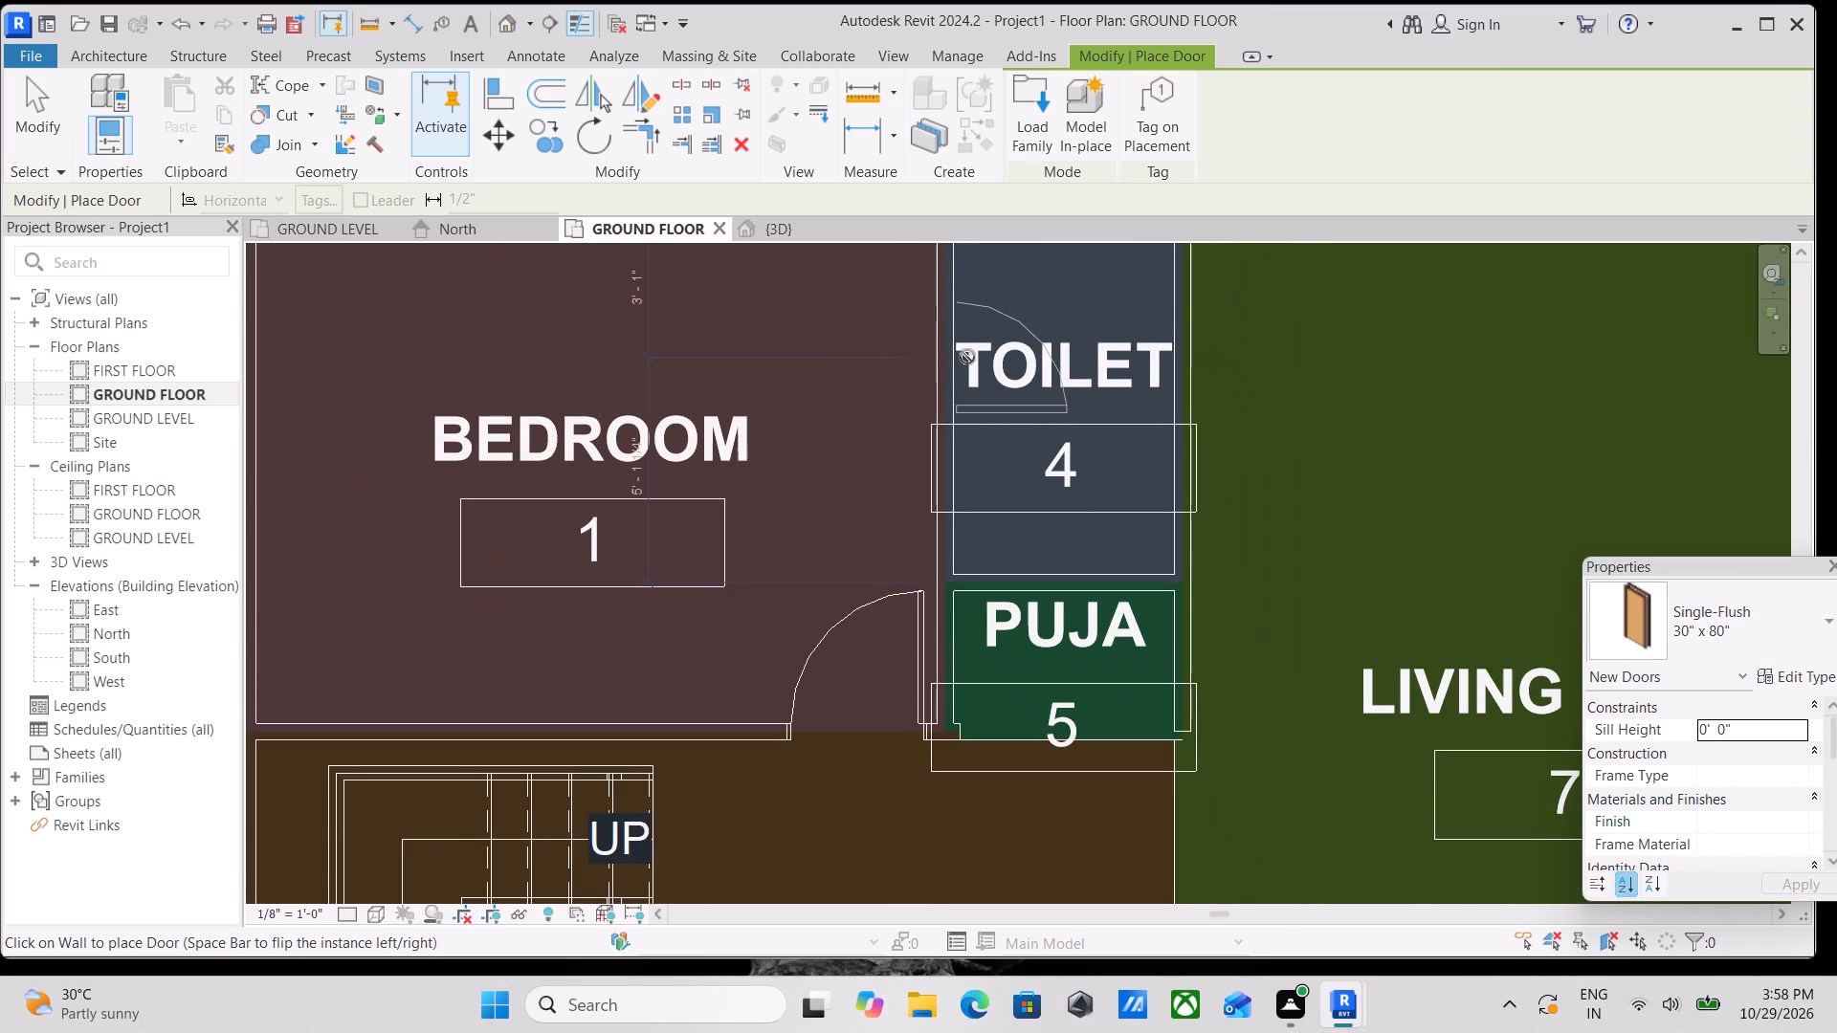
scroll(947, 338, "down", 3)
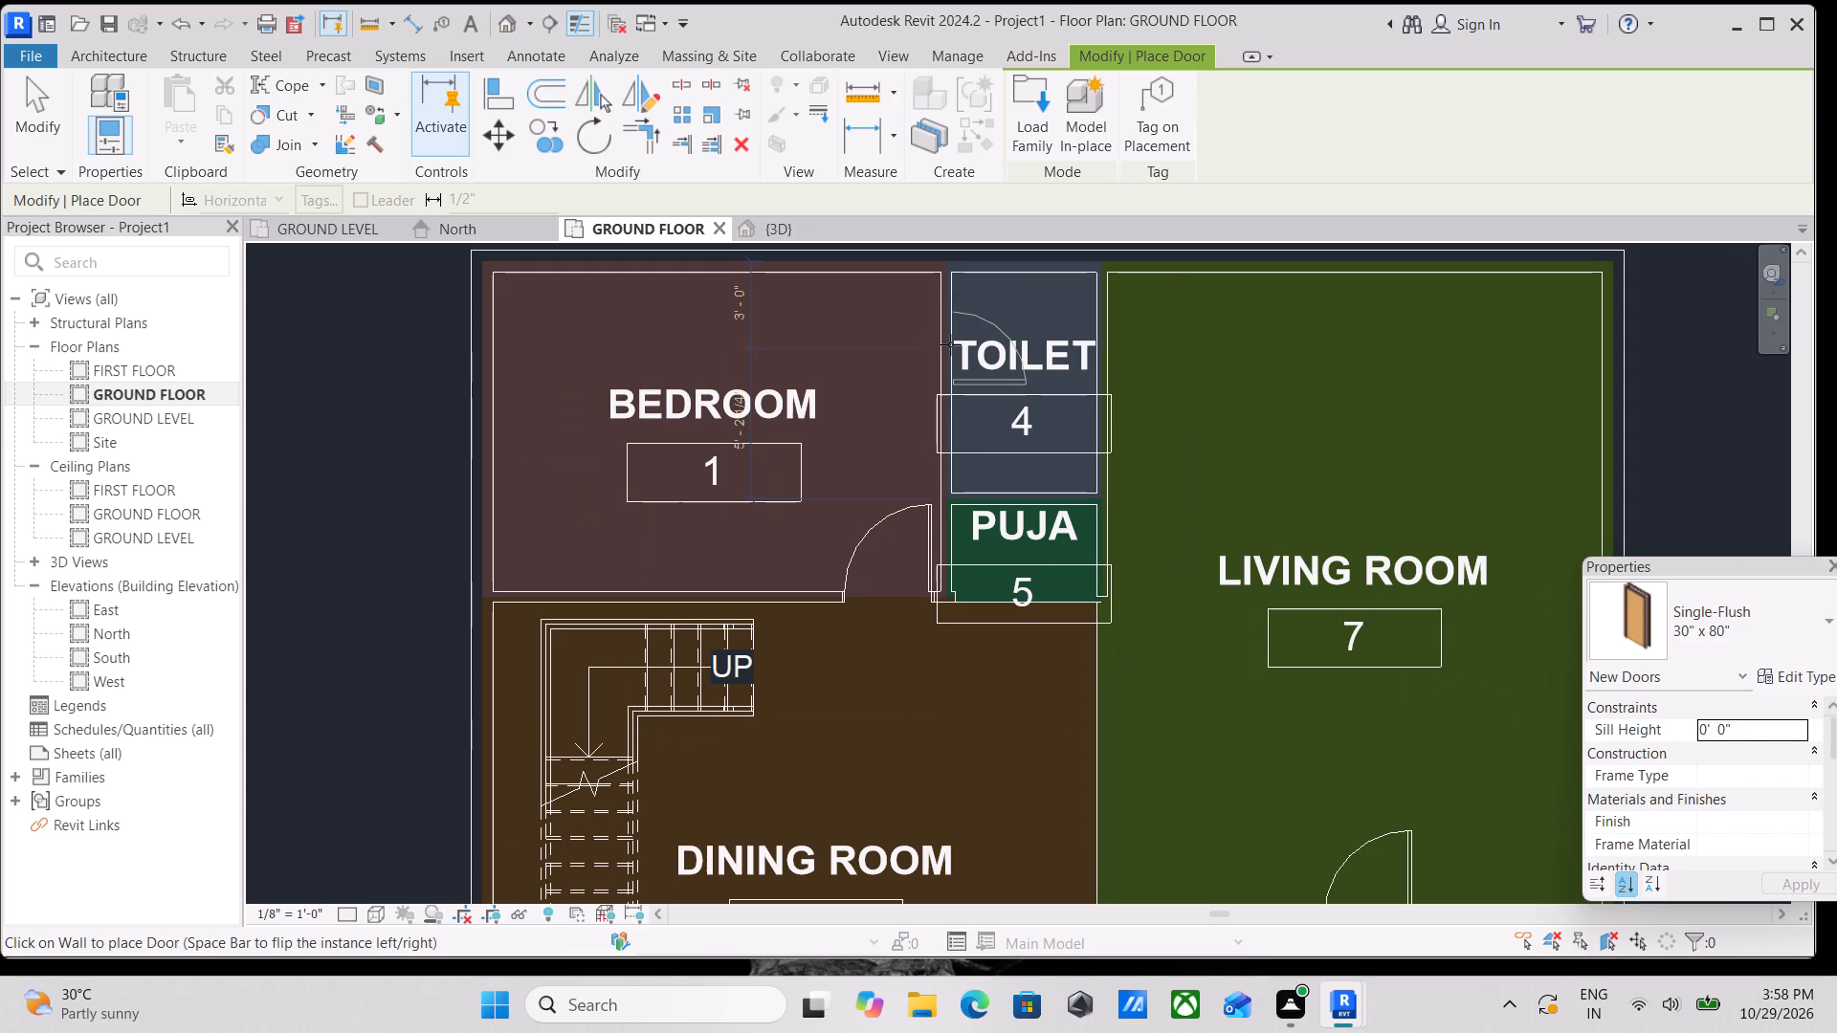
scroll(950, 348, "up", 3)
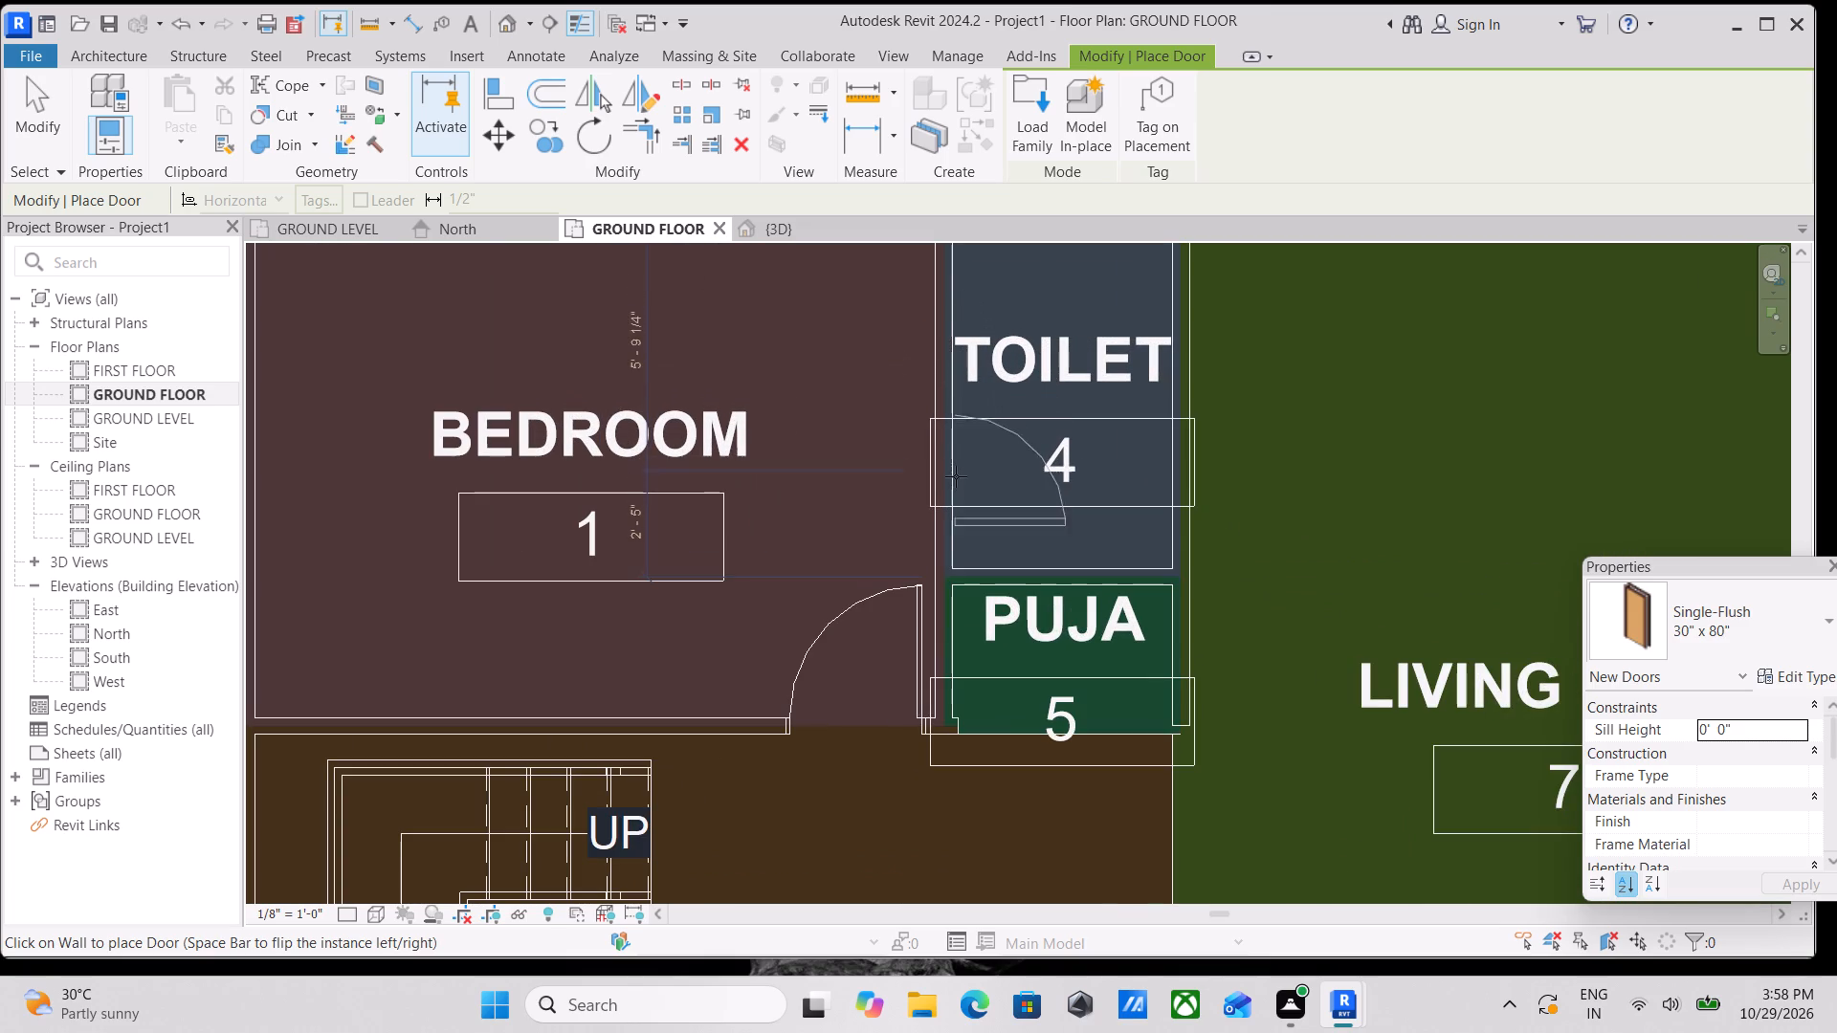
left_click(947, 329)
scroll(947, 329, "down", 1)
middle_click_drag(947, 329, 1112, 302)
scroll(1123, 306, "down", 3)
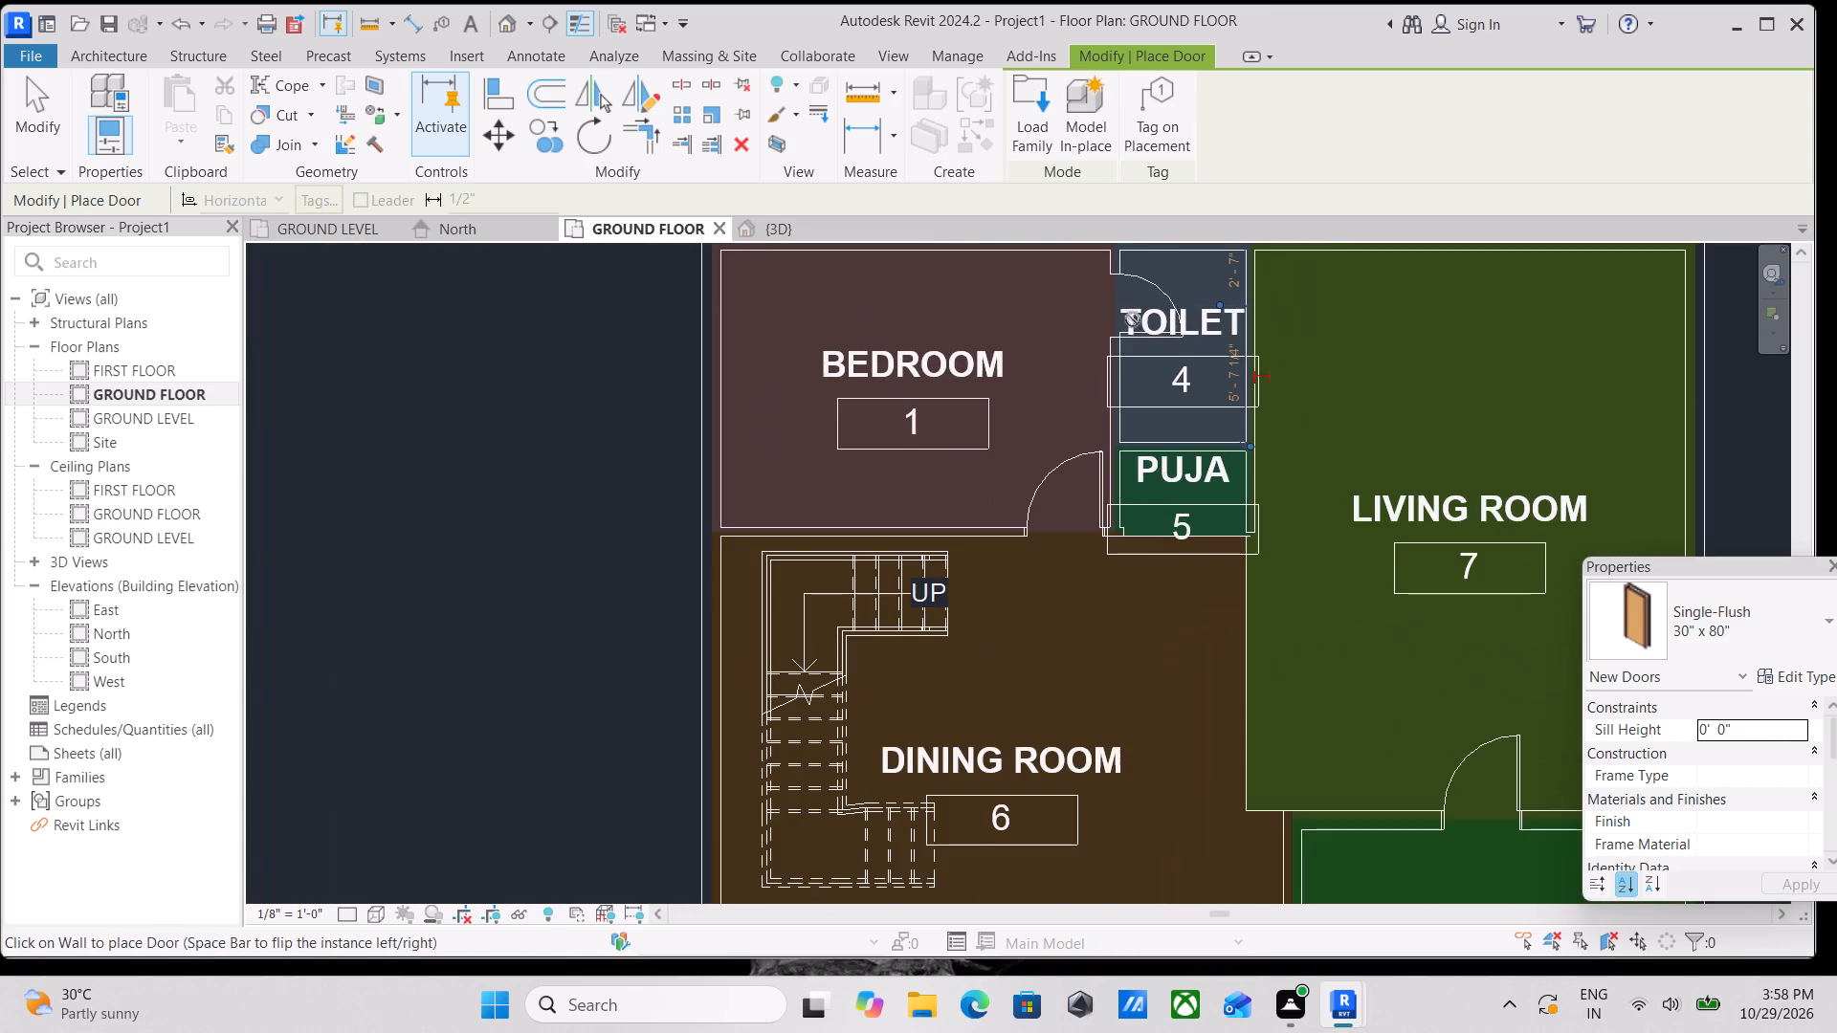
key("Escape")
key("Escape")
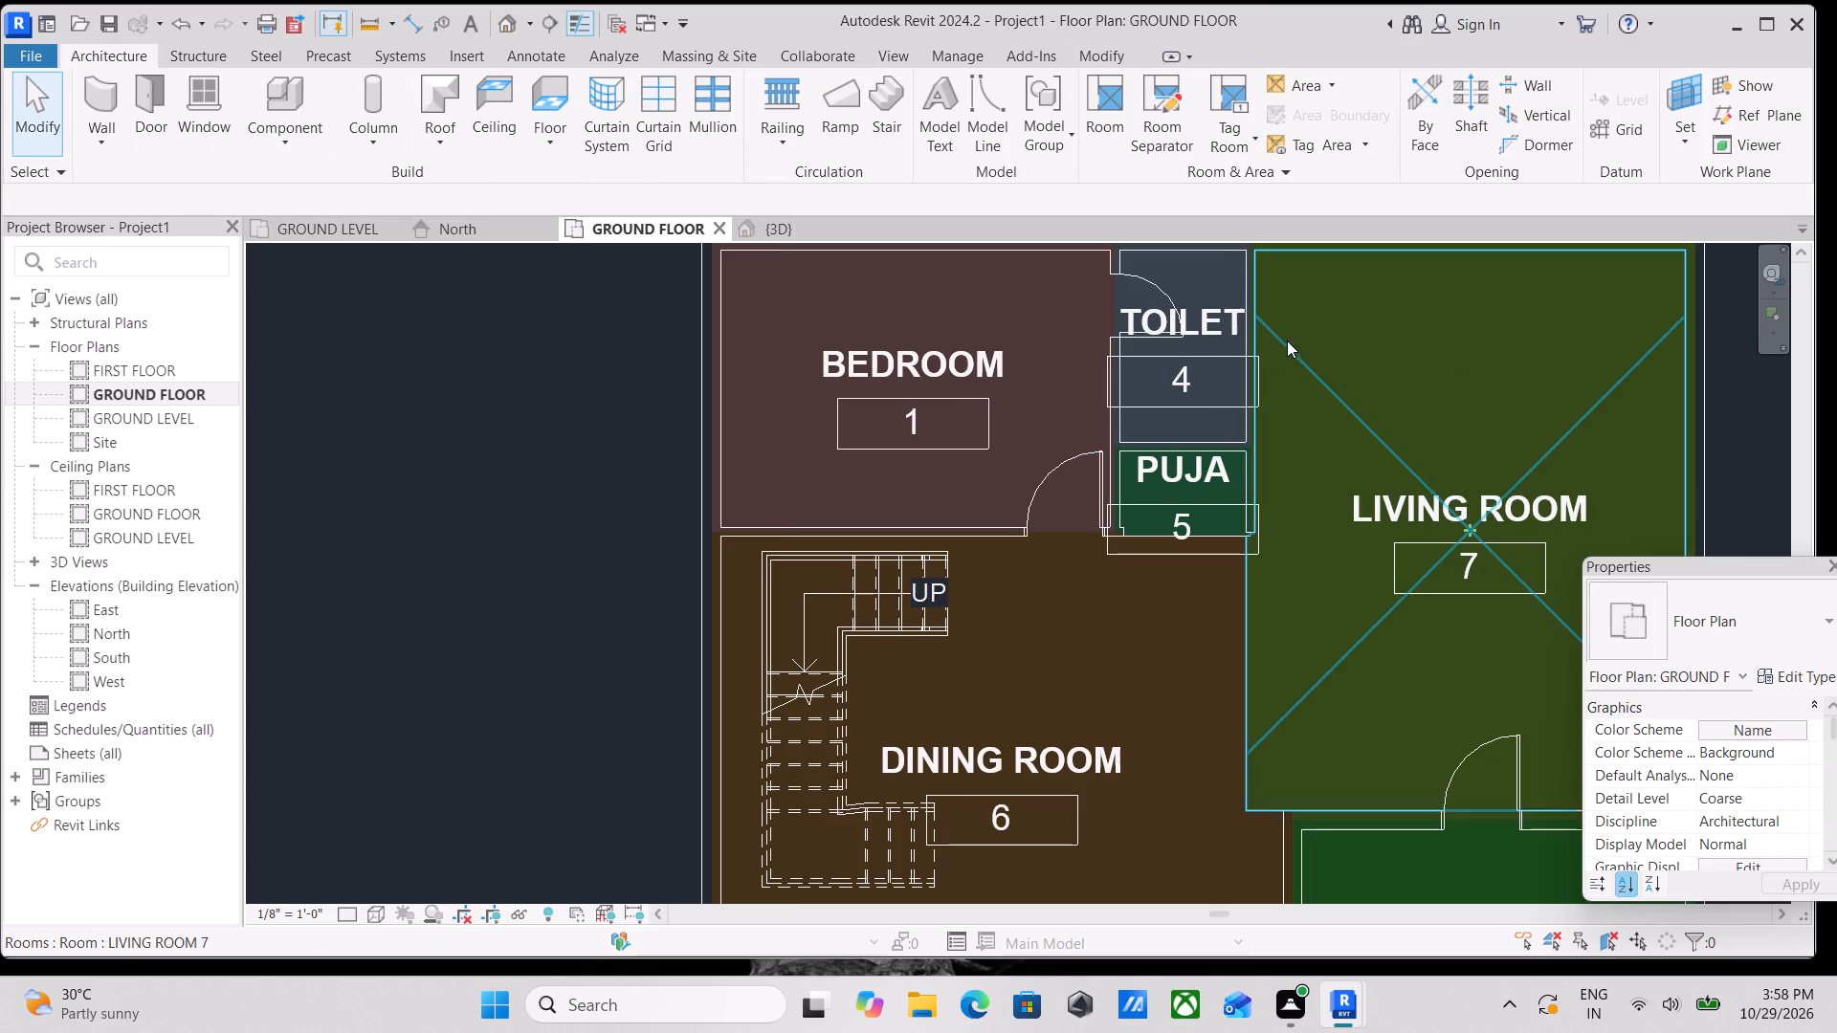
Examine the ground floor plan around the toilet door, the puja, bedroom, dining and living rooms.
scroll(1290, 341, "down", 3)
middle_click_drag(1290, 341, 1207, 375)
middle_click_drag(1207, 375, 1037, 342)
scroll(1037, 342, "up", 1)
scroll(931, 388, "up", 3)
middle_click_drag(831, 434, 932, 323)
scroll(921, 481, "down", 1)
middle_click_drag(925, 451, 977, 390)
scroll(979, 392, "down", 2)
middle_click_drag(979, 392, 953, 525)
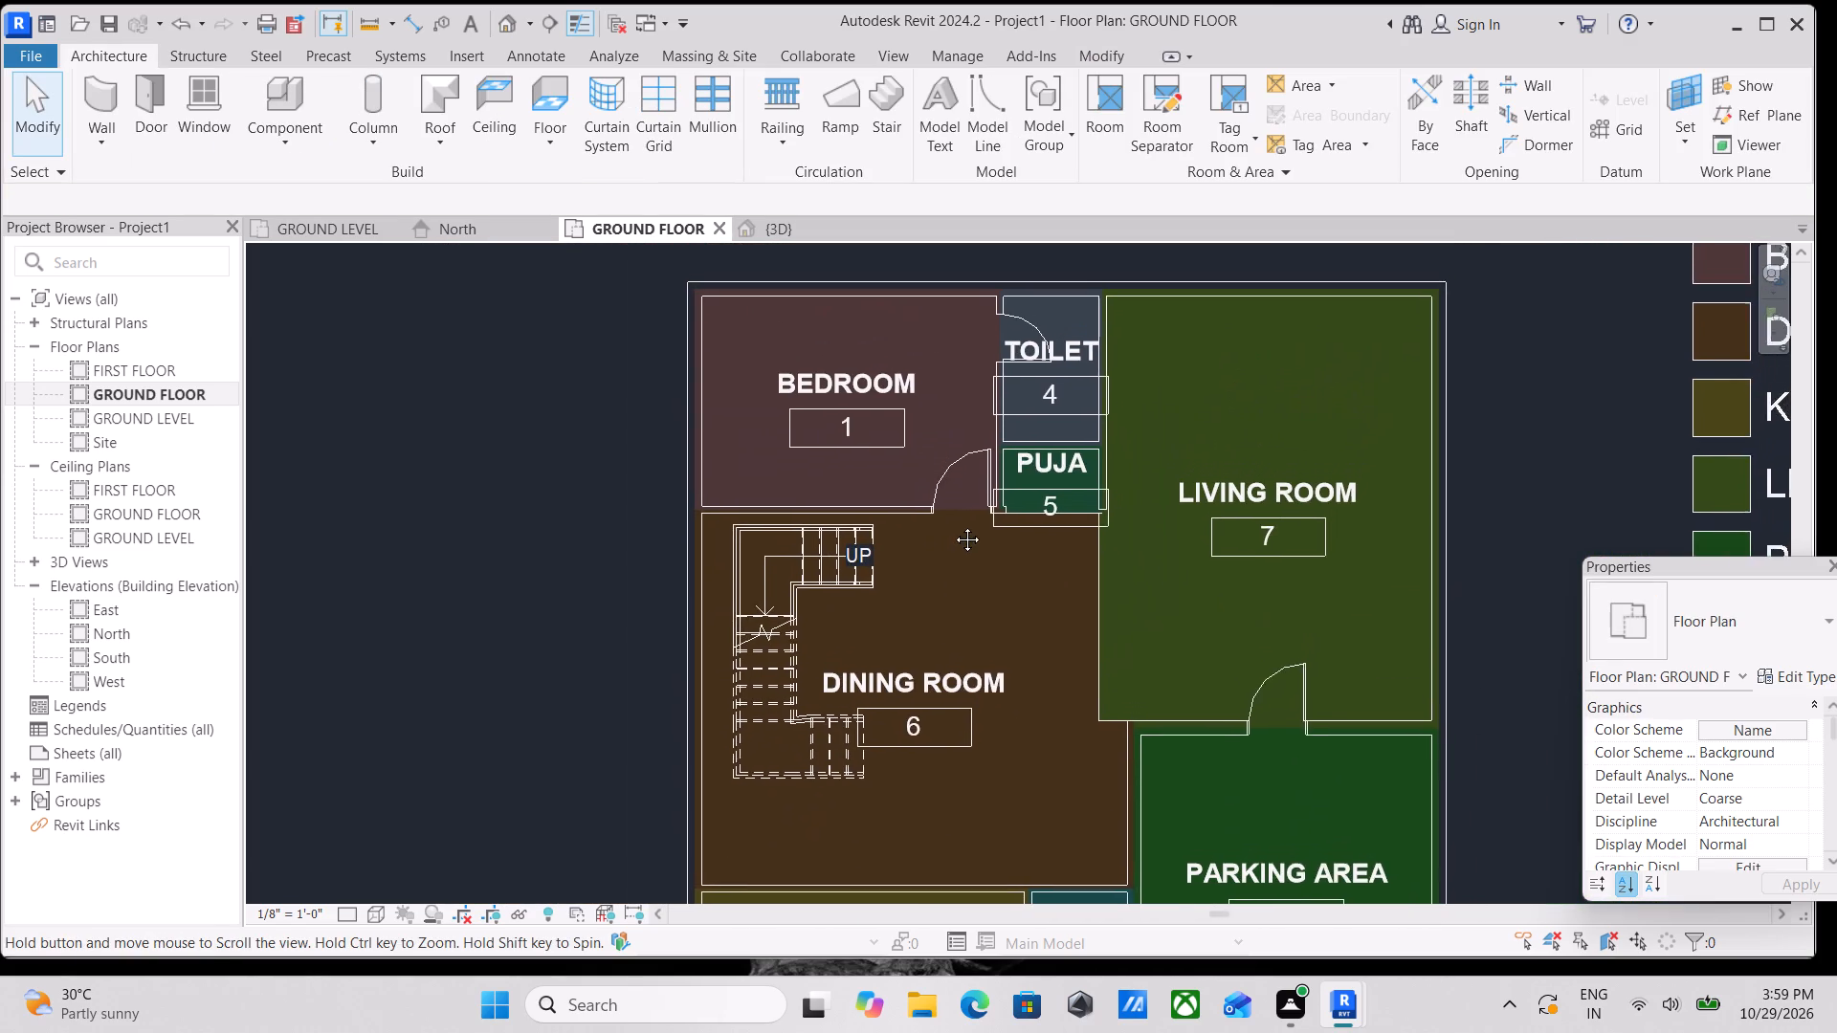
middle_click_drag(953, 525, 835, 513)
middle_click_drag(1065, 374, 924, 404)
scroll(959, 398, "down", 2)
middle_click_drag(959, 398, 913, 347)
scroll(750, 358, "up", 5)
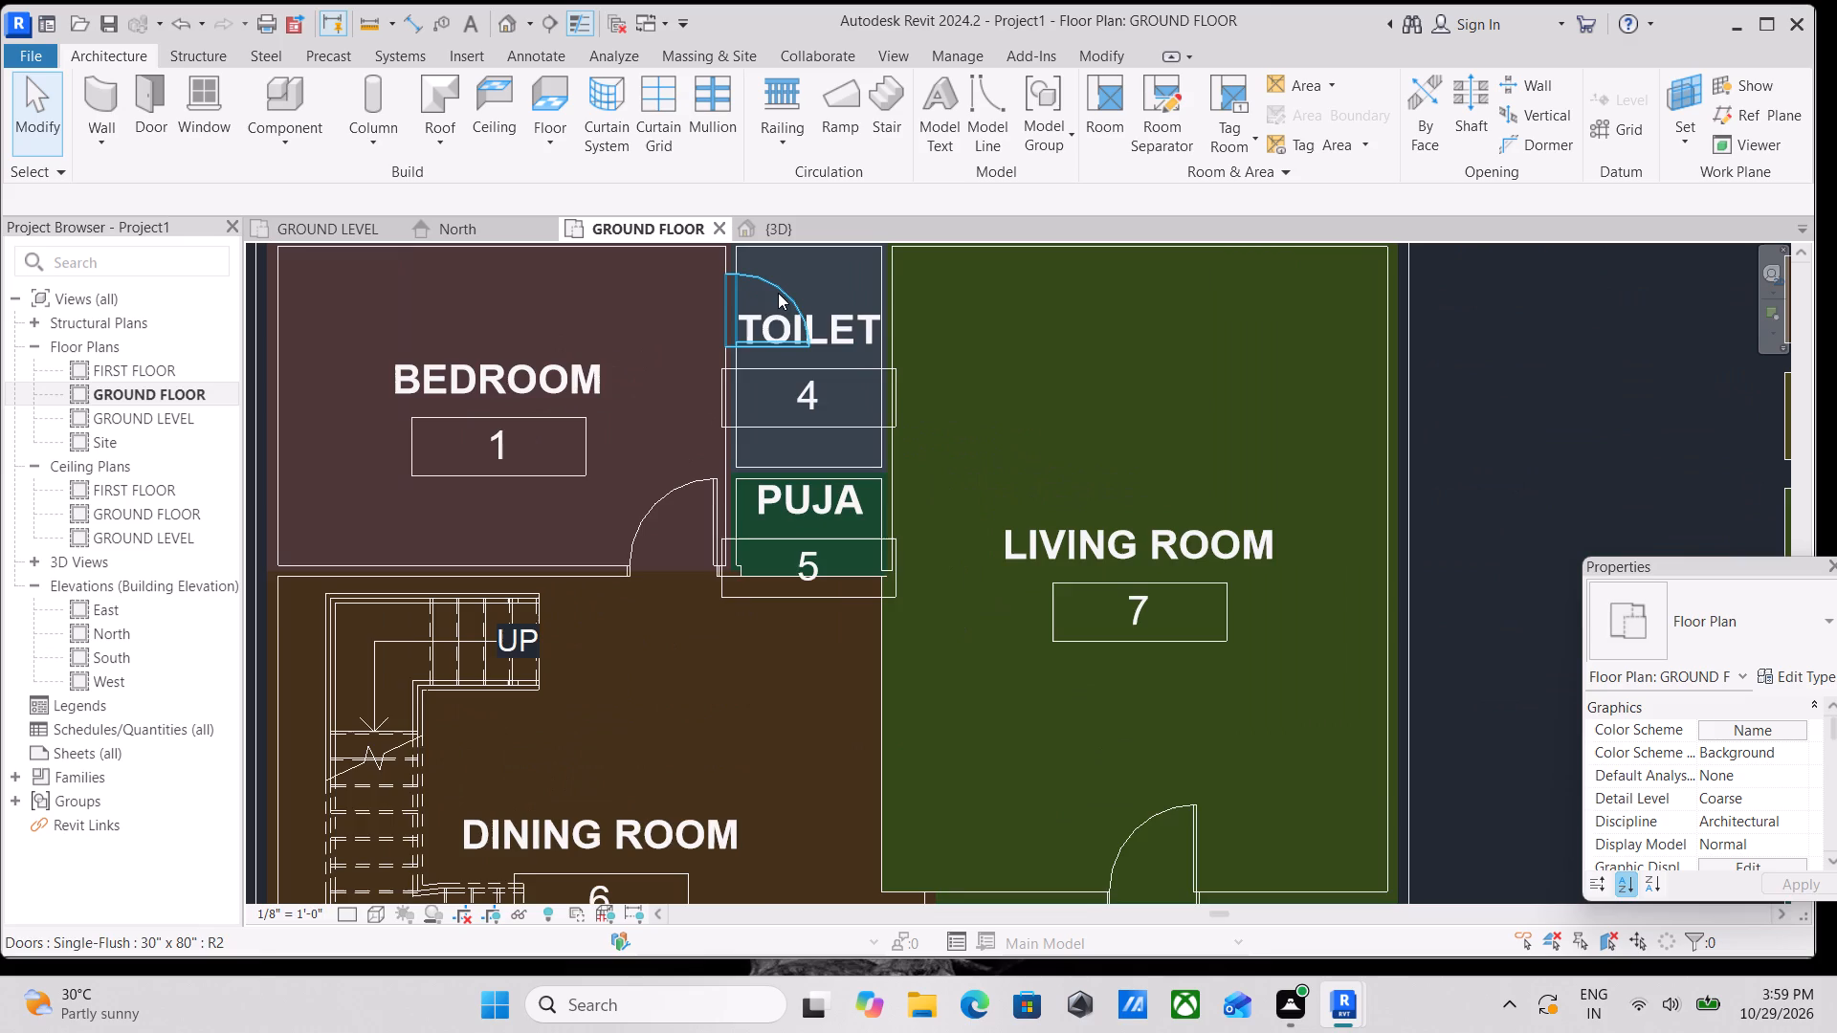
middle_click_drag(778, 292, 951, 302)
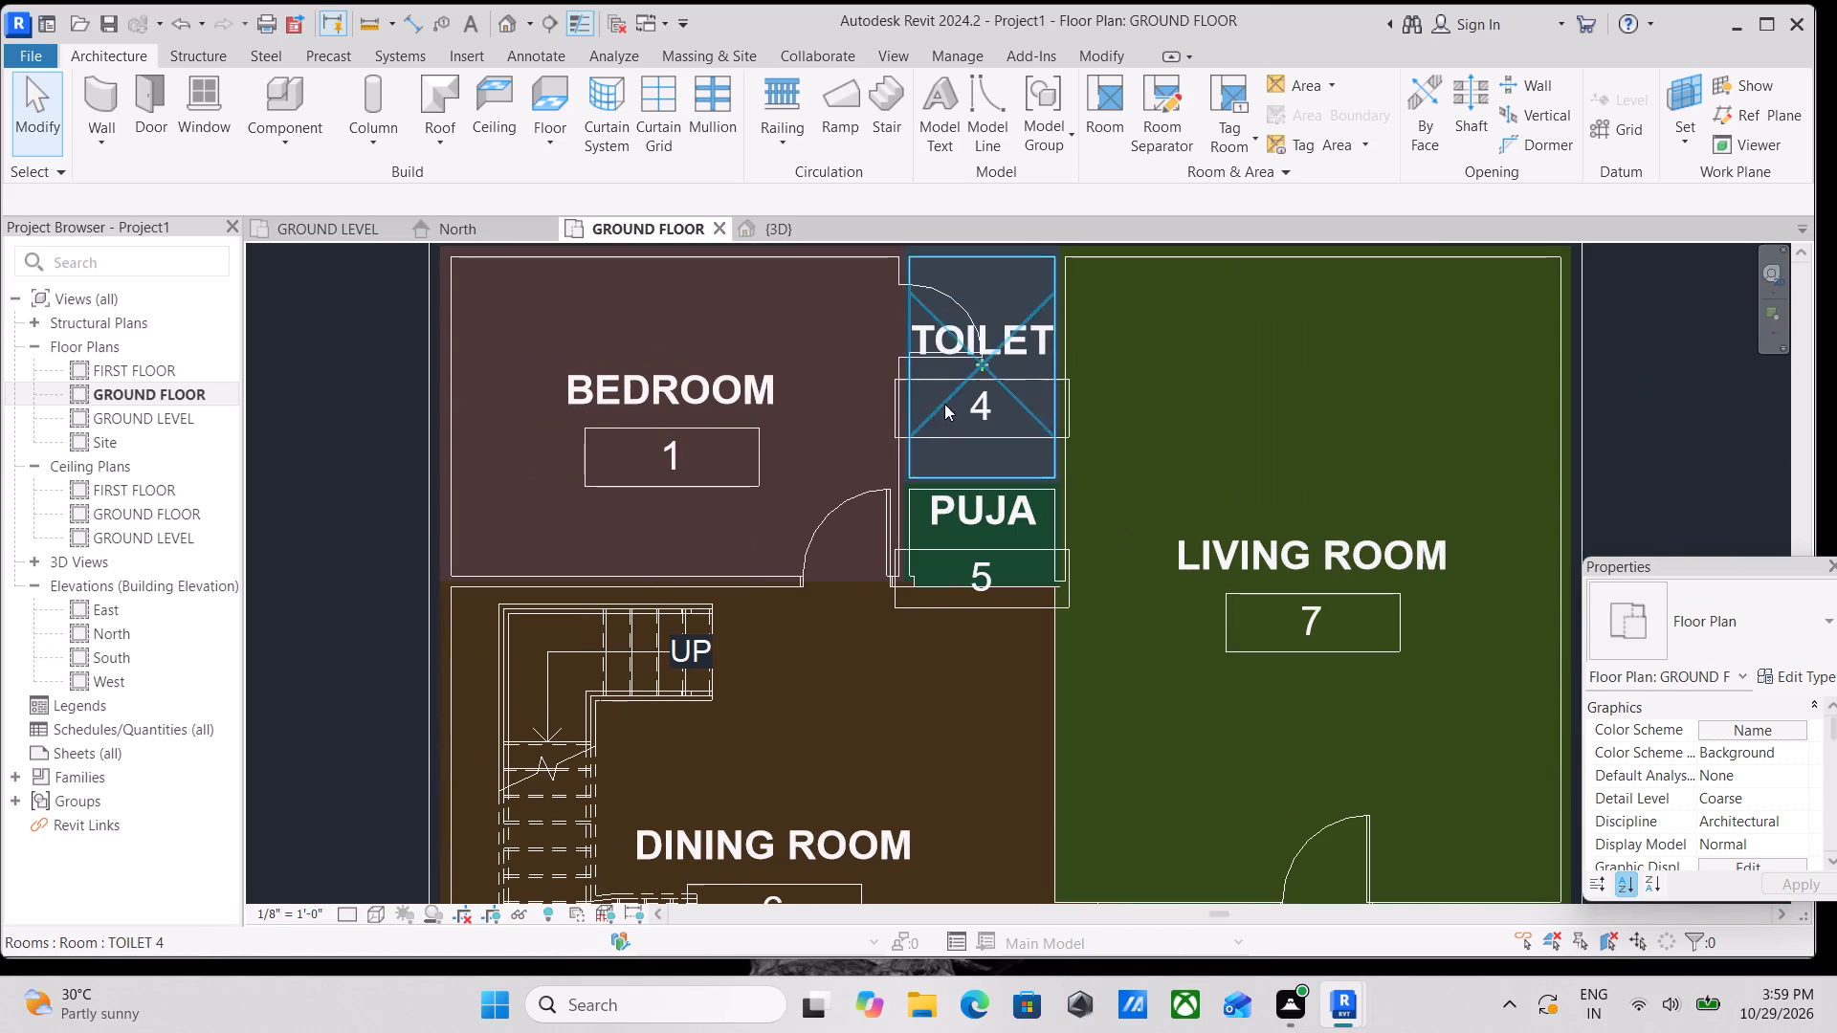
scroll(952, 329, "up", 3)
middle_click_drag(978, 299, 1066, 388)
scroll(1066, 388, "up", 1)
middle_click_drag(988, 367, 1007, 422)
scroll(988, 367, "down", 1)
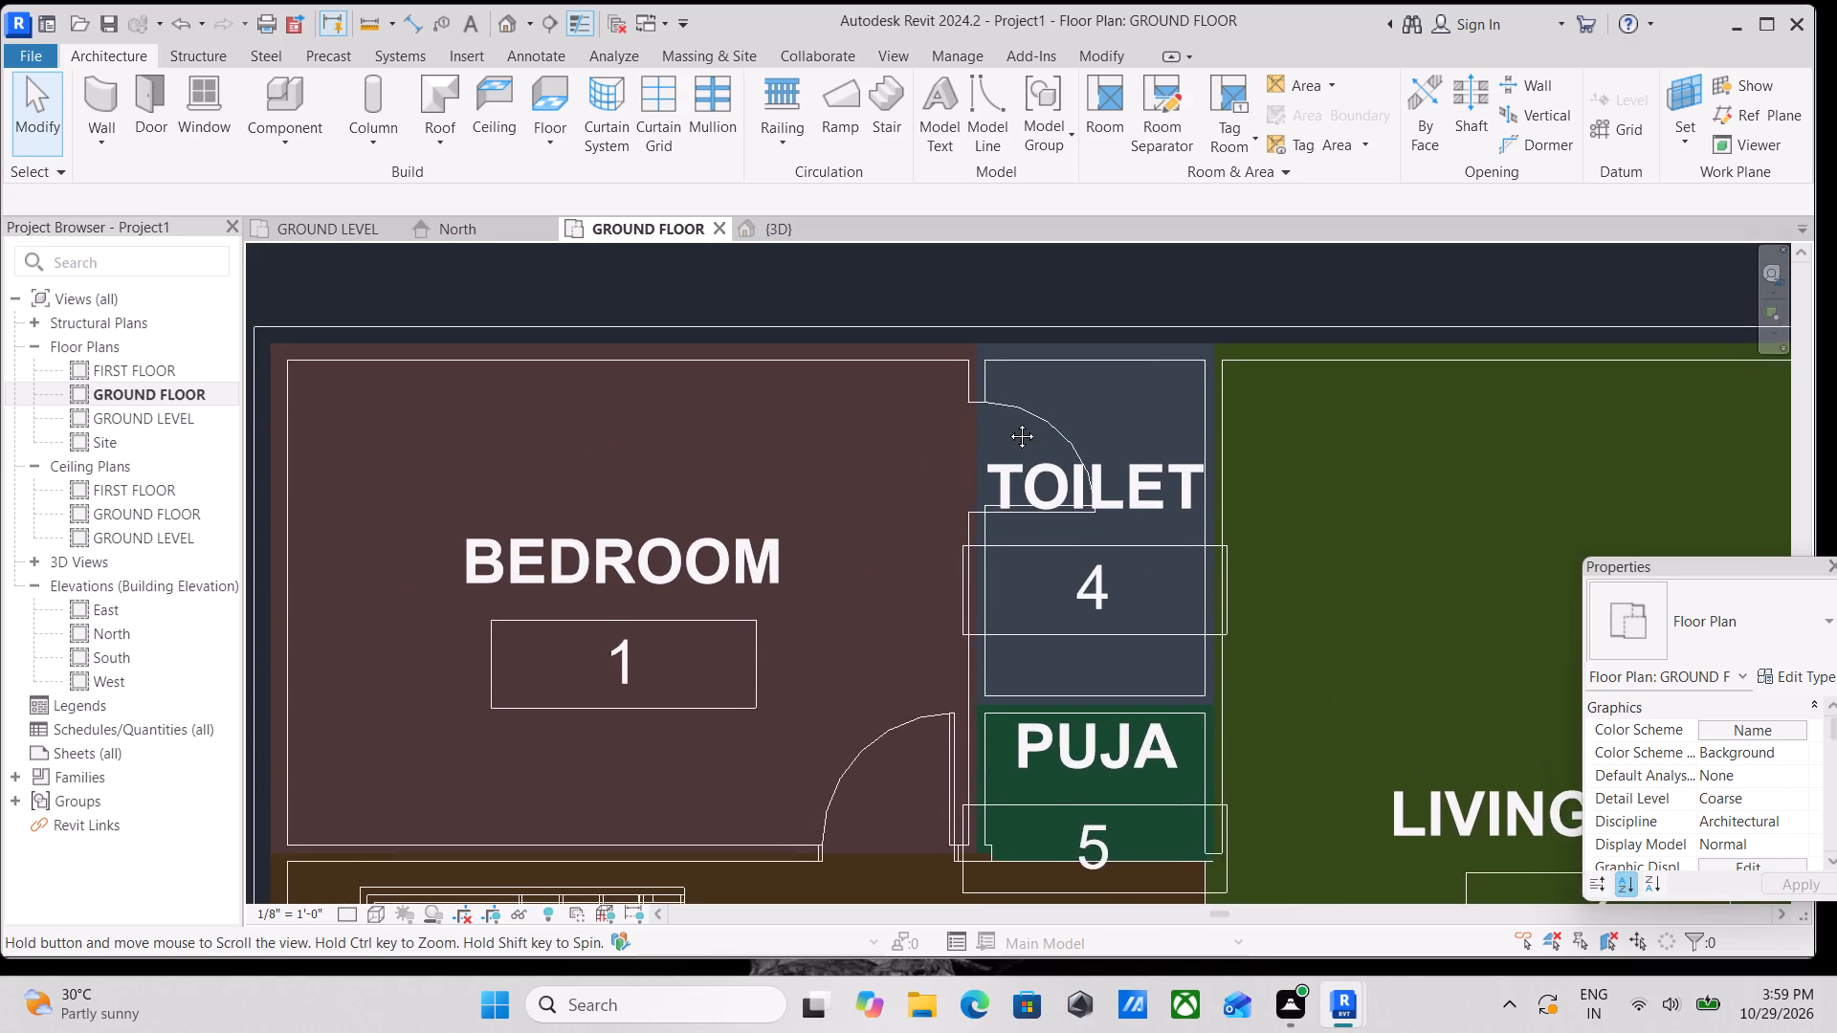
middle_click_drag(1007, 422, 1039, 341)
scroll(1039, 341, "up", 1)
scroll(1033, 429, "down", 2)
middle_click_drag(1030, 433, 1014, 376)
scroll(1052, 516, "down", 1)
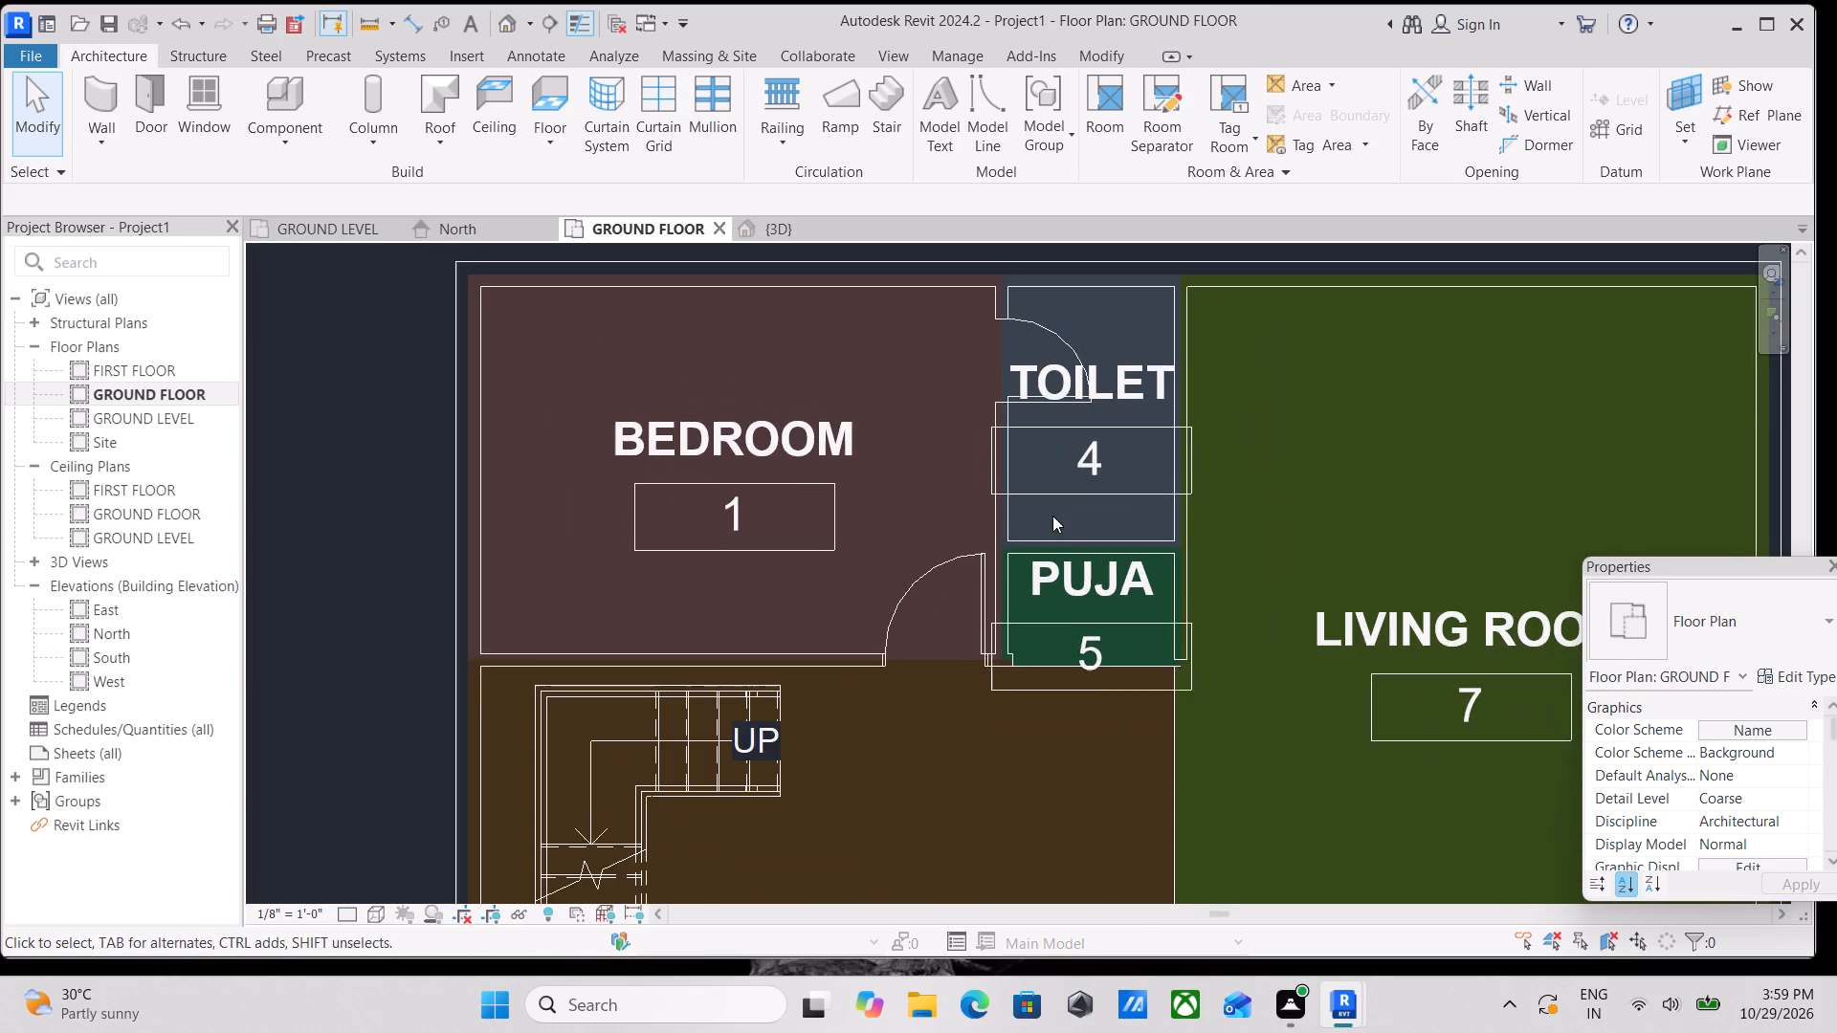
middle_click_drag(1052, 516, 1043, 415)
scroll(1127, 568, "down", 1)
middle_click_drag(1119, 558, 1095, 473)
scroll(1096, 515, "down", 2)
Inspect the toilet door, the bedroom and the staircase from the back of the house in the 3D view.
left_click(786, 227)
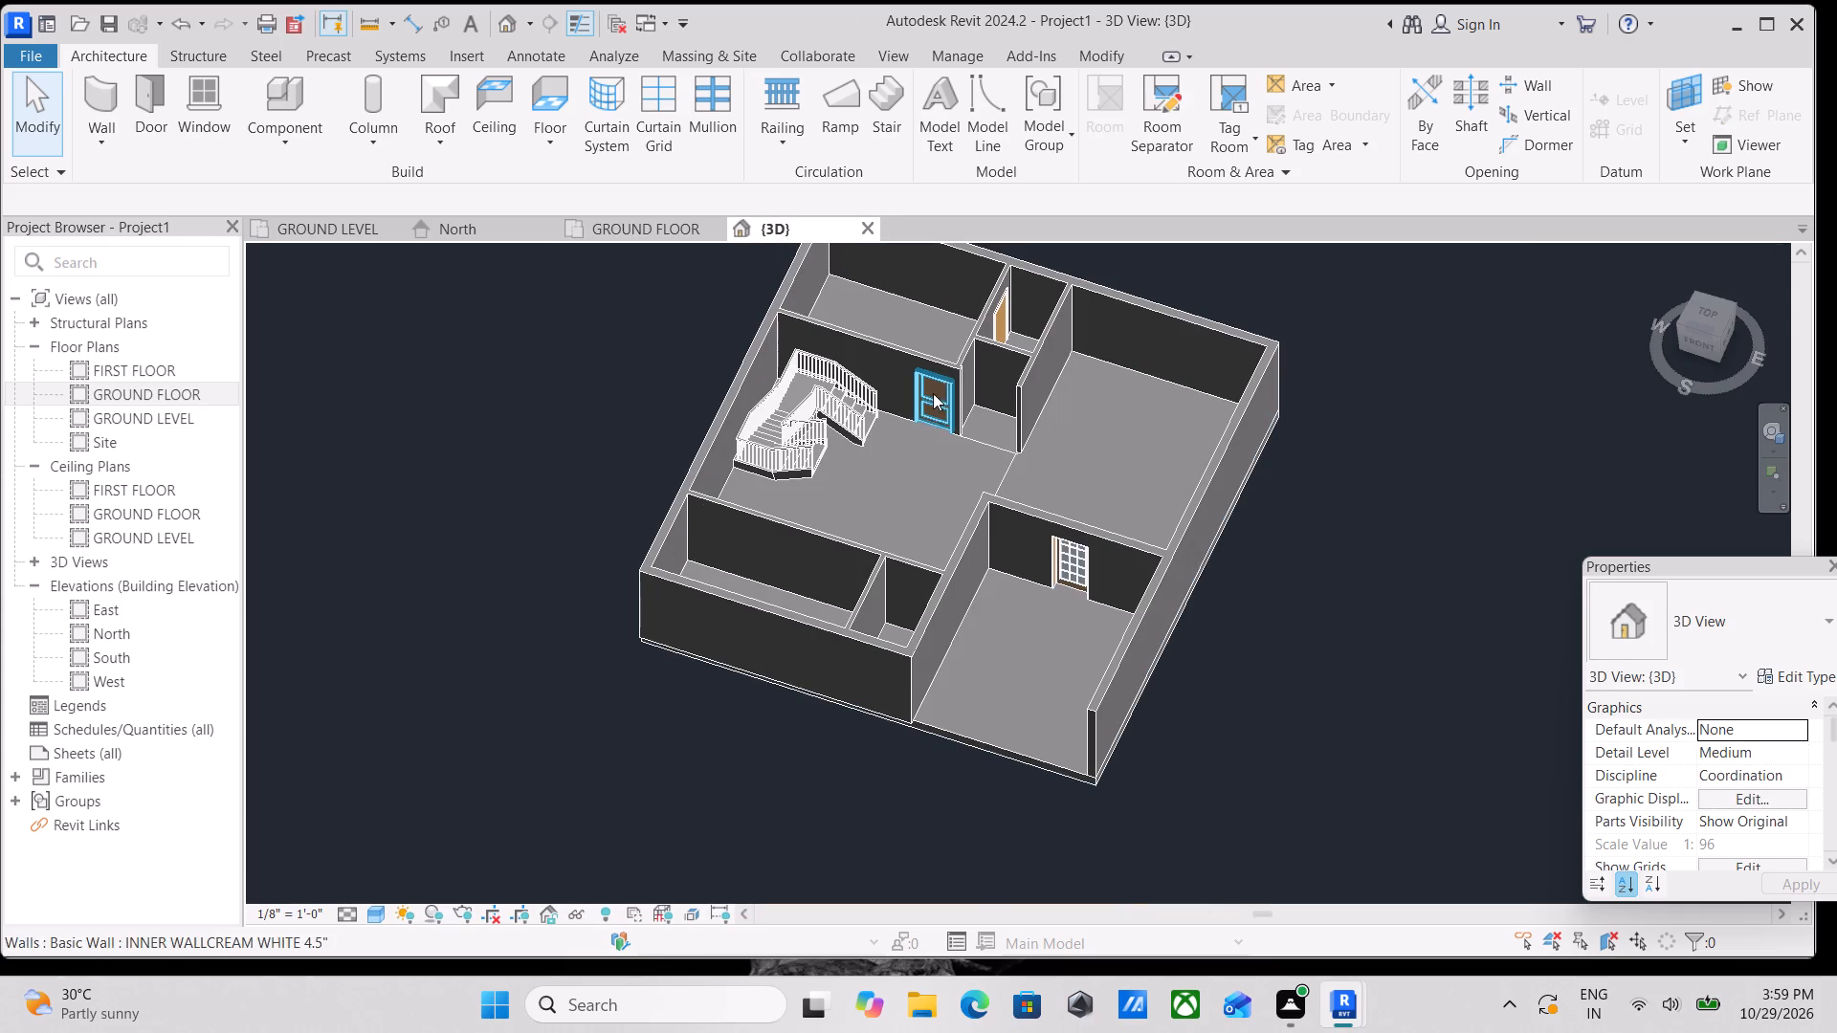
middle_click_drag(912, 543, 207, 359, "shift")
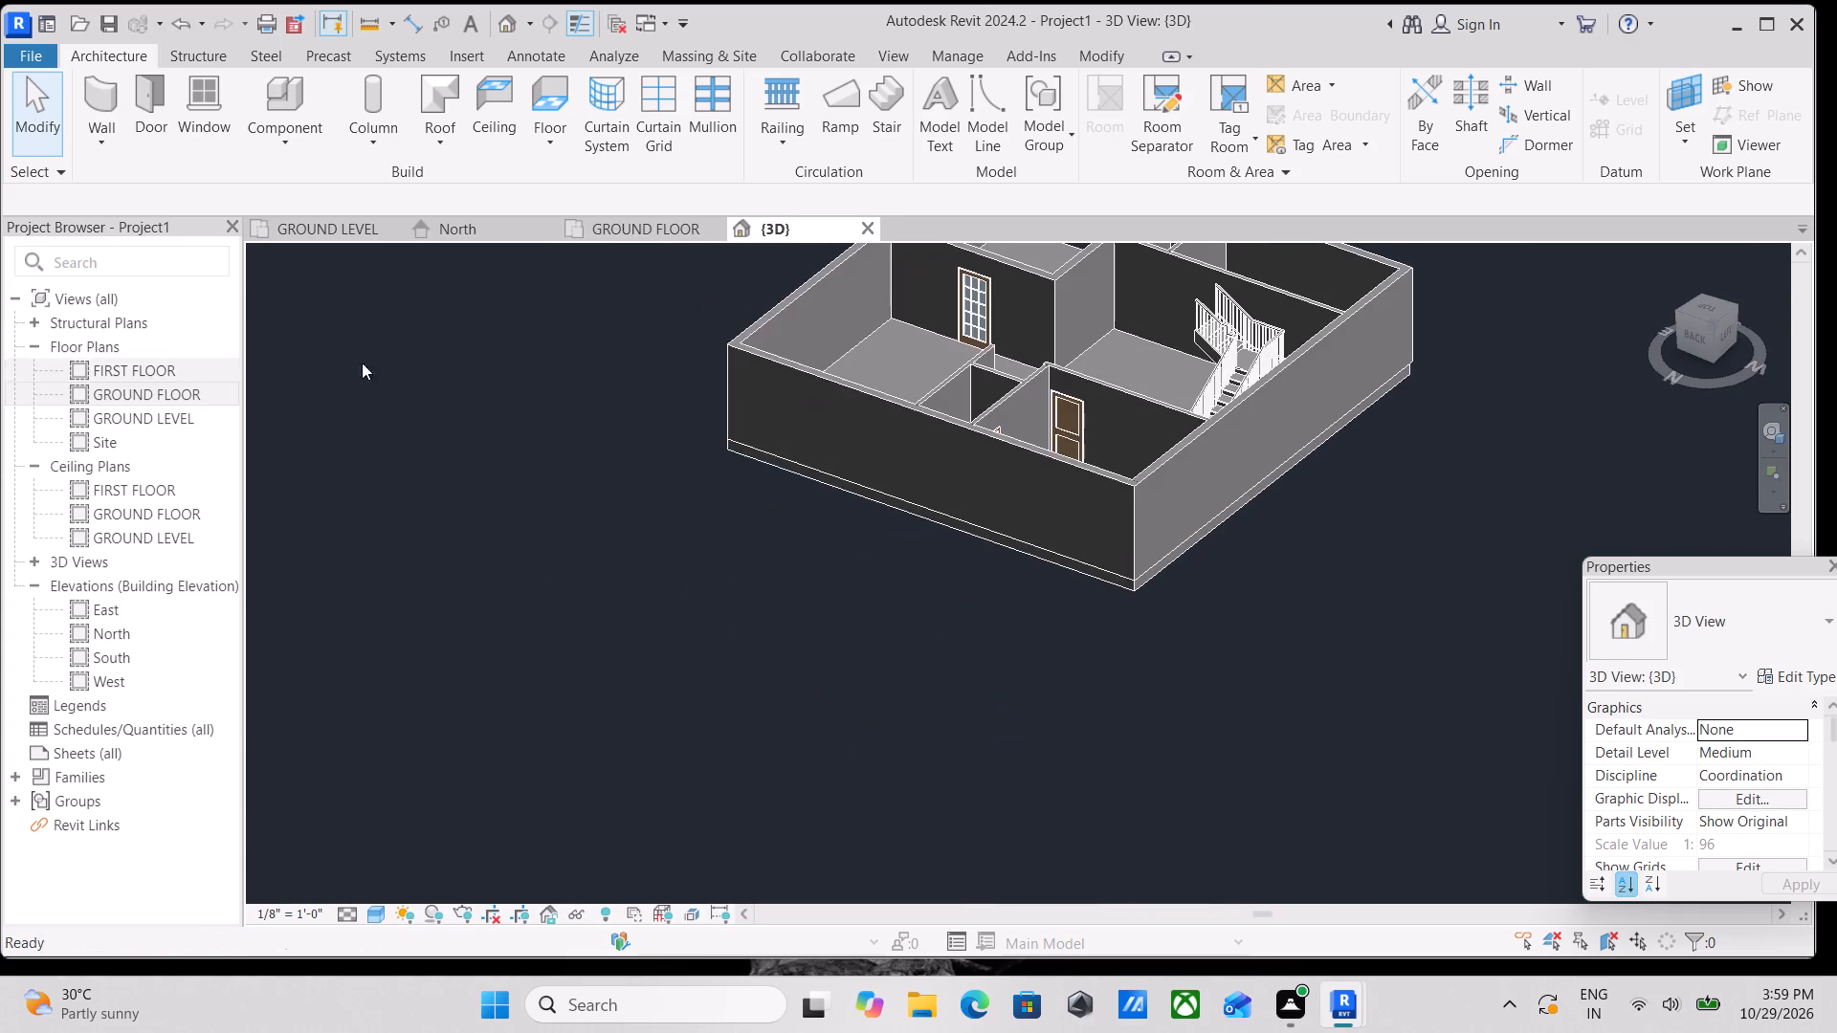
middle_click_drag(1051, 374, 863, 484)
middle_click_drag(1036, 444, 1071, 432, "shift")
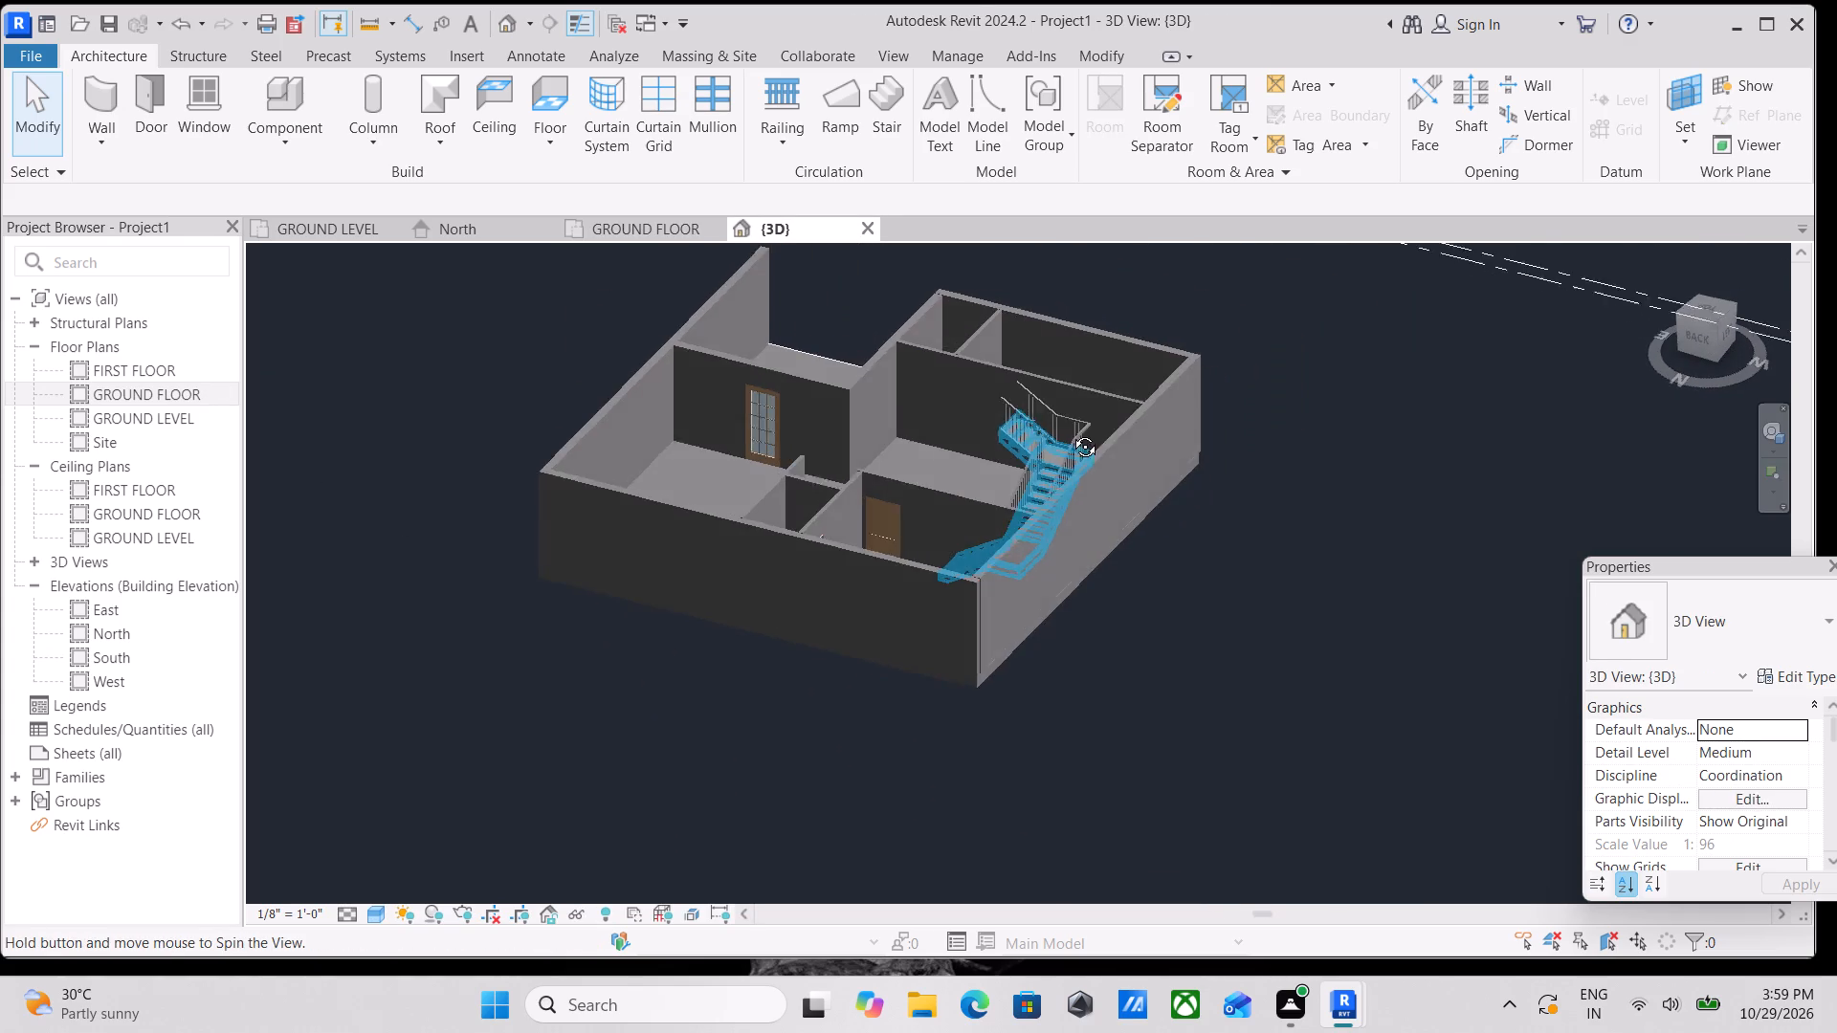
middle_click_drag(1071, 432, 1080, 431, "shift")
middle_click_drag(949, 451, 1013, 431, "shift")
scroll(914, 415, "up", 2)
scroll(834, 439, "up", 1)
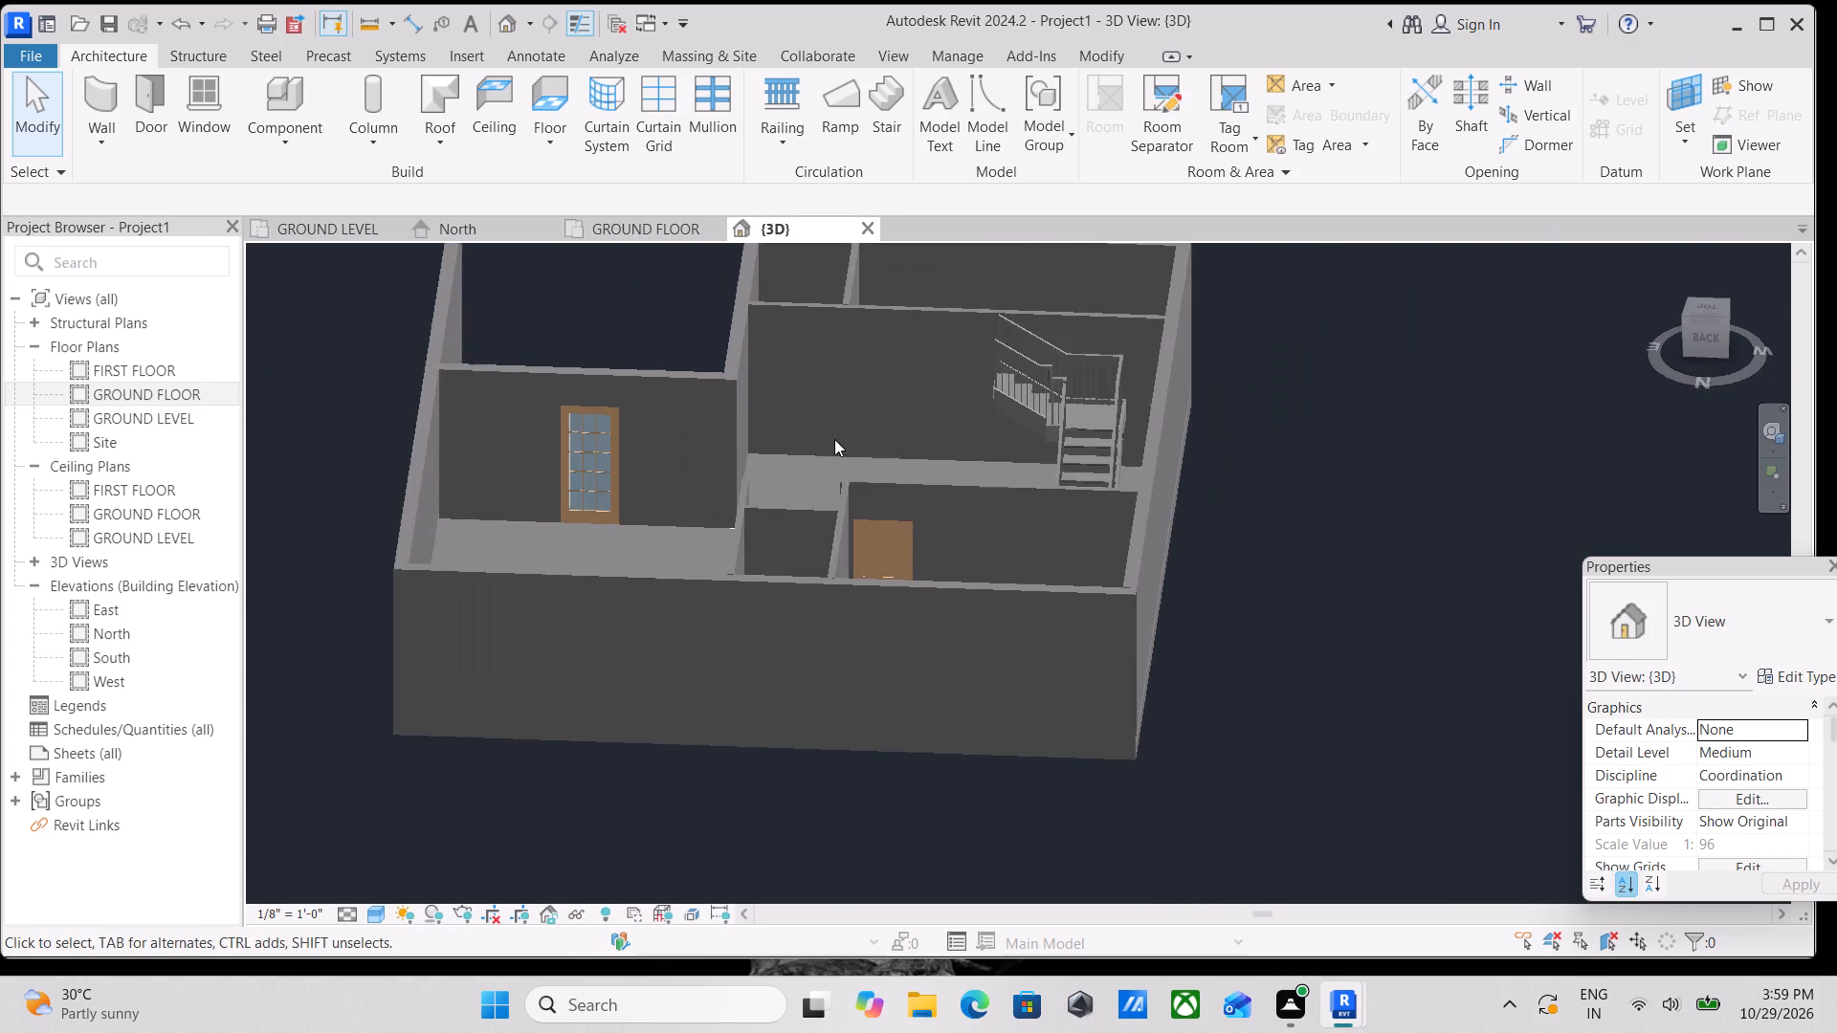
middle_click_drag(834, 439, 904, 414, "shift")
scroll(709, 400, "up", 3)
scroll(709, 400, "down", 1)
middle_click_drag(709, 400, 727, 428)
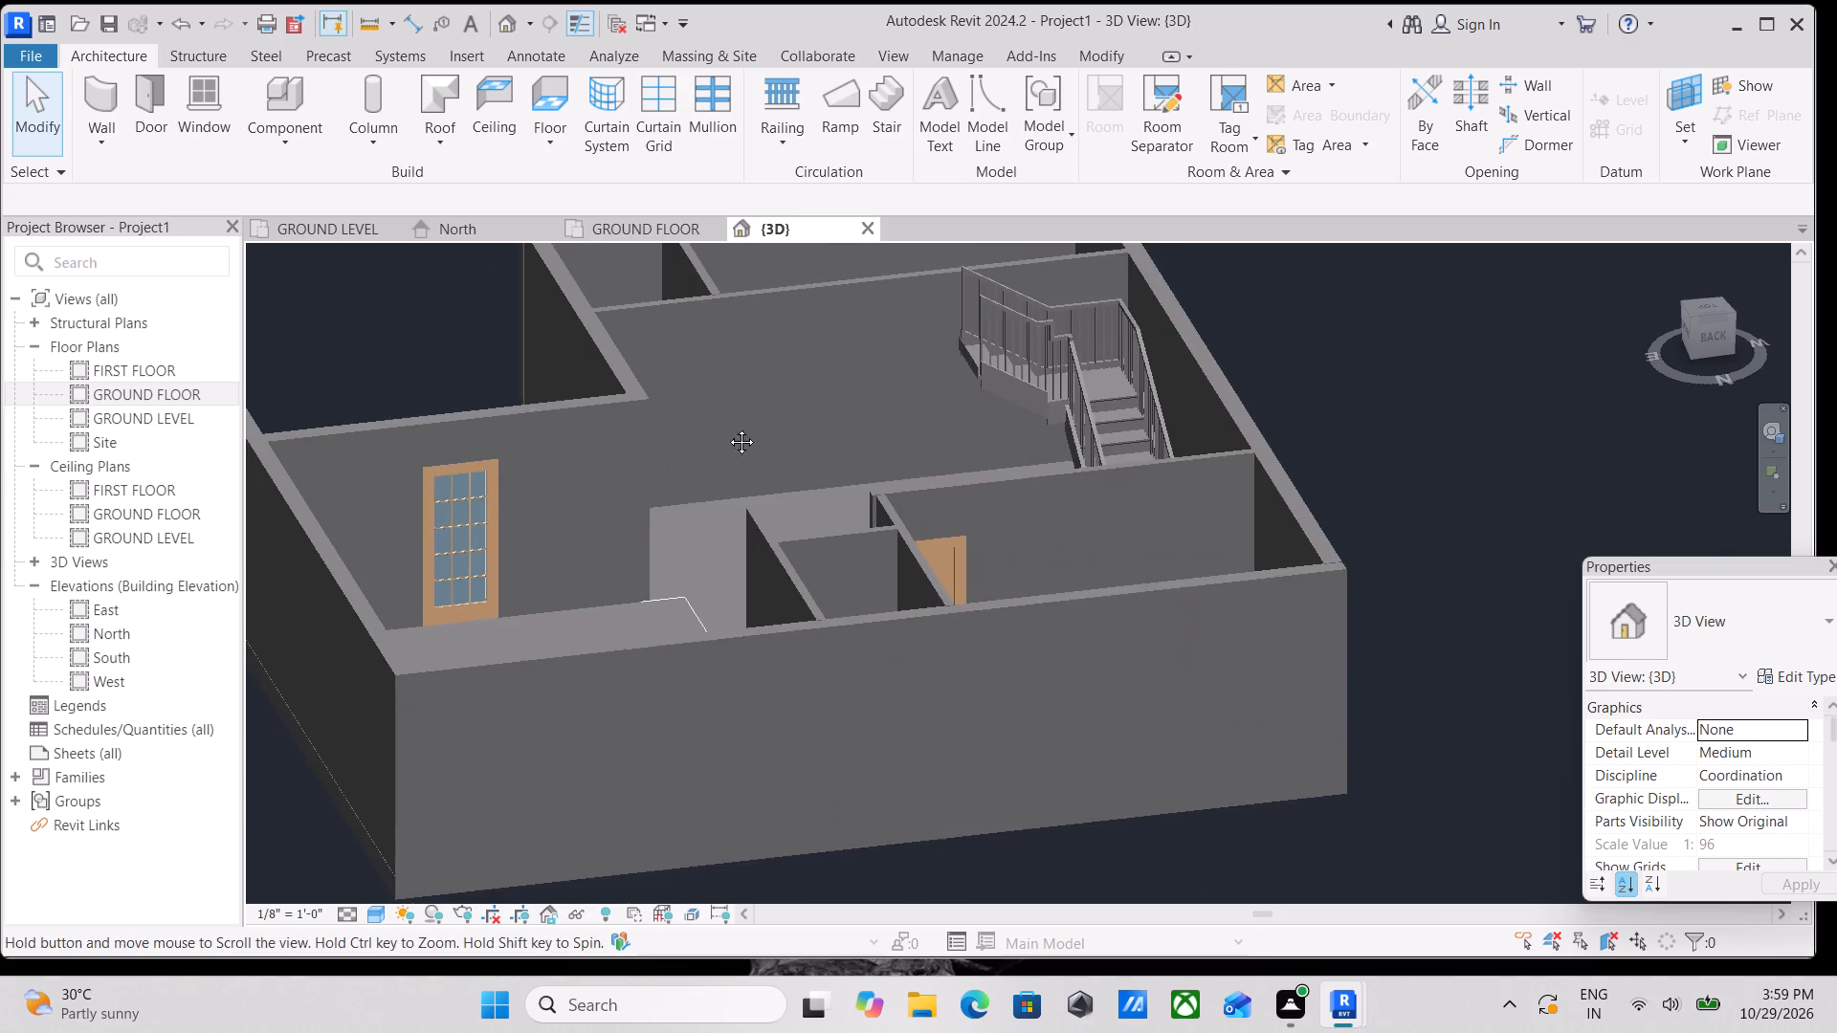
middle_click_drag(727, 428, 746, 461)
middle_click_drag(756, 444, 778, 546)
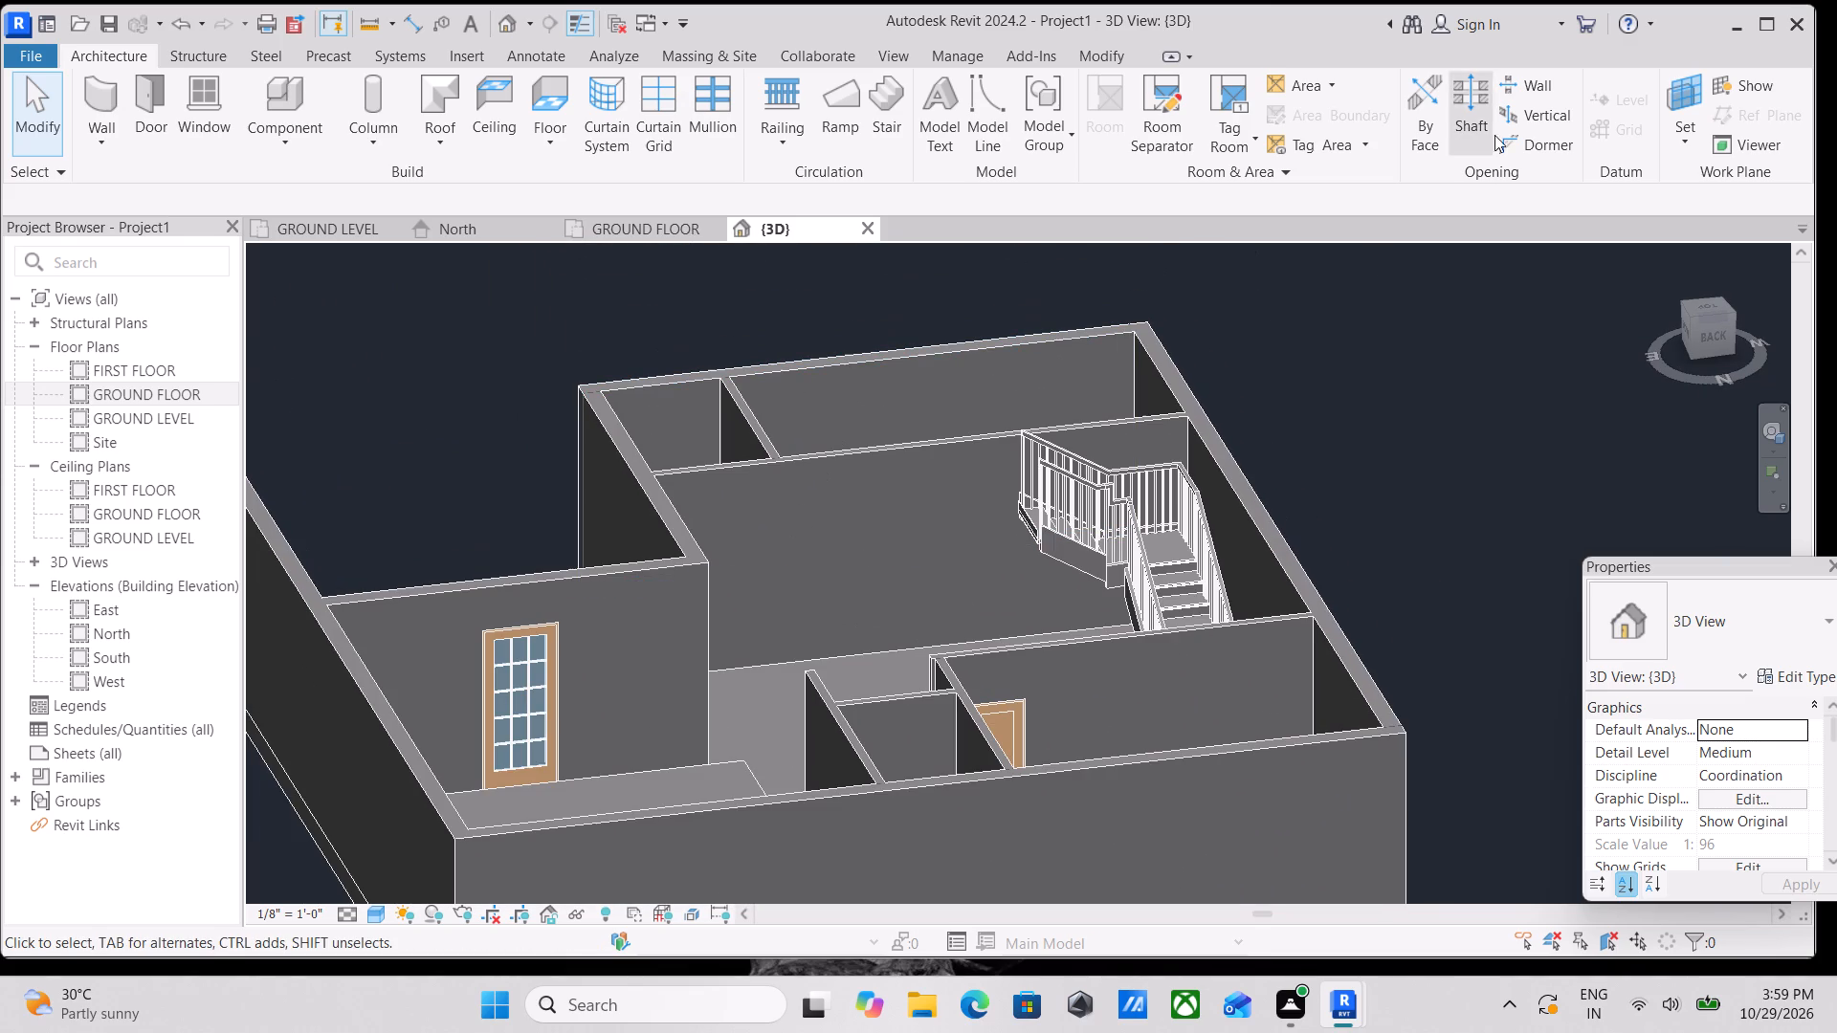
Start a shaft opening sketch in the 3D view.
left_click(1483, 114)
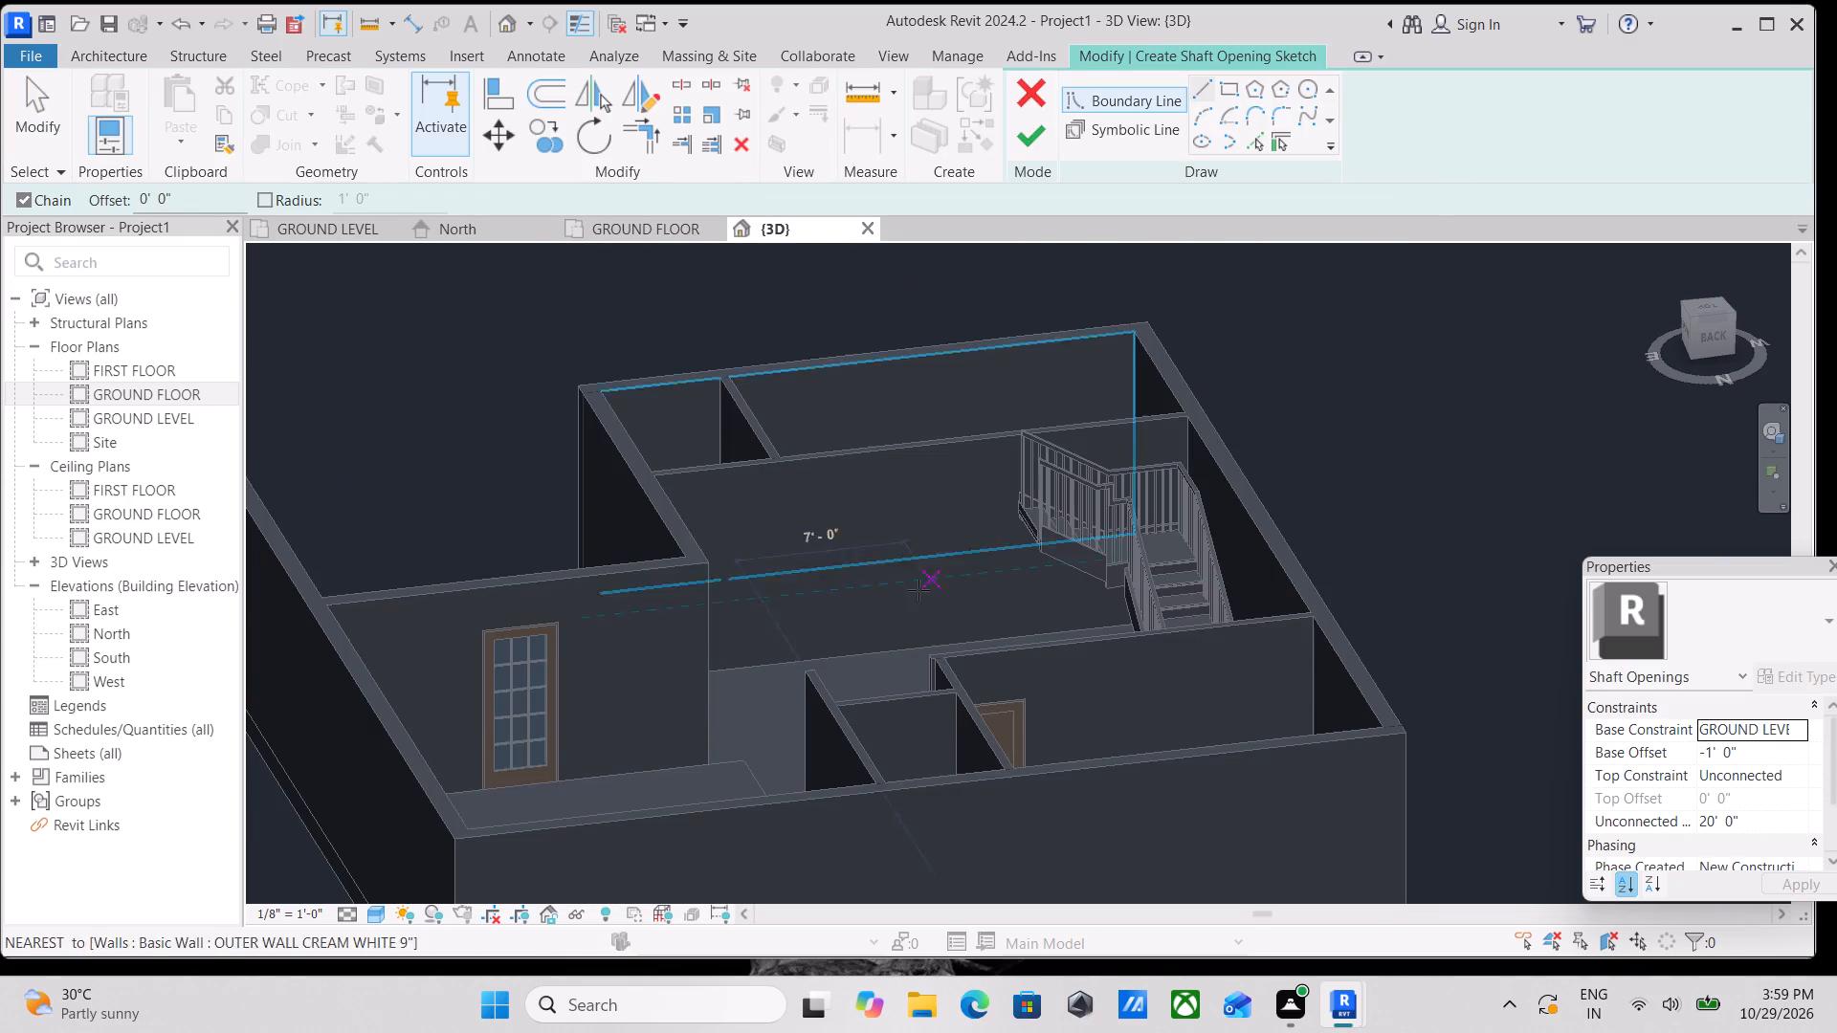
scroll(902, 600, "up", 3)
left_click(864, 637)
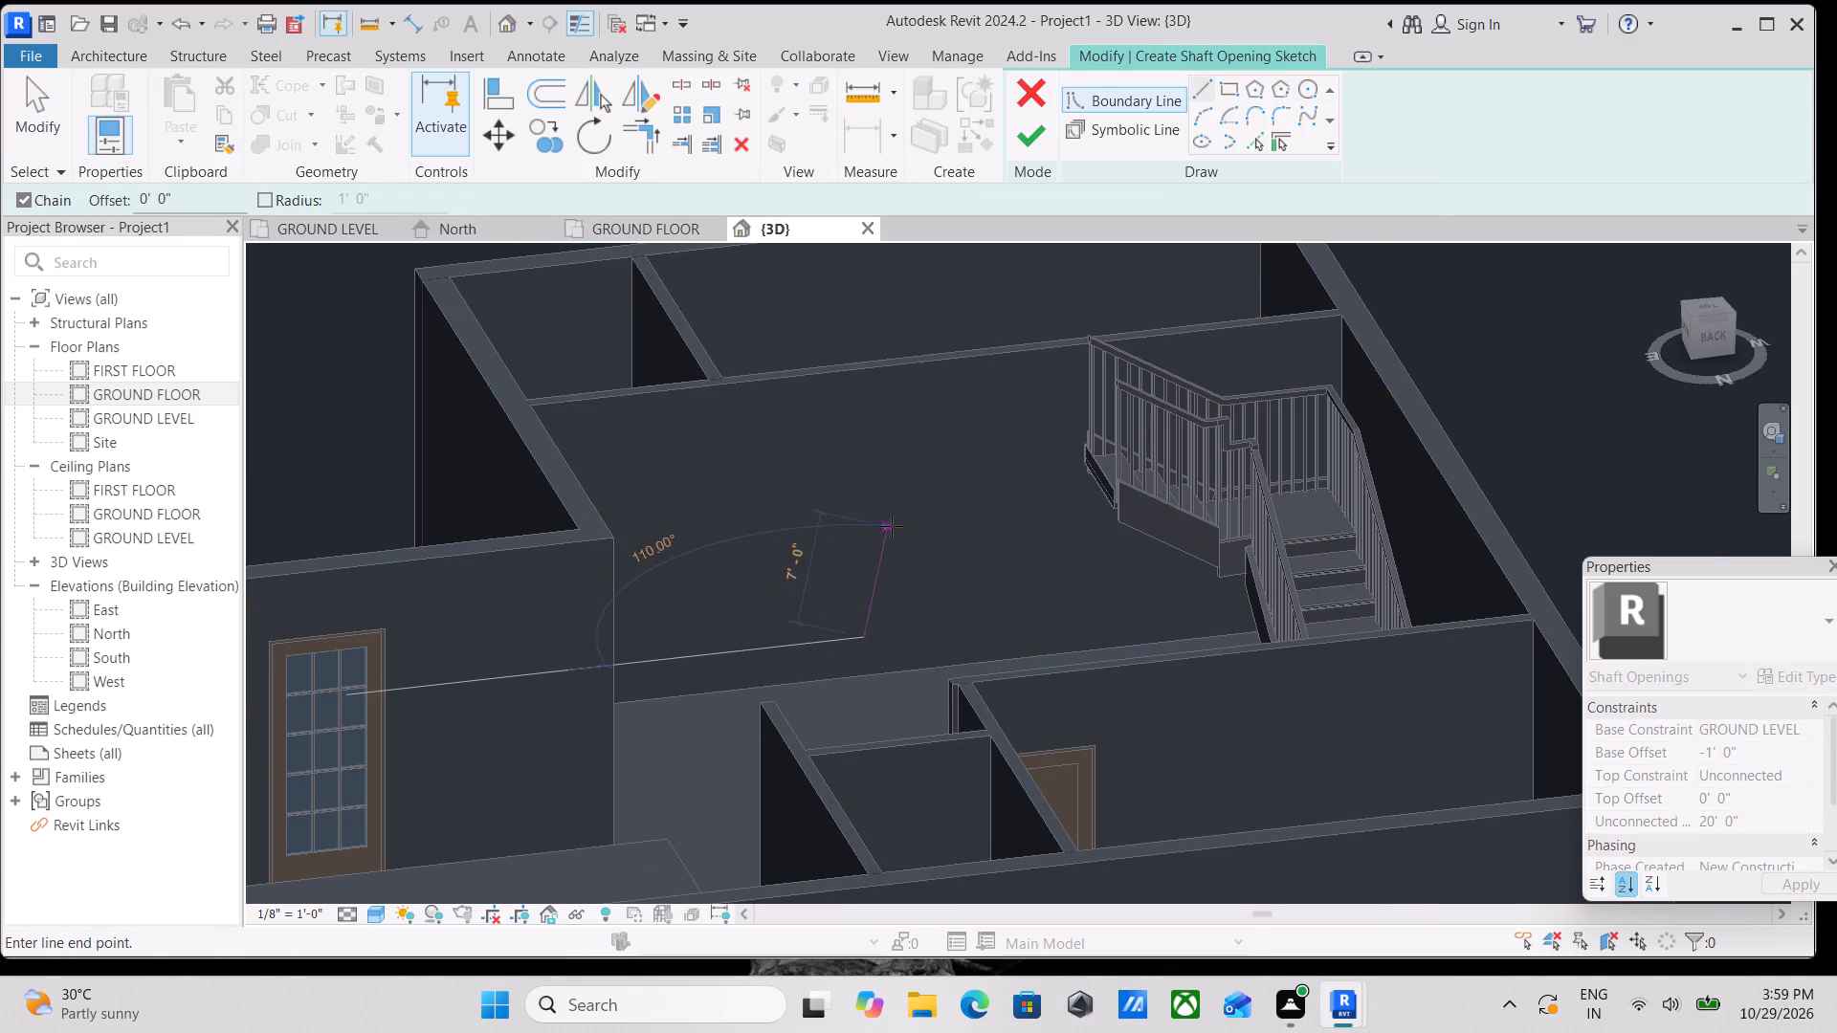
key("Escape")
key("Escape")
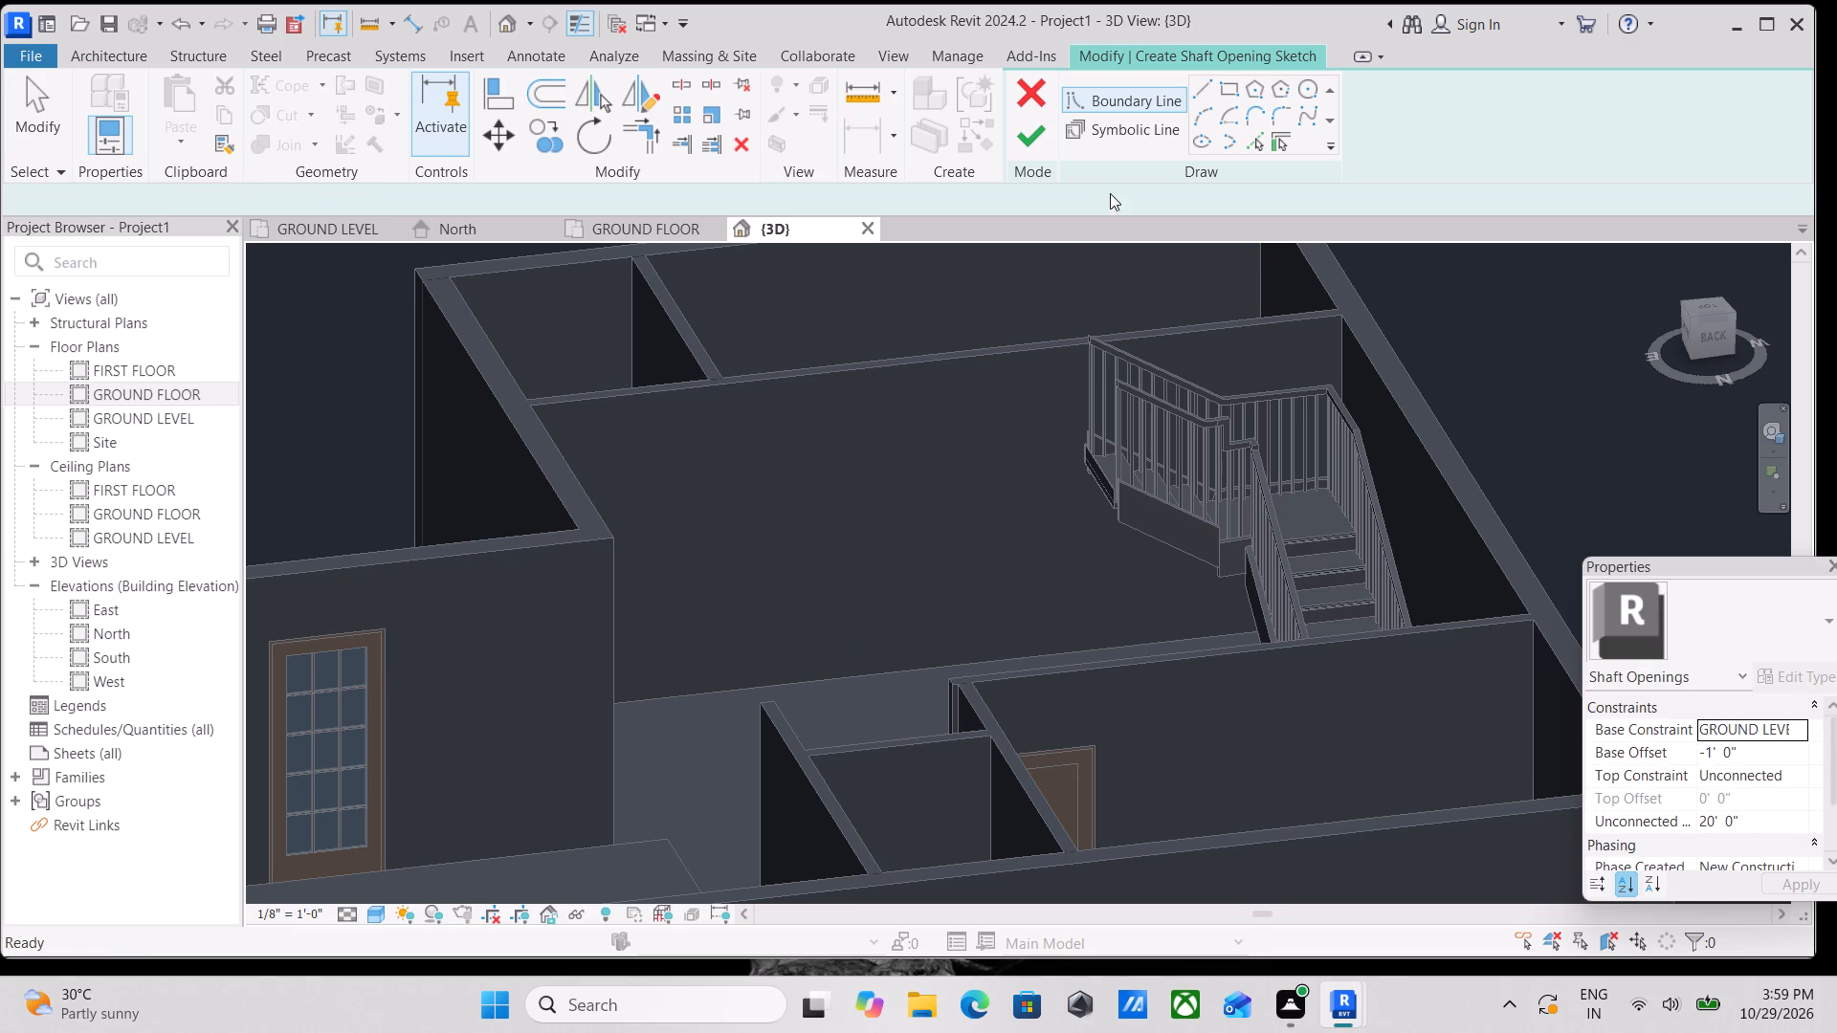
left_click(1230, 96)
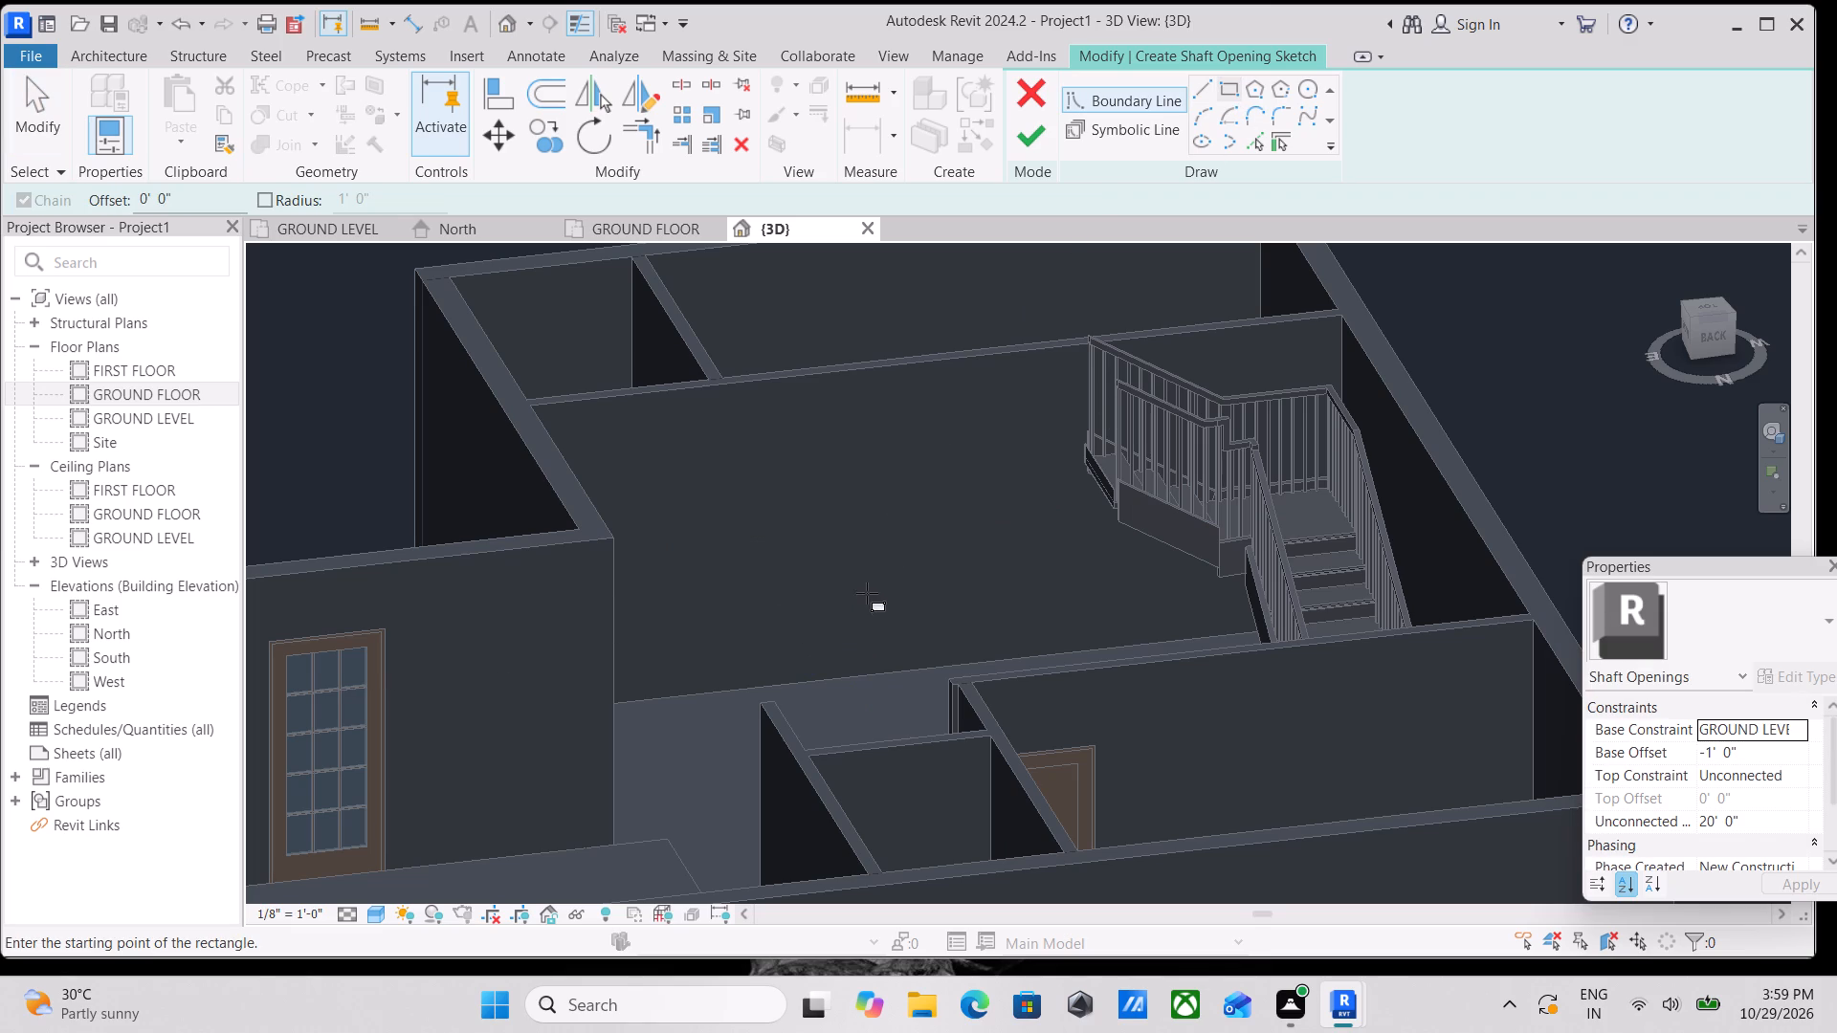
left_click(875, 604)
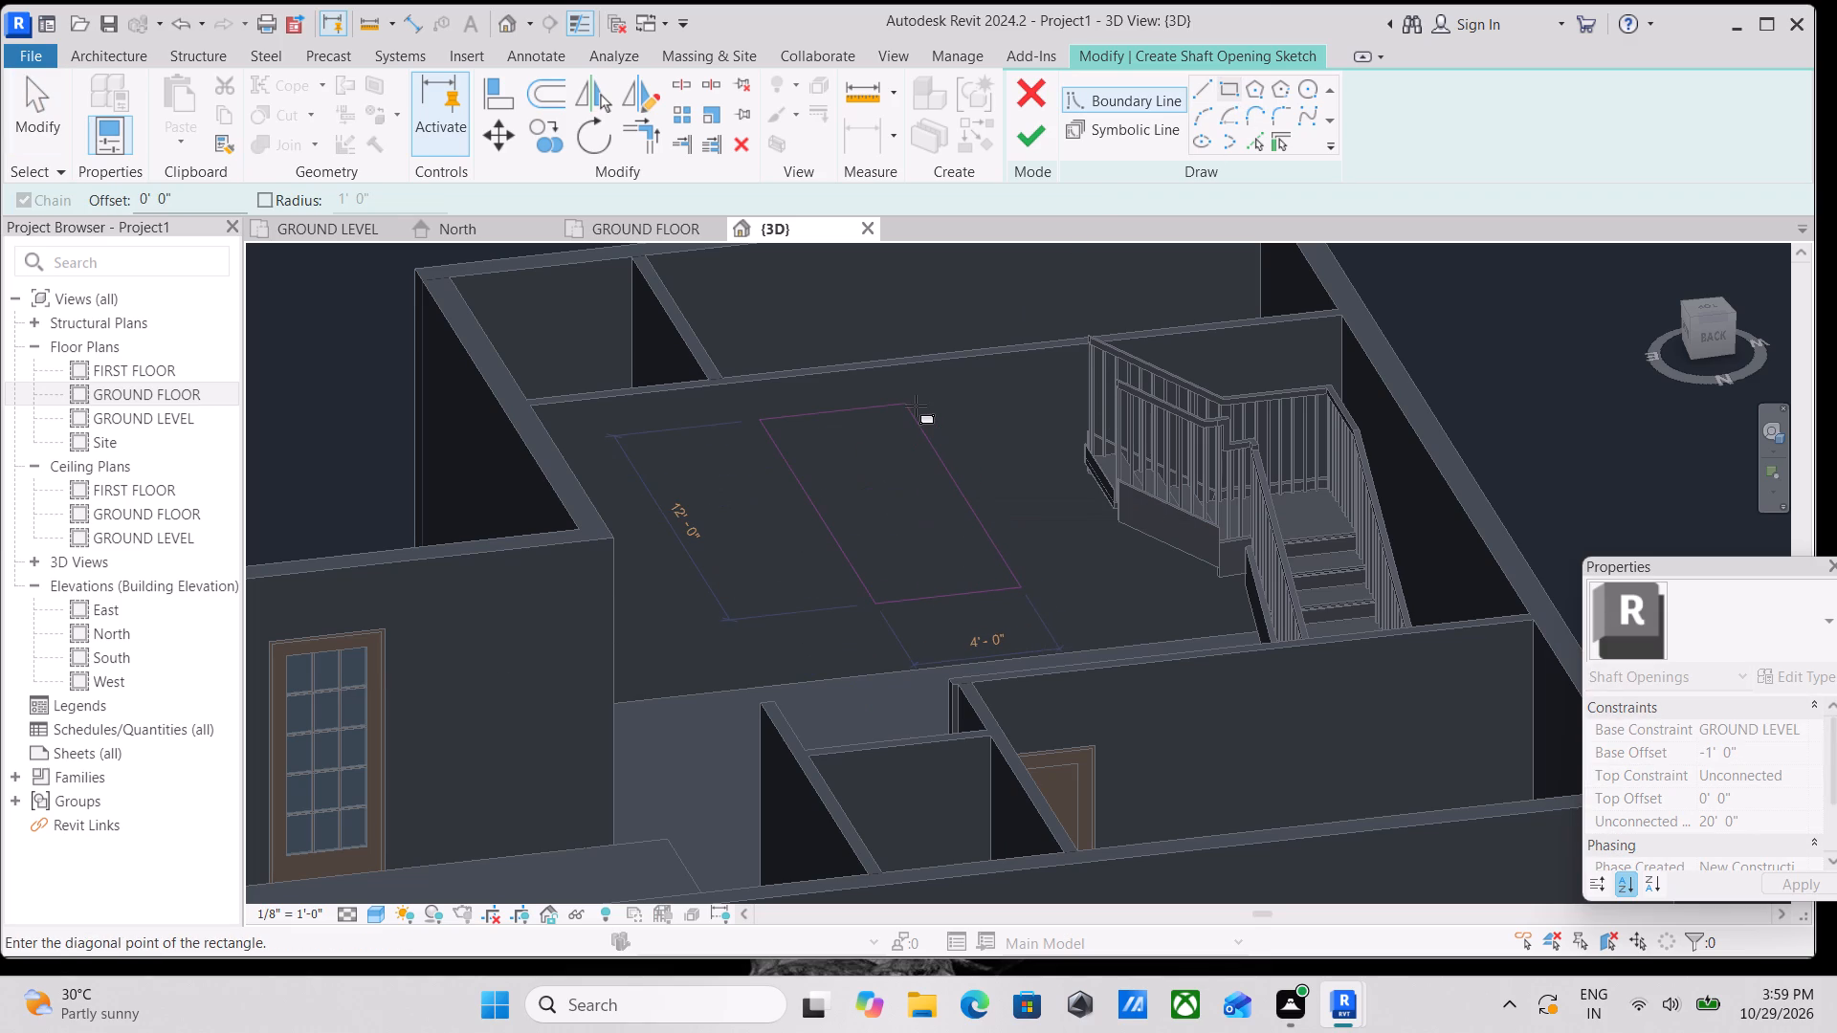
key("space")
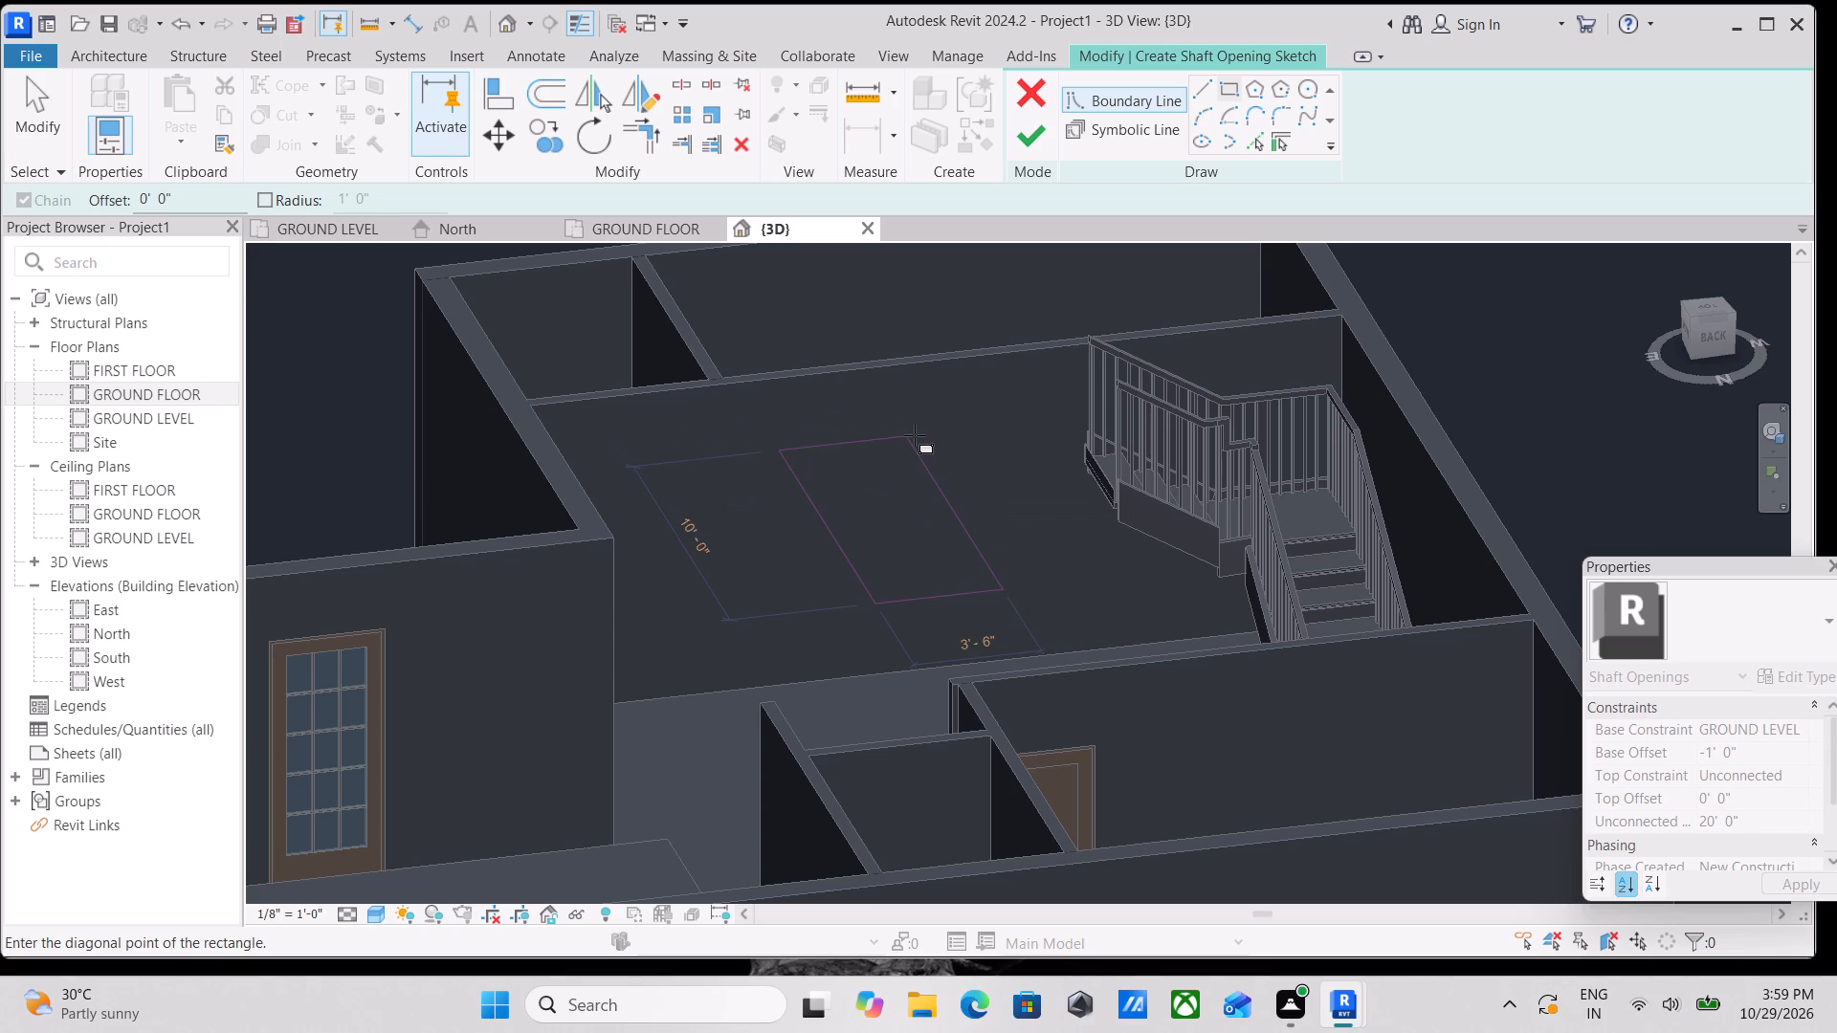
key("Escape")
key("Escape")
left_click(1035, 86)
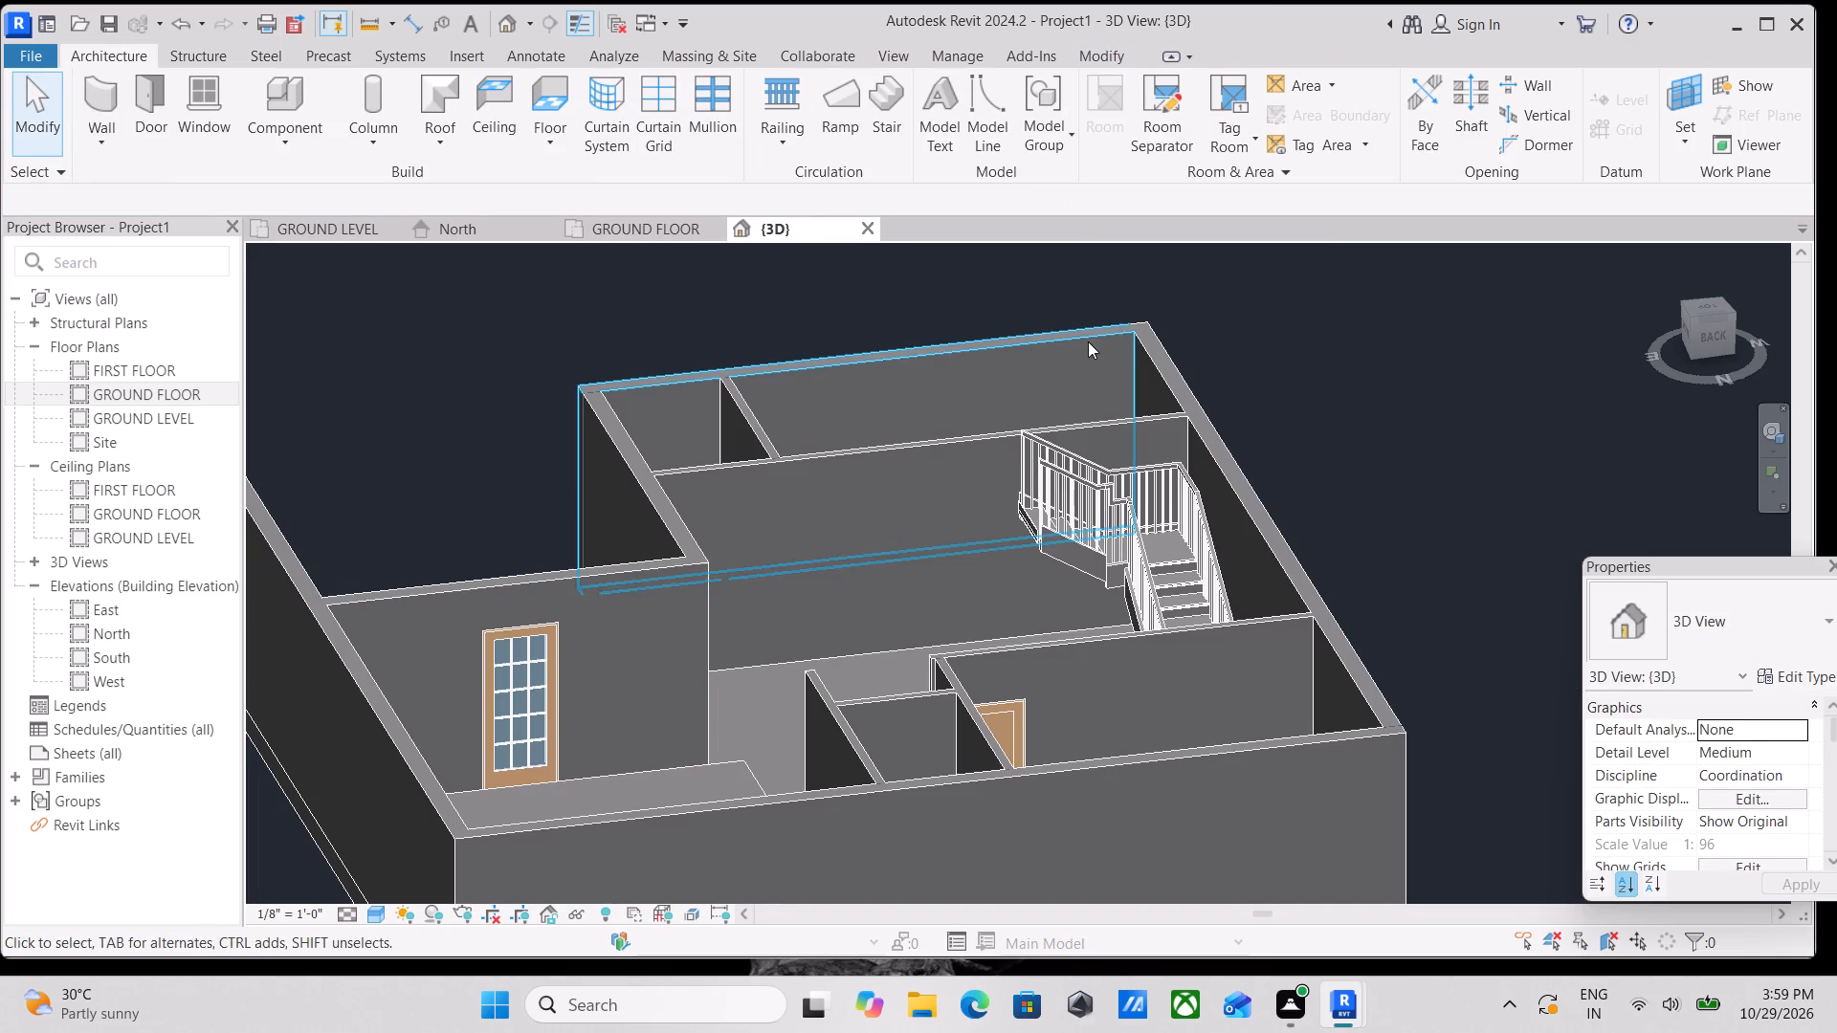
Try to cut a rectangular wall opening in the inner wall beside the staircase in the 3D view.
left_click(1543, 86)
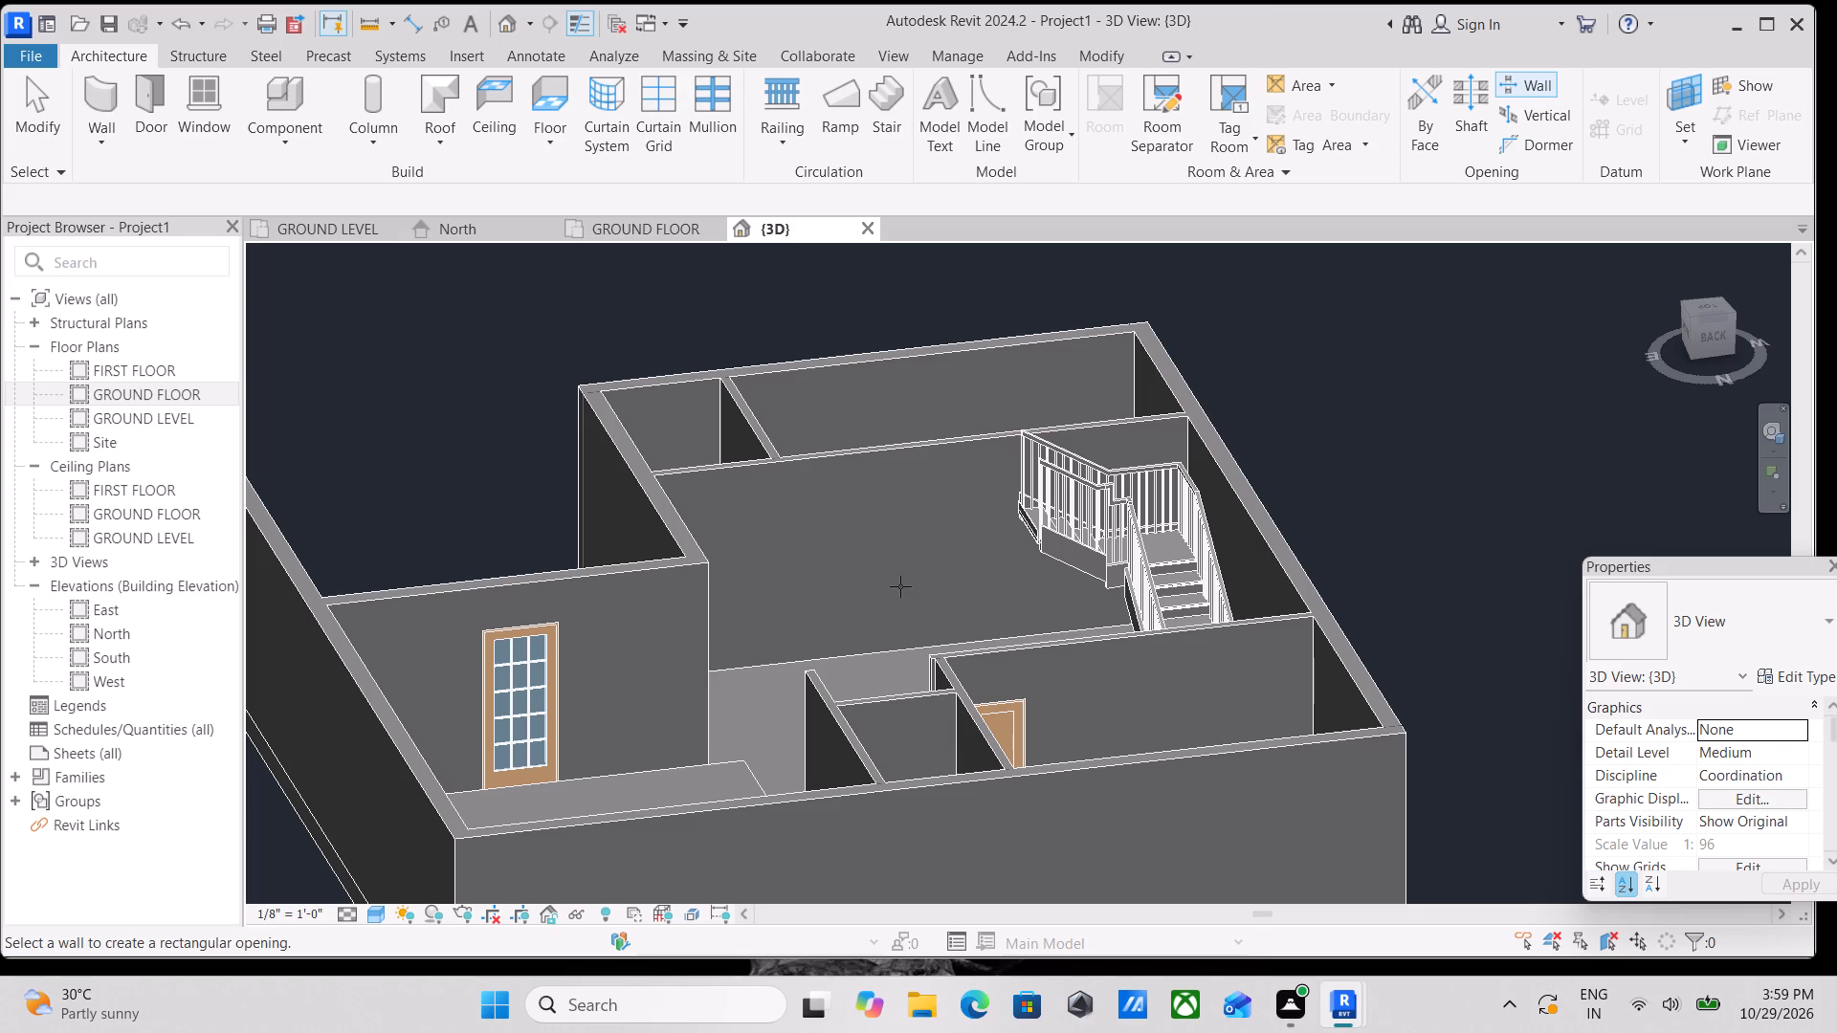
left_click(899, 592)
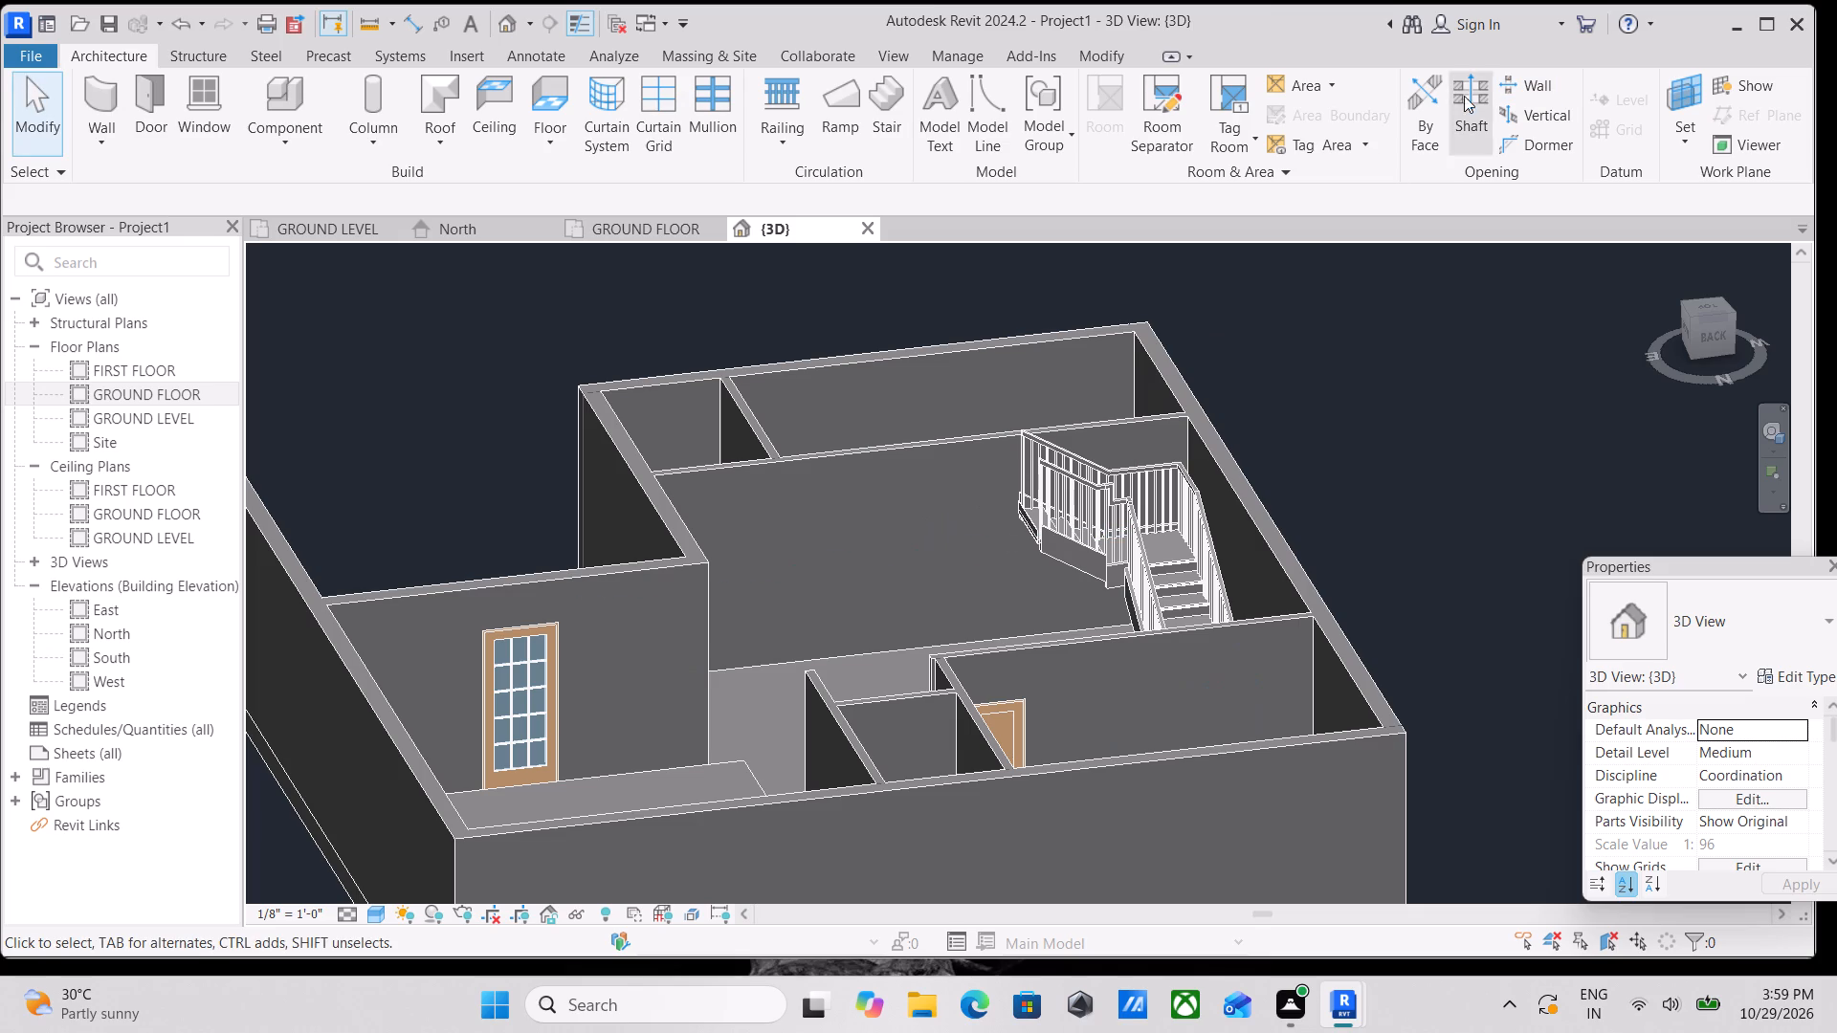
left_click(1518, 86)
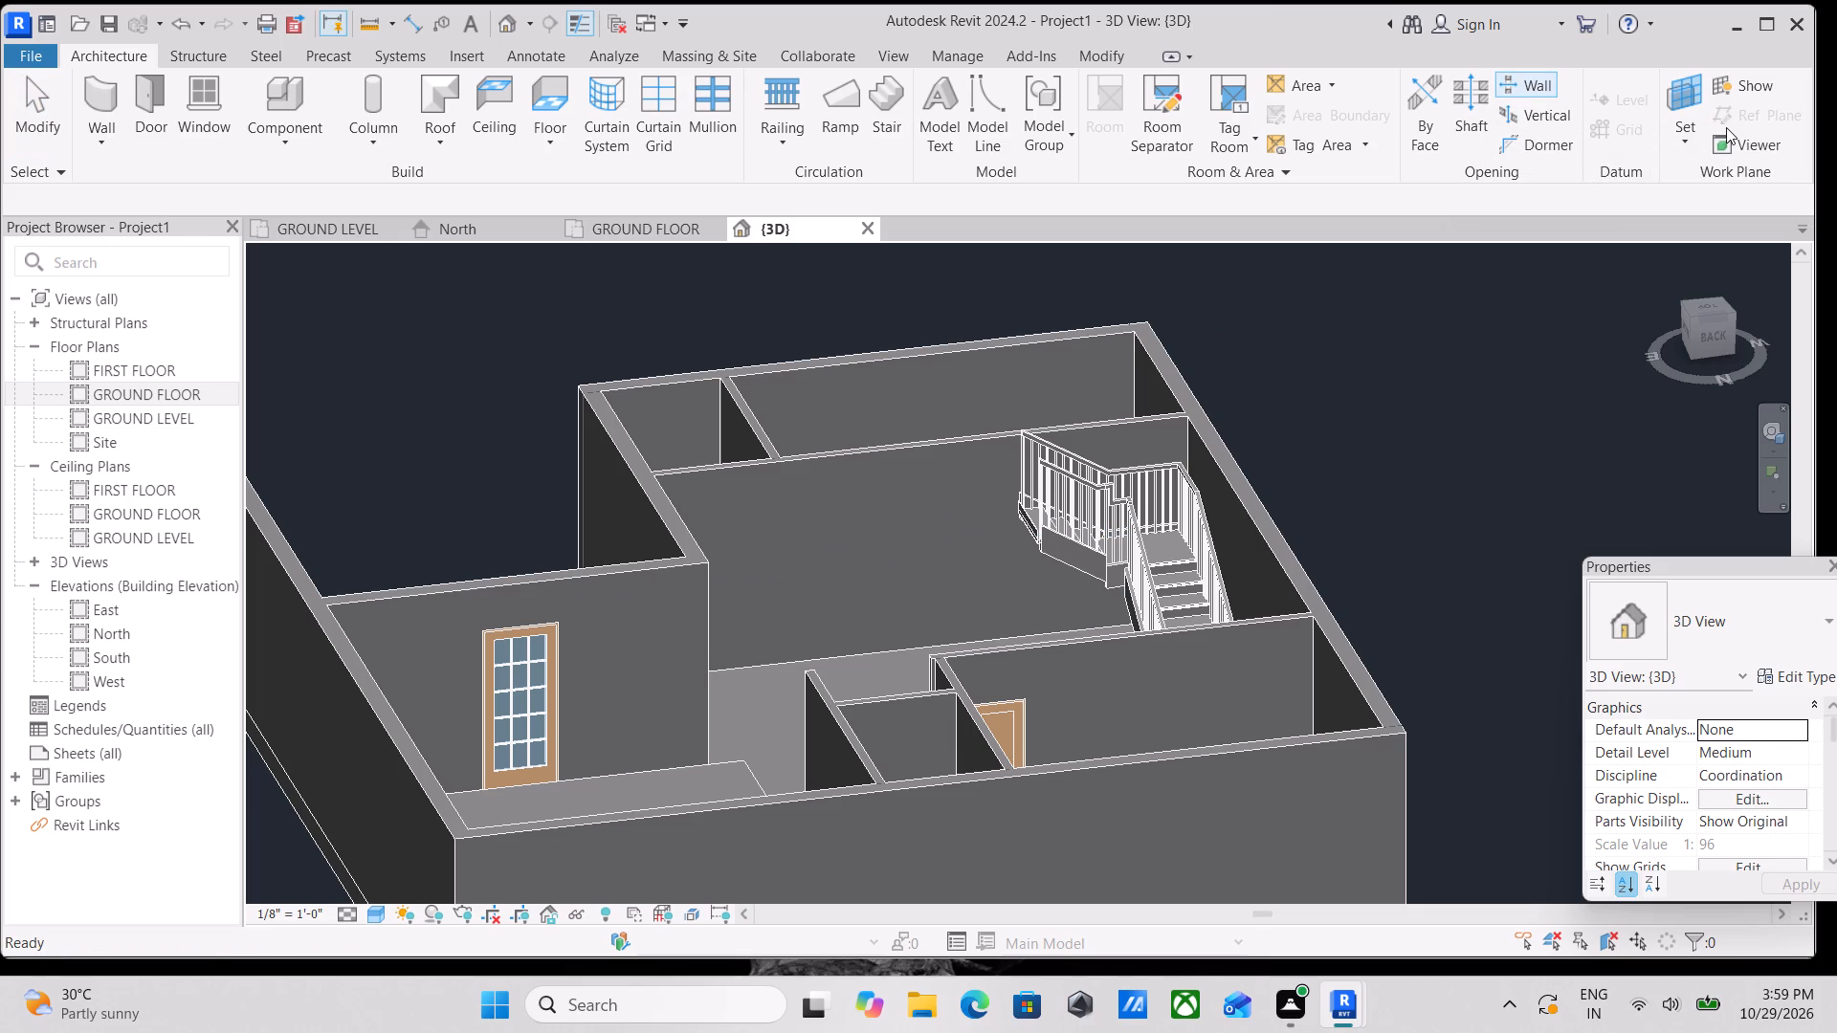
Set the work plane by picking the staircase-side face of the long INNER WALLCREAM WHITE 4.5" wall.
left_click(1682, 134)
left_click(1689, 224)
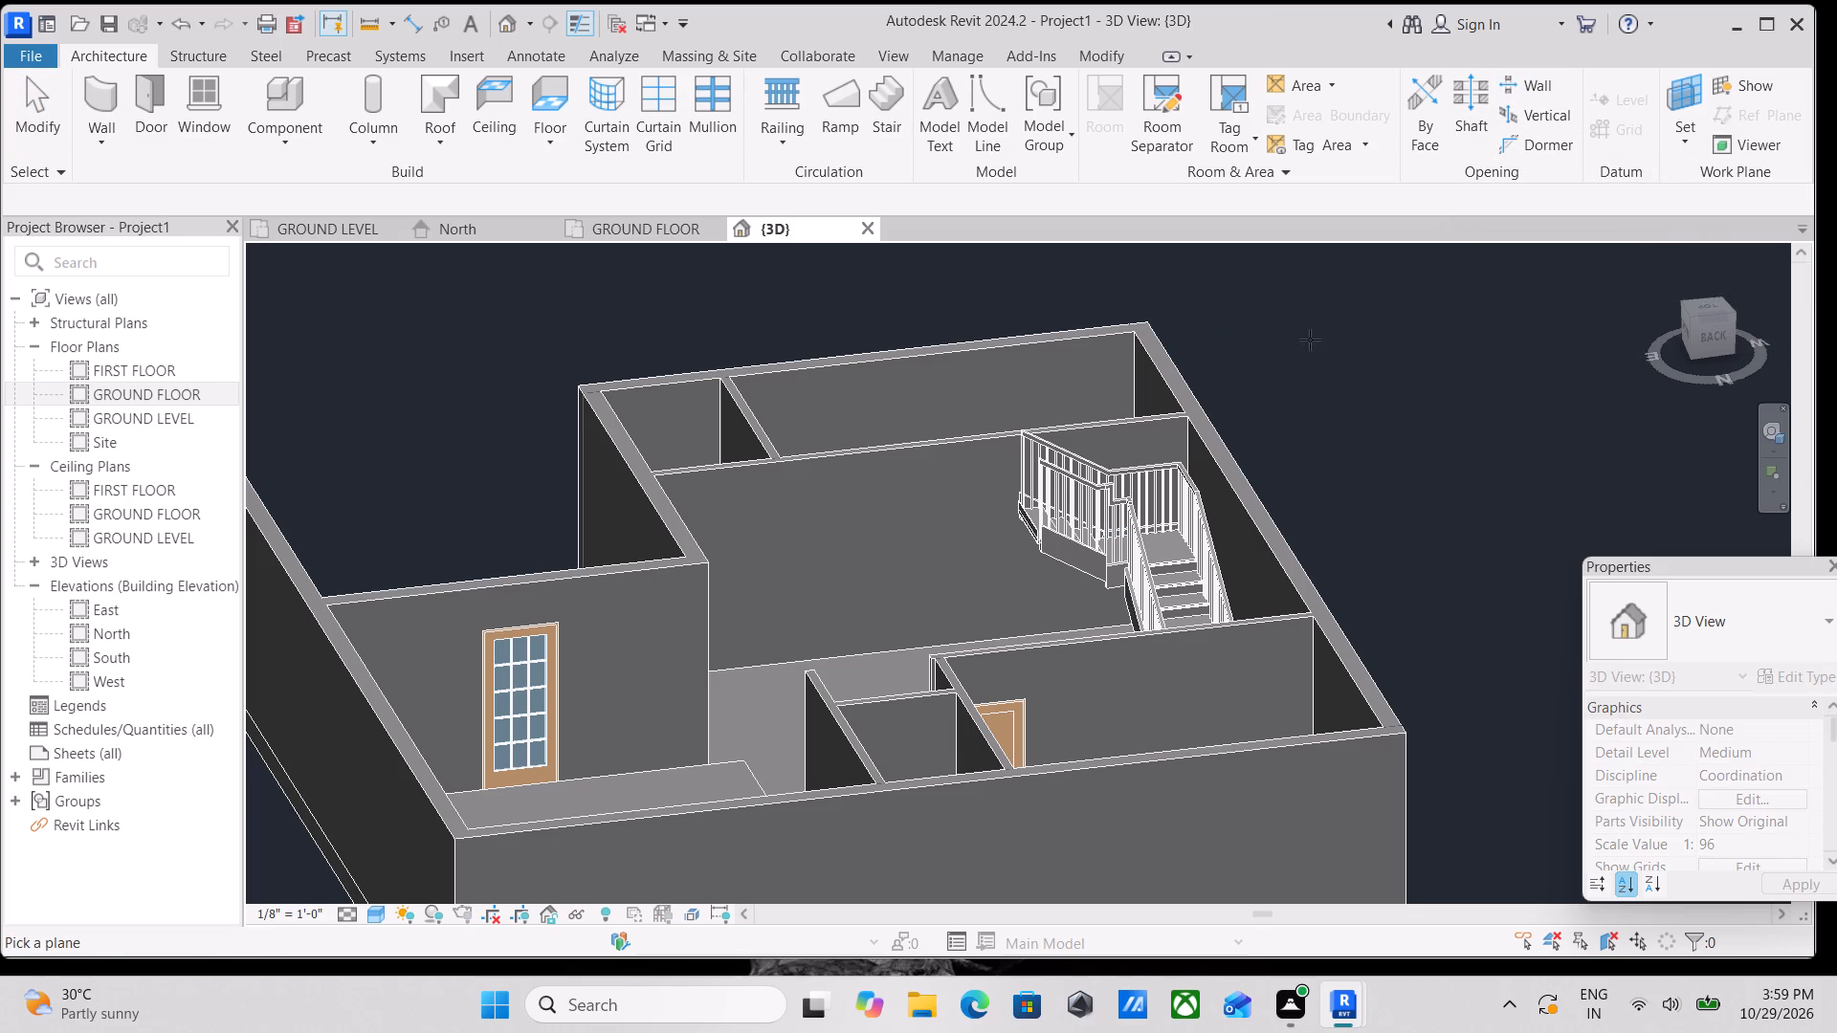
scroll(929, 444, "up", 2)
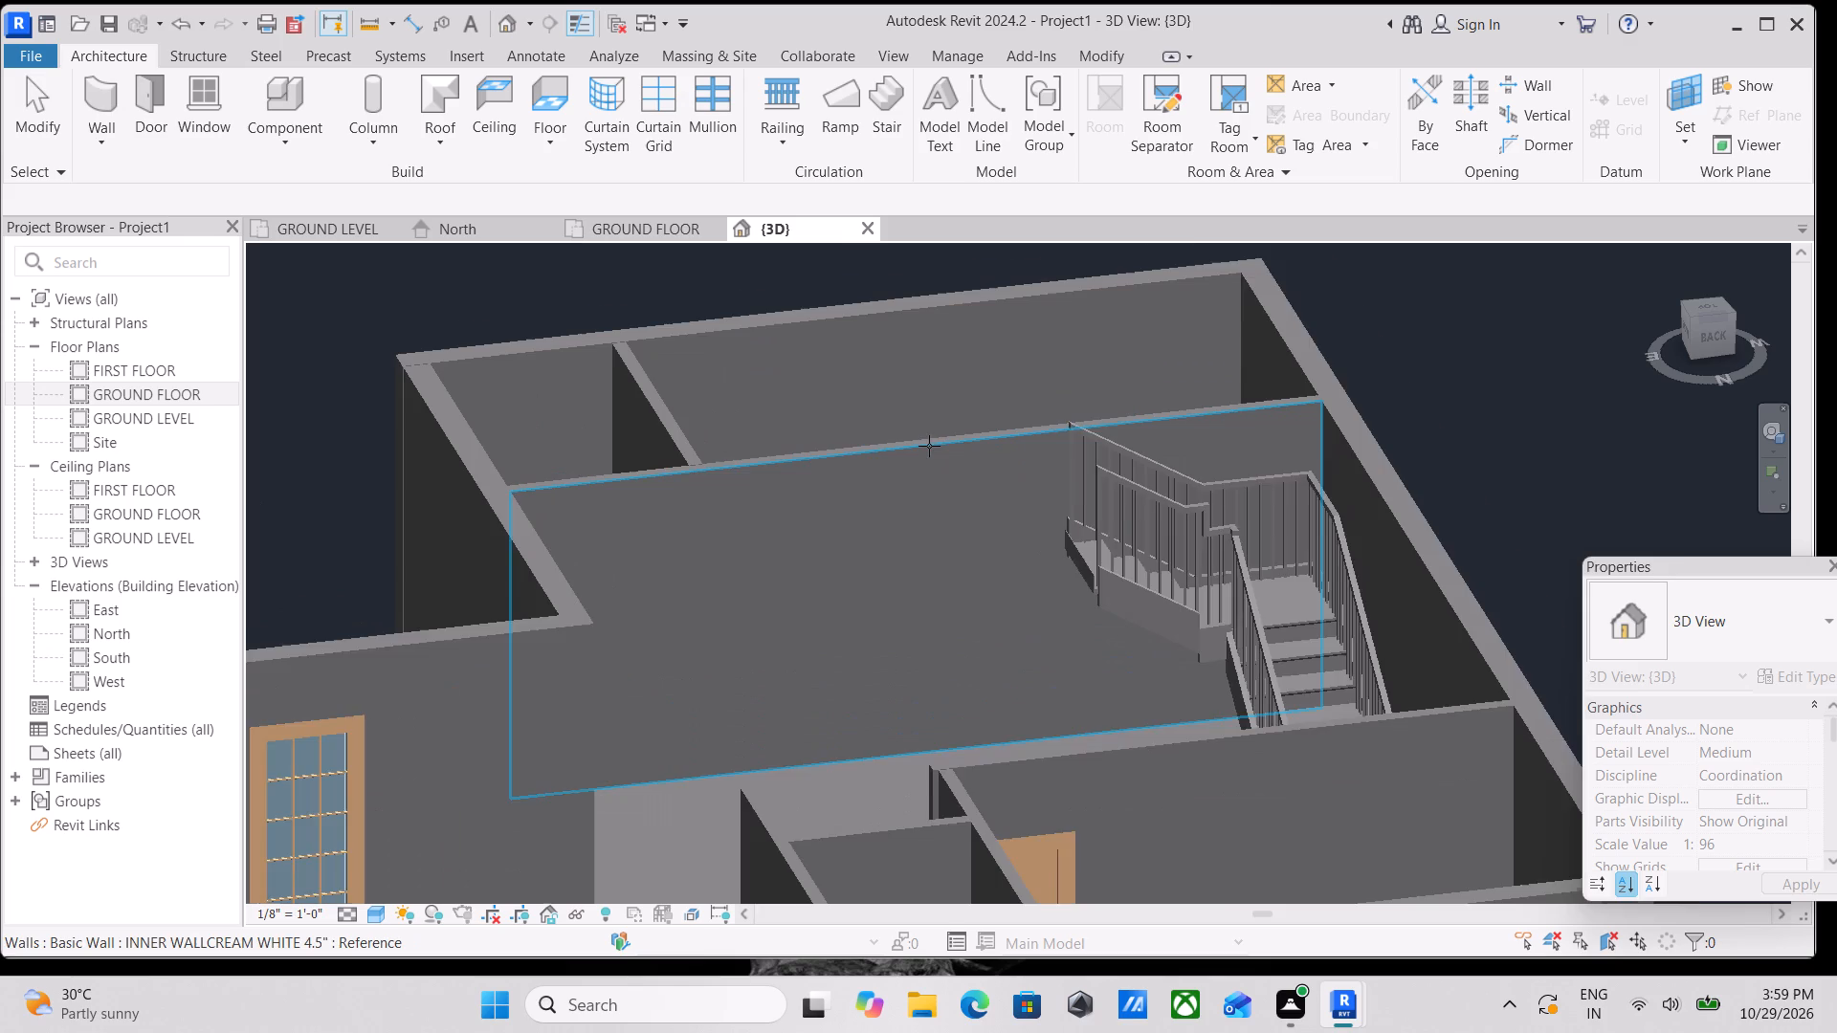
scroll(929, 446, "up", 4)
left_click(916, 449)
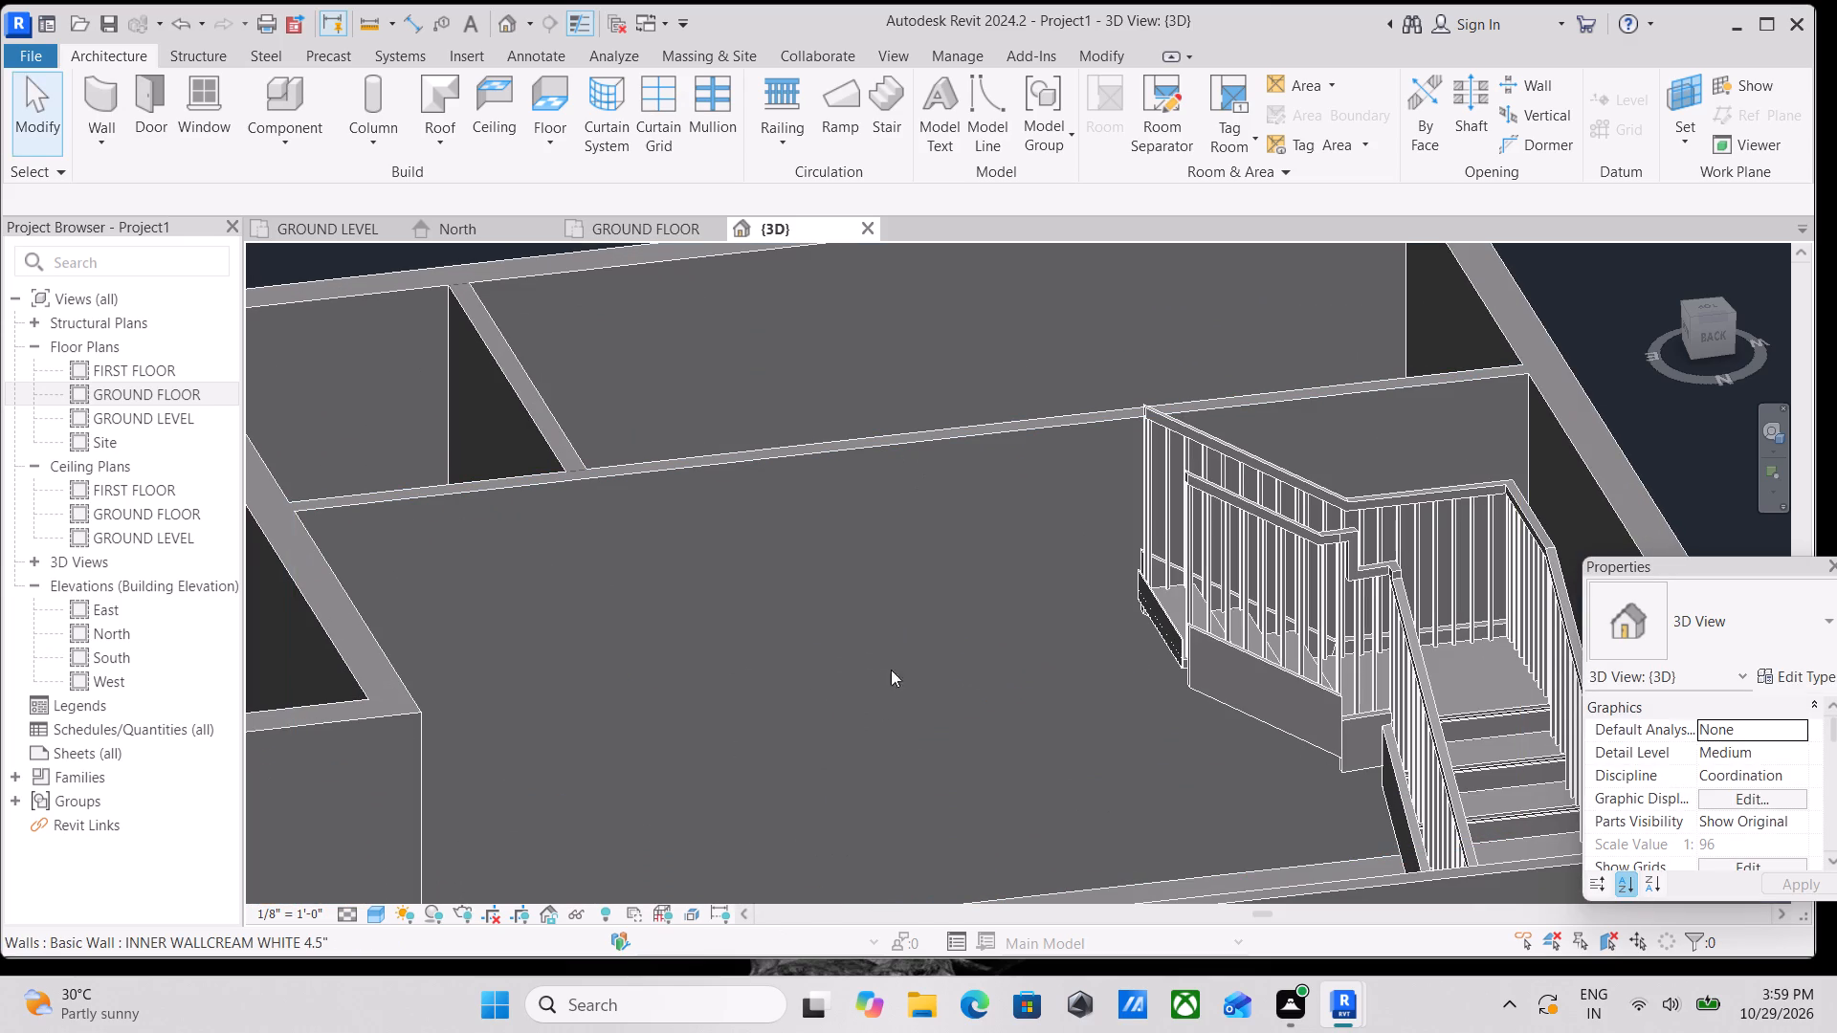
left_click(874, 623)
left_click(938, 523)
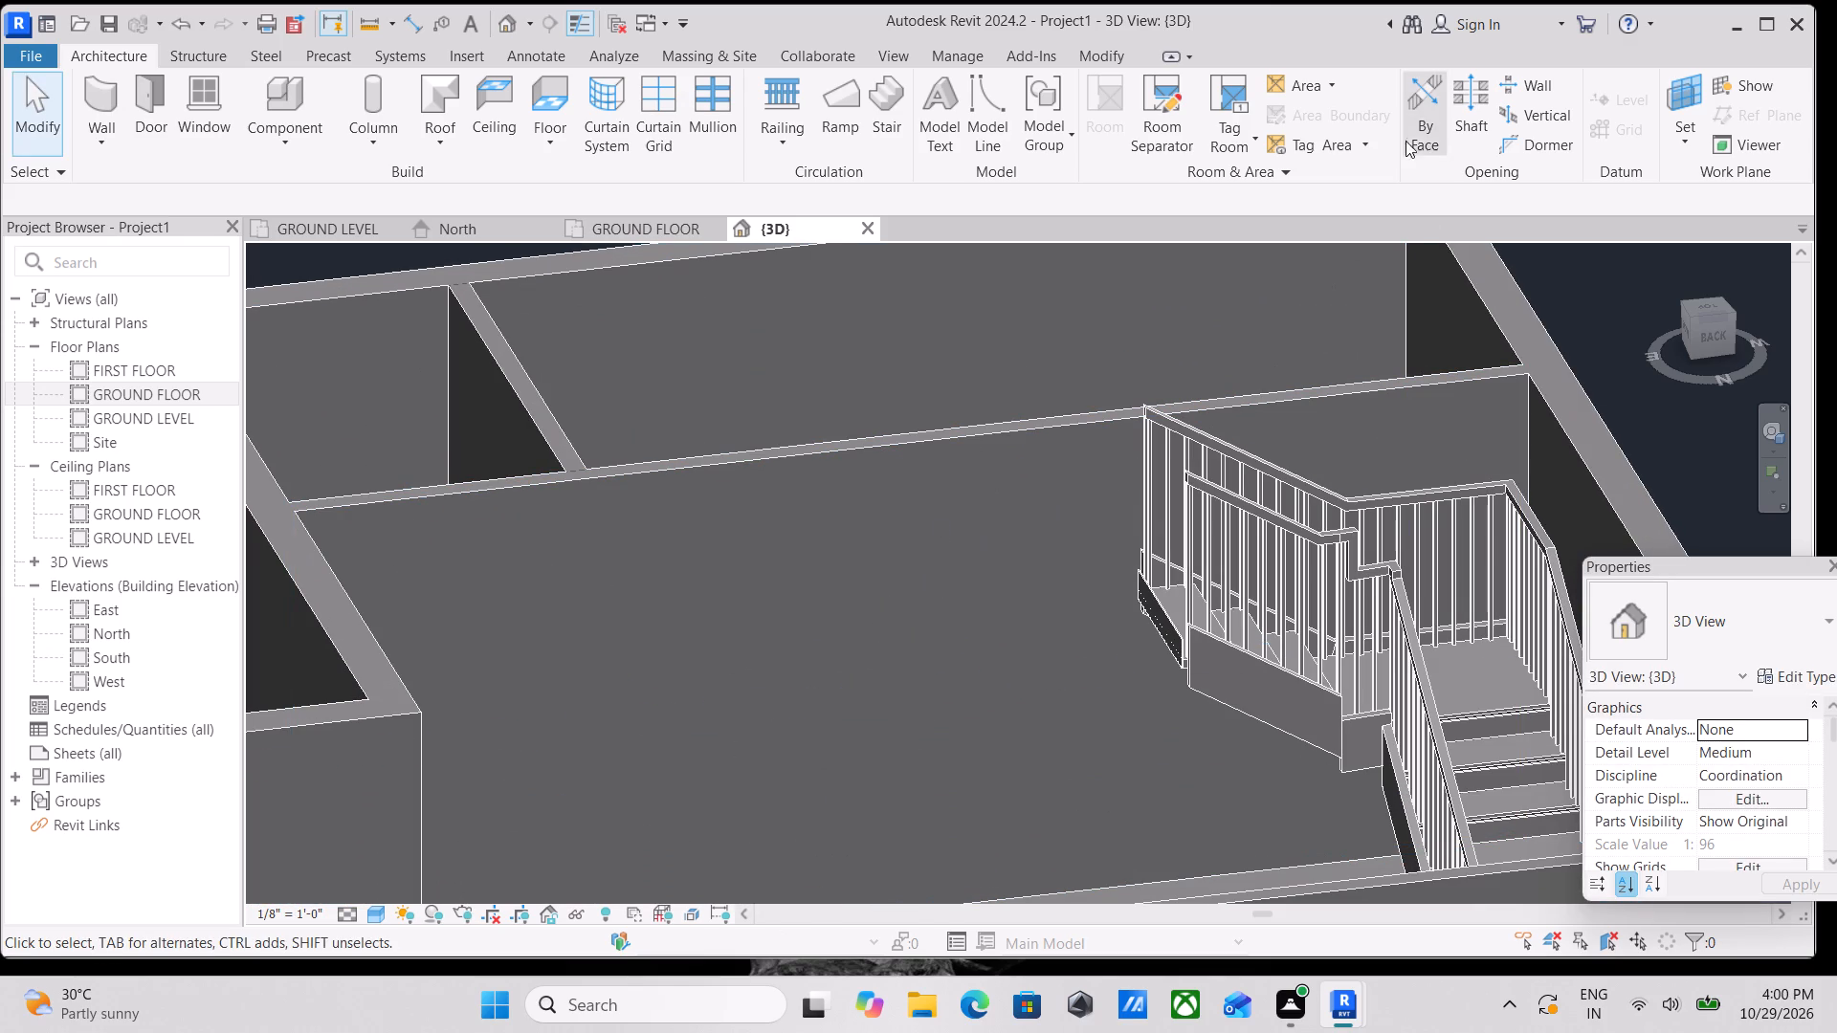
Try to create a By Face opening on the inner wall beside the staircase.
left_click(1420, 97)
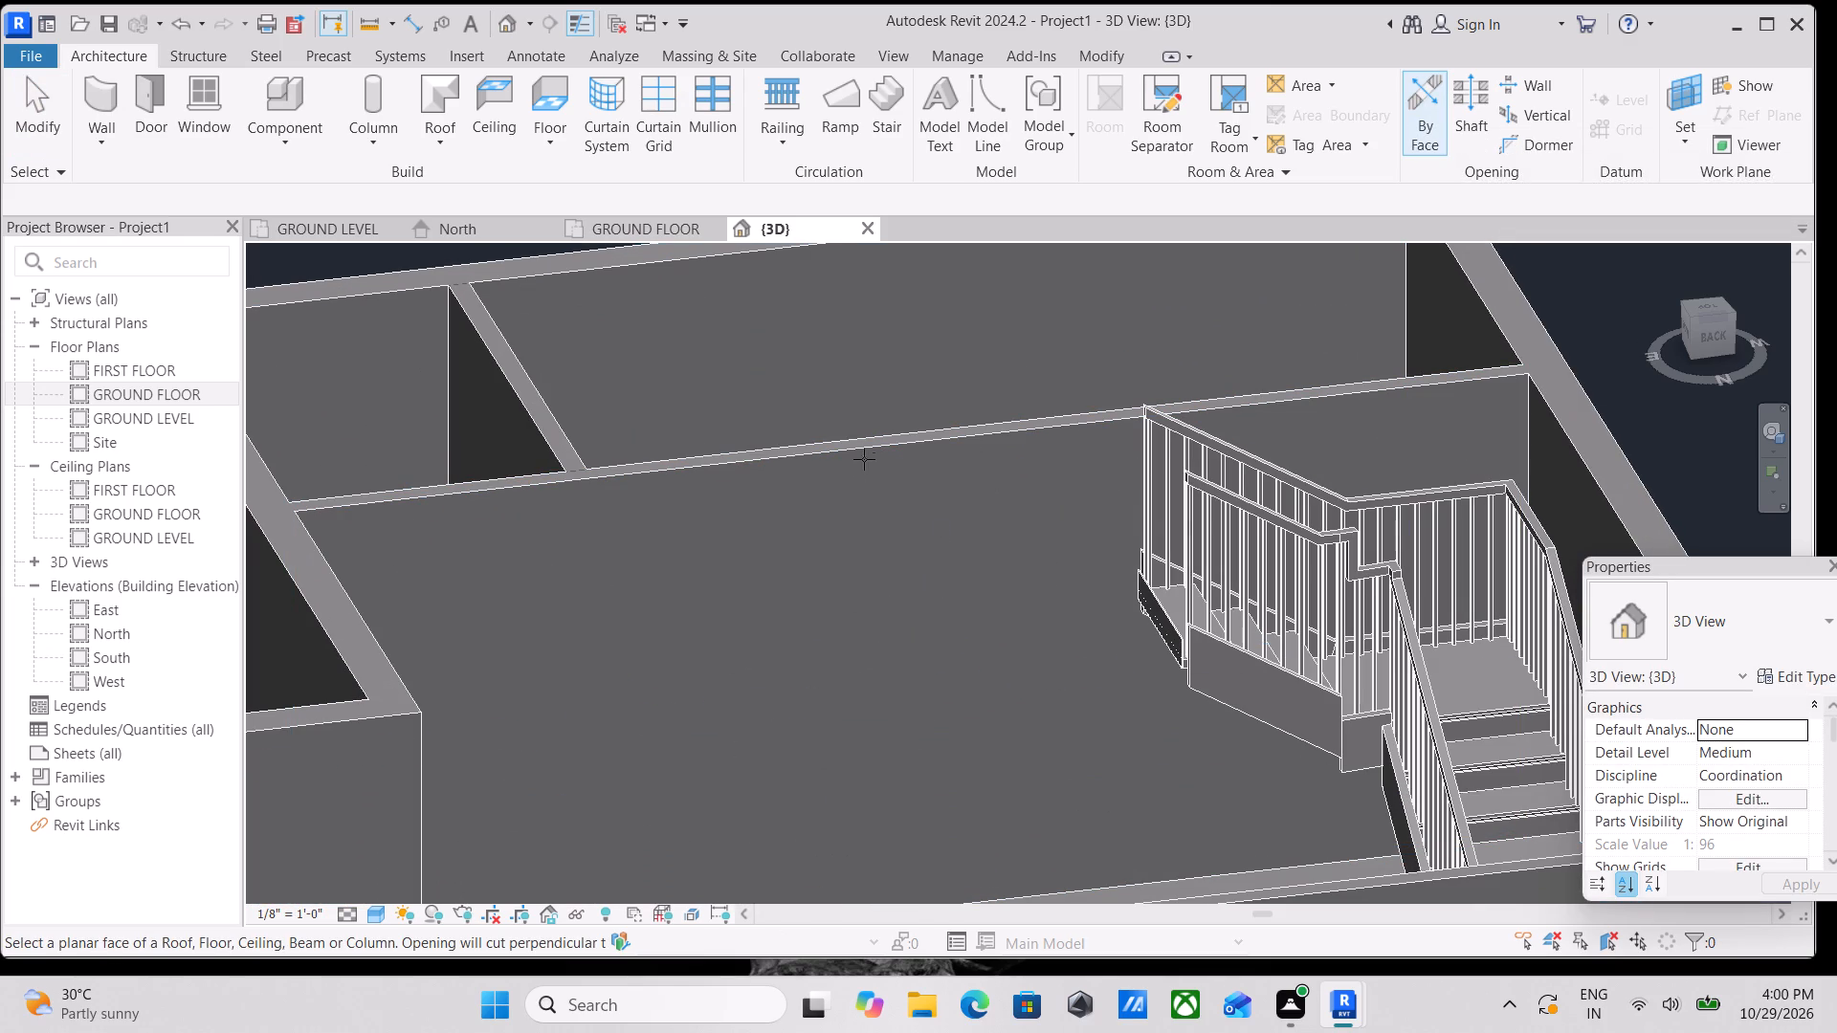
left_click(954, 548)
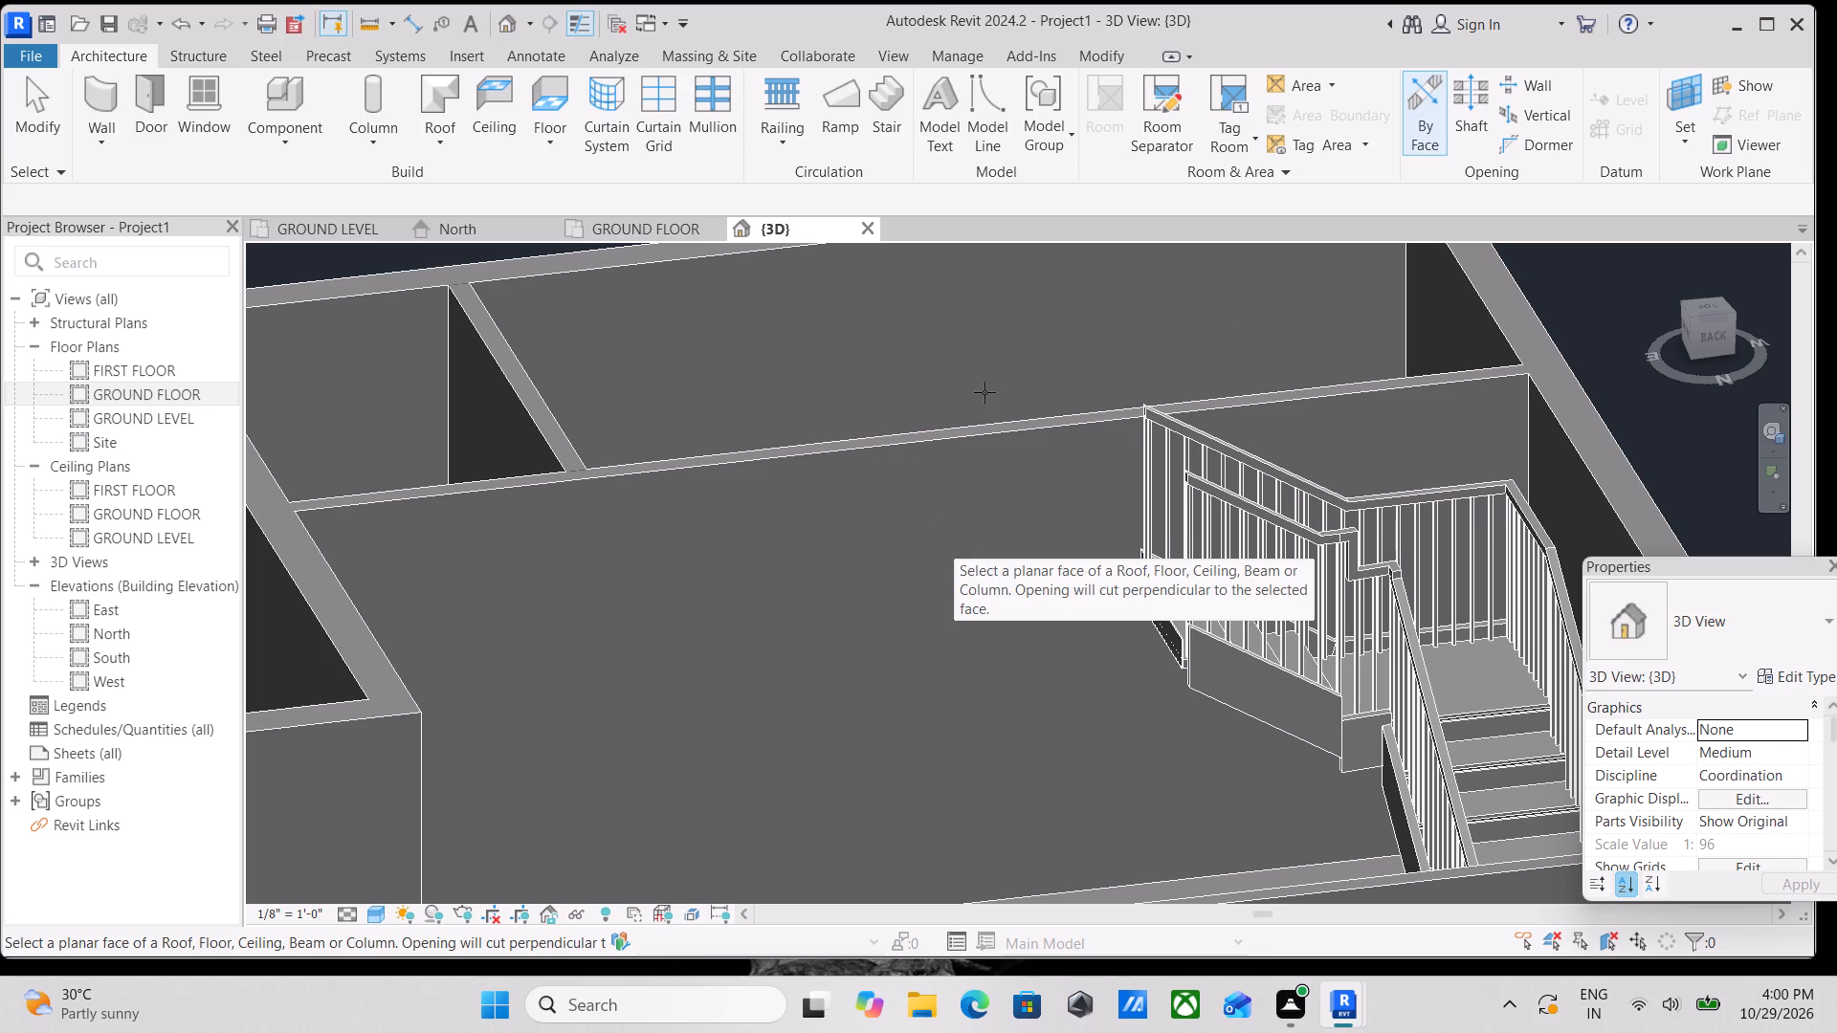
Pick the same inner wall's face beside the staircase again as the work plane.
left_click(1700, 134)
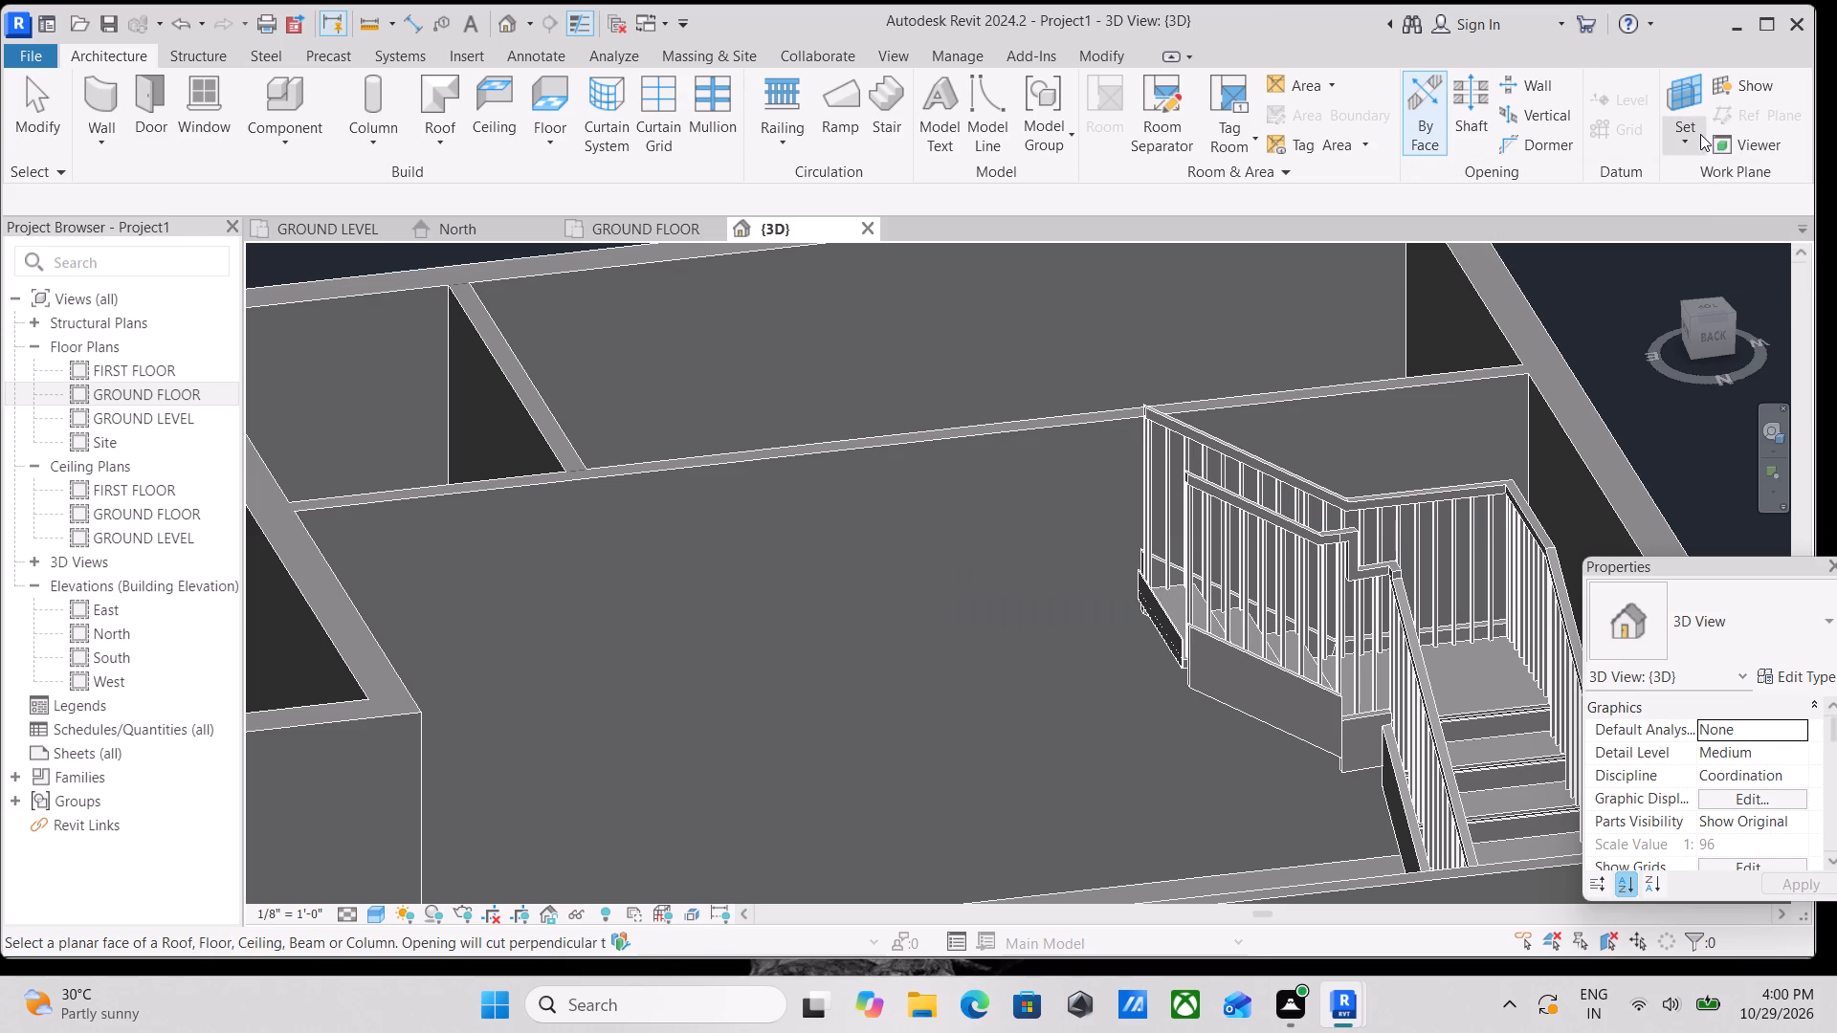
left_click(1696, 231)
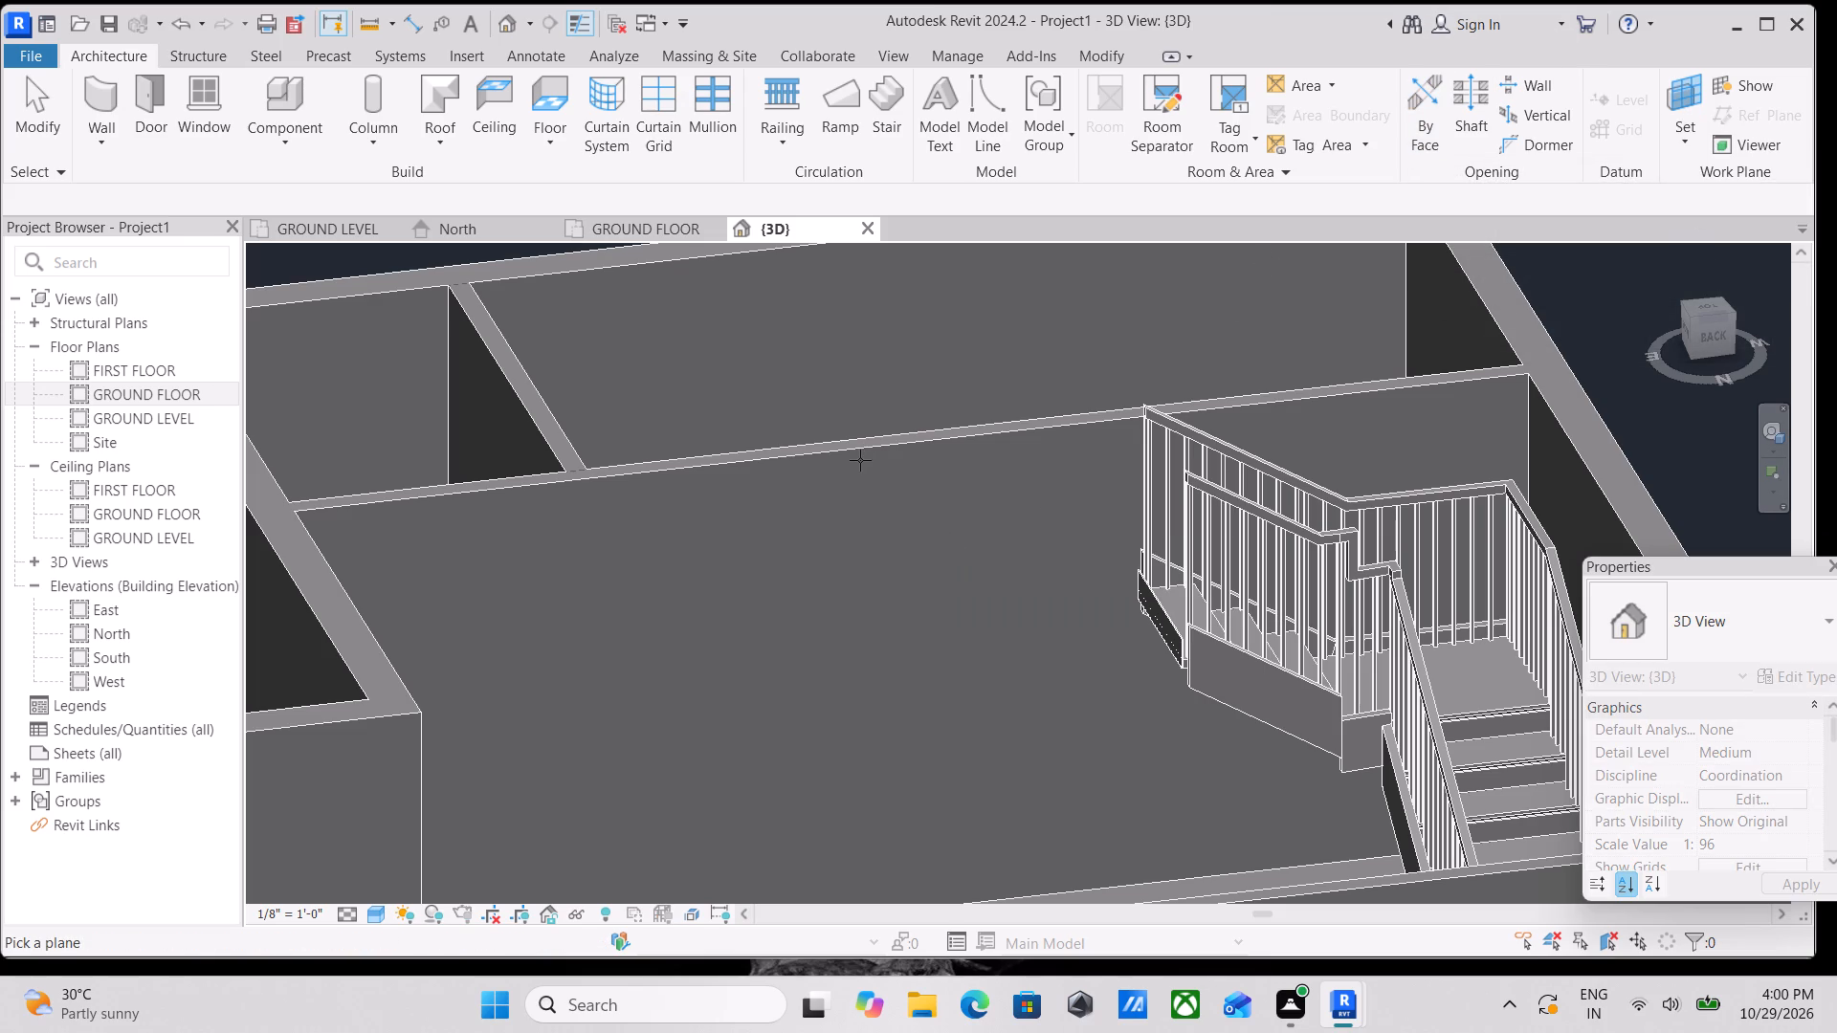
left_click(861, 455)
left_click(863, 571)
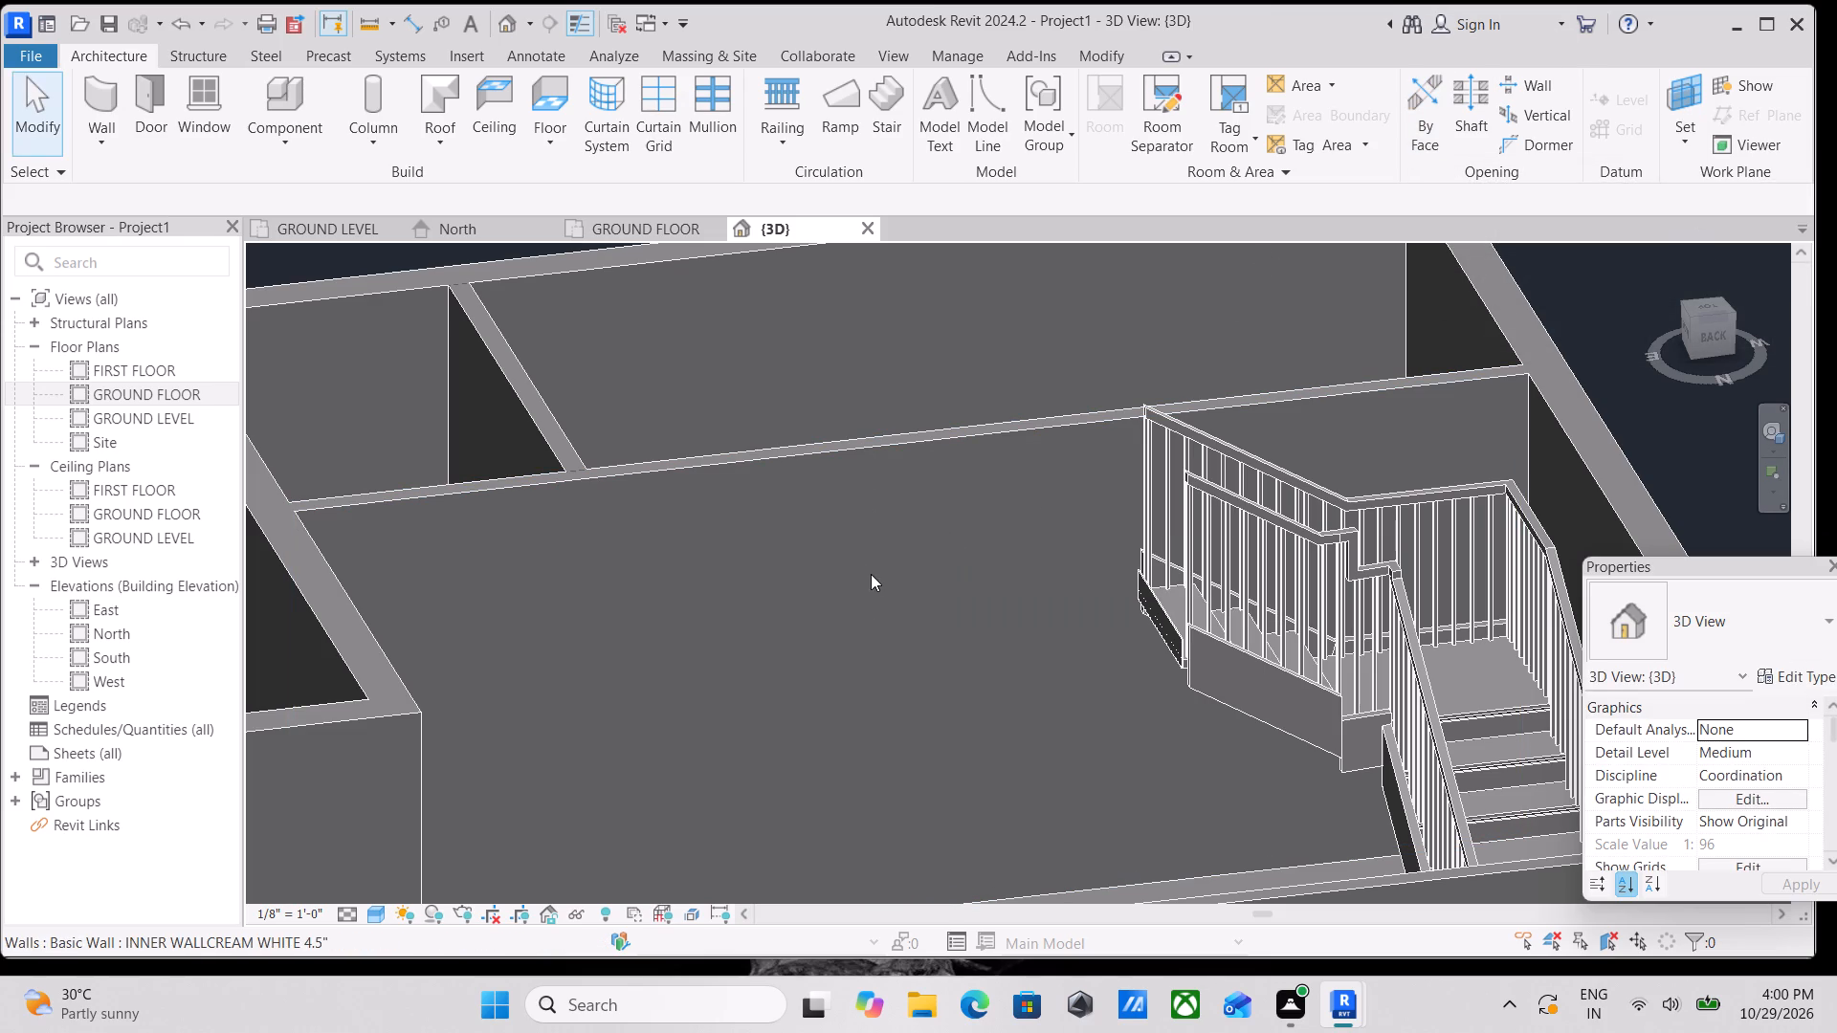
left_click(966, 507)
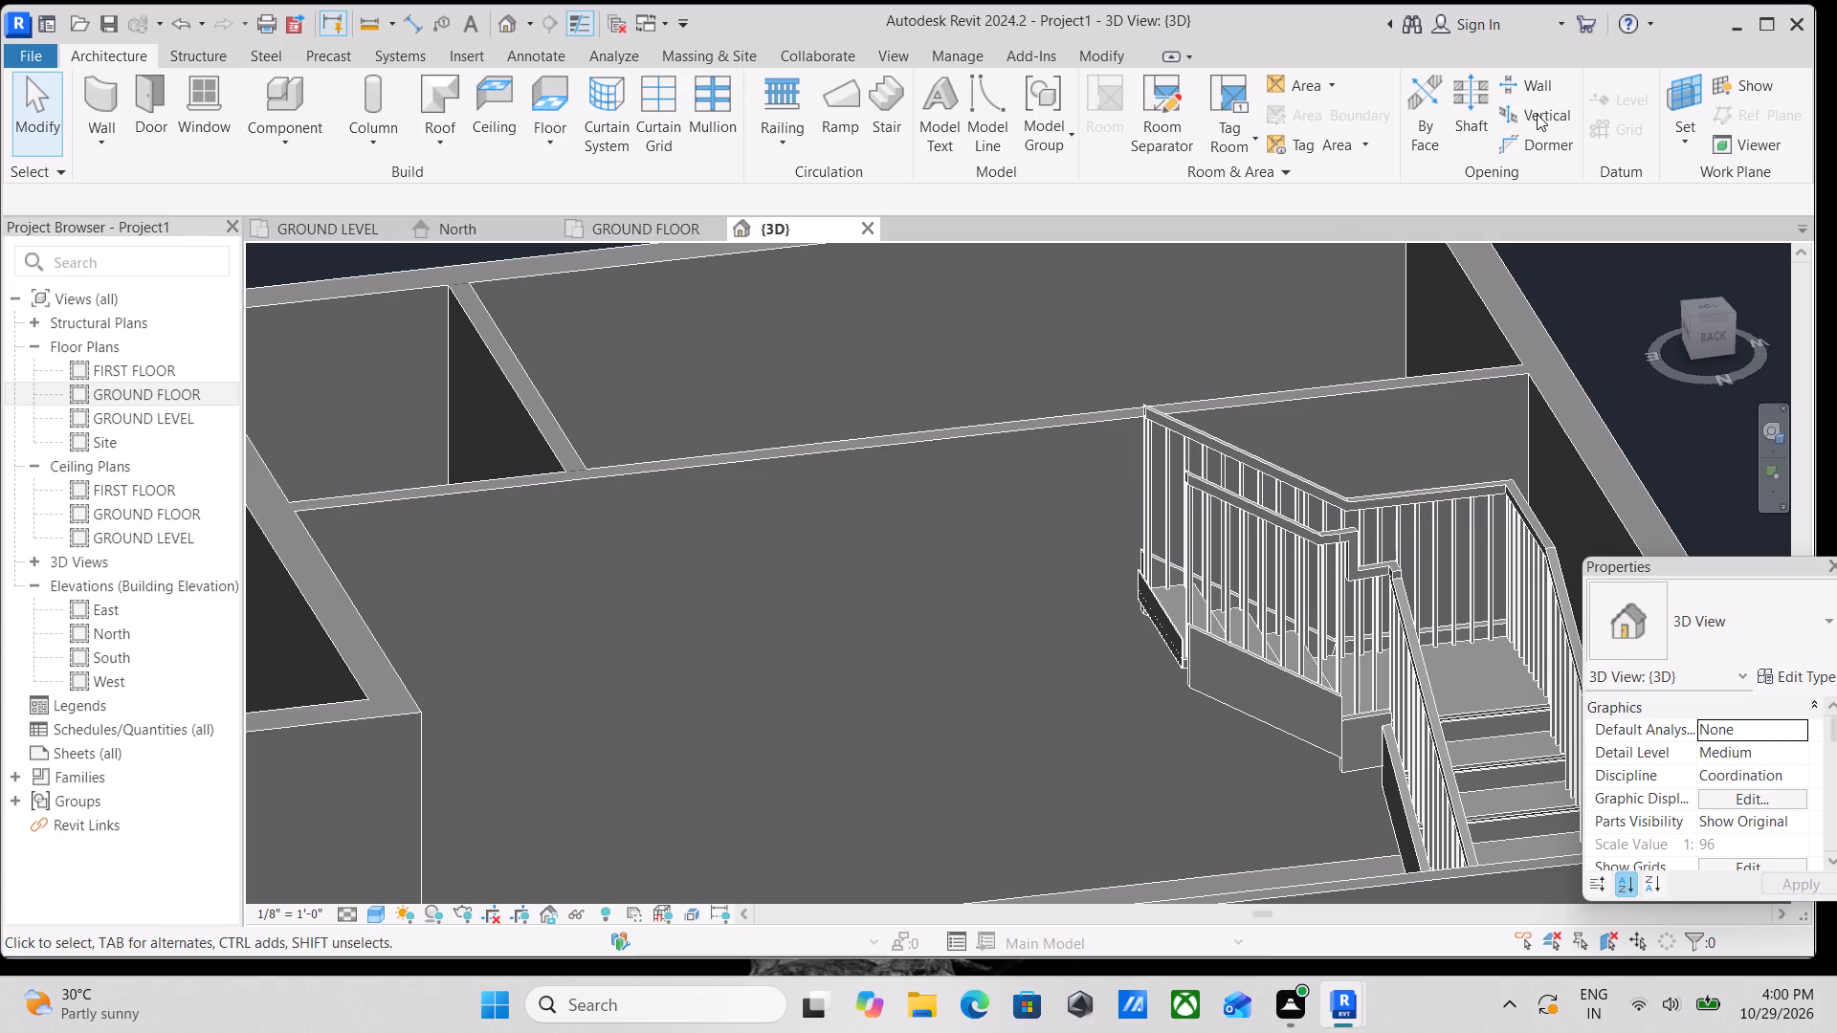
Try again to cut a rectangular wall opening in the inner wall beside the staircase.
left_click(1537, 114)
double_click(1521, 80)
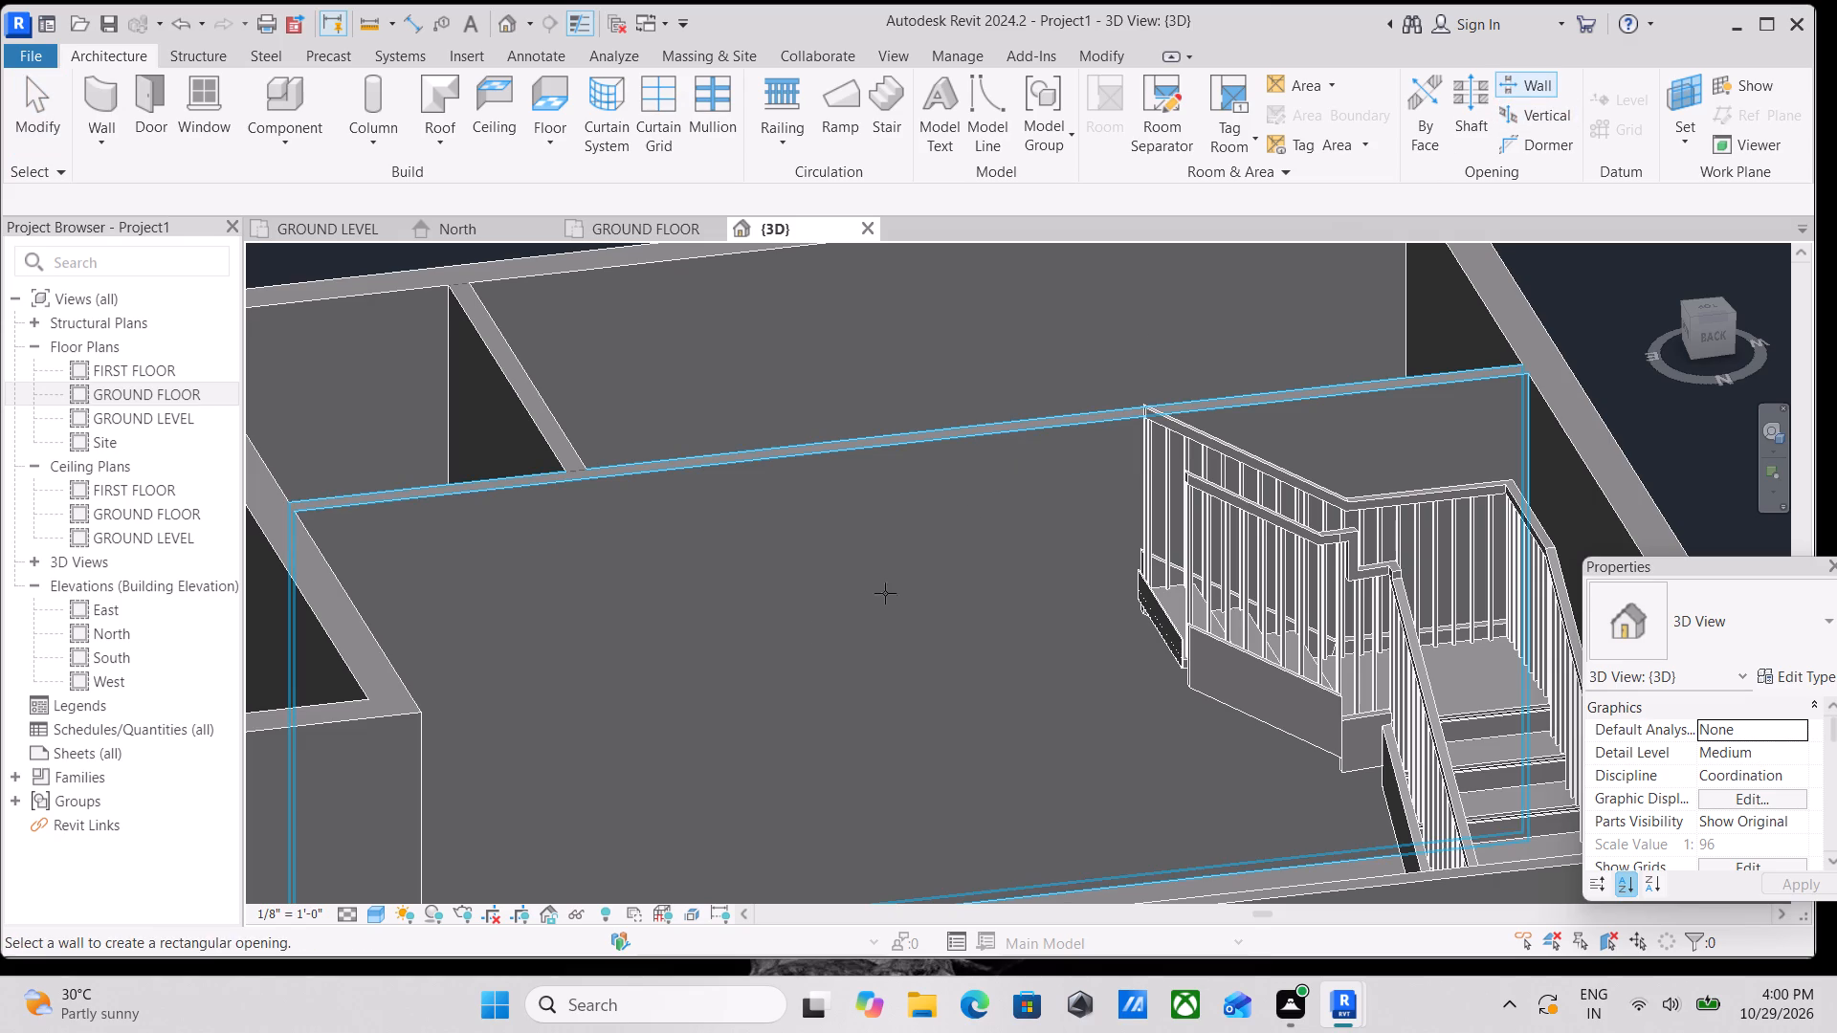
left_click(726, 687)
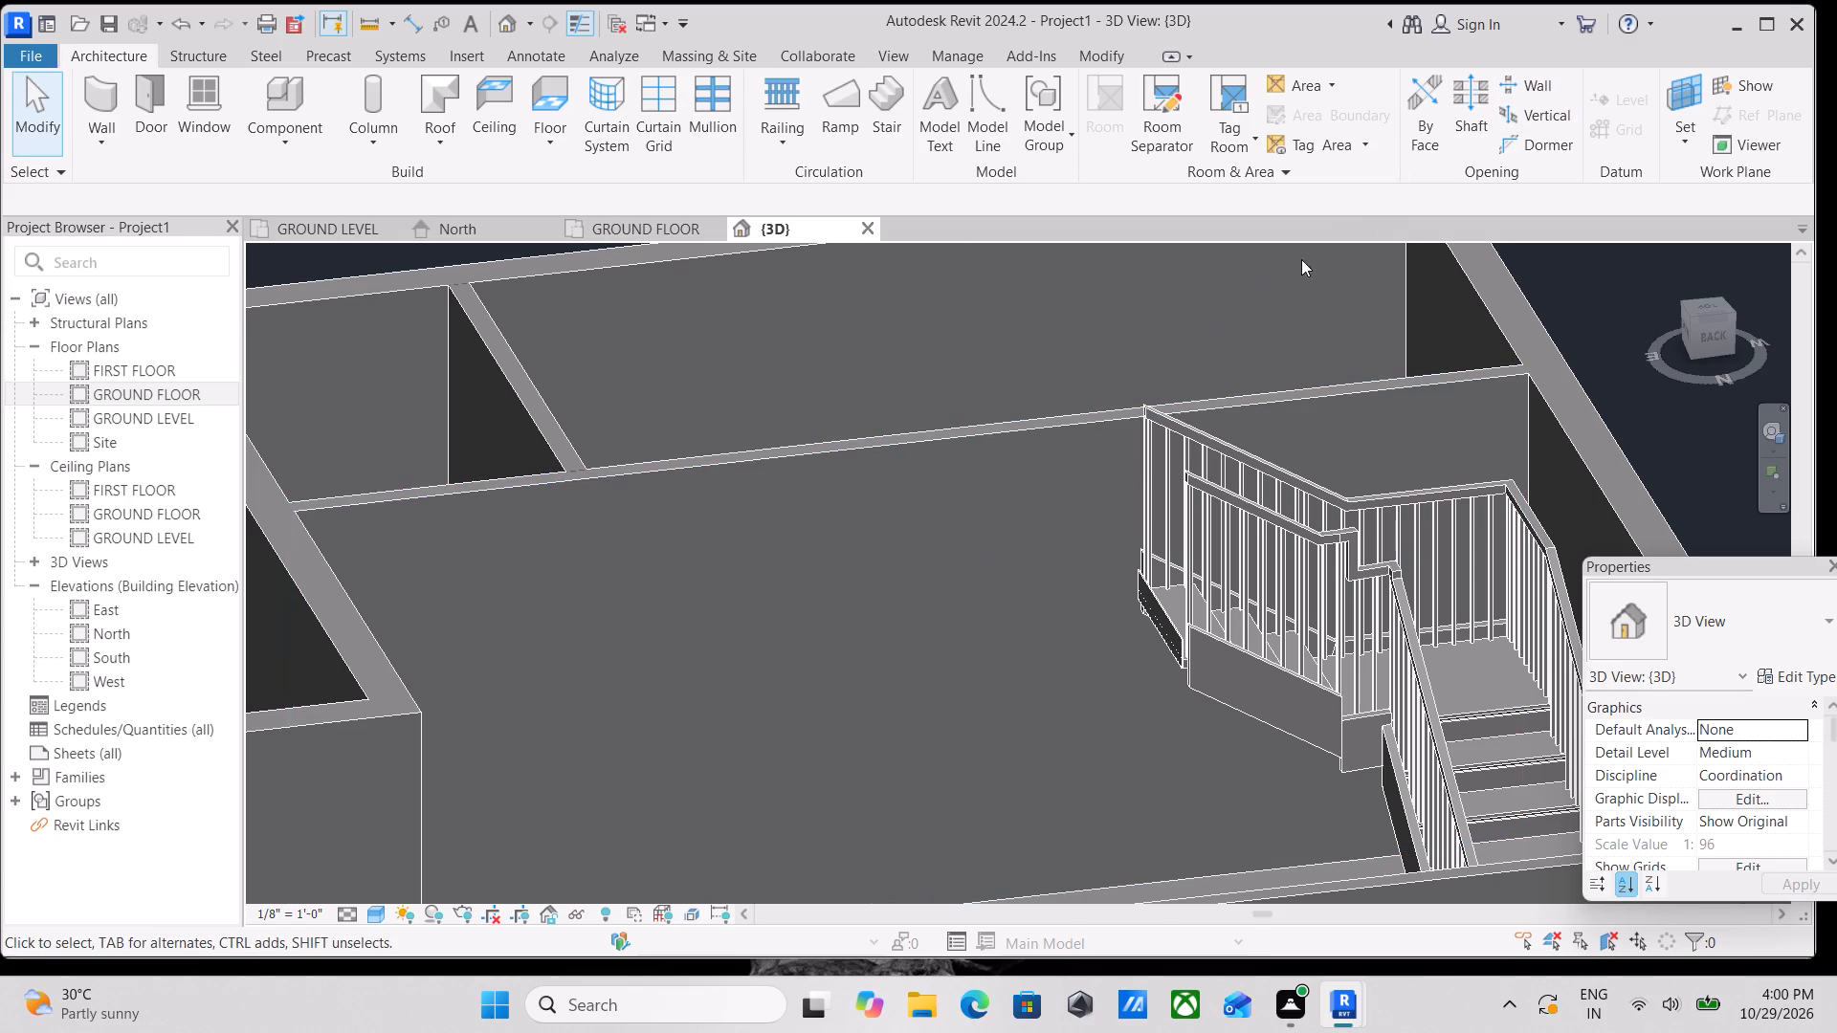
Examine the staircase, the surrounding rooms and the inner wall from several sides in 3D, dismissing the save reminder without saving.
scroll(1216, 321, "down", 3)
scroll(999, 512, "down", 2)
middle_click_drag(959, 523, 1161, 656, "shift")
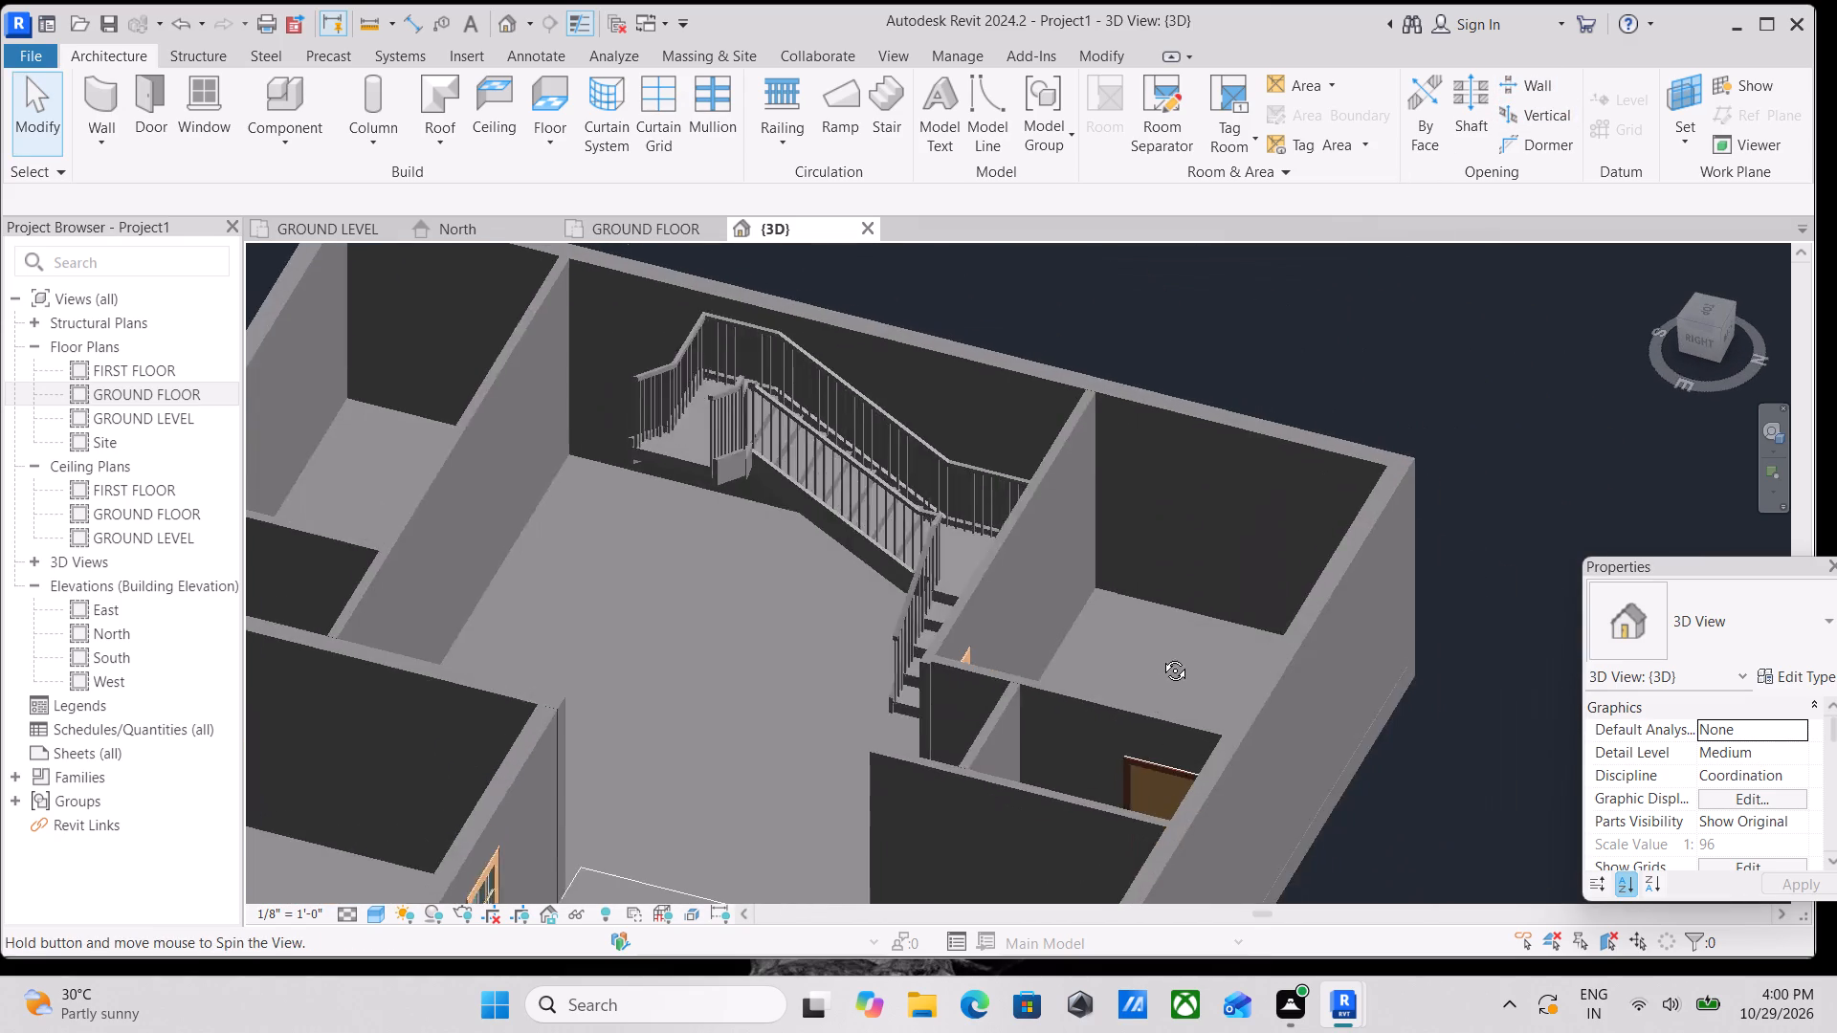
middle_click_drag(1161, 656, 1157, 653, "shift")
middle_click_drag(192, 552, 321, 386)
scroll(192, 552, "up", 1)
middle_click_drag(565, 598, 456, 598, "shift")
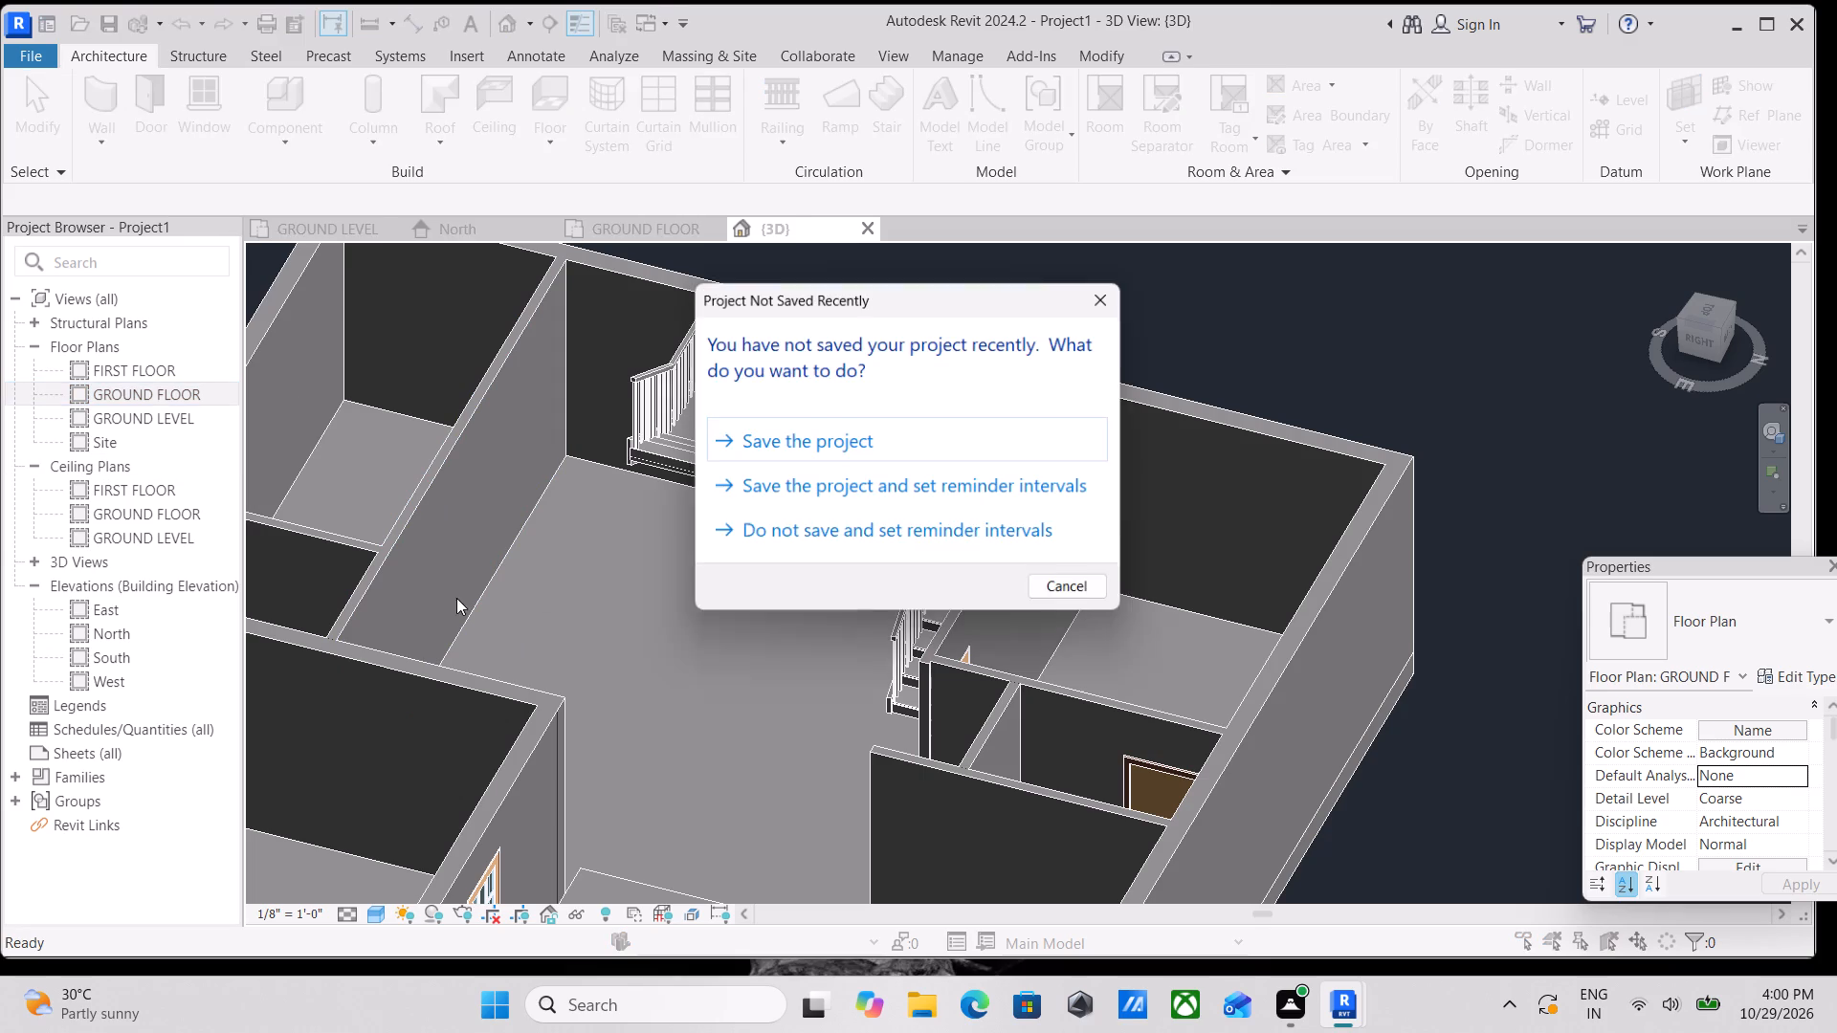
middle_click_drag(456, 598, 284, 604, "shift")
left_click(1118, 285)
middle_click_drag(657, 546, 280, 543, "shift")
middle_click_drag(1038, 571, 449, 396)
scroll(525, 388, "up", 3)
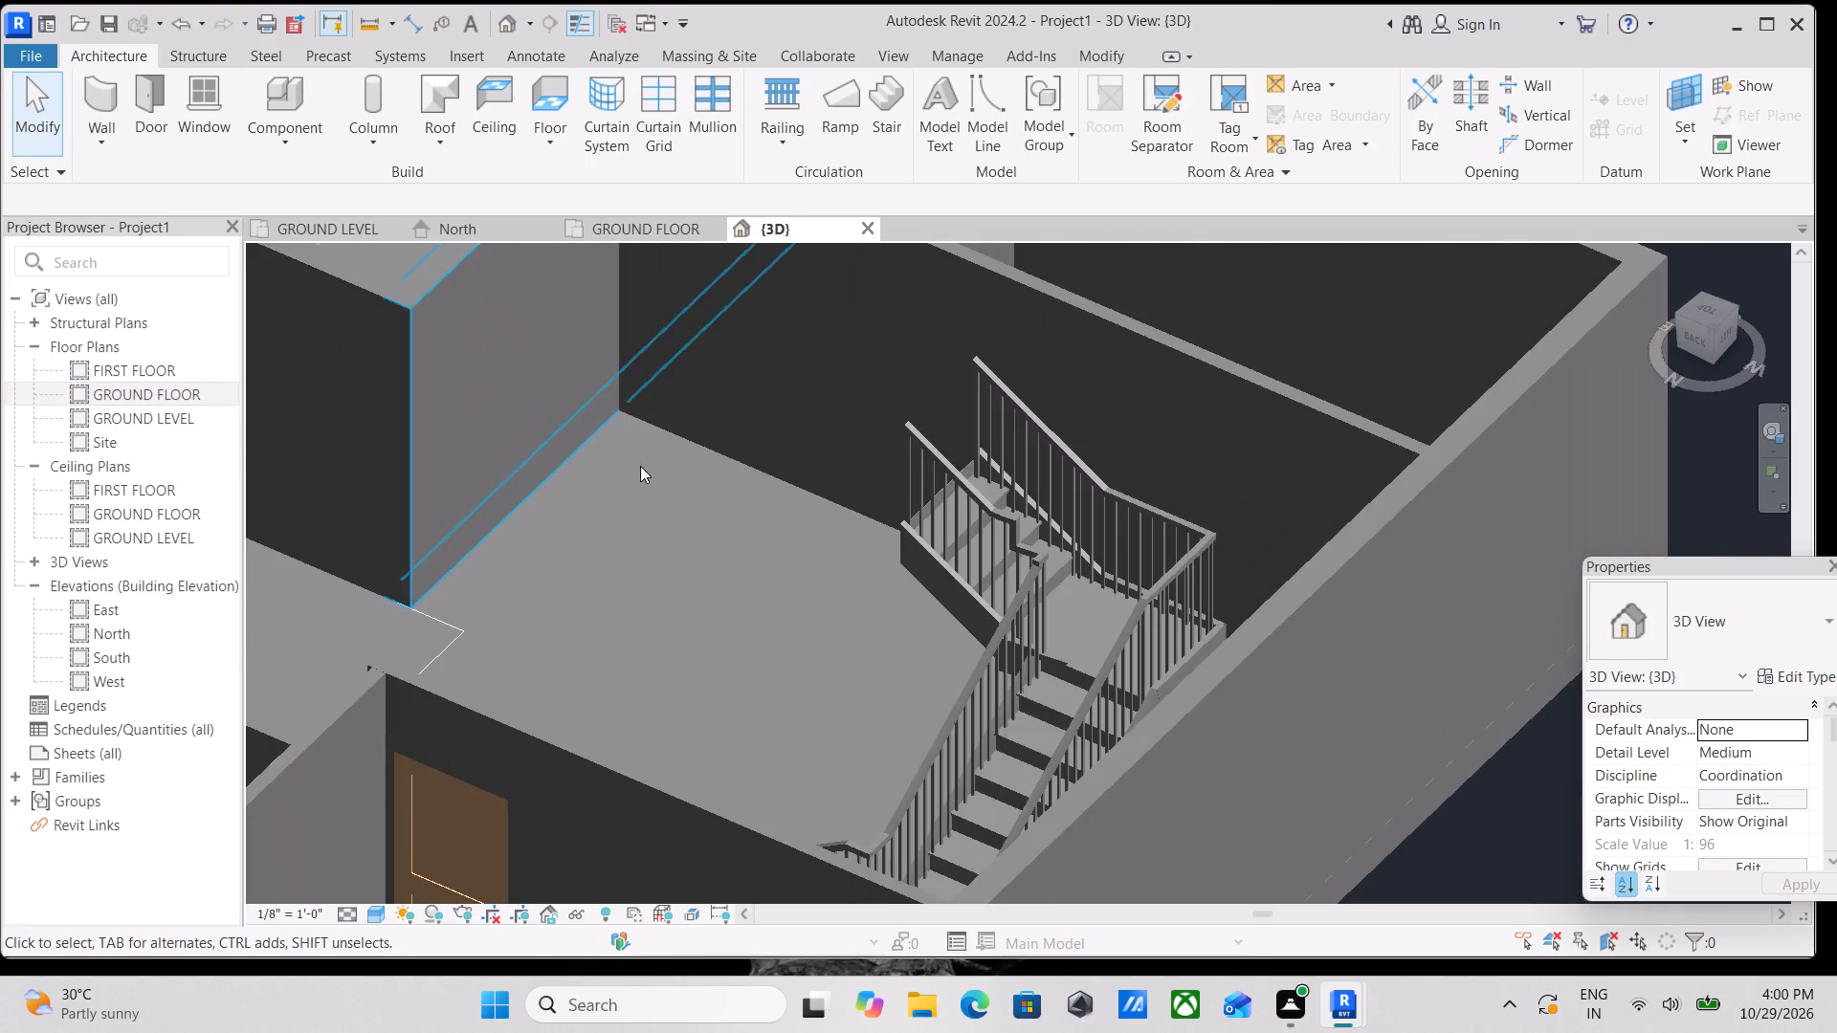
scroll(640, 467, "down", 2)
middle_click_drag(637, 511, 773, 504, "shift")
middle_click_drag(697, 375, 1152, 757)
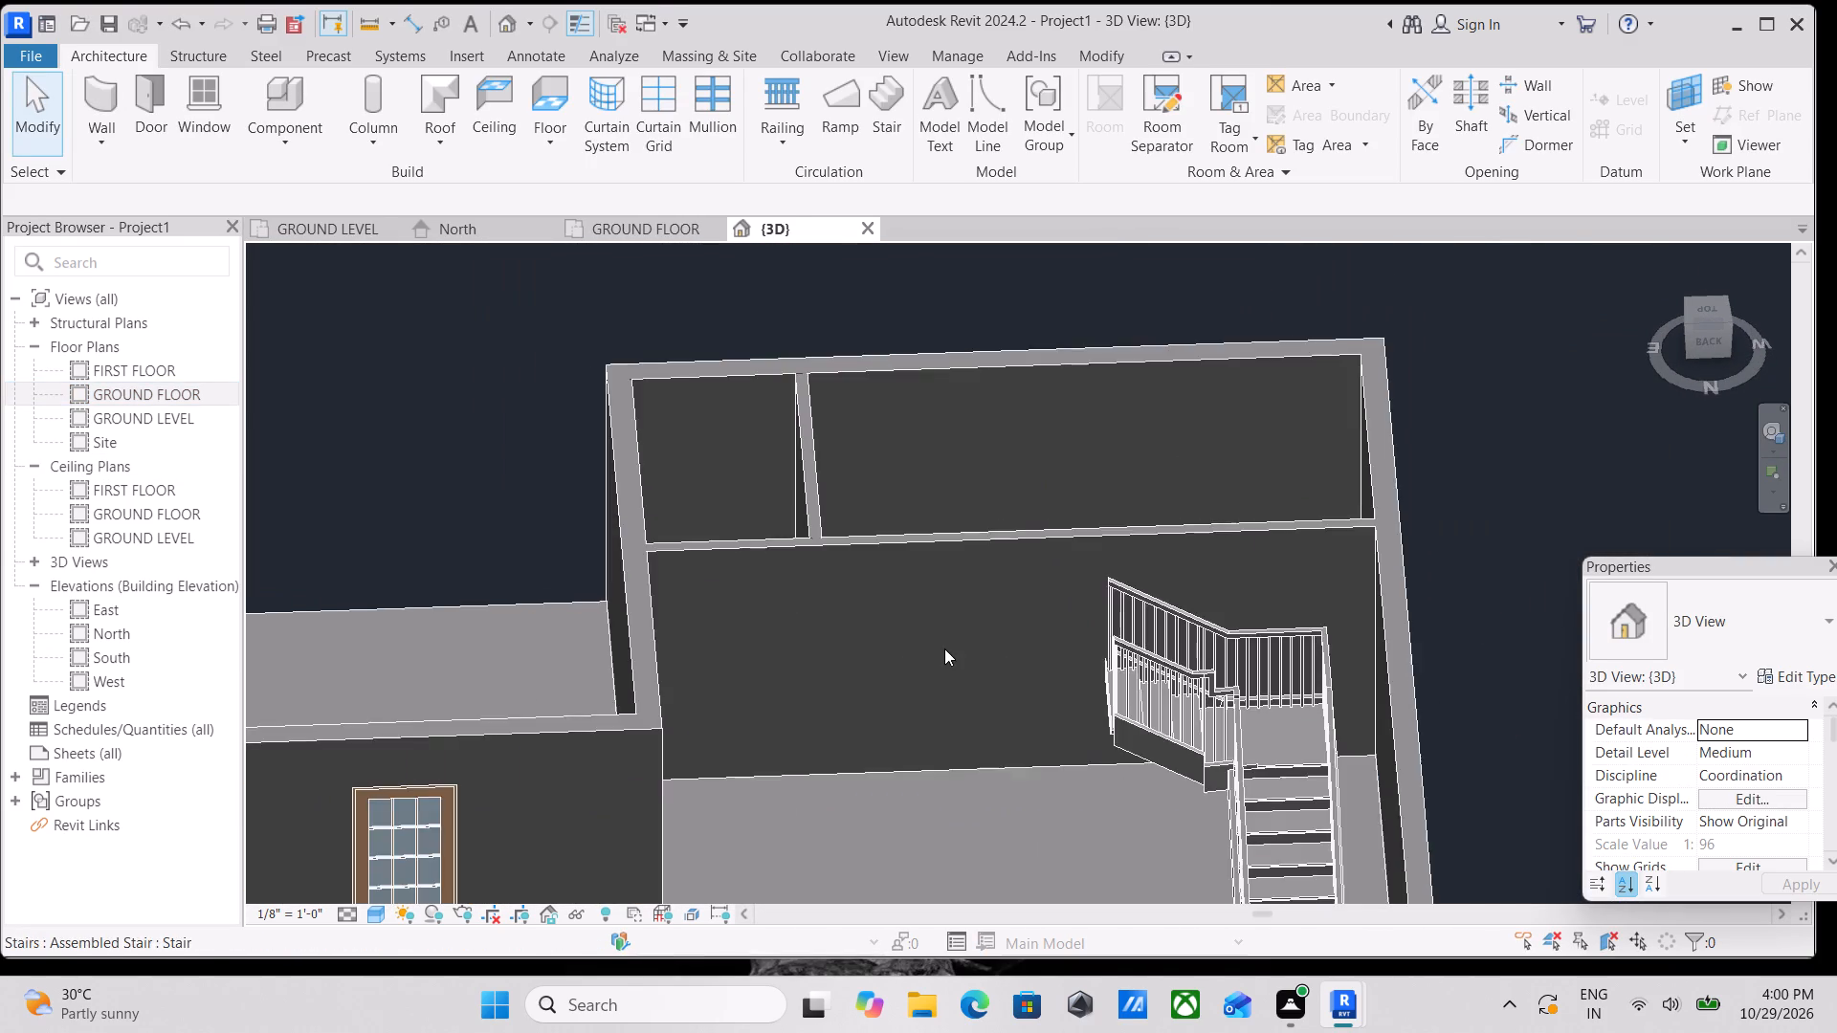
scroll(944, 648, "up", 3)
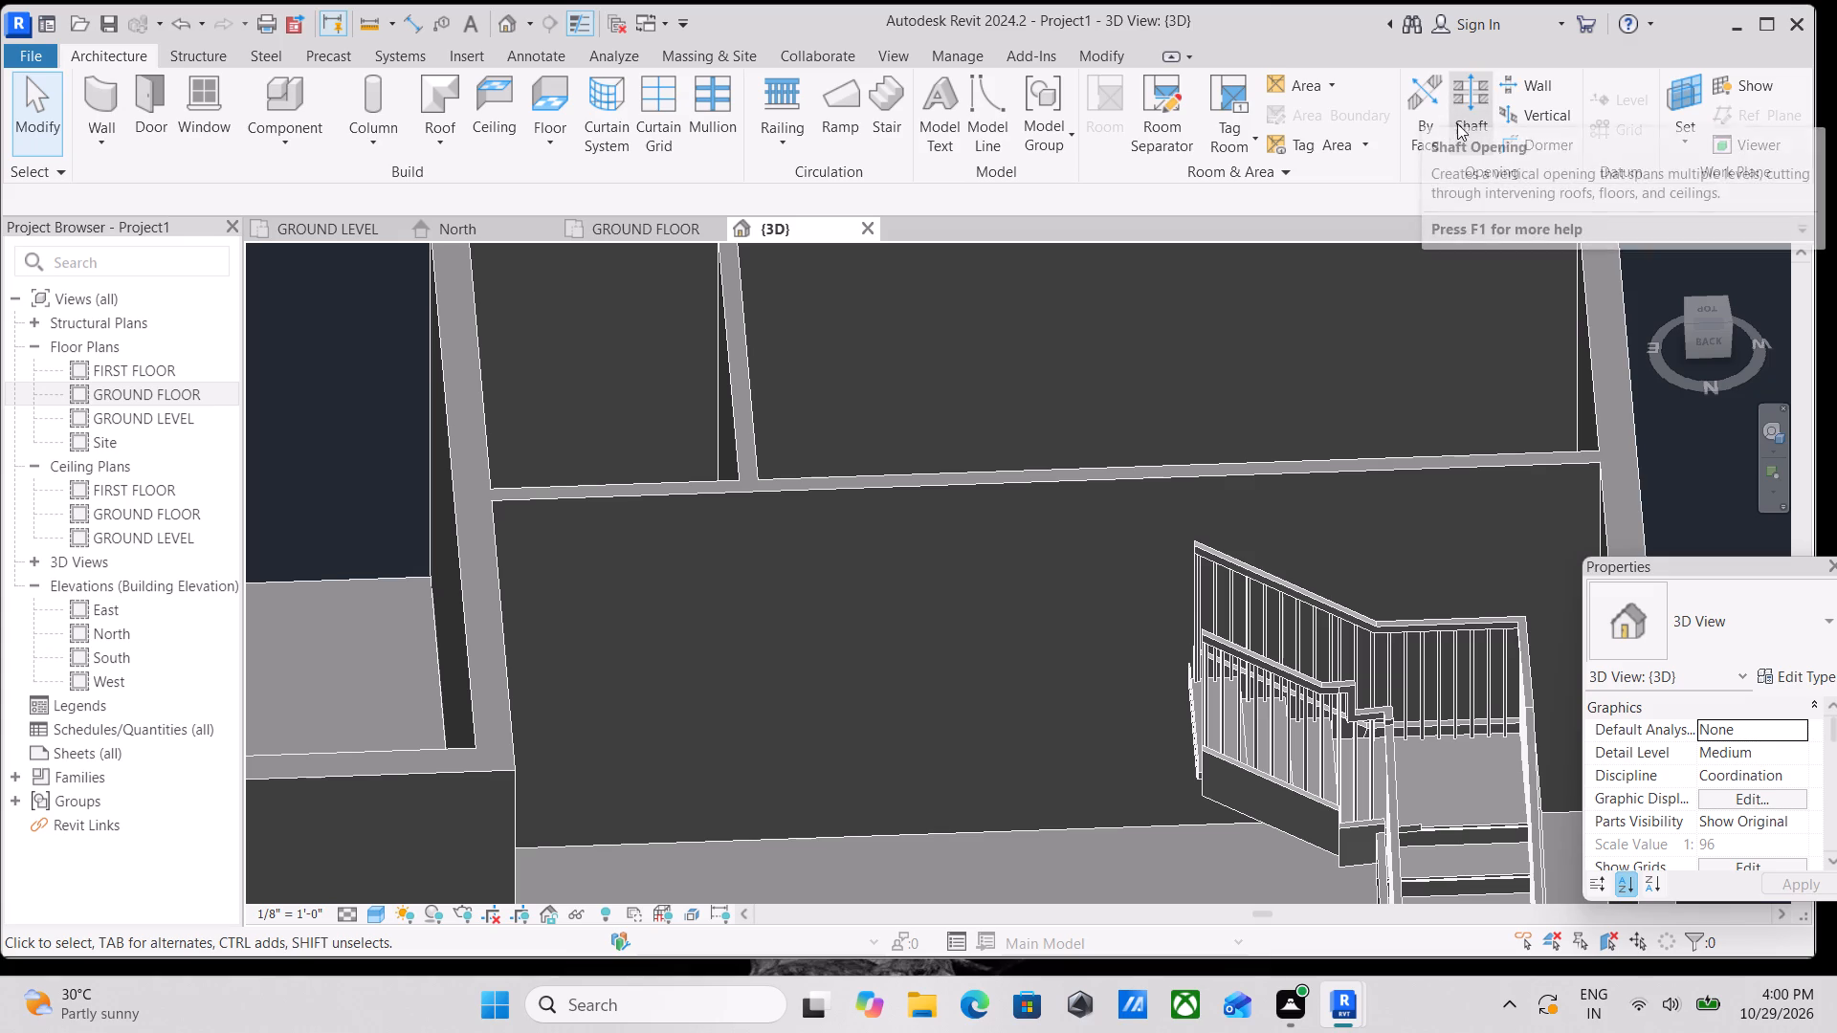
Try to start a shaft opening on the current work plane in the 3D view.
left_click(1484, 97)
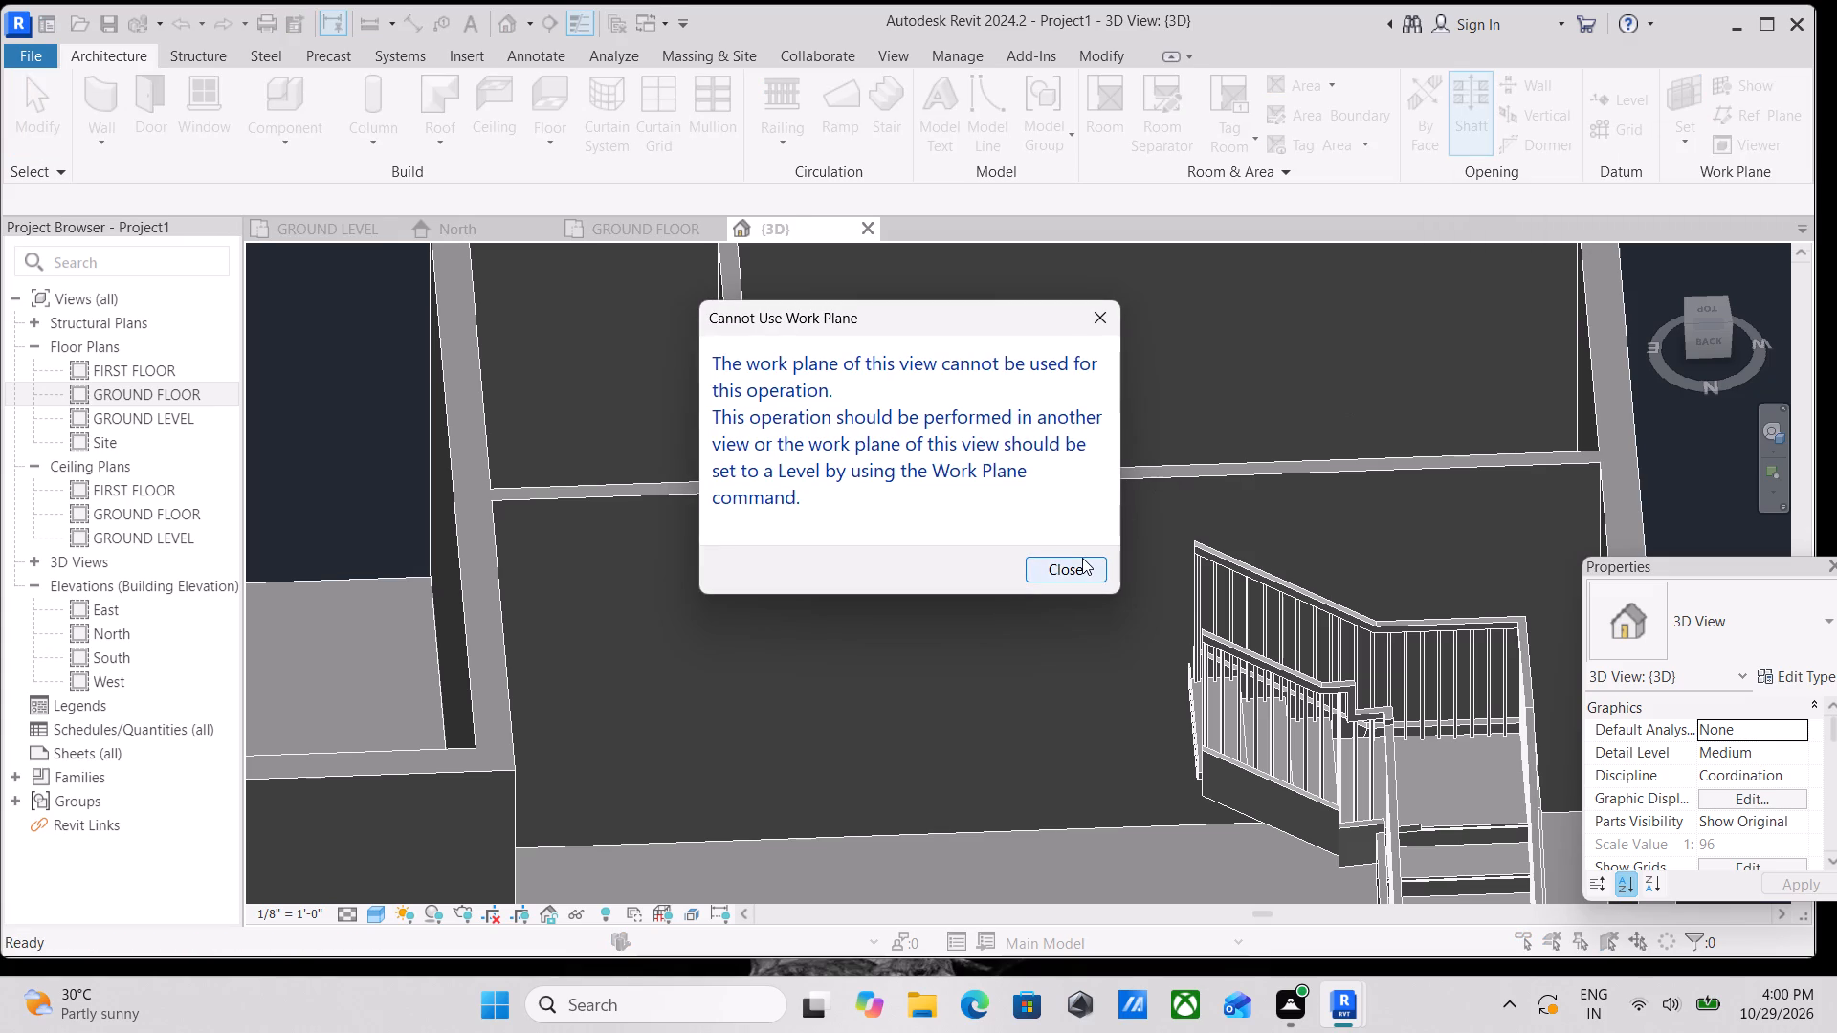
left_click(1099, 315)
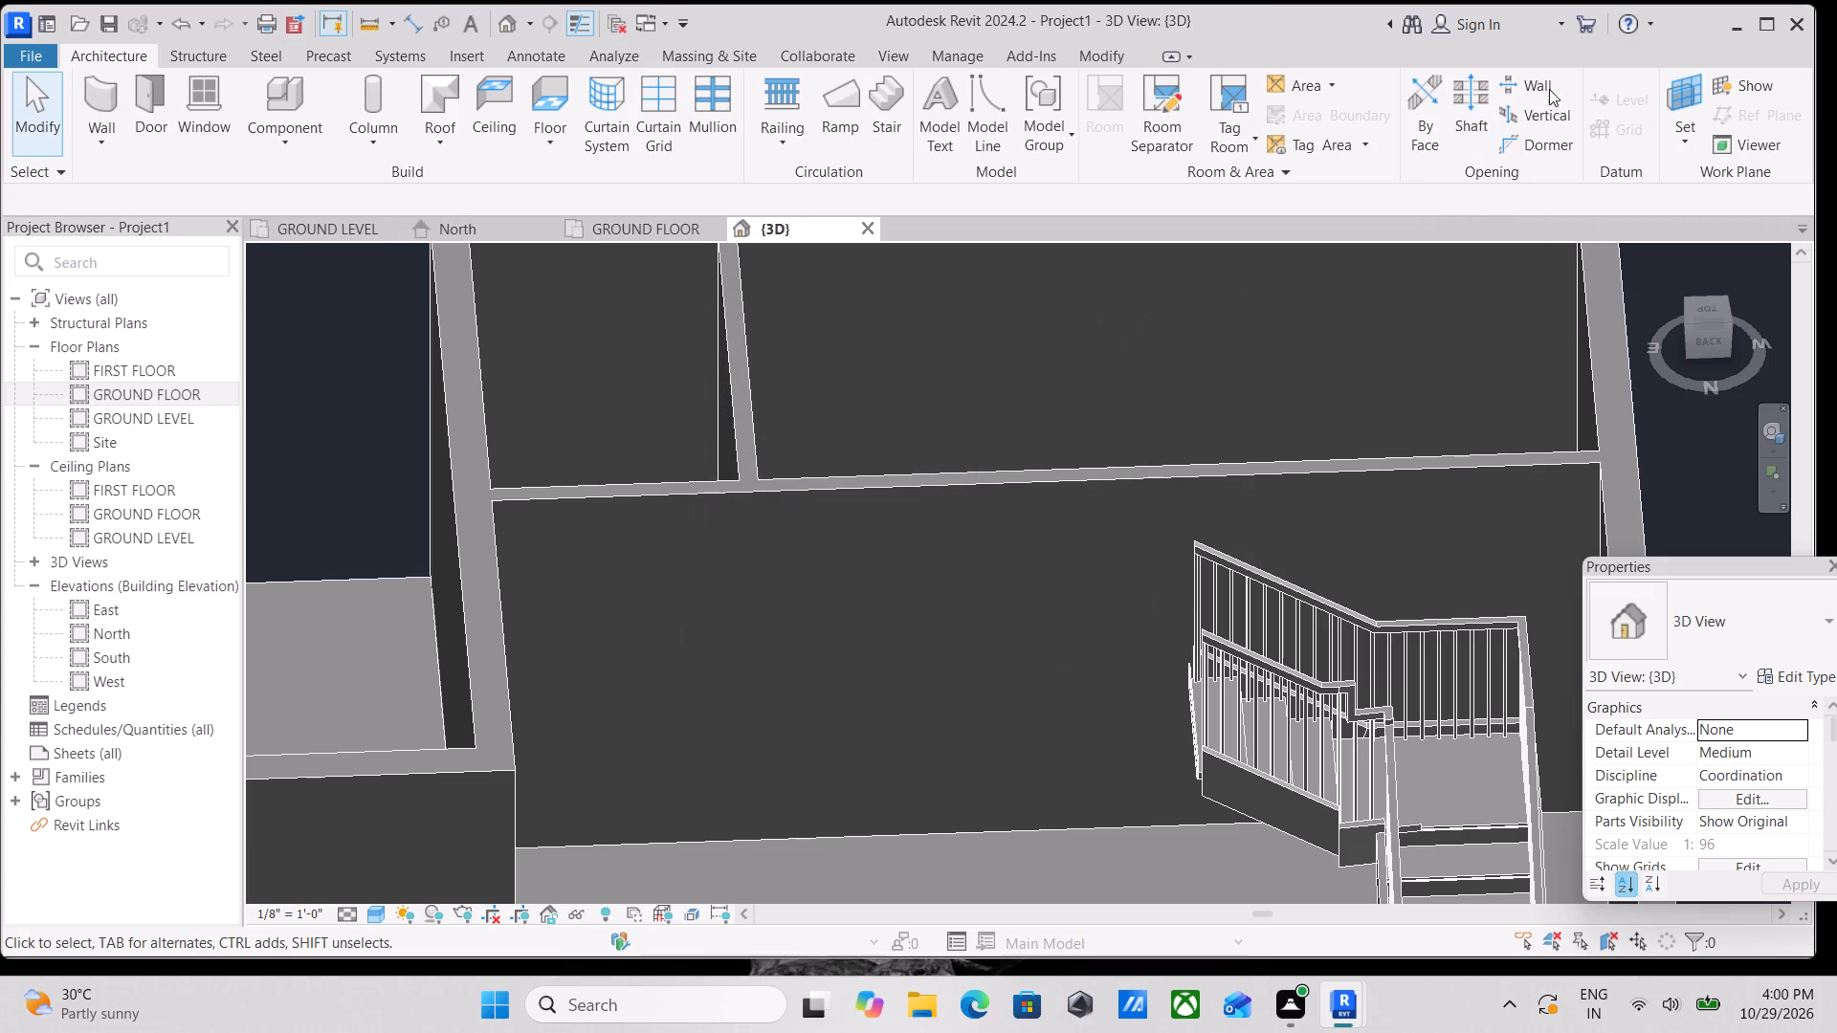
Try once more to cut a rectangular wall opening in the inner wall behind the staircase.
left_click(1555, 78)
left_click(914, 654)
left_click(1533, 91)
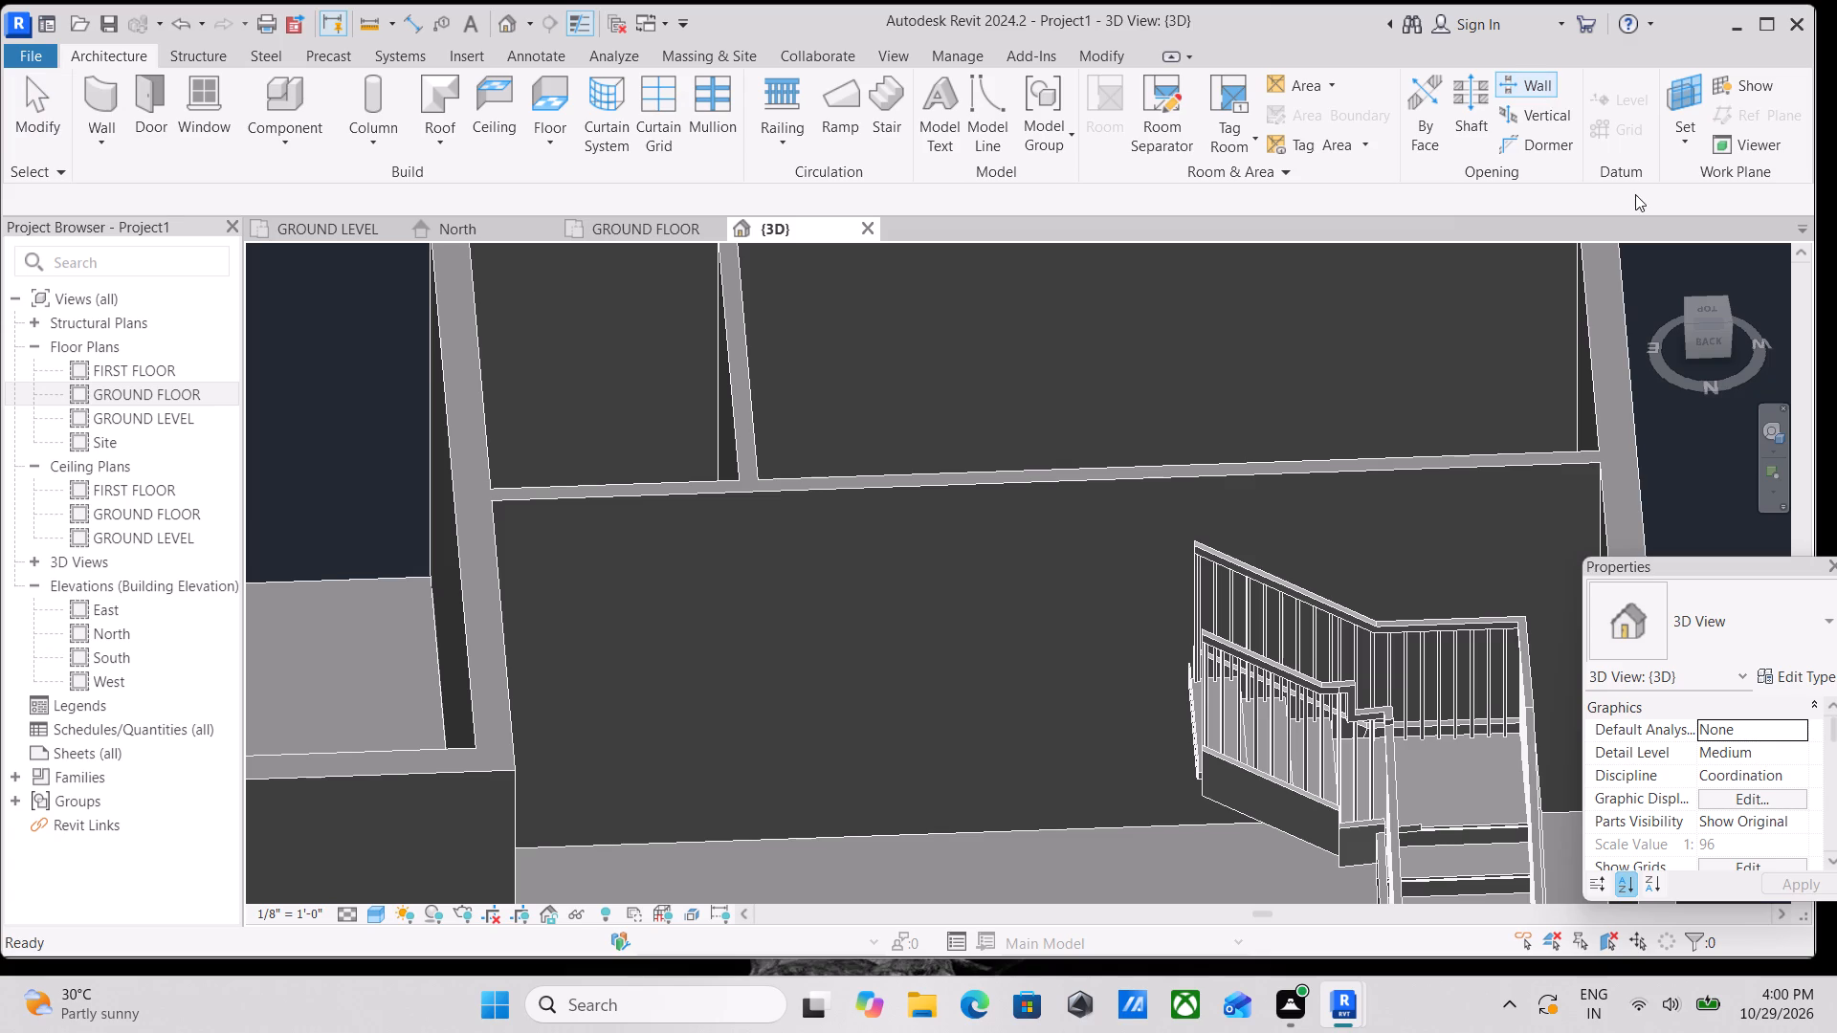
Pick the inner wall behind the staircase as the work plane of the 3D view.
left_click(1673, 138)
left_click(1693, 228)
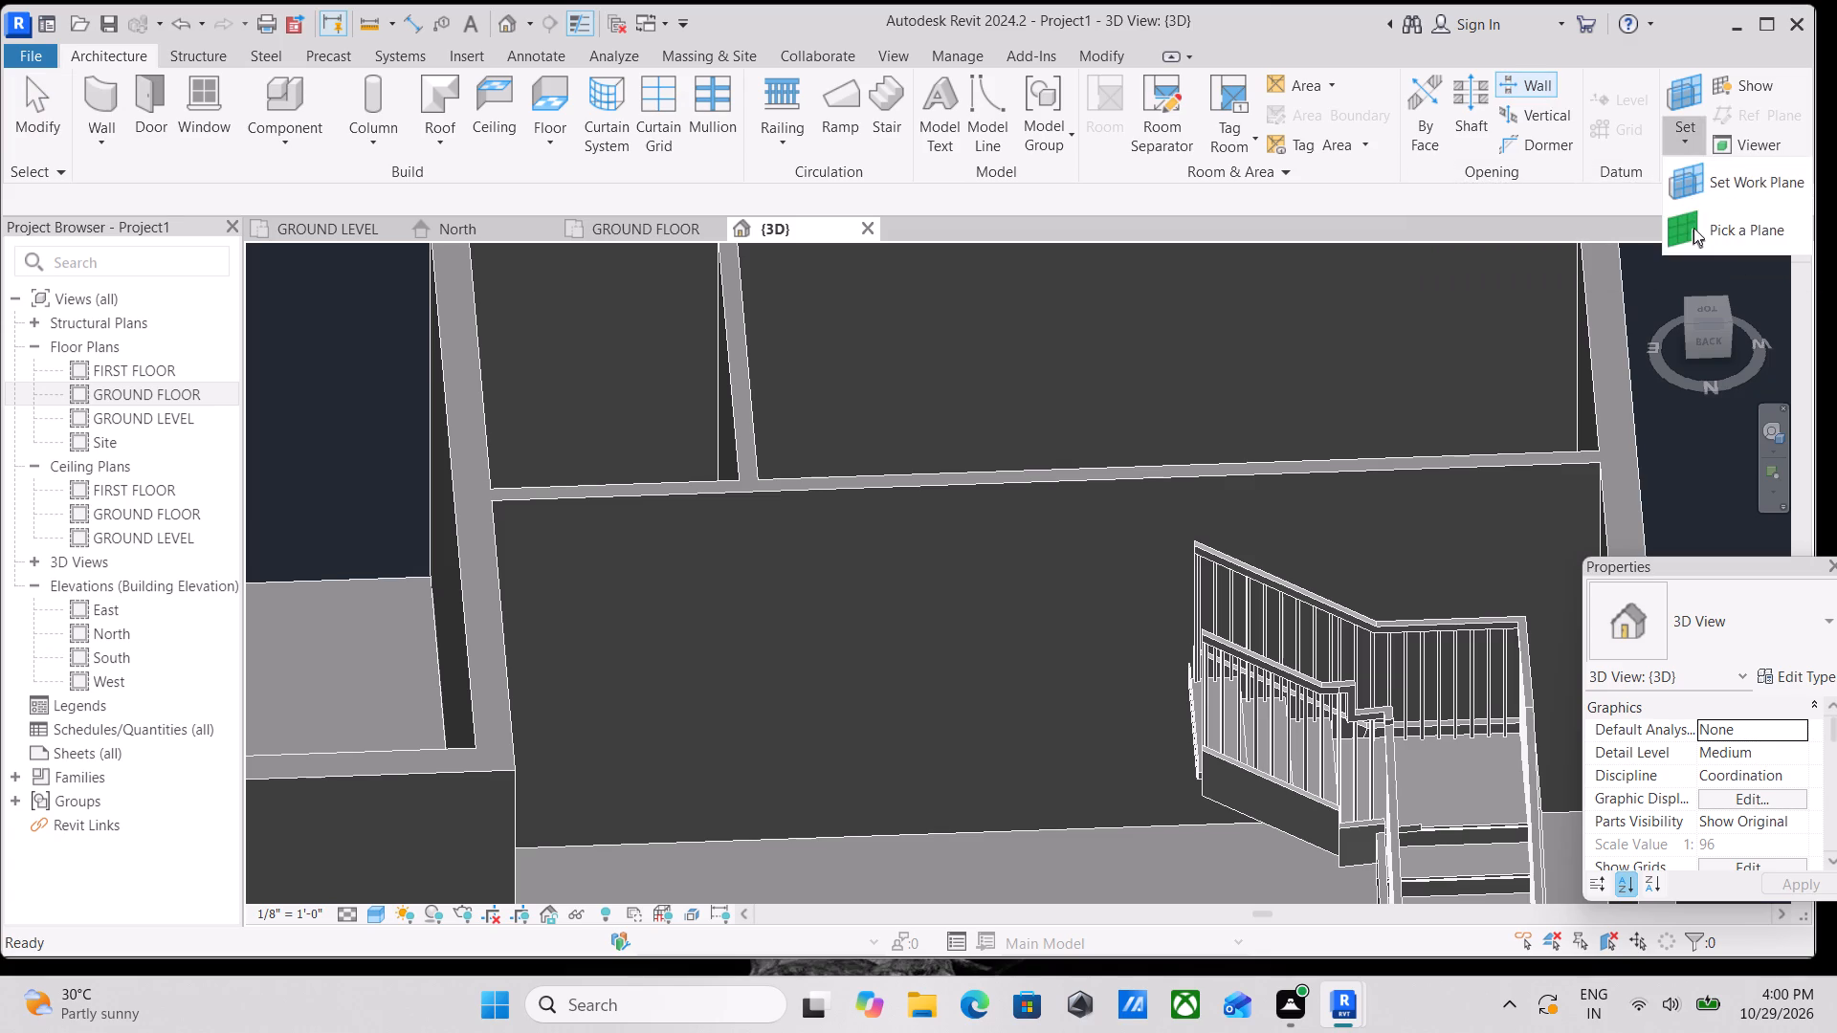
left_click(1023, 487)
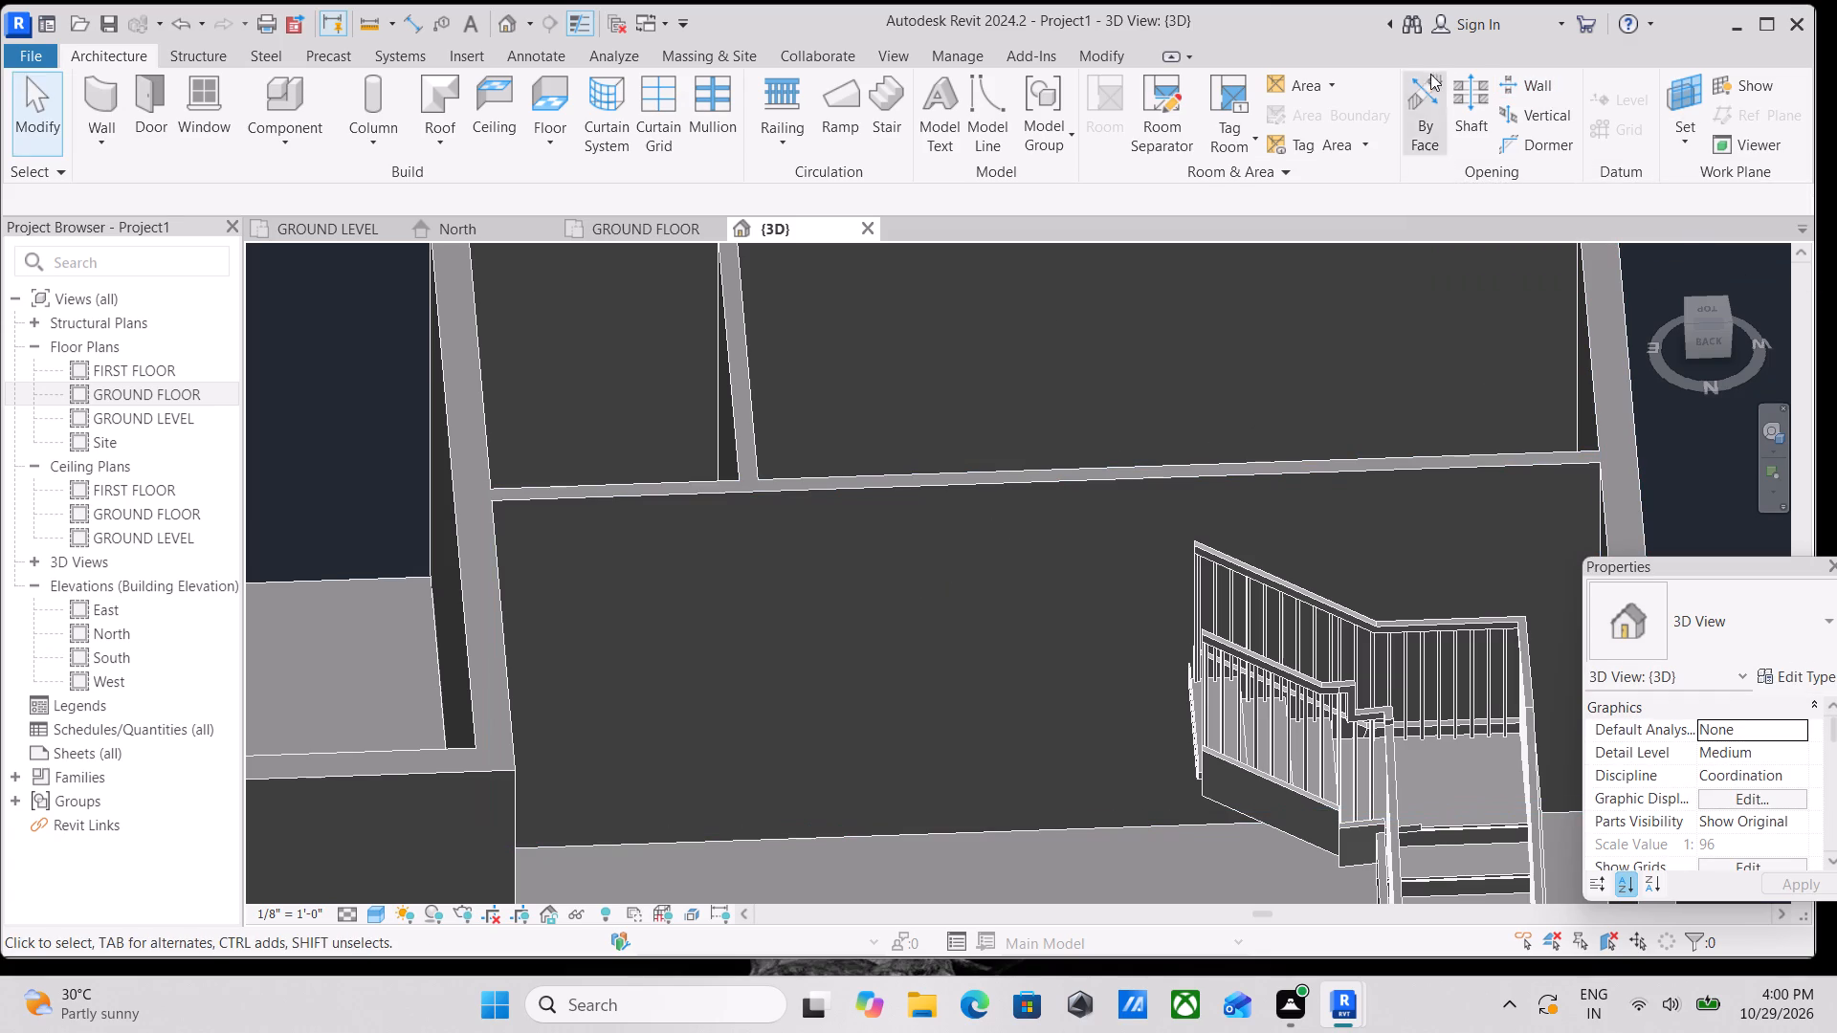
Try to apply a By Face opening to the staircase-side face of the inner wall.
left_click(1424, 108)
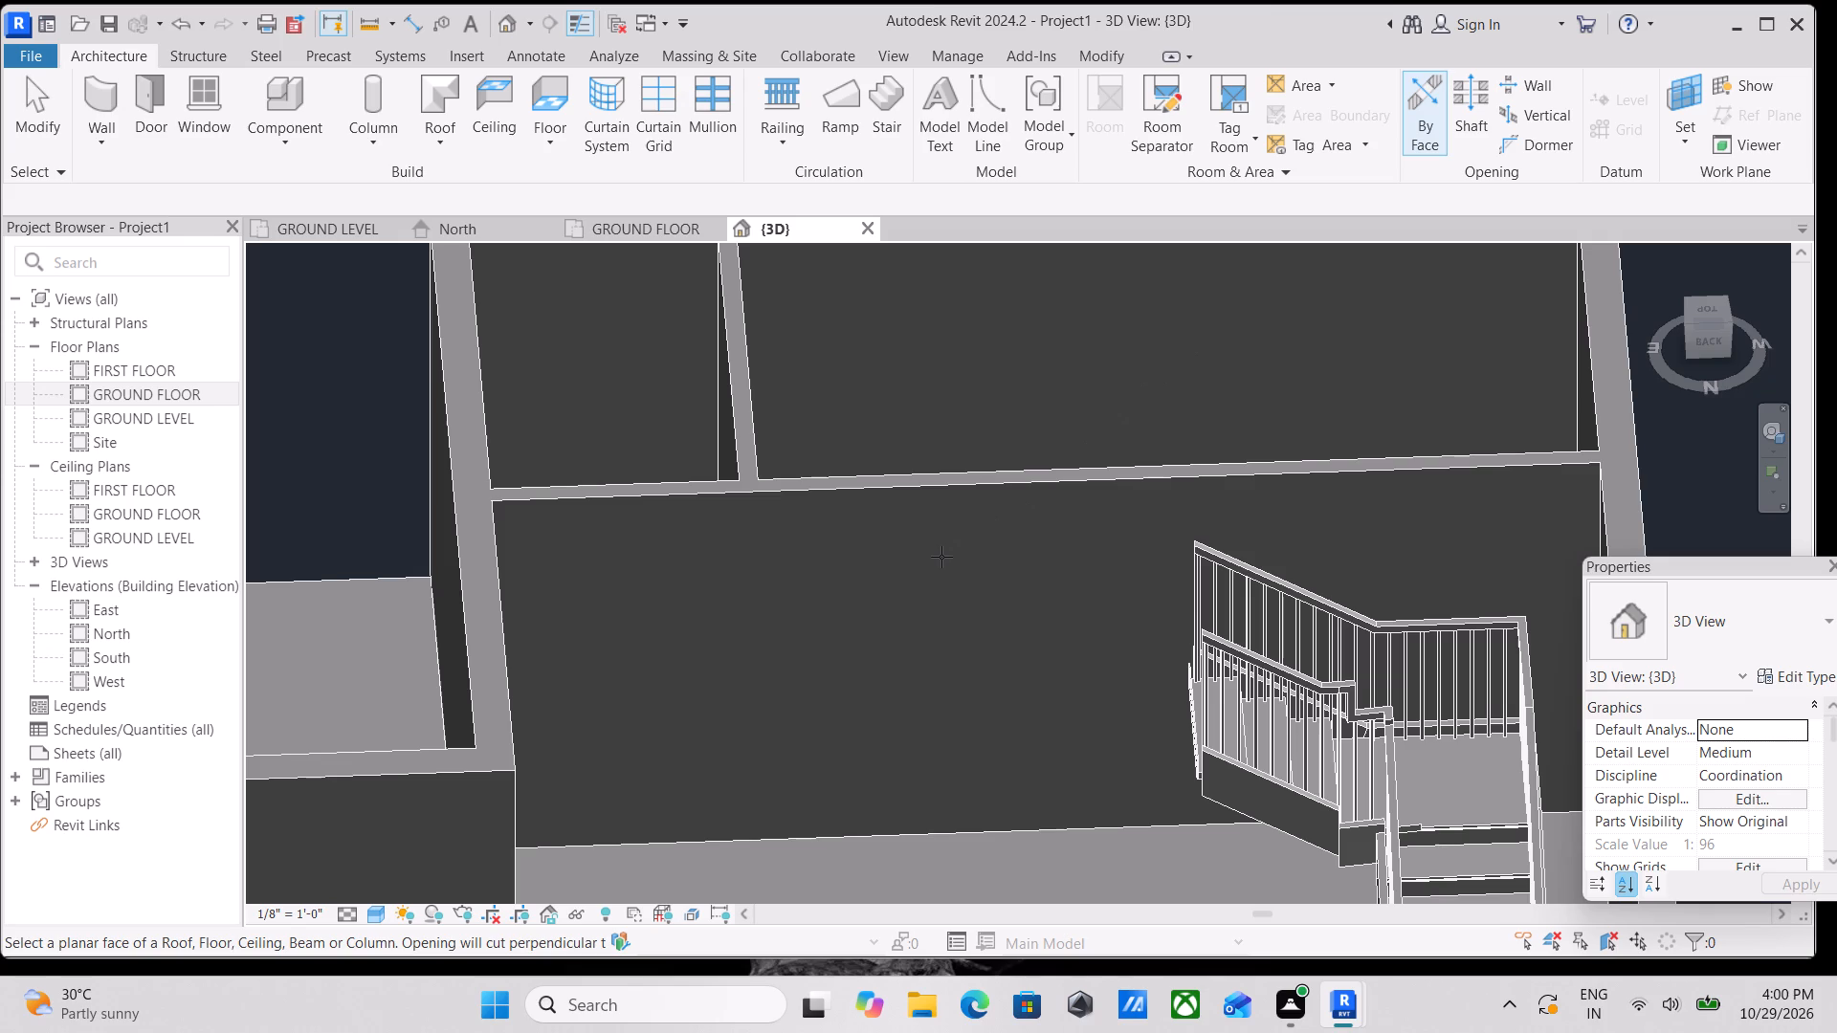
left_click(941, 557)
Set the 3D view's work plane to the staircase-side face of the long inner wall.
left_click(1681, 136)
left_click(1685, 236)
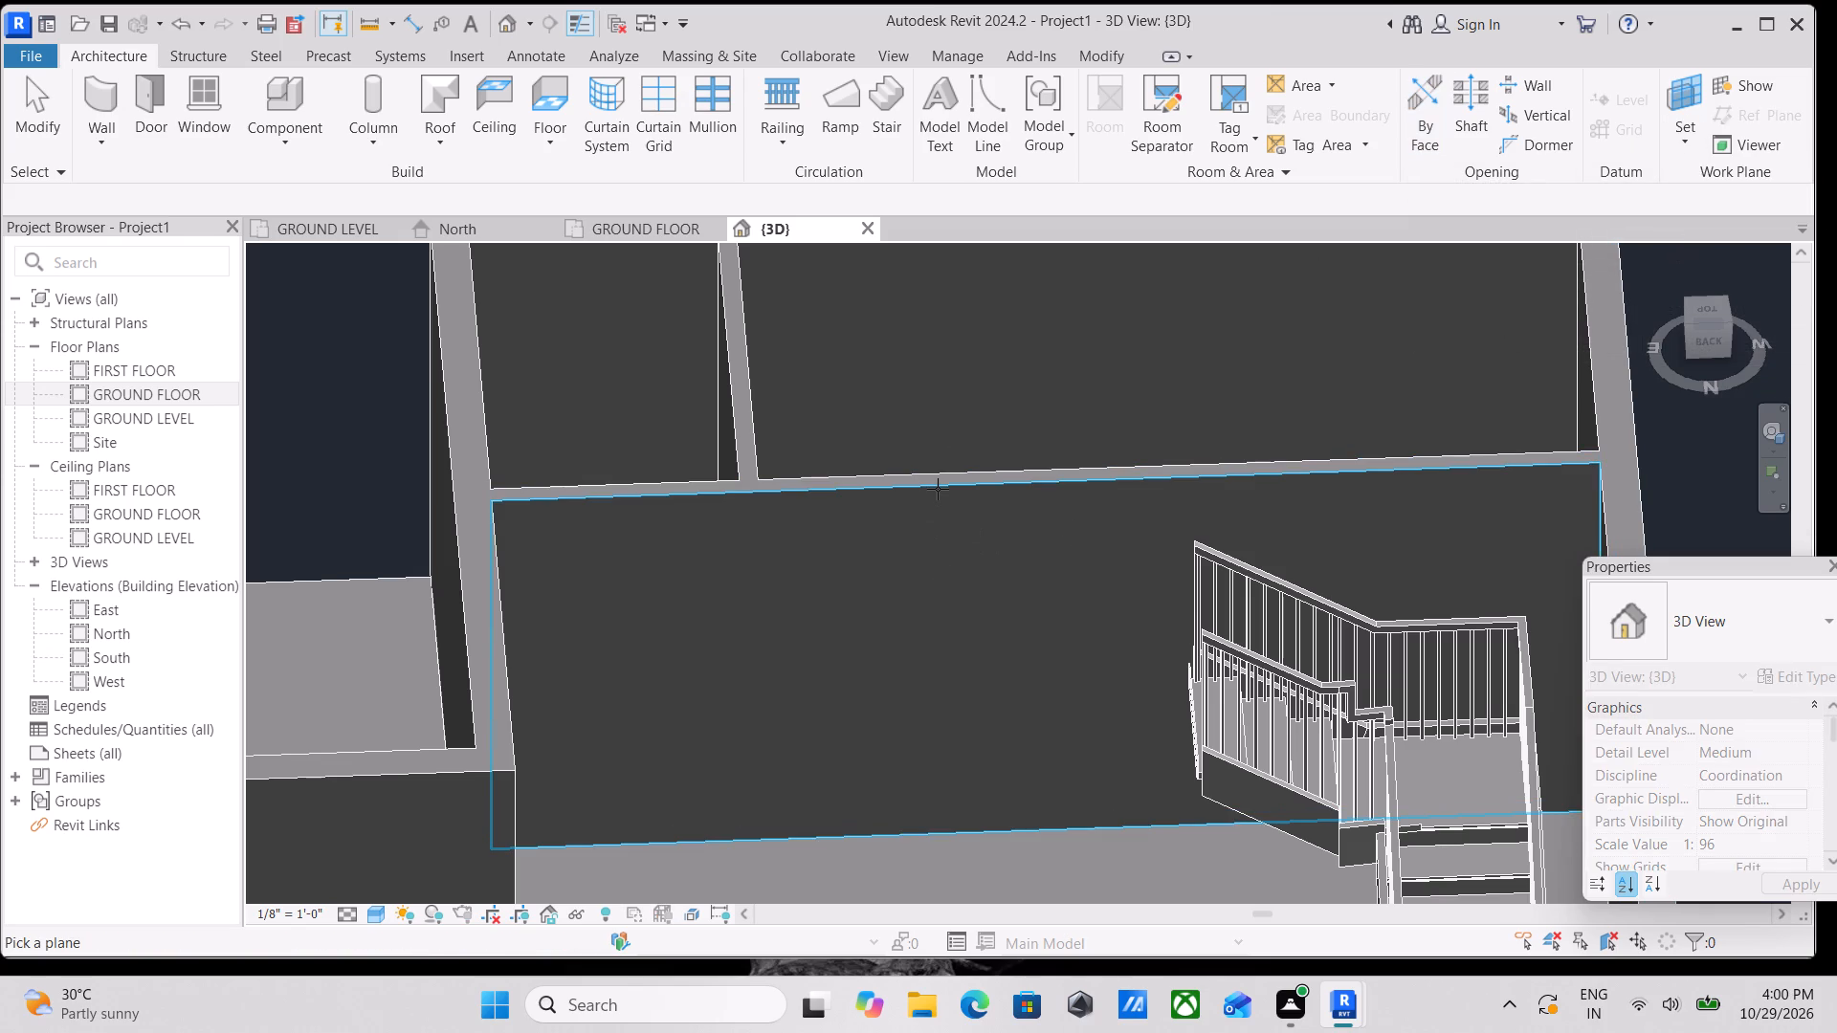
left_click(938, 489)
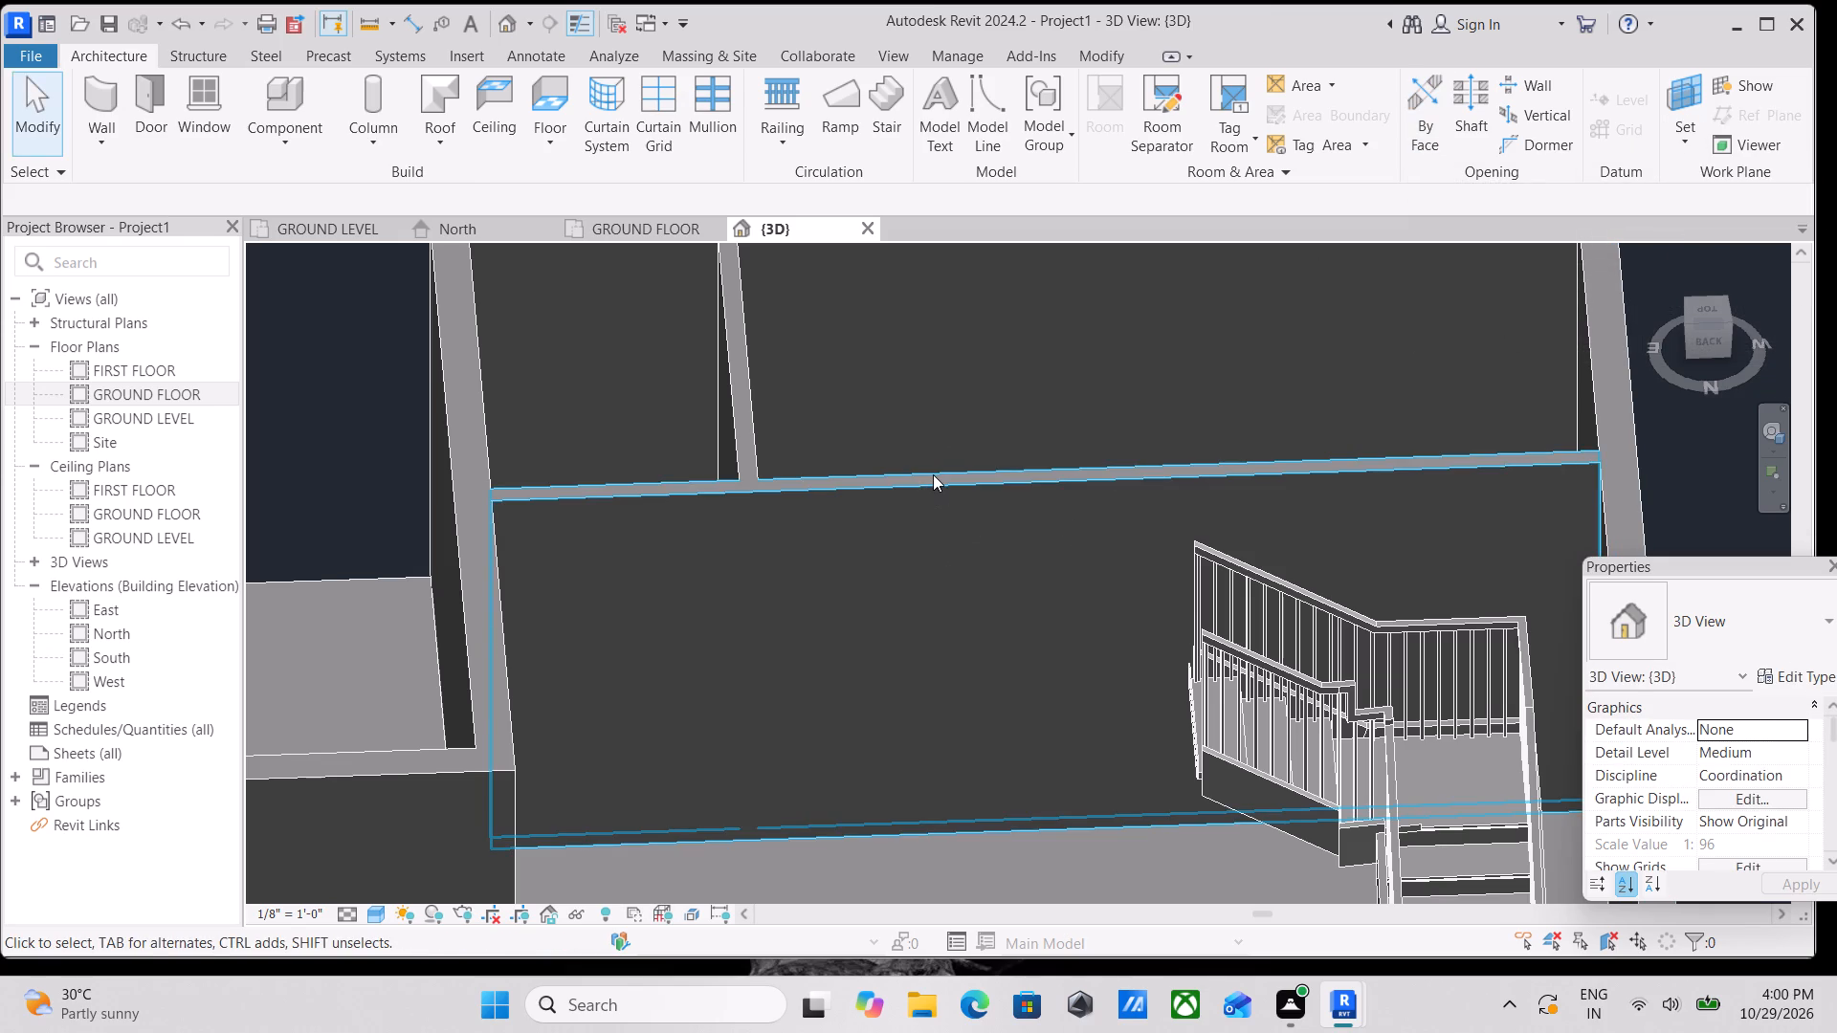
Edit the profile of the inner wall behind the staircase, sketching a rectangle about 2'-6" wide and 5'-0" high beside the stair.
left_click(933, 474)
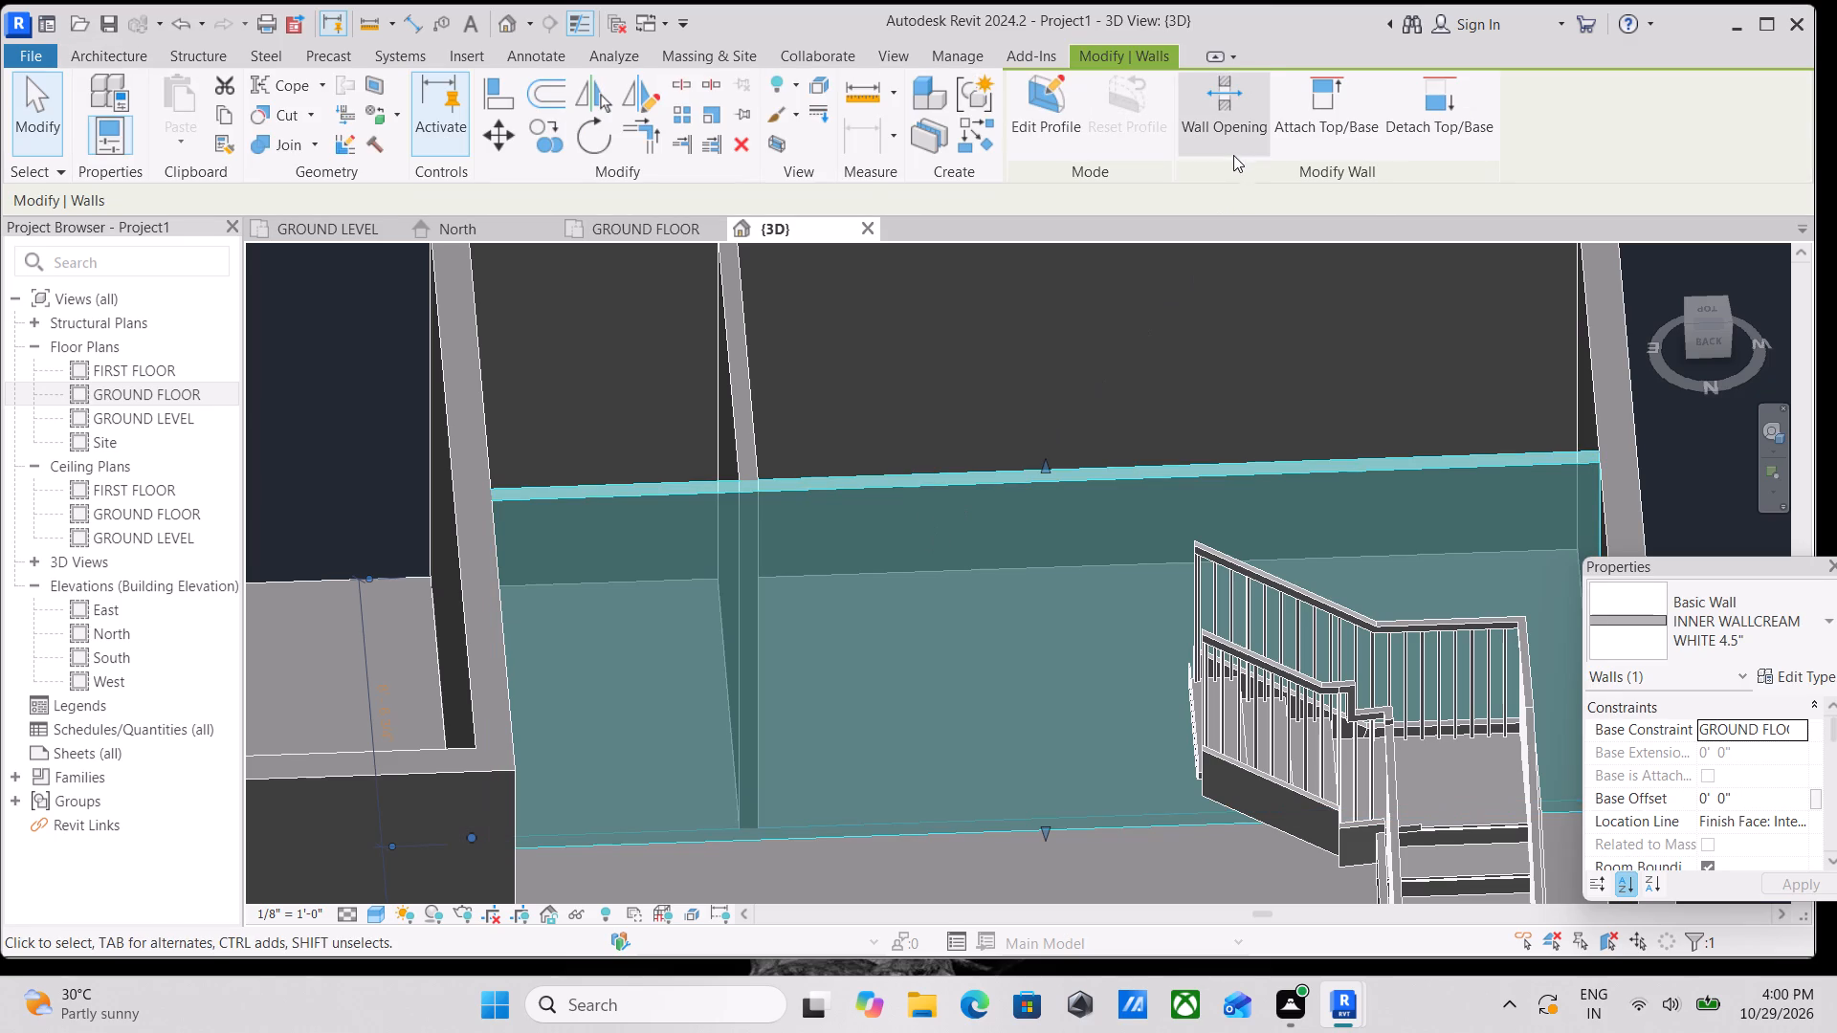
scroll(1081, 307, "down", 2)
left_click(1054, 107)
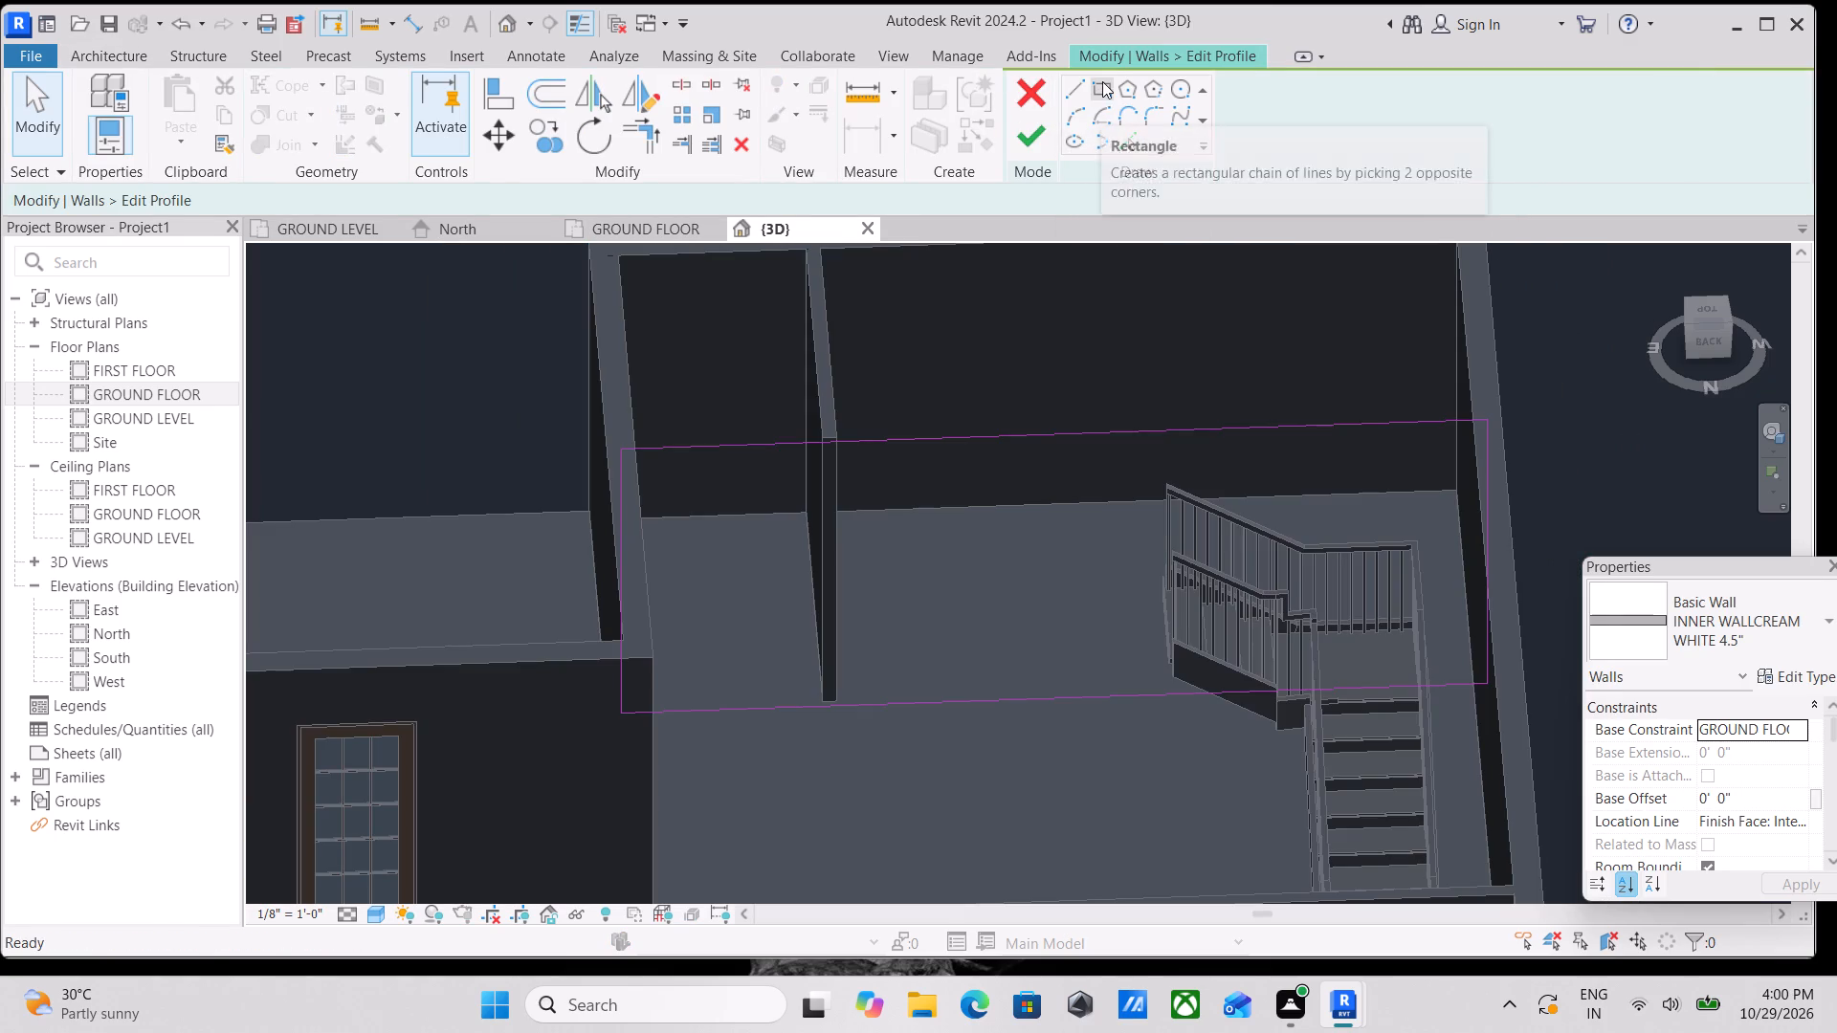
left_click(1102, 81)
left_click(1023, 641)
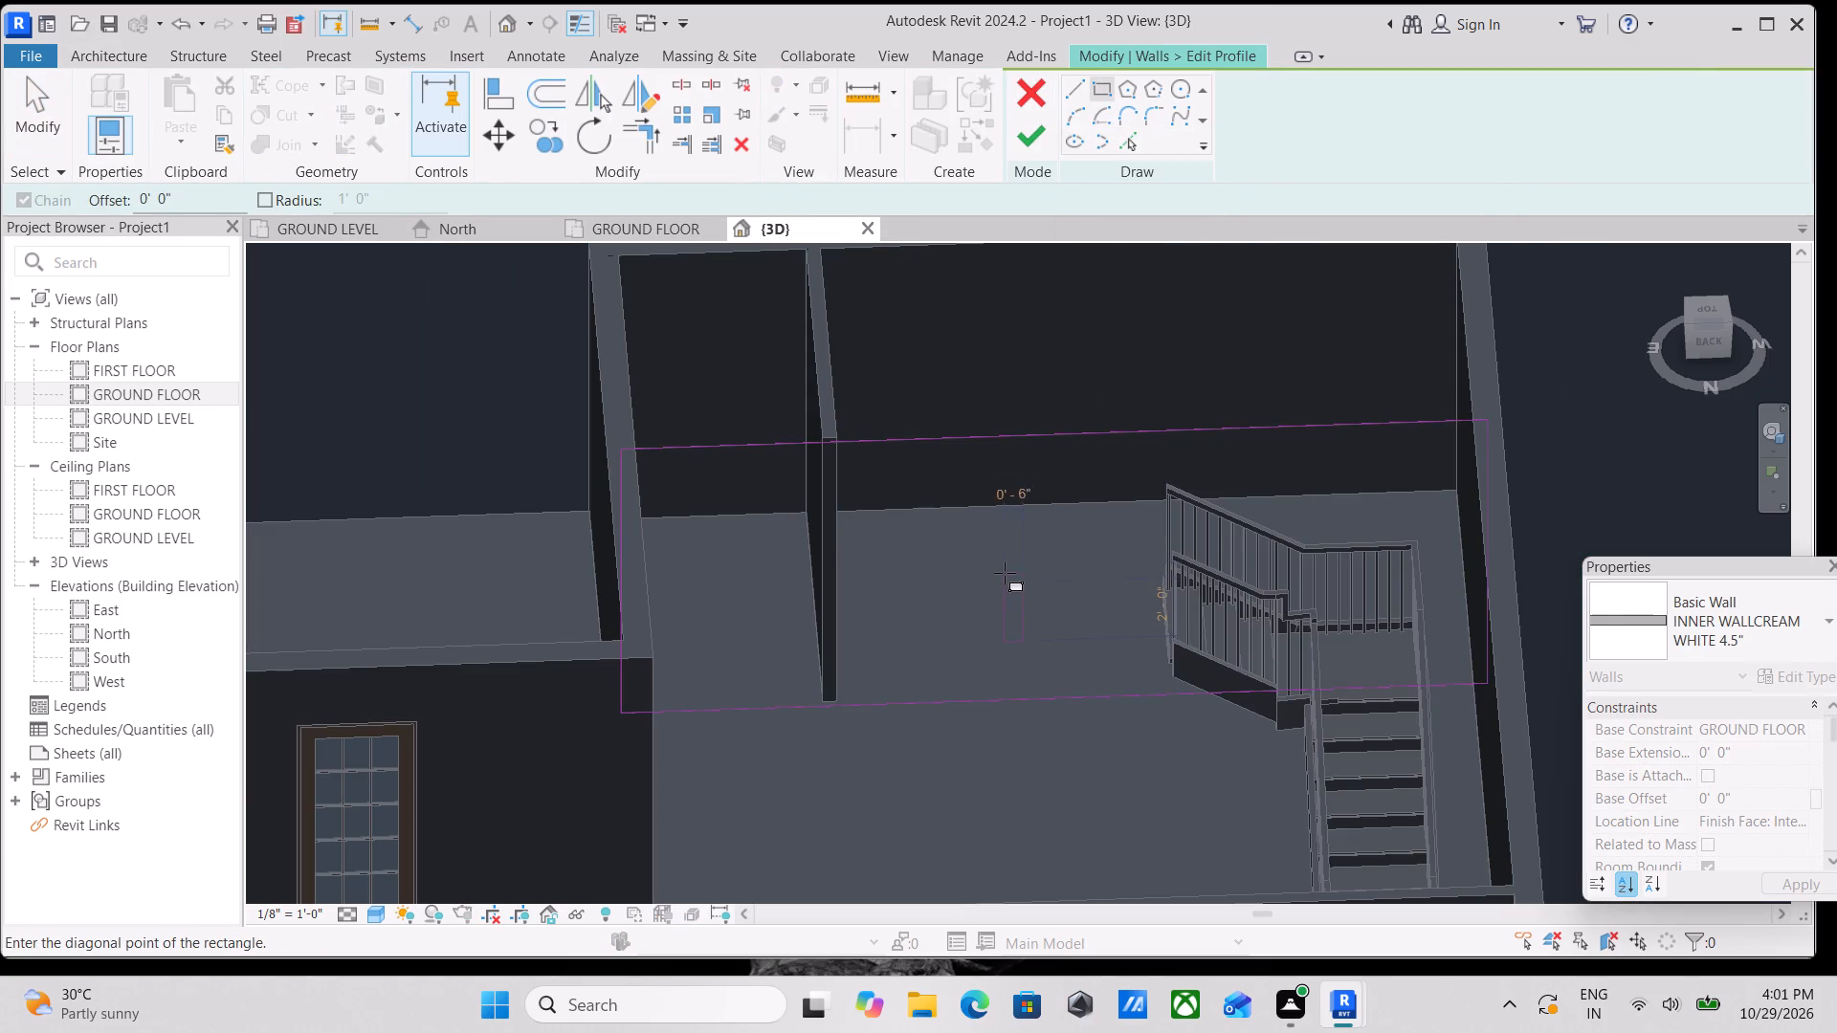
left_click(929, 503)
scroll(981, 692, "up", 1)
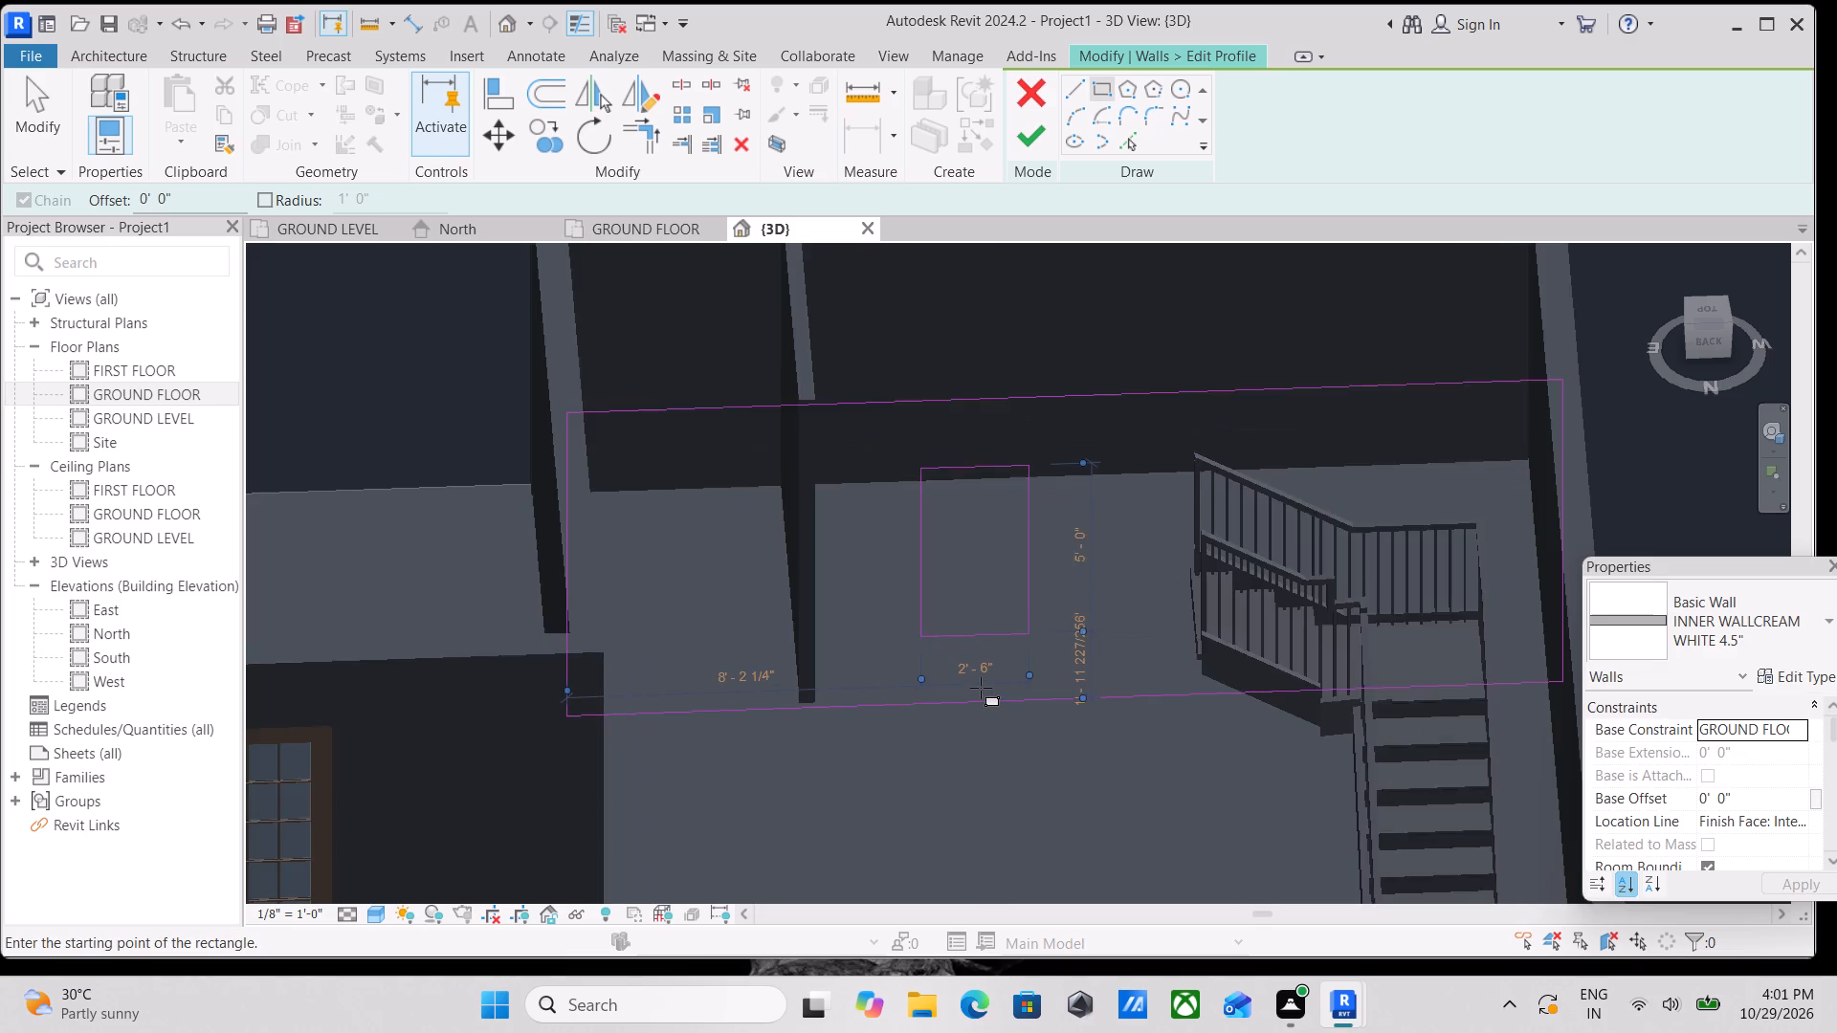
scroll(981, 688, "up", 2)
key("Escape")
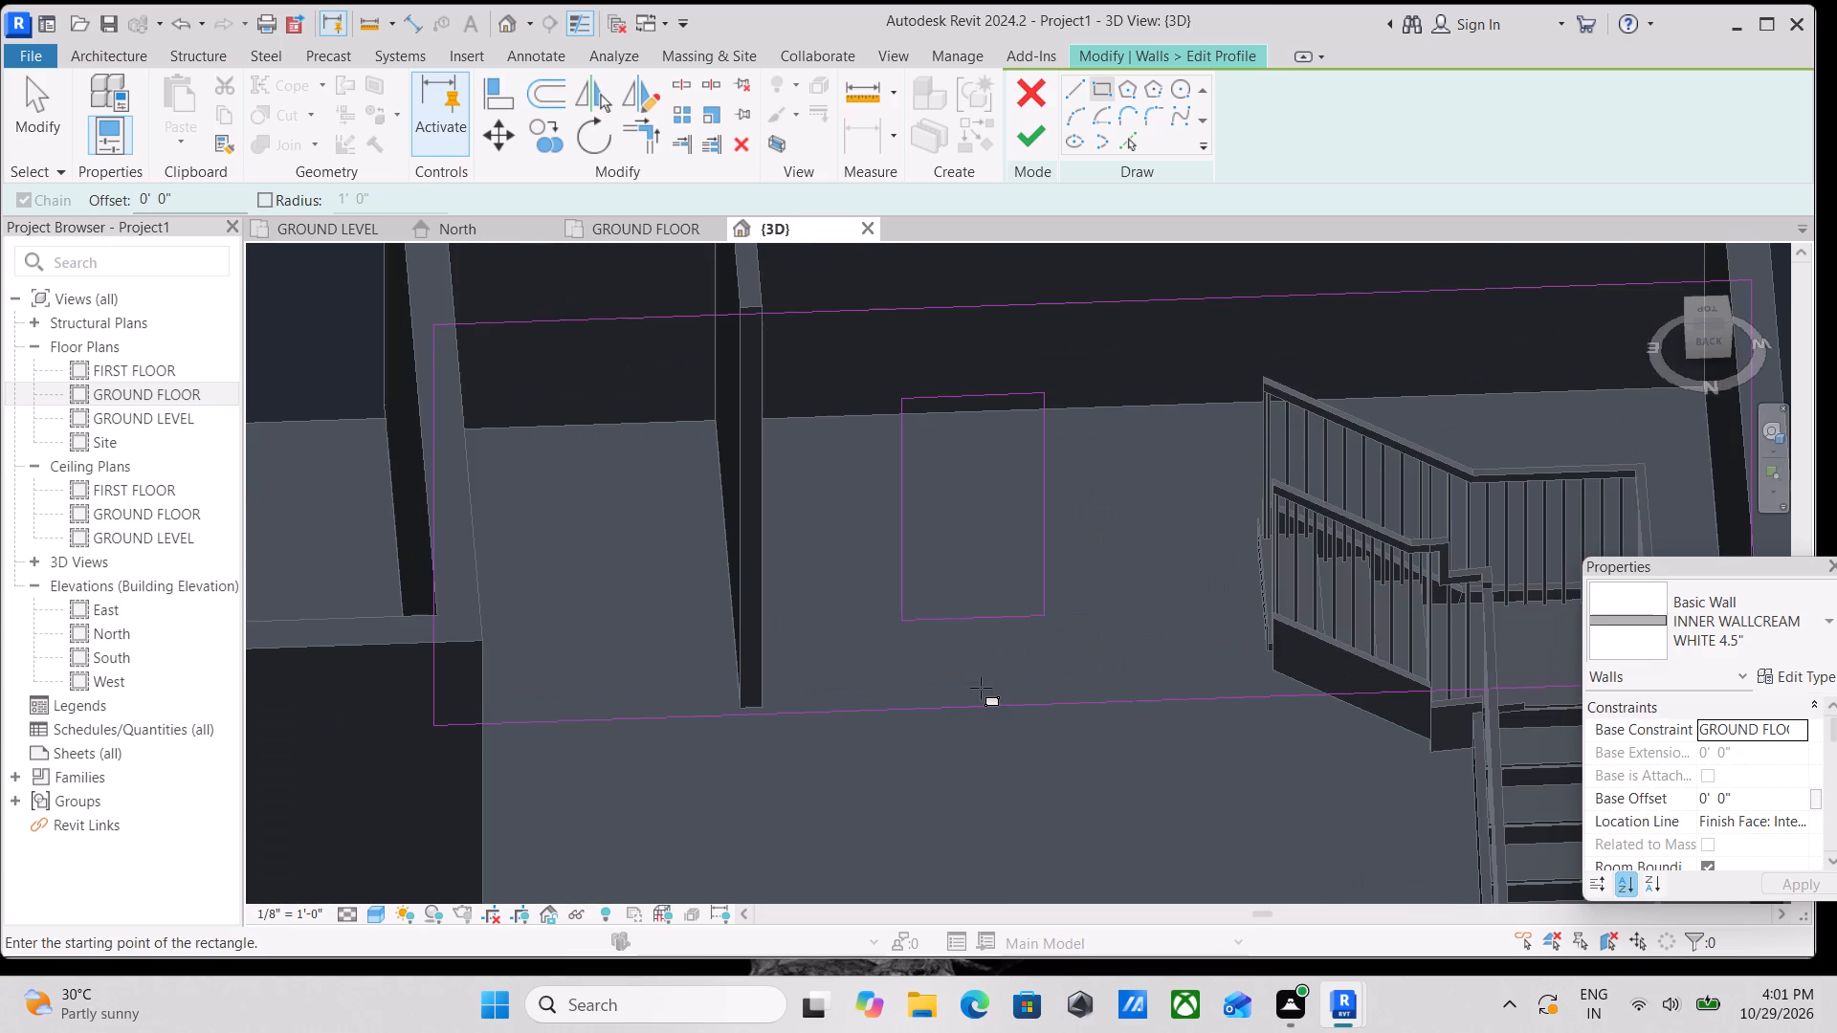
key("Escape")
key("Escape")
Move the sketched rectangle's bottom line about 1'-5" down toward the wall base, making the outline about 6'-5" high.
left_click(950, 615)
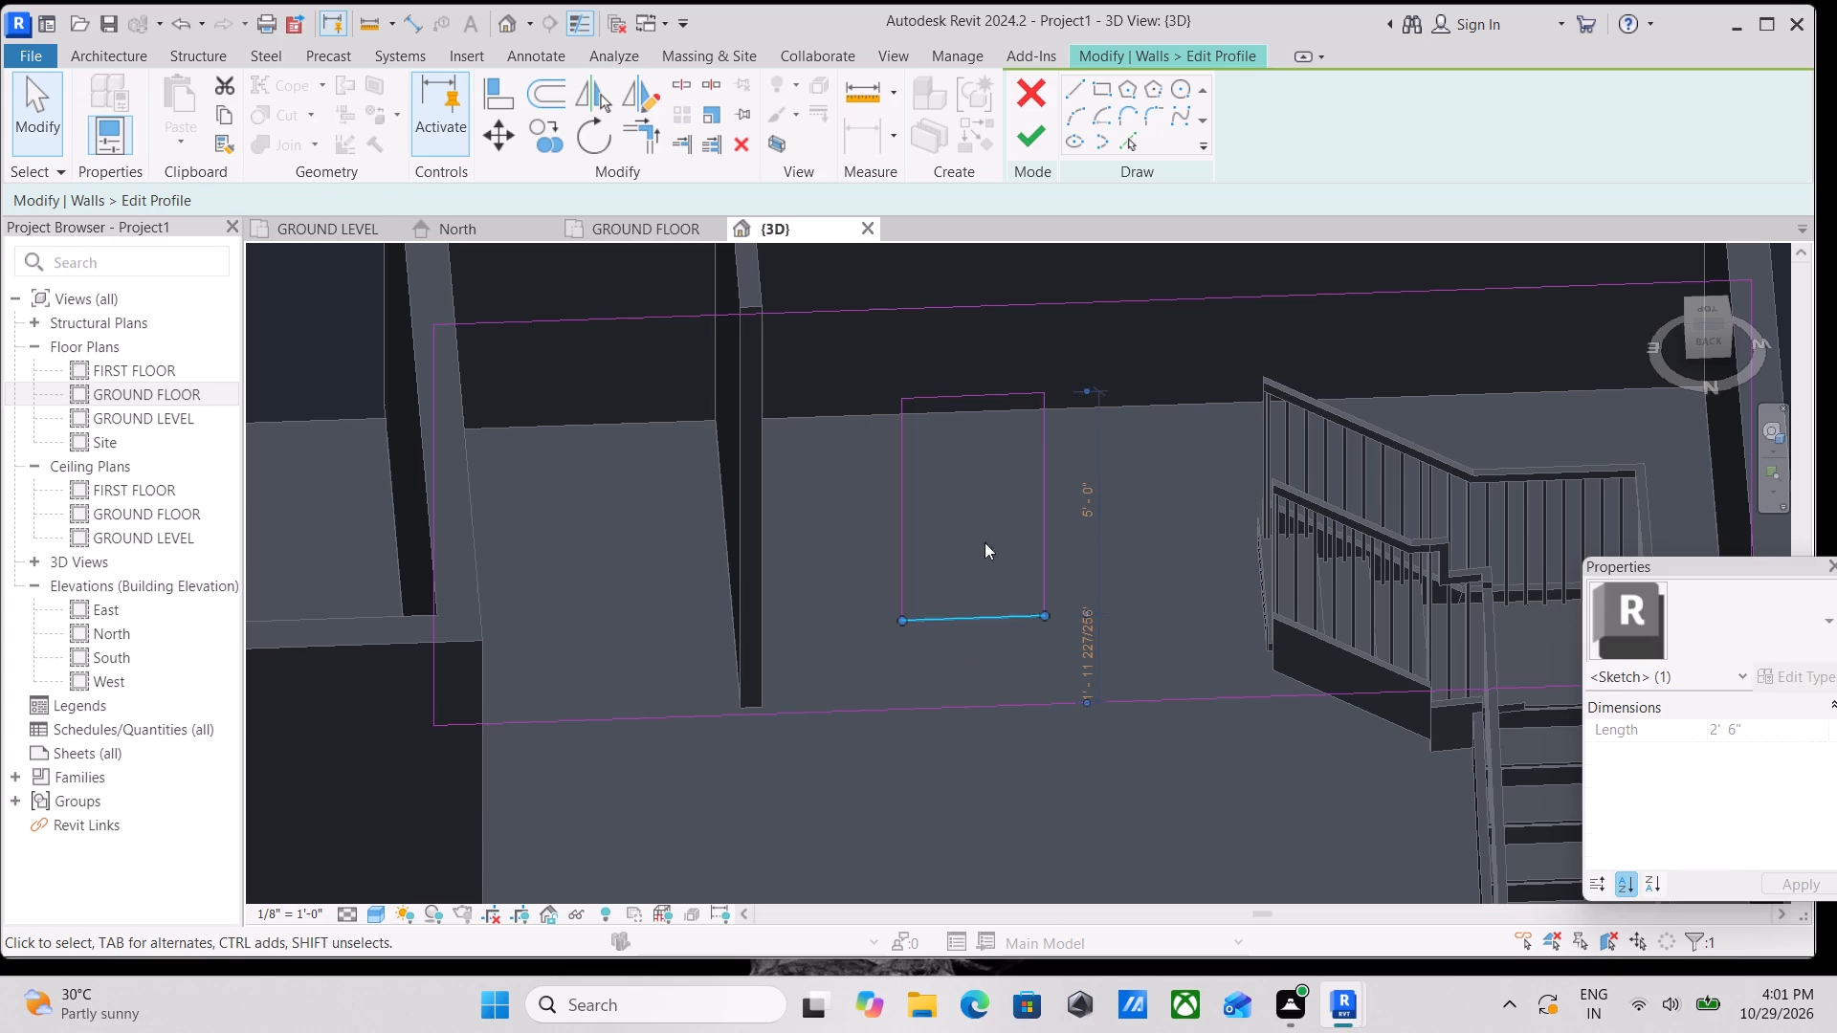
scroll(1027, 616, "up", 3)
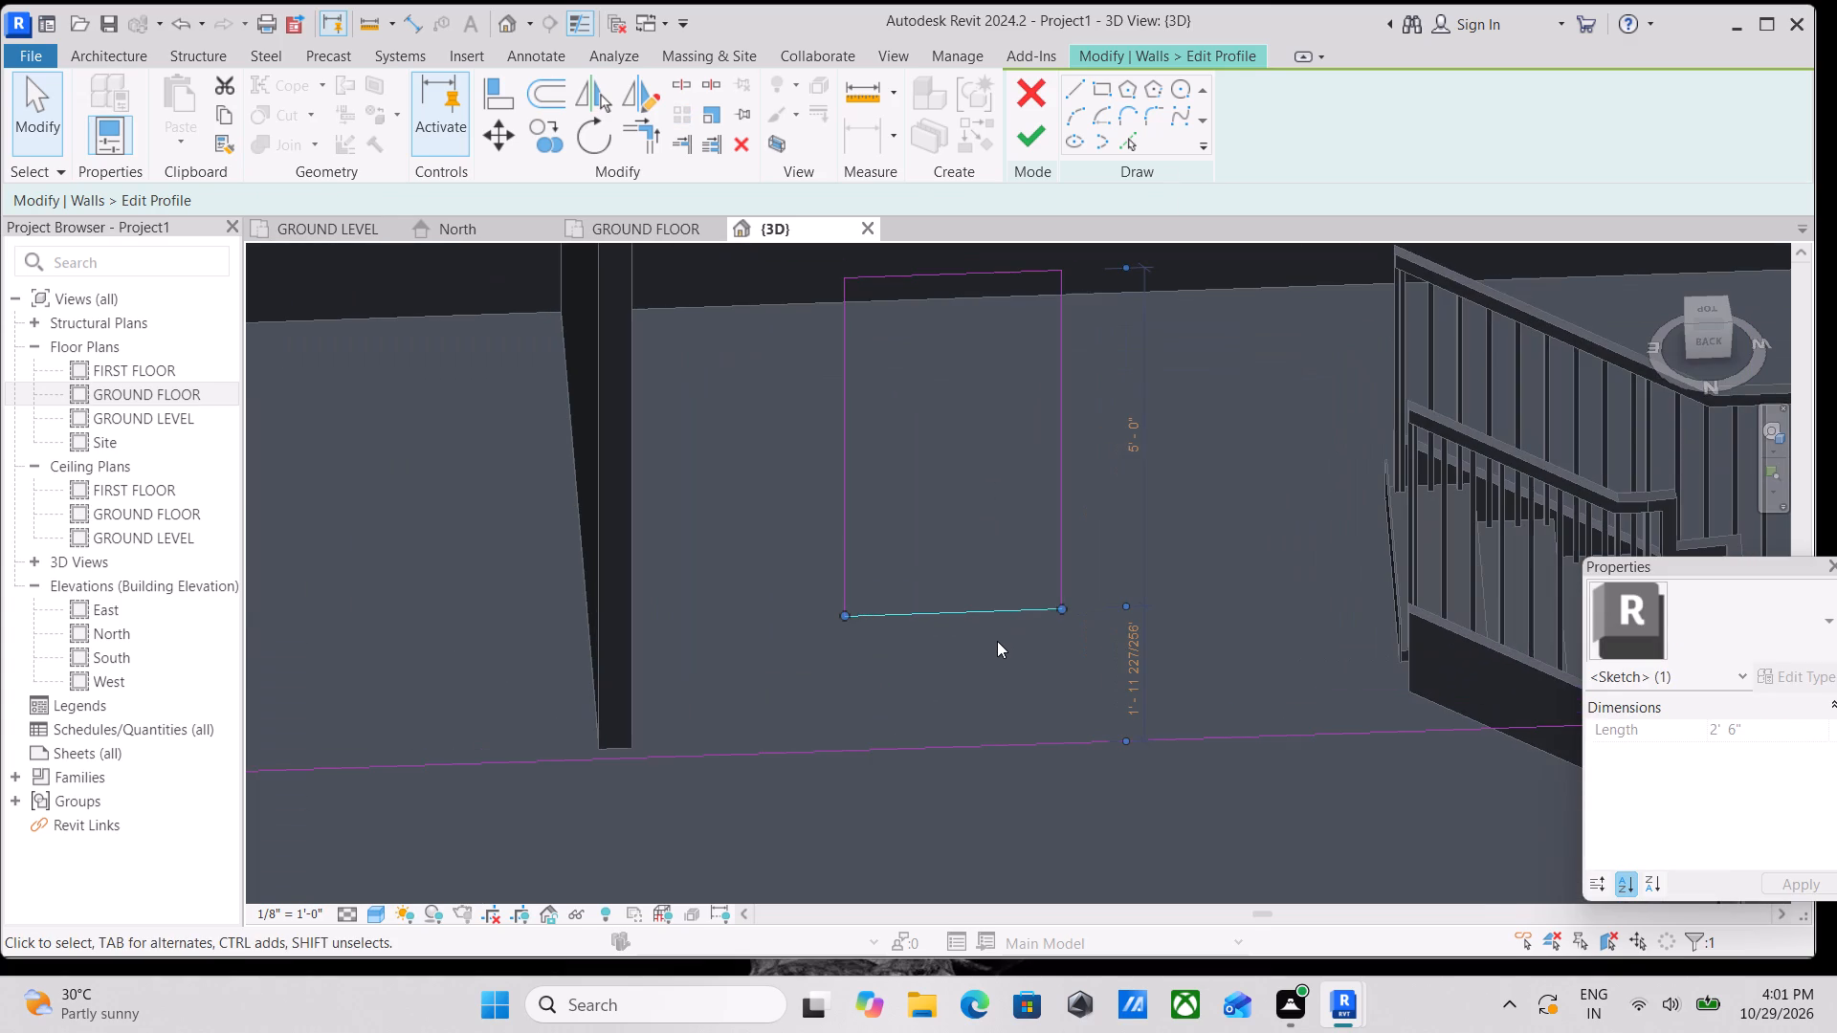
left_click(493, 134)
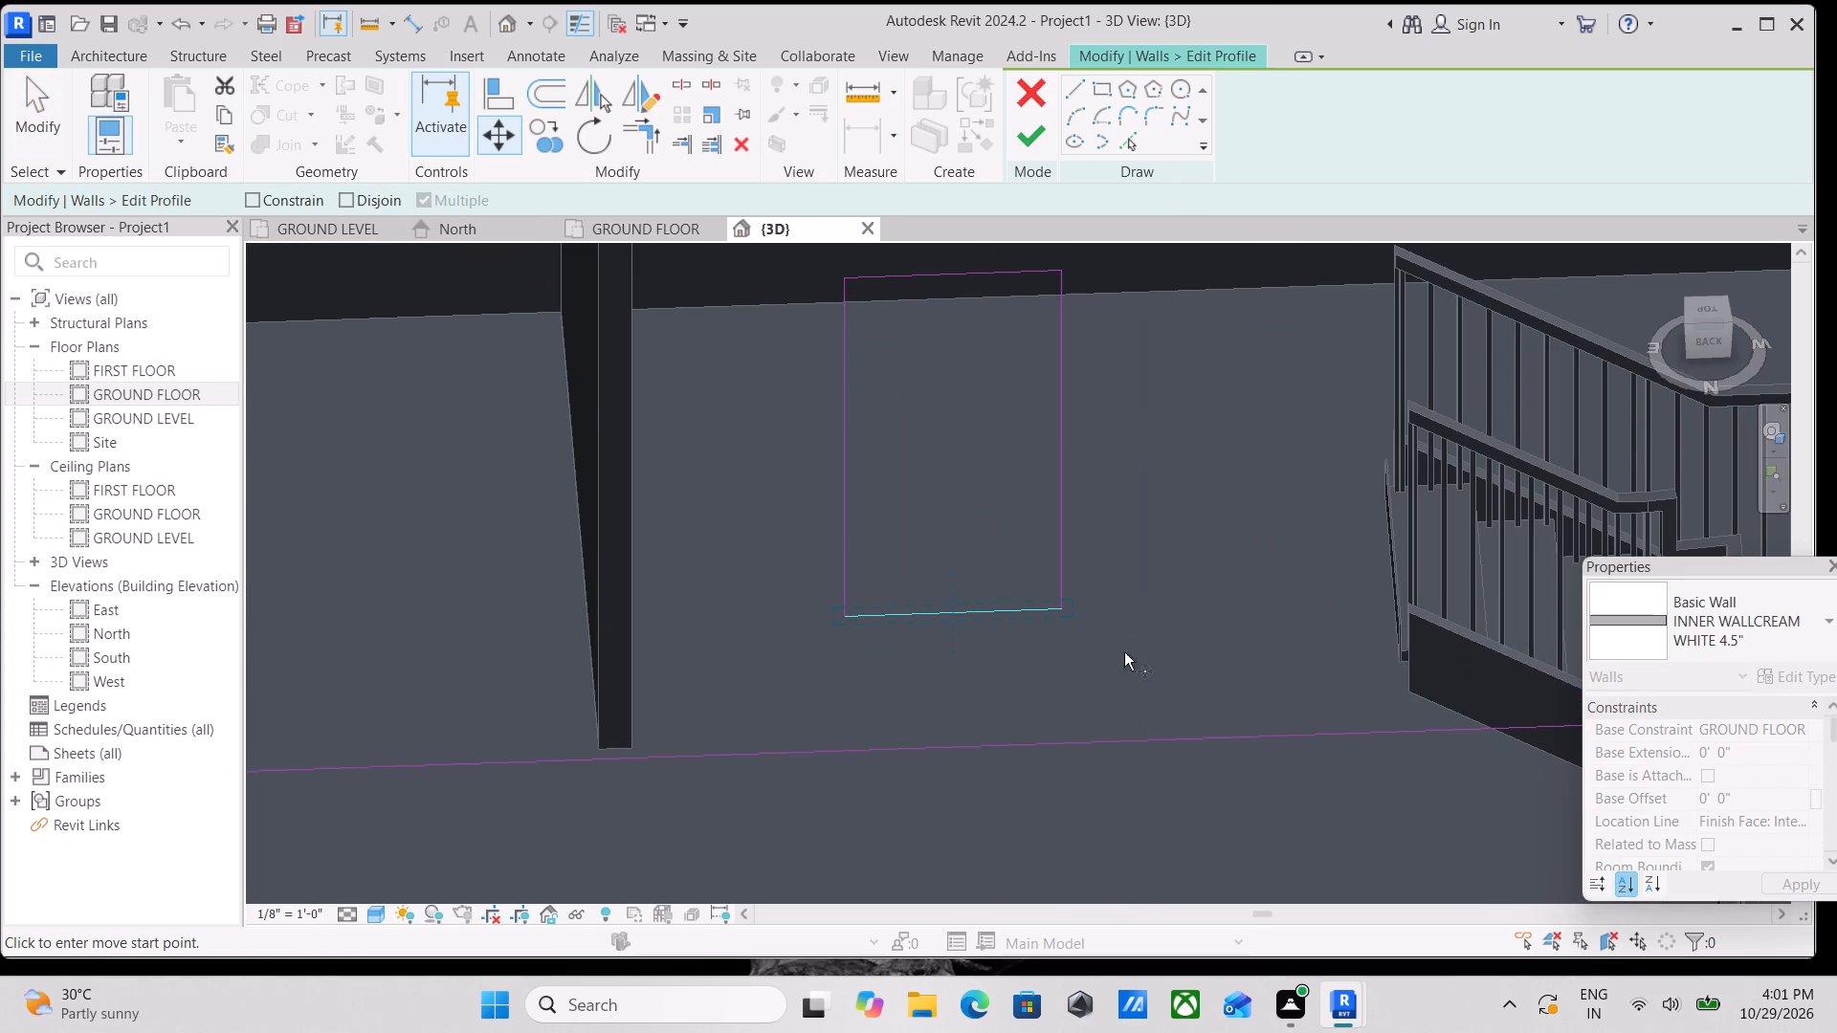
left_click(1067, 604)
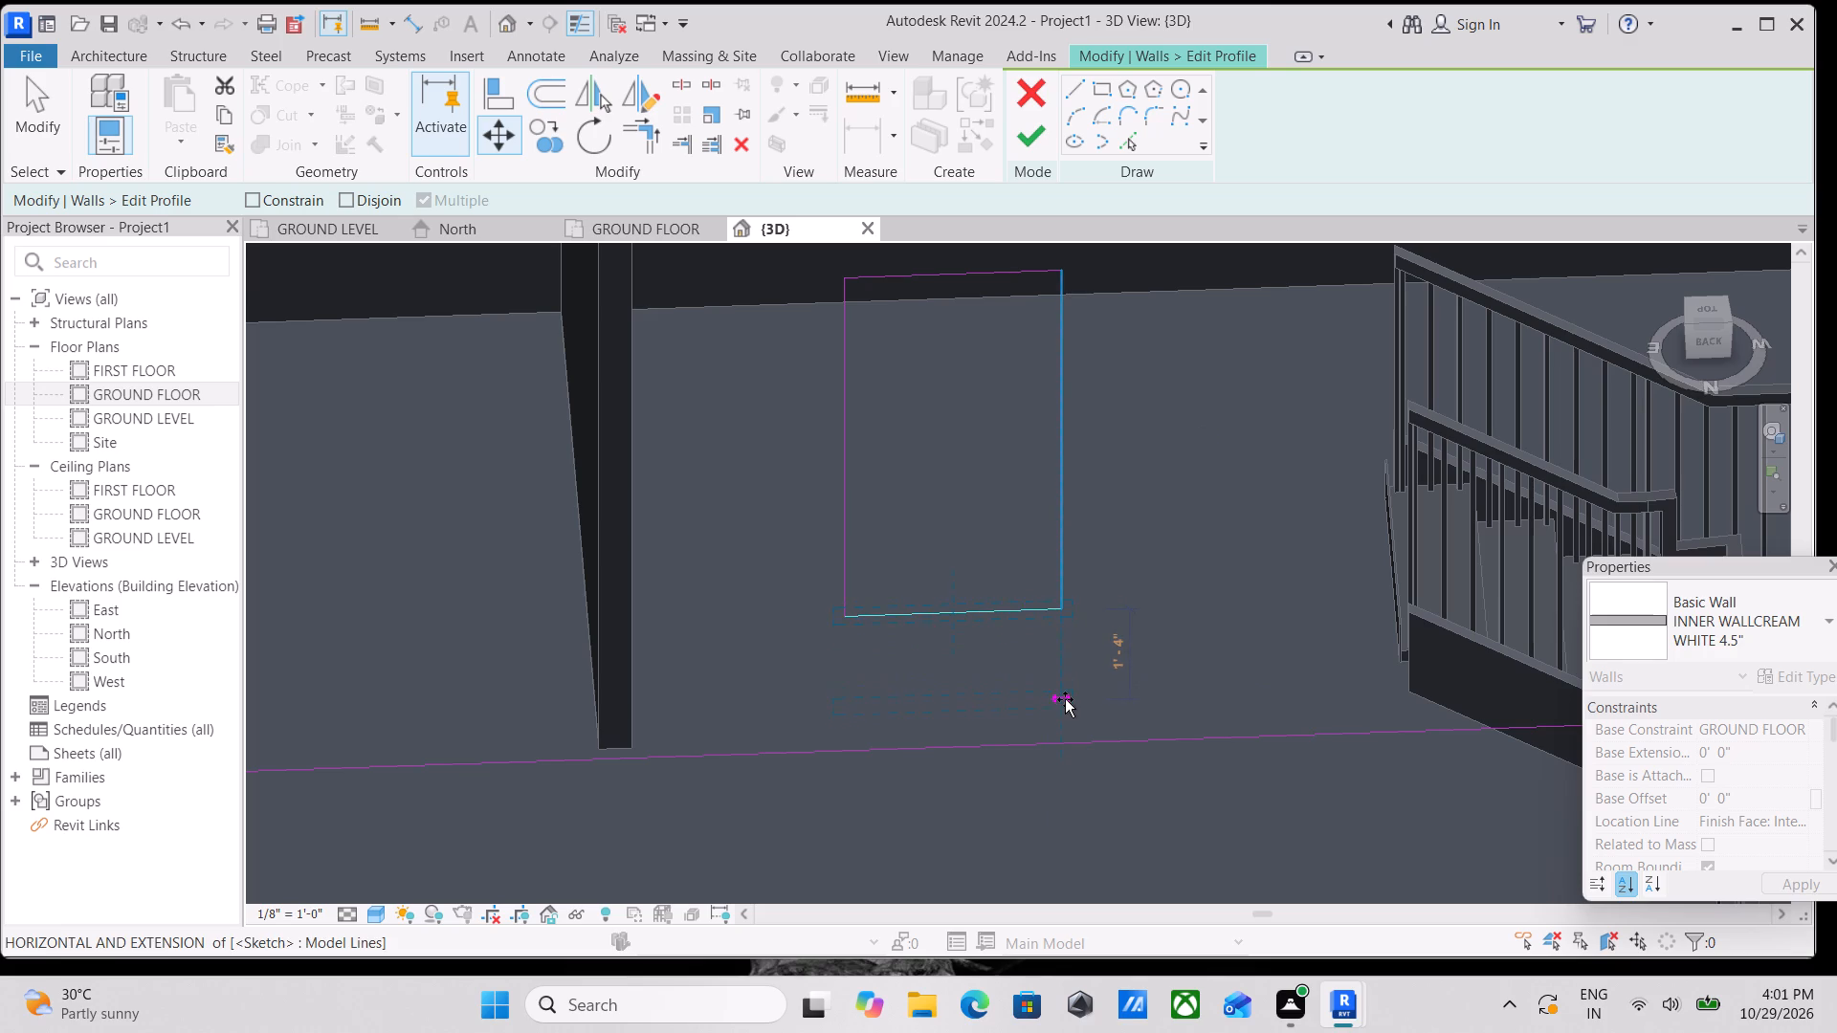
left_click(1066, 704)
scroll(1066, 699, "down", 2)
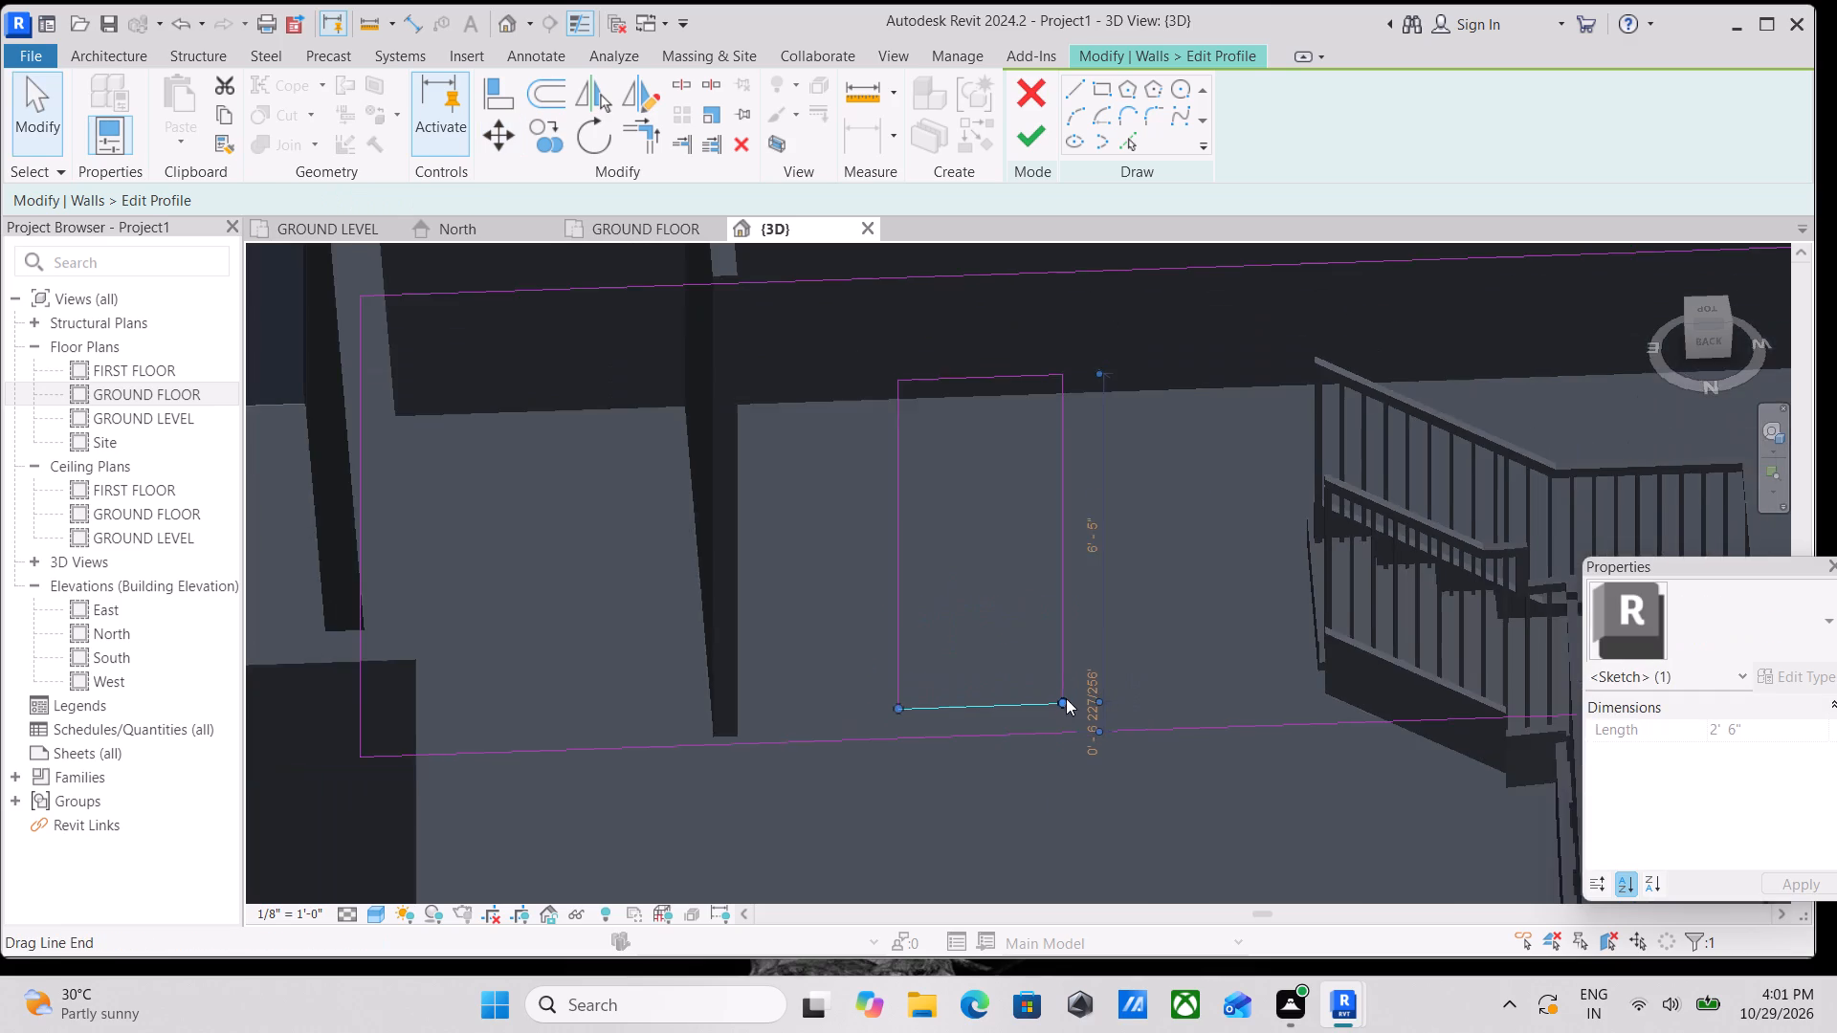
middle_click_drag(1059, 691, 1090, 792)
key("Escape")
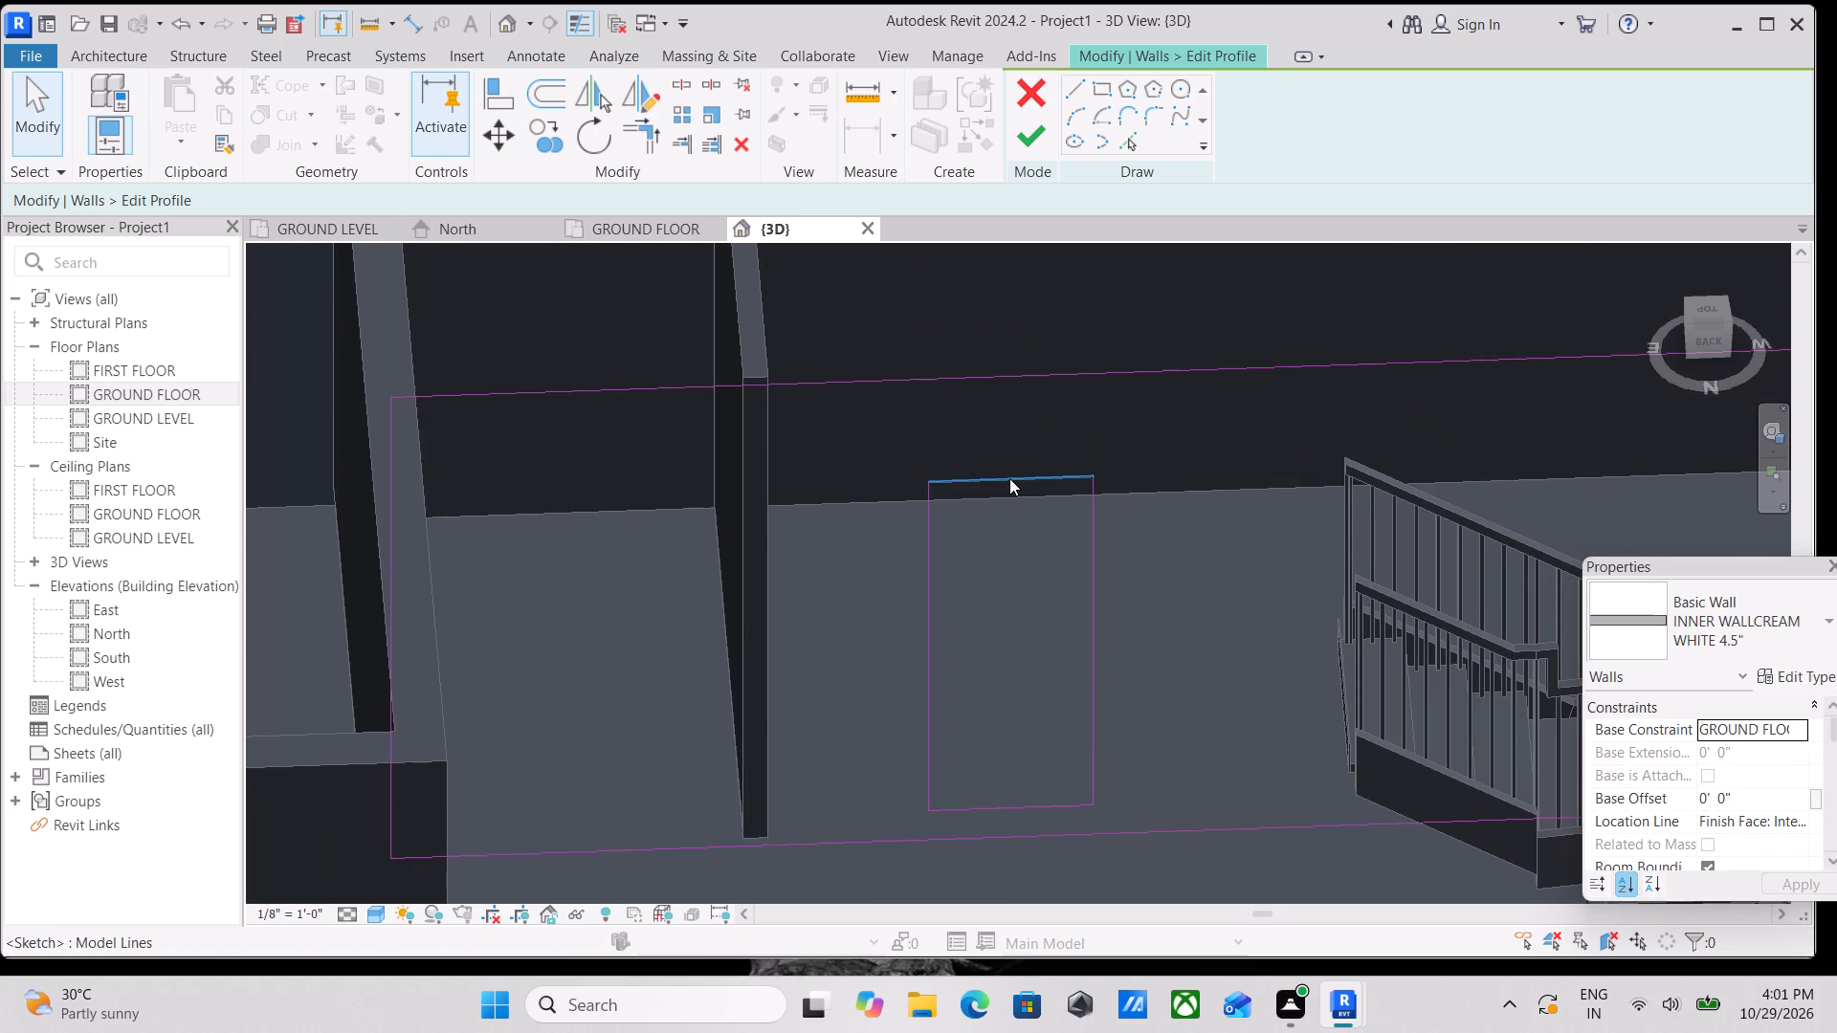
Replace the rectangle's top line with a semicircular arc of 1'-3" radius joining the two vertical sides.
left_click(1009, 478)
right_click(1009, 478)
left_click(1053, 598)
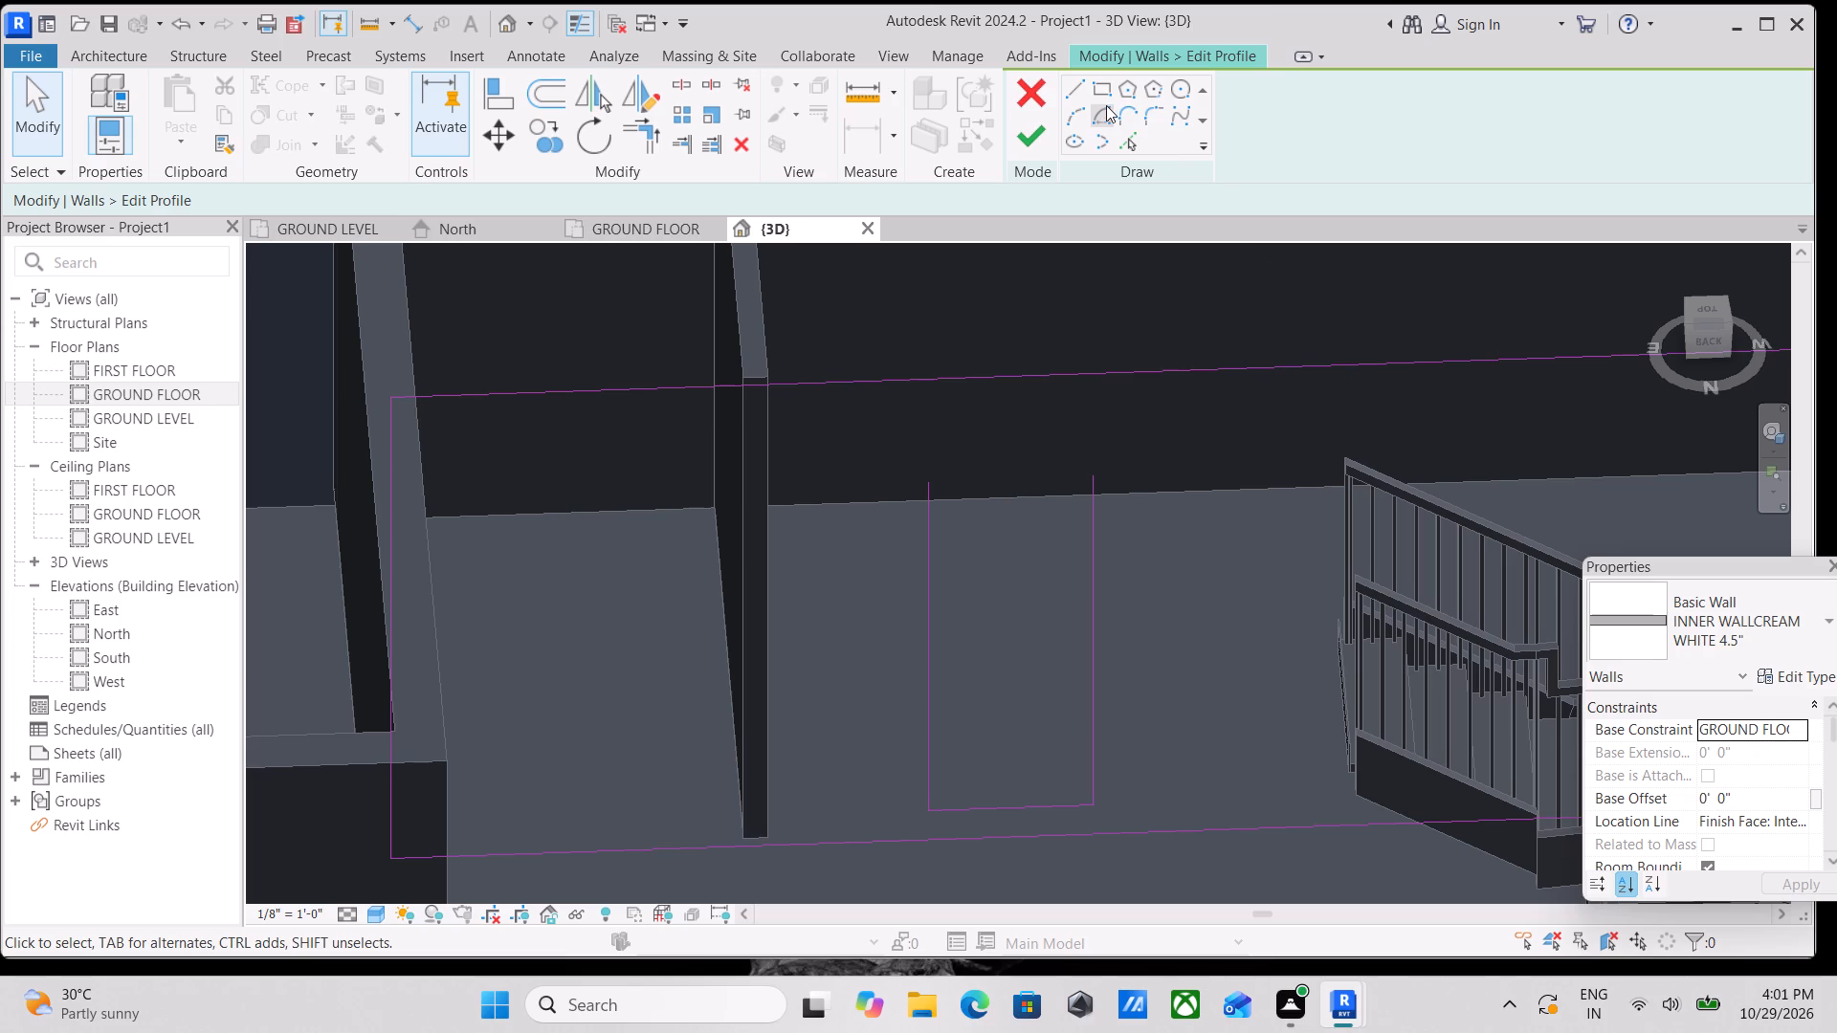
left_click(1076, 103)
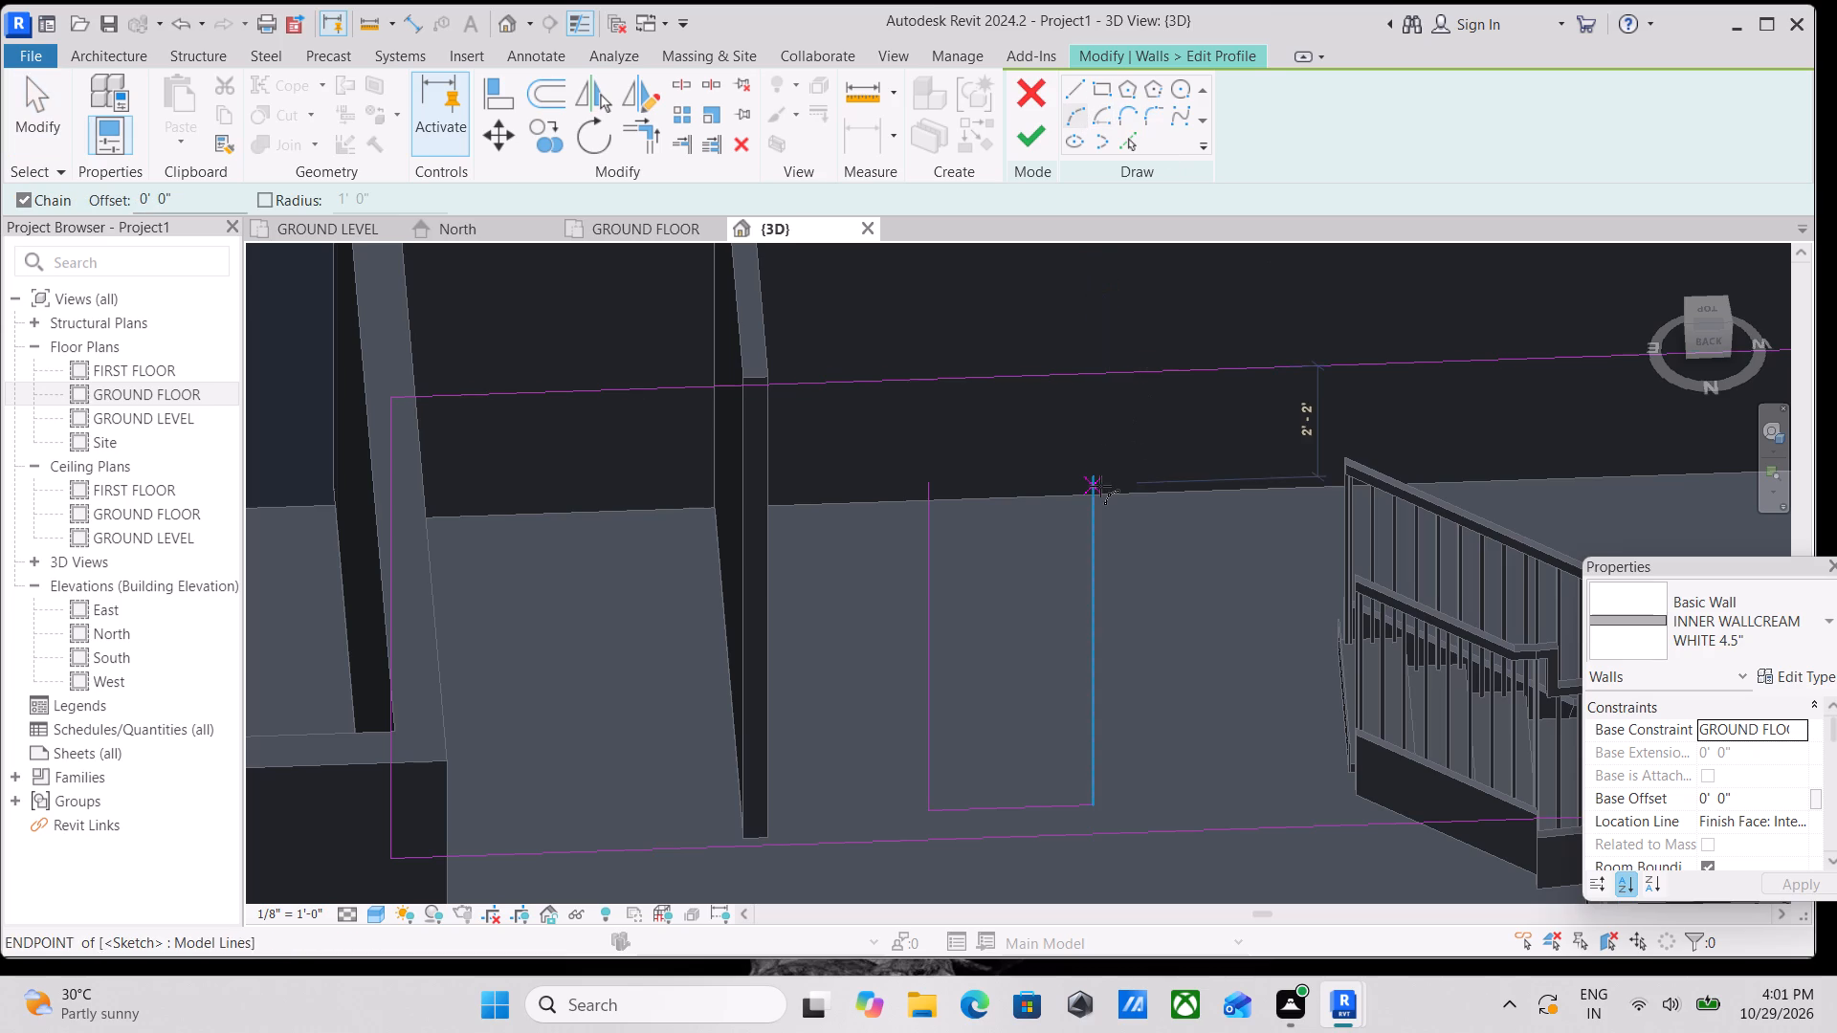
left_click(1096, 478)
left_click(933, 474)
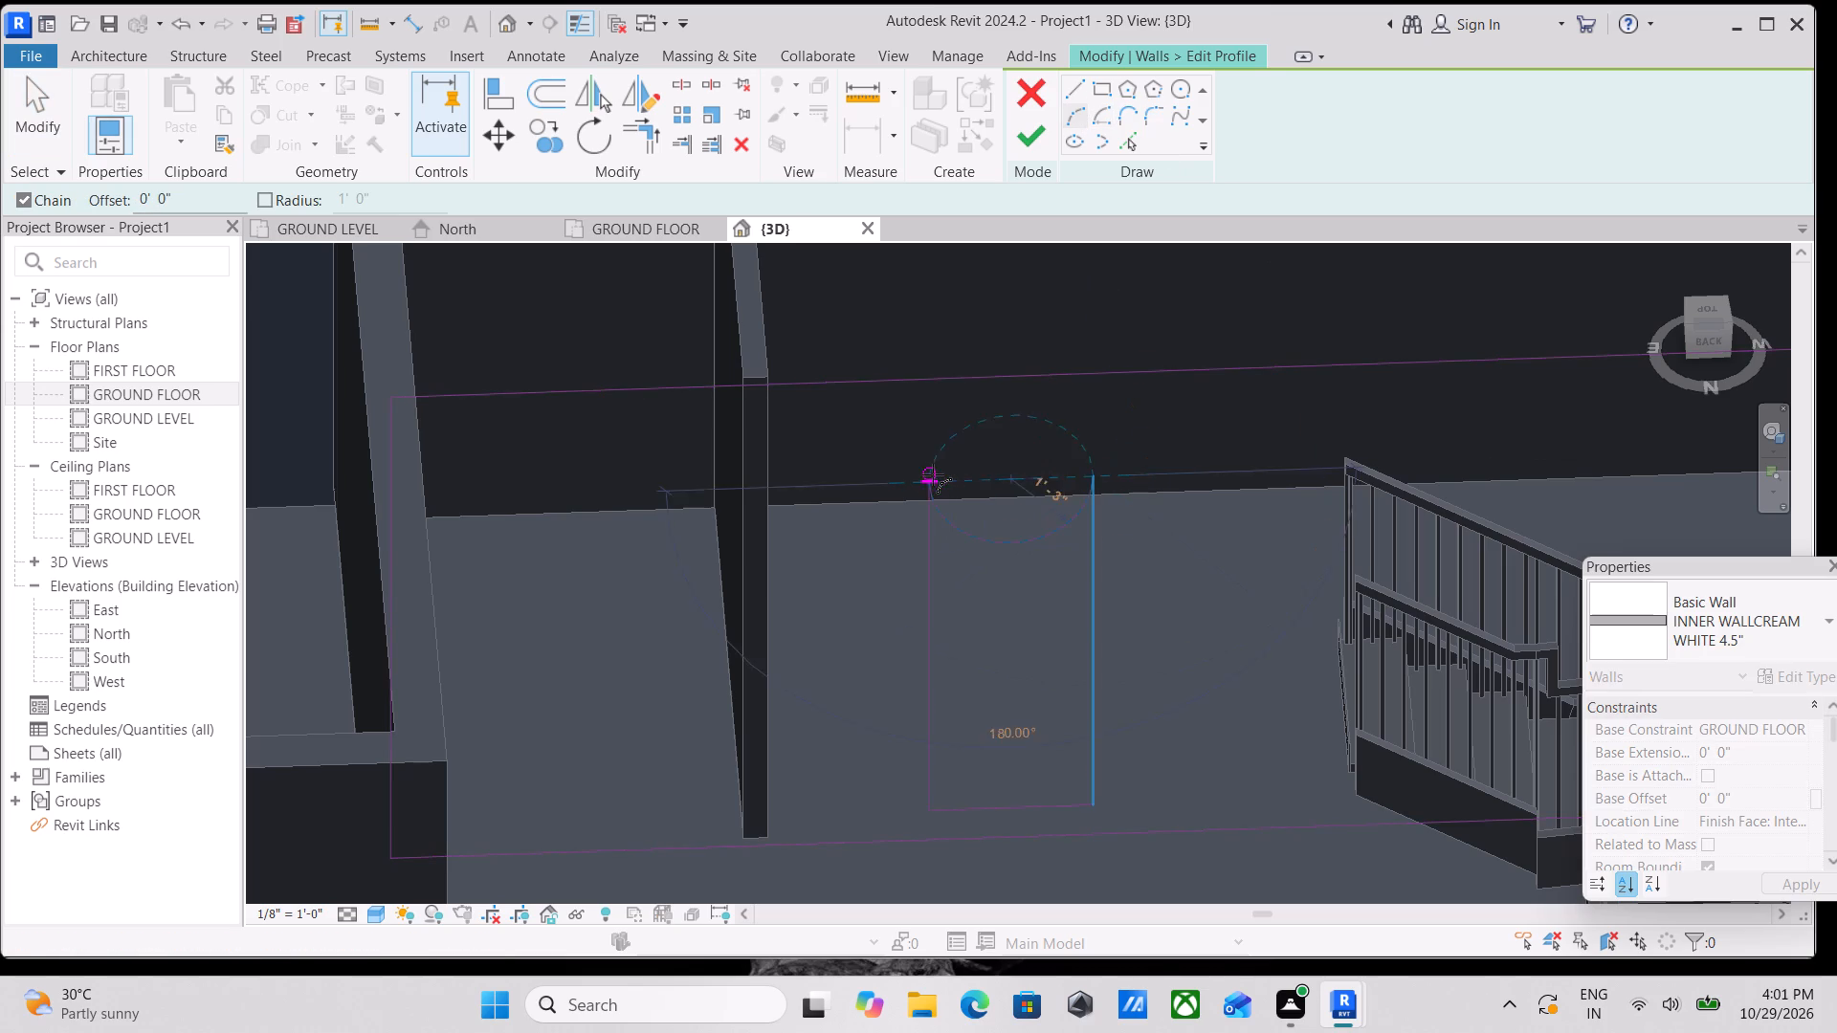
left_click(997, 411)
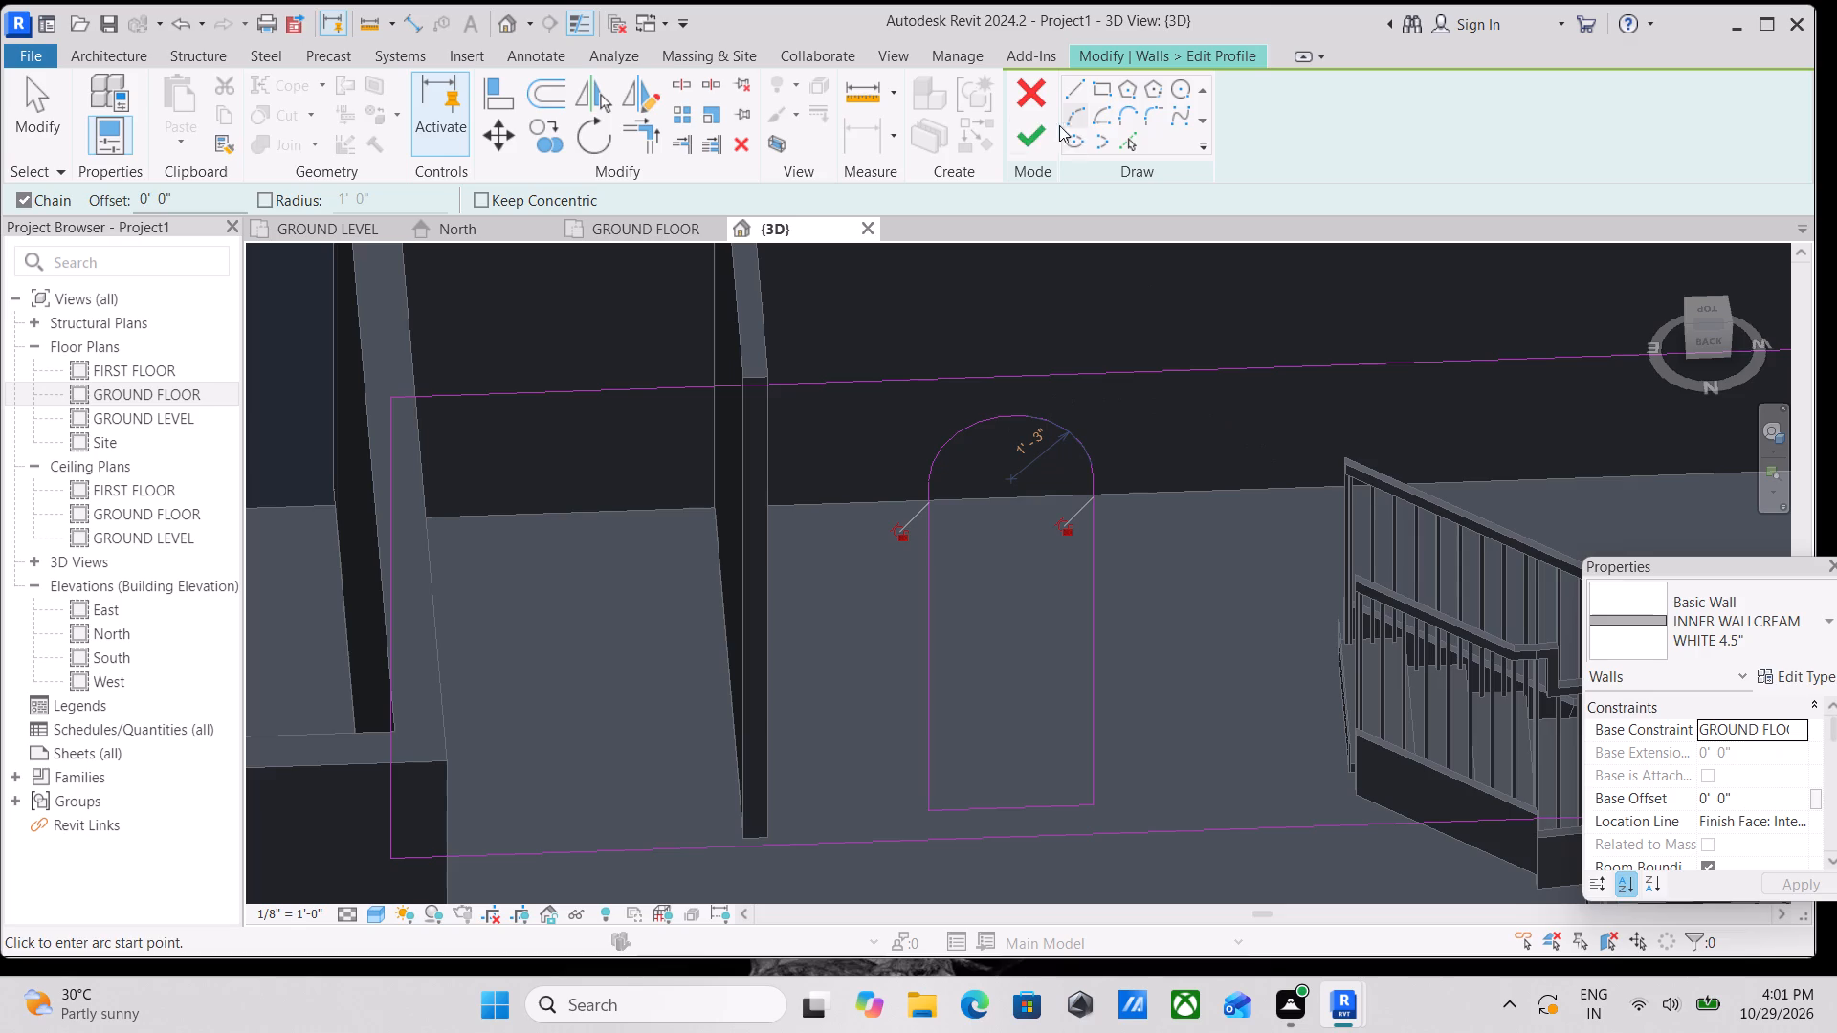
Finish the wall profile edit to cut the arched opening, keeping all rooms.
left_click(1029, 122)
scroll(1163, 454, "down", 5)
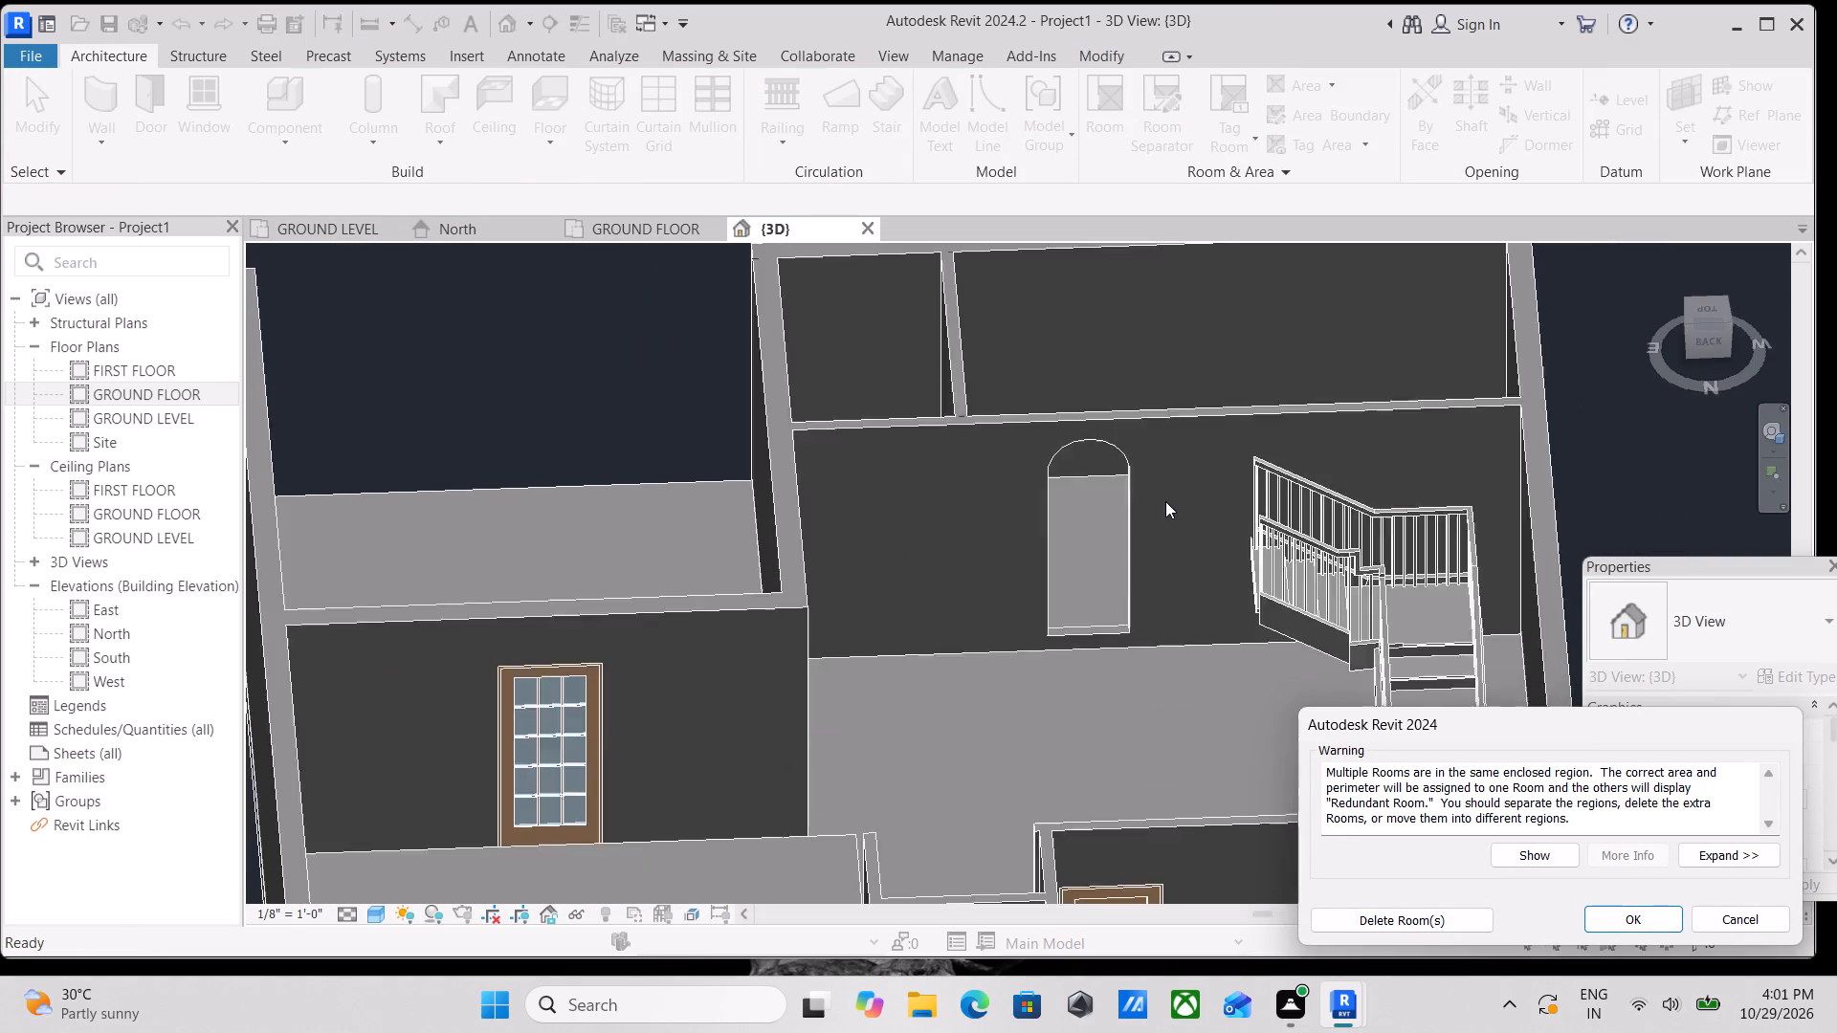
scroll(1165, 501, "down", 4)
scroll(1133, 545, "up", 8)
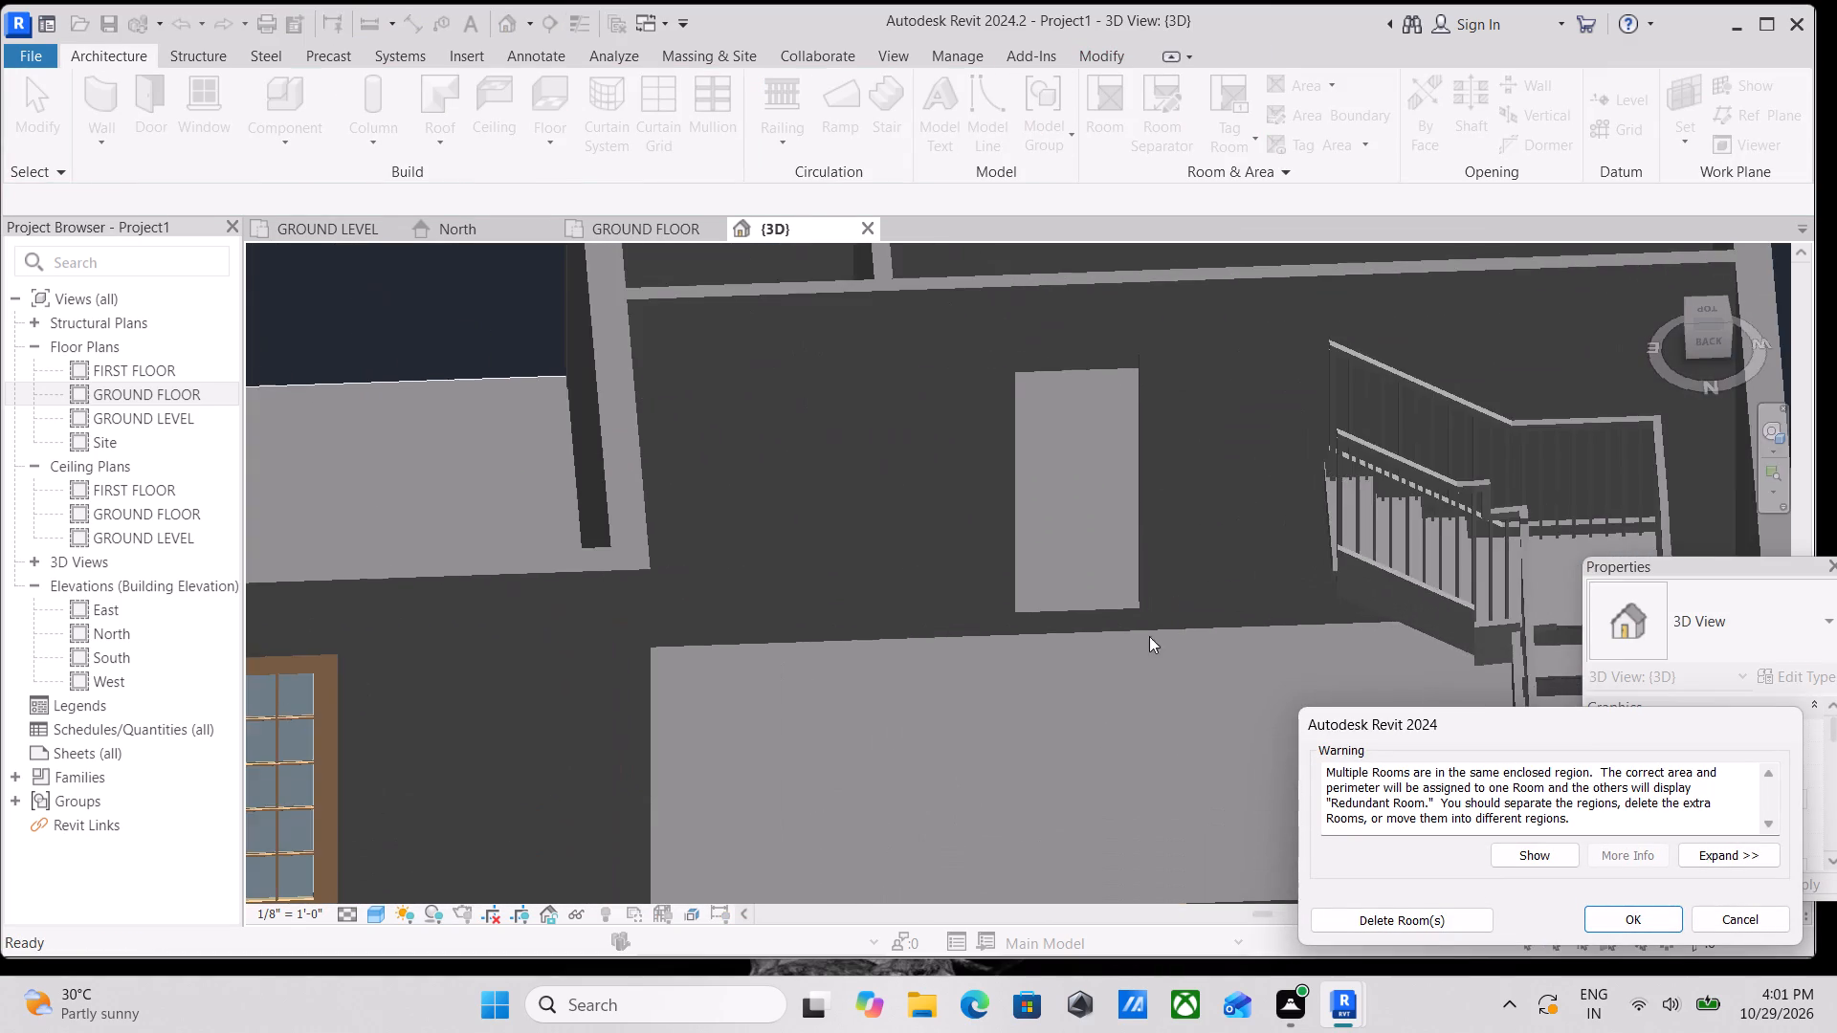
scroll(1123, 628, "up", 4)
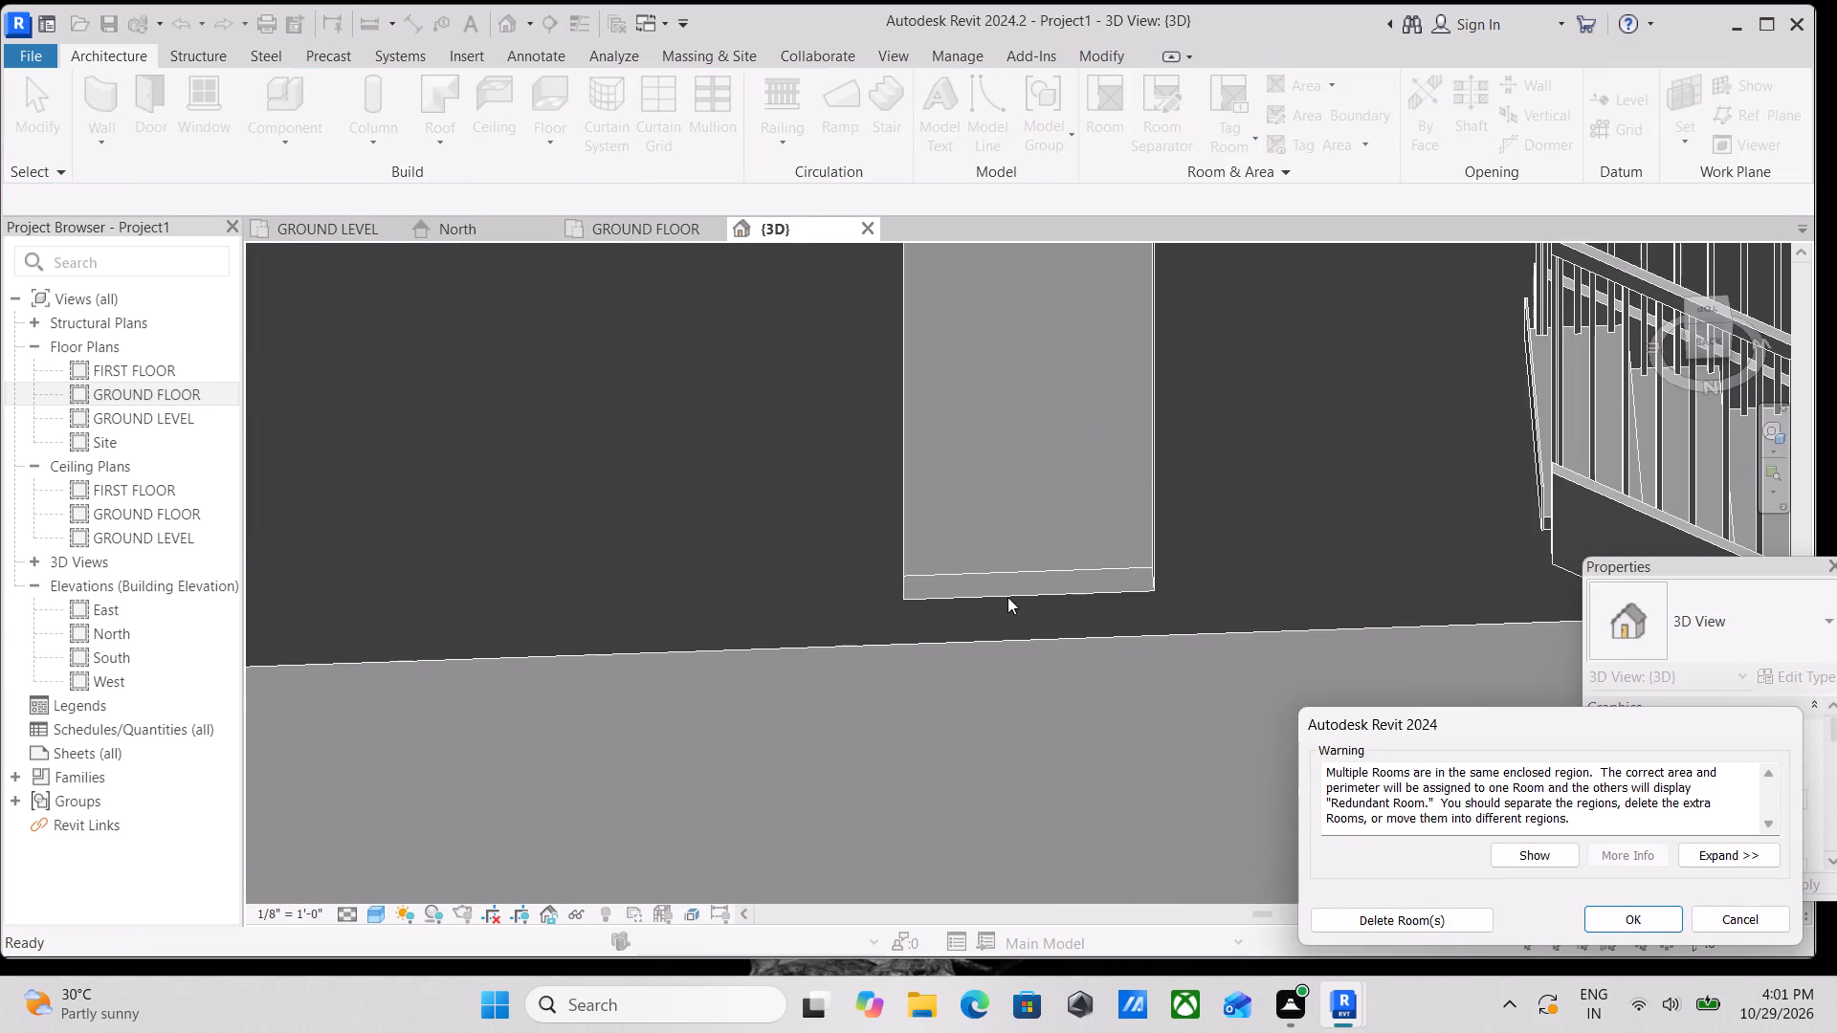
scroll(1007, 597, "down", 4)
scroll(1146, 560, "down", 1)
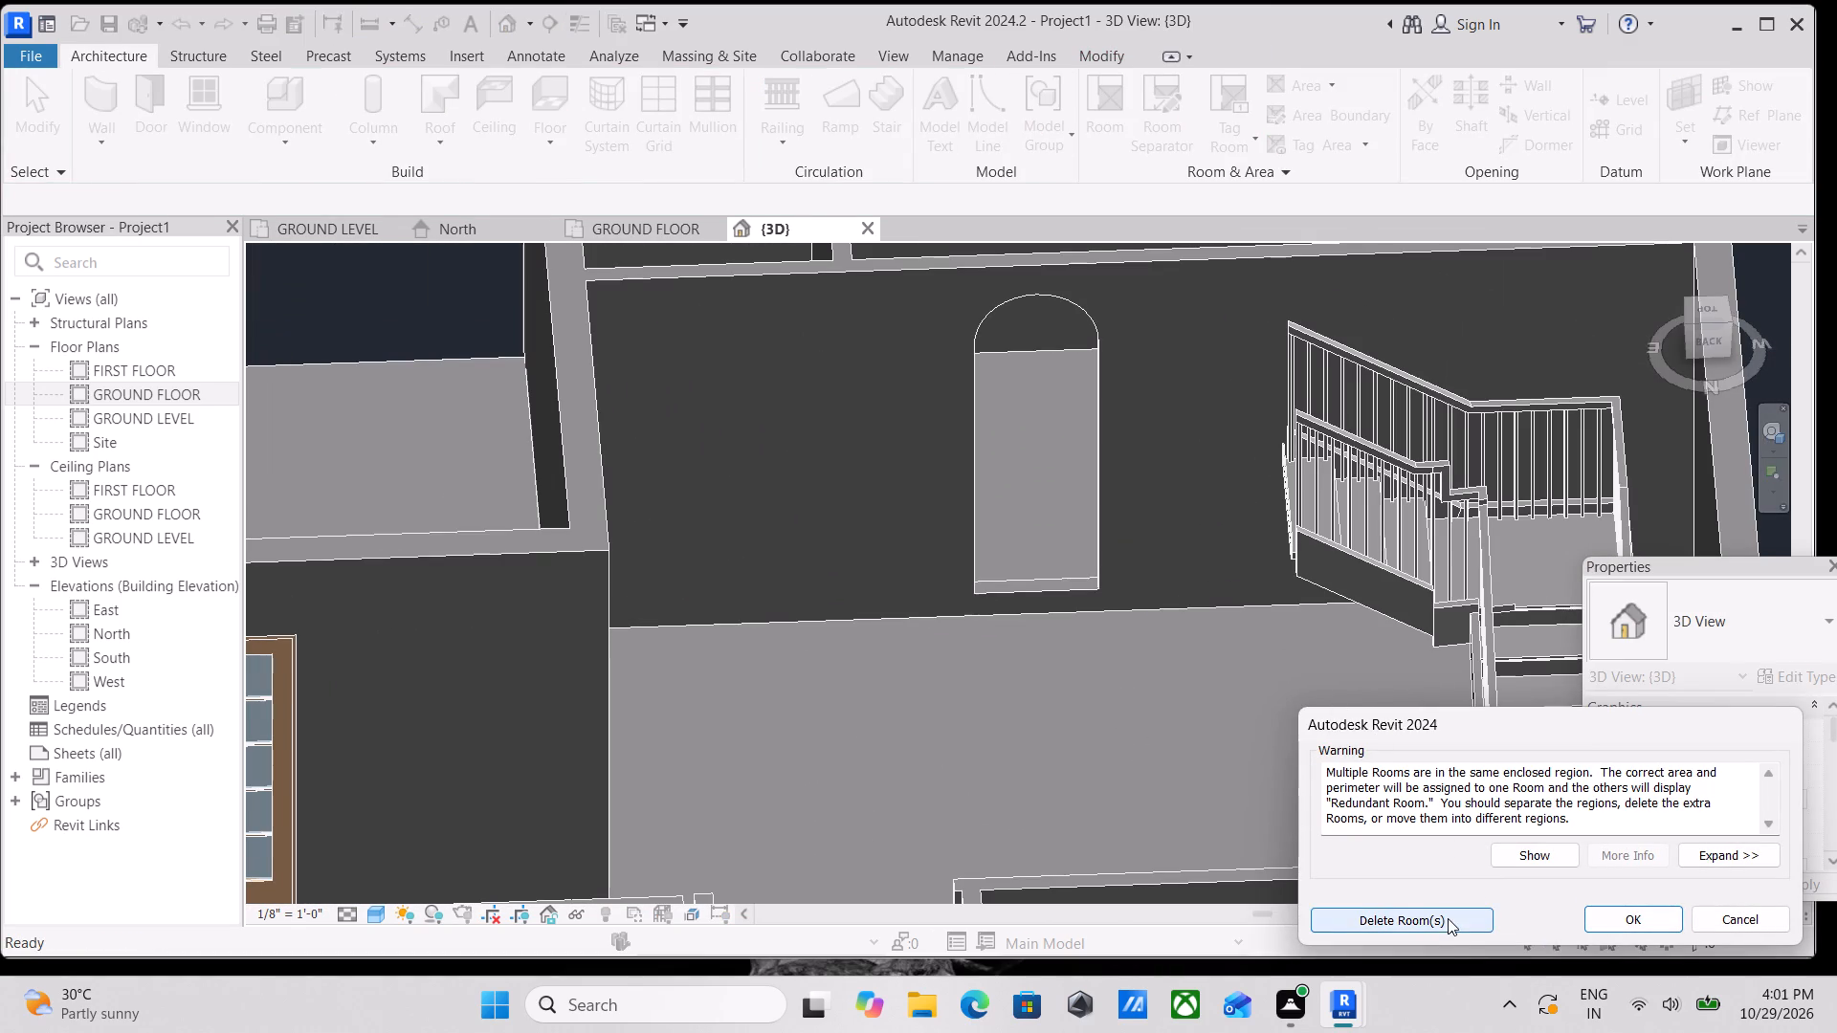
left_click(1611, 922)
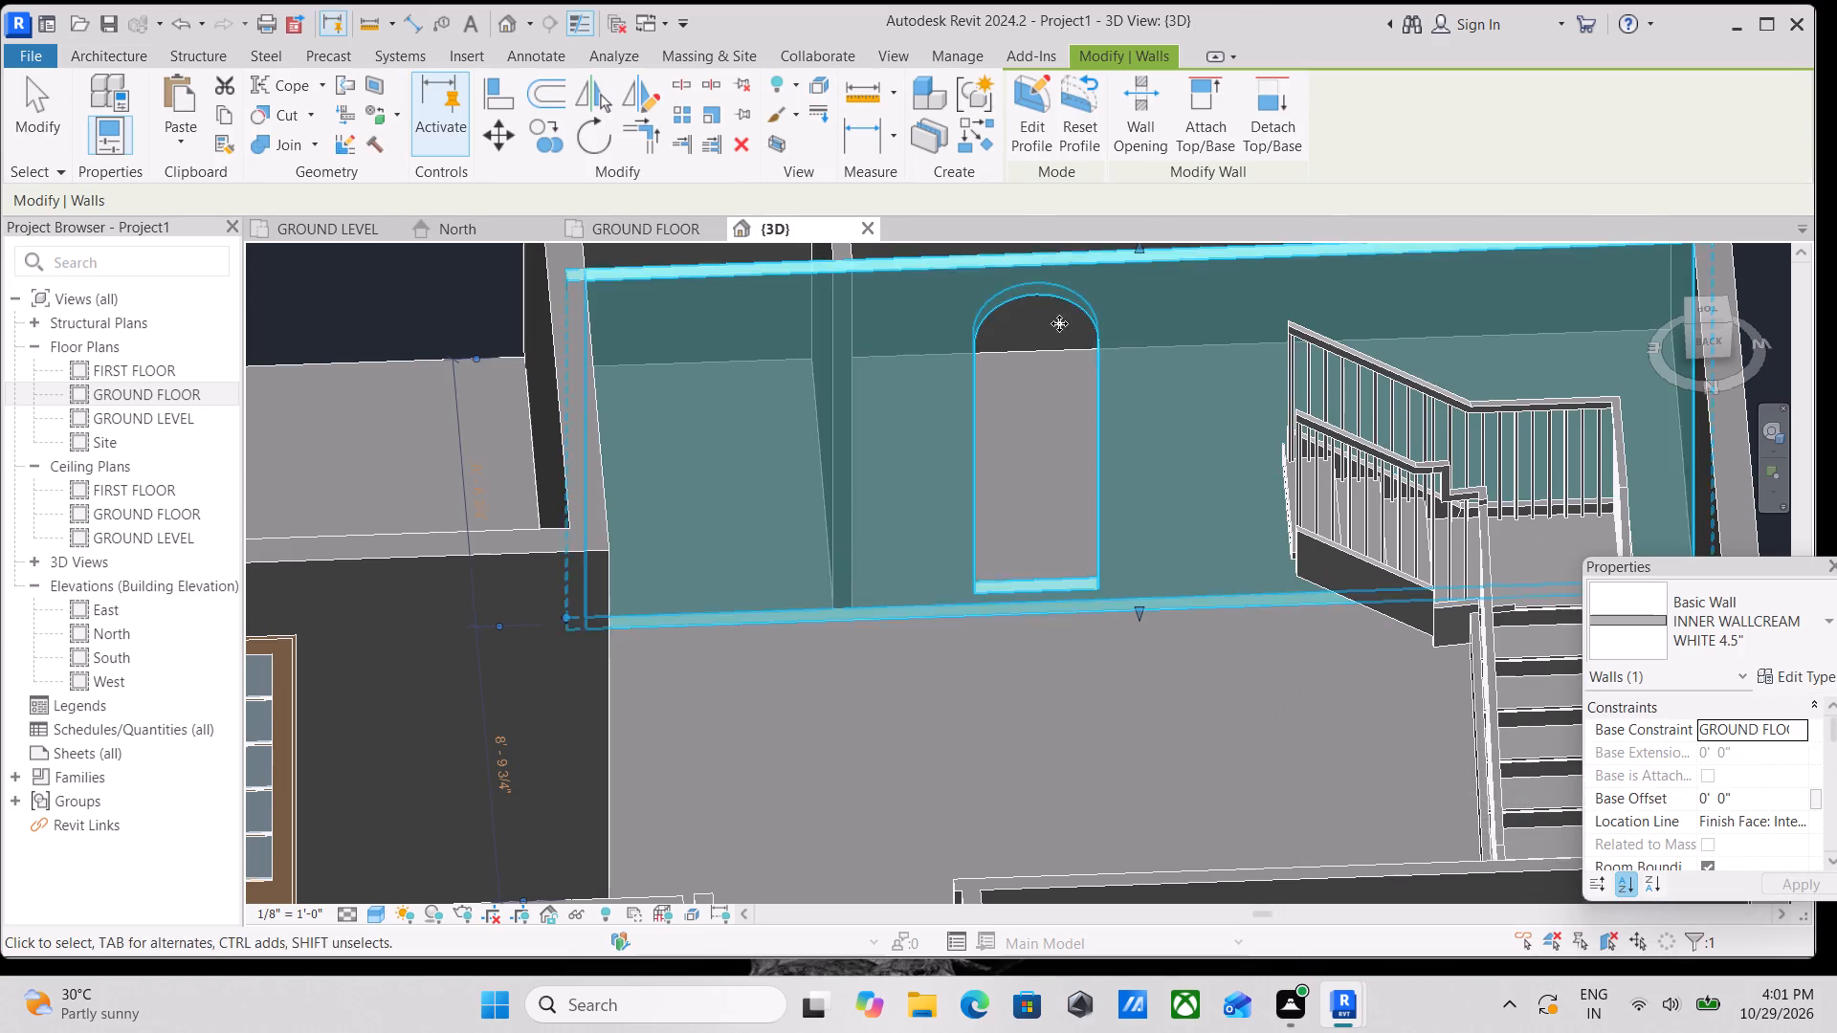
Reopen the inner wall's profile sketch and move the arched opening's bottom line about 5" down, close to the wall base.
scroll(1119, 409, "up", 2)
left_click(1089, 423)
scroll(1123, 401, "down", 2)
middle_click_drag(1126, 414, 1145, 508)
left_click(1029, 109)
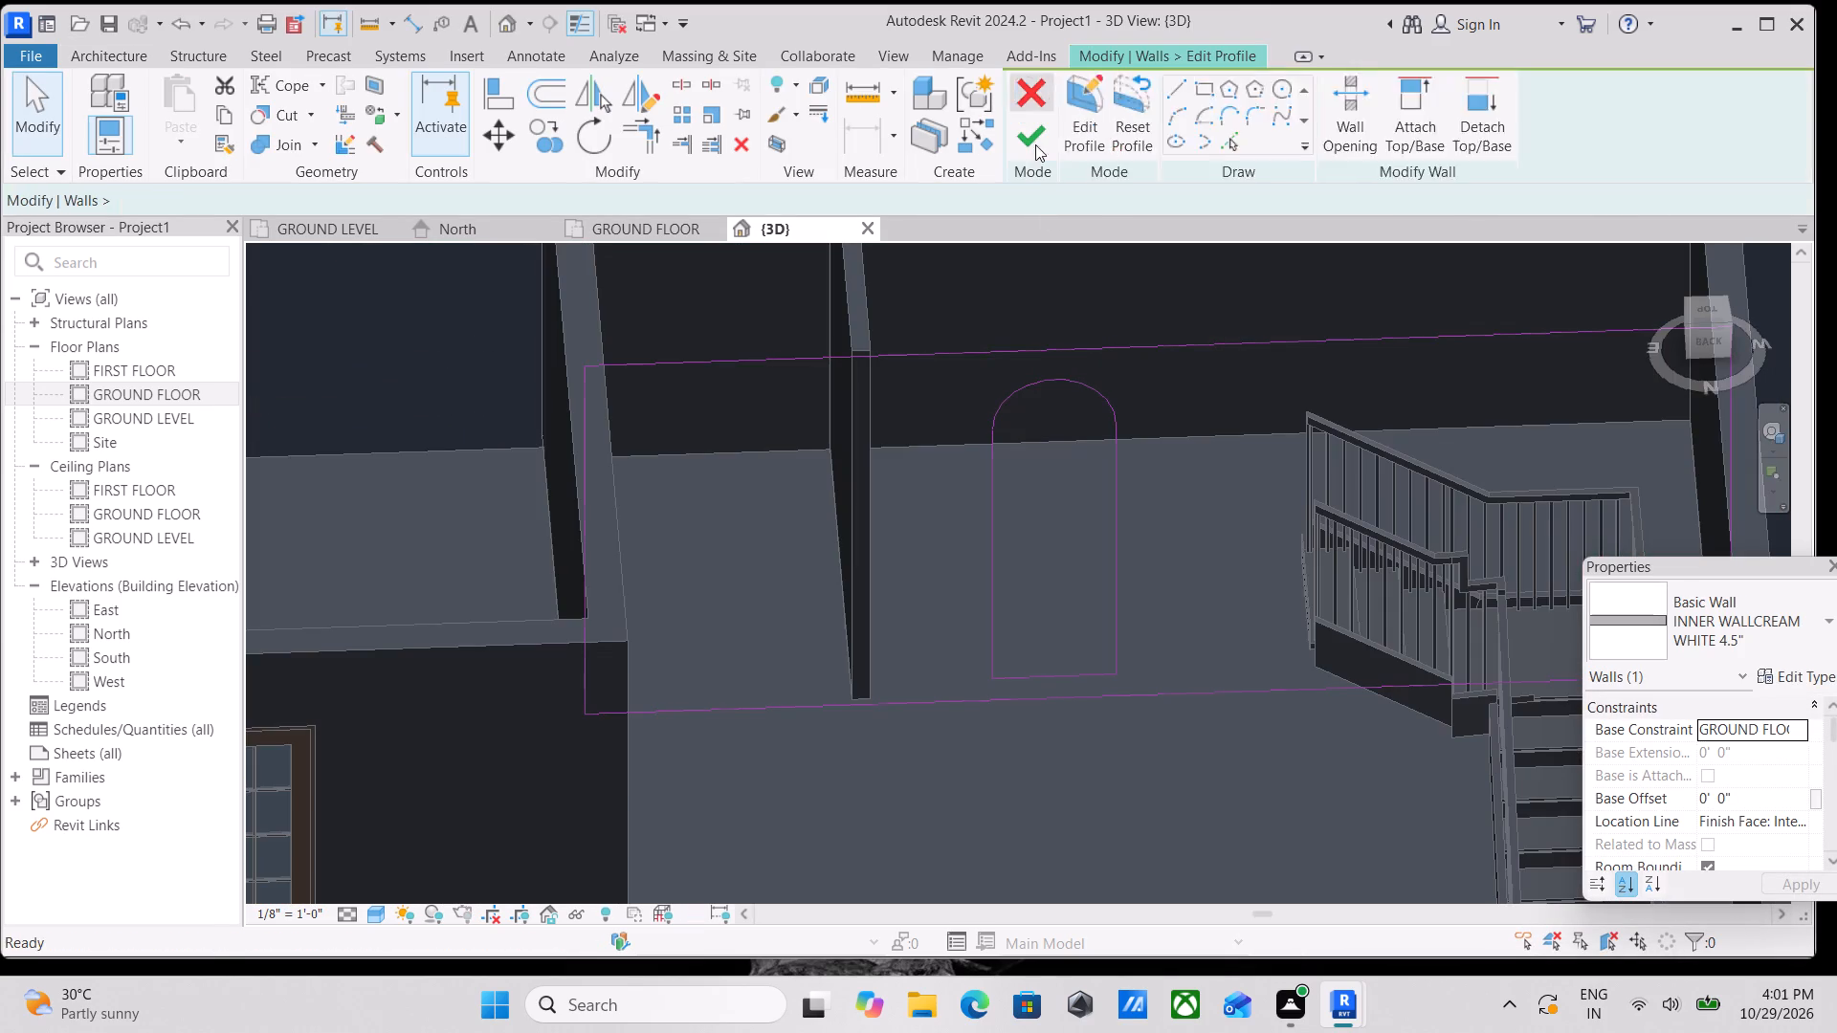
scroll(1037, 386, "up", 4)
left_click(1037, 377)
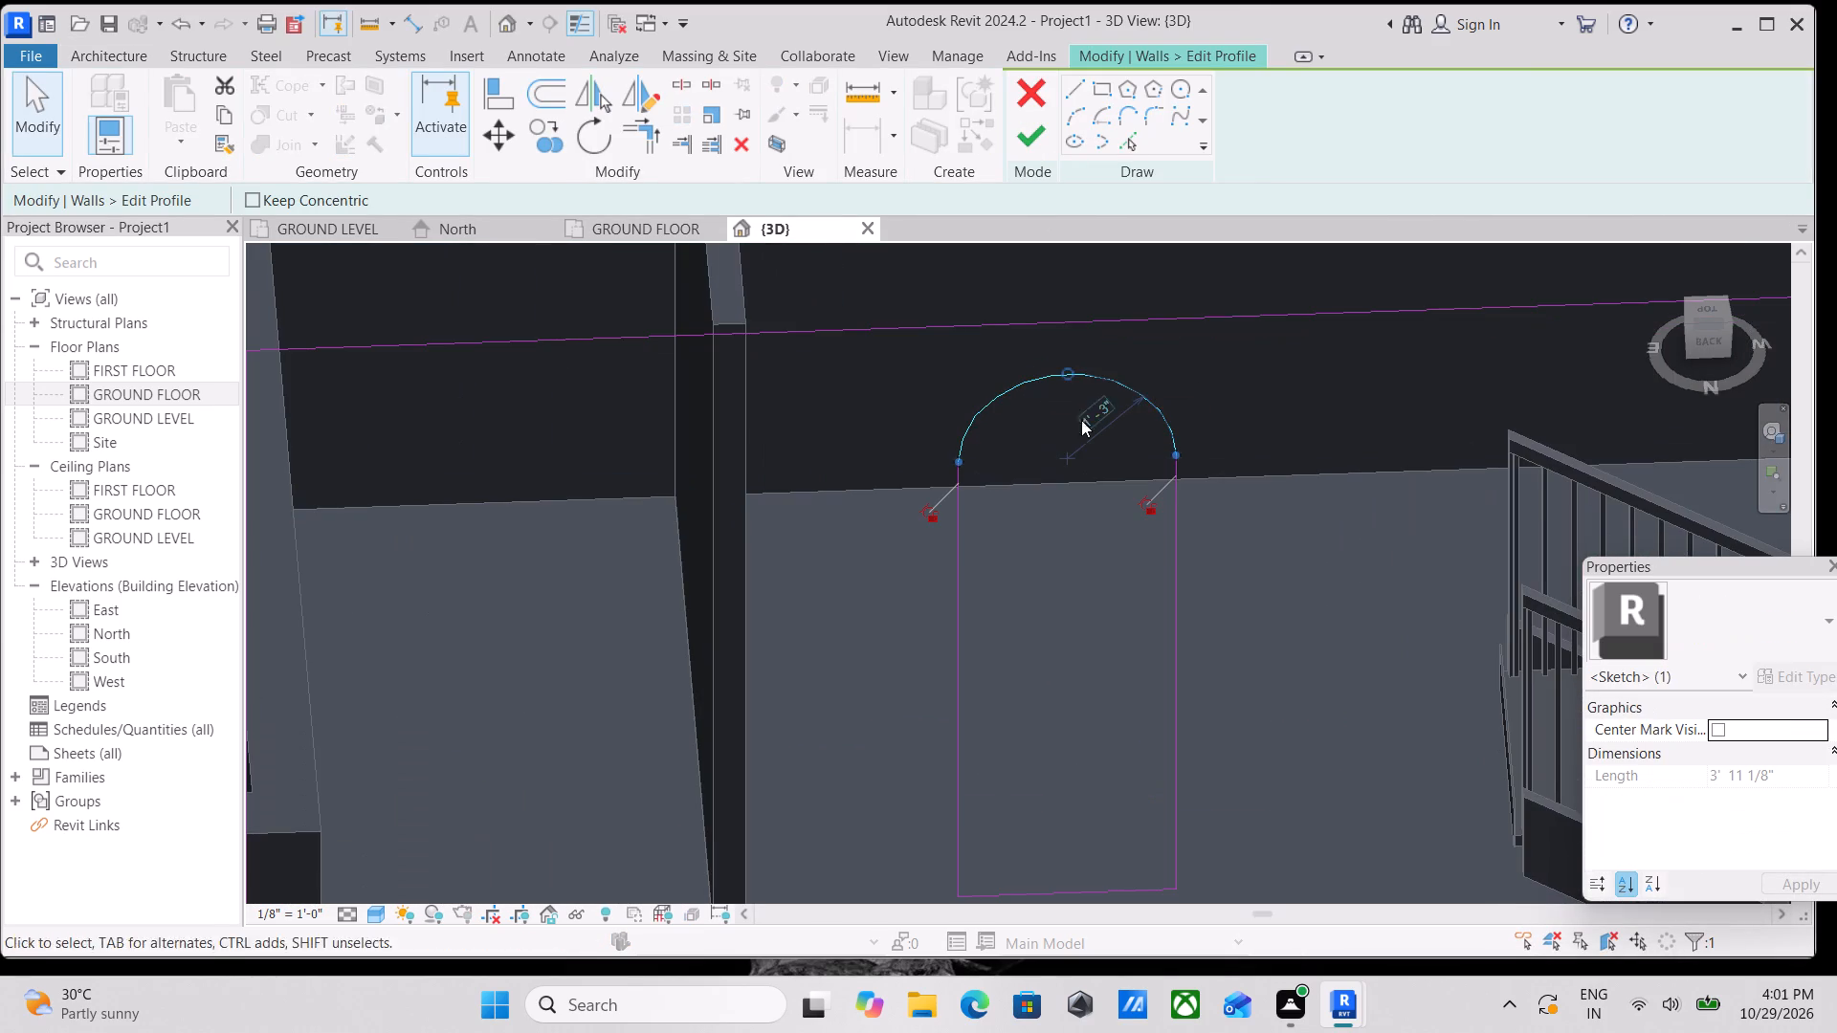
scroll(1101, 604, "down", 1)
middle_click_drag(1096, 589, 1071, 425)
left_click(1043, 690)
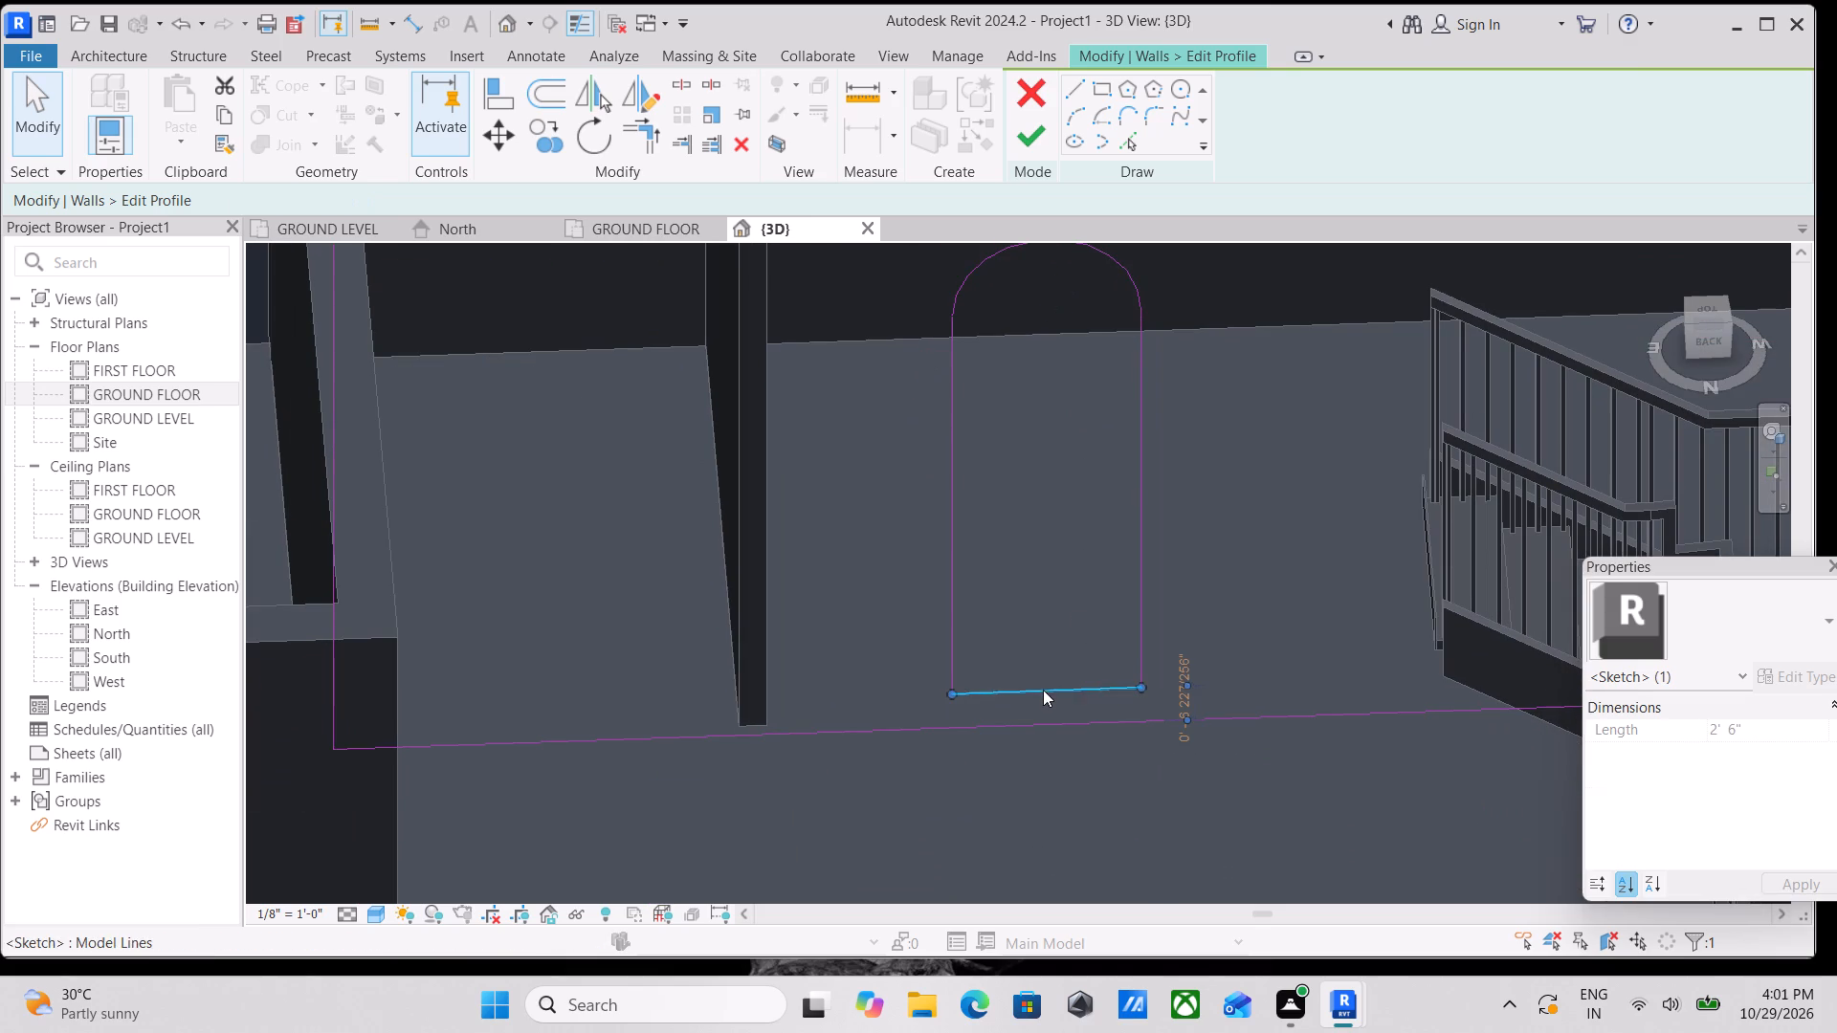
scroll(1072, 695, "up", 2)
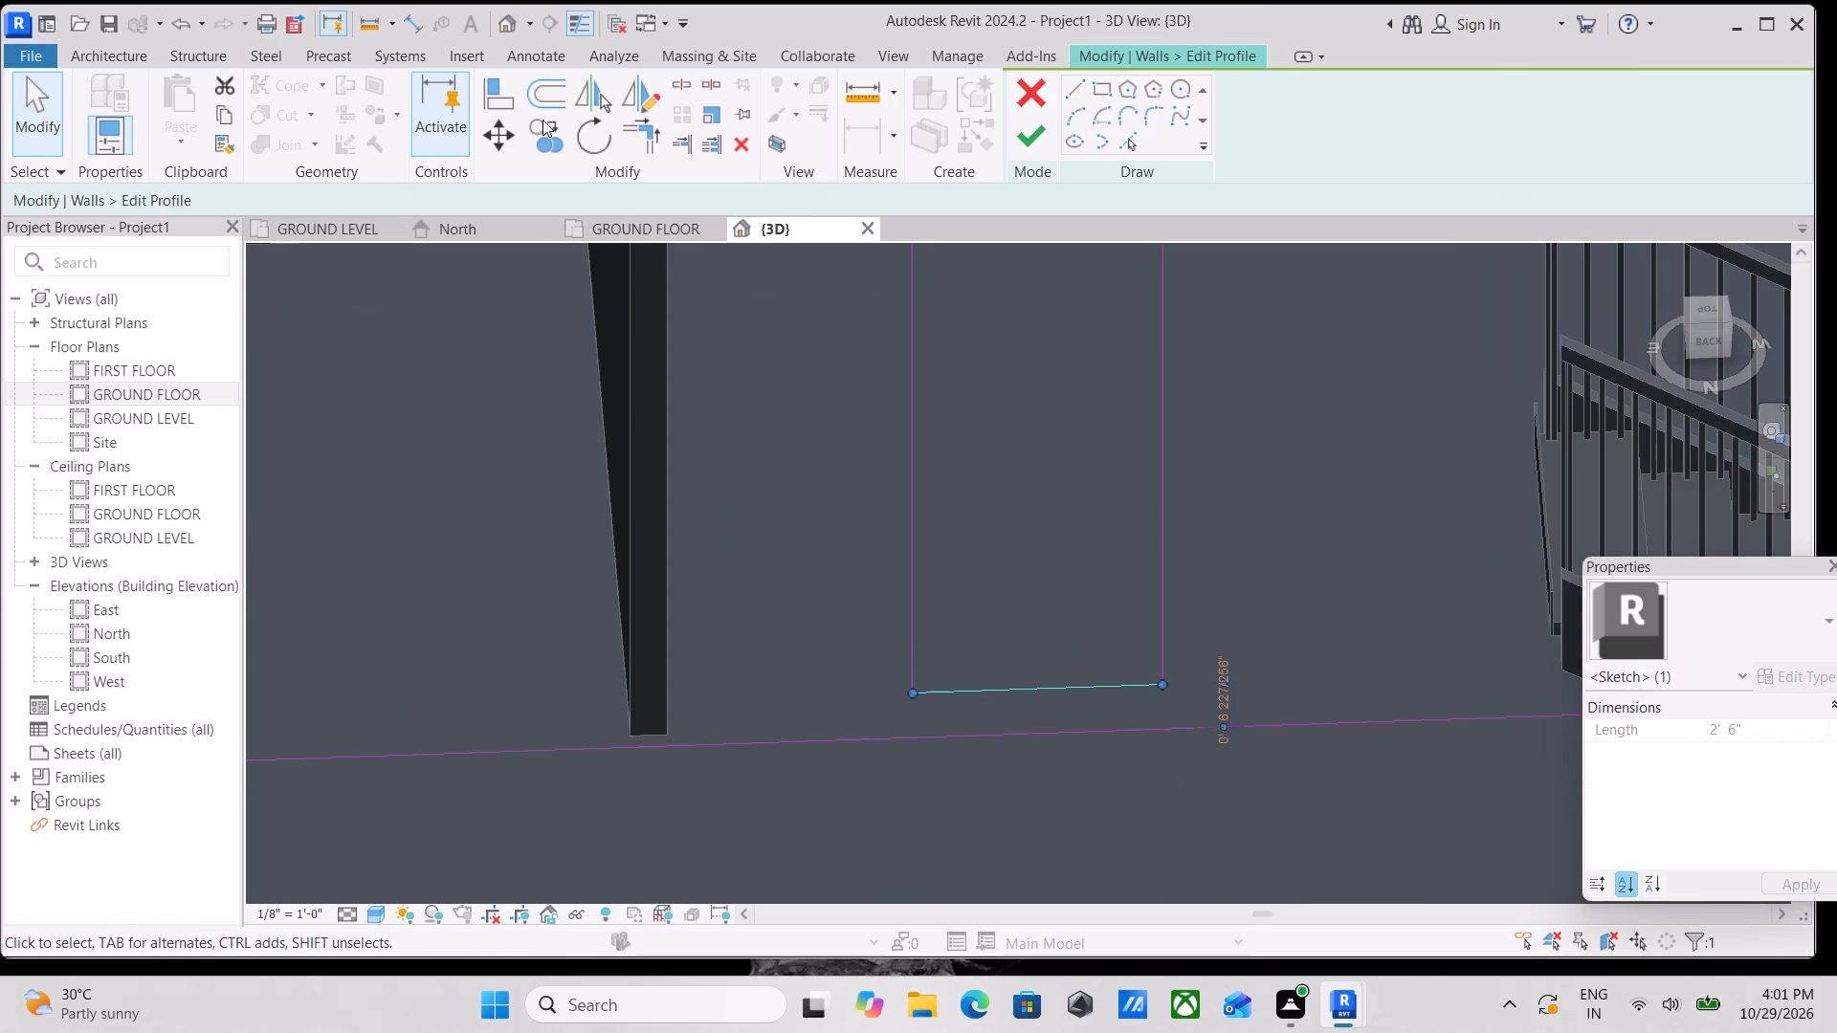
left_click(503, 130)
left_click(1162, 688)
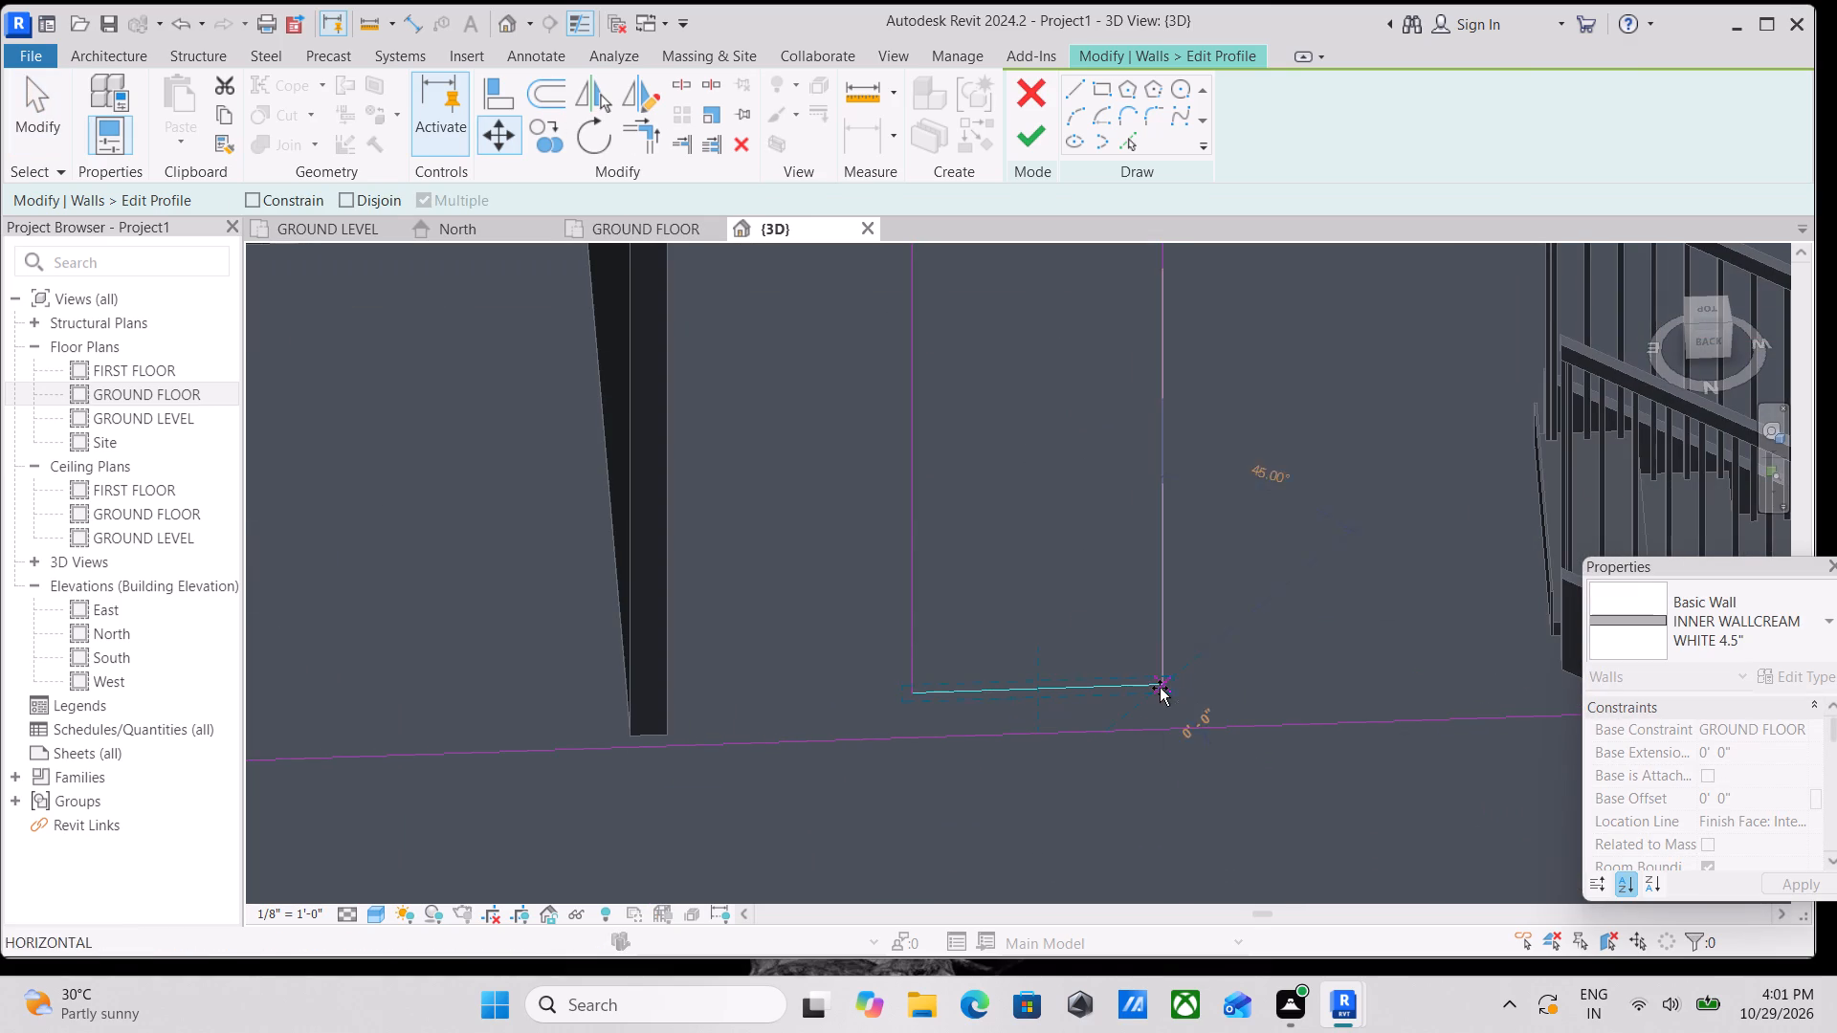
left_click(1163, 715)
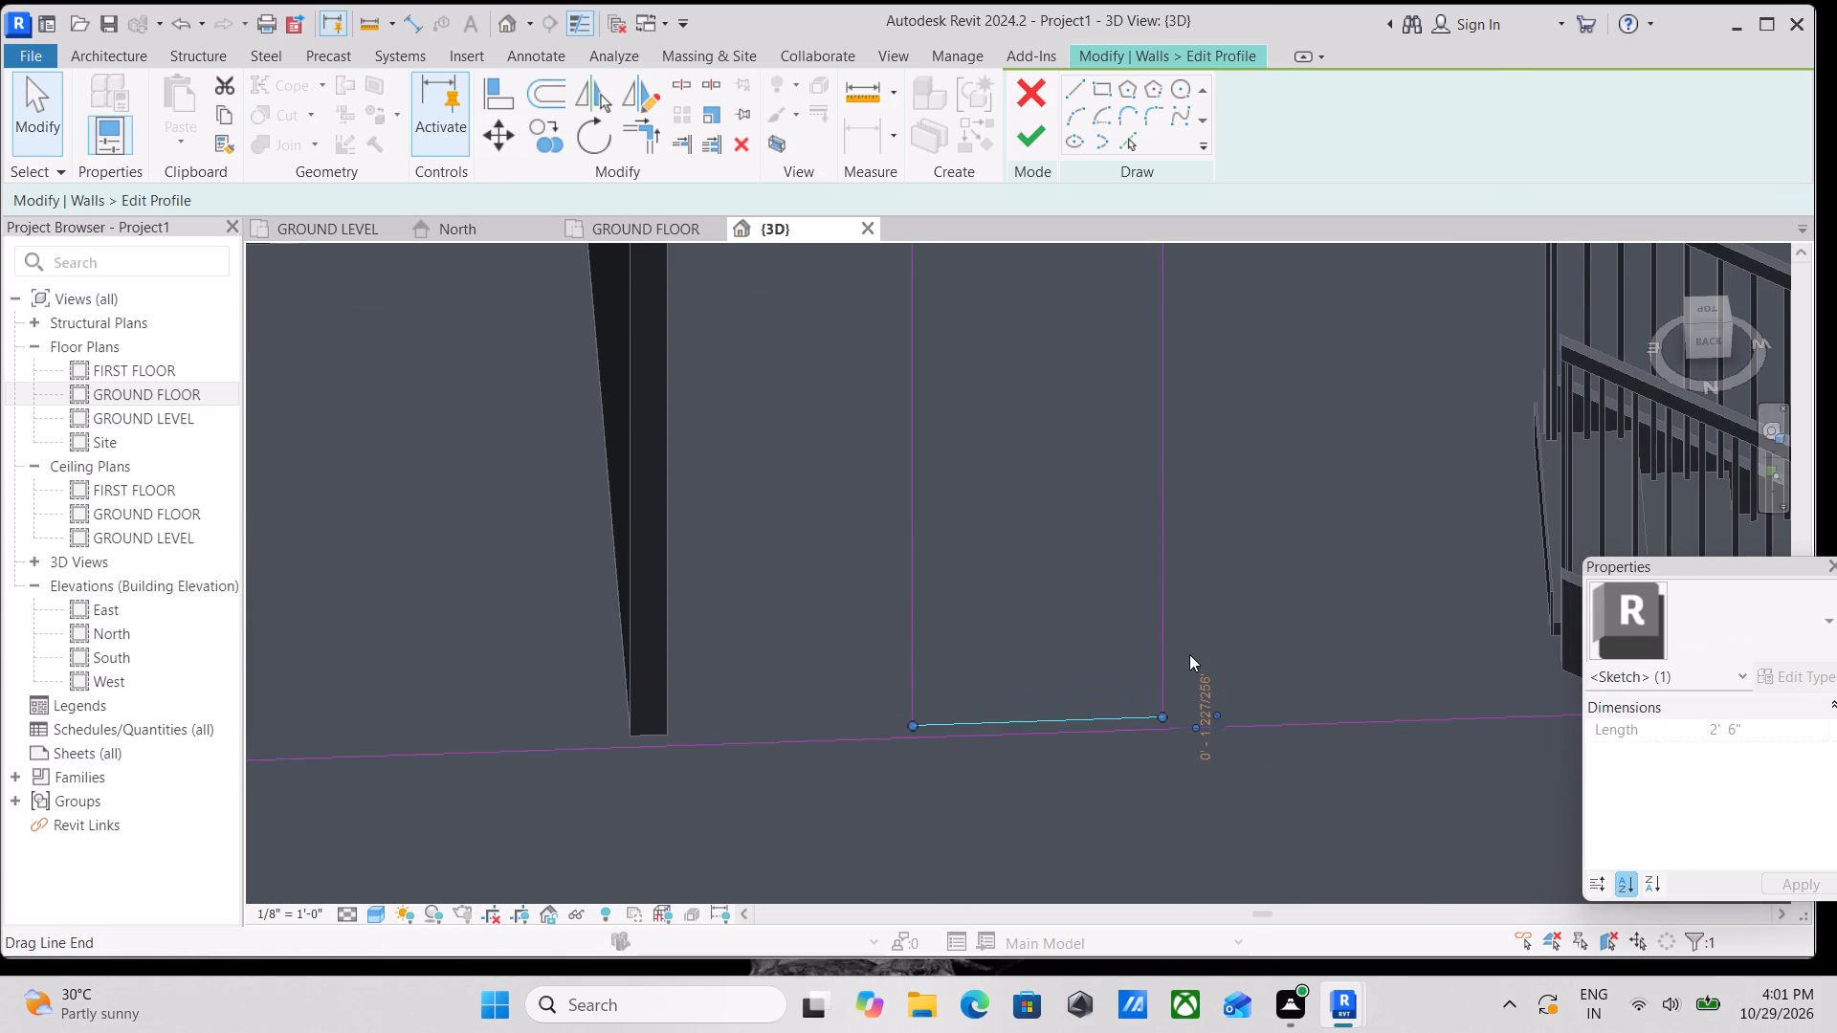
scroll(1189, 654, "down", 1)
middle_click_drag(1192, 657, 1226, 741)
Widen the arched opening to 3'-4" by moving its far vertical side 4" outward and its stair-side line 6" outward.
left_click(986, 540)
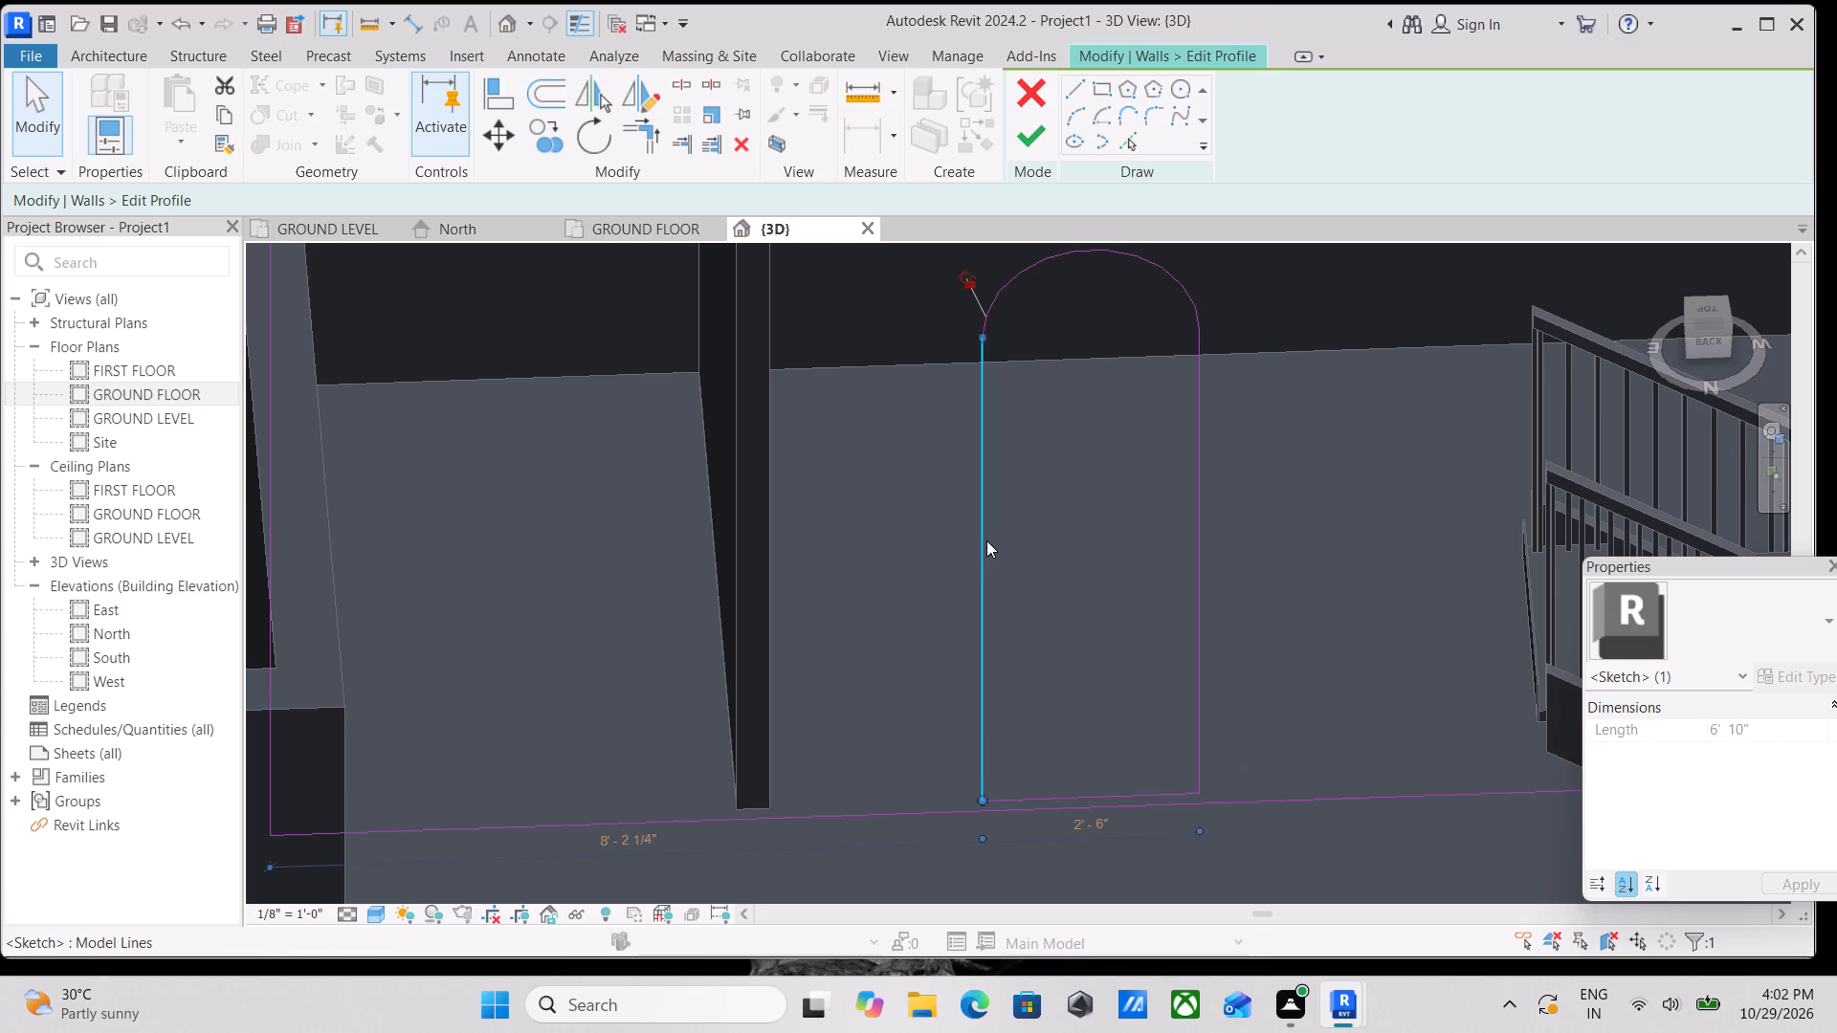
left_click(495, 123)
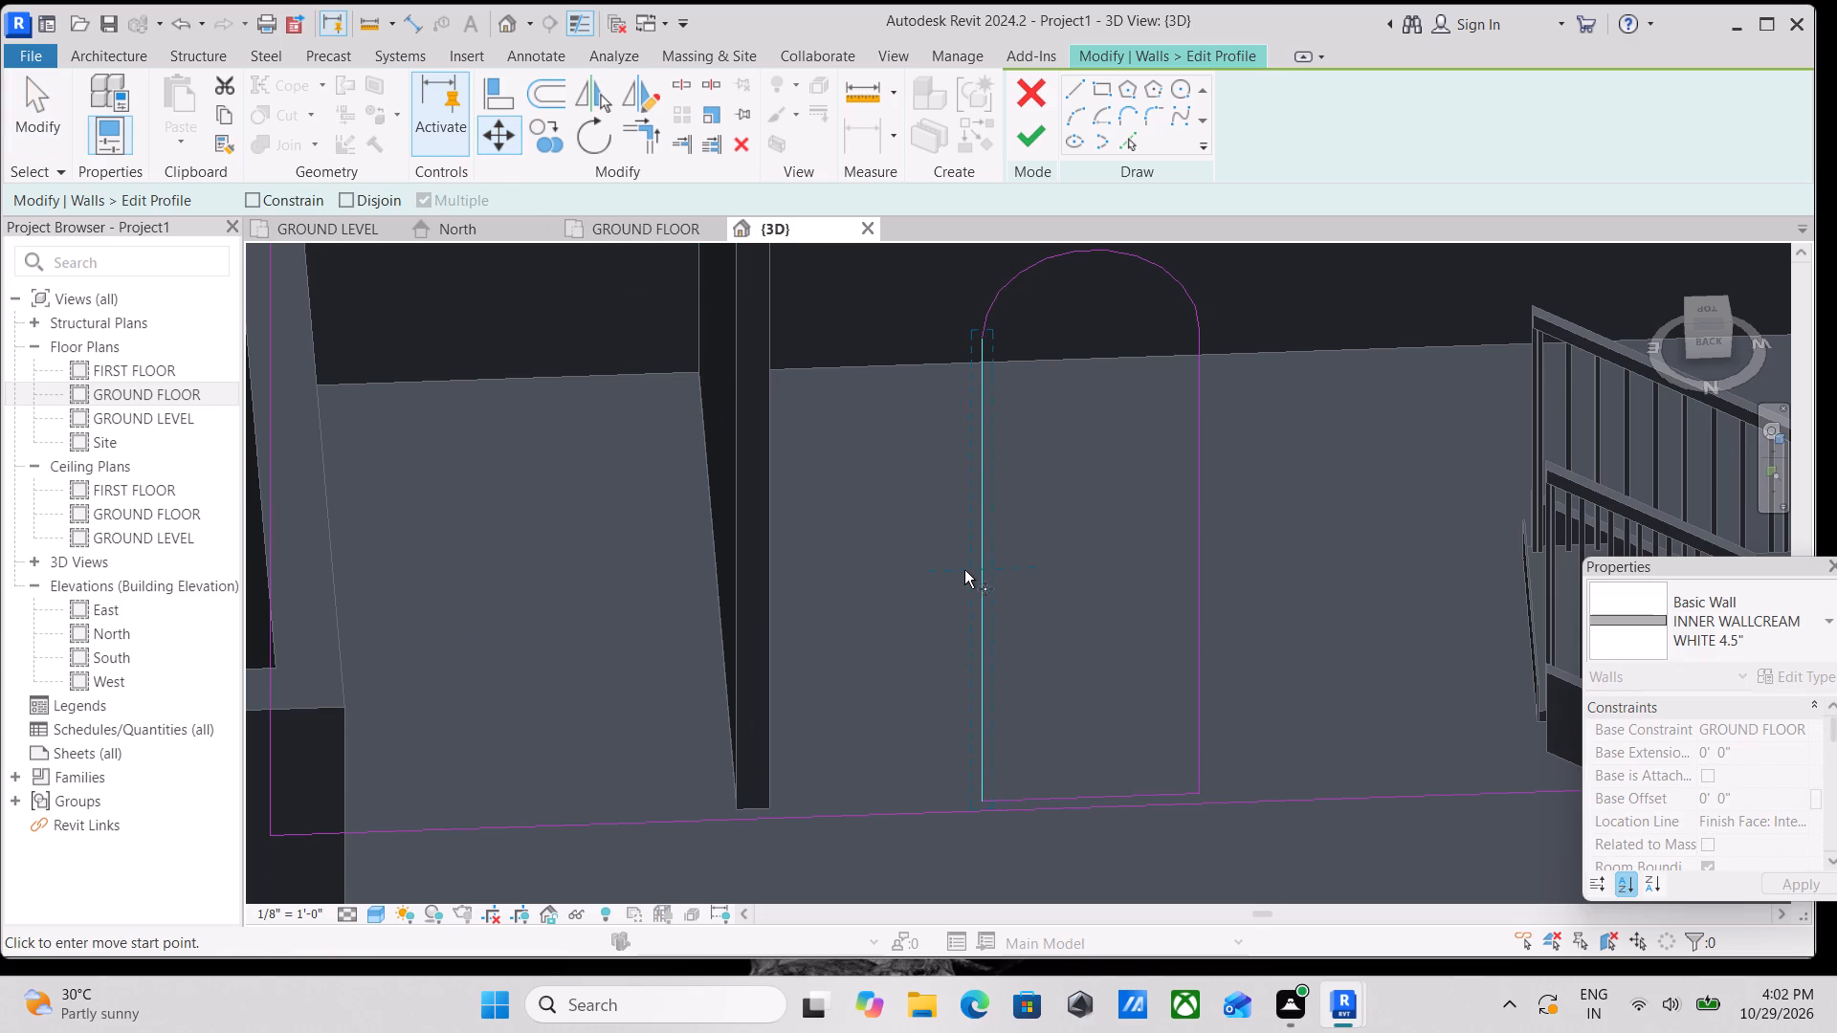
left_click(987, 570)
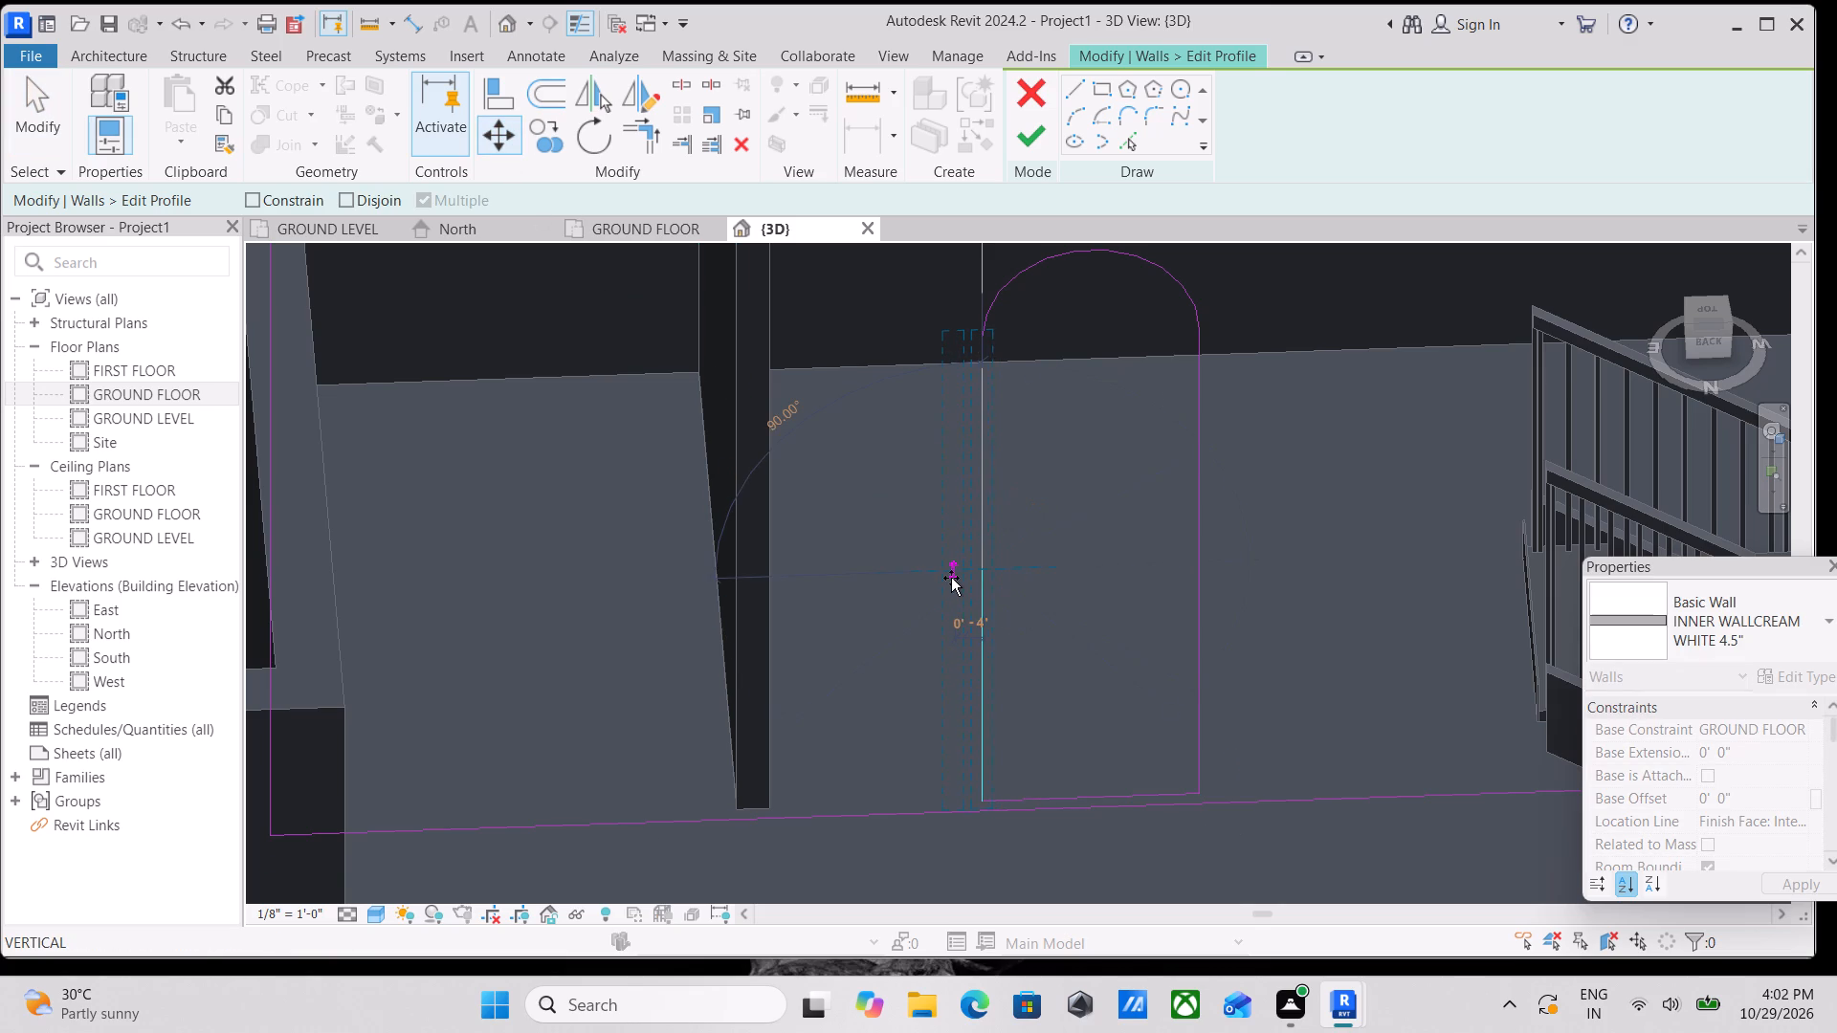
left_click(951, 578)
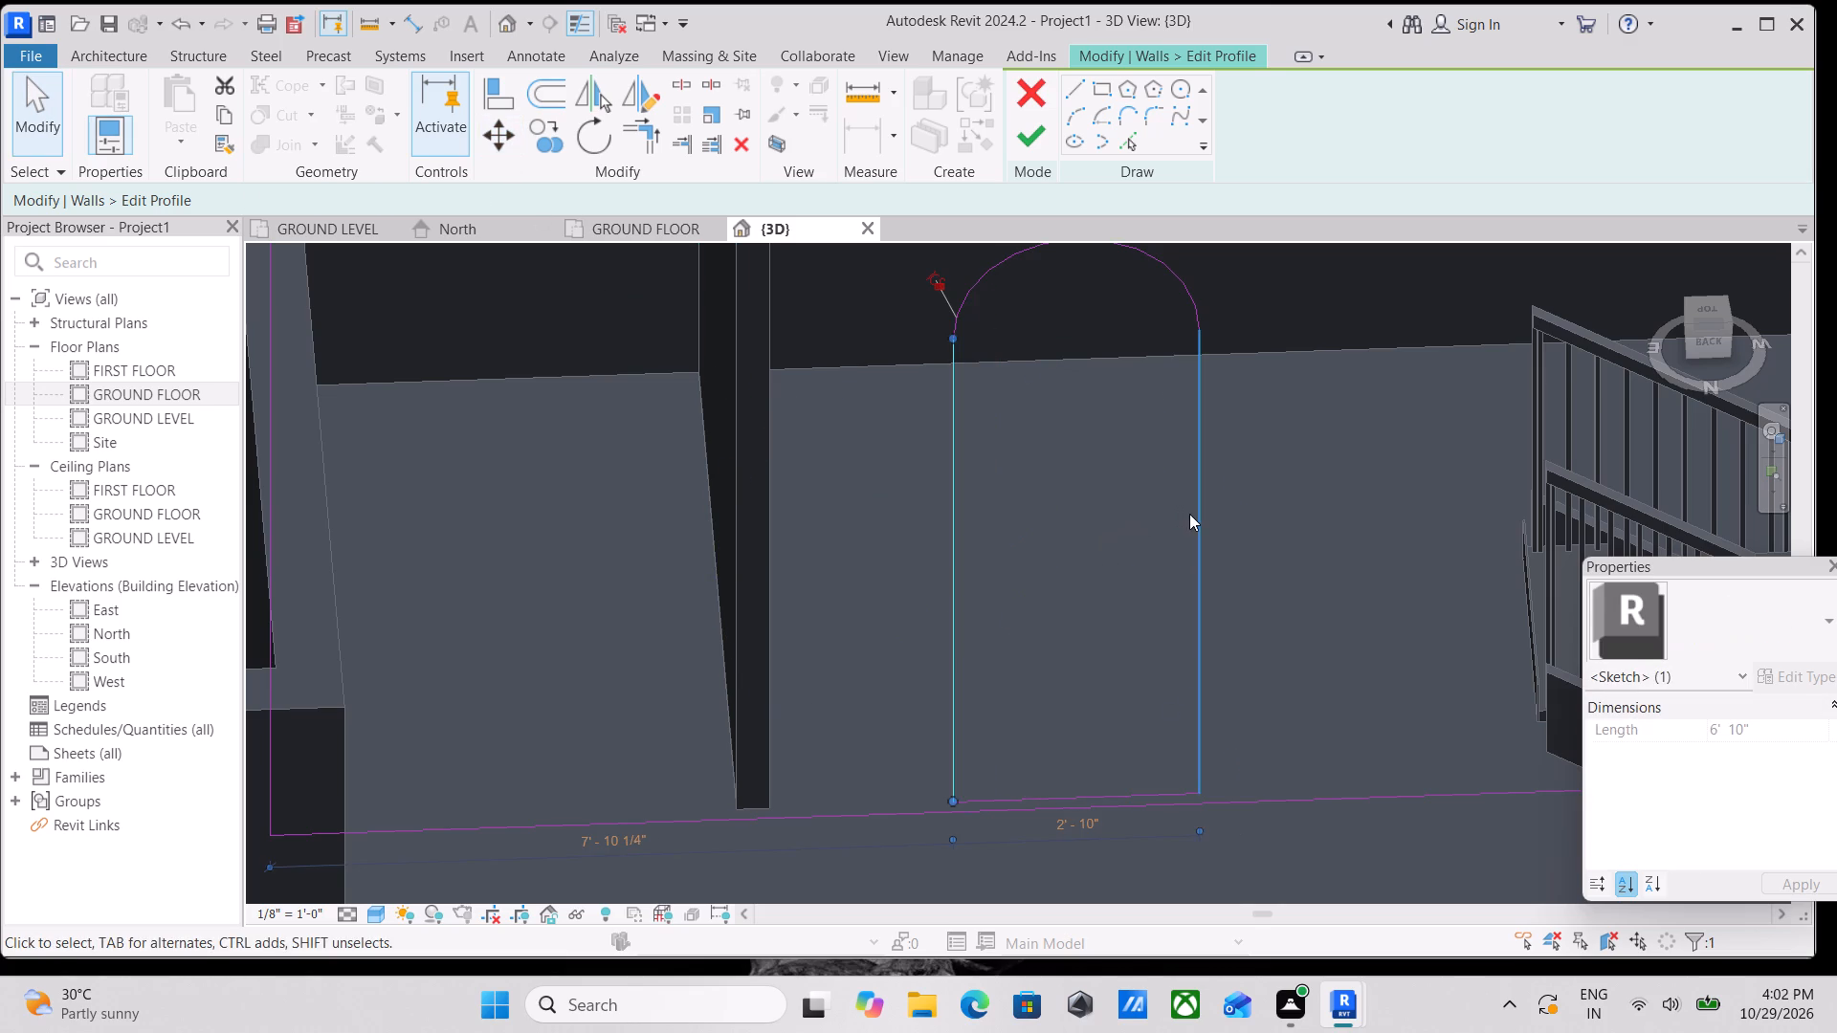
left_click(1189, 514)
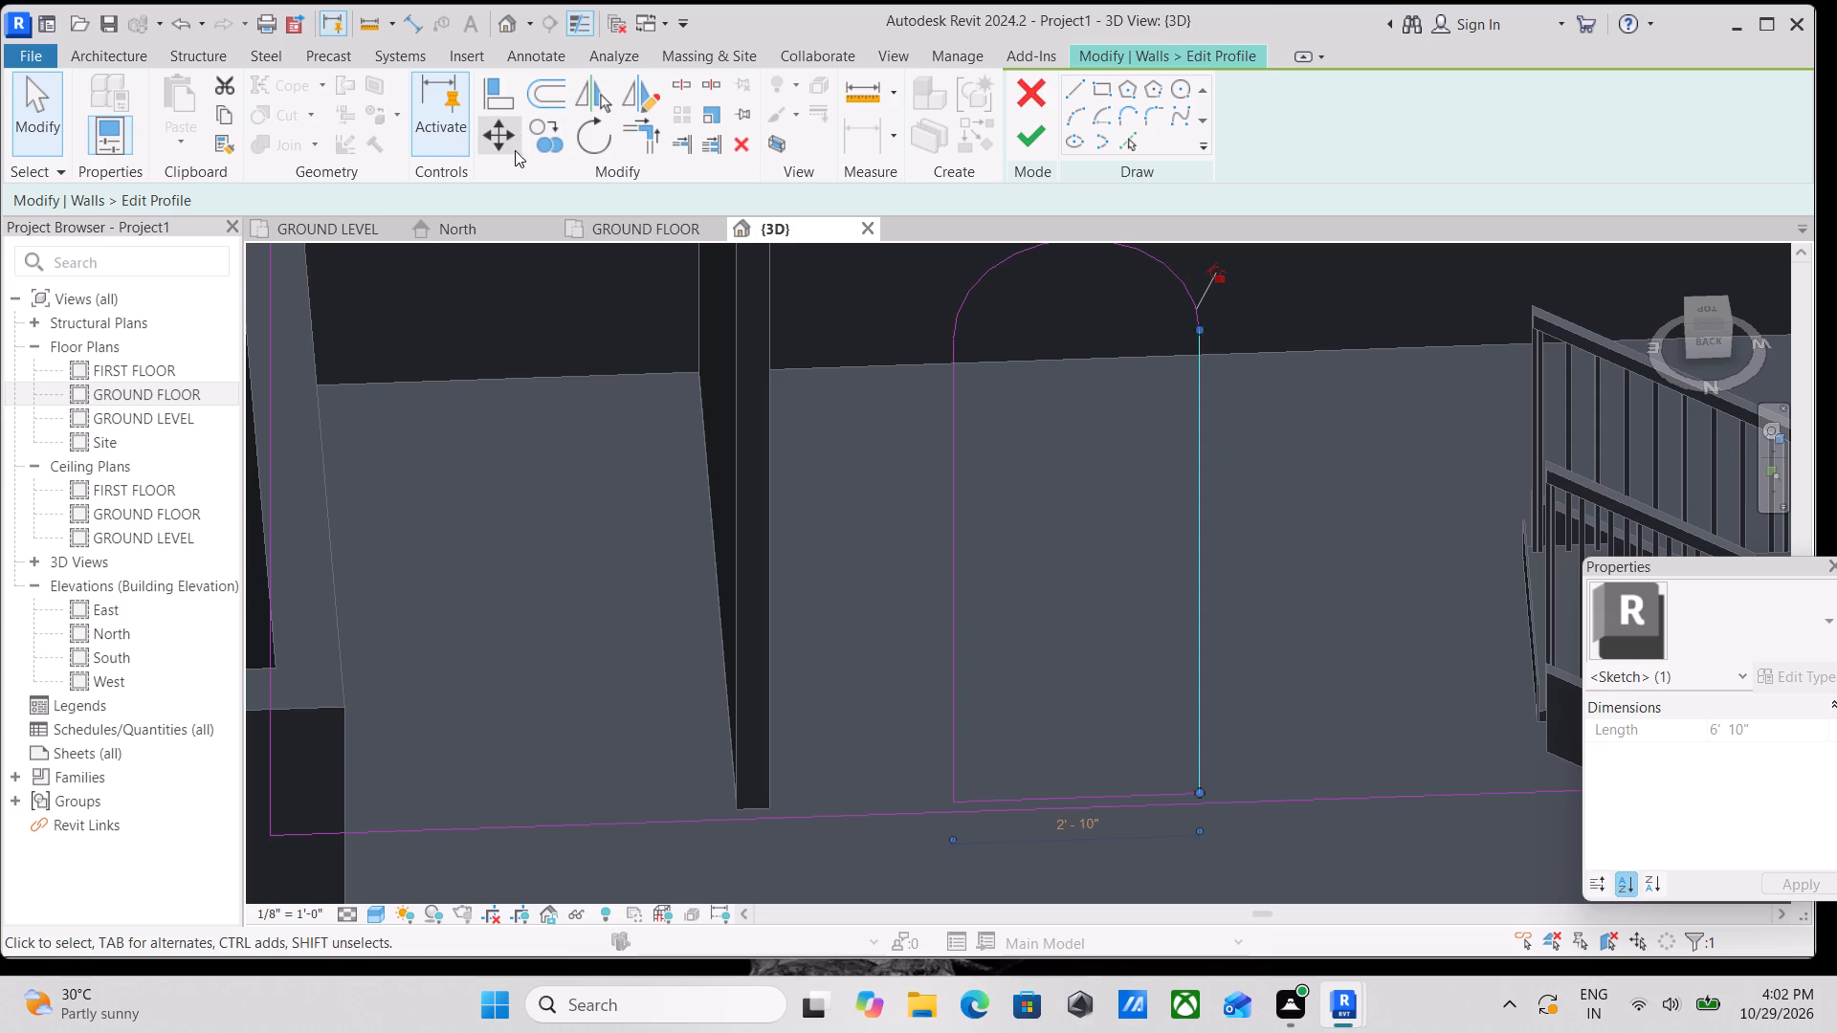
left_click(501, 144)
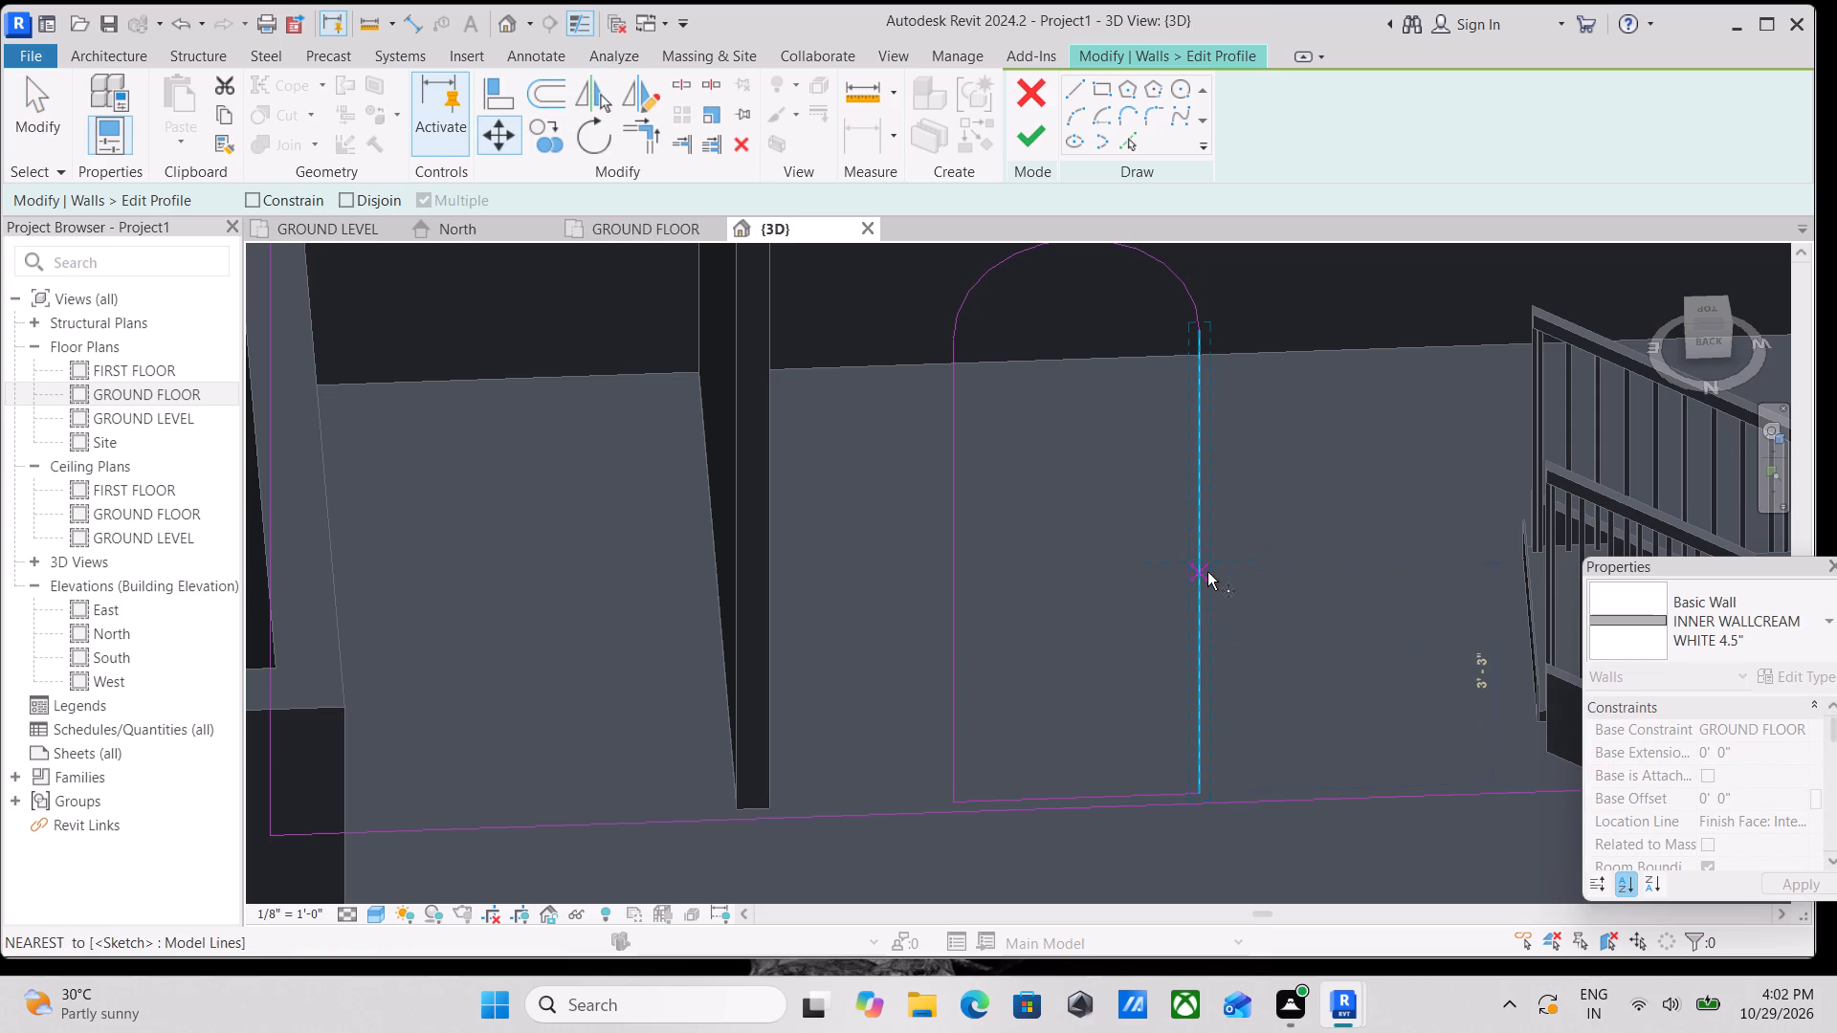
left_click(1201, 560)
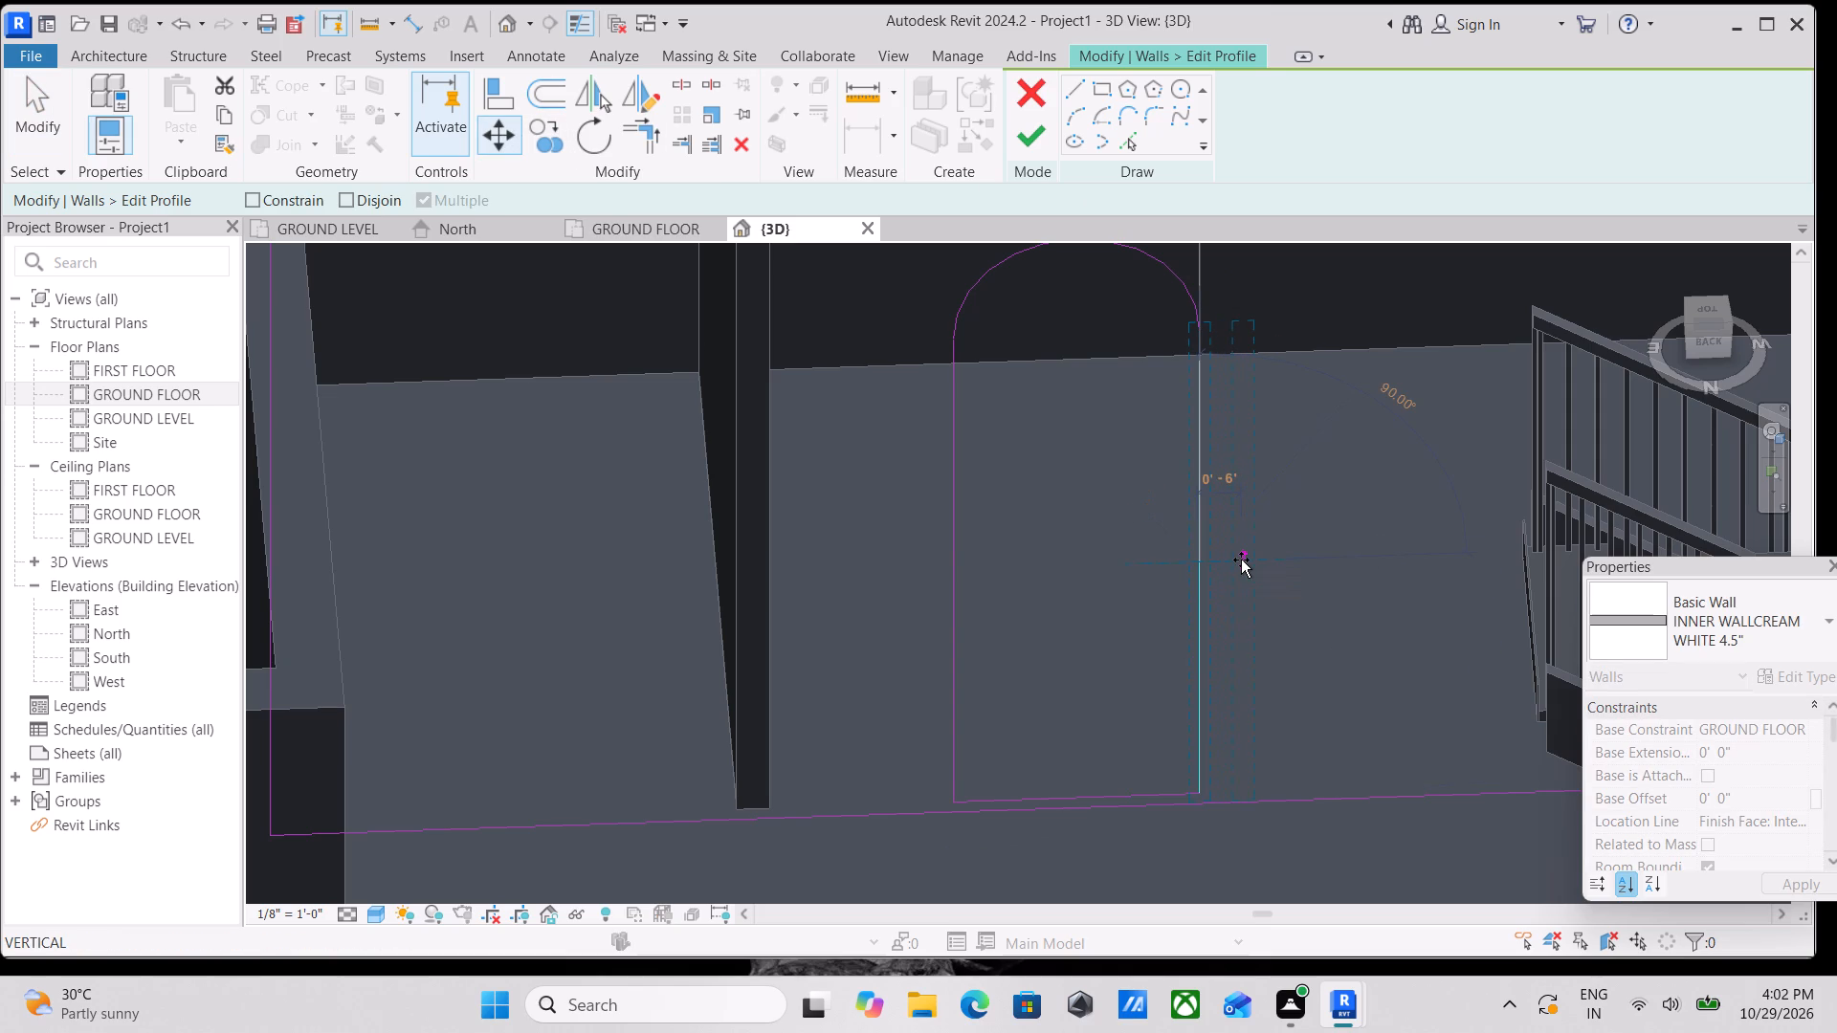
left_click(1242, 560)
scroll(1294, 543, "down", 1)
middle_click_drag(1284, 543, 1234, 547)
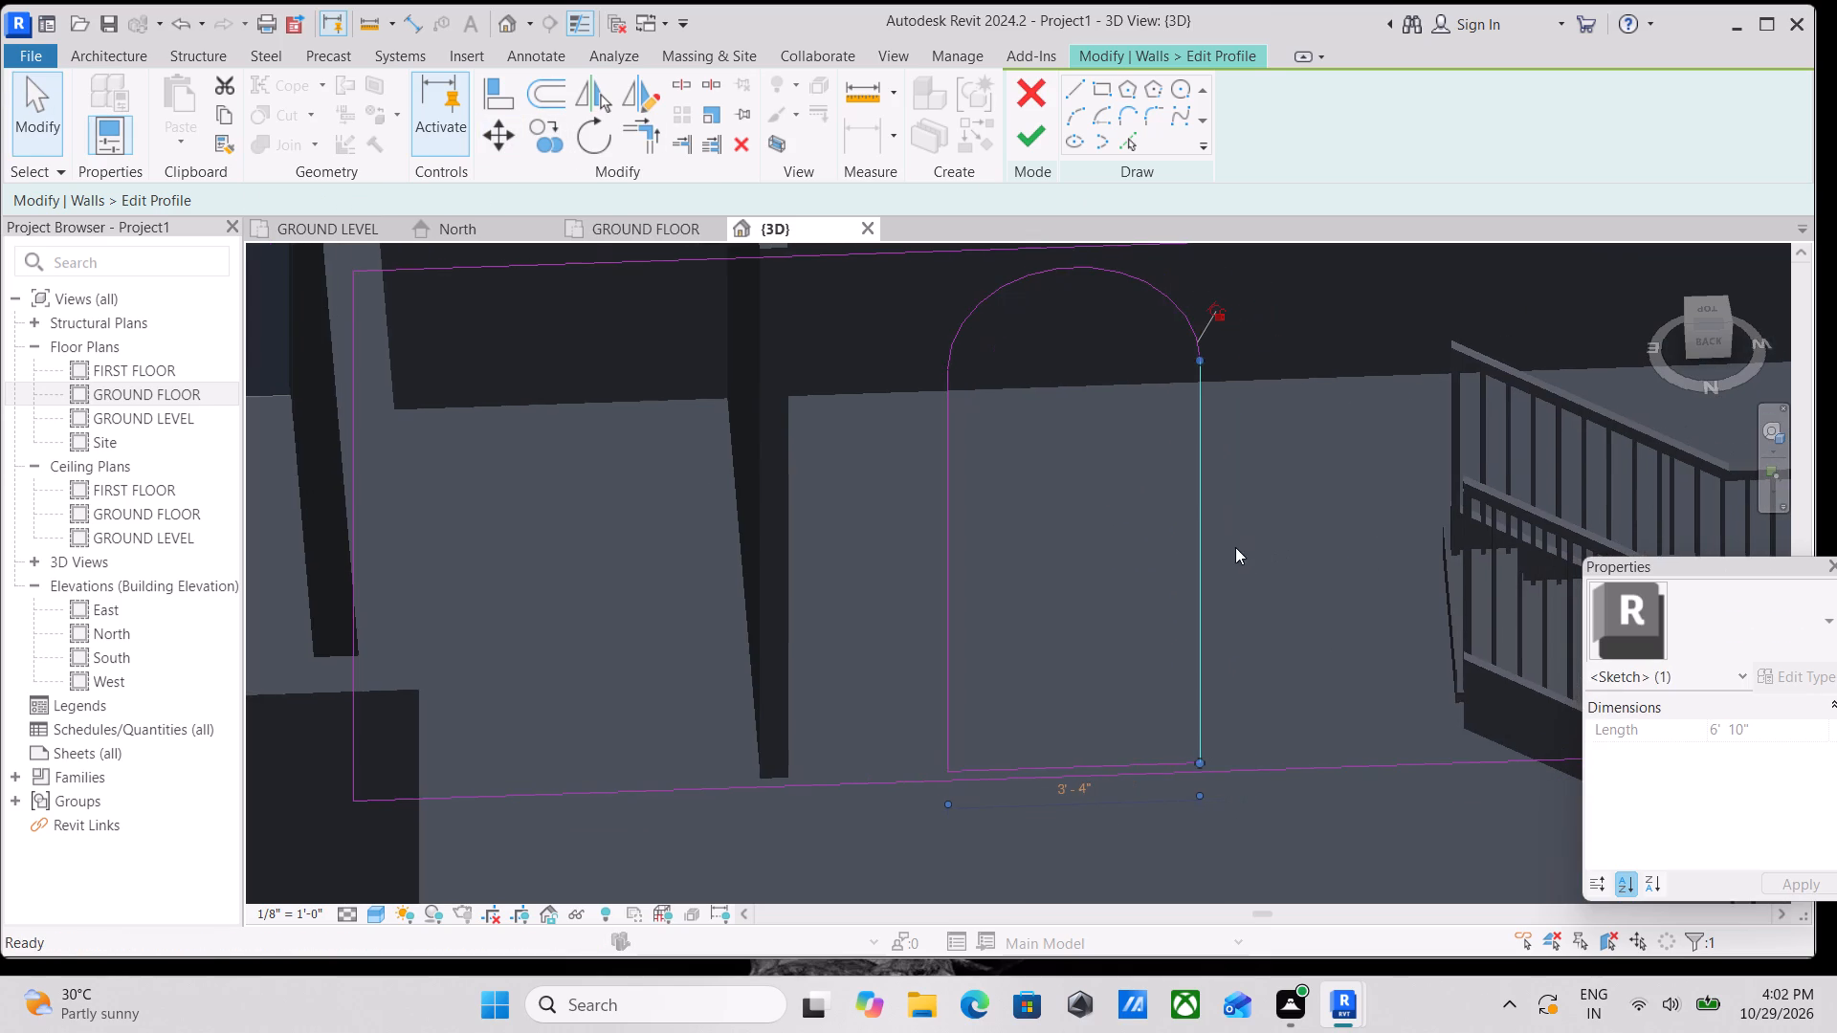
scroll(1244, 473, "down", 1)
middle_click_drag(1244, 473, 1050, 529)
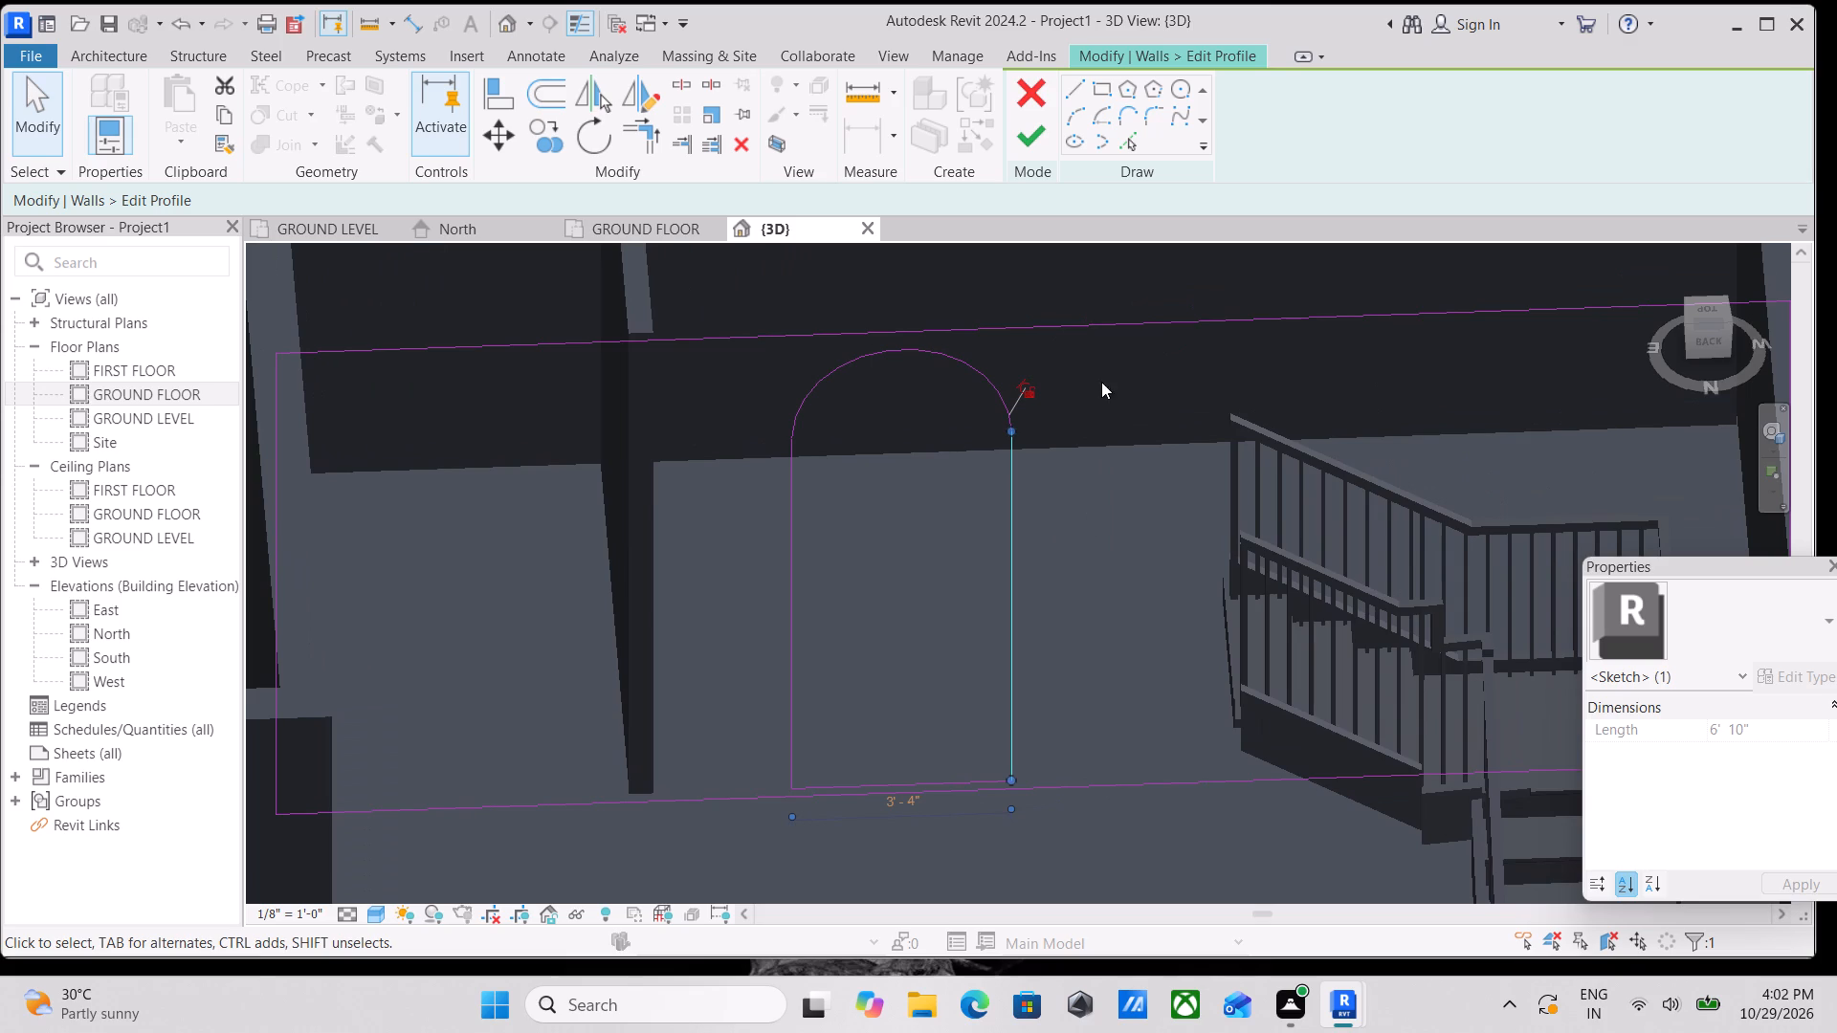
Finish the wall profile edit to apply the widened arched opening to the inner wall, and deselect the wall.
left_click(936, 358)
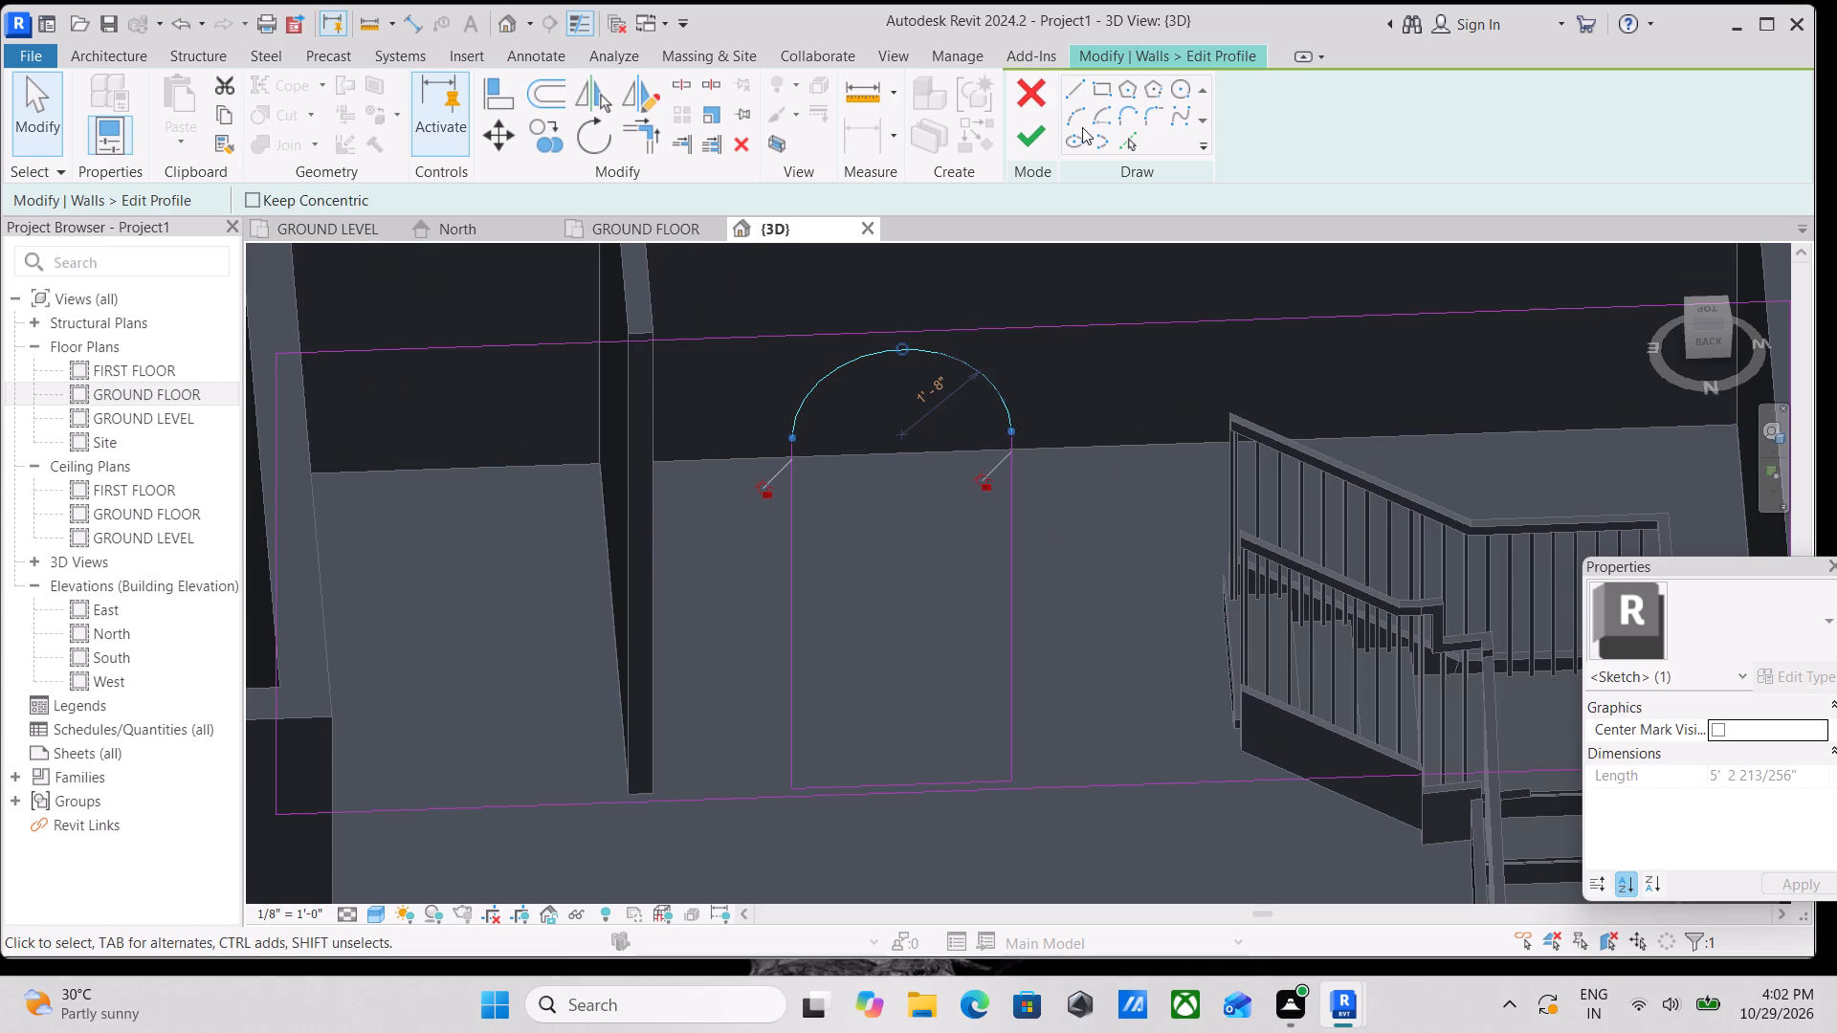
left_click(1029, 134)
scroll(1085, 419, "down", 2)
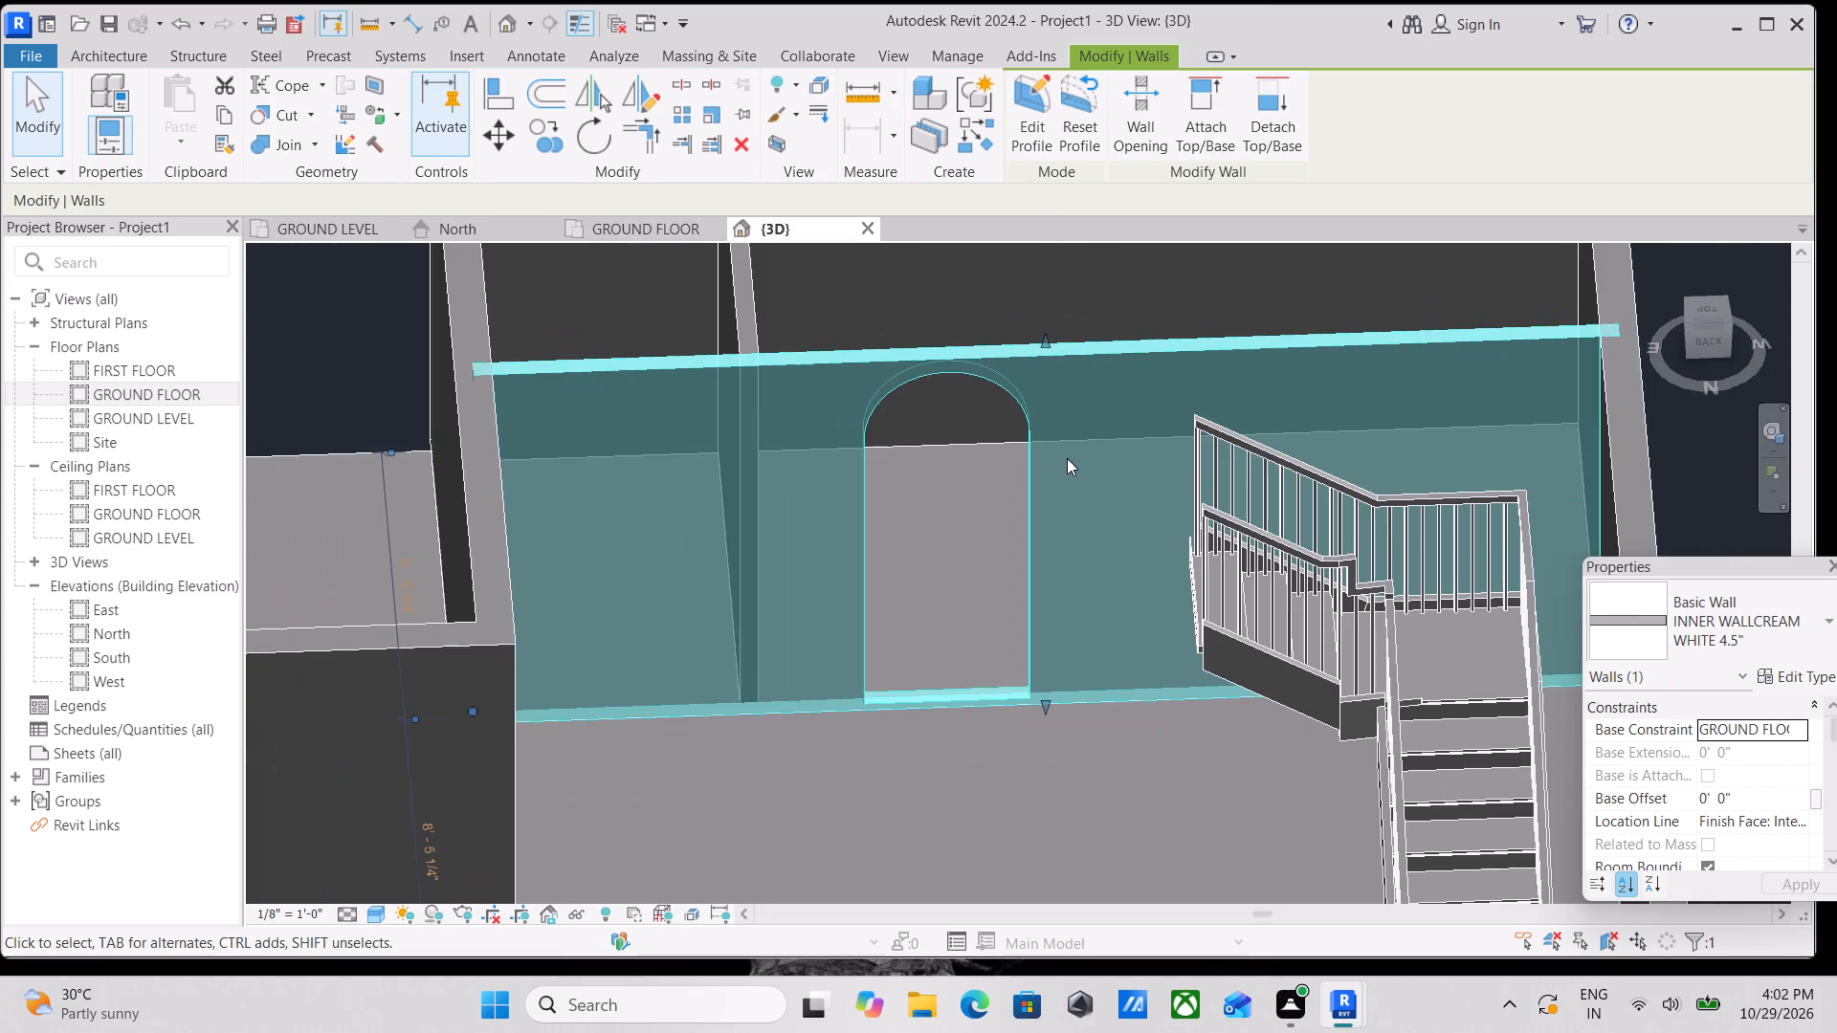
scroll(1060, 454, "down", 1)
key("Escape")
scroll(1060, 448, "down", 2)
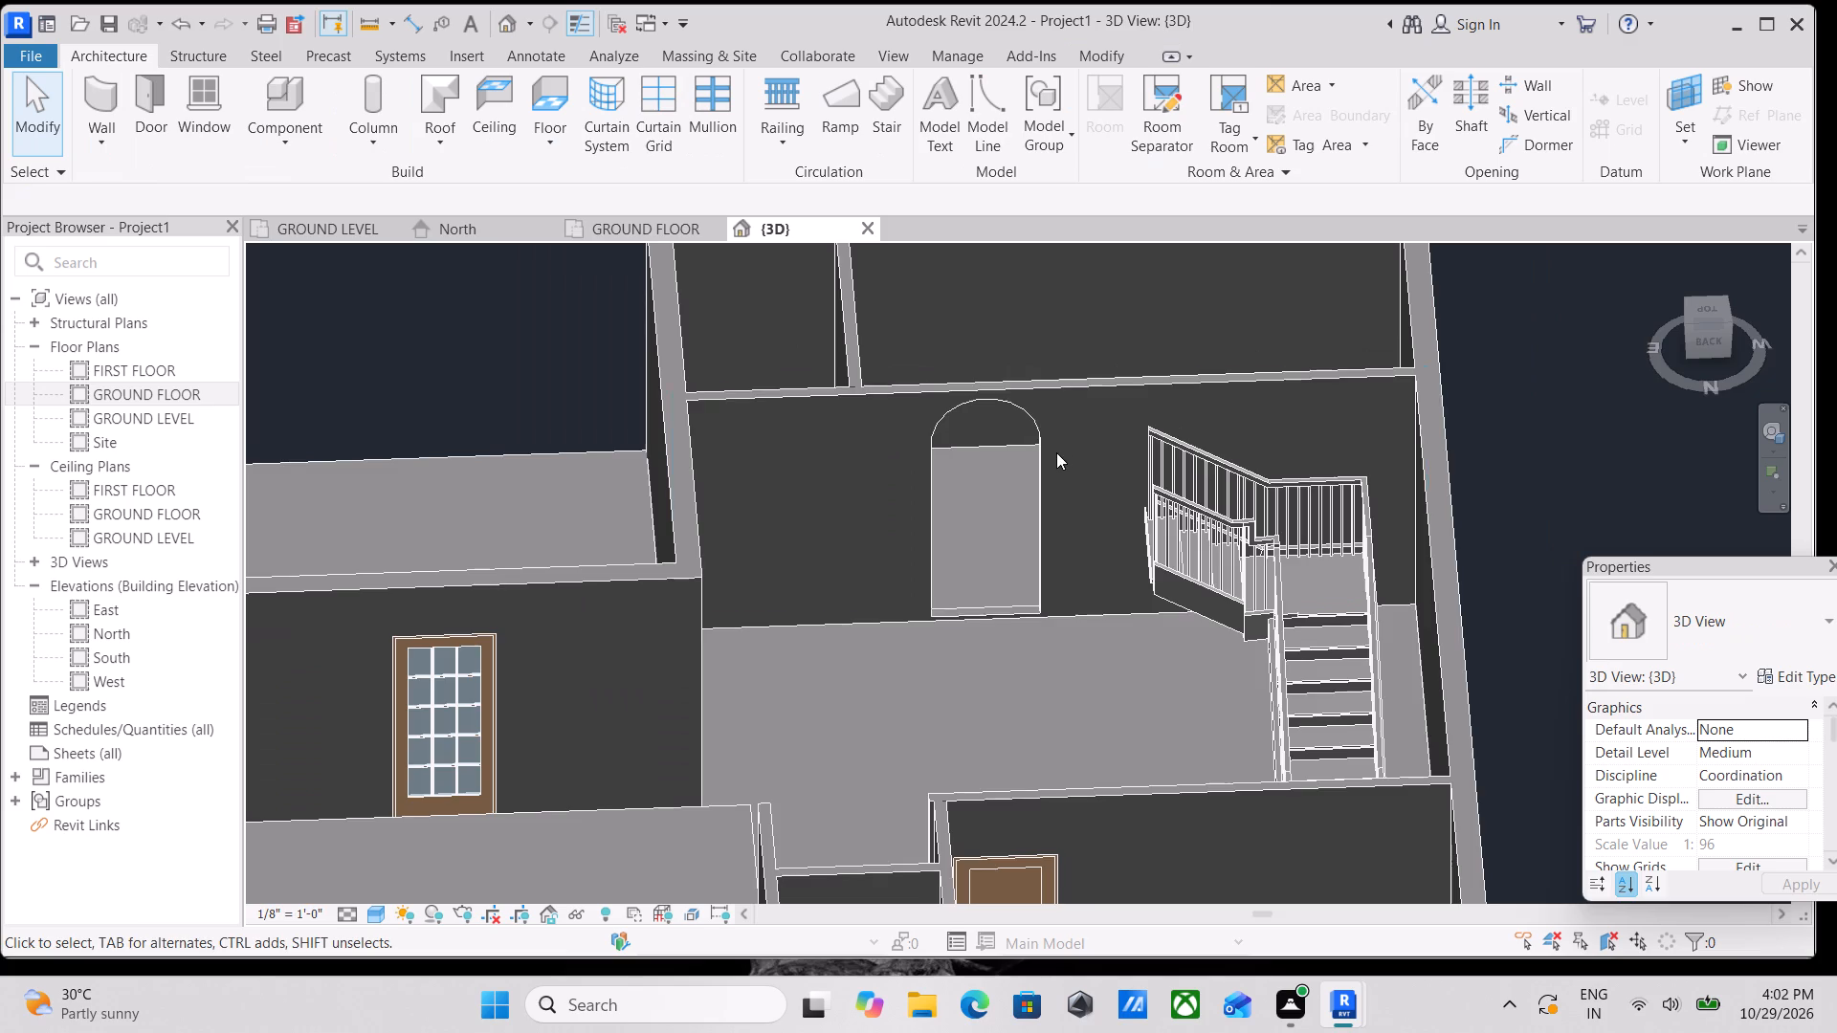
Place a Single-Flush 30" x 80" door midway along the short partition wall behind the arched inner wall.
middle_click_drag(1046, 453, 1191, 556, "shift")
scroll(571, 410, "down", 1)
middle_click_drag(571, 418, 888, 624)
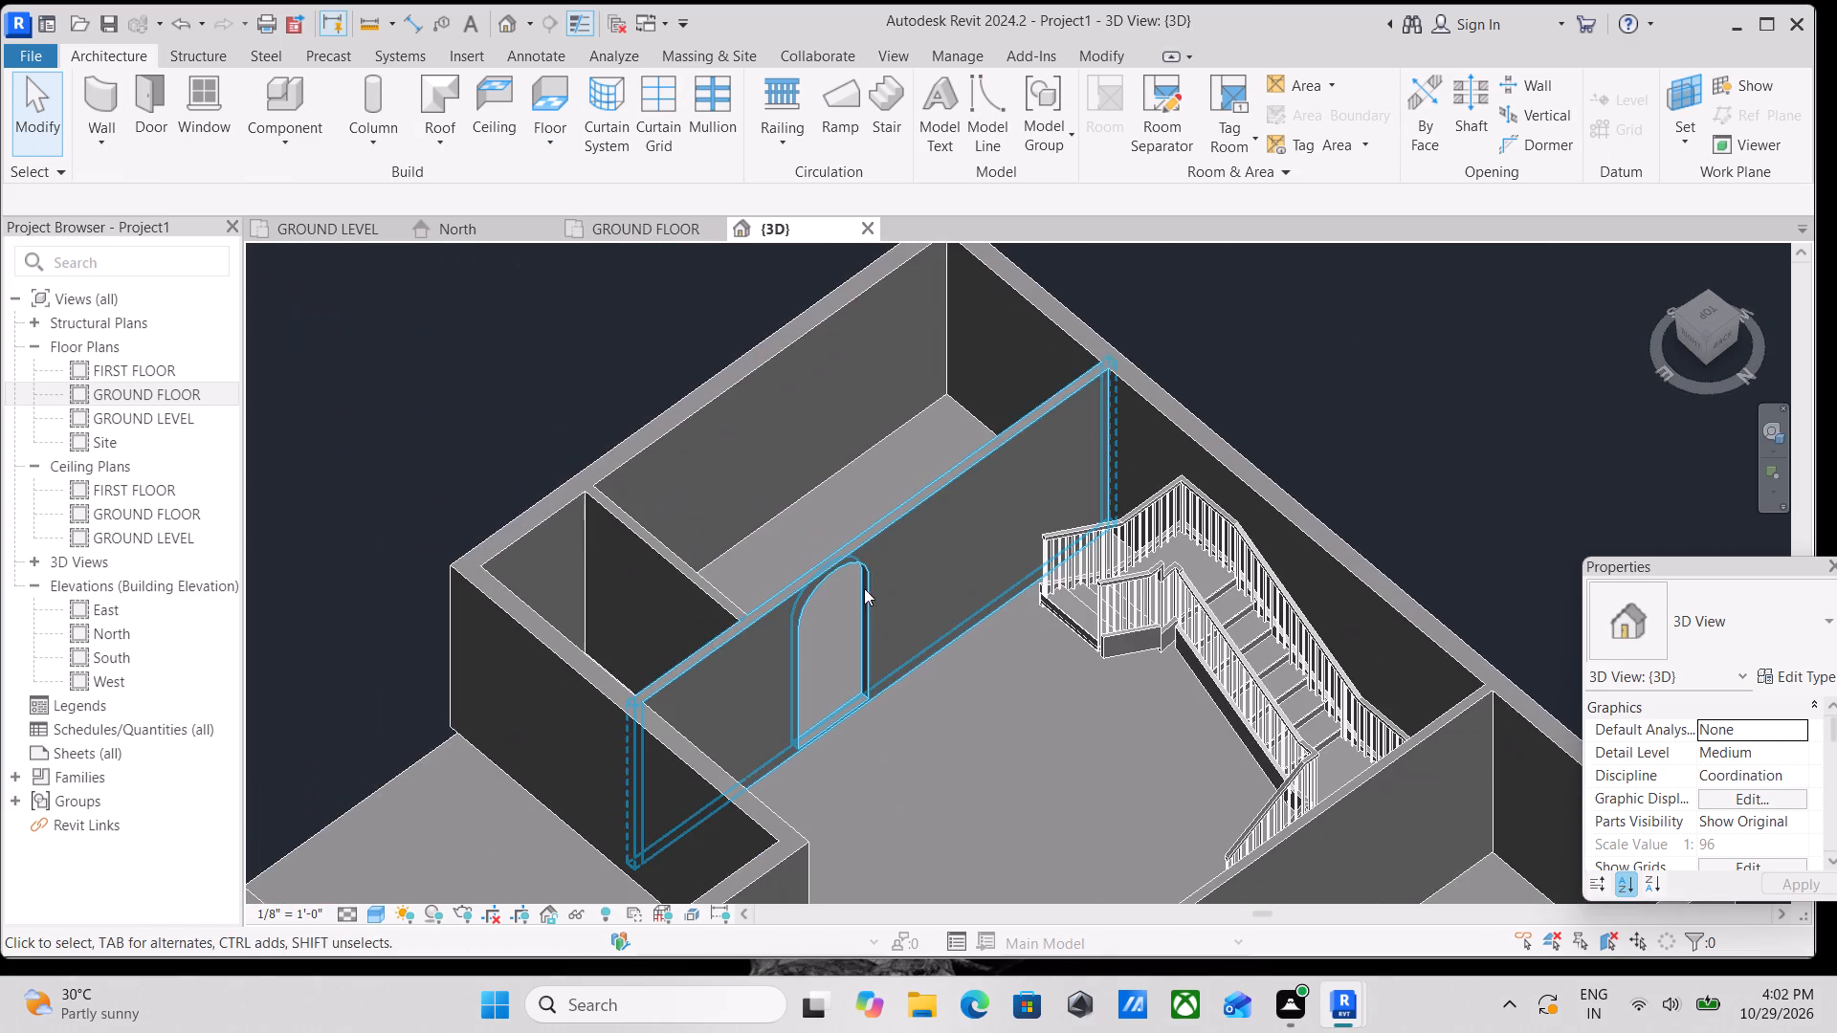
middle_click_drag(853, 580, 717, 548, "shift")
scroll(1099, 564, "up", 1)
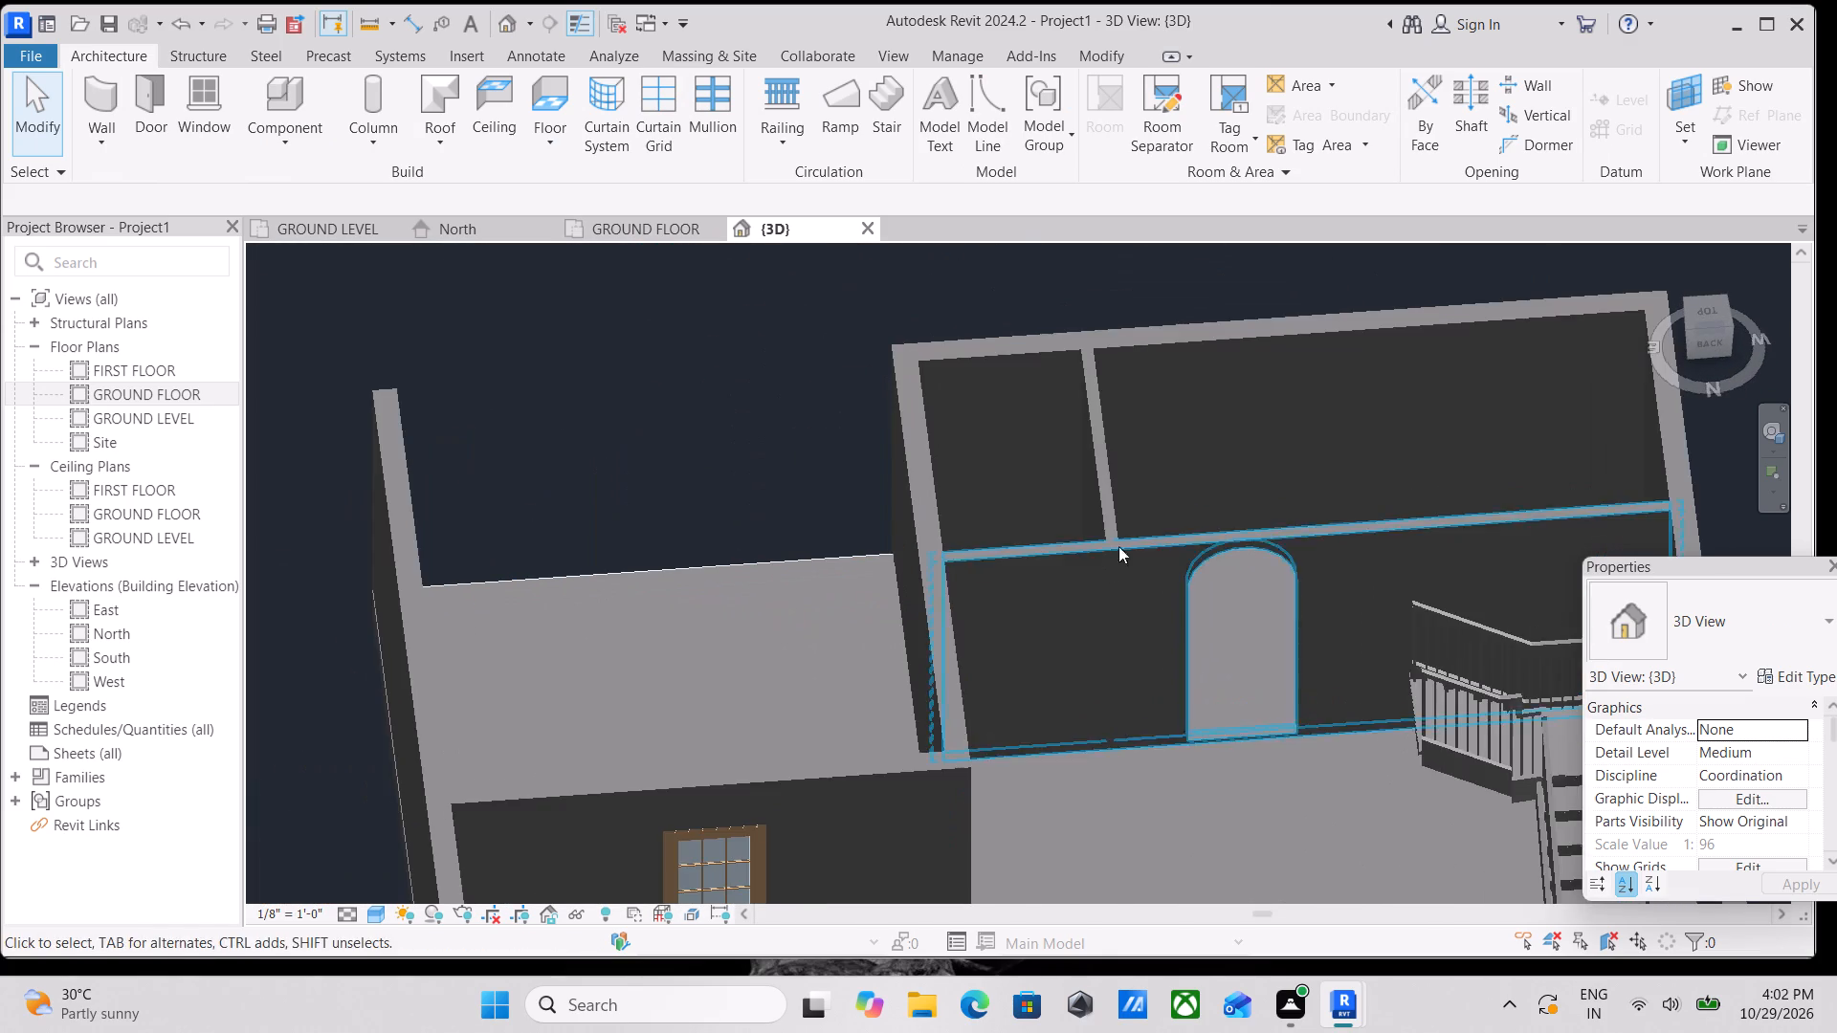
scroll(1194, 510, "down", 1)
middle_click_drag(1194, 510, 1151, 520)
middle_click_drag(1176, 513, 1130, 605, "shift")
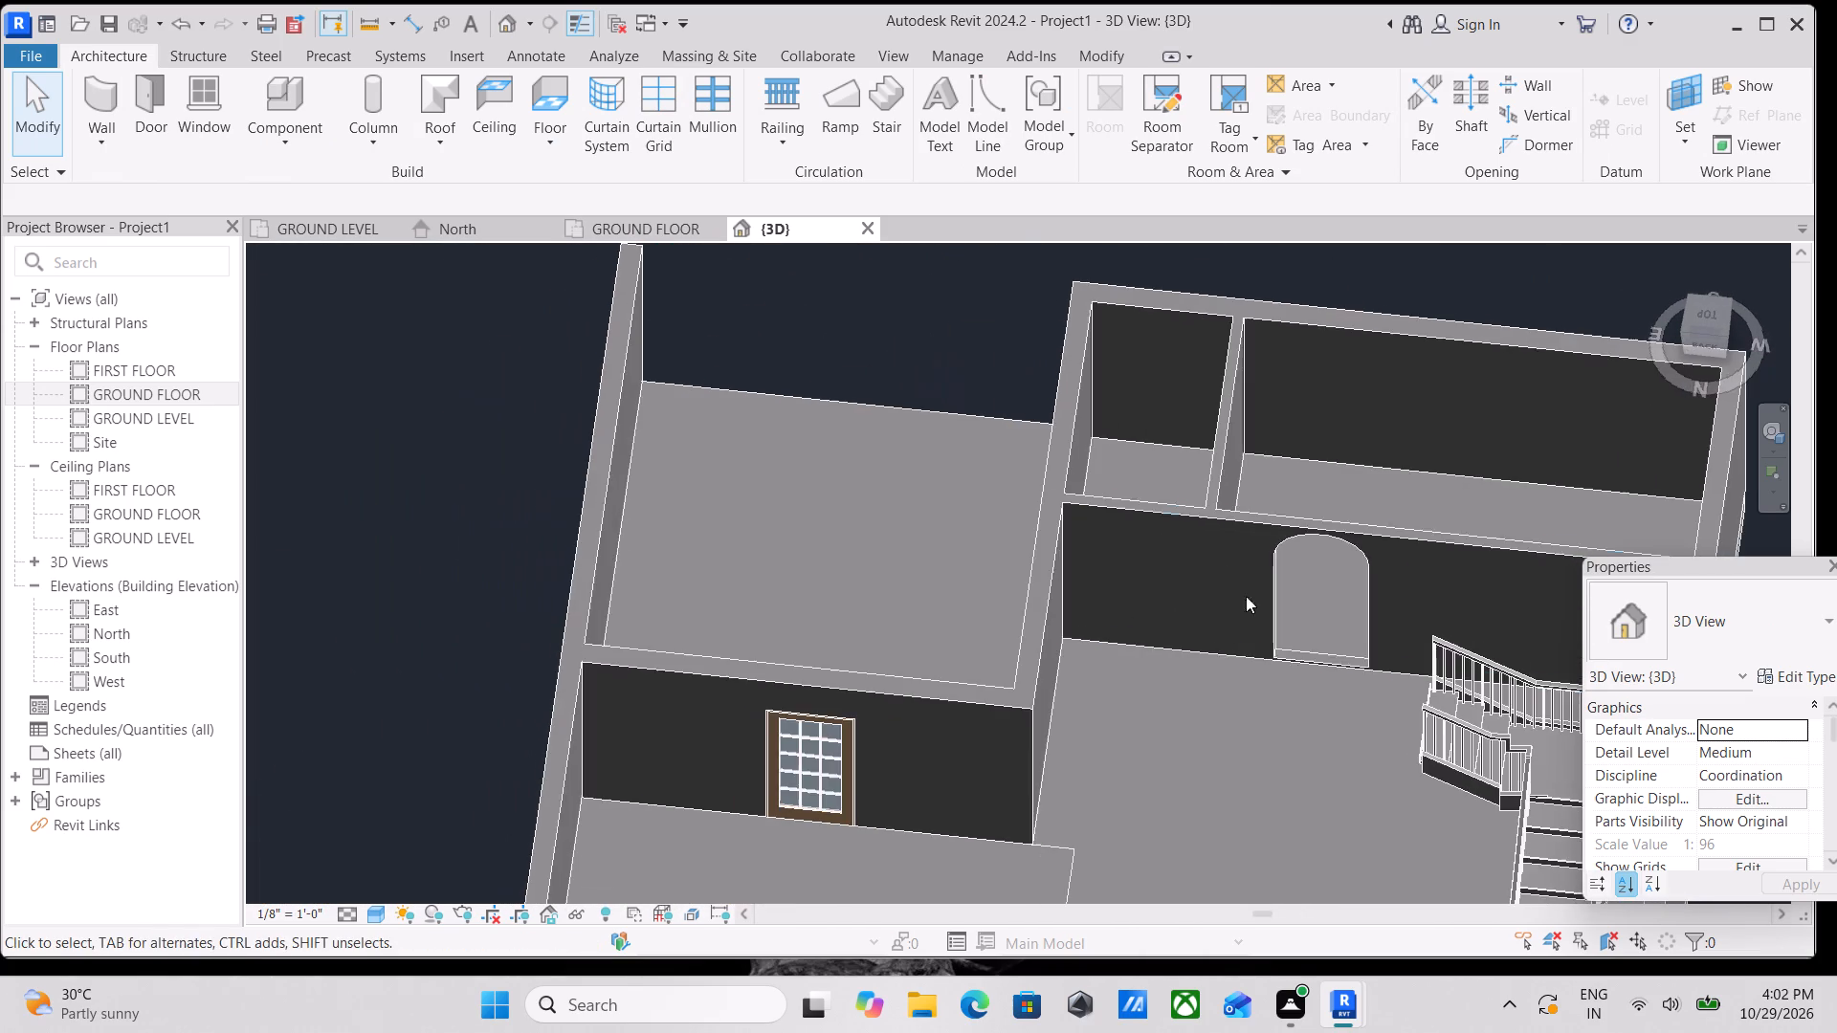
scroll(1350, 622, "down", 1)
middle_click_drag(1344, 622, 1038, 512)
middle_click_drag(1273, 509, 968, 593, "shift")
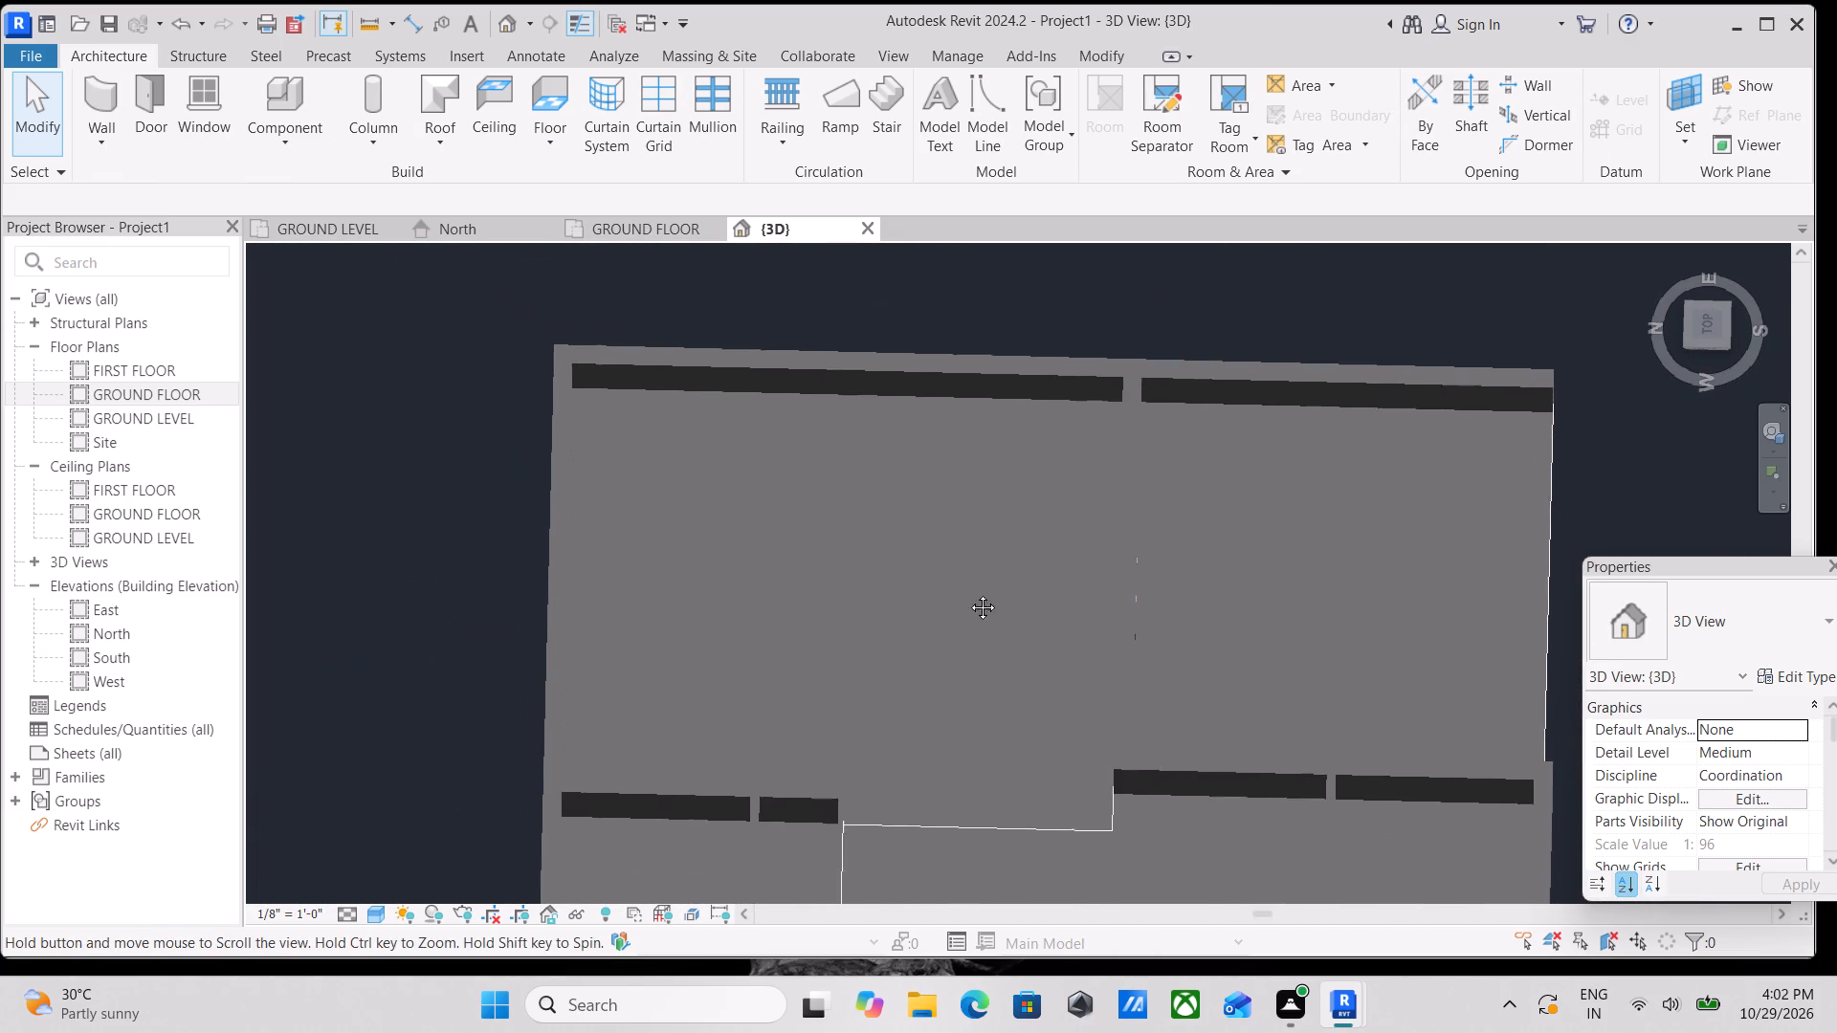
middle_click_drag(968, 593, 932, 371, "shift")
middle_click_drag(964, 846, 1000, 492, "shift")
middle_click_drag(1167, 648, 1192, 547, "shift")
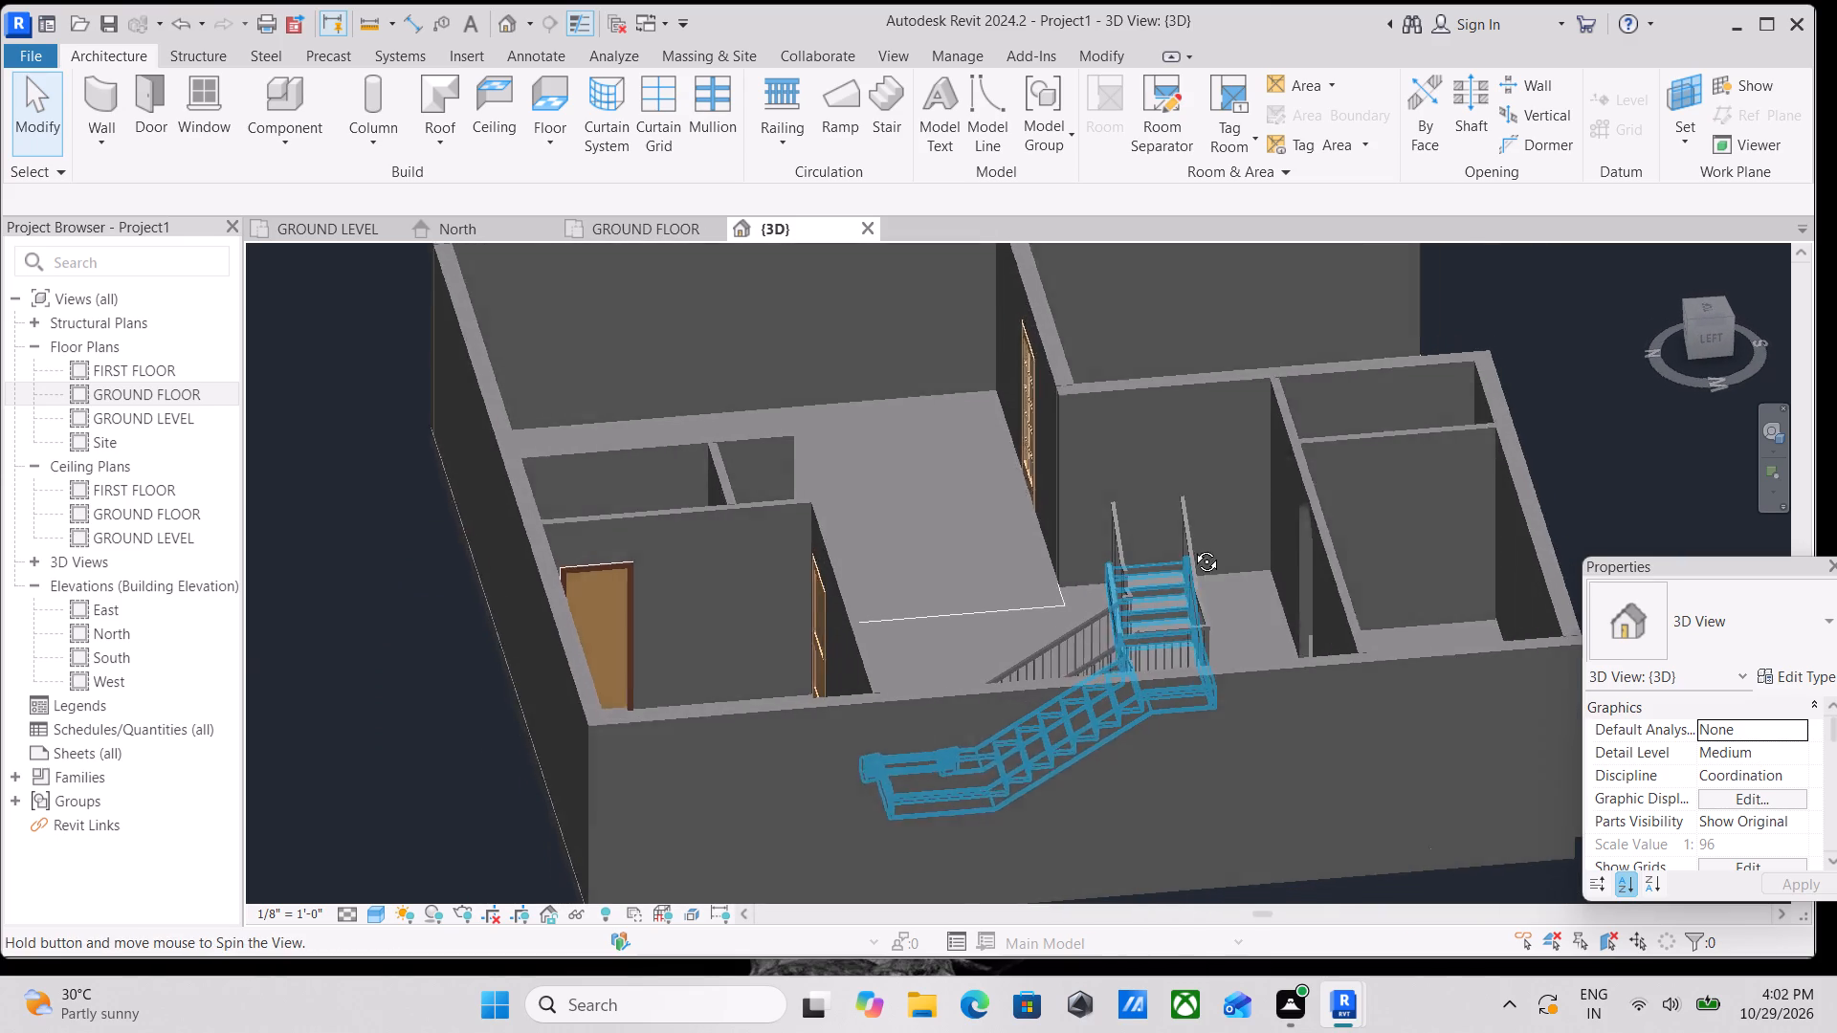
middle_click_drag(1192, 547, 1196, 545, "shift")
type("DR")
scroll(1403, 501, "up", 2)
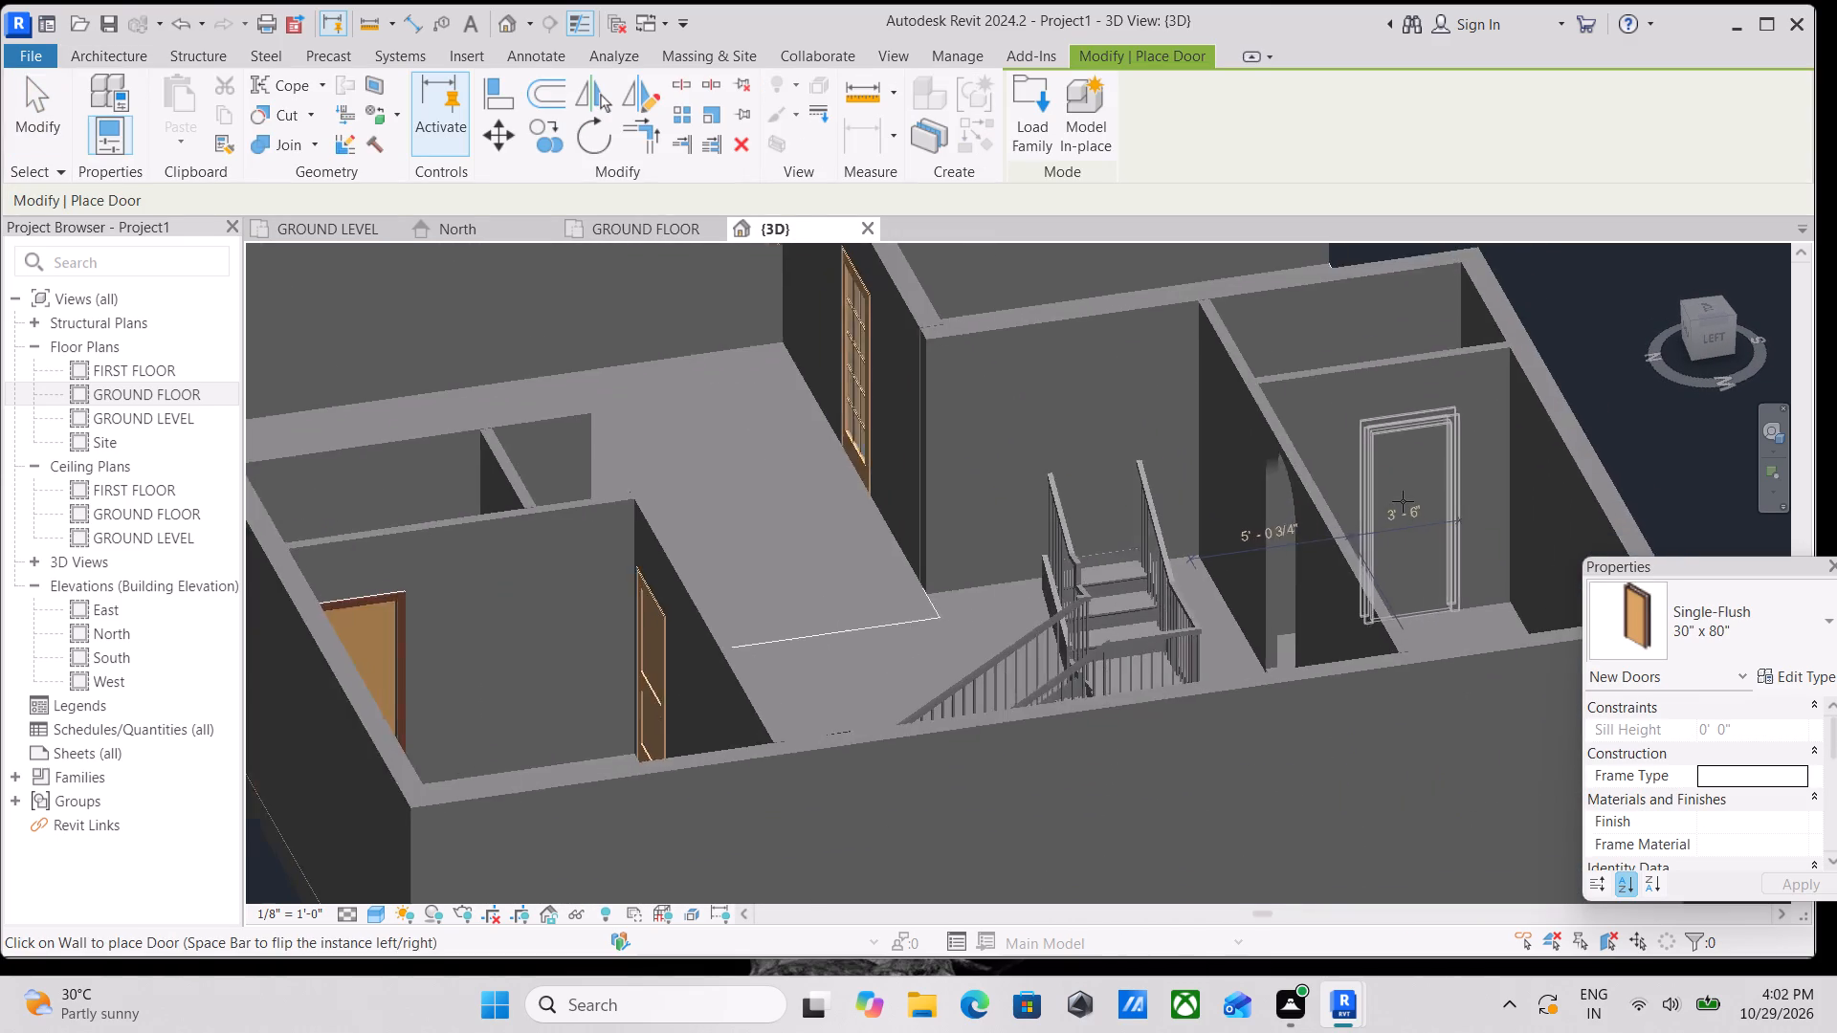
scroll(1403, 501, "up", 1)
left_click(1387, 482)
scroll(1353, 521, "down", 3)
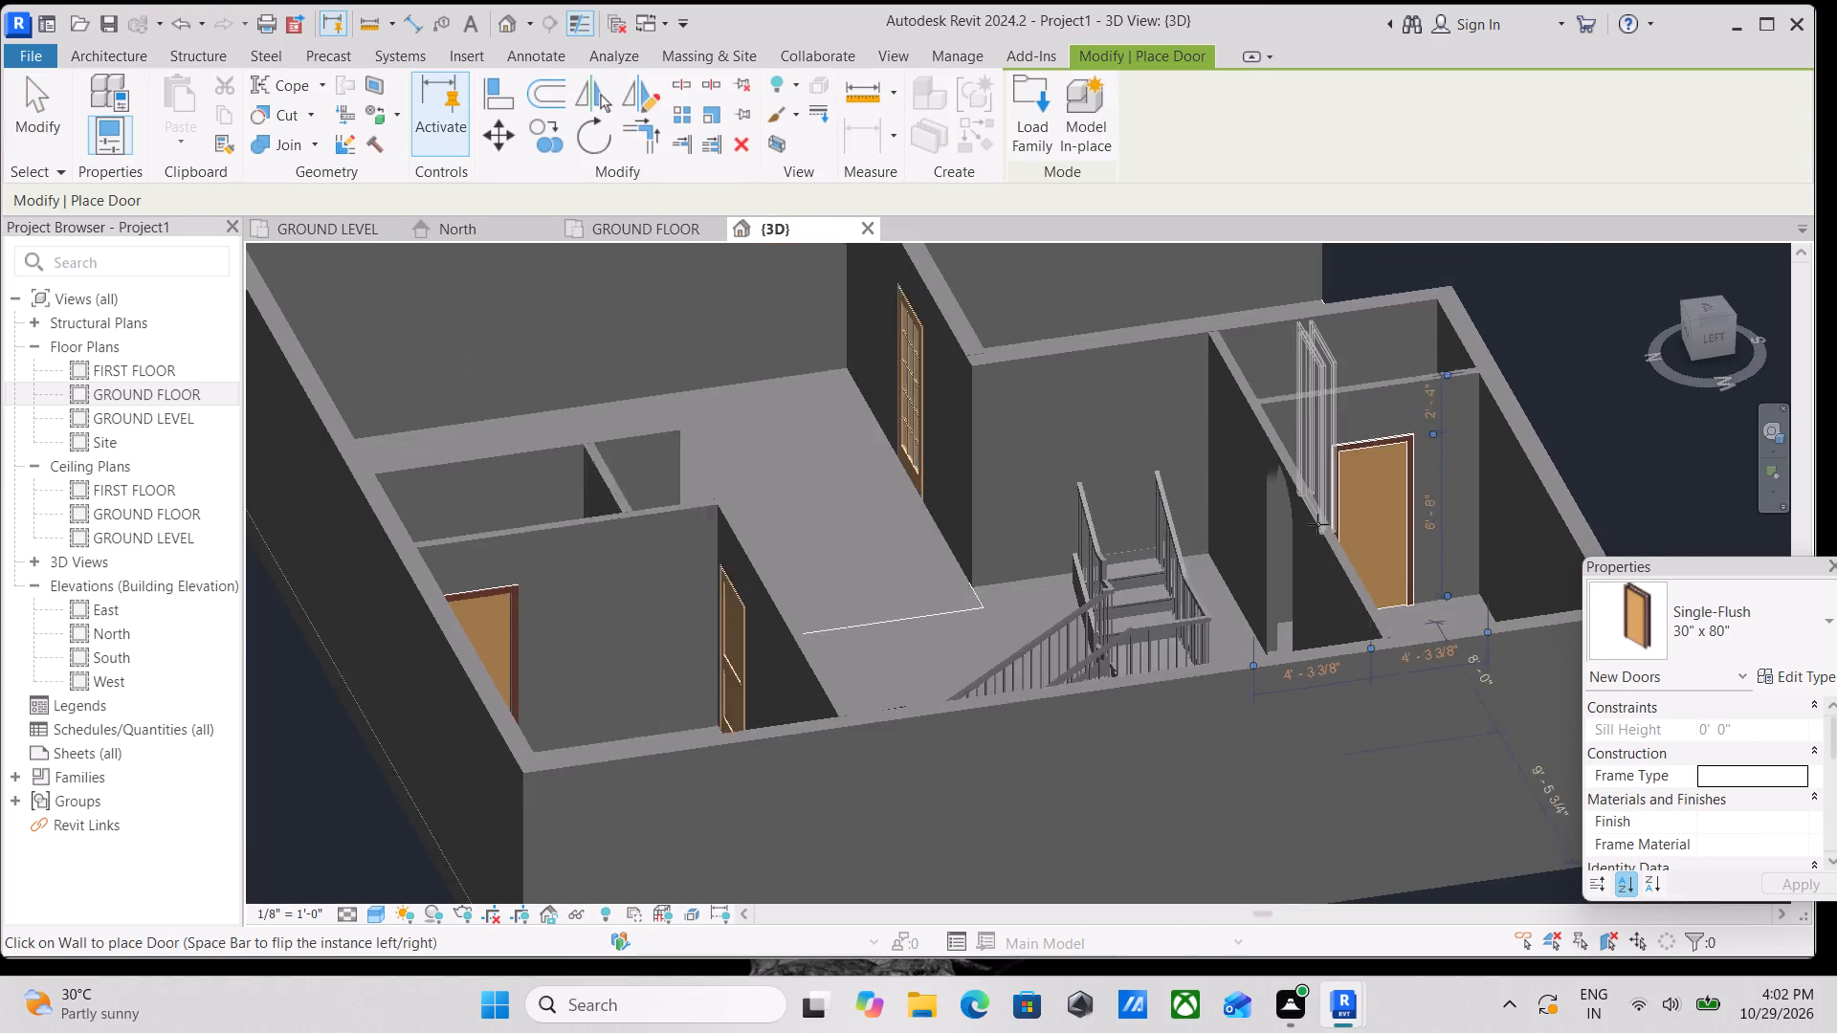
key("Escape")
scroll(1325, 533, "down", 1)
key("Escape")
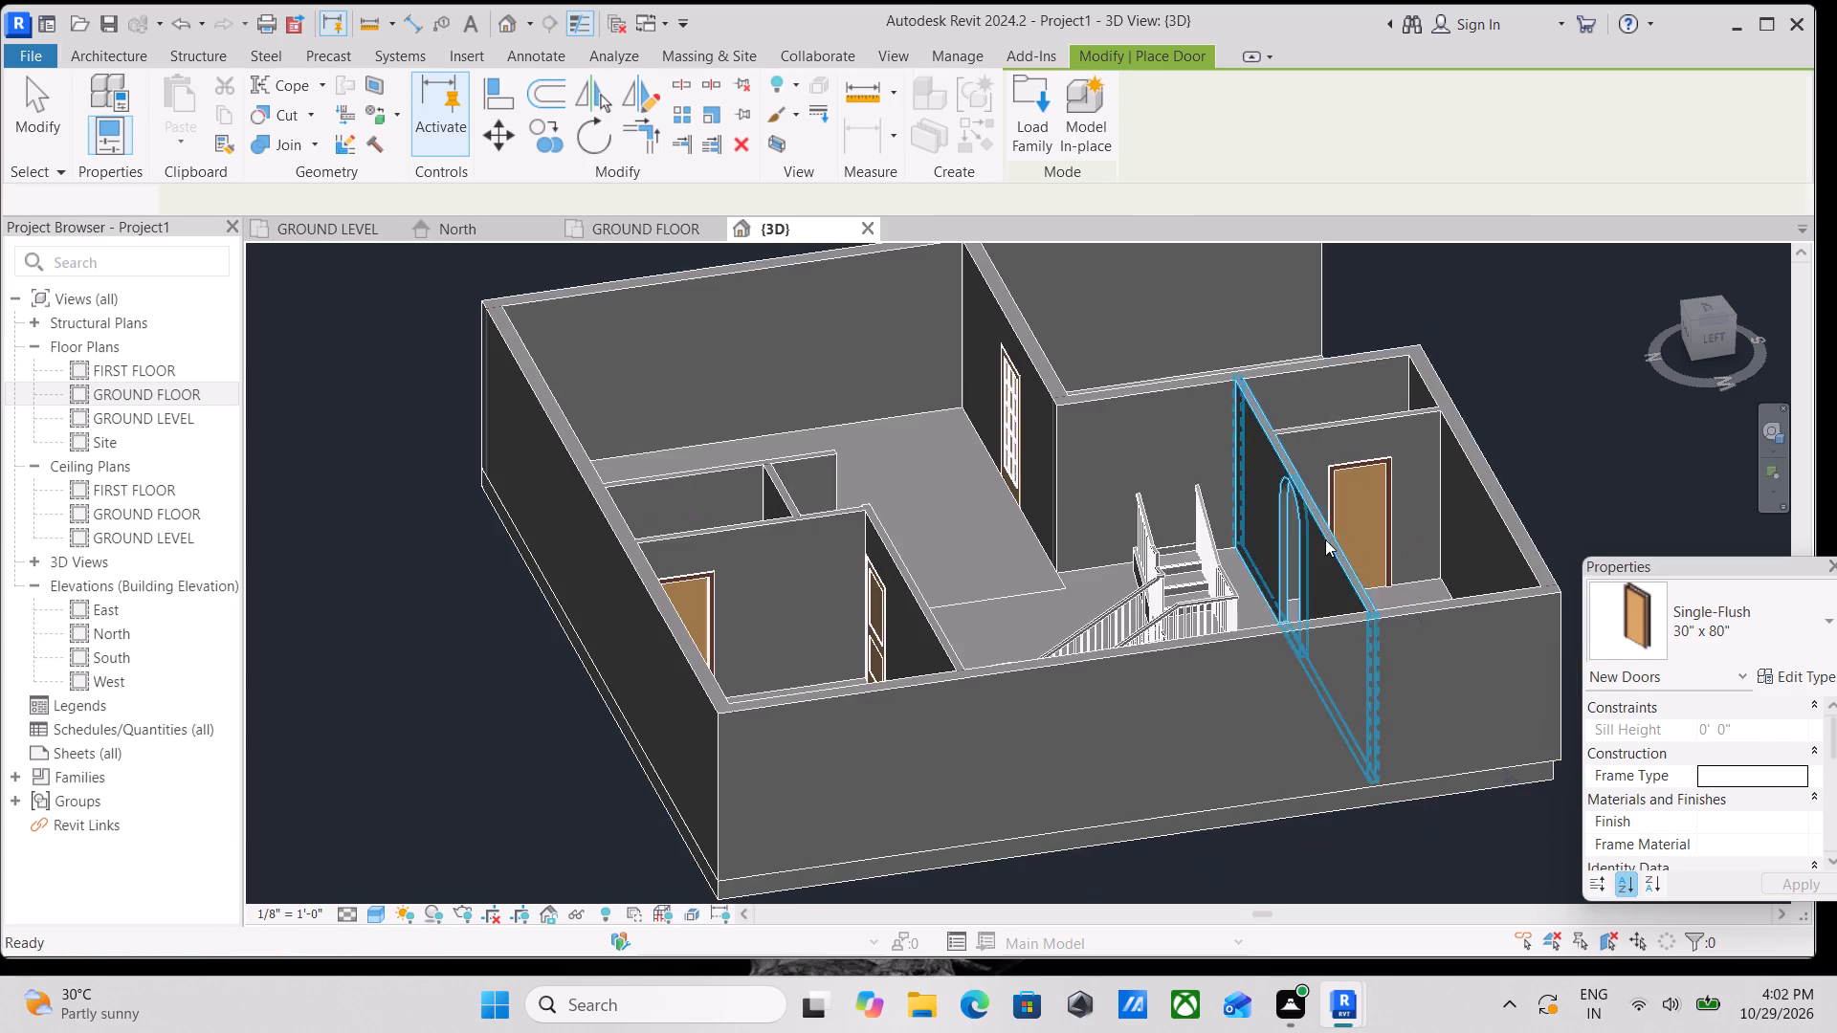
Examine the ground floor model from all sides and from above, checking the doors, arched opening and staircase.
scroll(1325, 539, "down", 2)
scroll(1078, 607, "down", 1)
middle_click_drag(1092, 584, 641, 613, "shift")
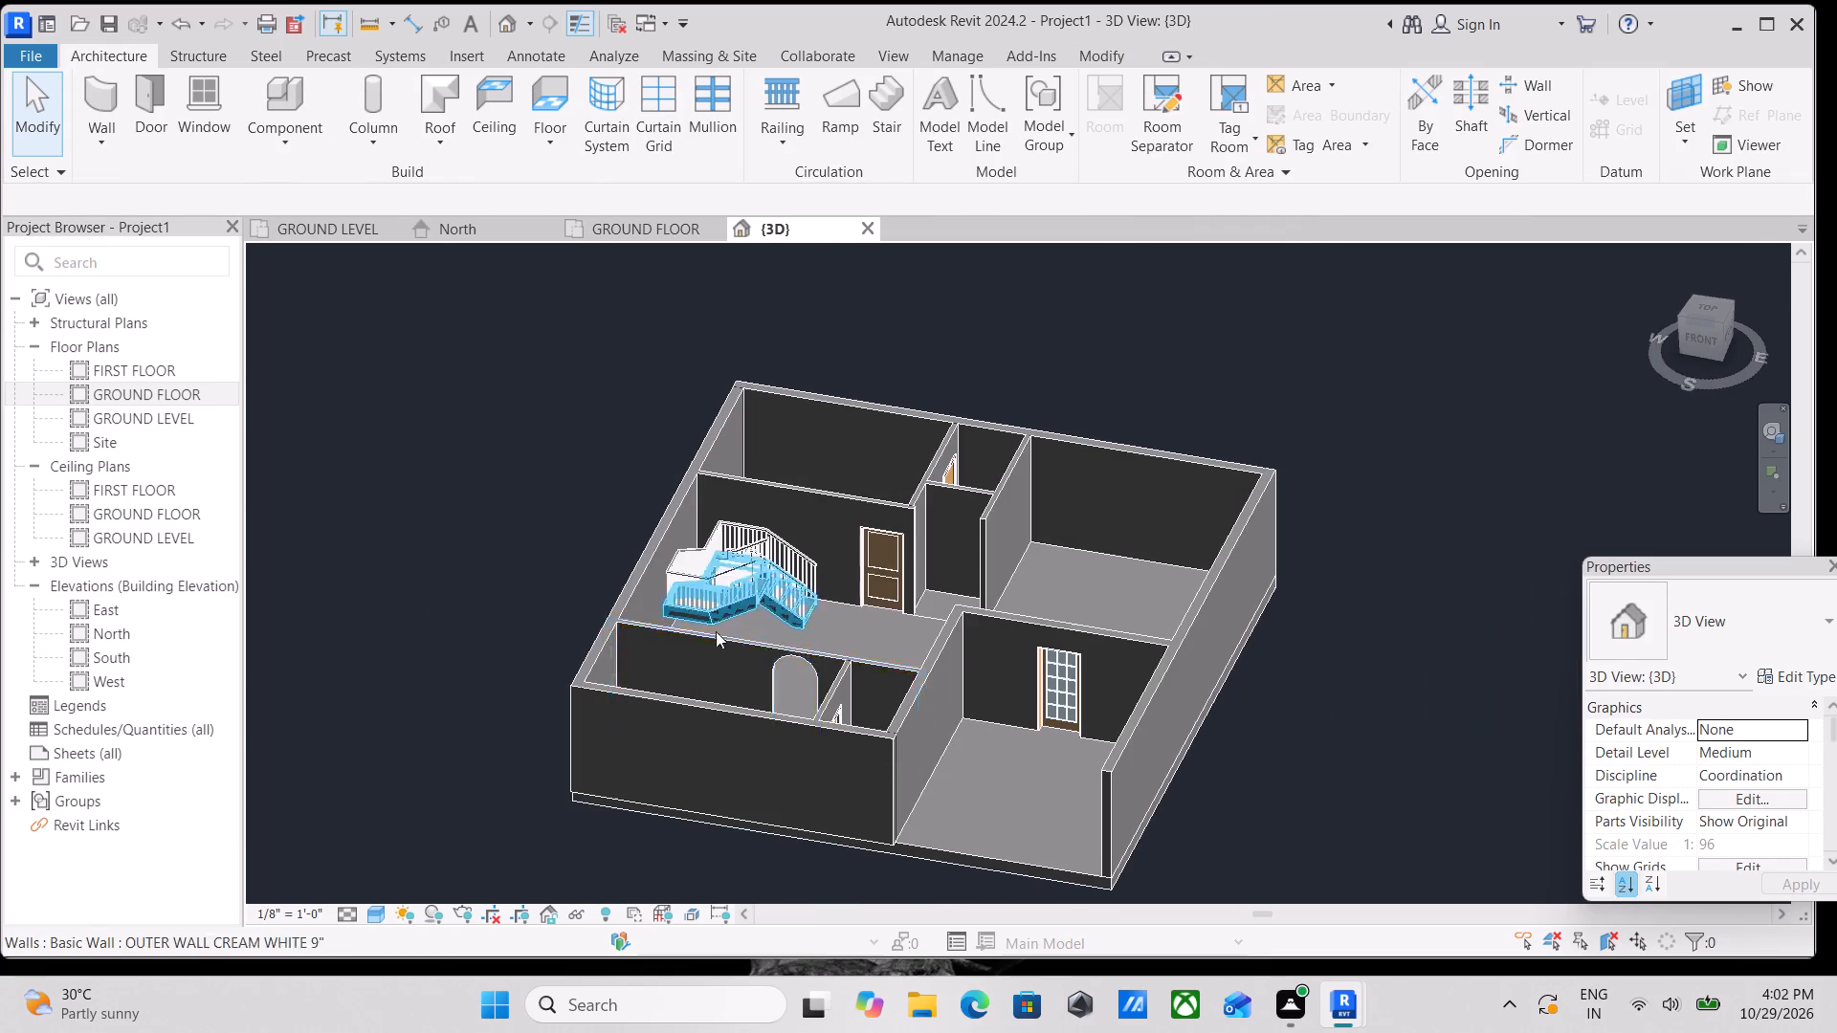
middle_click_drag(952, 578, 895, 582, "shift")
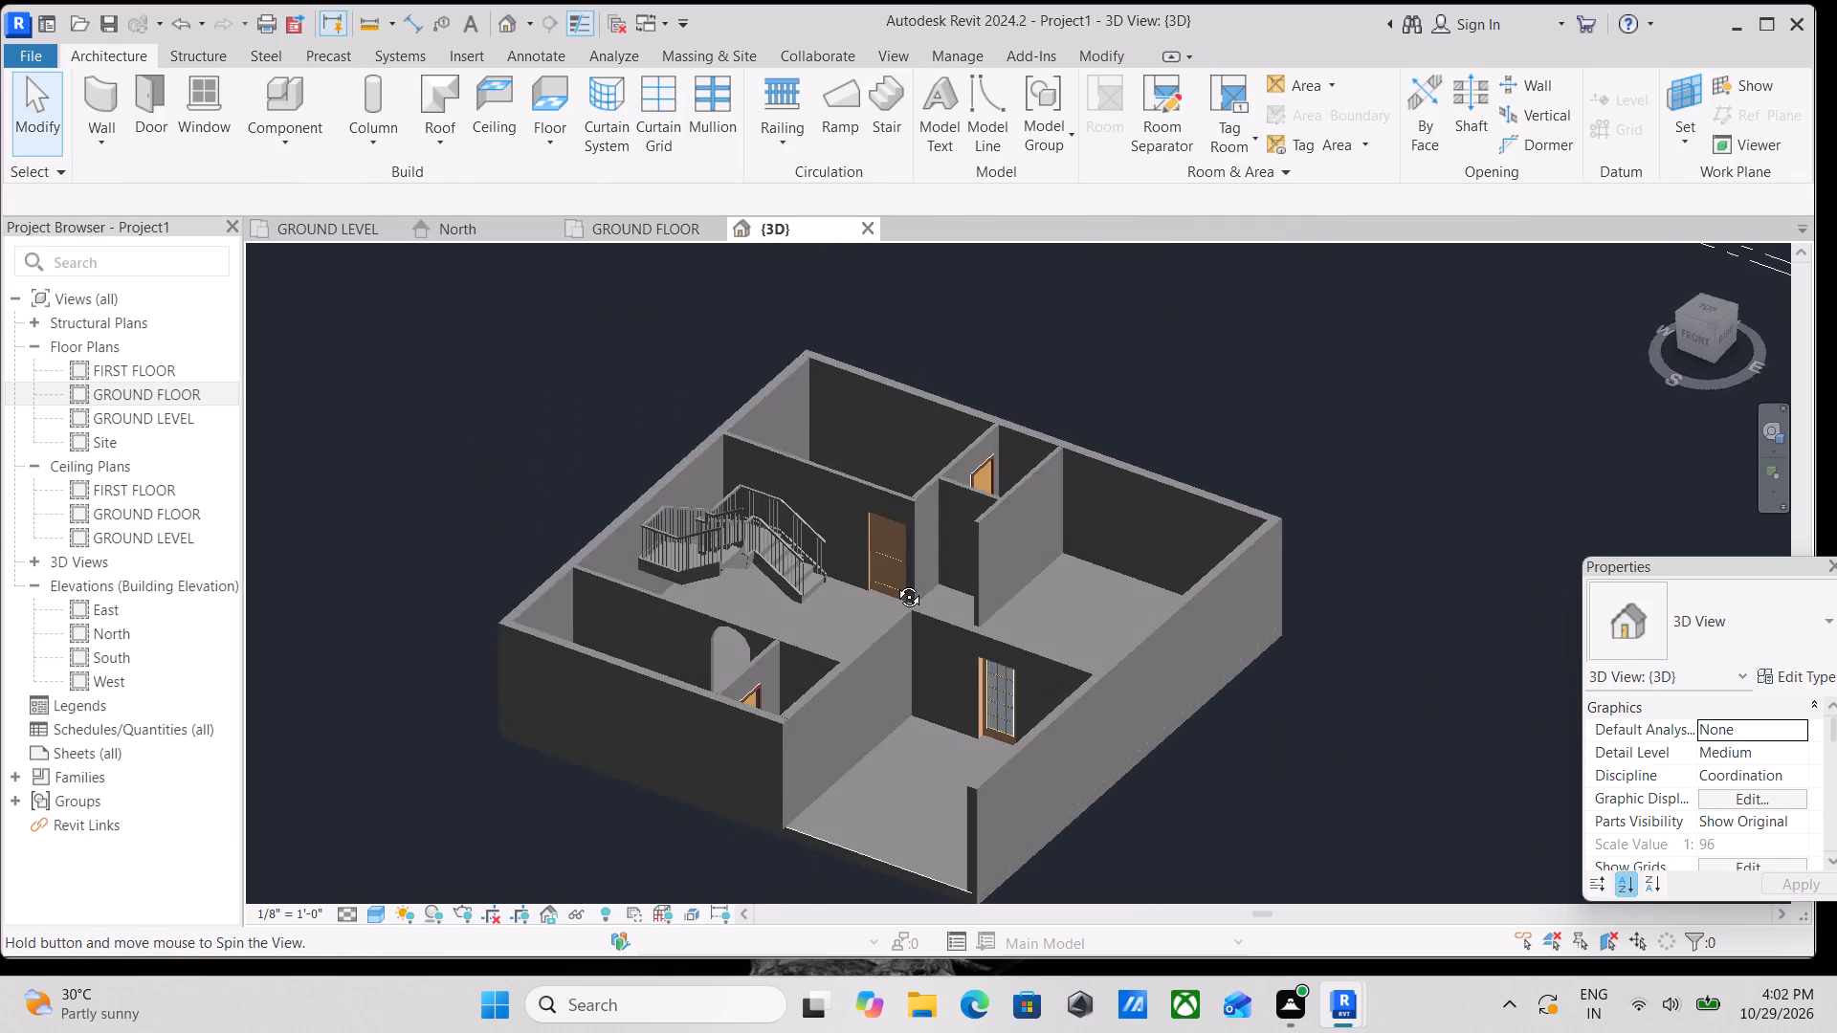
middle_click_drag(895, 582, 809, 670, "shift")
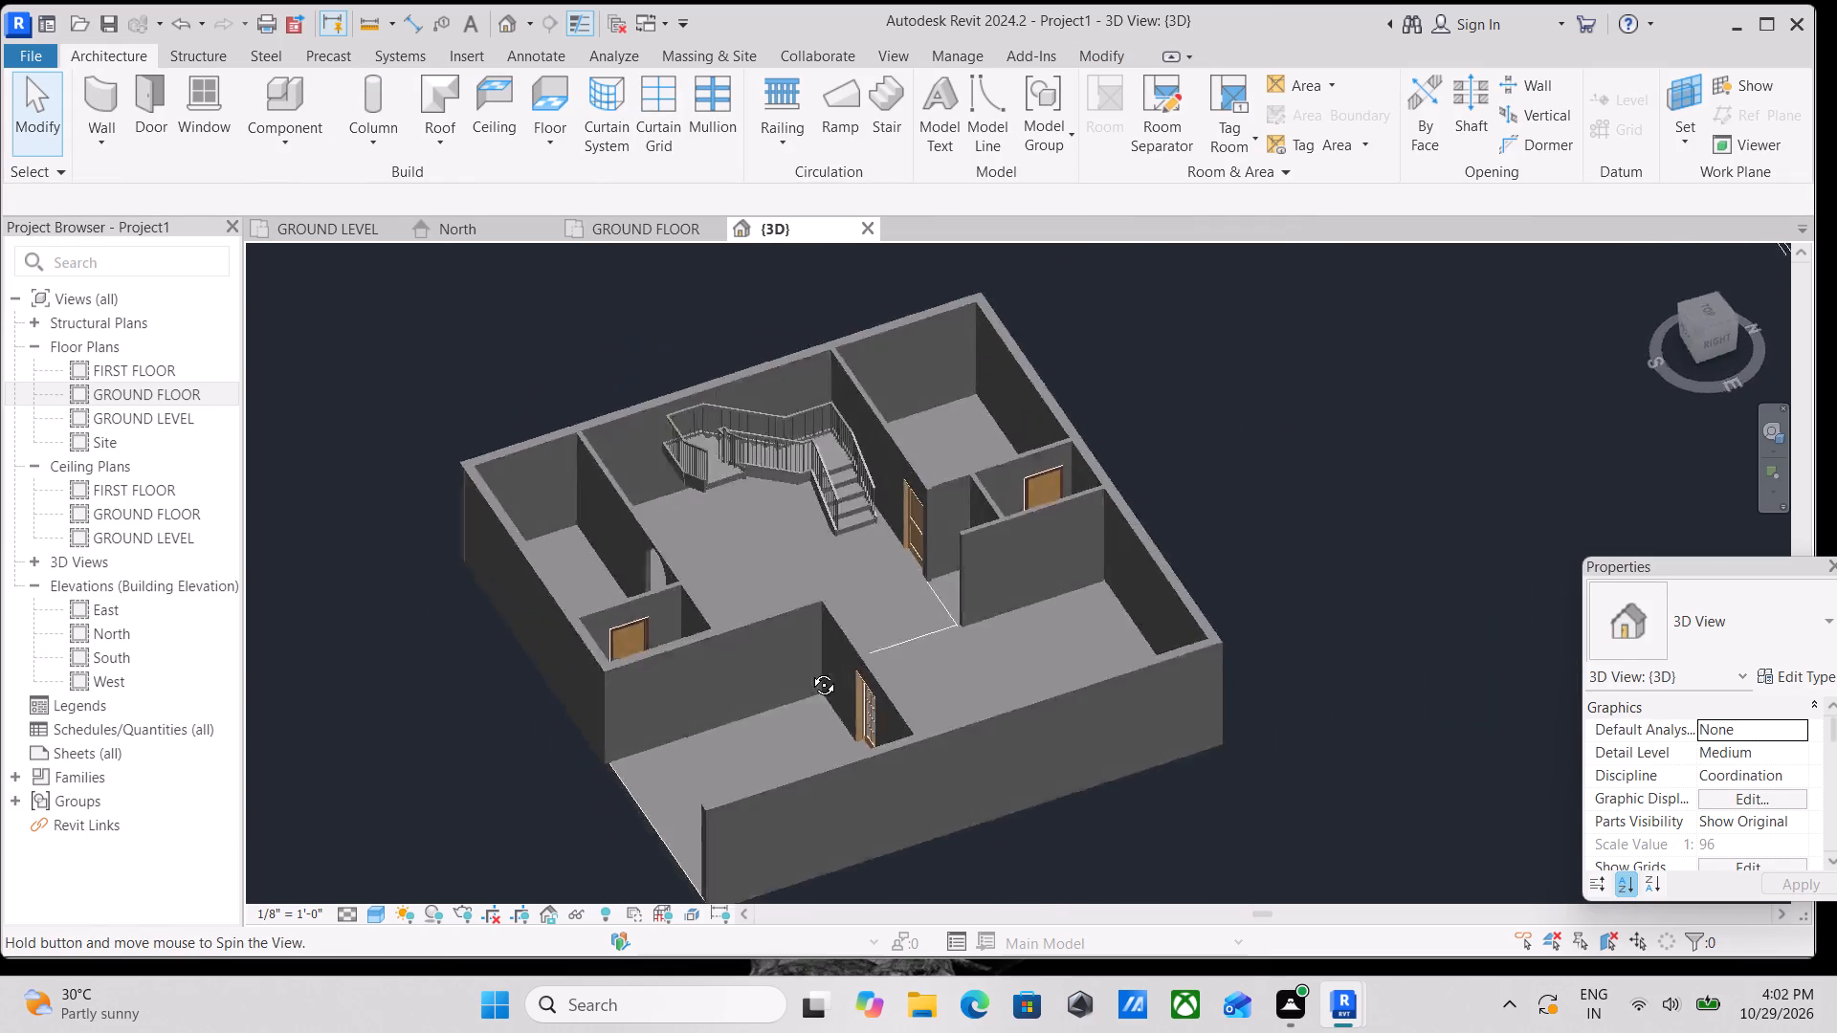
middle_click_drag(809, 670, 1008, 632, "shift")
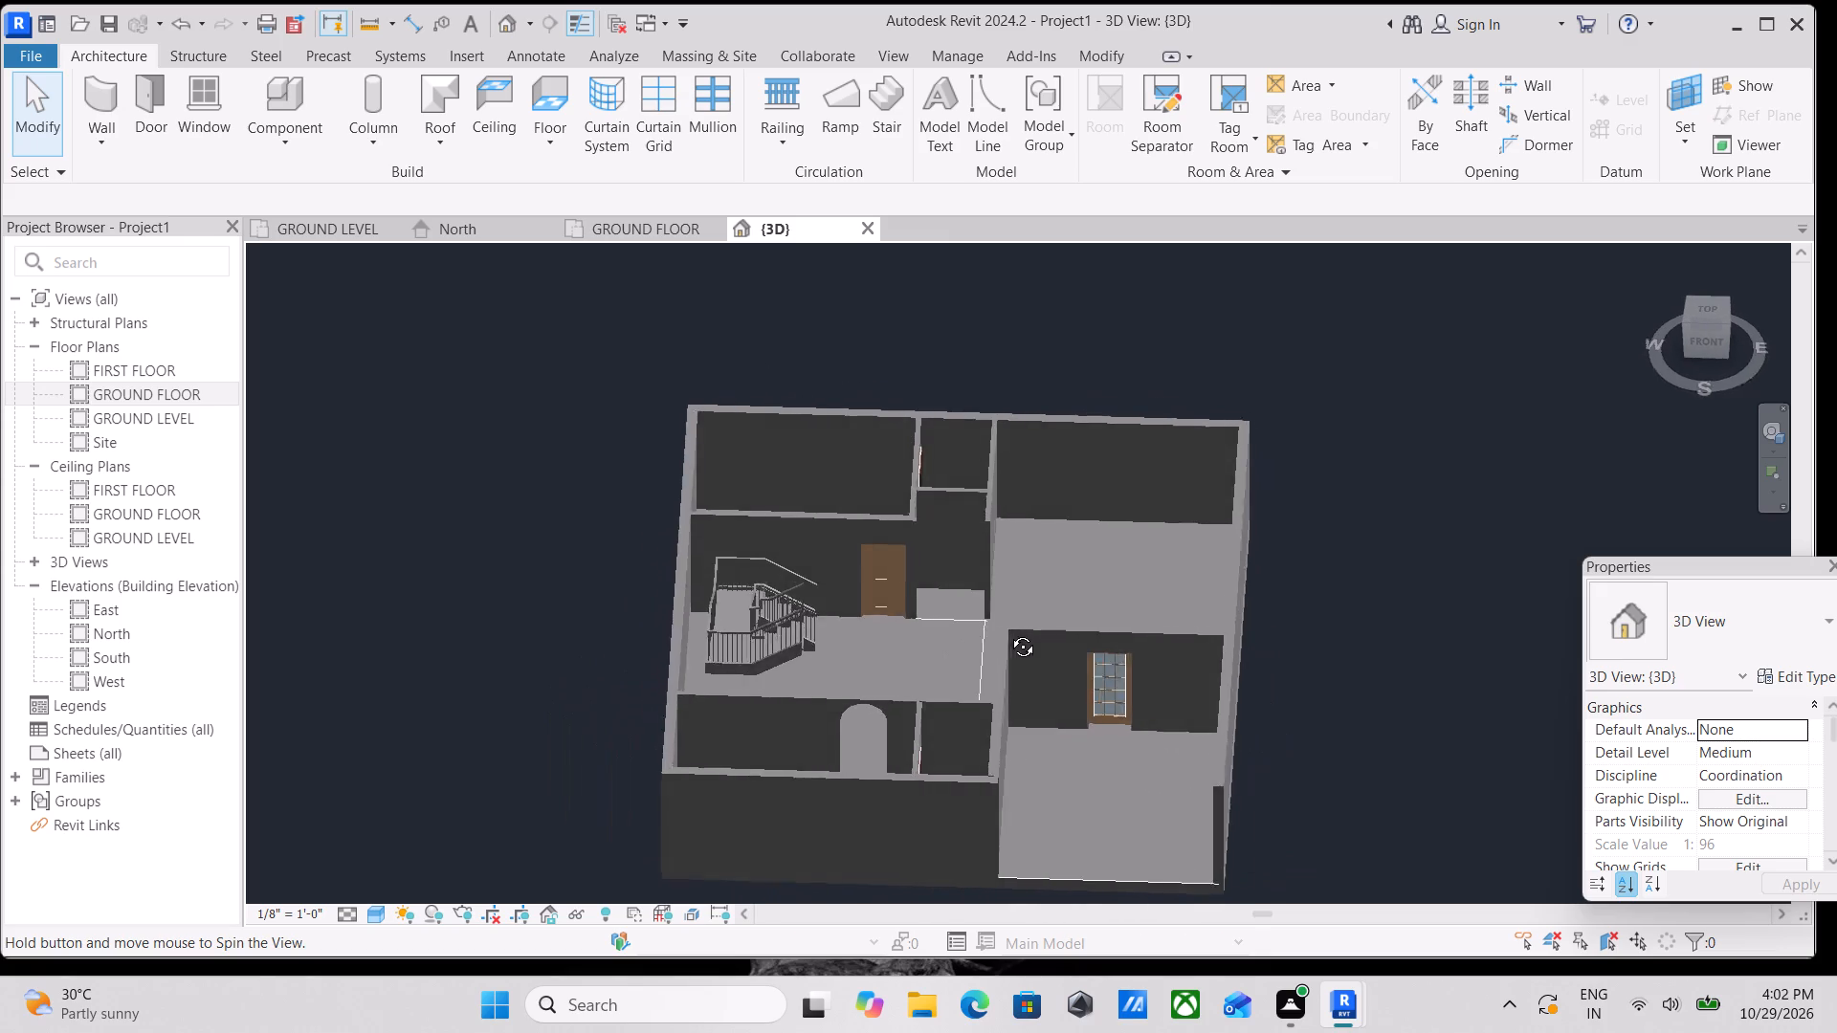
middle_click_drag(1008, 632, 1085, 603, "shift")
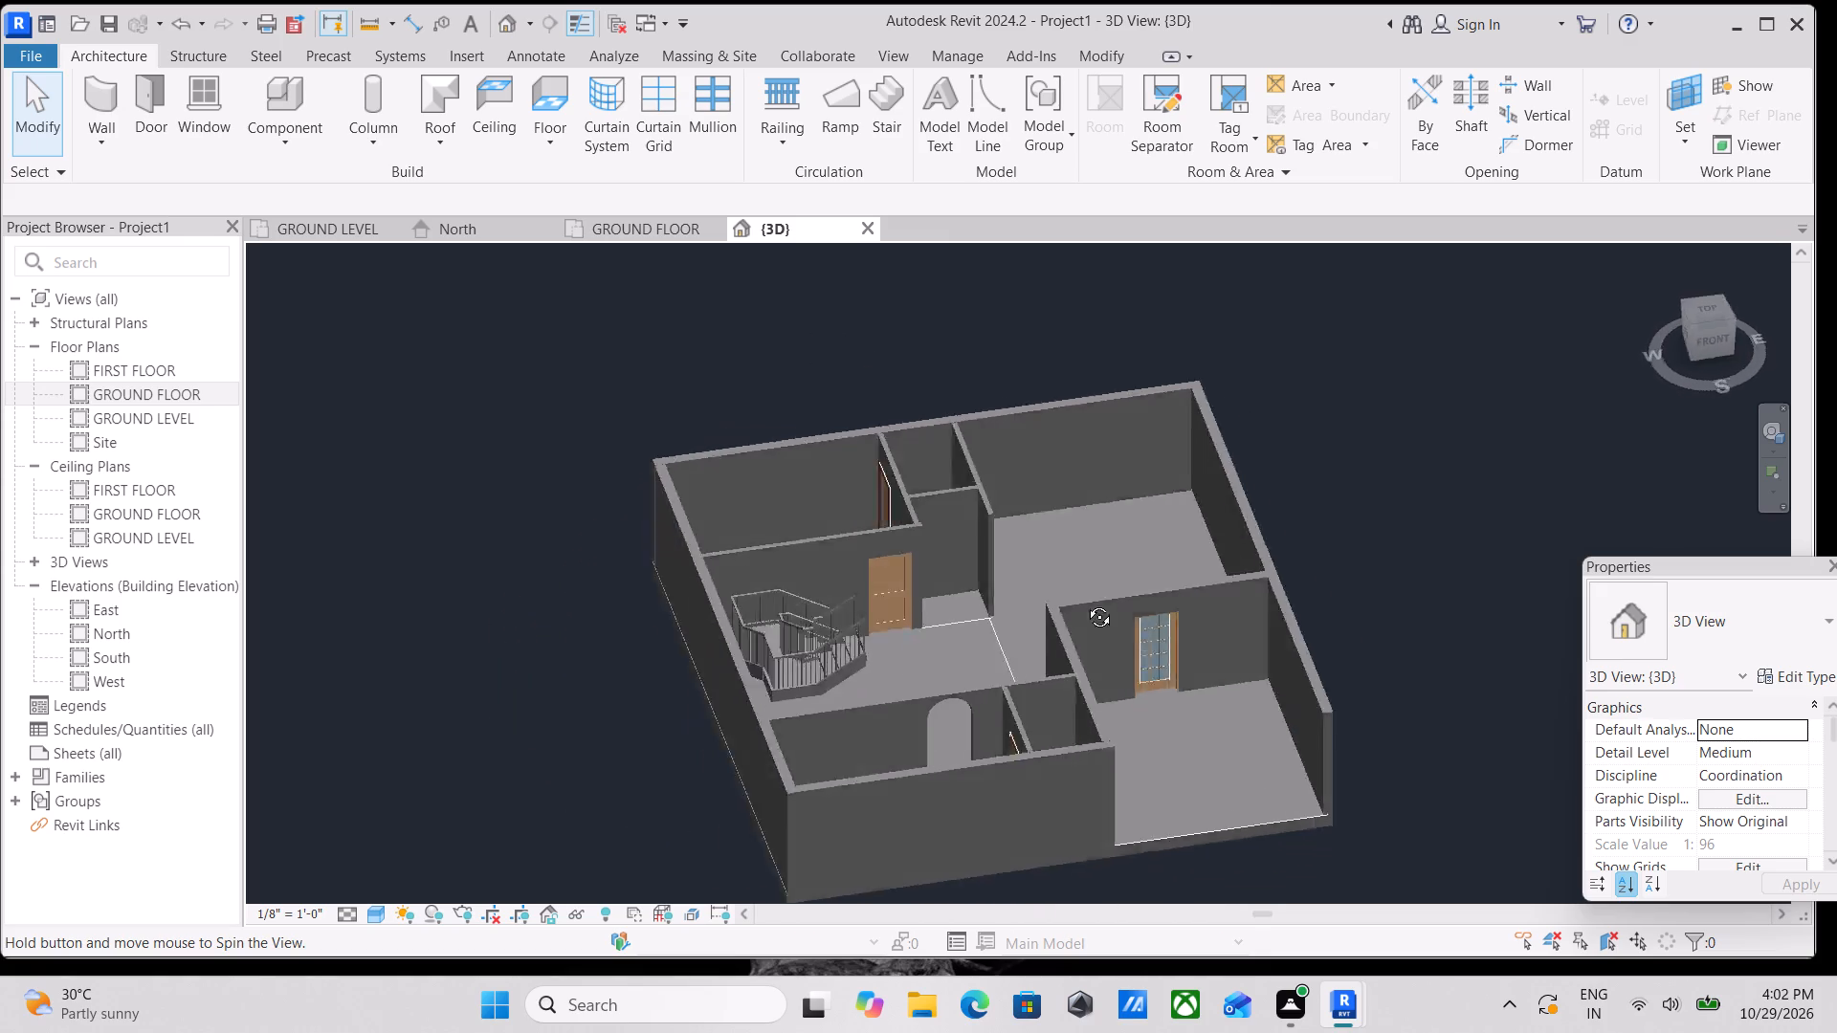
middle_click_drag(1085, 603, 808, 706, "shift")
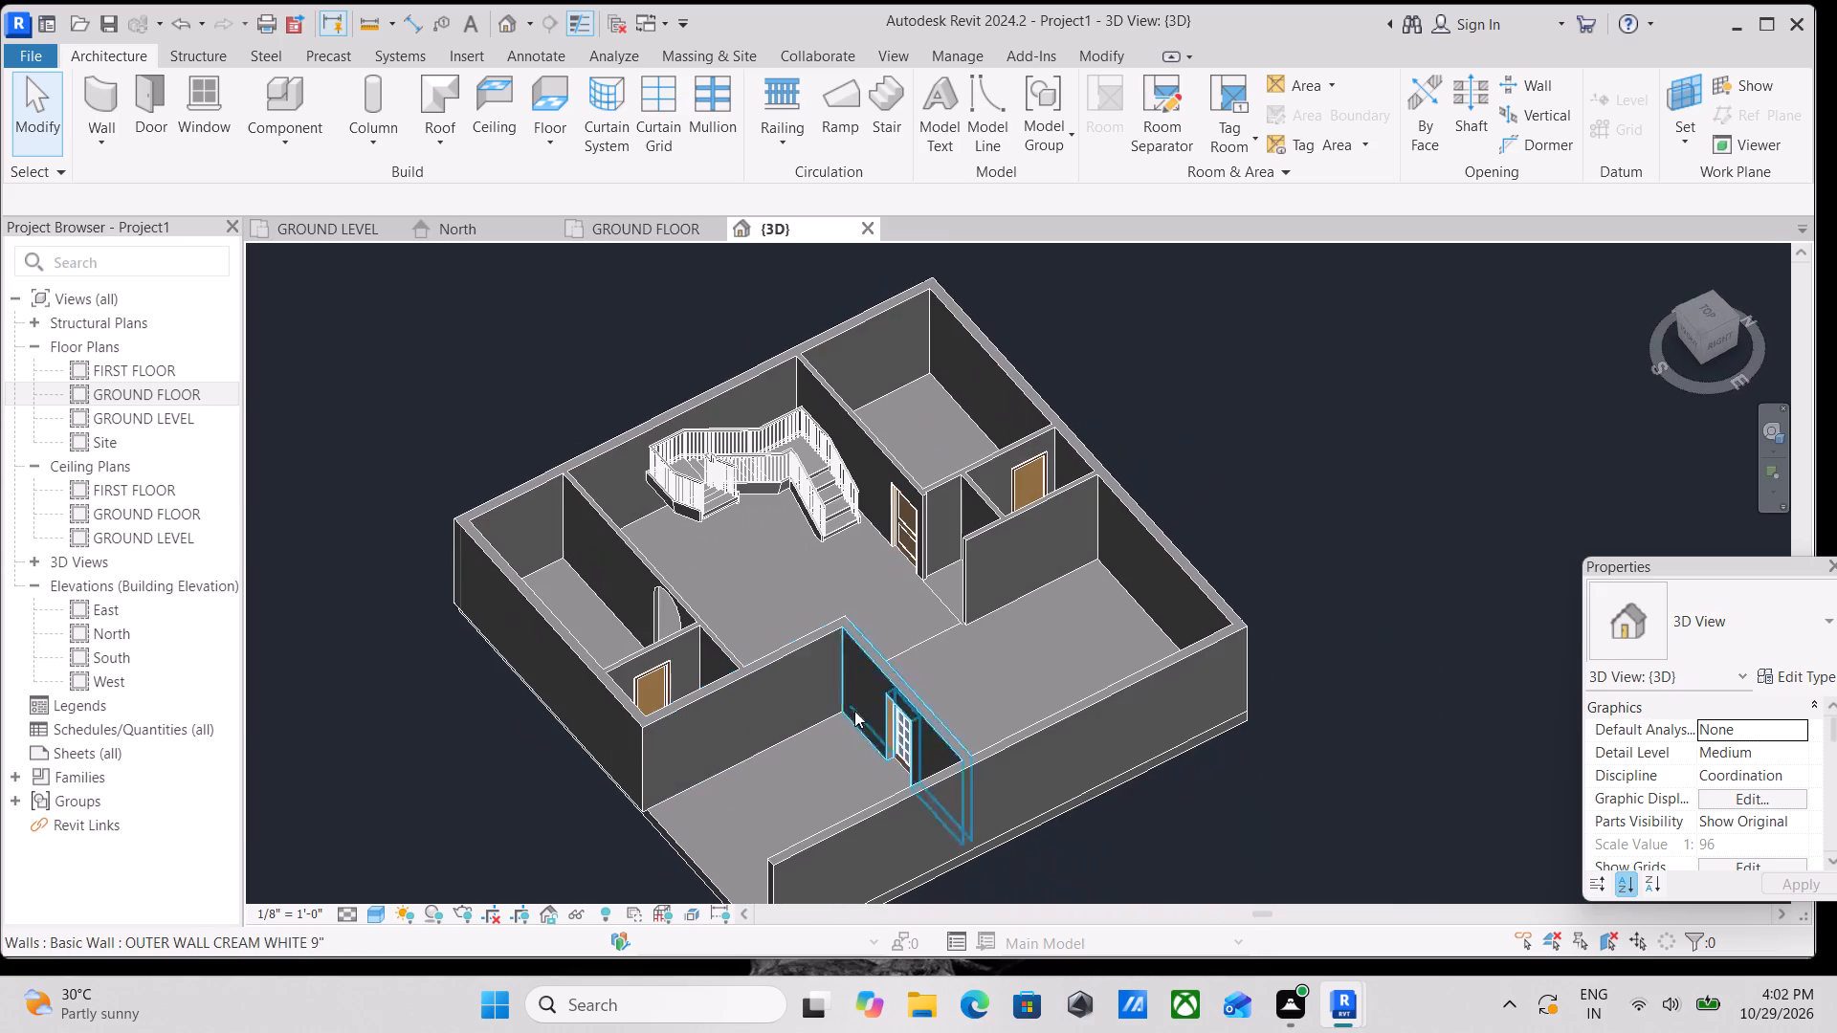
middle_click_drag(1016, 653, 1179, 616, "shift")
scroll(1061, 693, "down", 1)
middle_click_drag(1060, 692, 542, 627)
middle_click_drag(814, 533, 735, 427, "shift")
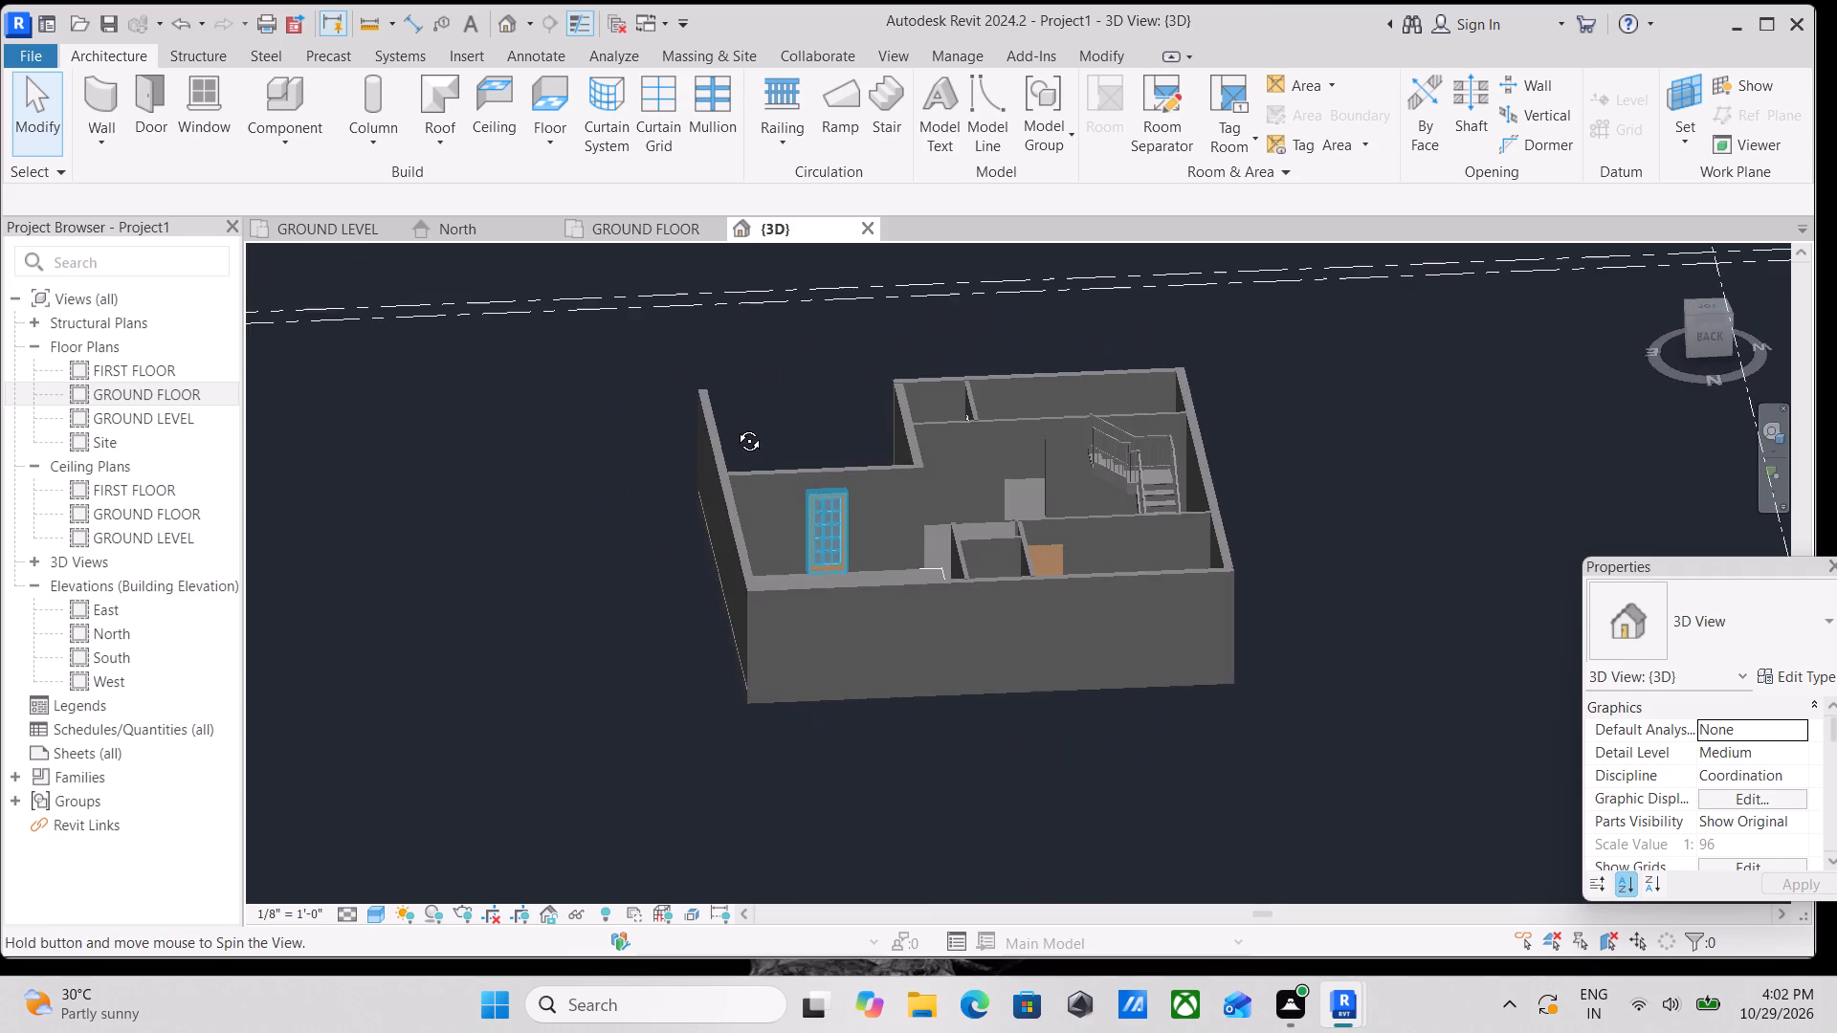
middle_click_drag(735, 427, 1240, 580, "shift")
middle_click_drag(864, 820, 1082, 708, "shift")
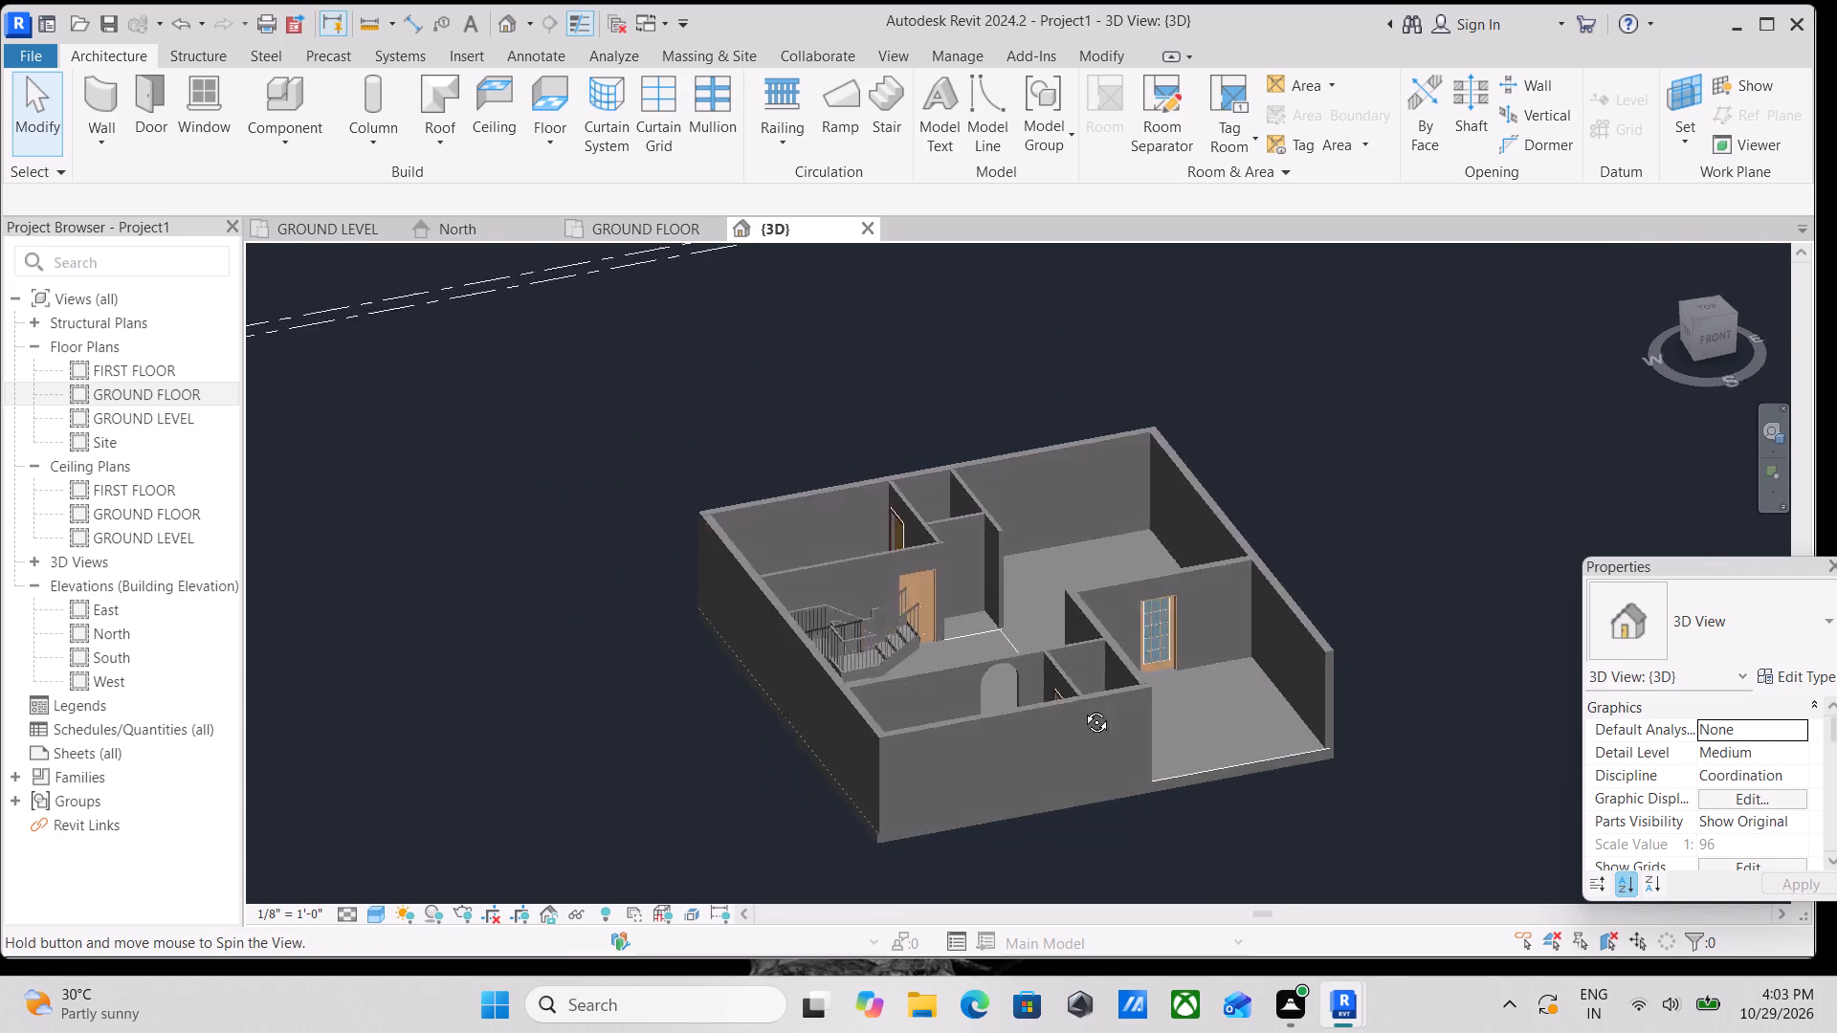
middle_click_drag(1082, 708, 1096, 710, "shift")
scroll(1282, 611, "up", 3)
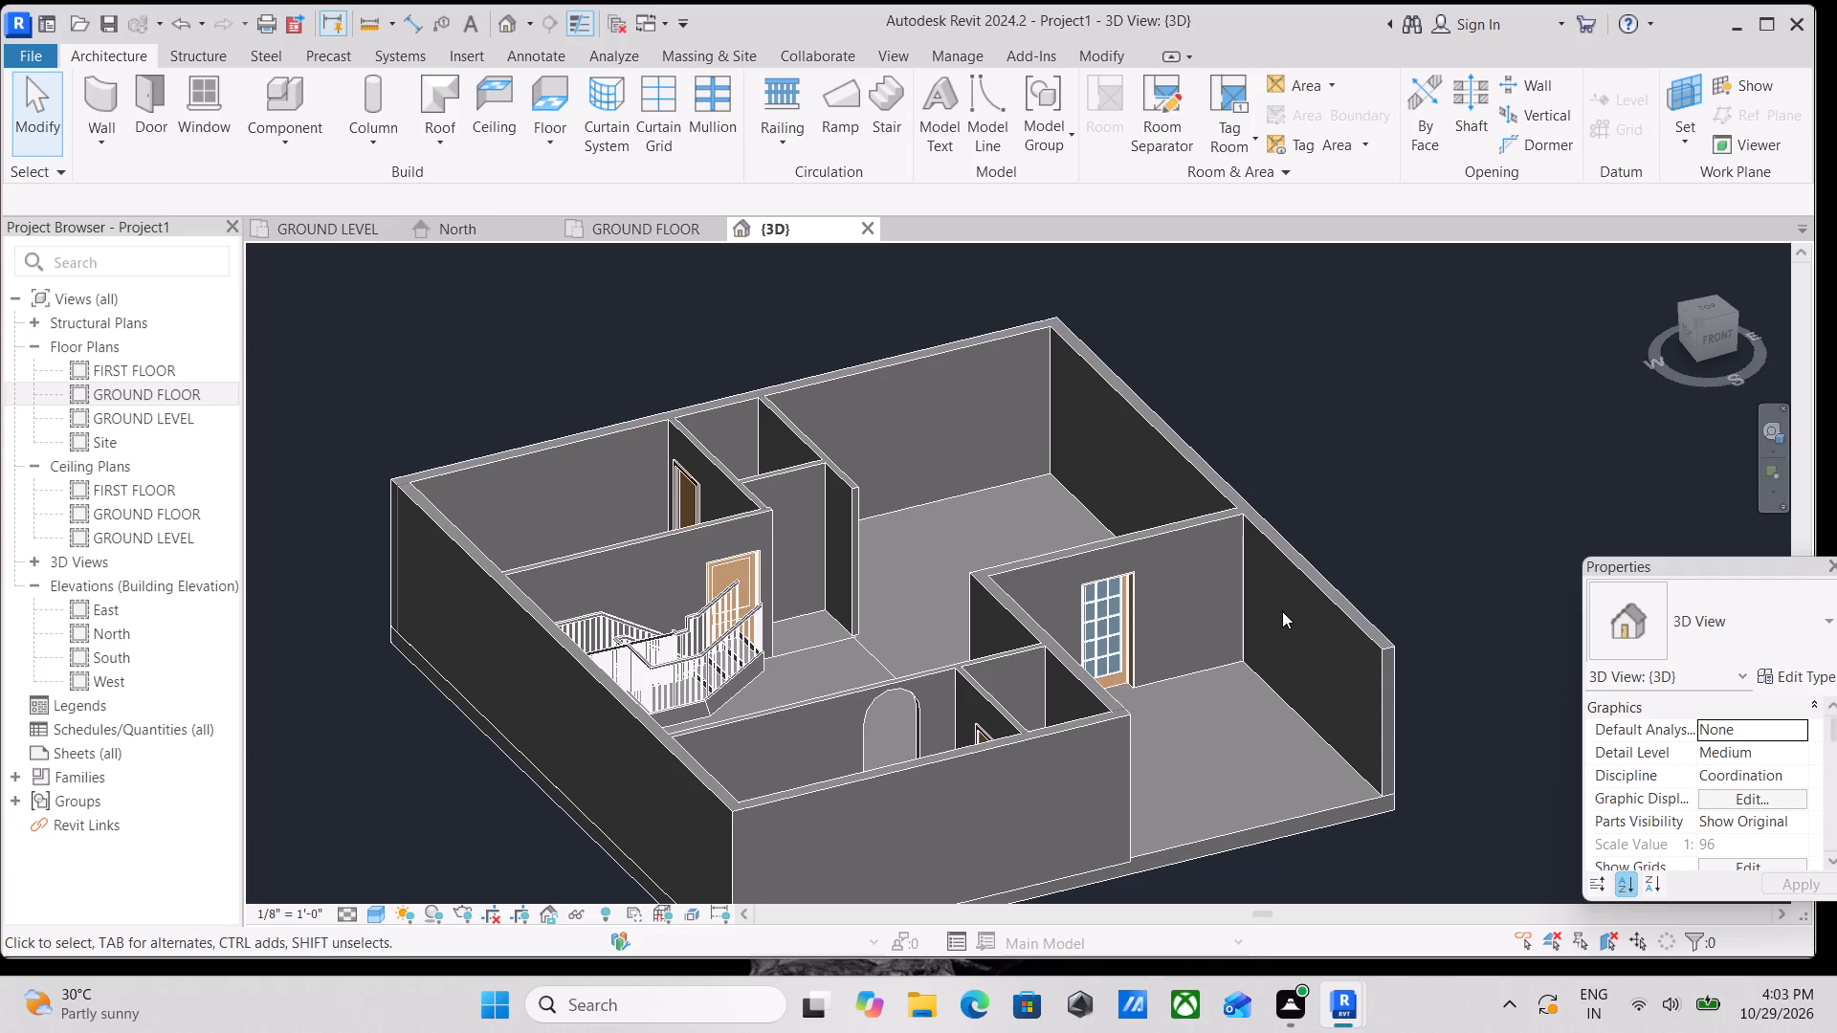
scroll(1039, 513, "down", 3)
middle_click_drag(1043, 581, 1262, 462)
scroll(1262, 462, "up", 1)
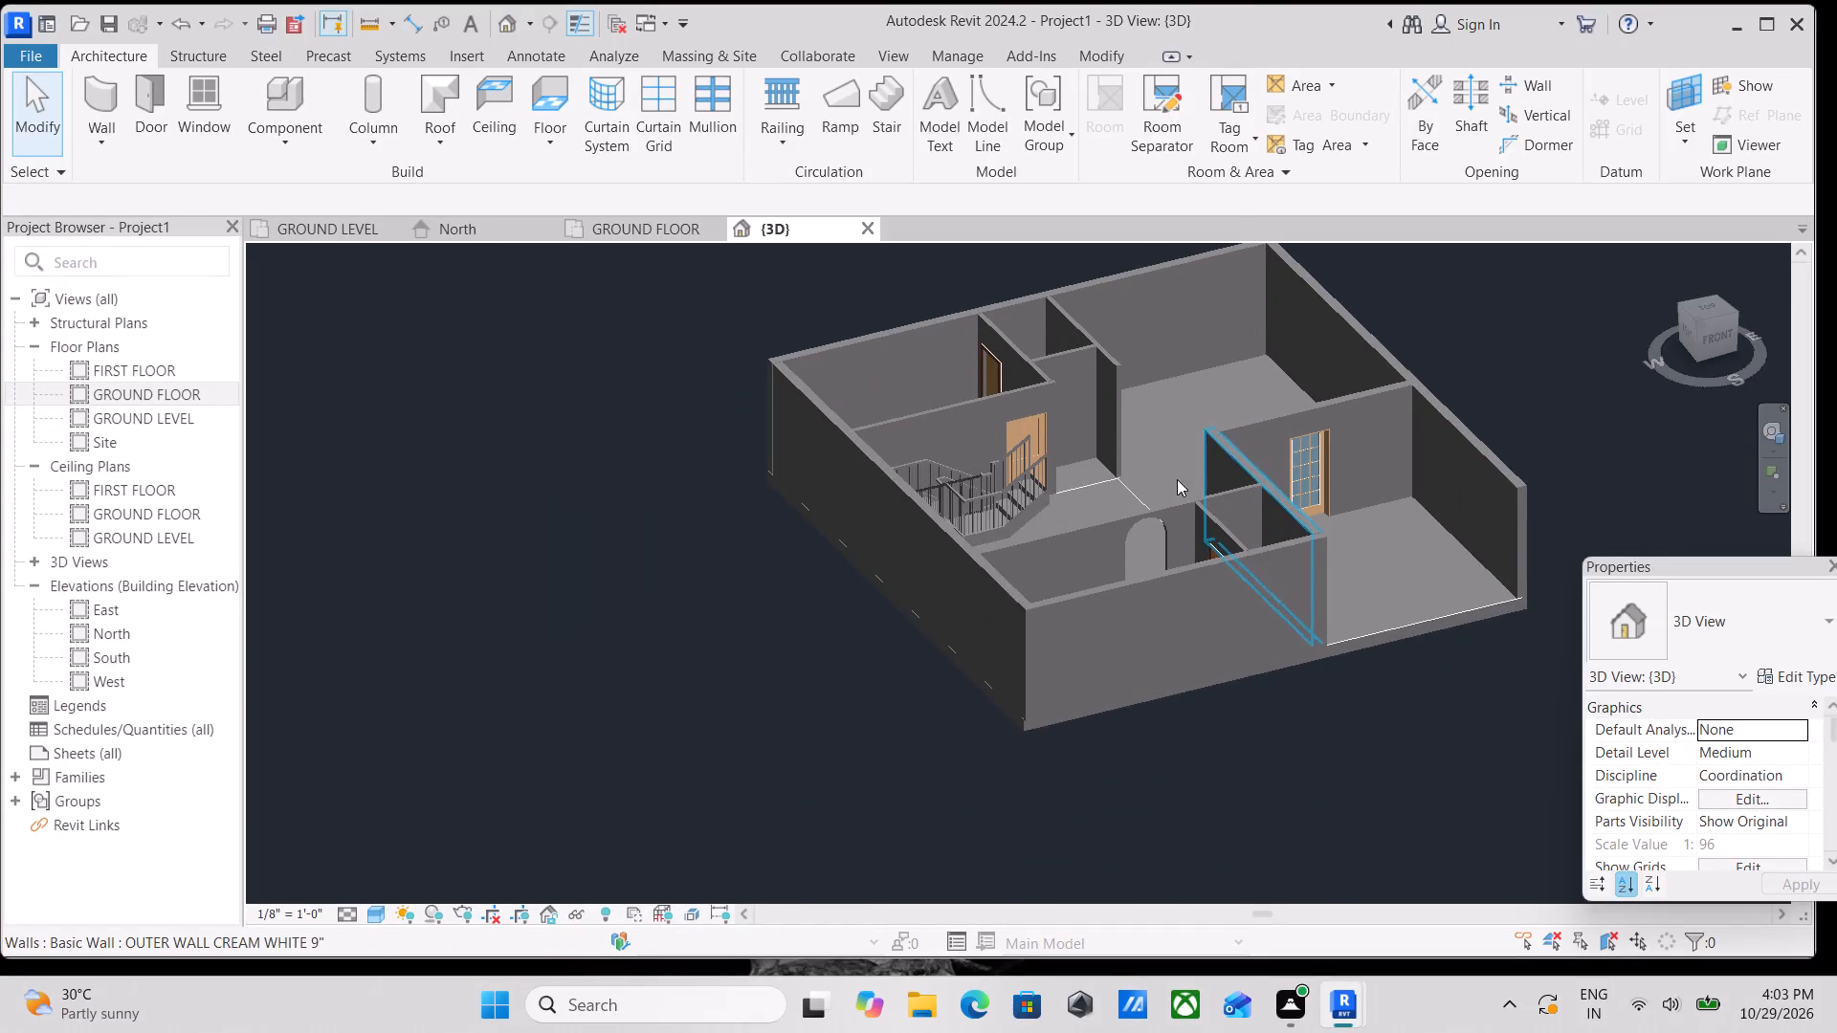
middle_click_drag(1177, 478, 940, 430, "shift")
scroll(942, 382, "up", 2)
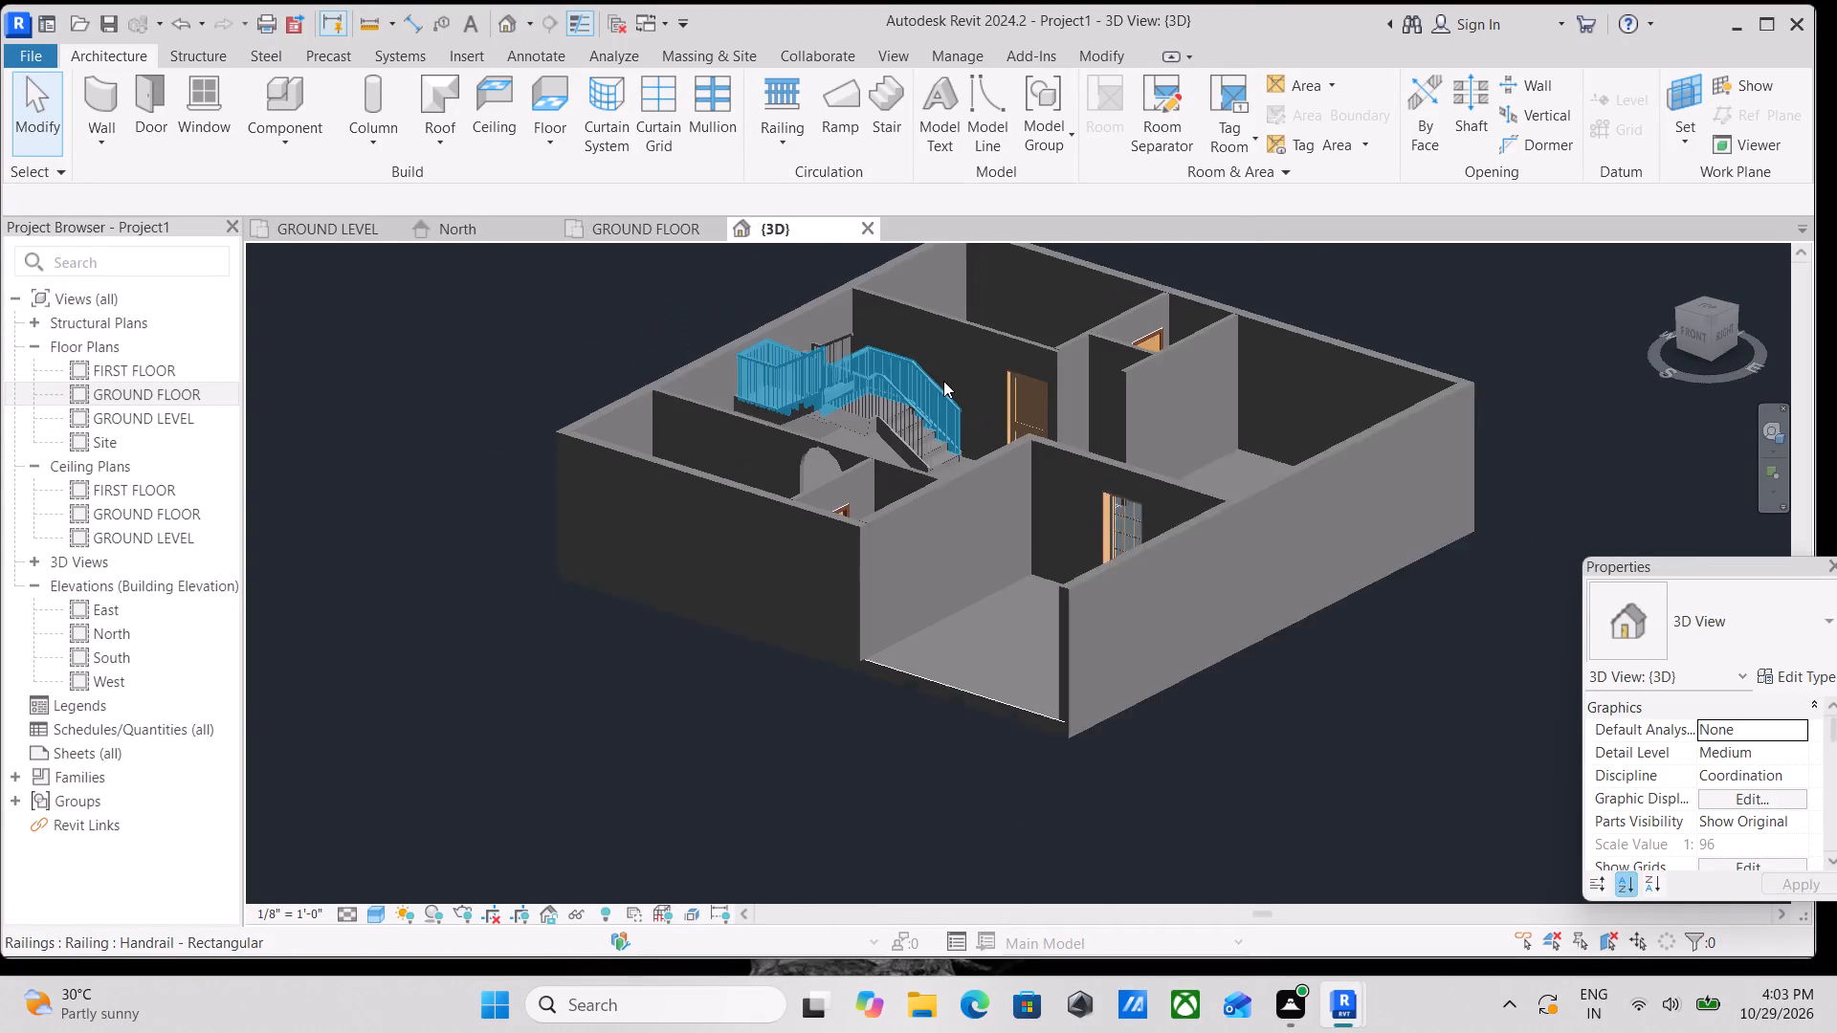
scroll(943, 381, "up", 1)
middle_click(943, 381)
scroll(997, 331, "up", 3)
scroll(1216, 464, "up", 3)
scroll(1233, 446, "down", 2)
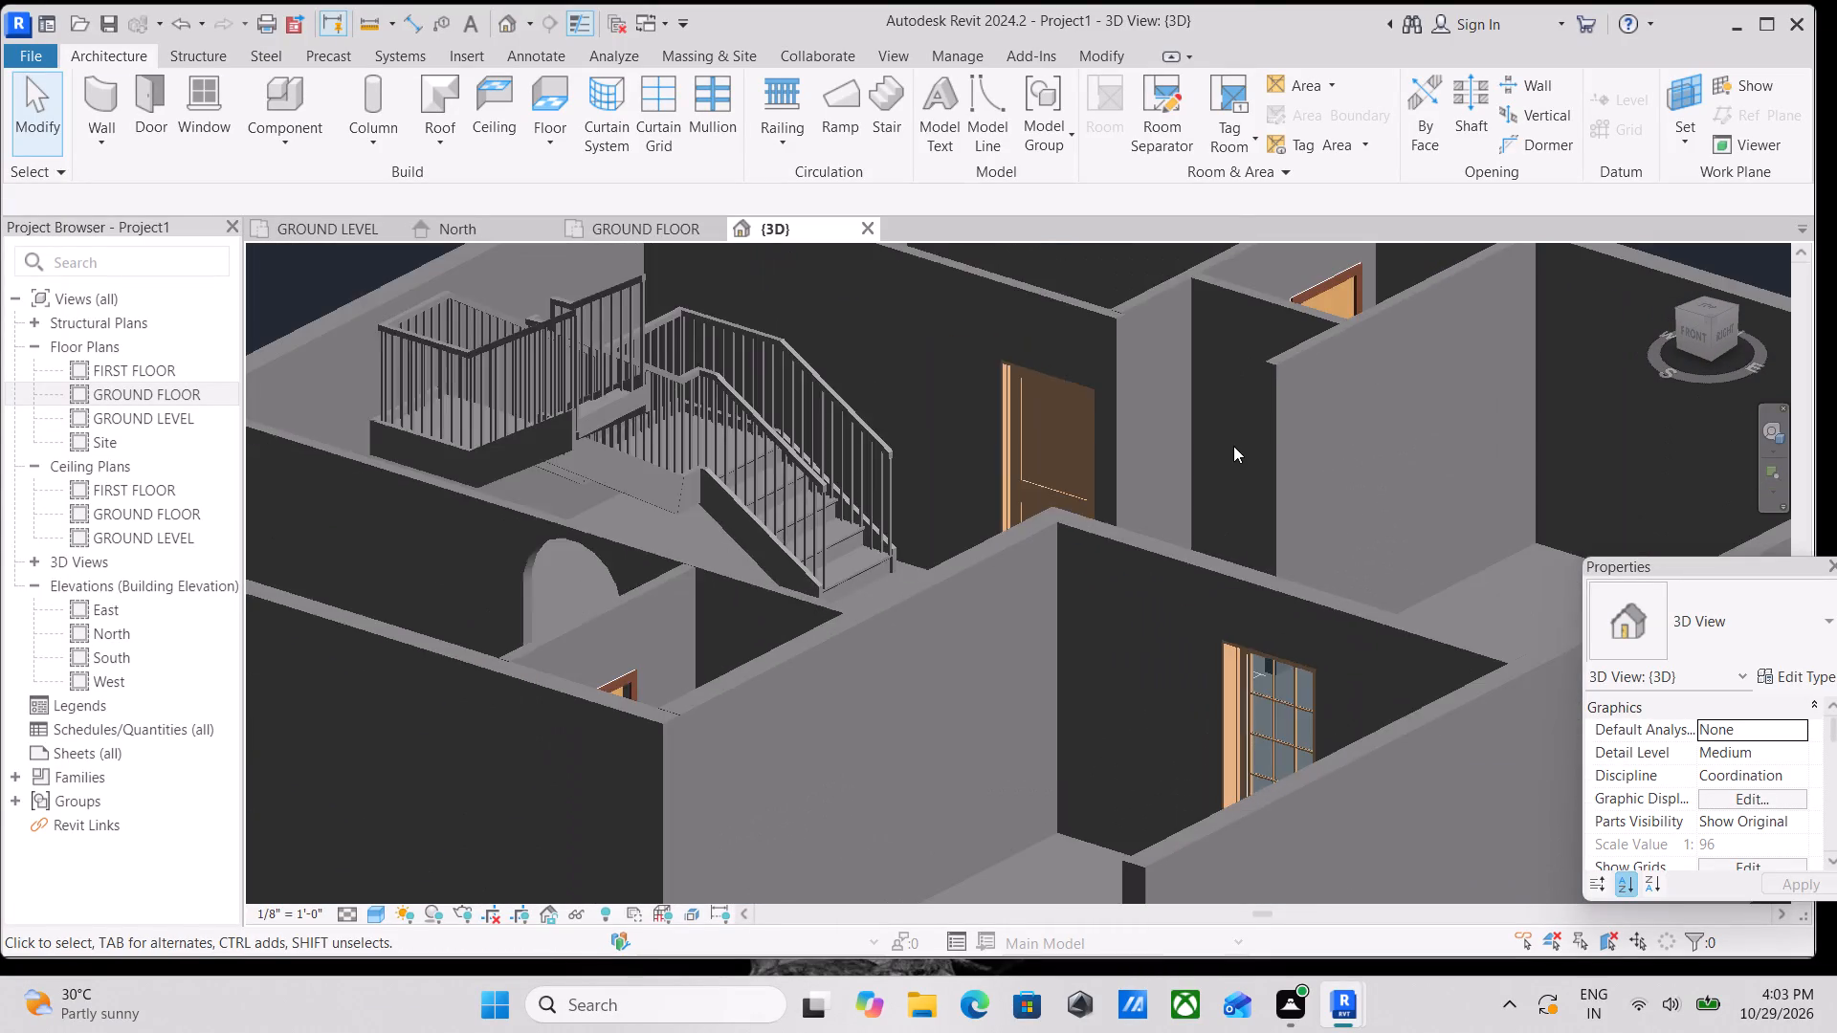
scroll(1227, 475, "down", 4)
middle_click_drag(1171, 450, 1359, 642, "shift")
middle_click_drag(1339, 516, 1317, 626, "shift")
left_click(1709, 307)
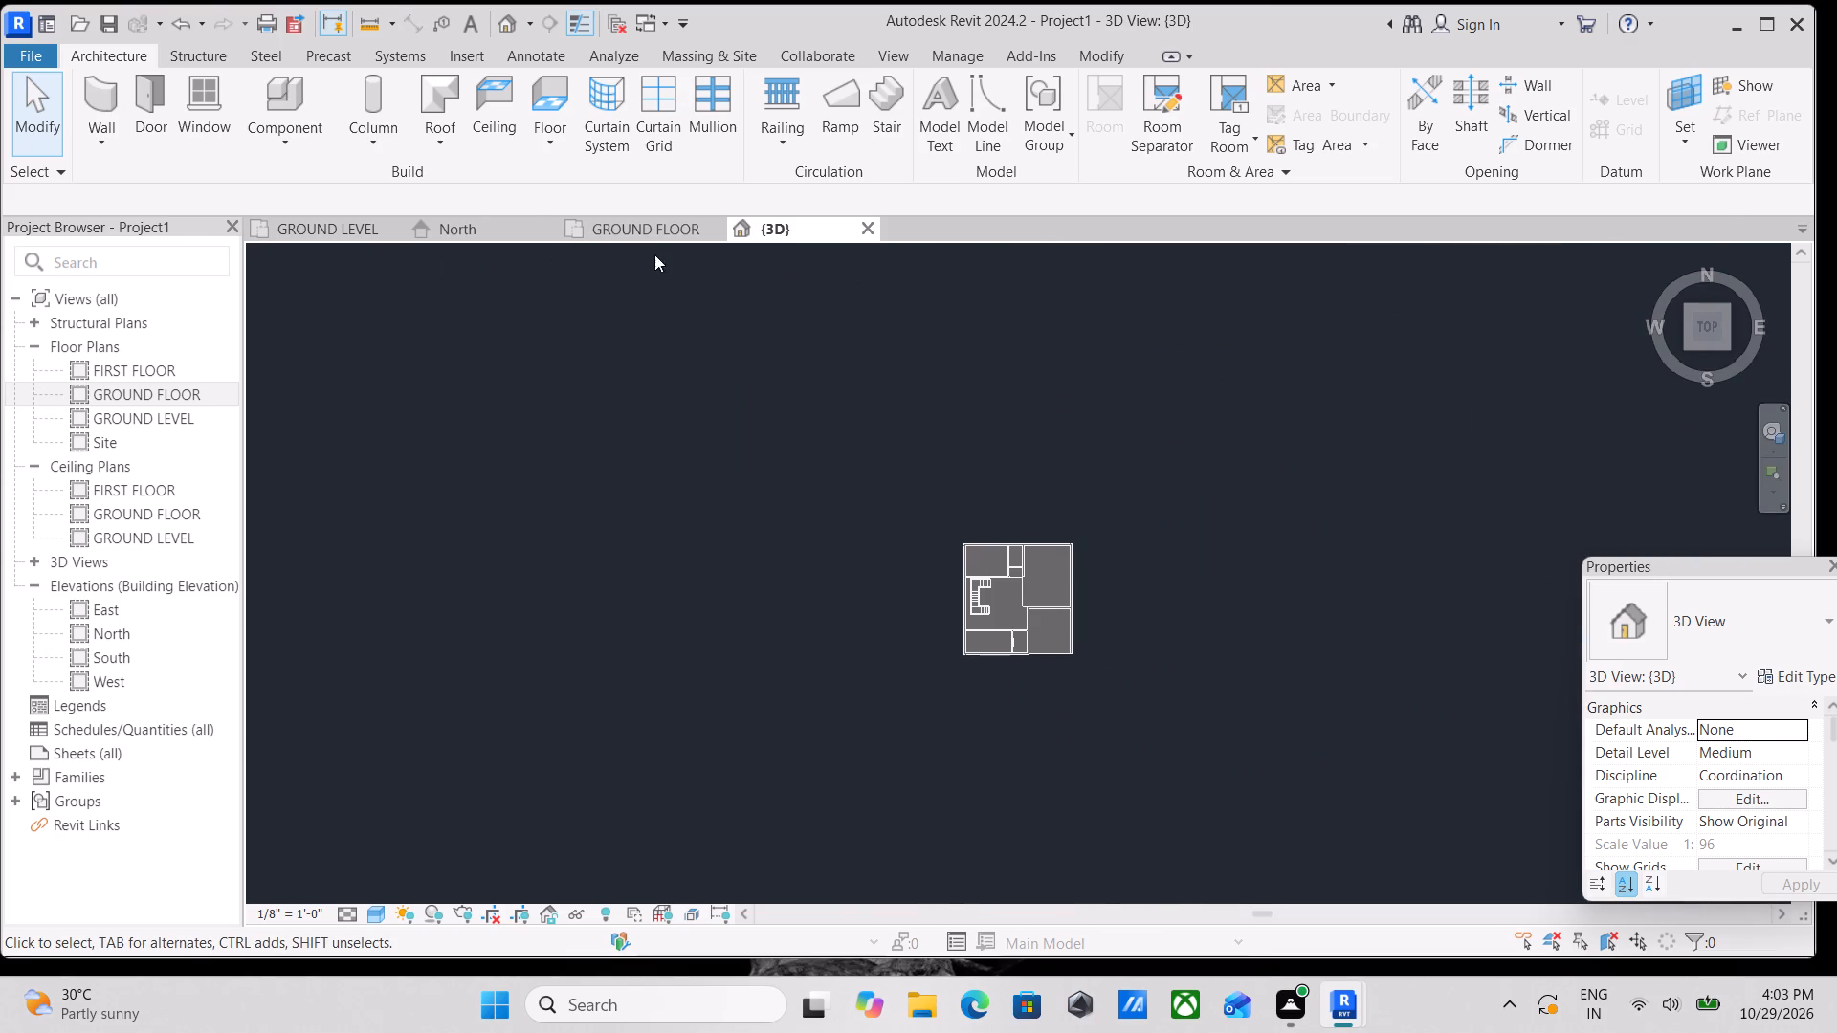
Open the GROUND FLOOR plan and view the area around the bedroom, toilet and puja room.
left_click(638, 223)
scroll(919, 426, "up", 1)
middle_click_drag(918, 423, 950, 495)
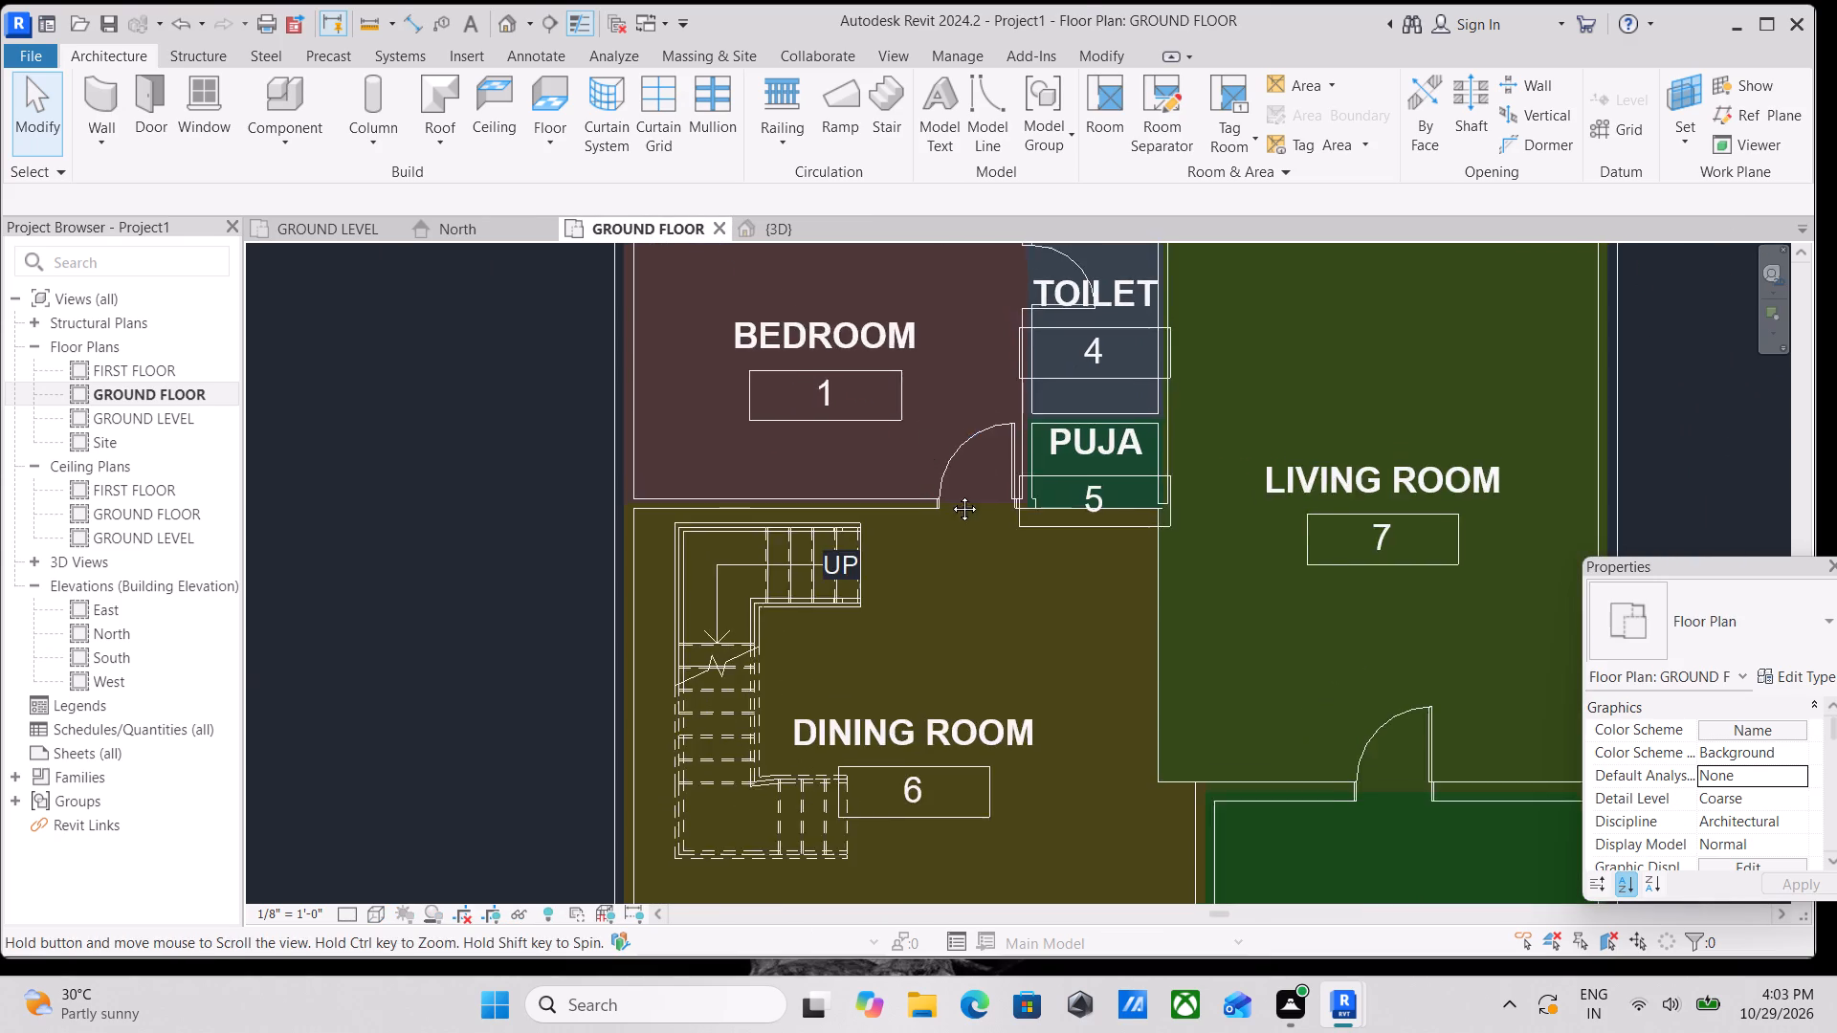
middle_click_drag(950, 495, 1022, 673)
scroll(1079, 493, "down", 1)
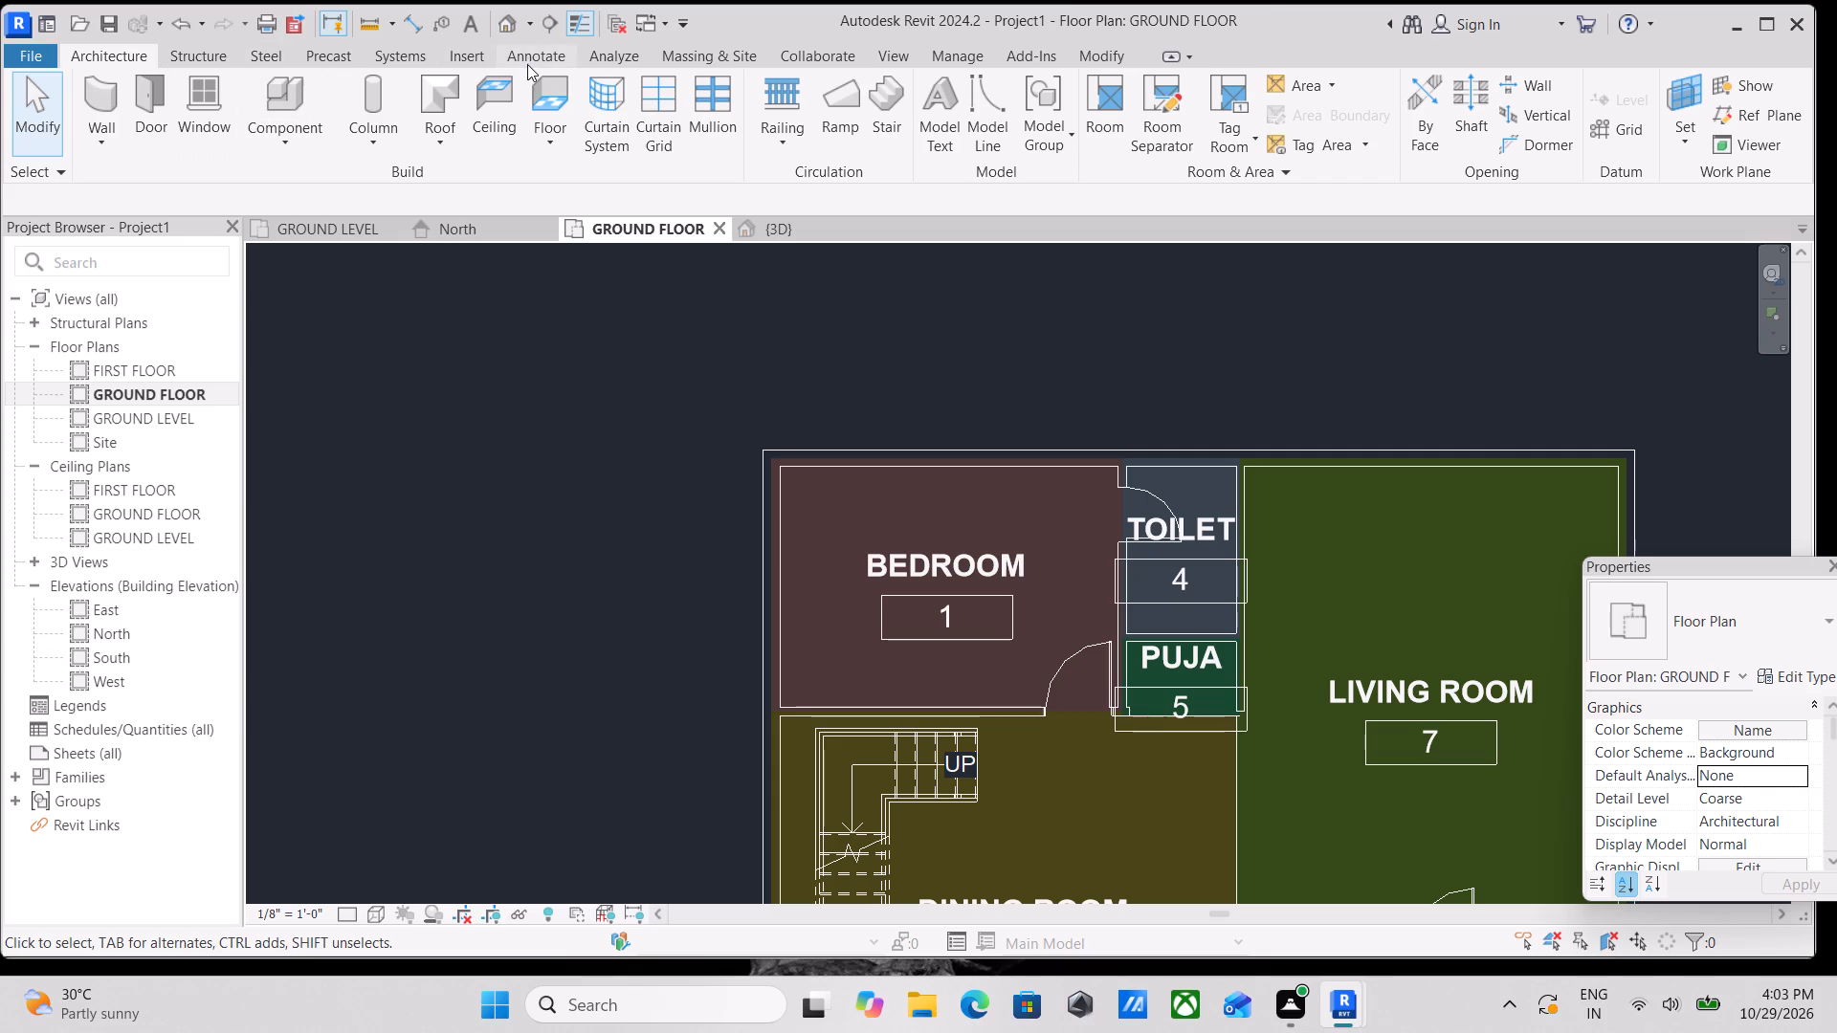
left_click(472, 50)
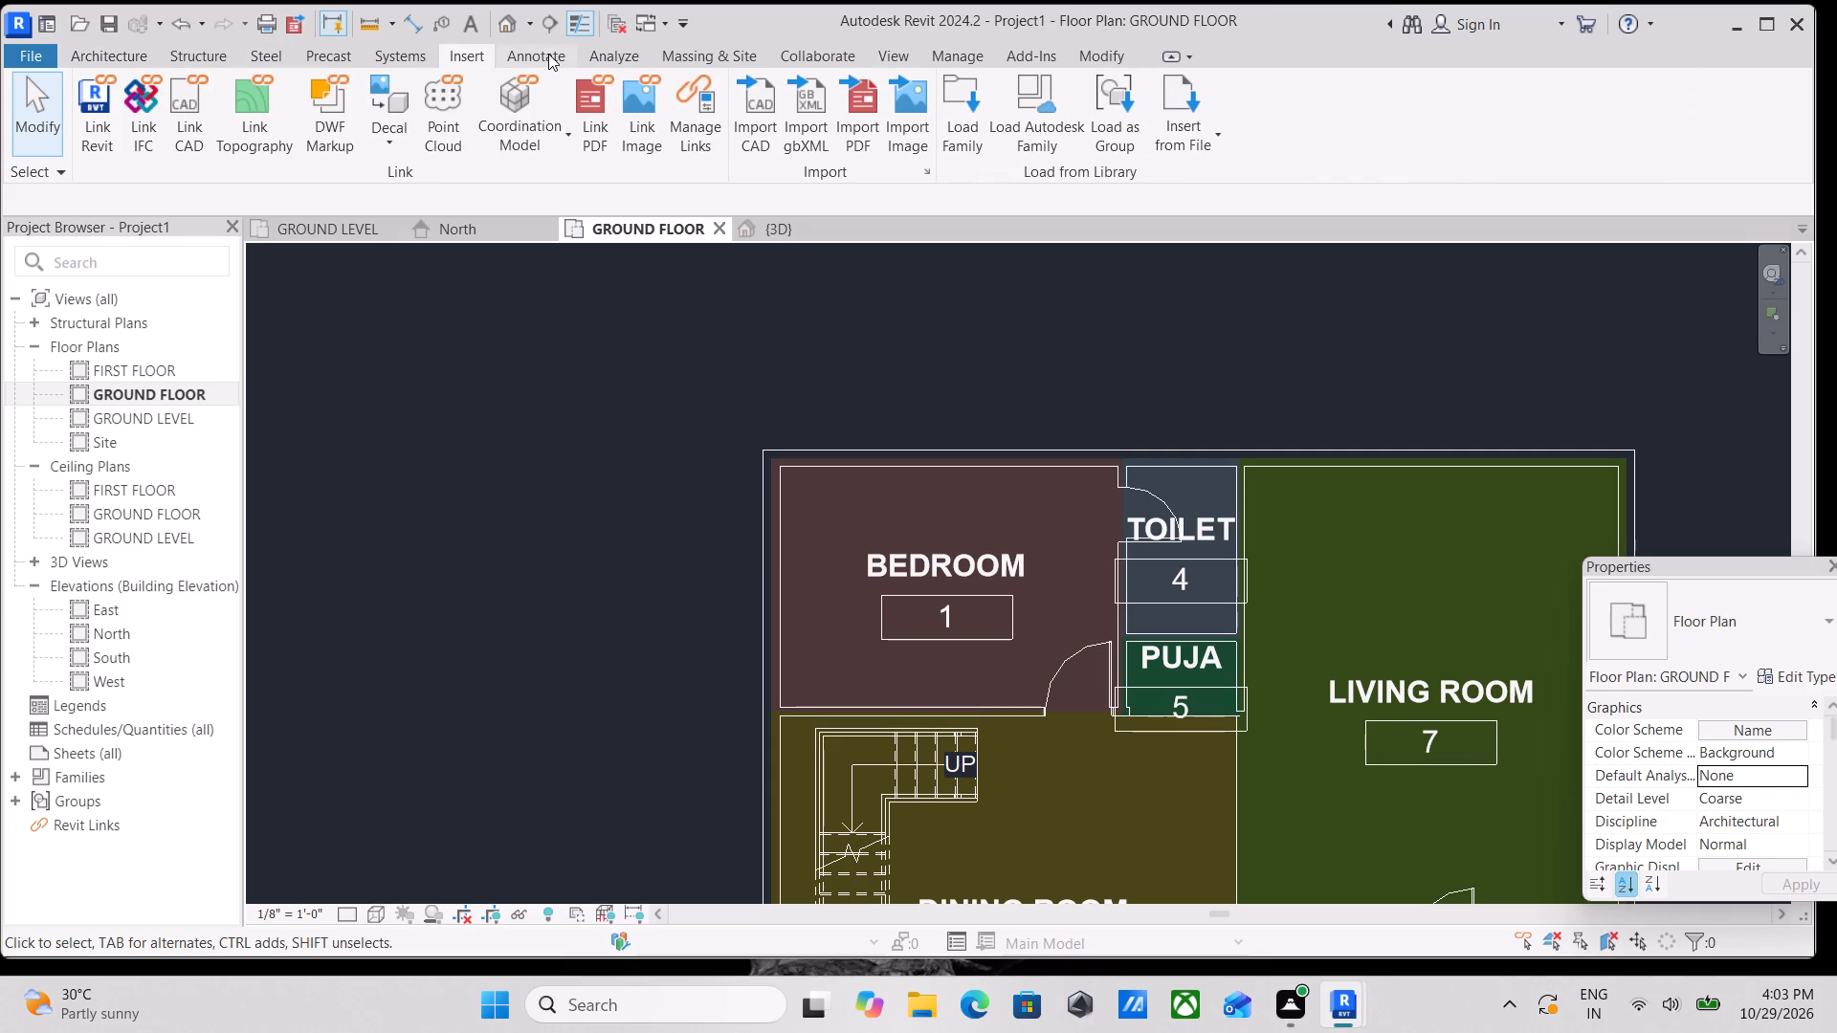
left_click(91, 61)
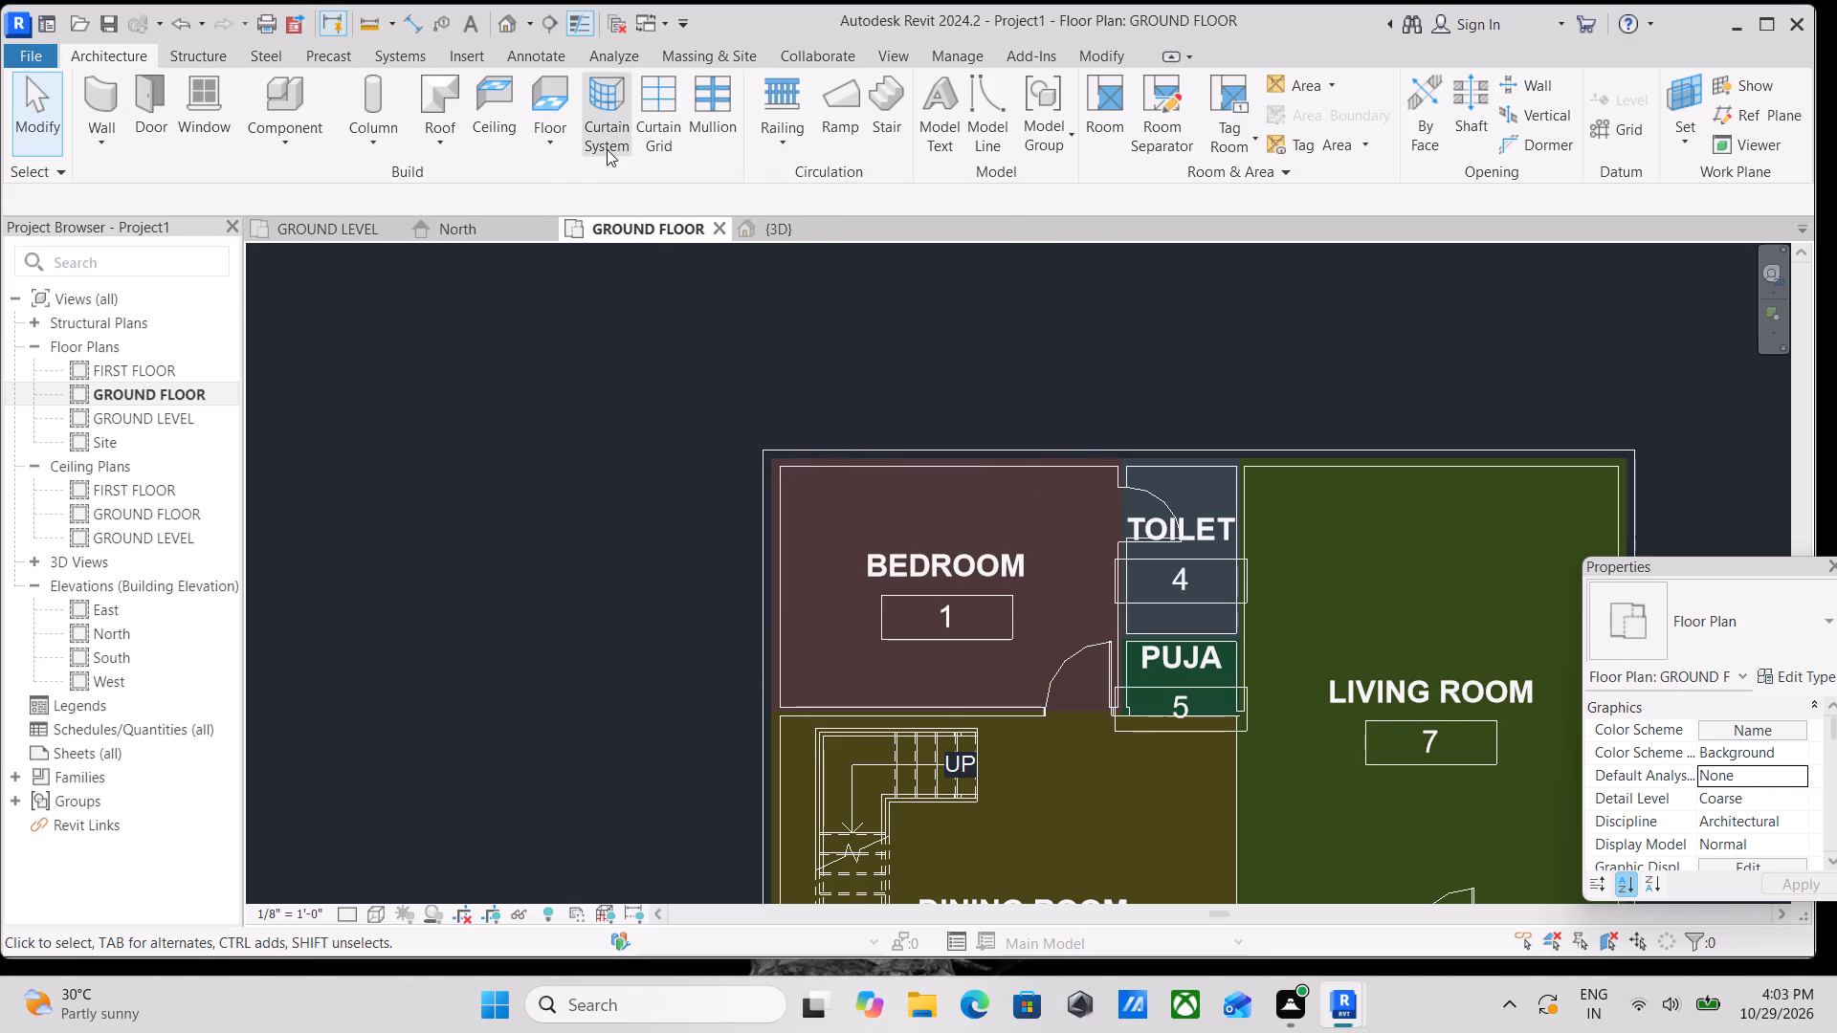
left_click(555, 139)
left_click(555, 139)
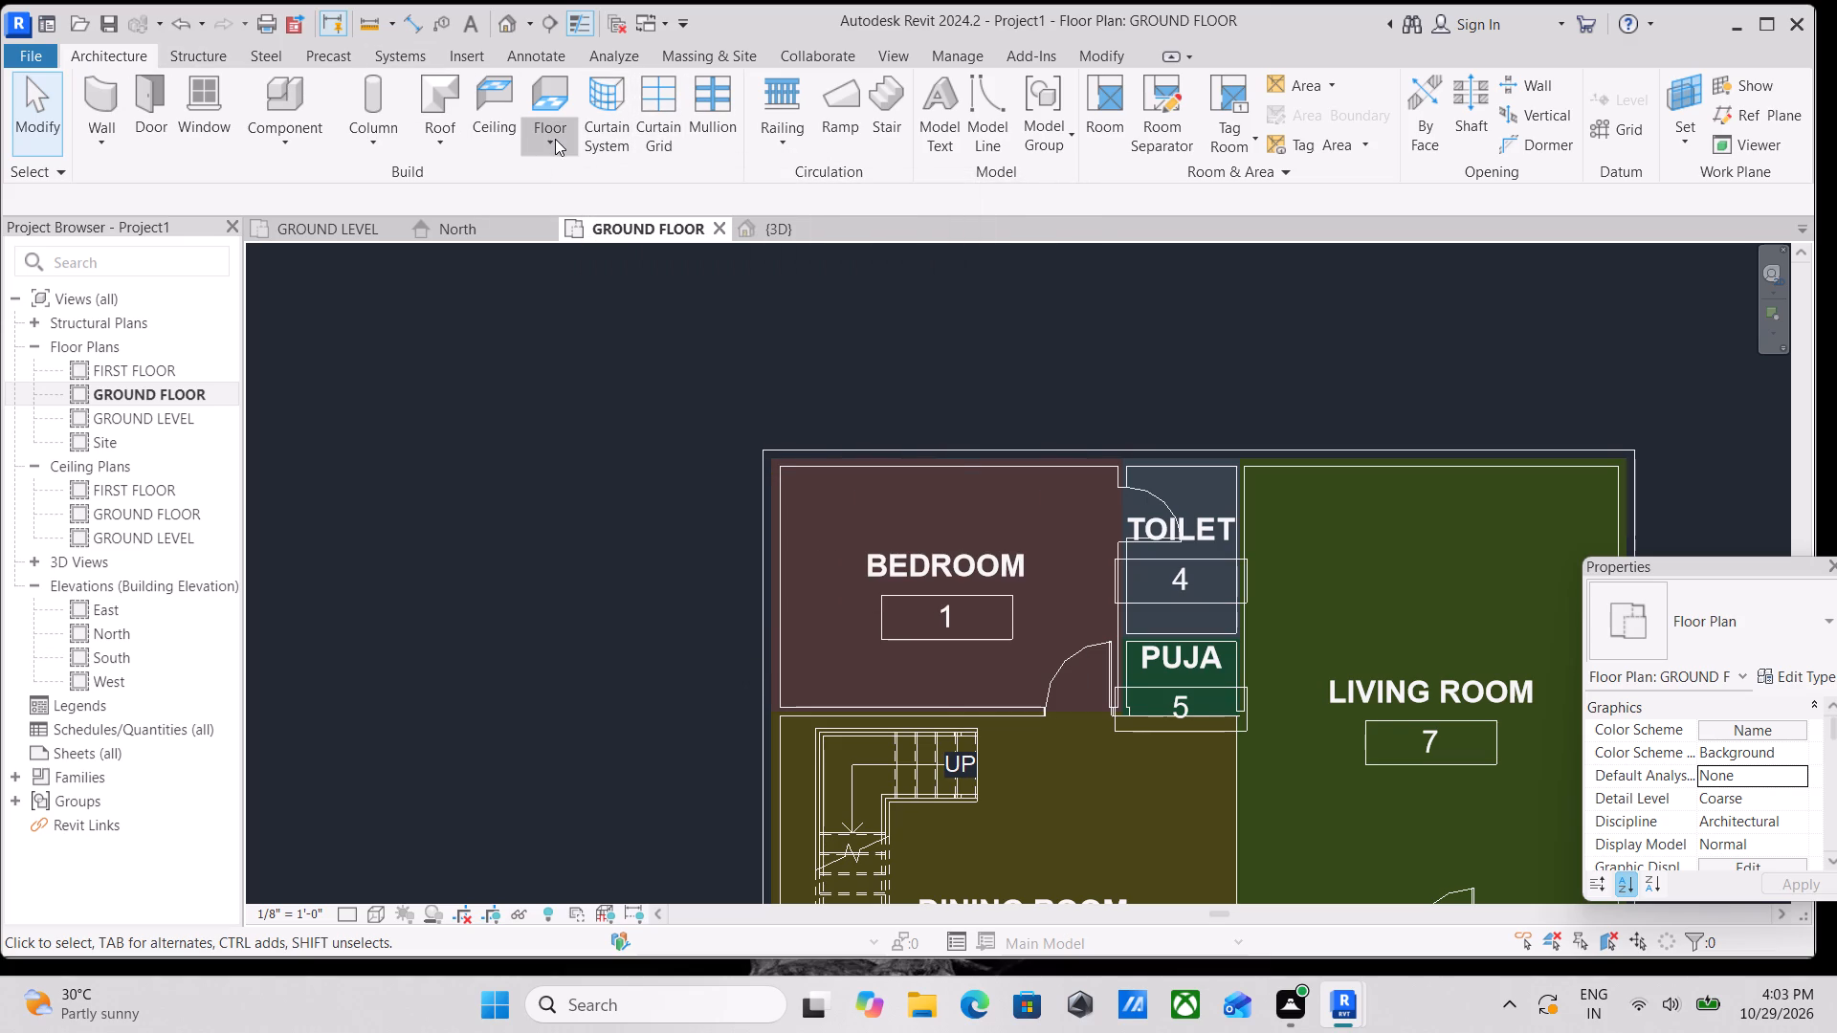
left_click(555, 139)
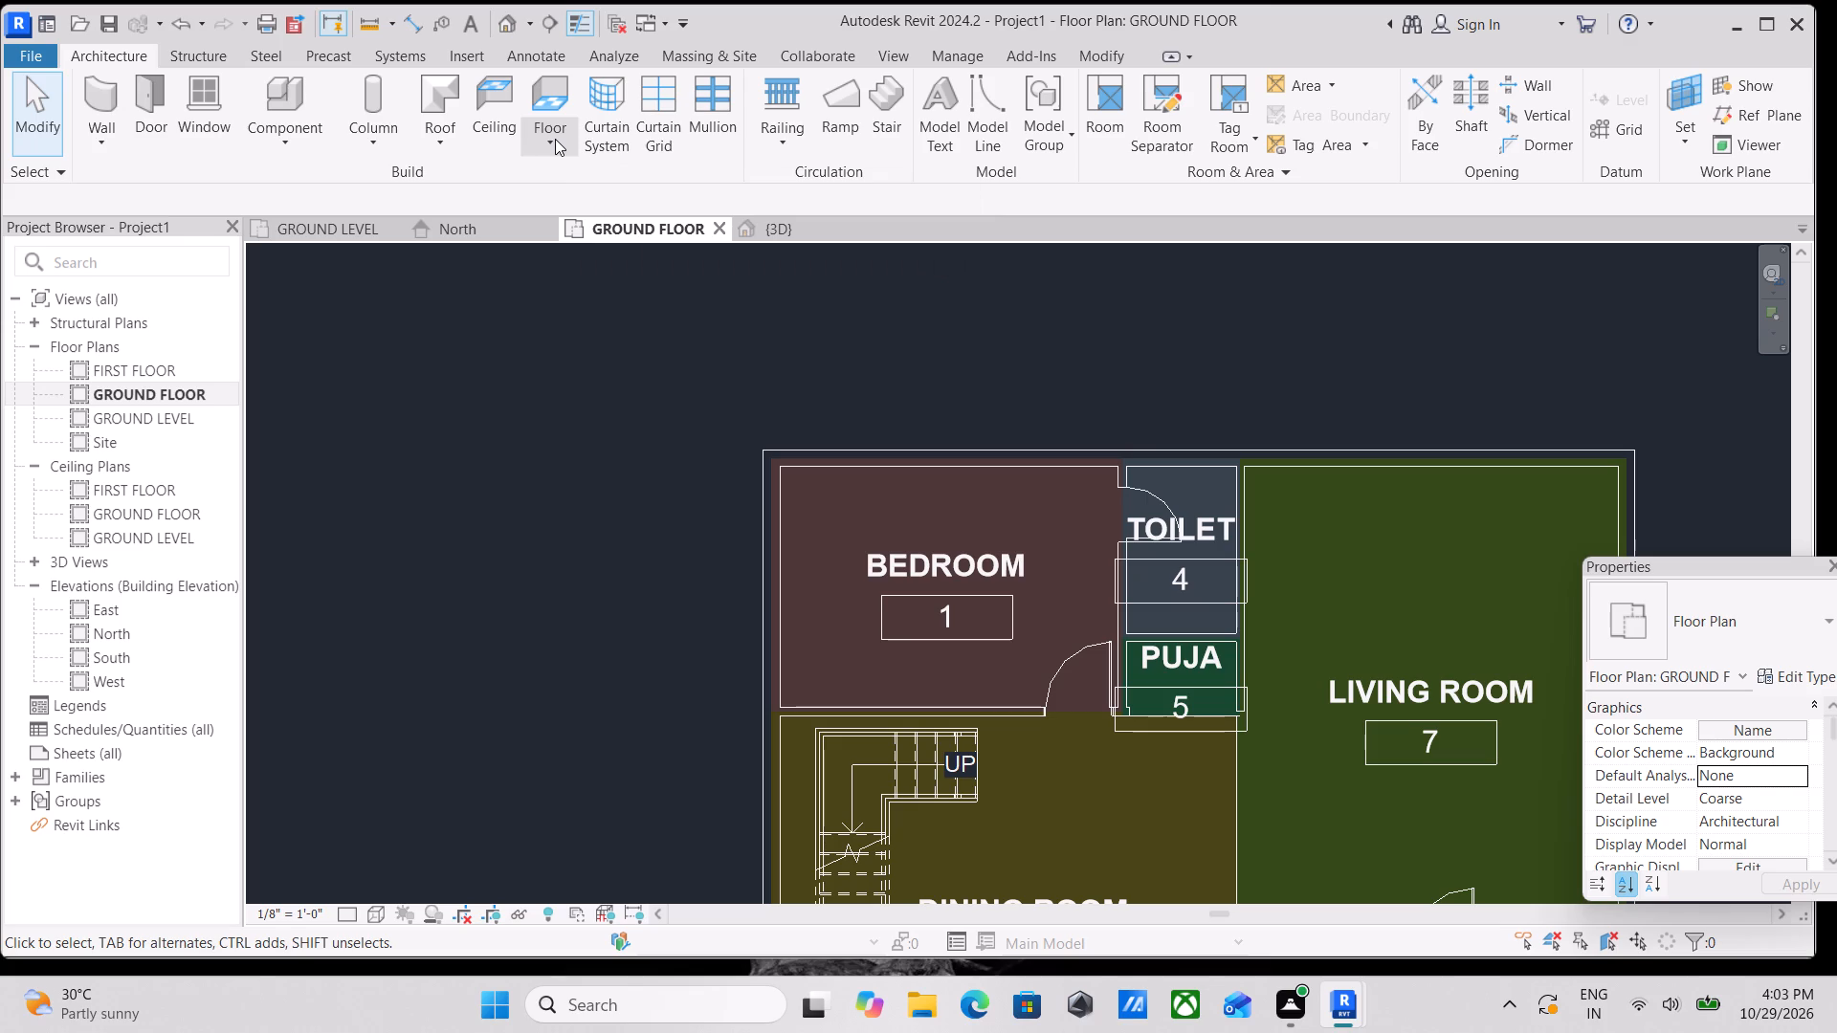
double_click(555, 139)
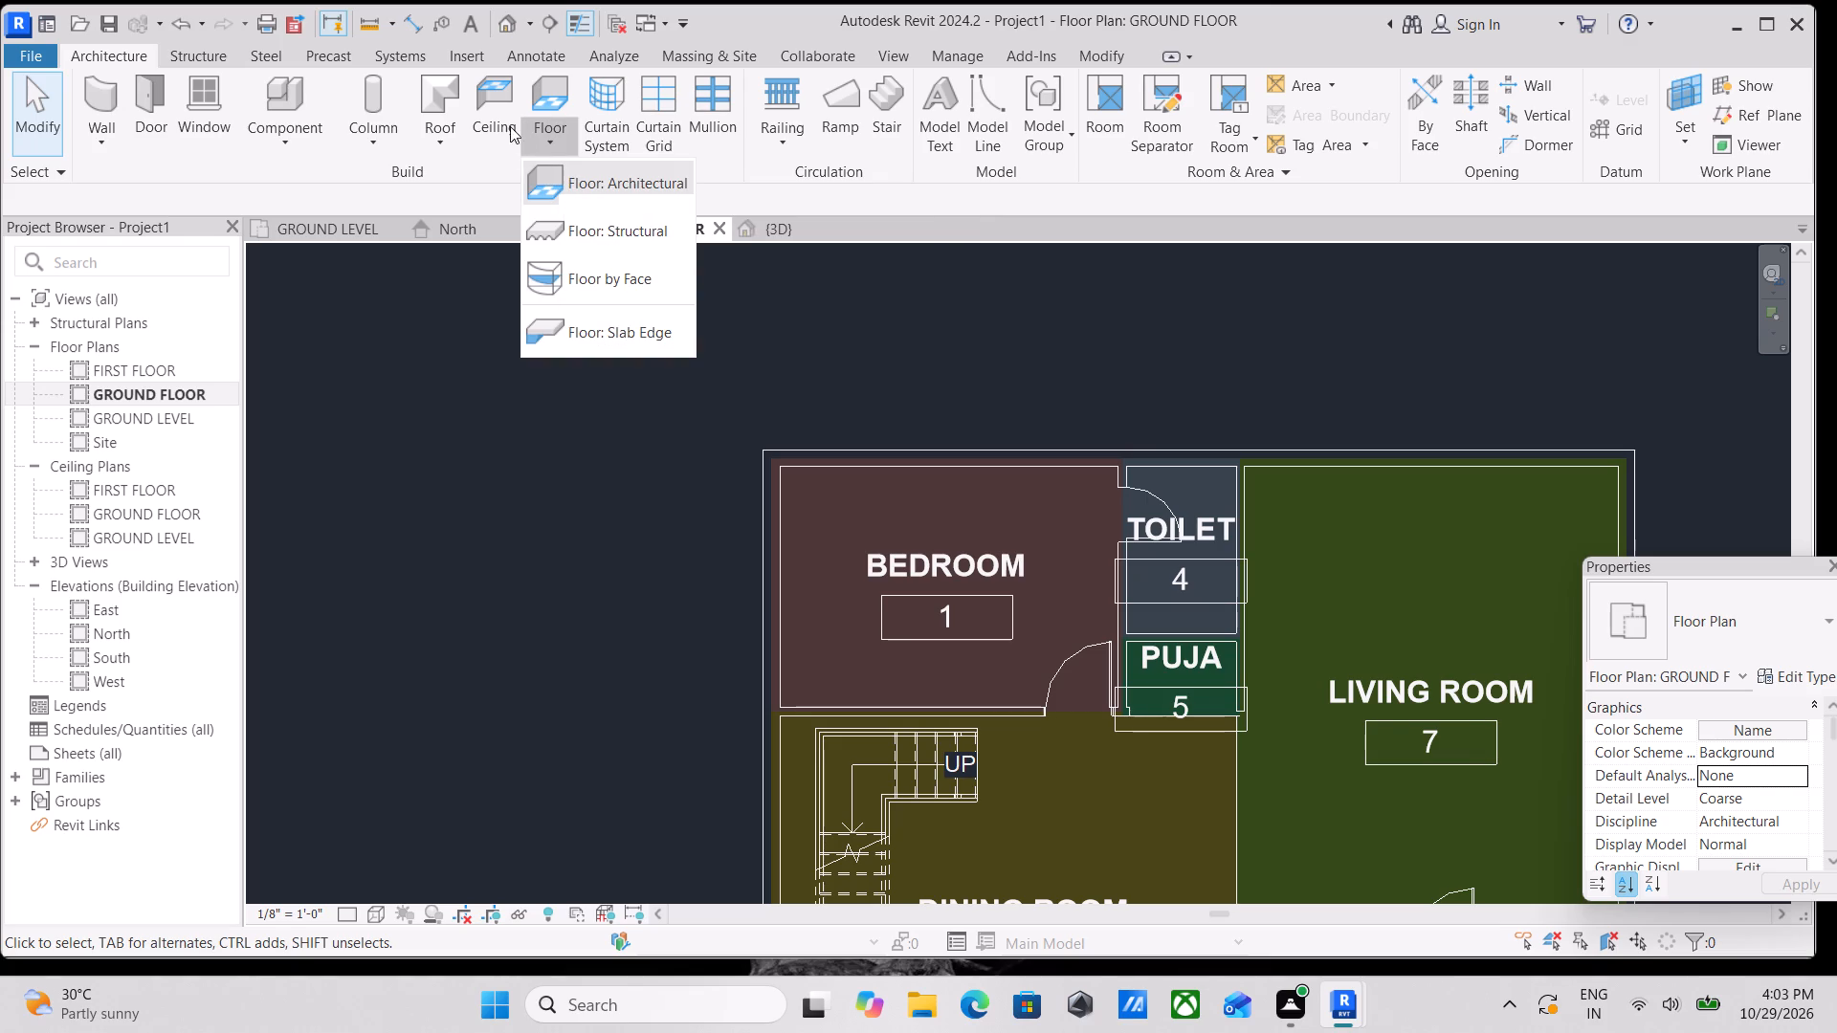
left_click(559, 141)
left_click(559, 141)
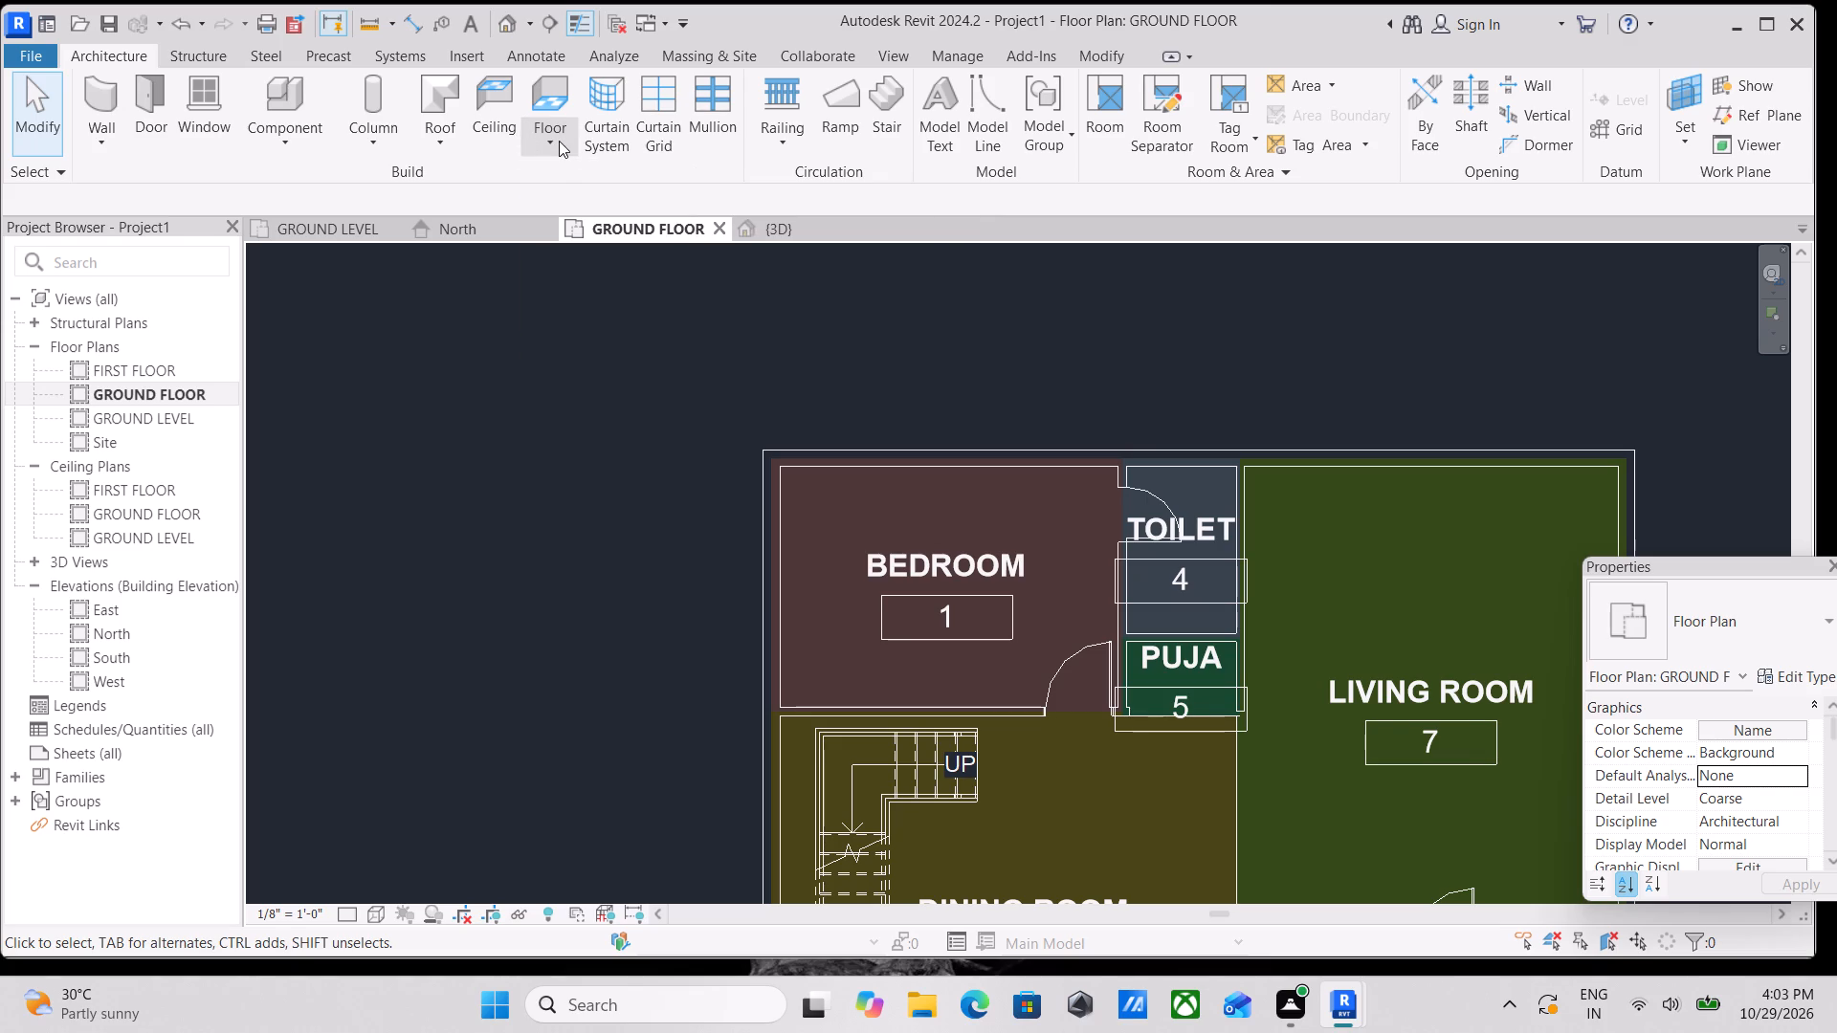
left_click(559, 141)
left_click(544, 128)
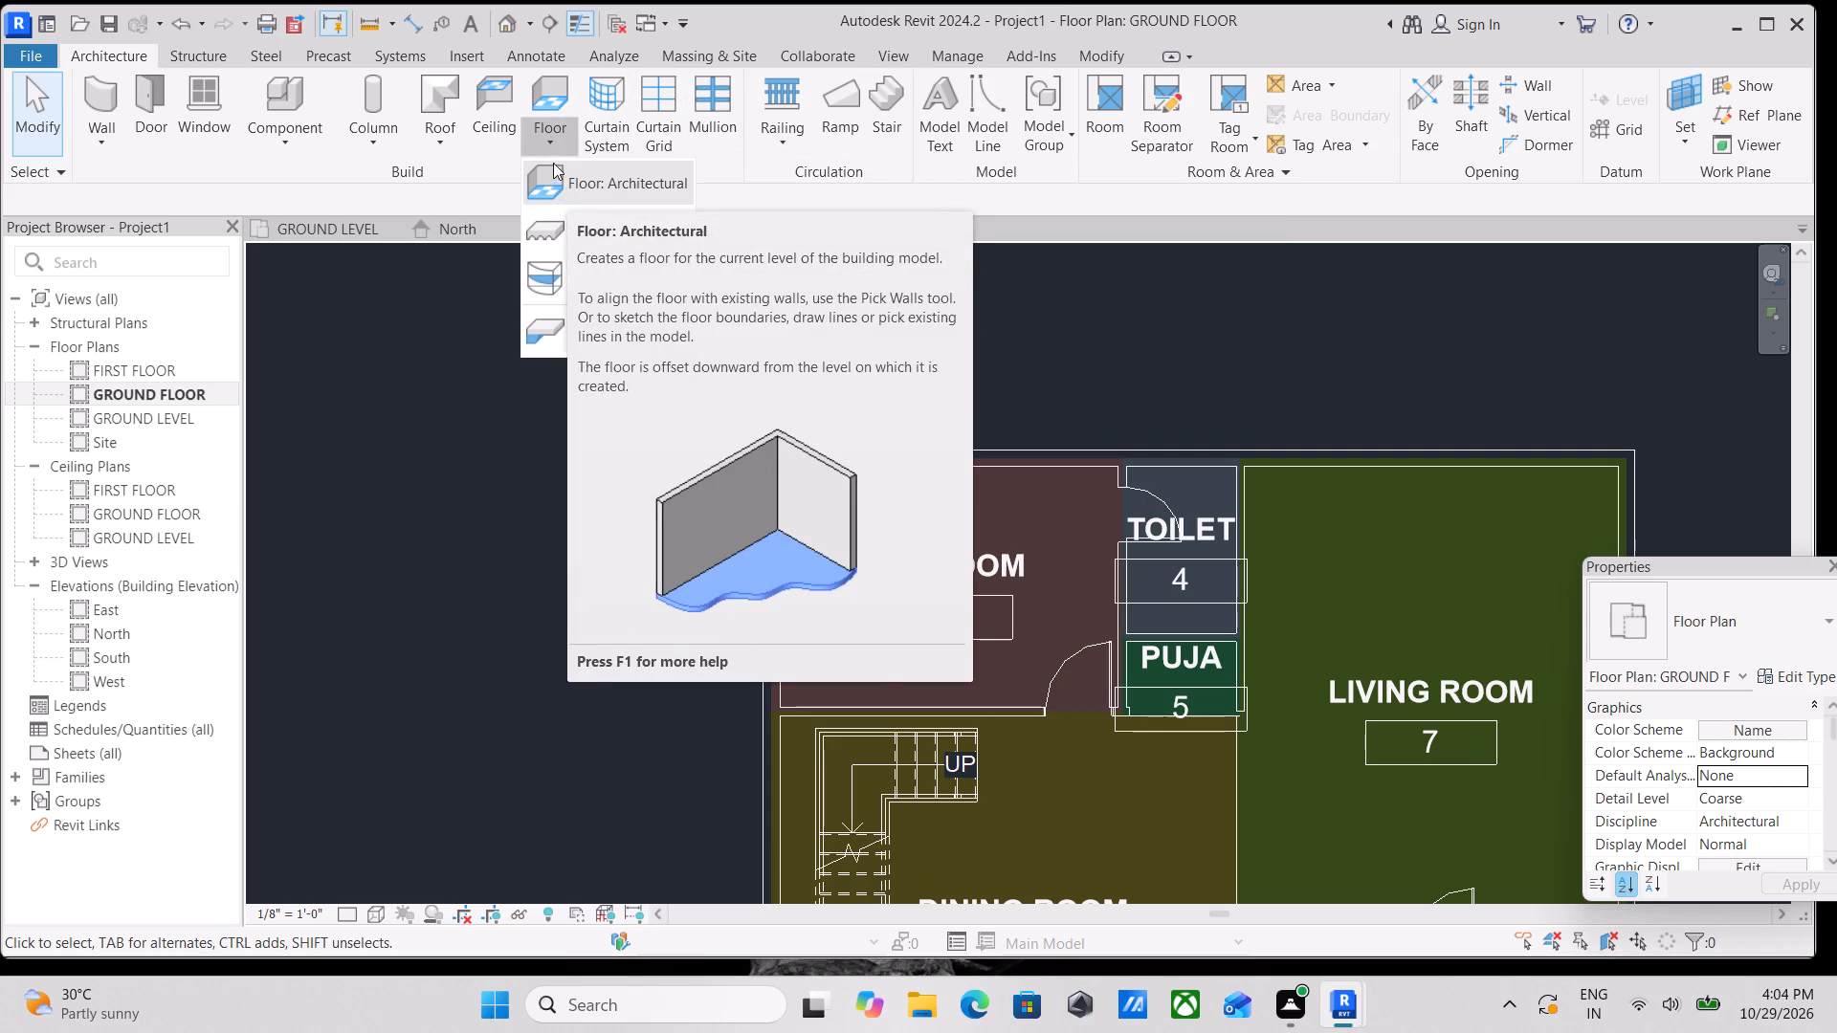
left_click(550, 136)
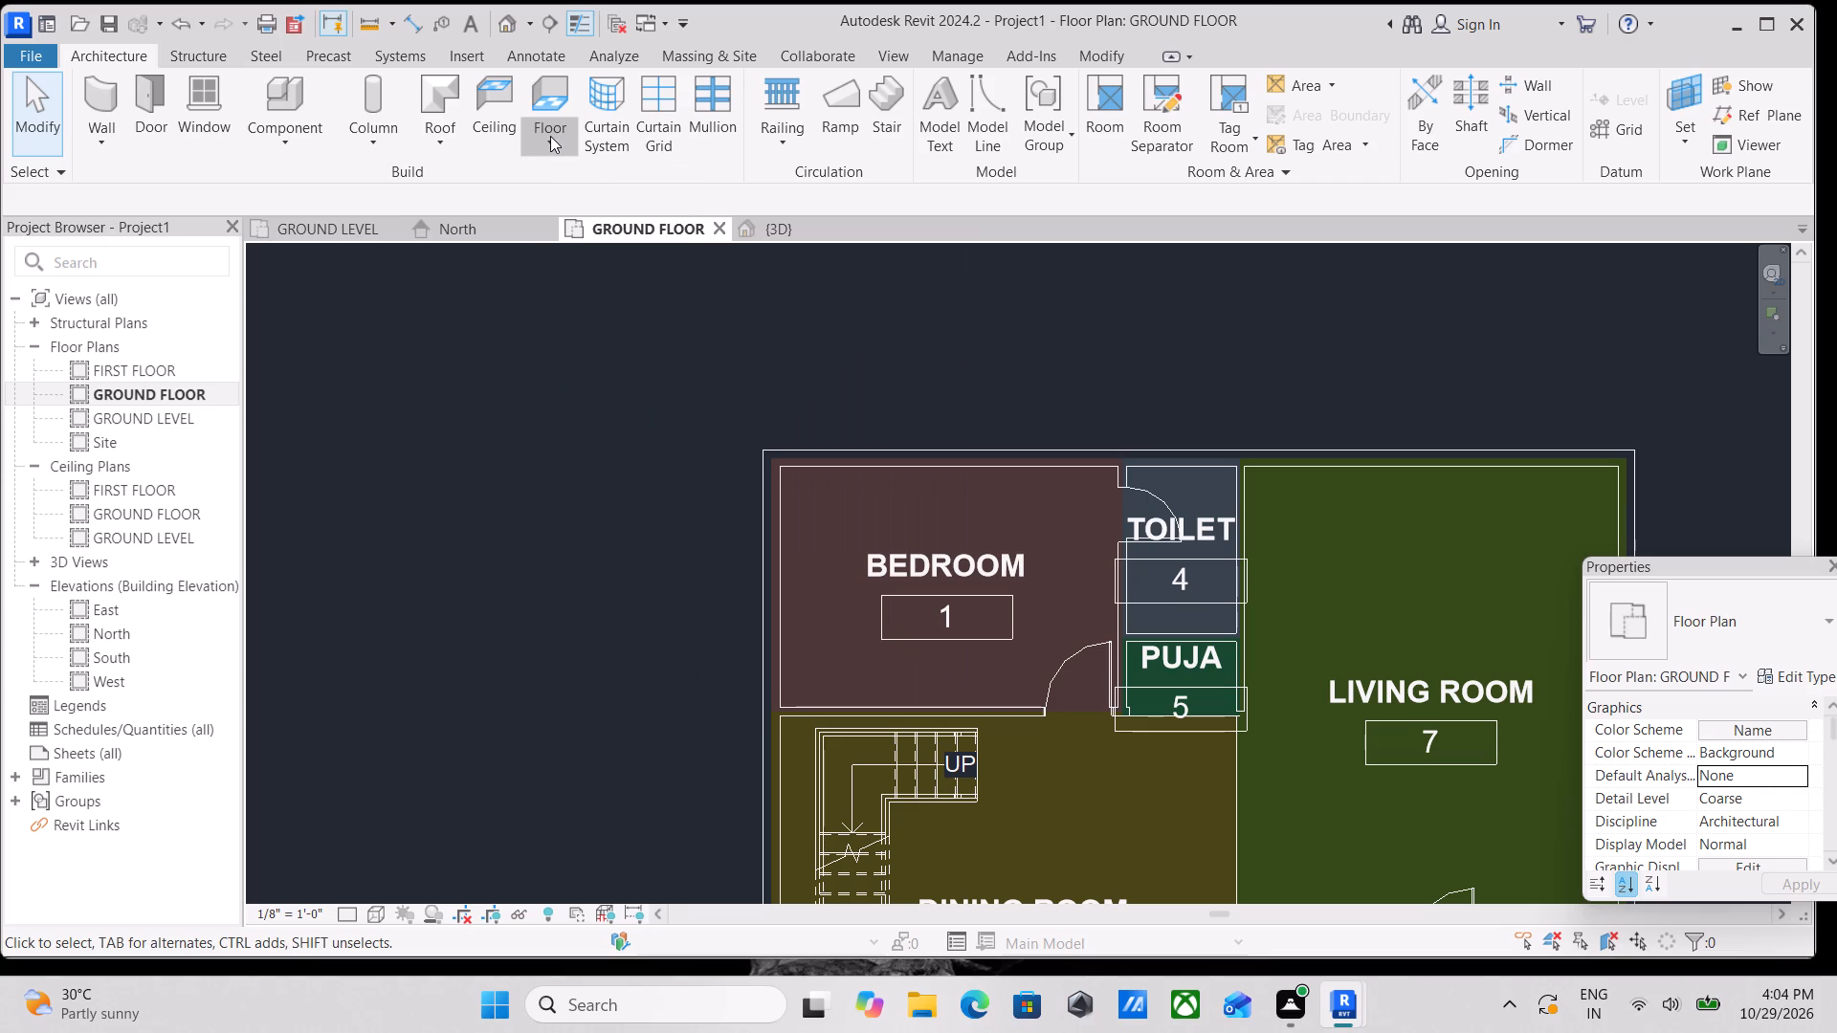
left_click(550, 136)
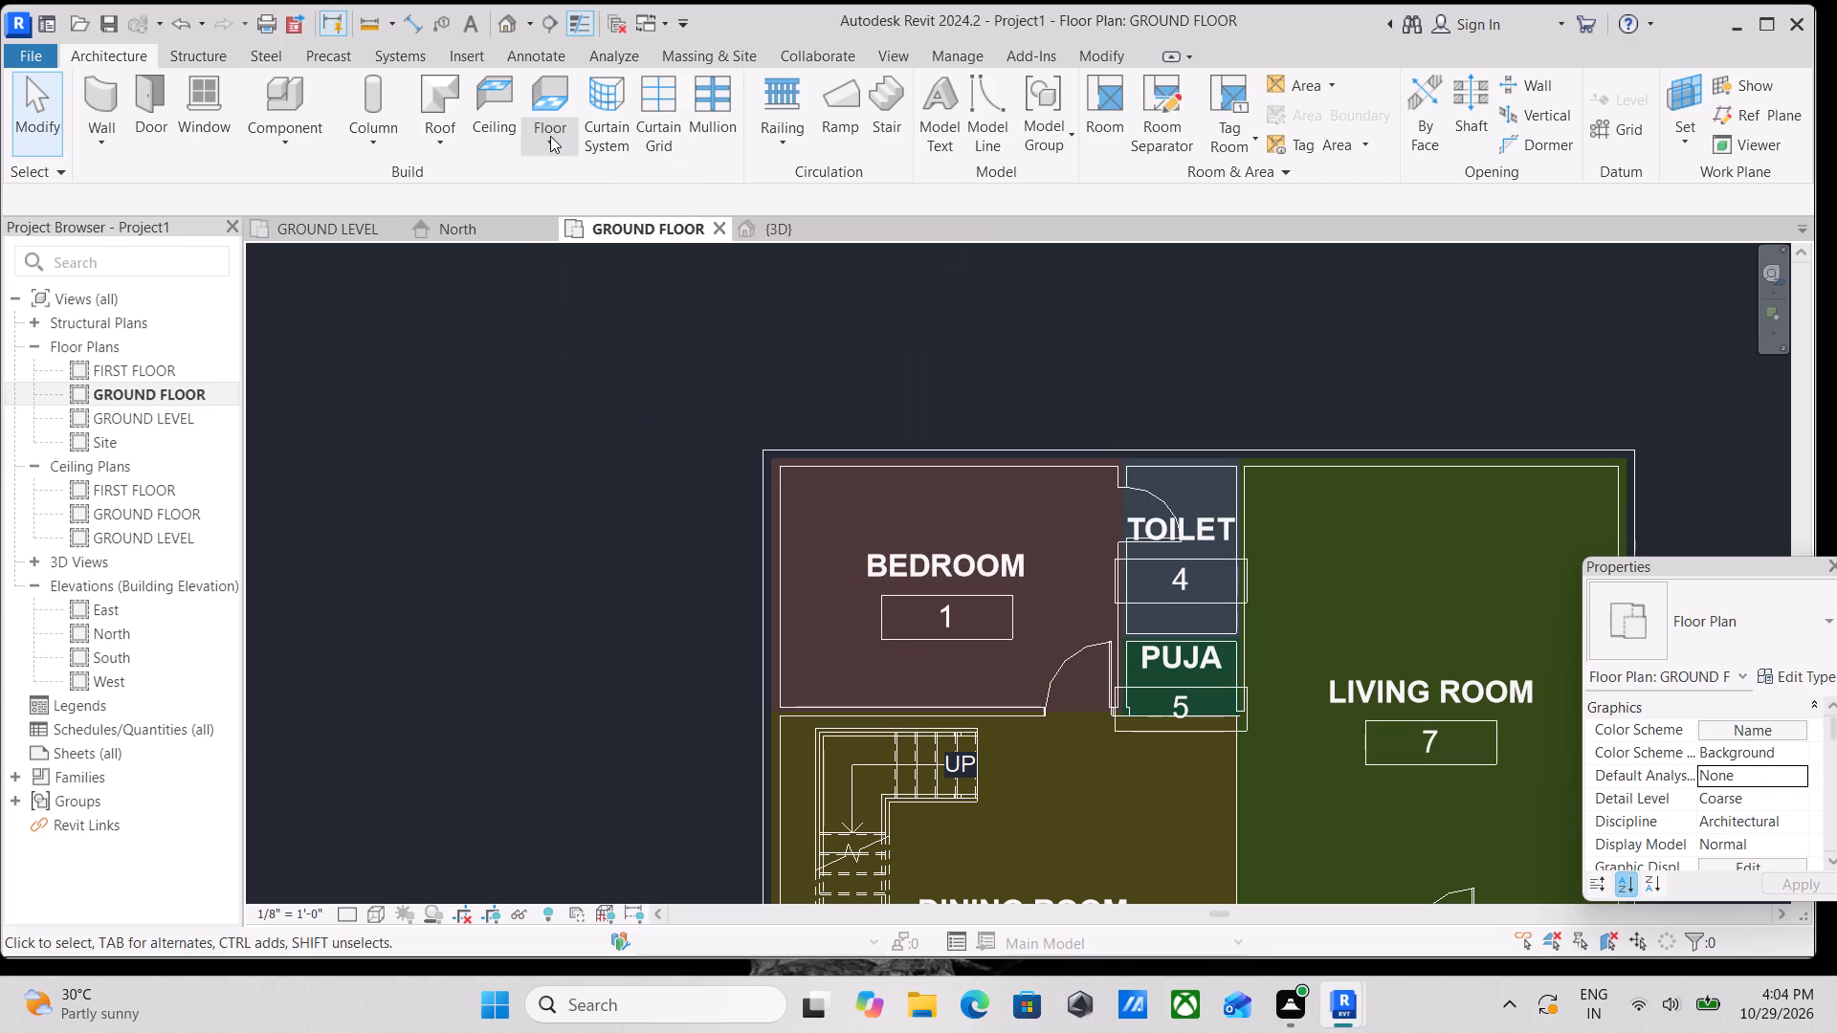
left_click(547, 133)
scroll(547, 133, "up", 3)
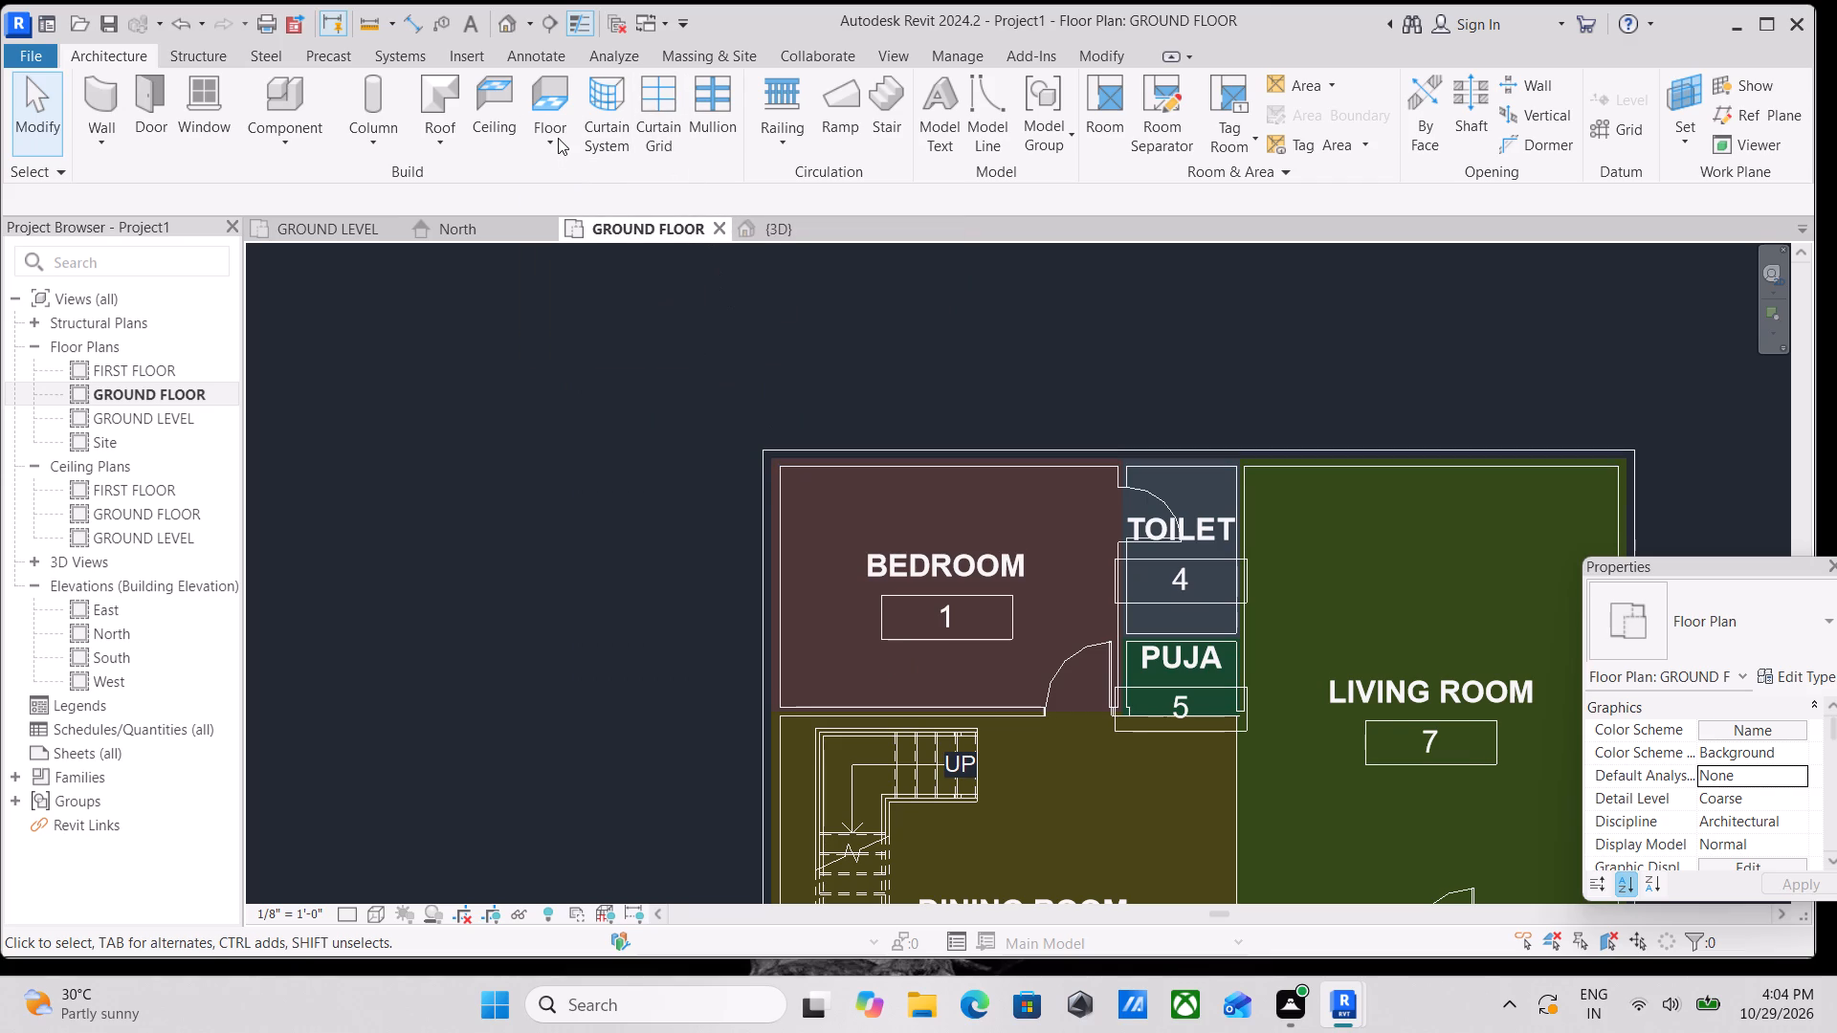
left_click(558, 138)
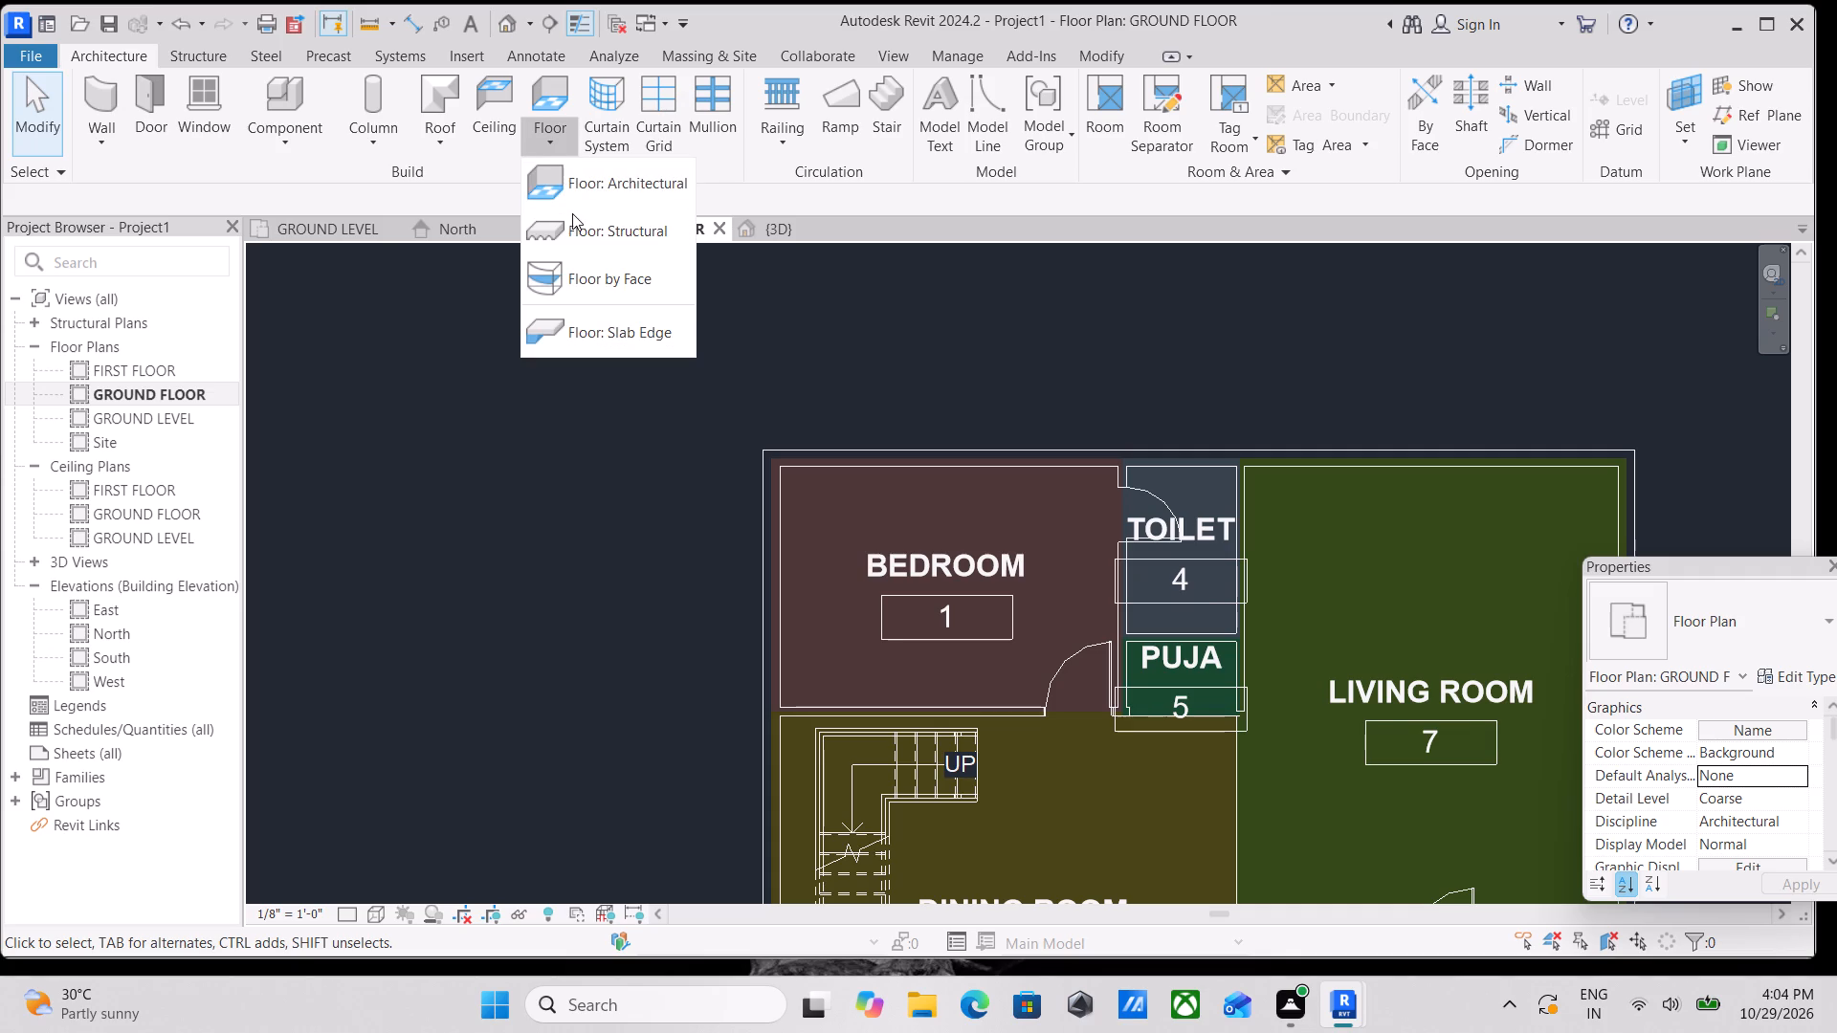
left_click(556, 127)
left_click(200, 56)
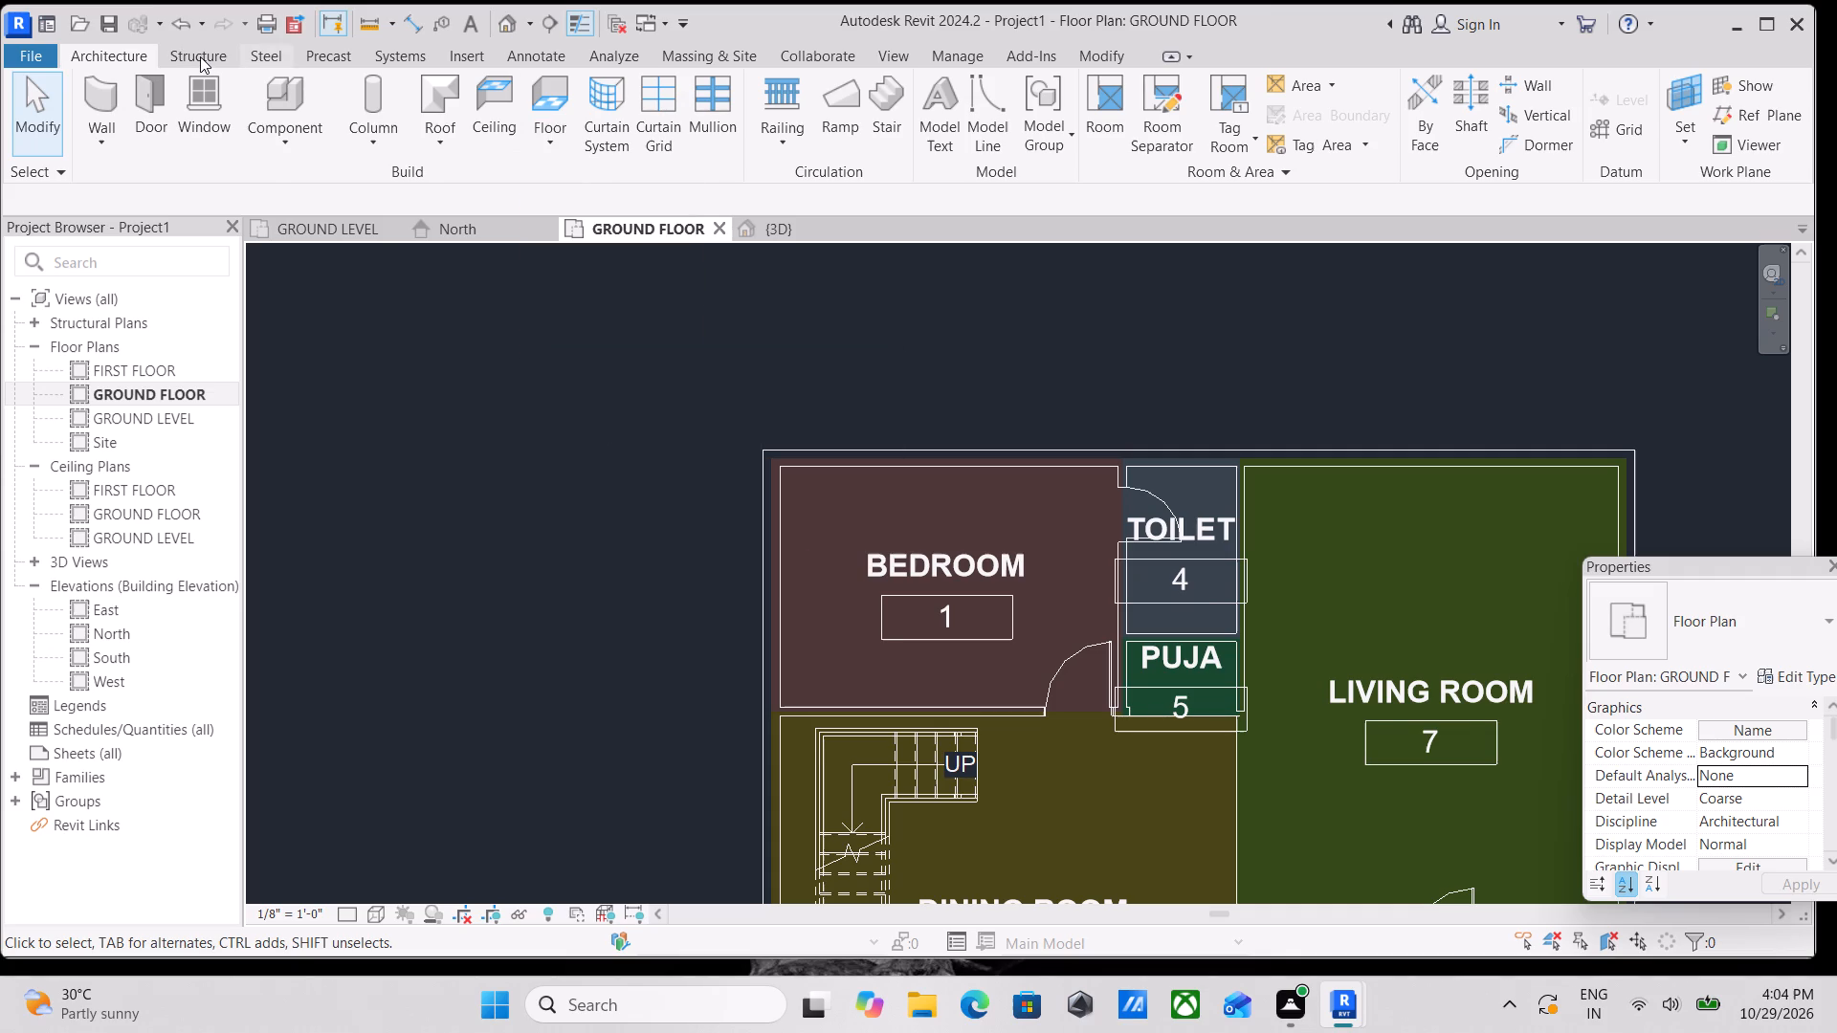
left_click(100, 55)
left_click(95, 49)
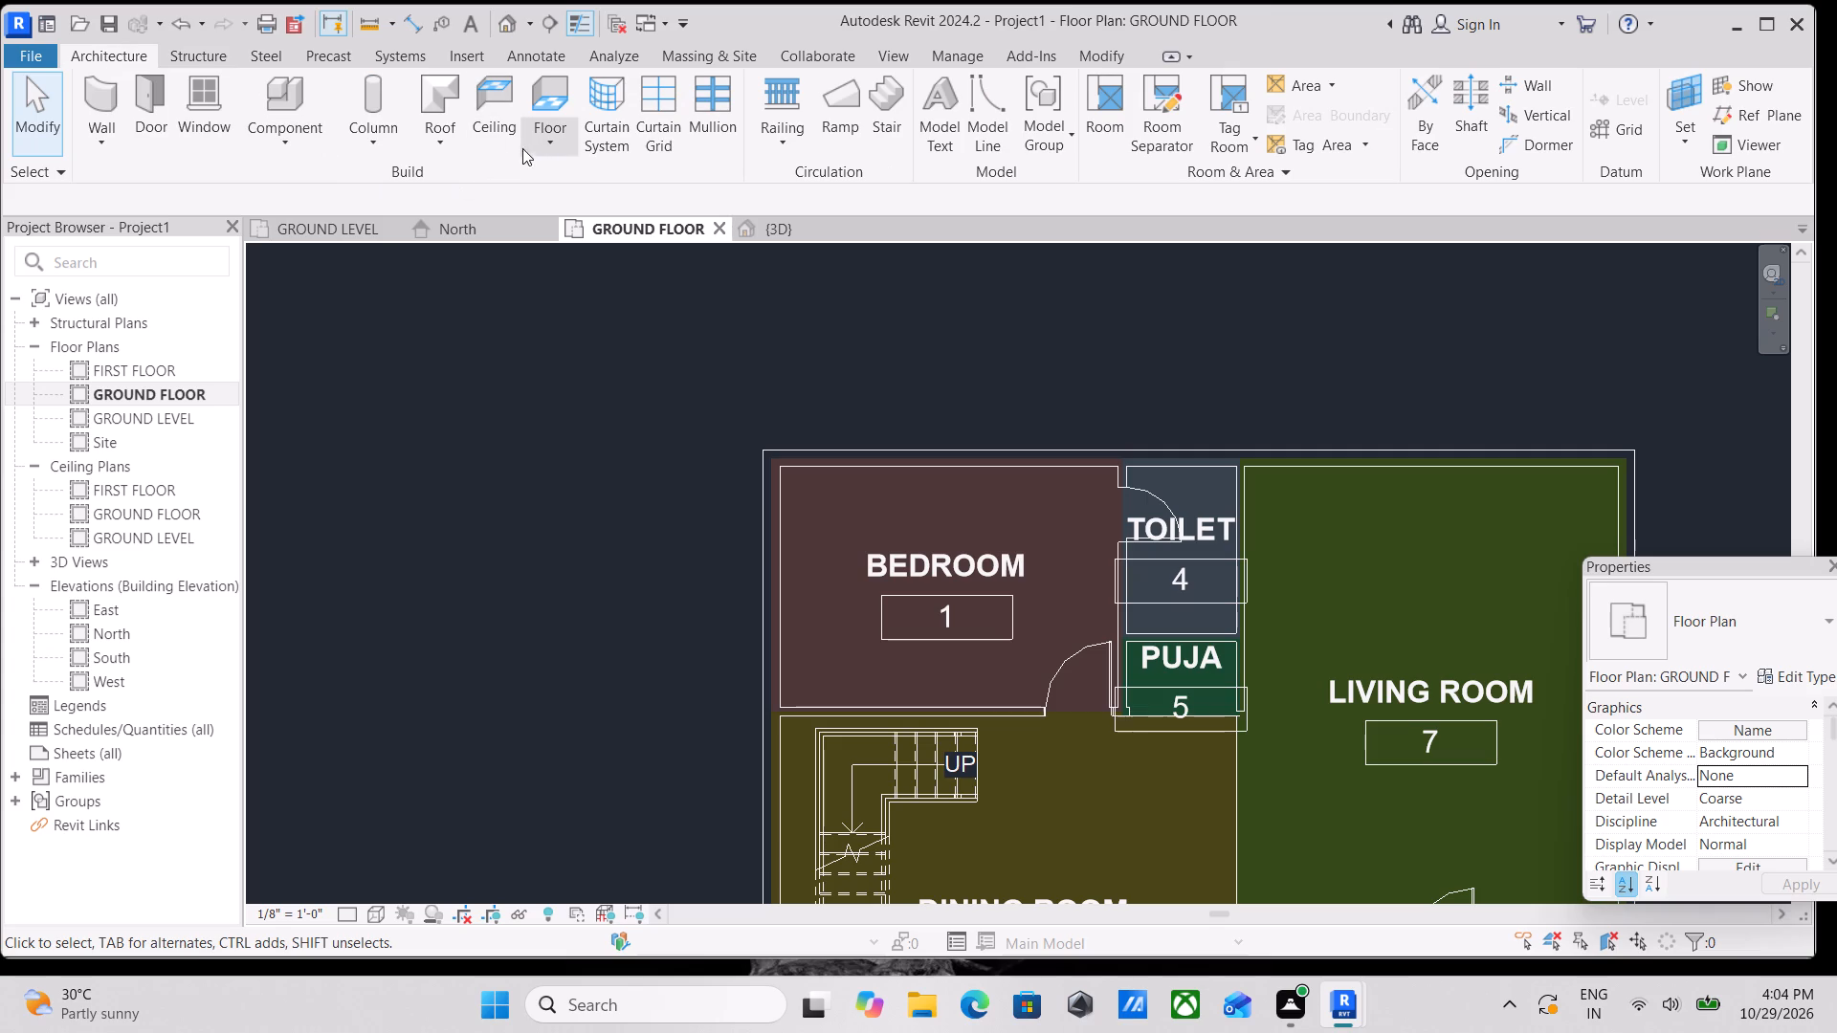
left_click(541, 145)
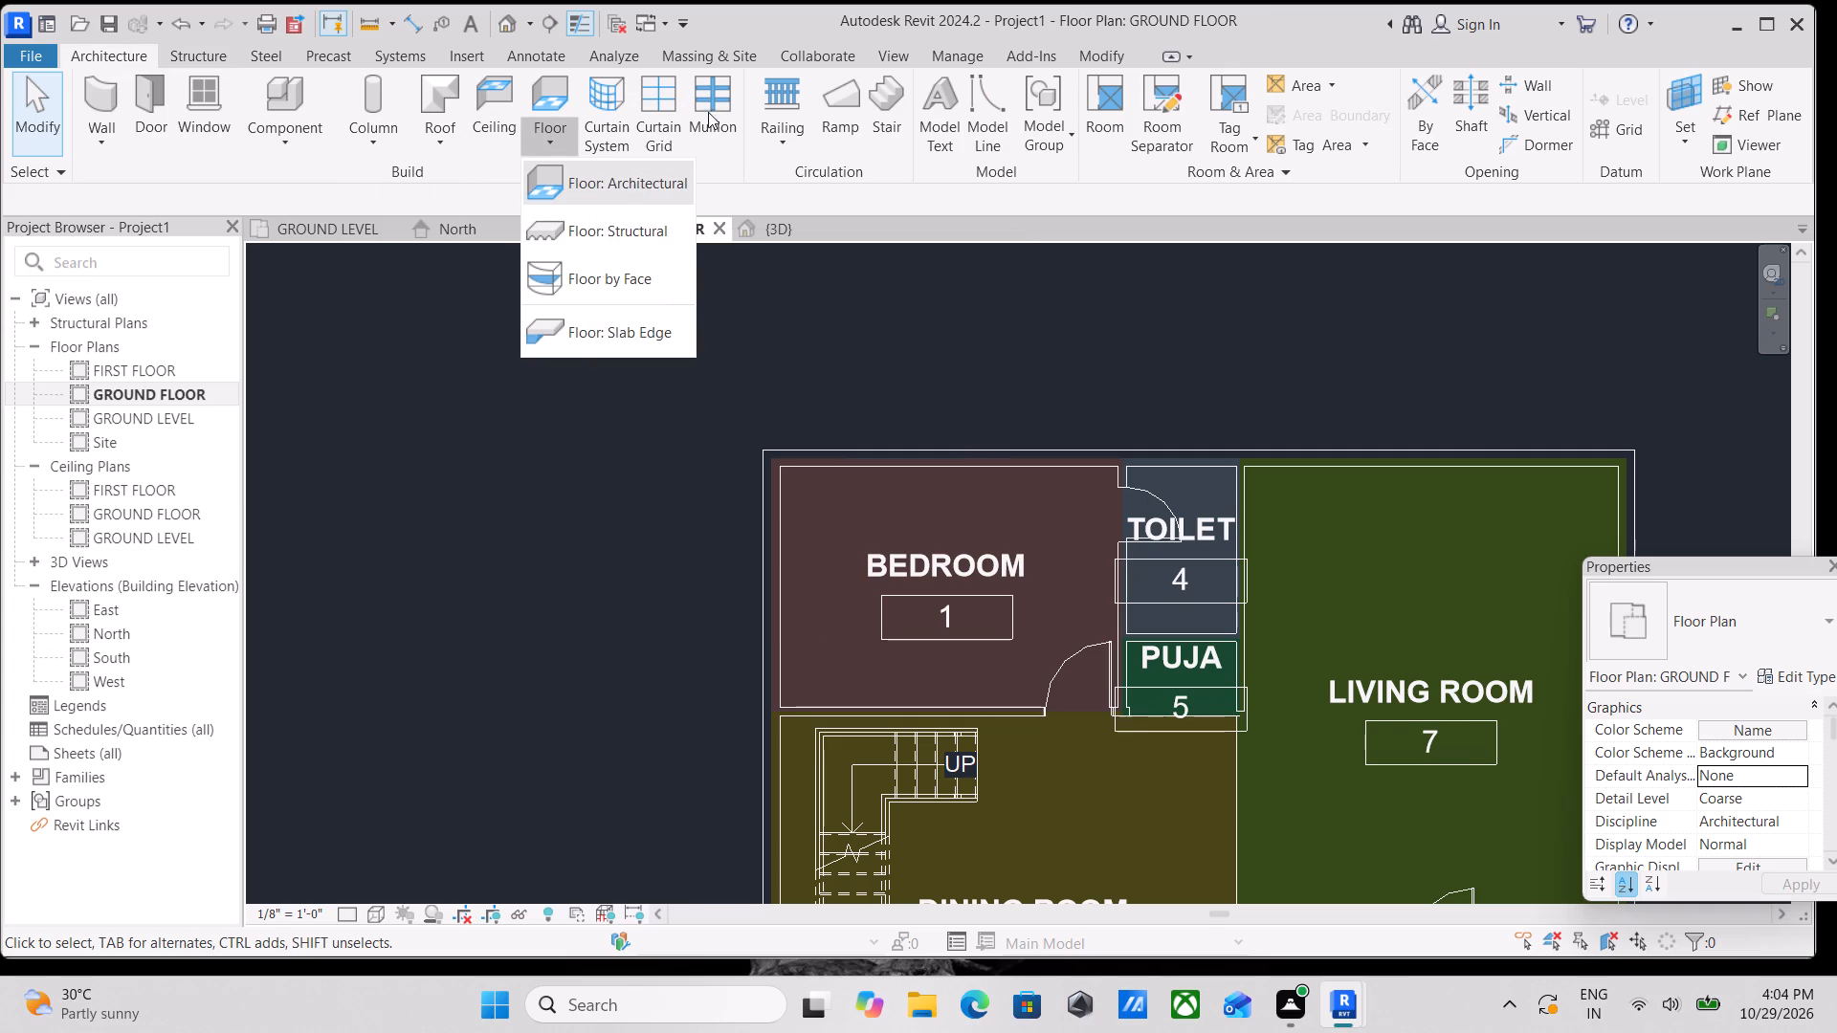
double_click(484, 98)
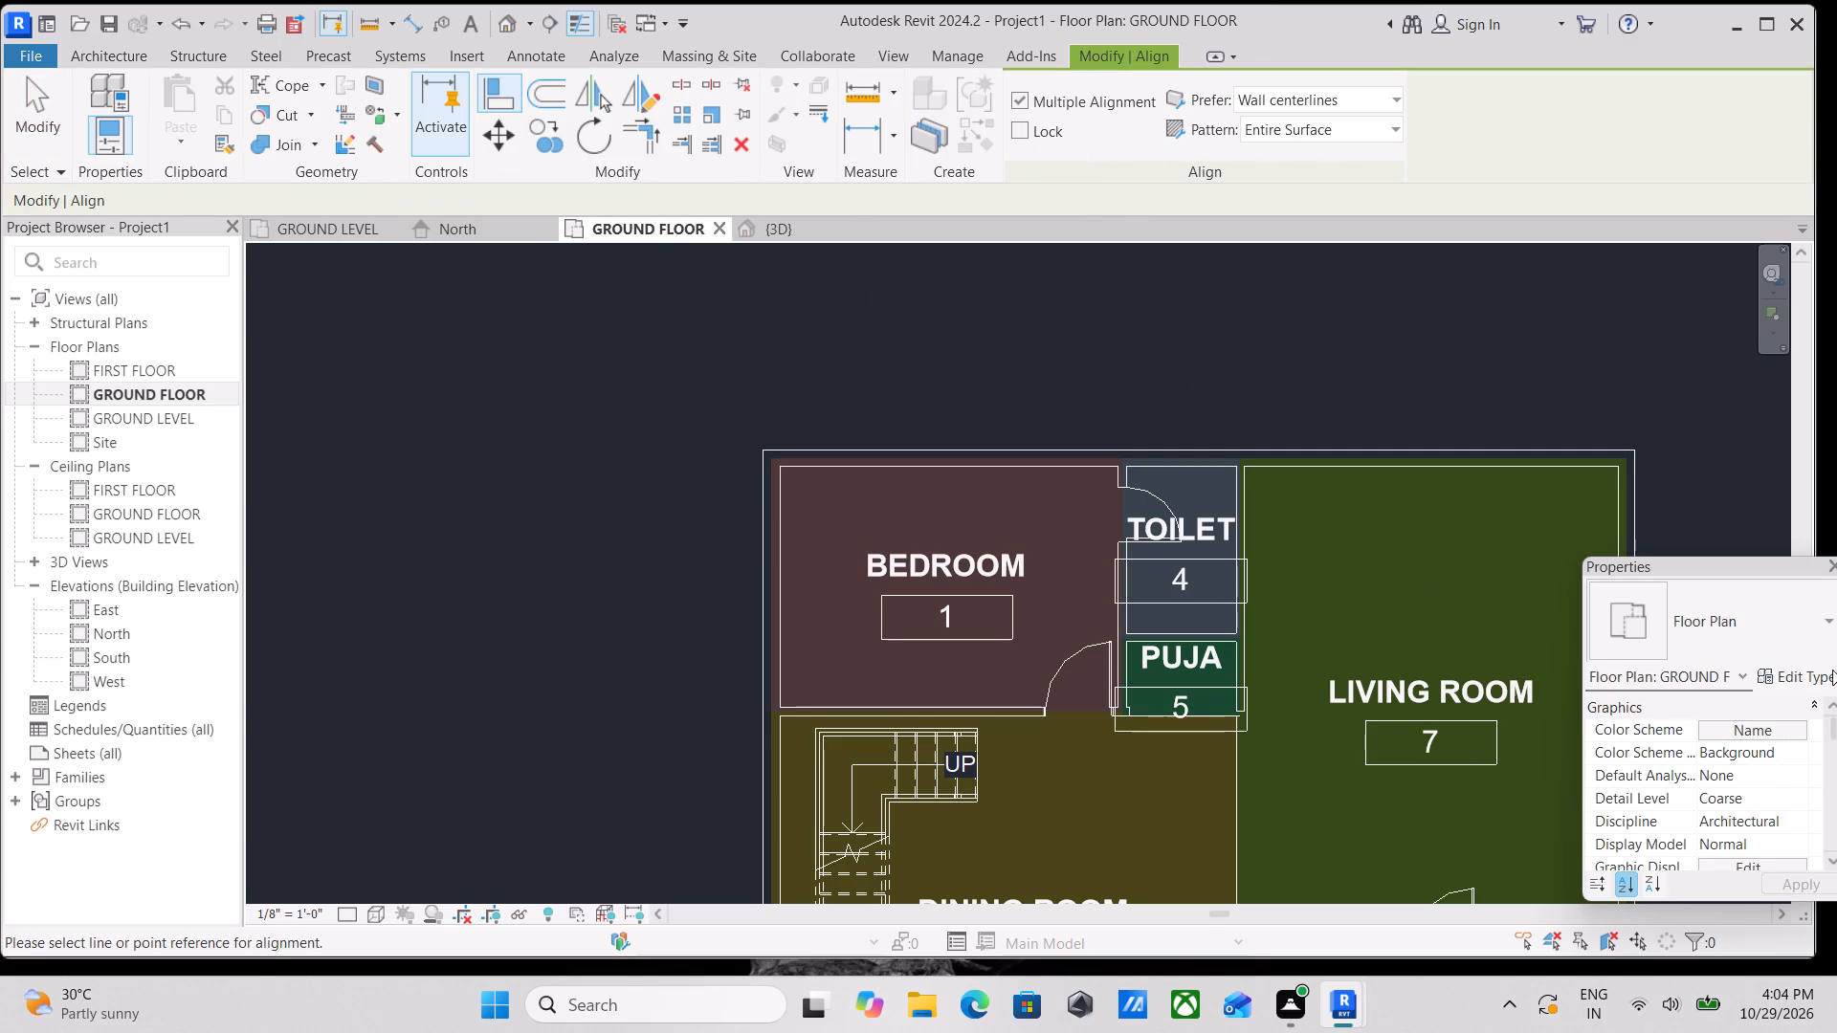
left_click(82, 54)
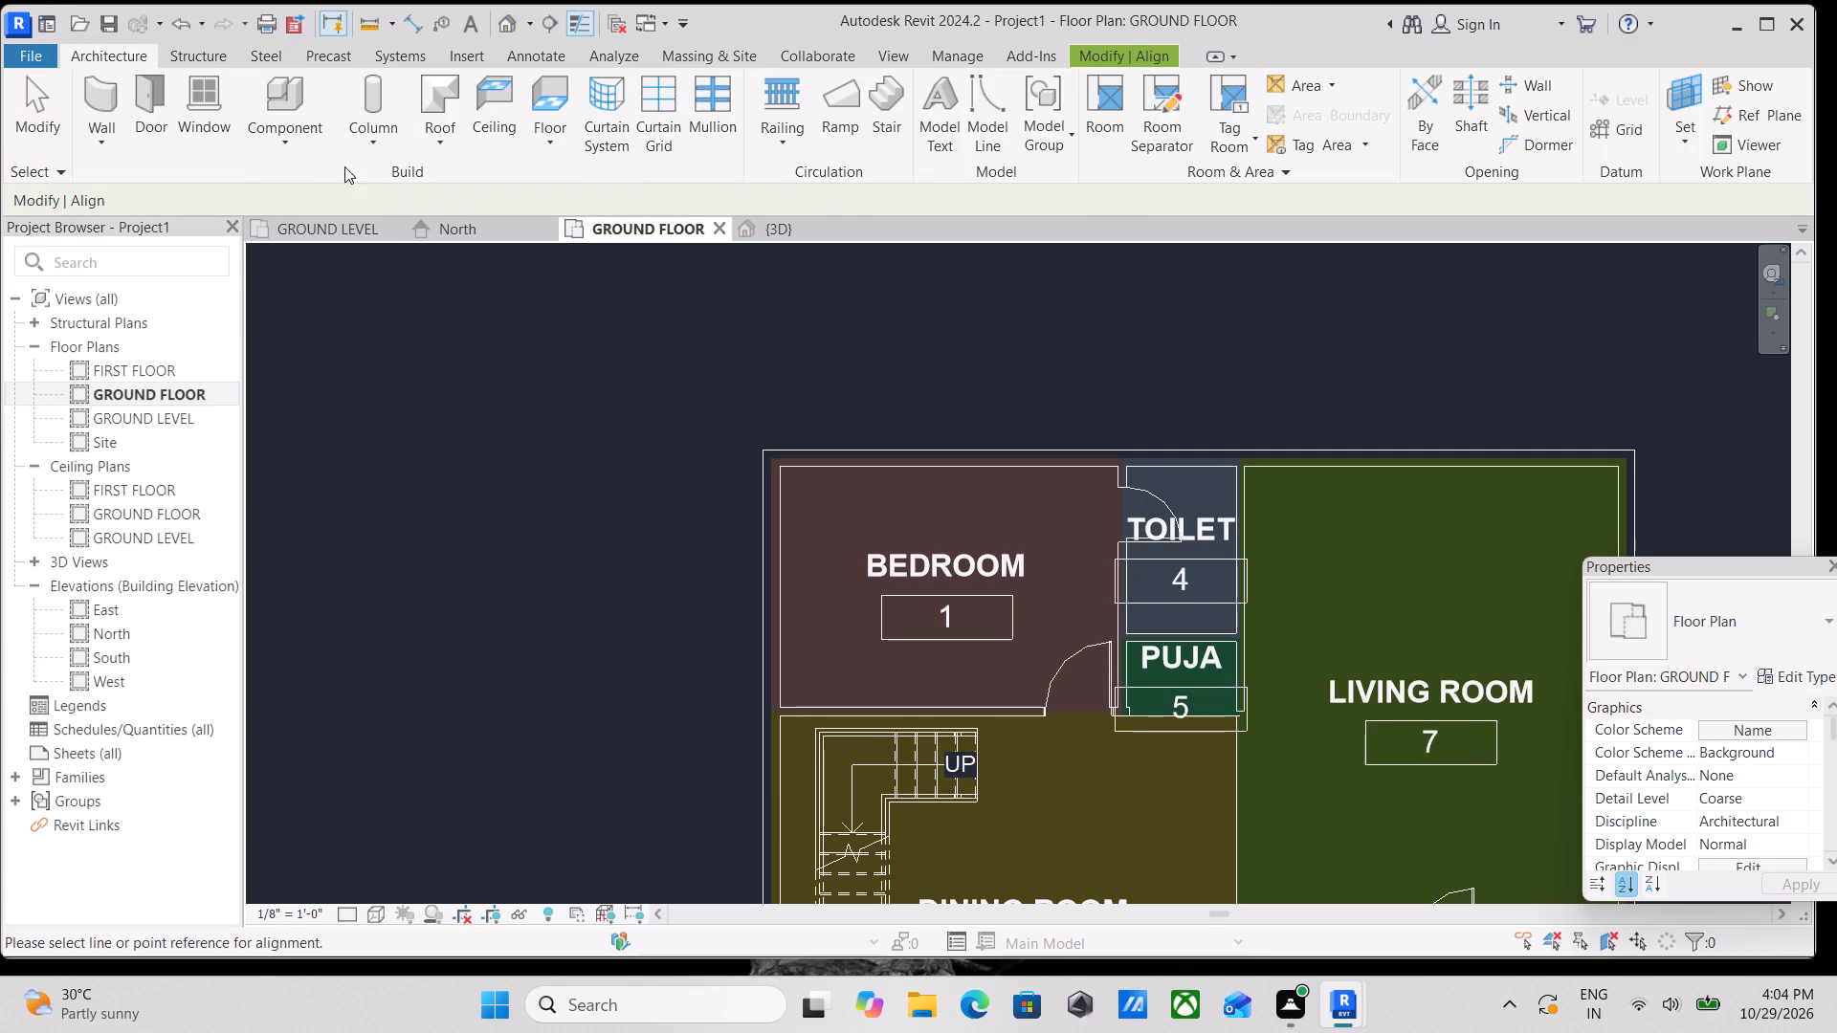
Start a ceiling of the Compound Ceiling type GWB on Mtl. Stud with a height offset of 9' 5" from the GROUND FLOOR level.
left_click(470, 112)
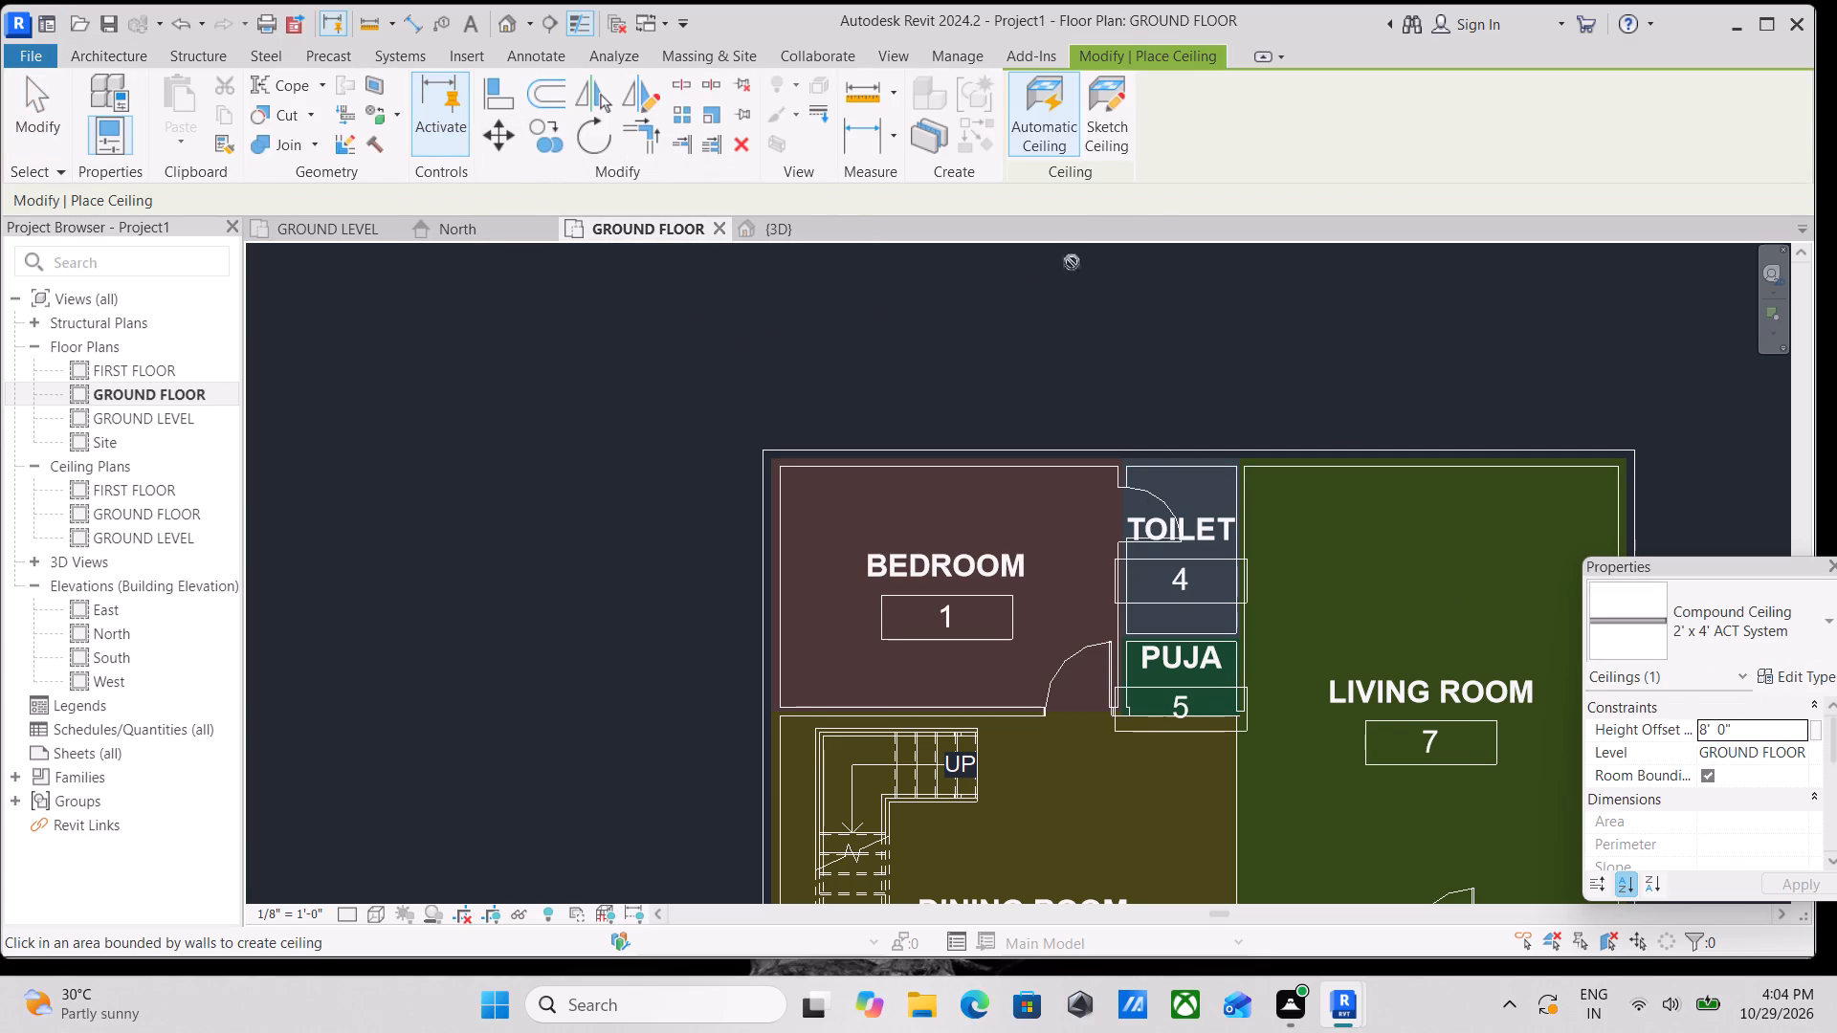
left_click(1802, 640)
scroll(1676, 886, "down", 3)
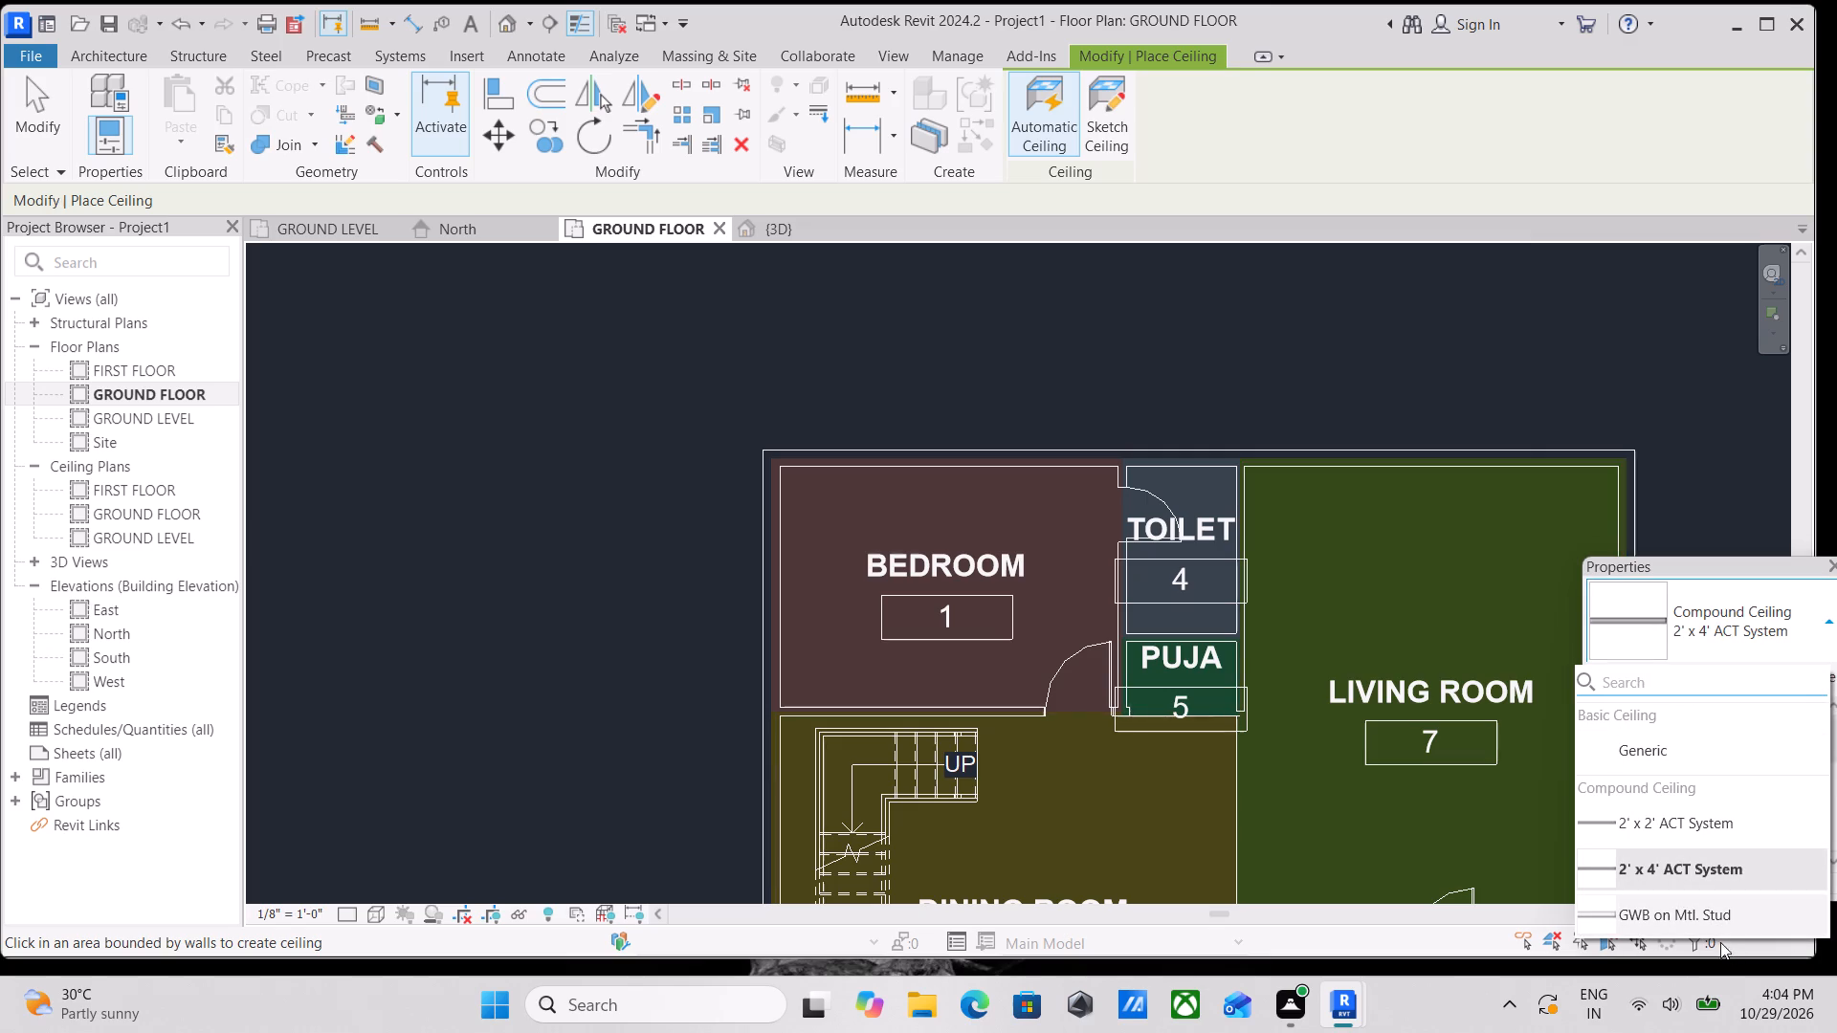
left_click(1701, 919)
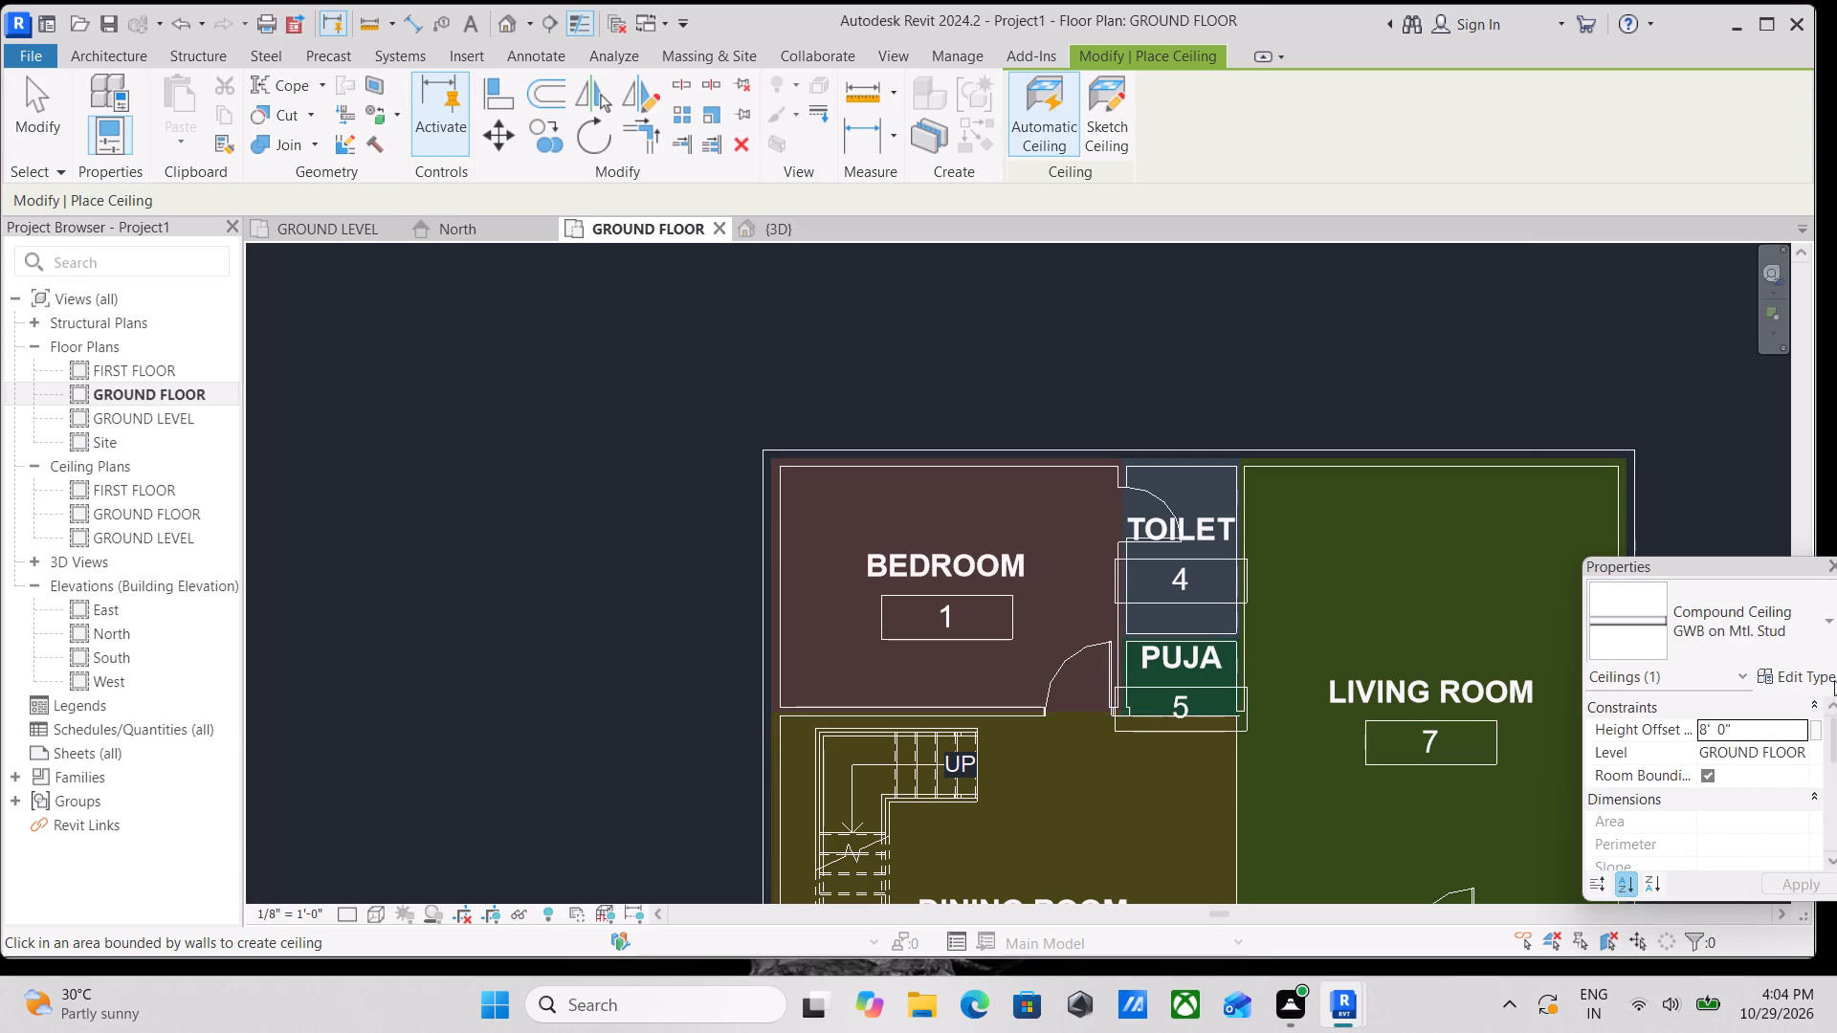
left_click(1790, 727)
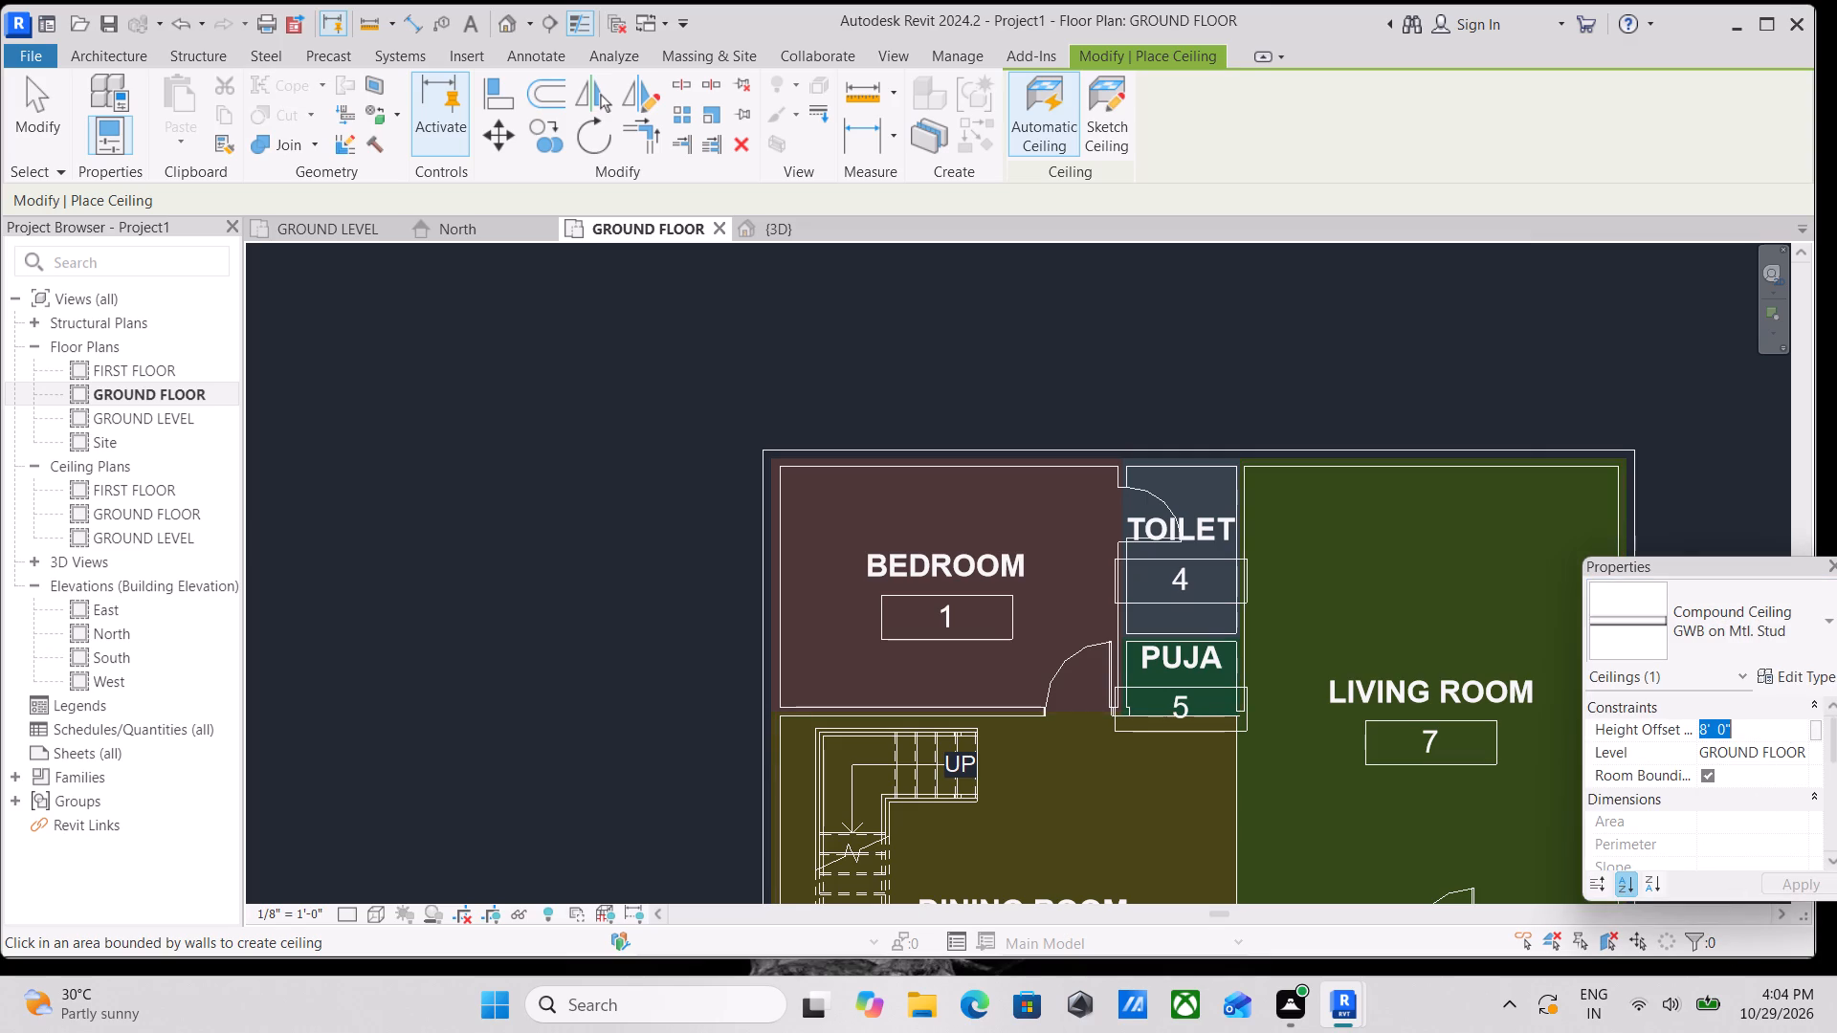
type("9'")
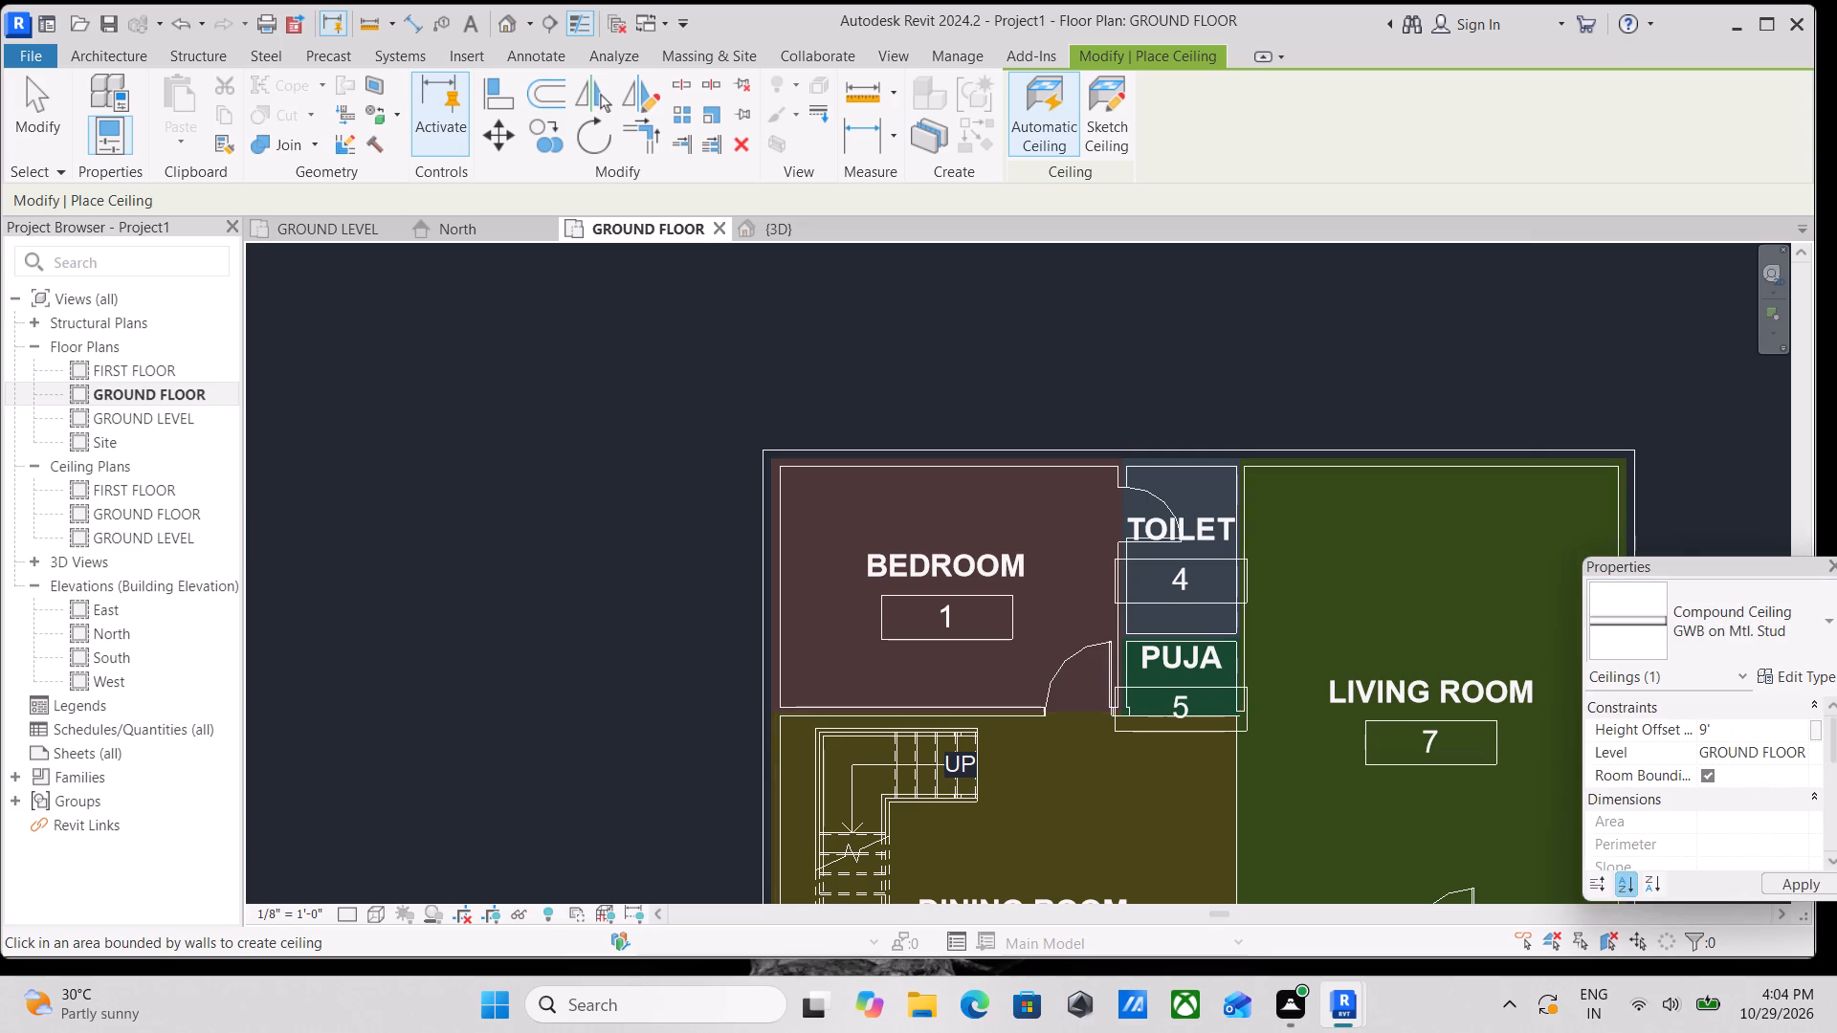
key("5")
key("shift+quotedbl")
Duplicate the GWB on Mtl. Stud ceiling type under the name WHITE CEILING.
left_click(1775, 684)
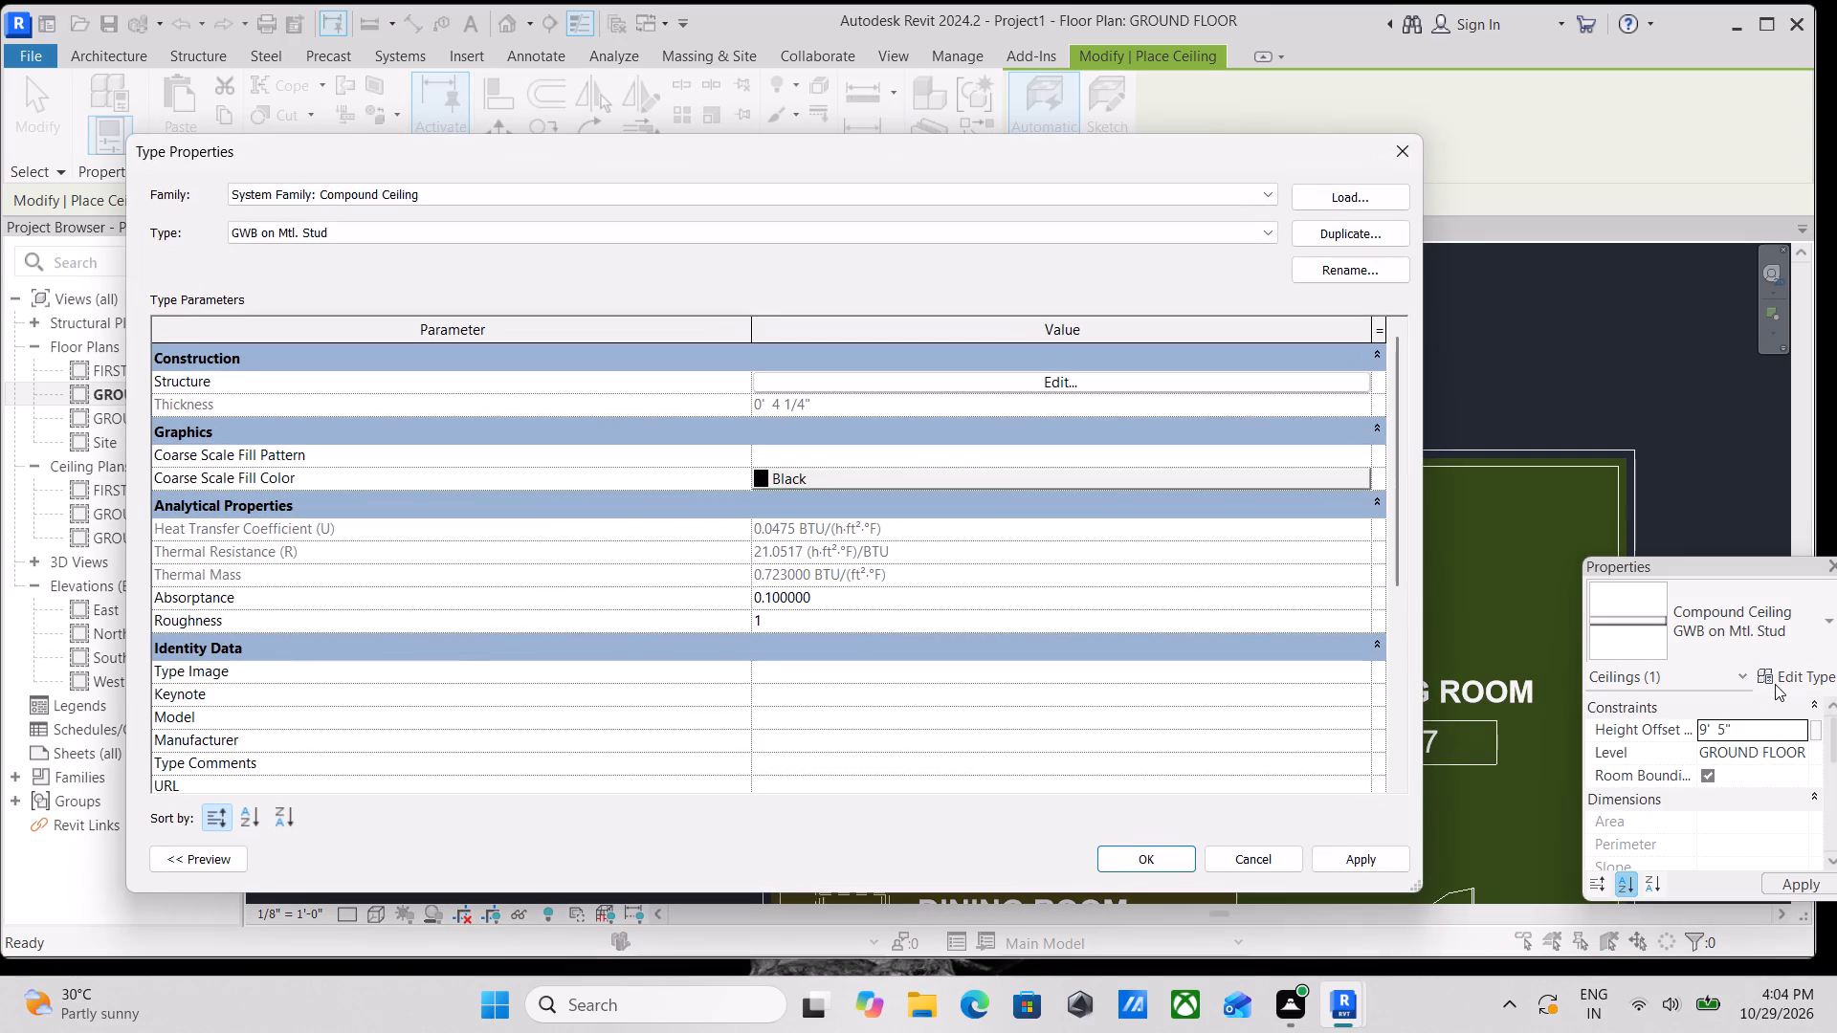
left_click(1310, 232)
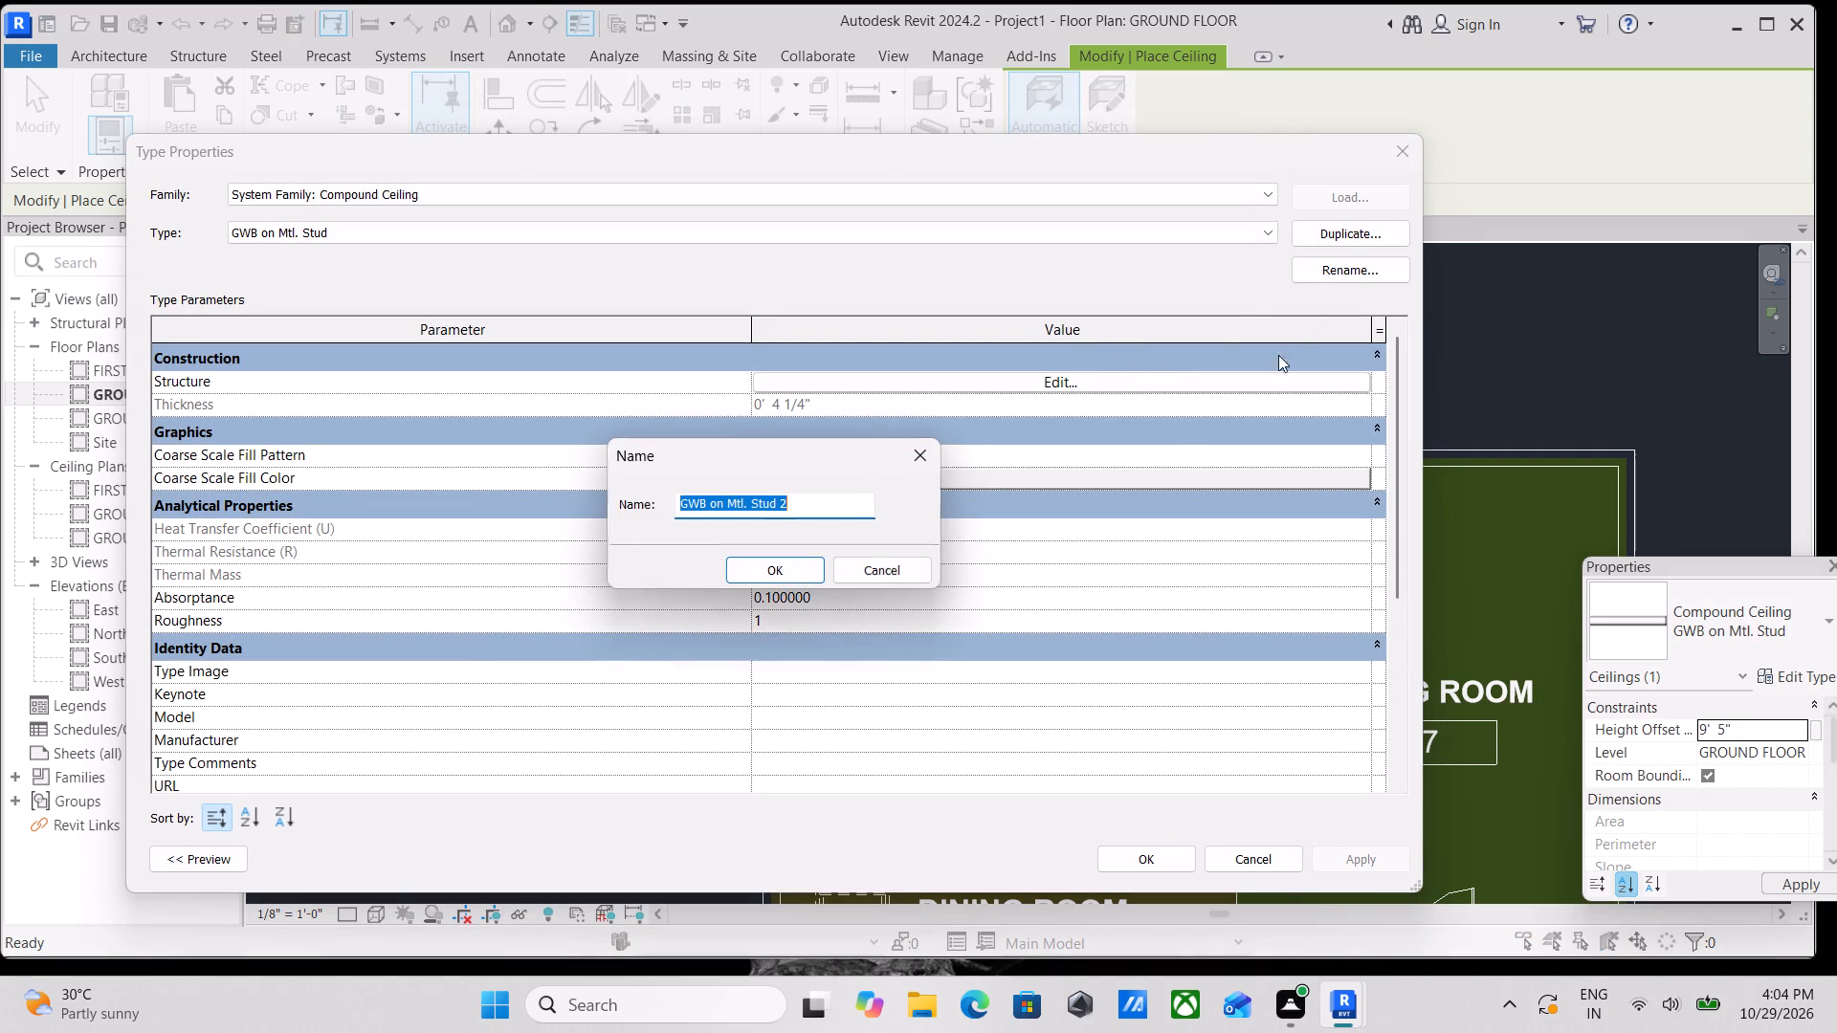
key("BackSpace")
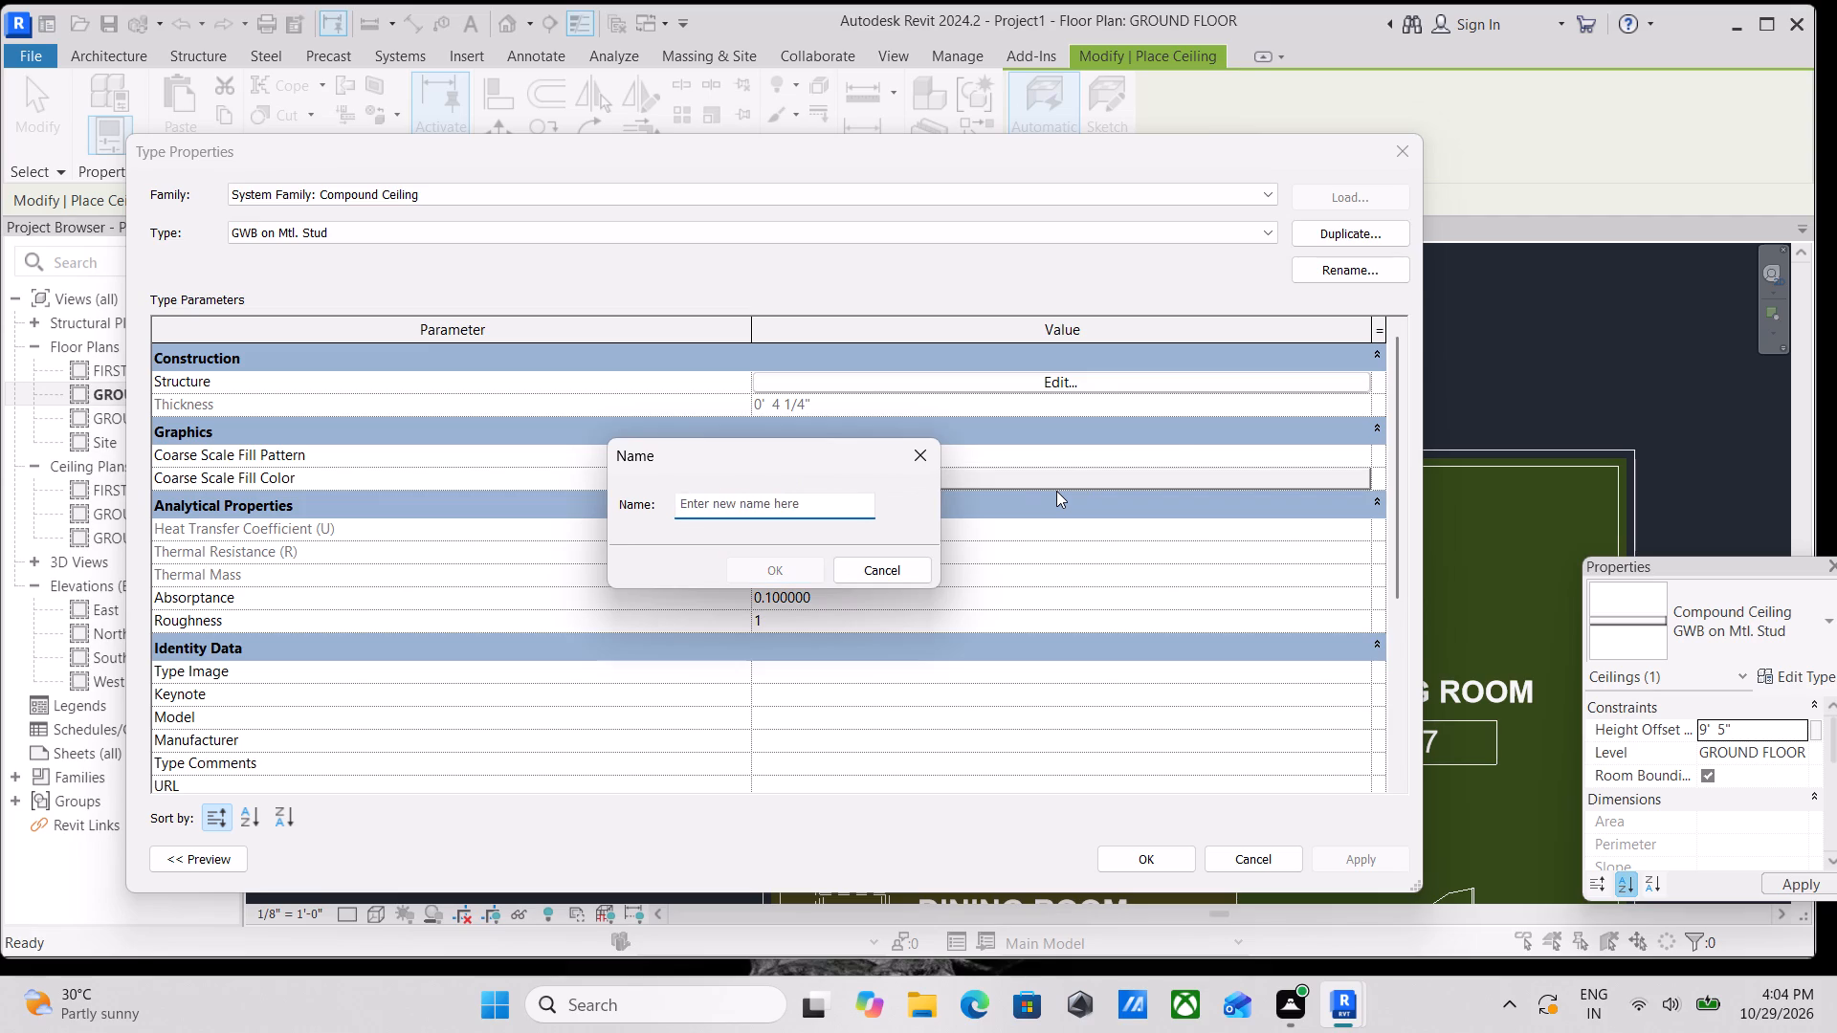
type("WHITE")
key("space")
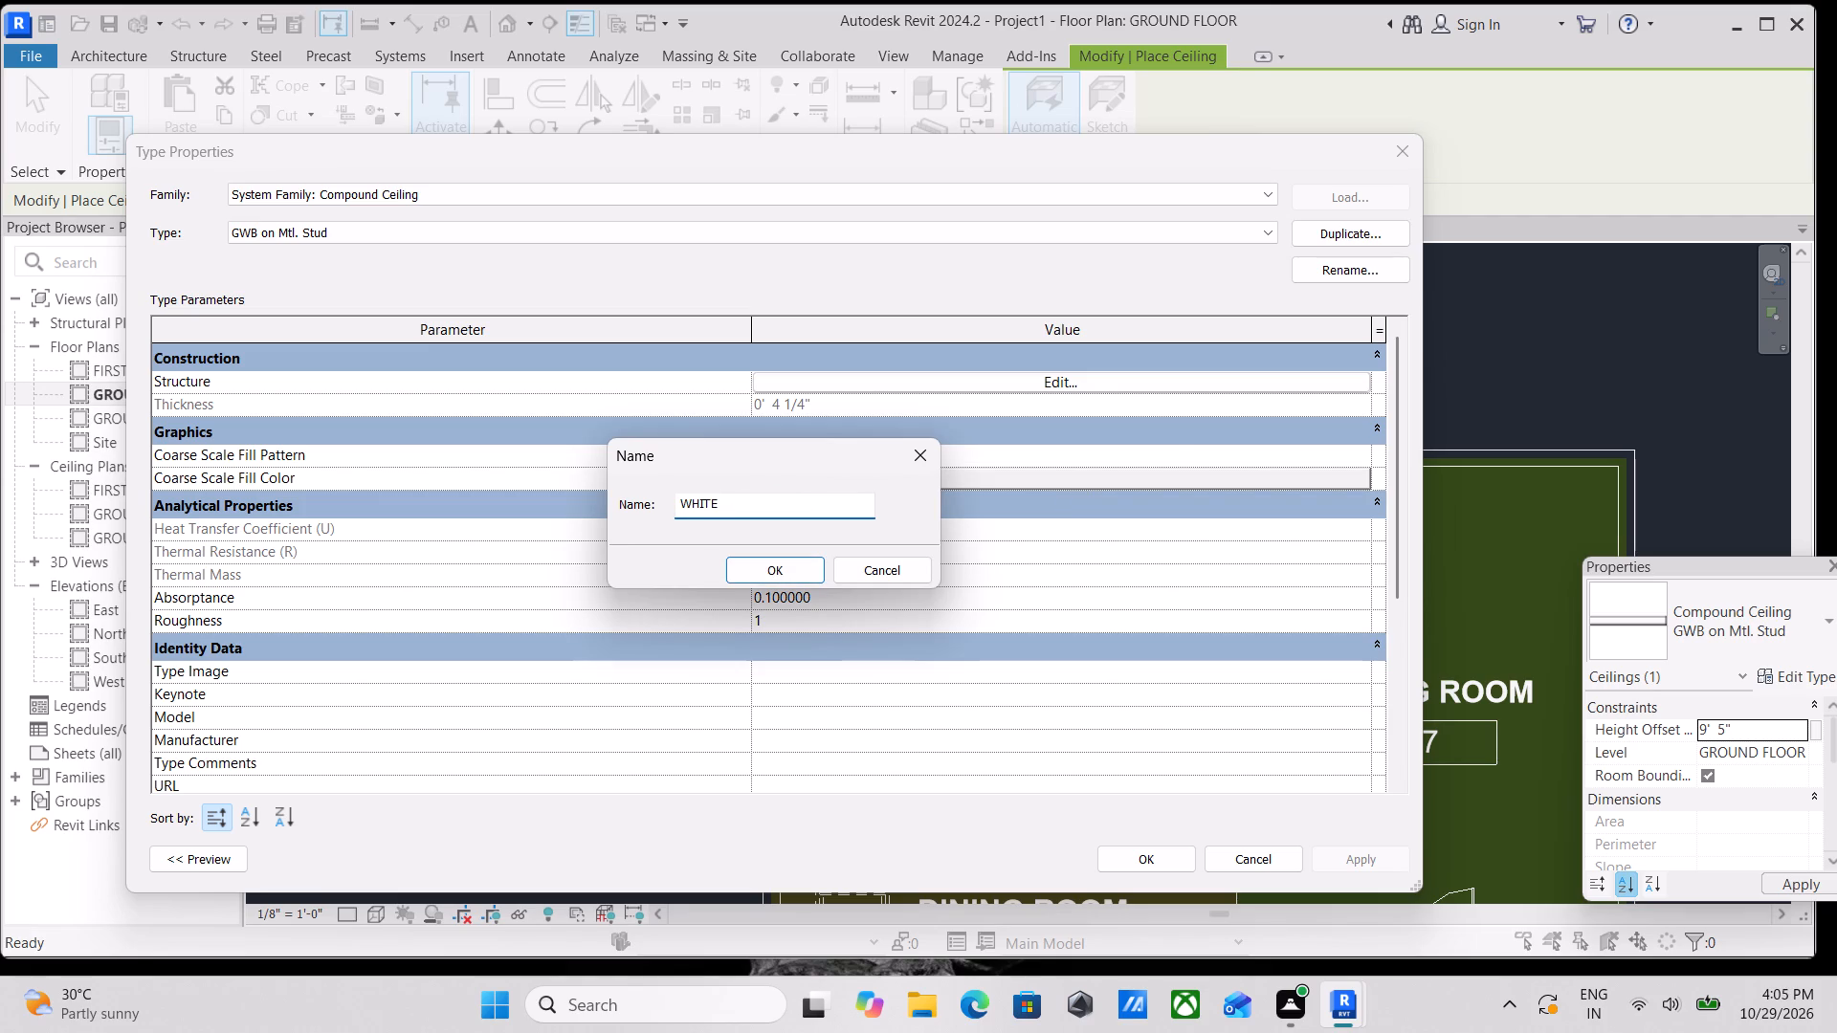
type("CEIL")
type("ING")
left_click(778, 571)
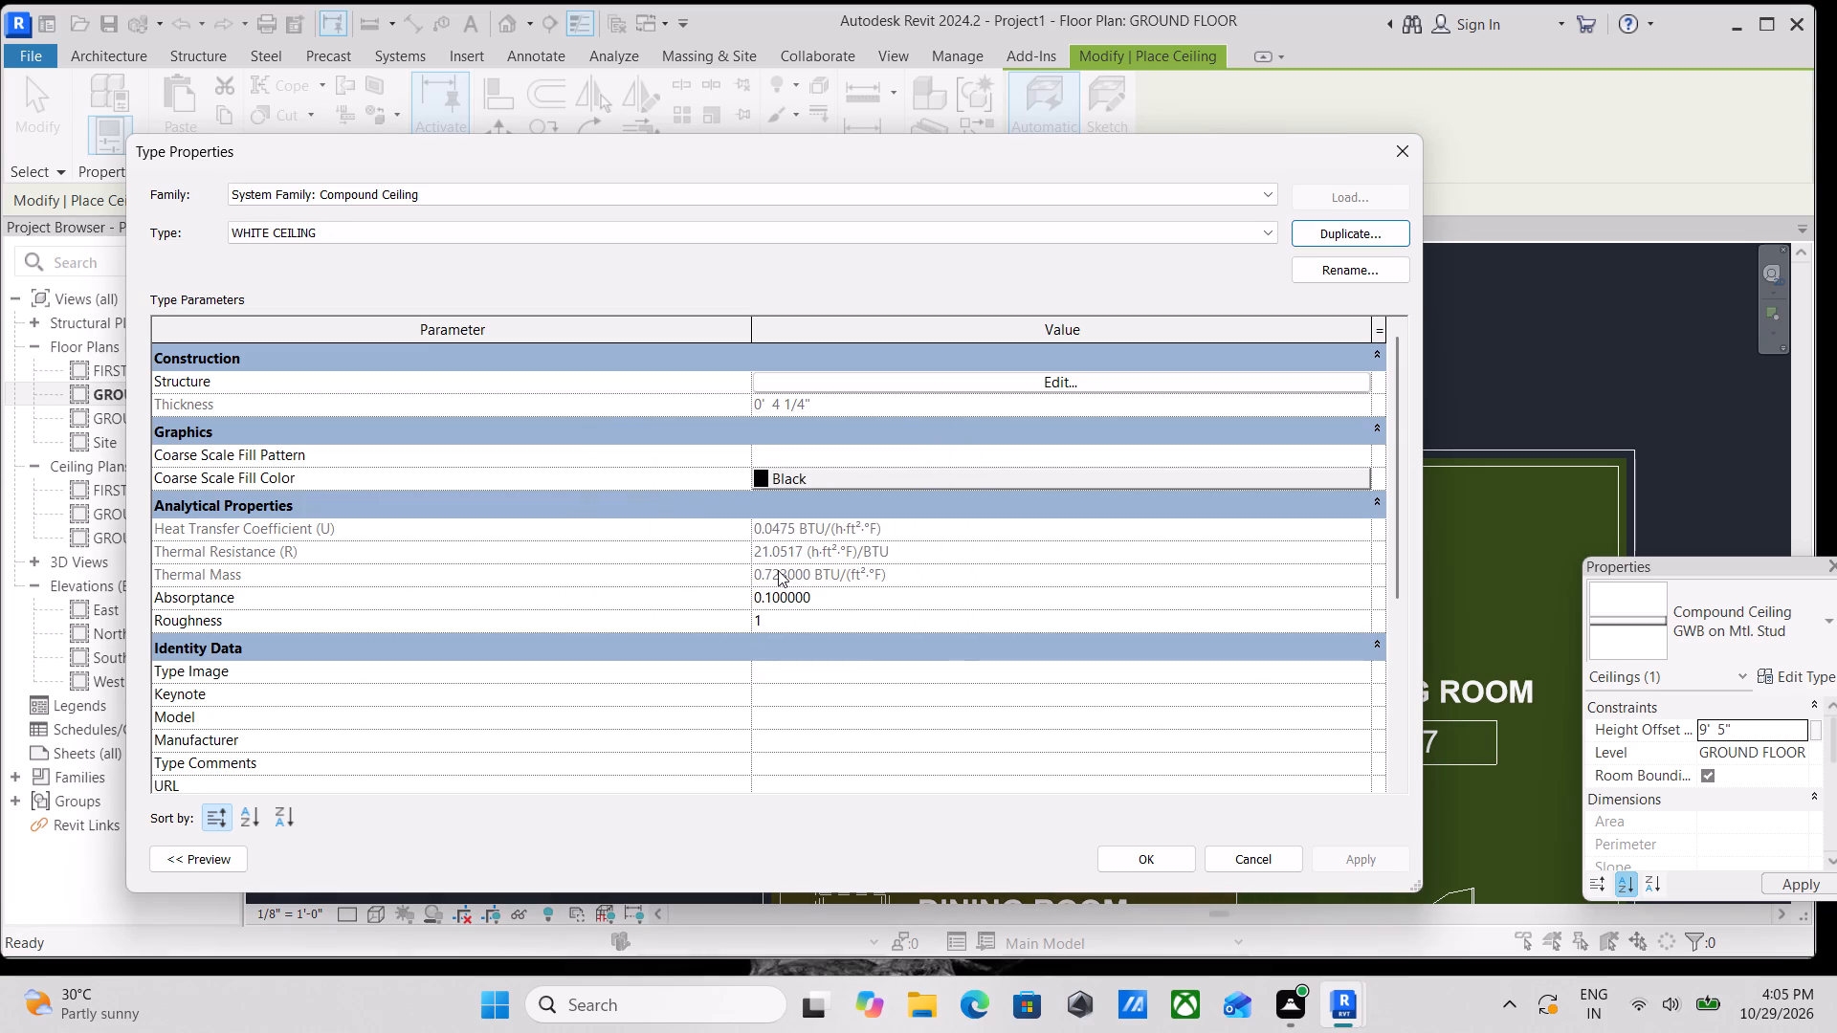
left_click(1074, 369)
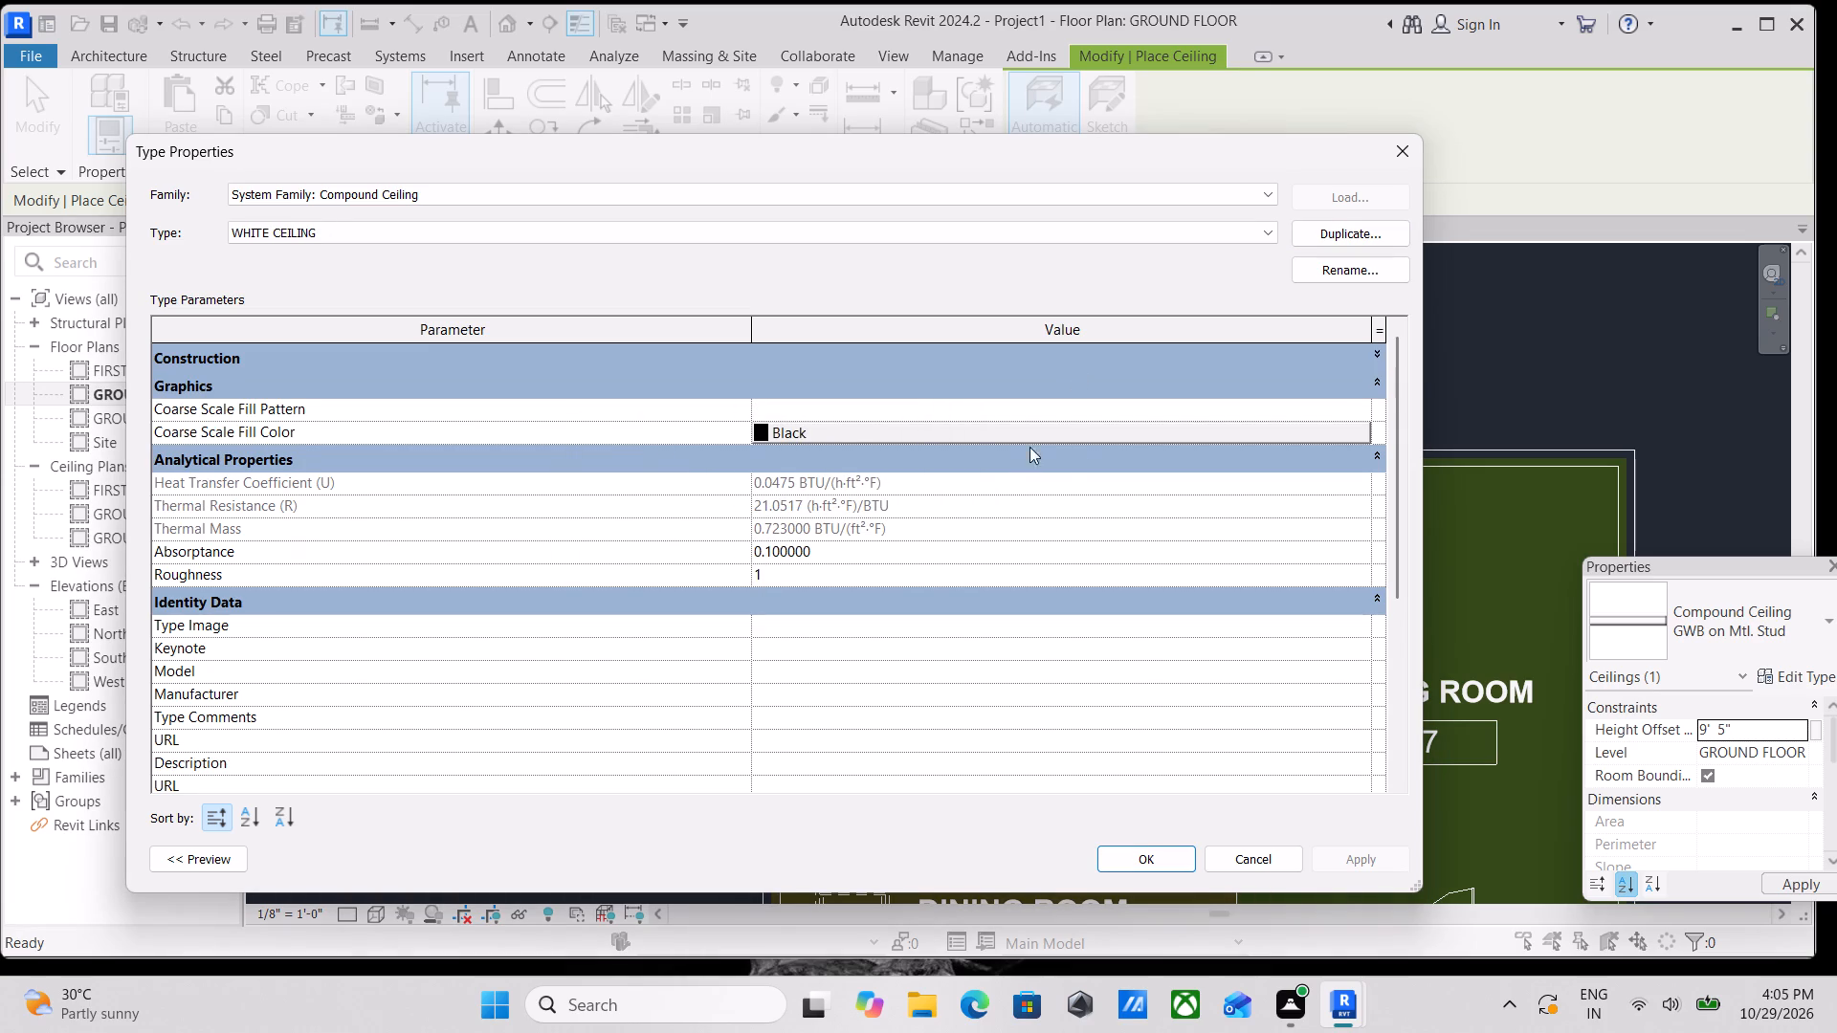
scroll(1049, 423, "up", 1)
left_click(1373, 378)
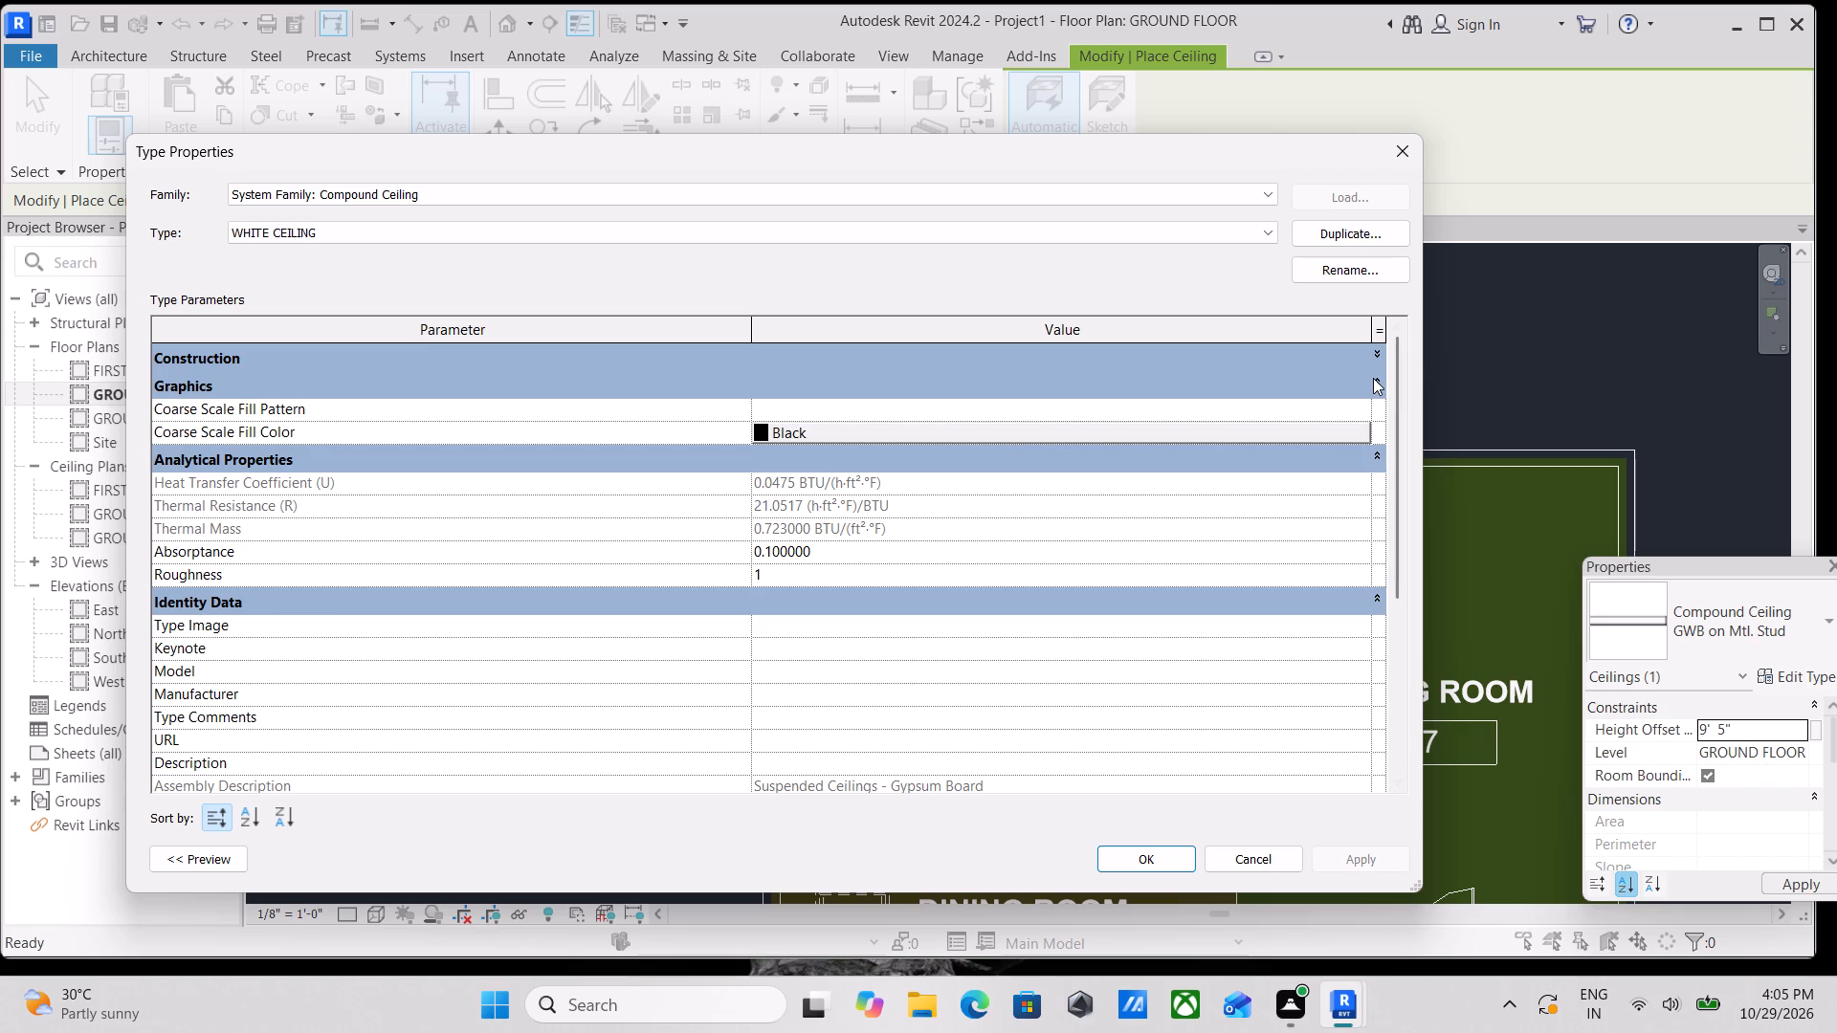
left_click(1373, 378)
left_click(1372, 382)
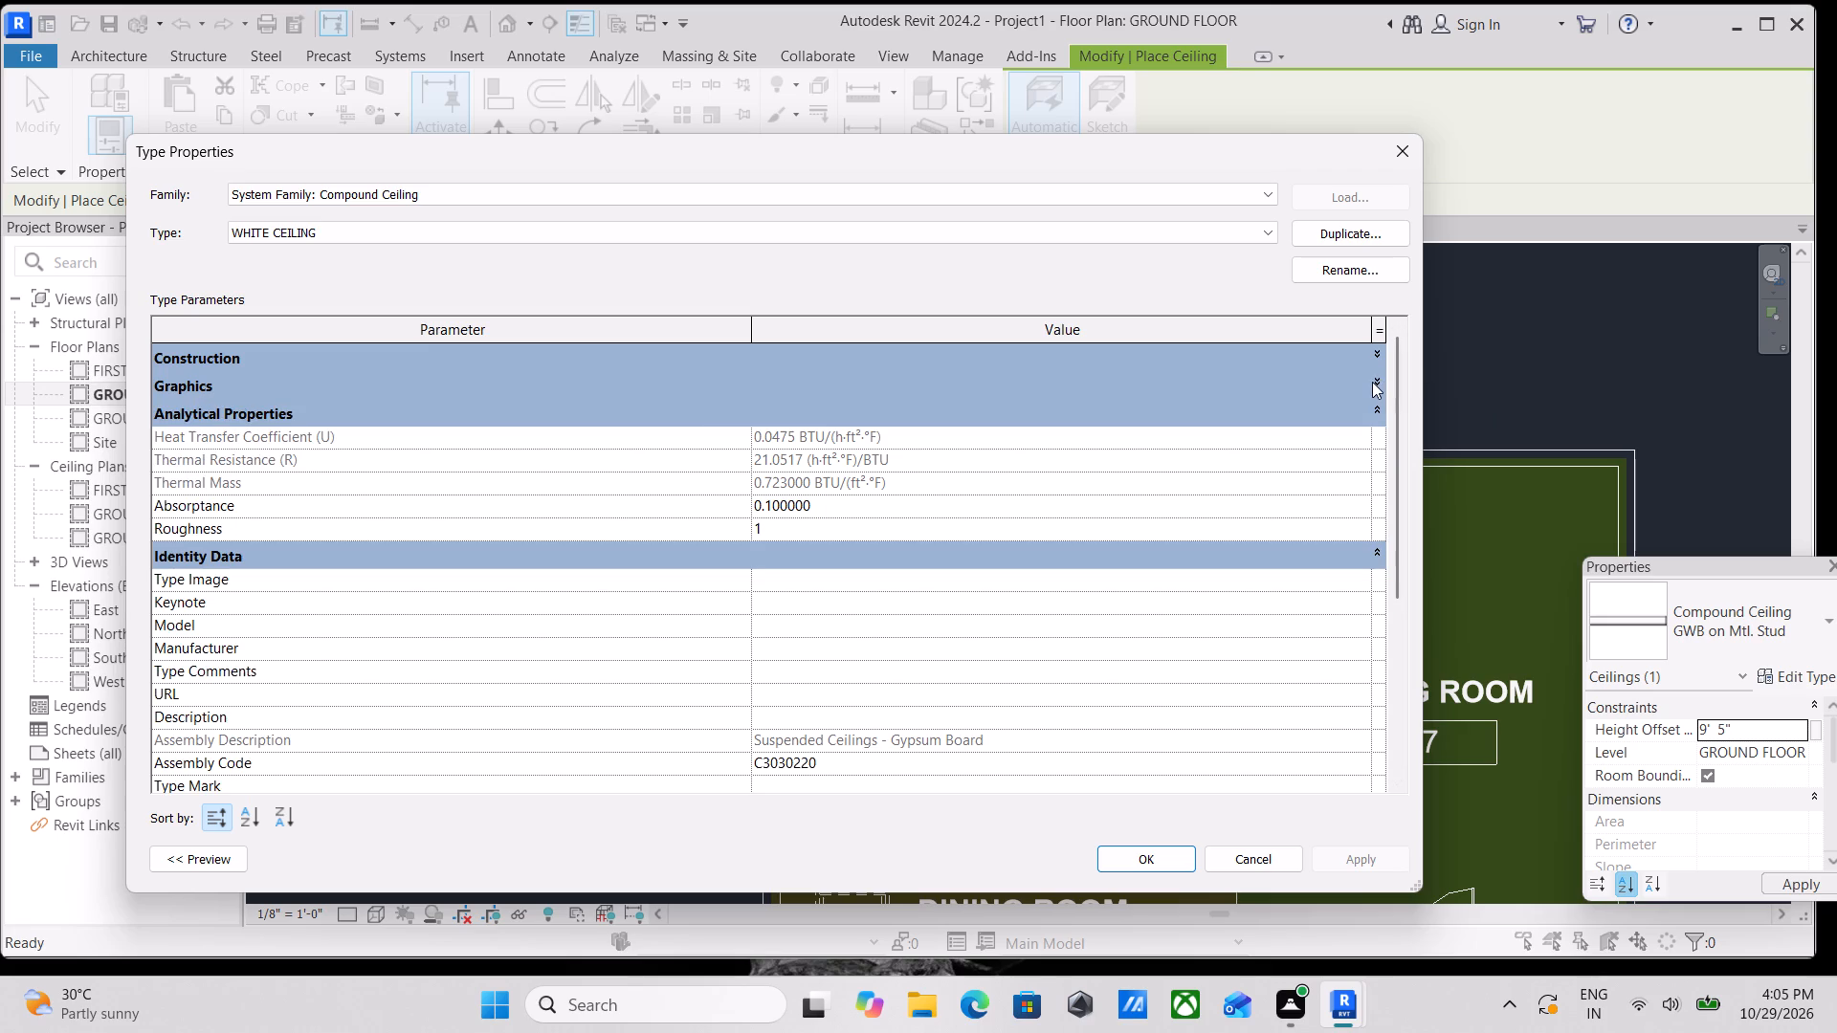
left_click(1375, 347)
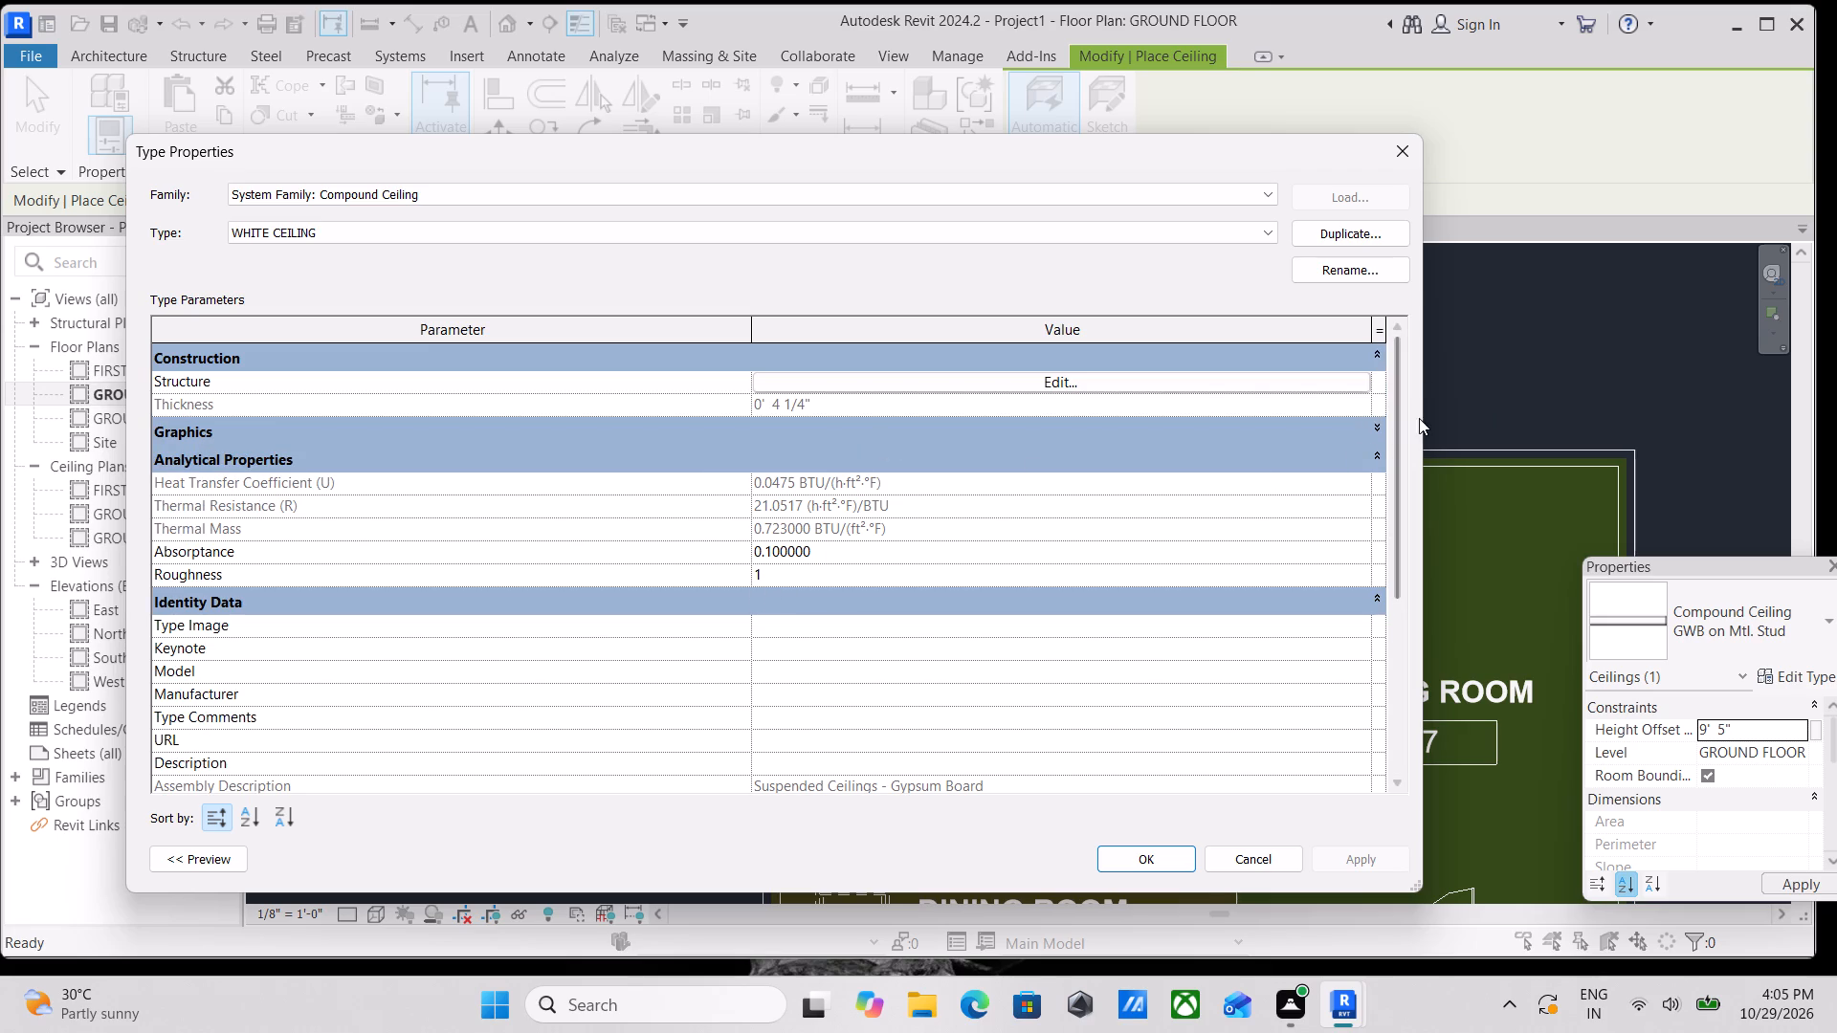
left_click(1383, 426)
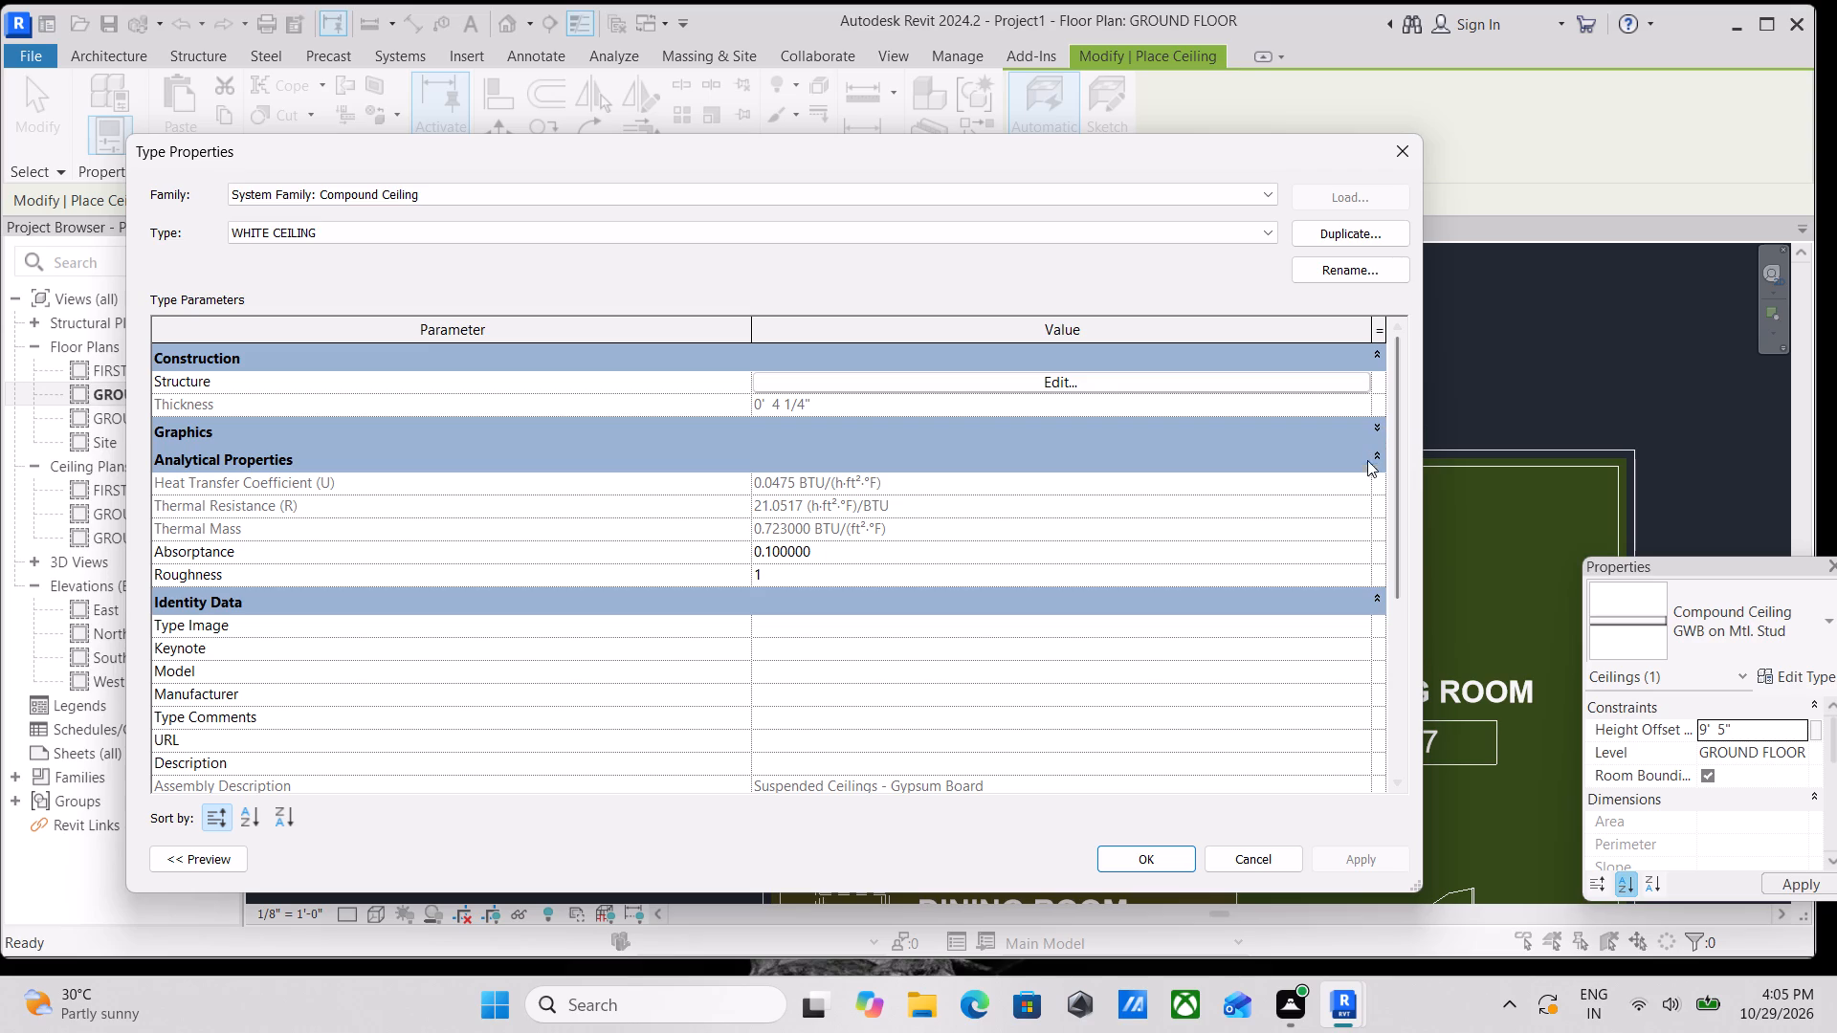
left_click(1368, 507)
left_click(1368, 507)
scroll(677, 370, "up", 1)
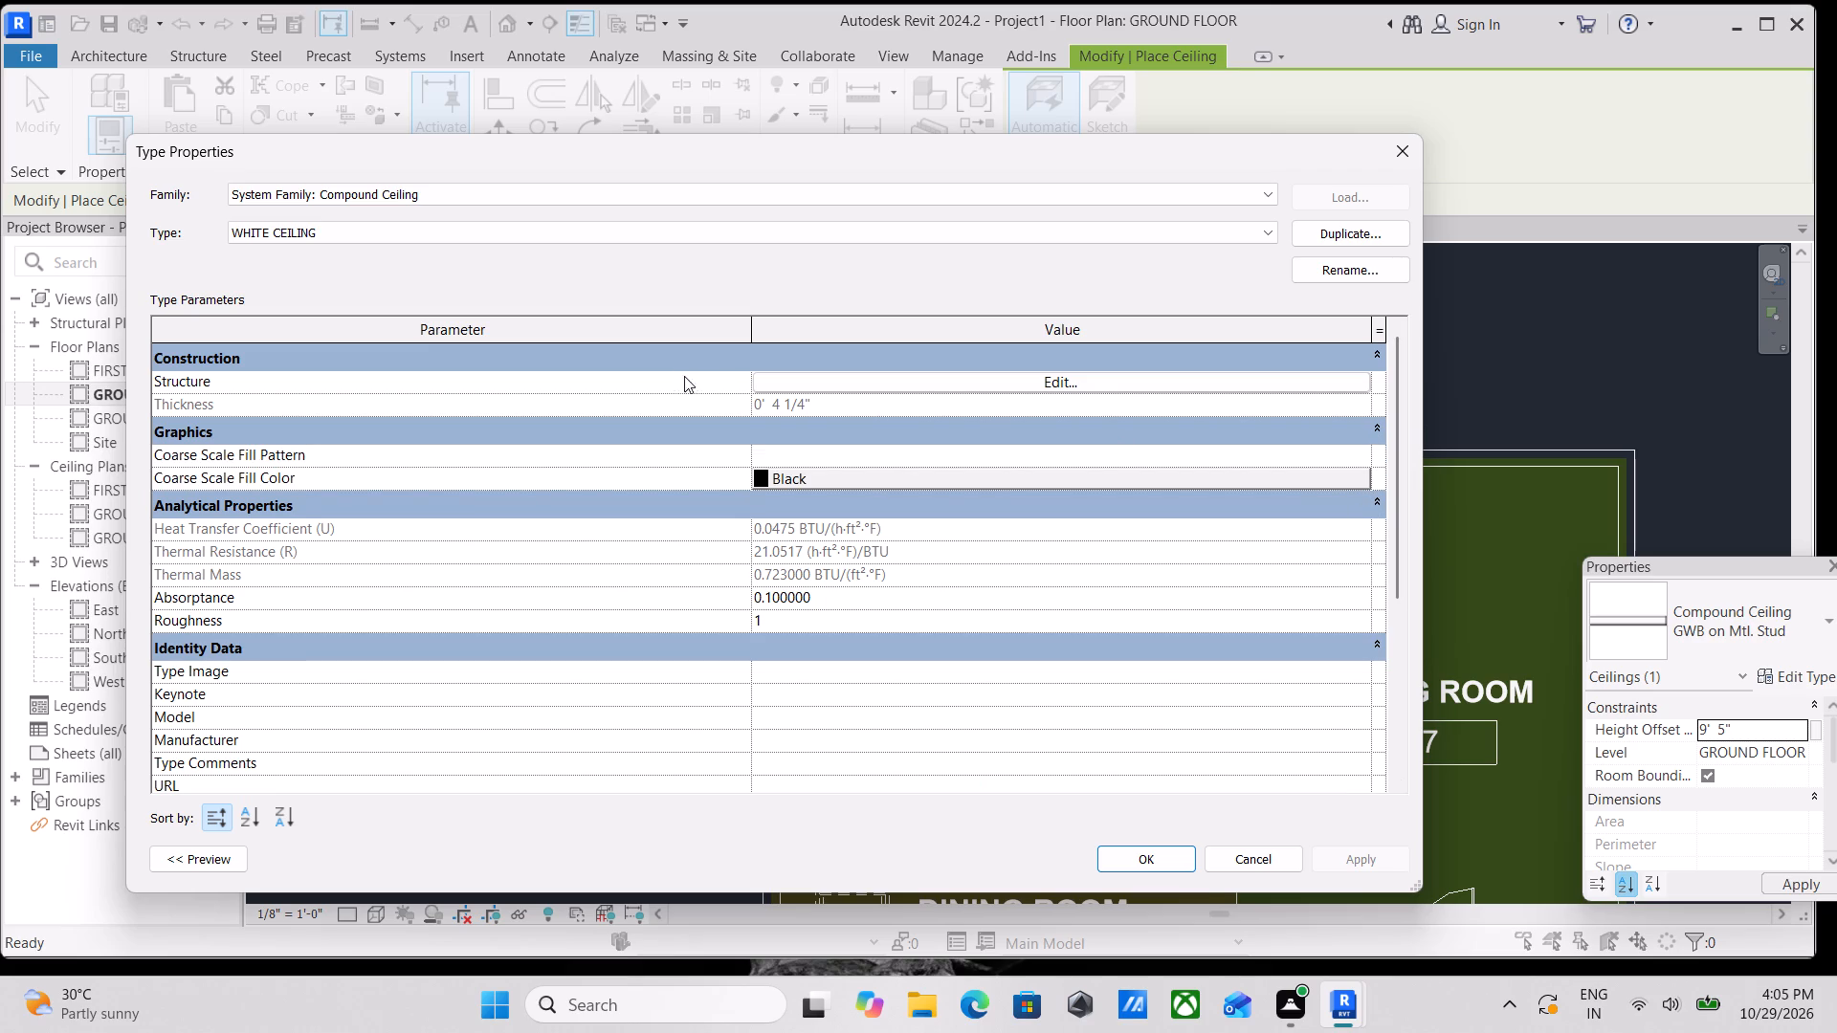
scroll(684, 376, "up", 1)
Create a new material for the Finish 2 [5] layer in the structure of the WHITE CEILING type.
left_click(981, 381)
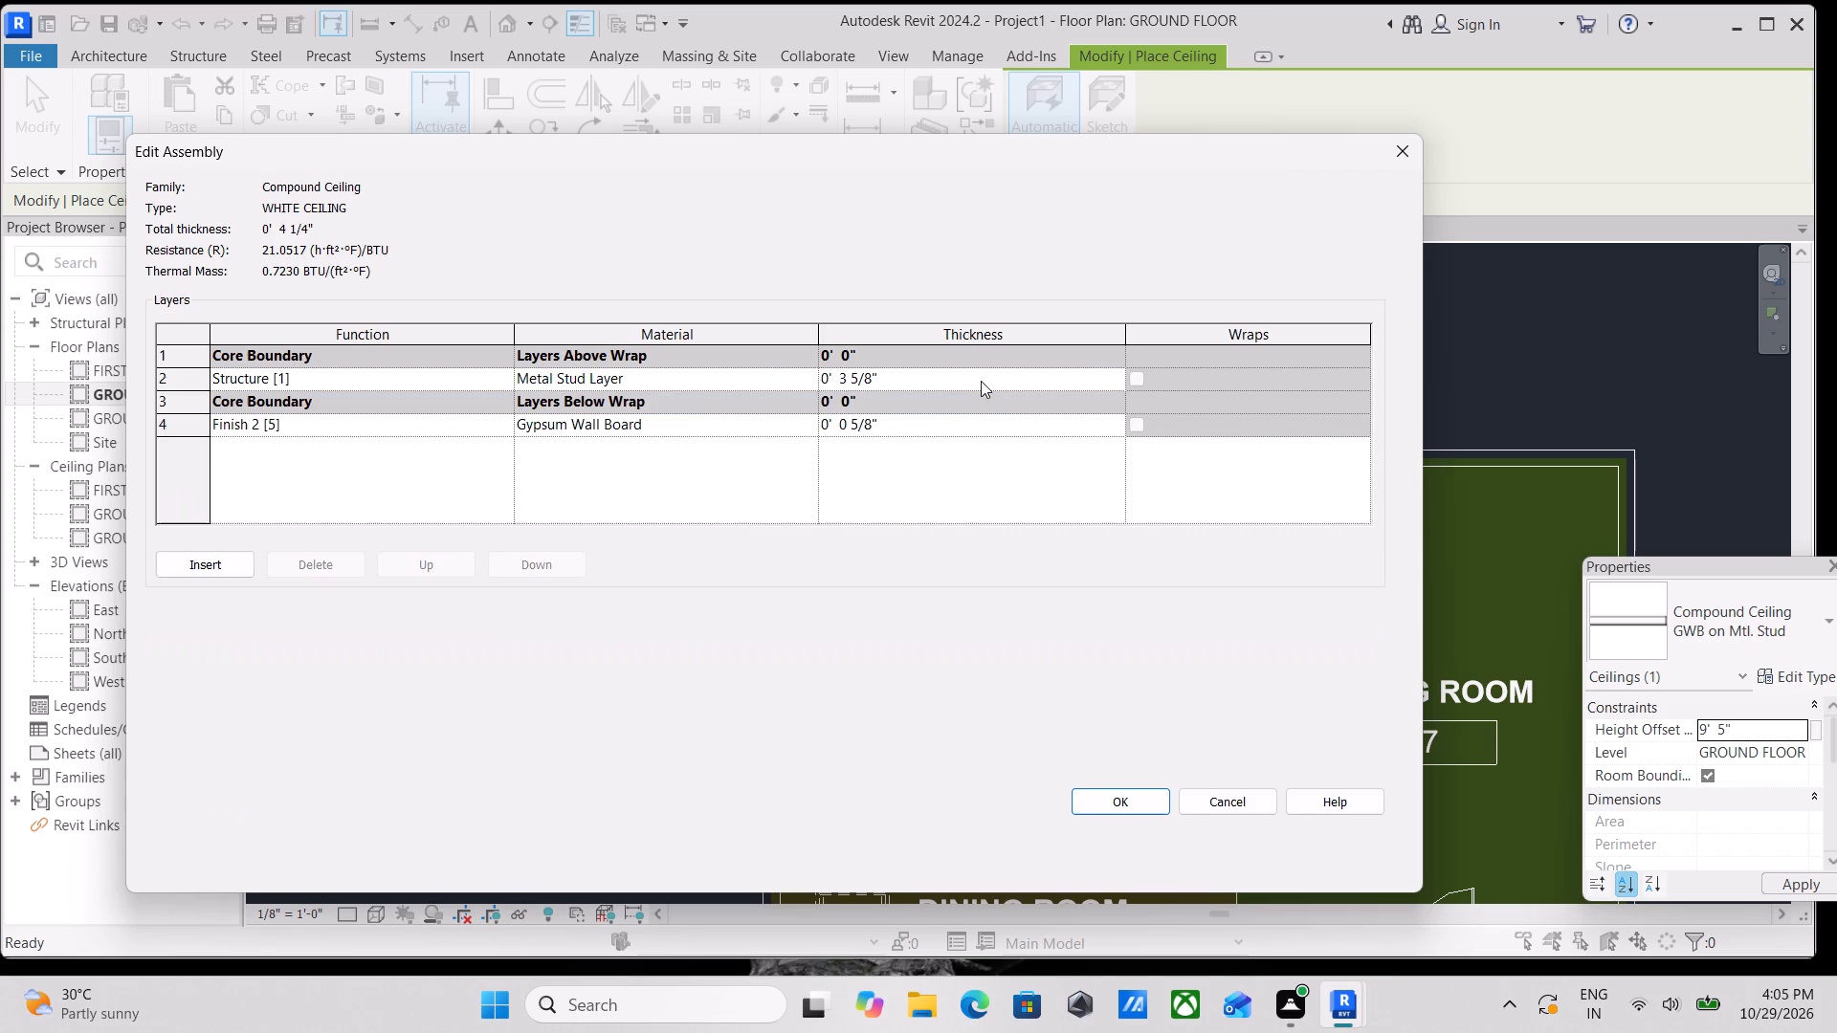
left_click(902, 428)
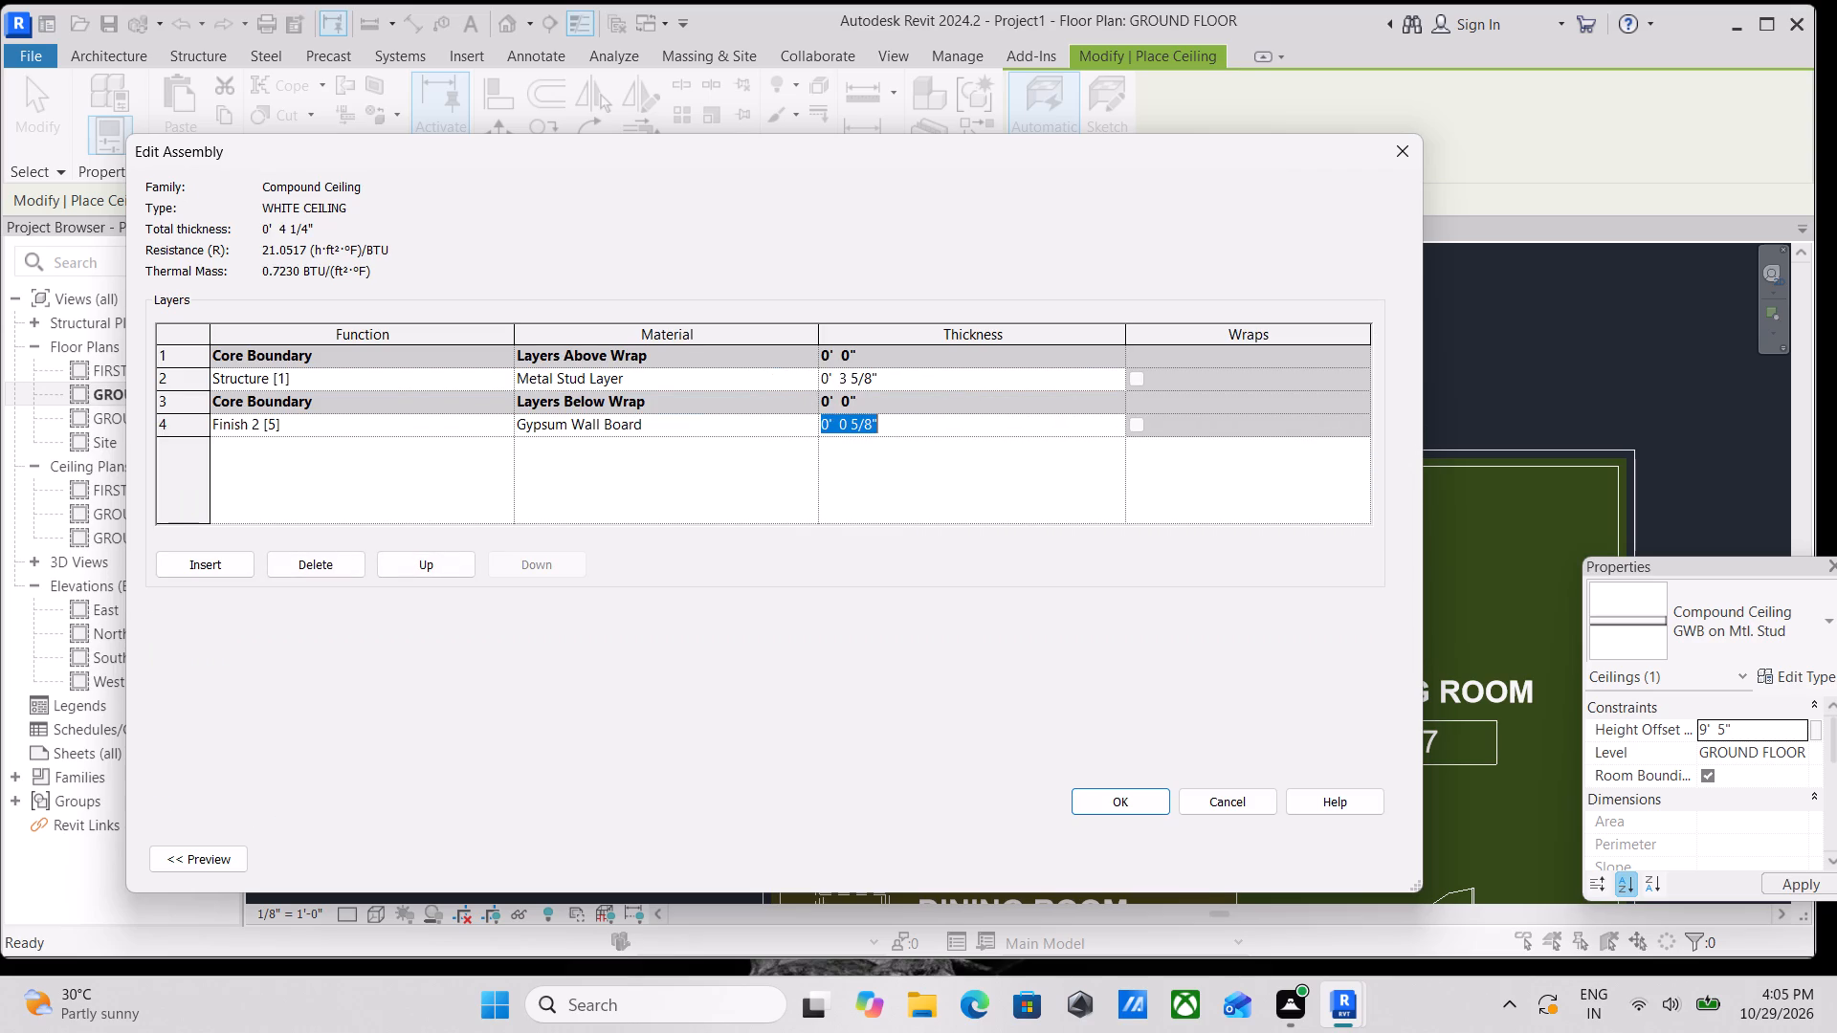
left_click(783, 427)
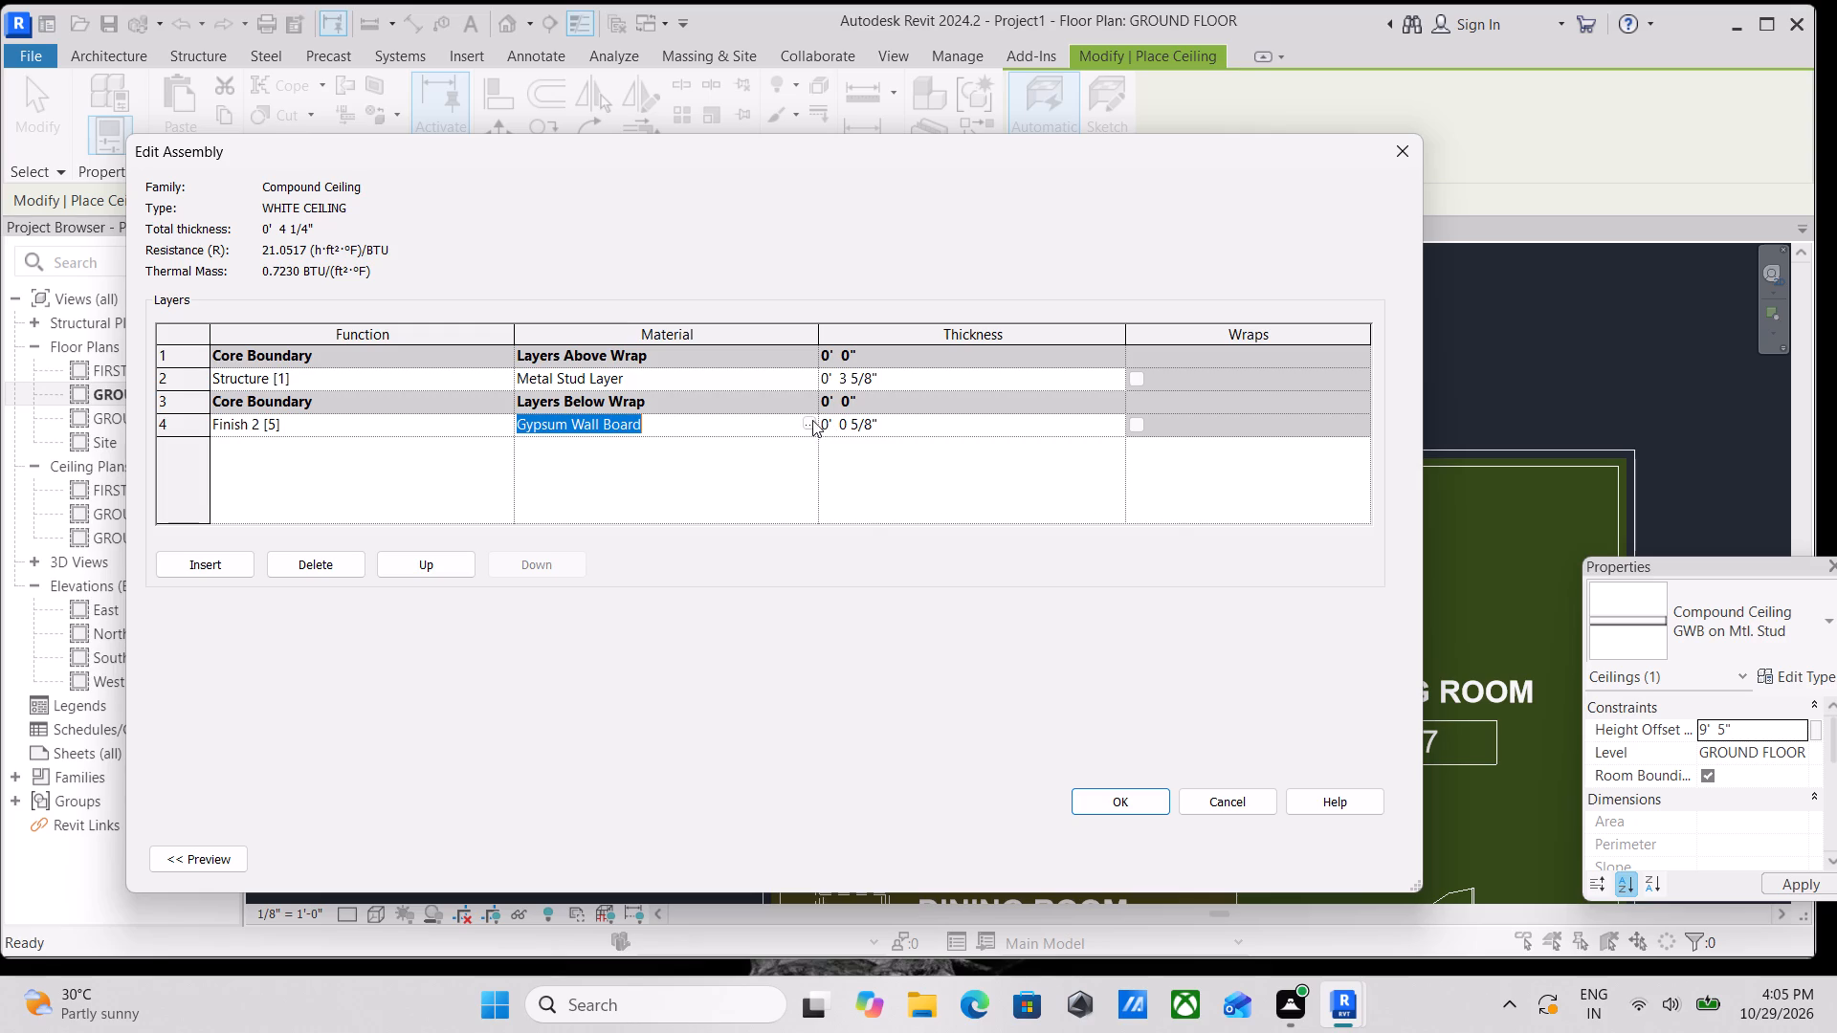
left_click(811, 420)
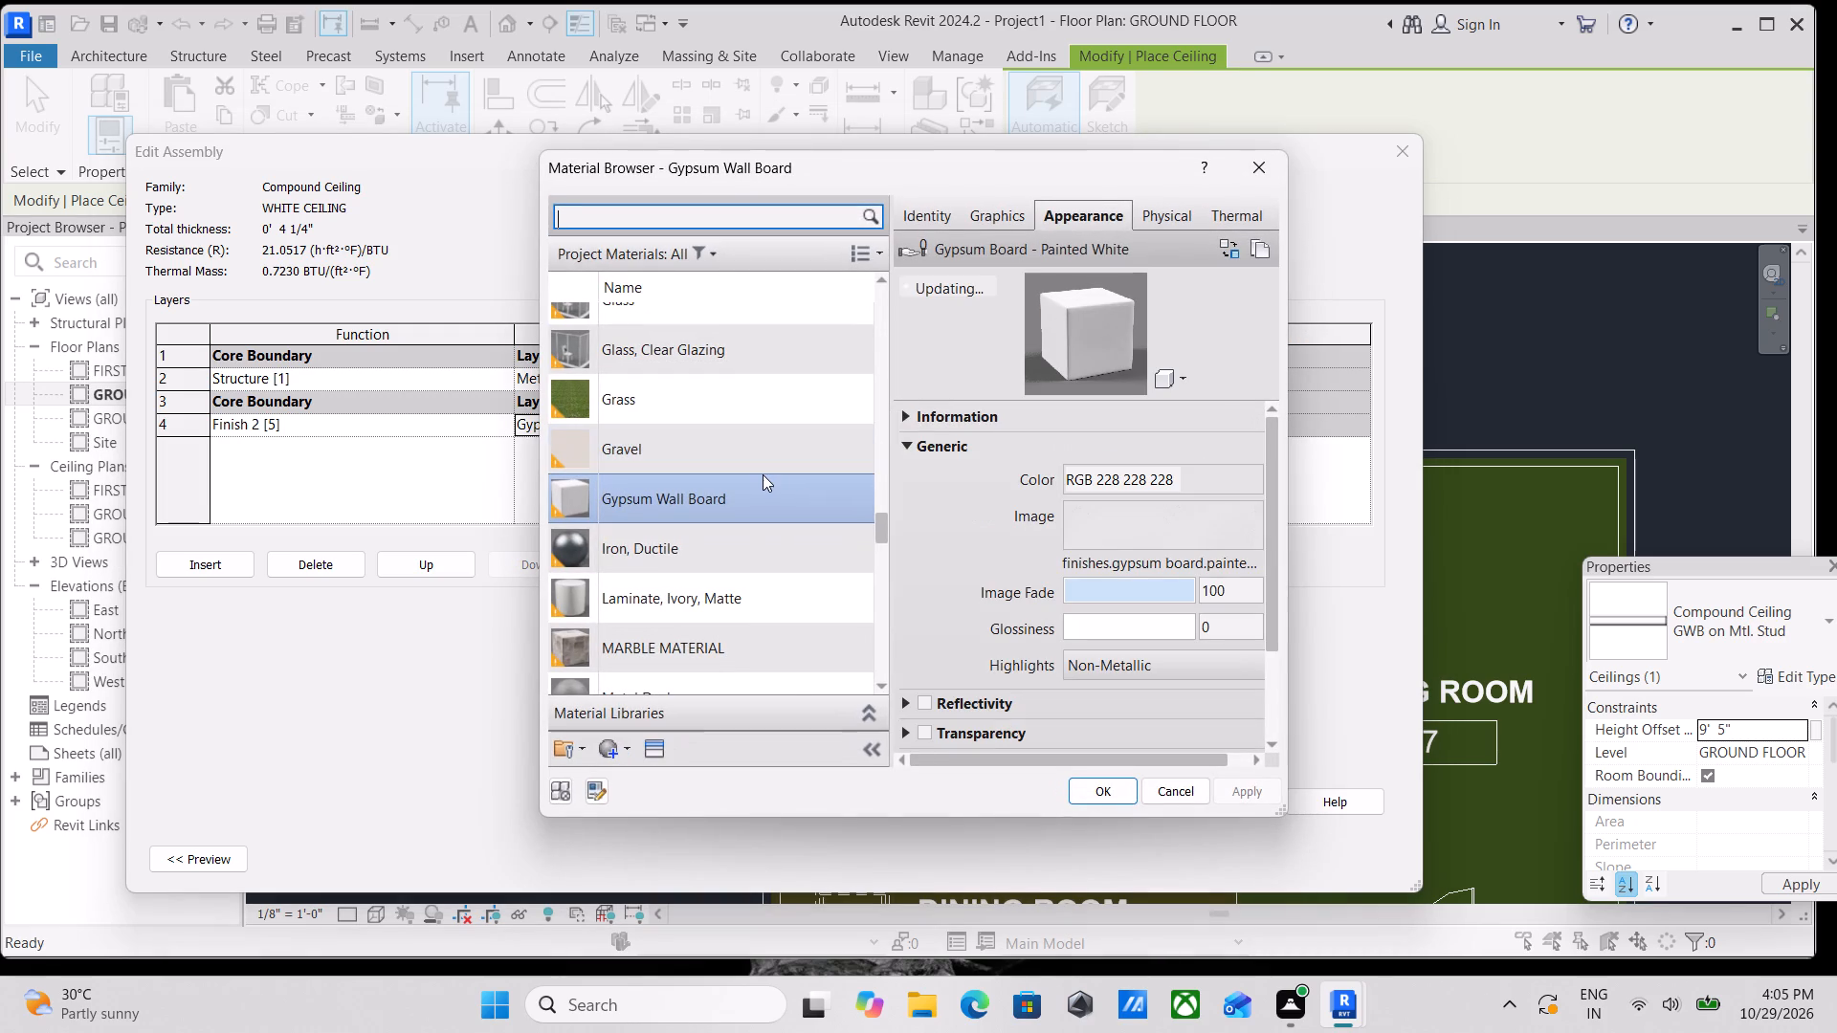
scroll(643, 668, "down", 2)
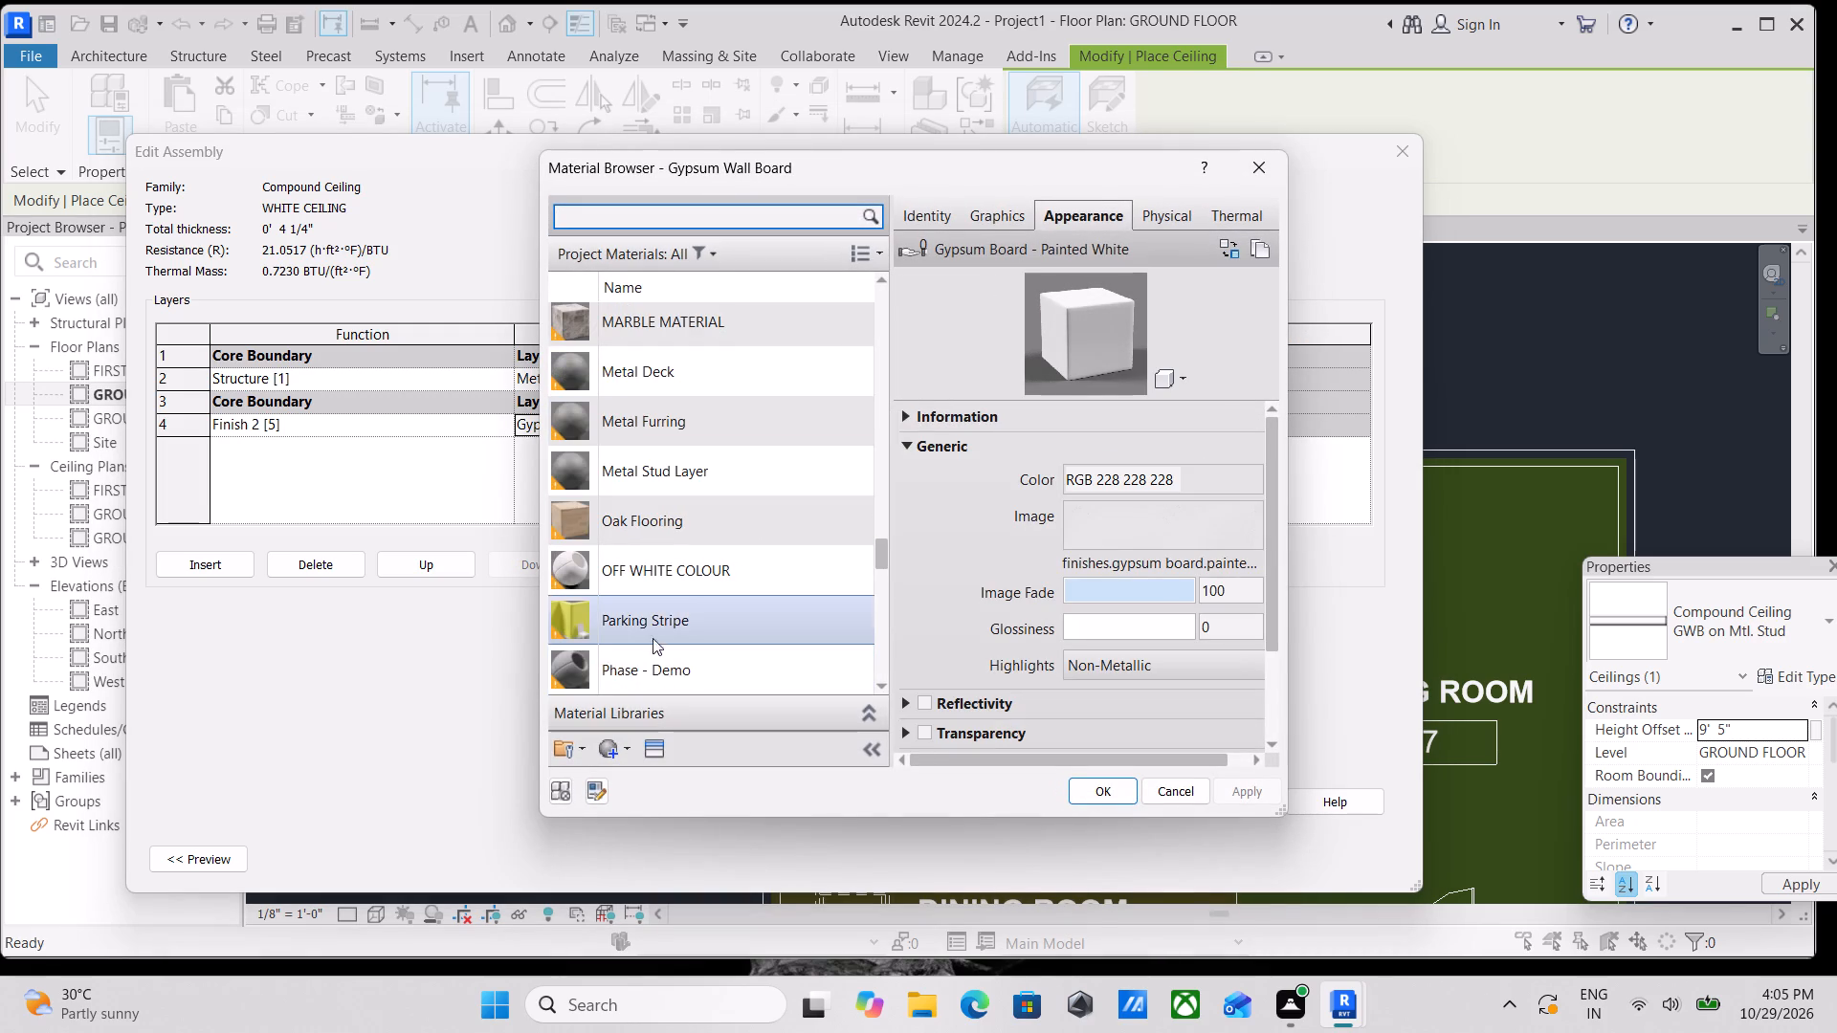
scroll(658, 614, "down", 8)
scroll(654, 631, "up", 3)
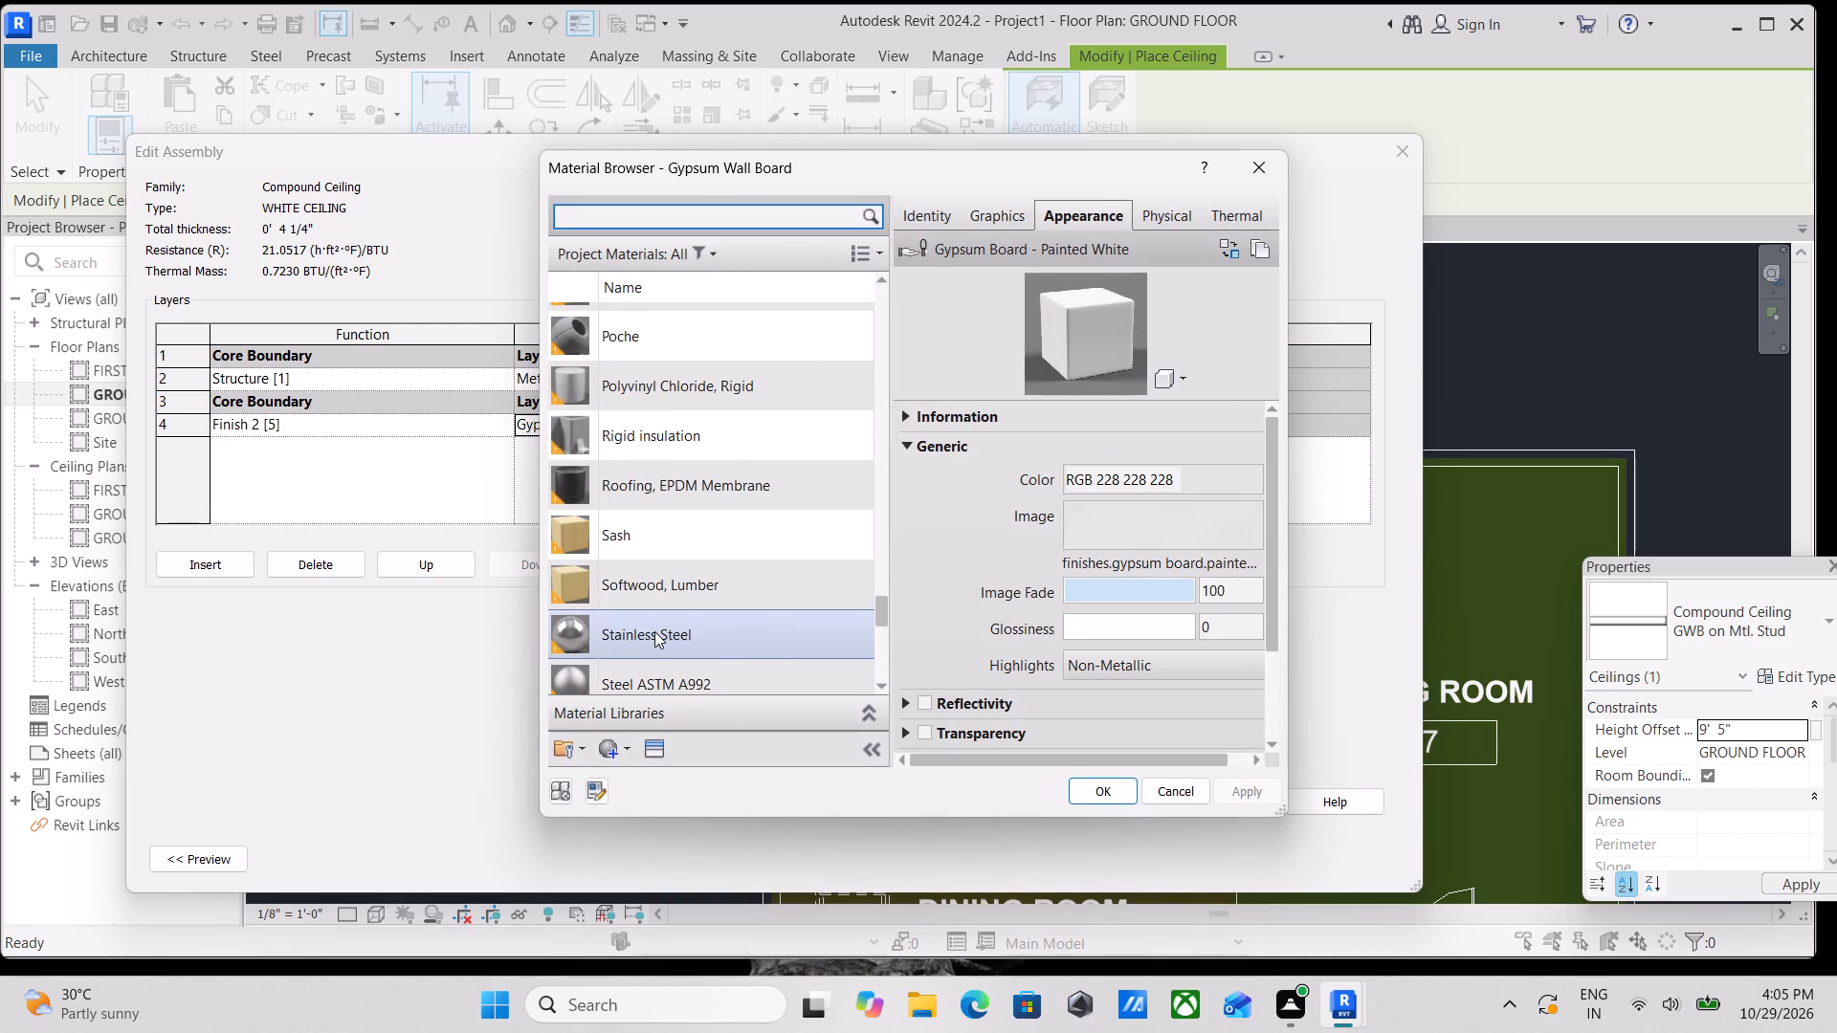
left_click(610, 758)
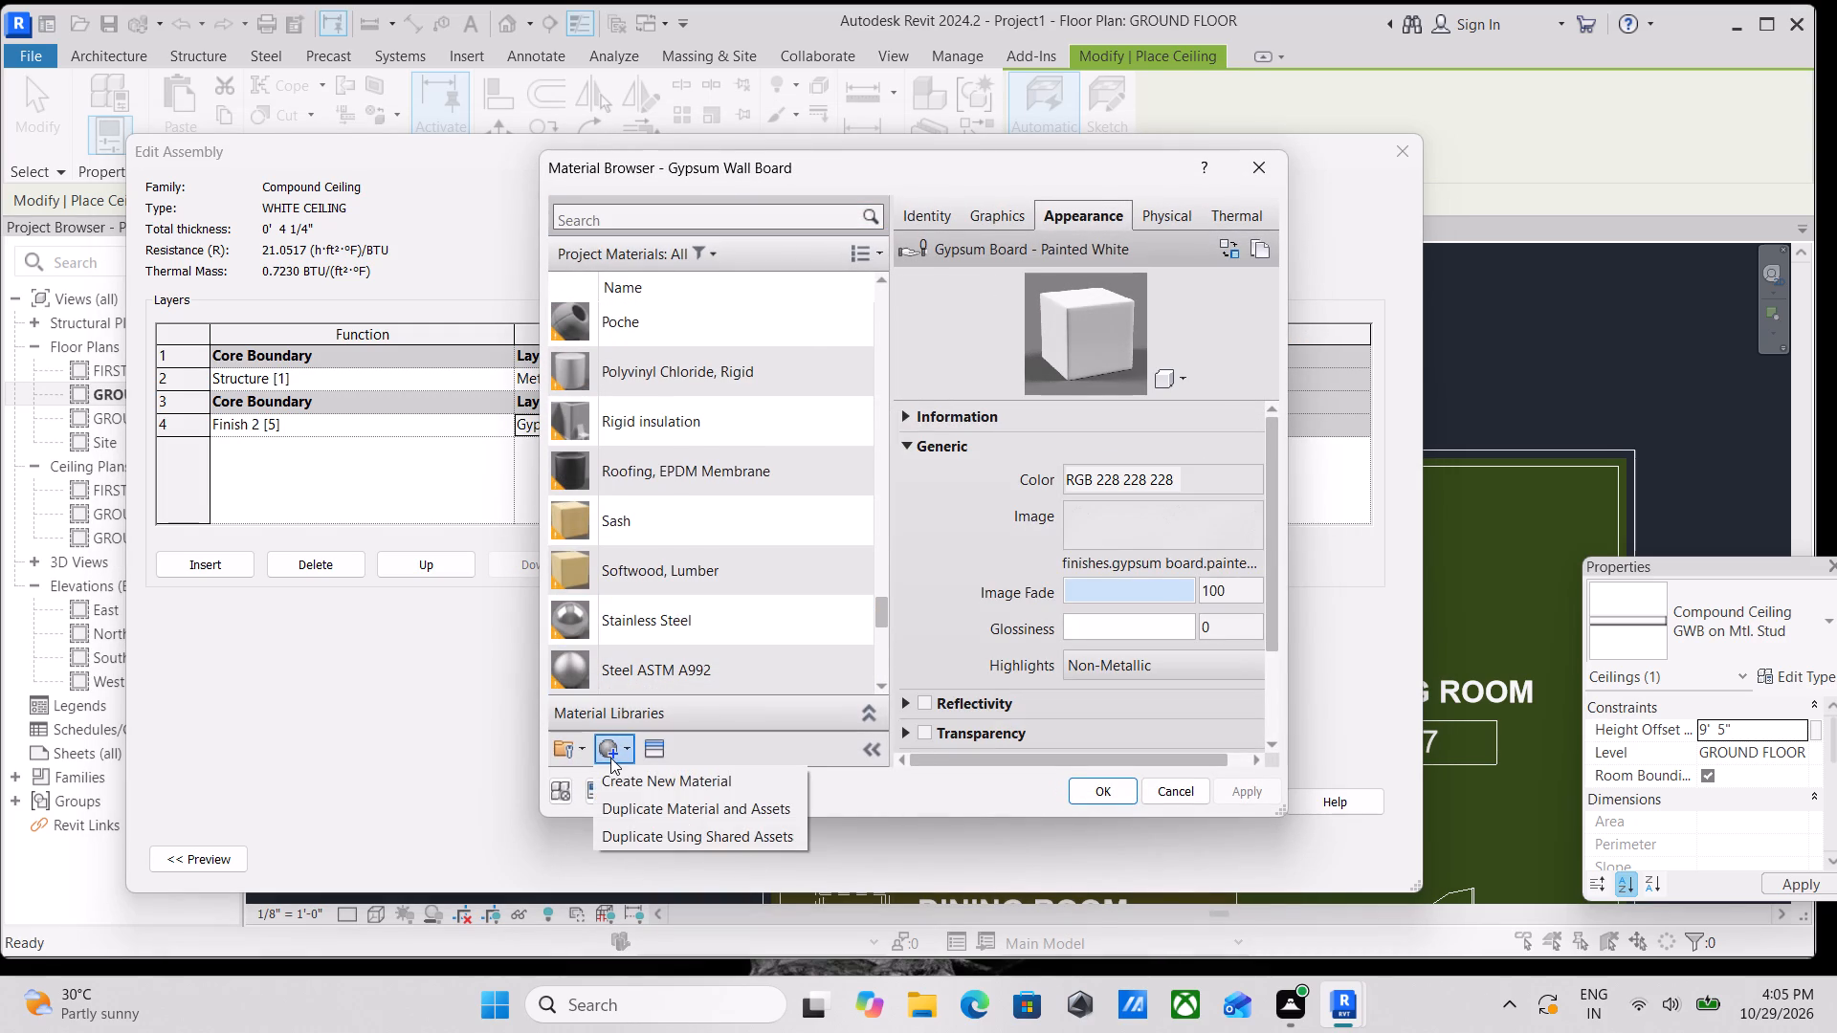
left_click(661, 791)
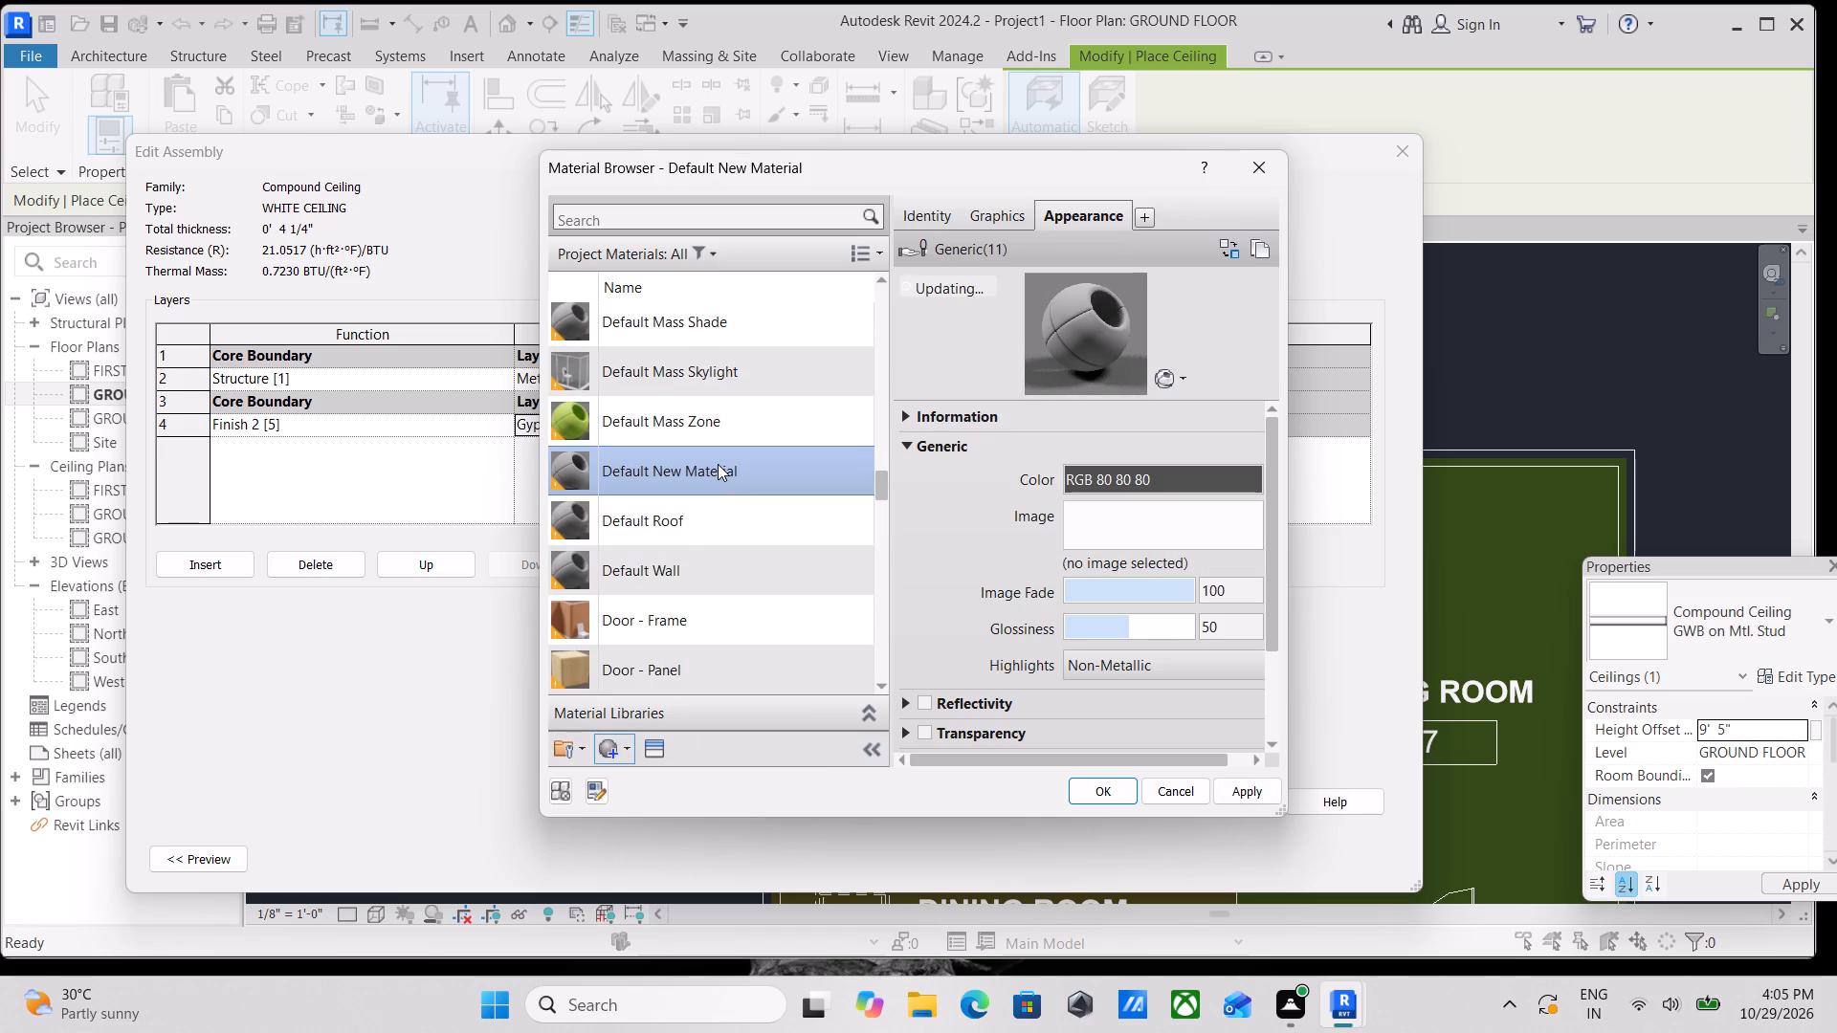
Rename the new material as WHITE CEILING.
right_click(718, 464)
left_click(628, 475)
right_click(628, 475)
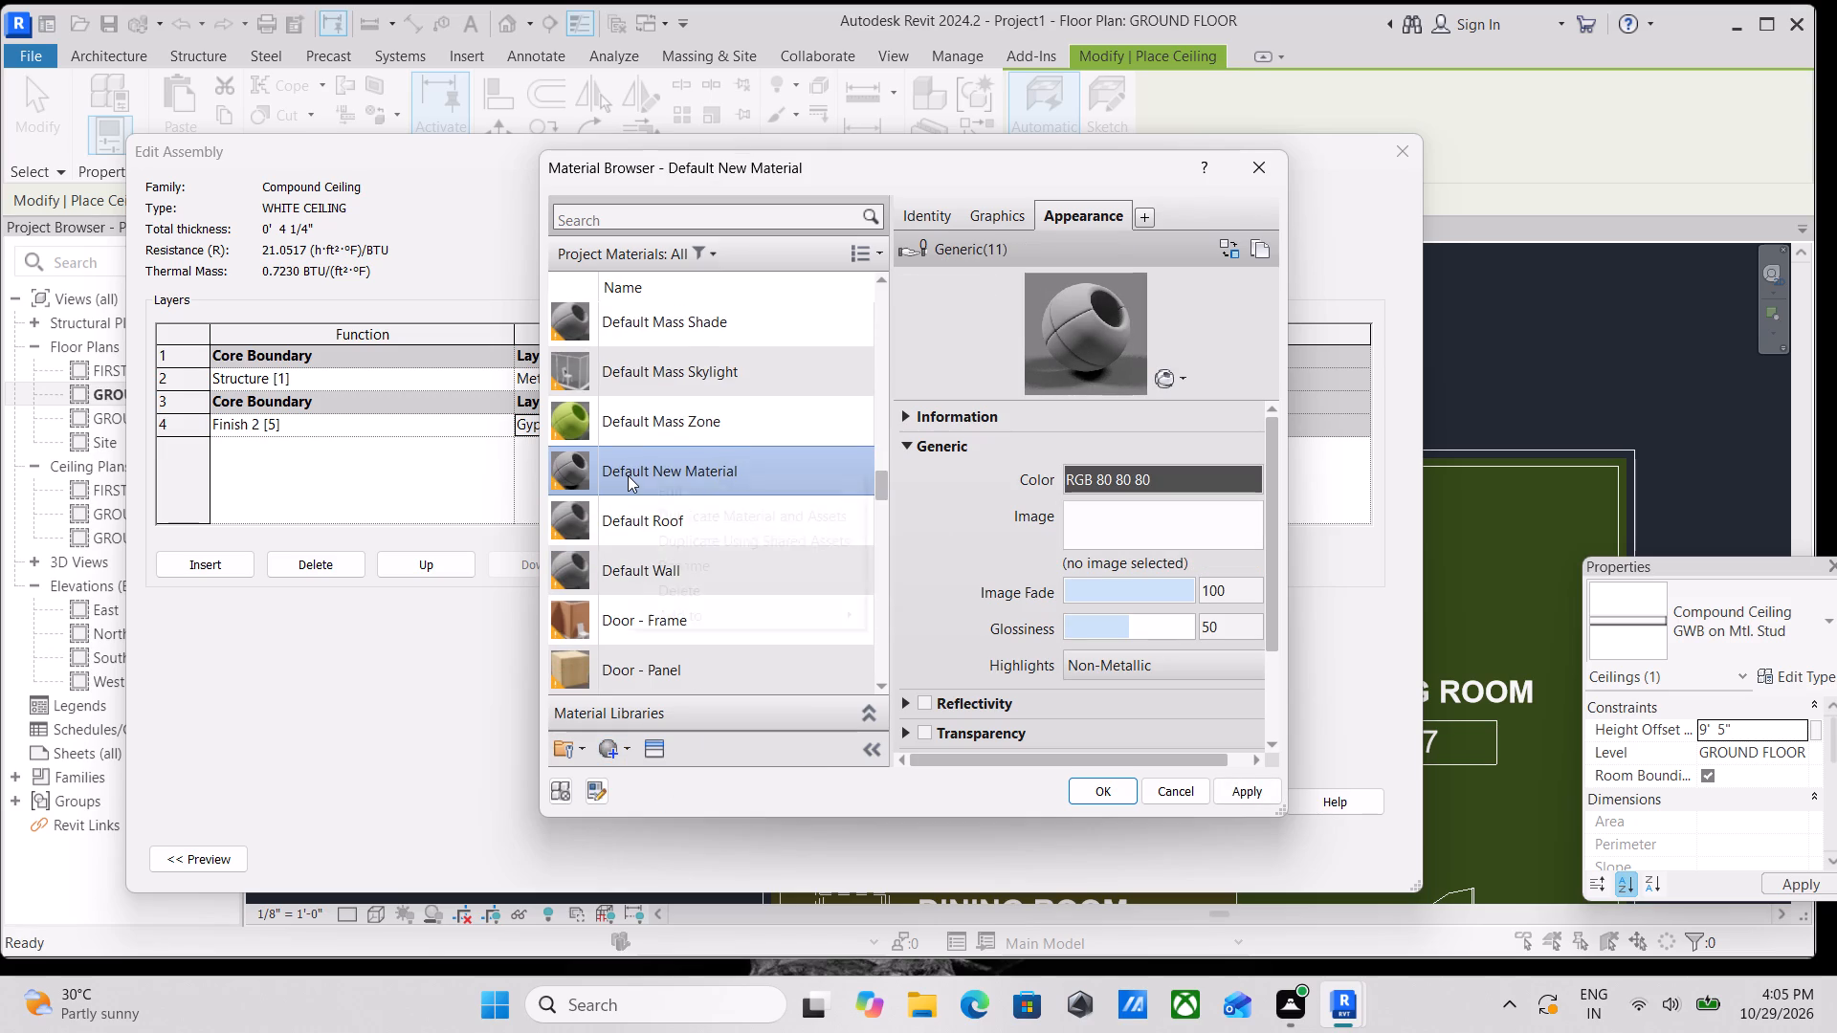
left_click(678, 565)
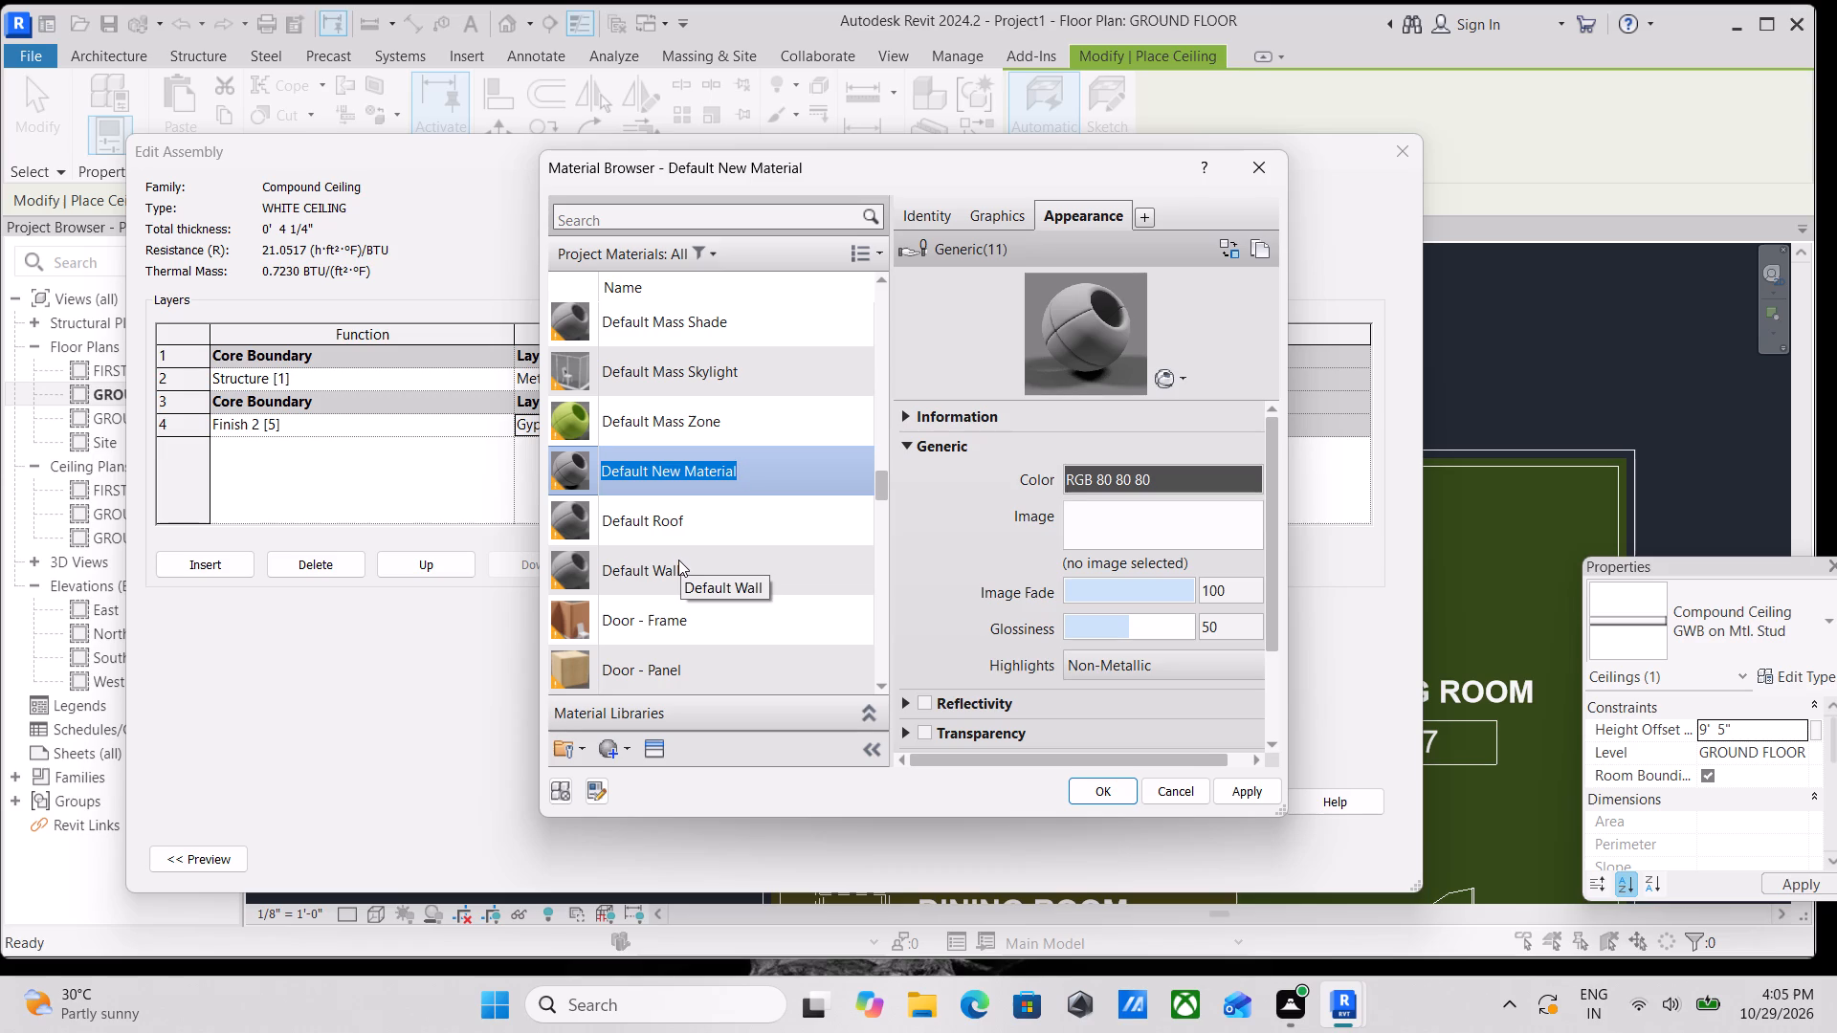
type("DOO")
type("RS")
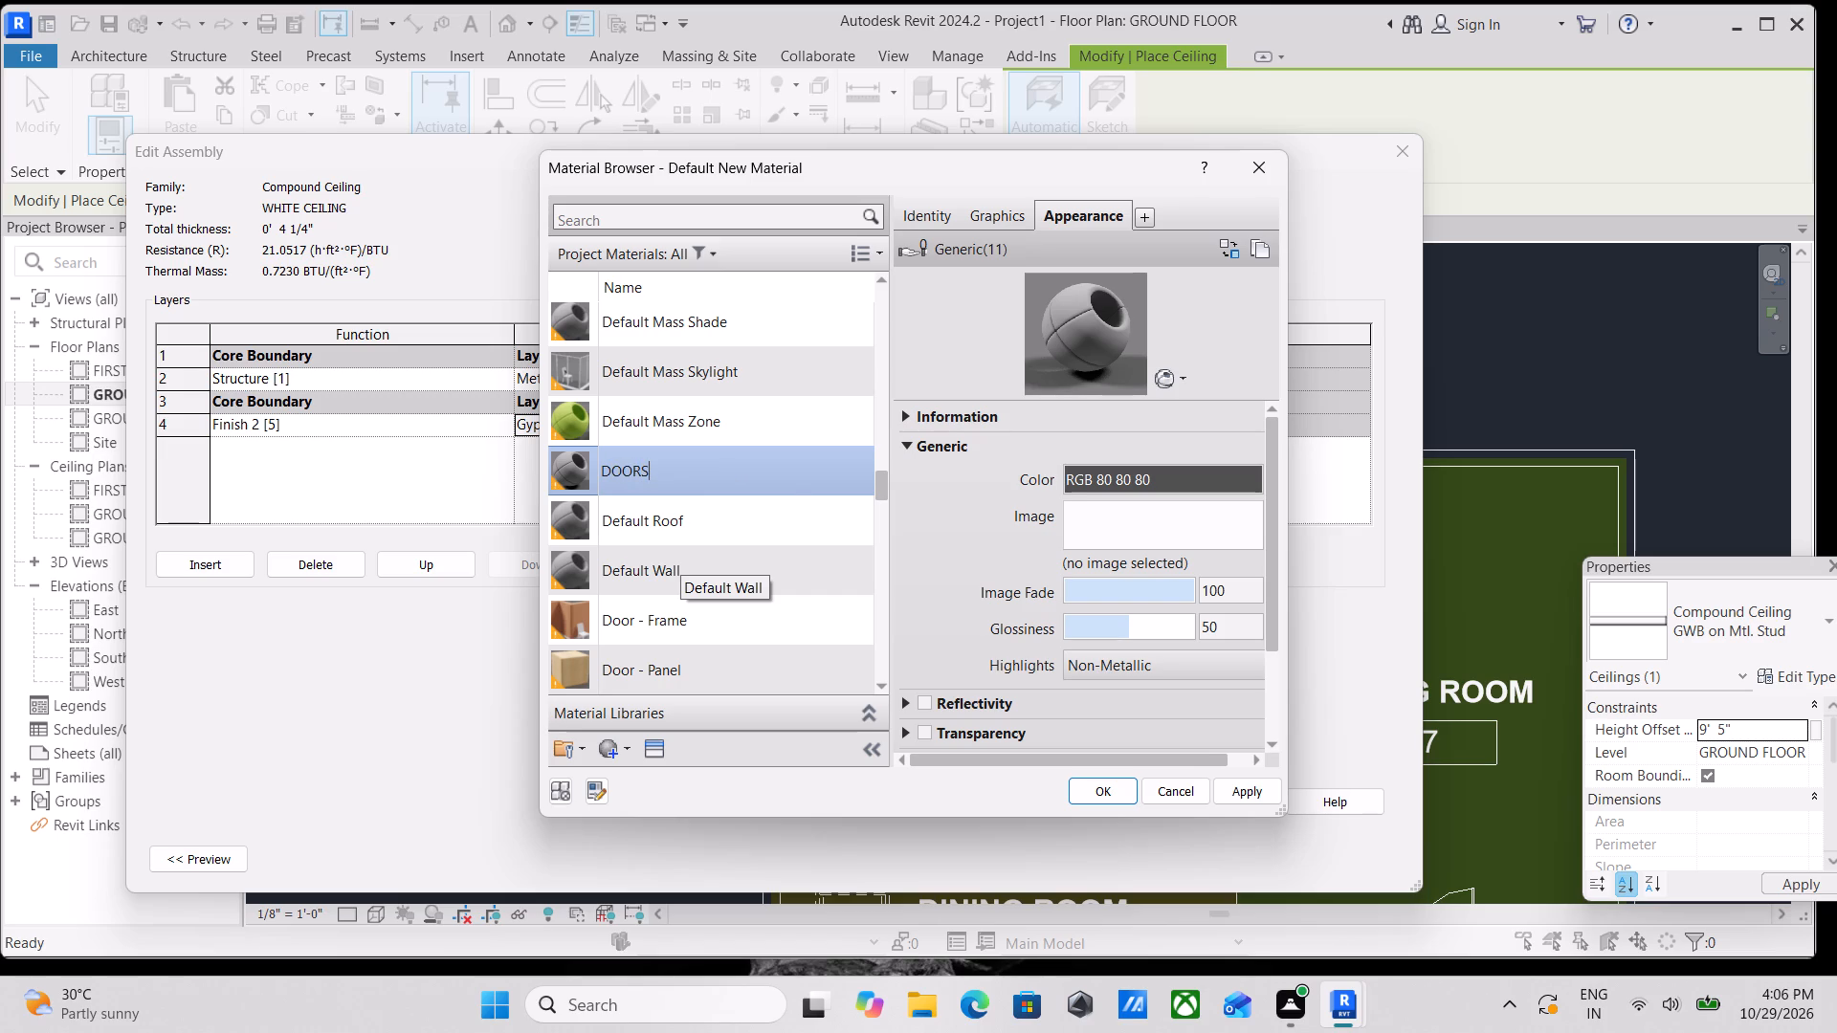
key("BackSpace")
key("BackSpace")
key("BackSpace")
key("BackSpace")
key("BackSpace")
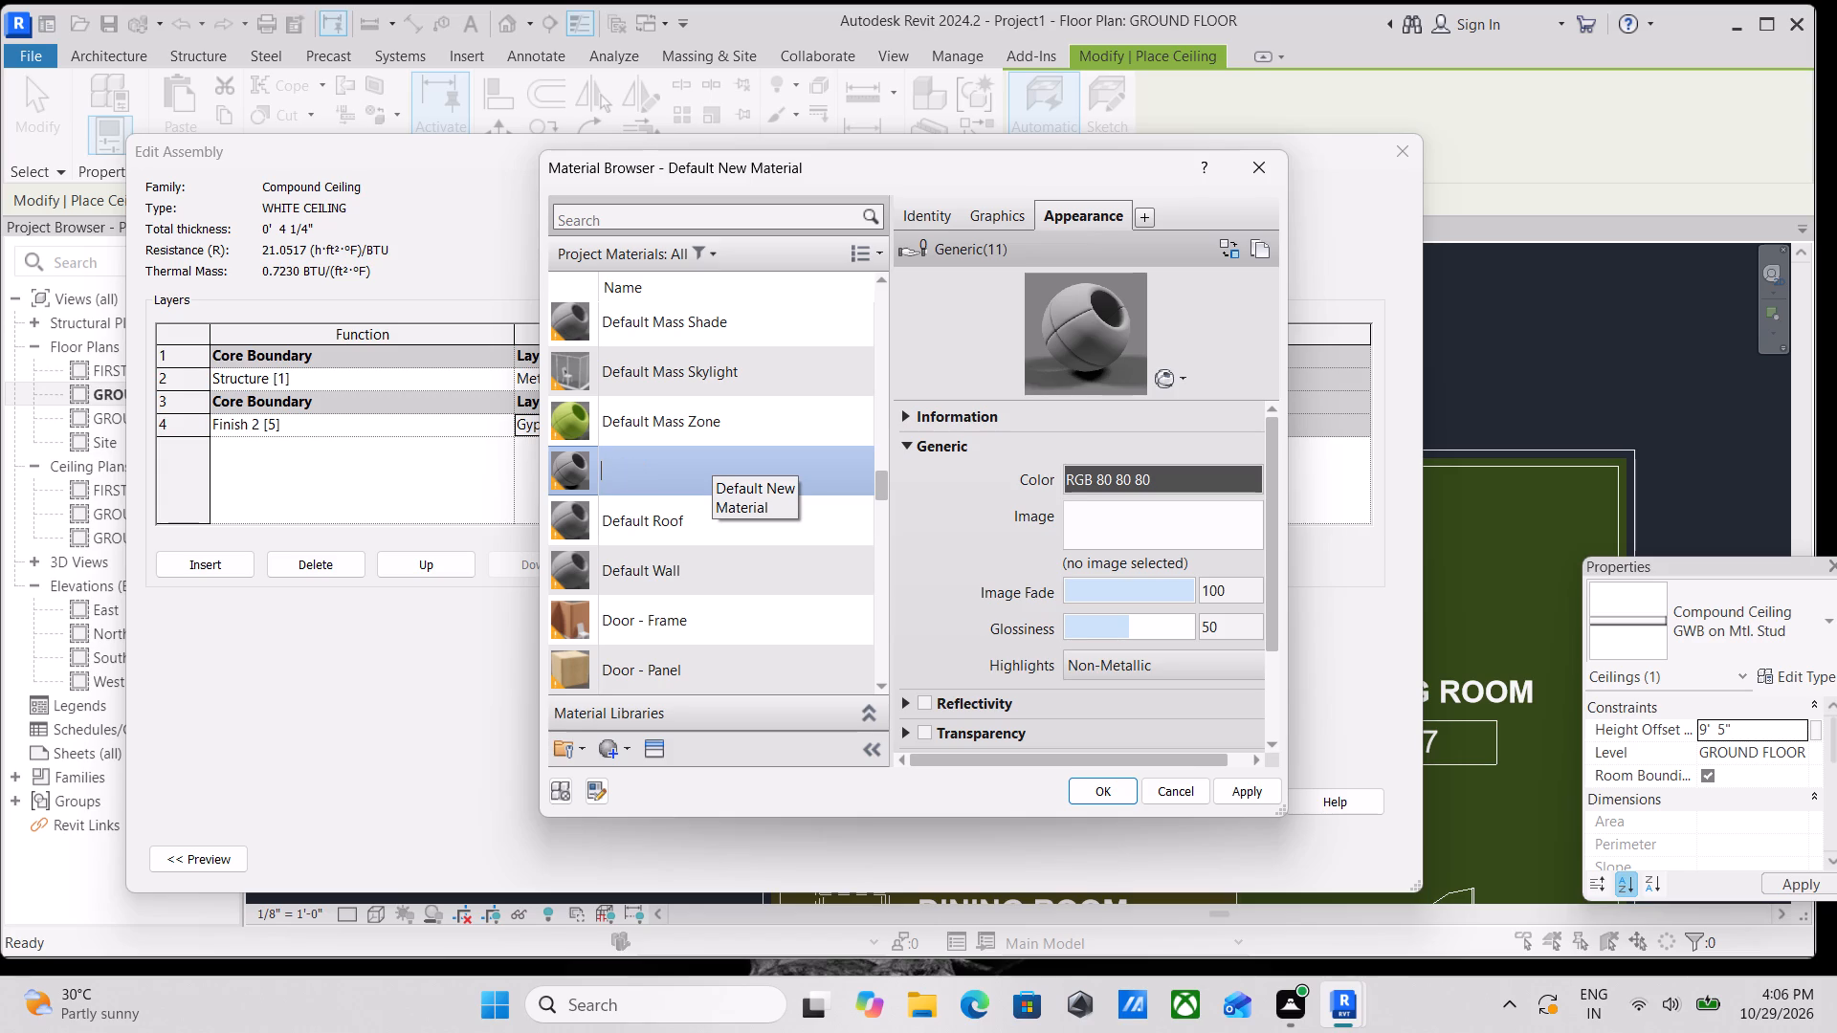
type("WHITE CEILING")
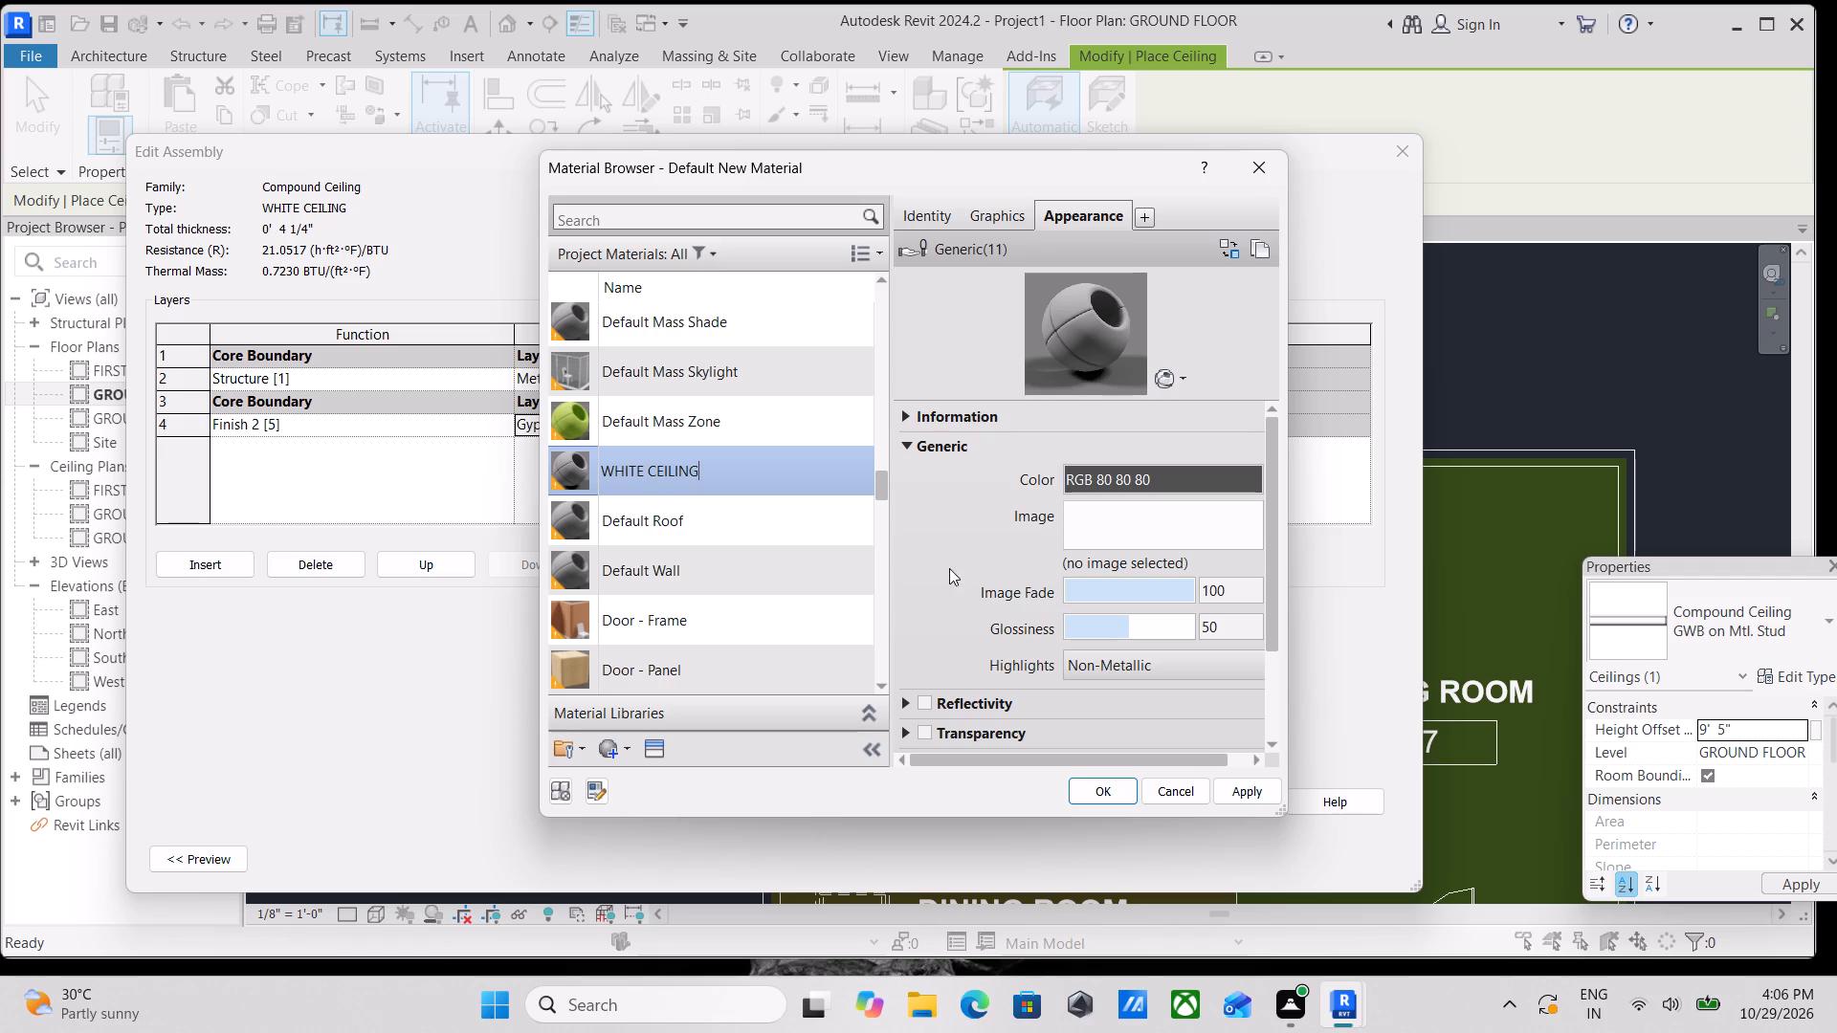
left_click(1163, 483)
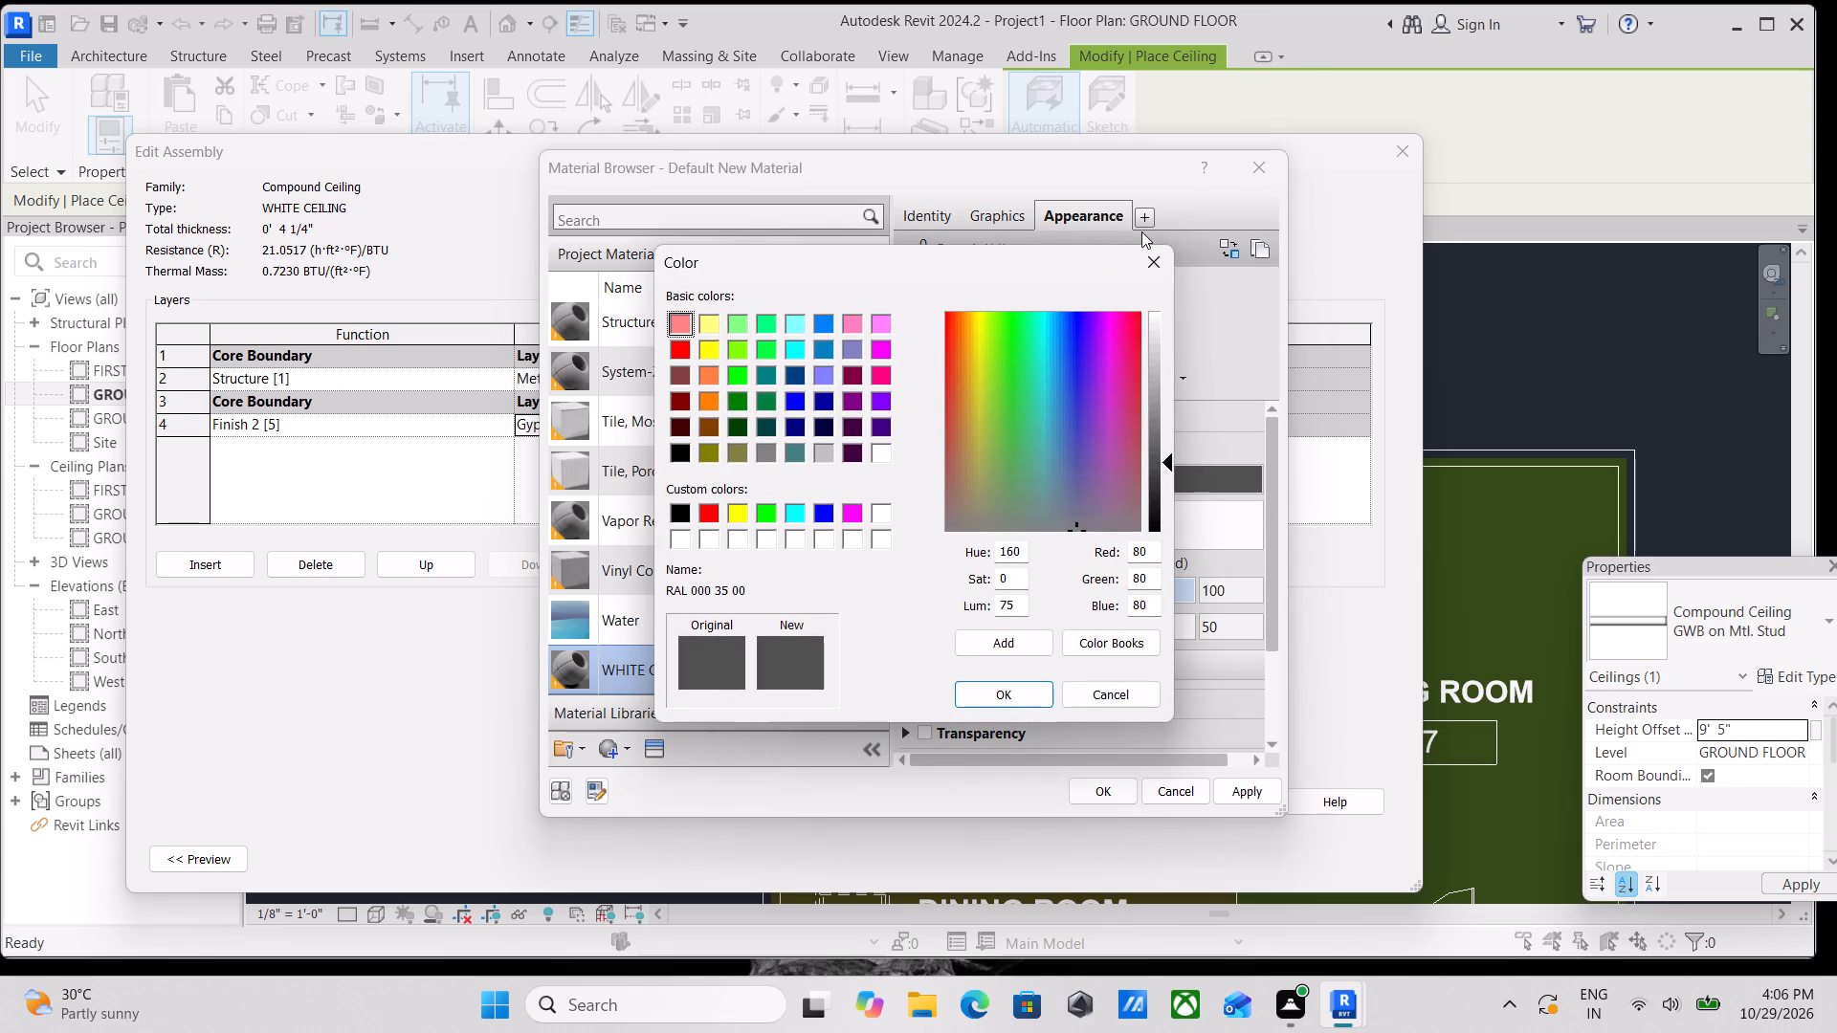
left_click(1157, 256)
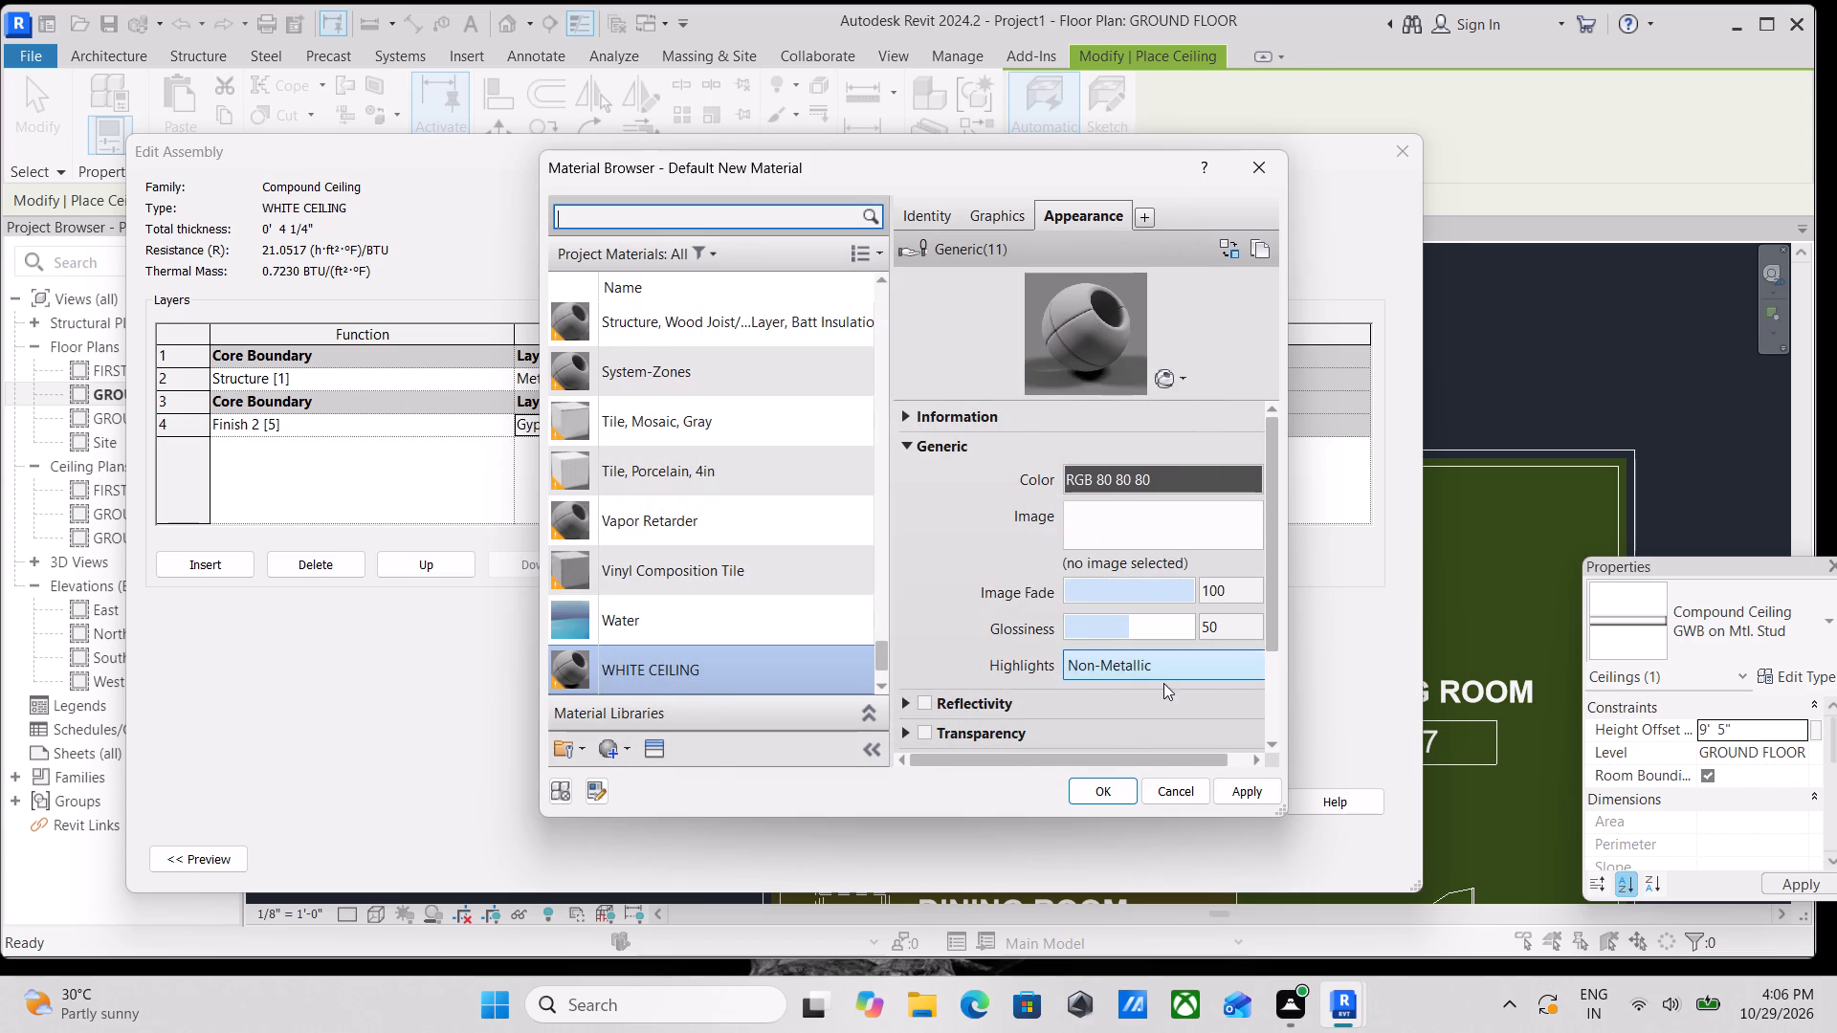
Replace the WHITE CEILING material's appearance with Lacquer - White from the Finish category of the Appearance Library.
scroll(612, 654, "down", 1)
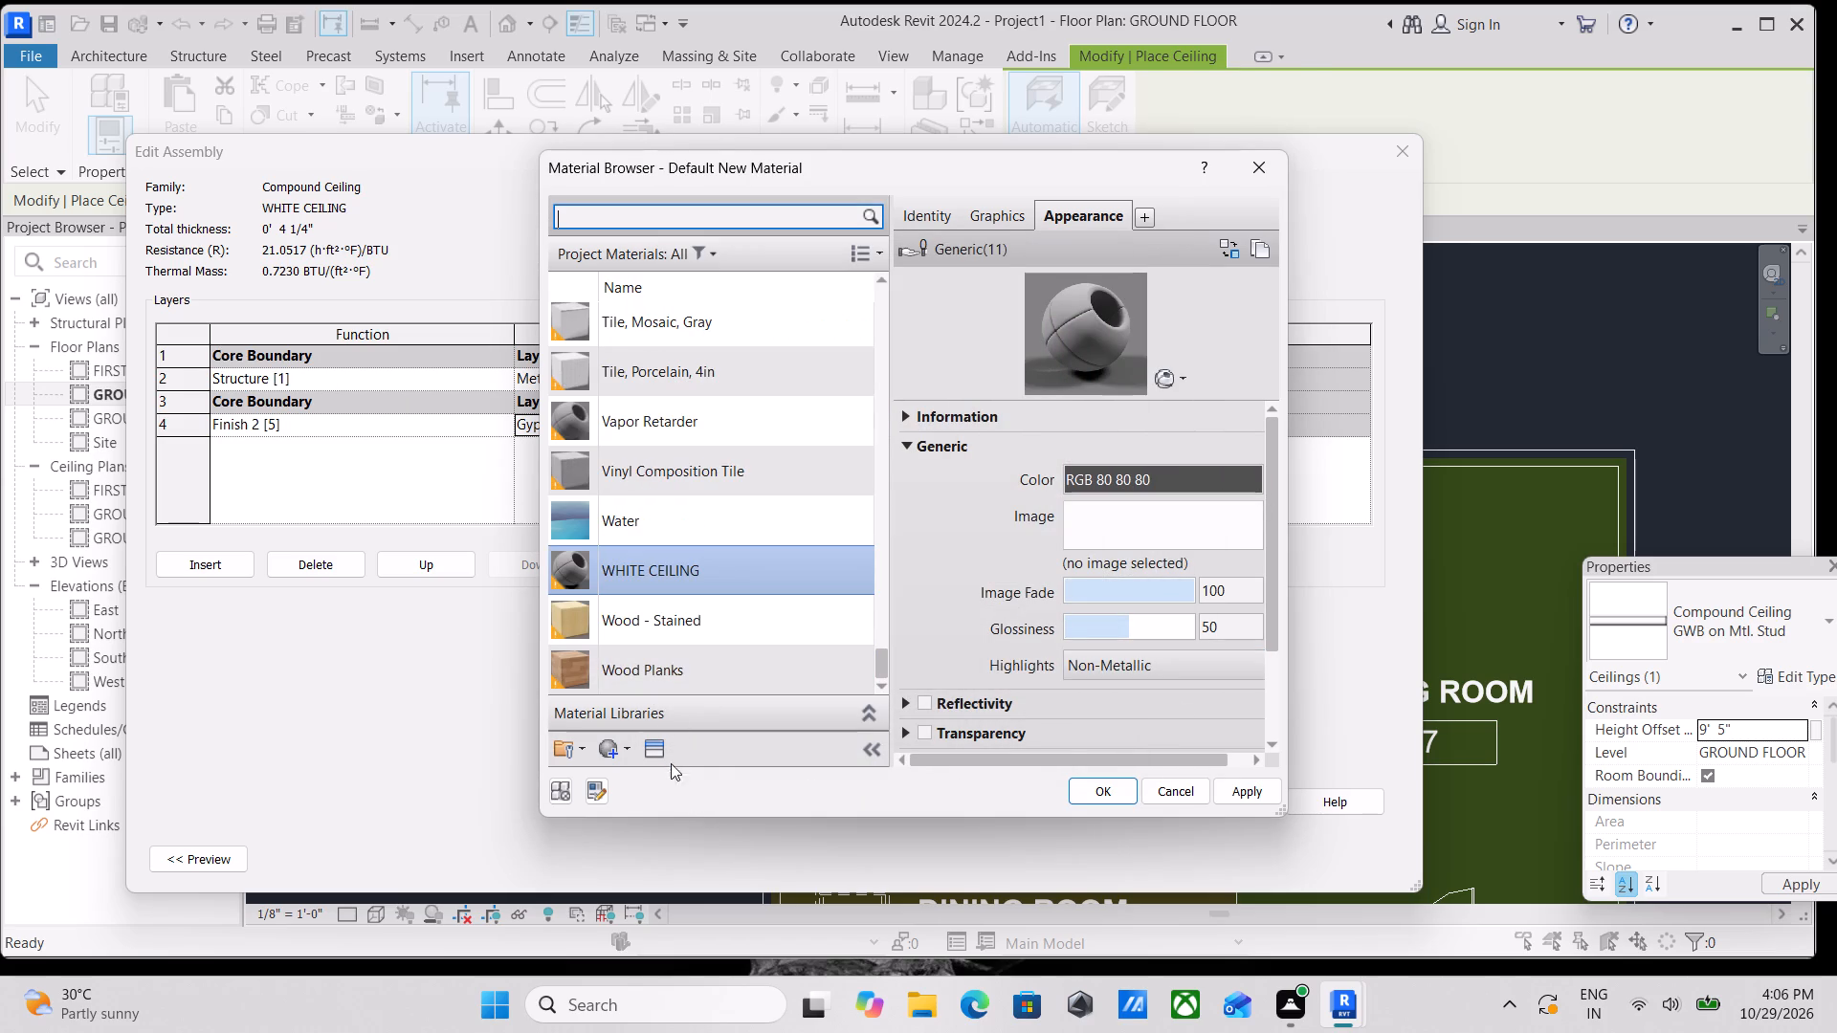
left_click(660, 747)
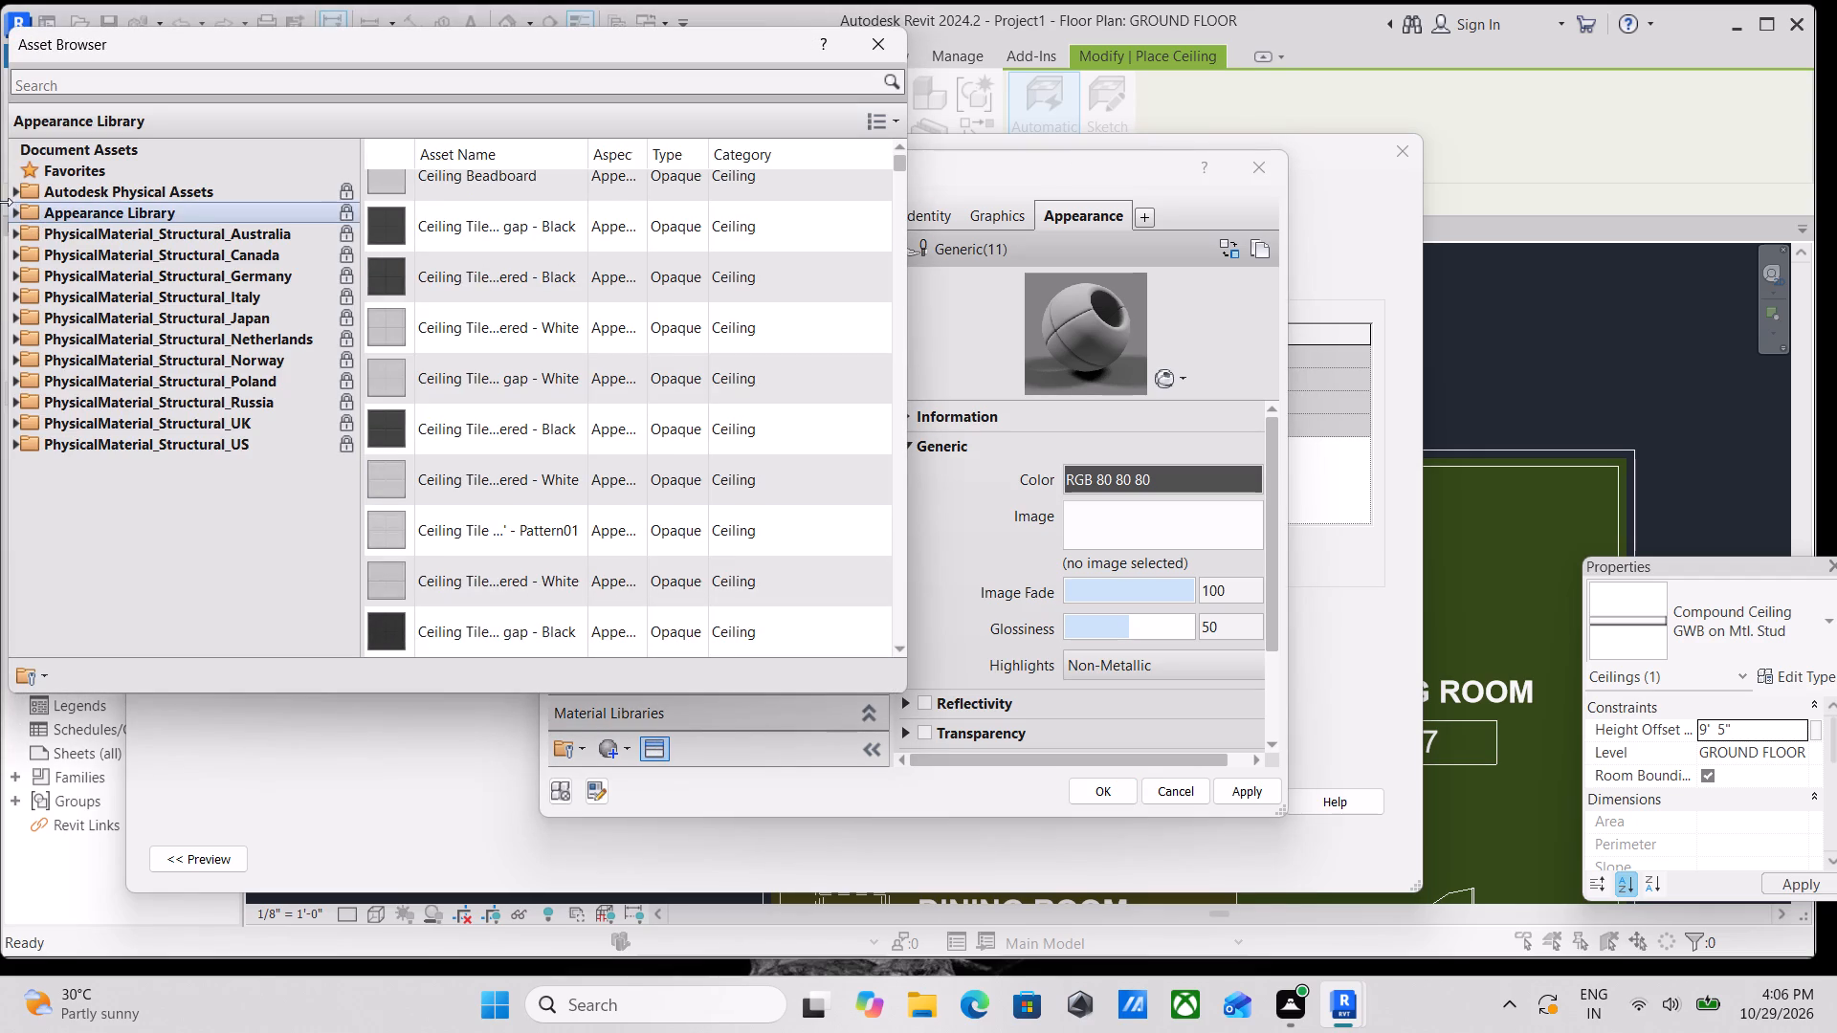
left_click(13, 215)
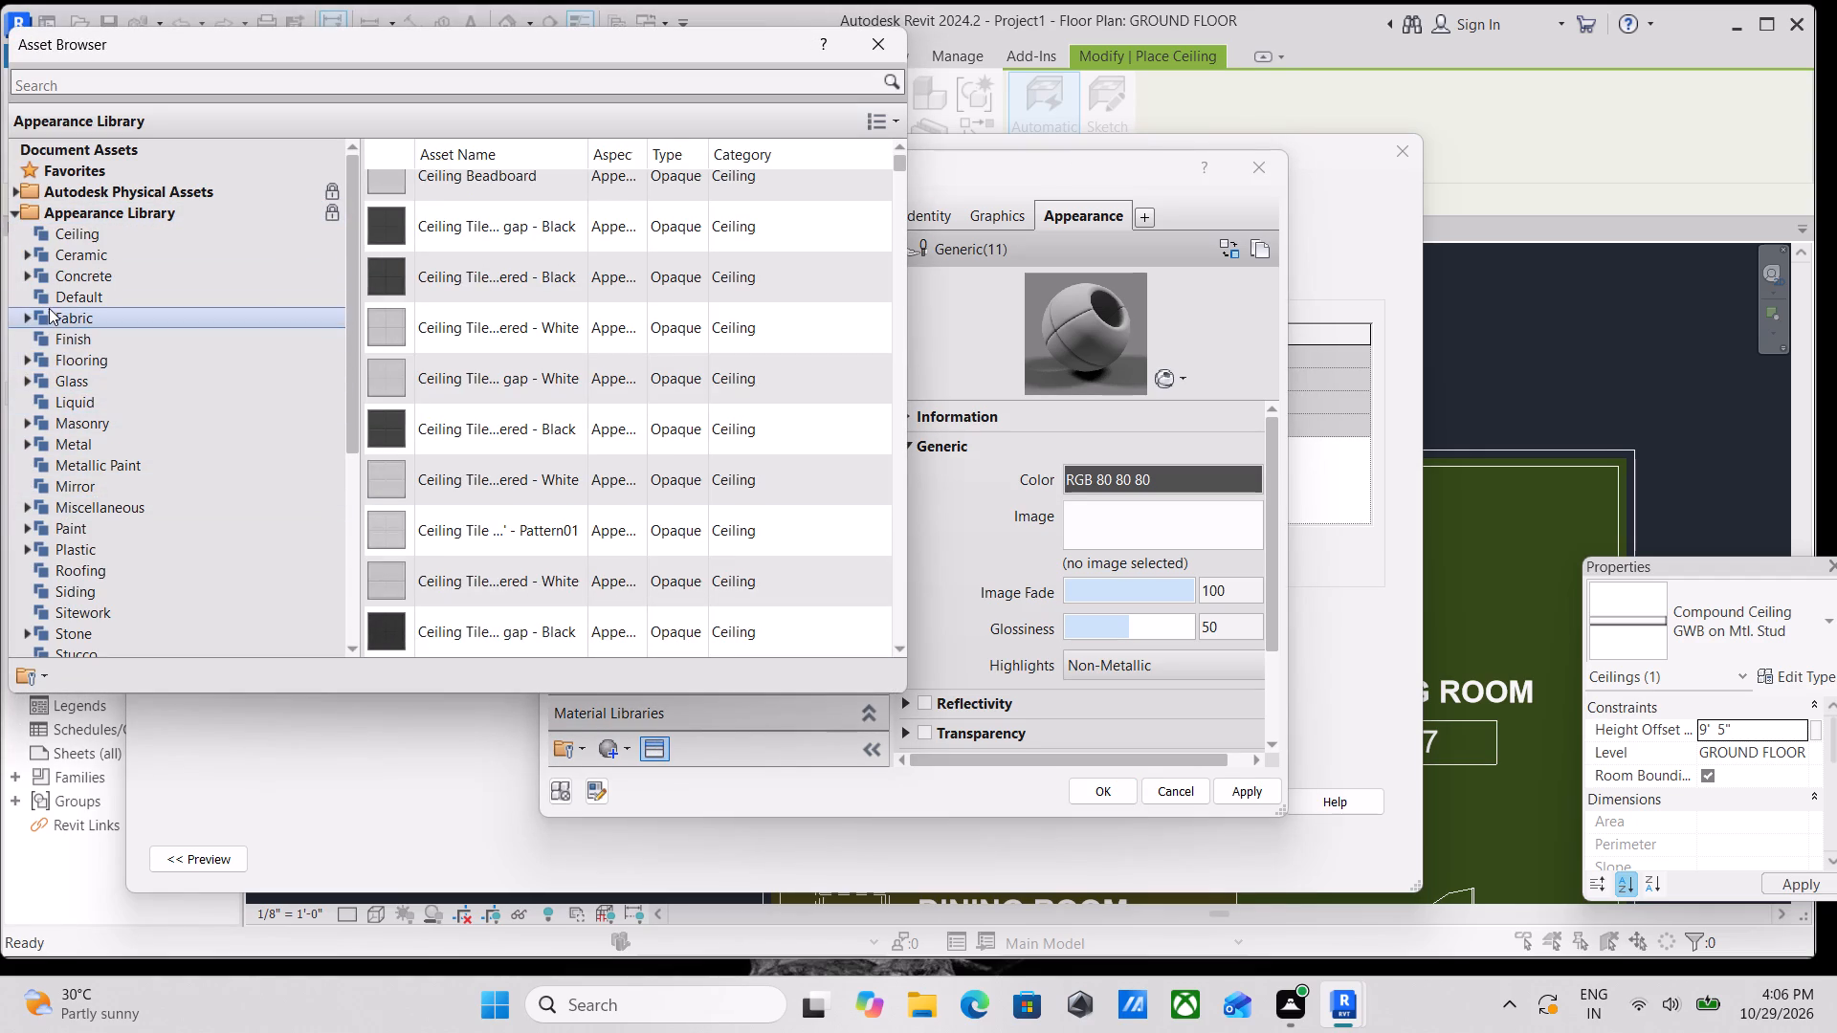
double_click(41, 334)
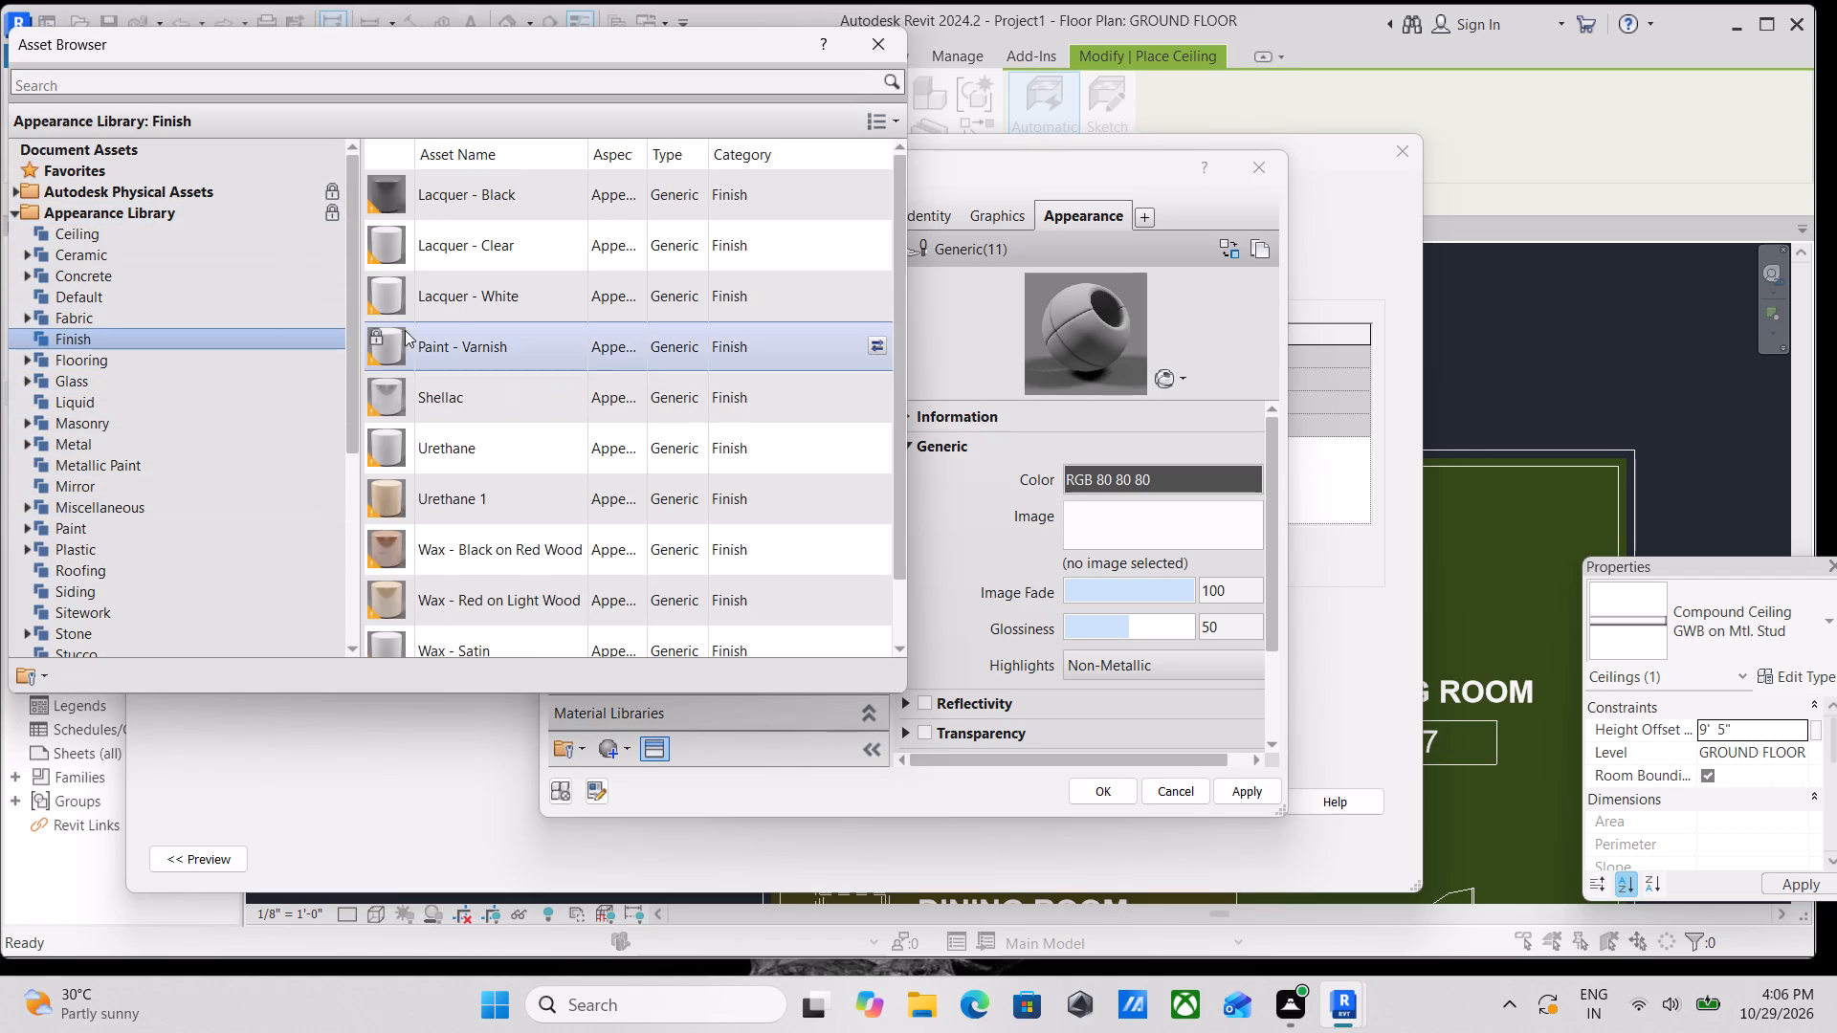
double_click(489, 286)
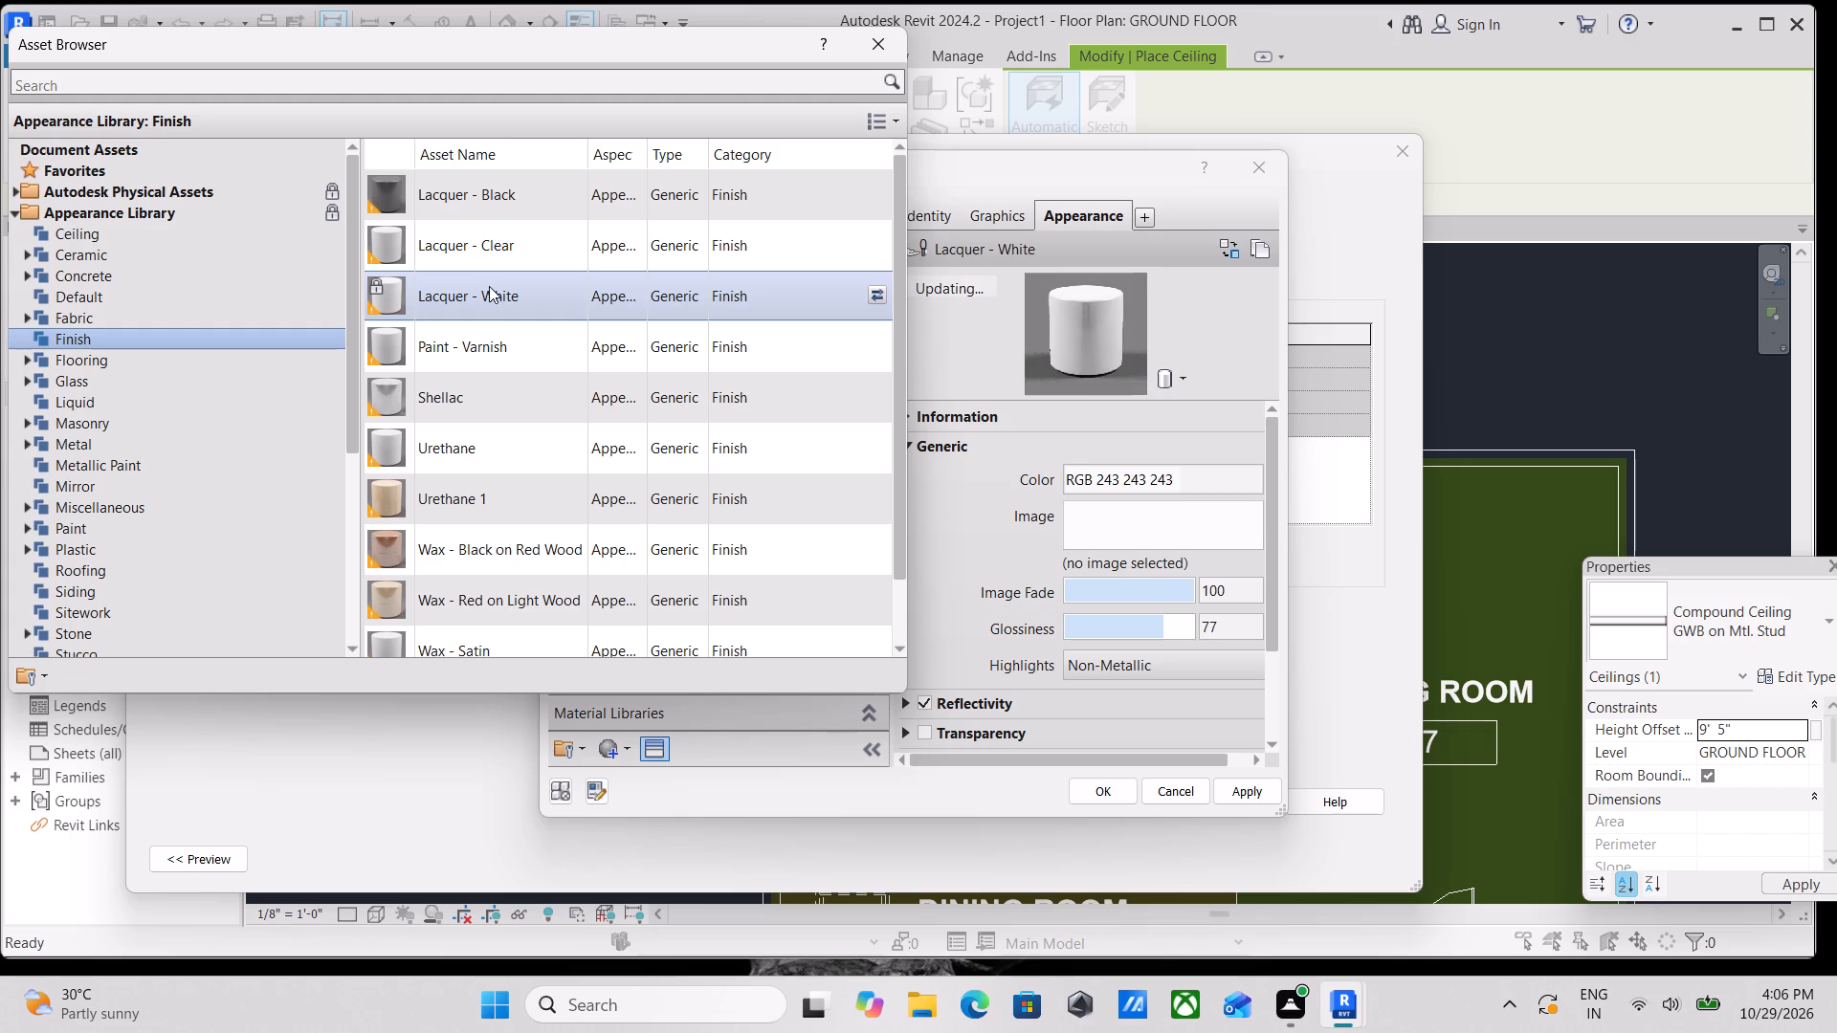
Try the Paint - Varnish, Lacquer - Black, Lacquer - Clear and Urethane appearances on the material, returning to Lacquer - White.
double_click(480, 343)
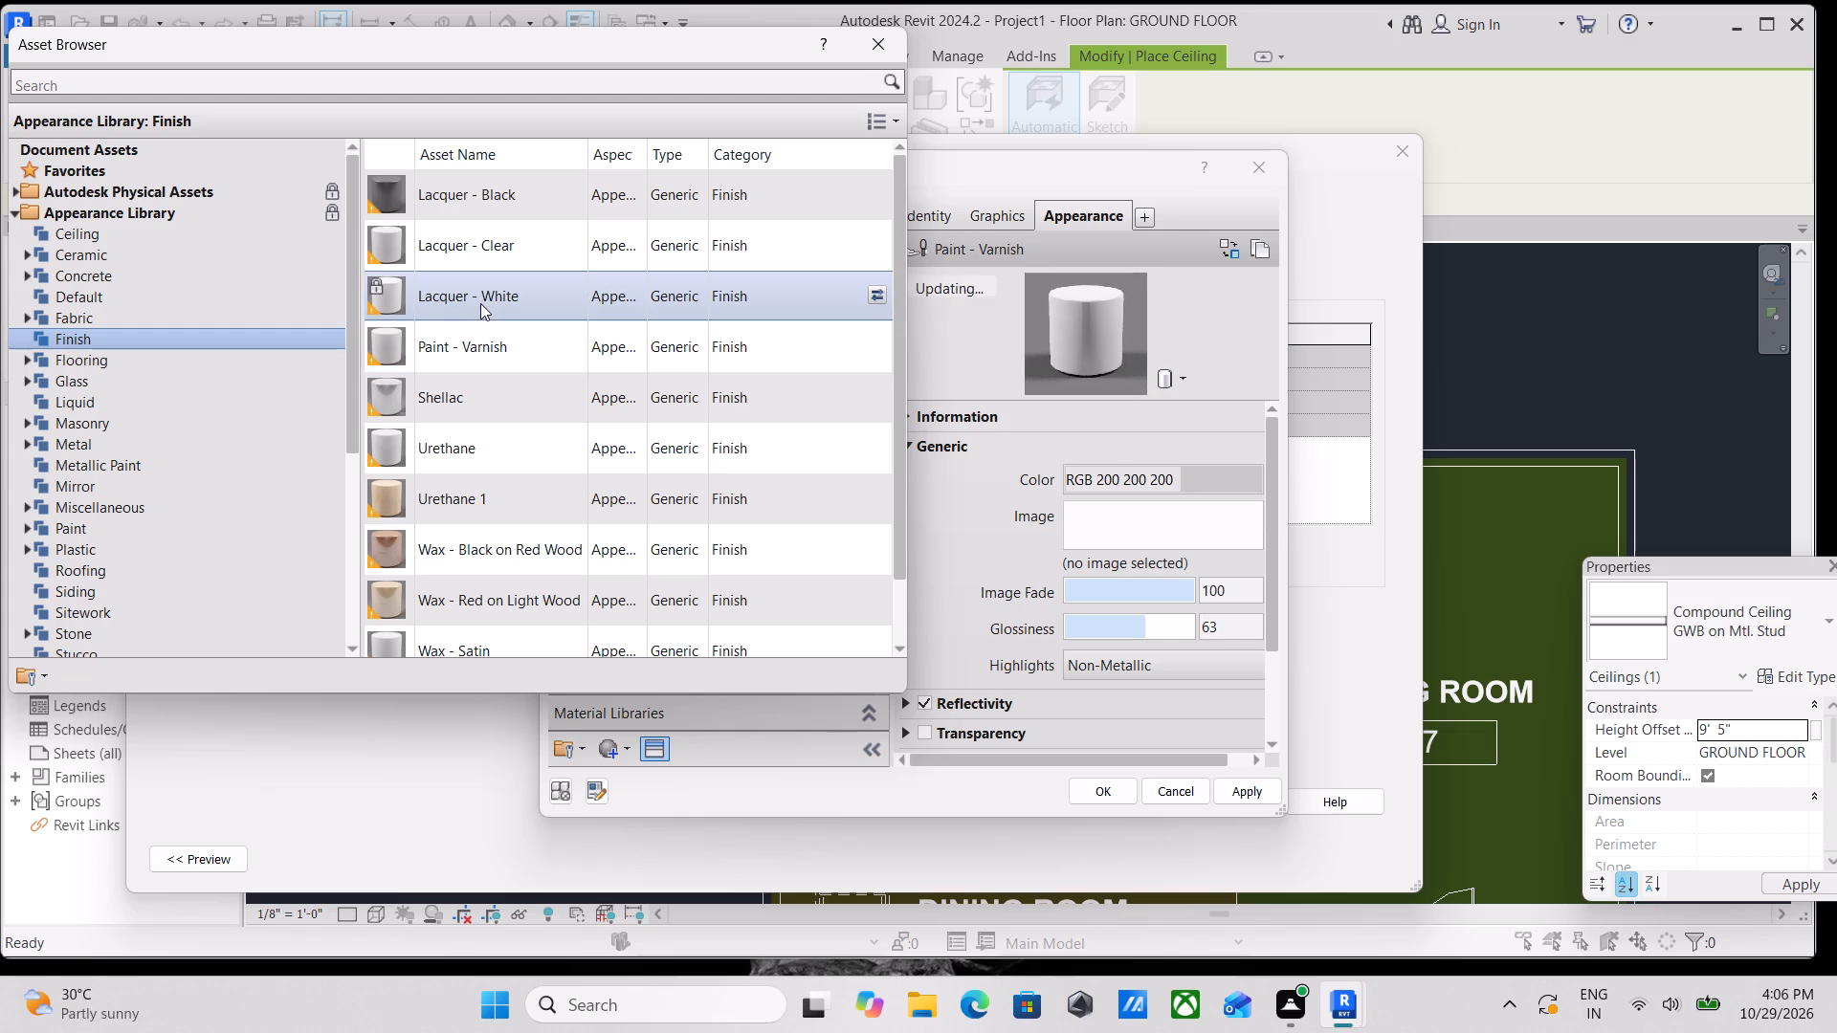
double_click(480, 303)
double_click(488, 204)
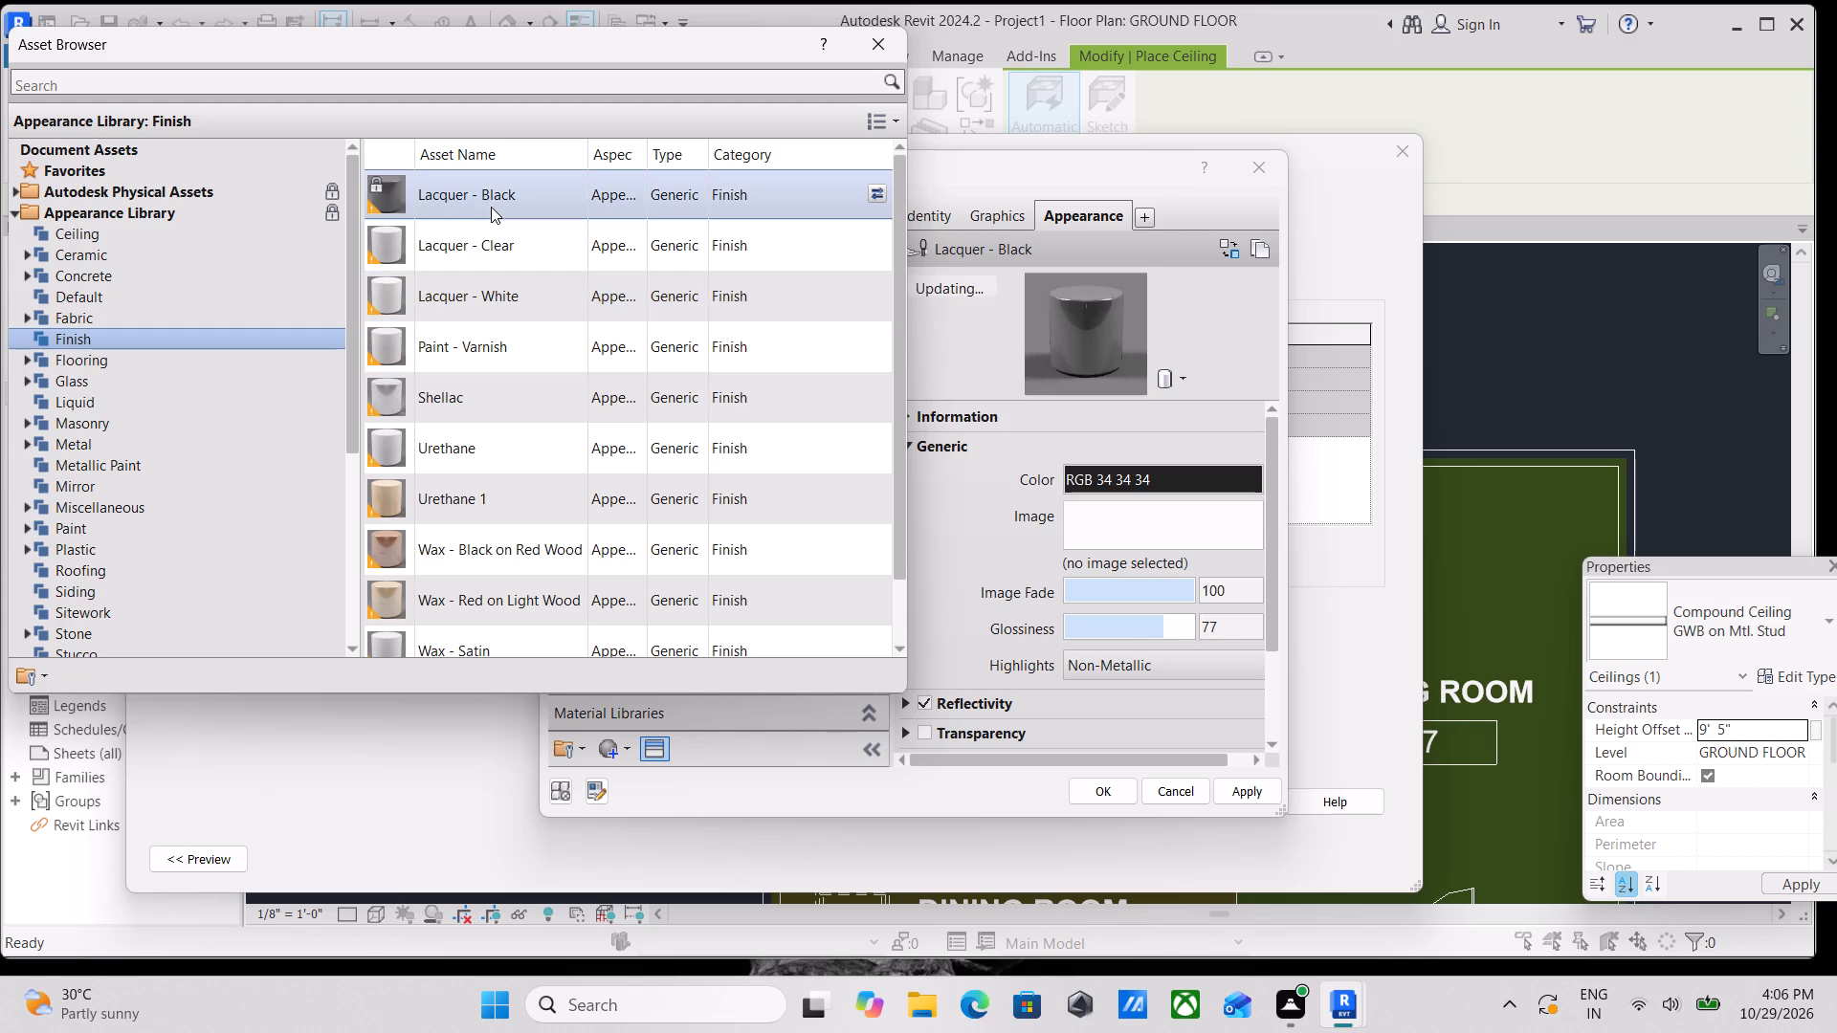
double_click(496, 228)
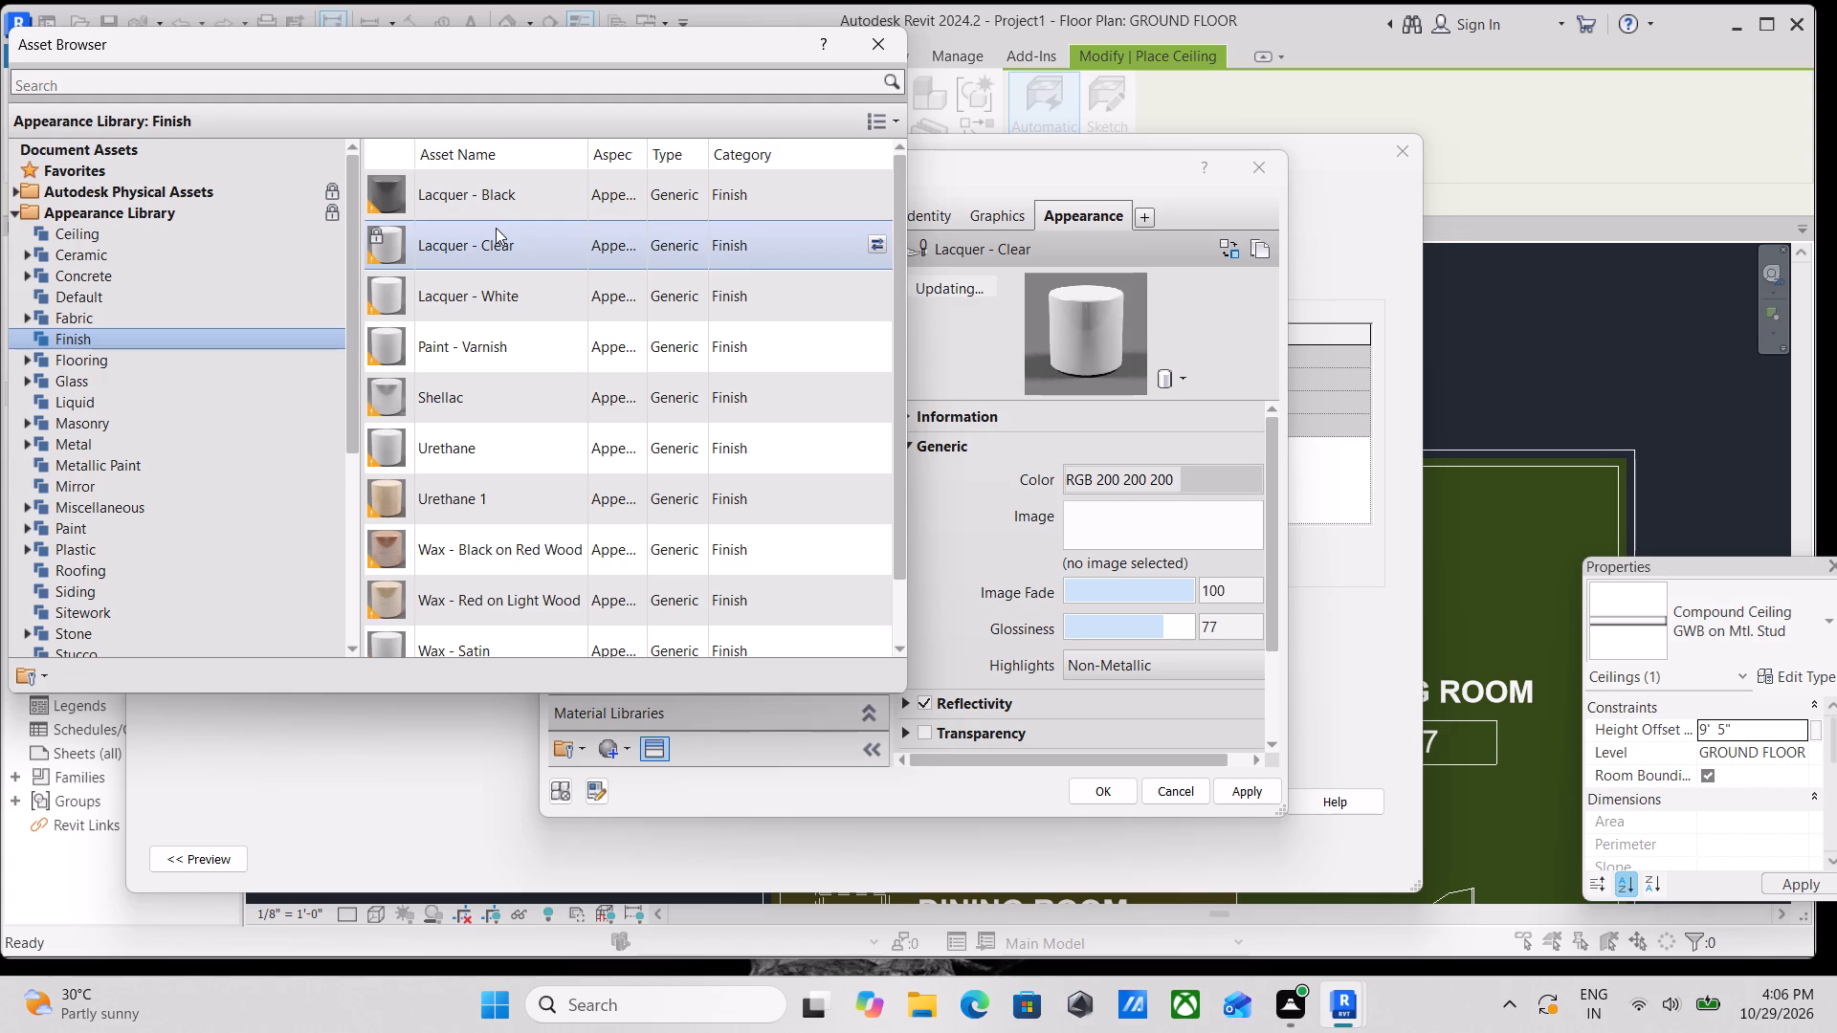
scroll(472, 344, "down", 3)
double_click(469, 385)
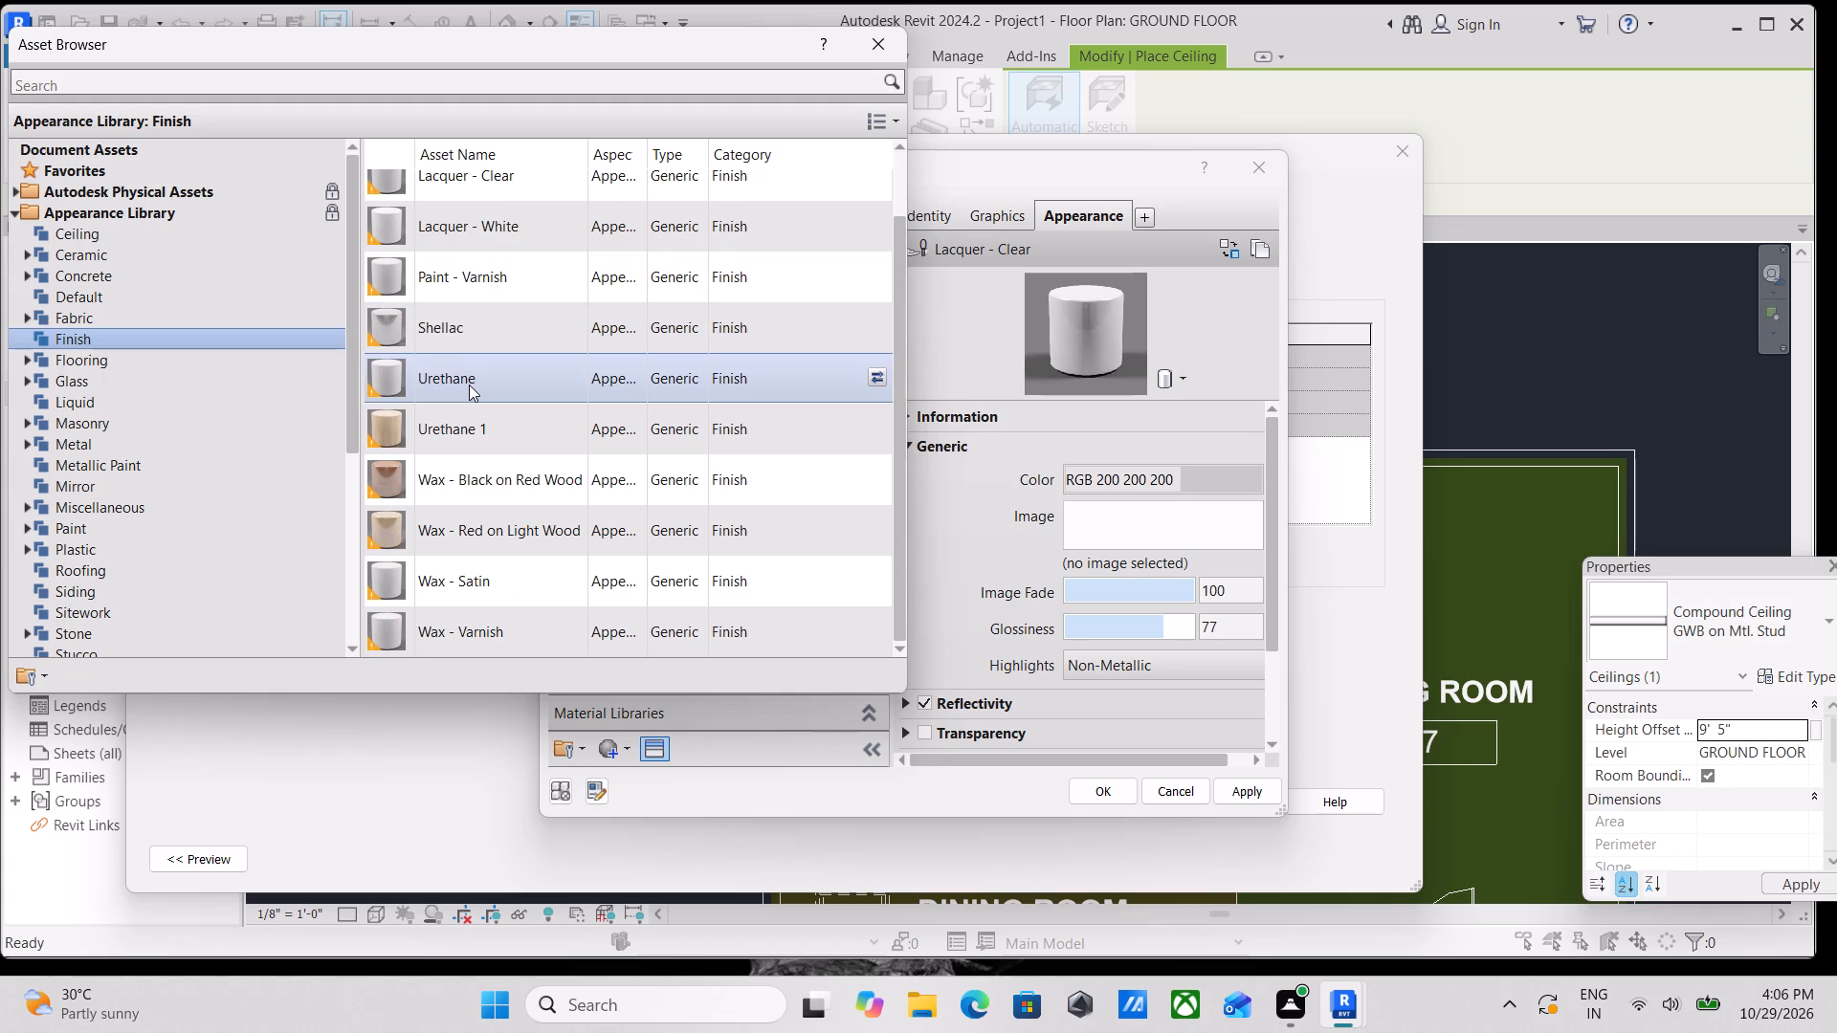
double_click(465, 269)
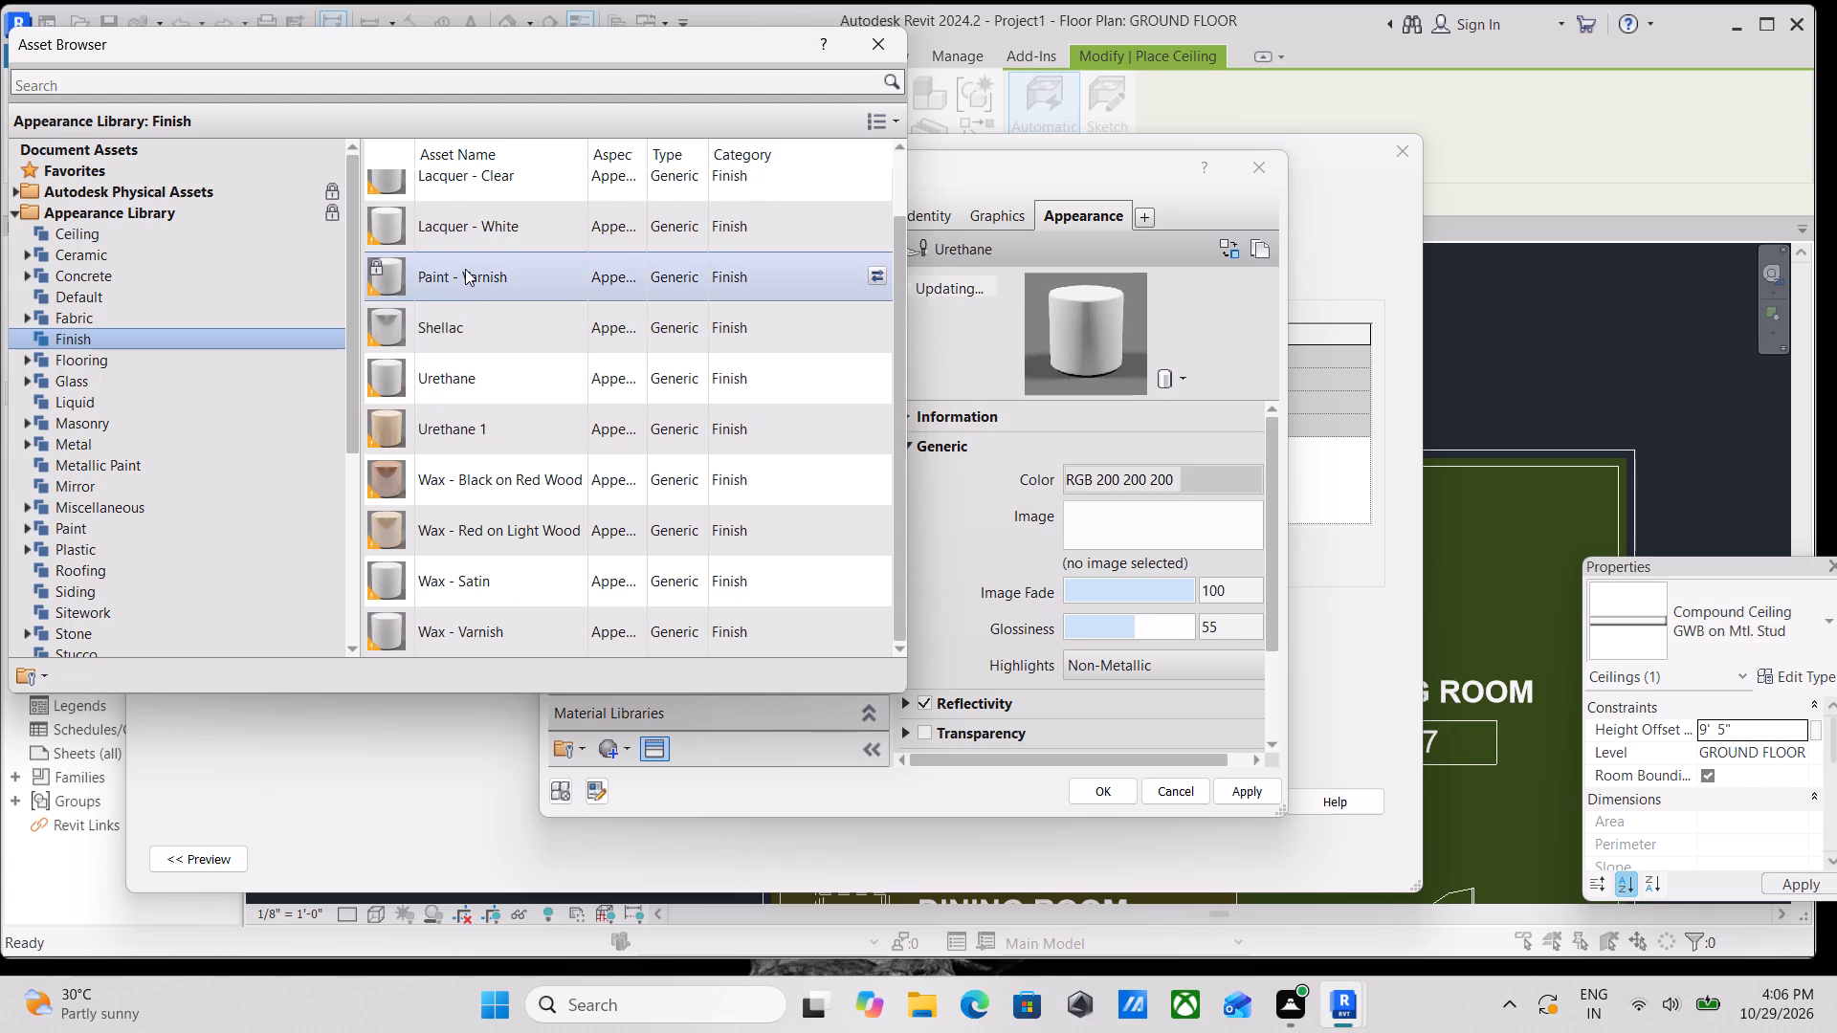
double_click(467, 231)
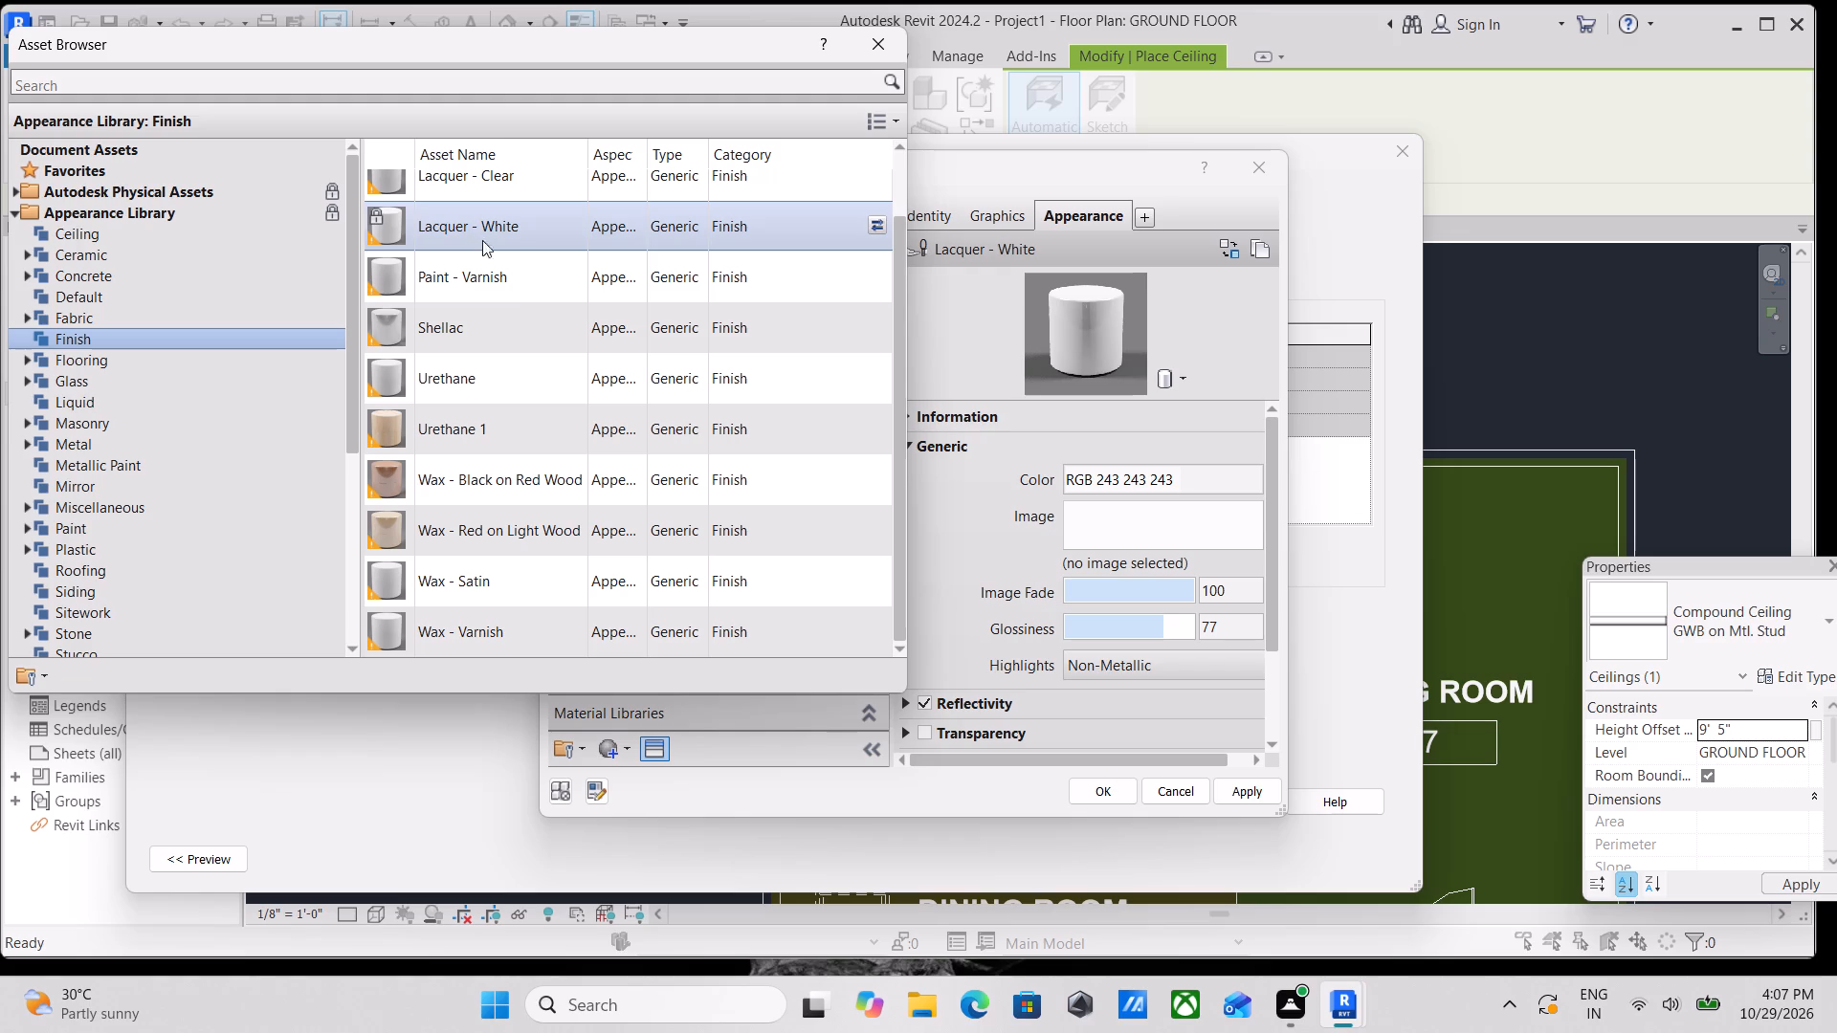
Assign the WHITE CEILING material to the Finish 2 [5] layer and accept the ceiling structure.
left_click(1273, 809)
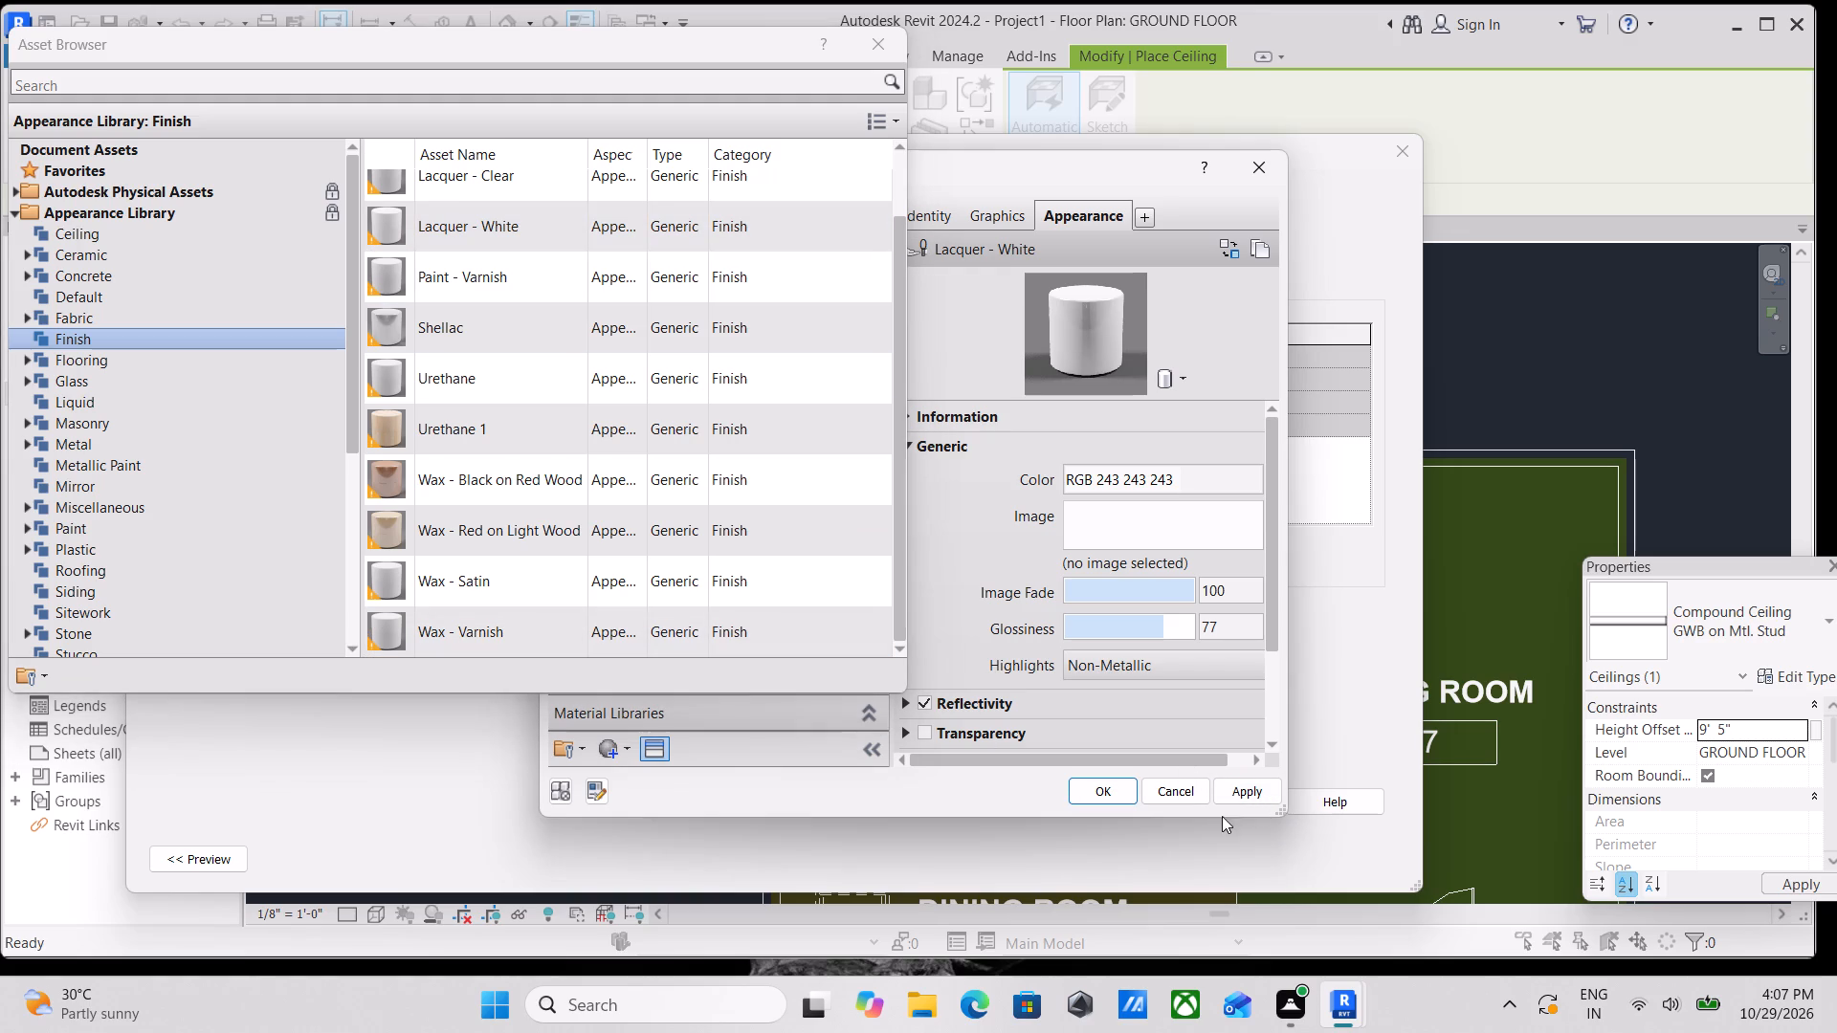
left_click(876, 42)
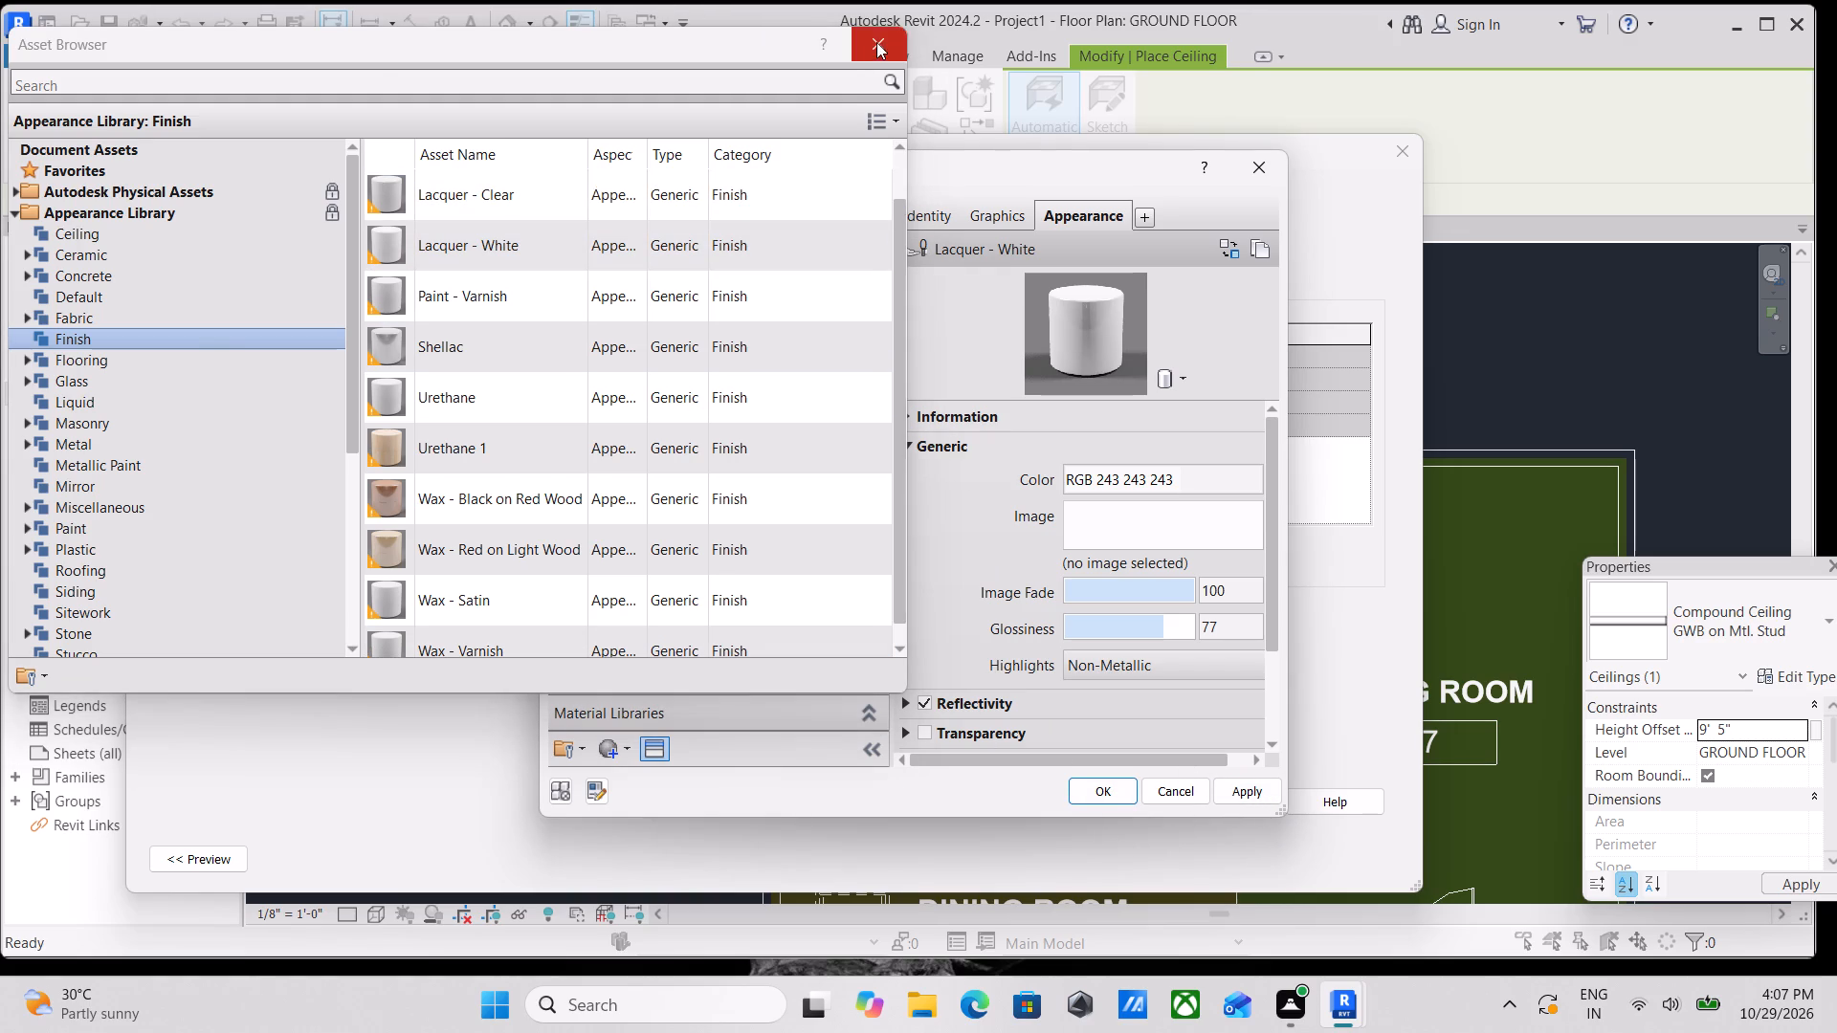
left_click(1247, 795)
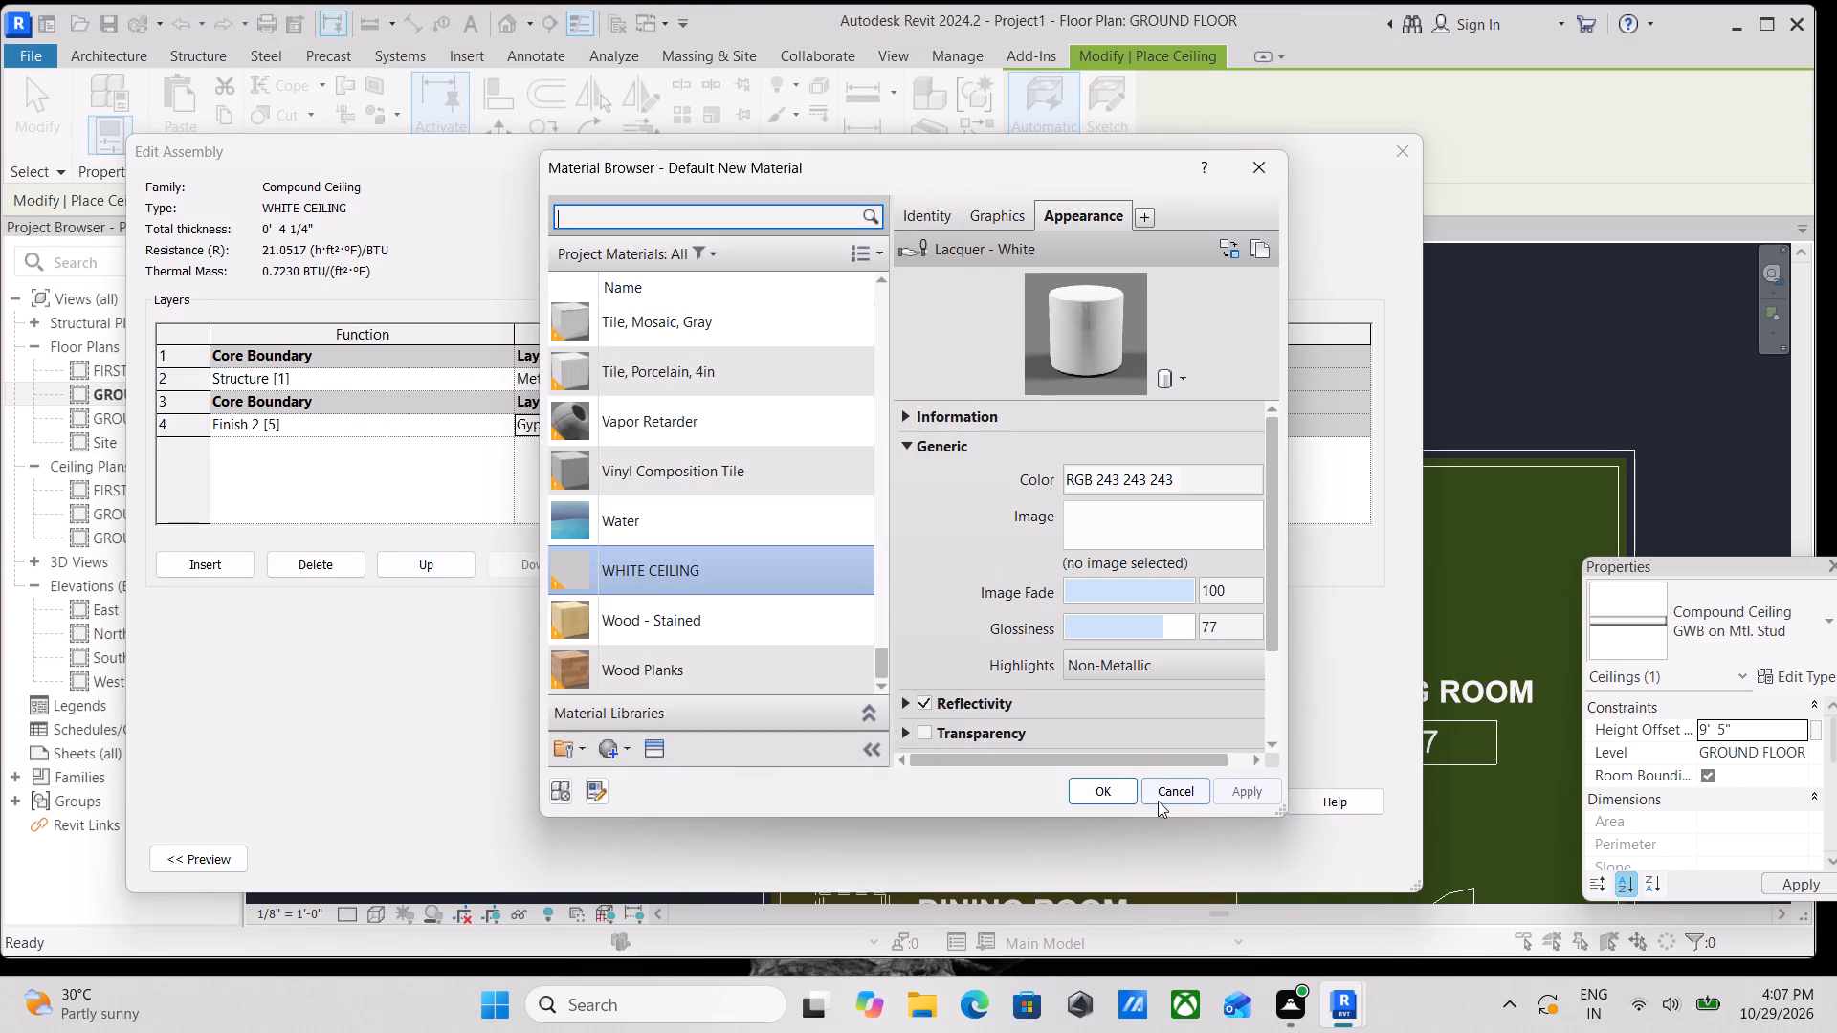
left_click(1128, 793)
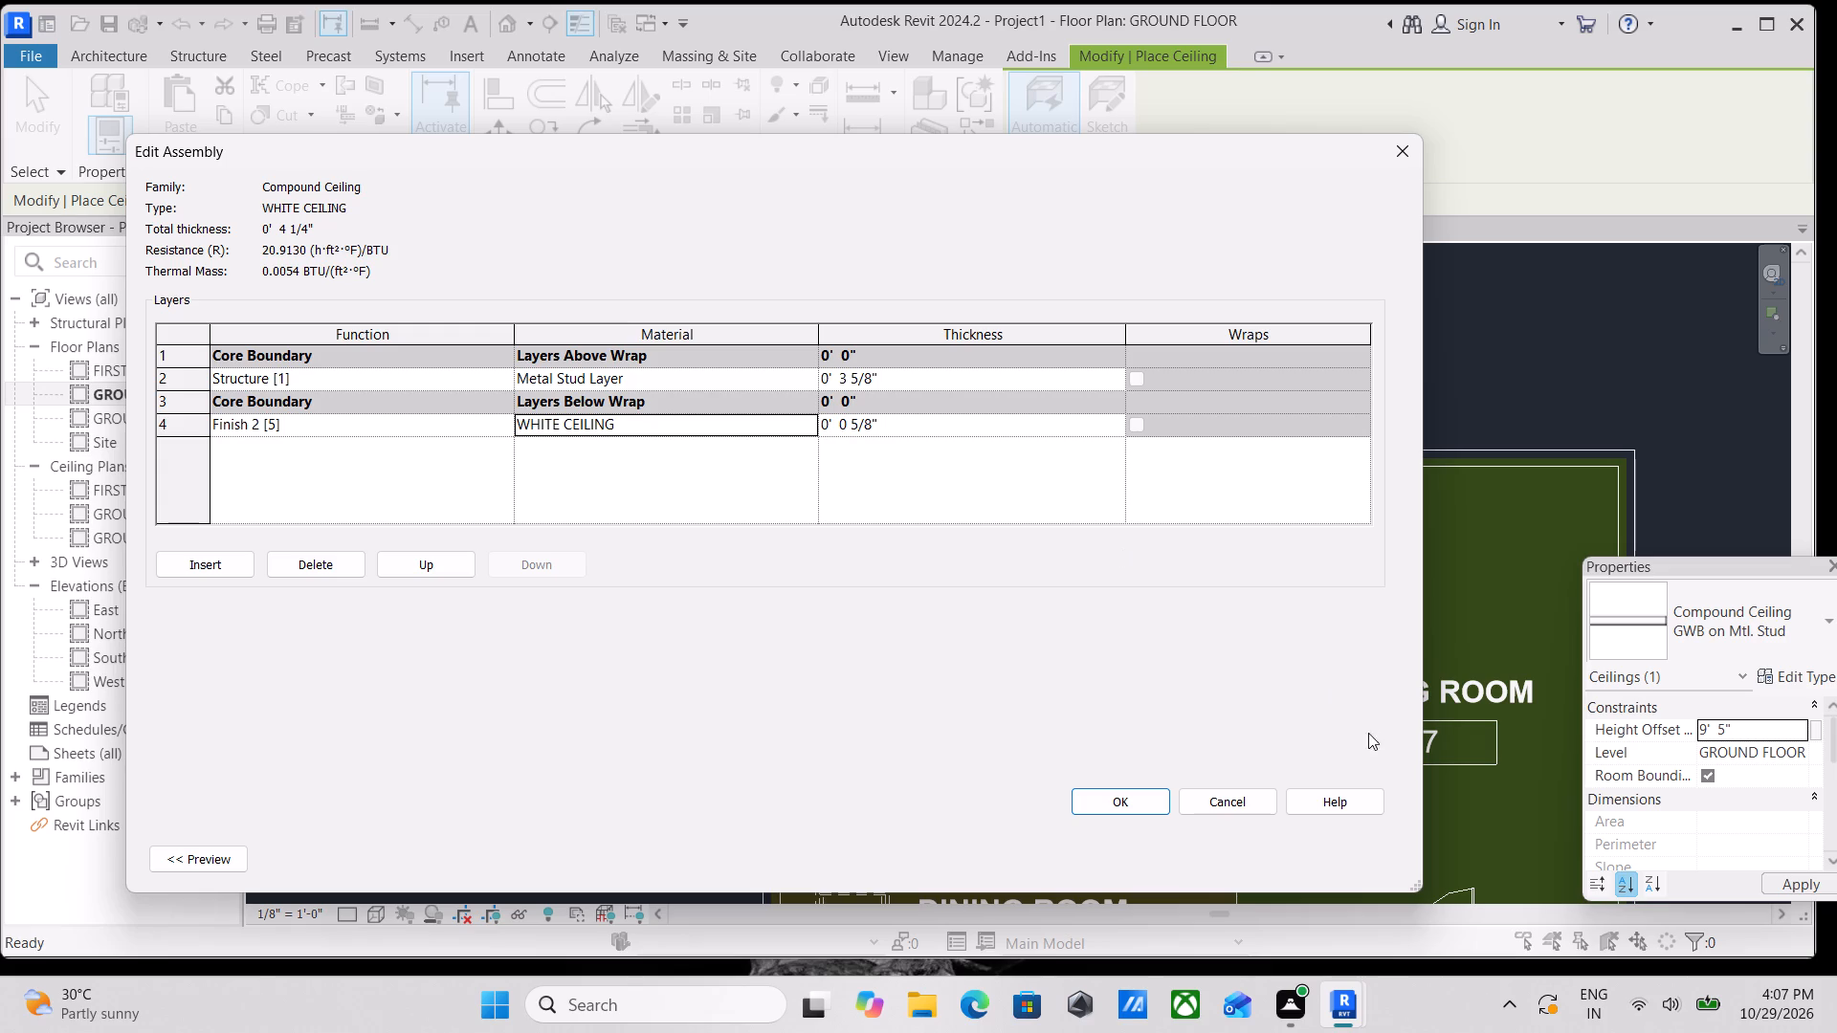
left_click(1128, 798)
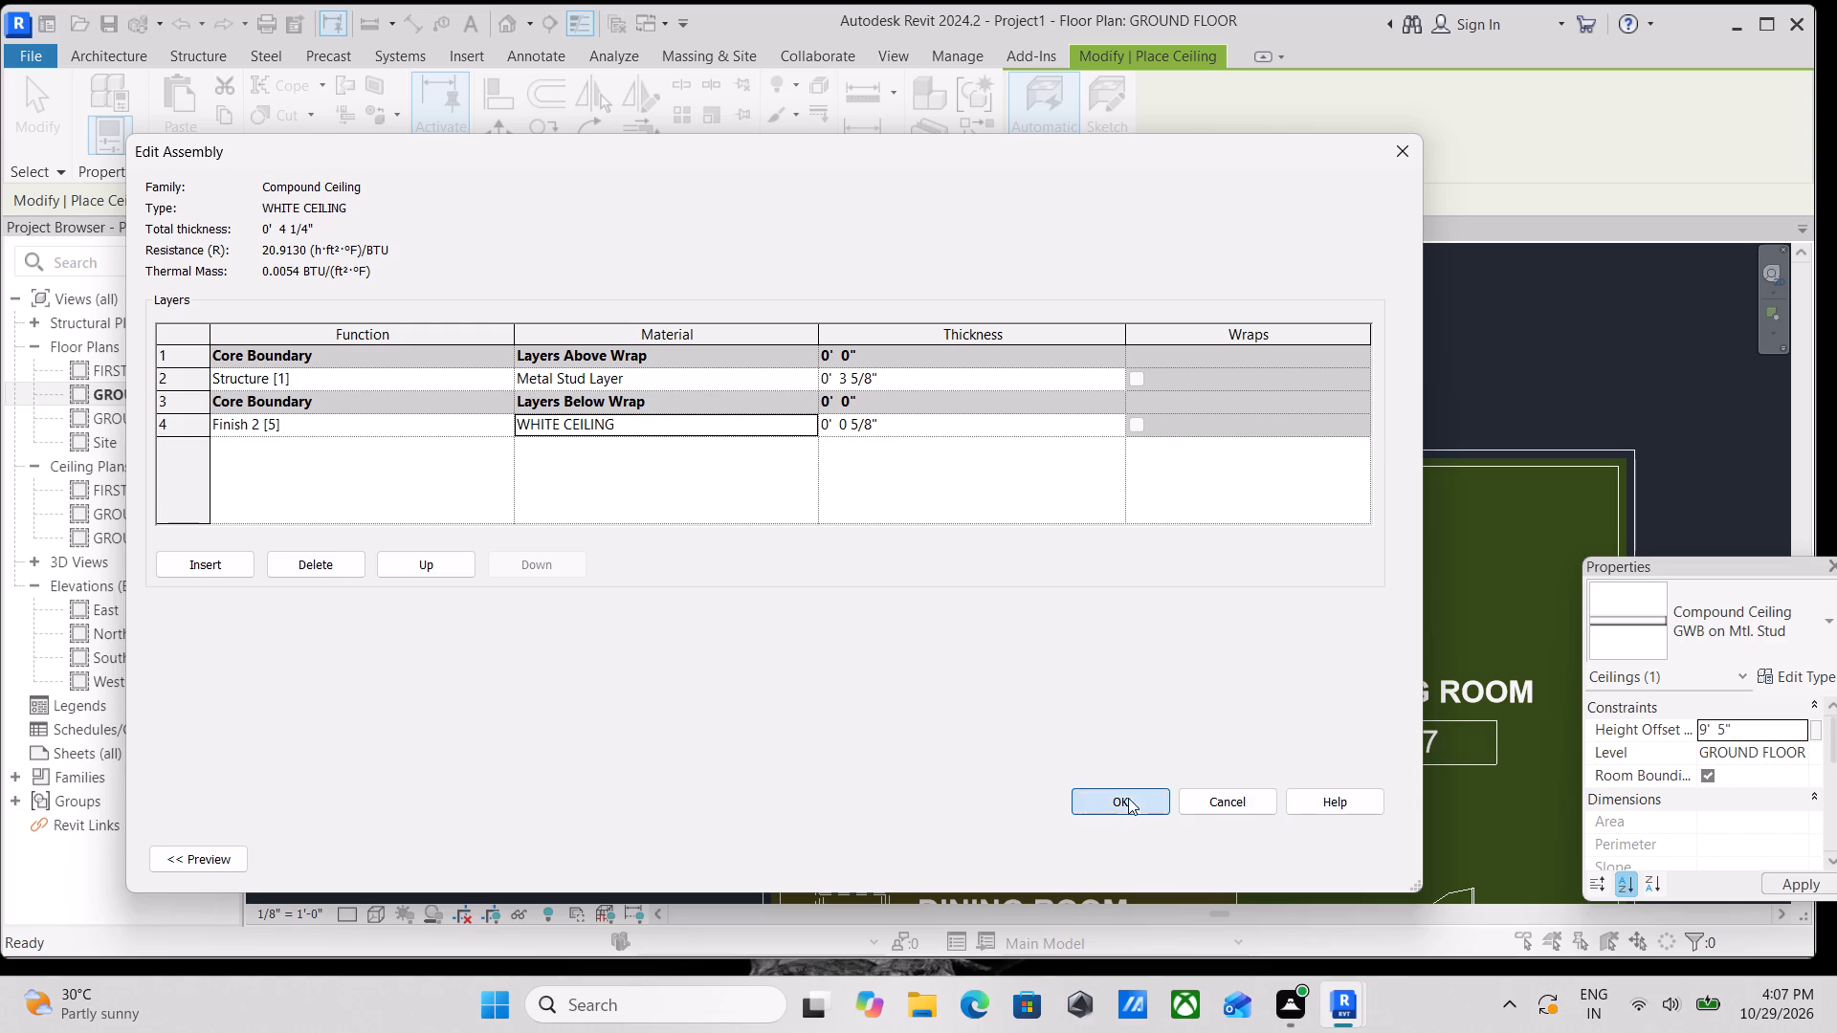
Show the section preview of the WHITE CEILING type and examine its layers alongside the reopened structure.
left_click(194, 862)
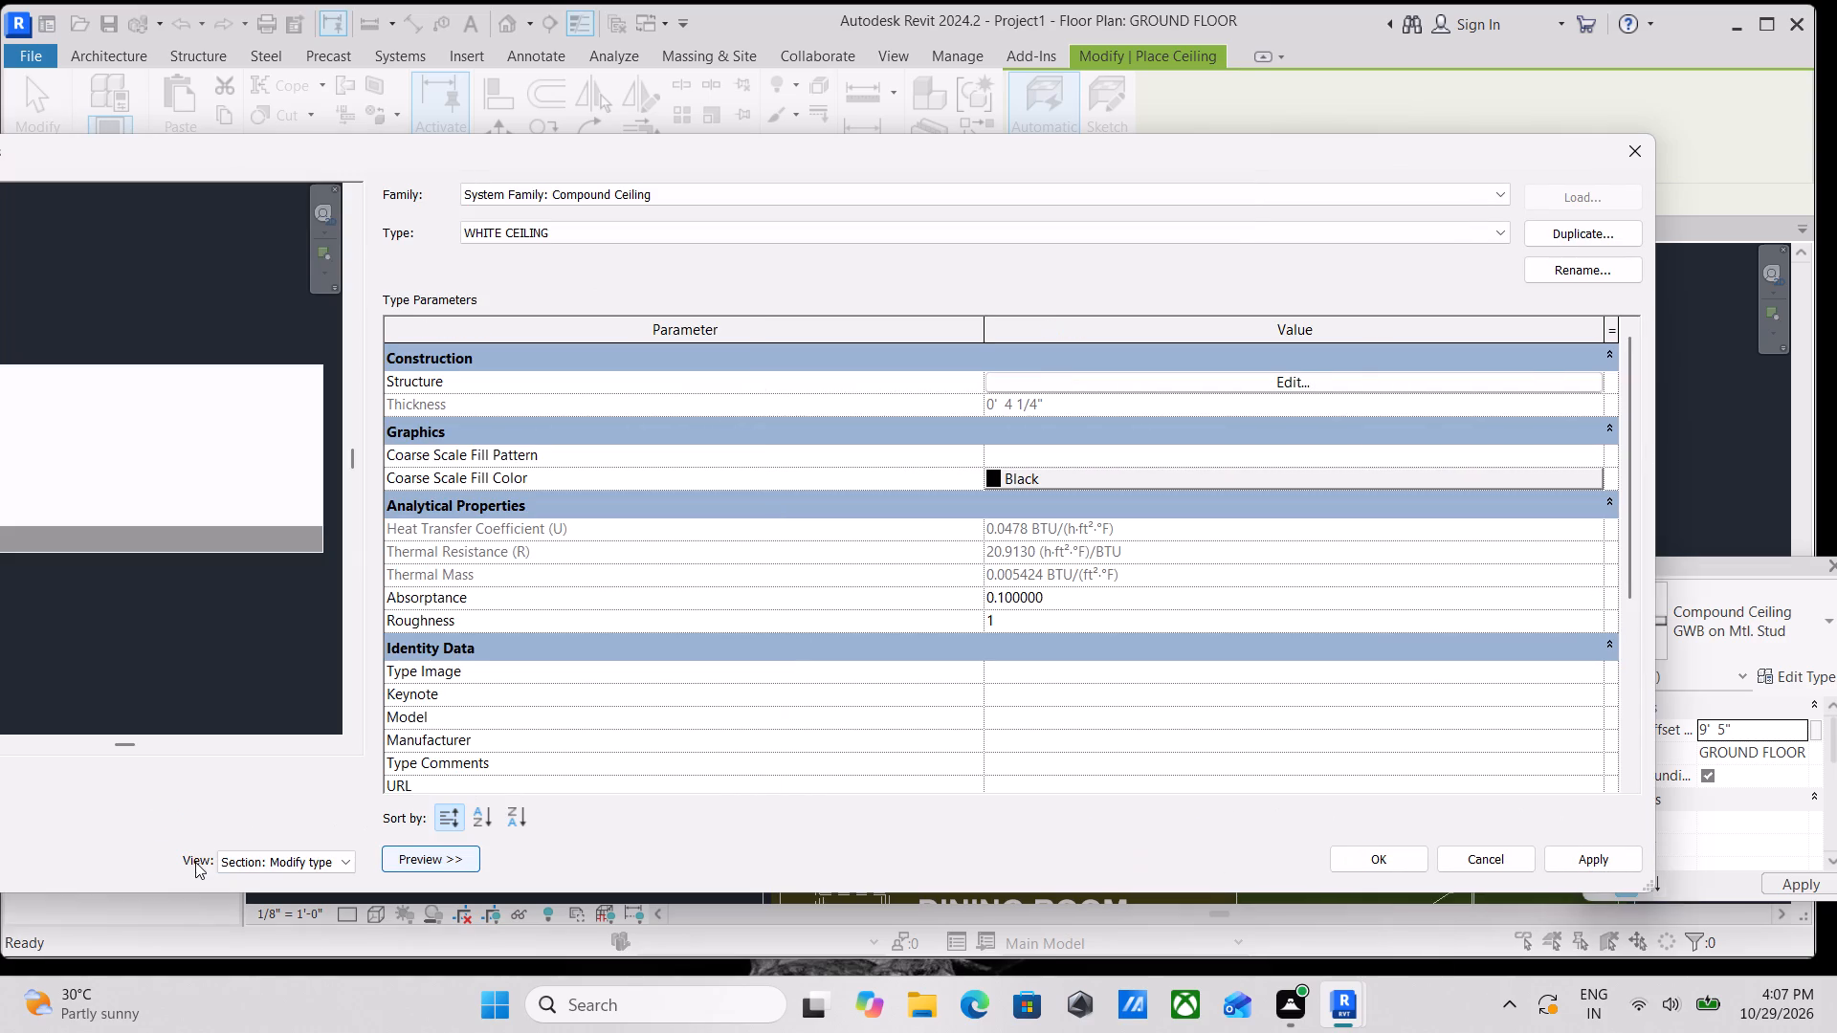
scroll(281, 450, "down", 1)
scroll(972, 505, "up", 2)
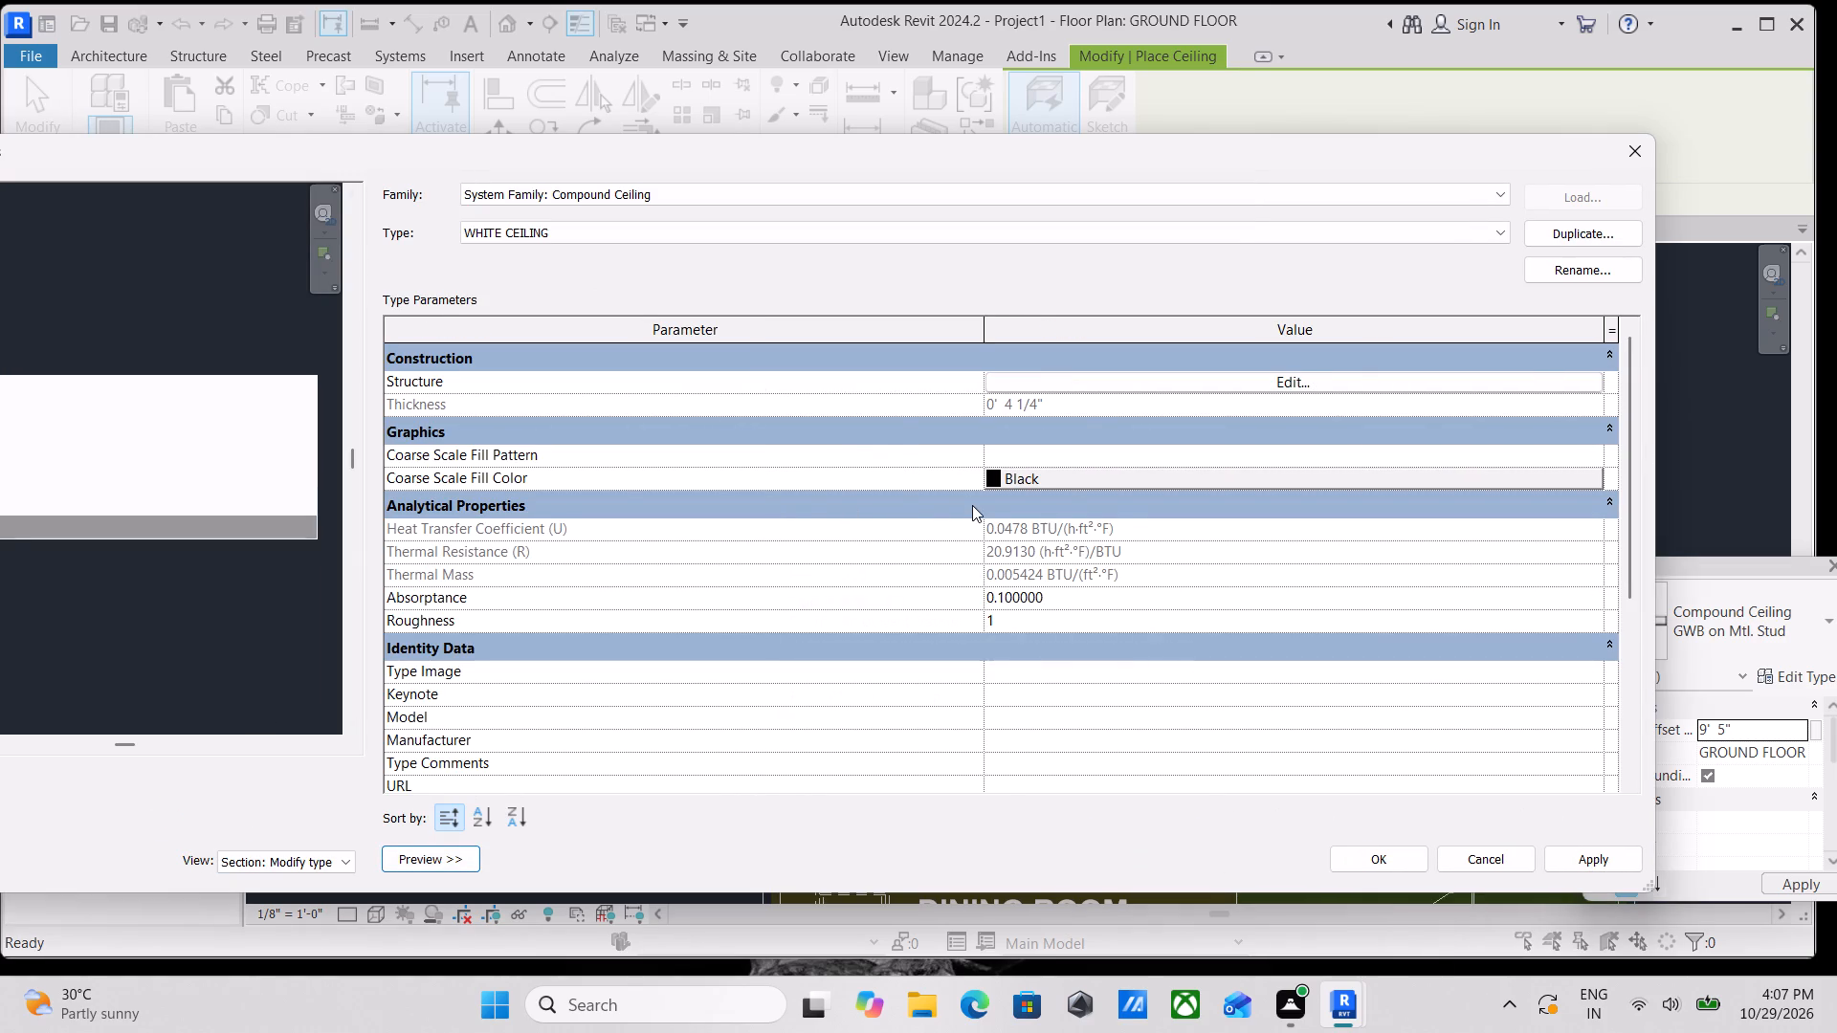
scroll(972, 507, "down", 1)
scroll(972, 507, "up", 1)
left_click(1302, 388)
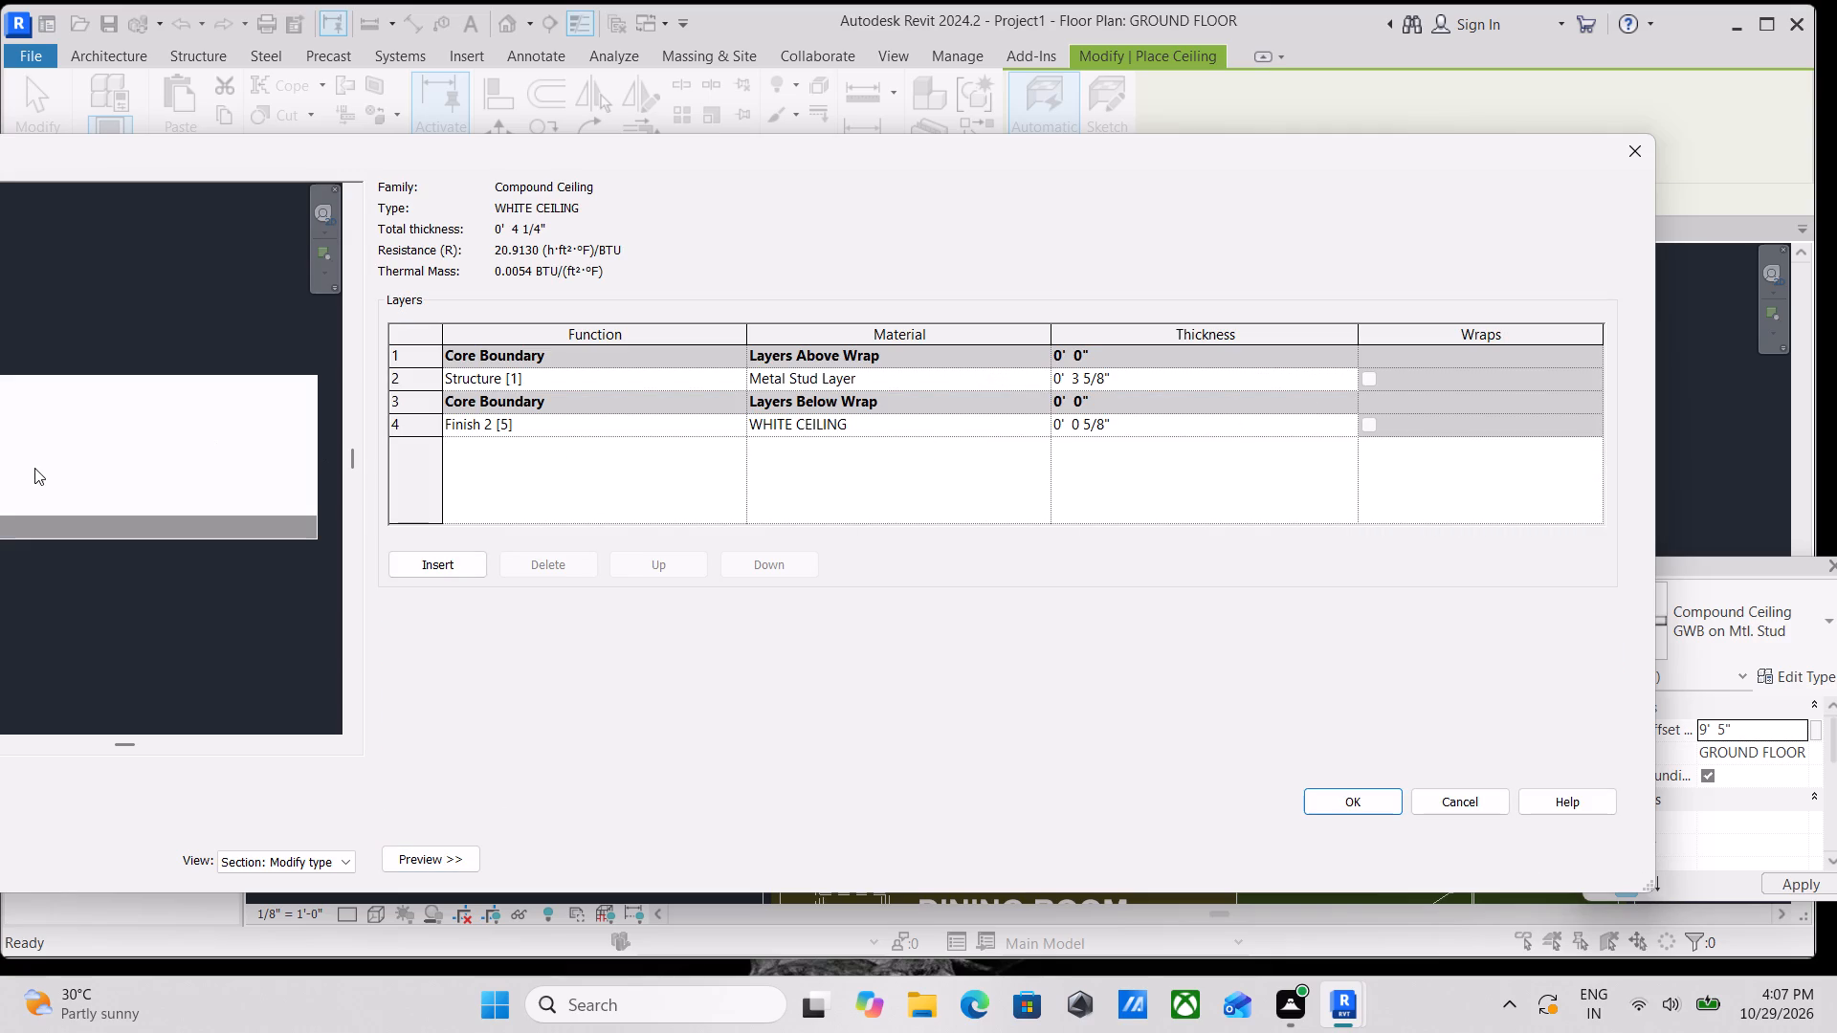
scroll(34, 468, "down", 1)
middle_click_drag(128, 481, 221, 415)
middle_click_drag(220, 422, 161, 438)
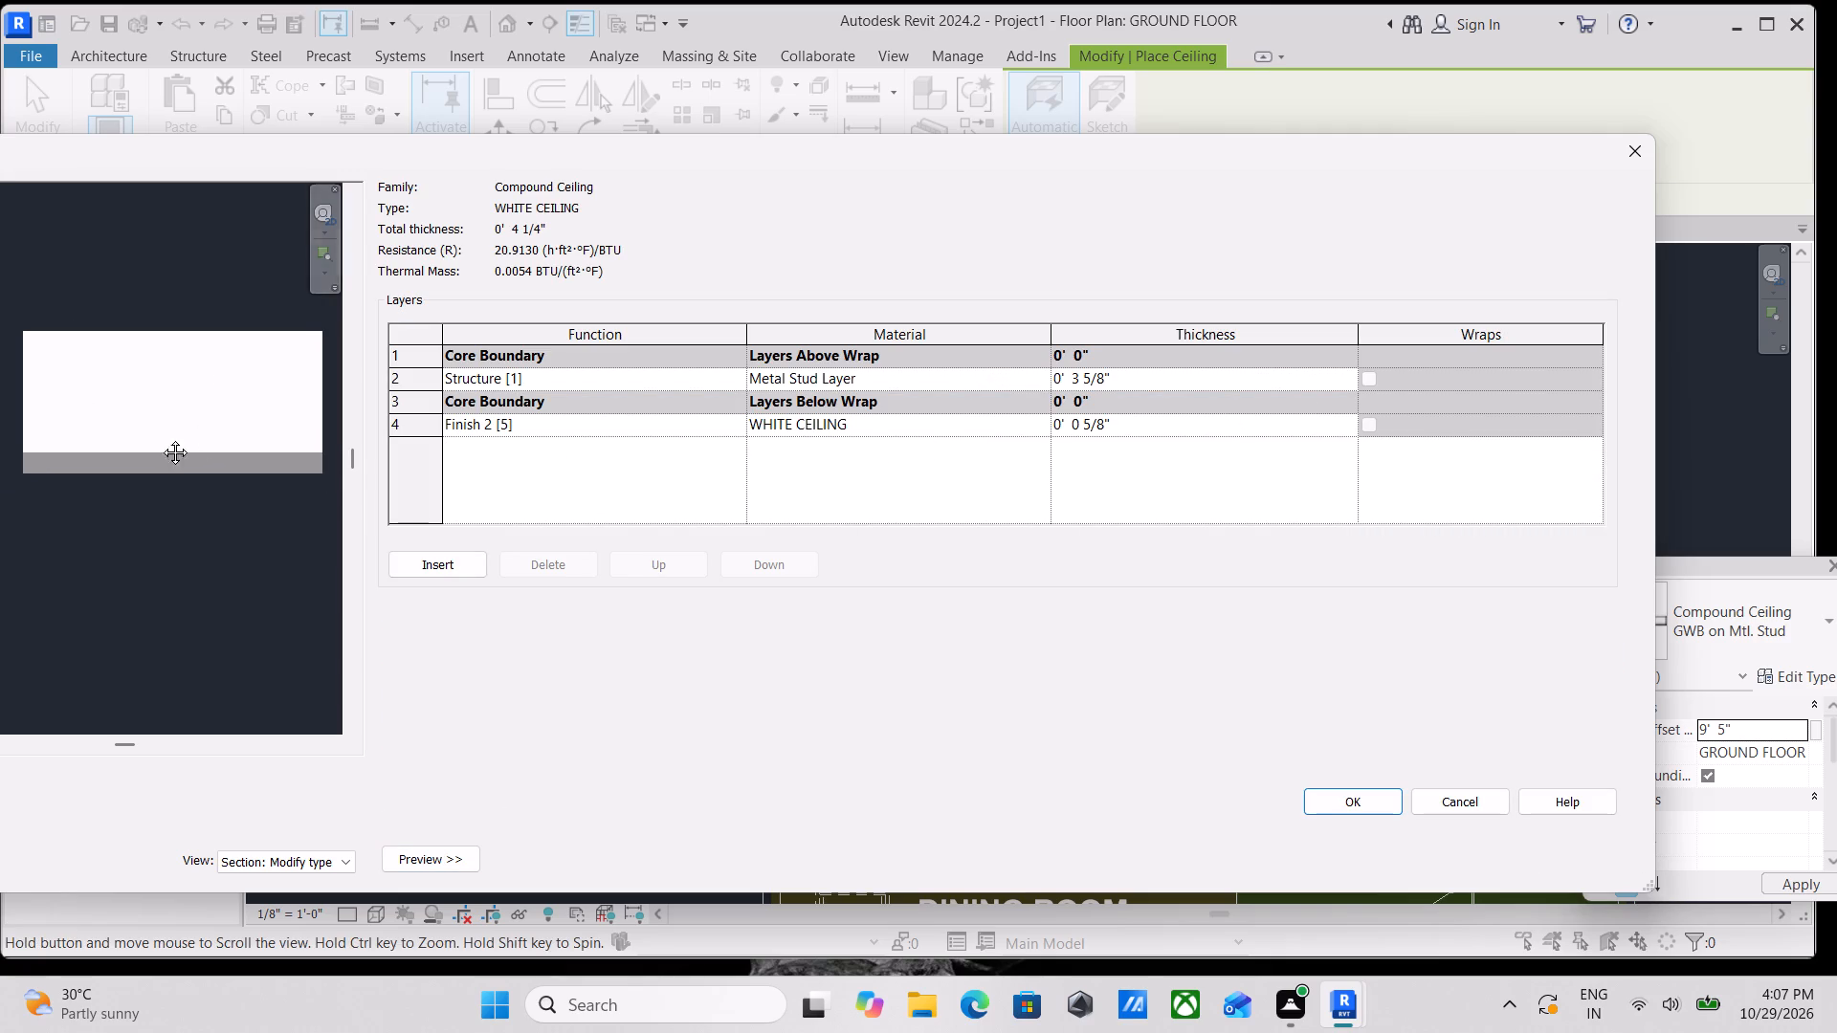
Examine the layers of the WHITE CEILING type up close in the section preview and close its structure.
middle_click_drag(161, 438, 156, 440)
scroll(166, 449, "up", 2)
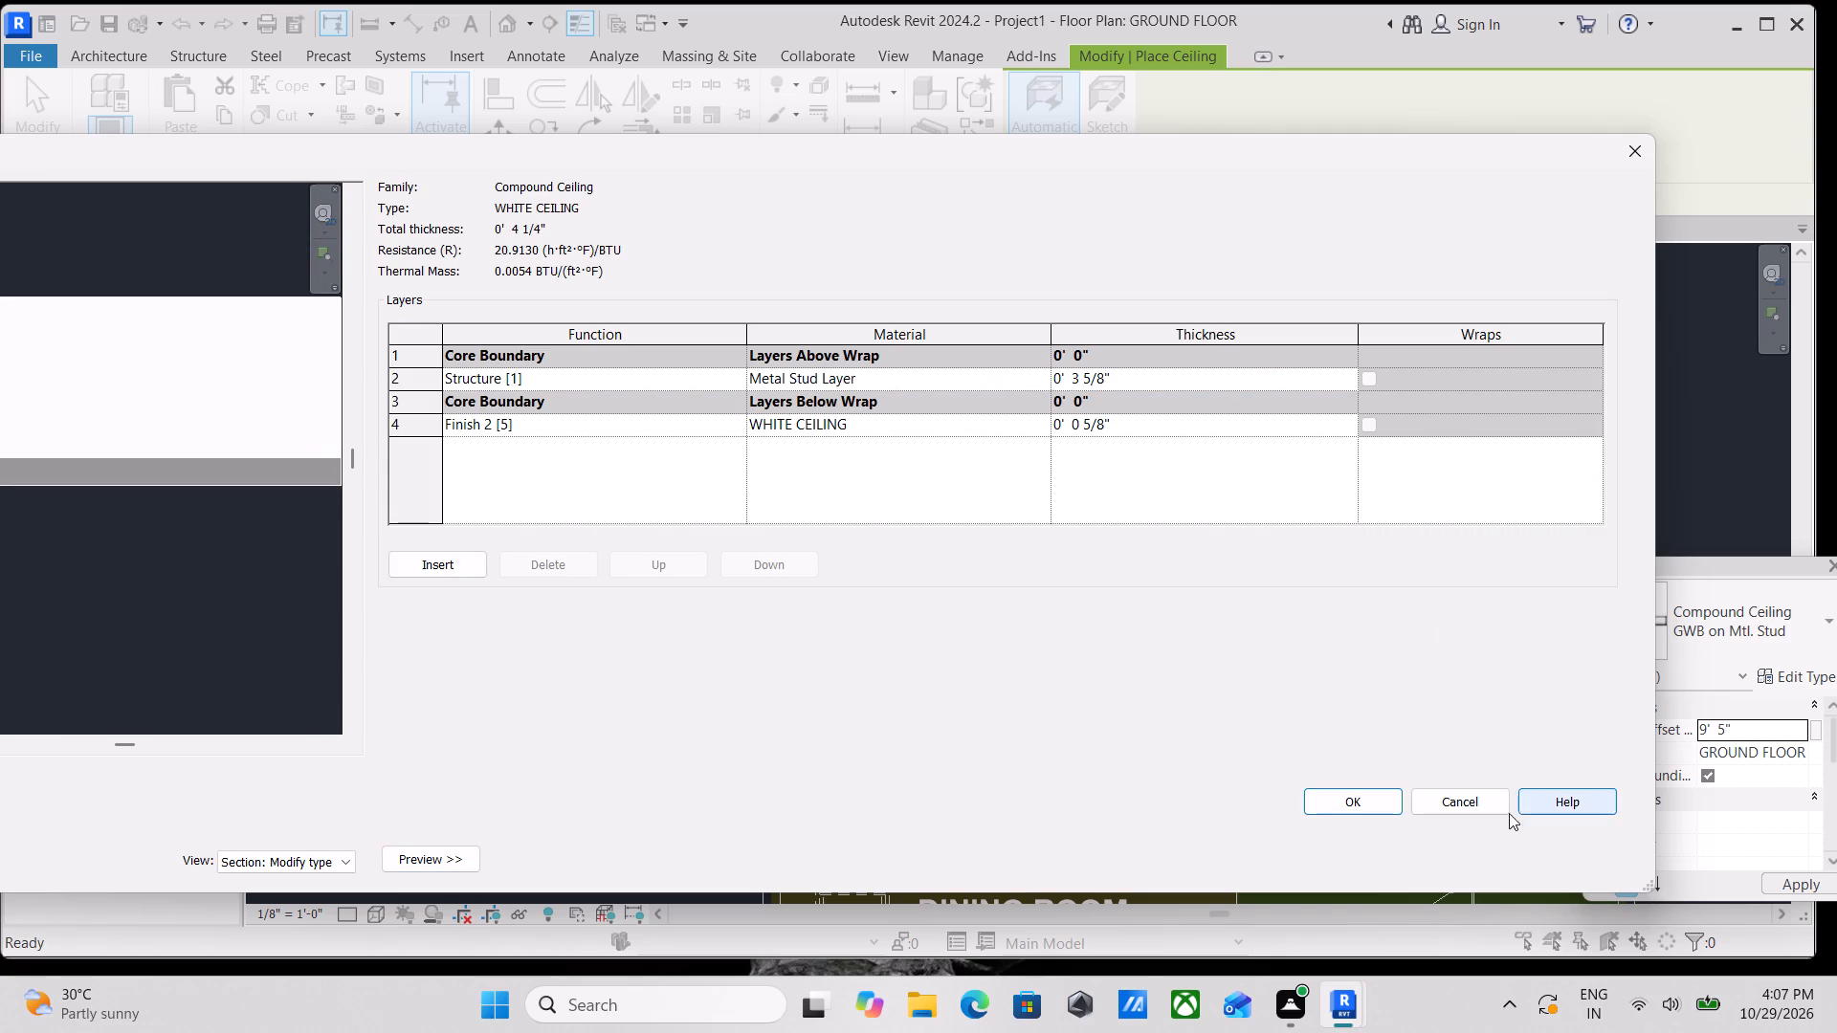
left_click(1339, 793)
left_click(1619, 854)
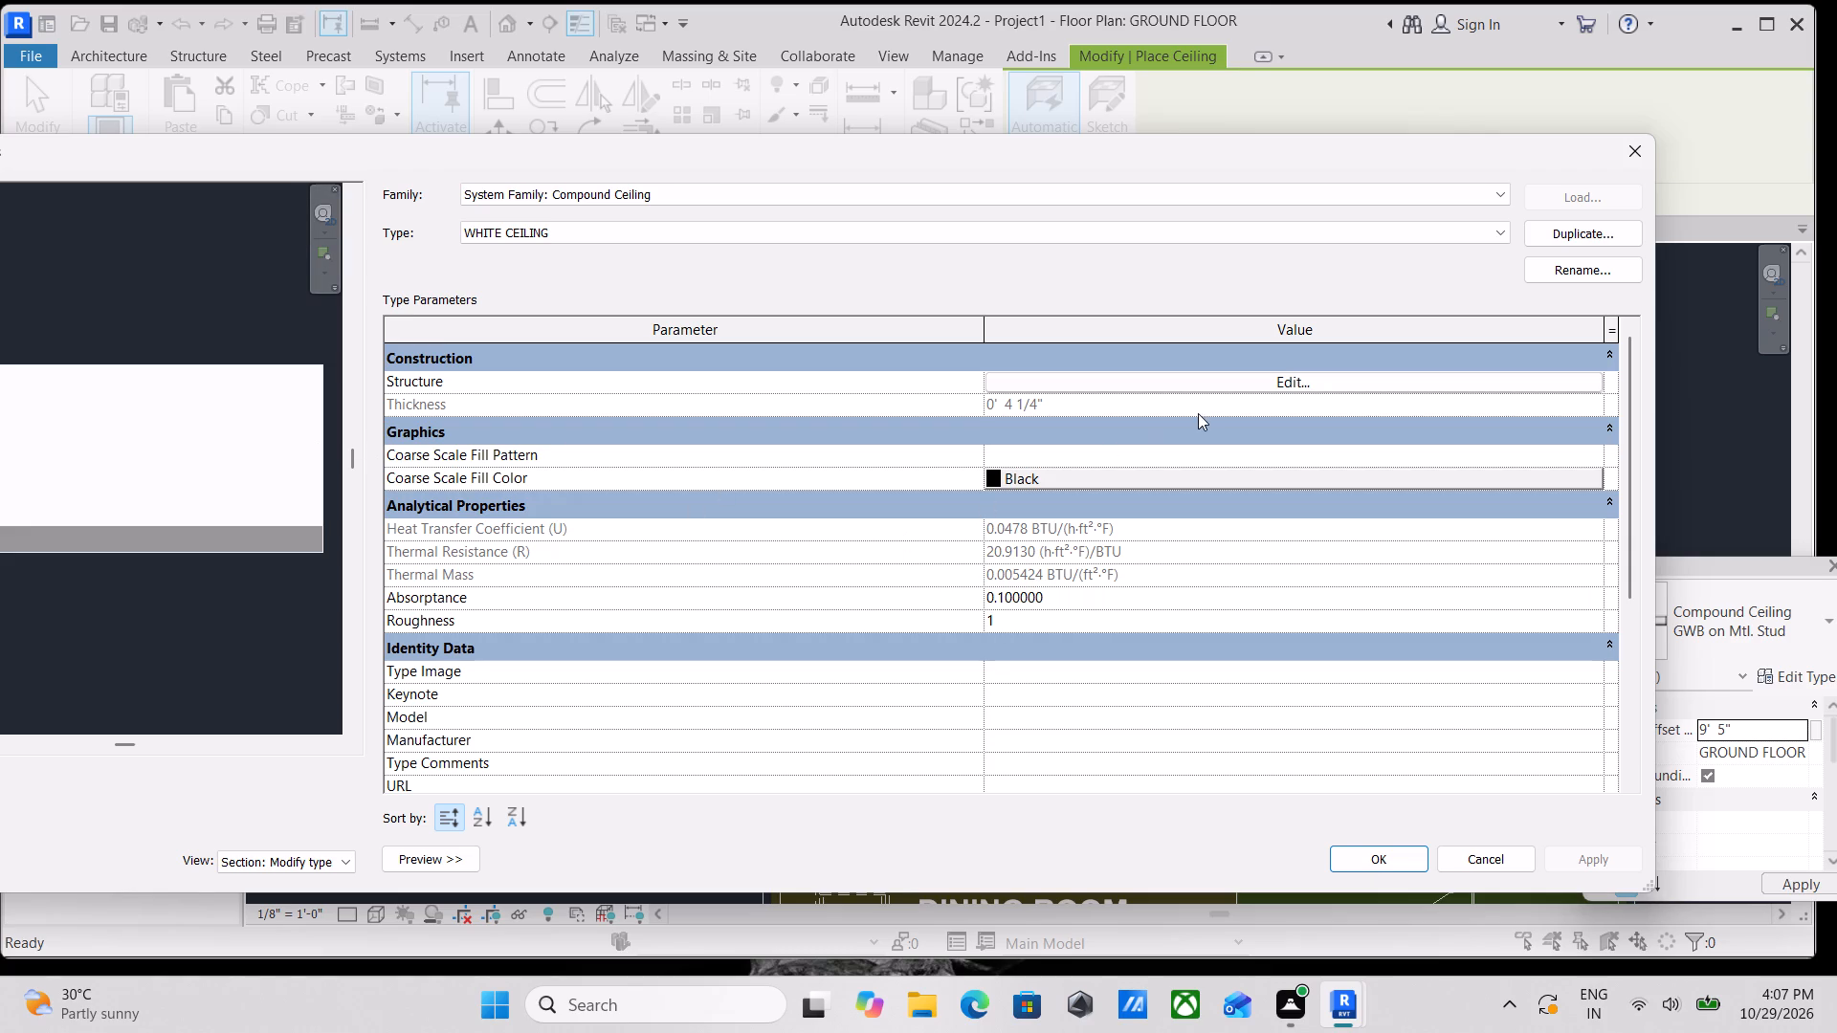
Assign the WHITE CEILING material to the Structure [1] layer as well, then accept the ceiling's structure and type properties.
left_click(1202, 380)
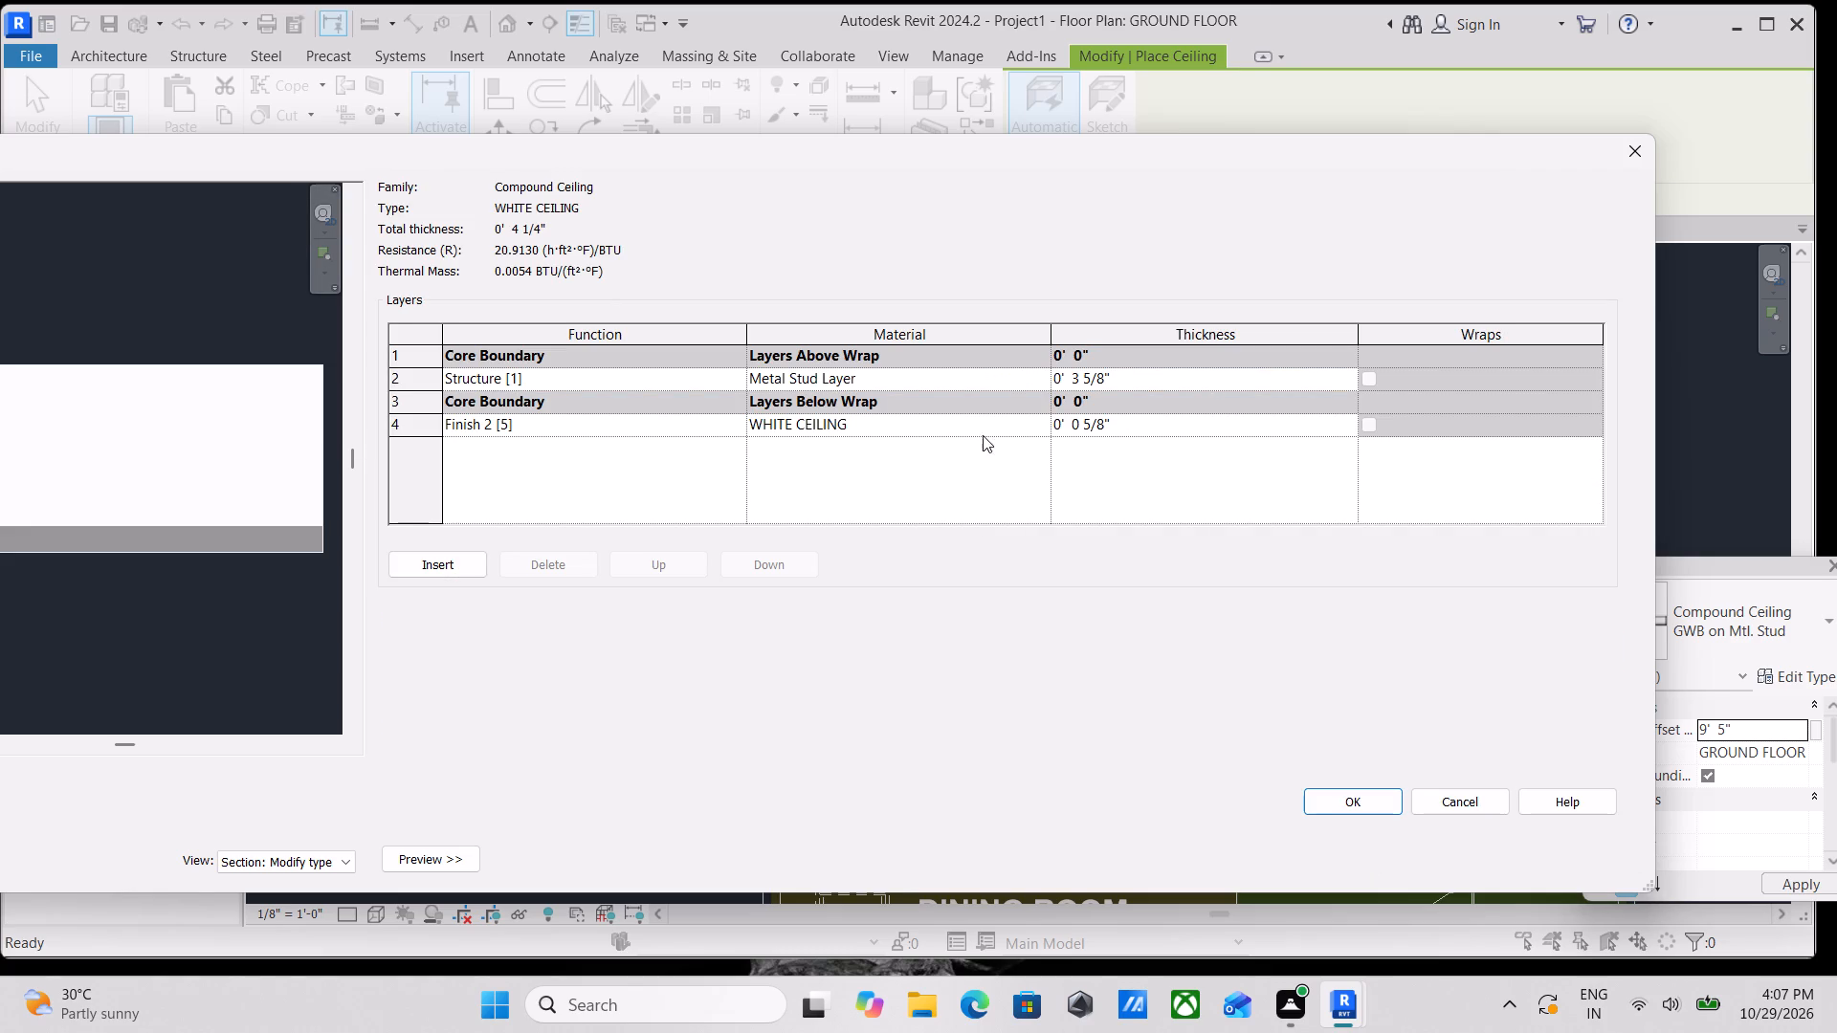
left_click(979, 379)
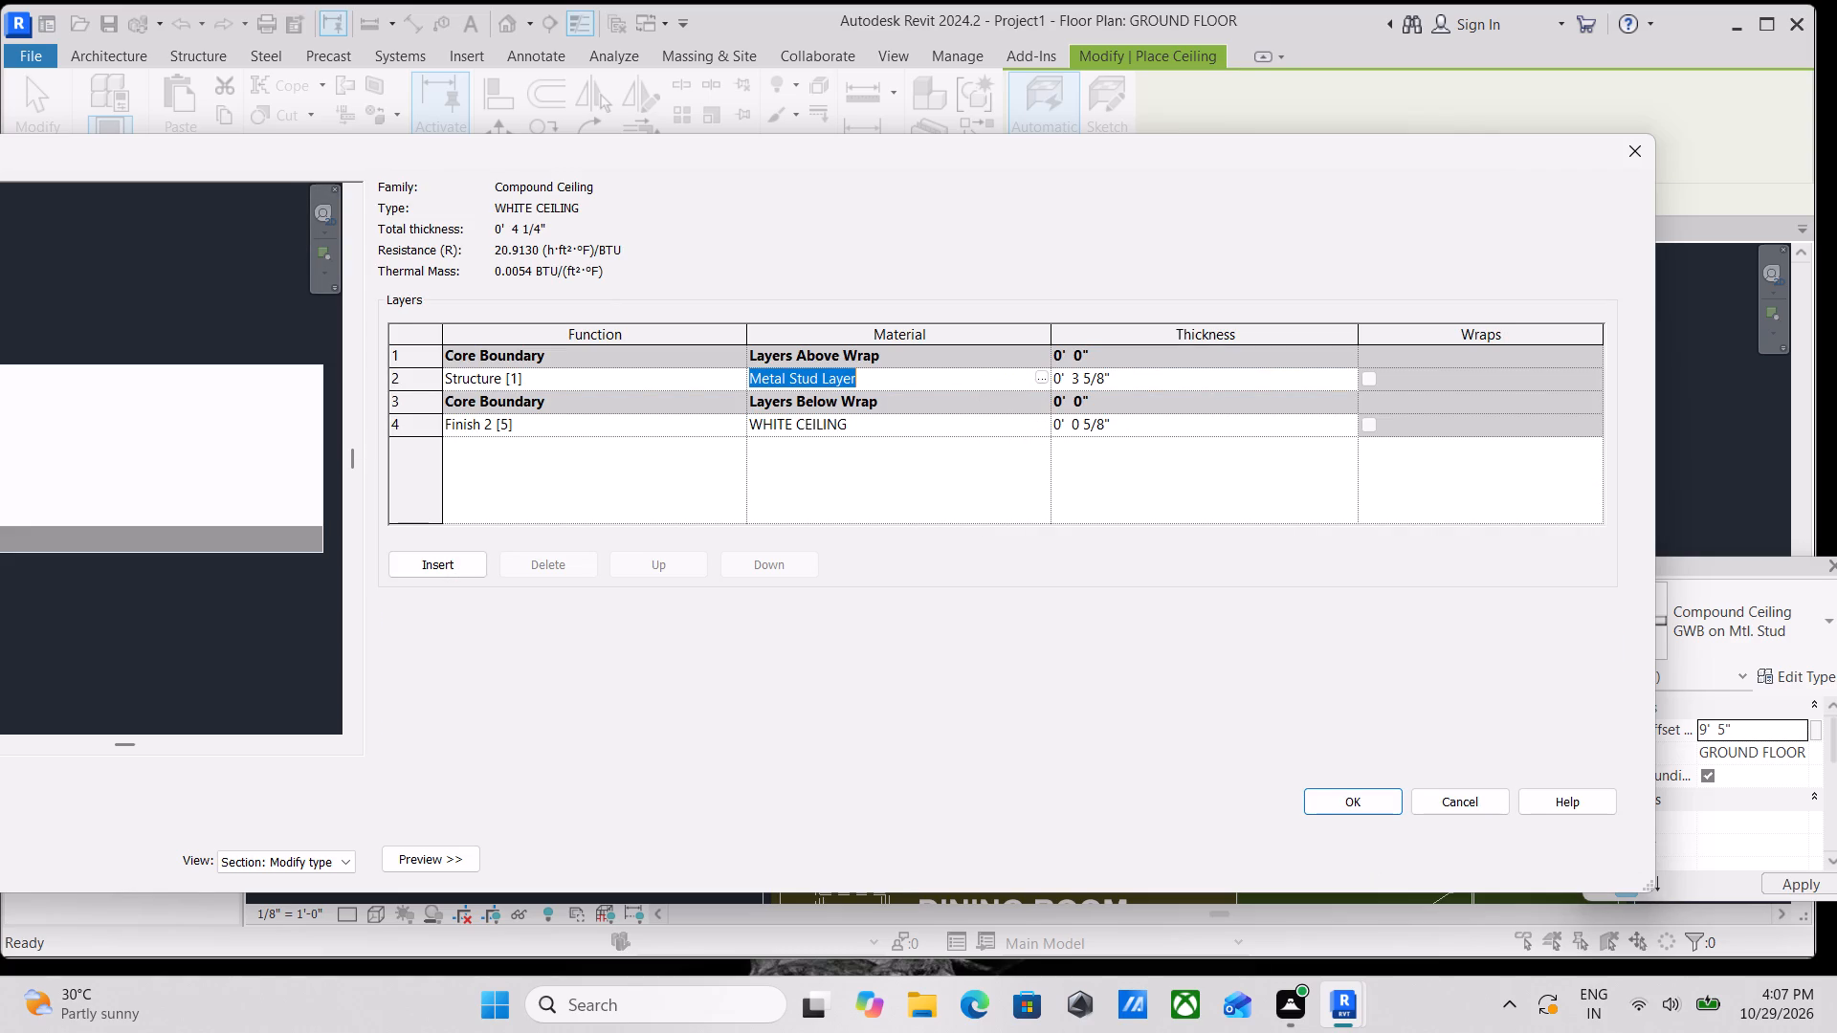
left_click(1043, 376)
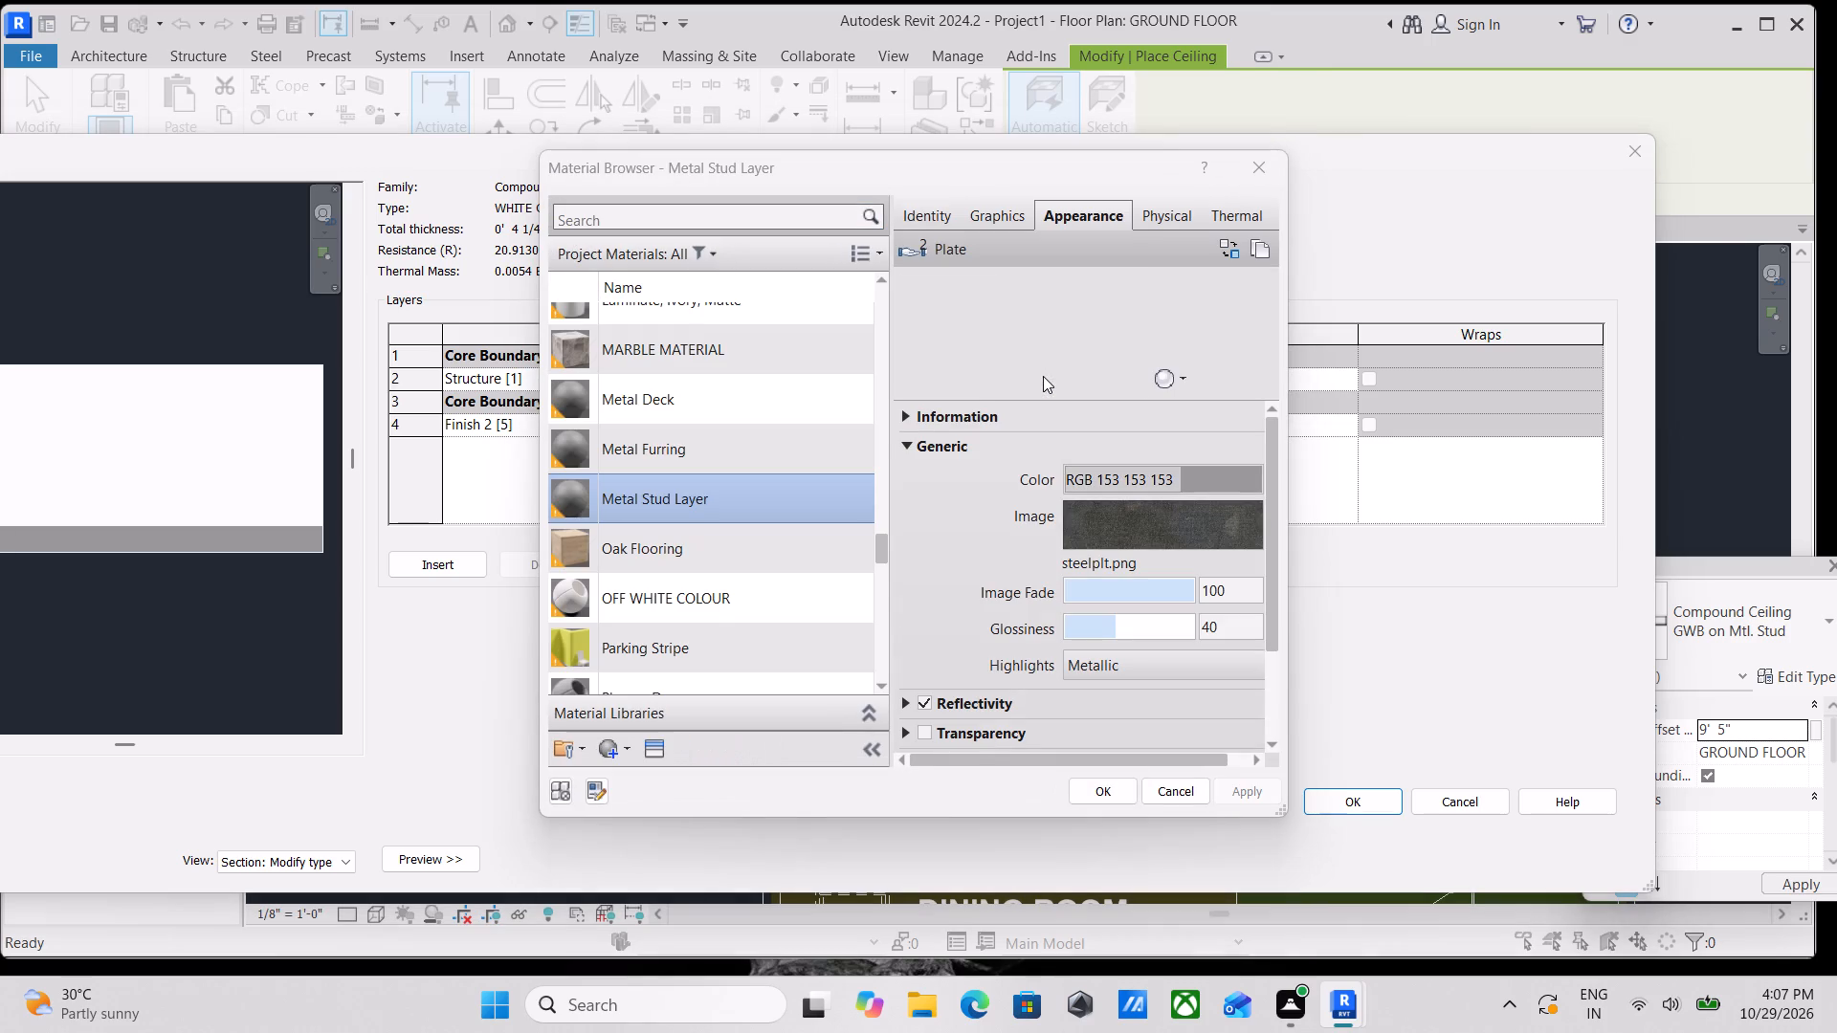
left_click(641, 210)
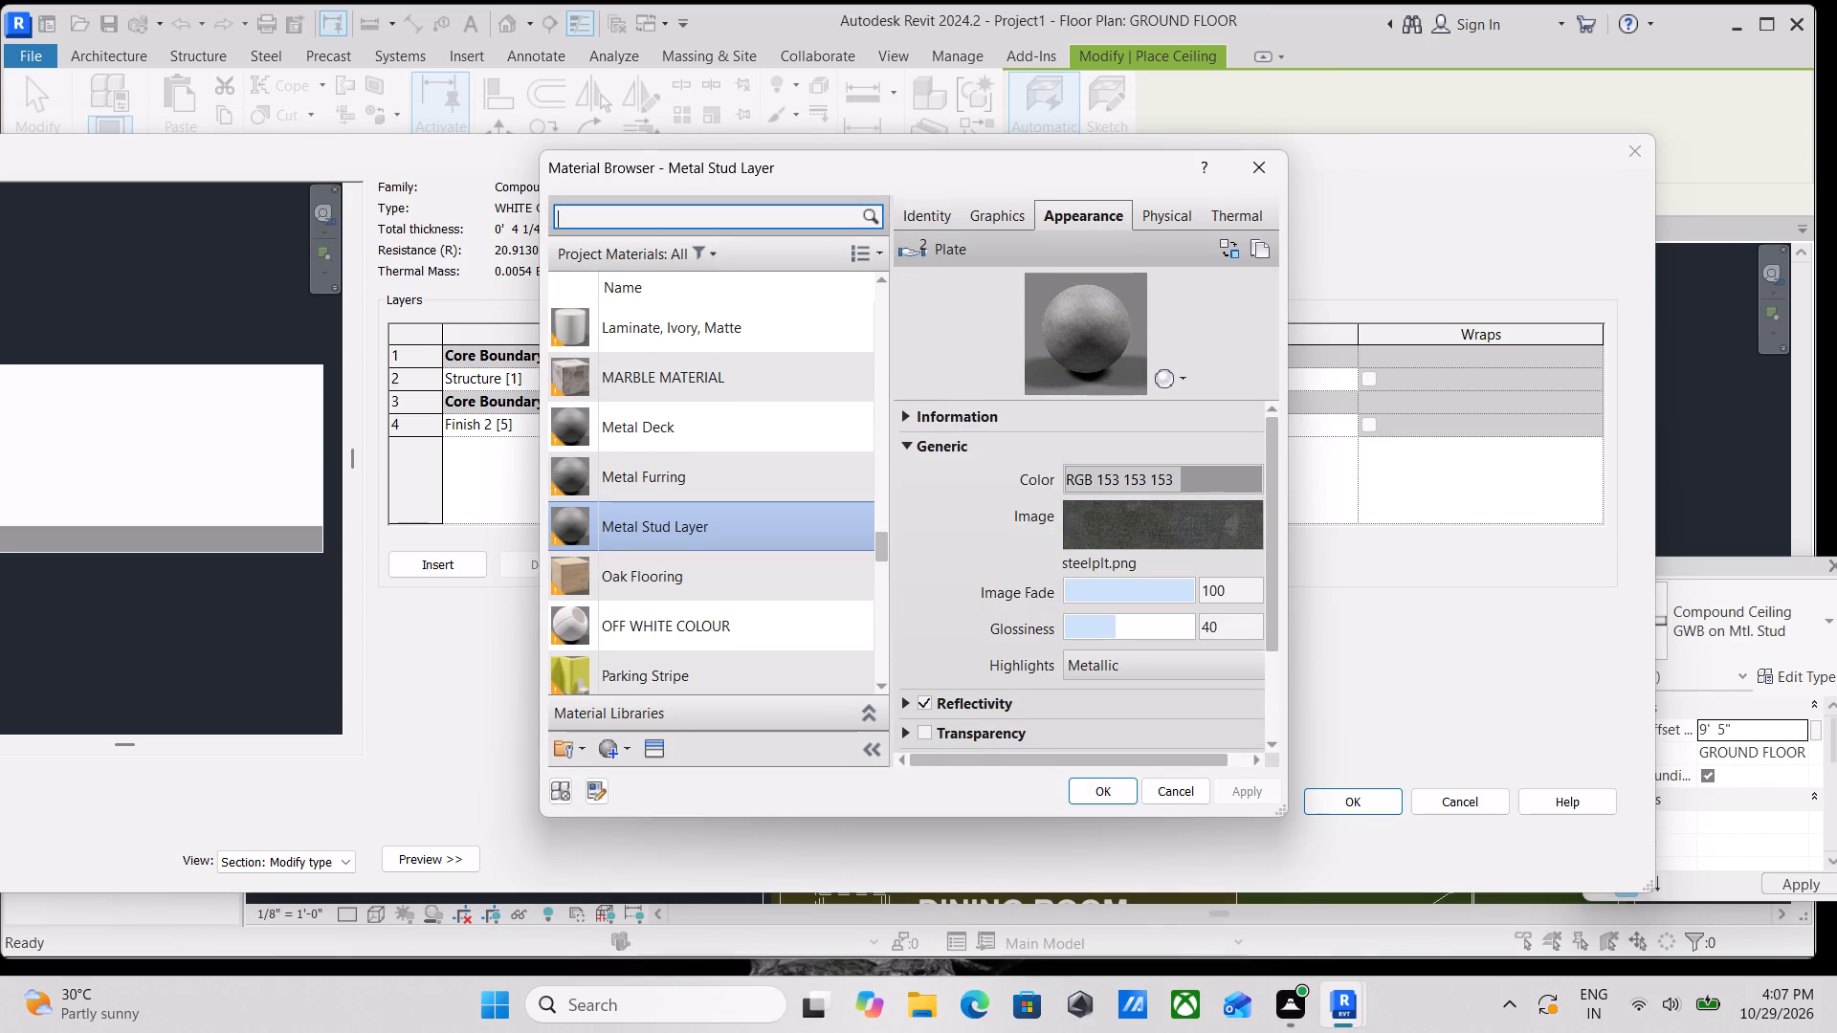
type("WH")
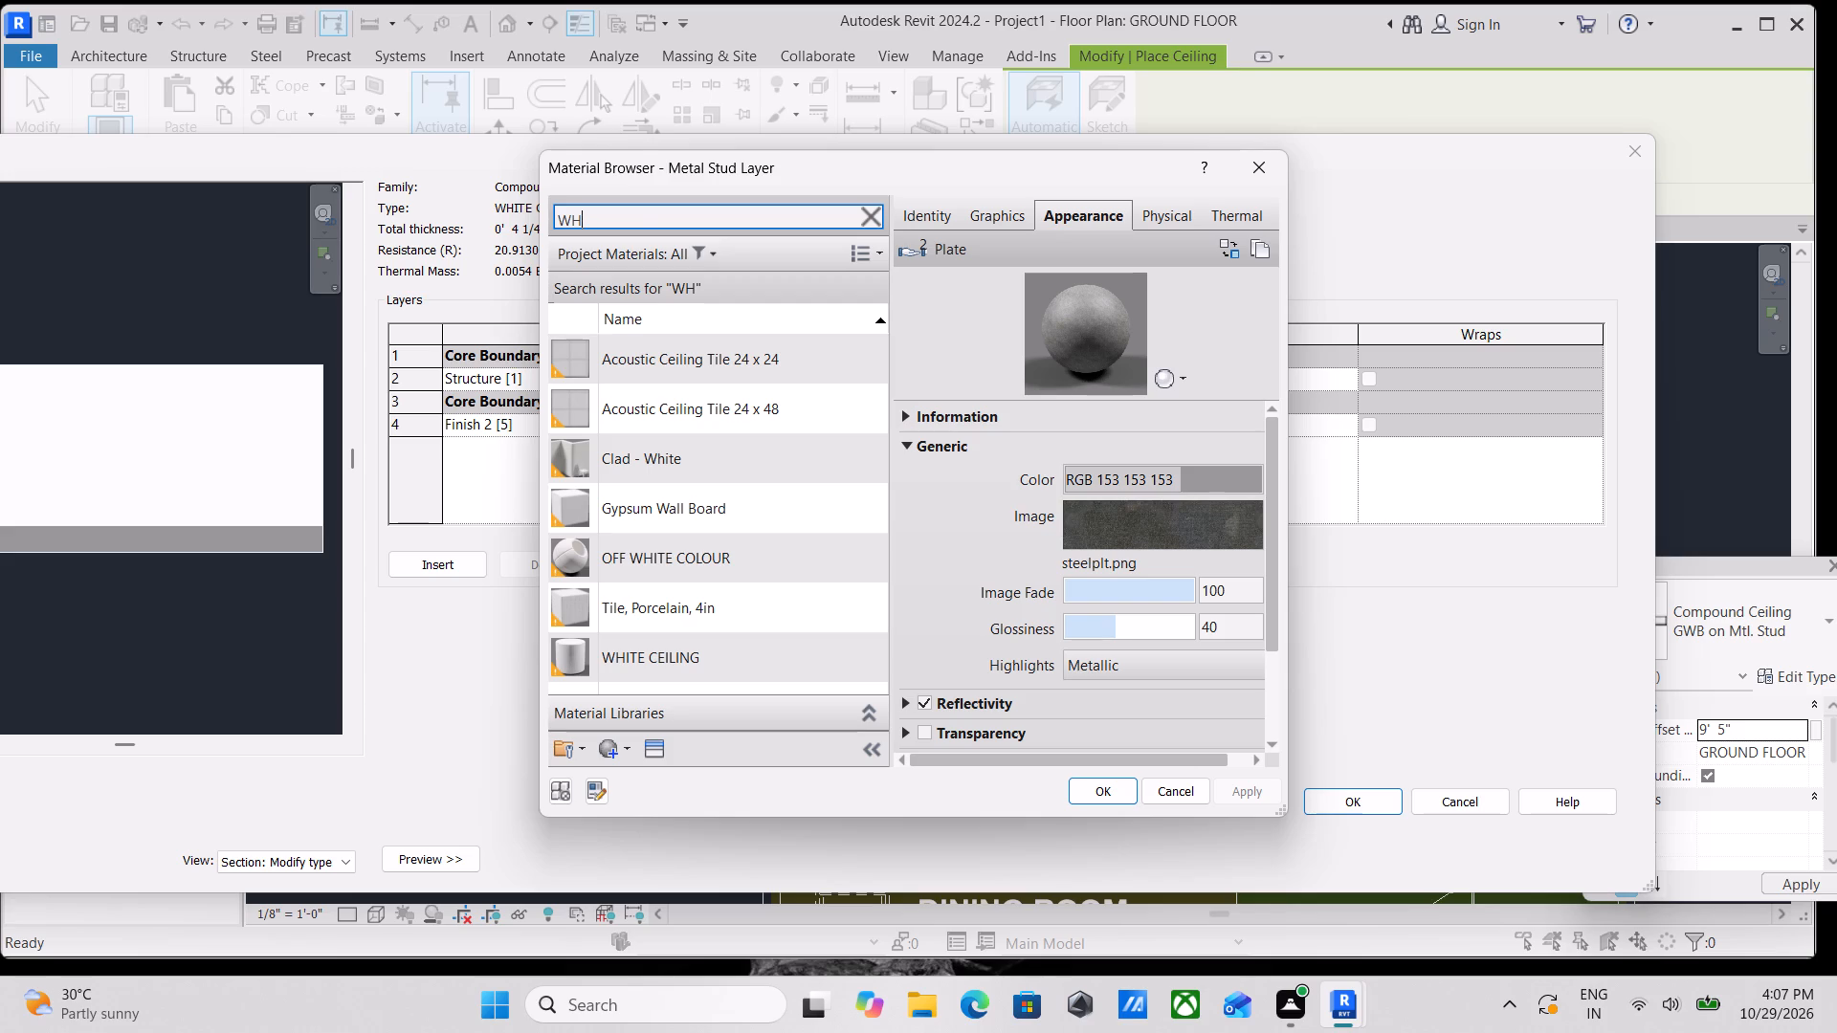
left_click(658, 644)
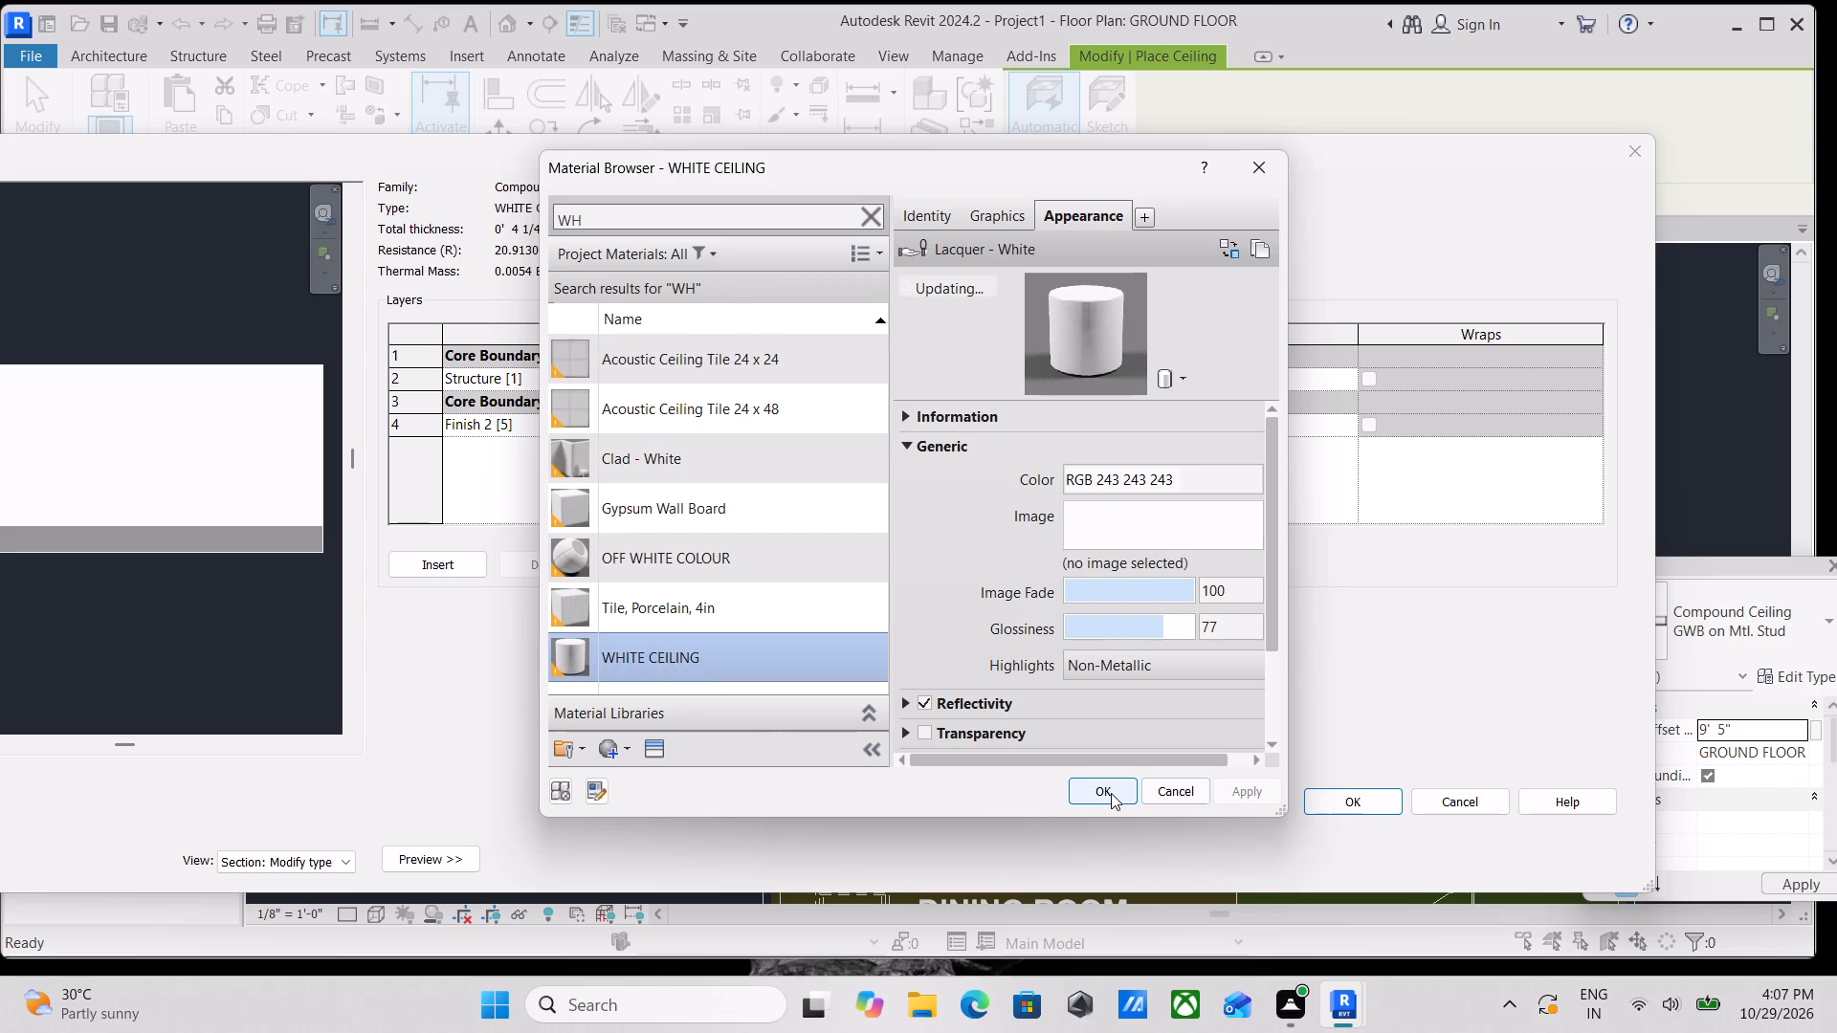
left_click(1111, 793)
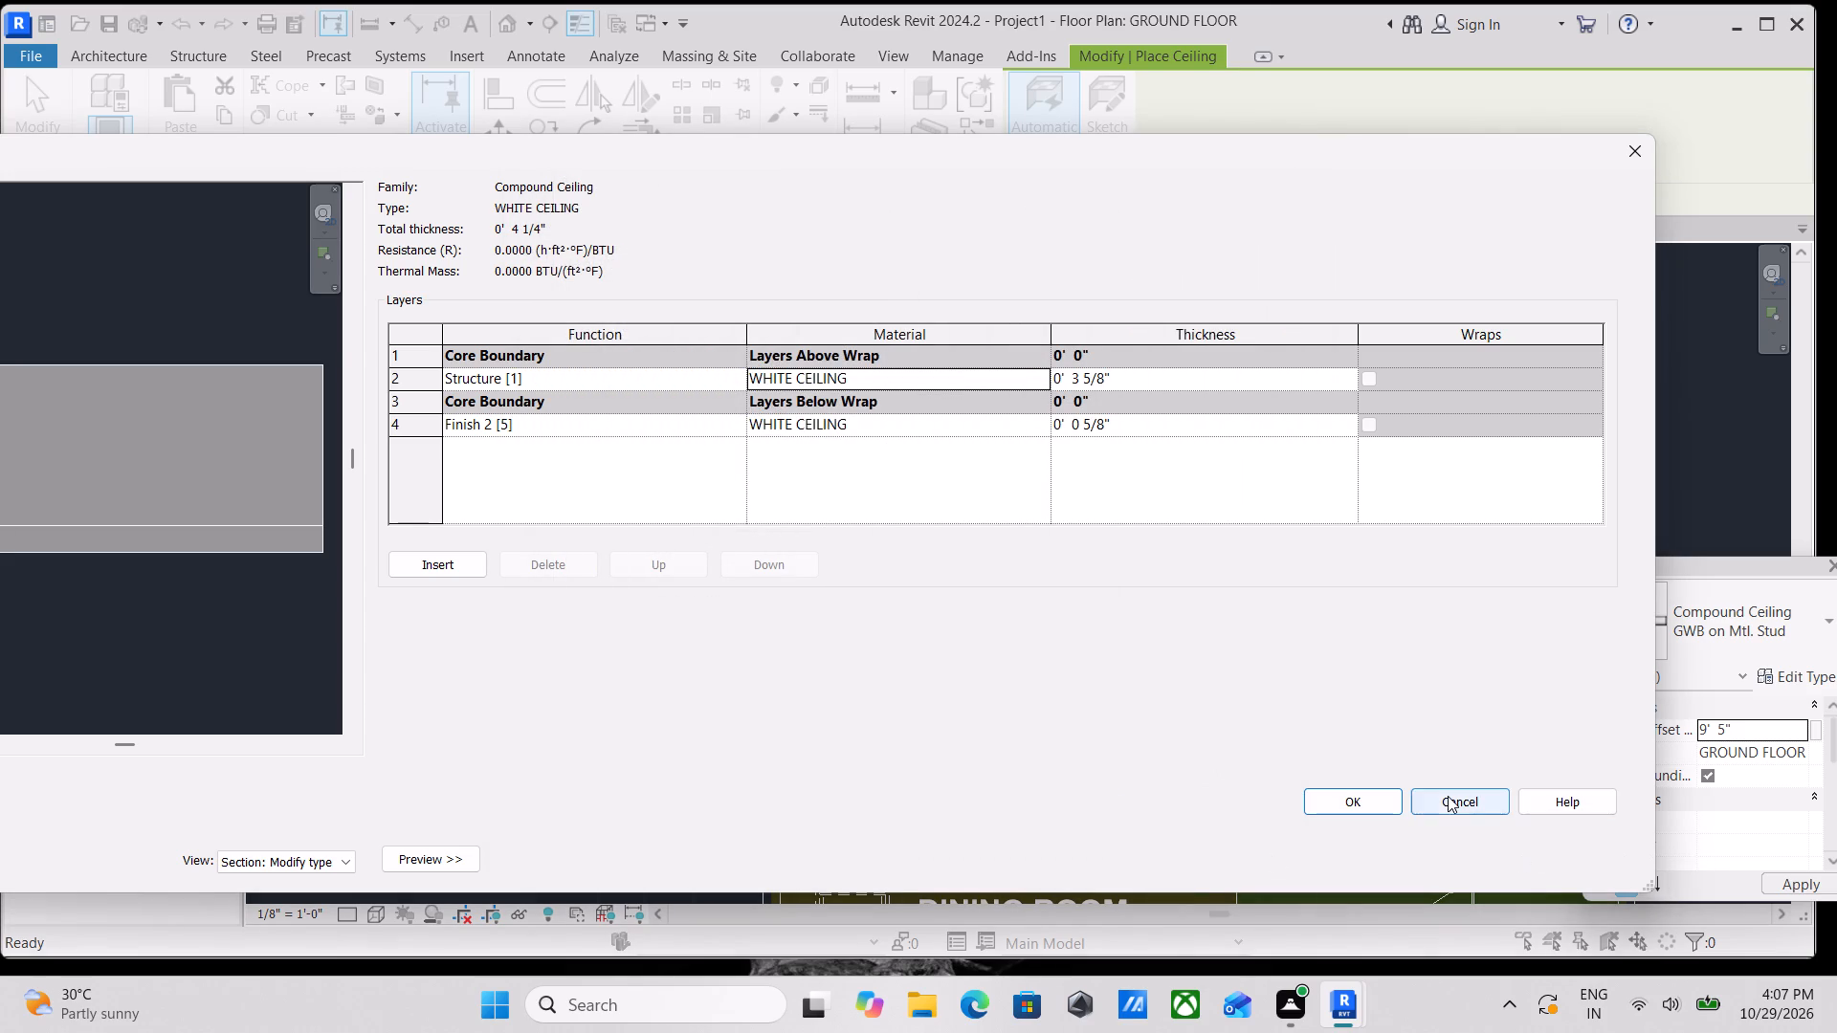
left_click(1349, 817)
left_click(1573, 804)
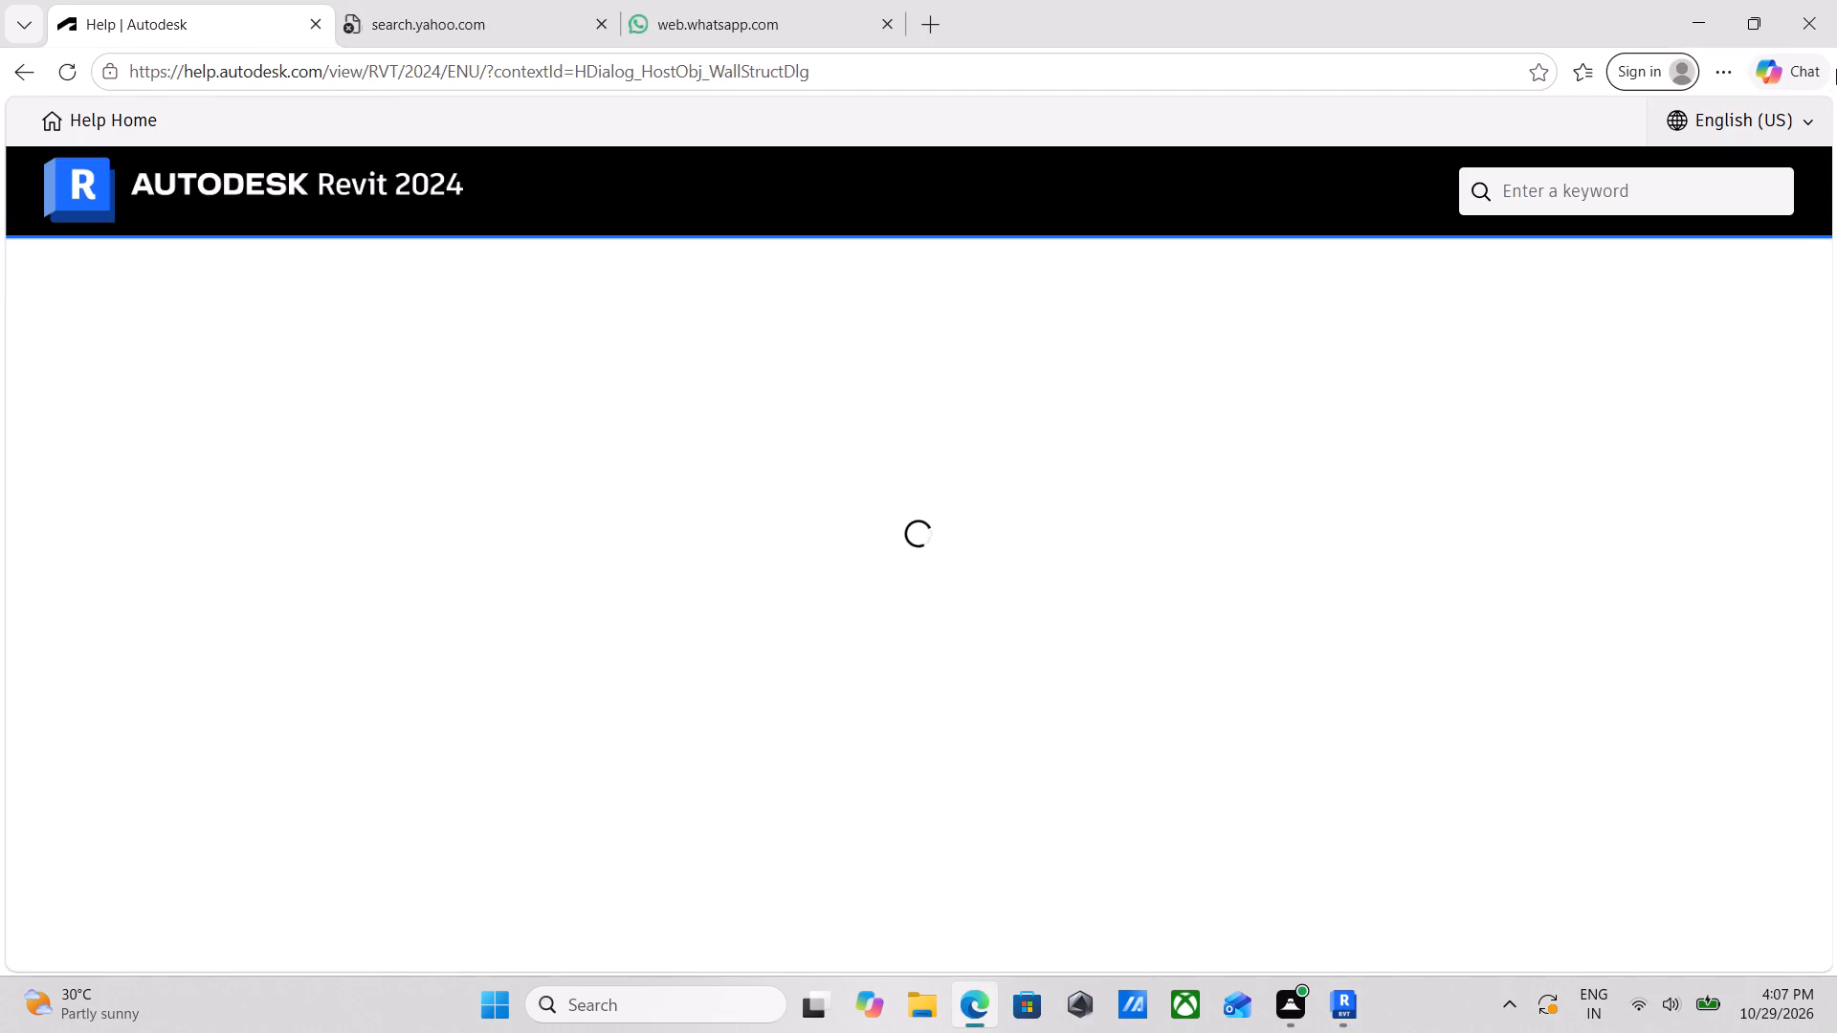
left_click(1836, 19)
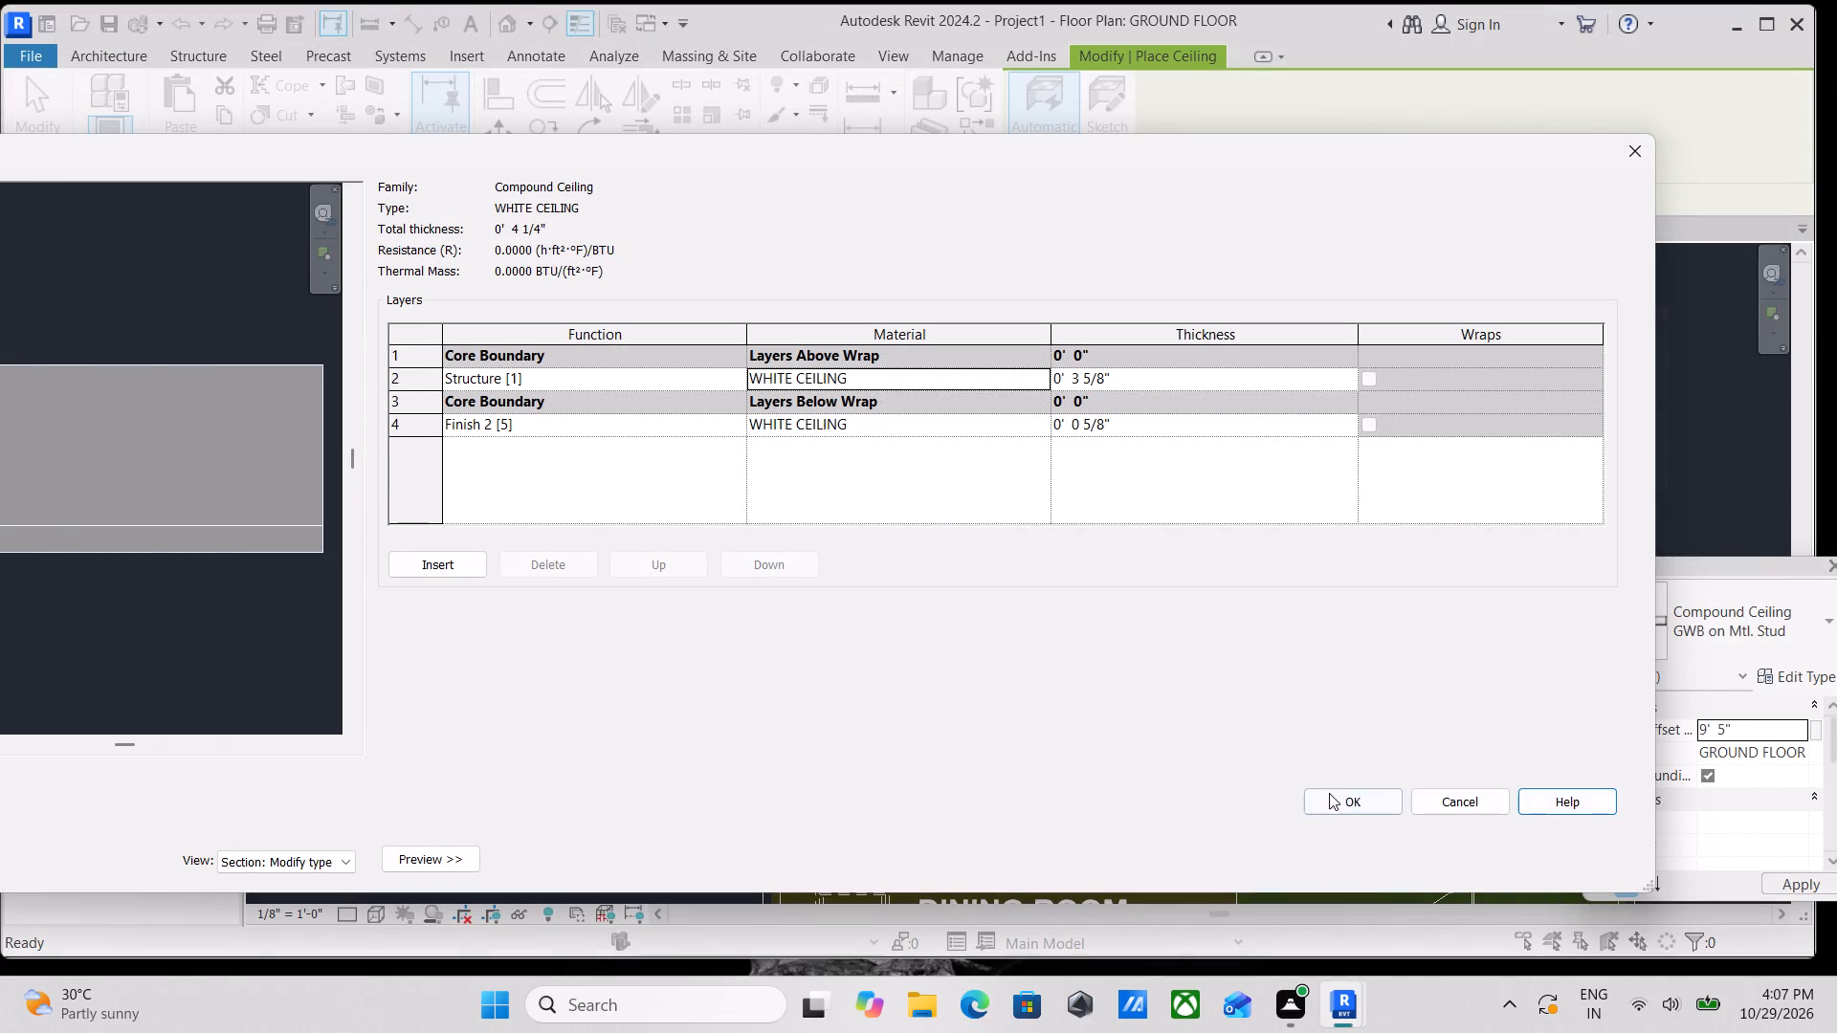
left_click(1332, 790)
left_click(1577, 852)
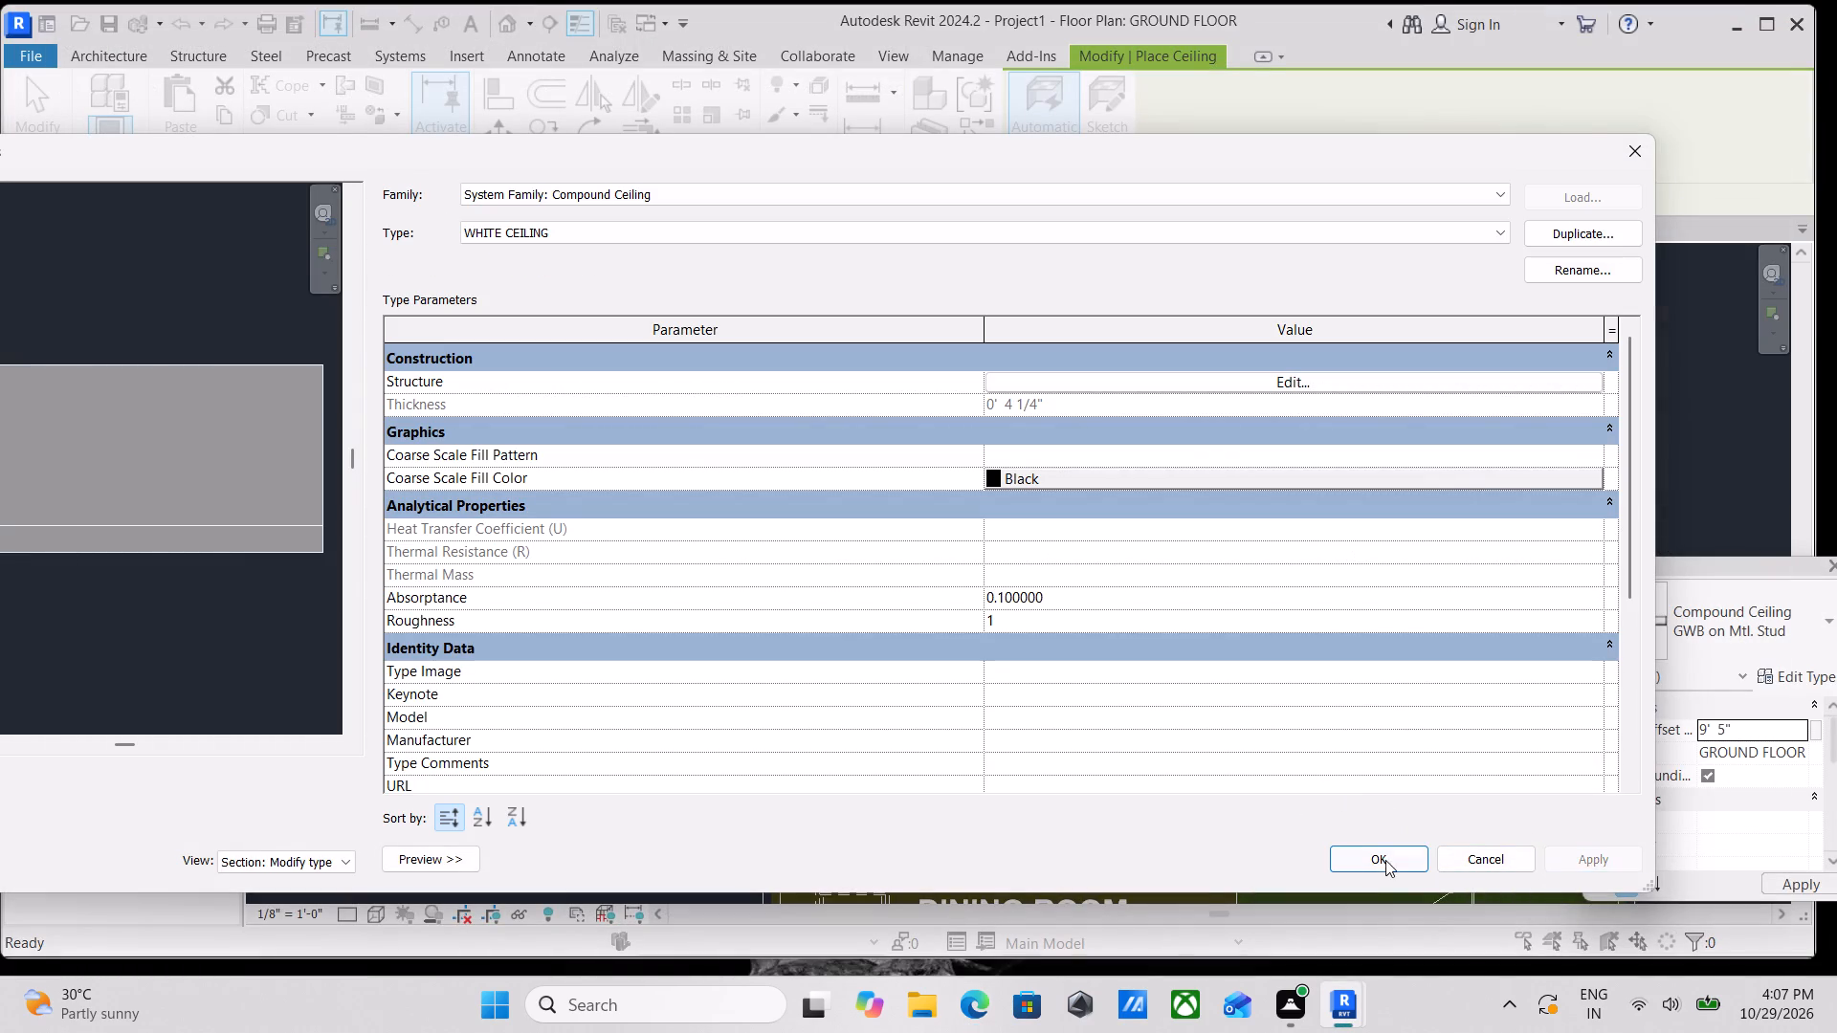
left_click(1378, 853)
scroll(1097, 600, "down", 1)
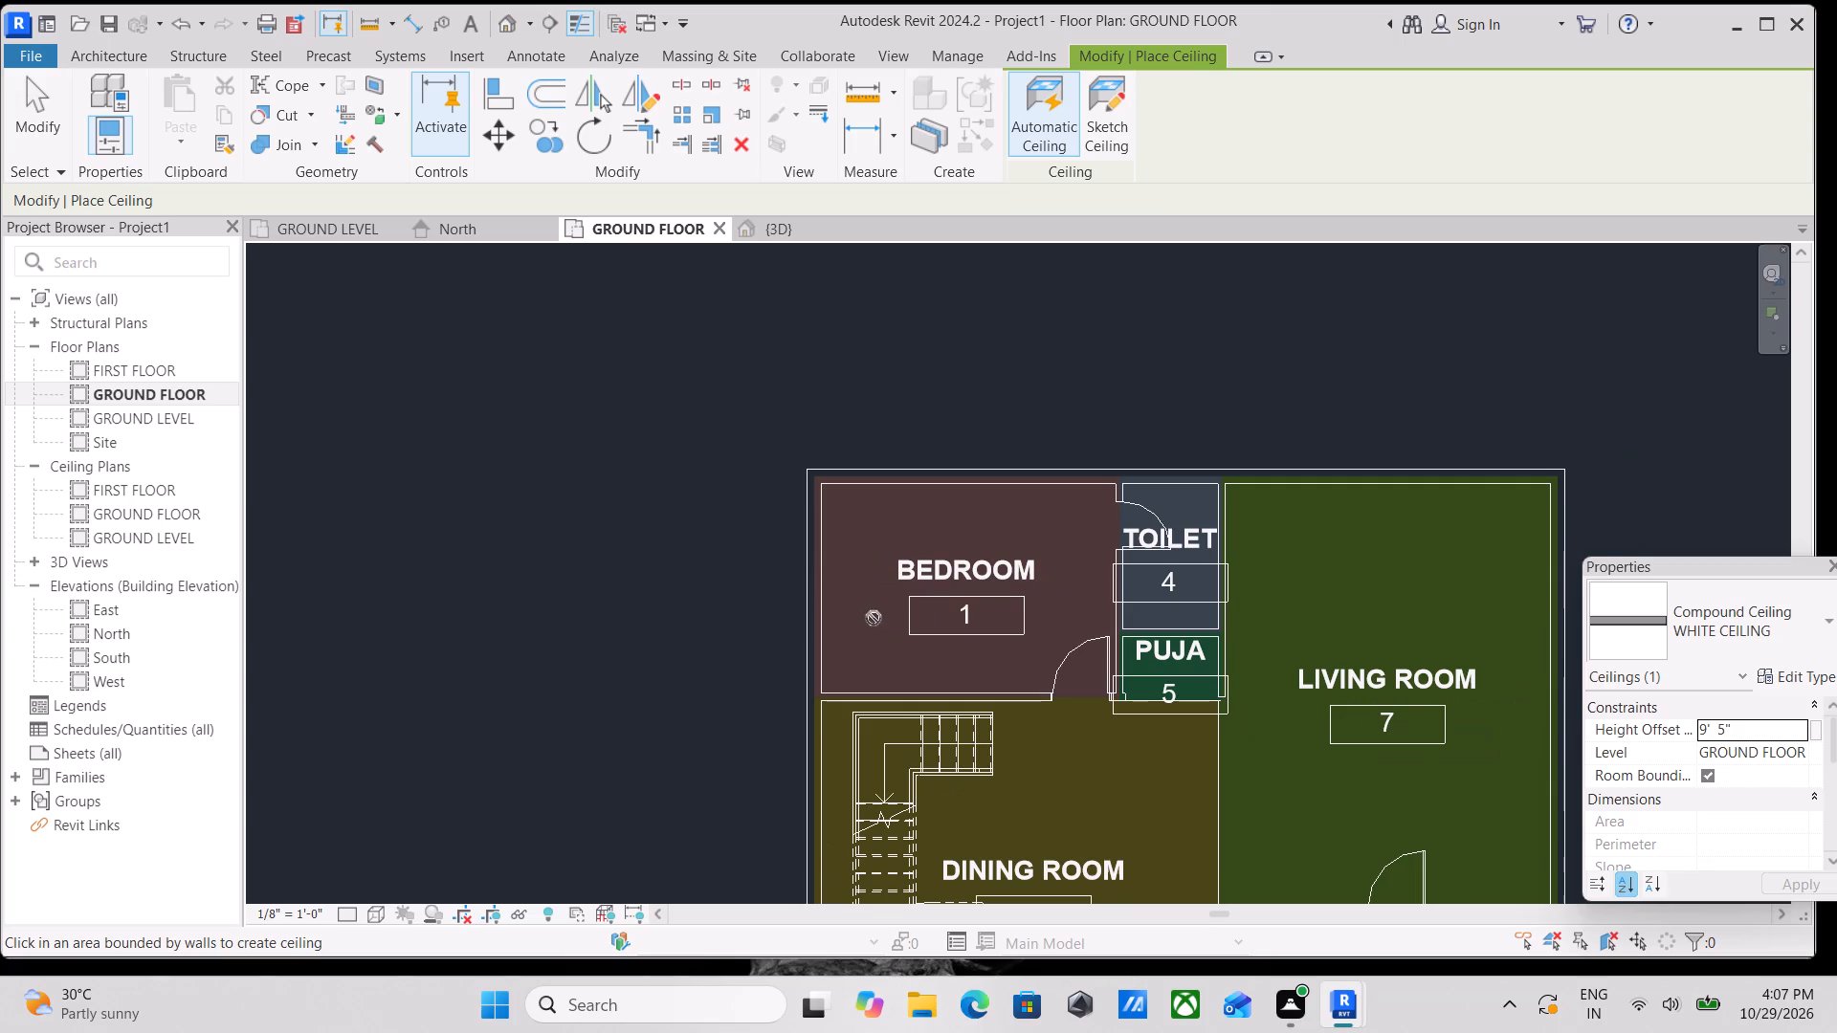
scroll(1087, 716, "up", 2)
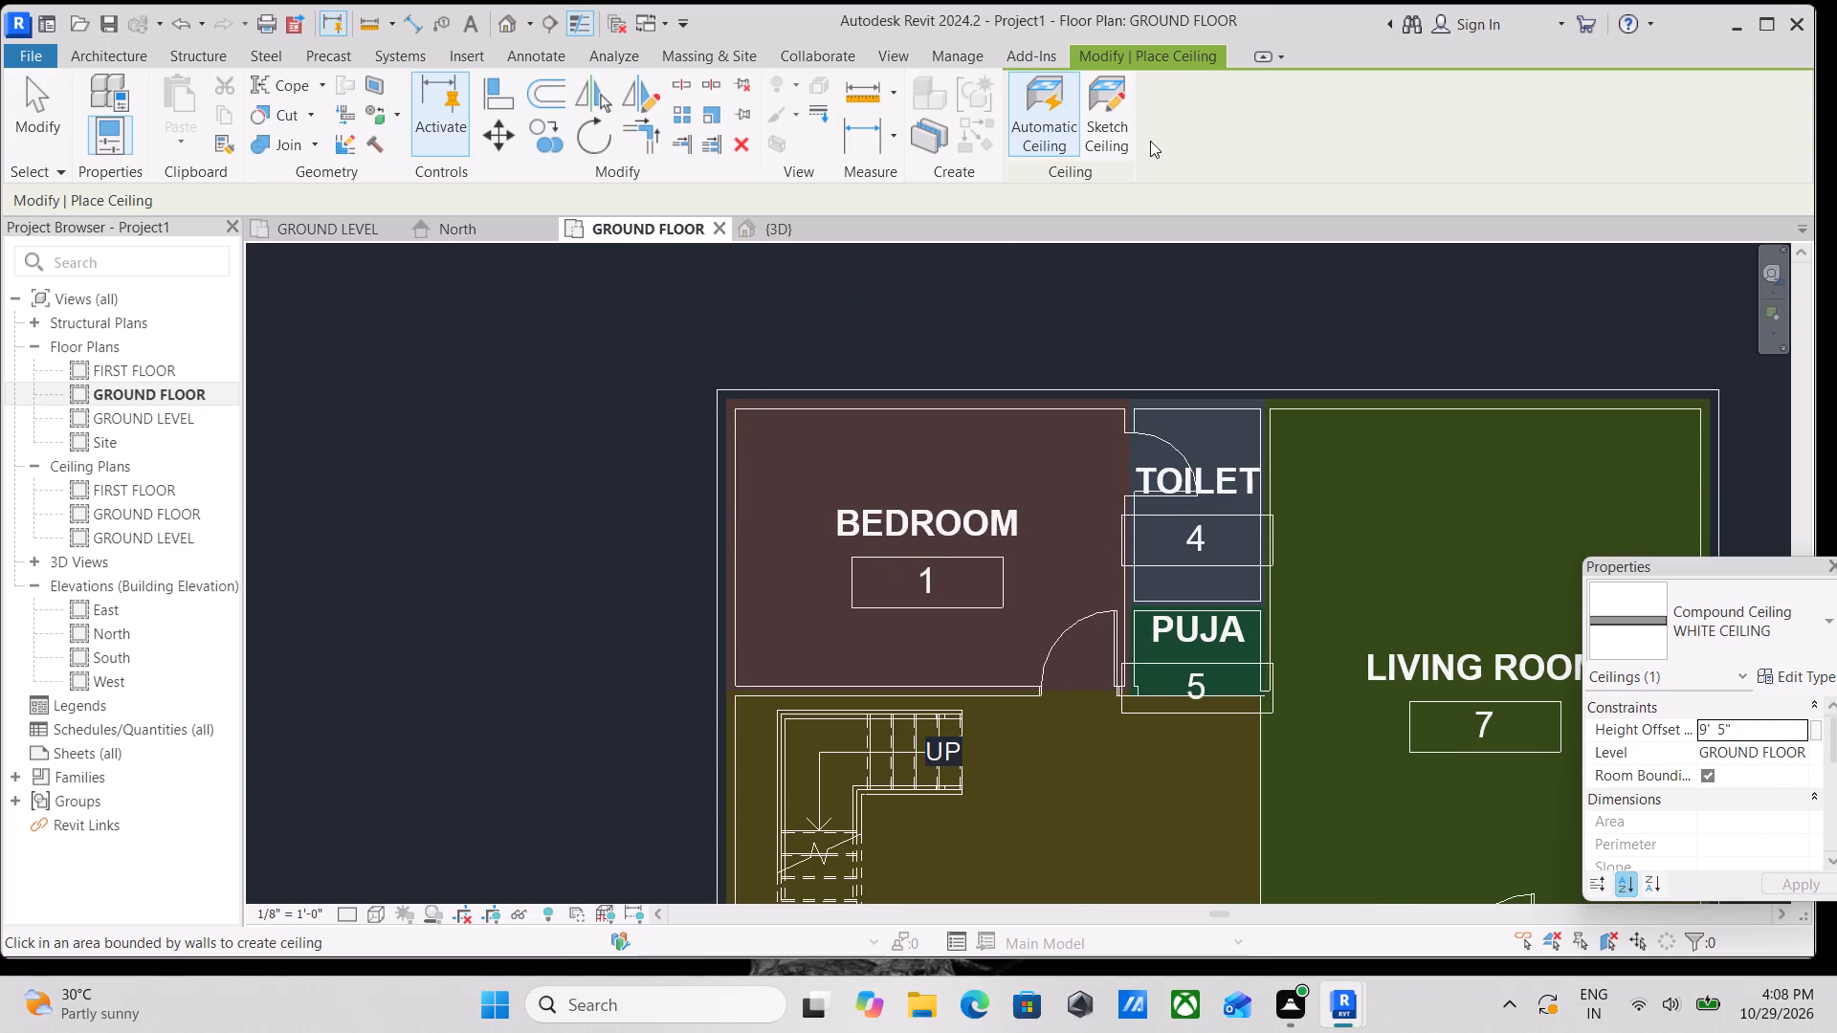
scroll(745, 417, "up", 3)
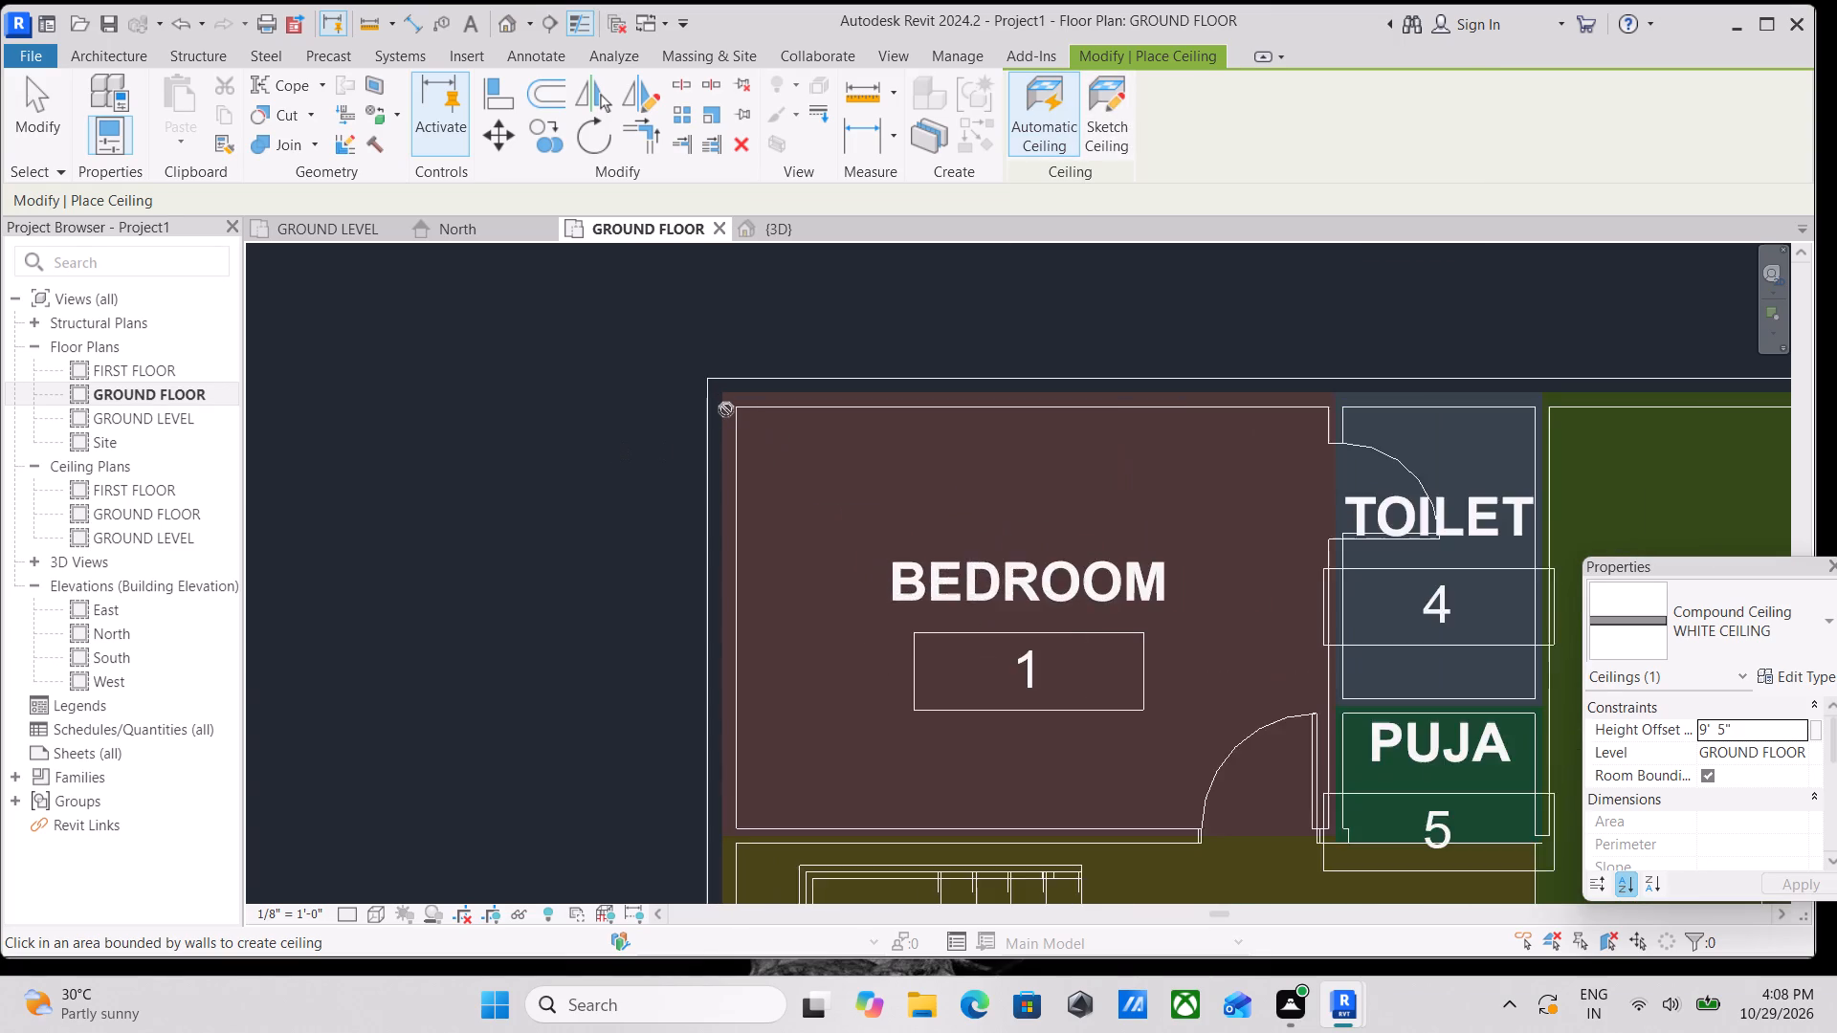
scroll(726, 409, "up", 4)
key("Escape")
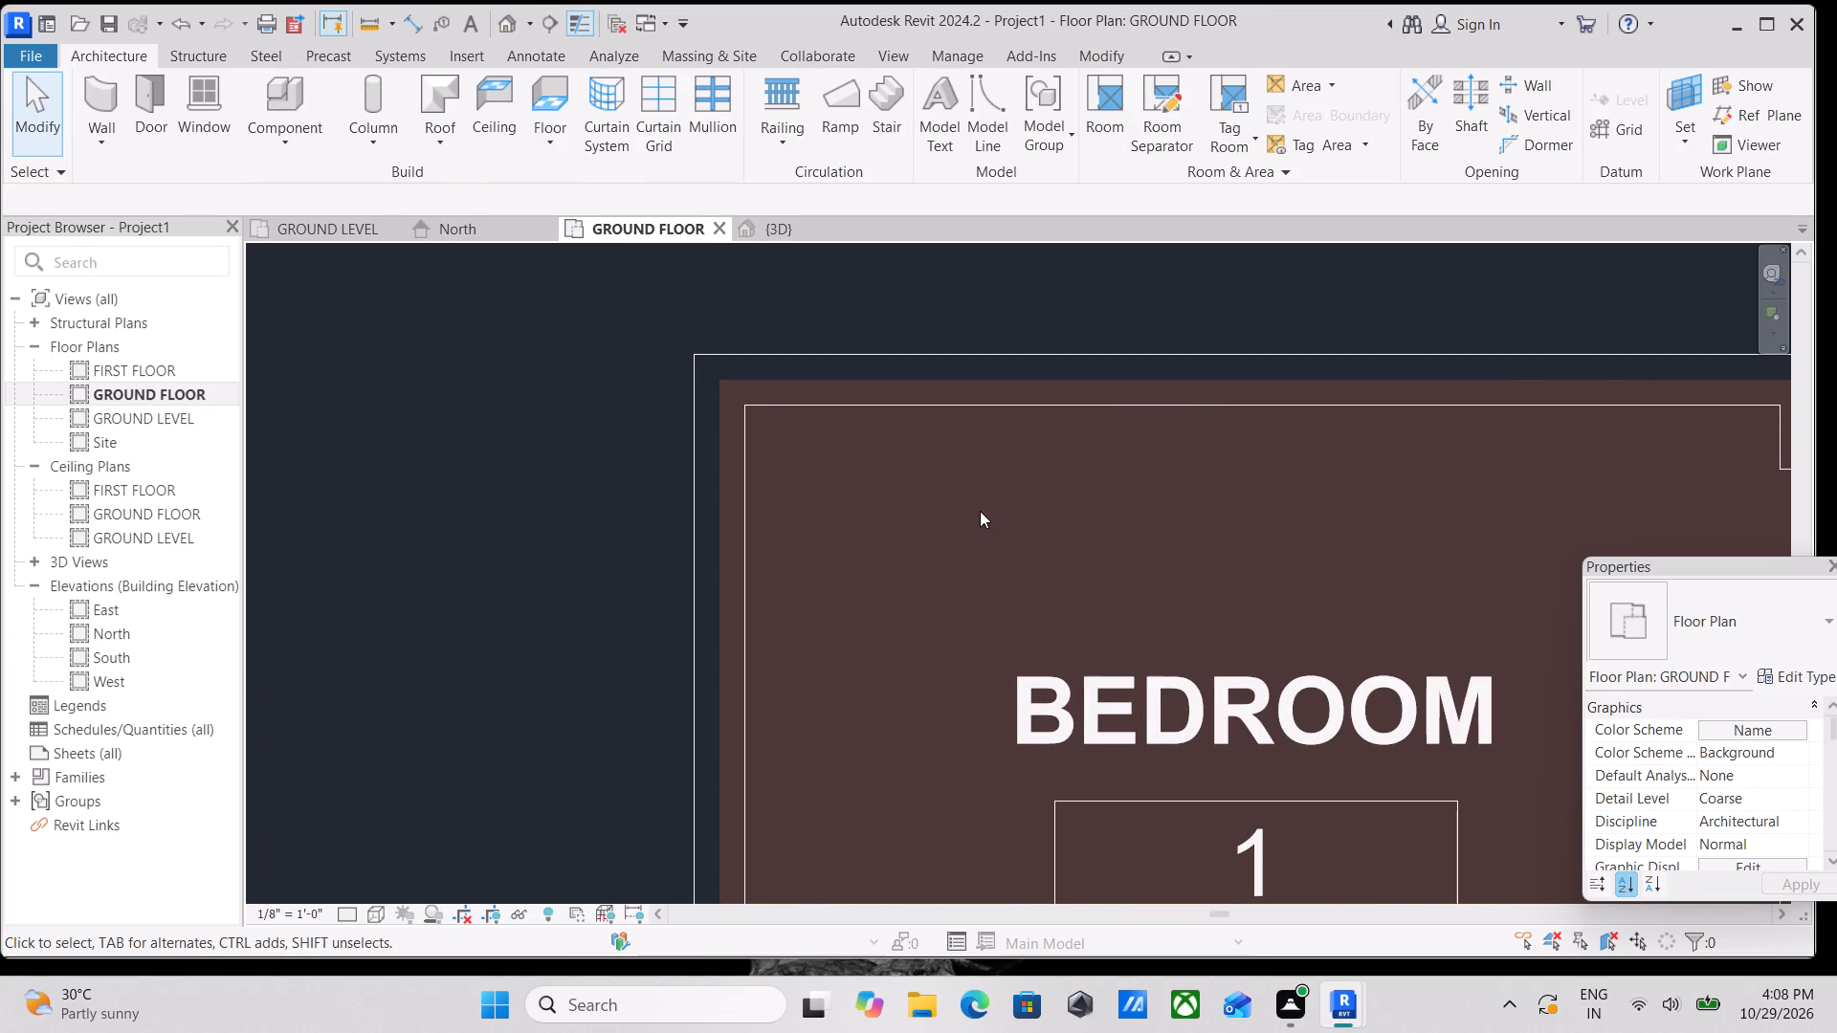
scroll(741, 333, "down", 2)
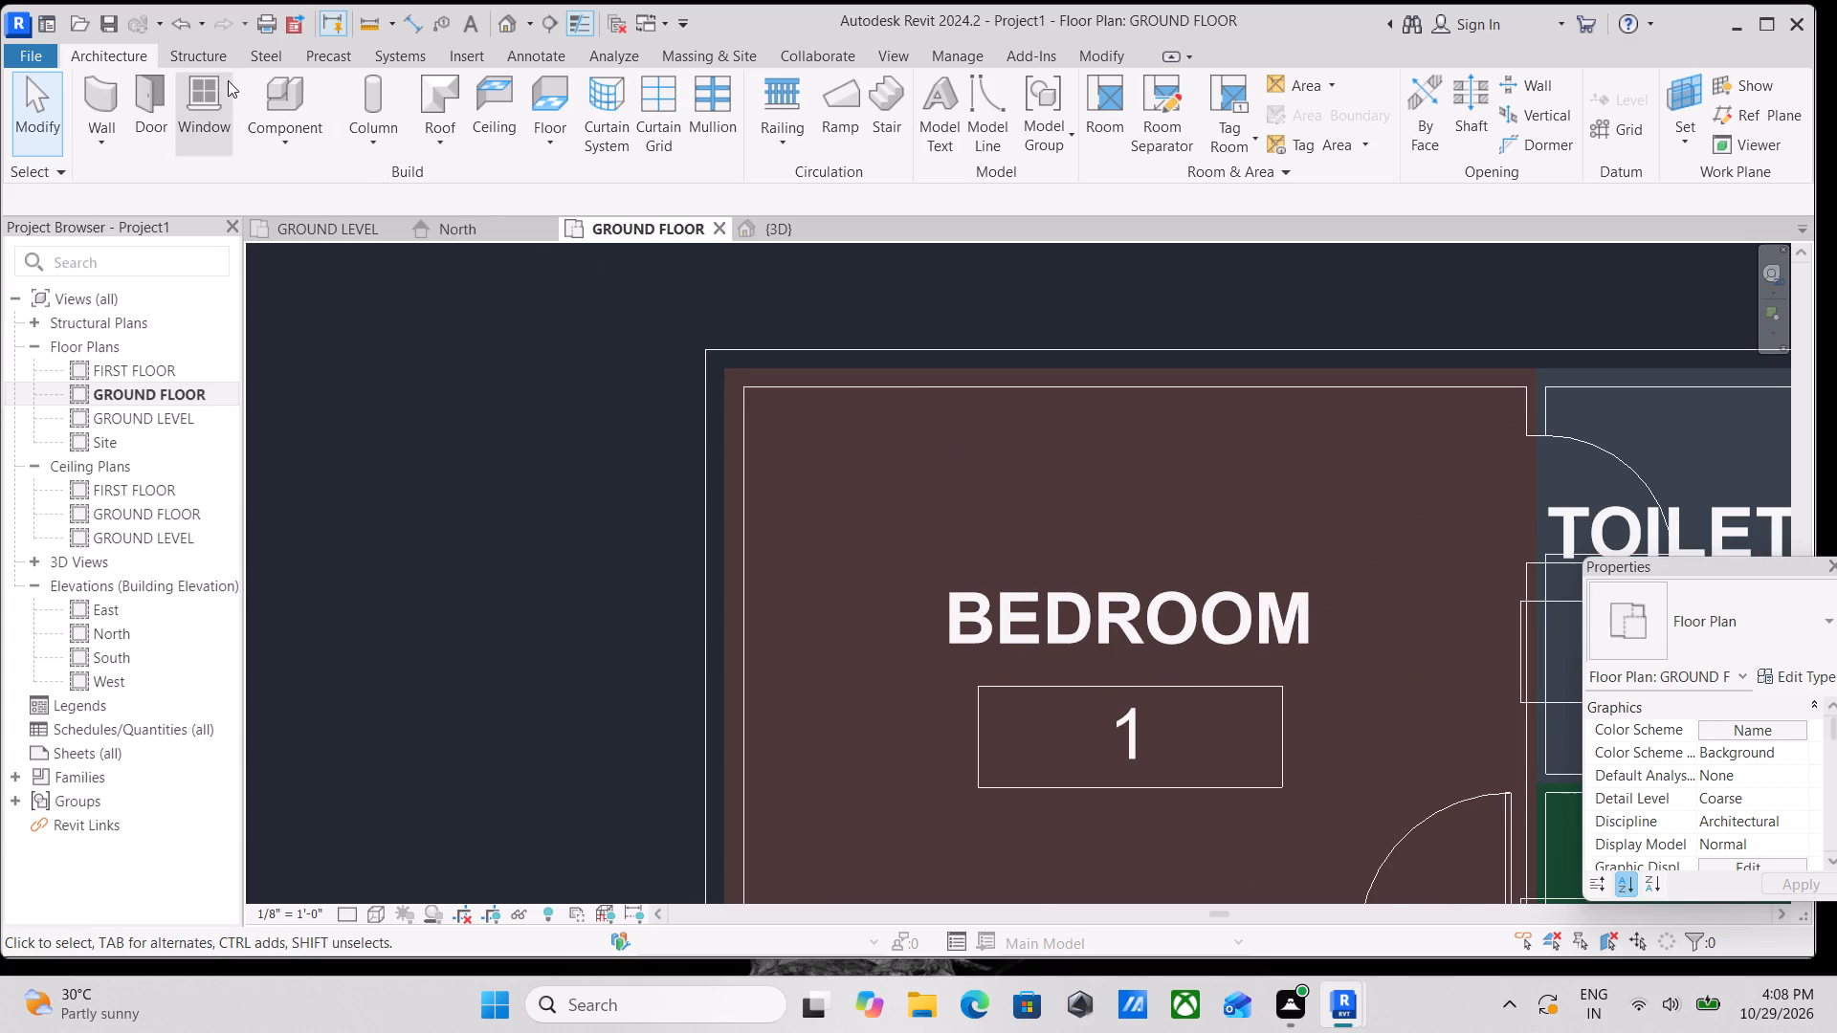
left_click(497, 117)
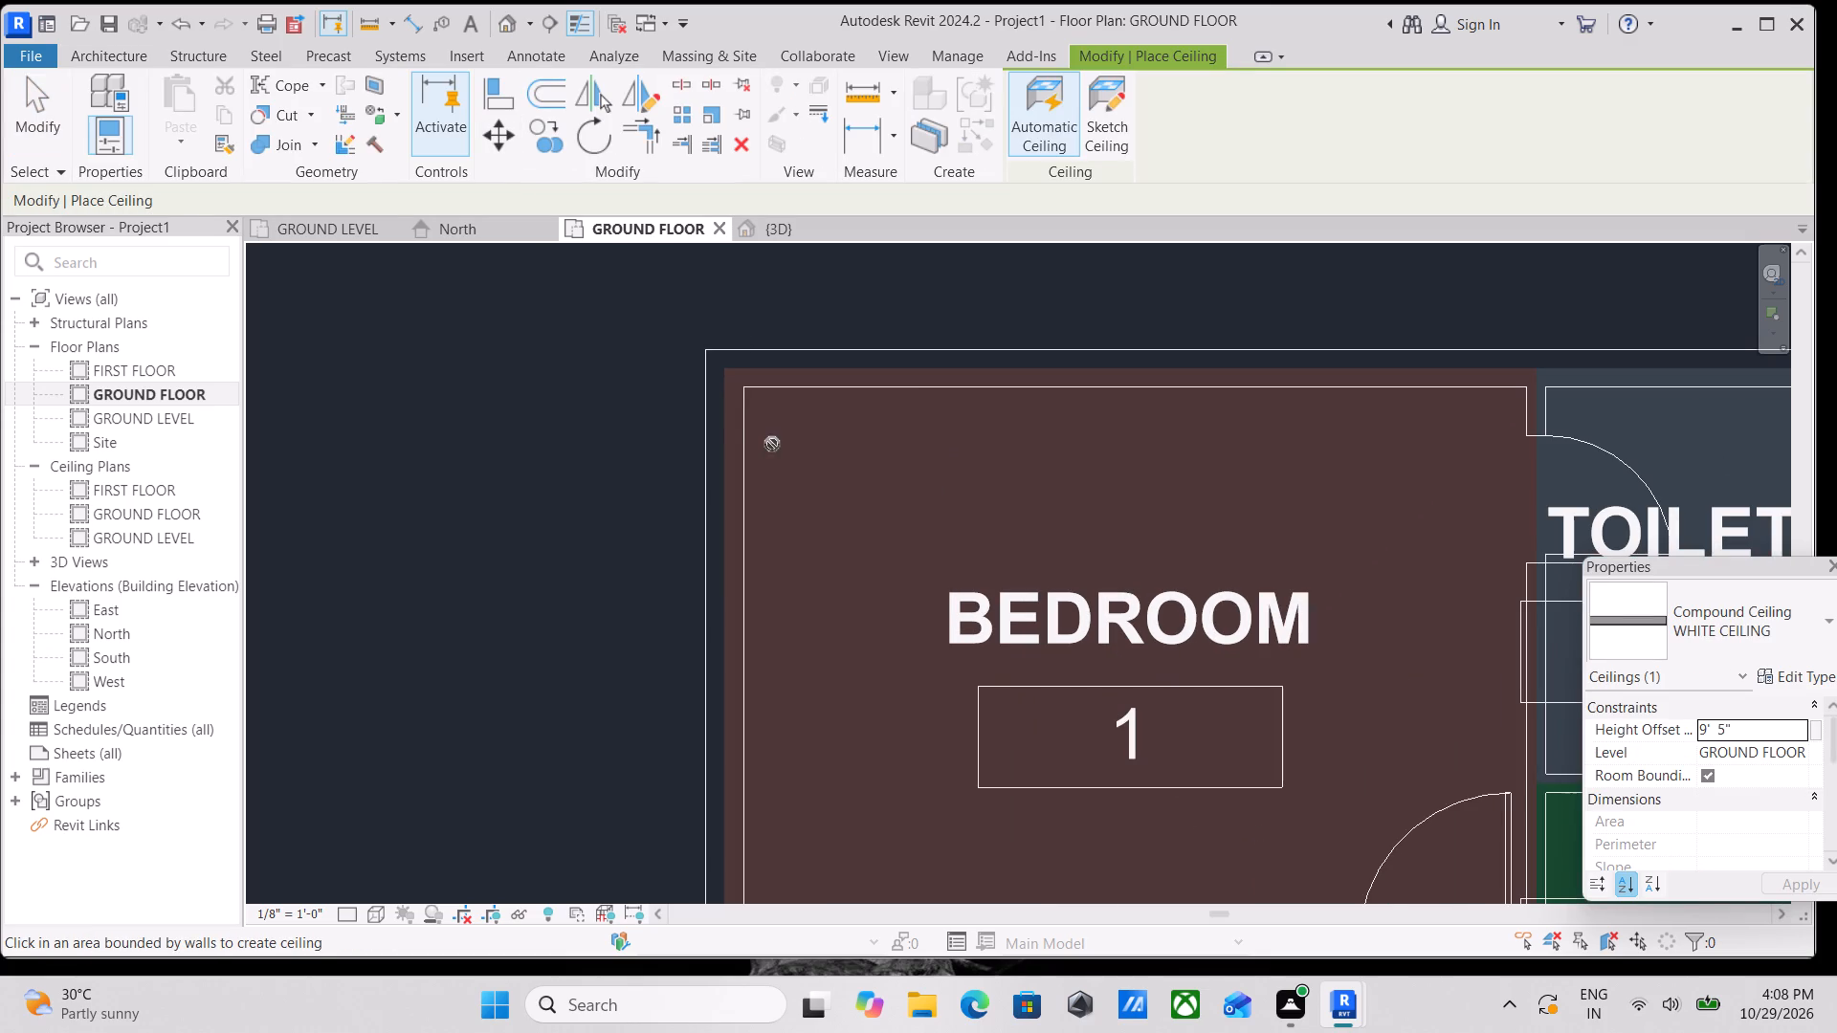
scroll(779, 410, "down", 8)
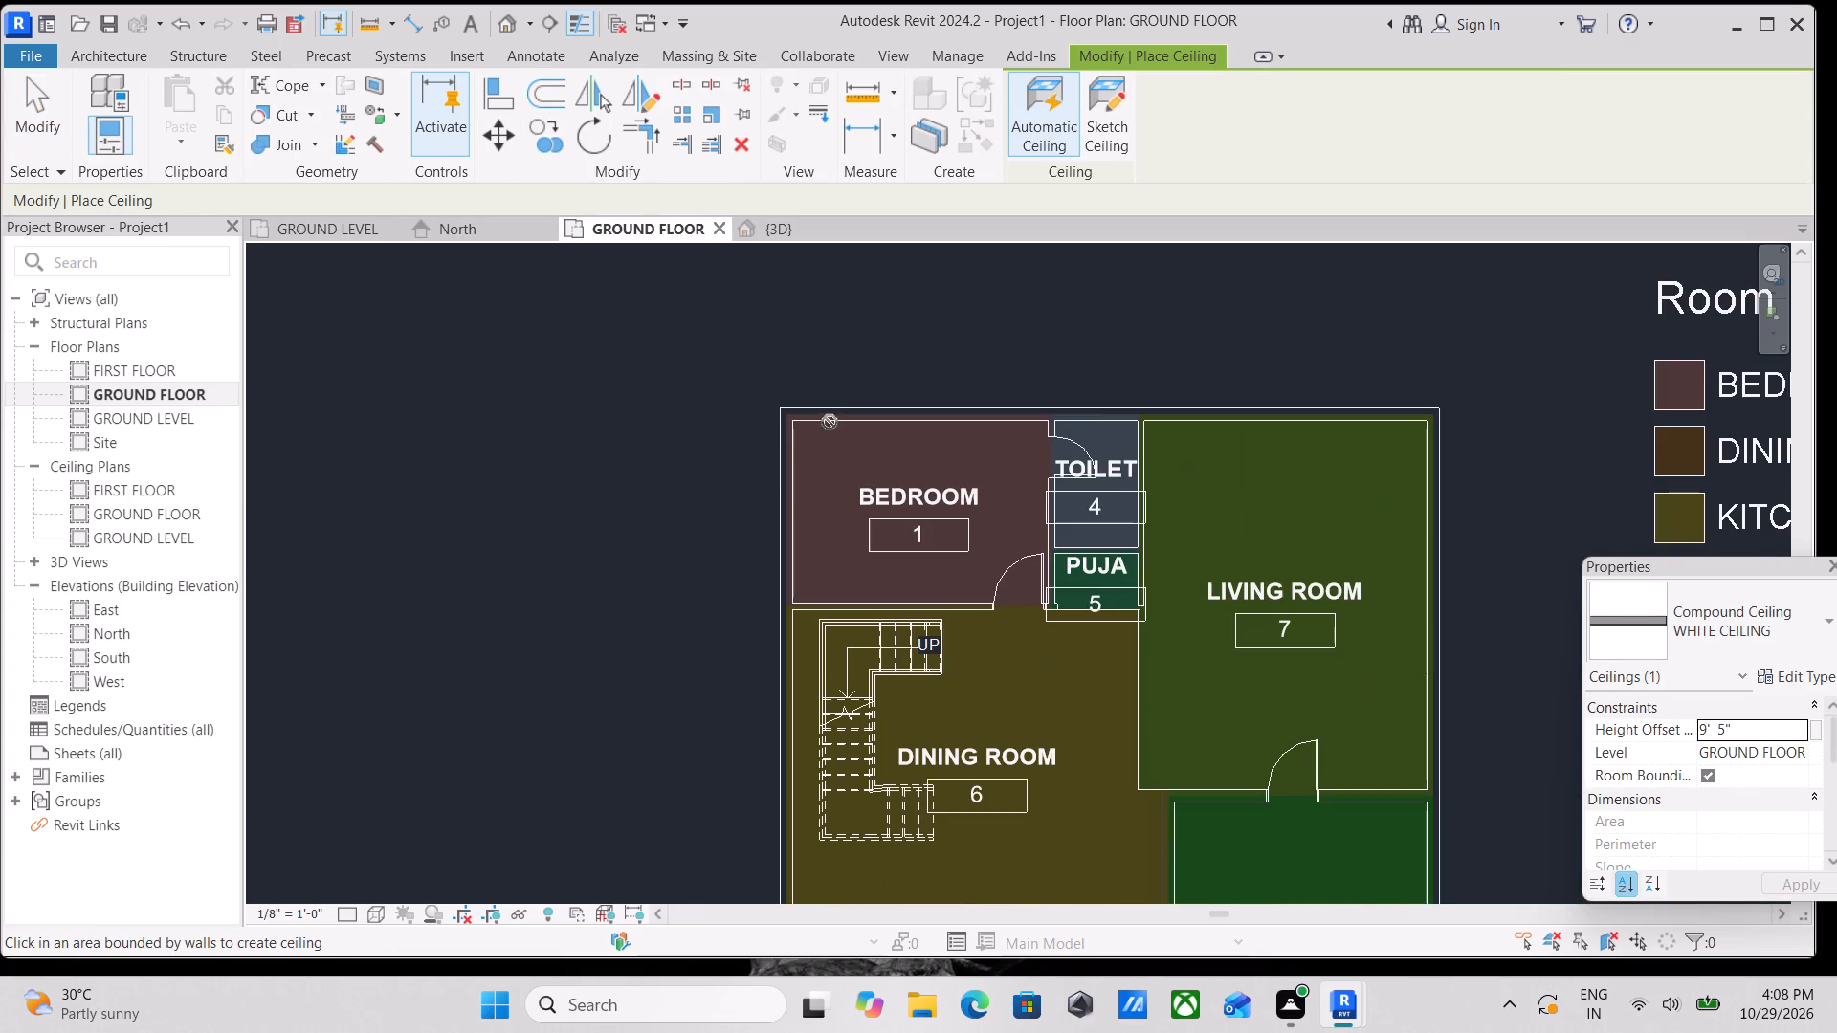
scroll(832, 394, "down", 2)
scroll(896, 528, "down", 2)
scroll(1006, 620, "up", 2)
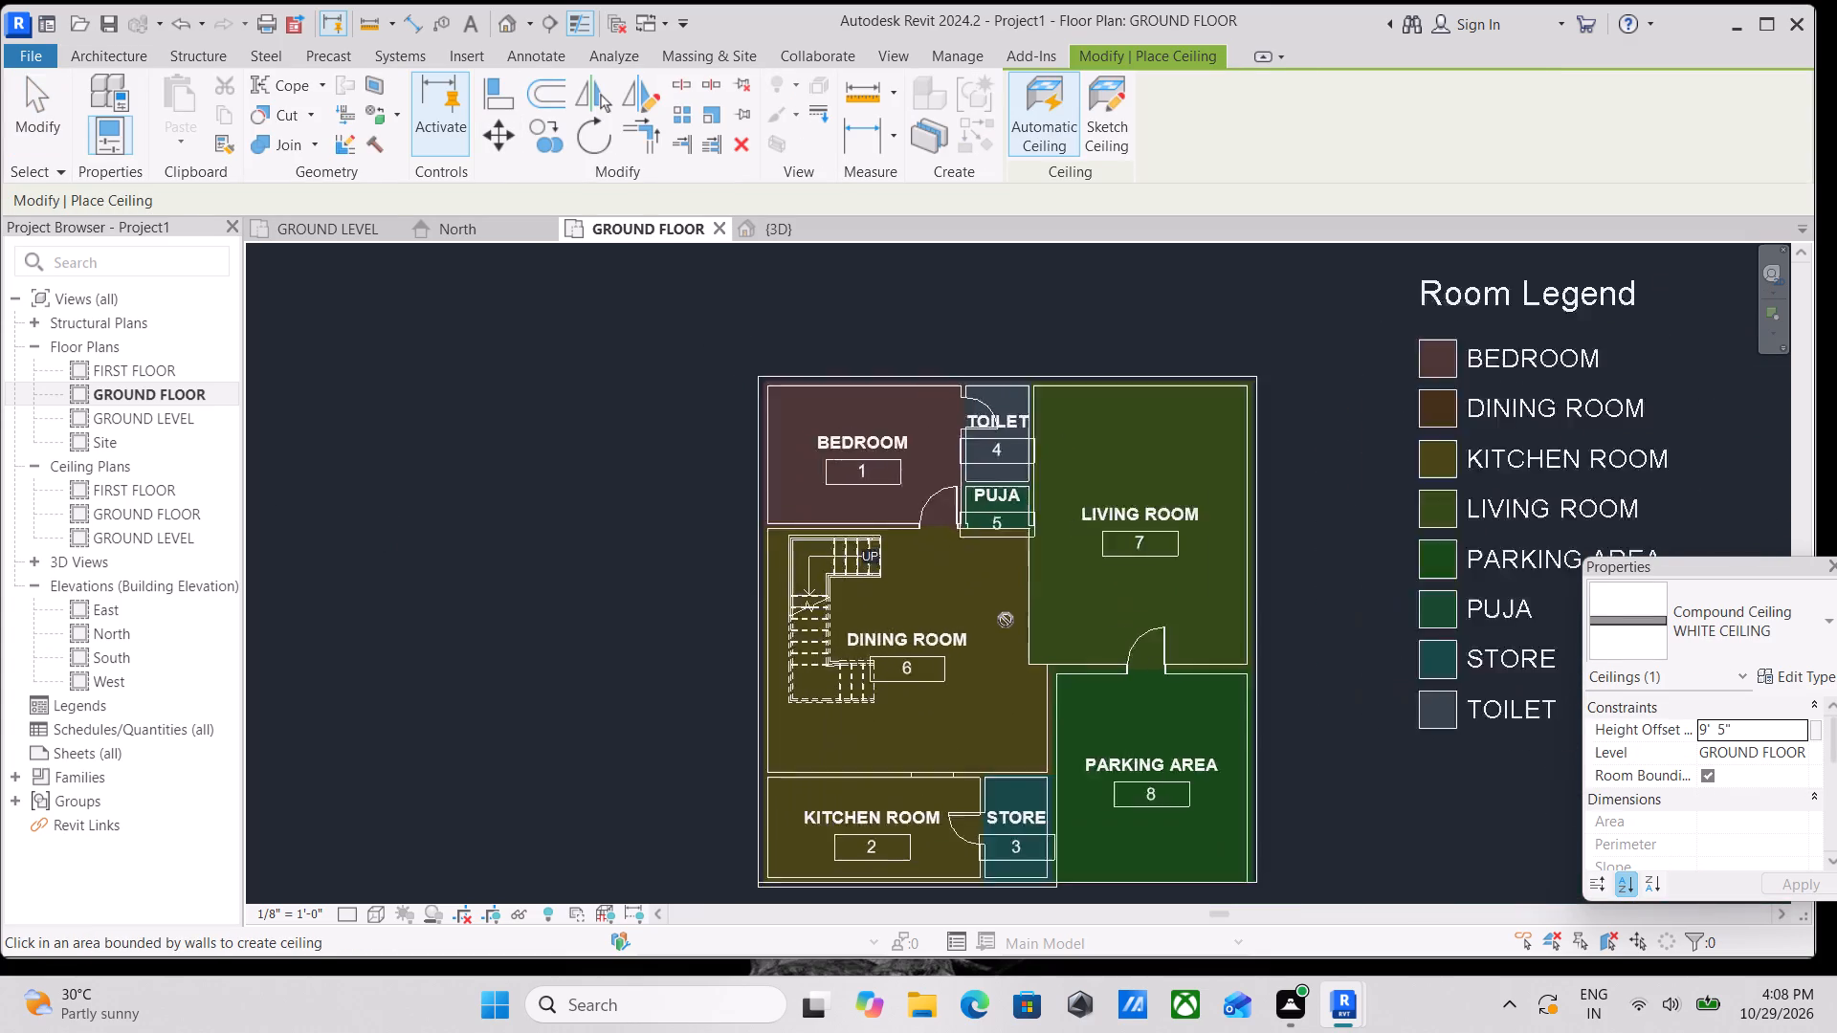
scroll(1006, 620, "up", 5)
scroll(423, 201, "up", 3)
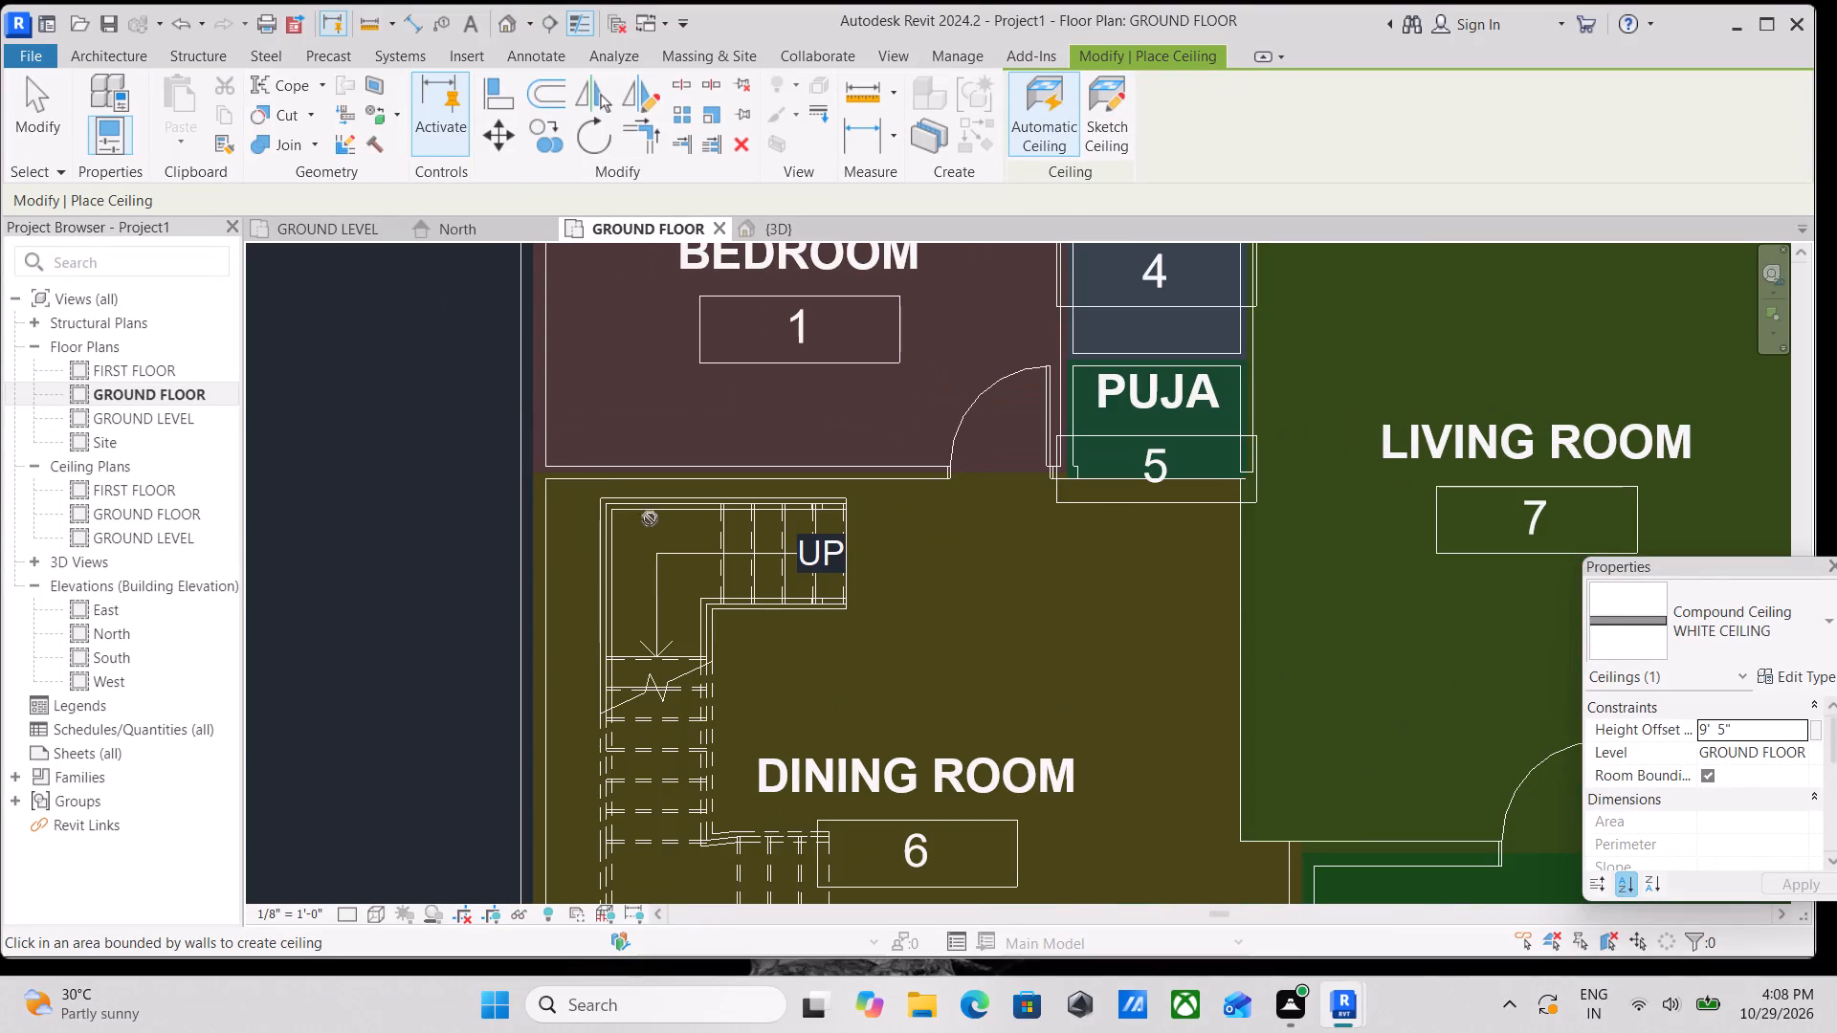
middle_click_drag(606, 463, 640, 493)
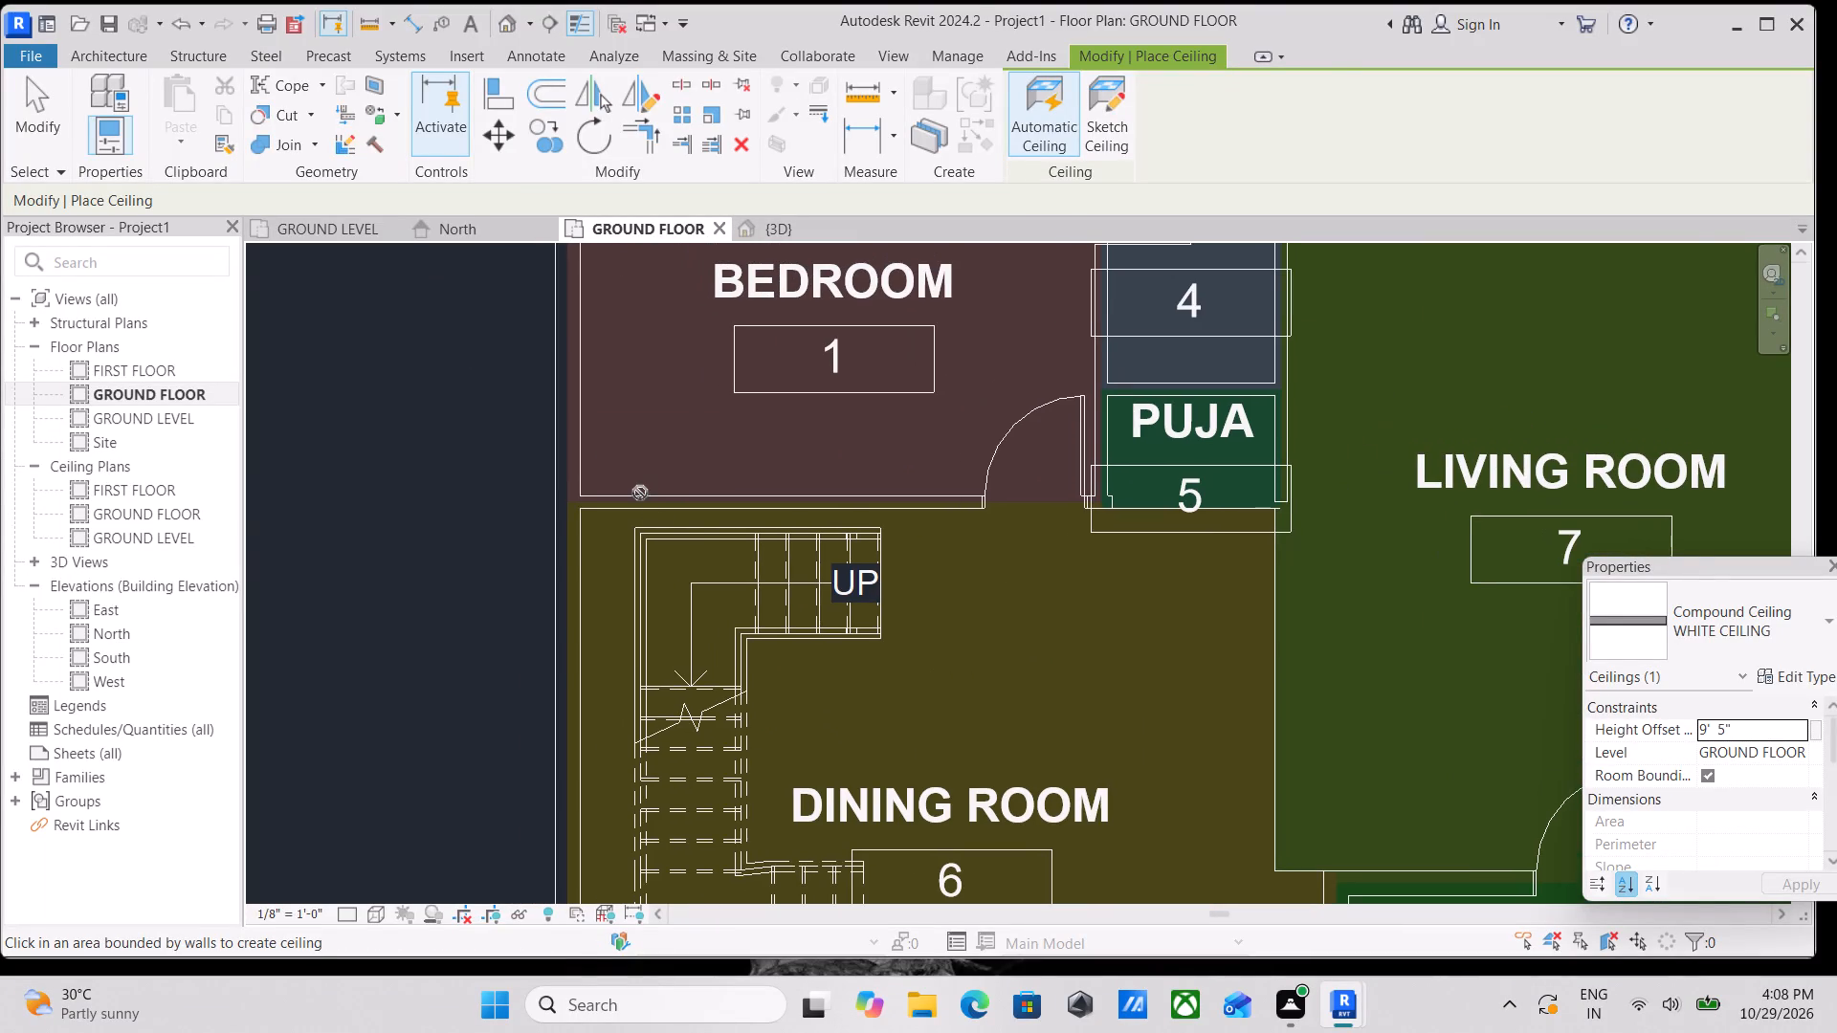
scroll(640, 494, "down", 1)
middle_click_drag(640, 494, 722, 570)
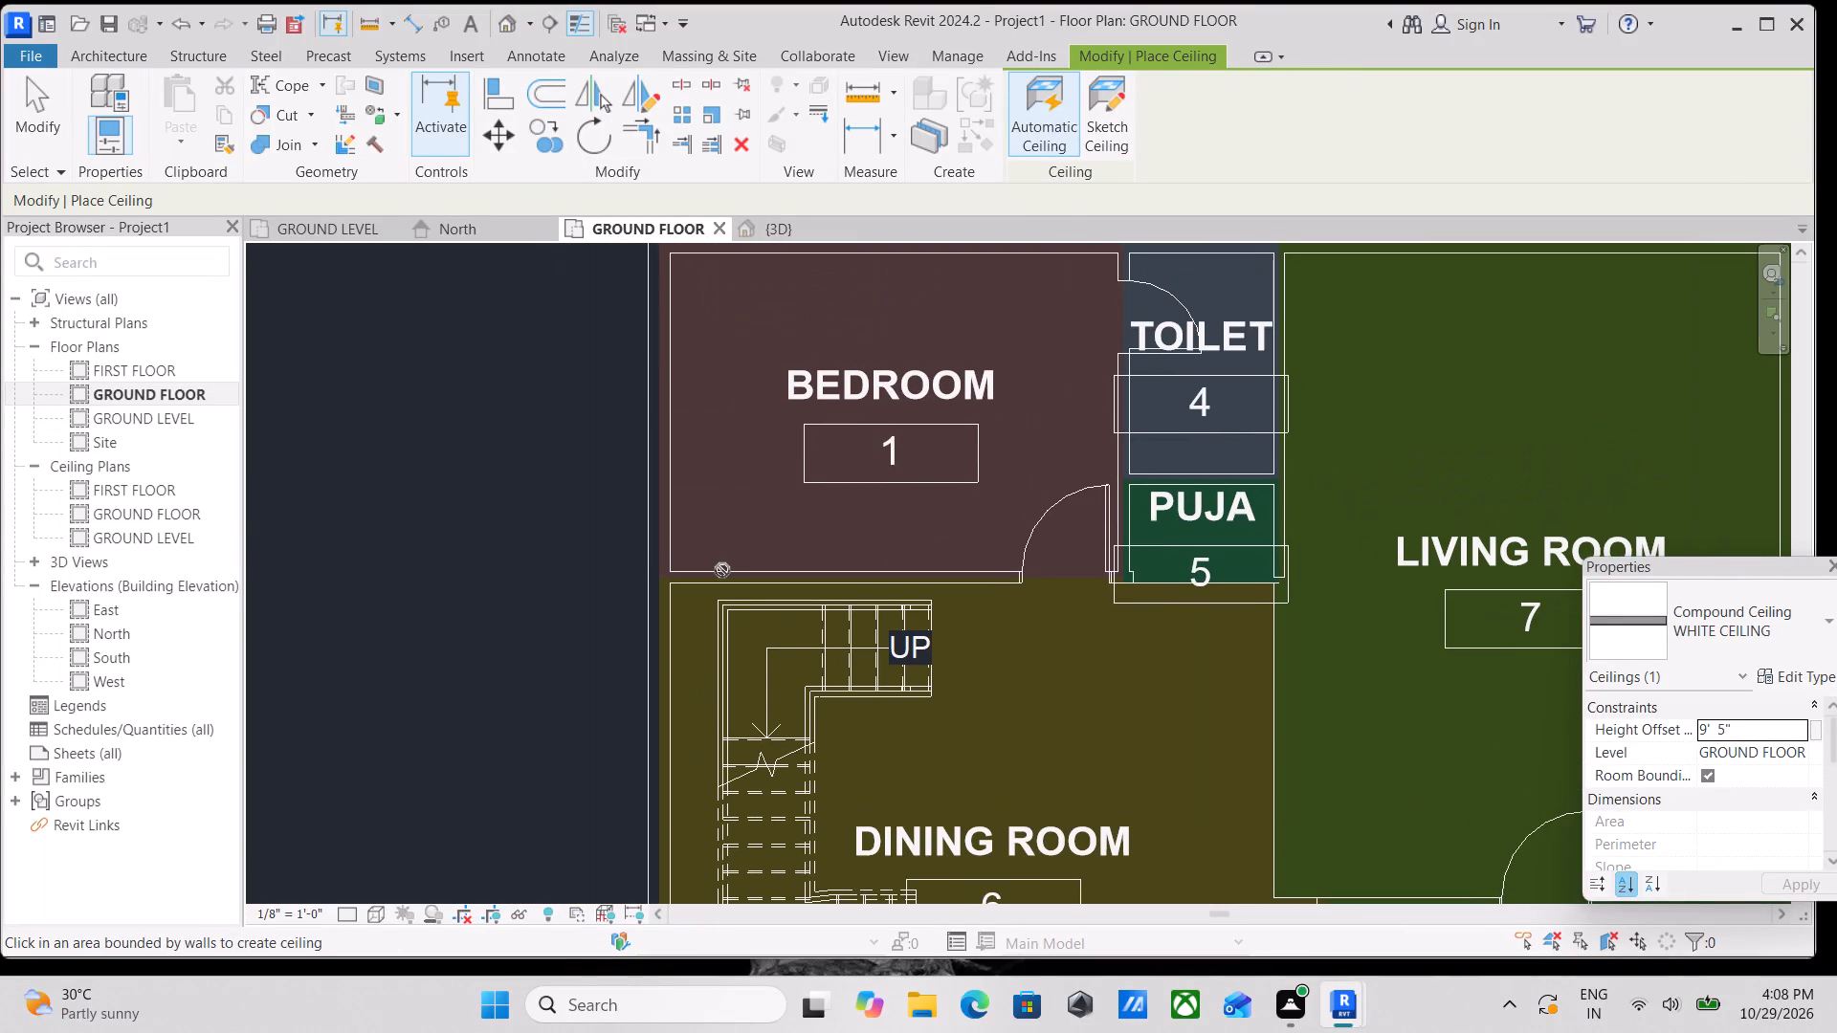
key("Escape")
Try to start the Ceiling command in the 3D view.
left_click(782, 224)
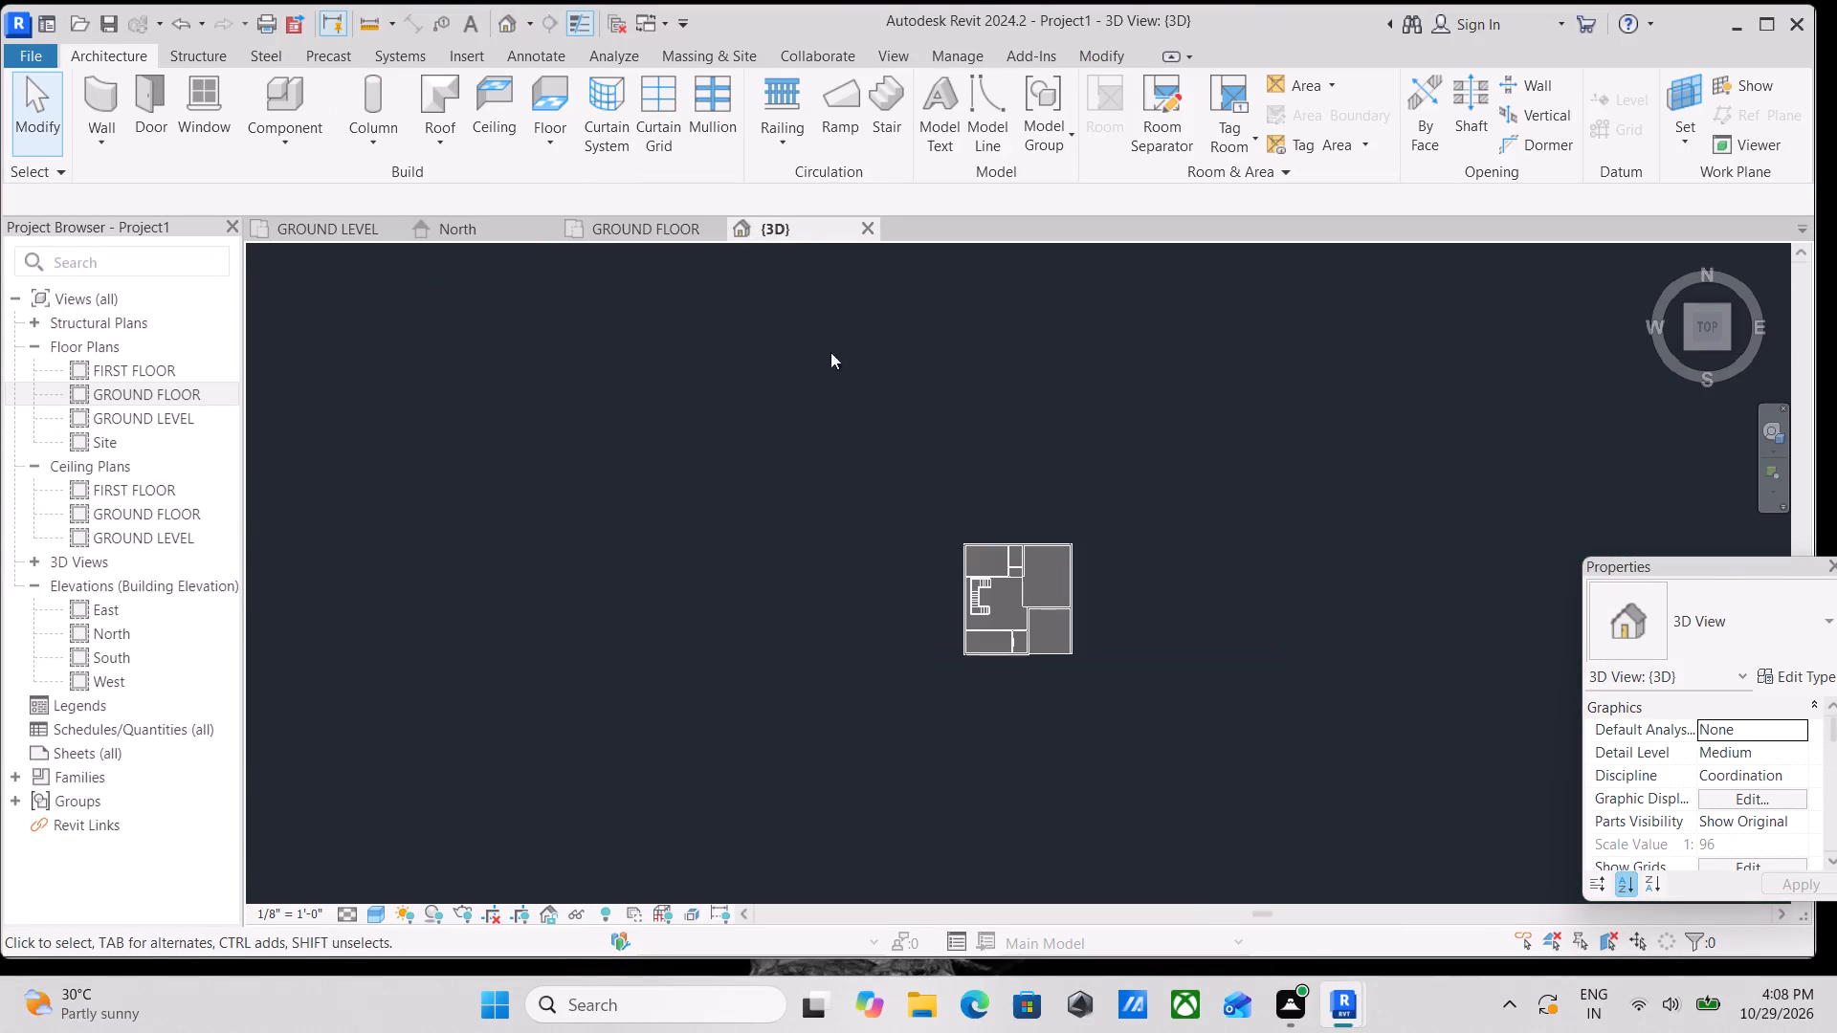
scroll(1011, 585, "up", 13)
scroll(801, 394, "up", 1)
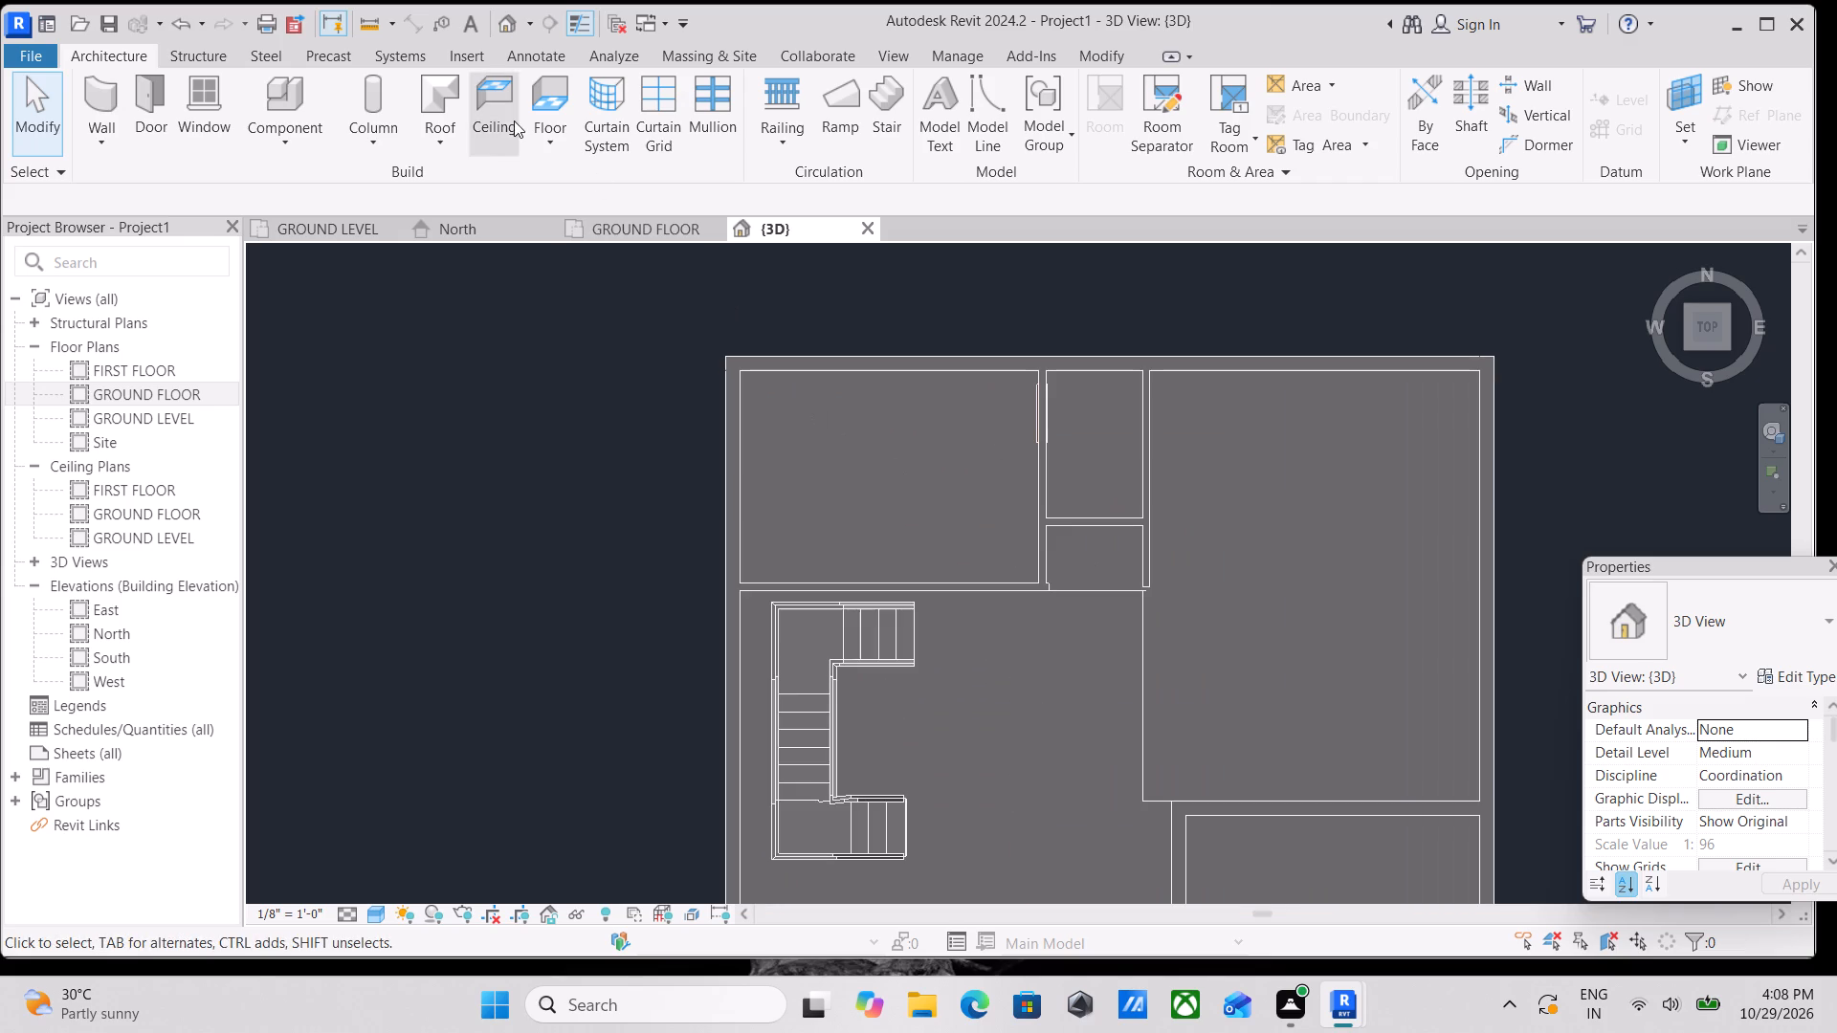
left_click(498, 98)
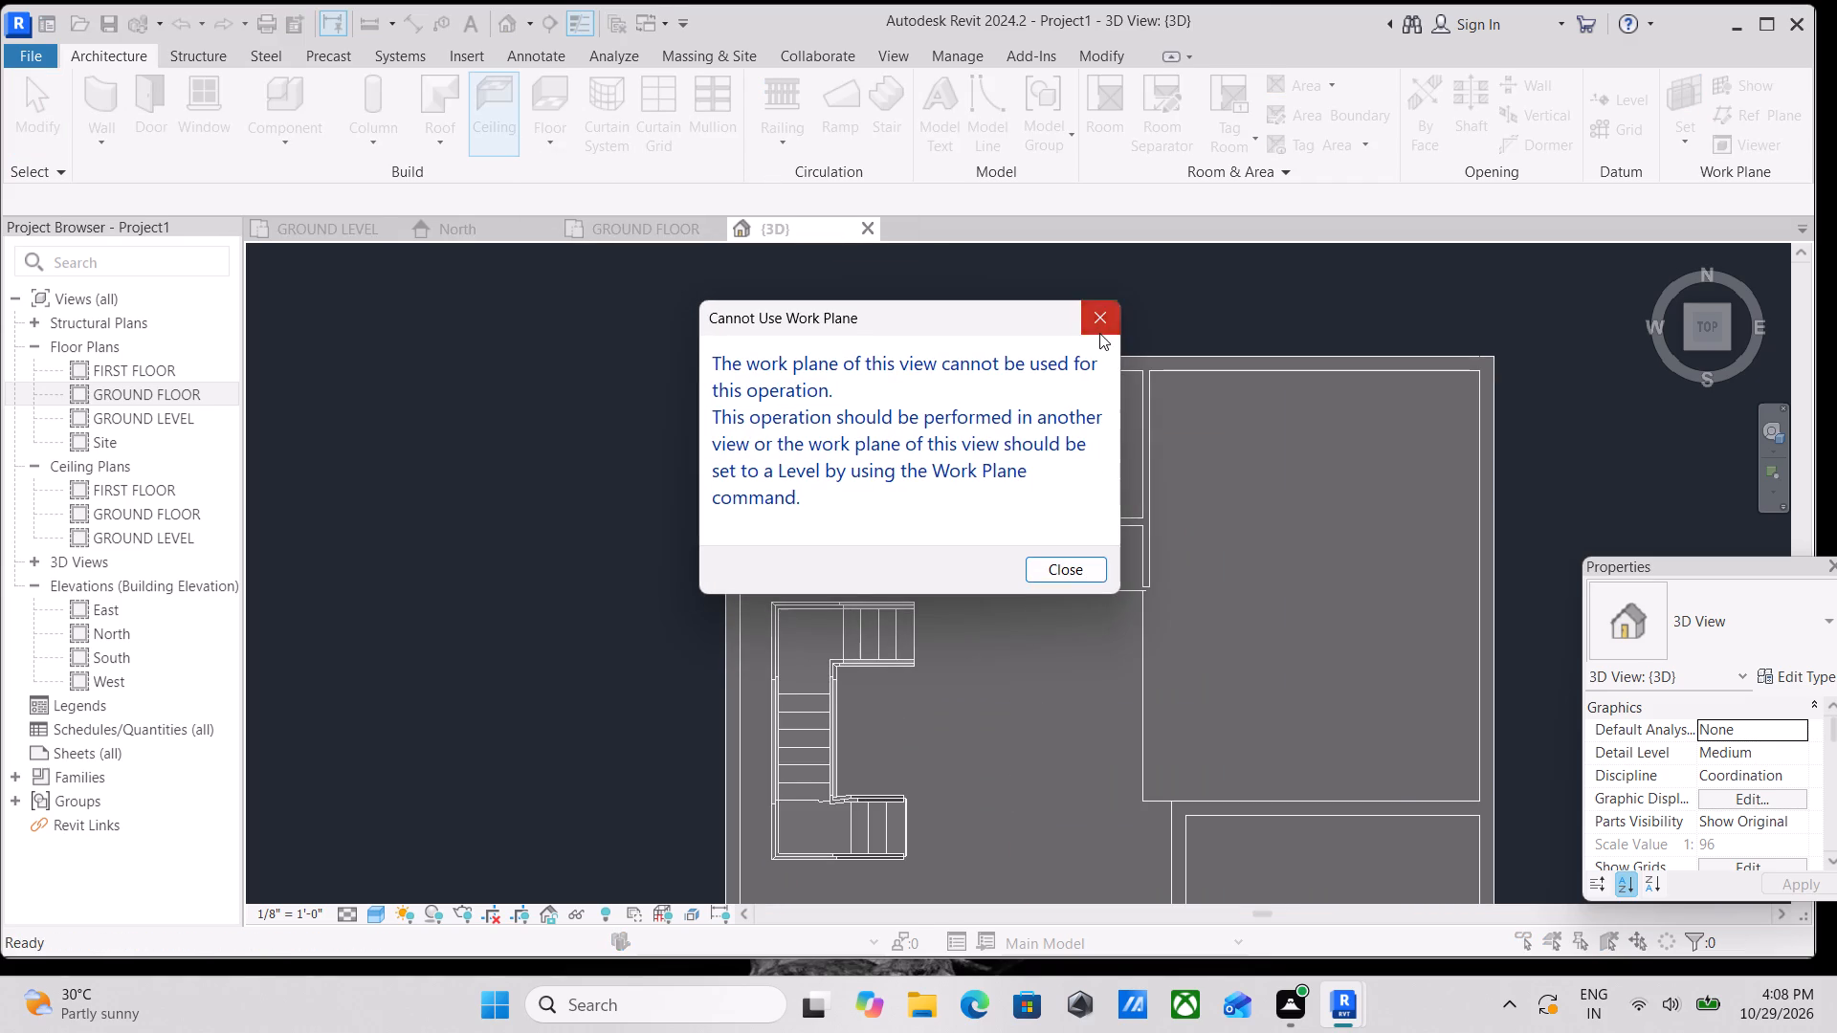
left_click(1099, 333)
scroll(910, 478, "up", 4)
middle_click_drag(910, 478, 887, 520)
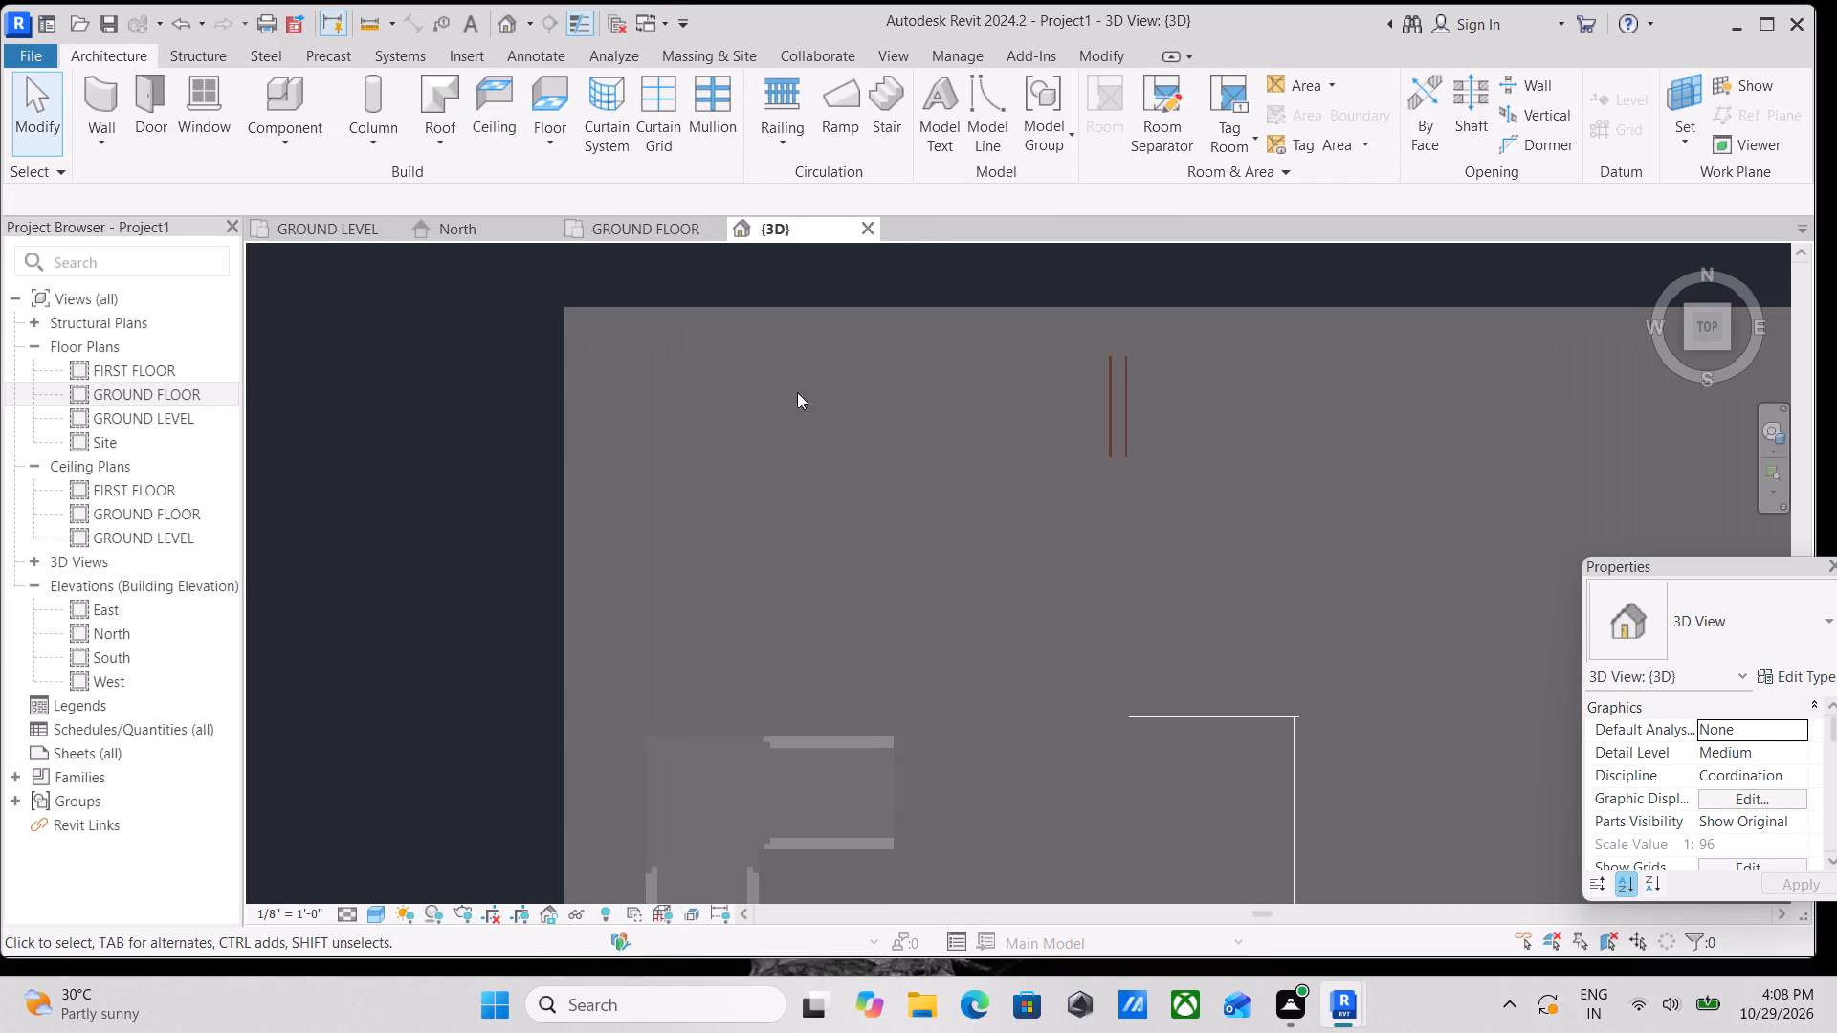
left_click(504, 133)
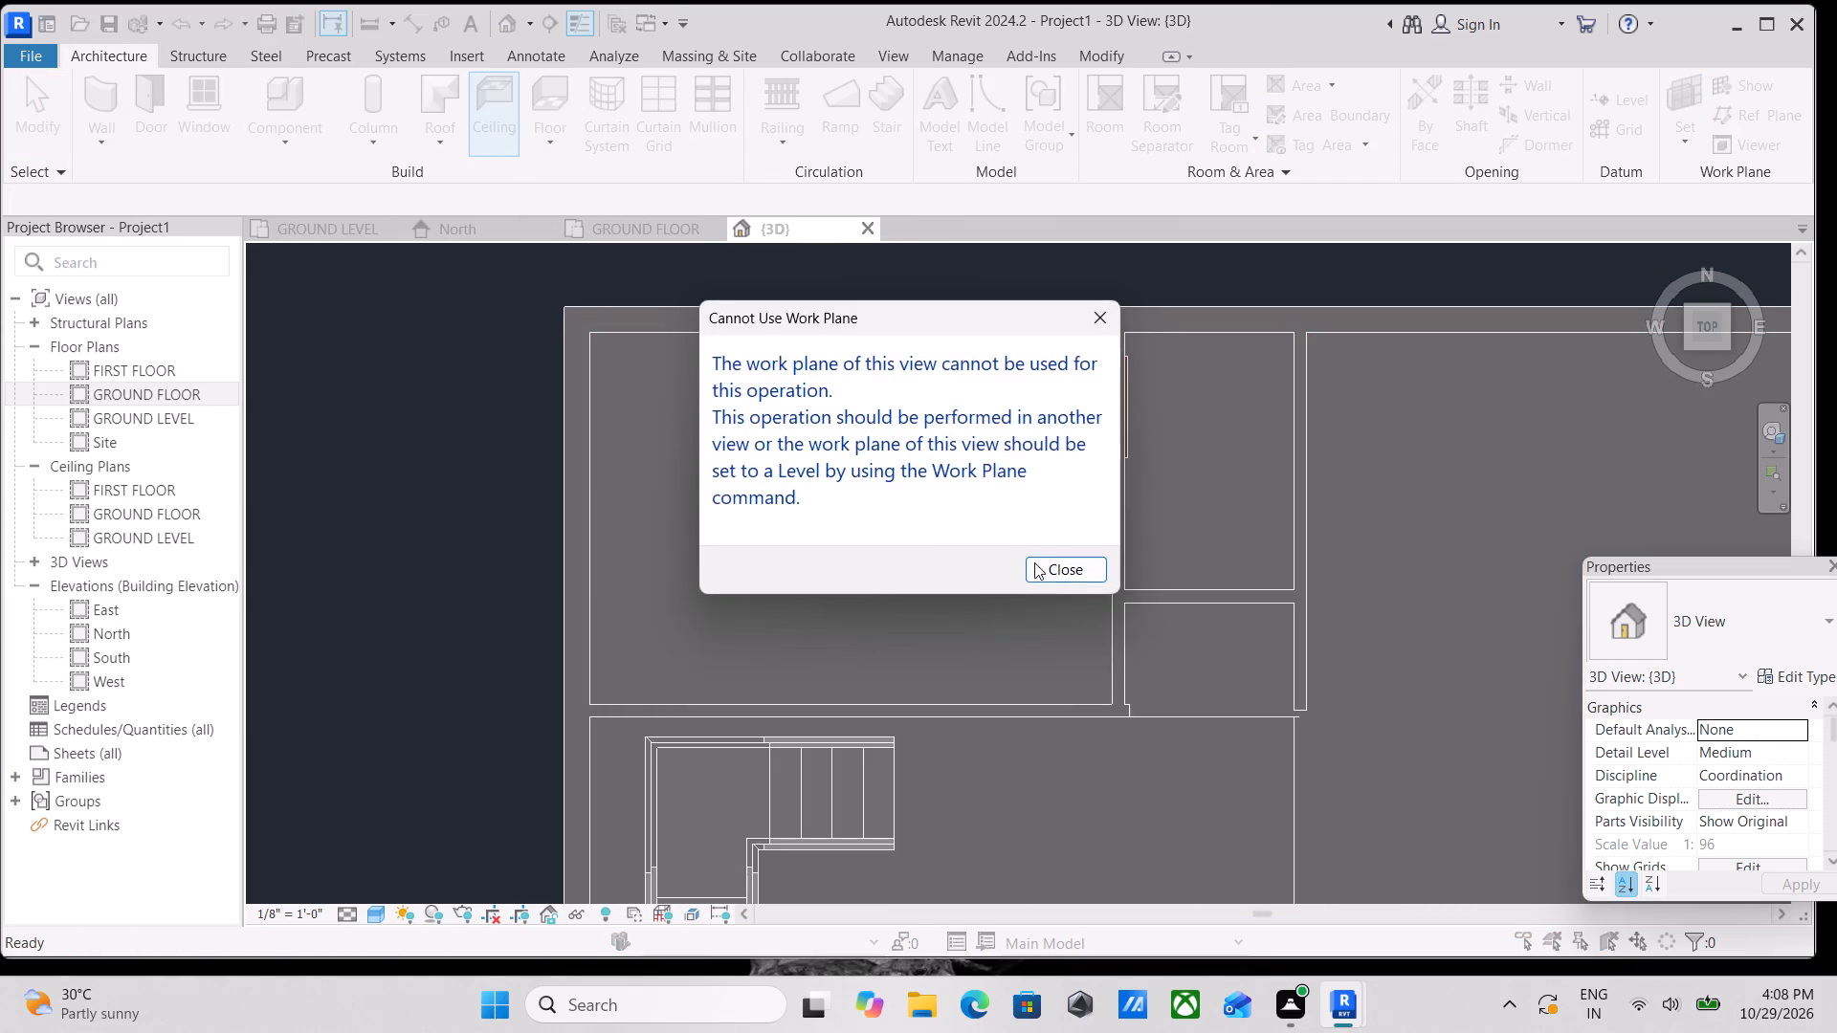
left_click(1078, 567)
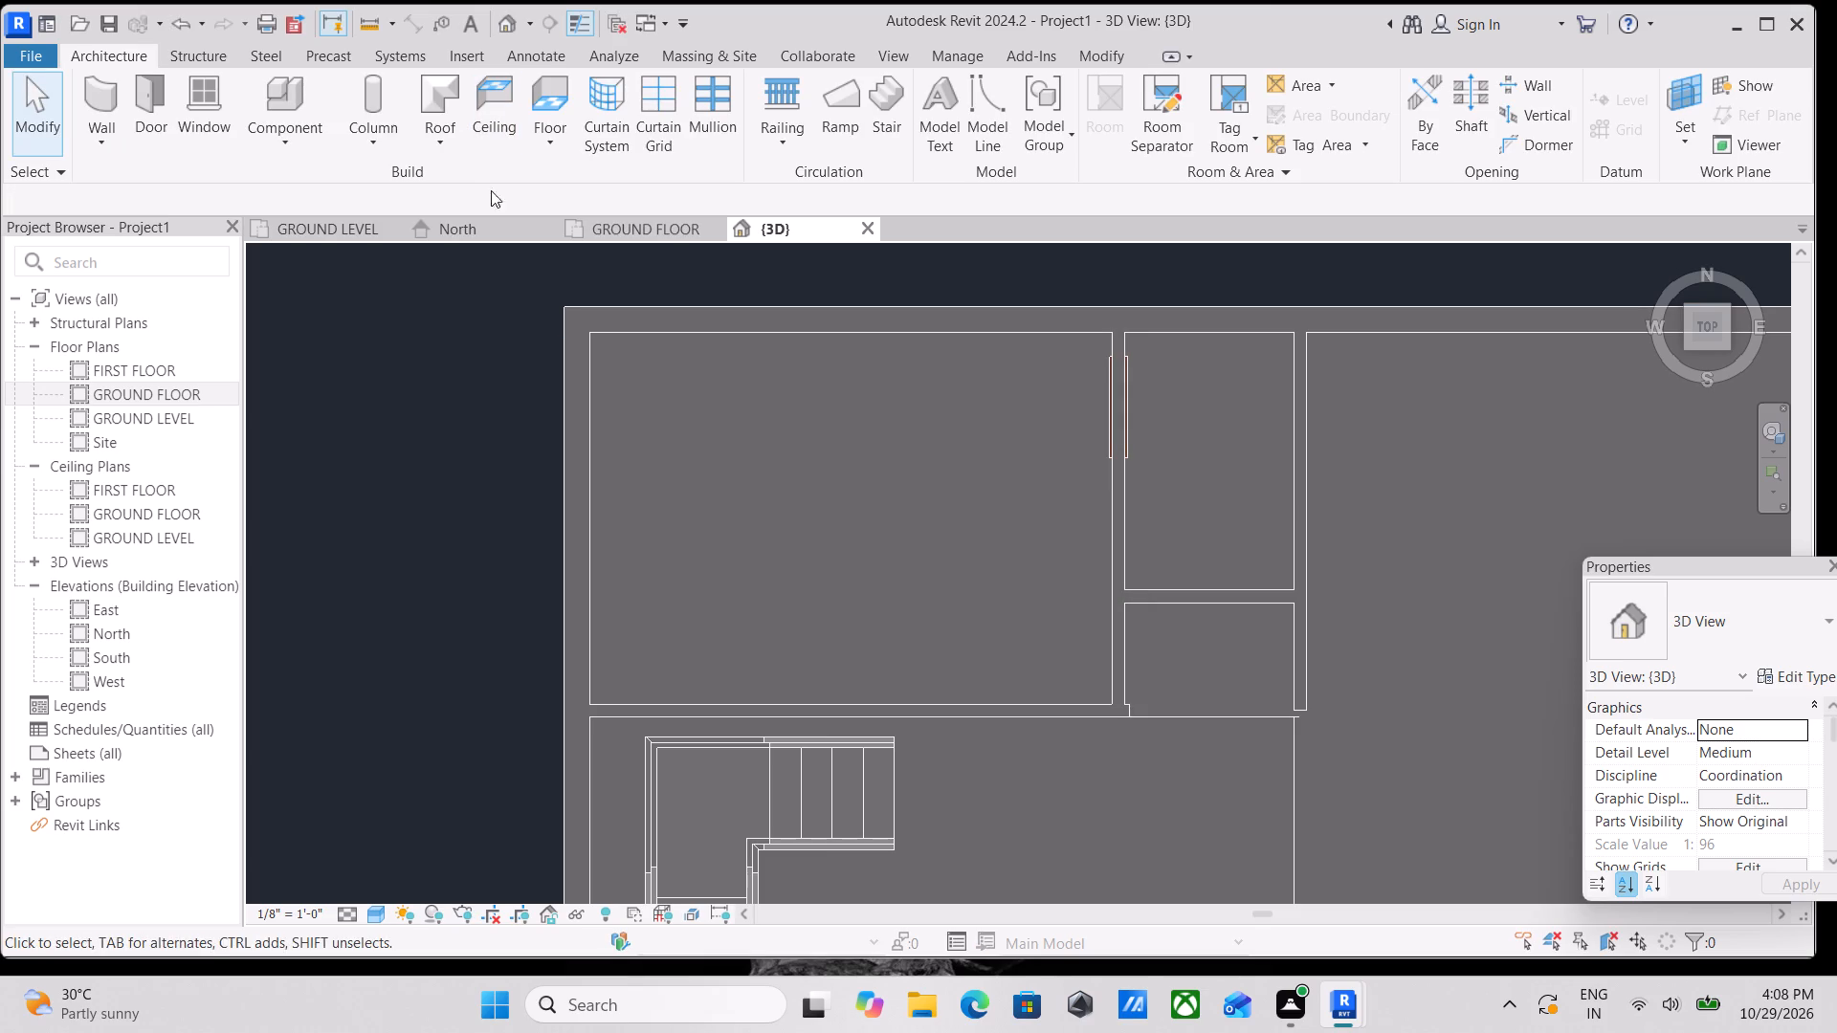
Switch to the GROUND FLOOR plan and try to place an automatic WHITE CEILING at the bedroom.
left_click(650, 214)
left_click(650, 222)
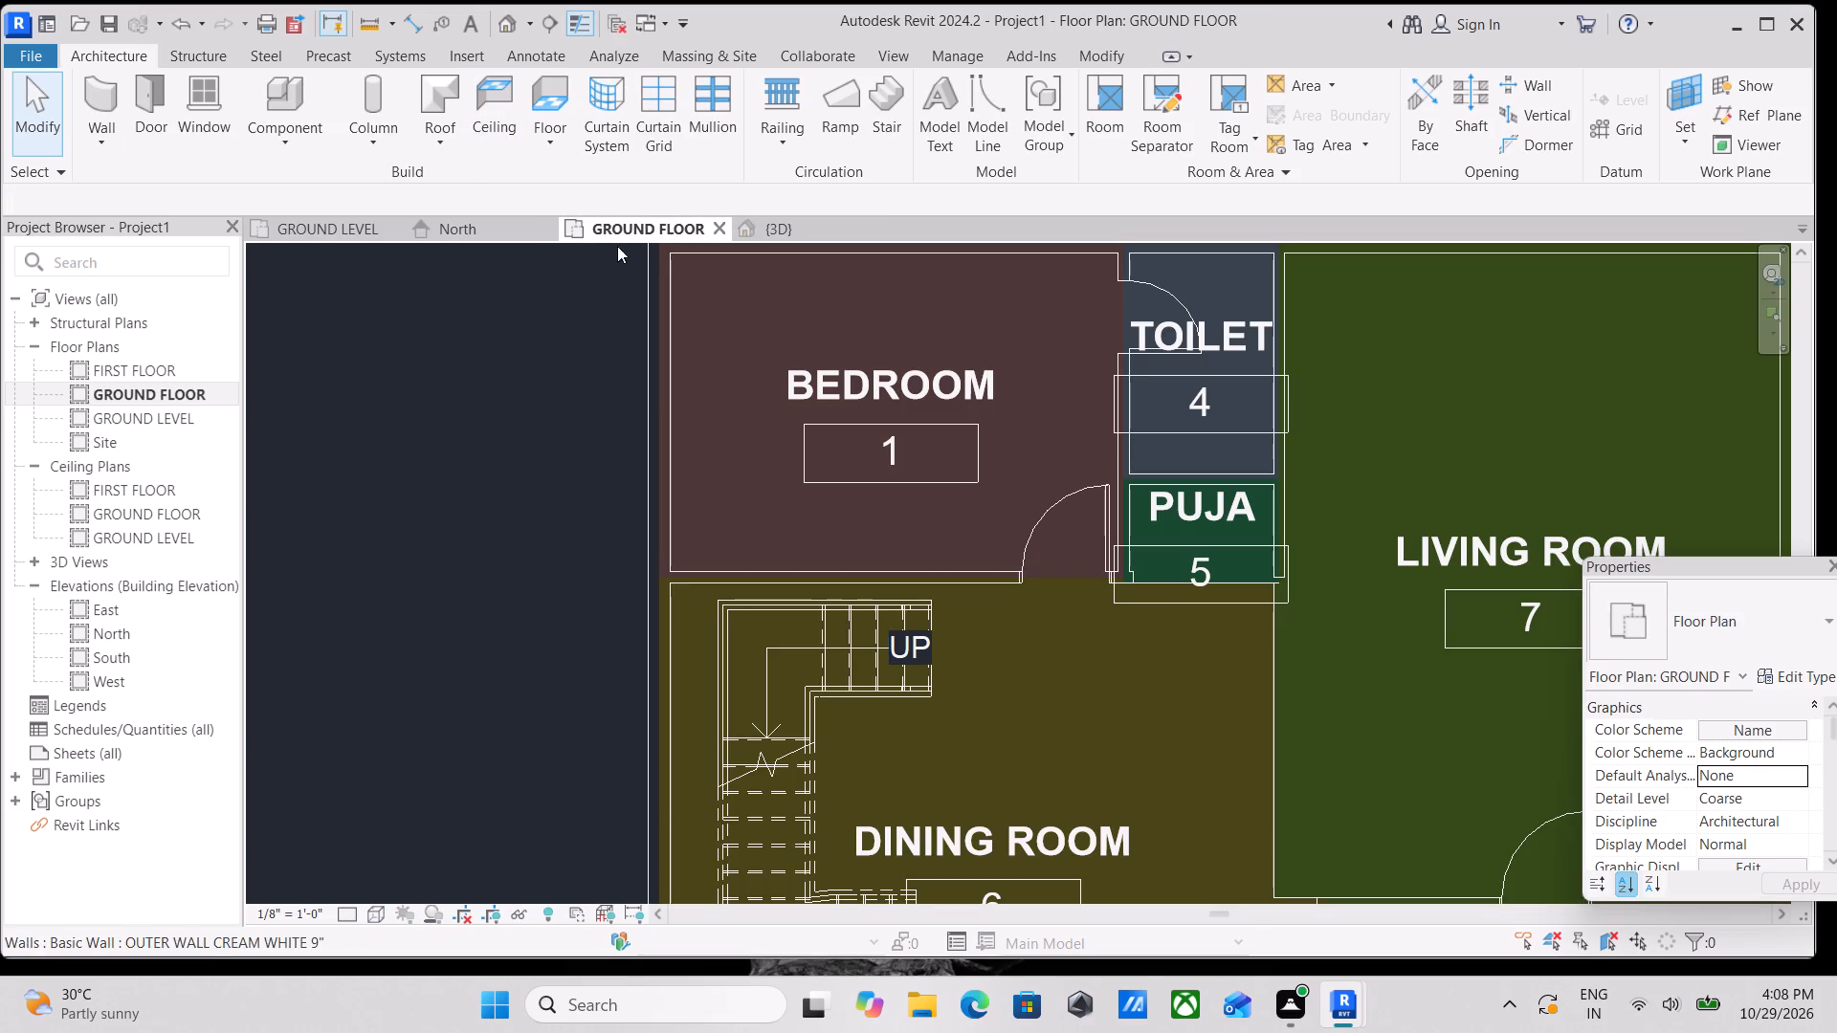
scroll(708, 494, "up", 3)
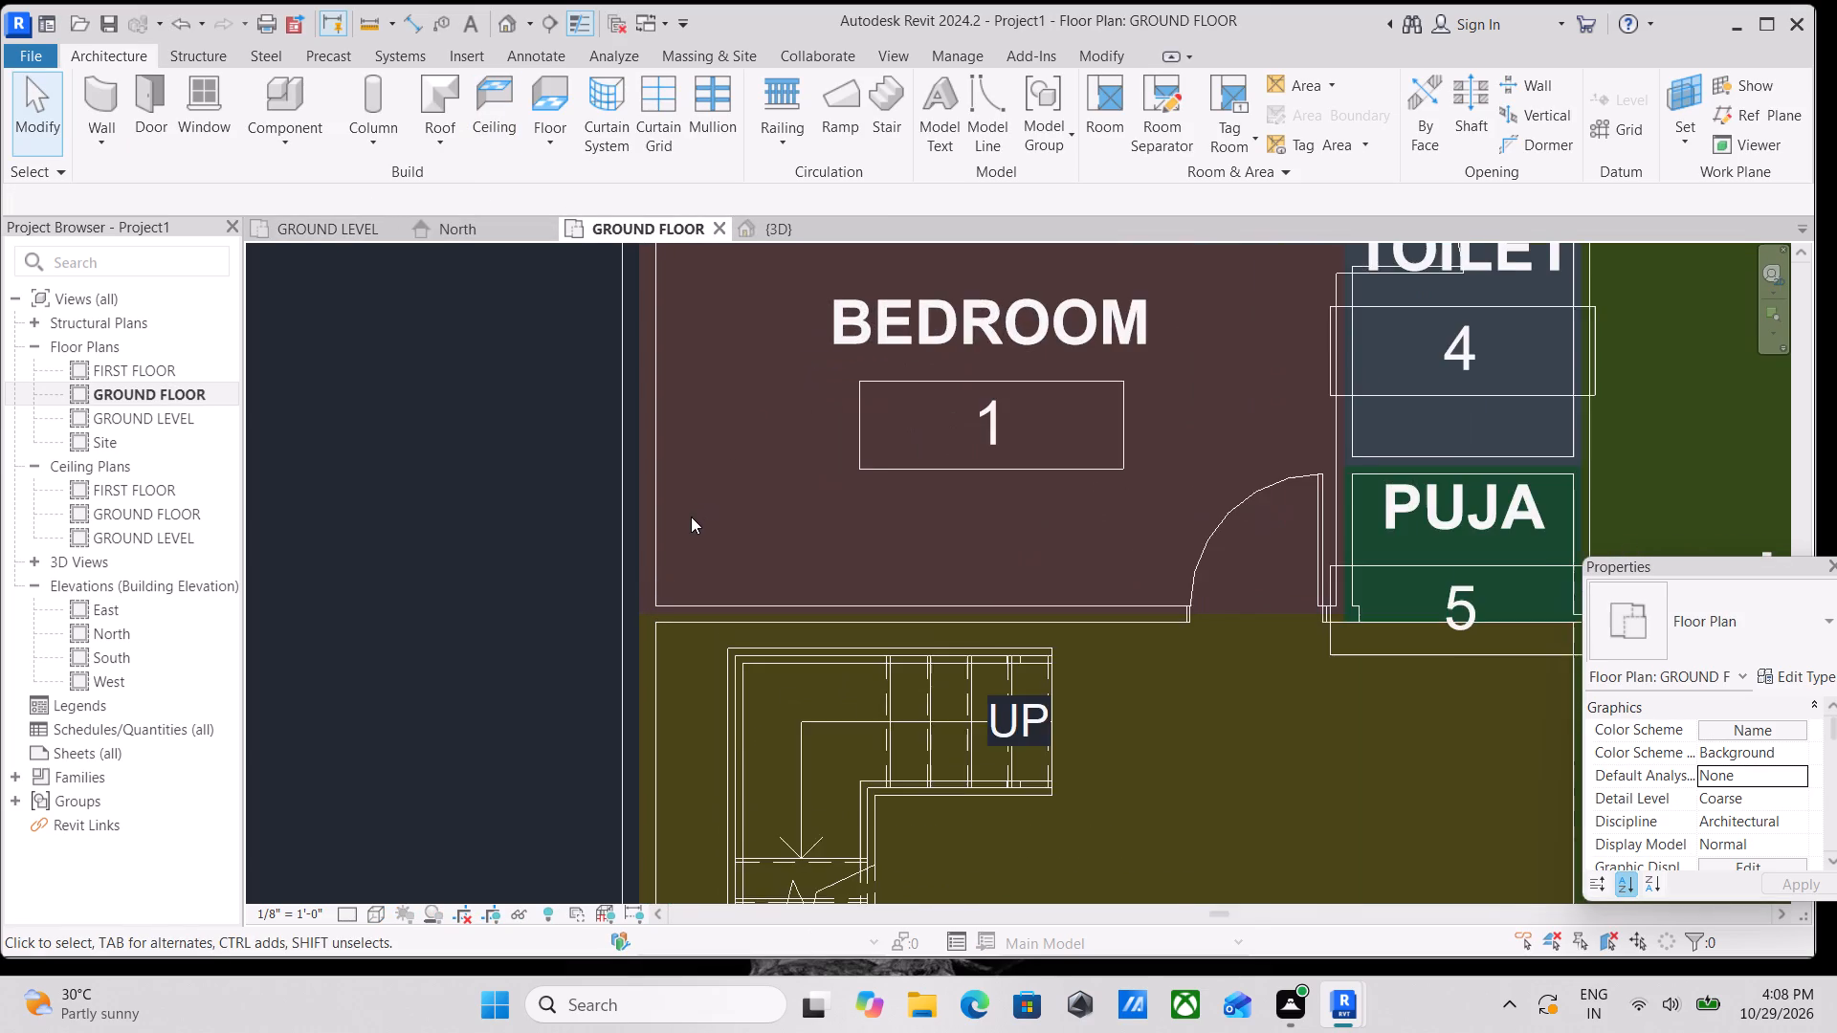
middle_click_drag(694, 506, 548, 630)
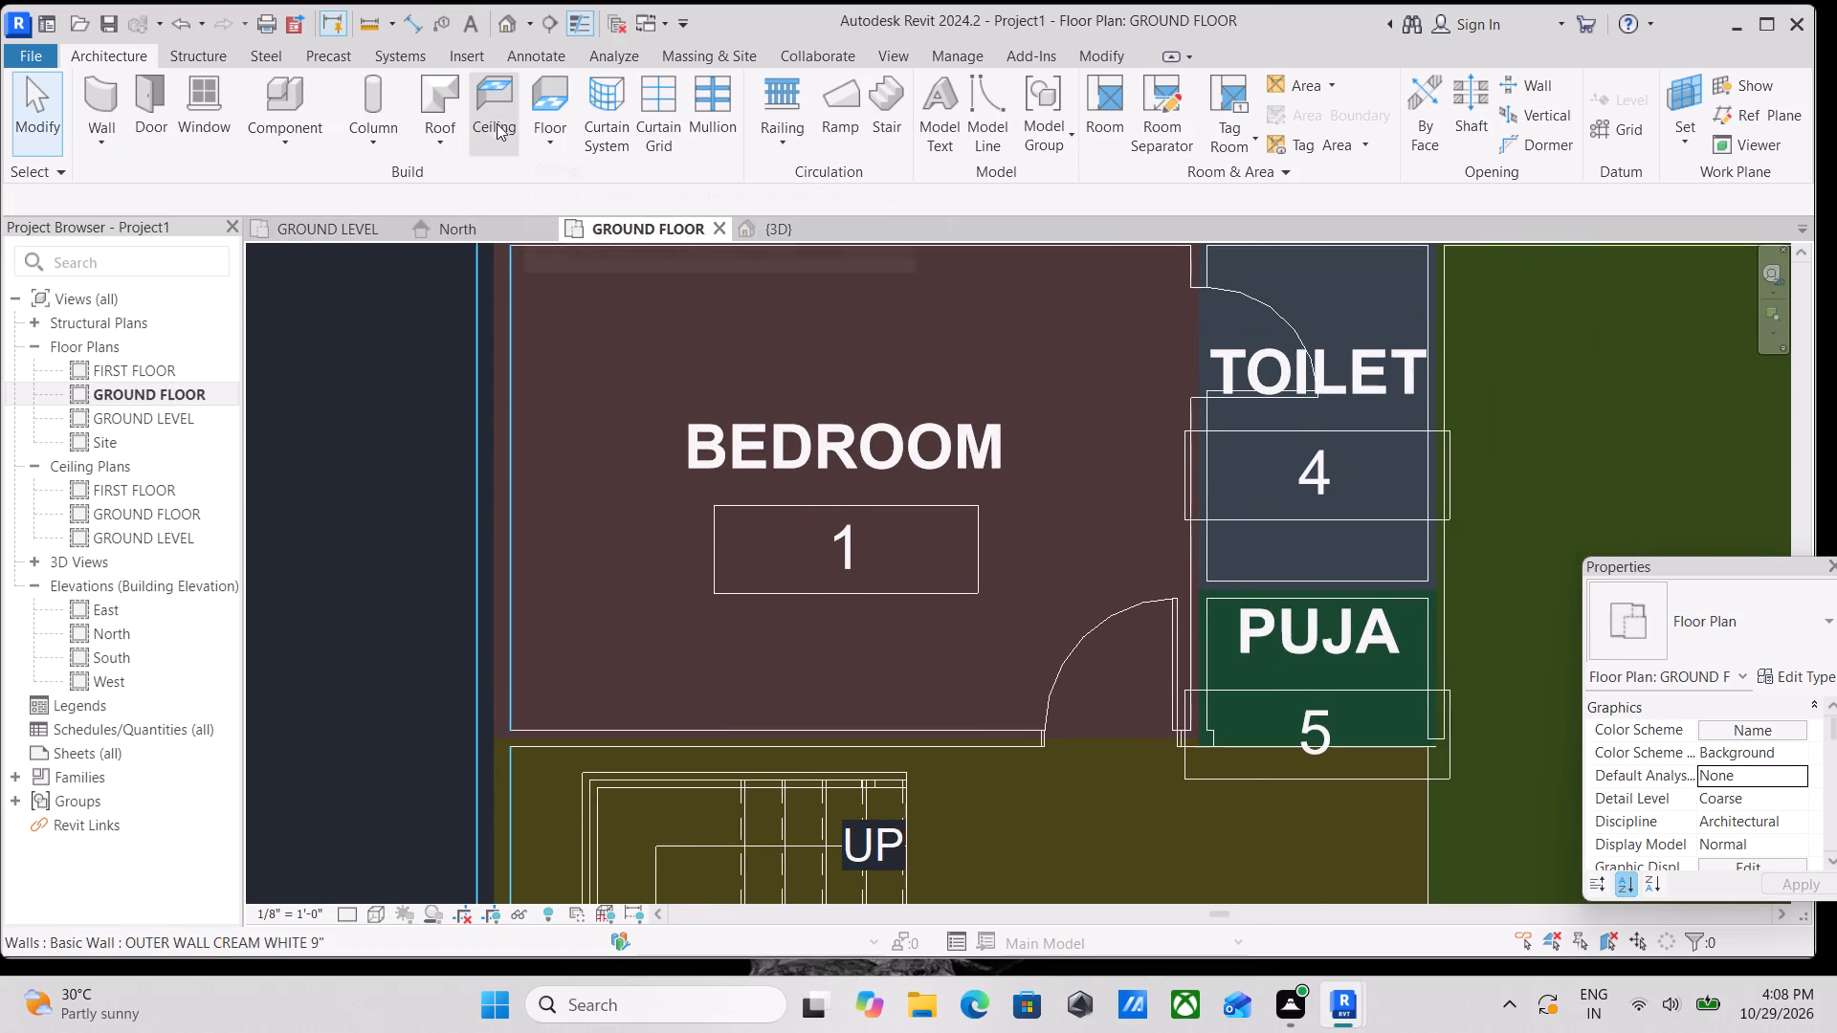
left_click(494, 122)
scroll(755, 591, "down", 1)
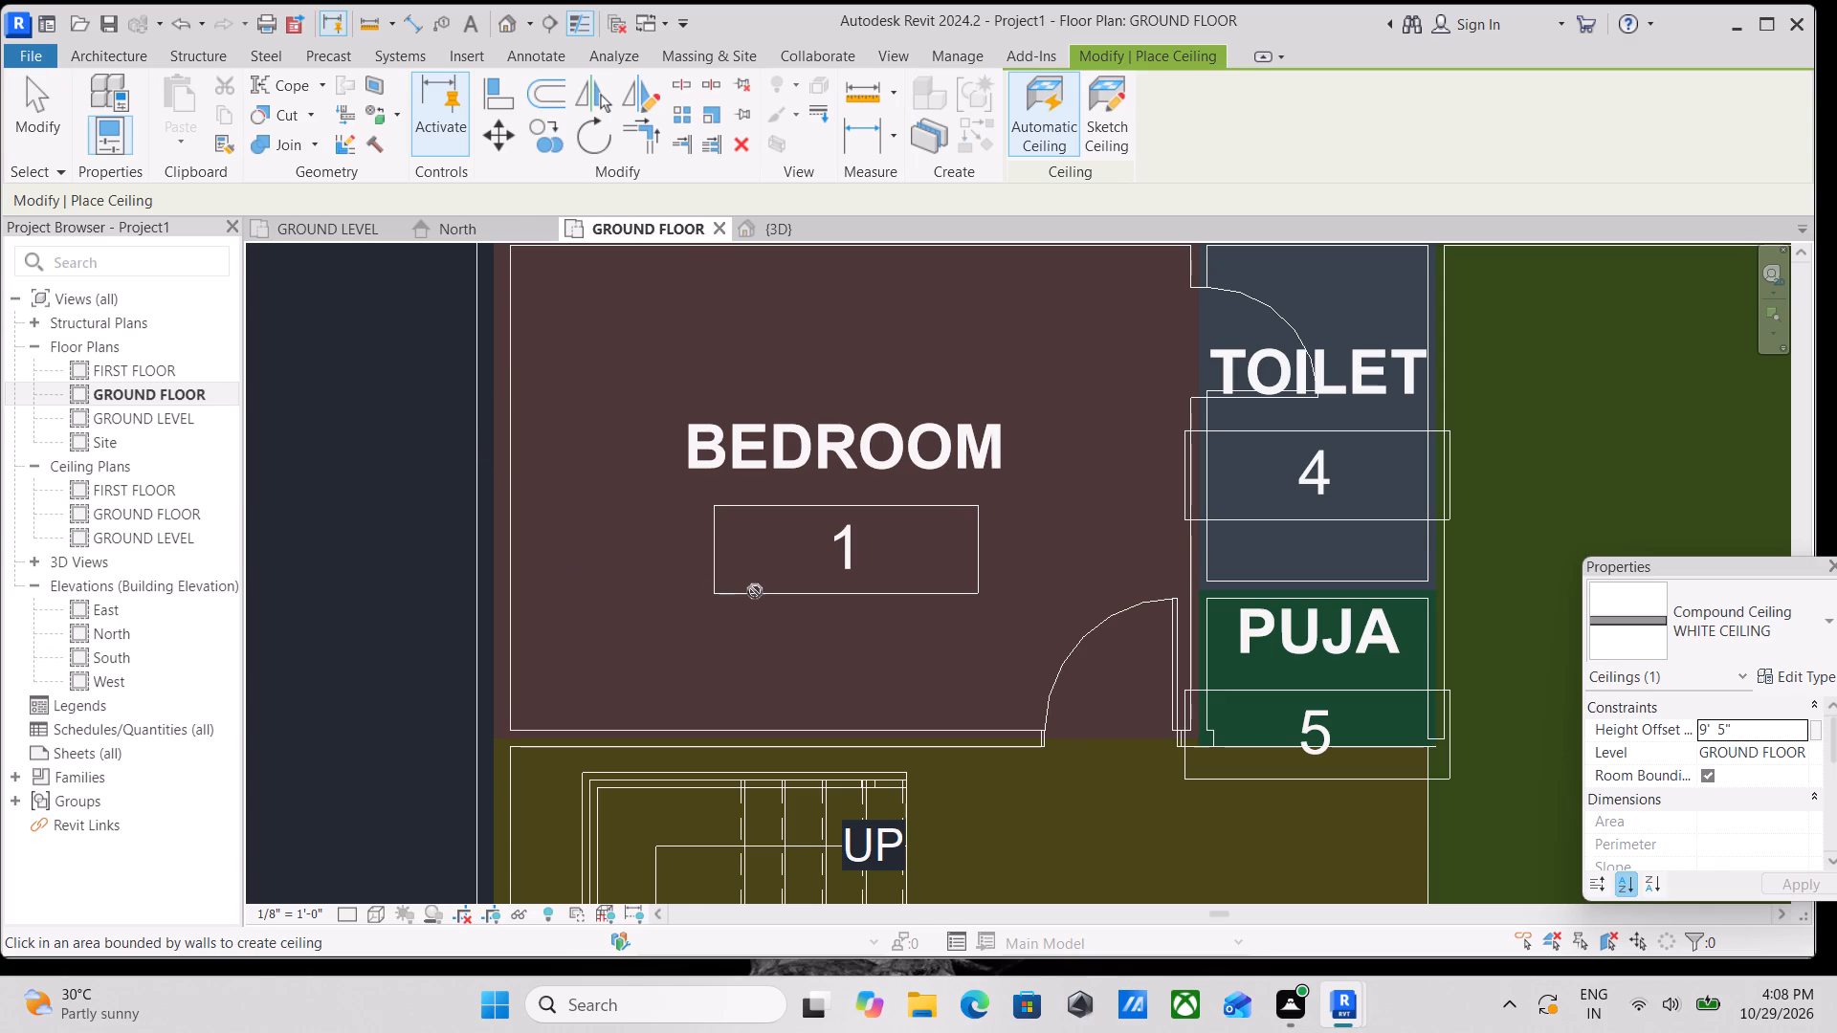
scroll(755, 591, "down", 1)
middle_click_drag(731, 582, 617, 535)
left_click(778, 650)
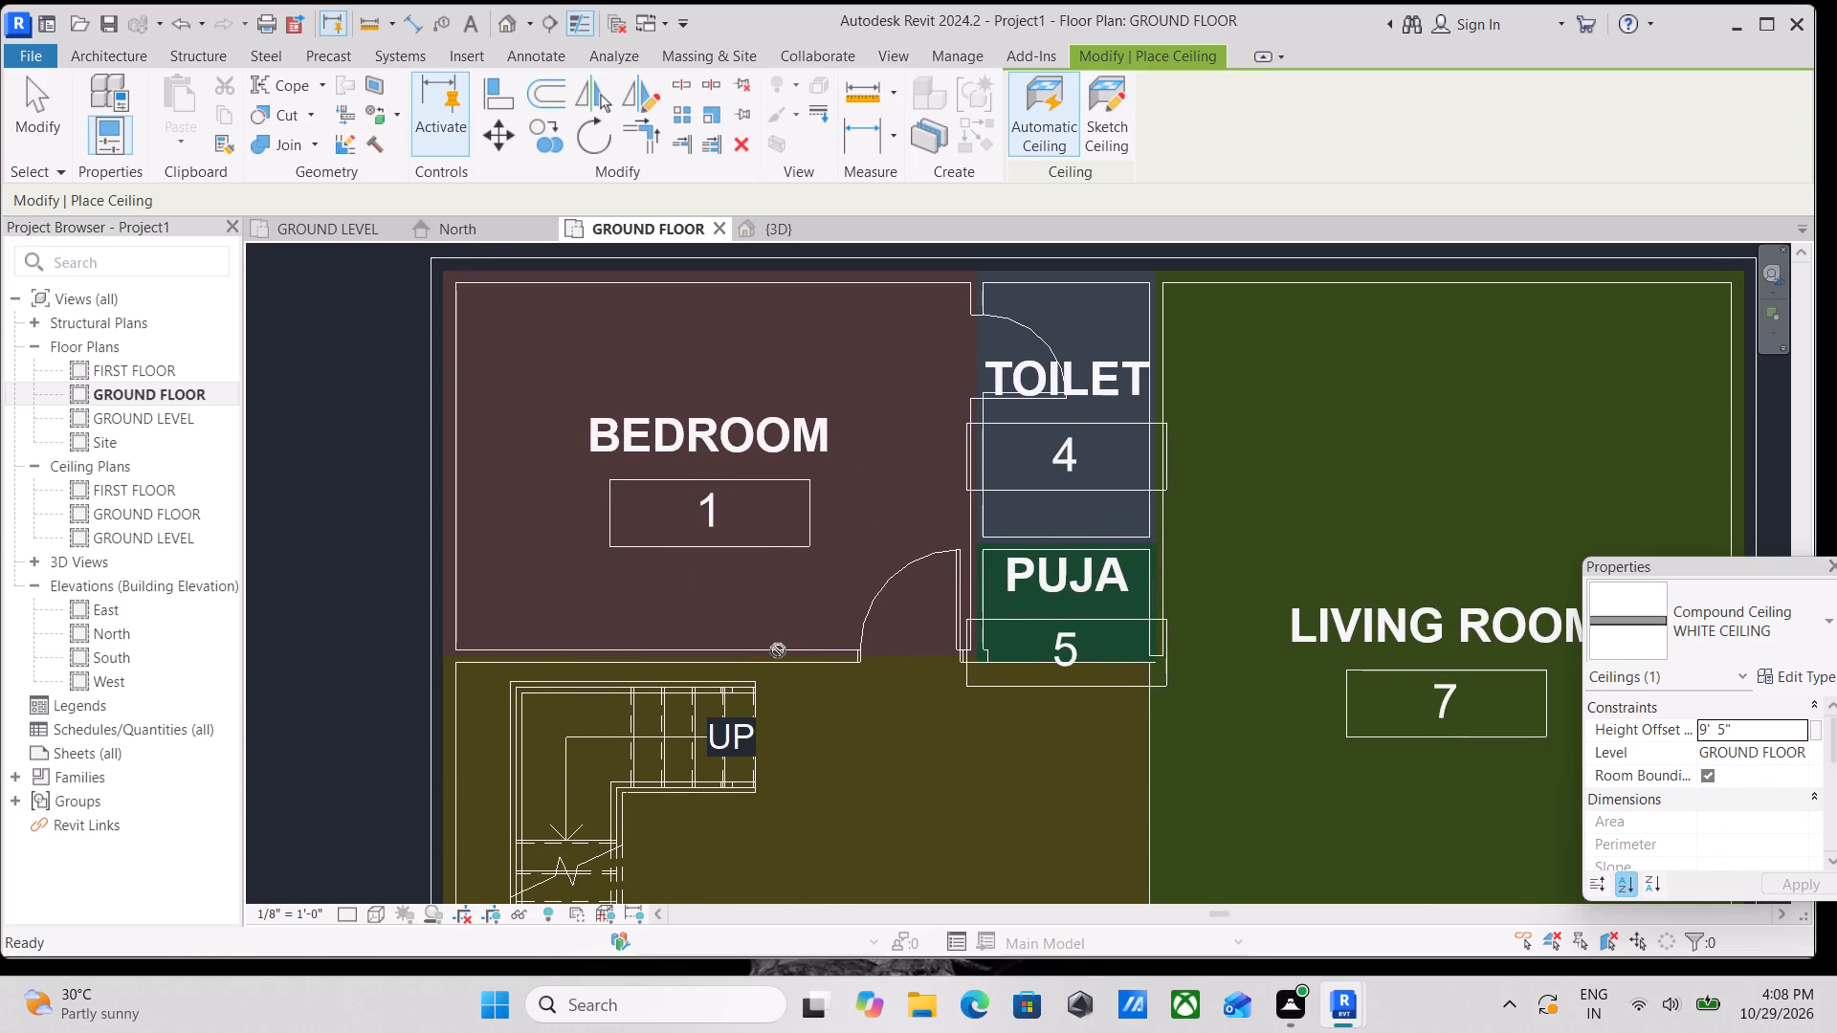
scroll(831, 622, "up", 2)
middle_click_drag(669, 501, 674, 555)
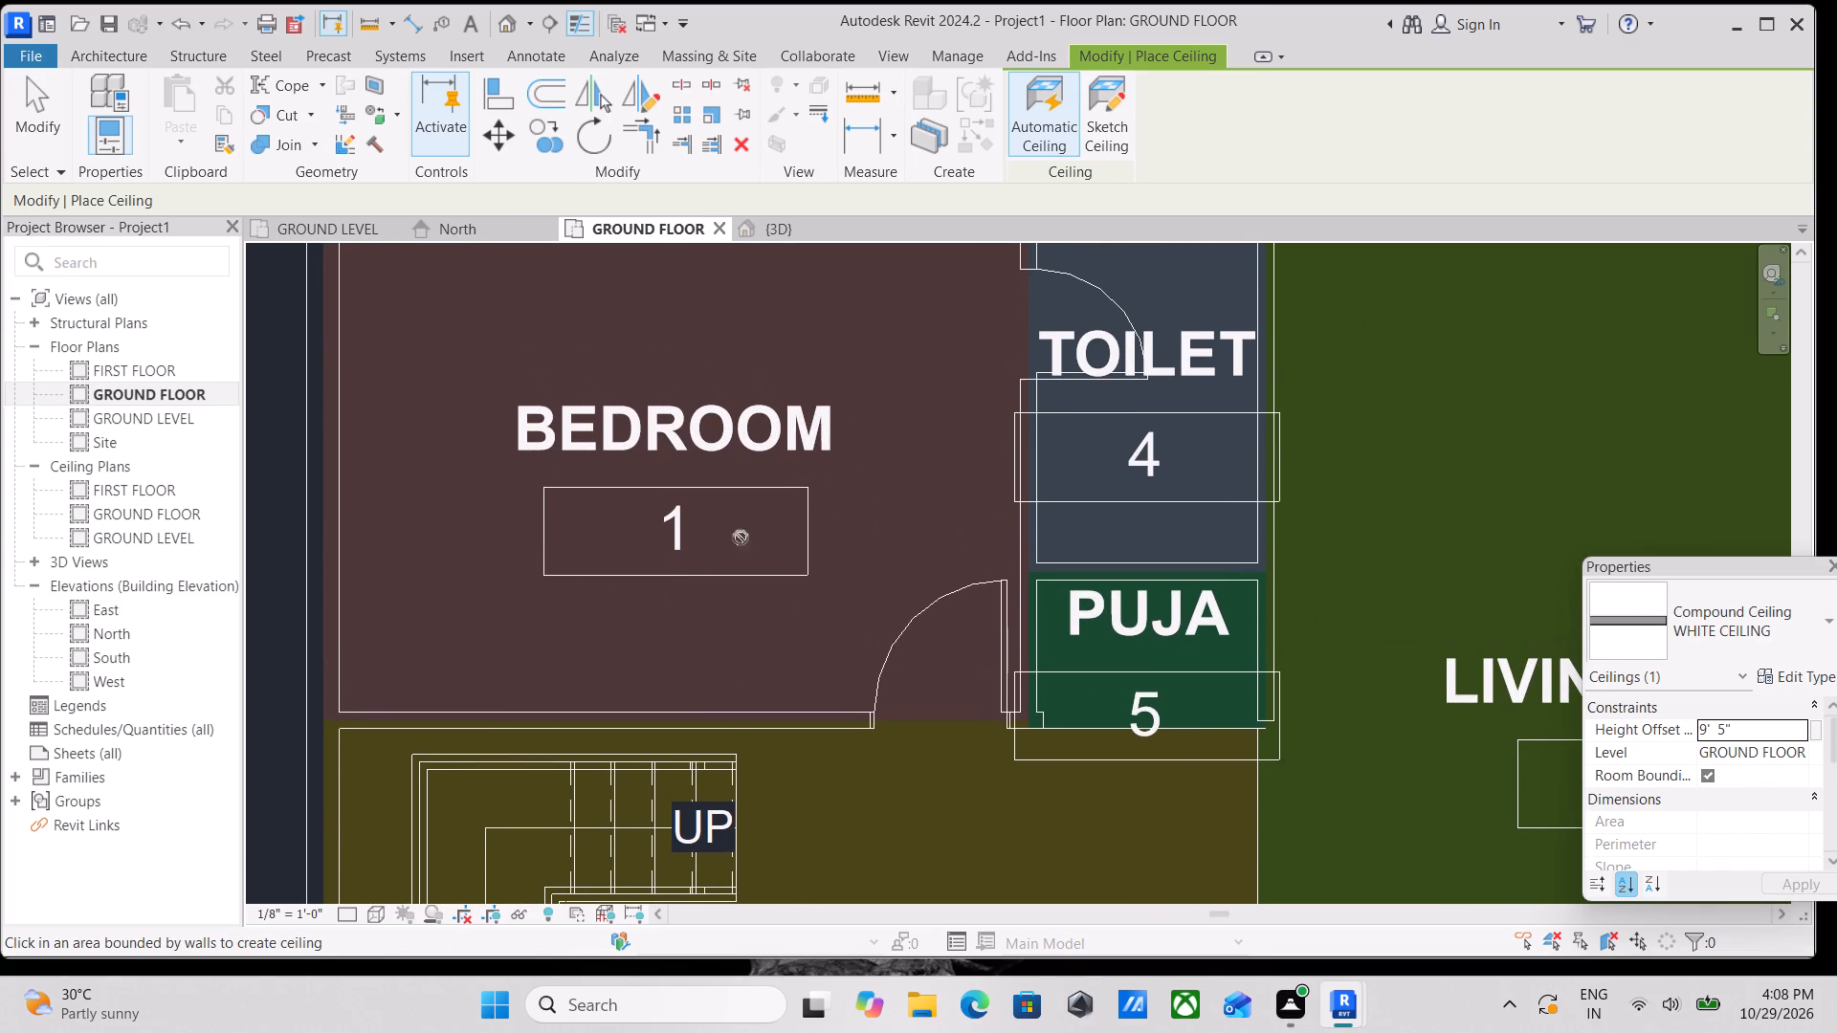
Sketch a rectangular WHITE CEILING boundary covering the whole bedroom at 9' 5" height offset and finish the ceiling.
left_click(1105, 124)
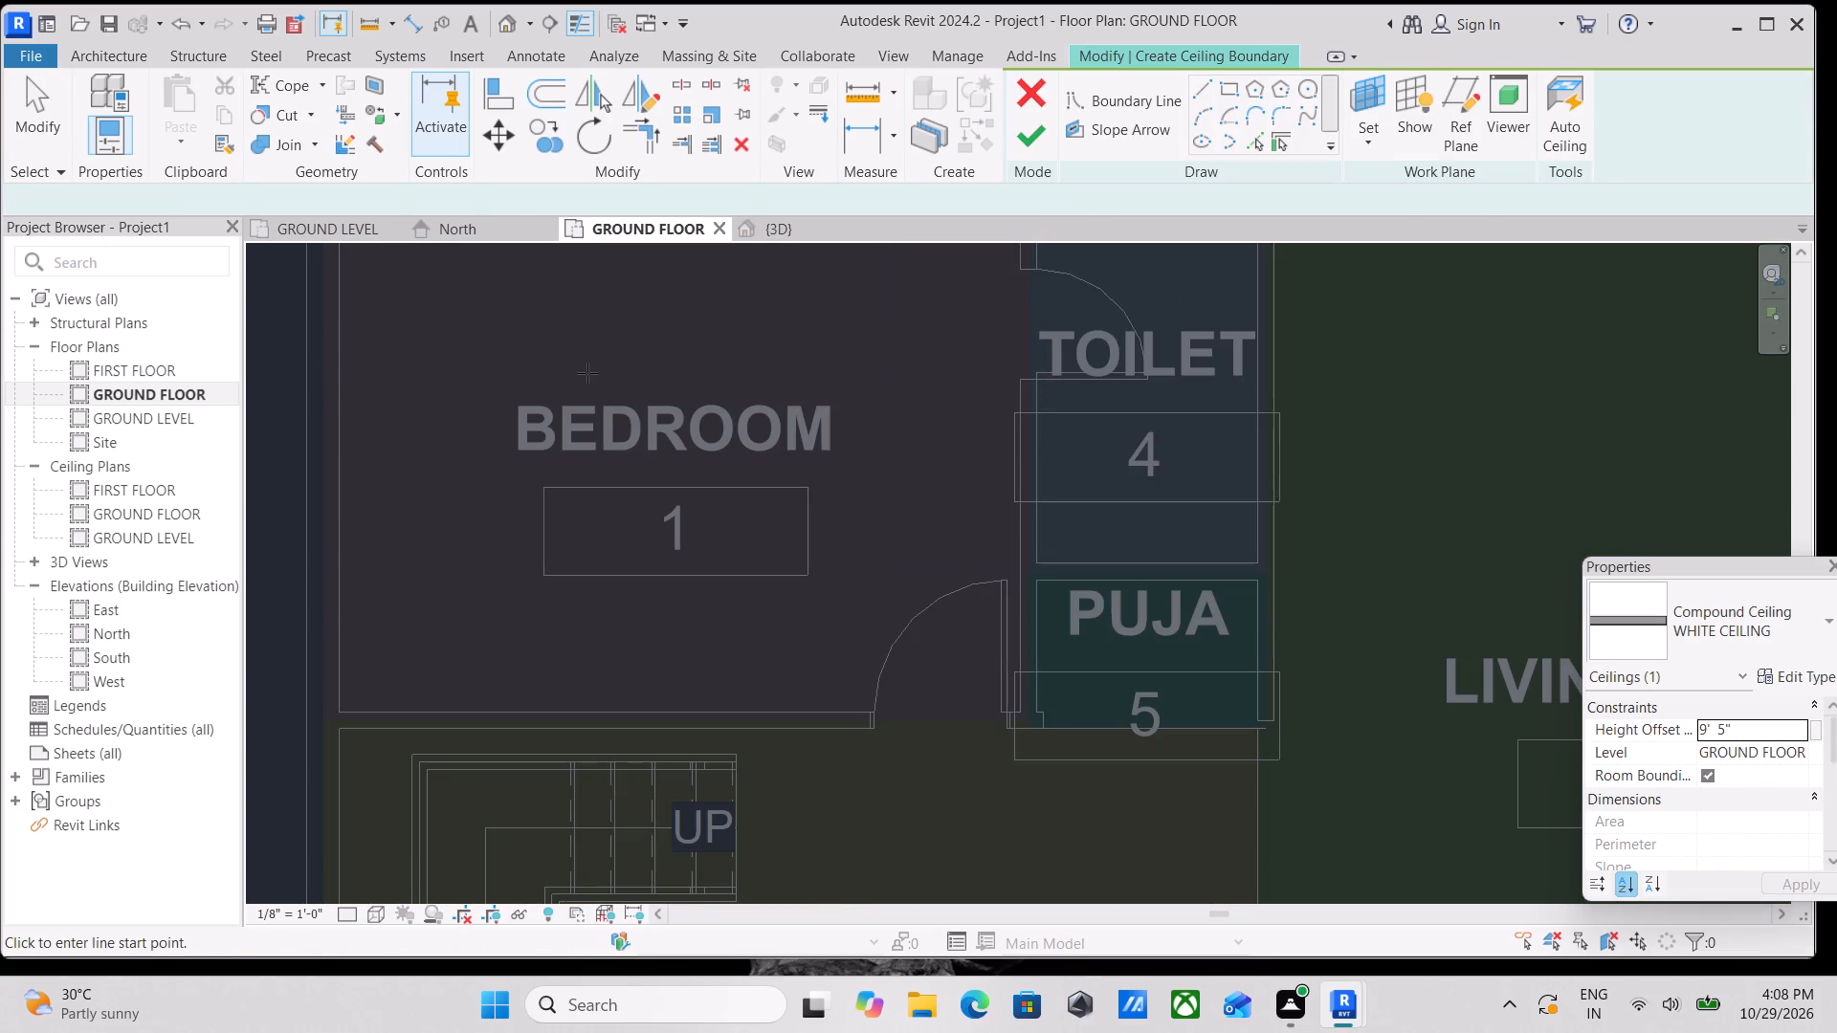
middle_click_drag(613, 389, 835, 586)
scroll(849, 485, "down", 1)
middle_click_drag(849, 485, 842, 476)
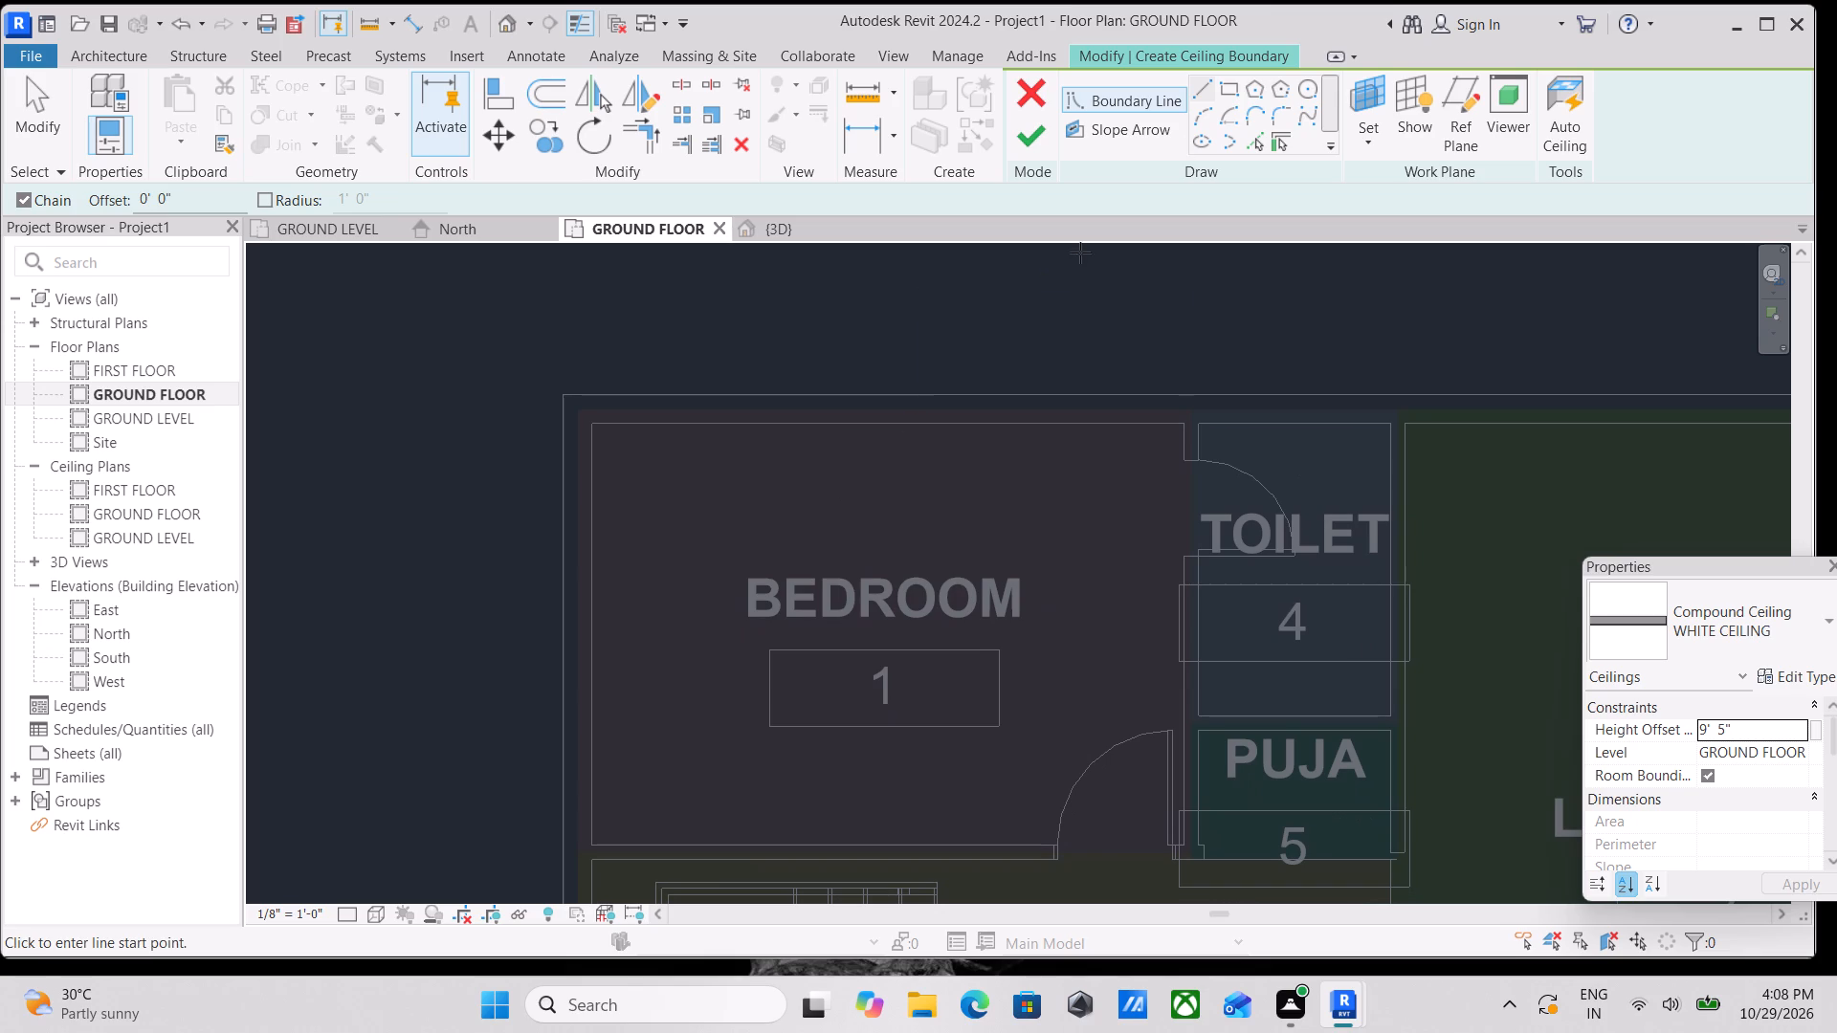
left_click(1227, 84)
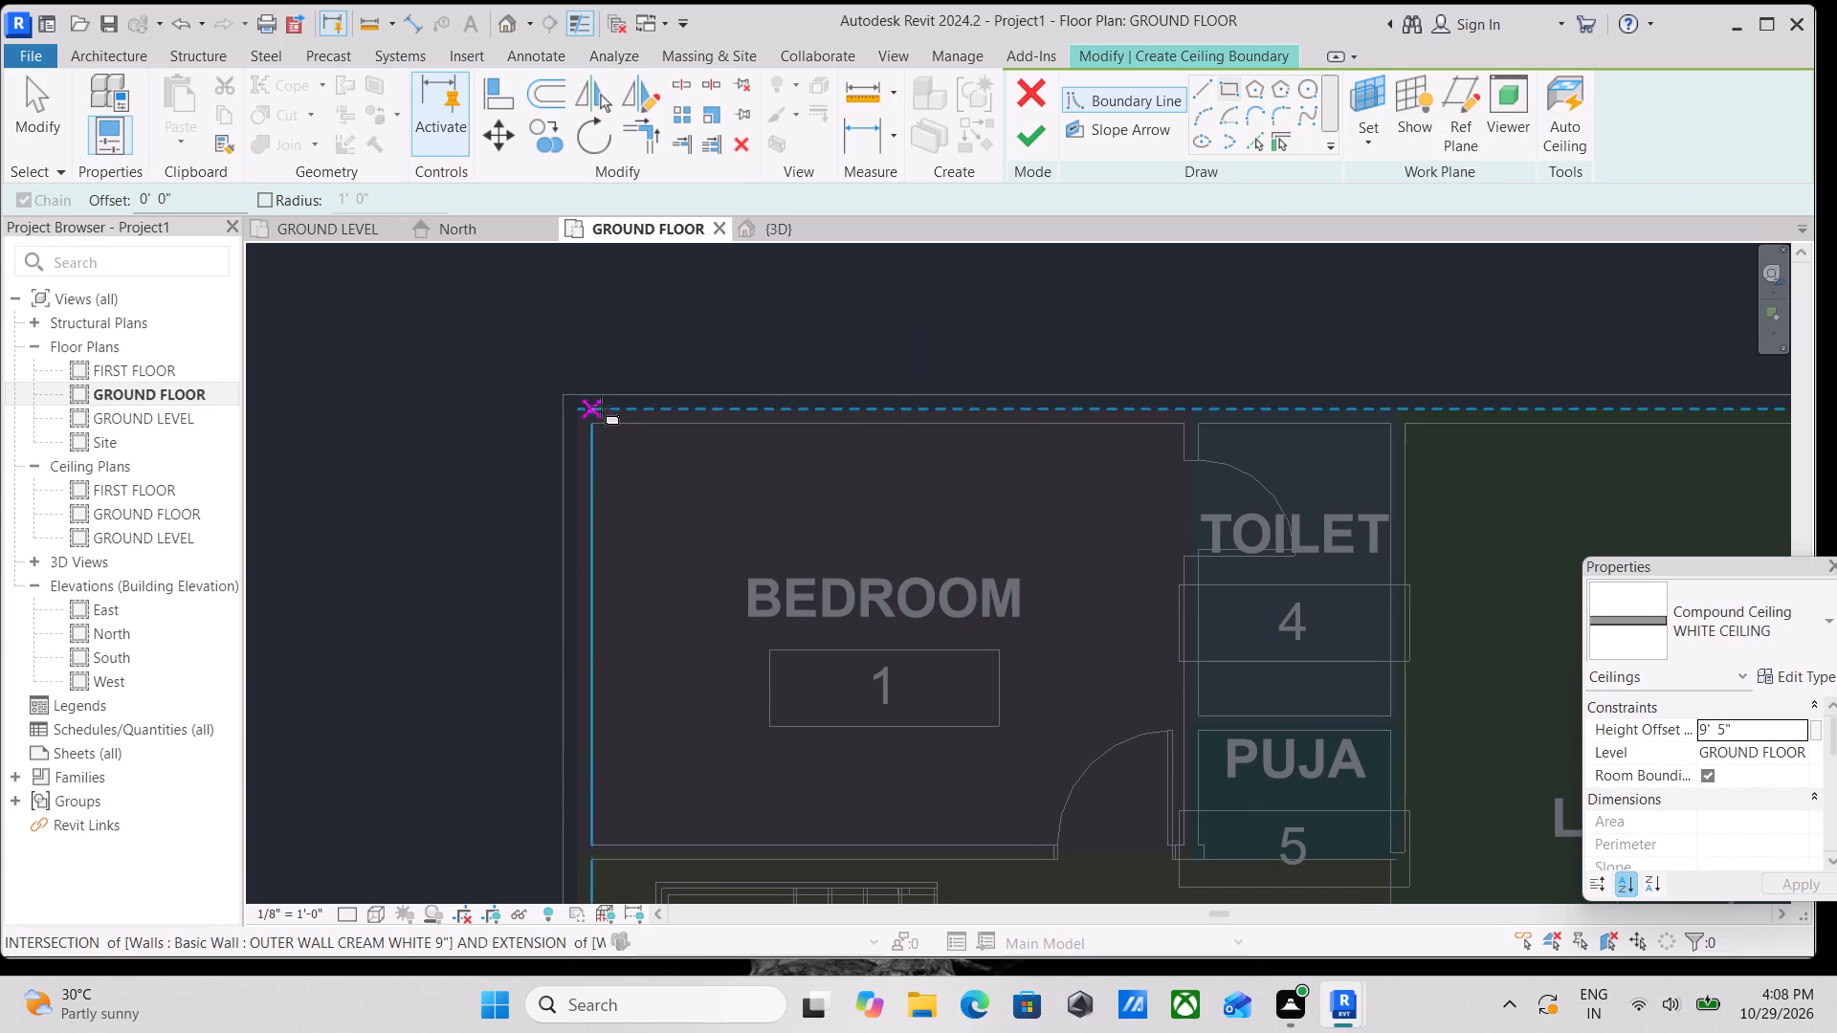
left_click(594, 420)
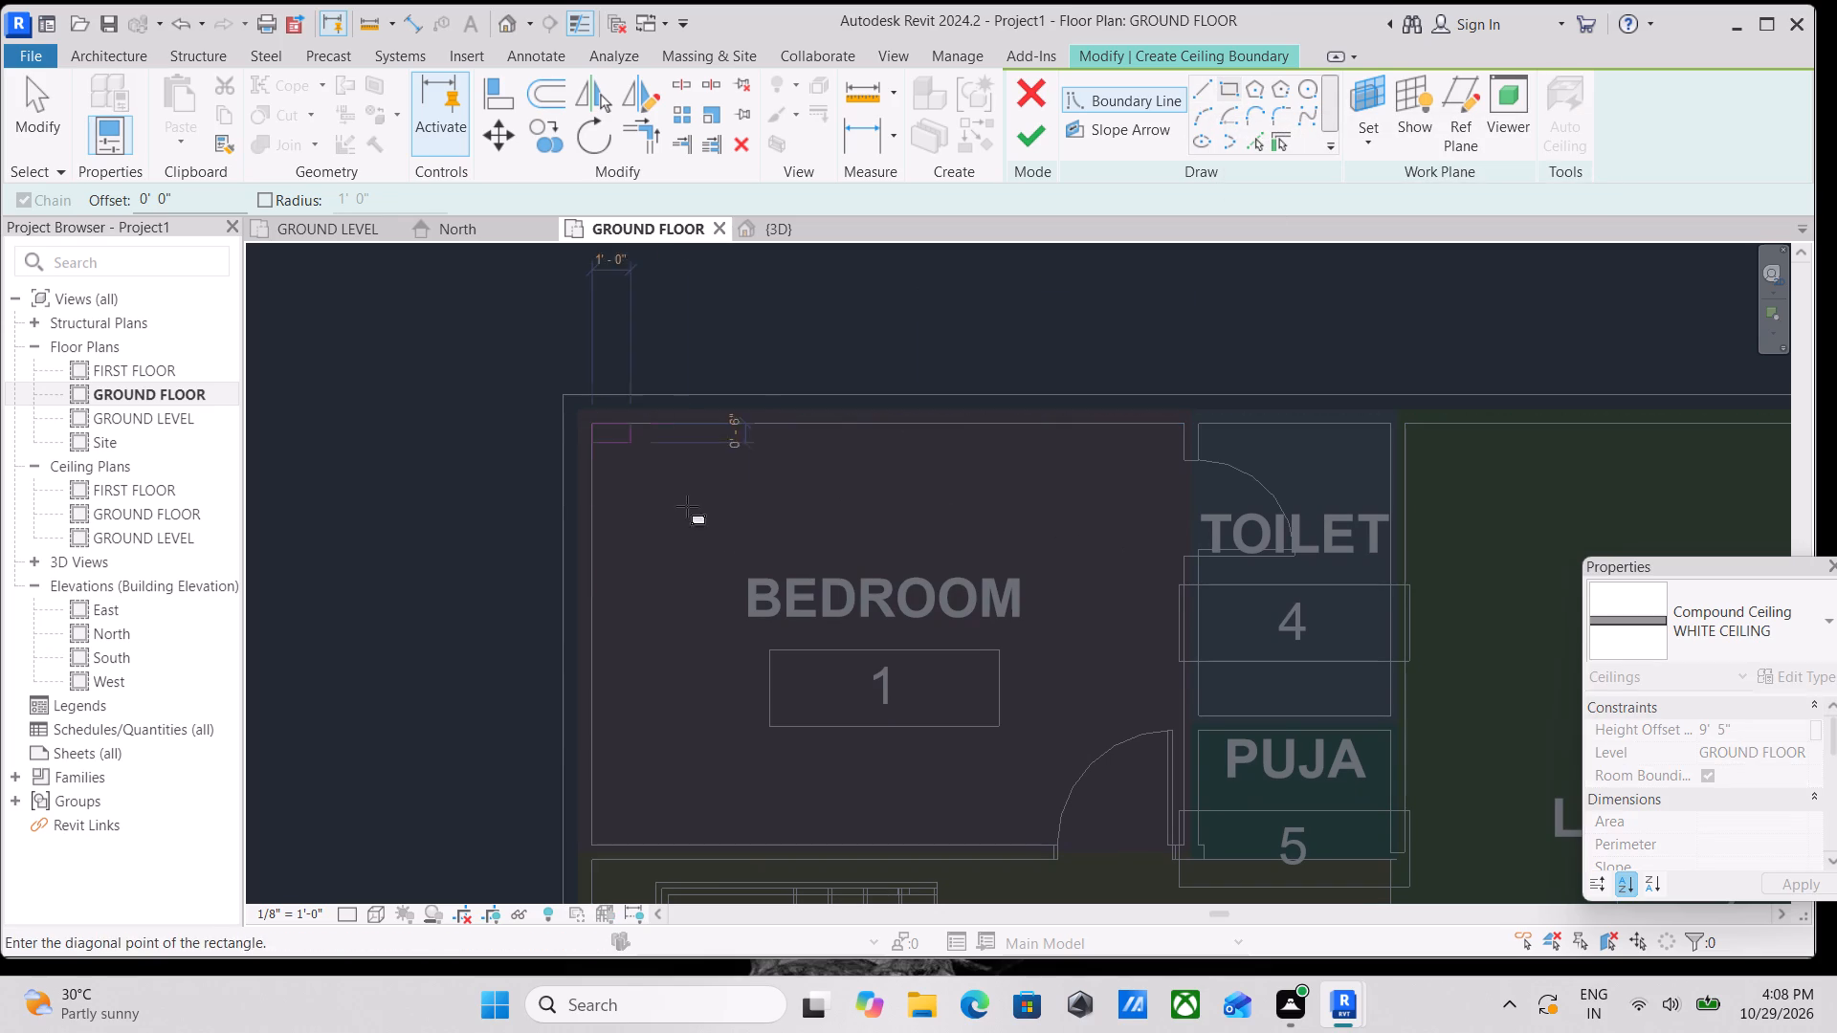
middle_click_drag(793, 601, 594, 319)
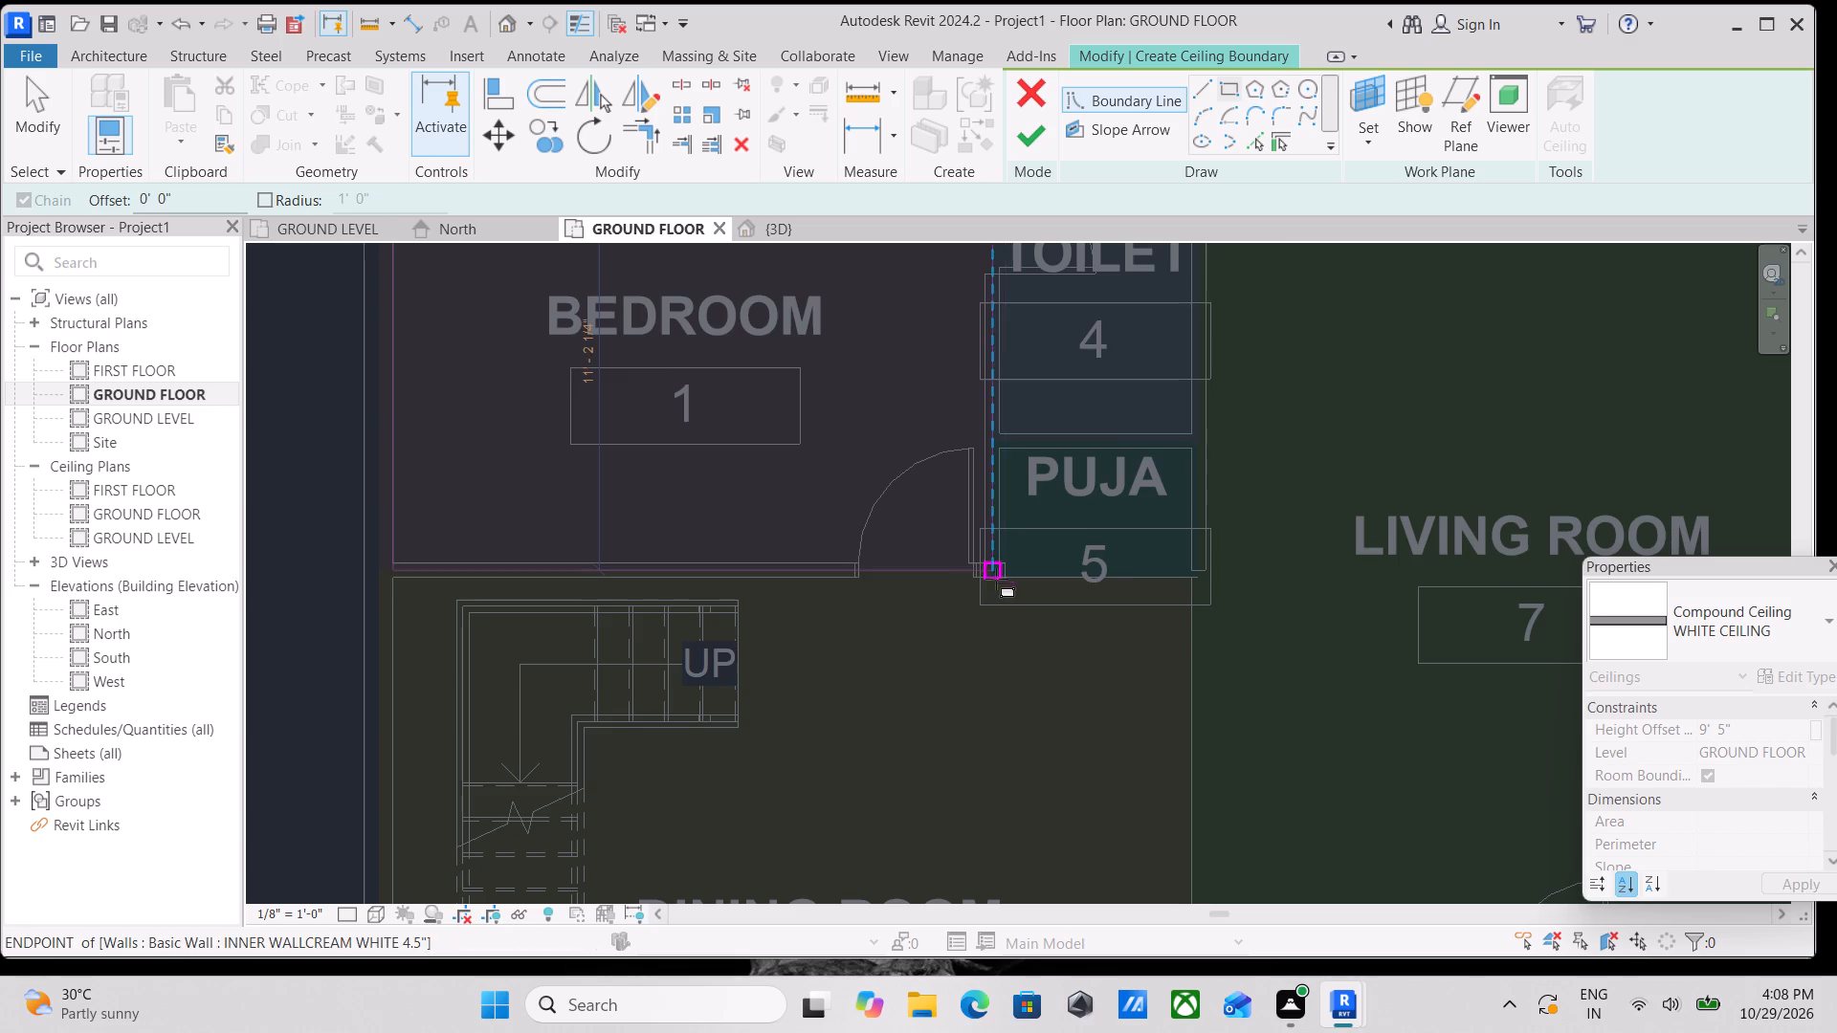
scroll(982, 567, "up", 2)
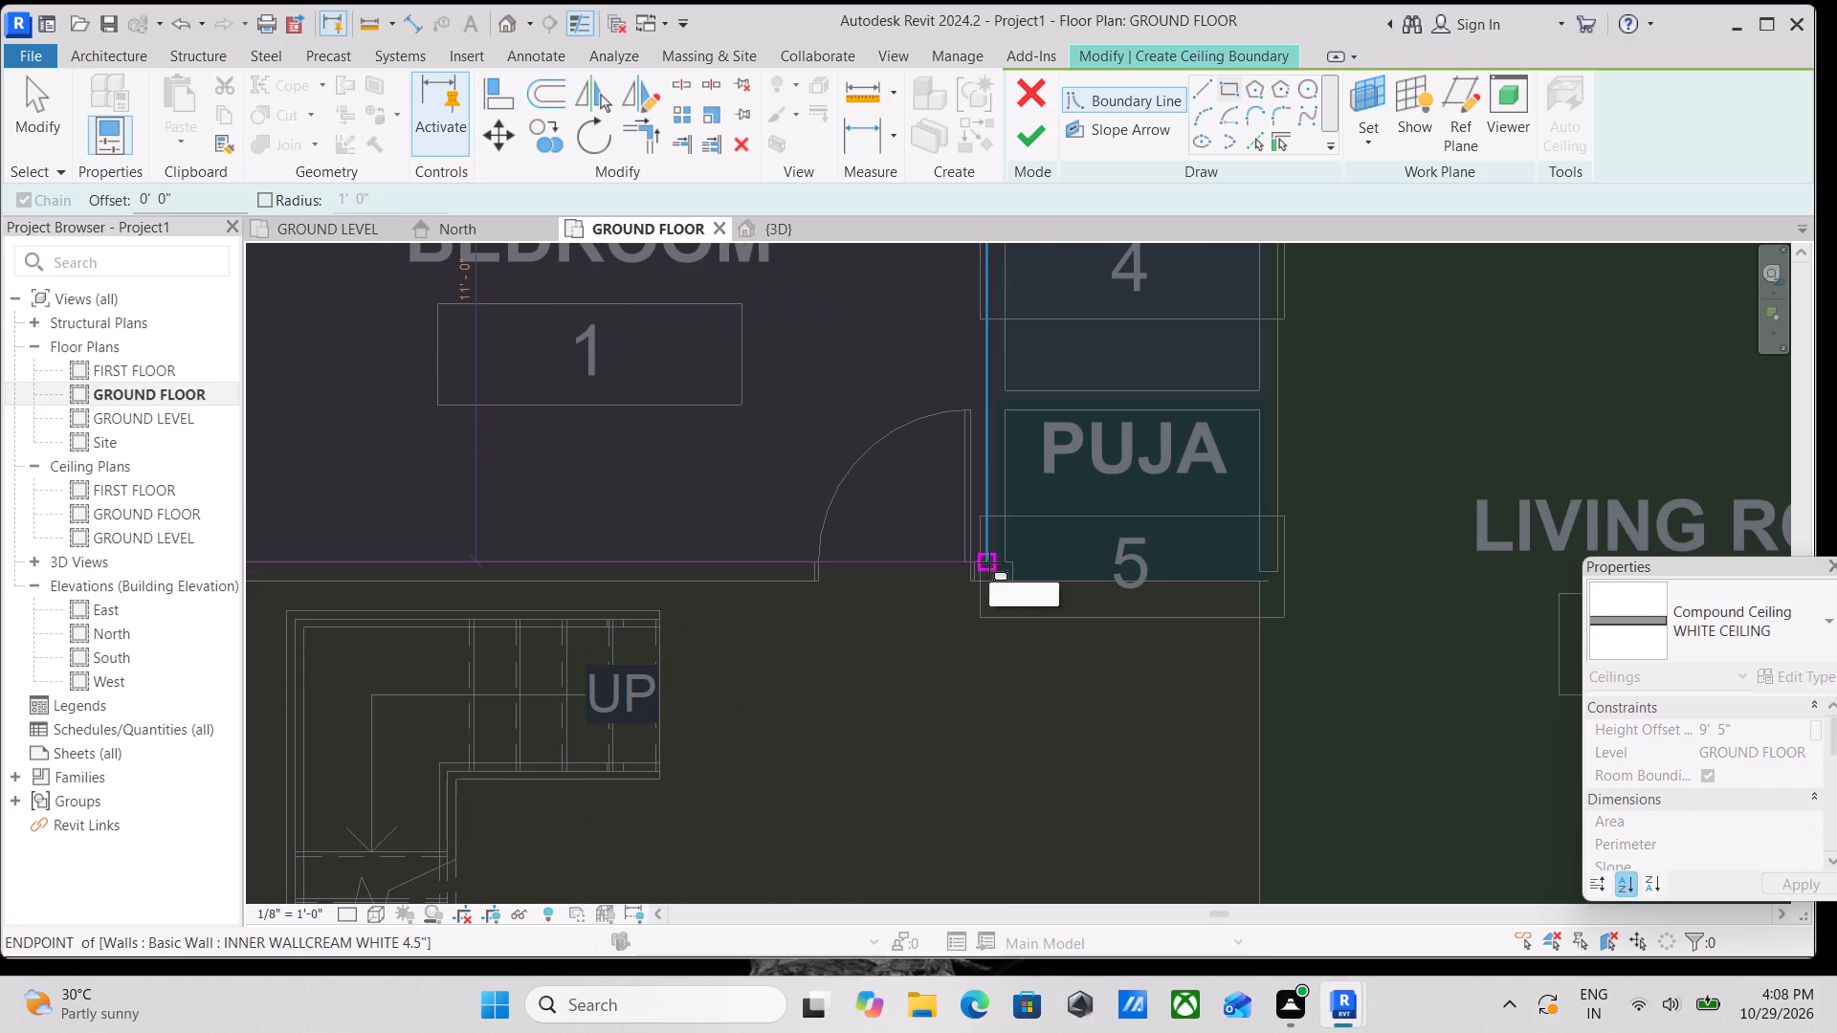
left_click(989, 562)
scroll(851, 390, "down", 2)
middle_click_drag(836, 468, 901, 767)
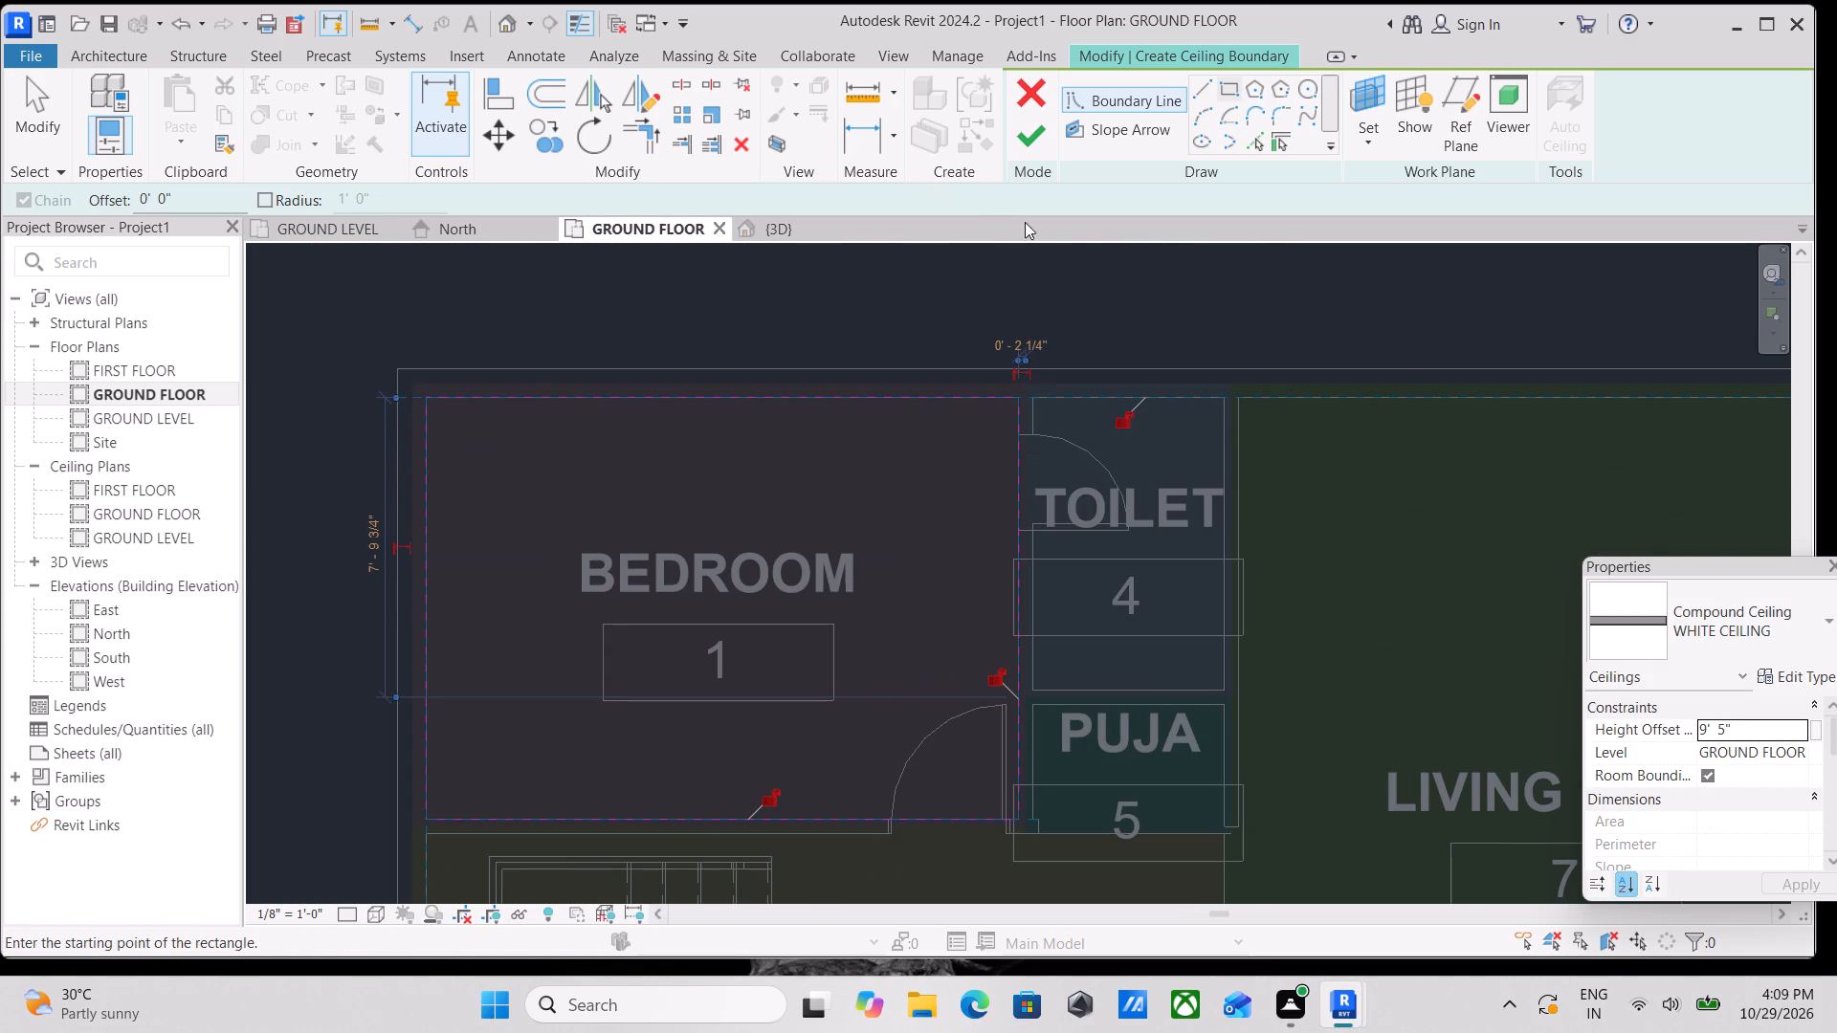
left_click(1030, 135)
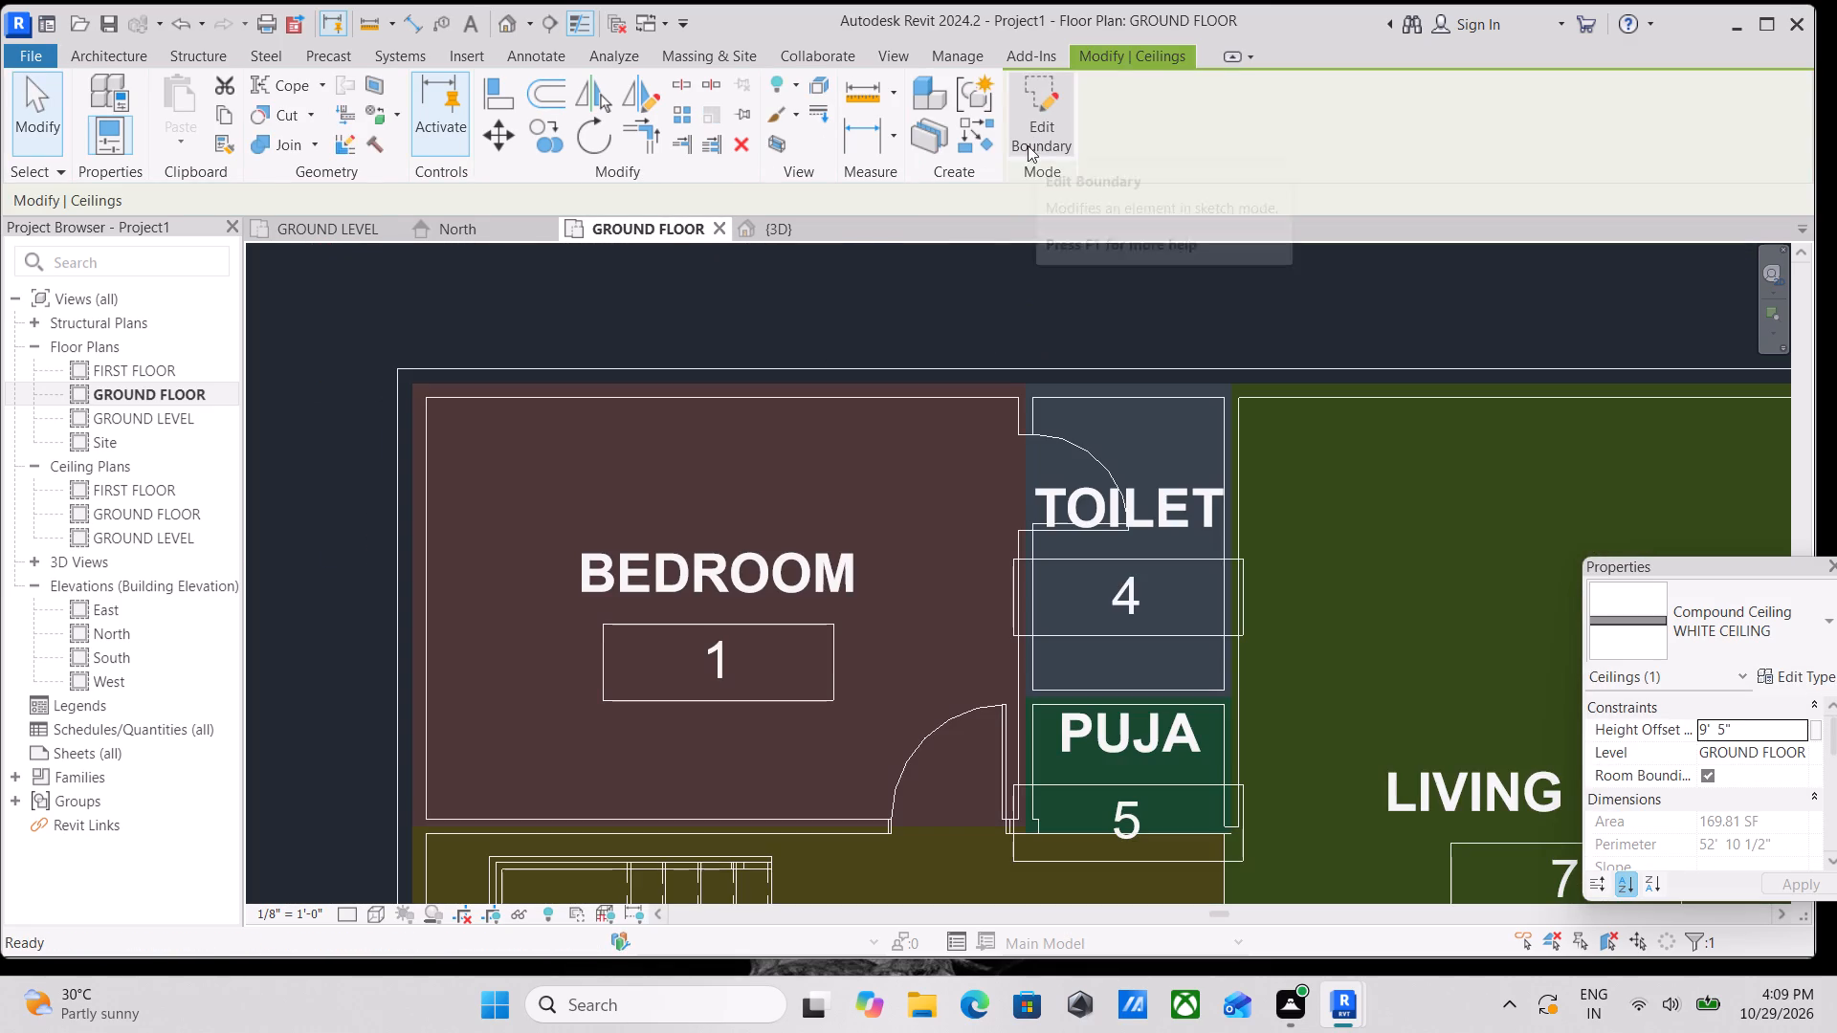
scroll(770, 414, "down", 1)
middle_click_drag(764, 410, 855, 348)
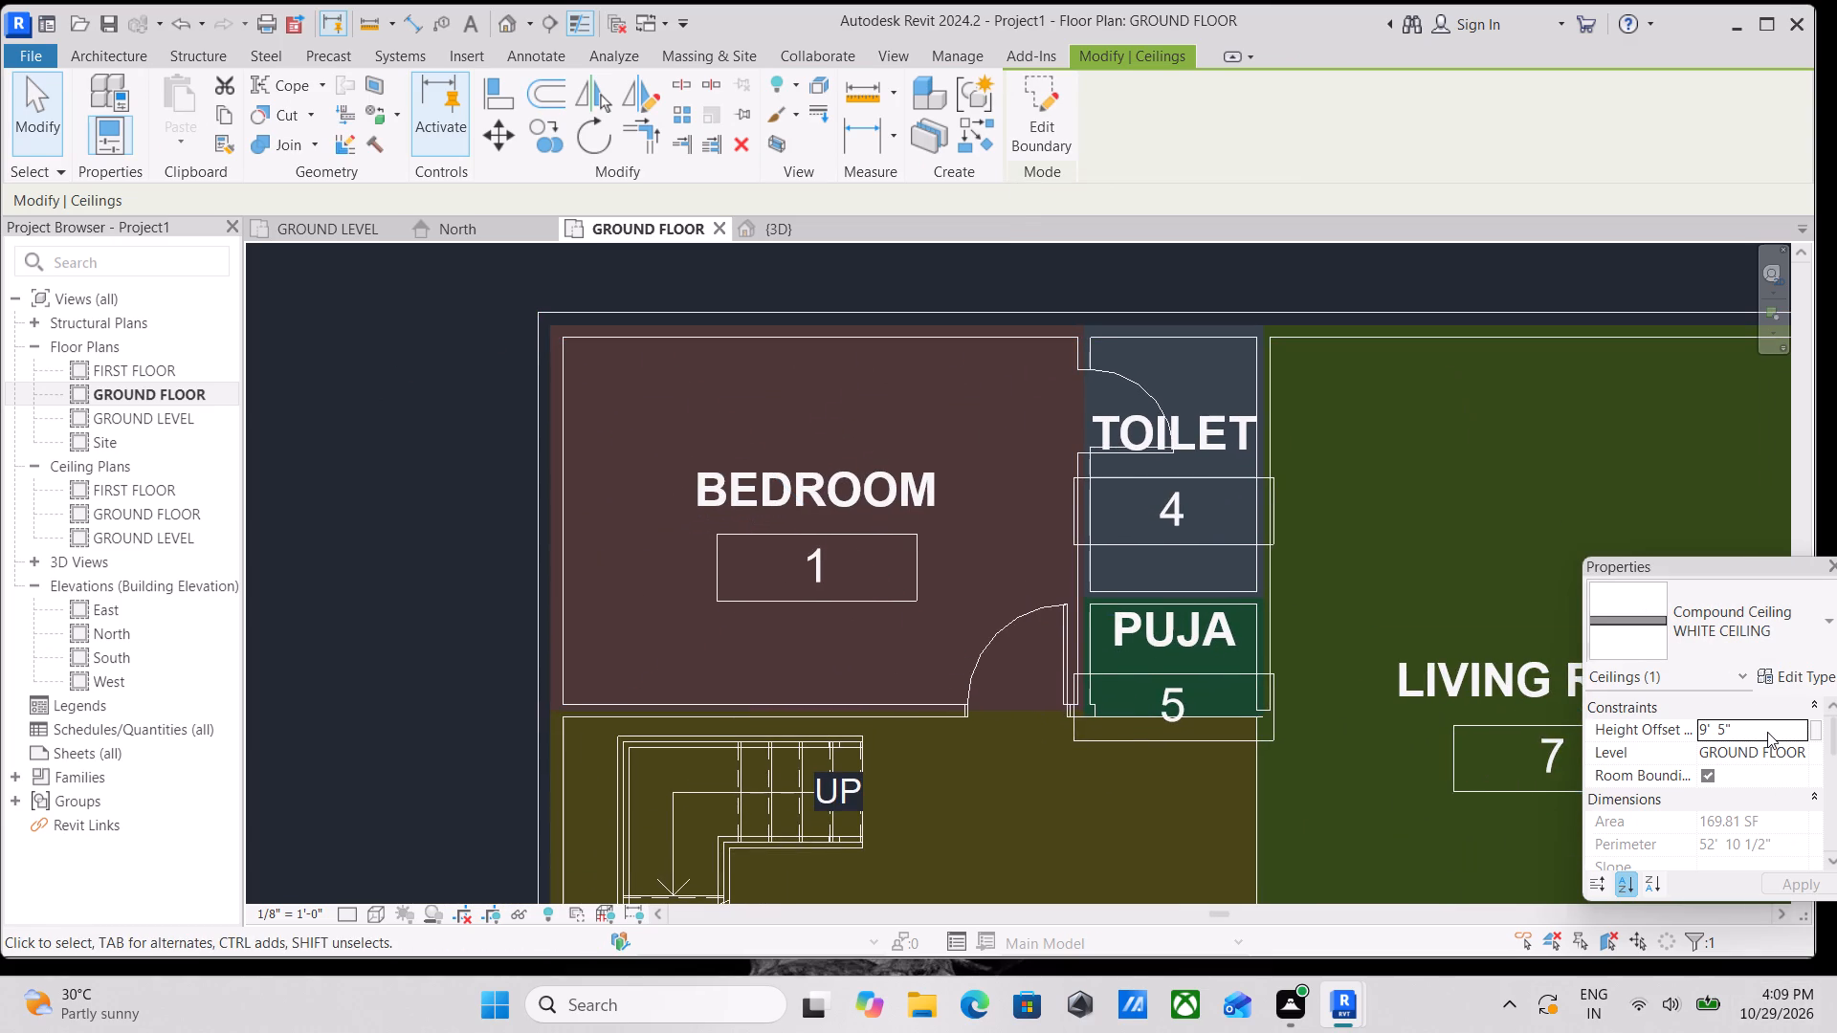
key("Escape")
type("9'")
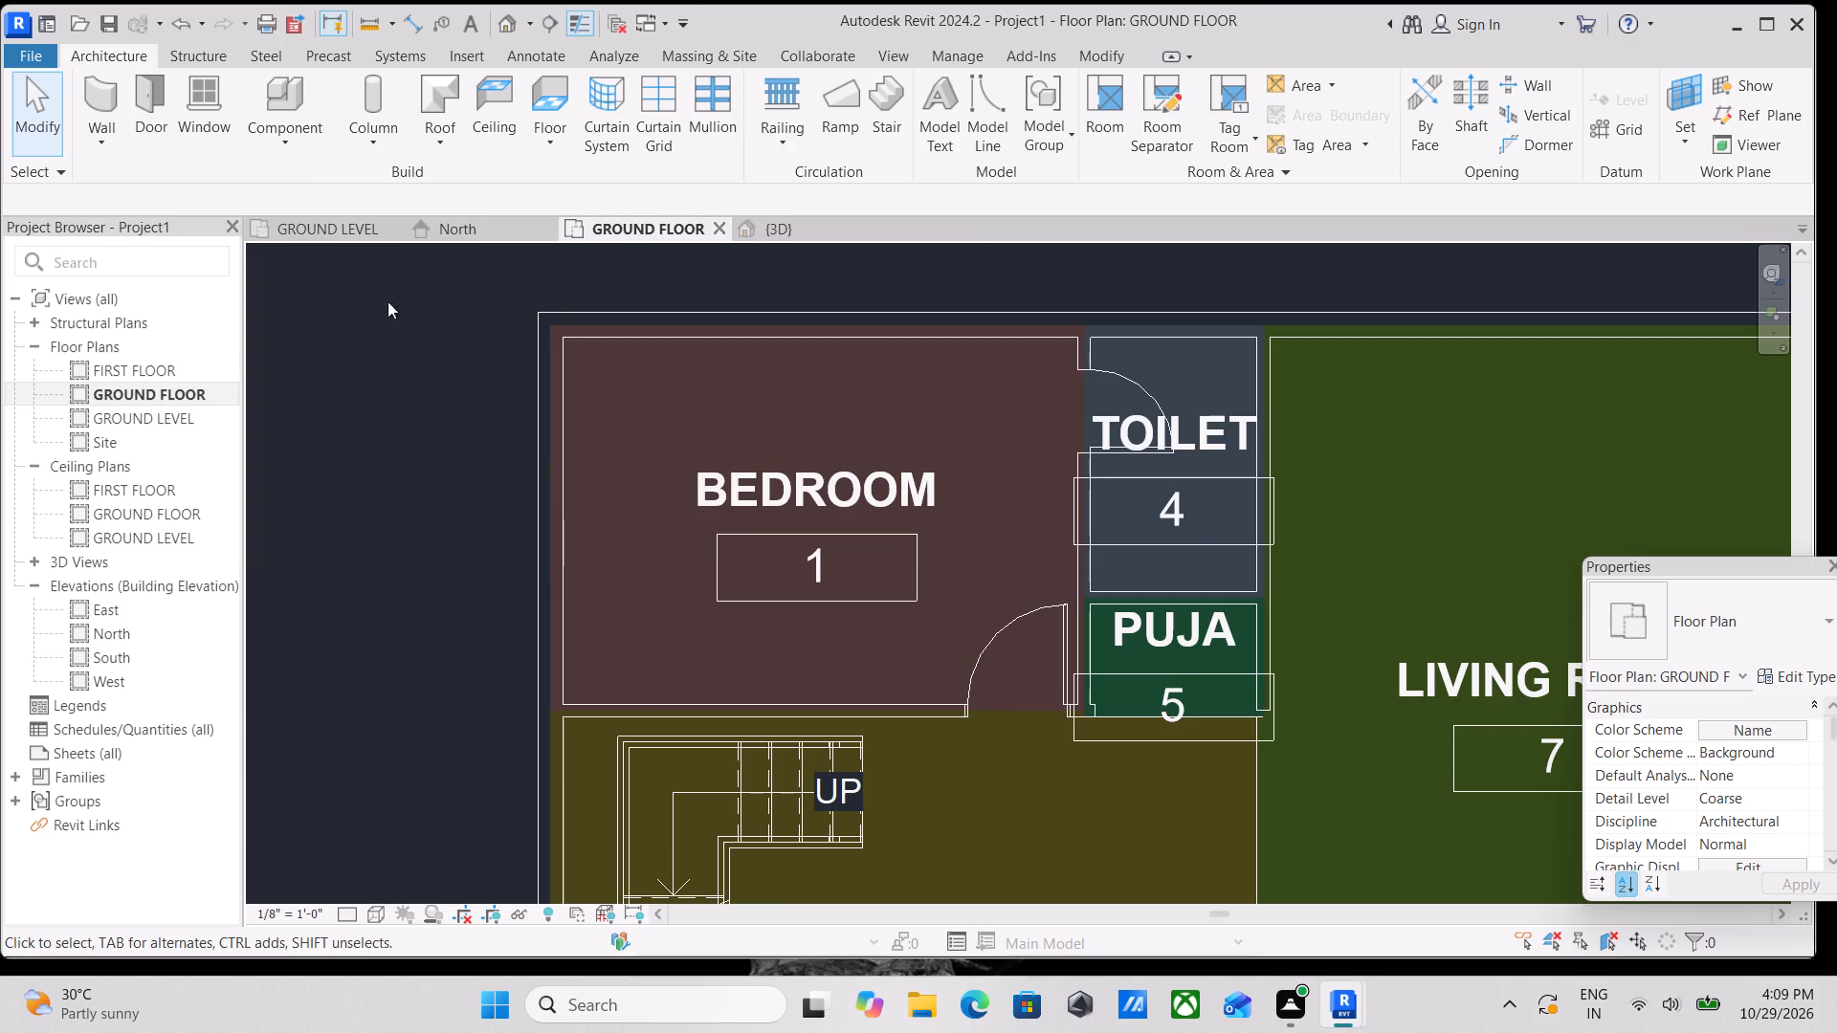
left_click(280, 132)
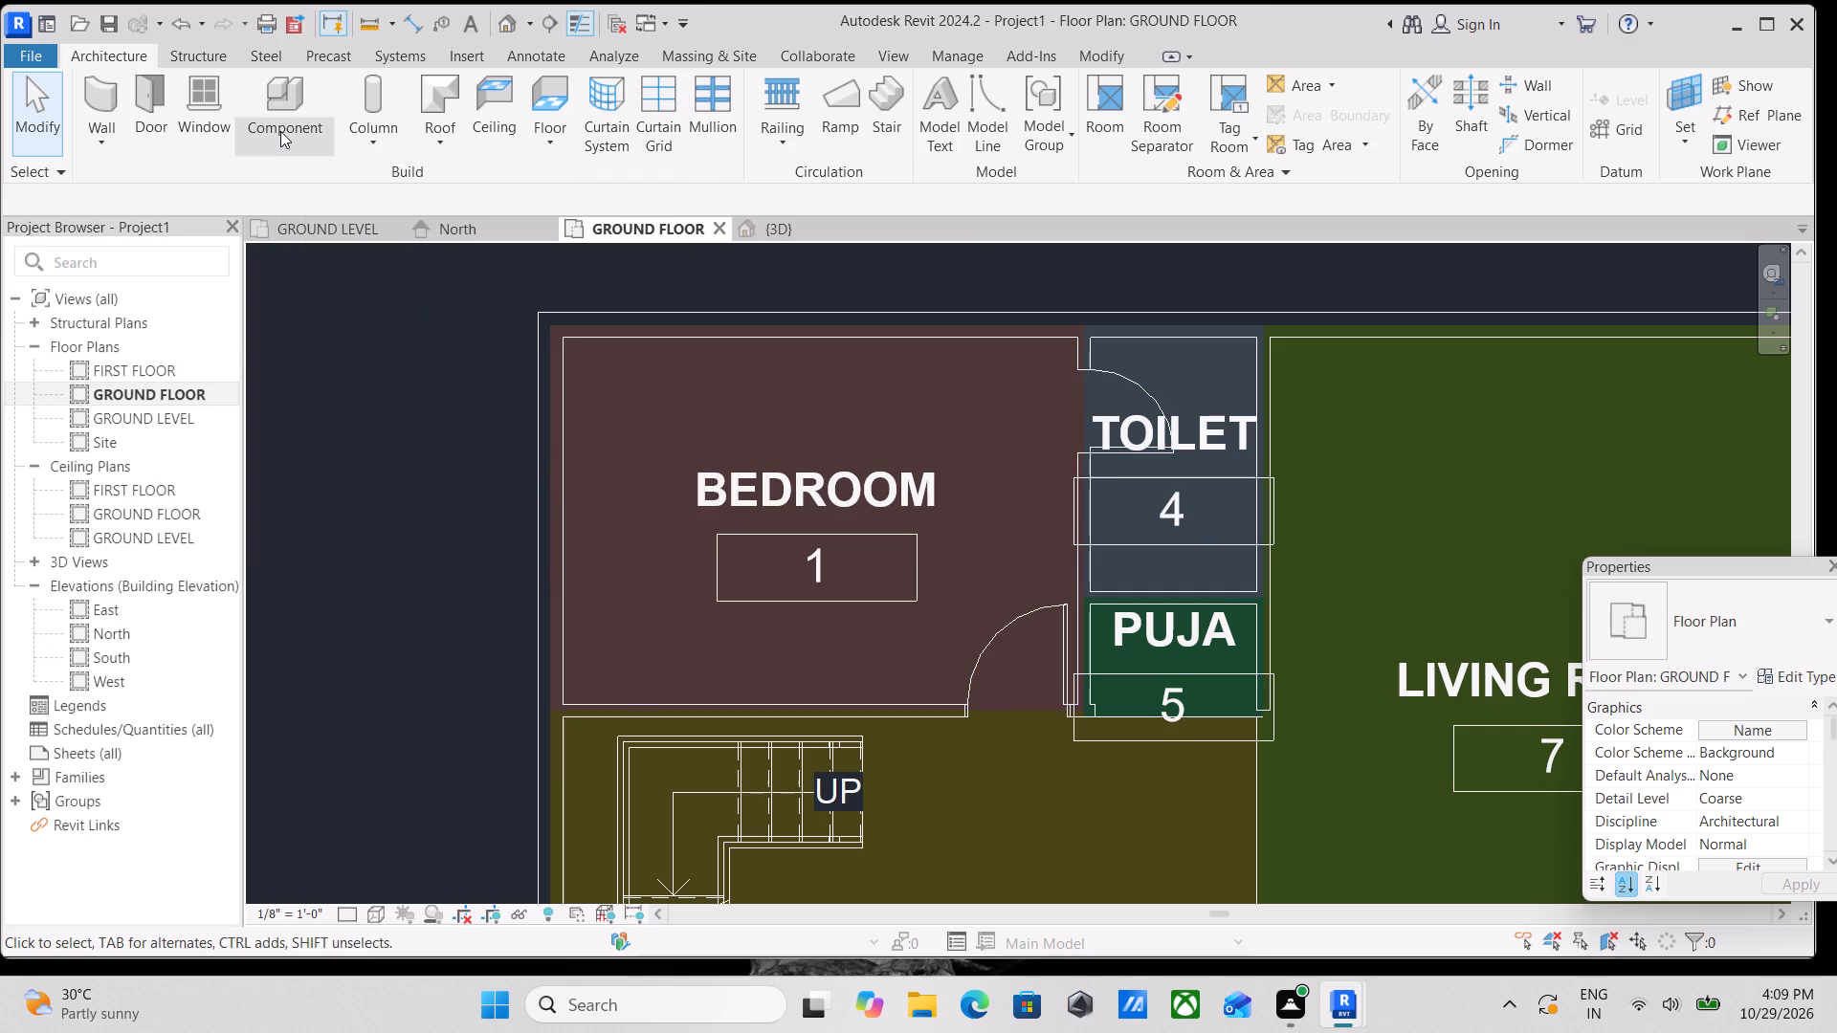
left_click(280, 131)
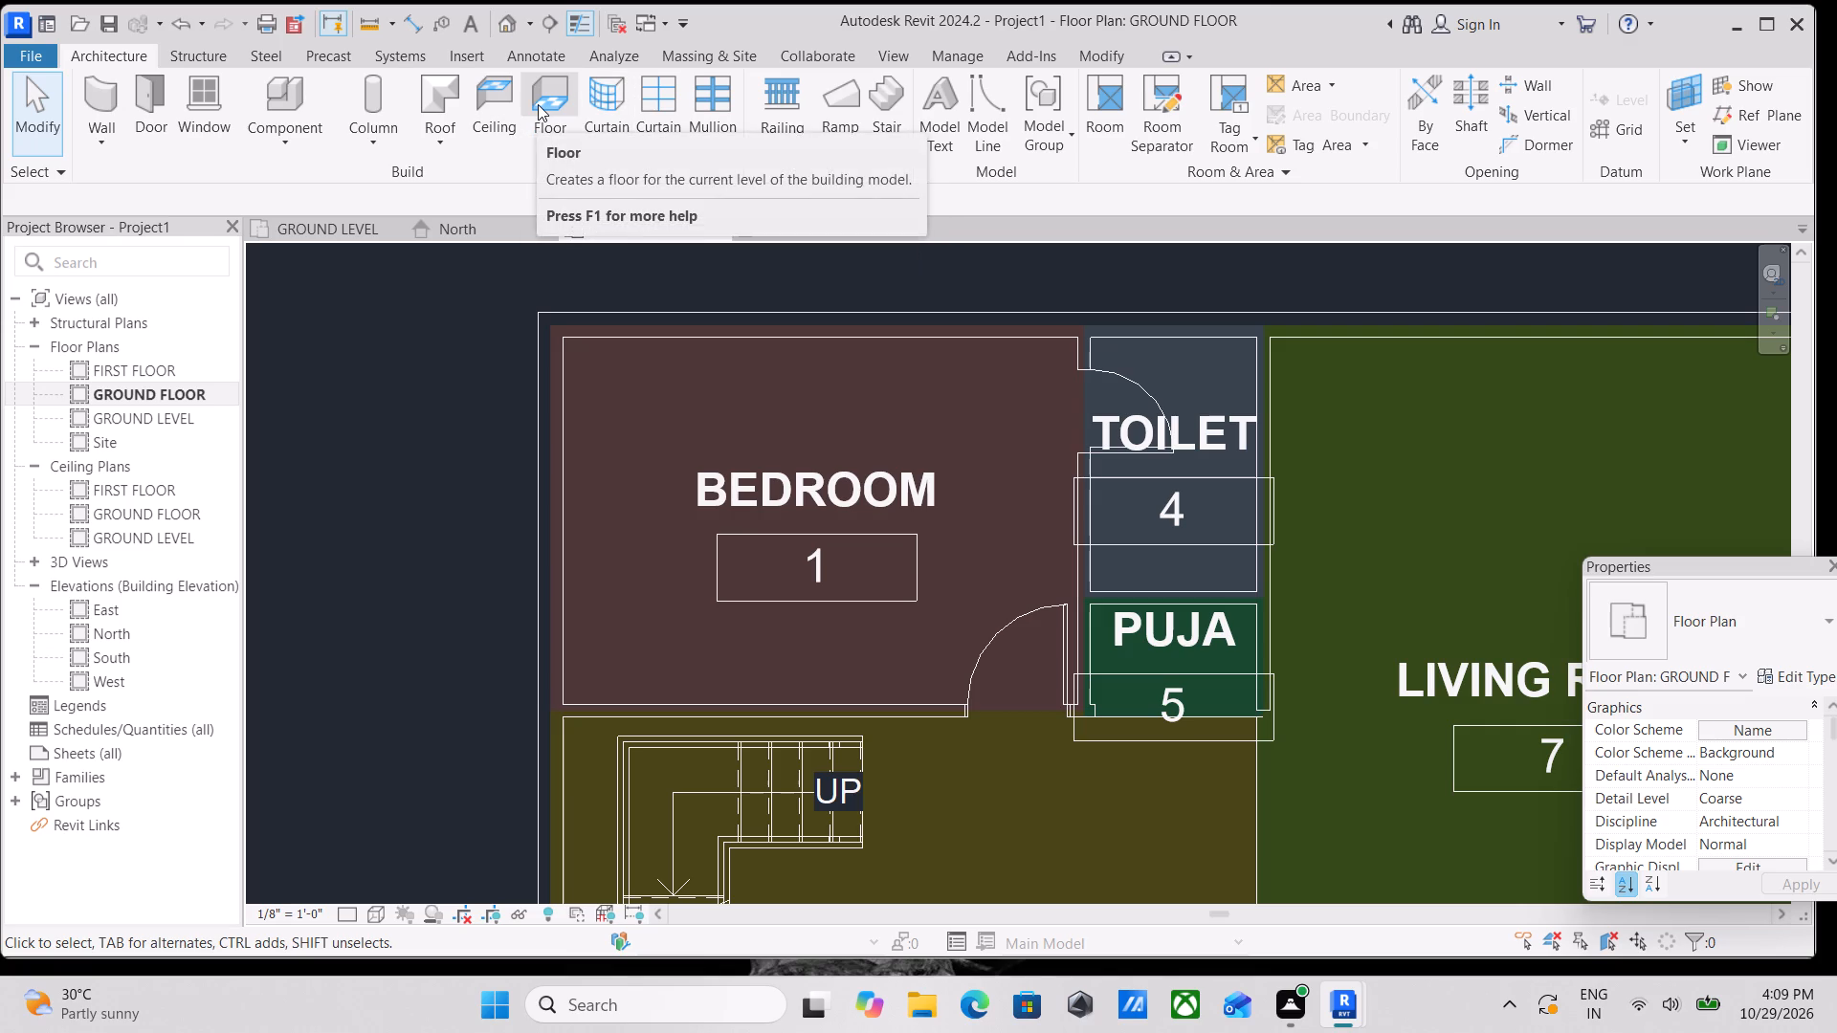
Start a second sketched WHITE CEILING with height offset 9' 0" and draw its outer boundary rectangle around the bedroom.
left_click(480, 111)
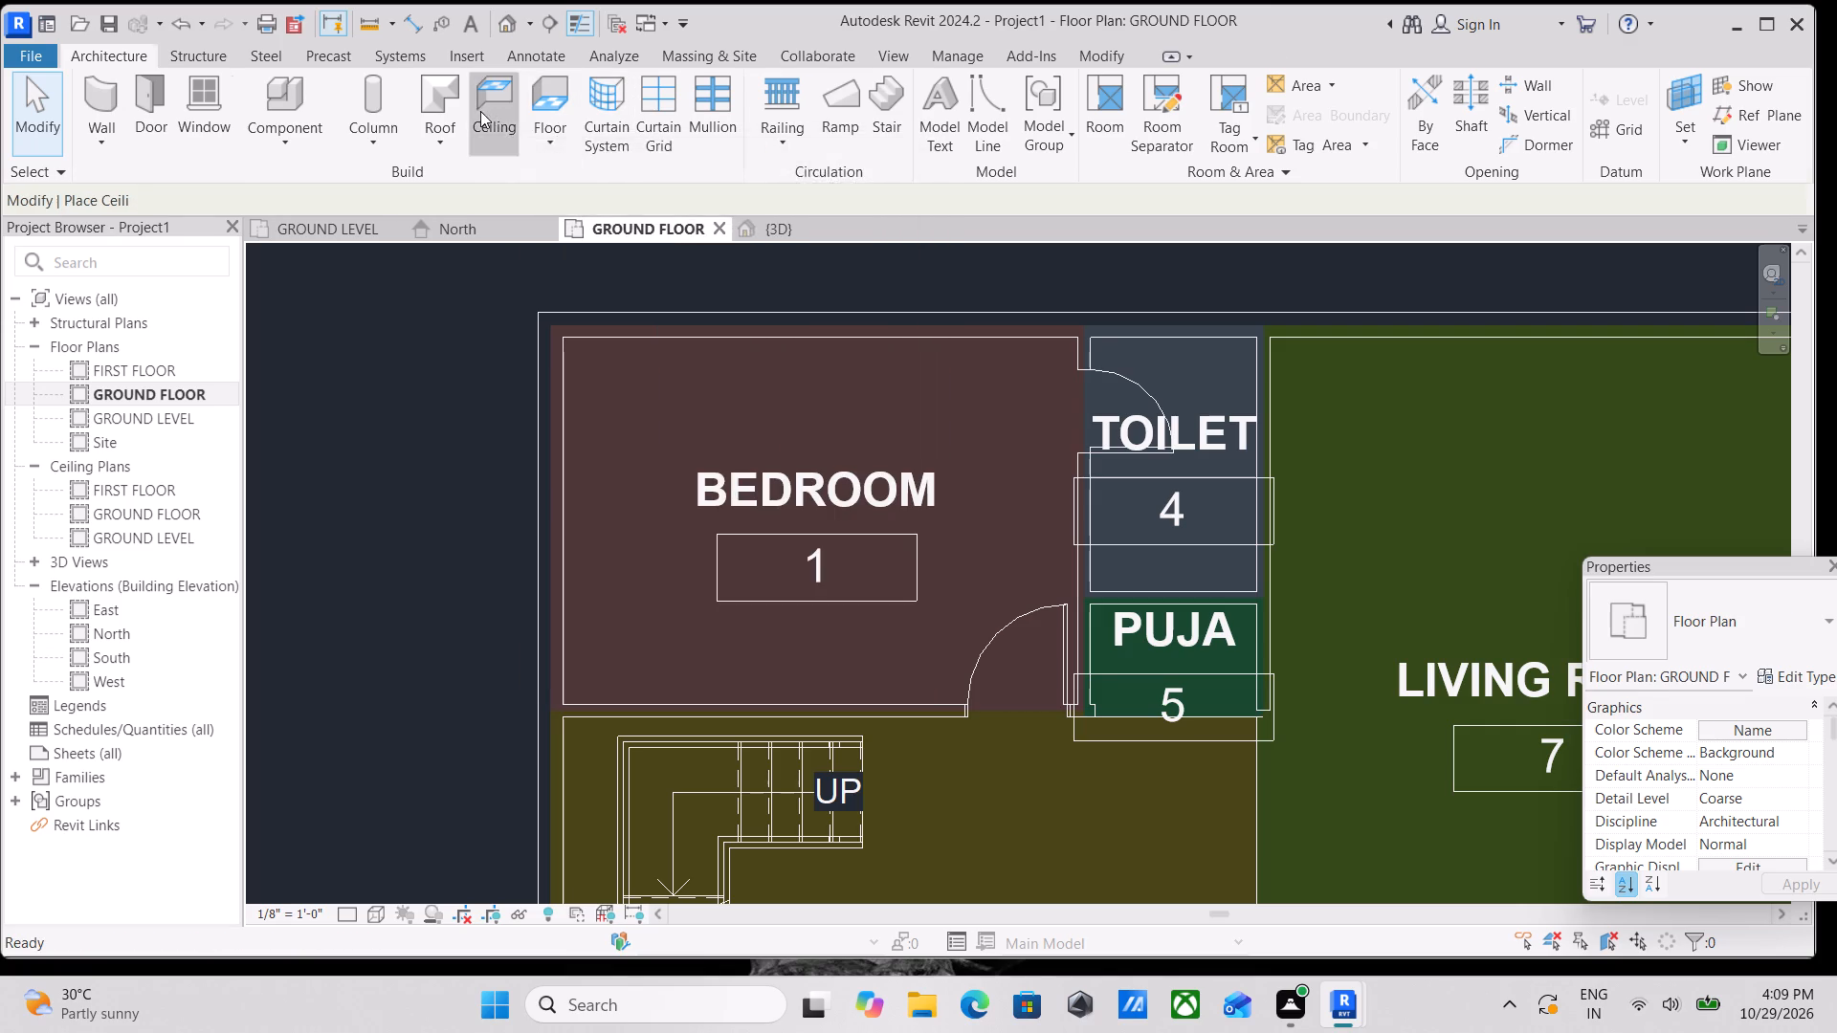
left_click(1111, 121)
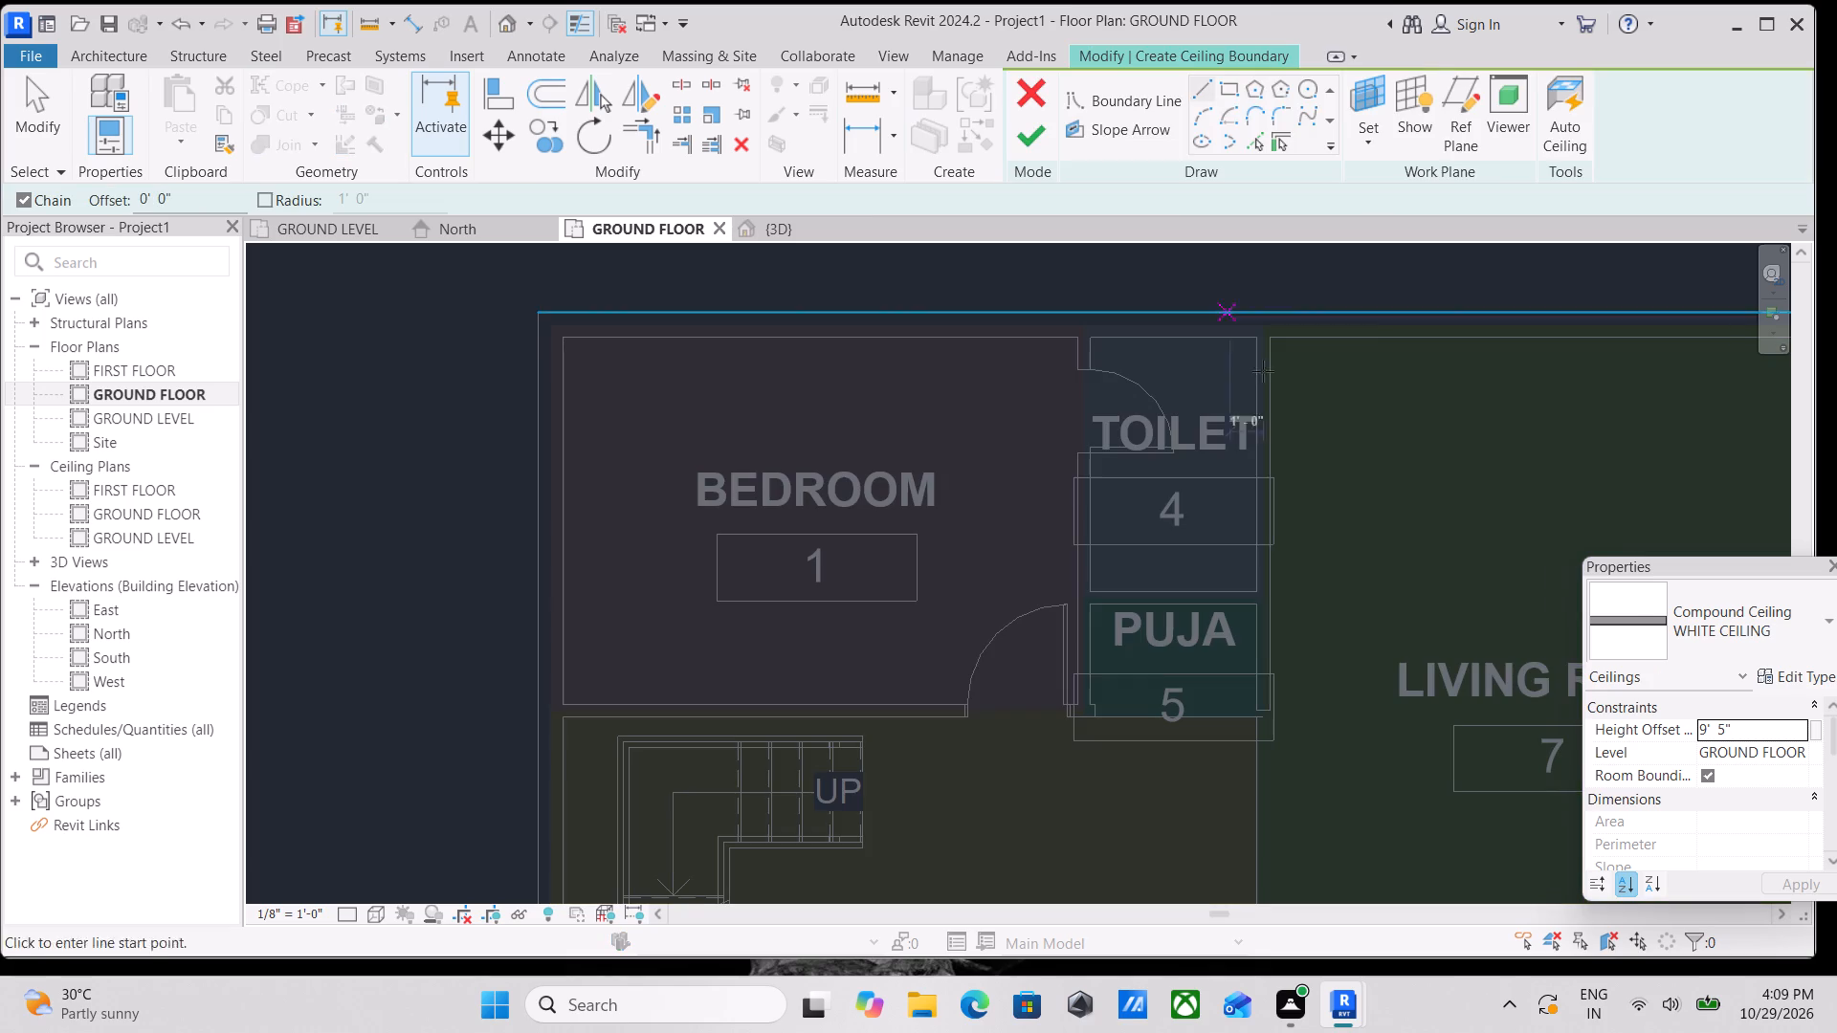
left_click(1768, 733)
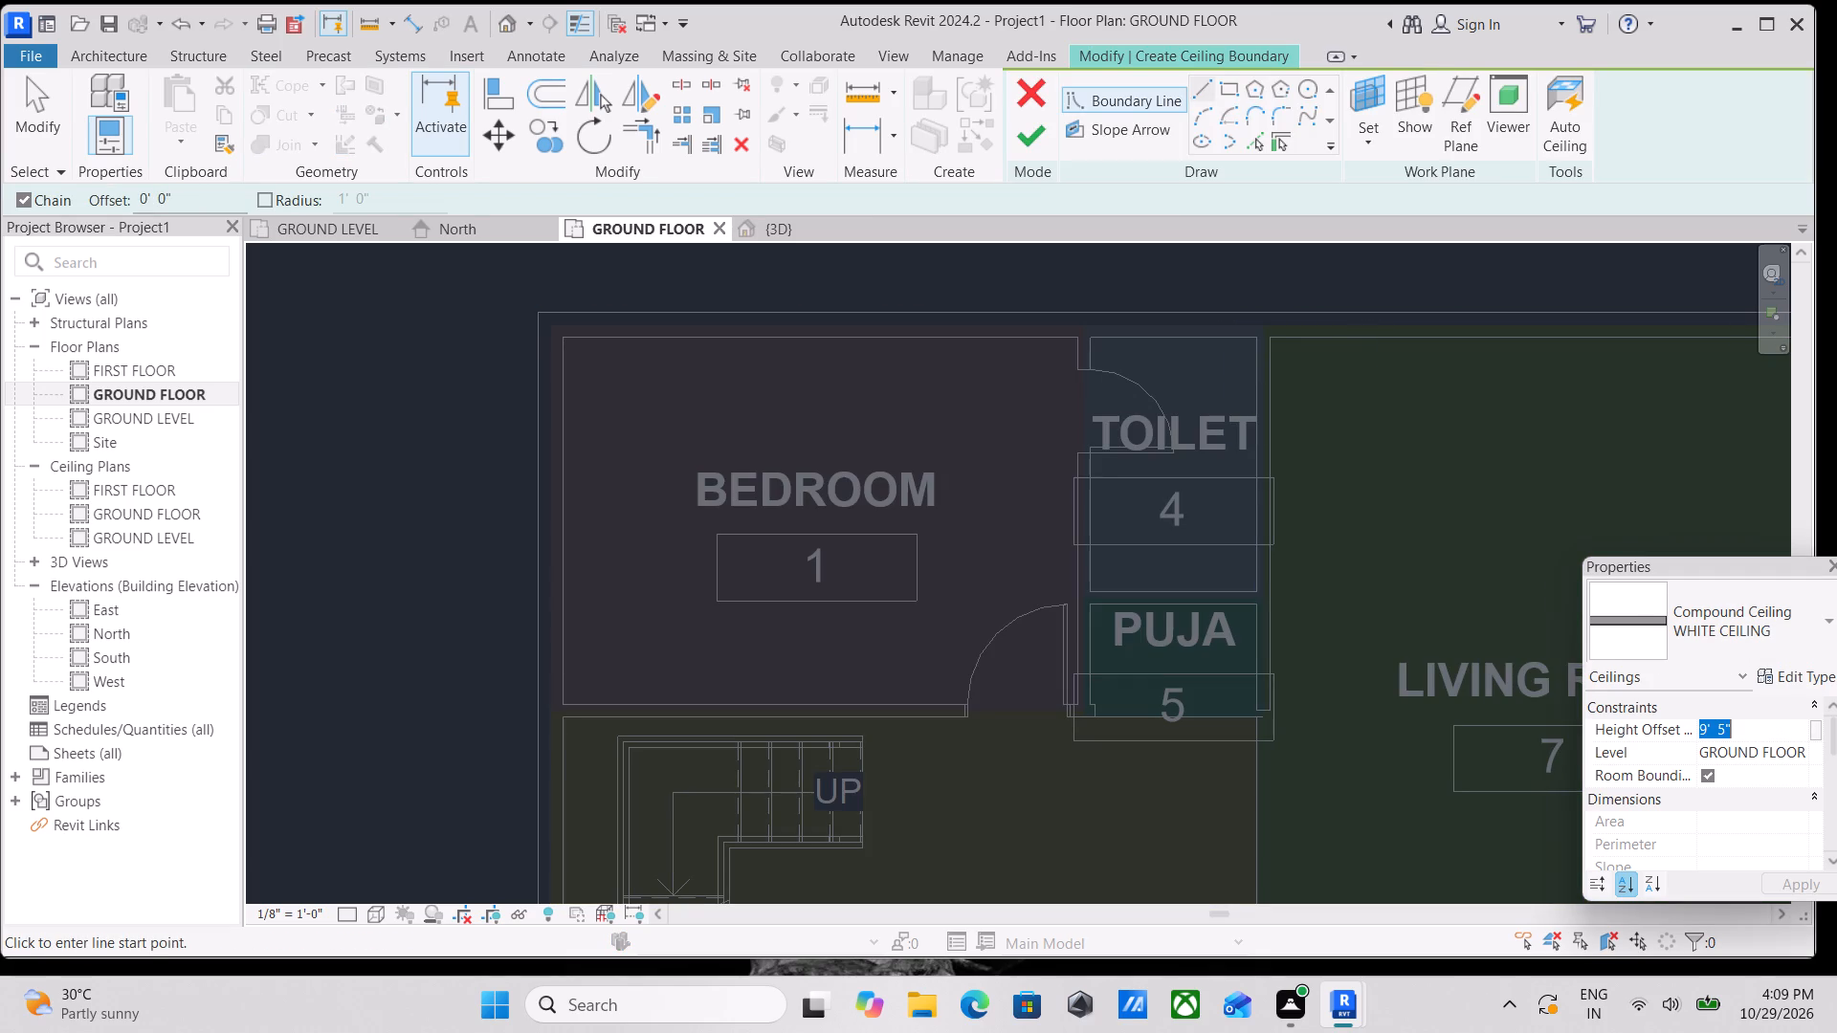
type("9'")
key("Return")
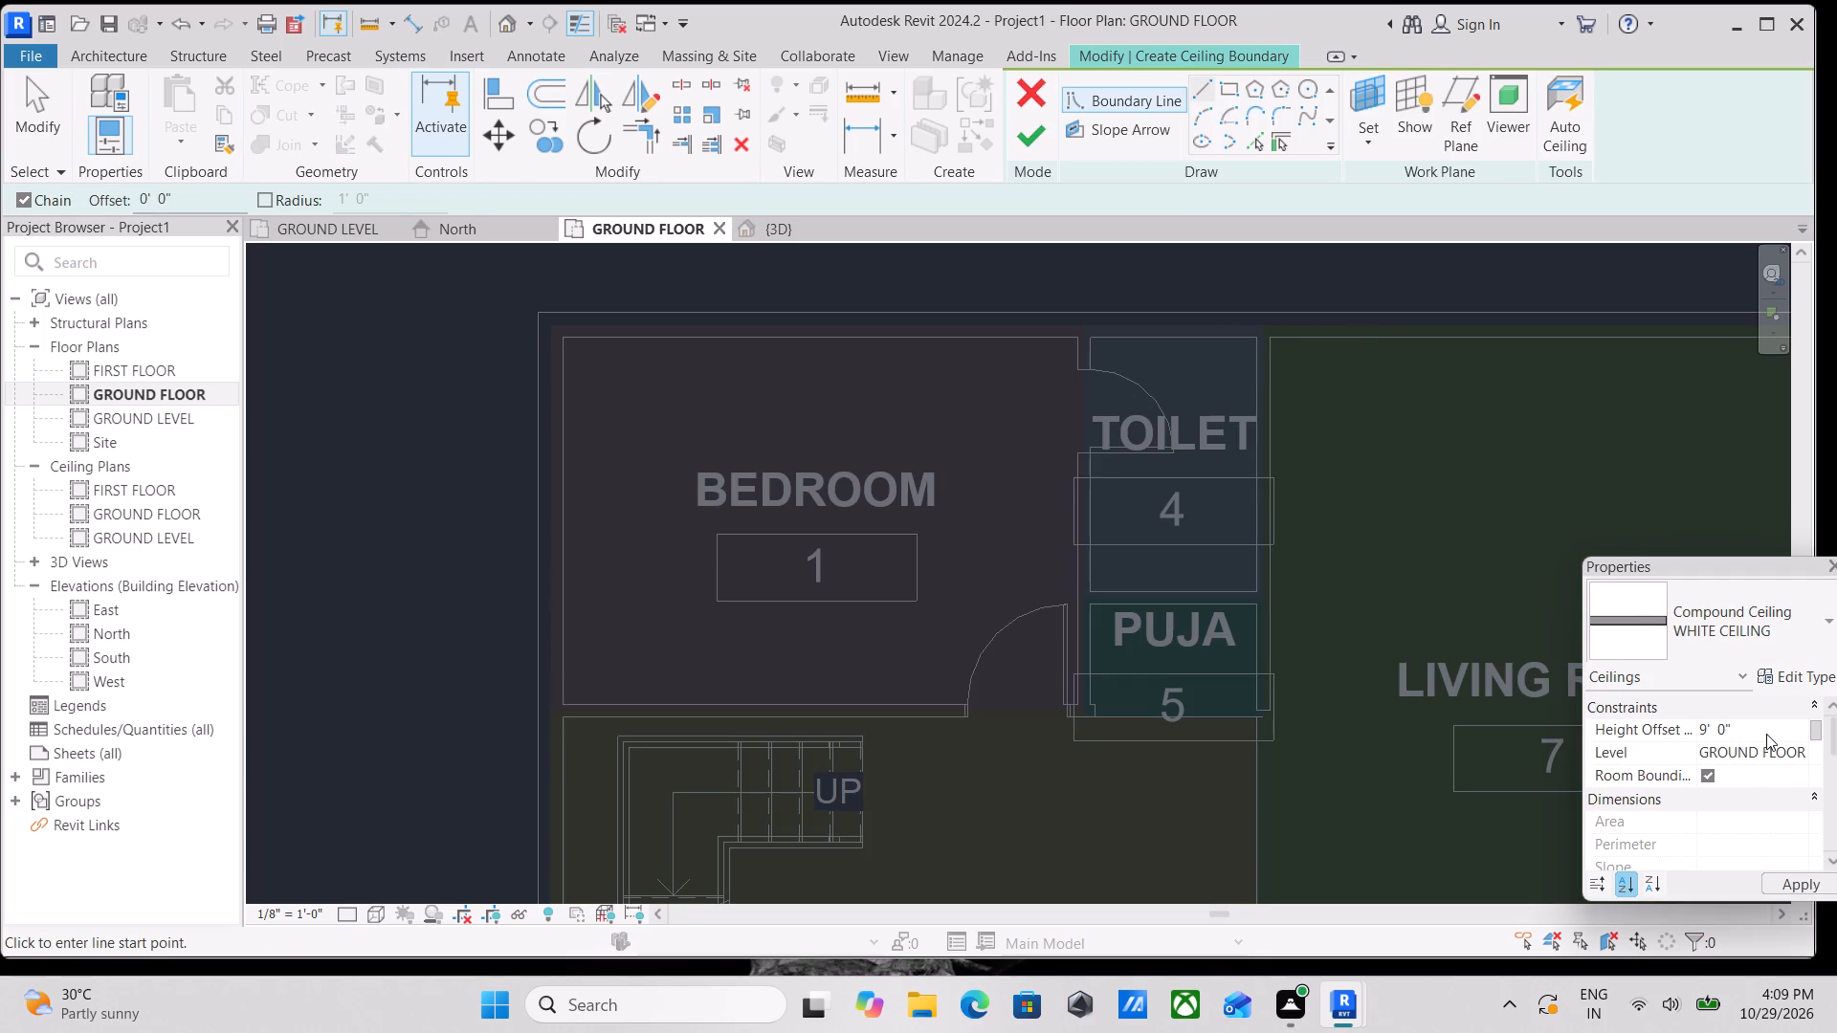
left_click(1231, 86)
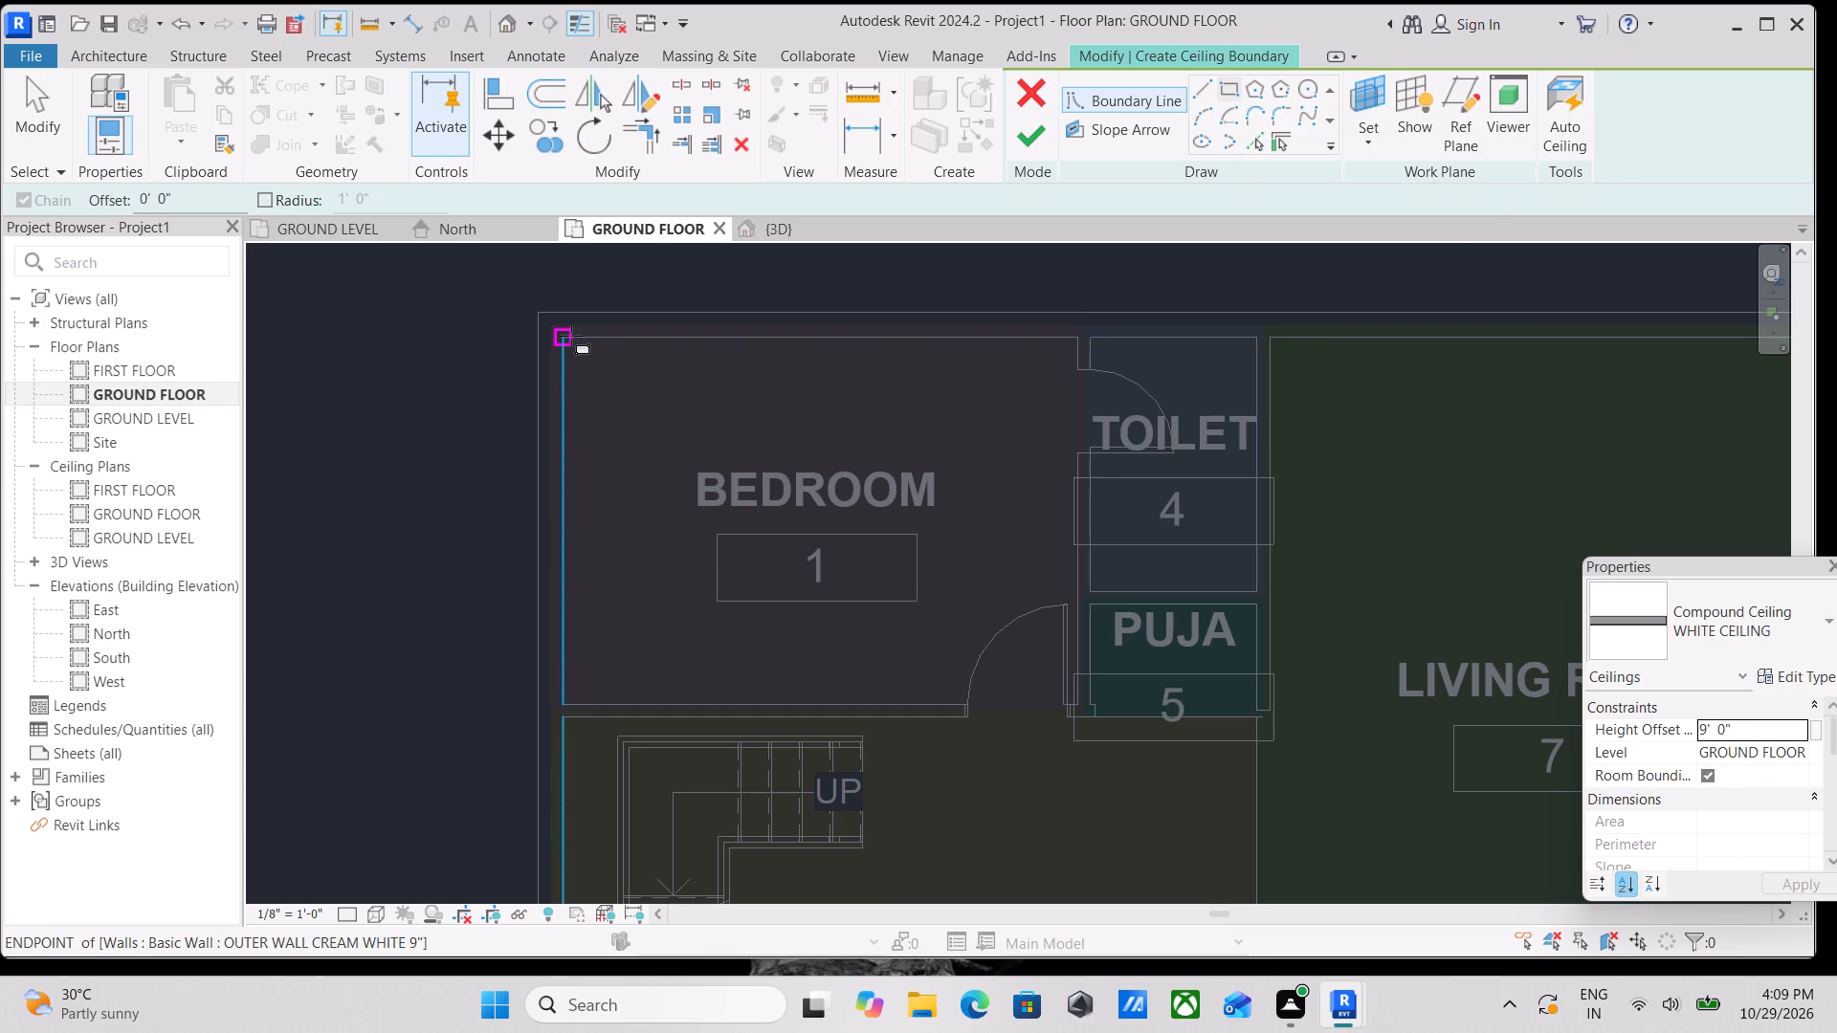
left_click(570, 336)
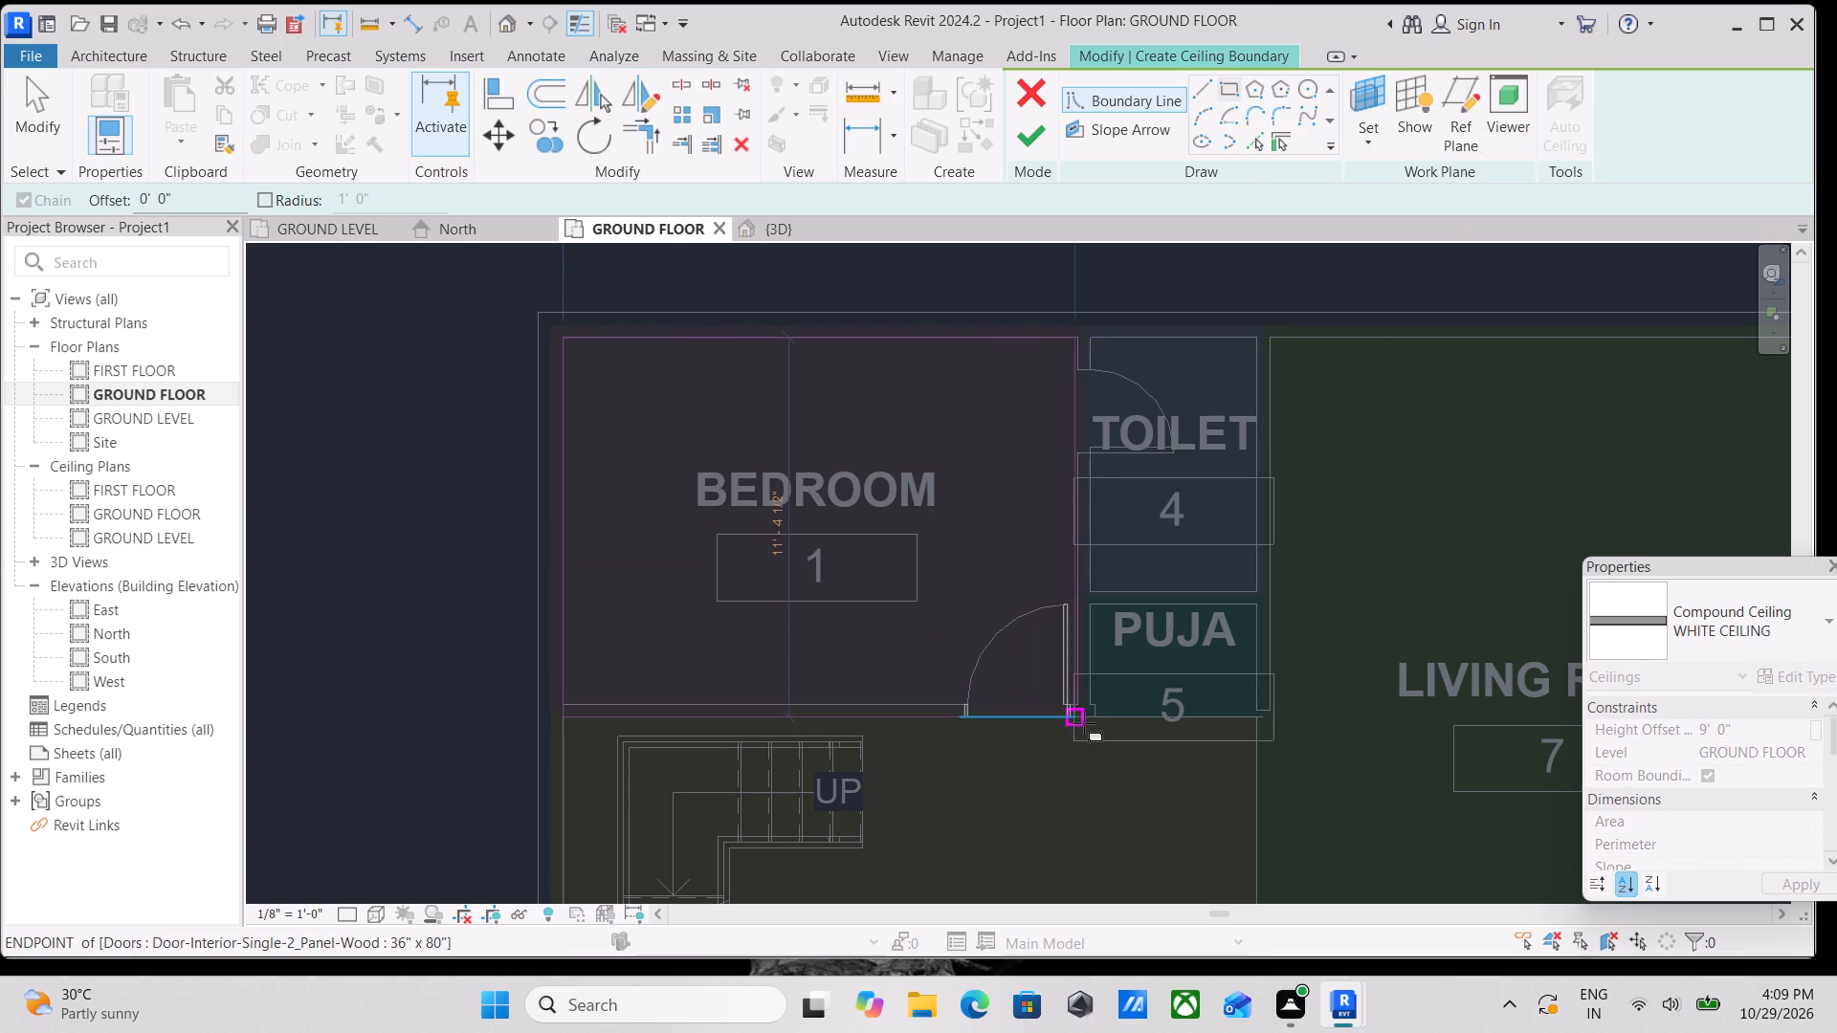
left_click(1080, 713)
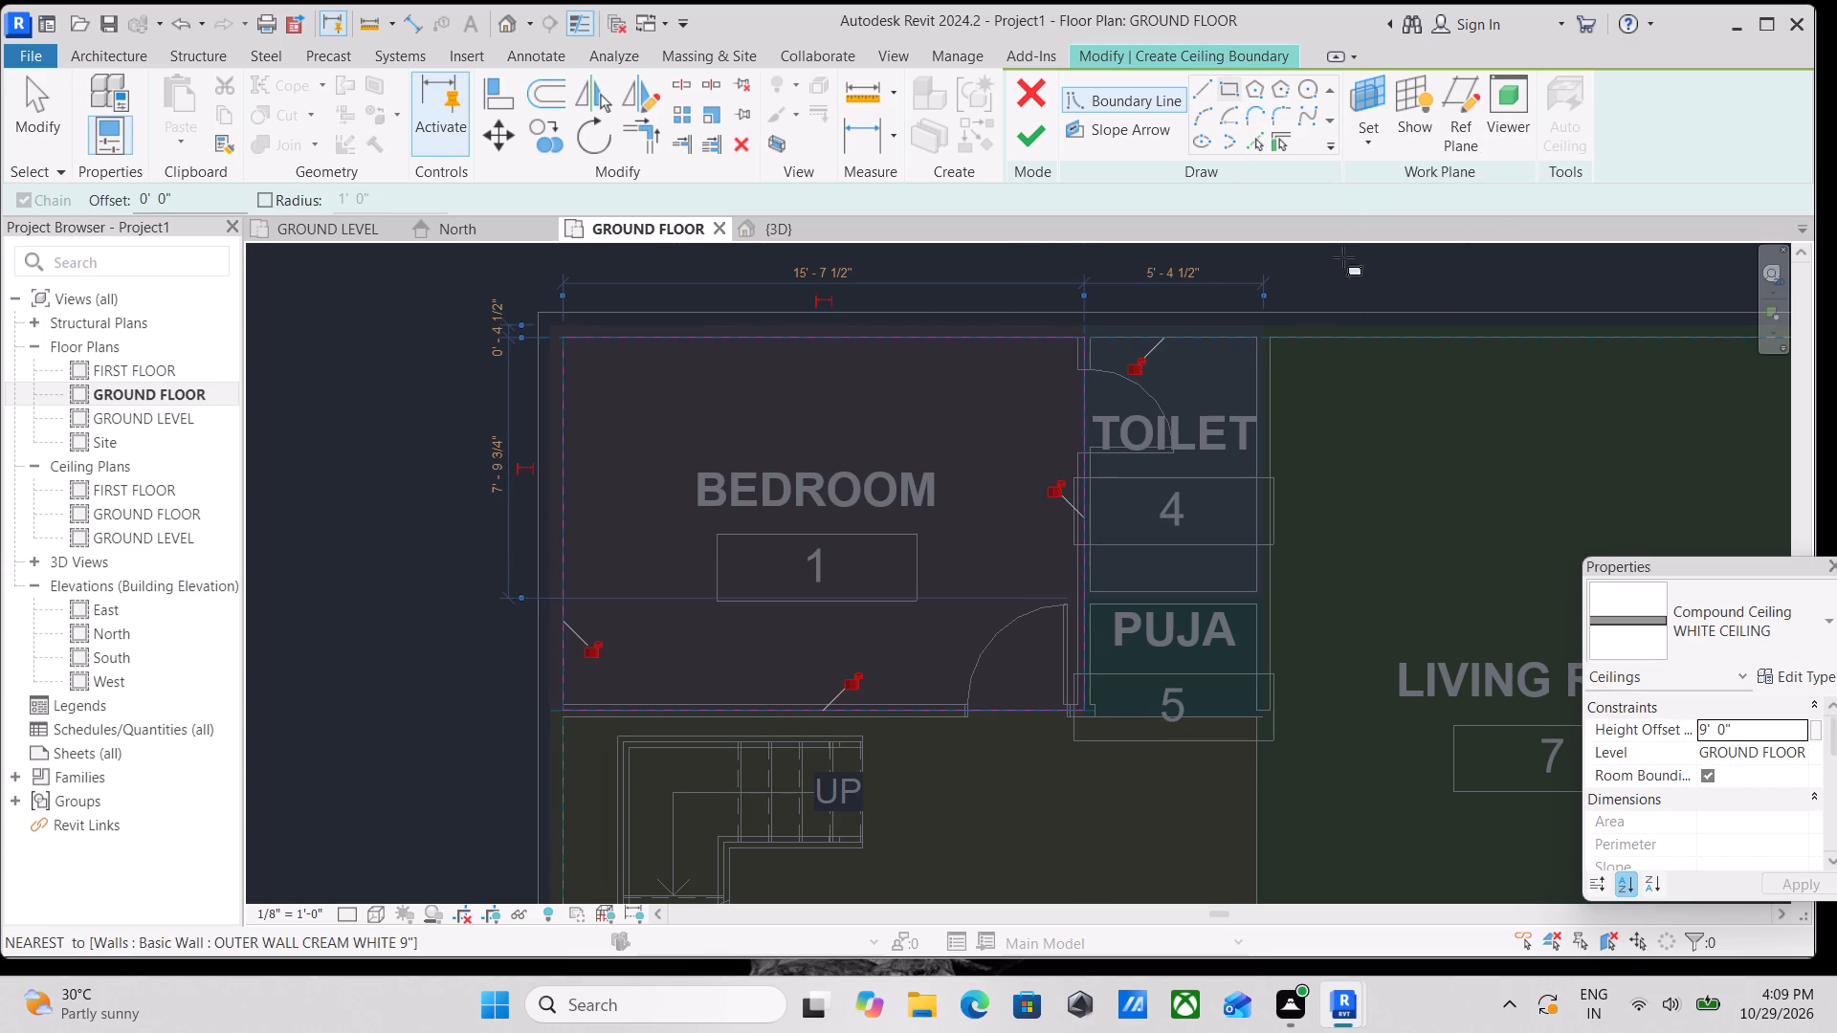
Draw an inner boundary rectangle offset 1' 0" inside the bedroom ceiling's outer rectangle.
left_click(1230, 81)
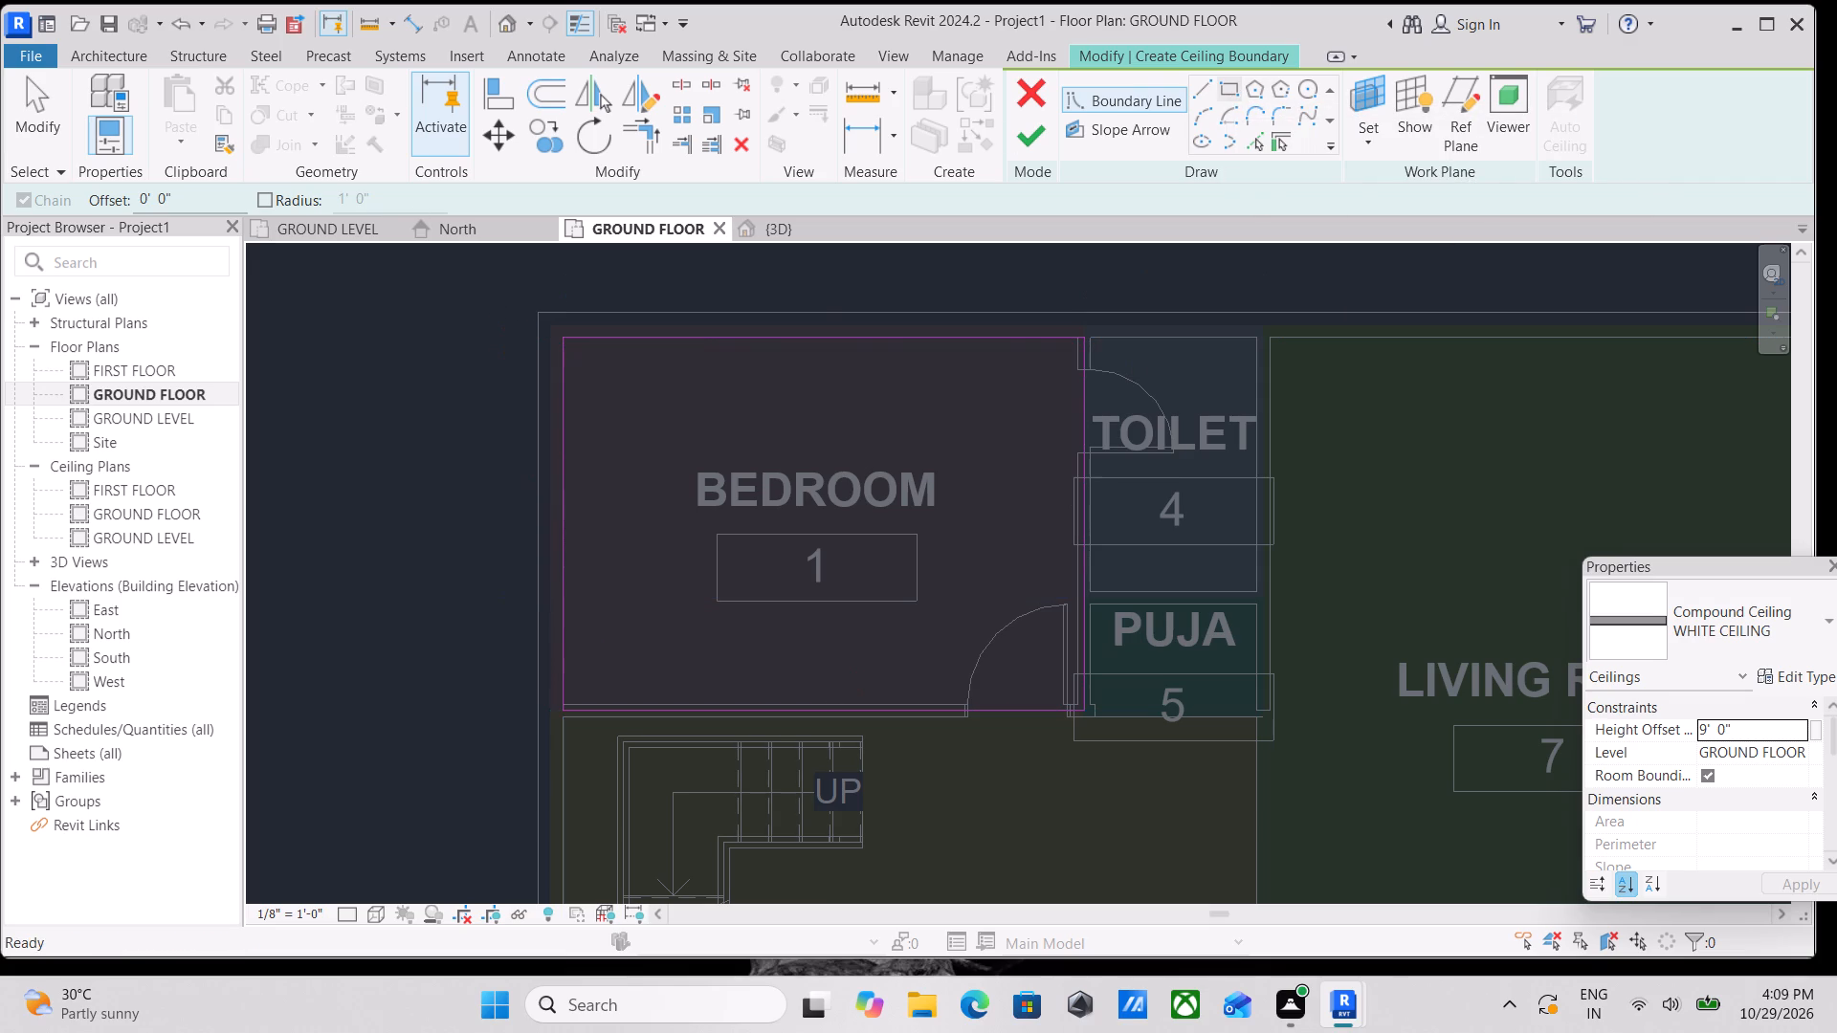
left_click_drag(179, 198, 50, 205)
type("1'")
key("Return")
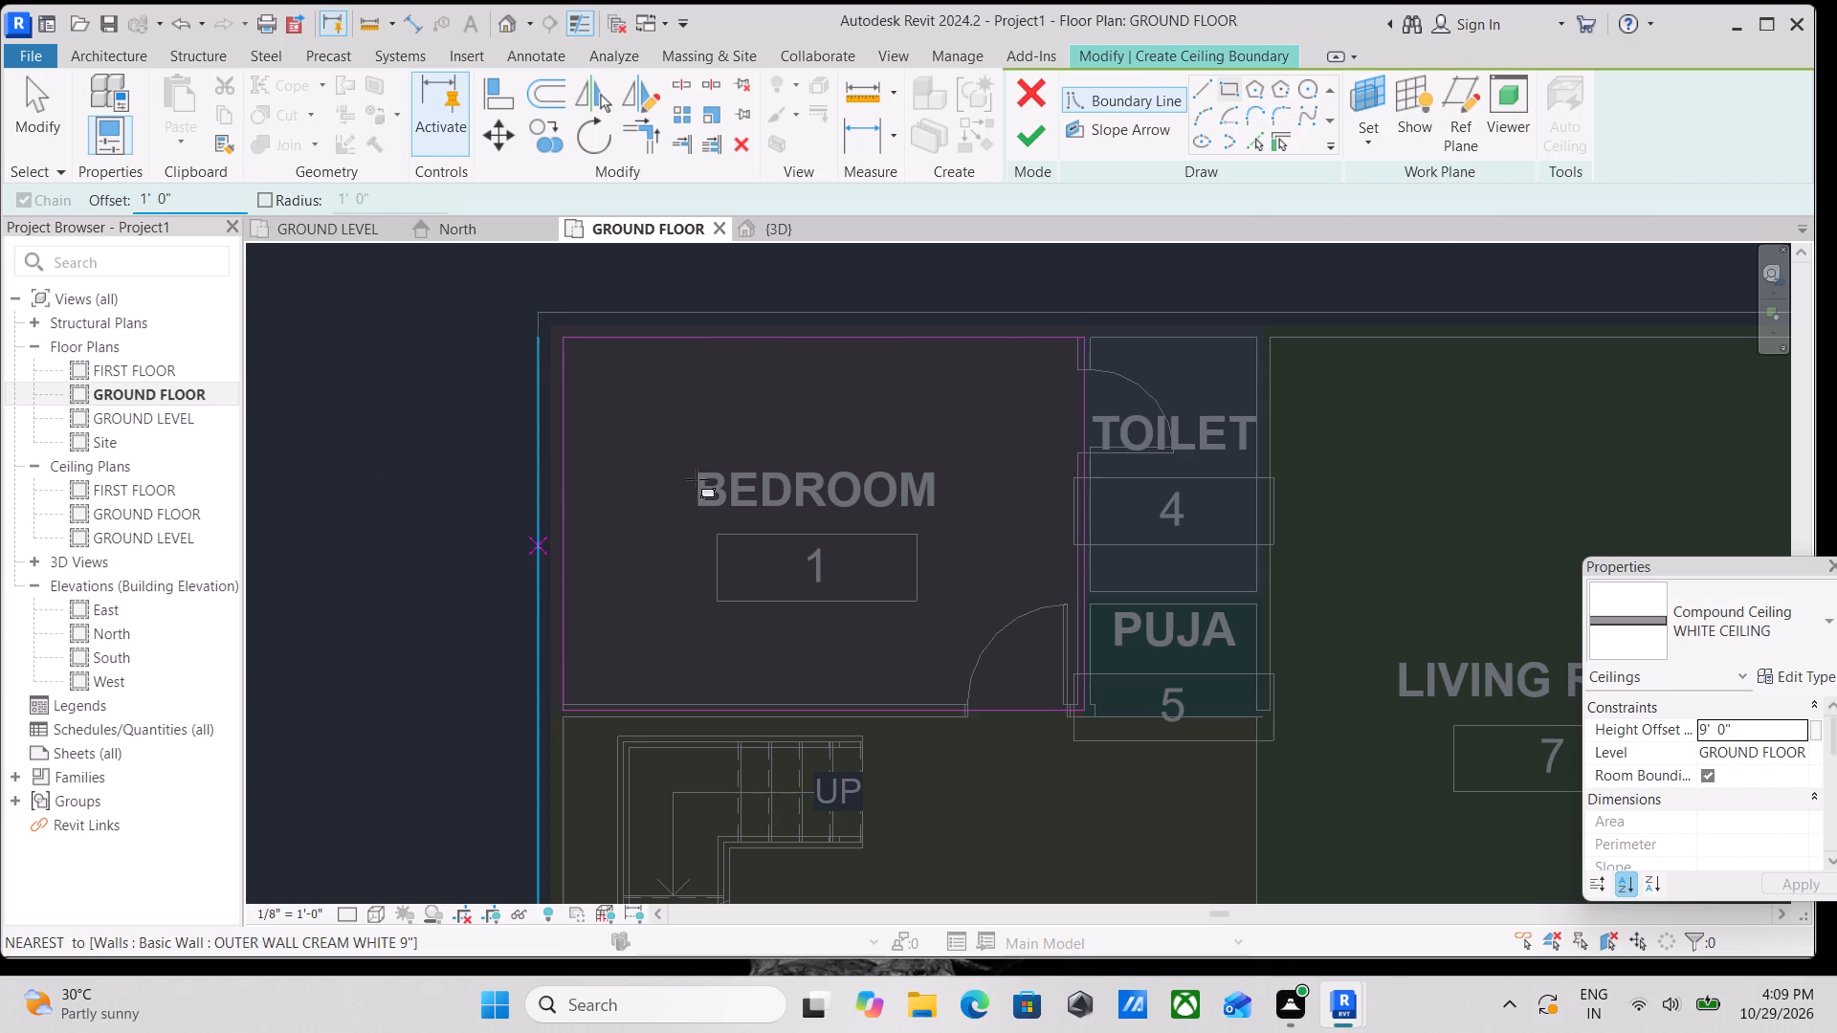
left_click(565, 328)
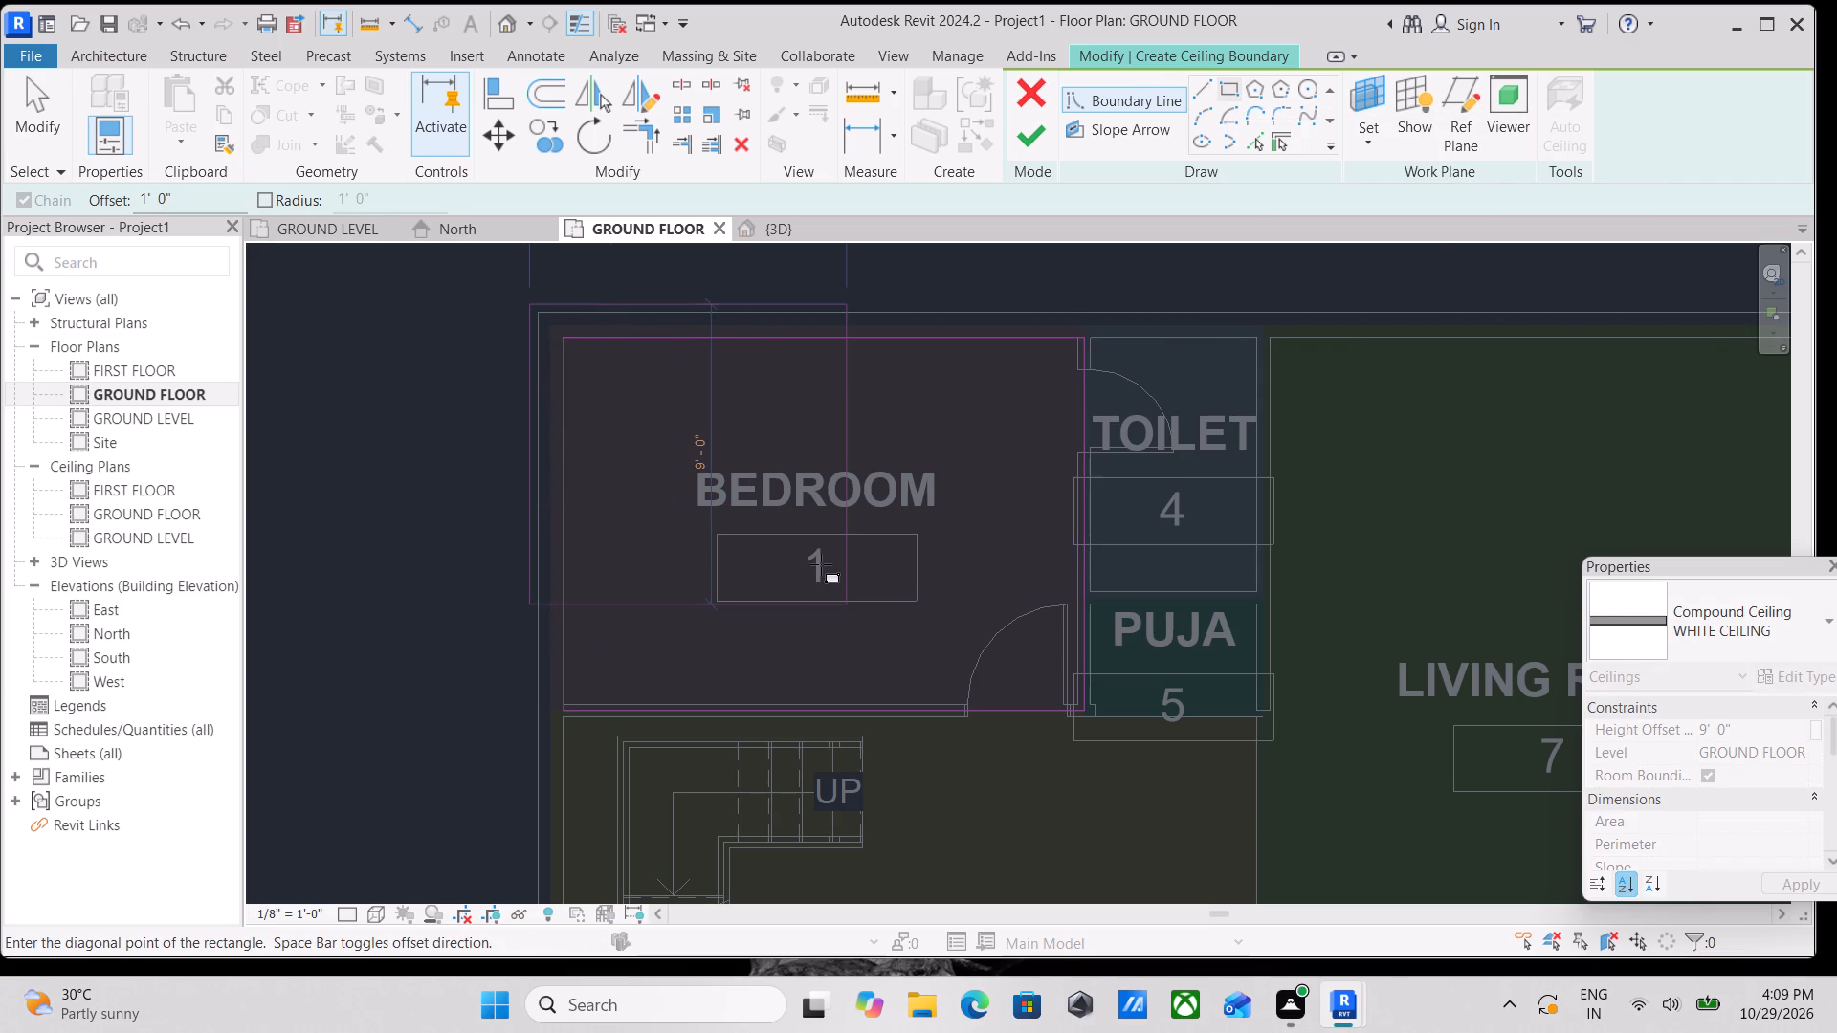
key("space")
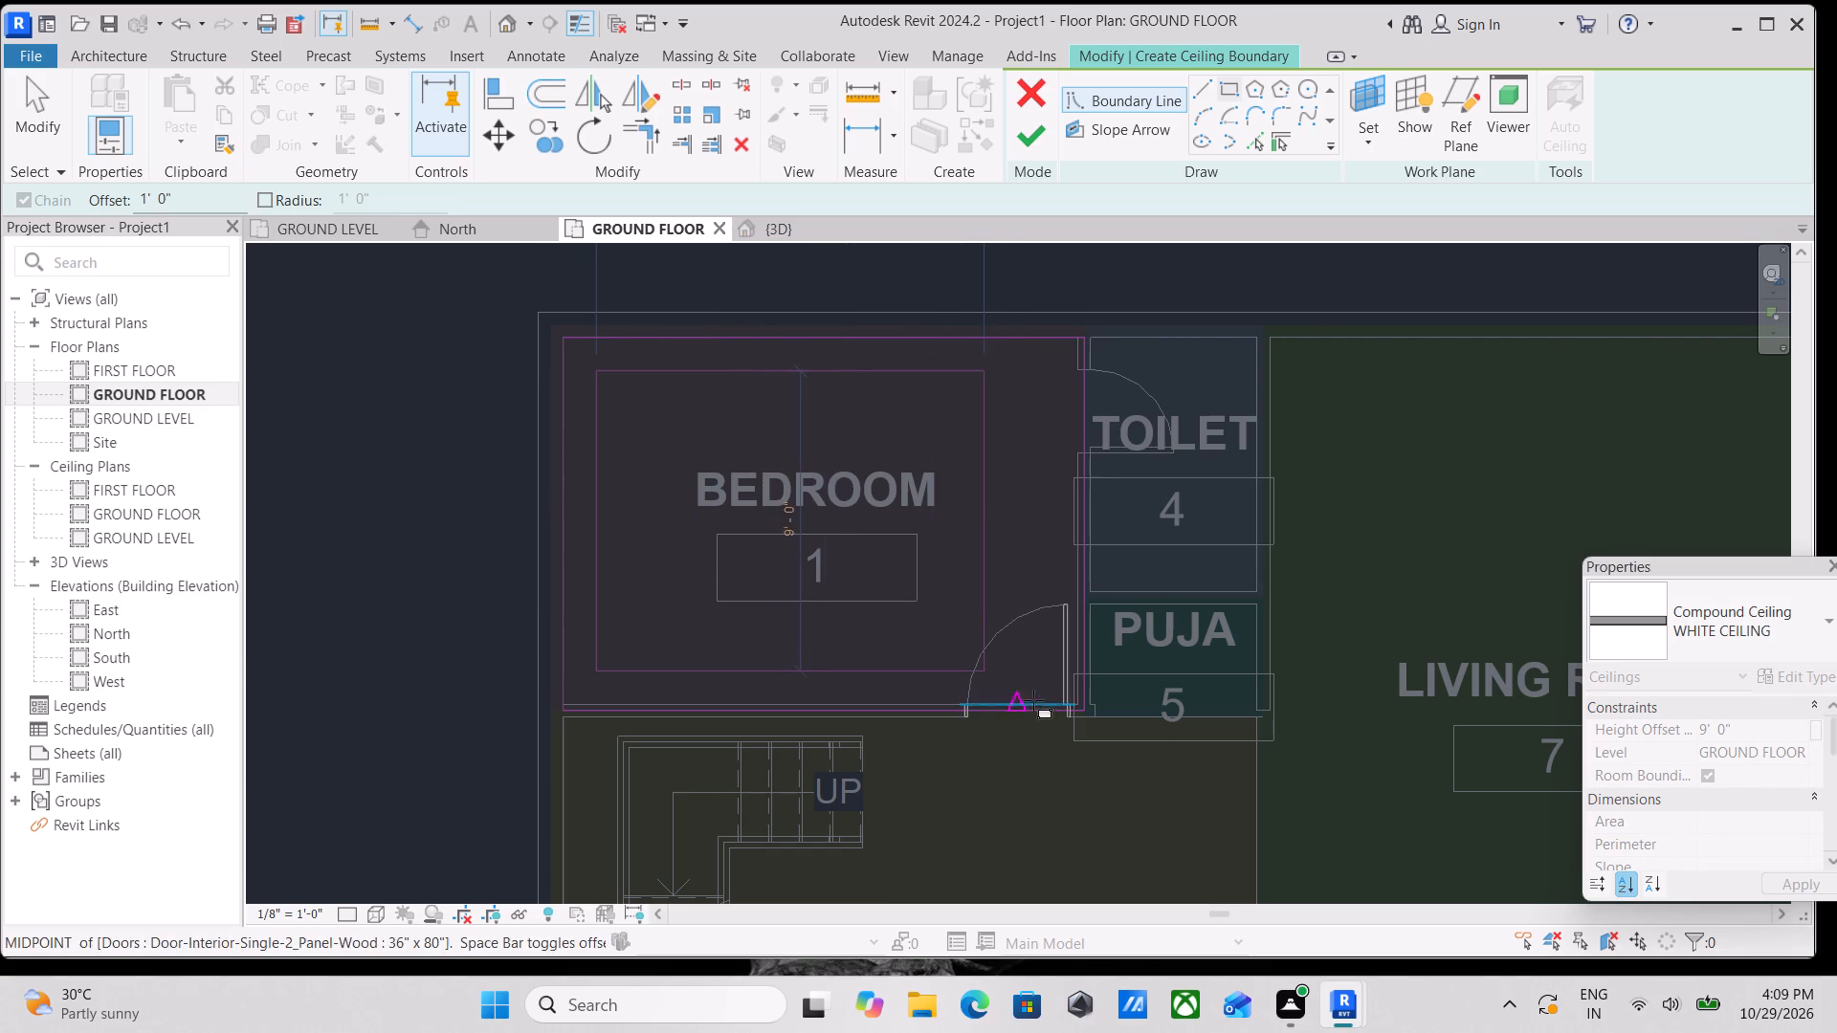
scroll(1069, 705, "up", 3)
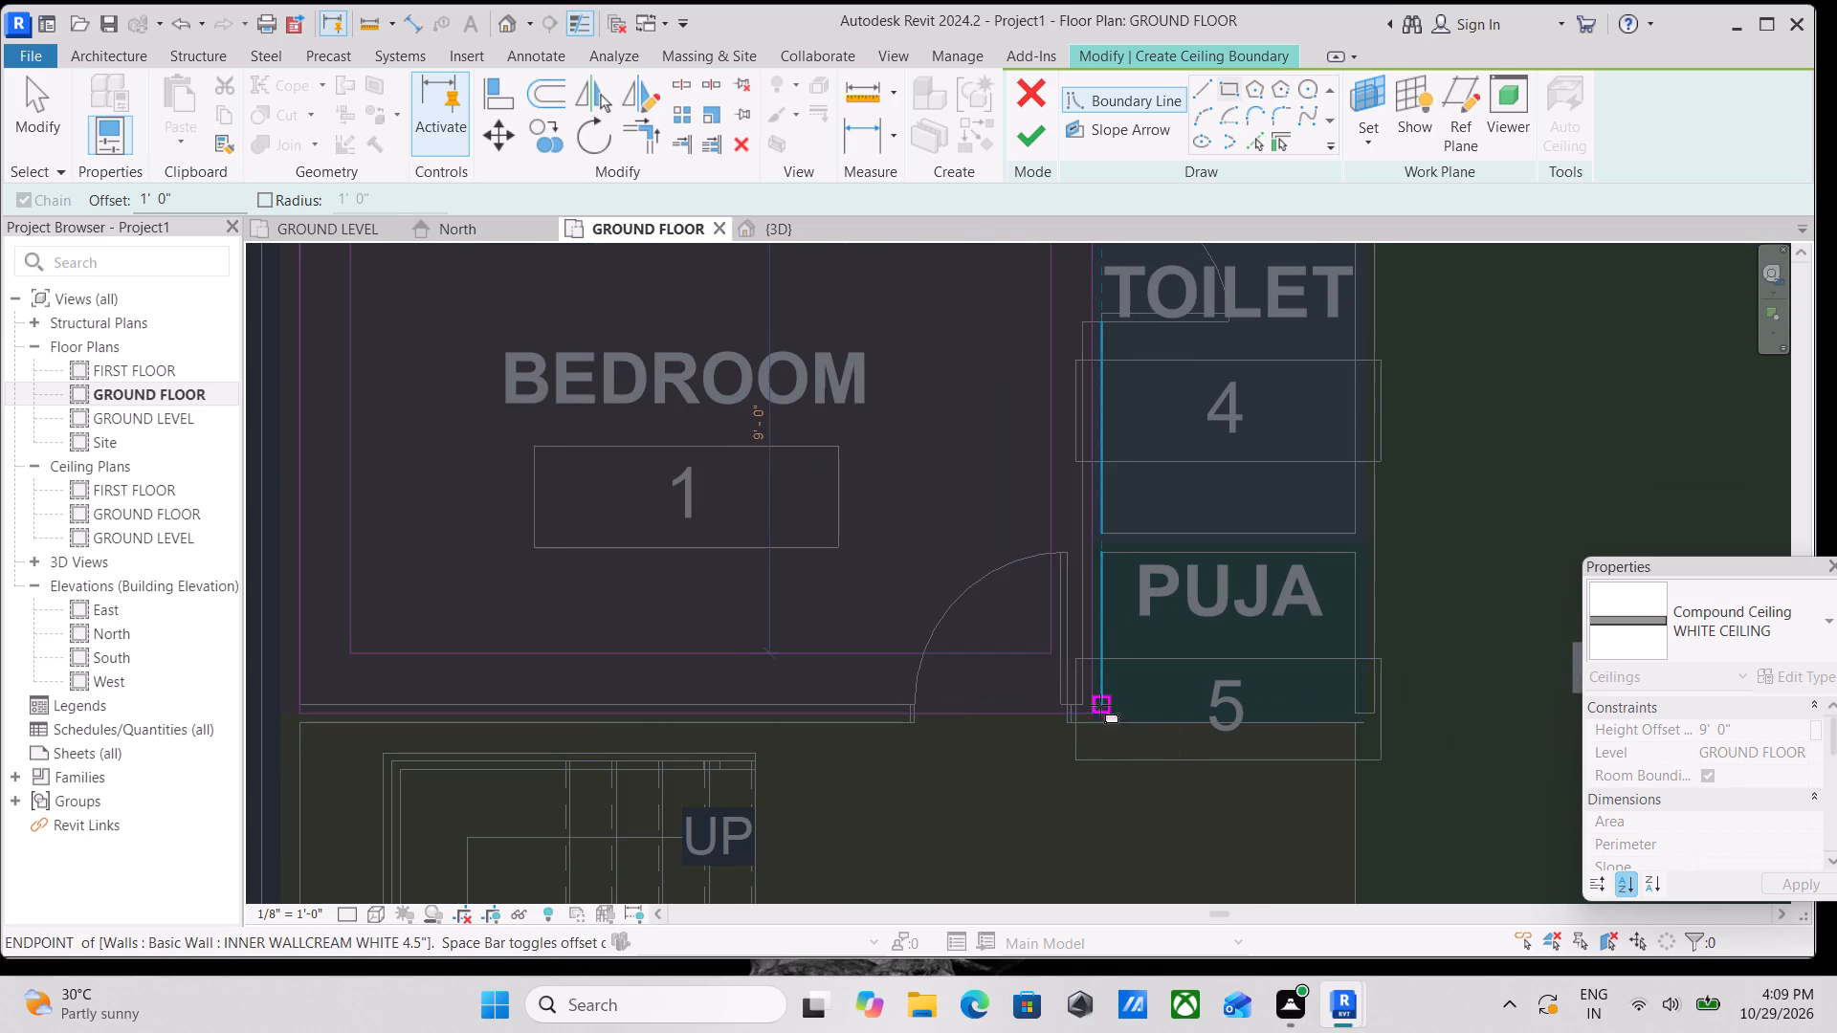
scroll(1089, 714, "up", 3)
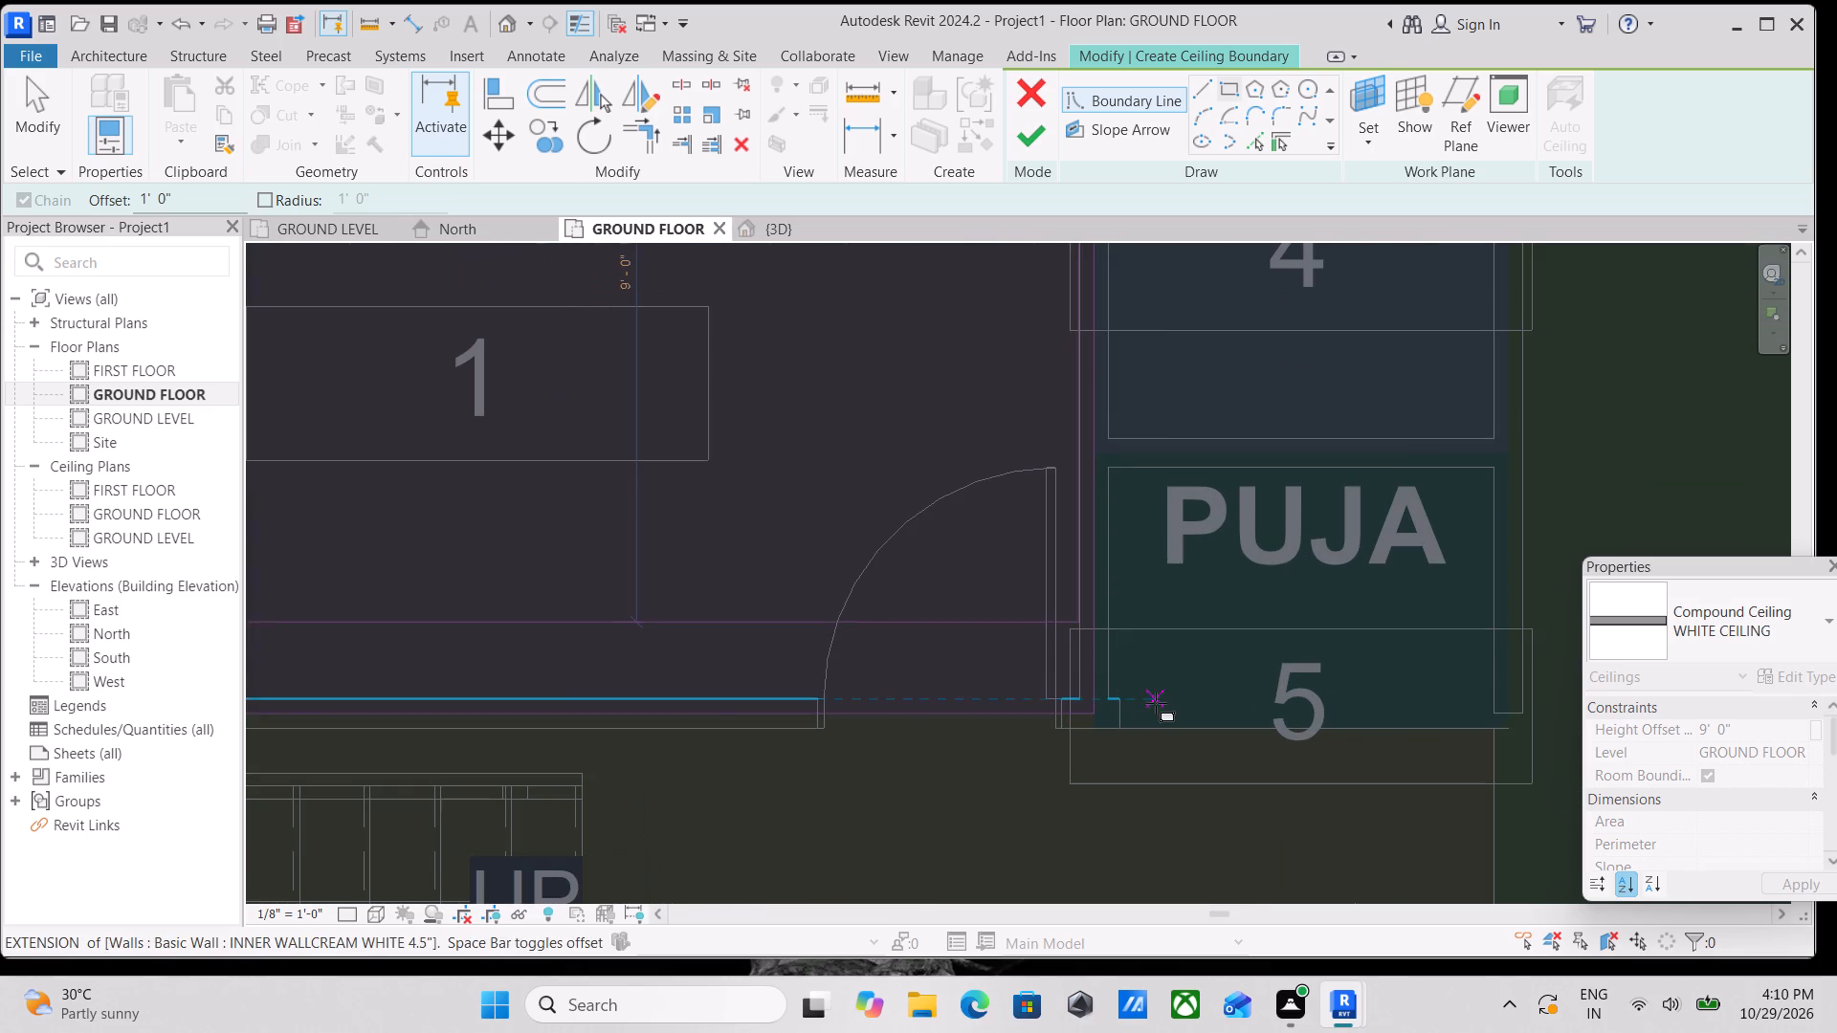
left_click(1085, 710)
scroll(690, 440, "down", 2)
middle_click_drag(701, 457, 865, 557)
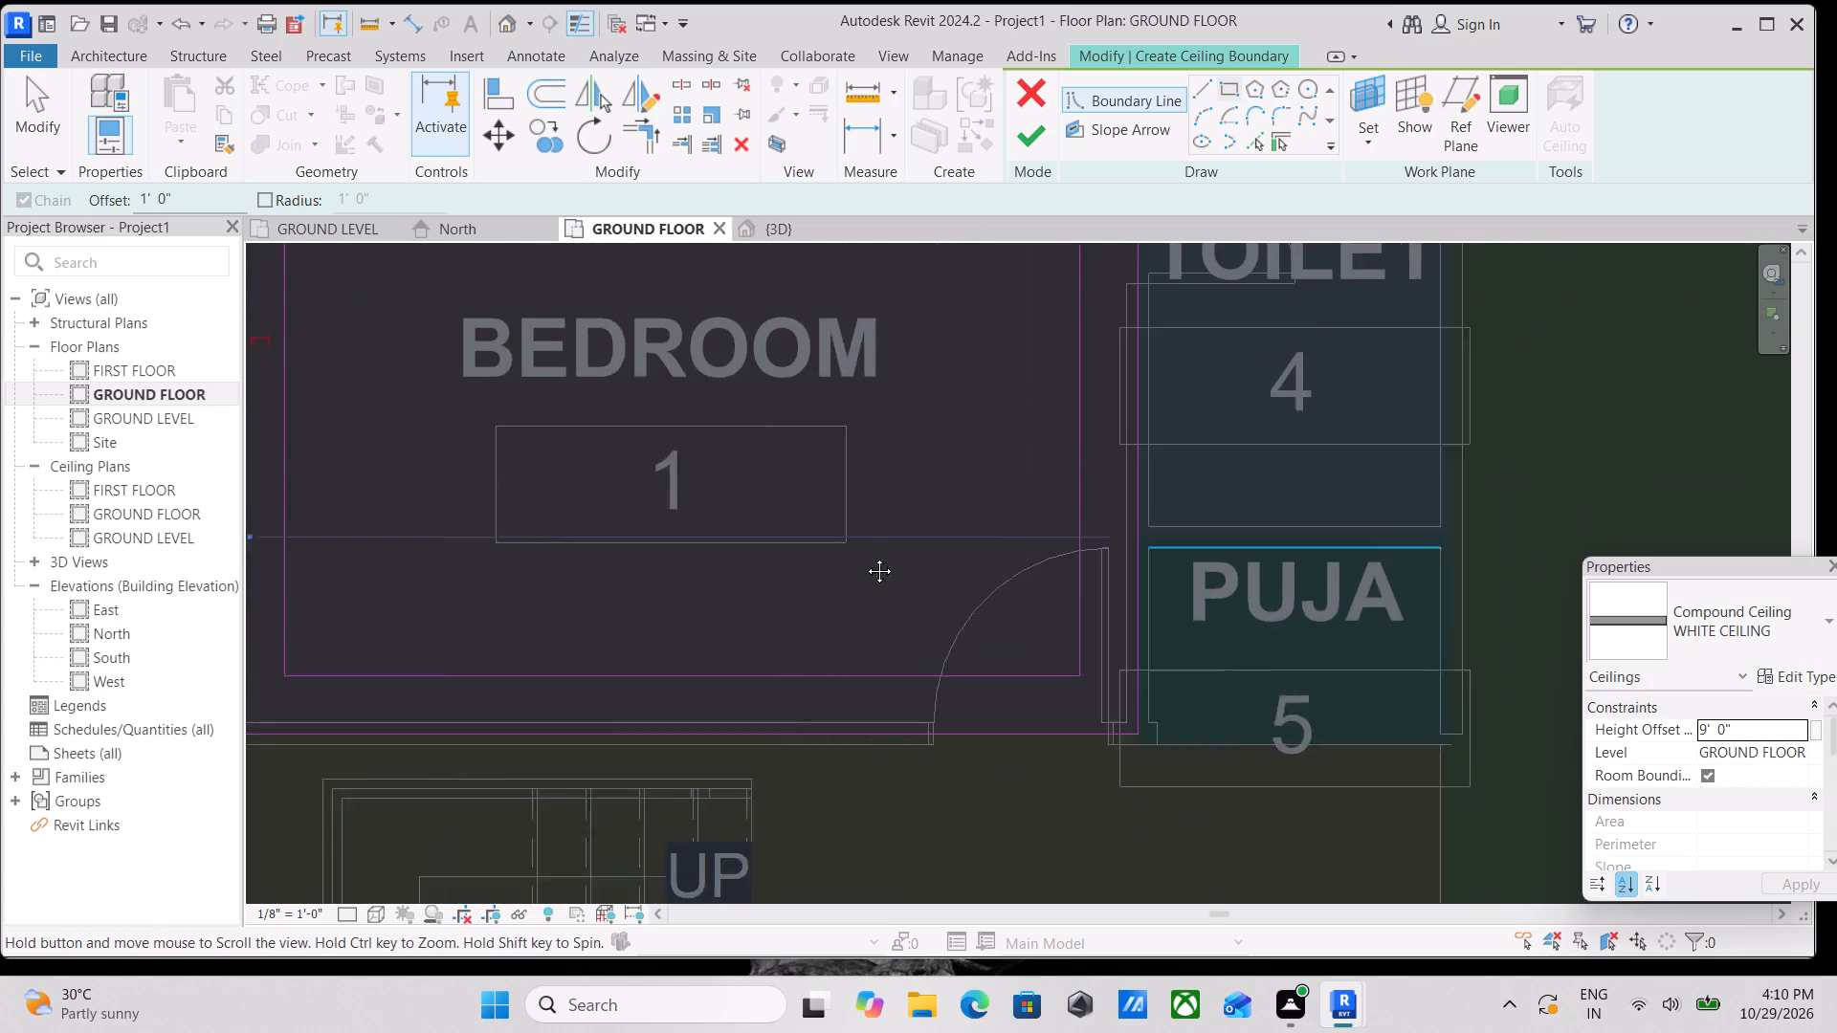
middle_click_drag(865, 557, 866, 558)
scroll(794, 455, "down", 3)
middle_click_drag(794, 455, 859, 618)
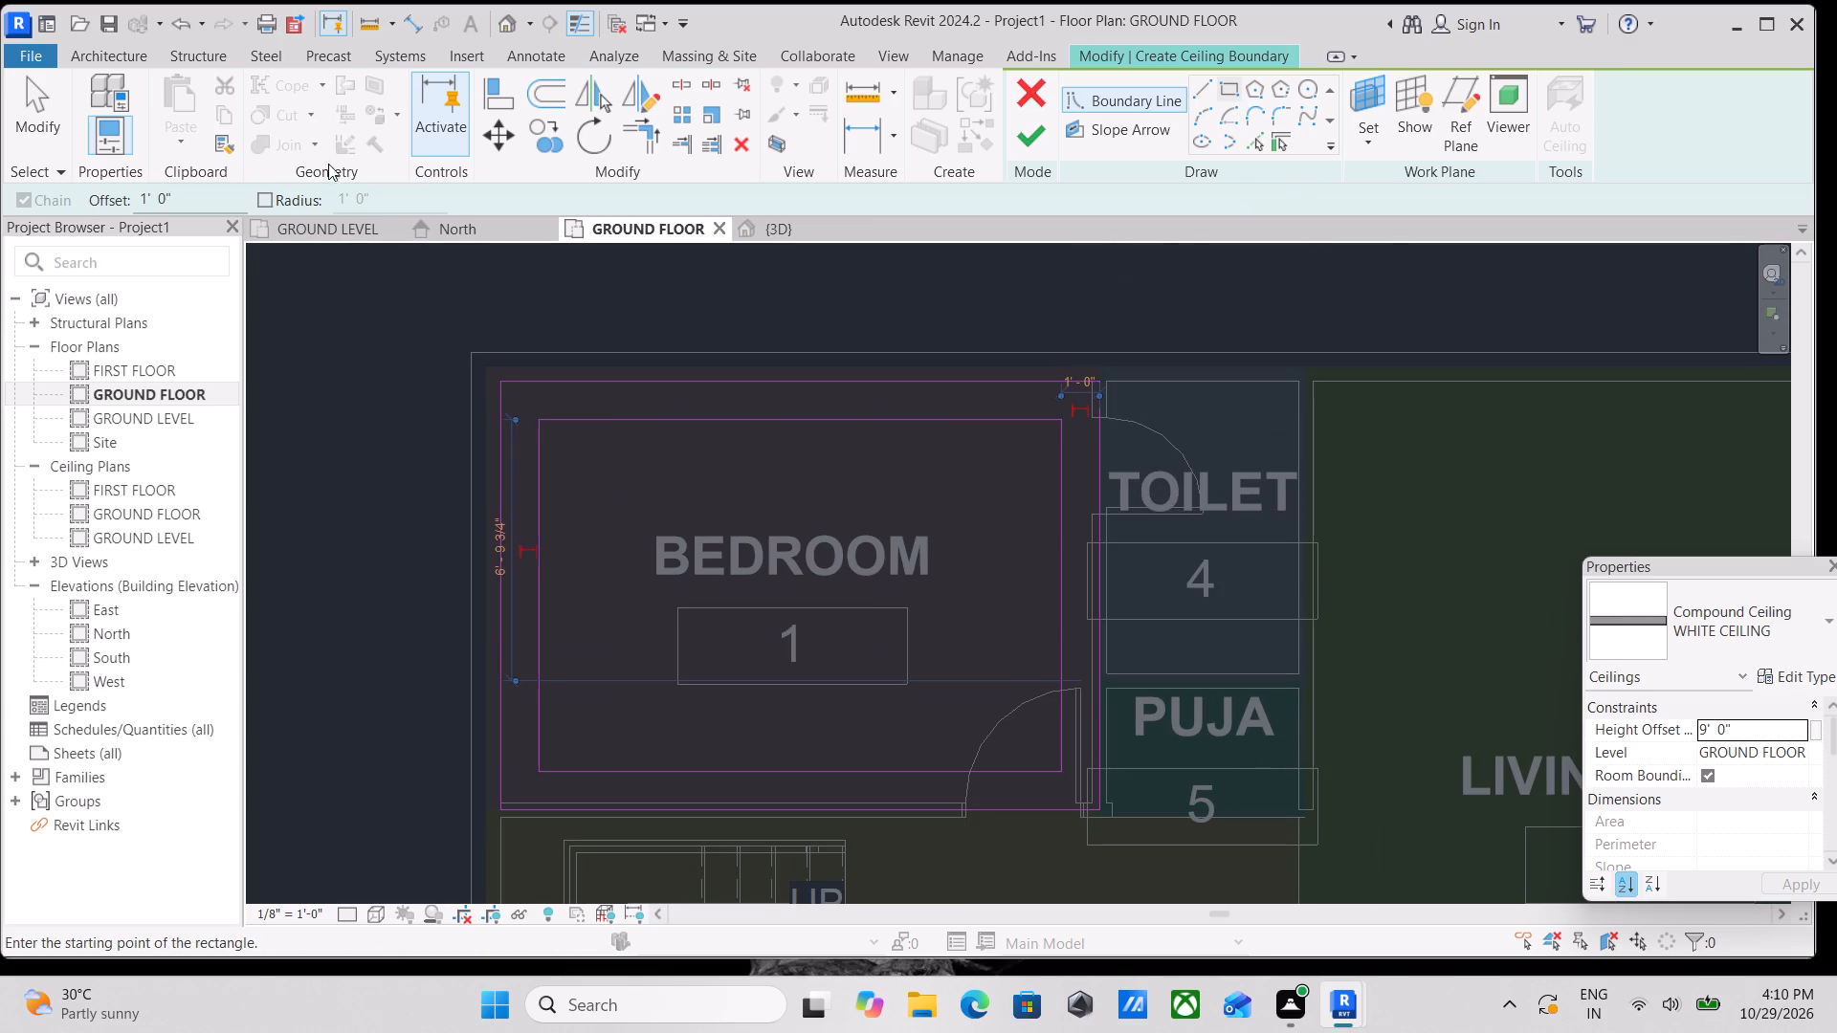
Draw a third boundary rectangle offset 2' 0" inward from the bedroom ceiling's inner rectangle and finish the ceiling.
left_click(1235, 82)
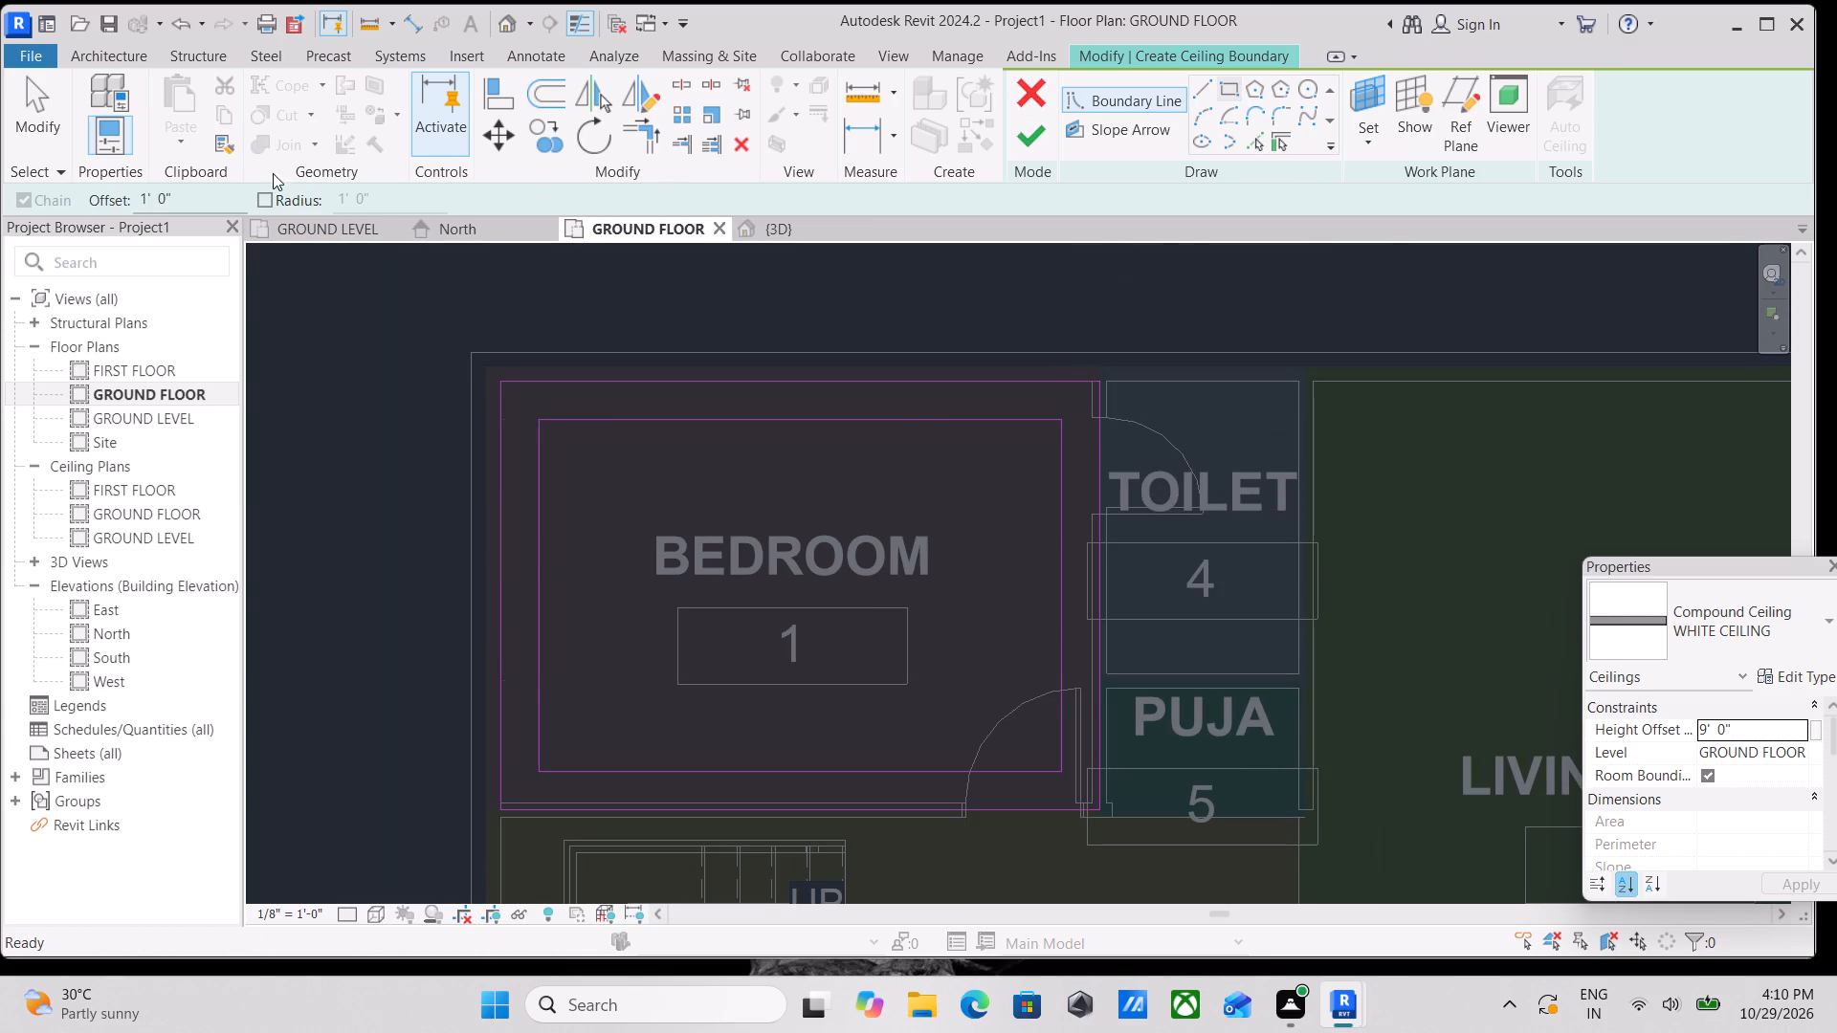
left_click_drag(191, 195, 25, 190)
key("2")
key("apostrophe")
key("Return")
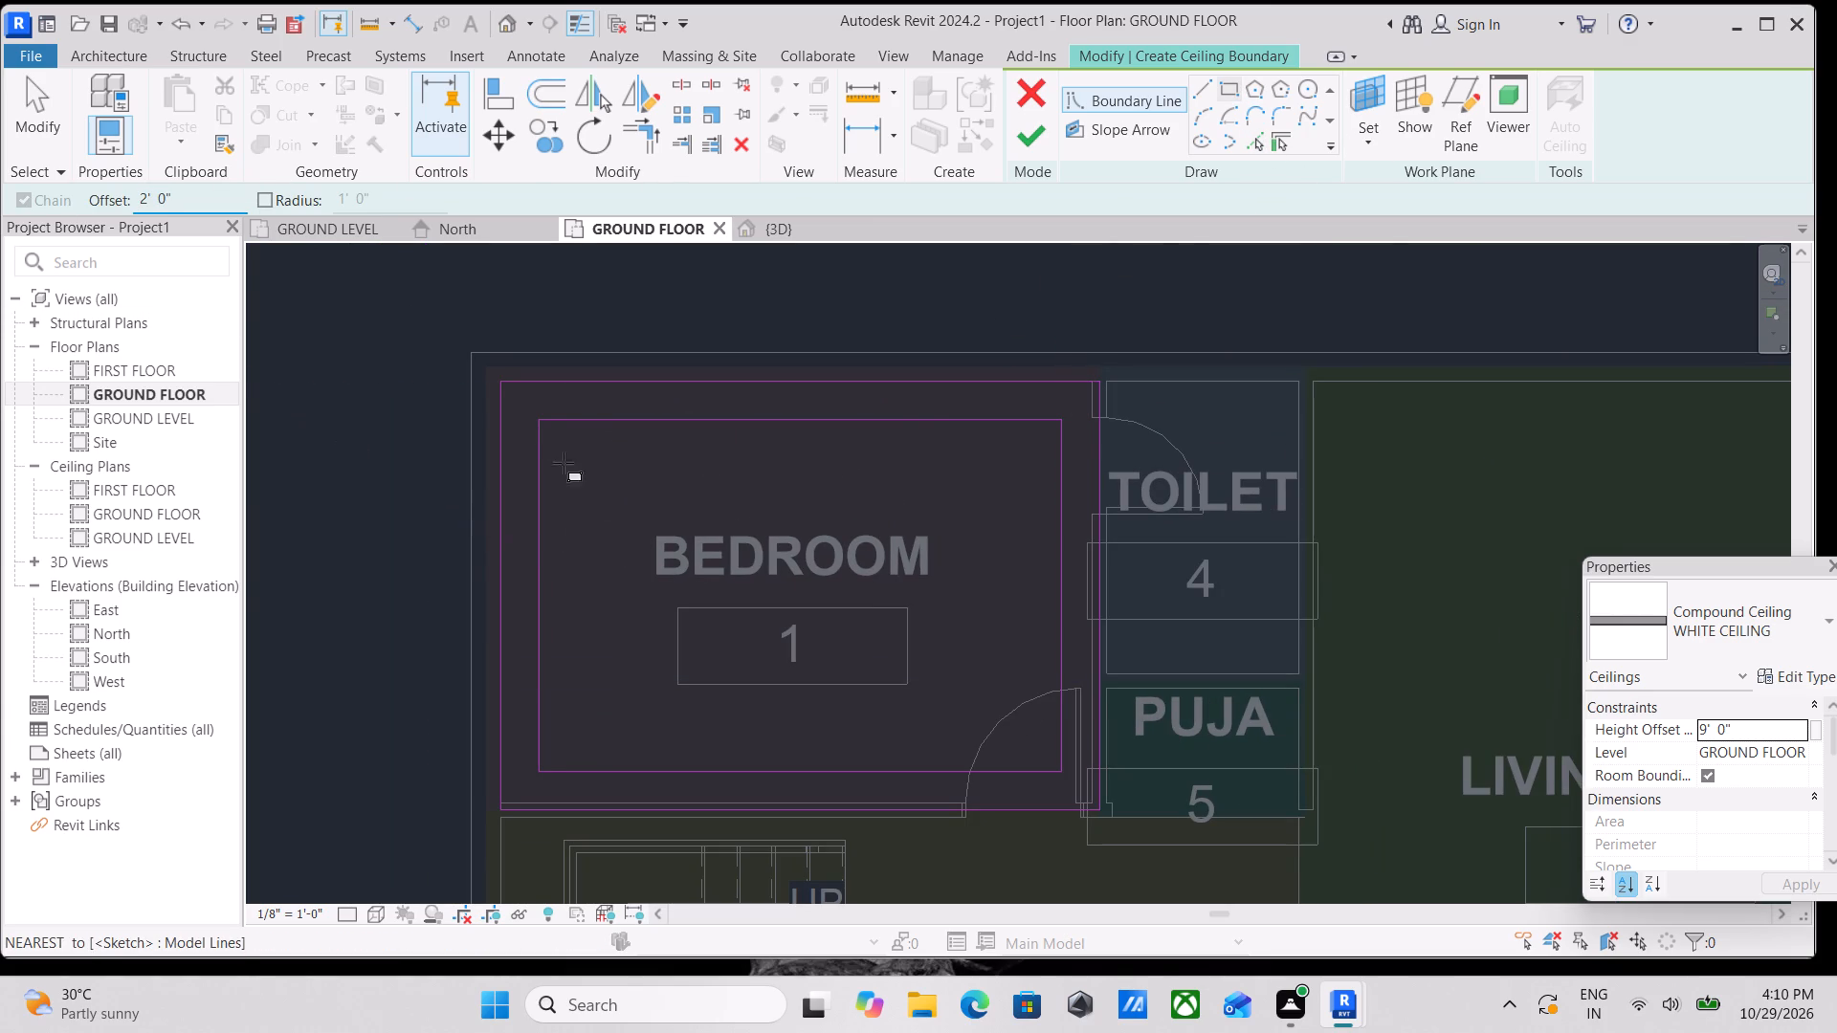
left_click(539, 429)
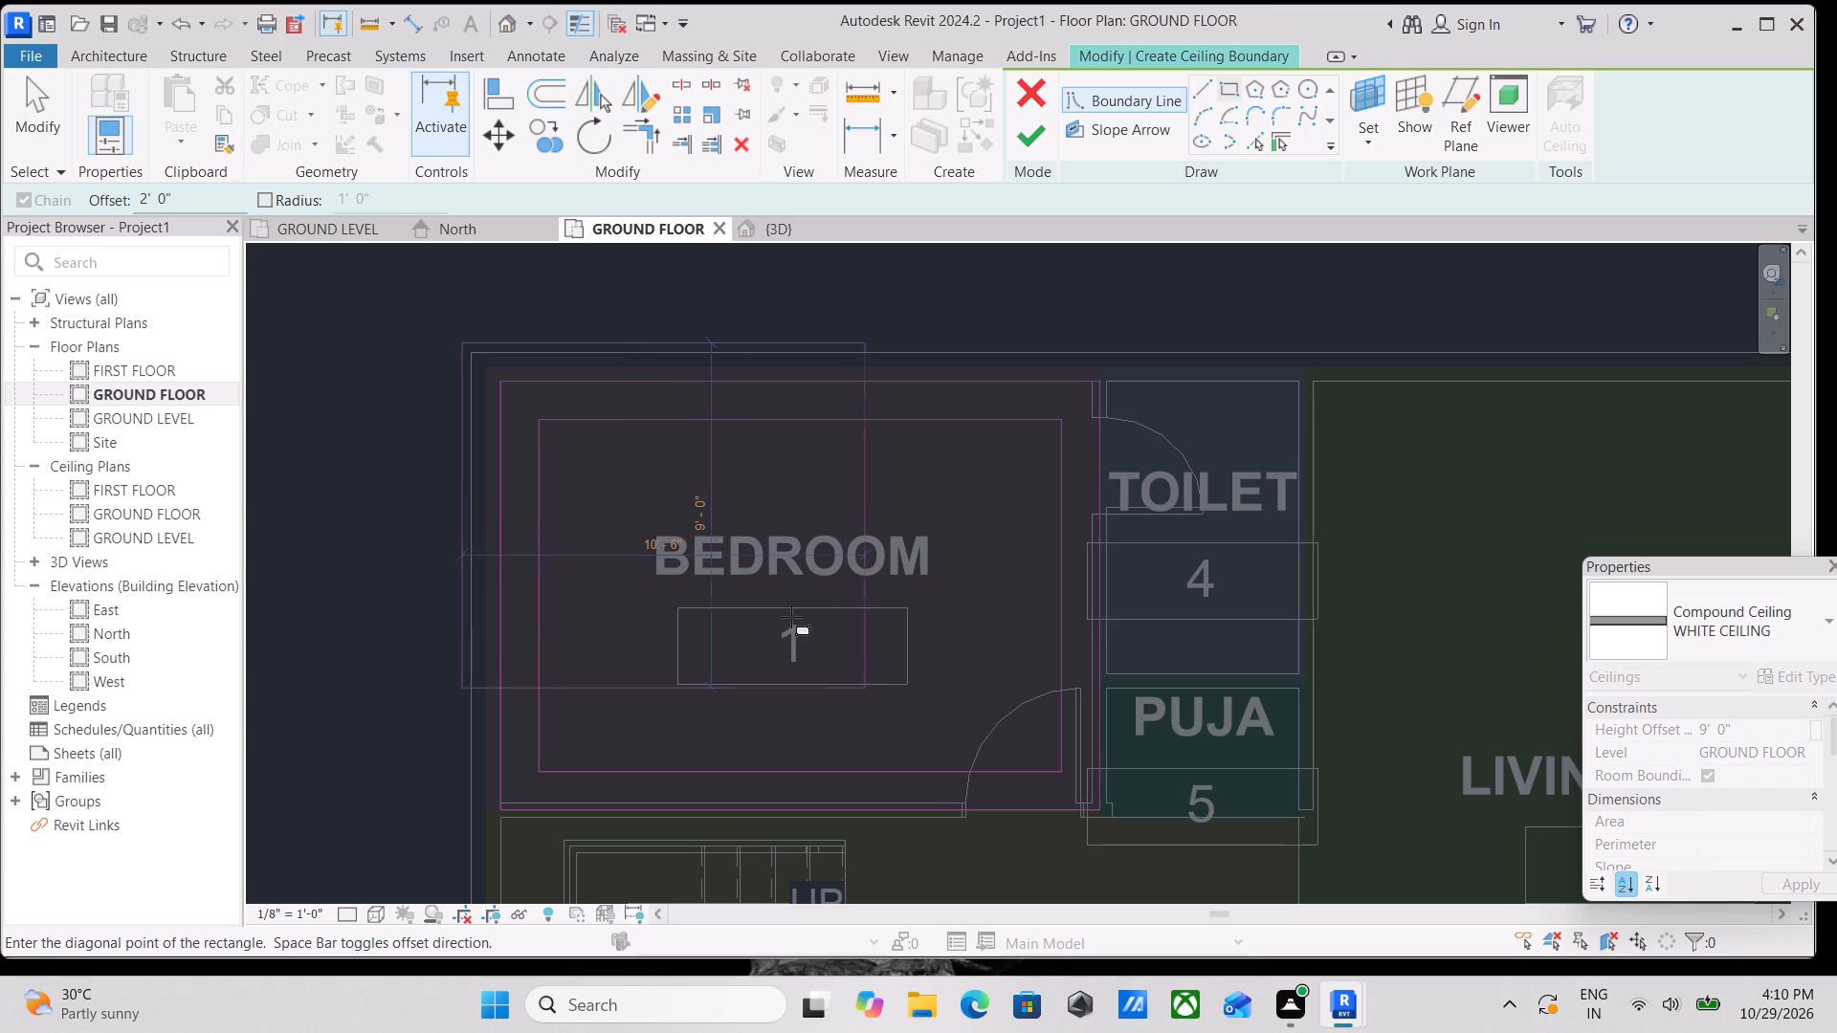
key("space")
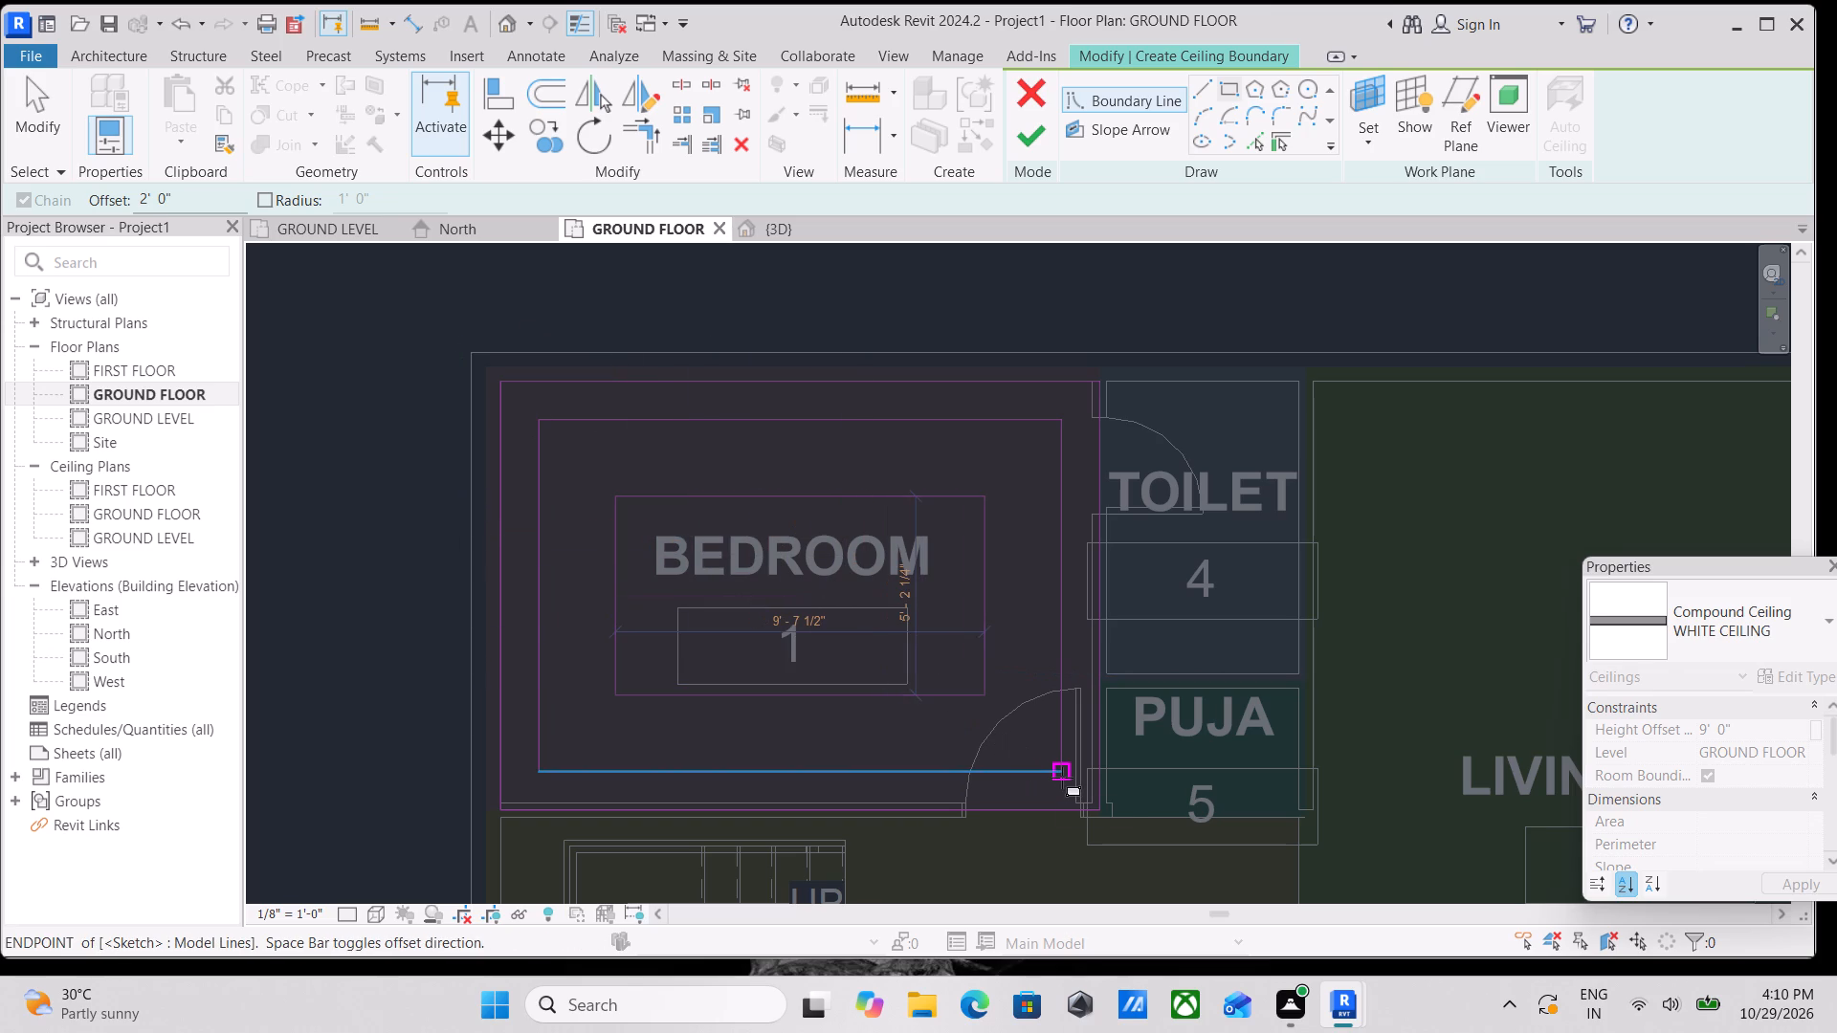
left_click(1062, 778)
scroll(975, 574, "down", 1)
middle_click_drag(975, 574, 983, 628)
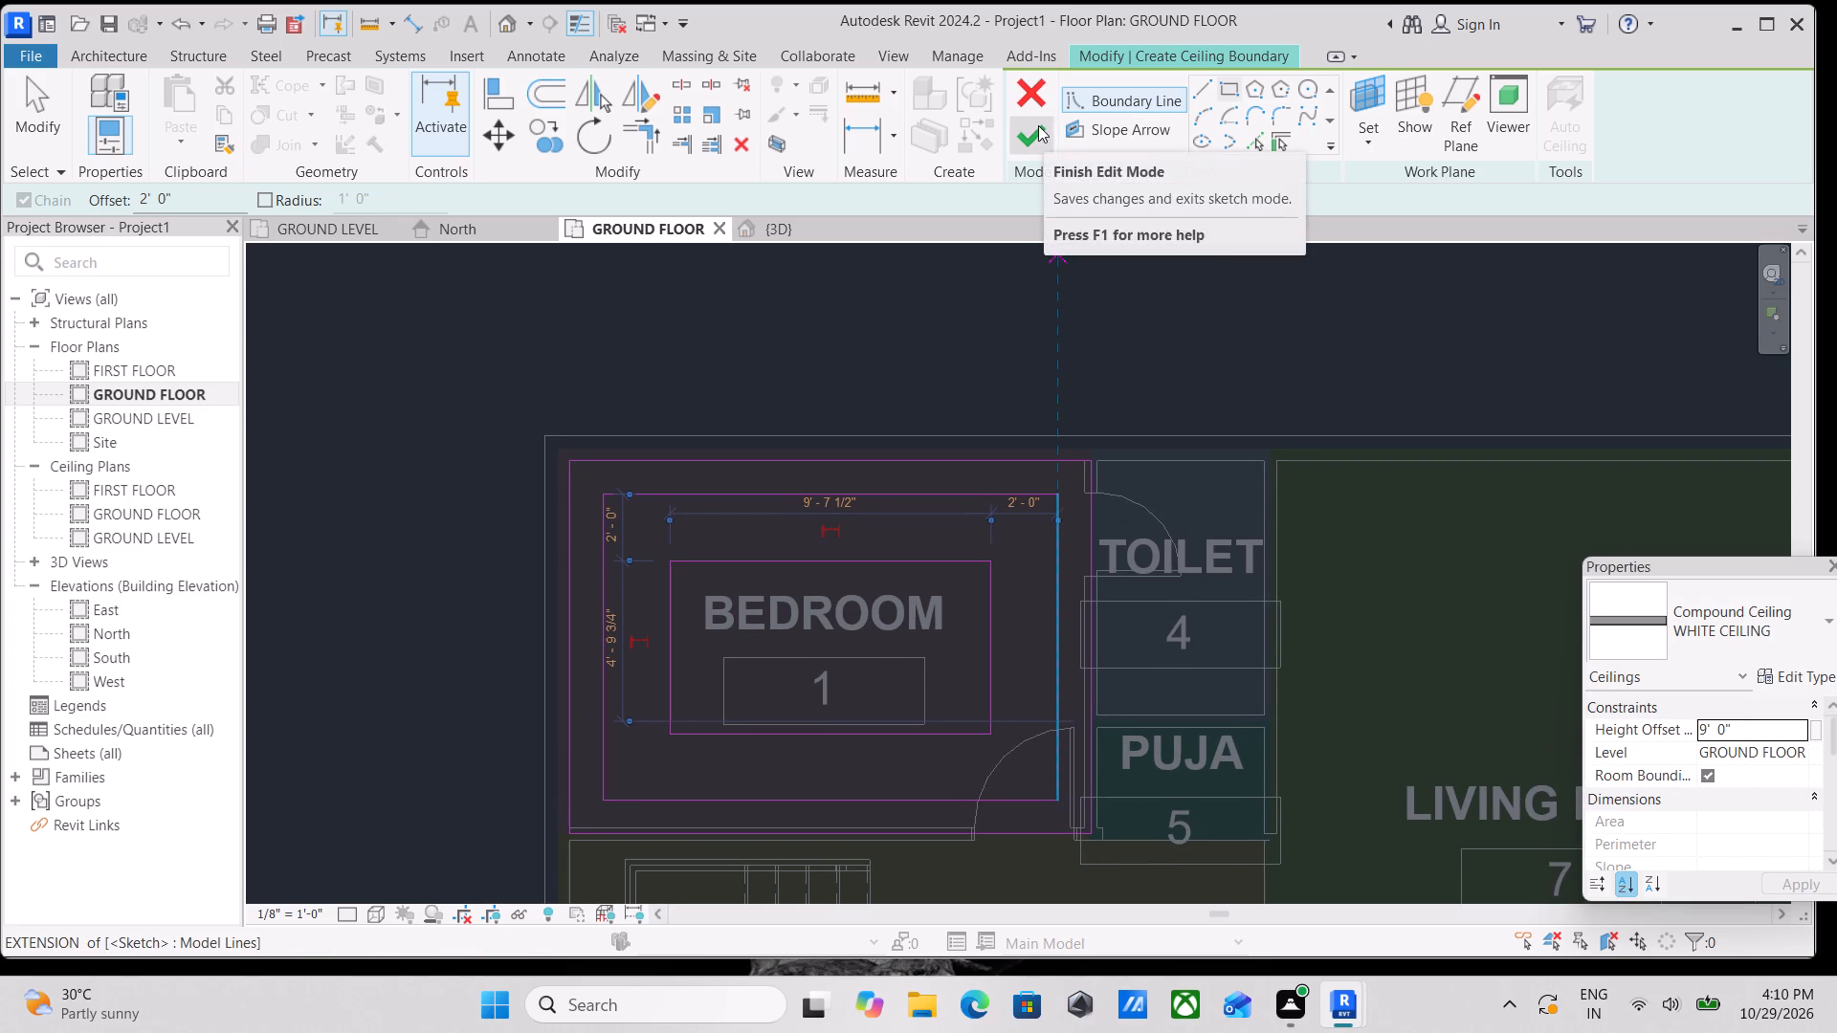
left_click(1038, 125)
Temporarily hide all rooms and room tags in the GROUND FLOOR plan, selecting all their instances from the living room.
scroll(681, 458, "down", 2)
middle_click_drag(693, 445, 746, 356)
scroll(802, 360, "down", 1)
middle_click_drag(769, 351, 592, 315)
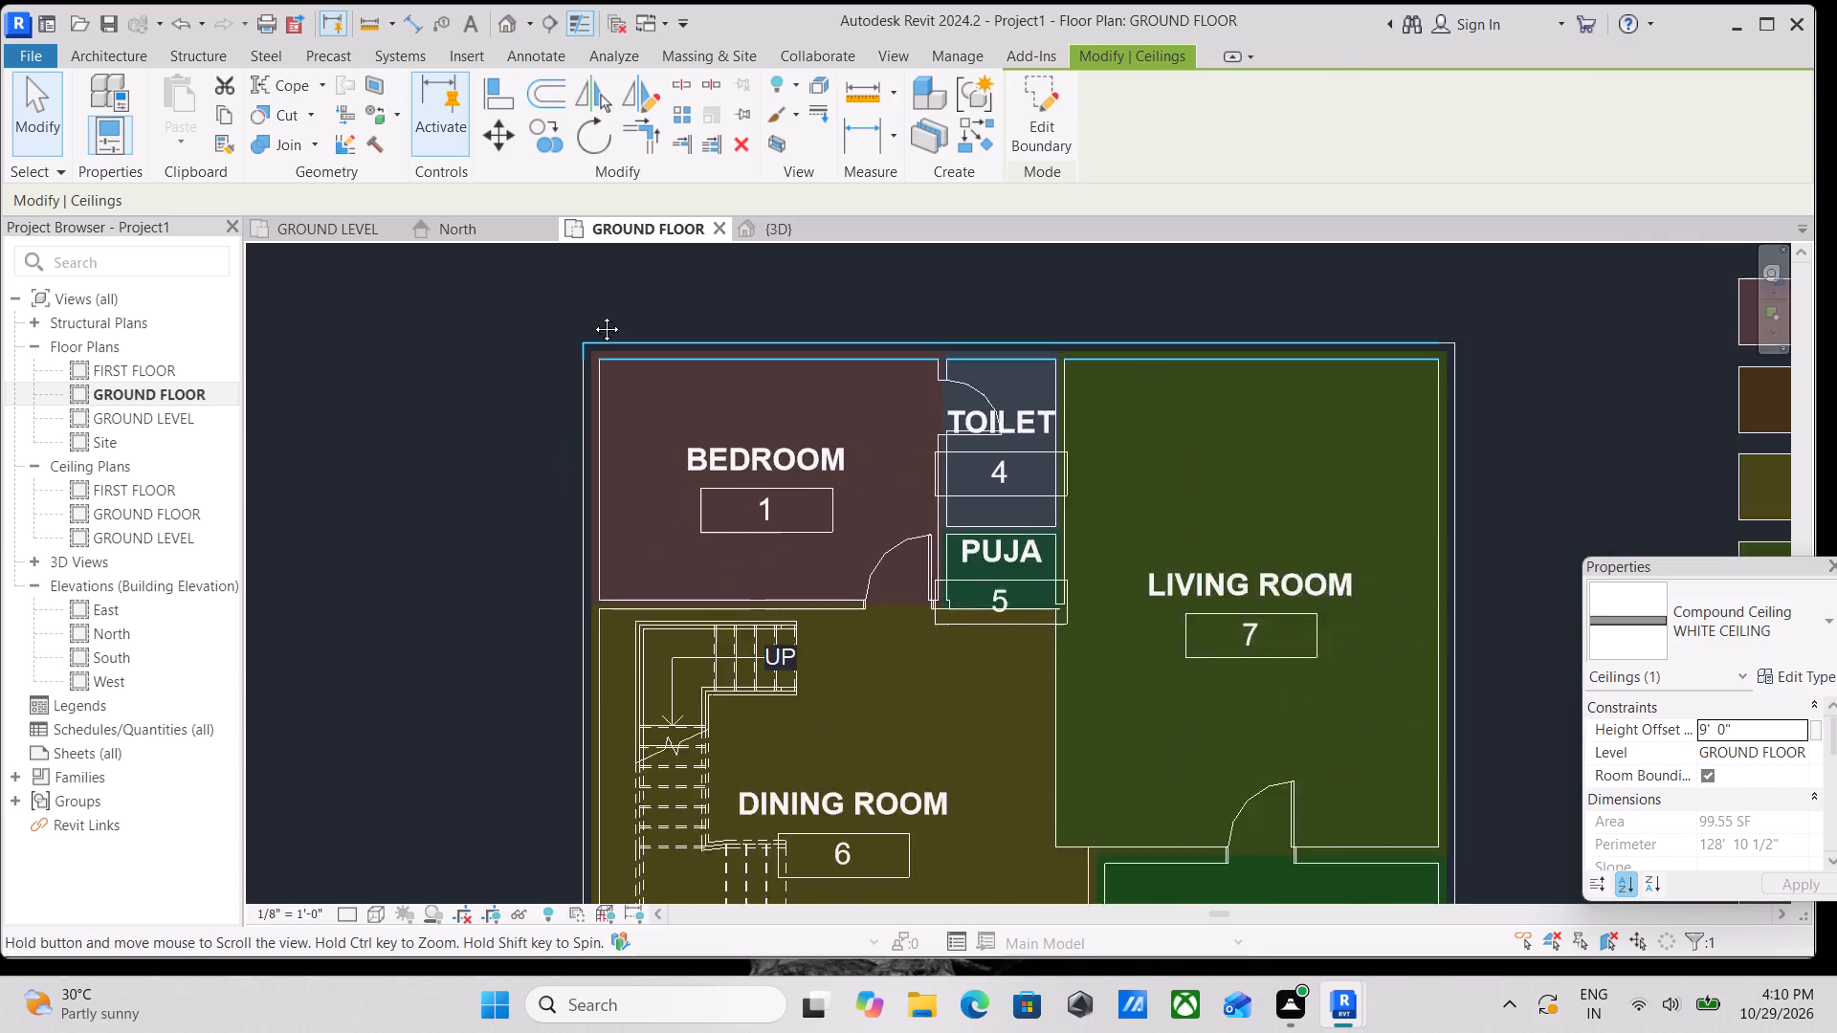
middle_click_drag(592, 315, 498, 281)
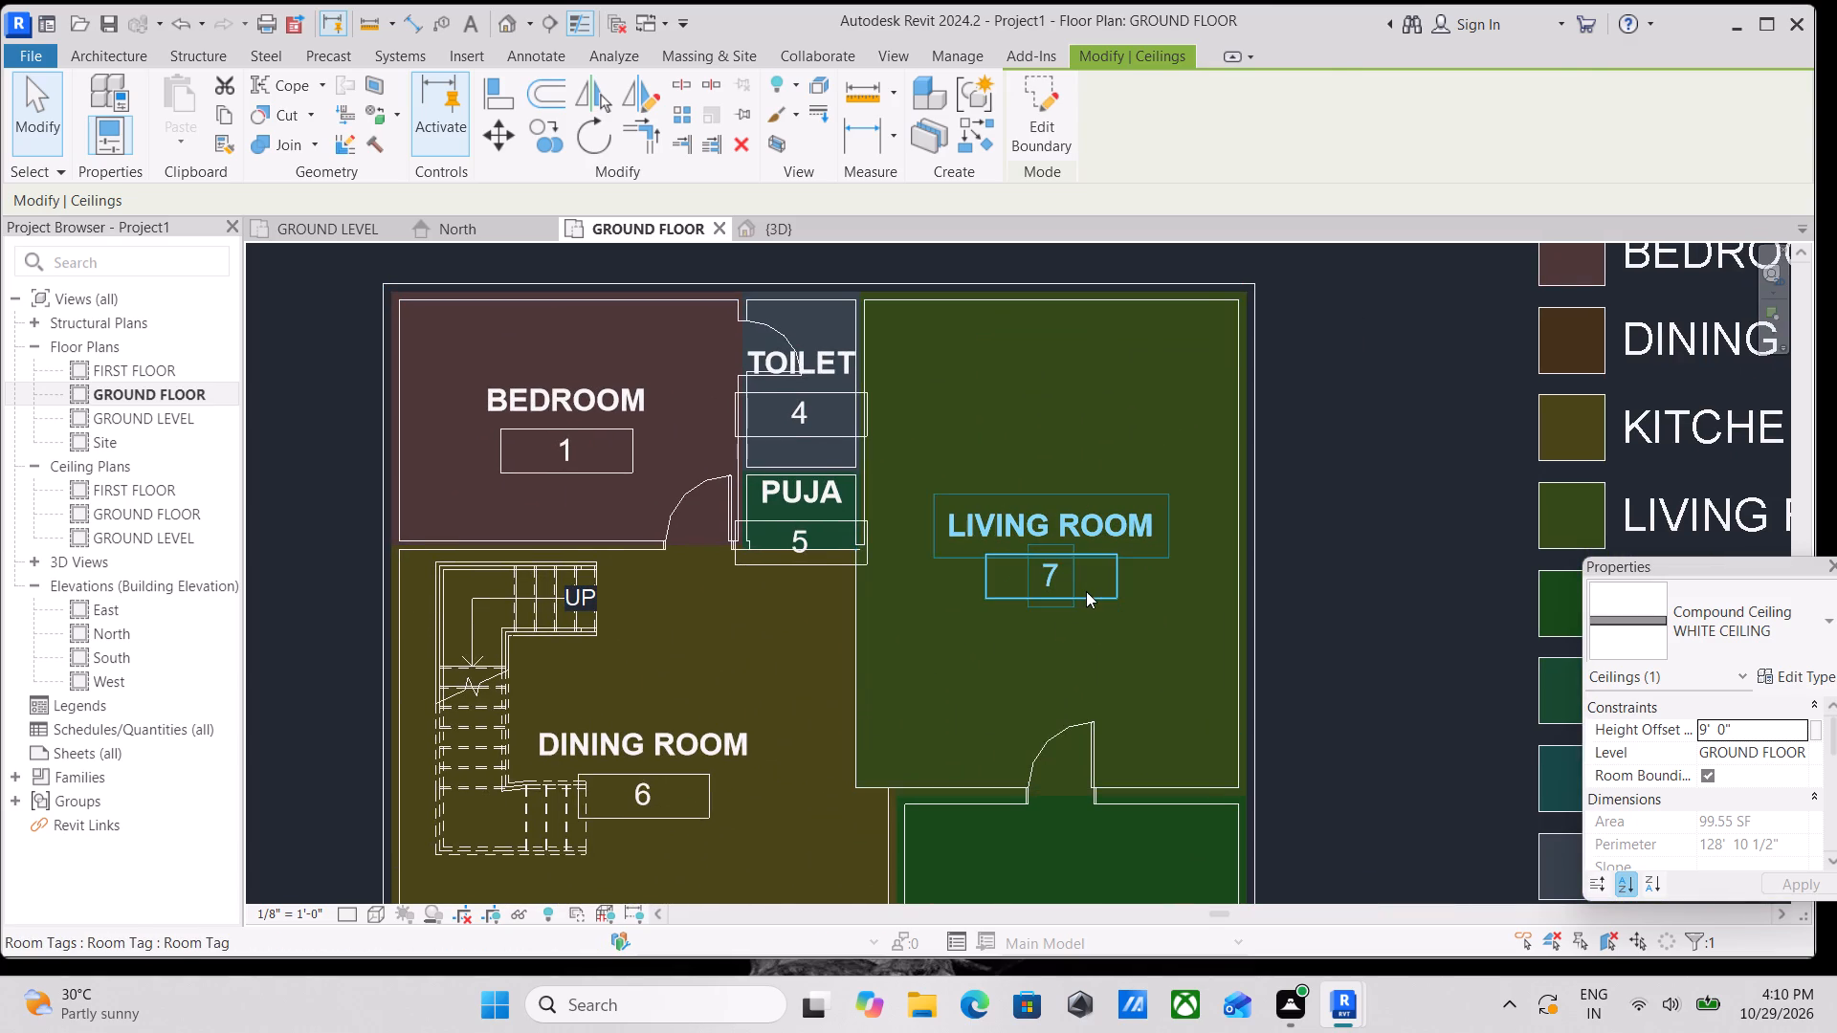
left_click(1091, 589)
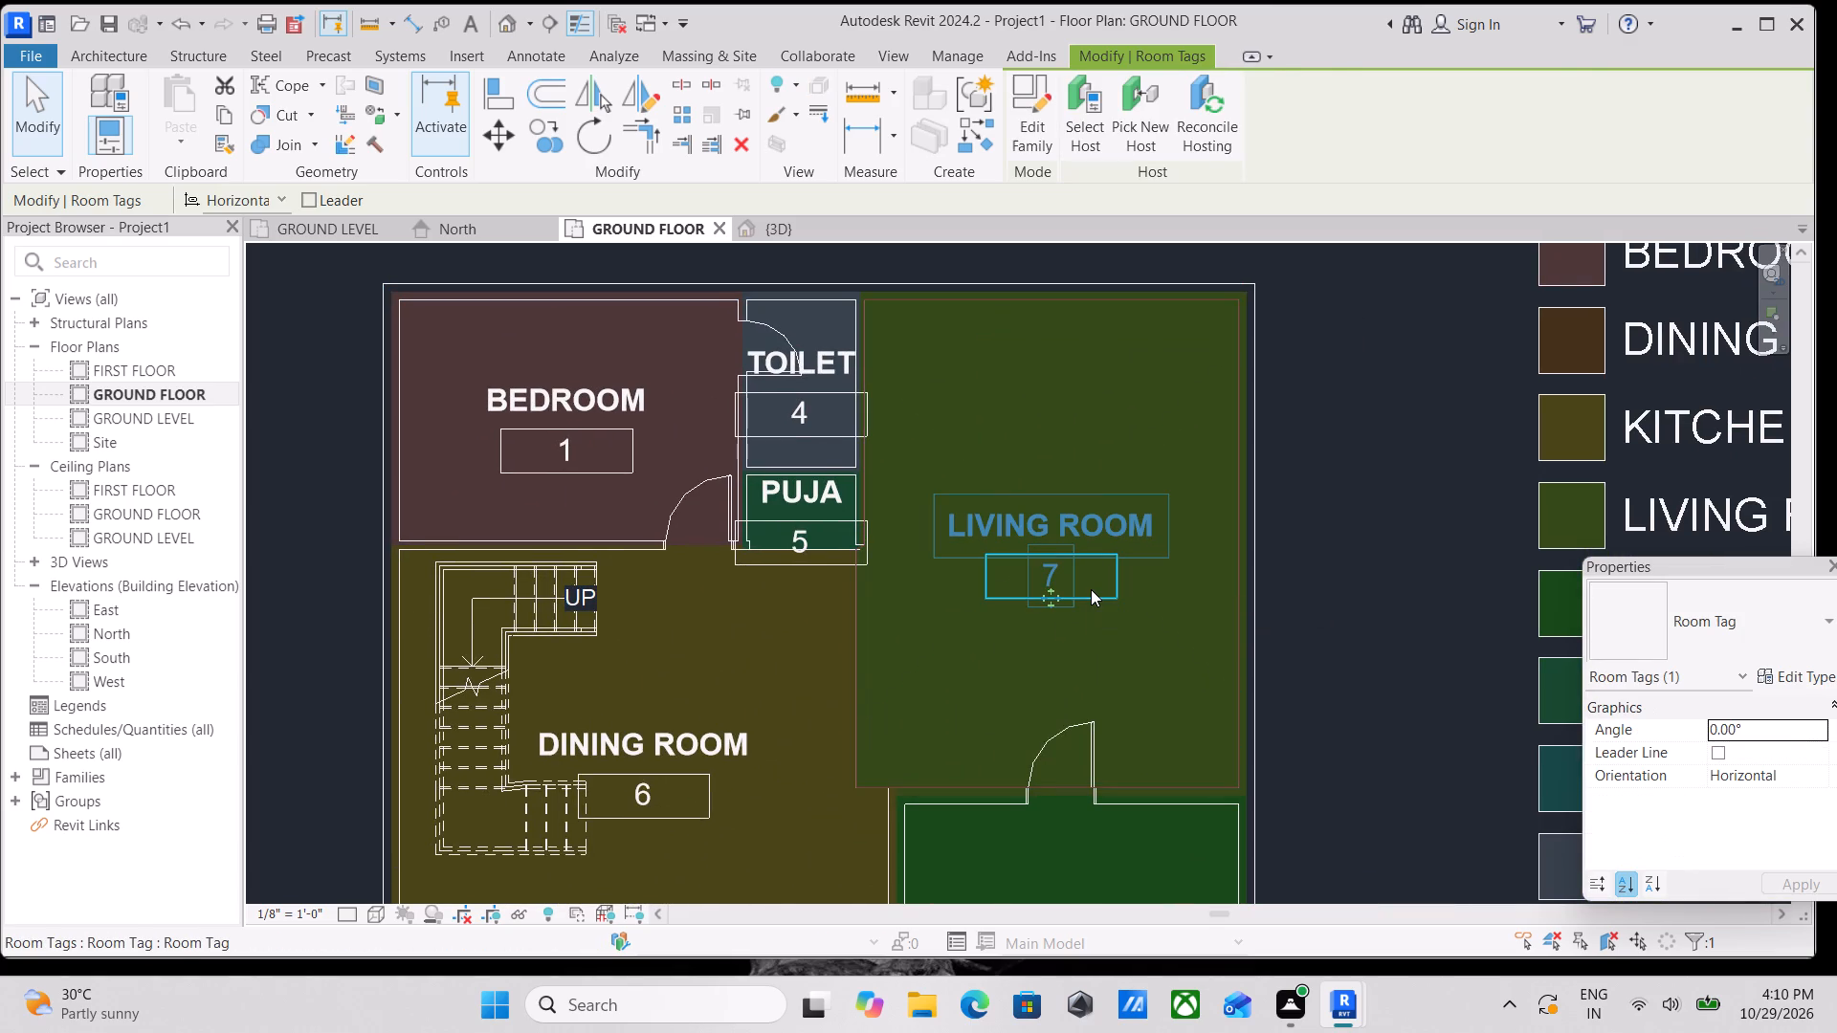
key("Escape")
left_click_drag(1118, 687, 1104, 667)
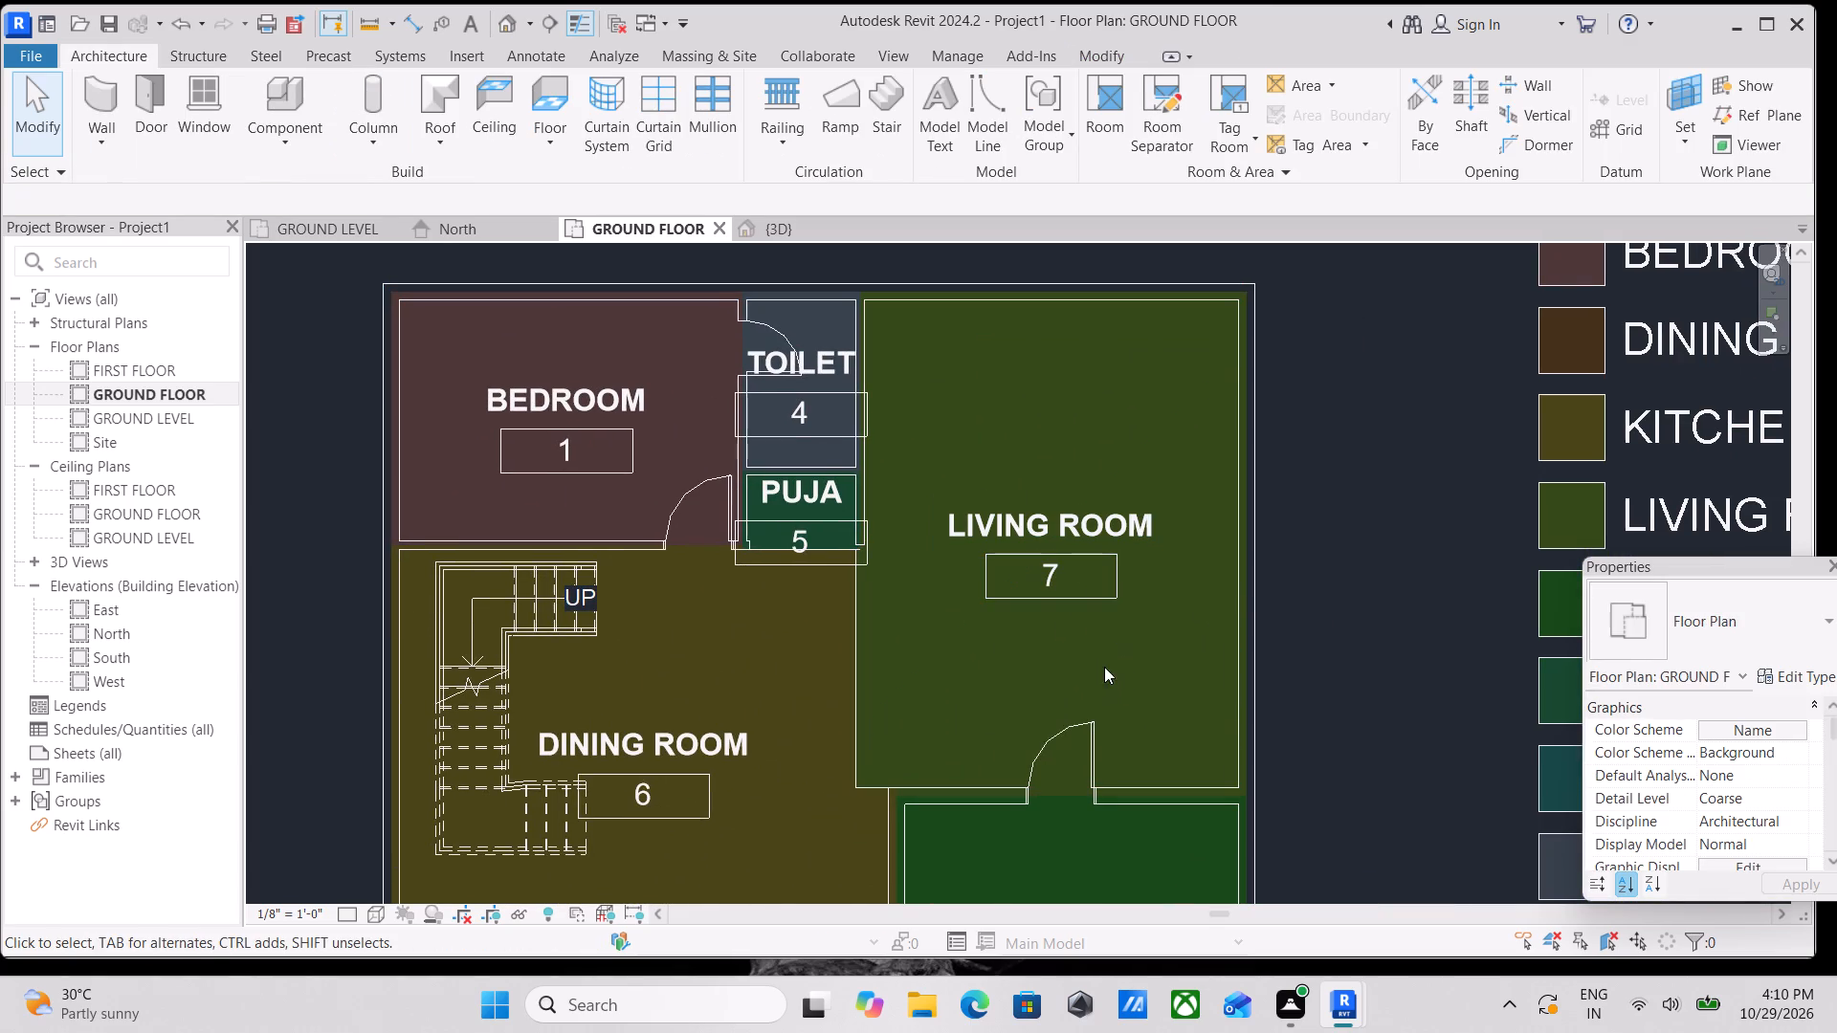
left_click_drag(1104, 667, 910, 462)
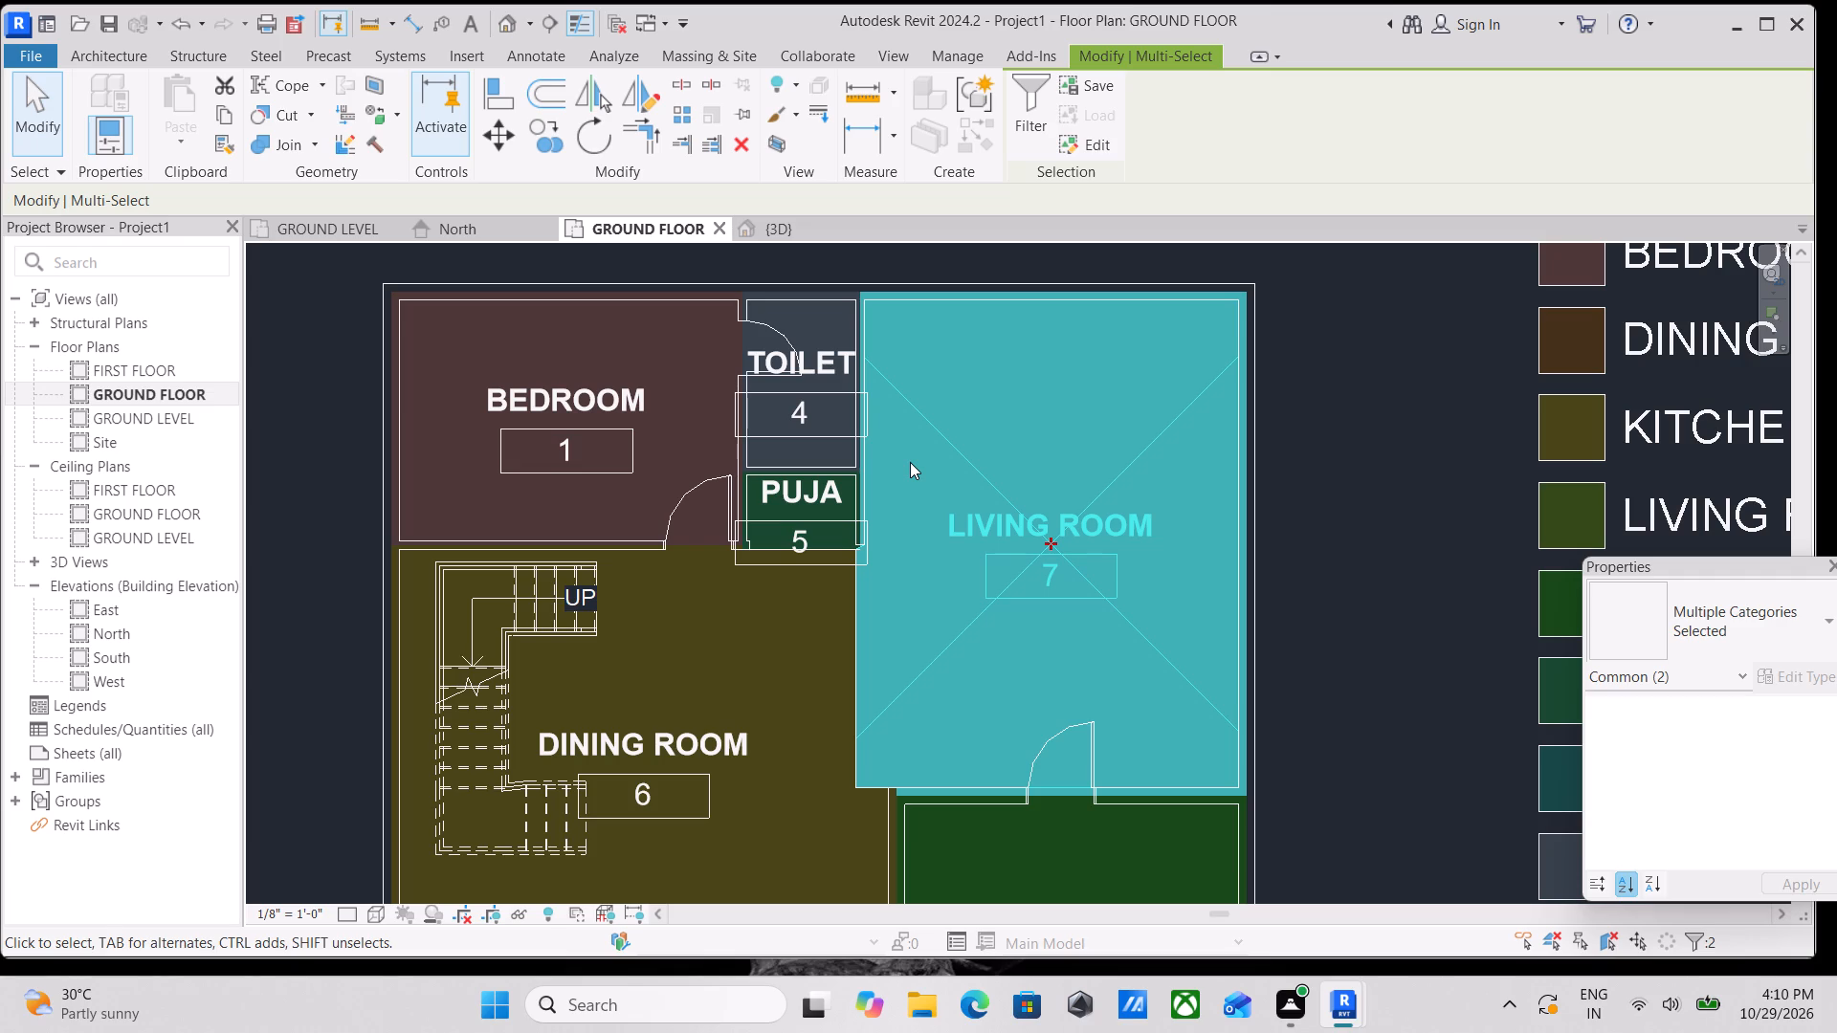
type("SA")
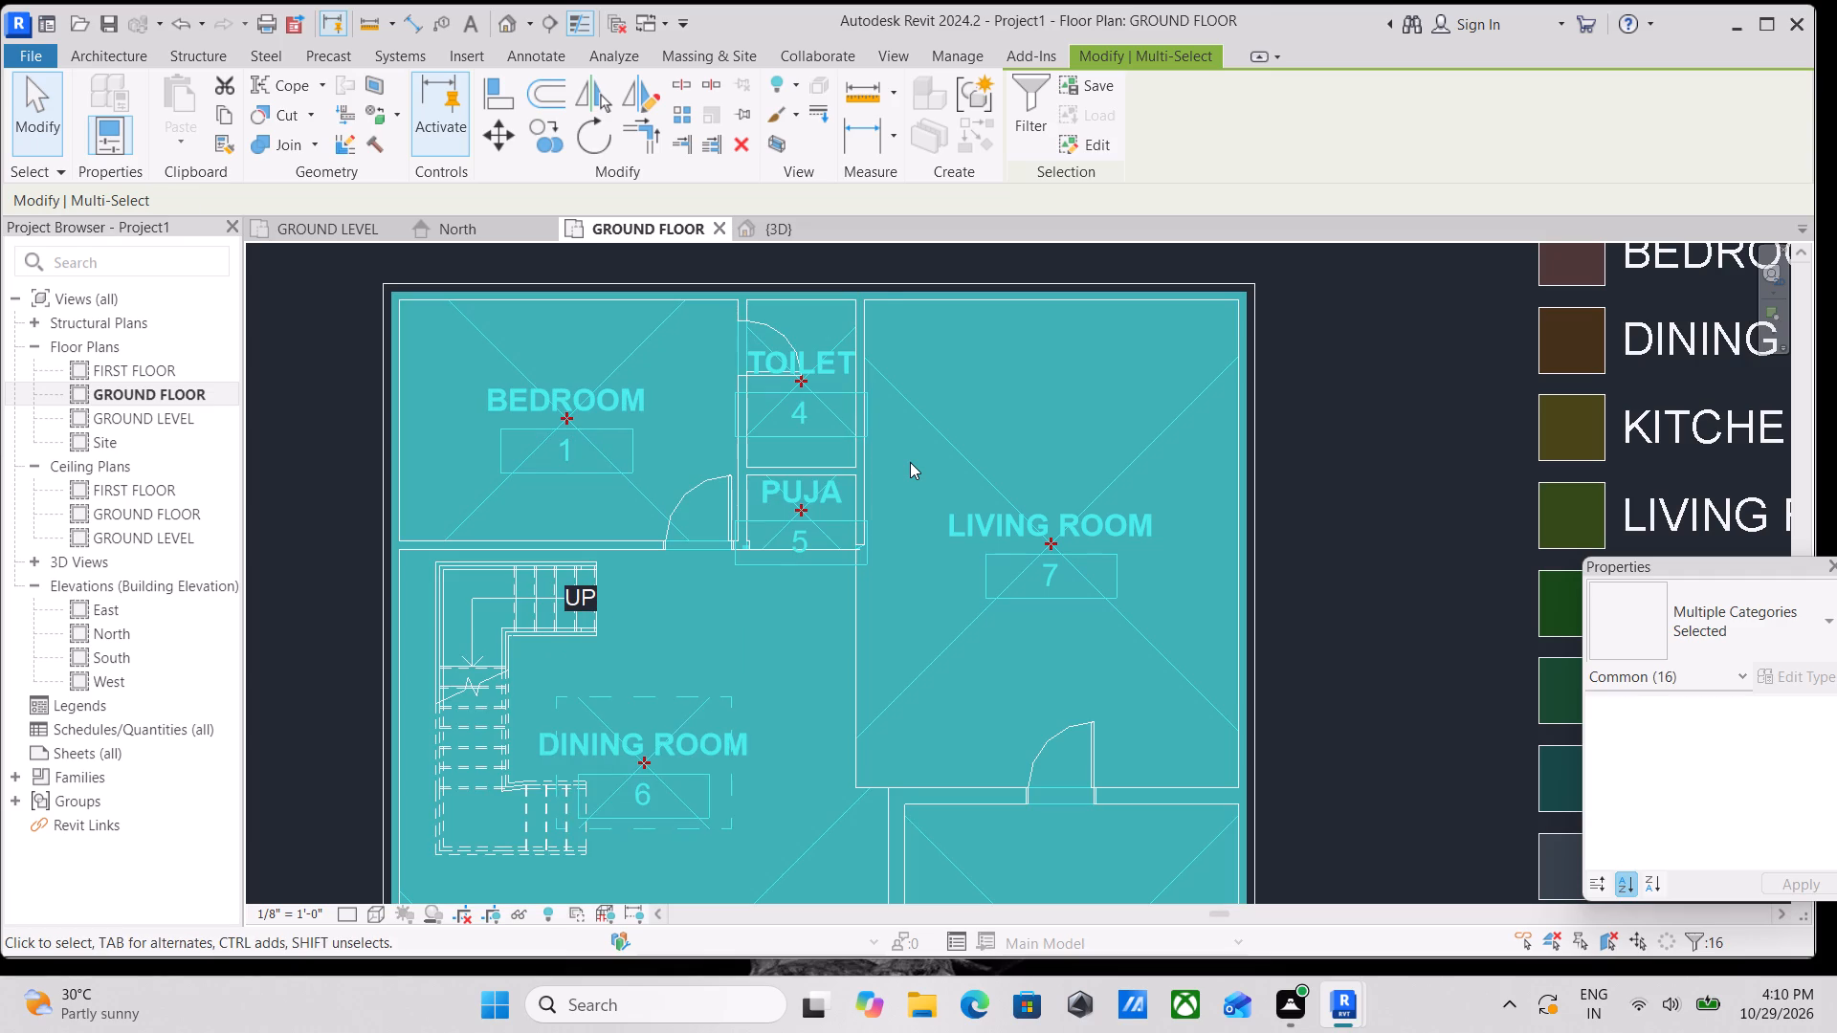
type("HH")
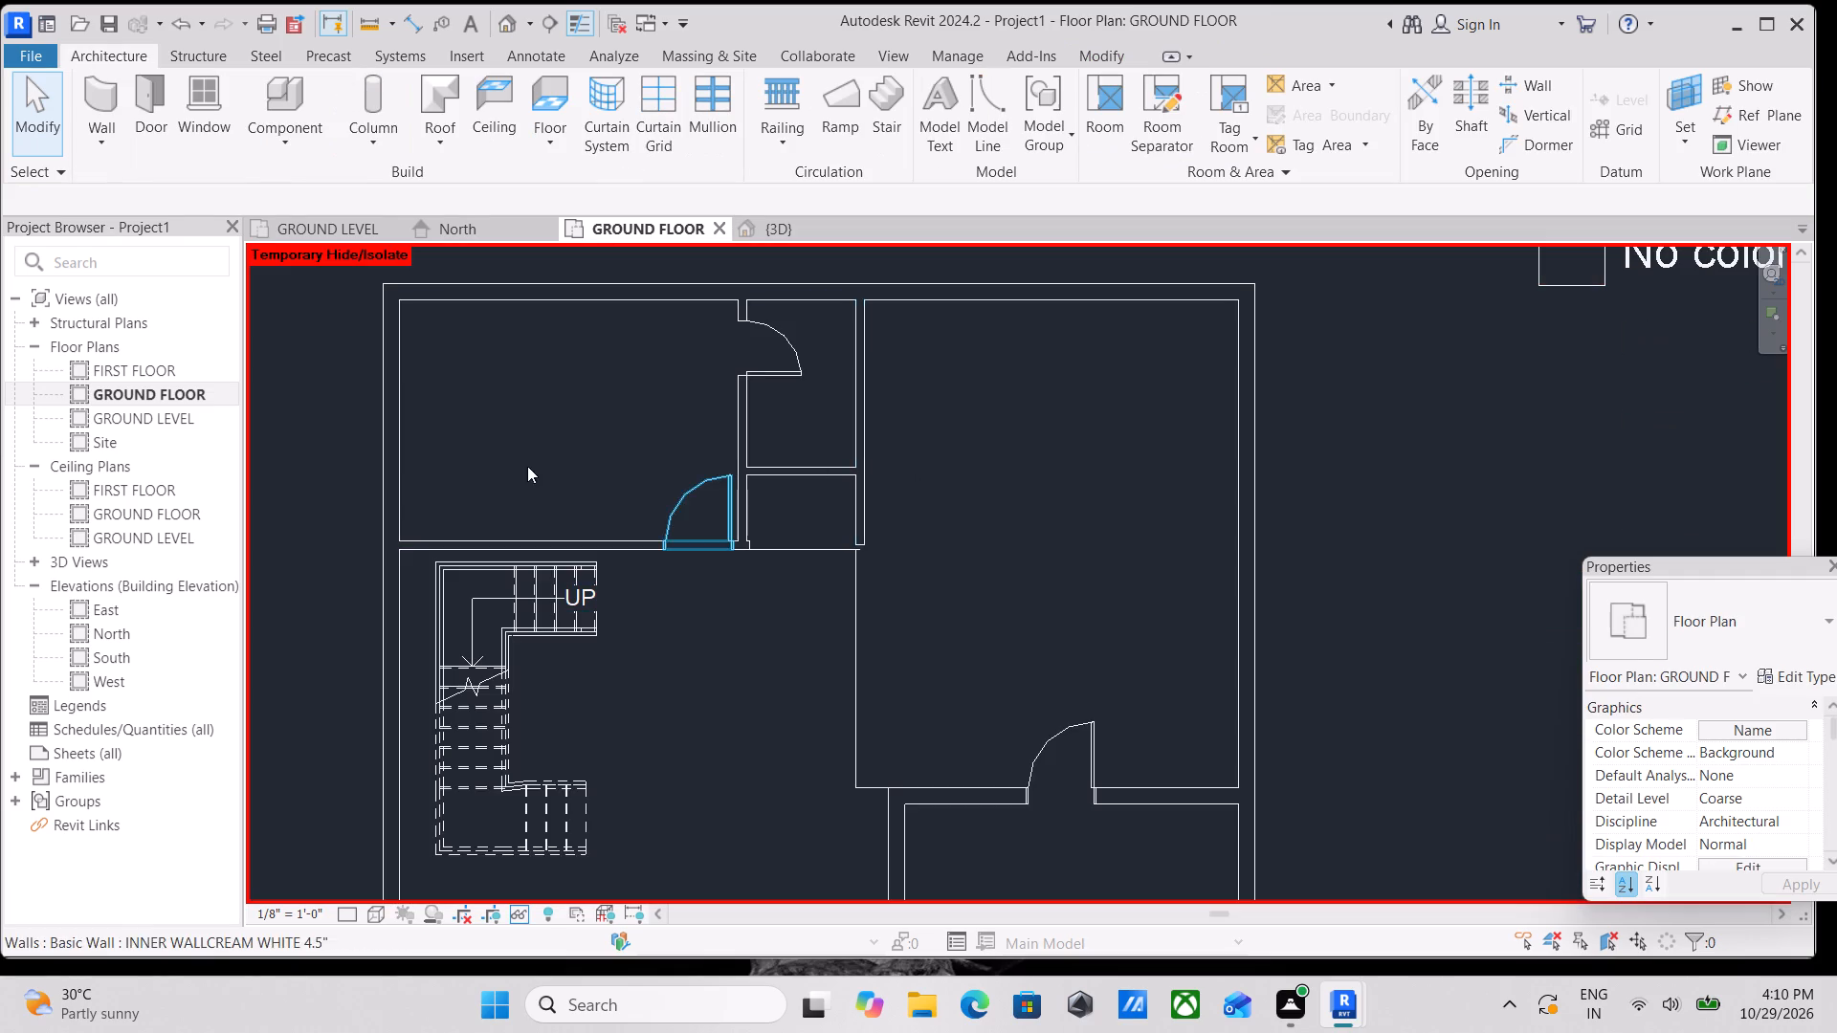
Open the GROUND FLOOR reflected ceiling plan and examine the bedroom area.
middle_click_drag(529, 466, 711, 487)
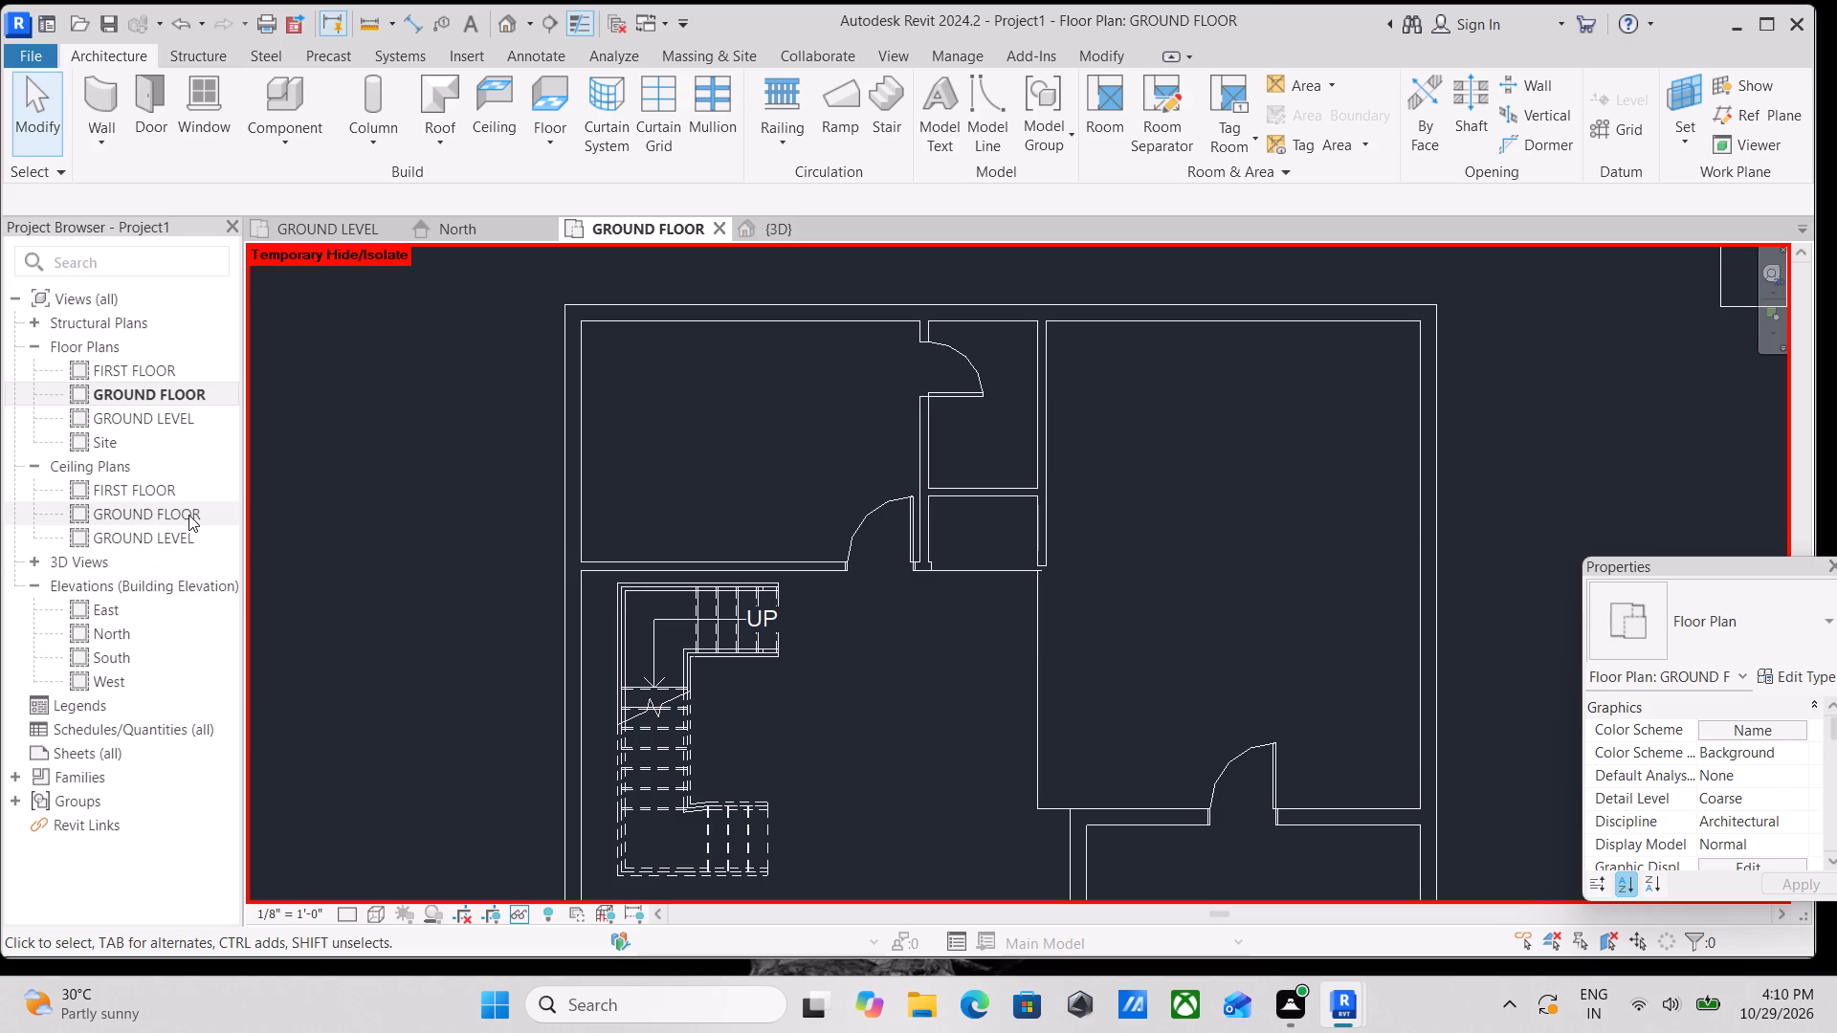
double_click(188, 515)
scroll(873, 495, "up", 2)
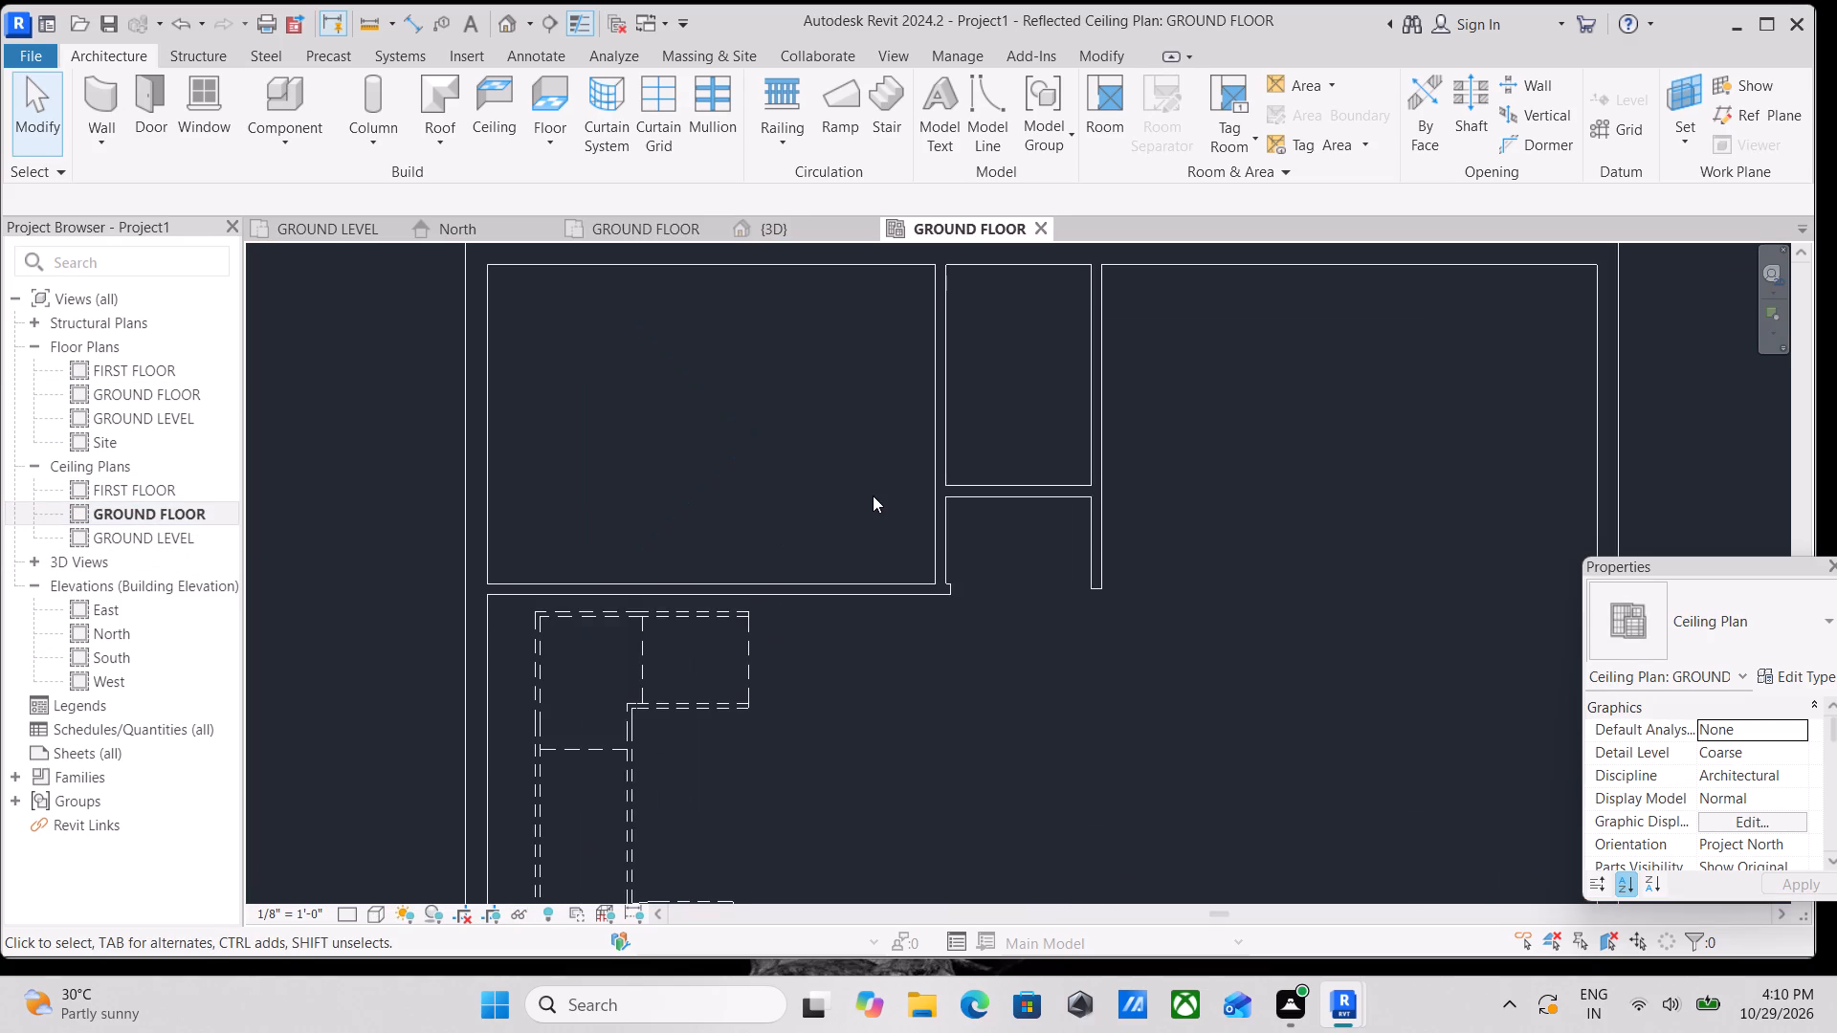
scroll(873, 495, "down", 1)
middle_click_drag(873, 495, 872, 555)
scroll(872, 548, "down", 3)
Inspect the bedroom's layered ceilings in the 3D view, selecting the upper ceiling and viewing the house from the LEFT side.
left_click(781, 231)
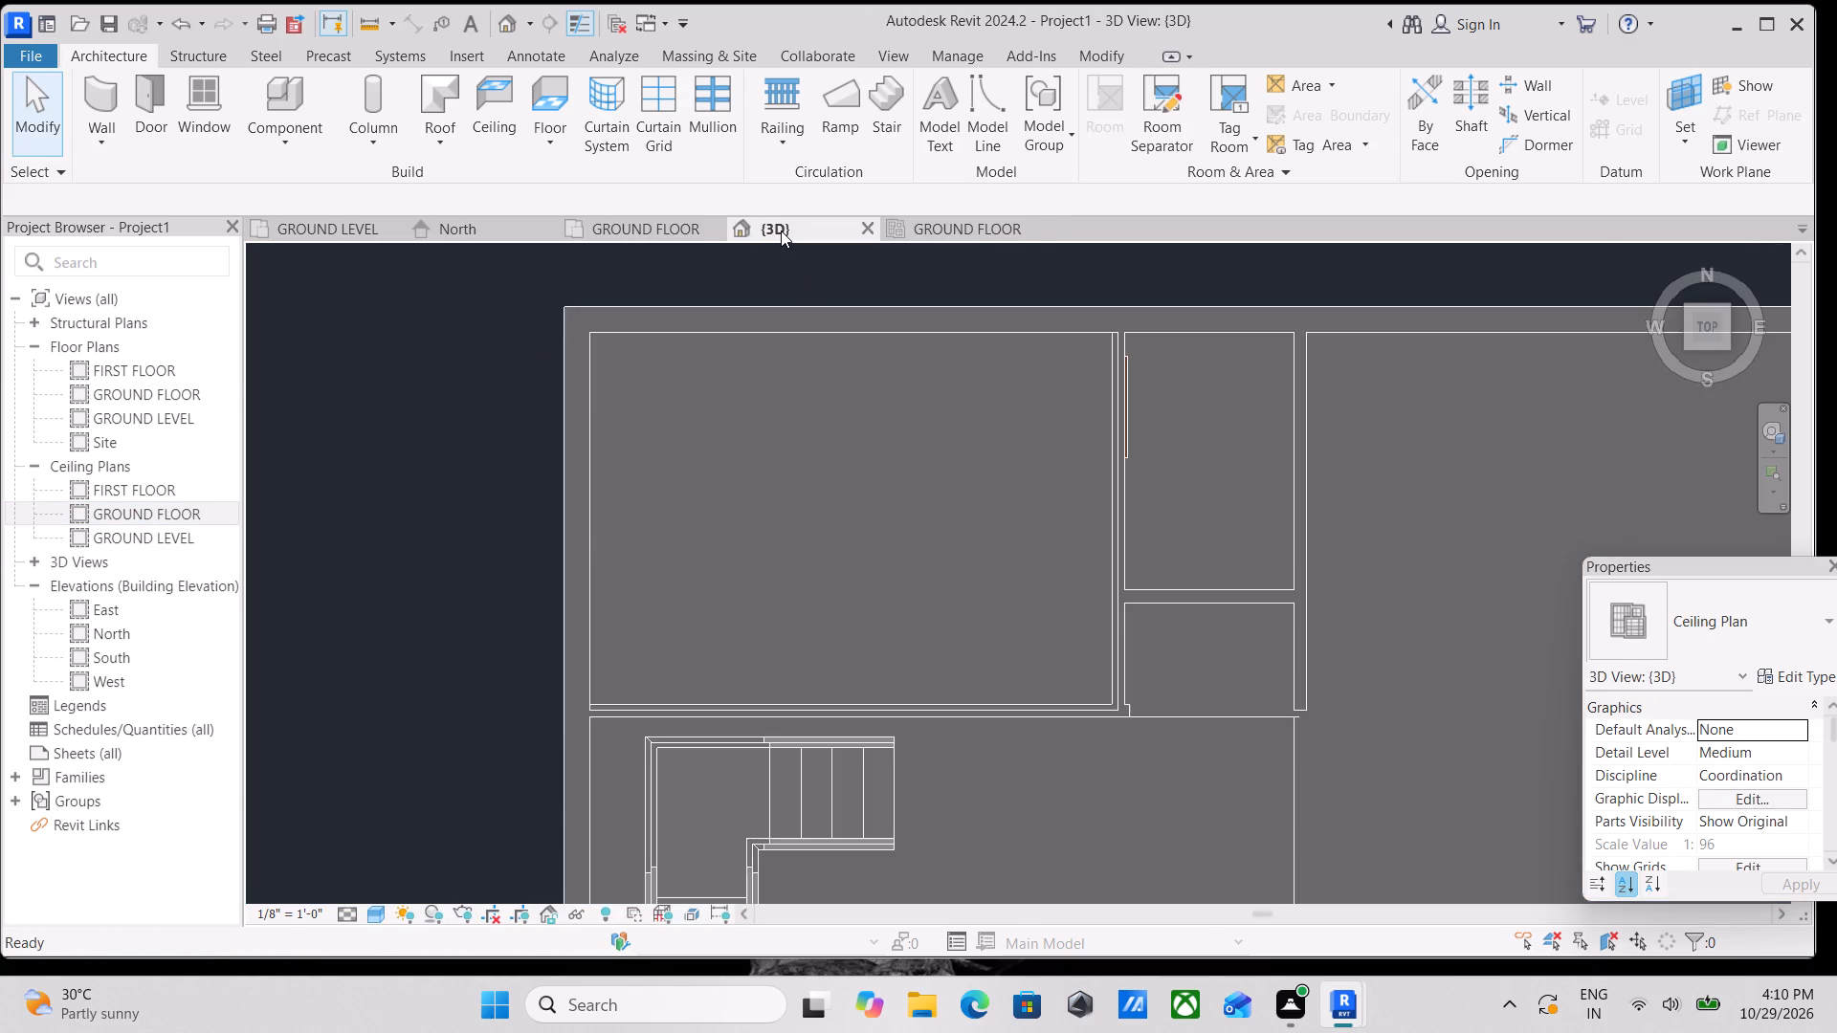
scroll(884, 598, "down", 5)
middle_click_drag(990, 801, 991, 797, "shift")
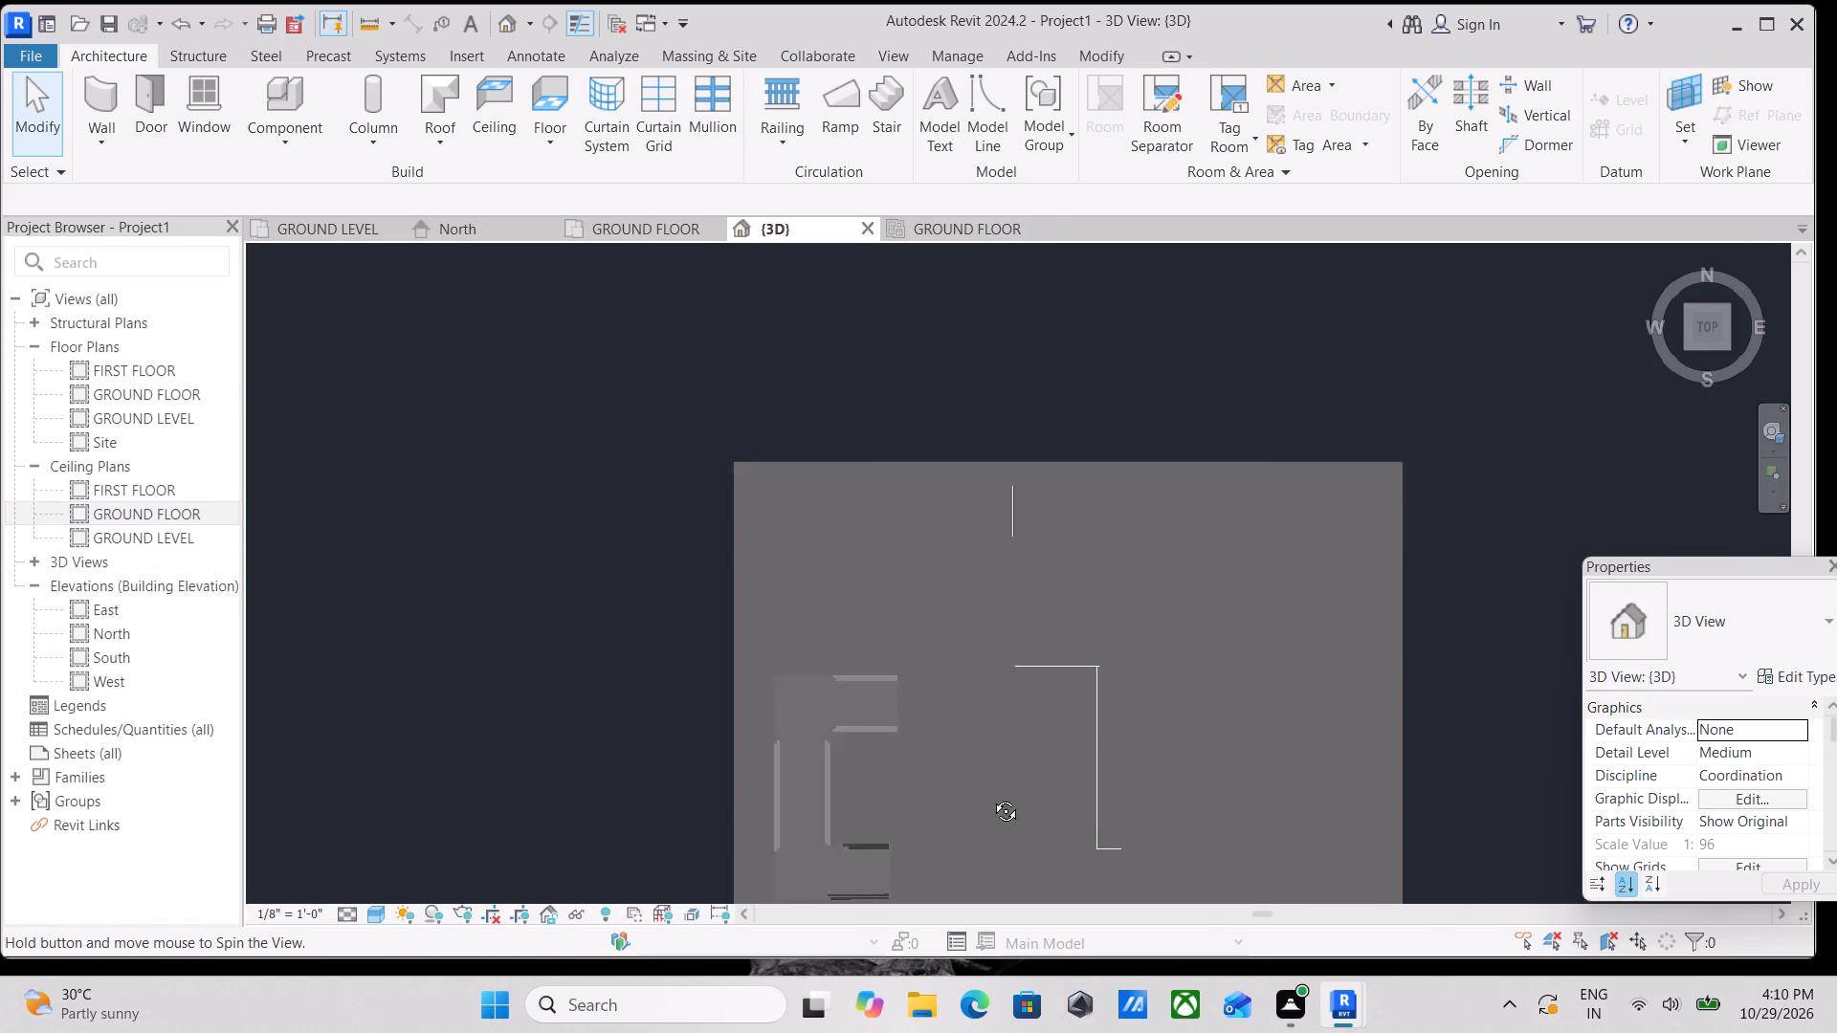
middle_click_drag(991, 797, 1199, 279, "shift")
middle_click_drag(1064, 726, 843, 571, "shift")
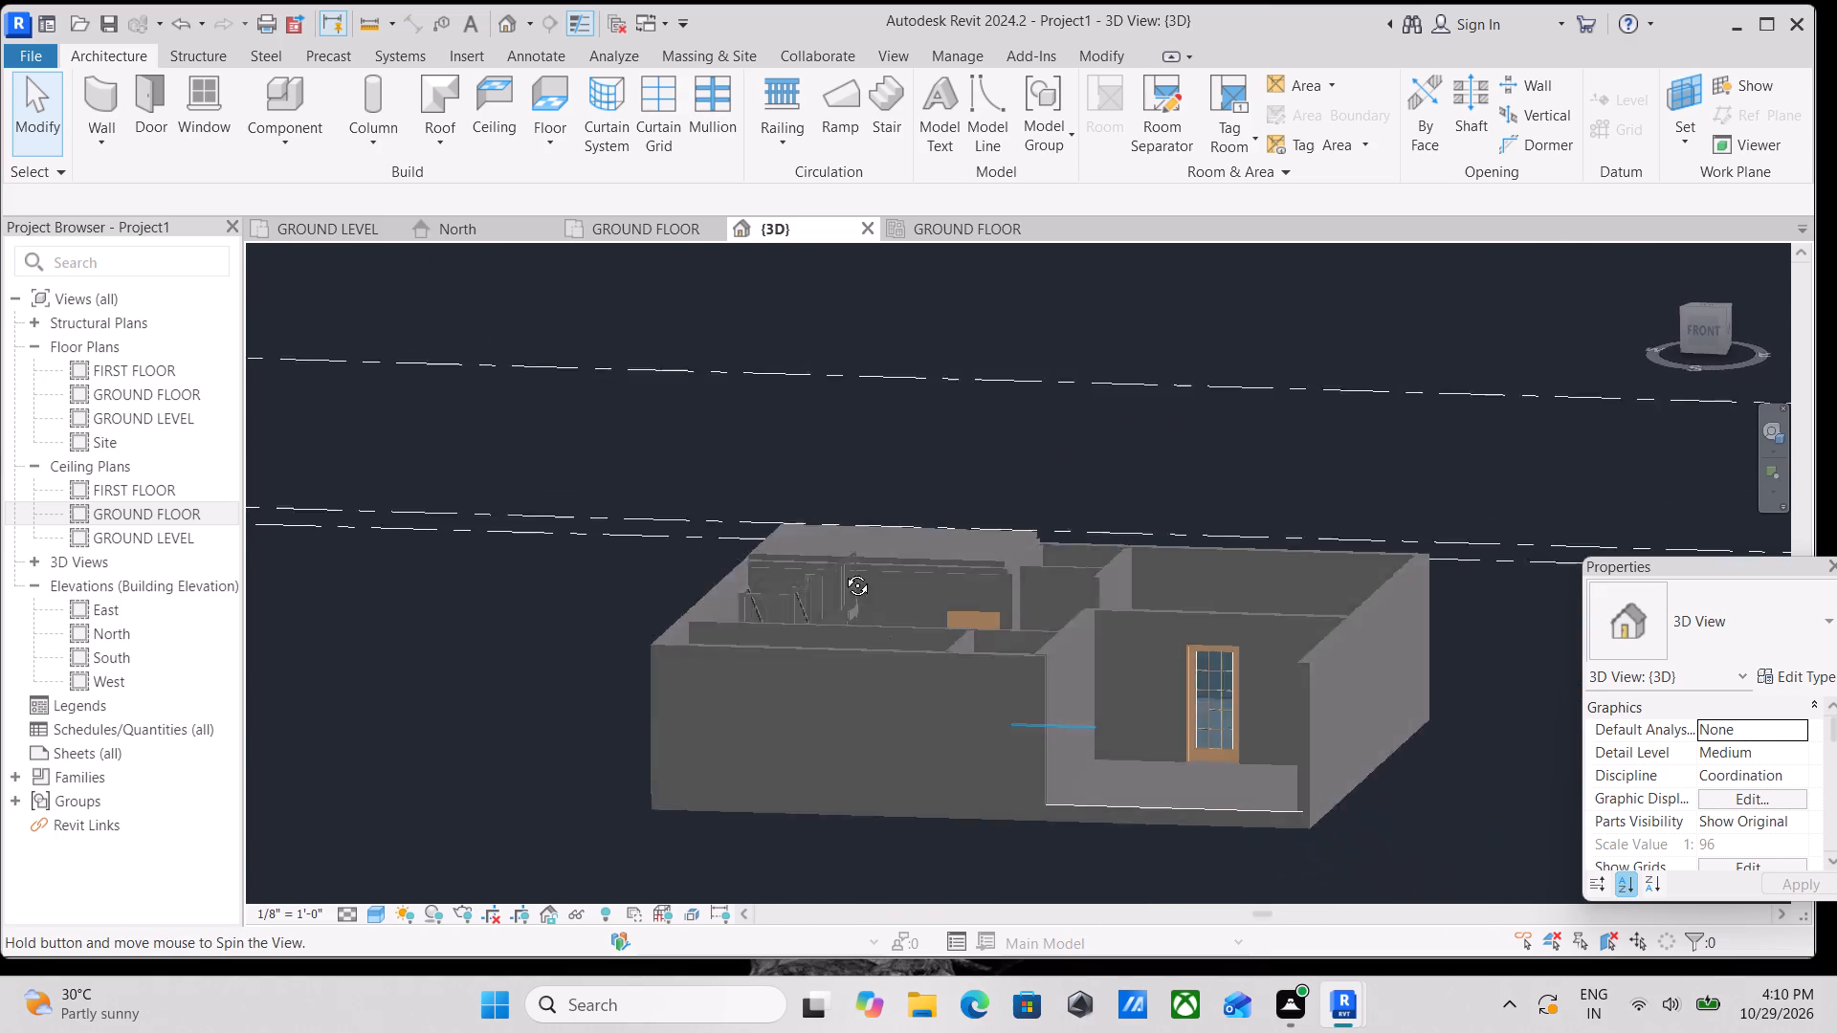
middle_click_drag(843, 571, 986, 647, "shift")
scroll(958, 616, "up", 3)
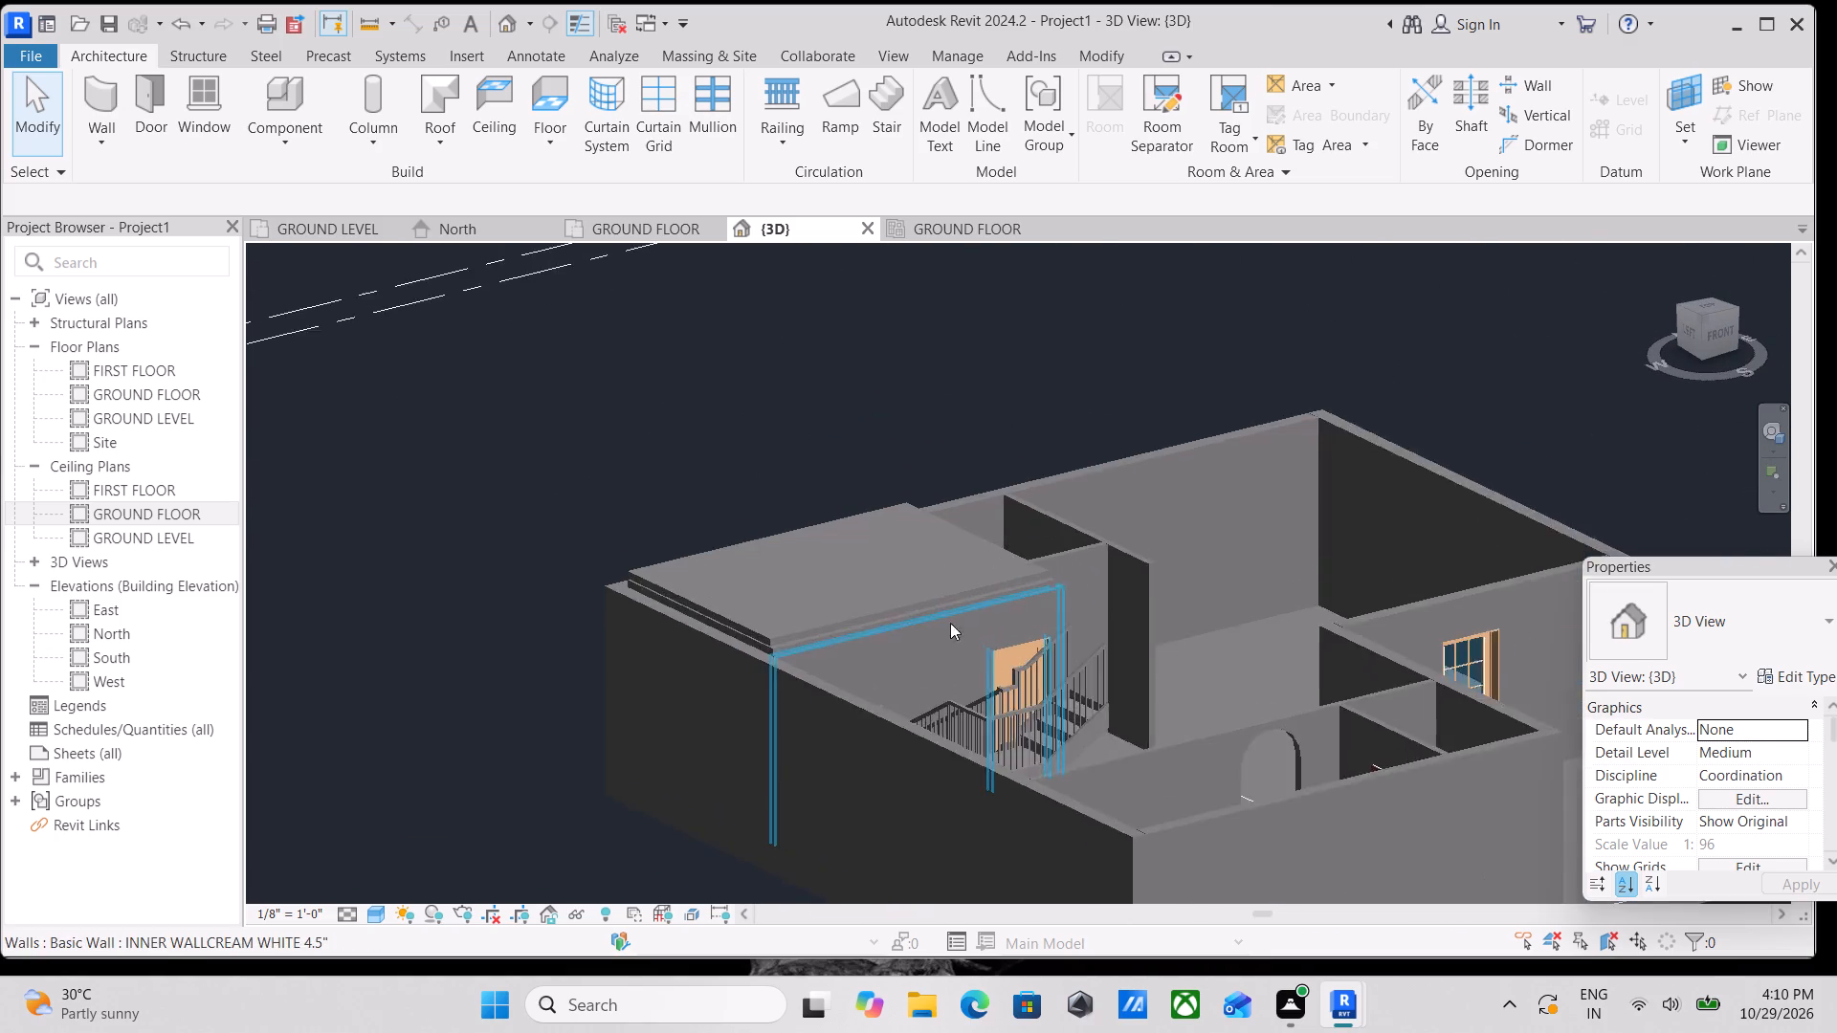
scroll(950, 623, "up", 8)
left_click(785, 546)
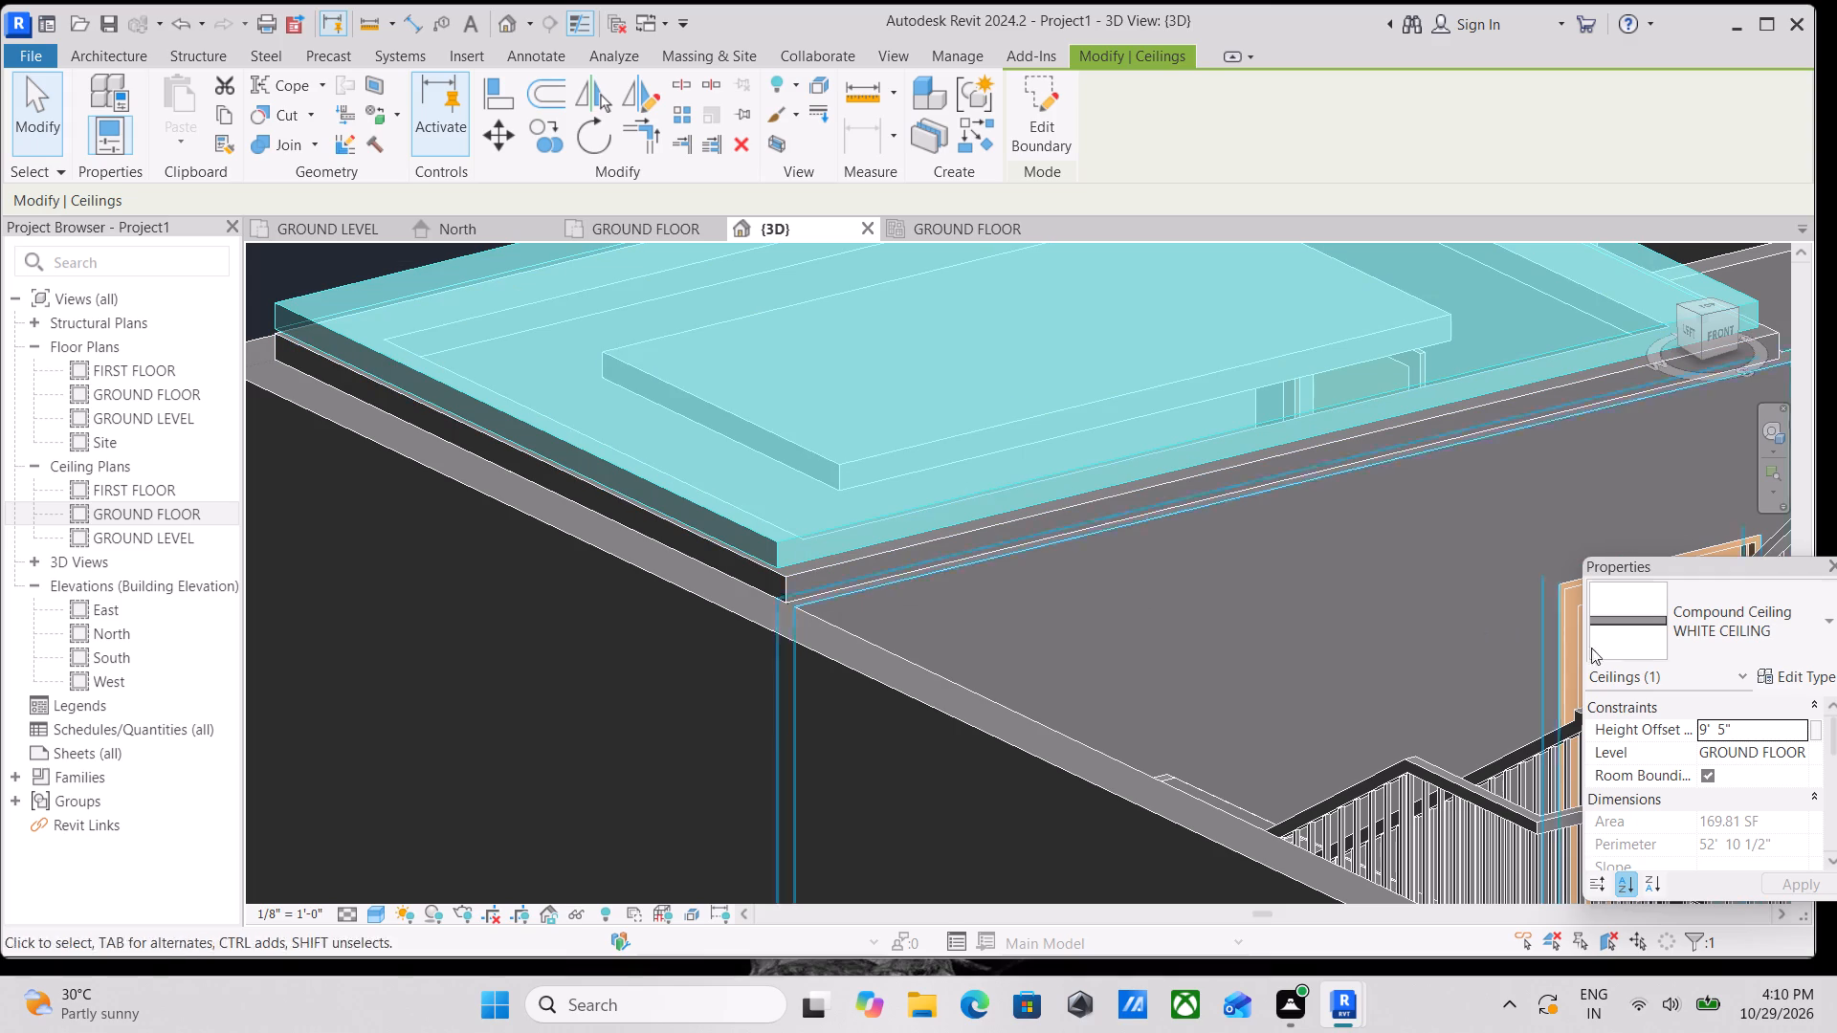
scroll(1354, 621, "down", 3)
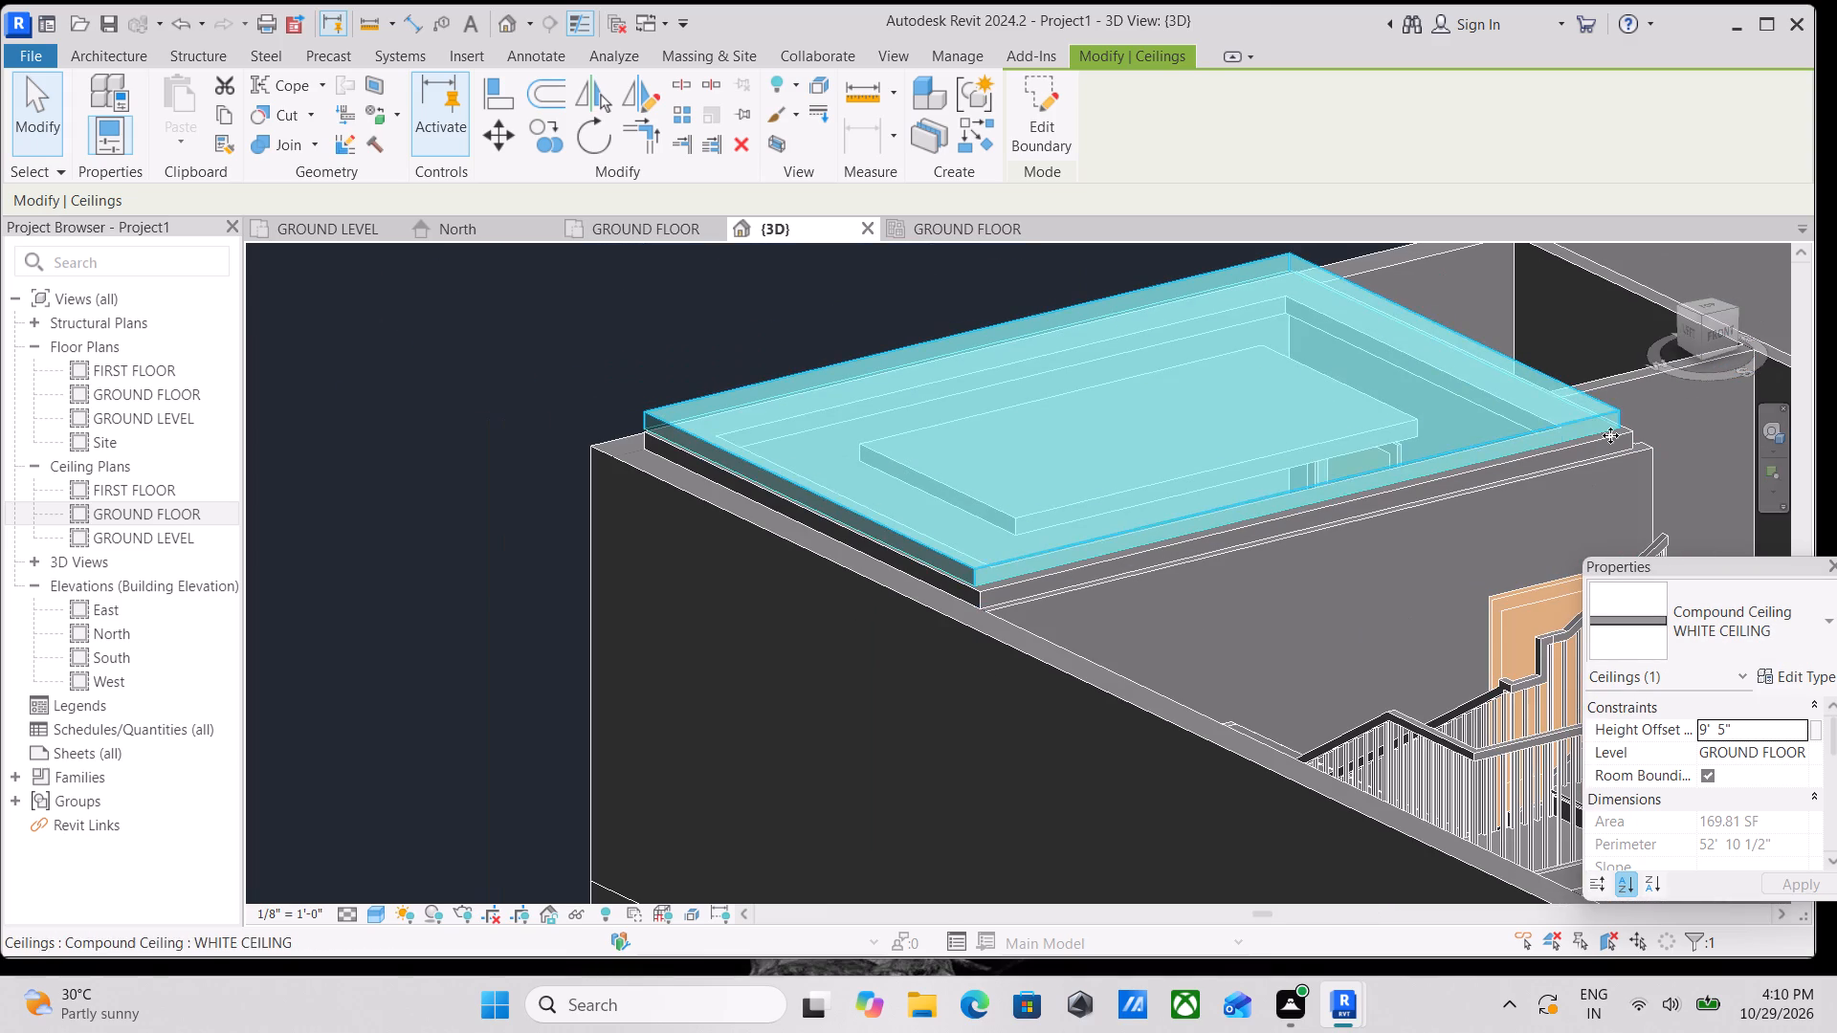
left_click(1687, 329)
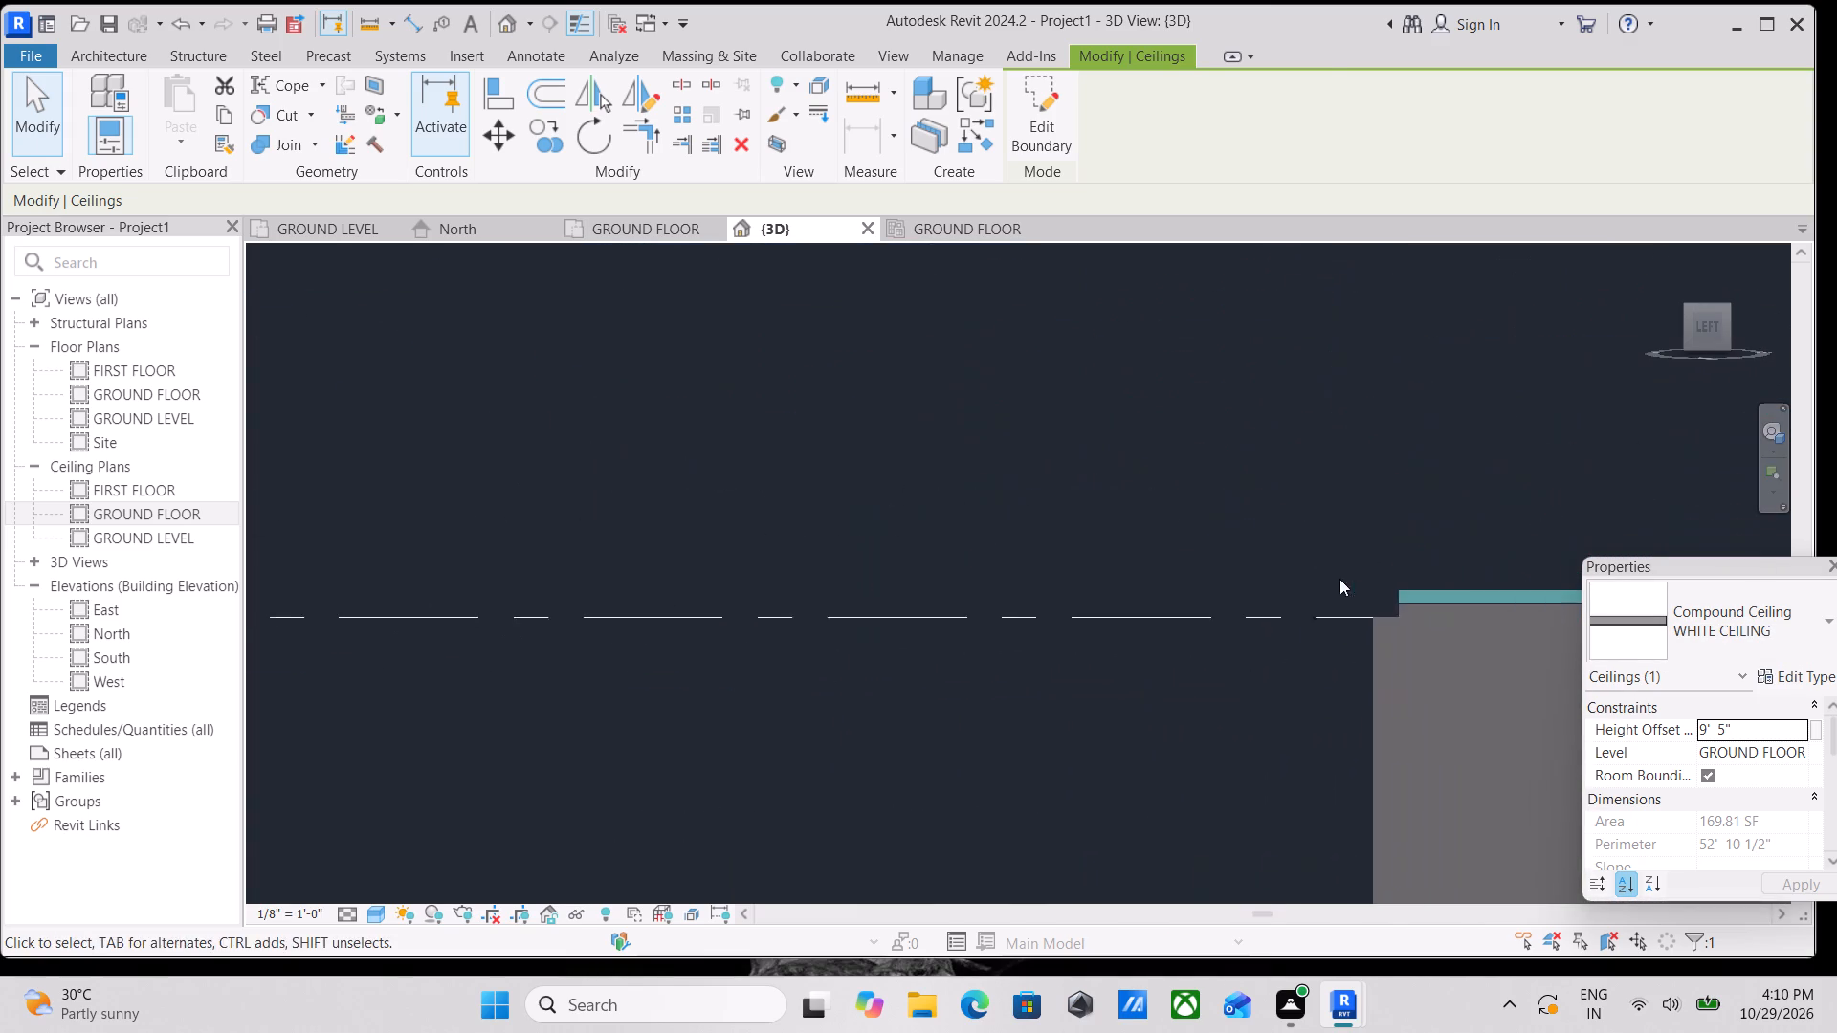
scroll(1317, 585, "down", 2)
middle_click_drag(1316, 585, 1058, 587)
scroll(1067, 591, "down", 3)
scroll(939, 692, "down", 1)
middle_click_drag(939, 692, 892, 633)
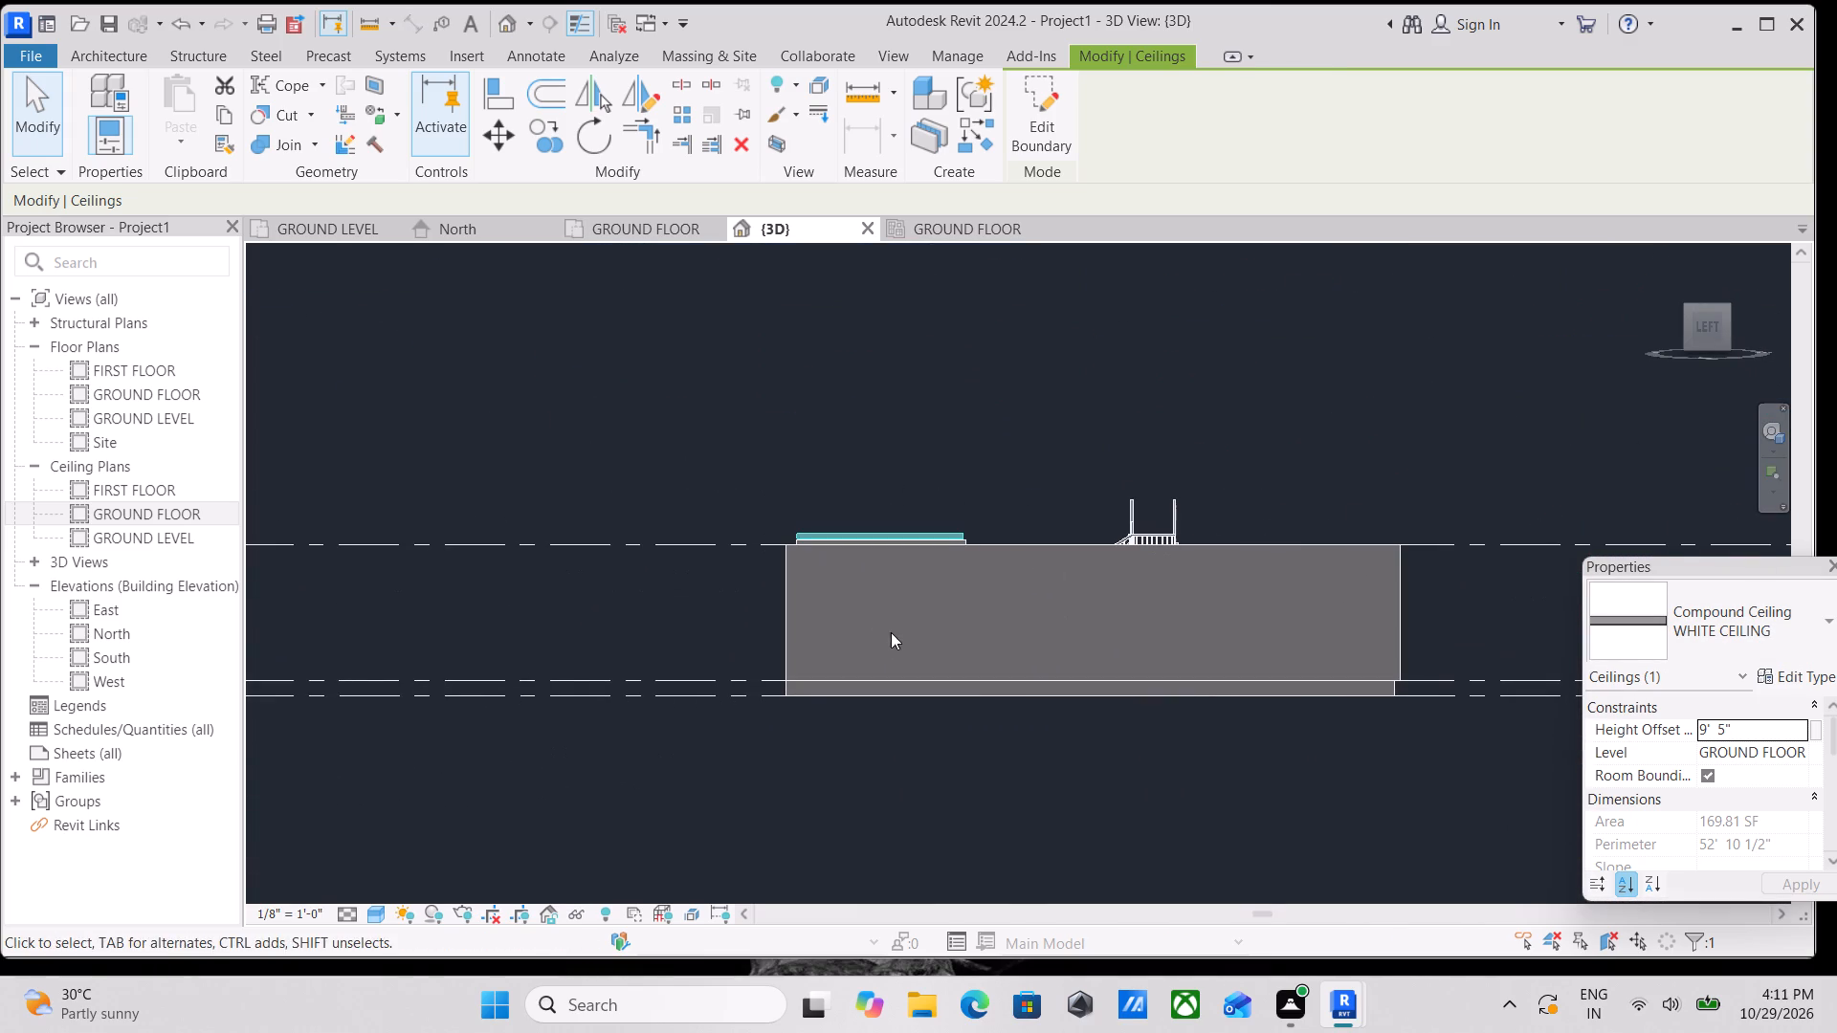
key("Escape")
middle_click_drag(619, 658, 941, 592)
key("Escape")
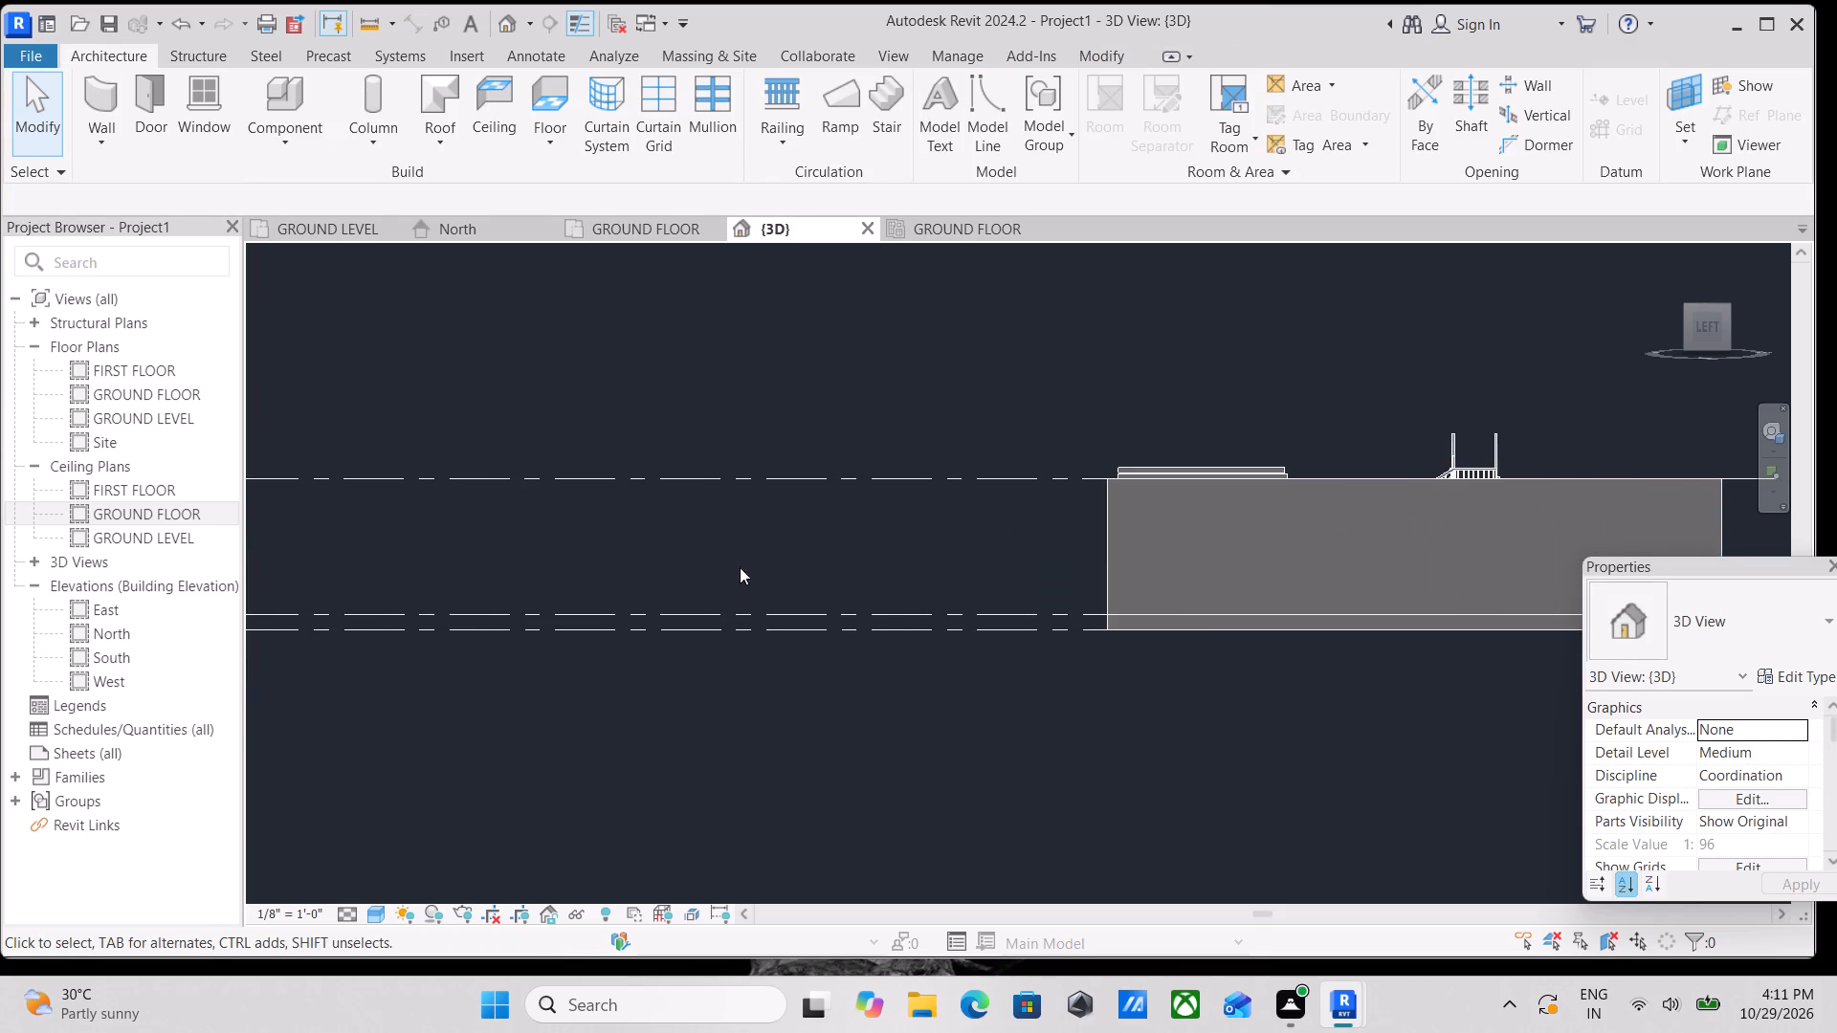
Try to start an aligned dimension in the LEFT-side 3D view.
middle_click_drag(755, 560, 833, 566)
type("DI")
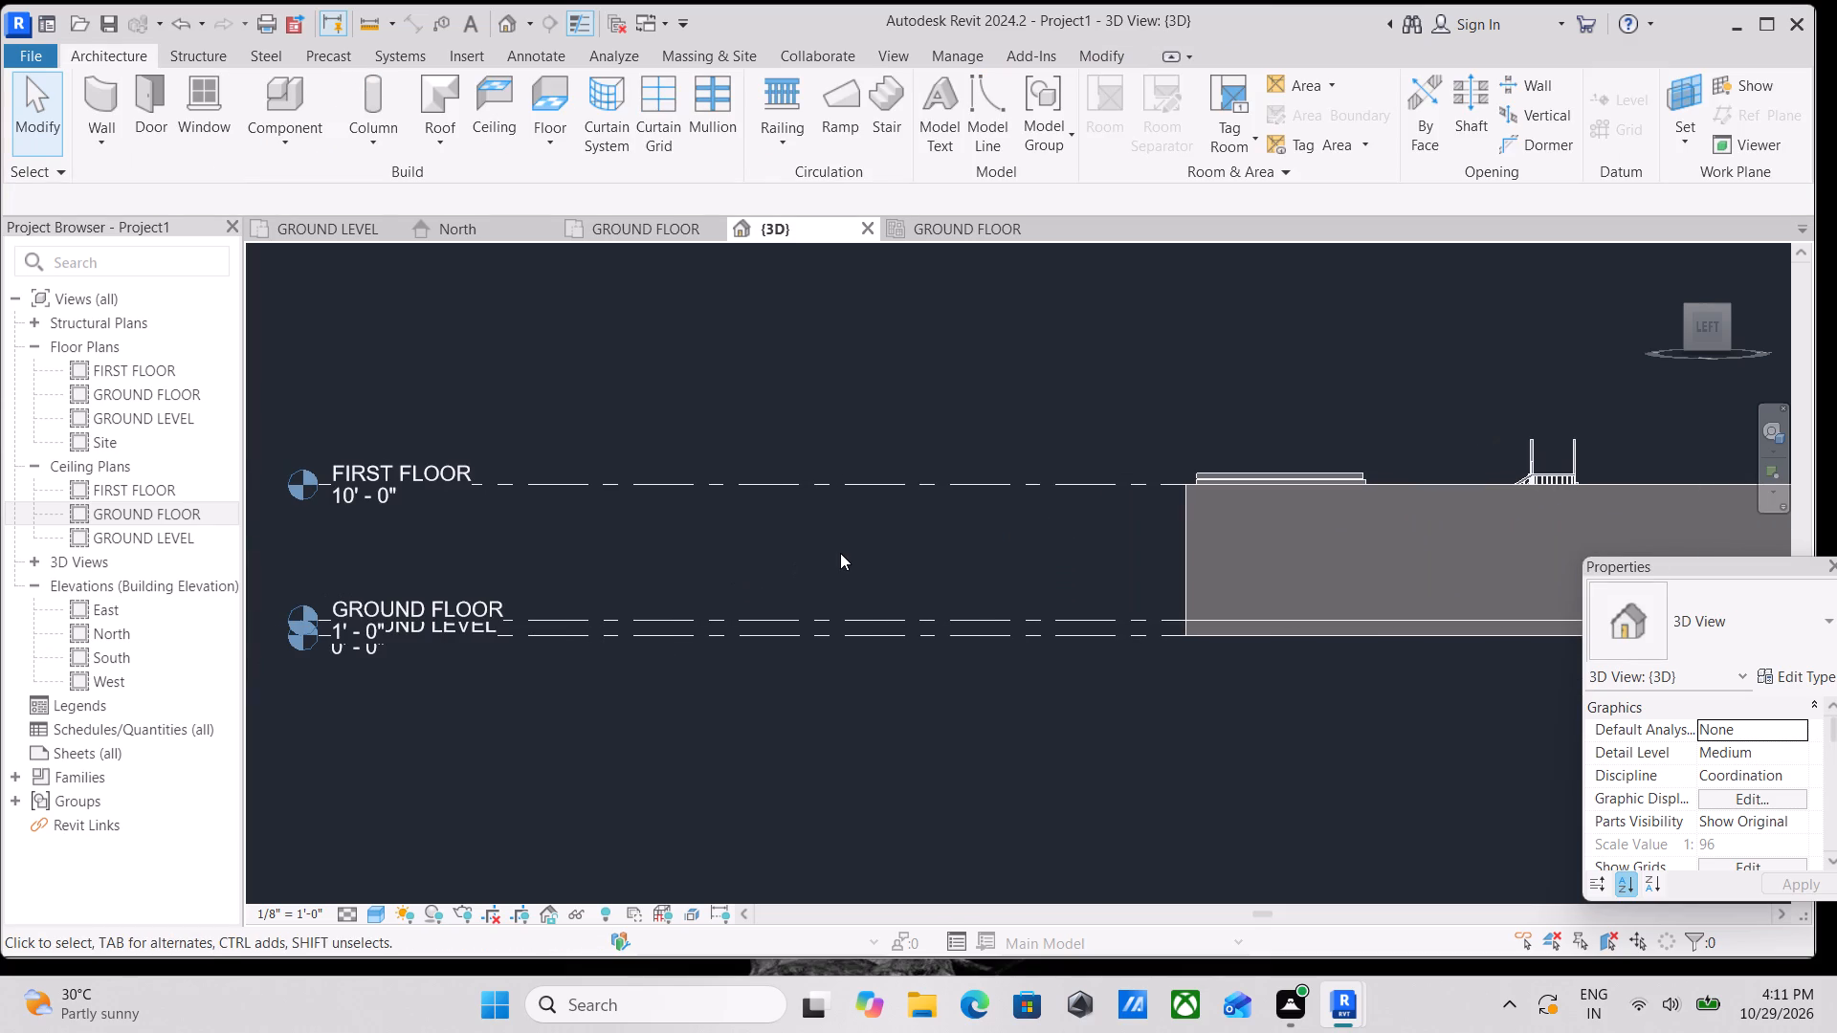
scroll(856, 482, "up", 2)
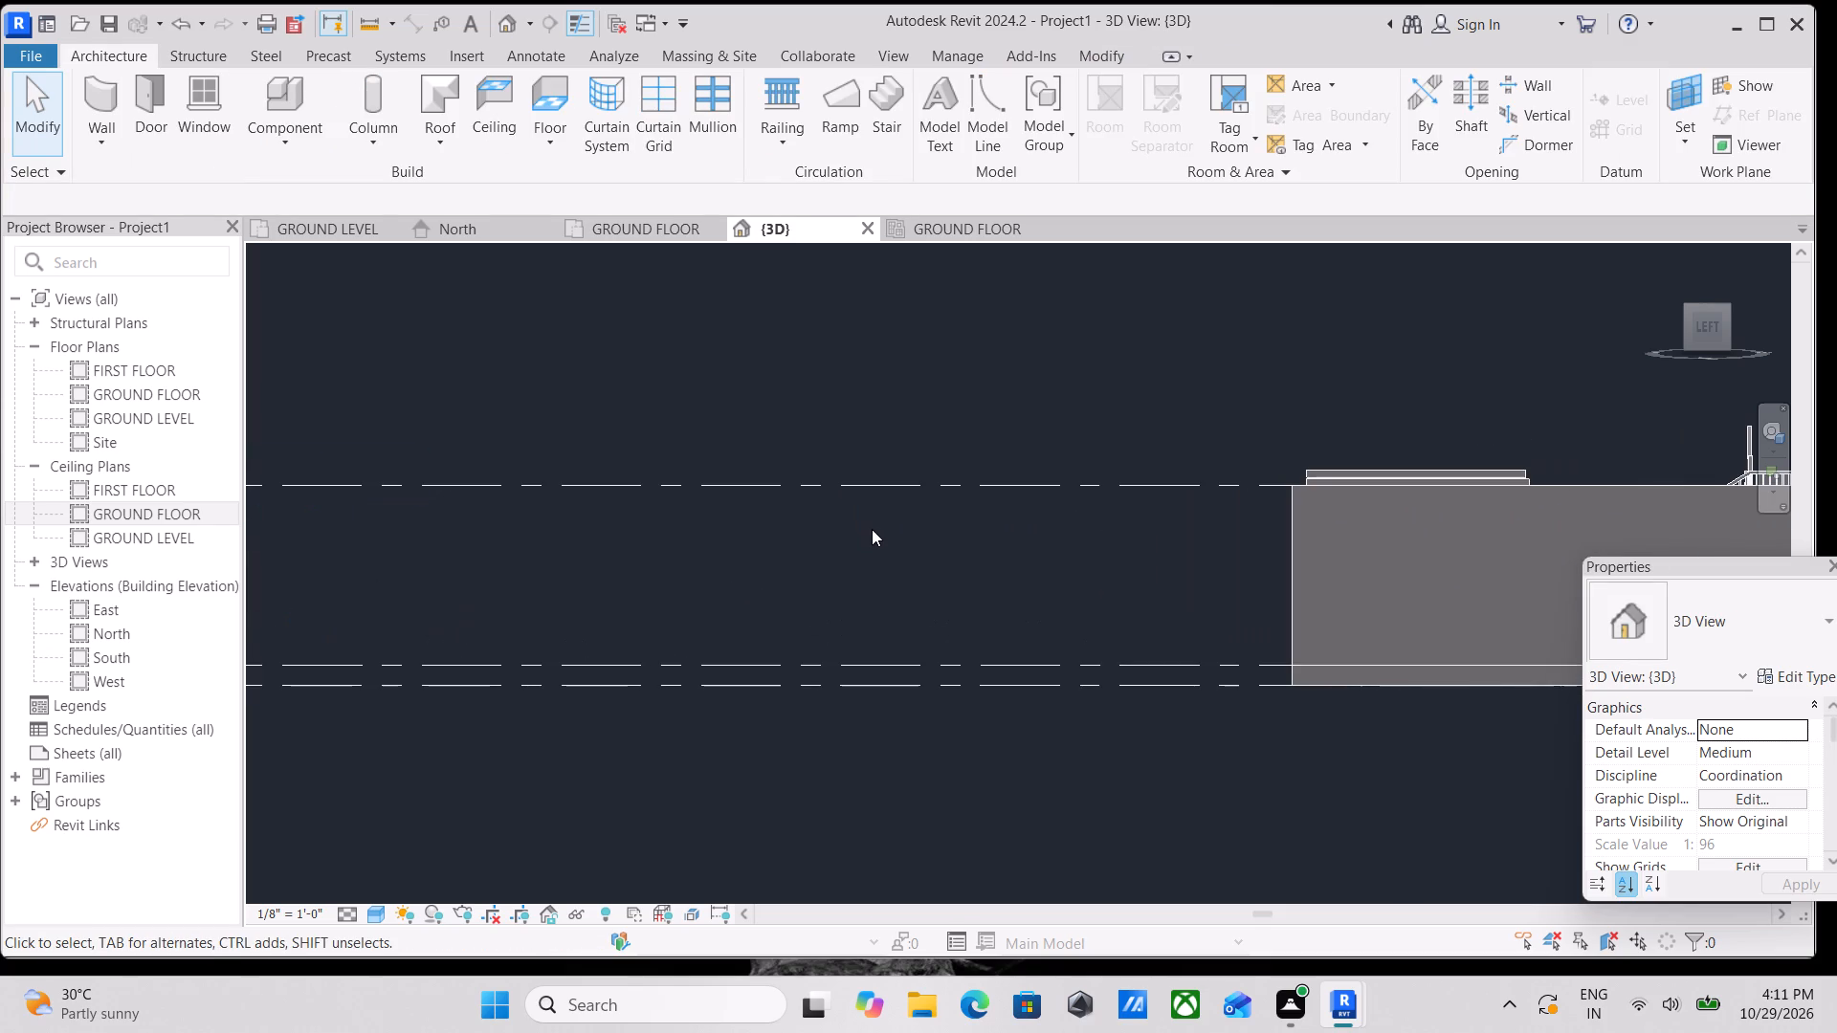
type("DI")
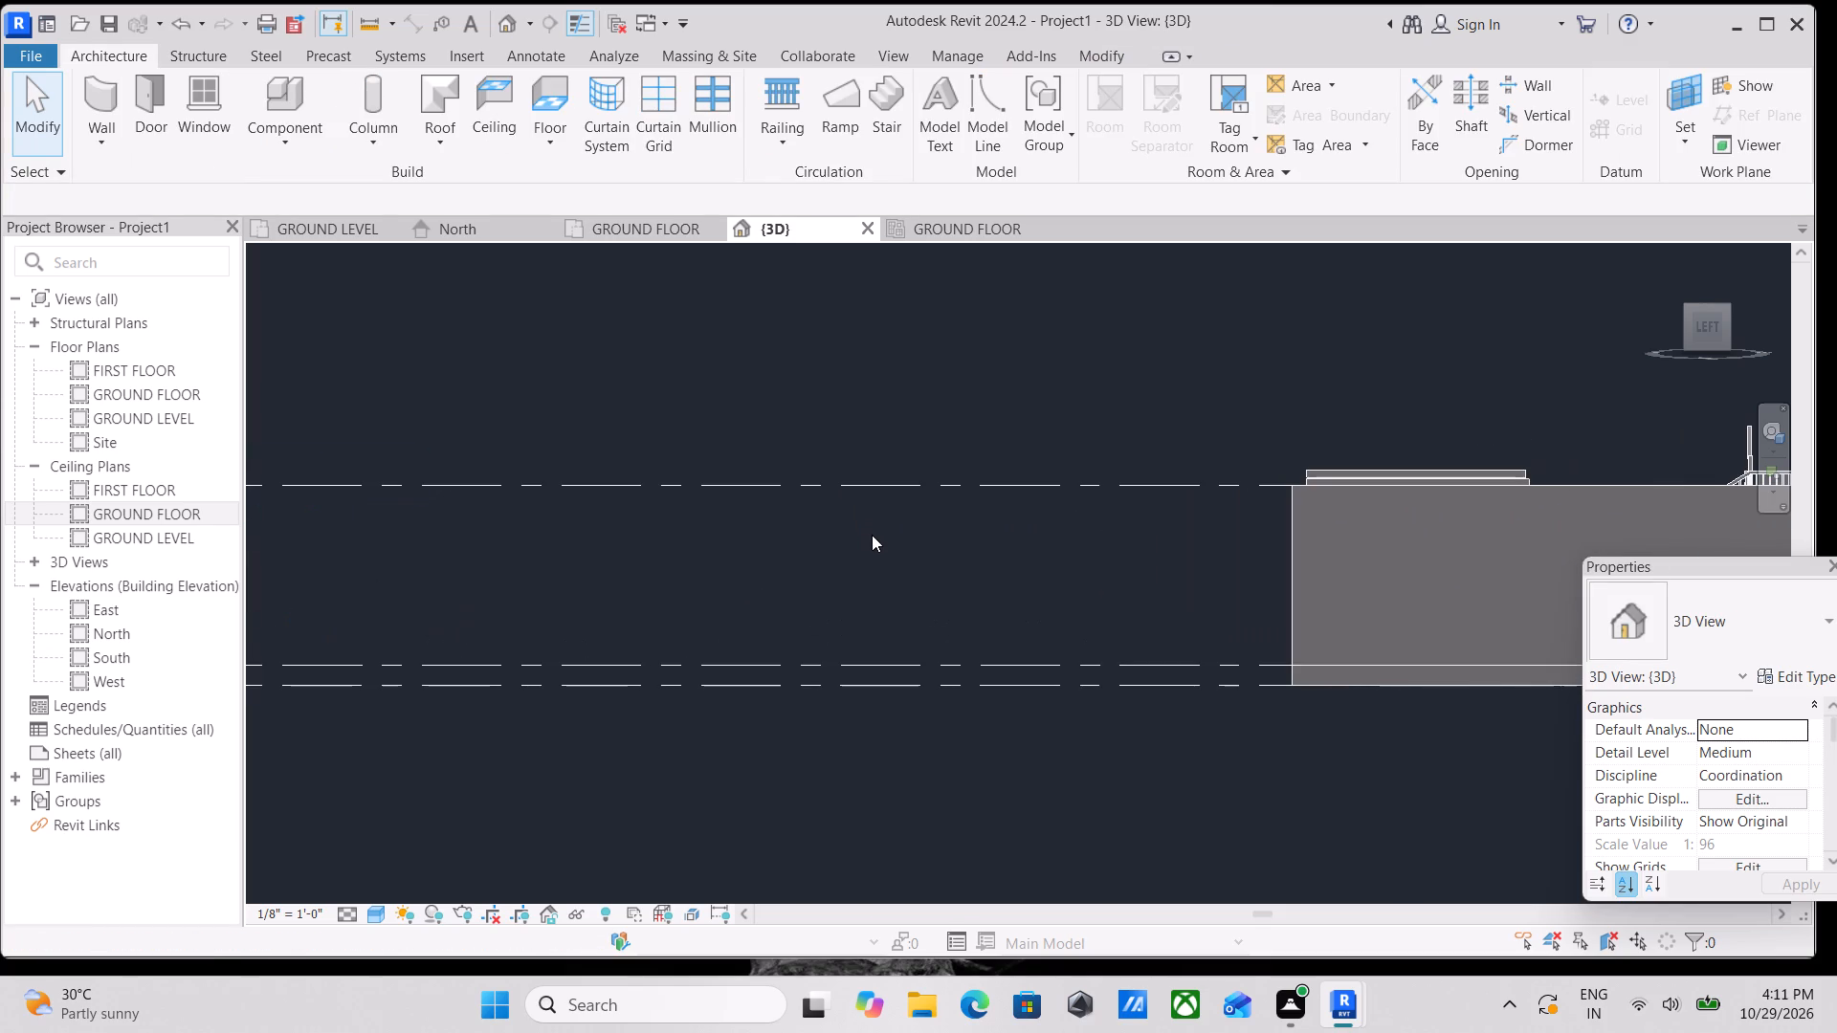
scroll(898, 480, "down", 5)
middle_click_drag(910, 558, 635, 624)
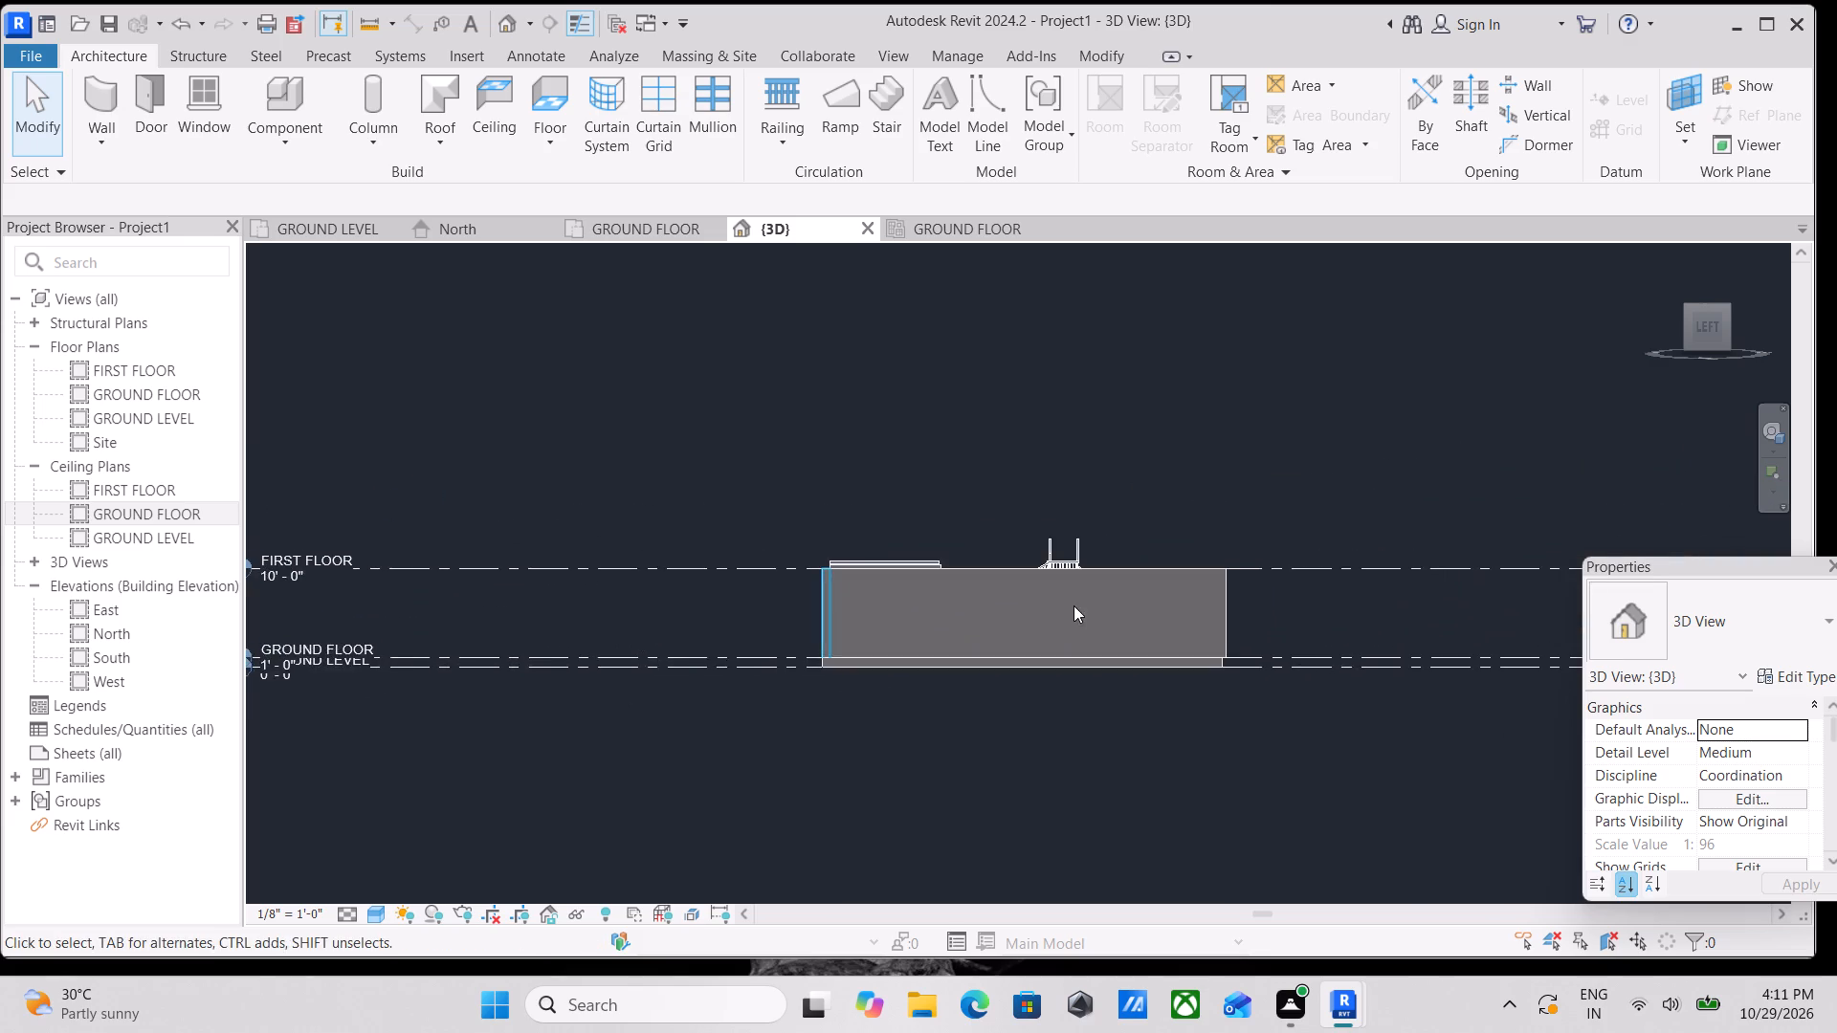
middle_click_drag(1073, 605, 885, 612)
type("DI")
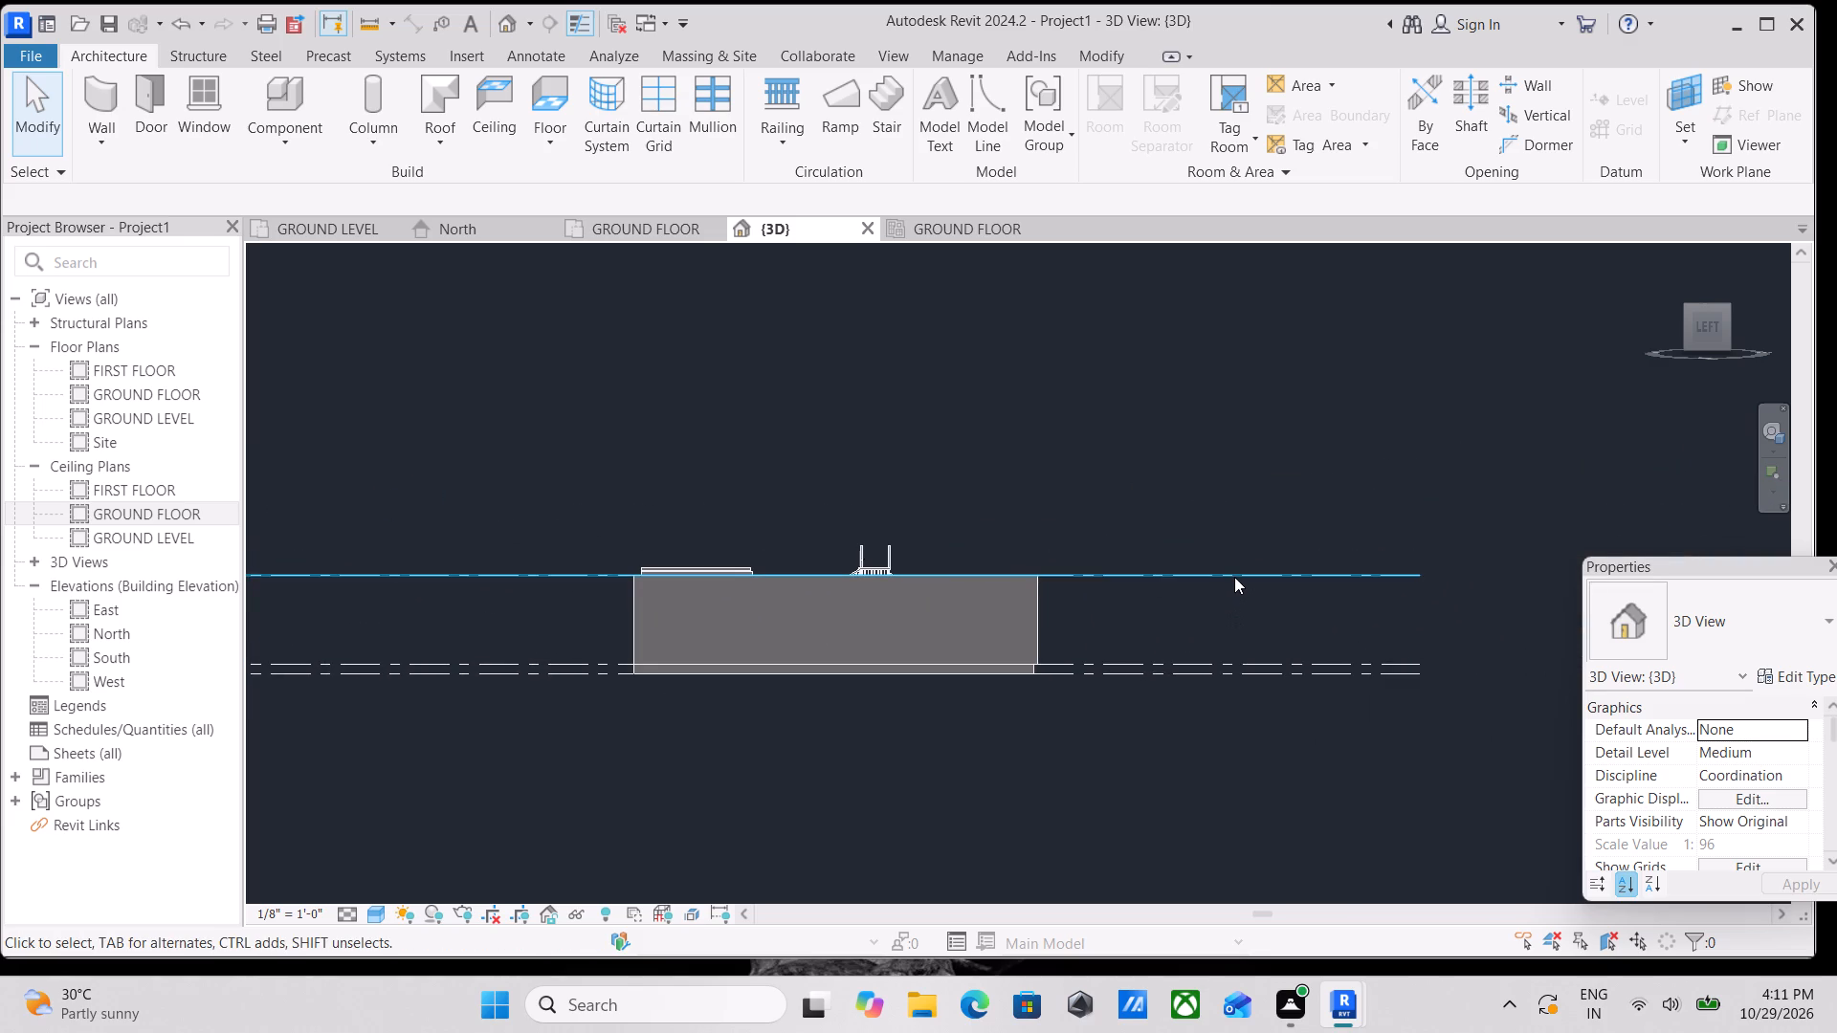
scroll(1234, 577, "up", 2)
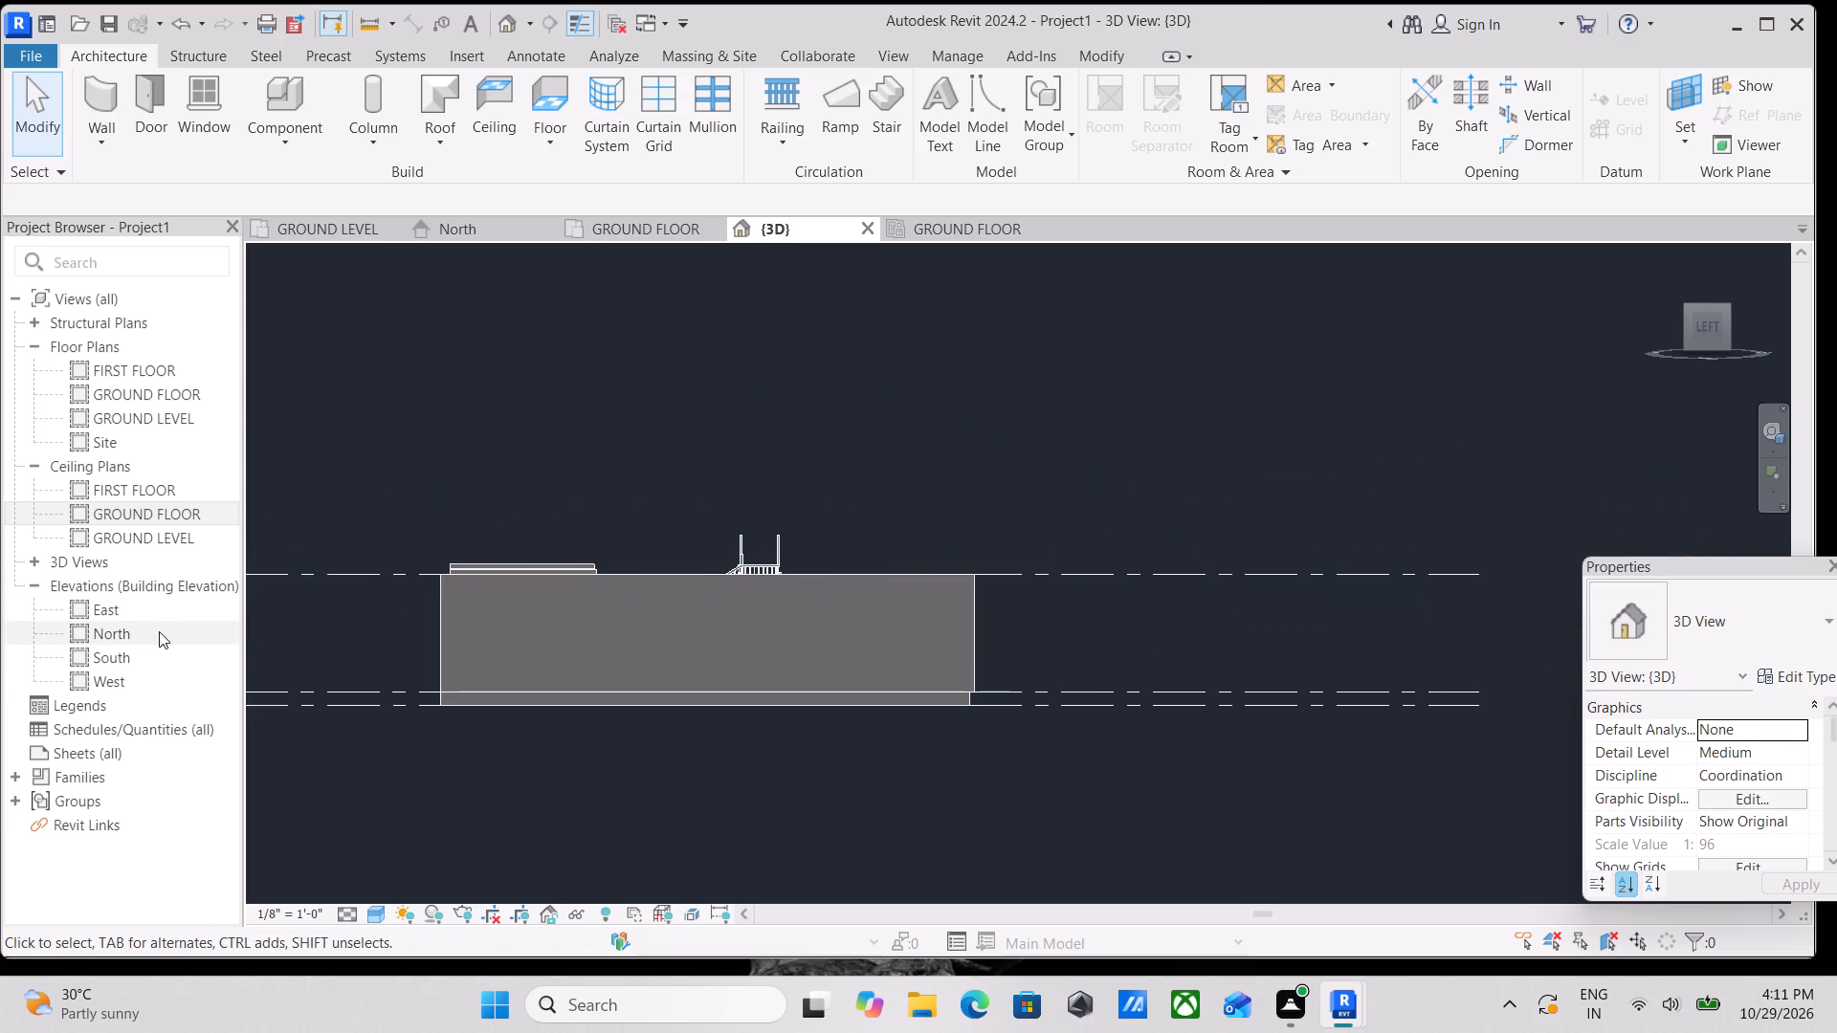
Open the North elevation and place an aligned dimension between the FIRST FLOOR and GROUND FLOOR levels.
left_click(151, 621)
left_click(147, 630)
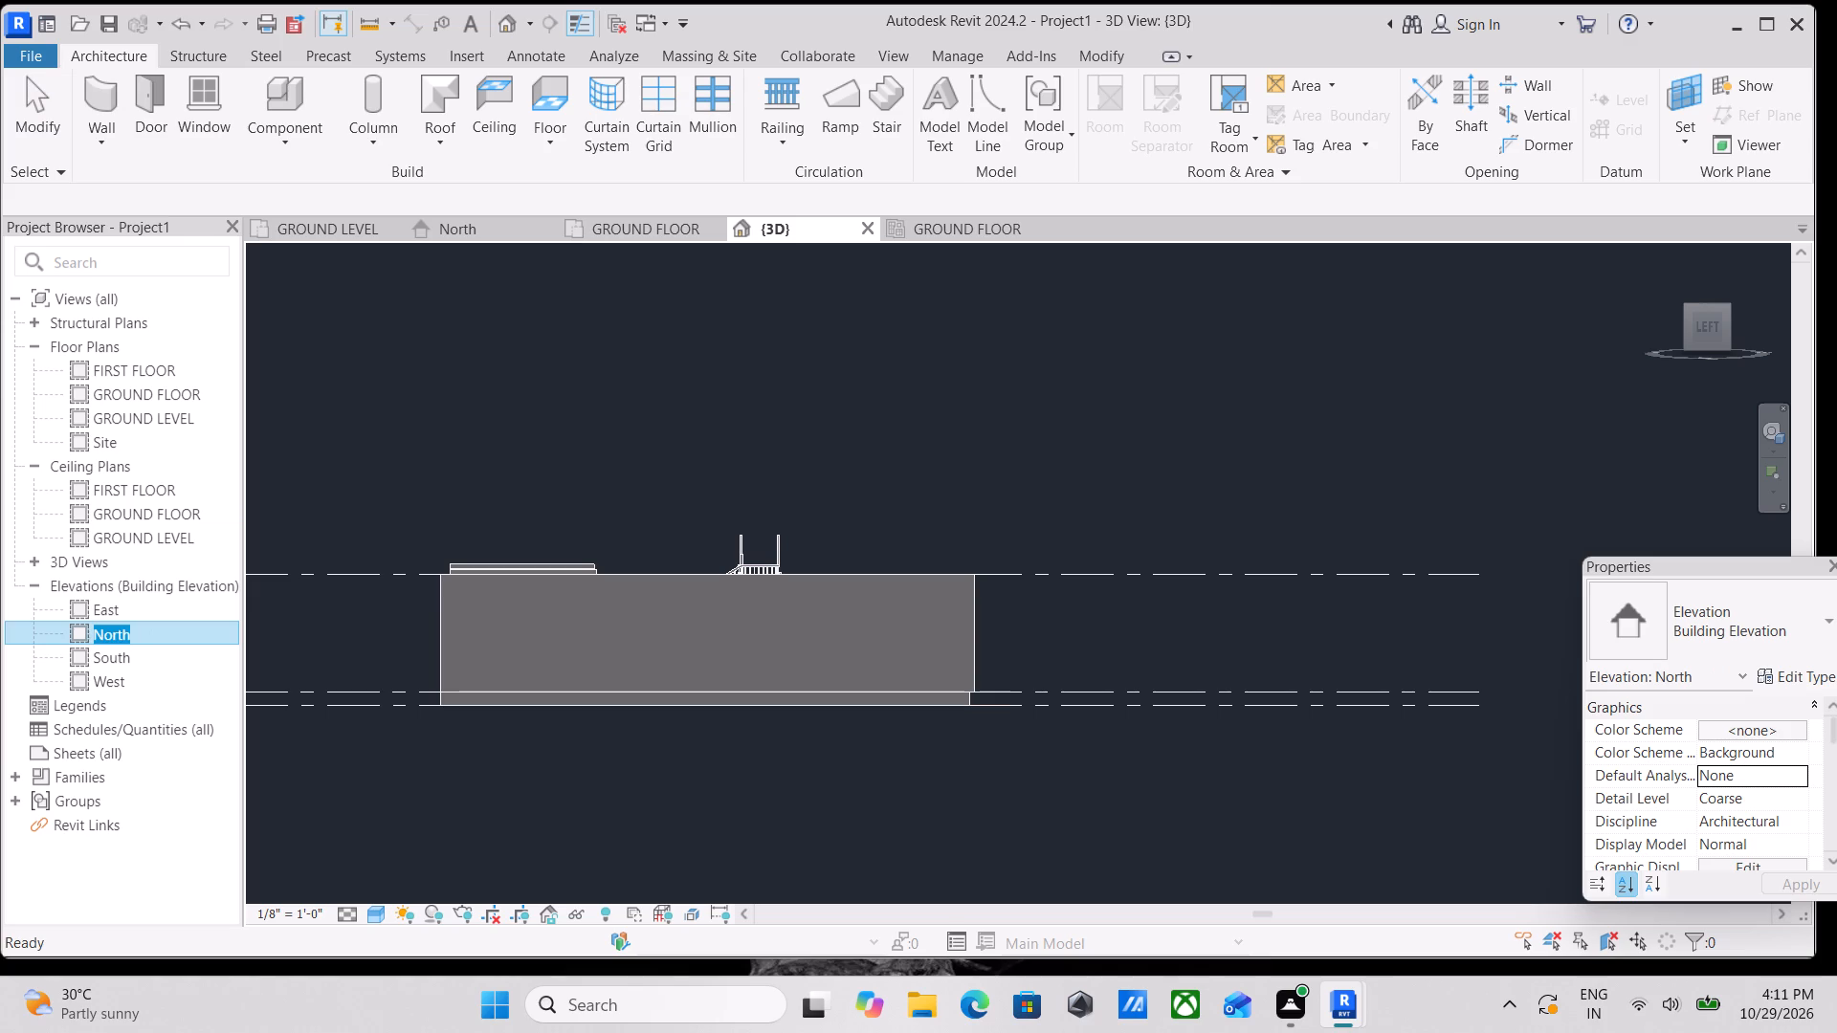
double_click(140, 634)
double_click(81, 640)
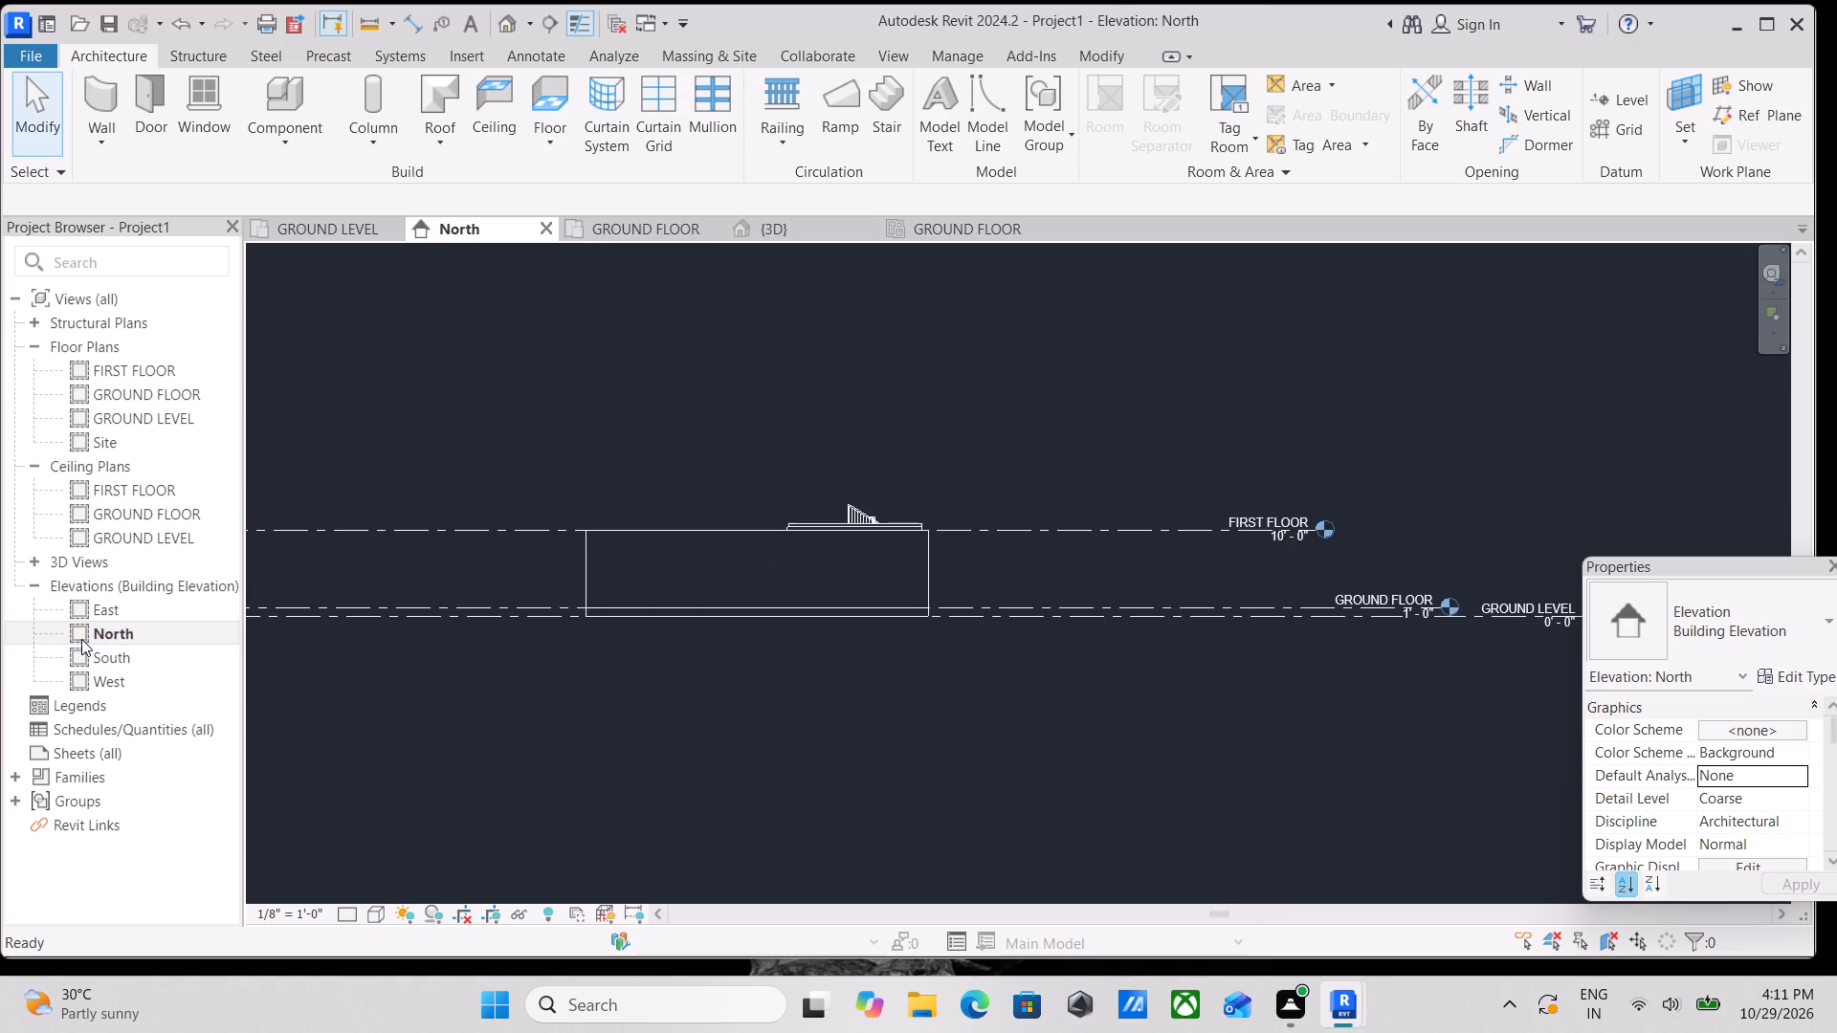
middle_click_drag(675, 613, 1100, 664)
middle_click_drag(532, 670, 740, 668)
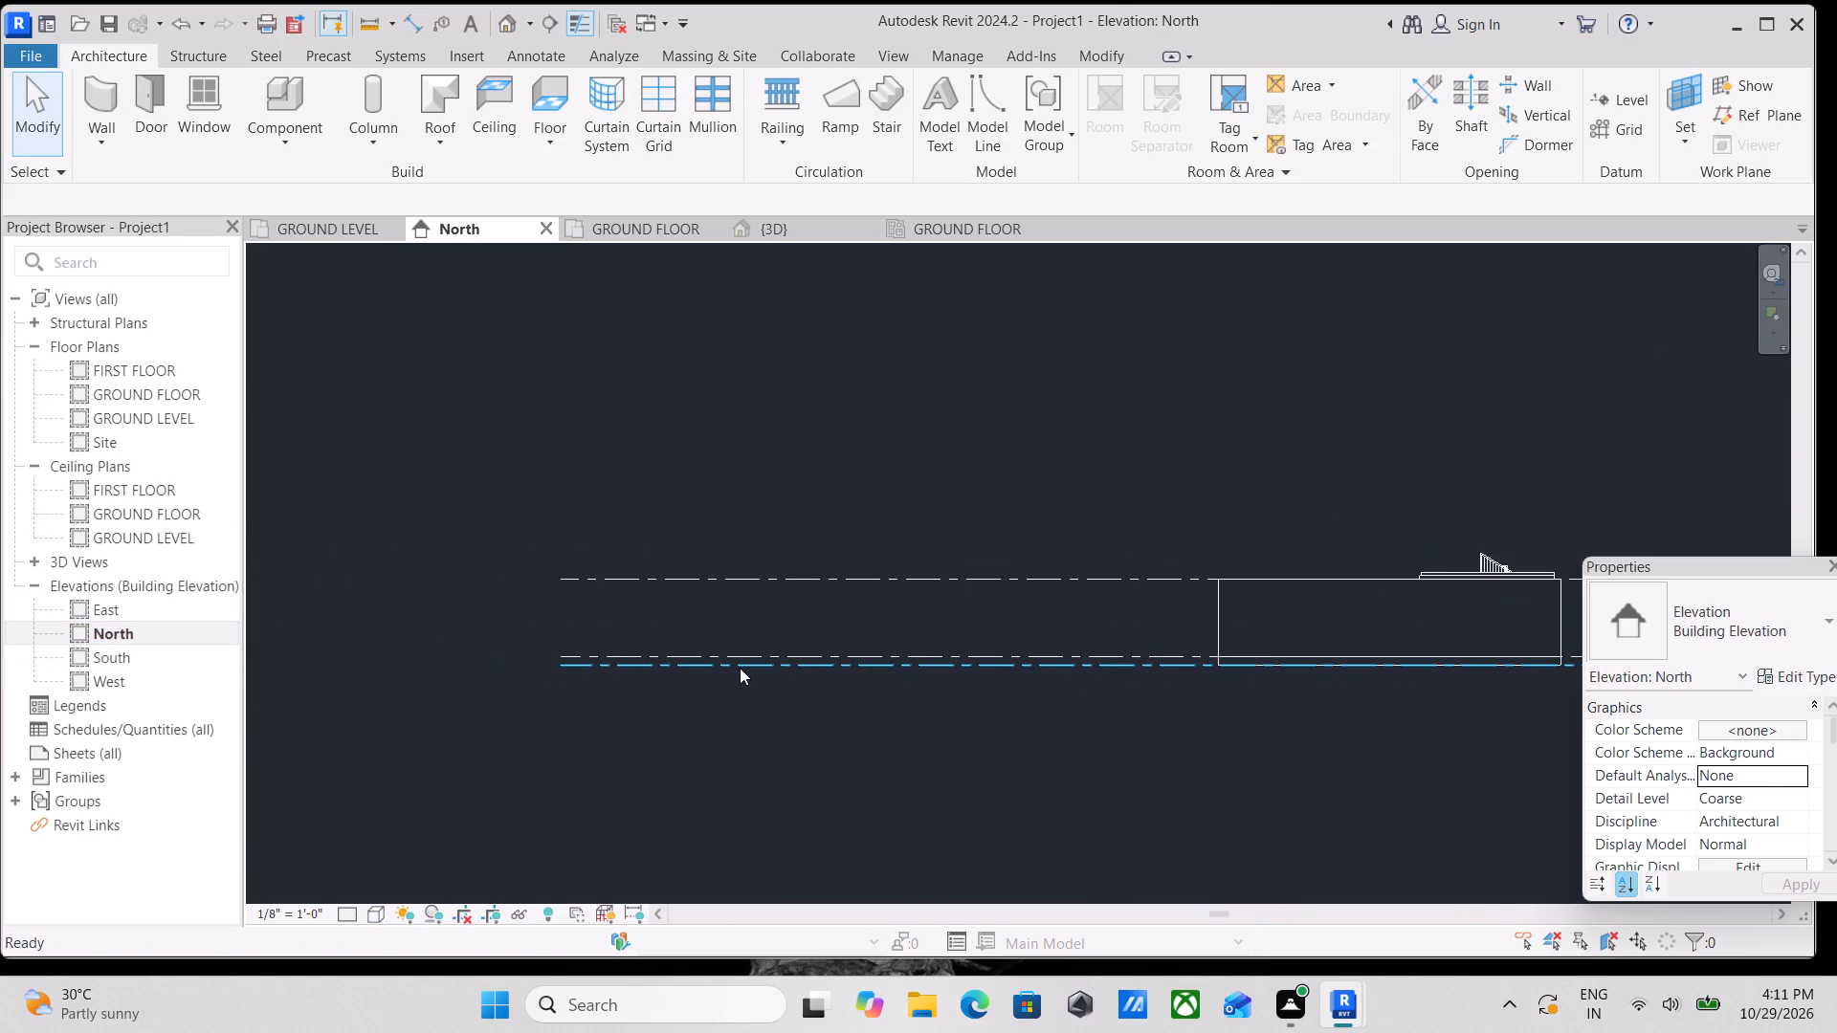
type("DI")
left_click(821, 574)
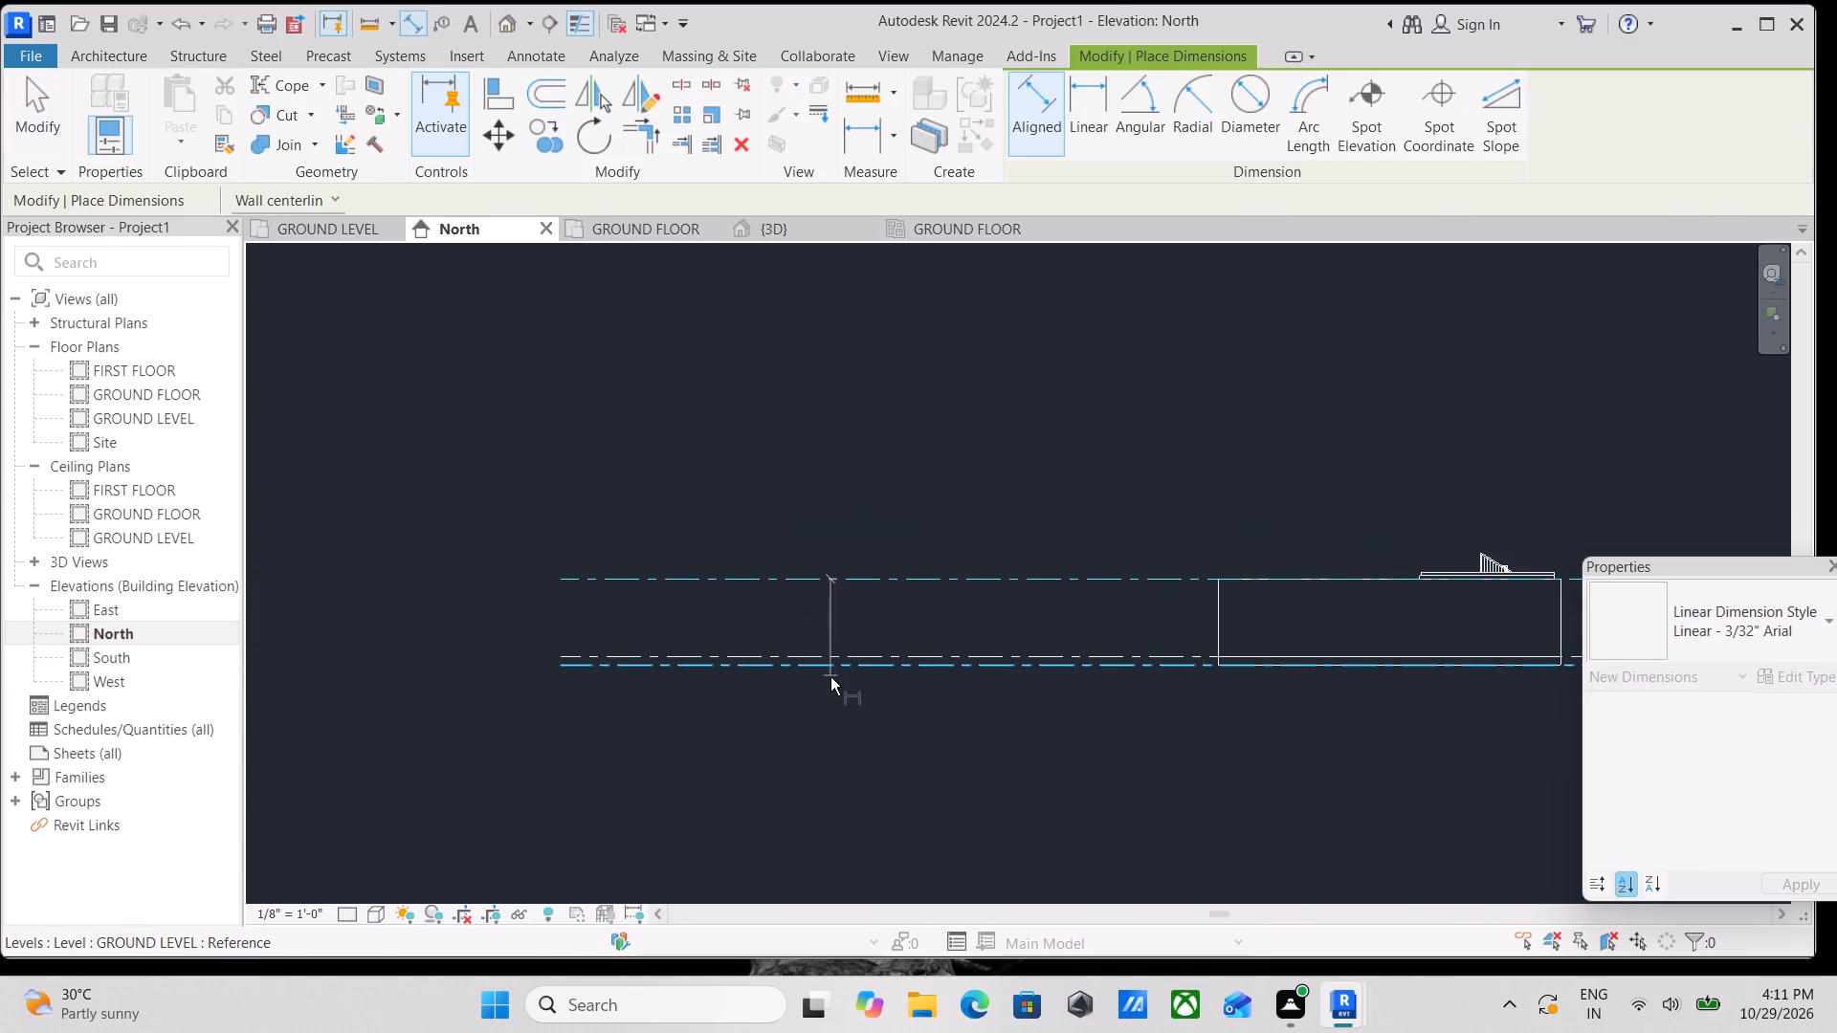
left_click(832, 654)
left_click(825, 636)
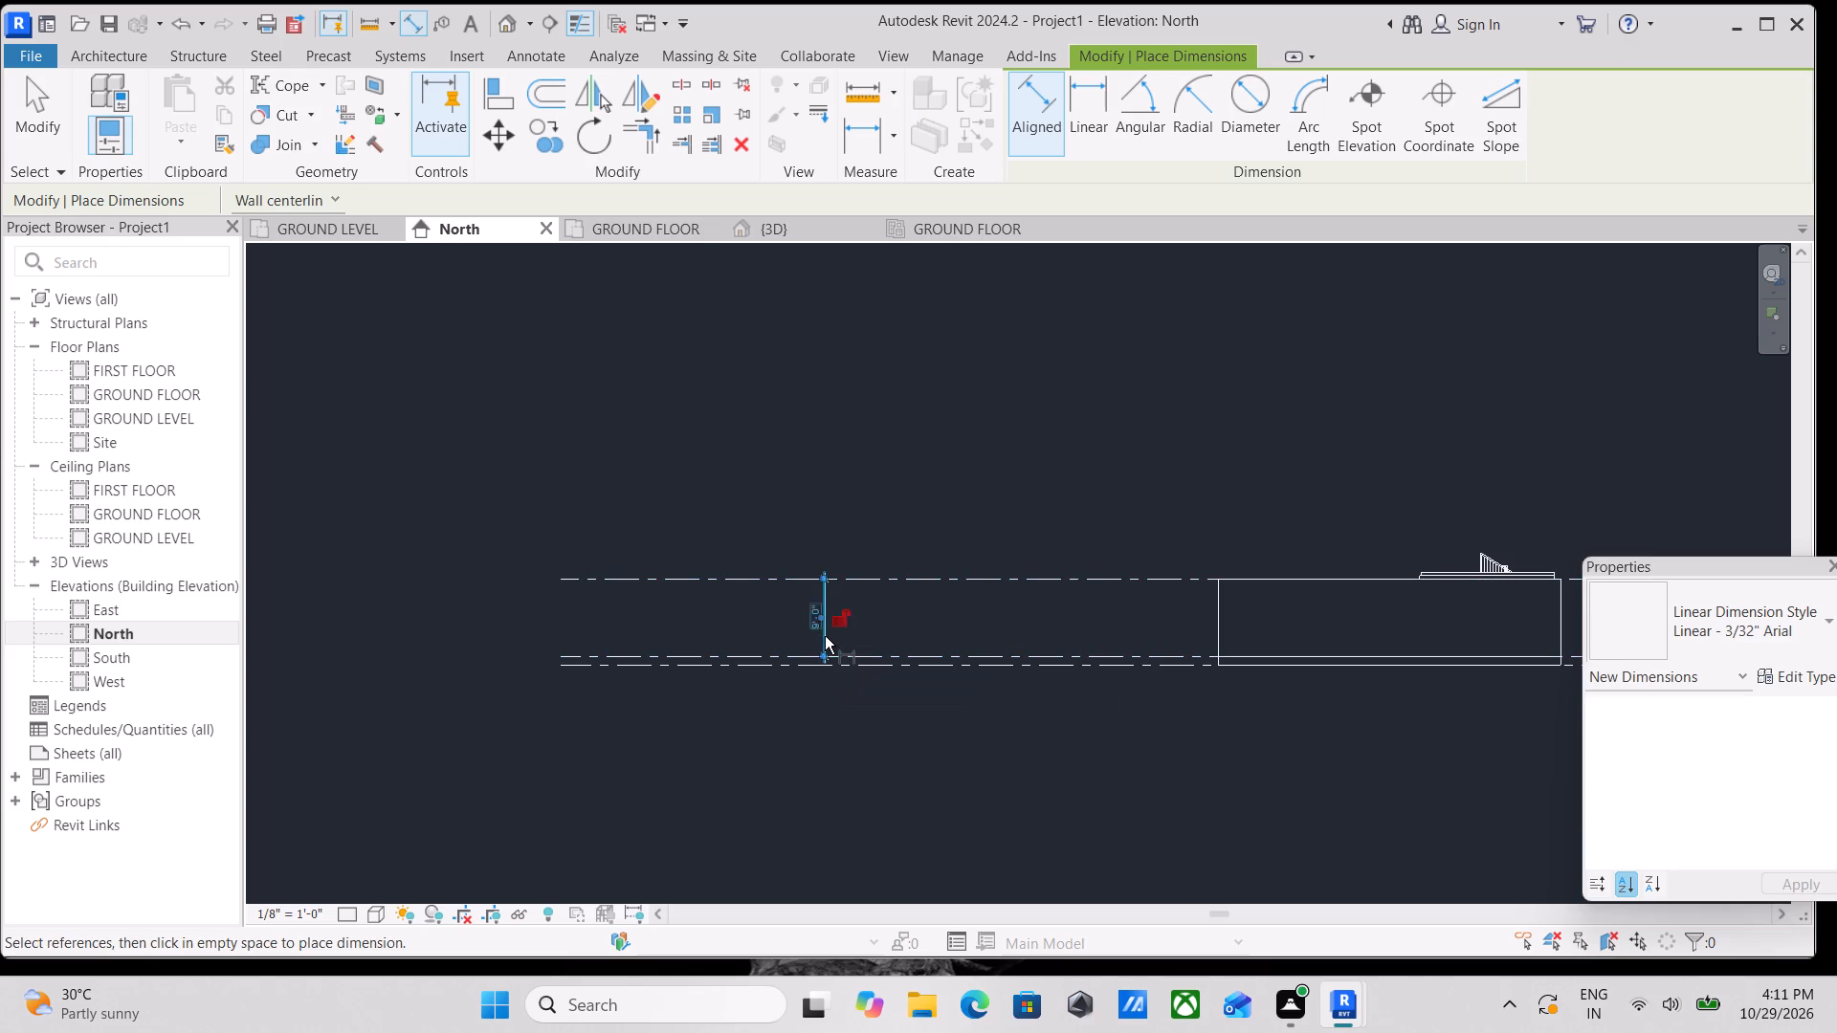
Select the FIRST FLOOR level in the North elevation and set its distance from the GROUND FLOOR level to 10'.
scroll(872, 547, "up", 5)
key("Escape")
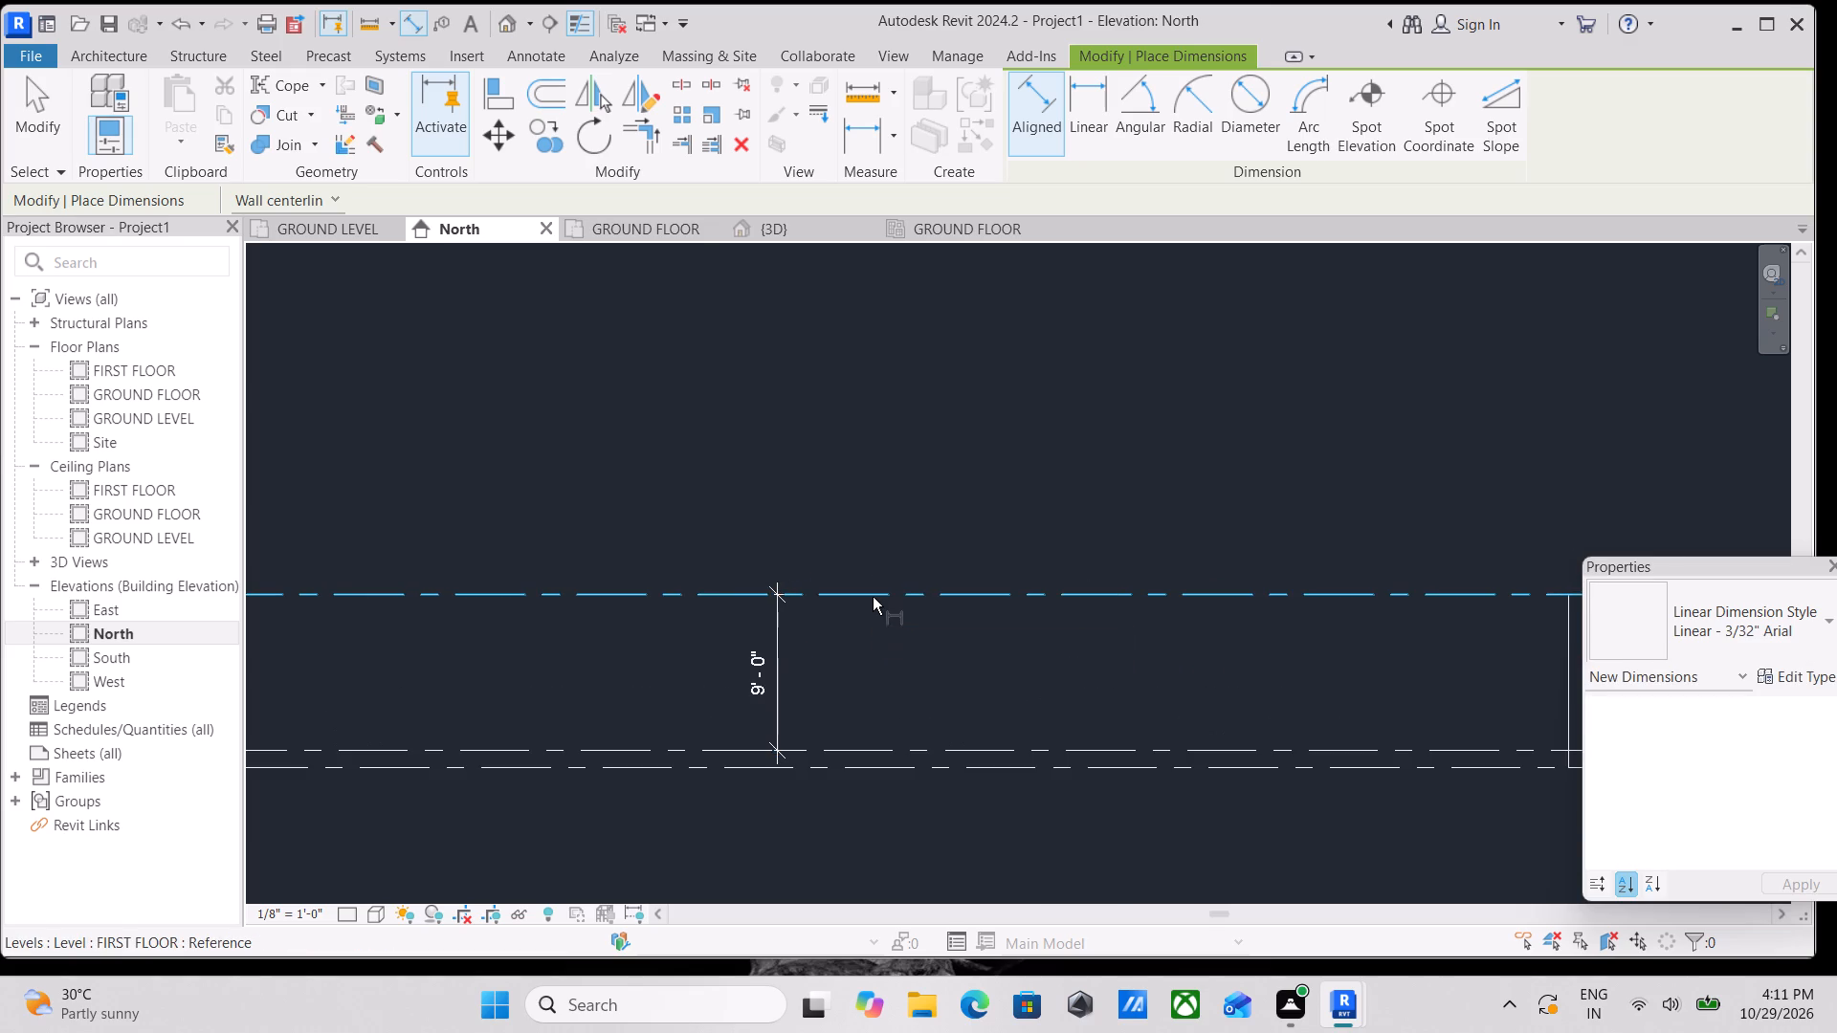
key("Escape")
key("Escape")
key("Escape")
left_click(758, 669)
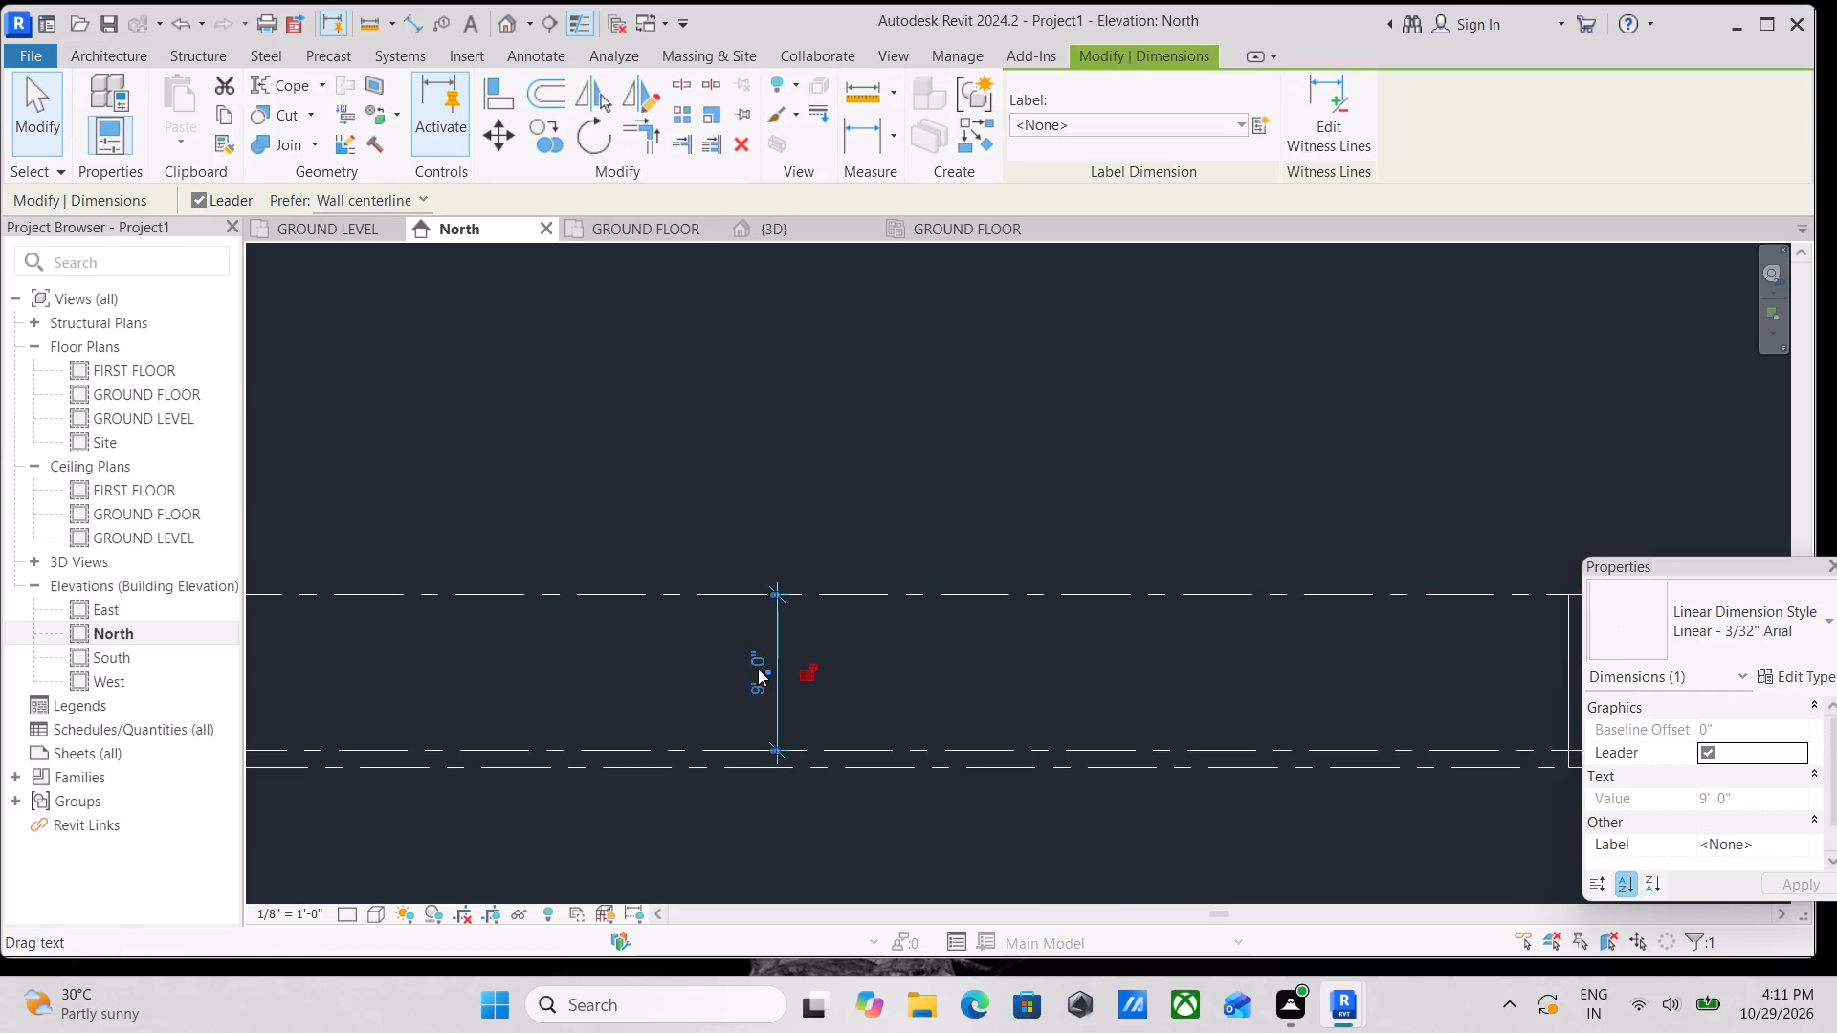
key("Escape")
left_click(636, 591)
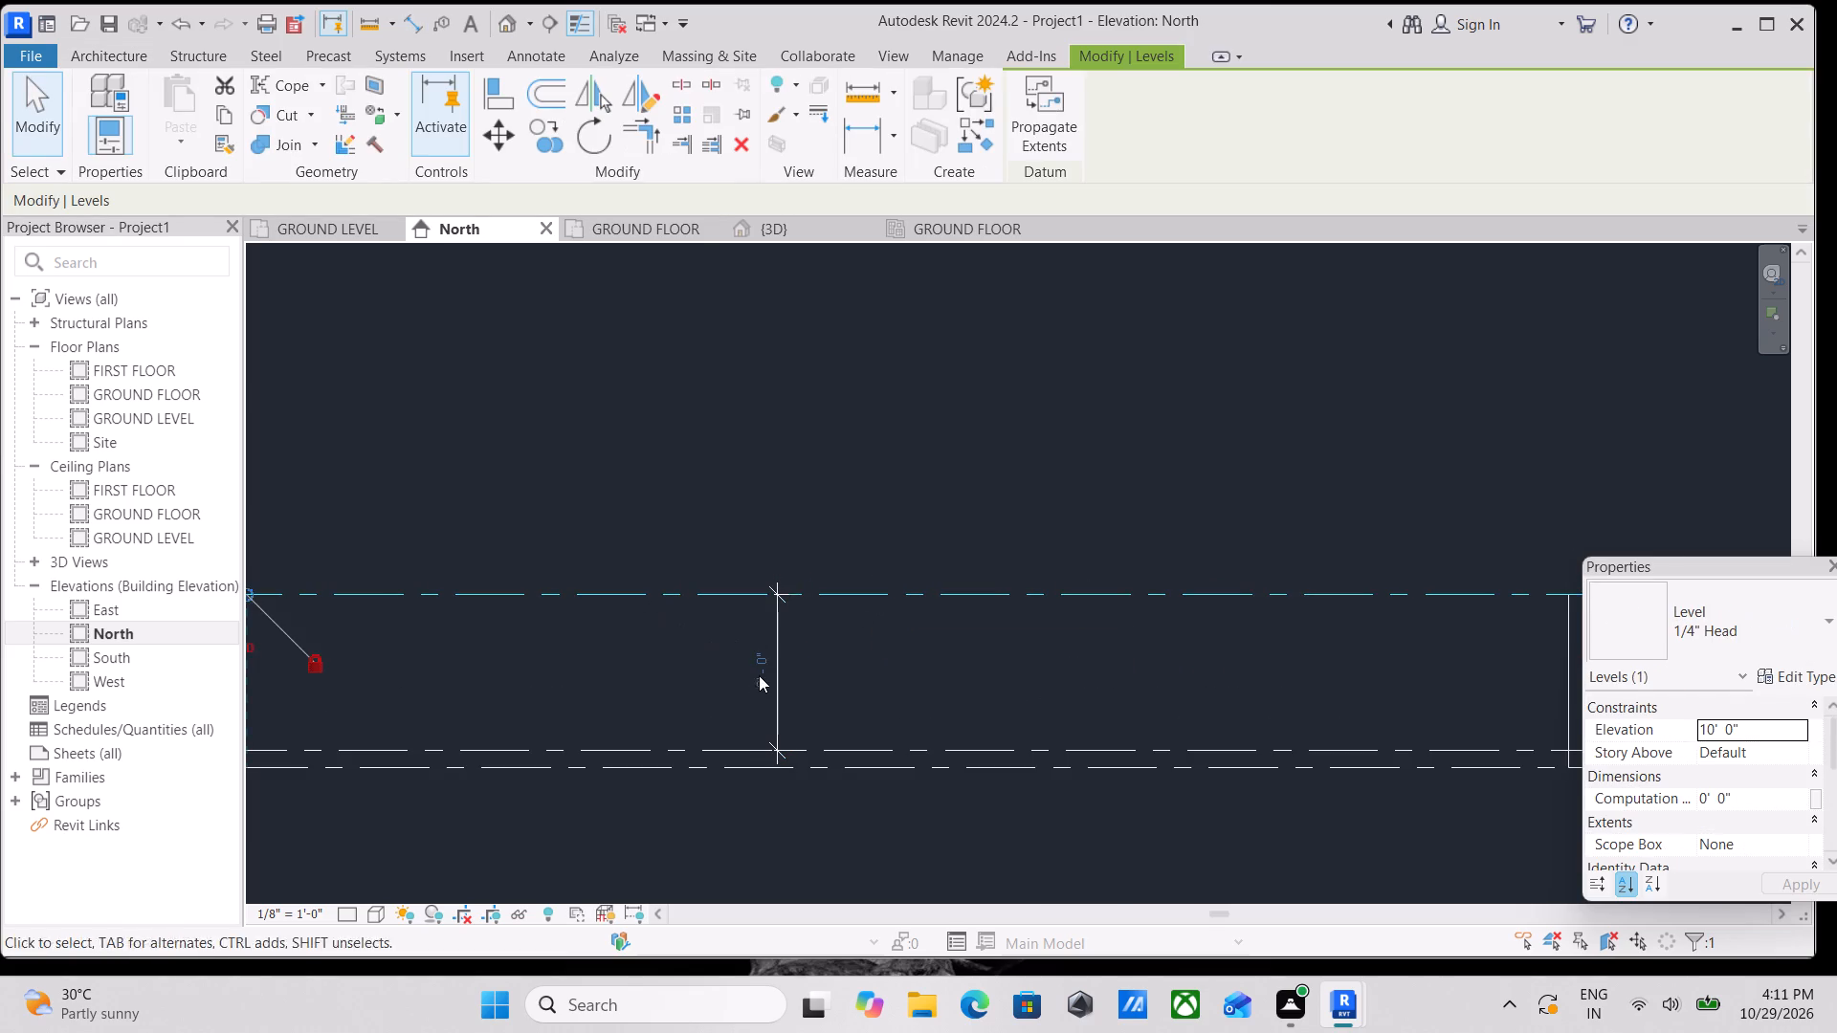
left_click(771, 675)
key("1")
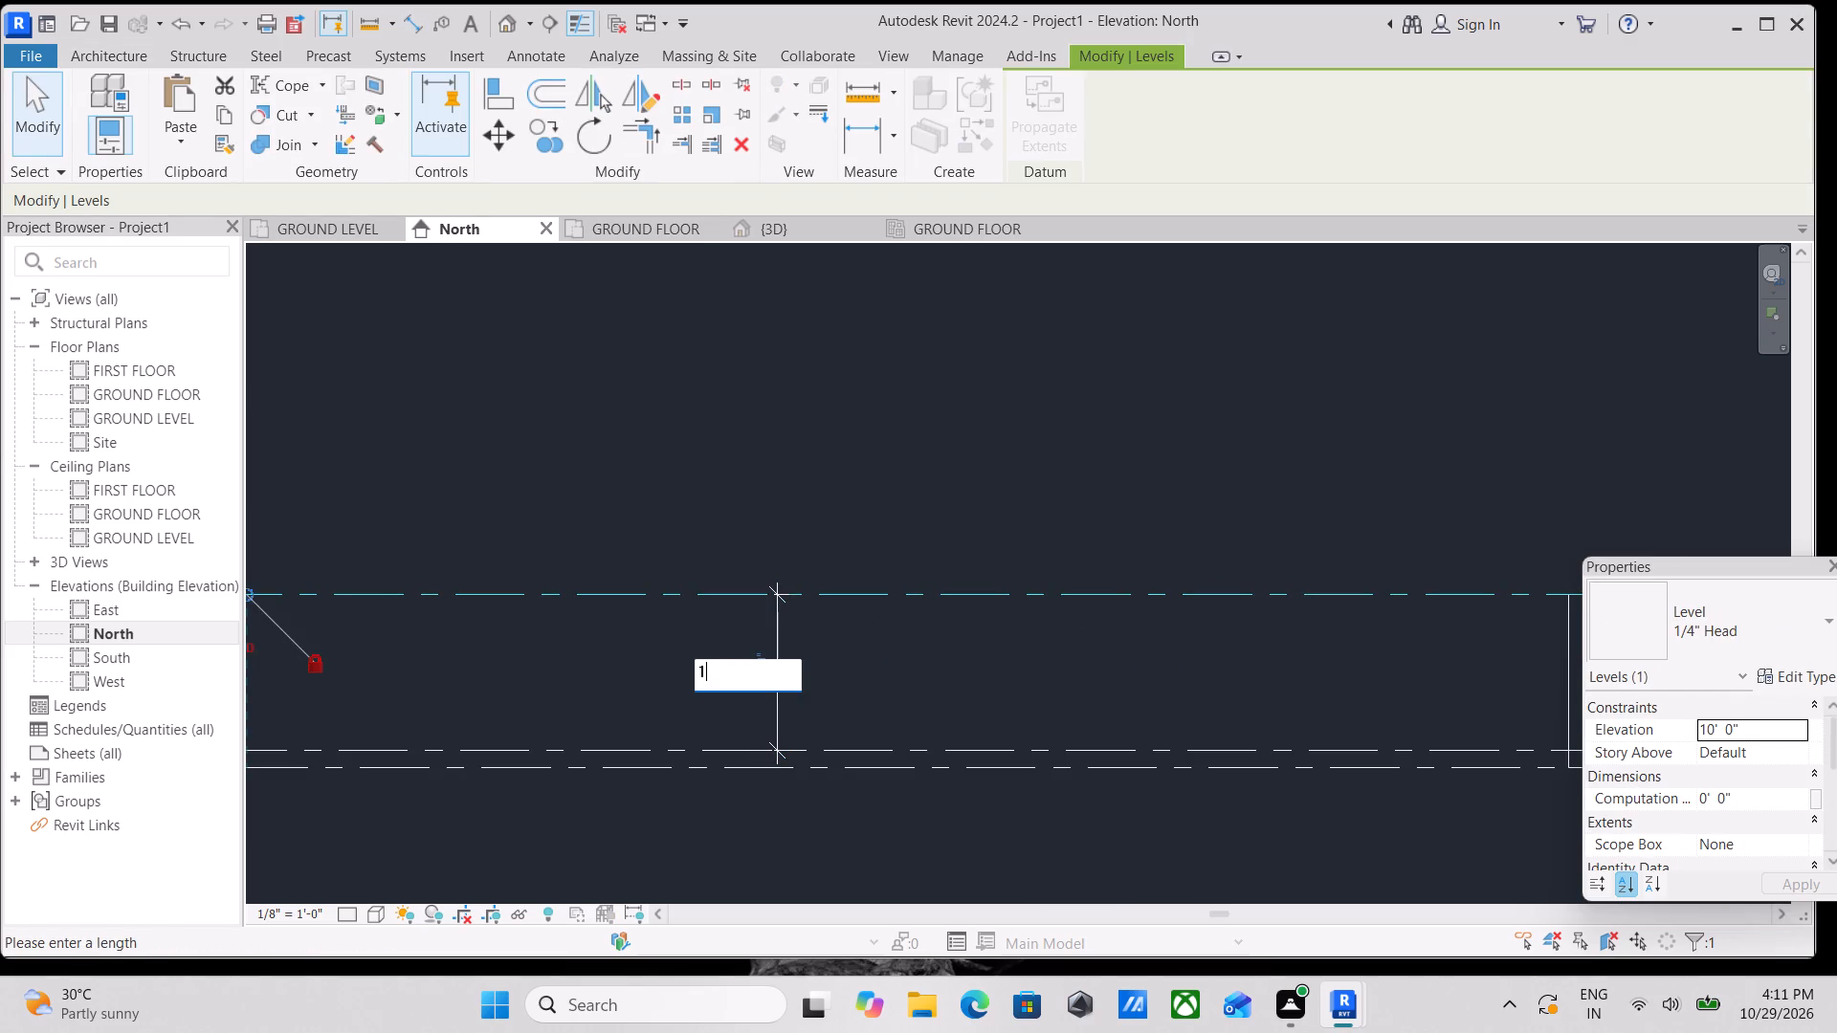
type("0'")
key("Return")
scroll(846, 644, "down", 3)
middle_click_drag(848, 646, 502, 689)
scroll(782, 697, "down", 1)
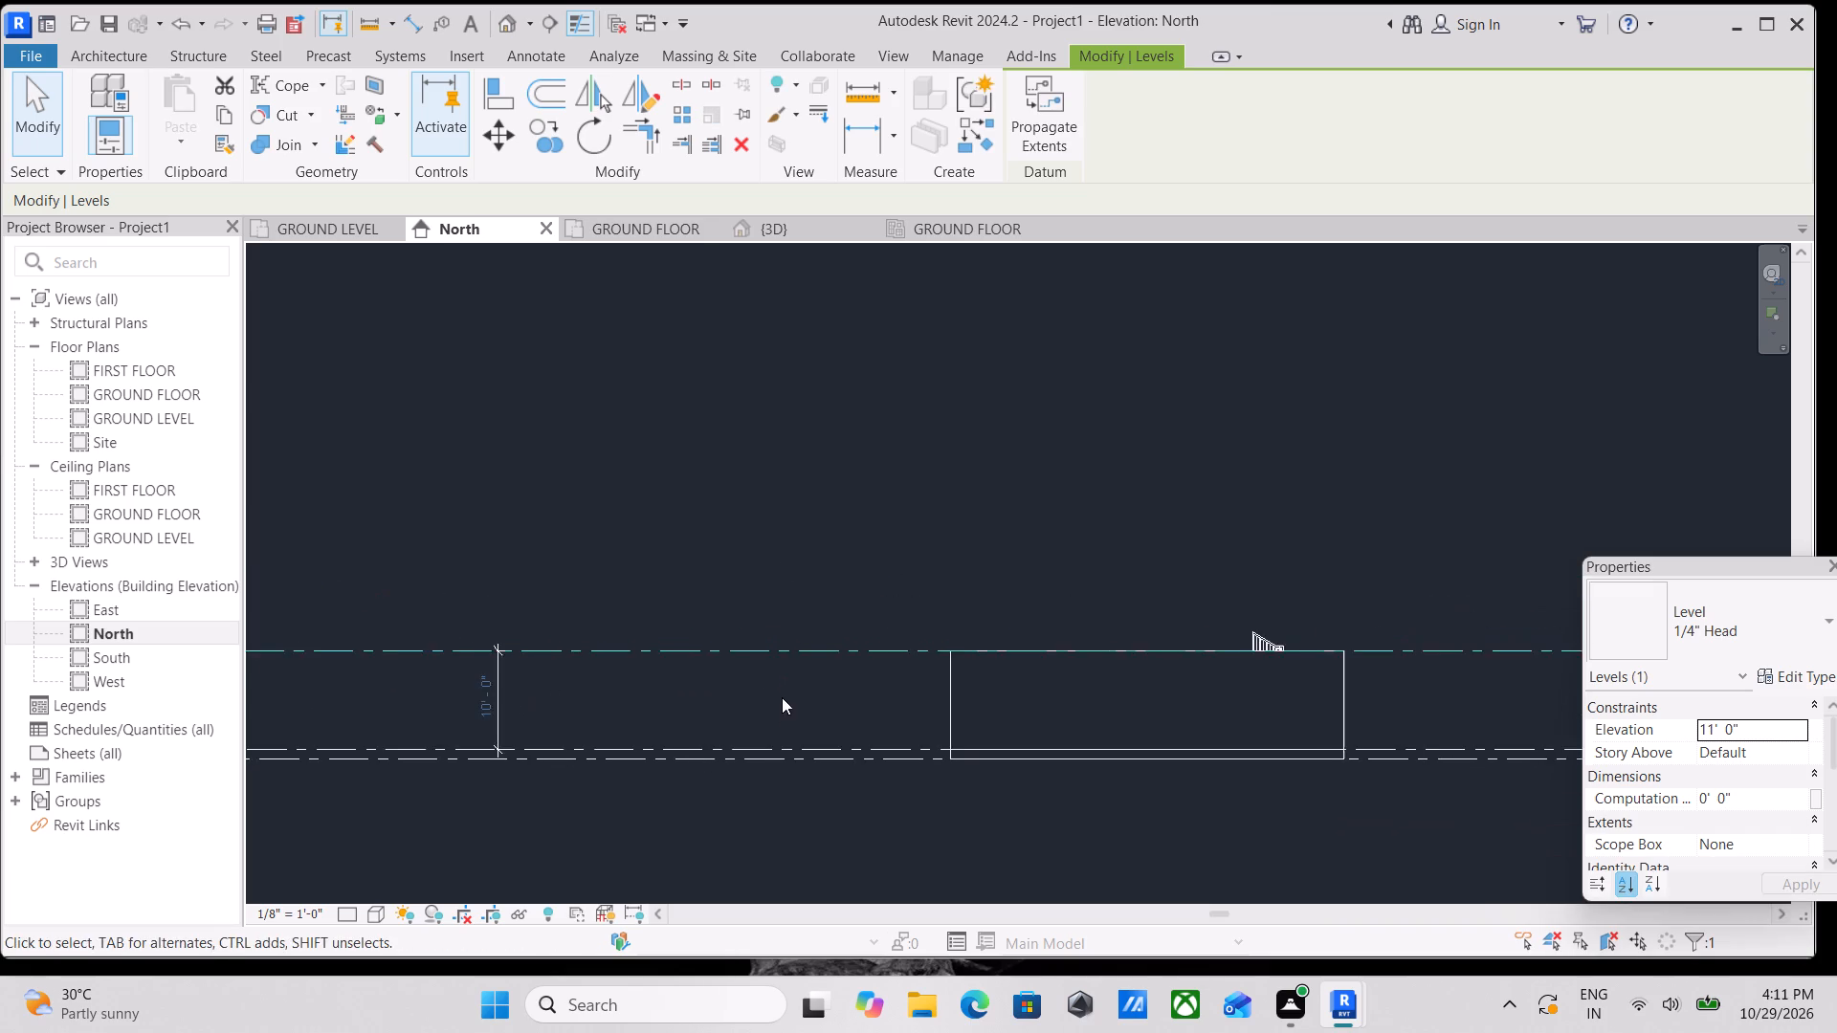
middle_click_drag(782, 697, 672, 707)
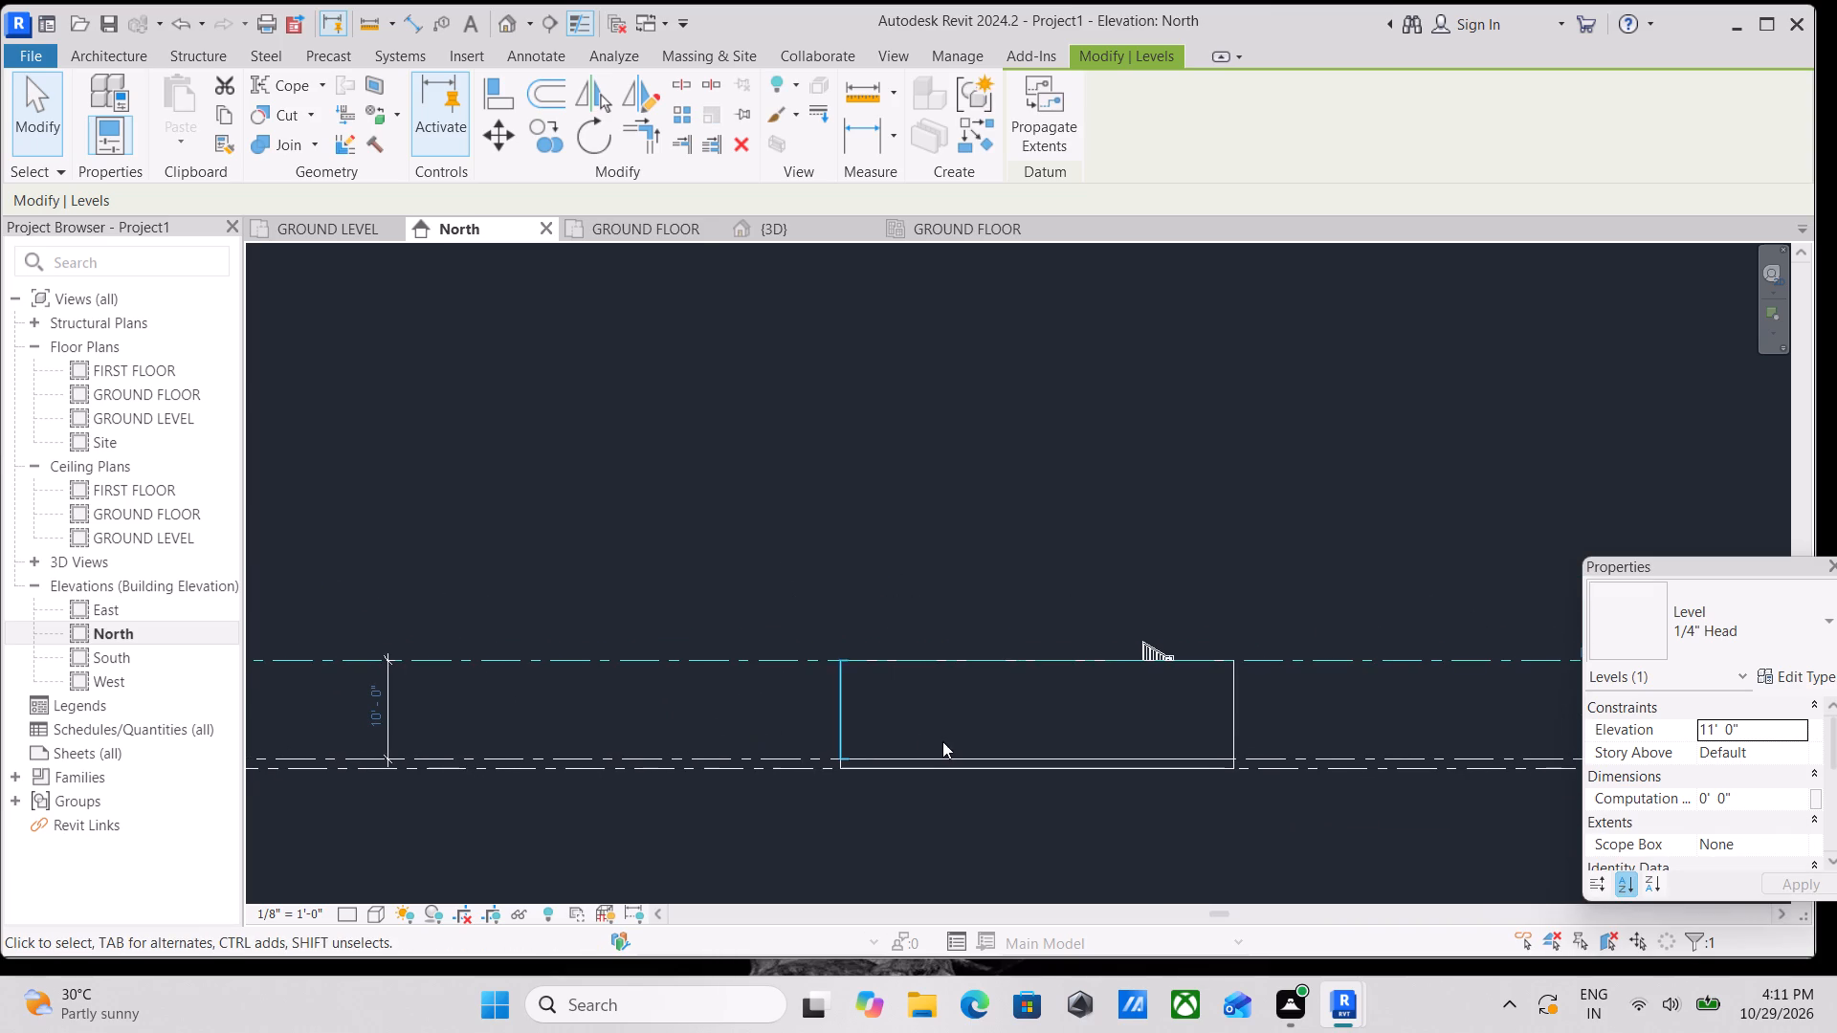
scroll(946, 741, "down", 1)
key("Escape")
scroll(837, 735, "down", 2)
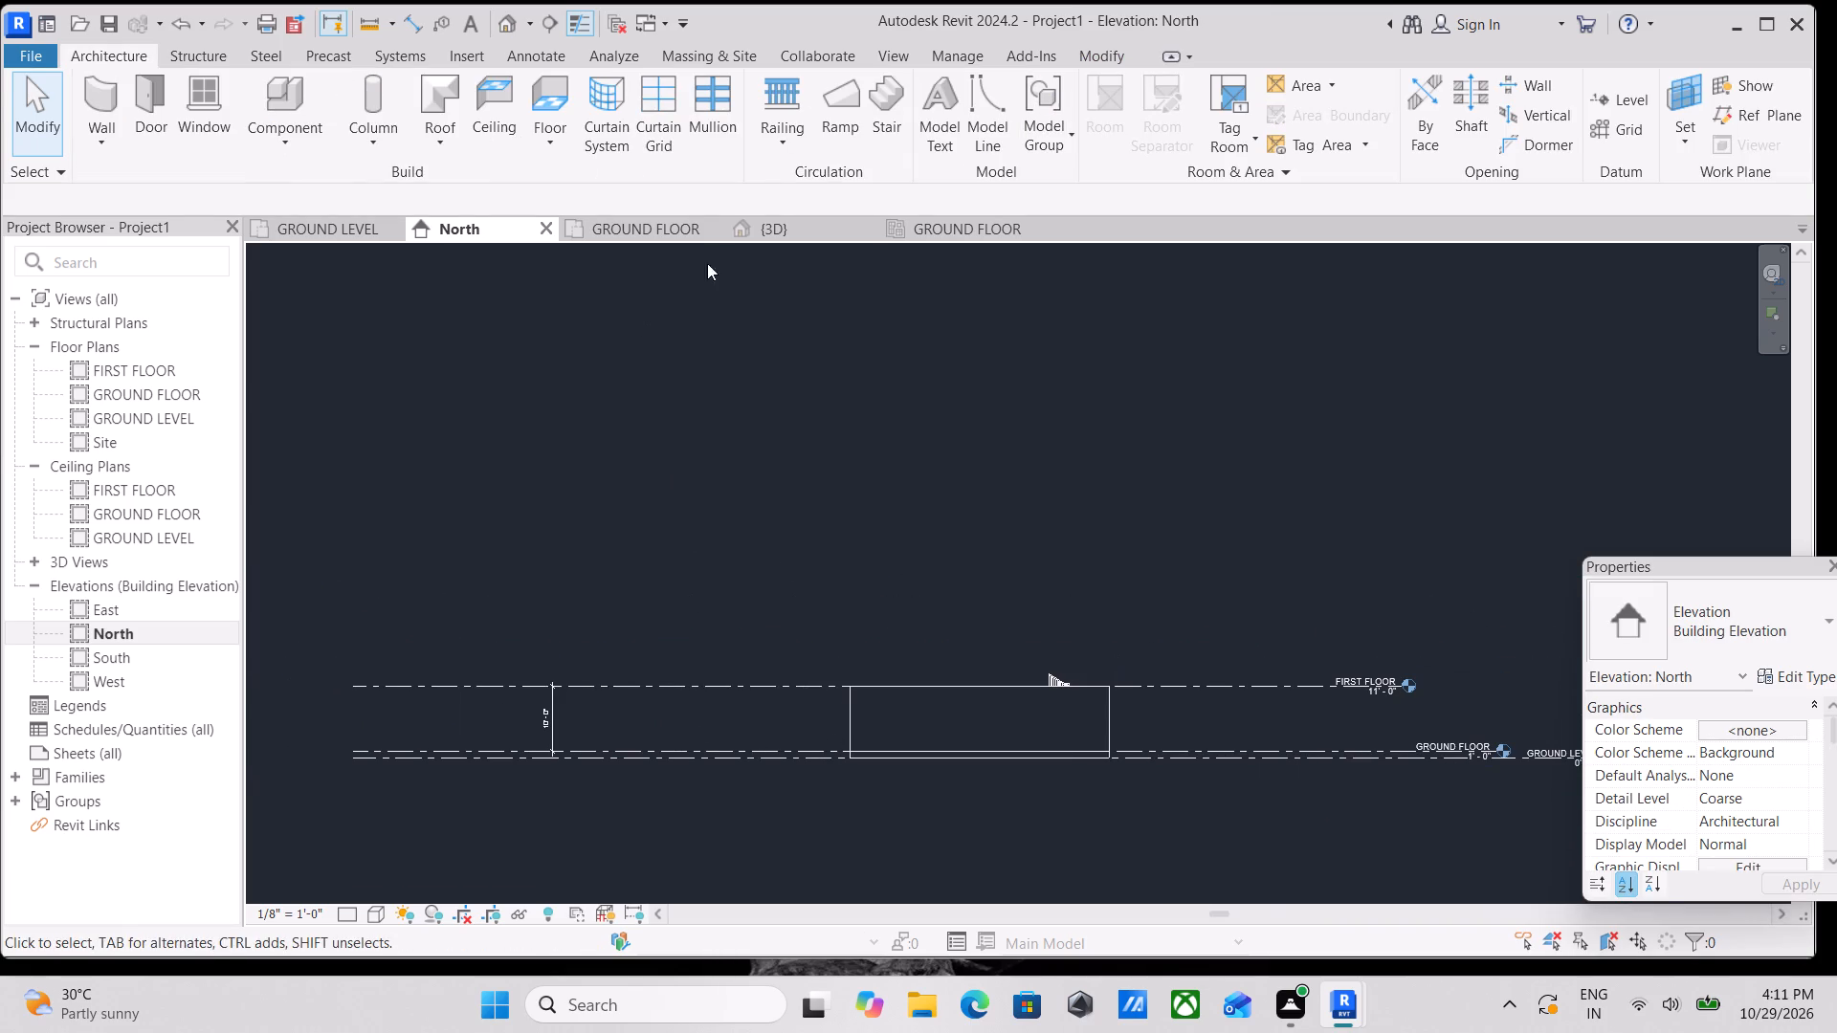
Inspect the bedroom's ceiling and surrounding wall tops in the 3D view from several angles.
left_click(784, 226)
scroll(723, 546, "down", 1)
middle_click_drag(700, 566, 751, 609, "shift")
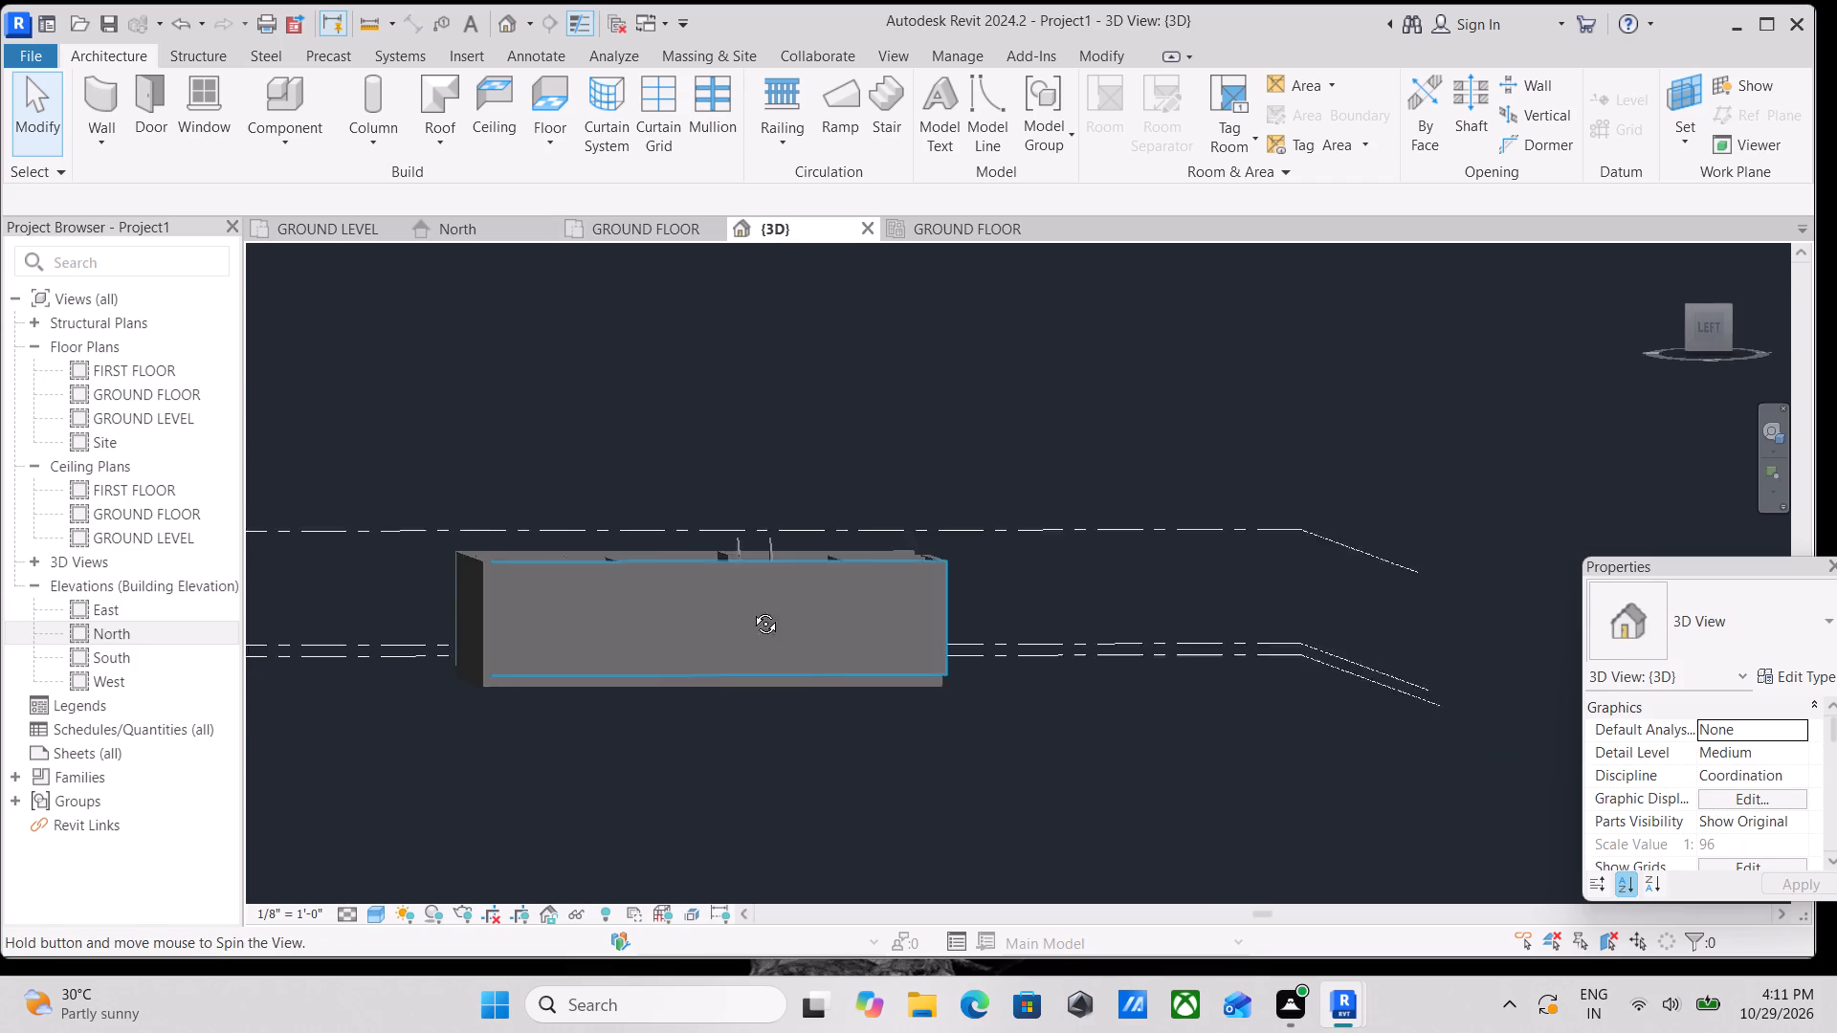
middle_click_drag(751, 609, 1071, 721, "shift")
middle_click_drag(854, 641, 985, 663, "shift")
scroll(624, 641, "up", 1)
middle_click_drag(624, 641, 894, 673)
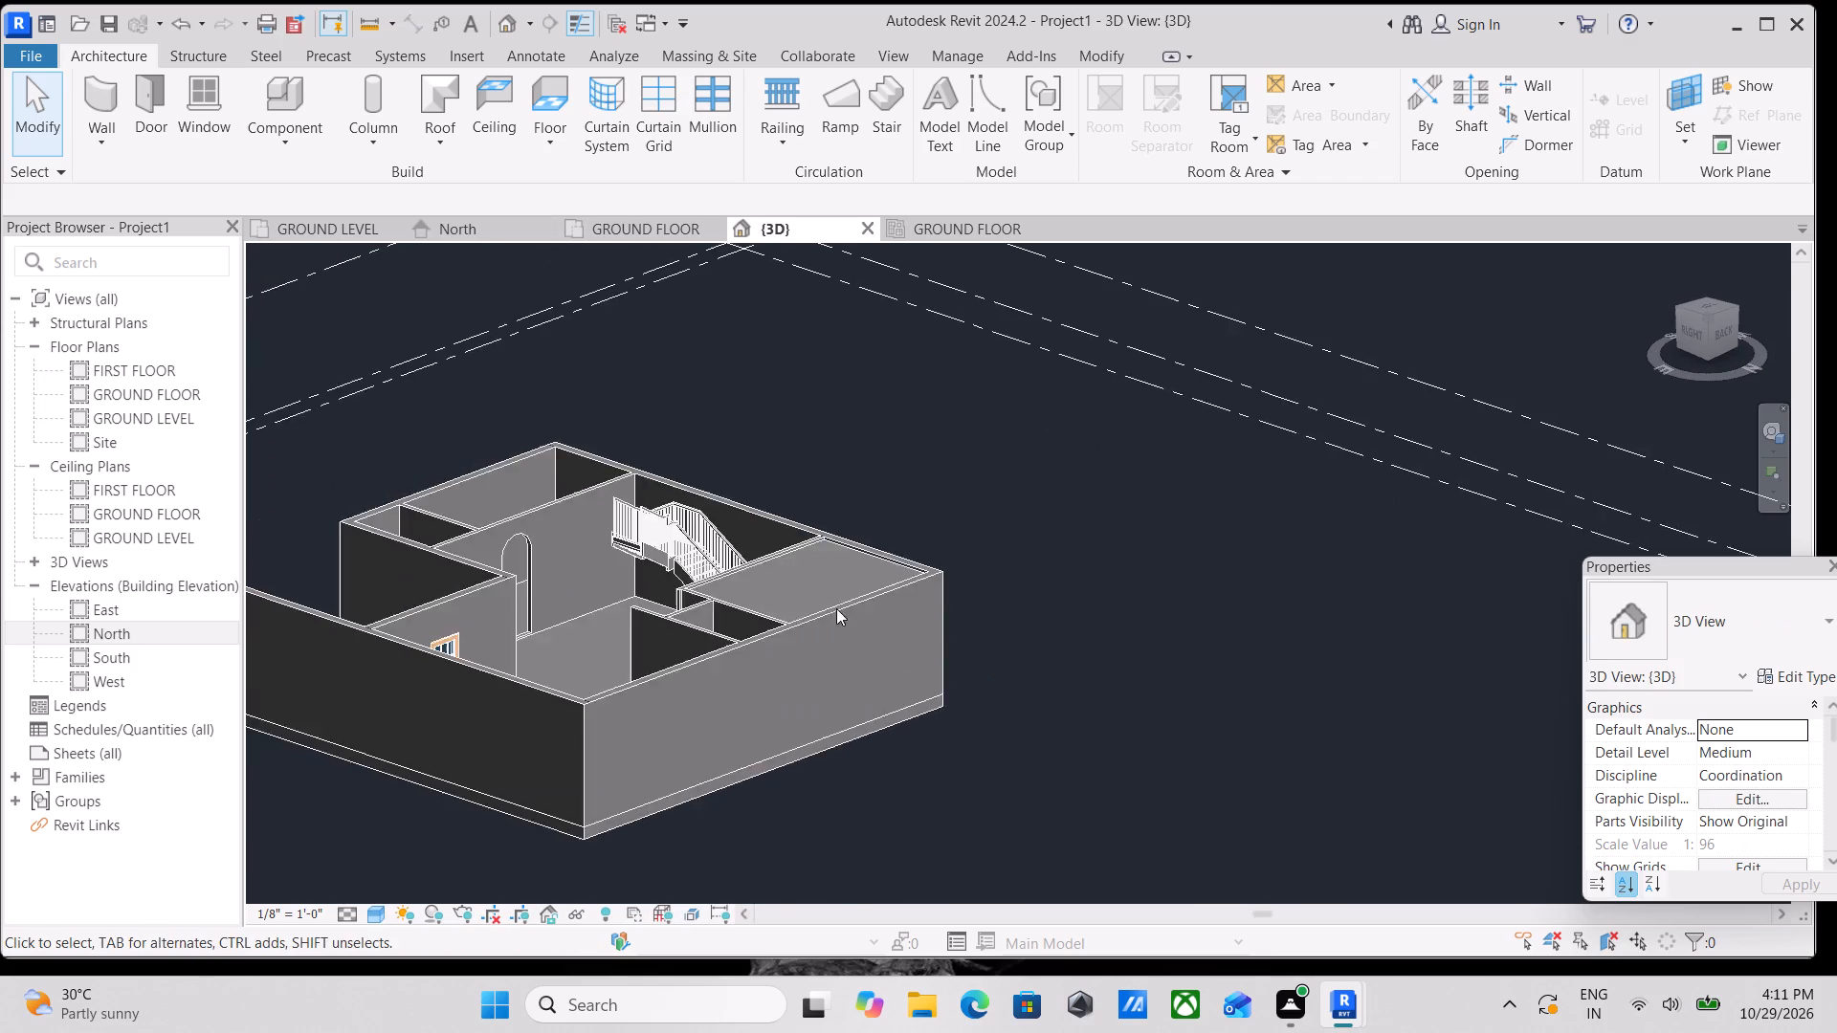
scroll(819, 567, "up", 12)
scroll(590, 443, "up", 3)
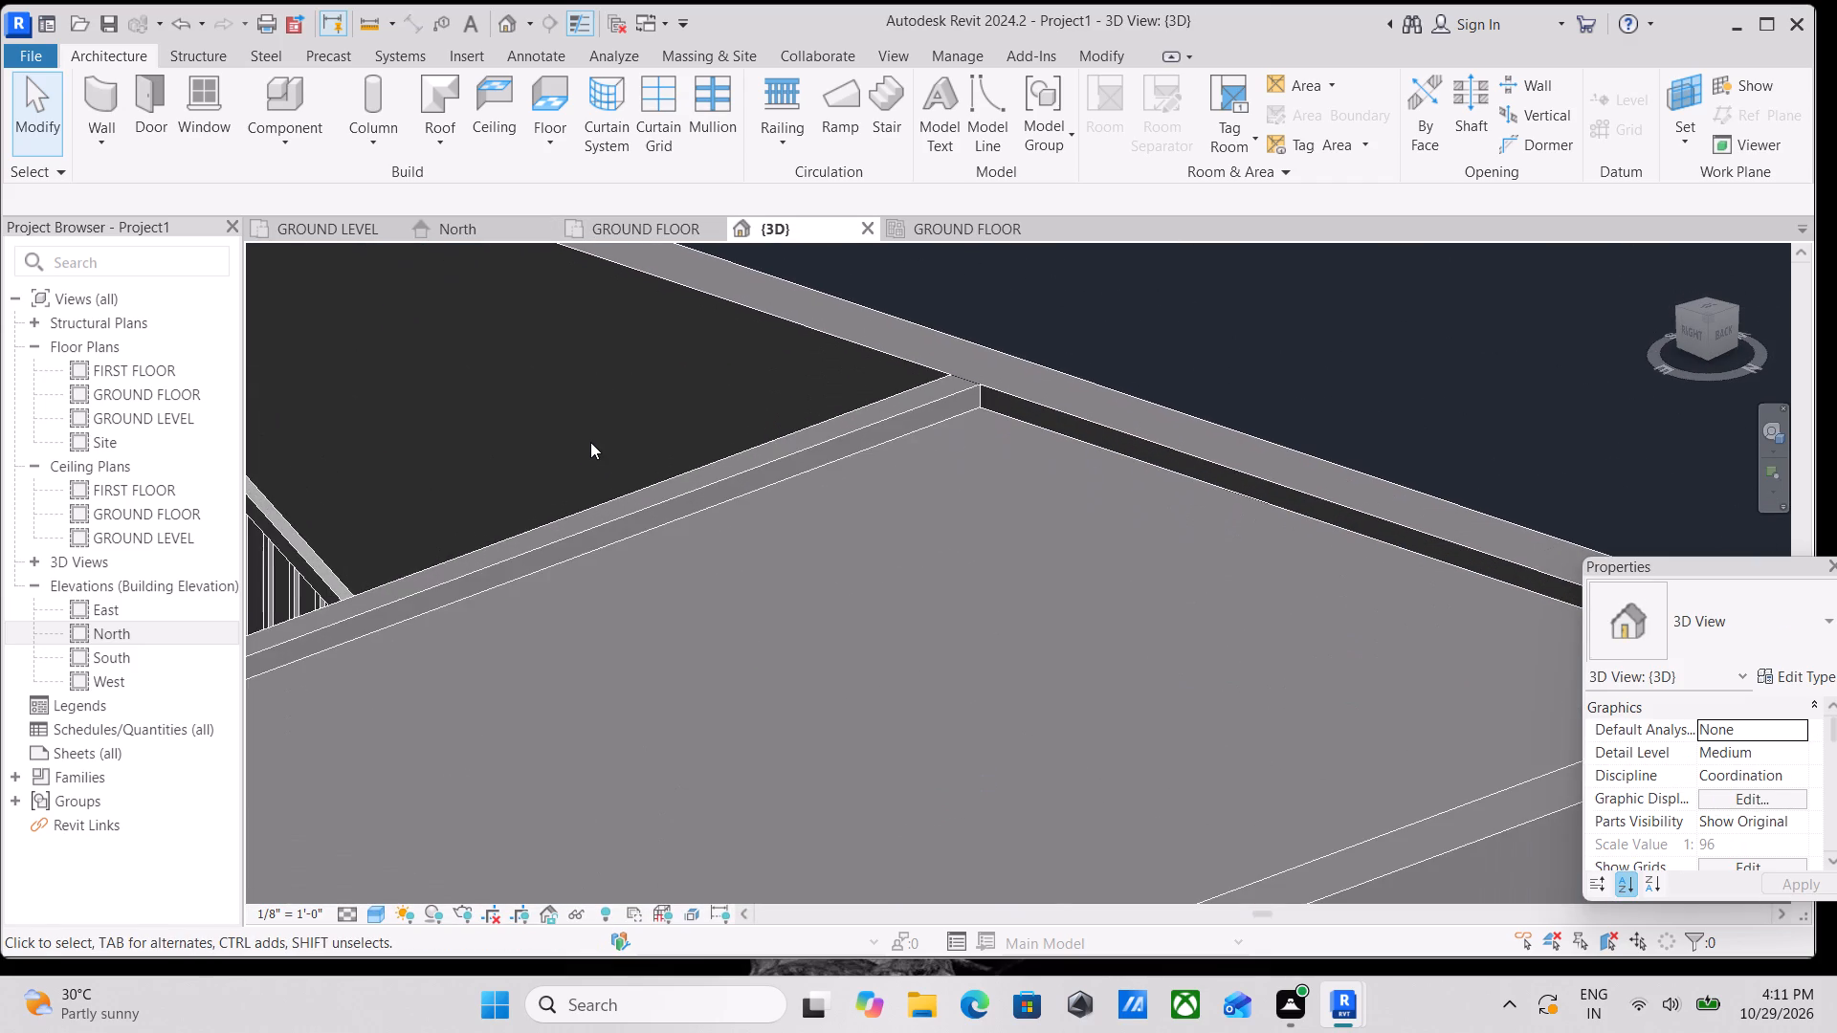
scroll(606, 443, "down", 2)
scroll(786, 565, "down", 7)
middle_click_drag(740, 667, 816, 617, "shift")
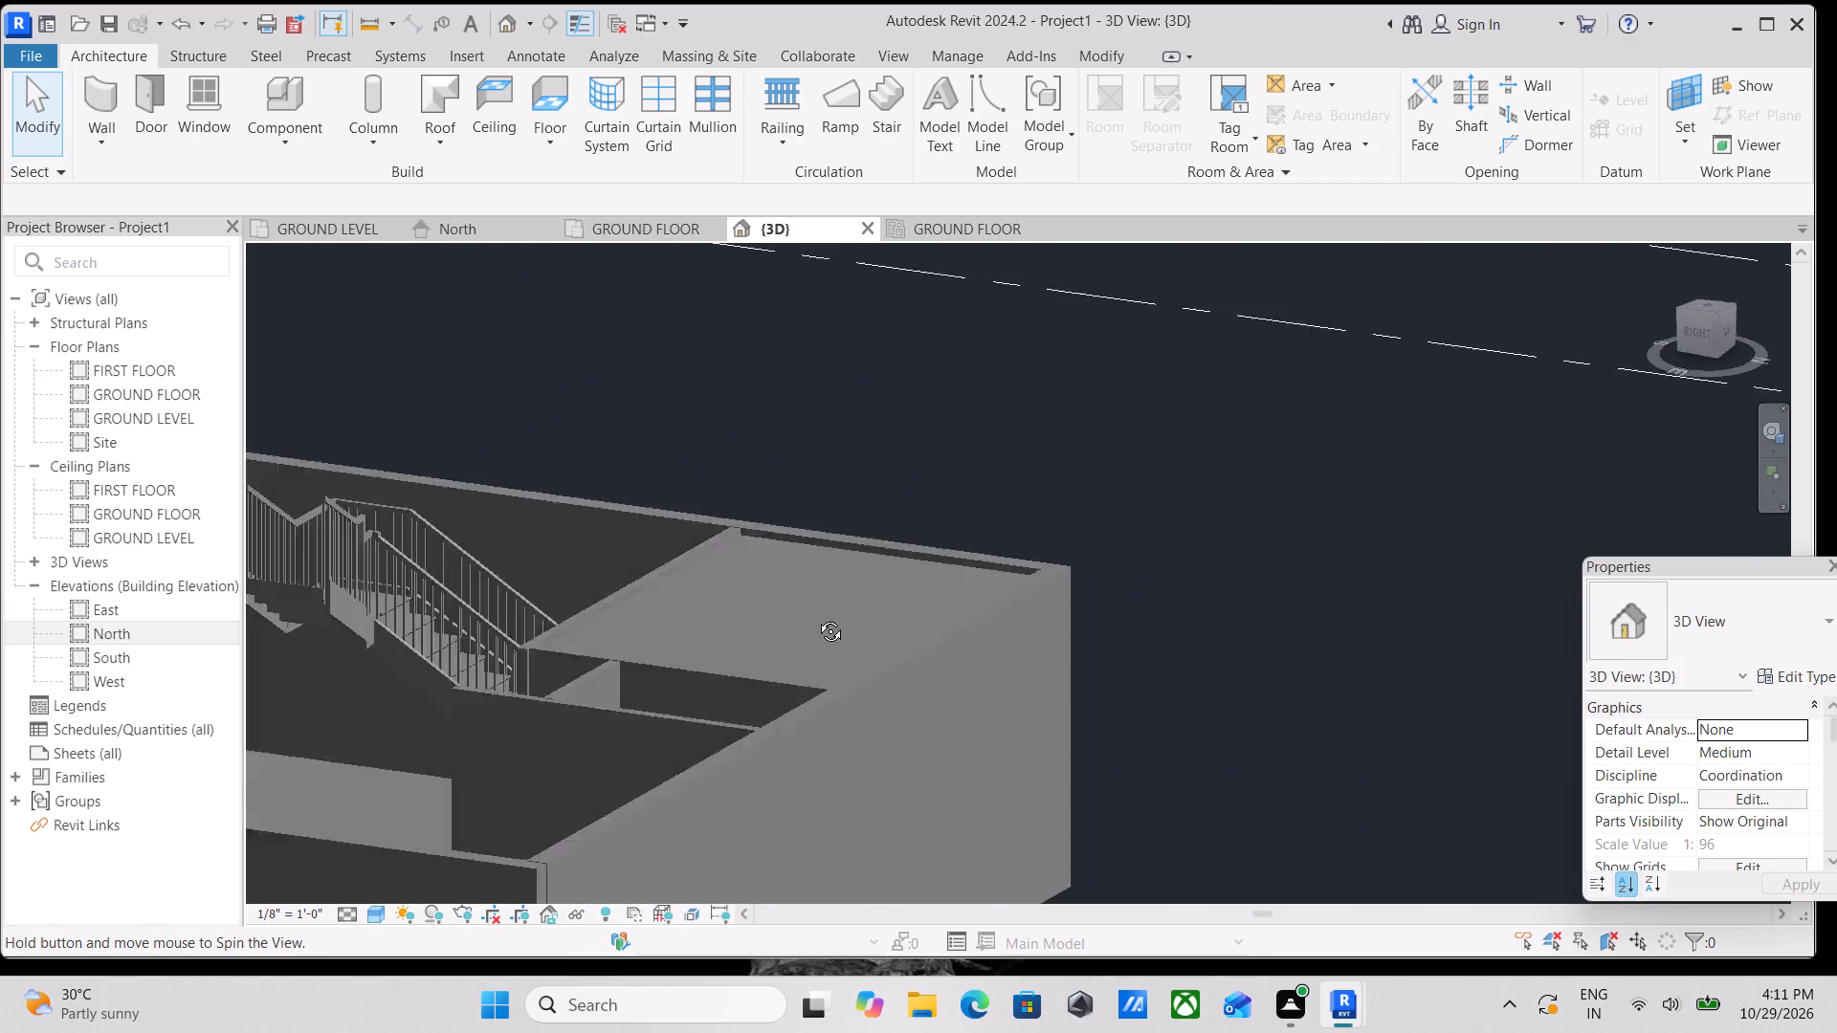
middle_click_drag(816, 617, 1051, 687, "shift")
middle_click_drag(761, 665, 831, 691, "shift")
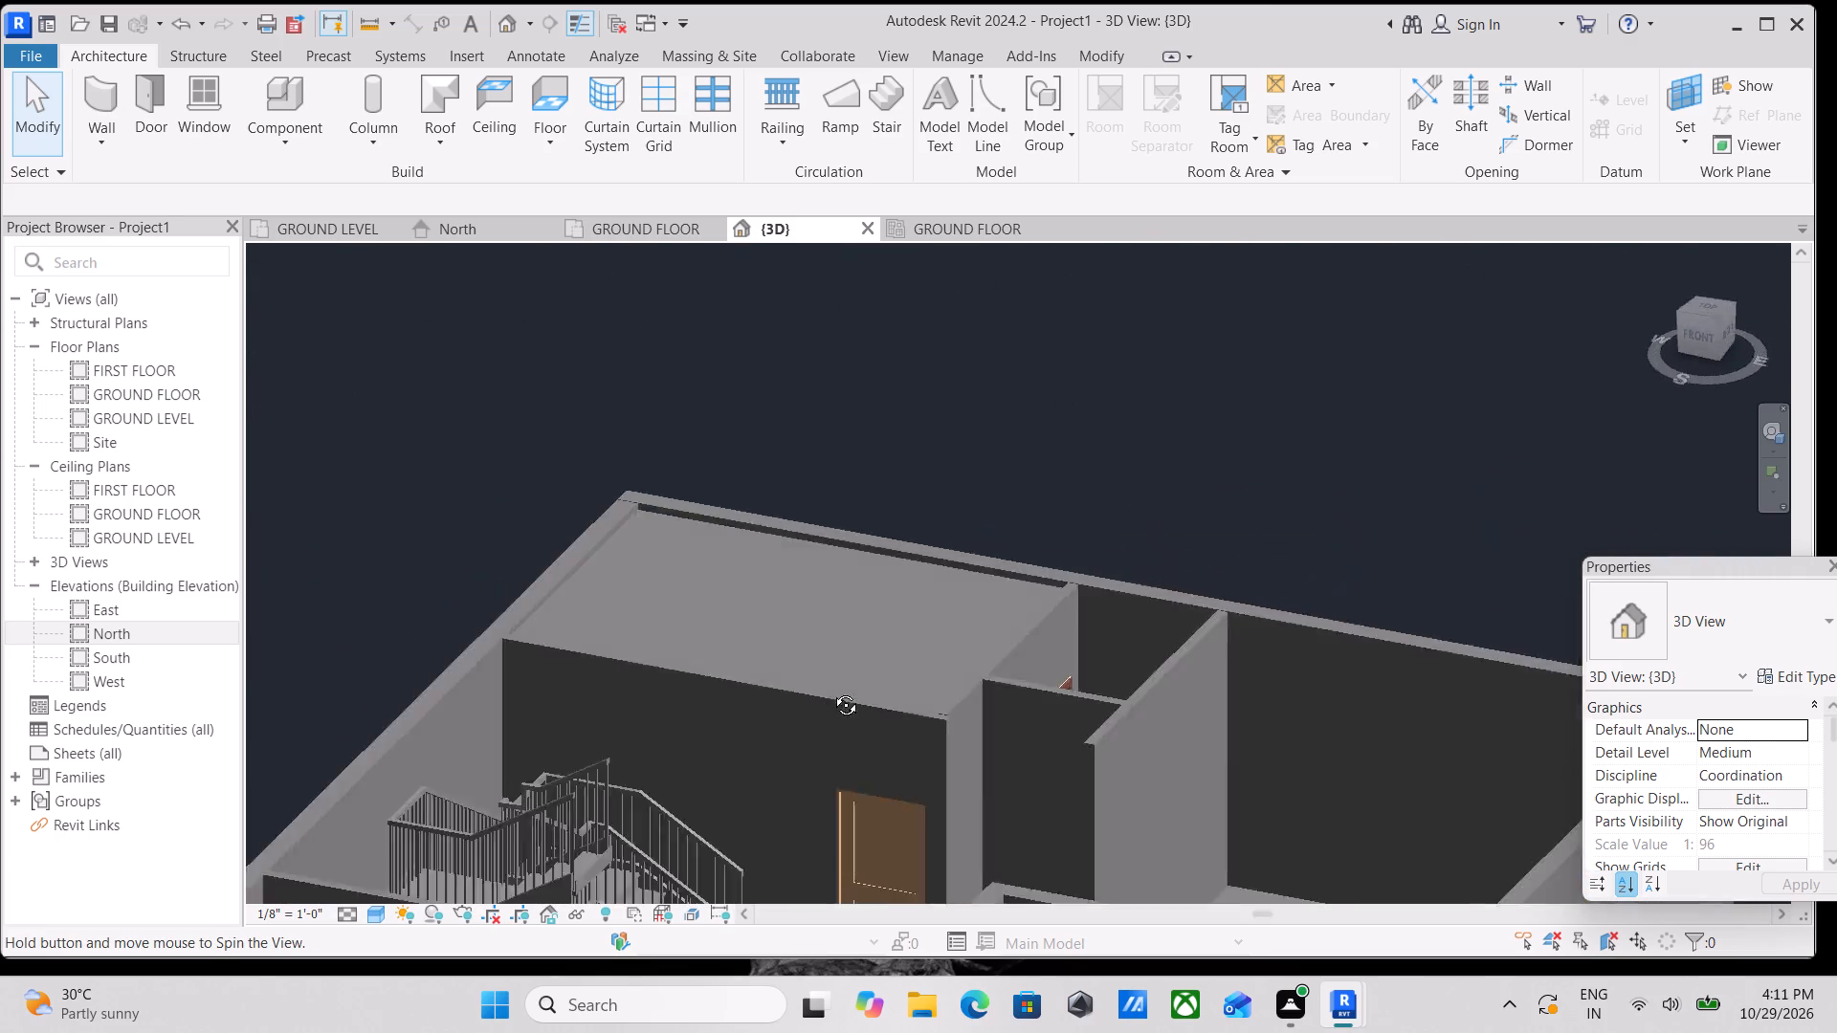
middle_click_drag(831, 691, 1005, 934, "shift")
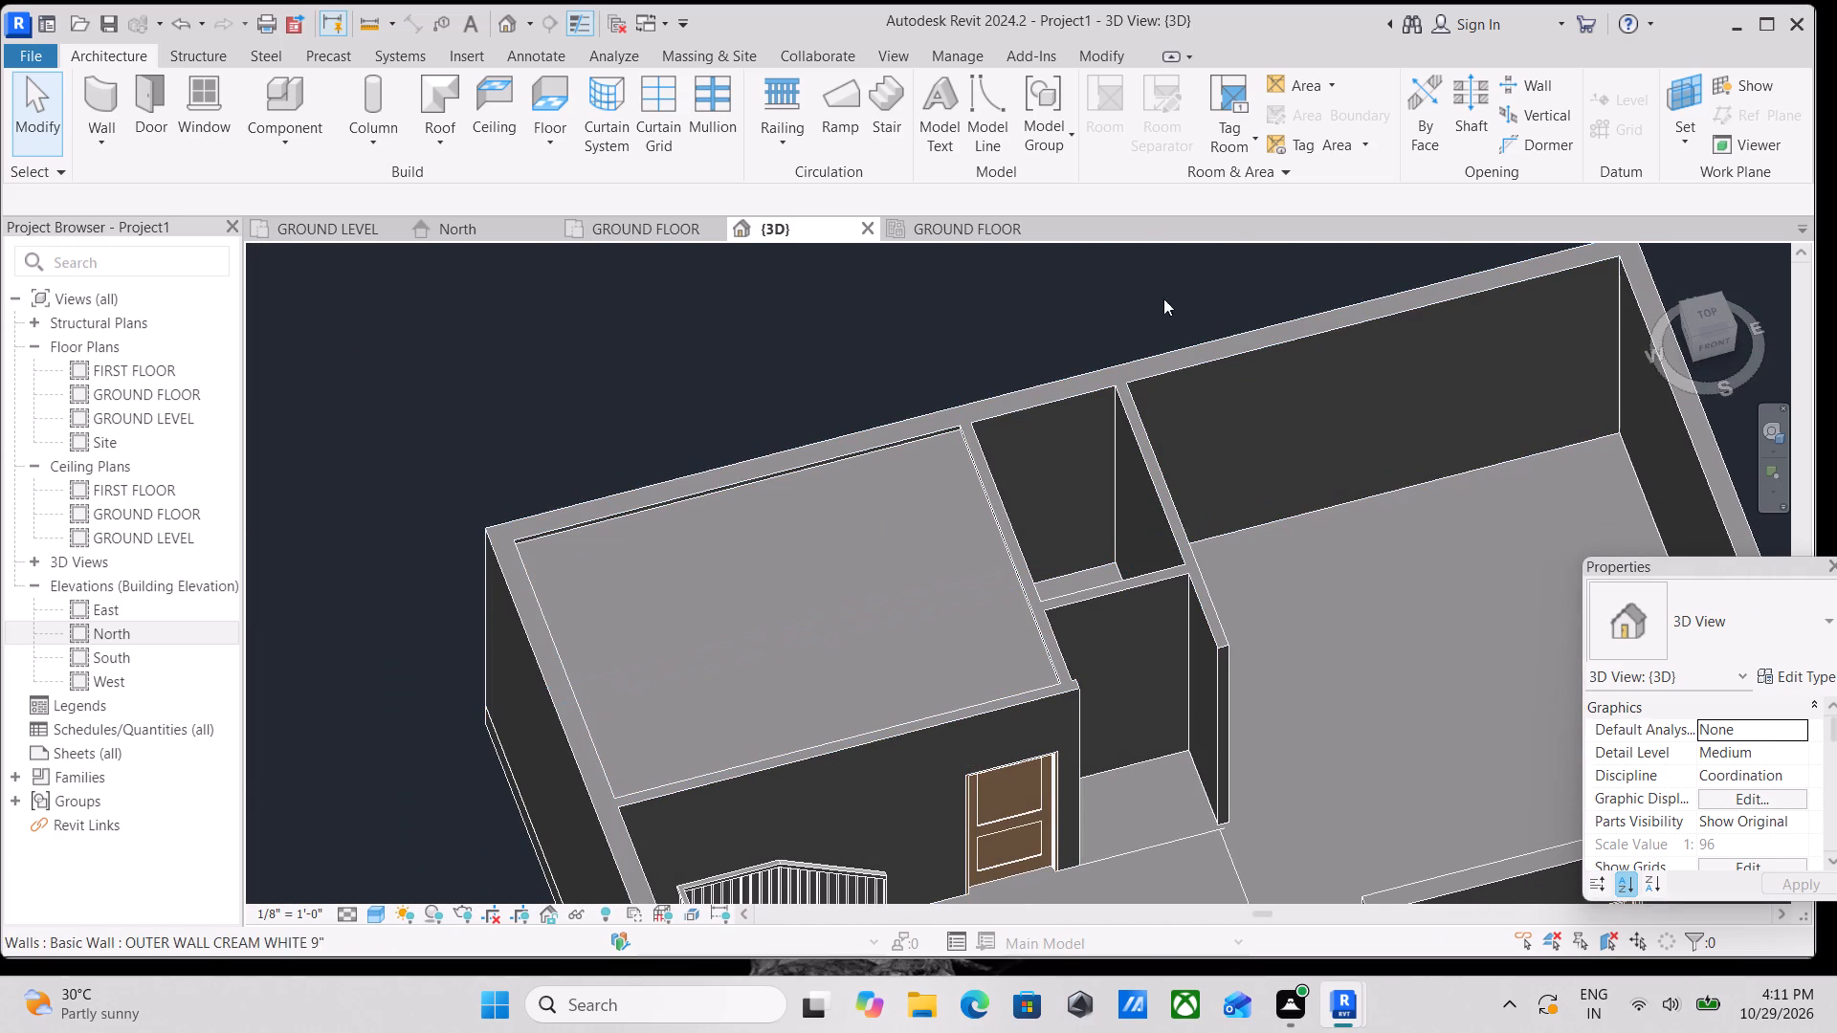
Place a camera in the GROUND FLOOR plan at the bedroom corner beside the inner door, aimed diagonally across the room.
left_click(653, 229)
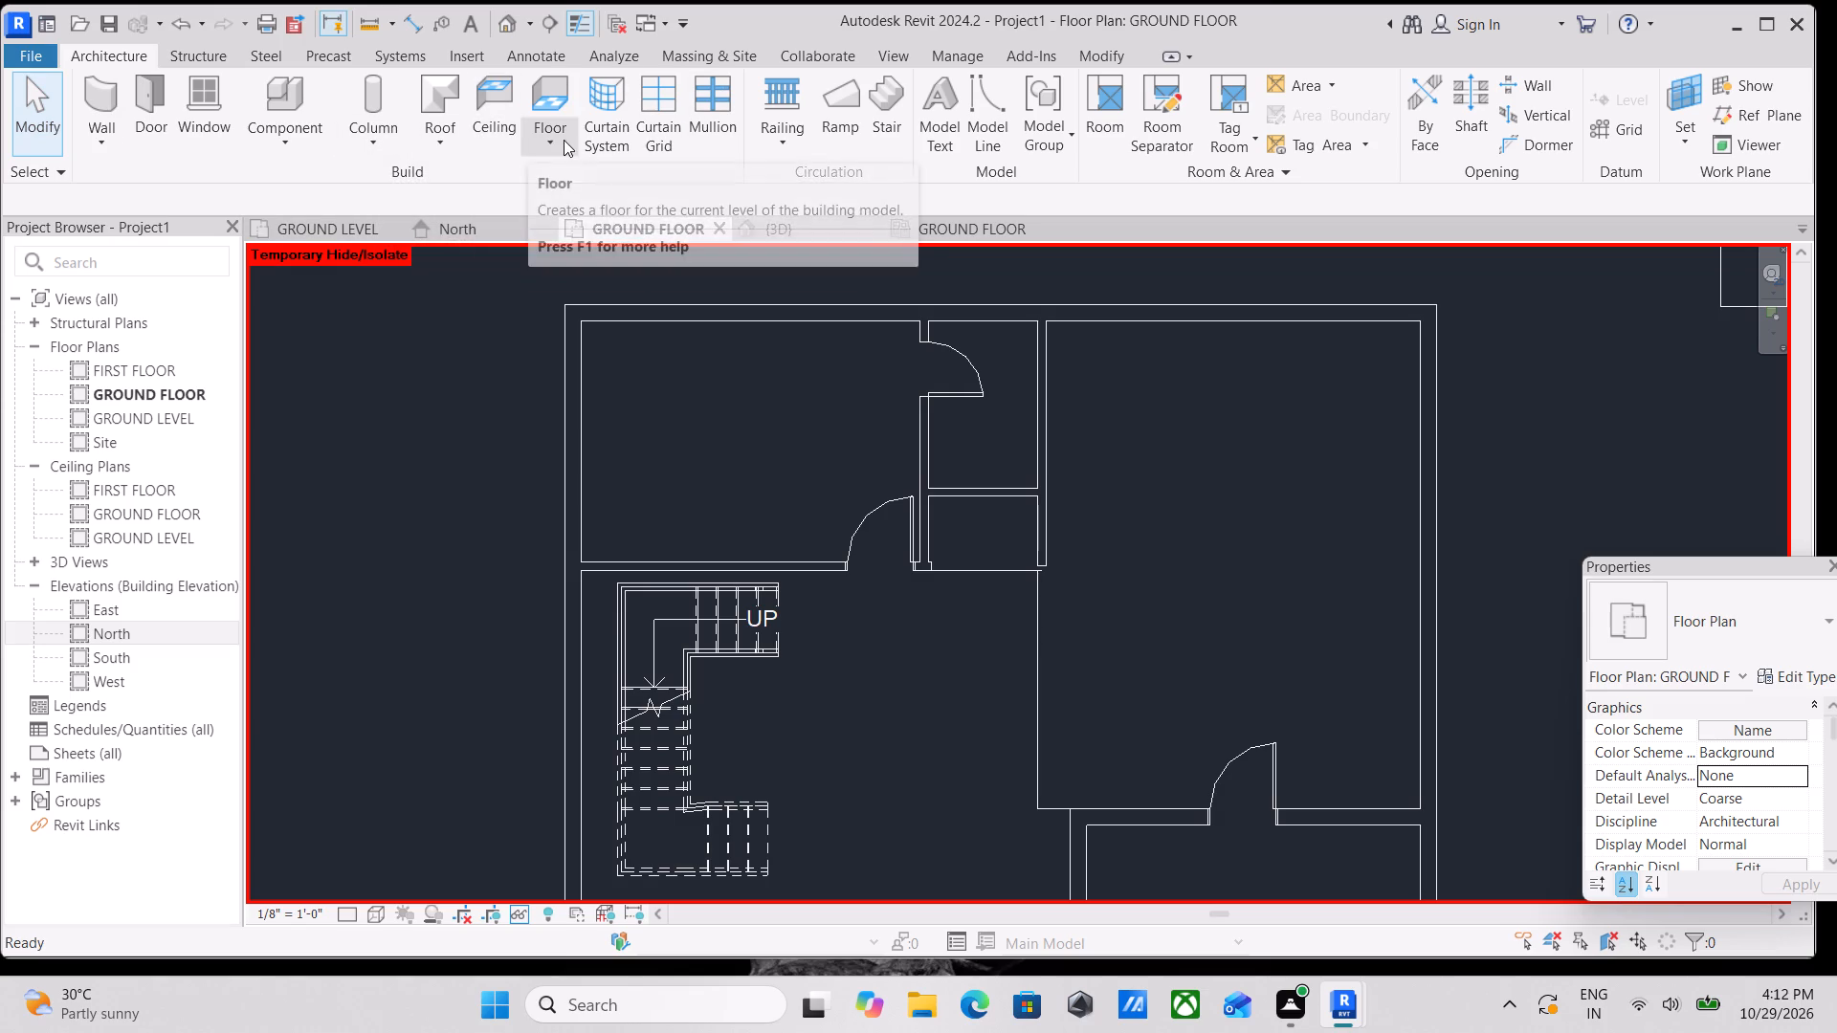
left_click(529, 23)
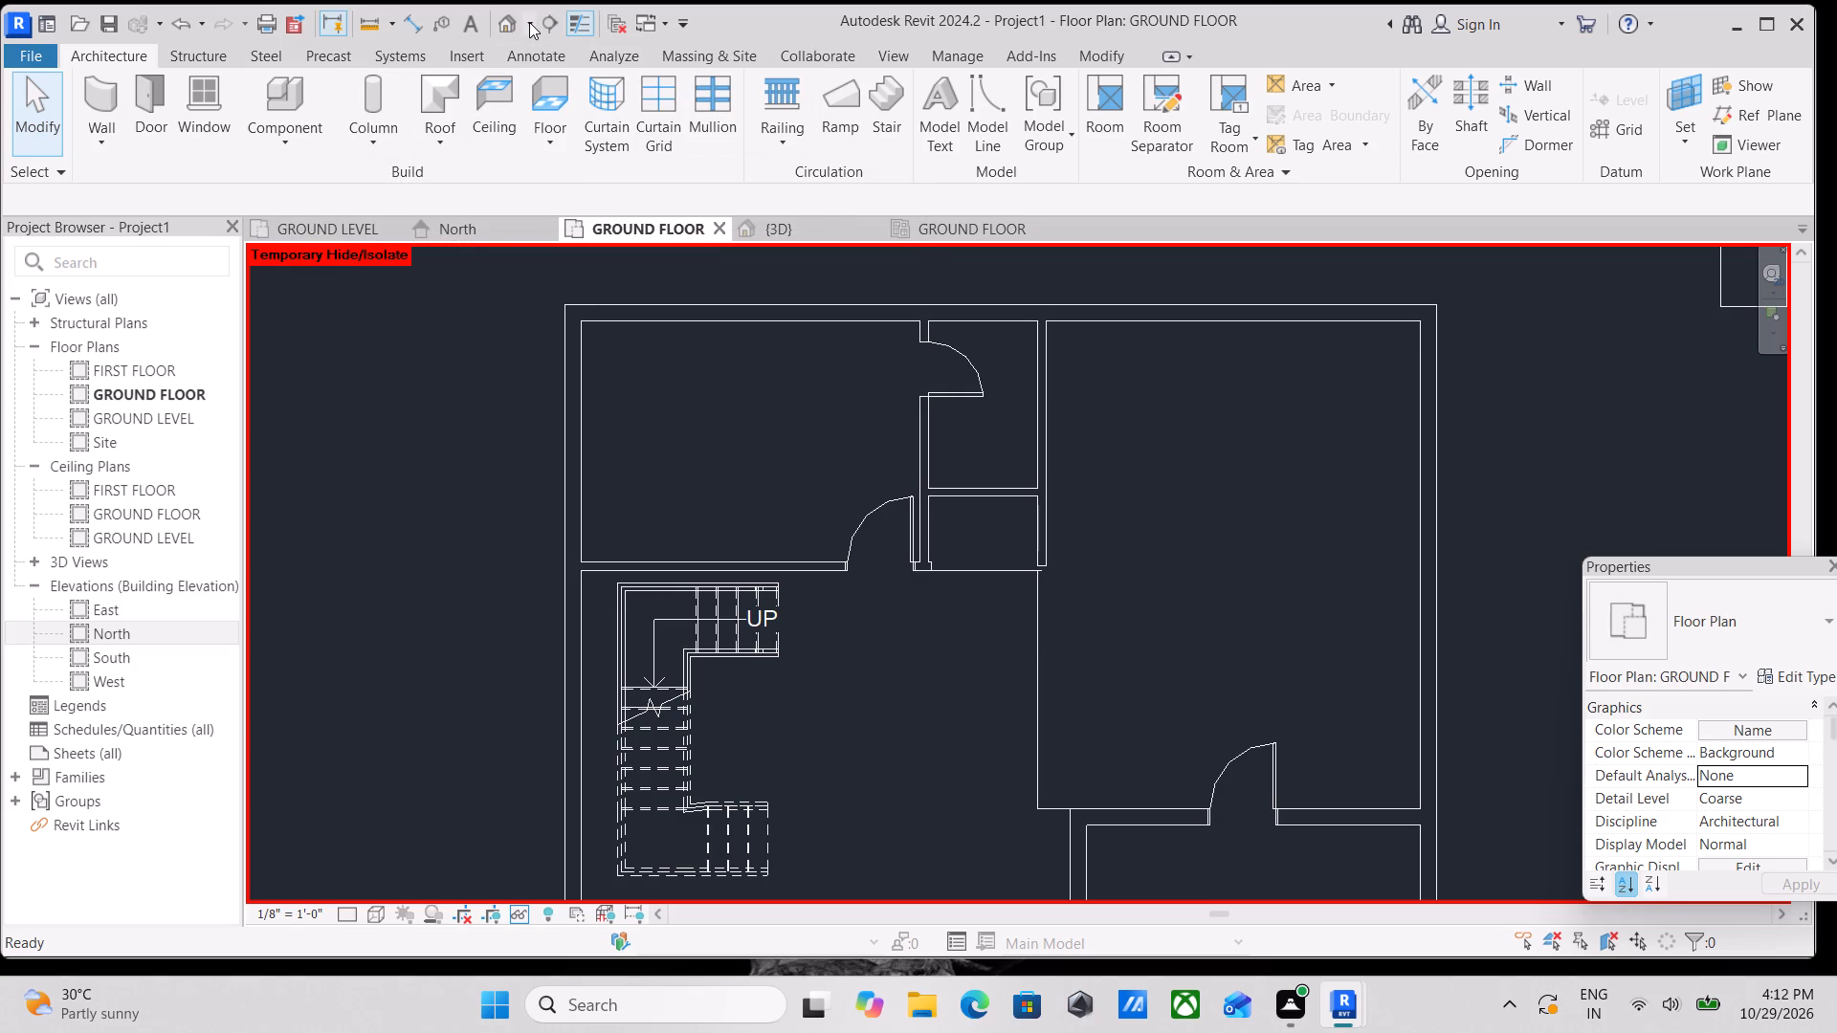
left_click(530, 79)
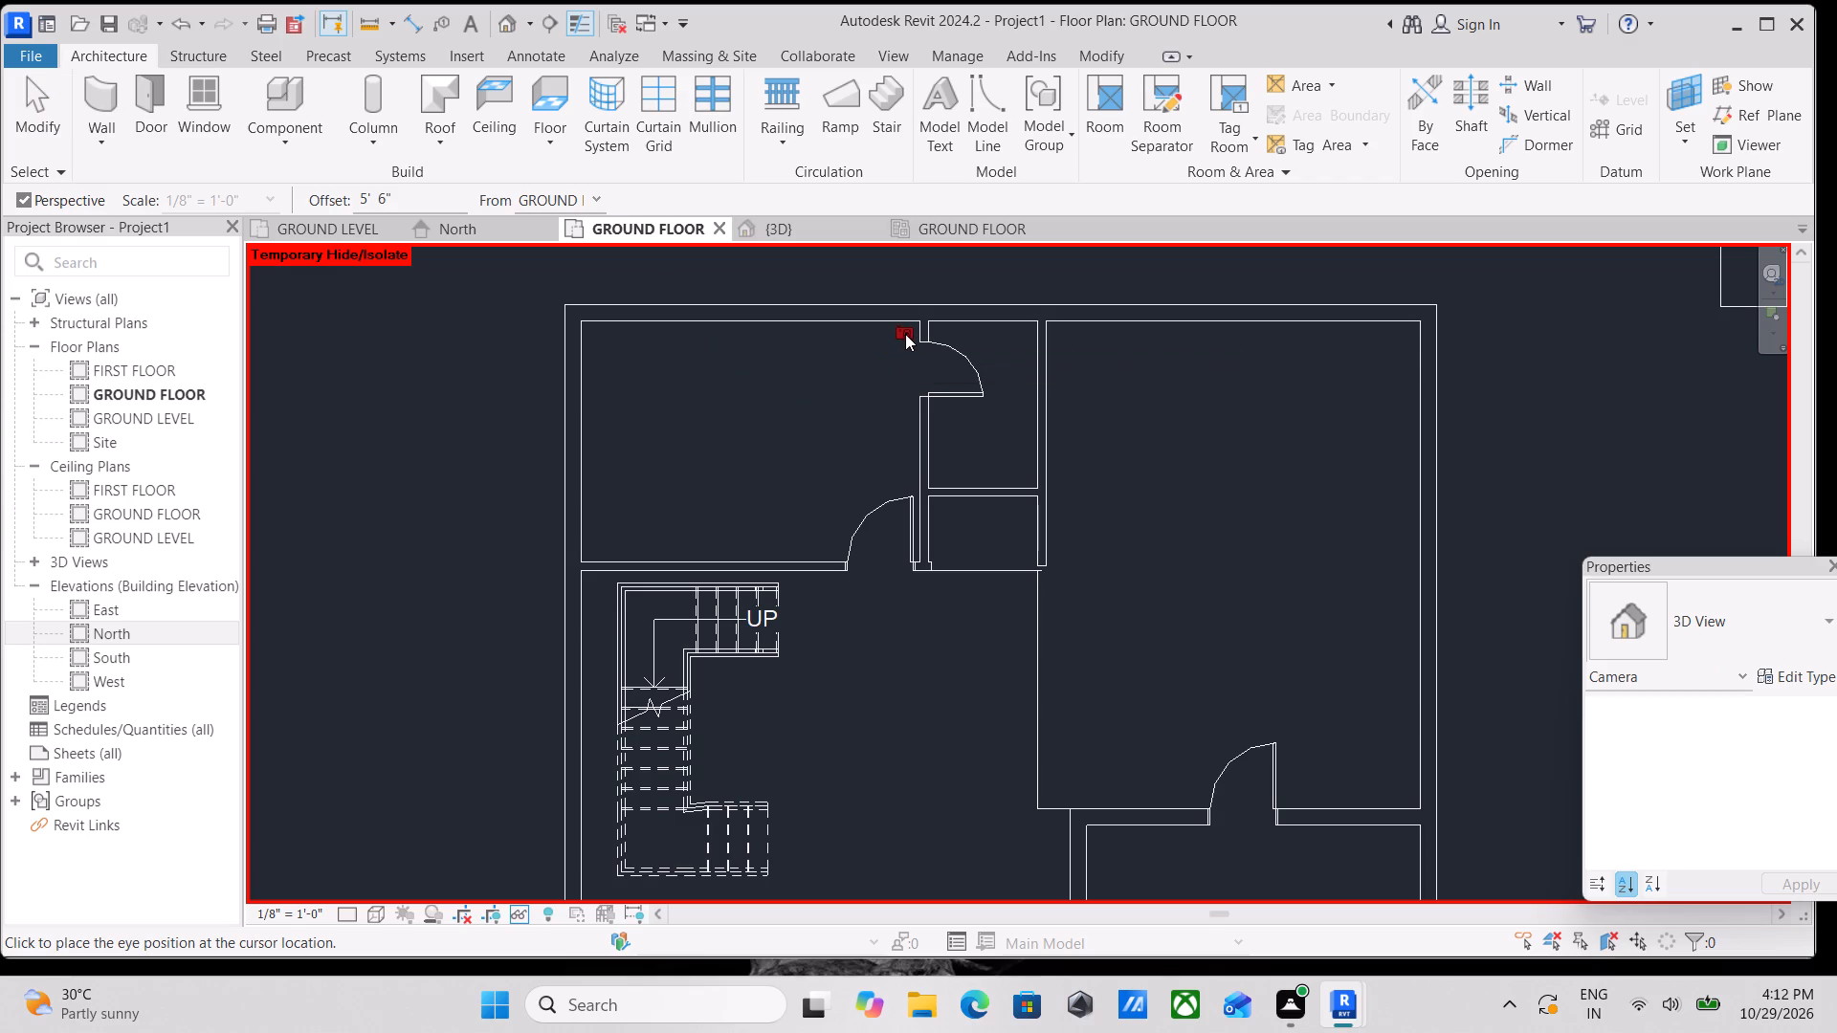
left_click(905, 333)
left_click(406, 572)
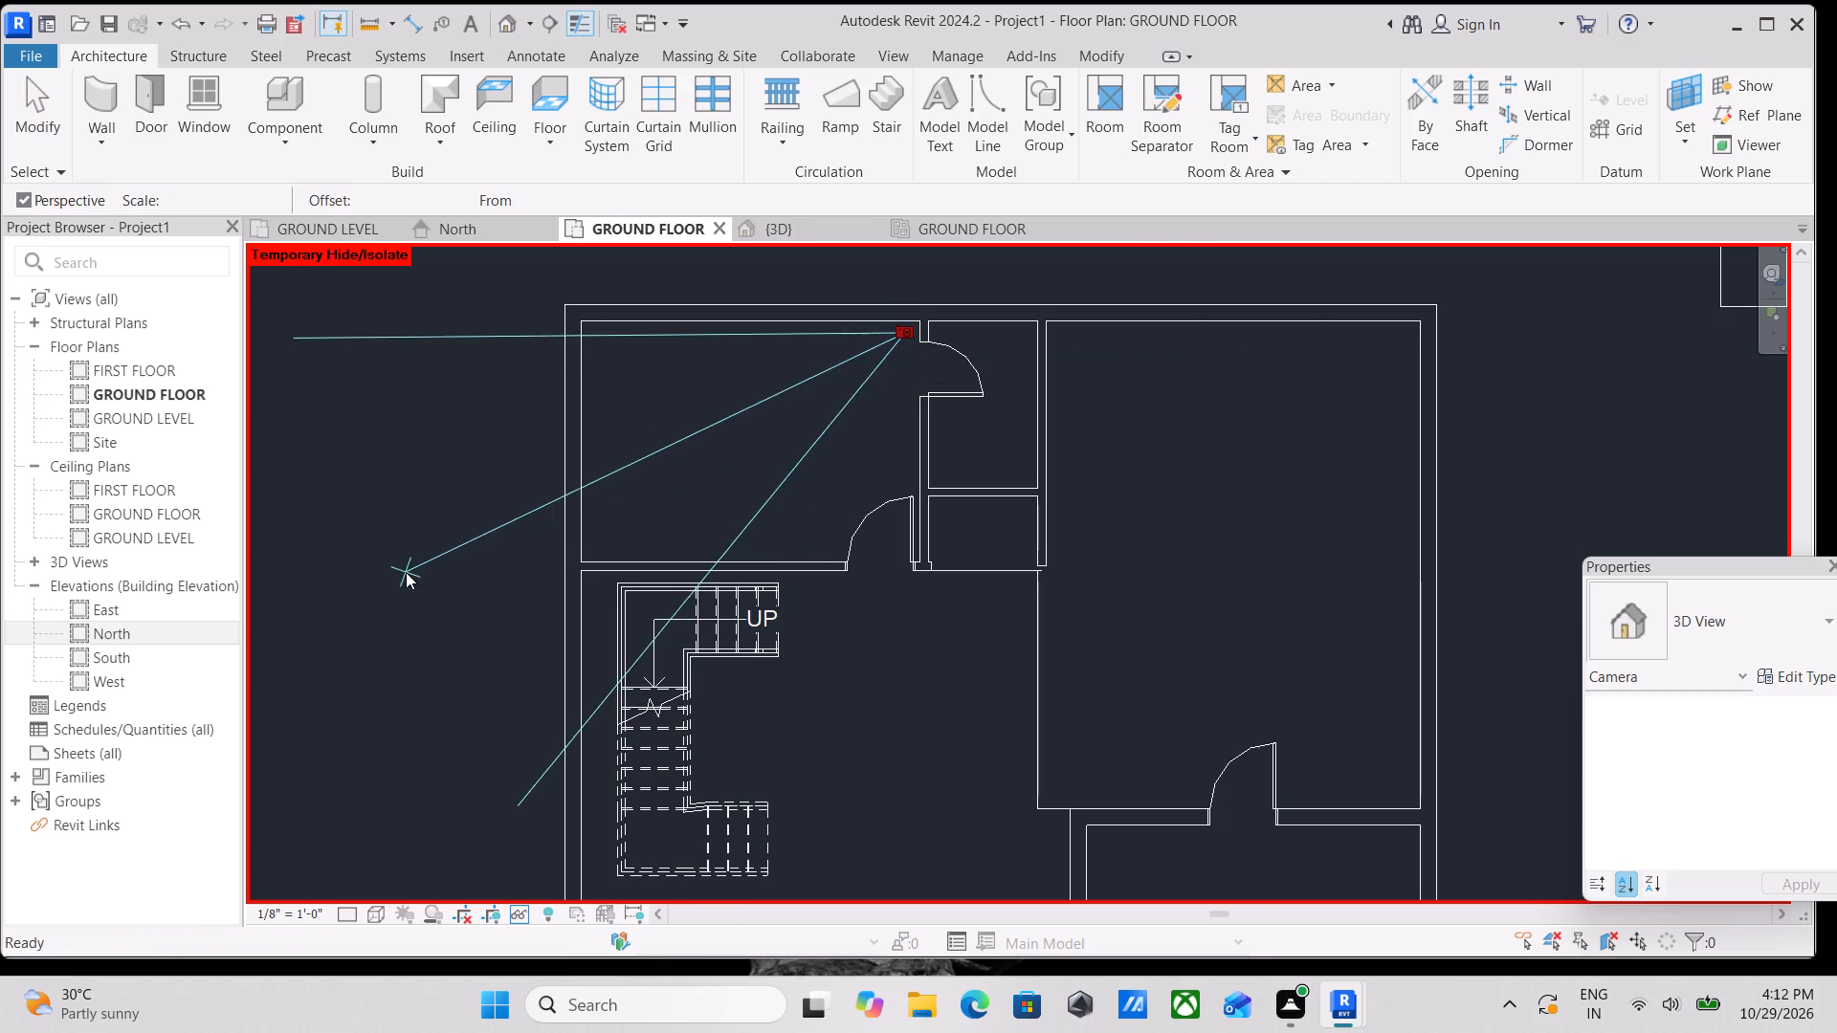
Enlarge the camera view's crop region on all four sides to show more of the bedroom's ceiling, walls and floor.
scroll(657, 550, "down", 2)
middle_click_drag(657, 550, 715, 452)
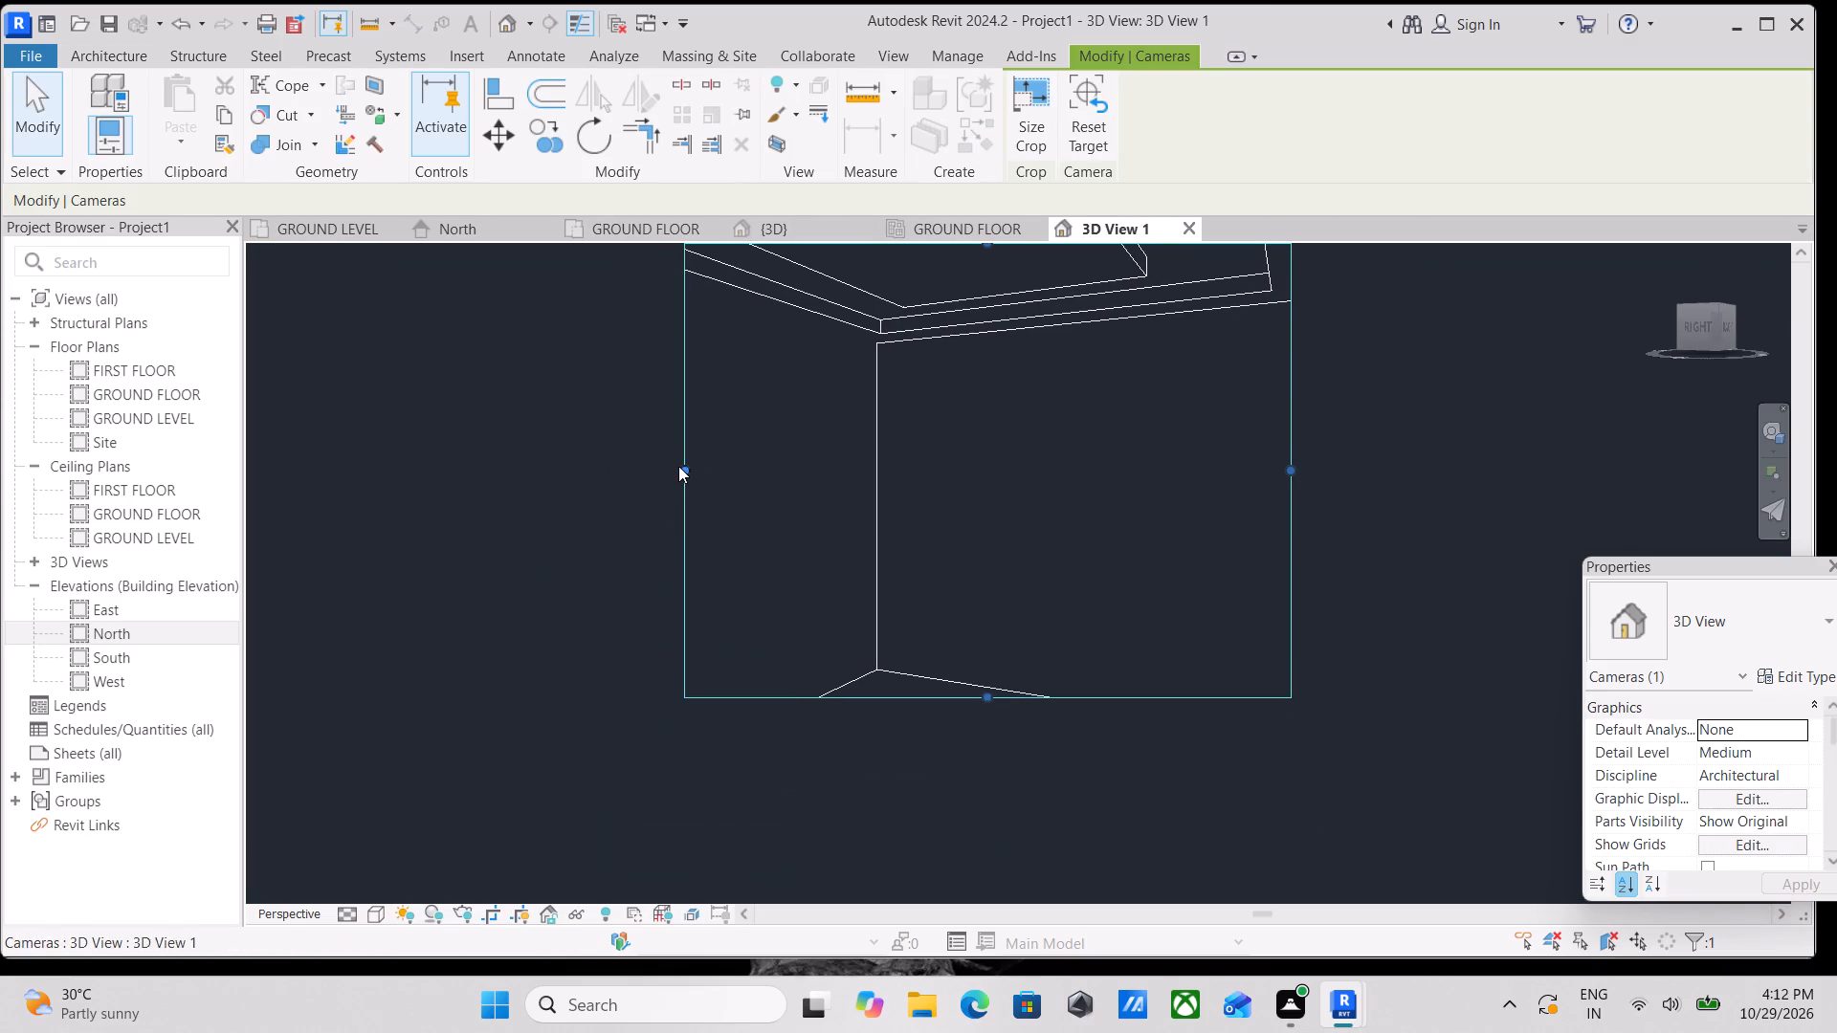
left_click_drag(678, 466, 375, 487)
scroll(600, 495, "down", 1)
middle_click_drag(600, 495, 601, 566)
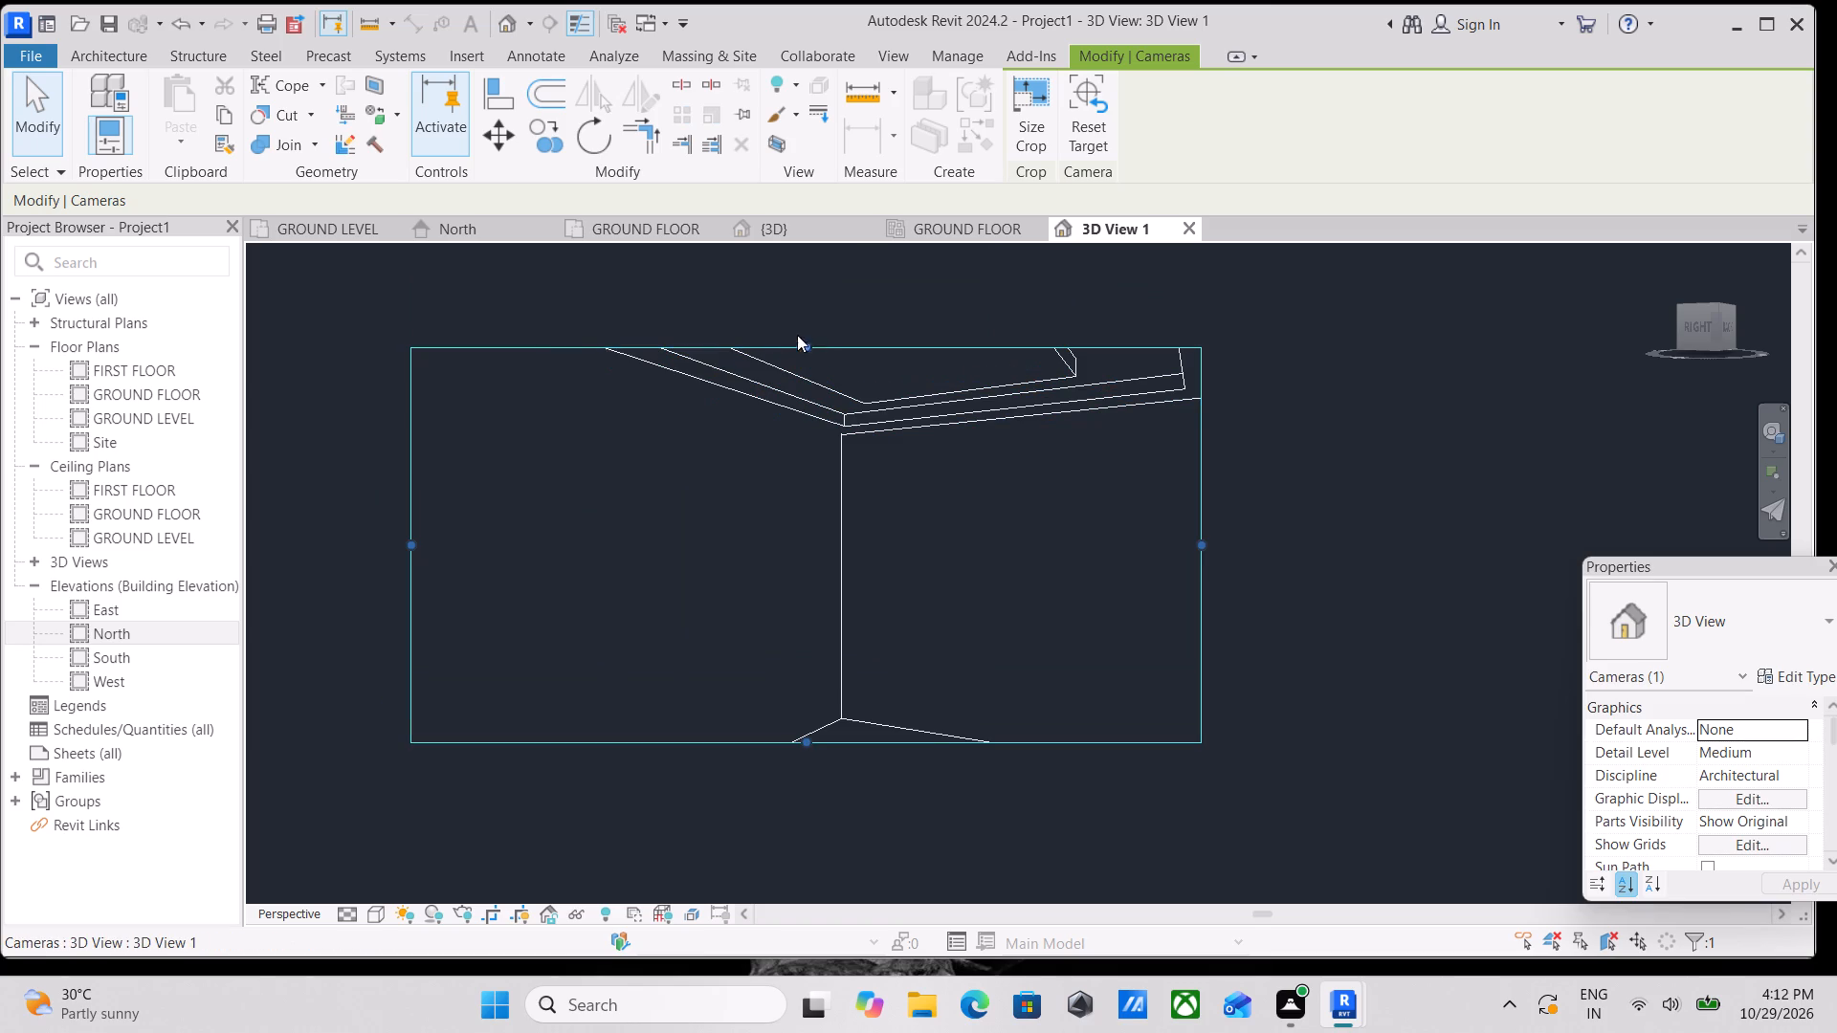
left_click_drag(804, 345, 800, 256)
scroll(786, 408, "down", 1)
middle_click_drag(786, 409, 795, 446)
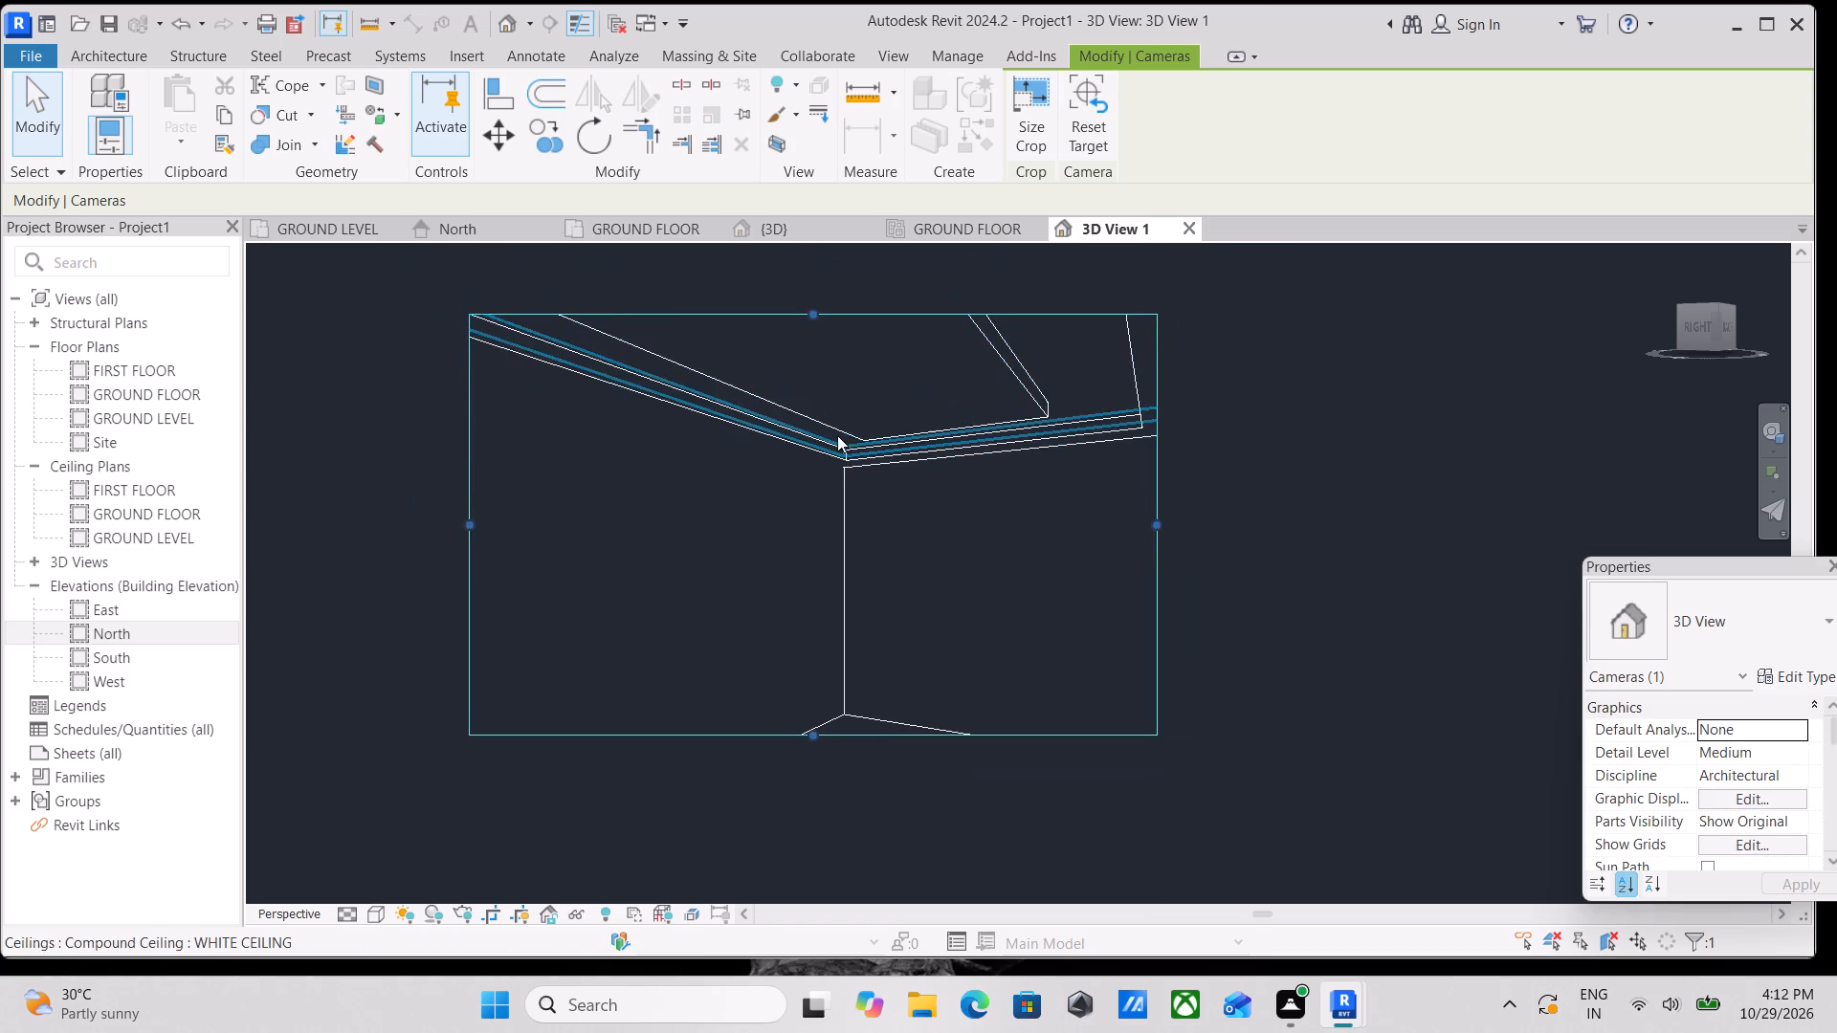
left_click_drag(813, 736, 827, 834)
left_click_drag(1168, 570, 1221, 573)
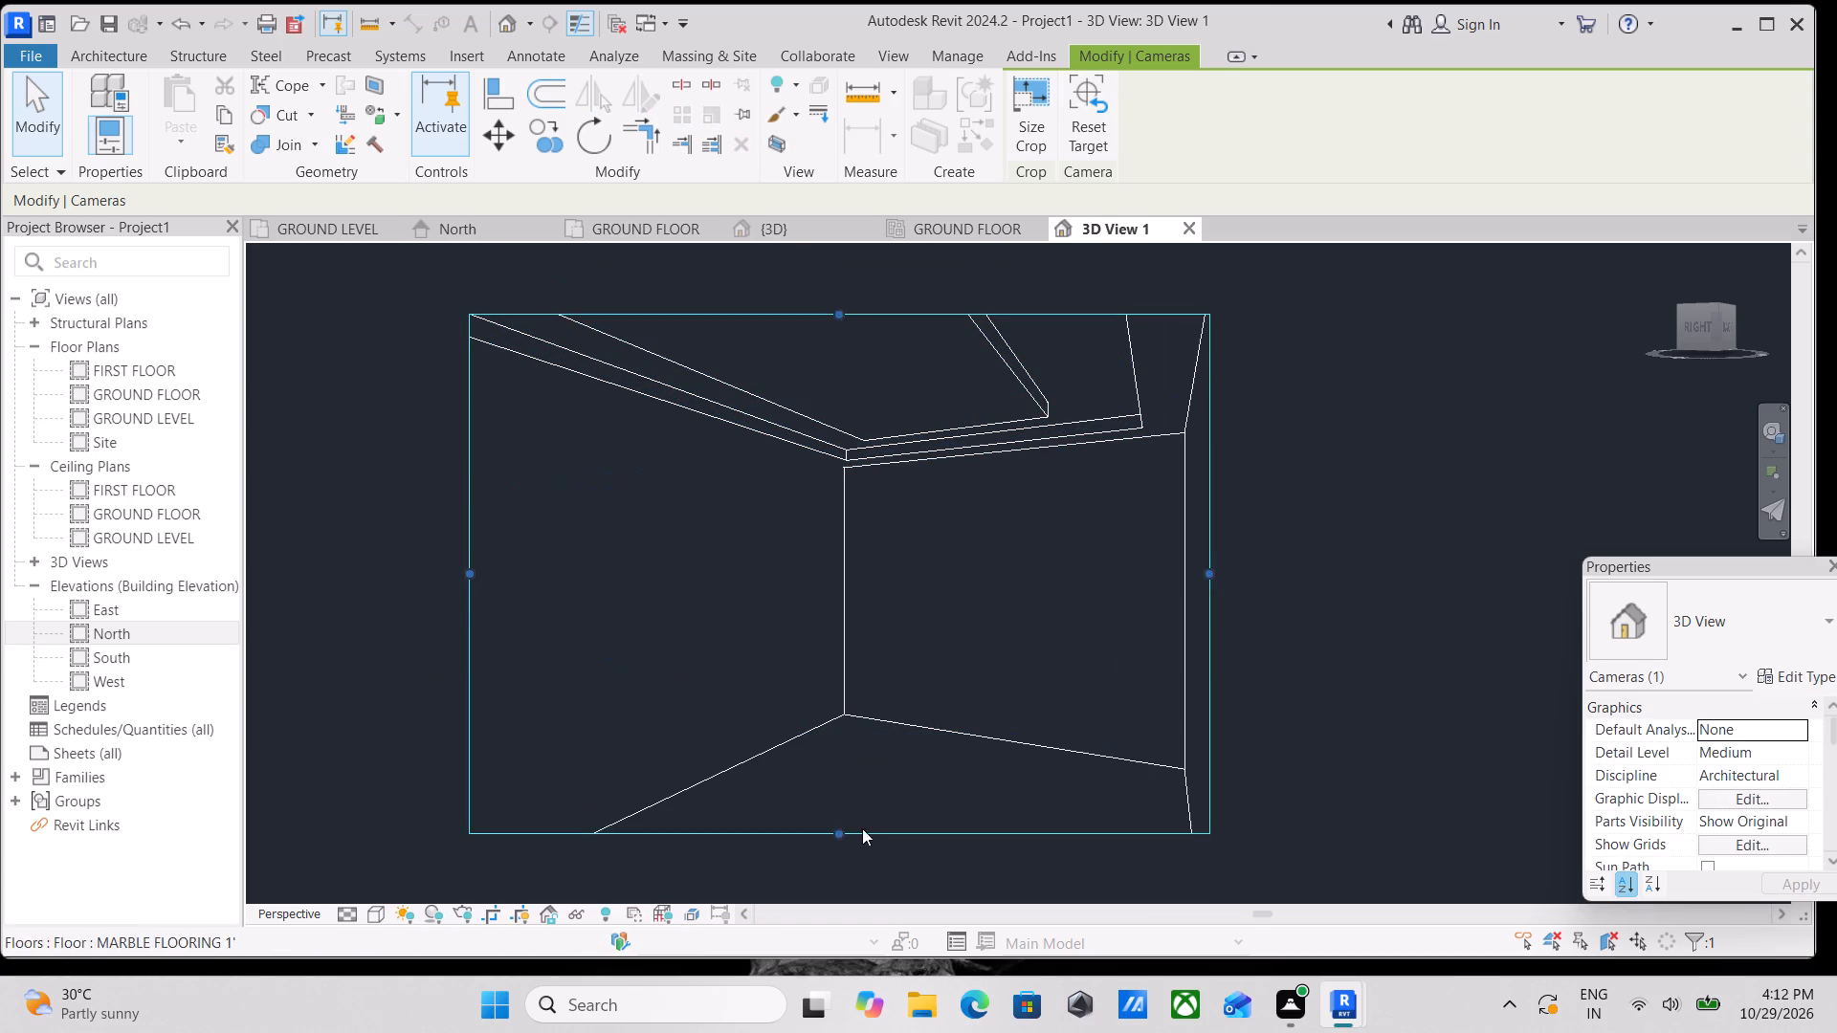
Set the bedroom camera view's visual style to Realistic.
left_click(365, 915)
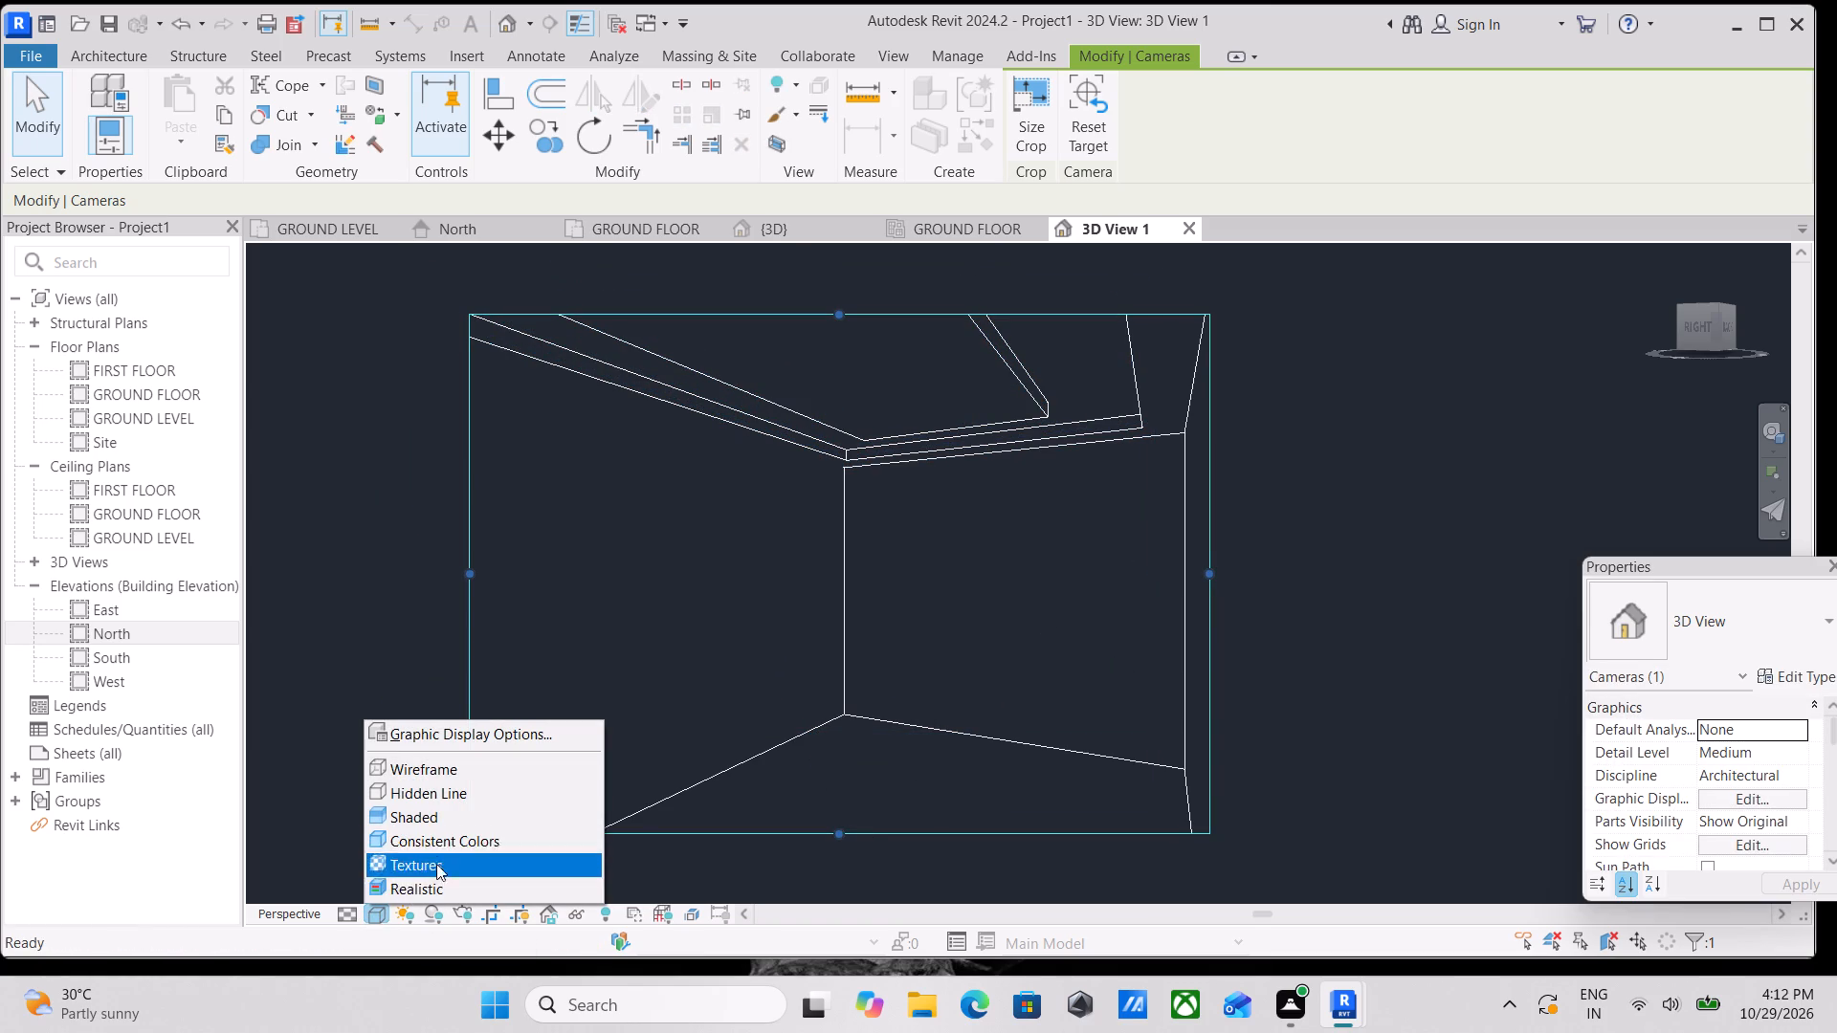
left_click(436, 880)
Examine the bedroom's layered ceiling, walls and floor finish in the camera view.
scroll(864, 555, "down", 2)
scroll(864, 555, "up", 2)
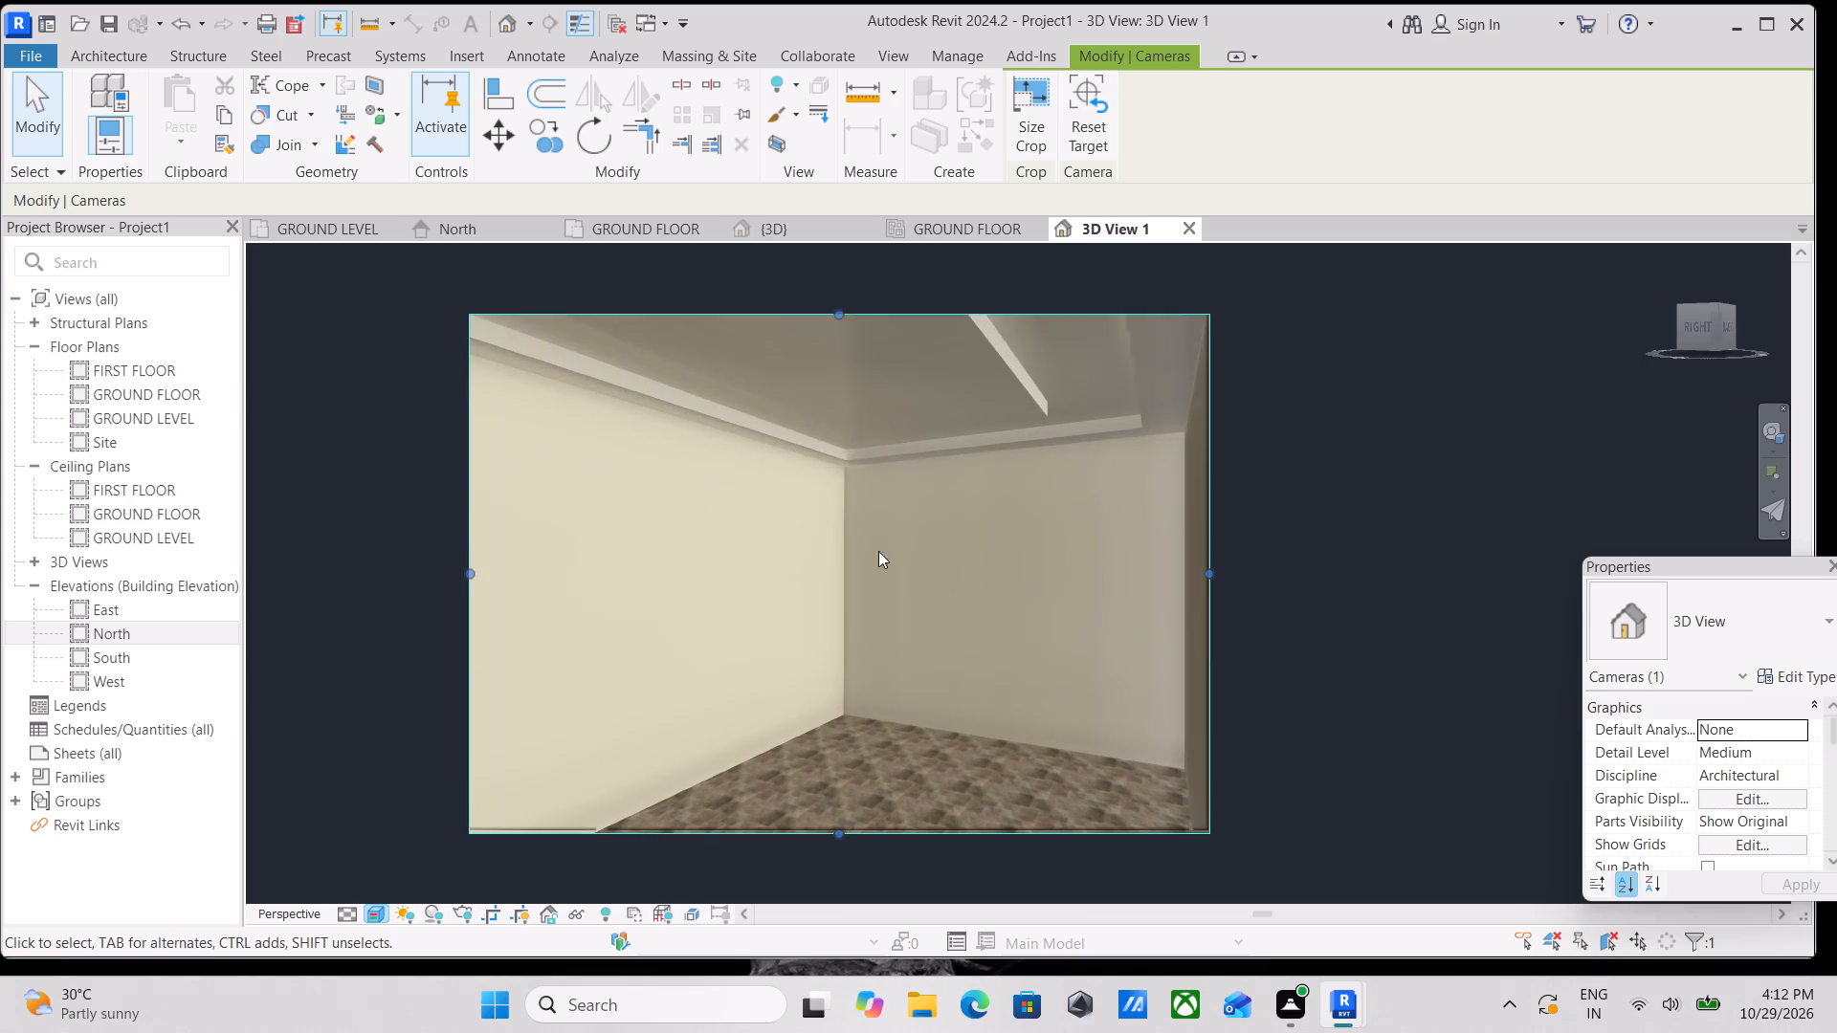
middle_click_drag(929, 549, 940, 627)
scroll(1054, 627, "up", 3)
middle_click_drag(950, 649, 954, 538)
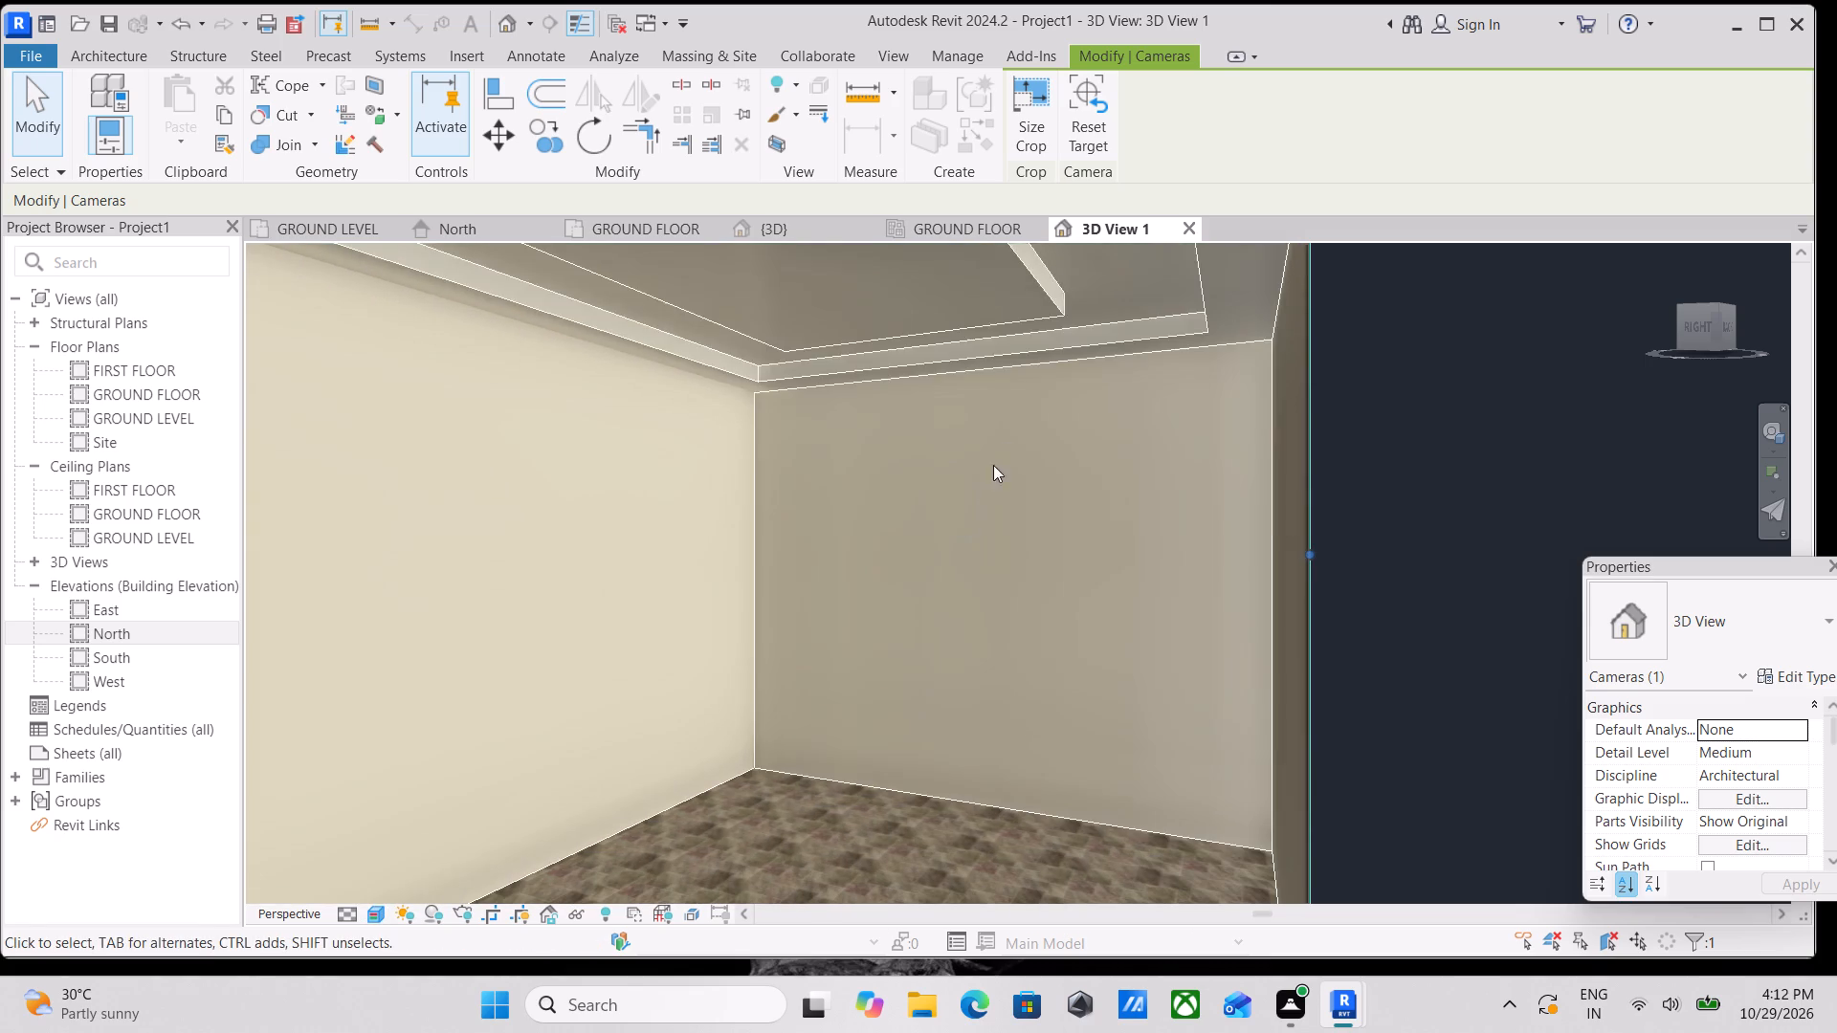
middle_click_drag(1051, 317, 1016, 479)
scroll(948, 604, "down", 1)
middle_click_drag(948, 604, 1089, 314)
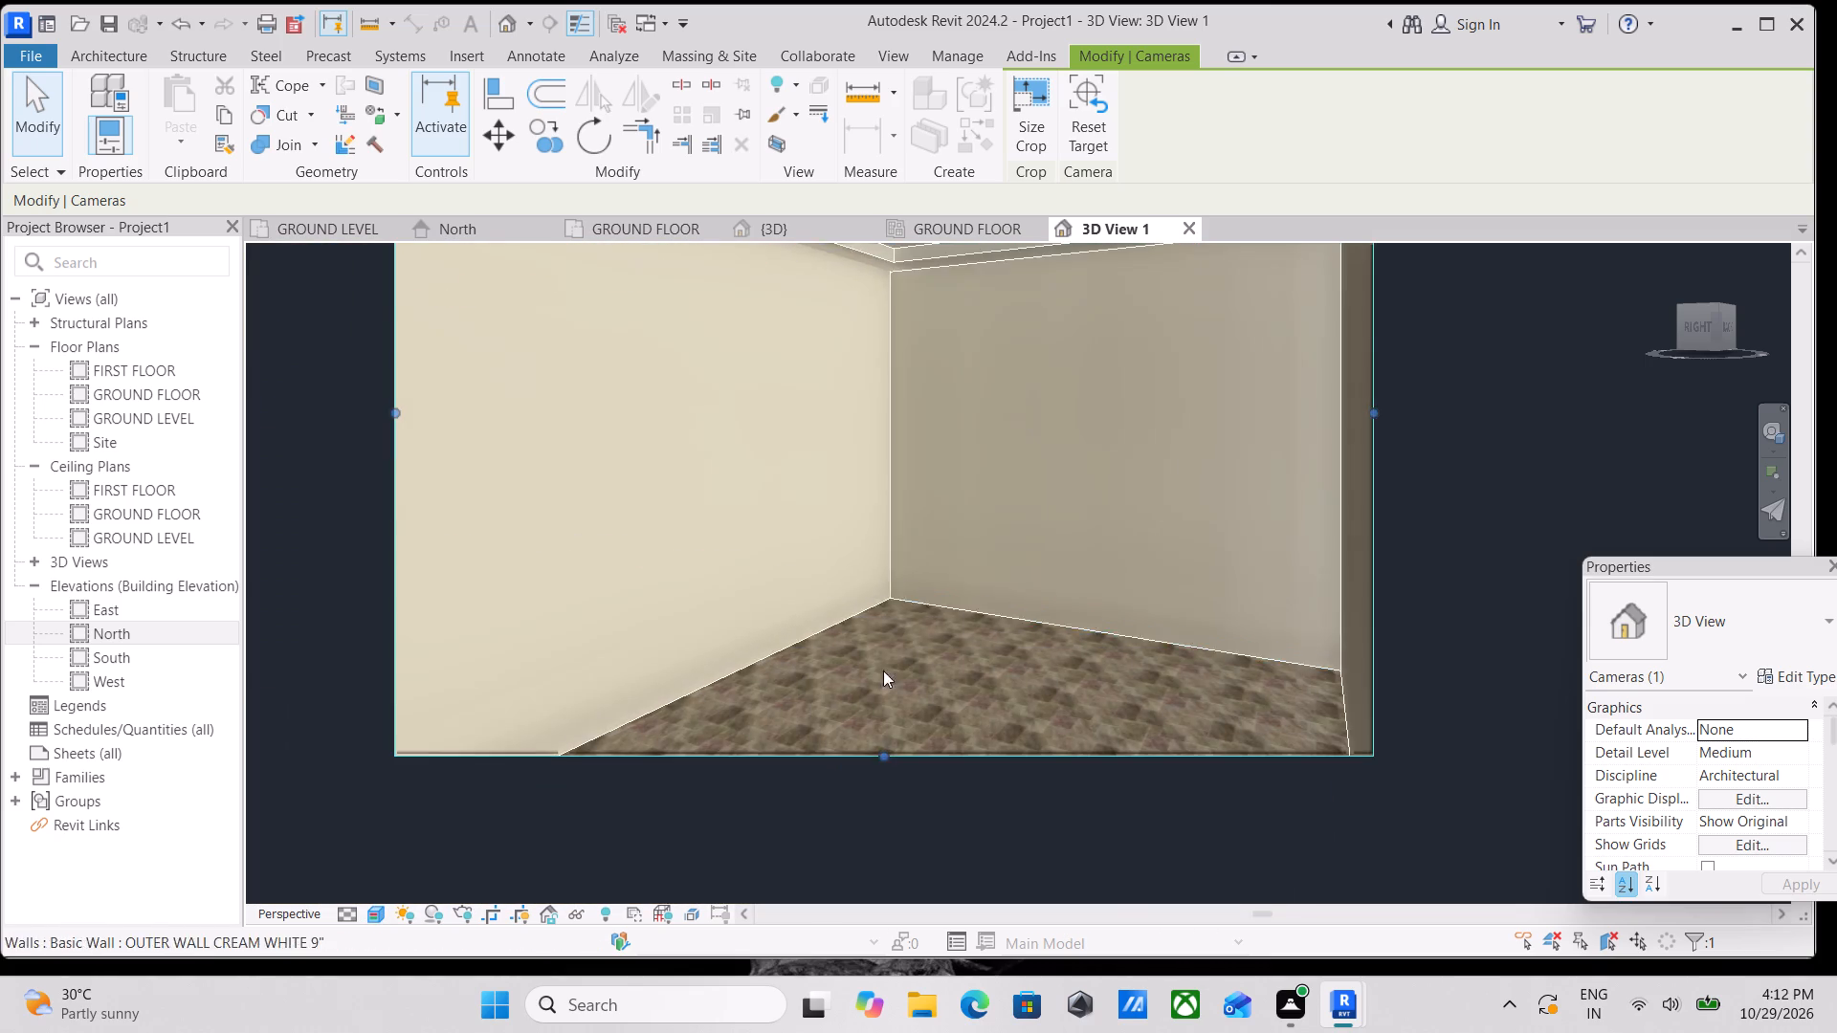
scroll(848, 691, "up", 9)
scroll(883, 620, "up", 4)
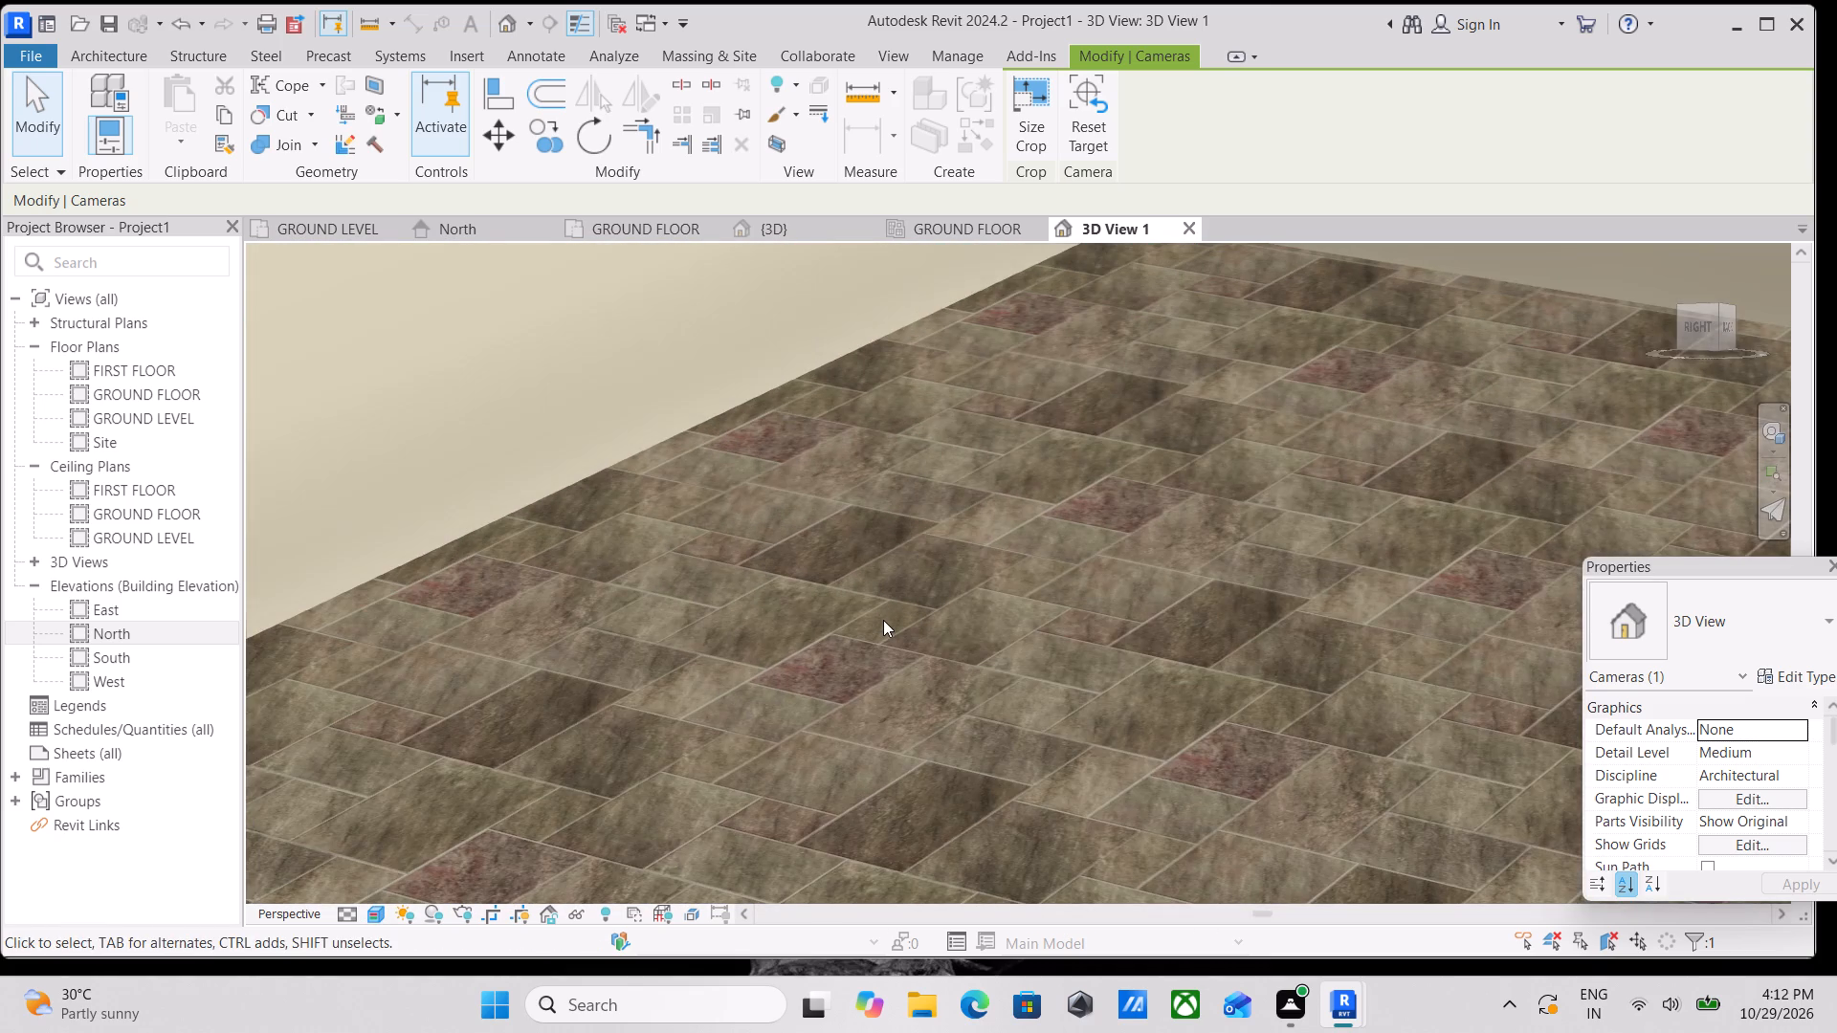
scroll(883, 620, "down", 13)
middle_click_drag(885, 671, 883, 818)
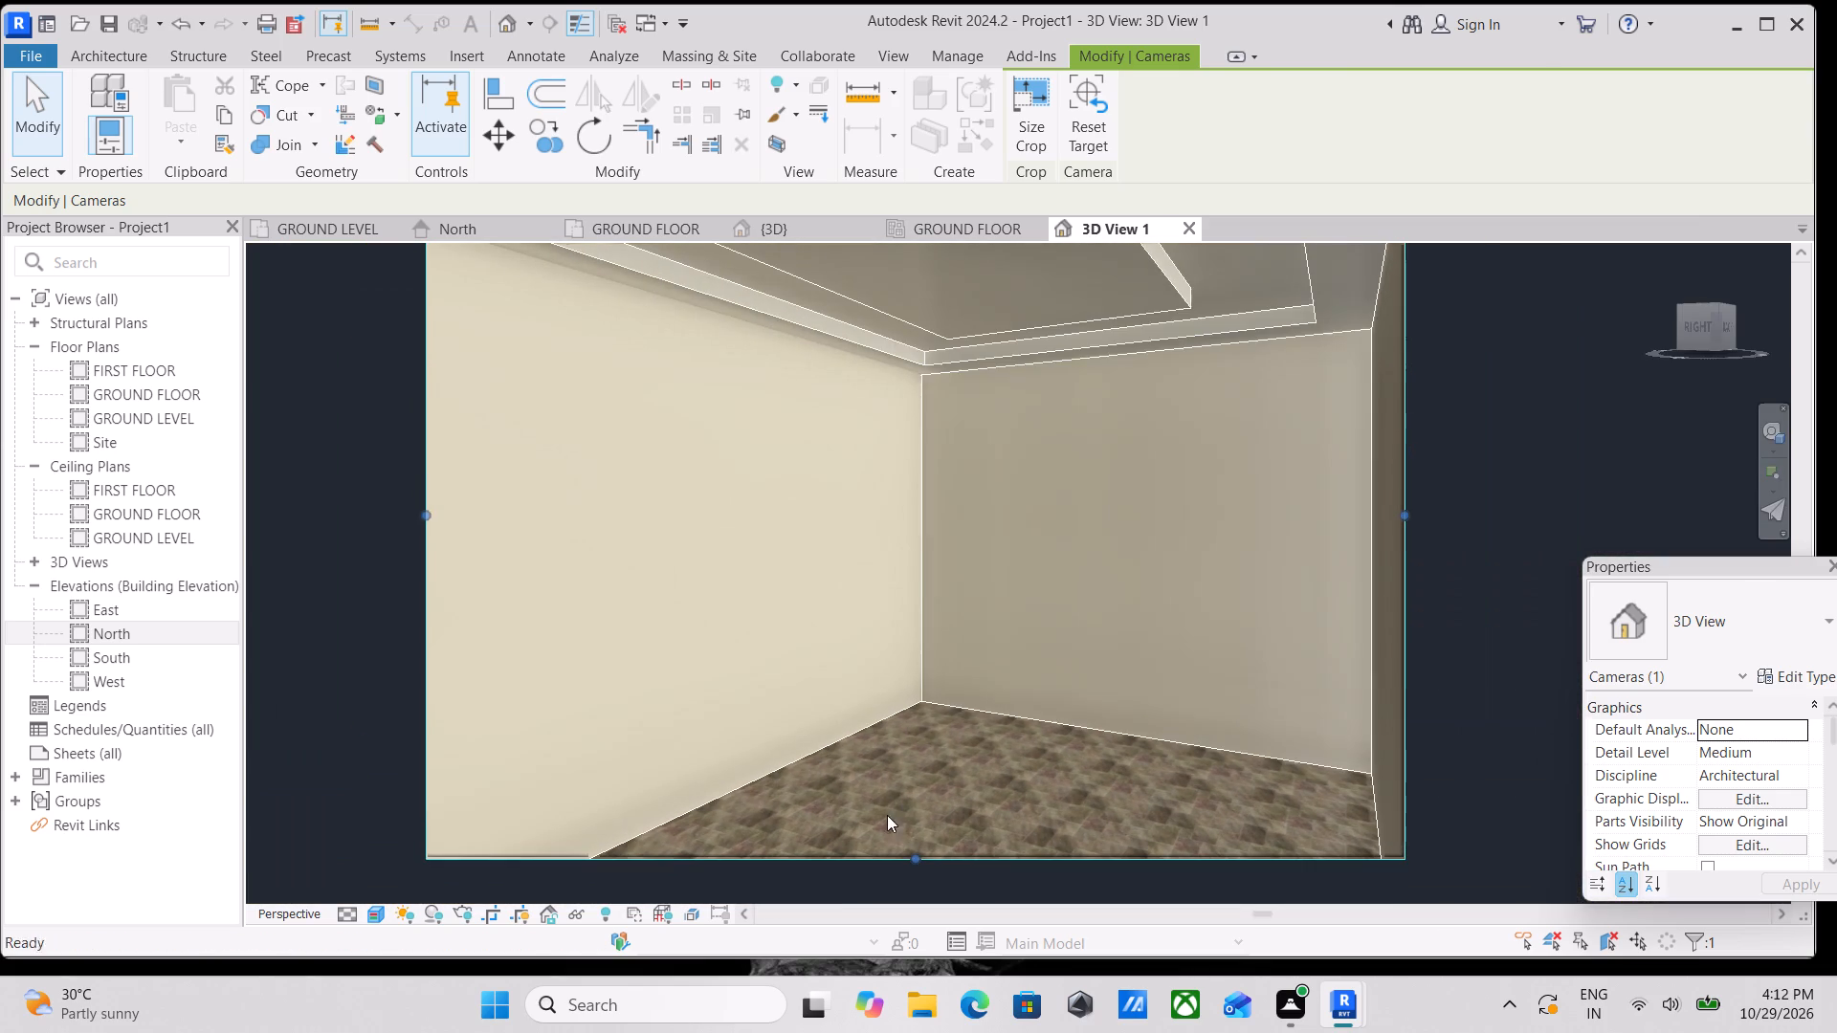
middle_click_drag(1077, 463, 1047, 642)
scroll(1148, 404, "up", 3)
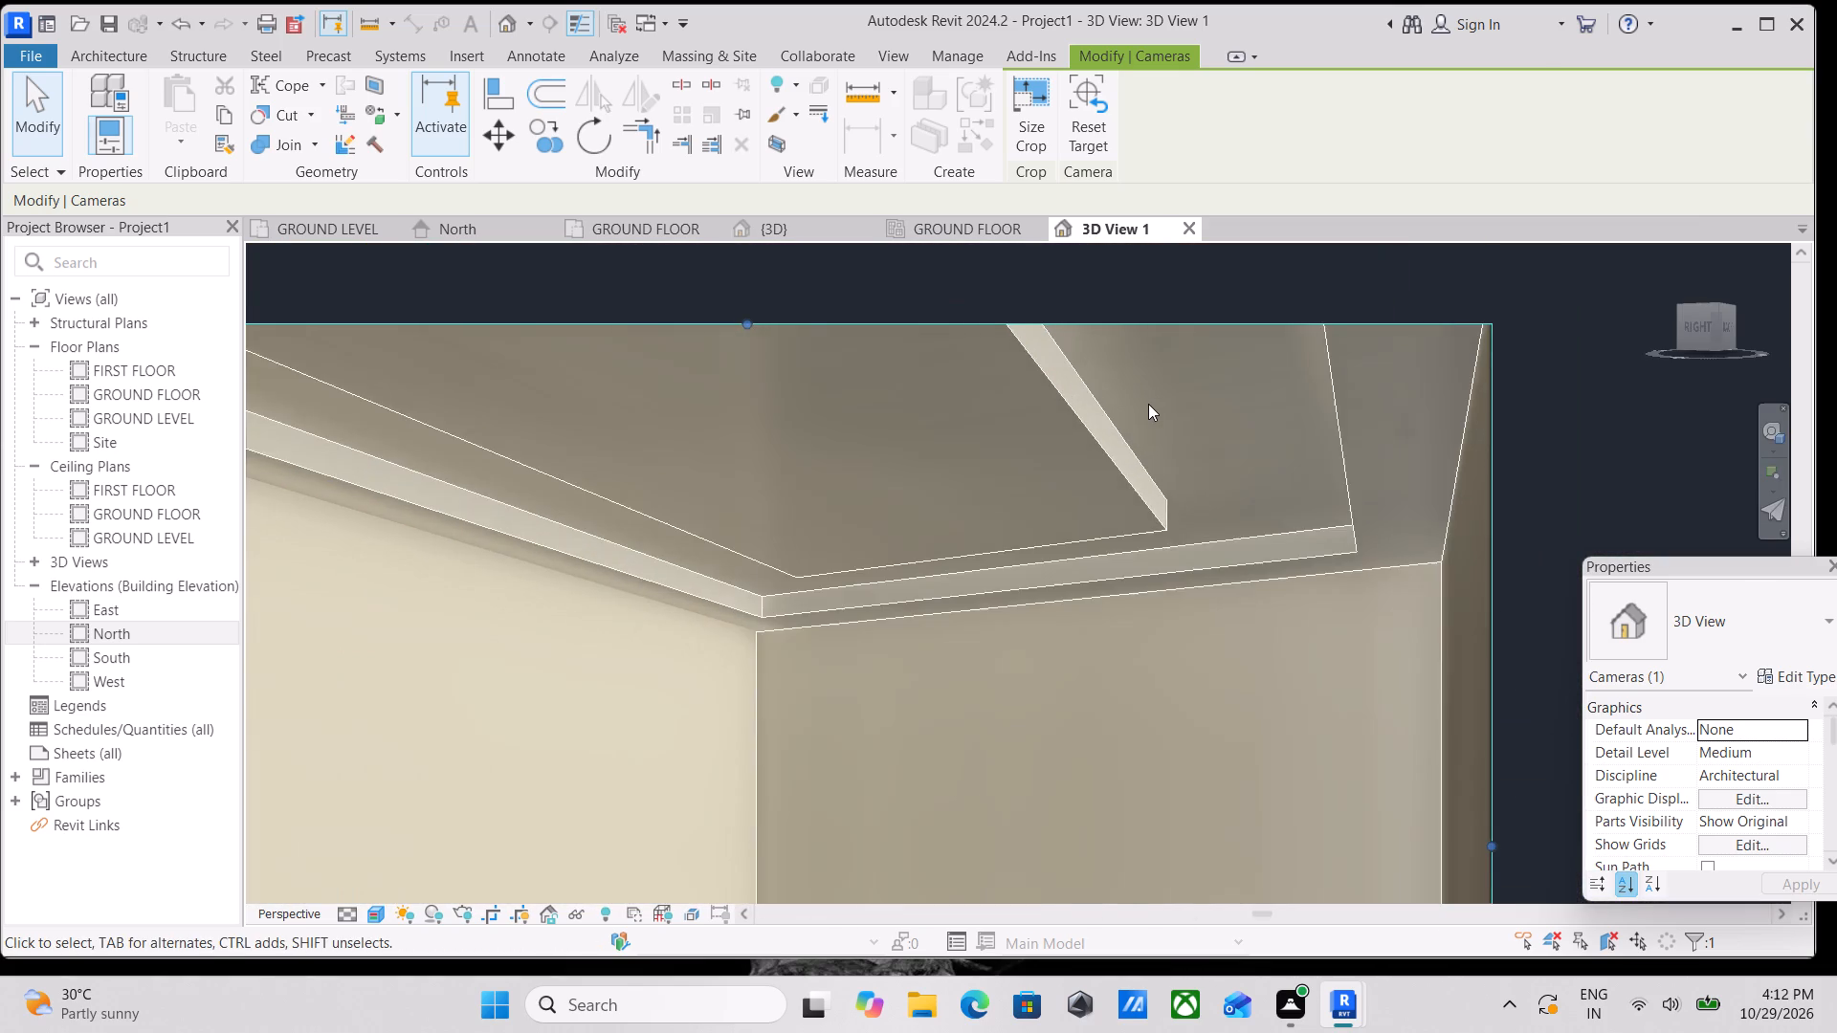
scroll(1148, 404, "down", 4)
middle_click_drag(1149, 407, 1147, 426)
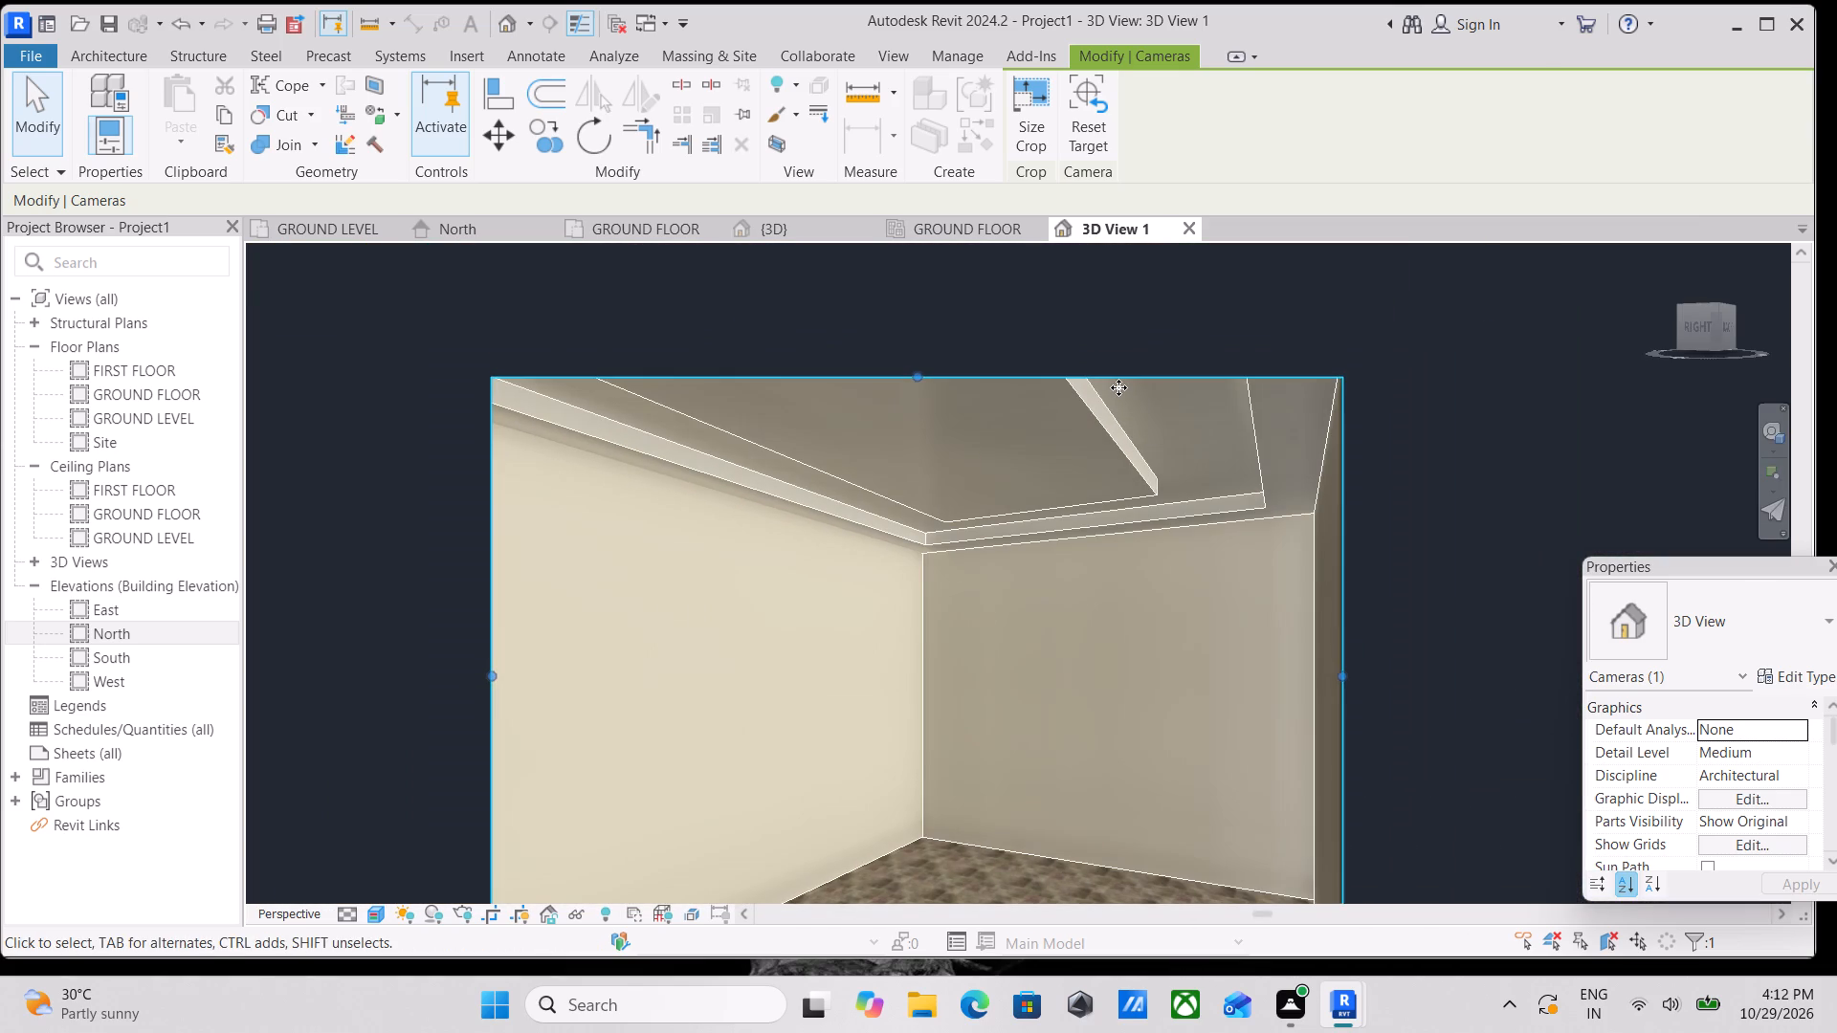
scroll(1075, 429, "up", 3)
scroll(1281, 528, "down", 1)
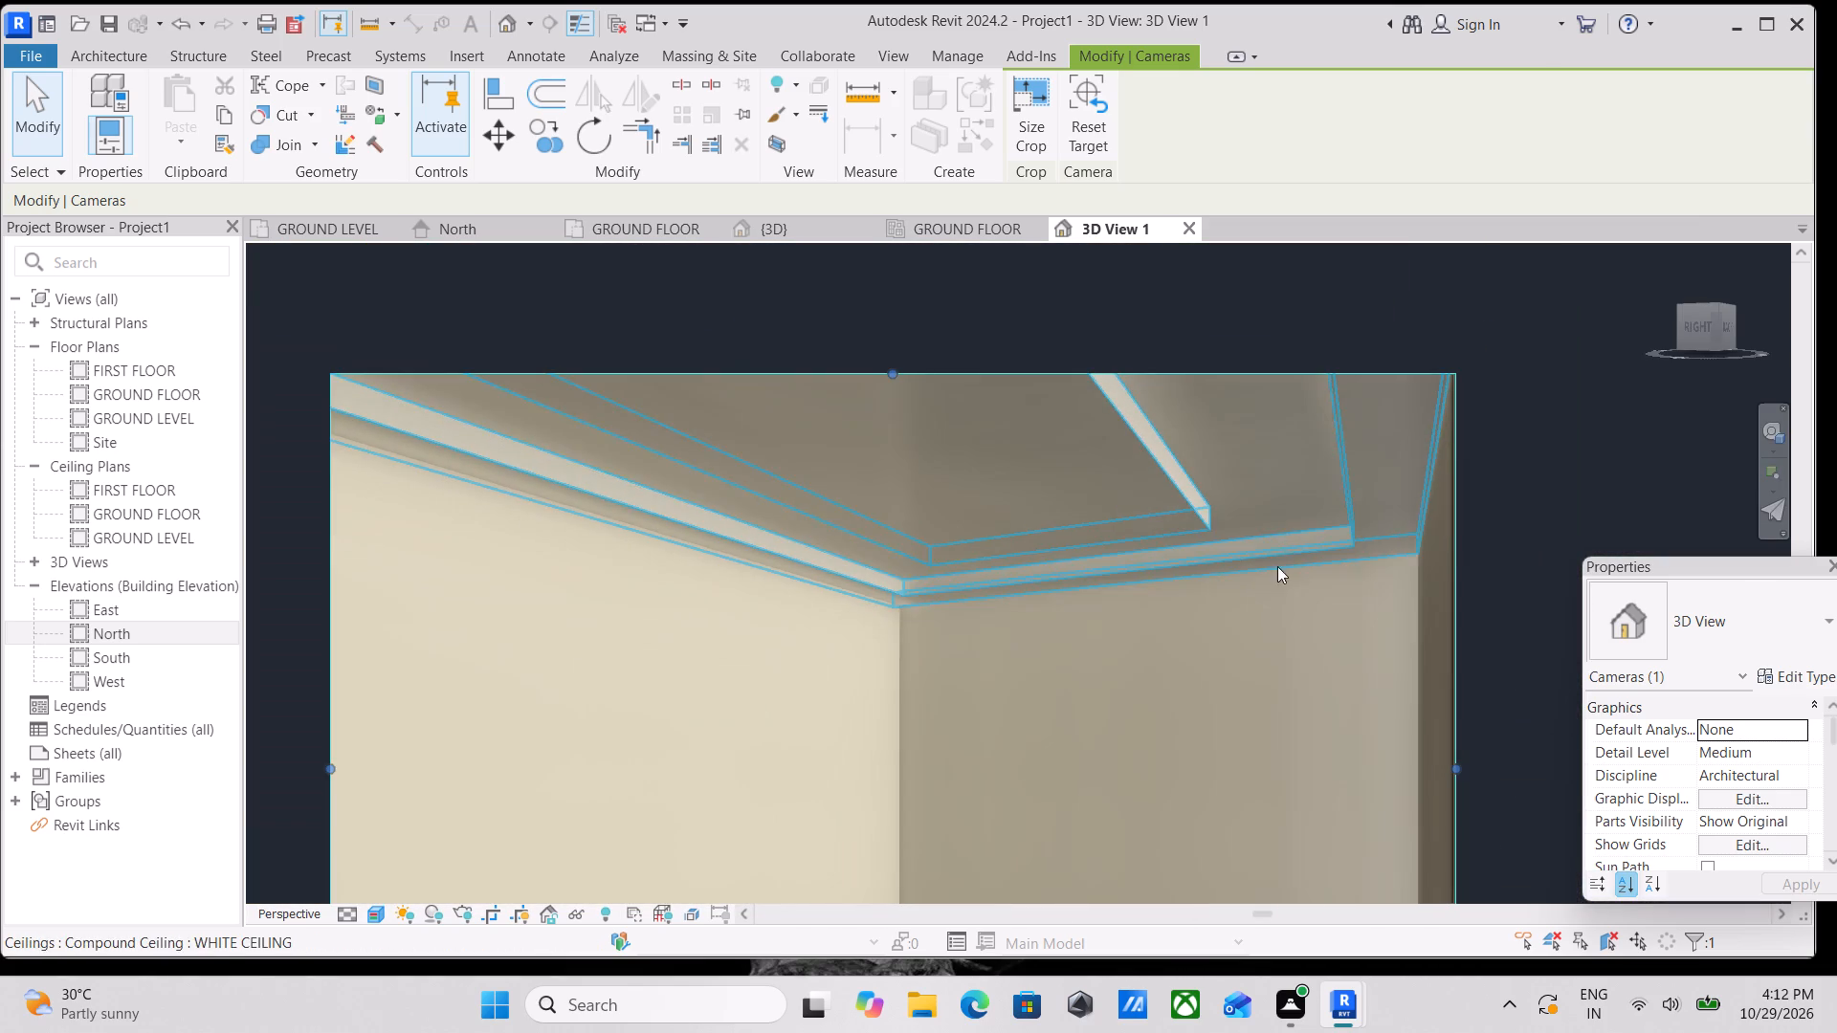
scroll(619, 615, "up", 3)
middle_click_drag(1289, 579, 879, 659)
scroll(879, 659, "up", 4)
scroll(1036, 510, "down", 10)
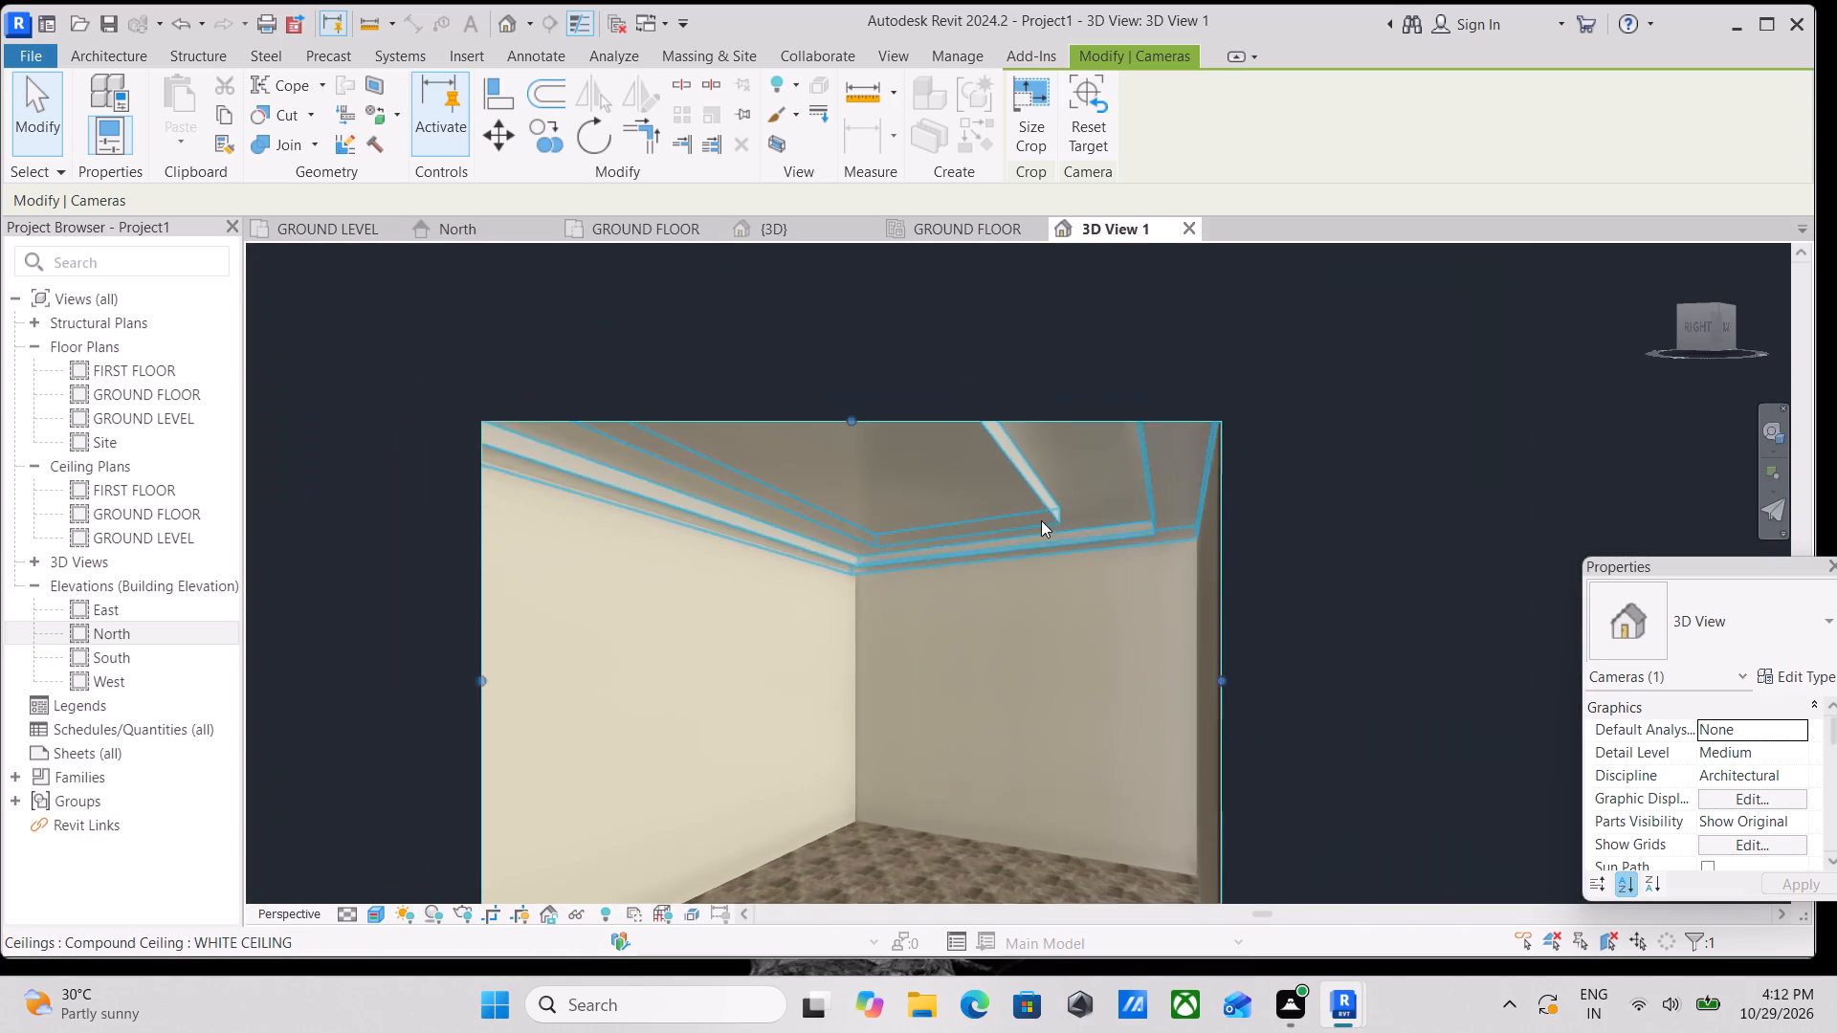
scroll(1041, 520, "down", 1)
middle_click_drag(941, 635, 1064, 705)
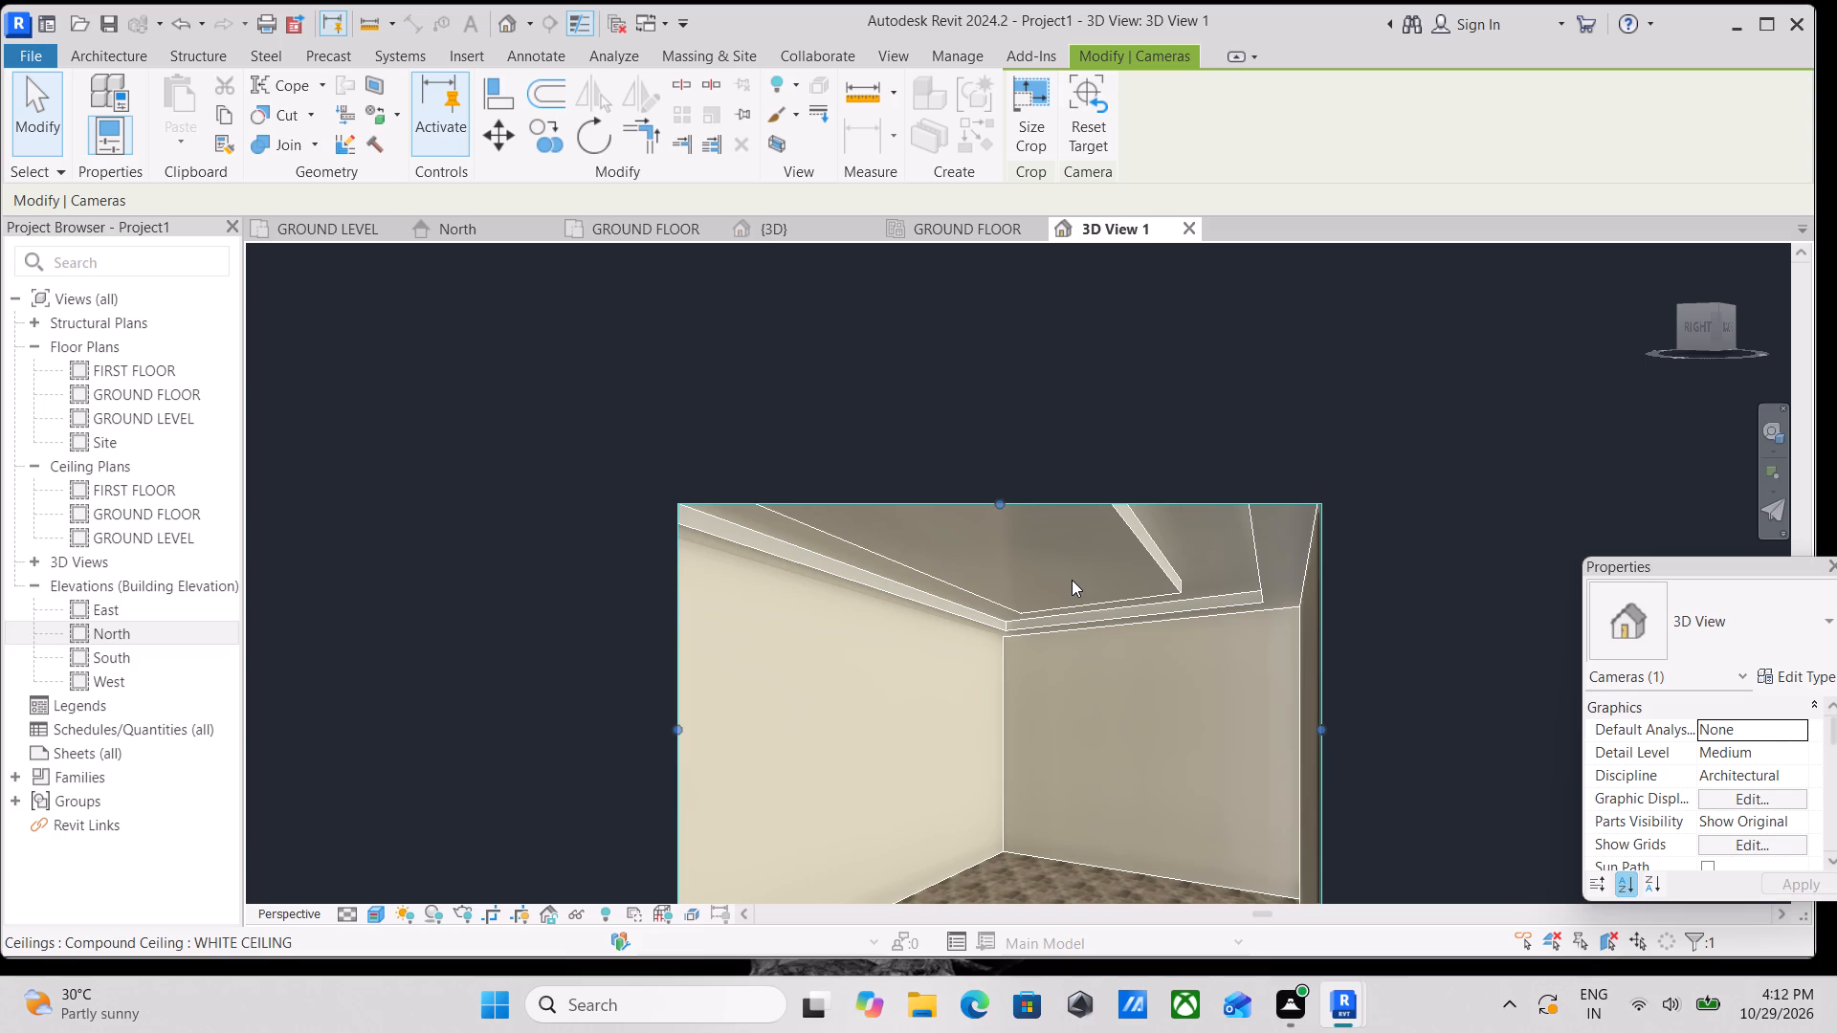
scroll(1072, 580, "up", 2)
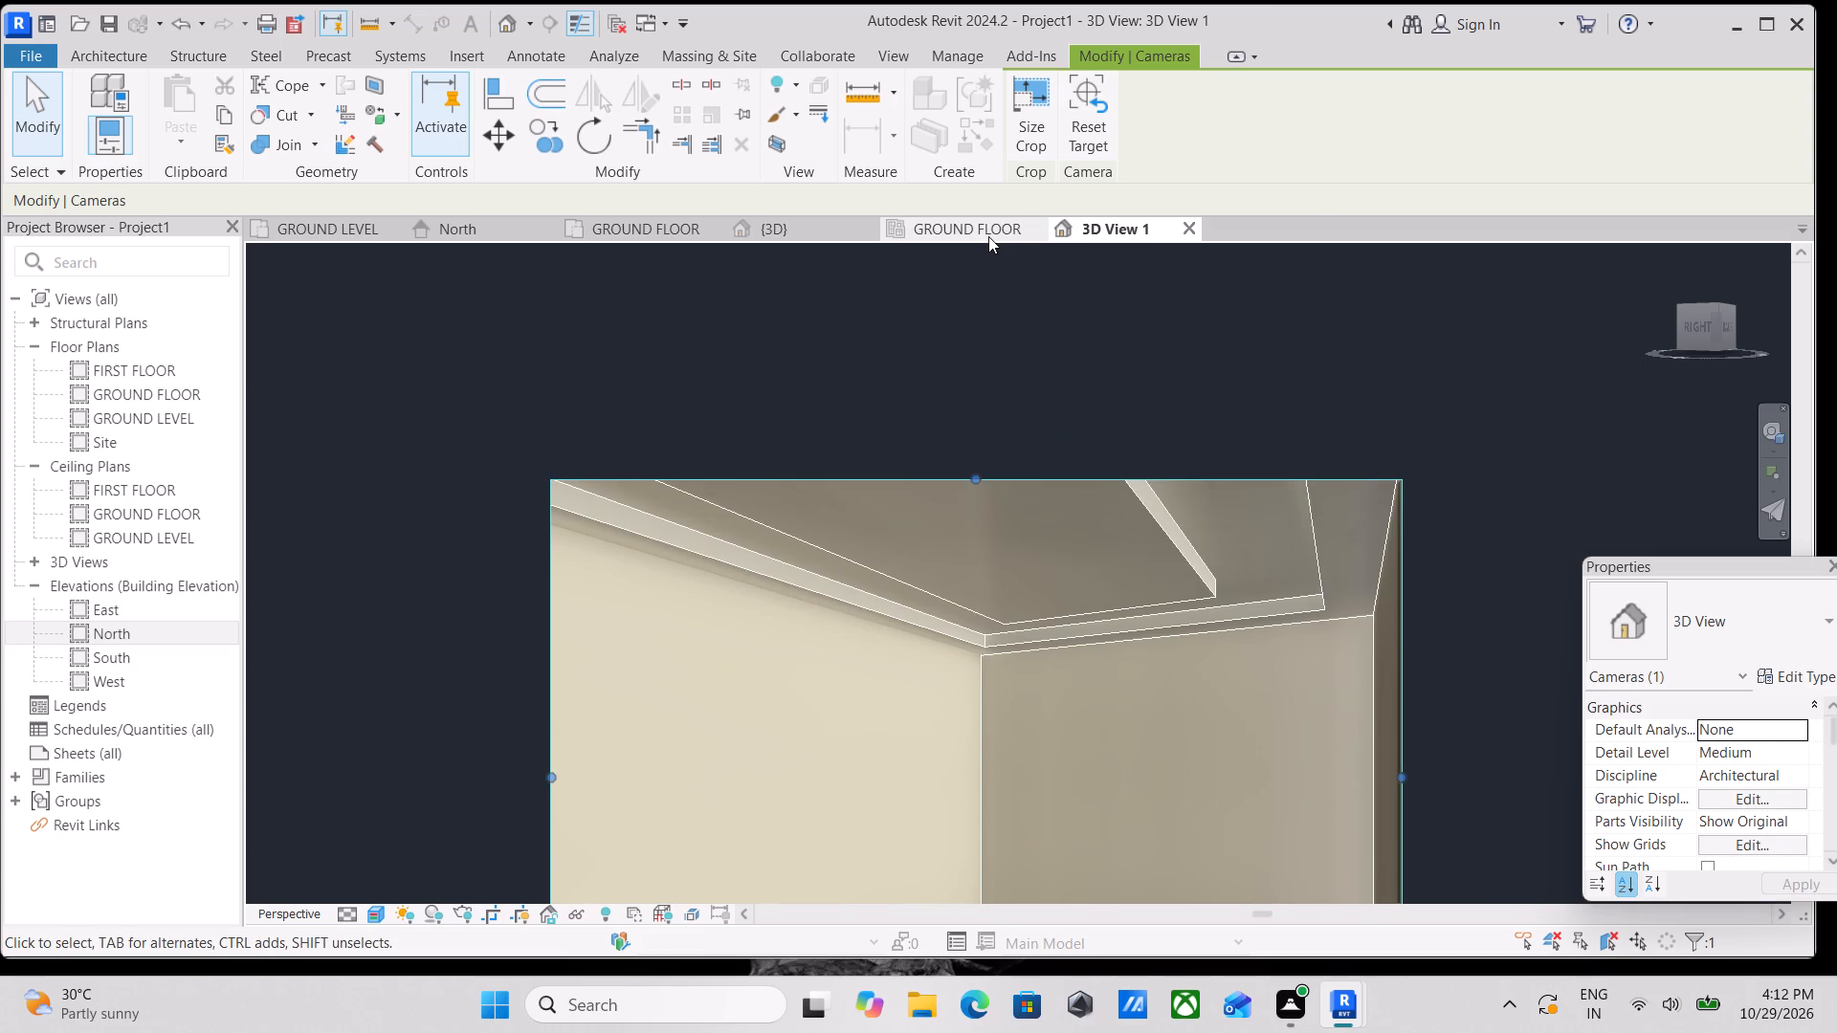
Open the boundary of the bedroom's WHITE CEILING for editing in the GROUND FLOOR reflected ceiling plan.
left_click(985, 231)
left_click(697, 226)
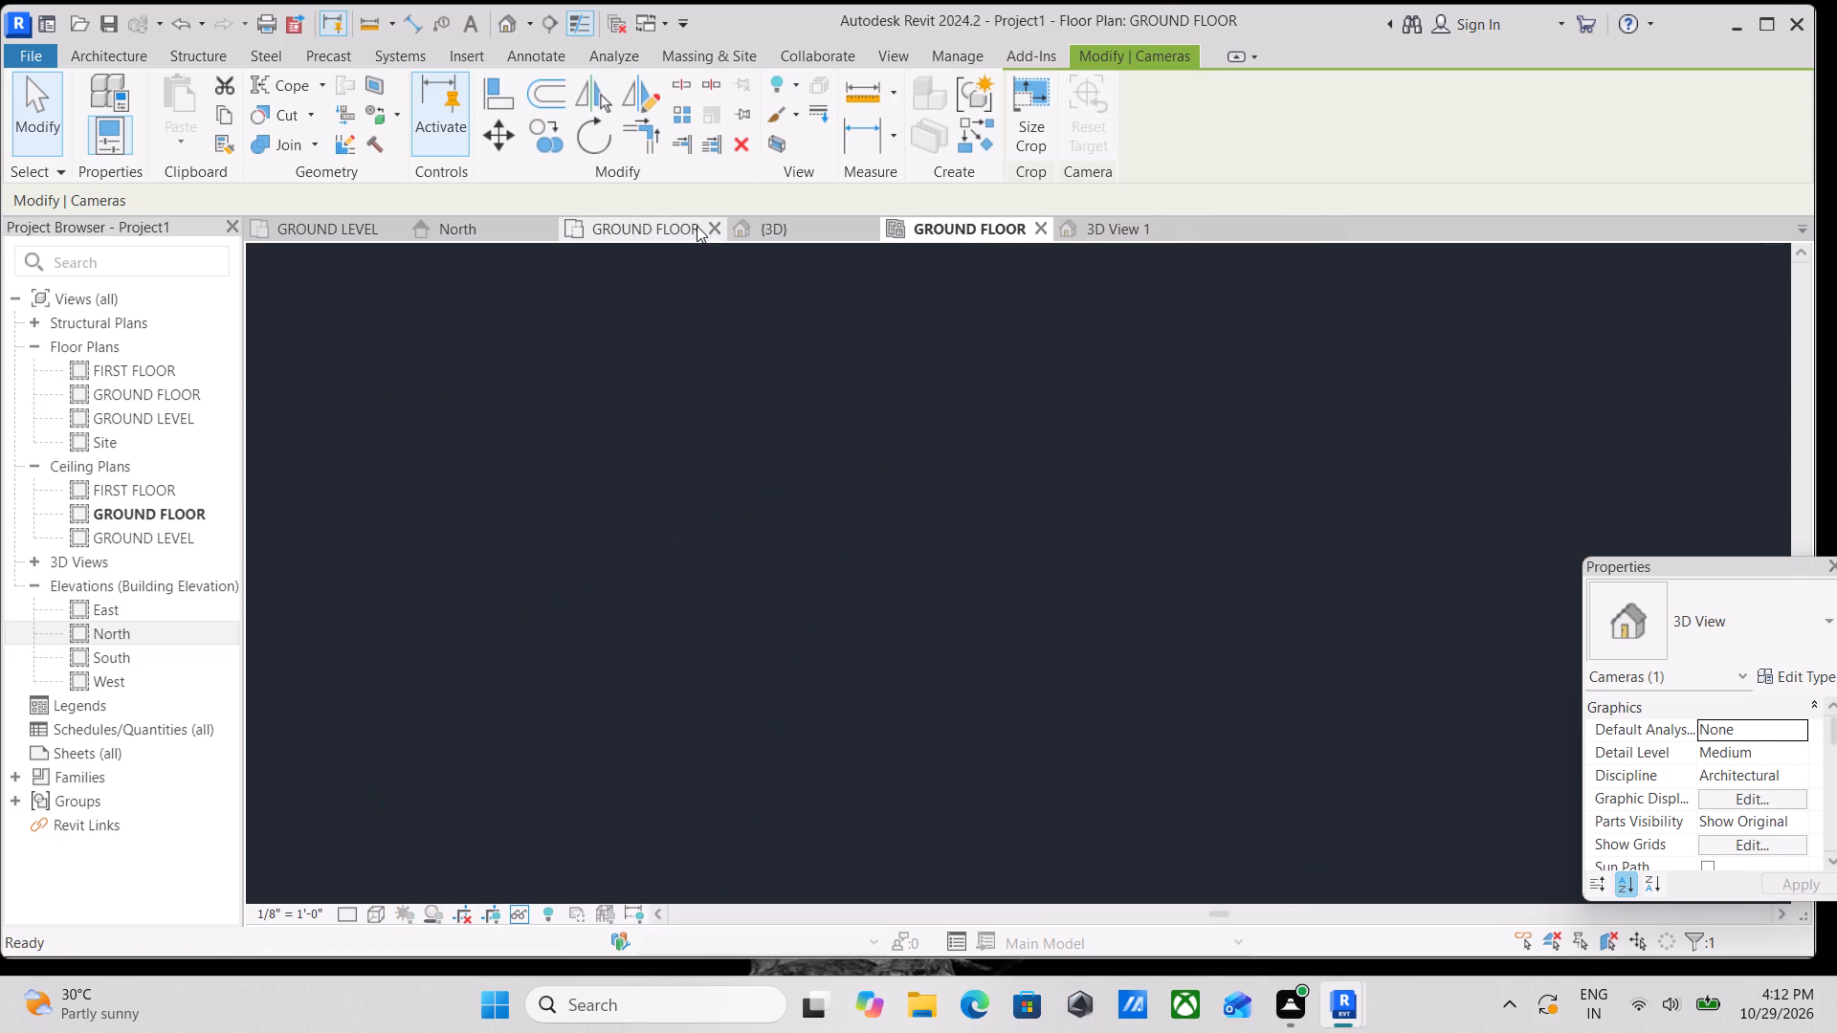
left_click(955, 231)
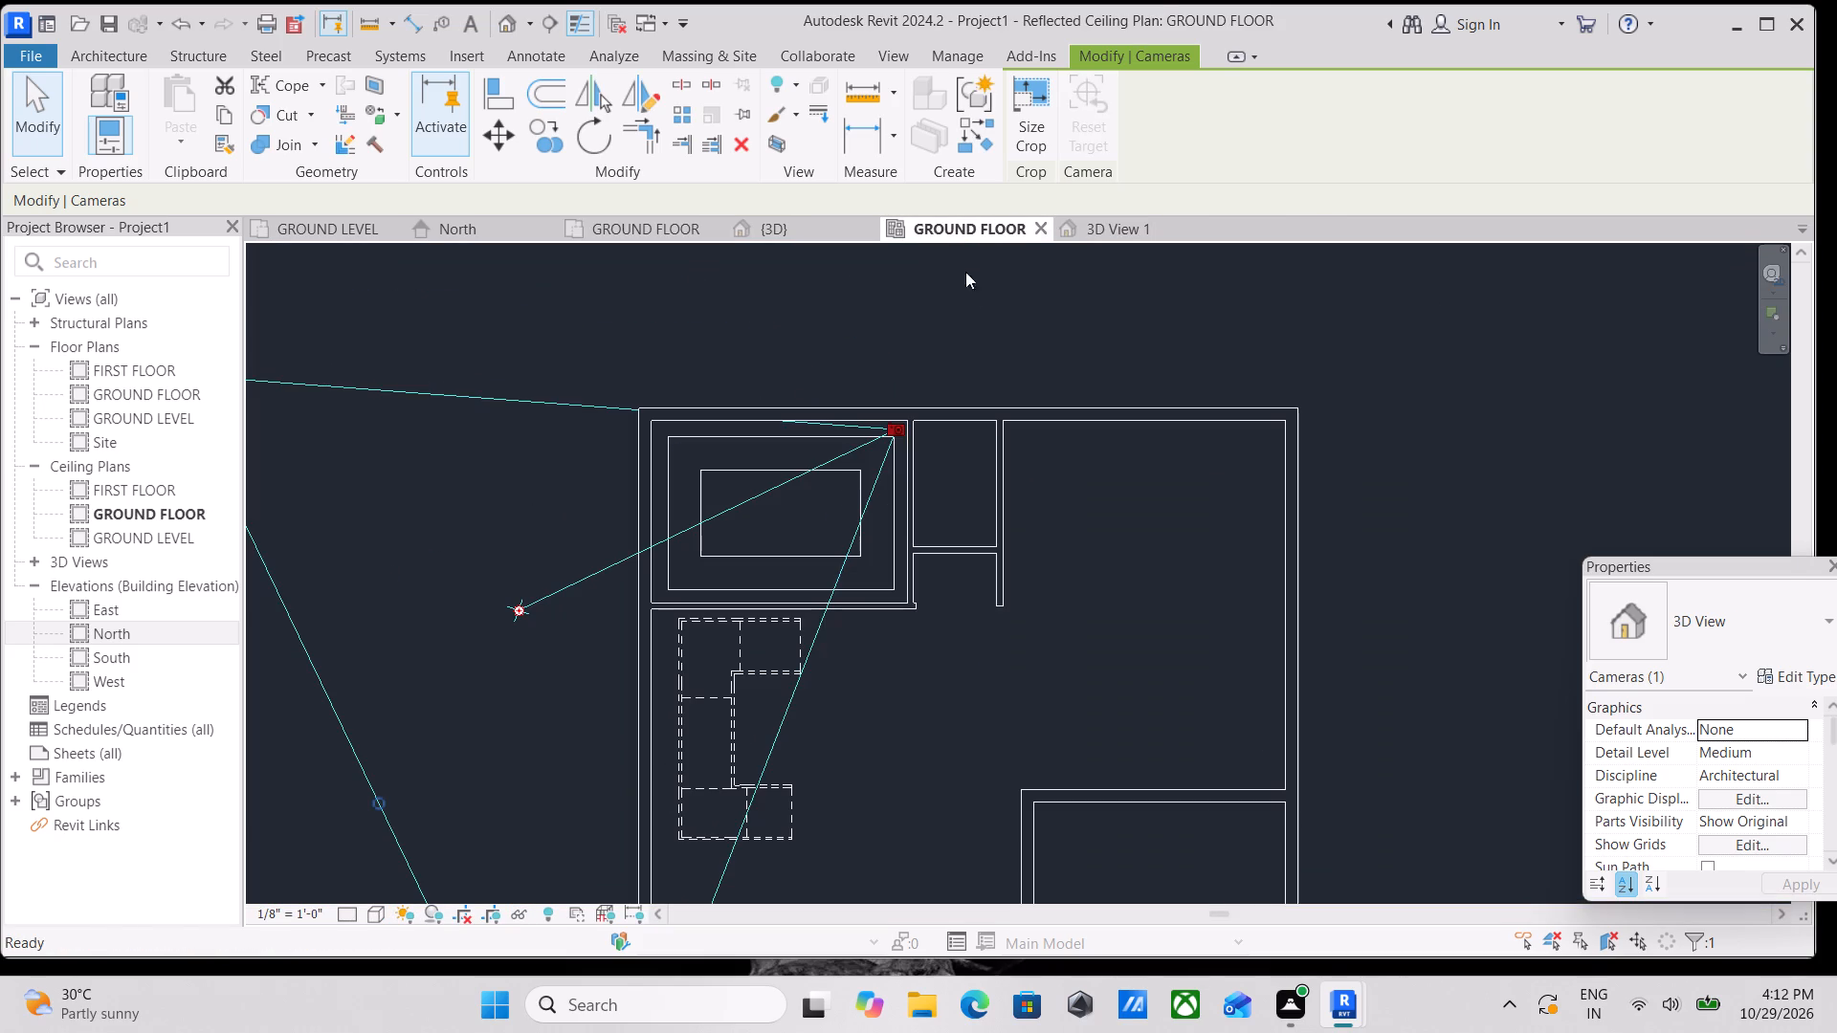
left_click(702, 468)
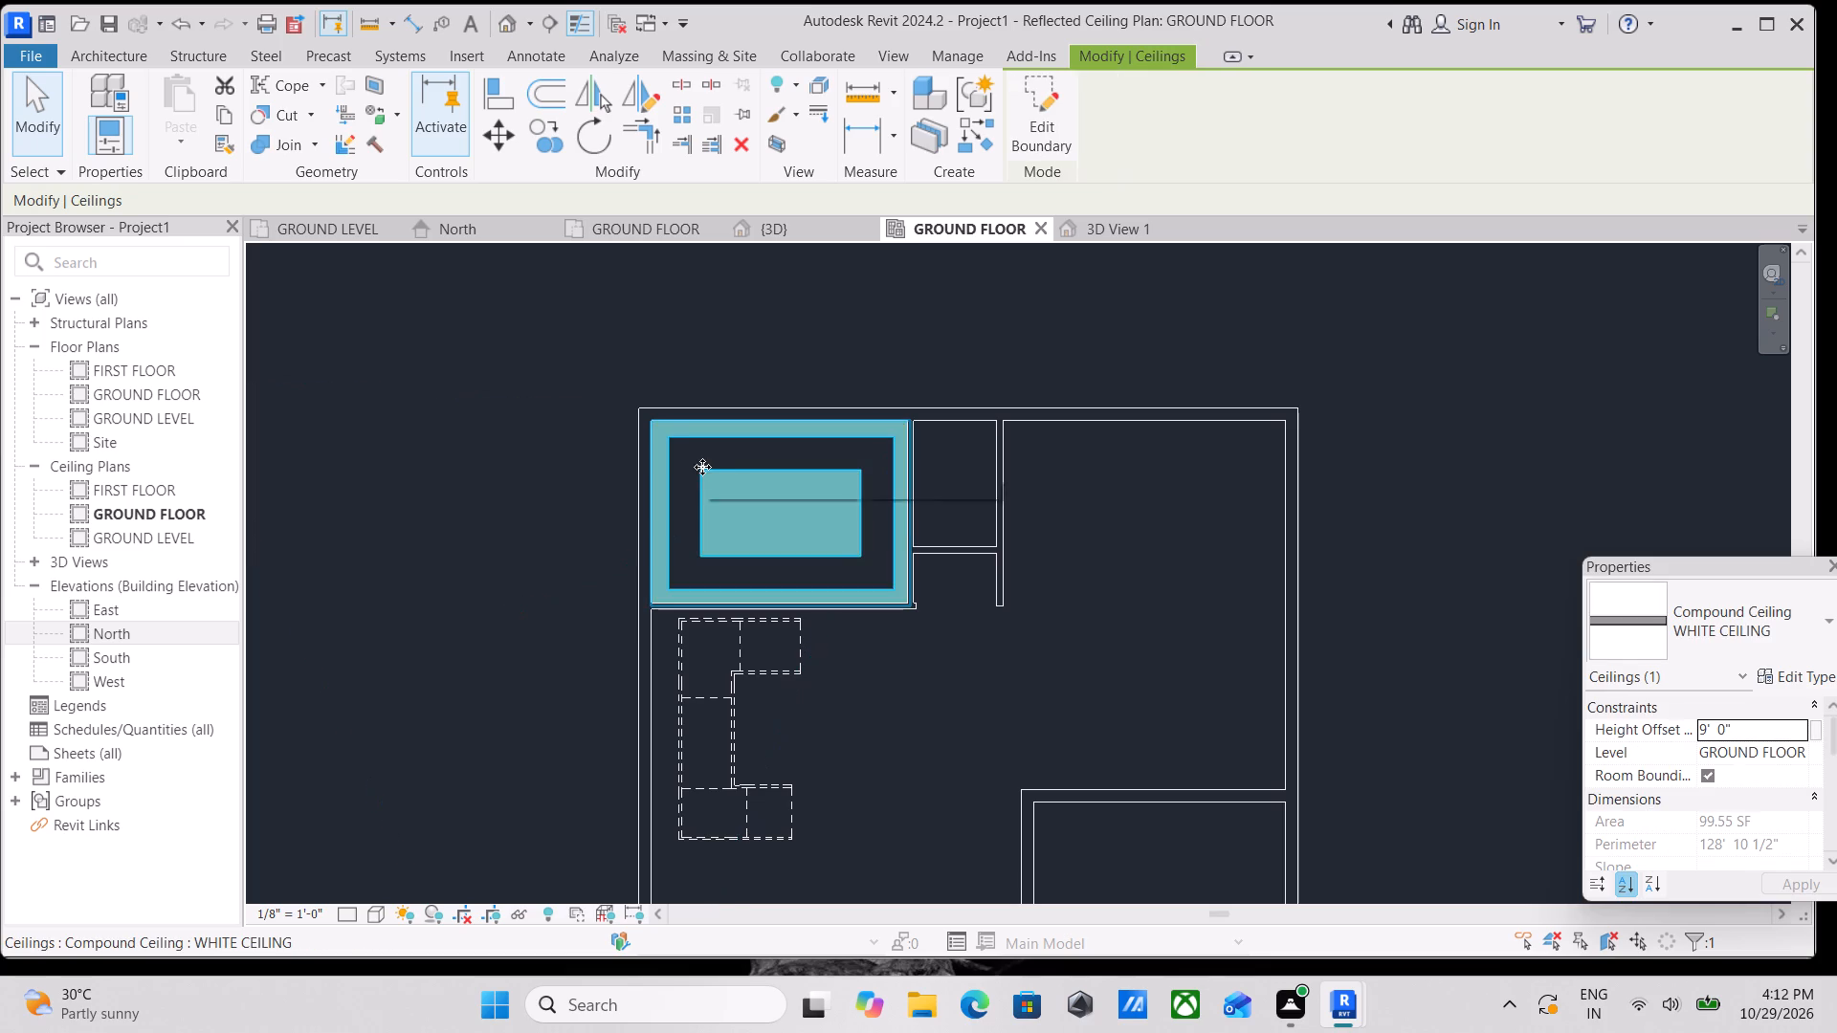
scroll(726, 480, "up", 4)
left_click(1030, 127)
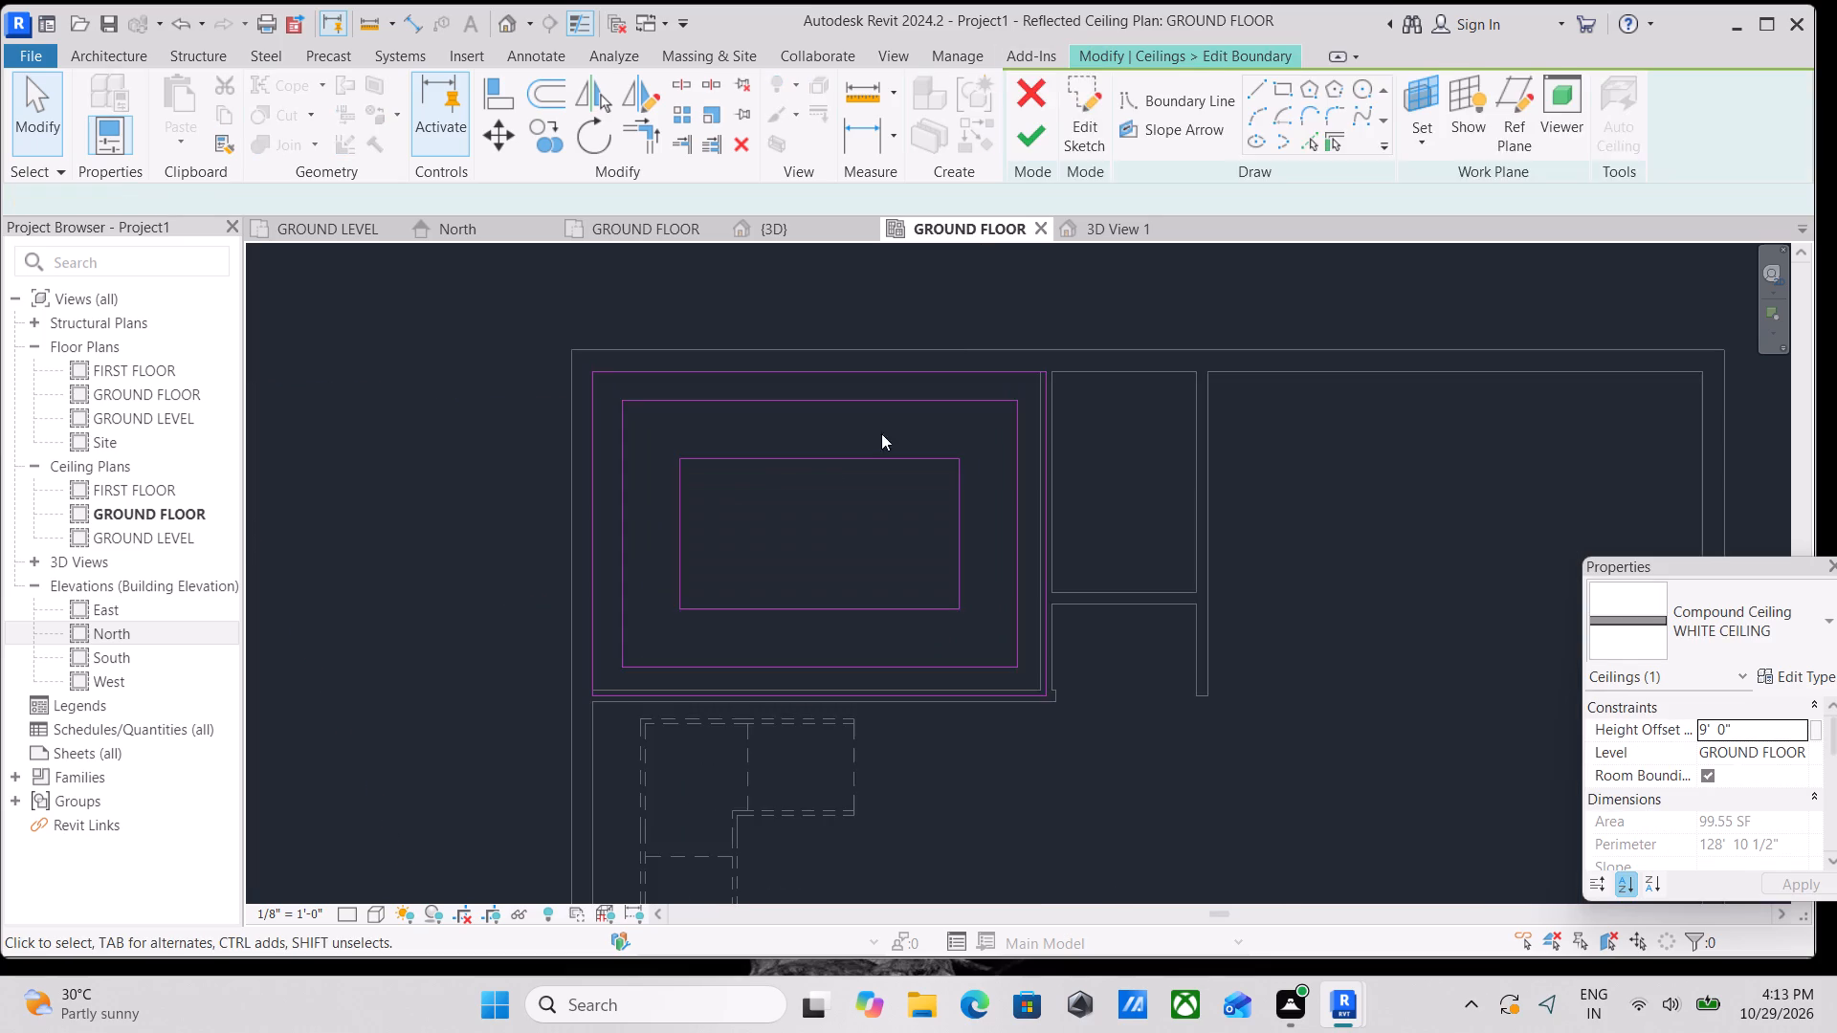
Sketch a boundary rectangle around the ceiling's central rectangle with a 2" outward offset.
scroll(738, 497, "up", 4)
middle_click_drag(651, 547, 697, 533)
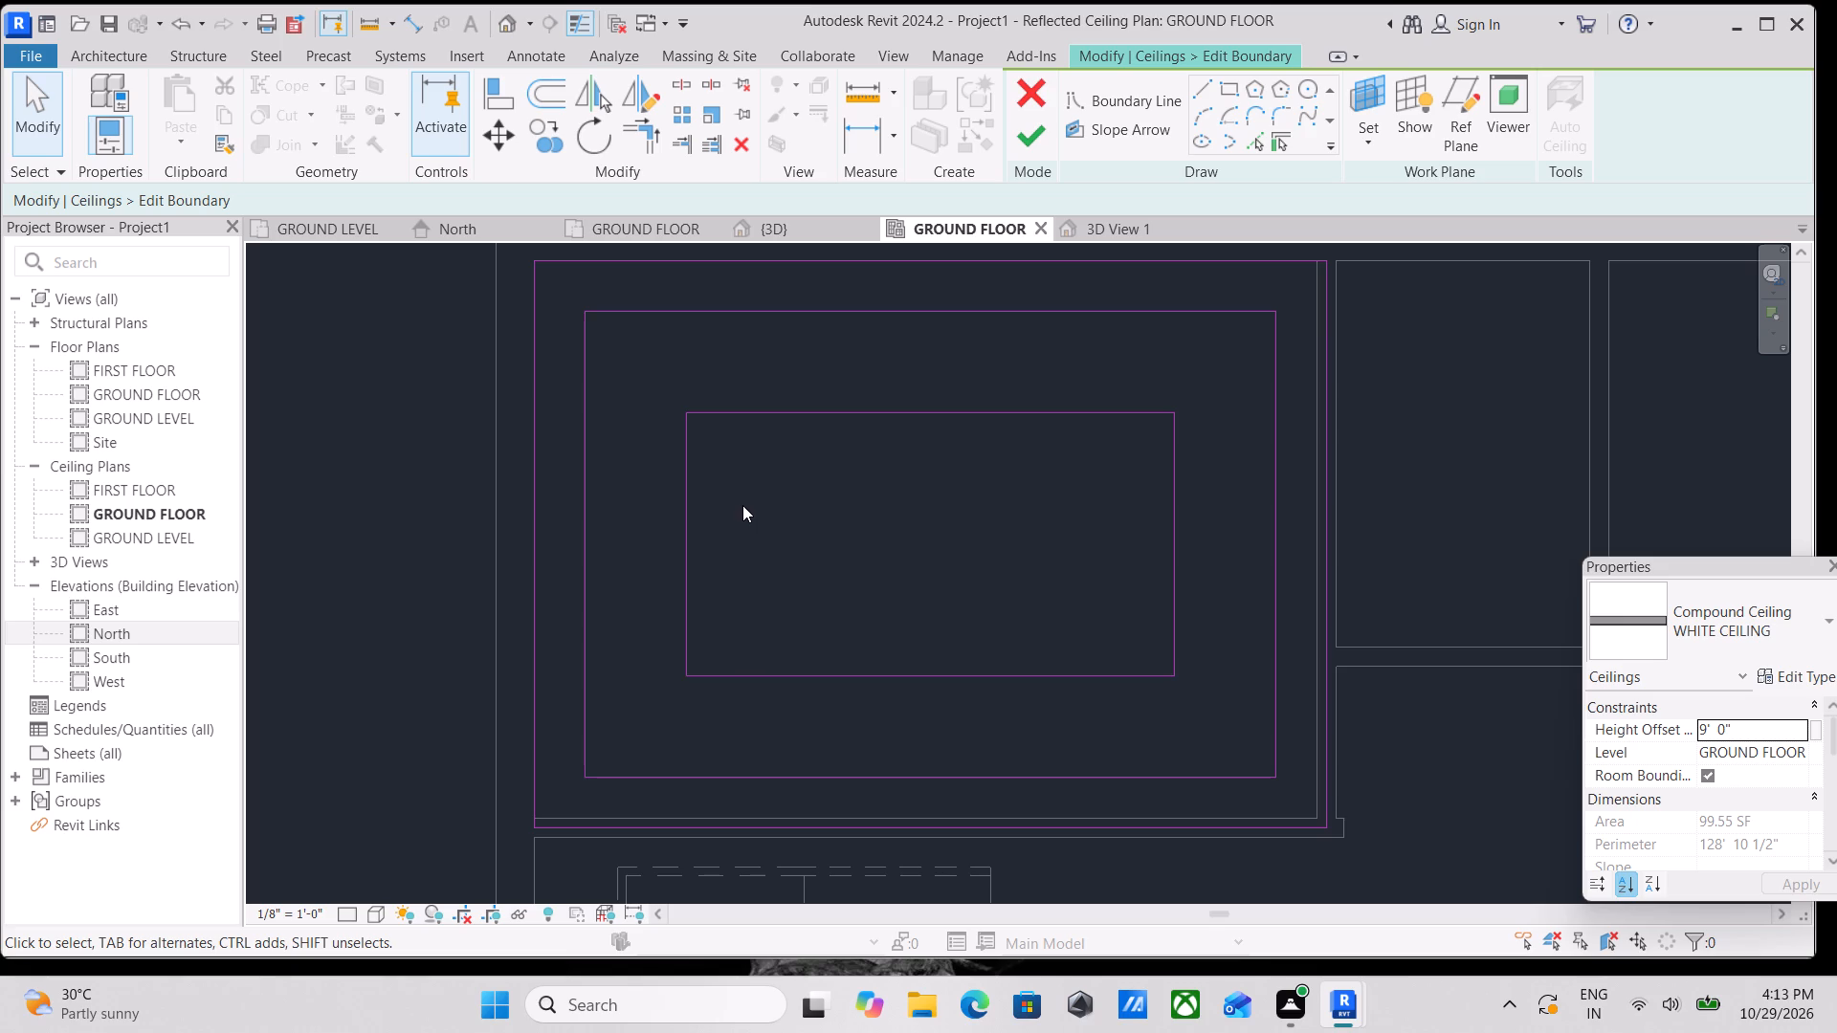
scroll(749, 410, "down", 2)
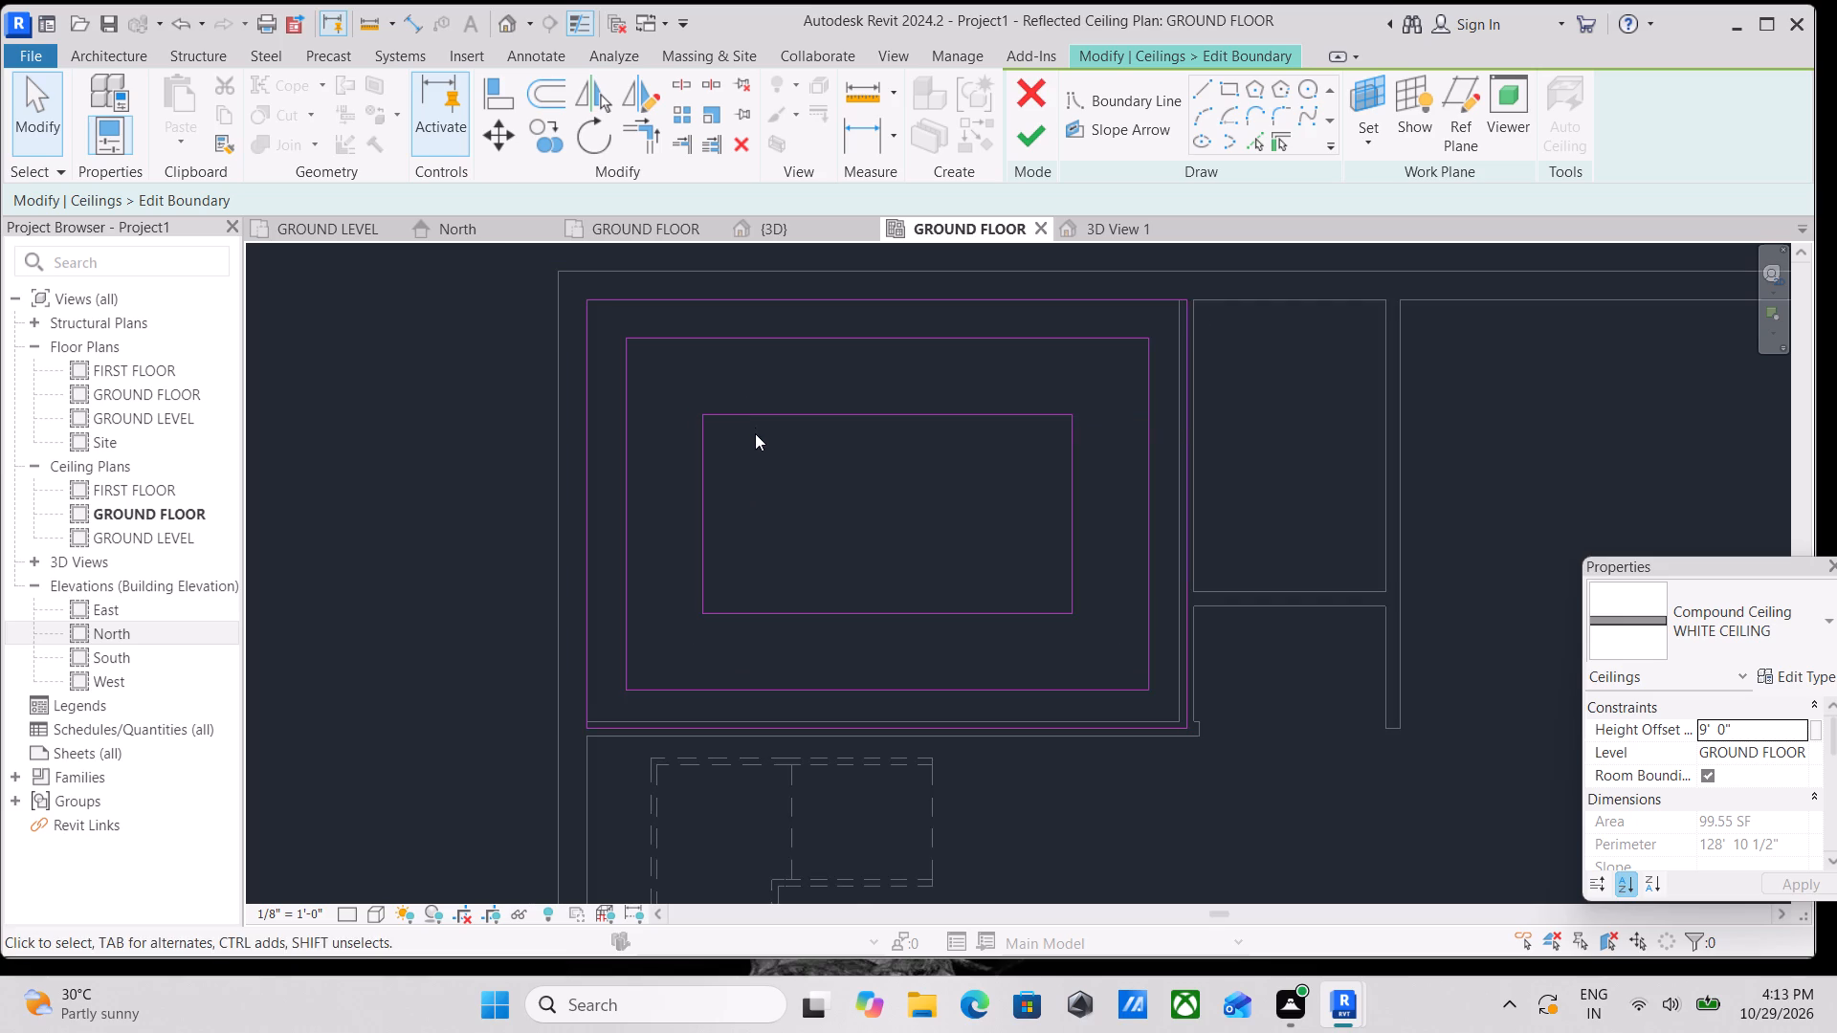
middle_click_drag(755, 433, 819, 459)
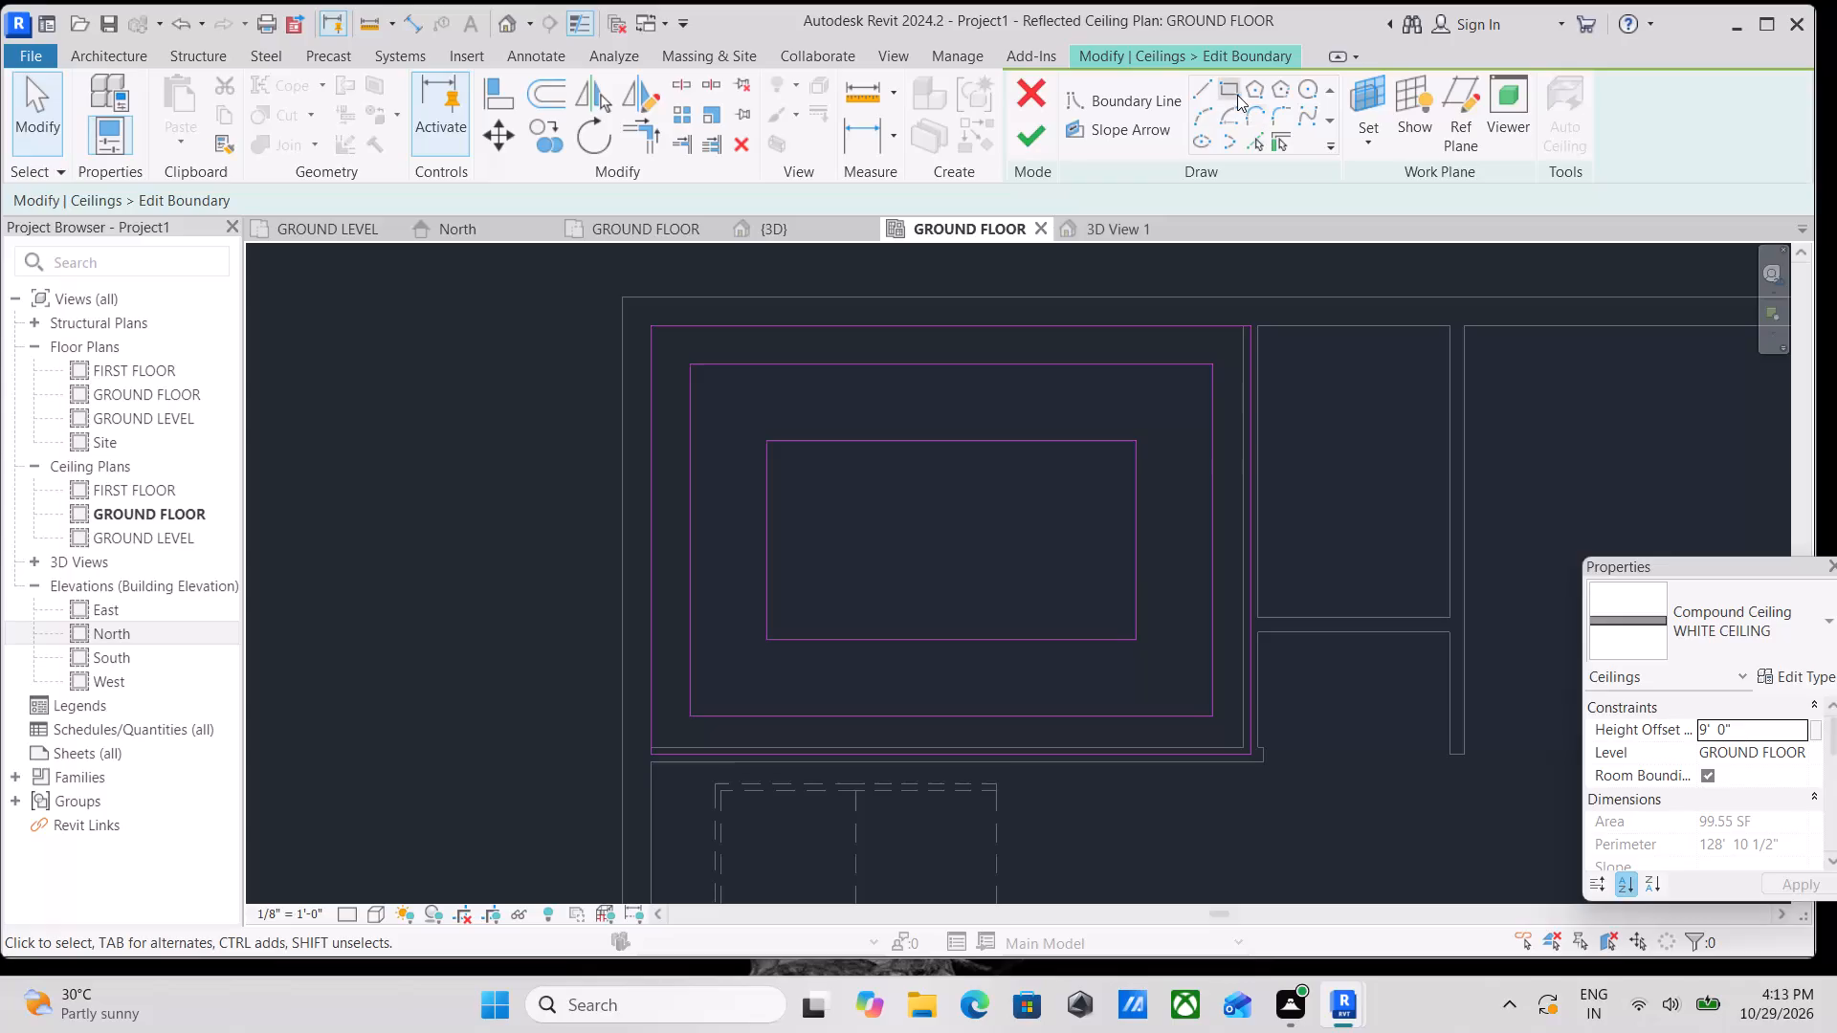
left_click(1236, 95)
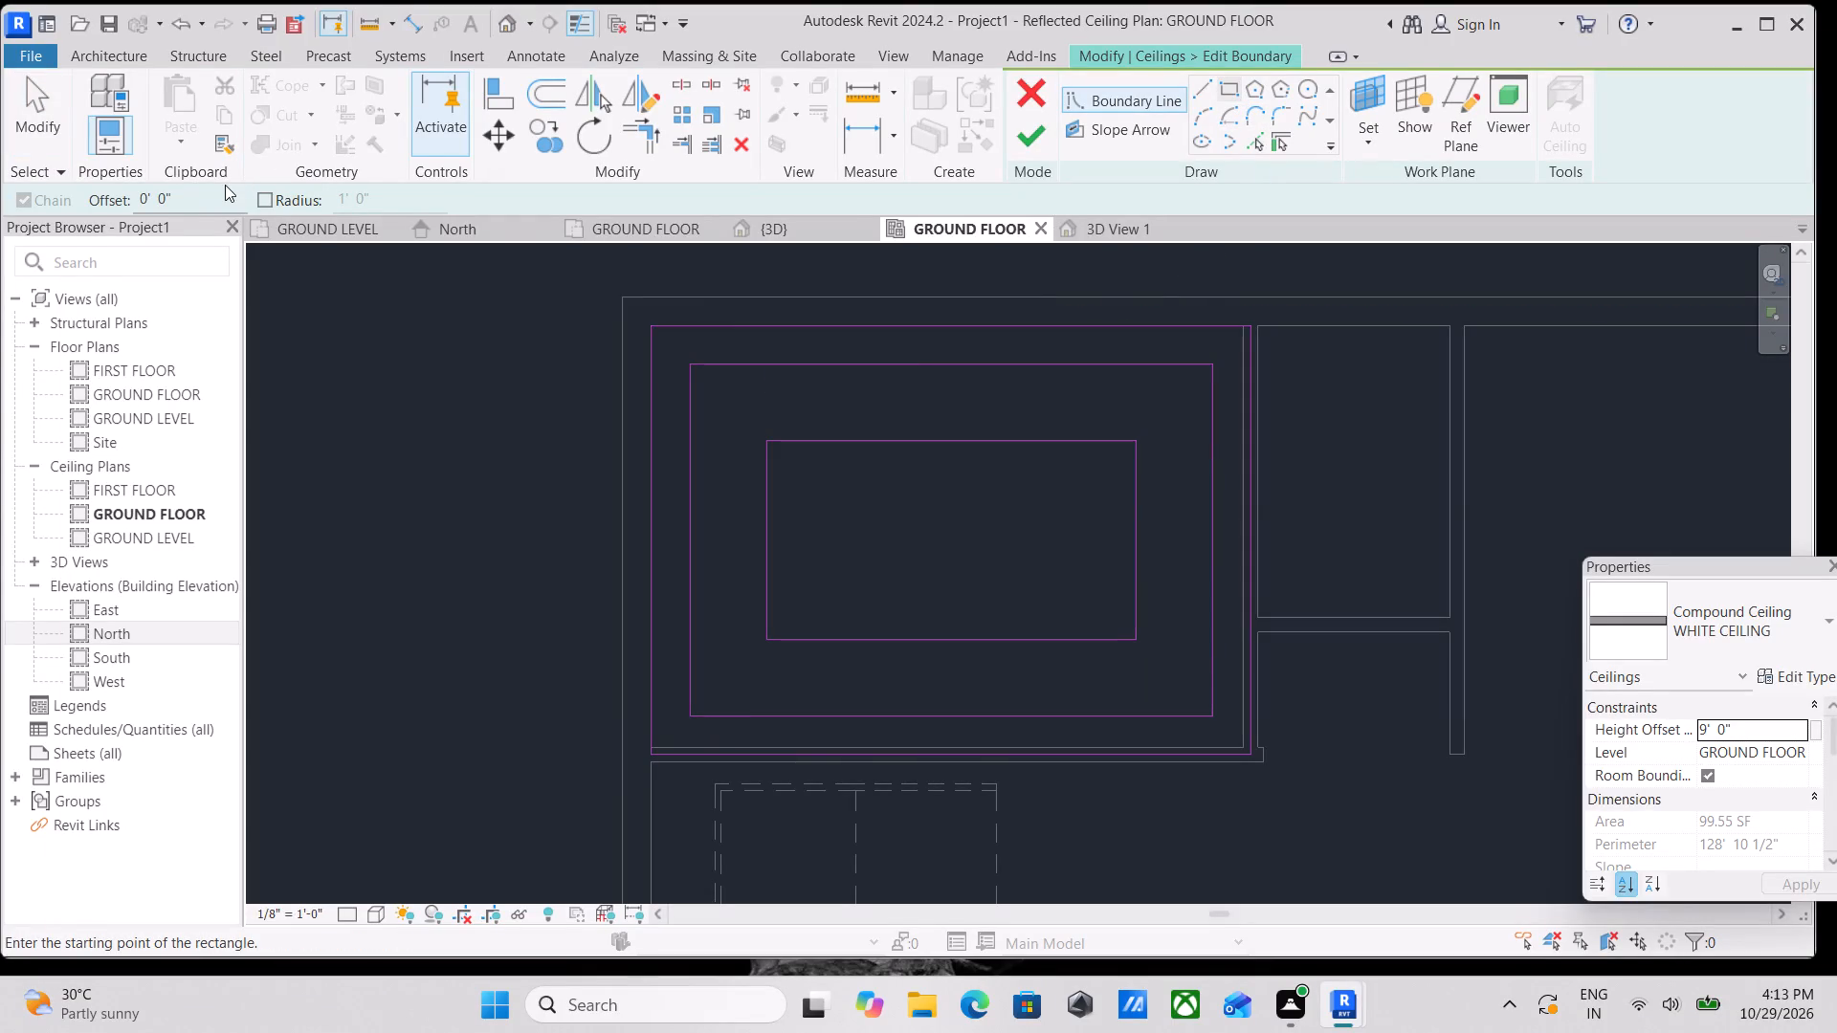
left_click_drag(222, 202, 75, 193)
key("1")
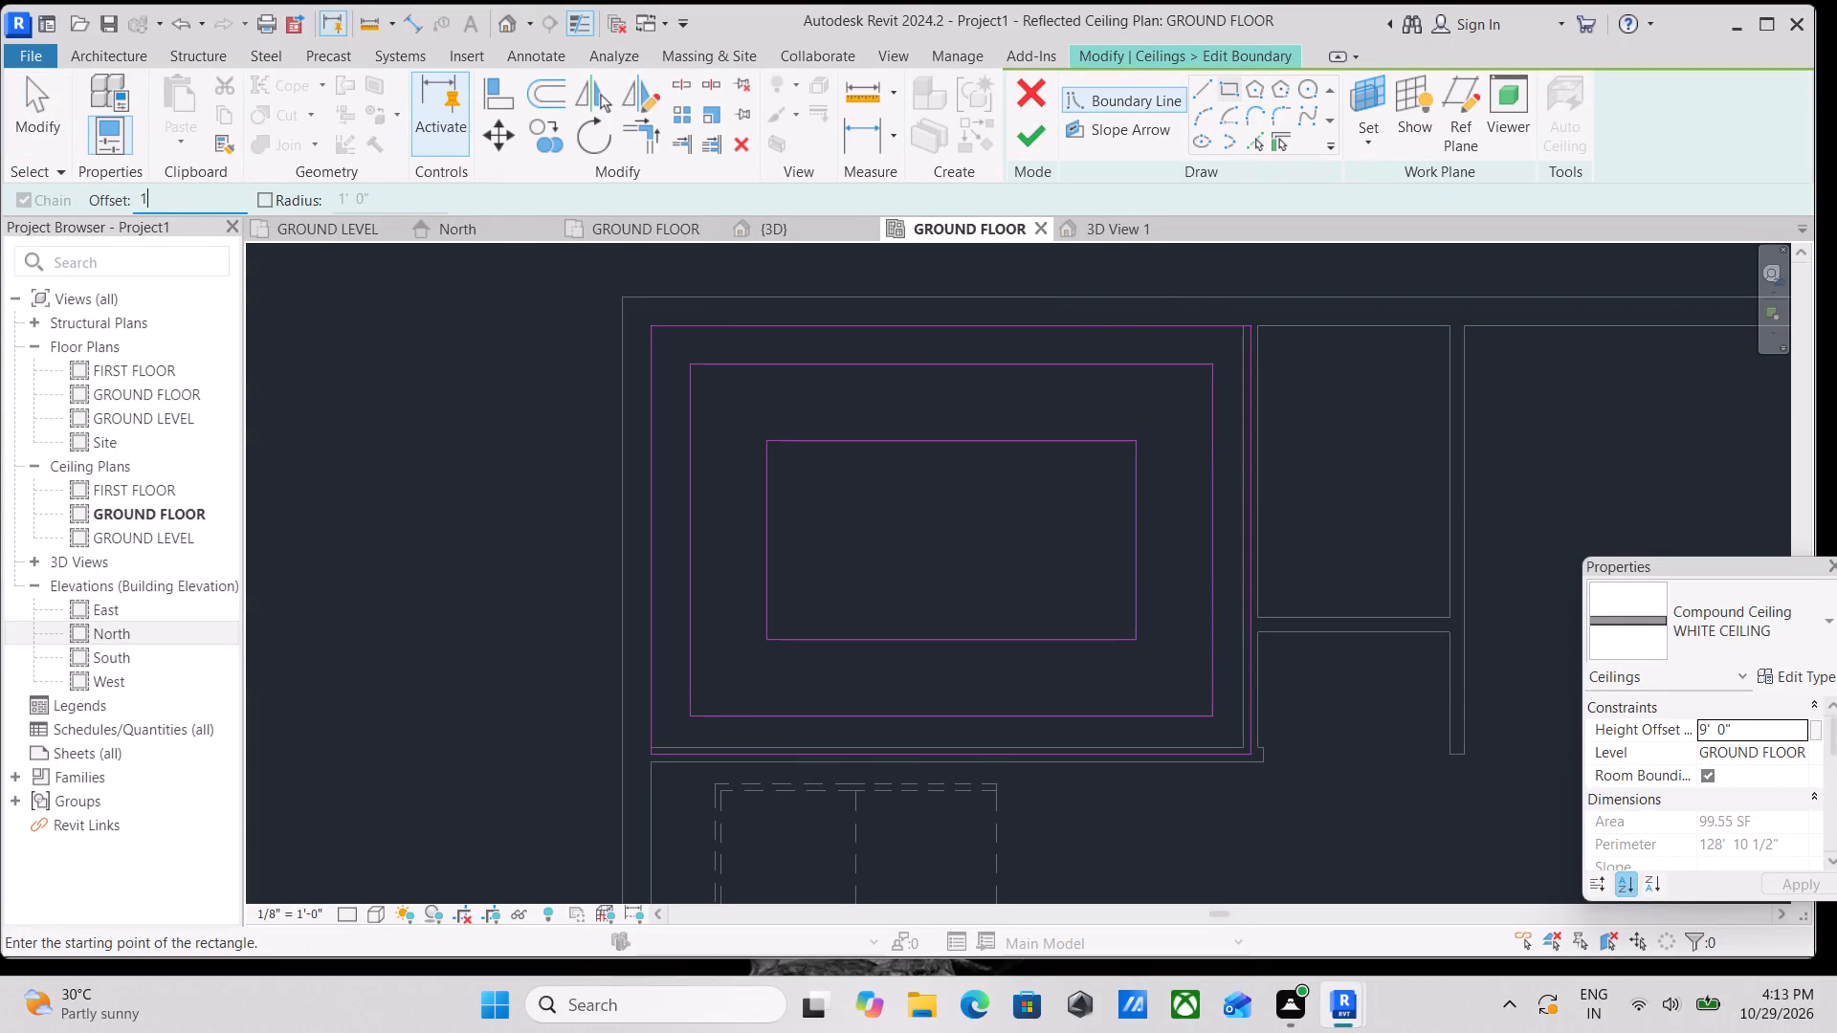
key("BackSpace")
key("2")
key("shift+quotedbl")
key("Return")
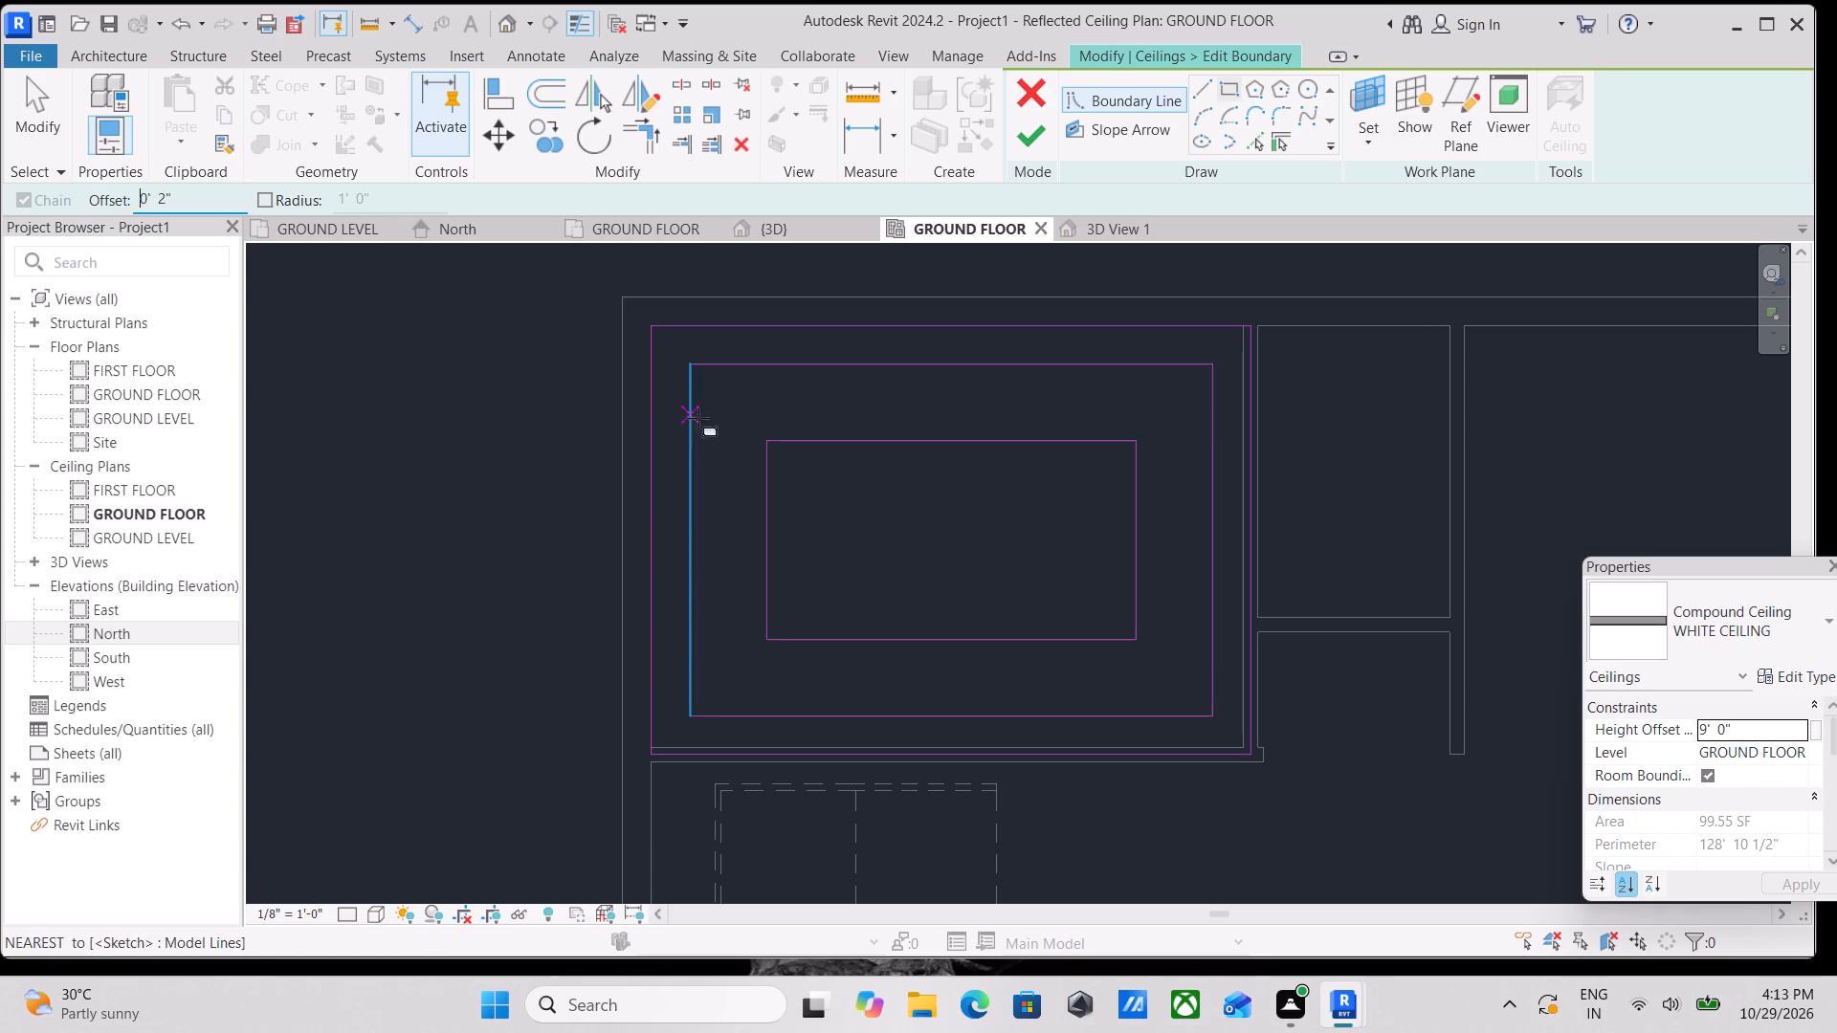
left_click(764, 444)
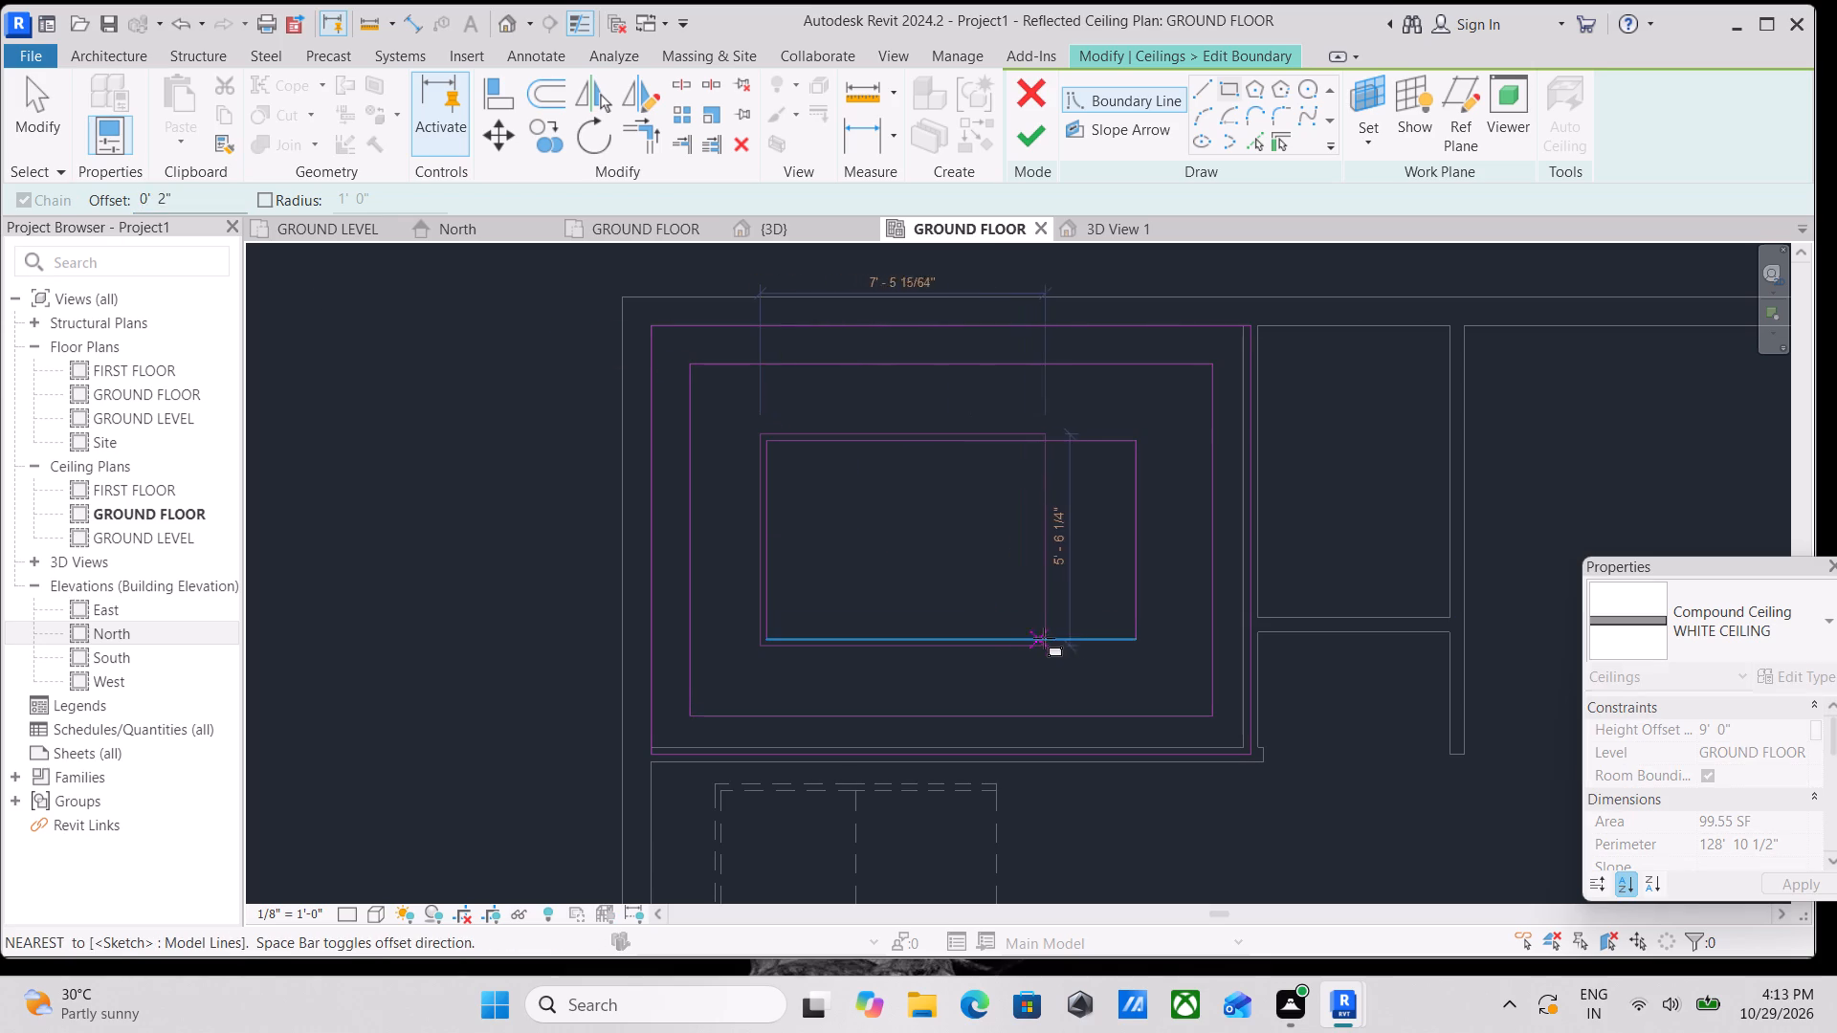
left_click(1142, 643)
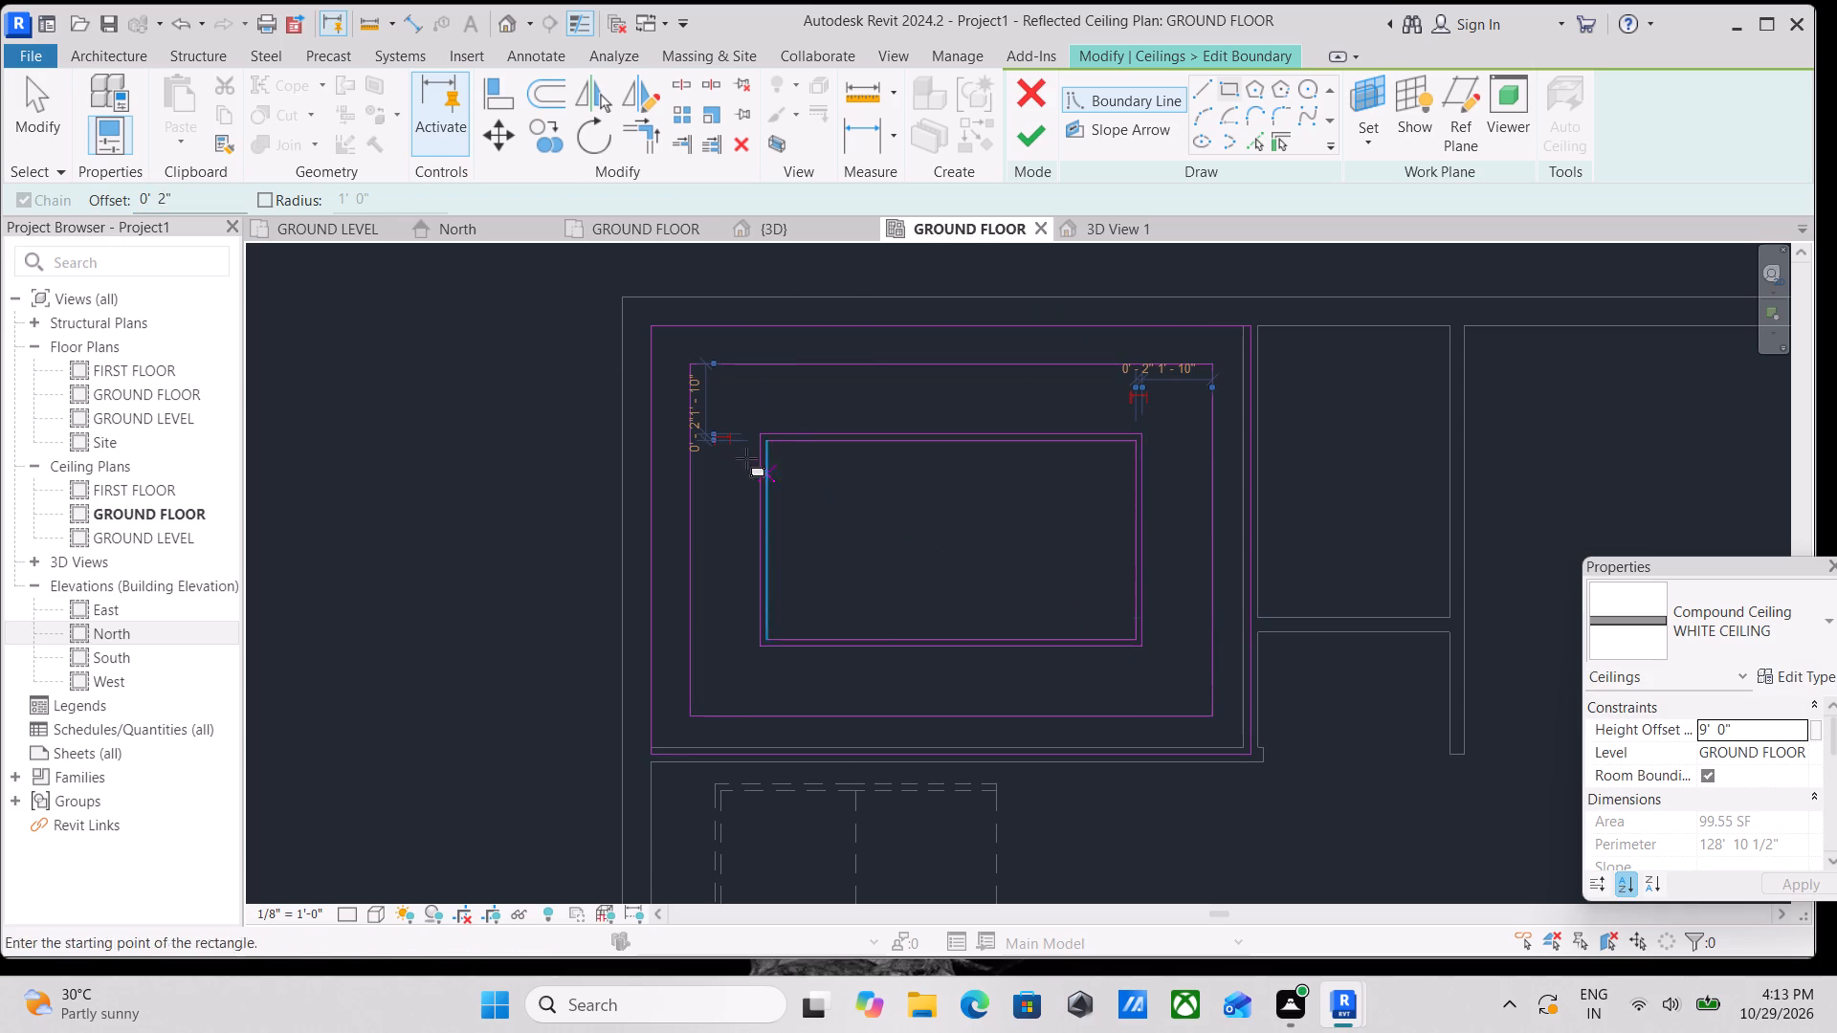
Sketch two nested boundary rectangles inside the ceiling's central rectangle, each with a 2" inward offset.
left_click(766, 440)
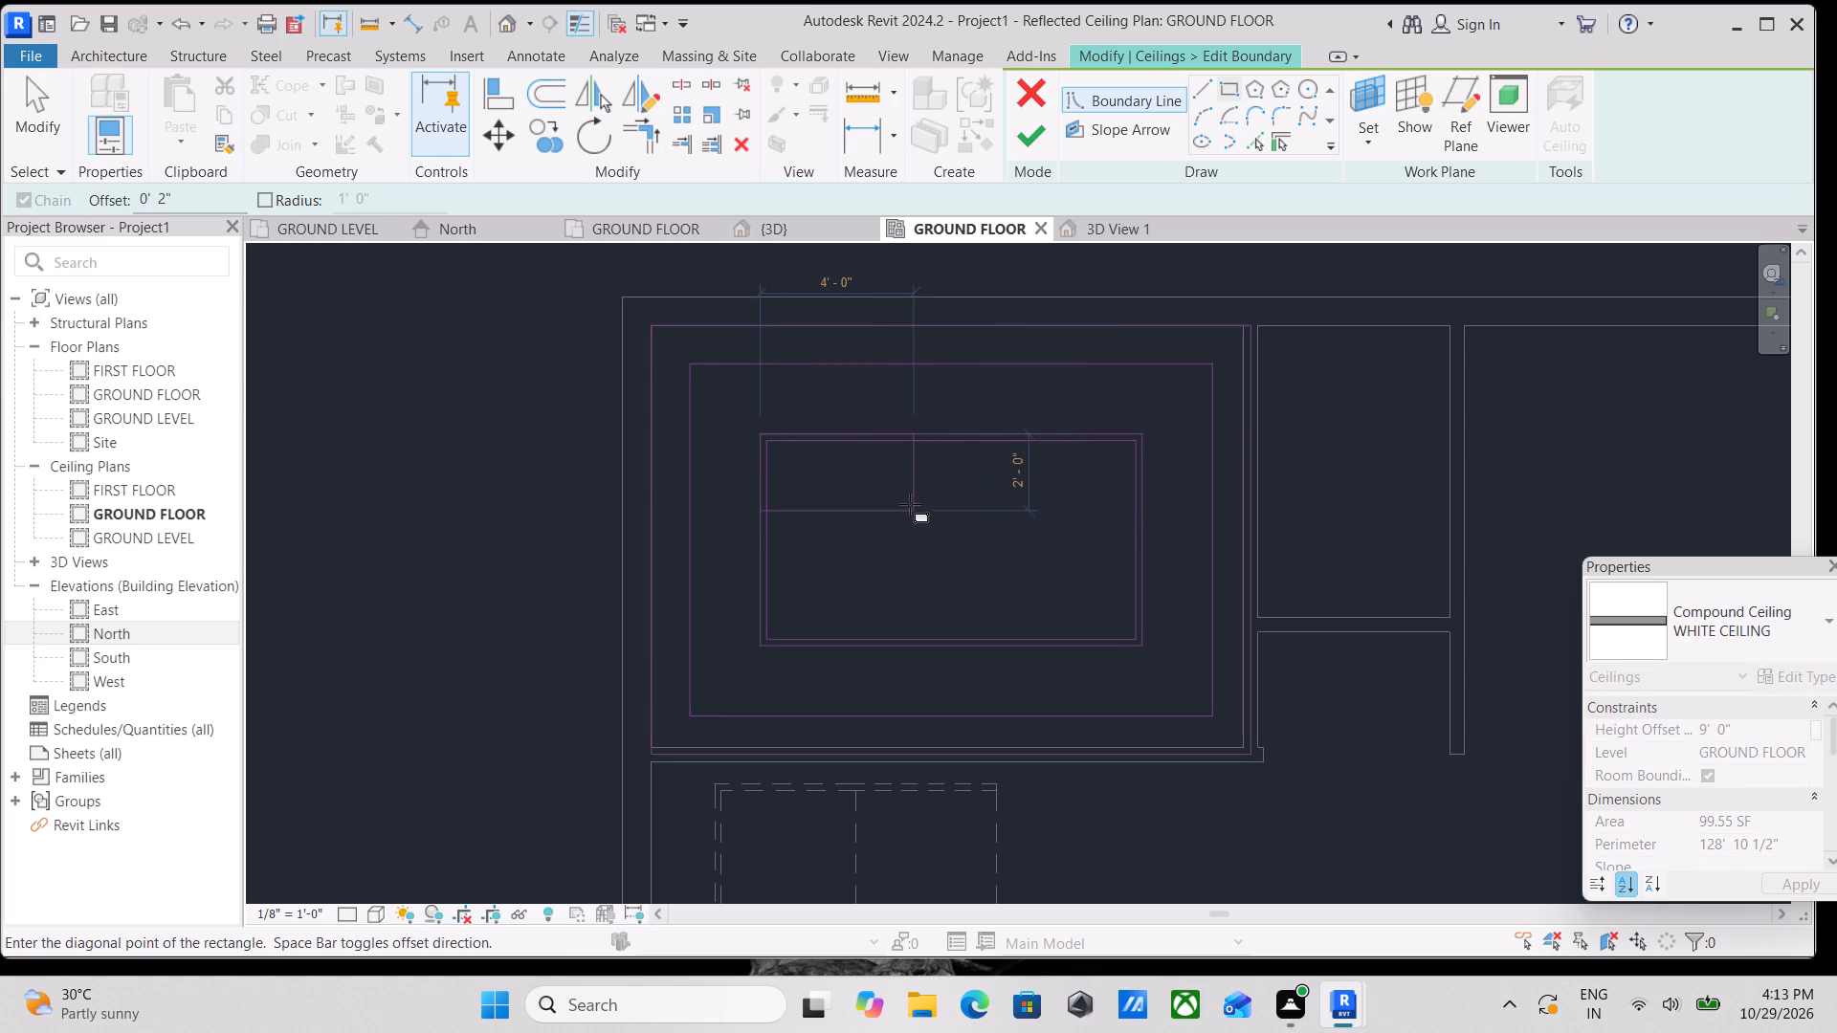
key("space")
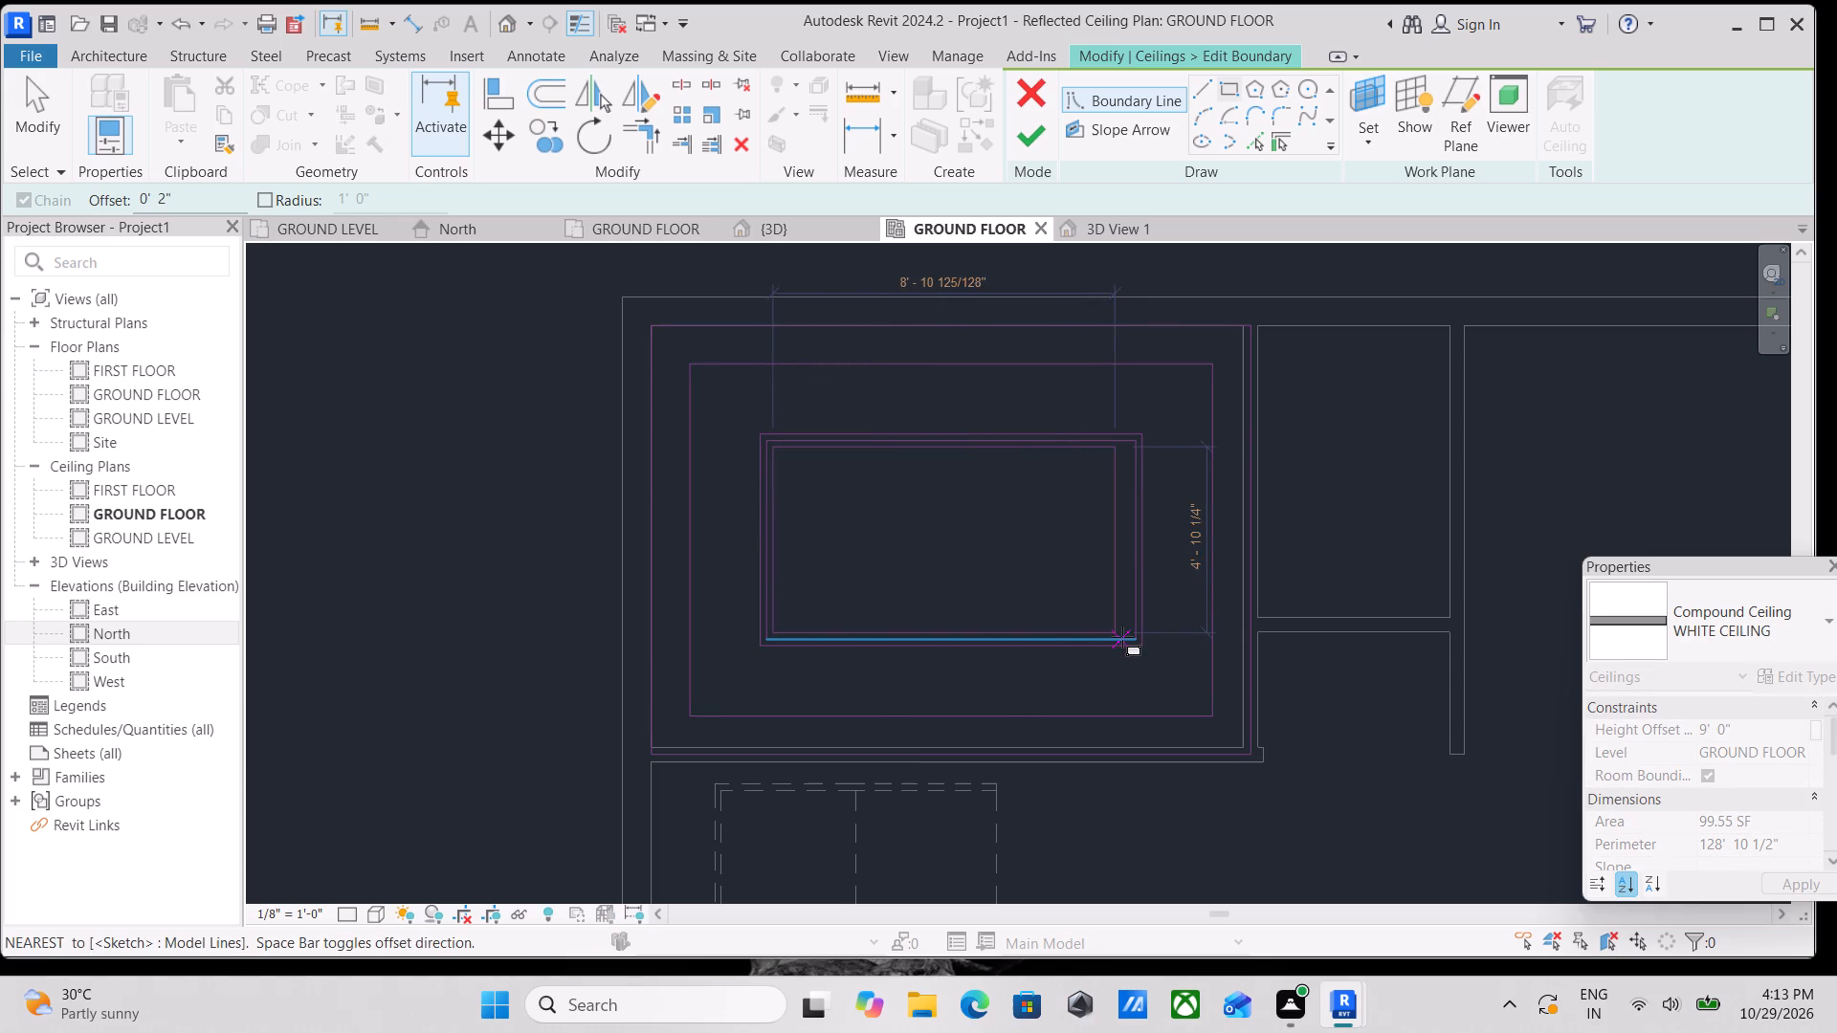
left_click(1135, 635)
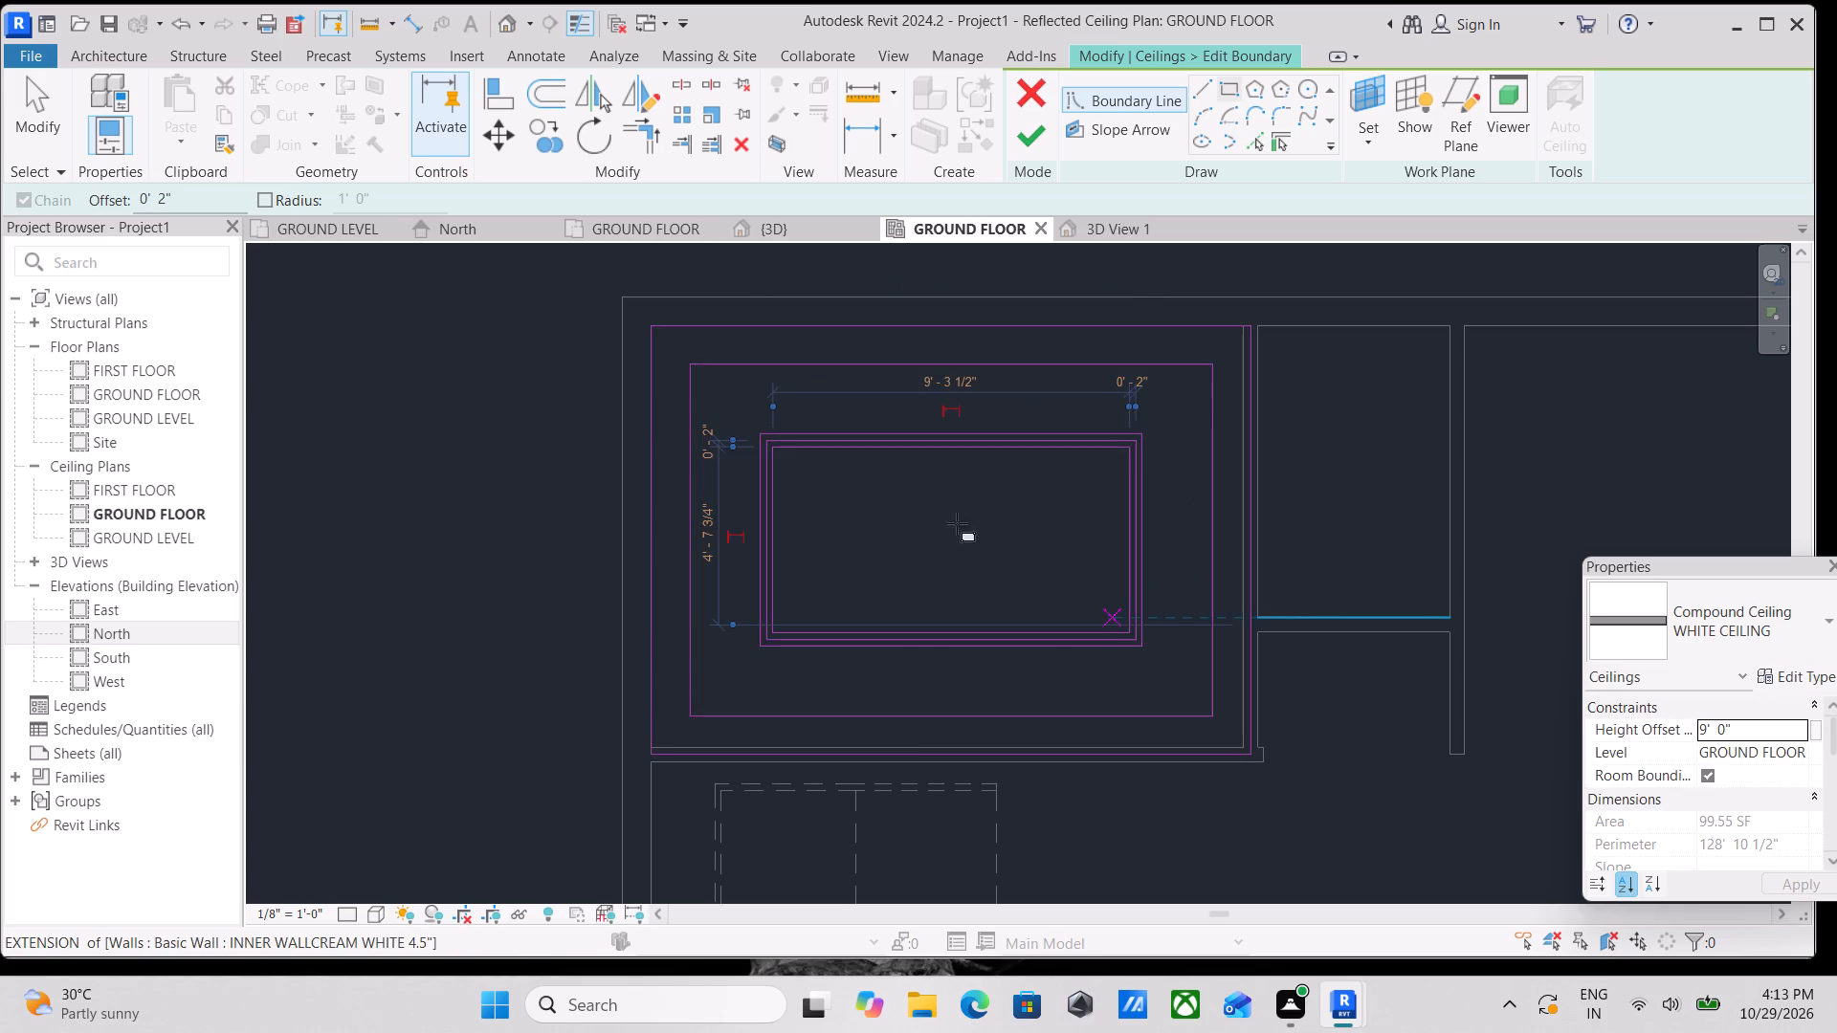
scroll(818, 472, "up", 5)
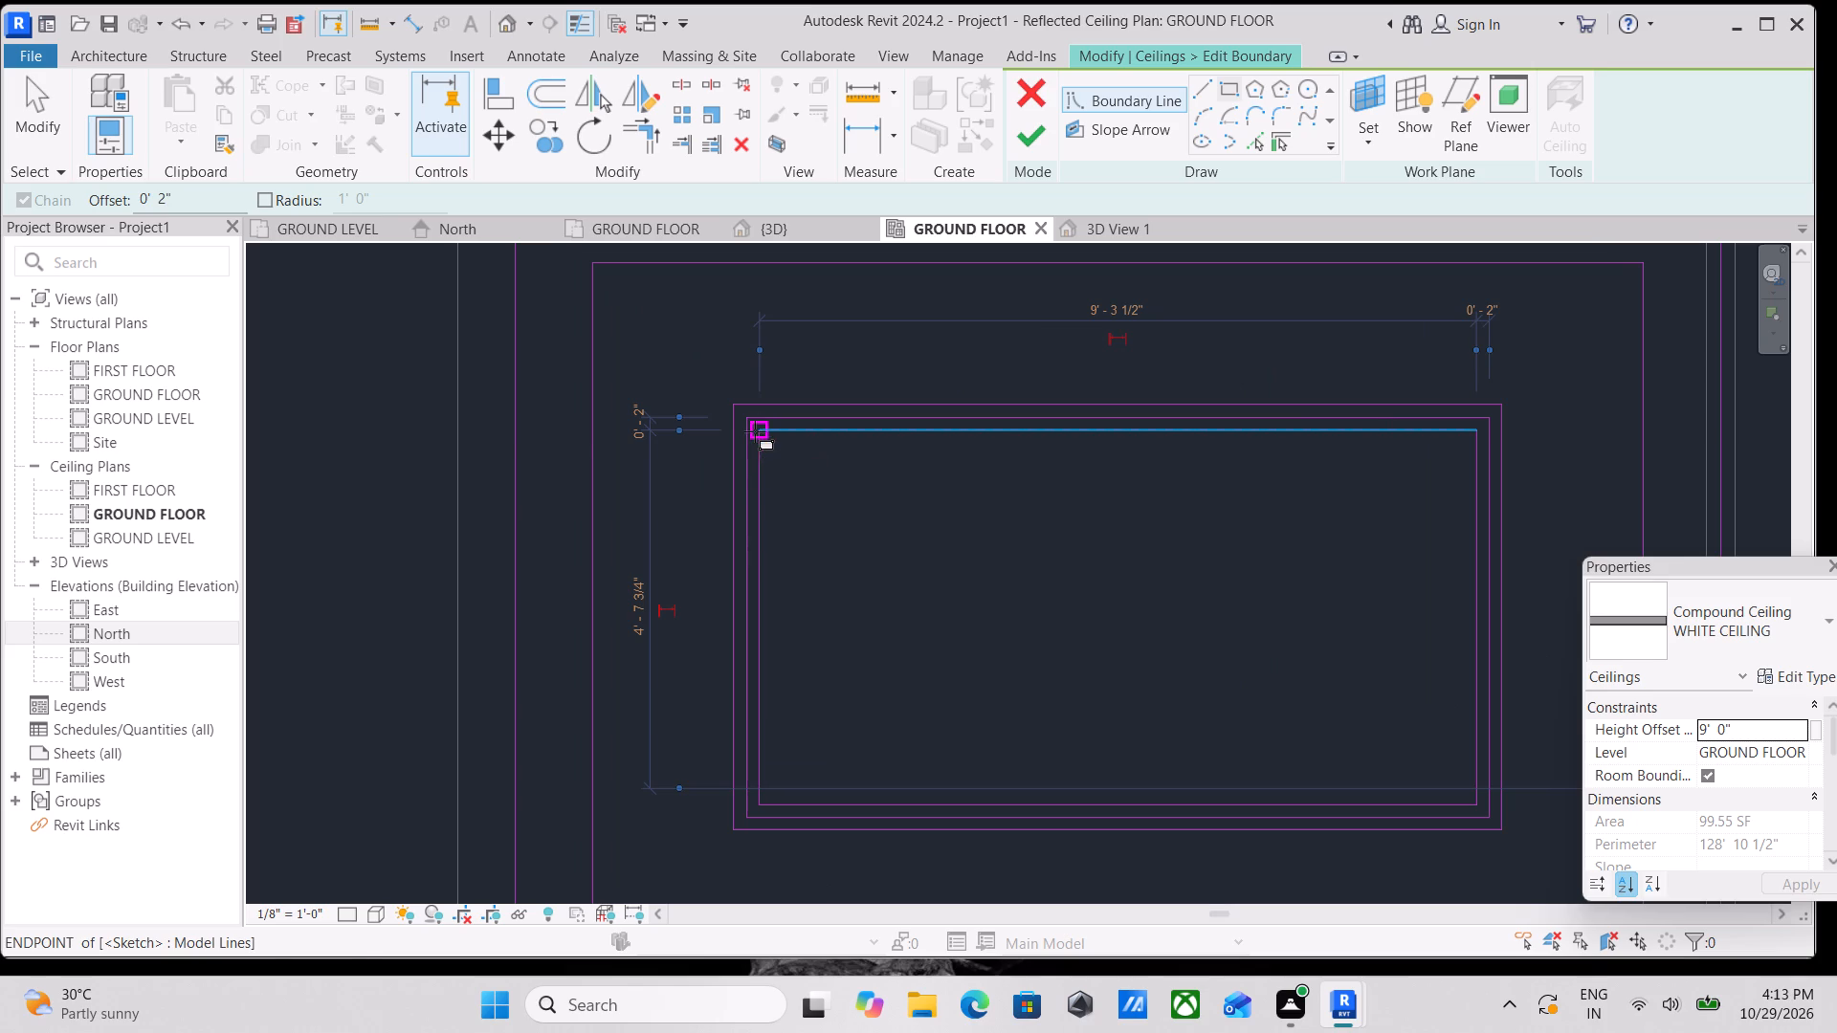
left_click(757, 430)
middle_click(1042, 613)
middle_click_drag(1249, 695, 998, 642)
left_click(1229, 748)
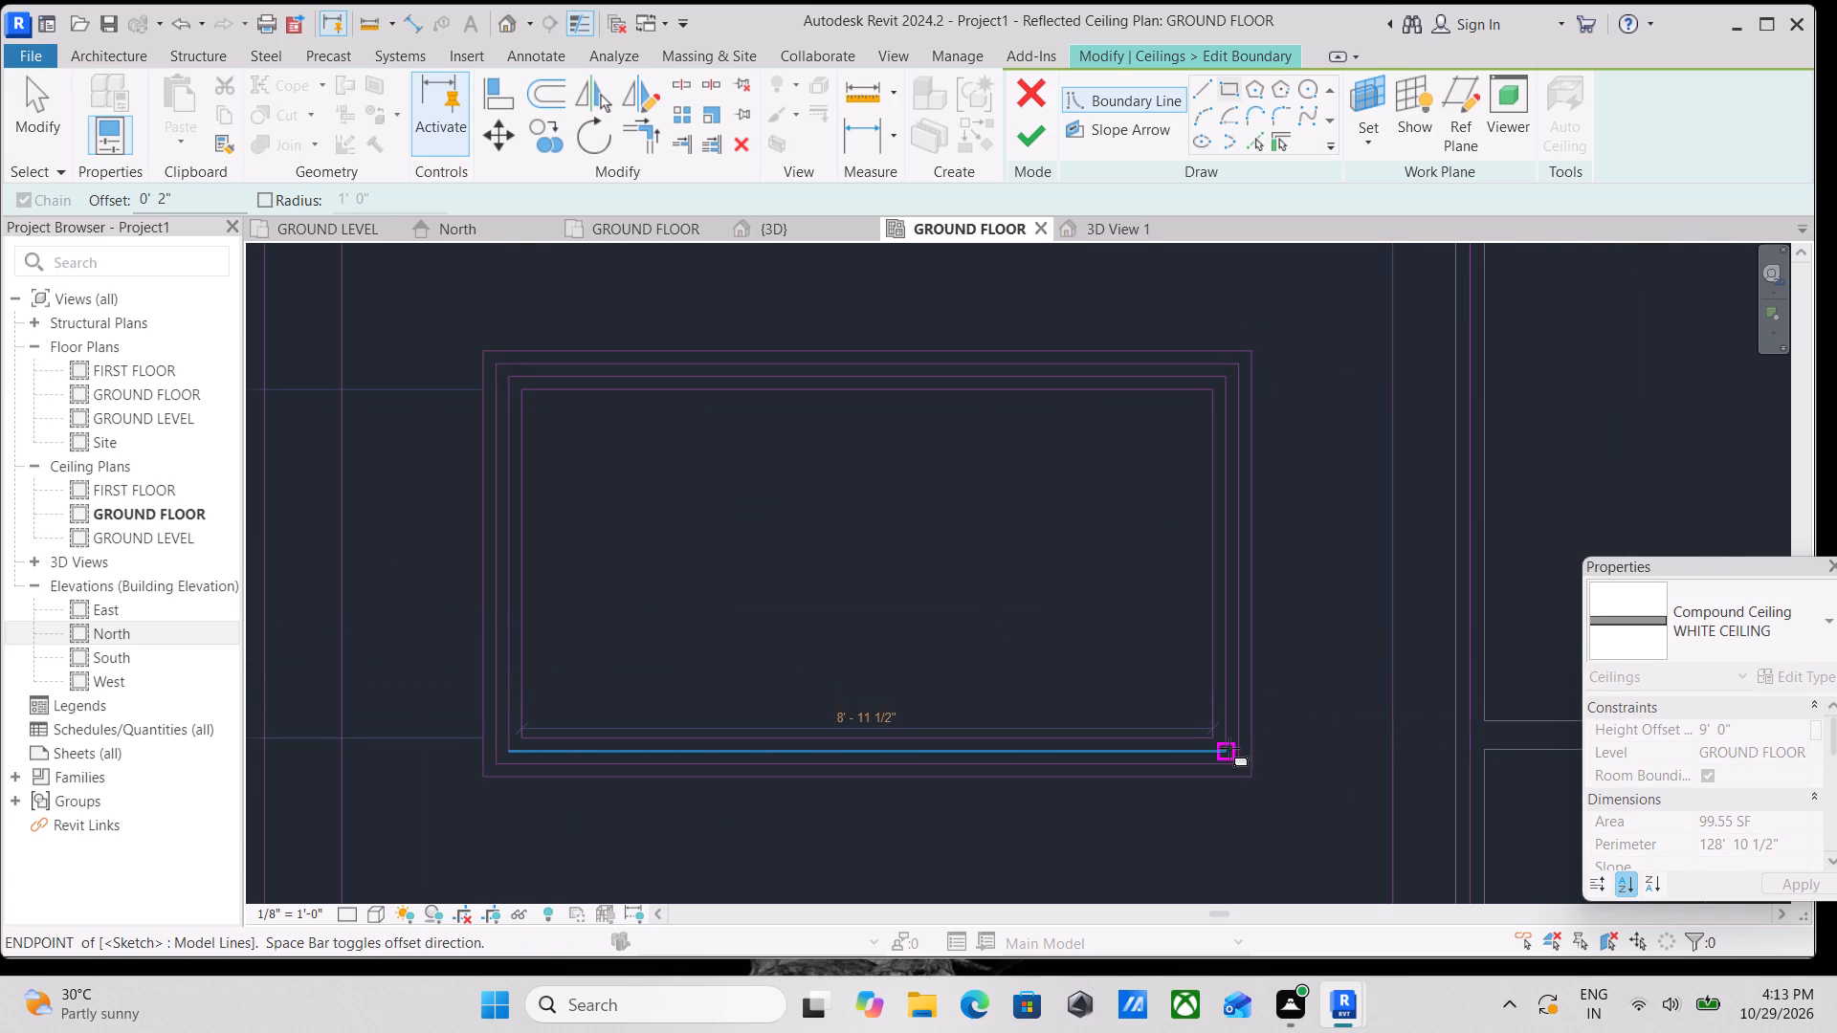
Sketch two more nested boundary rectangles inside the innermost one, each with a 2" inward offset.
middle_click_drag(941, 673, 1060, 721)
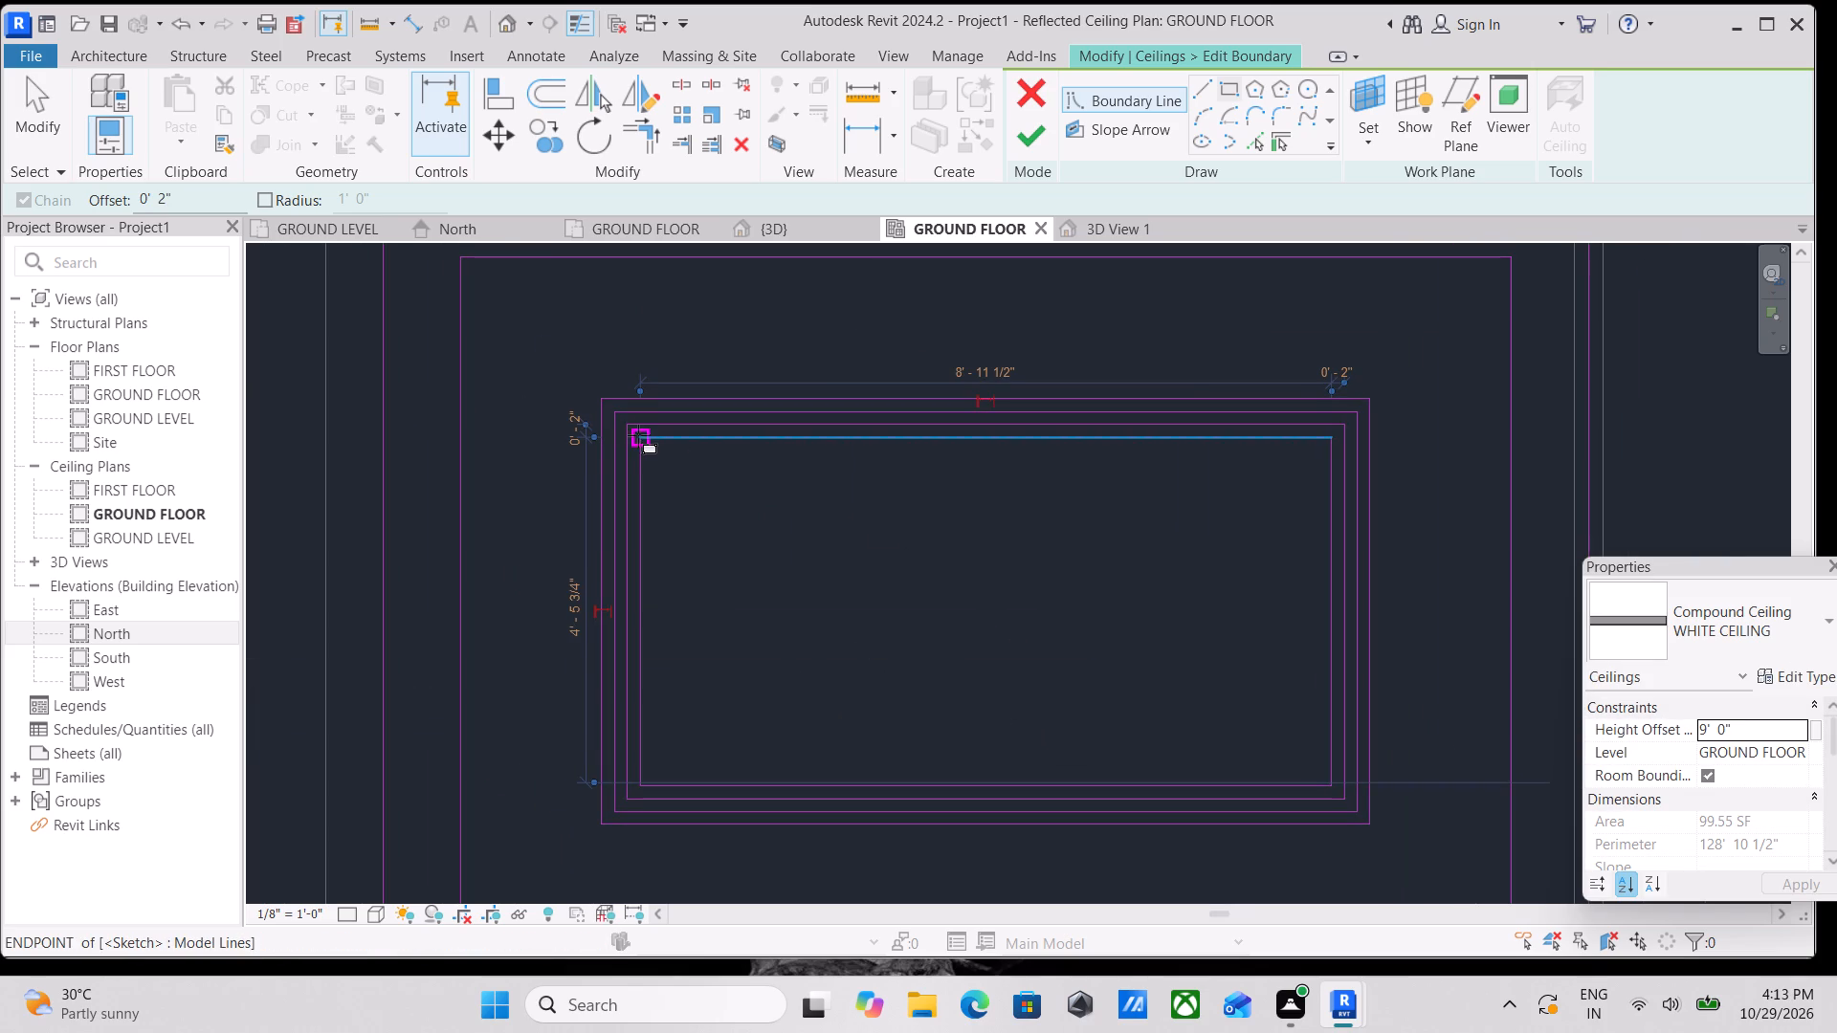
left_click(639, 439)
middle_click_drag(985, 654, 725, 486)
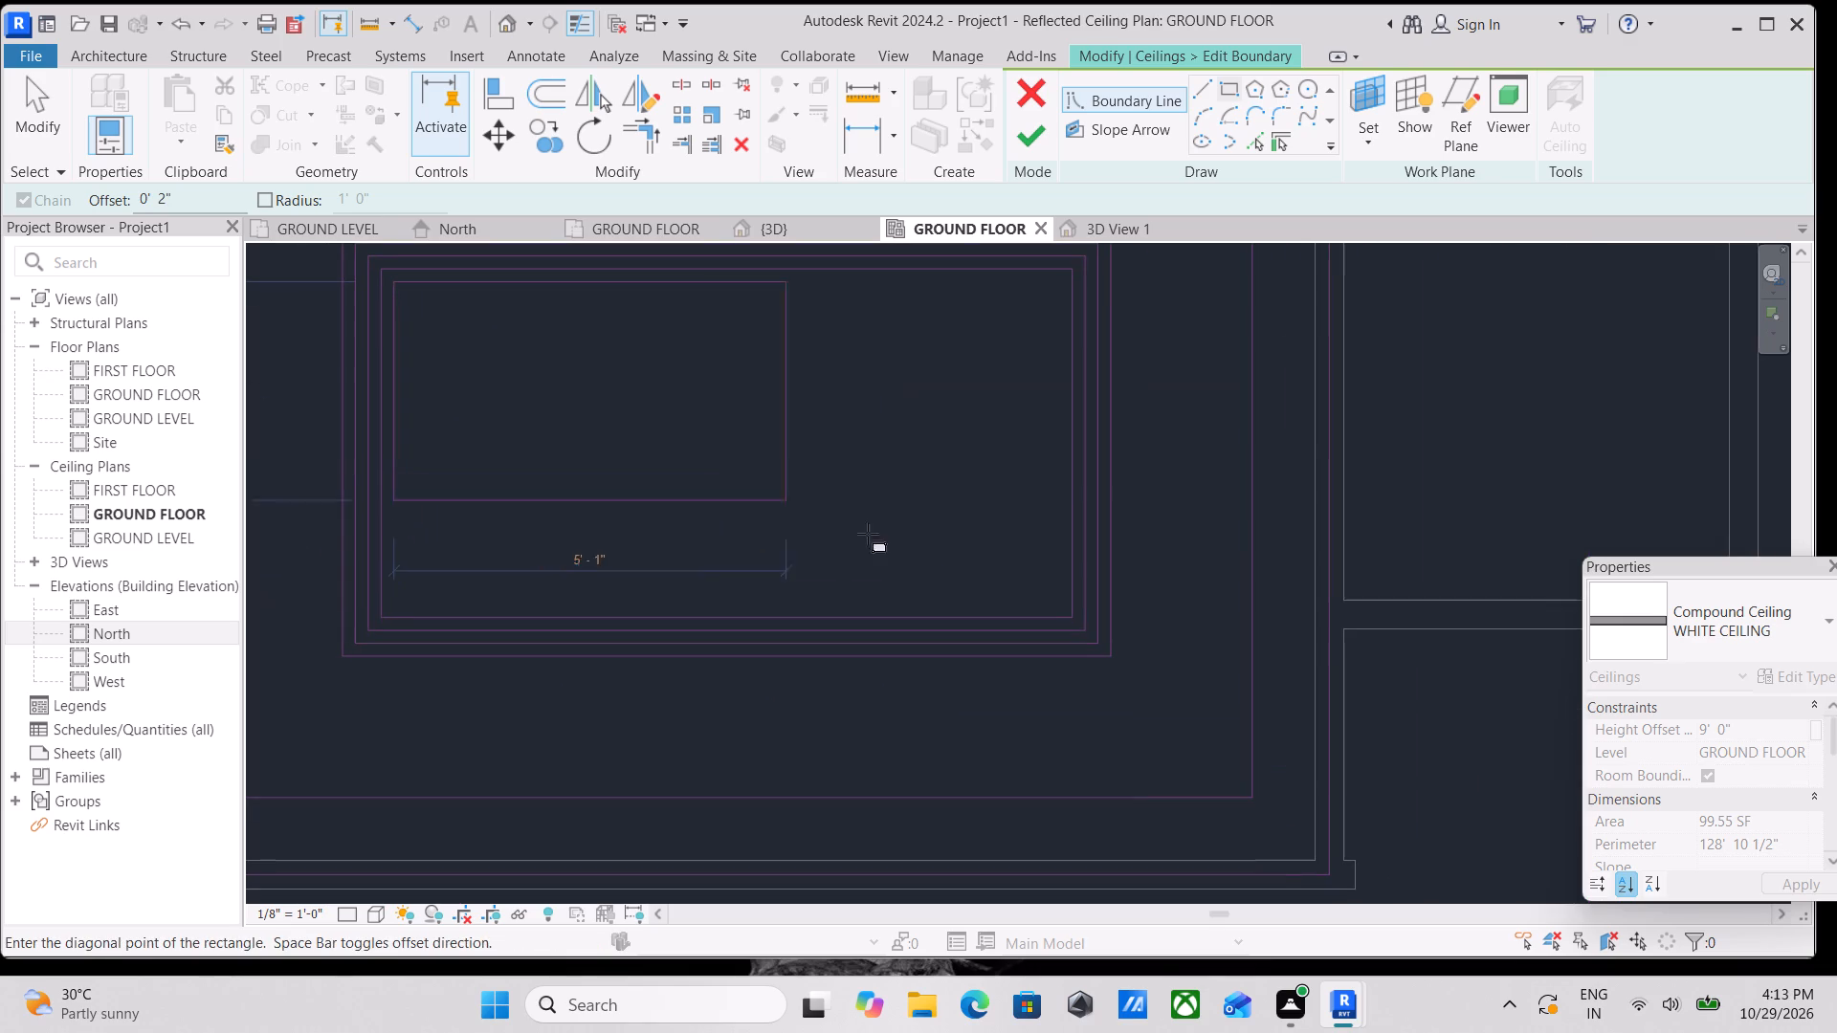
left_click(1074, 617)
middle_click_drag(1046, 601, 1087, 642)
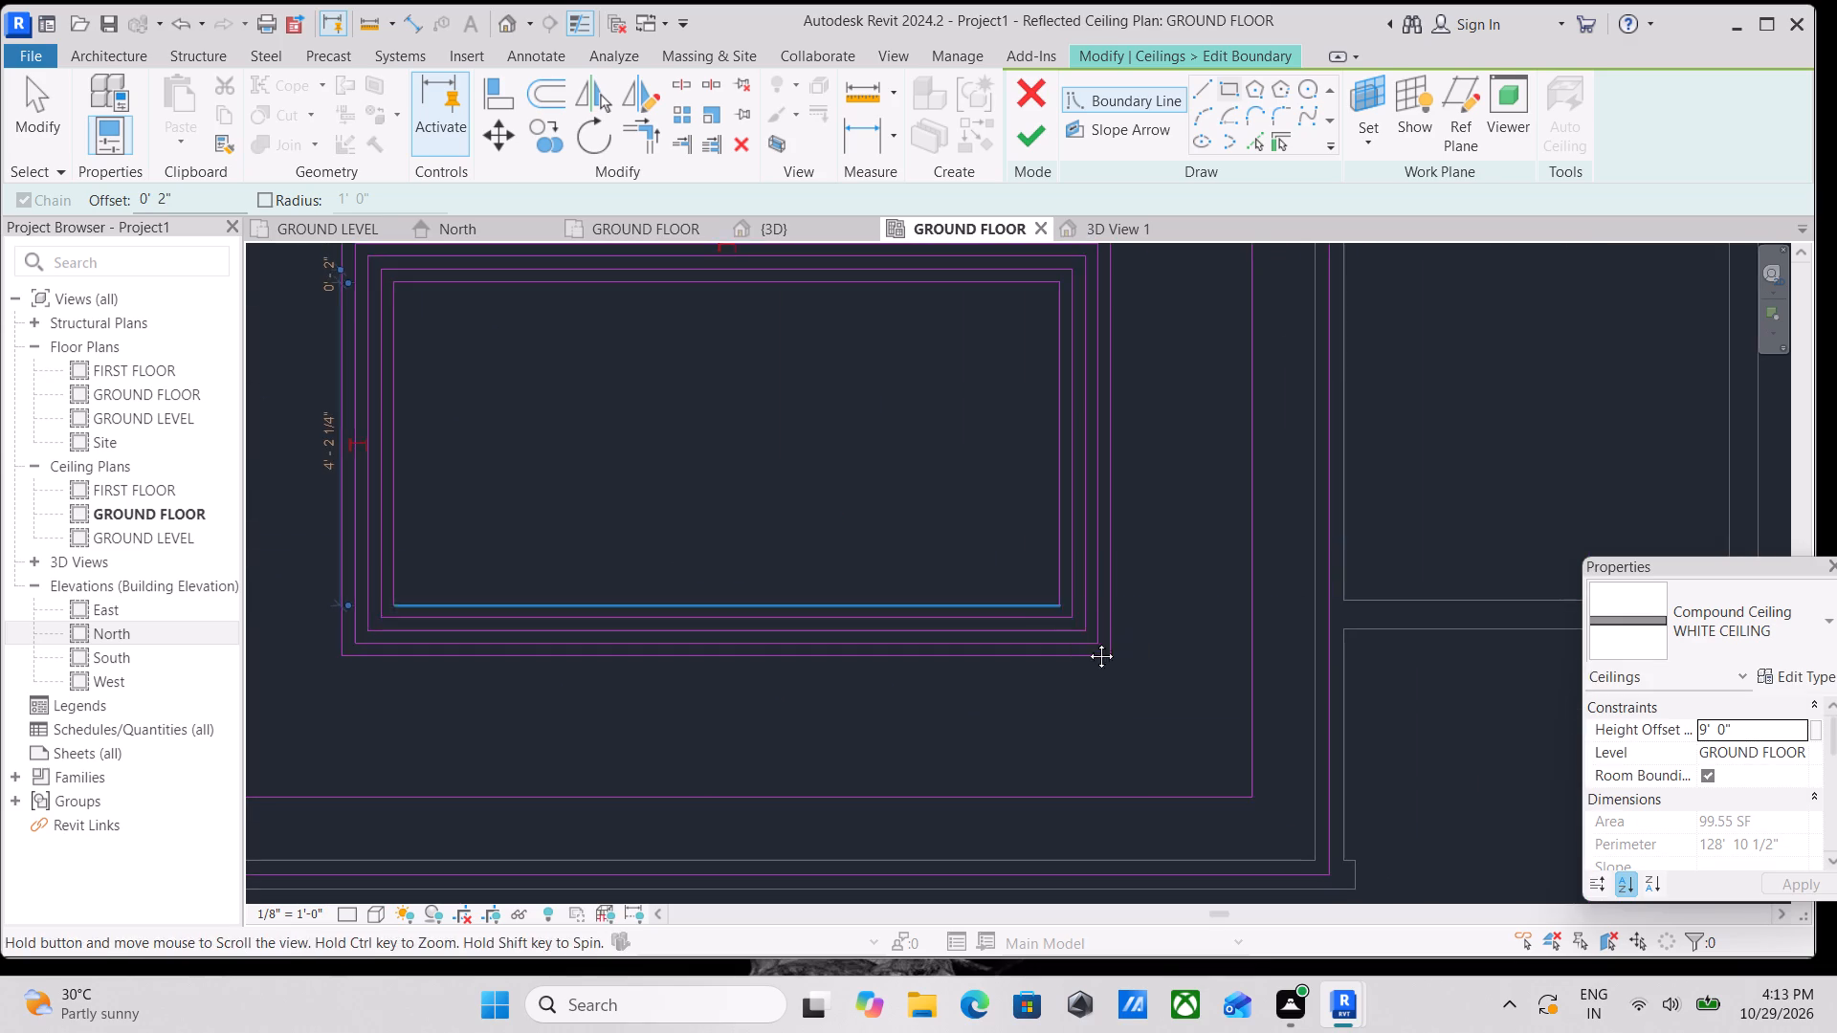
middle_click_drag(1087, 642, 1240, 754)
left_click(589, 436)
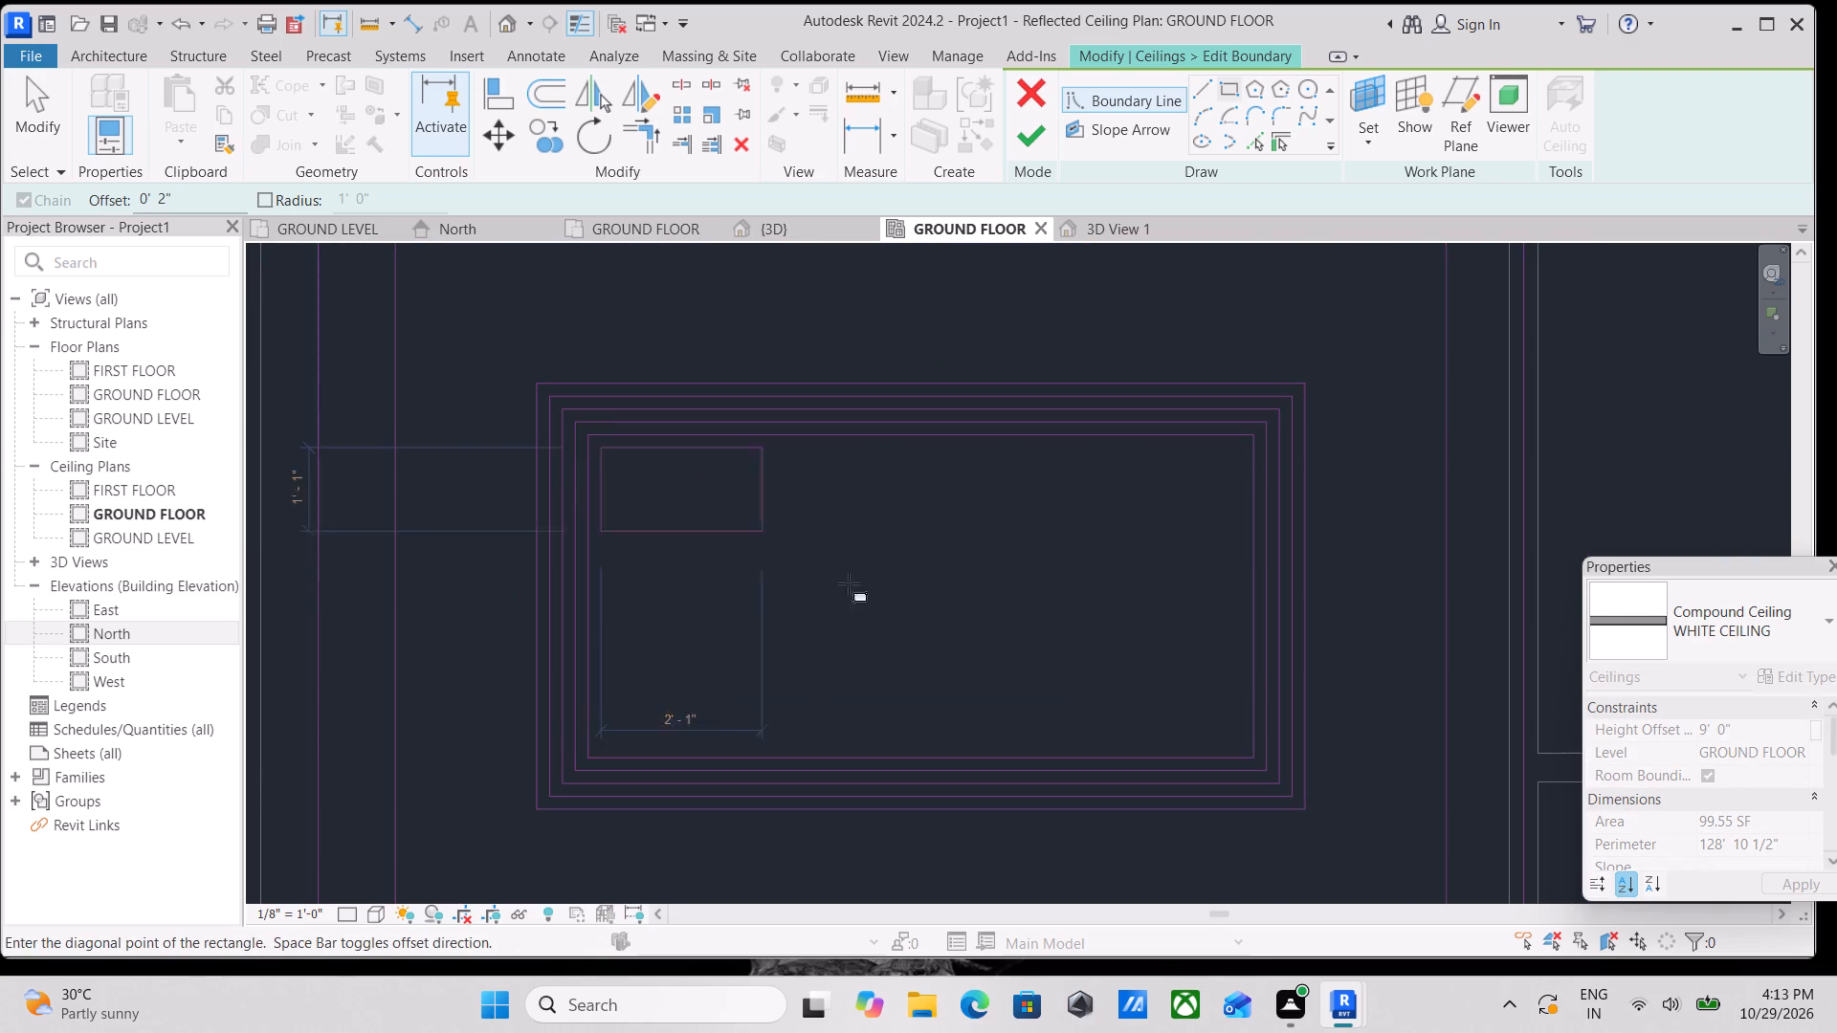
middle_click_drag(883, 601, 662, 454)
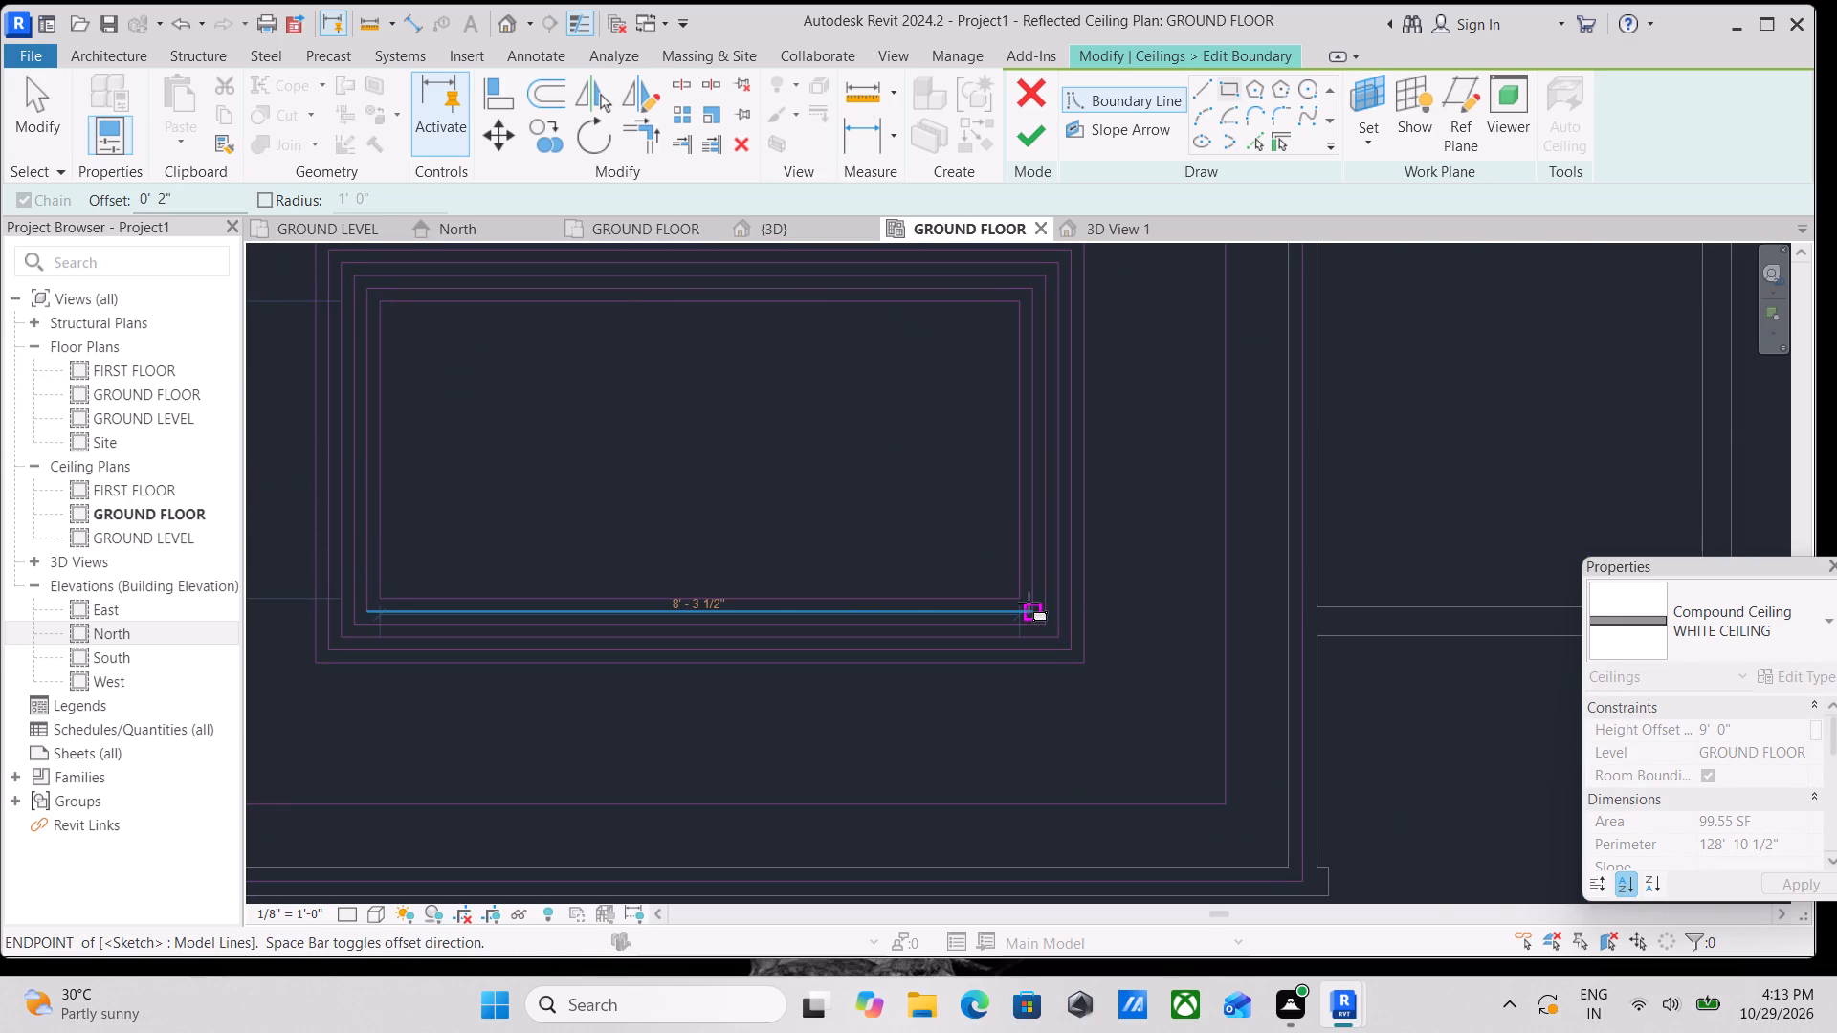
left_click(1029, 603)
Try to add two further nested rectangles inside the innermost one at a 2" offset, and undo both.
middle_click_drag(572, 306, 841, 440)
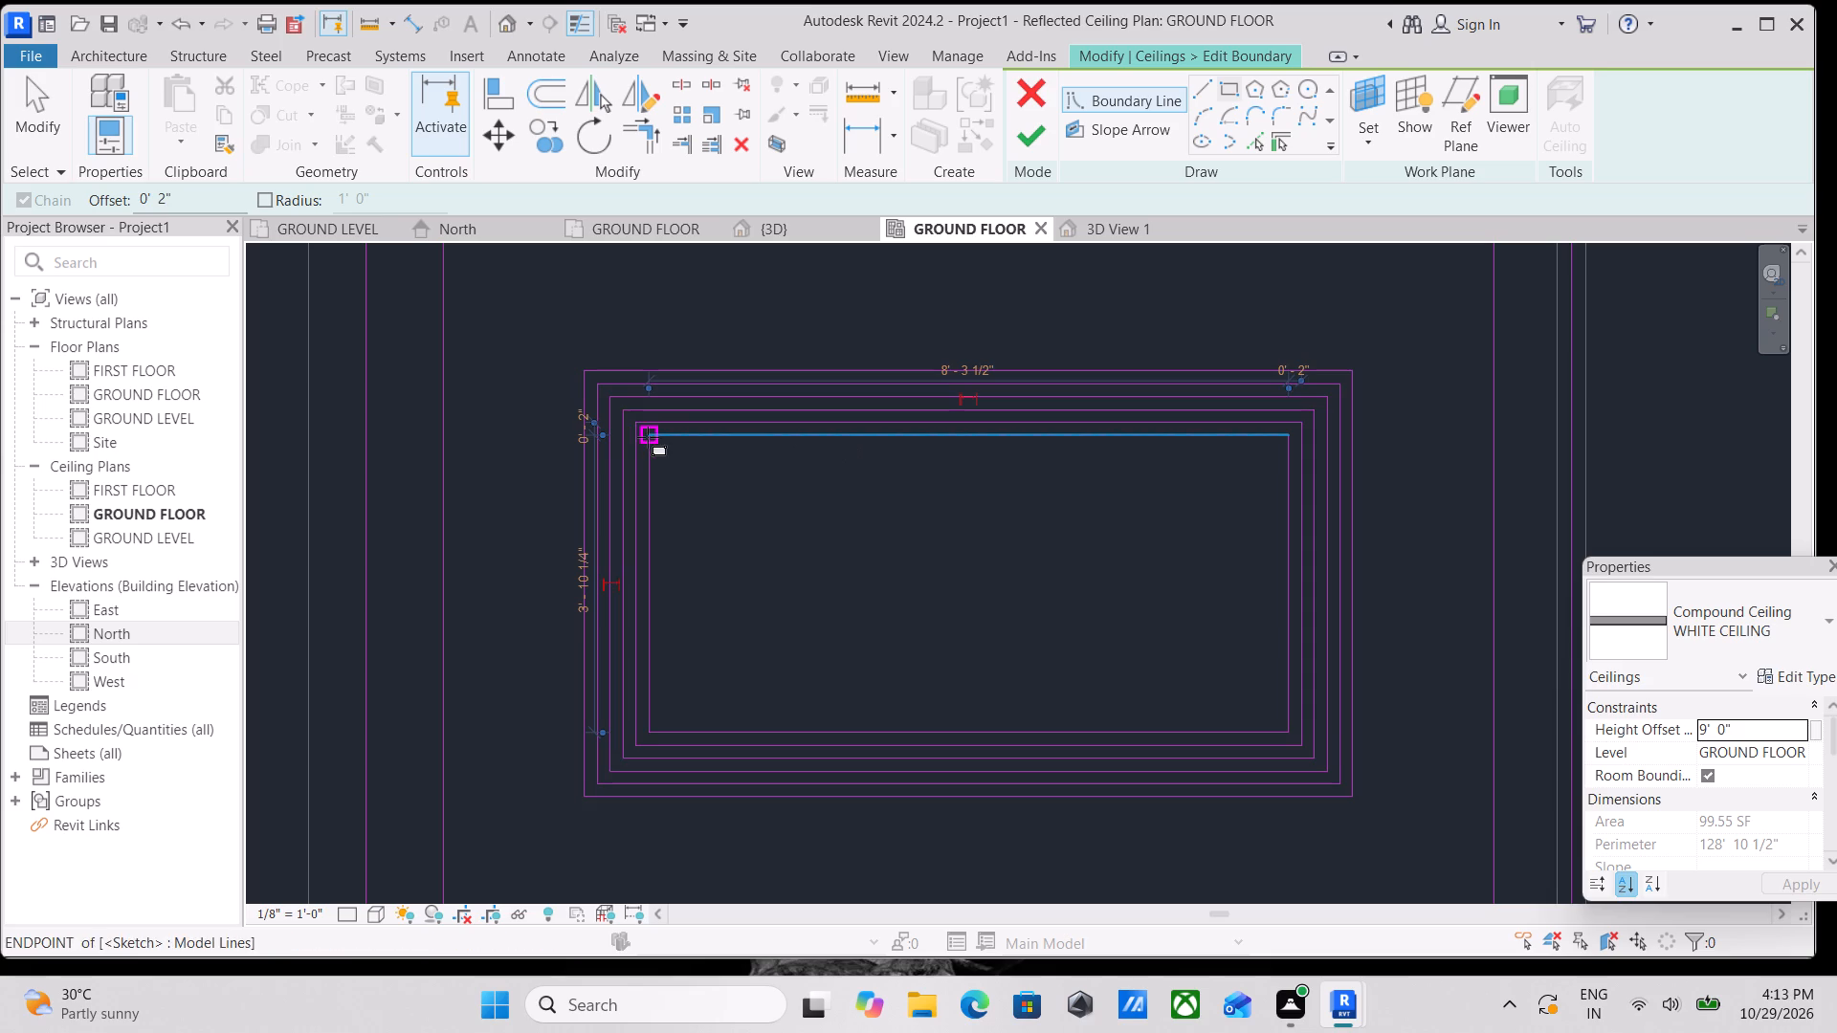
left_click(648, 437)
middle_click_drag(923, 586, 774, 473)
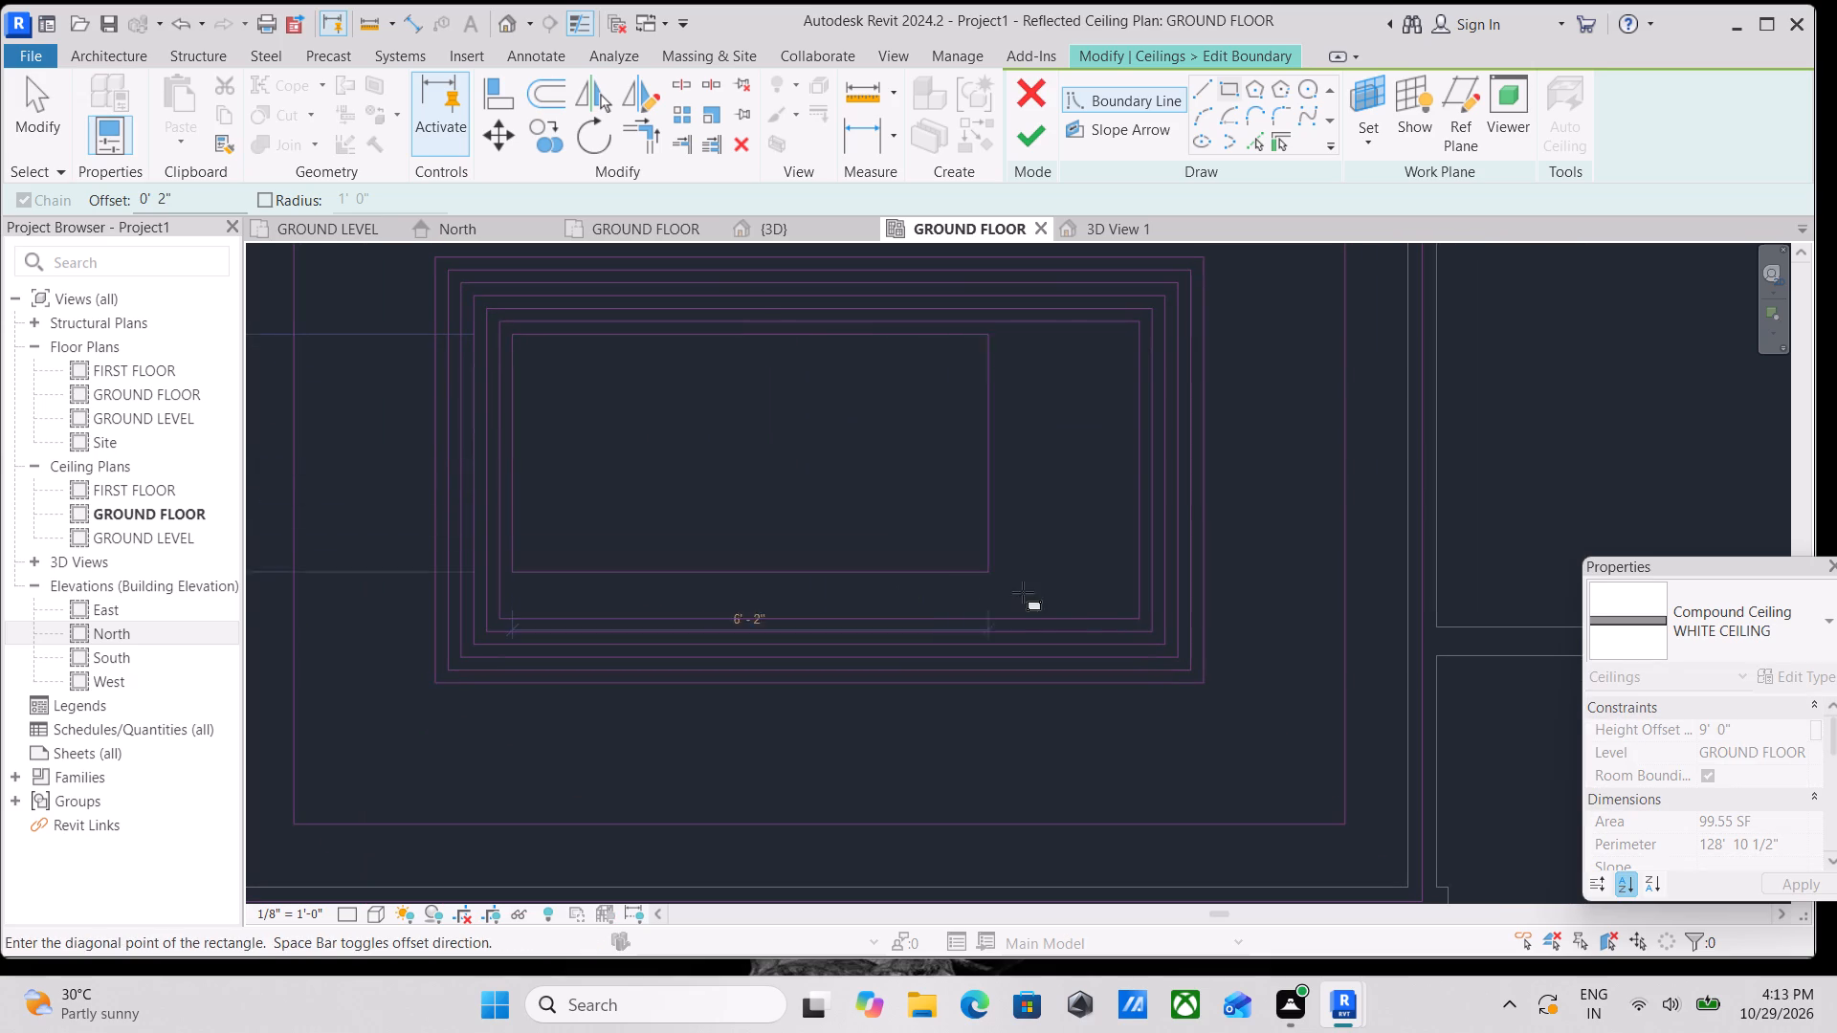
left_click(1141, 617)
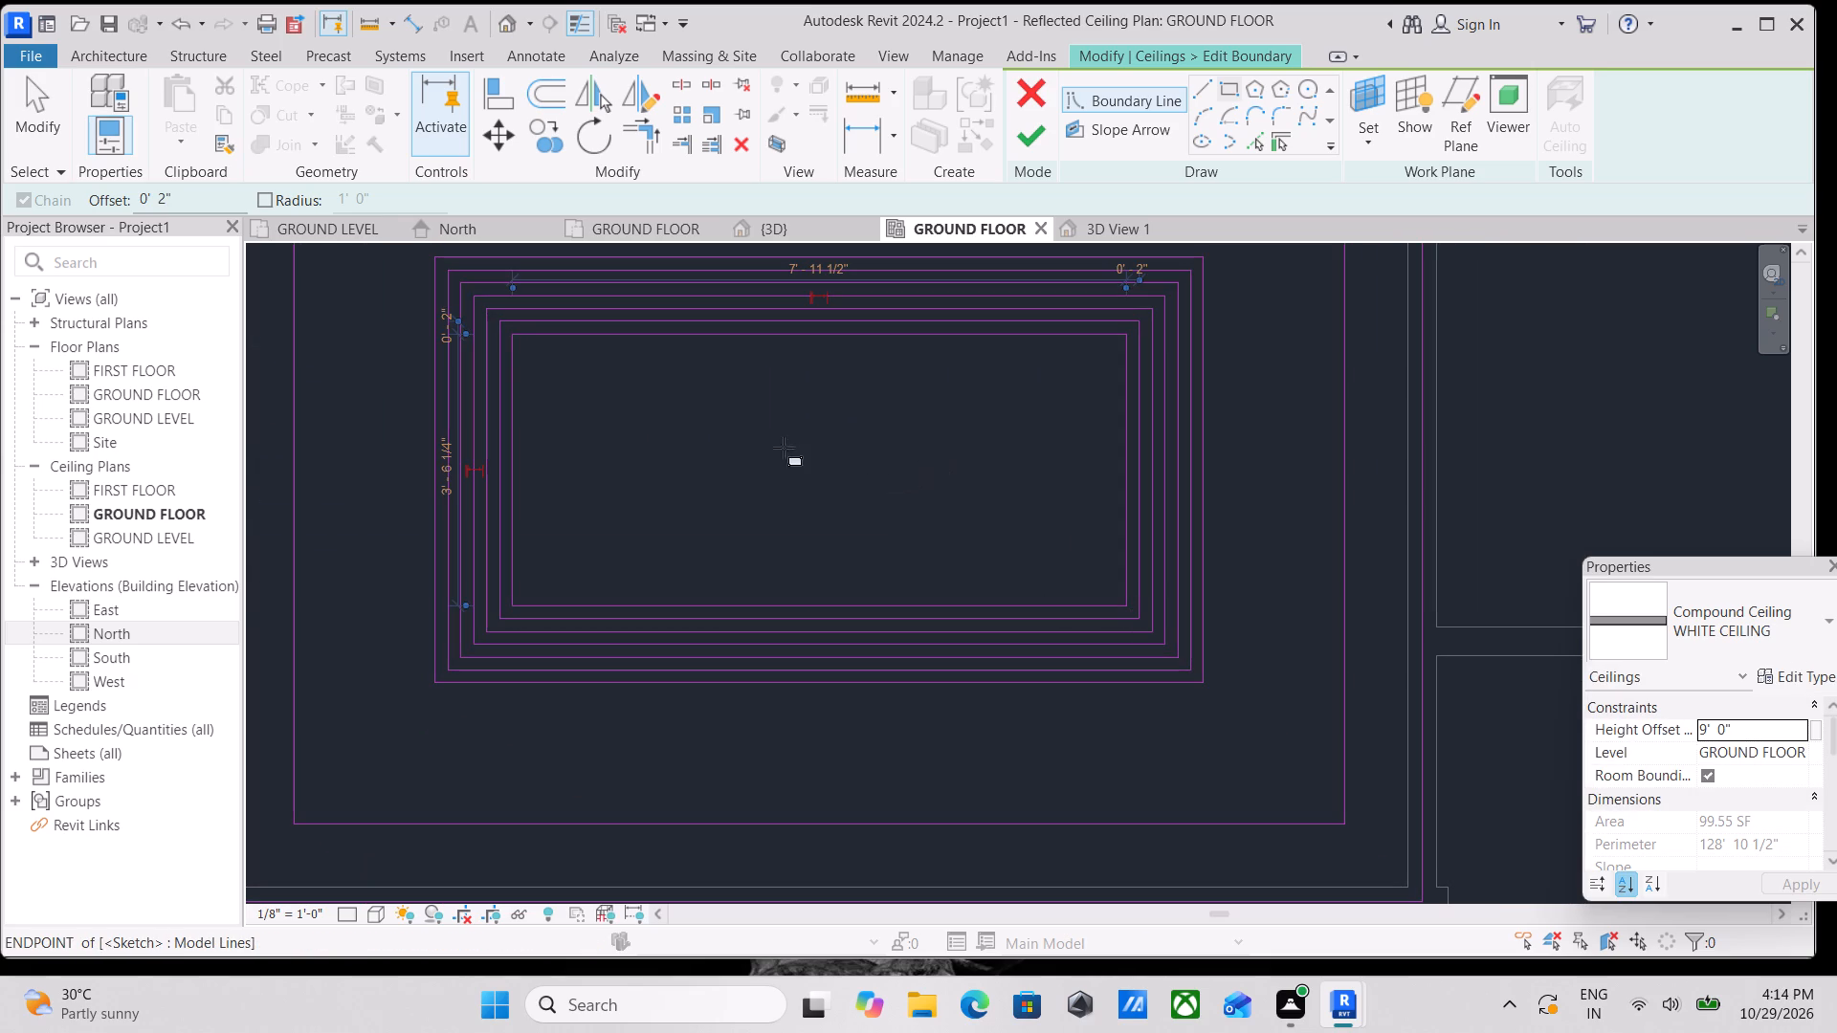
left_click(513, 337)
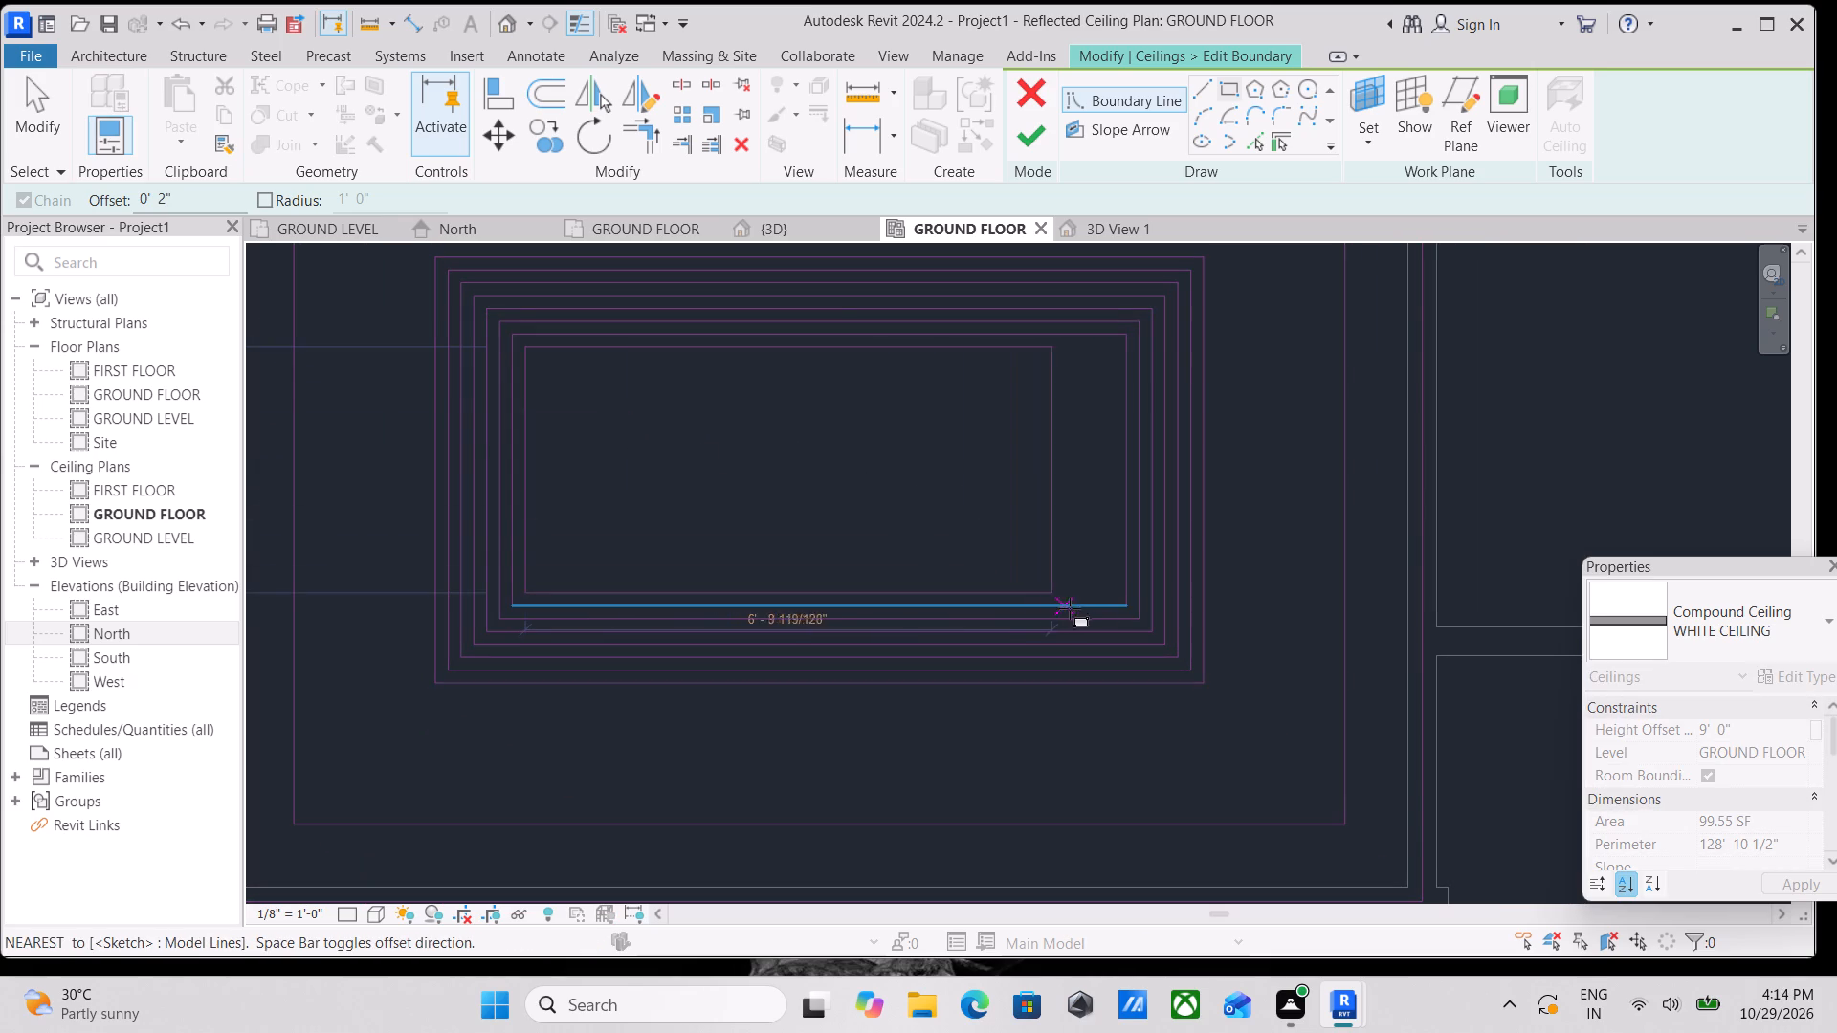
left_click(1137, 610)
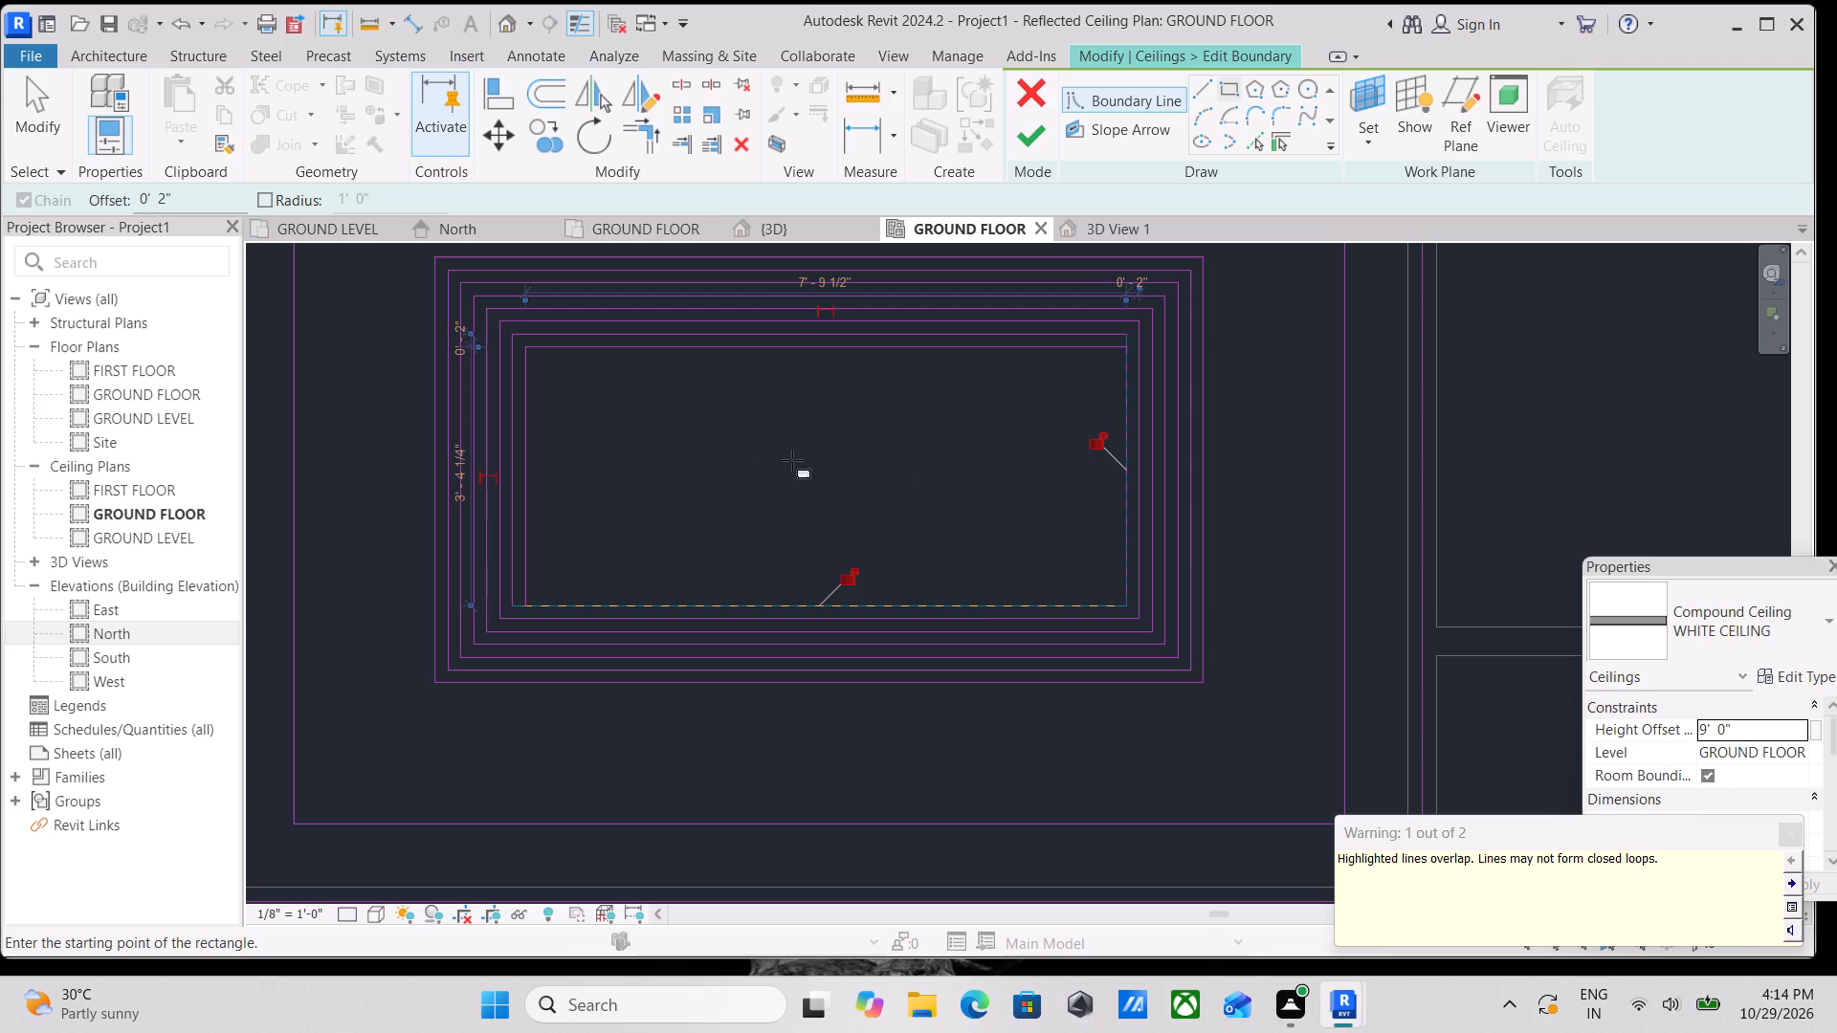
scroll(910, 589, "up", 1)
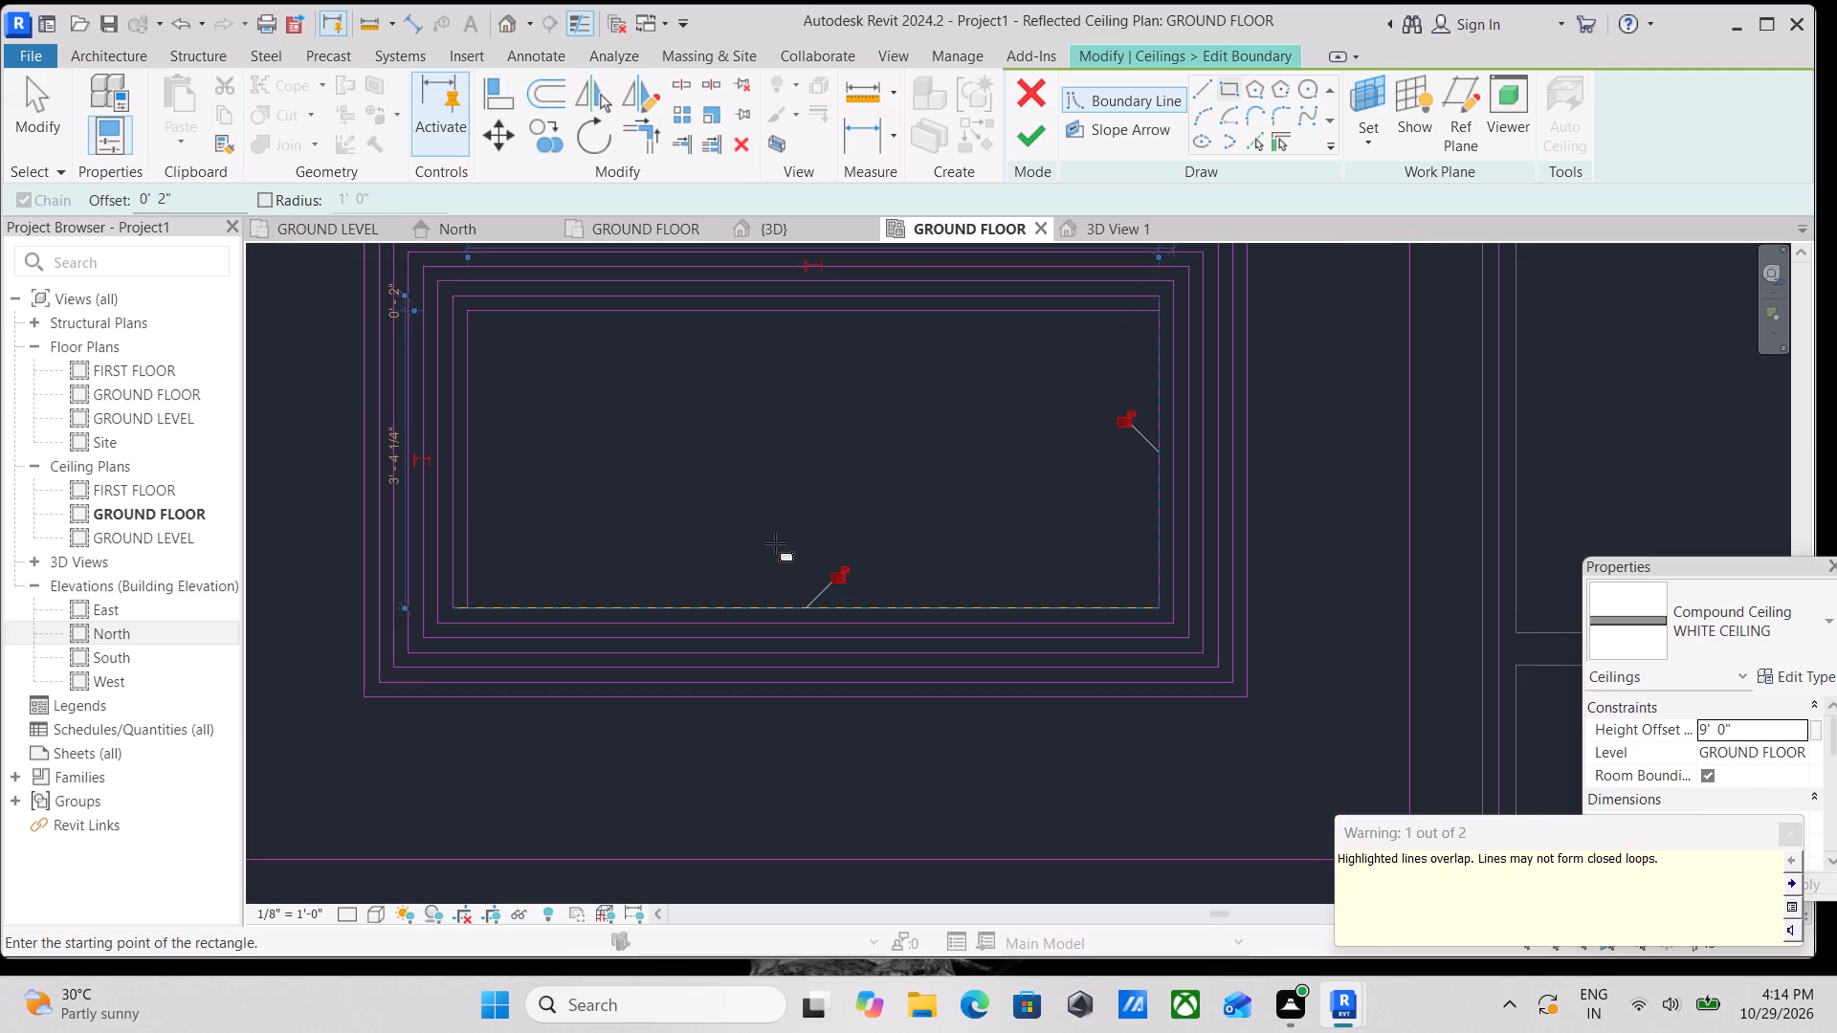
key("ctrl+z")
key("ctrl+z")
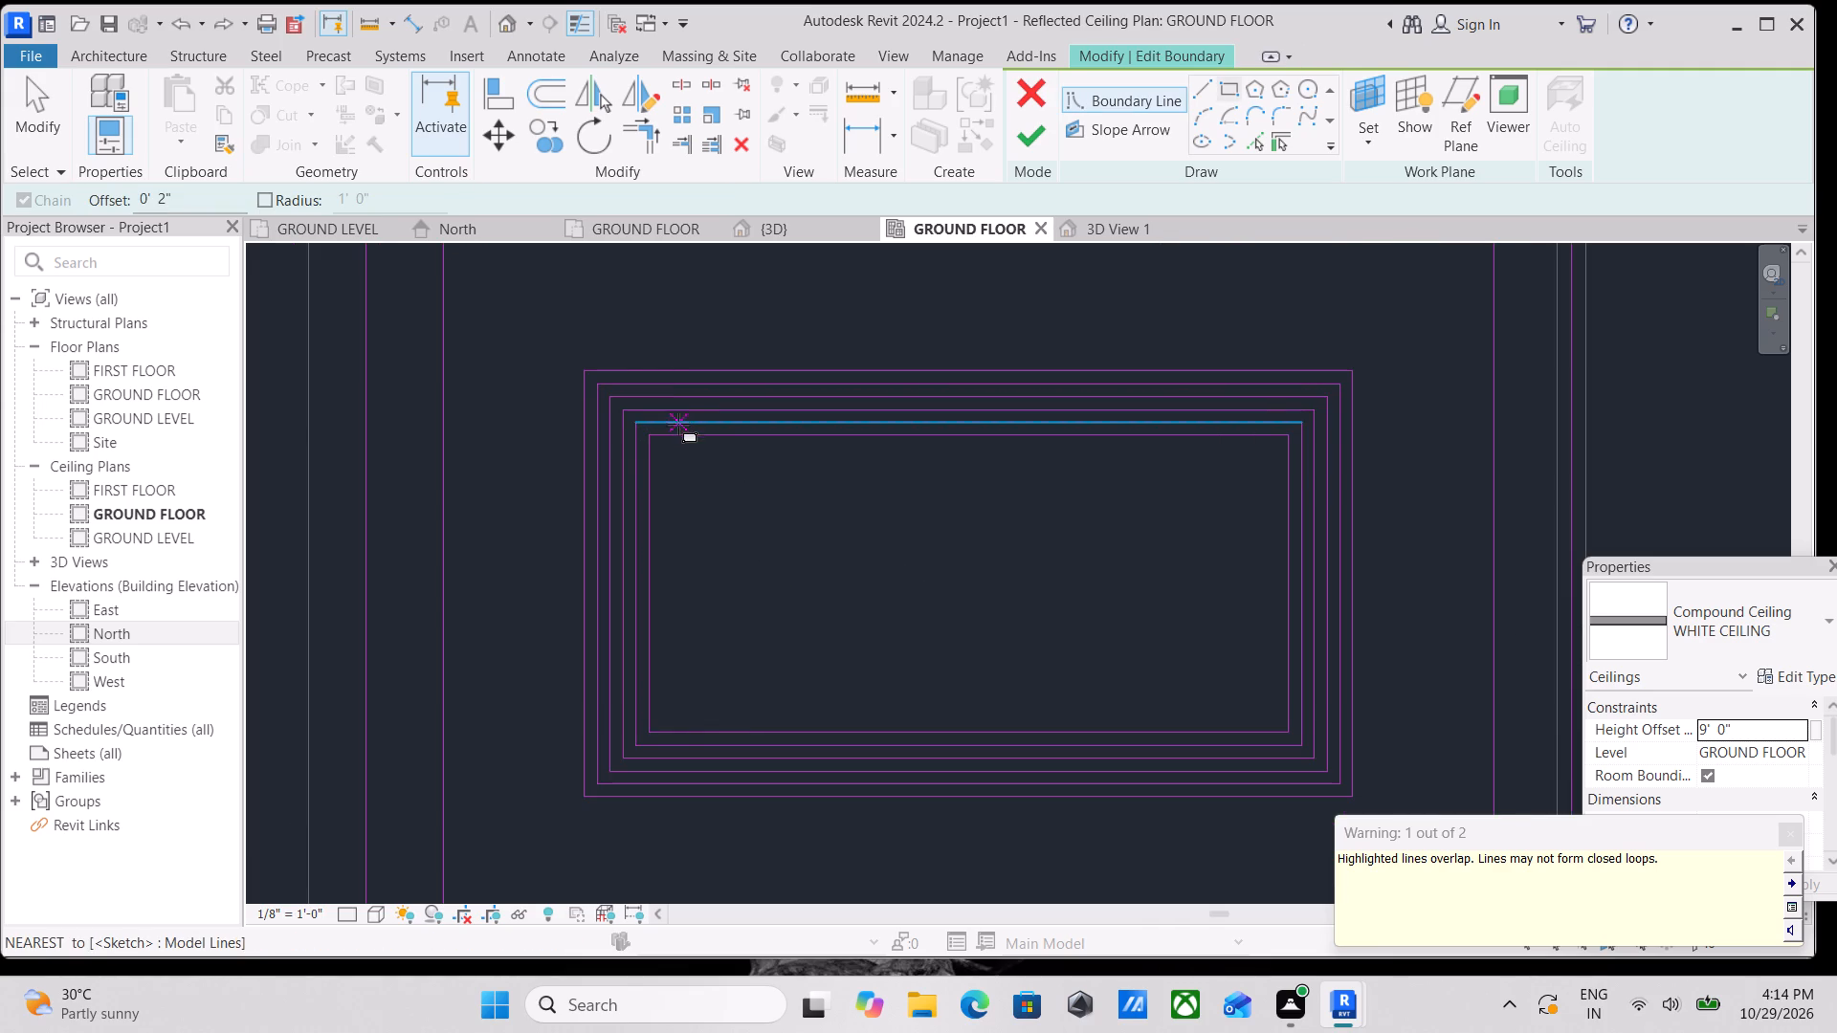
Sketch one more boundary rectangle inside the innermost one with a 2" inward offset.
left_click(650, 438)
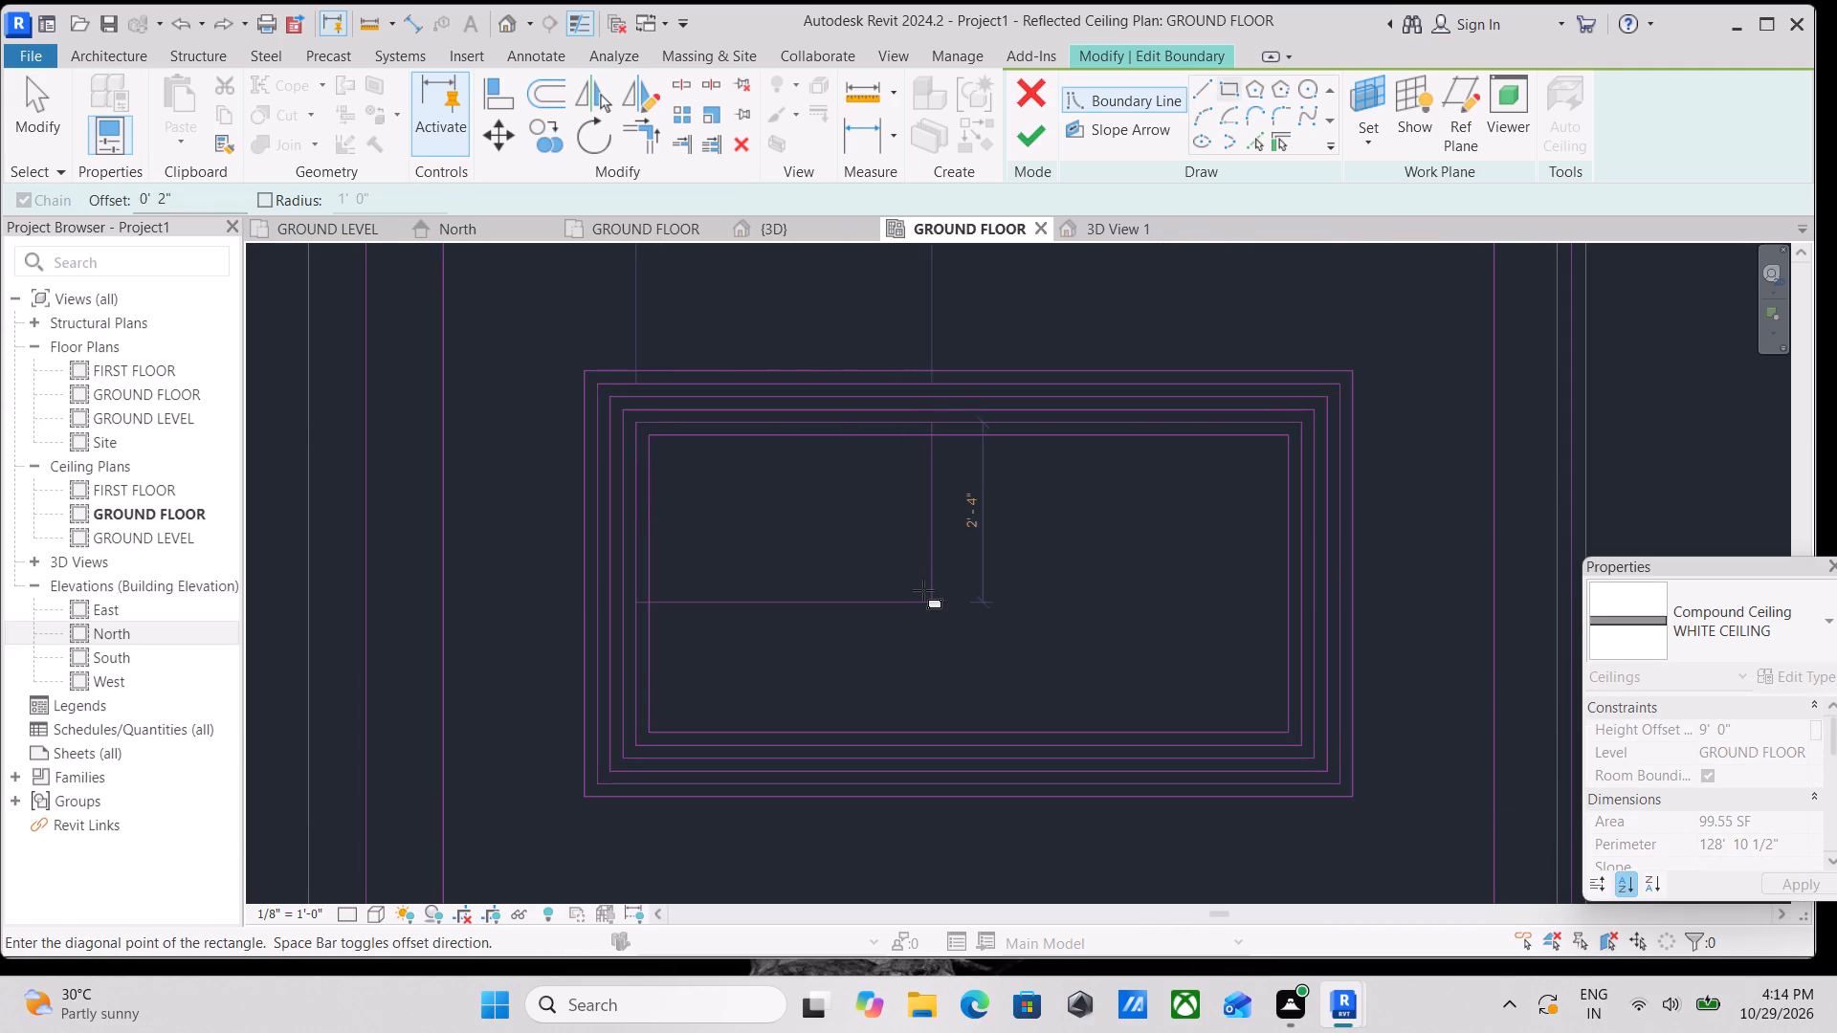
middle_click_drag(921, 591, 854, 559)
key("space")
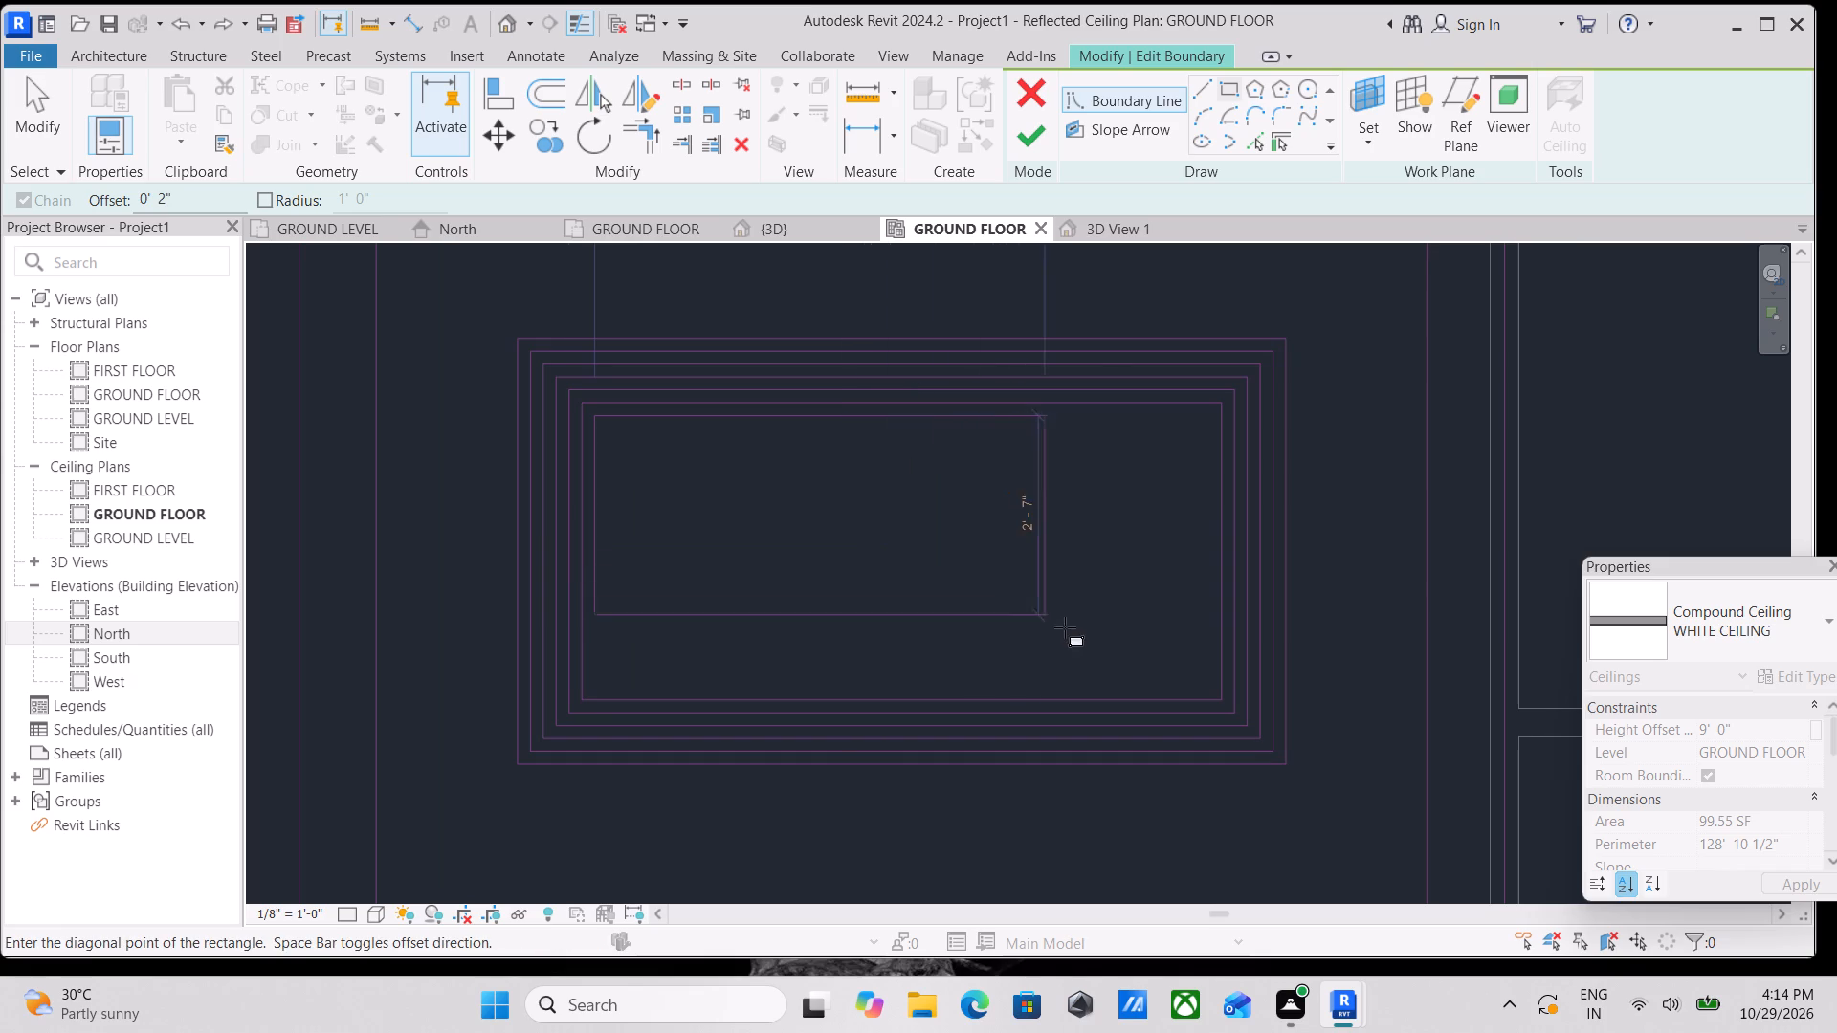
left_click(1228, 704)
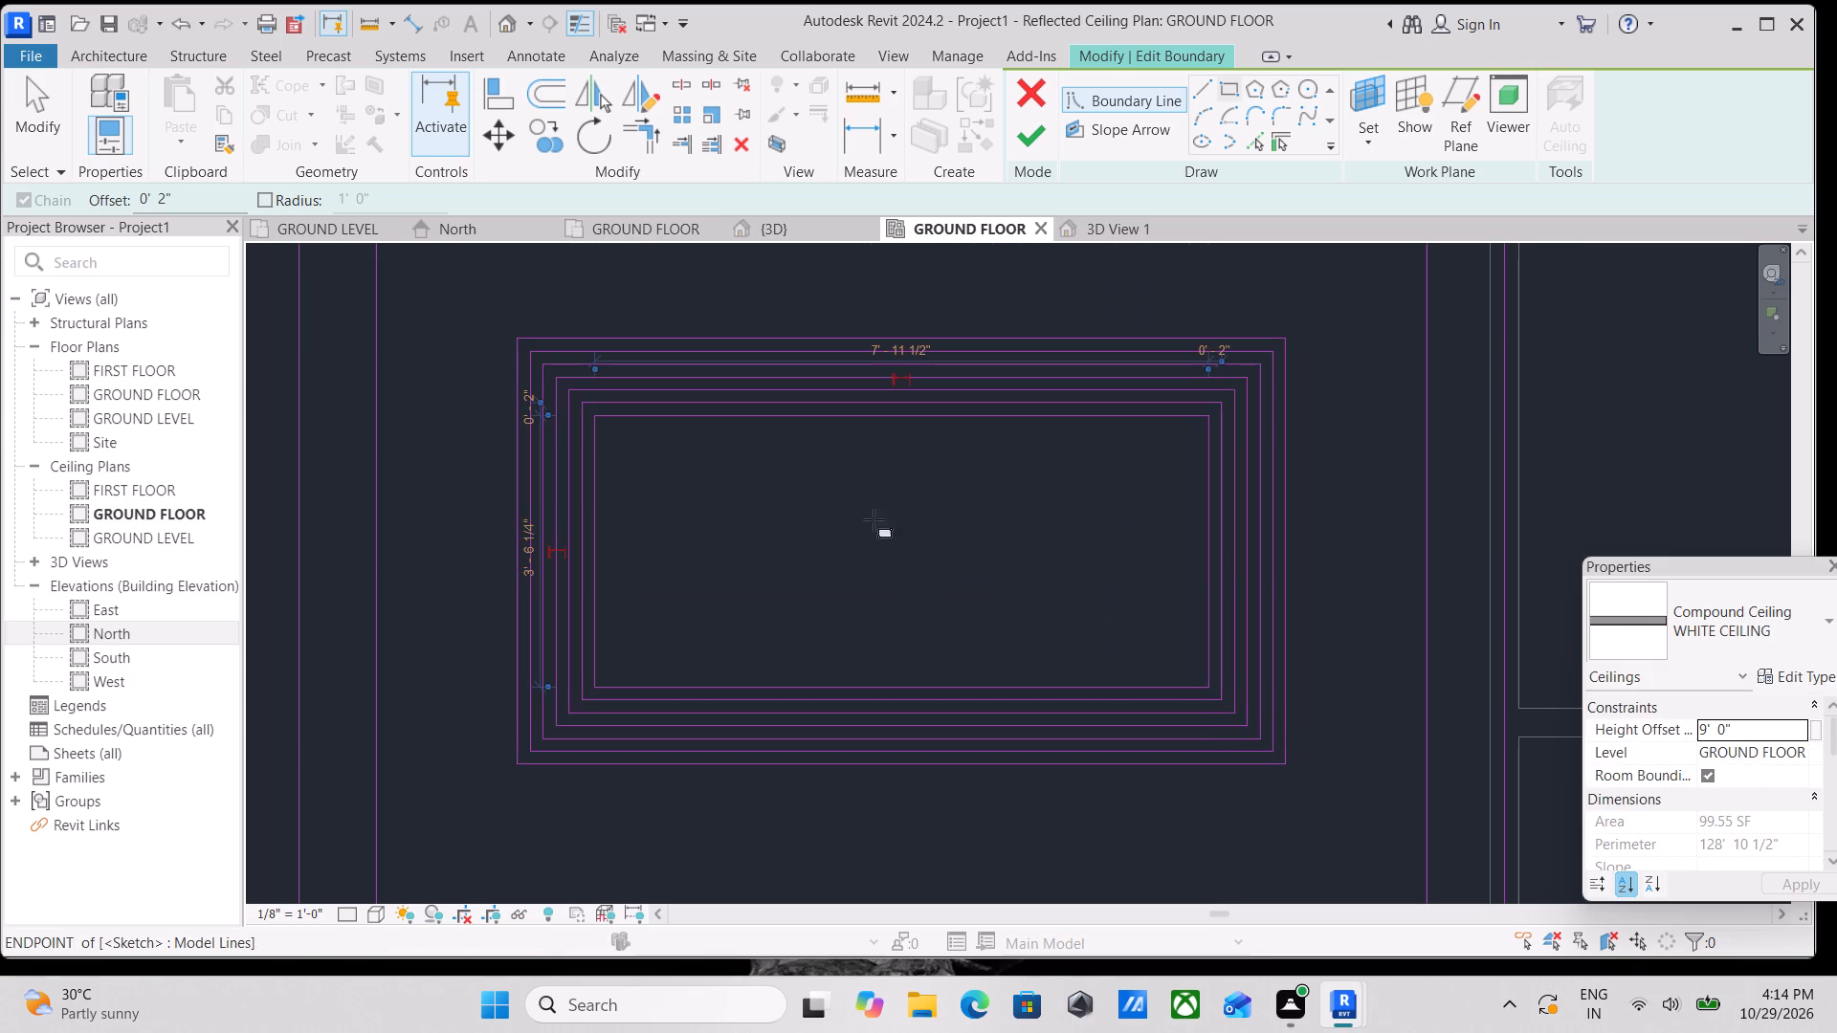
middle_click_drag(733, 499, 871, 520)
scroll(808, 453, "up", 3)
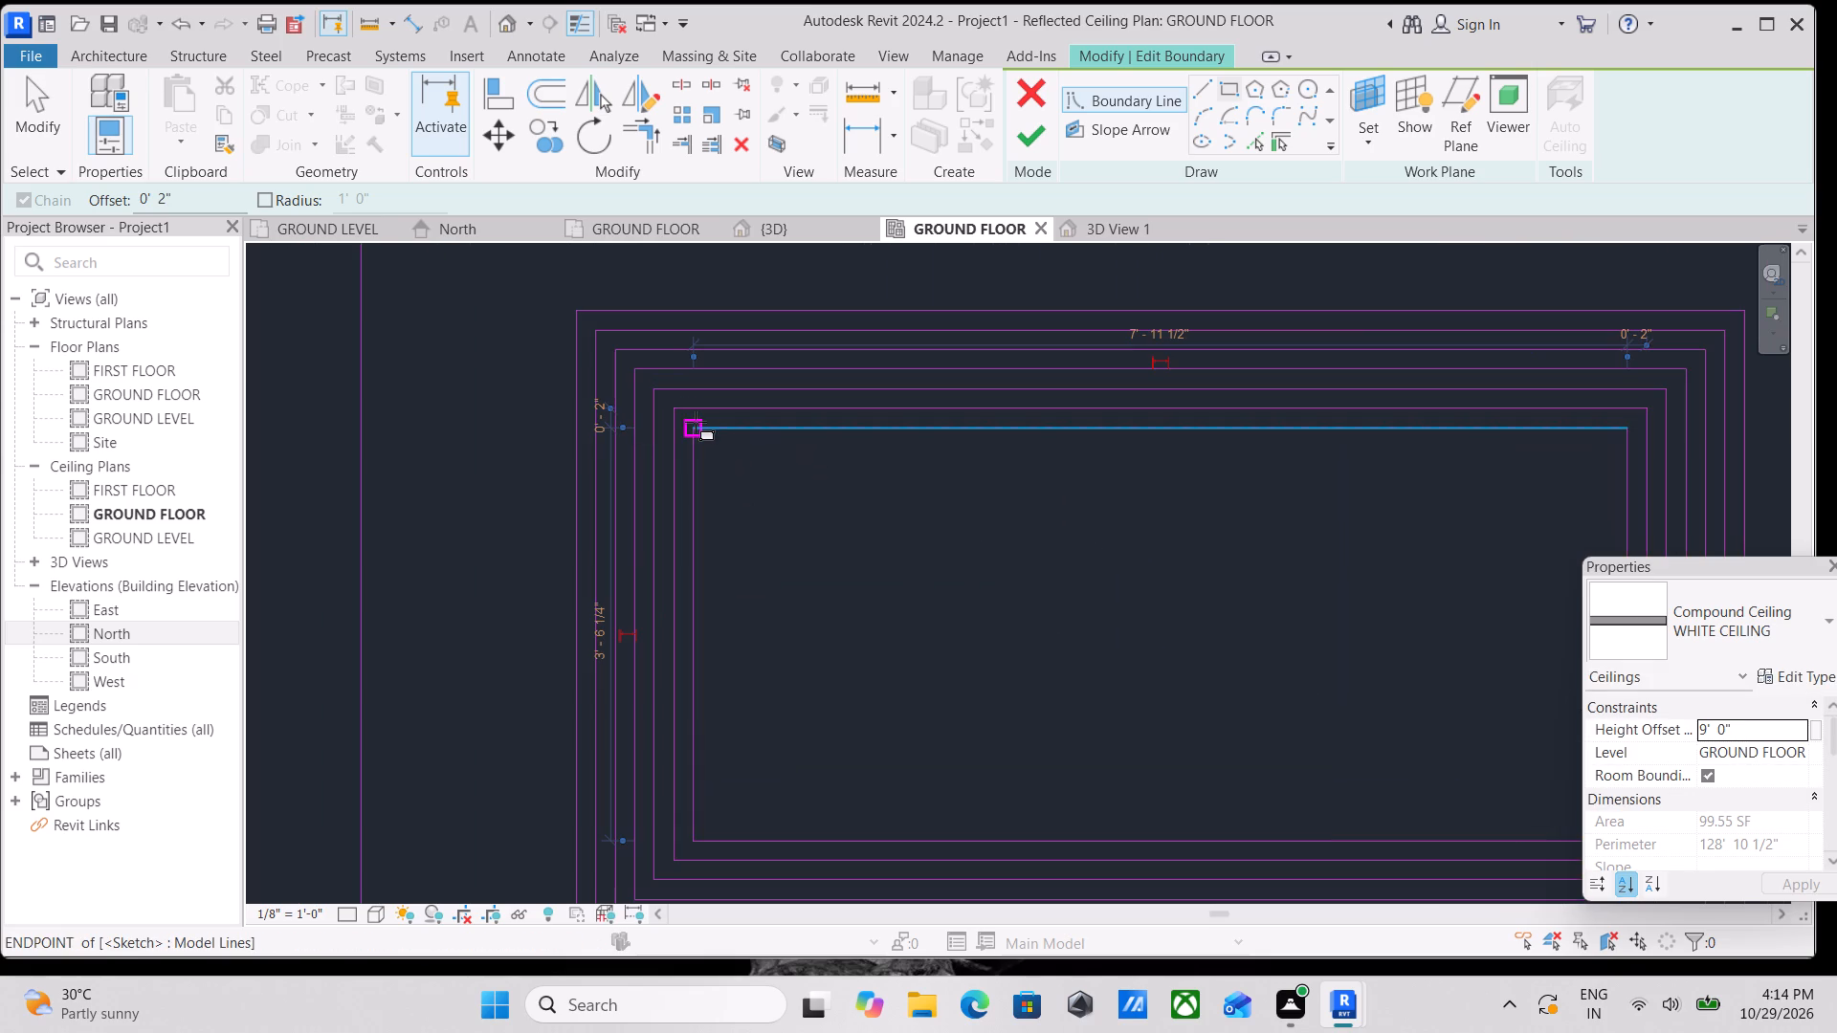
Sketch one more boundary rectangle inside the innermost one with a 2" inward offset, and finish the ceiling boundary.
left_click(696, 422)
middle_click_drag(1041, 628, 832, 494)
middle_click_drag(1200, 621, 988, 584)
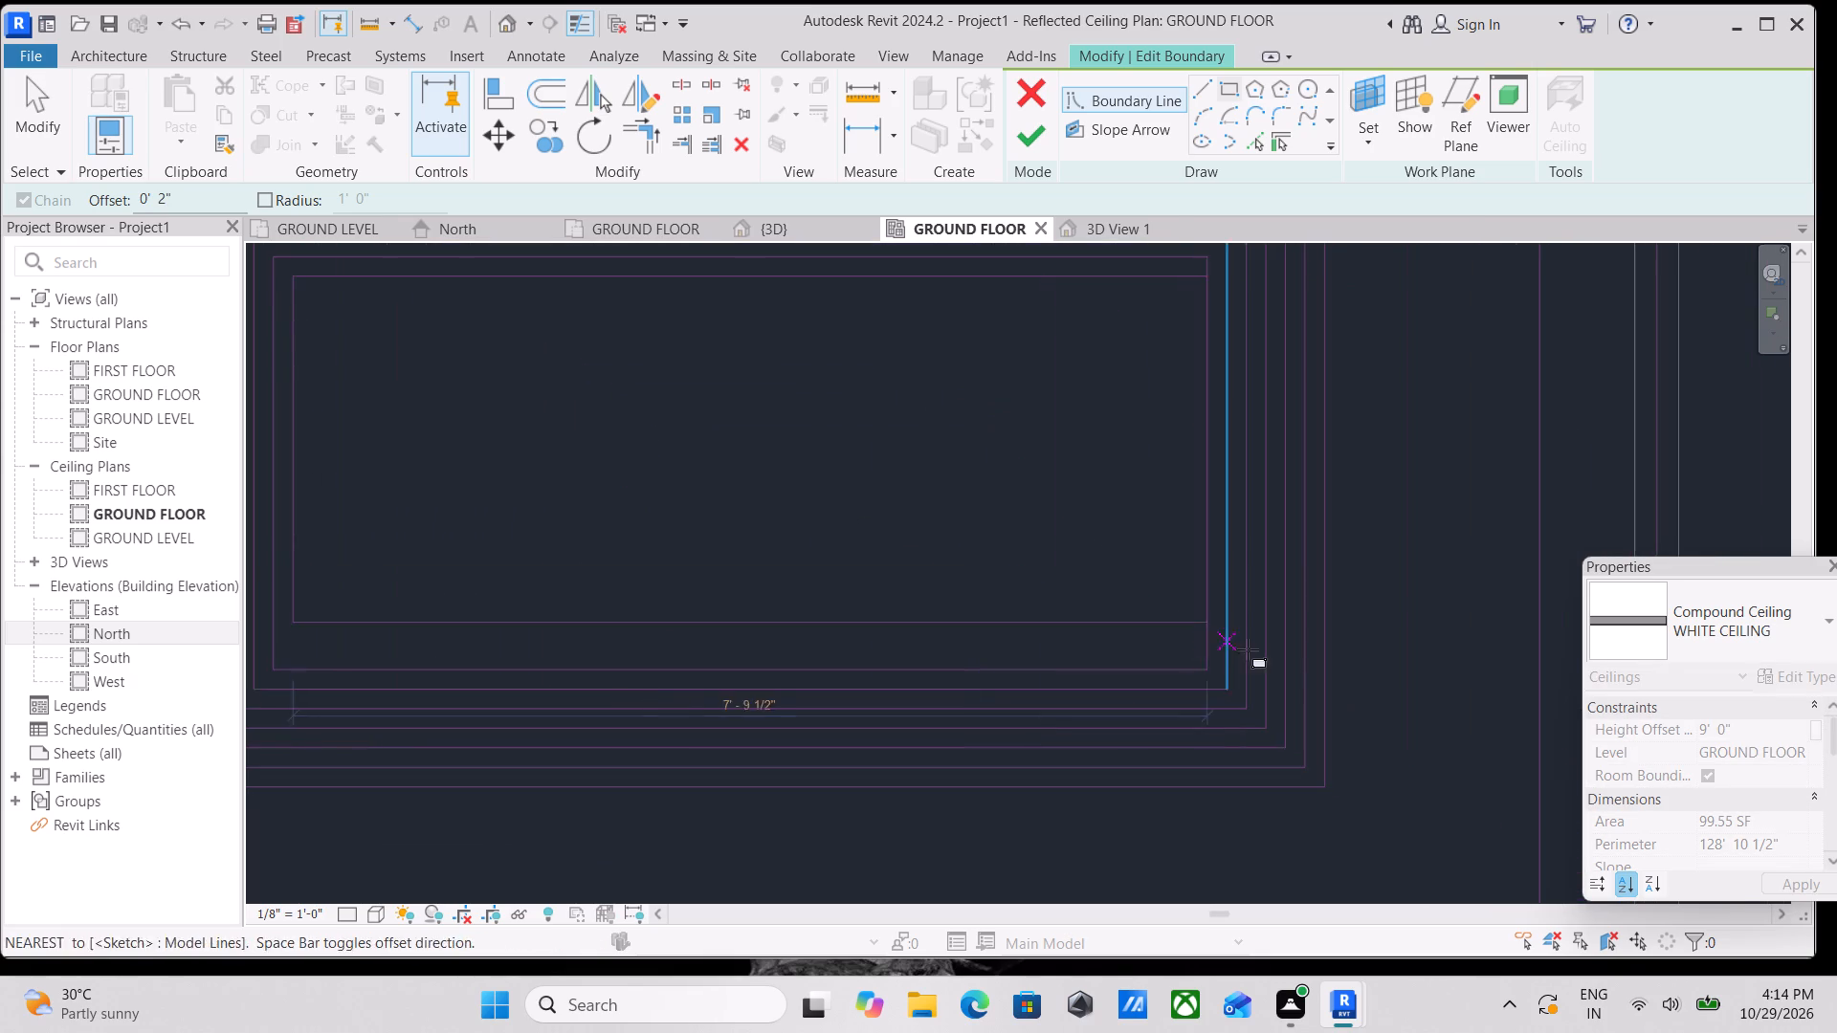
left_click(1203, 667)
scroll(805, 493, "down", 2)
middle_click_drag(805, 493, 934, 532)
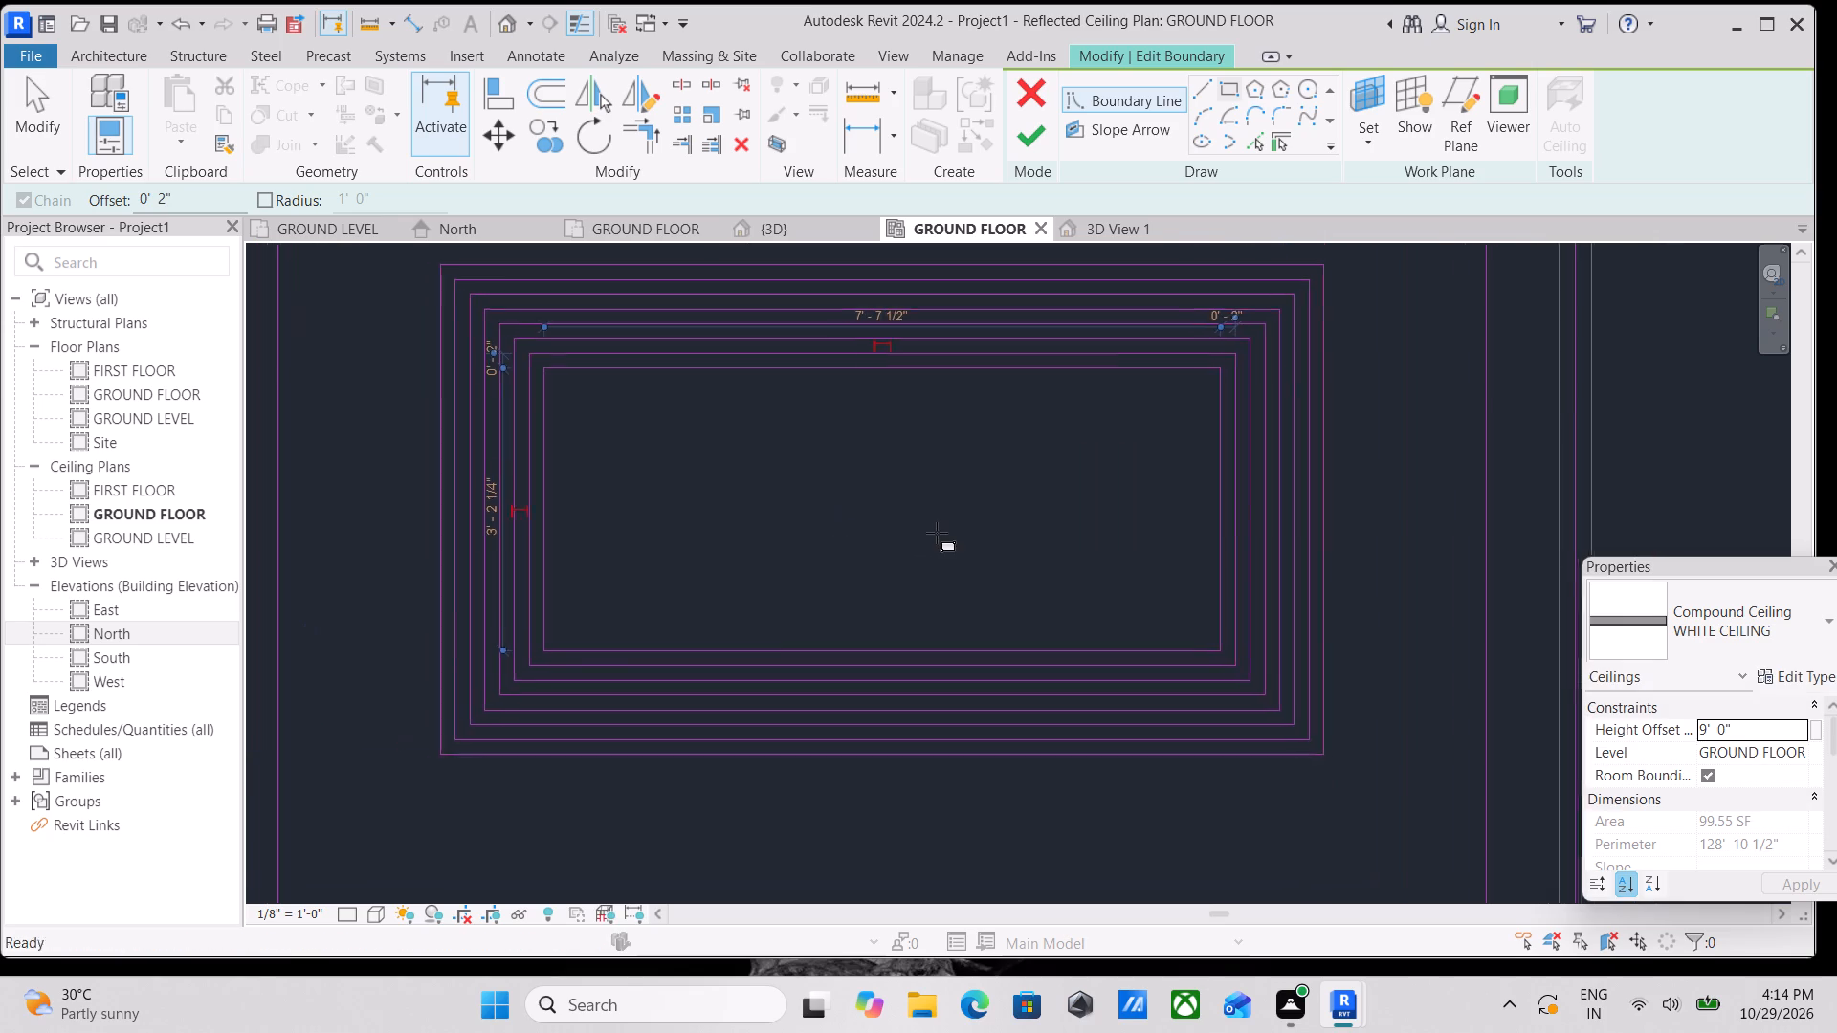
scroll(937, 531, "down", 2)
middle_click_drag(937, 531, 937, 553)
left_click(1037, 142)
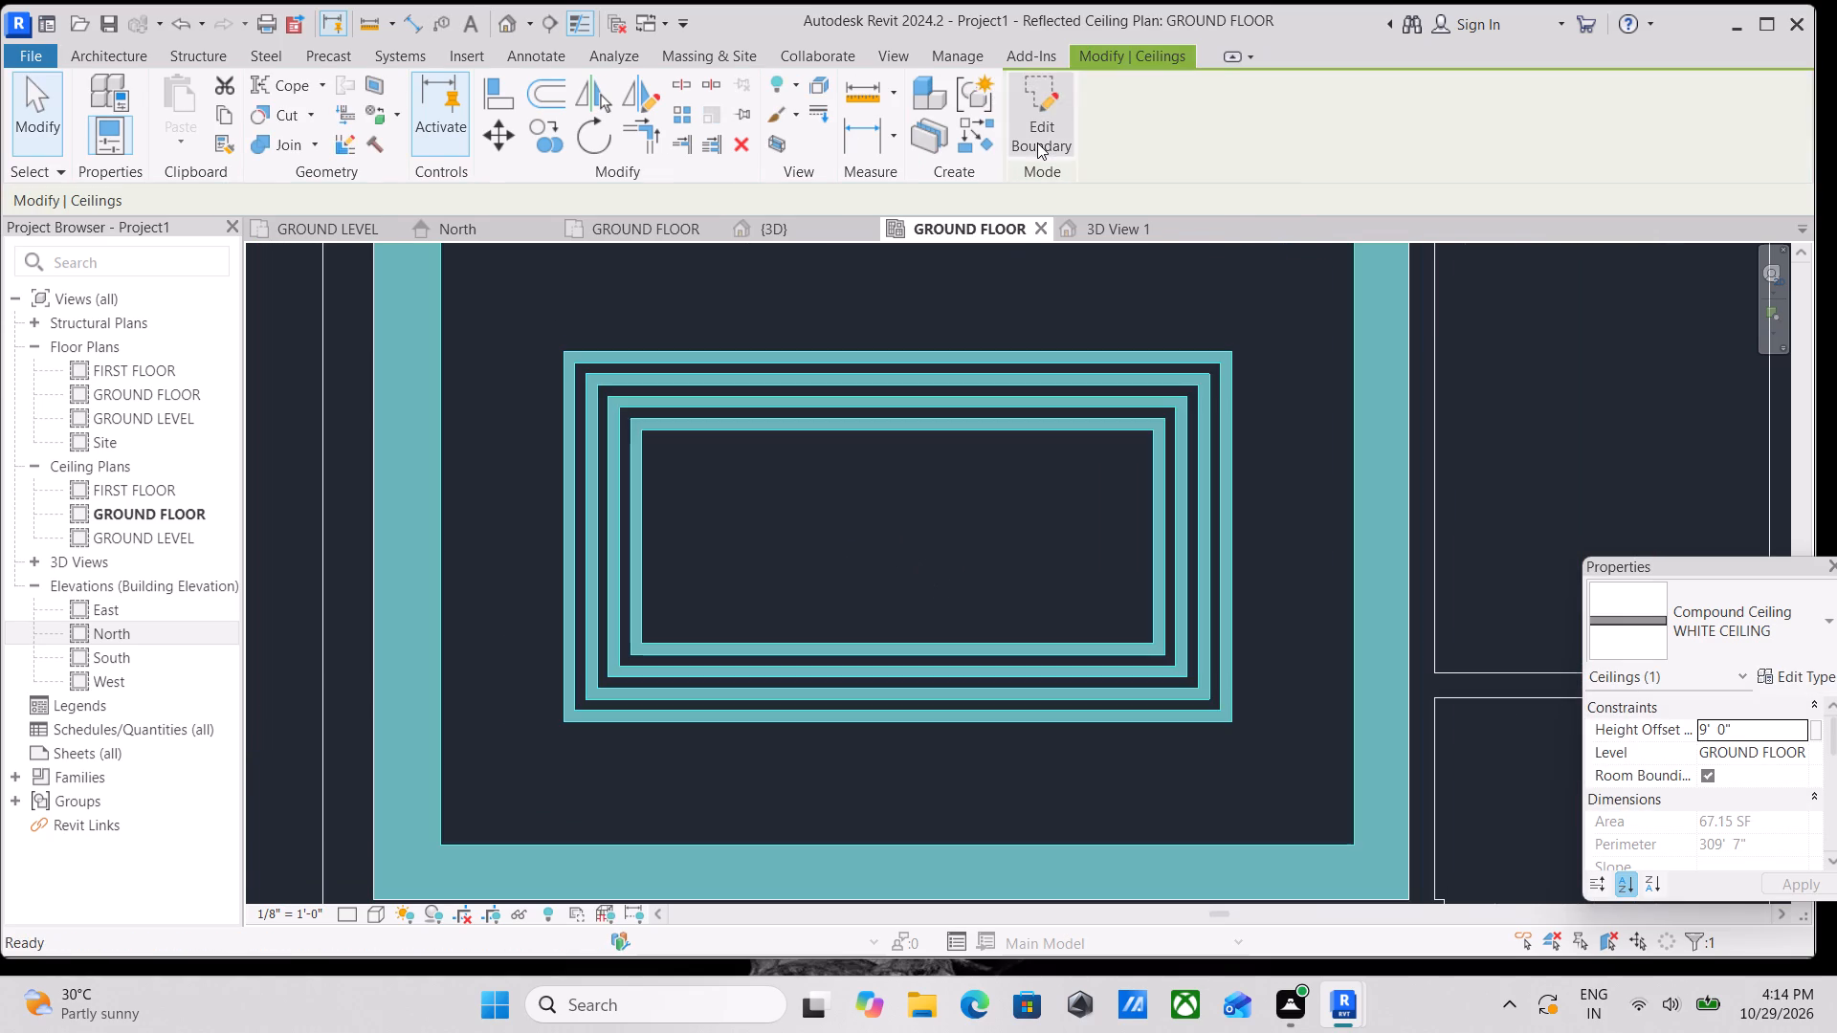
Examine the bedroom's nested ceiling bands in the 3D View 1 perspective.
scroll(965, 388, "down", 2)
middle_click_drag(965, 388, 995, 345)
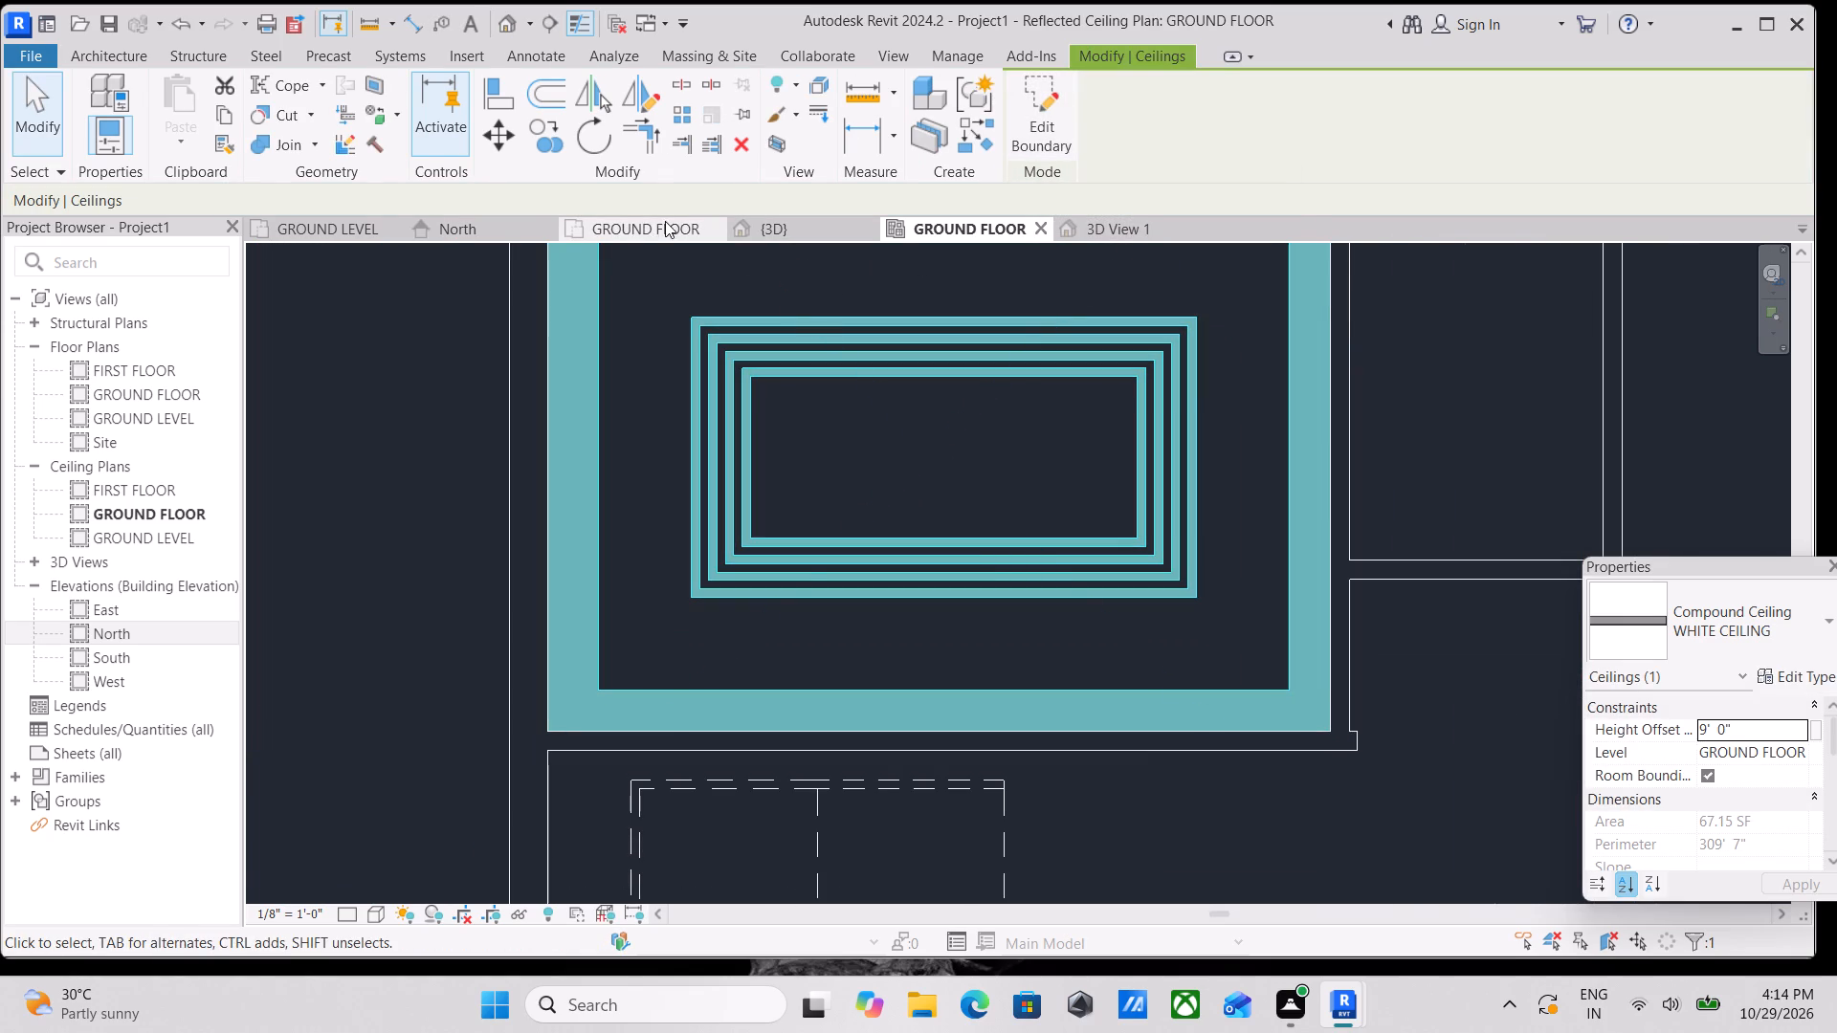
left_click(1101, 232)
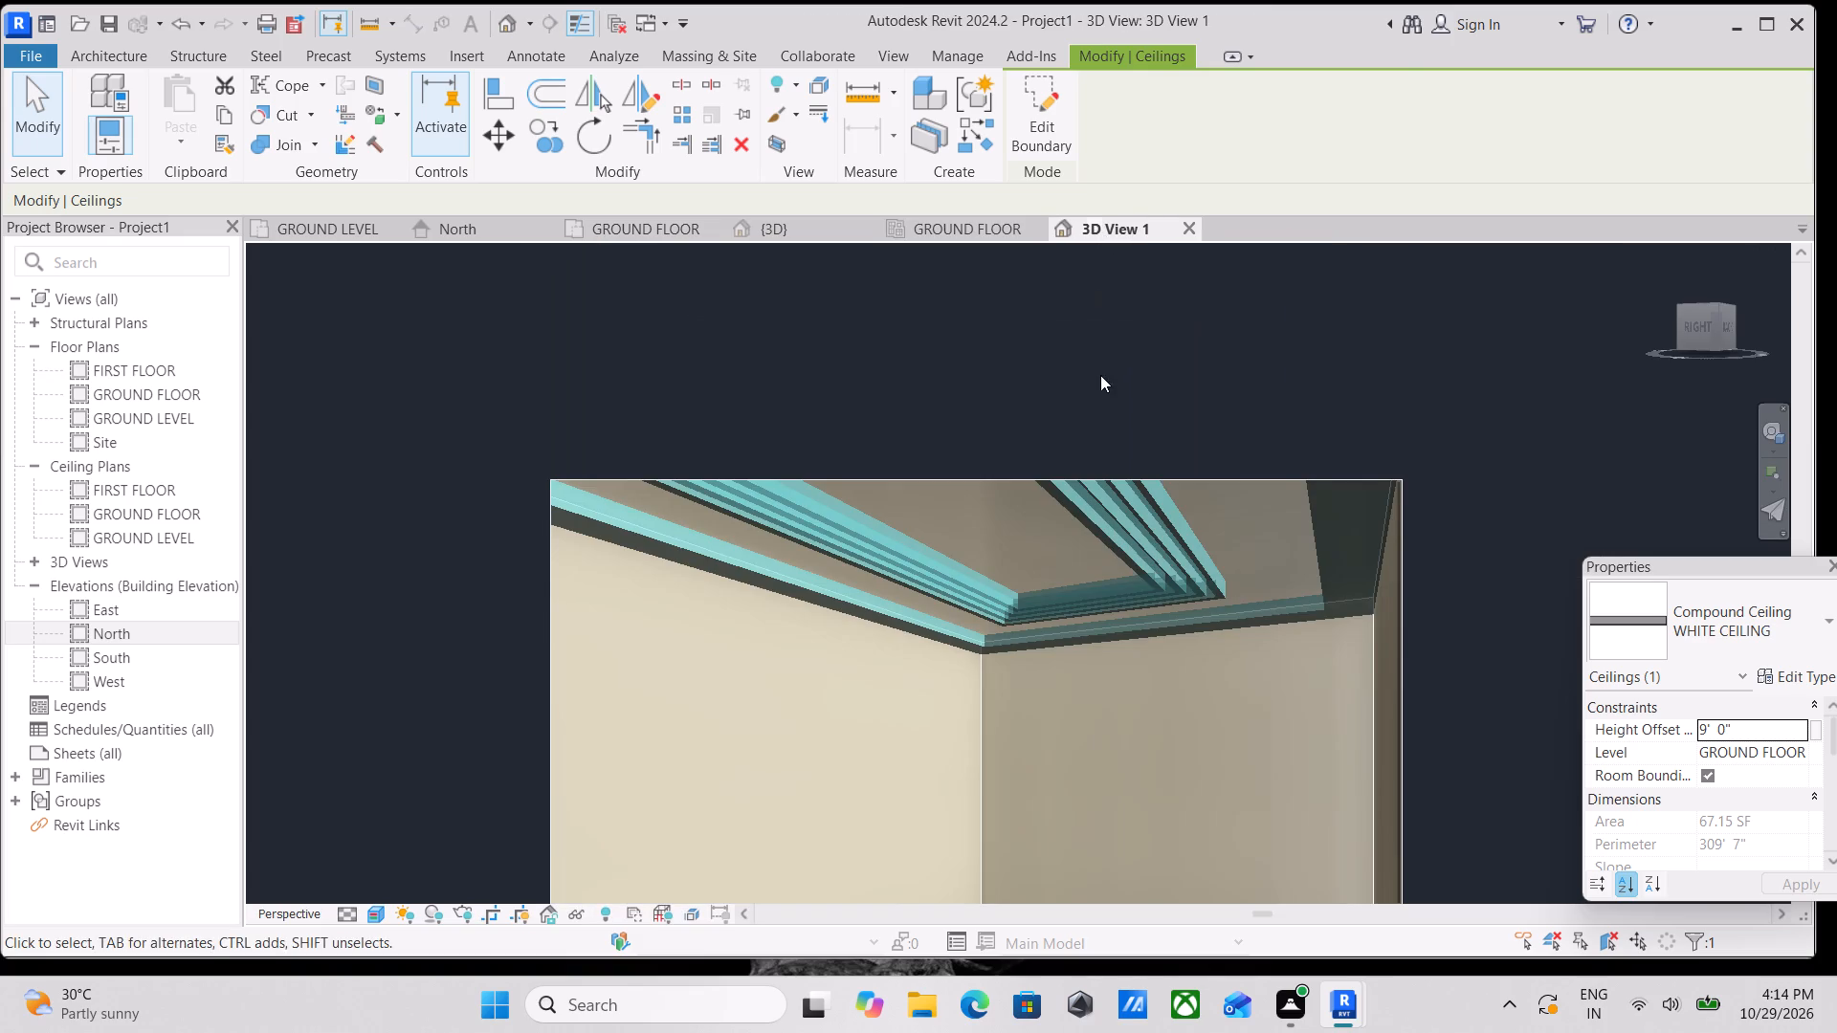
middle_click_drag(1100, 375, 1188, 269)
key("Escape")
scroll(1163, 549, "up", 3)
scroll(1251, 443, "up", 2)
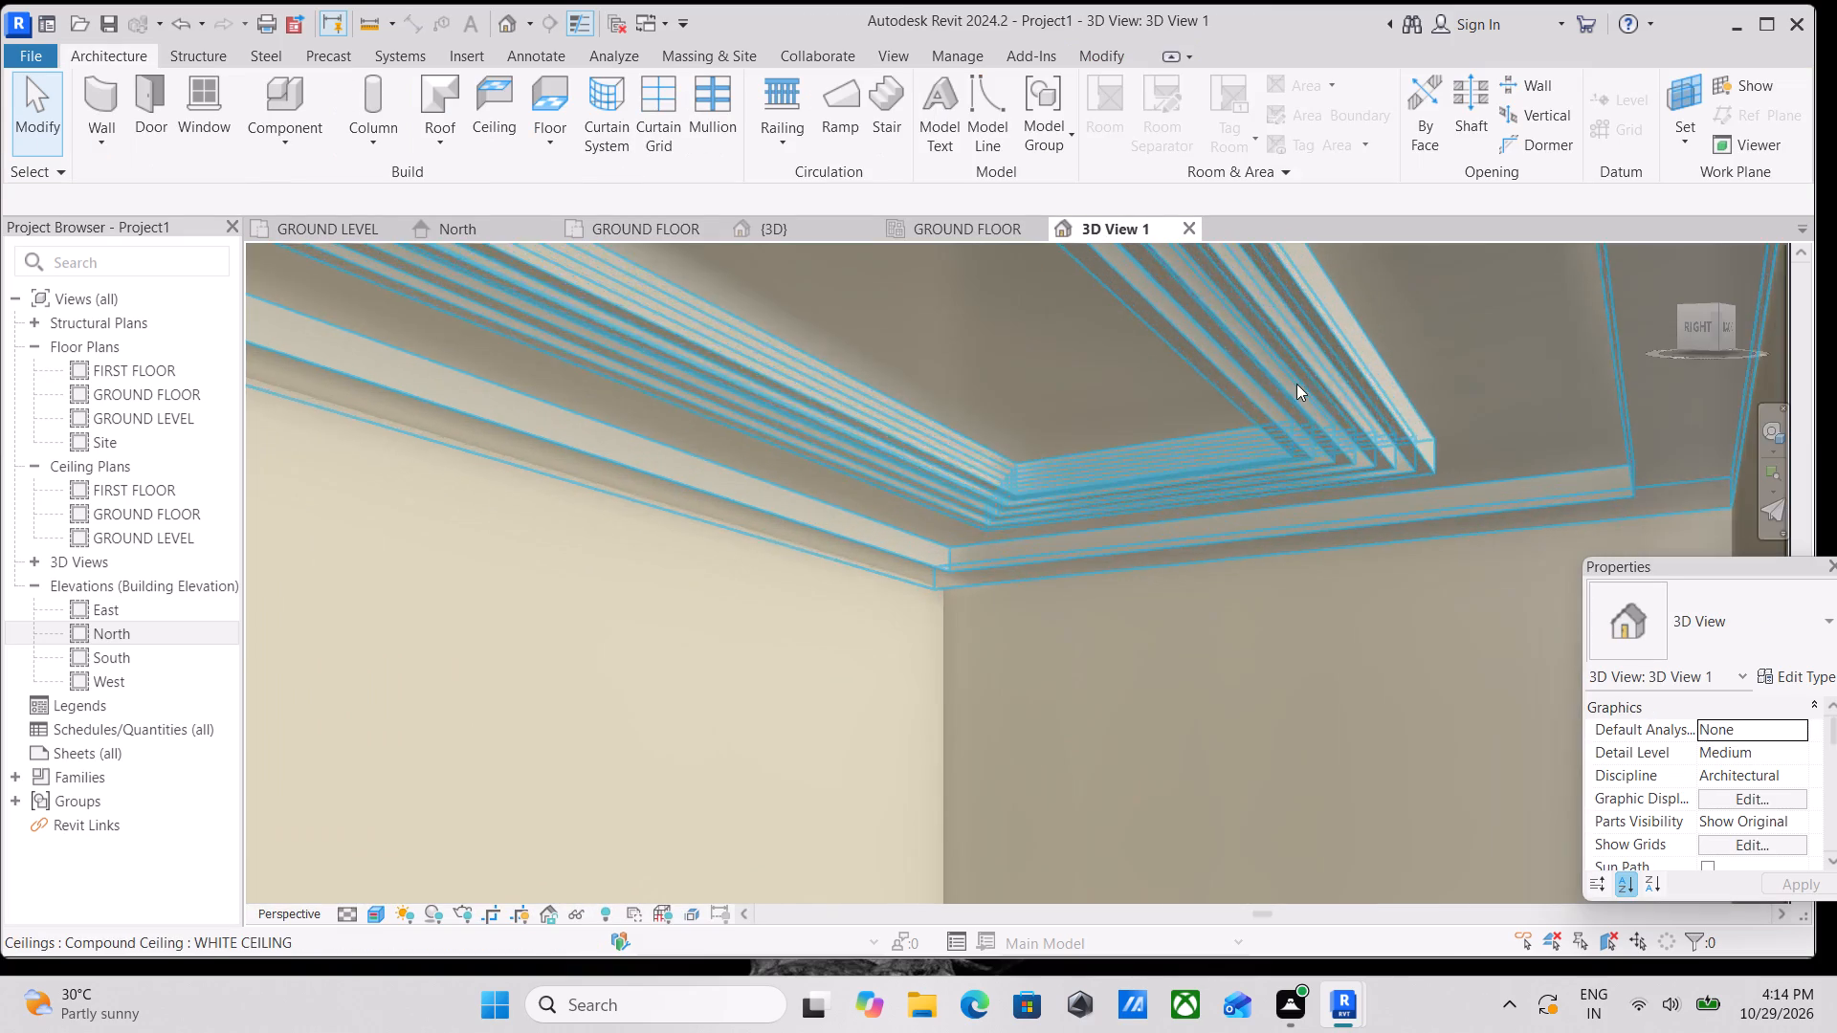
scroll(803, 473, "up", 3)
scroll(1013, 417, "down", 3)
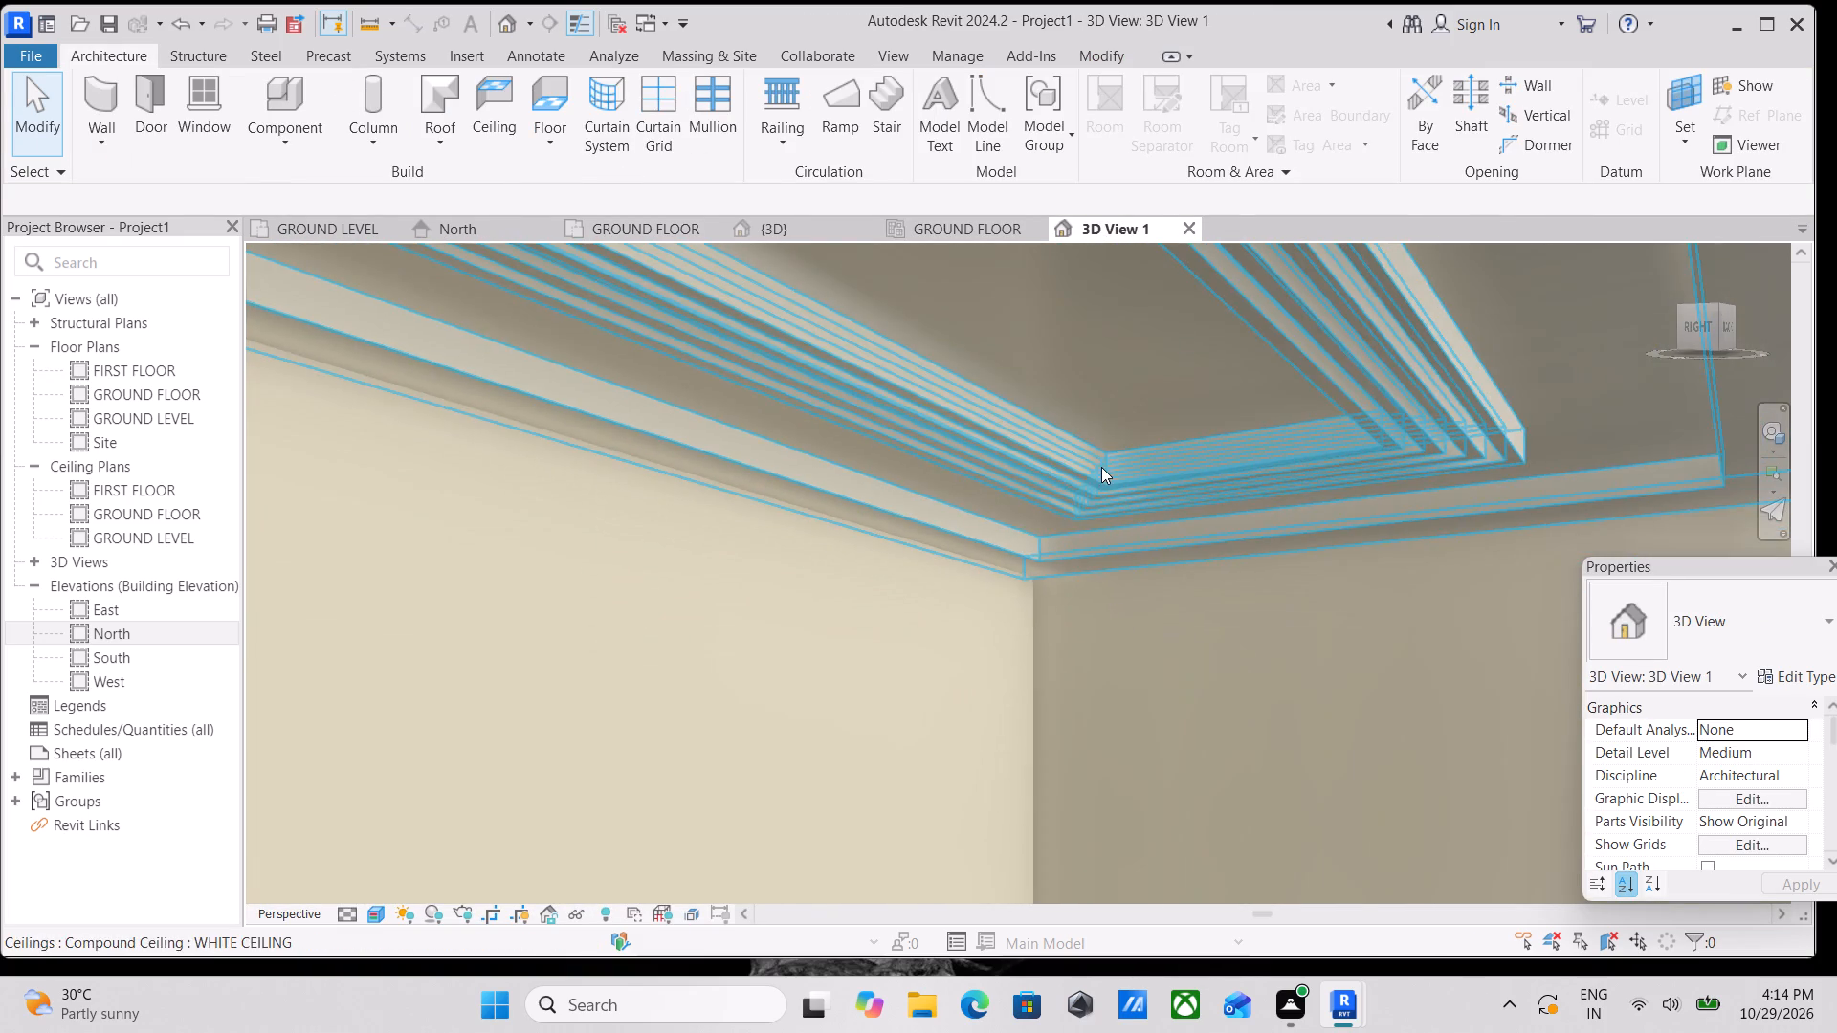
scroll(1103, 466, "down", 3)
scroll(1226, 695, "up", 2)
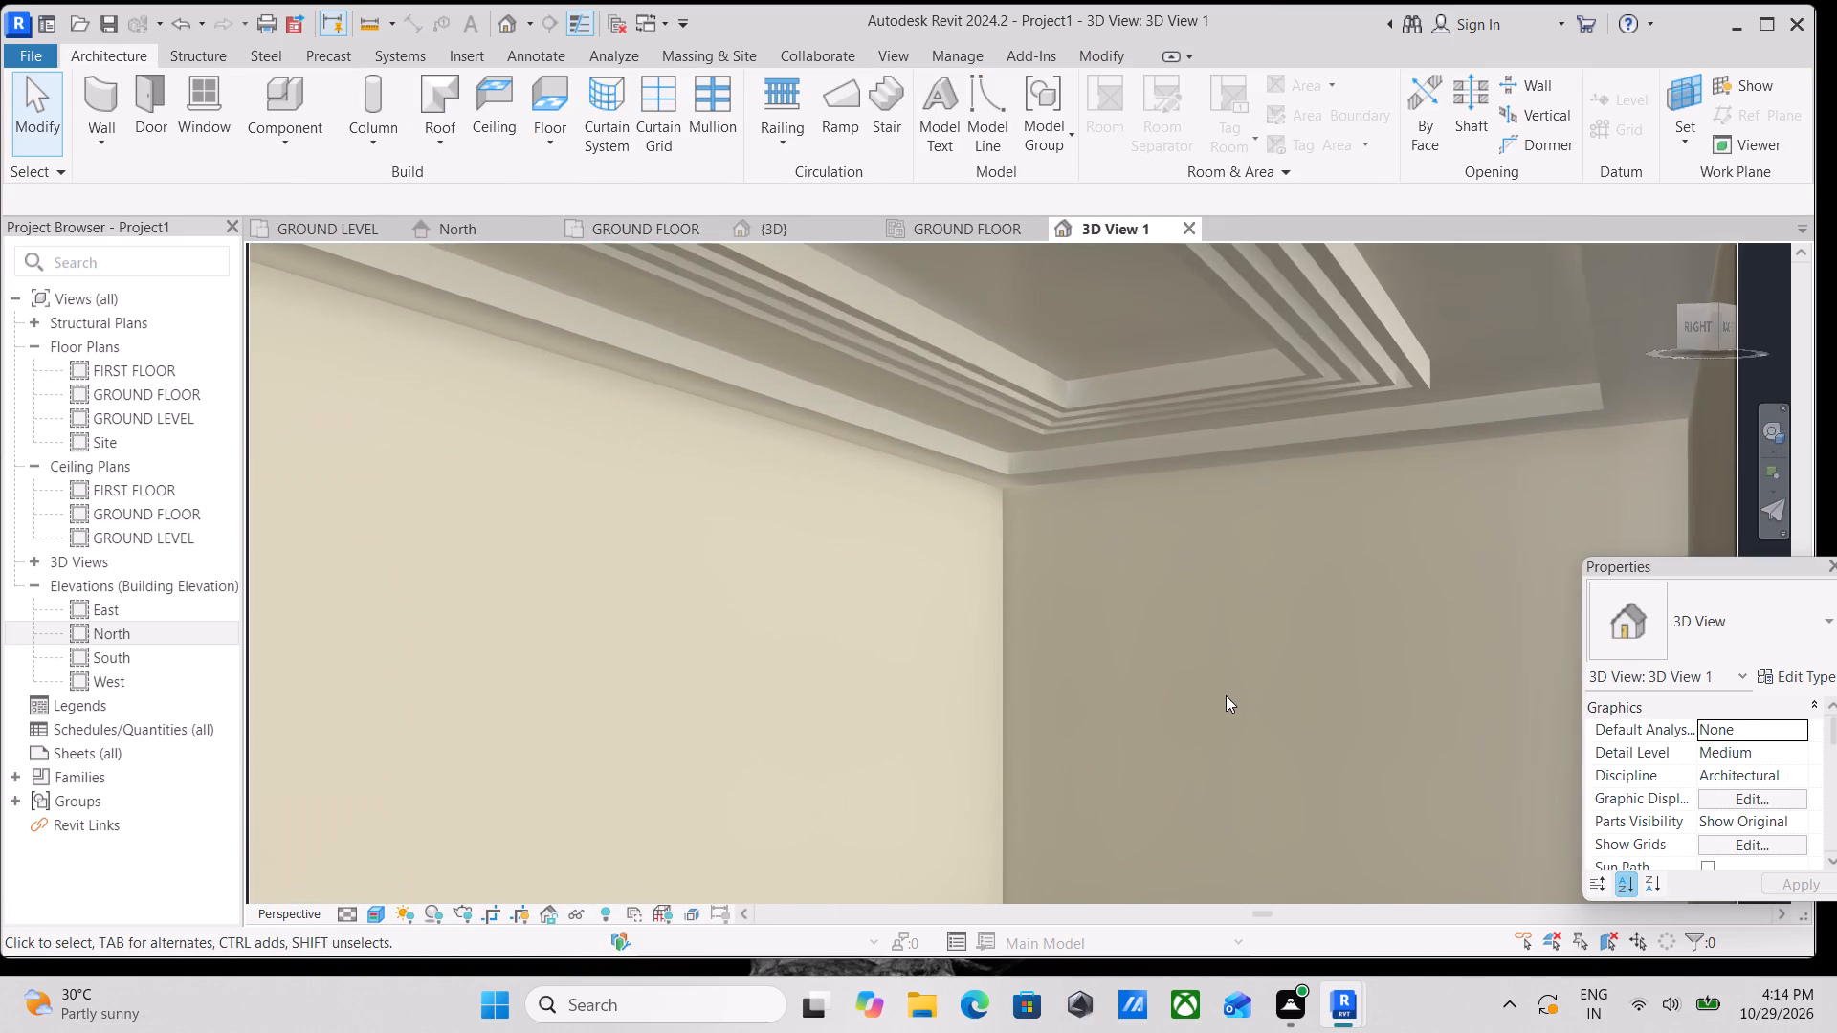
scroll(1242, 543, "up", 3)
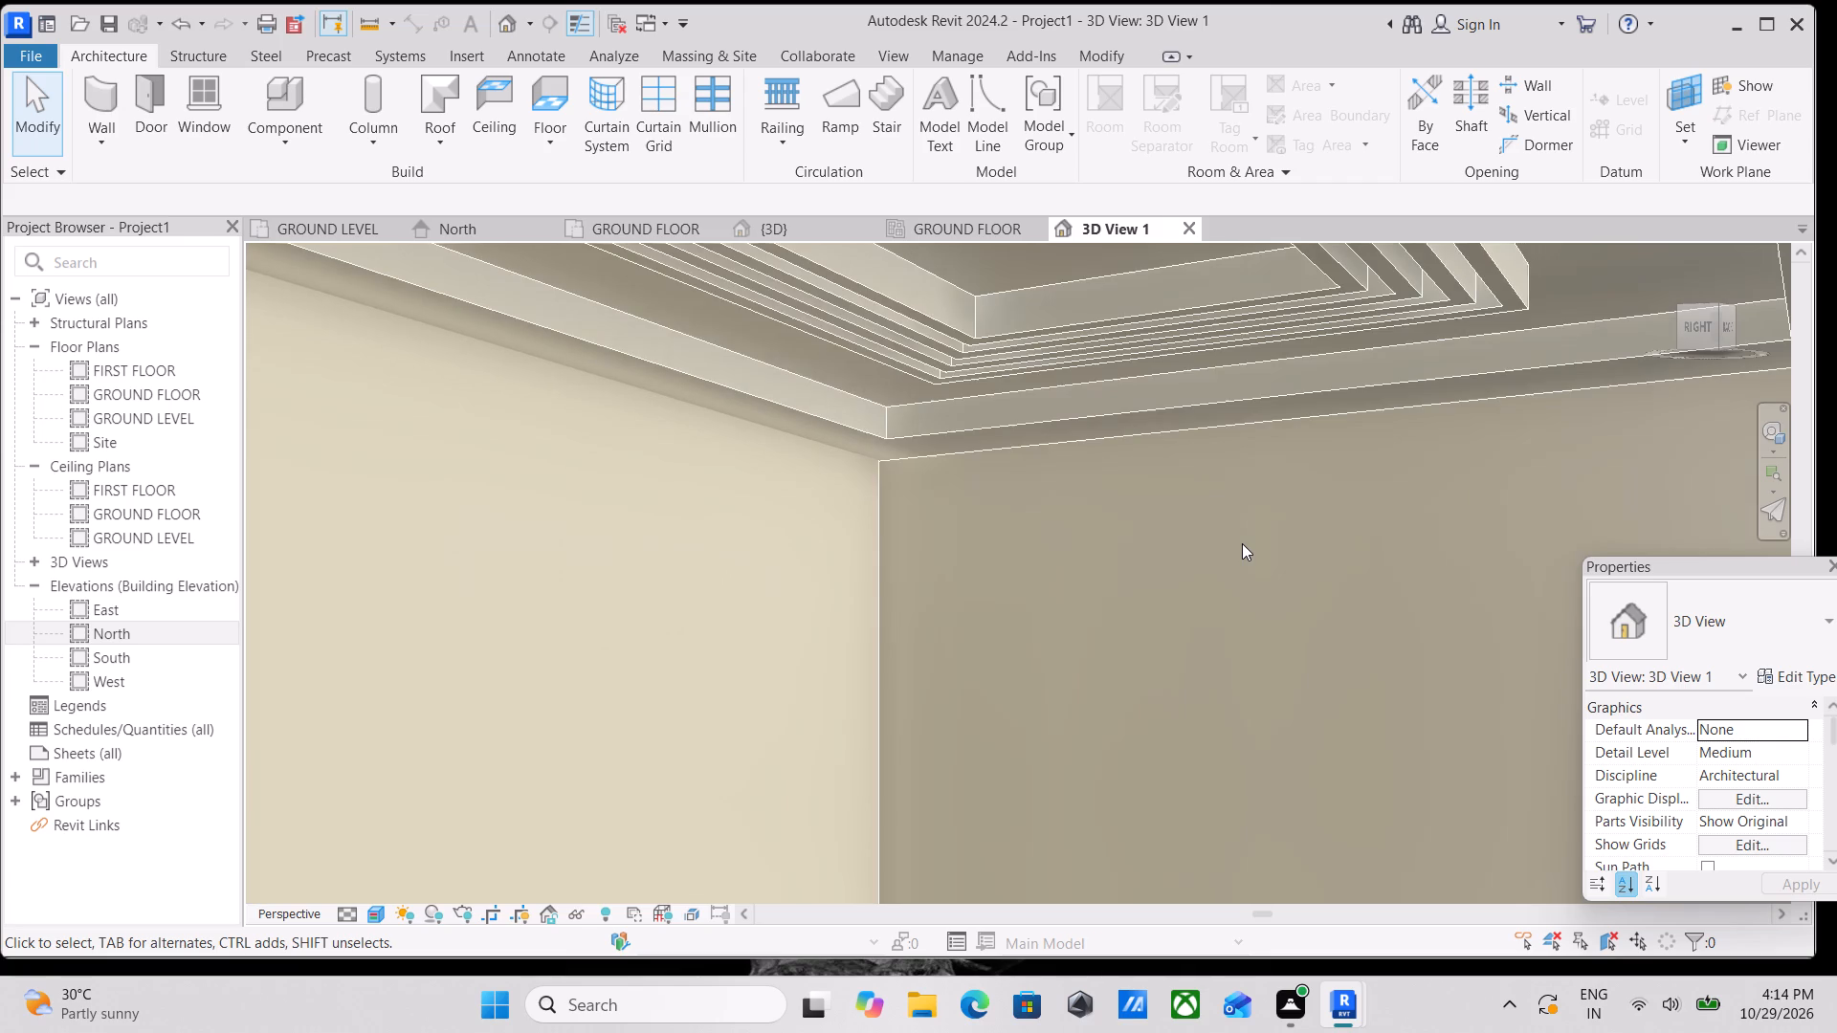
scroll(1242, 543, "down", 6)
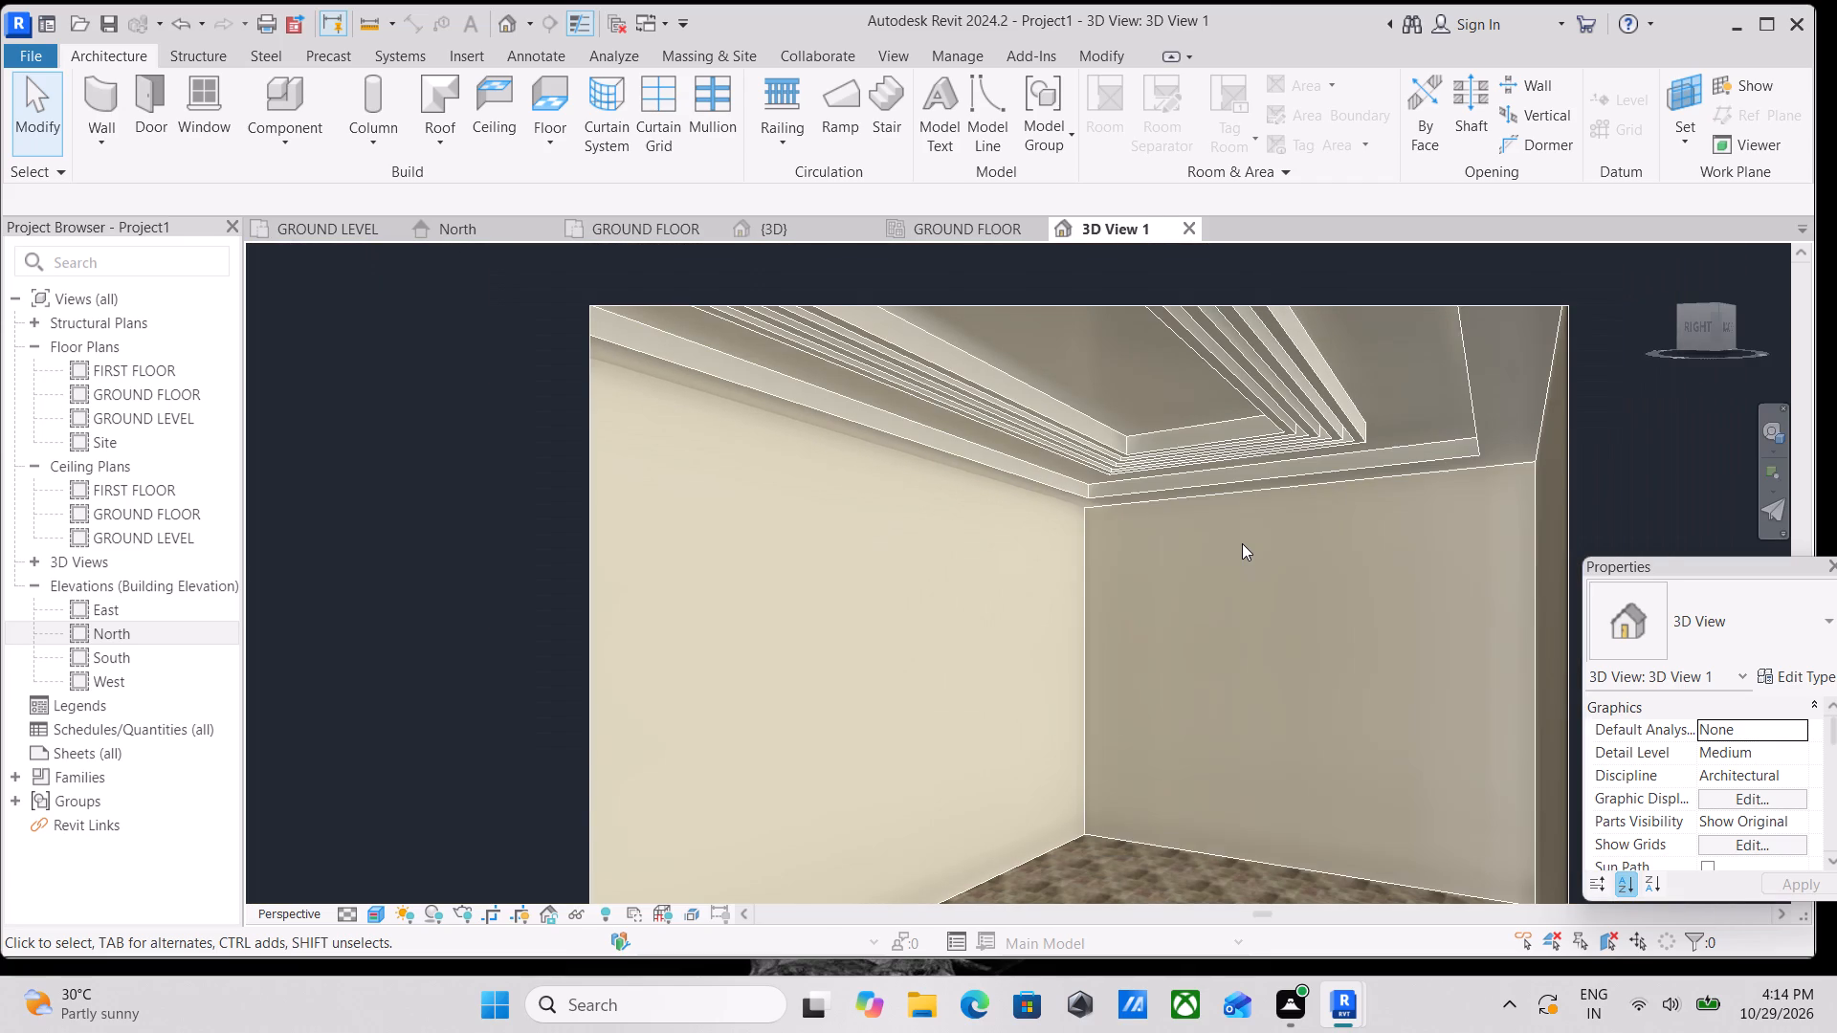
scroll(1244, 539, "down", 1)
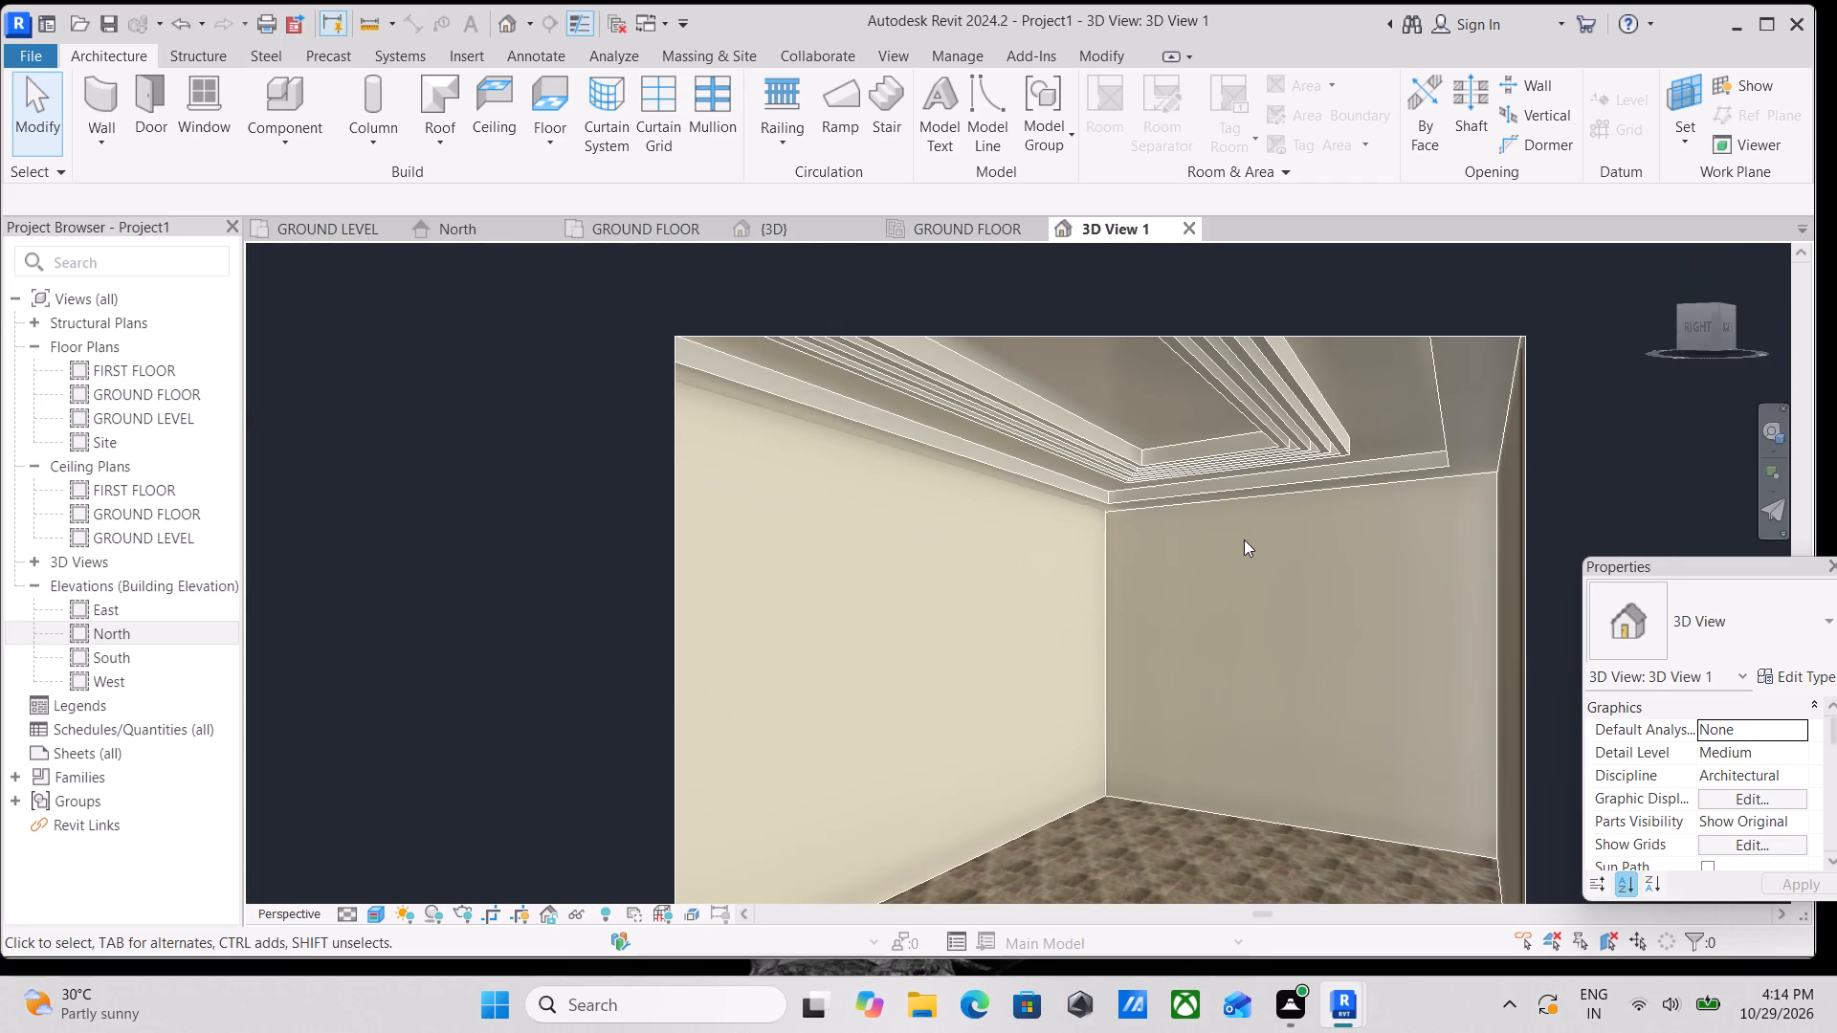
scroll(1212, 481, "up", 3)
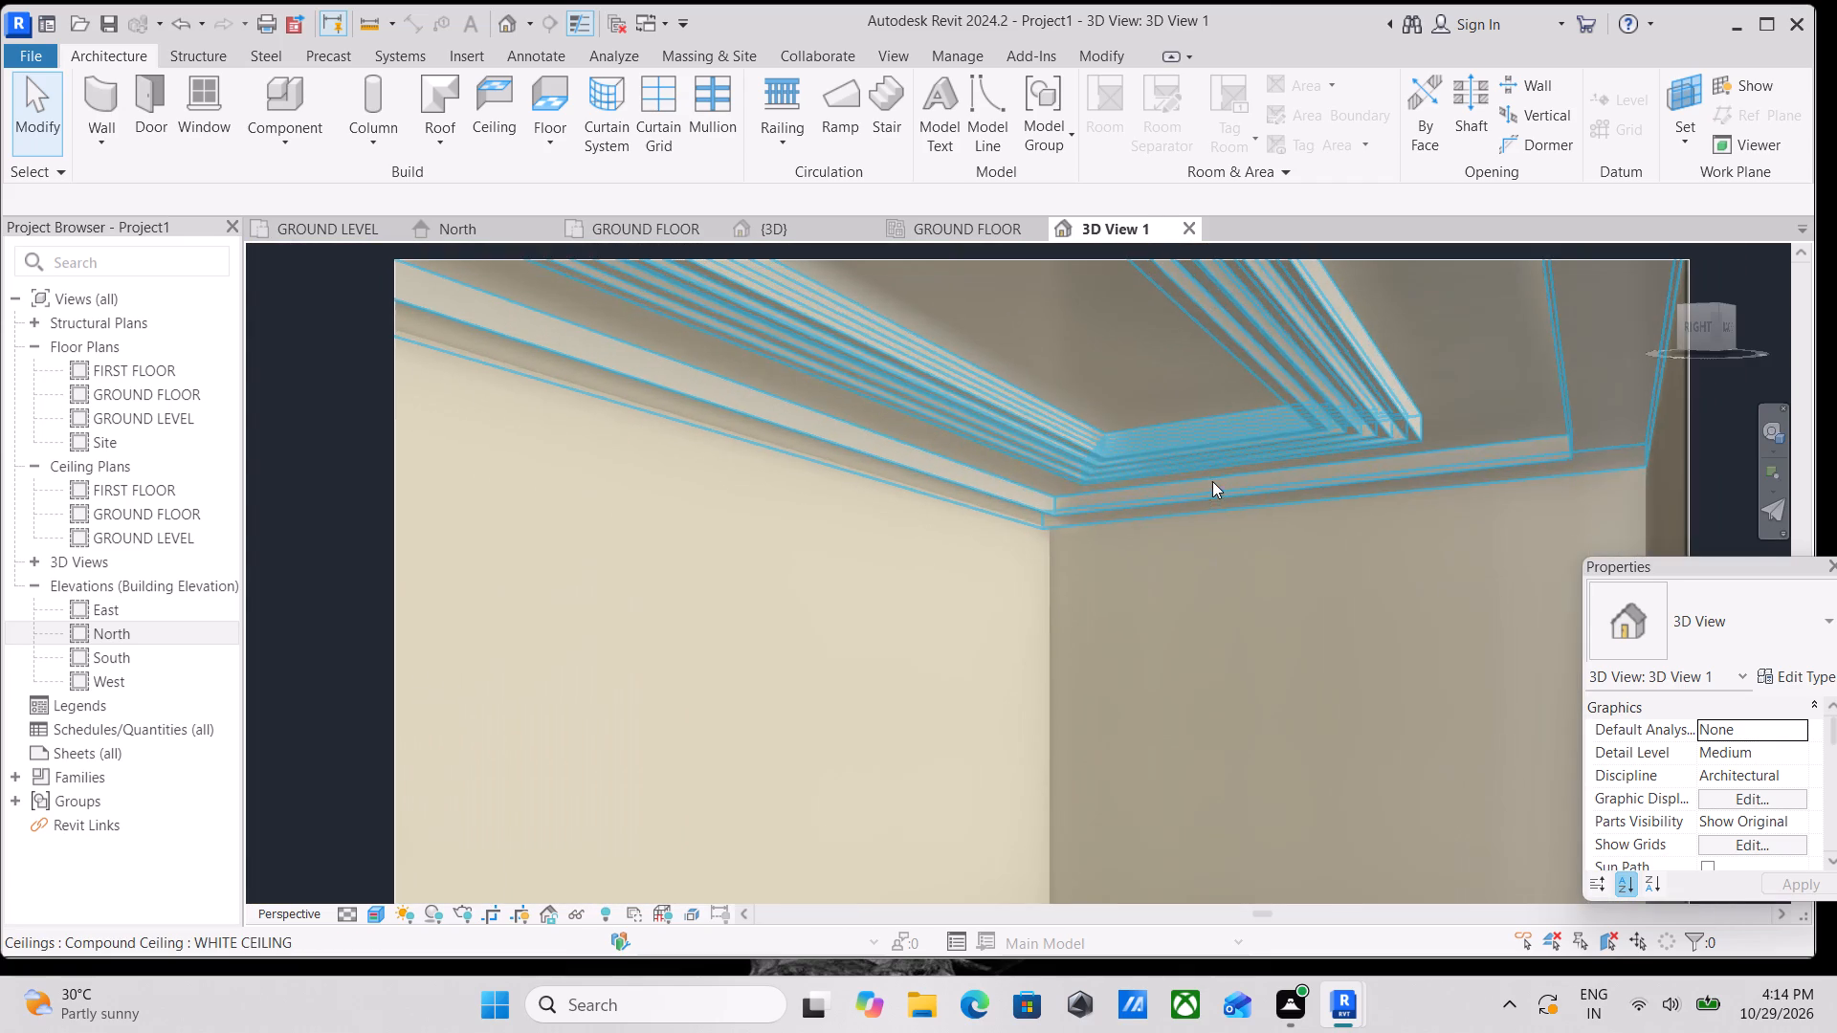
scroll(1226, 410, "up", 3)
scroll(1226, 410, "down", 3)
scroll(1003, 585, "down", 2)
middle_click_drag(1012, 585, 1108, 597)
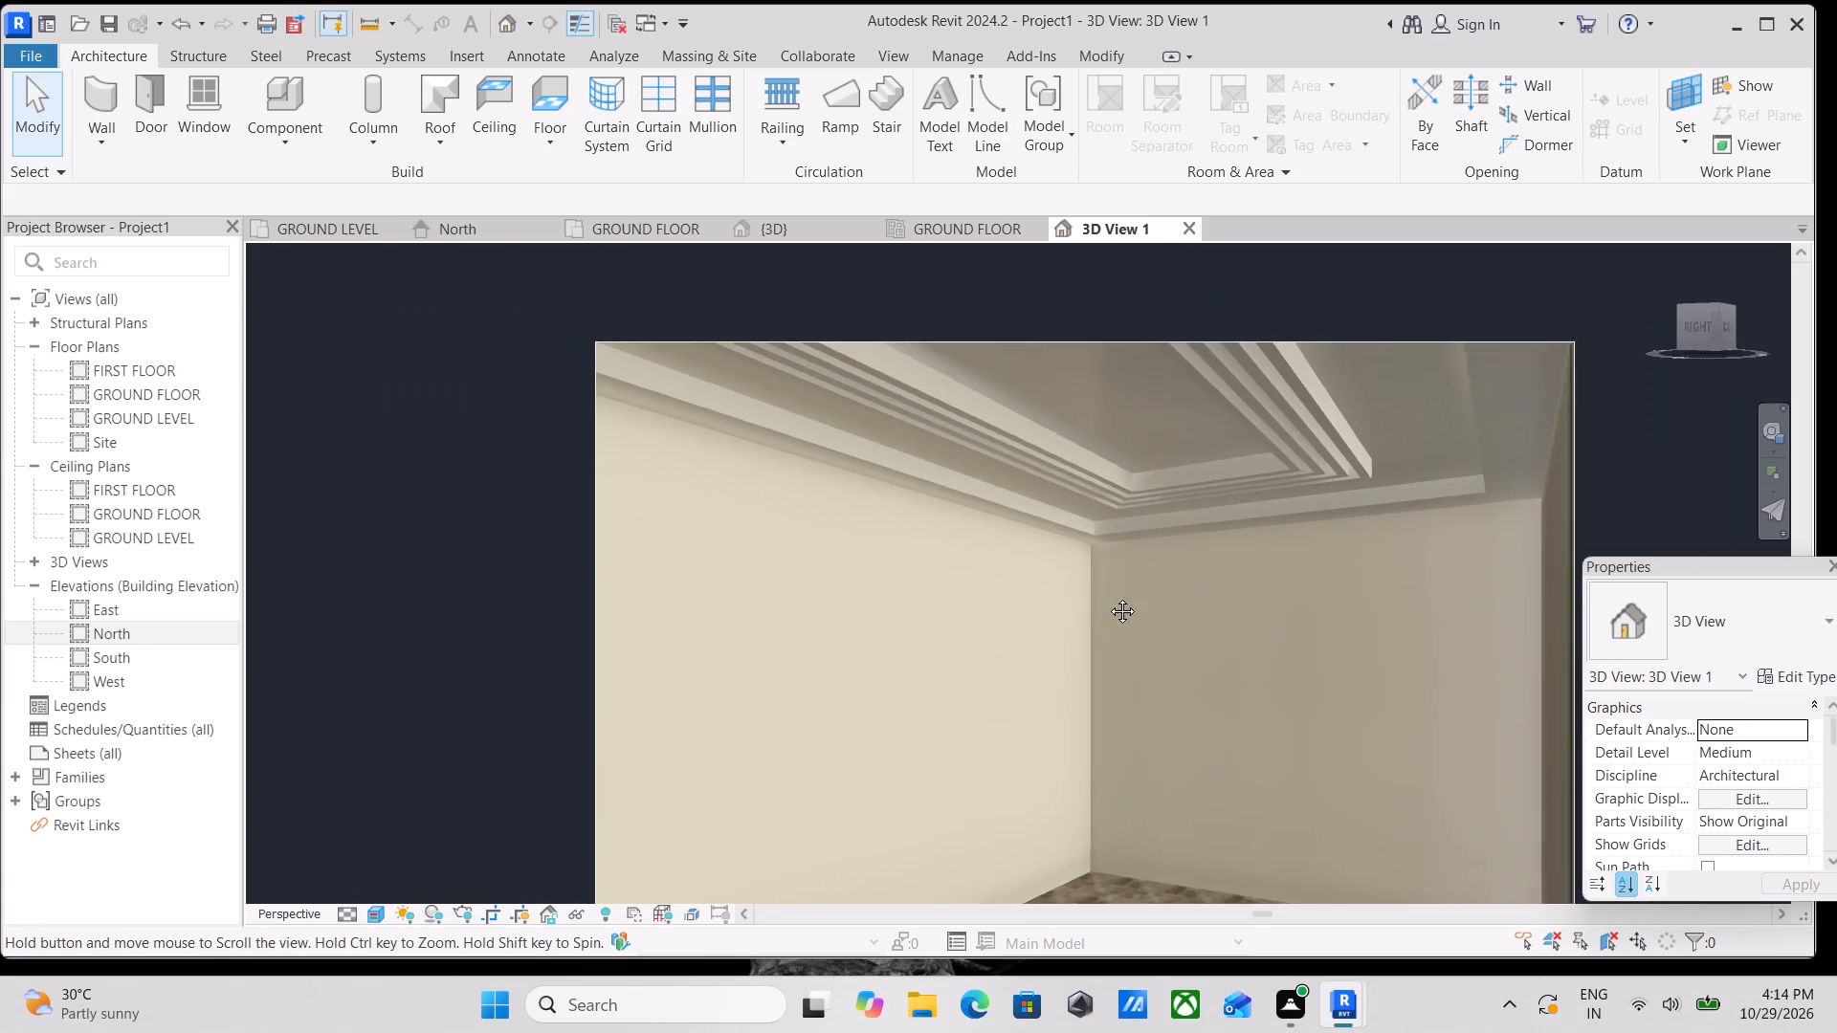
middle_click_drag(1108, 597, 1116, 597)
scroll(1135, 597, "down", 3)
middle_click(1135, 597)
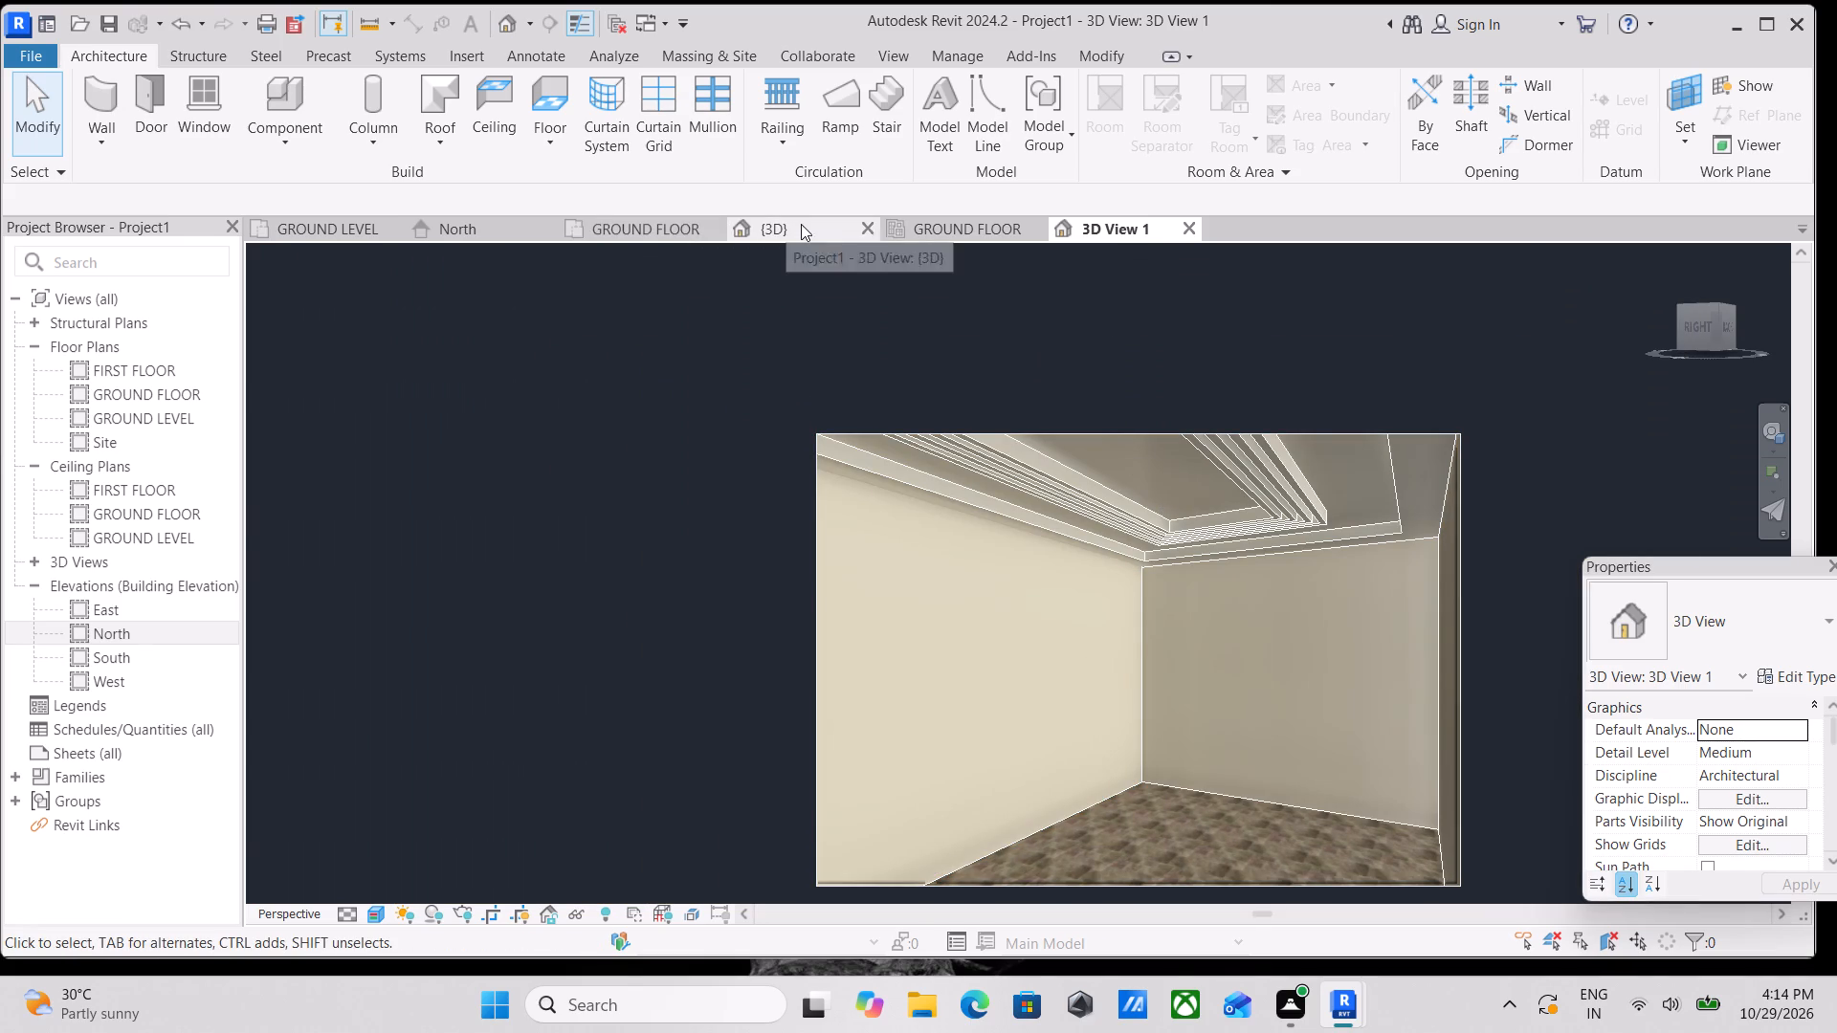
Reopen the banded ceiling's boundary in the ground floor ceiling plan and sketch a circle of about 6" radius near the innermost rectangle's left end.
left_click(600, 229)
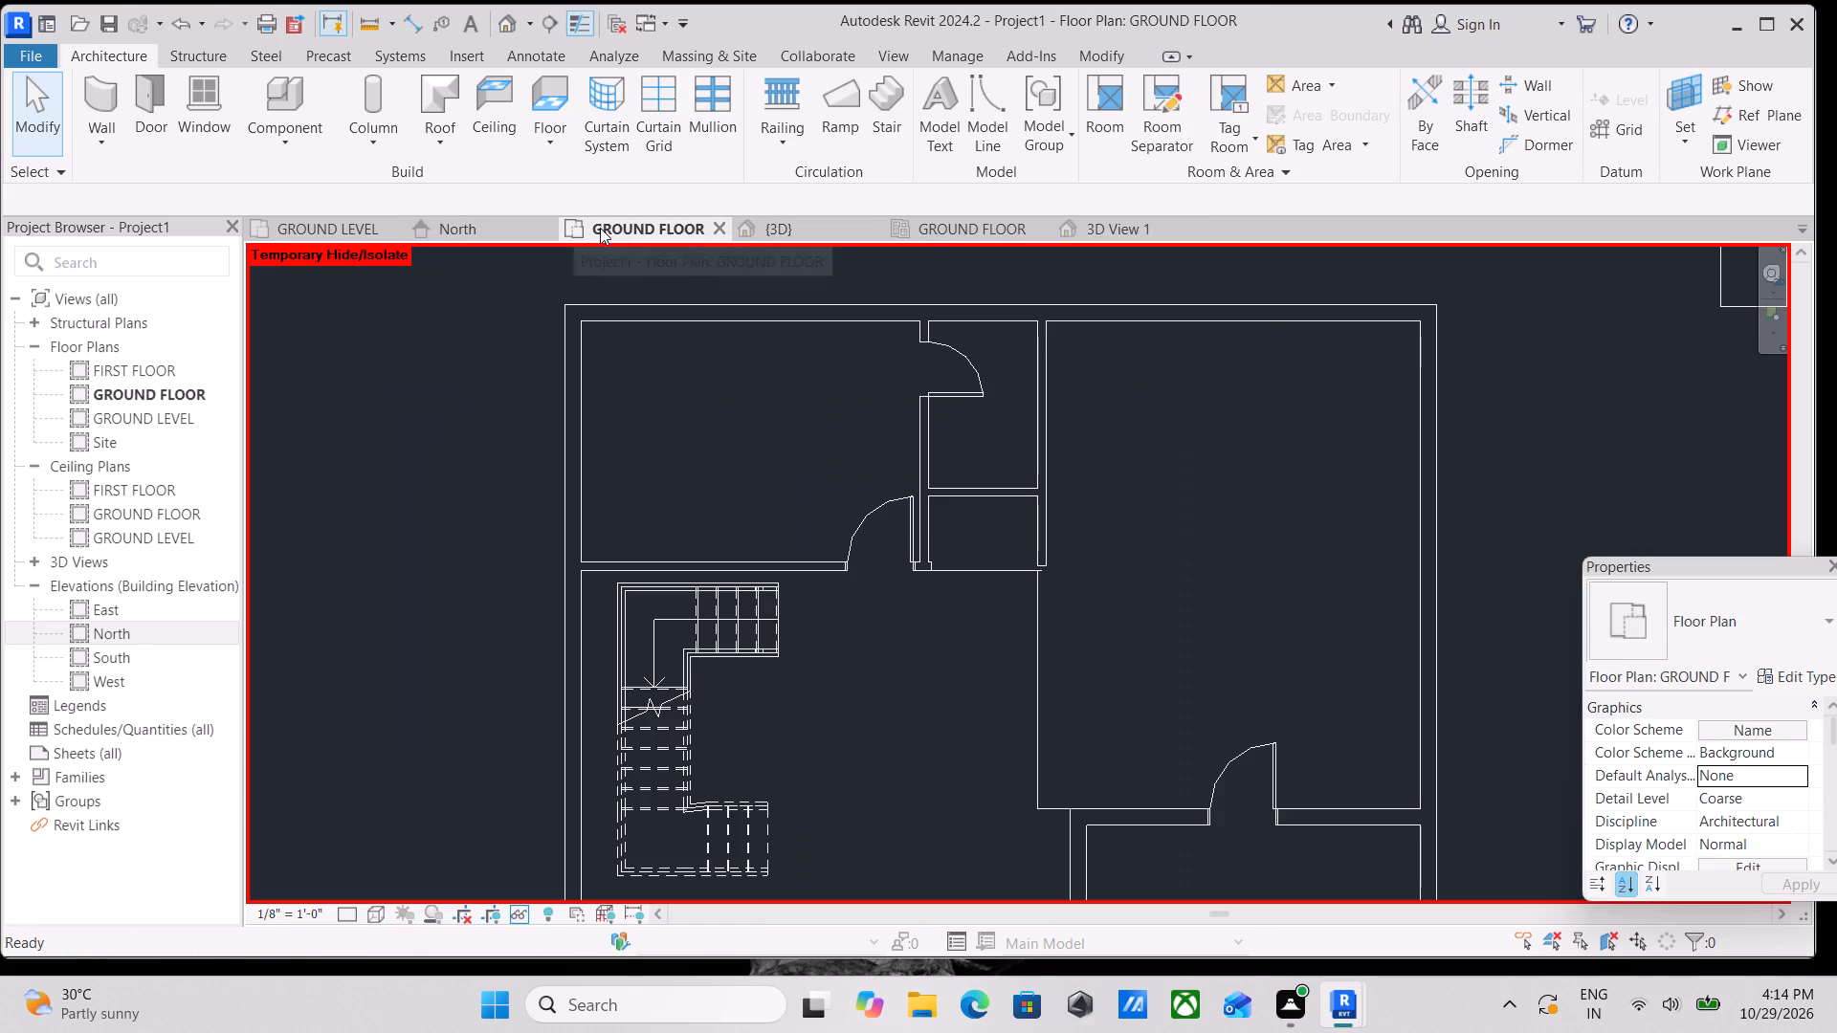
left_click(978, 229)
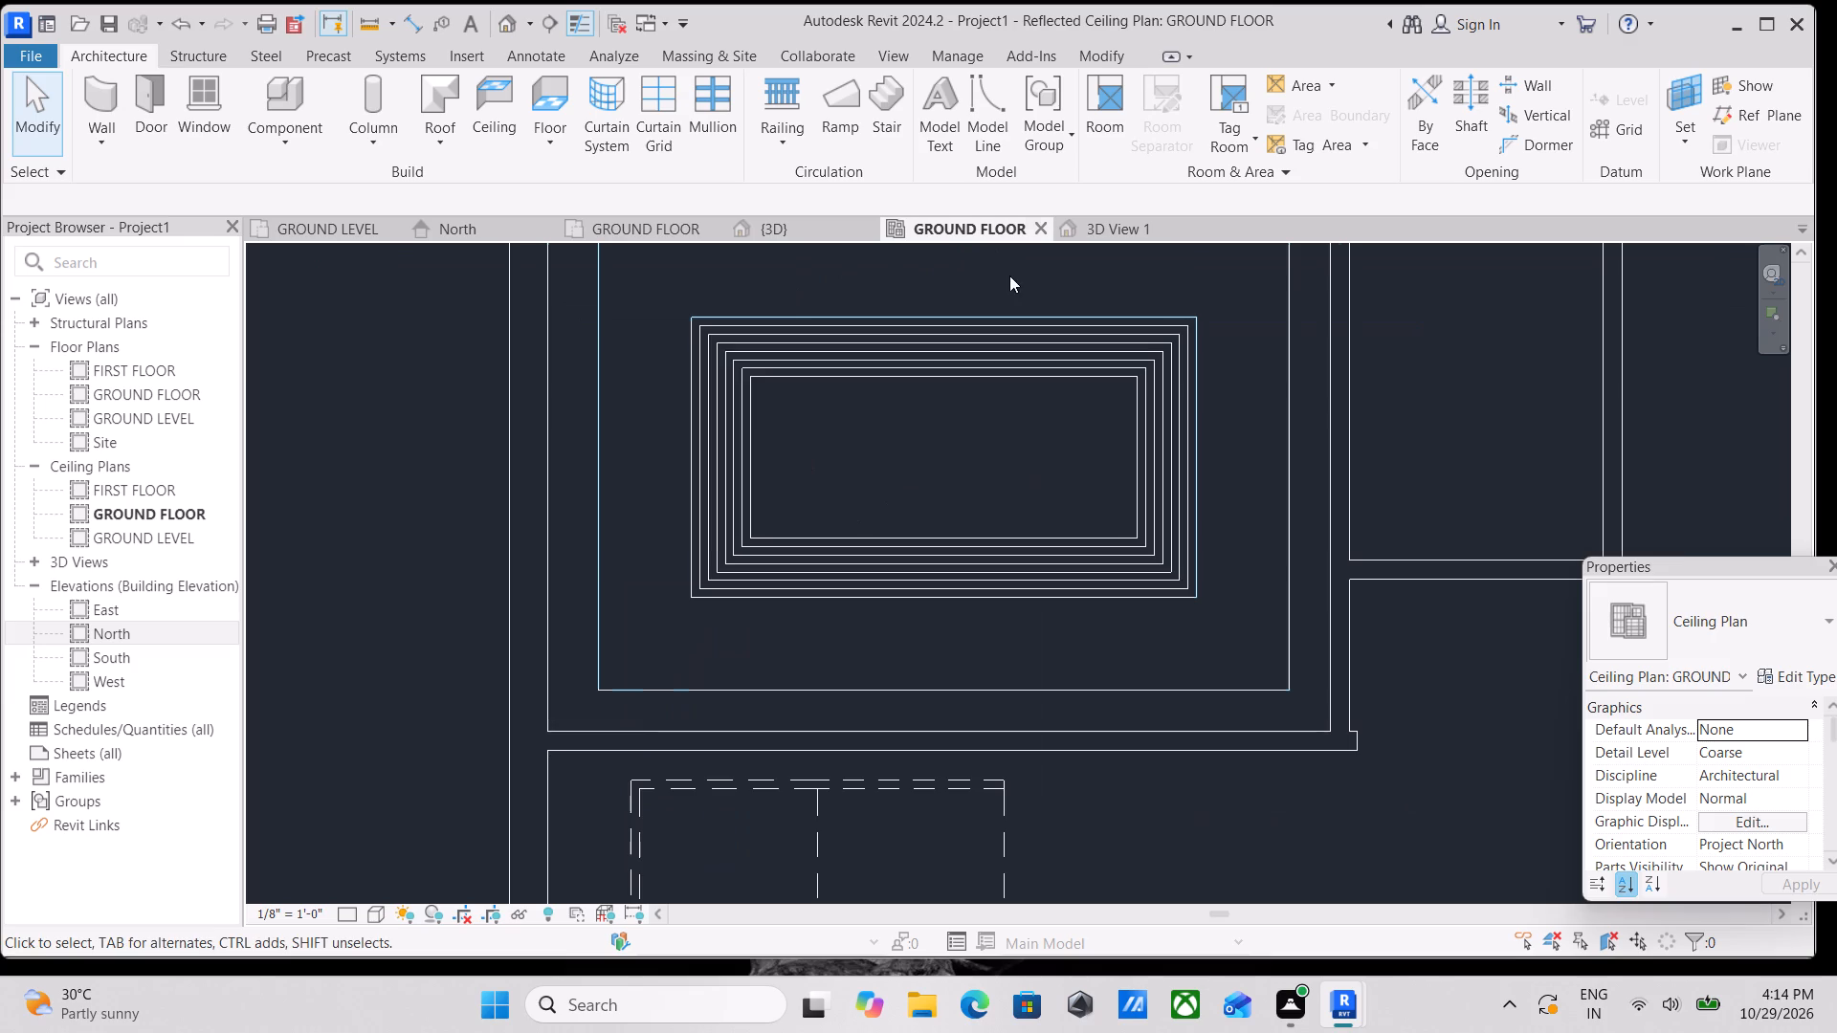
middle_click_drag(872, 433, 933, 421)
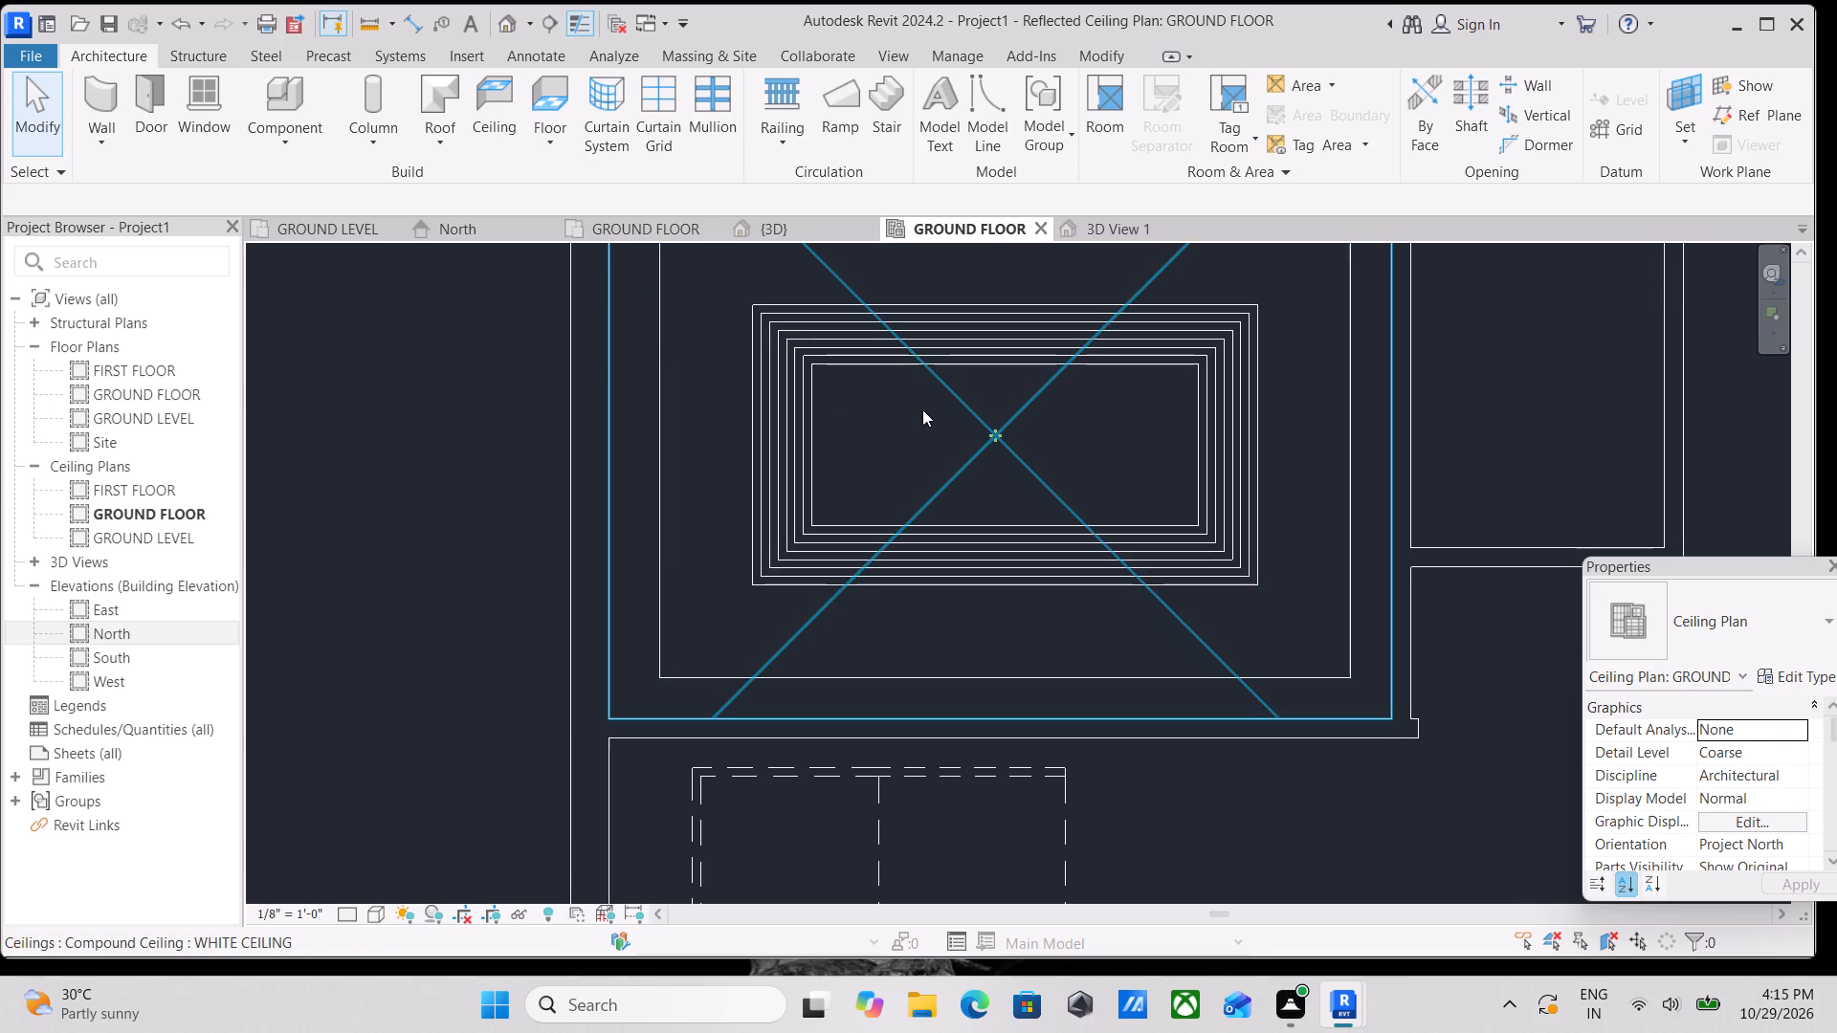
middle_click_drag(922, 409, 754, 502)
scroll(712, 596, "up", 4)
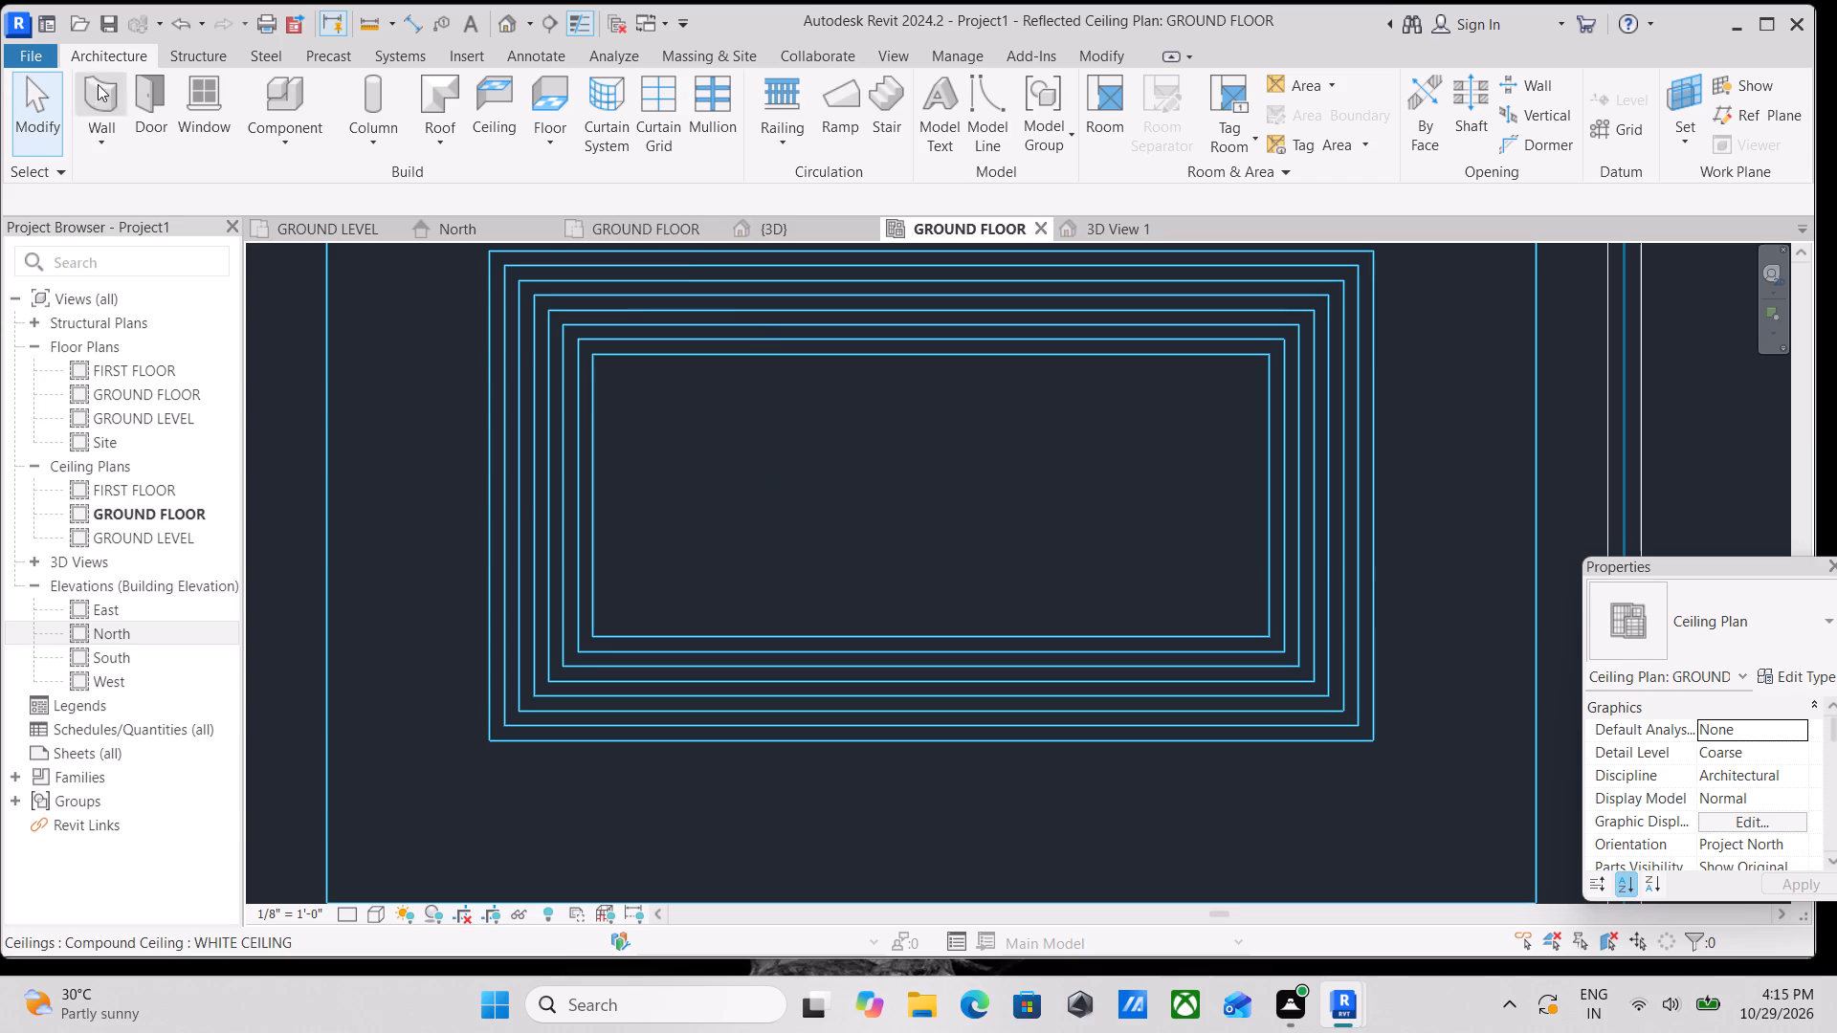
scroll(558, 429, "down", 4)
left_click(558, 431)
scroll(626, 372, "down", 1)
middle_click_drag(626, 372, 612, 410)
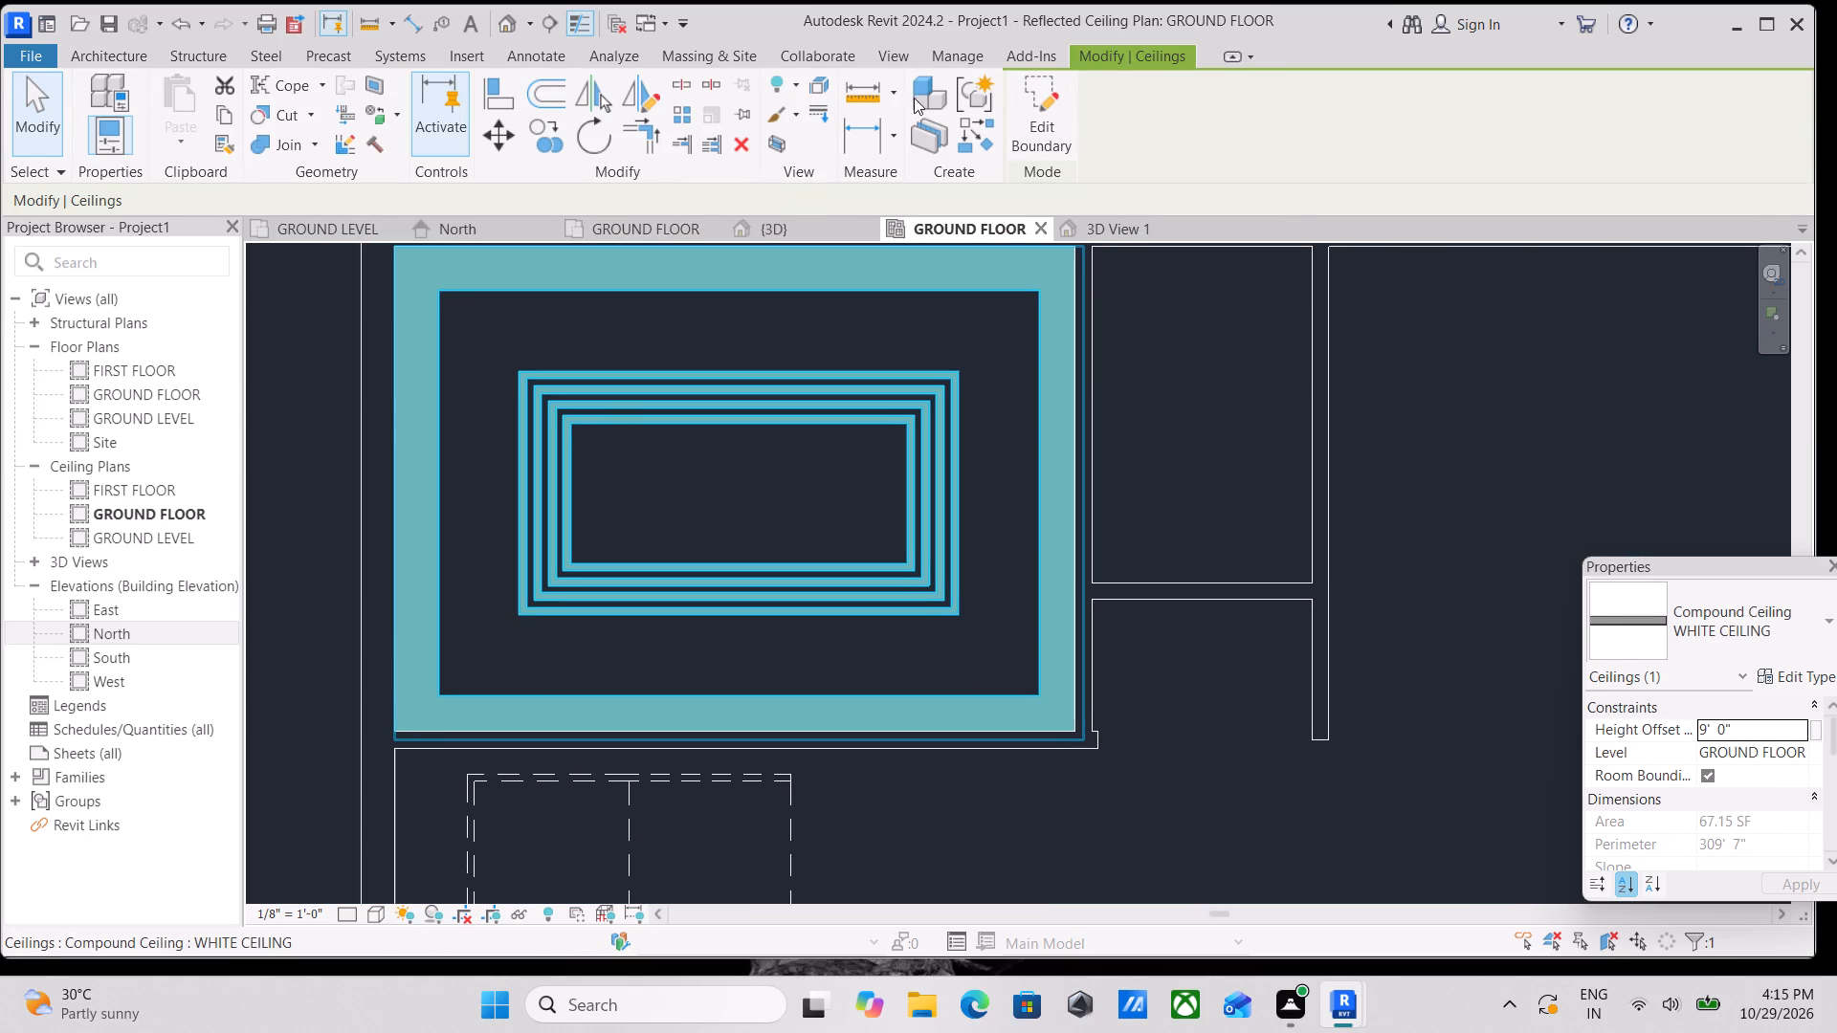
left_click(1060, 99)
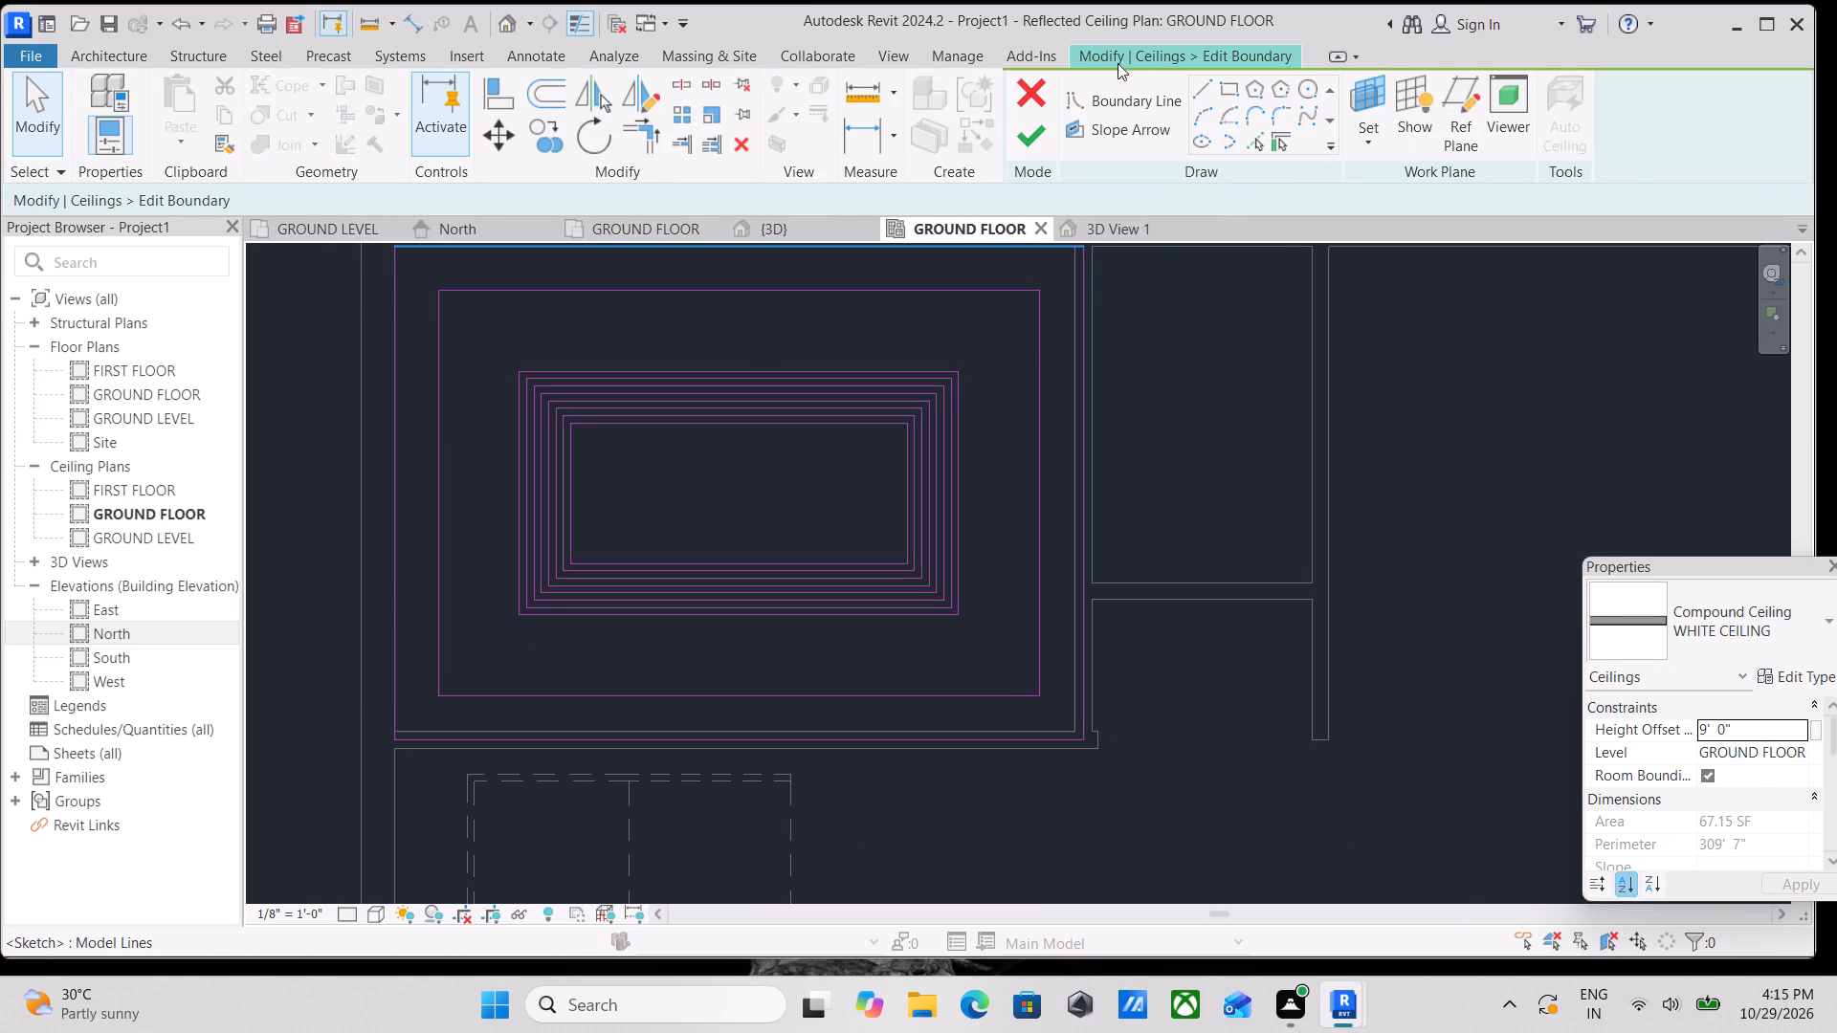
left_click(1308, 90)
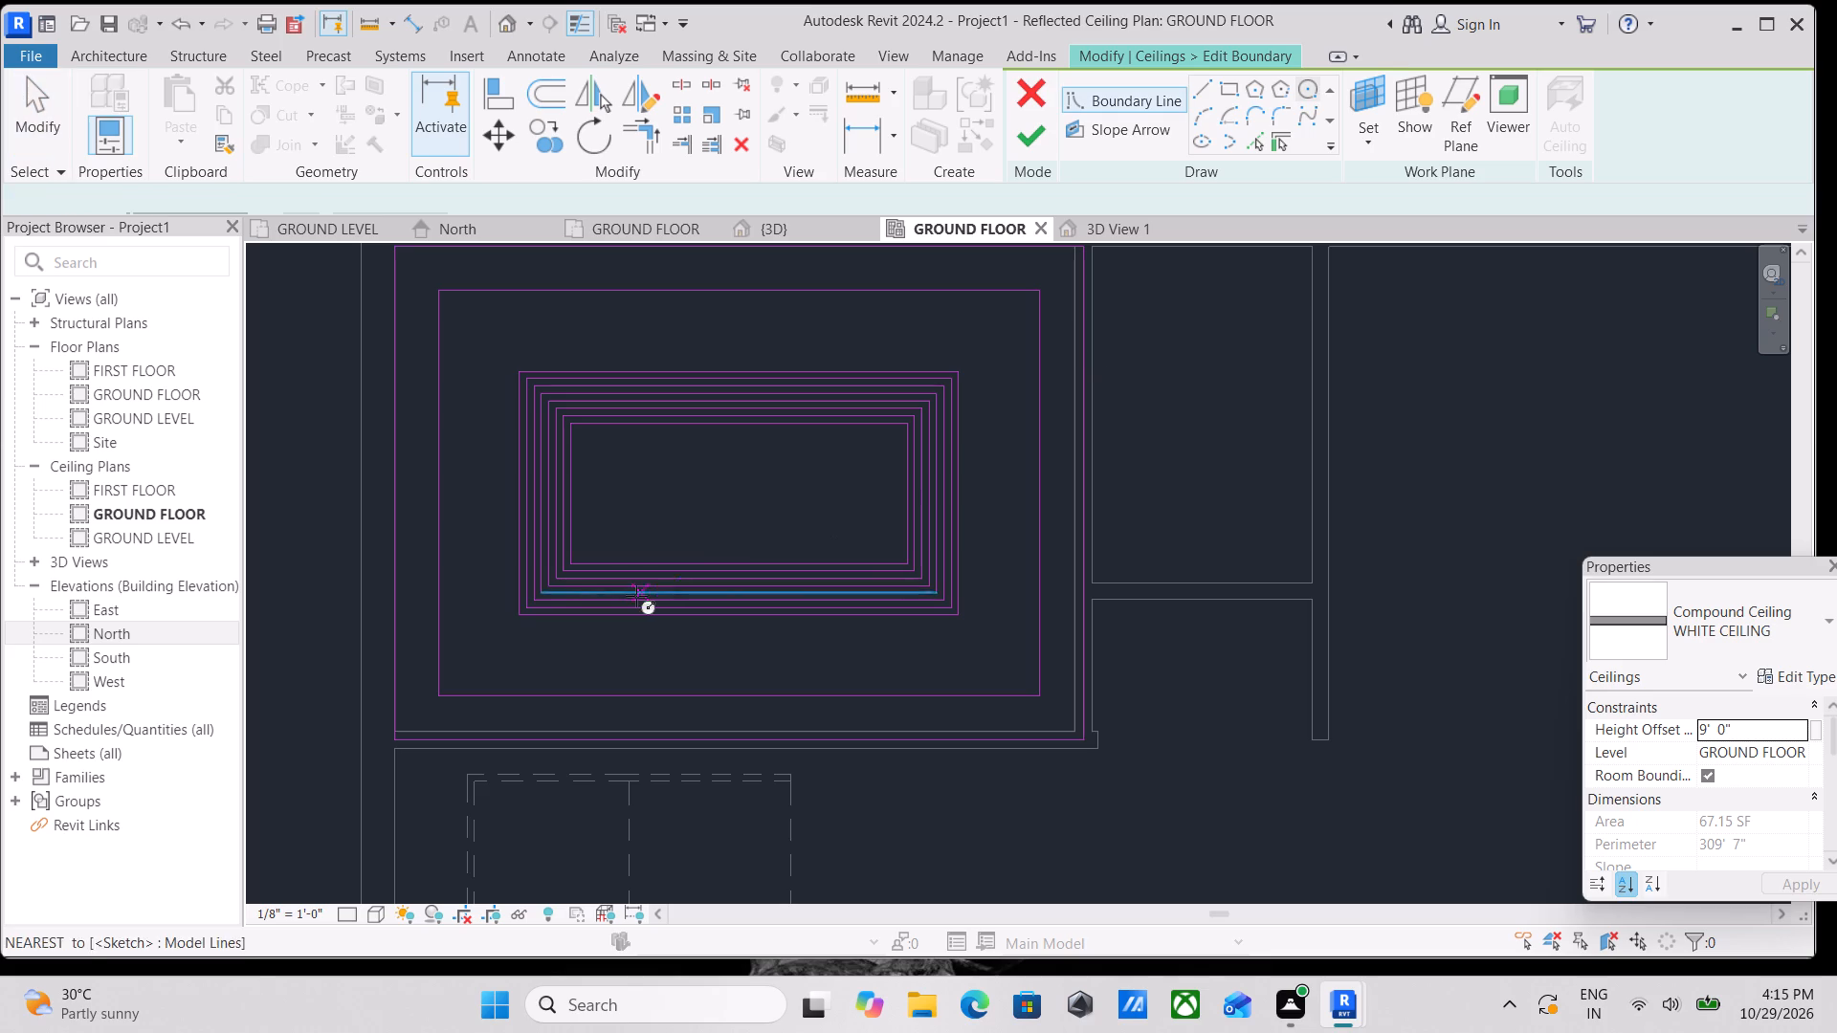
scroll(632, 539, "up", 4)
left_click(642, 443)
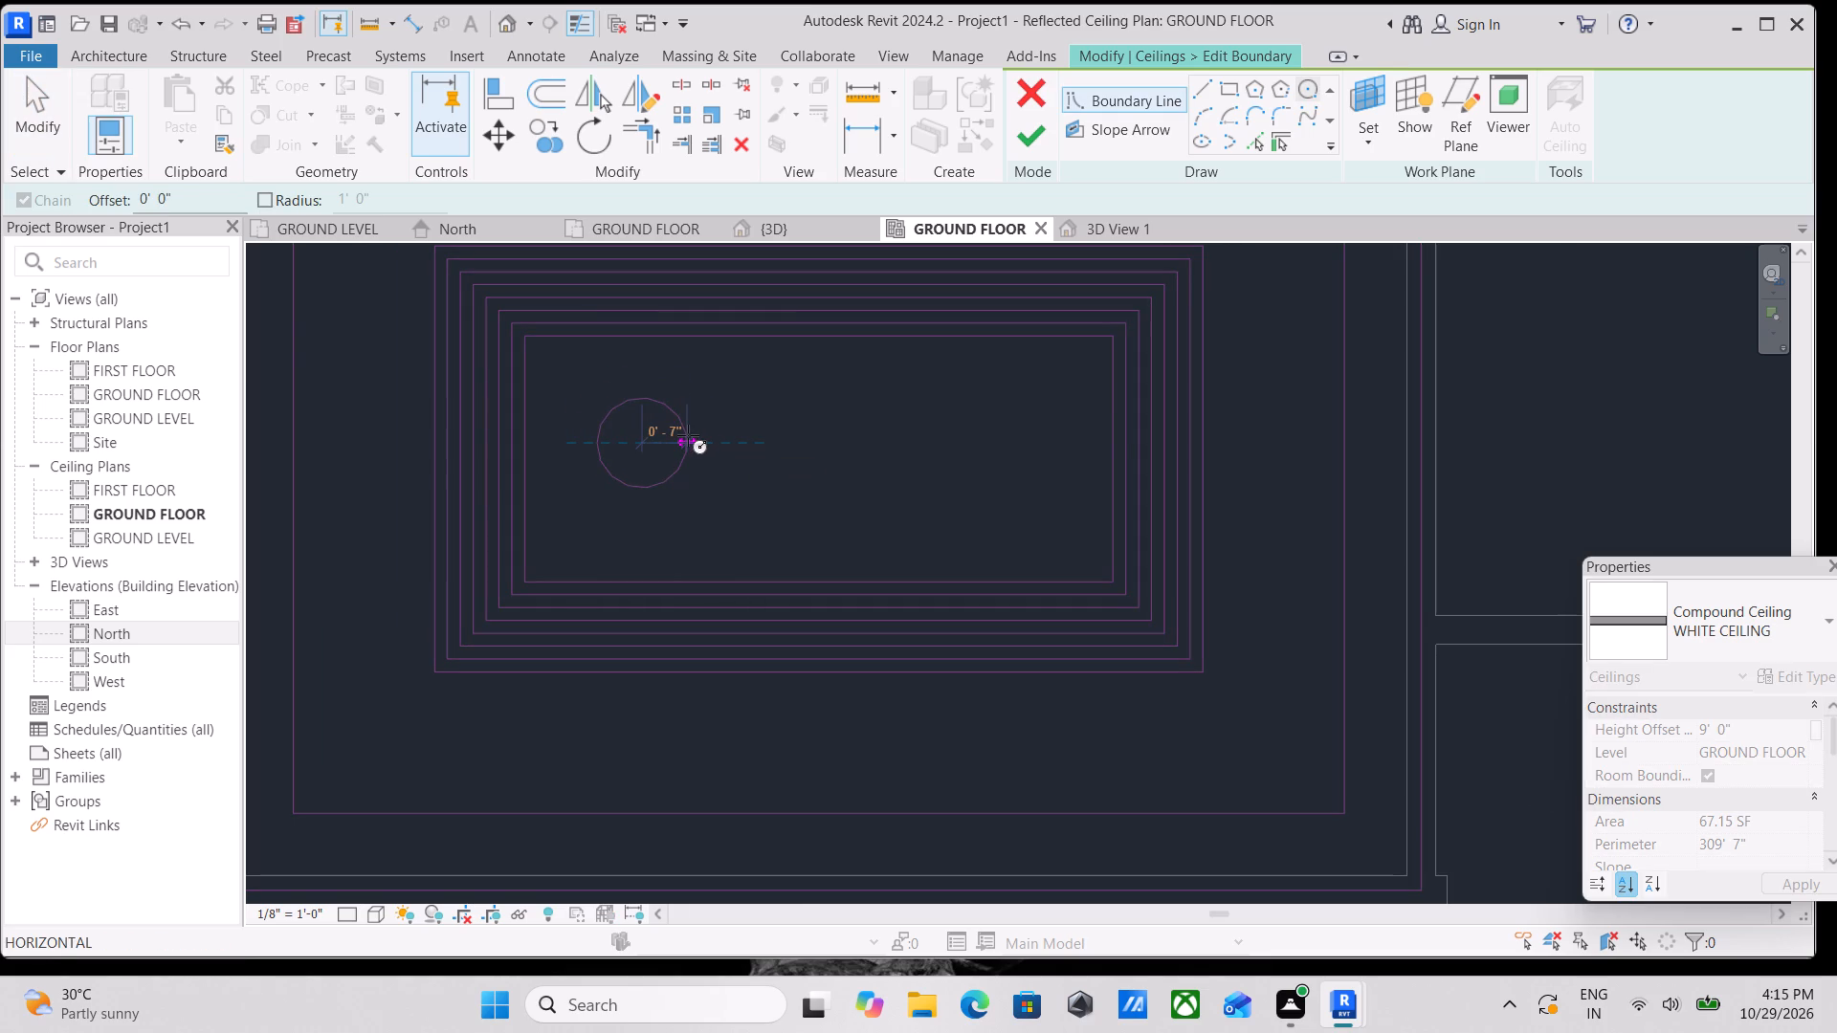
left_click(683, 432)
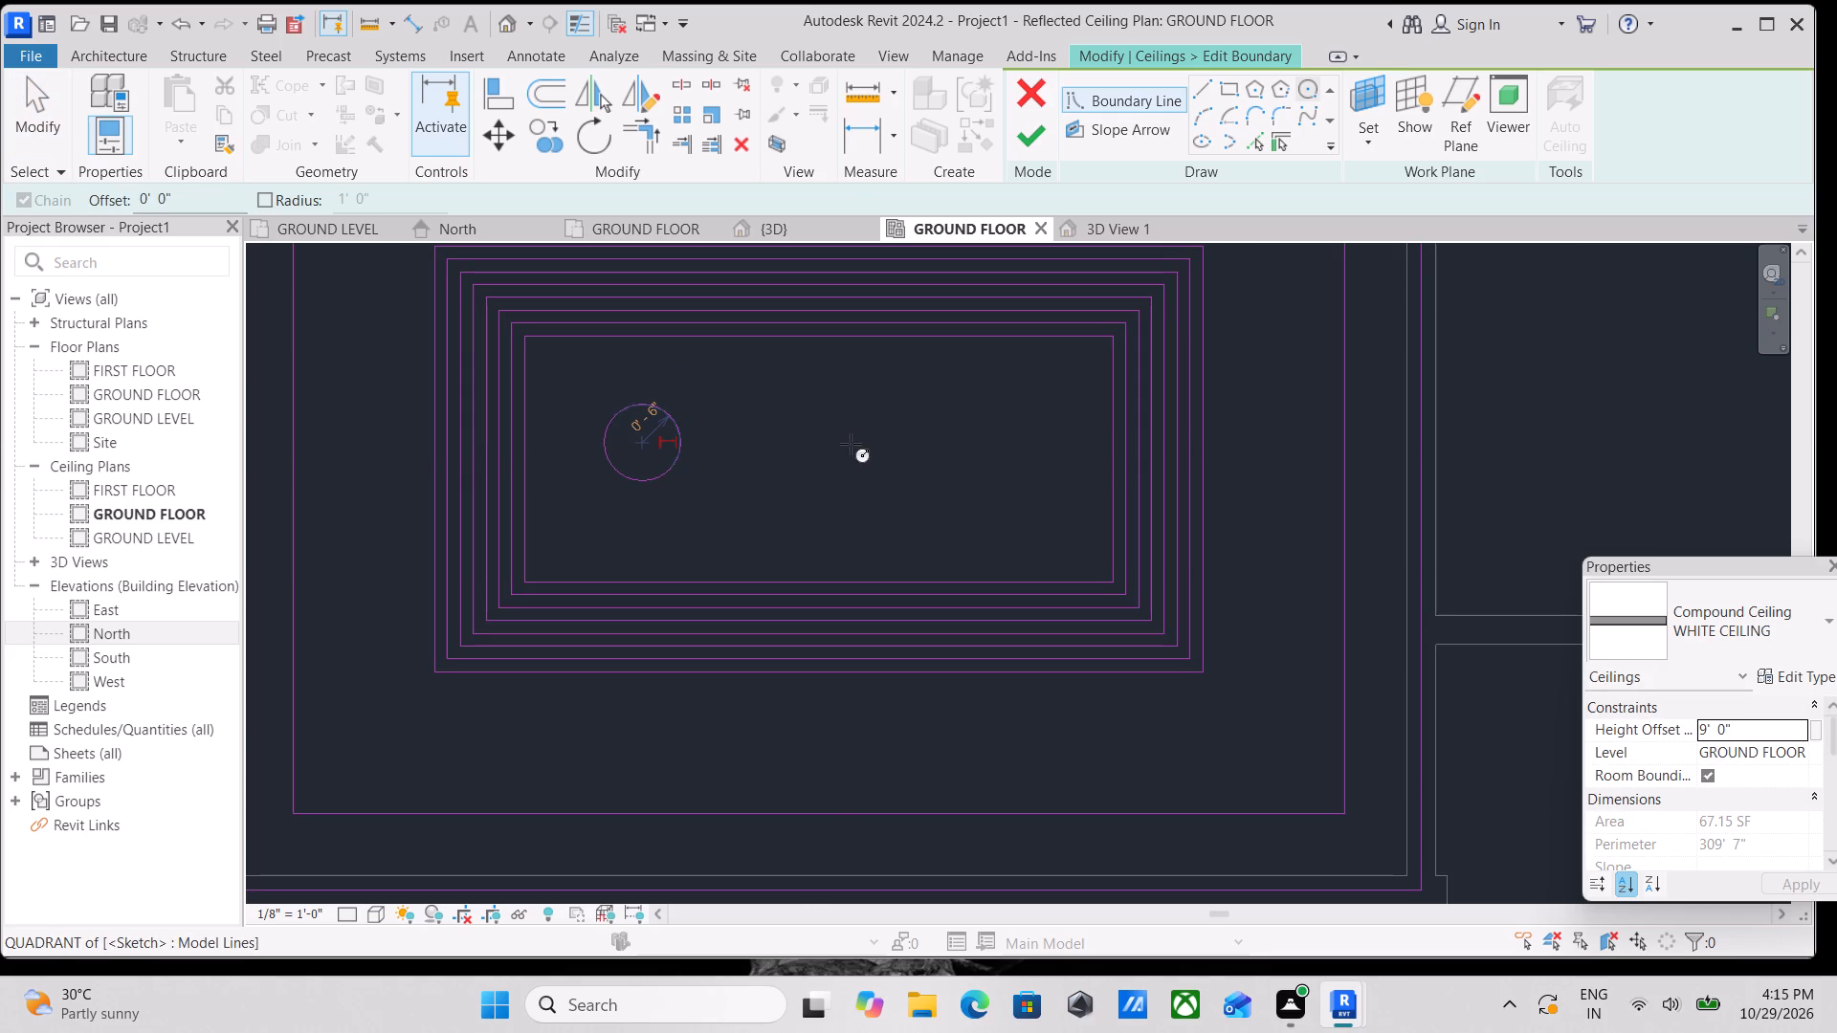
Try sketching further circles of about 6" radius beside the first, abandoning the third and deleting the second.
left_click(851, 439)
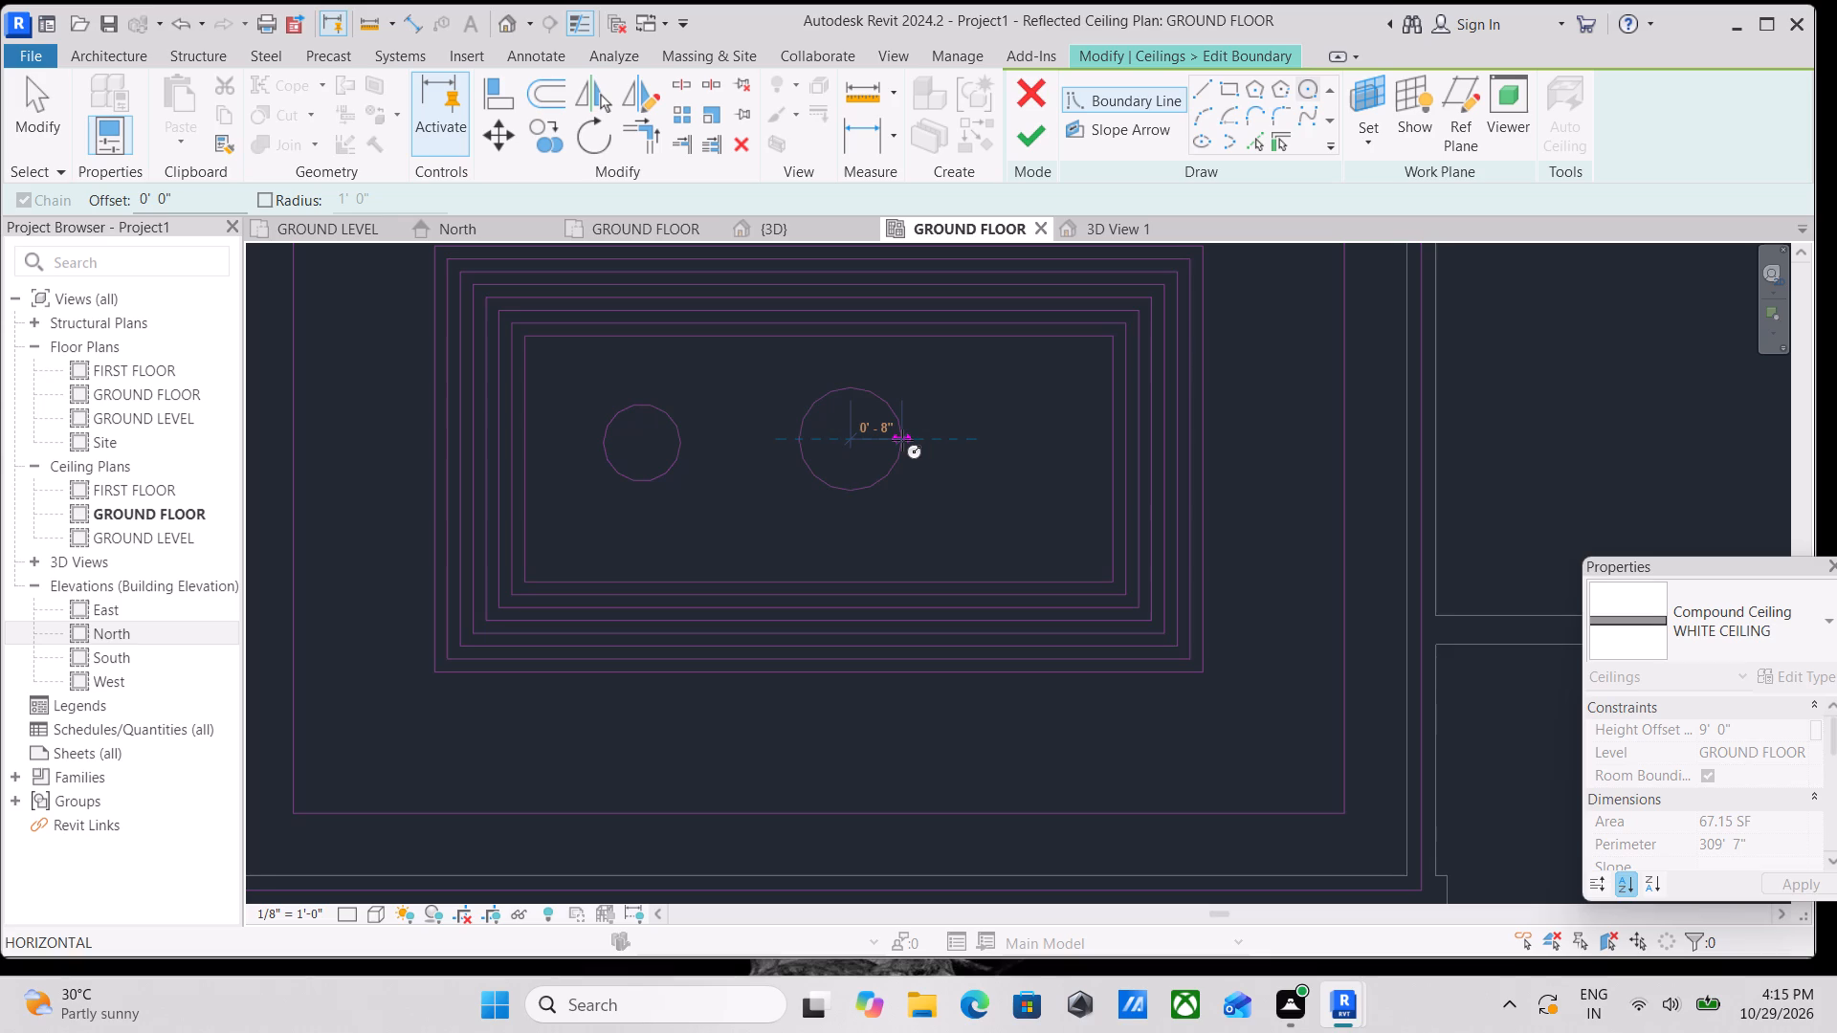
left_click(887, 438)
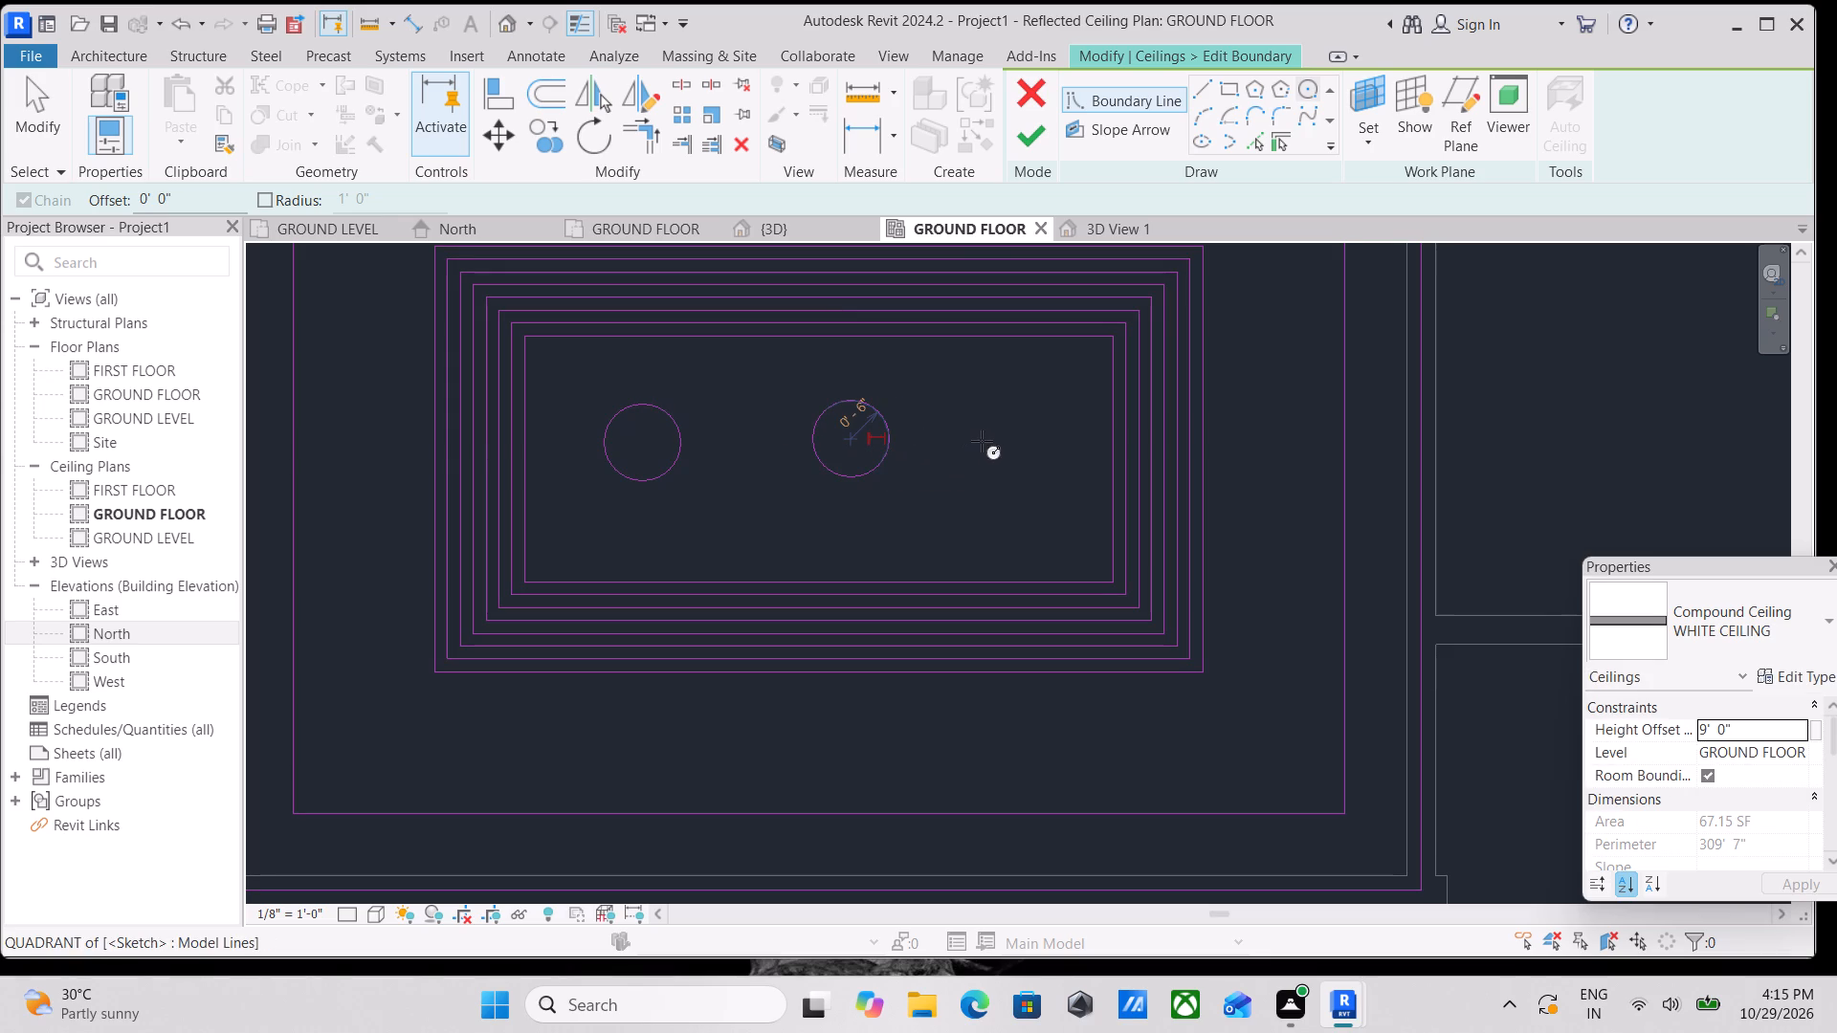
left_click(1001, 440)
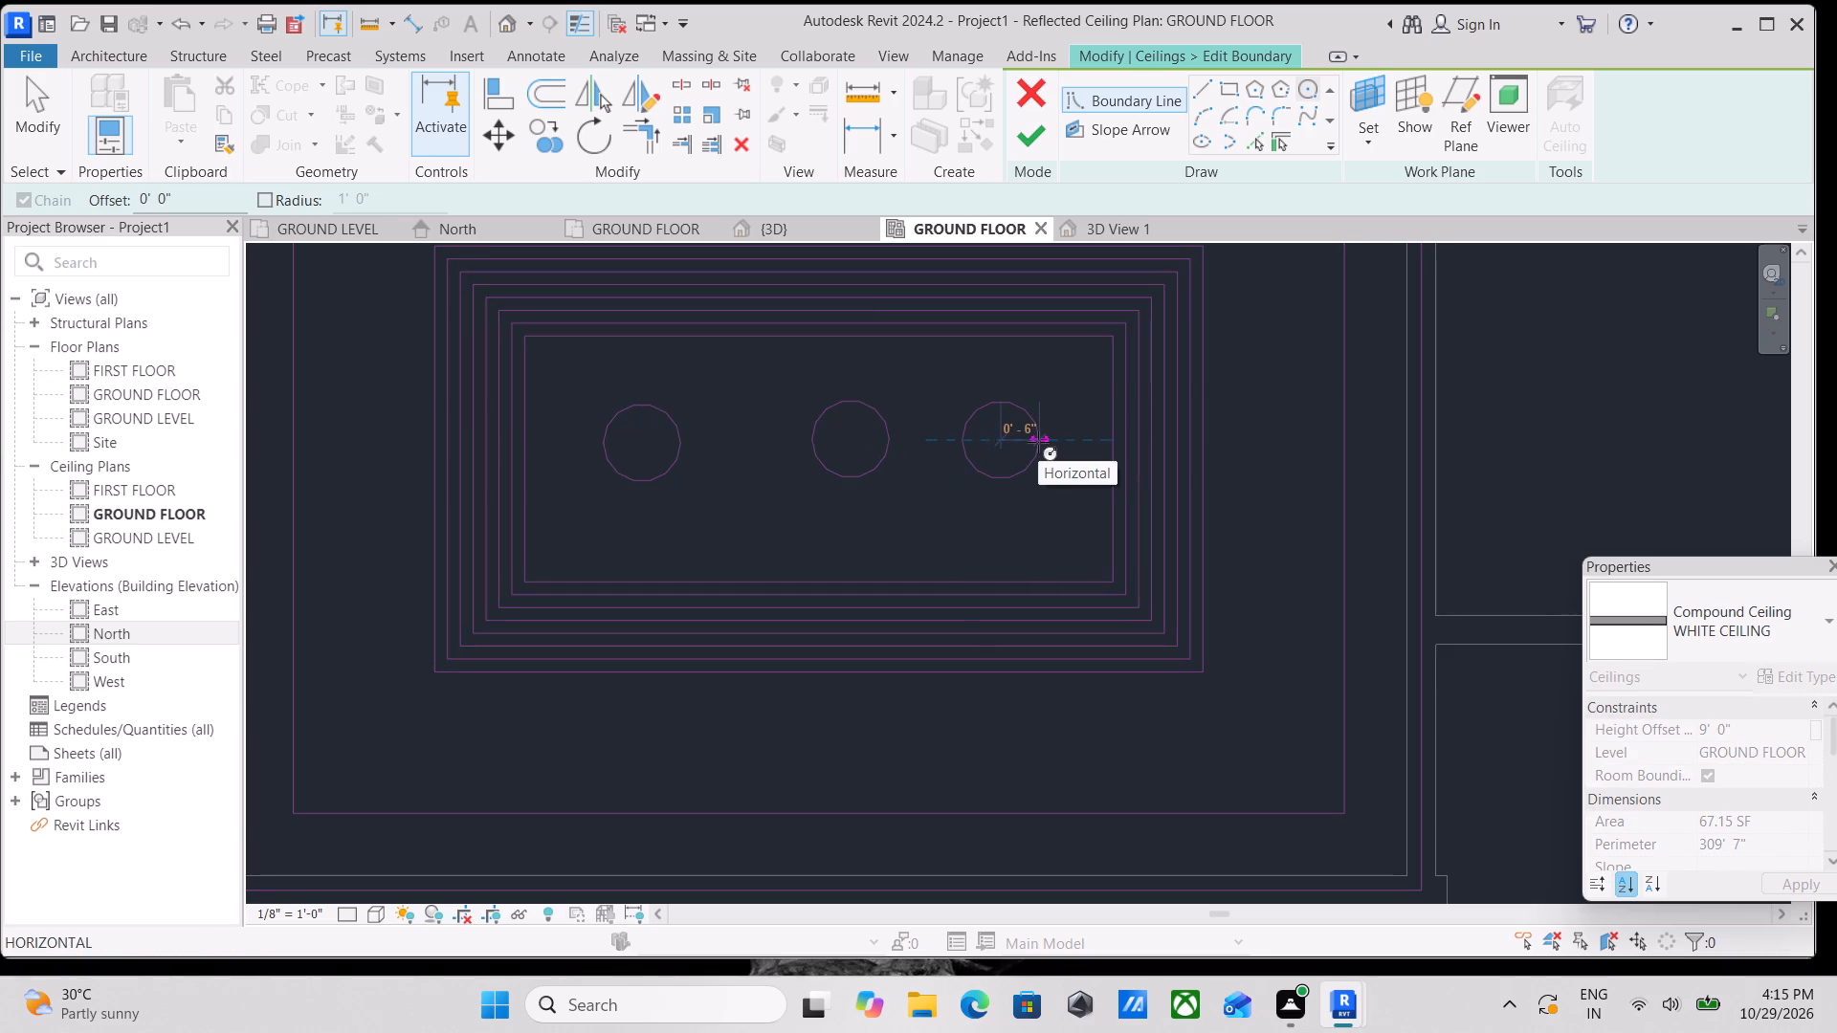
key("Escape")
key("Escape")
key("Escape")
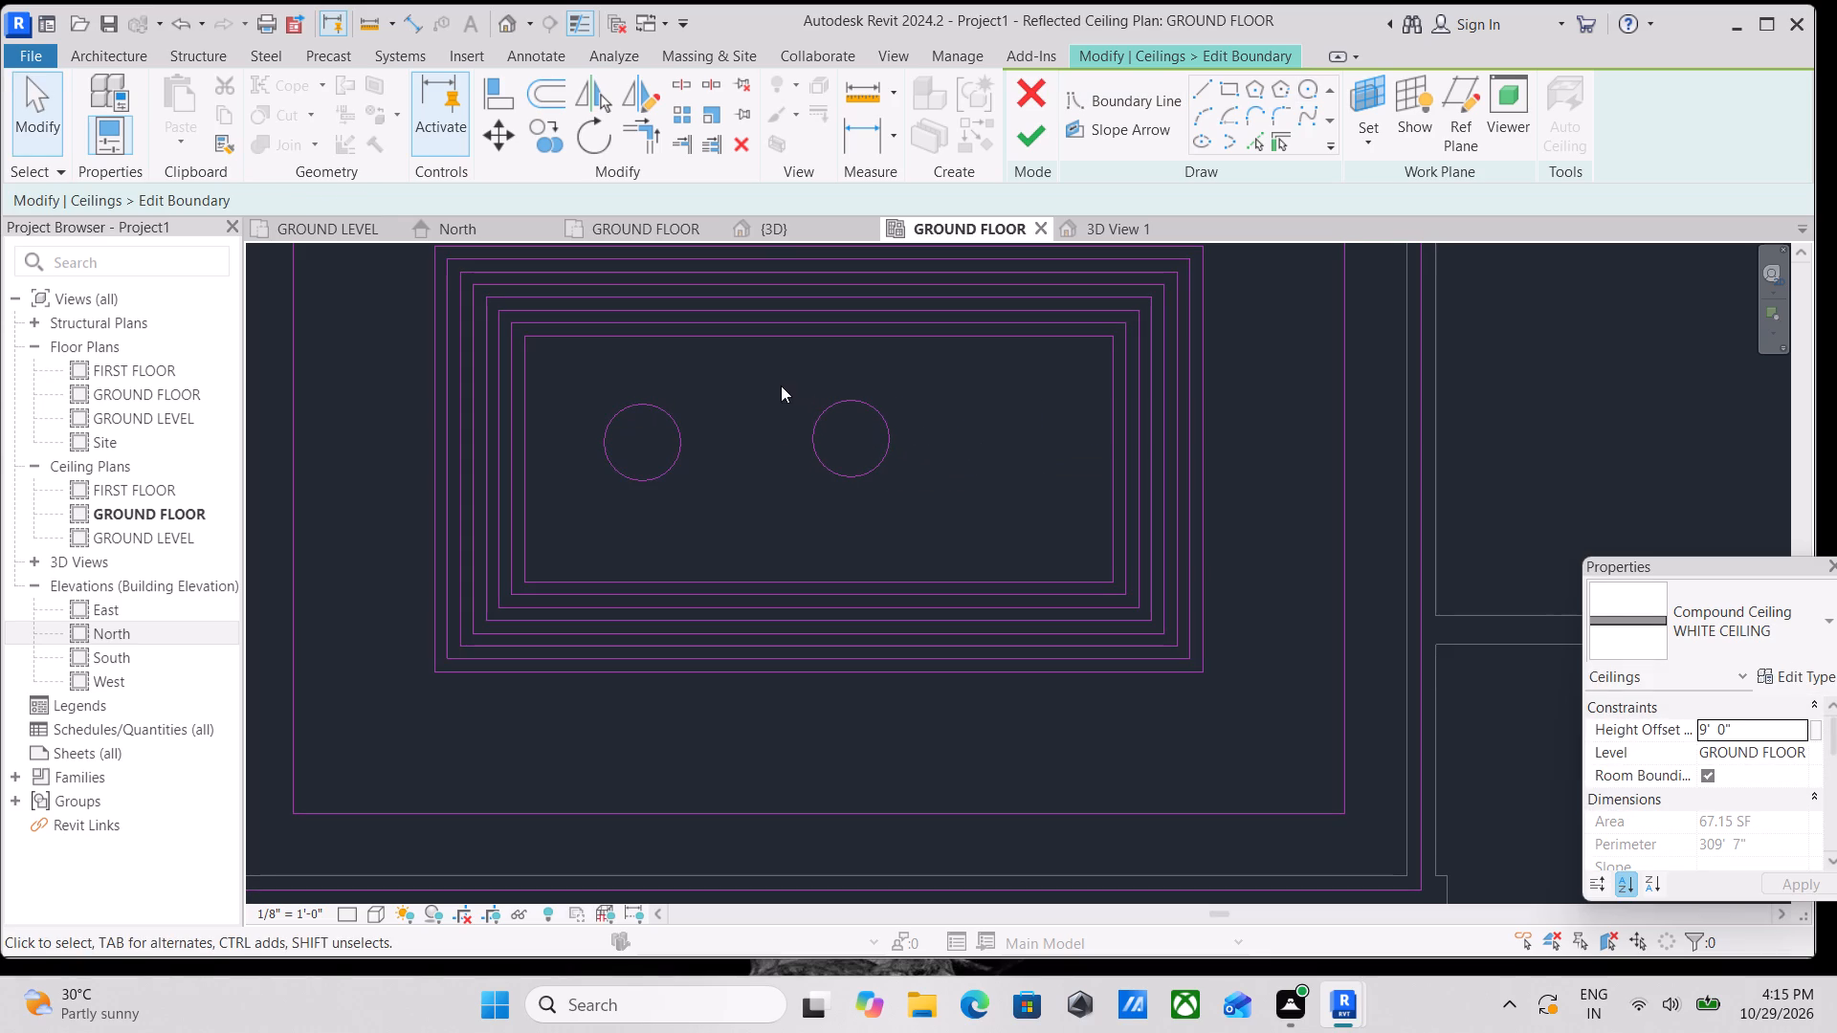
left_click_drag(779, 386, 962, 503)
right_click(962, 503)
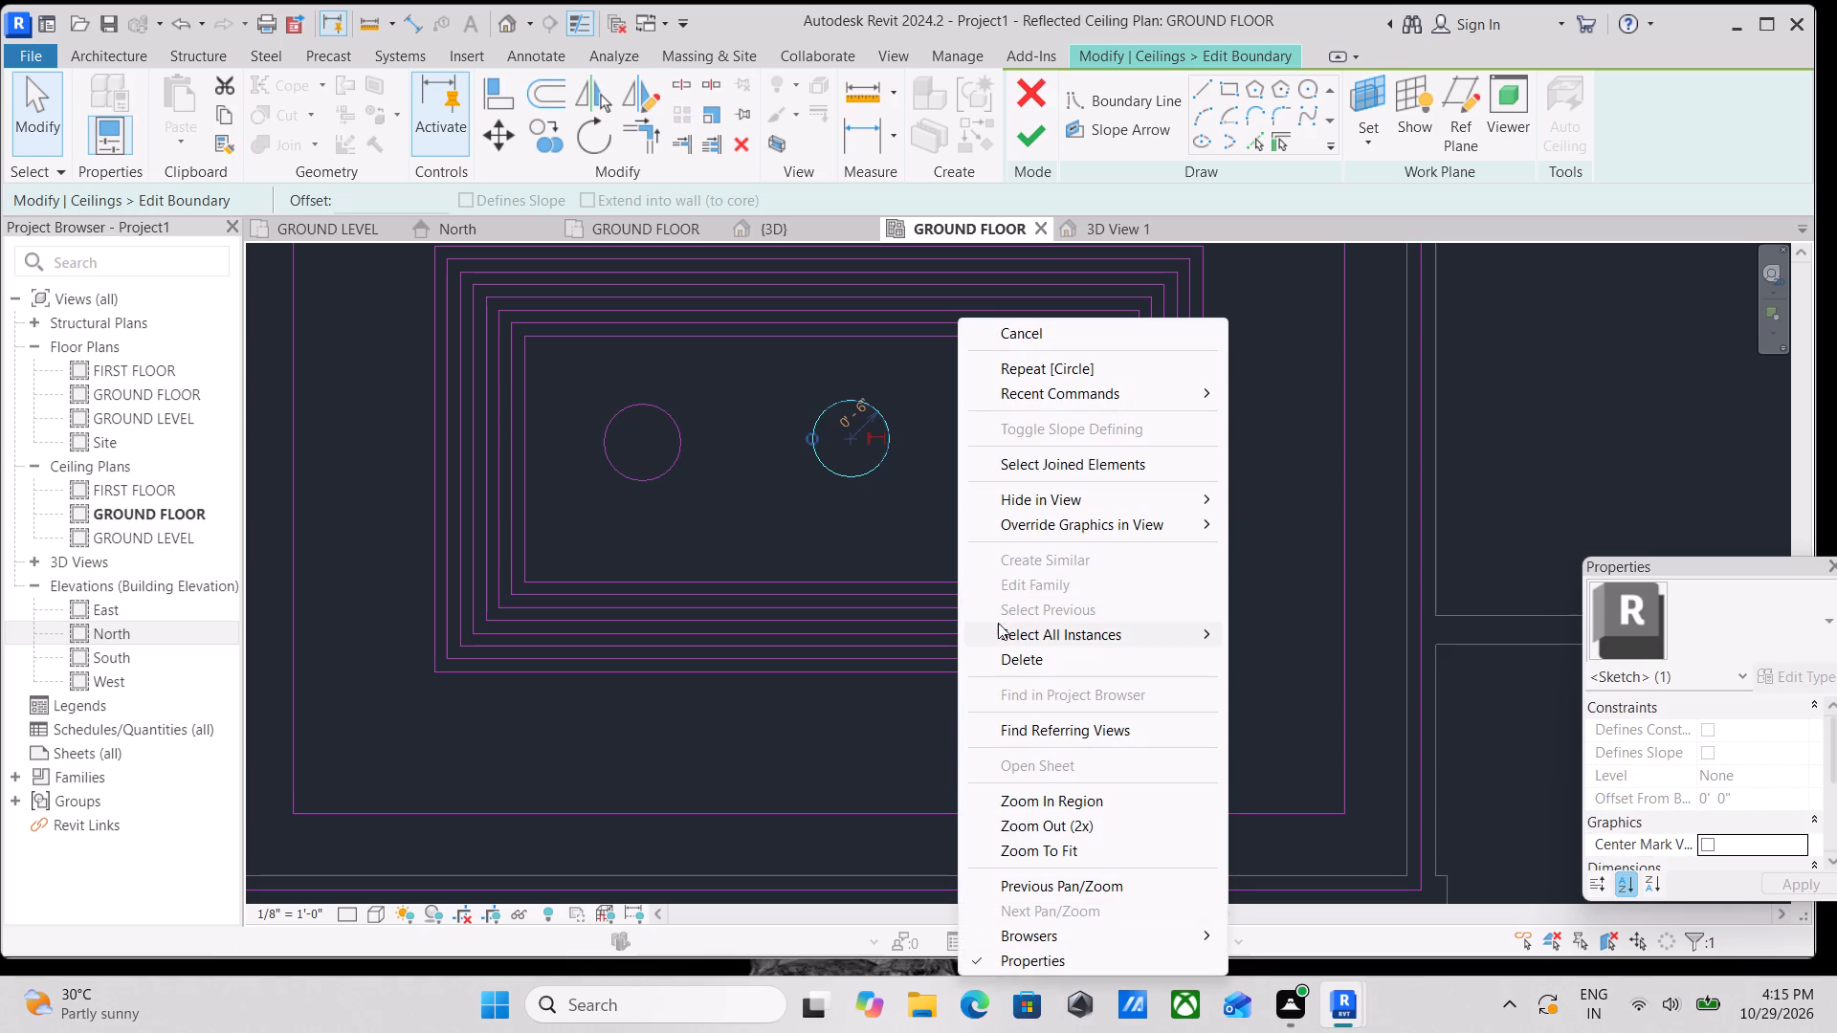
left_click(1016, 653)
Copy the circle twice horizontally across the innermost rectangle, with about 2'-2" between centres.
left_click_drag(579, 395, 740, 510)
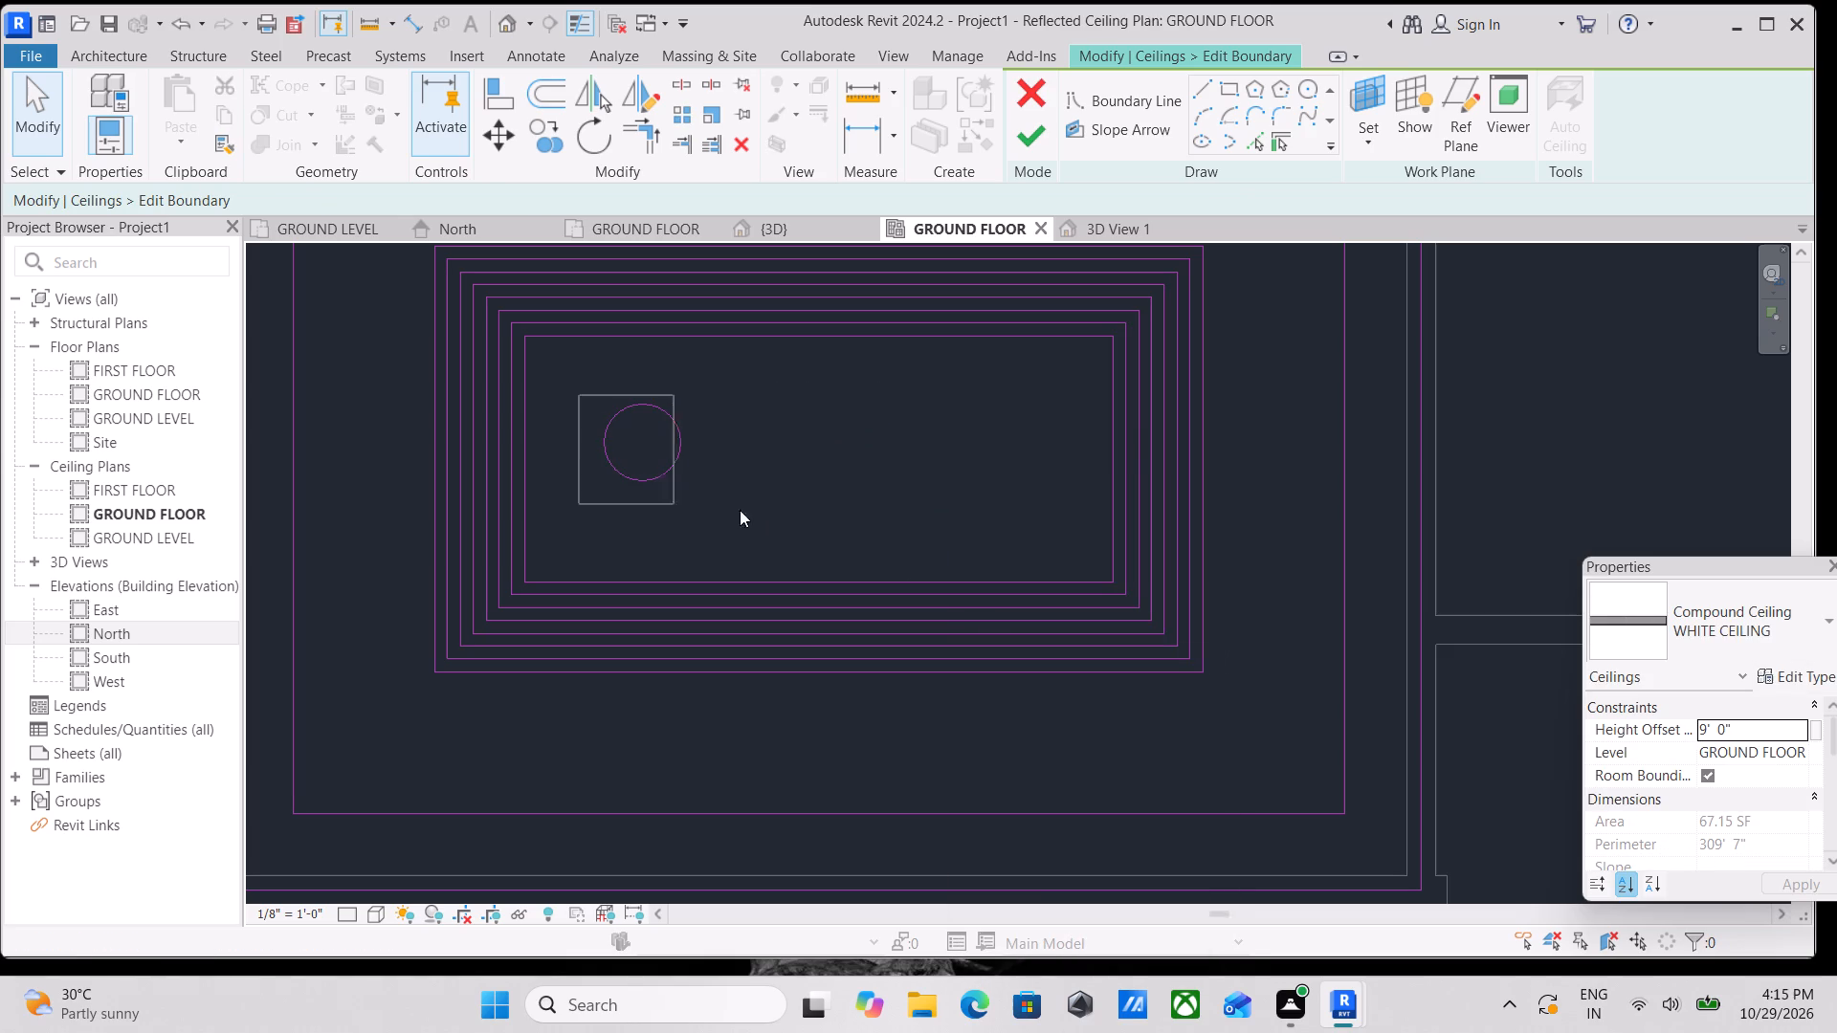
left_click_drag(740, 510, 752, 510)
scroll(662, 429, "up", 3)
scroll(773, 476, "up", 2)
middle_click_drag(773, 476, 779, 506)
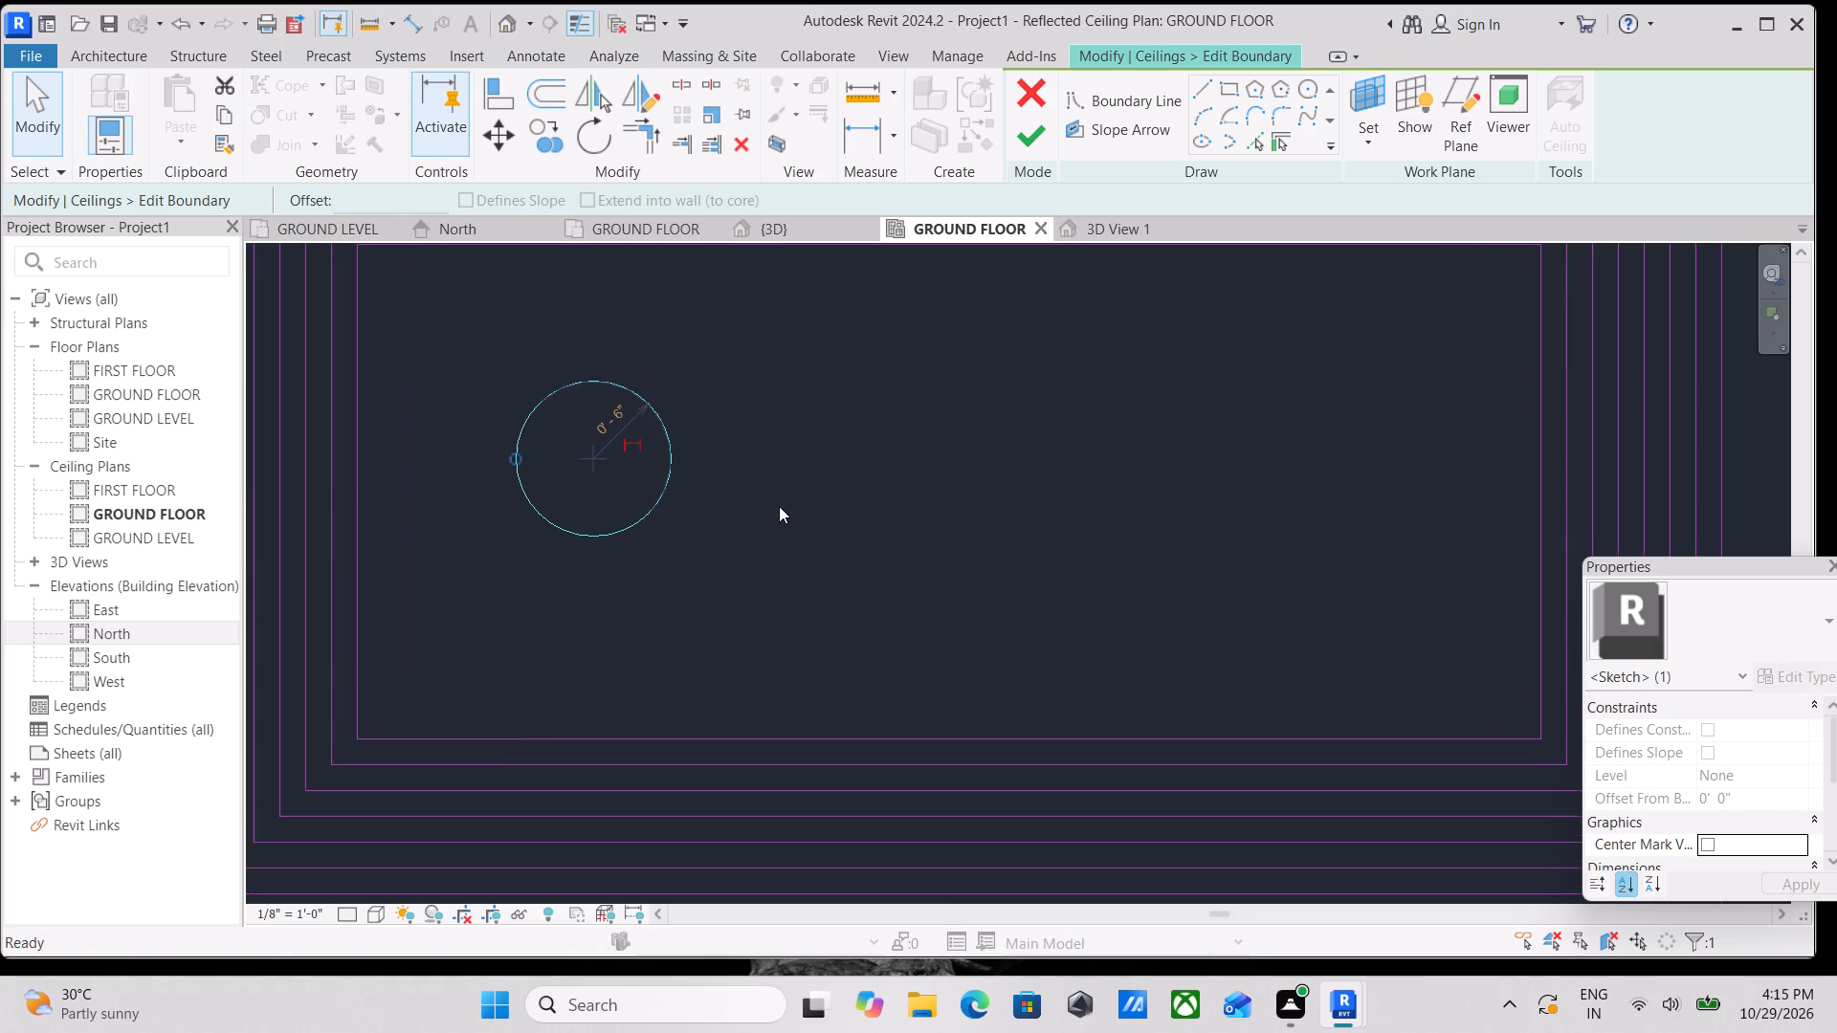
scroll(781, 429, "down", 2)
middle_click_drag(781, 429, 778, 536)
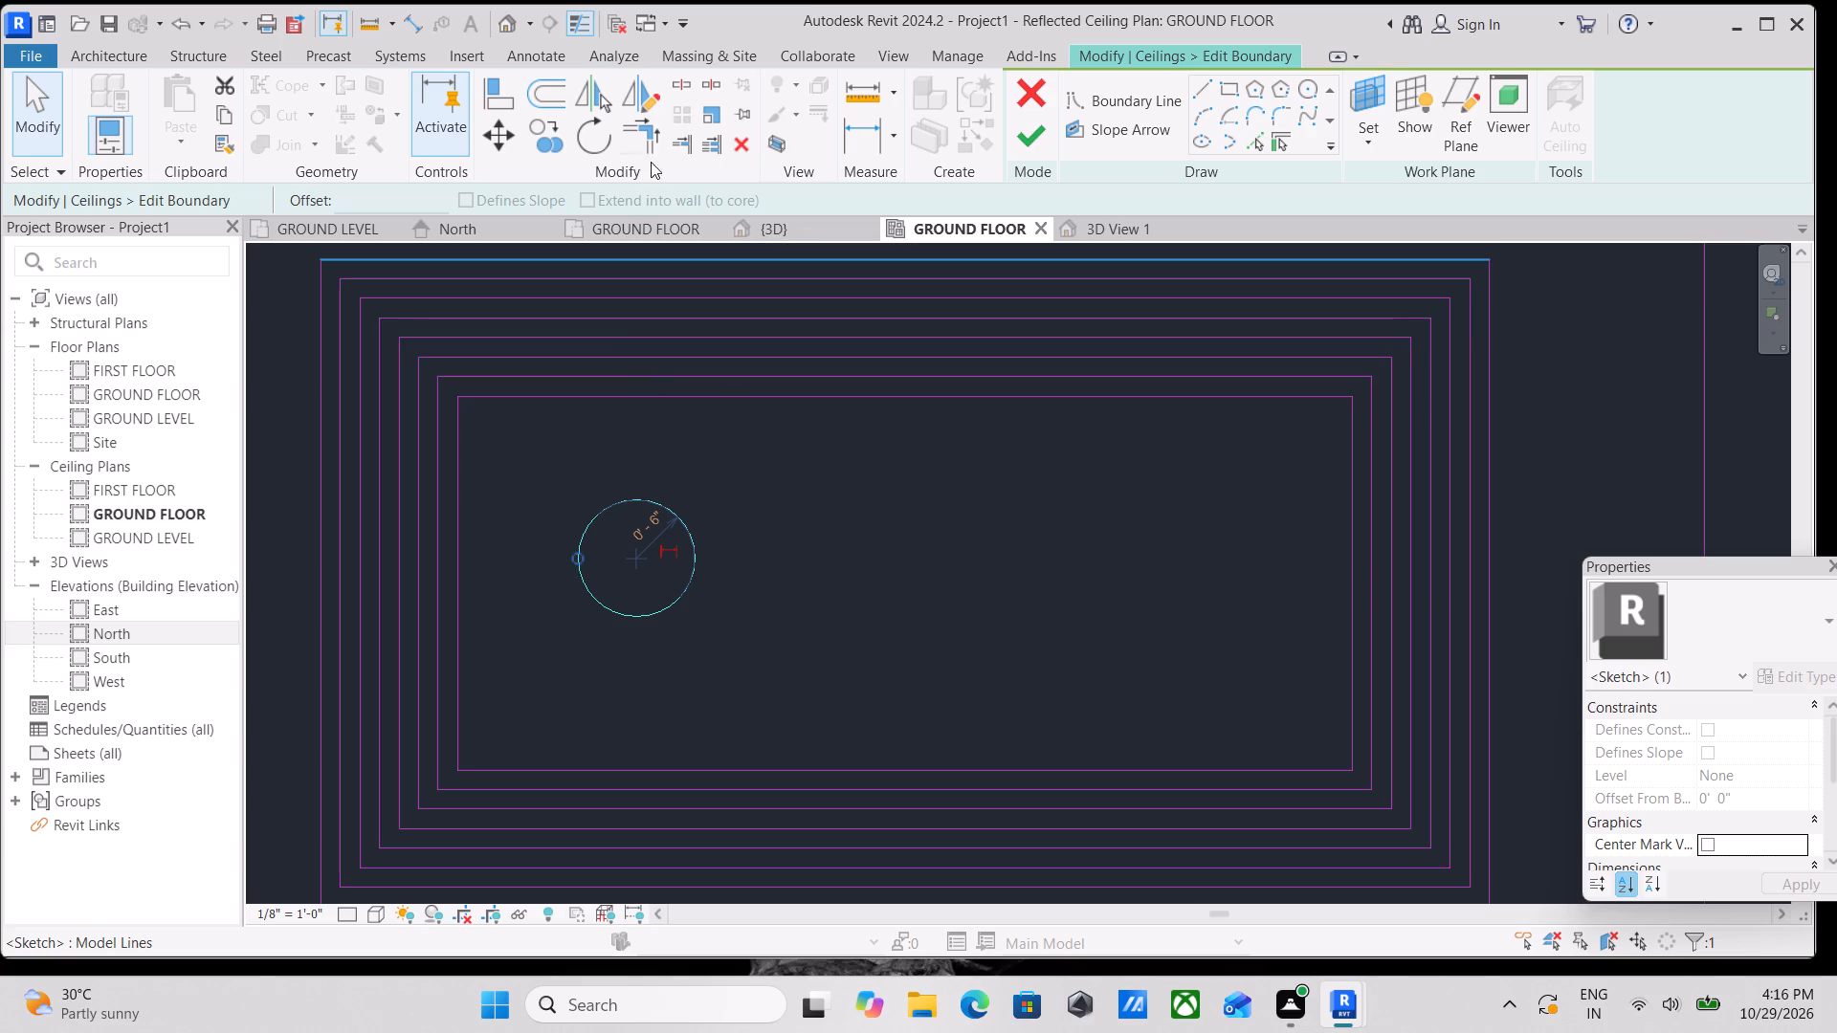
left_click(545, 140)
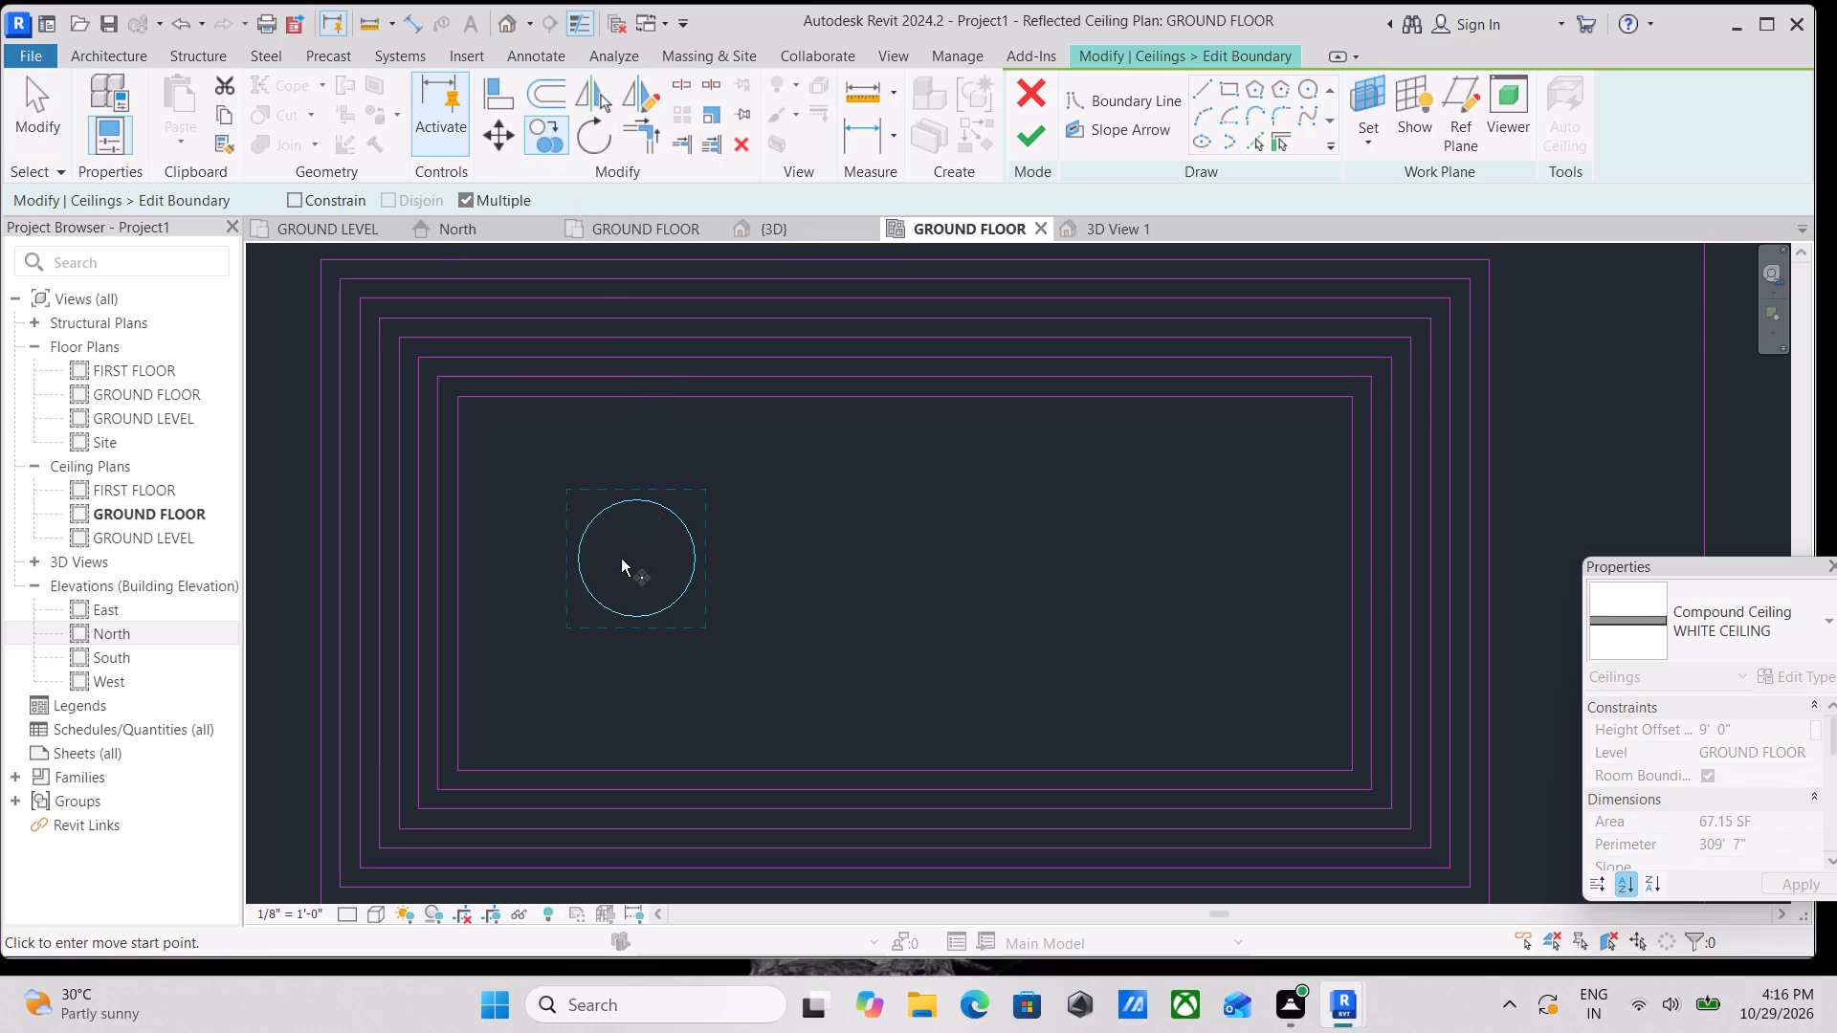
left_click(634, 553)
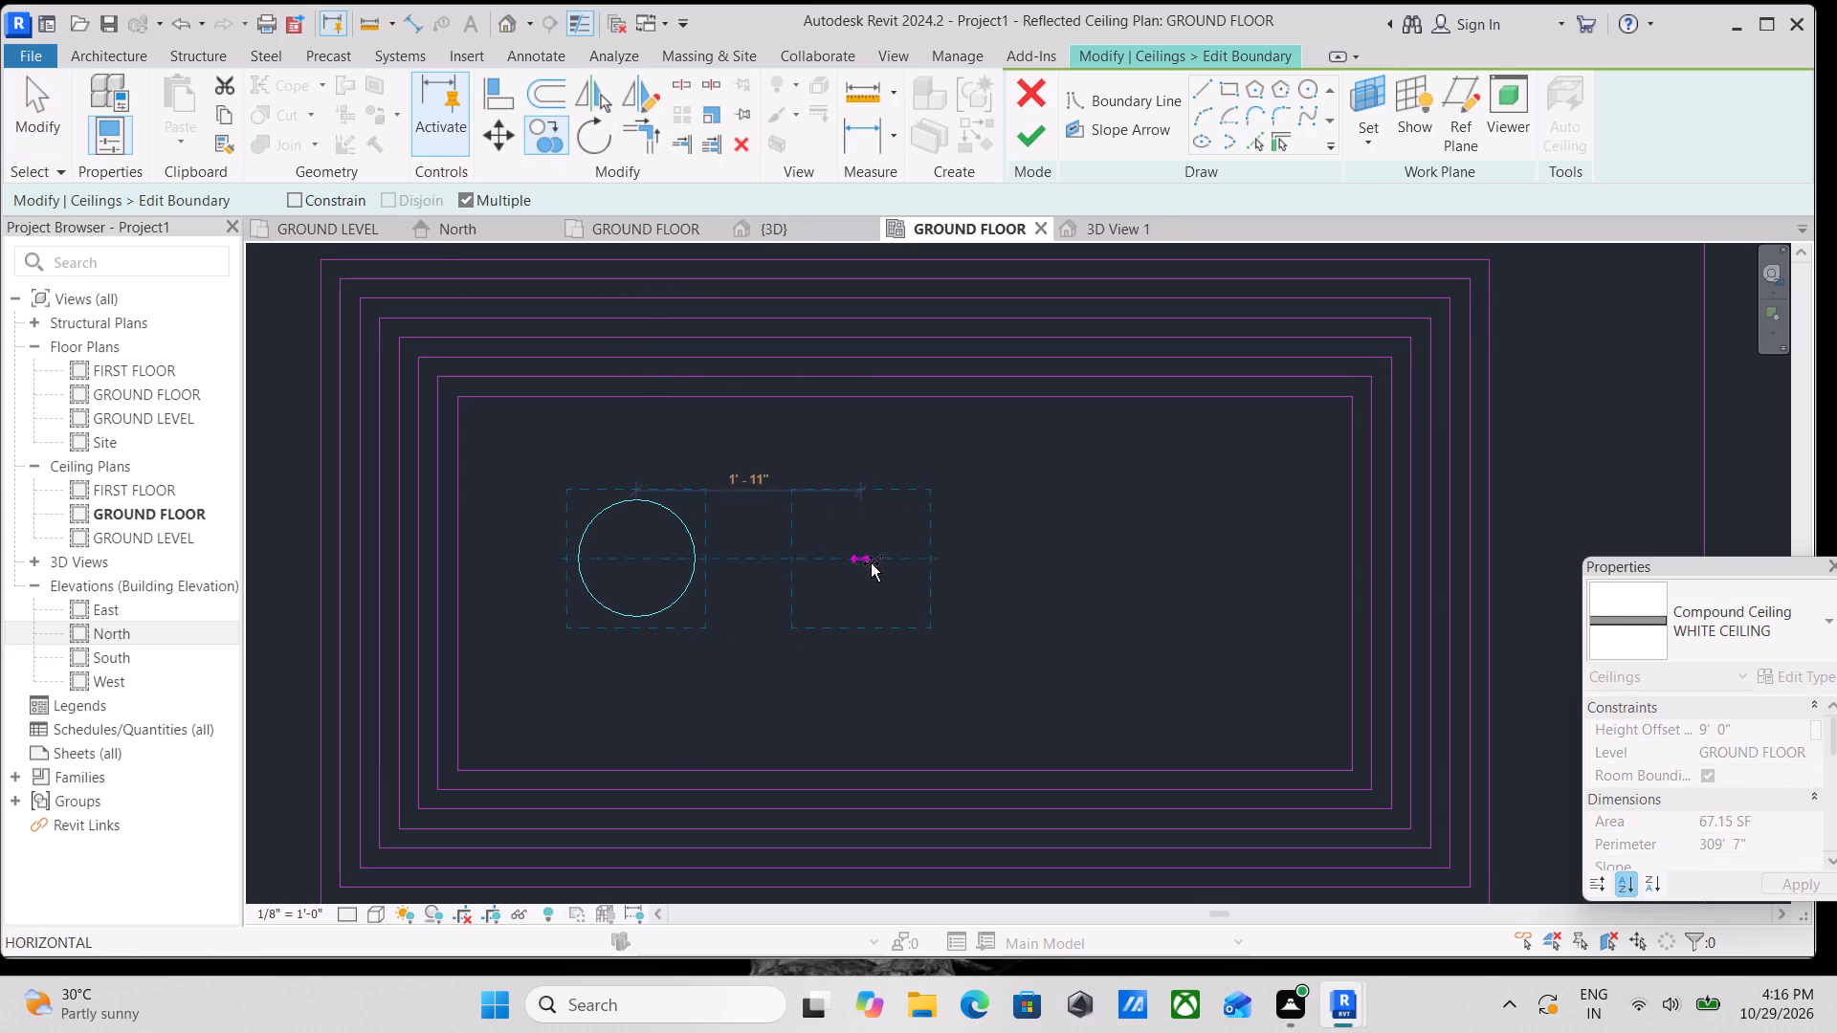
left_click(893, 568)
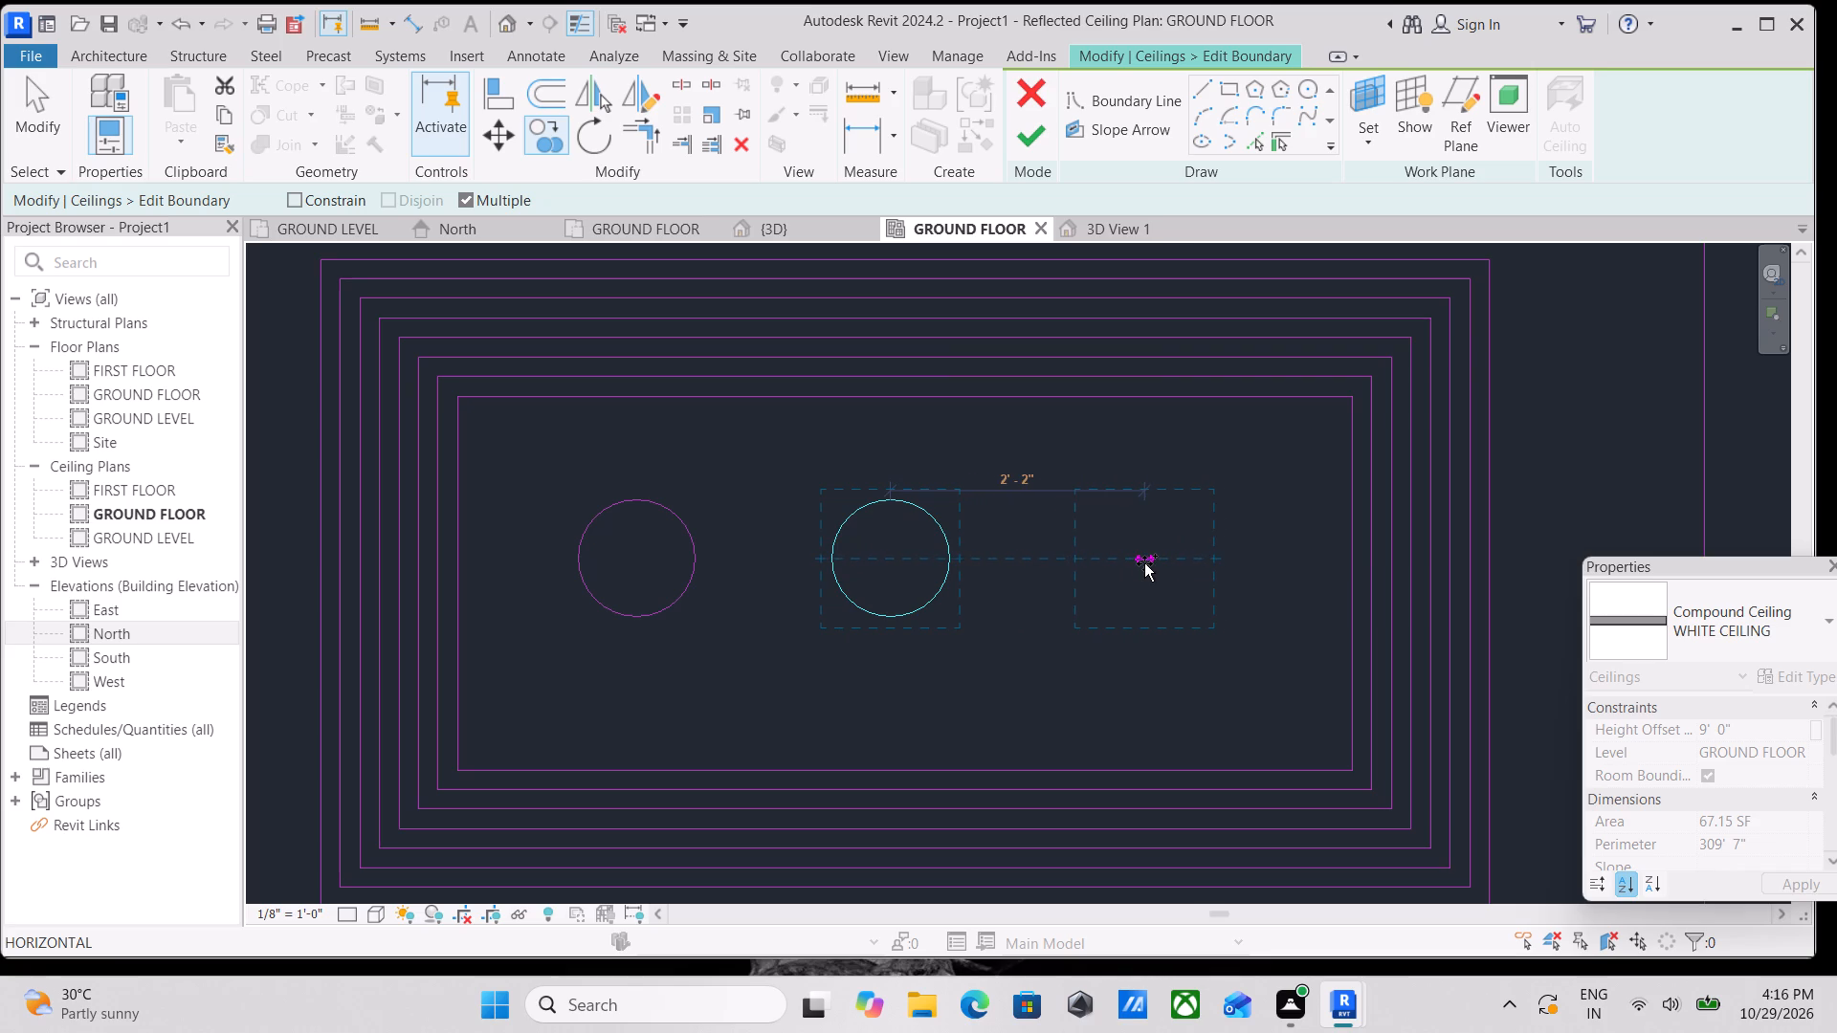
left_click(1144, 563)
scroll(1069, 551, "down", 2)
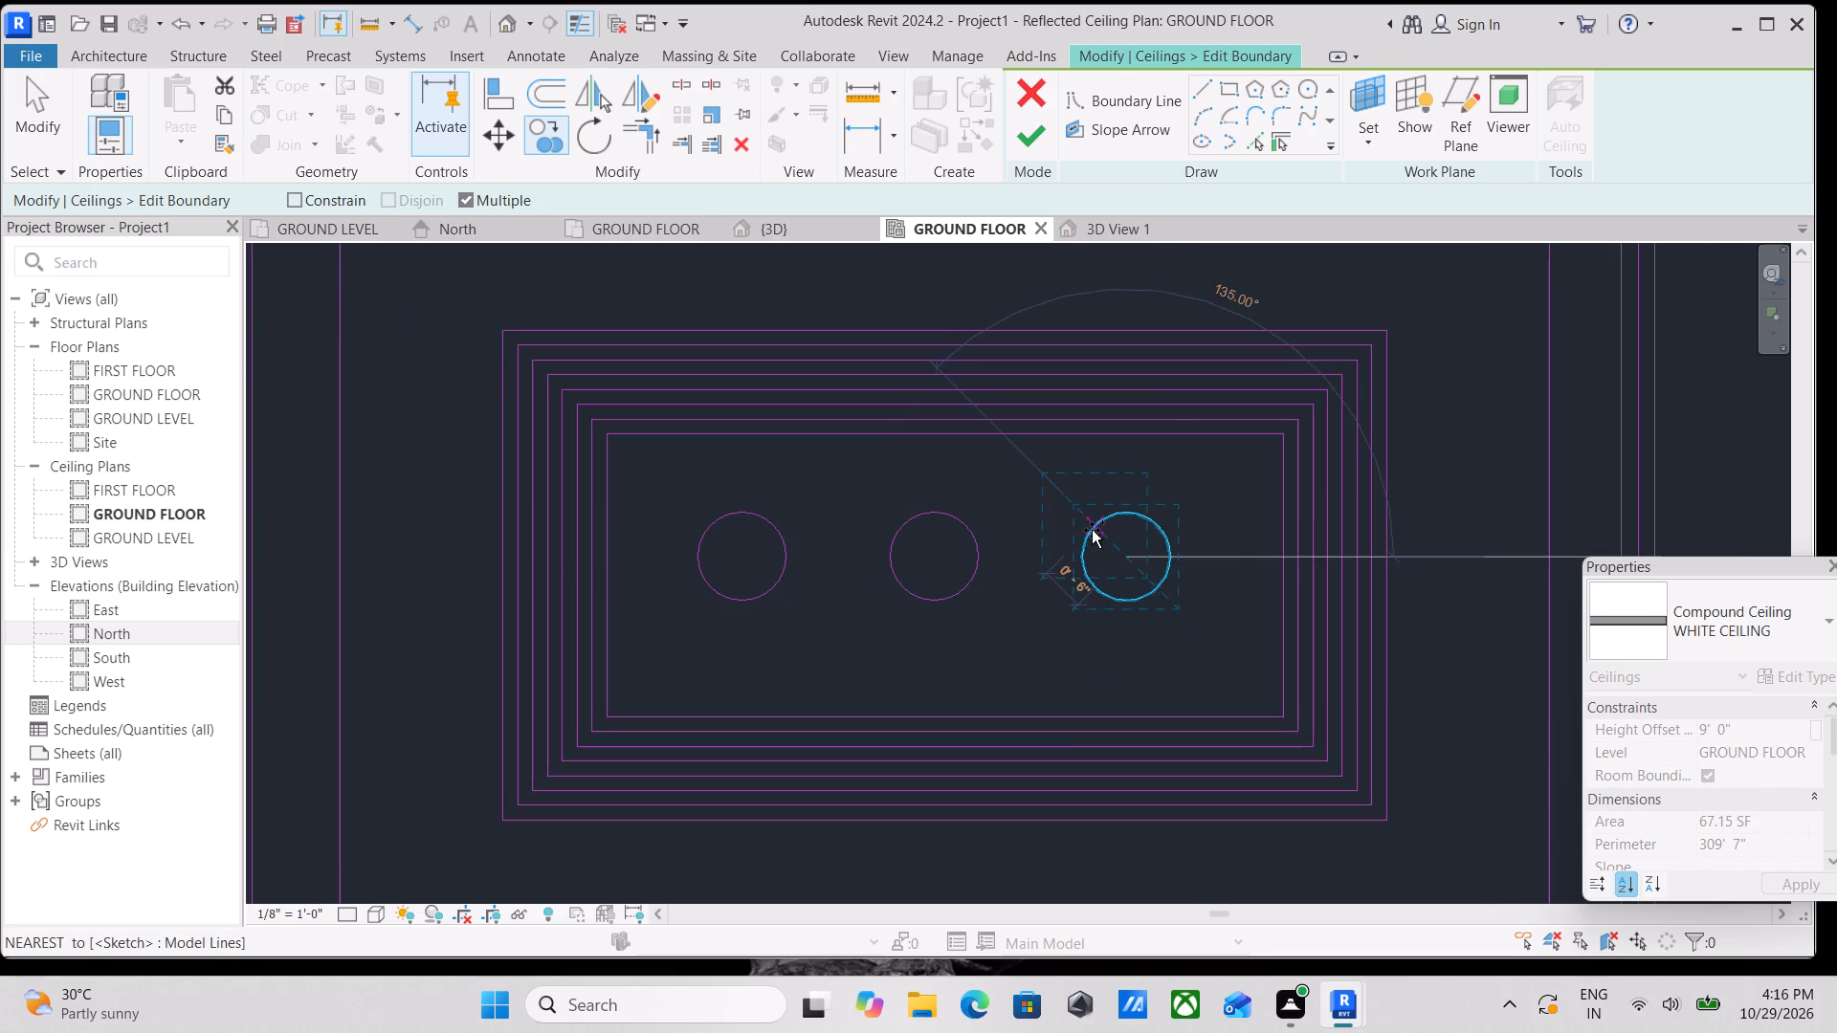
Finish the banded ceiling's boundary edit with the row of three circles inside the innermost rectangle.
key("Escape")
left_click(1024, 137)
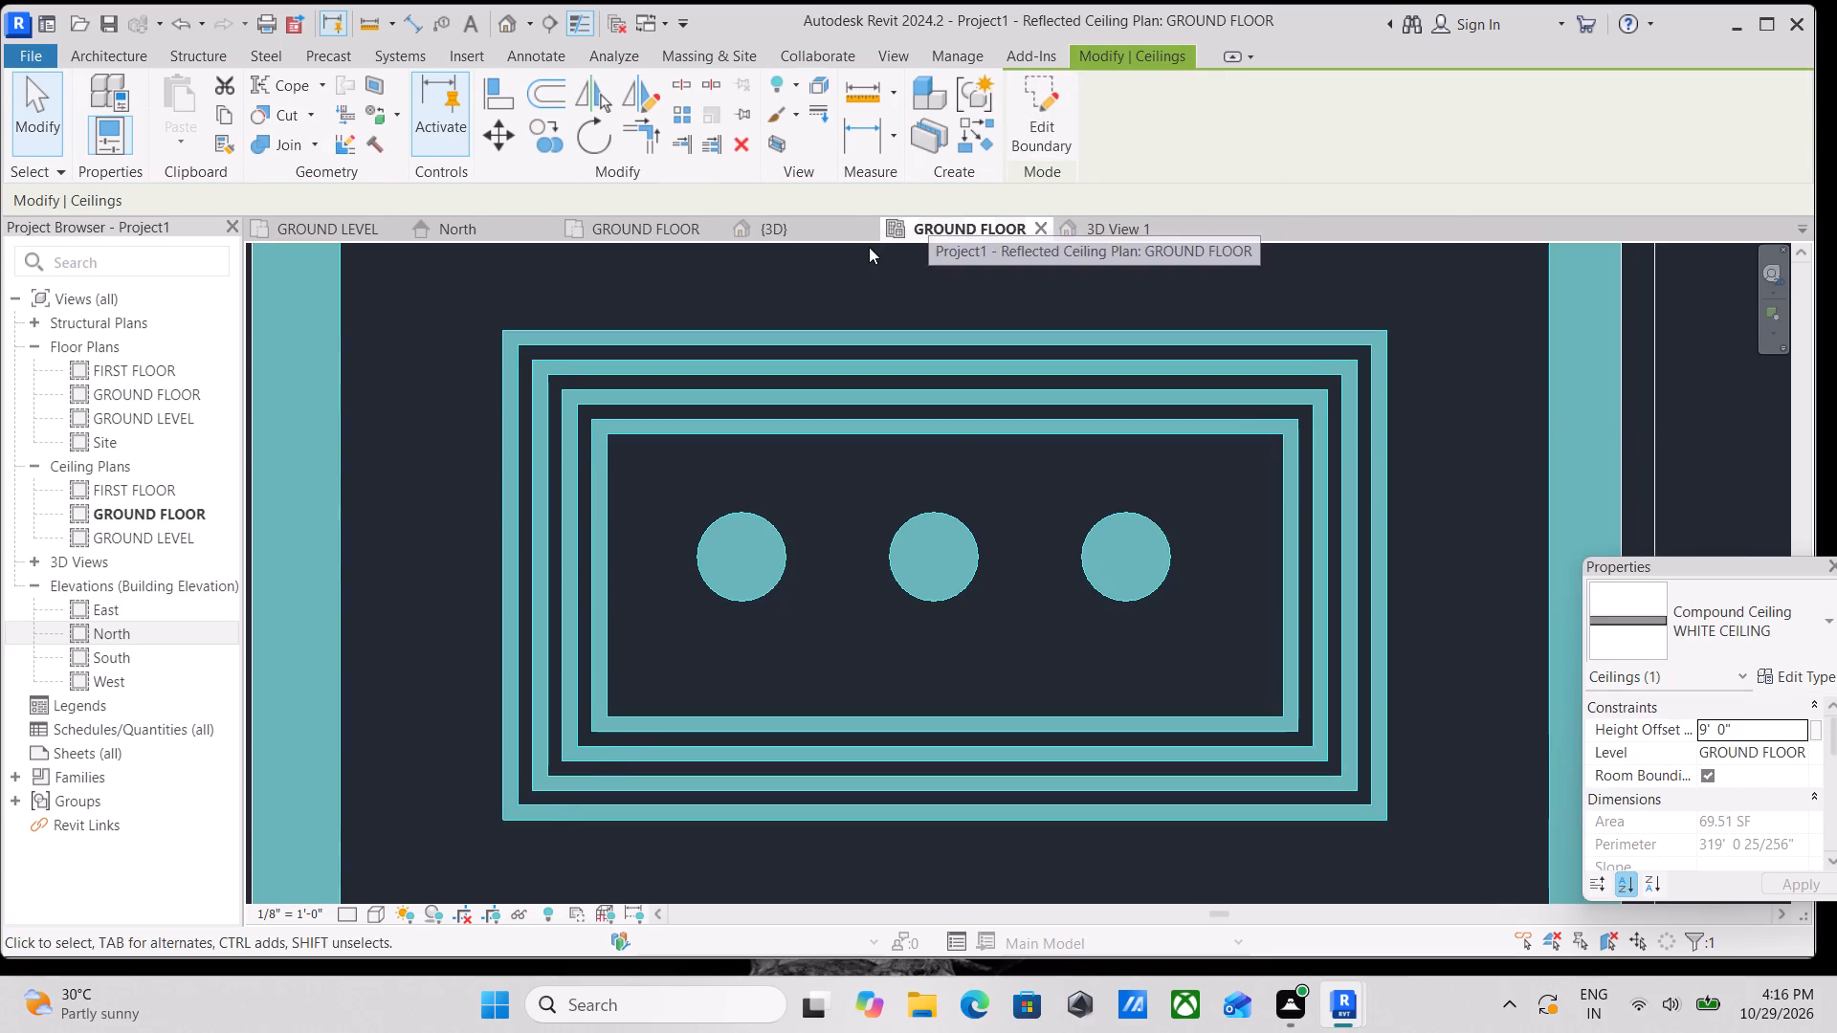
Examine the three circles and nested bands of the bedroom ceiling in the 3D View 1 perspective.
scroll(865, 243, "down", 3)
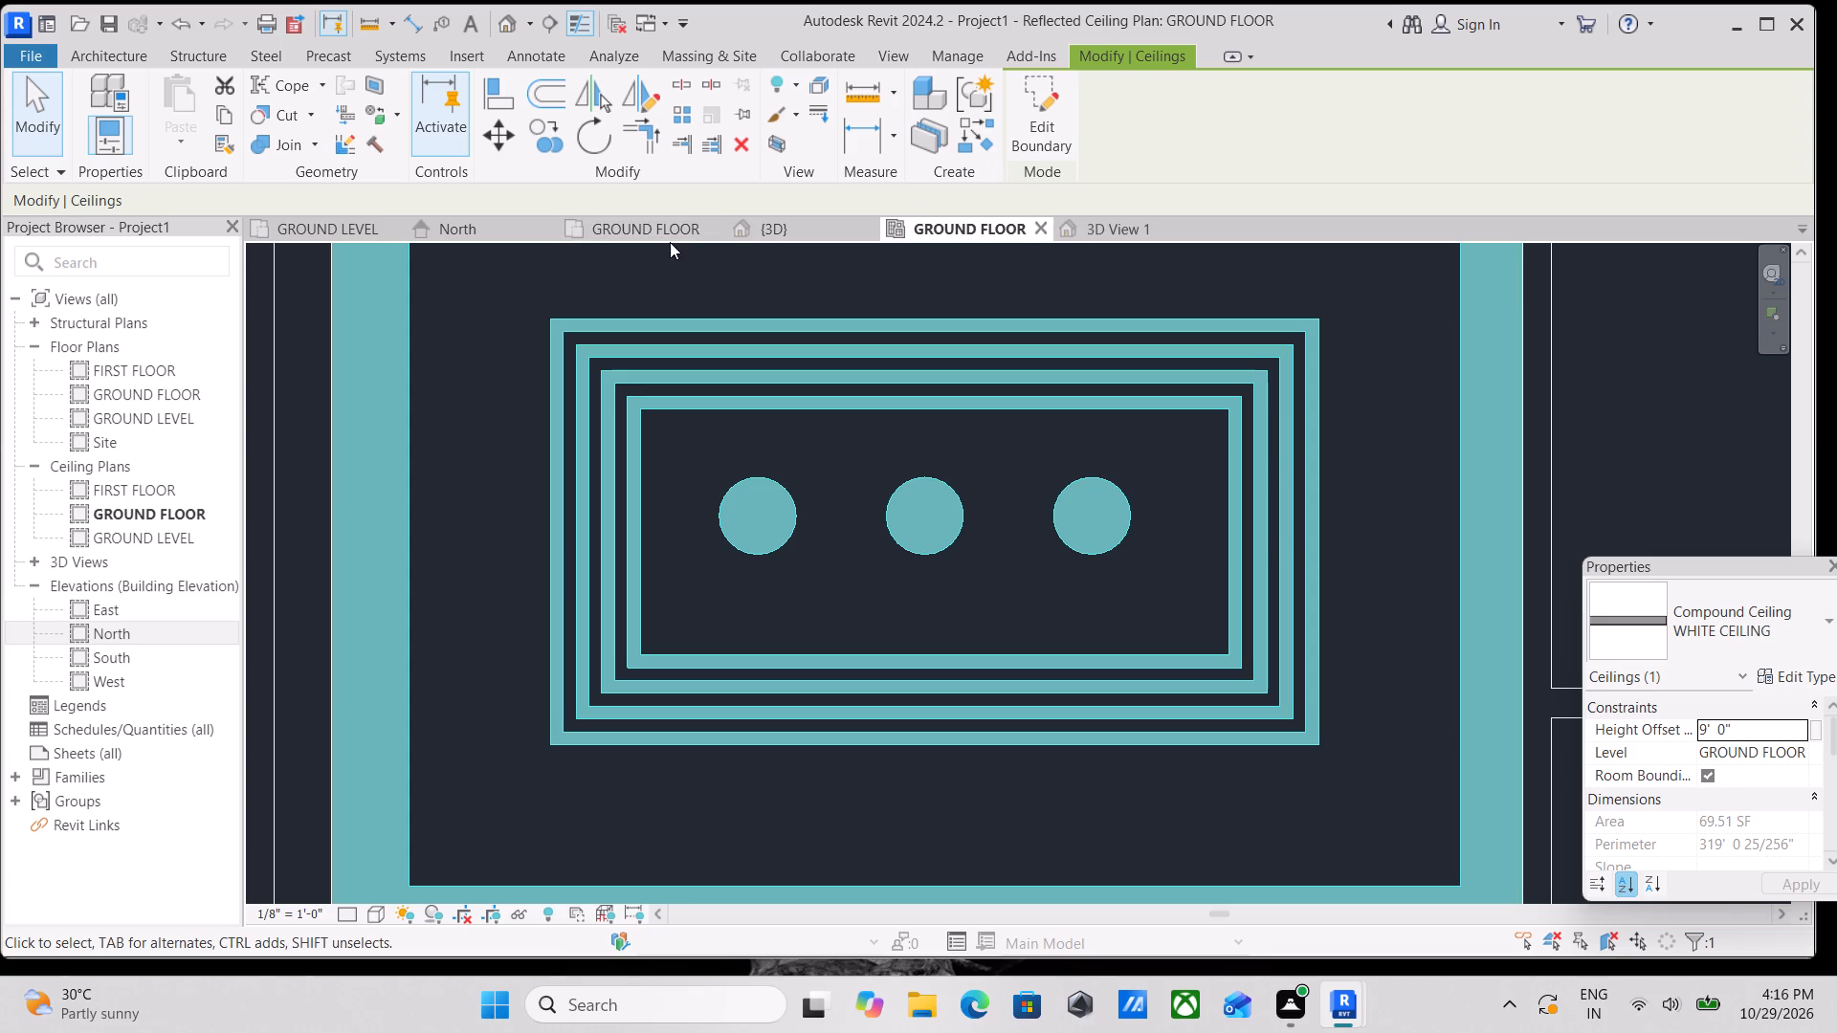
left_click(1117, 229)
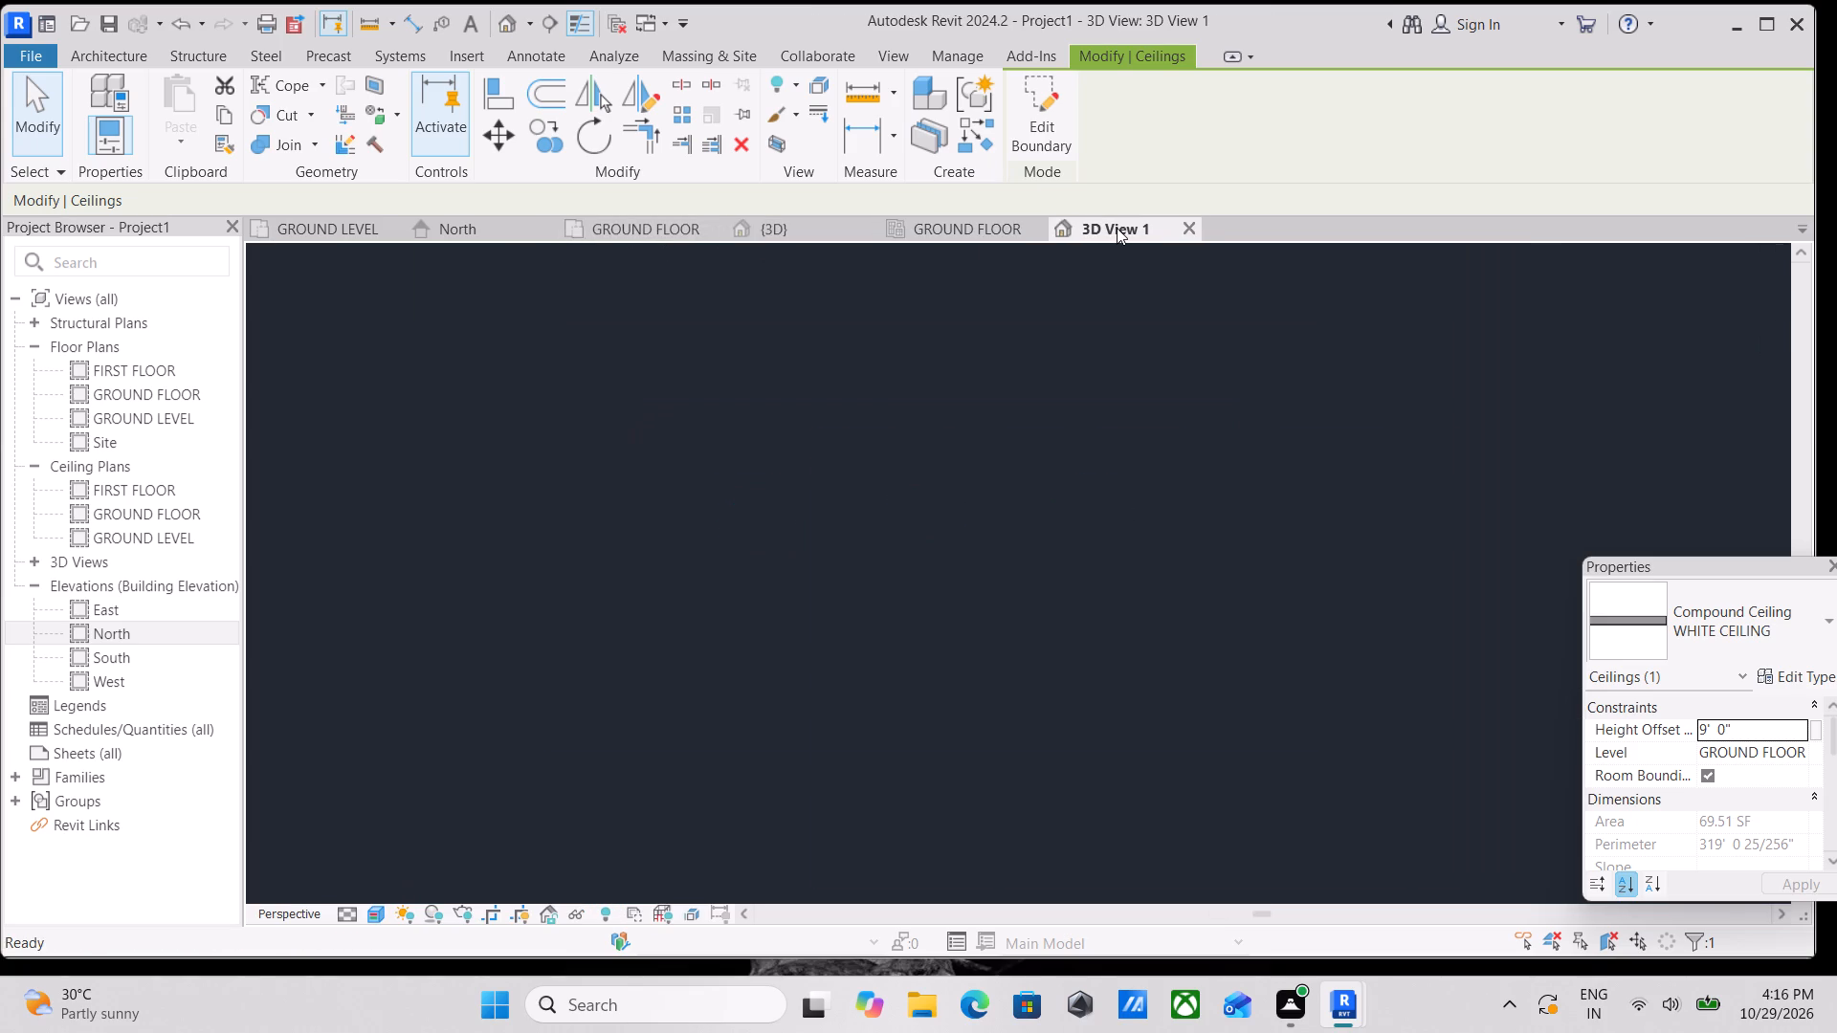
key("Escape")
scroll(1227, 581, "up", 3)
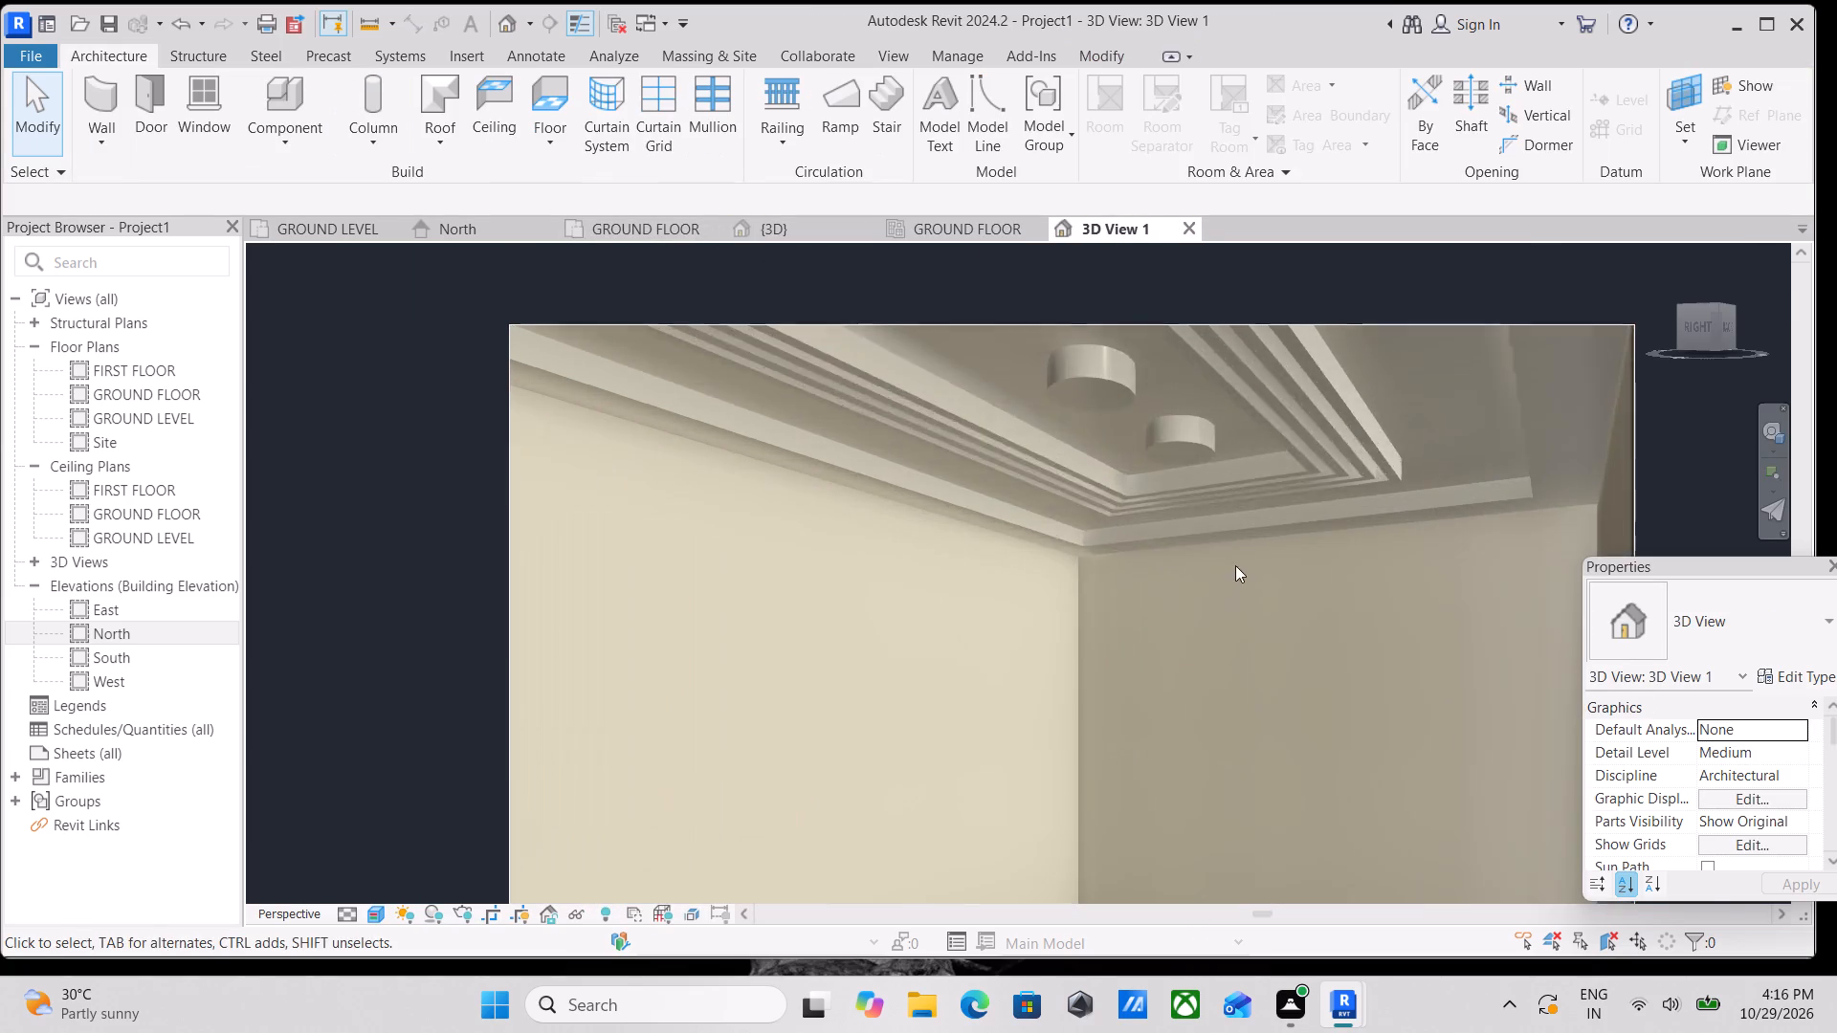
scroll(1235, 565, "up", 3)
middle_click_drag(1231, 501, 1231, 553)
scroll(895, 452, "down", 2)
middle_click_drag(899, 478, 1032, 626)
scroll(1039, 630, "down", 1)
scroll(1277, 692, "down", 2)
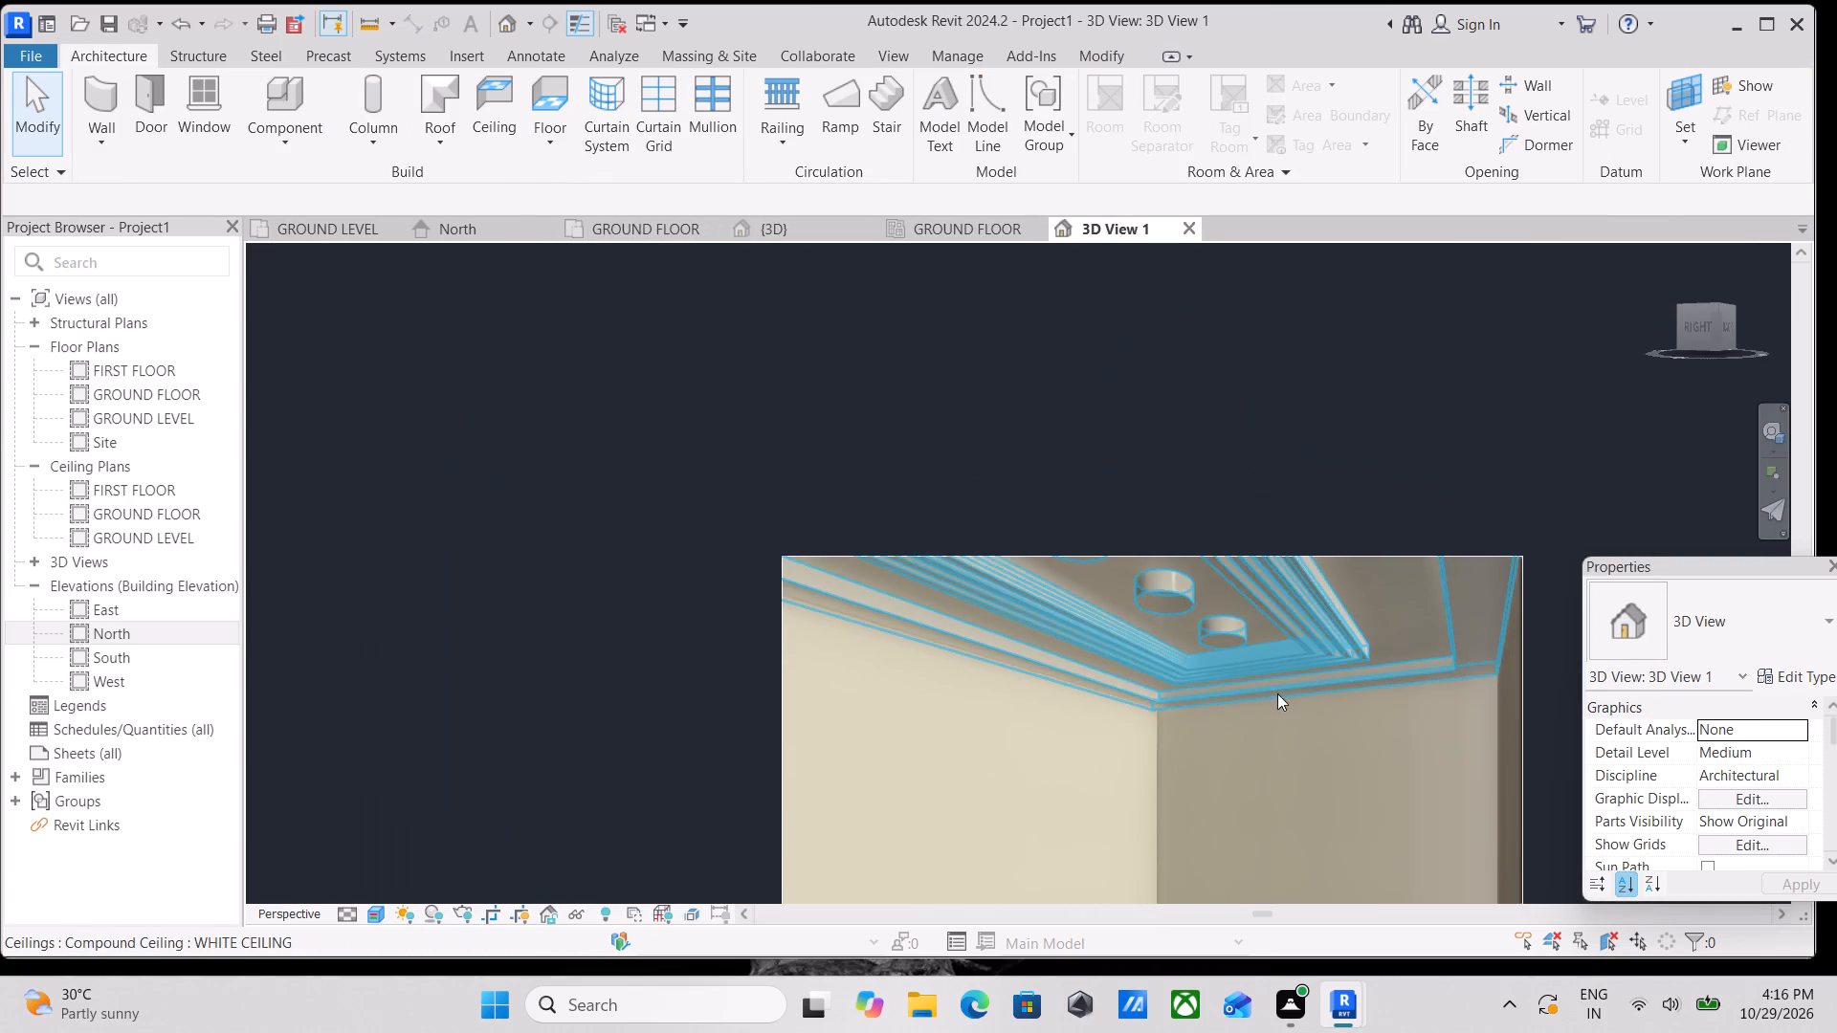
middle_click_drag(1277, 696, 1194, 538)
scroll(1277, 693, "down", 1)
scroll(1171, 503, "up", 3)
scroll(1309, 588, "up", 6)
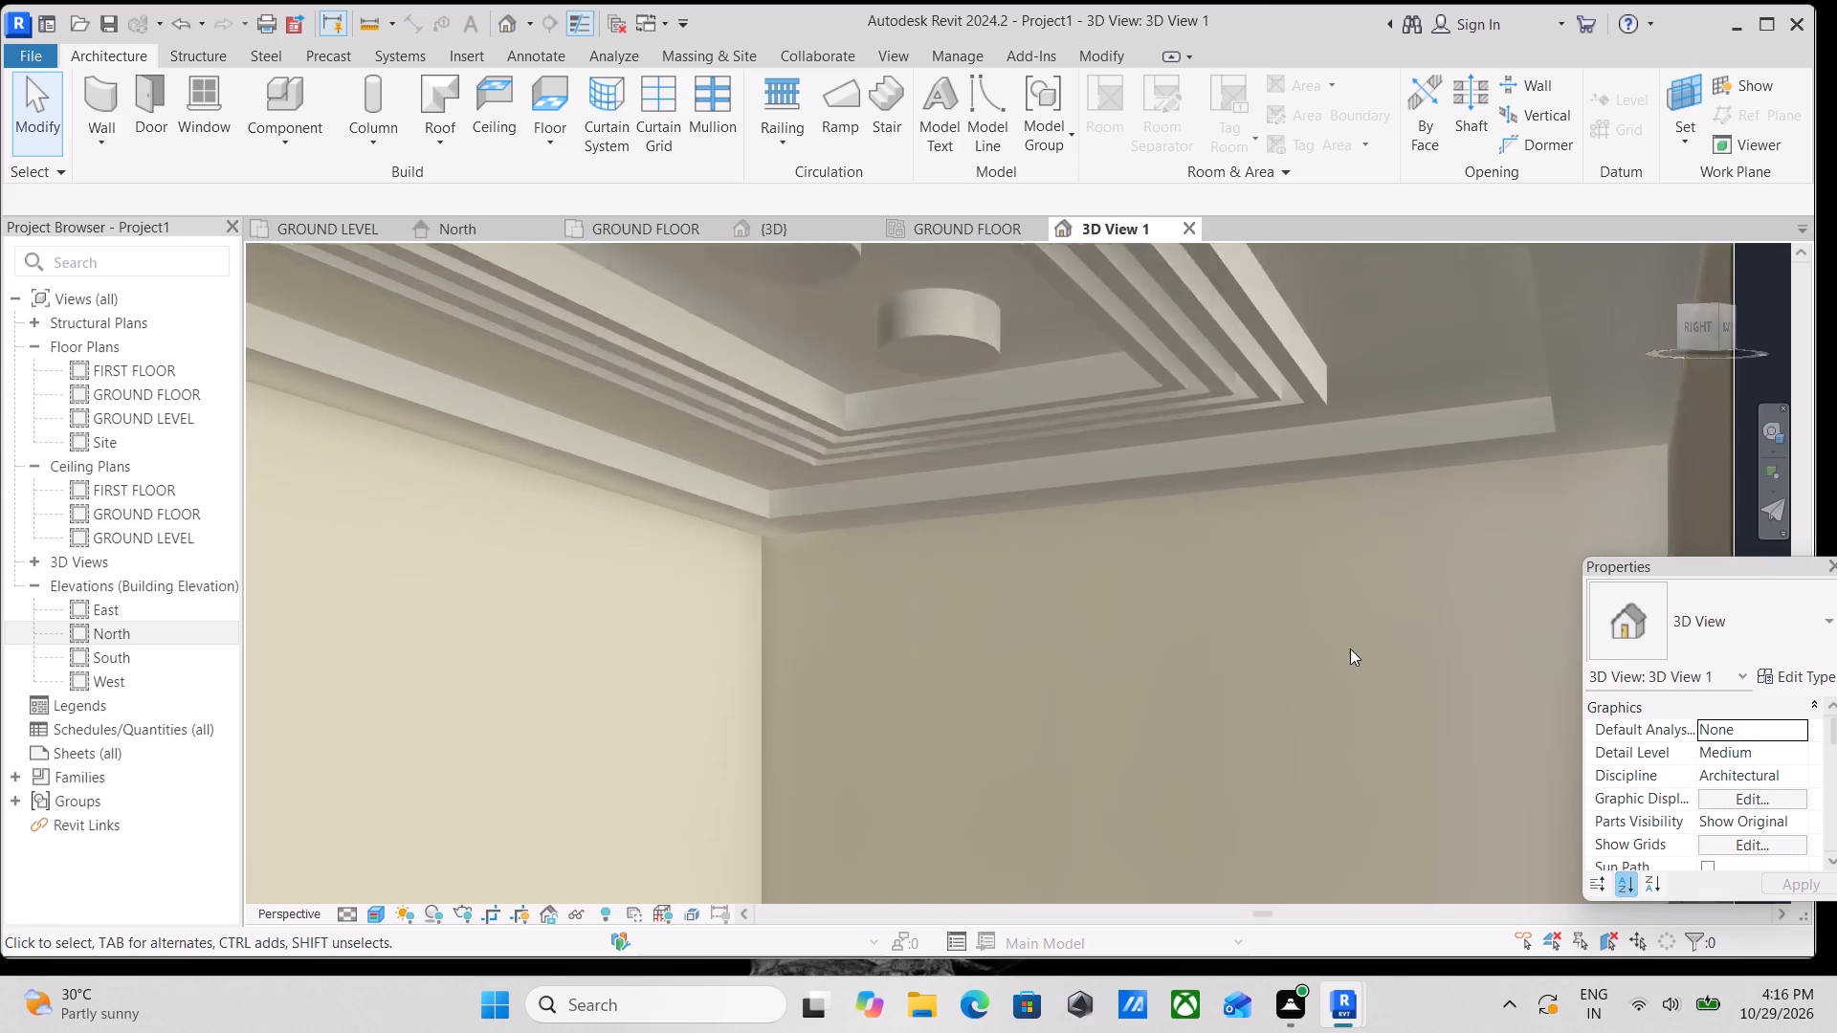
scroll(1350, 648, "up", 1)
middle_click_drag(1350, 648, 1371, 732)
scroll(679, 601, "down", 1)
middle_click_drag(679, 601, 841, 599)
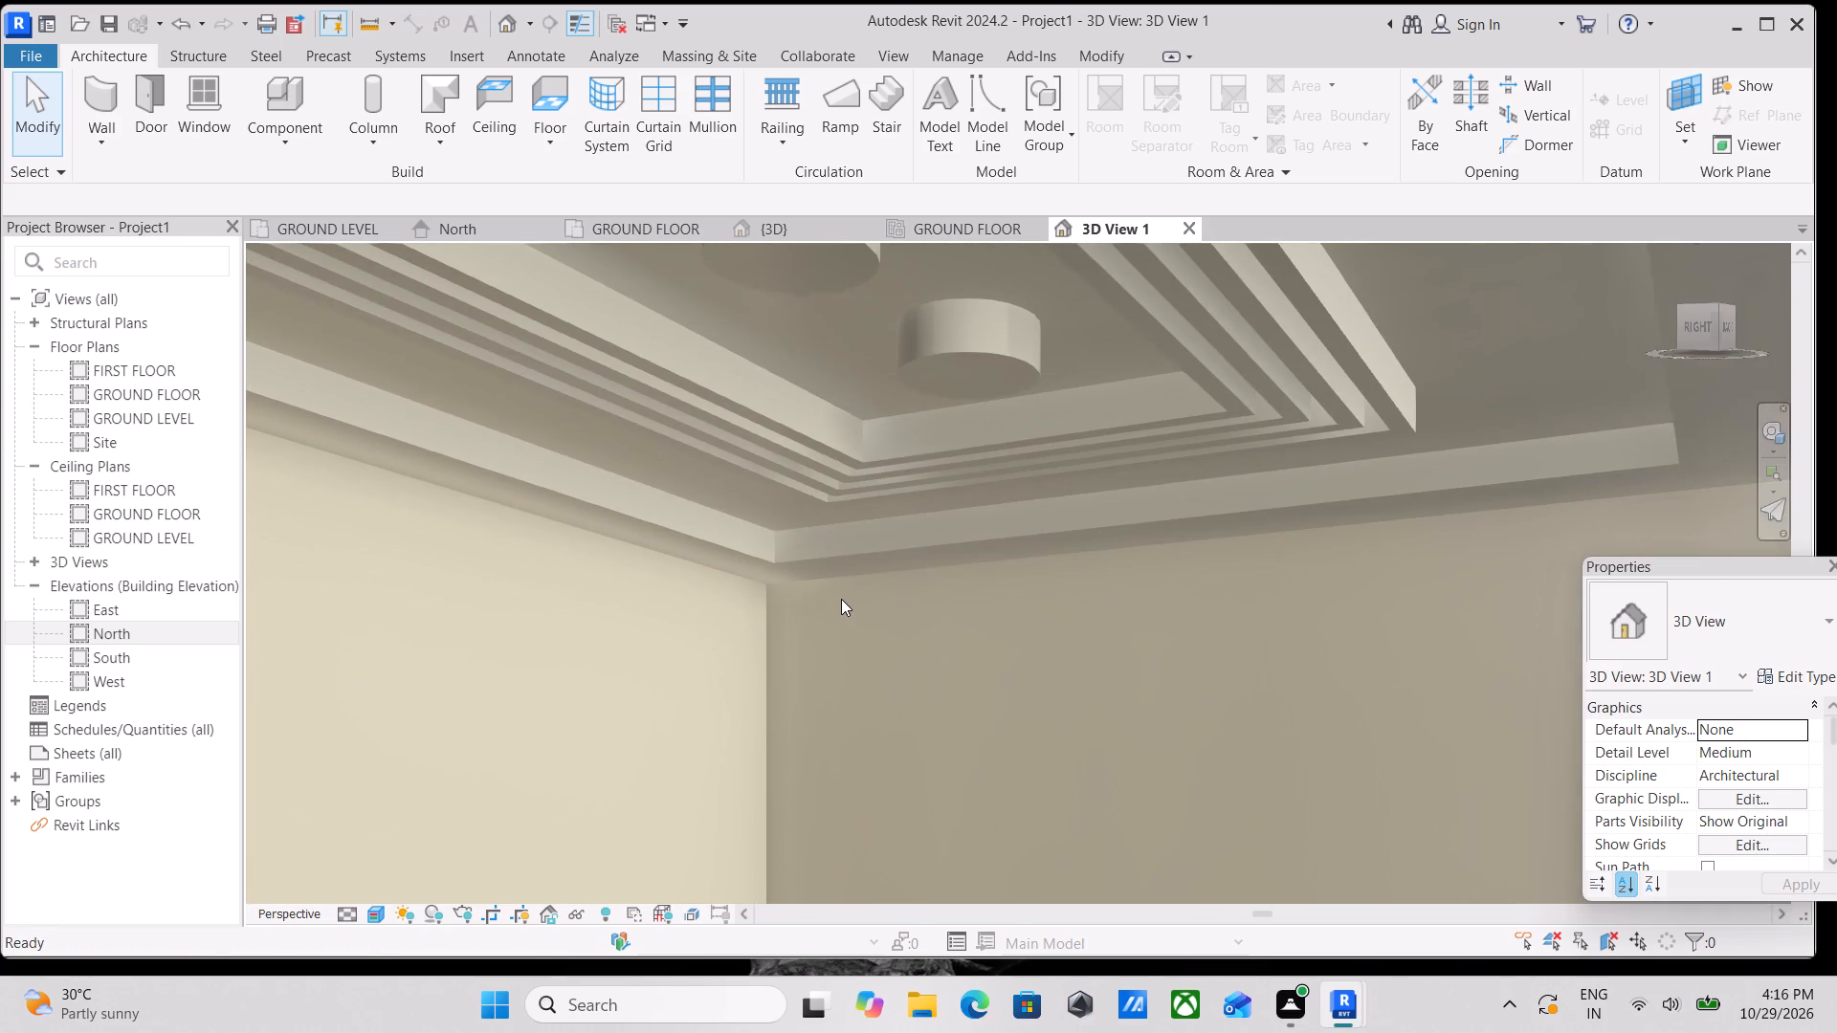
scroll(841, 599, "down", 3)
middle_click_drag(841, 599, 859, 596)
scroll(896, 590, "down", 2)
middle_click_drag(896, 590, 909, 576)
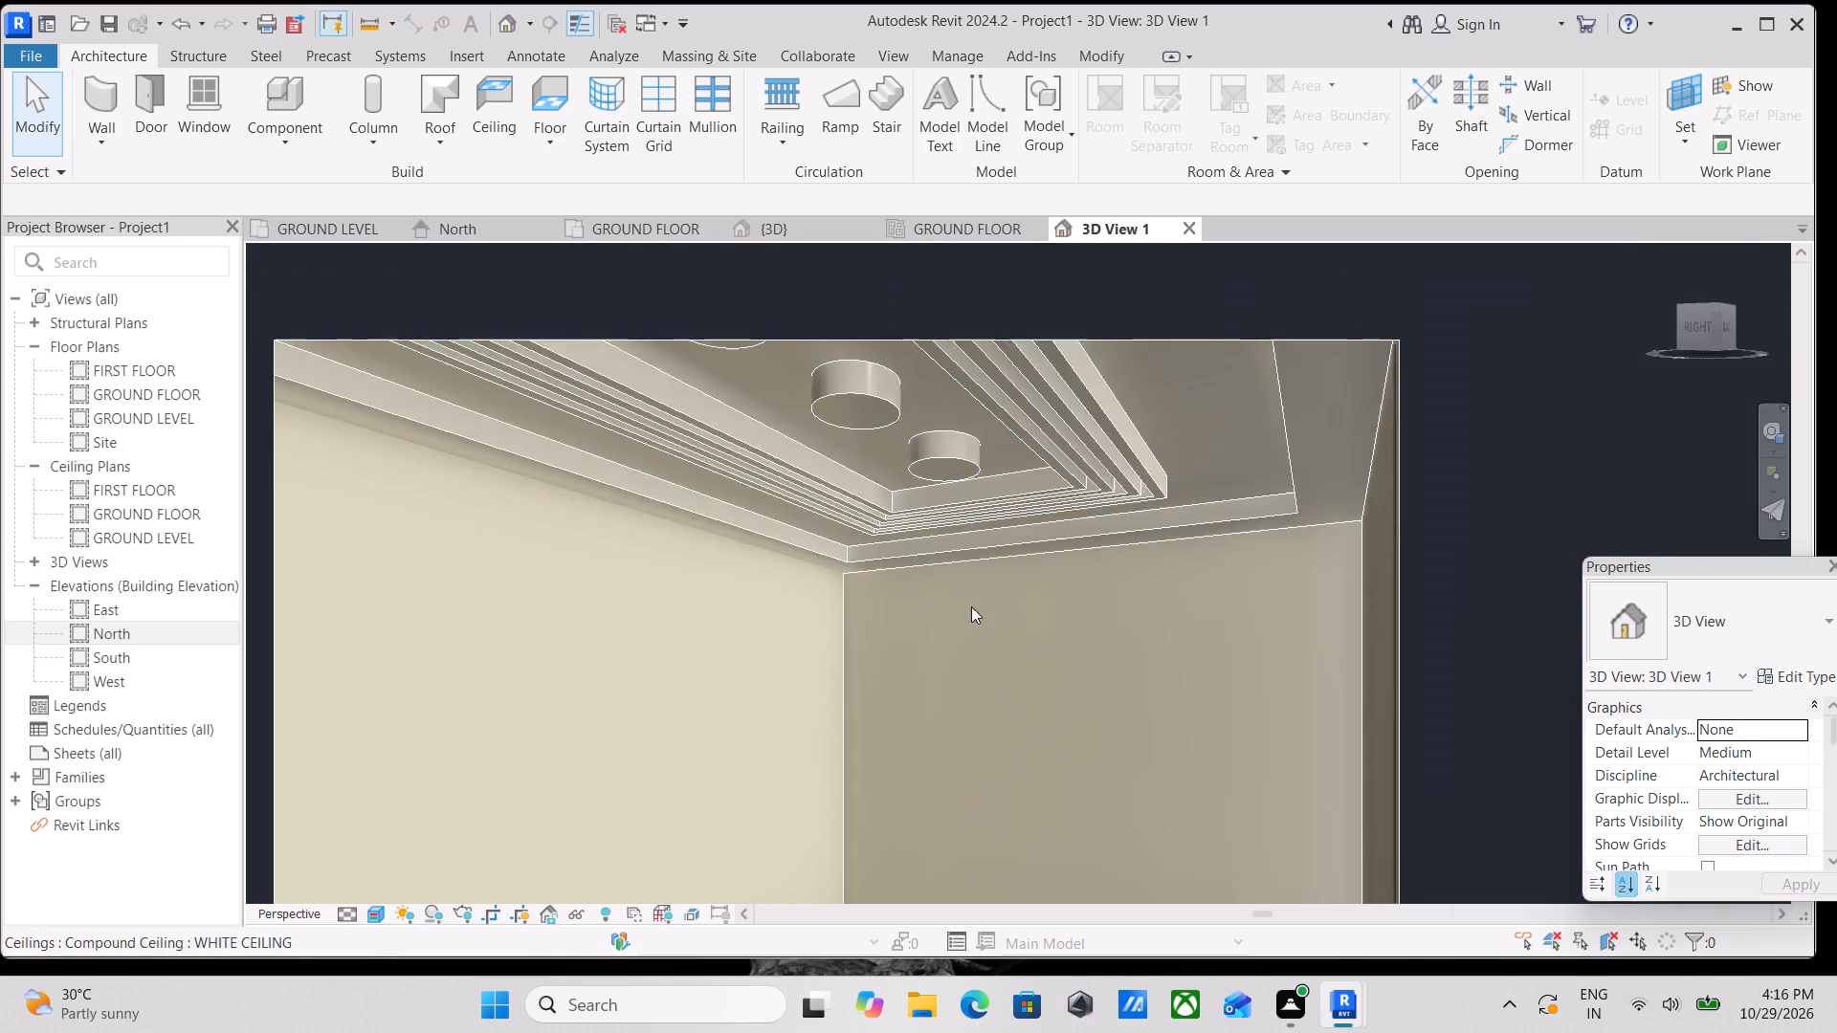
scroll(987, 627, "down", 2)
scroll(1039, 703, "down", 1)
middle_click_drag(1039, 703, 1051, 694)
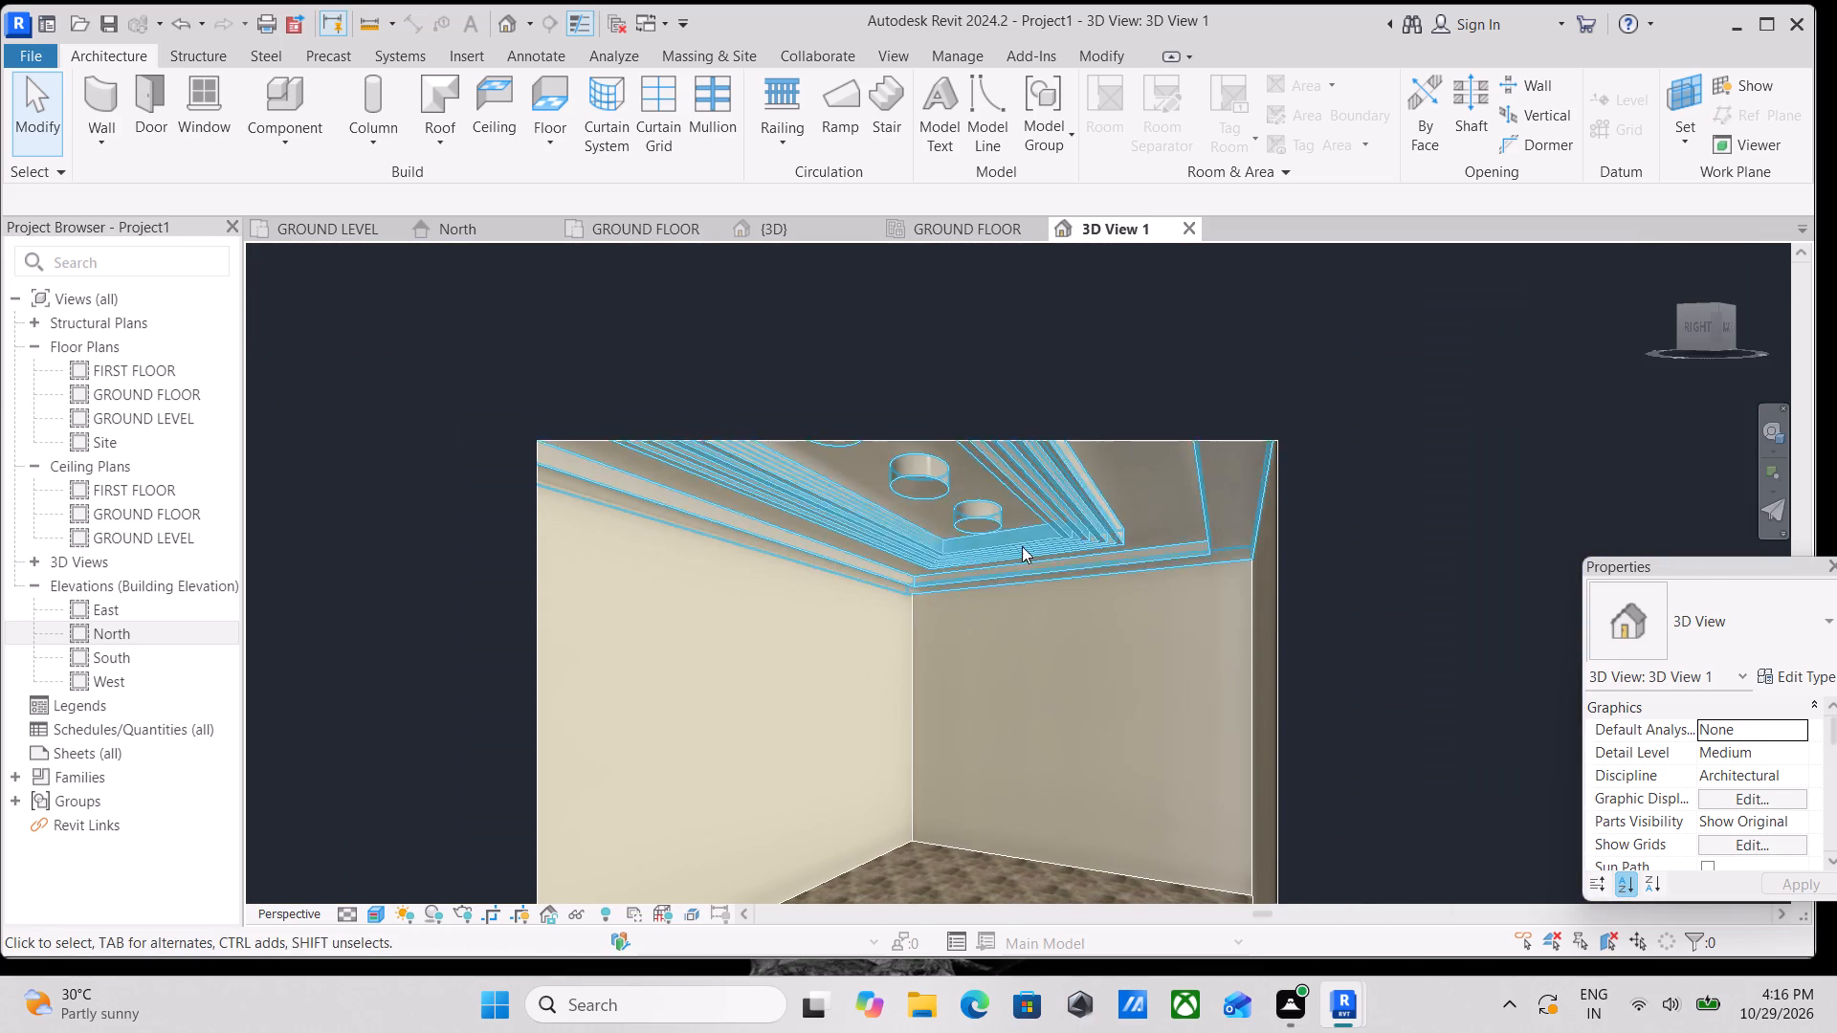
scroll(1018, 519, "up", 6)
scroll(924, 566, "up", 6)
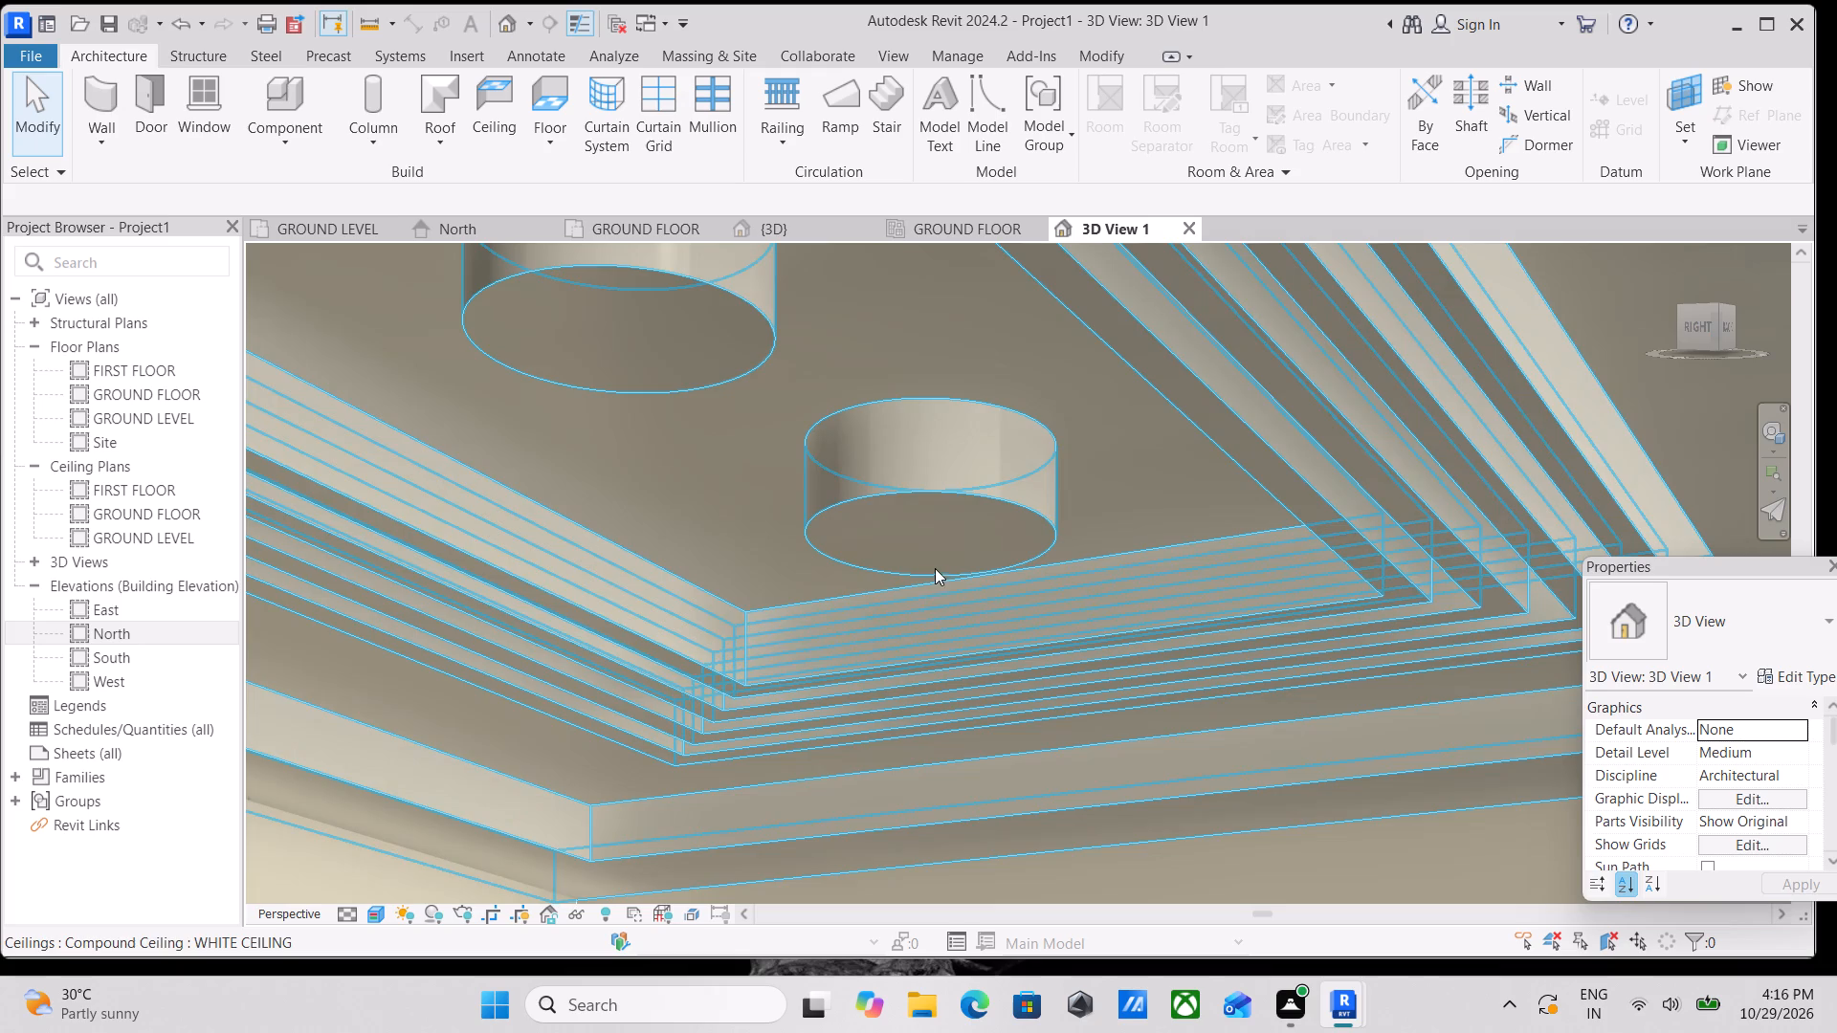
scroll(984, 560, "down", 3)
middle_click_drag(990, 556, 1041, 668)
scroll(1041, 667, "down", 1)
scroll(975, 611, "down", 1)
middle_click_drag(975, 611, 1002, 699)
scroll(1006, 705, "down", 2)
middle_click_drag(1006, 705, 1011, 691)
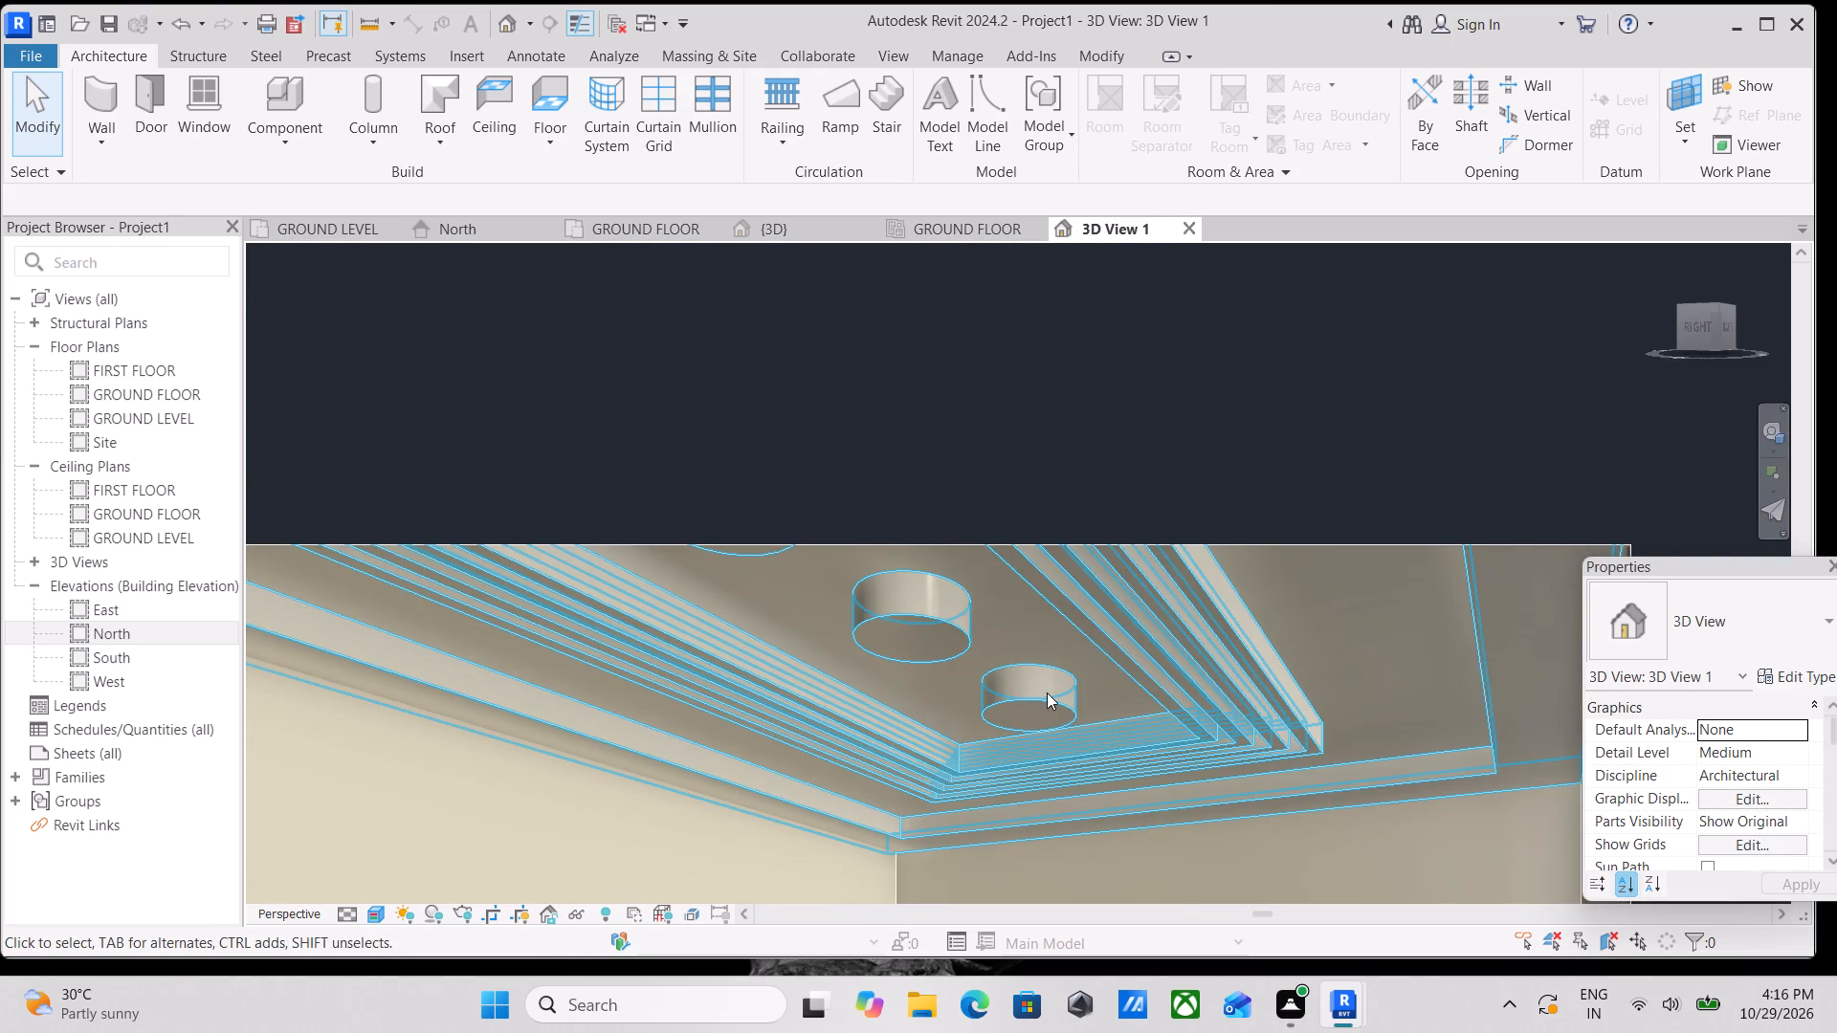
scroll(1056, 692, "down", 2)
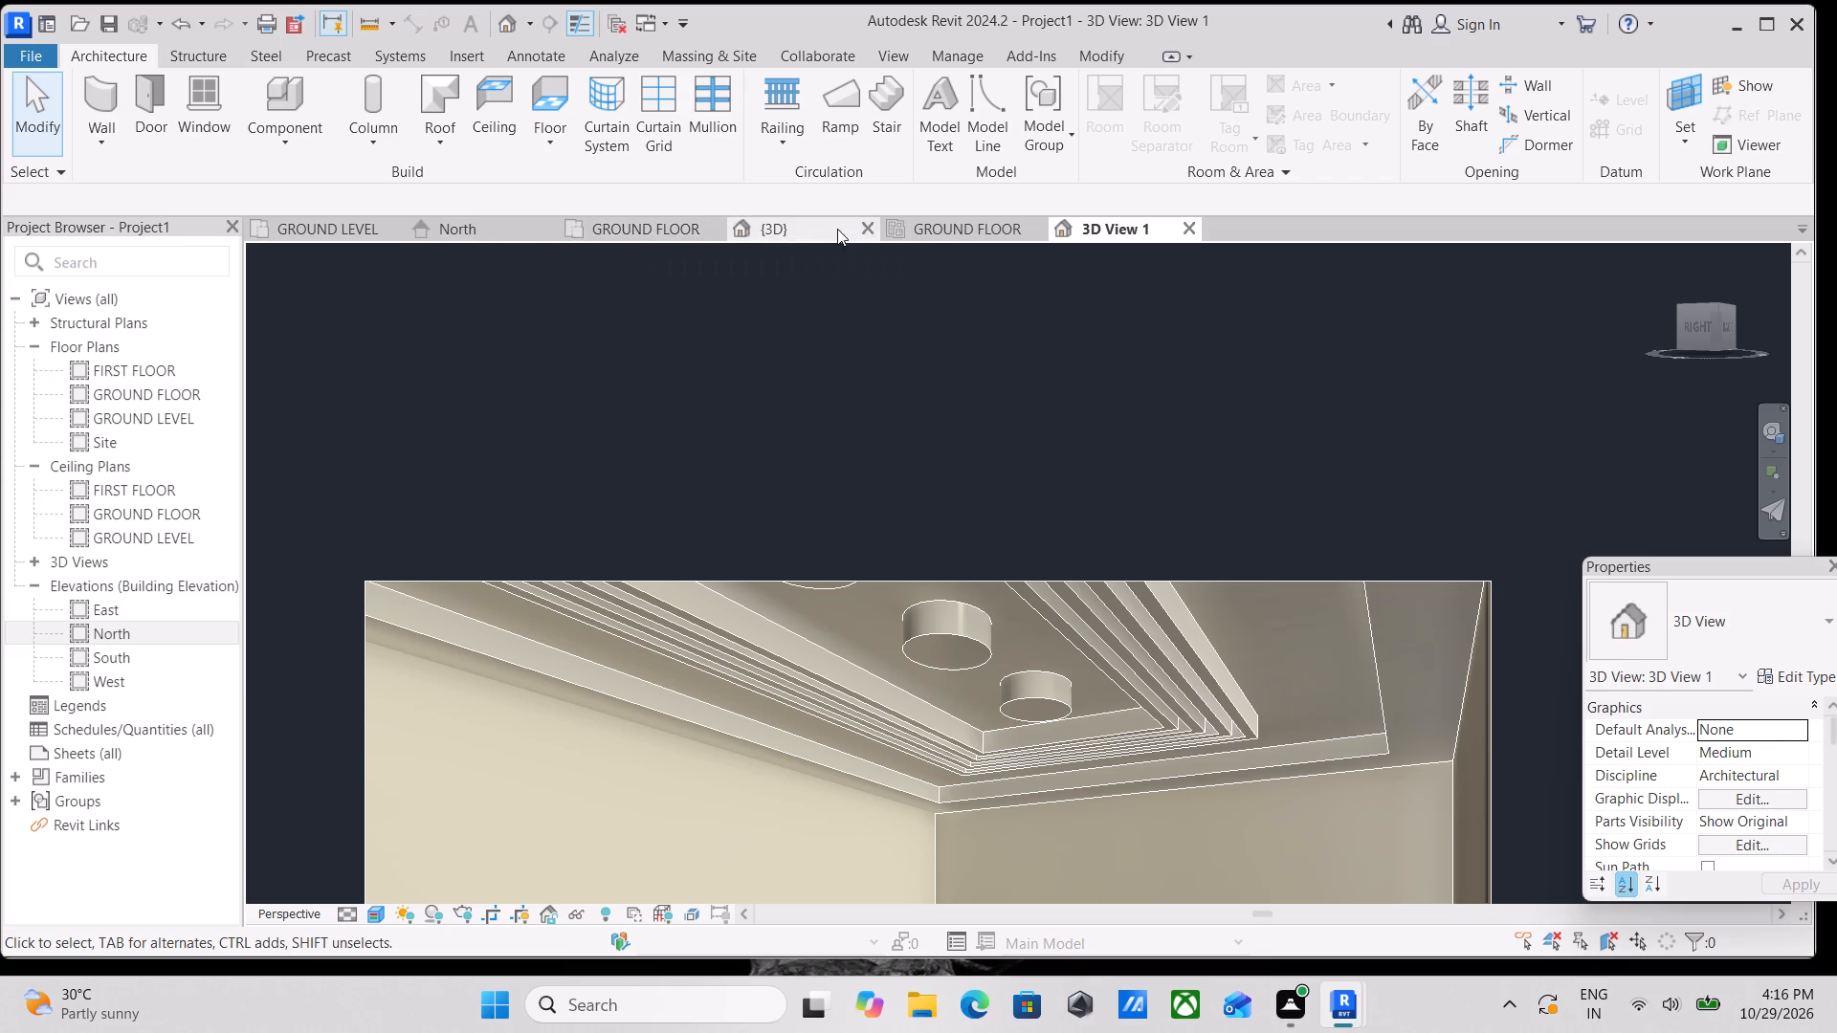
Reopen the banded ceiling's boundary in the ground floor ceiling plan and delete the three central circles.
left_click(633, 229)
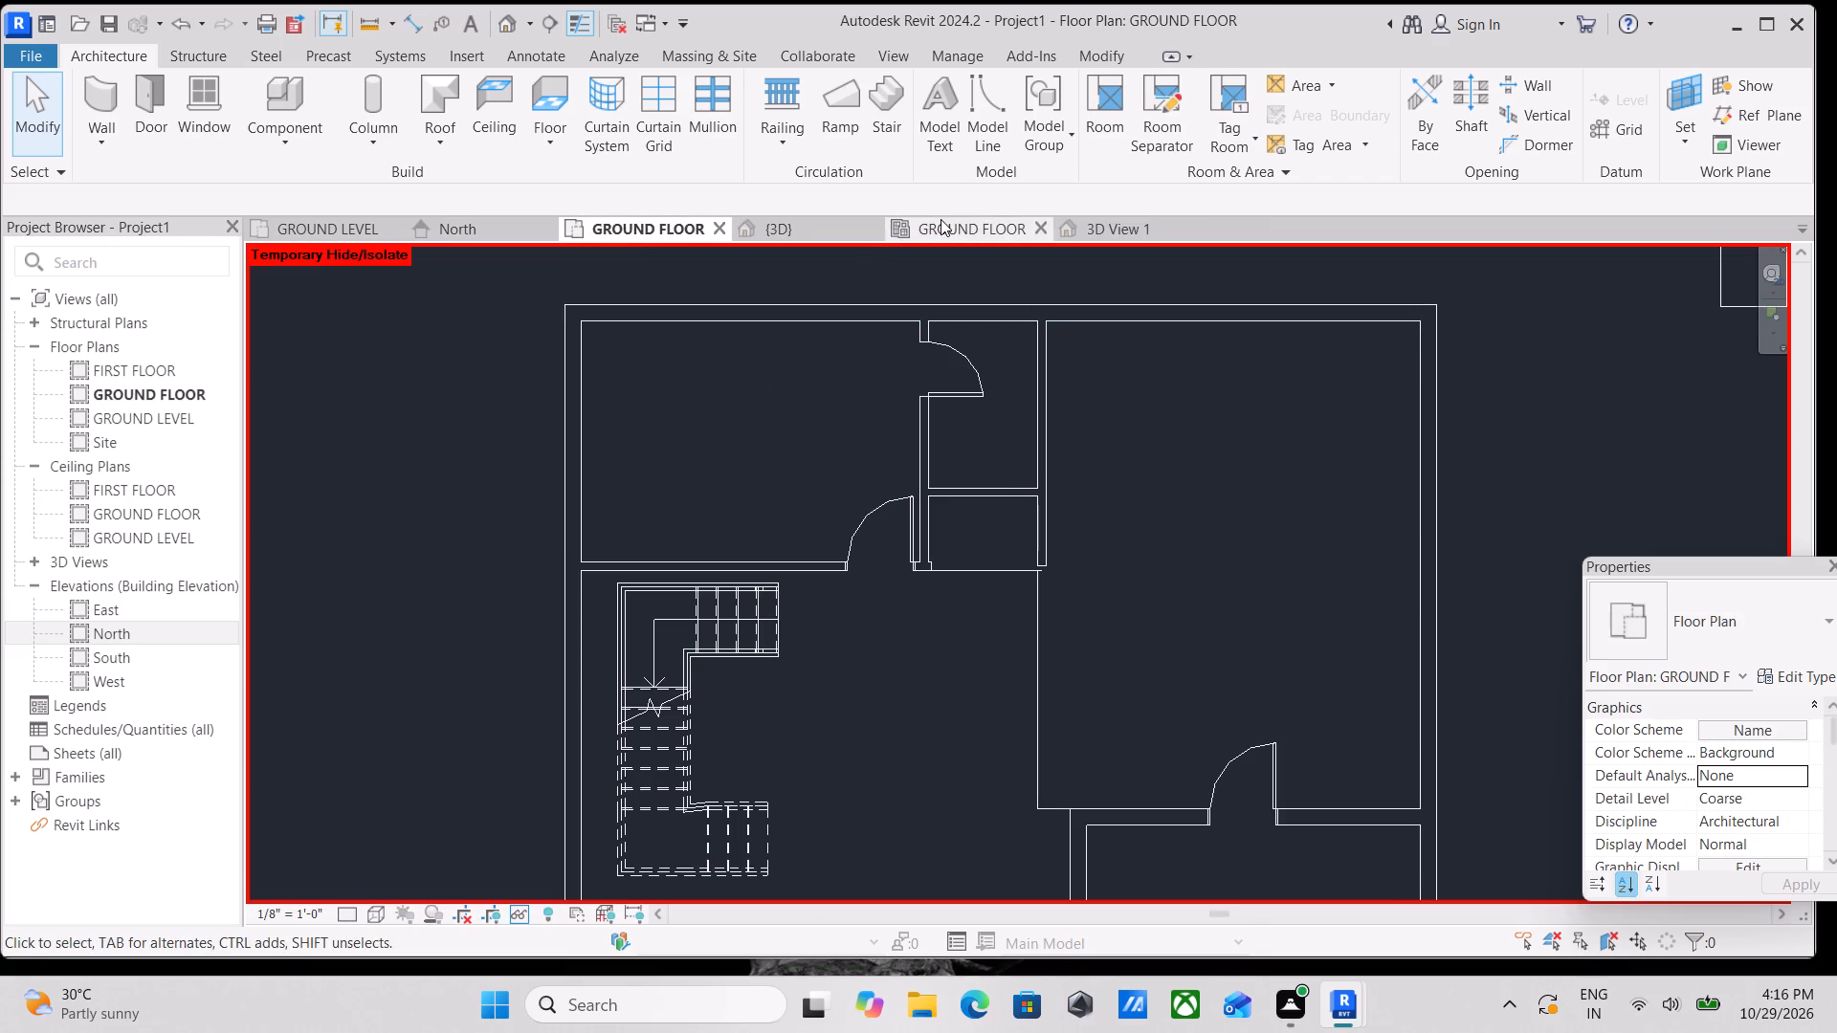
left_click(941, 219)
left_click(791, 238)
left_click(963, 220)
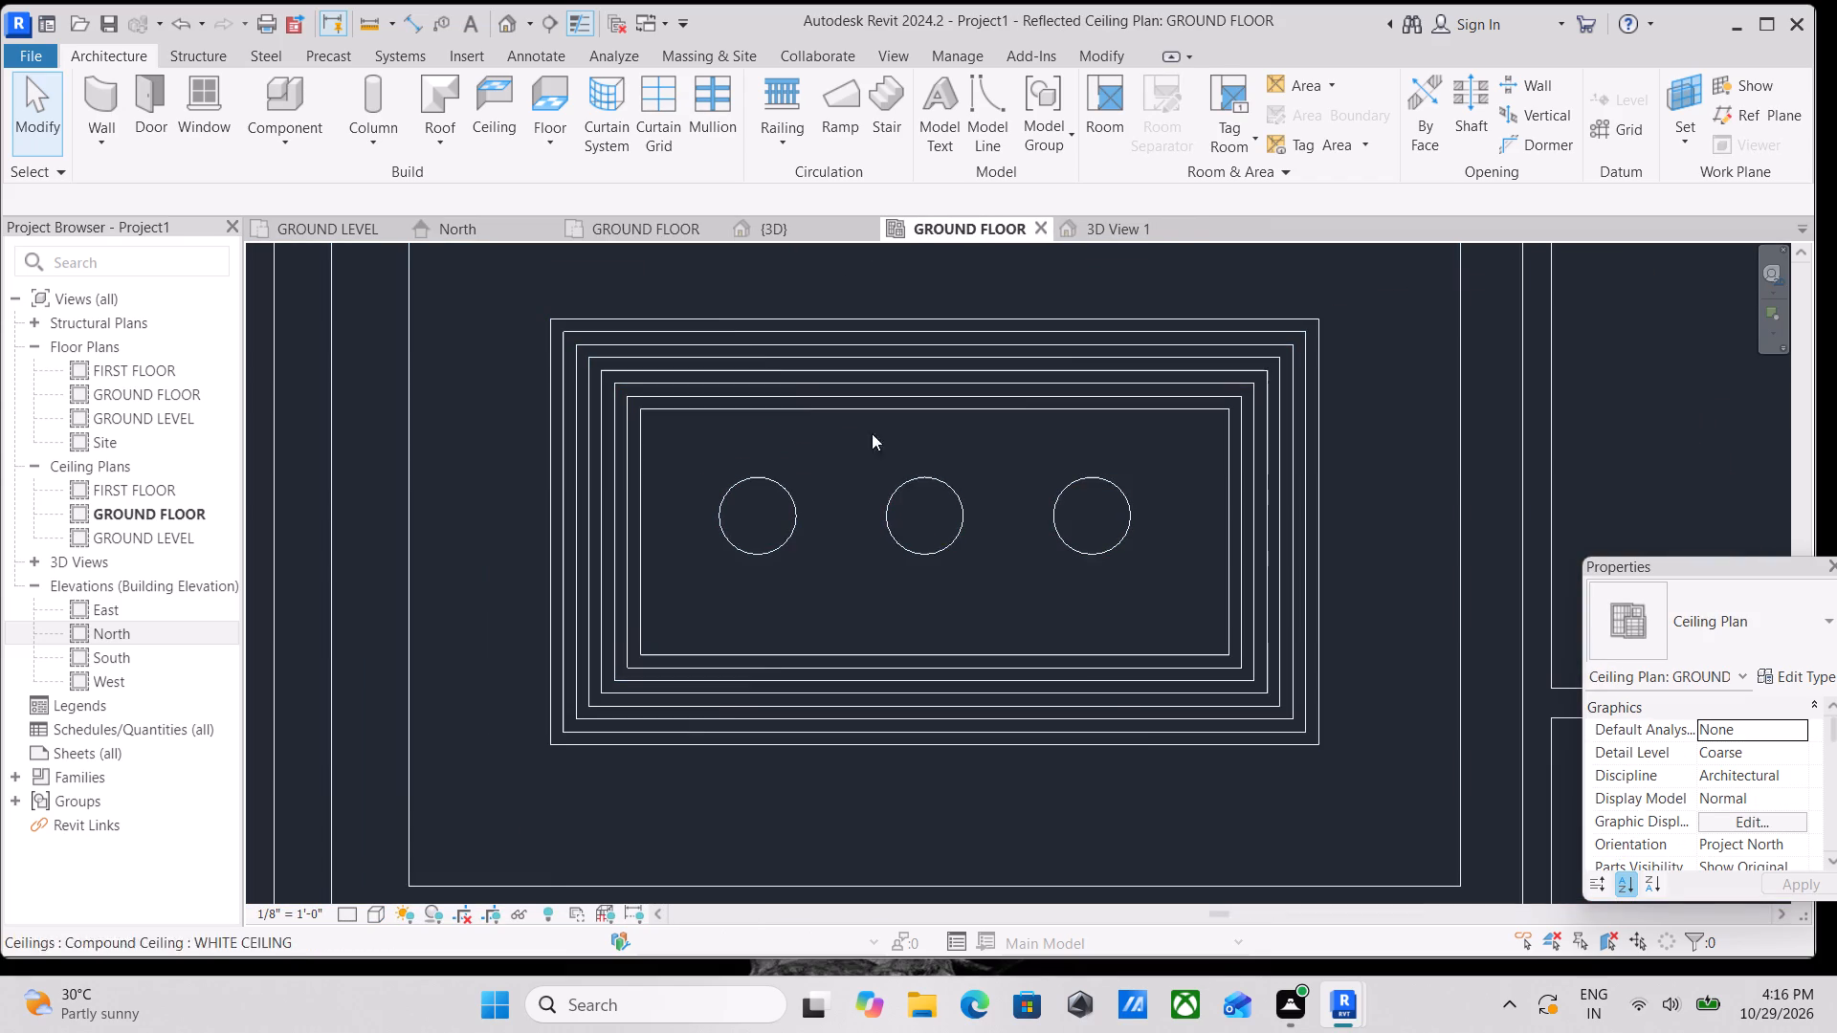
left_click(878, 510)
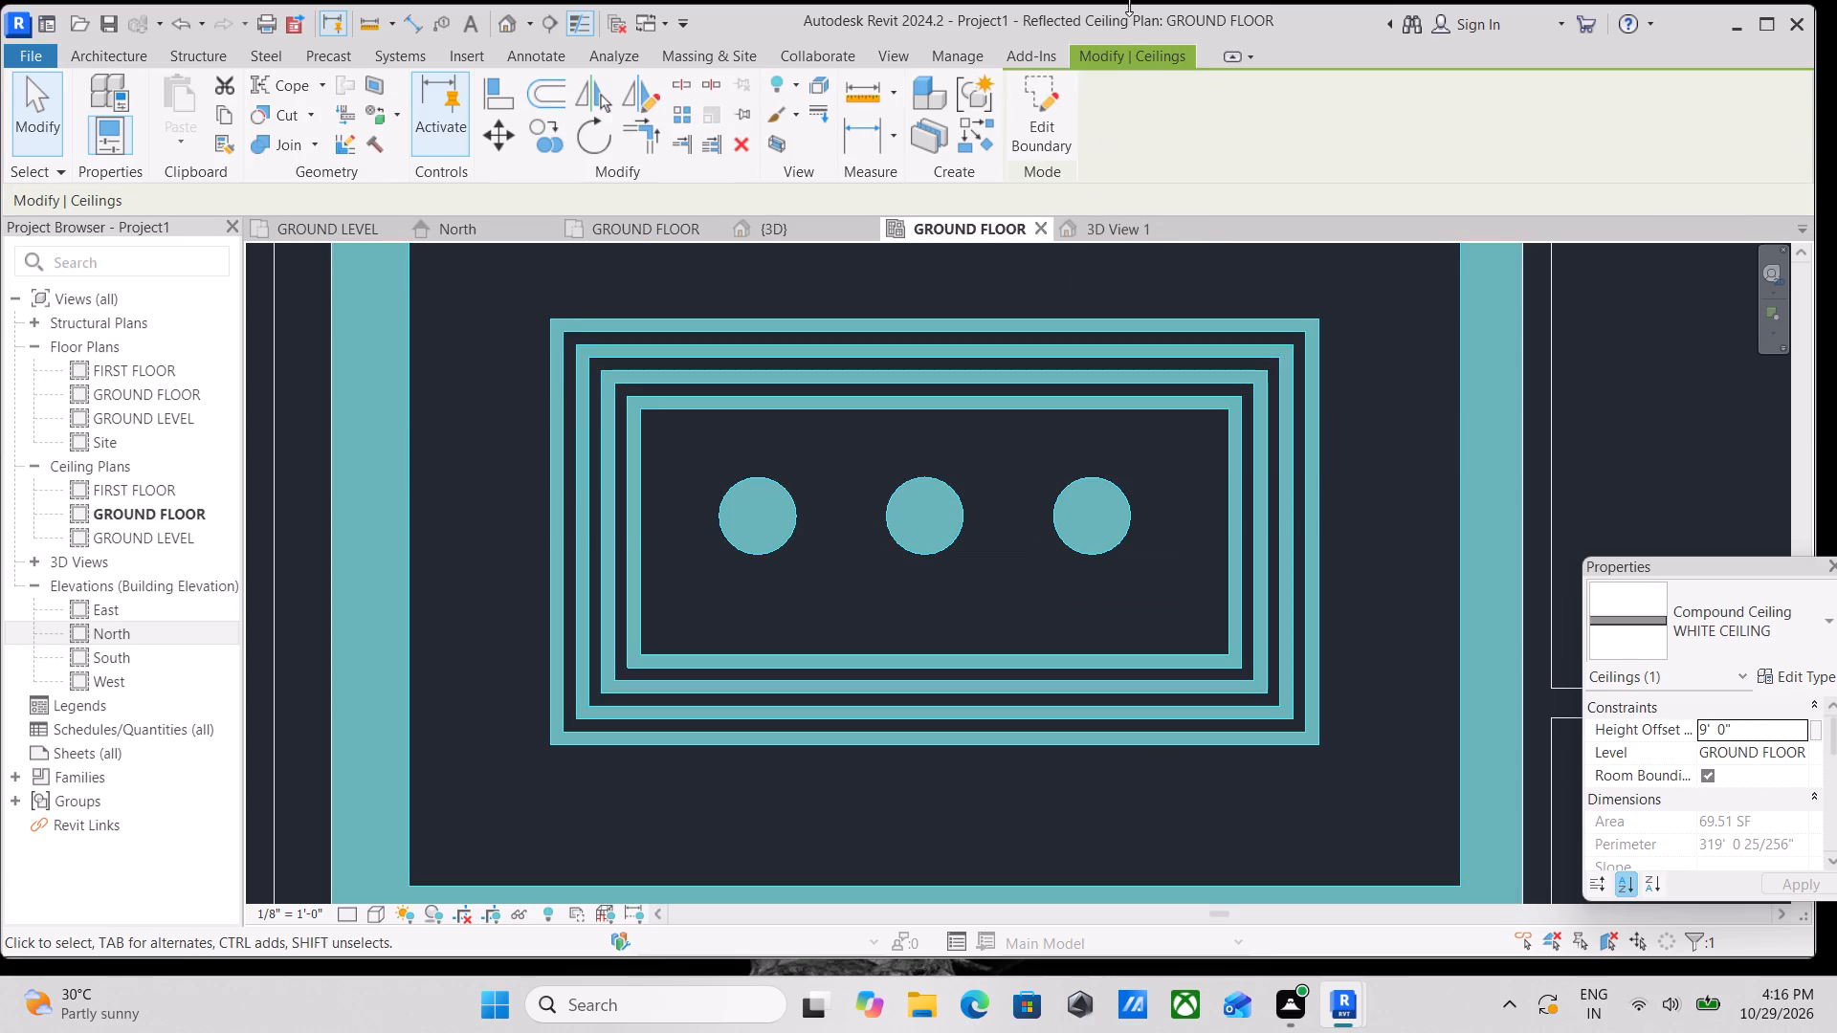
left_click(1030, 127)
left_click_drag(687, 442, 1232, 584)
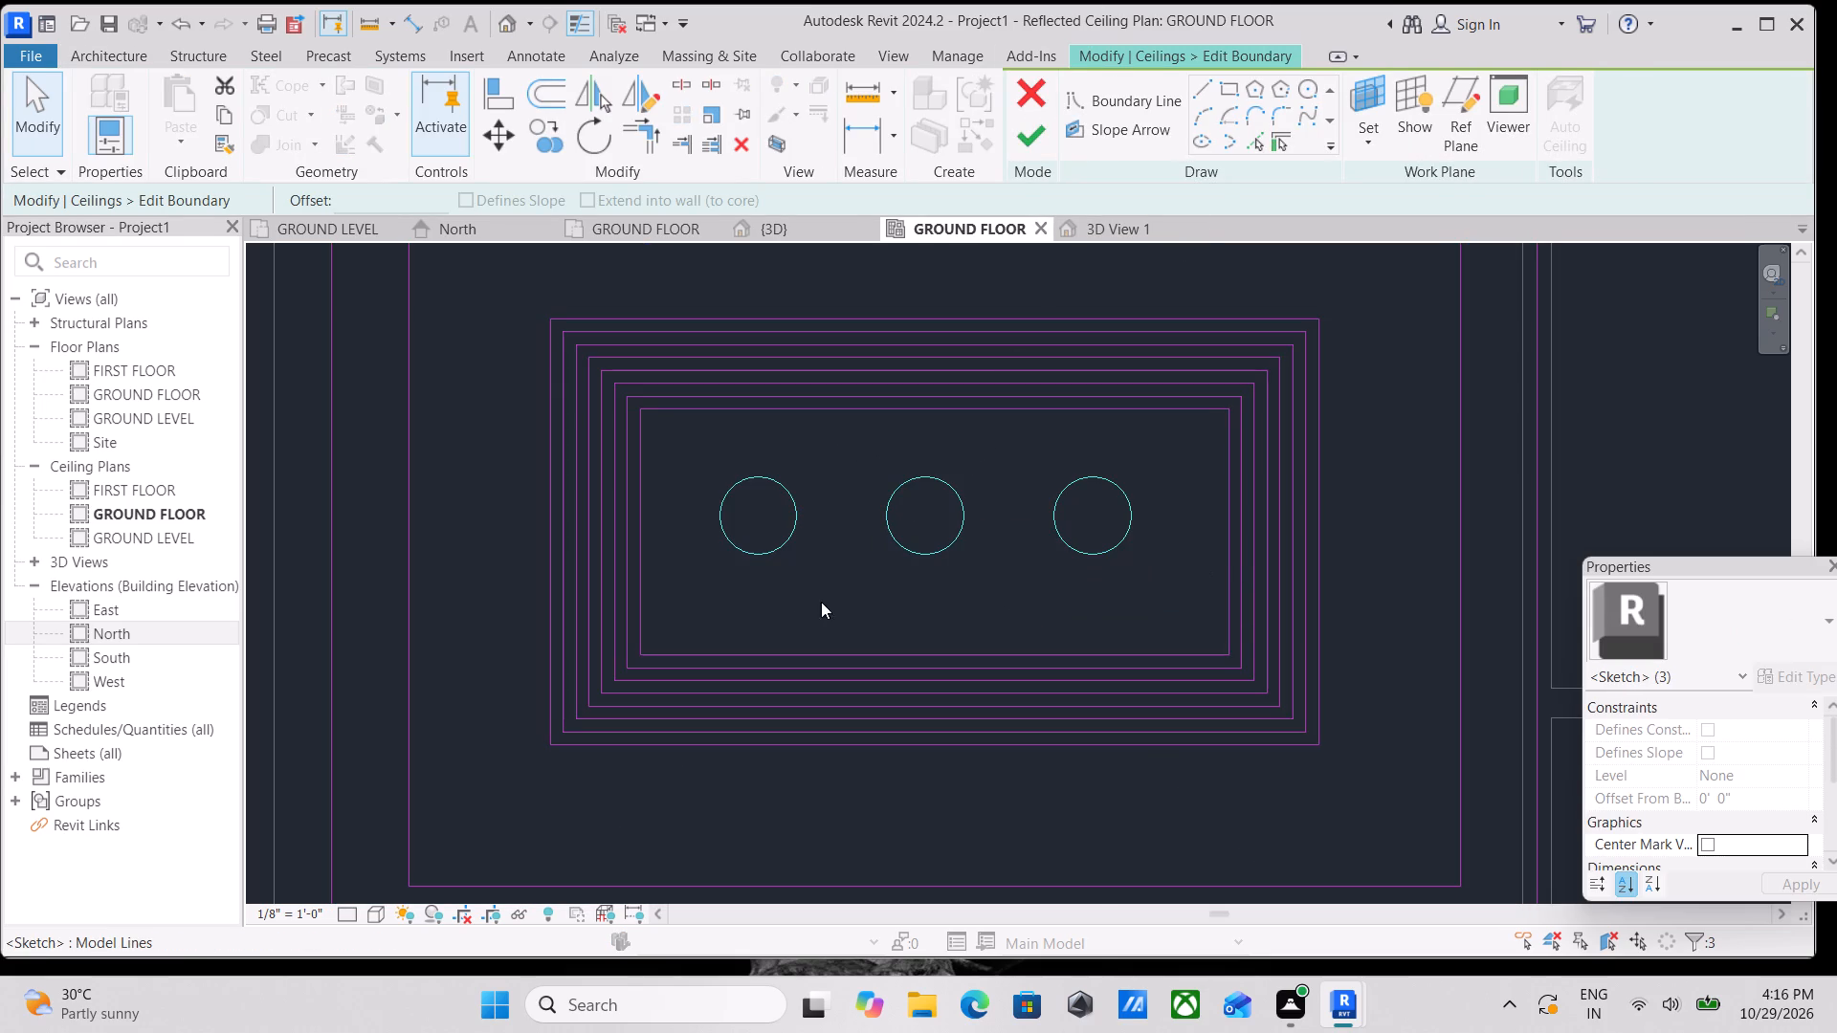
right_click(834, 488)
left_click(913, 655)
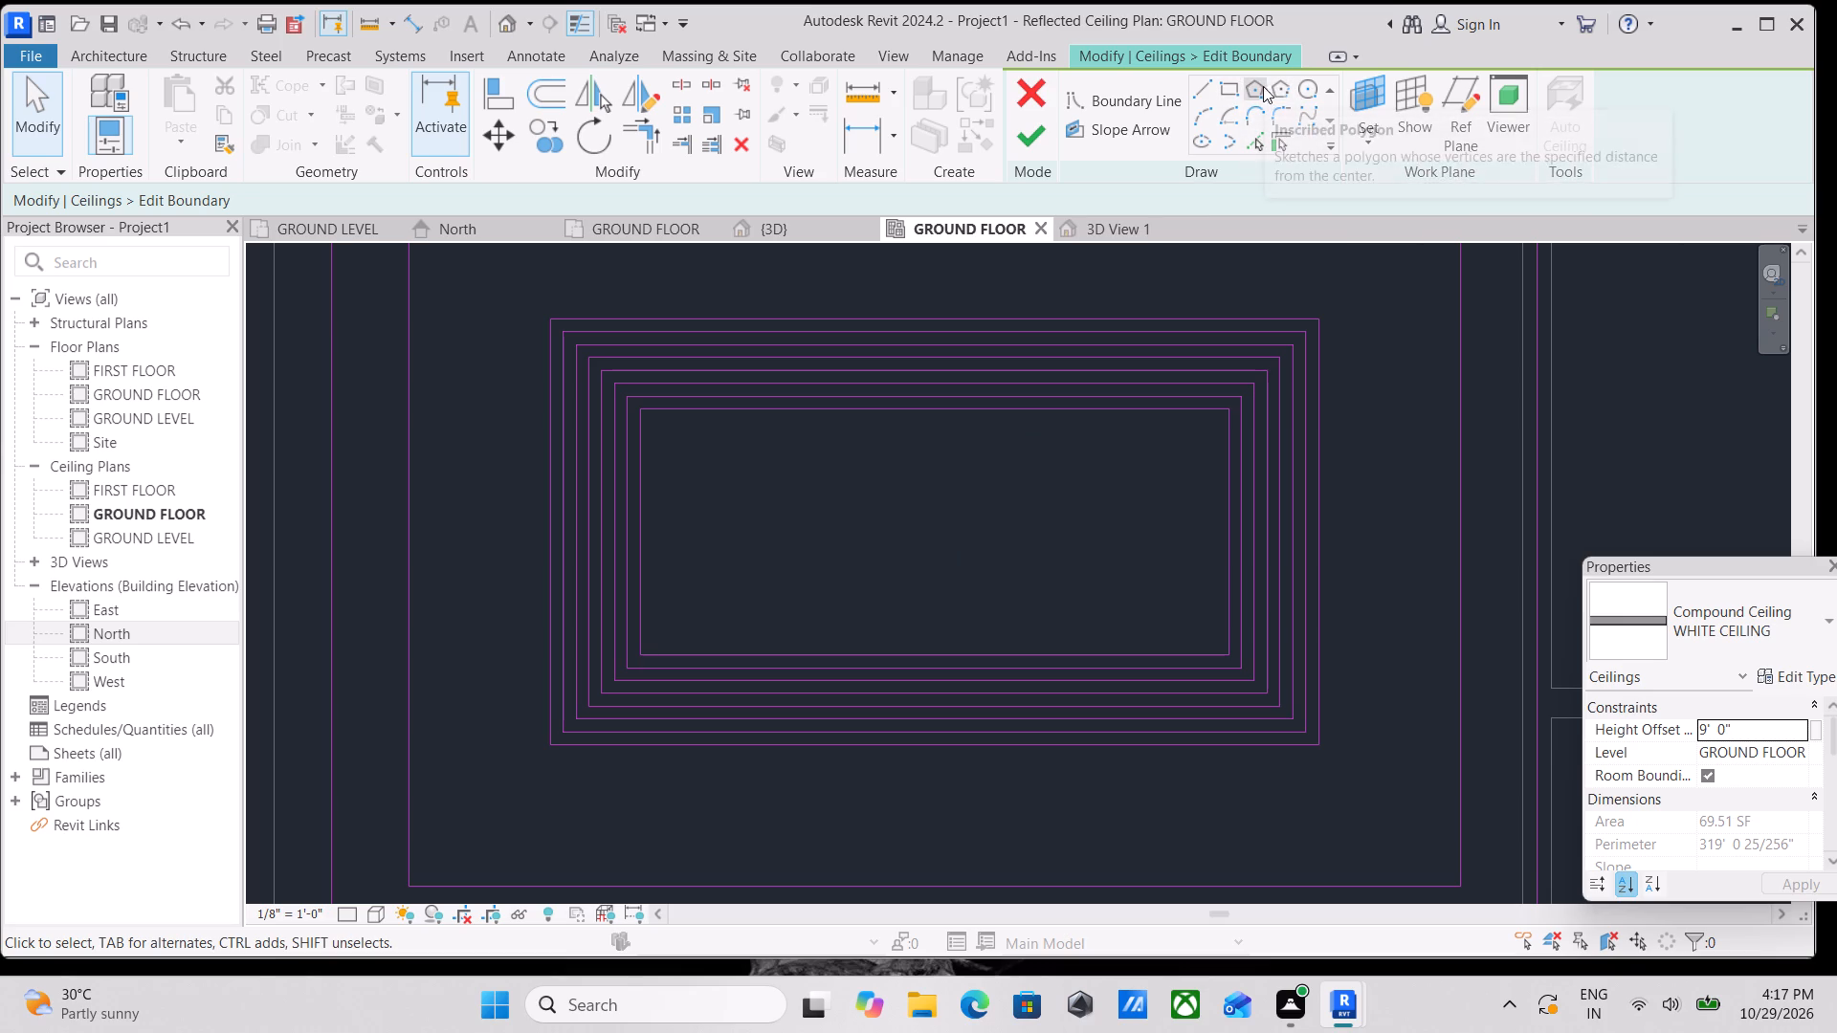
Sketch a circle of about 2" radius just inside the upper-left corner of the innermost rectangle.
left_click(1311, 87)
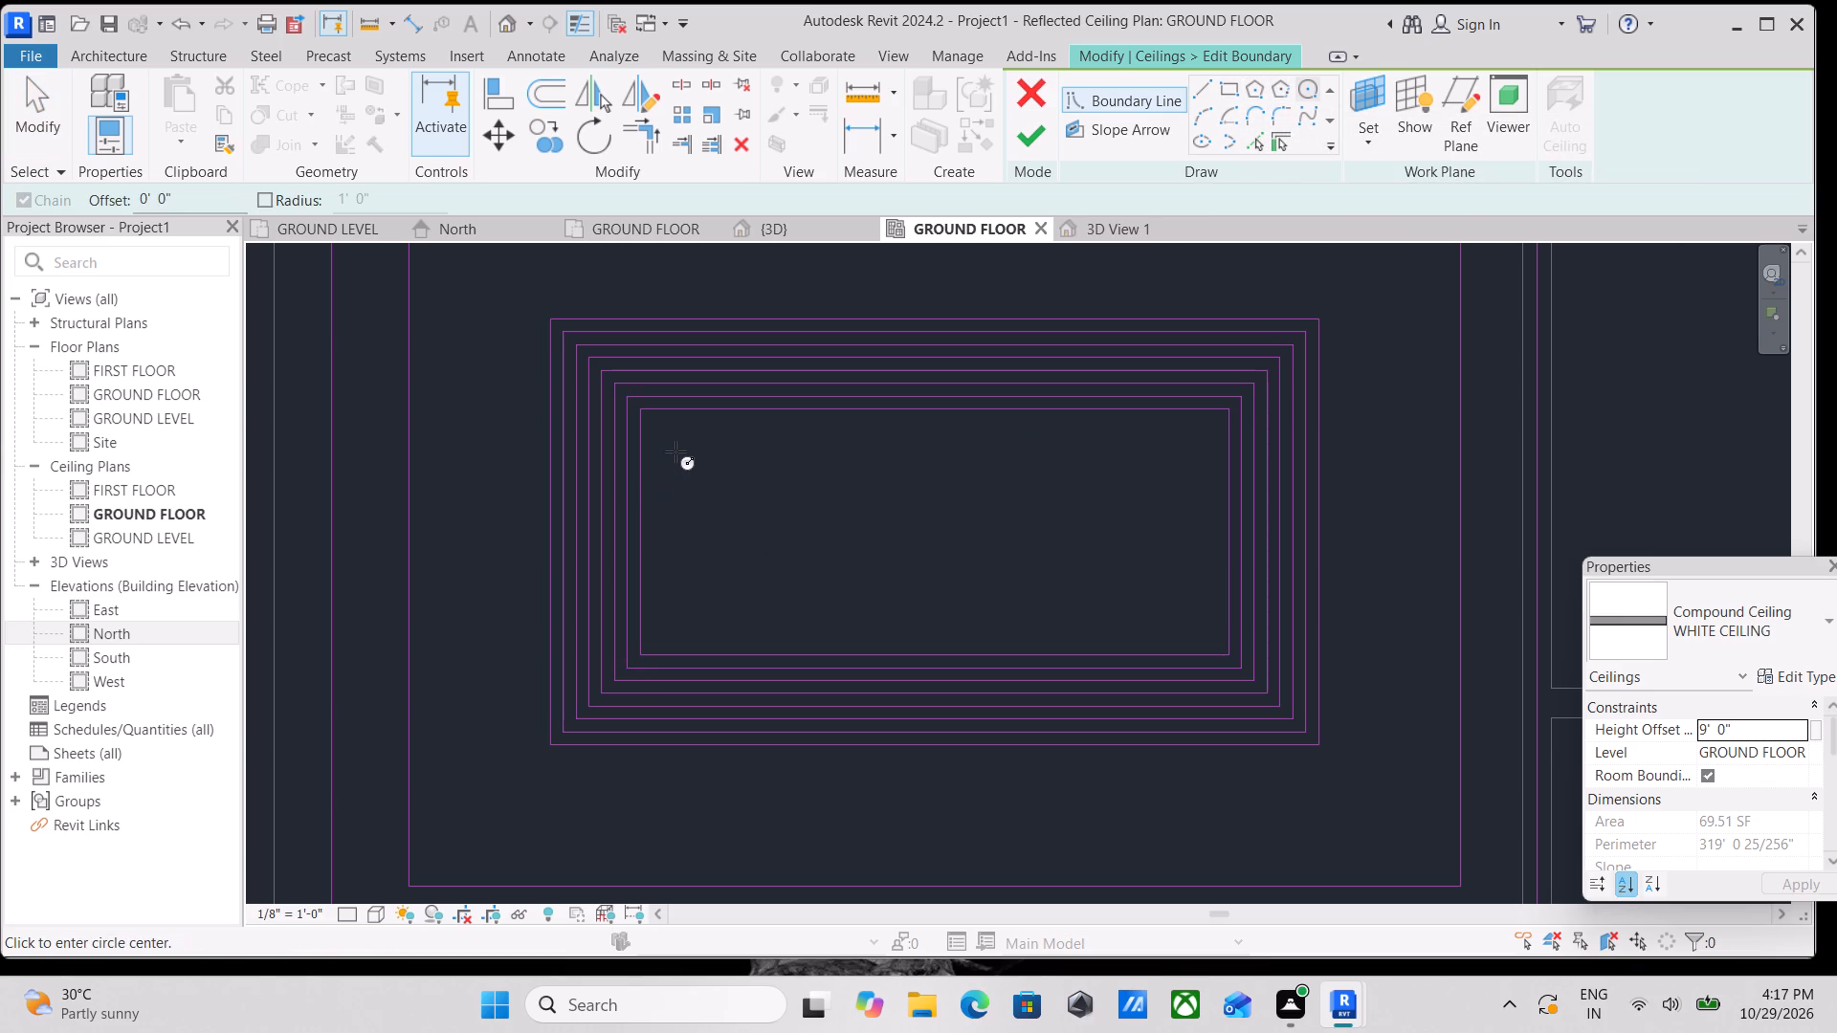
left_click(675, 451)
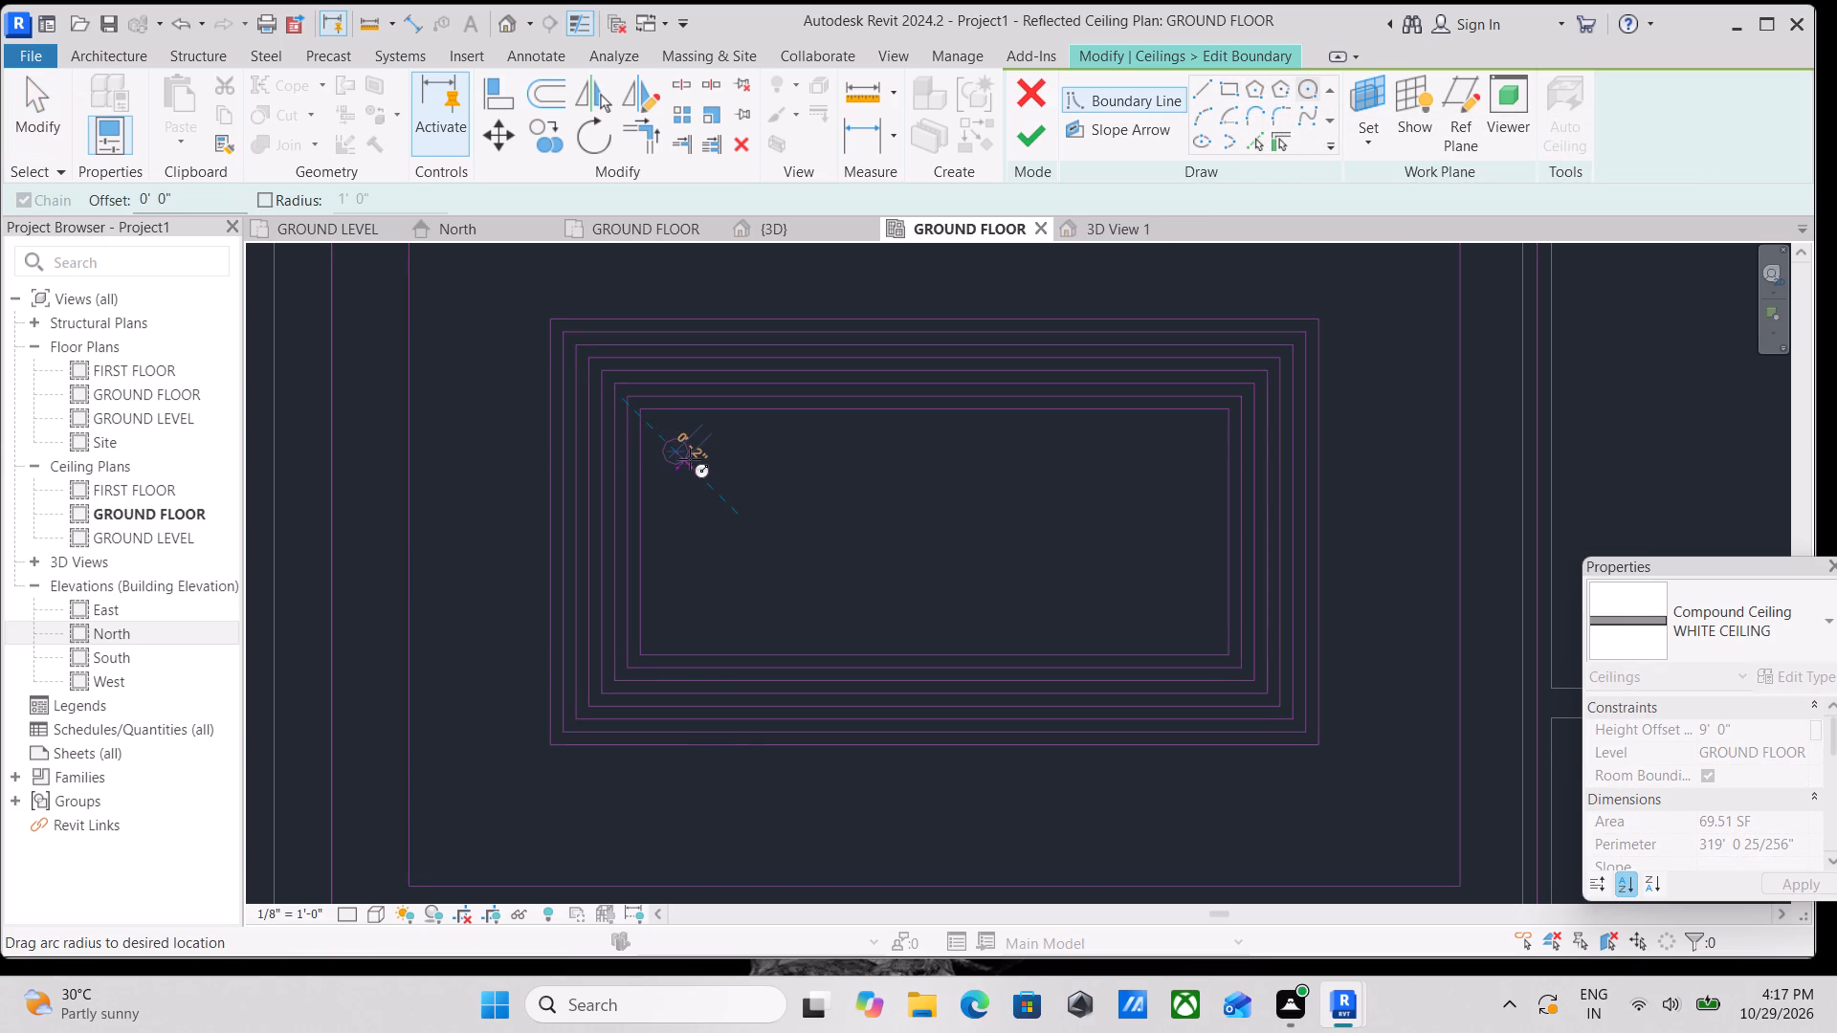
left_click(690, 458)
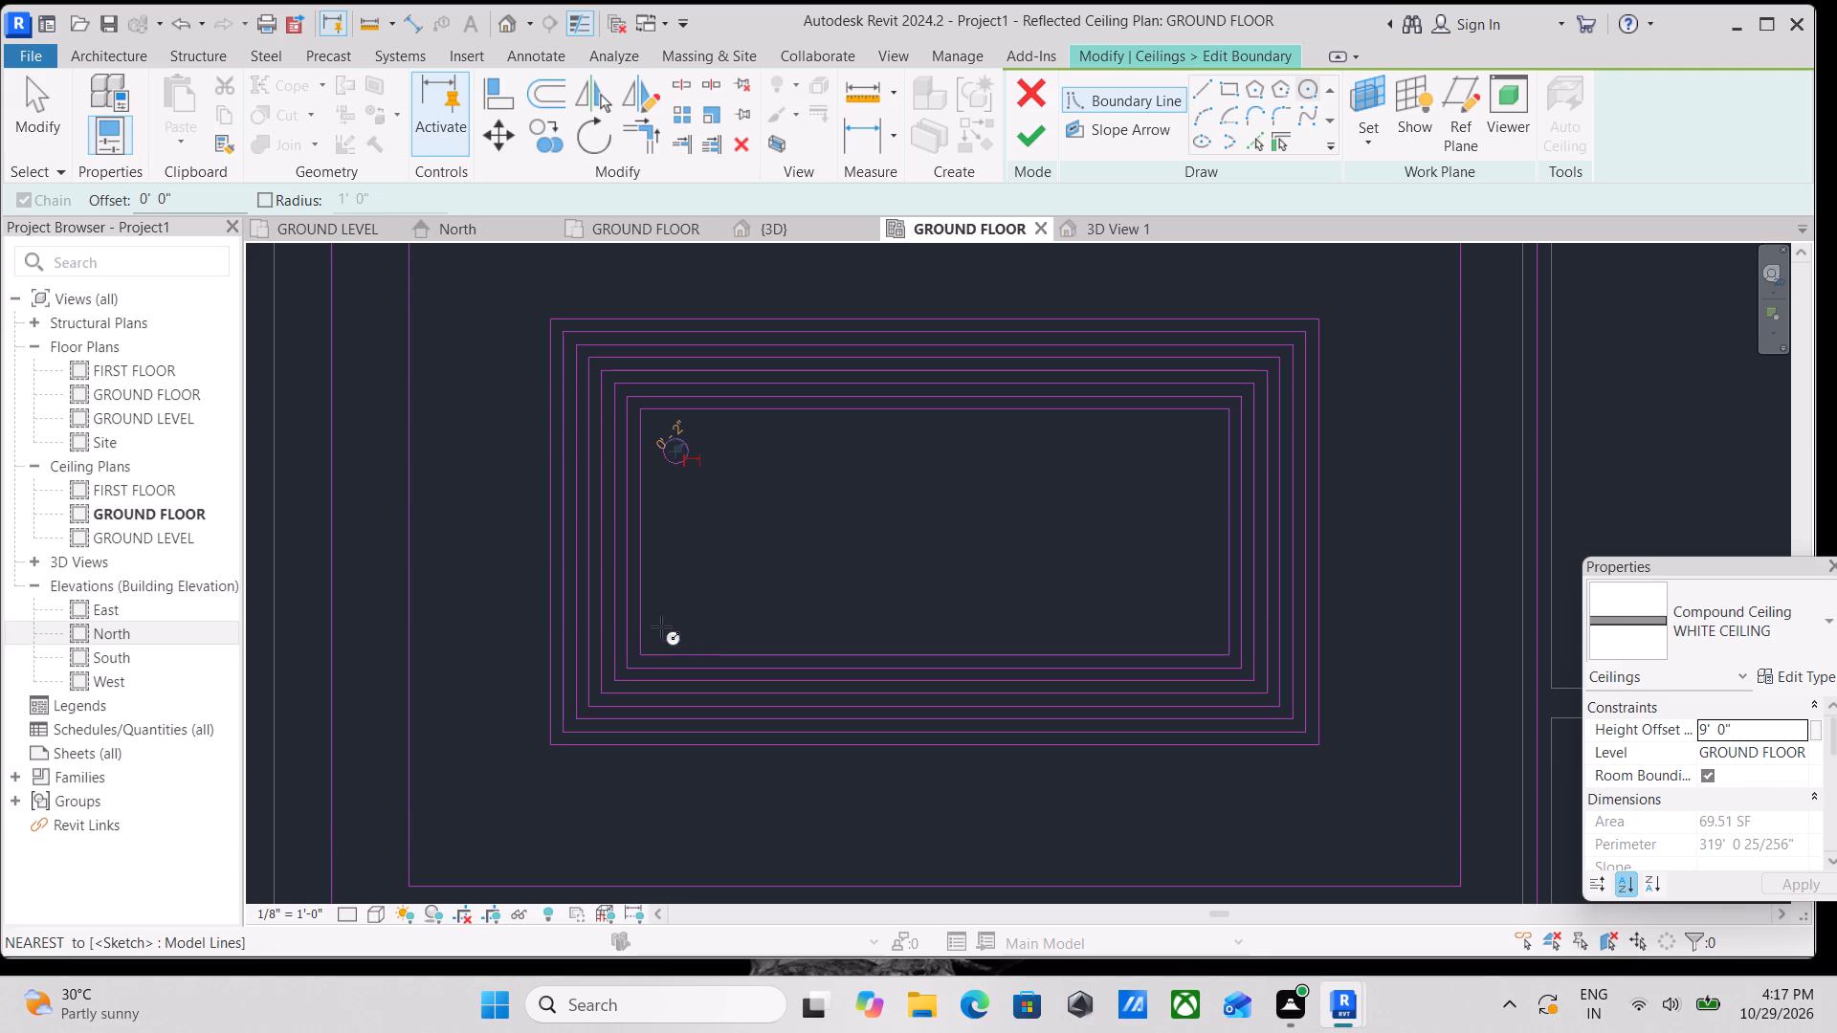
key("Escape")
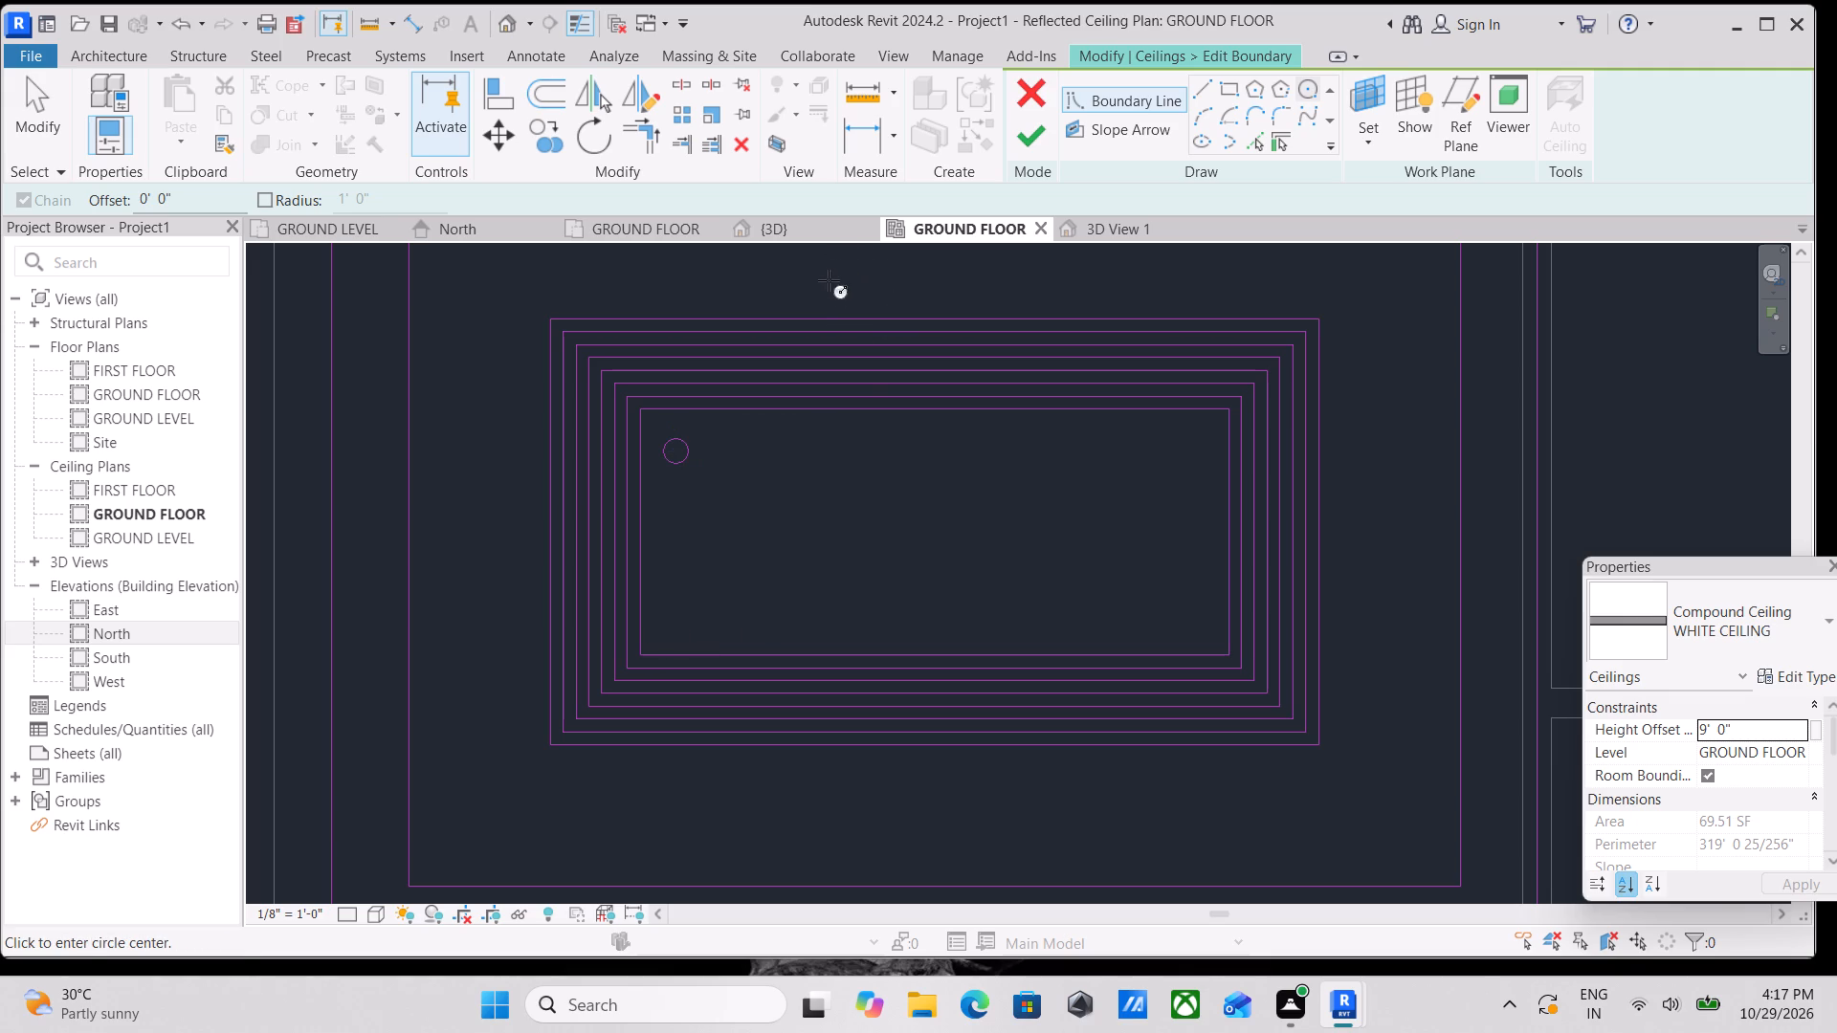
key("Escape")
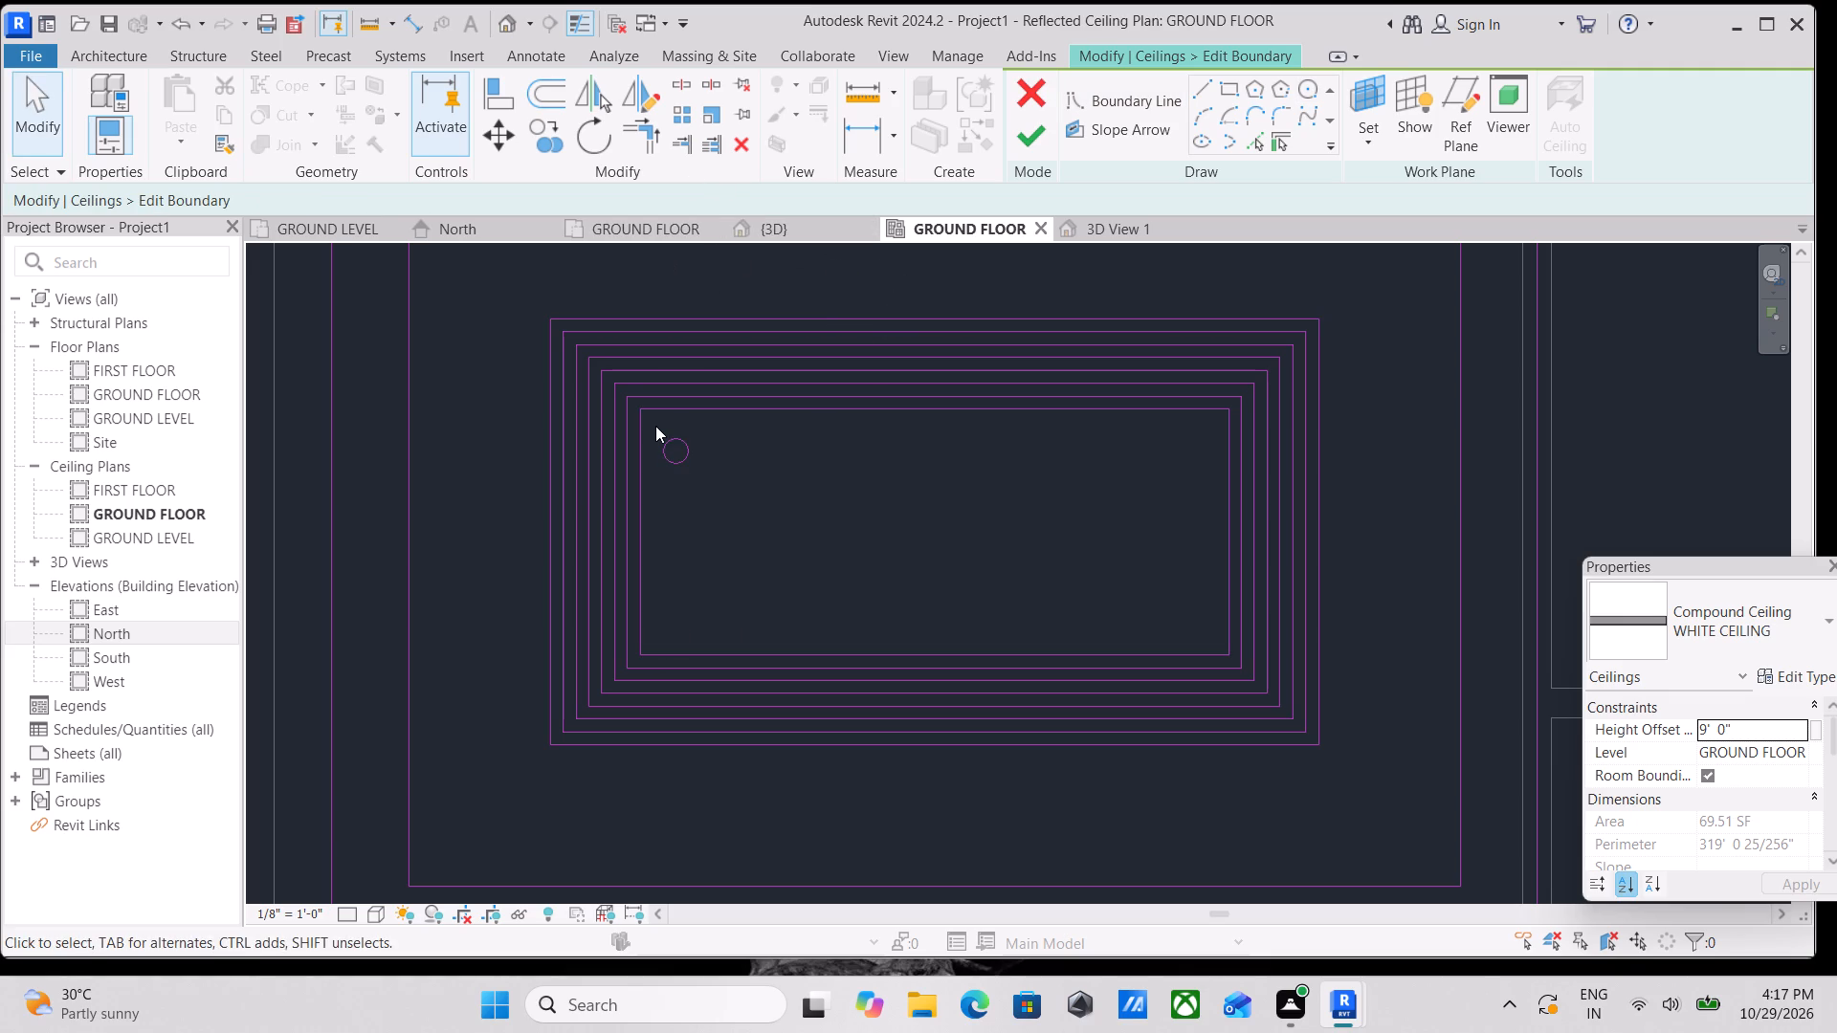
Copy the small circle about 2'-3" straight down to the innermost rectangle's lower-left corner and horizontally across to its lower-right corner.
left_click_drag(655, 426, 691, 466)
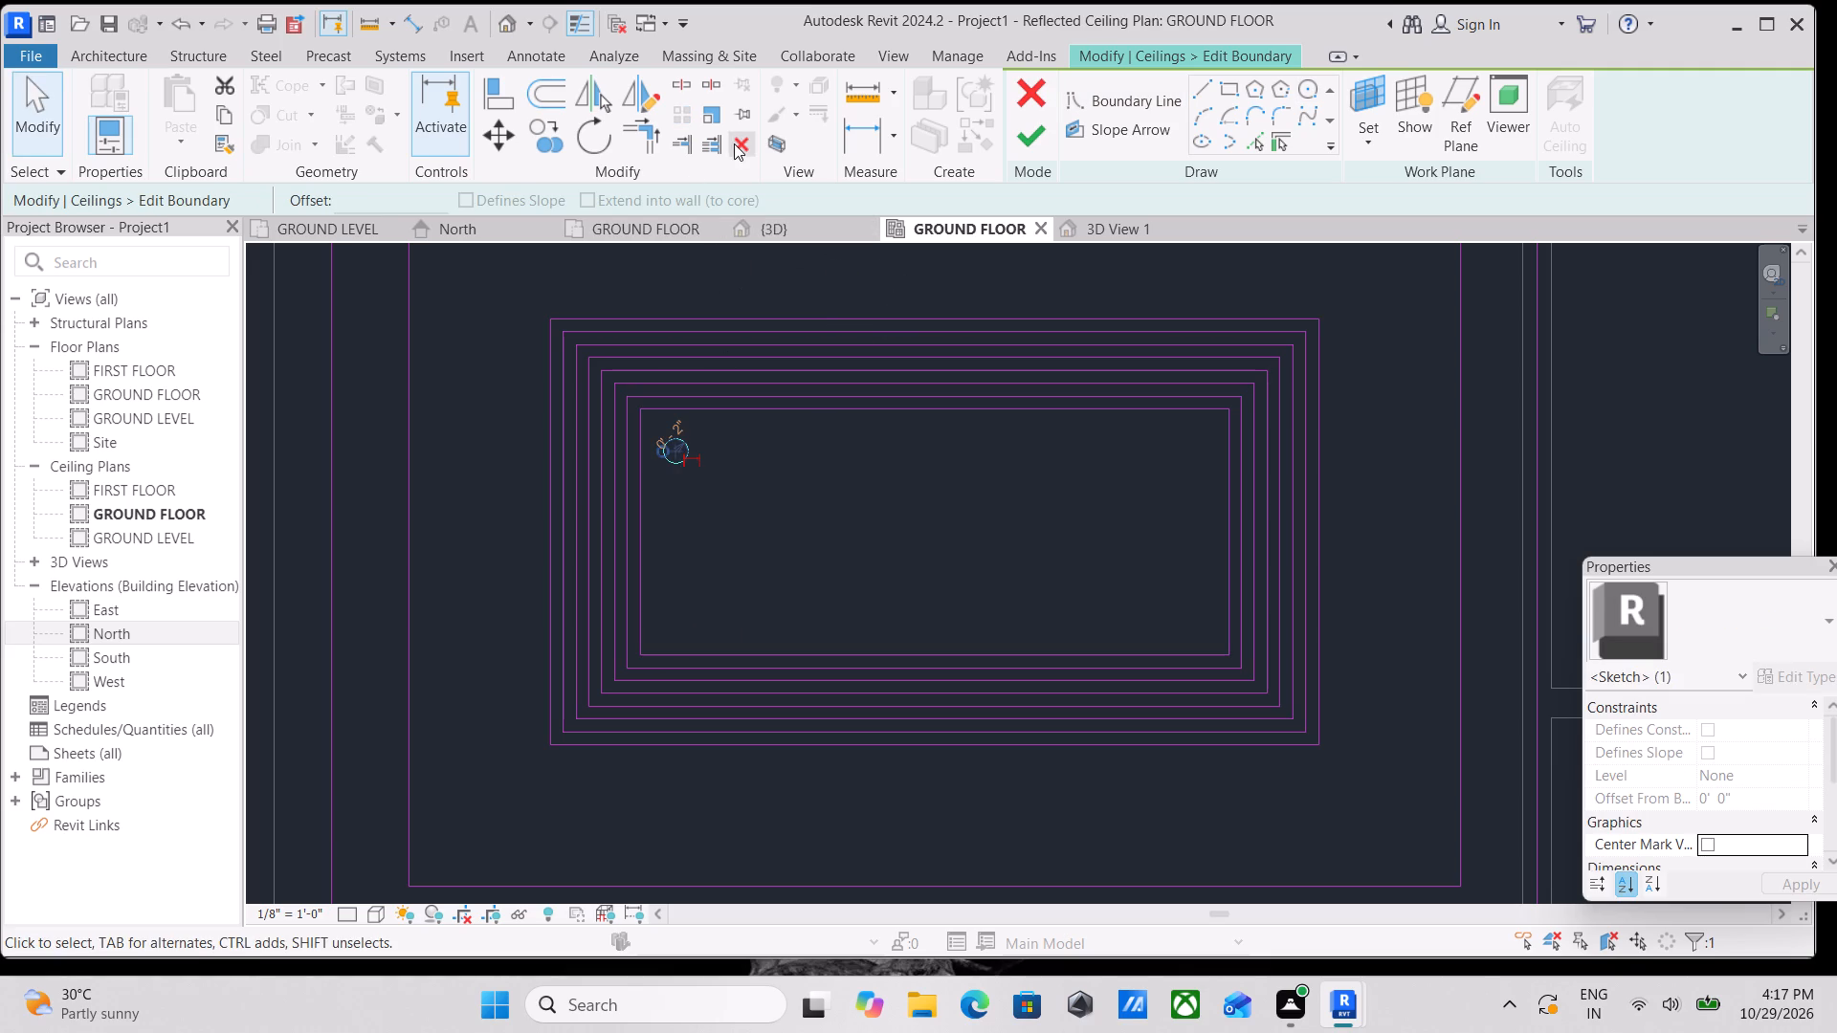
left_click(562, 140)
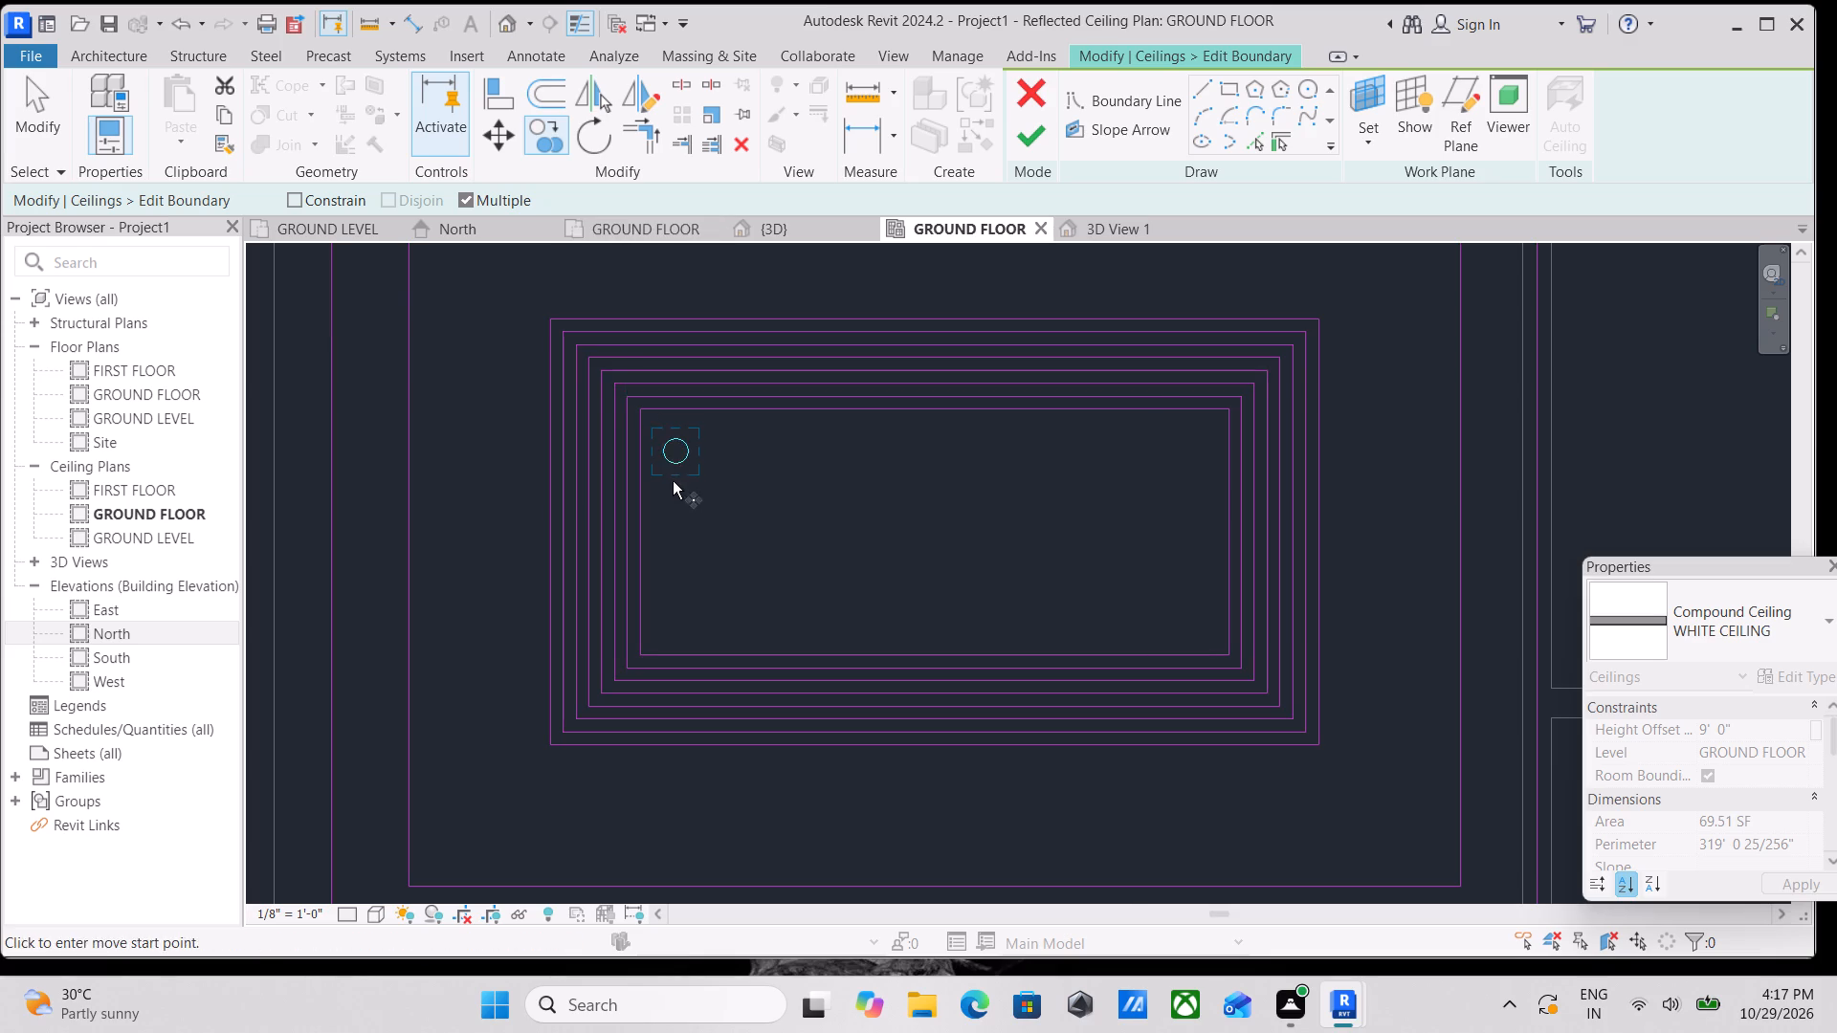
scroll(677, 450, "up", 4)
left_click(676, 451)
middle_click_drag(665, 650, 650, 414)
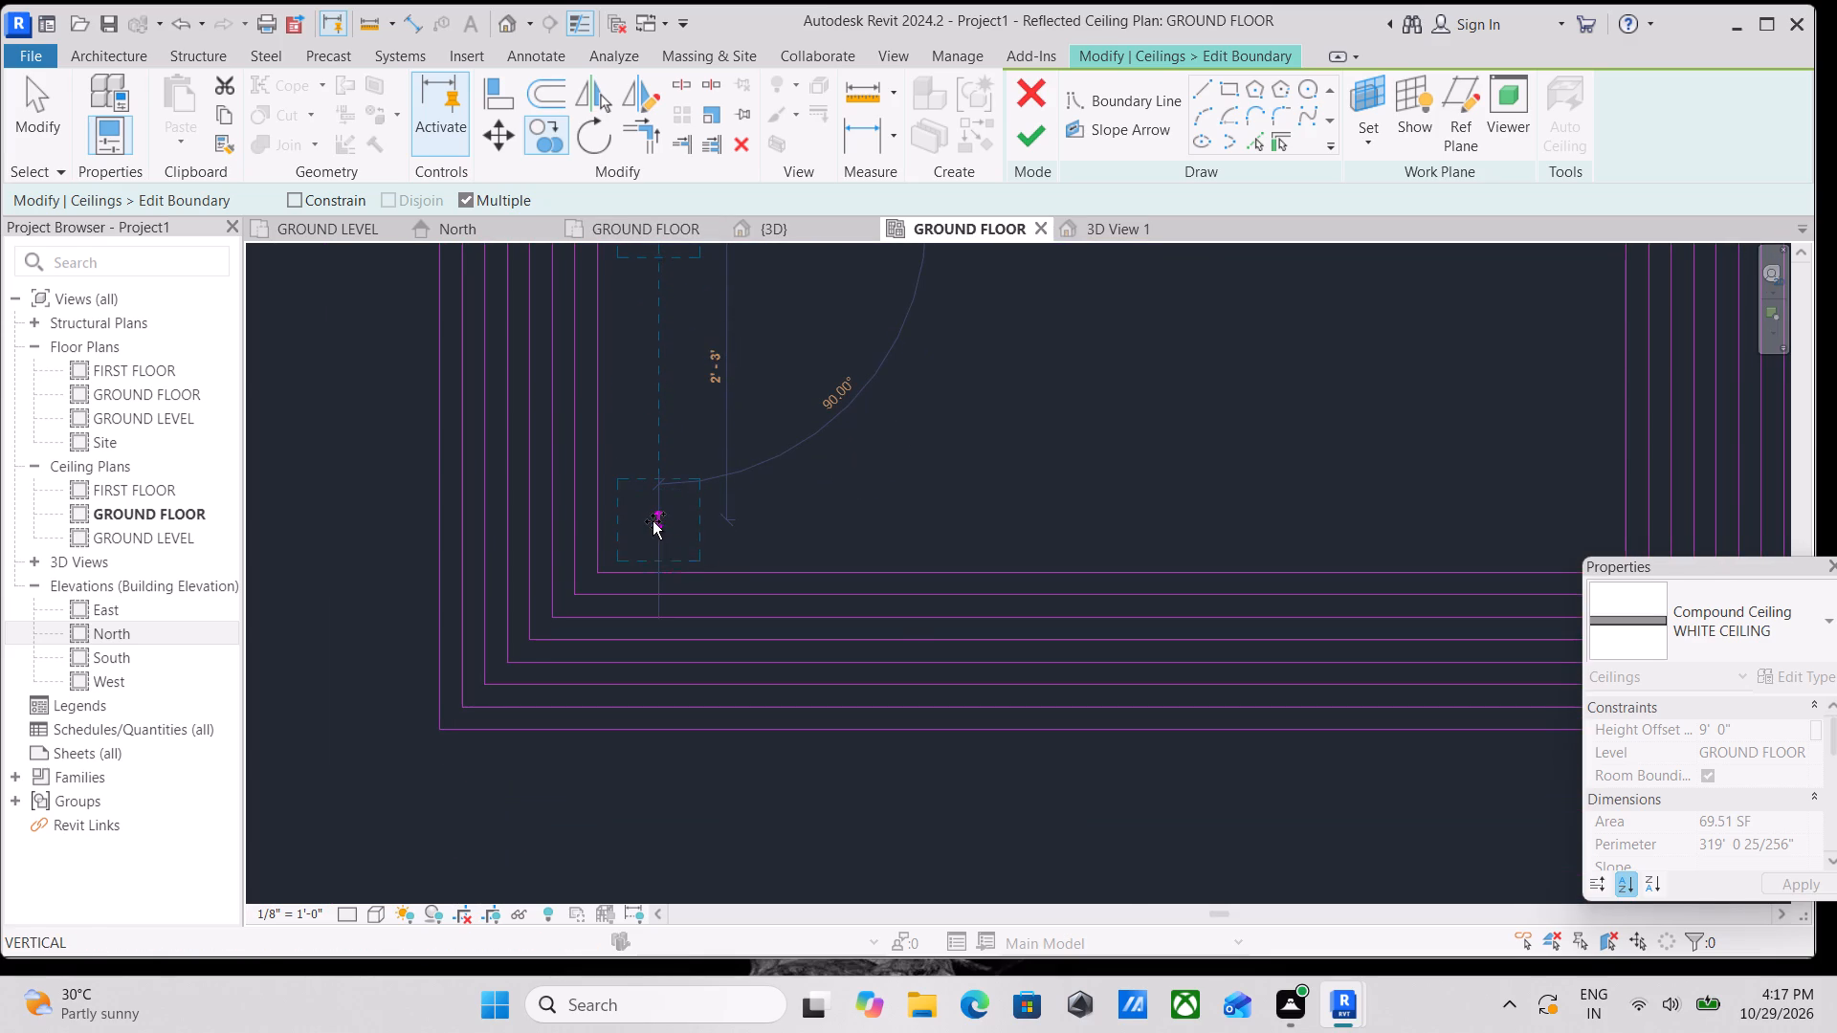
left_click(653, 521)
middle_click_drag(751, 517, 418, 516)
middle_click_drag(825, 525, 587, 521)
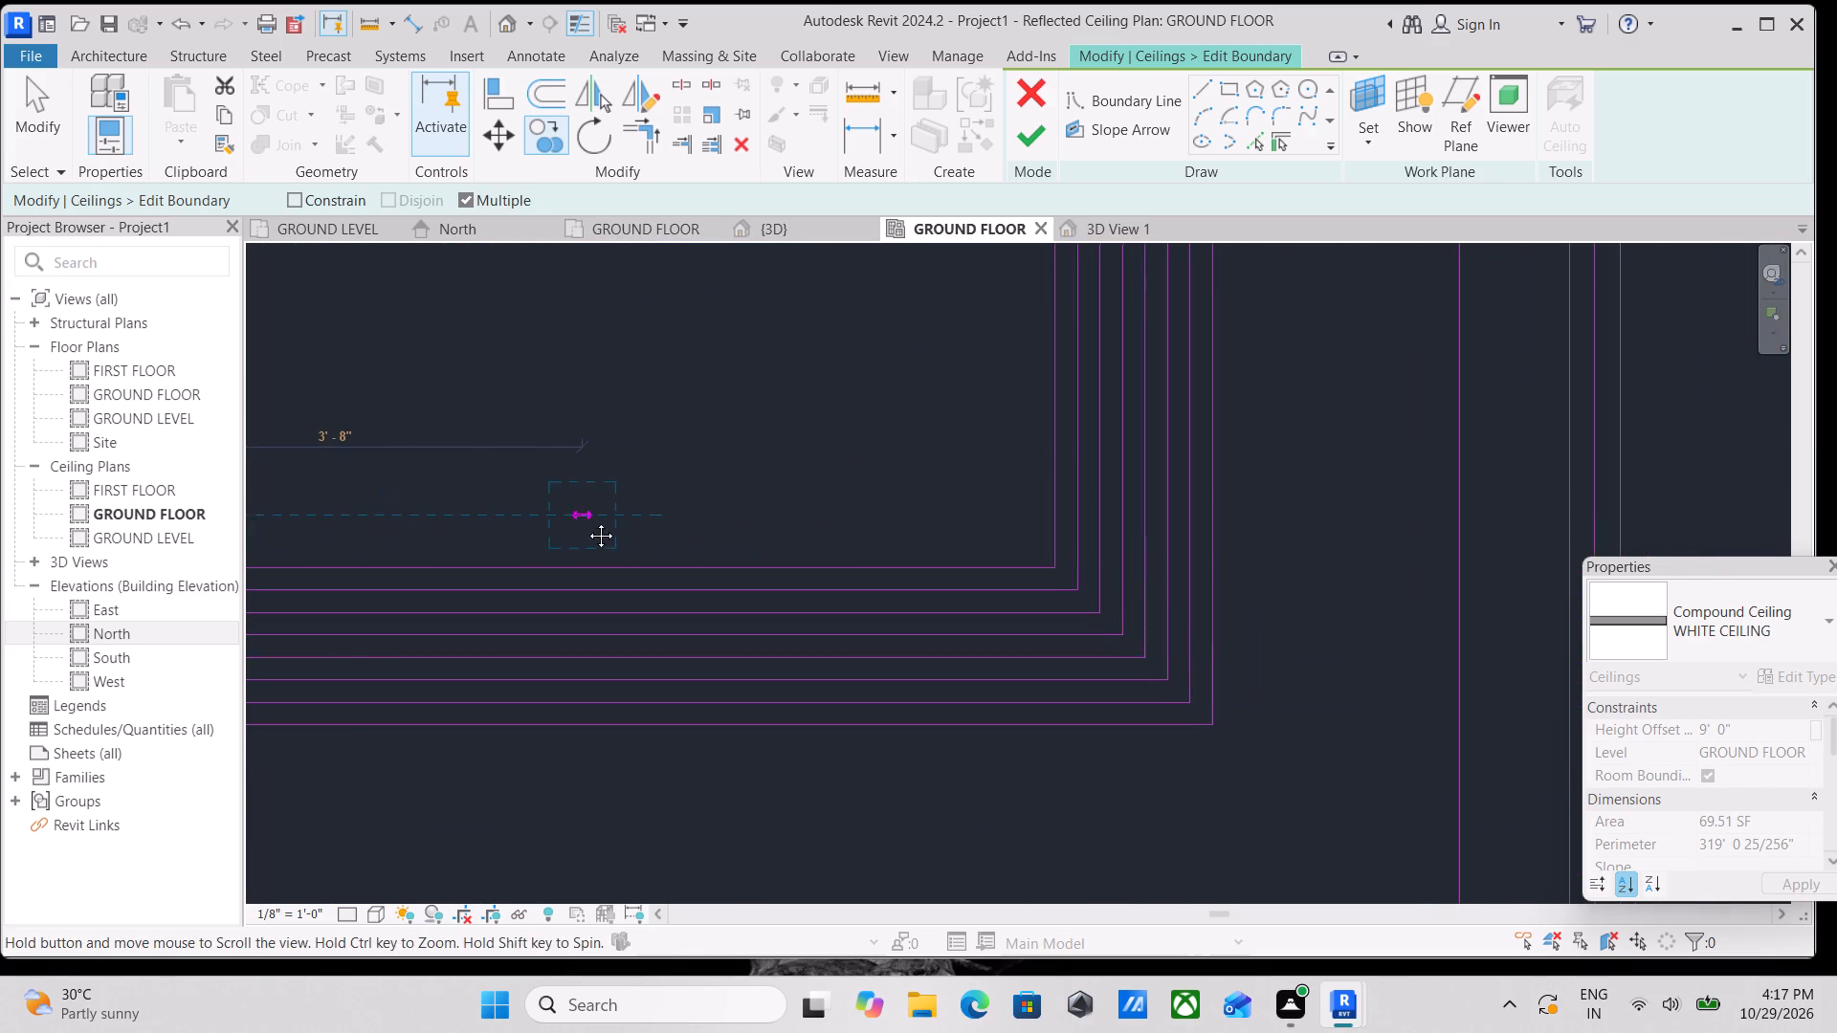
middle_click_drag(587, 521, 589, 522)
left_click(1004, 523)
Copy the lower-right circle about 2'-5" straight up into the innermost rectangle's upper-right corner.
middle_click_drag(994, 486, 979, 718)
scroll(979, 719, "up", 1)
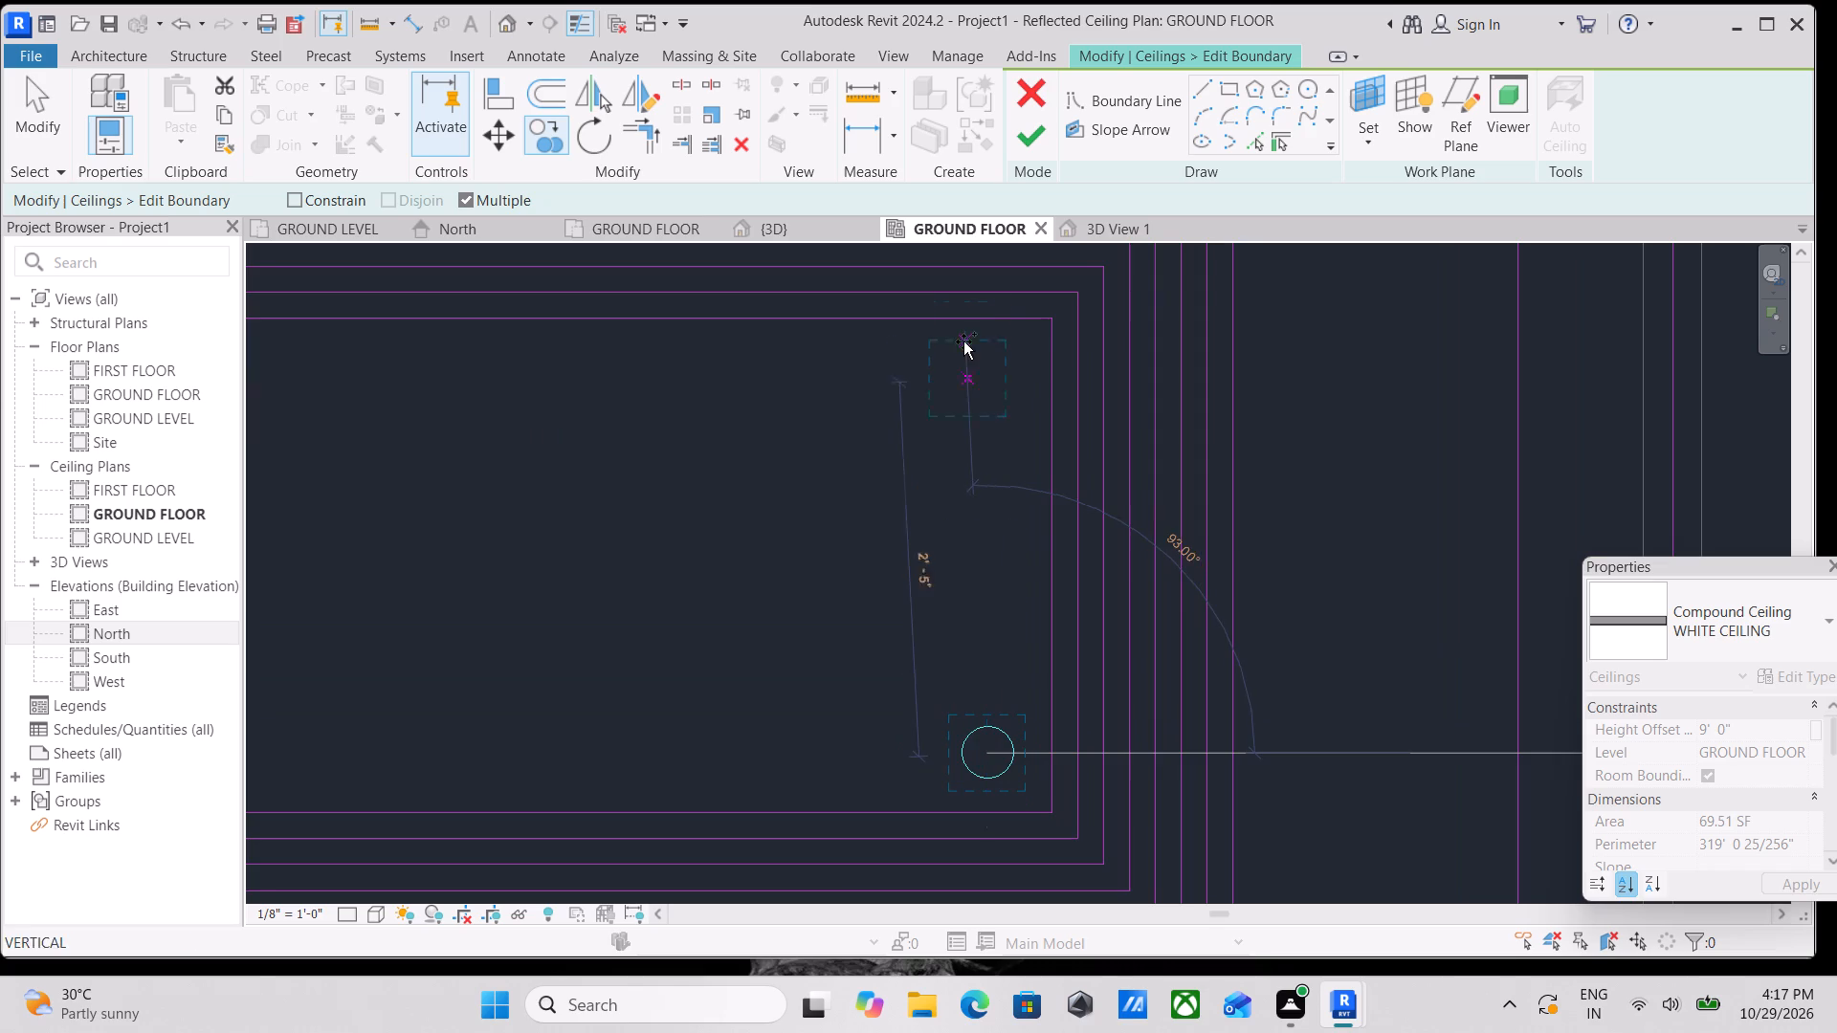
middle_click_drag(963, 341, 962, 361)
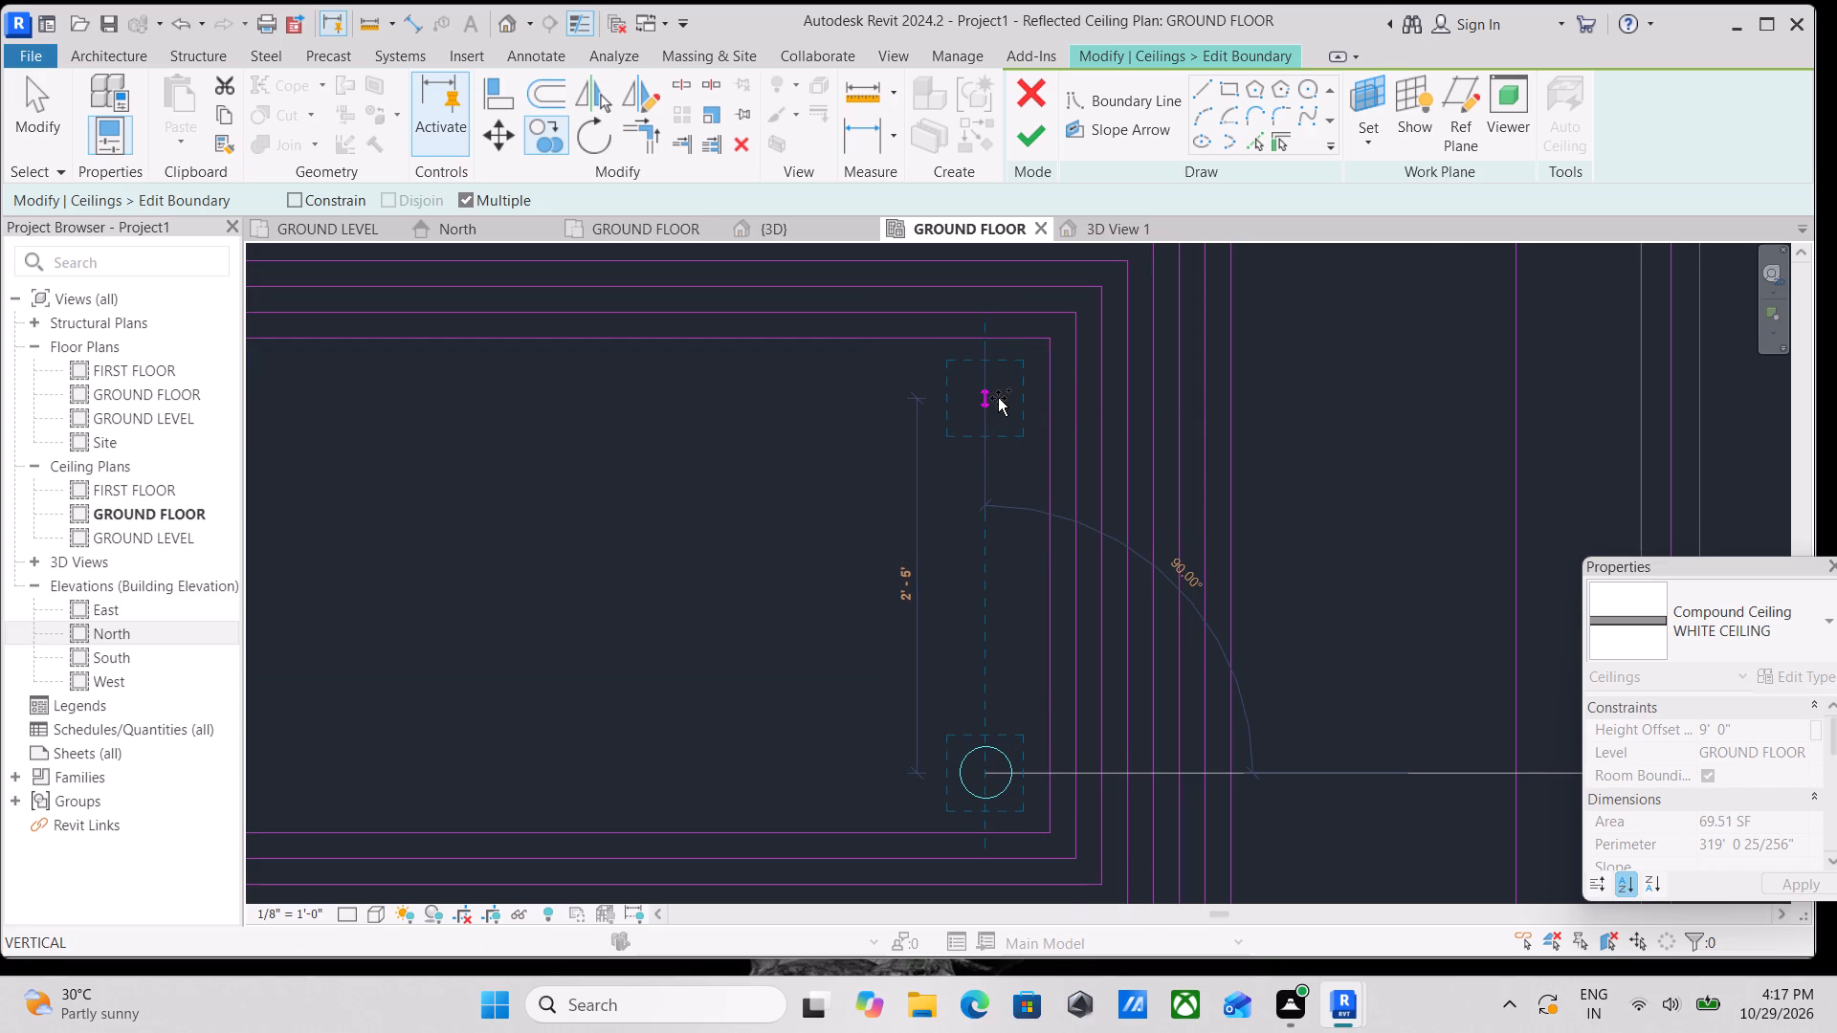
left_click(998, 398)
middle_click_drag(814, 395, 854, 375)
scroll(659, 398, "down", 4)
middle_click_drag(690, 416, 856, 435)
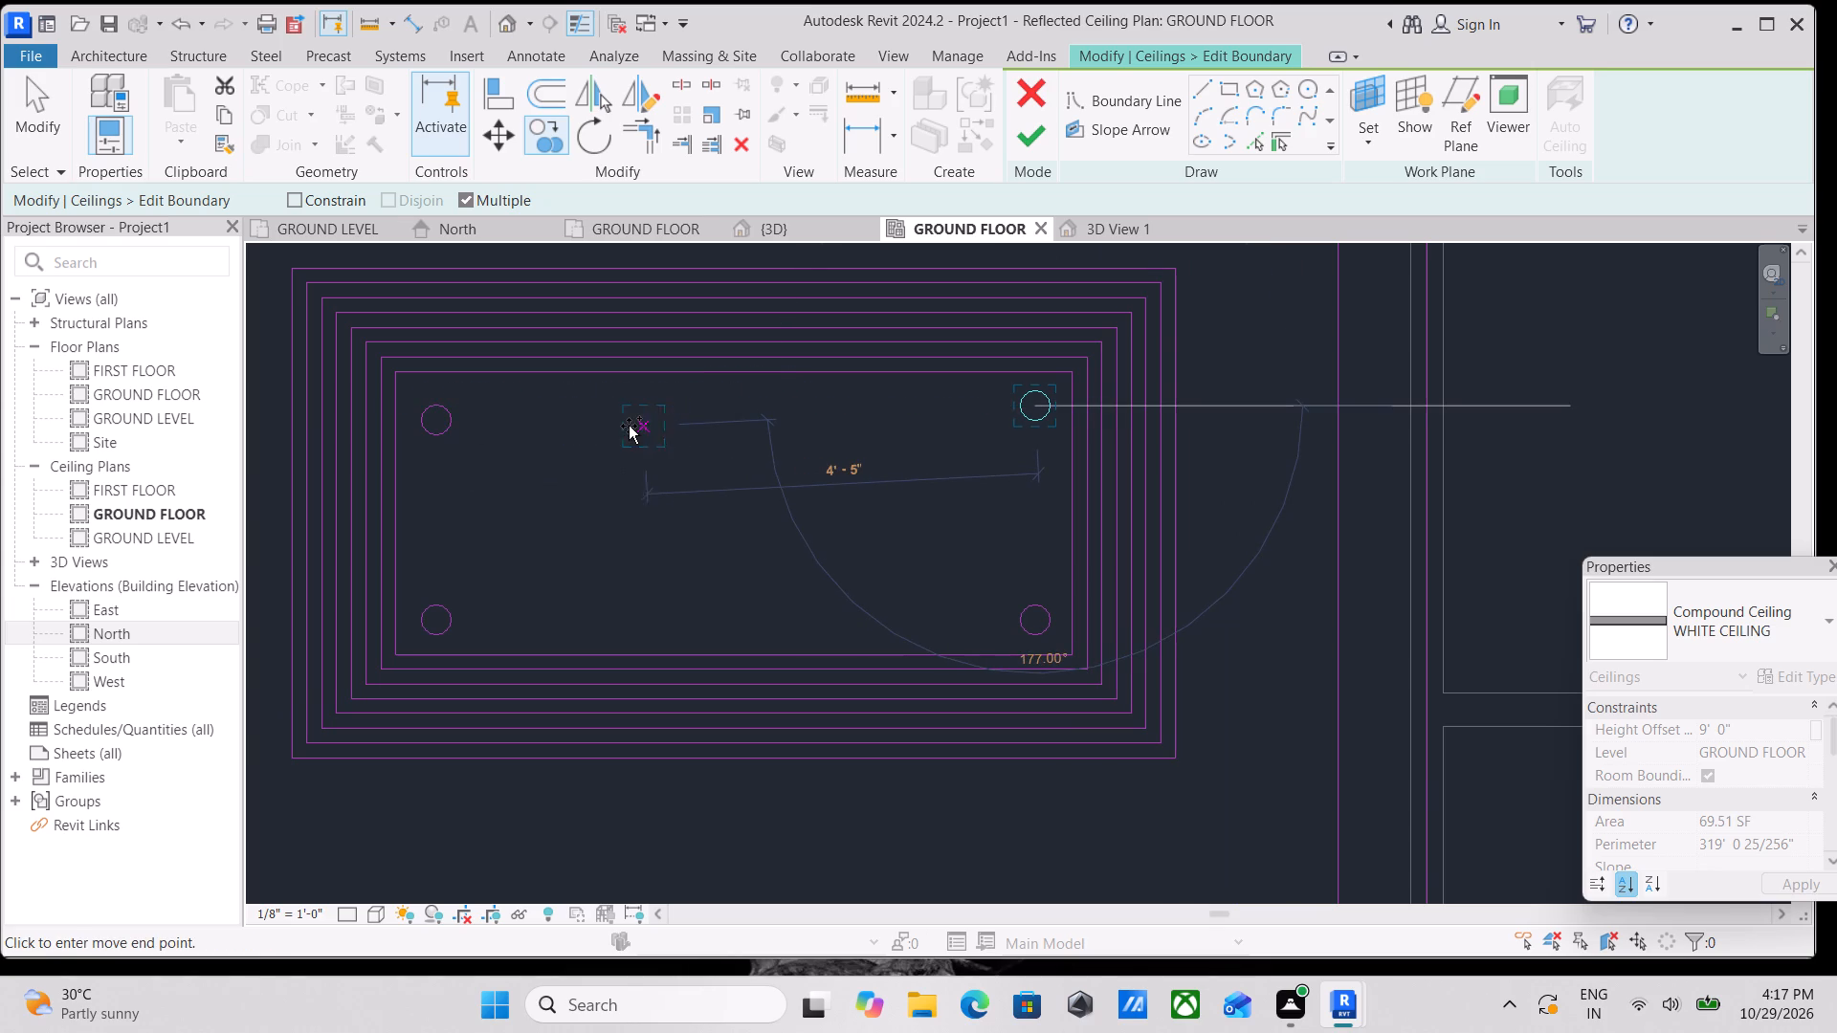
key("Escape")
scroll(668, 448, "down", 2)
key("Escape")
key("Escape")
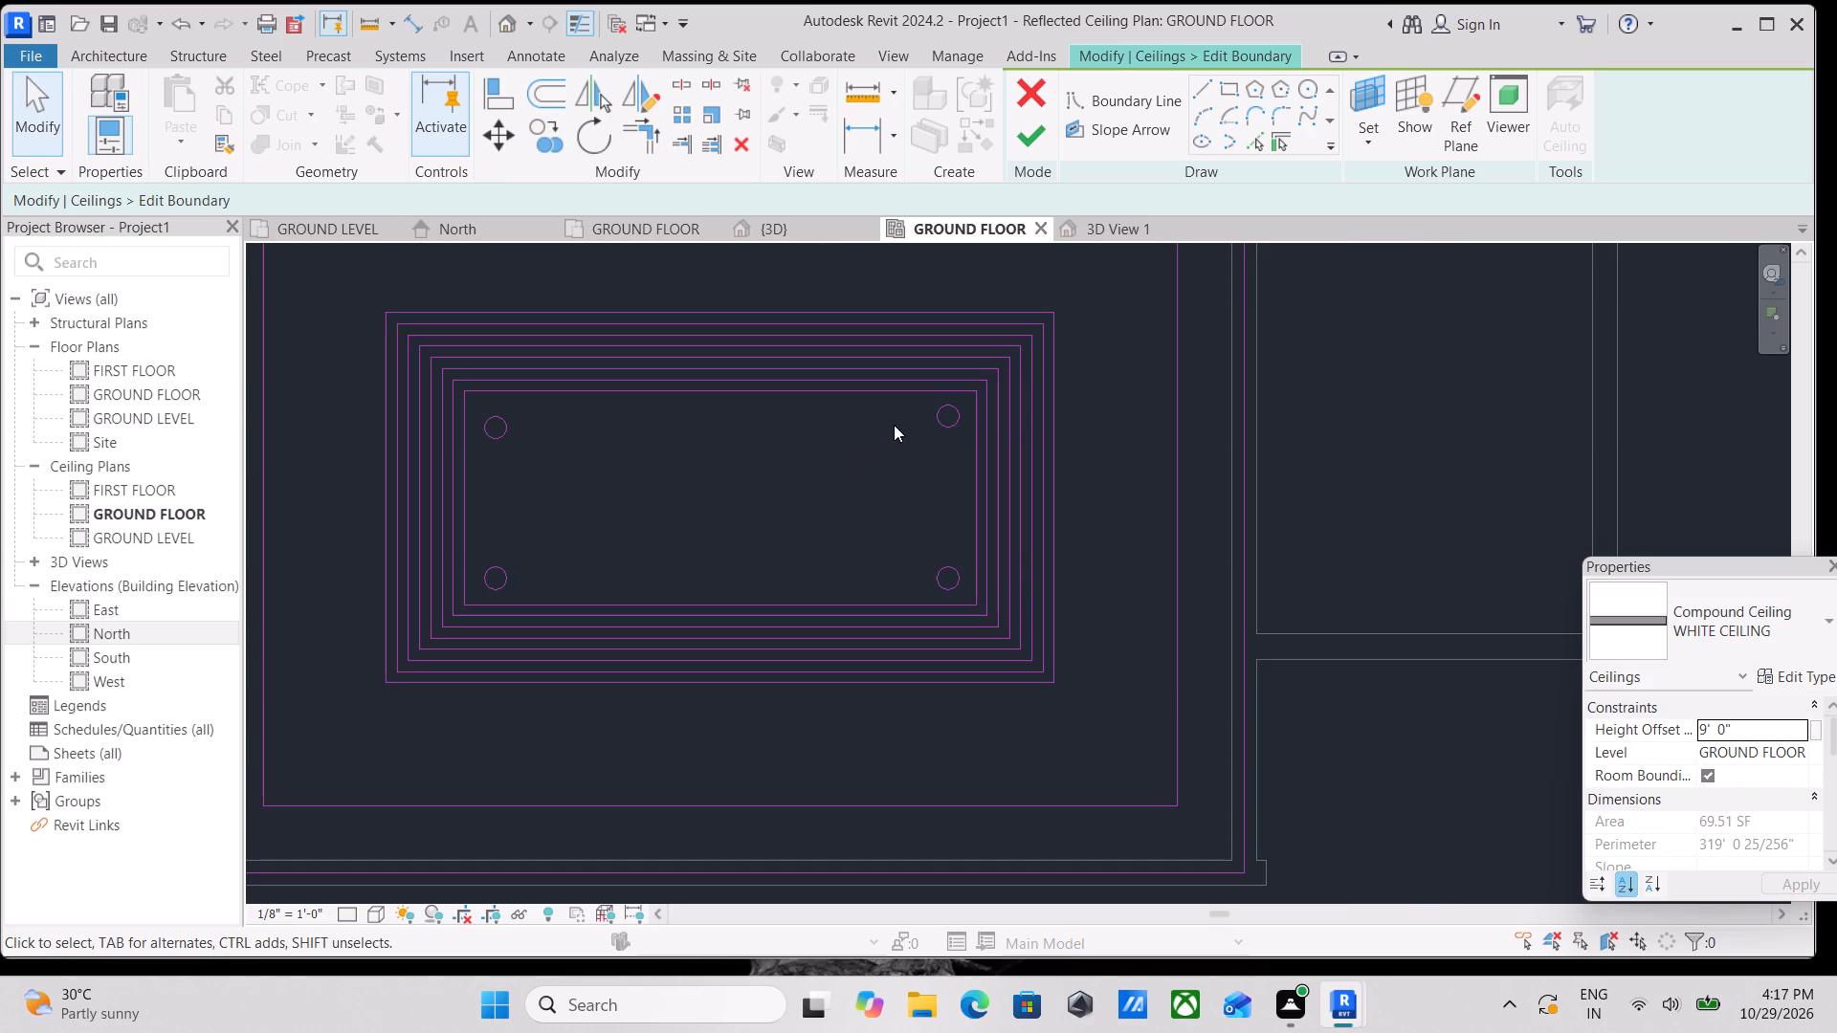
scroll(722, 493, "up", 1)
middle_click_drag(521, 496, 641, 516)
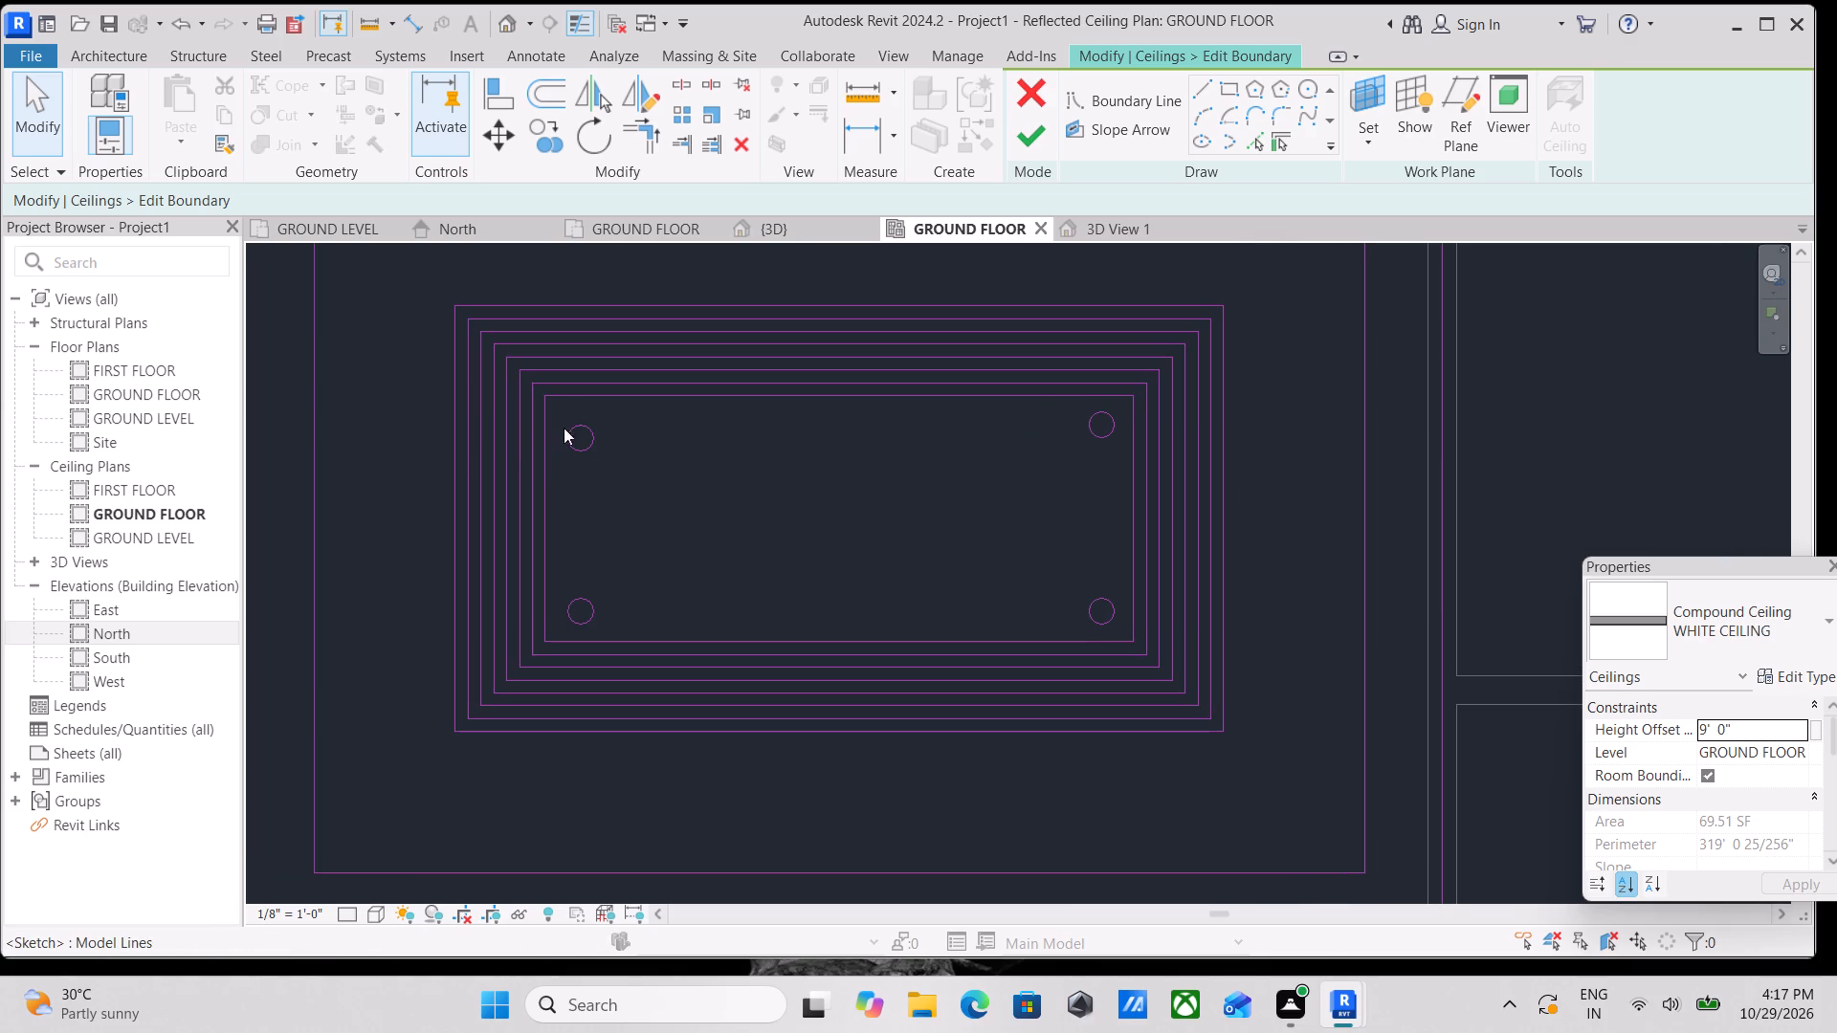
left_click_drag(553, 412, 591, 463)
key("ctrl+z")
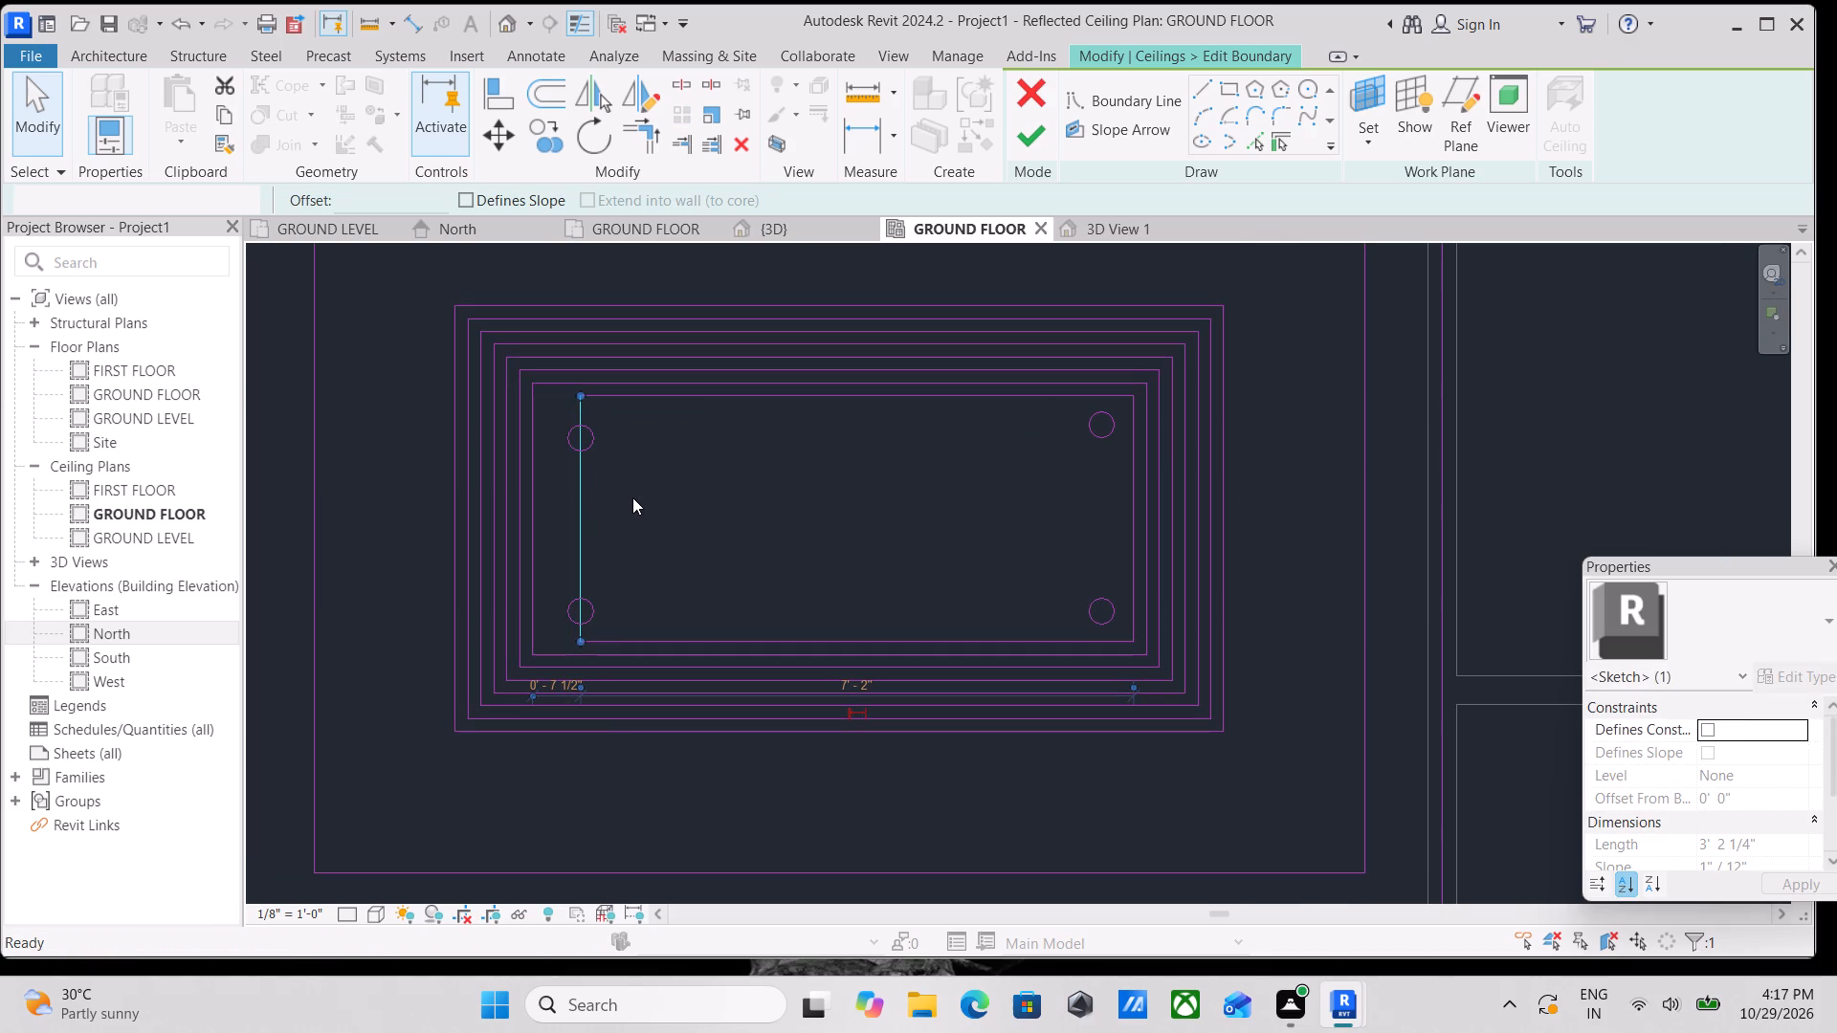
Nudge the upper-left circle up until it is level with the upper-right circle, and shift it slightly to the right.
scroll(612, 472, "down", 3)
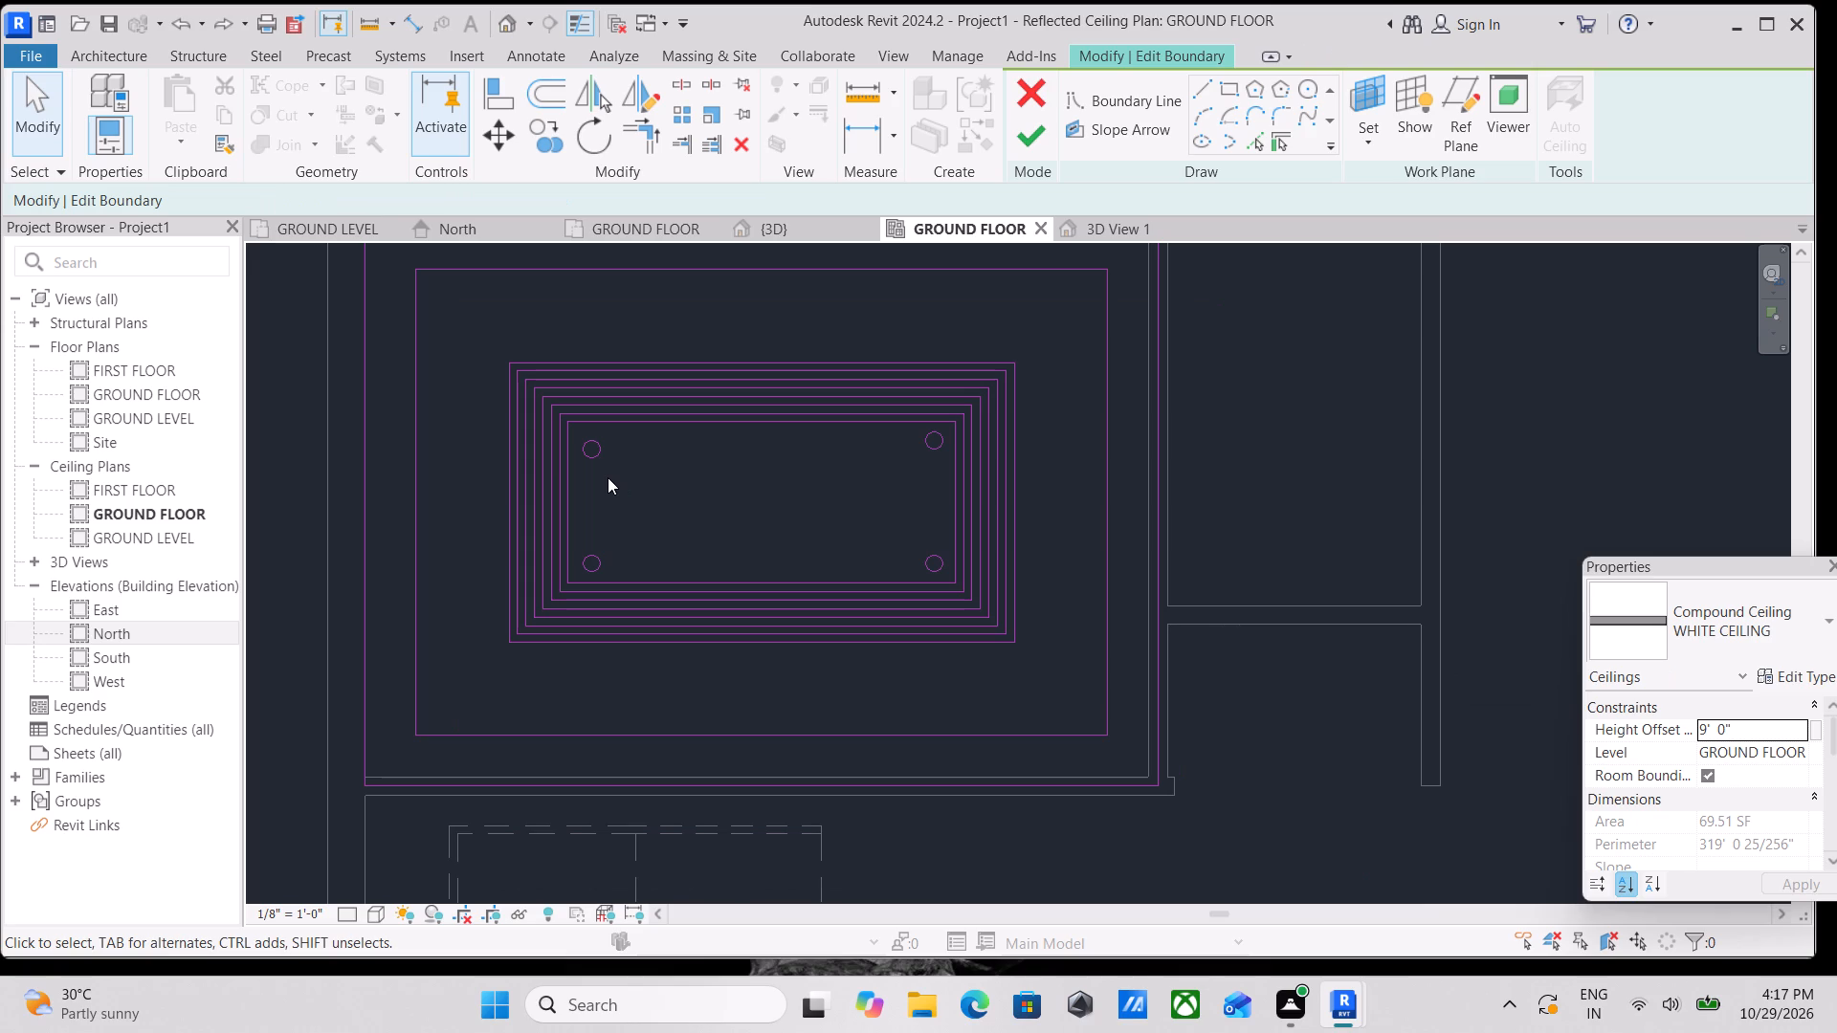
scroll(741, 331, "up", 3)
scroll(539, 540, "up", 3)
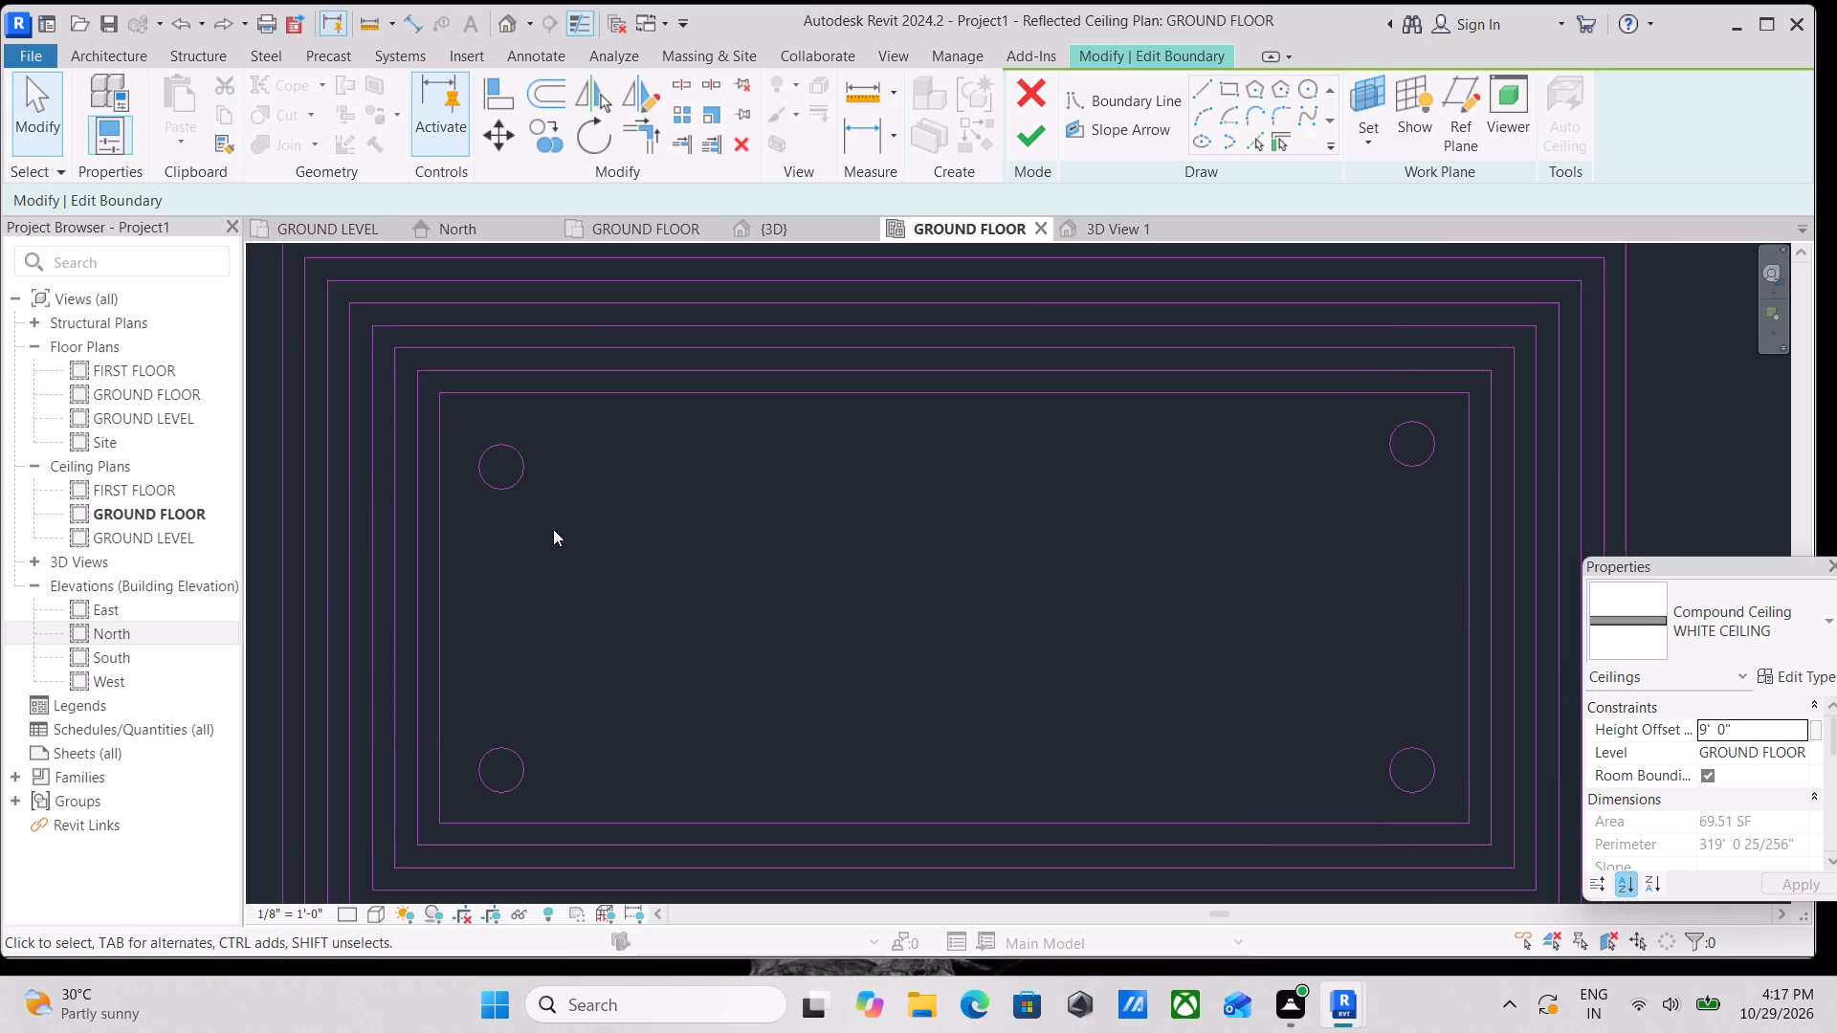
scroll(553, 529, "up", 4)
left_click_drag(441, 398, 561, 534)
key("Up")
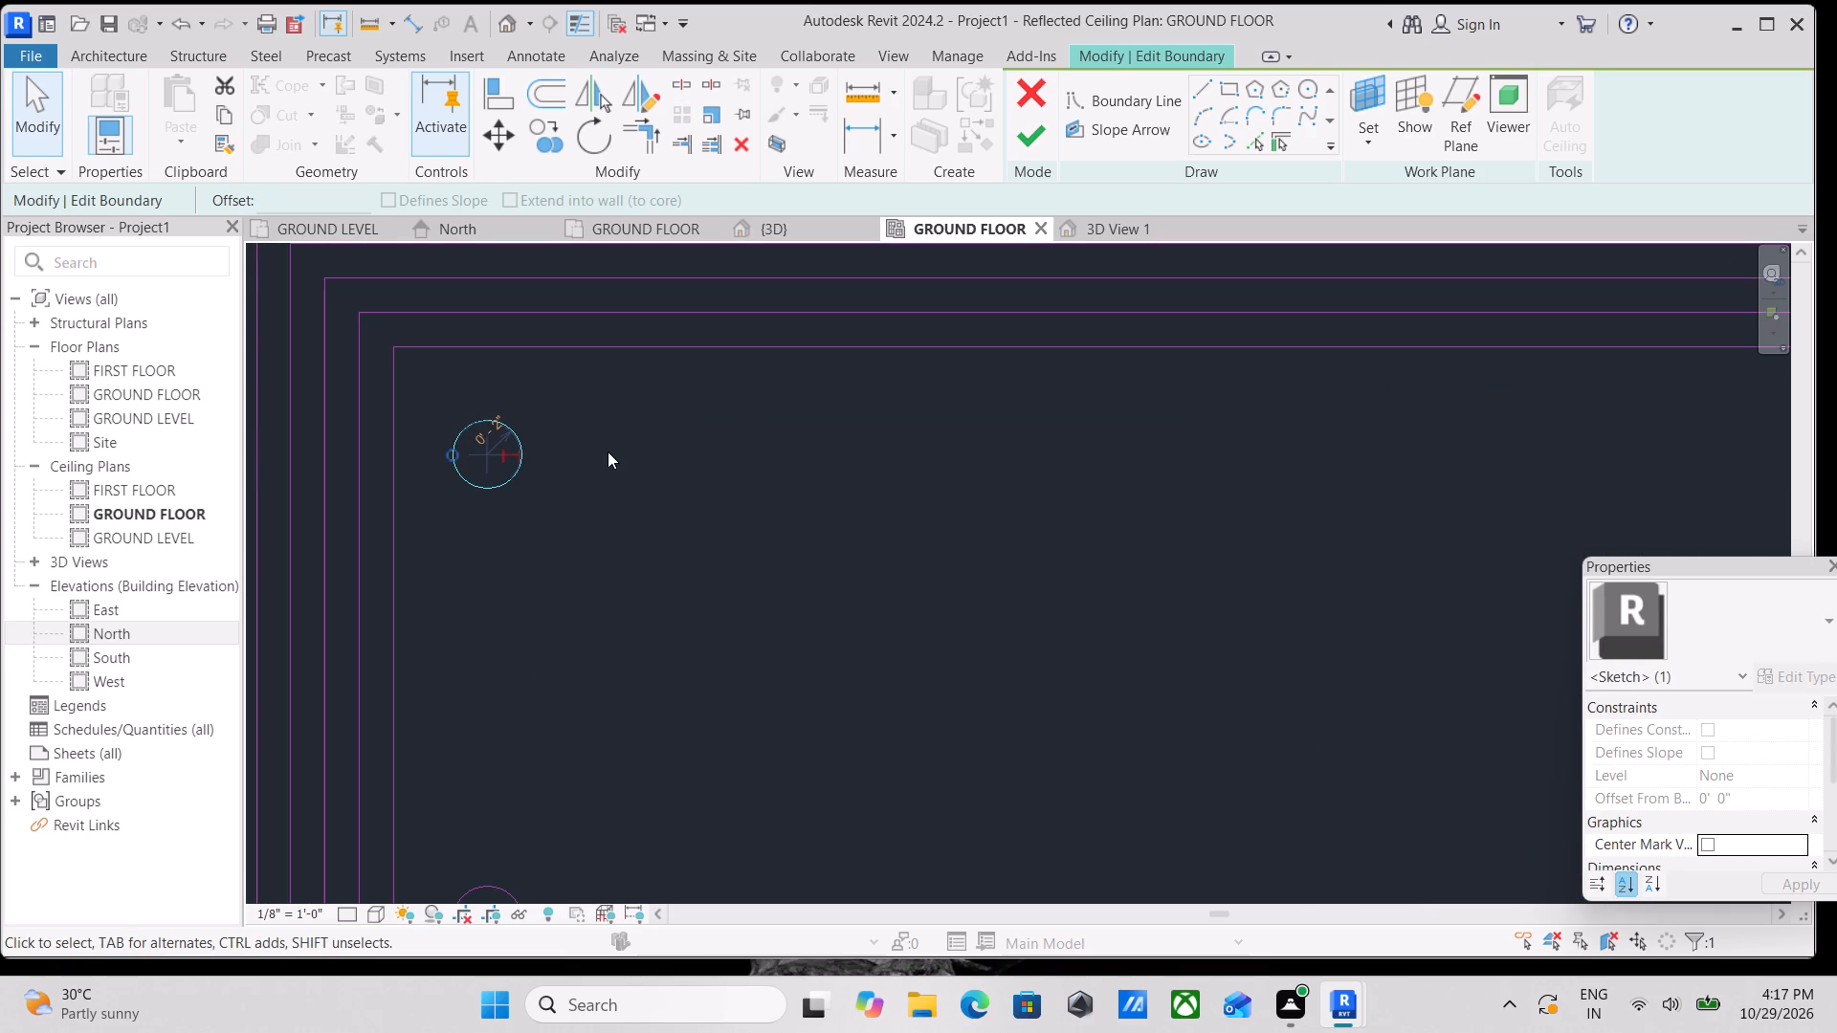
key("Up")
scroll(608, 451, "down", 6)
key("Up")
key("Up")
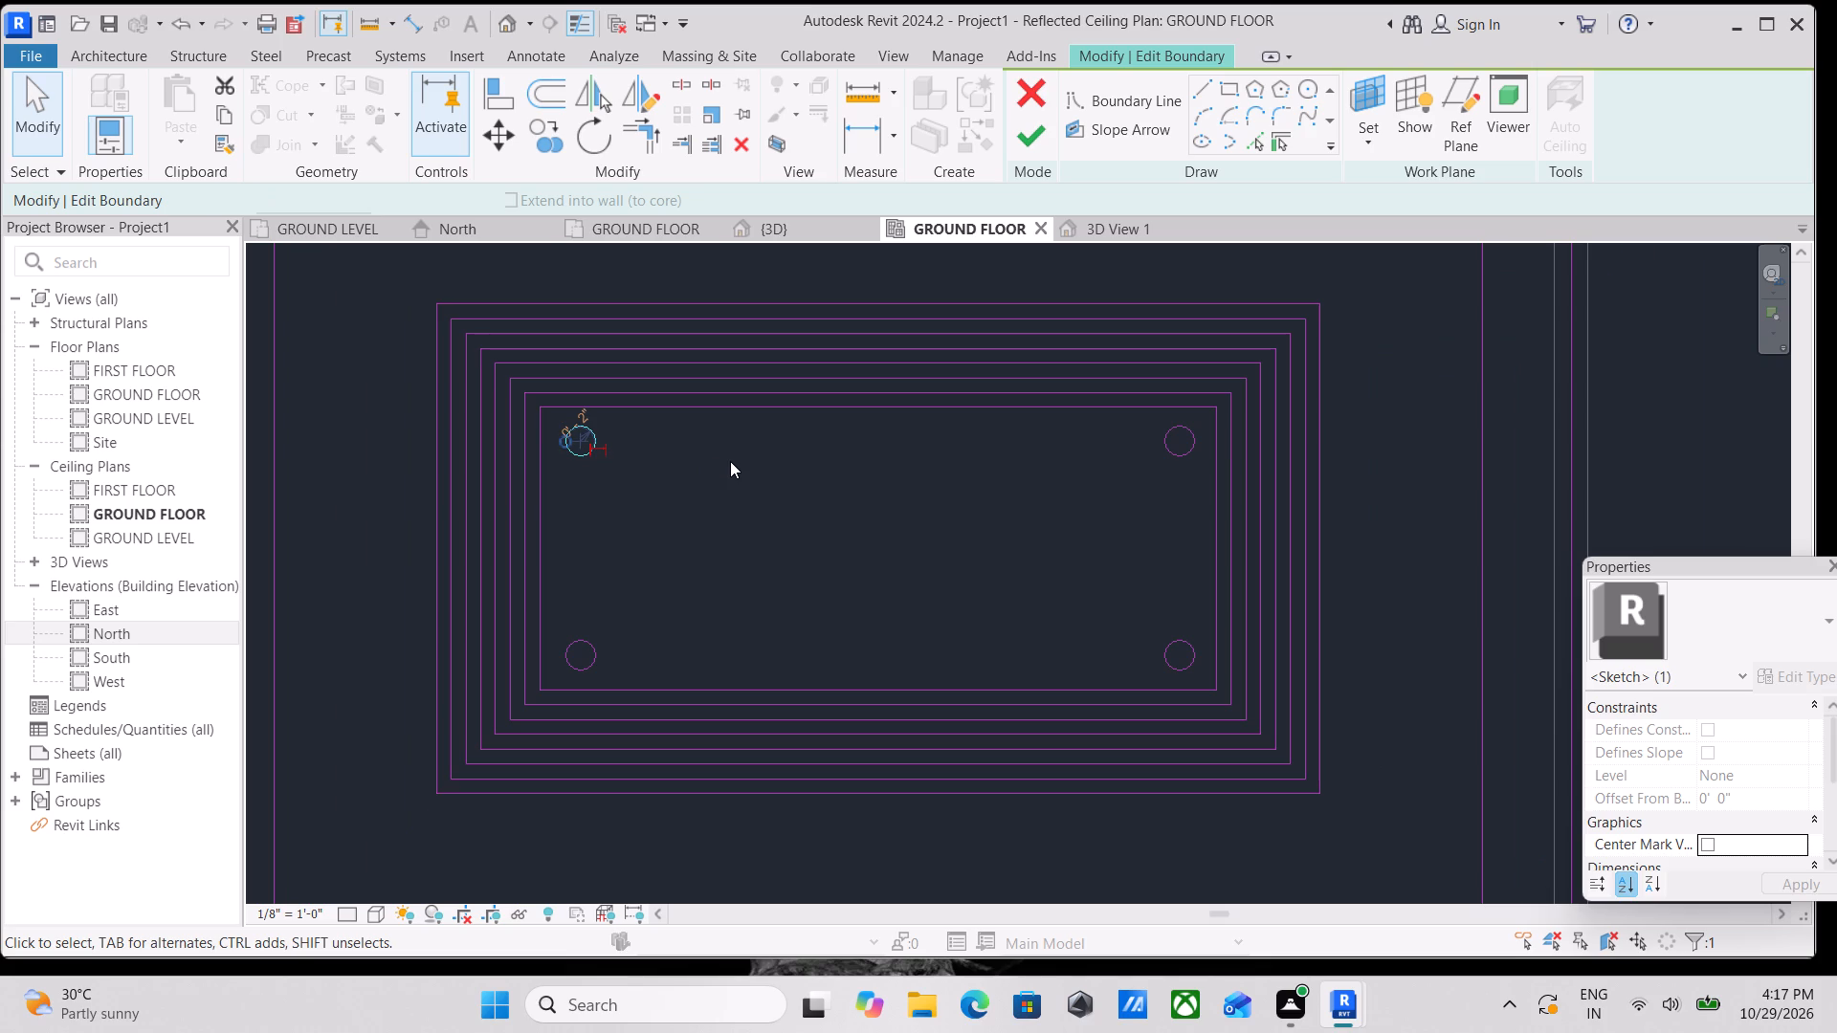
key("Up")
key("Left")
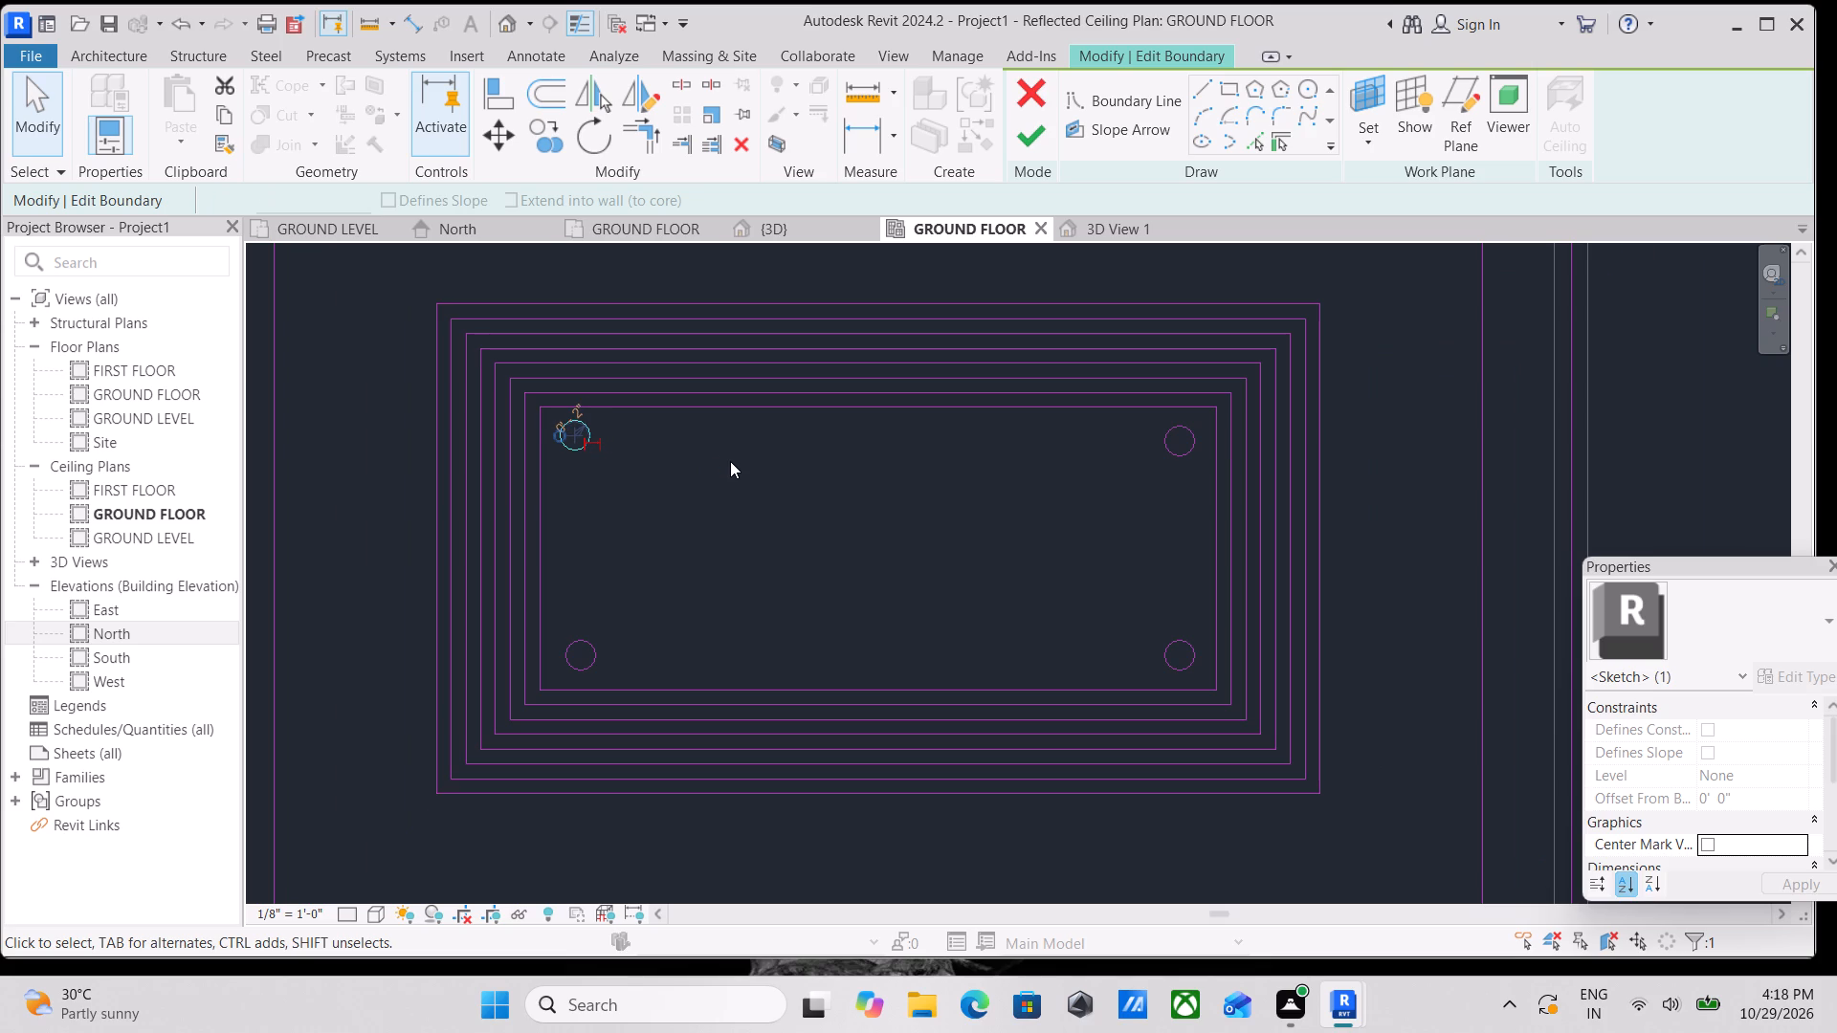
key("Right")
key("Down")
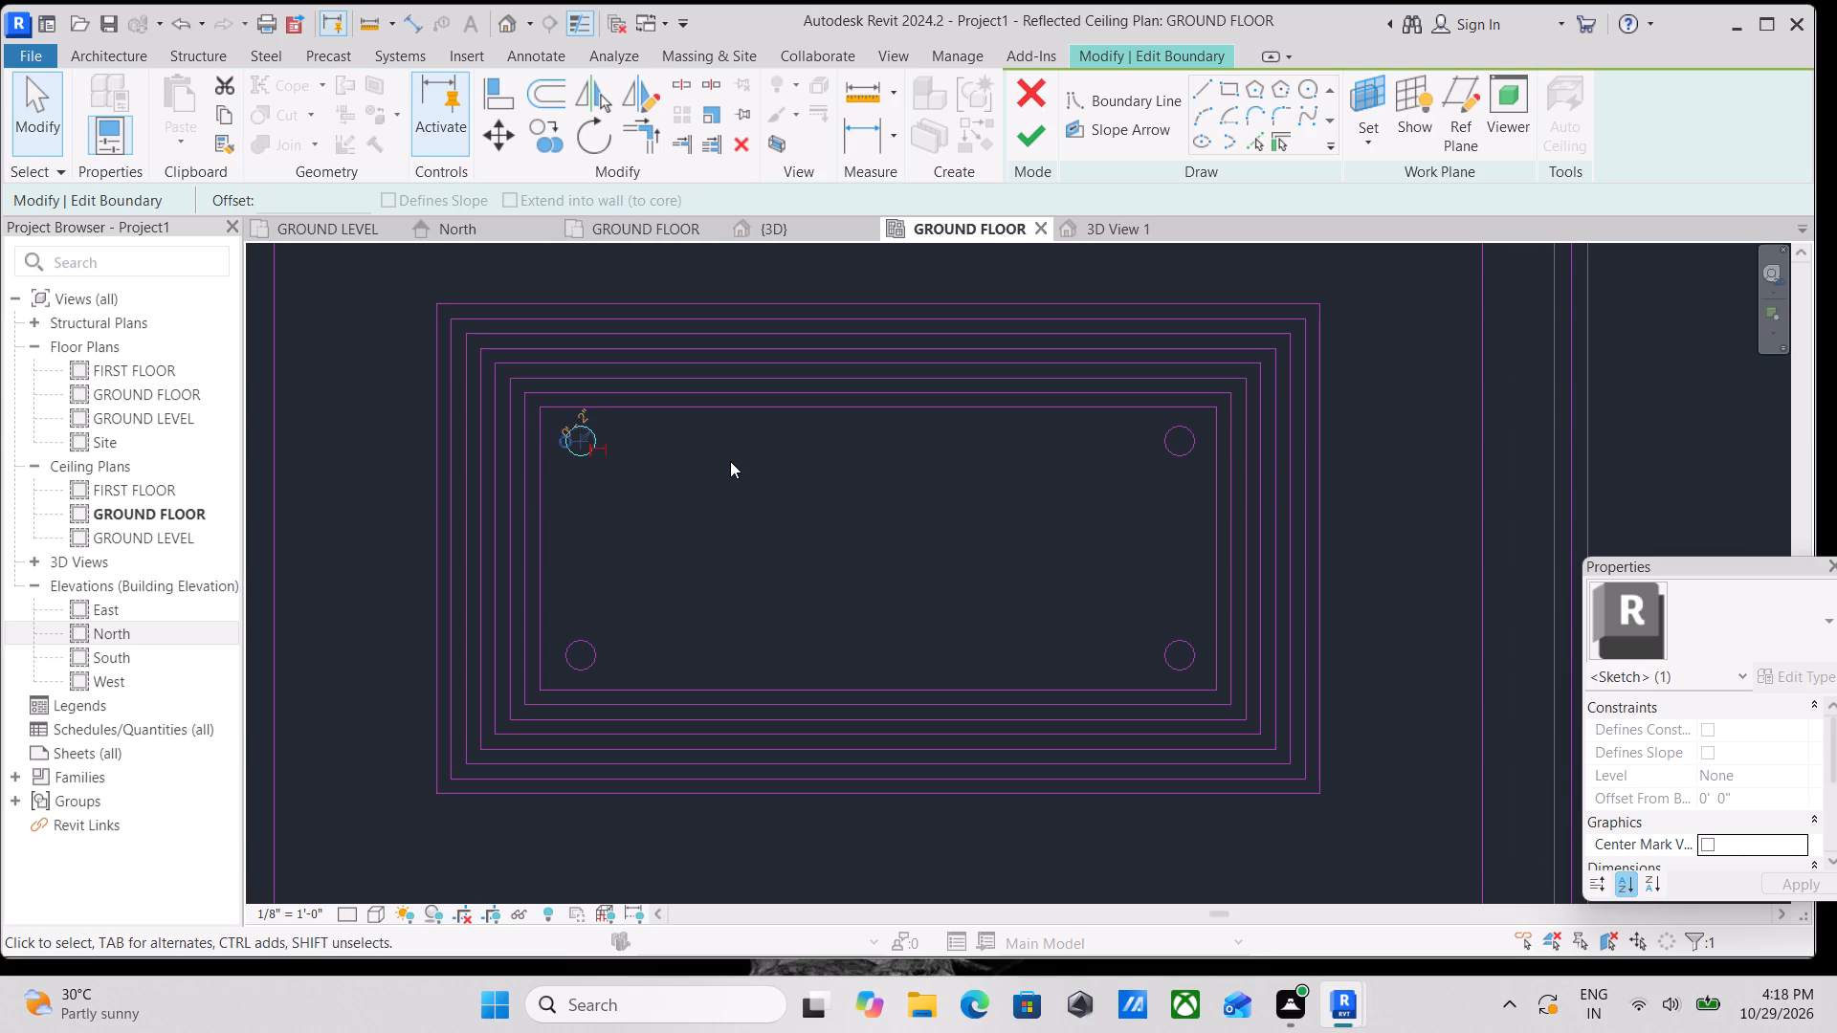
key("Right")
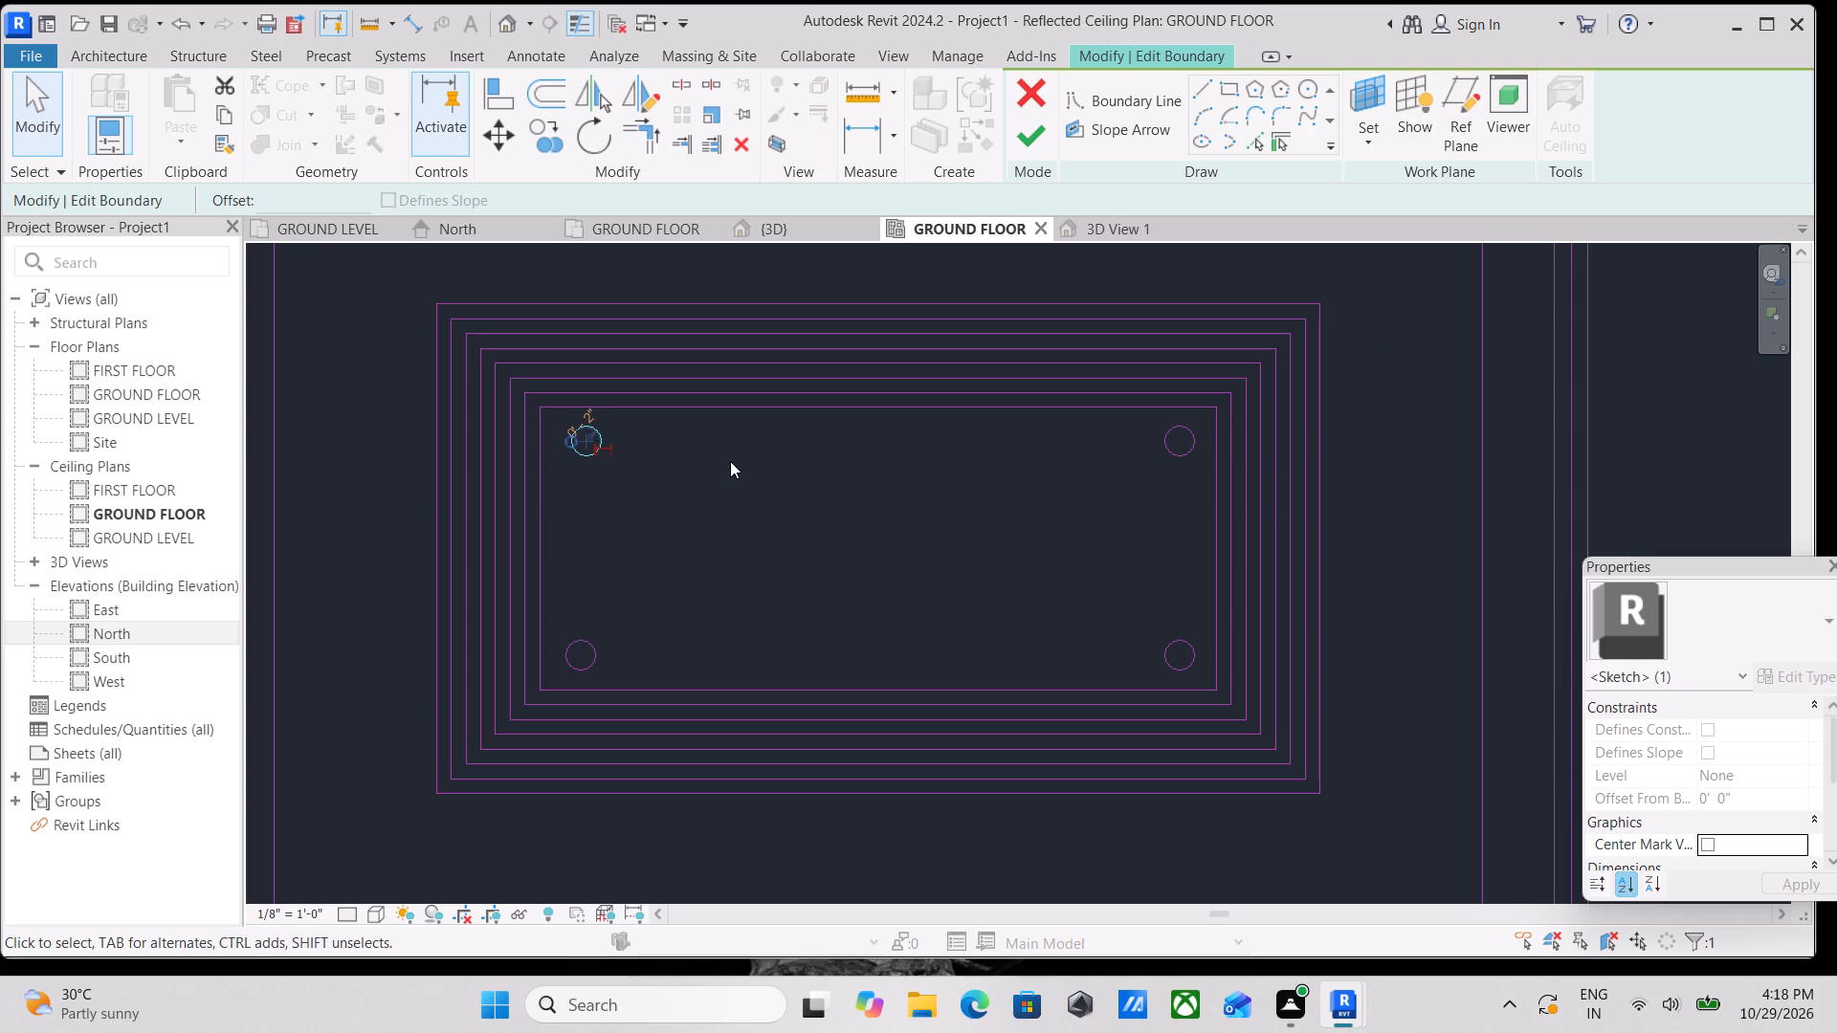
key("Left")
key("Right")
key("Escape")
Sketch a narrow horizontal rectangle about 6'-3" by 4" across the middle of the innermost rectangle, between the circles.
scroll(583, 476, "up", 3)
scroll(799, 474, "down", 2)
middle_click_drag(799, 474, 753, 424)
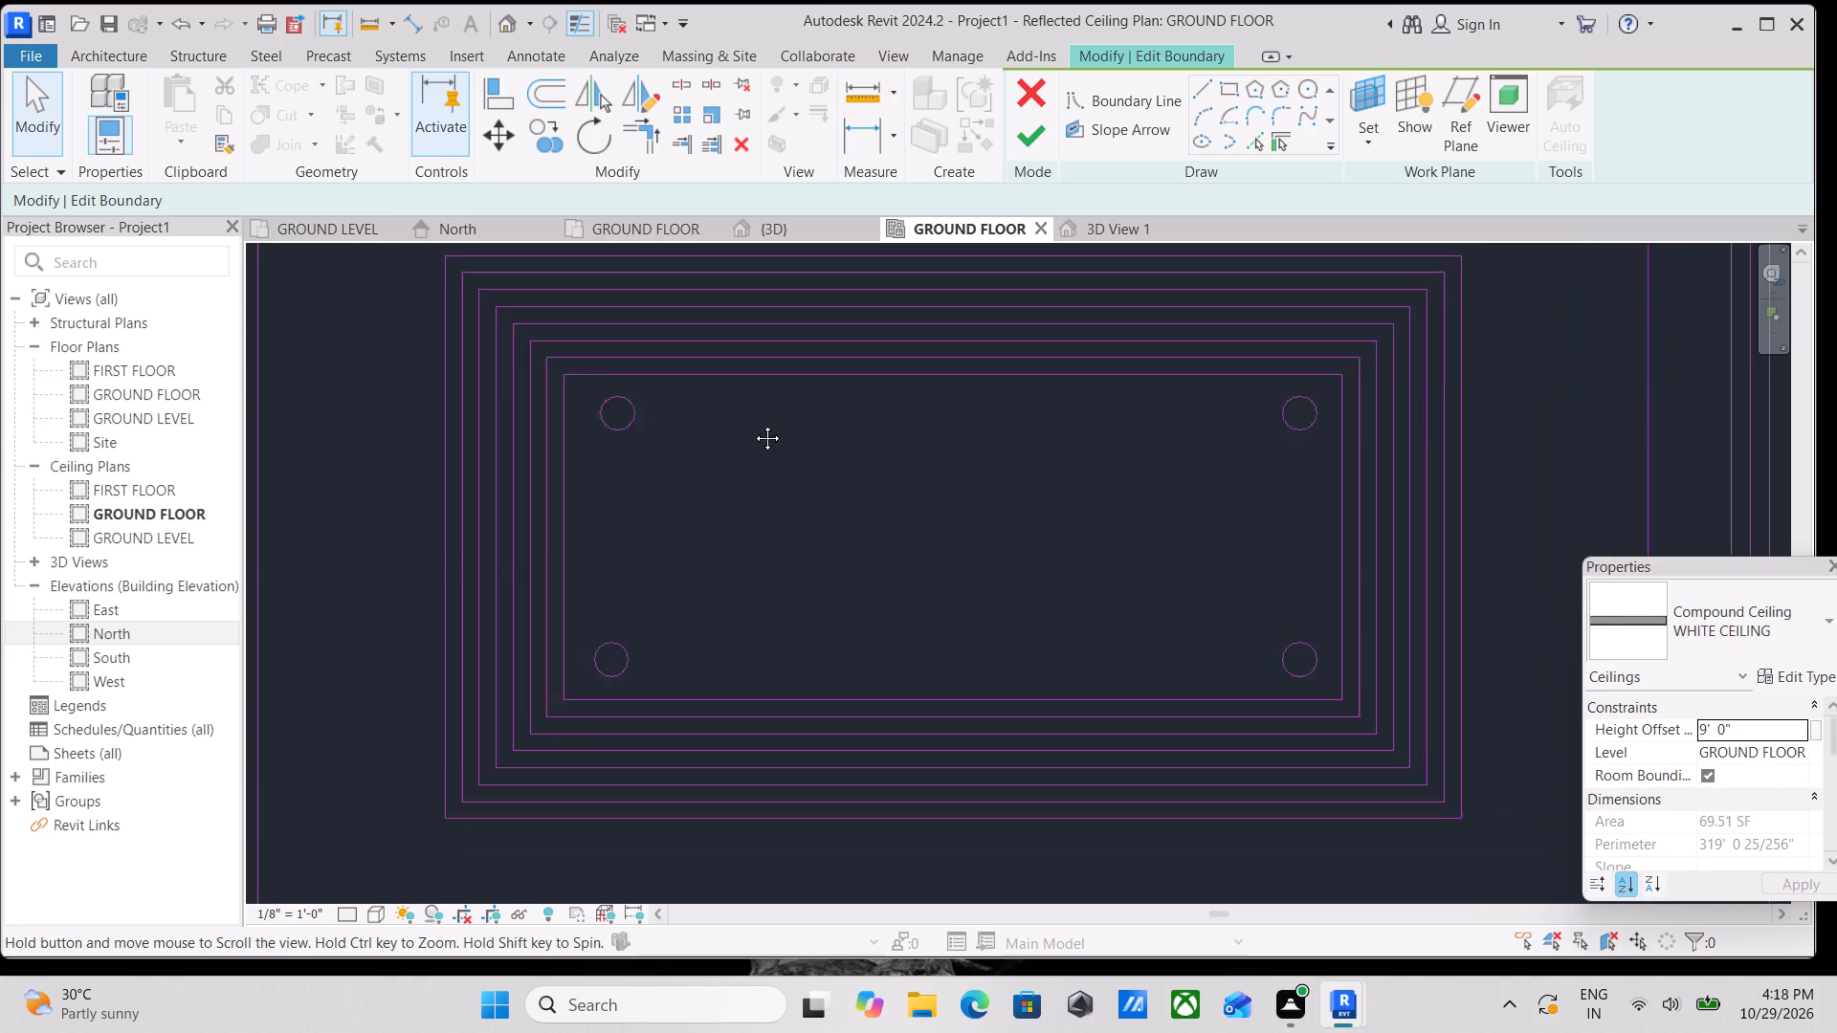
middle_click_drag(753, 424, 748, 409)
middle_click_drag(802, 449, 825, 473)
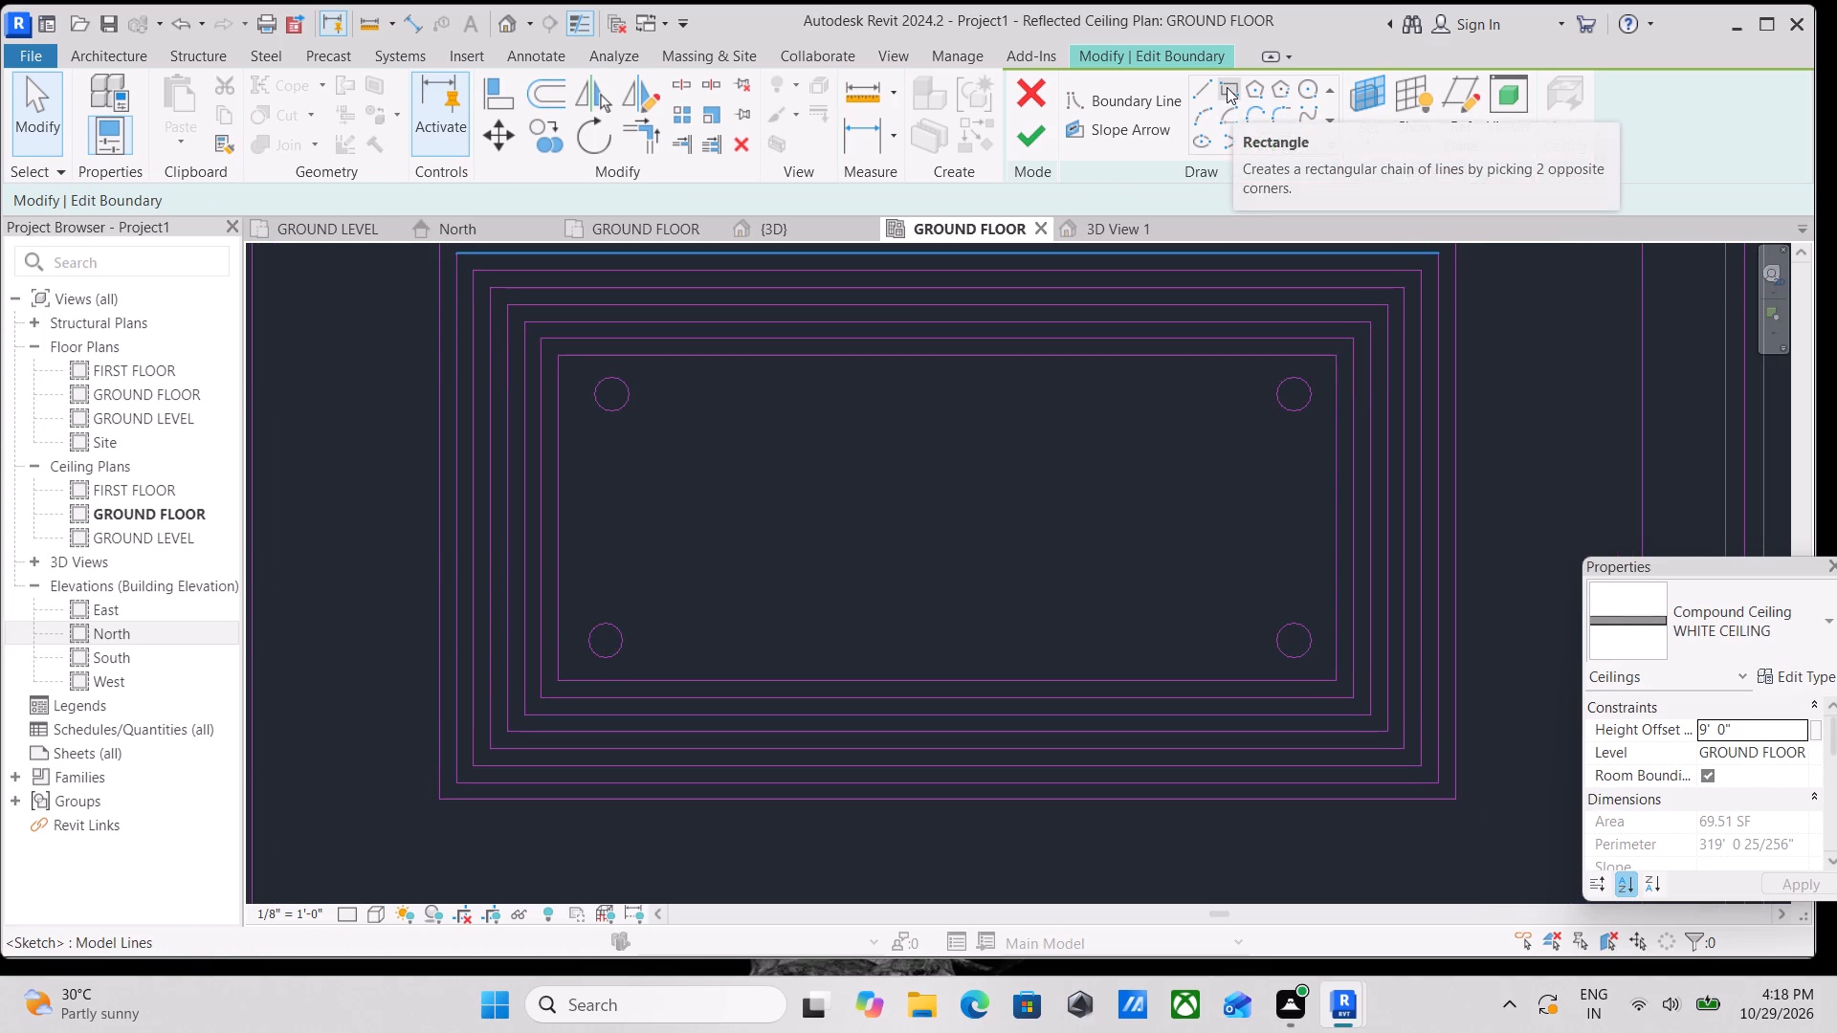
left_click(1227, 87)
left_click(651, 483)
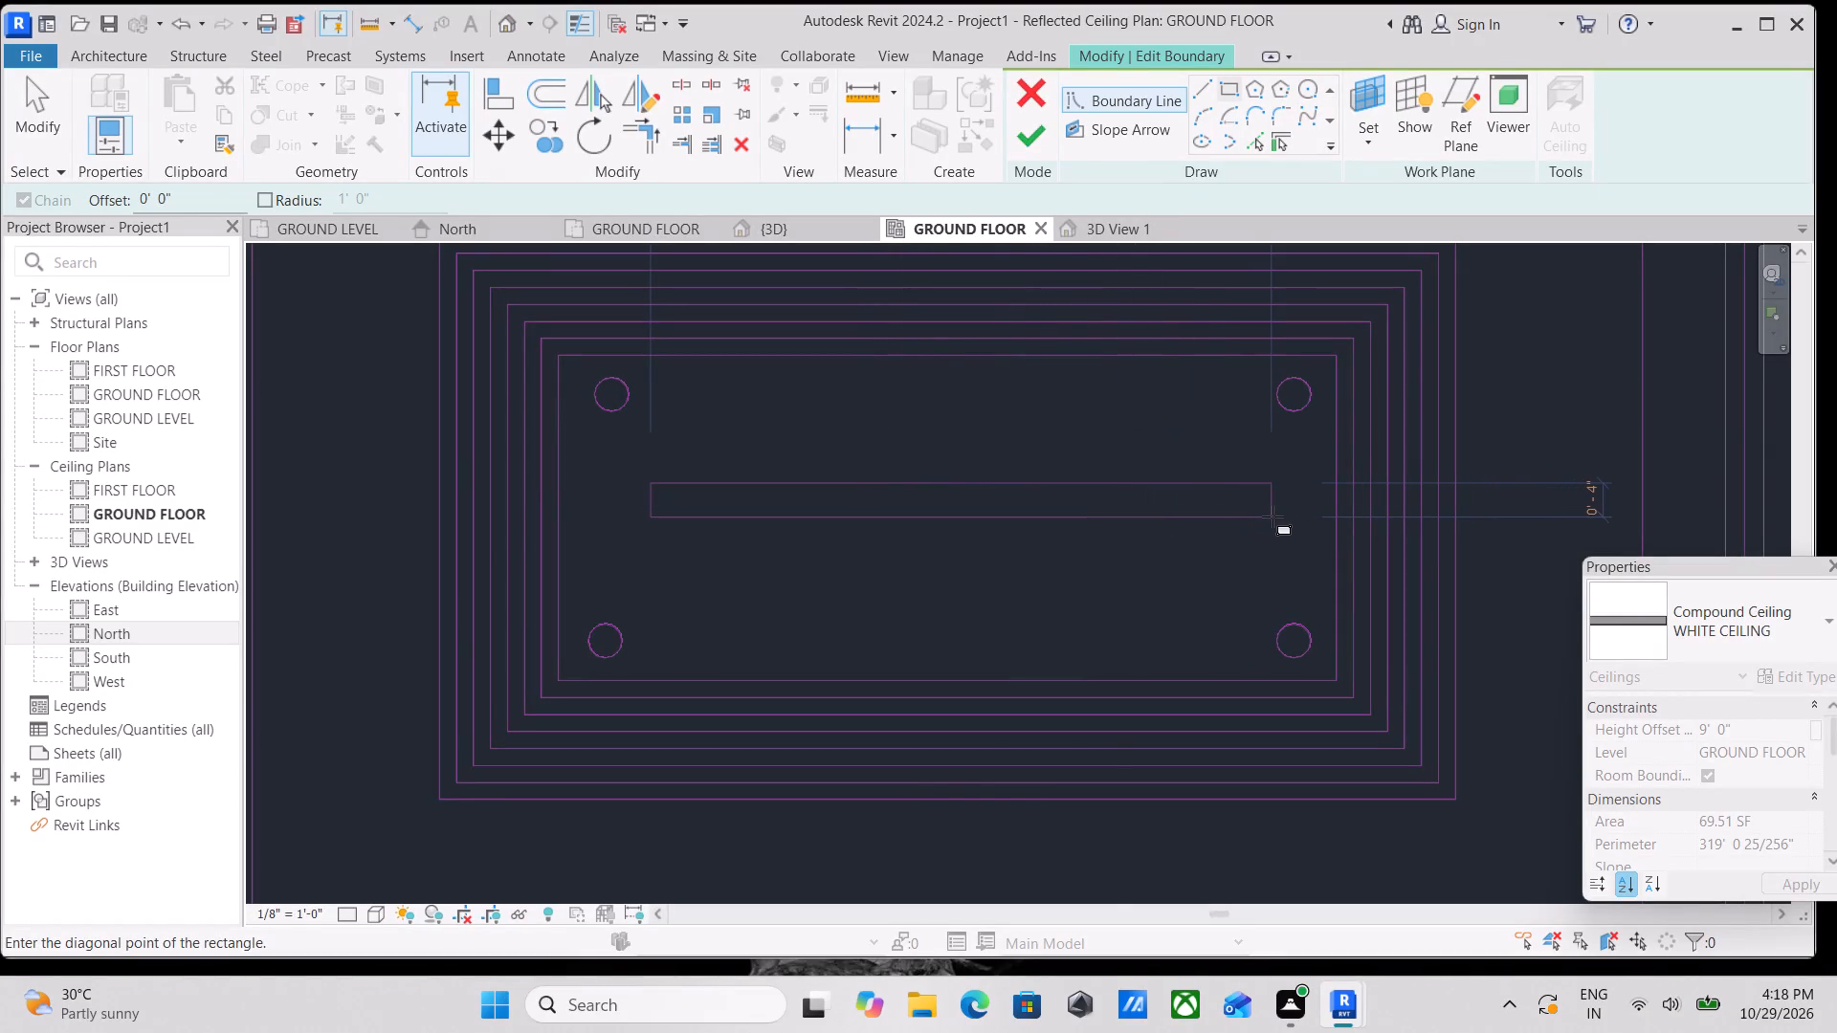
left_click(1287, 517)
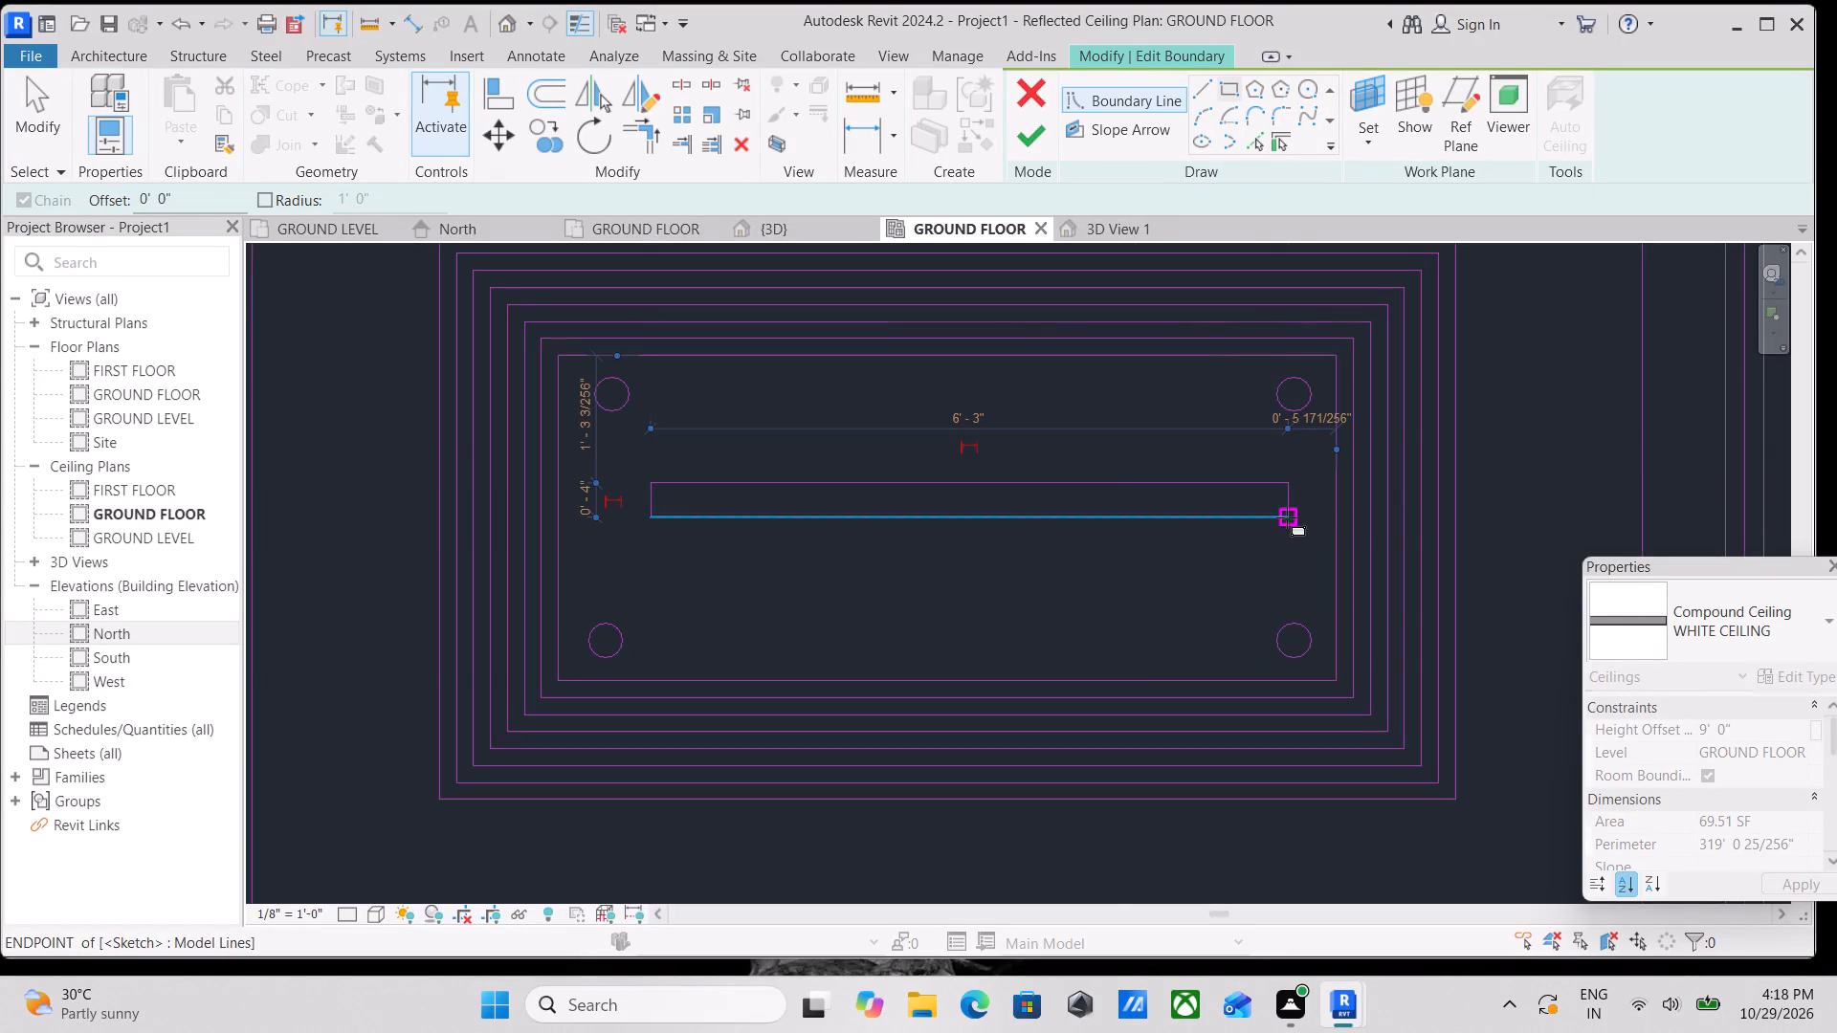
Sketch two small squares, about 3" each, above and below the central strip near the middle of the innermost rectangle's long edges.
scroll(813, 427, "down", 3)
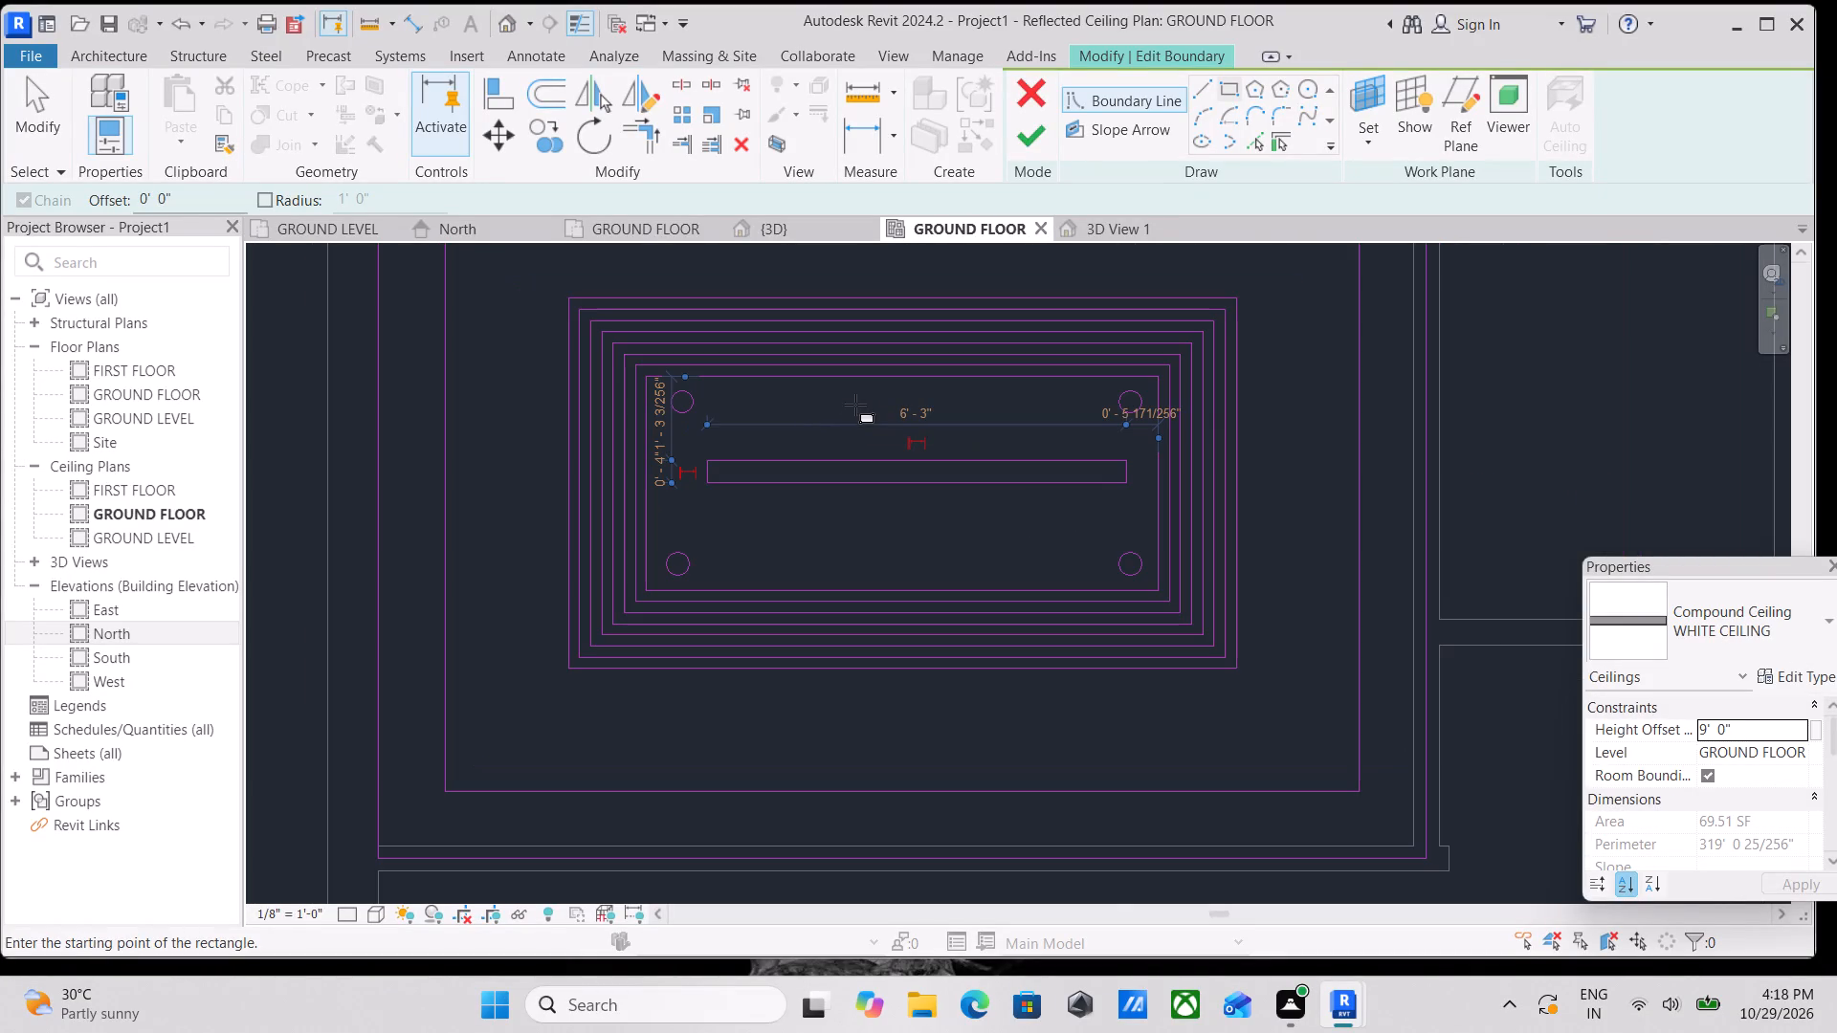
scroll(871, 396, "up", 2)
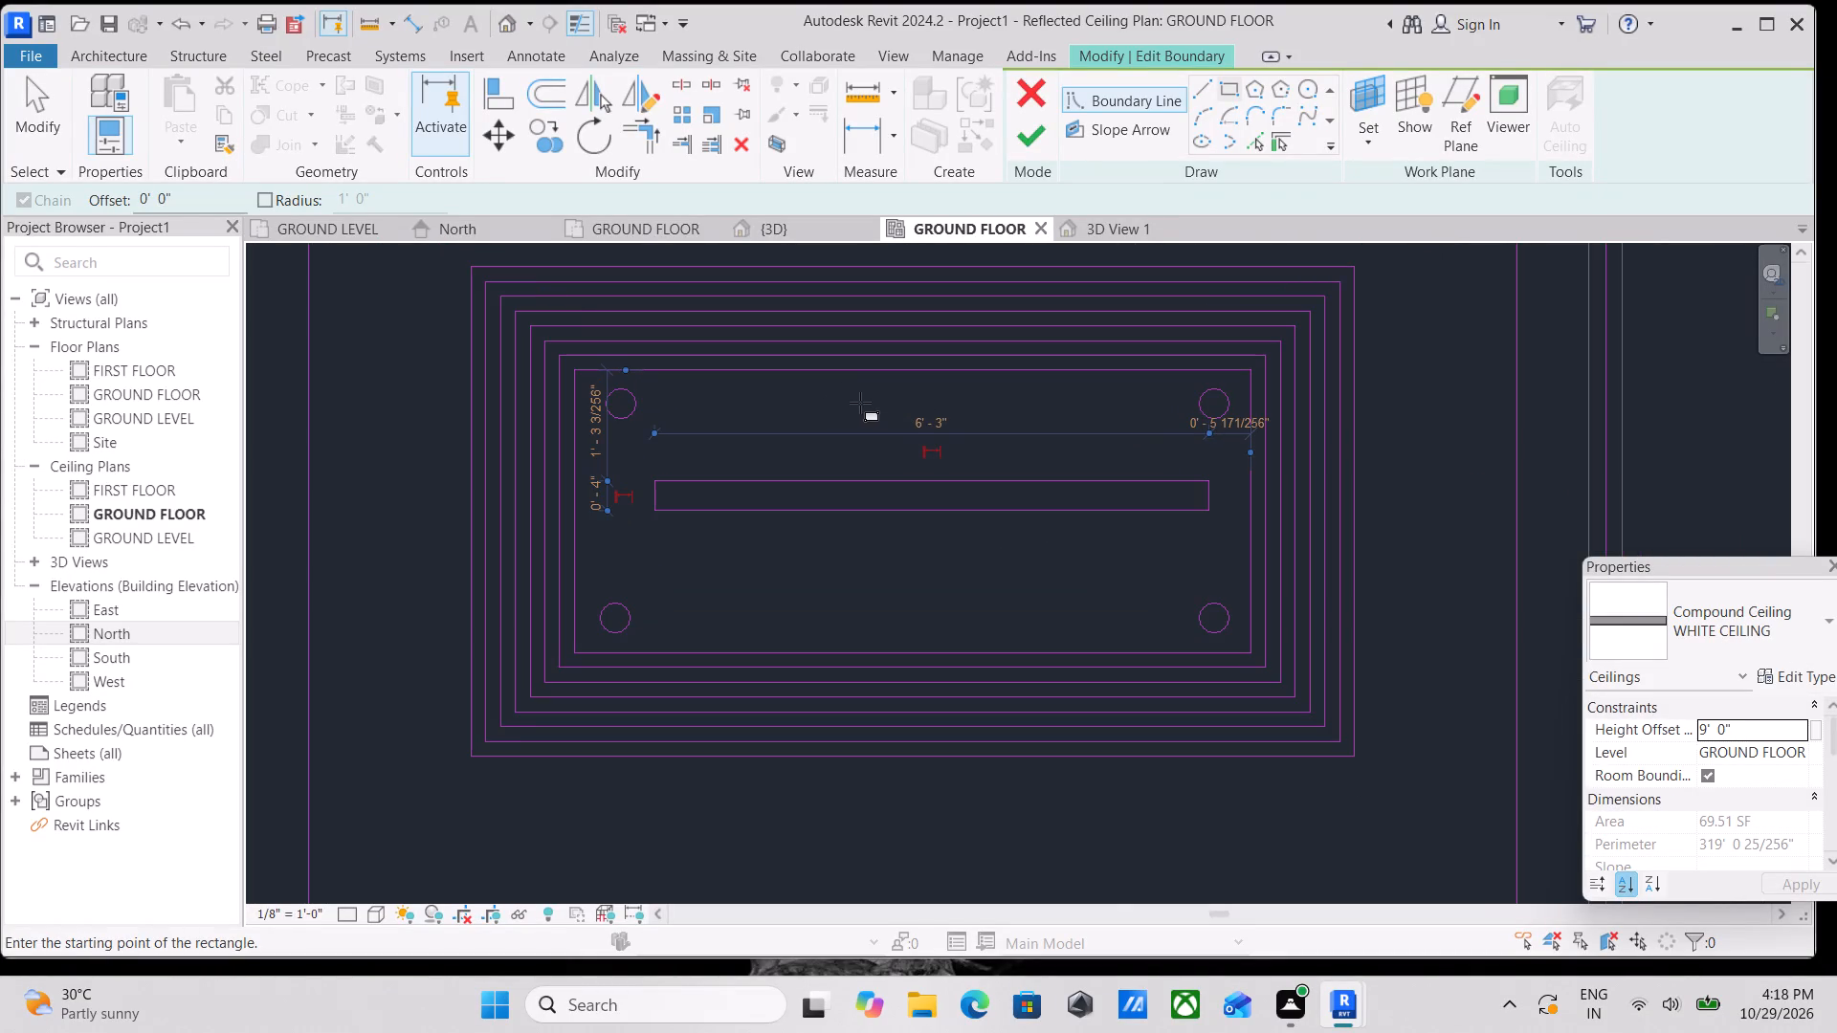
scroll(877, 407, "up", 2)
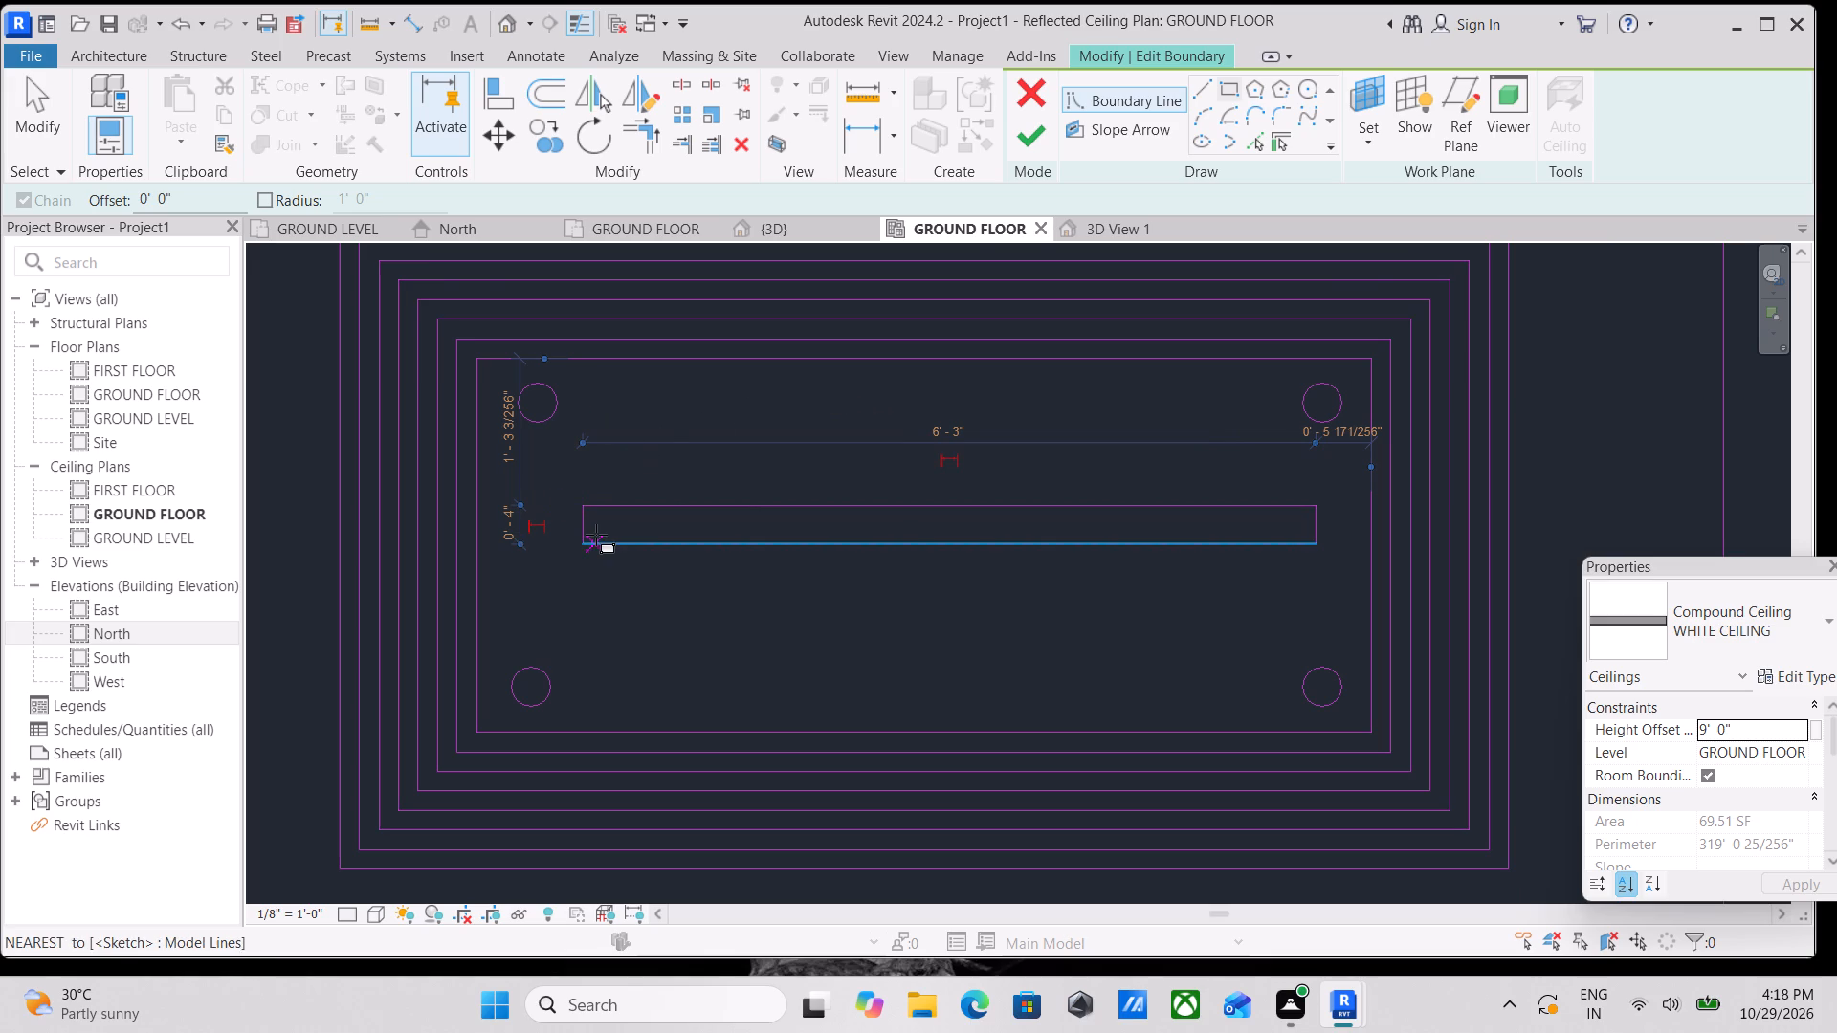
left_click(937, 379)
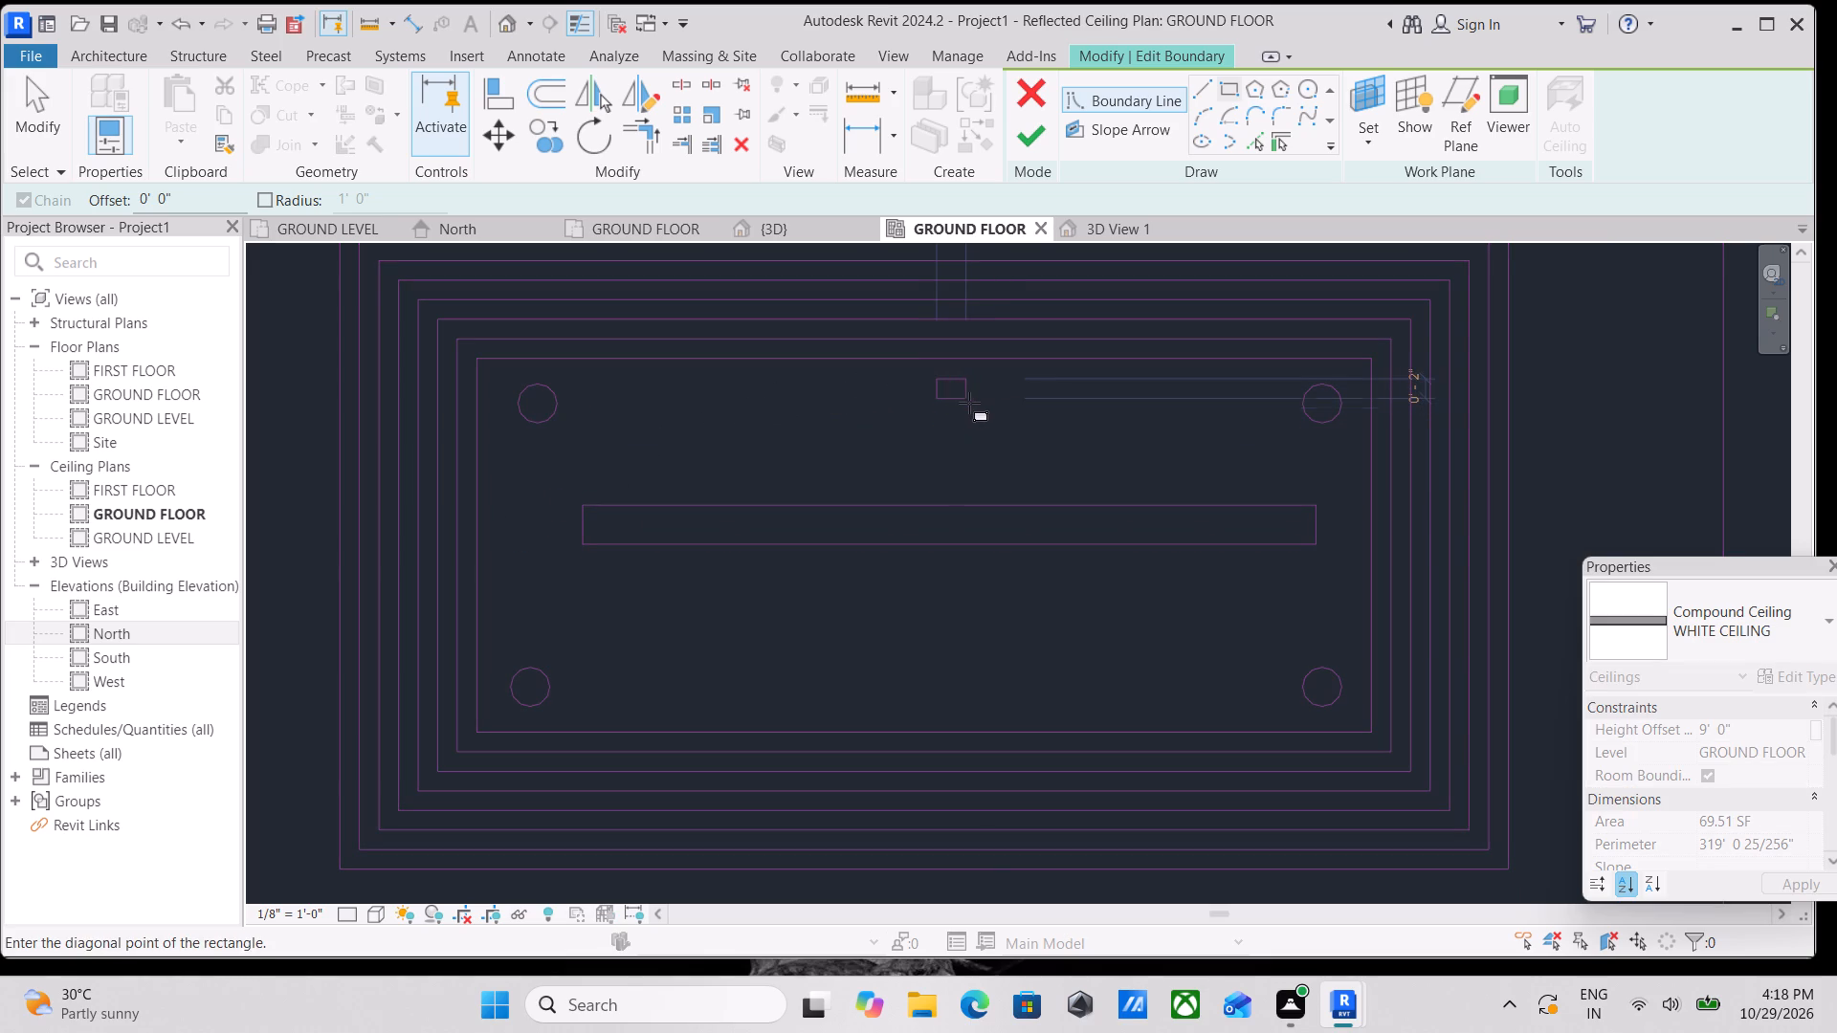
left_click(969, 412)
middle_click_drag(879, 554, 895, 370)
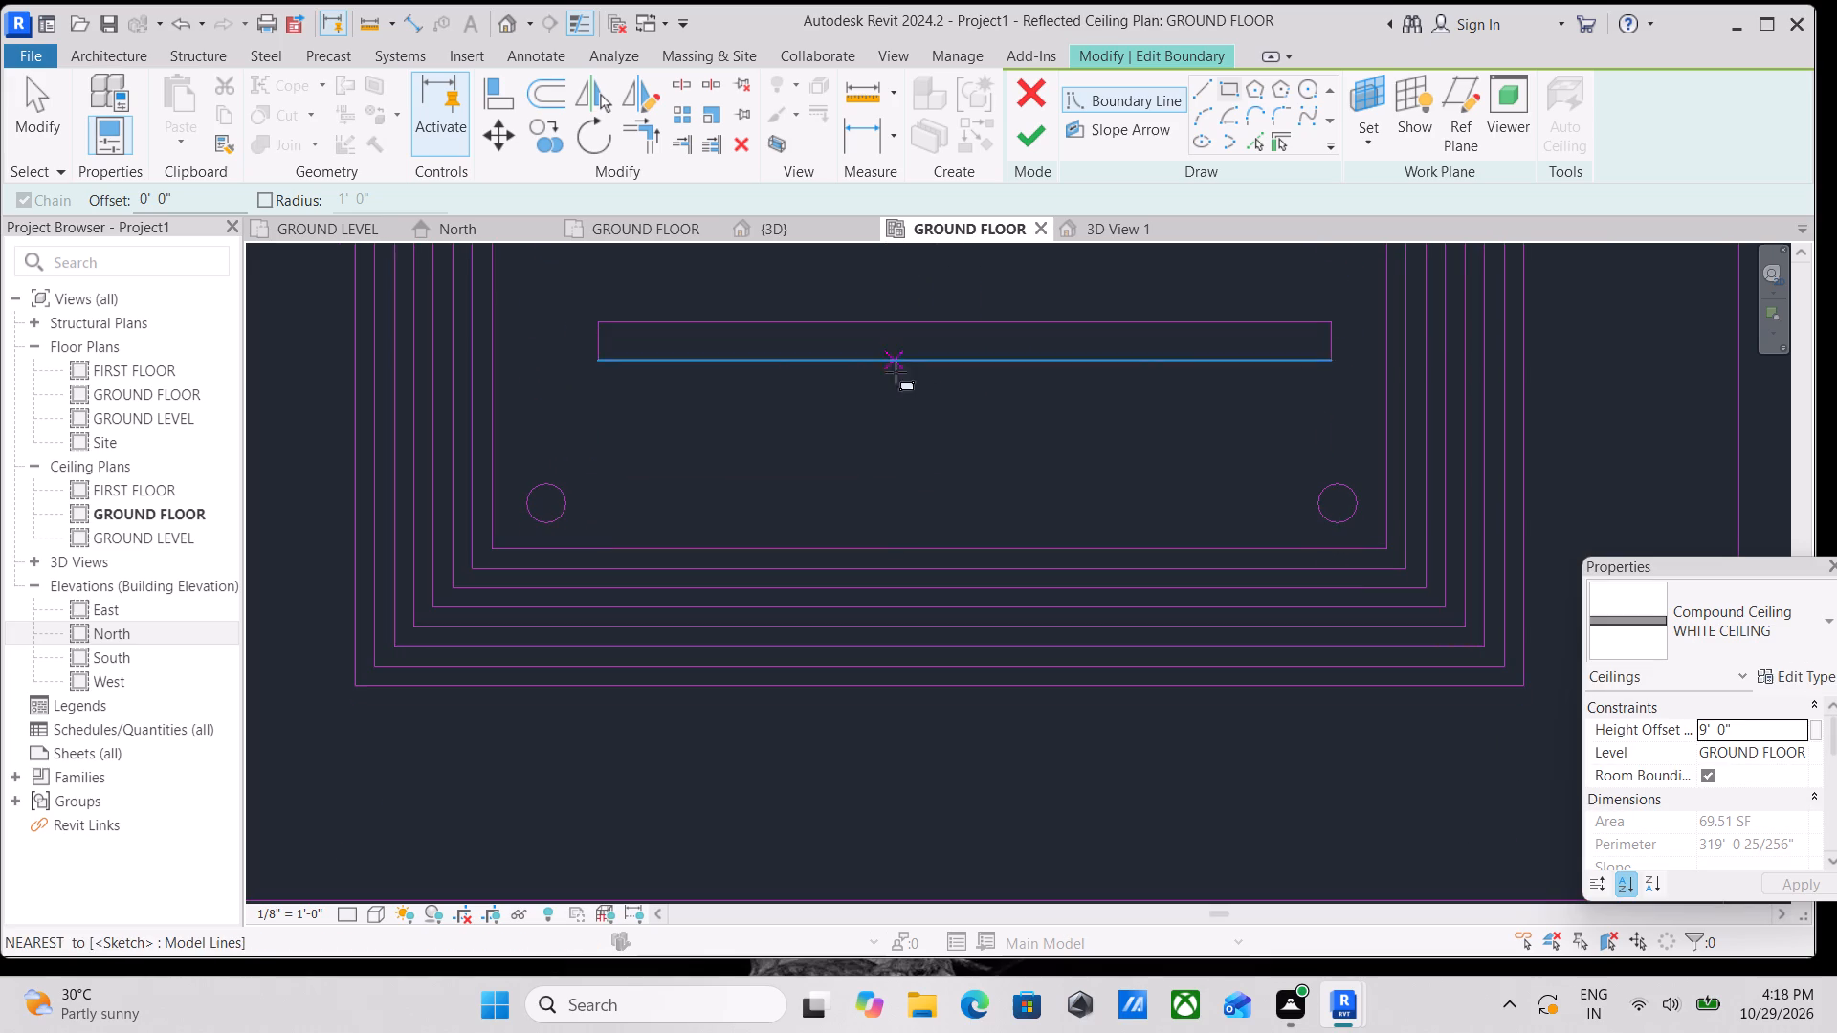
left_click(913, 482)
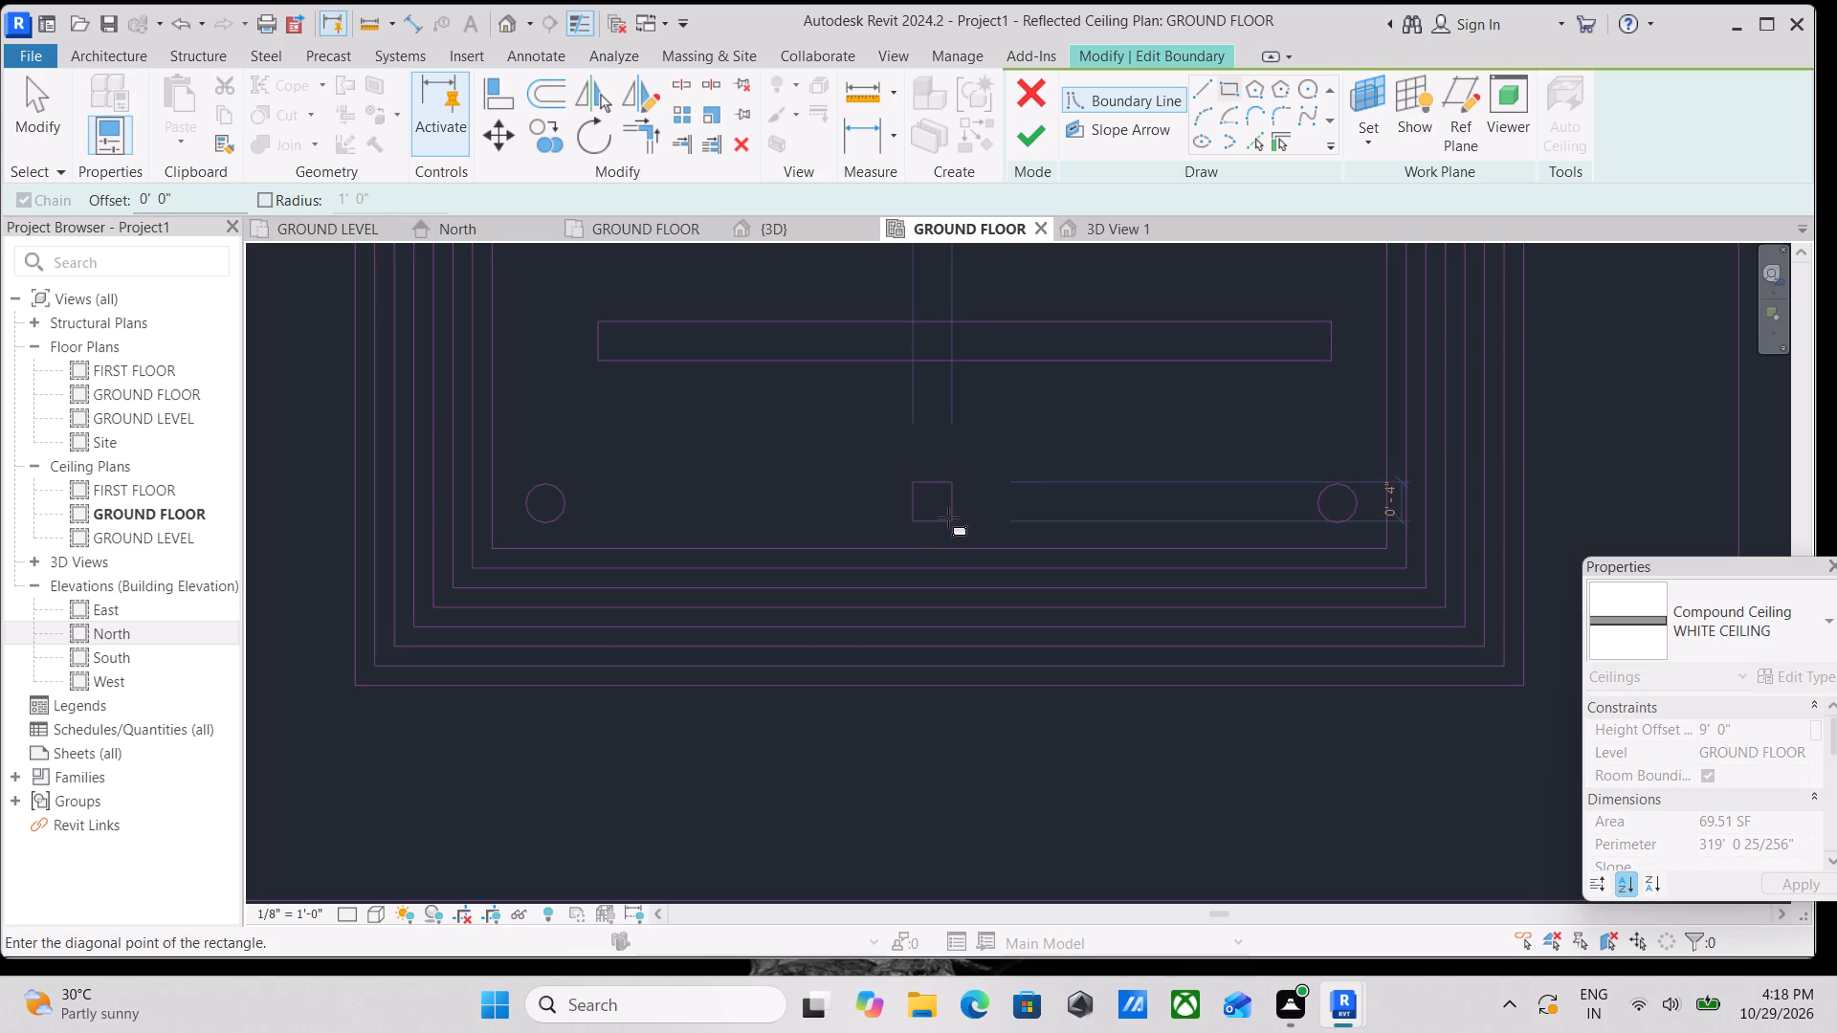
left_click(941, 512)
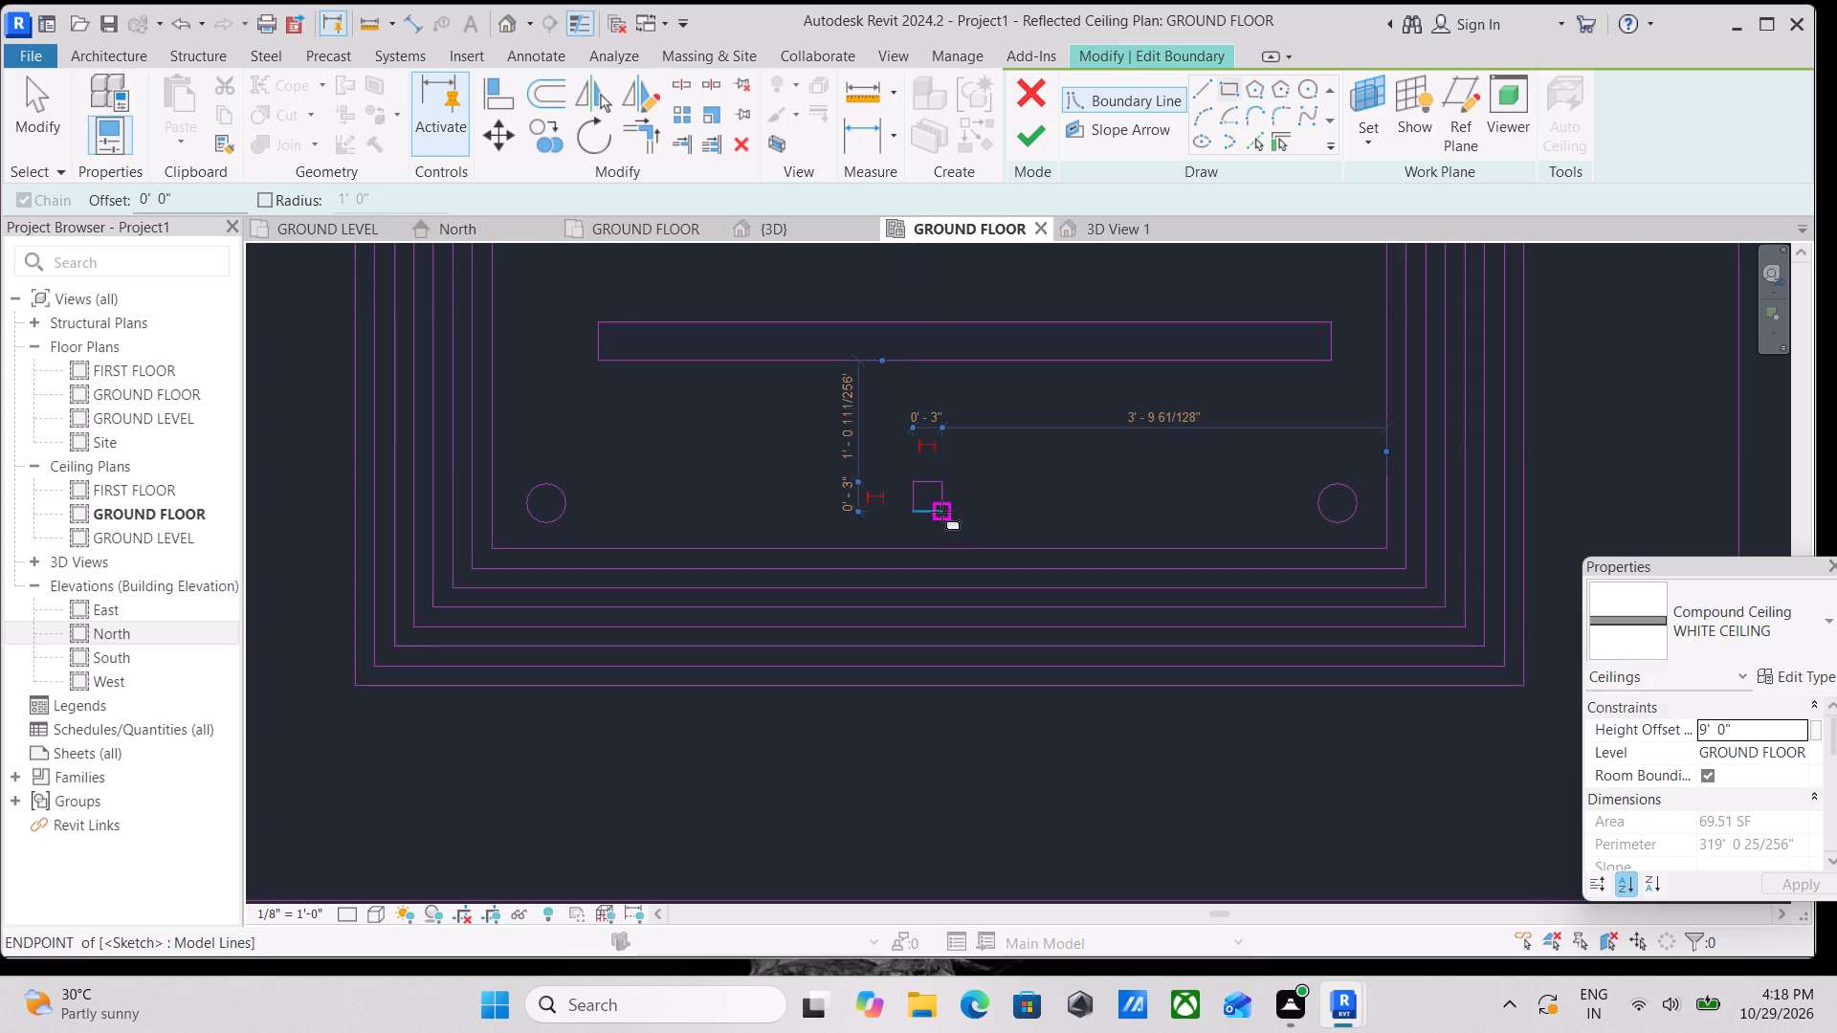
scroll(958, 470, "down", 2)
middle_click_drag(958, 470, 961, 521)
key("Escape")
key("Escape")
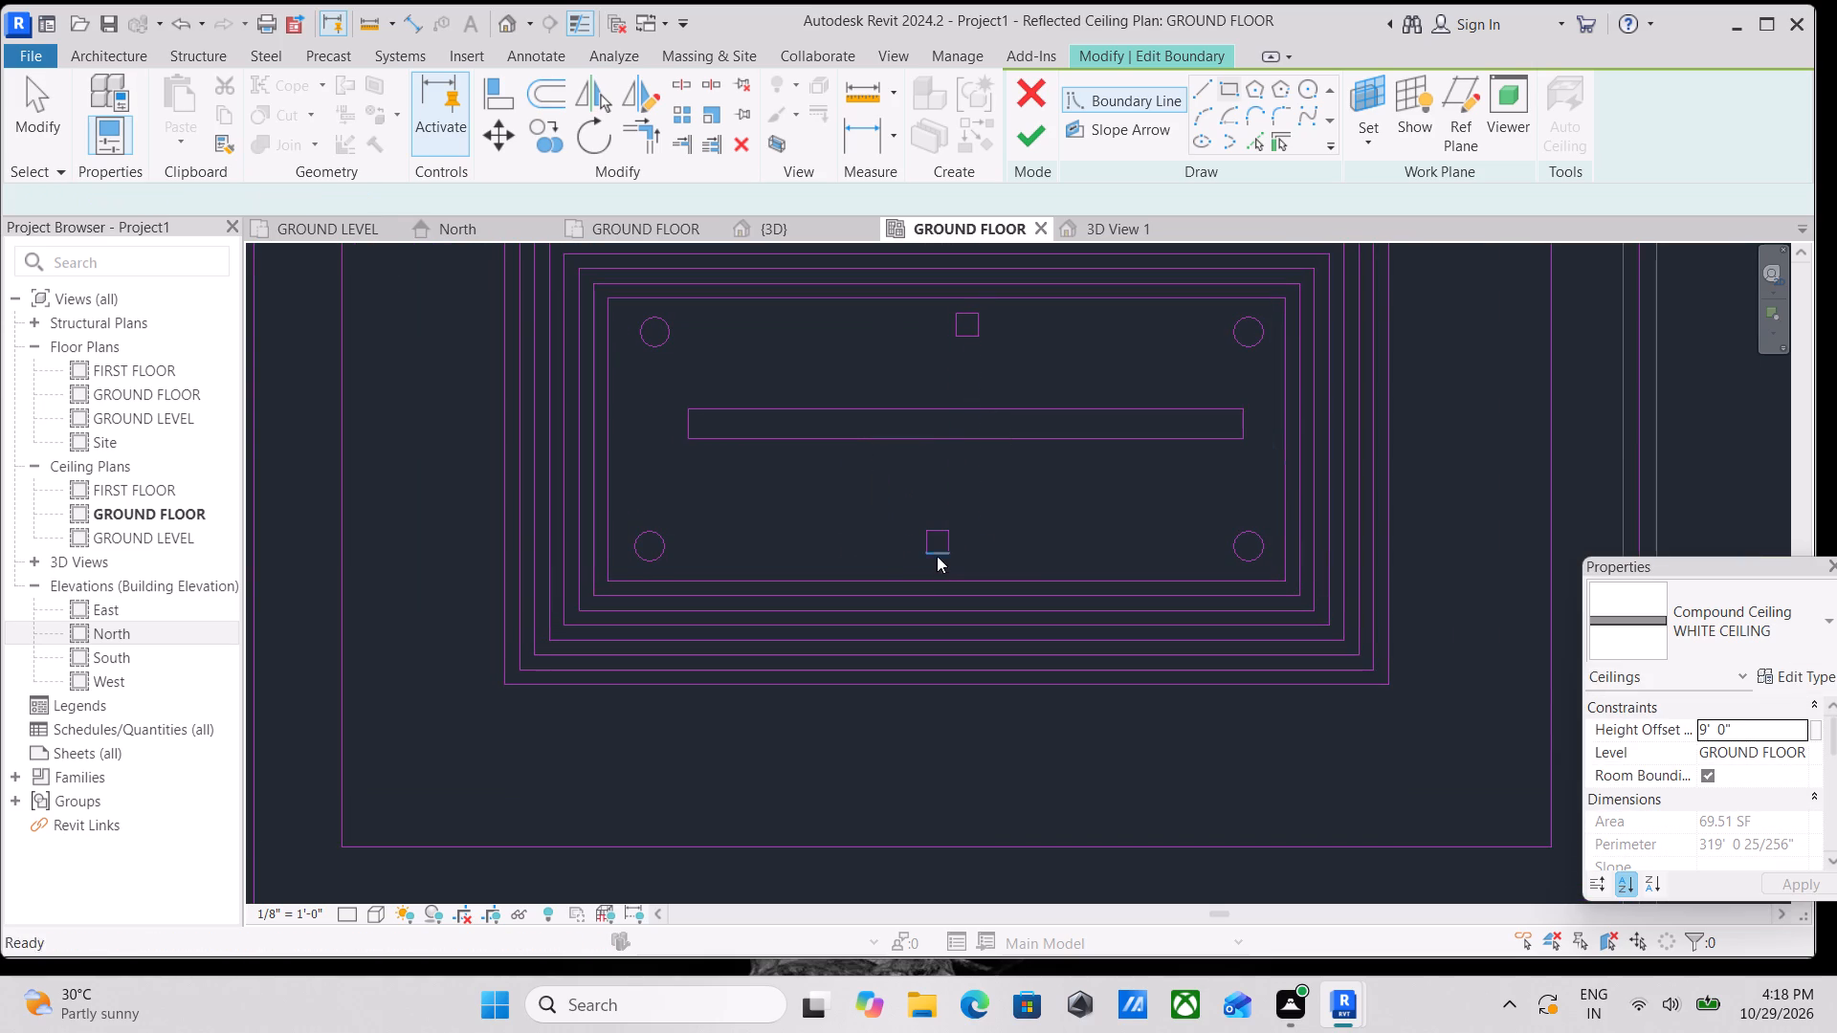
Nudge the lower square right until it lines up beneath the upper square, and finish the ceiling boundary edit.
left_click_drag(893, 502, 969, 561)
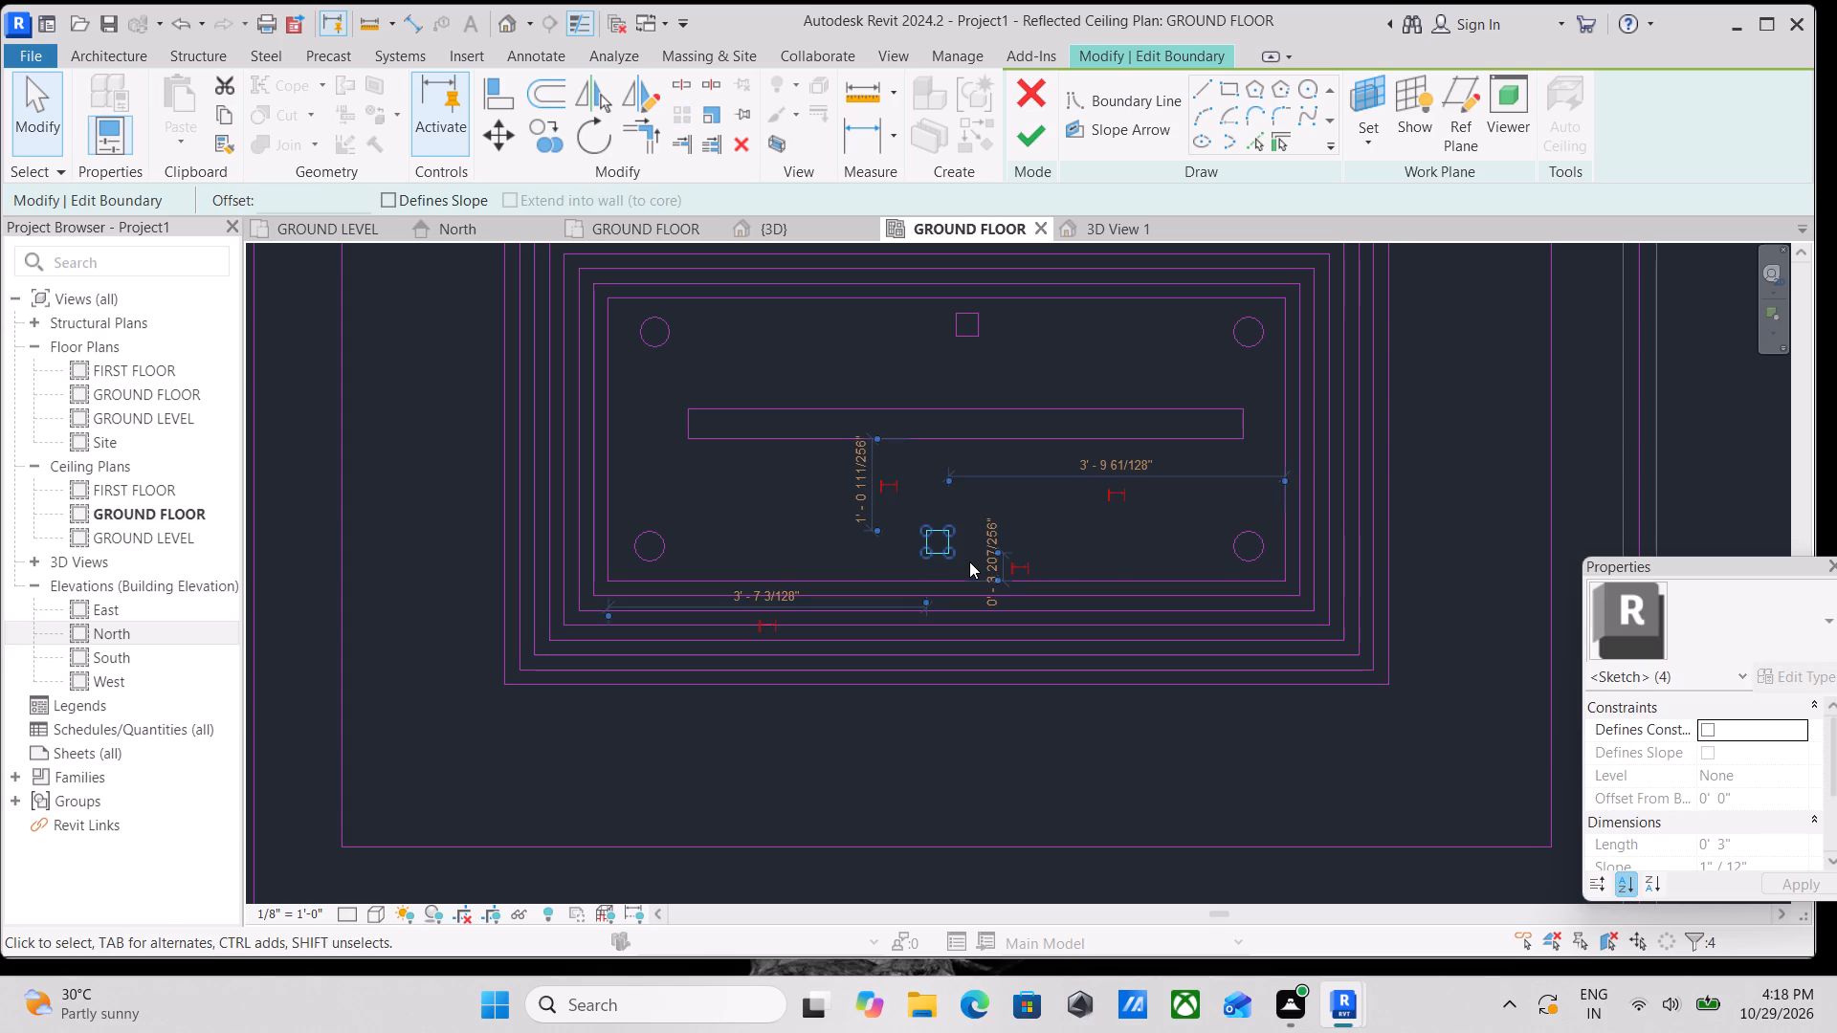
key("Right")
key("Right")
key("Right")
key("Right")
key("Right")
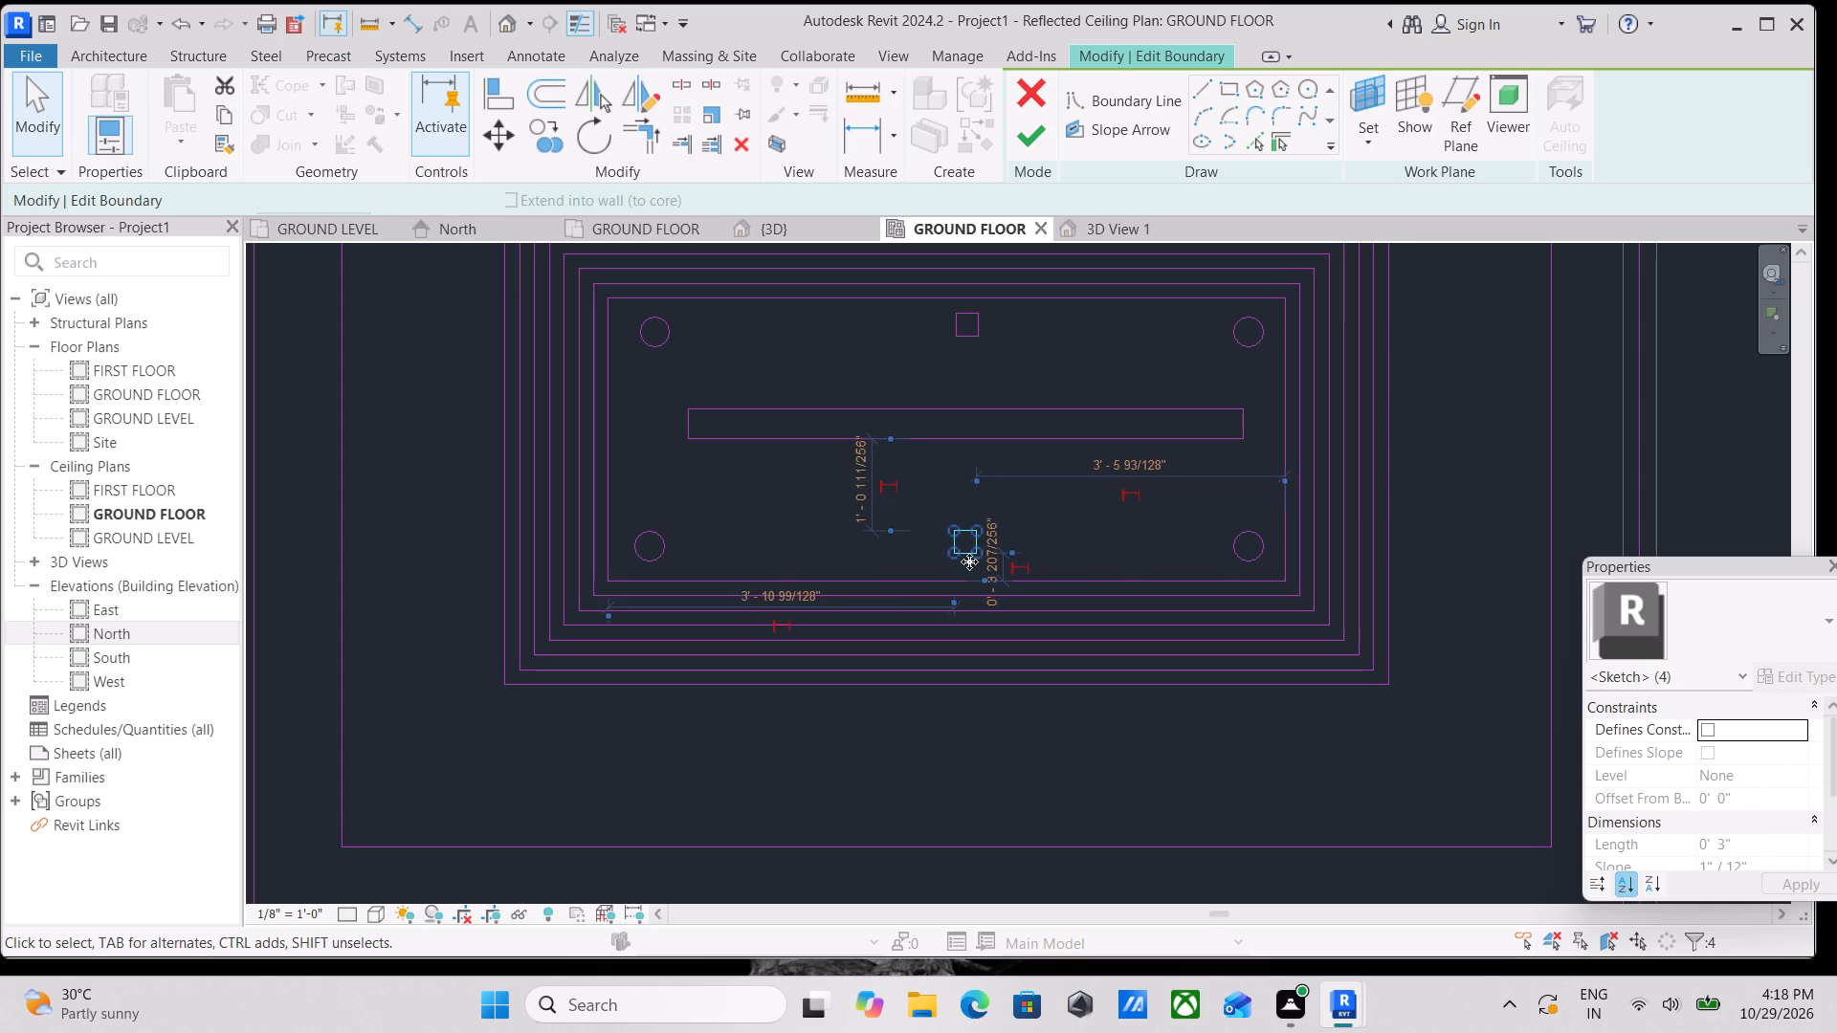
key("Right")
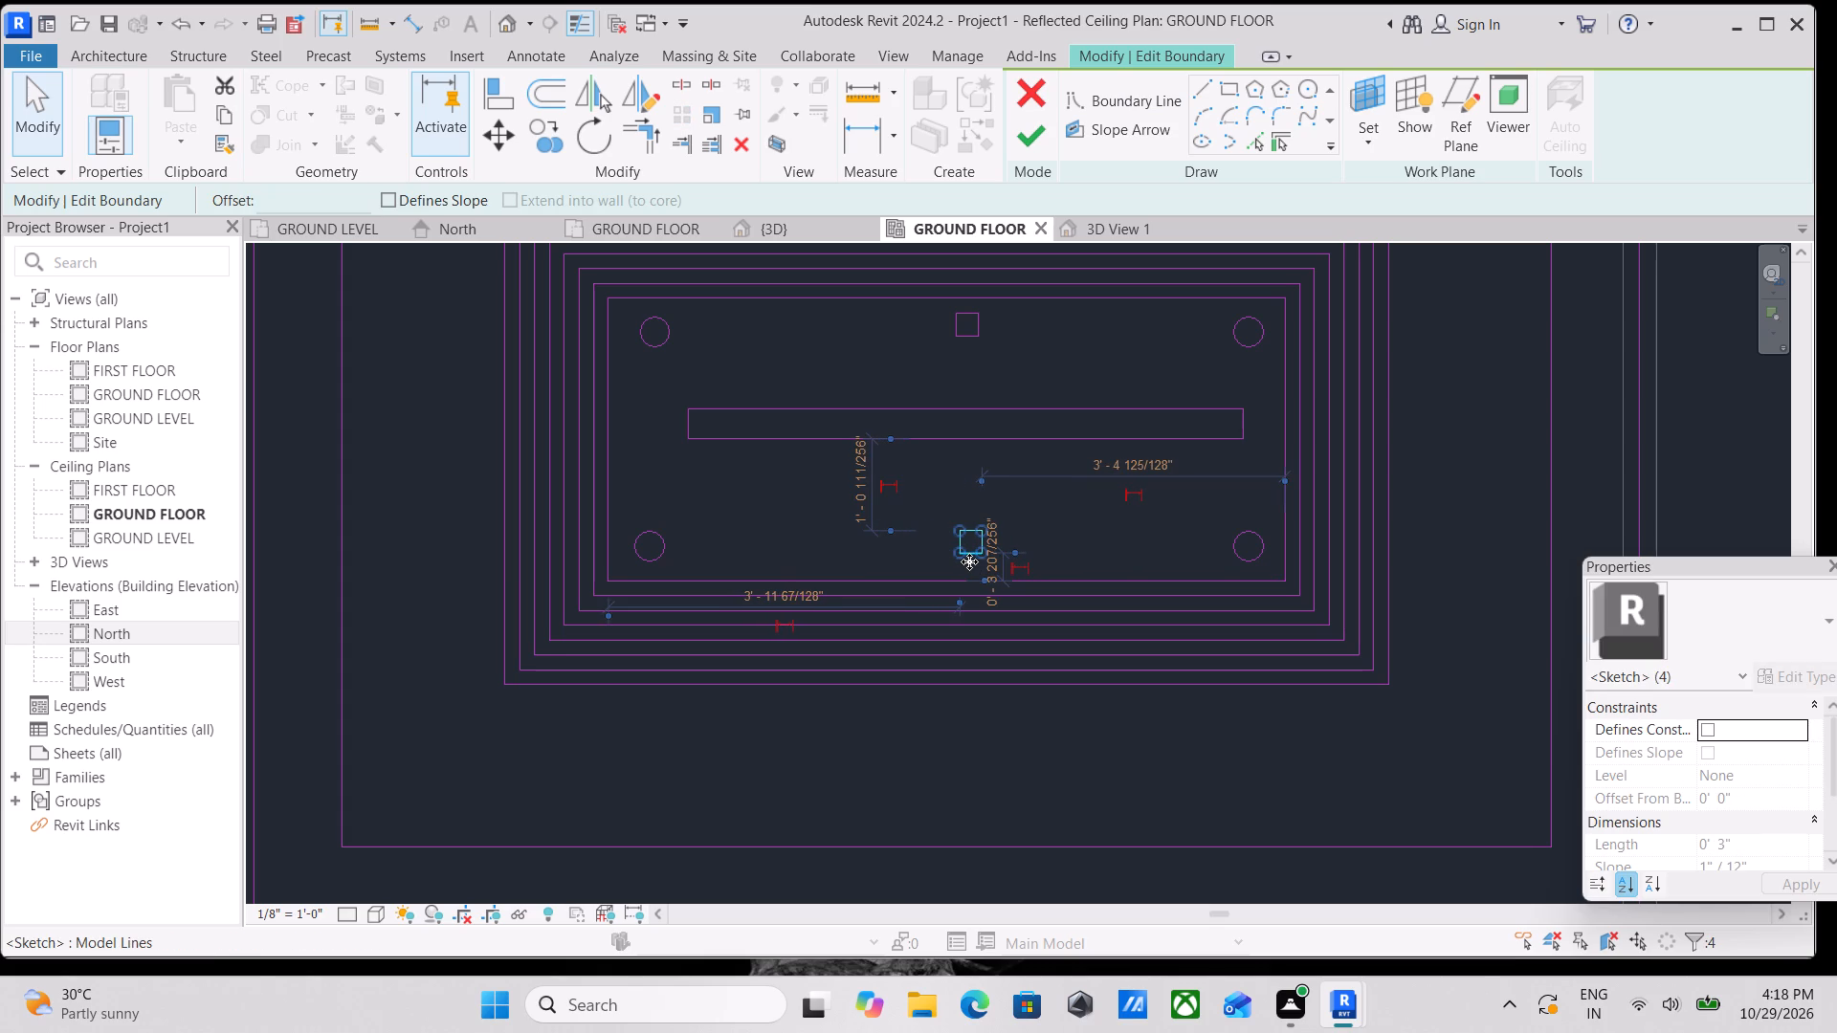
key("Left")
key("Right")
key("Left")
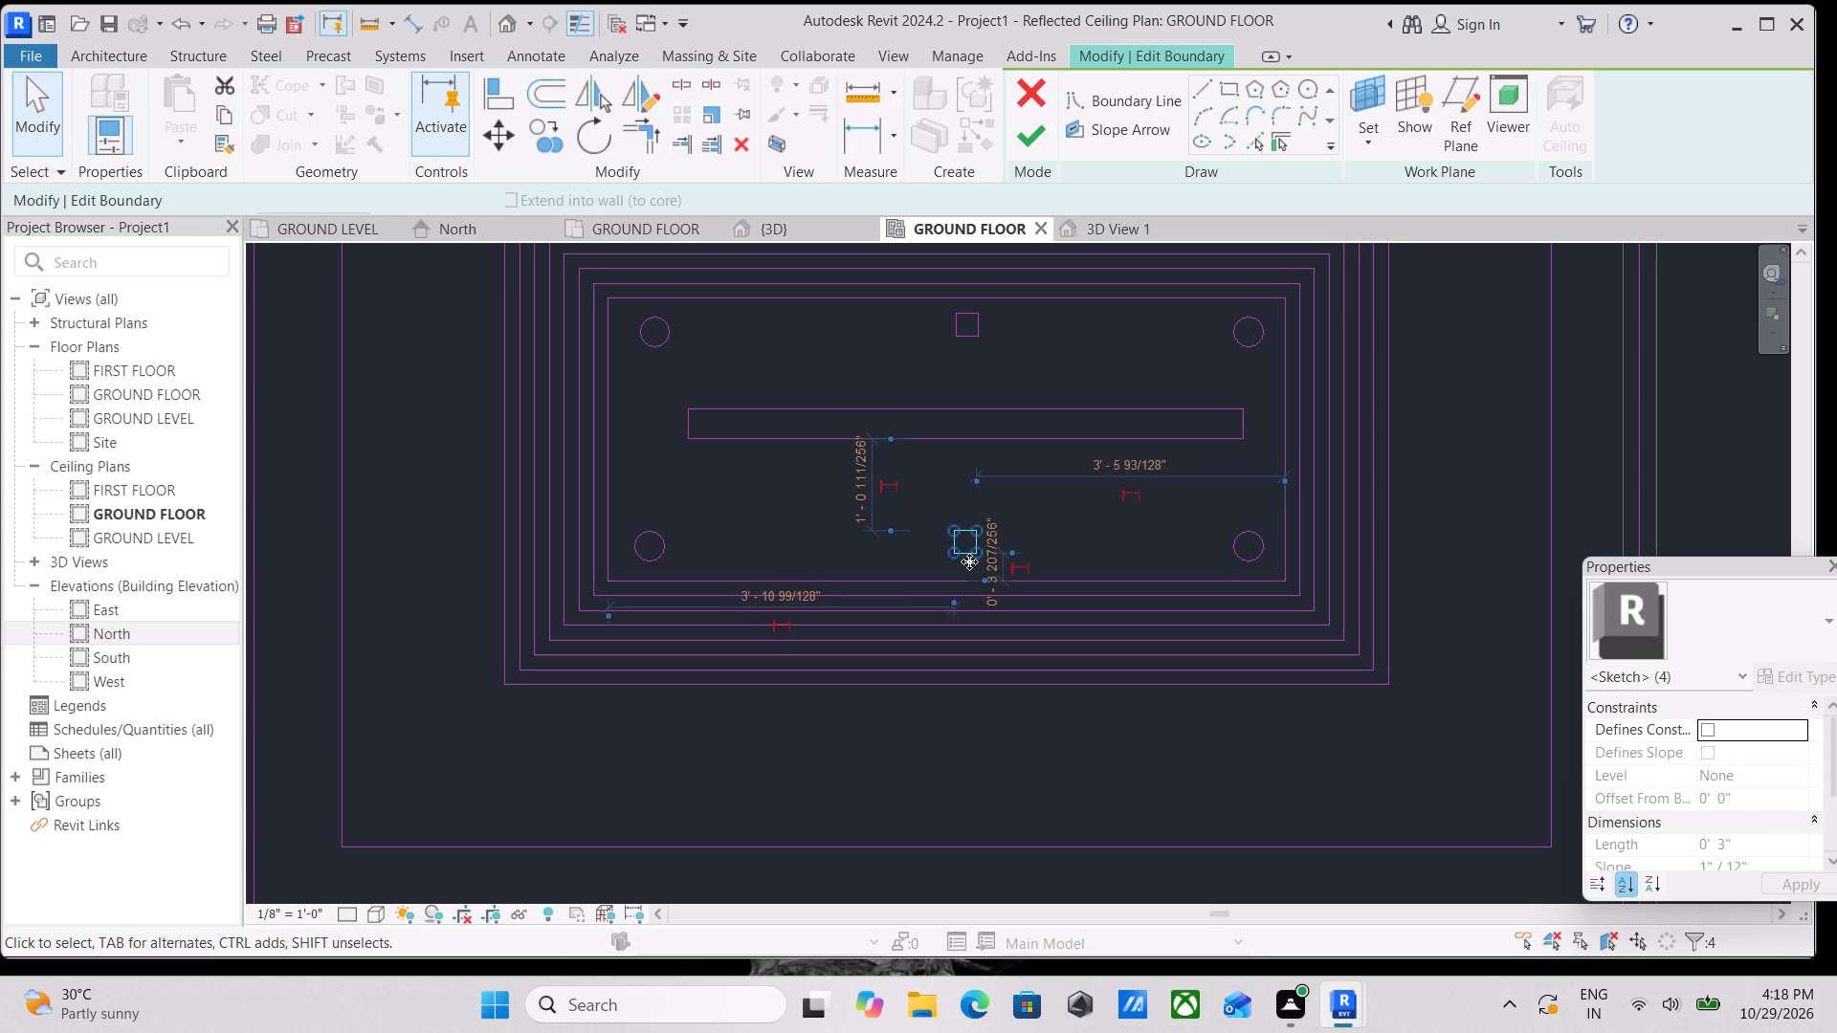
key("Escape")
scroll(1014, 411, "down", 2)
middle_click_drag(1014, 413, 1014, 446)
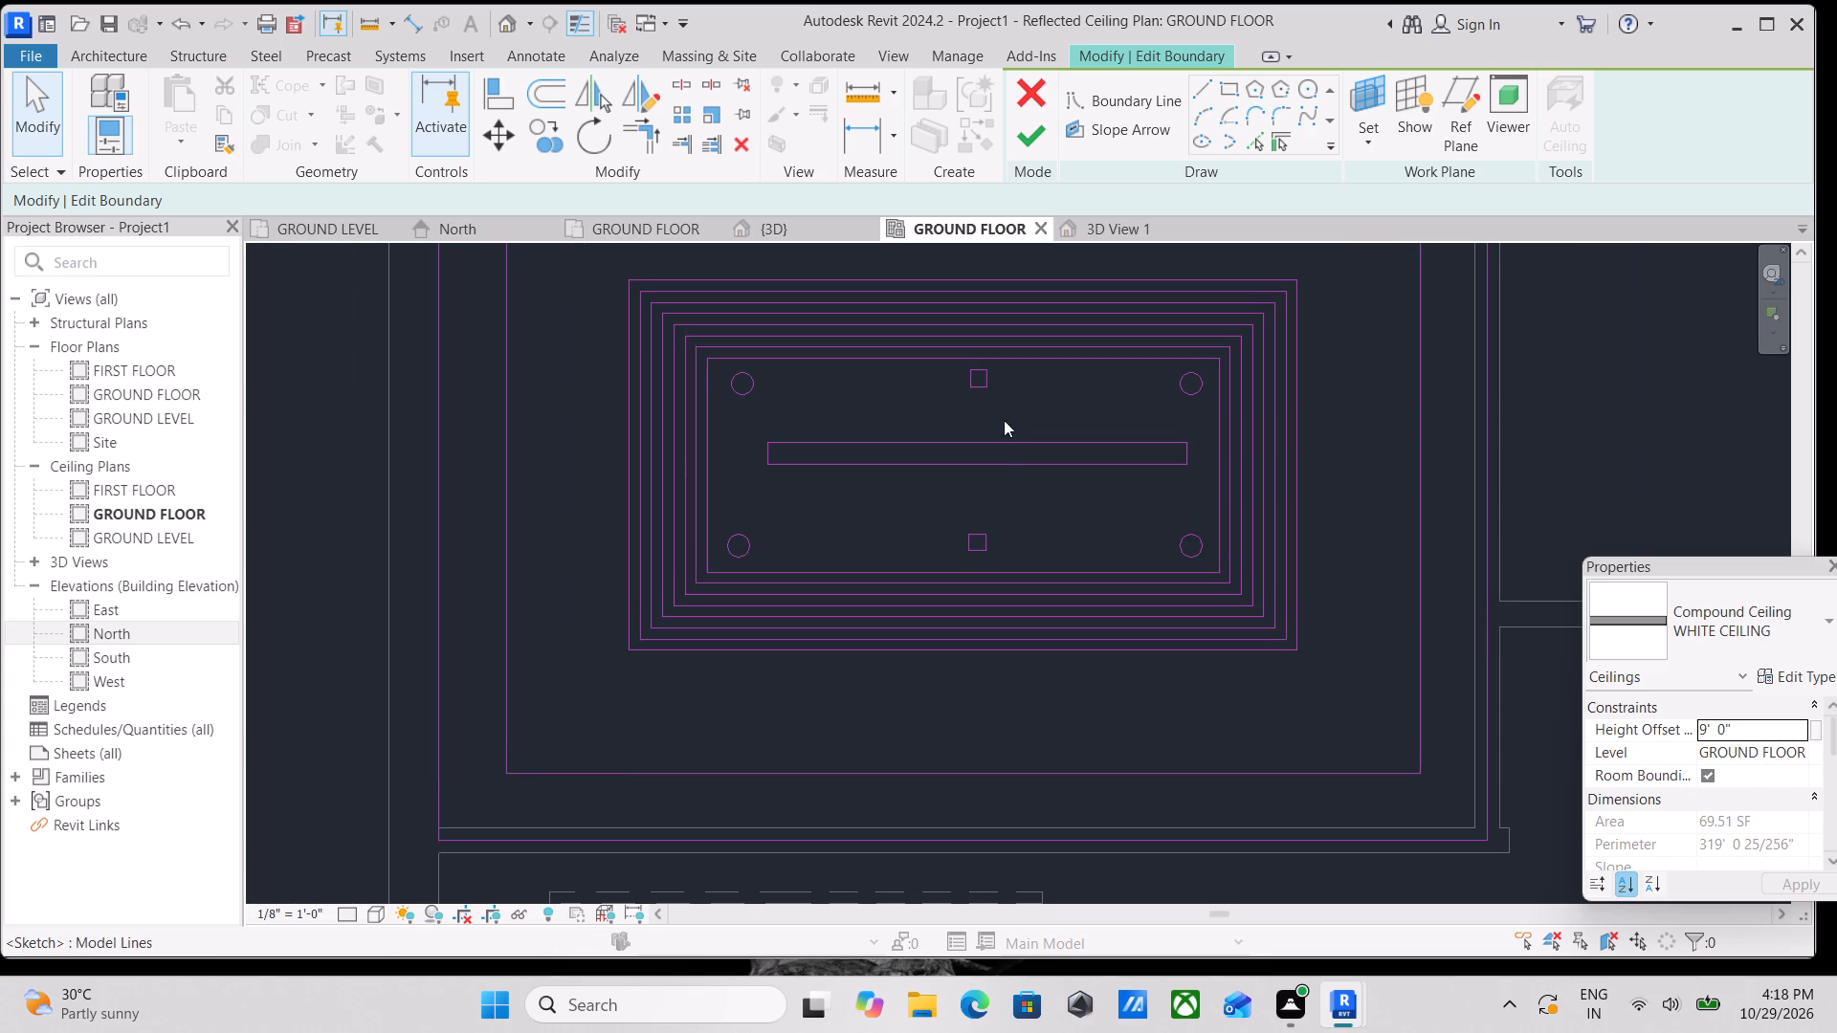
left_click(1031, 134)
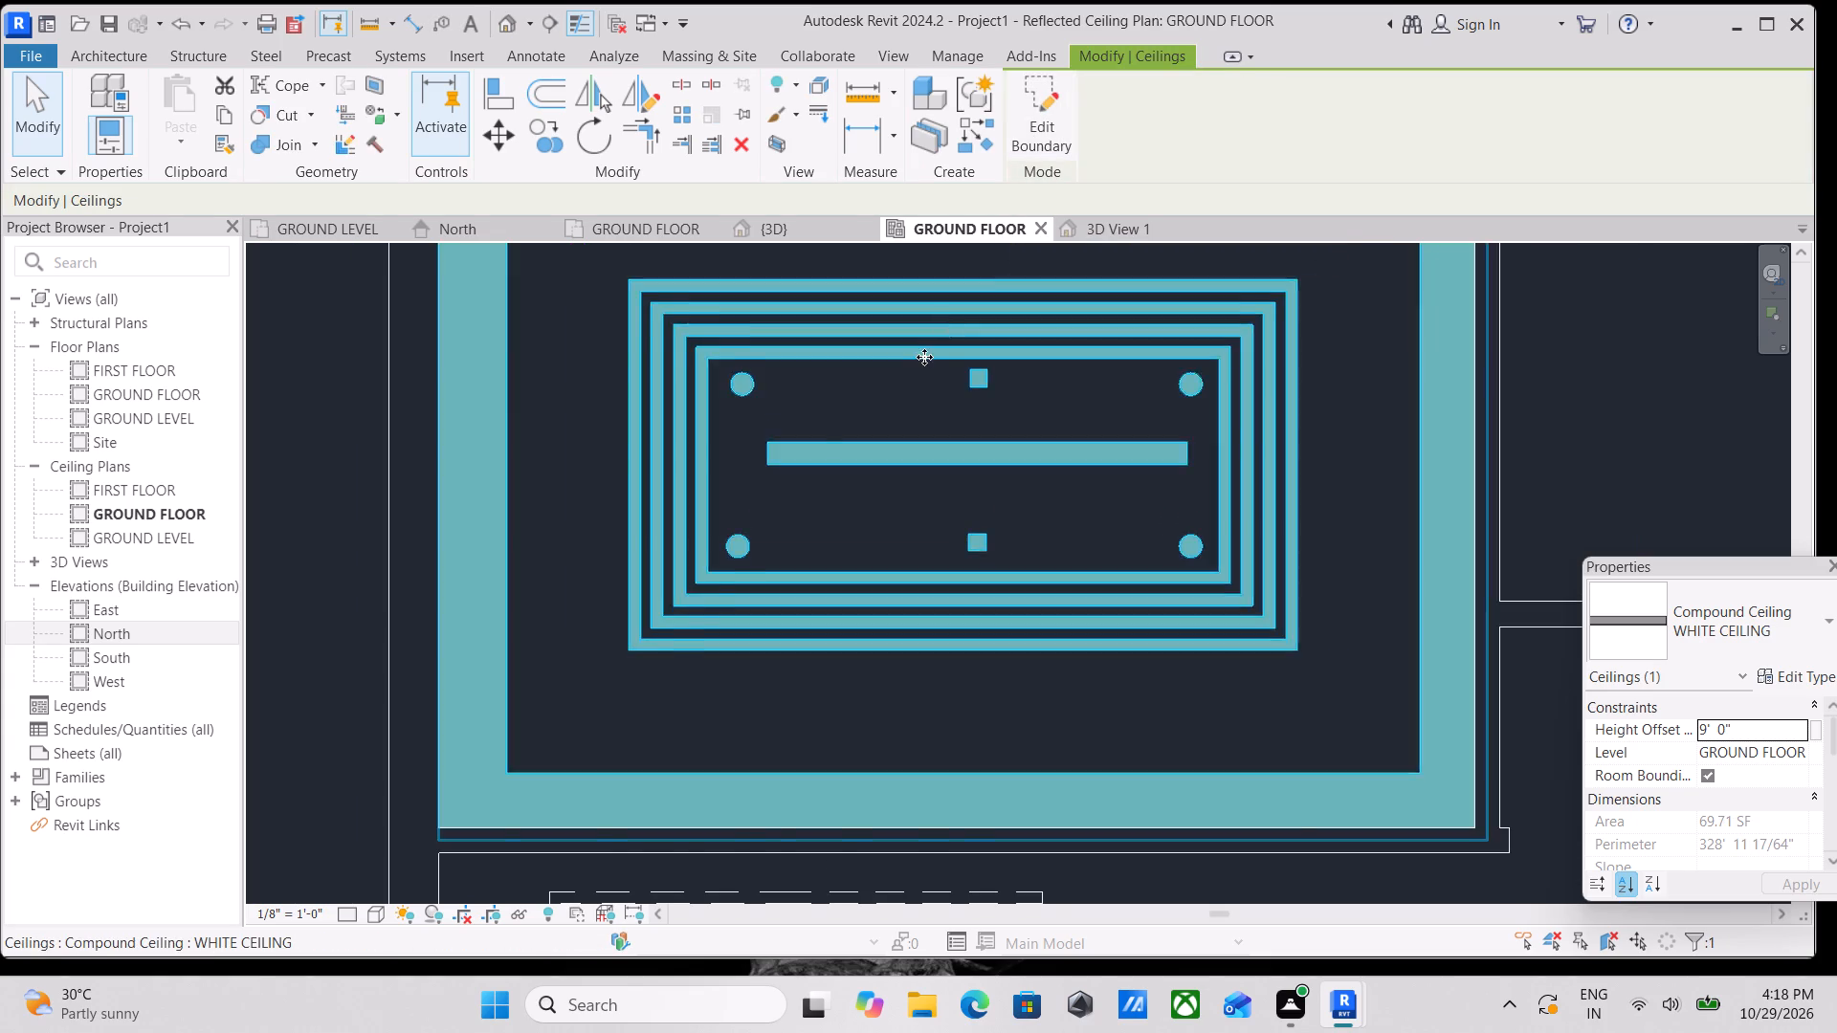
In the 3D View 1 camera view, extend the crop region's top edge upward to take in more of the ceiling.
scroll(924, 357, "down", 2)
left_click(789, 226)
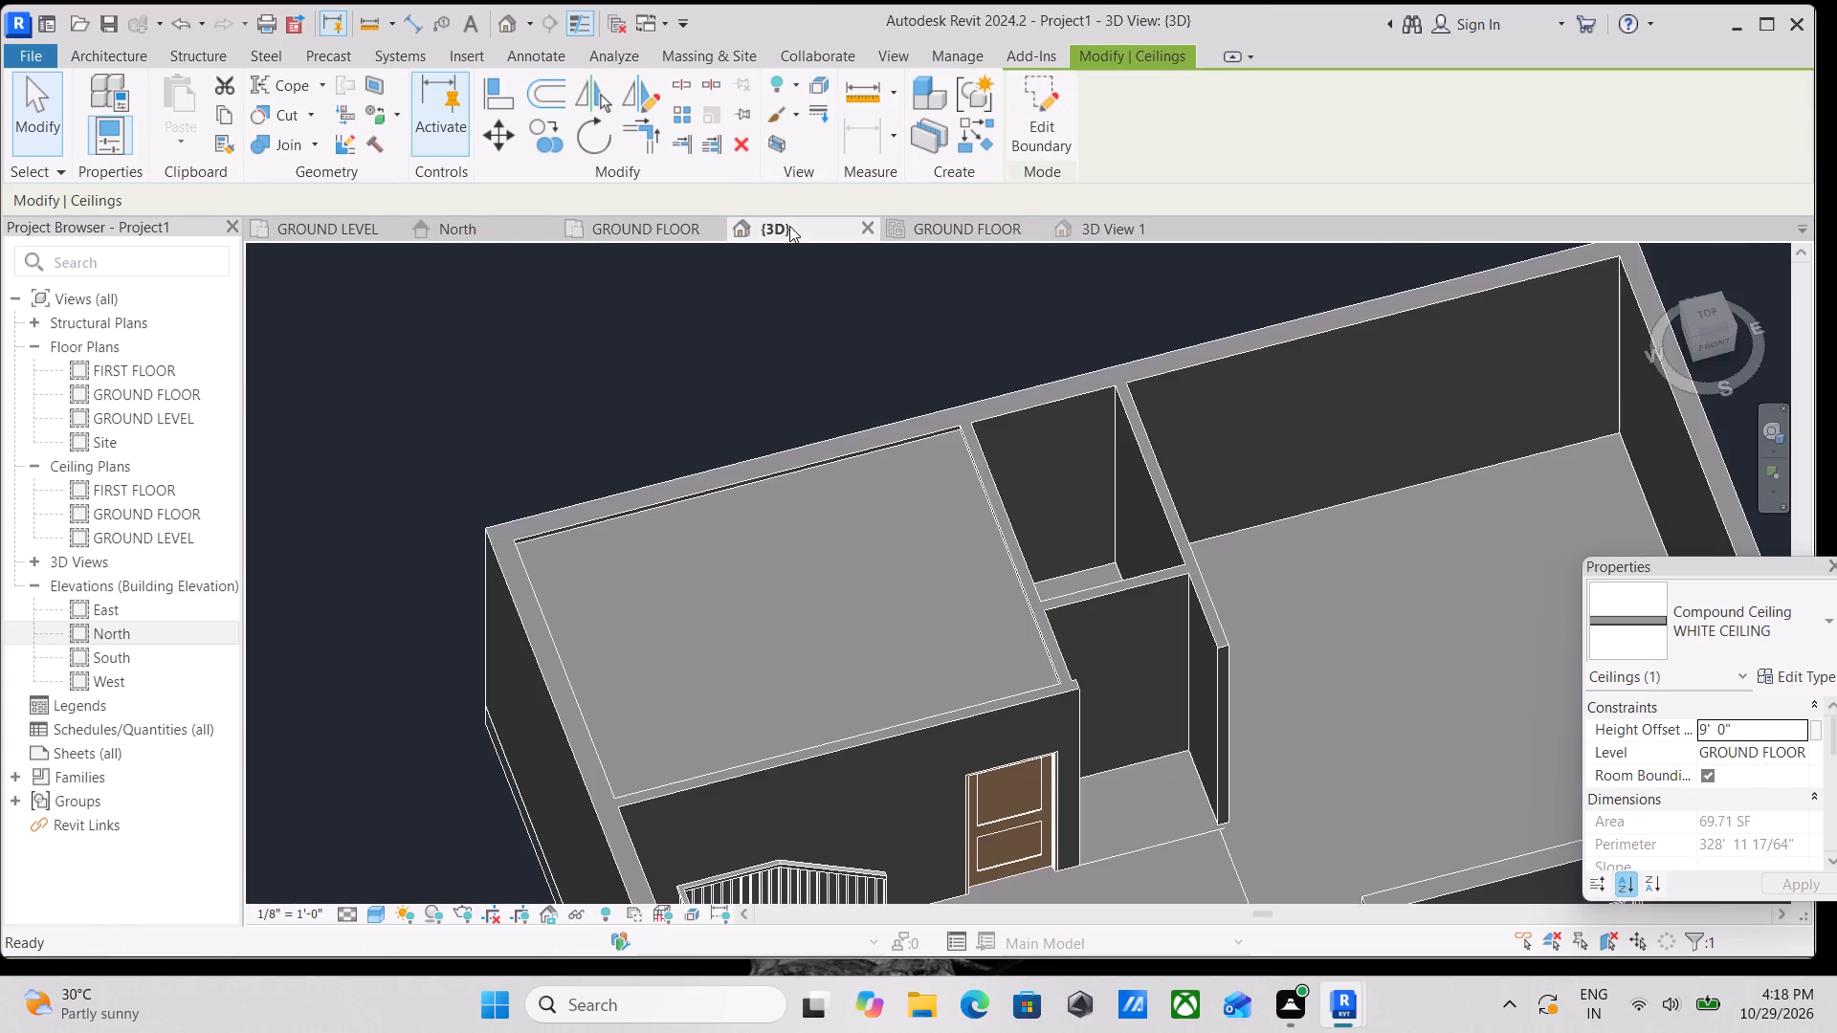
left_click(1059, 230)
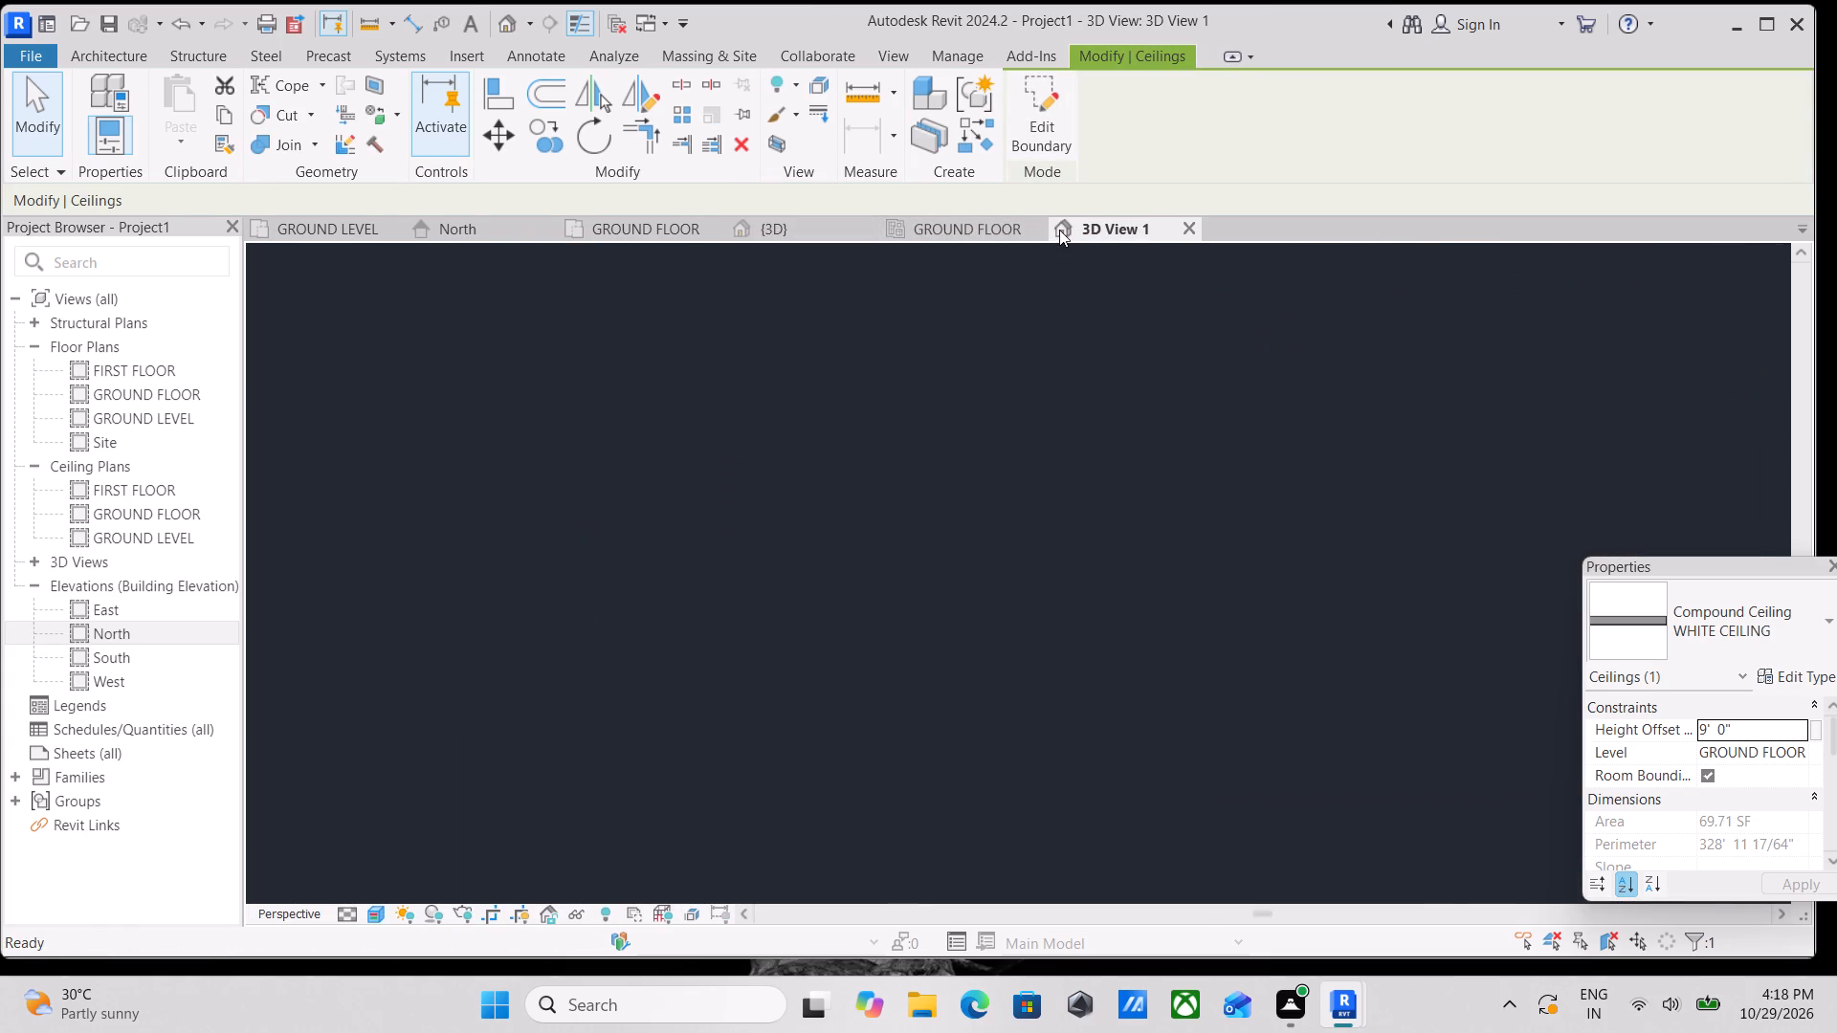
key("Escape")
scroll(1126, 749, "down", 1)
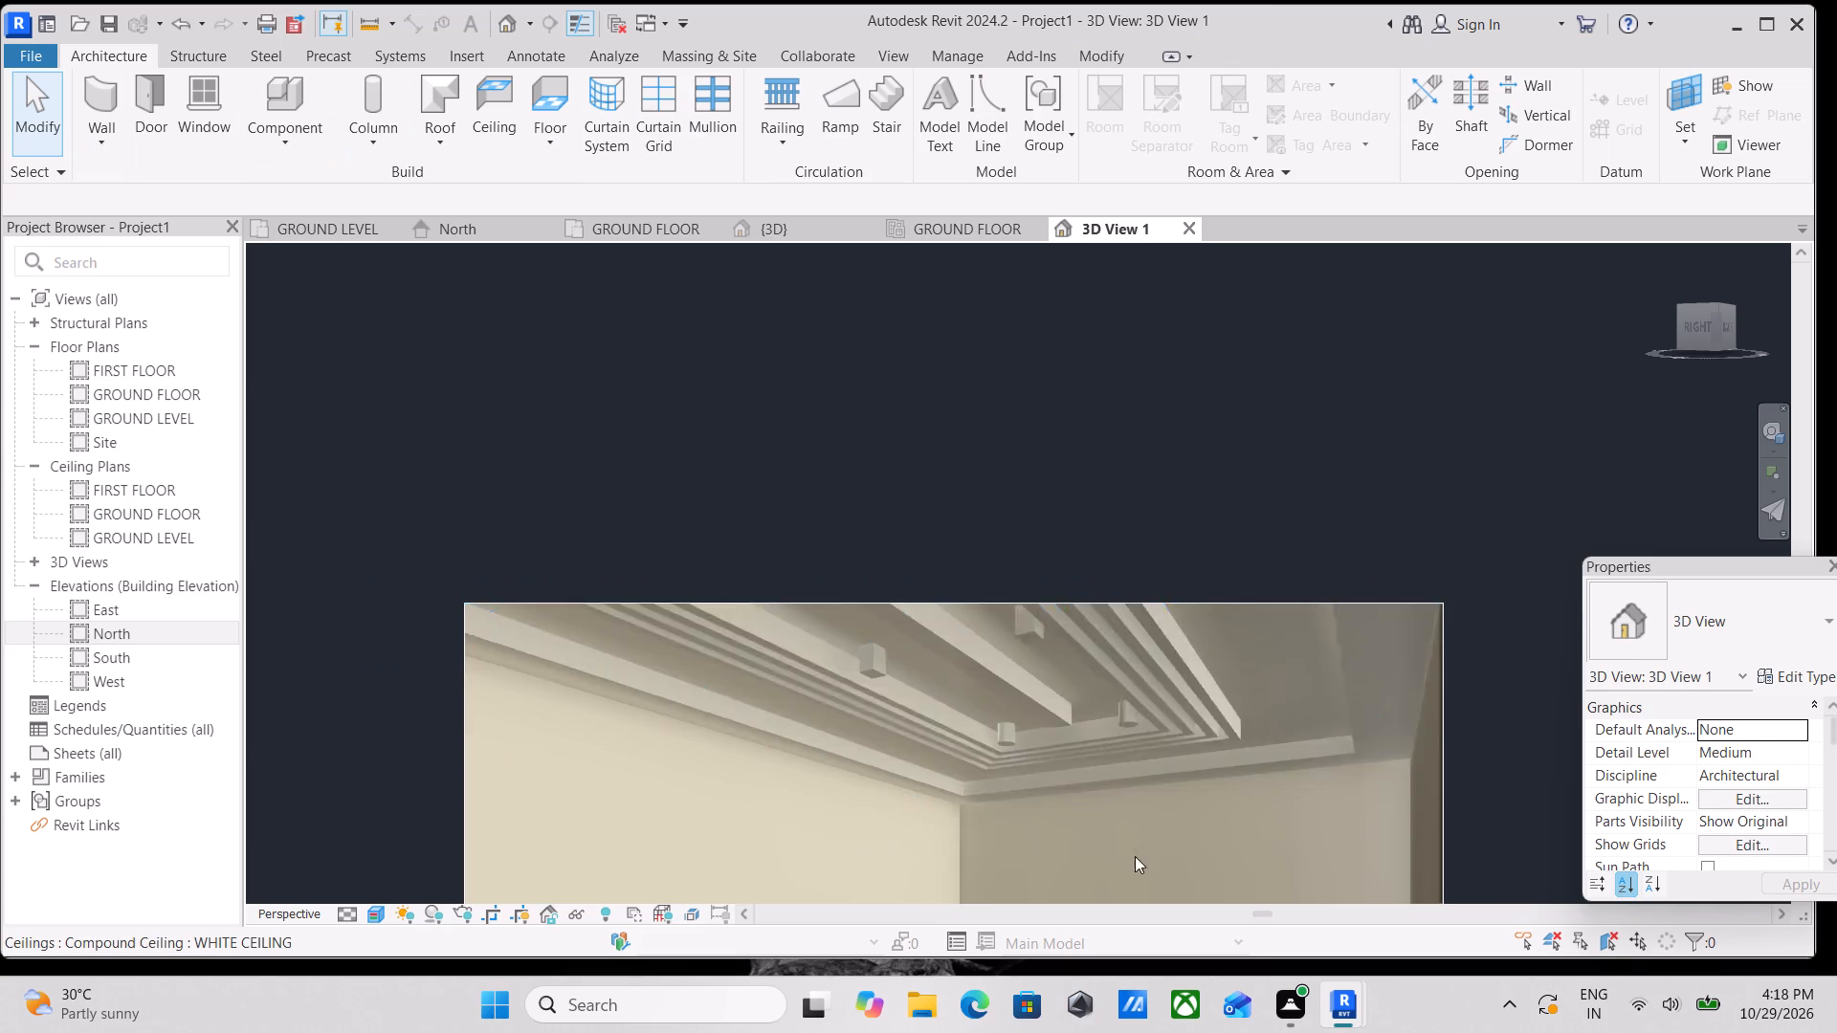
scroll(1121, 859, "down", 2)
middle_click_drag(1065, 791, 1235, 742, "shift")
scroll(1165, 779, "down", 2)
middle_click_drag(1131, 778, 943, 838, "shift")
scroll(942, 832, "down", 2)
middle_click_drag(943, 833, 978, 907)
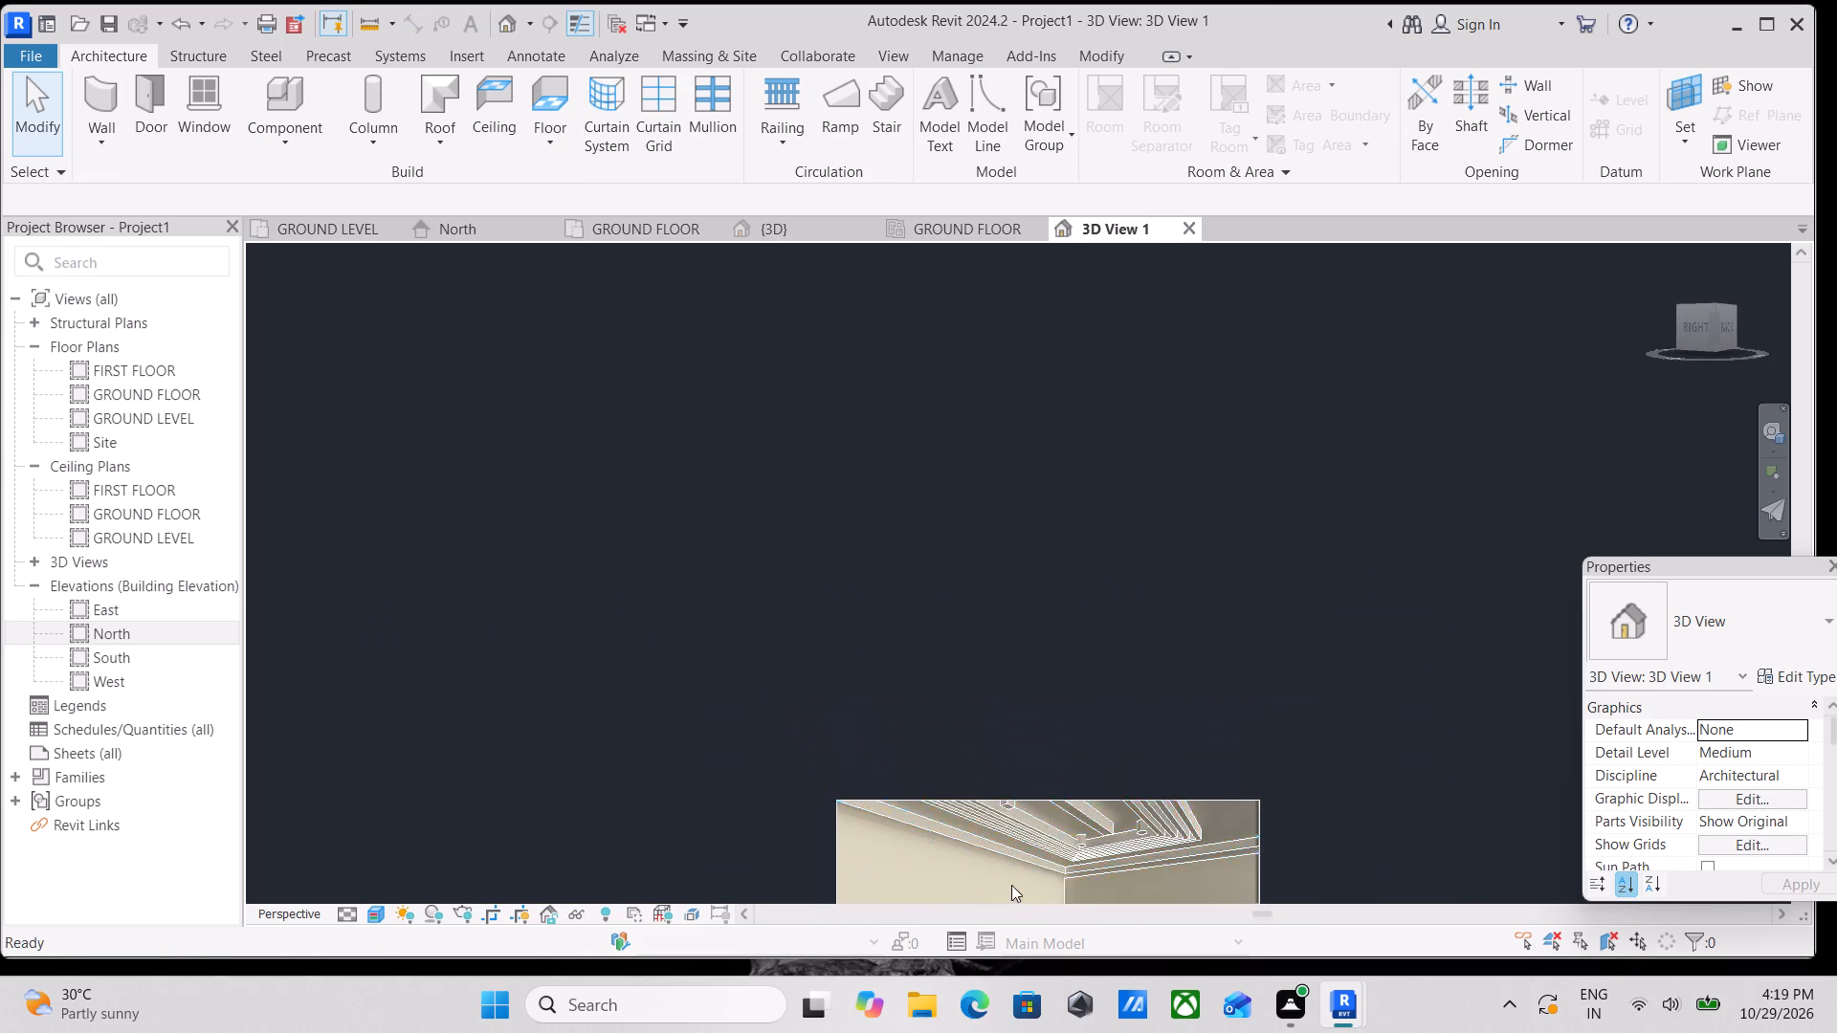
left_click(1009, 796)
left_click_drag(1038, 797, 1049, 742)
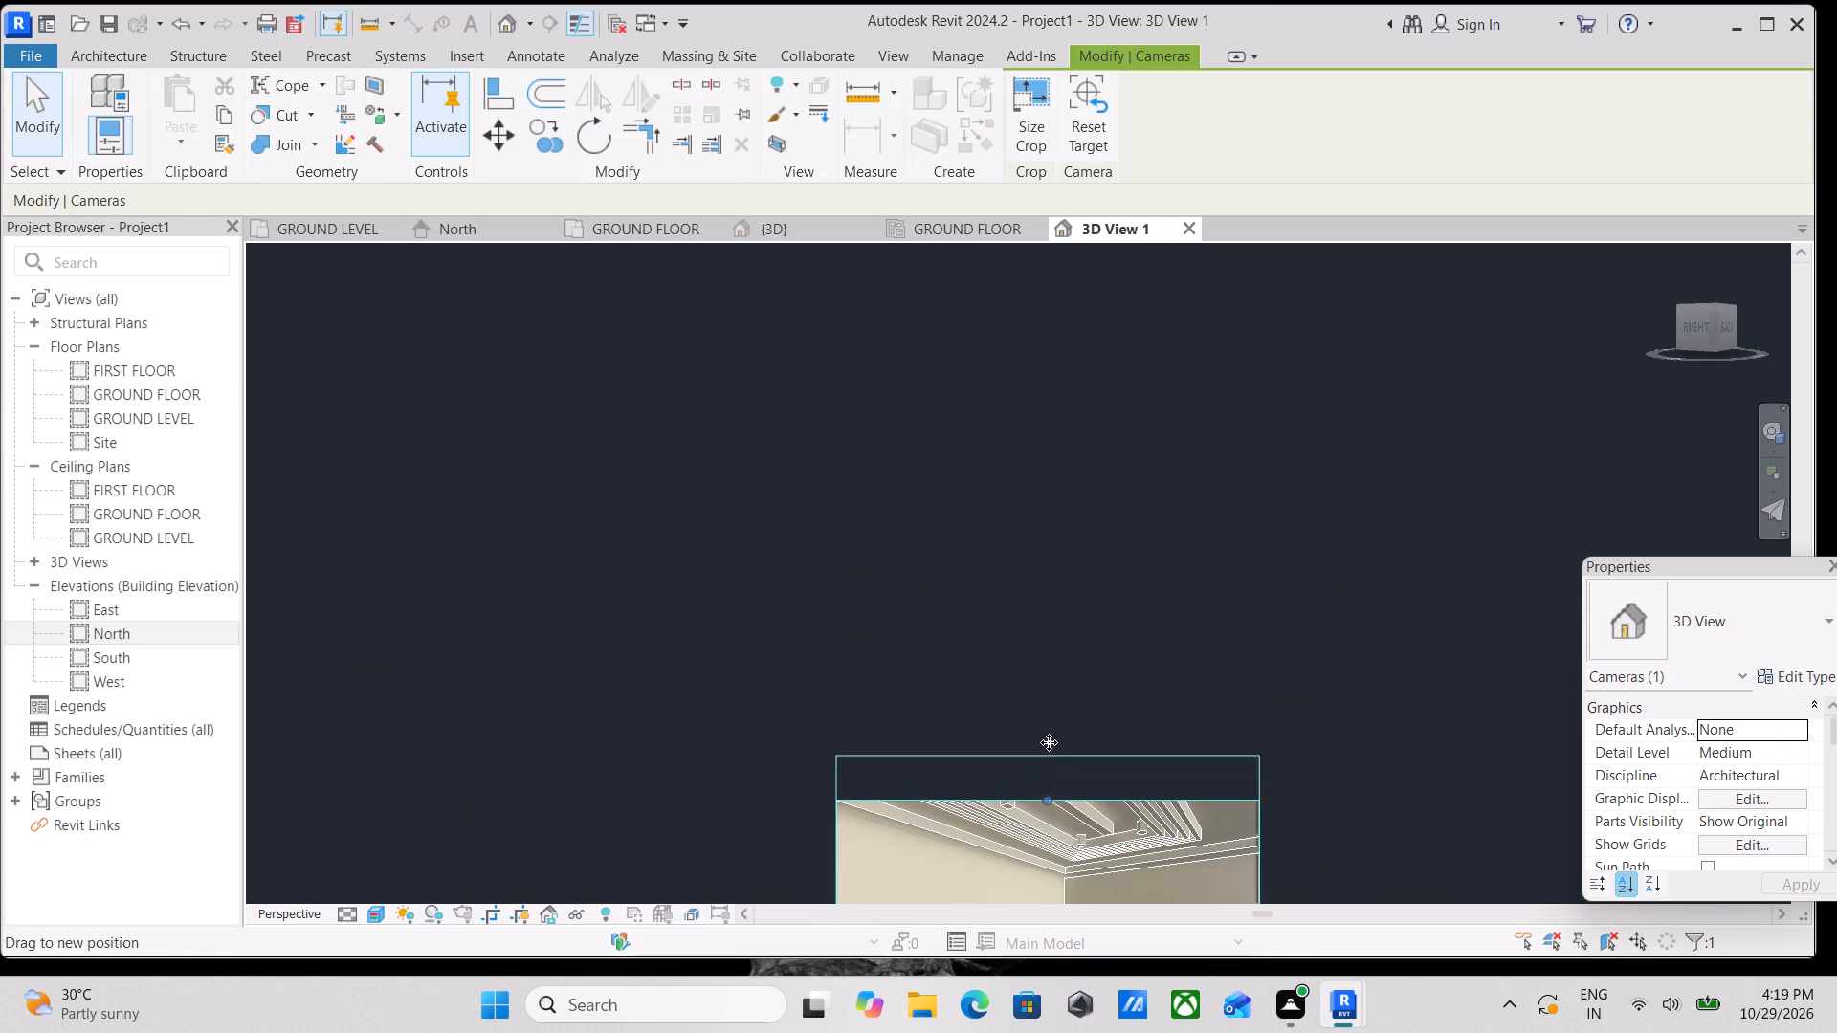
left_click_drag(1049, 742, 1063, 701)
Examine the ceiling's nested bands, central strip, squares and corner circles up close in the camera view.
middle_click_drag(1029, 811, 1029, 724)
scroll(1099, 764, "up", 7)
scroll(985, 693, "up", 1)
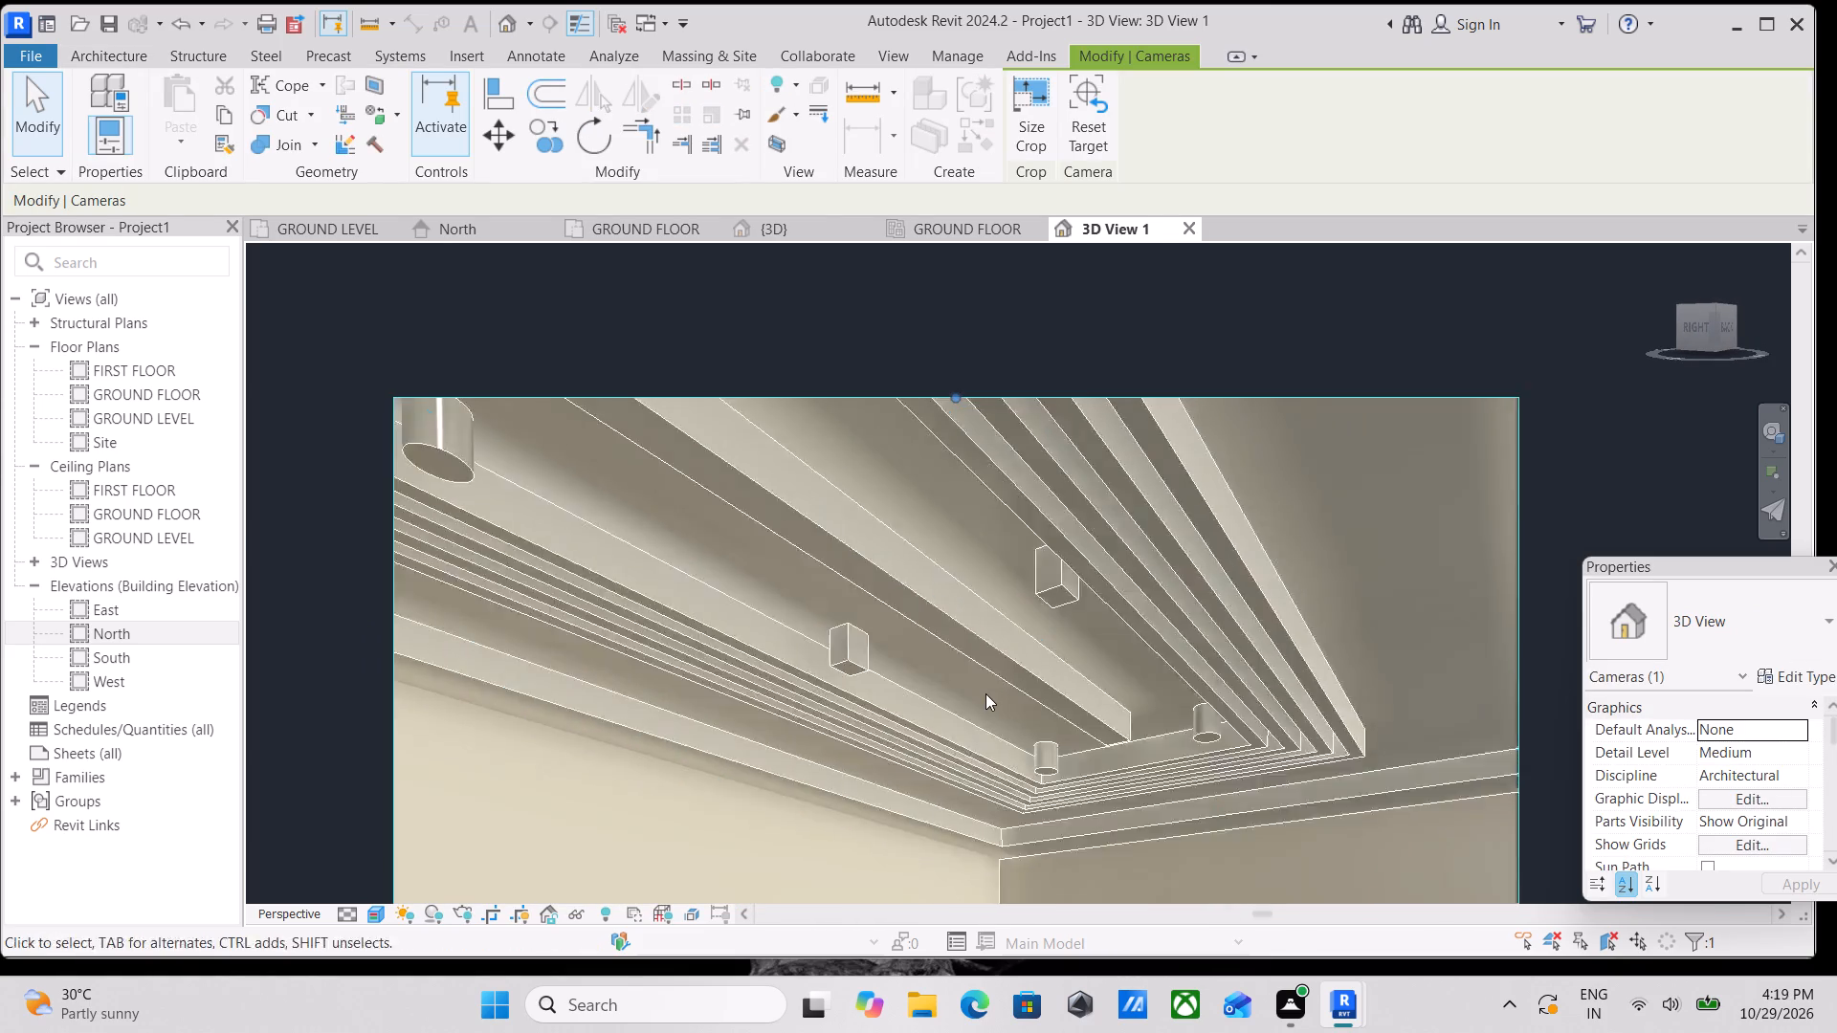
scroll(985, 693, "up", 2)
key("Escape")
scroll(1060, 636, "down", 2)
key("Escape")
scroll(1205, 788, "up", 2)
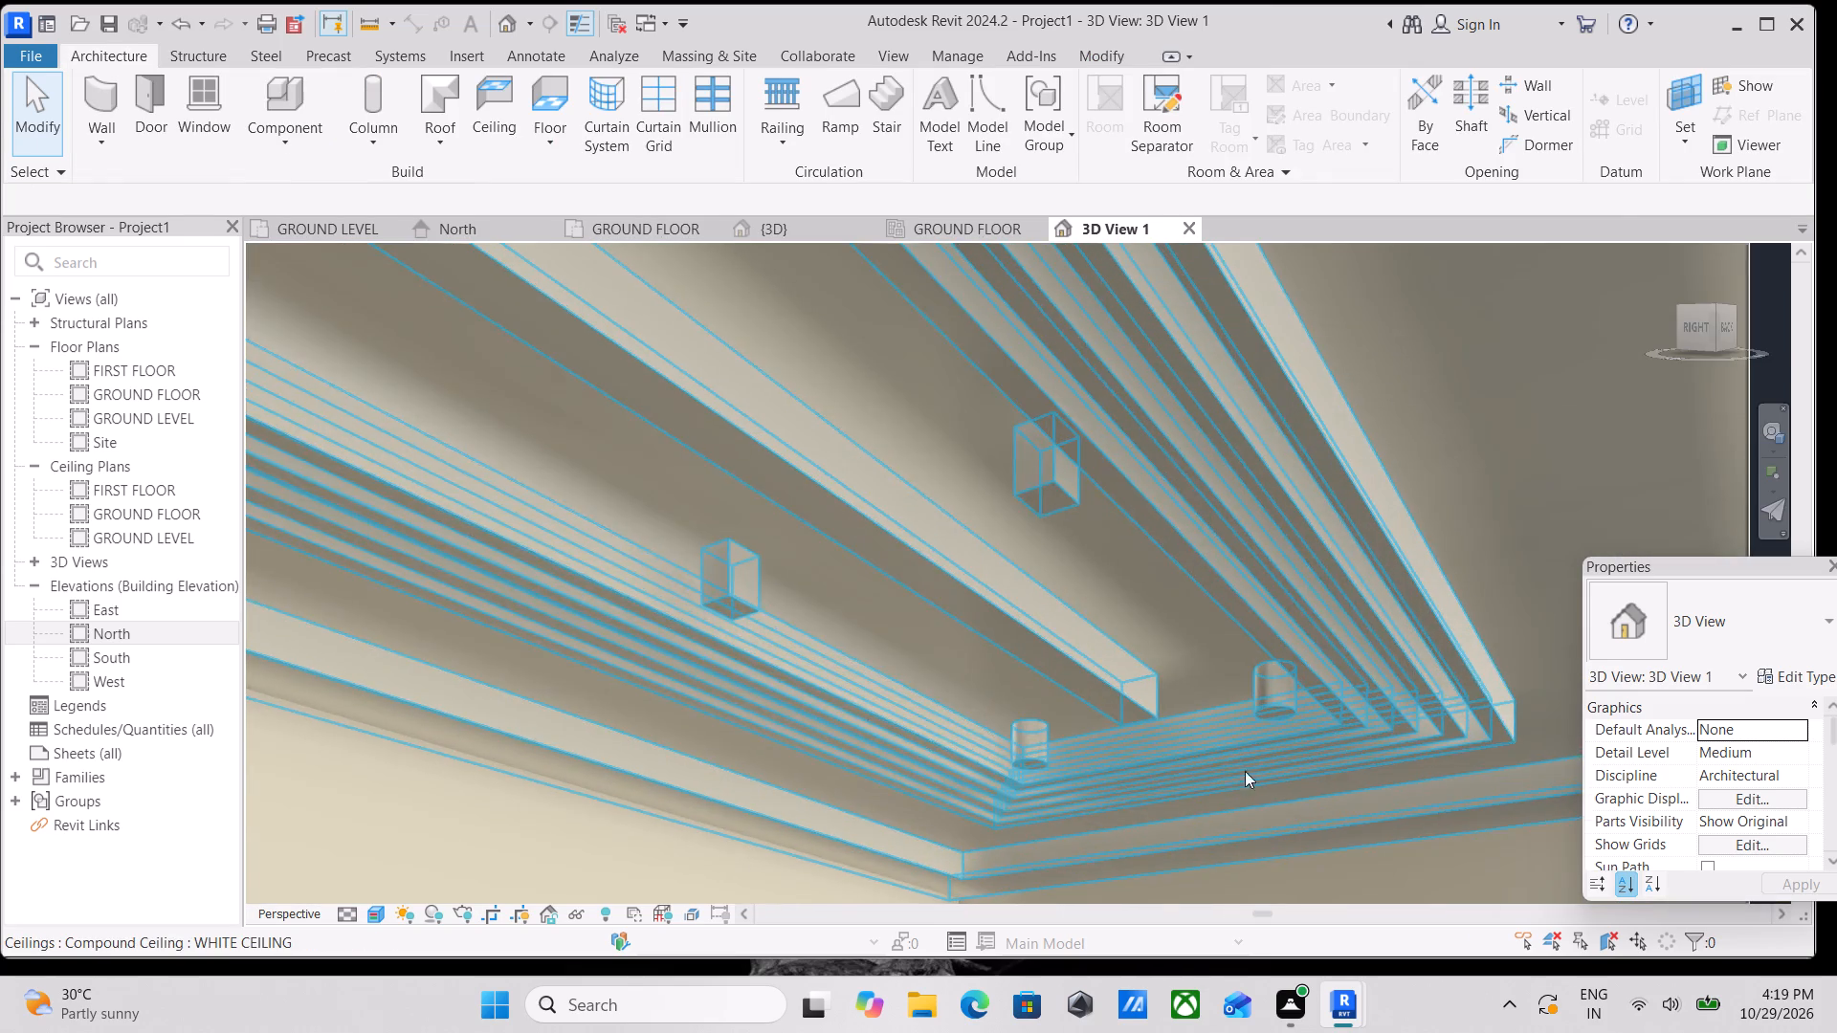
scroll(1254, 765, "up", 2)
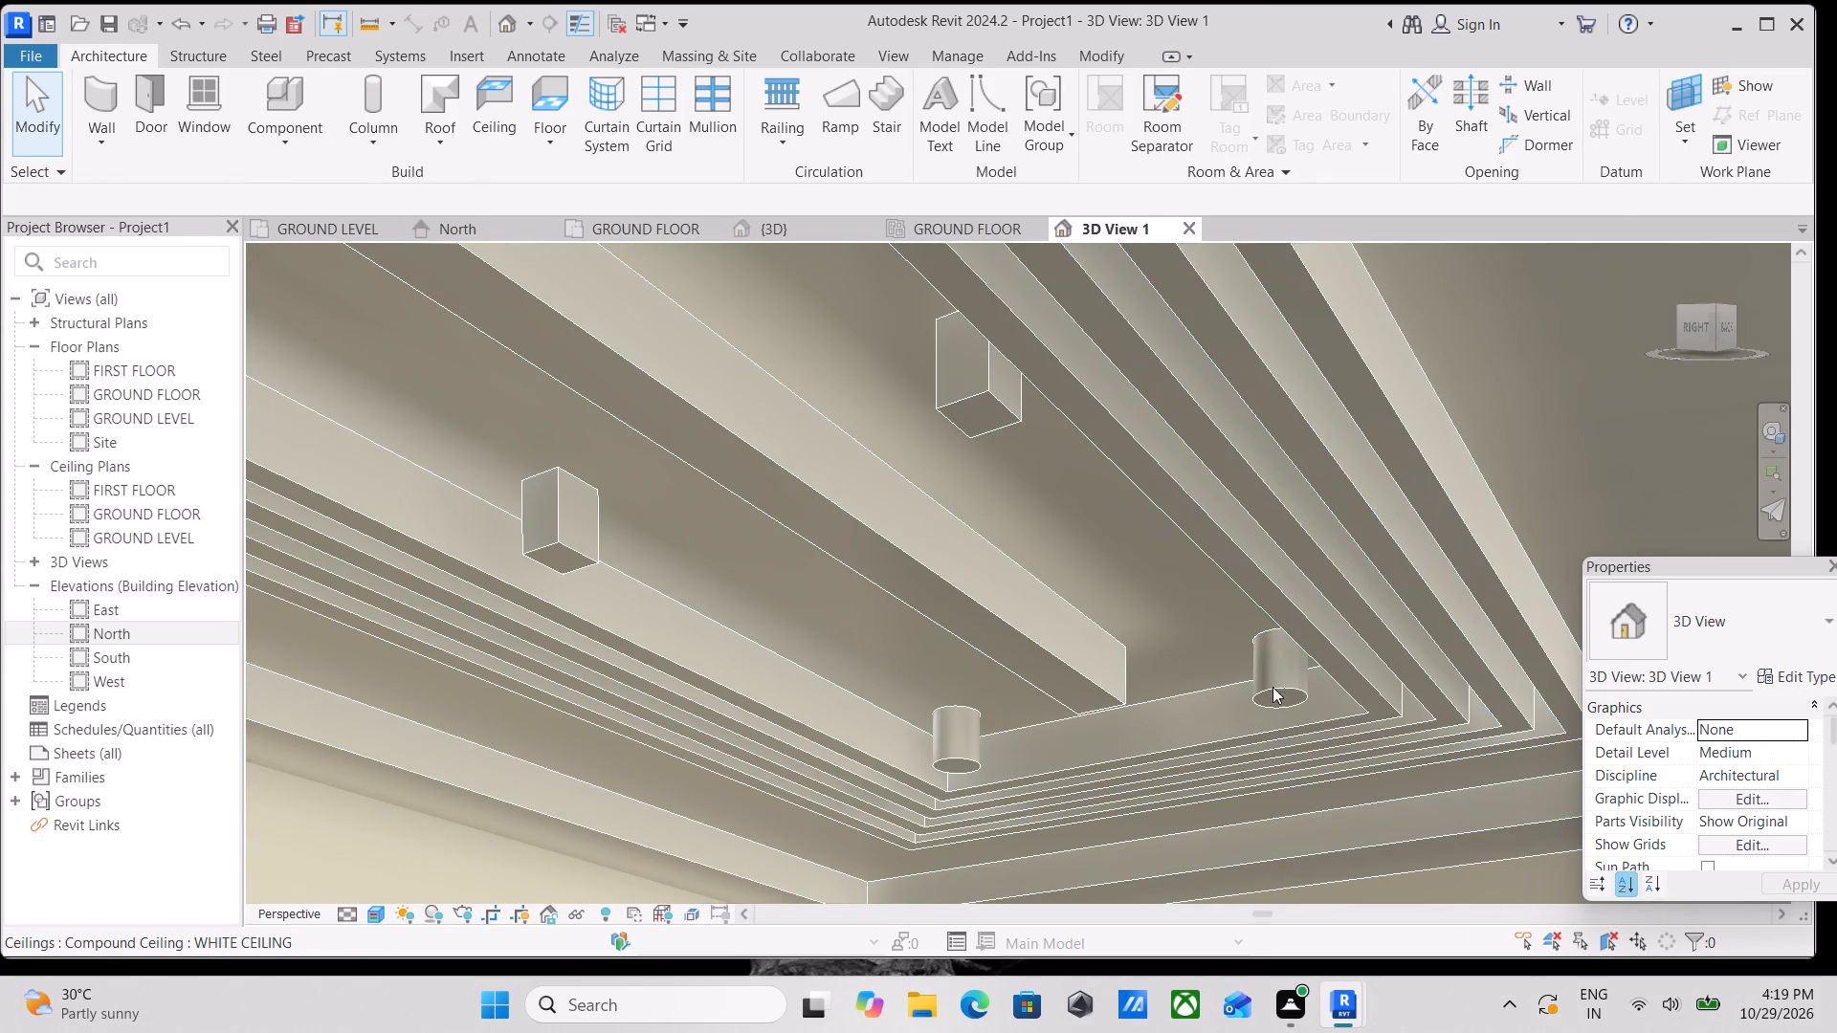
scroll(896, 761, "down", 2)
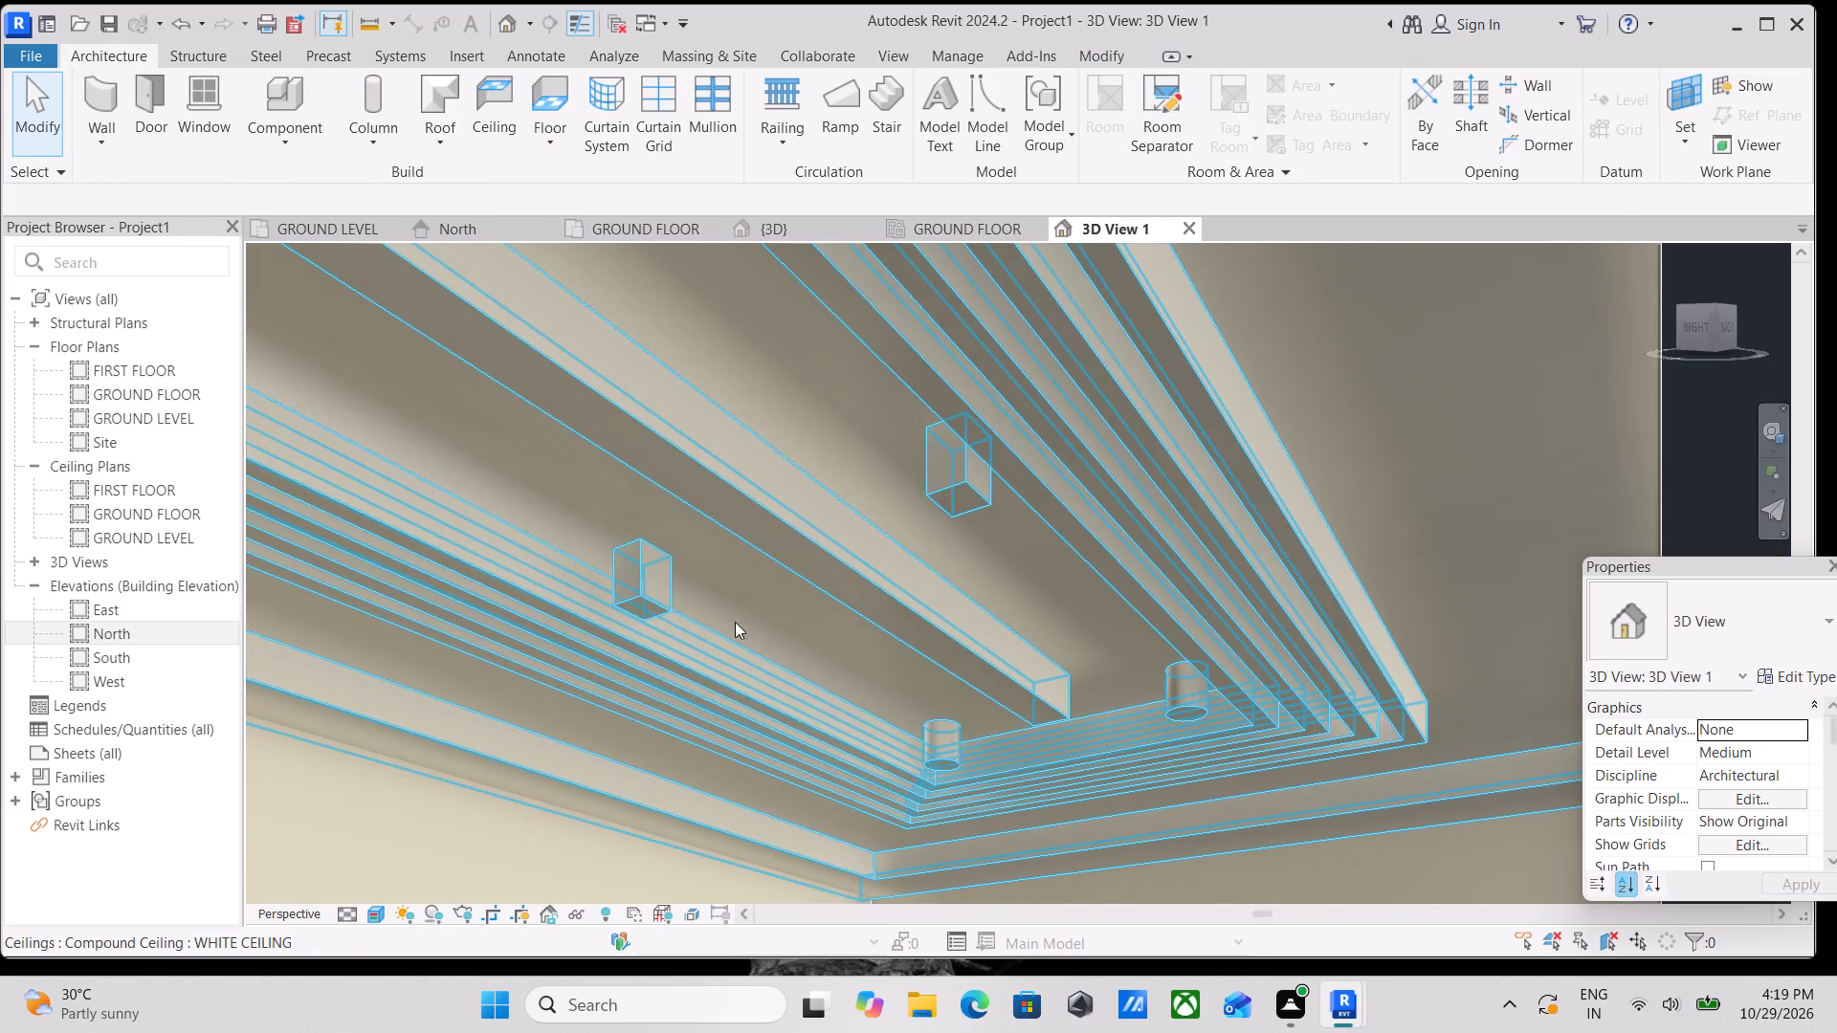
Take a last look at the ceiling's underside in the camera view, and close 3D View 1.
left_click(641, 596)
scroll(641, 596, "down", 2)
middle_click_drag(641, 596, 727, 591)
scroll(763, 595, "down", 2)
key("Escape")
scroll(885, 649, "down", 2)
key("Escape")
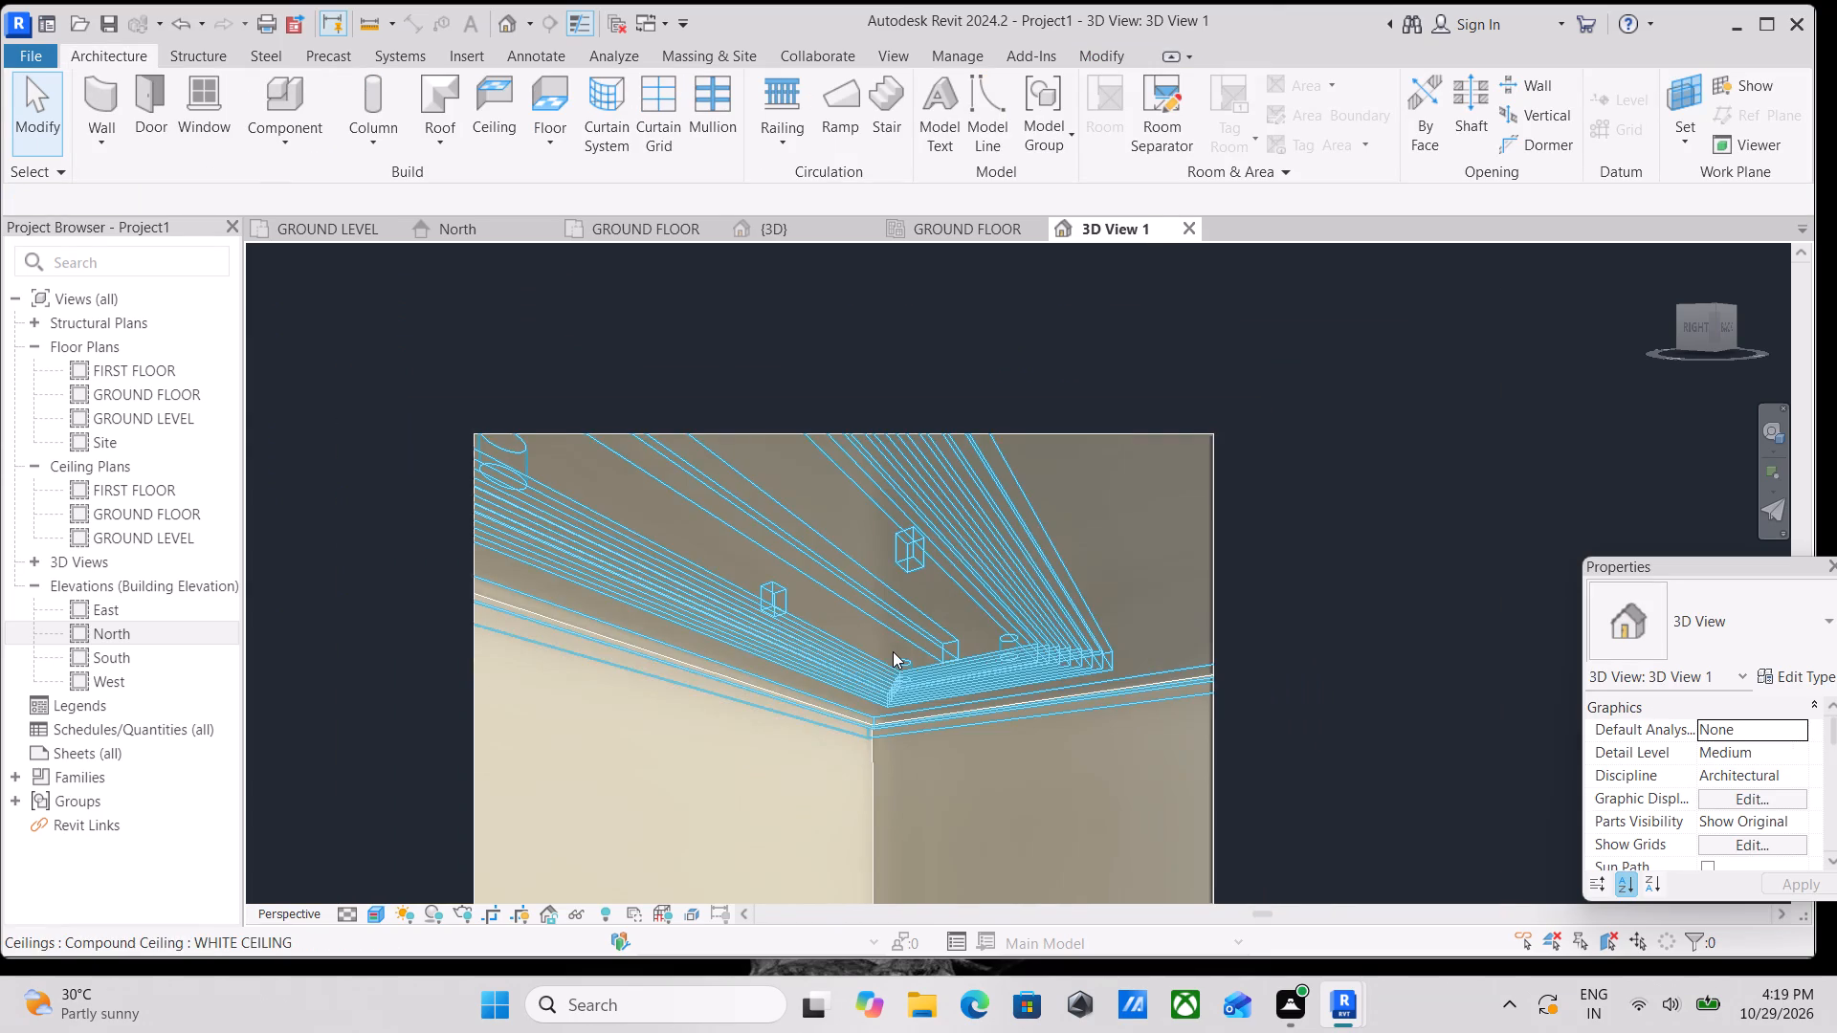
left_click(1196, 225)
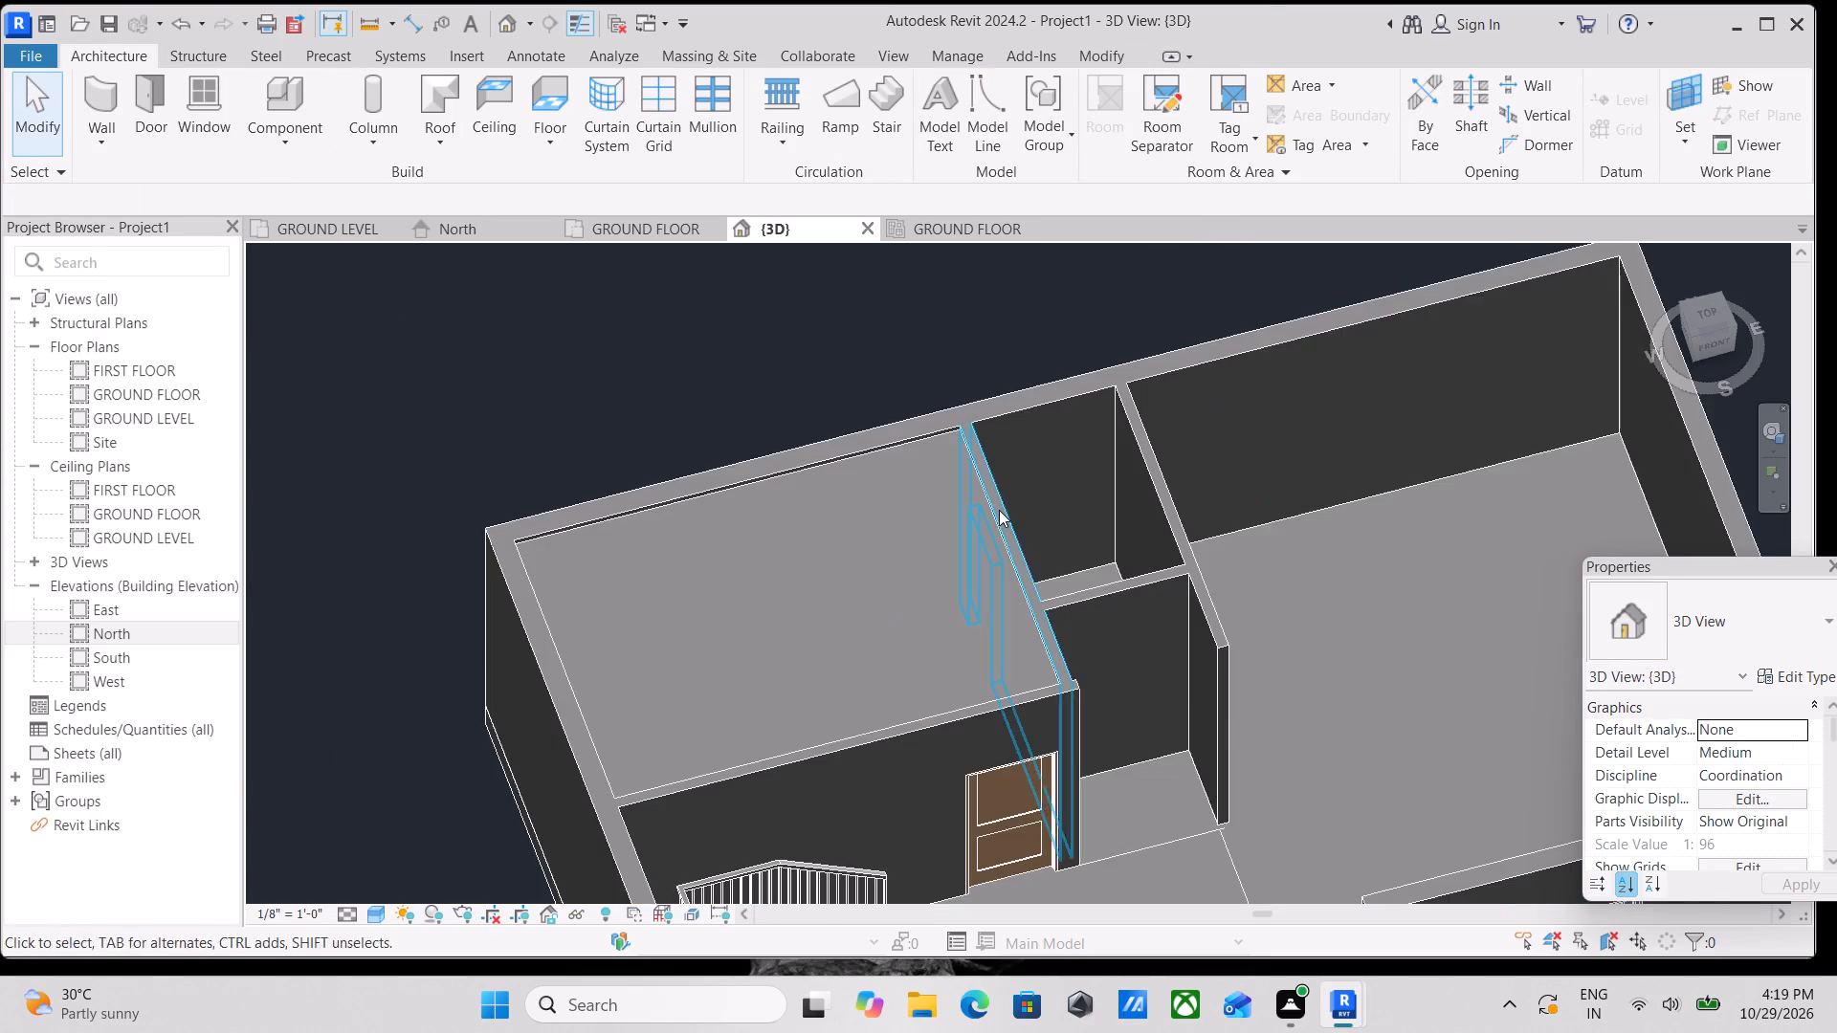
Reopen the bedroom's WHITE CEILING boundary for editing in the GROUND FLOOR ceiling plan.
scroll(998, 510, "down", 2)
middle_click_drag(998, 510, 977, 492)
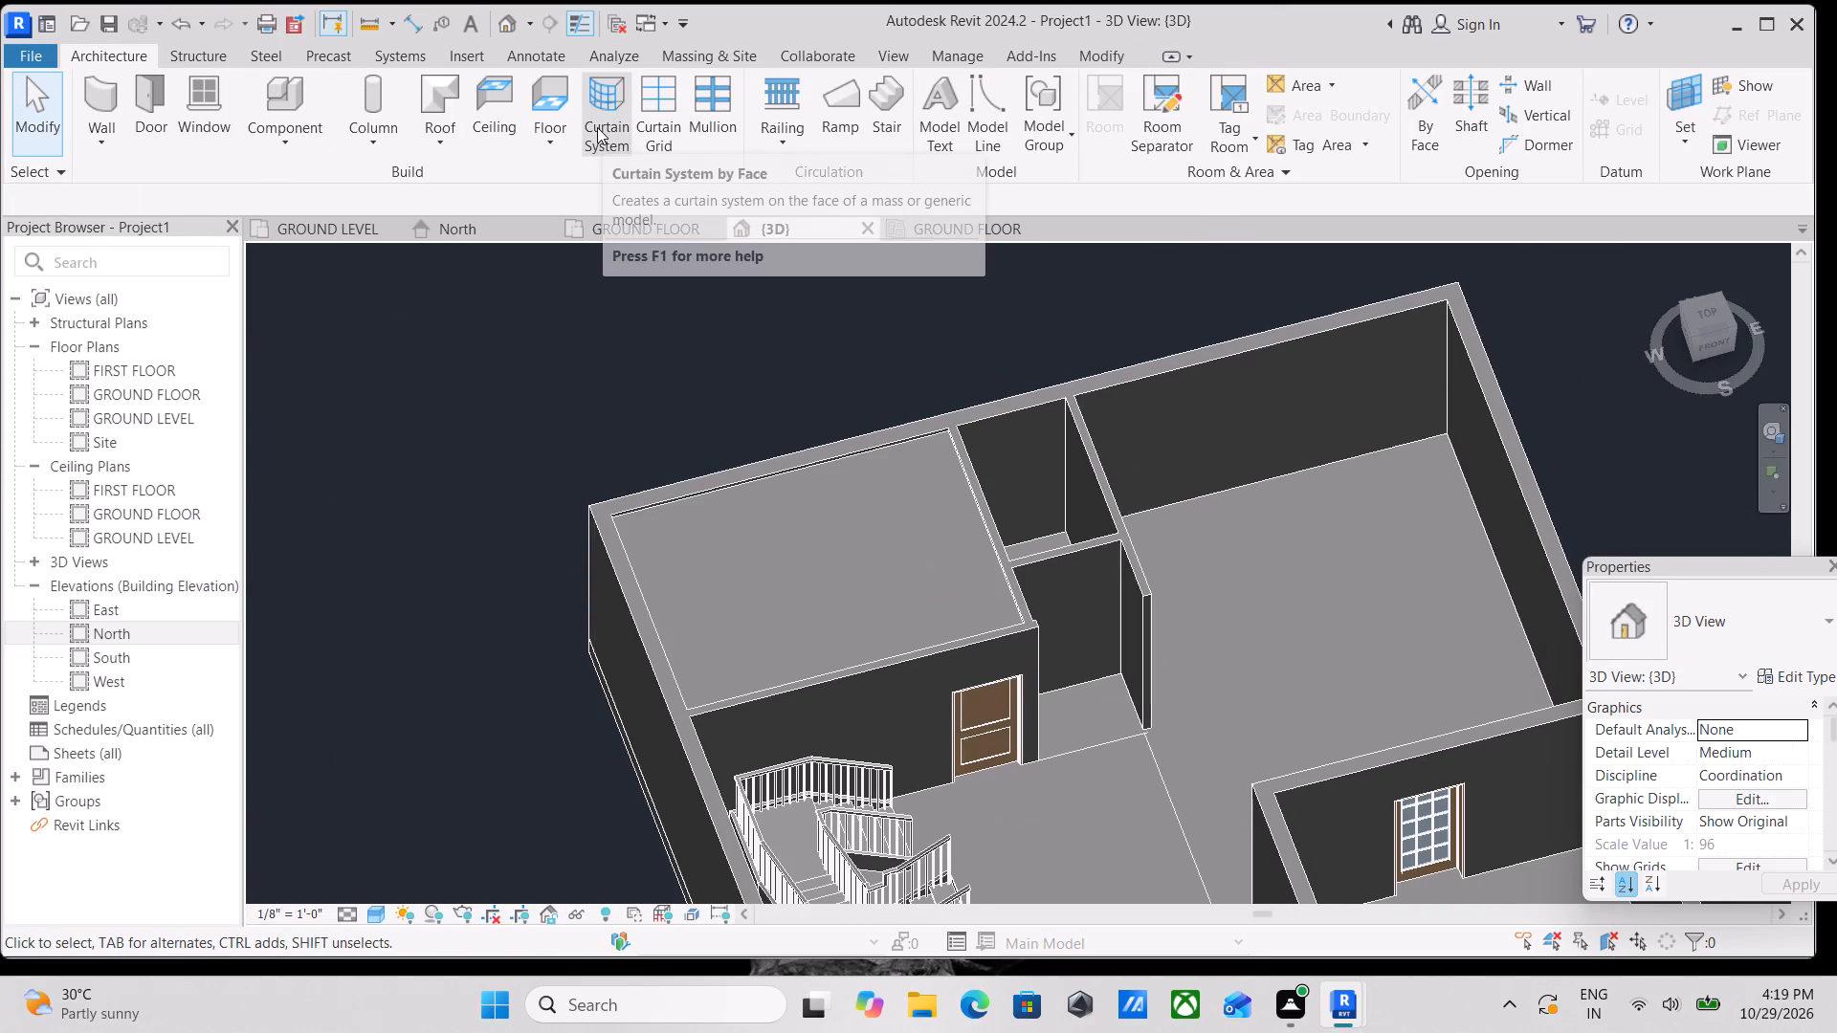
left_click(890, 224)
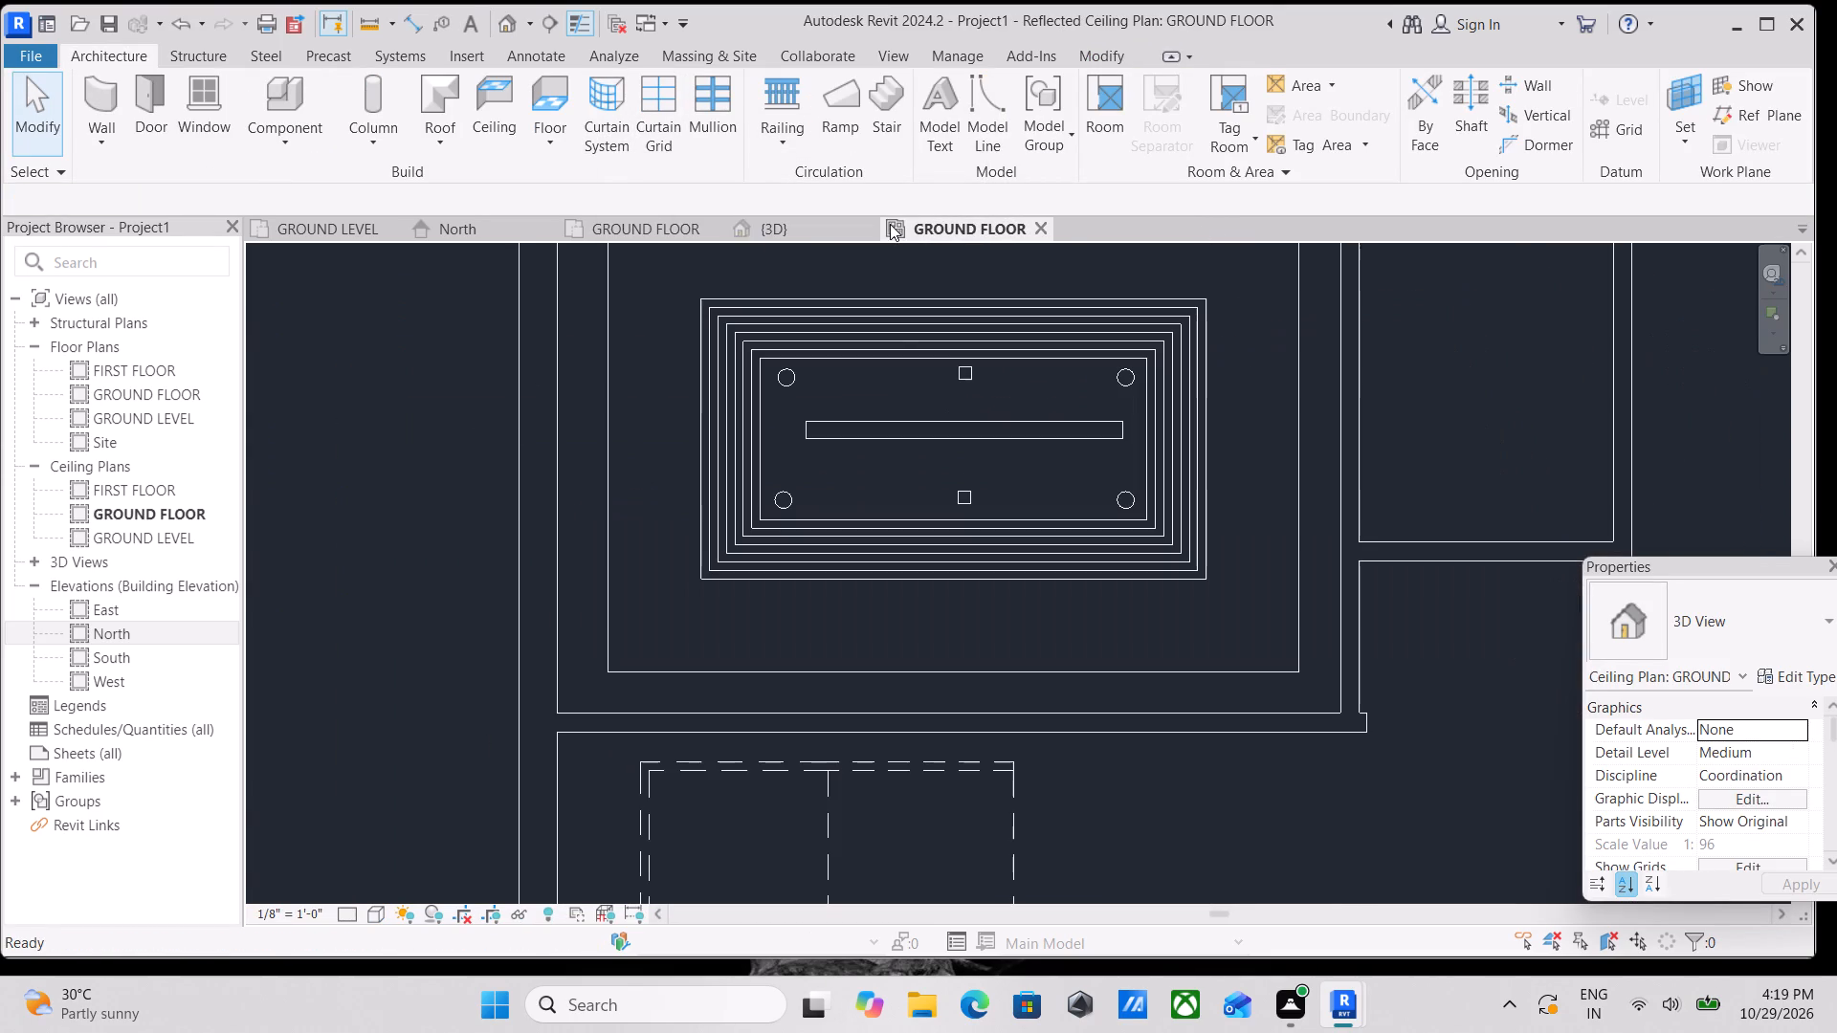
scroll(971, 398, "up", 3)
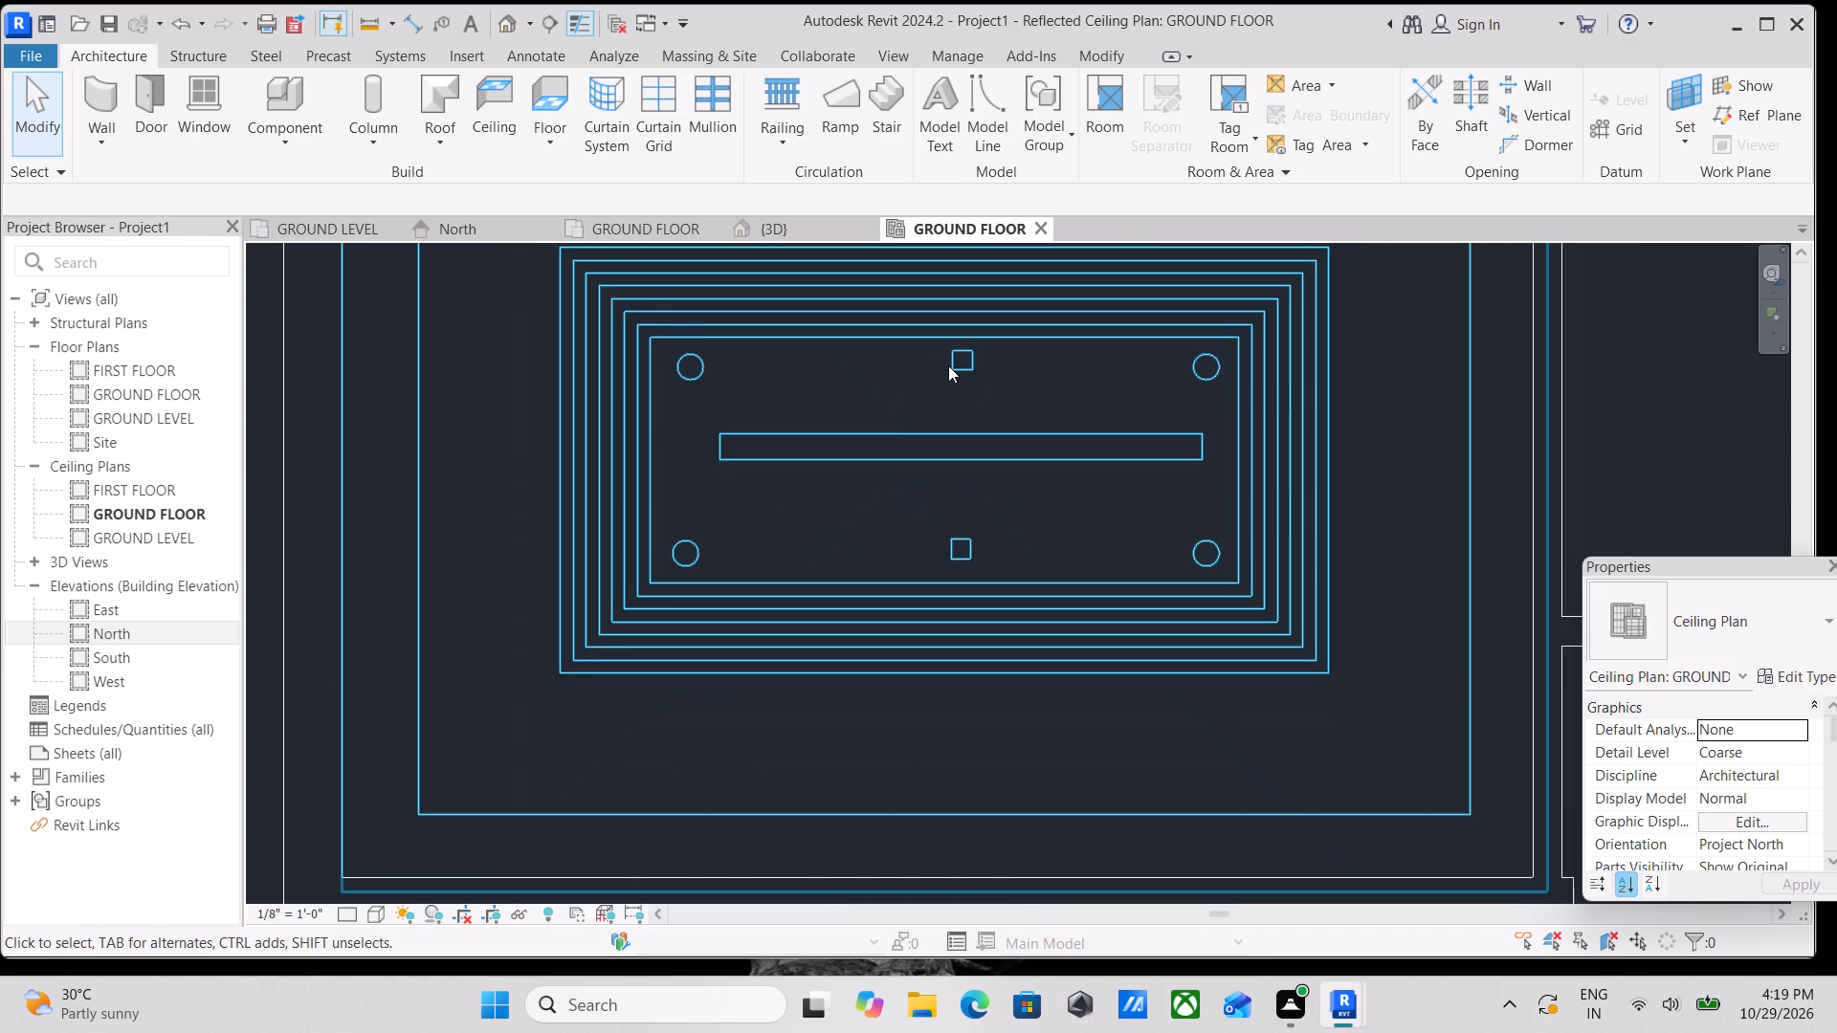
scroll(948, 365, "down", 1)
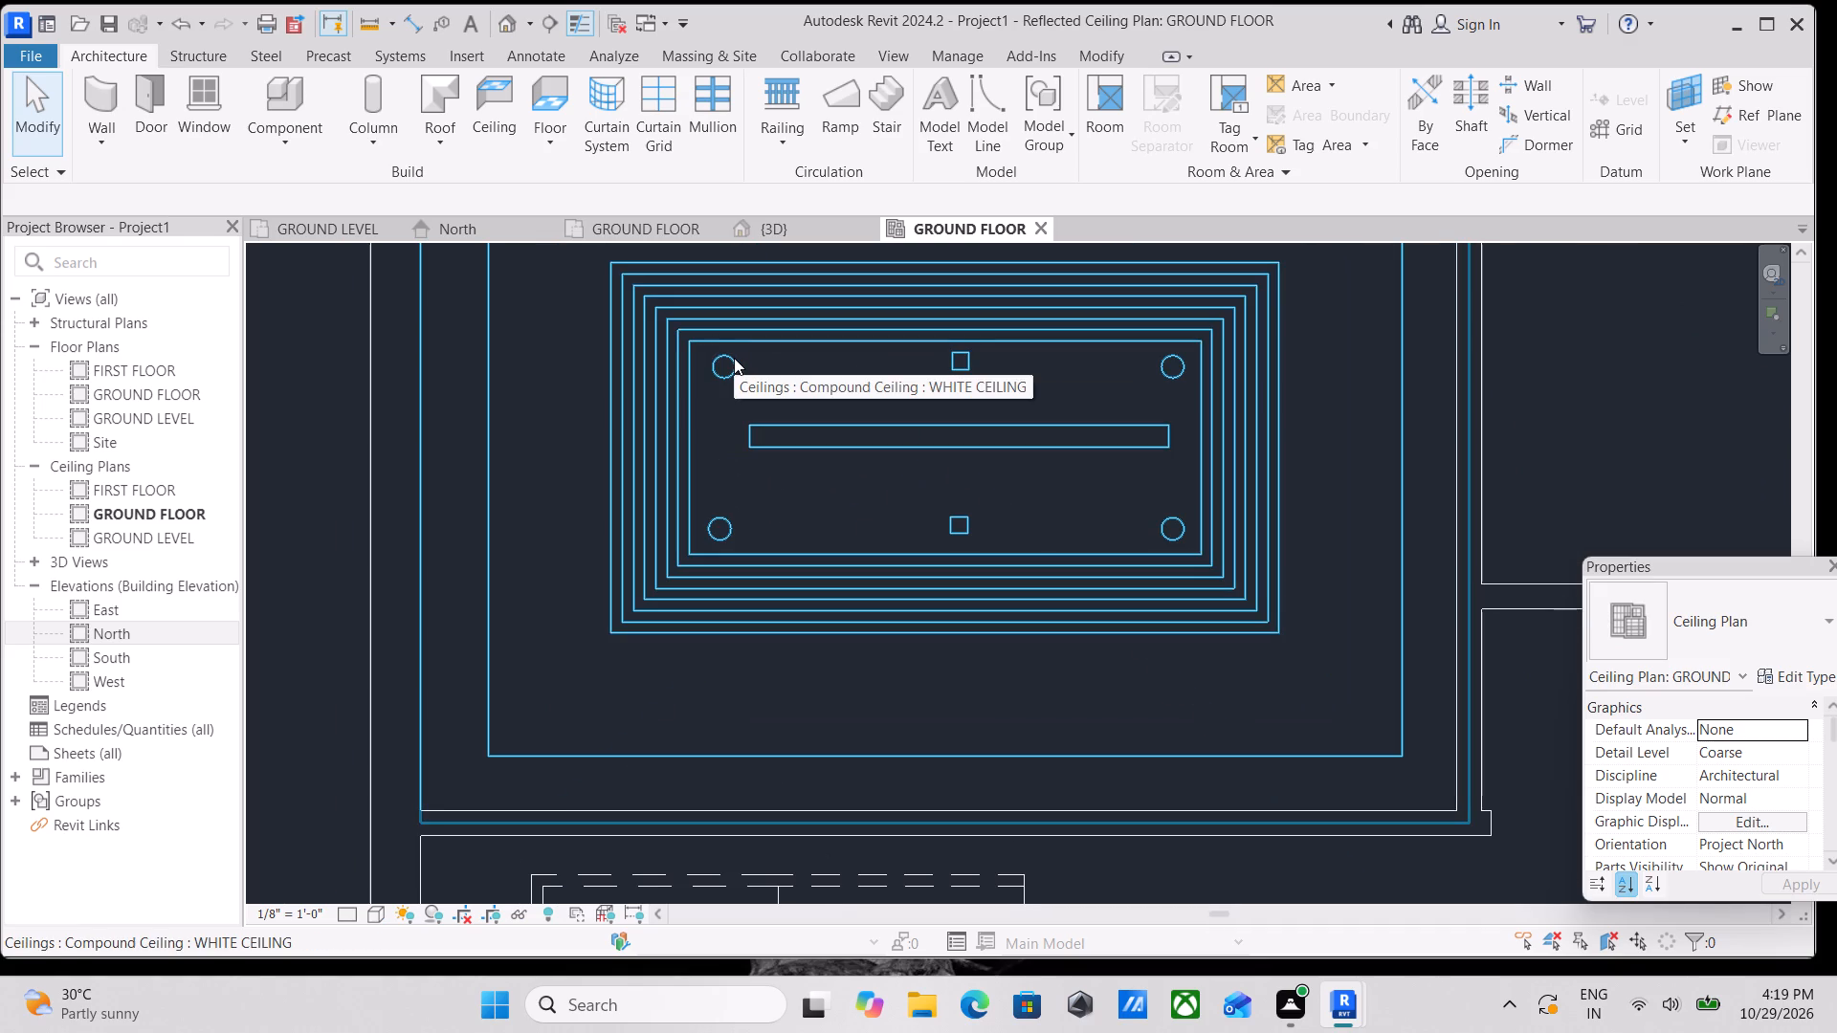
left_click(734, 358)
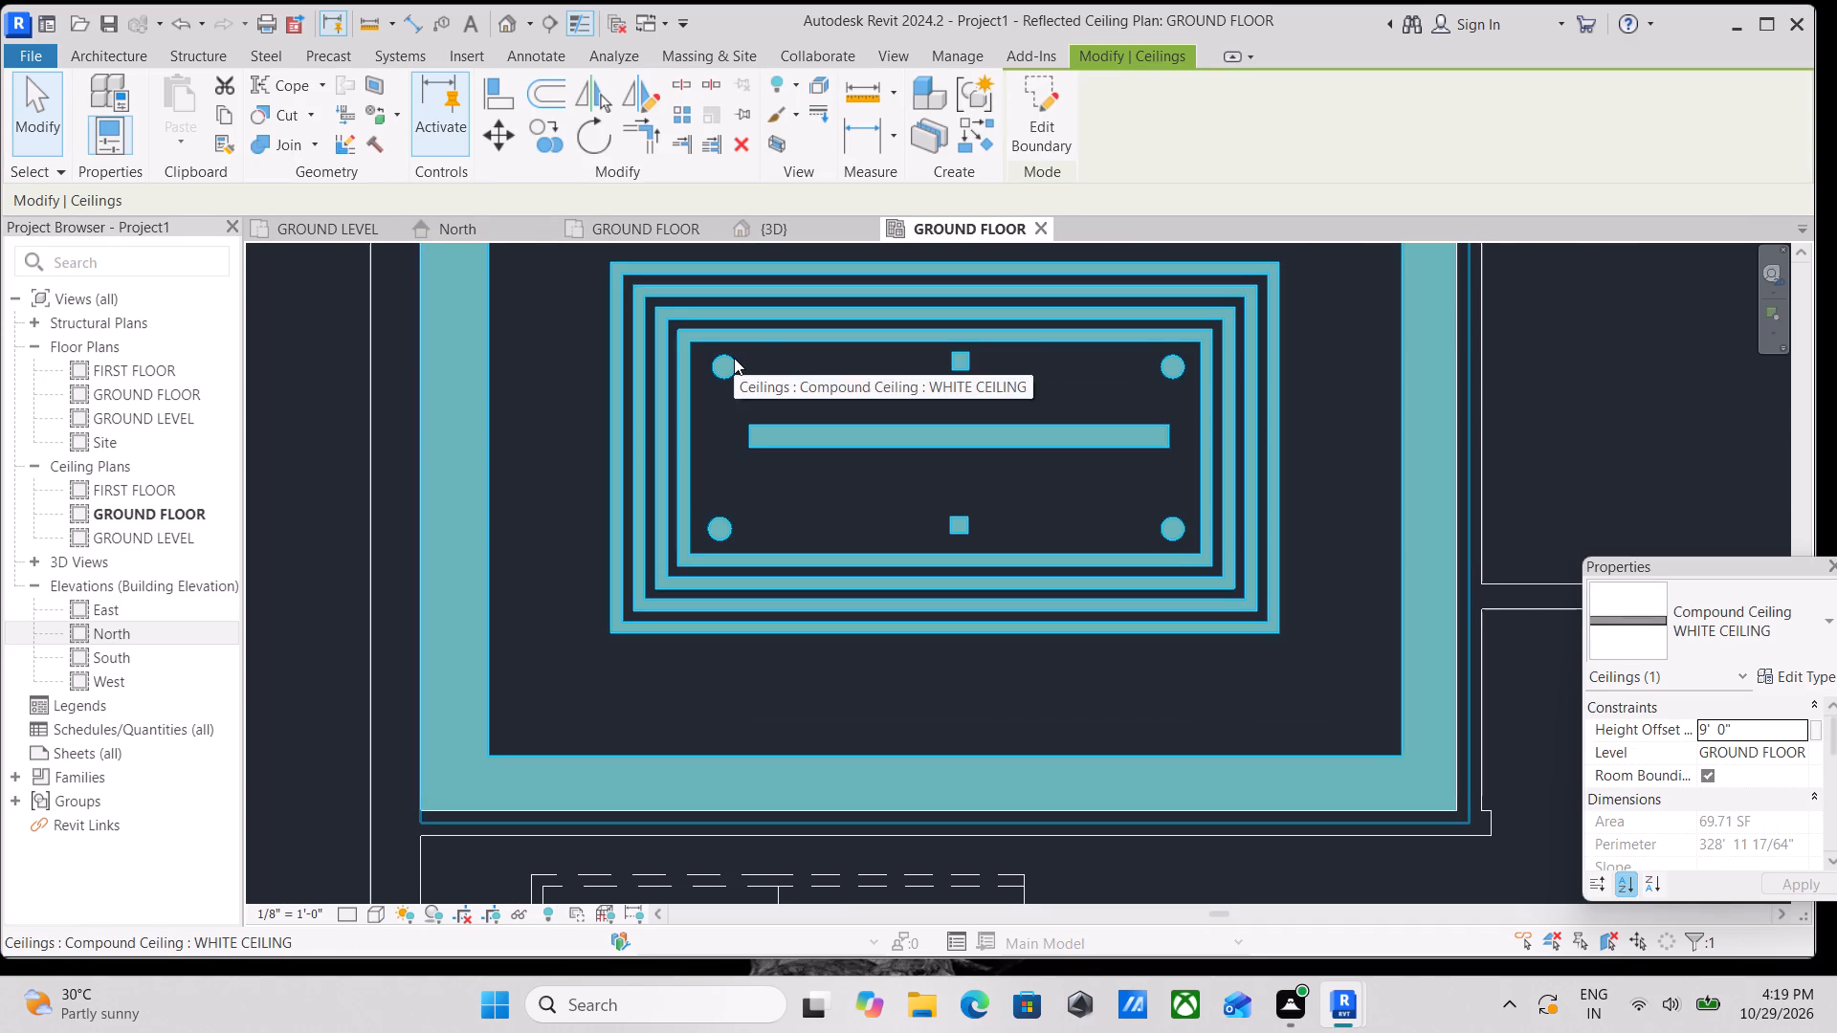
left_click(1049, 116)
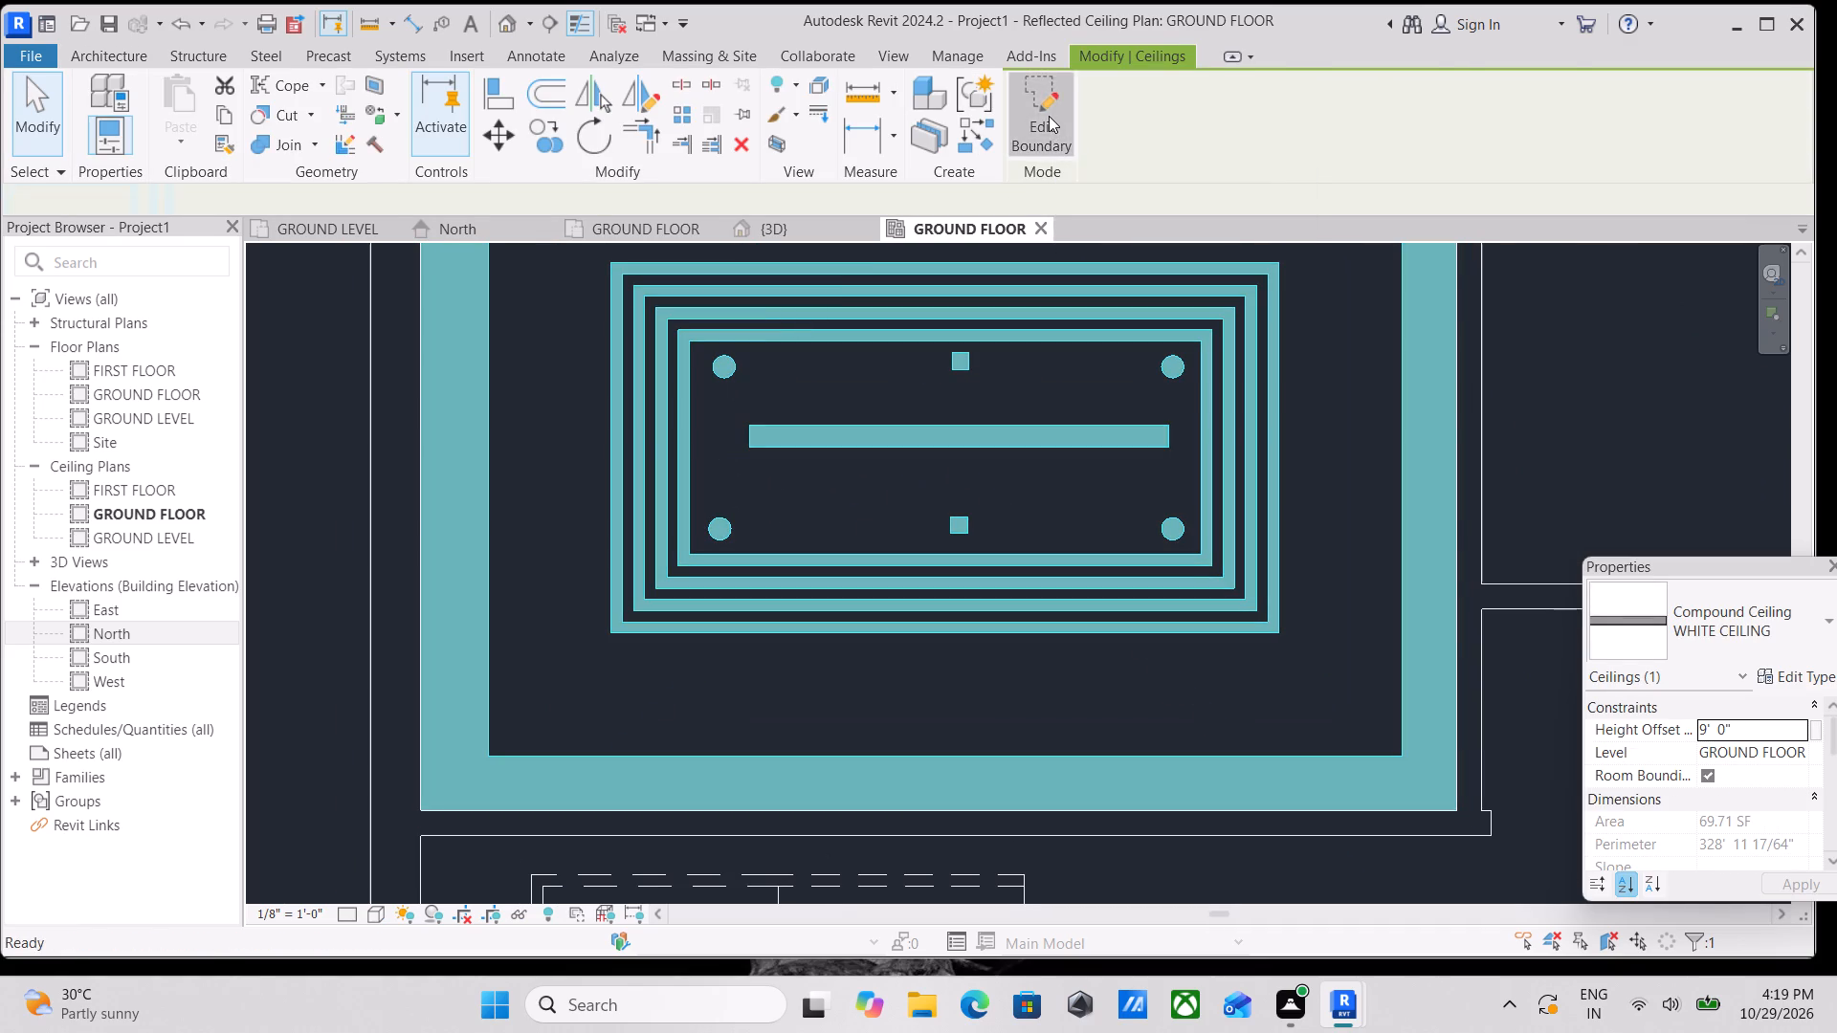
Delete the two circles and the small square above the central strip from the ceiling sketch.
left_click(736, 371)
right_click(736, 371)
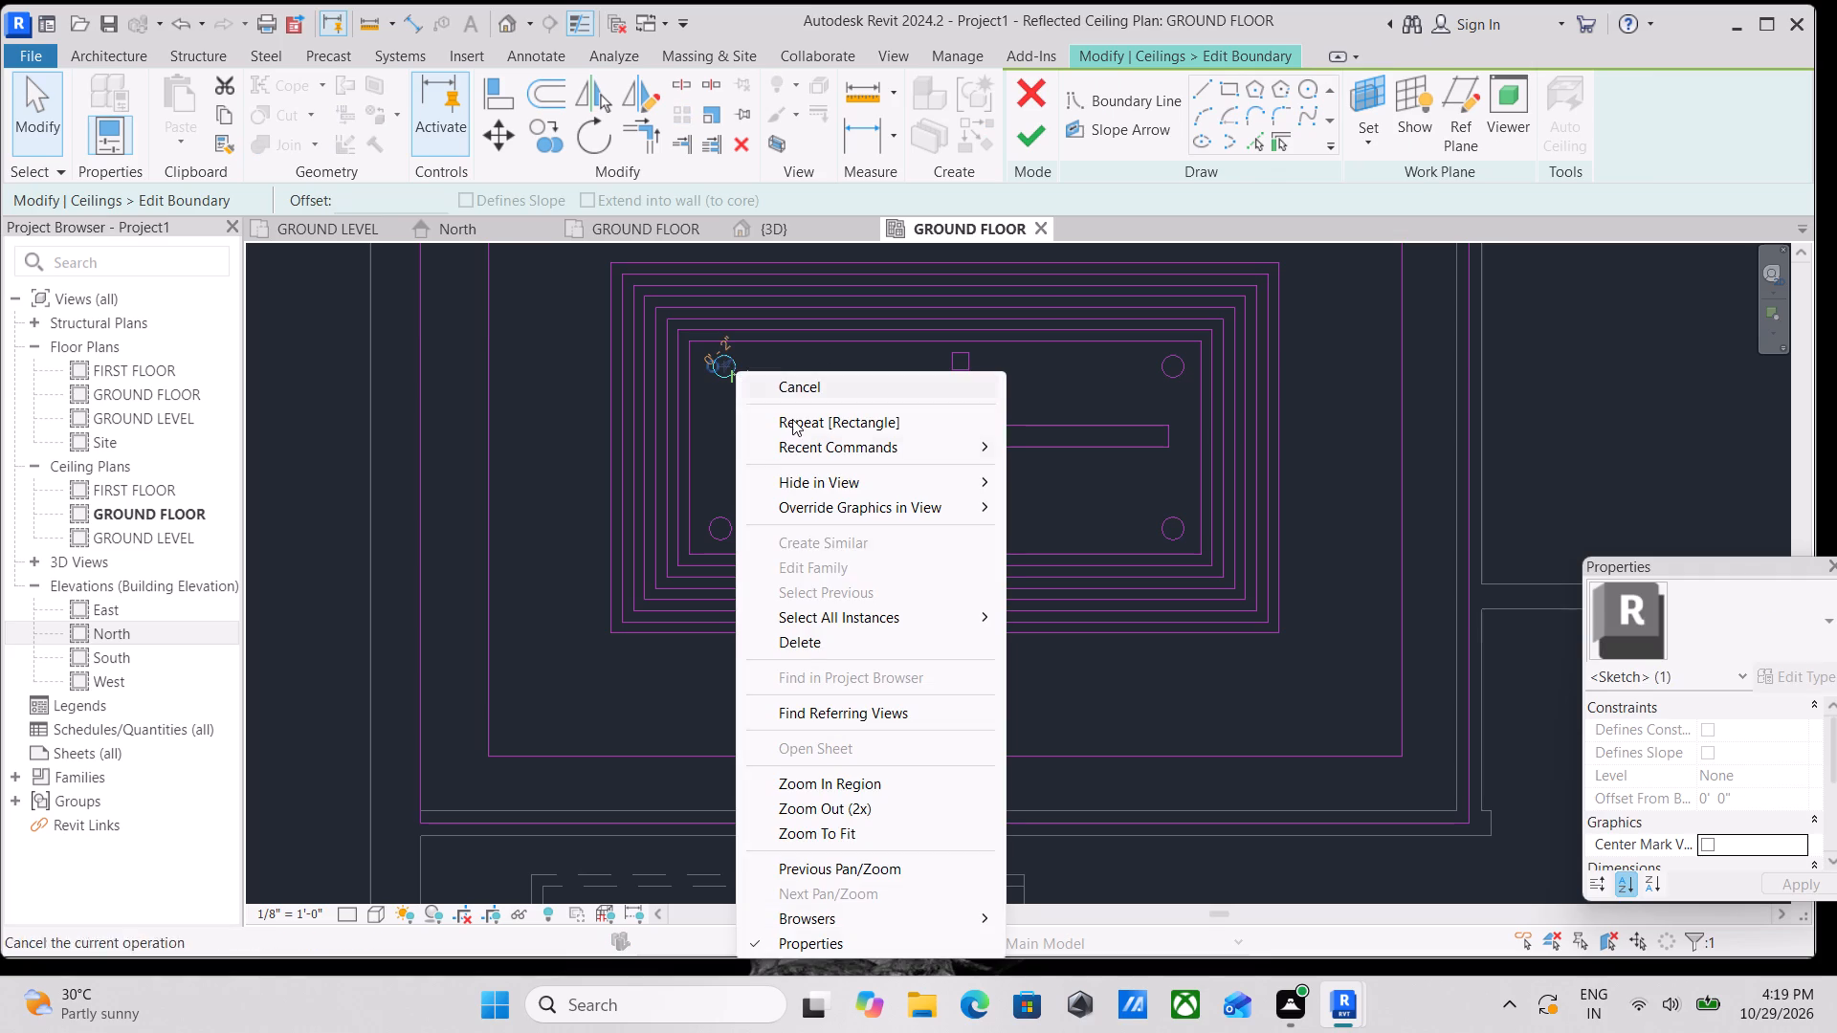
left_click(796, 646)
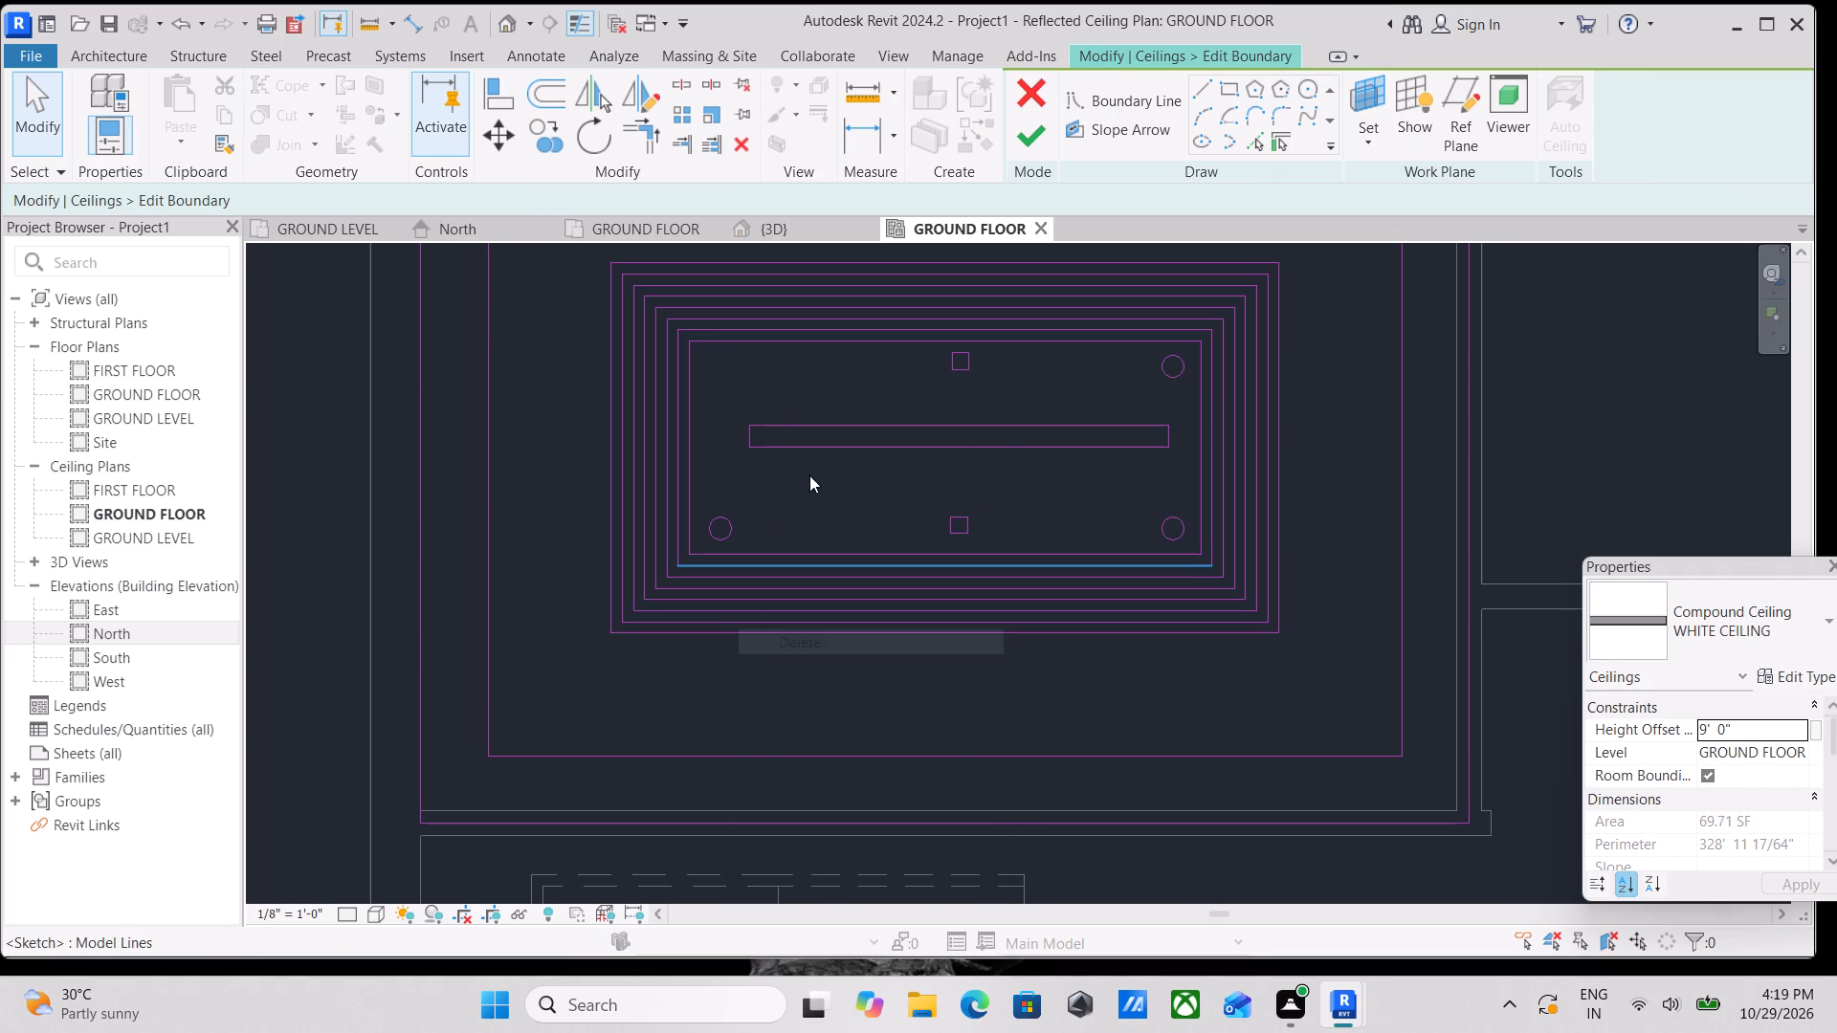
left_click(1166, 360)
right_click(1166, 360)
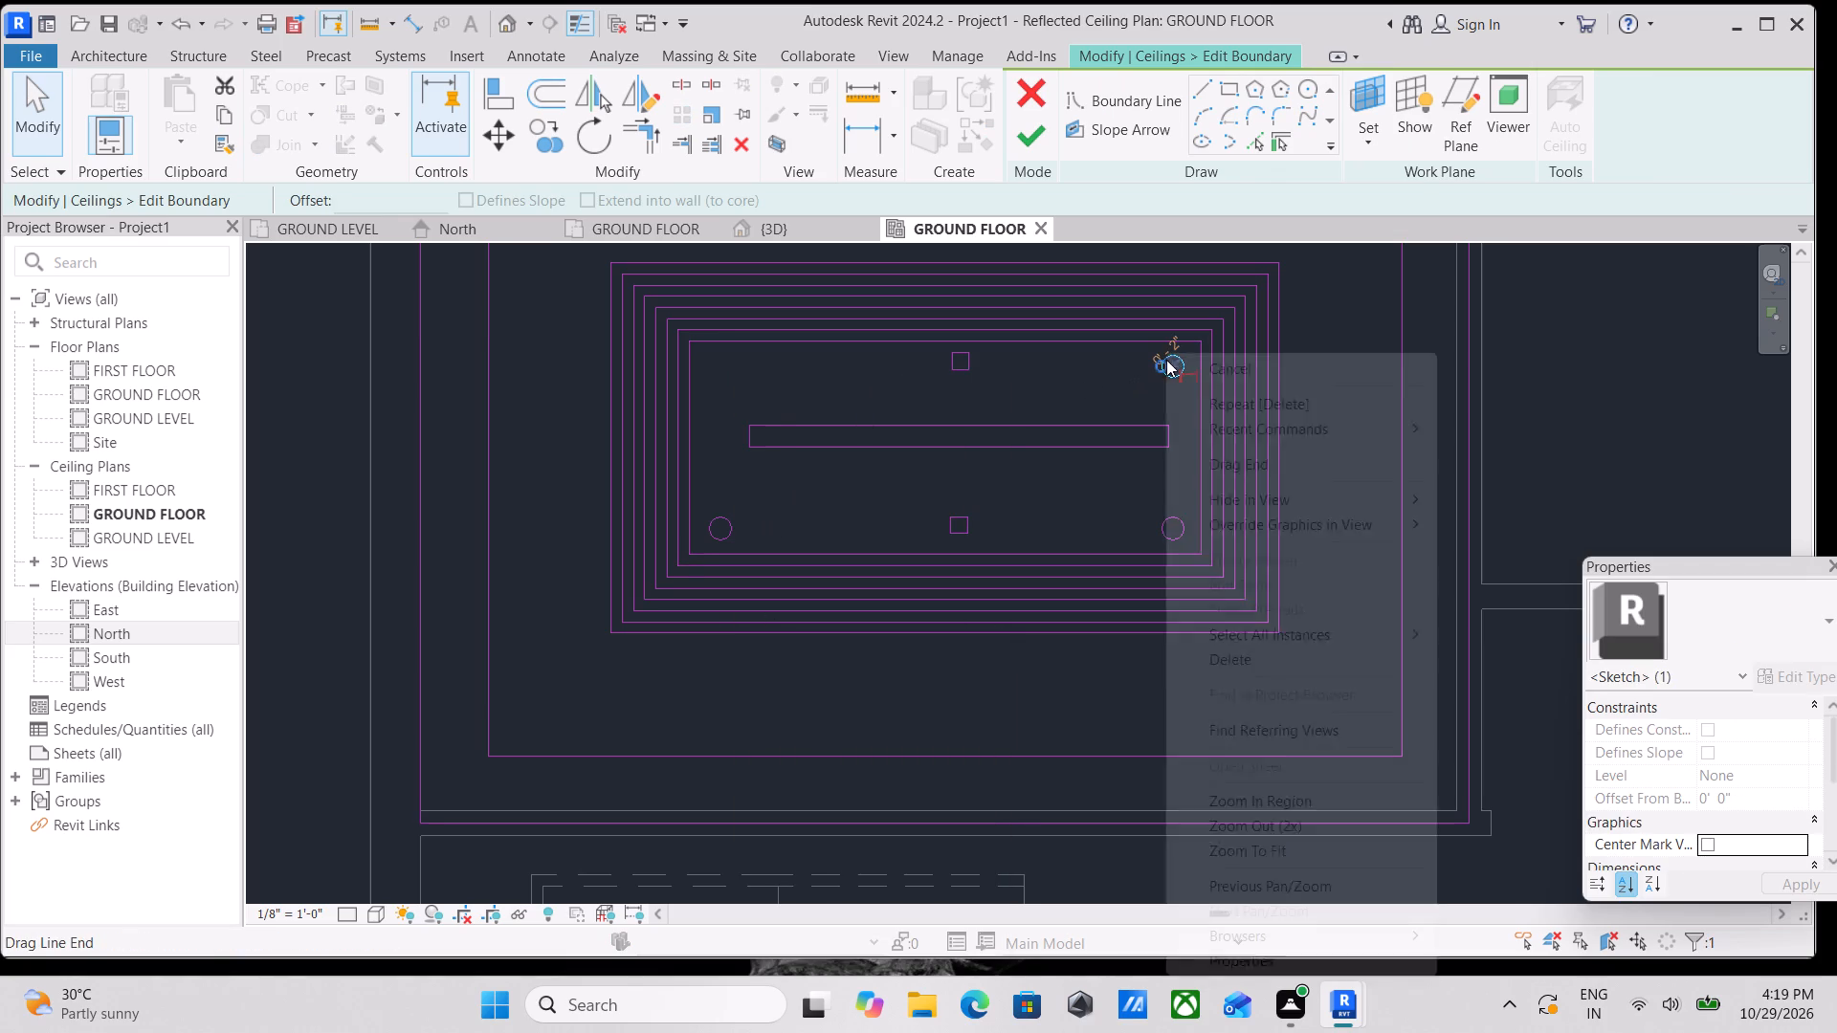
left_click(1280, 666)
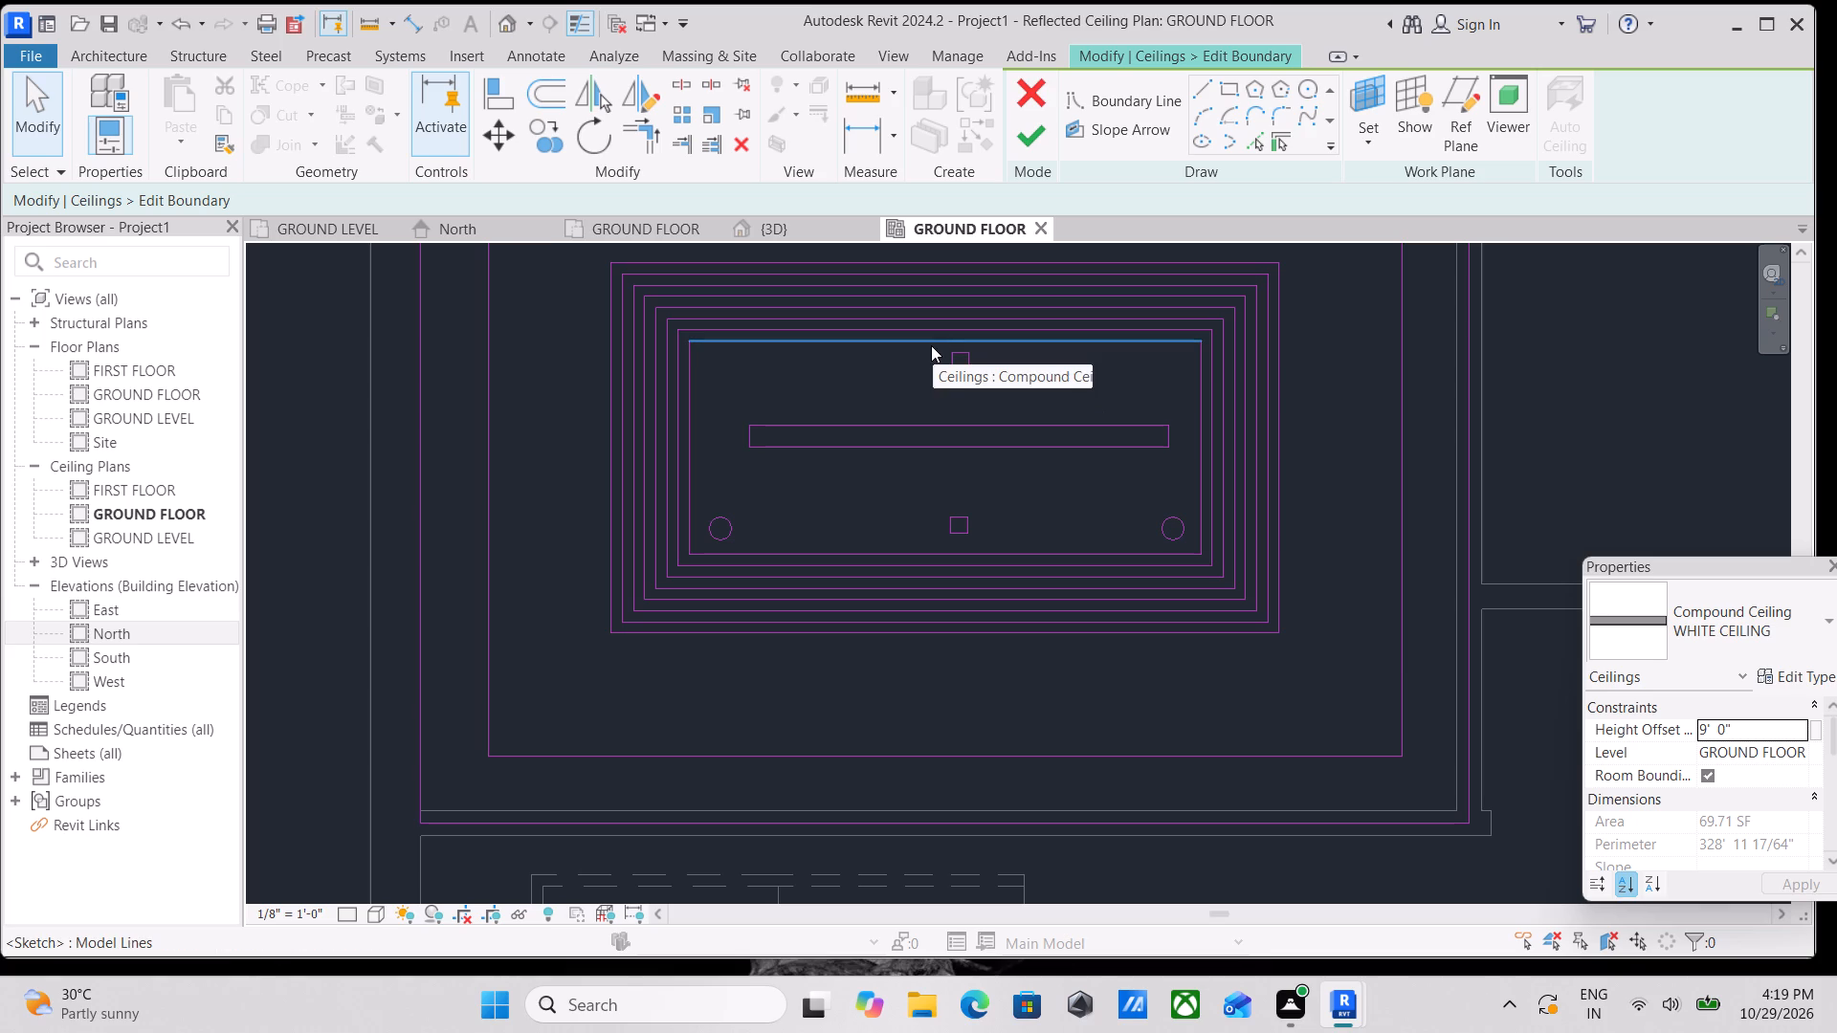
scroll(941, 360, "up", 5)
left_click_drag(940, 333, 1003, 387)
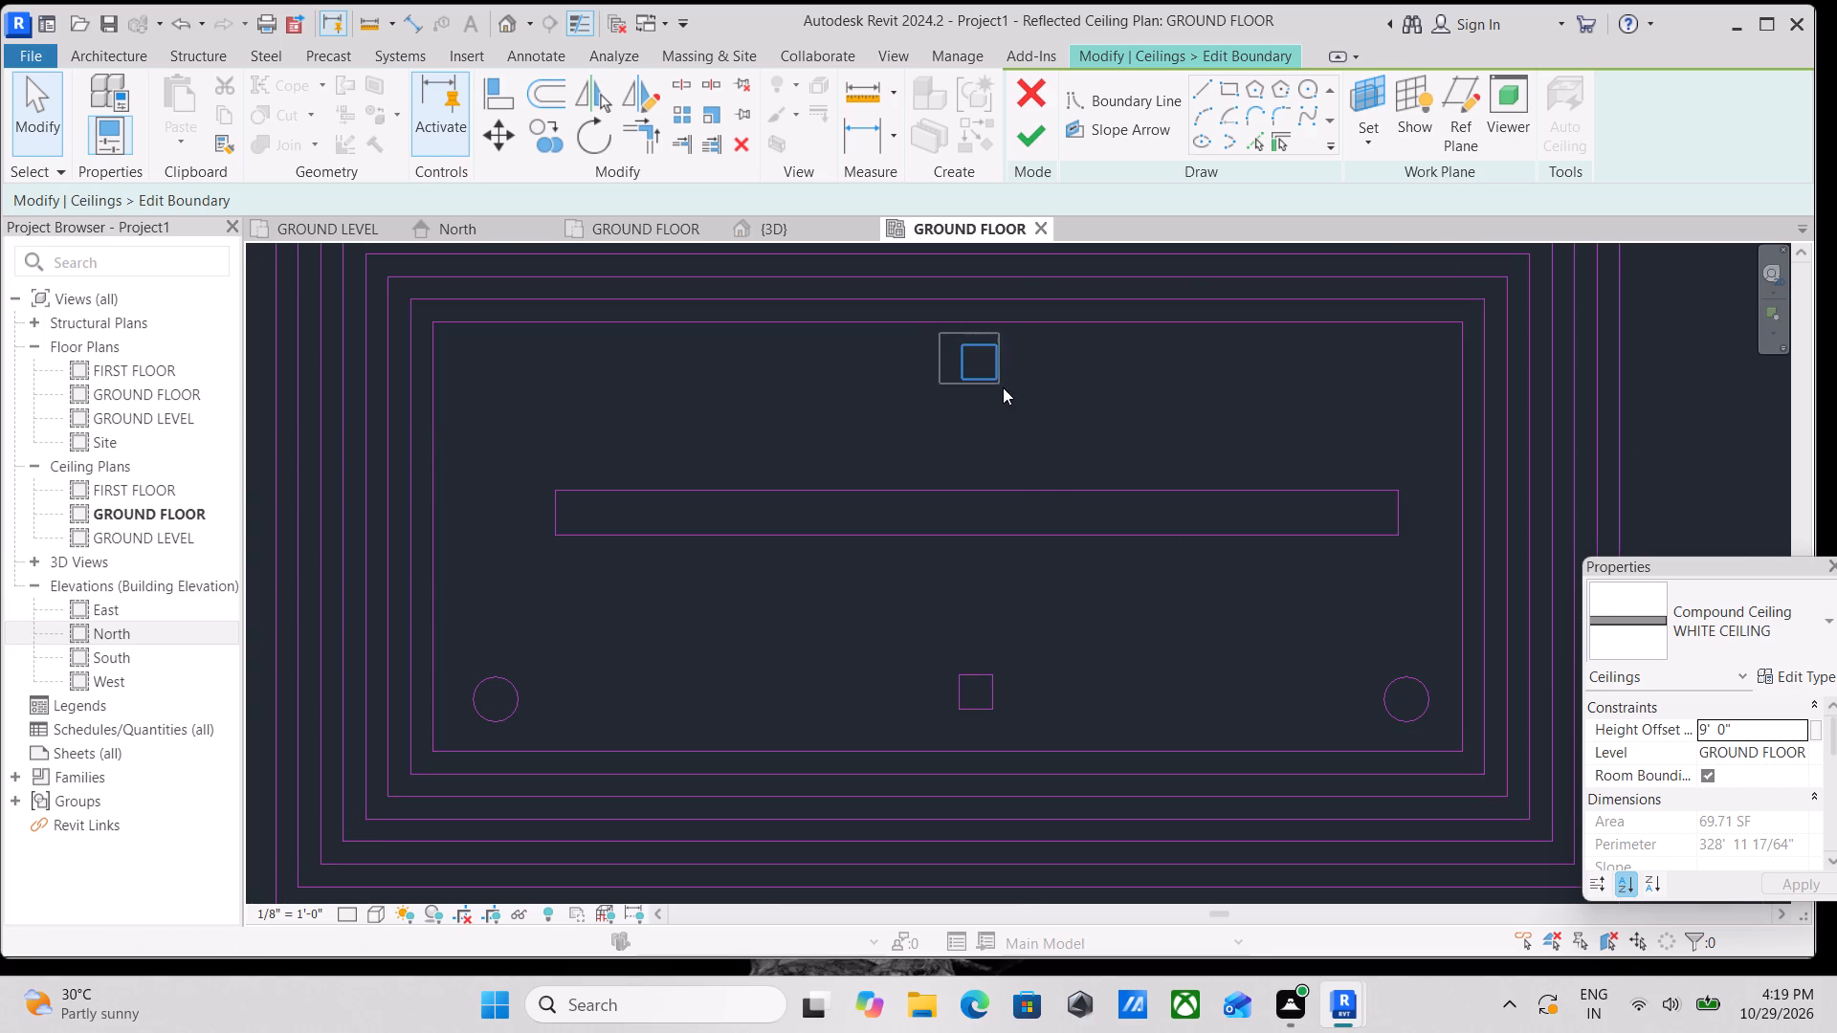
left_click_drag(1003, 387, 1020, 399)
right_click(1020, 400)
left_click(1156, 670)
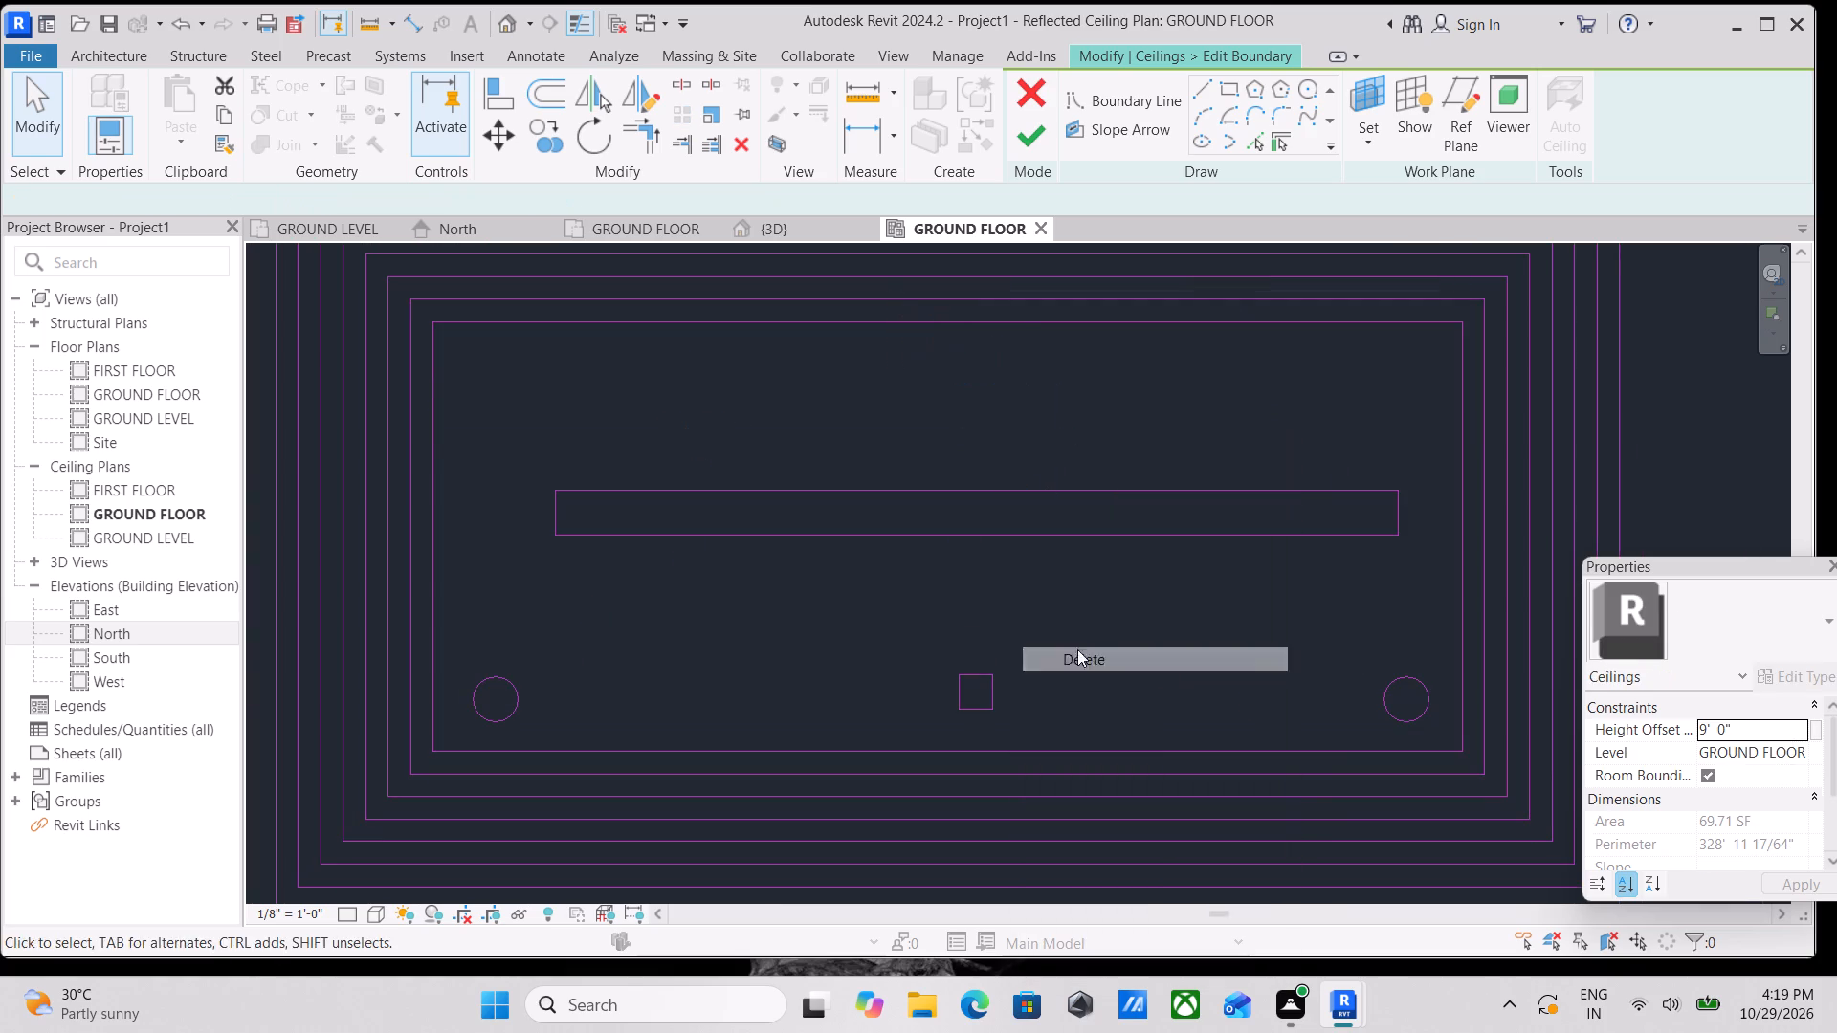
Delete the two circles and the small square below the central strip from the ceiling sketch.
middle_click_drag(918, 586, 882, 431)
scroll(882, 431, "up", 1)
left_click_drag(359, 498, 457, 581)
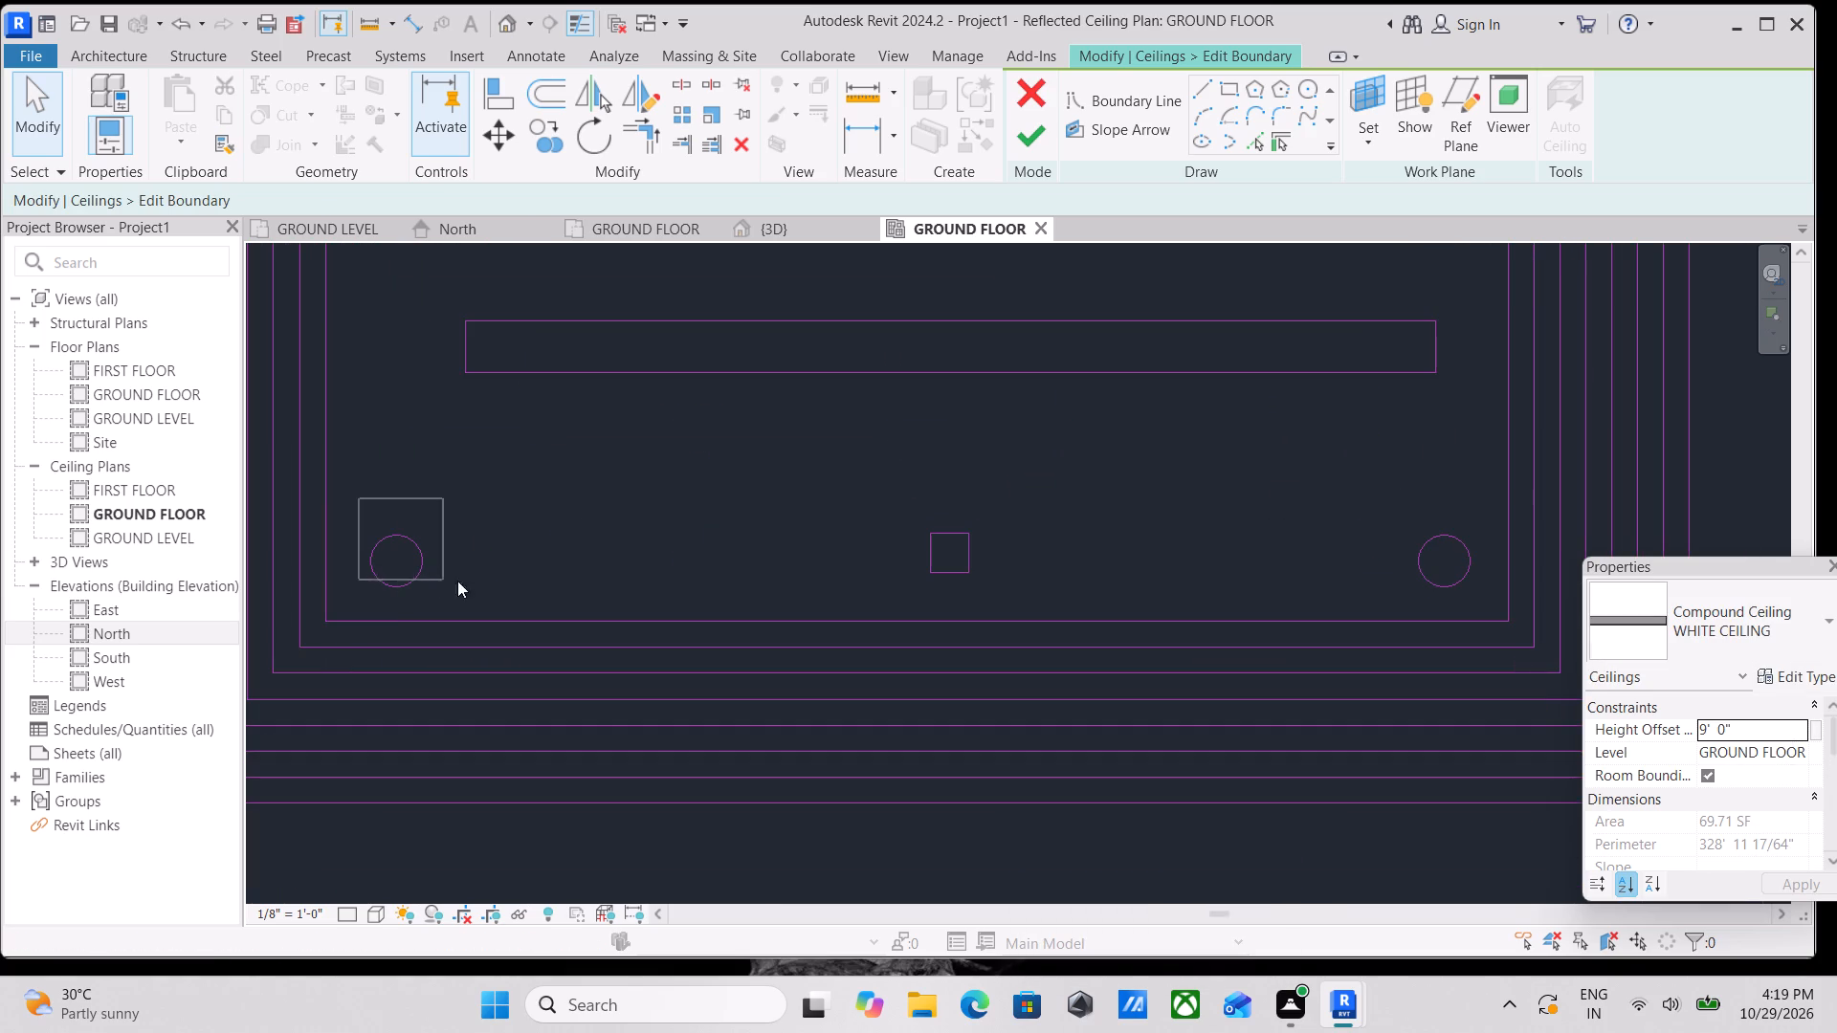
left_click_drag(457, 581, 1465, 601)
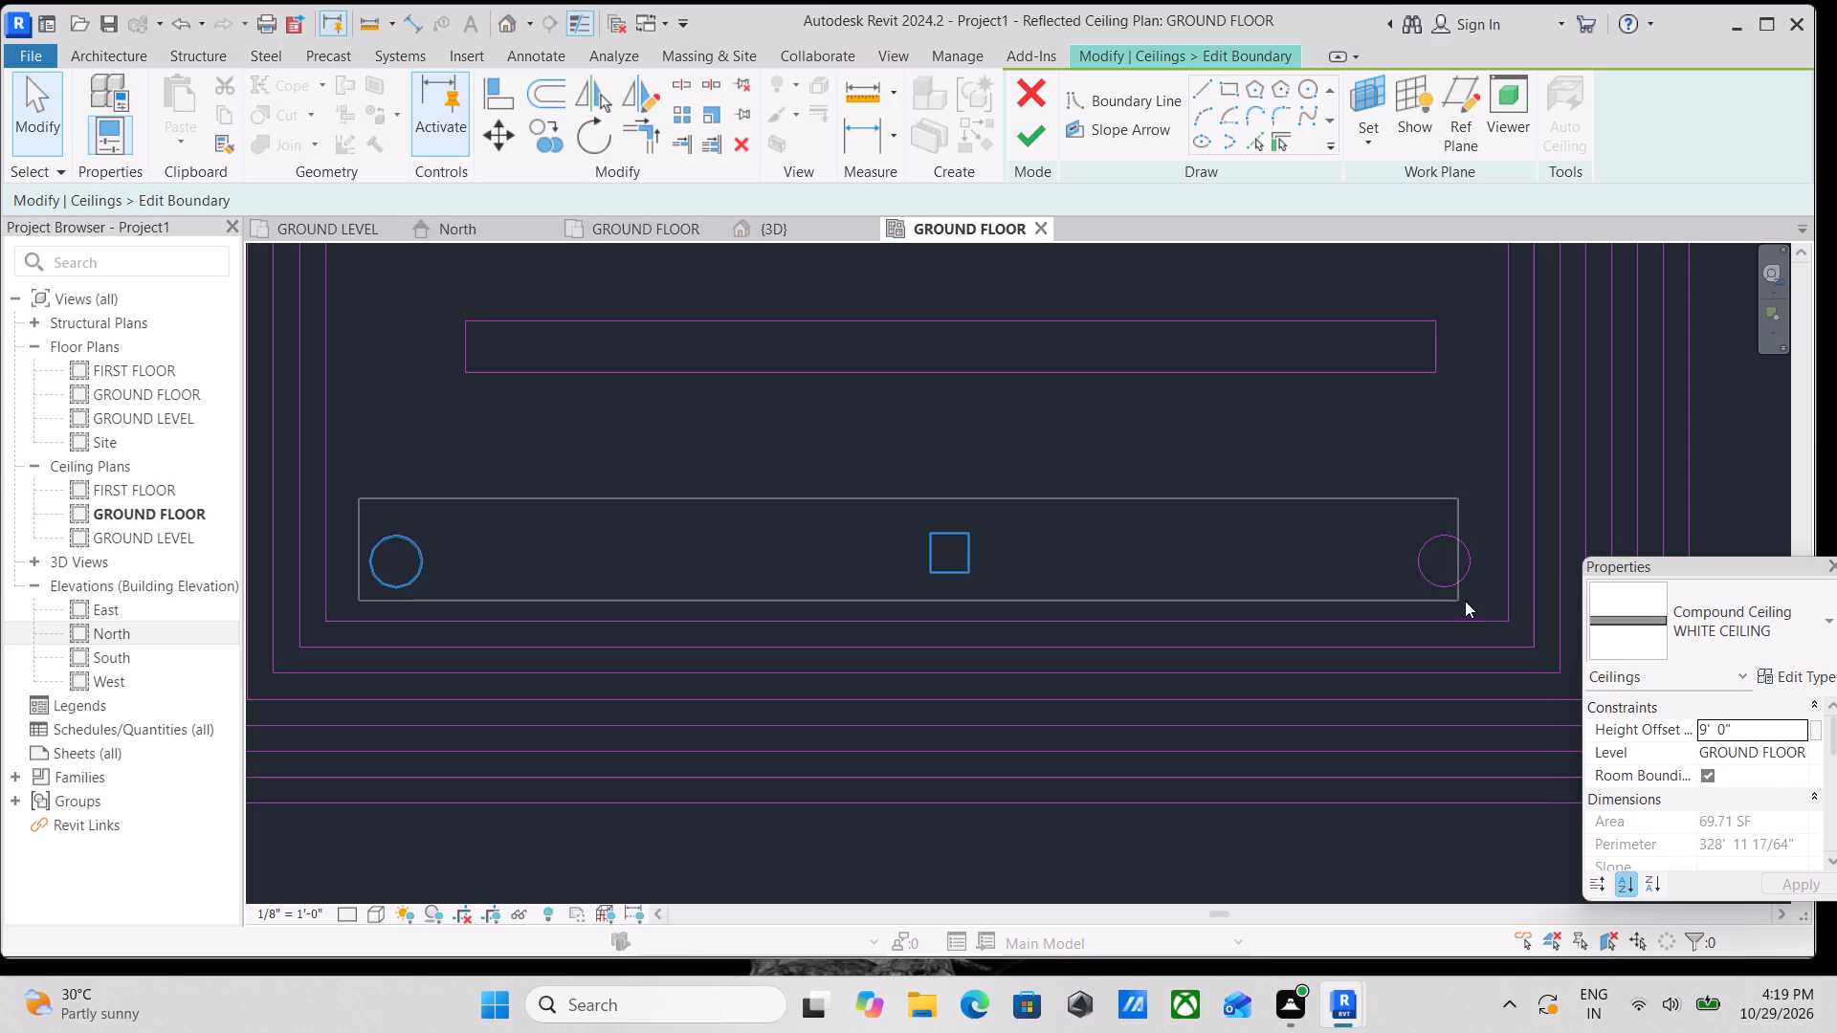
left_click_drag(1465, 601, 1480, 599)
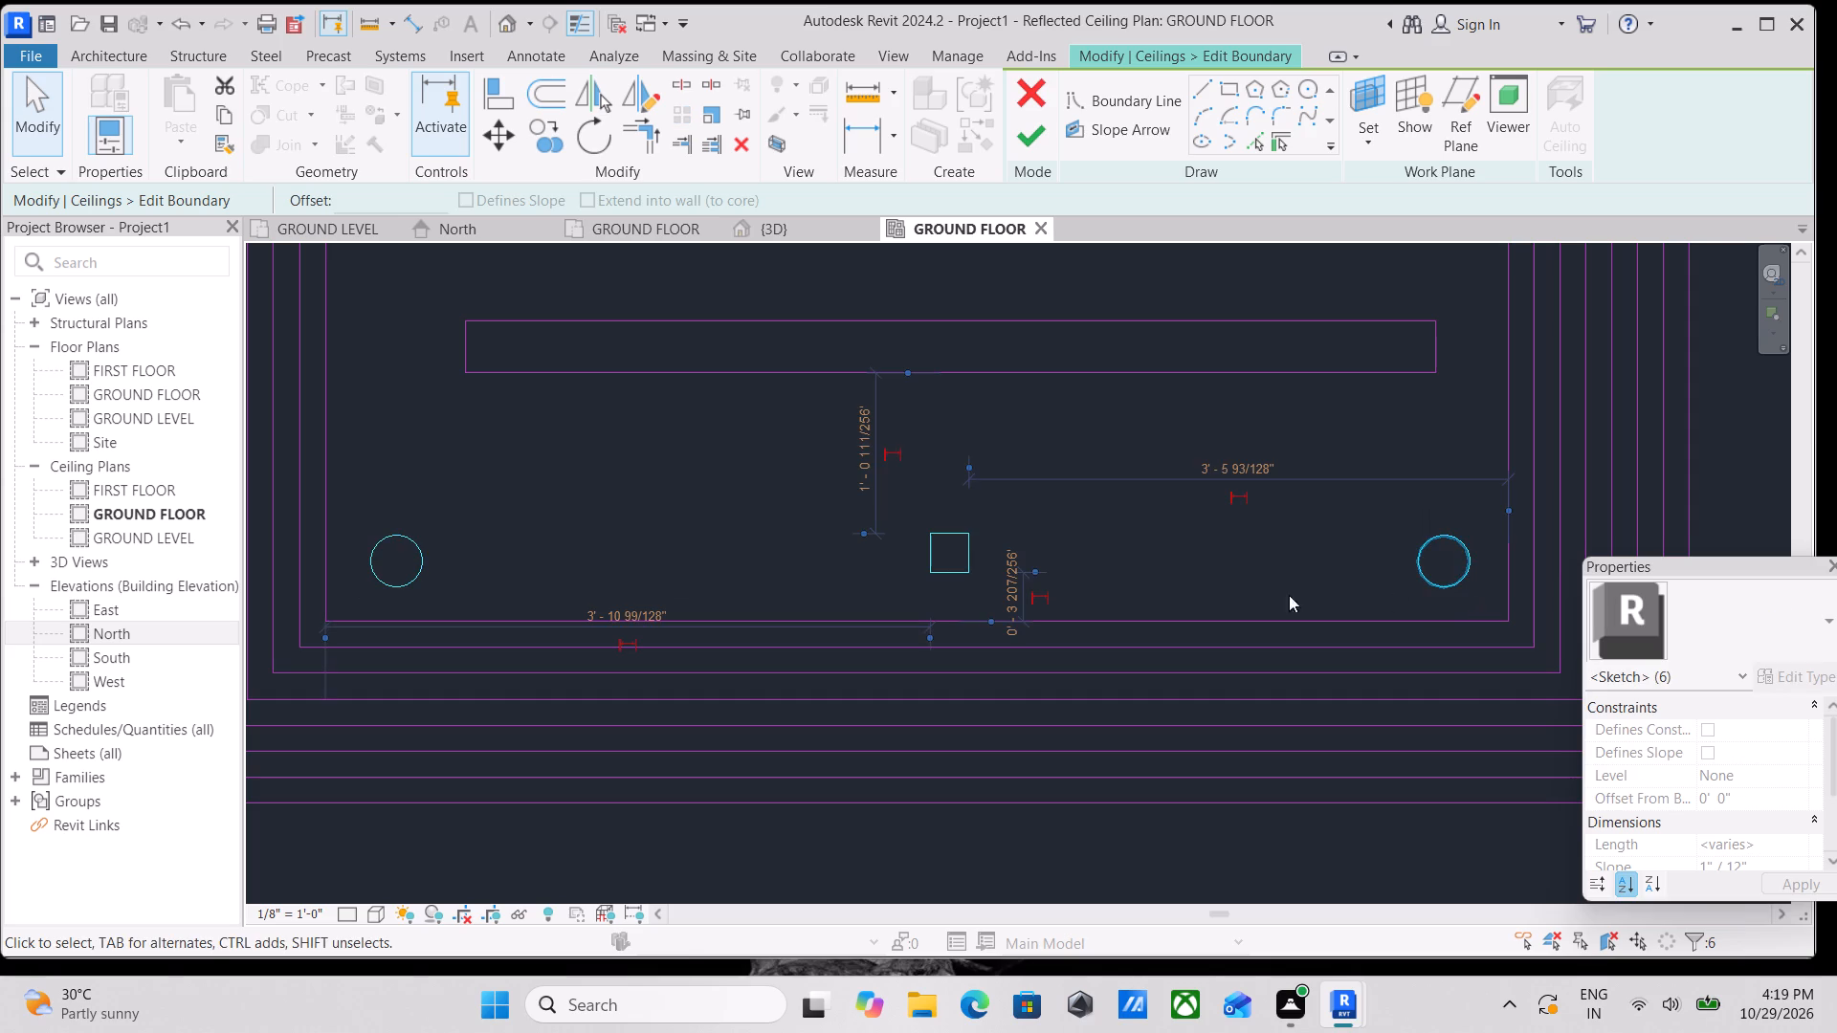
right_click(668, 488)
left_click(736, 663)
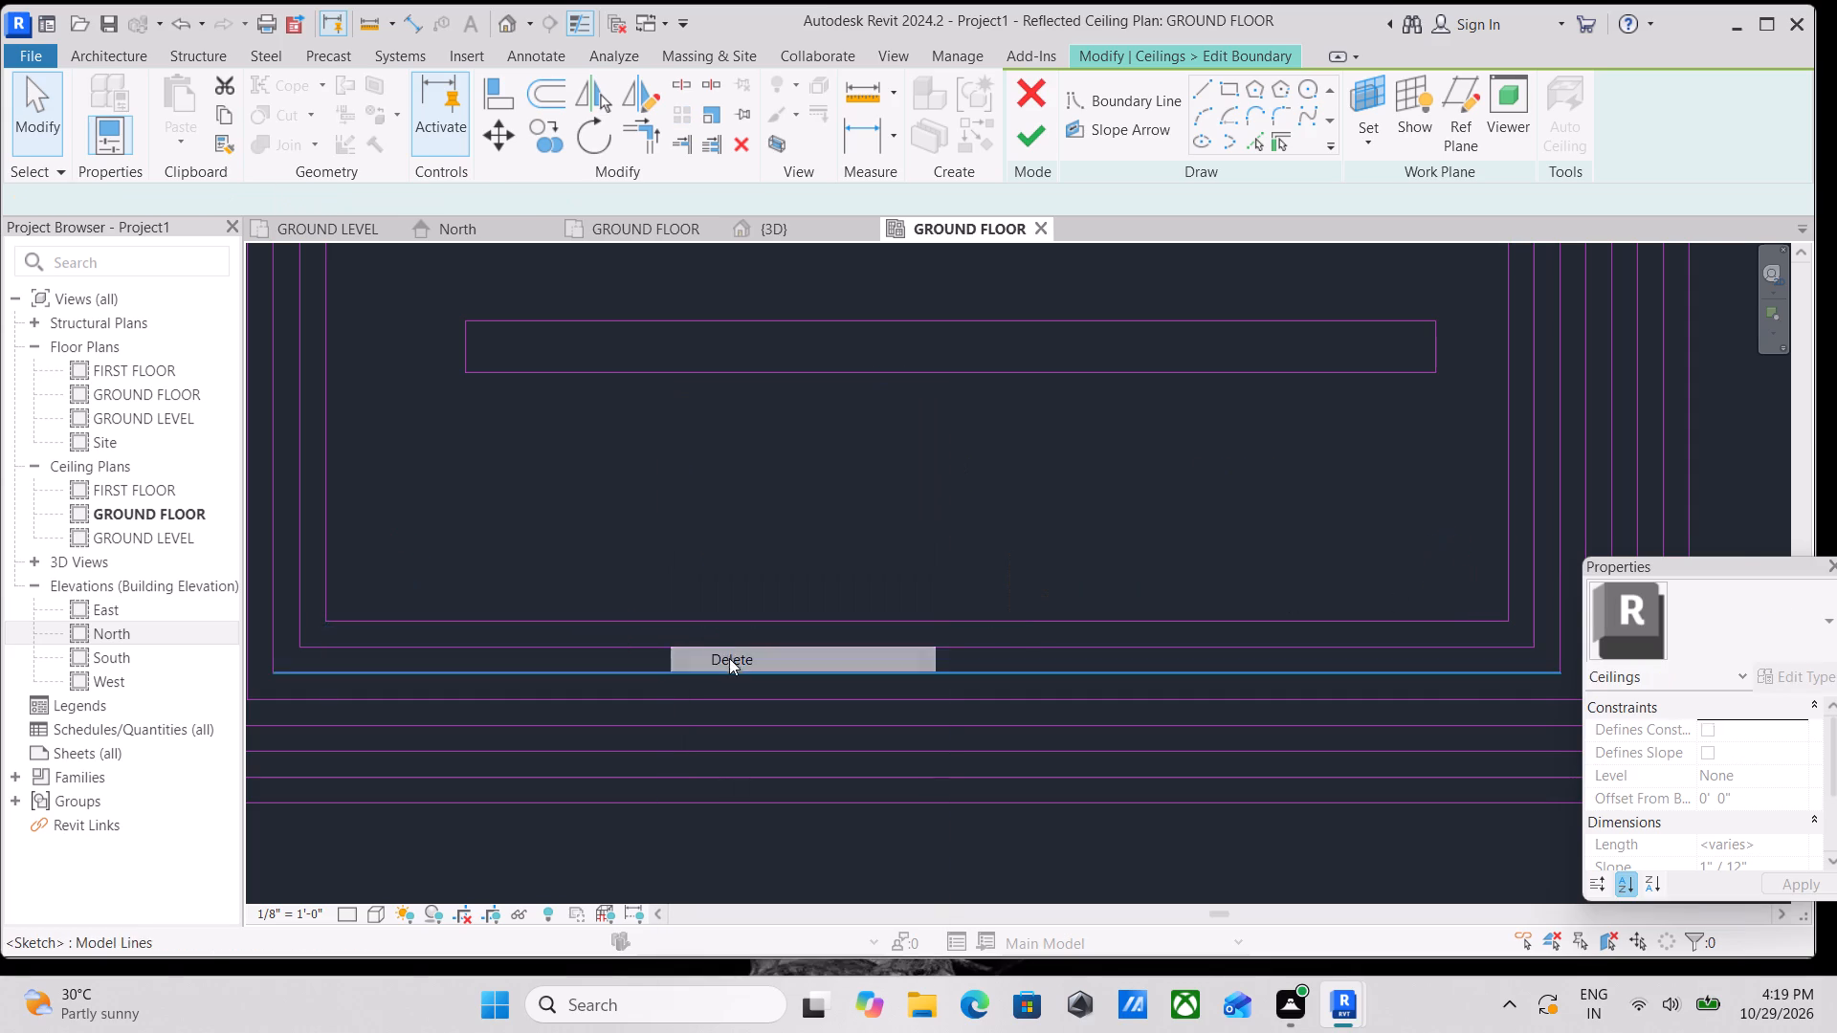
Copy the central strip 1'-0" above and about 1'-3" below itself inside the innermost rectangle.
scroll(644, 563, "down", 2)
middle_click(644, 563)
scroll(485, 359, "down", 1)
middle_click_drag(485, 359, 515, 442)
left_click_drag(501, 425, 1202, 523)
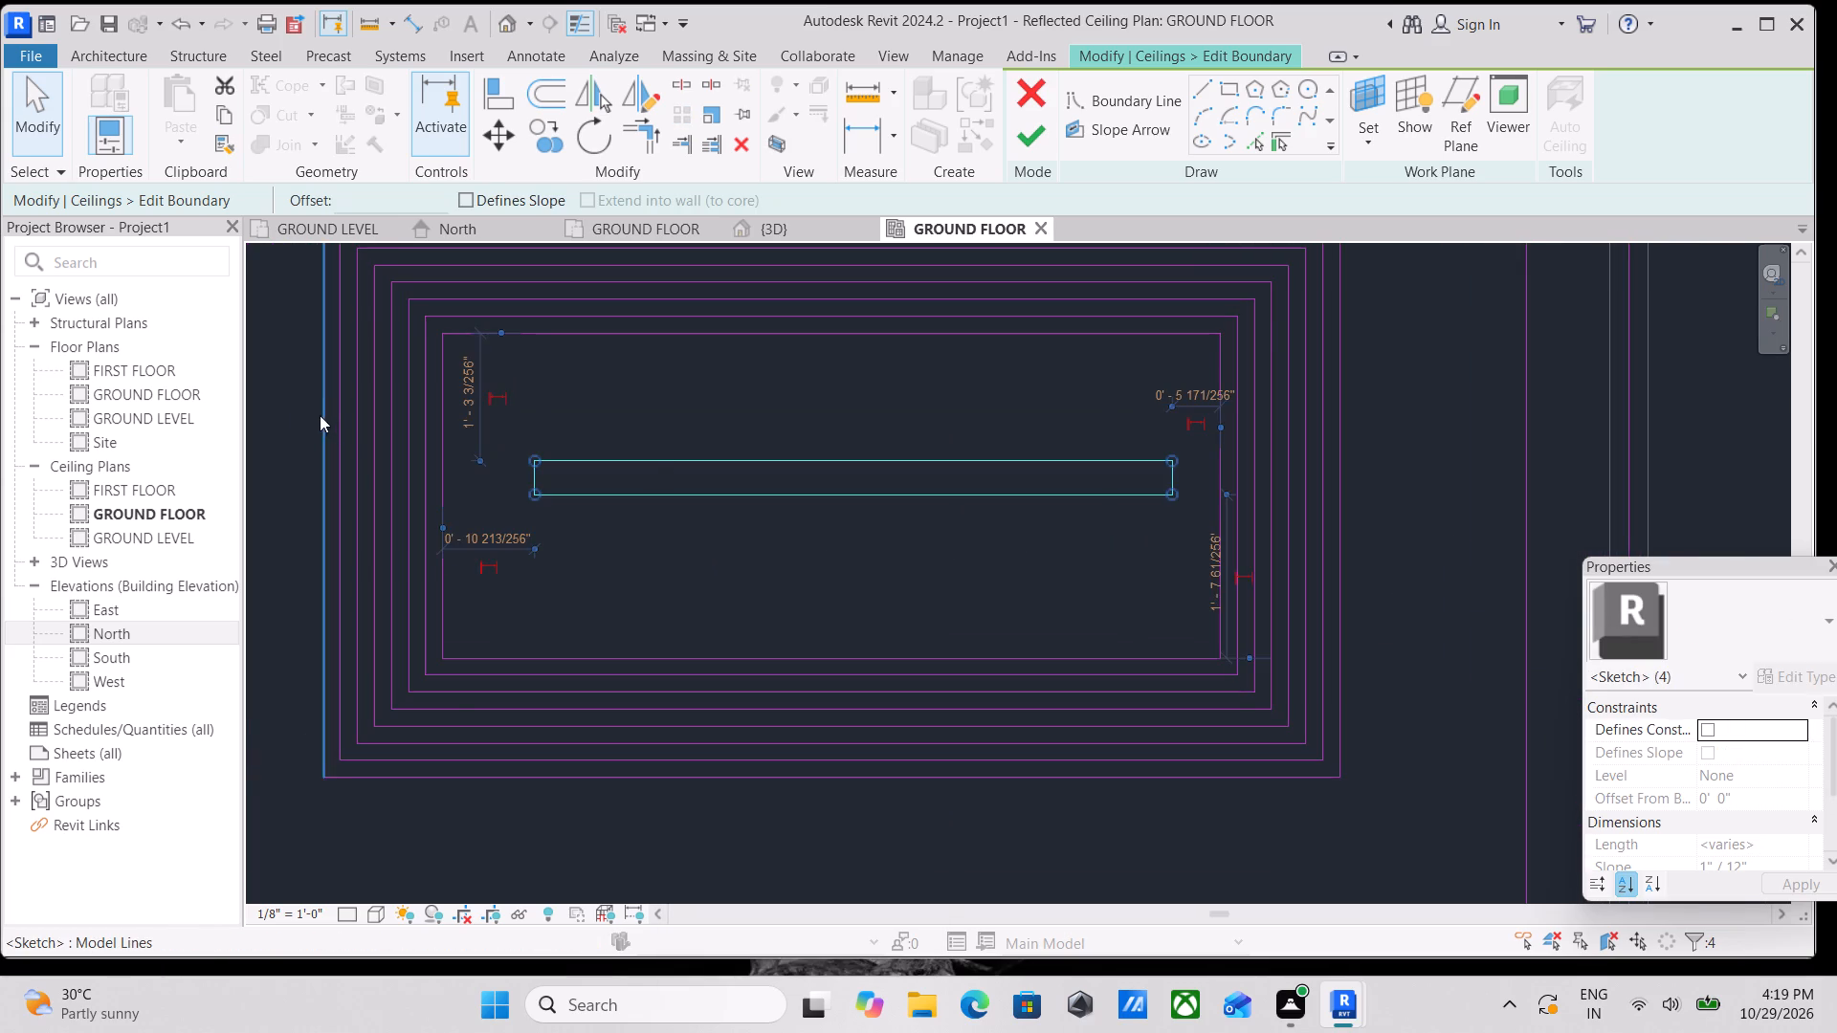
scroll(319, 411, "up", 3)
type("CO")
left_click(642, 541)
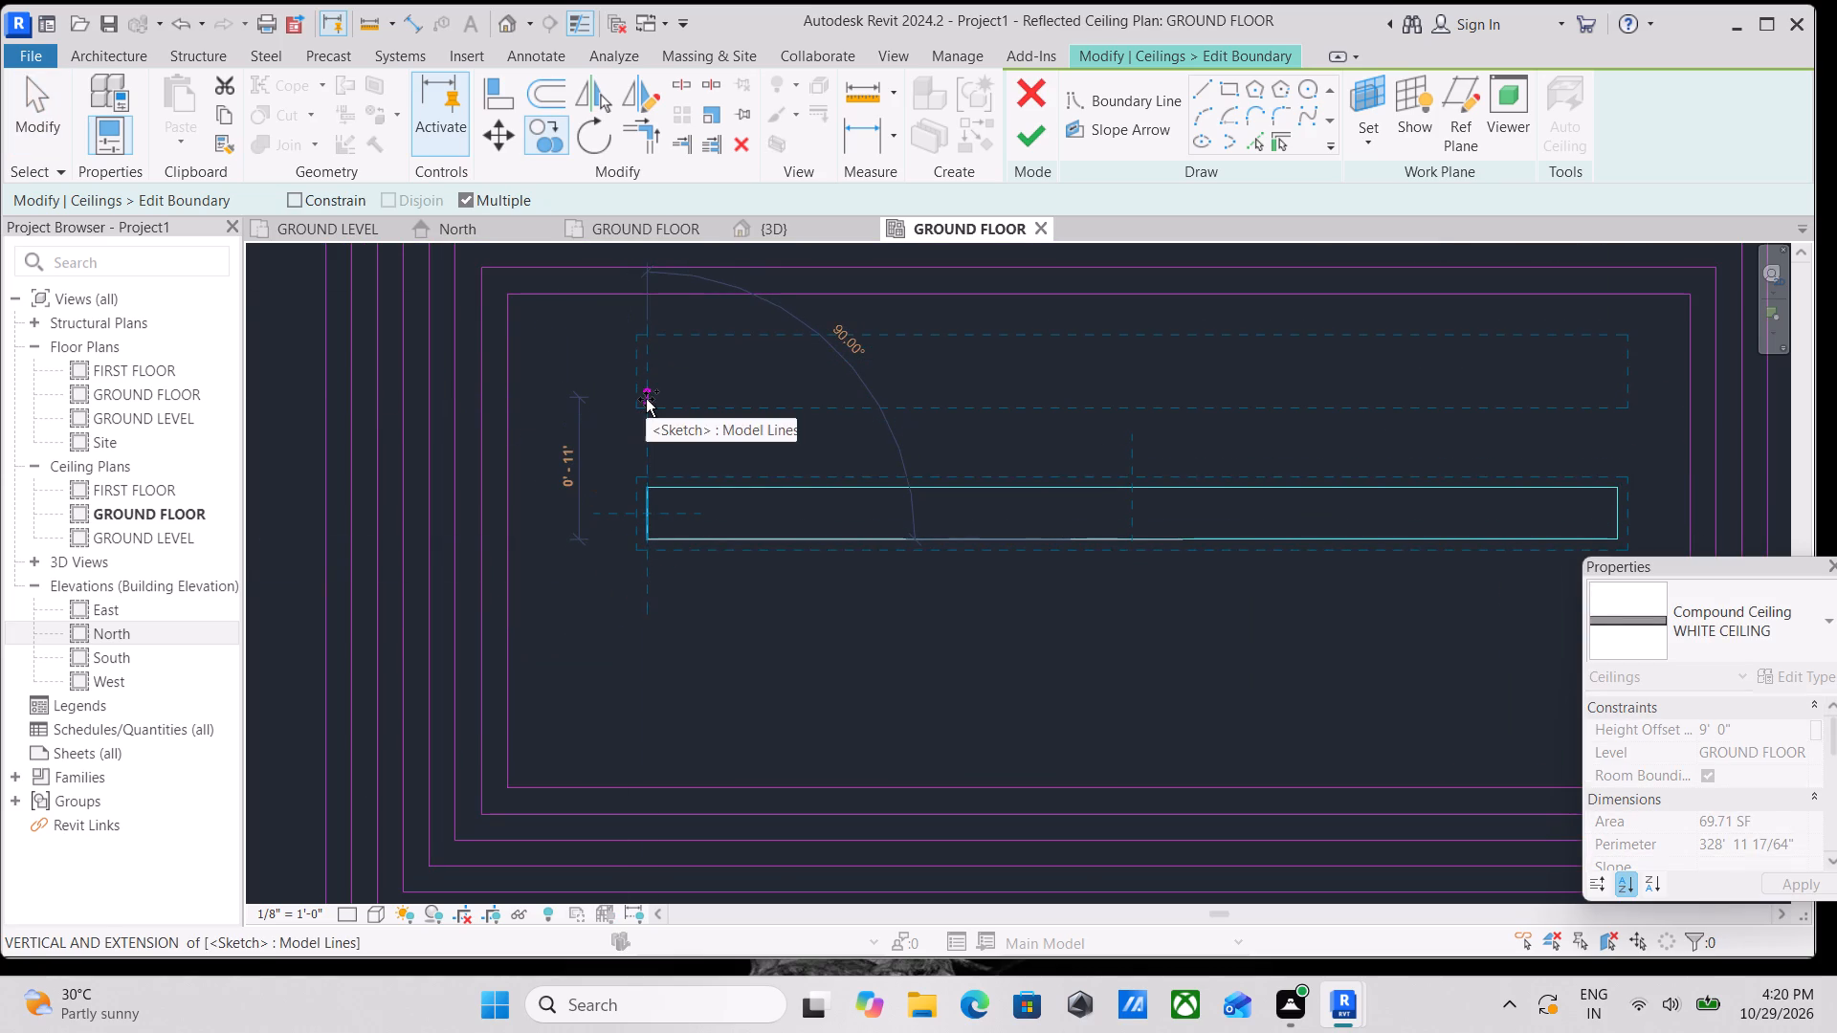
left_click(644, 386)
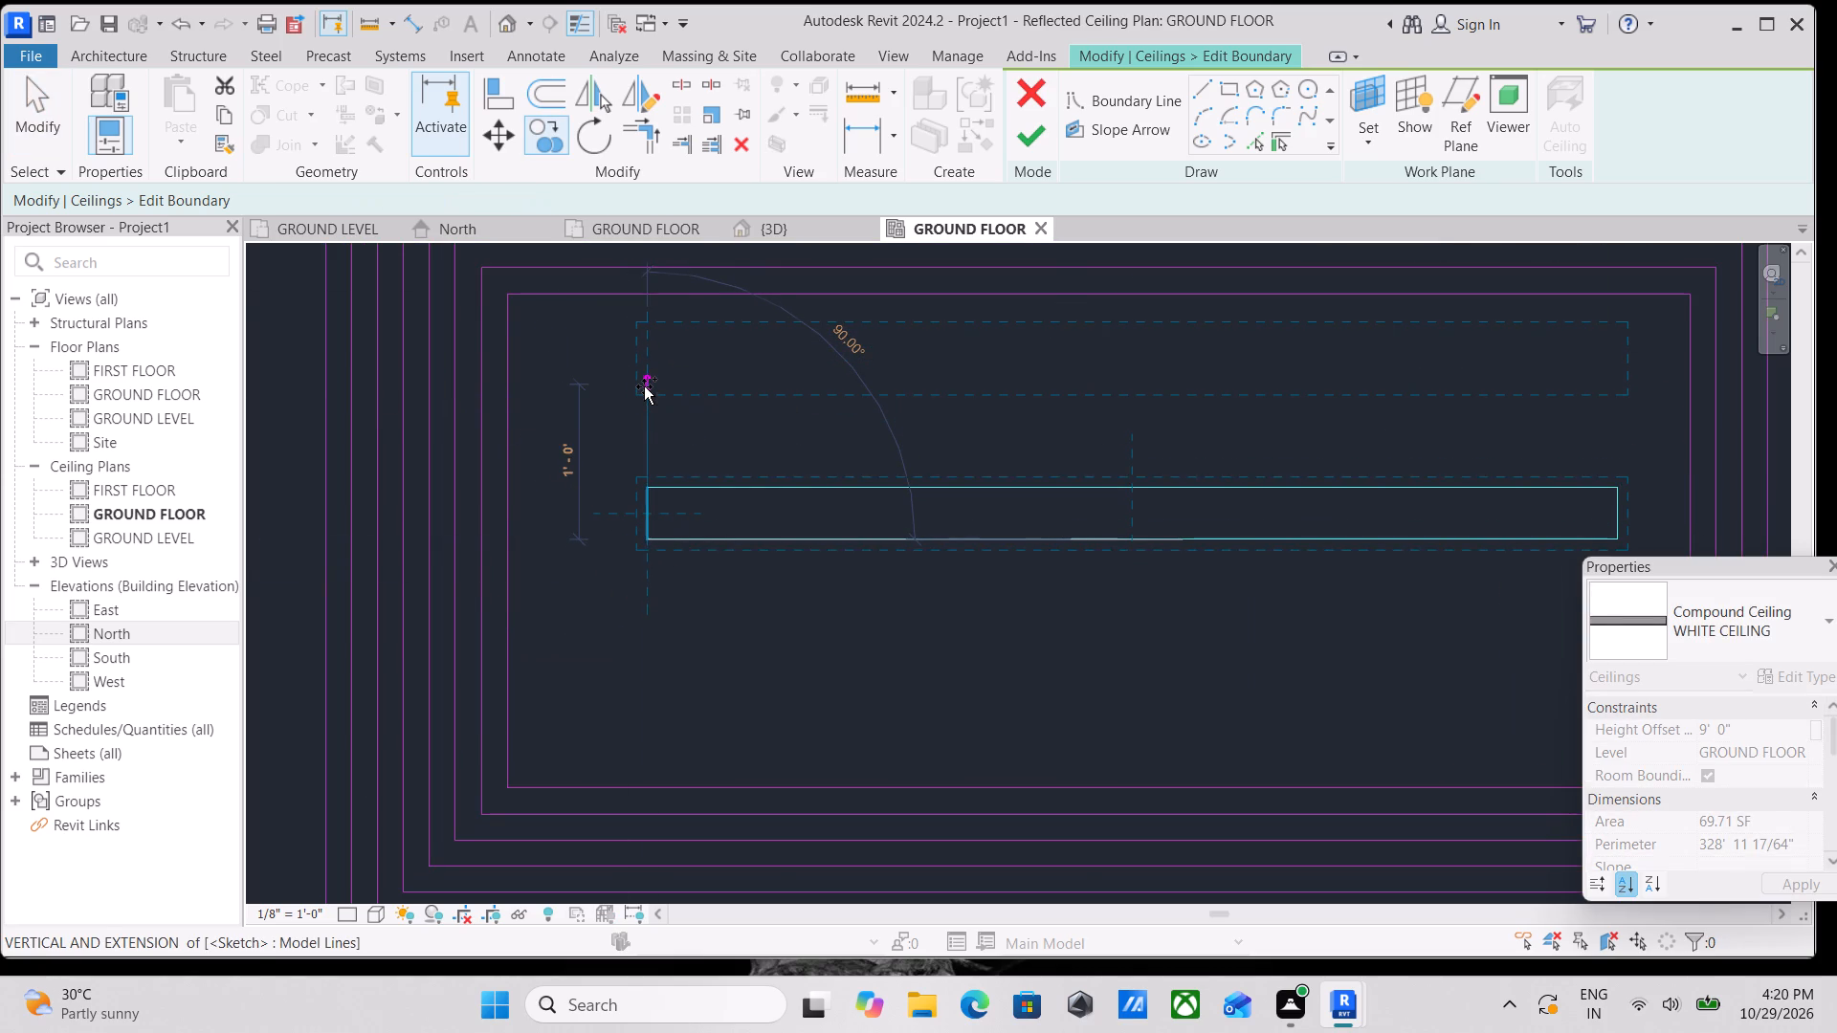
middle_click_drag(647, 575, 691, 383)
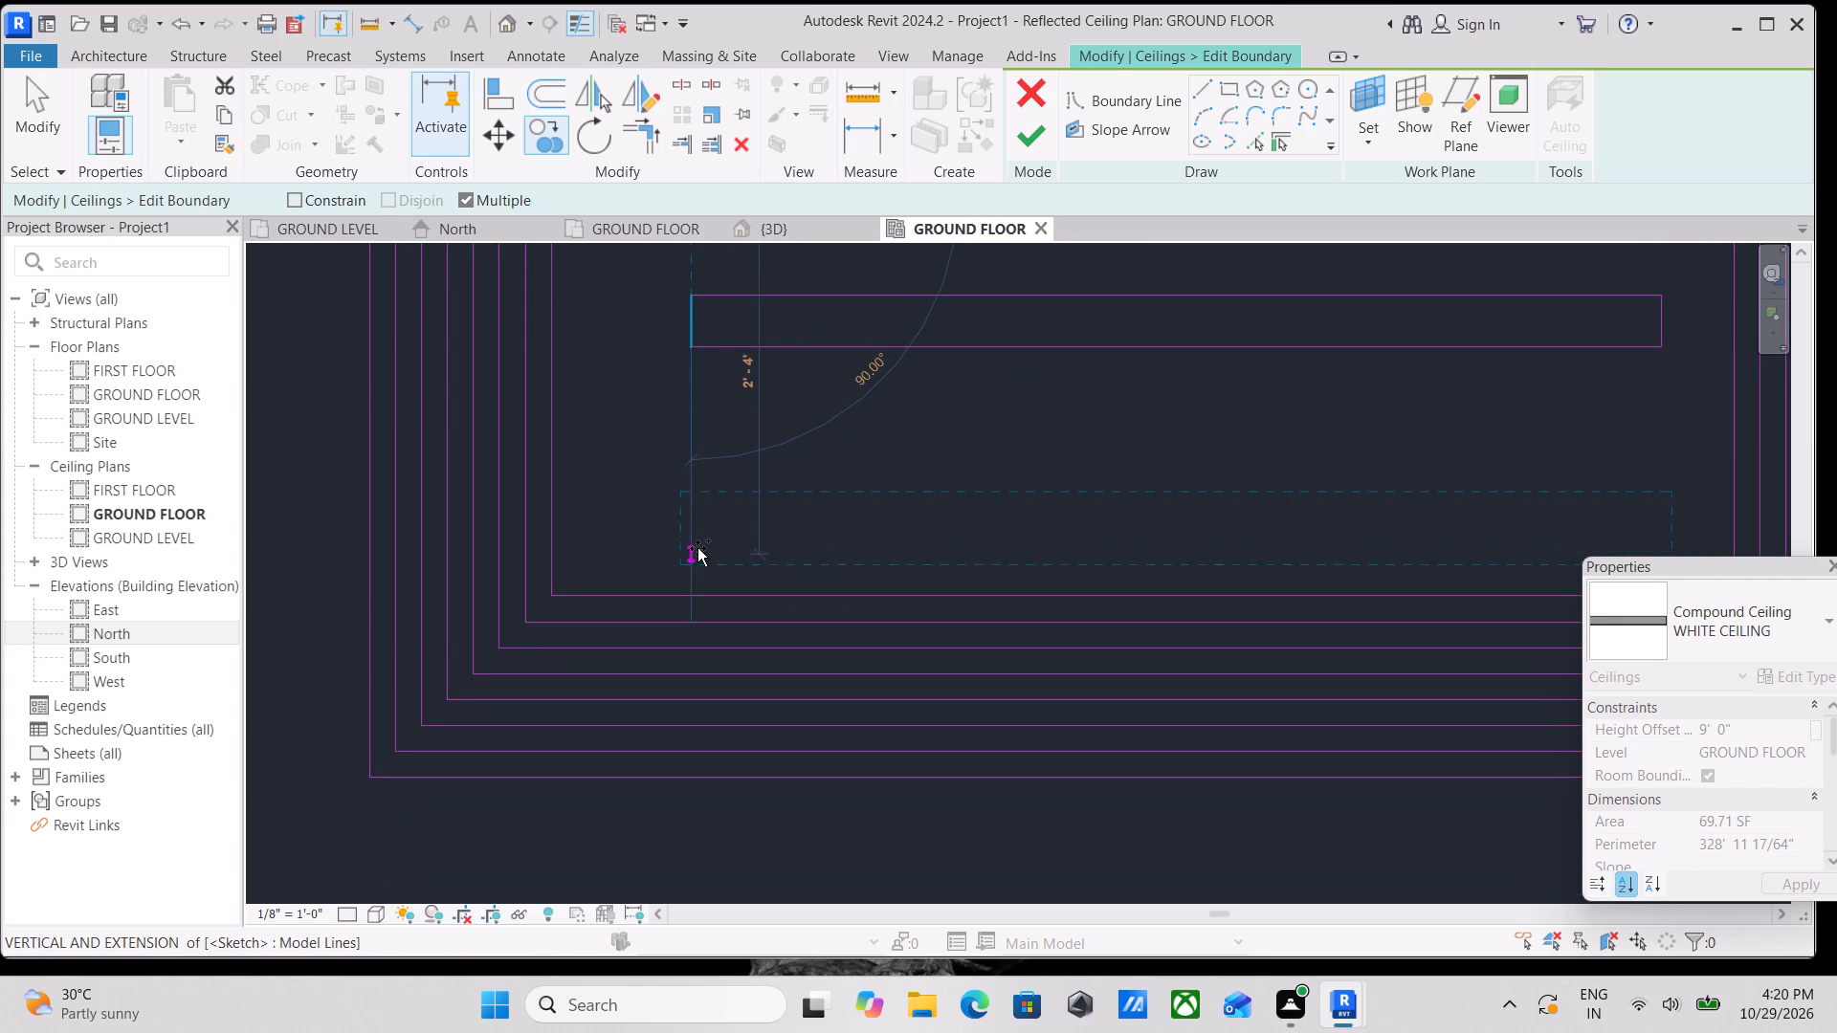
left_click(697, 540)
scroll(697, 537, "down", 3)
key("Escape")
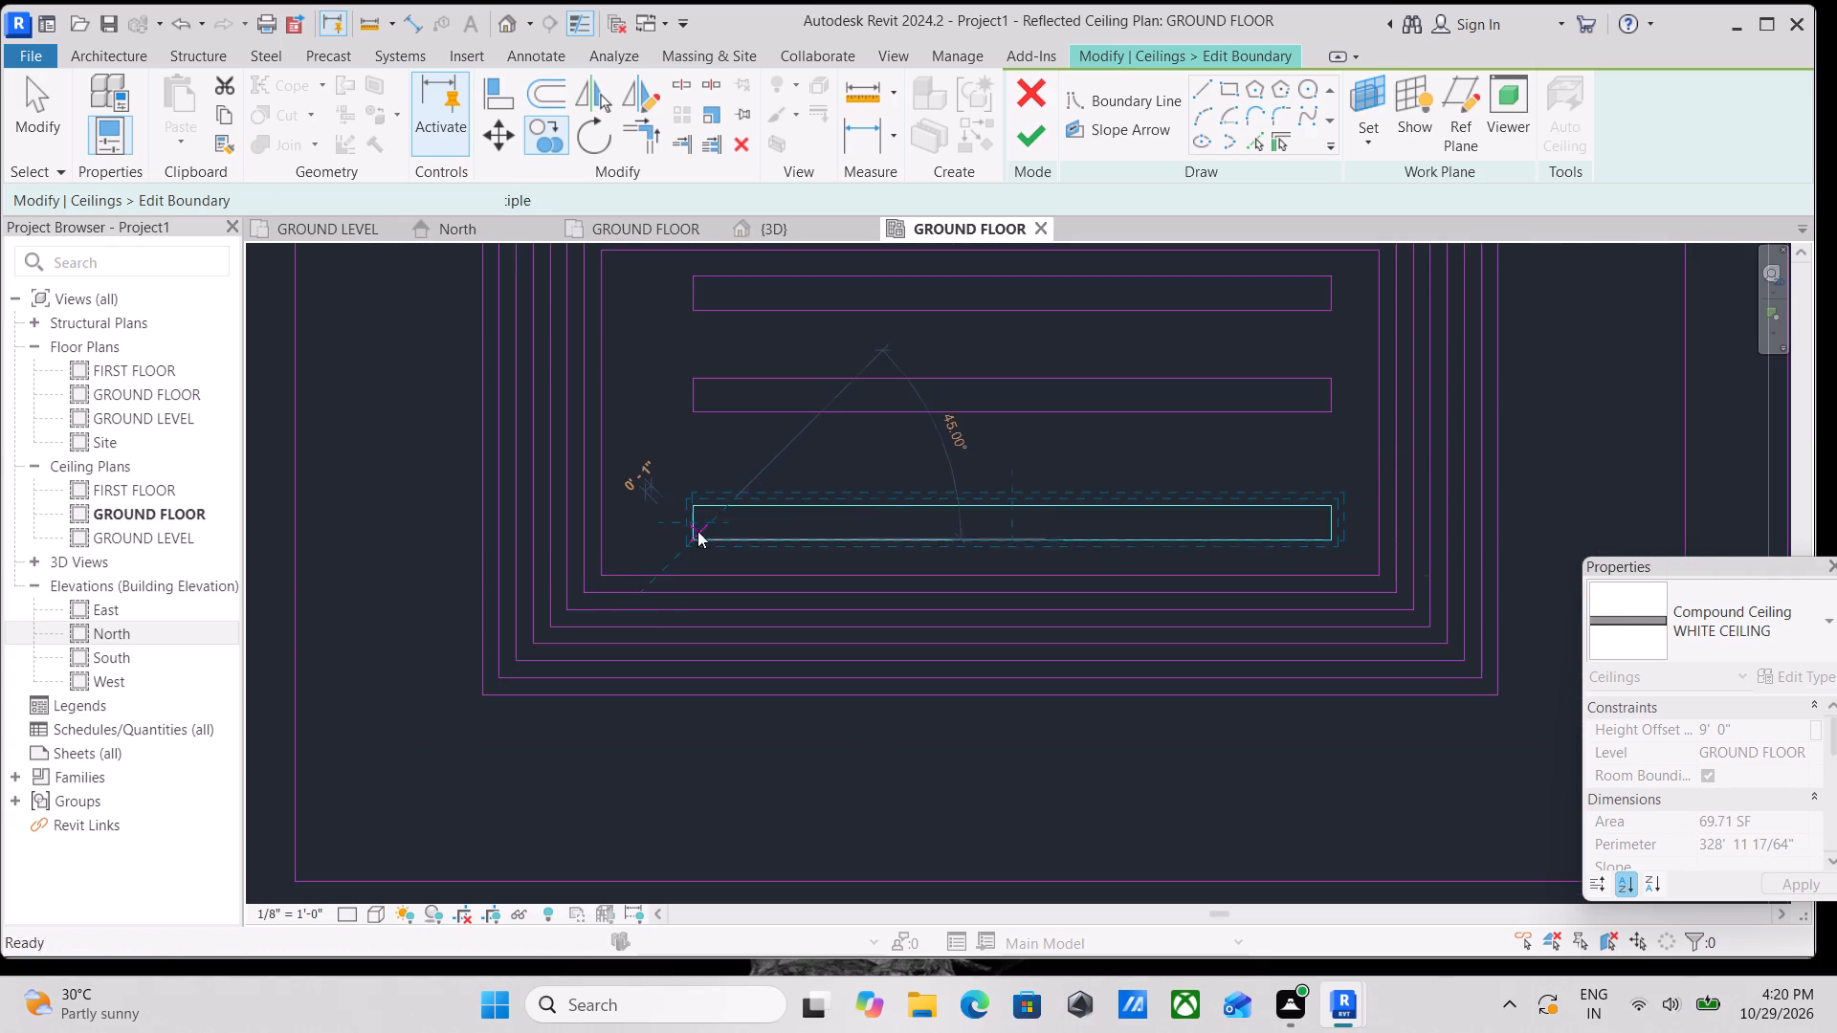
key("Escape")
Nudge the lower strip up to a 9 1/2" gap below the middle strip.
scroll(795, 402, "down", 2)
left_click_drag(699, 458, 719, 502)
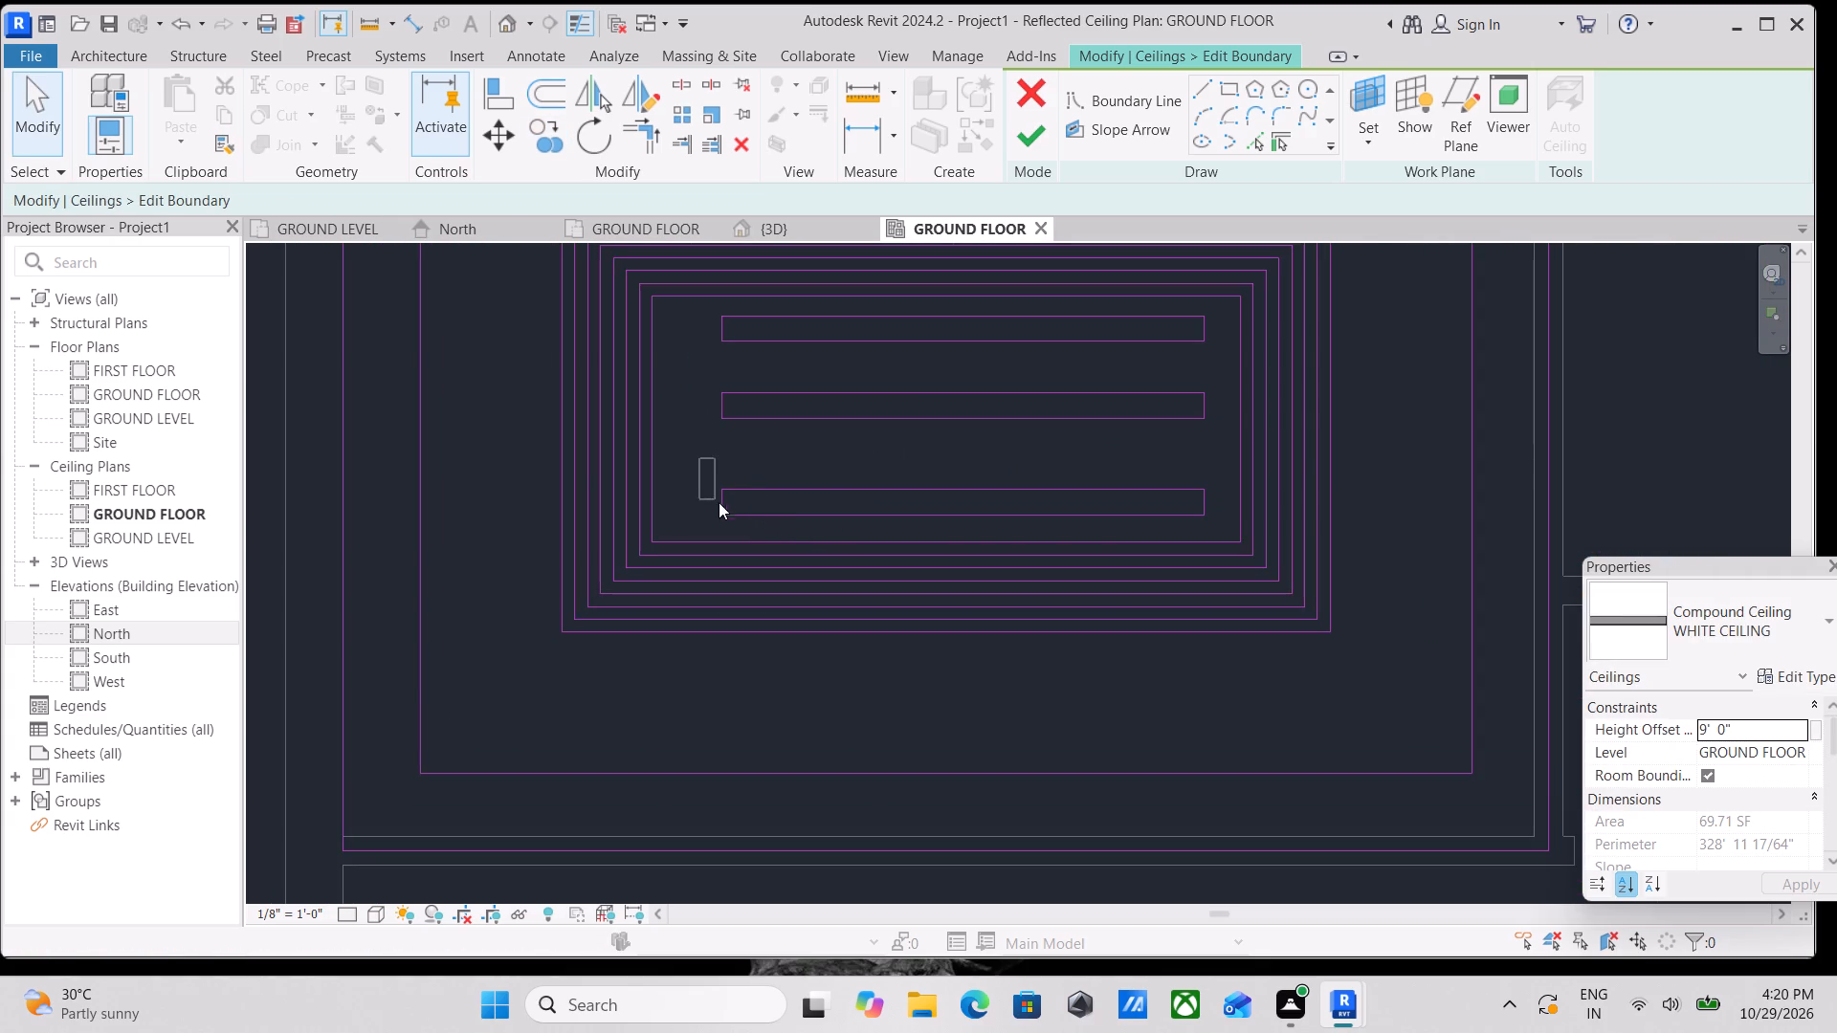
left_click_drag(719, 502, 1206, 522)
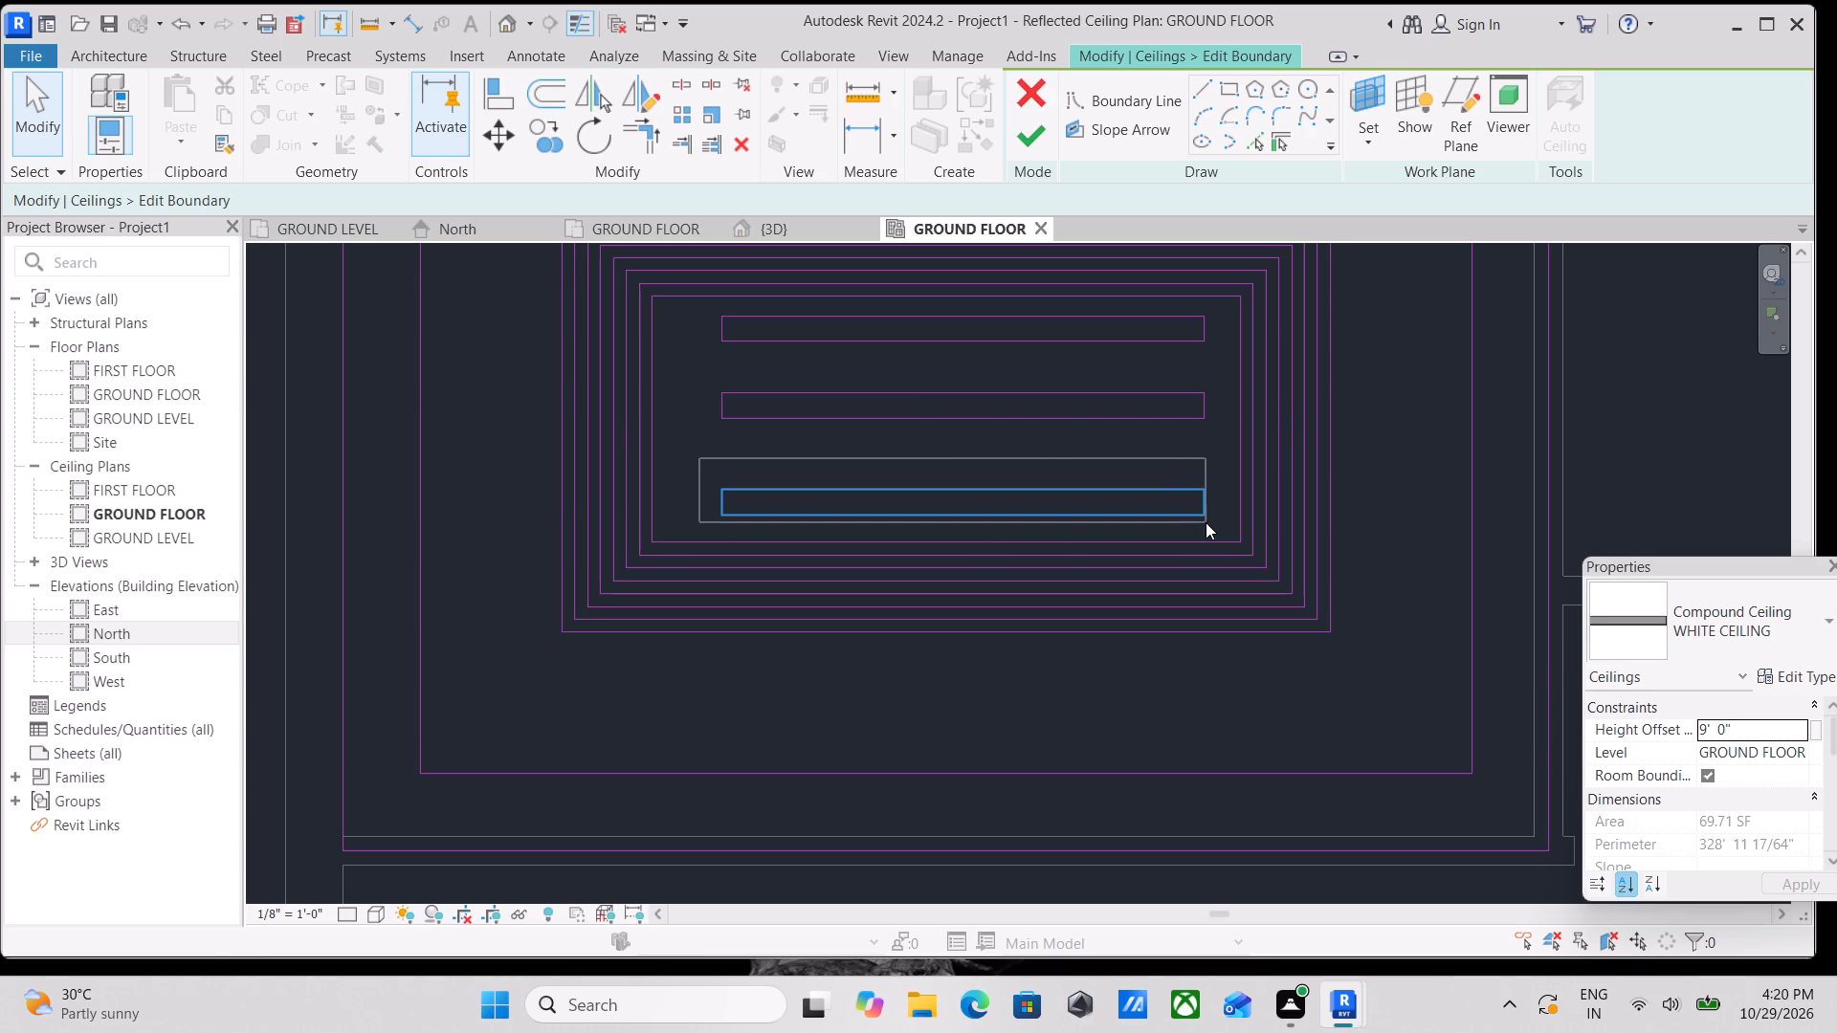
left_click_drag(1206, 522, 1228, 528)
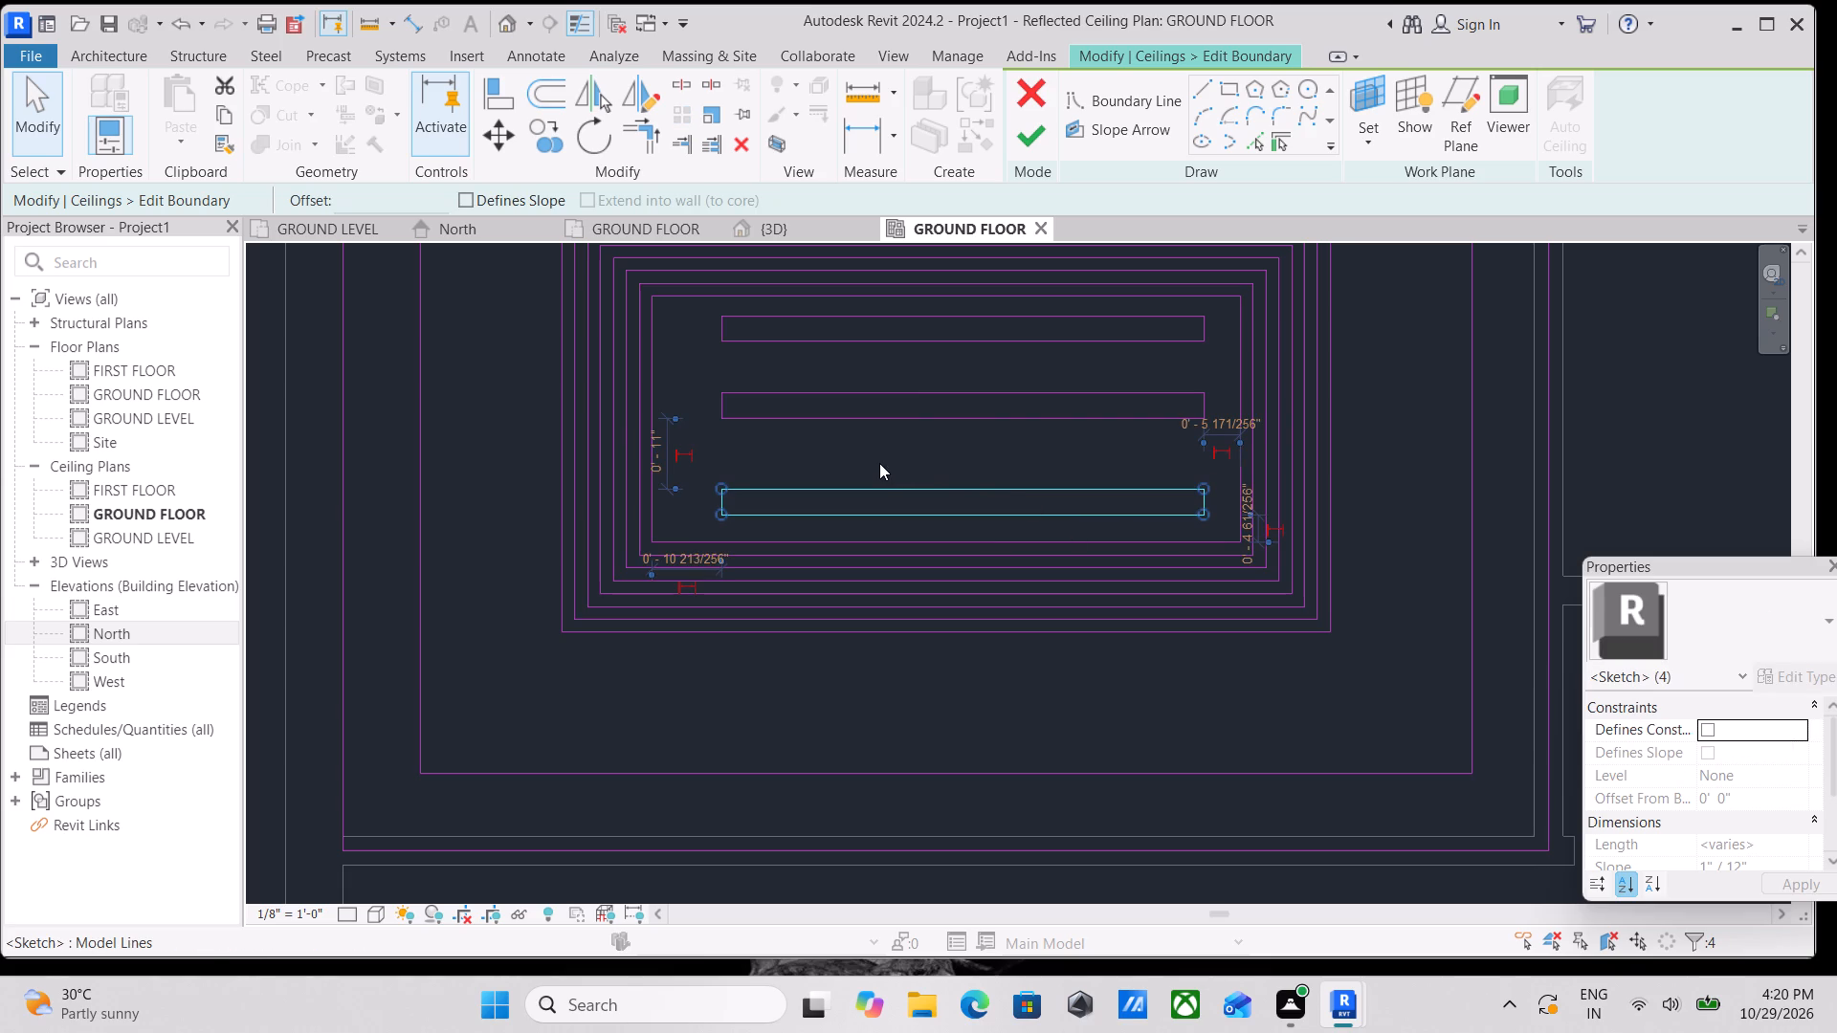
key("Up")
key("Up")
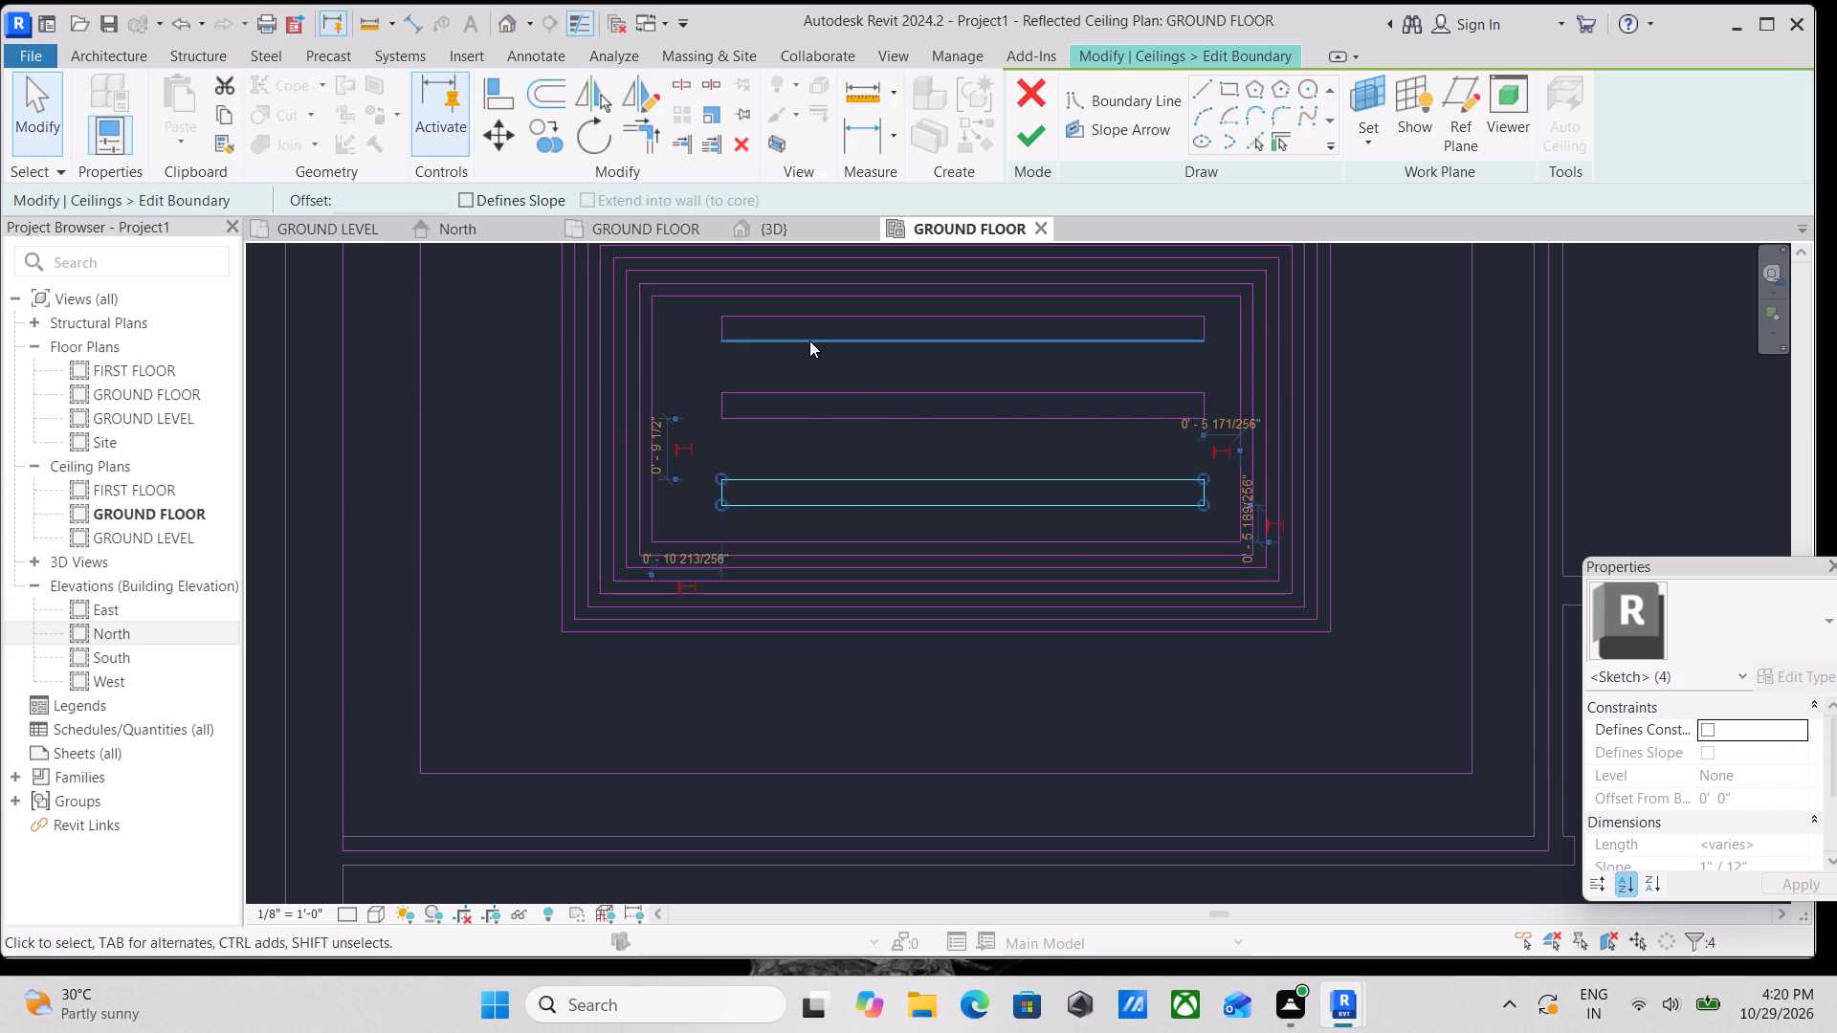
middle_click_drag(822, 391, 833, 443)
key("Escape")
Nudge the upper strip down slightly toward the middle strip, and finish the ceiling boundary edit.
scroll(730, 361, "up", 2)
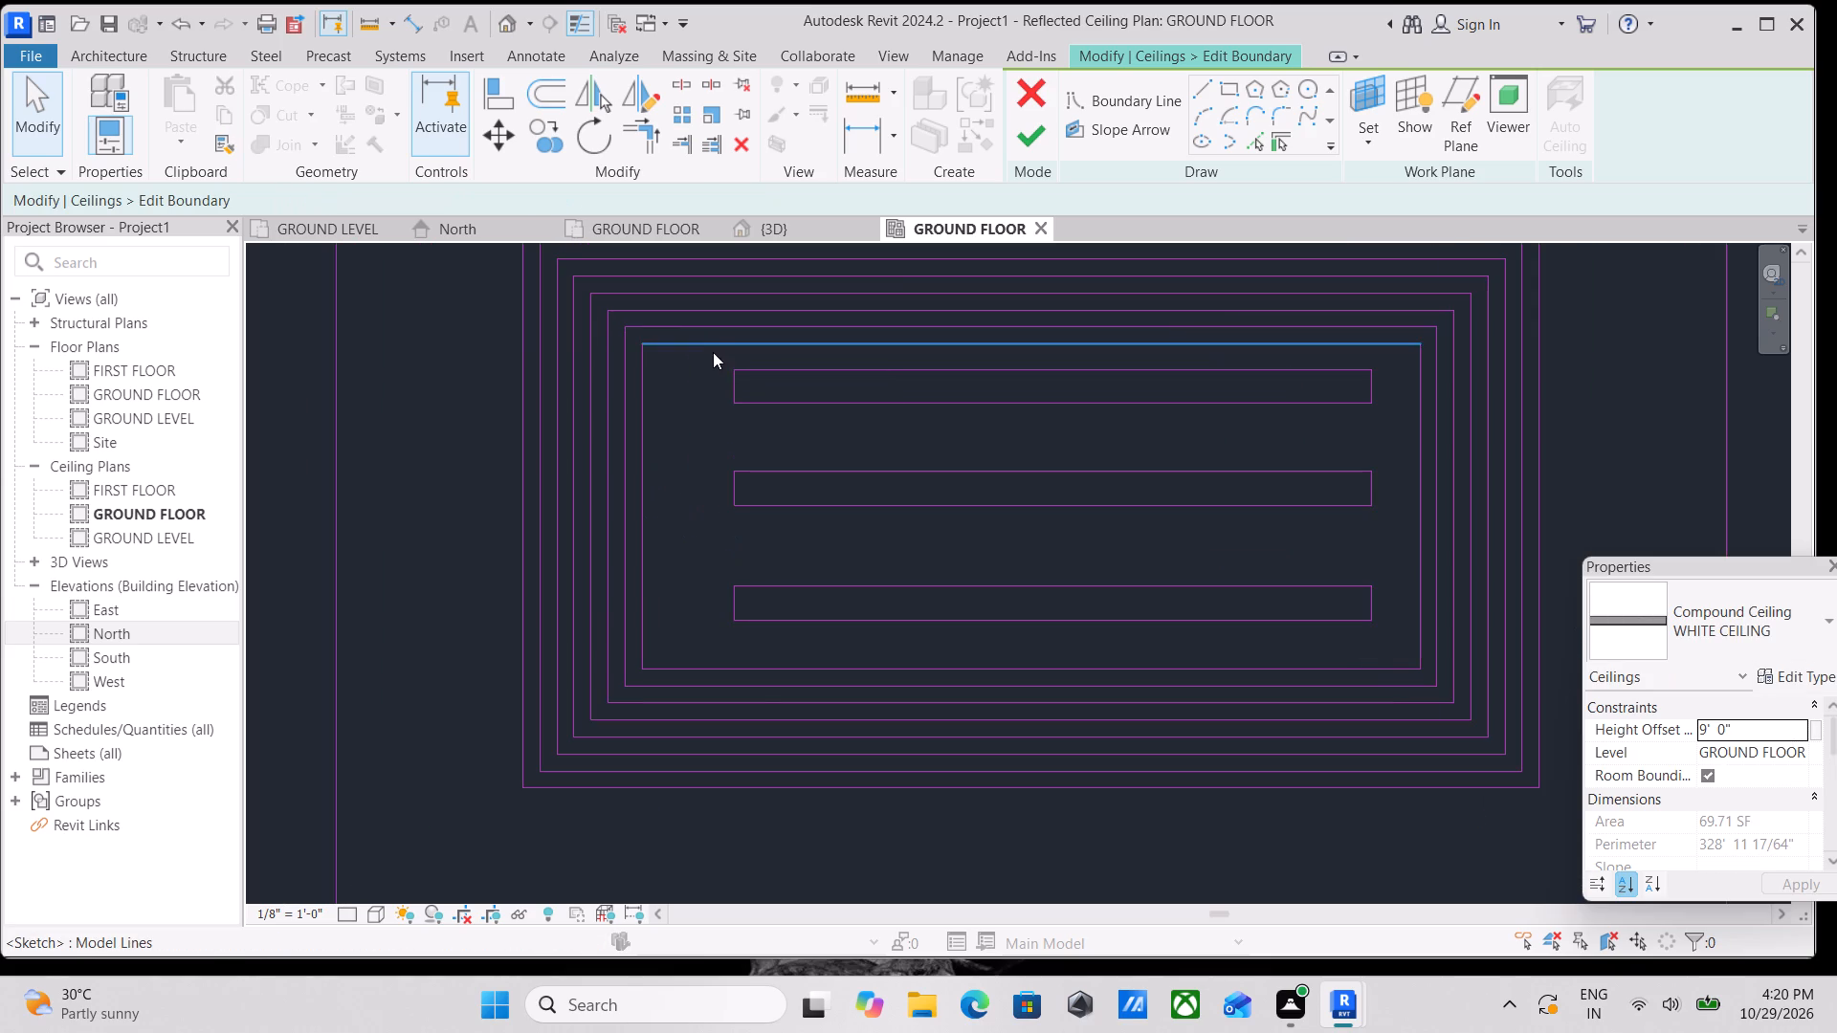
left_click_drag(713, 356, 1269, 428)
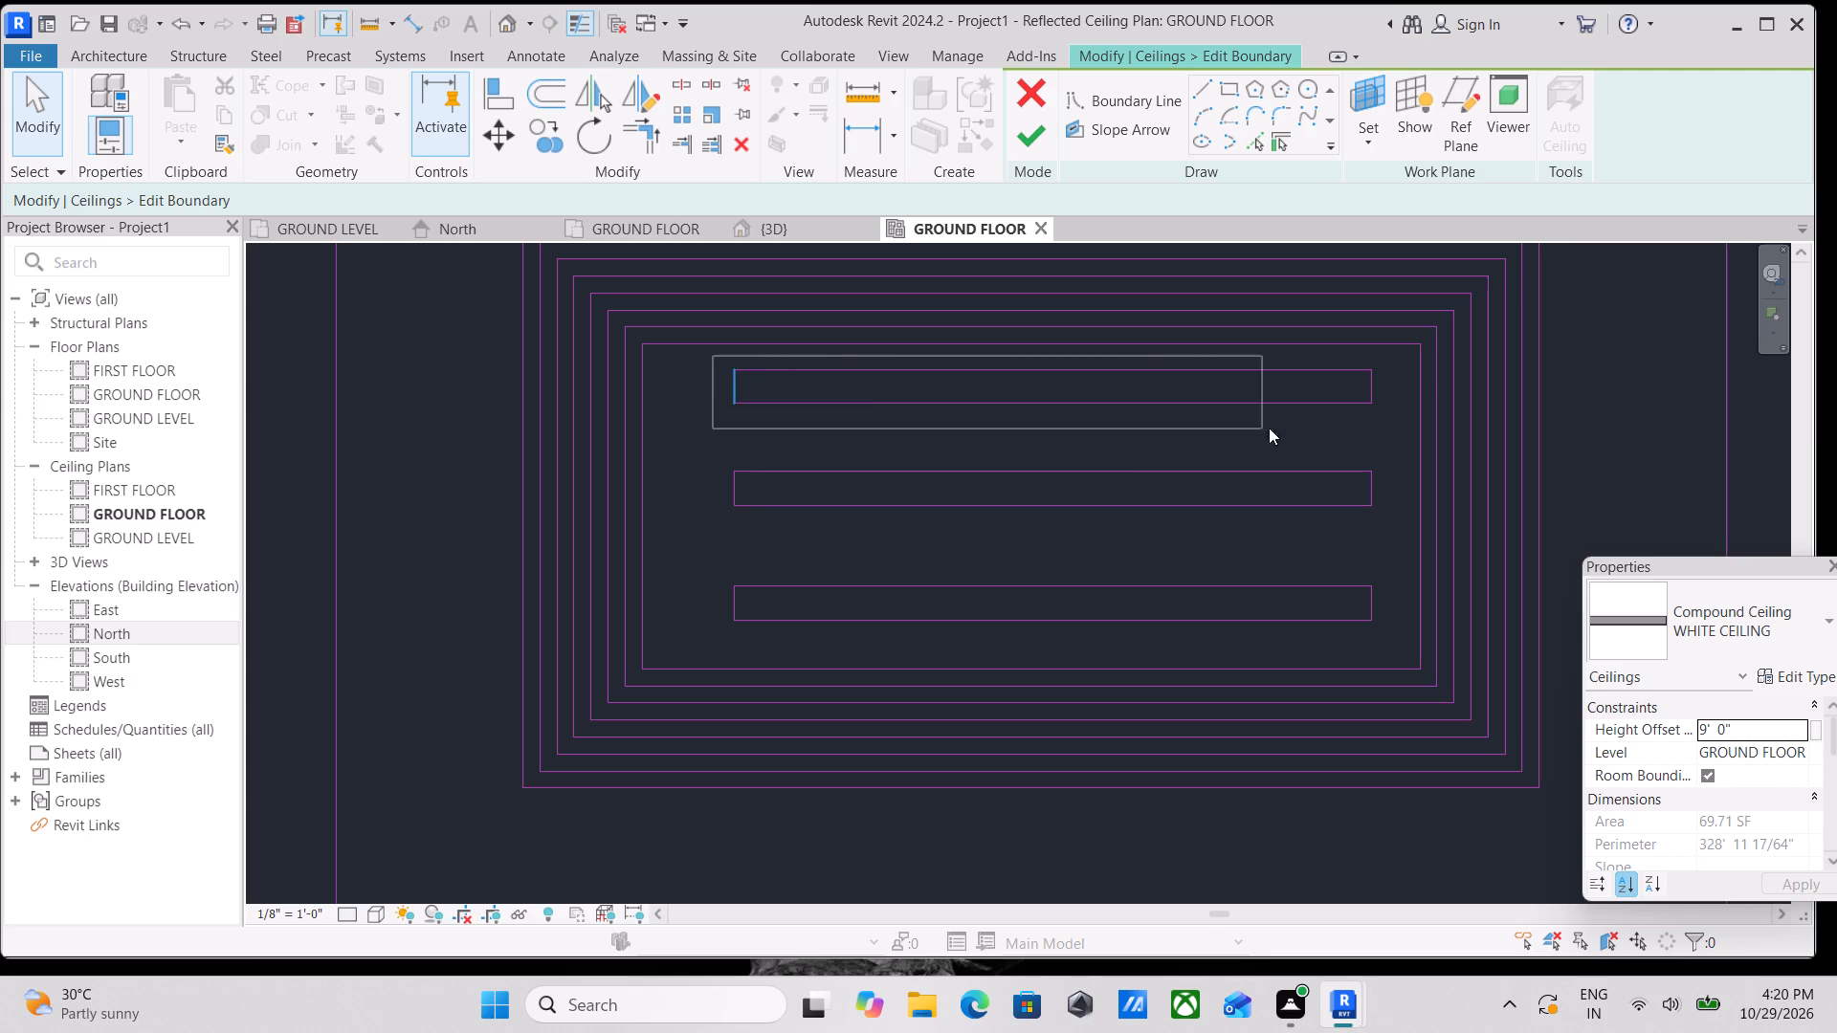
left_click_drag(1269, 428, 1380, 426)
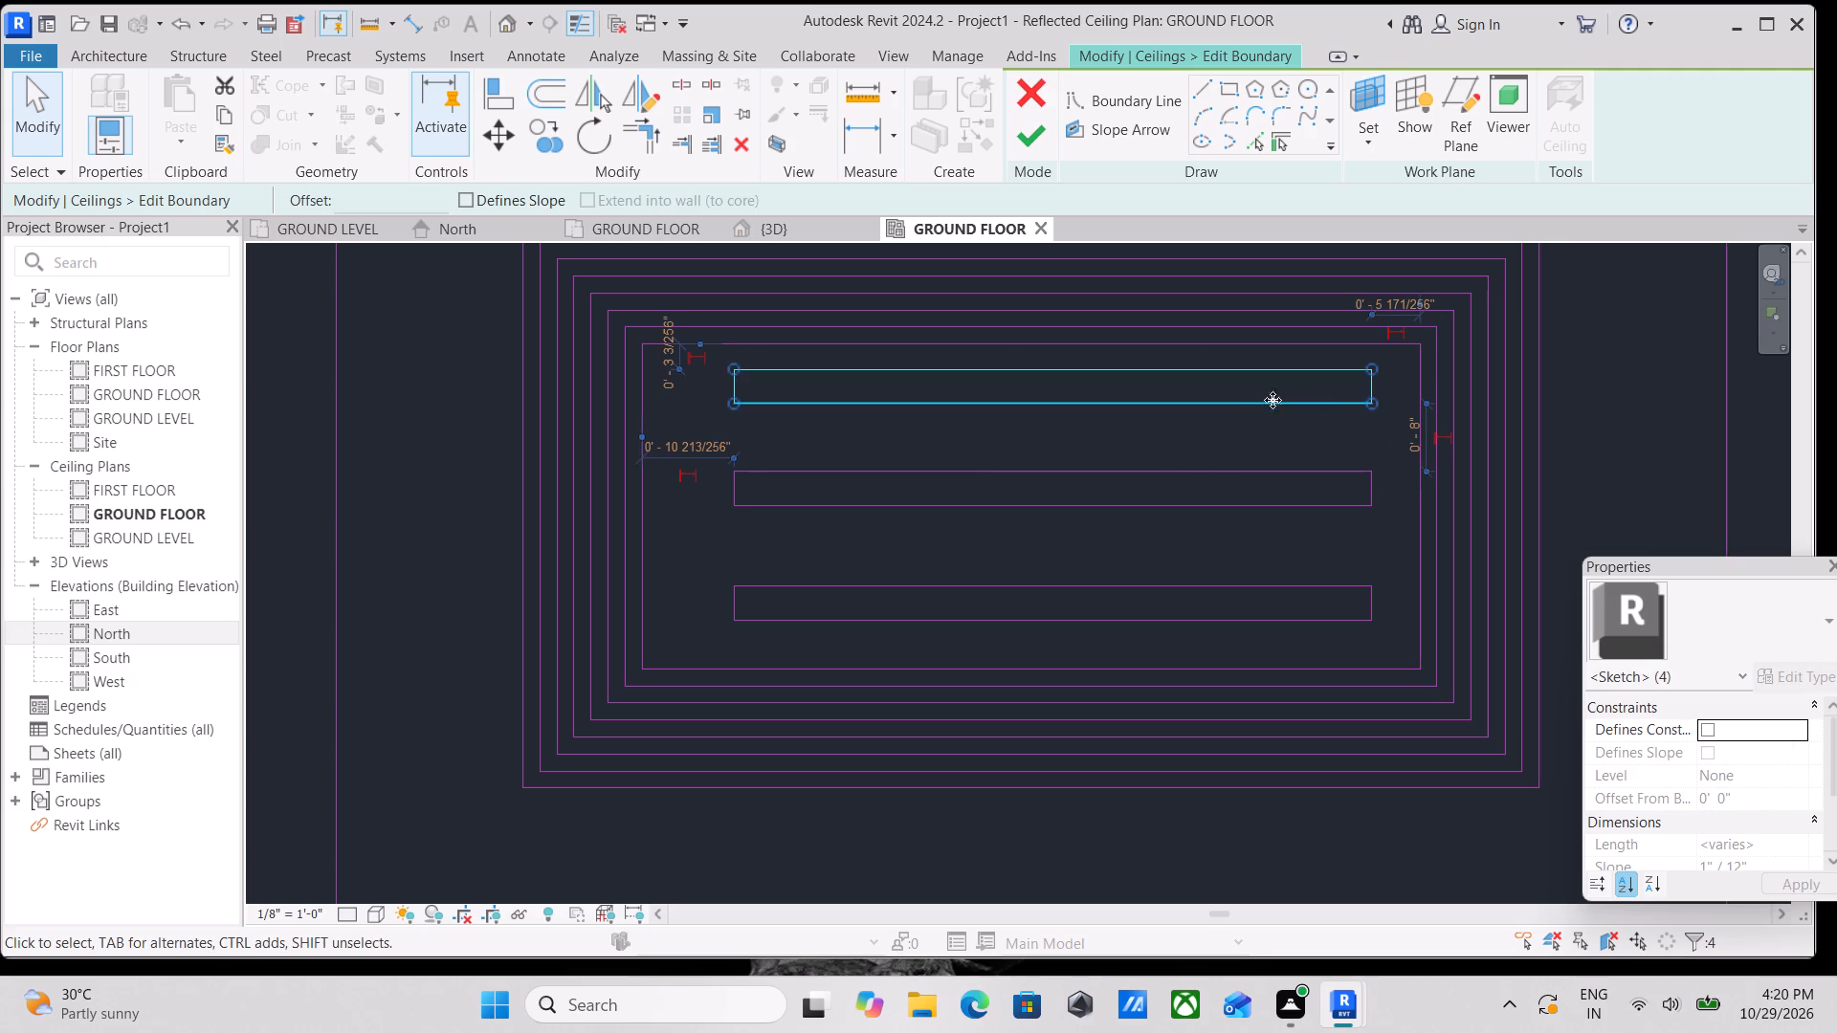
key("Down")
key("Escape")
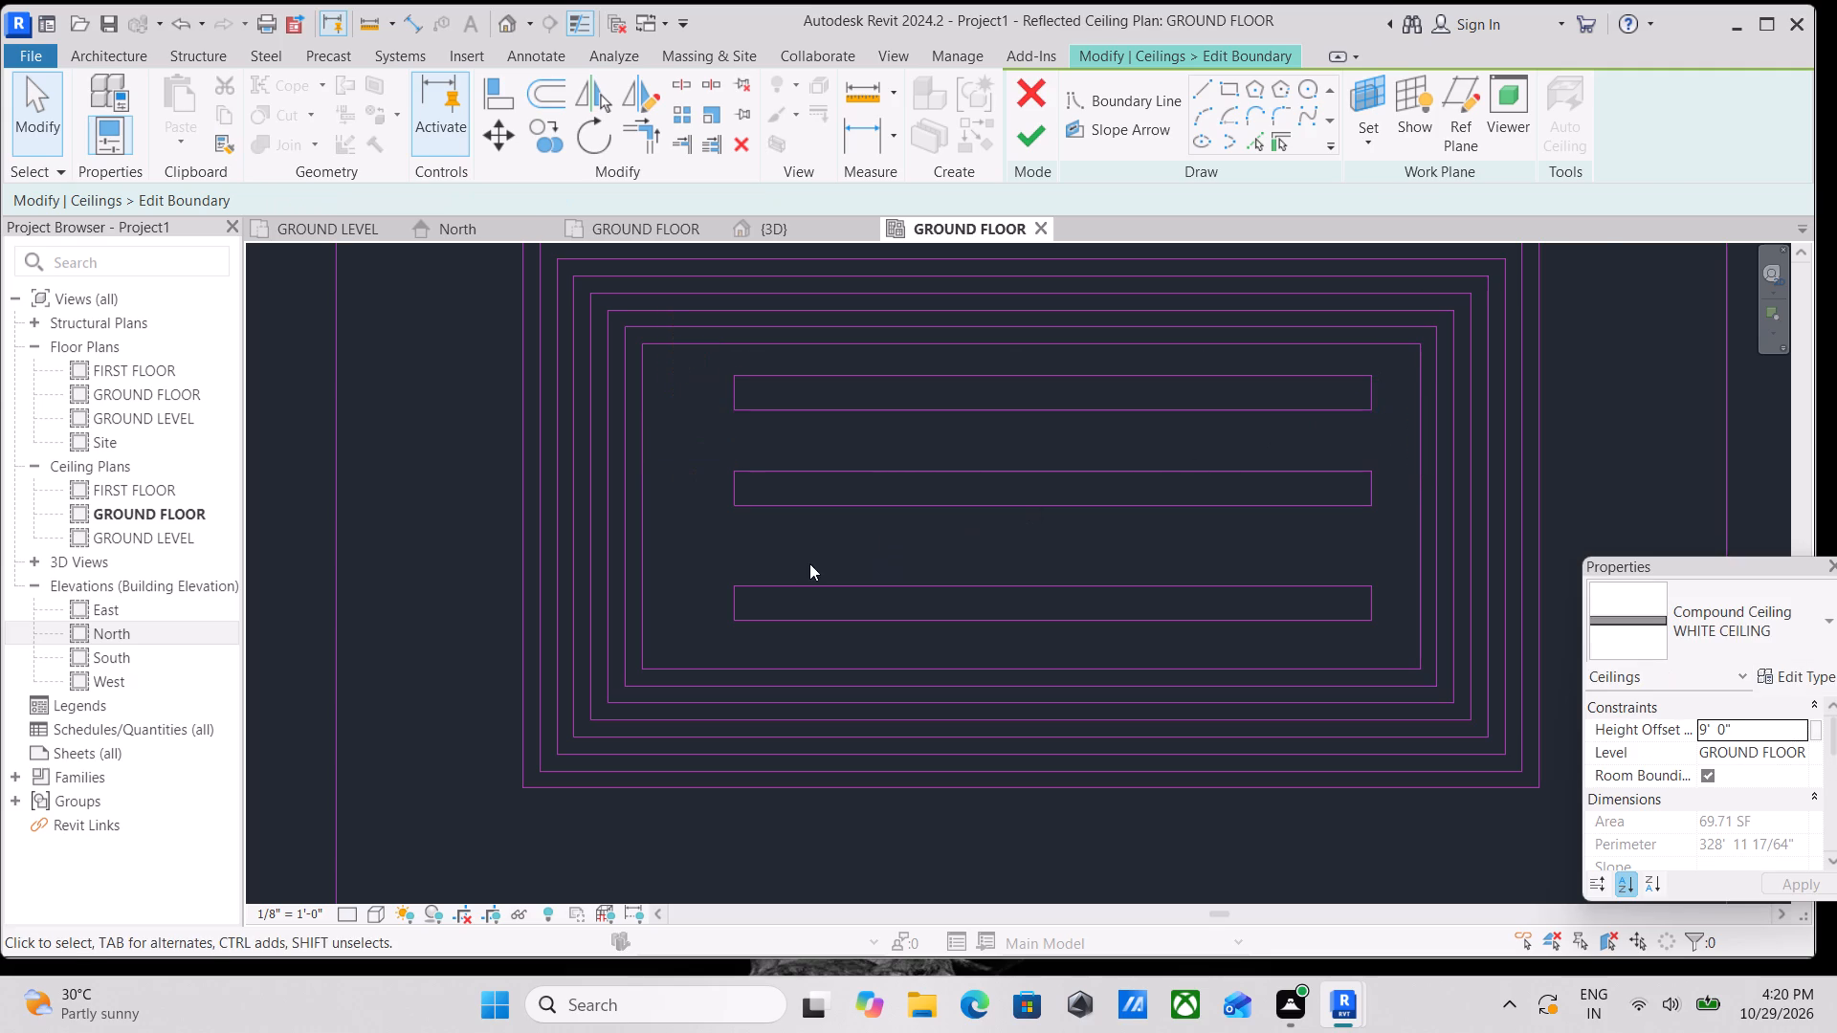
scroll(807, 563, "down", 3)
scroll(719, 441, "down", 1)
middle_click_drag(719, 441, 721, 499)
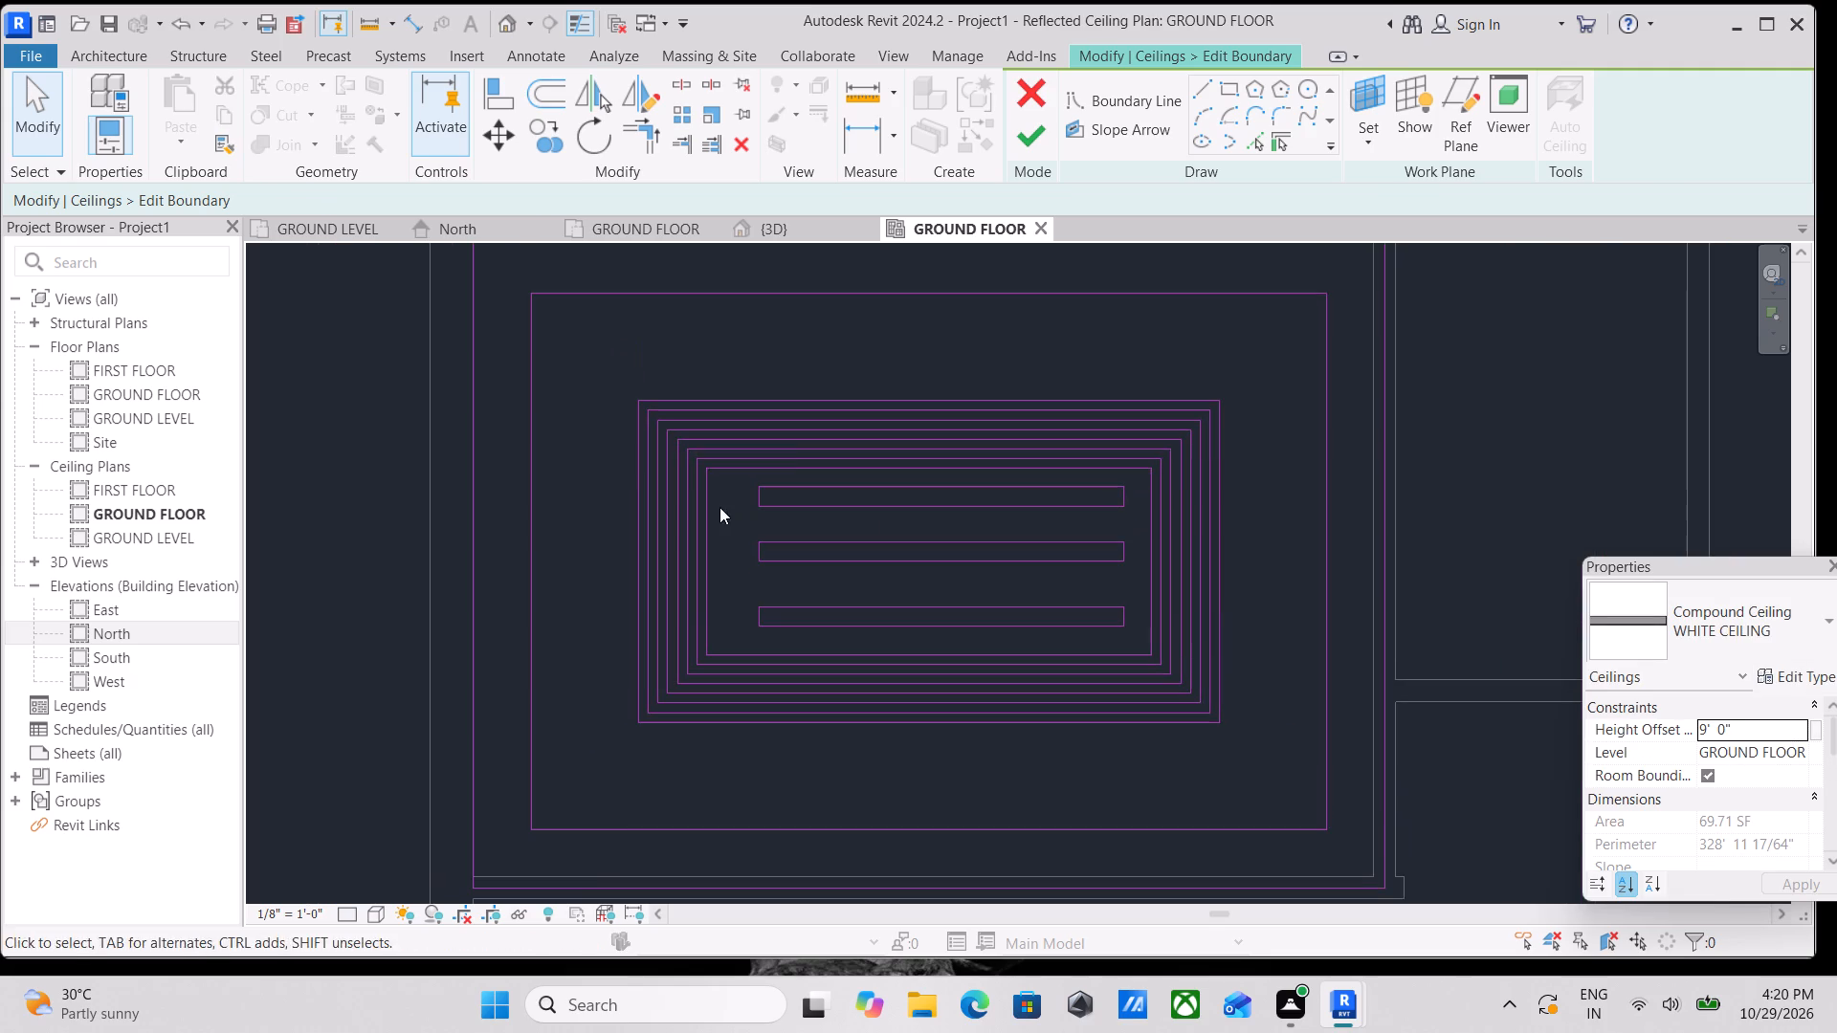
left_click(1015, 136)
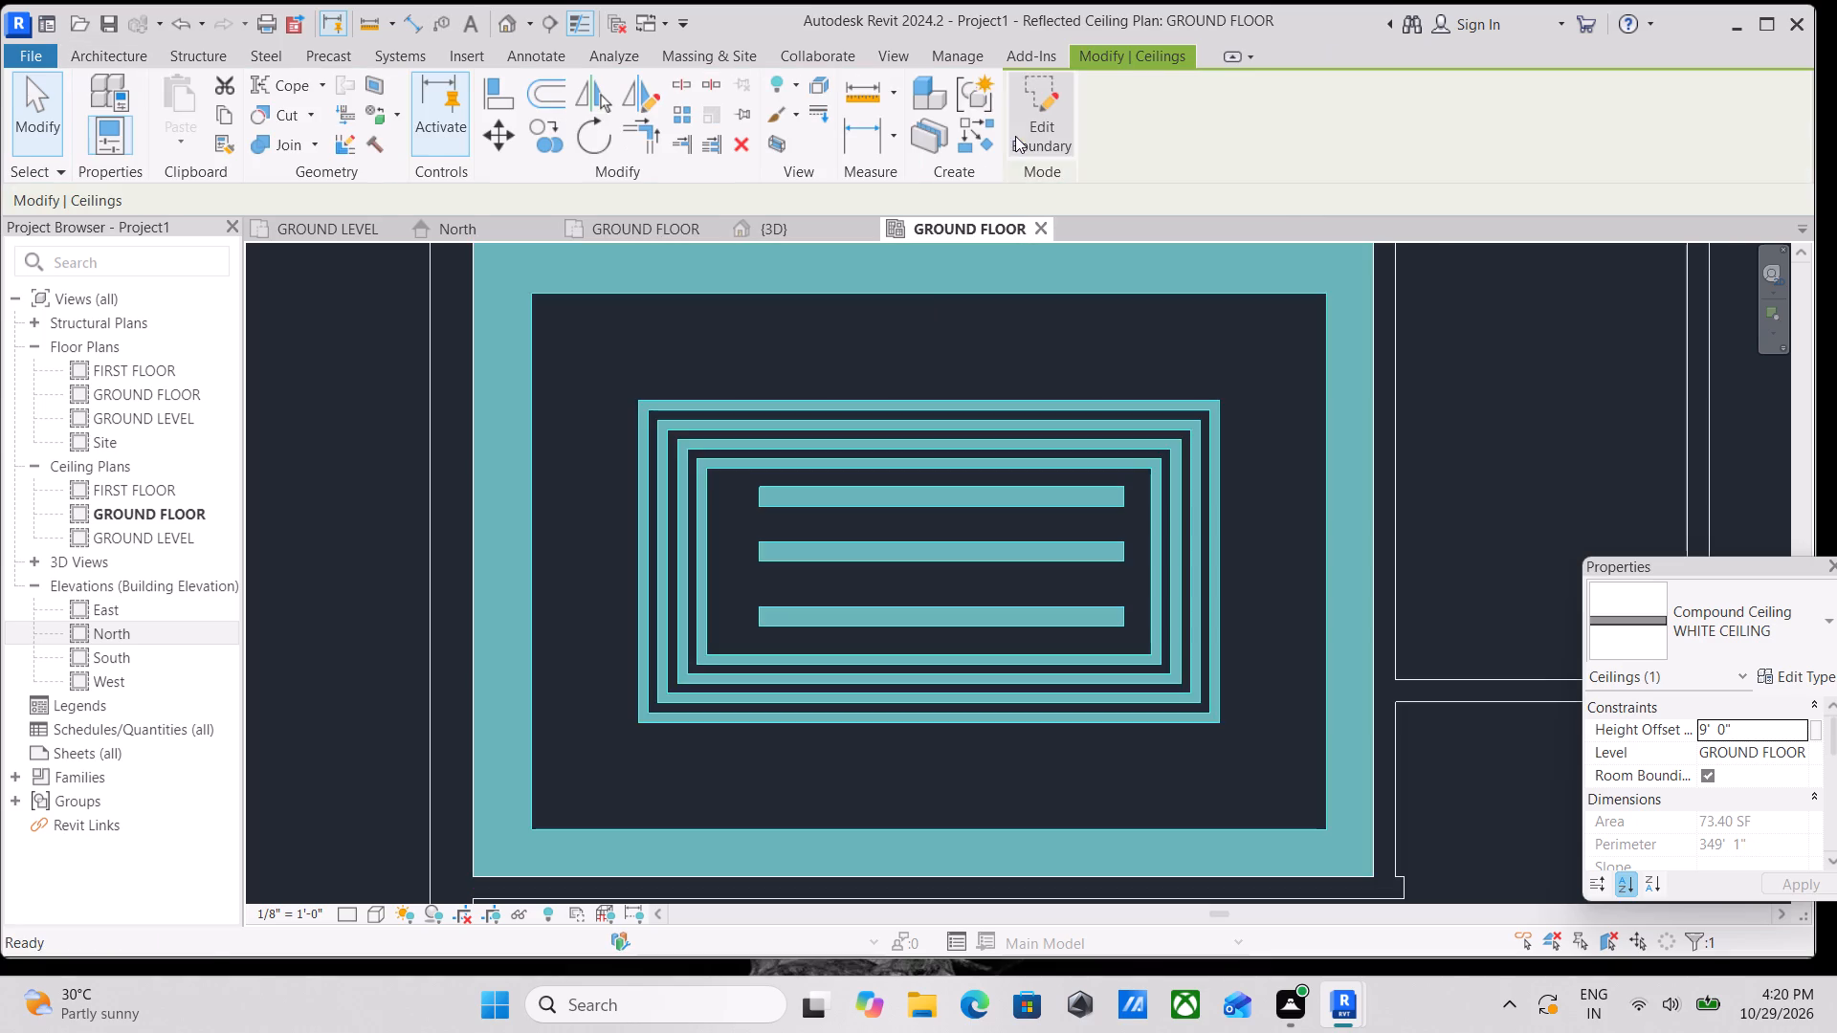
Look through the open ceiling plan, floor plans, North elevation and 3D view to examine the ground floor model.
scroll(835, 359, "down", 1)
middle_click(834, 359)
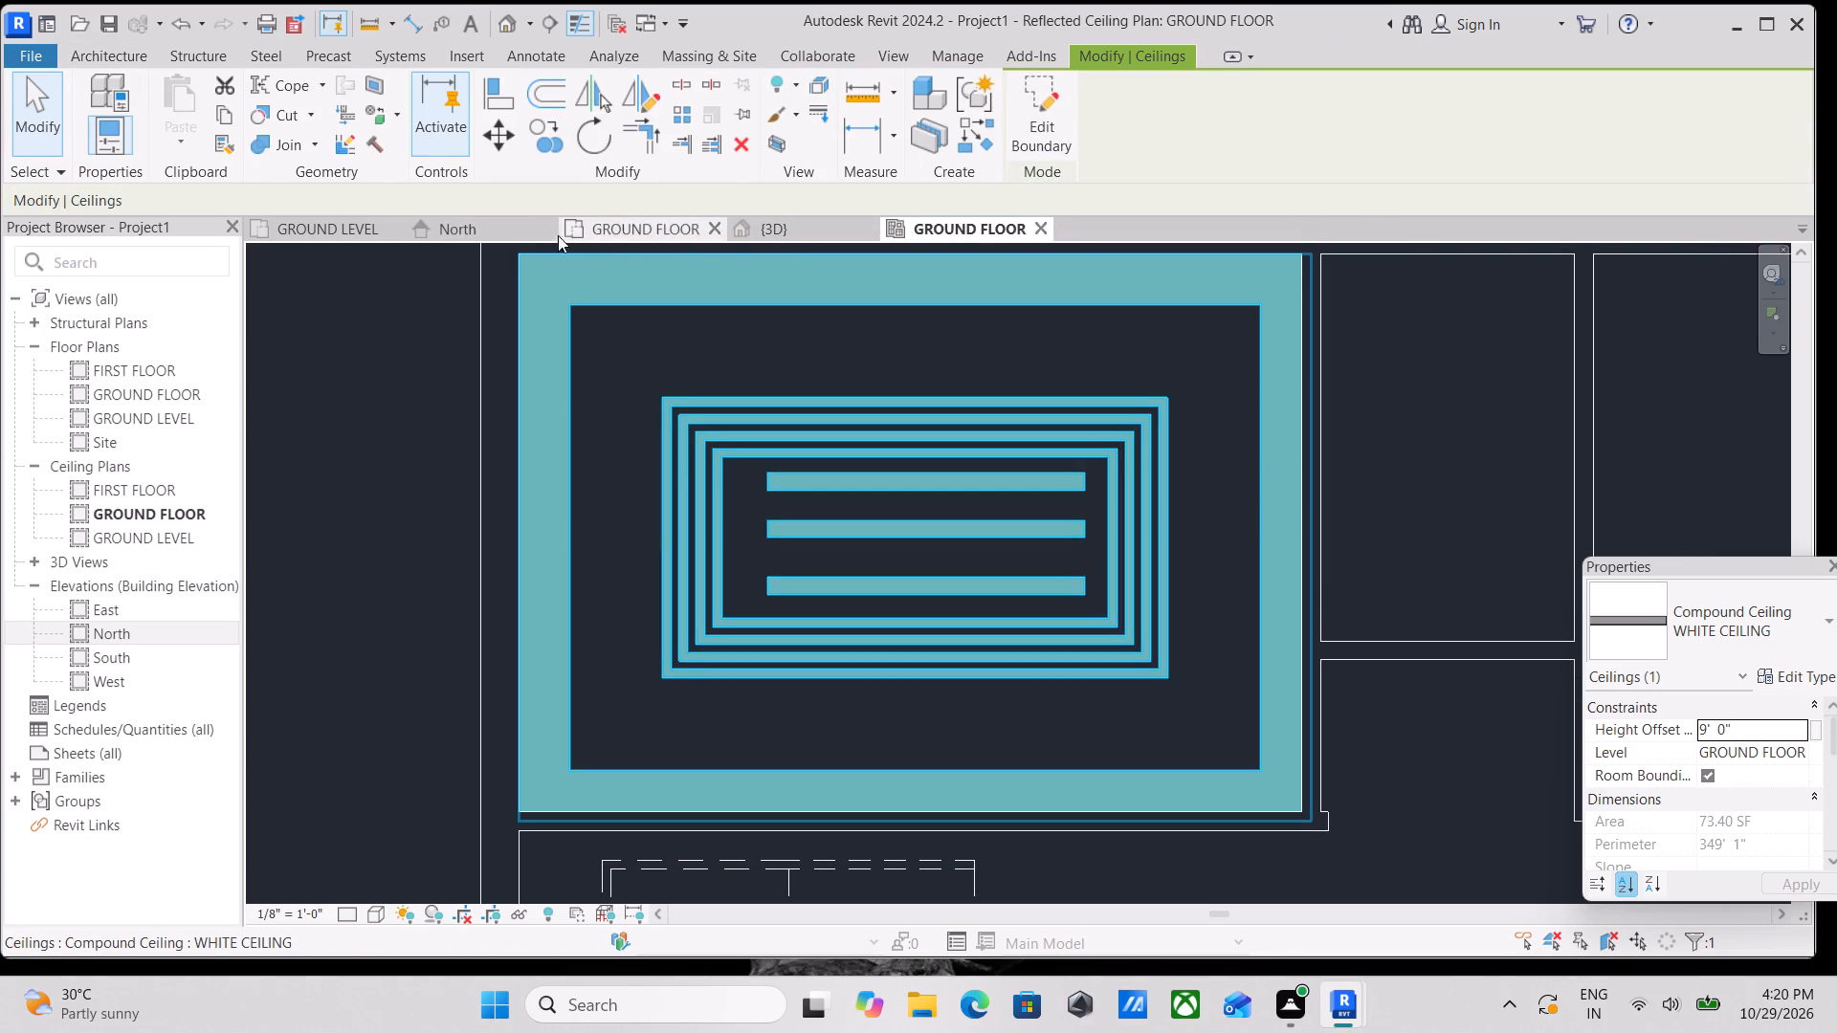
left_click(622, 230)
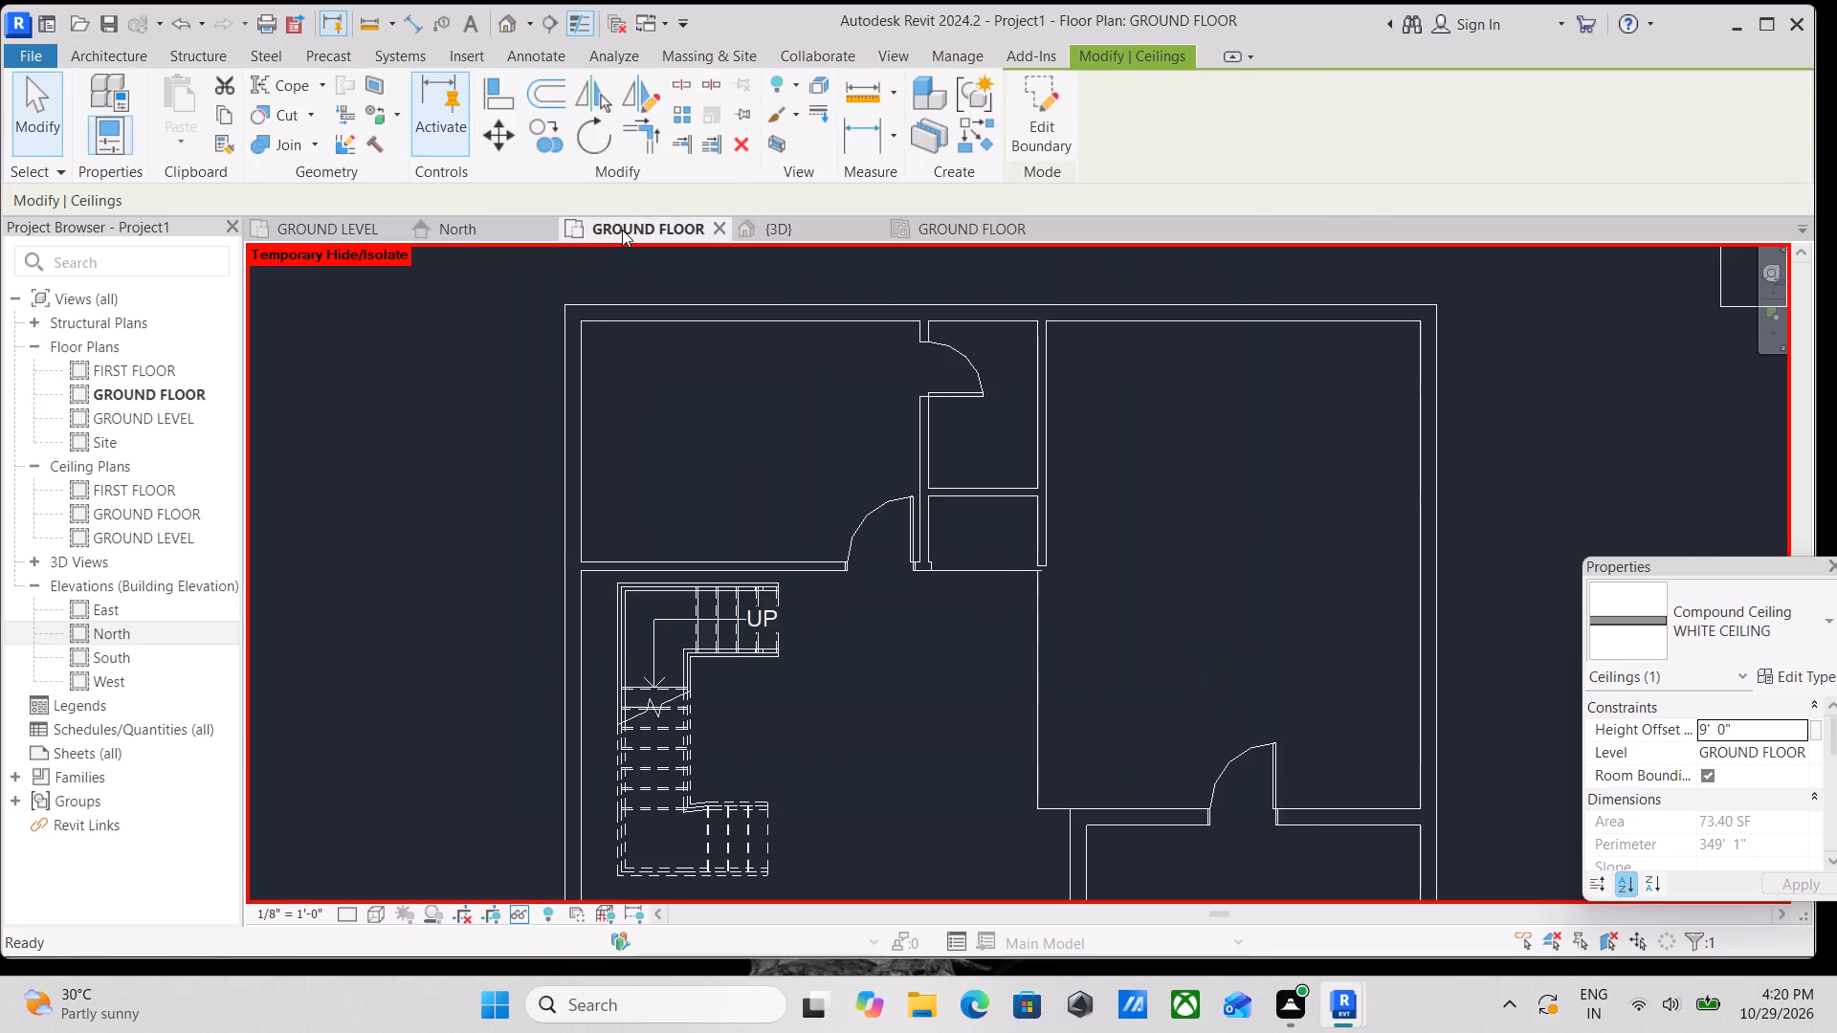
left_click(501, 218)
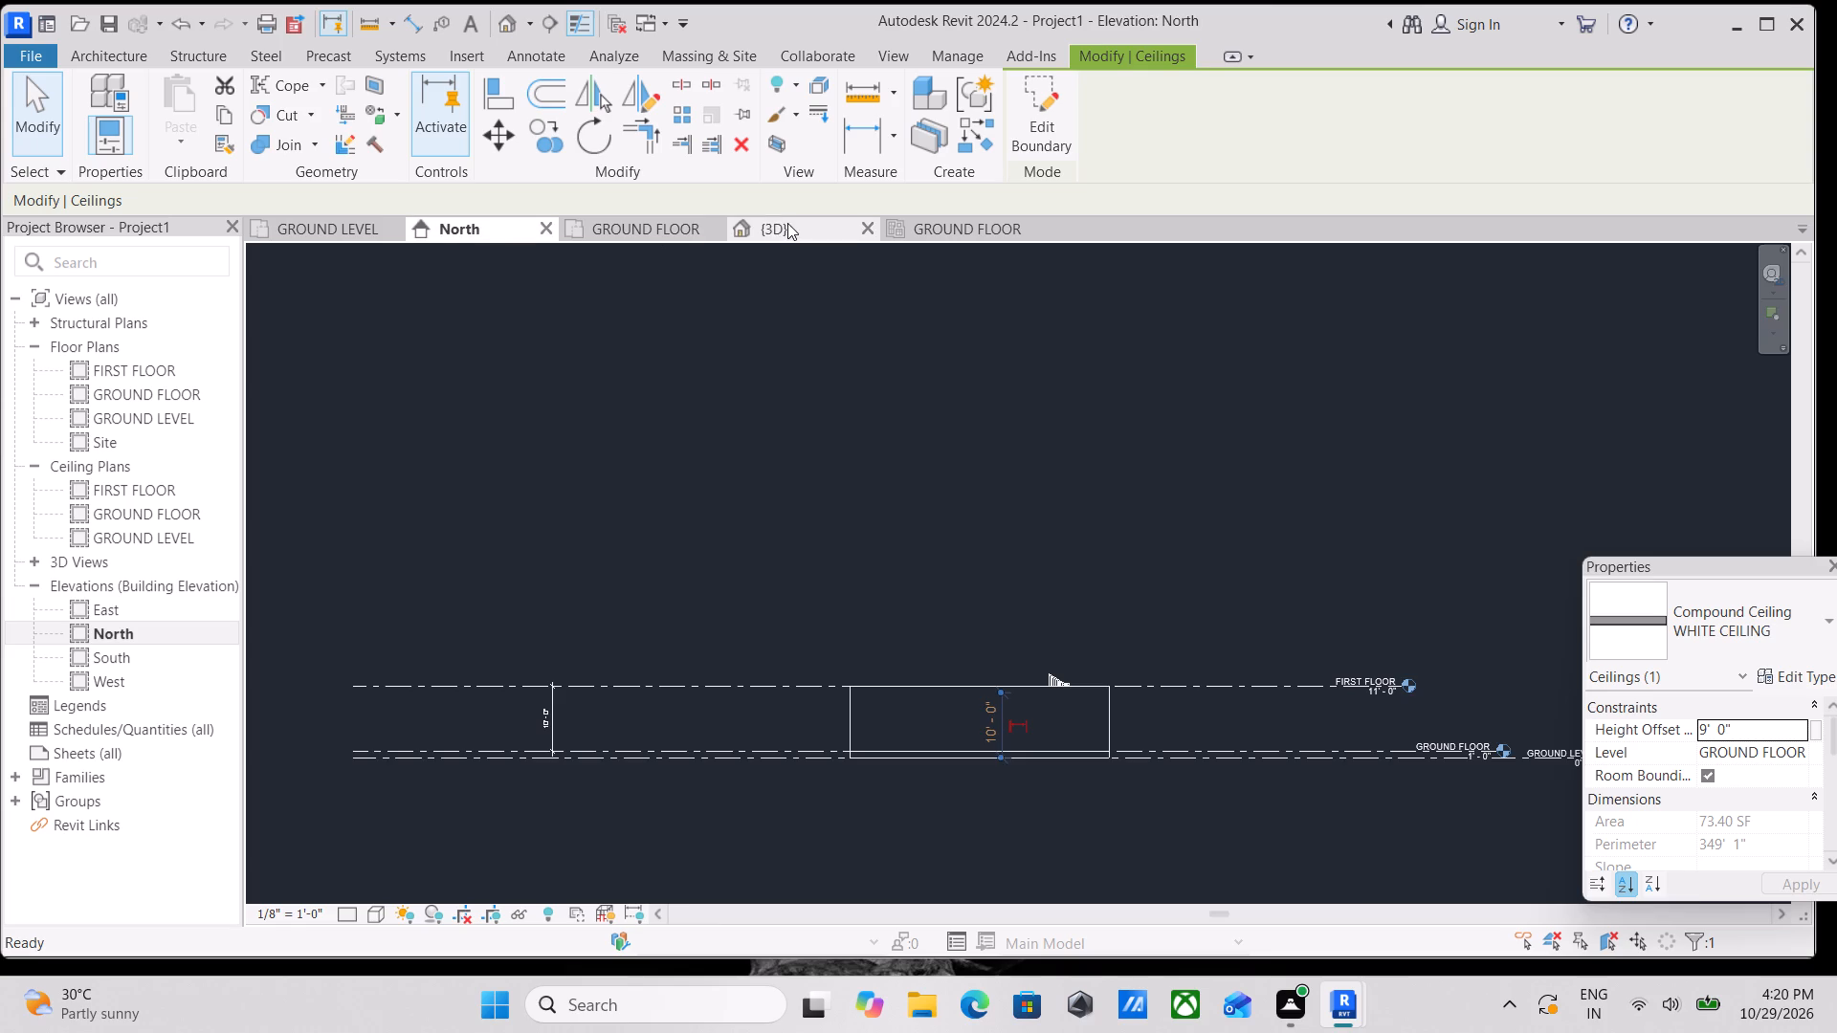
left_click(787, 223)
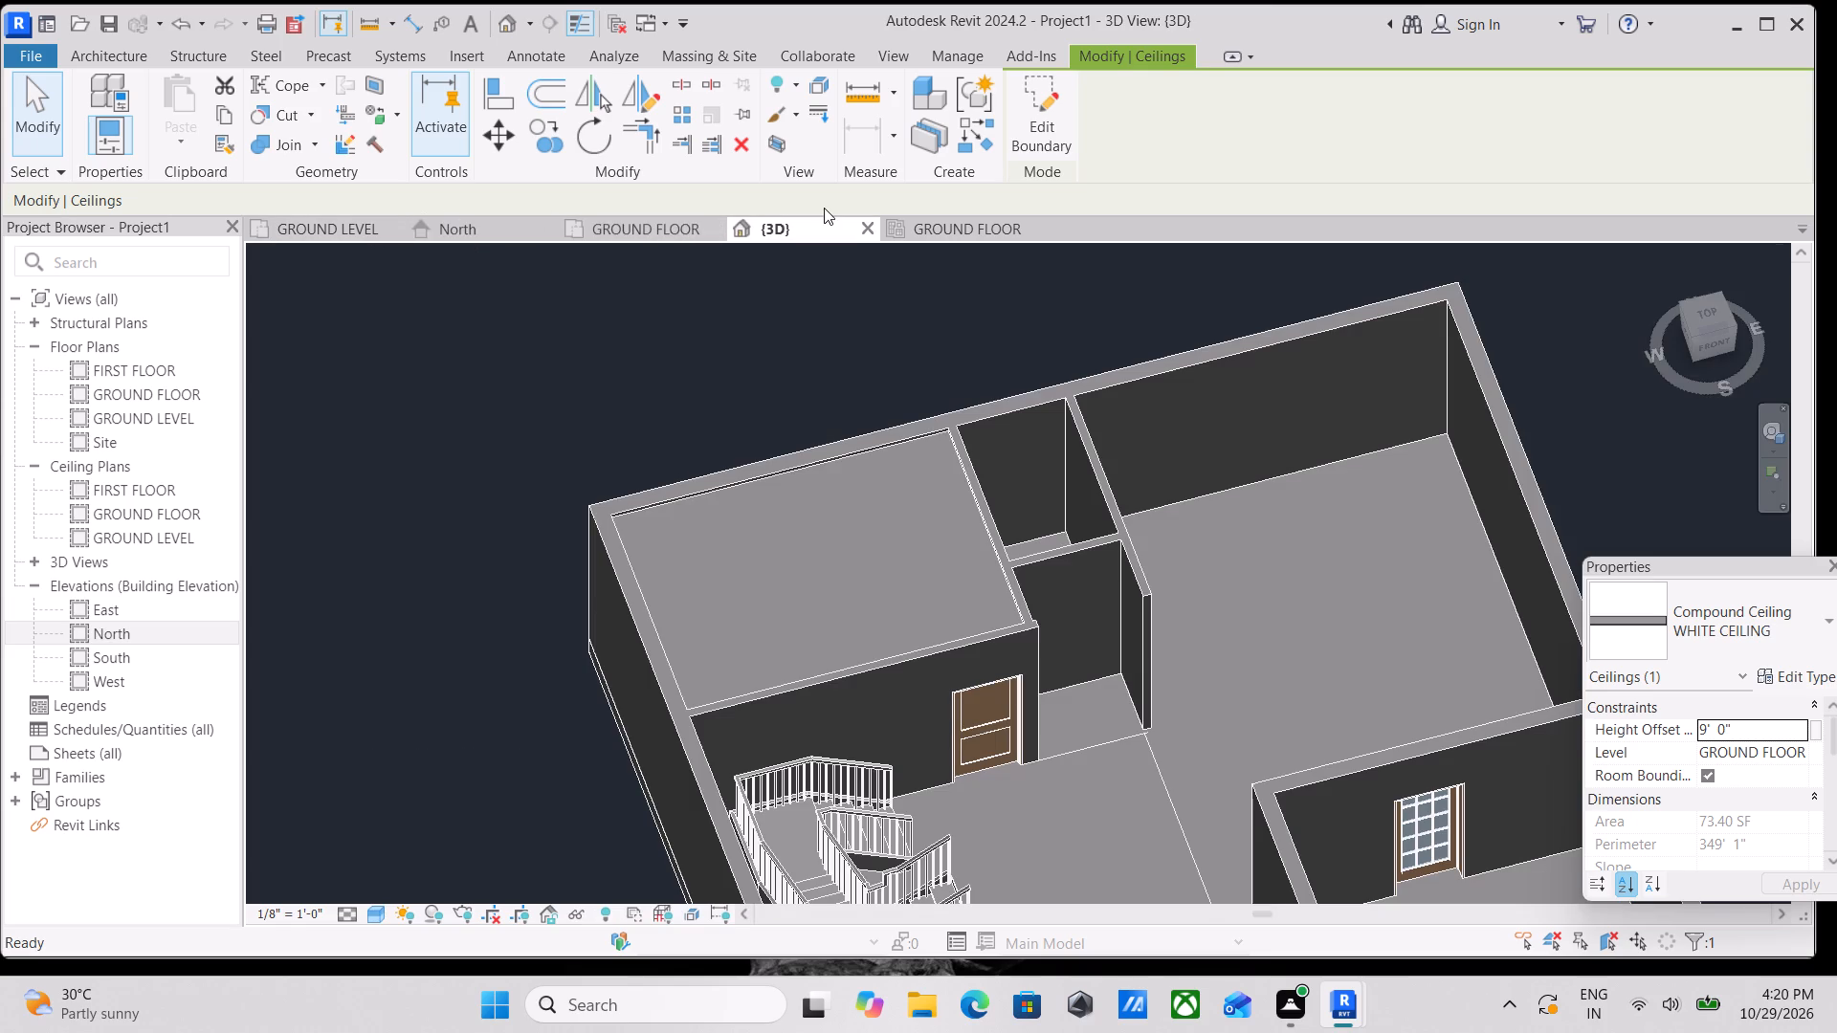
left_click(339, 232)
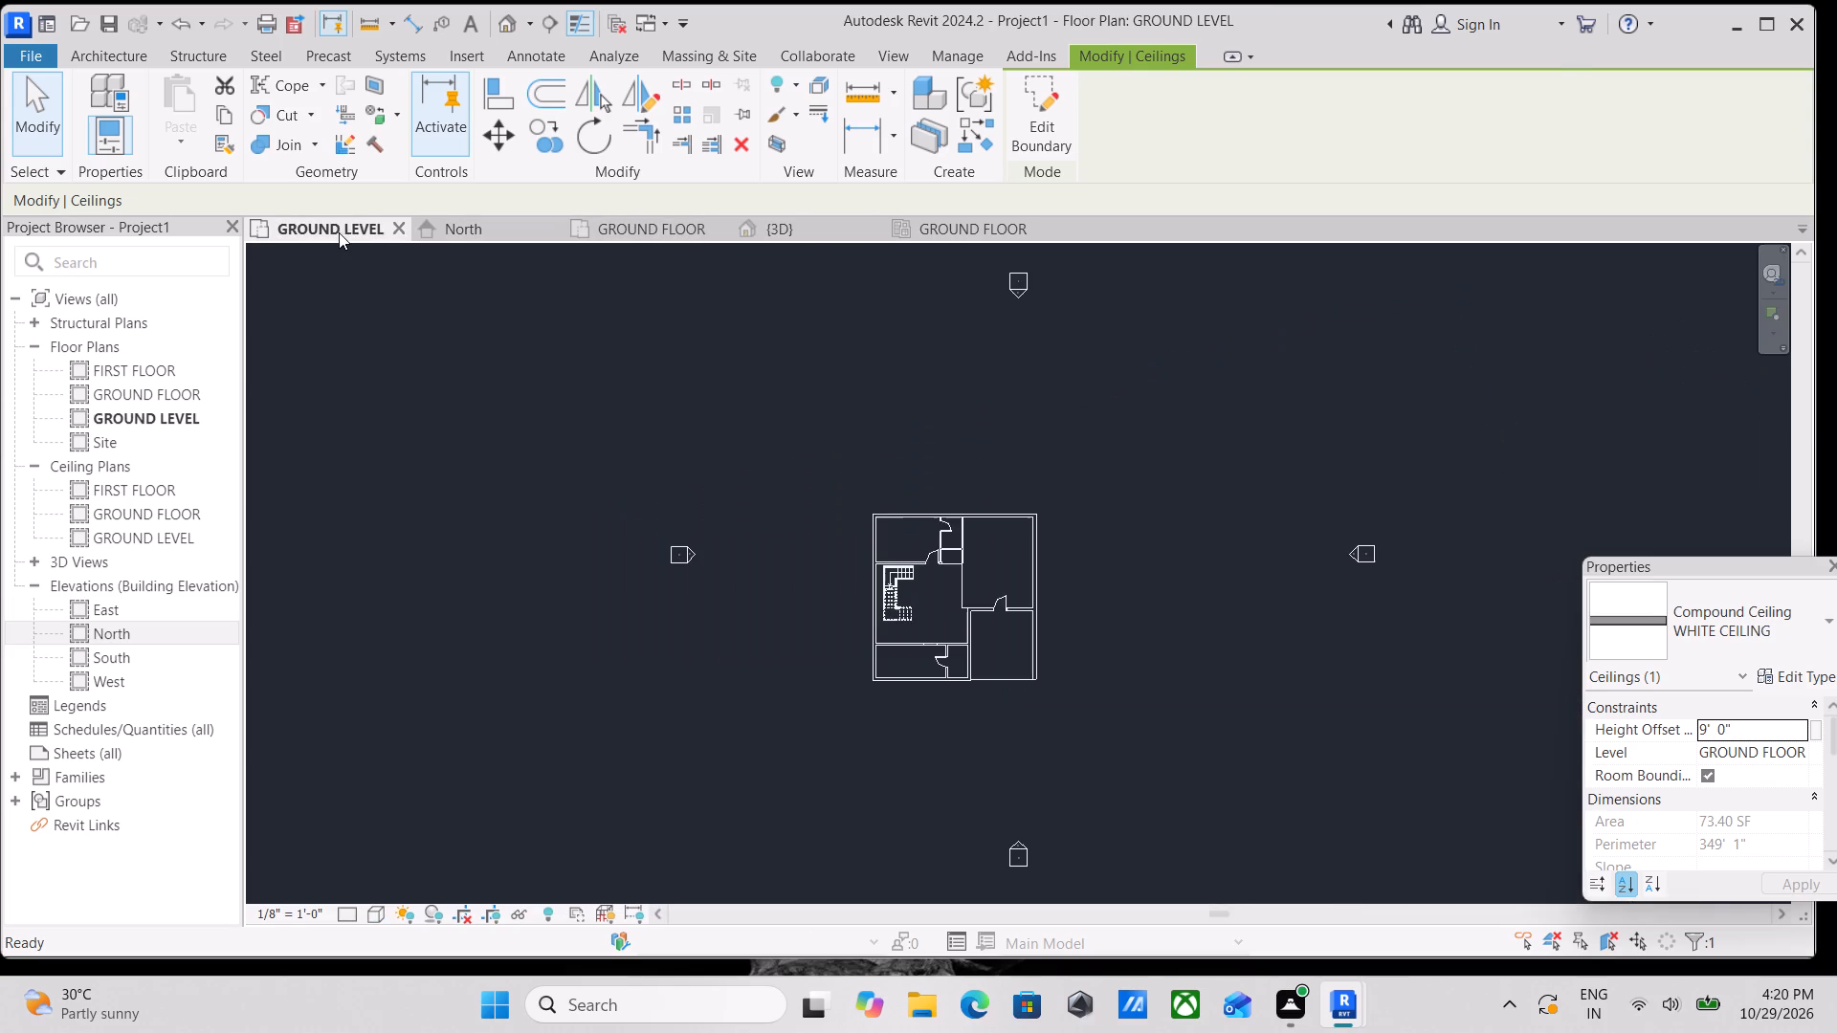
left_click(463, 226)
left_click(664, 223)
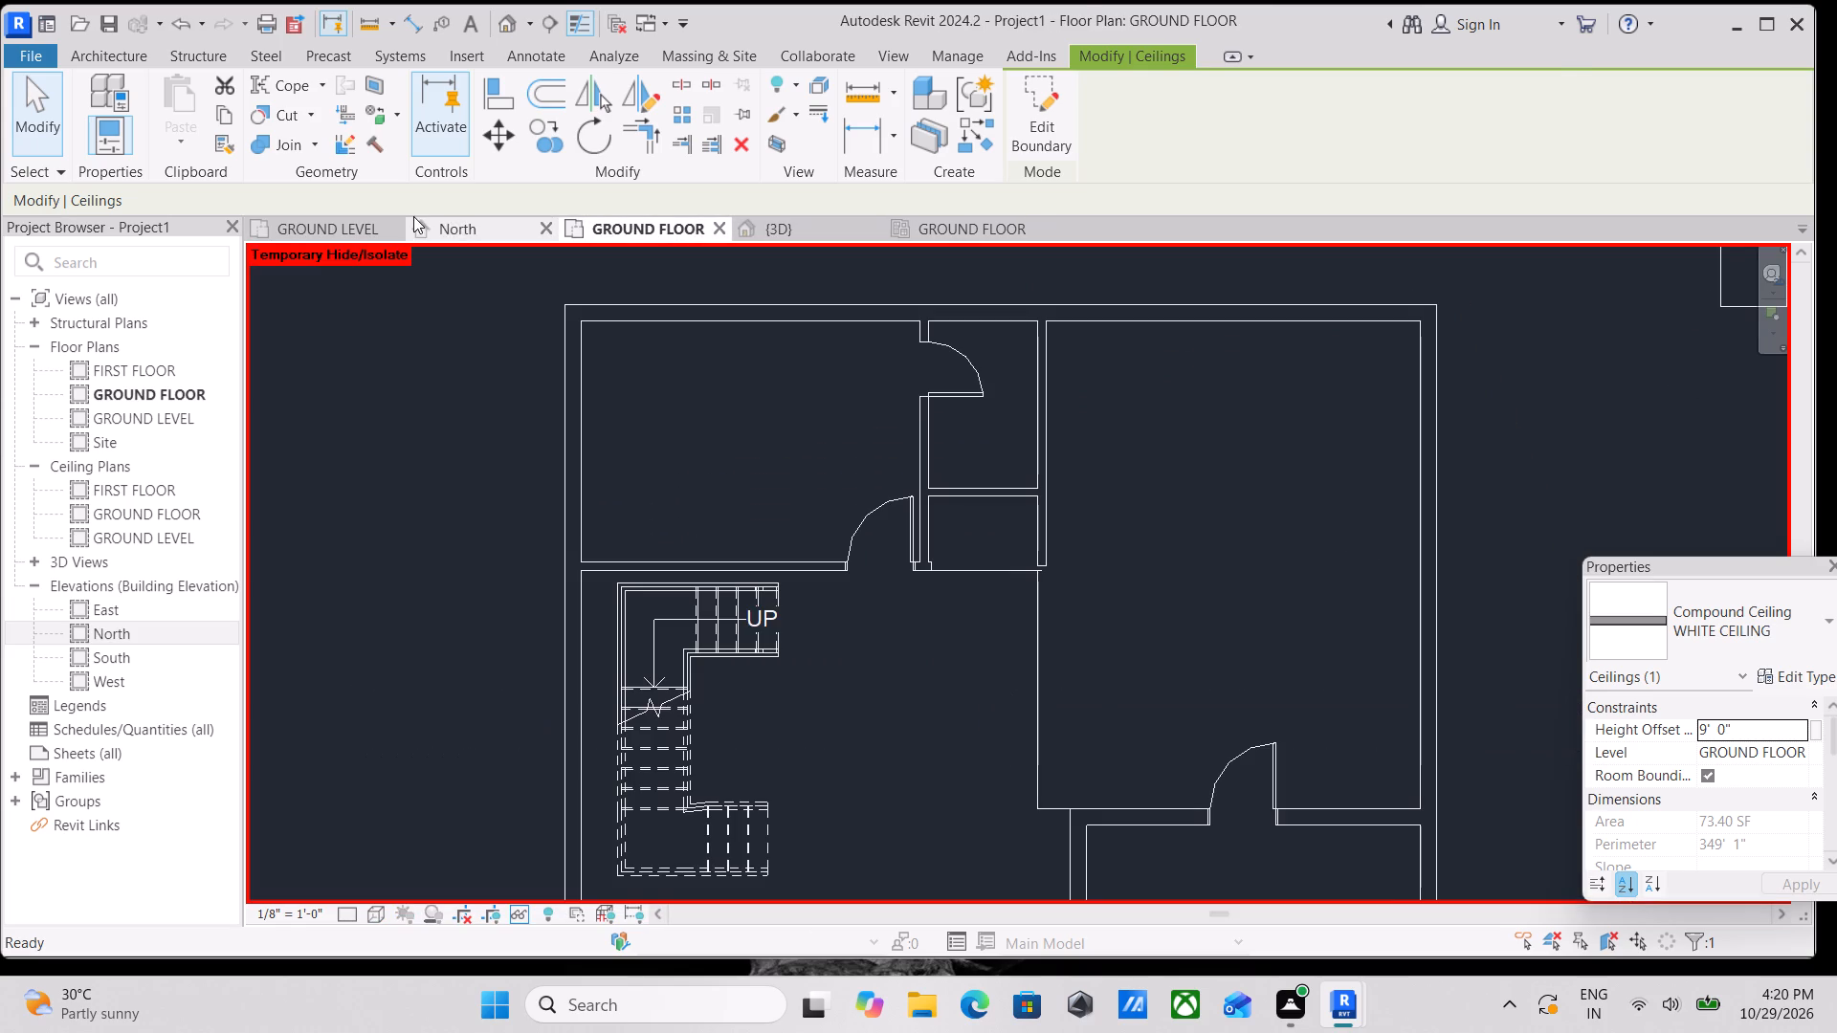
scroll(413, 216, "down", 1)
scroll(706, 295, "down", 2)
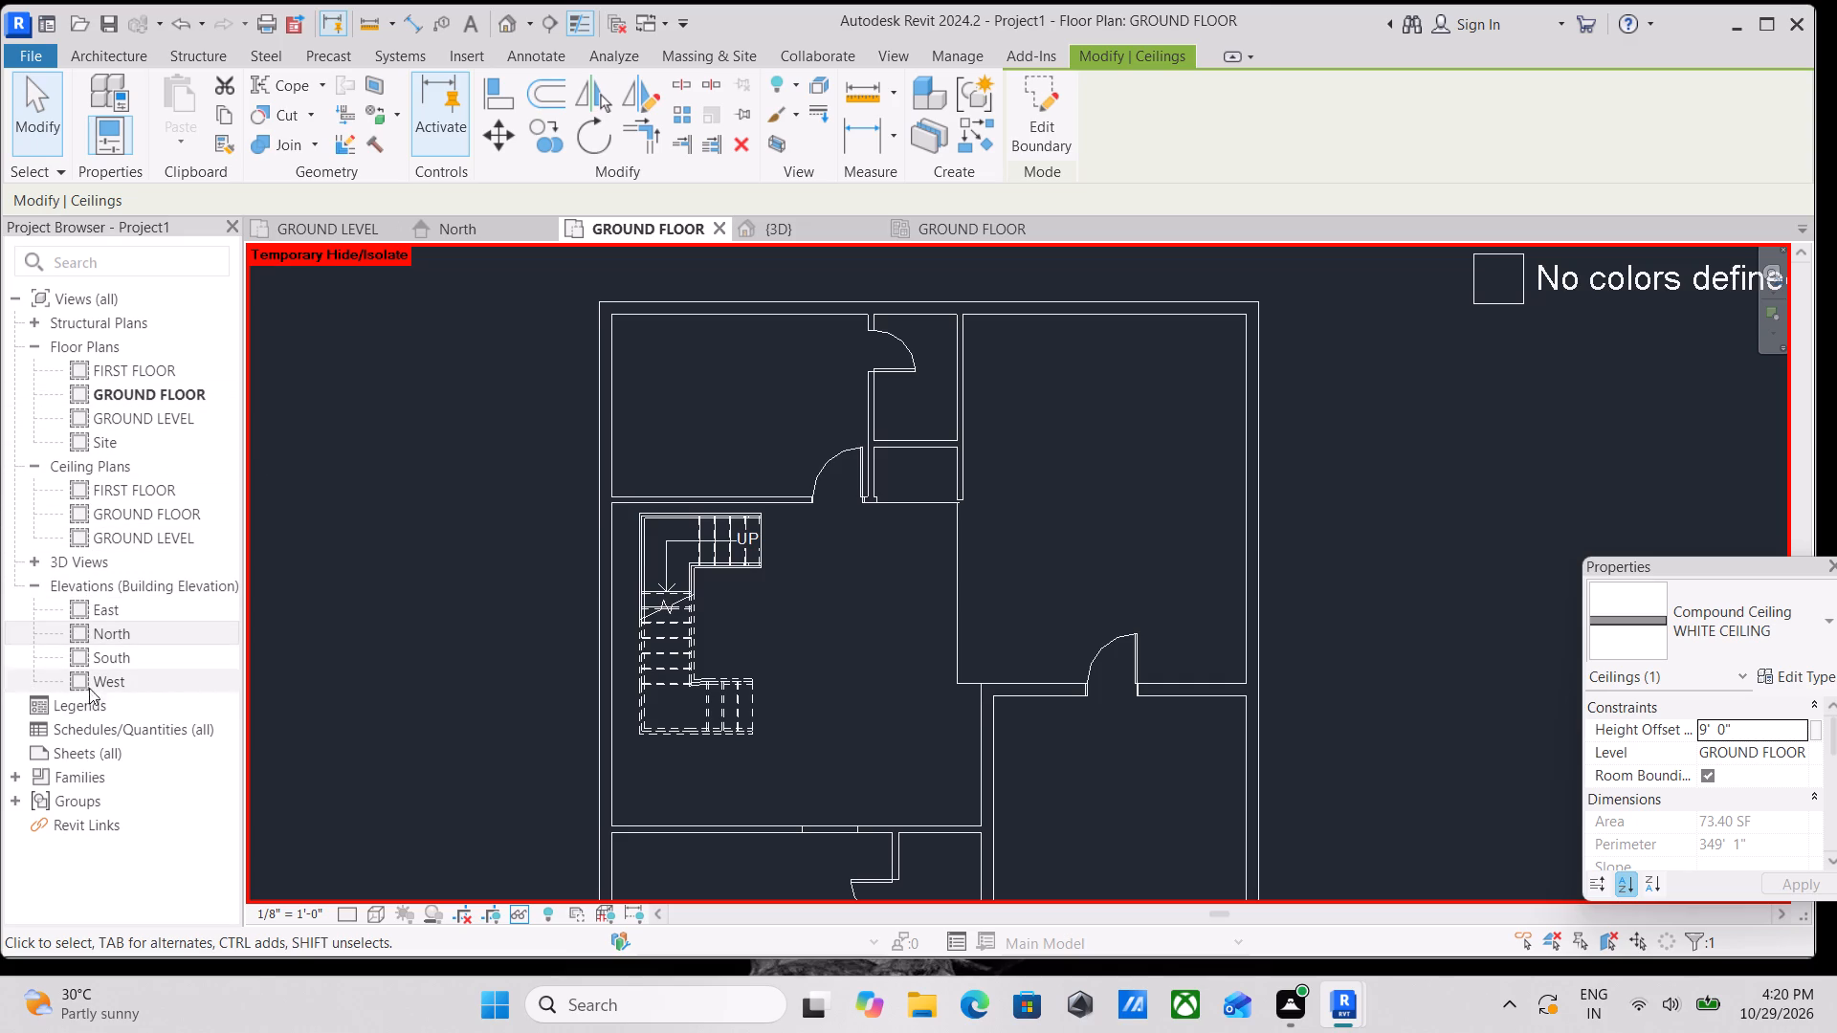
scroll(77, 728, "down", 2)
left_click(804, 223)
scroll(804, 233, "down", 1)
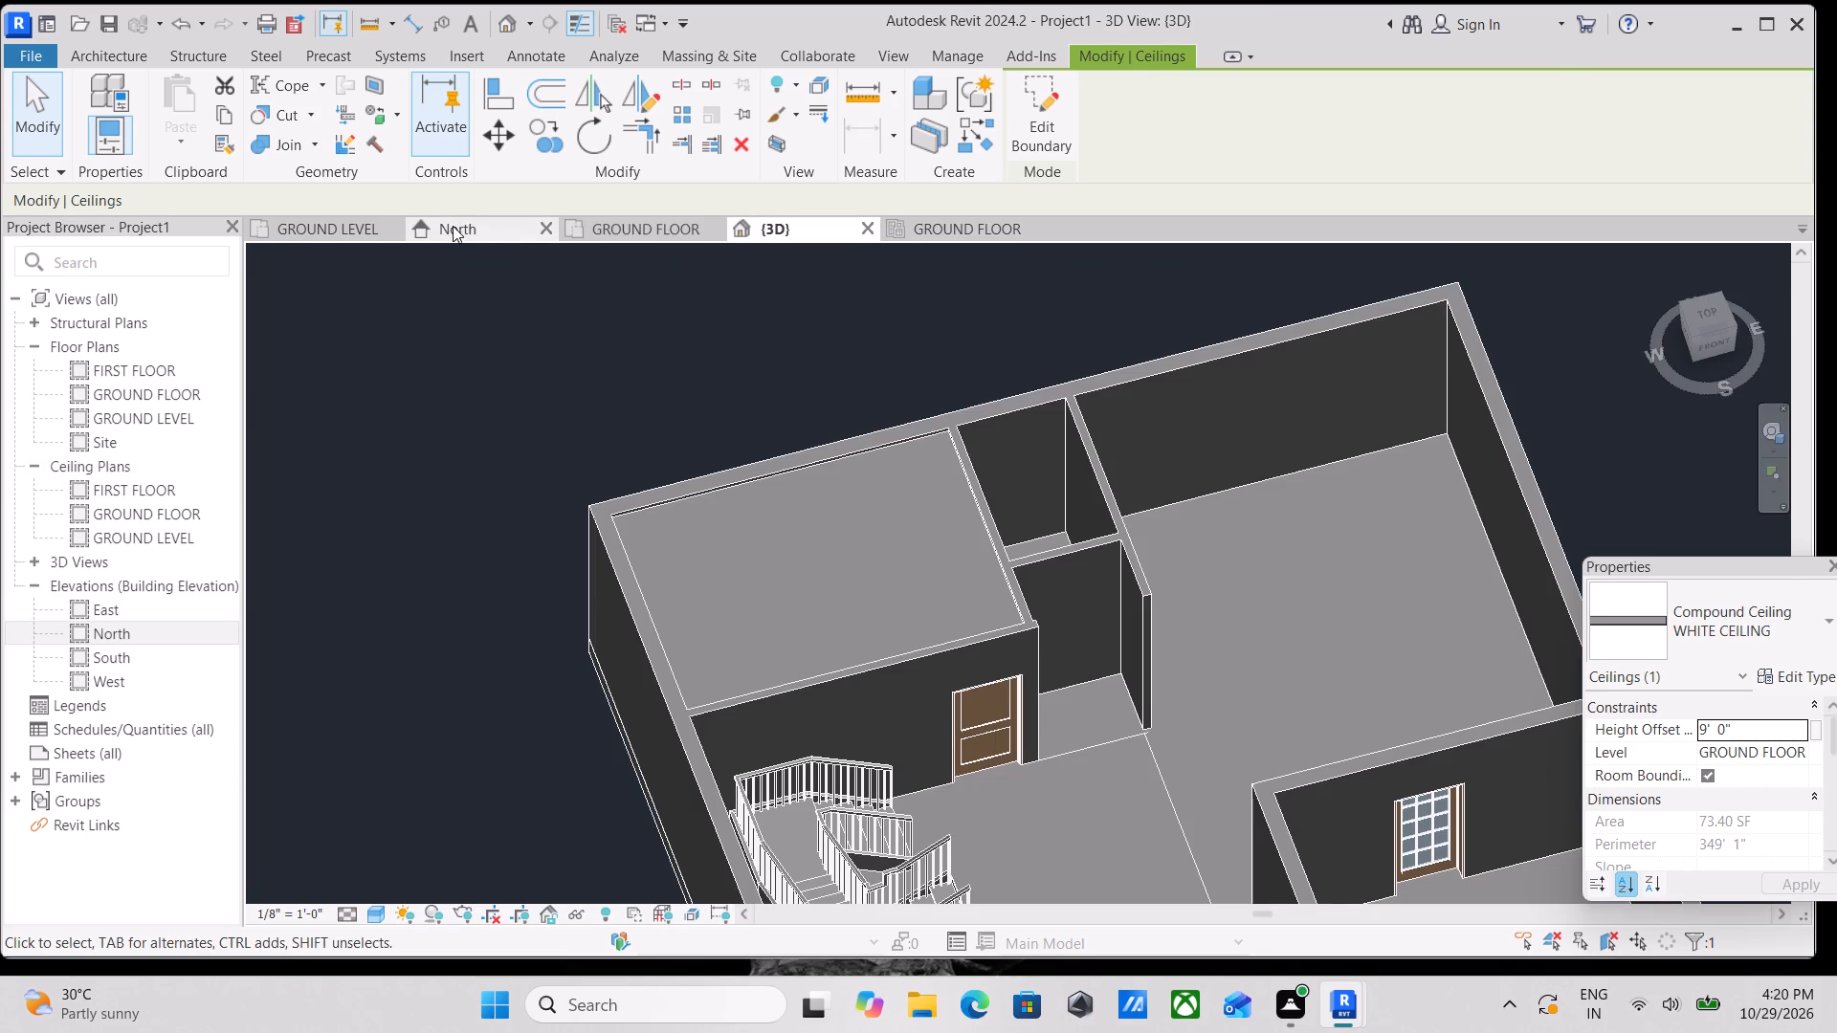
left_click(453, 225)
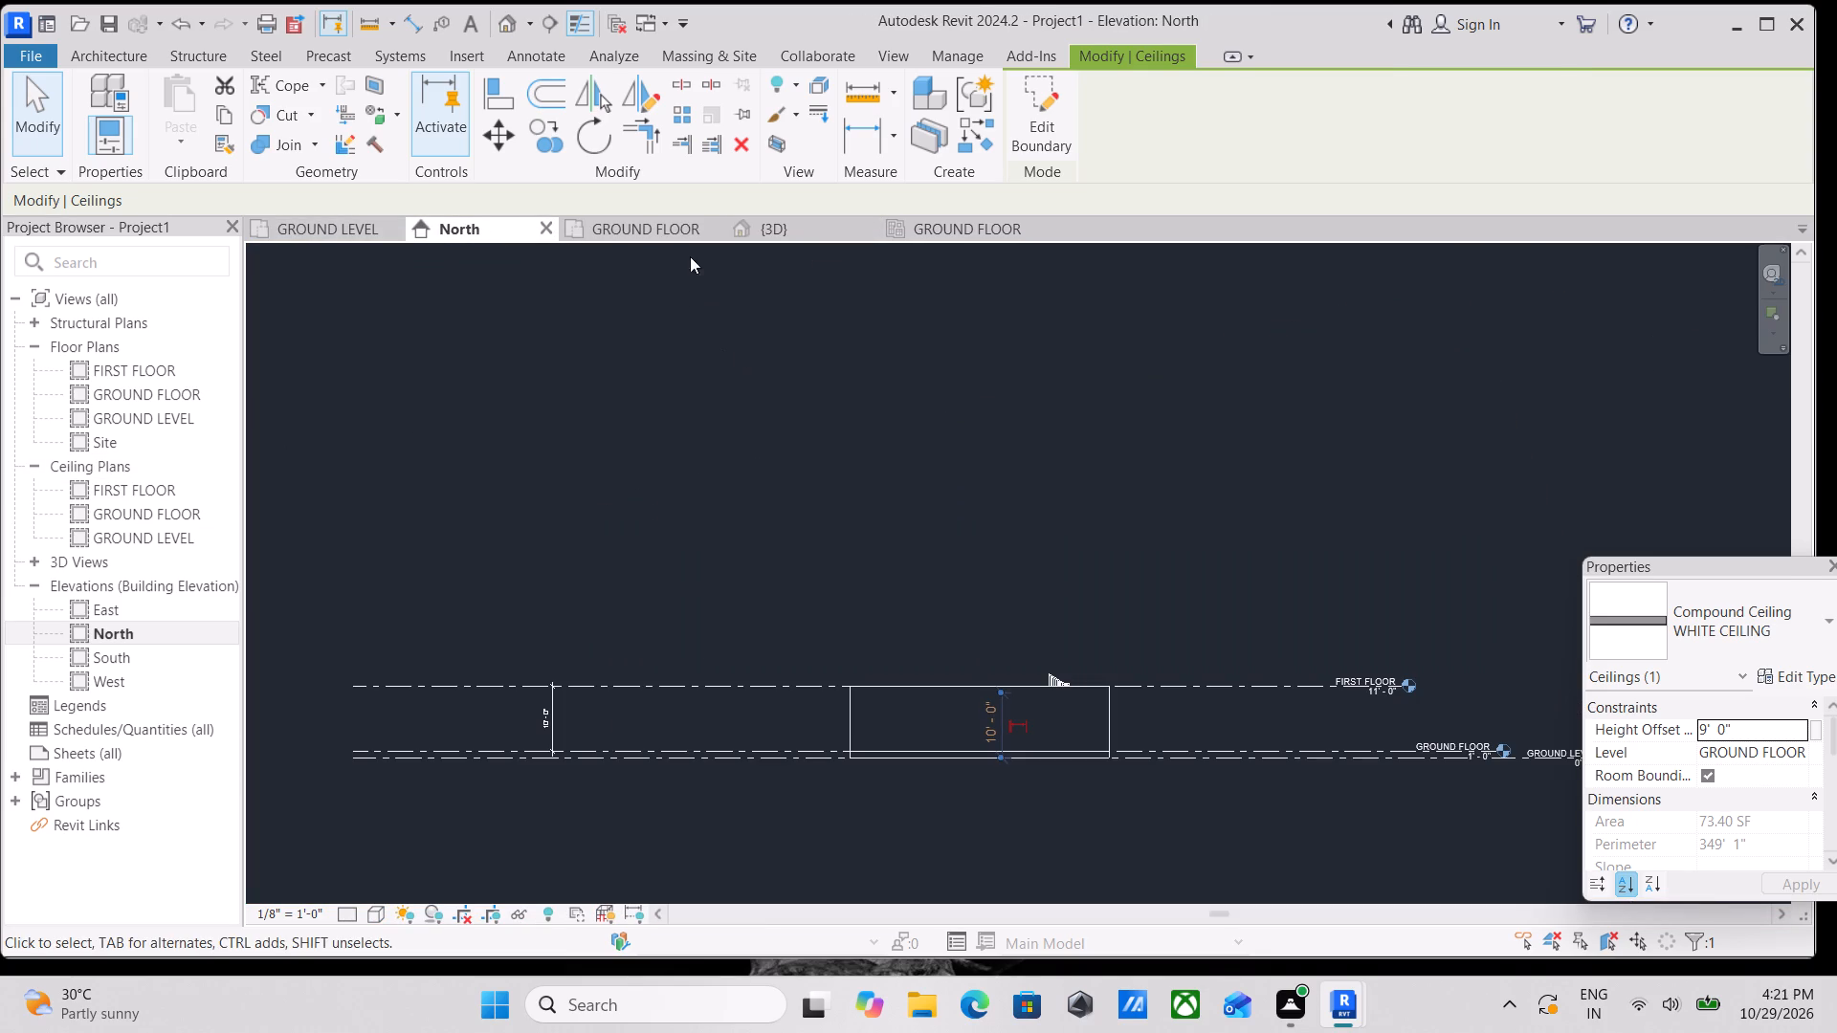
Place an automatic WHITE CEILING at 9'-0" over the open stair hall and adjoining living area in the GROUND FLOOR plan.
left_click(655, 224)
scroll(695, 281, "down", 1)
middle_click_drag(695, 281, 626, 255)
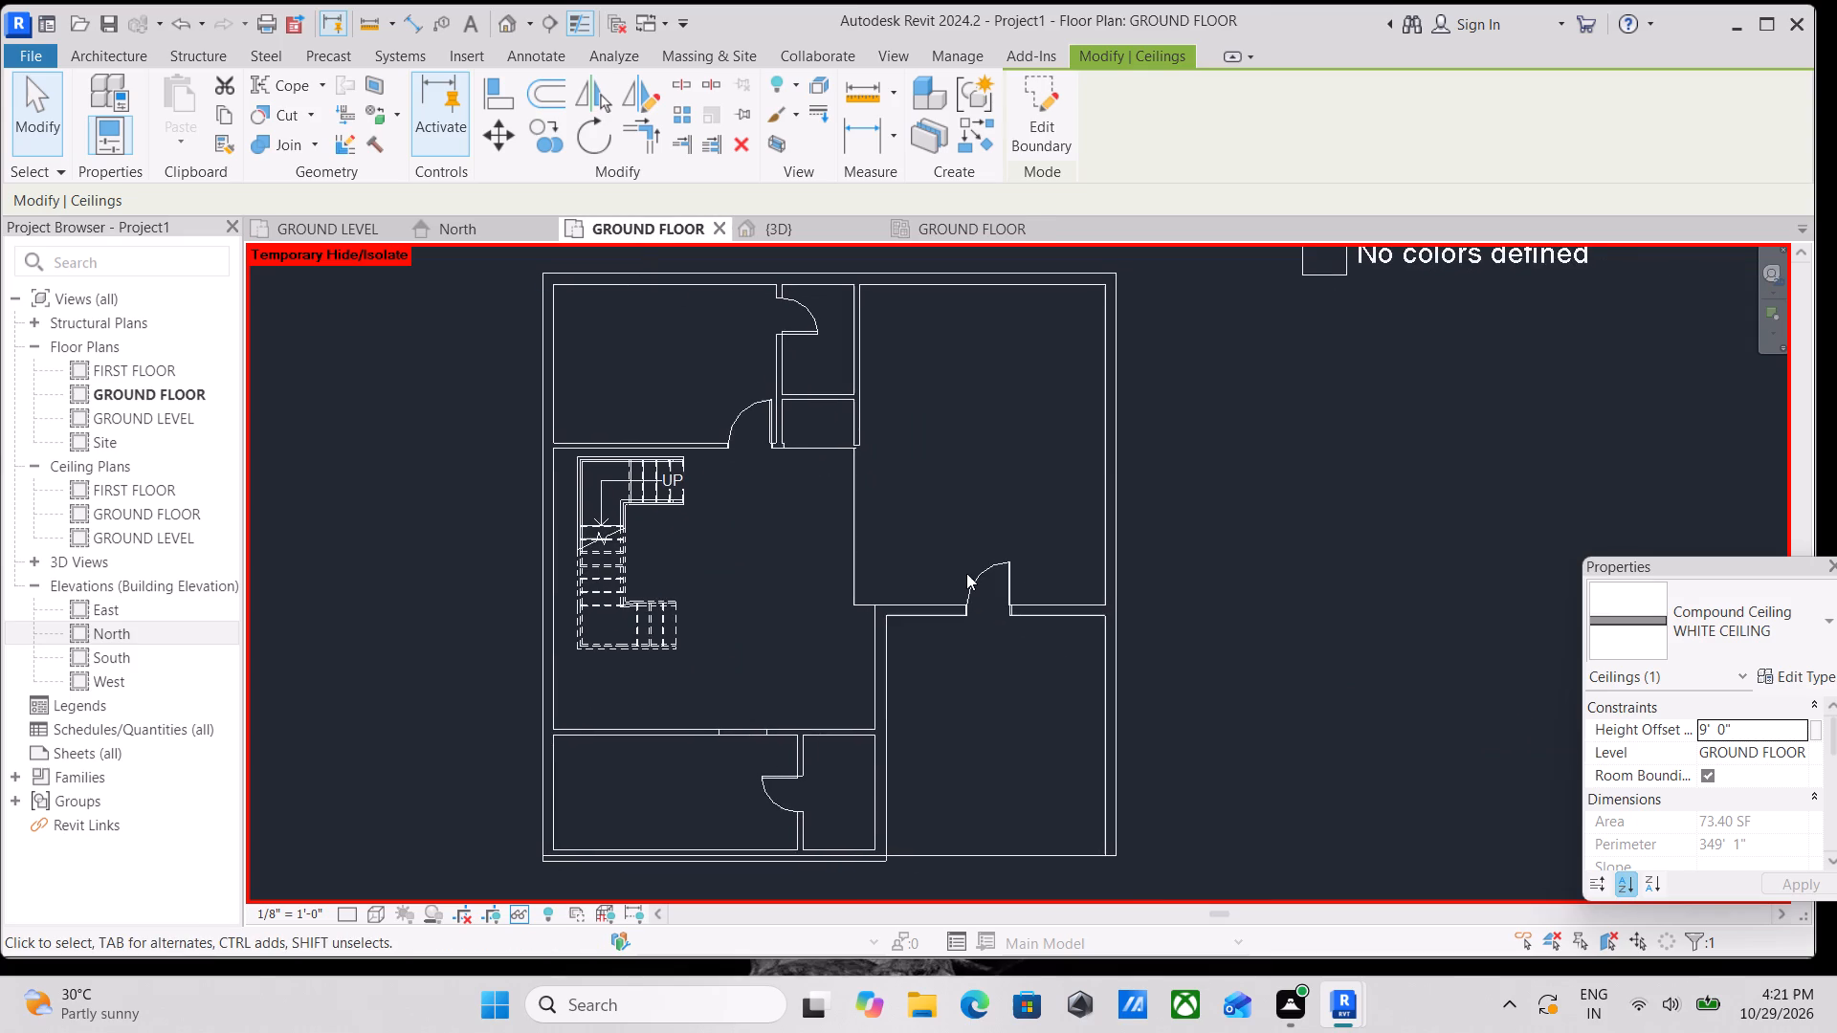
middle_click_drag(948, 633, 1030, 668)
middle_click_drag(966, 635, 961, 668)
scroll(963, 644, "down", 1)
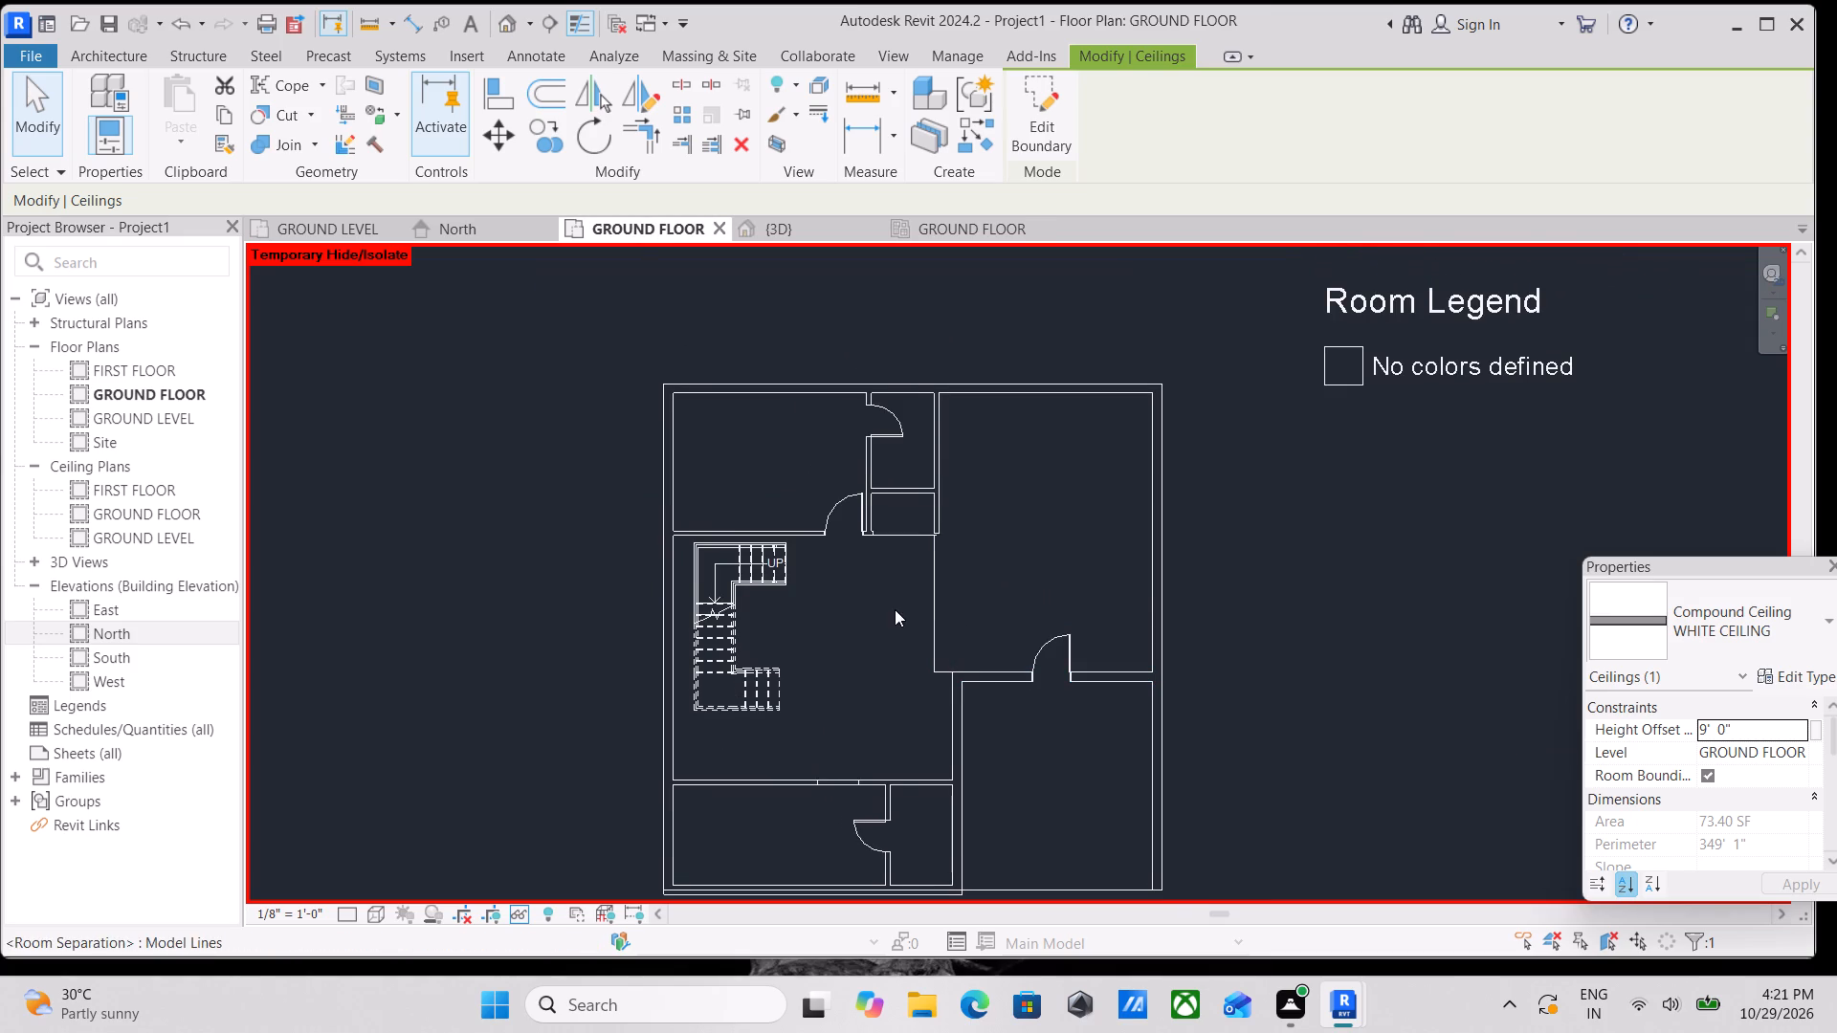
middle_click(884, 608)
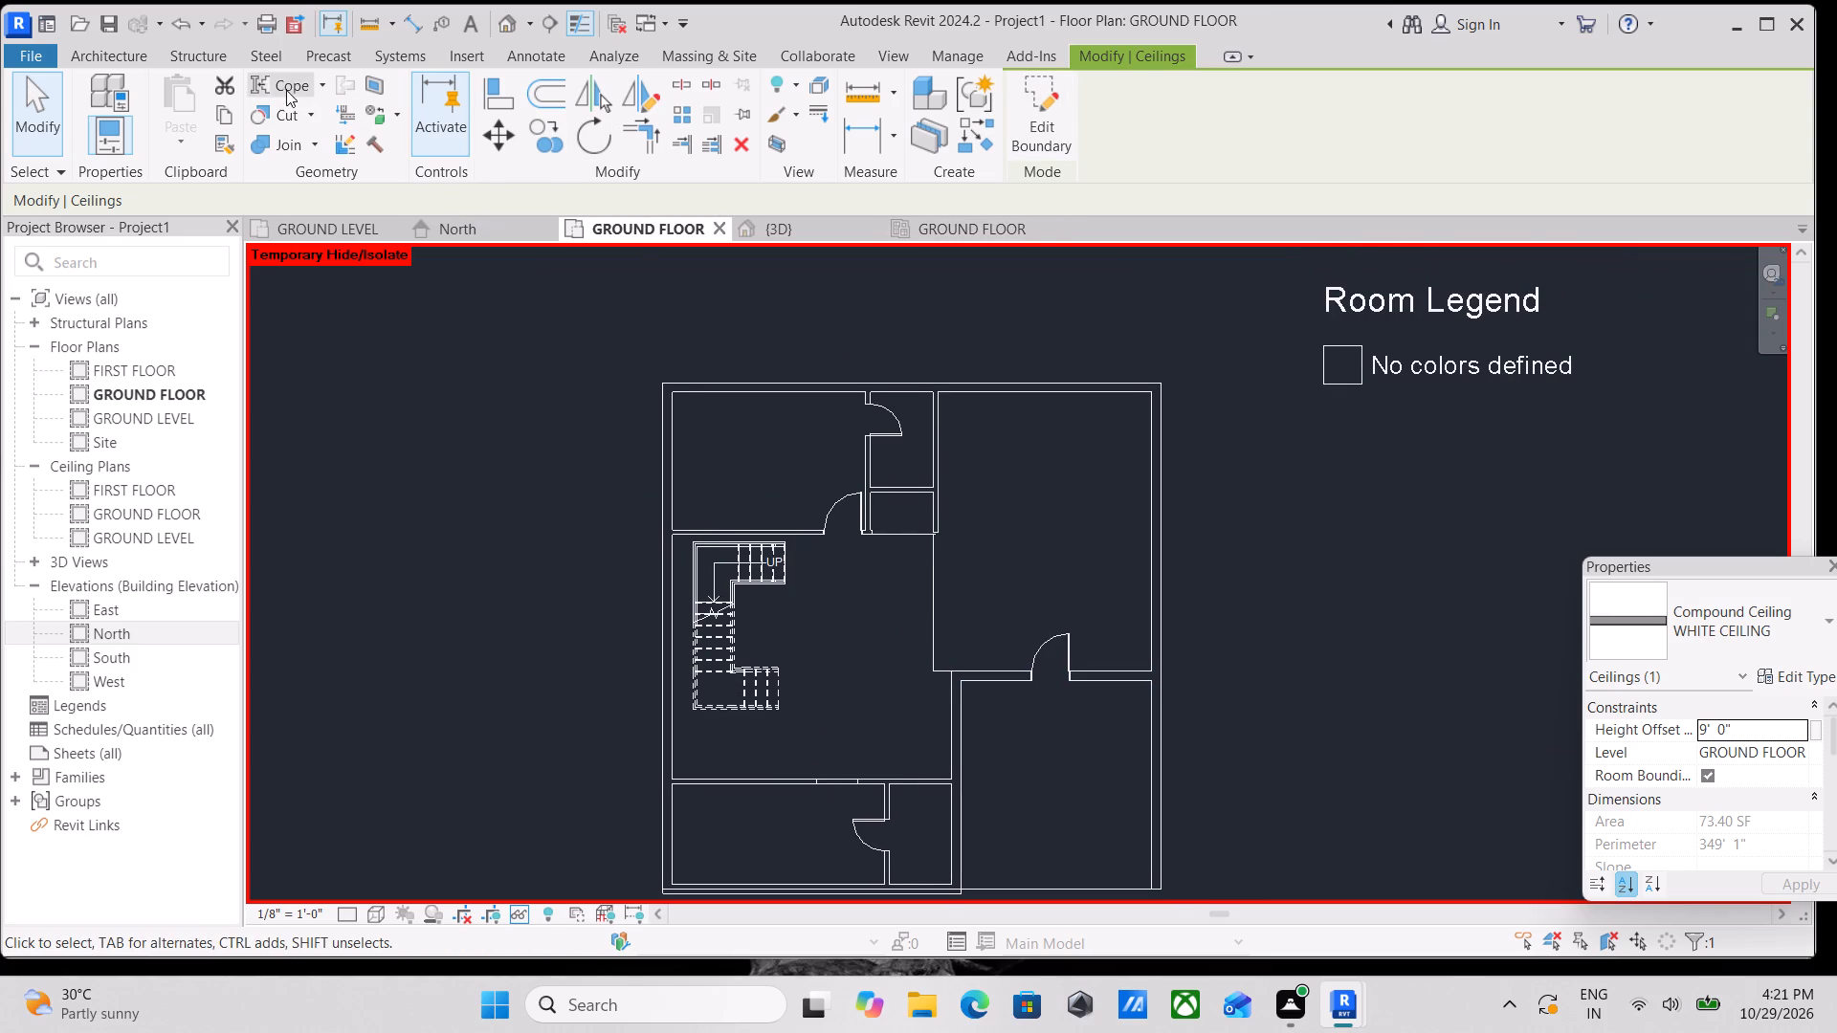
left_click(462, 55)
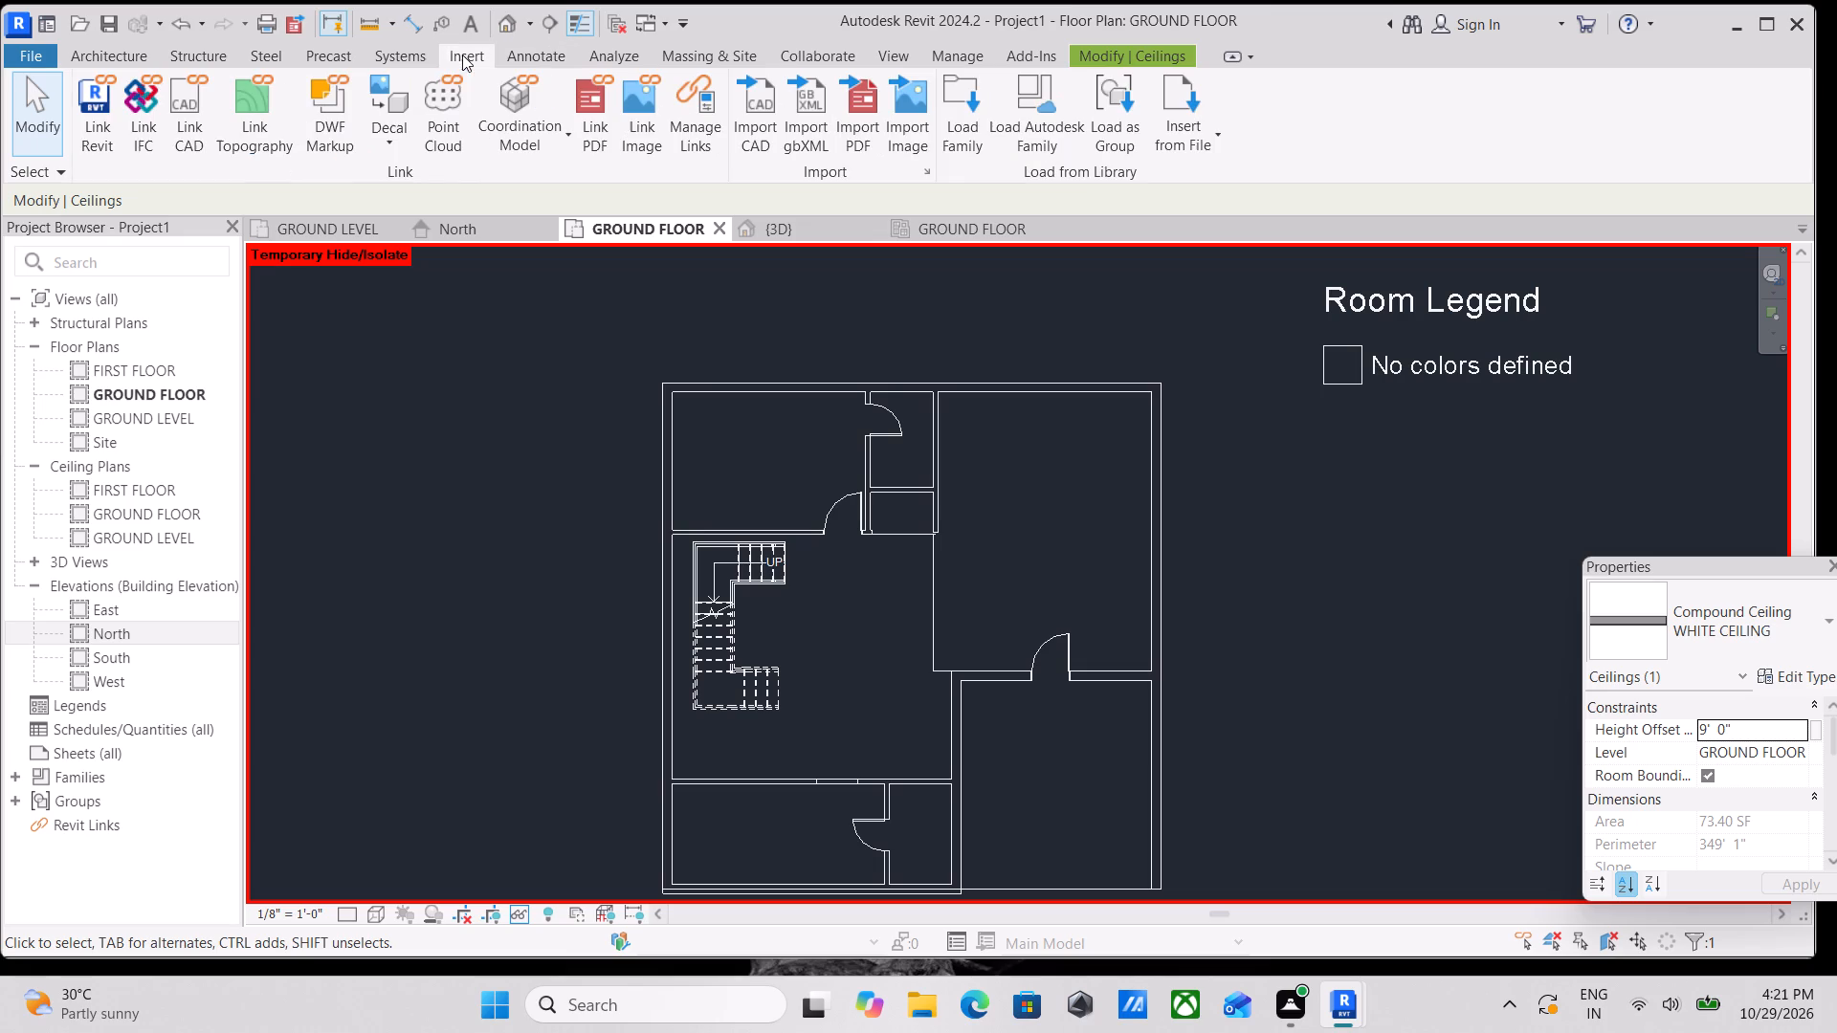
left_click(188, 53)
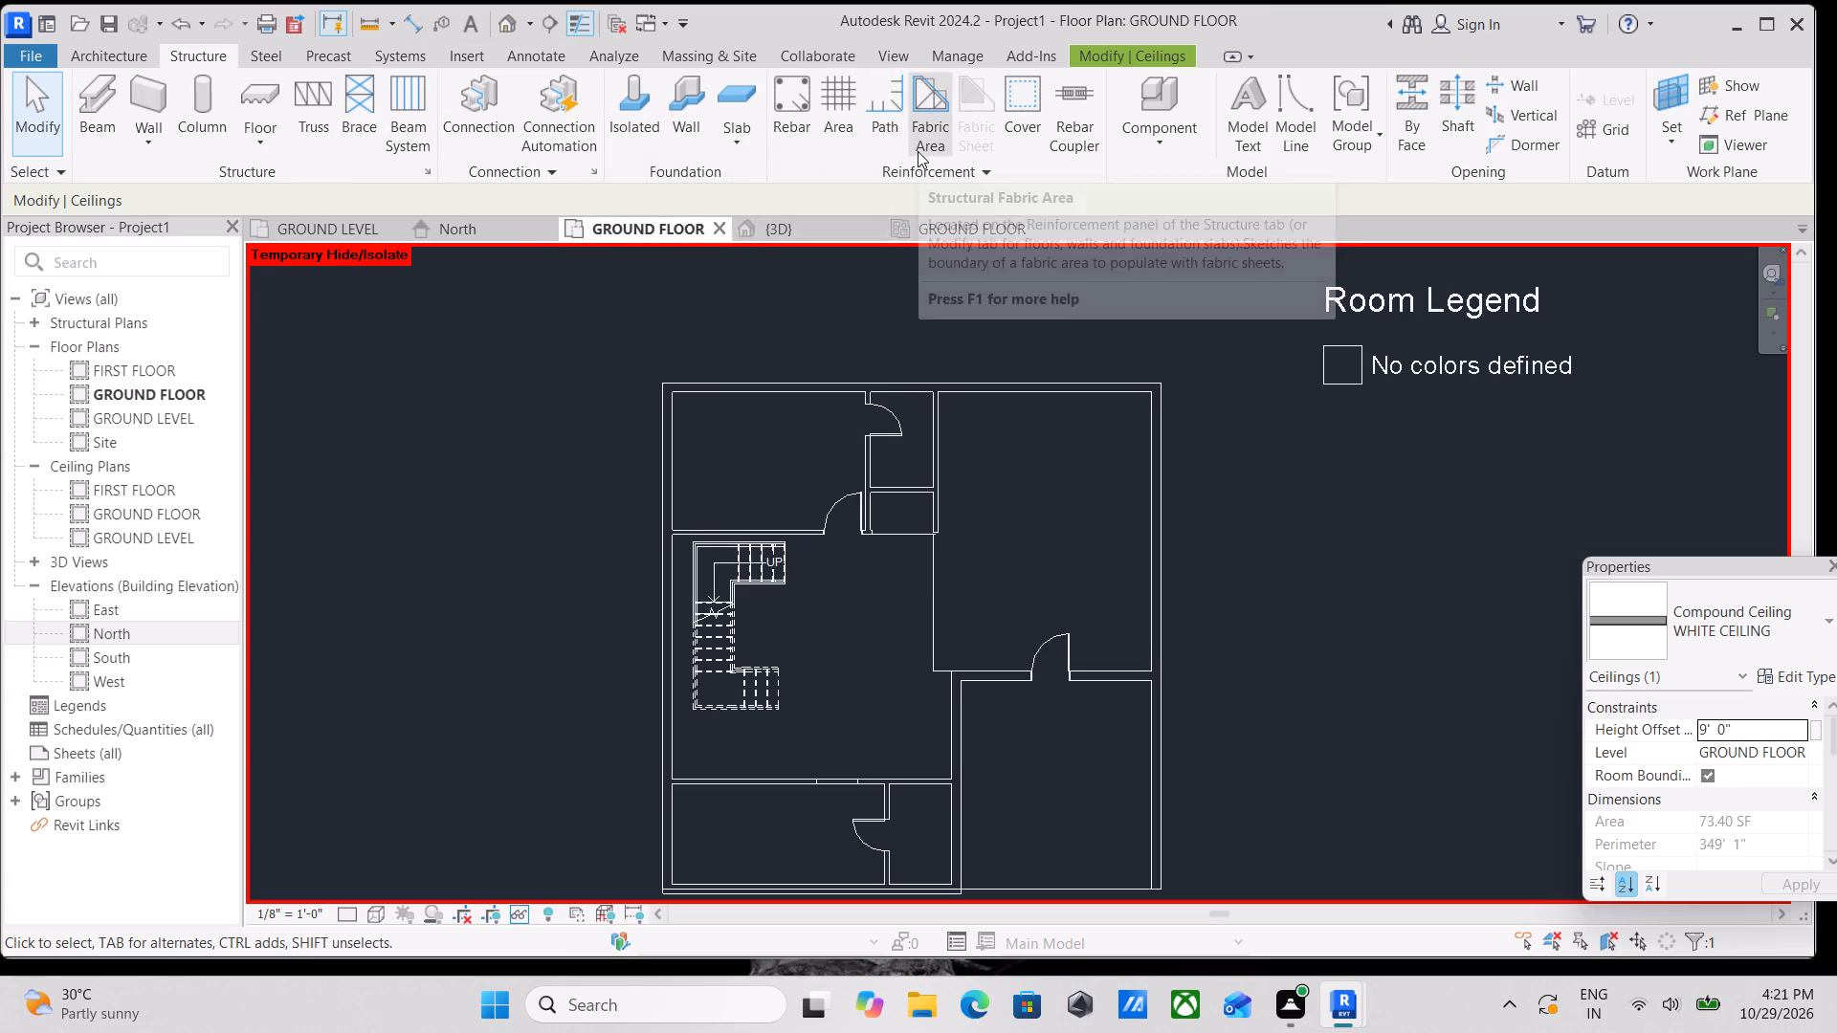
left_click(90, 50)
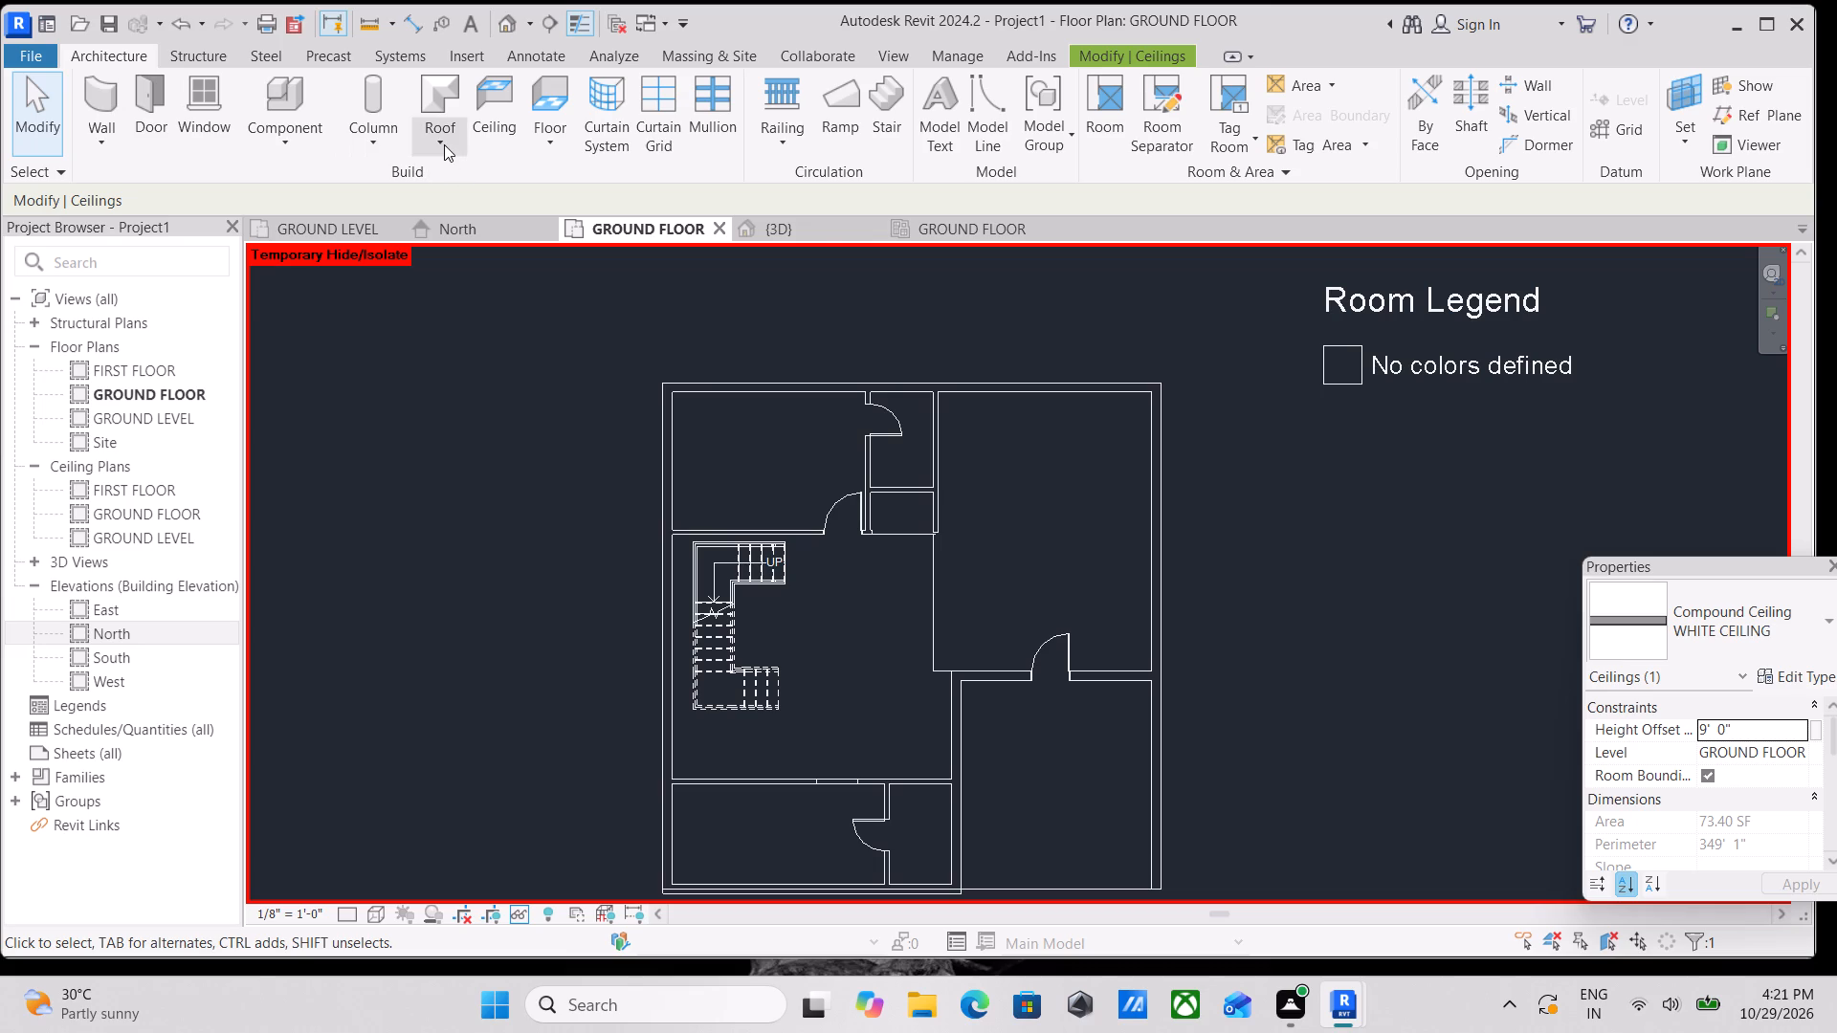
left_click(285, 143)
left_click(509, 92)
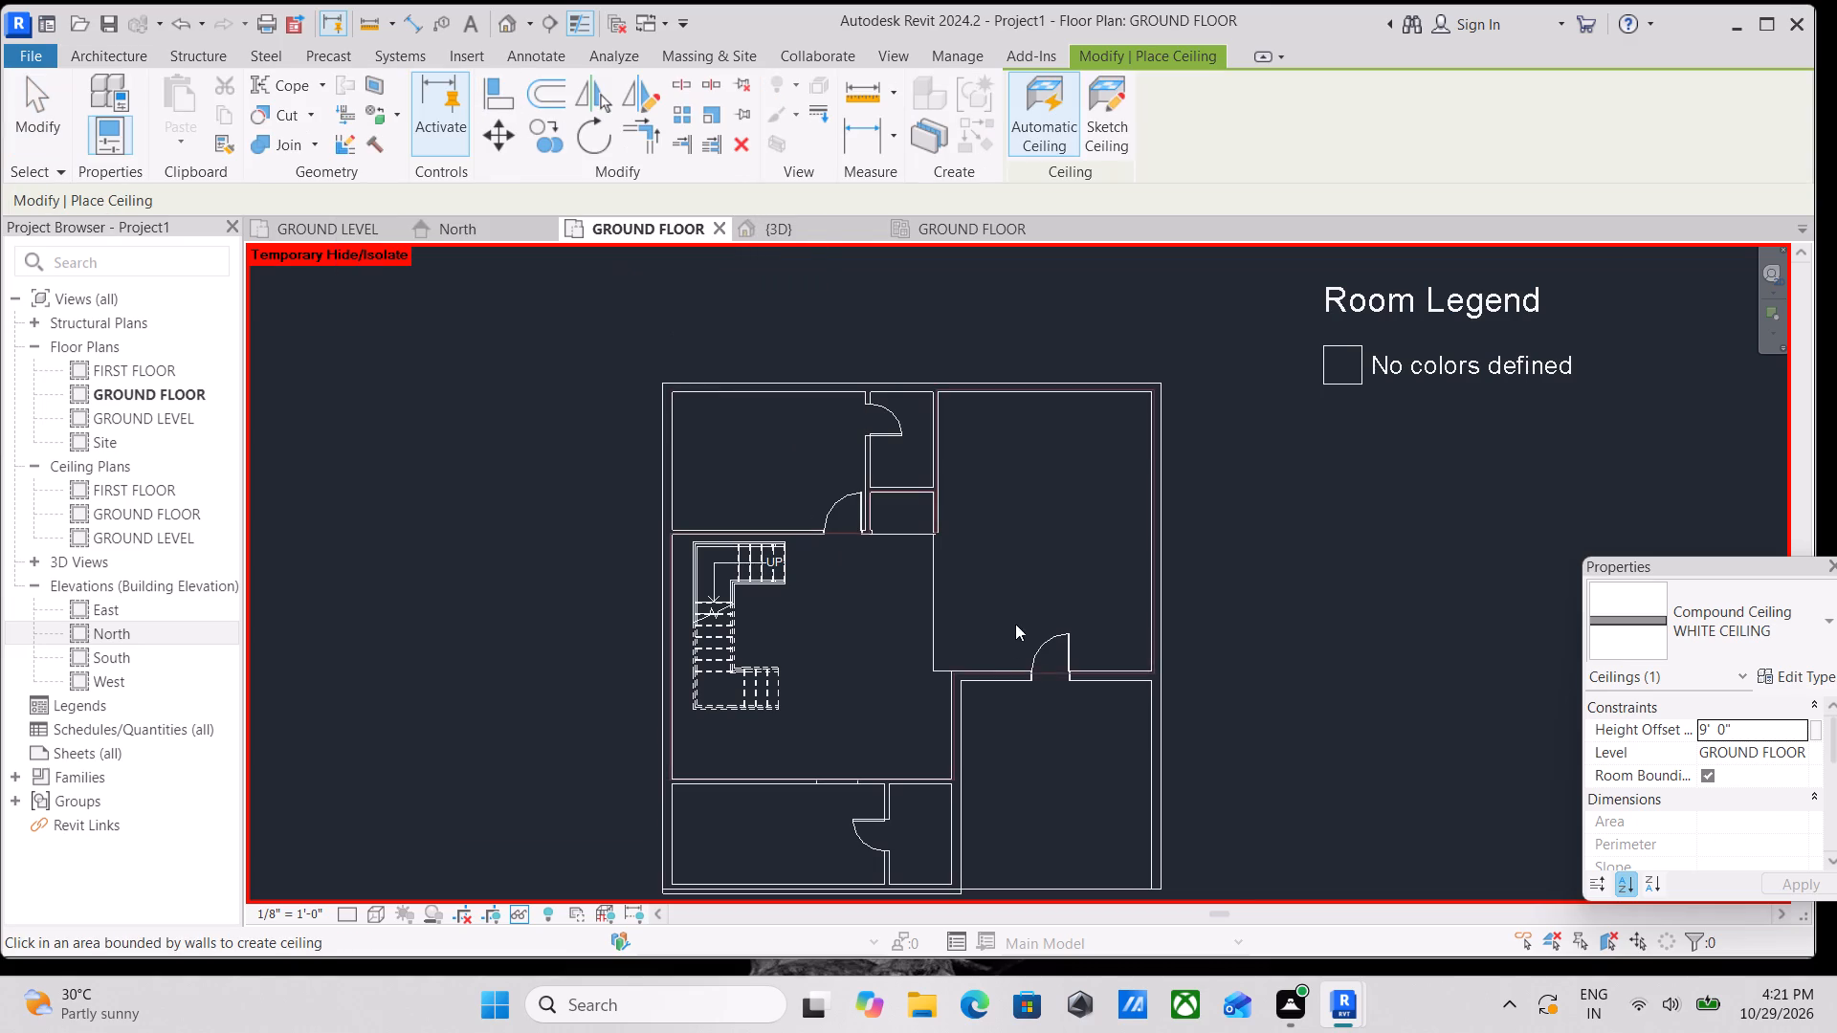
scroll(1010, 595, "up", 3)
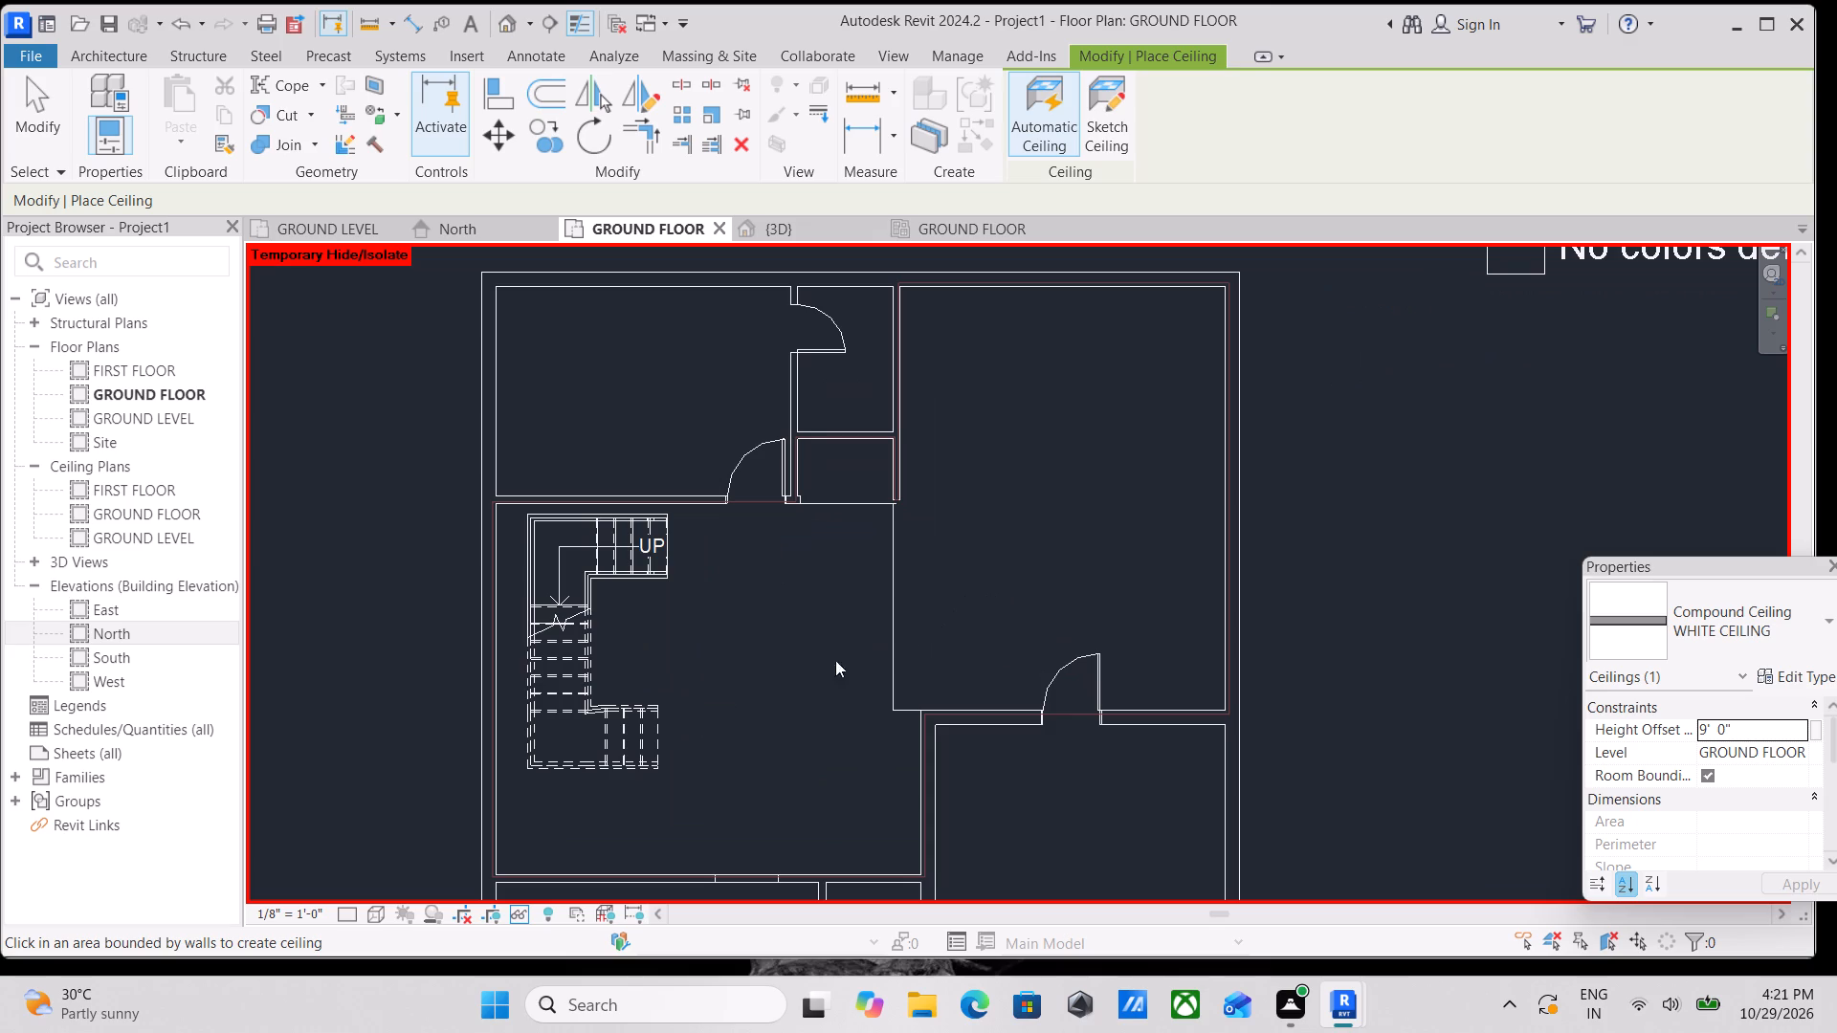
middle_click_drag(783, 724, 807, 591)
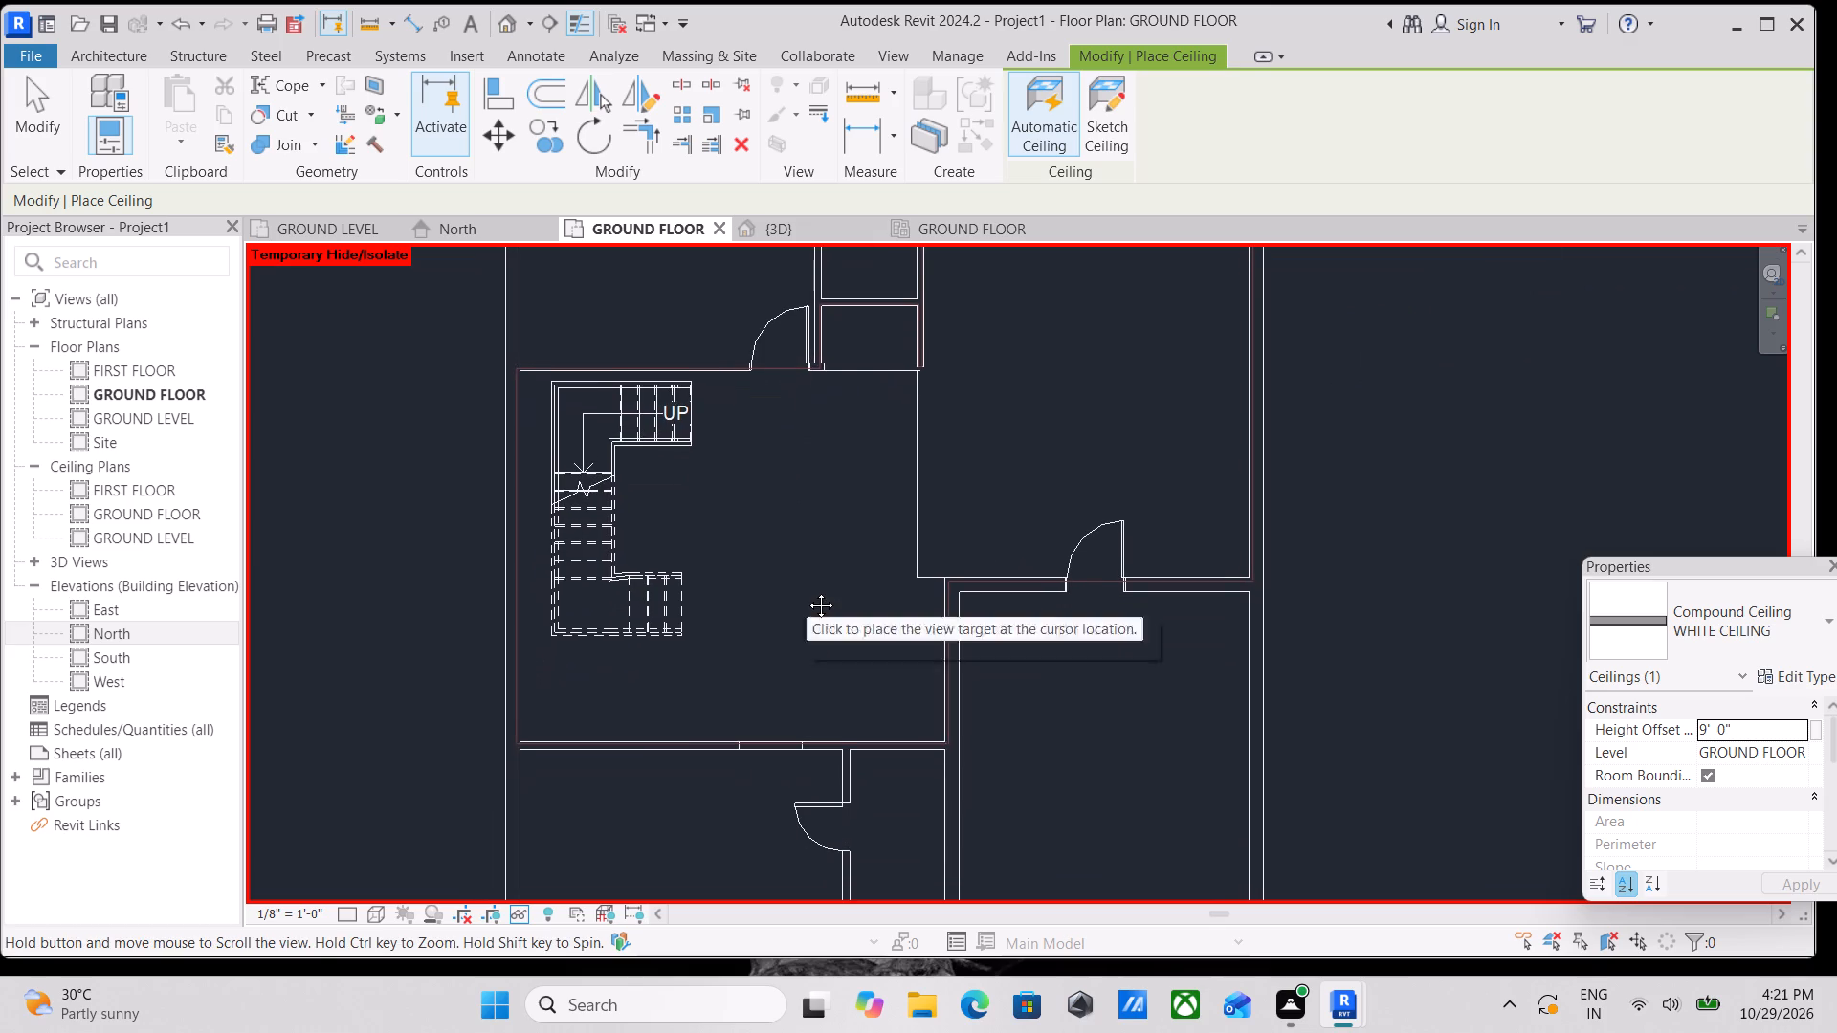
middle_click_drag(807, 591, 807, 582)
left_click(807, 582)
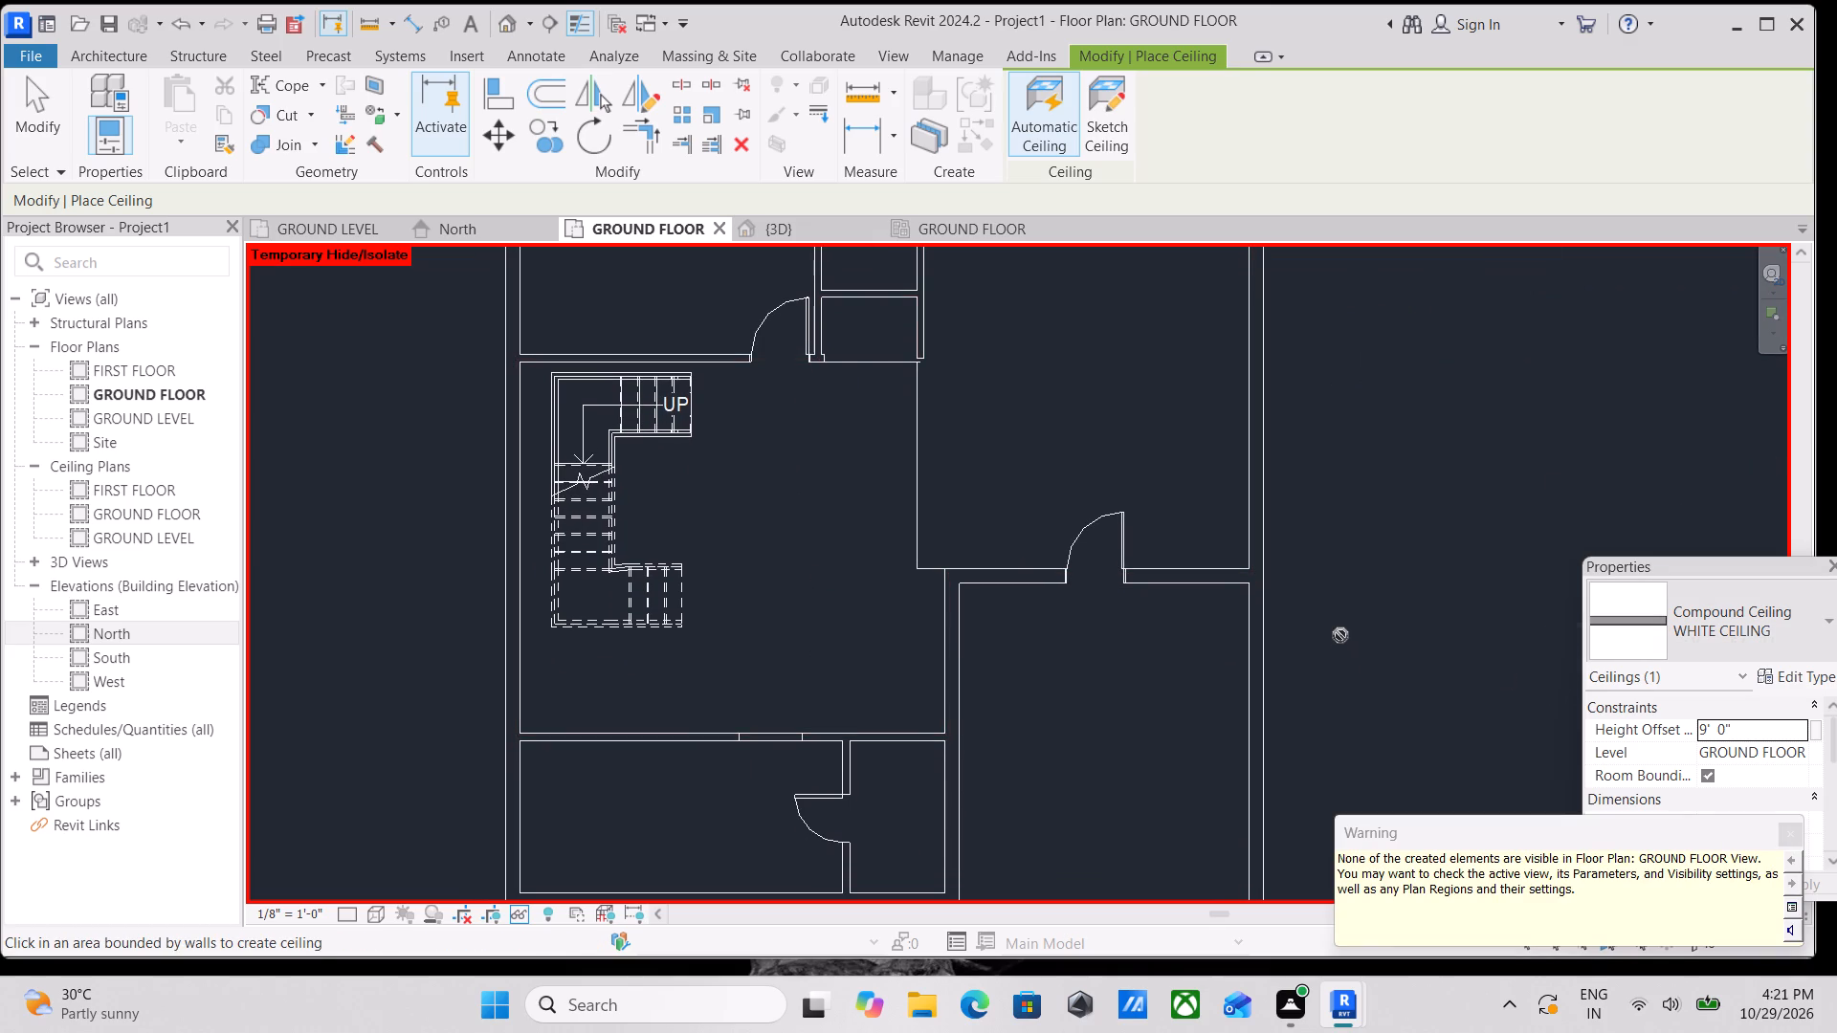
scroll(1342, 627, "down", 2)
key("Escape")
scroll(1260, 660, "down", 2)
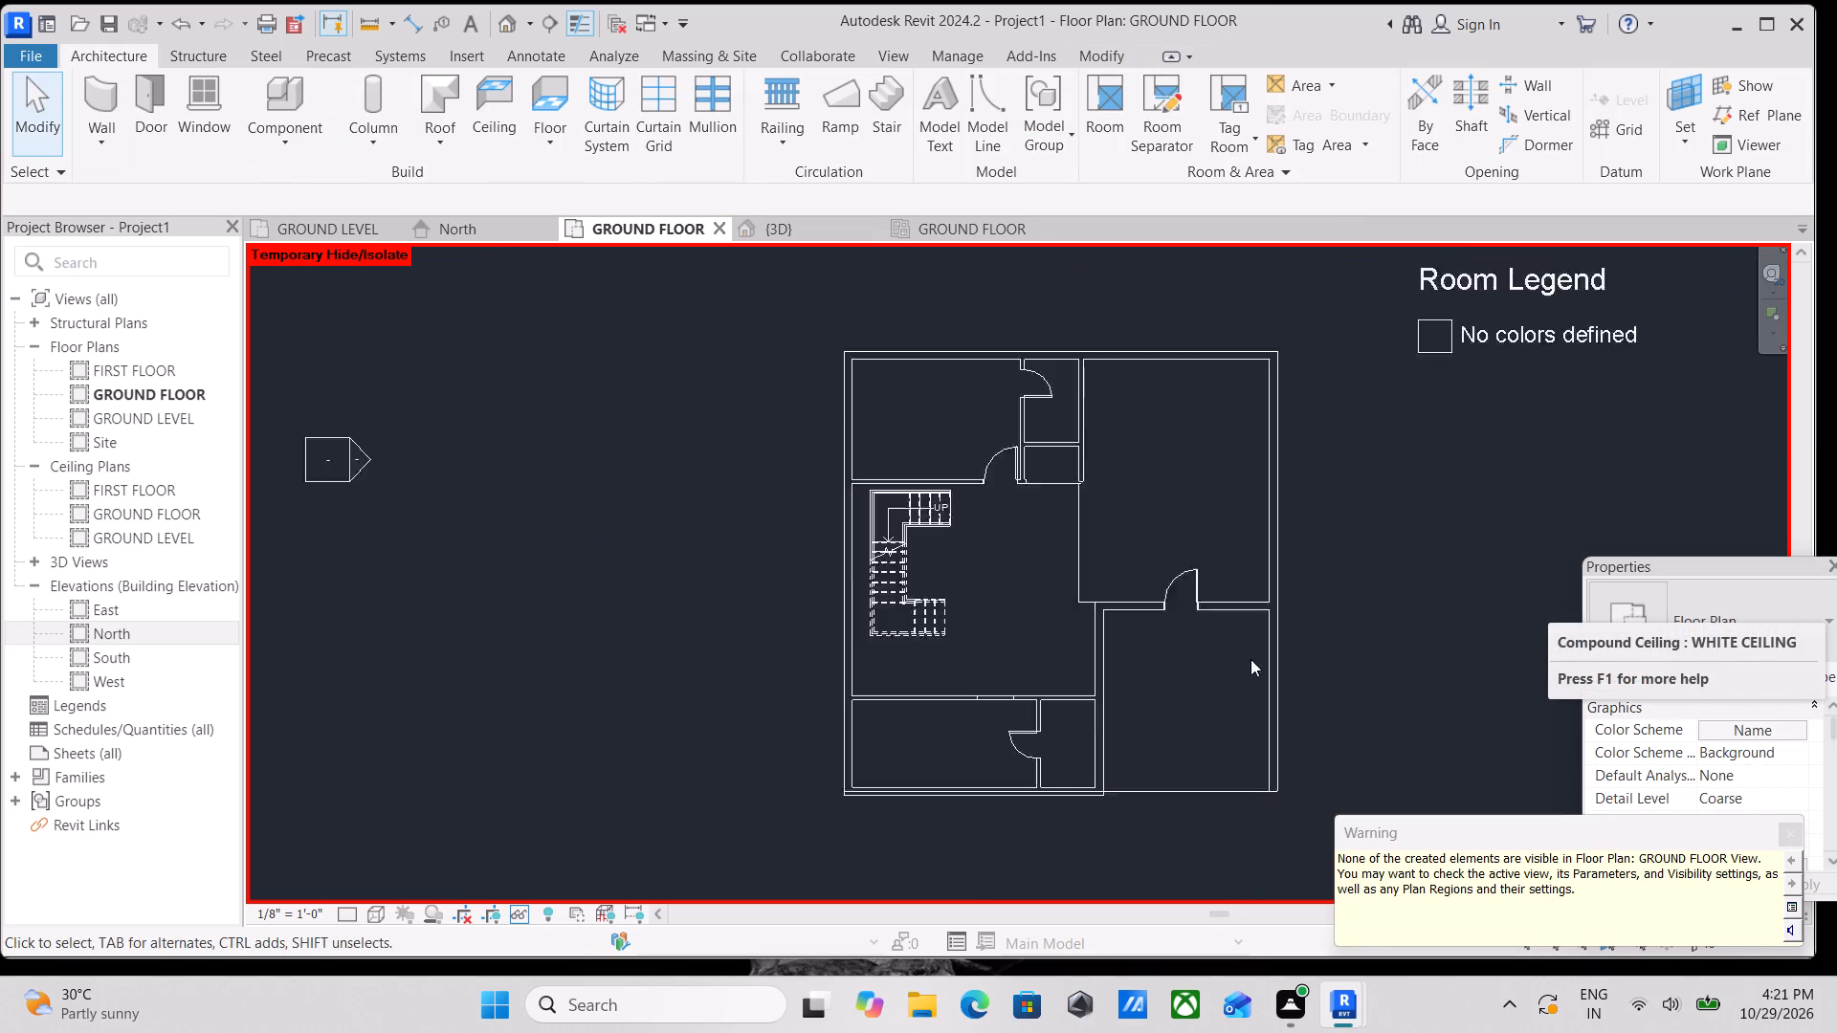
scroll(1250, 659, "down", 1)
scroll(1183, 574, "down", 1)
key("Escape")
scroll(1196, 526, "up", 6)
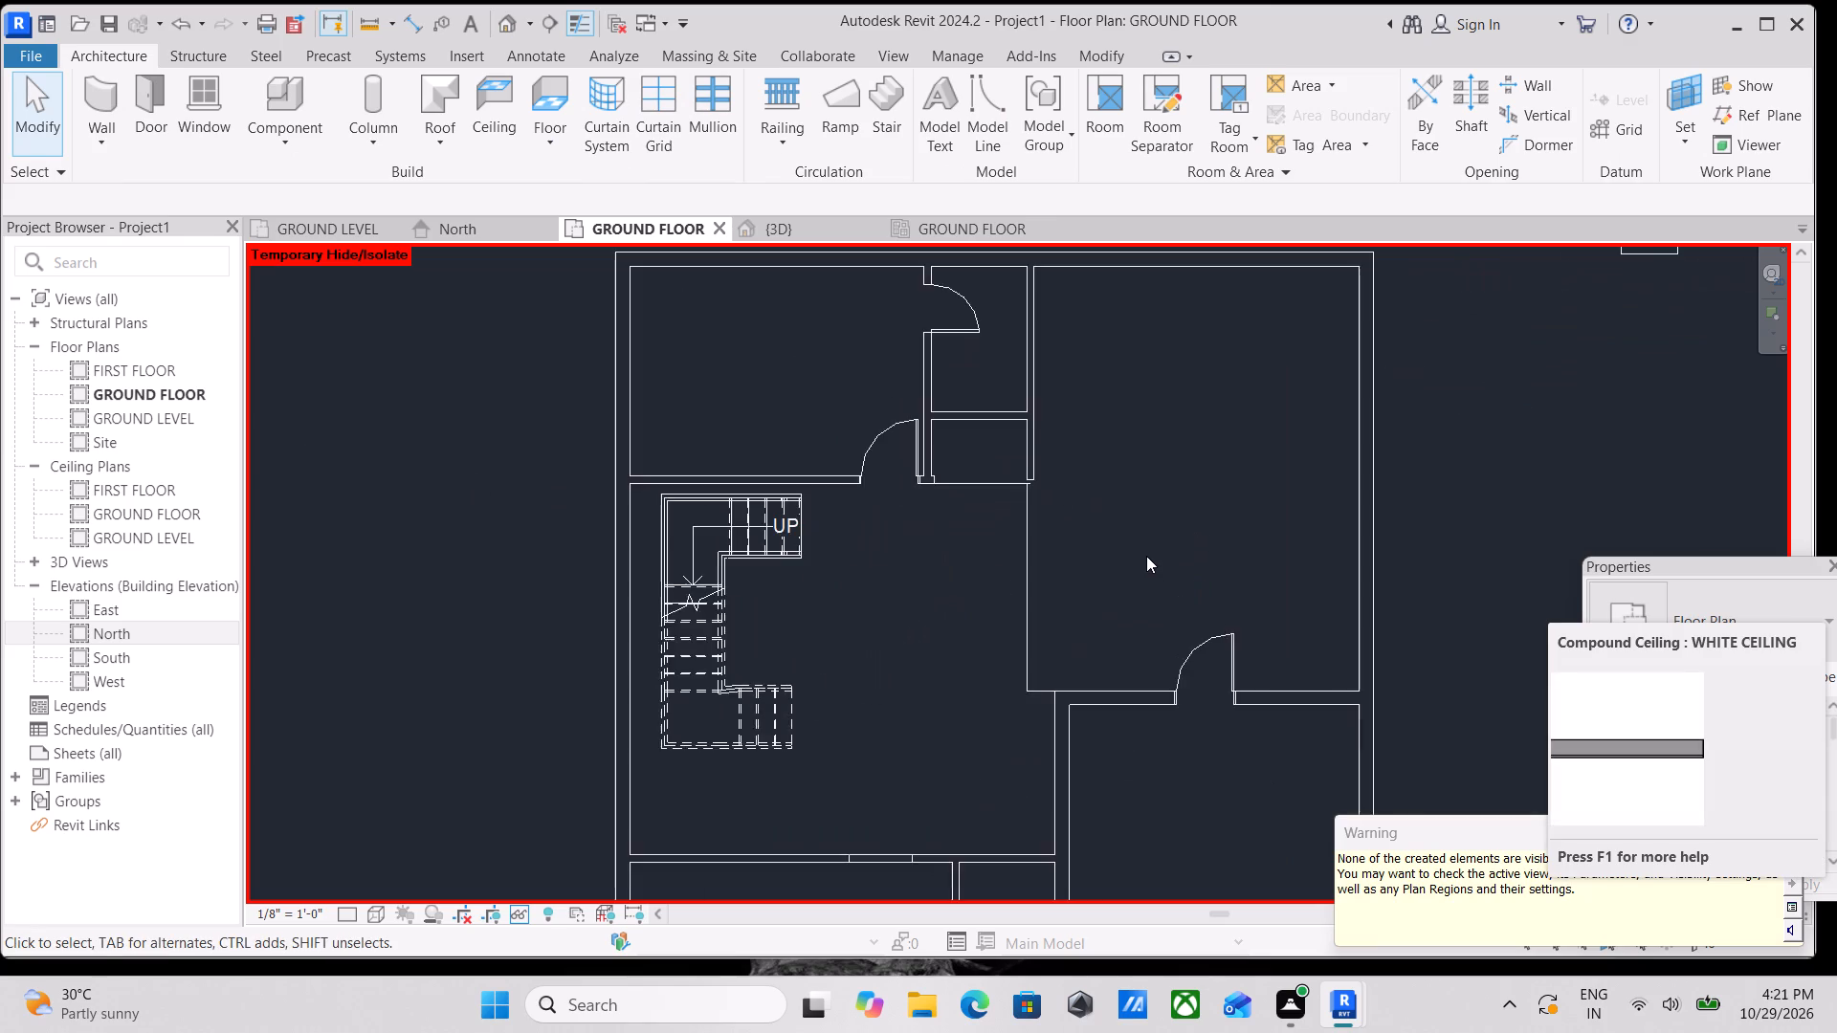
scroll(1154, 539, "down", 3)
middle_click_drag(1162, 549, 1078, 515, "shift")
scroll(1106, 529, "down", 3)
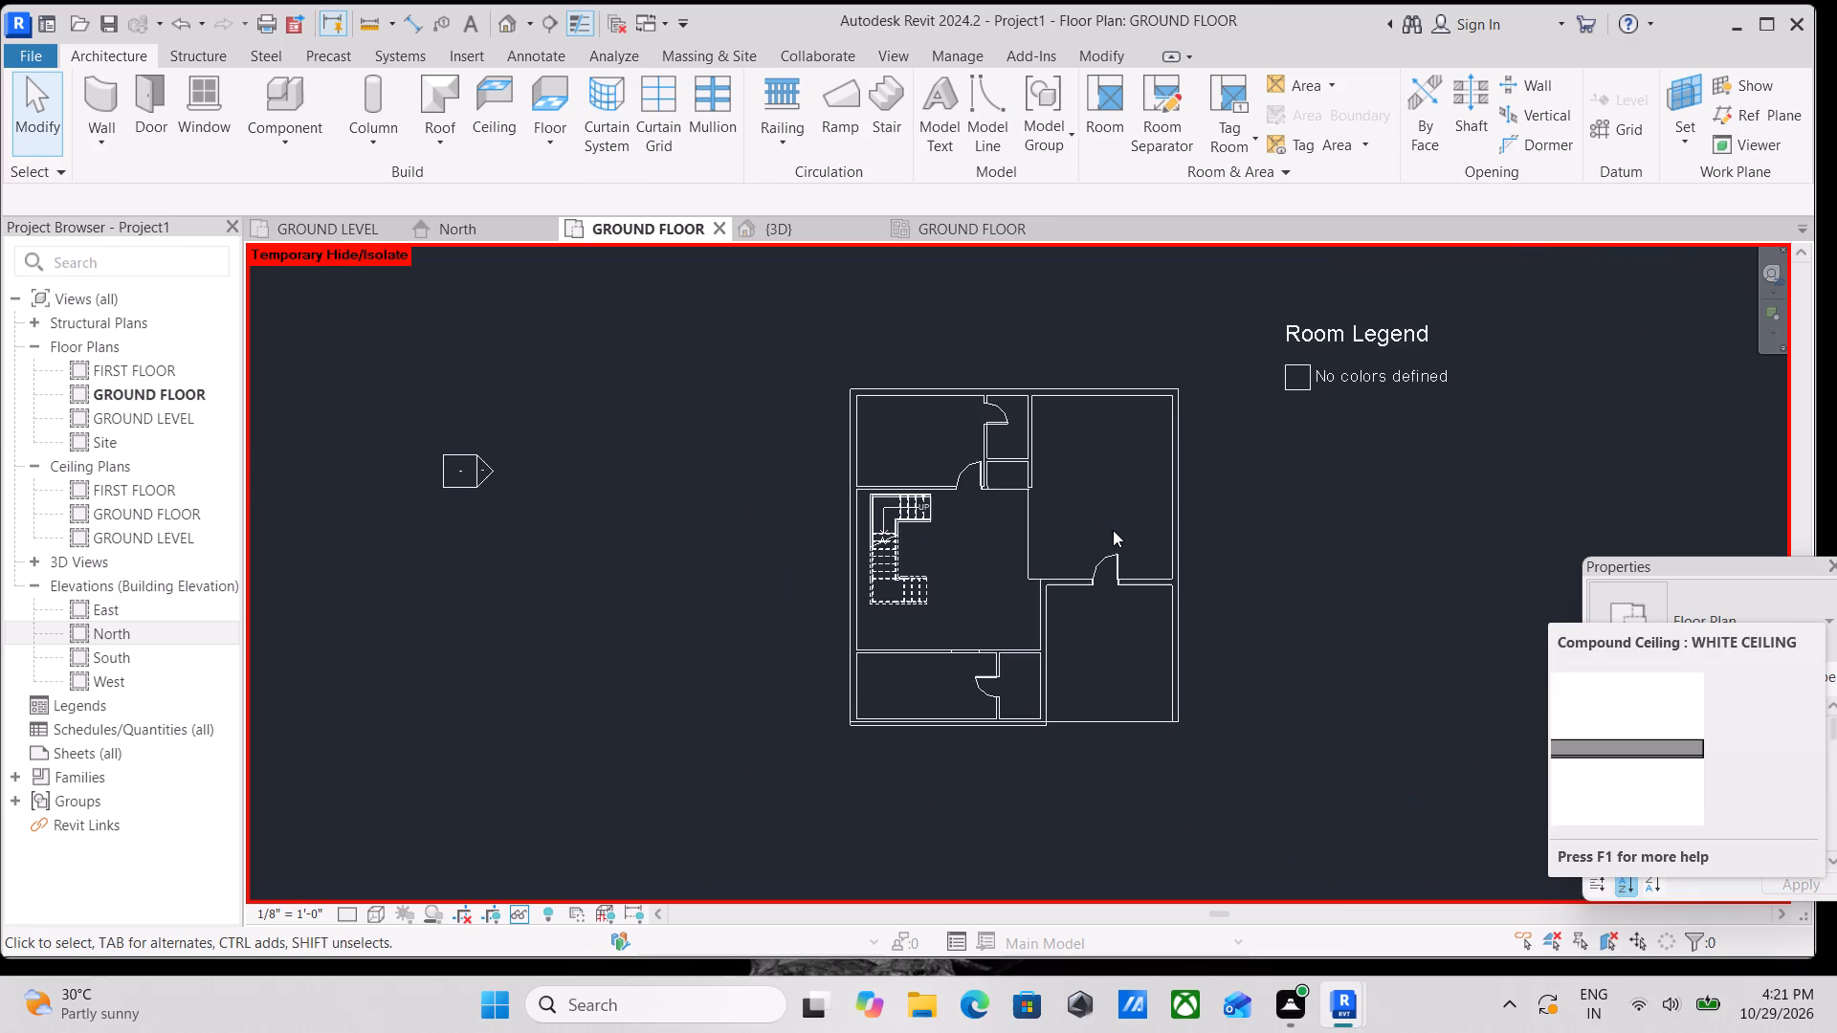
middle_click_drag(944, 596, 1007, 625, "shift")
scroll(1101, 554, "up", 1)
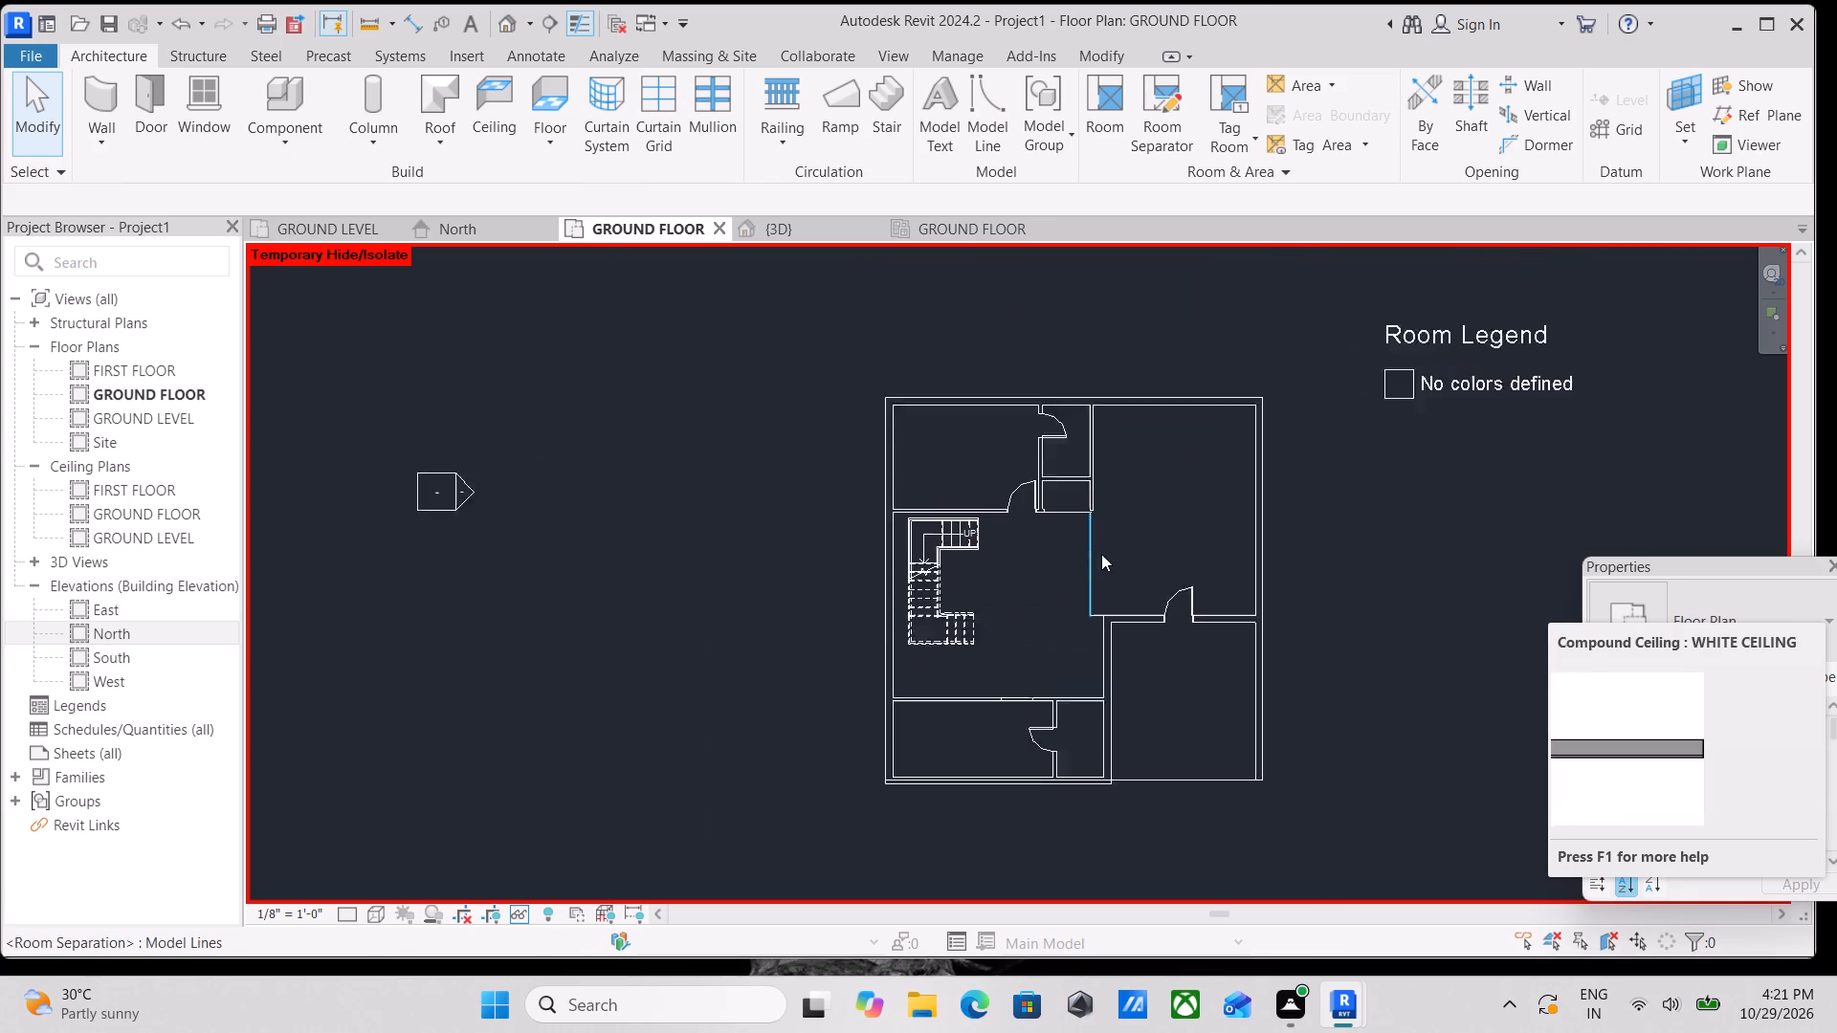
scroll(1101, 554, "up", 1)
Open the new stair-hall ceiling's boundary for editing in the 3D view.
left_click(764, 223)
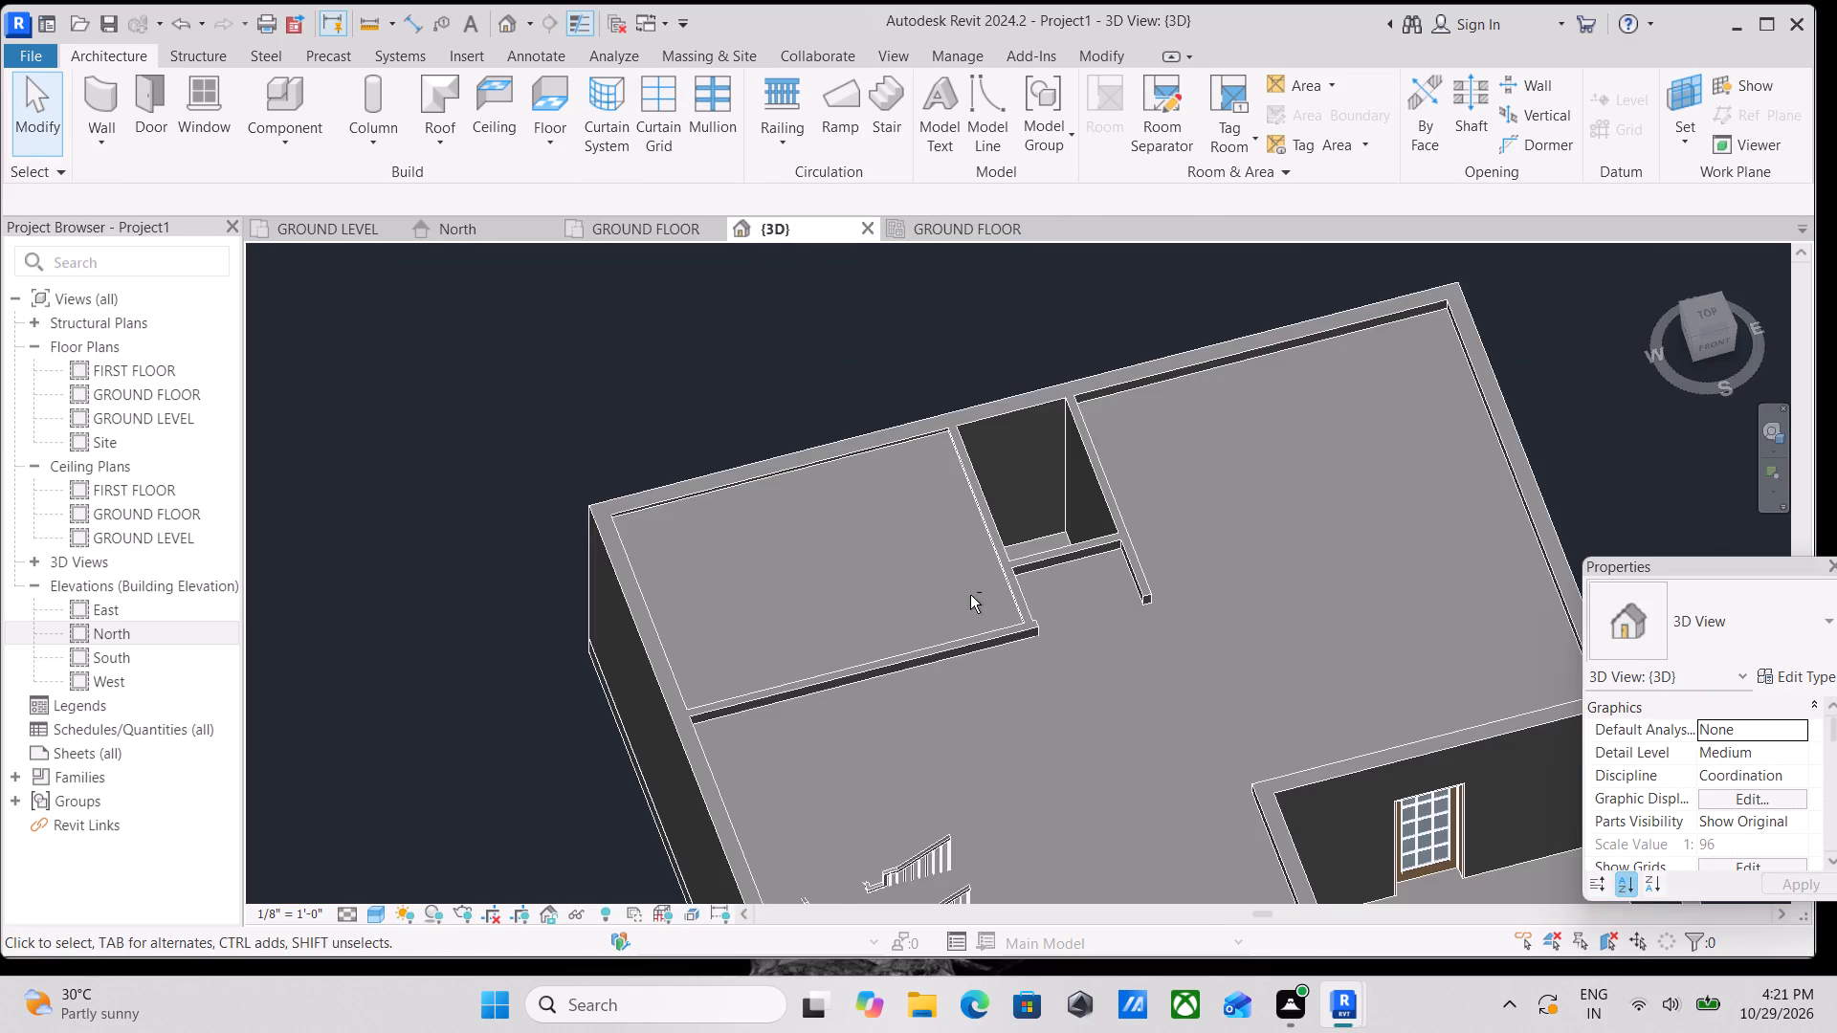
middle_click_drag(970, 595, 786, 505, "shift")
middle_click_drag(712, 731, 593, 766, "shift")
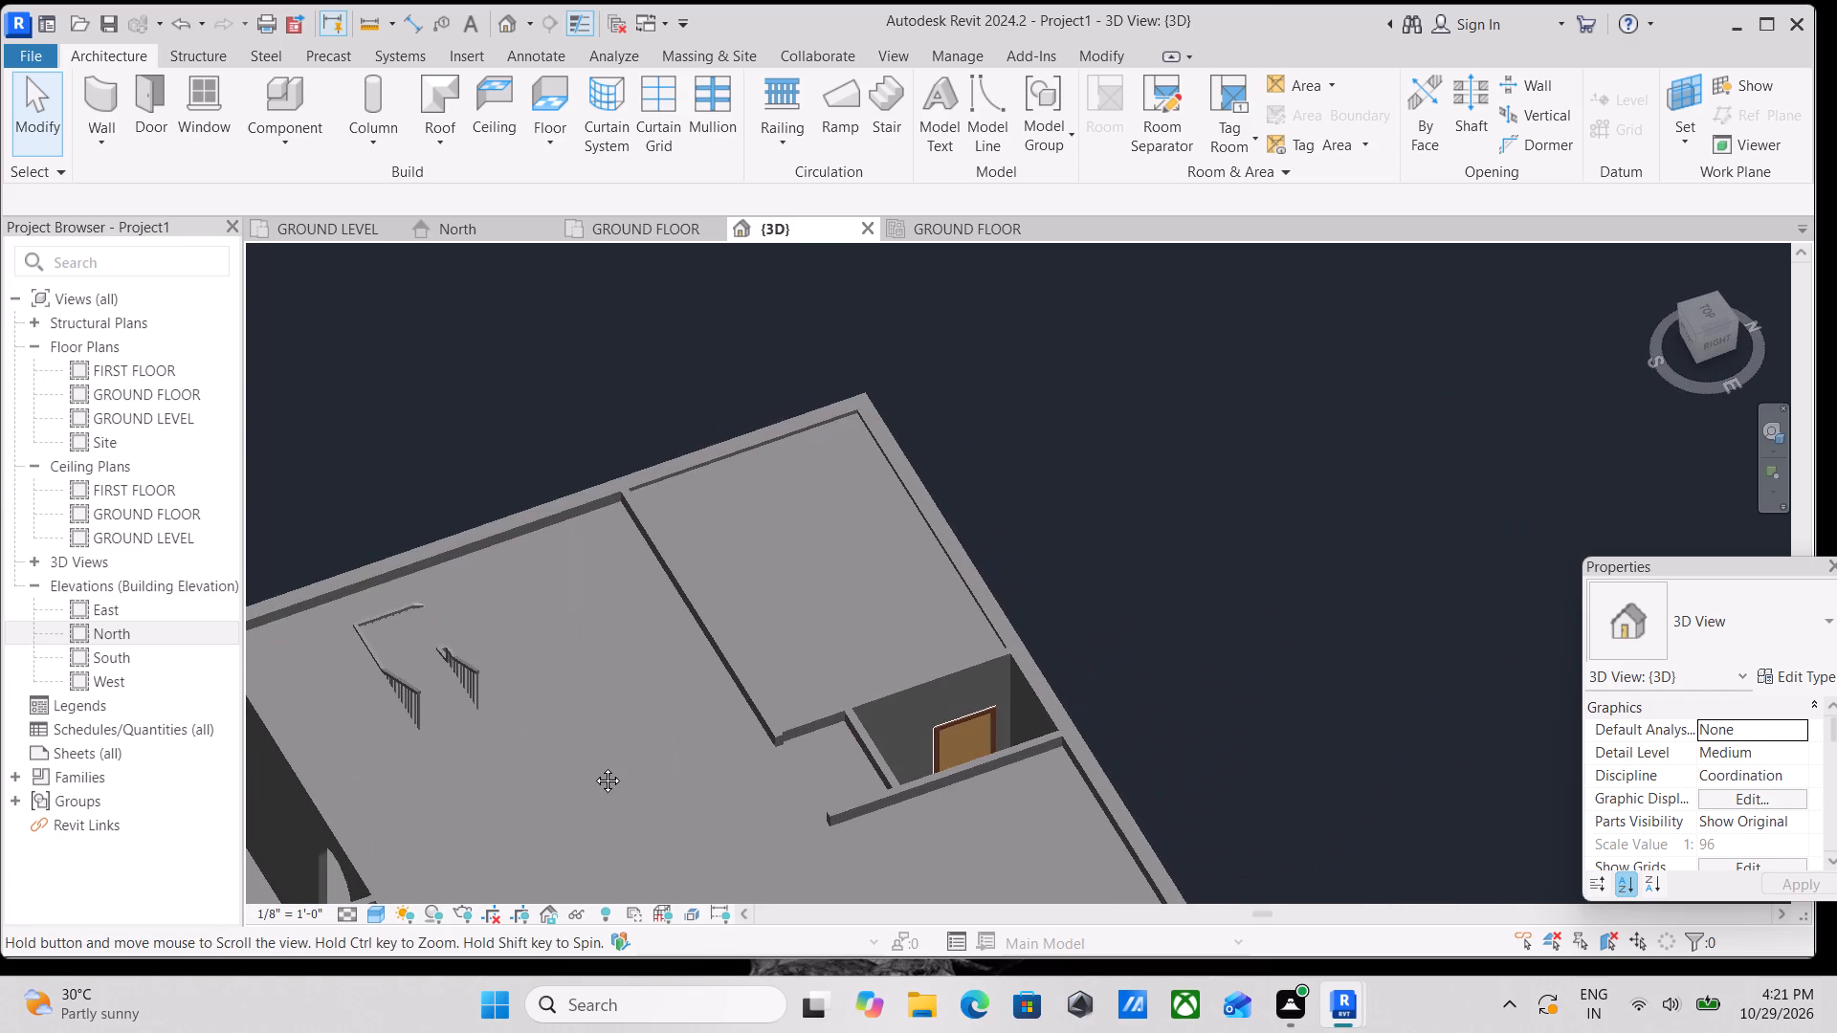
middle_click_drag(593, 766, 670, 717, "shift")
middle_click_drag(502, 783, 604, 738)
scroll(604, 738, "down", 1)
middle_click_drag(604, 738, 846, 707)
left_click(697, 538)
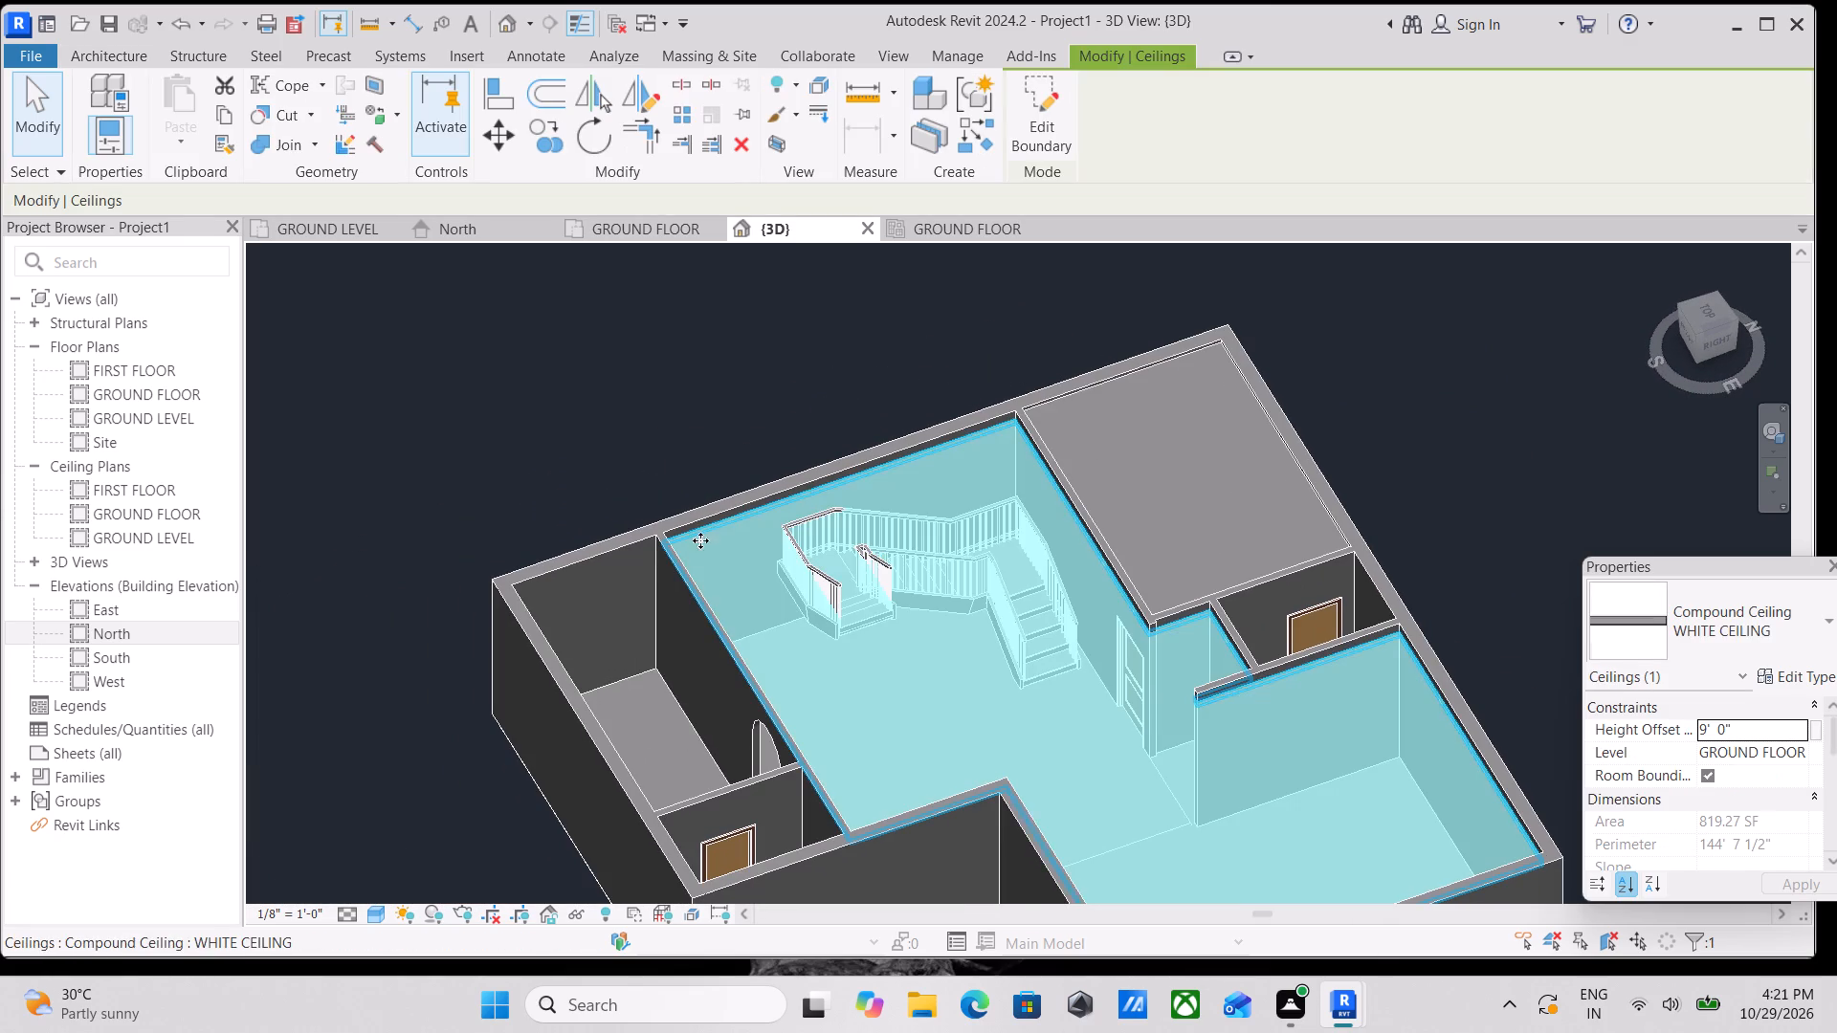
left_click(1062, 115)
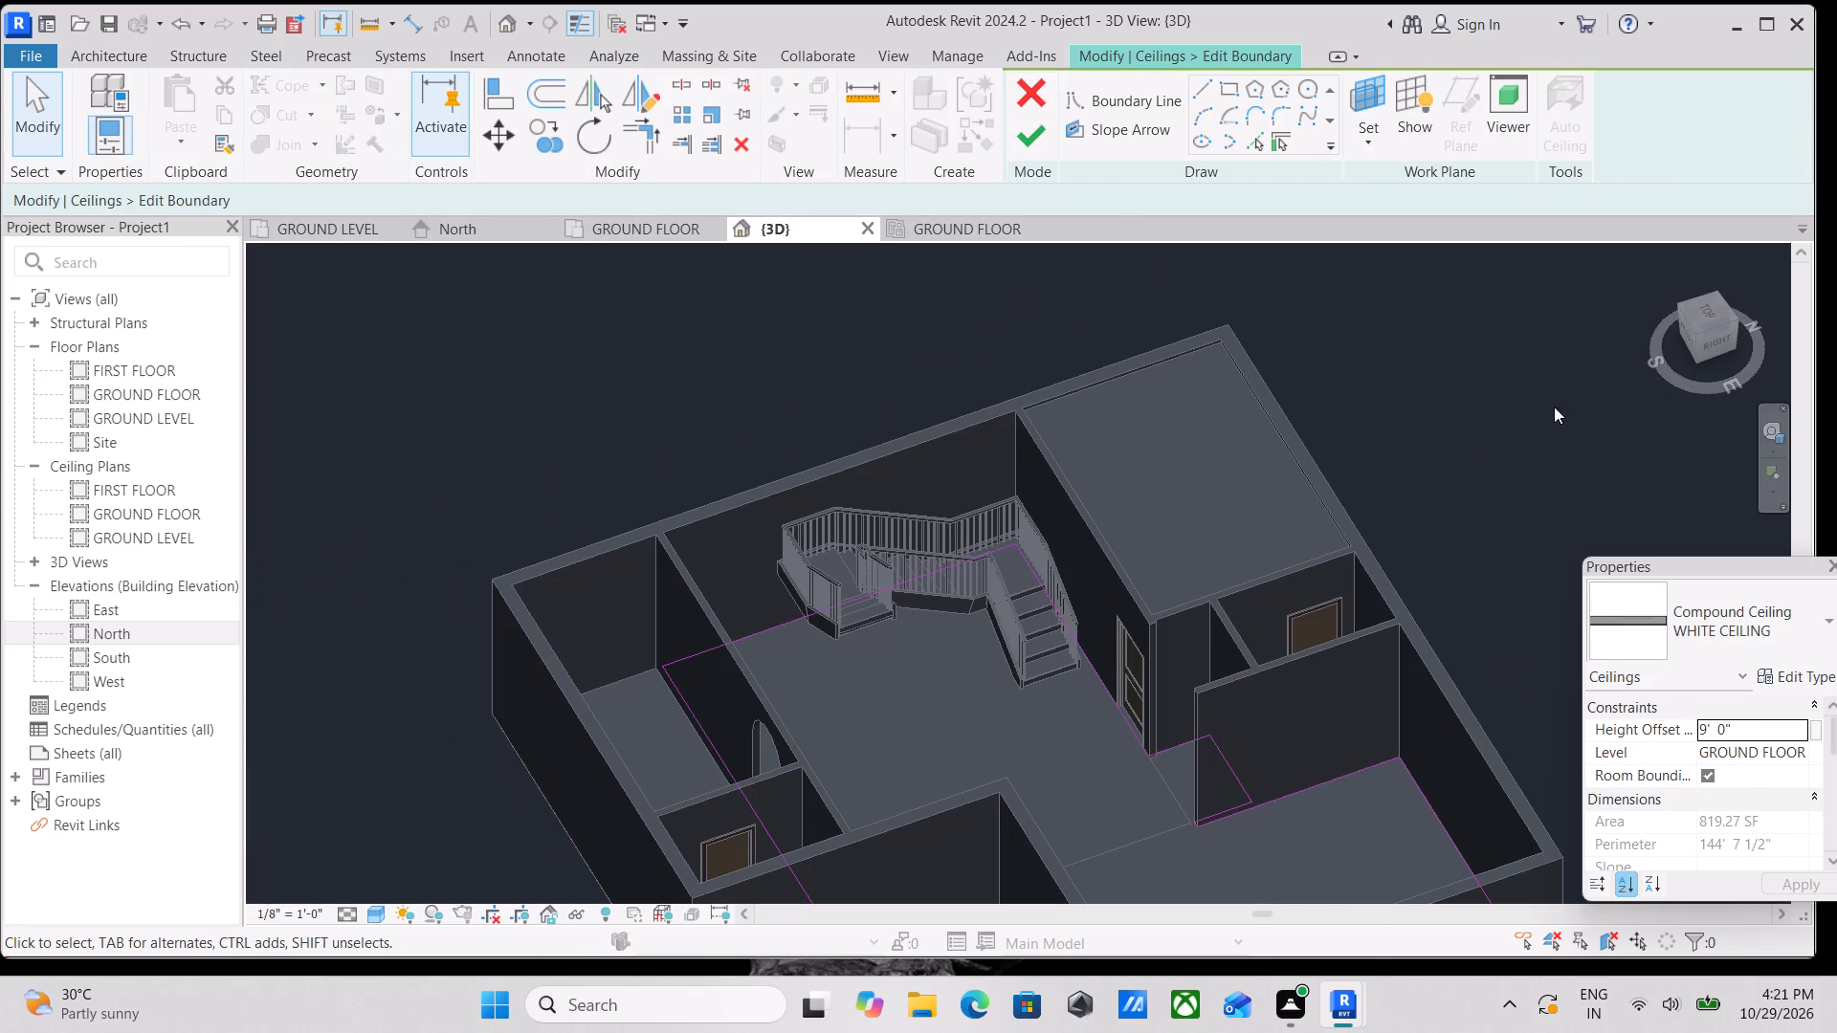
From the top view, draw boundary lines about 3'-0" across the foot of the south stair flight and around the inner railing's end.
left_click(1698, 313)
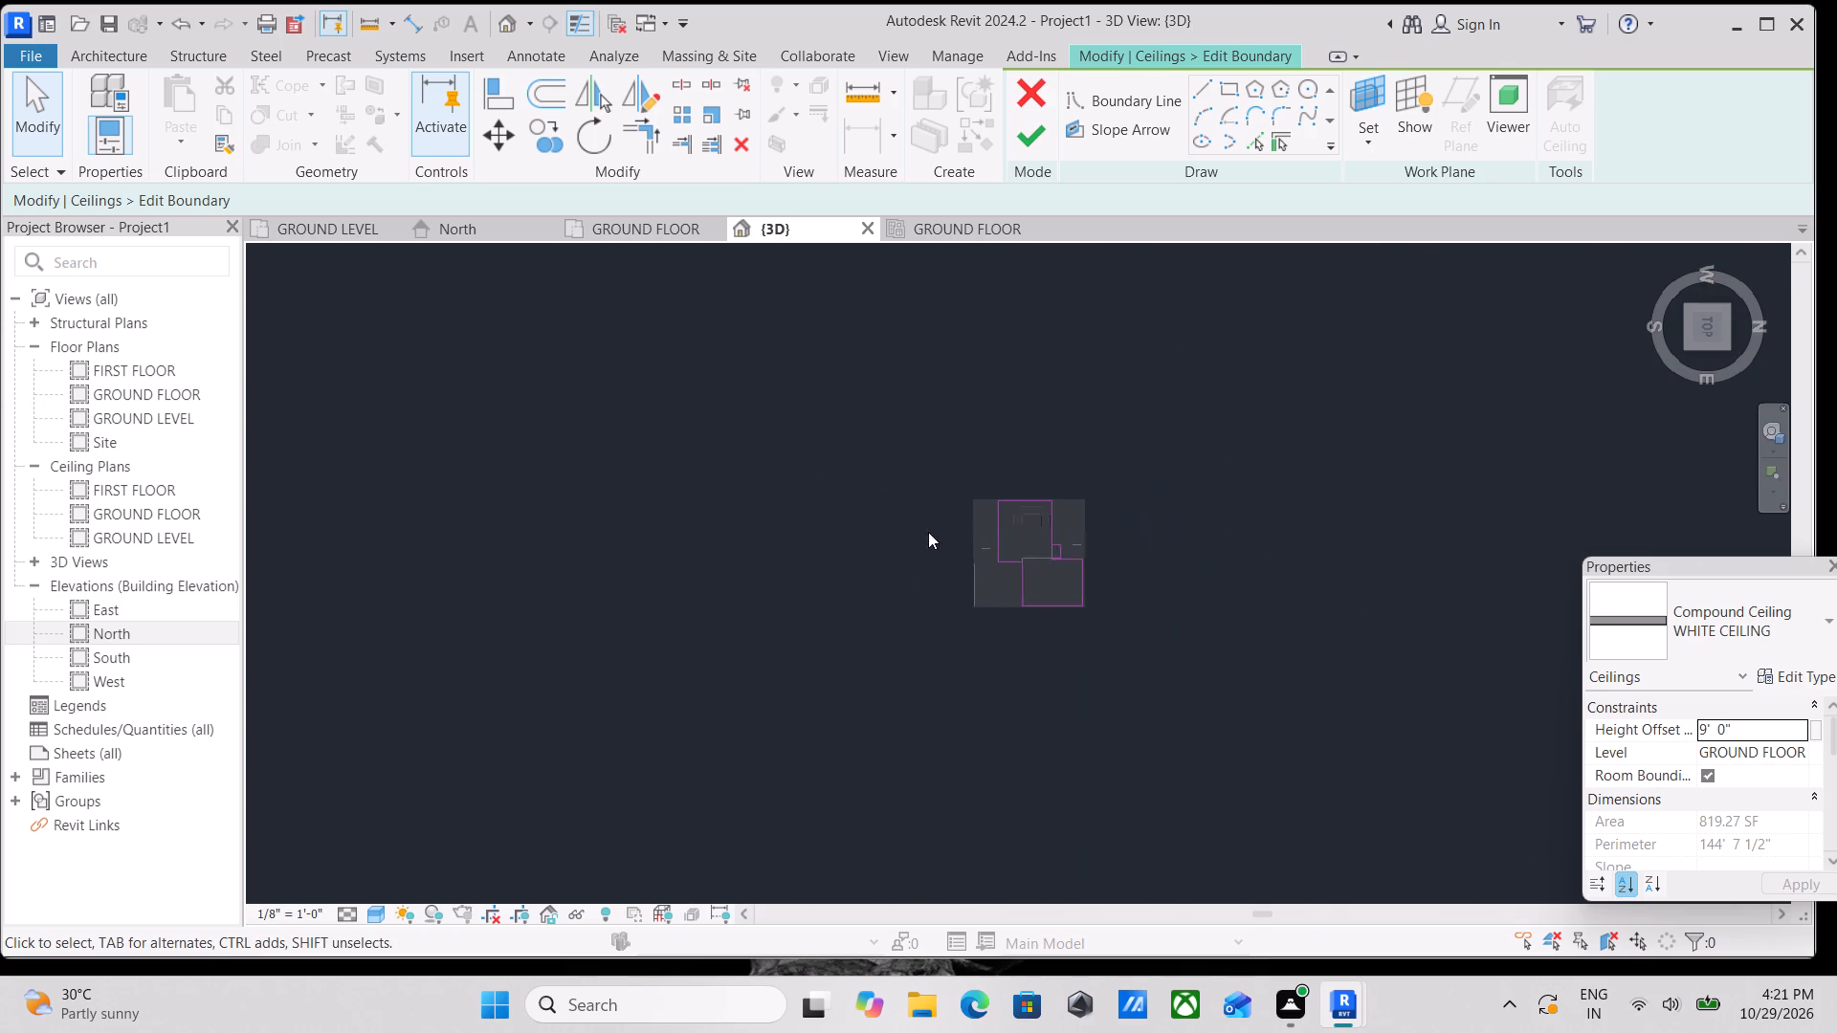
scroll(990, 544, "up", 20)
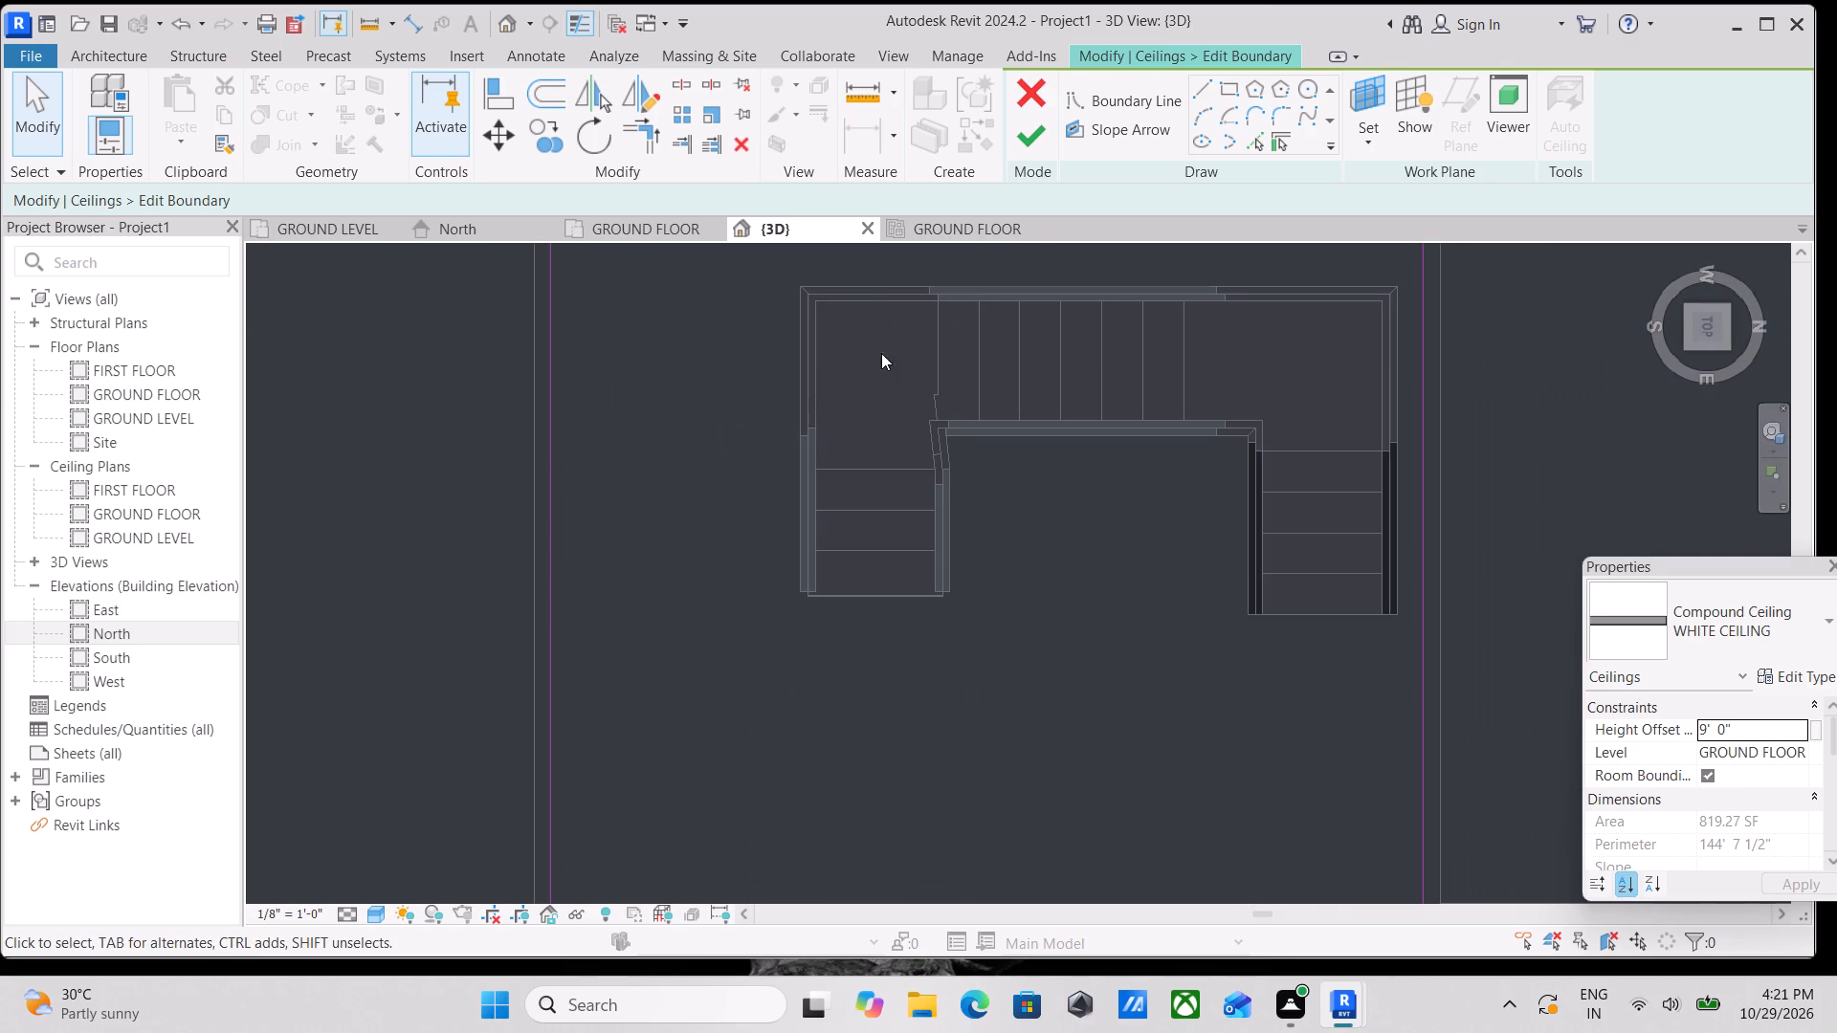
left_click(1206, 97)
scroll(758, 650, "up", 5)
scroll(937, 582, "up", 4)
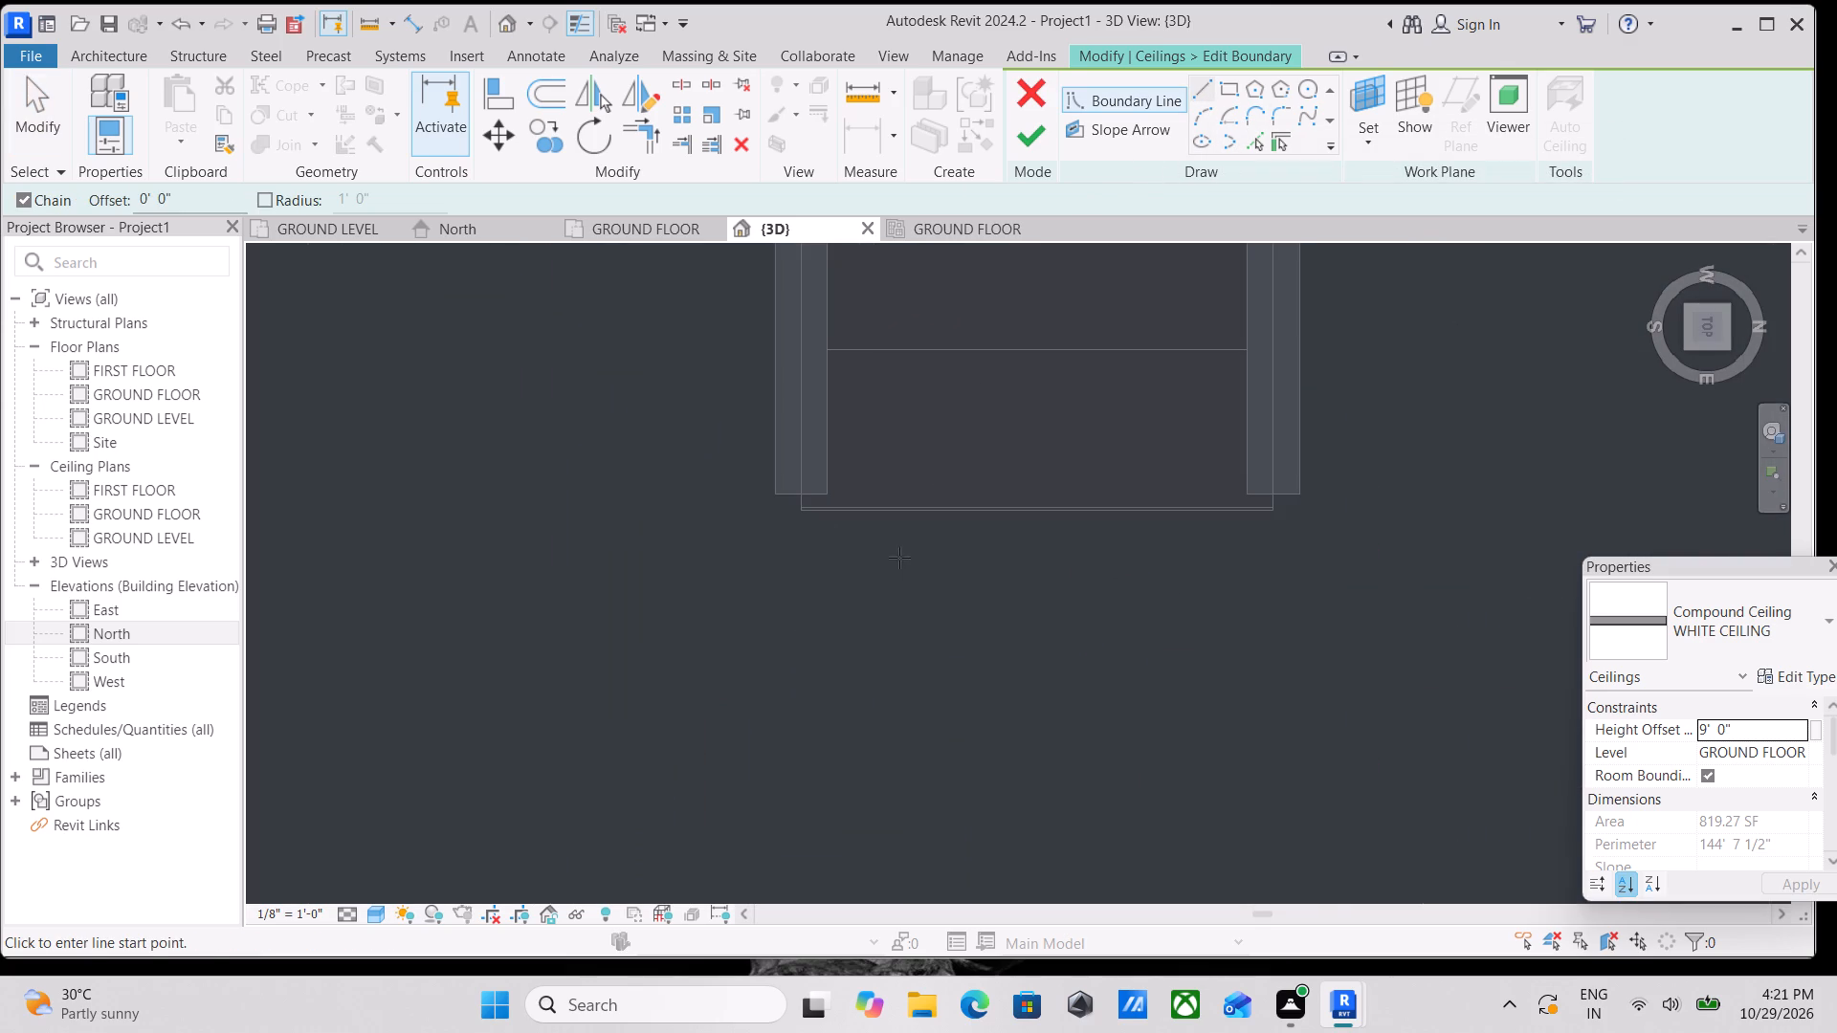
left_click(804, 519)
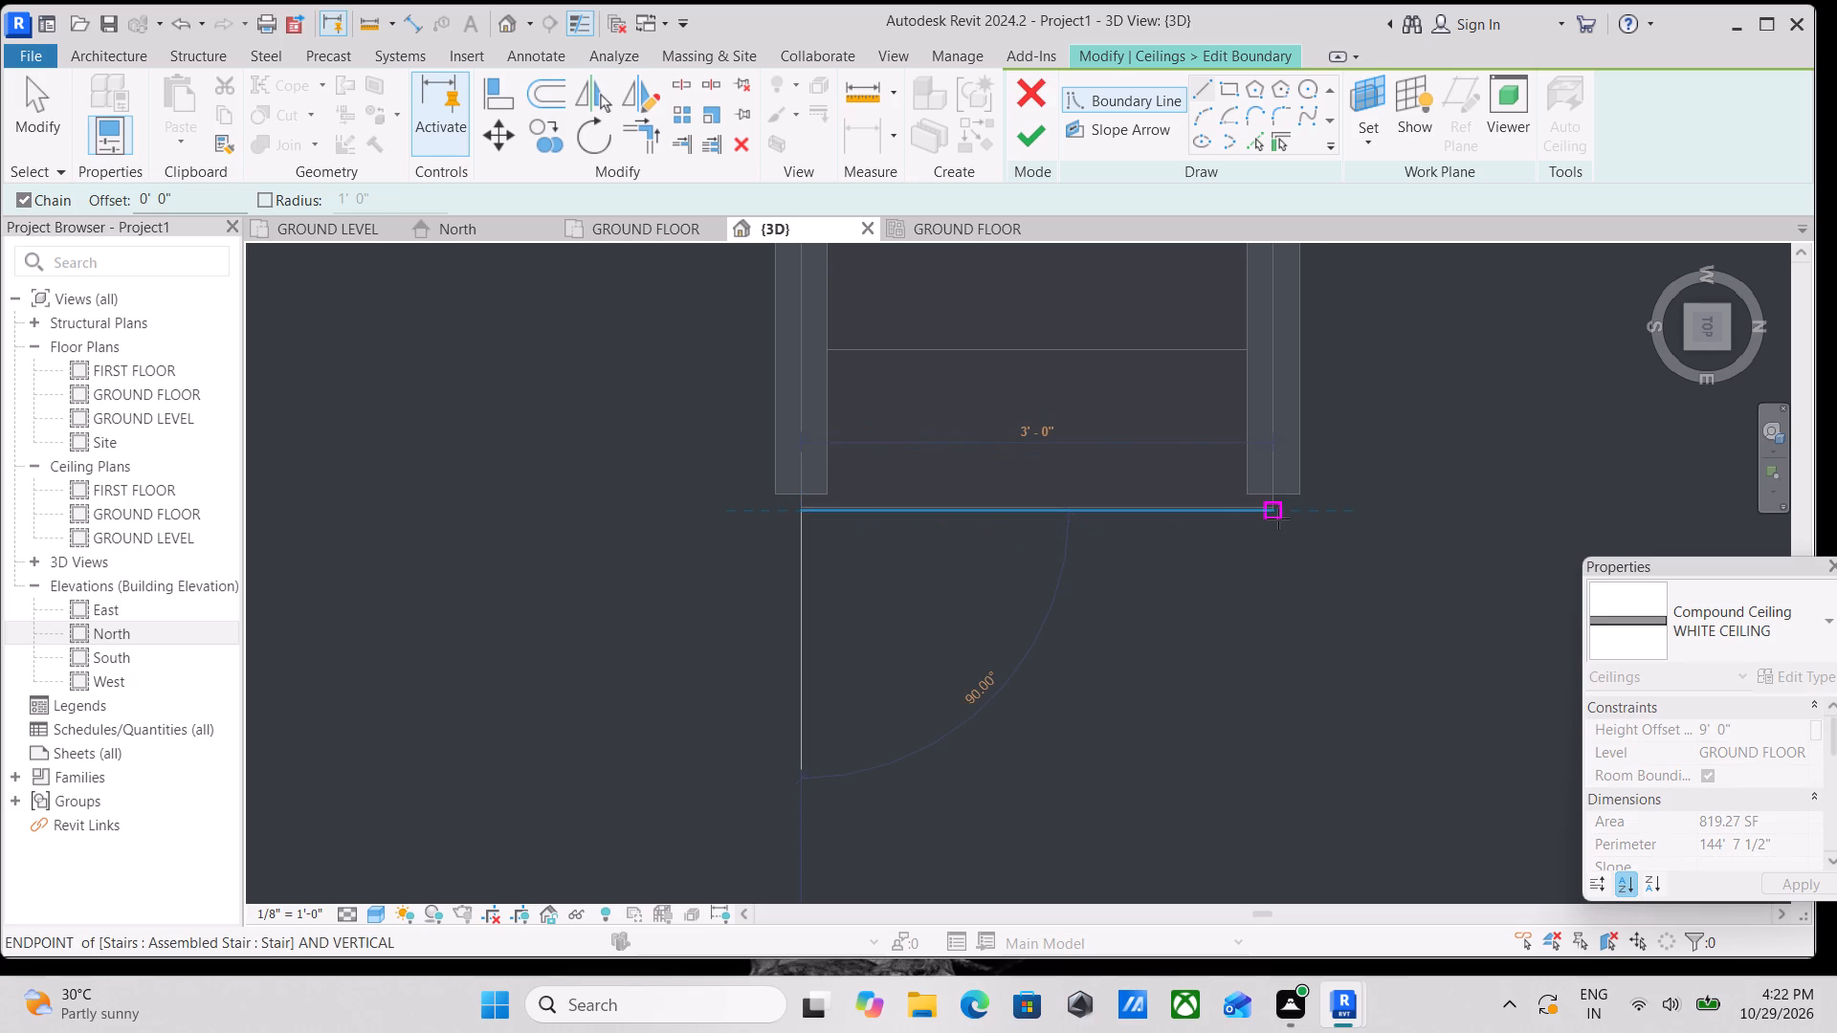
scroll(1281, 518, "up", 3)
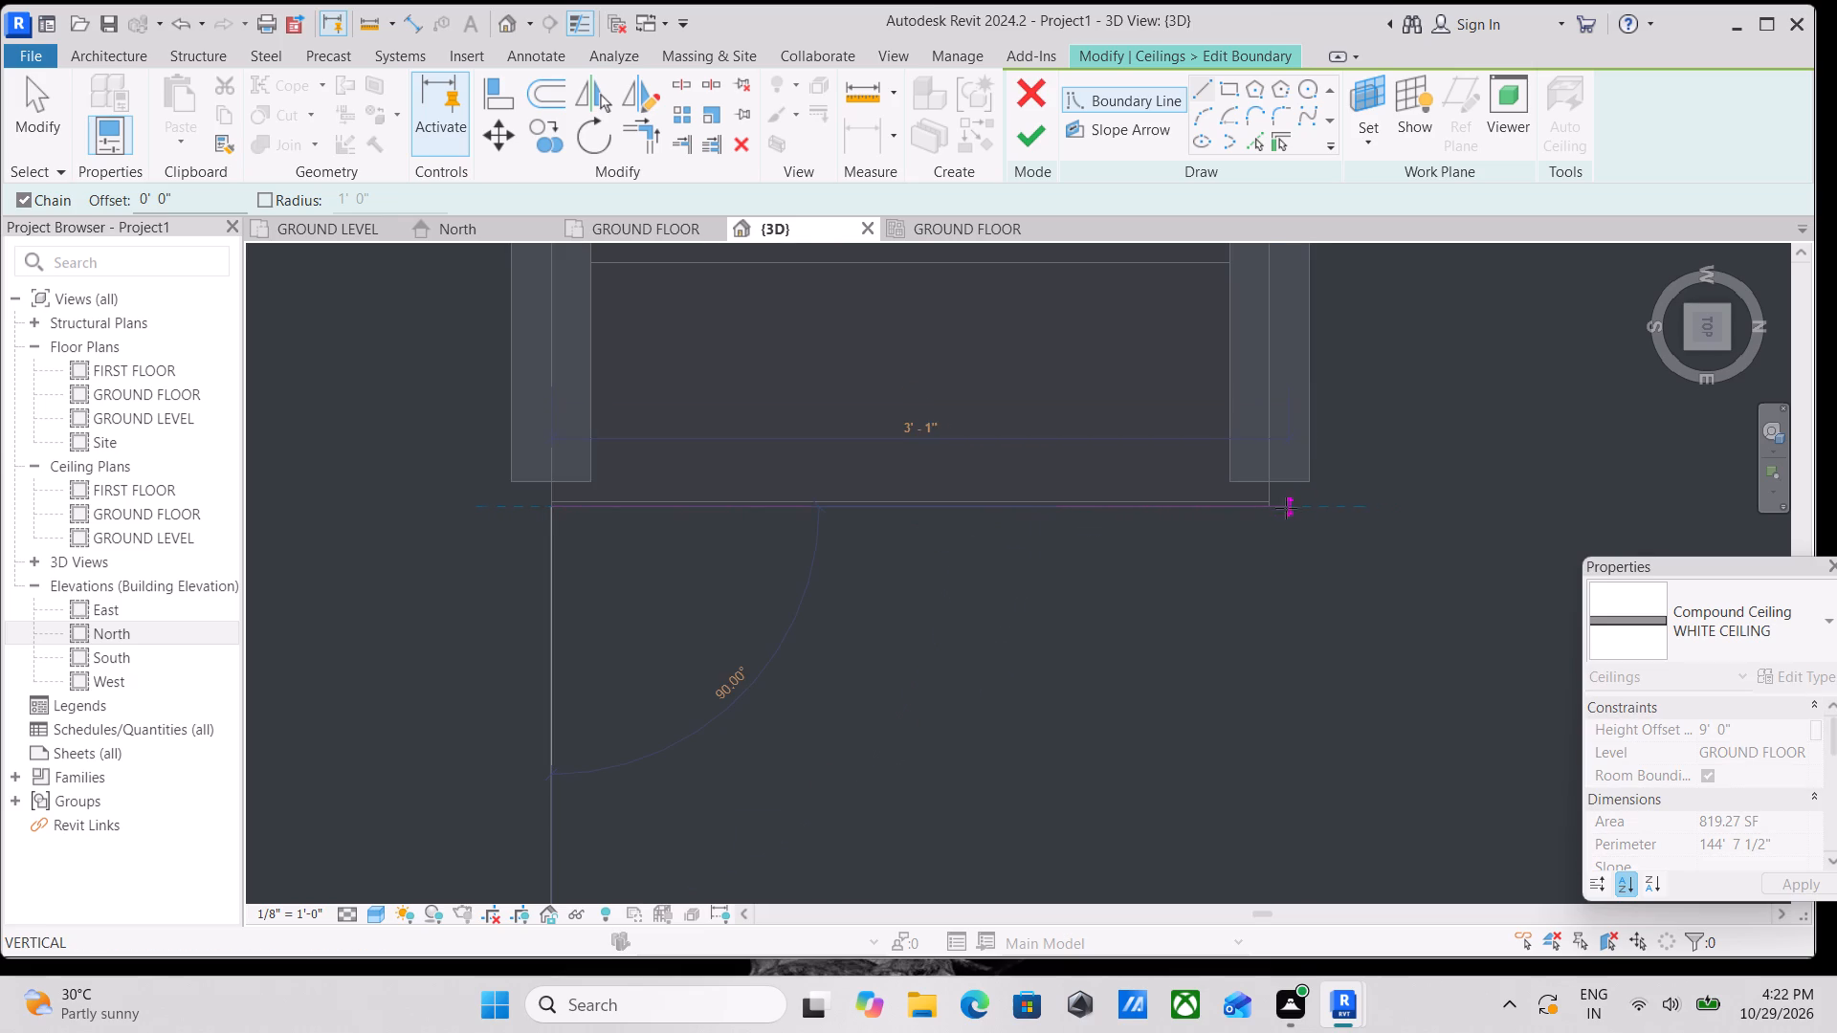
scroll(1278, 509, "up", 6)
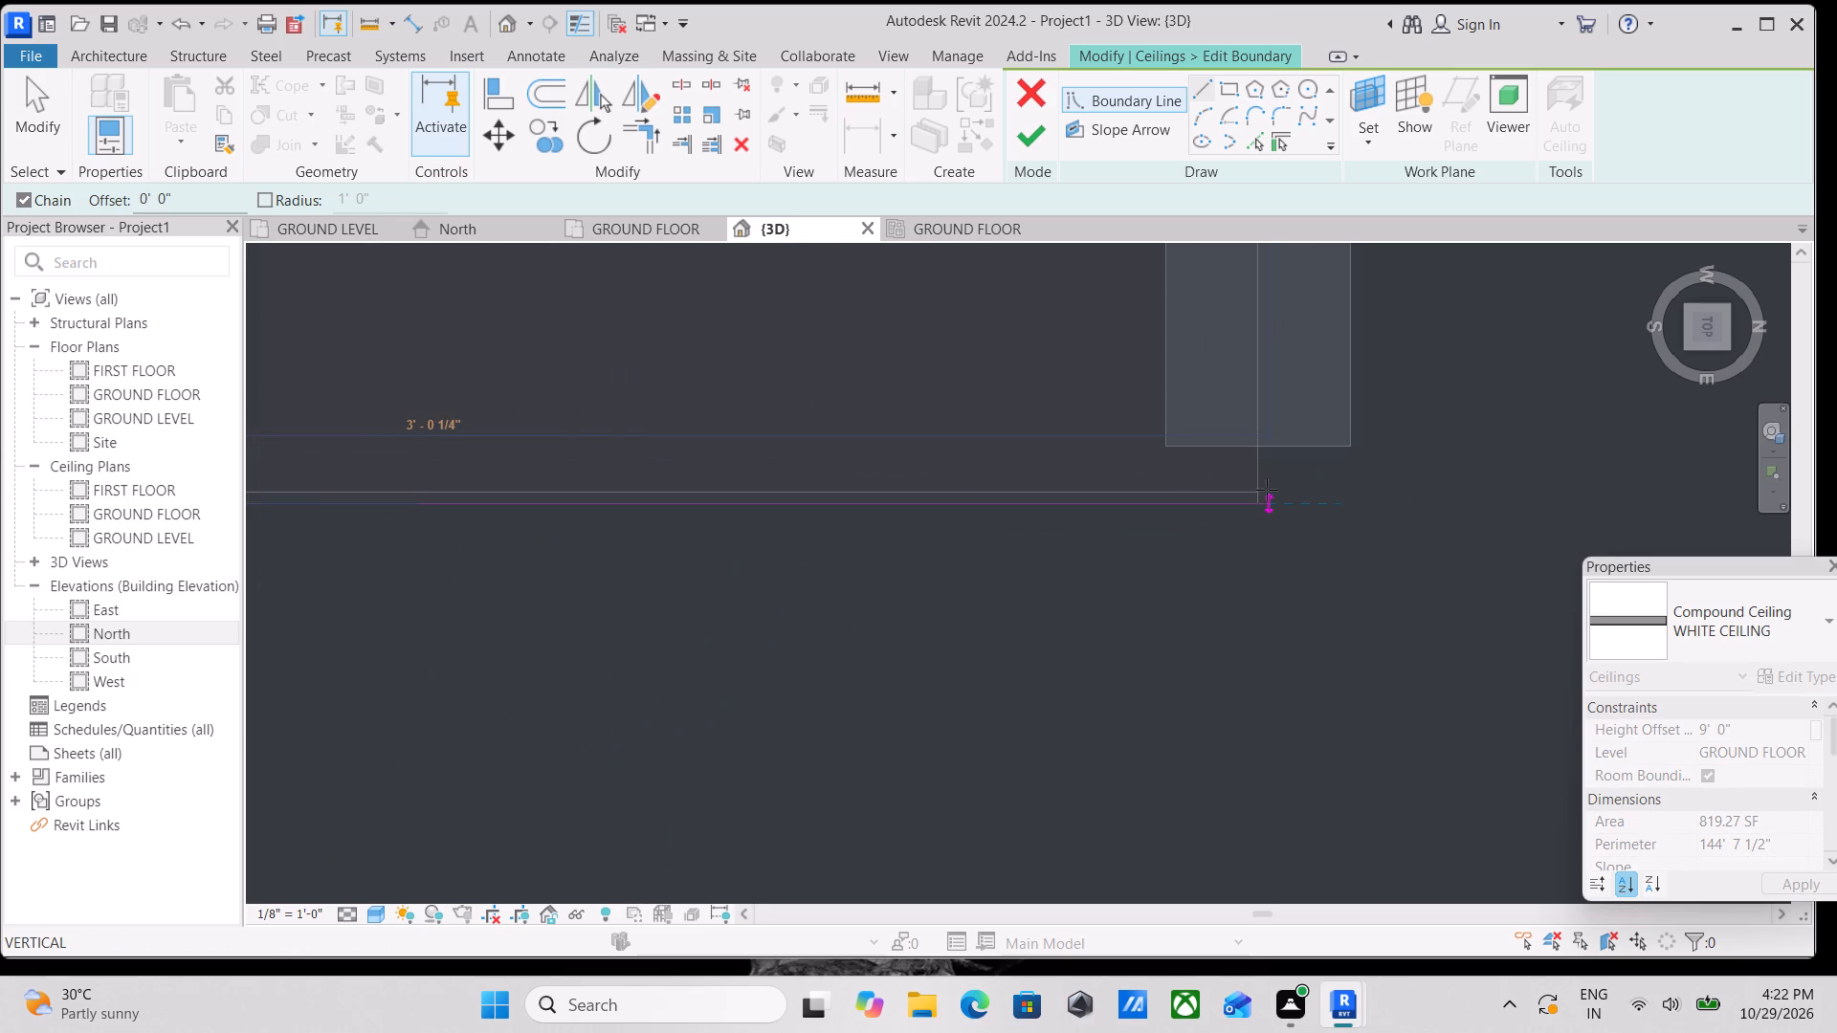
left_click(1254, 498)
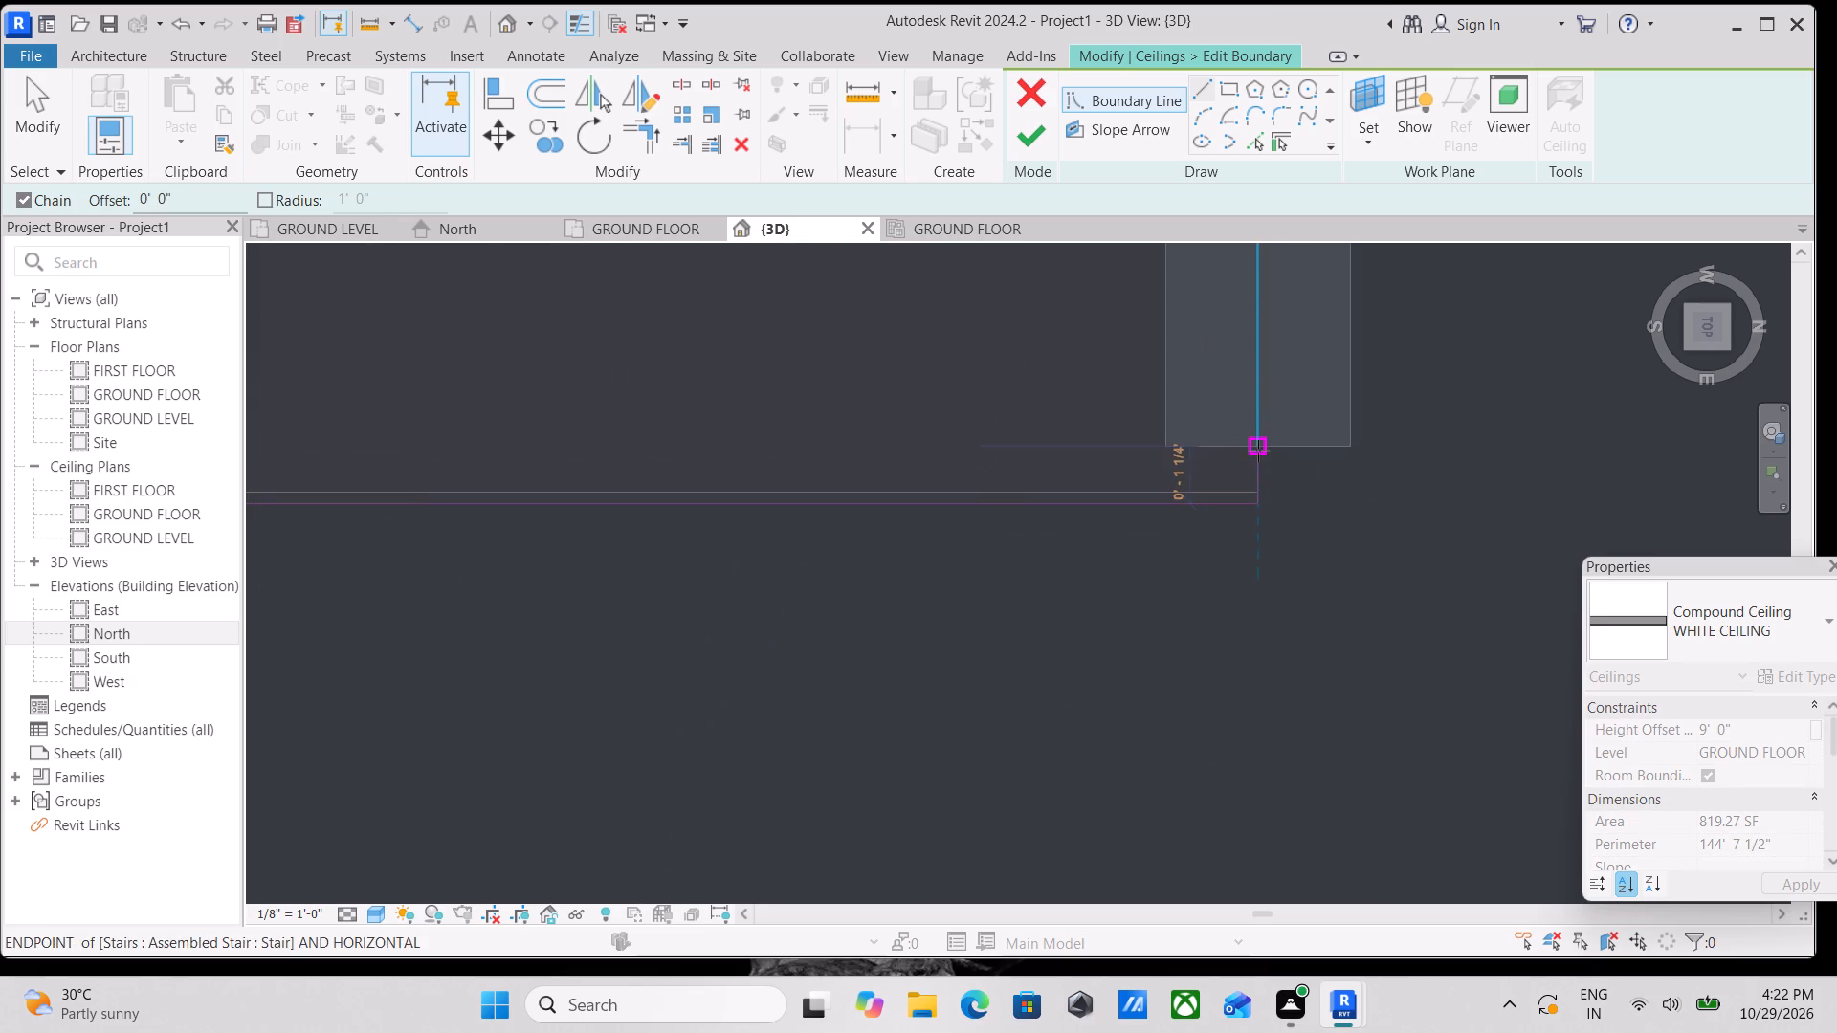
left_click(1258, 448)
left_click(1351, 446)
Continue the boundary along the south flight's inner railing and up its slanted end with a segment about 0'-9" long.
scroll(1353, 439, "down", 2)
middle_click_drag(1353, 439, 1312, 951)
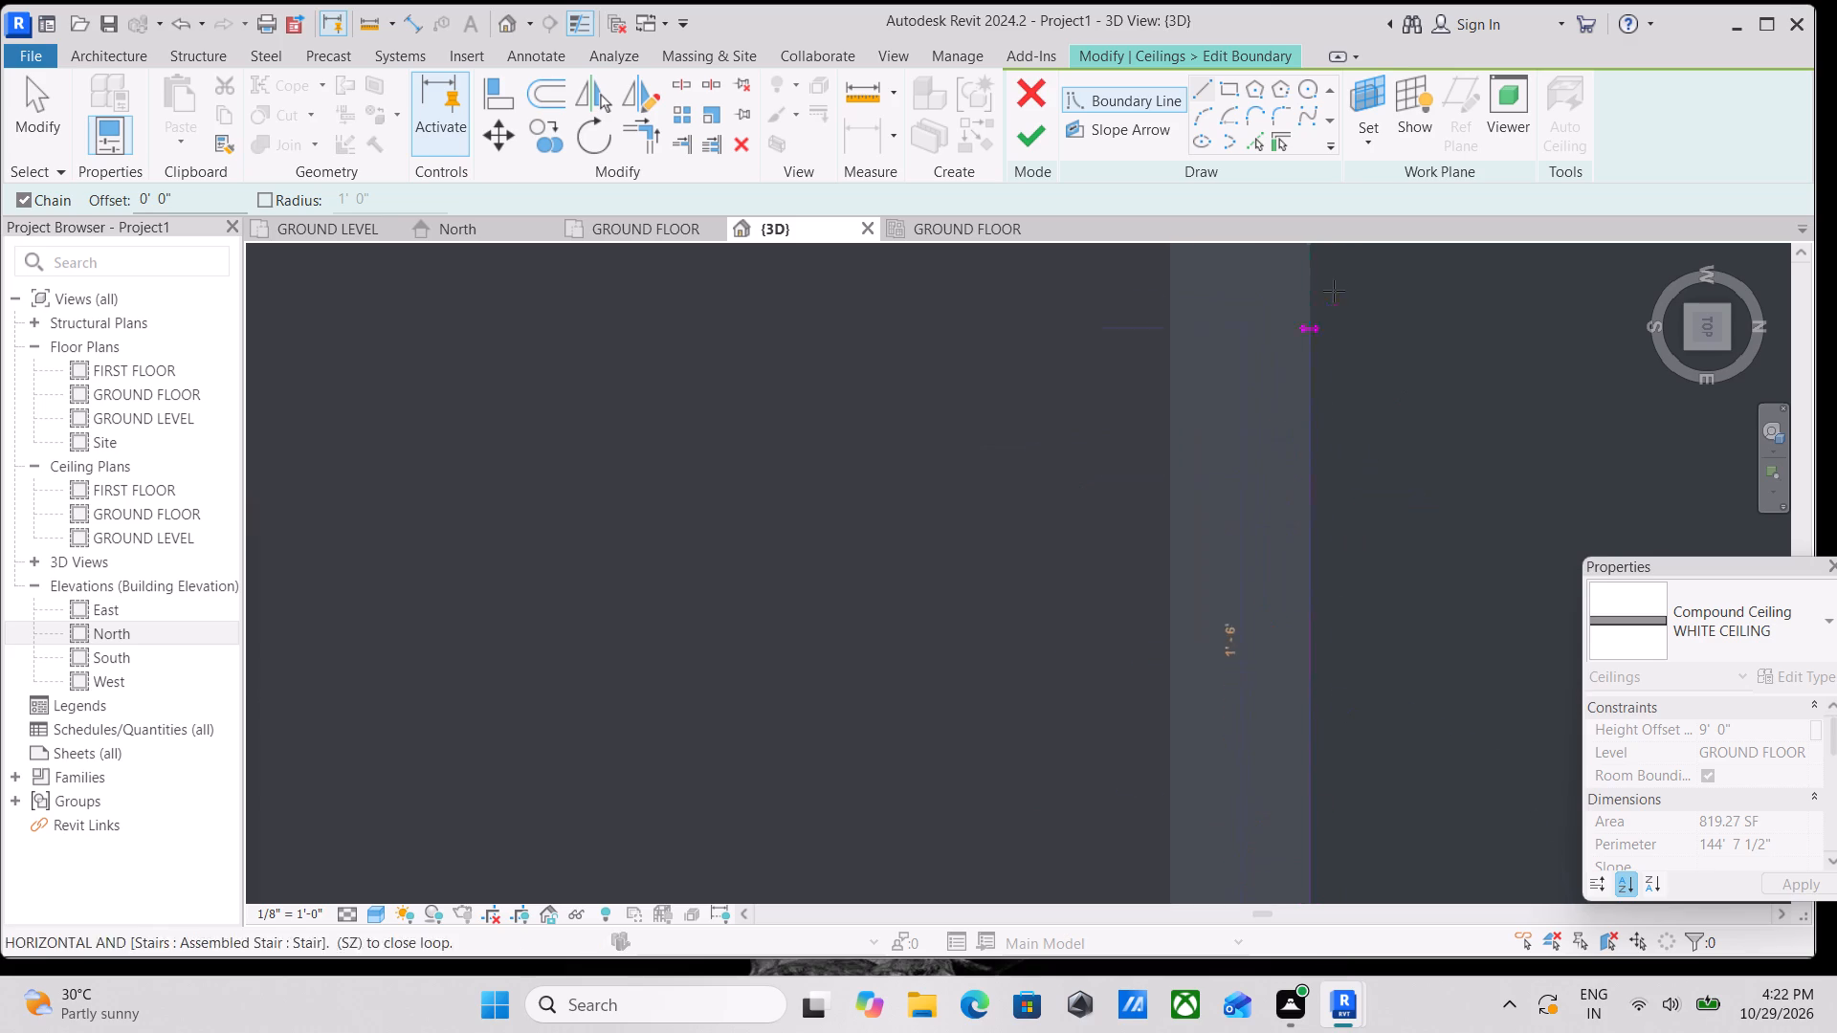
scroll(1334, 281, "down", 3)
middle_click_drag(1332, 289, 1270, 690)
scroll(1277, 484, "down", 3)
middle_click_drag(1275, 487, 1220, 752)
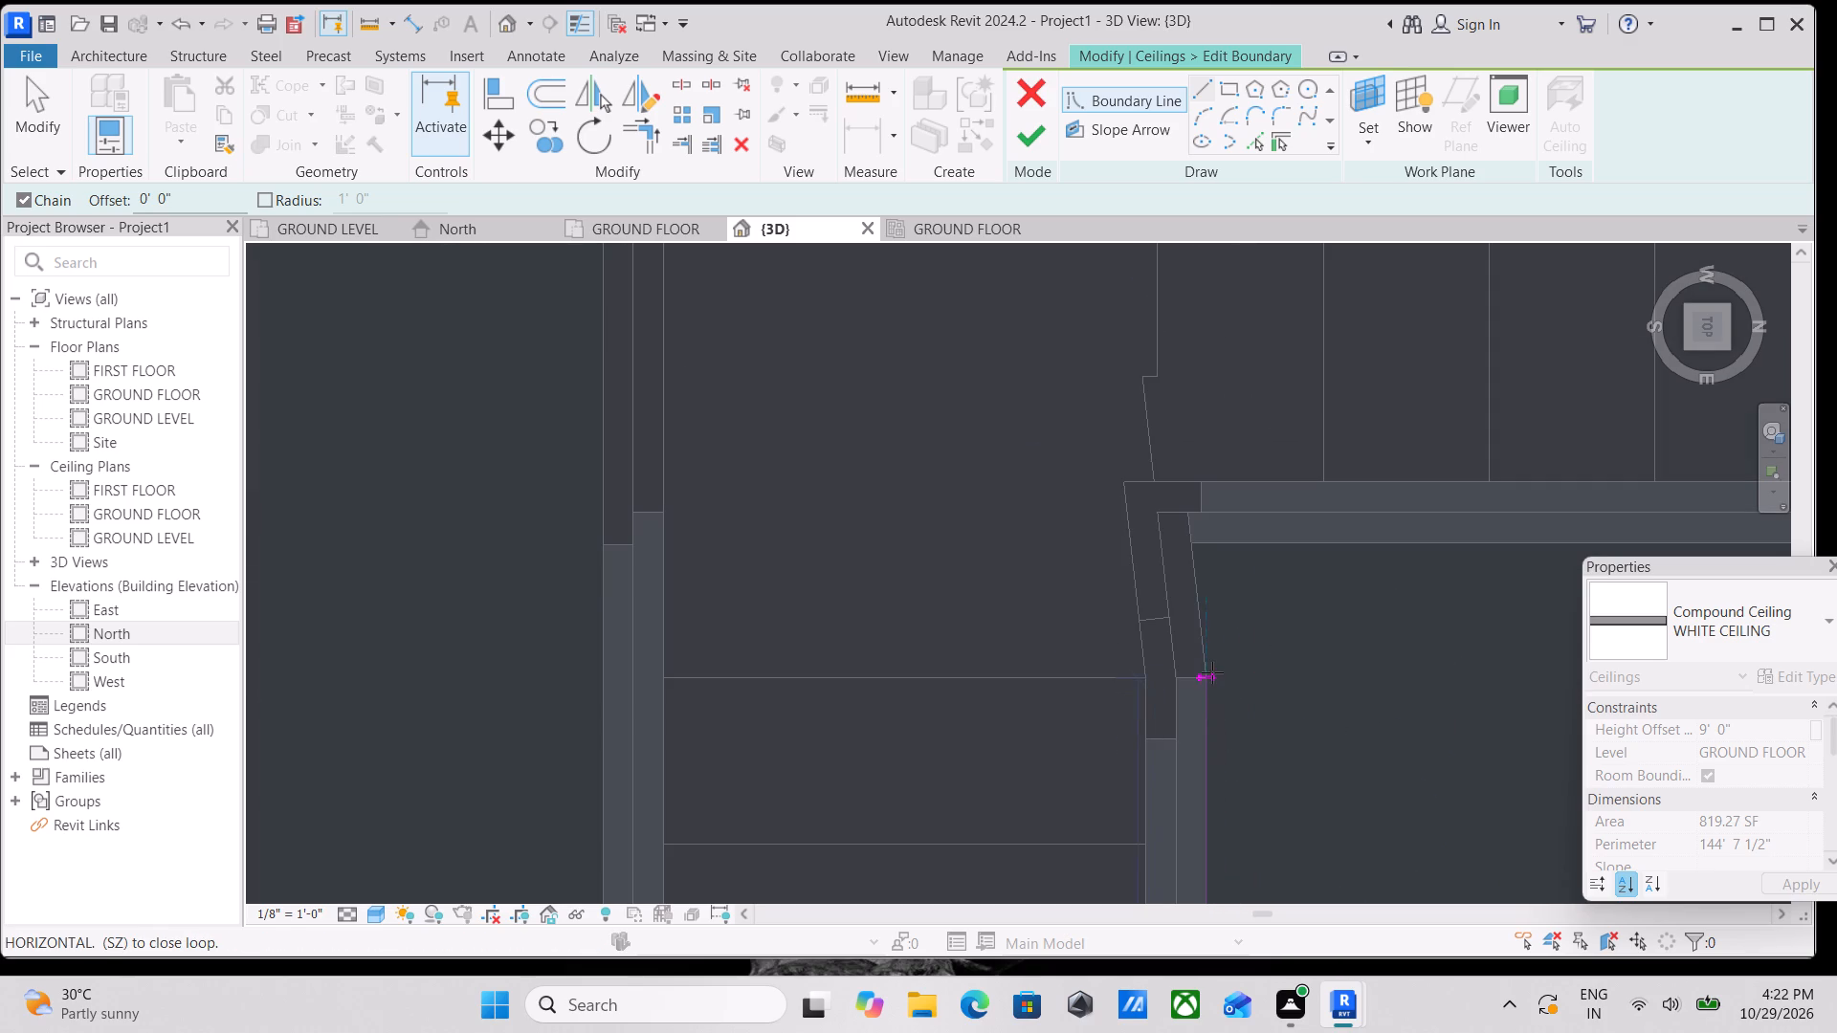
scroll(1210, 674, "up", 3)
left_click(1198, 681)
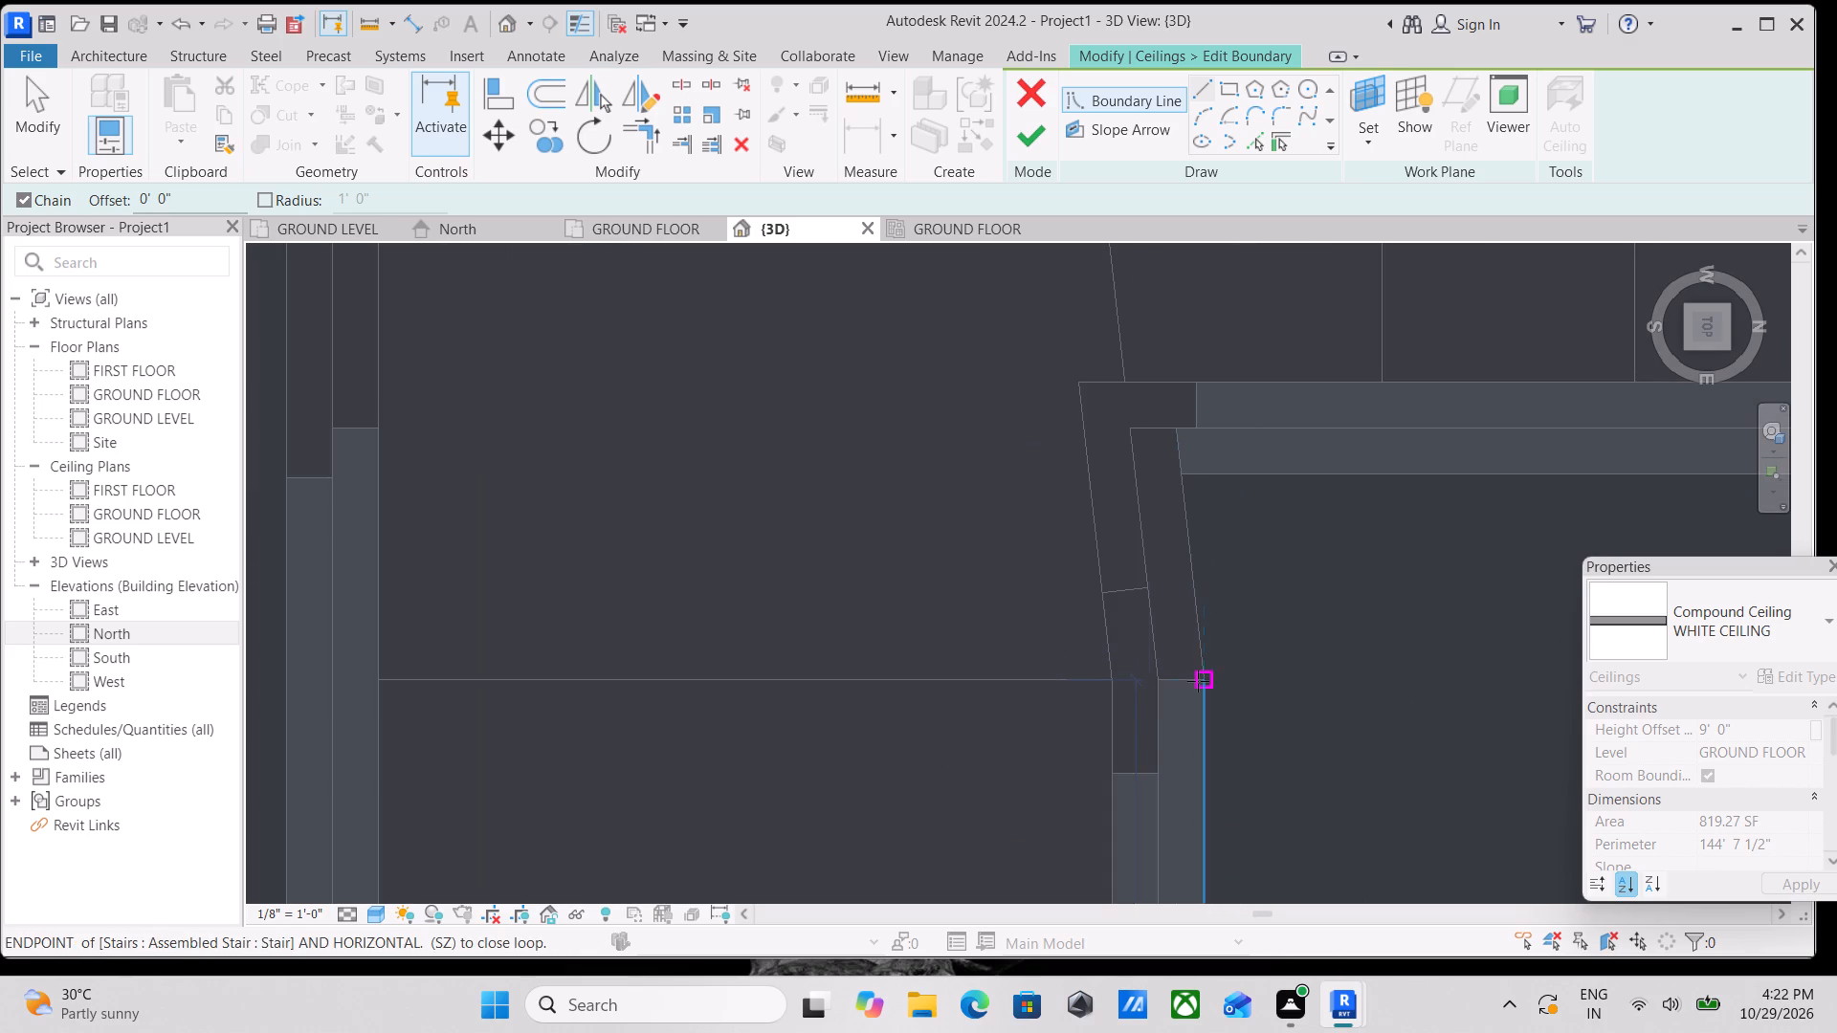
left_click(1183, 476)
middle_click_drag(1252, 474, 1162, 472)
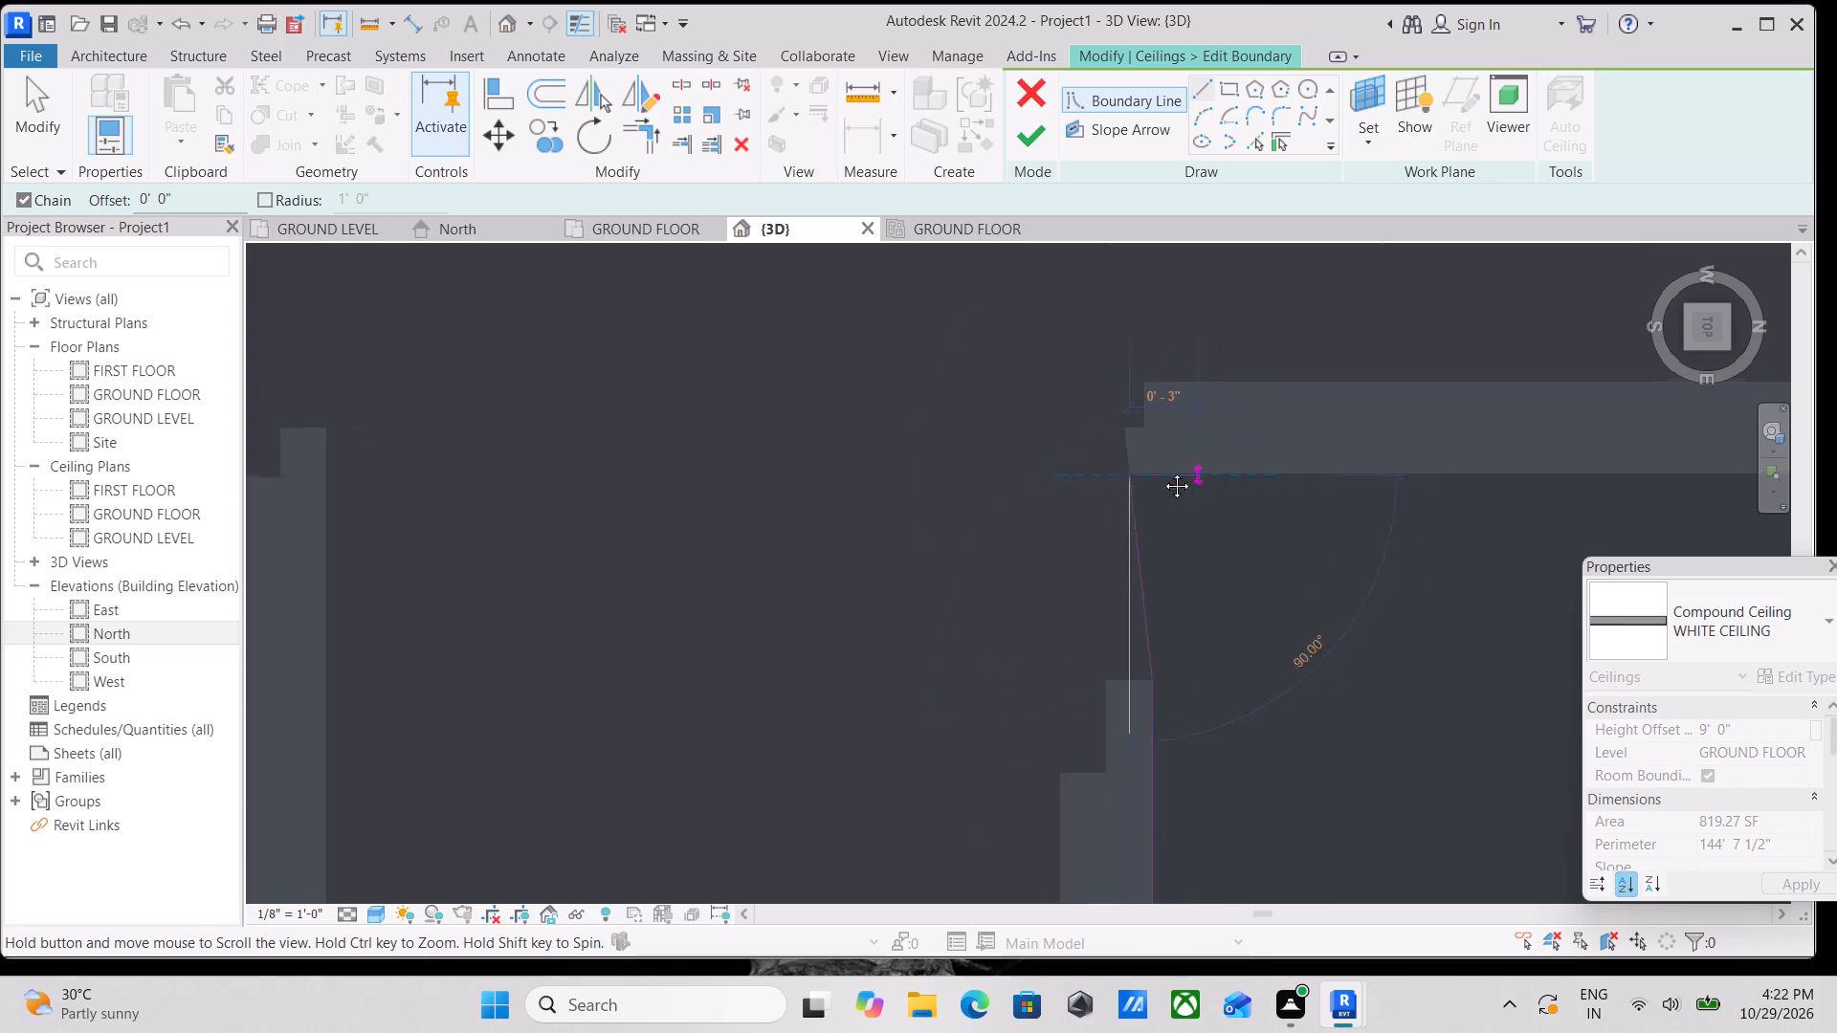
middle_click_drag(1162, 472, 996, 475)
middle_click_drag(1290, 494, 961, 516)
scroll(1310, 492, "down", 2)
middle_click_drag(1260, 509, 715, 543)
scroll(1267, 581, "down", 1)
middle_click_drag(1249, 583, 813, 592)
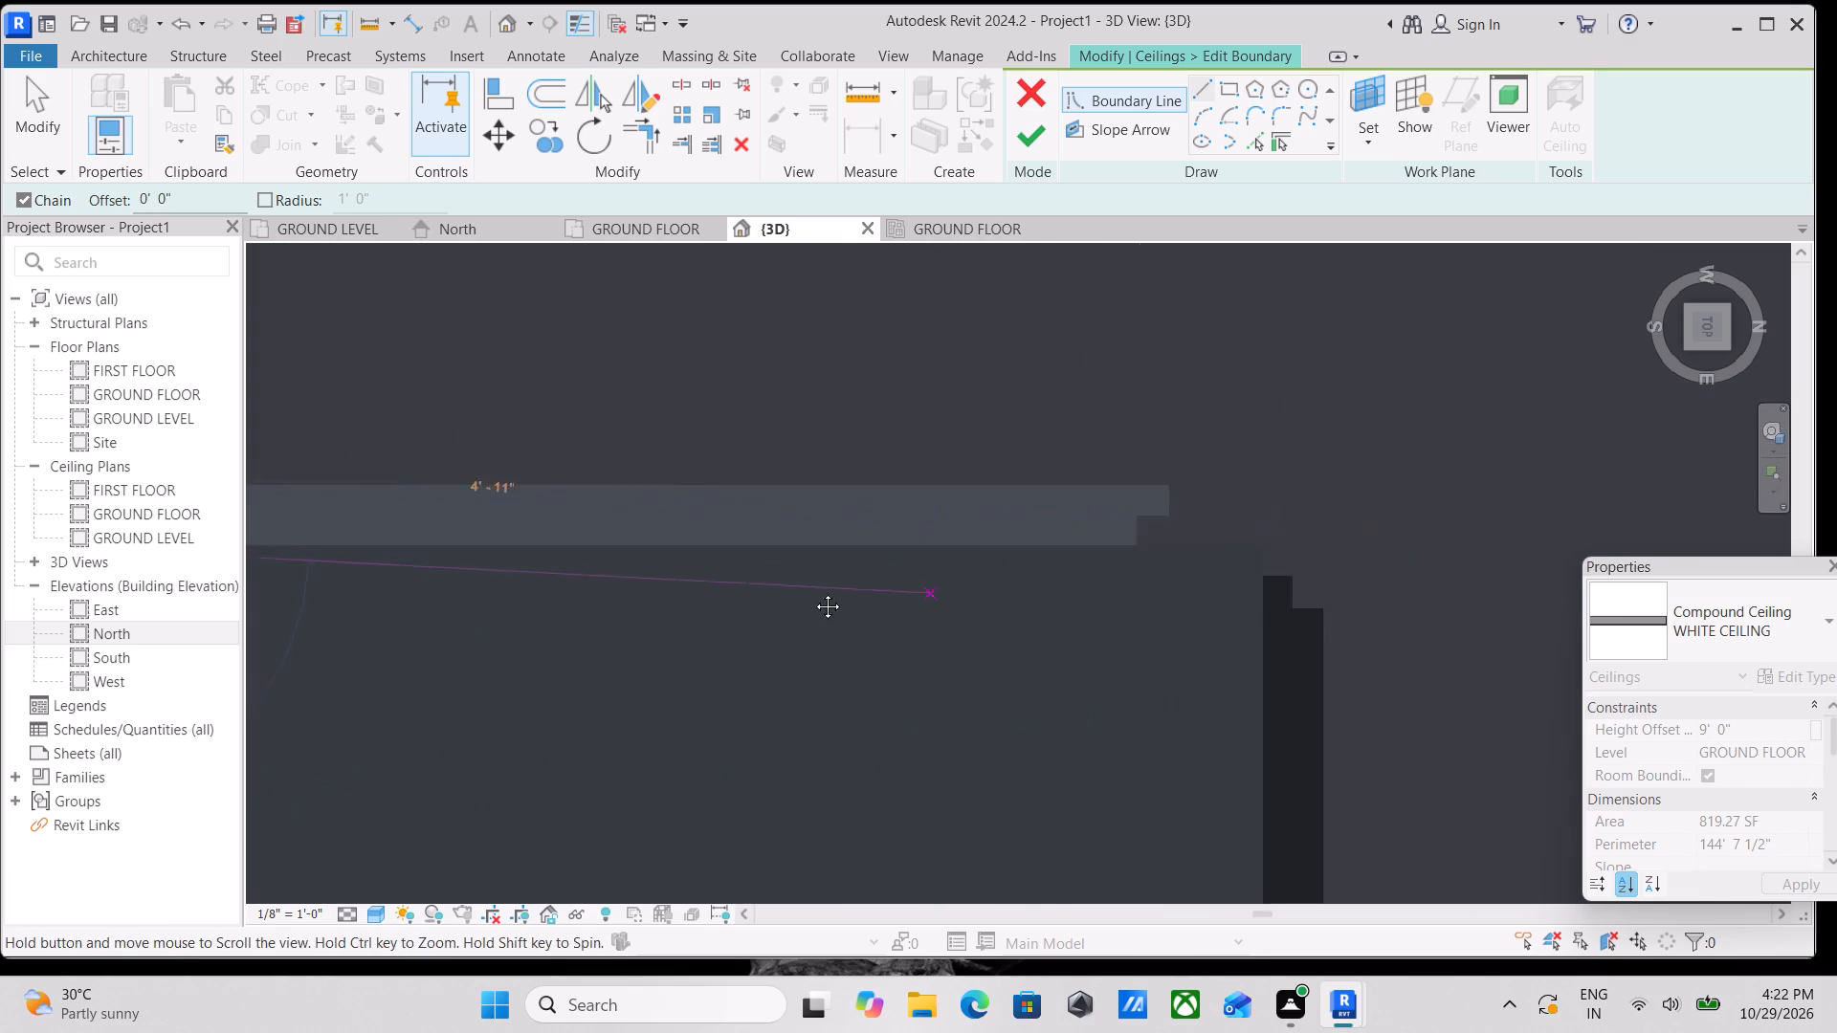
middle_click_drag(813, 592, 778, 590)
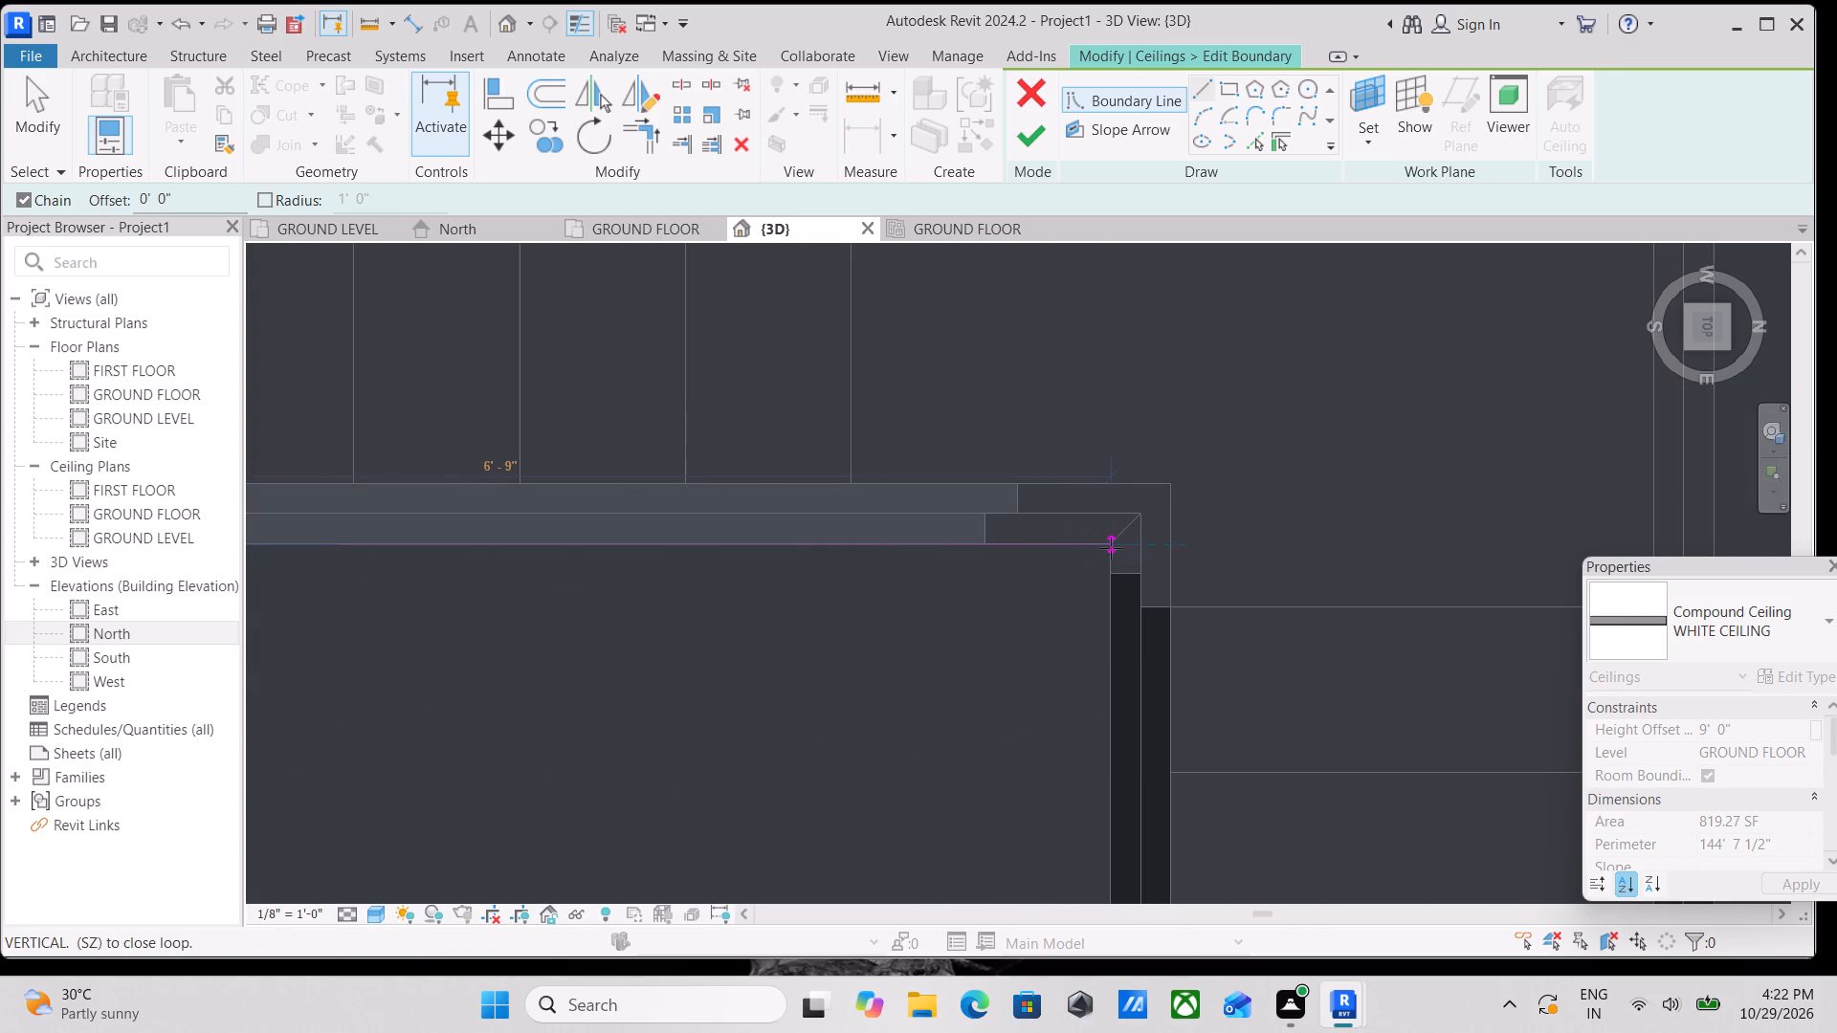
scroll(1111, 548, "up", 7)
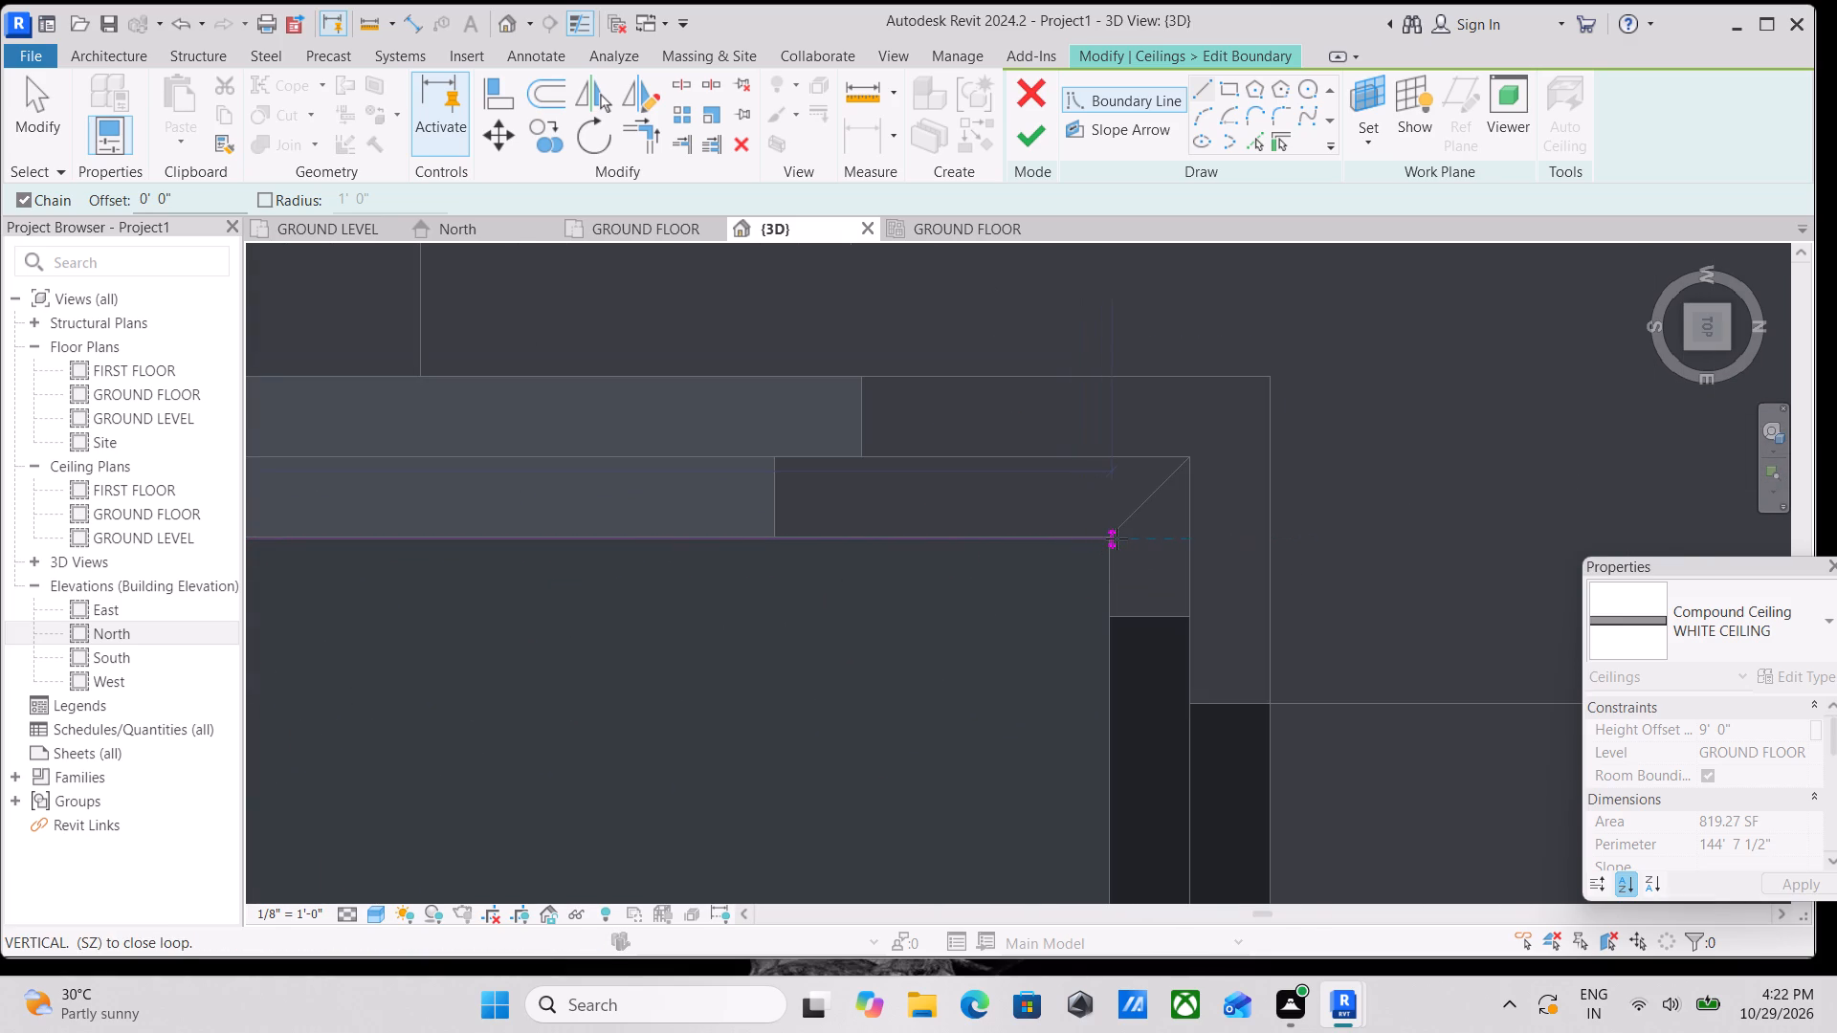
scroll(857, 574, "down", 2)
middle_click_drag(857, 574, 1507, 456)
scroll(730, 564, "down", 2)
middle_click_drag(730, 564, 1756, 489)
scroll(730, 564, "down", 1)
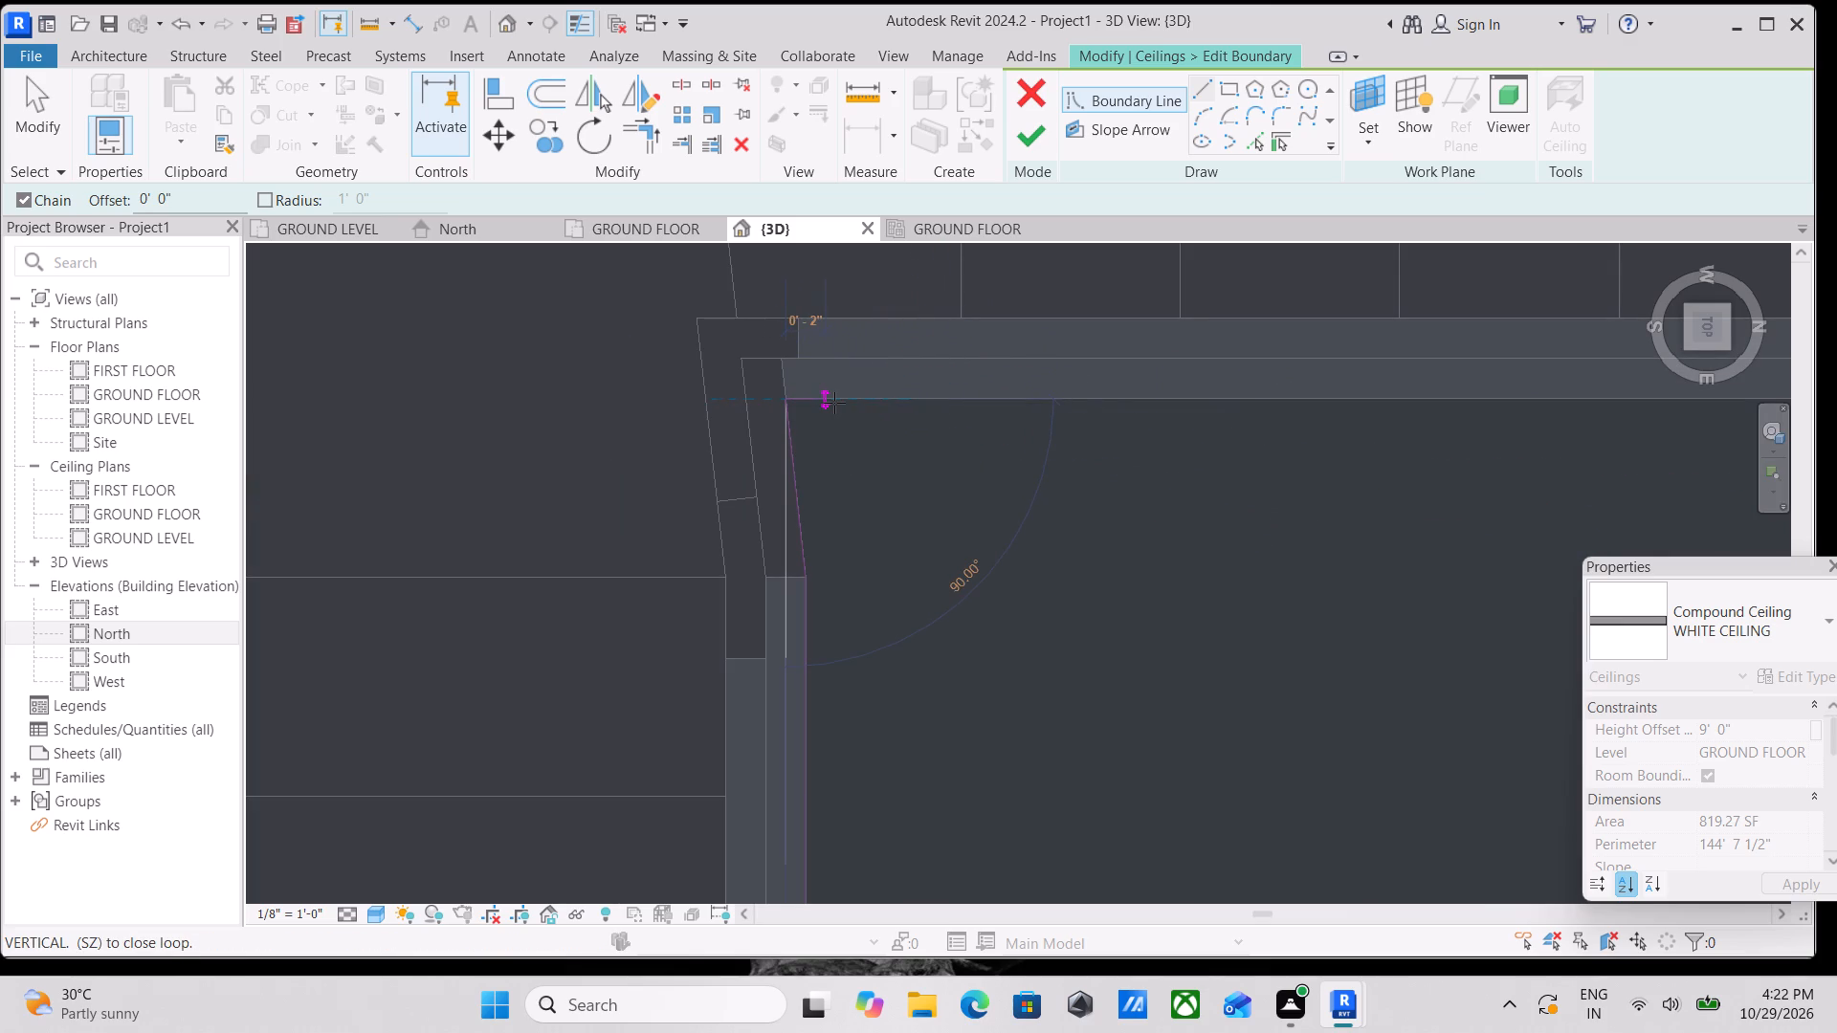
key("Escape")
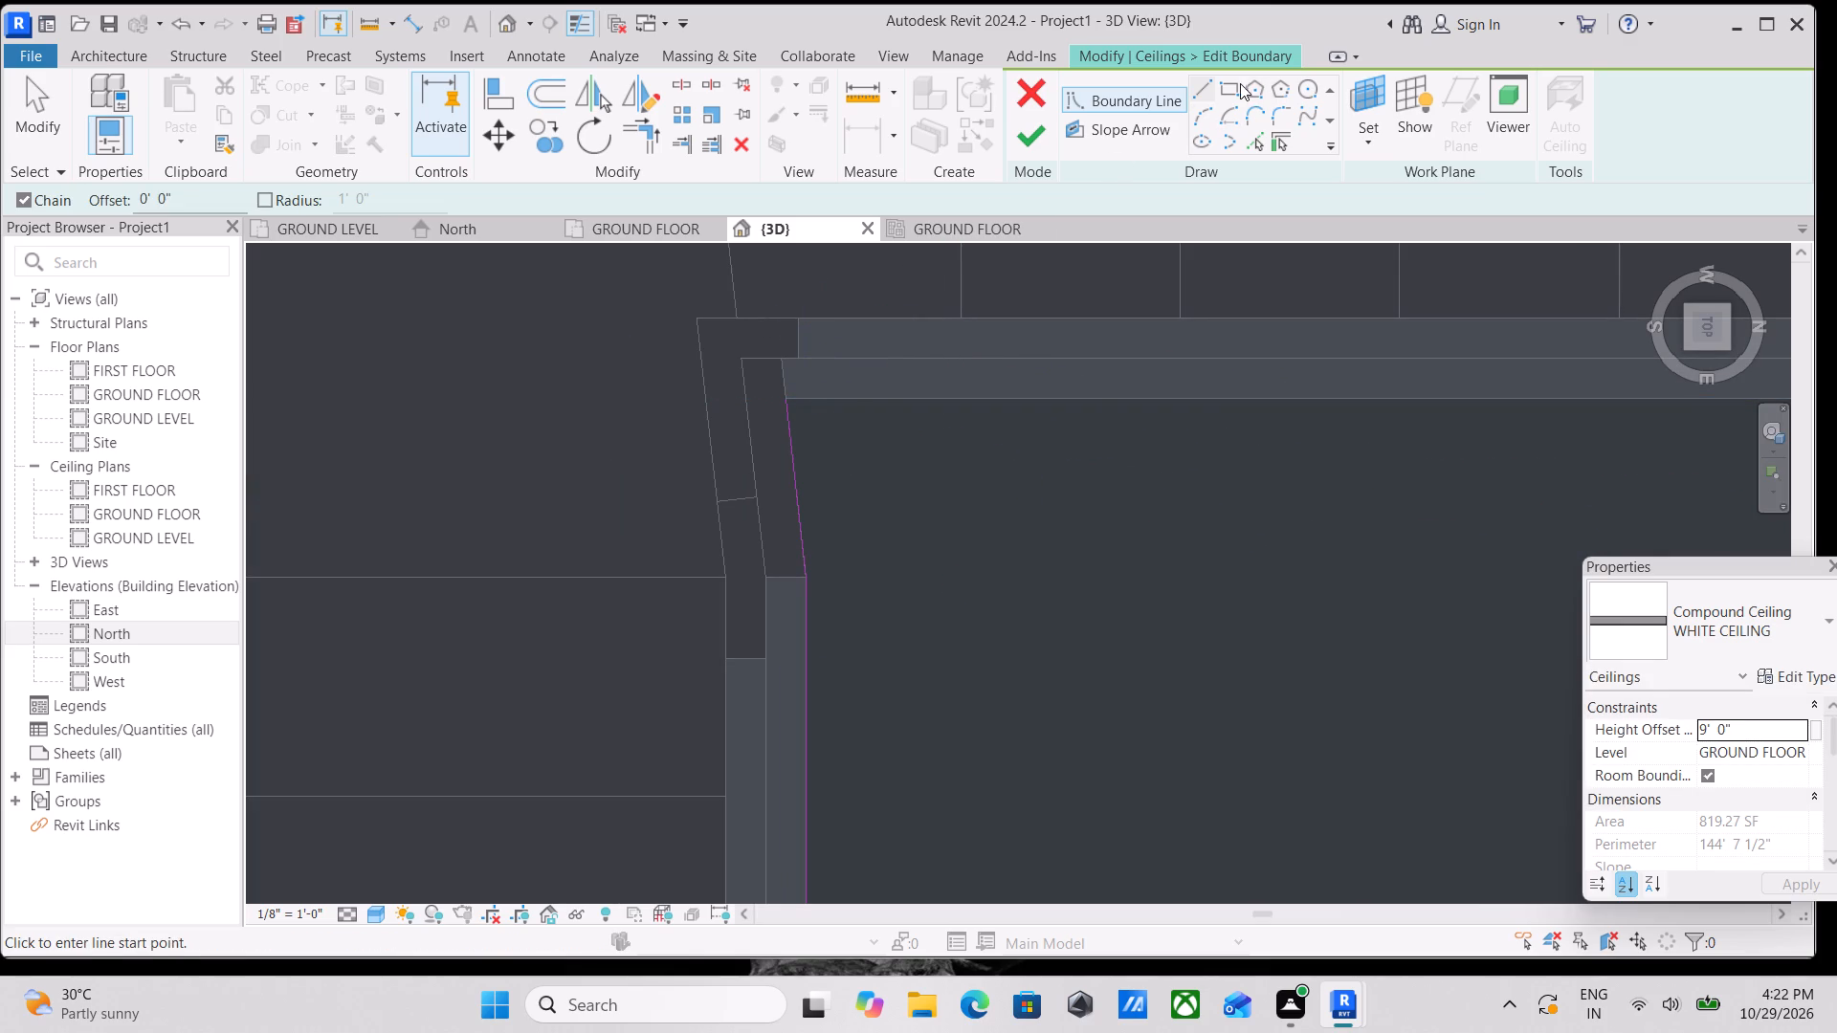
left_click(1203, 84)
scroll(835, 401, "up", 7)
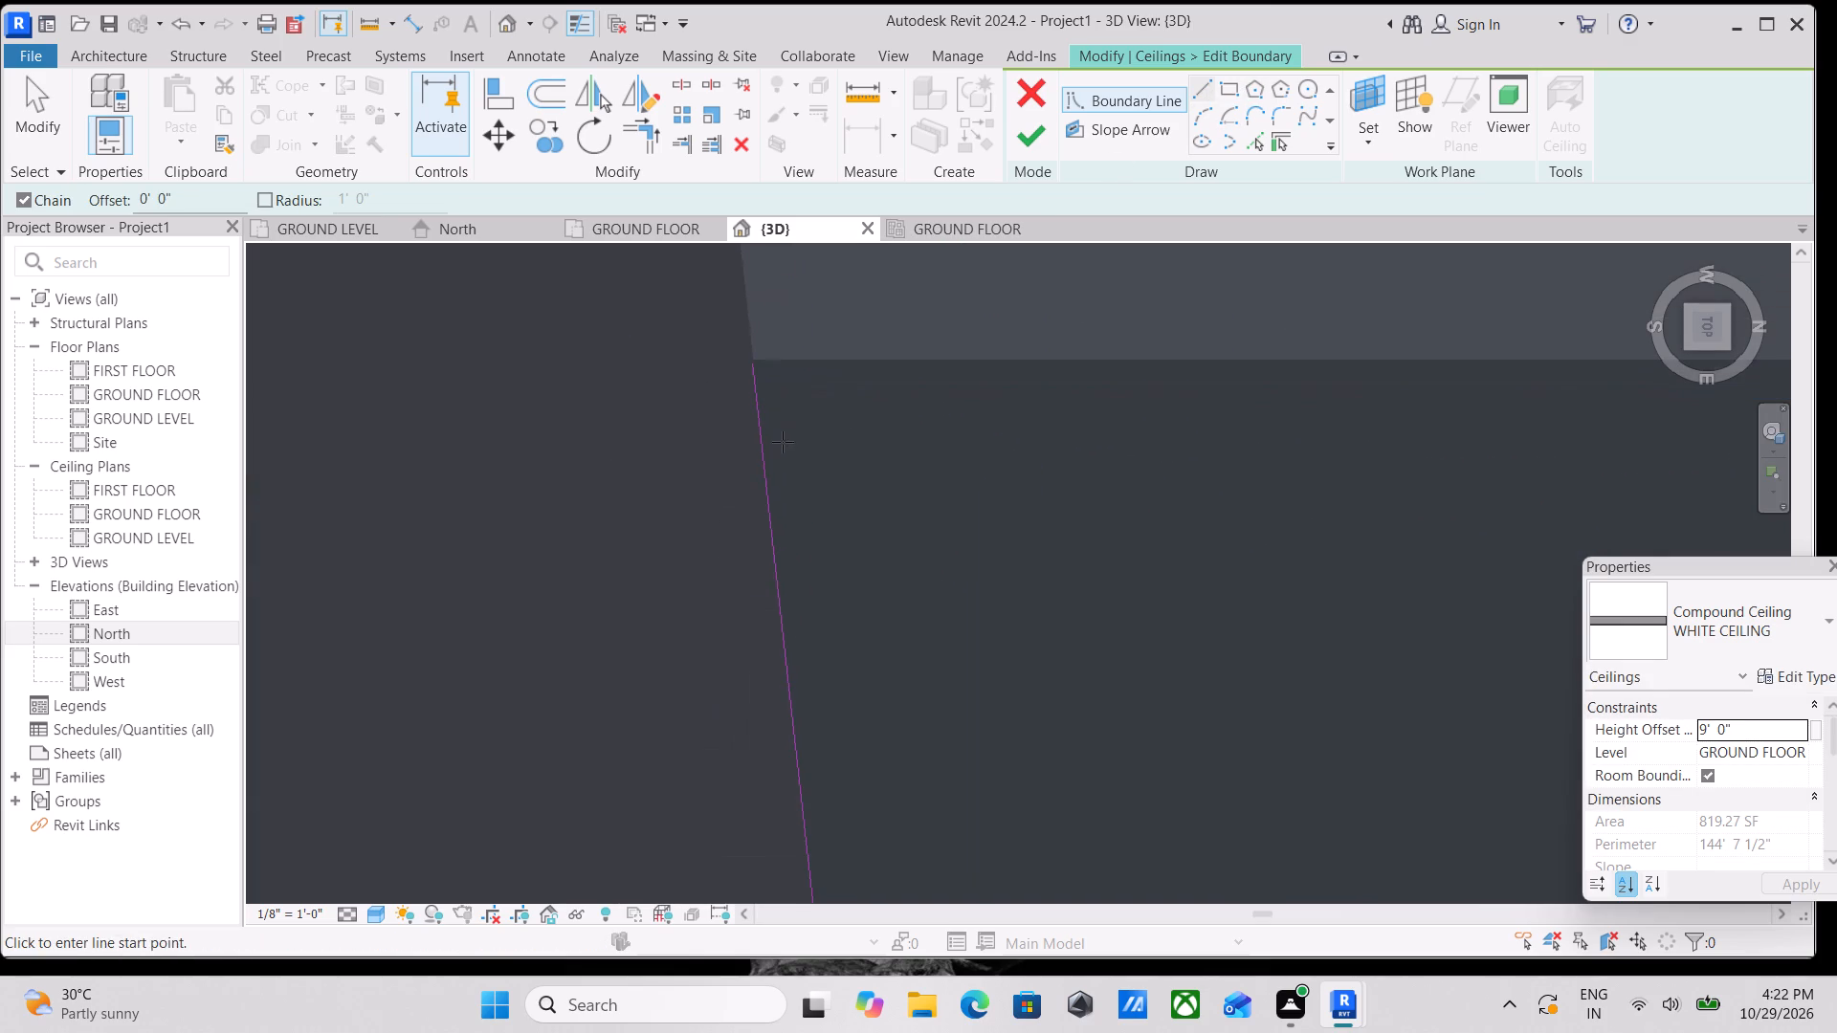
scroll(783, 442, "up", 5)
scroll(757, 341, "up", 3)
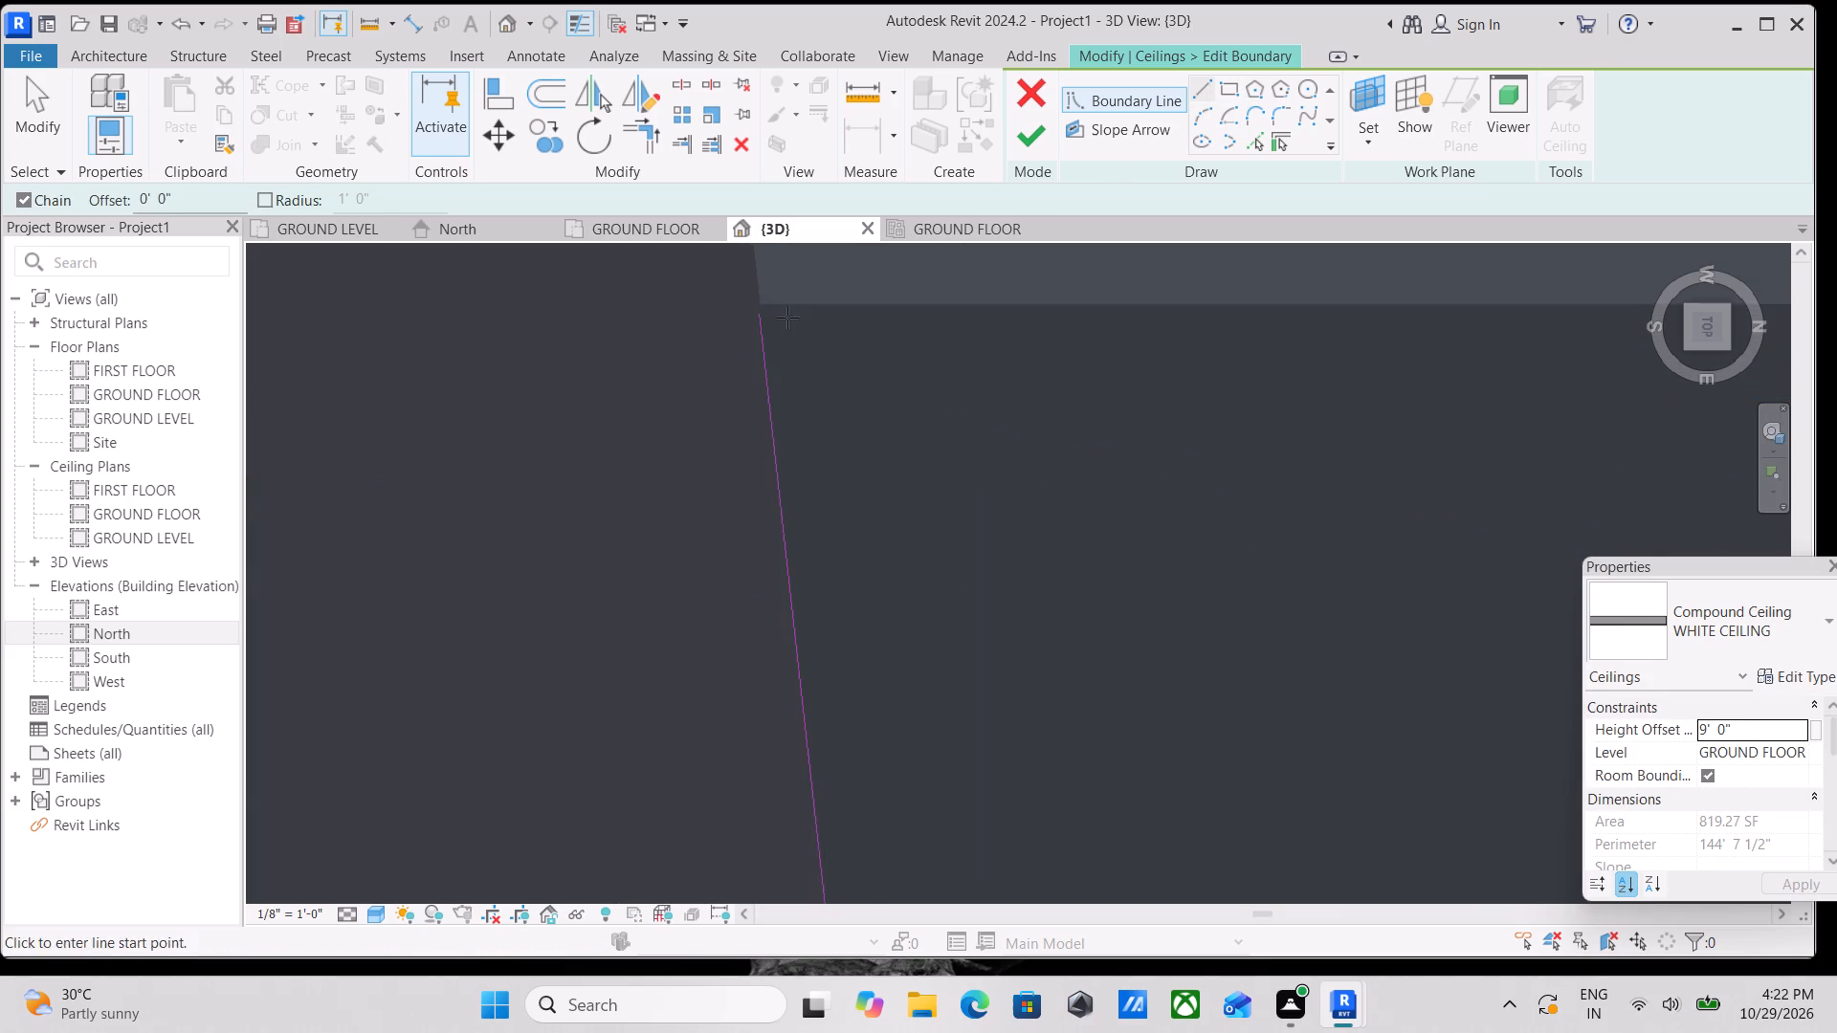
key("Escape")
Adjust the upper end of the slanted boundary line to meet the inner edge of the middle flight.
left_click(773, 334)
left_click(764, 333)
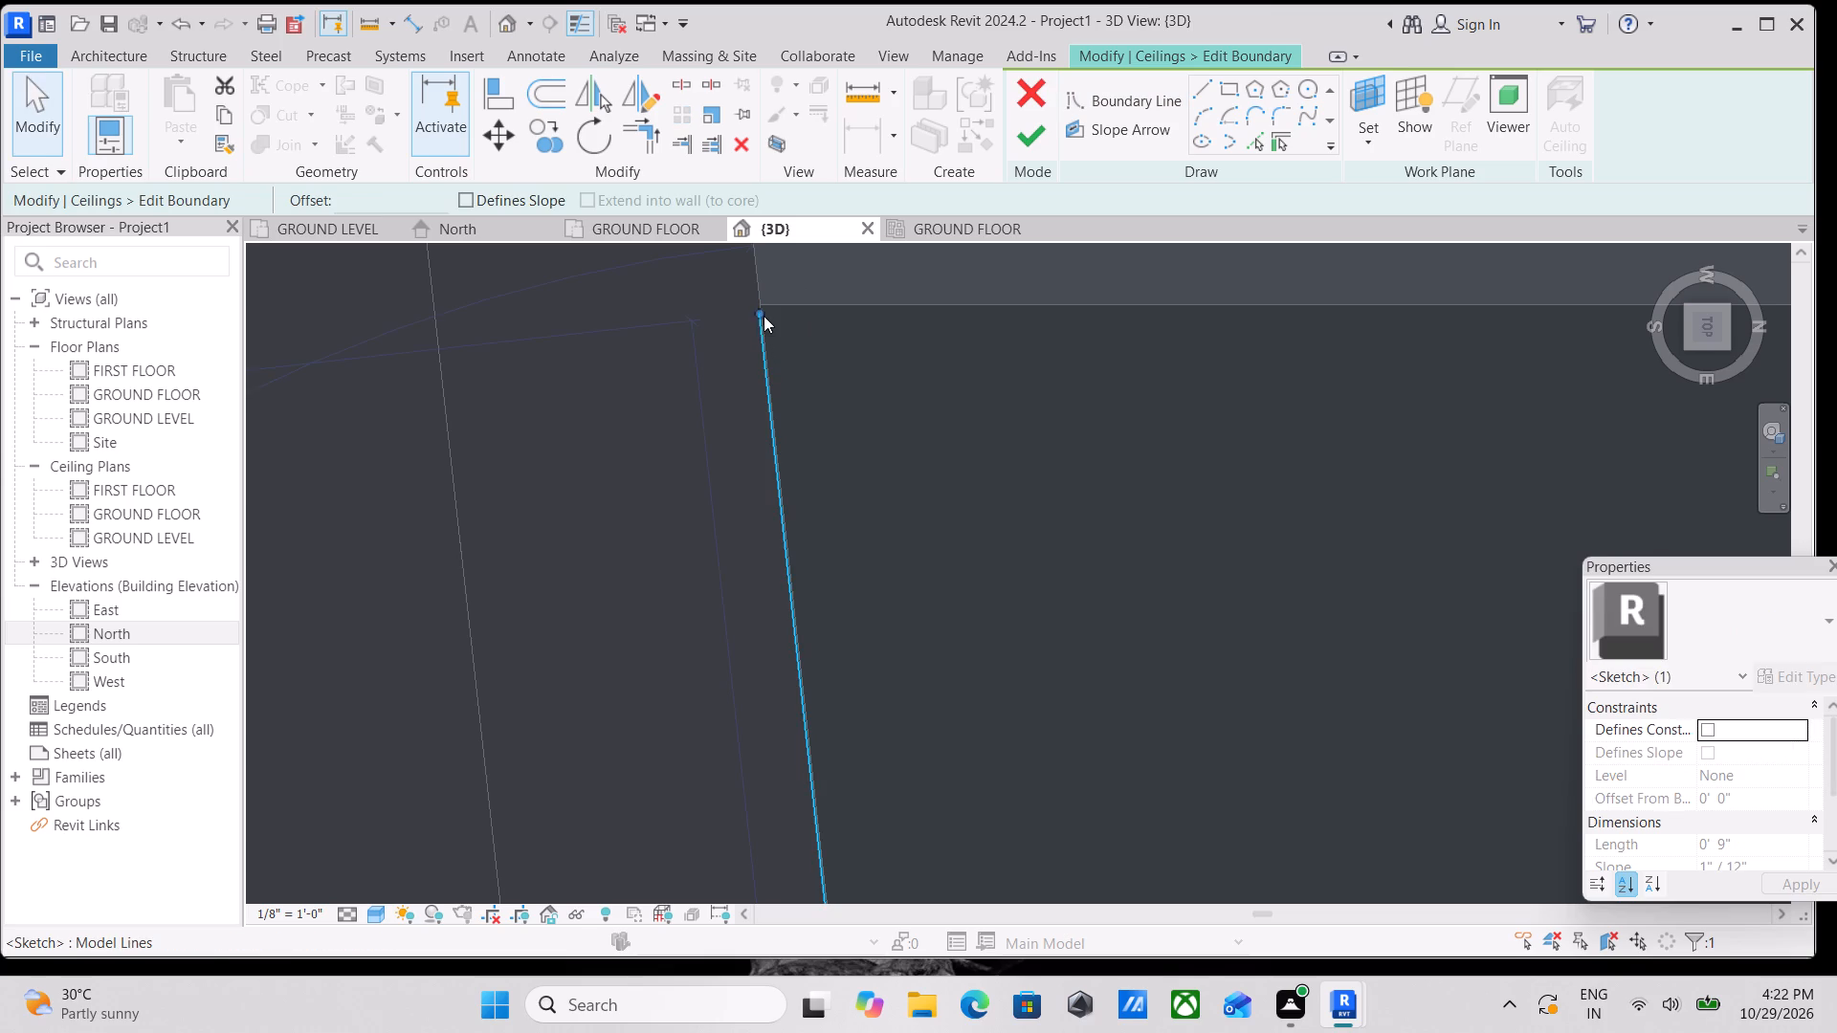
left_click_drag(760, 312, 760, 299)
scroll(801, 338, "down", 2)
middle_click_drag(801, 338, 809, 352)
key("Escape")
scroll(789, 320, "up", 3)
left_click(768, 325)
left_click_drag(770, 322, 770, 321)
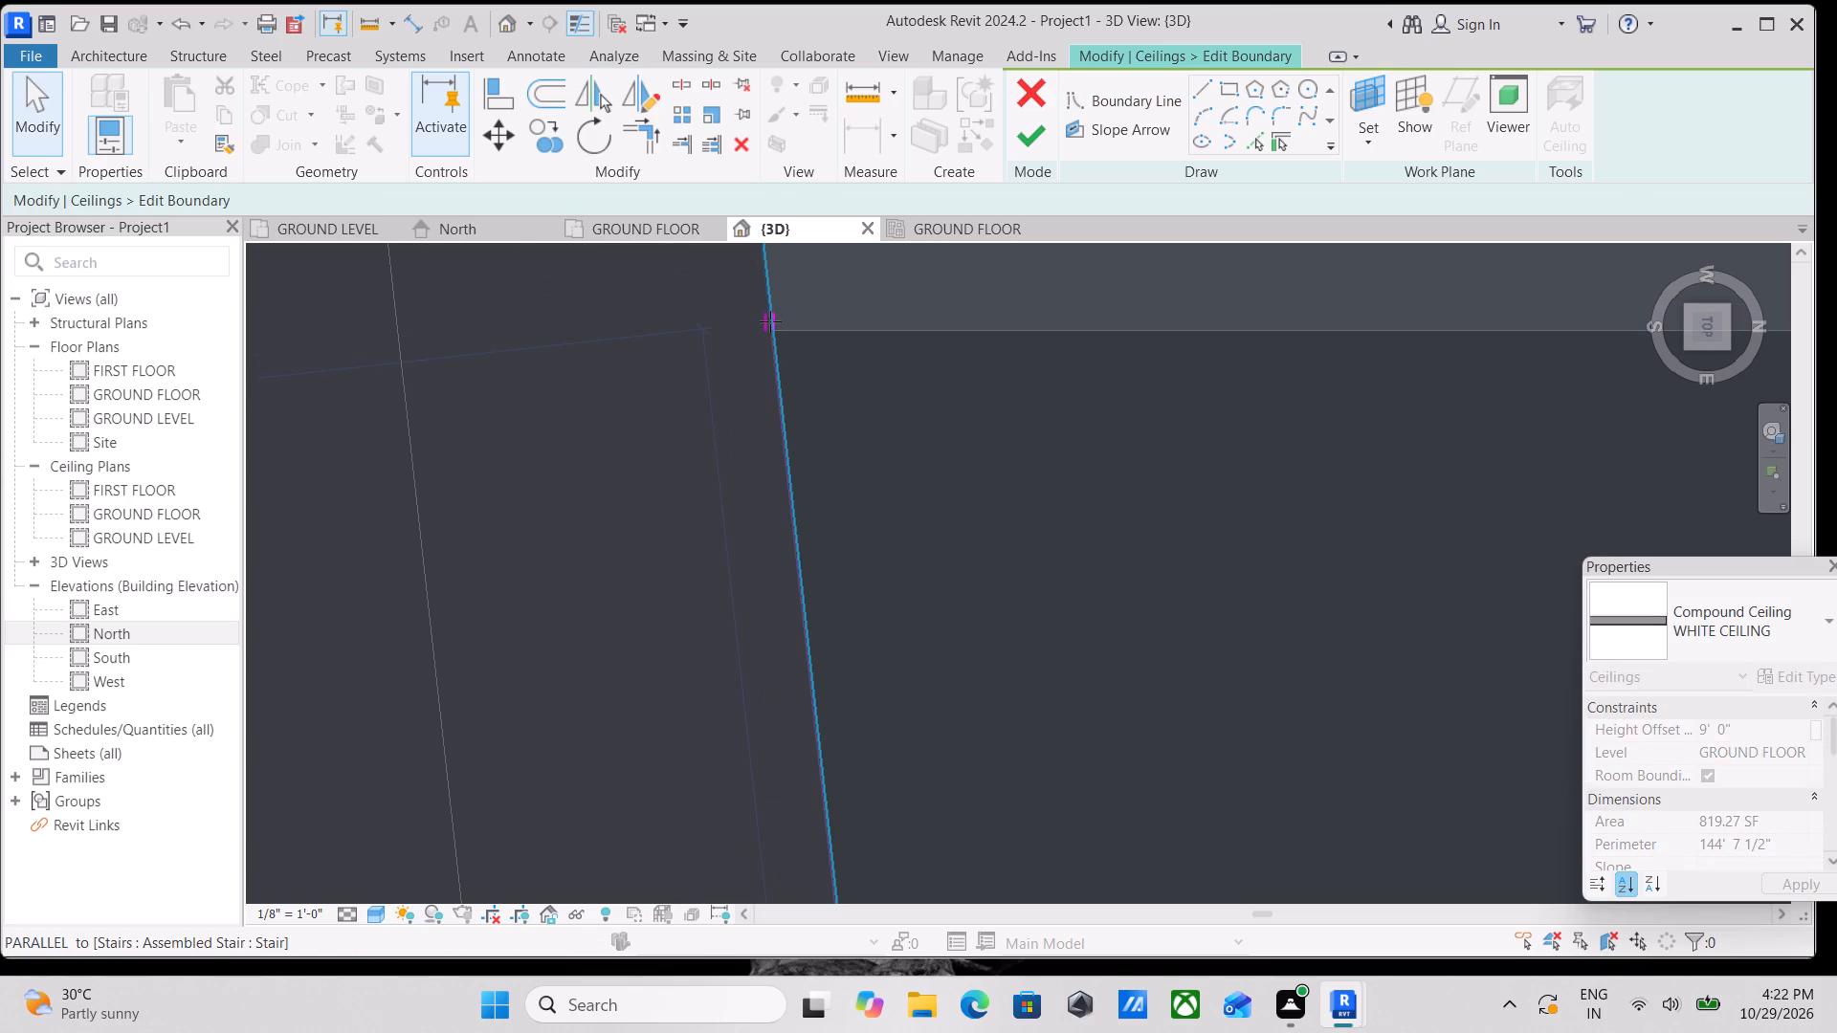
left_click_drag(770, 321, 775, 332)
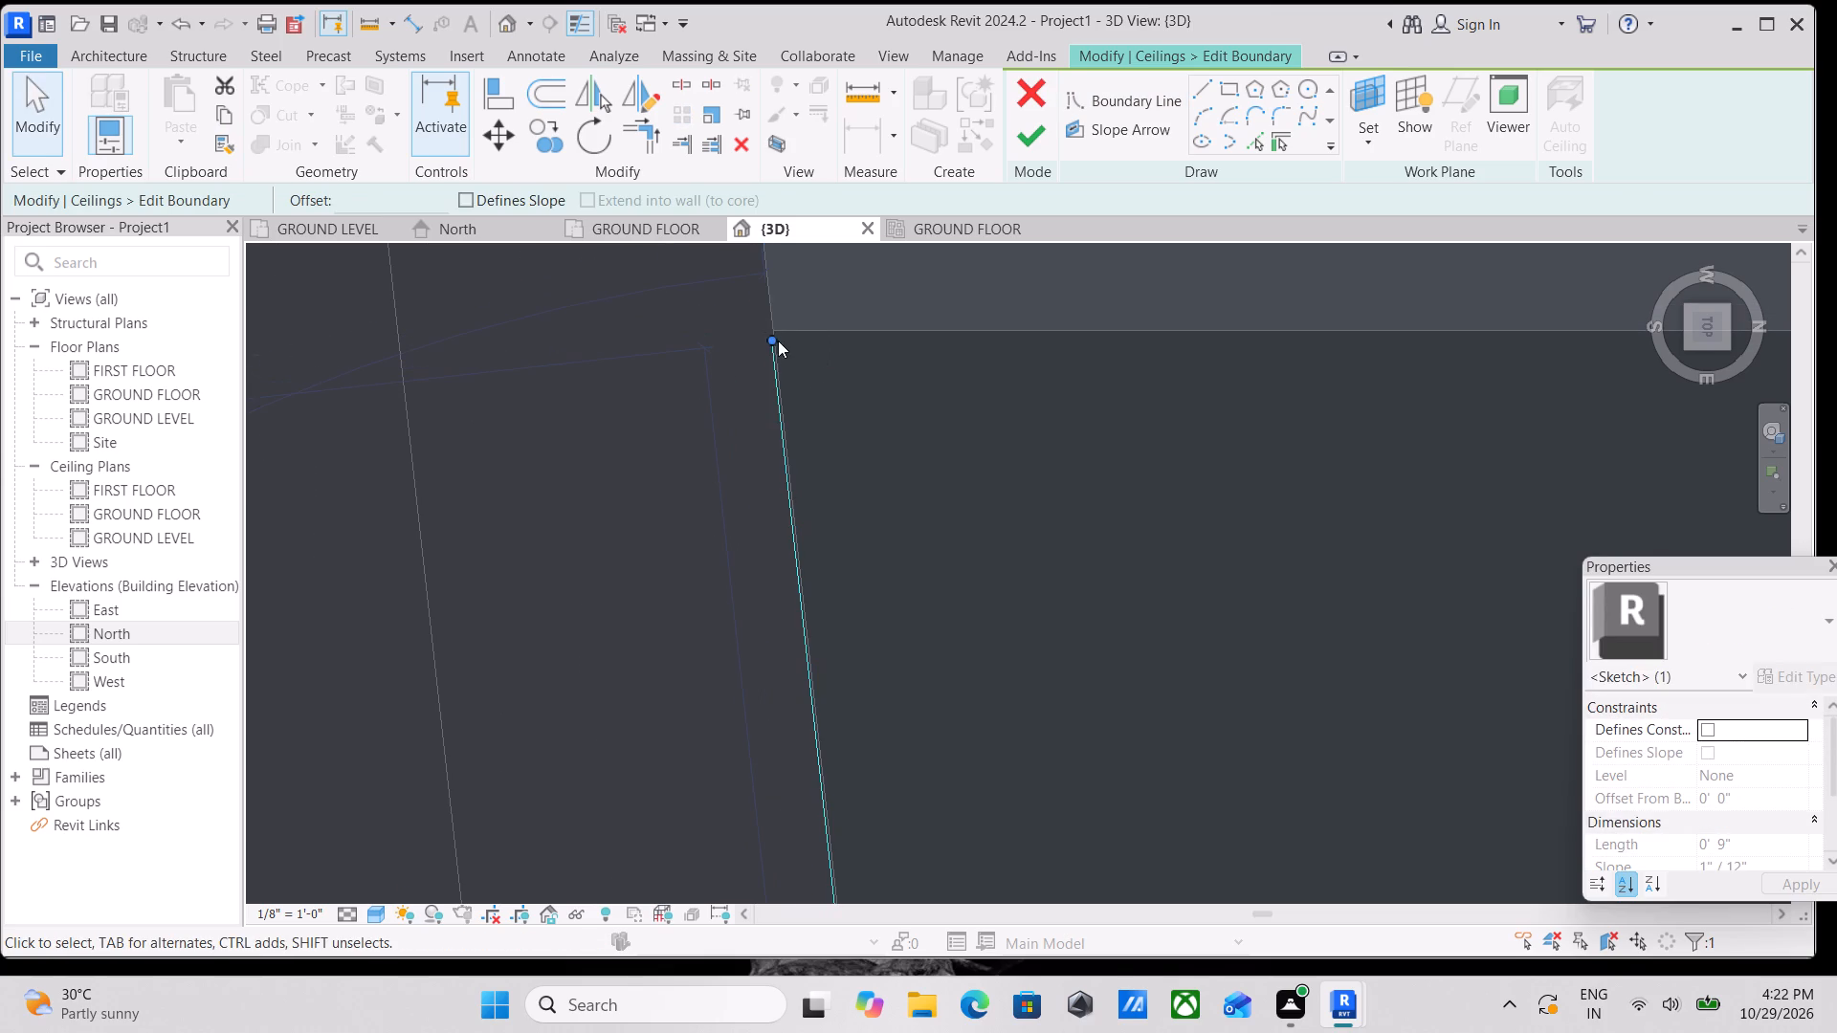
key("Escape")
scroll(778, 341, "up", 1)
scroll(779, 335, "down", 3)
middle_click_drag(779, 335, 728, 390)
scroll(764, 376, "down", 8)
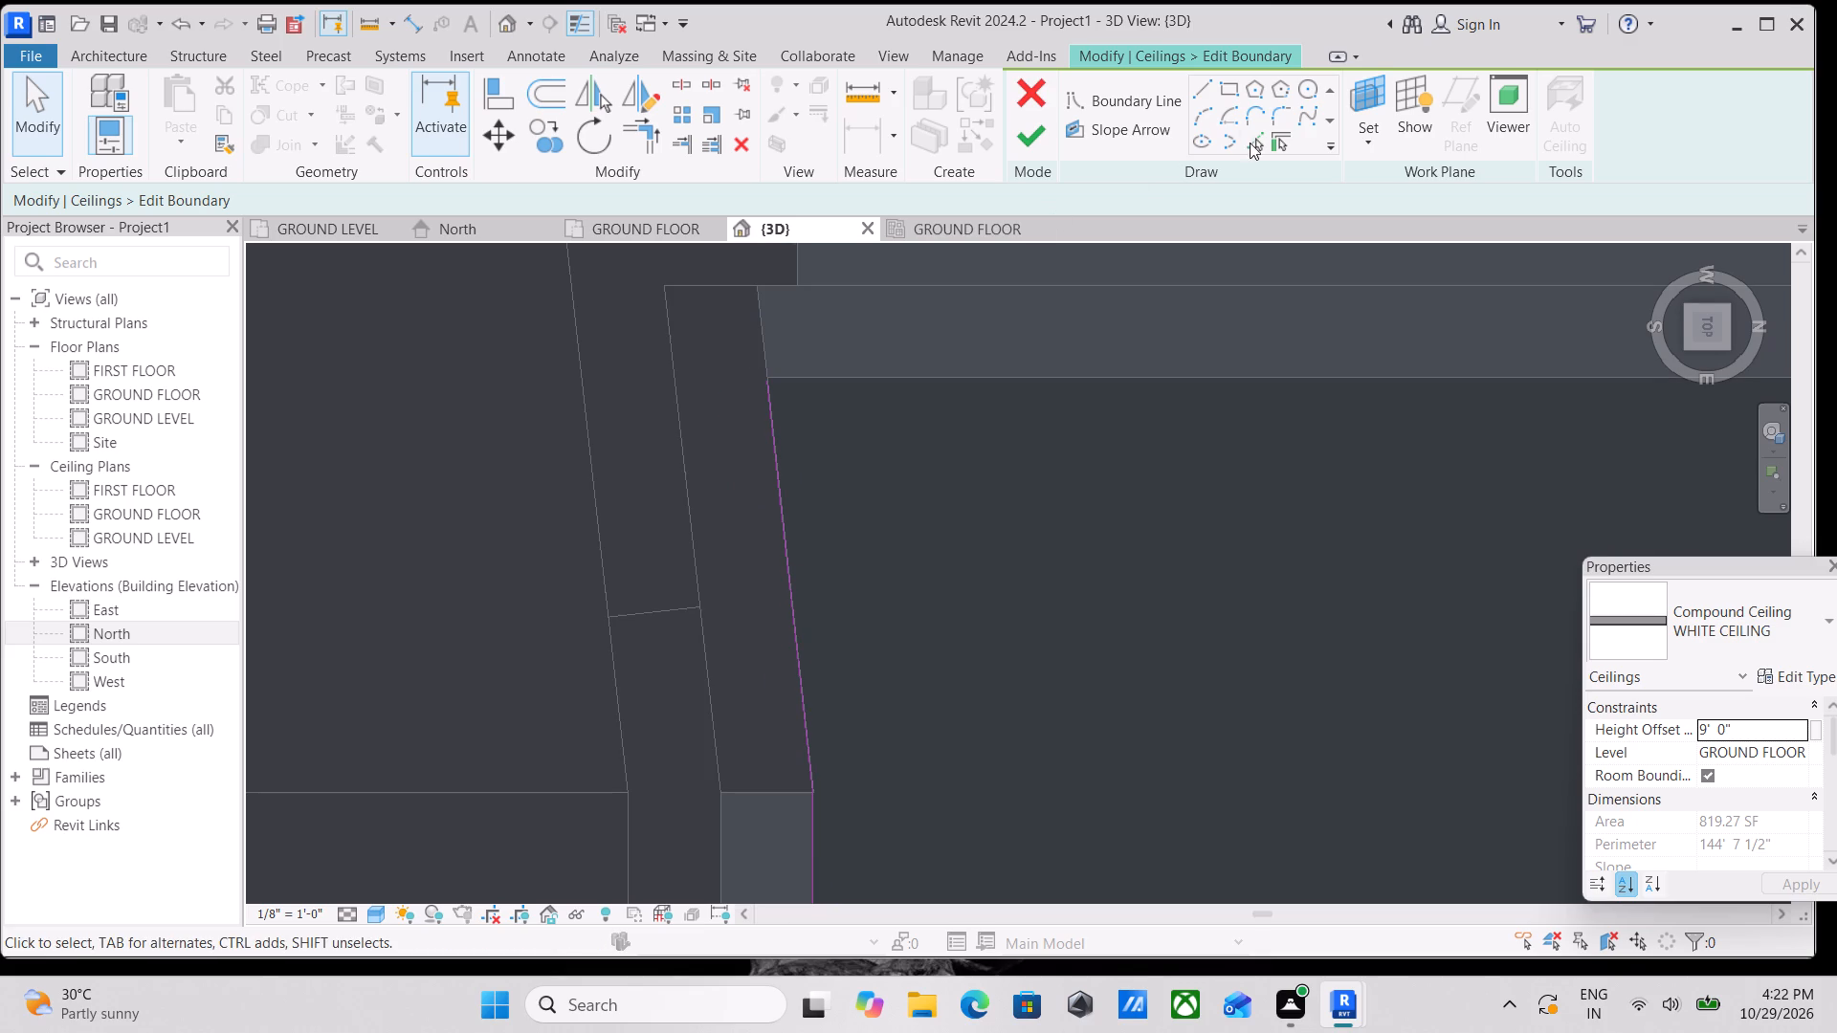
Pick the middle flight's inner edge as a boundary line and trim it to a corner with the slanted line.
left_click(1266, 145)
left_click(1049, 385)
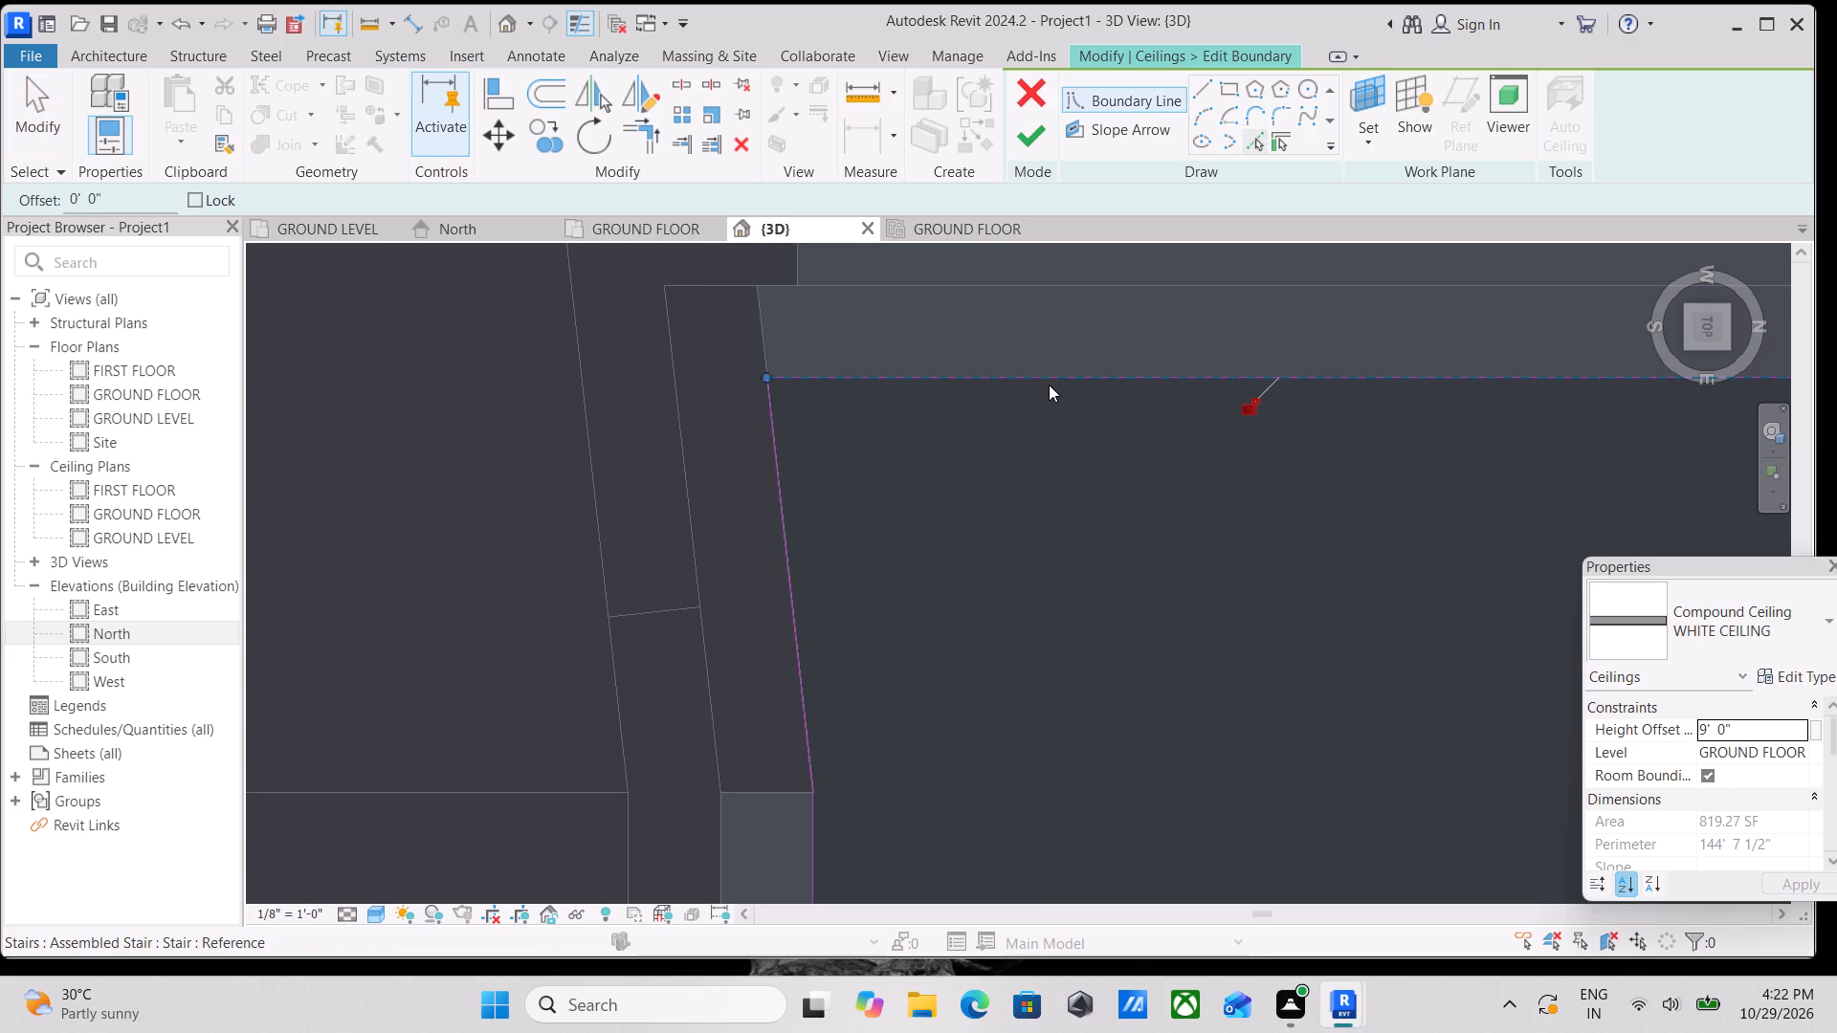
scroll(1049, 385, "down", 2)
middle_click_drag(1049, 385, 993, 285)
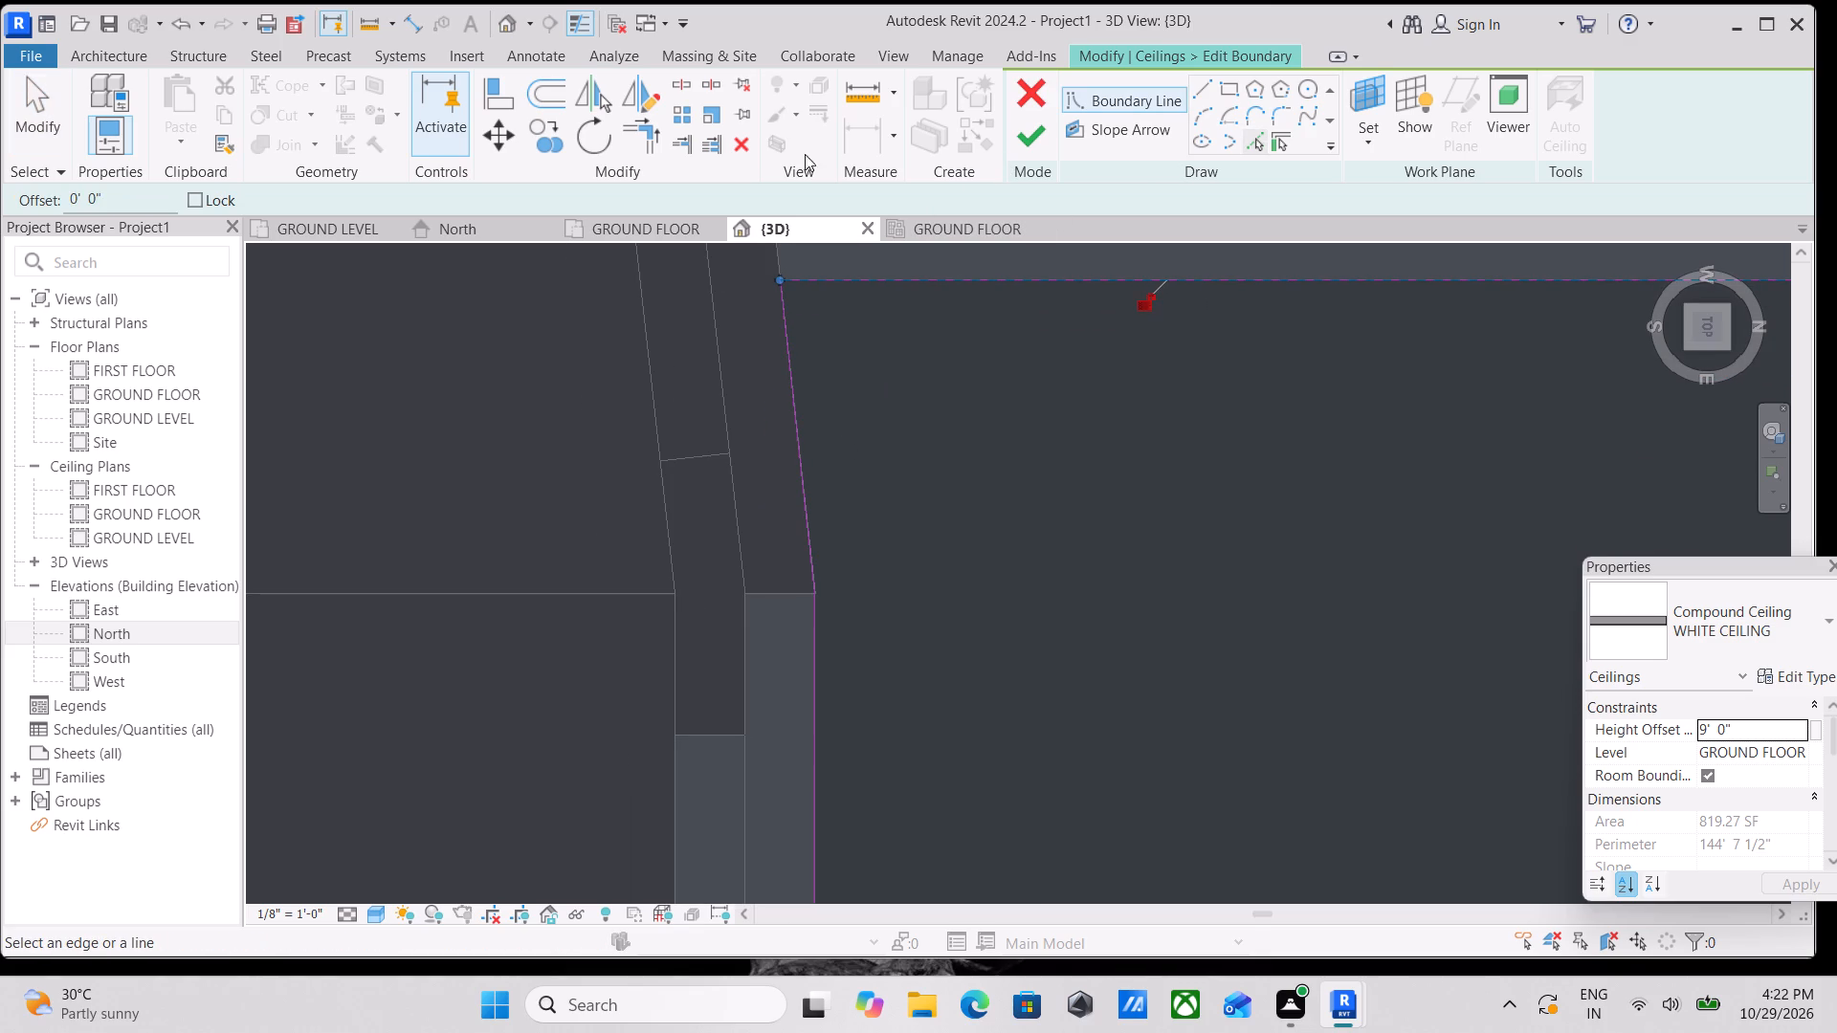
left_click(642, 122)
left_click(782, 349)
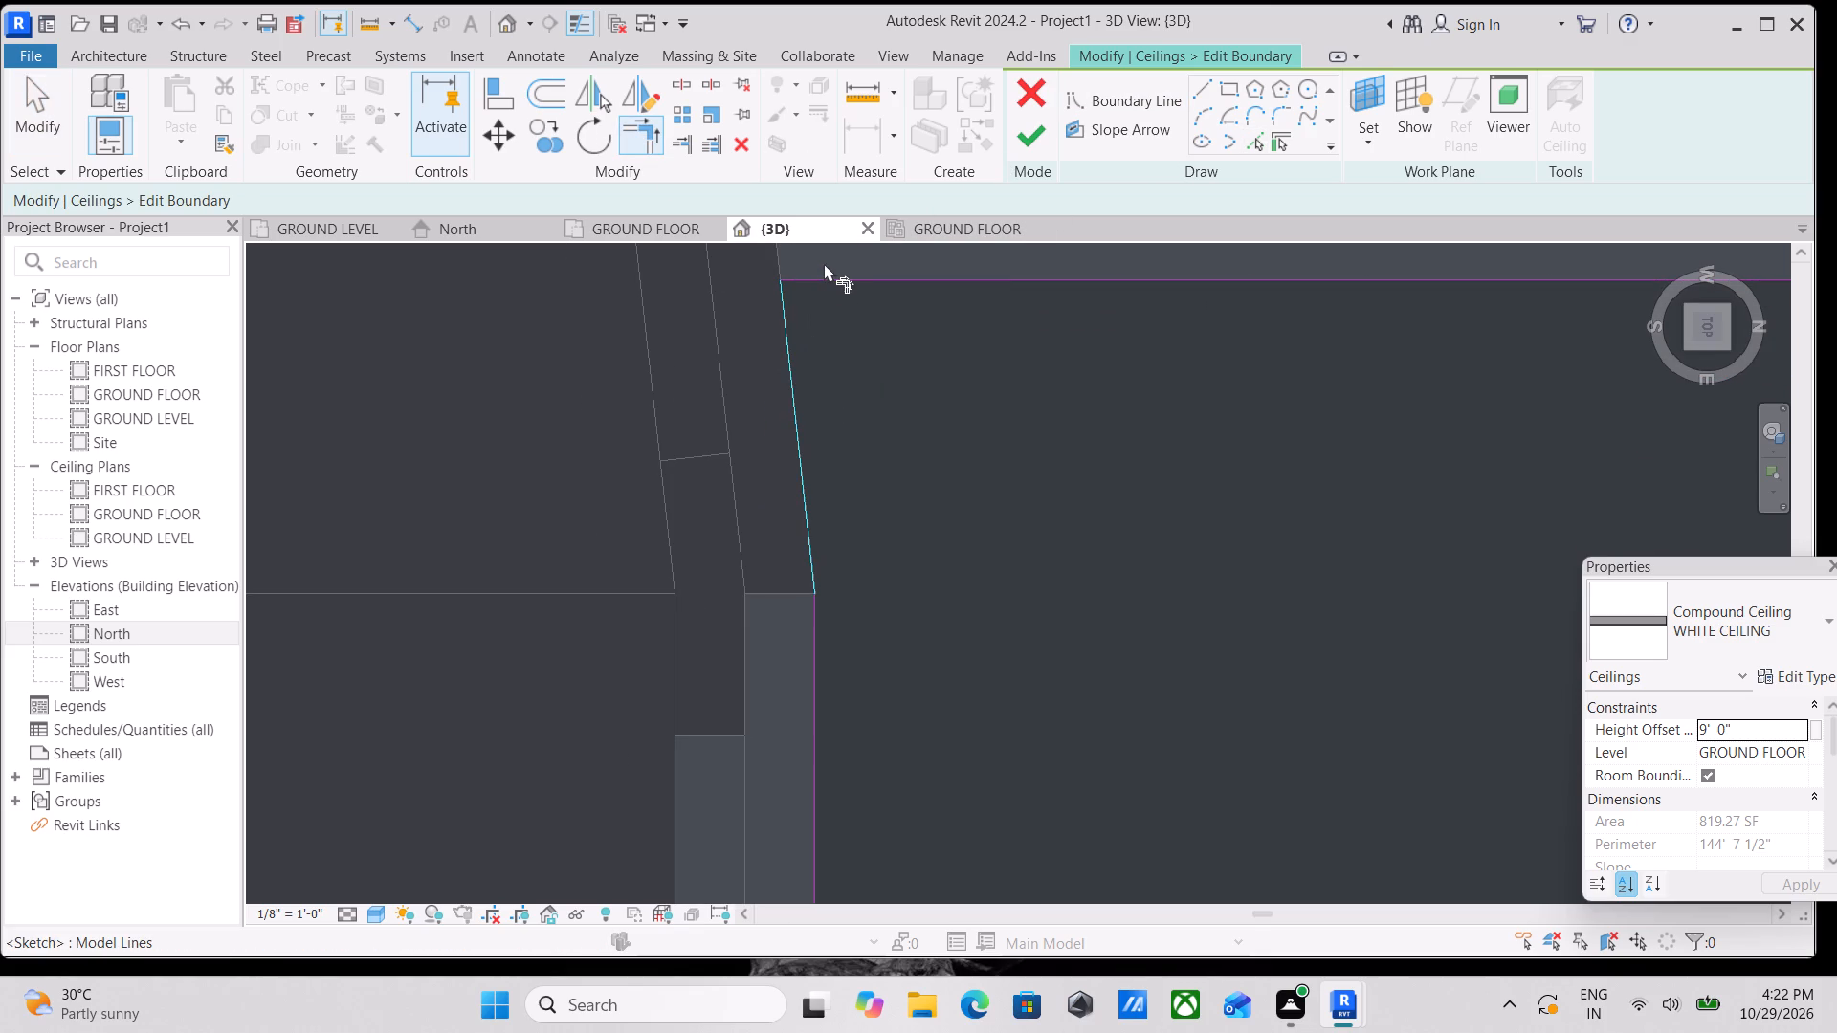
left_click(829, 281)
scroll(921, 318, "down", 3)
middle_click_drag(921, 318, 874, 320)
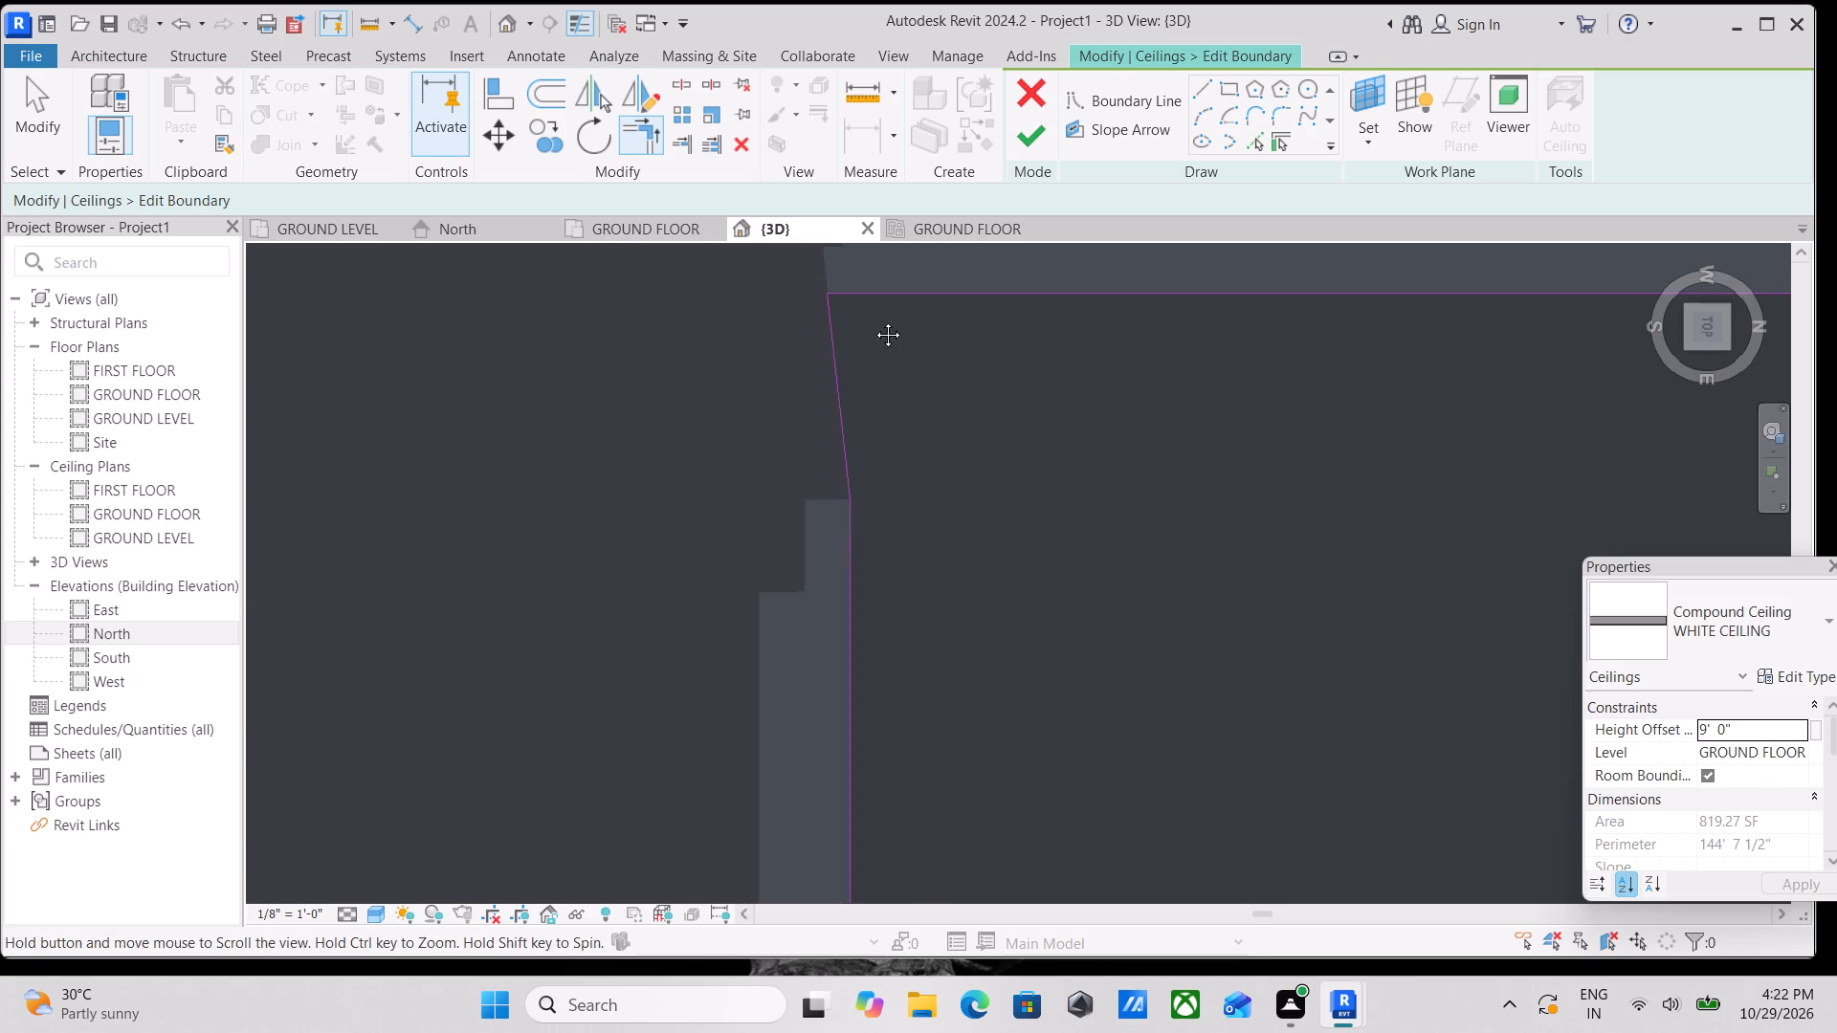
middle_click_drag(874, 320, 504, 291)
key("Escape")
scroll(1084, 321, "down", 10)
middle_click_drag(1146, 324, 1053, 312)
scroll(1330, 258, "up", 4)
key("Escape")
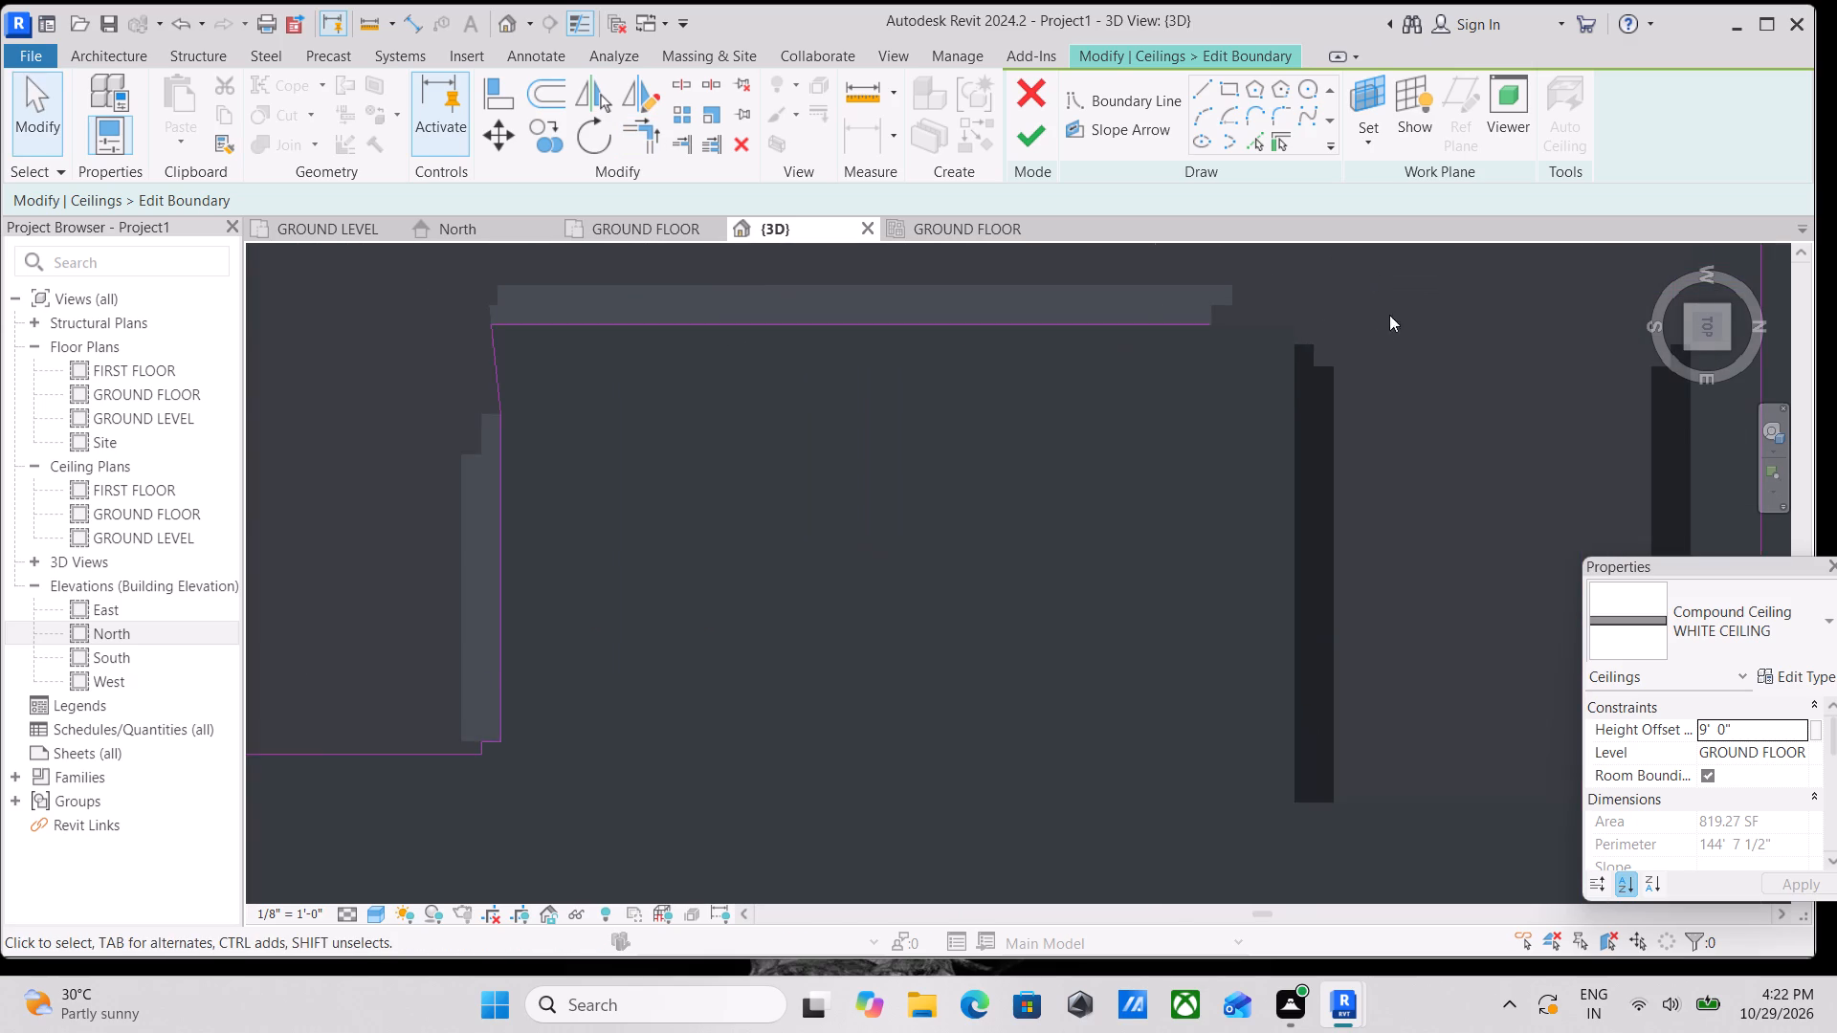
Pick the remaining edge up to the north inner corner of the stairs and shorten its overlap with the existing boundary line.
scroll(1389, 315, "up", 3)
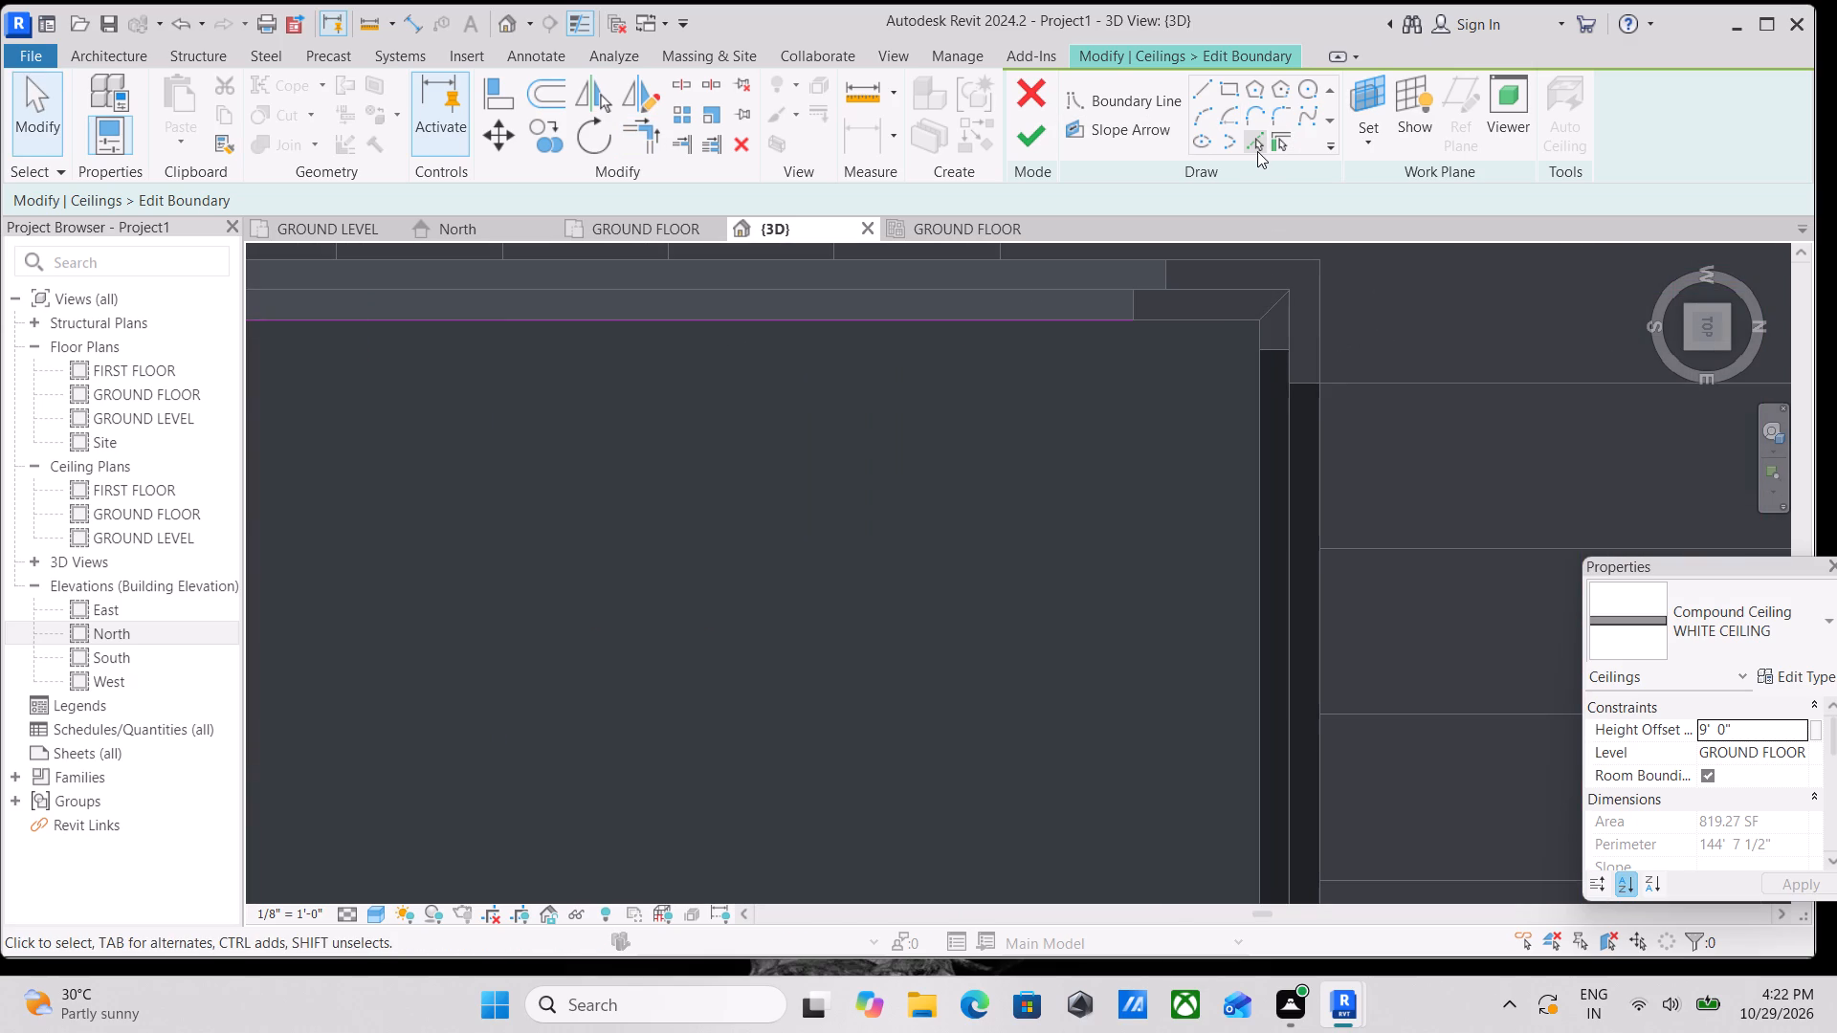
left_click(1257, 151)
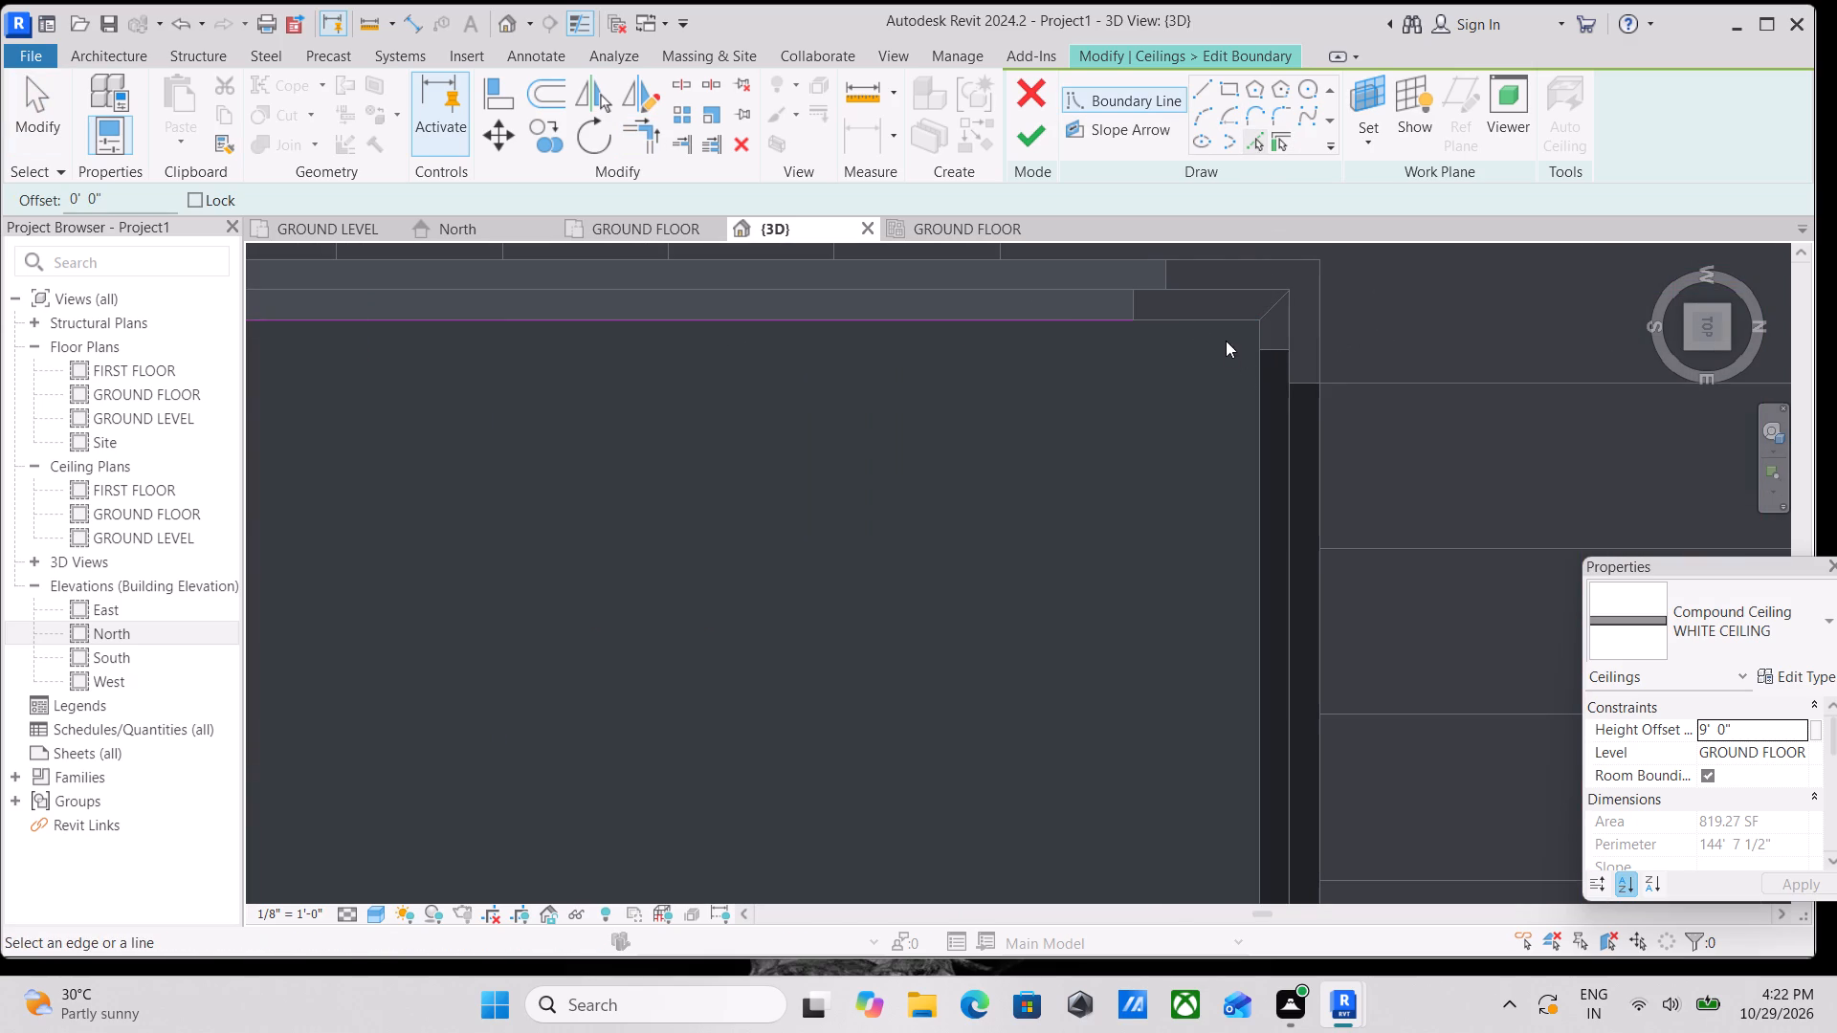
left_click(1226, 323)
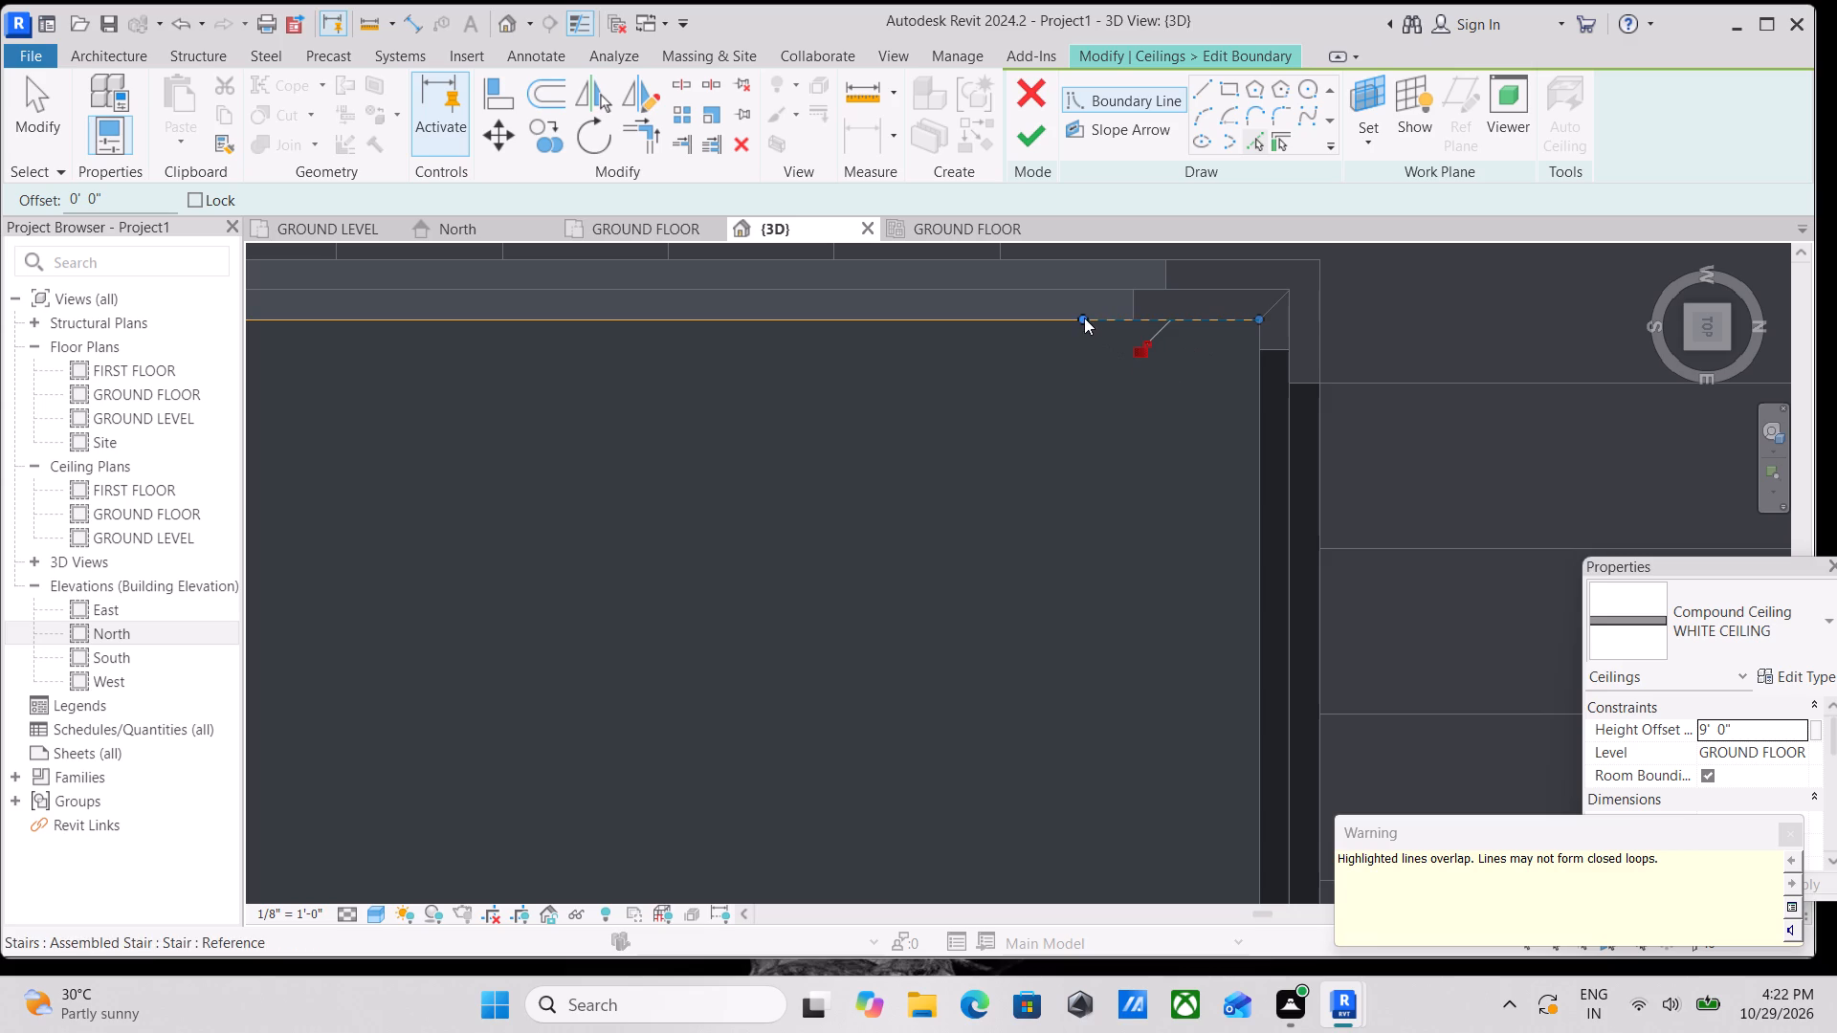
left_click_drag(1084, 316, 1146, 315)
left_click_drag(1146, 315, 1134, 315)
key("Escape")
scroll(1198, 363, "down", 1)
middle_click_drag(1198, 363, 1199, 320)
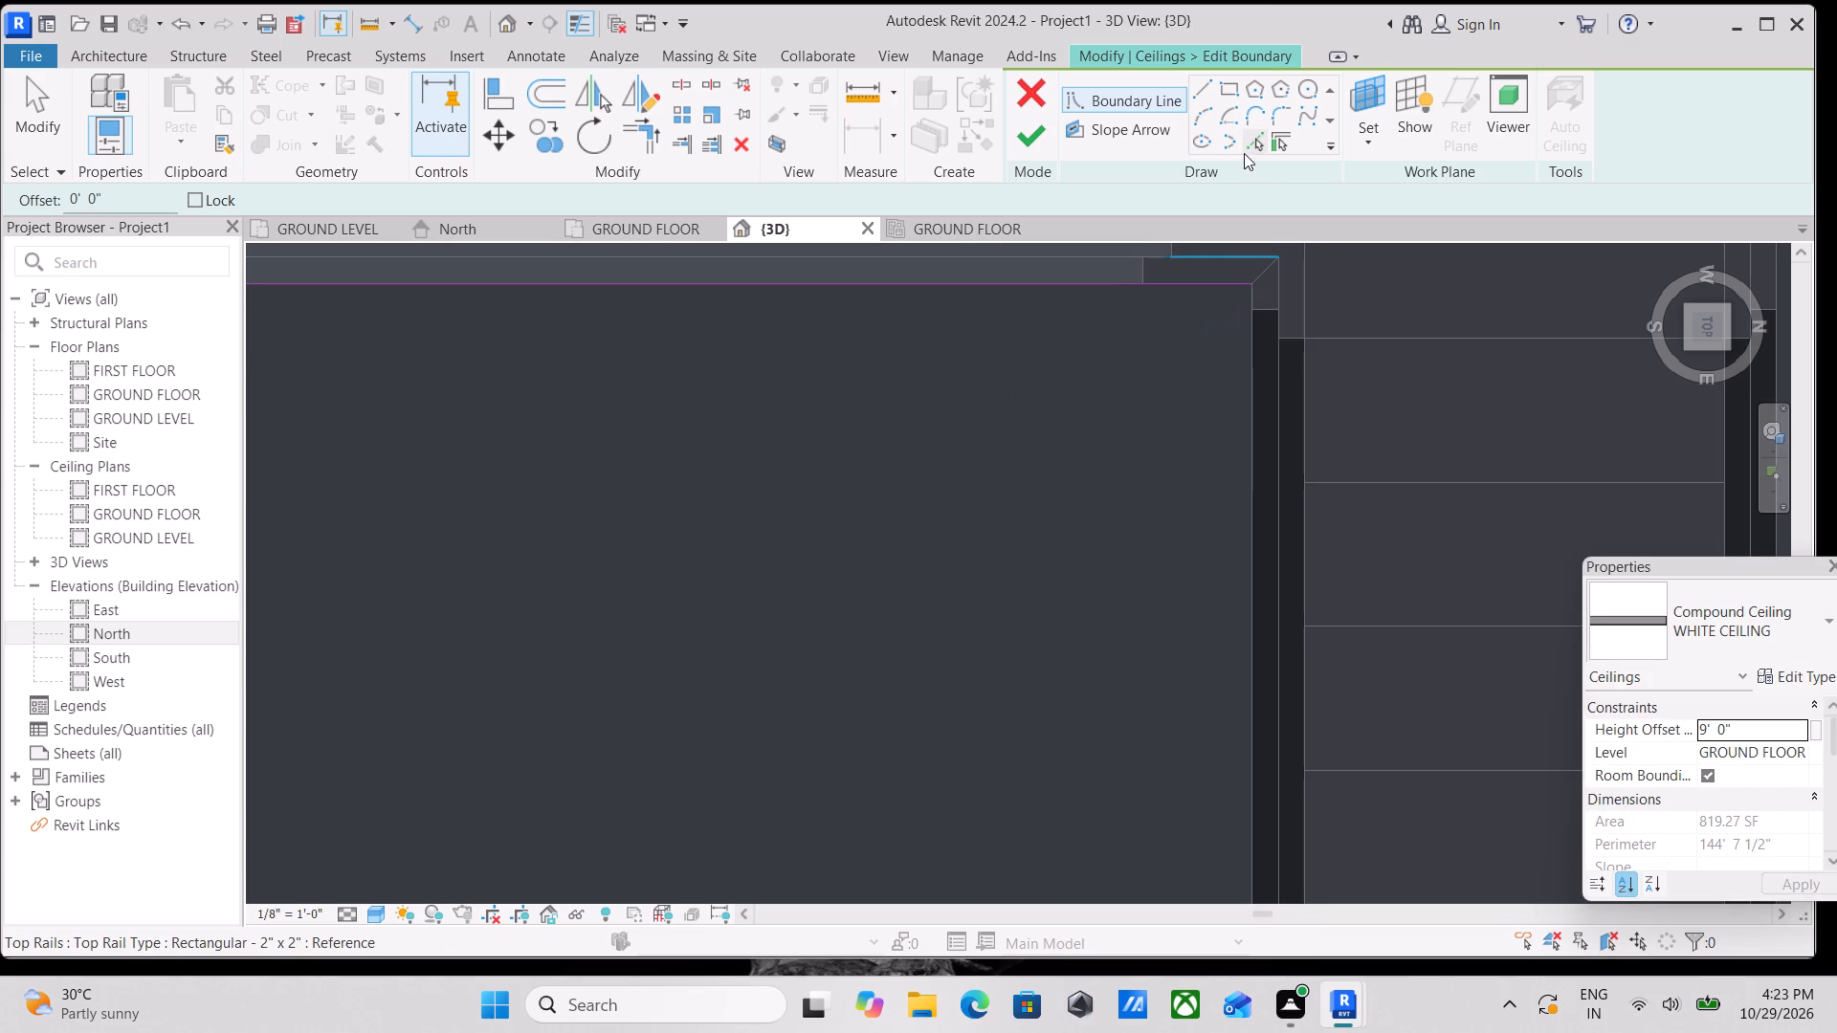
Pick the north flight's inner edge as a boundary line and pull its upper end back to the middle flight's boundary line.
left_click(1252, 138)
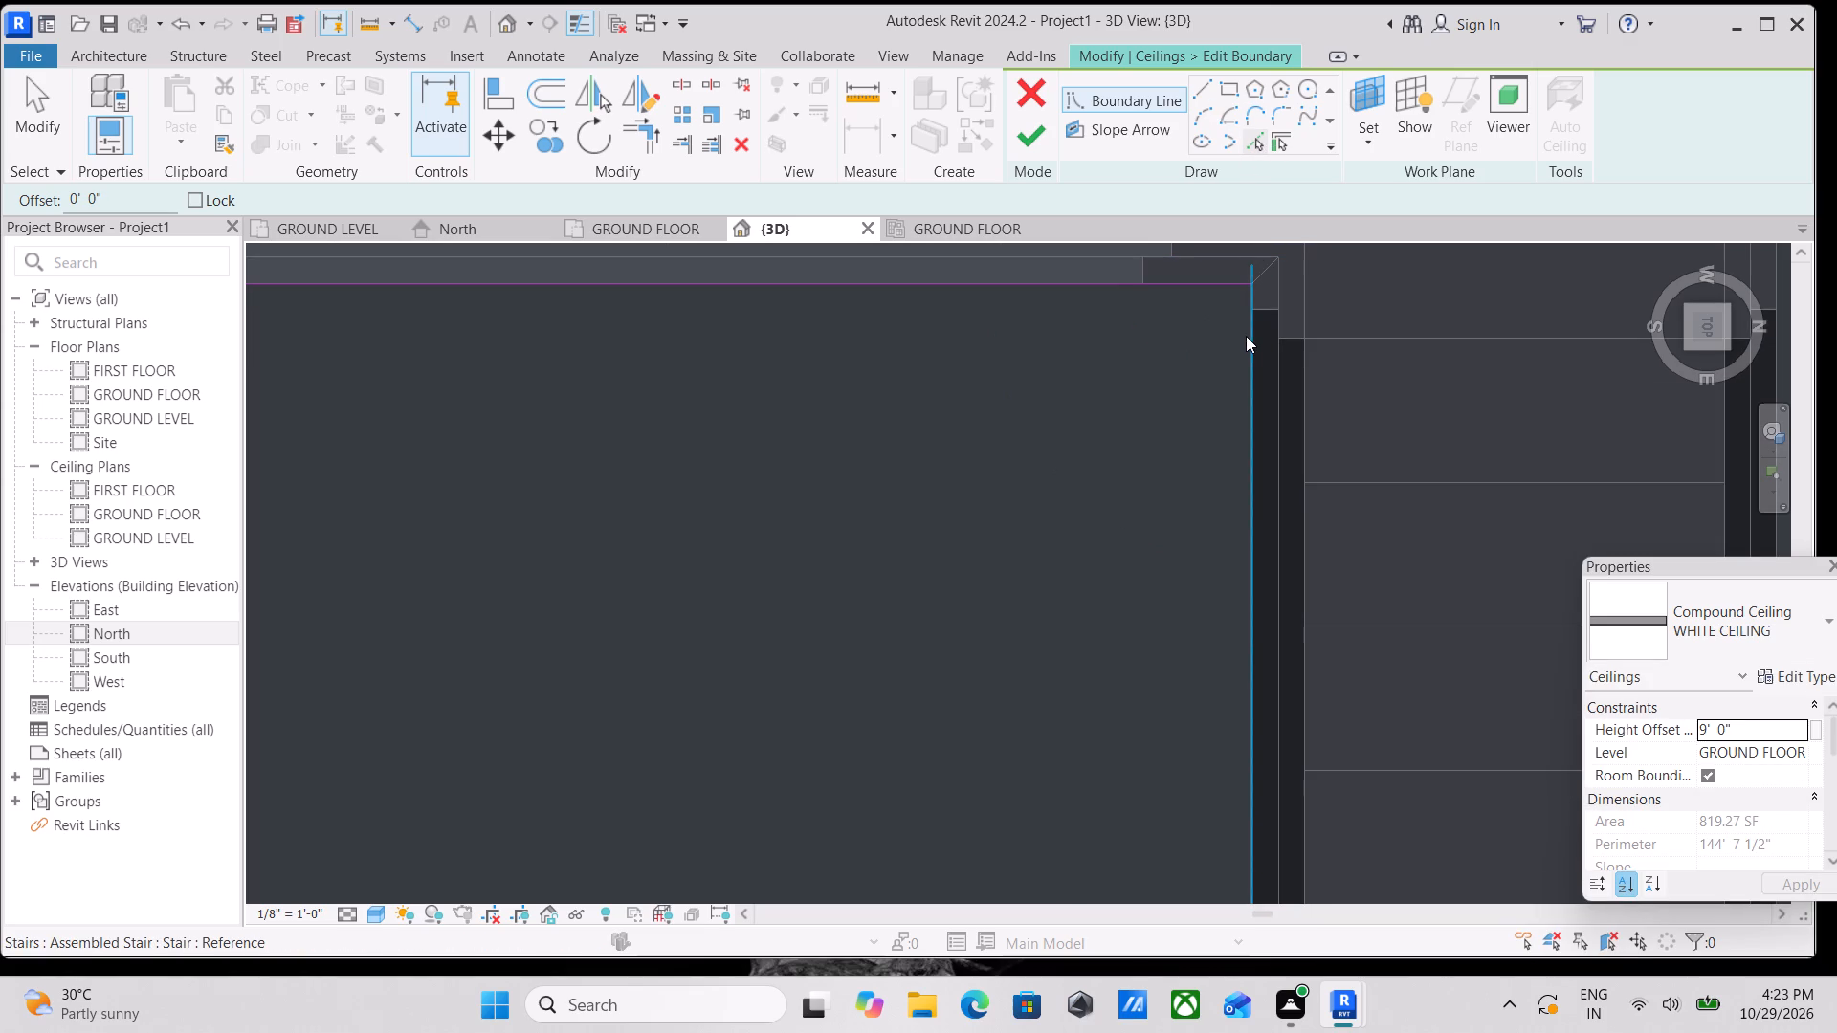
left_click(1246, 336)
scroll(1257, 264, "up", 1)
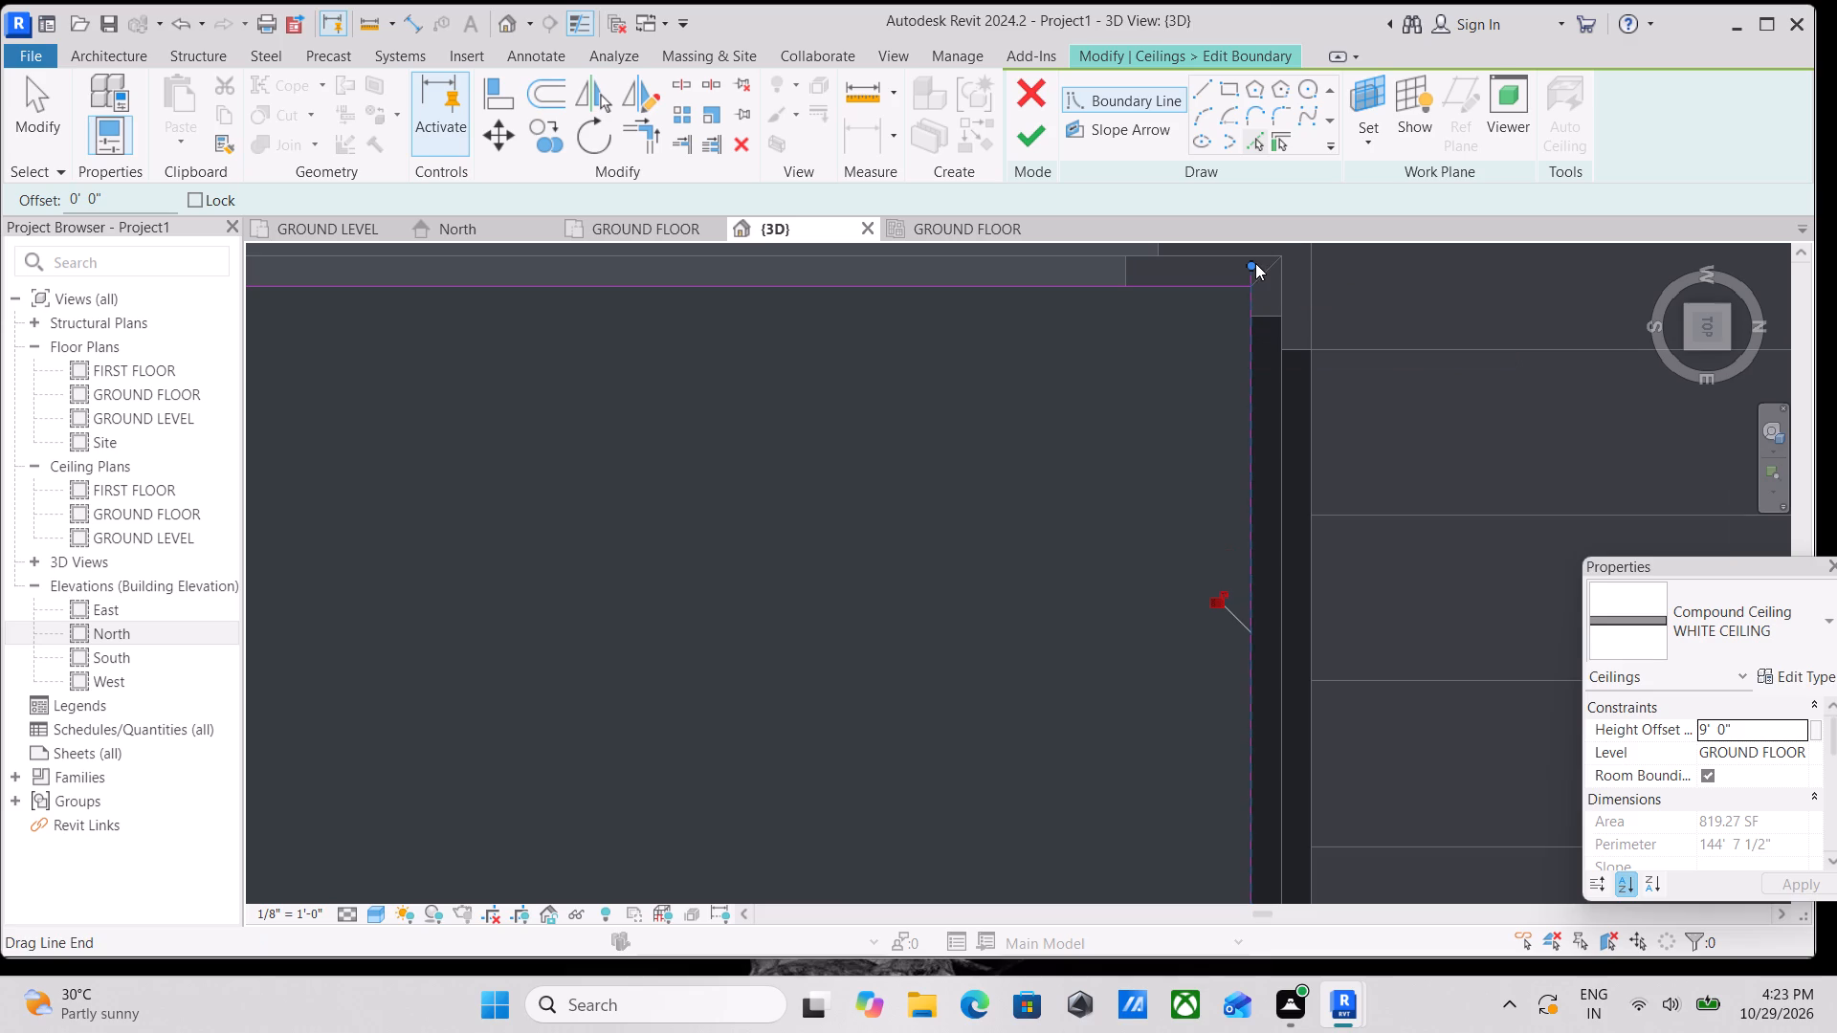
left_click_drag(1255, 263, 1253, 291)
scroll(1225, 341, "down", 2)
middle_click_drag(1225, 341, 1162, 118)
scroll(1166, 414, "down", 2)
middle_click_drag(1166, 428, 1179, 385)
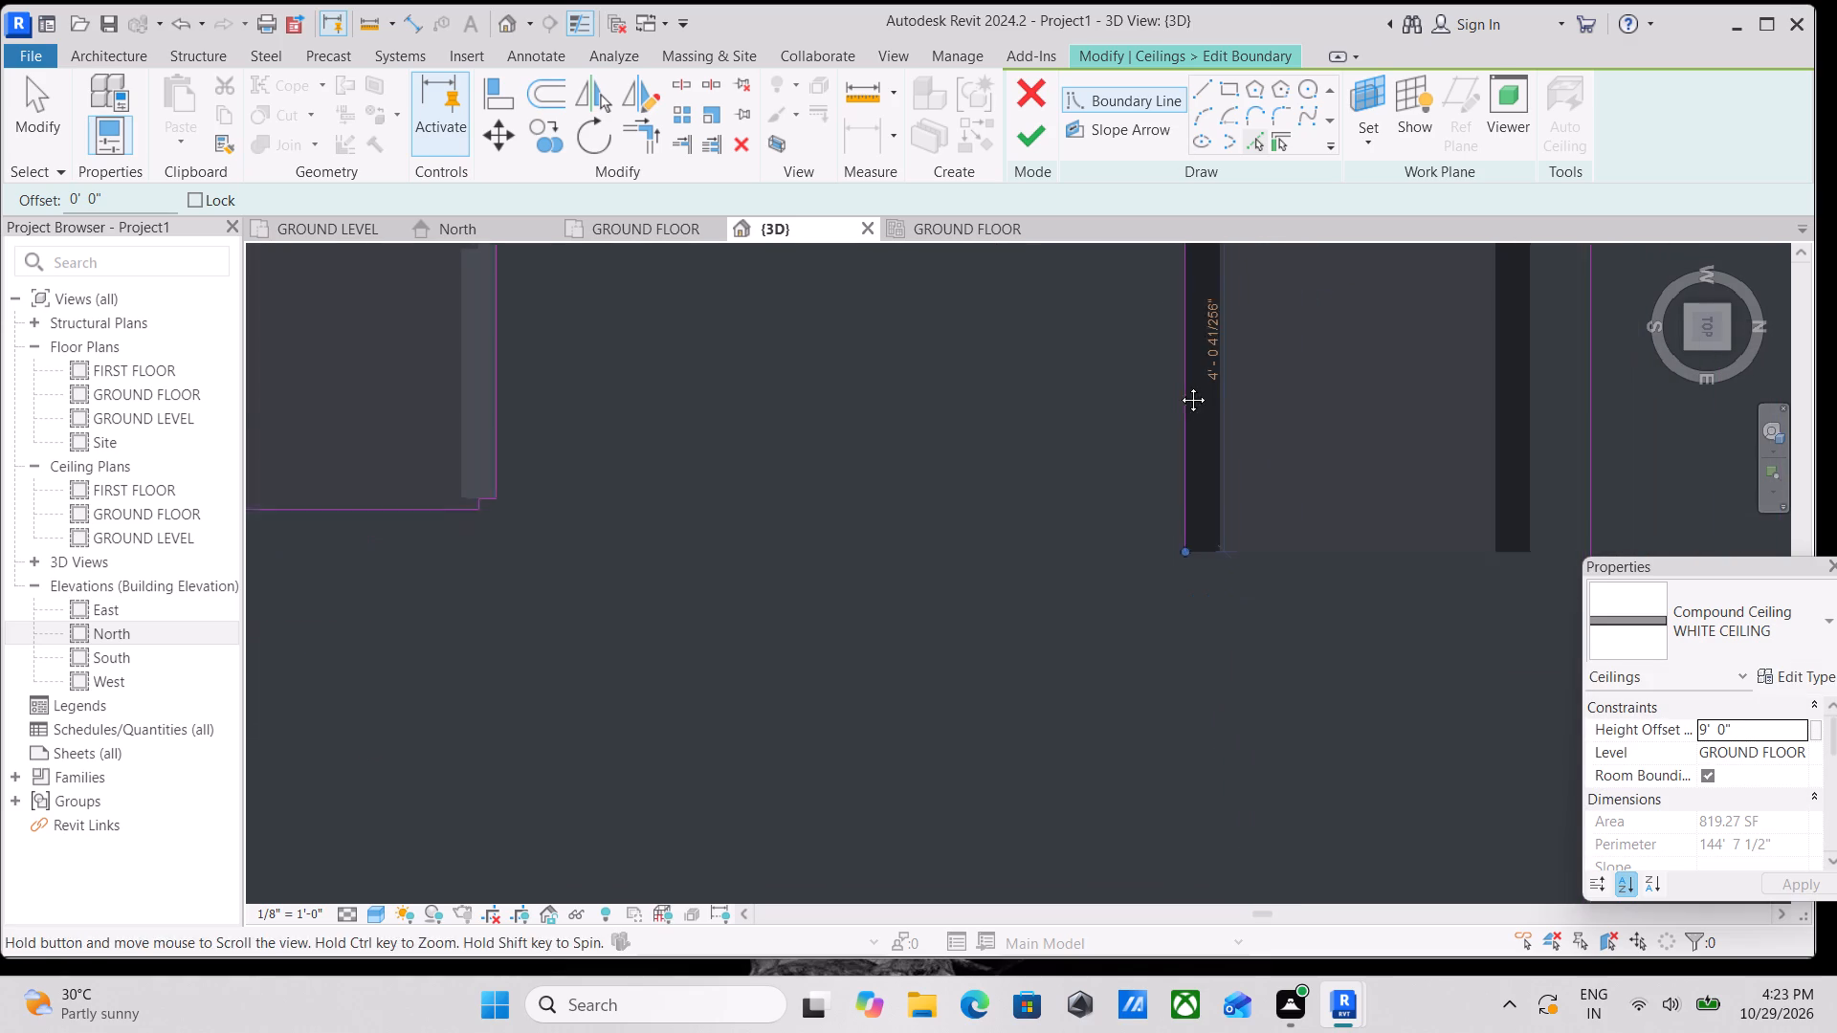
middle_click_drag(1179, 385, 1204, 302)
scroll(1223, 416, "down", 1)
scroll(1246, 476, "up", 6)
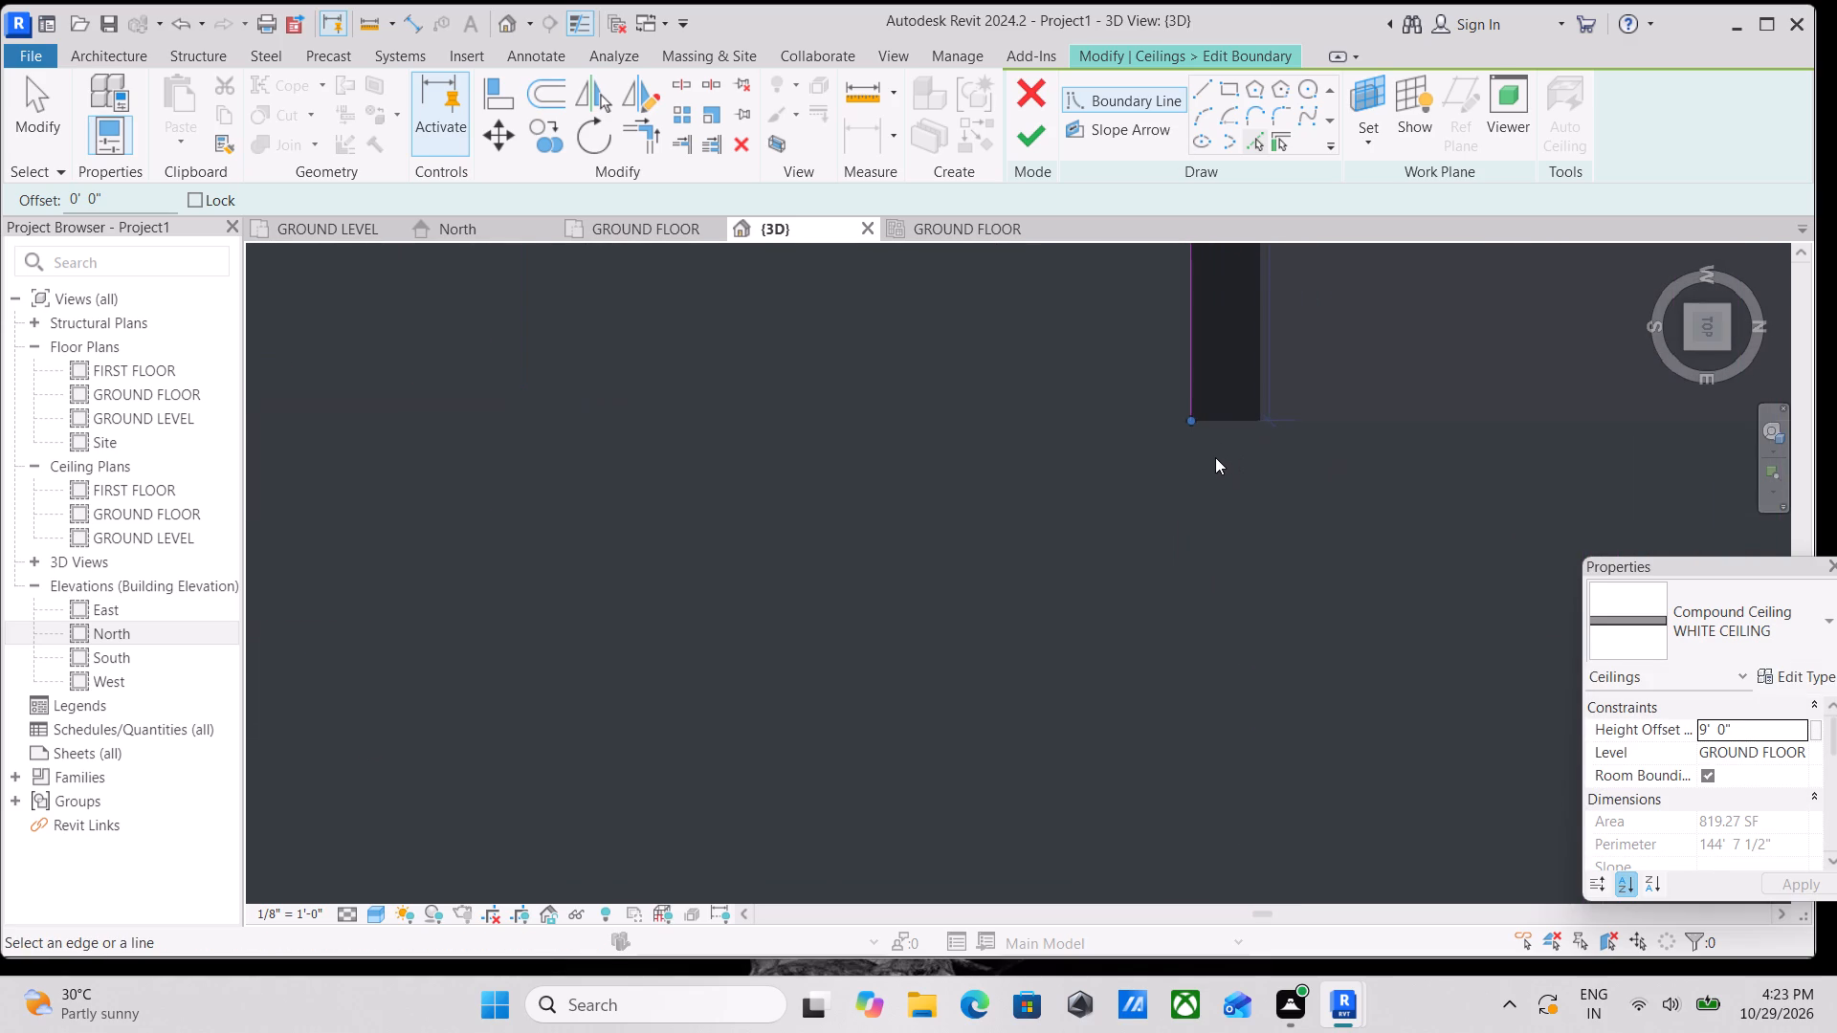
Pick the two short edges across the inner railing at the north flight's east end as boundary lines.
scroll(1215, 457, "up", 3)
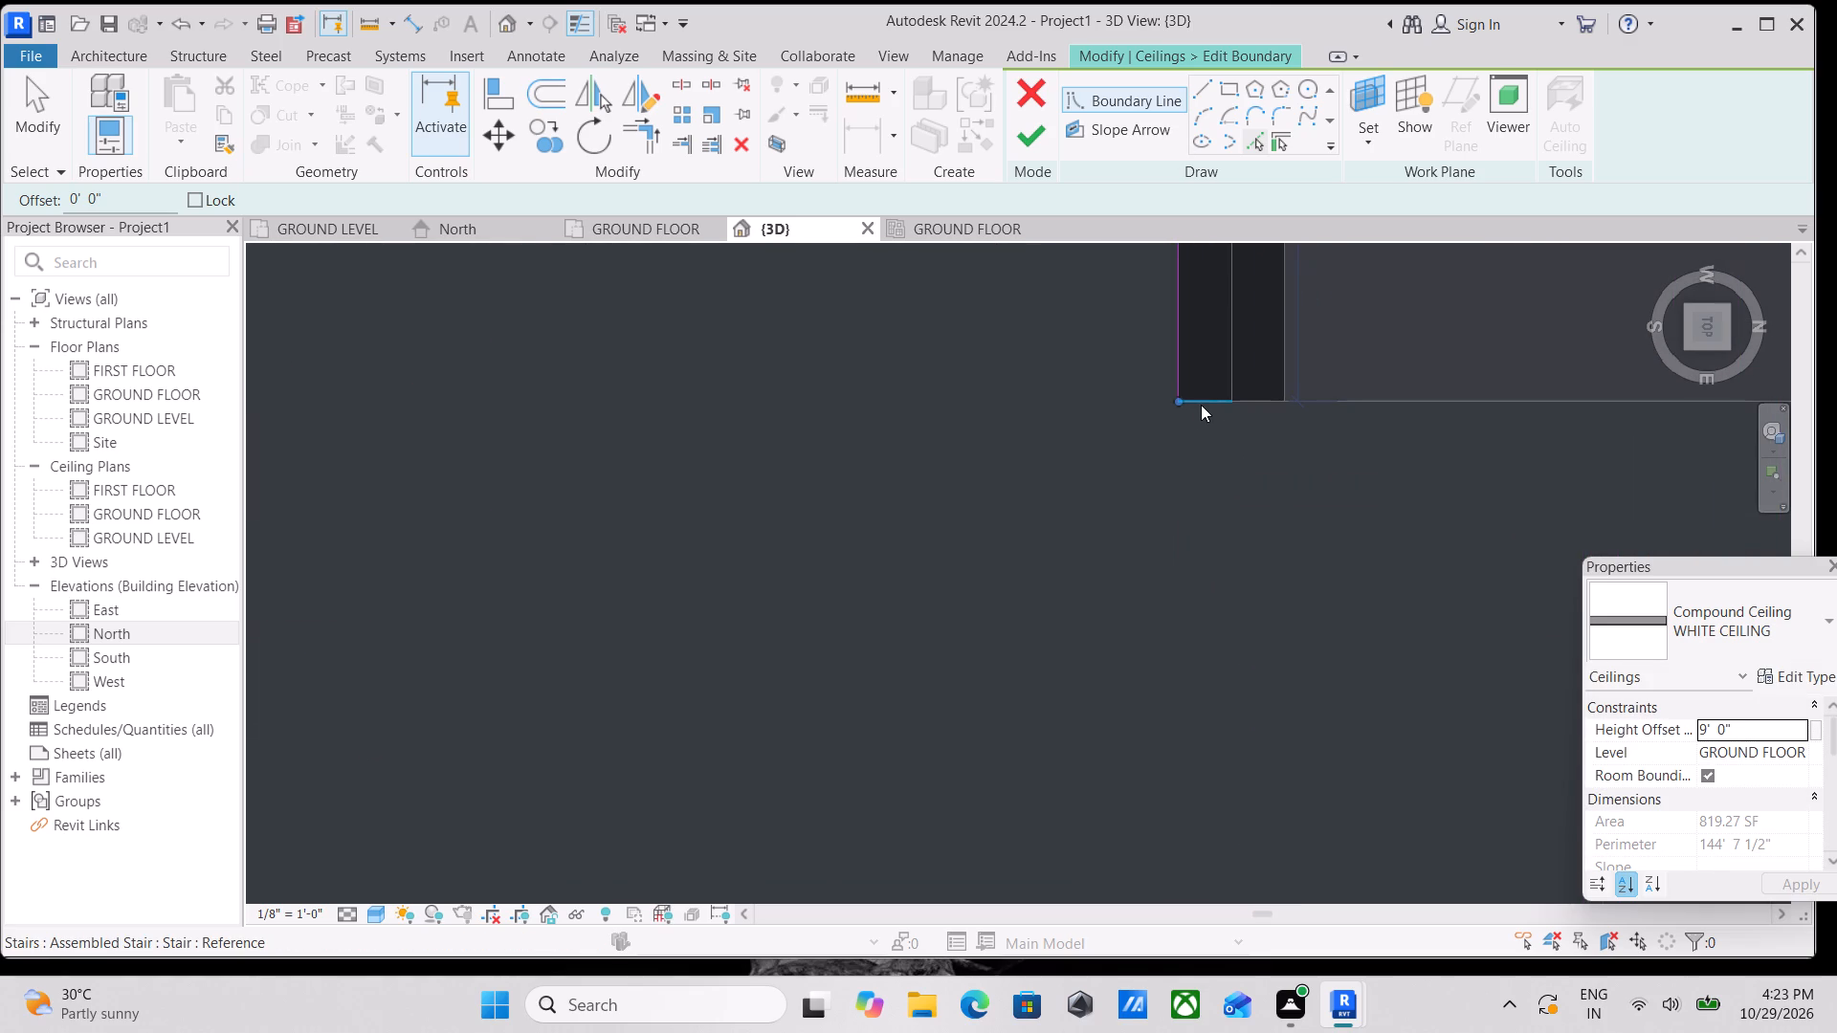
left_click(1206, 403)
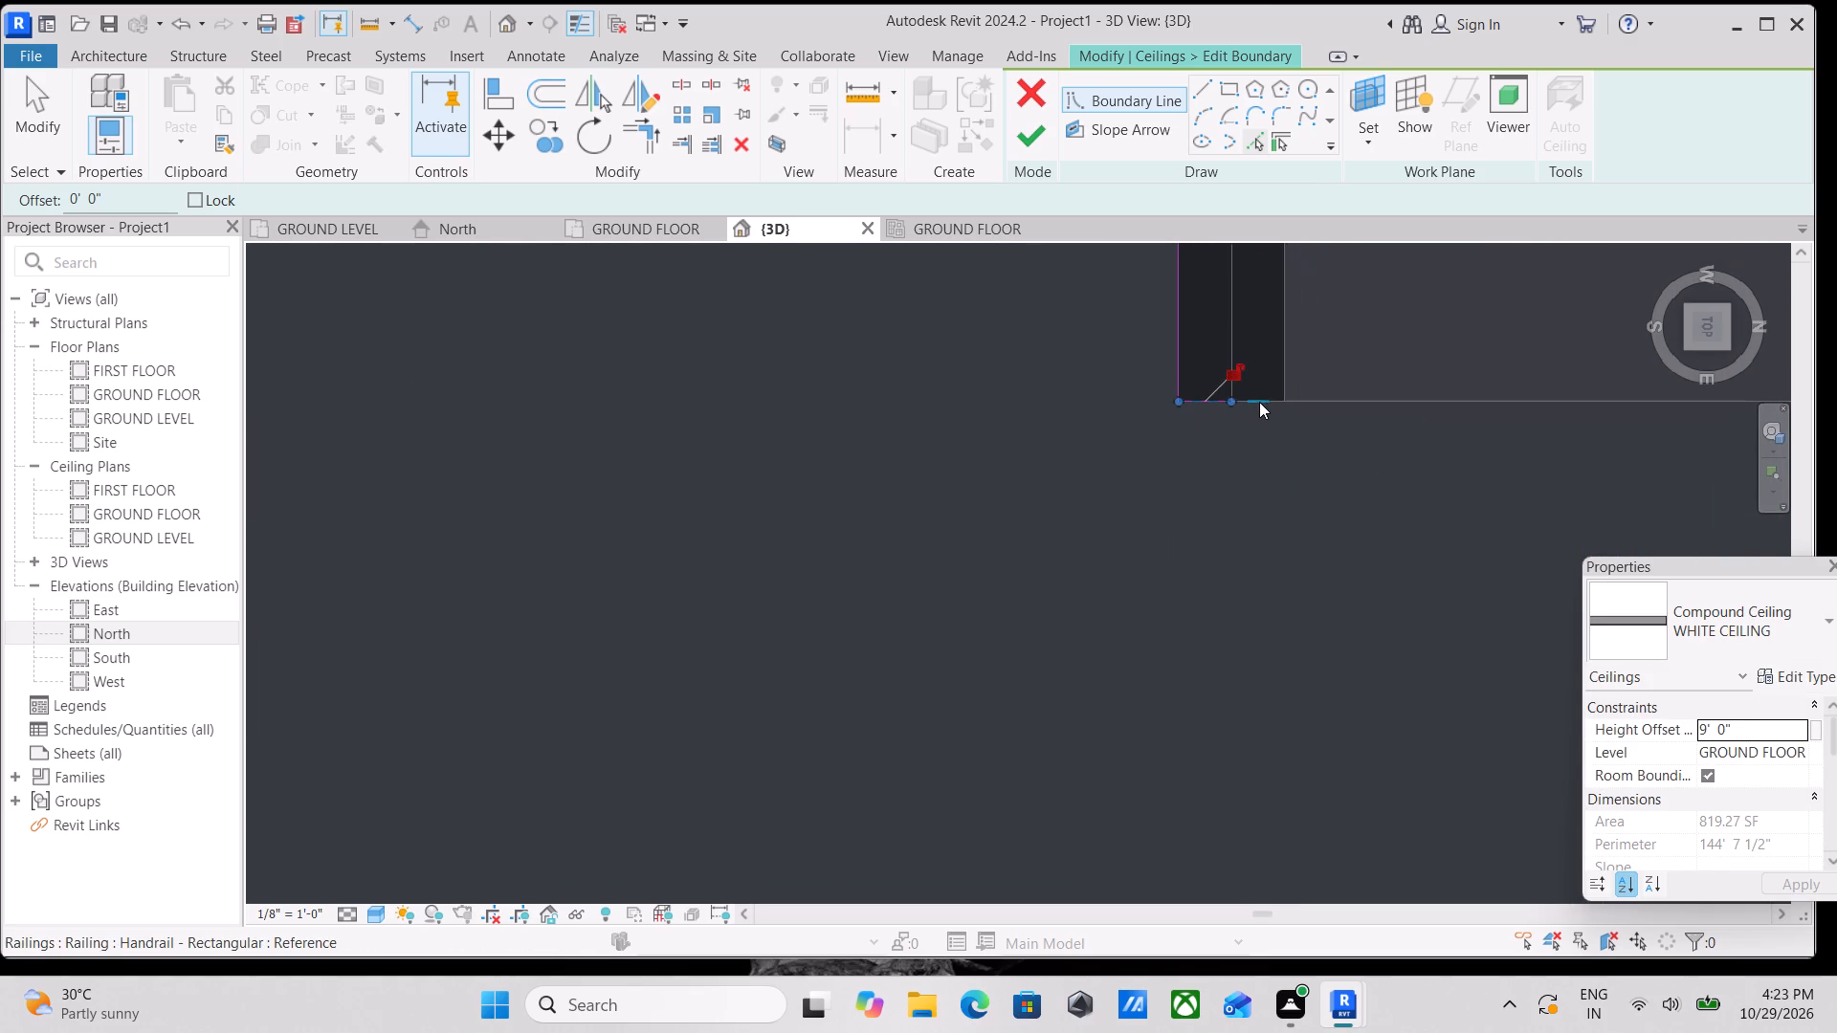
scroll(1259, 402, "up", 3)
left_click(1287, 401)
middle_click_drag(1301, 469, 1172, 463)
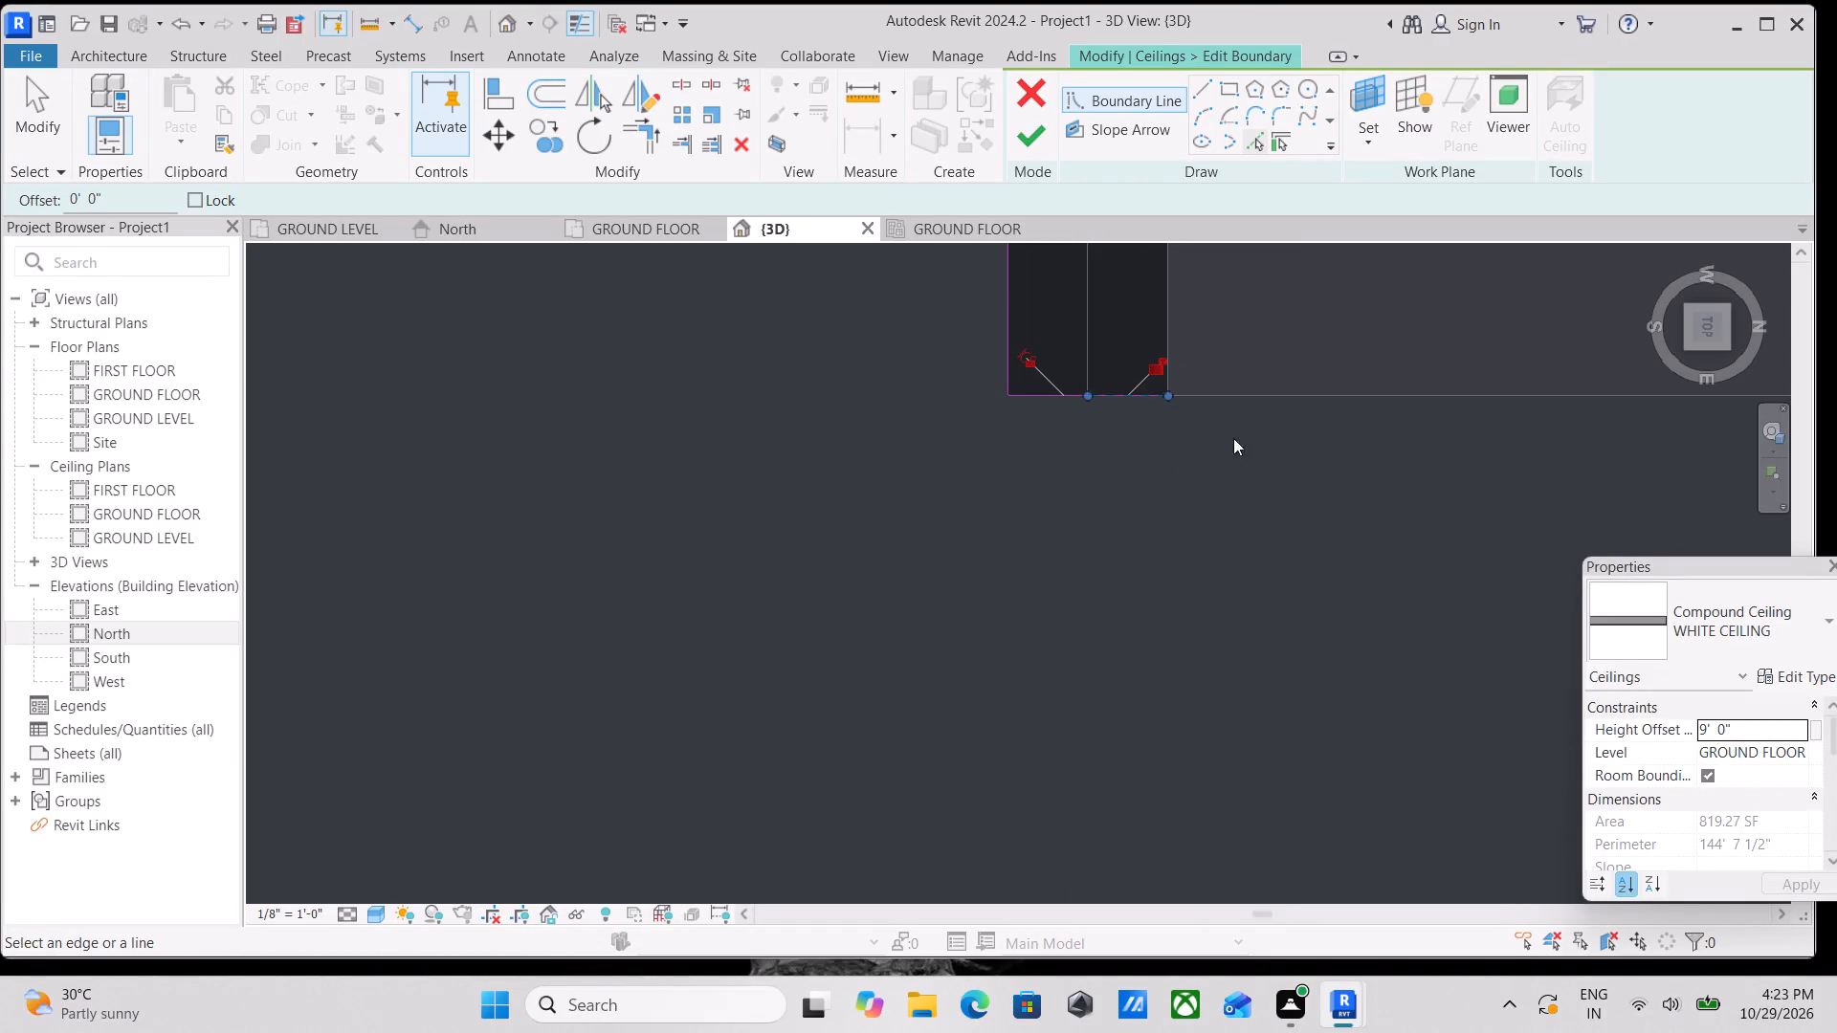
Pick the north flight's east end edge as a boundary line and pull its south end back to the inner railing's edge.
scroll(1274, 403, "down", 2)
middle_click(1274, 403)
left_click(1274, 403)
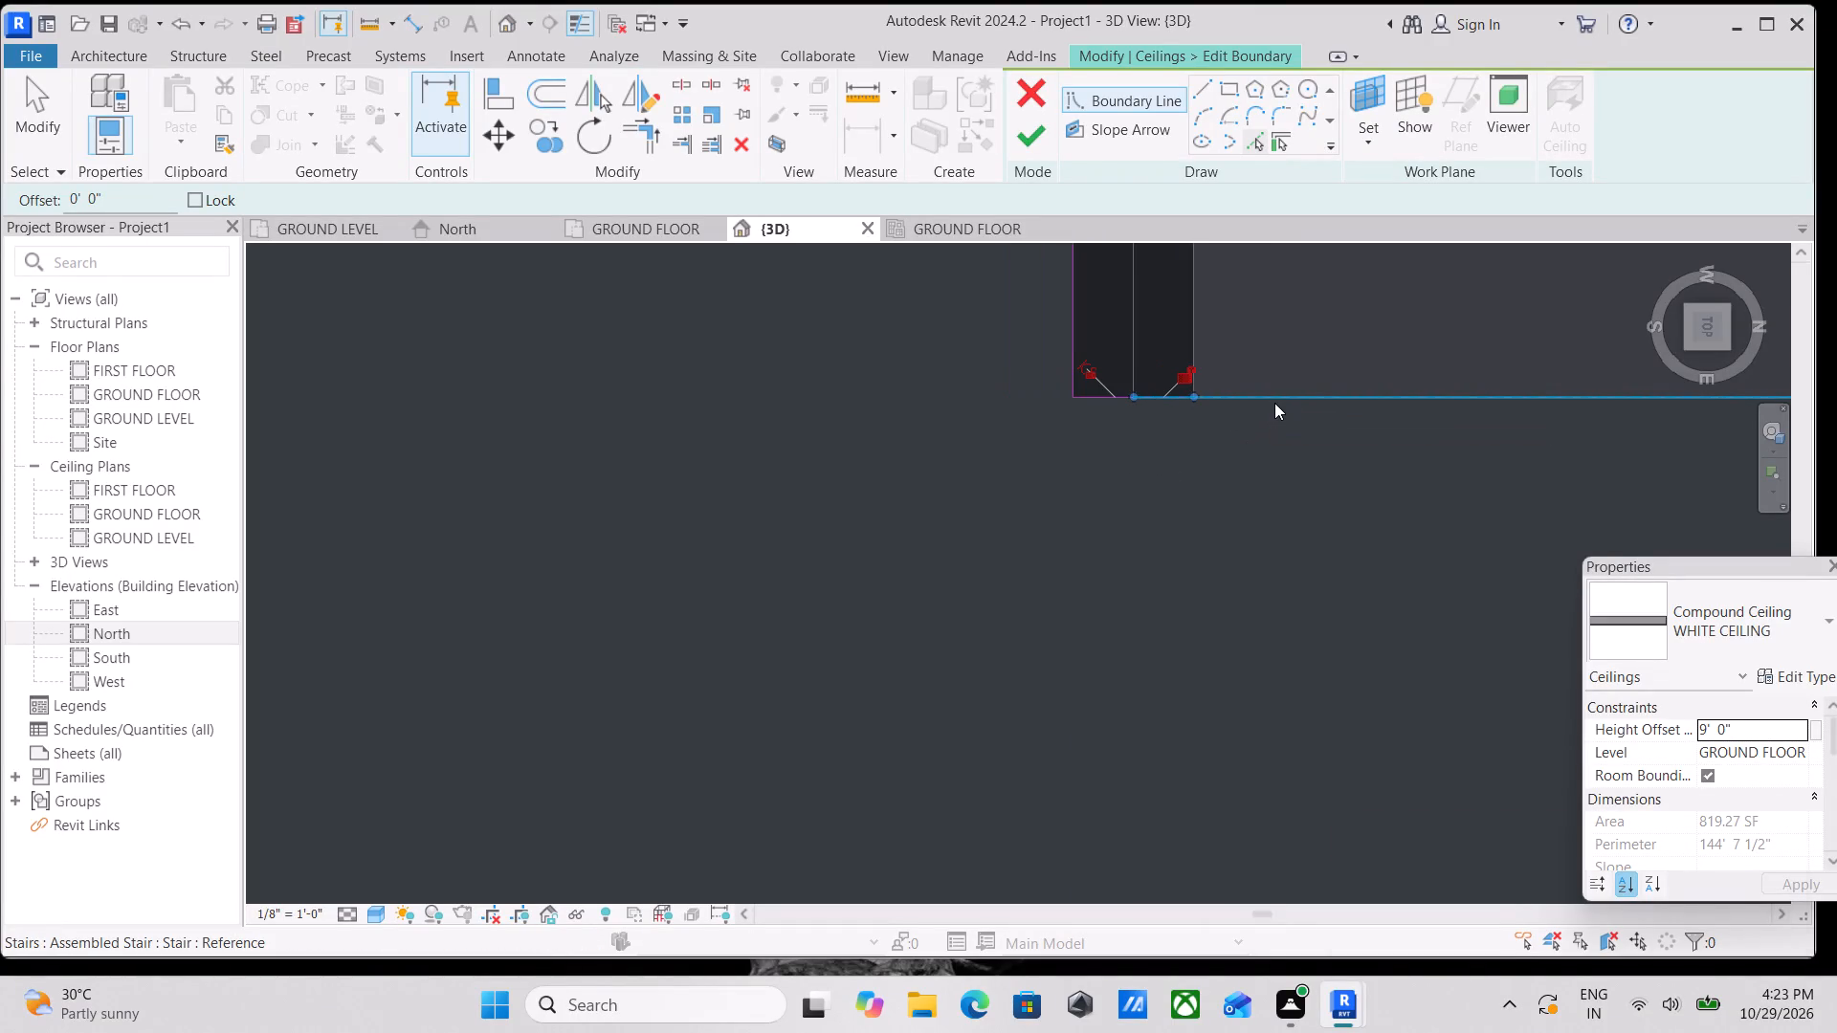
scroll(1273, 403, "up", 1)
key("Escape")
scroll(1143, 417, "up", 3)
key("Escape")
left_click(1112, 382)
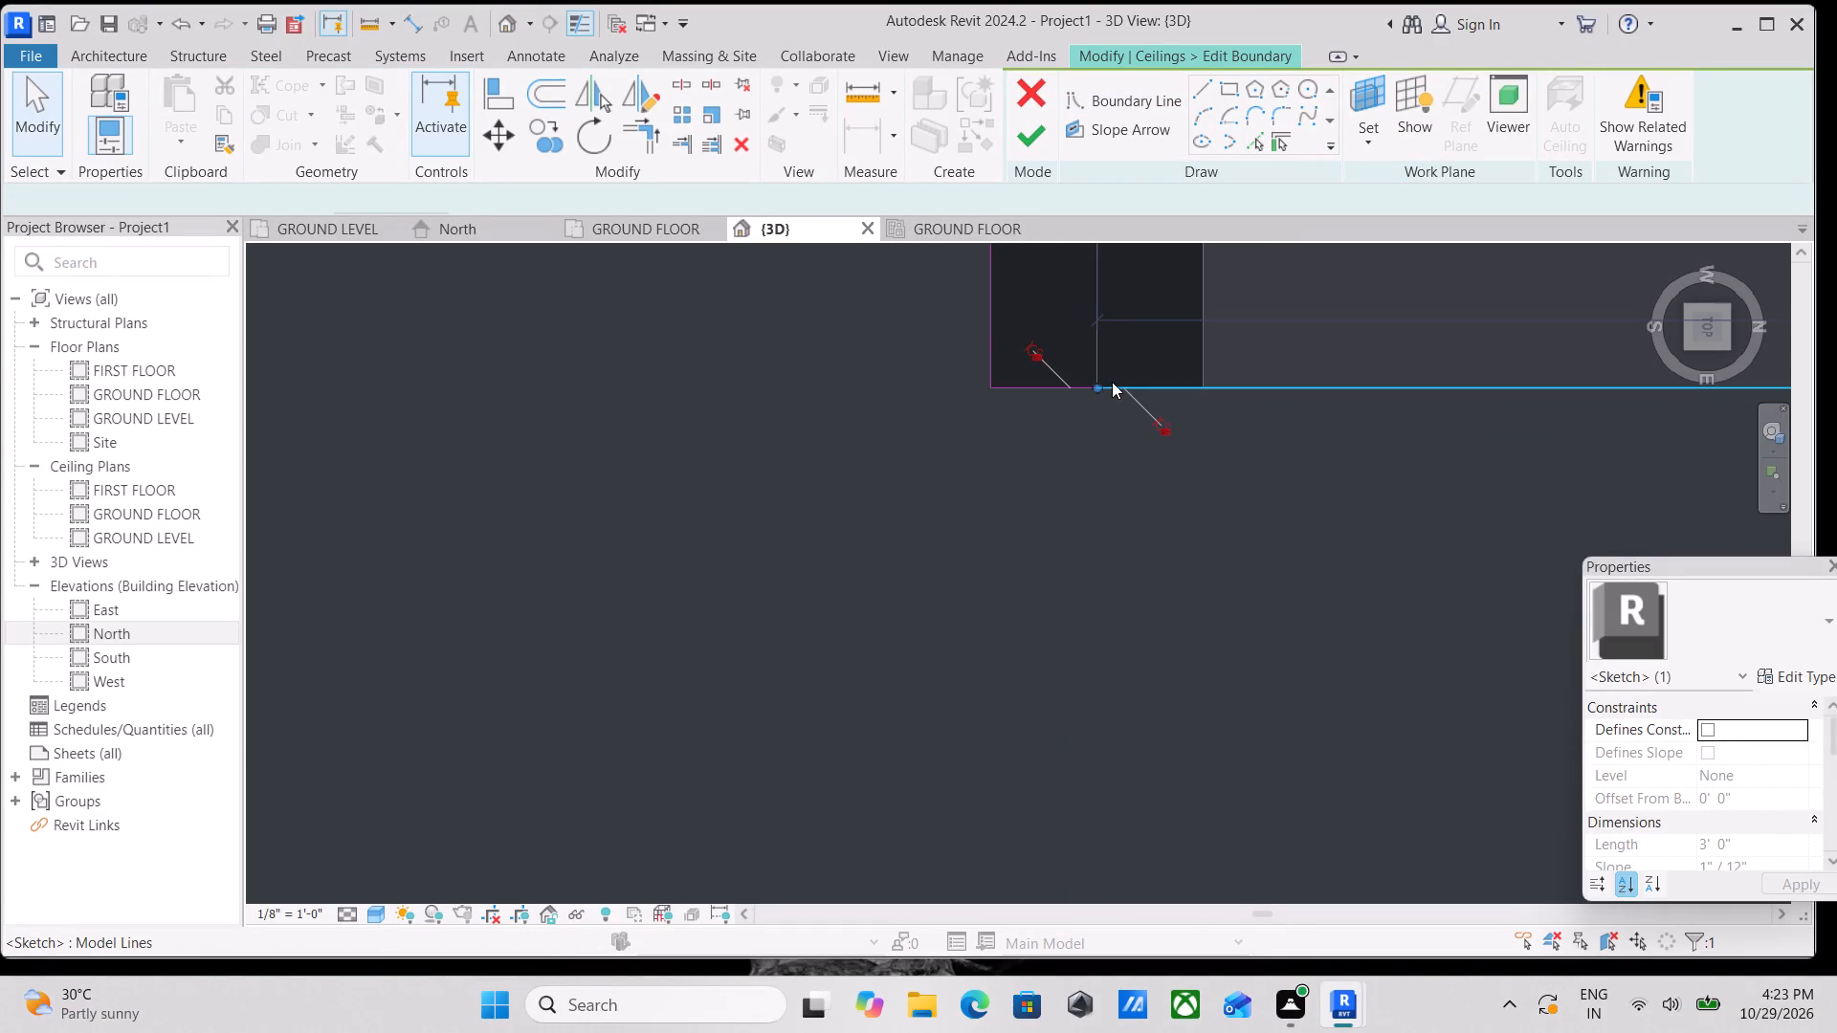
left_click_drag(1100, 383, 1206, 383)
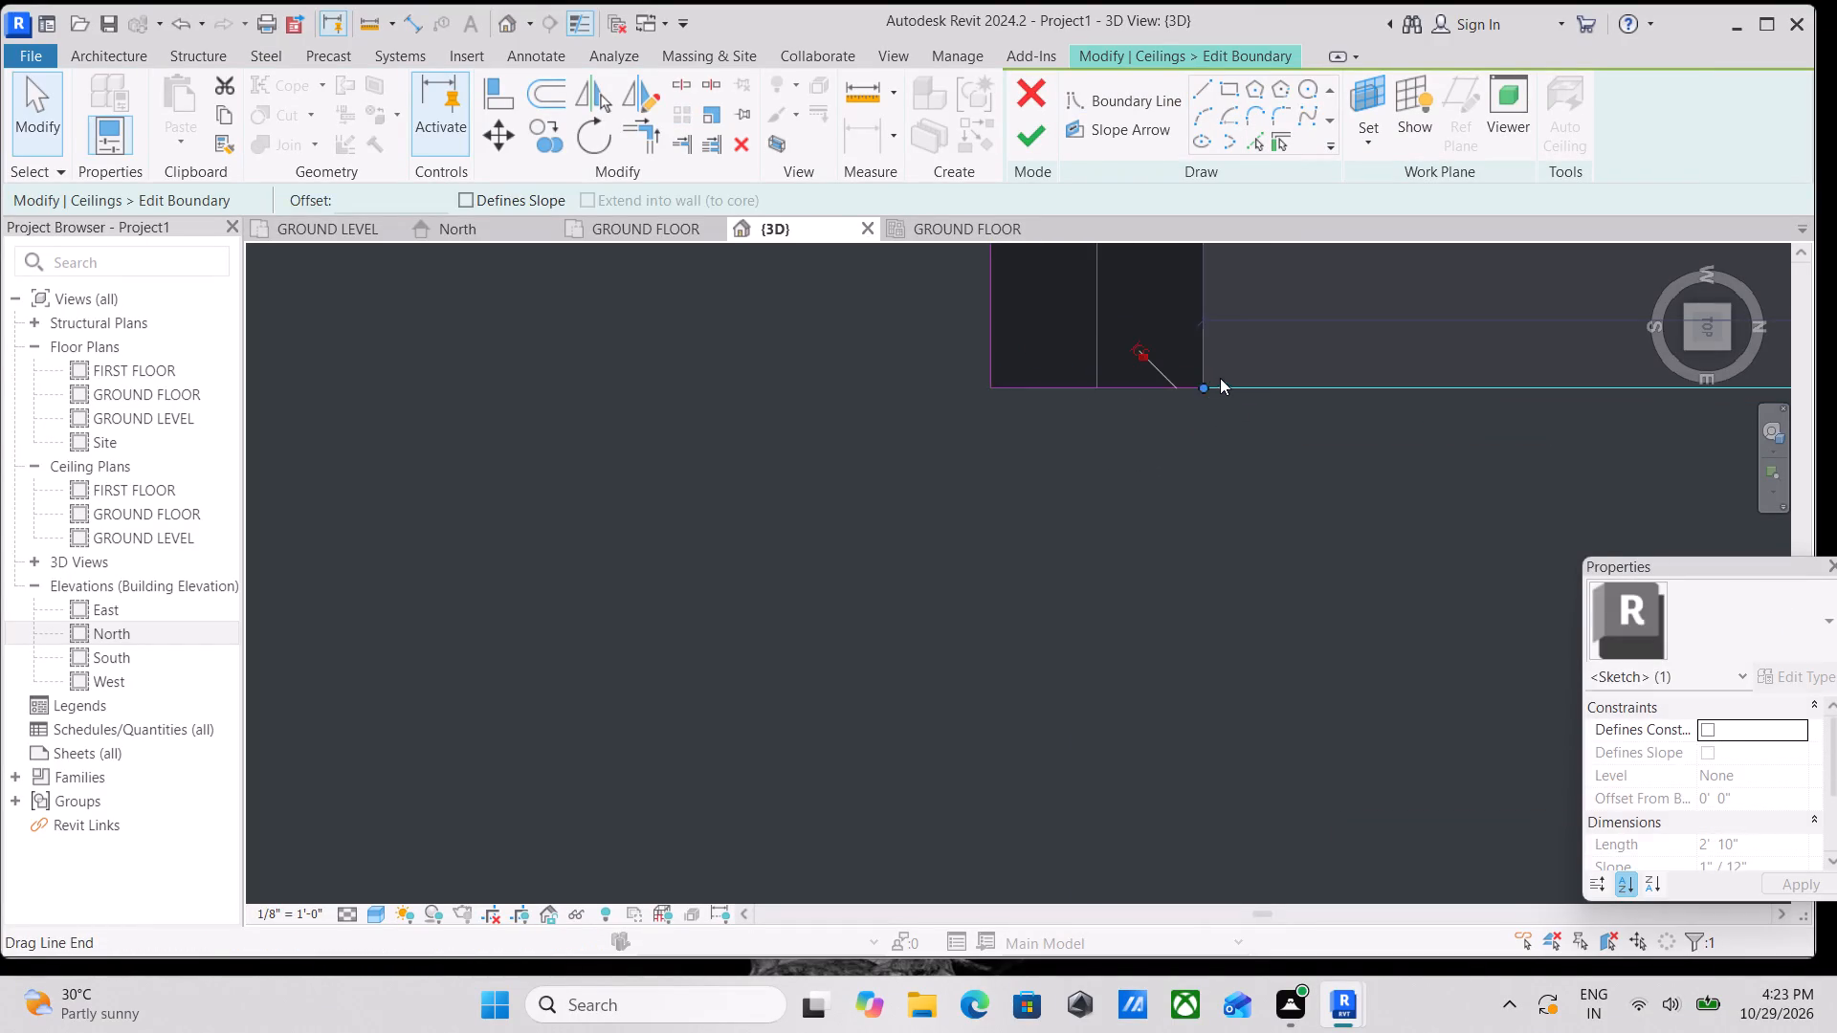
key("Escape")
Pick the short edge across the outer railing at the north flight's east end as a boundary line.
scroll(1245, 372, "down", 3)
middle_click_drag(1247, 371, 906, 422)
scroll(1190, 391, "down", 8)
middle_click_drag(1263, 383, 949, 428)
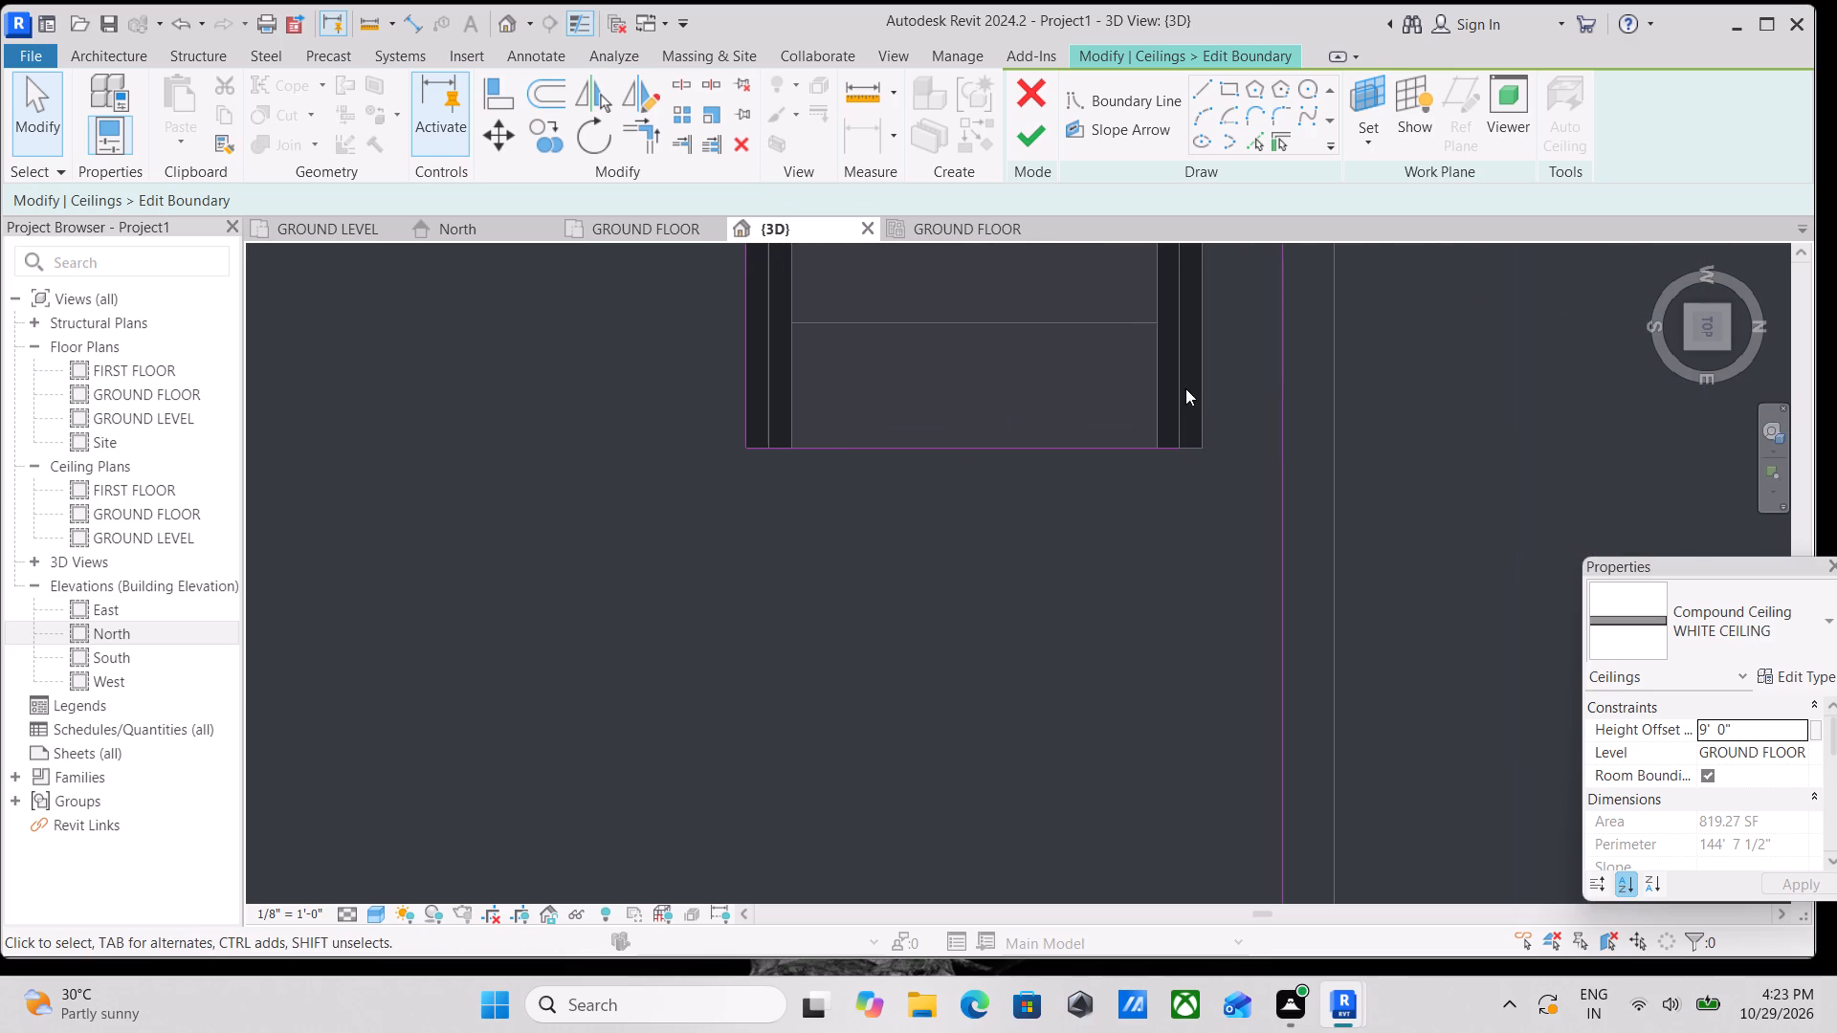
scroll(1196, 383, "down", 5)
middle_click_drag(1198, 383, 1185, 407)
scroll(1194, 462, "up", 6)
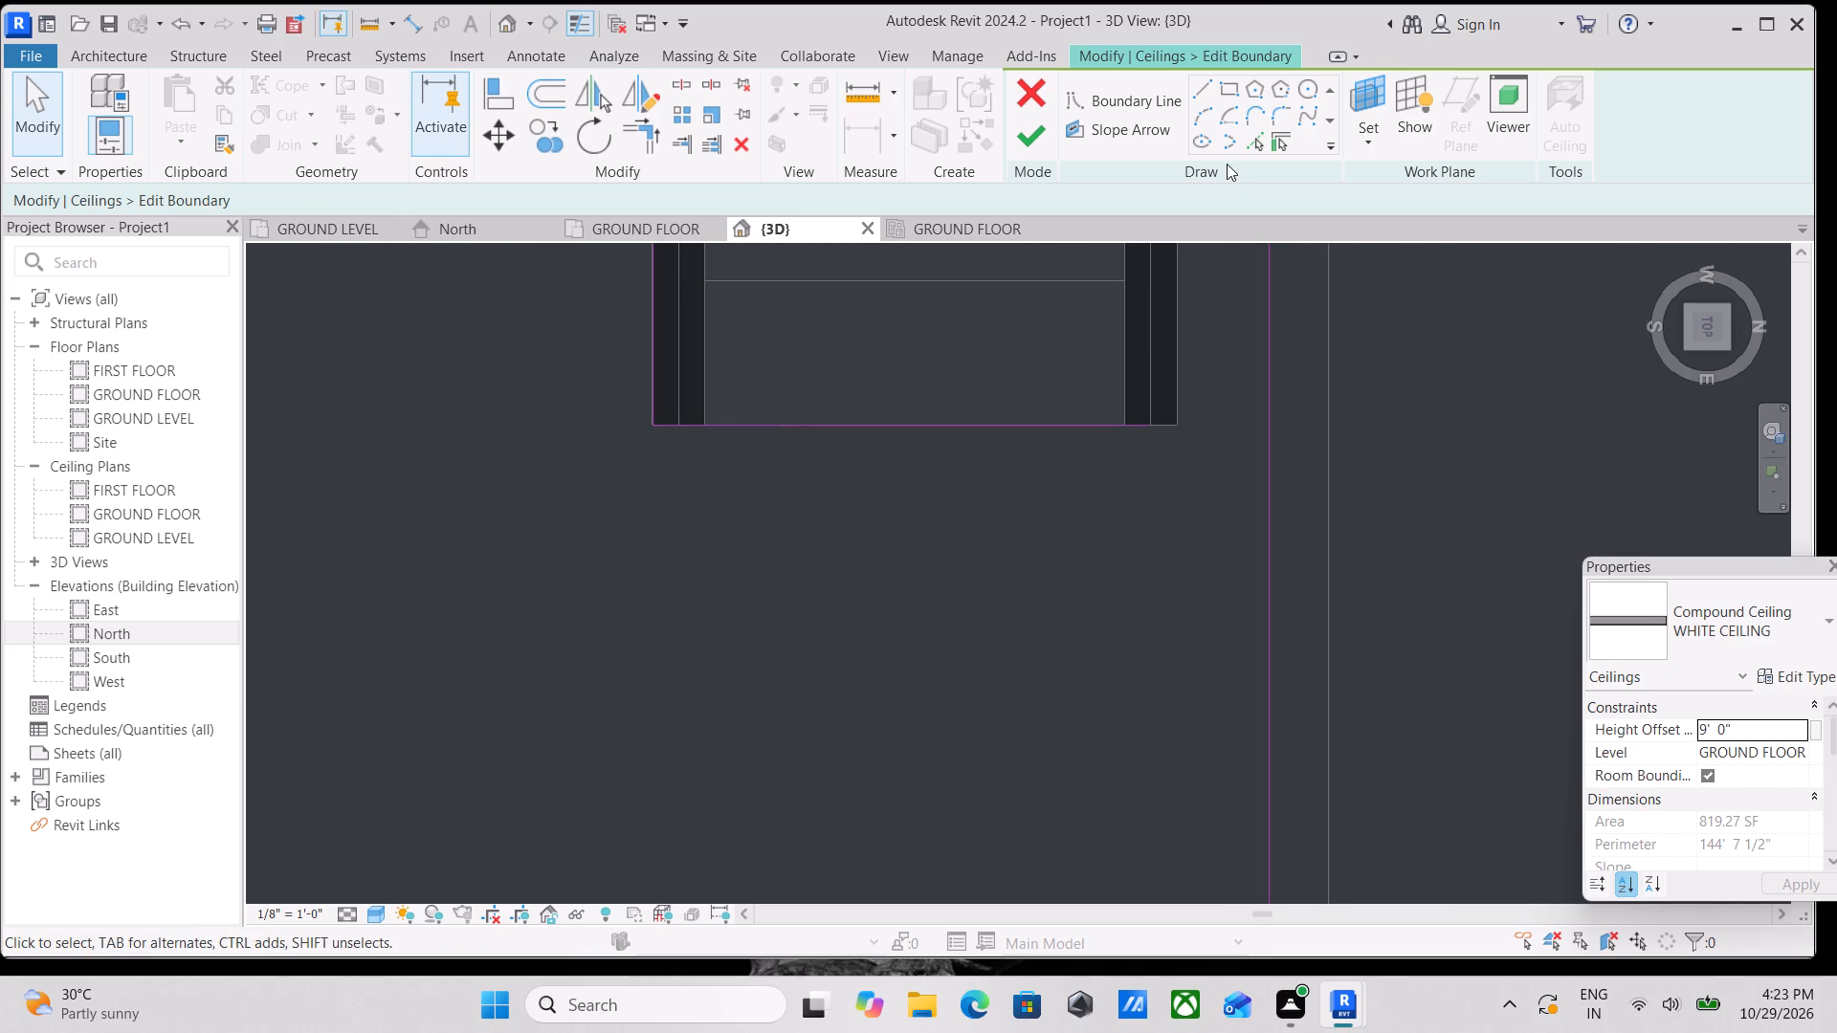
left_click(1256, 140)
scroll(1163, 480, "up", 7)
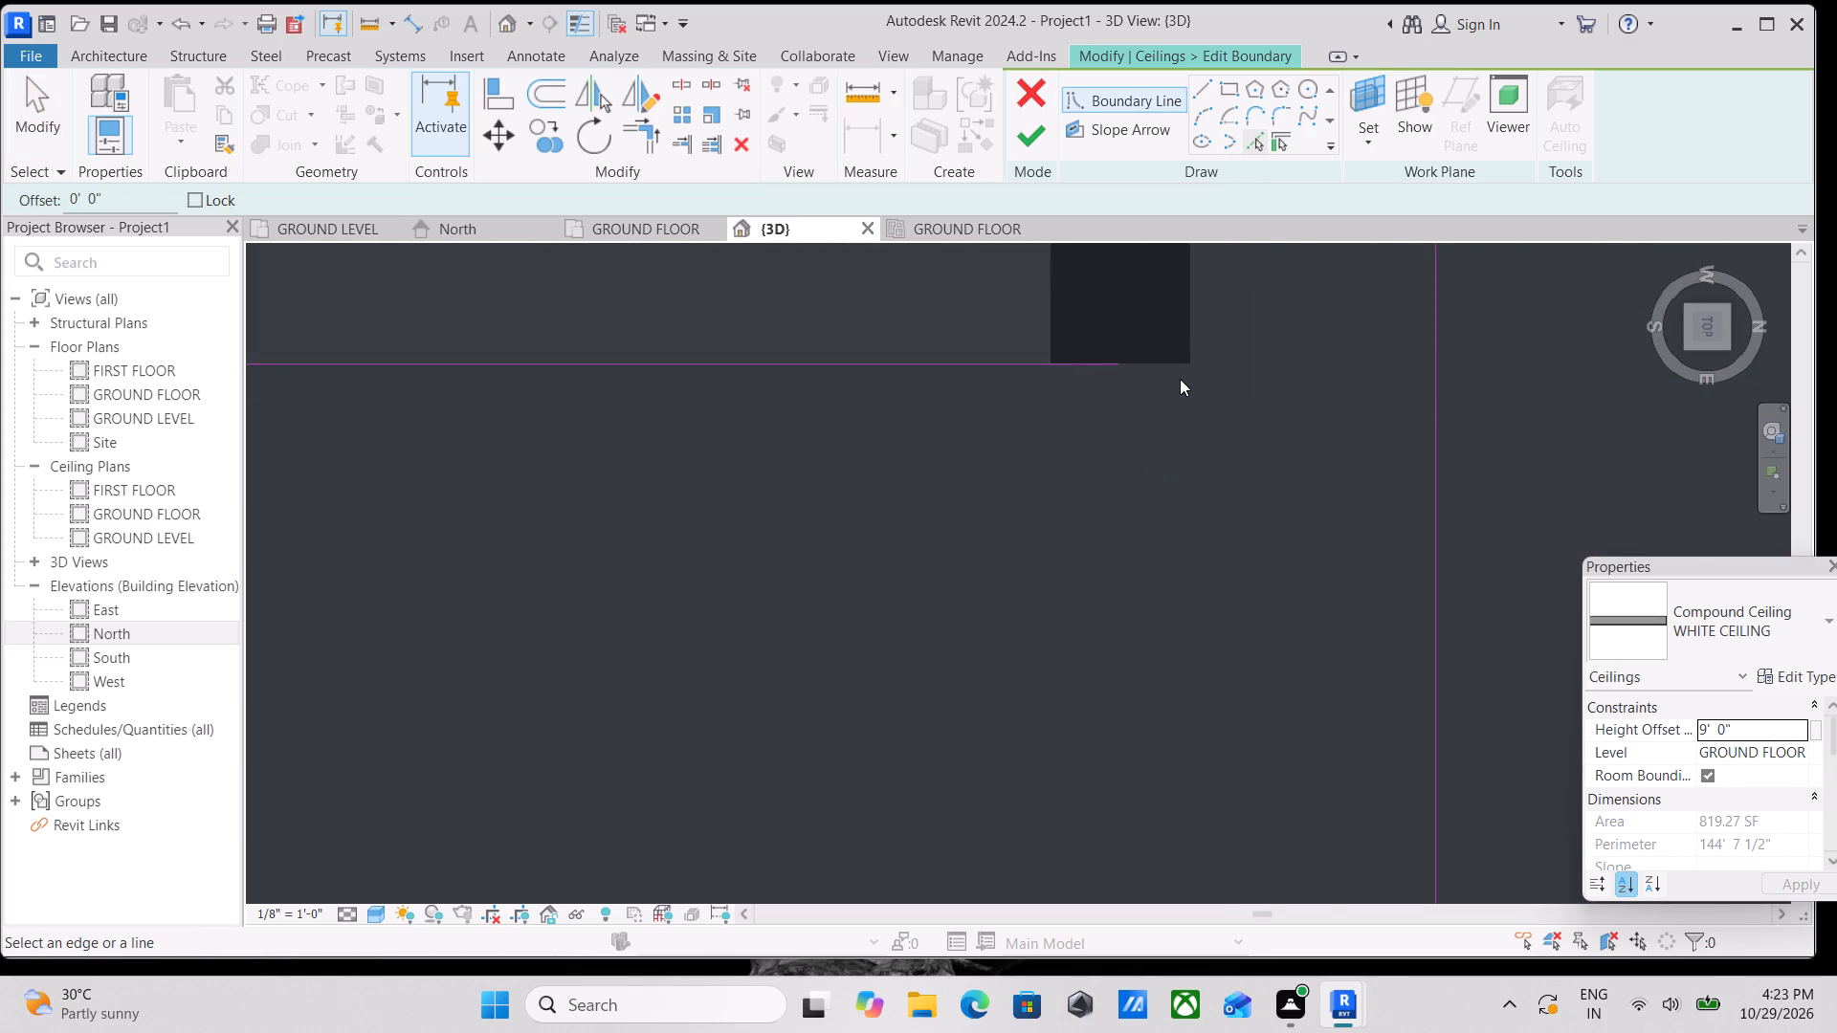
left_click(1173, 372)
Pick the north flight's outer edge as a boundary line and stretch its west end towards the landing's northwest corner.
scroll(1169, 345, "down", 1)
middle_click_drag(1169, 344, 1155, 476)
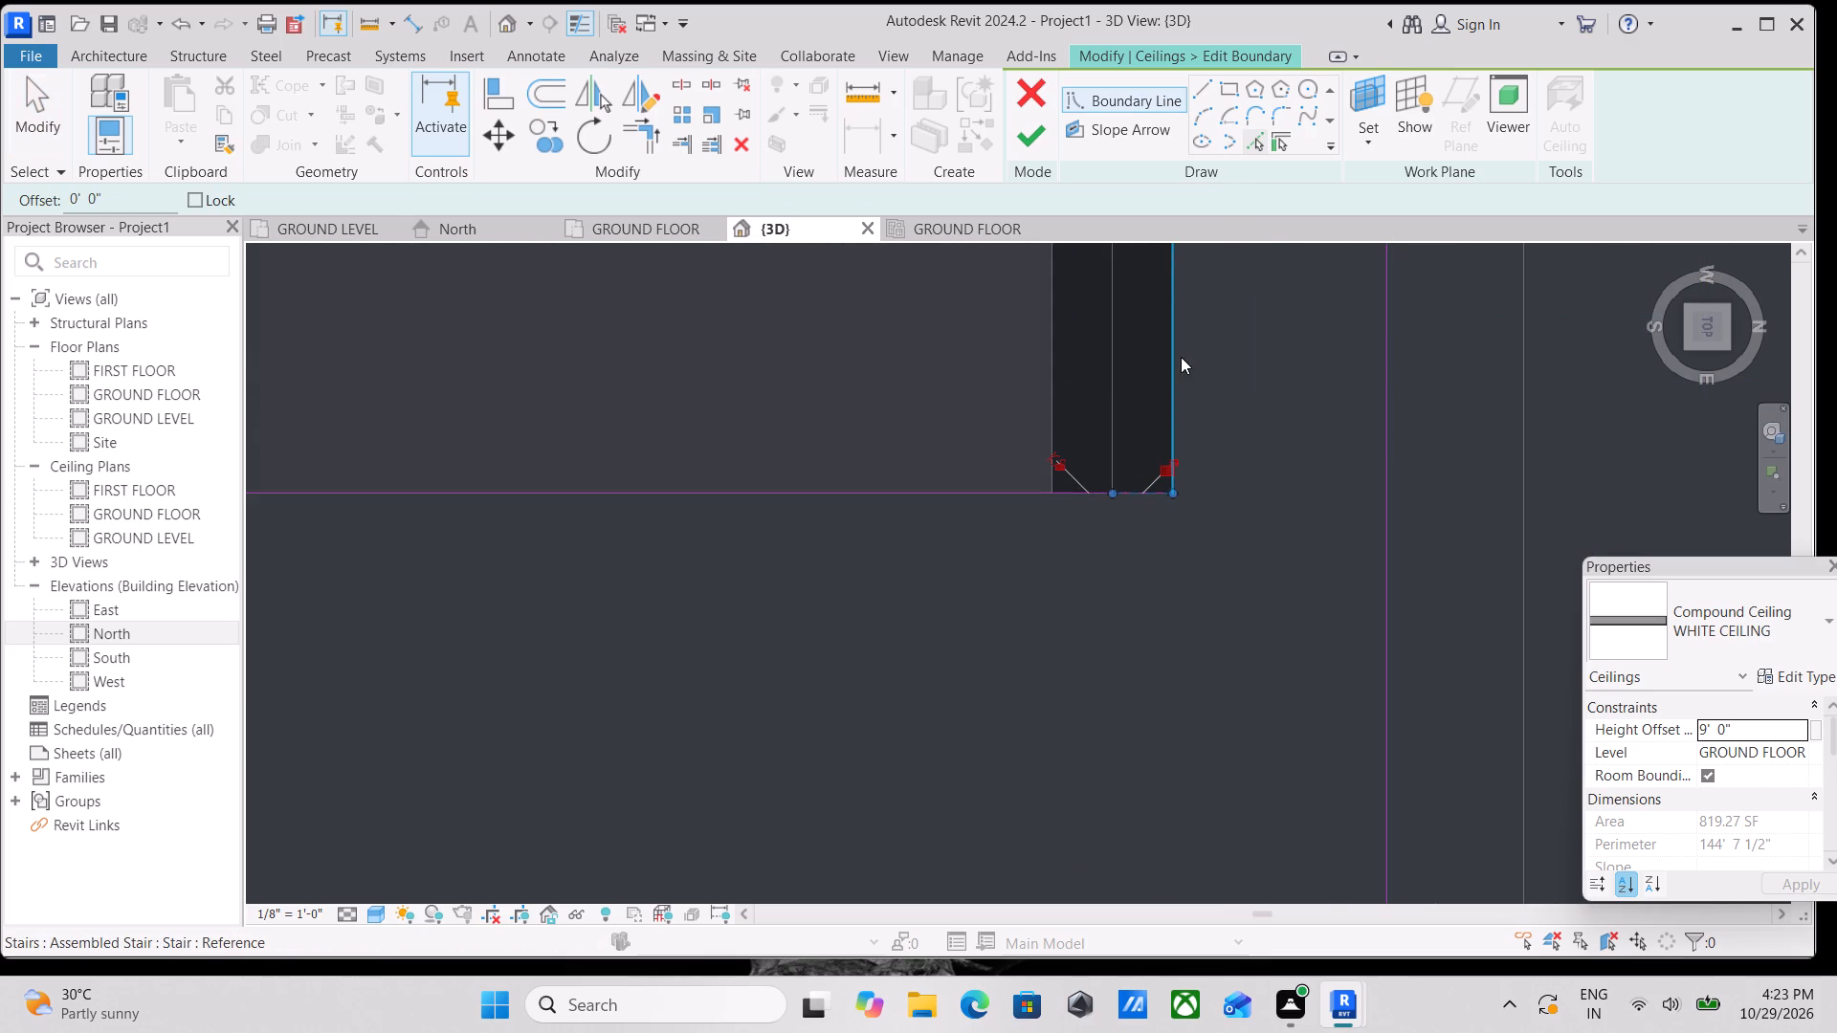
scroll(1187, 344, "down", 1)
middle_click_drag(1187, 344, 1106, 469)
left_click(1102, 427)
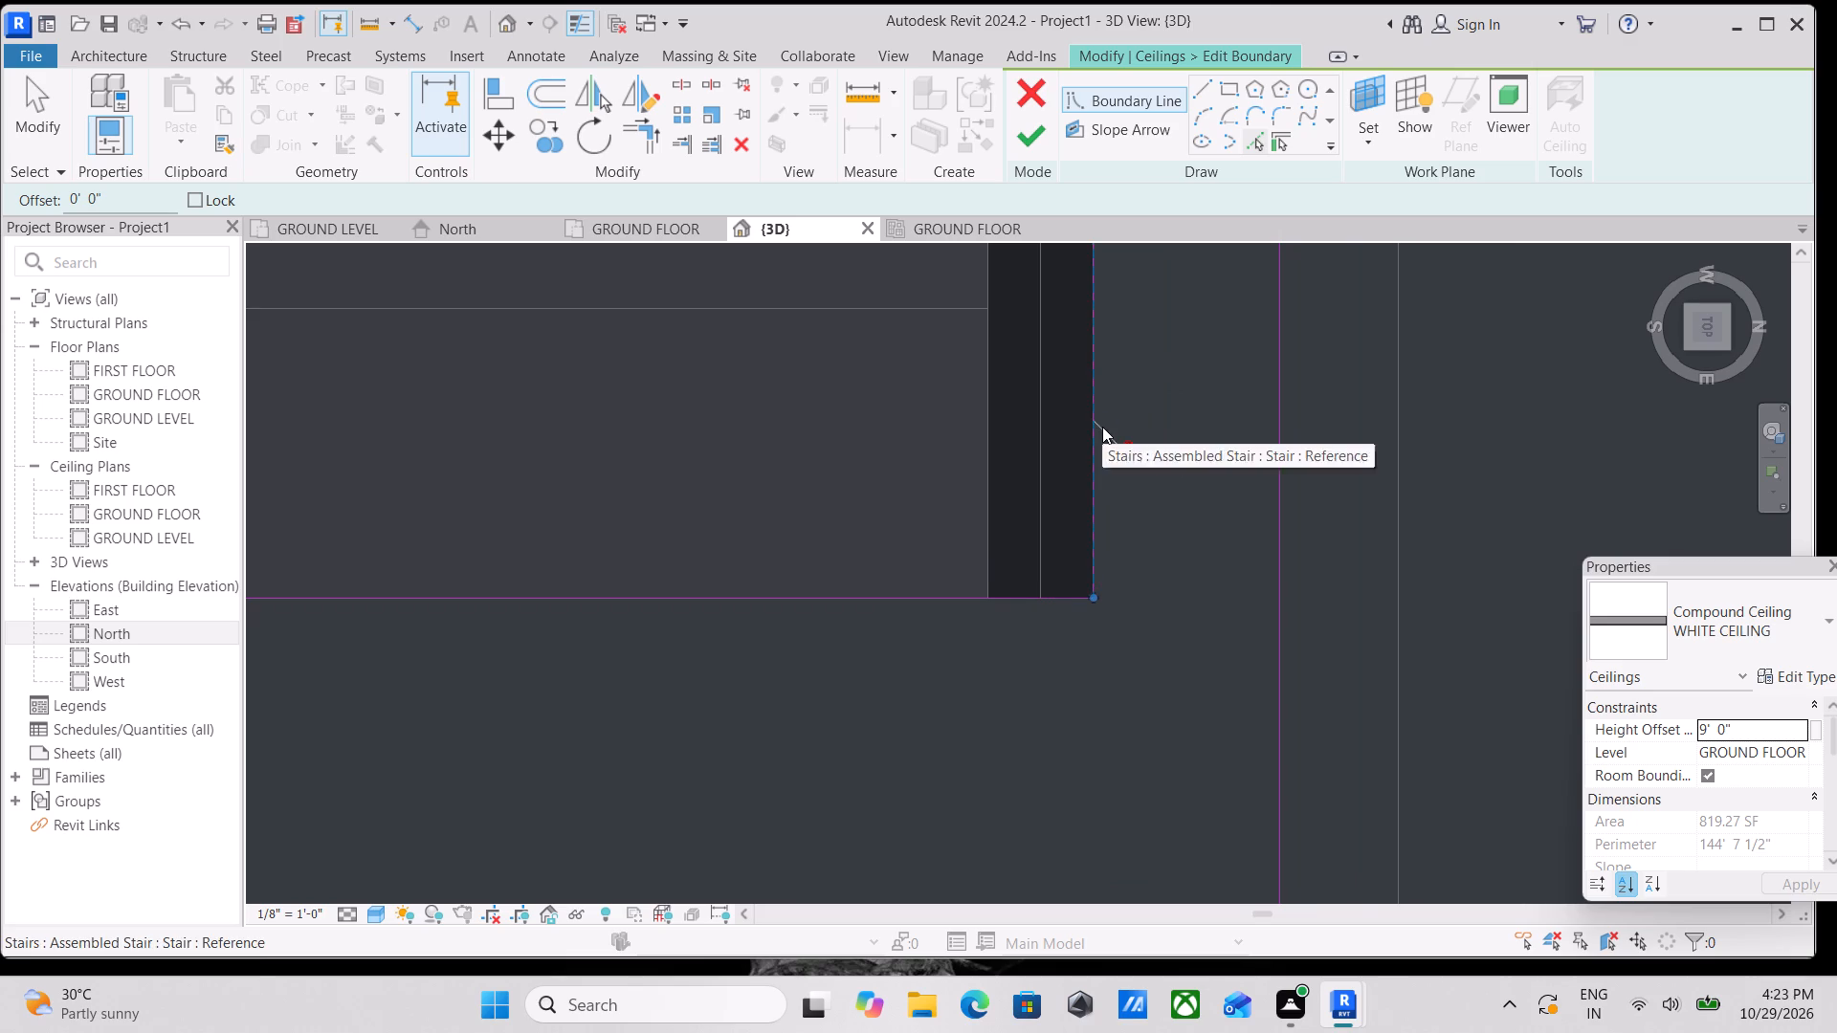
scroll(1120, 393, "down", 3)
middle_click_drag(1111, 420, 1086, 765)
scroll(1128, 388, "down", 6)
middle_click_drag(1128, 388, 1135, 717)
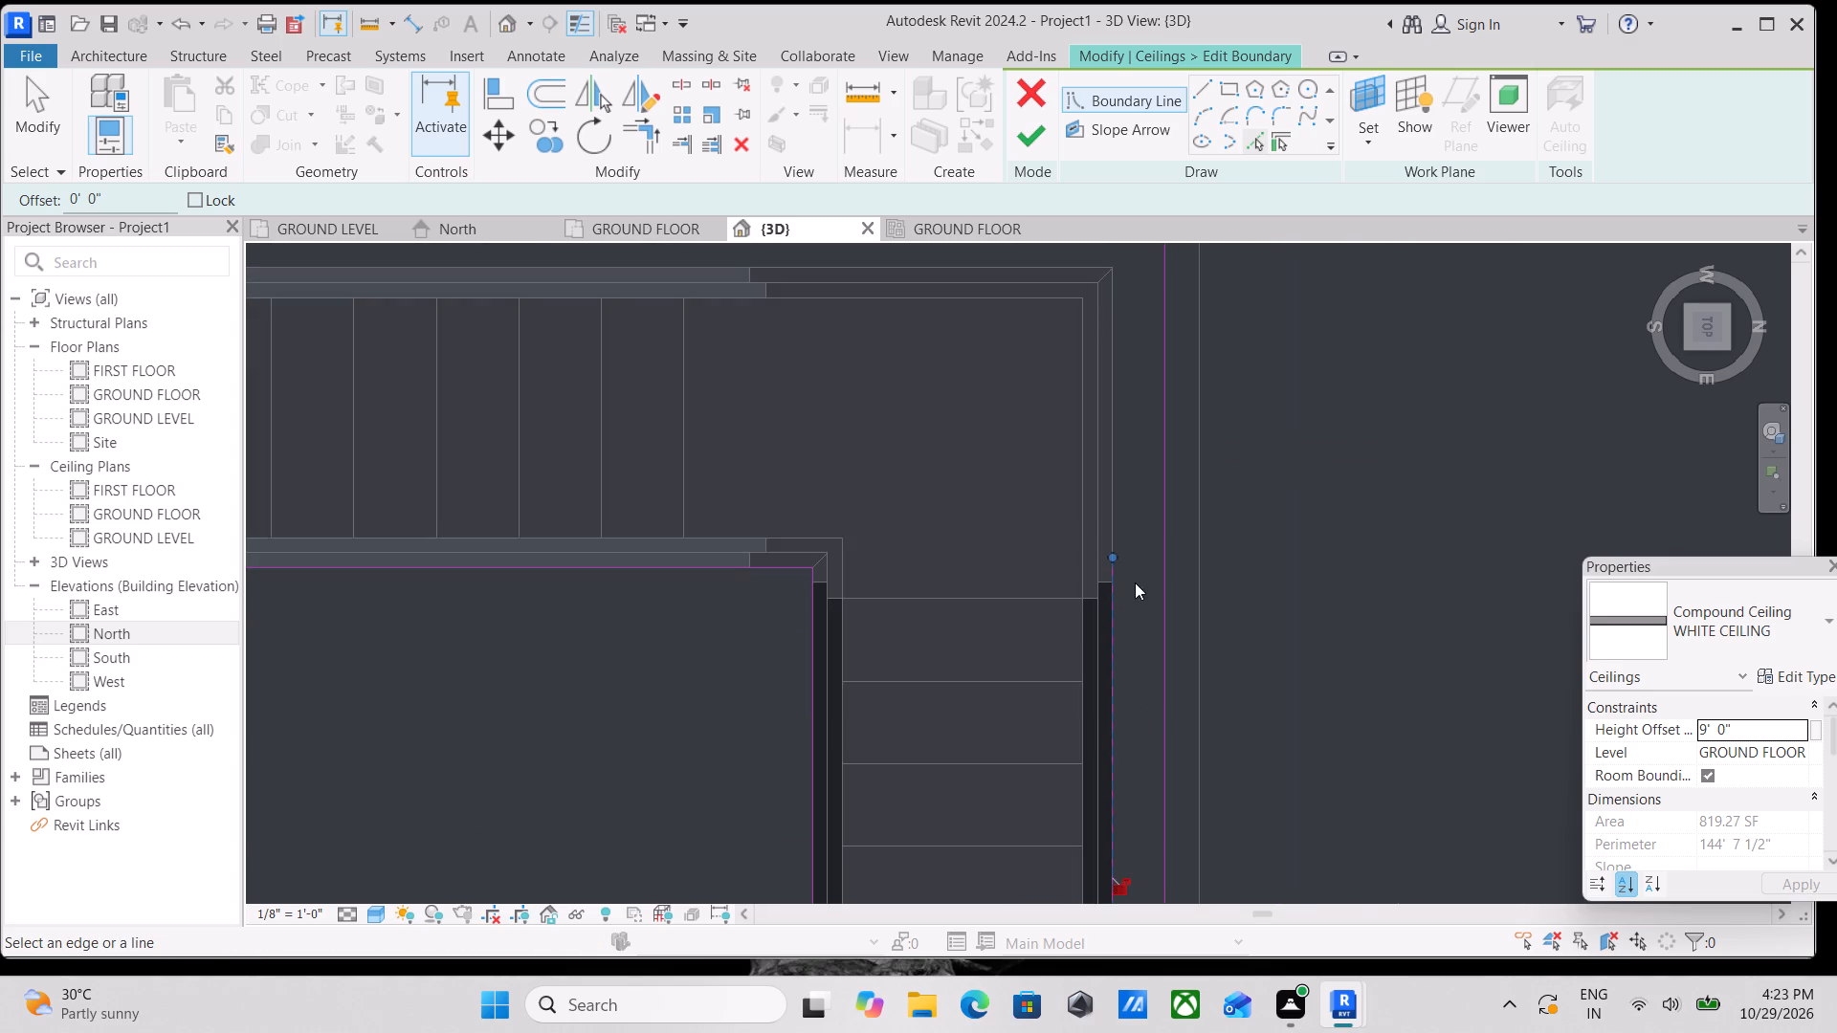
scroll(1133, 498, "down", 1)
scroll(1135, 566, "up", 3)
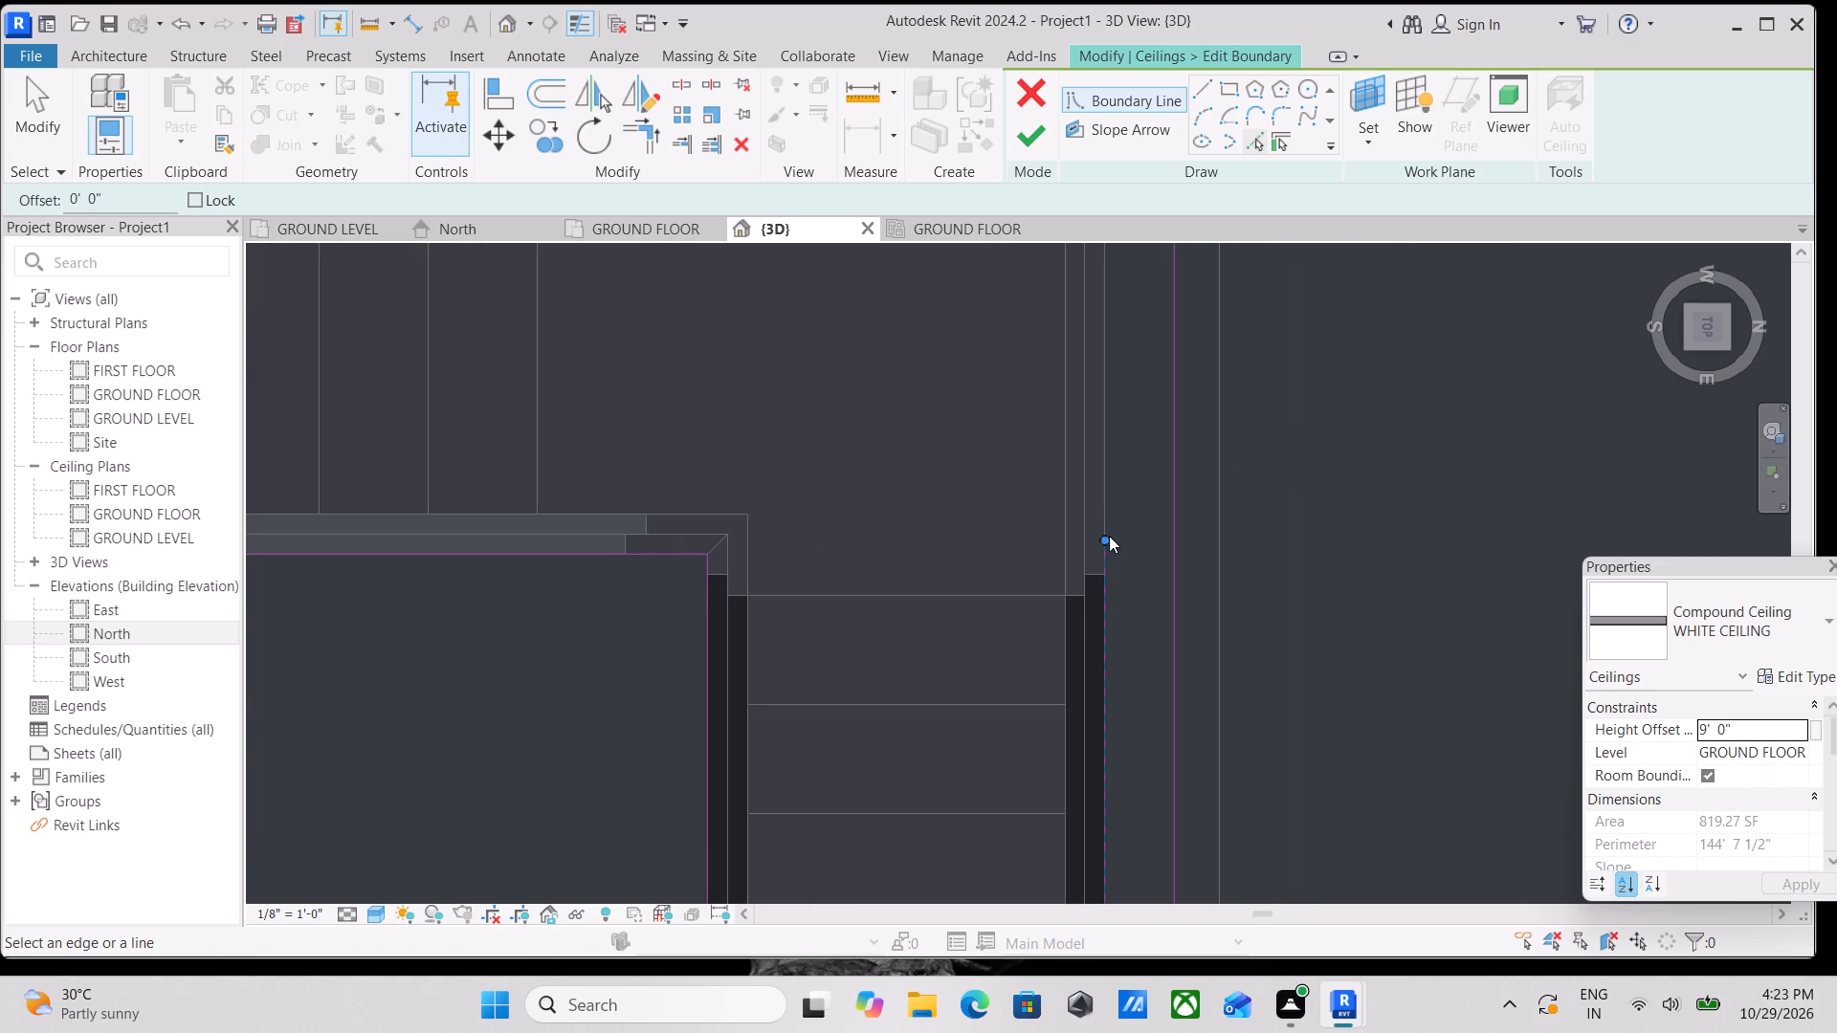
scroll(1109, 535, "down", 1)
middle_click_drag(1111, 536, 1118, 691)
scroll(1118, 691, "down", 1)
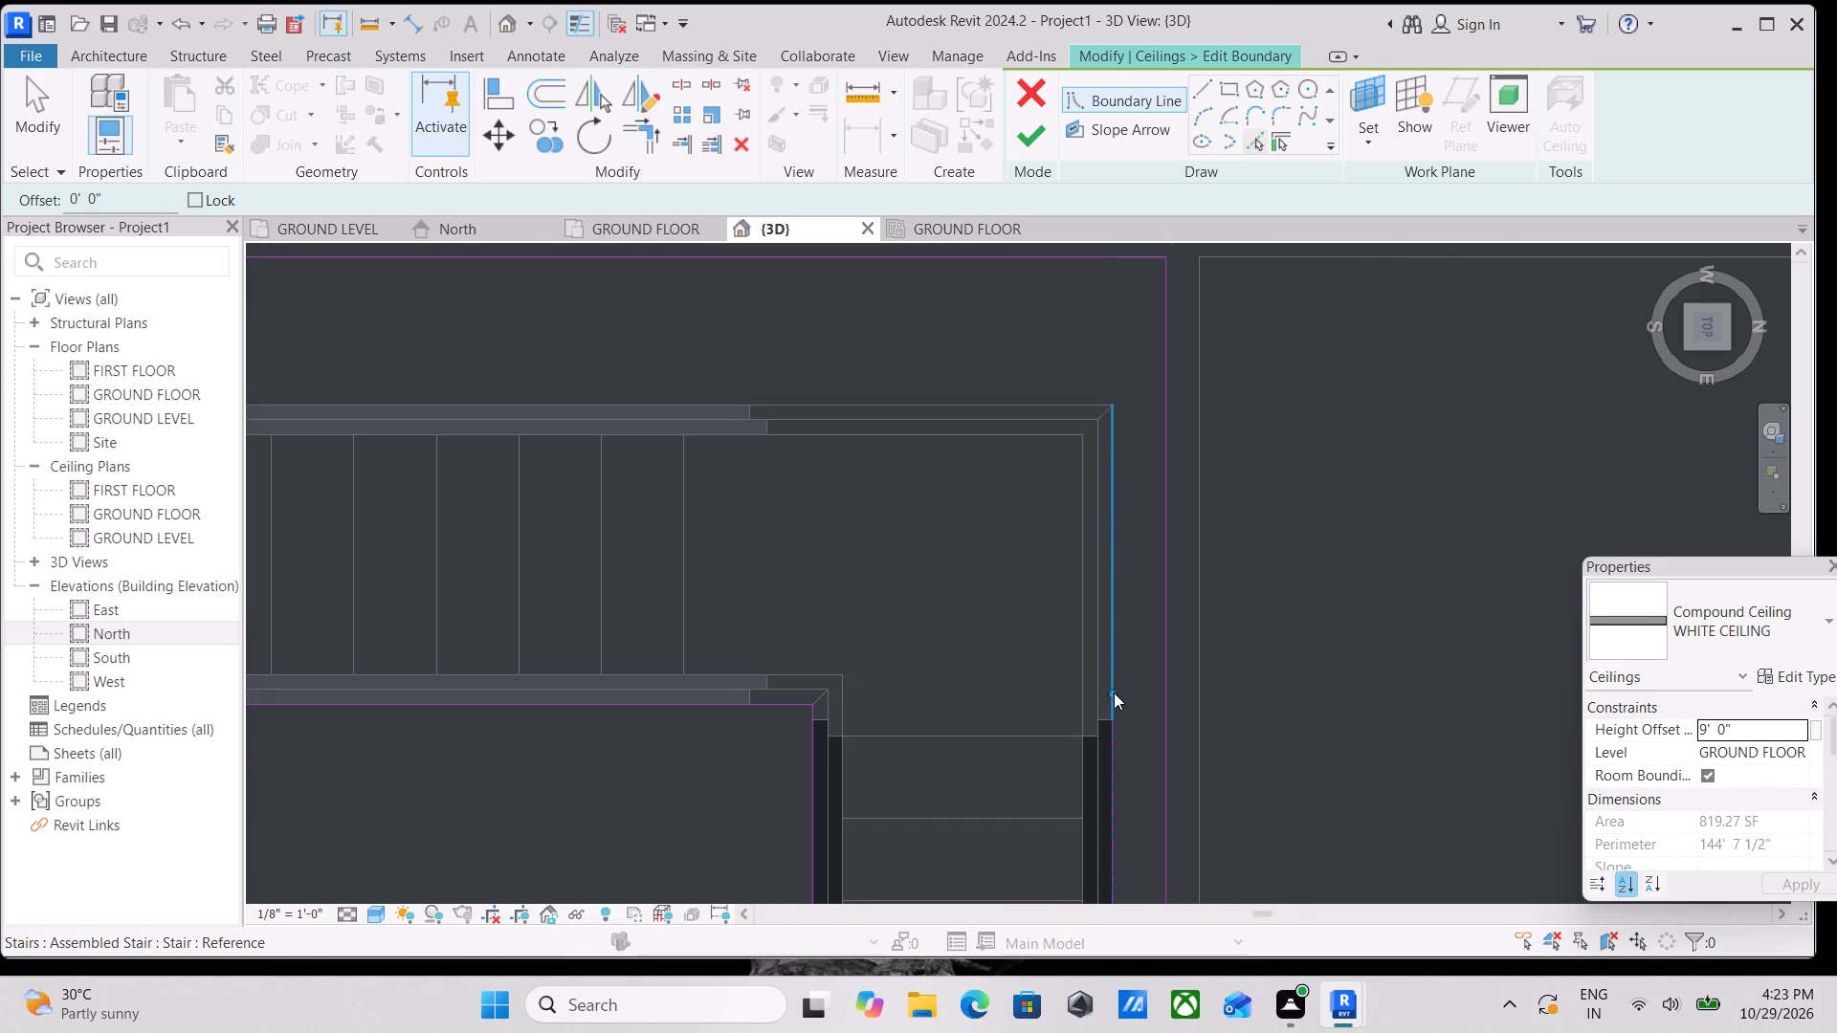
left_click_drag(1113, 688, 1131, 438)
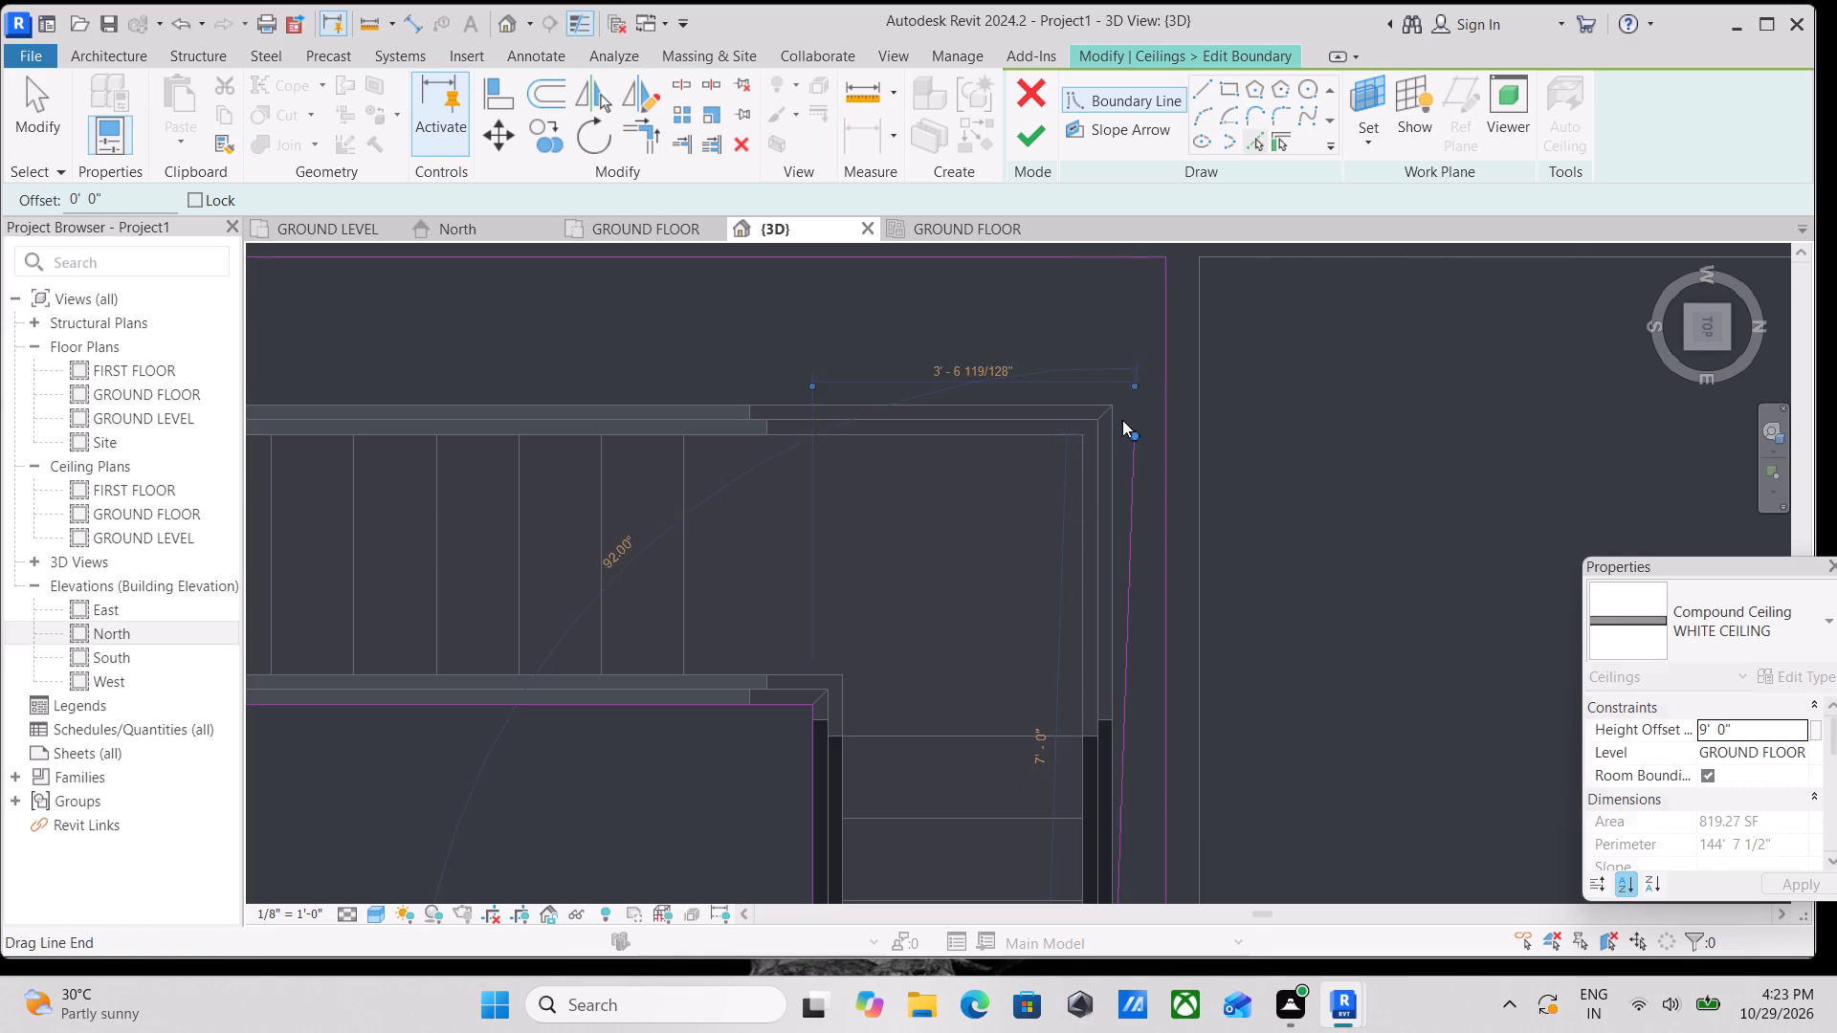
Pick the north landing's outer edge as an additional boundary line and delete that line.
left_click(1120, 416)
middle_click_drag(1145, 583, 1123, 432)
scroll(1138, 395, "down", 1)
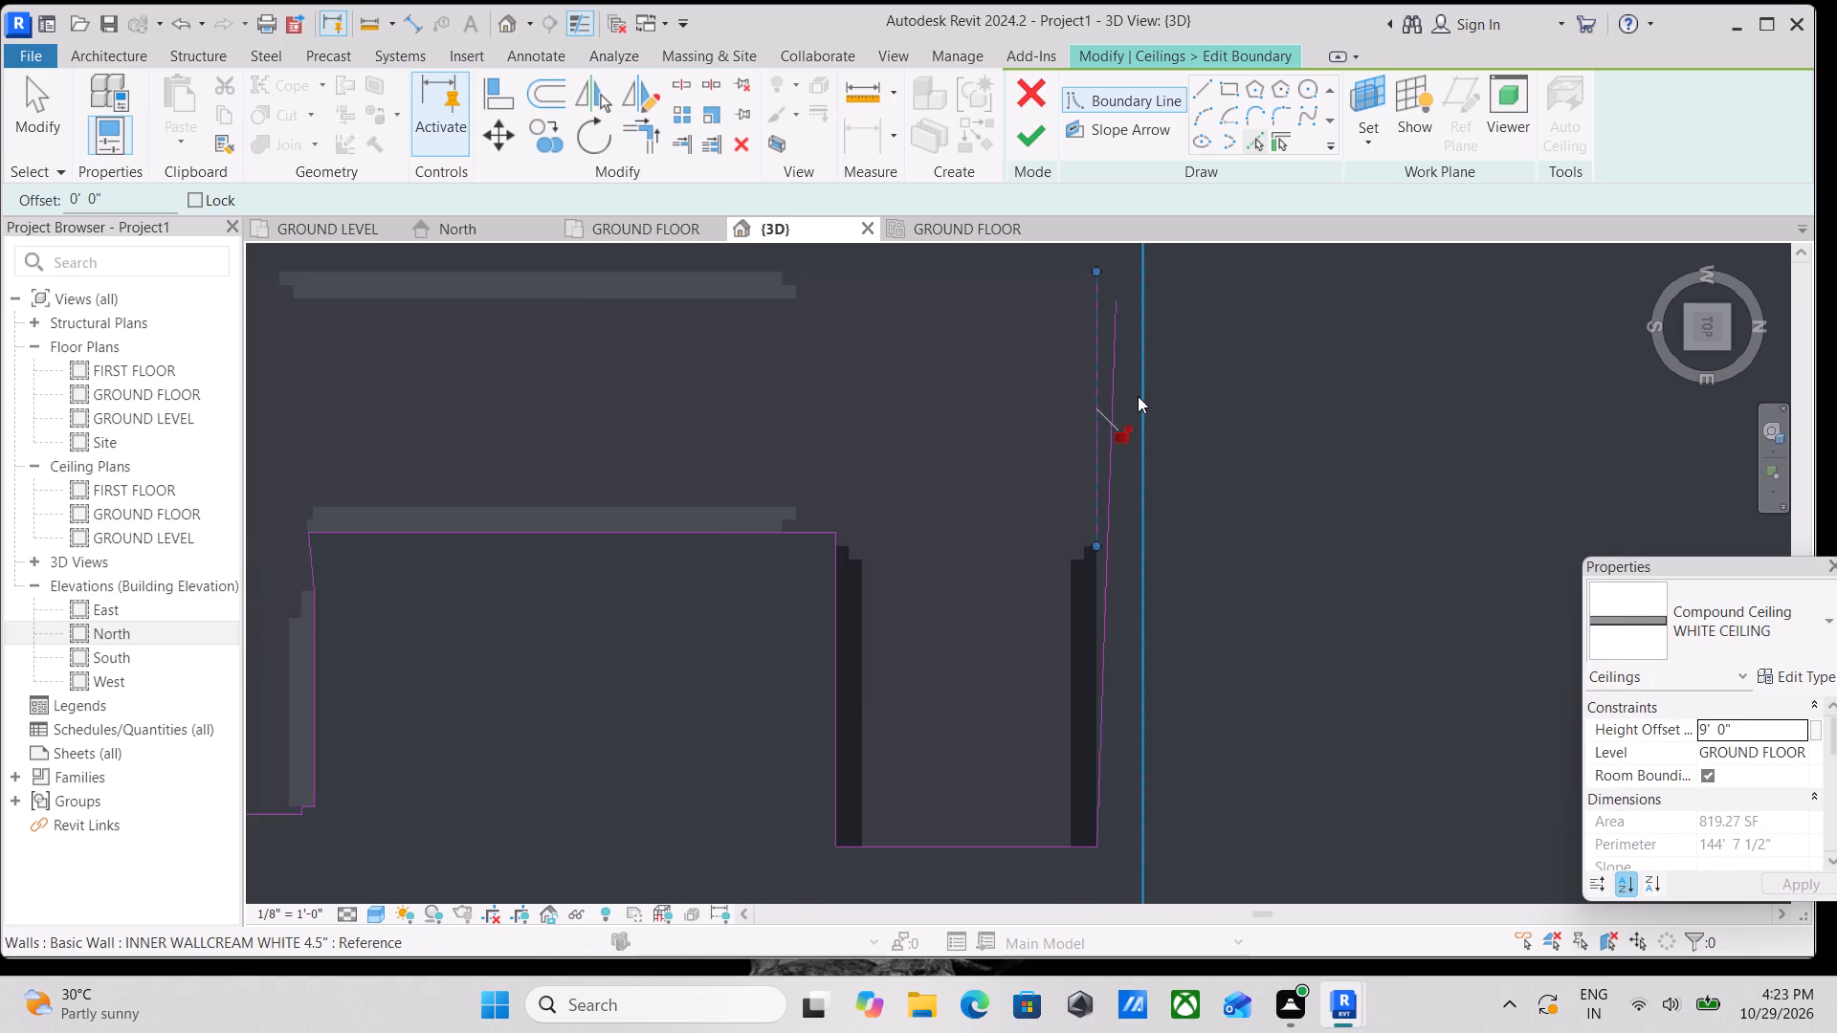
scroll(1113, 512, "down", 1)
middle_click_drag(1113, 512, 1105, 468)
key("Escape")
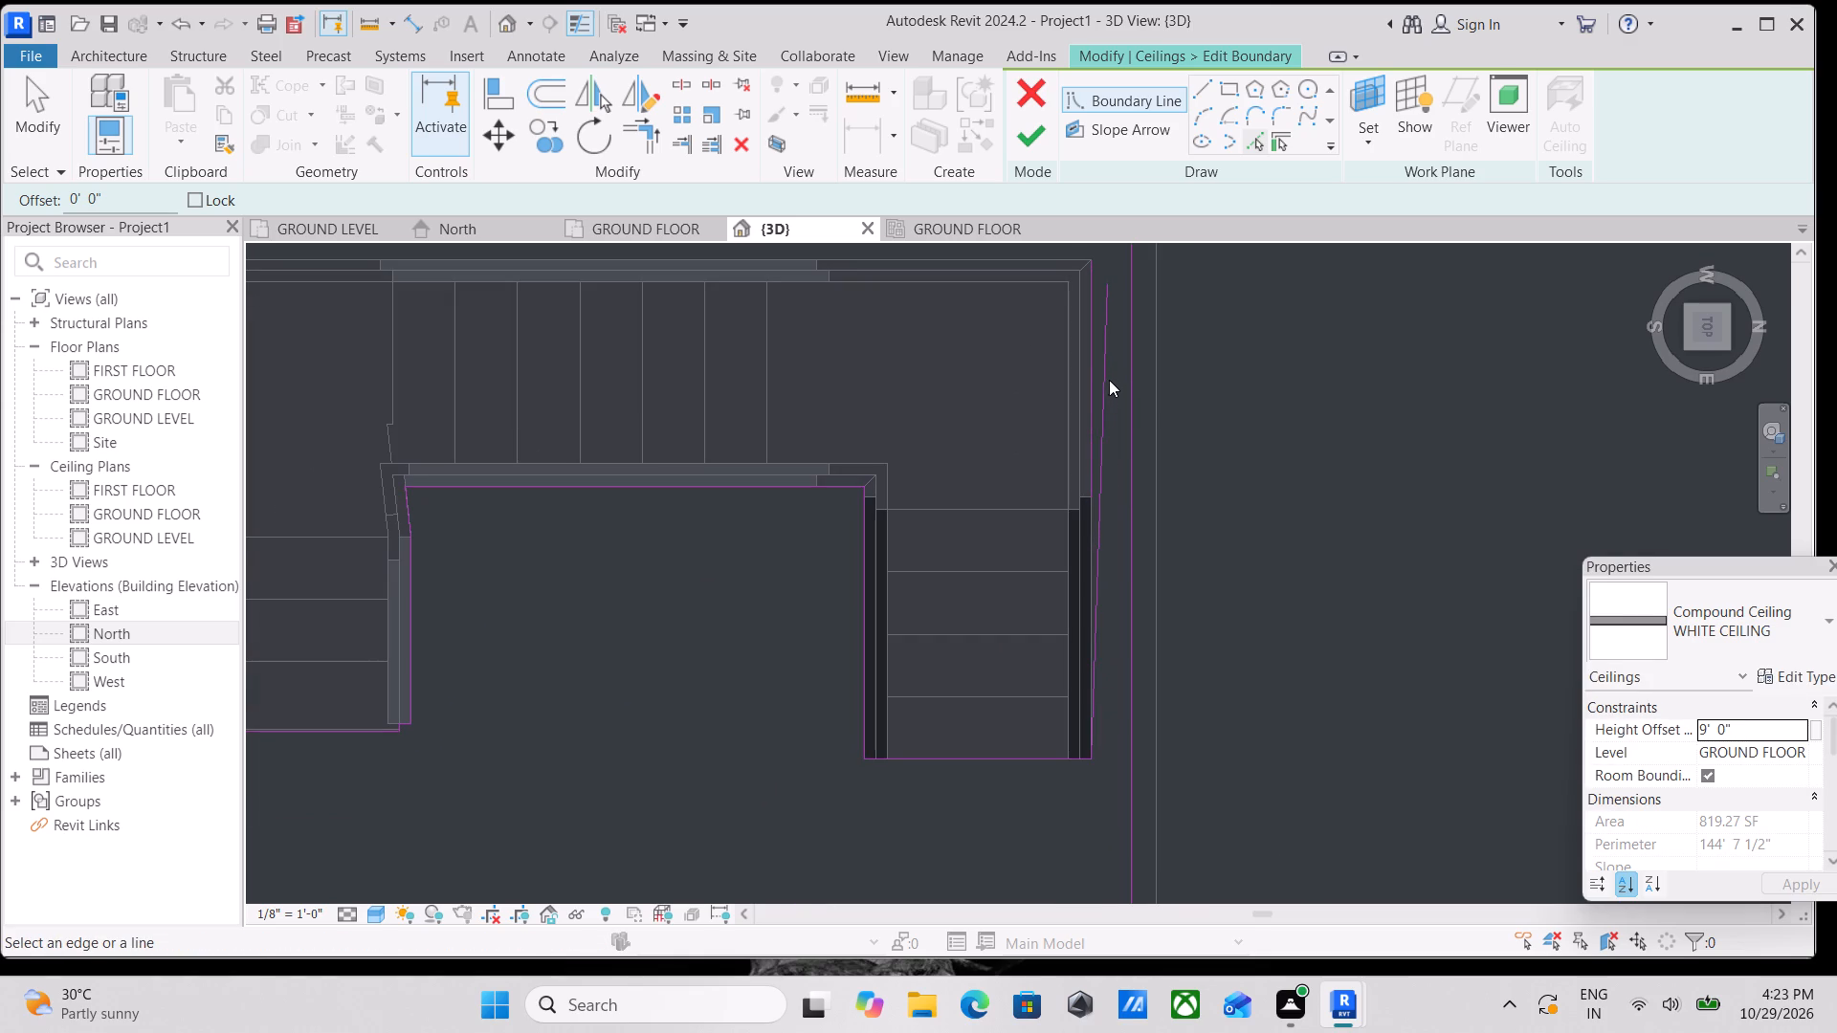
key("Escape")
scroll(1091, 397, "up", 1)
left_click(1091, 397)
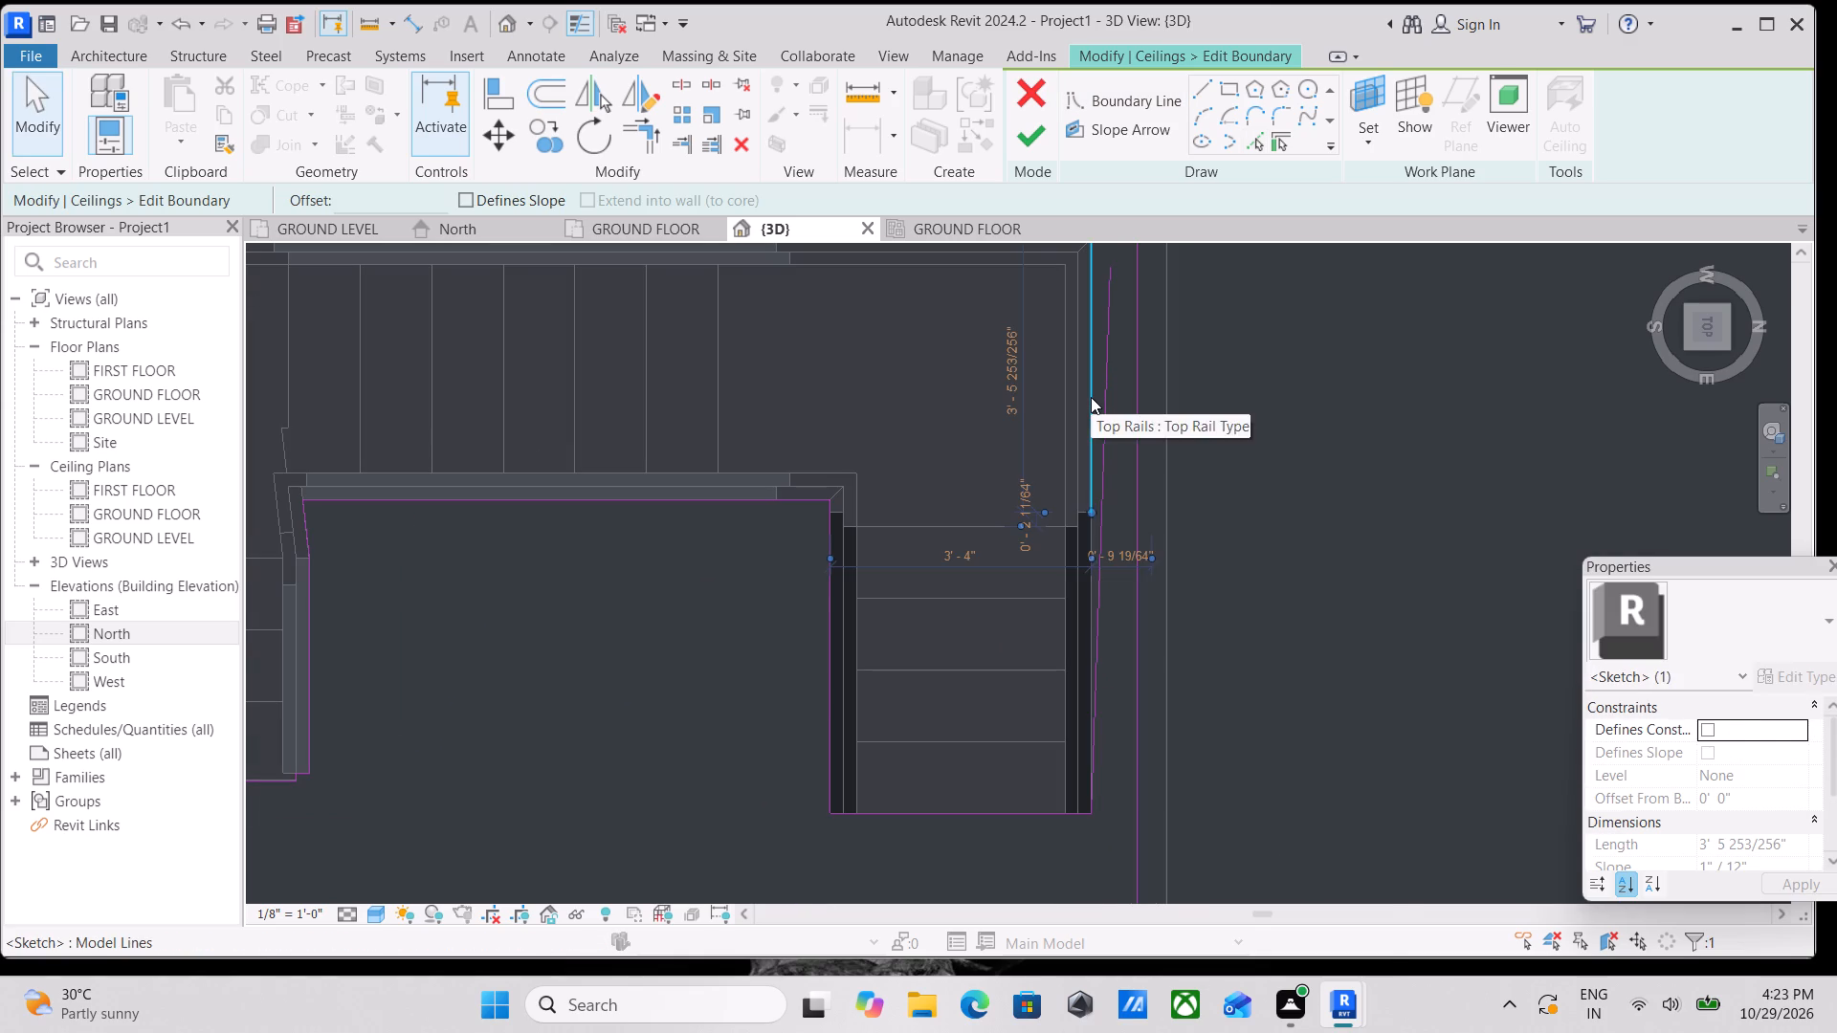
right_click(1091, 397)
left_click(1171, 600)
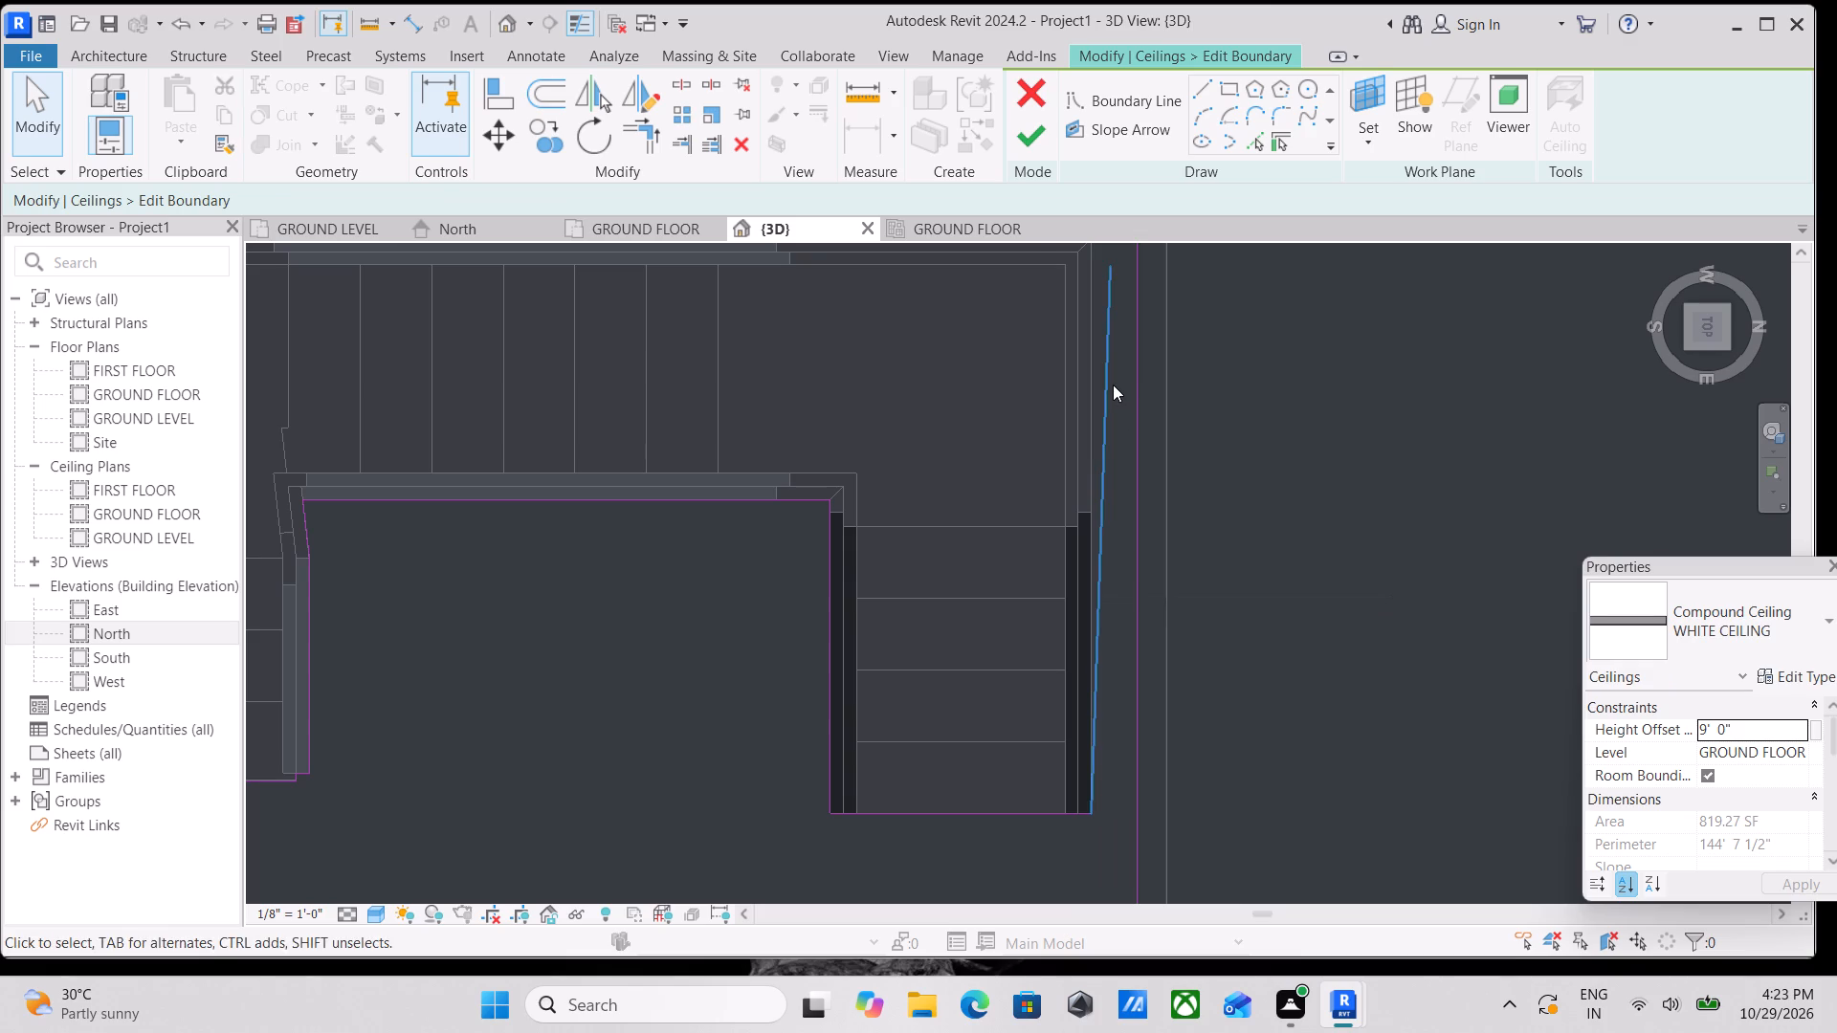
Align the slanted boundary line with the stair's north edge and extend its west end to the northwest corner.
left_click(1113, 384)
middle_click_drag(1090, 301, 1082, 426)
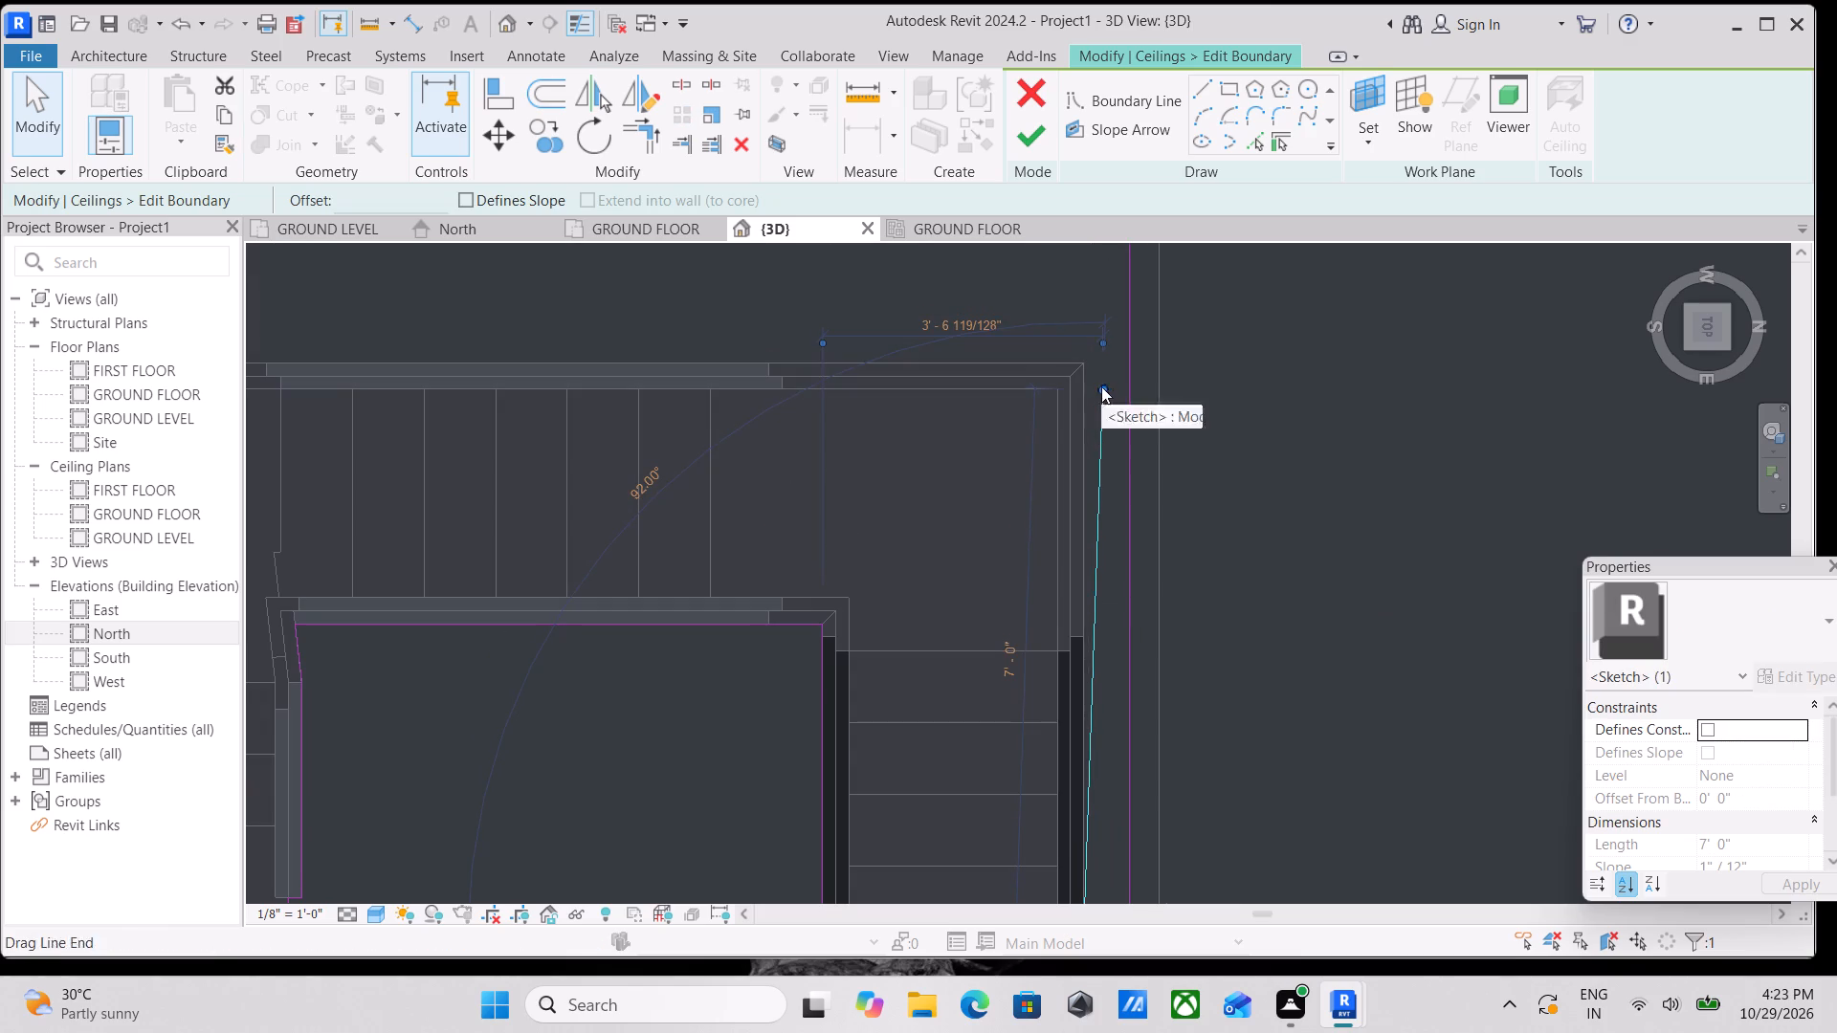
left_click_drag(1101, 386, 1090, 394)
key("Escape")
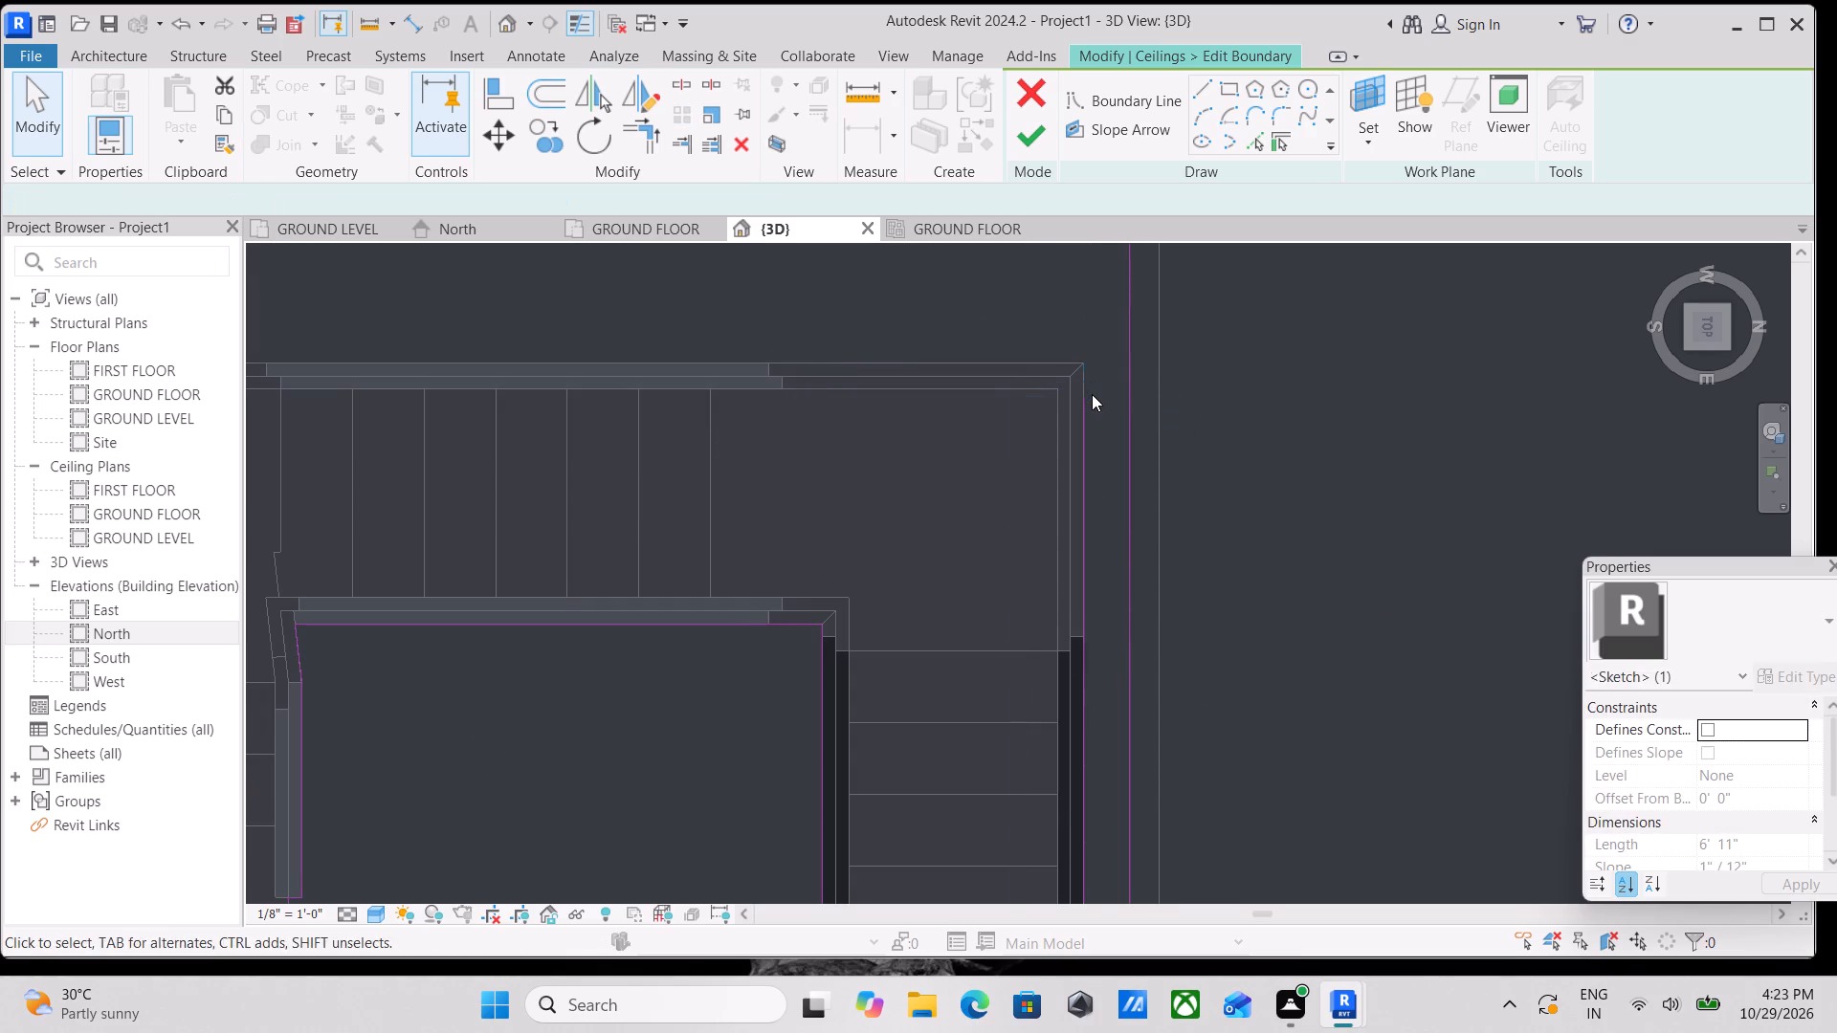
scroll(1092, 395, "up", 2)
left_click(1081, 397)
left_click_drag(1081, 394, 1081, 393)
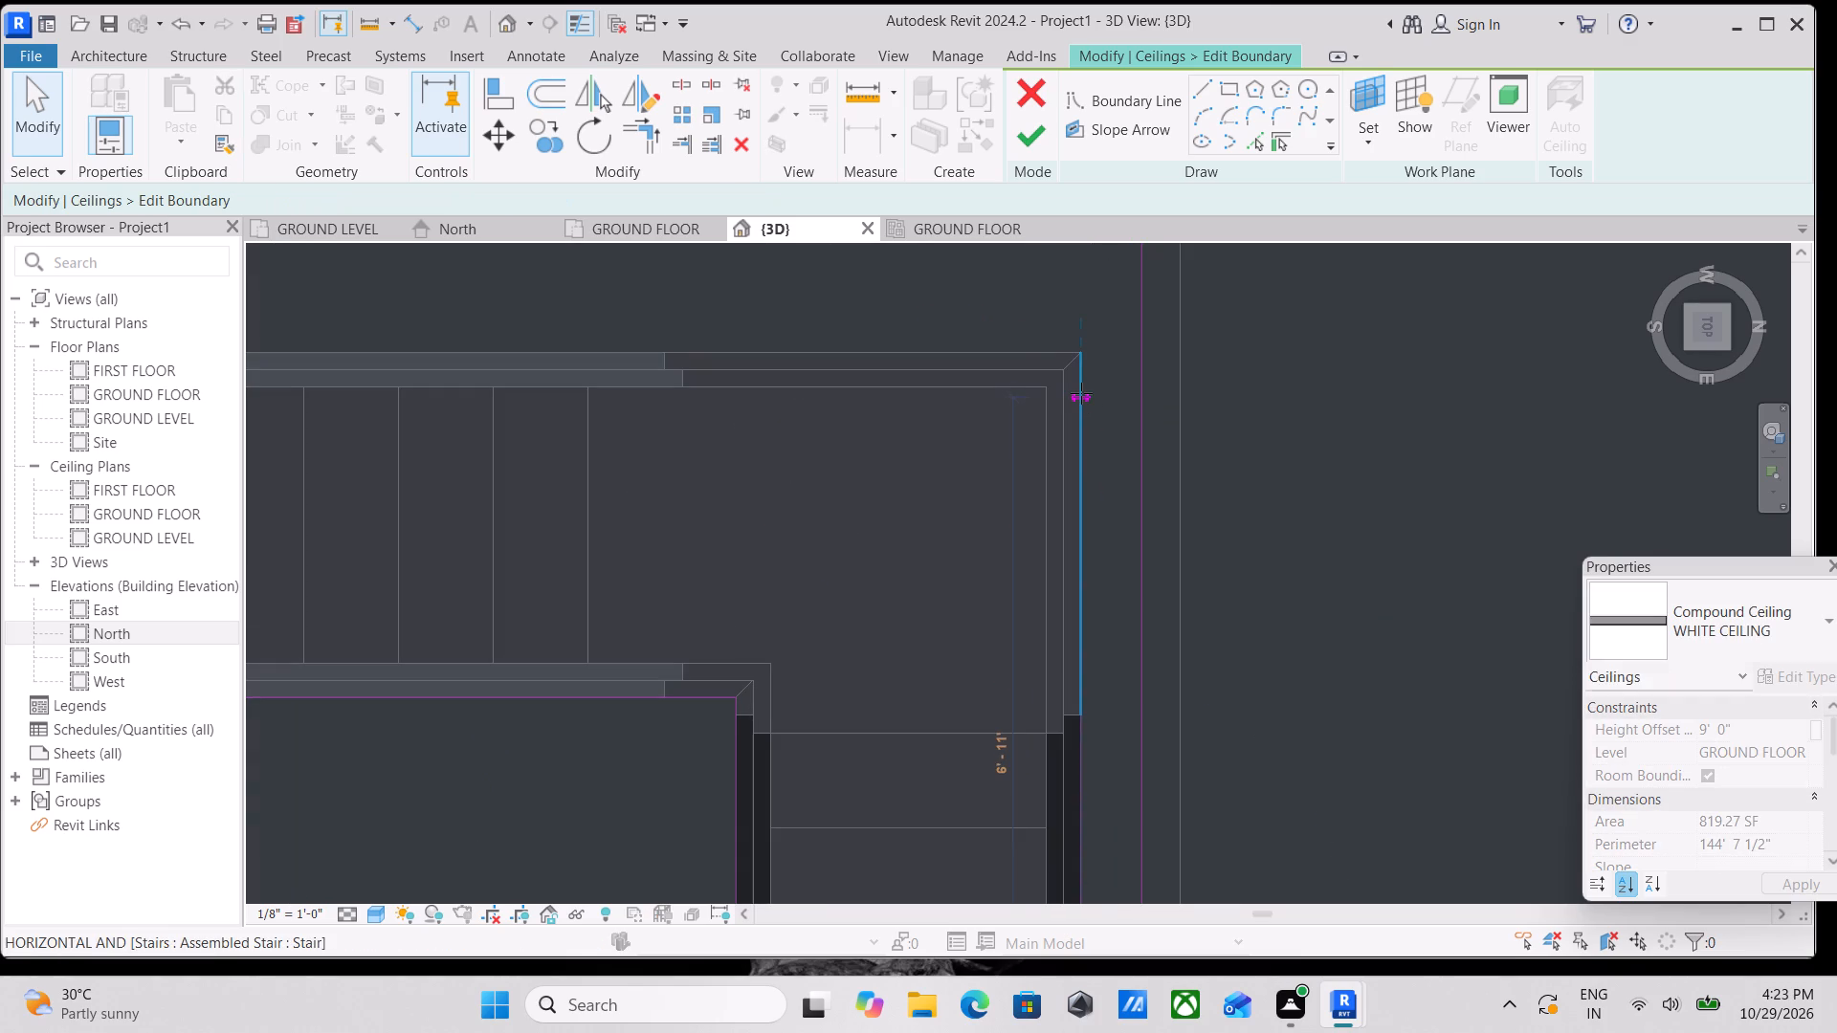
left_click_drag(1081, 393, 1081, 358)
scroll(1101, 366, "down", 2)
key("Escape")
middle_click_drag(1101, 366, 1107, 466)
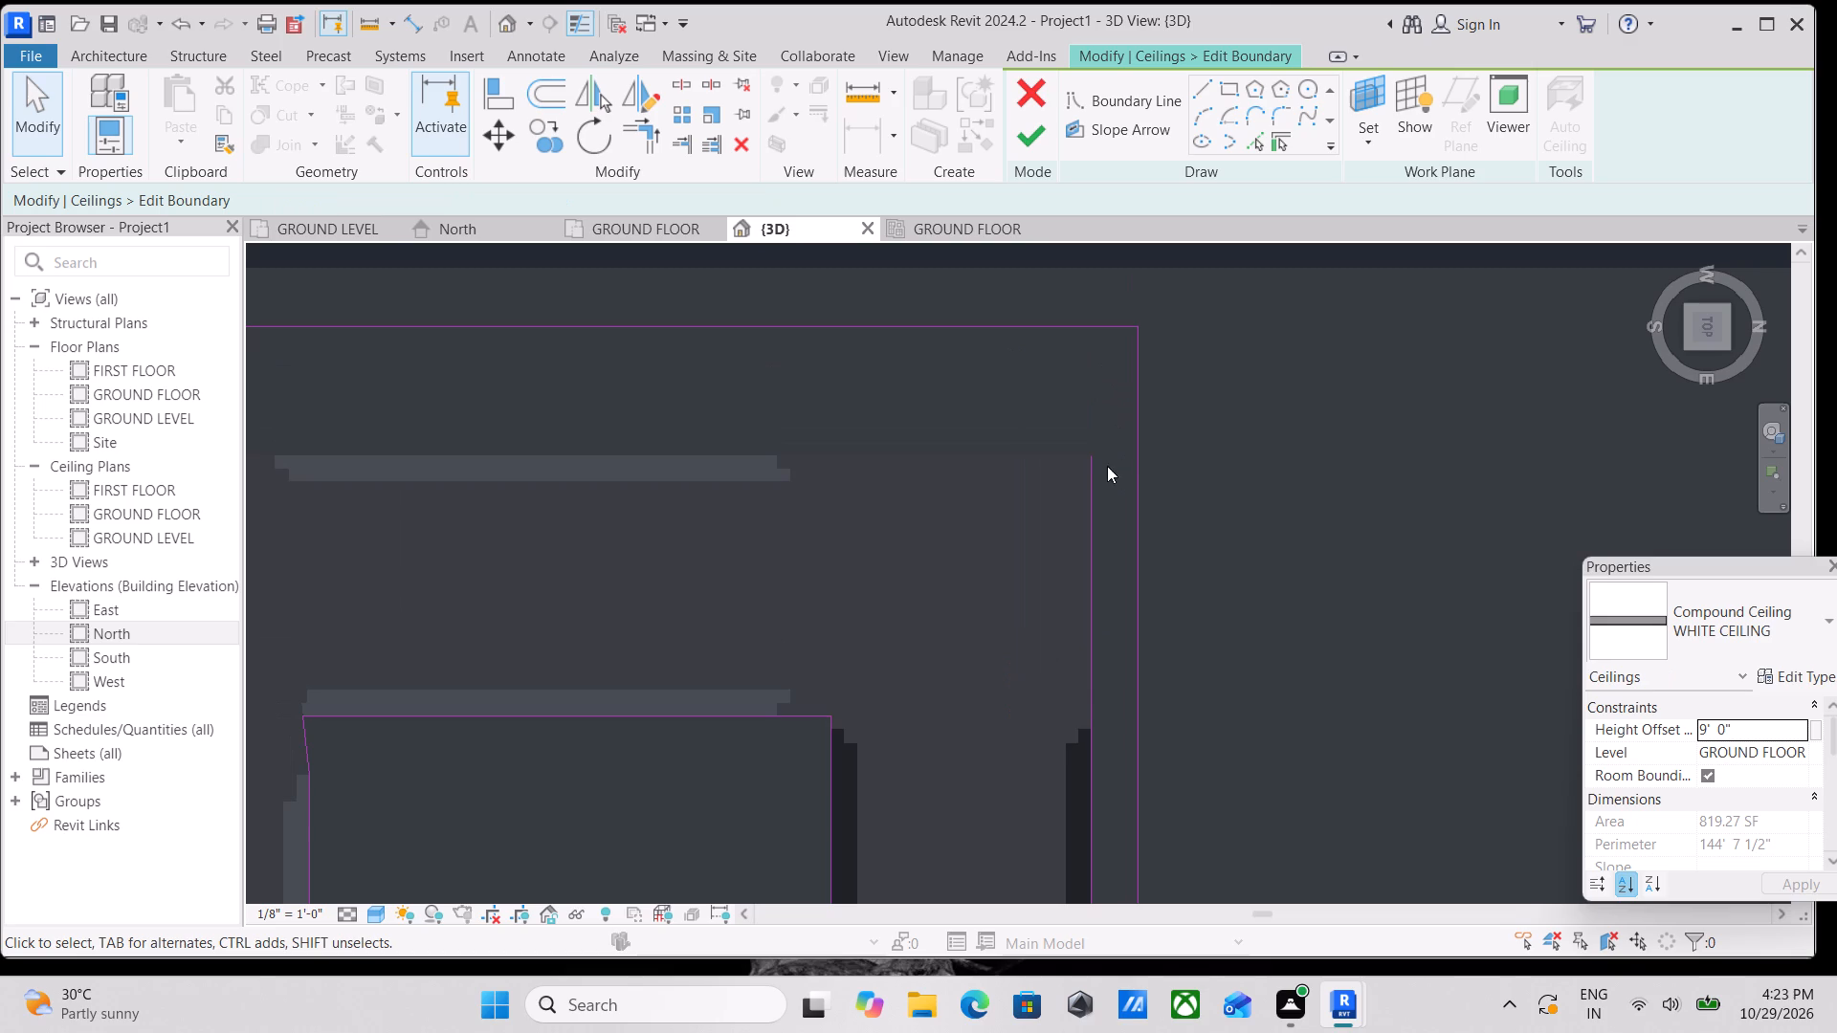
Pick the stair's west outer edge as a boundary line and extend it to the southwest corner, about 13' 4" long.
left_click(1265, 138)
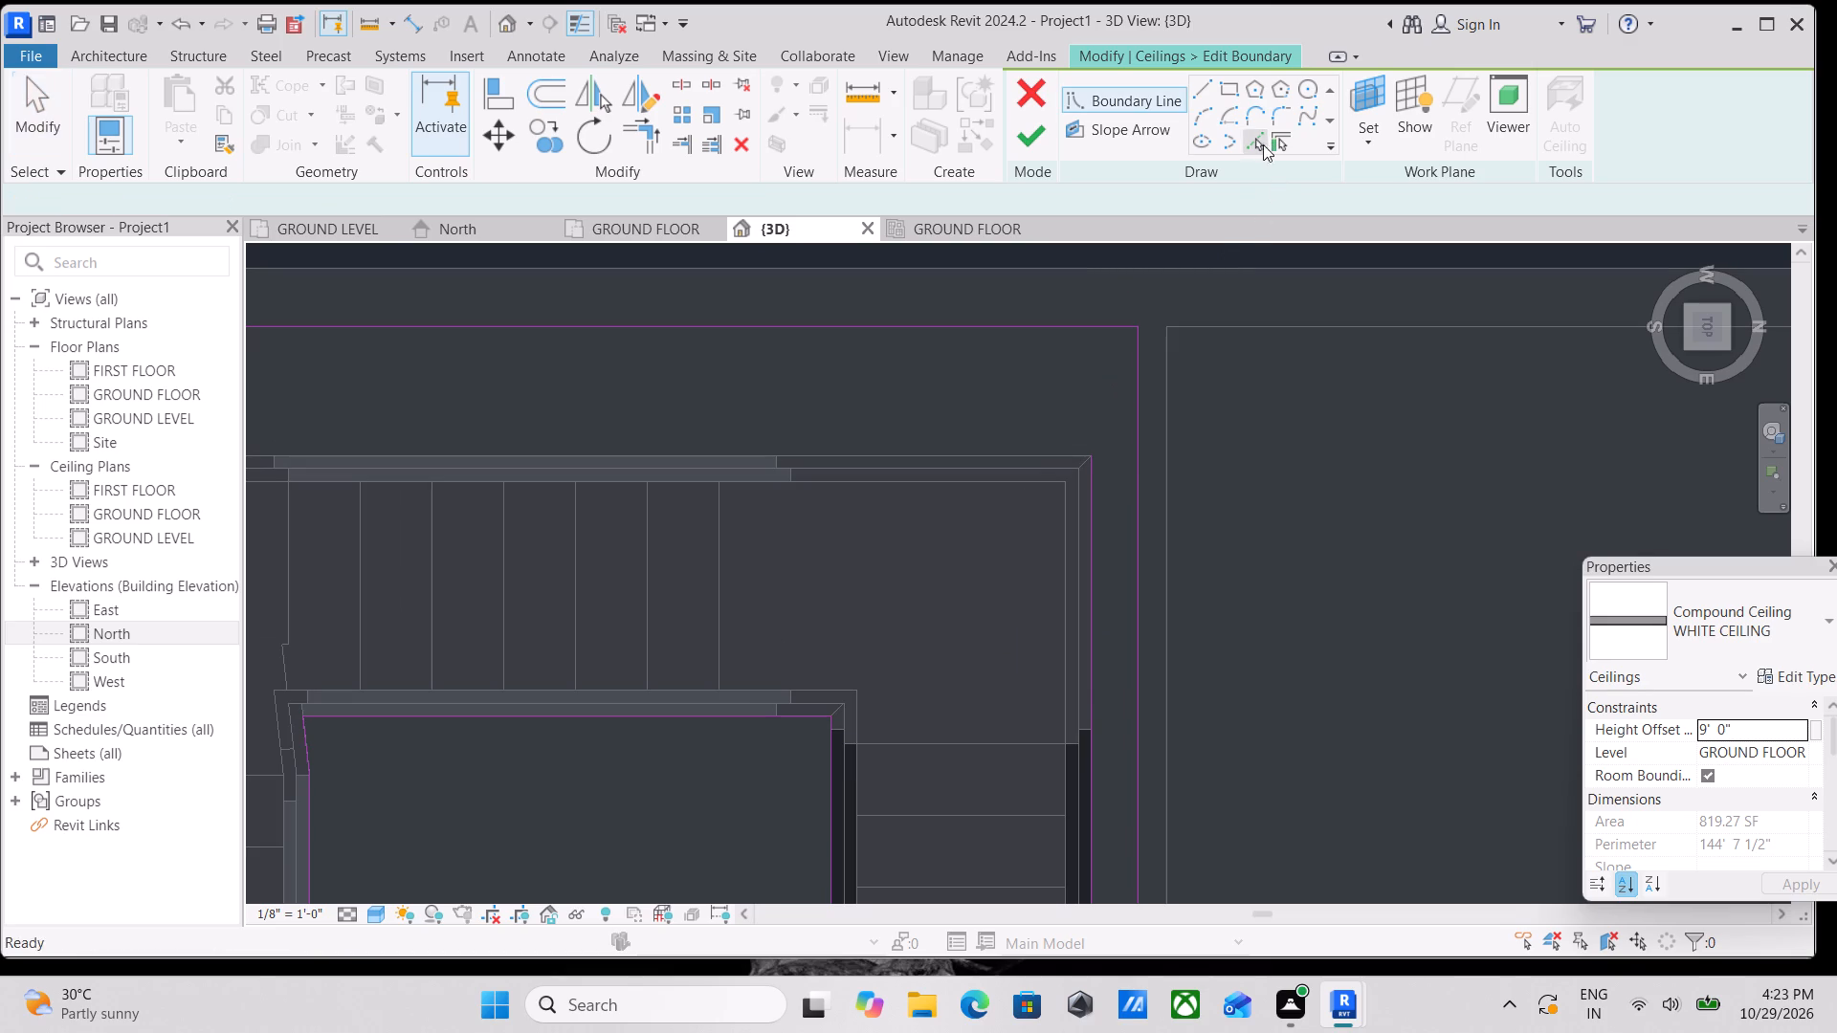
left_click(1020, 450)
middle_click_drag(867, 438, 928, 428)
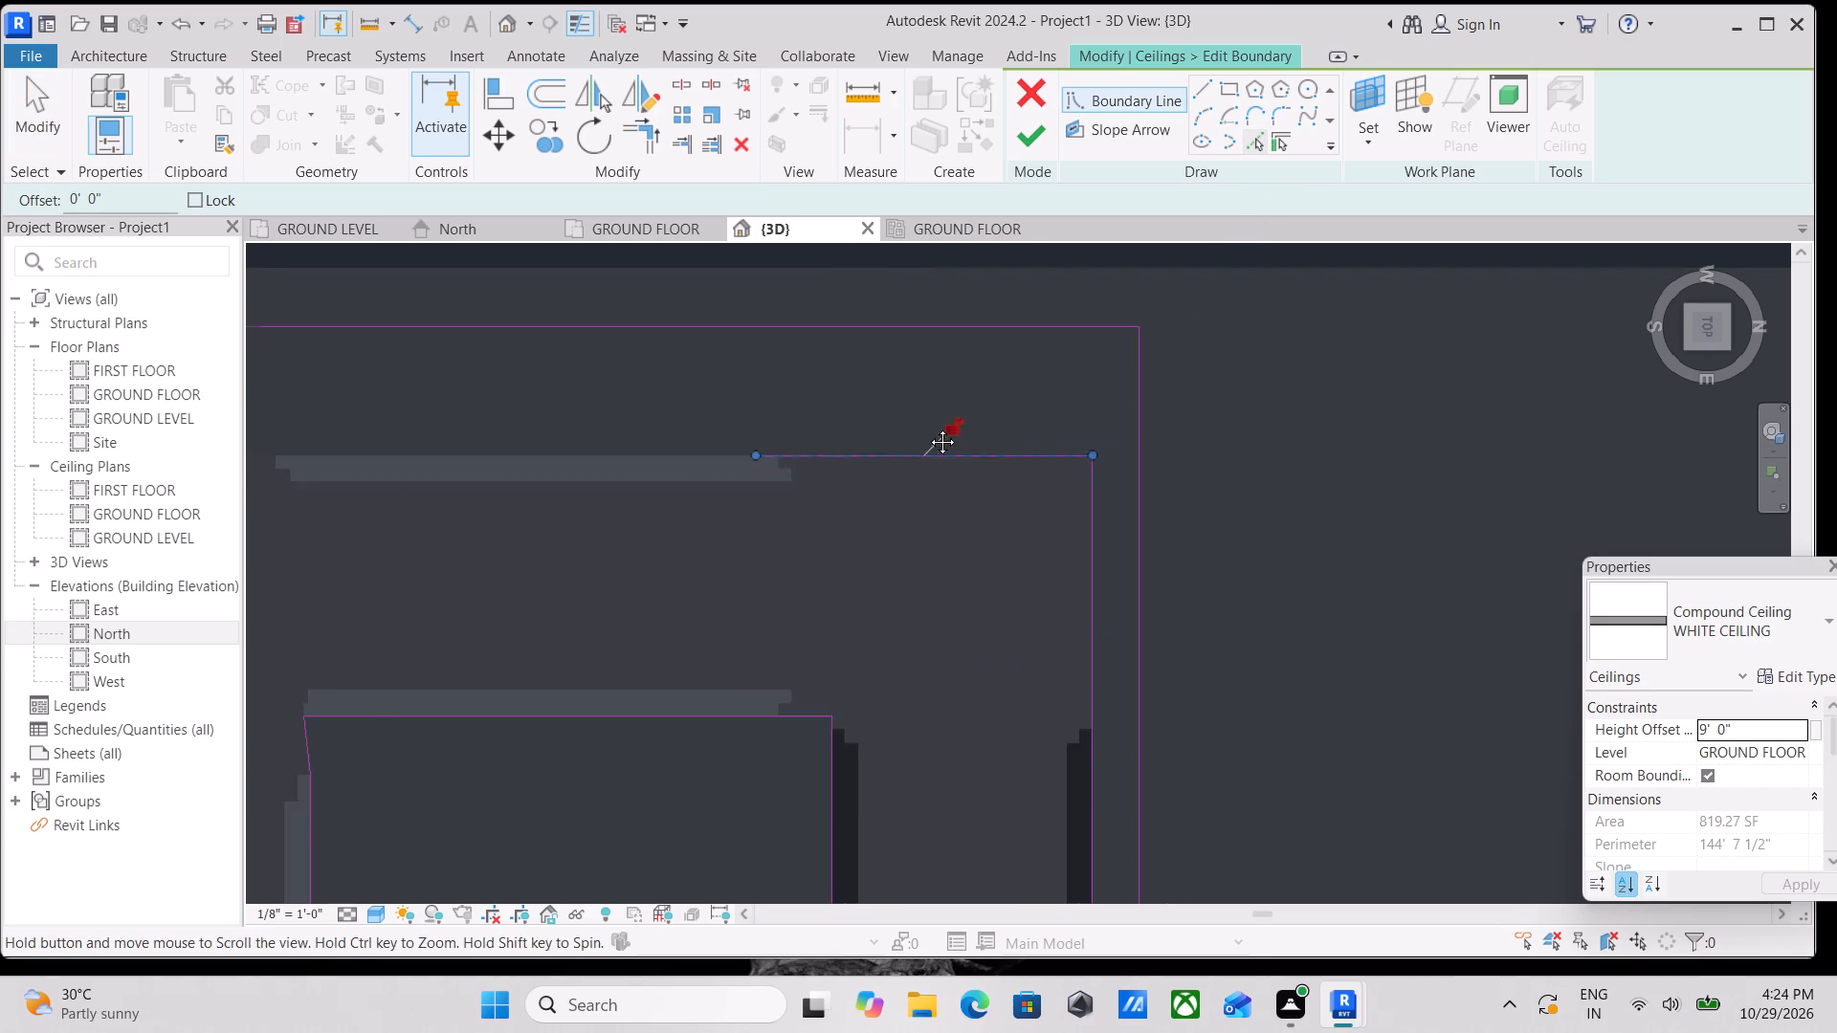
middle_click_drag(928, 428, 1011, 416)
middle_click_drag(850, 410, 1159, 407)
key("Escape")
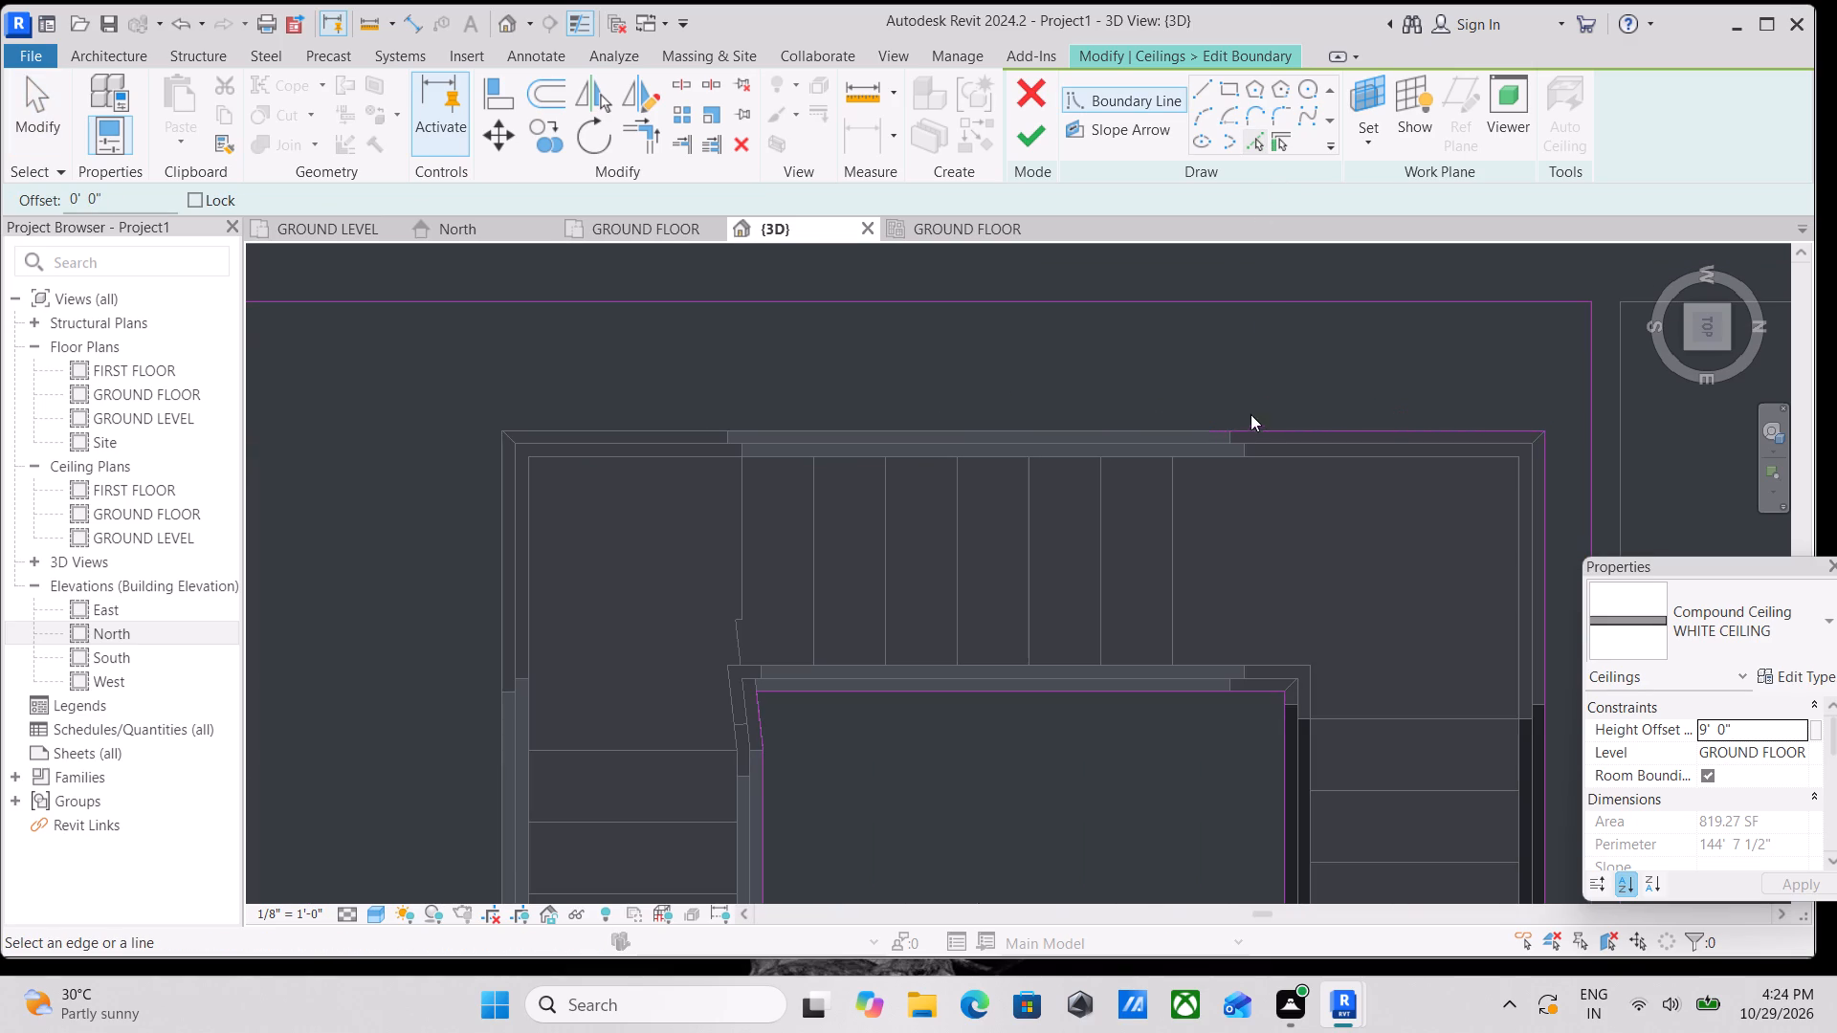
key("Escape")
key("Escape")
left_click(1239, 426)
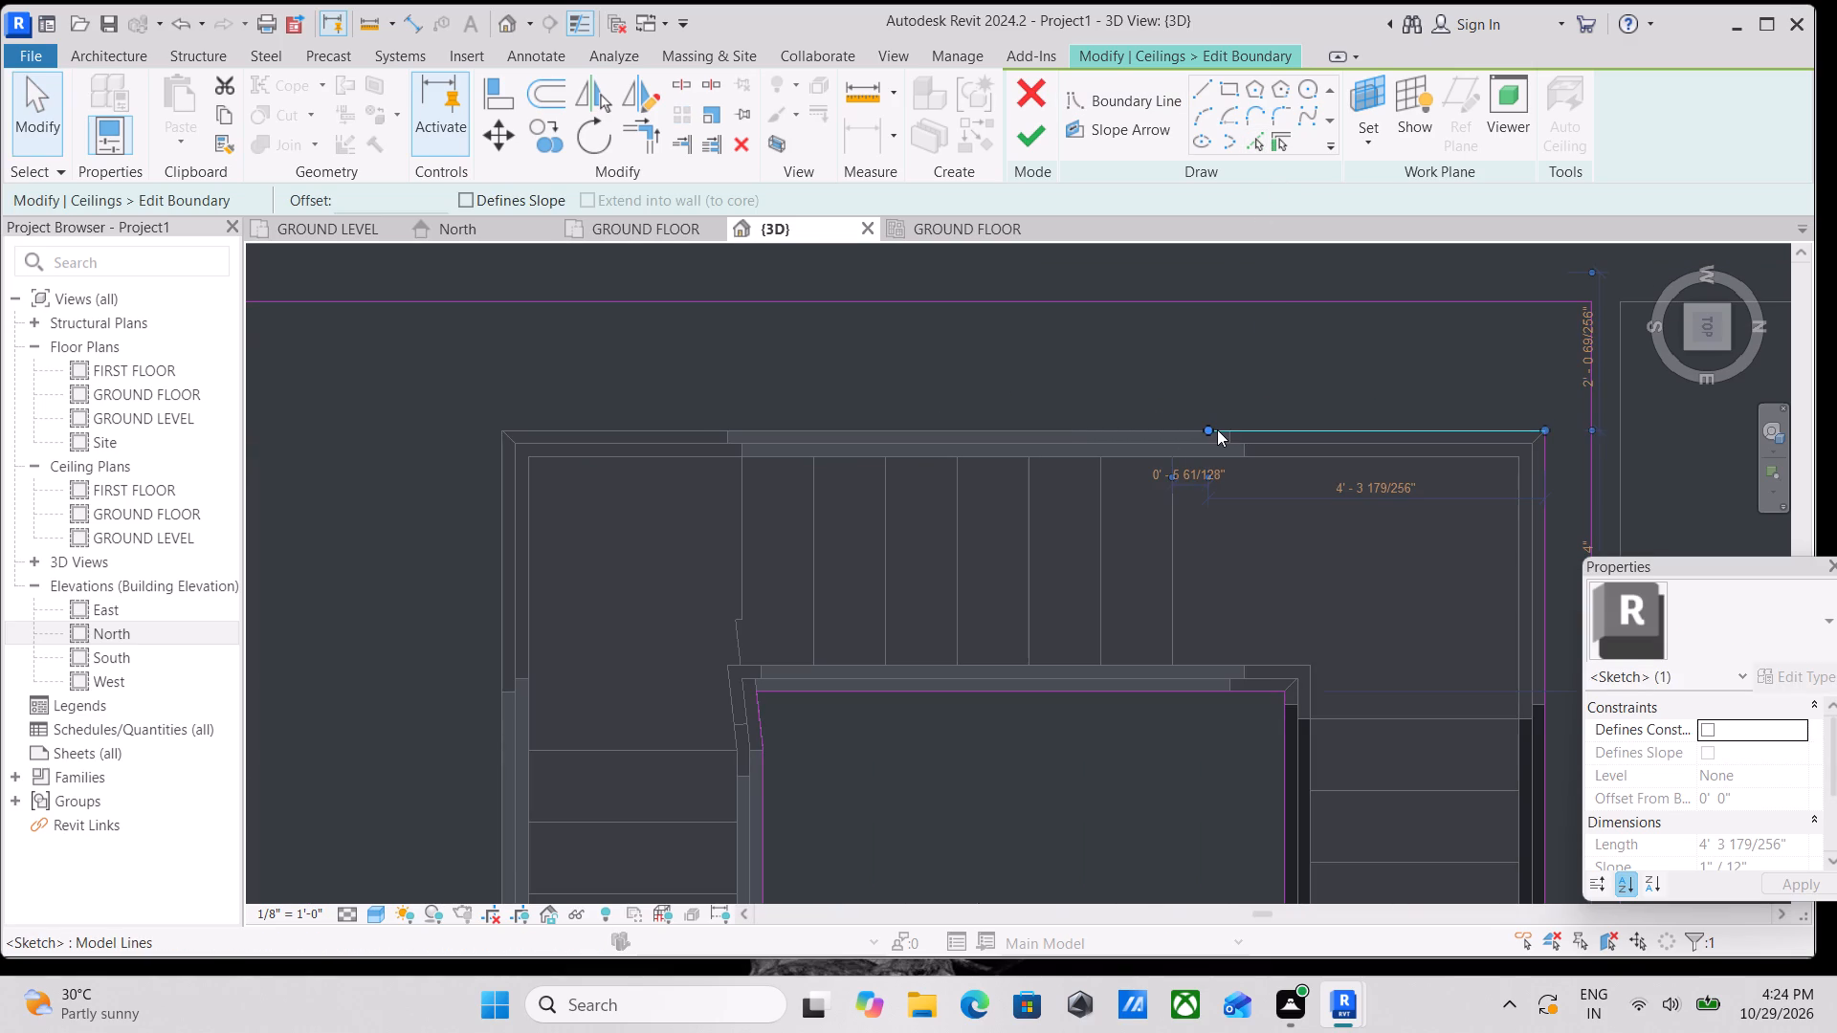
left_click_drag(1210, 429, 757, 437)
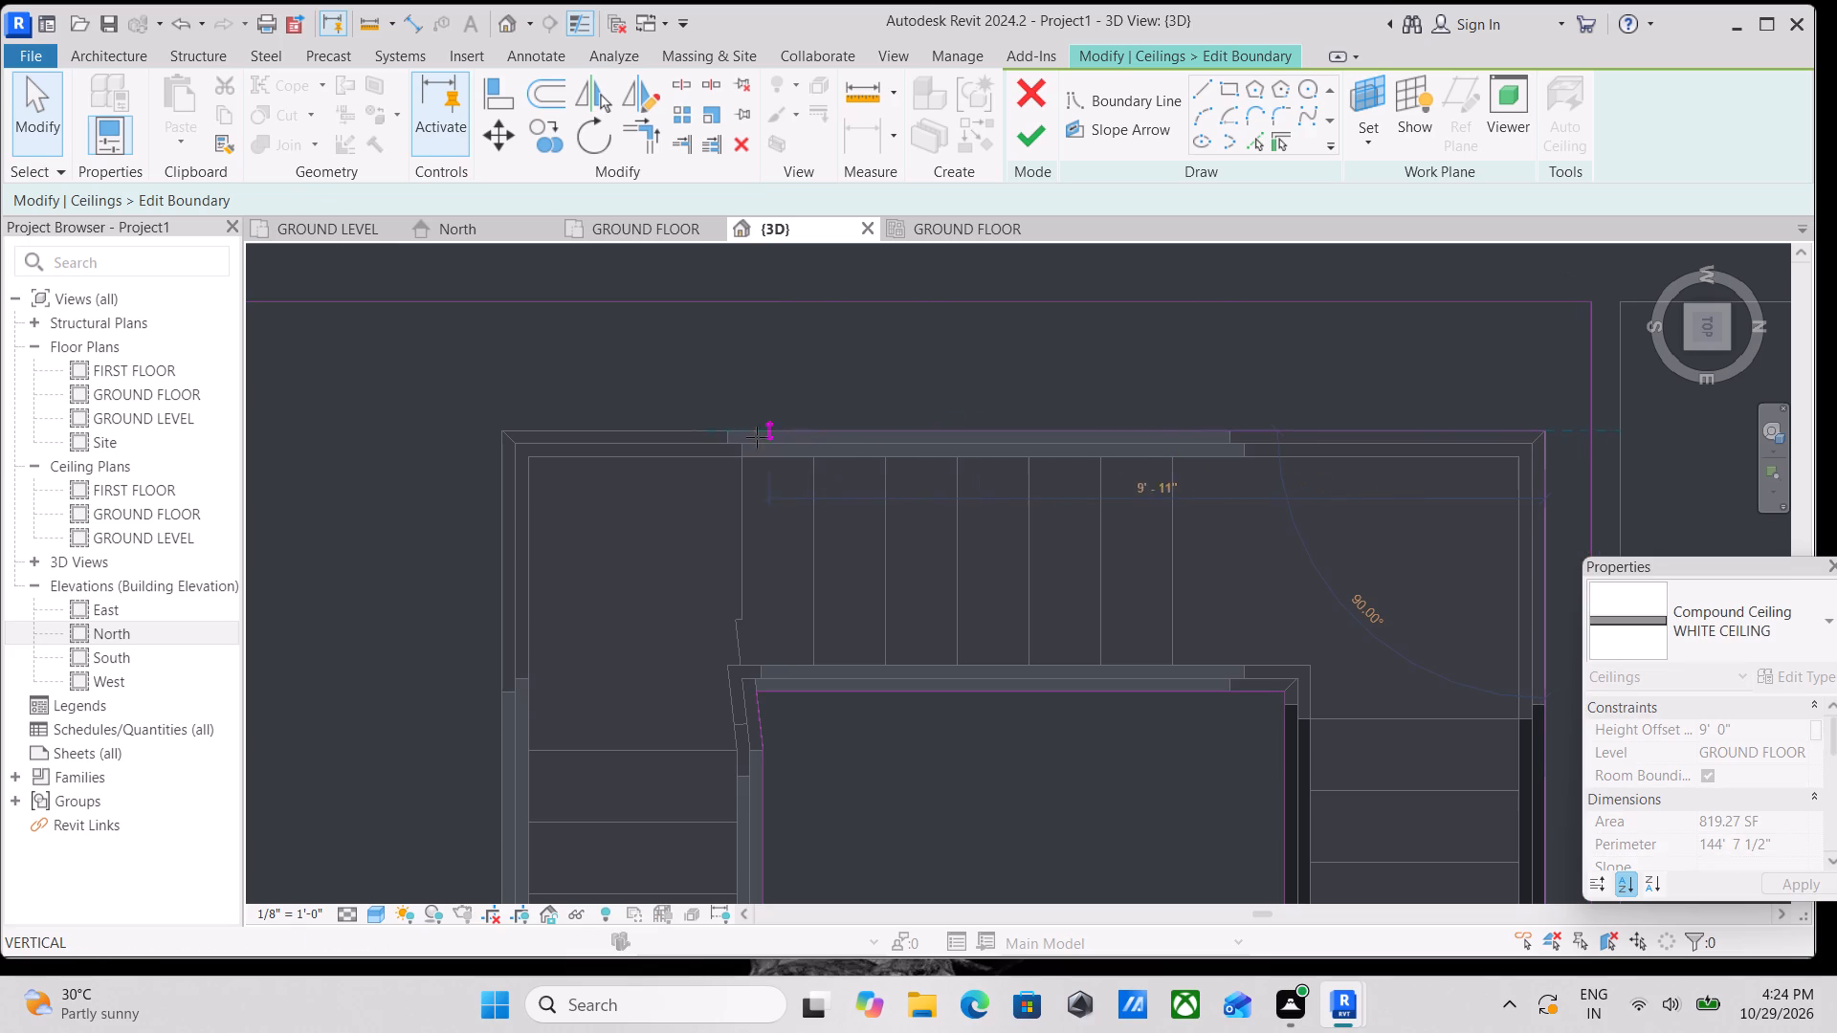
left_click_drag(757, 437, 505, 430)
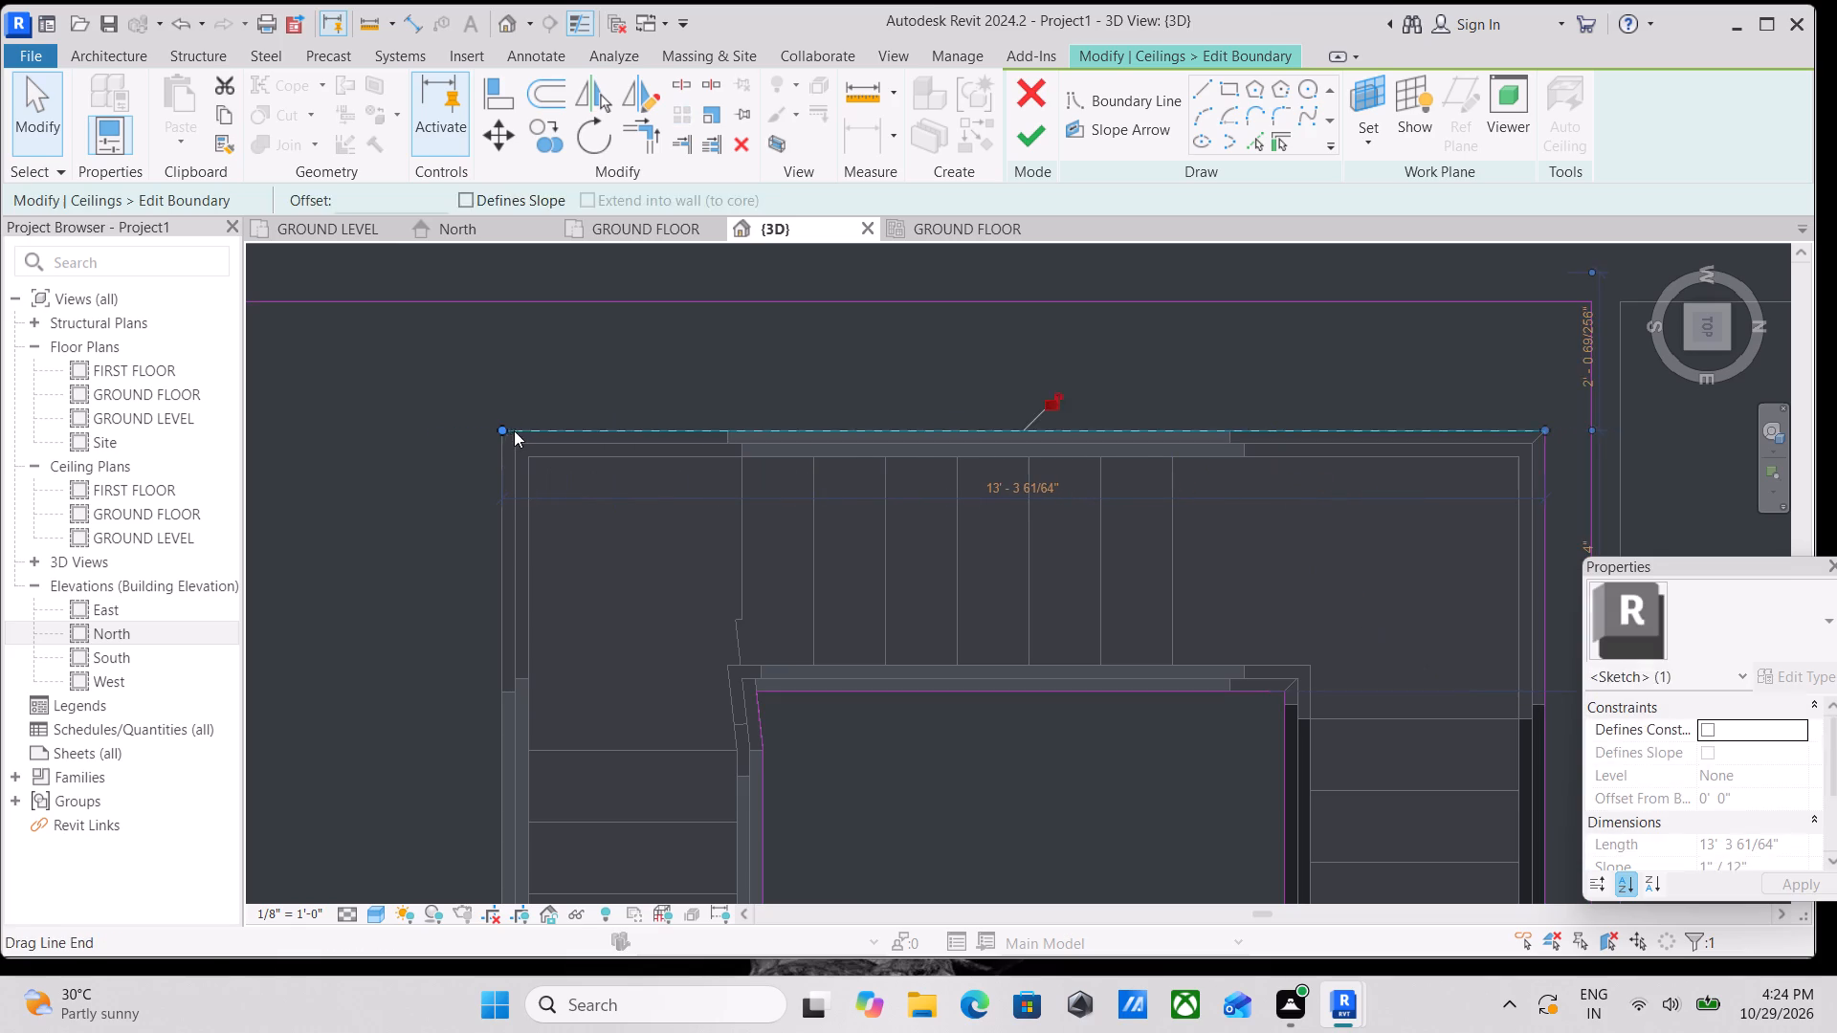
key("Escape")
Pick the south landing's outer edge as a boundary line starting from the stair's southwest corner.
scroll(570, 479, "down", 2)
middle_click_drag(570, 479, 810, 445)
scroll(823, 440, "down", 2)
middle_click_drag(820, 536, 1020, 473)
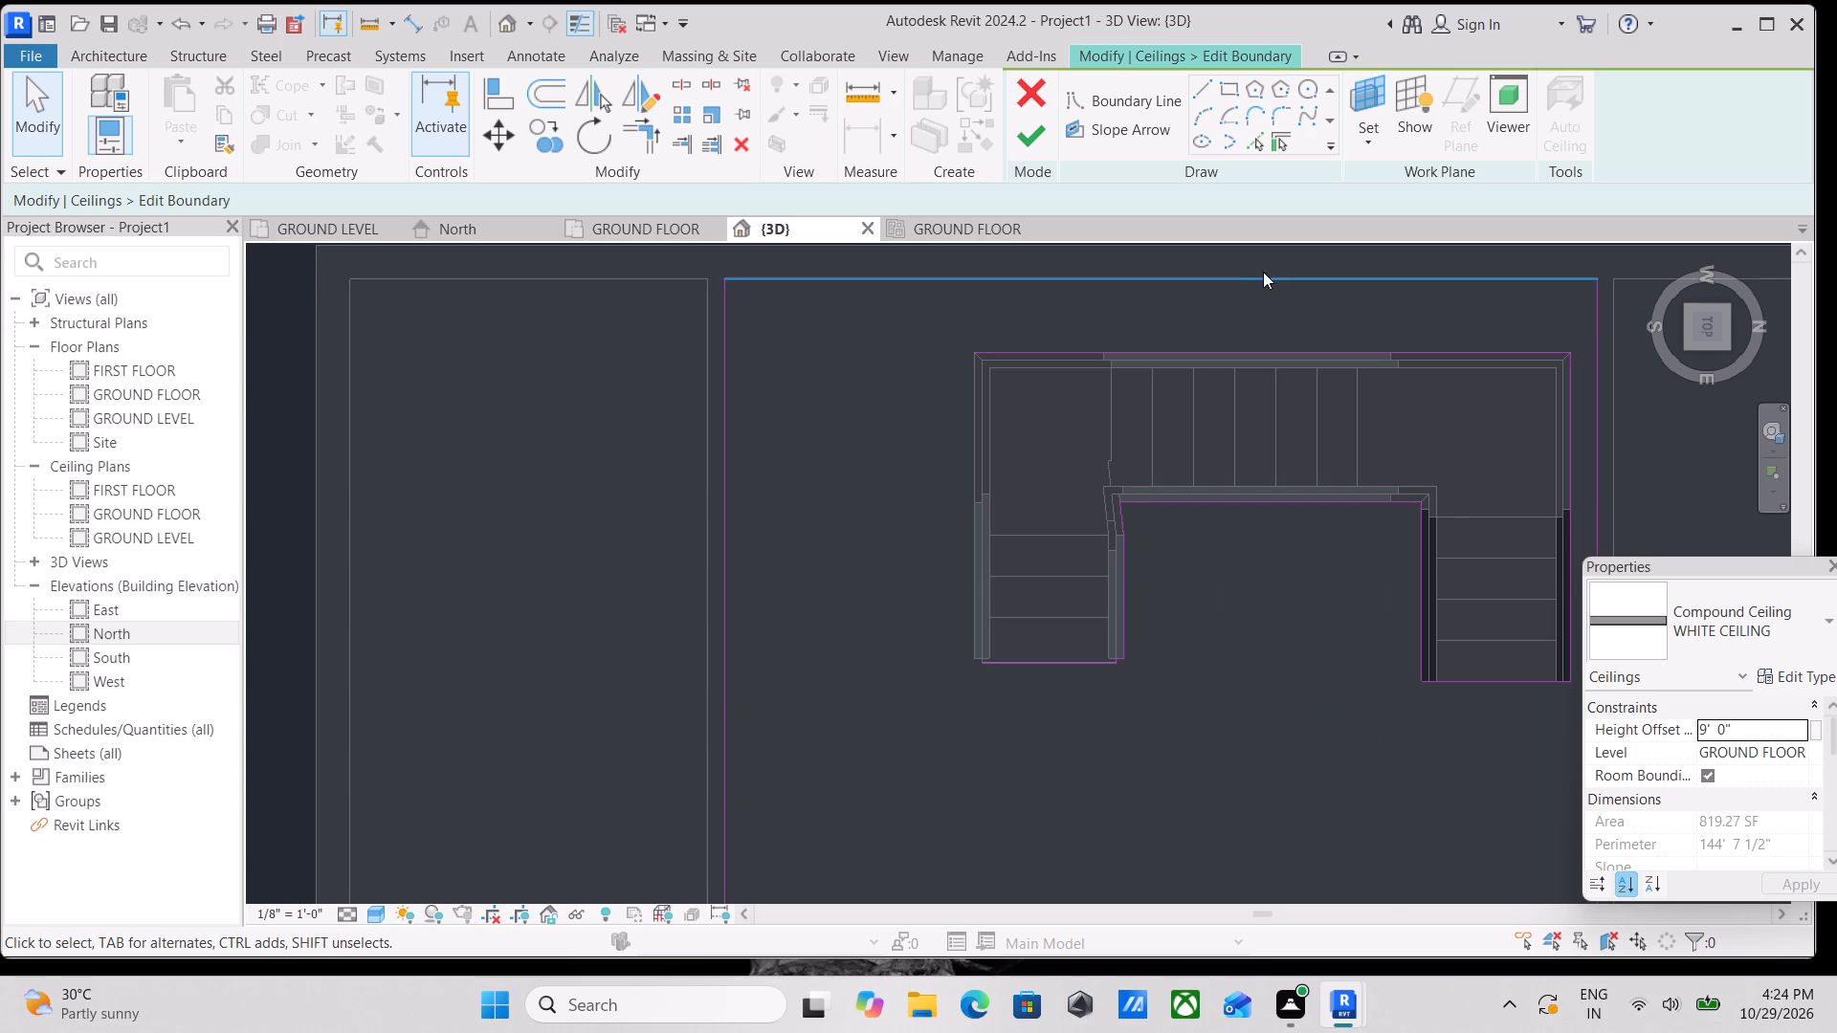
left_click(1253, 142)
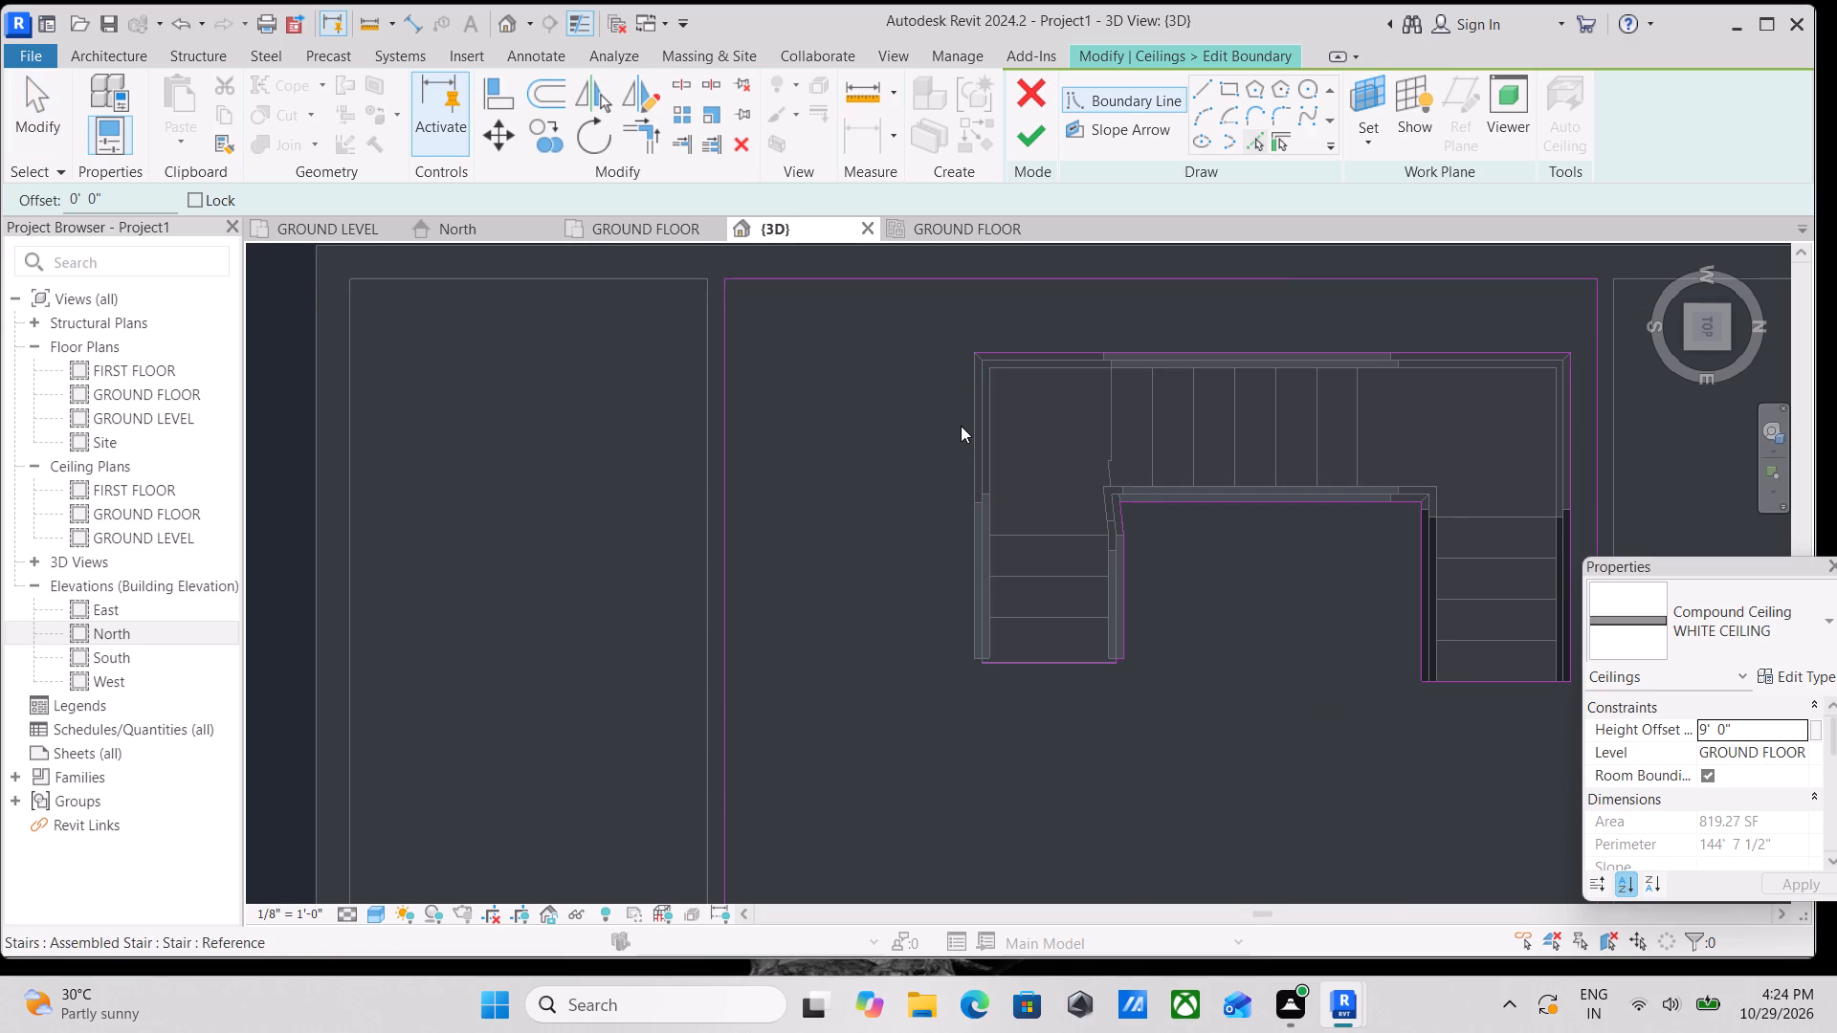
scroll(962, 426, "up", 4)
left_click(978, 408)
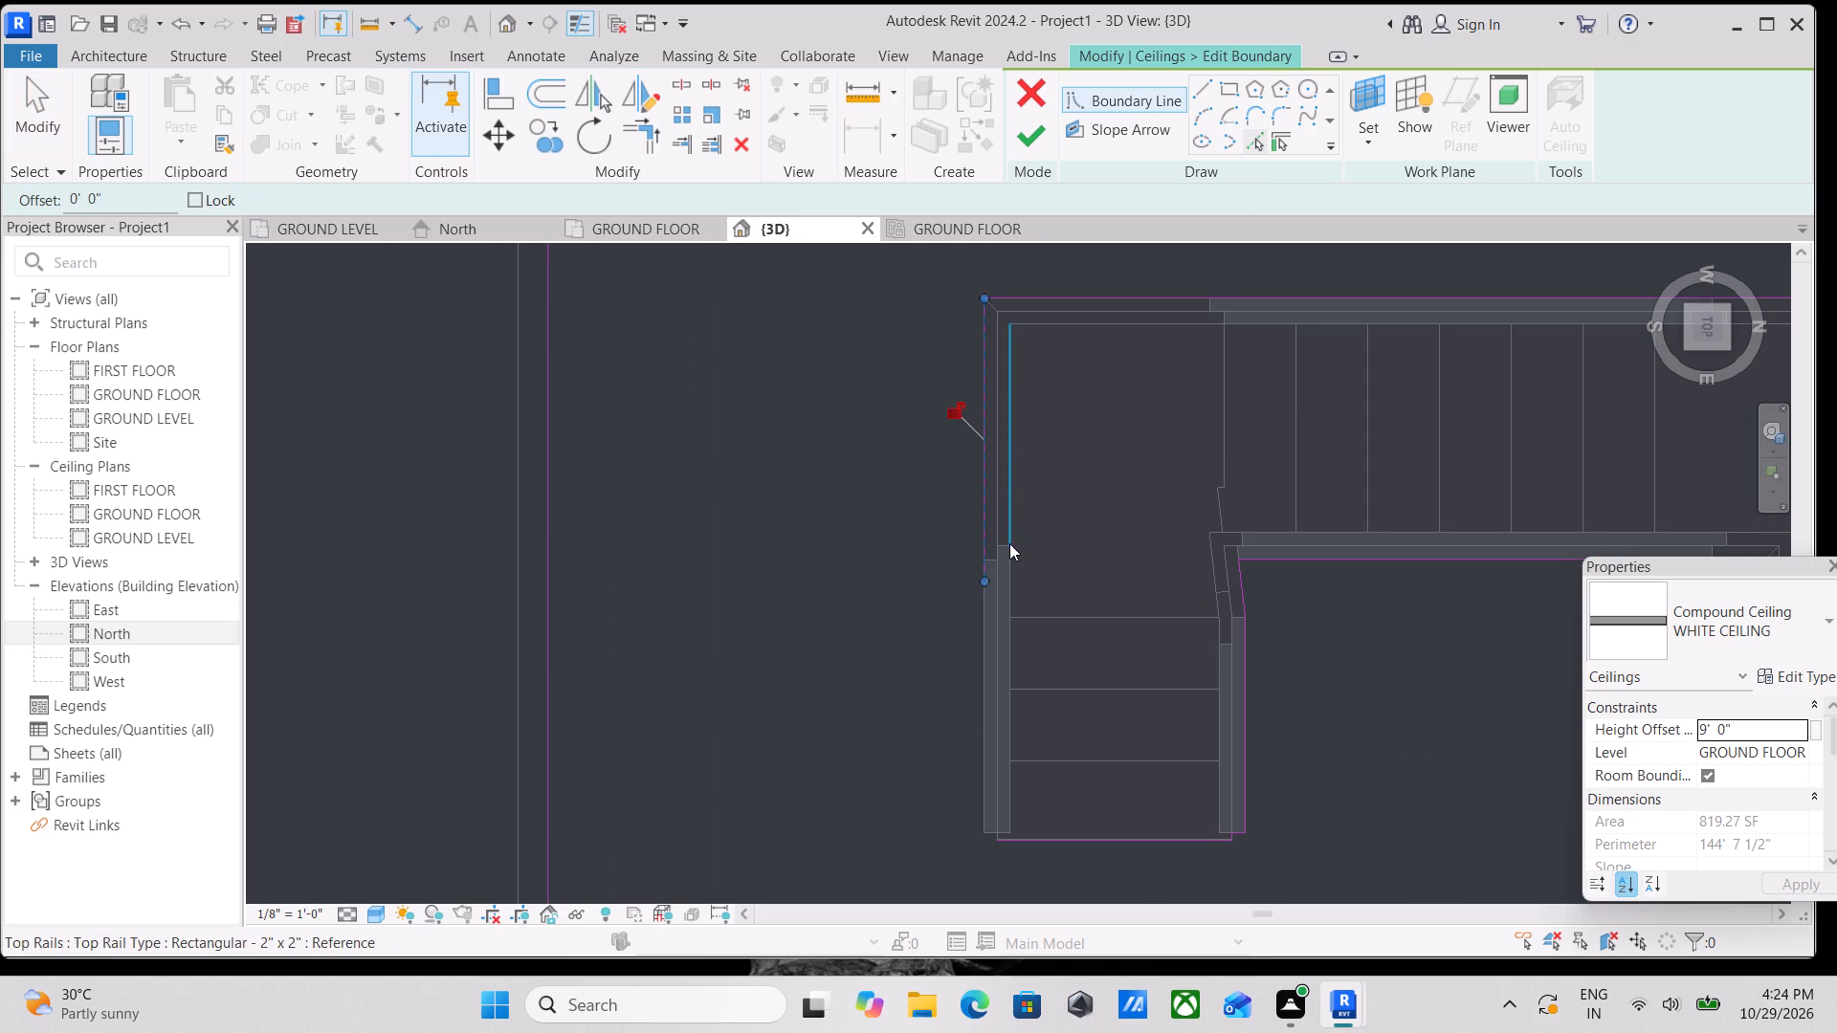
Pick the south flight's outer edge as a boundary line and shorten its overlap with the landing's boundary line.
middle_click_drag(1009, 543, 1048, 366)
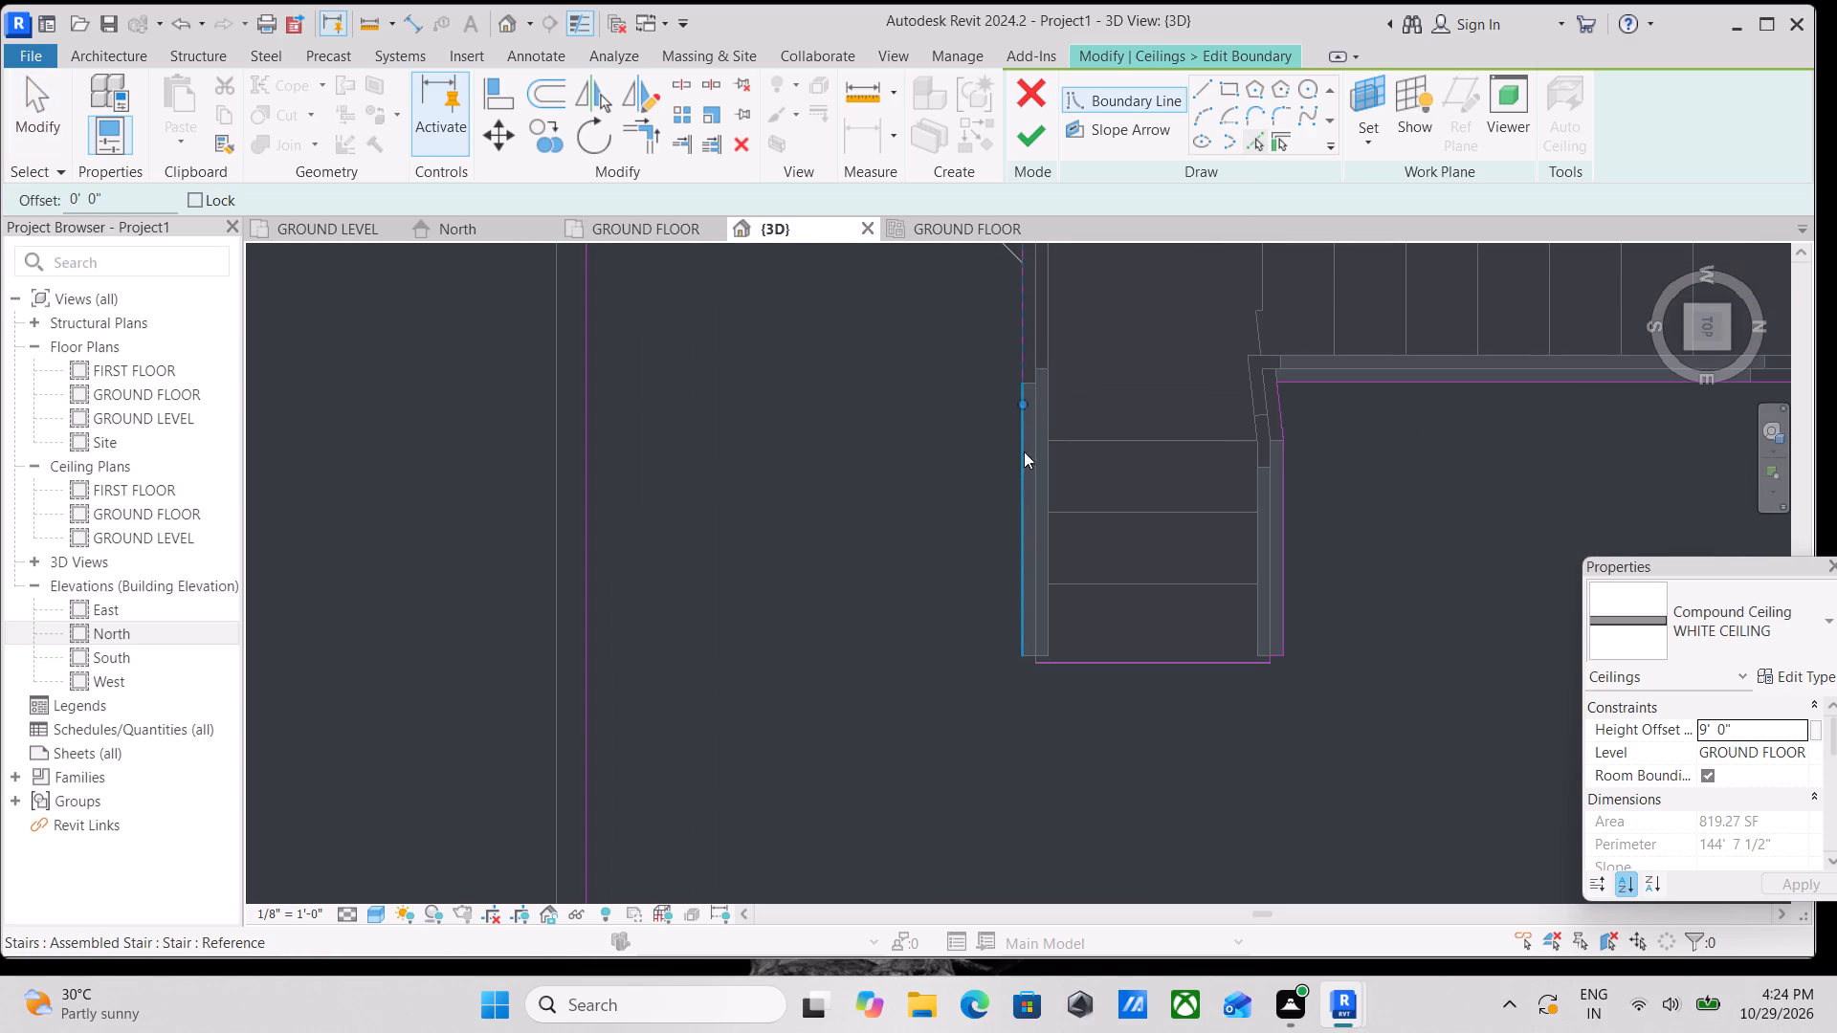
left_click(1016, 449)
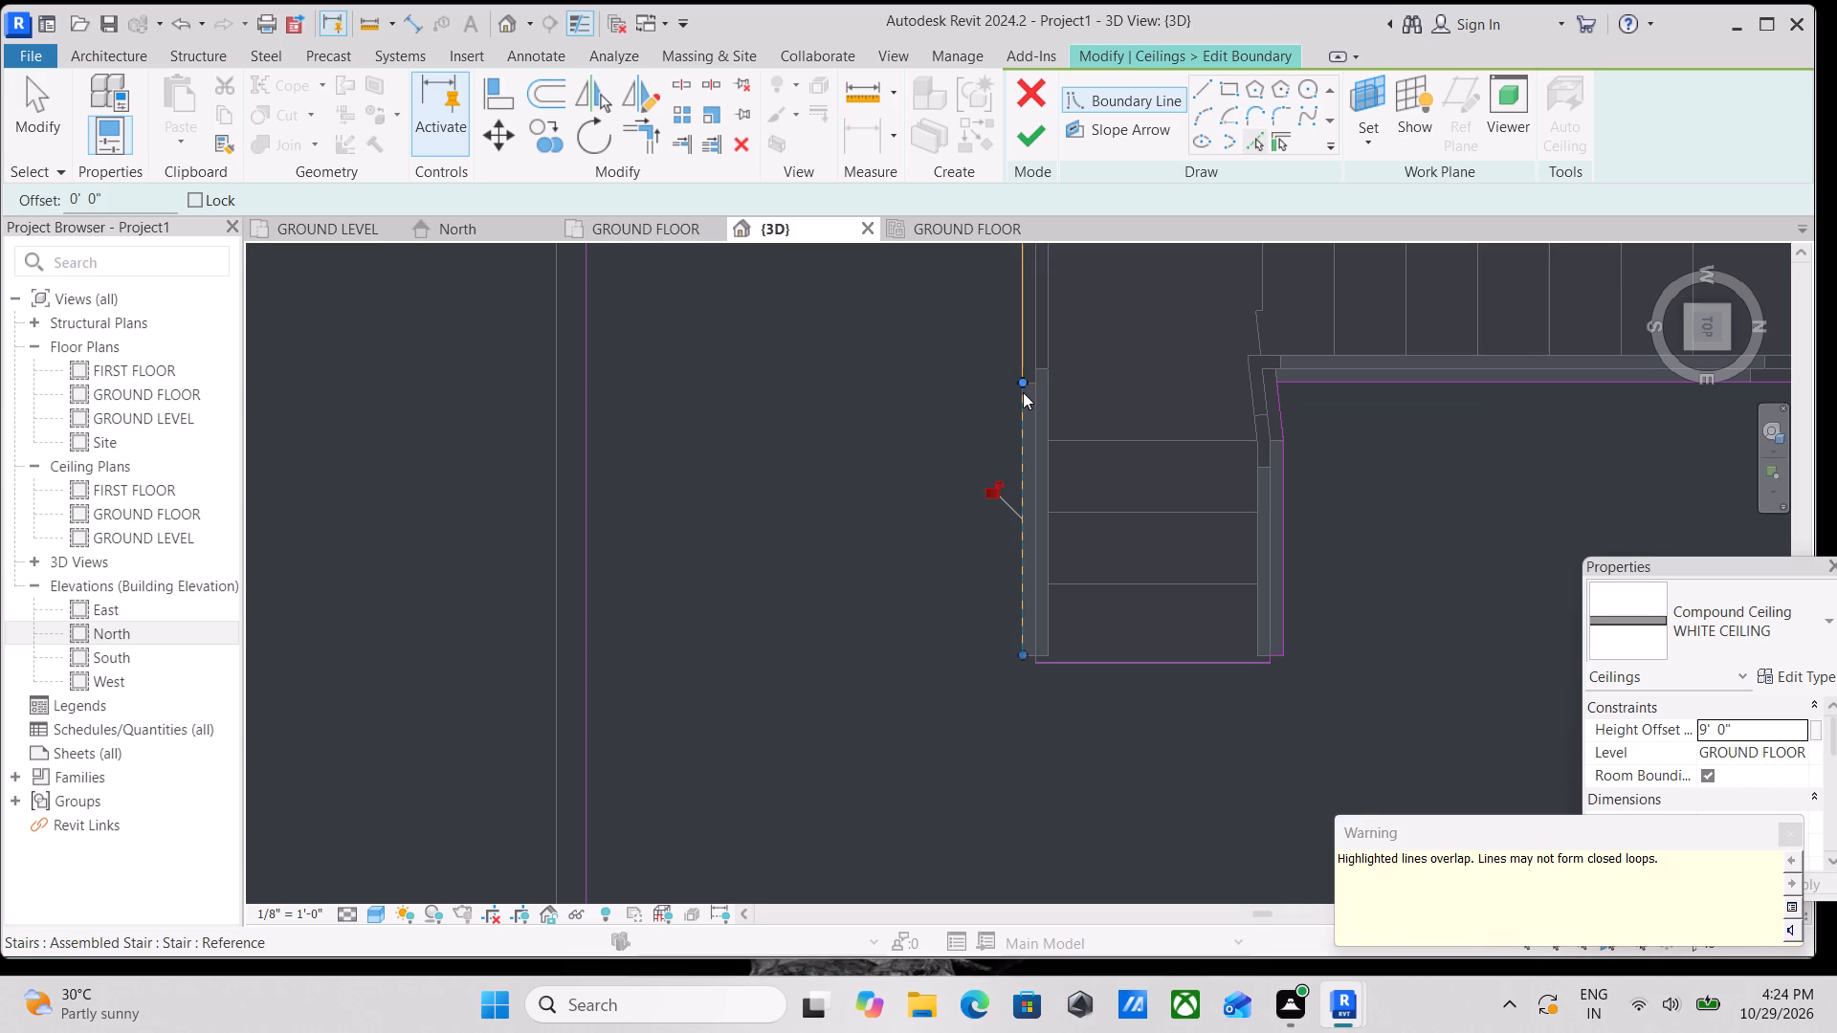
left_click_drag(1023, 379, 1018, 402)
scroll(1020, 457, "down", 1)
middle_click_drag(1020, 457, 1022, 420)
scroll(1050, 365, "up", 3)
key("Escape")
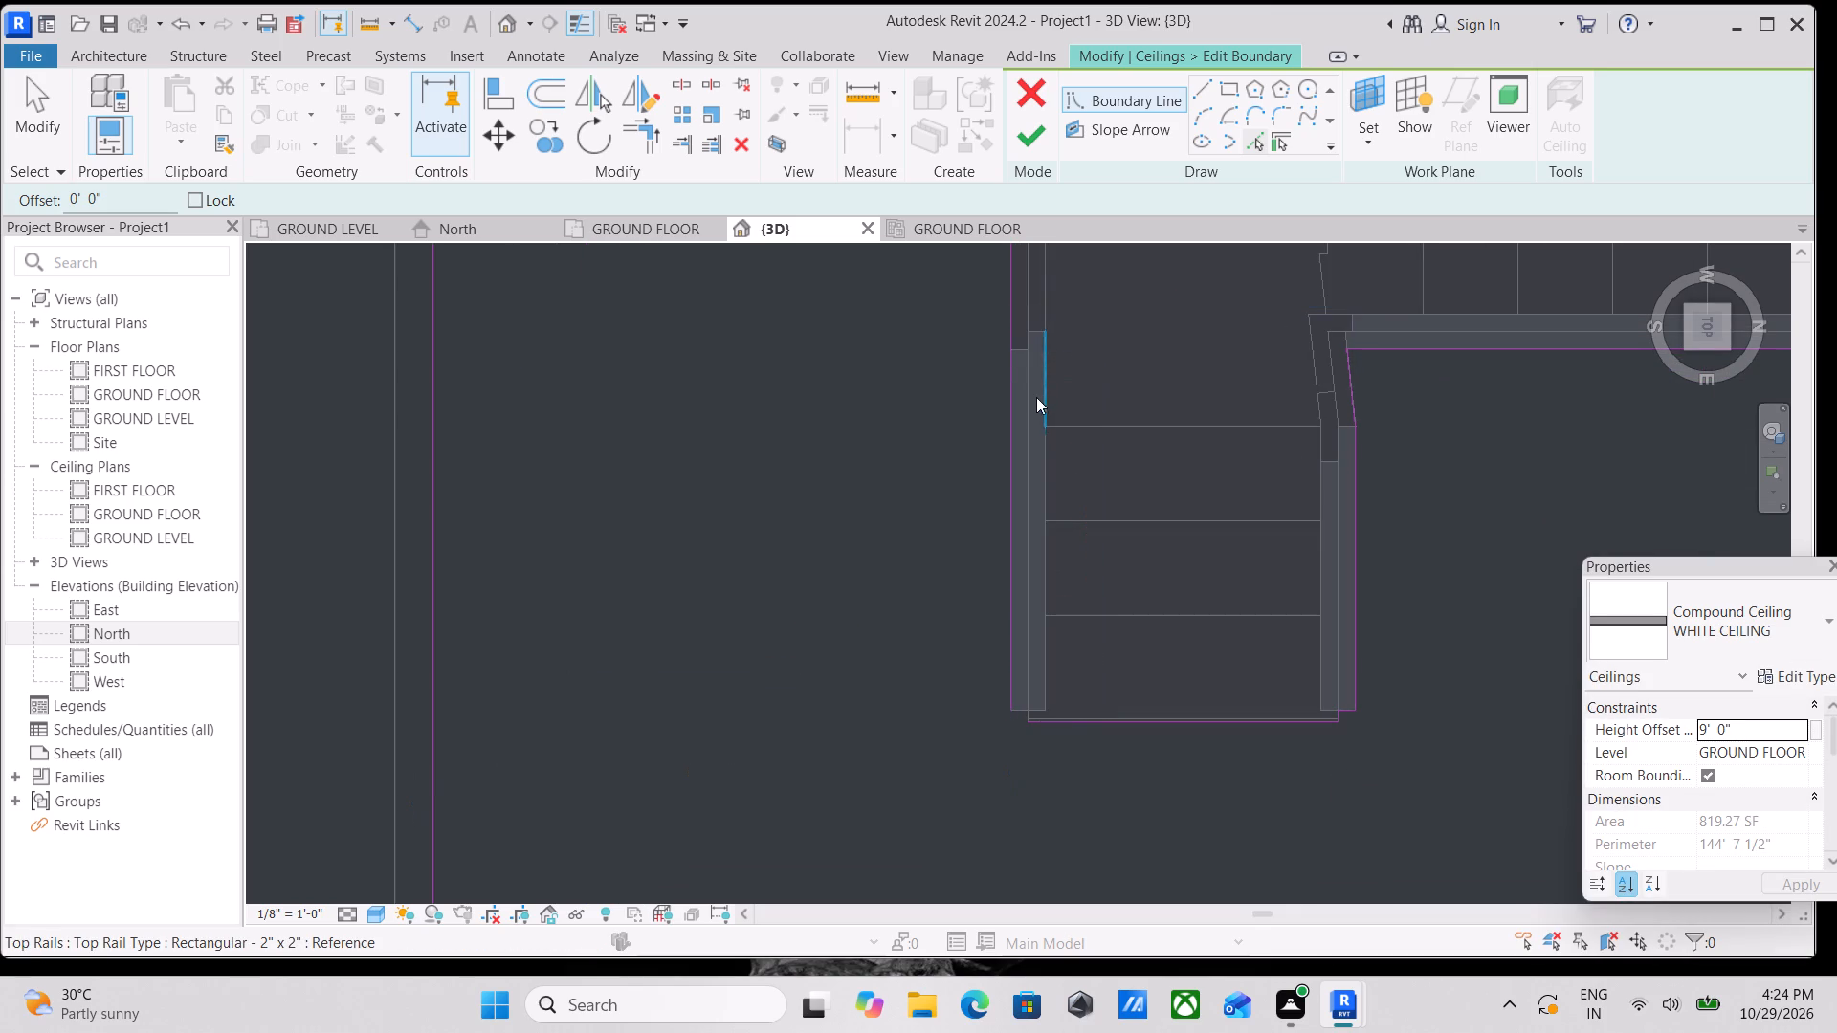
Pick the south flight's 2" east end edge and the adjoining short stair edge near its southeast corner as boundary lines.
middle_click_drag(1033, 408, 1018, 297)
scroll(992, 618, "up", 8)
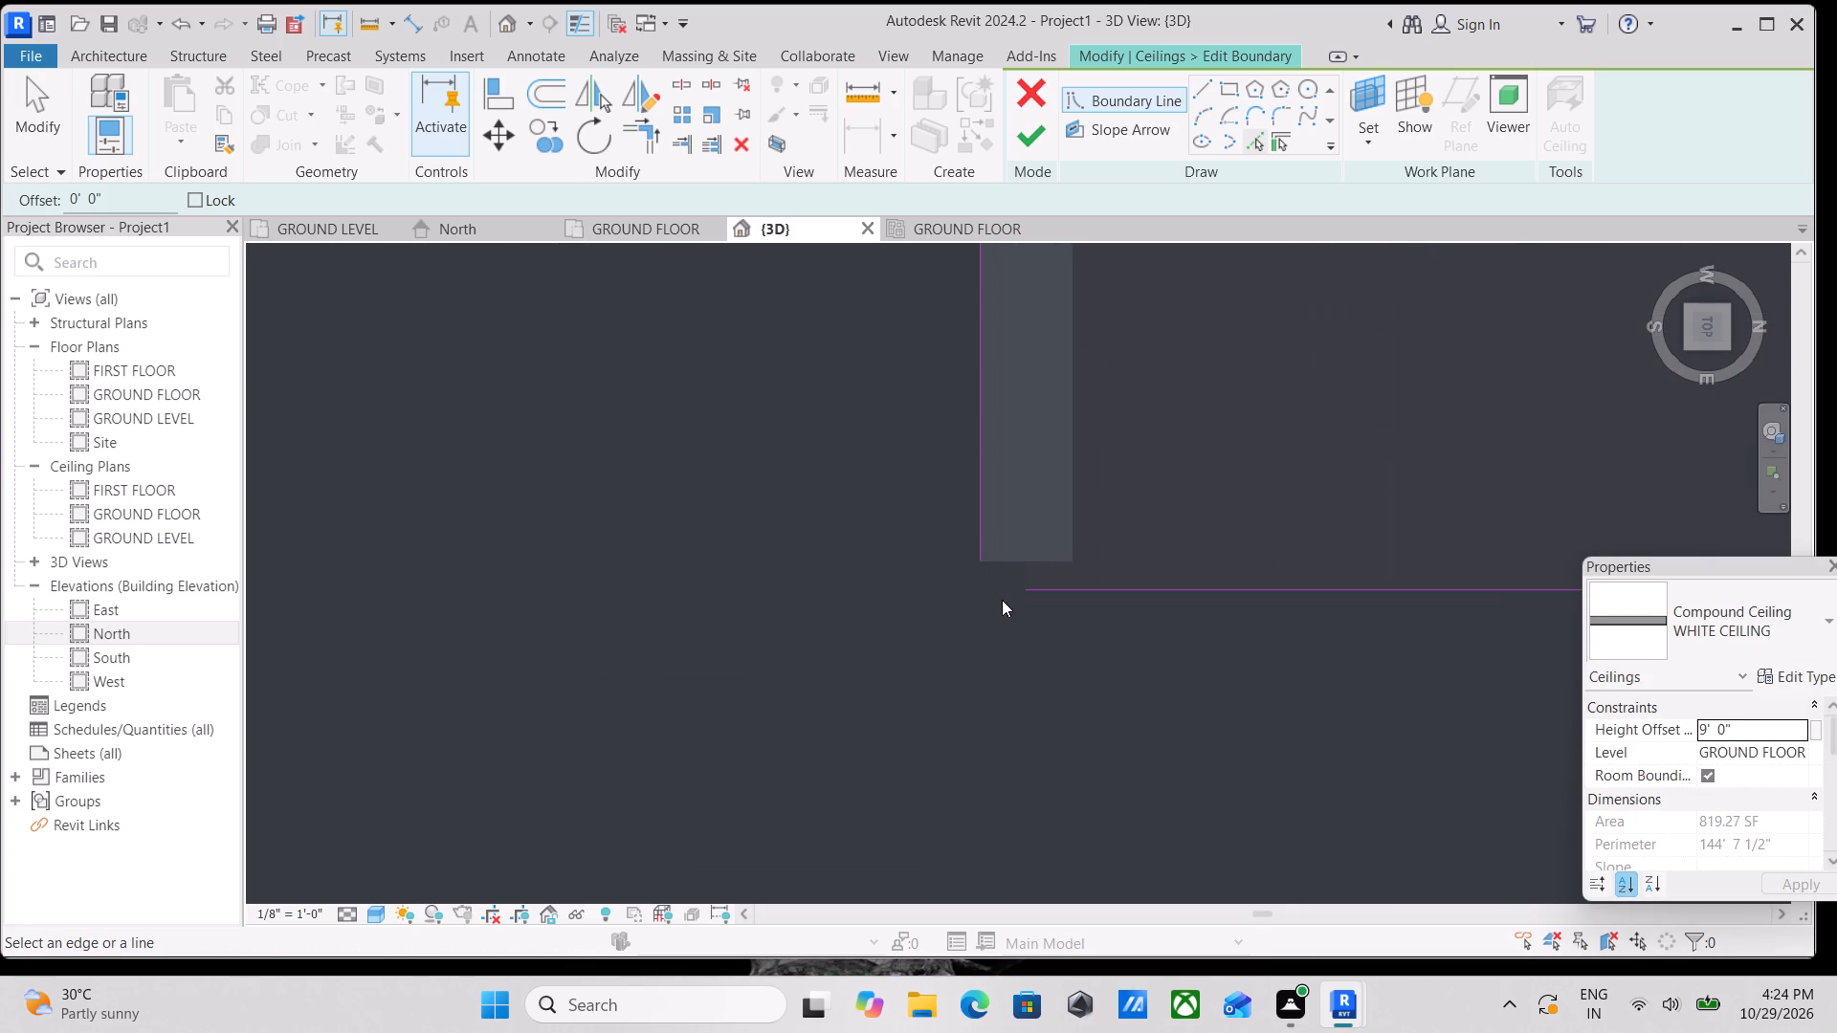
scroll(1002, 600, "up", 7)
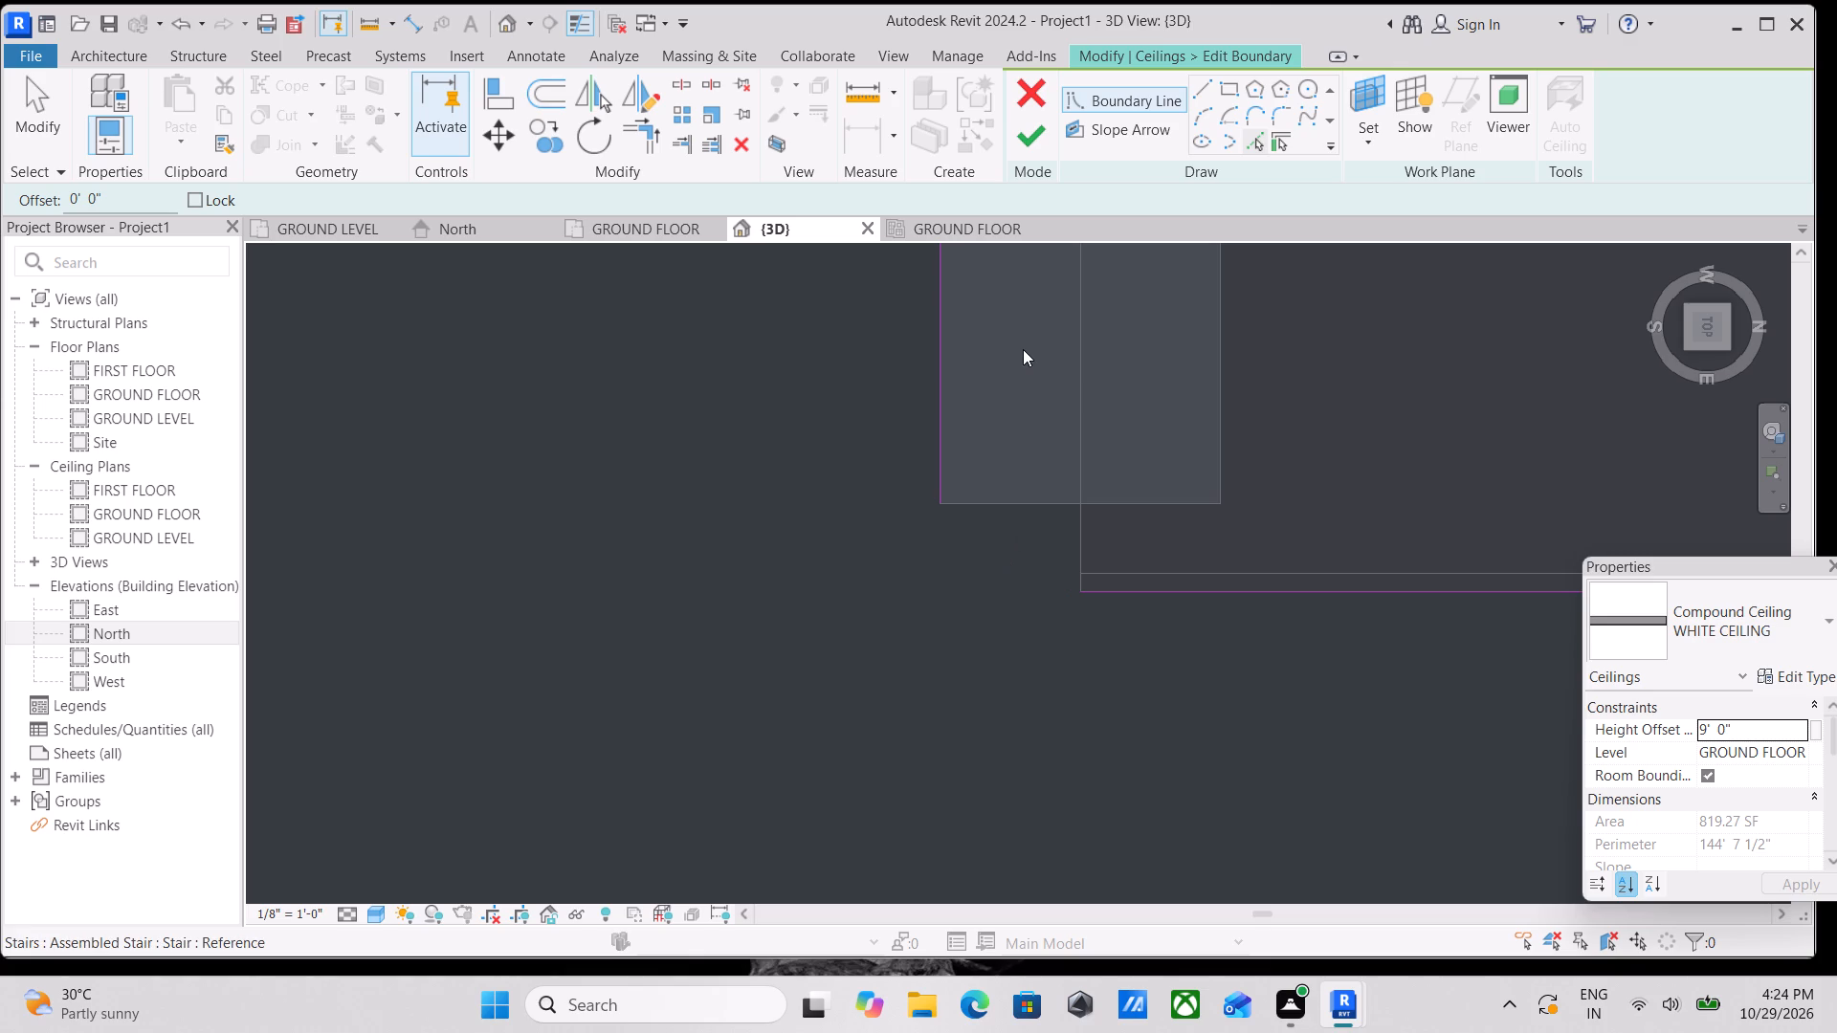
left_click(1257, 137)
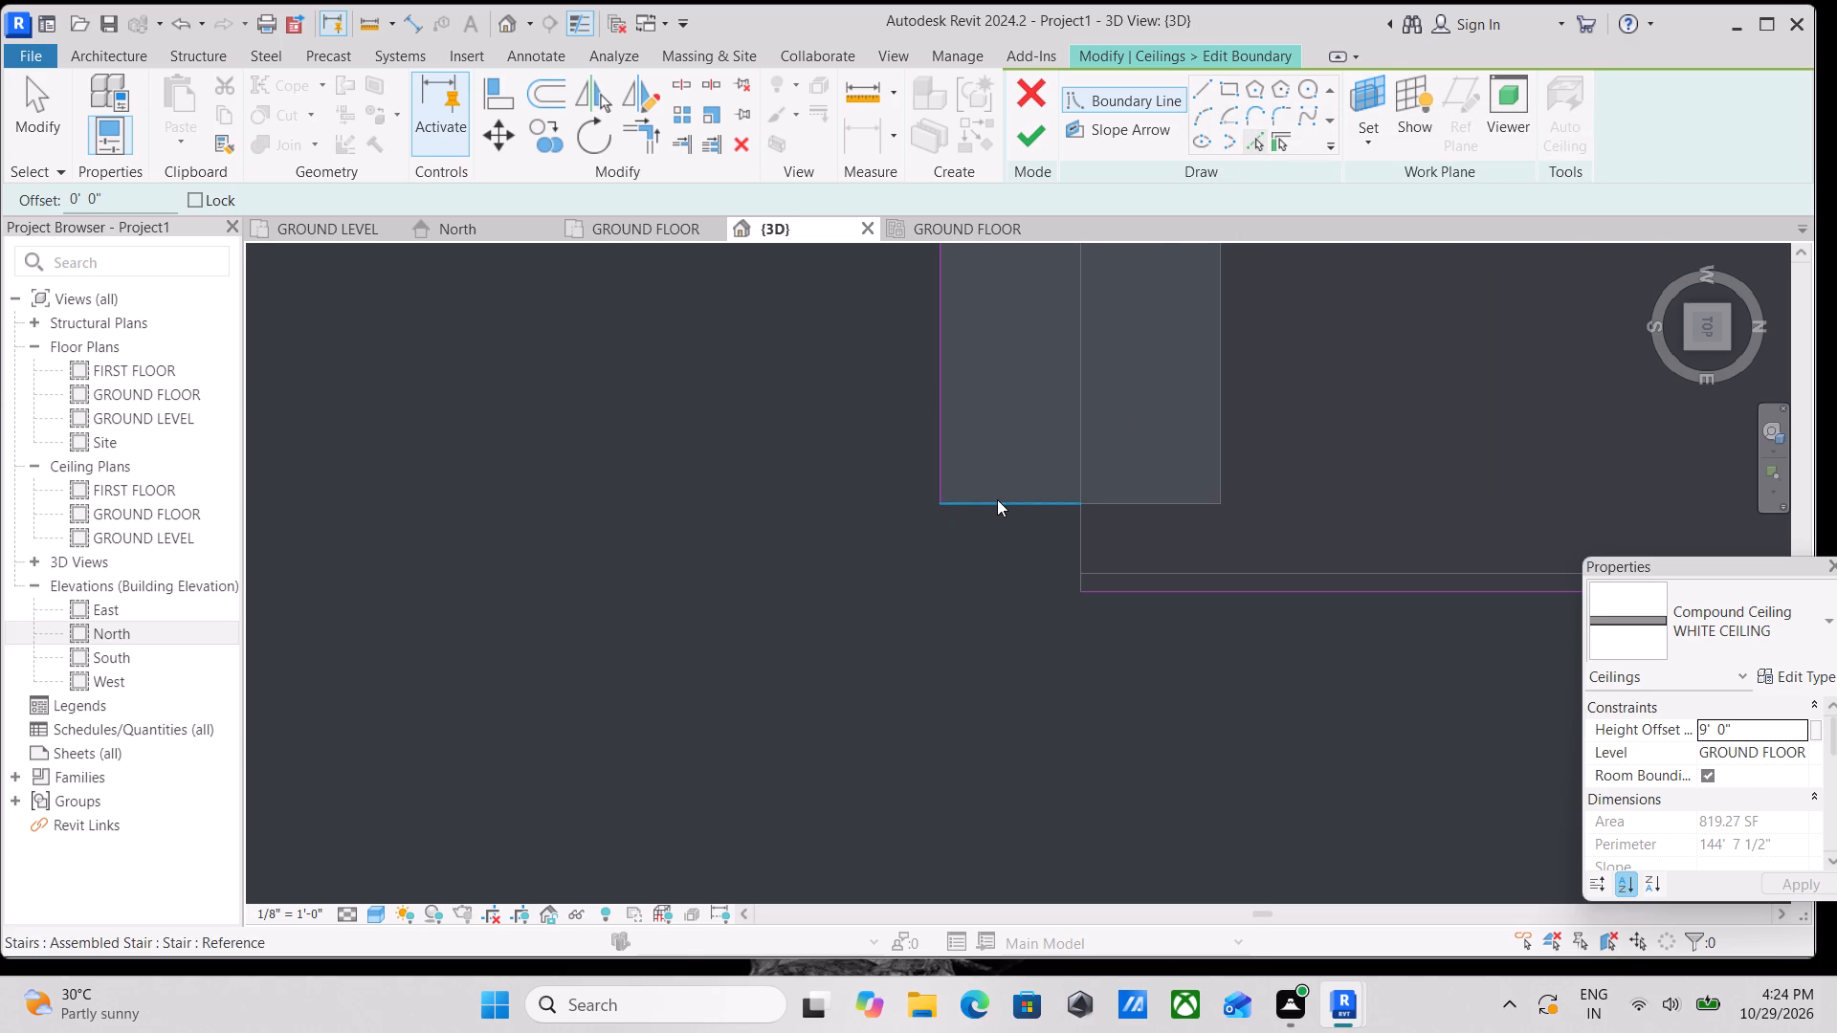
left_click(997, 499)
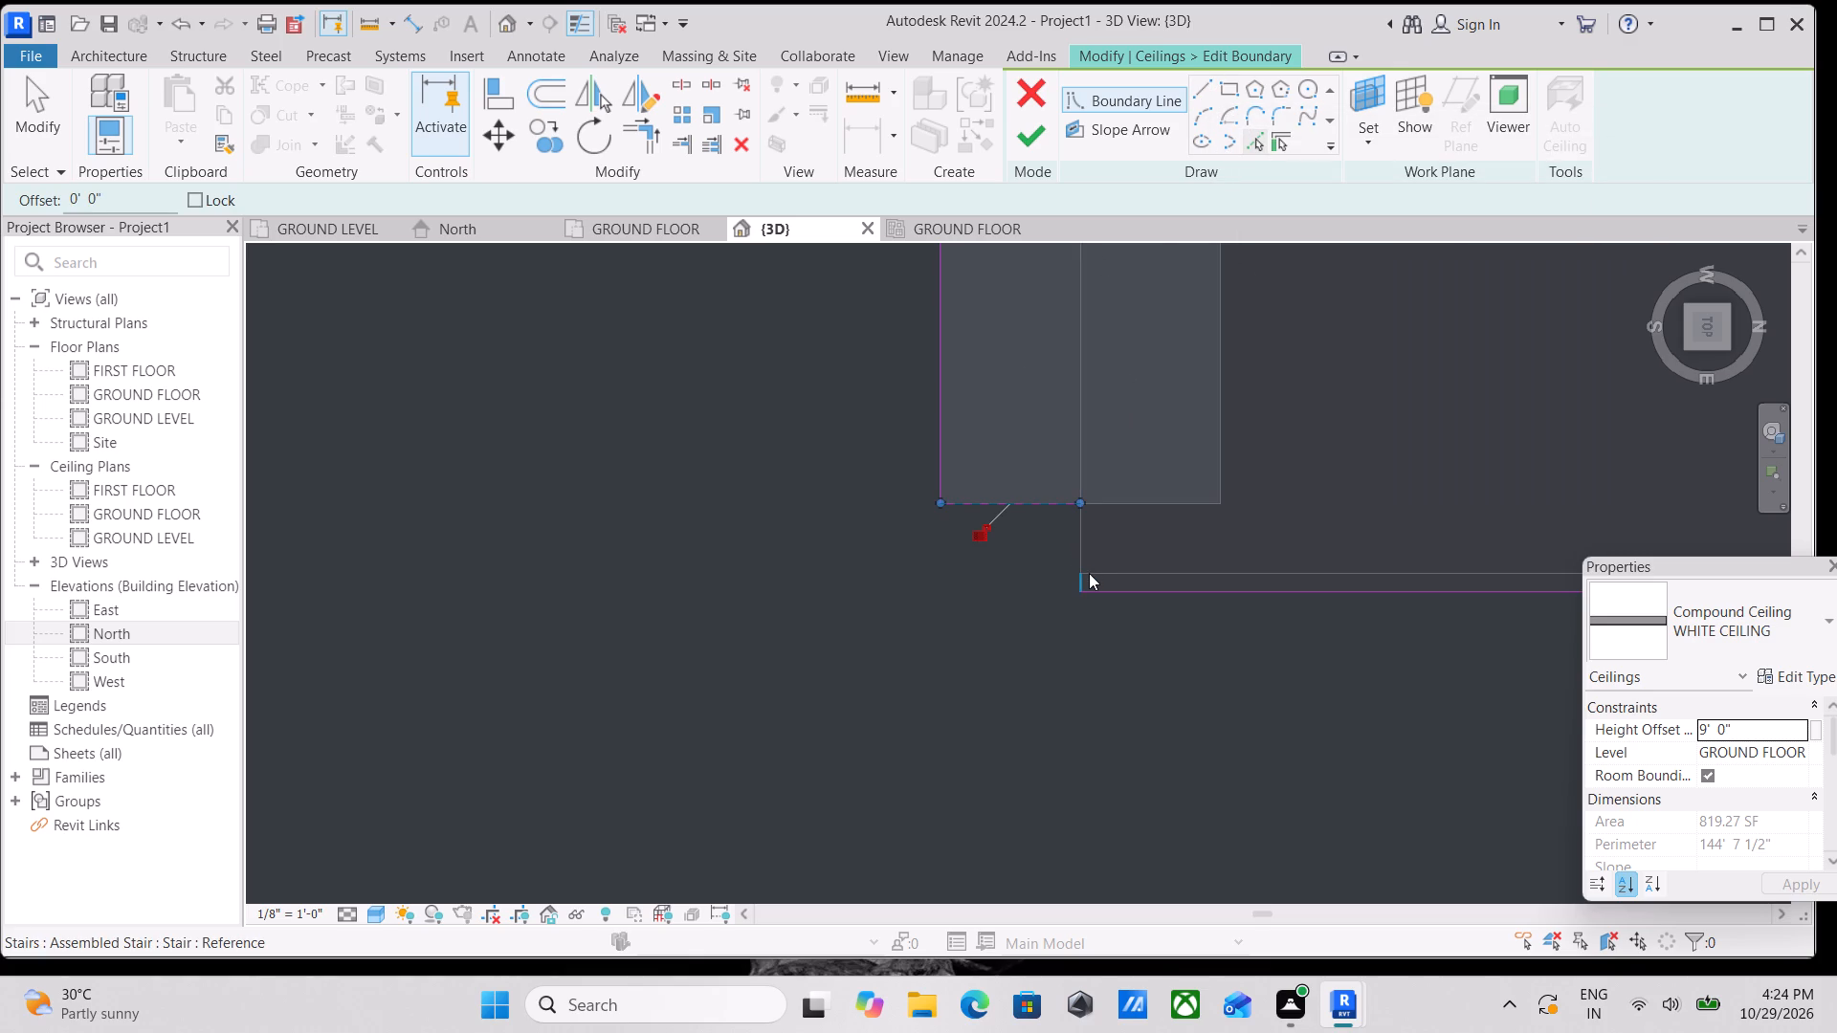
left_click(1078, 577)
key("Escape")
scroll(1117, 607, "up", 3)
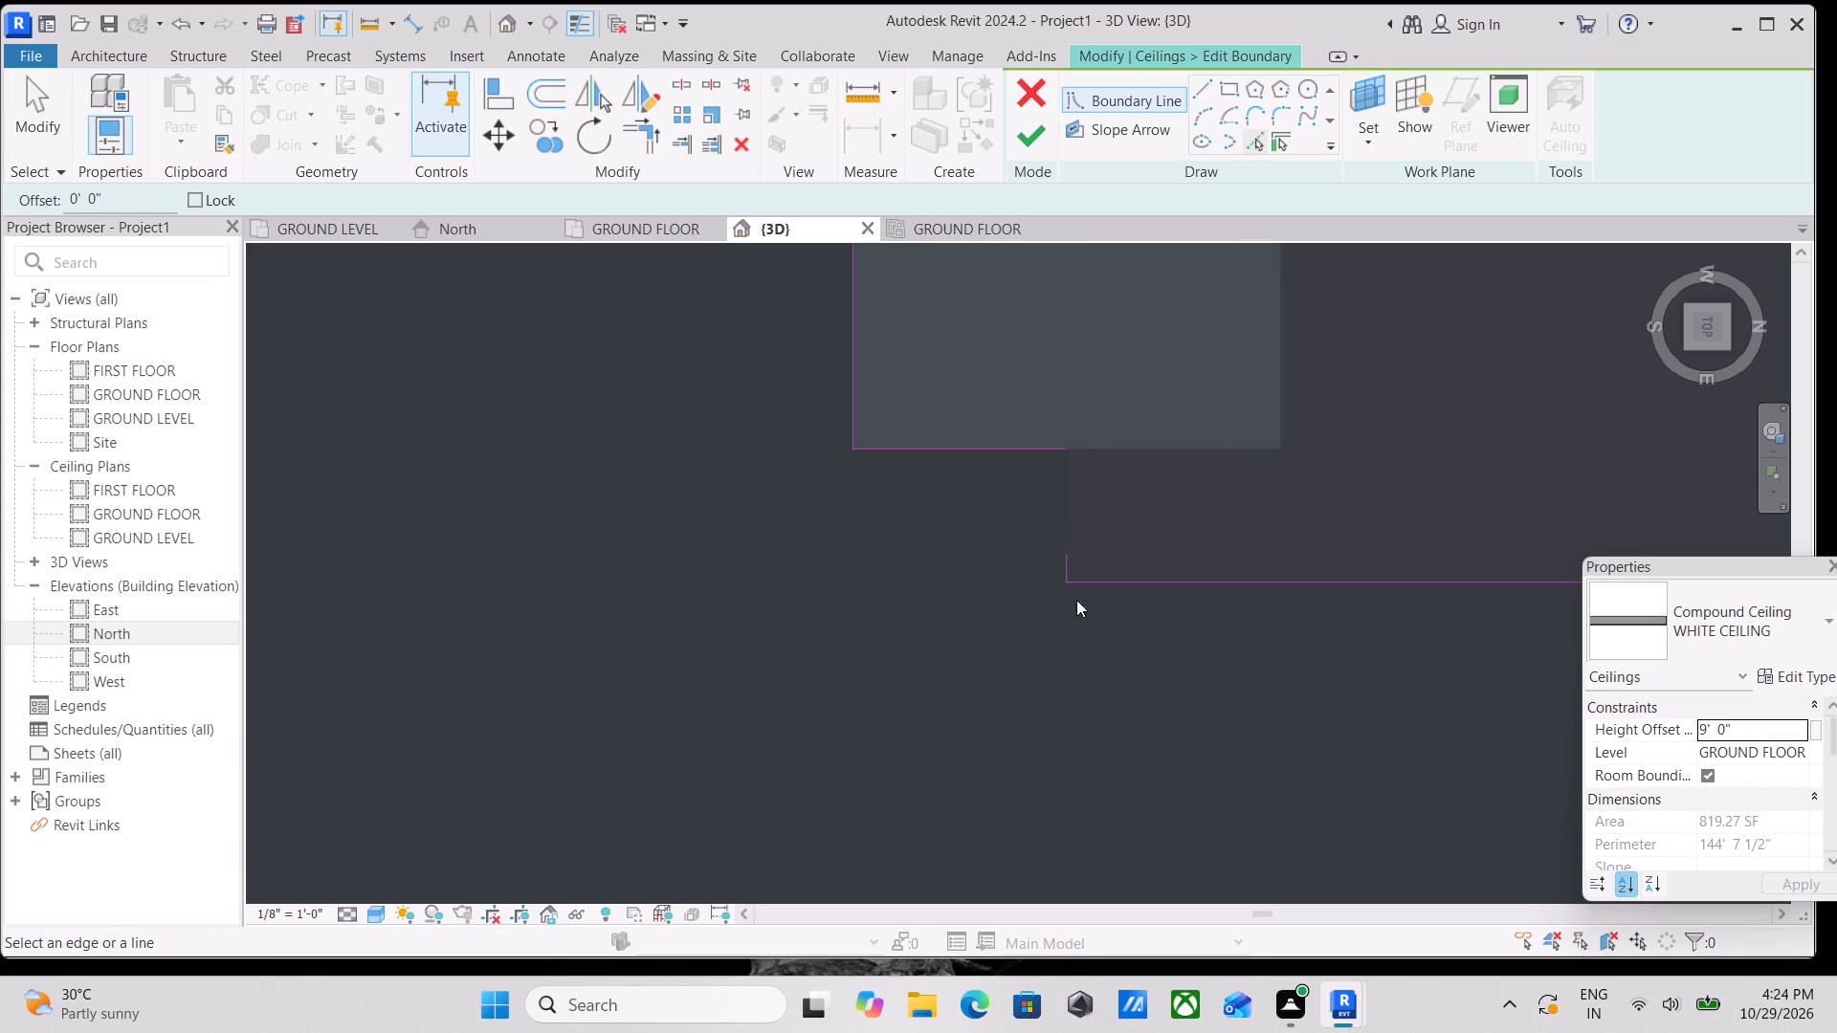
key("Escape")
scroll(1048, 593, "up", 3)
key("Escape")
Extend the short boundary line west across the 1" gap to meet the south flight's end line.
left_click(1073, 547)
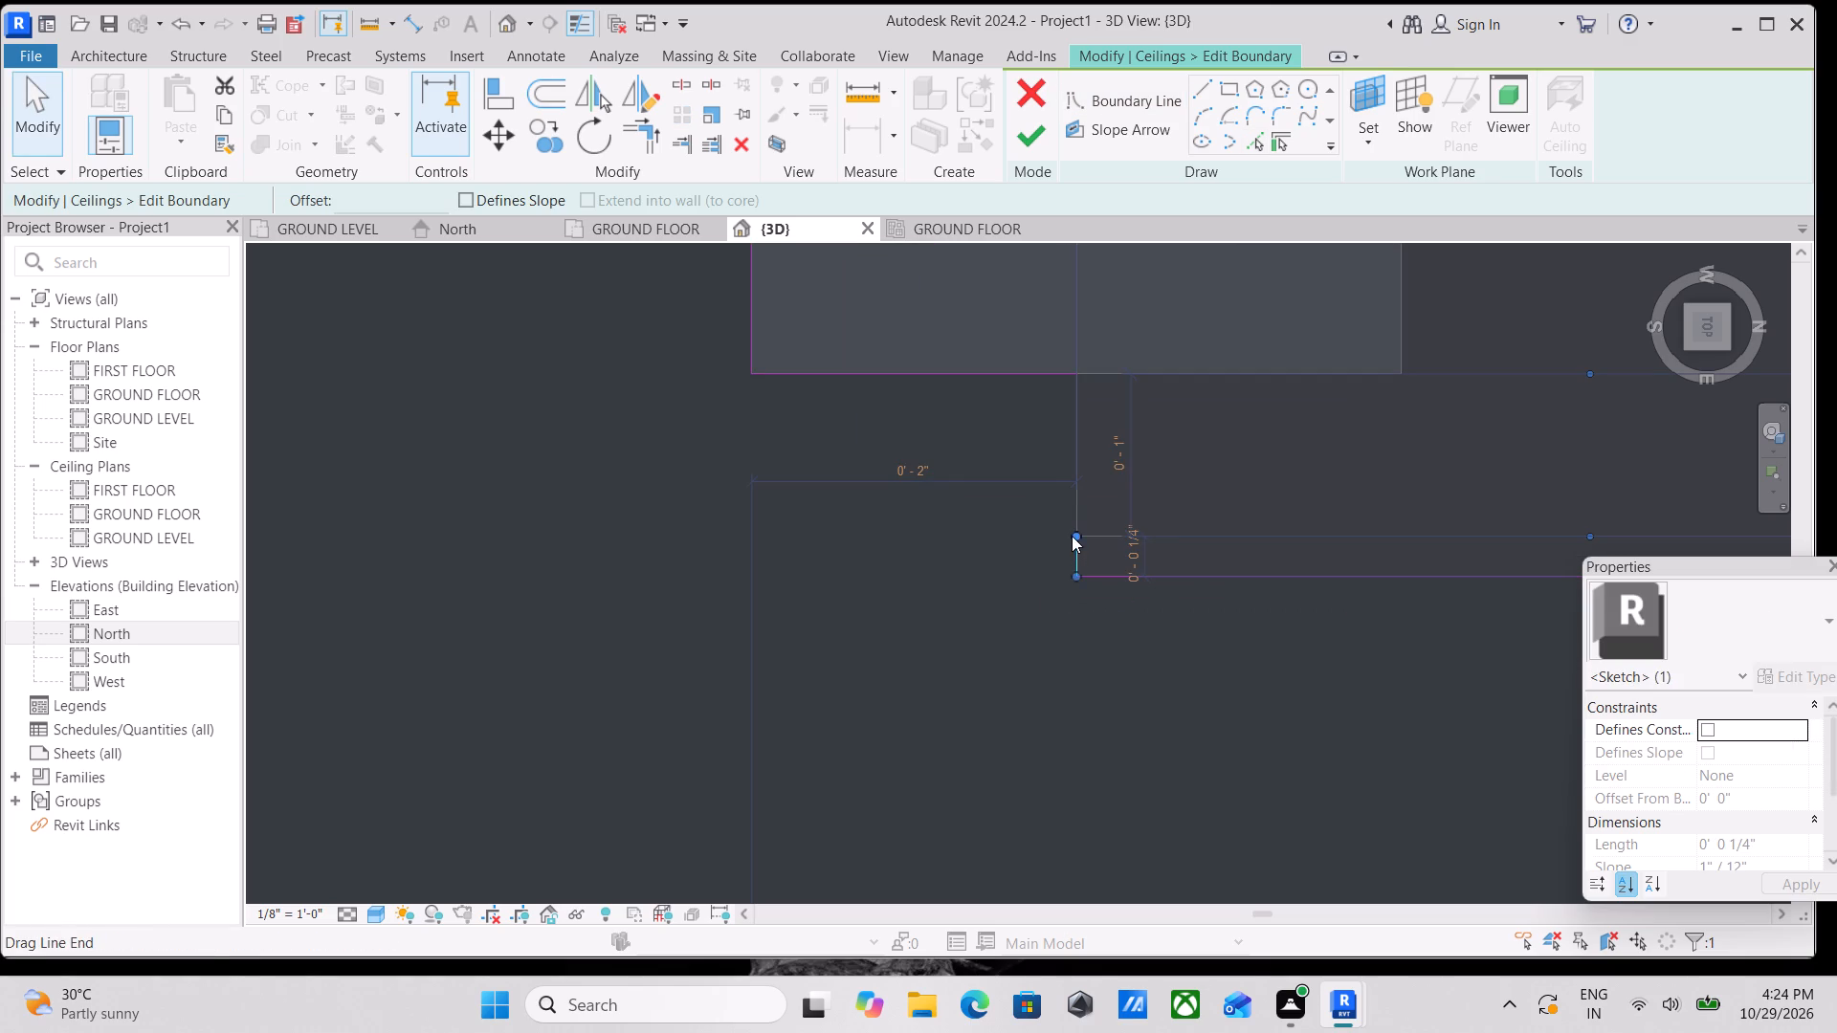
left_click_drag(1077, 536, 1077, 385)
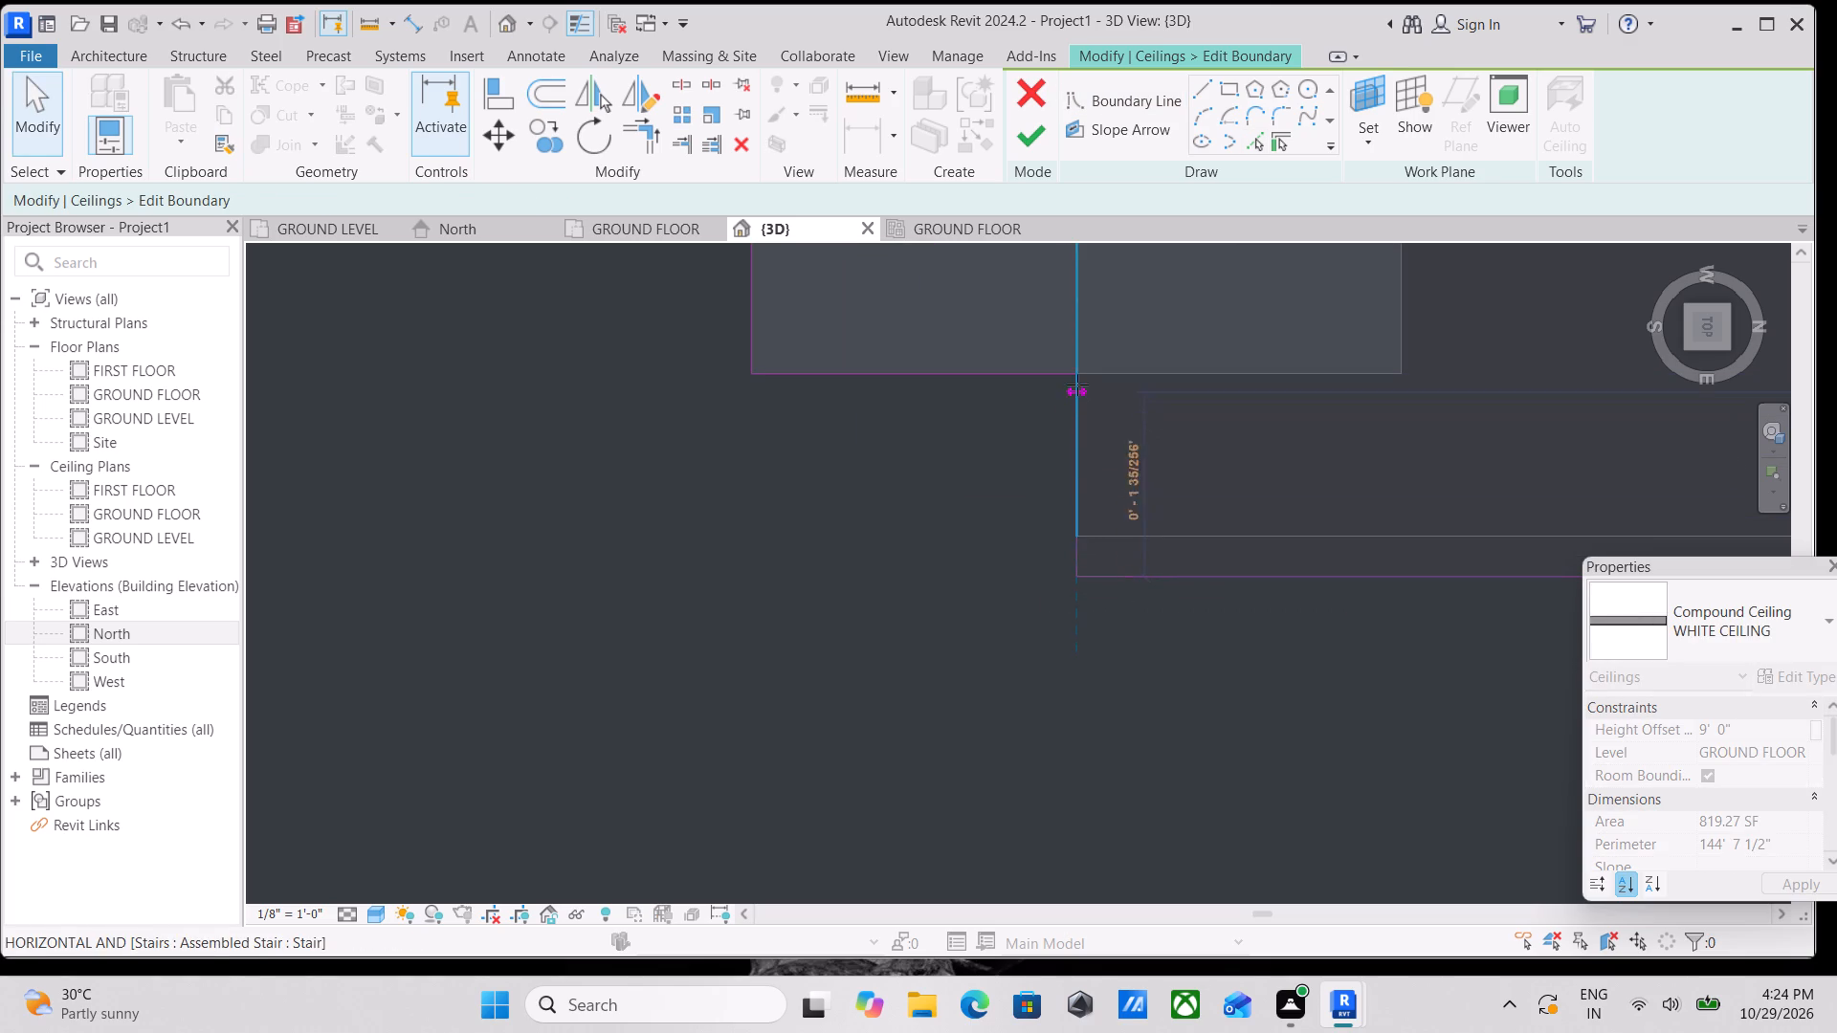
left_click_drag(1077, 385, 1077, 377)
scroll(1082, 392, "down", 3)
key("Escape")
Finish the ceiling boundary edit with the staircase outline cut out of the stair-hall ceiling.
scroll(1250, 432, "down", 10)
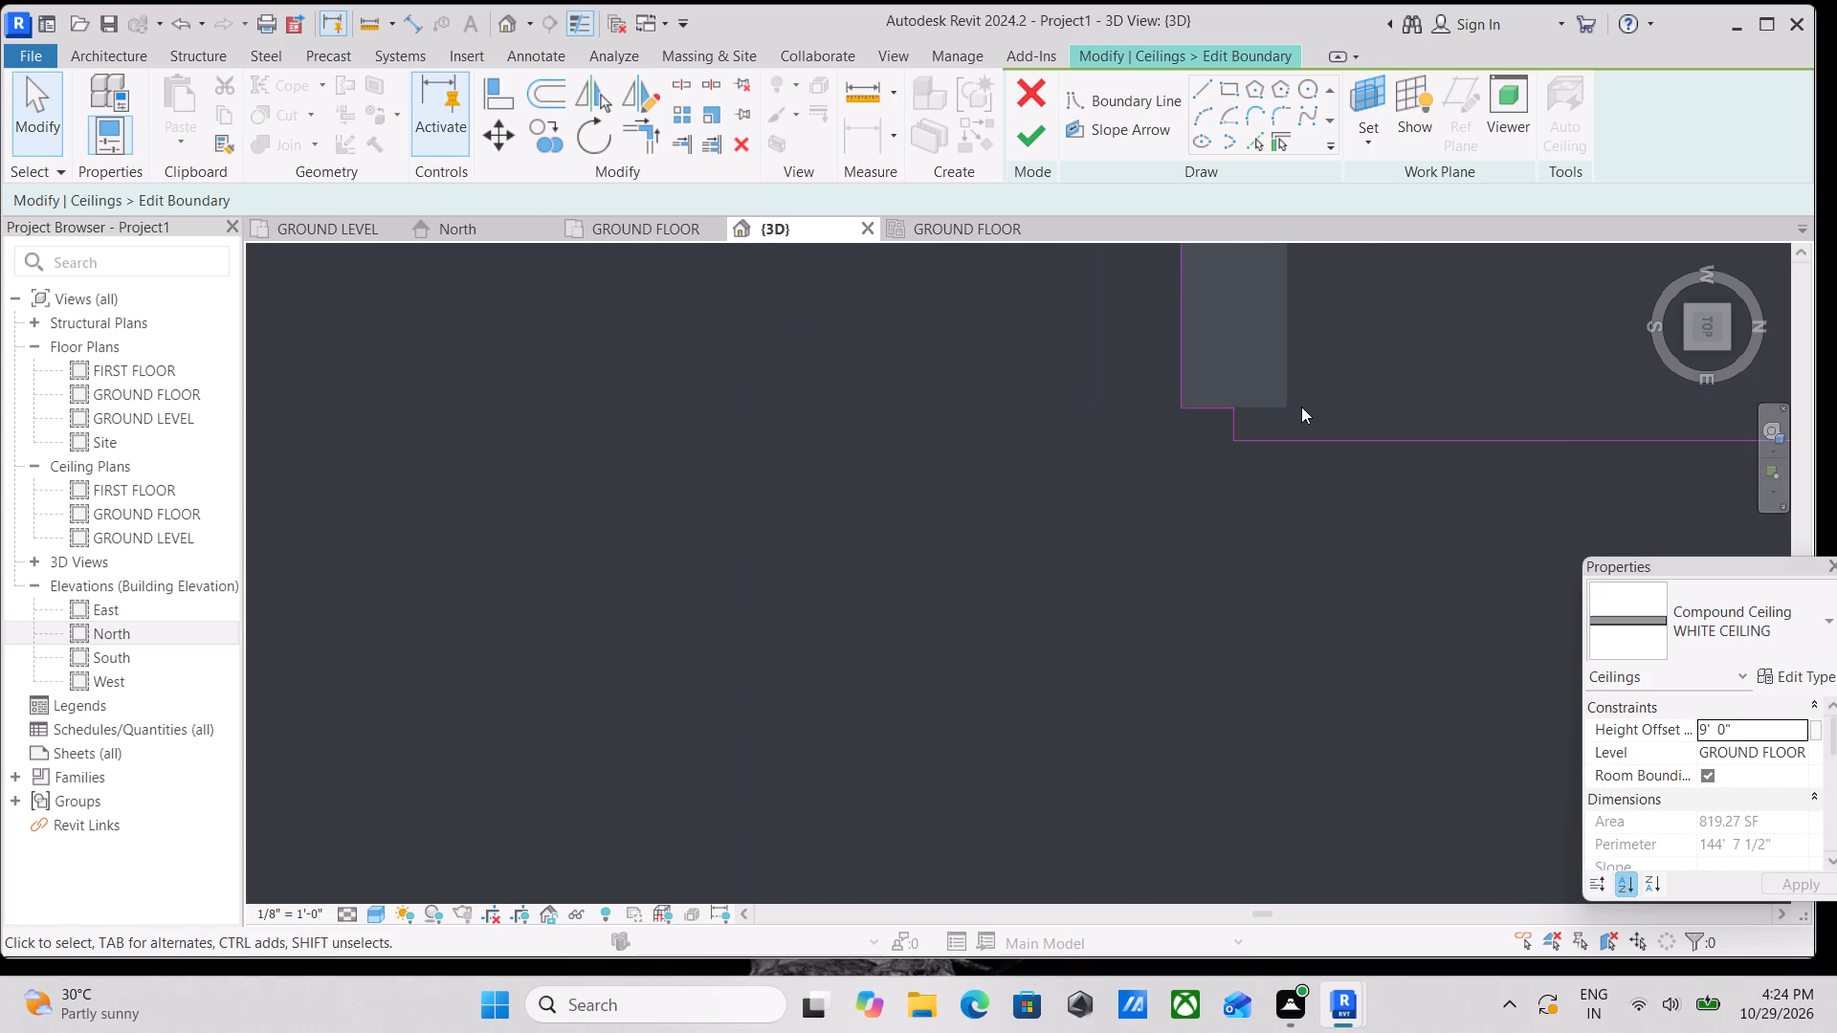
middle_click_drag(1301, 407, 648, 560)
scroll(631, 566, "up", 1)
scroll(1047, 473, "down", 9)
middle_click_drag(1047, 470, 979, 727)
scroll(1019, 590, "down", 8)
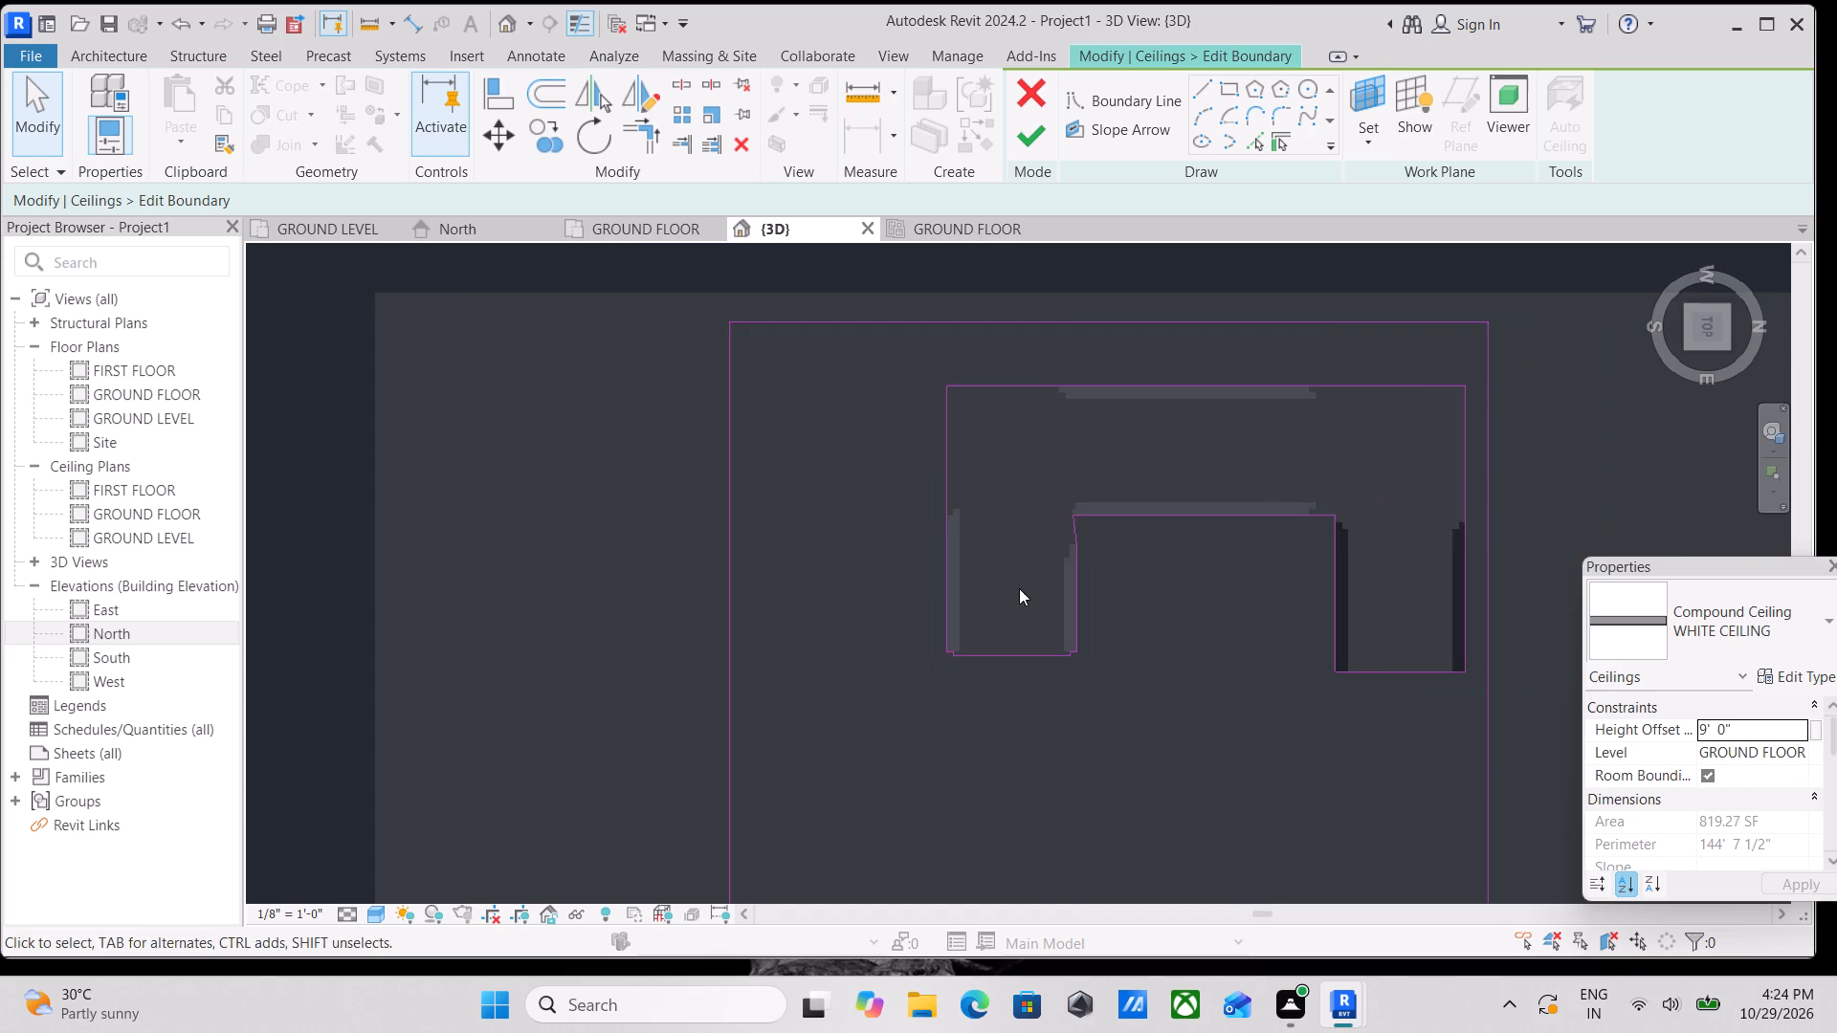
middle_click_drag(1019, 588, 993, 614)
scroll(1010, 542, "down", 1)
middle_click_drag(1010, 542, 976, 549)
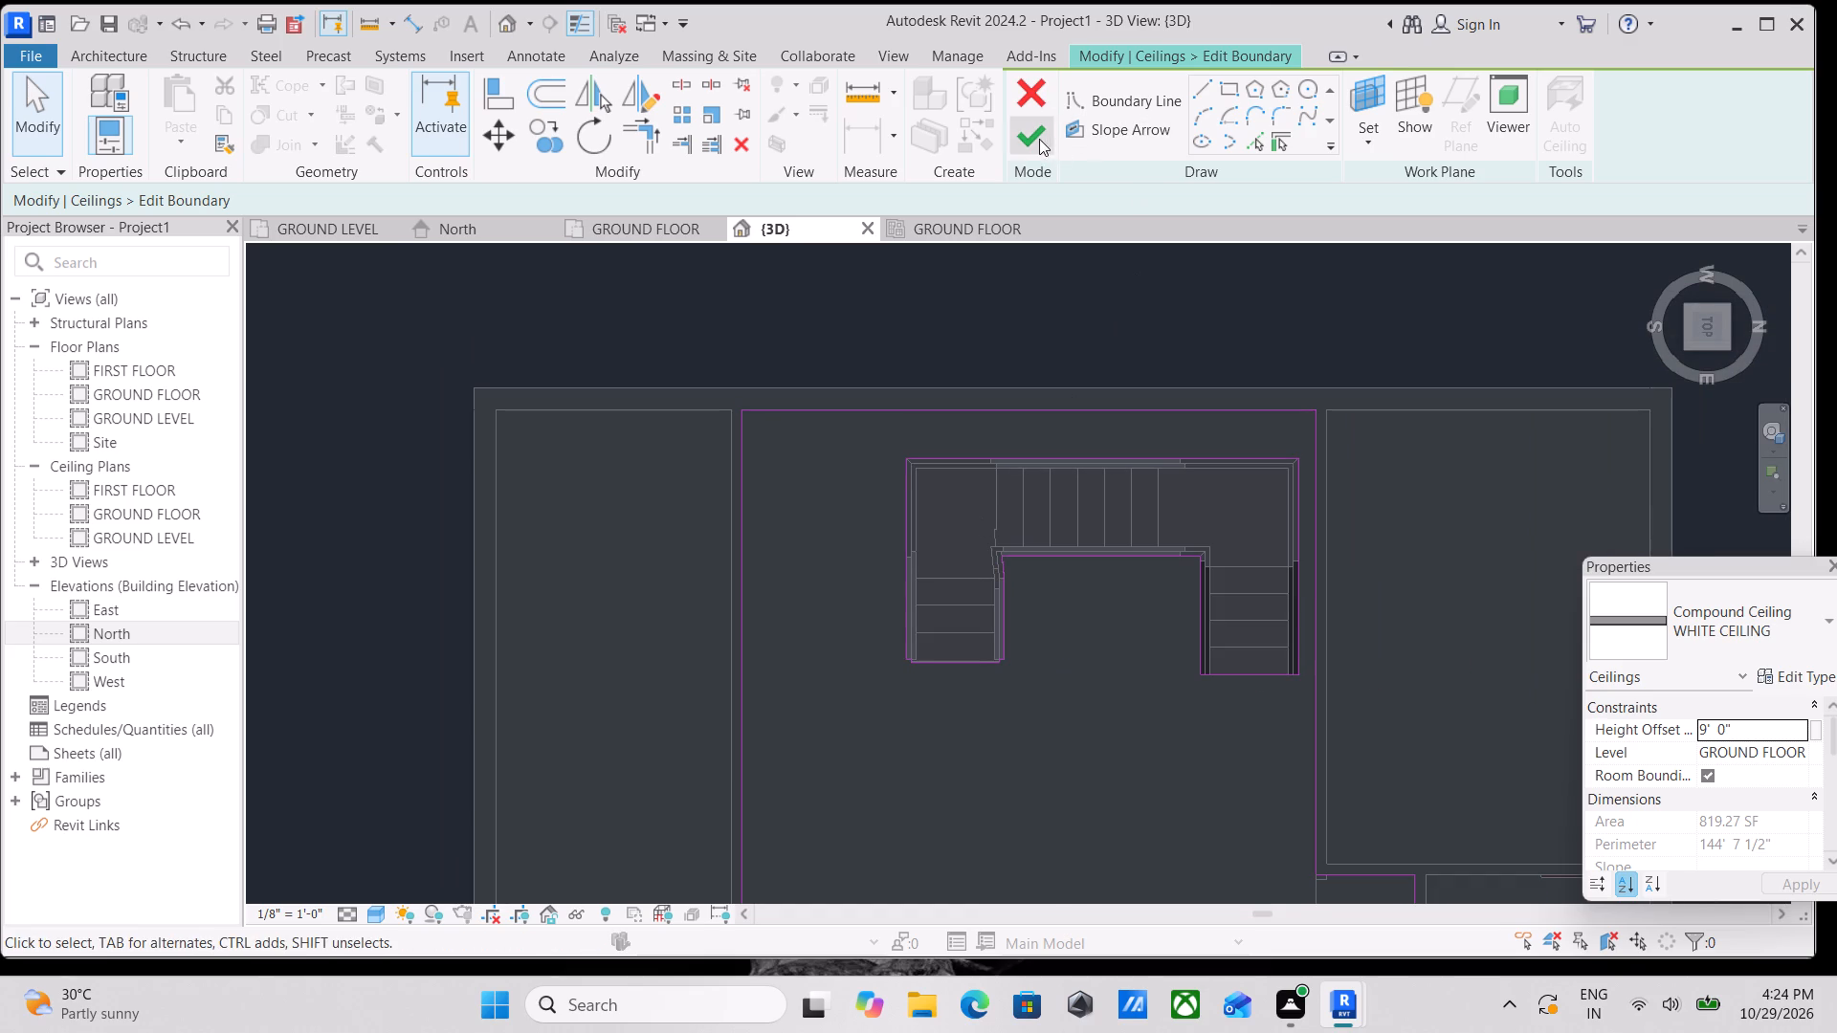
left_click(1039, 139)
scroll(1058, 341, "down", 3)
scroll(1058, 543, "down", 1)
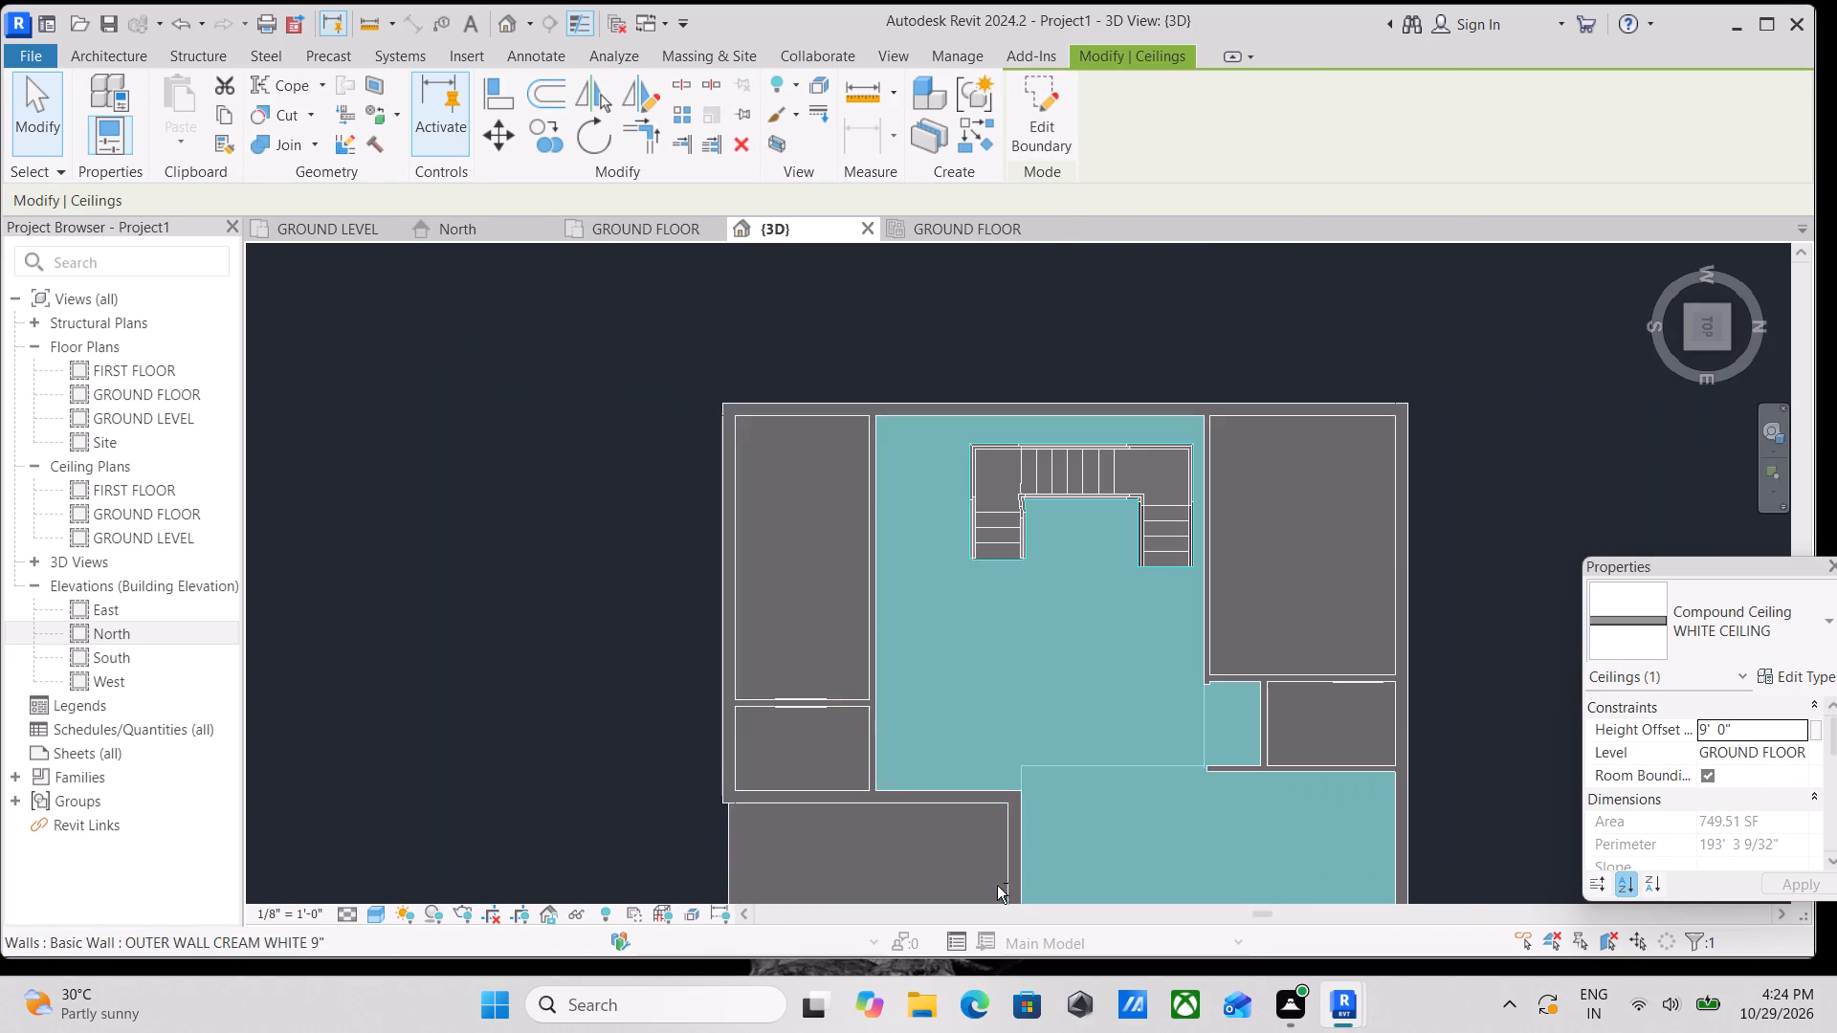
middle_click_drag(997, 886, 1301, 259, "shift")
key("Escape")
Examine the ceiling opening around the staircase and the neighbouring ground-floor rooms from several 3D angles.
scroll(958, 803, "up", 7)
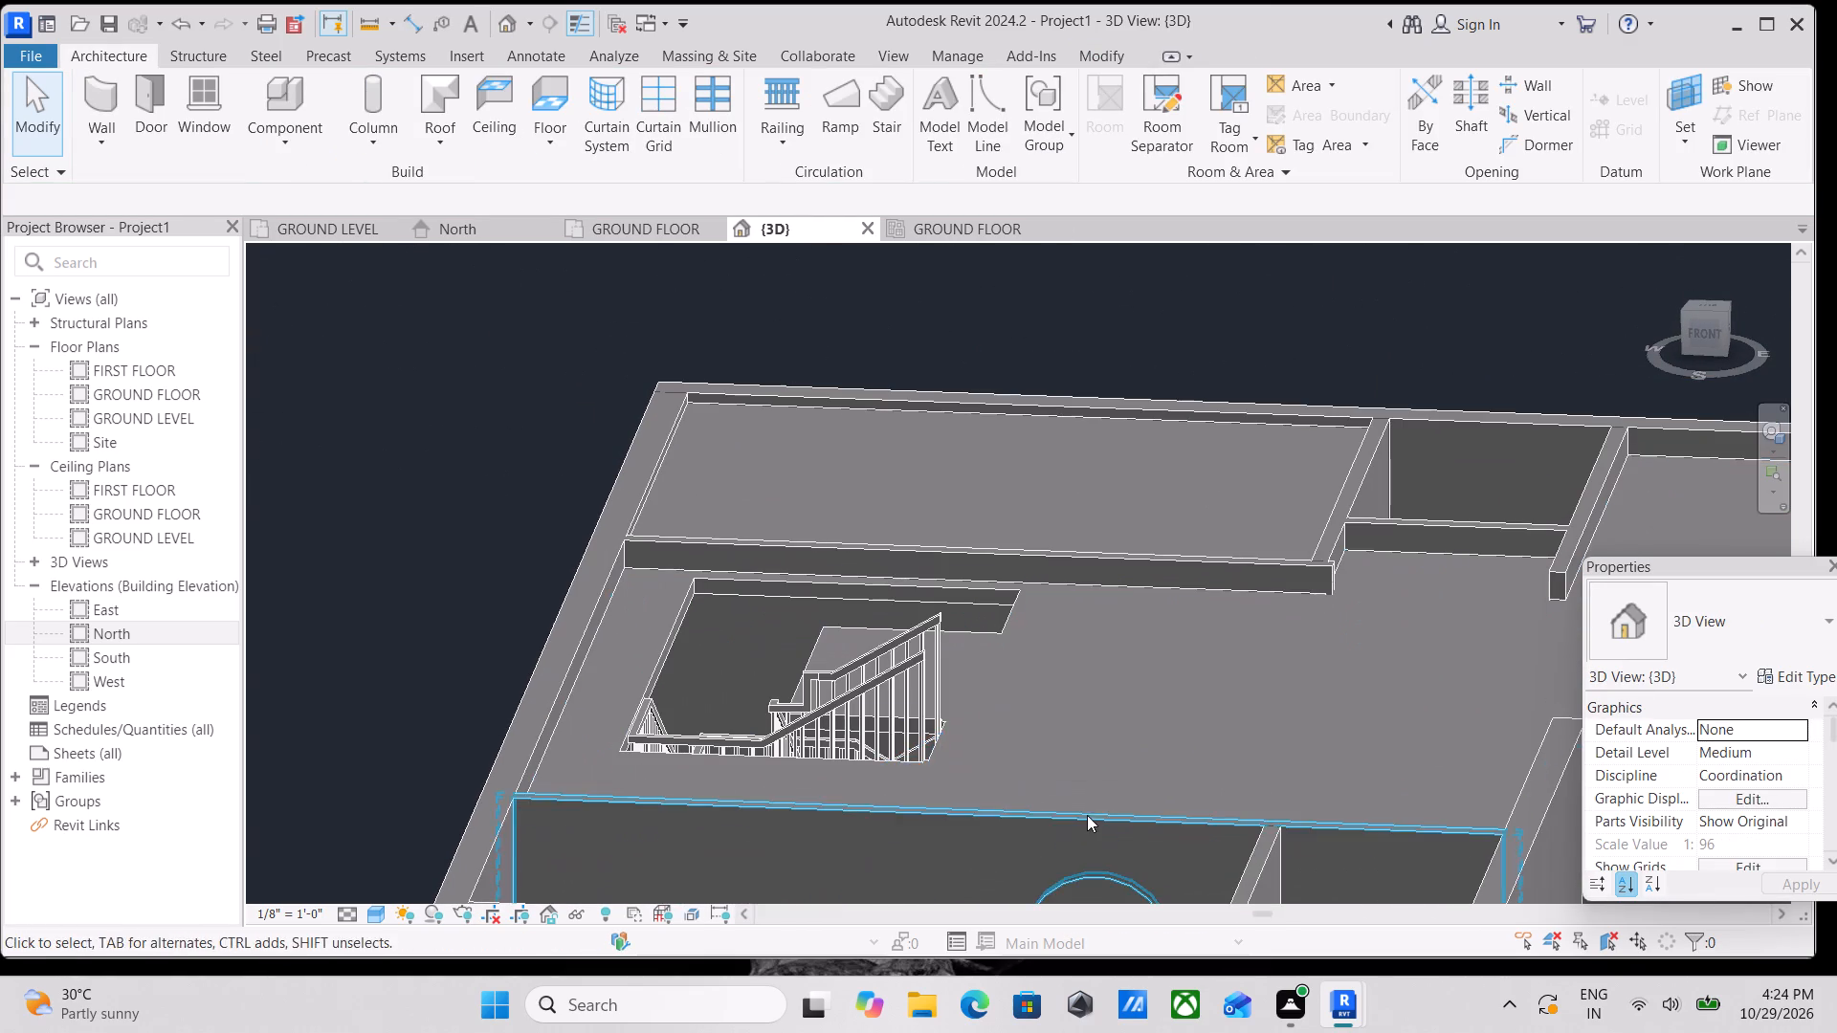
middle_click_drag(1084, 811, 1127, 1004, "shift")
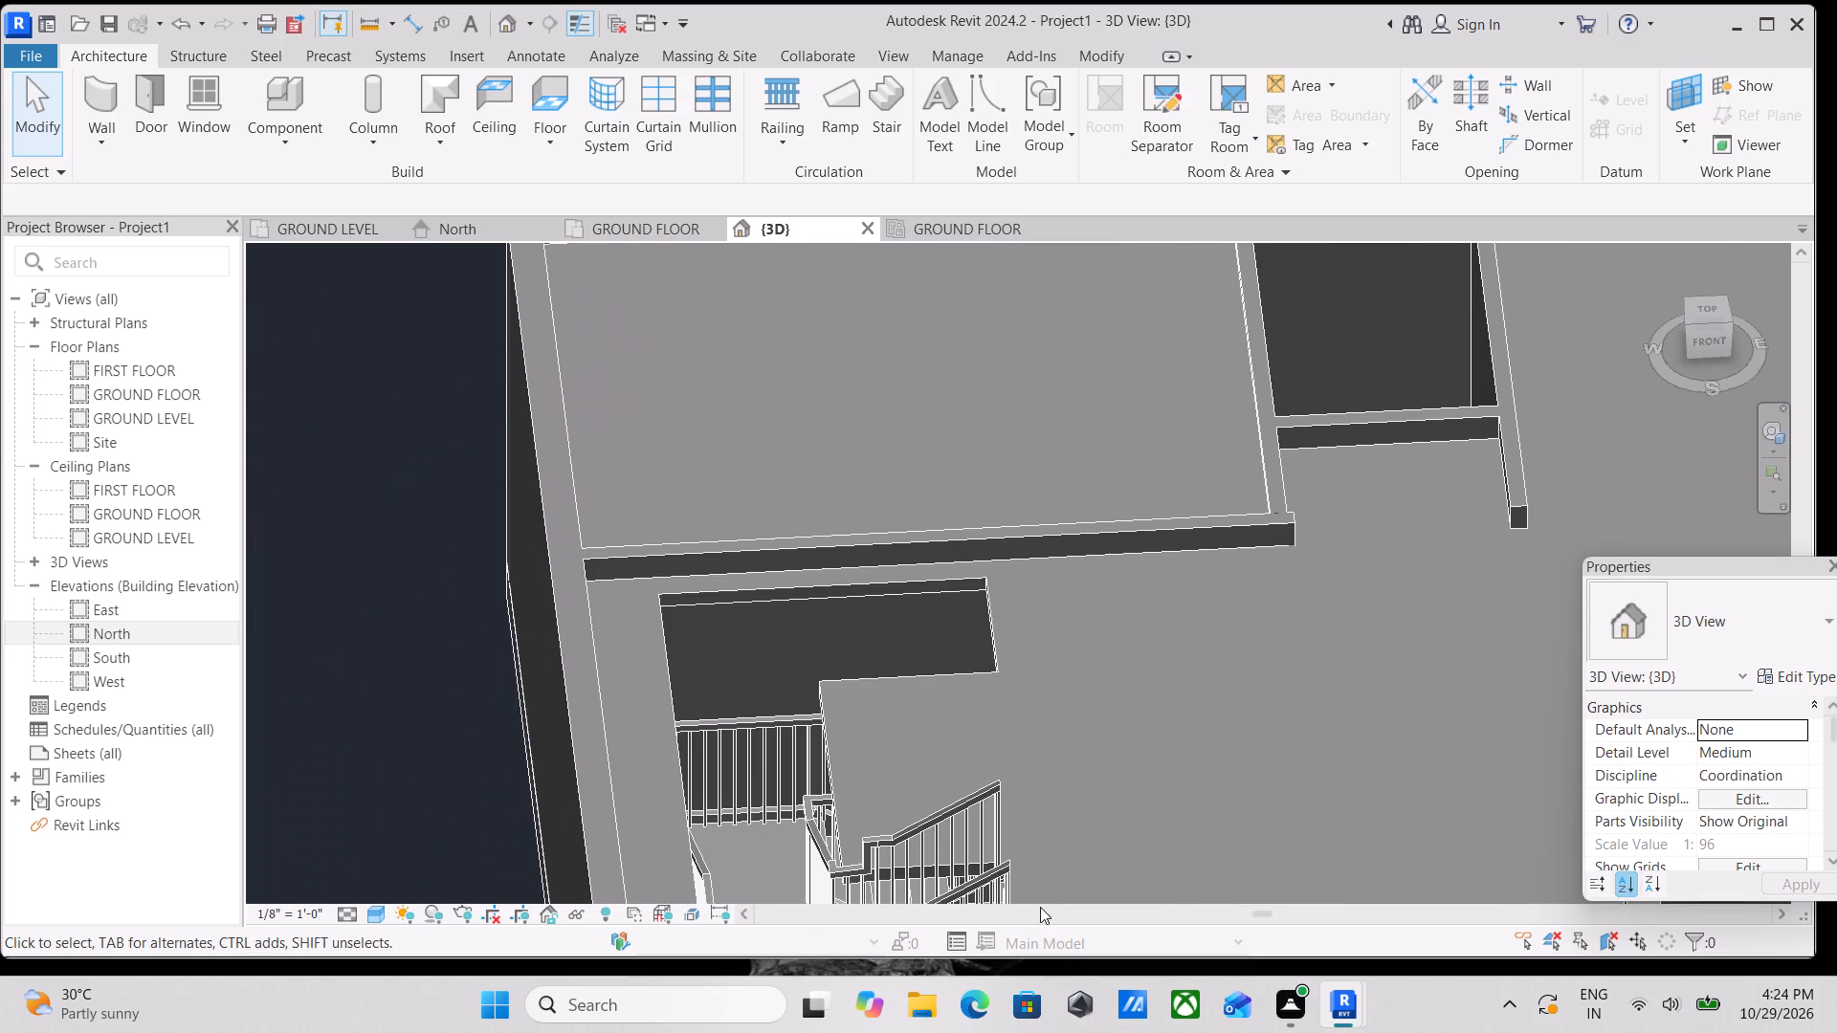
middle_click_drag(1040, 906, 1021, 877)
scroll(1010, 791, "down", 1)
middle_click_drag(1010, 789, 688, 671, "shift")
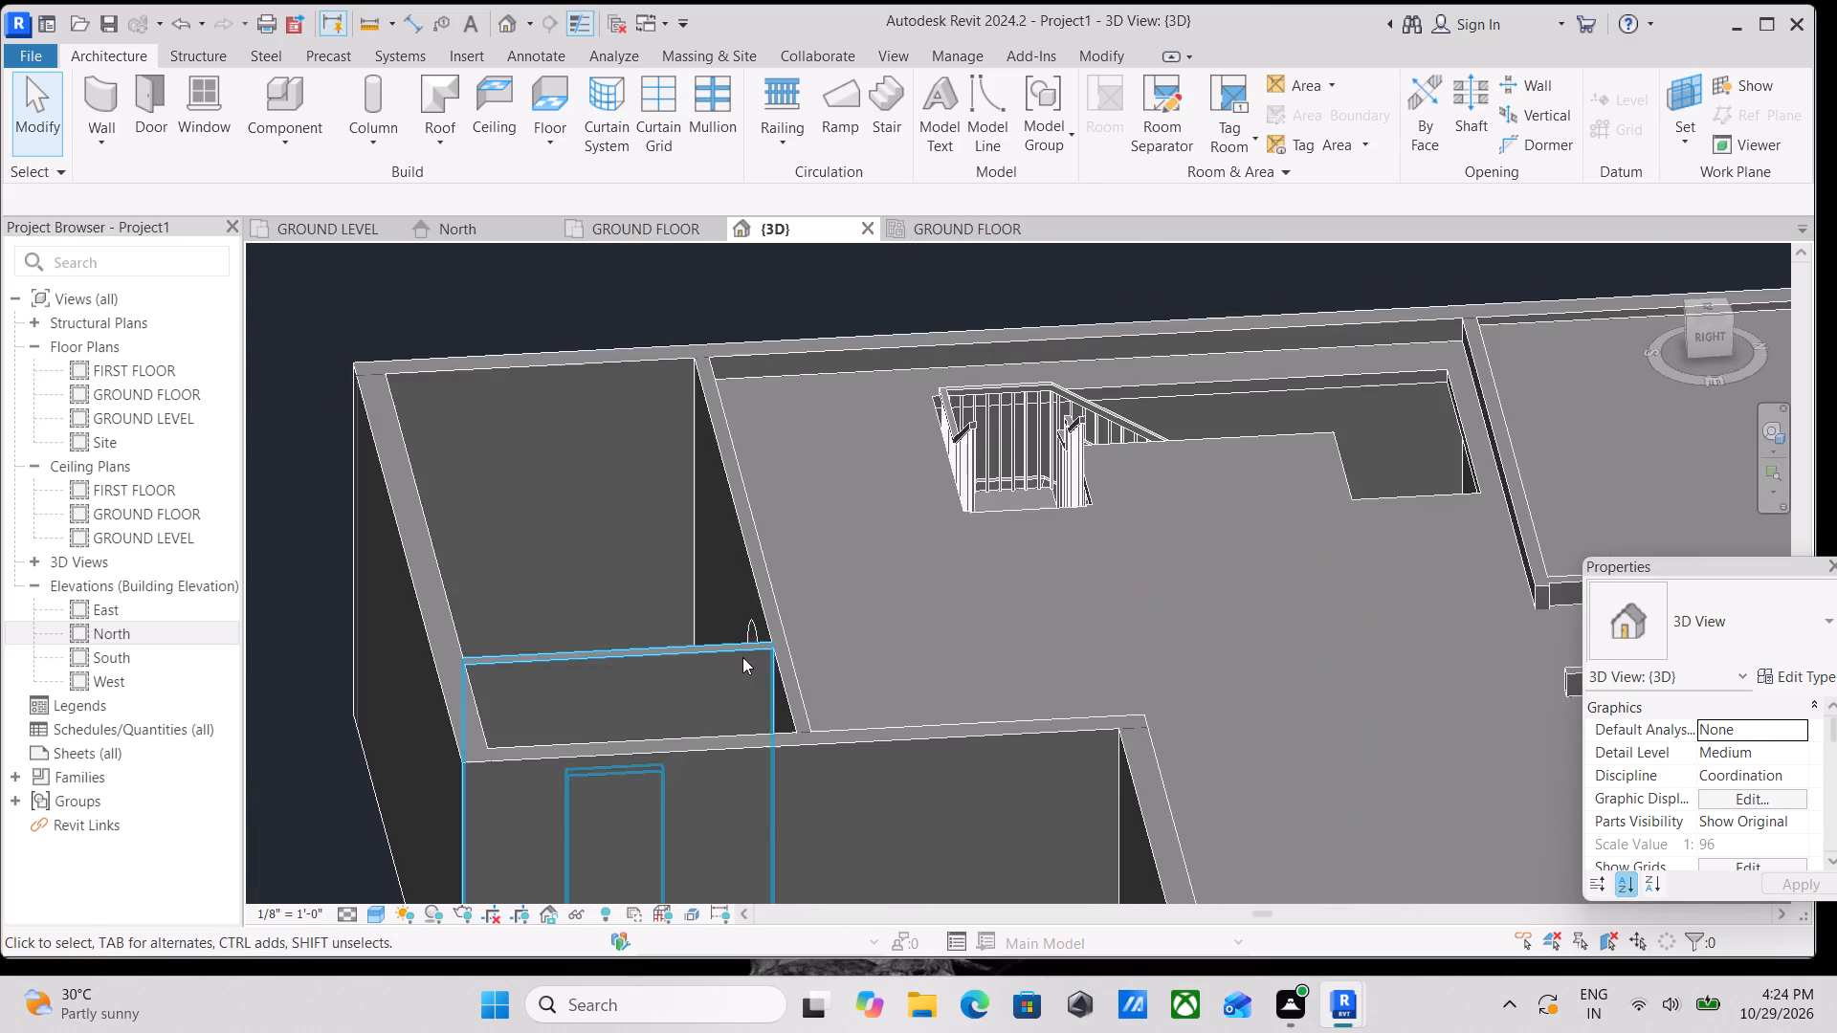
scroll(985, 567, "up", 3)
scroll(903, 619, "down", 1, "shift")
middle_click_drag(903, 619, 1086, 499, "shift")
scroll(1163, 661, "down", 2)
middle_click_drag(1163, 661, 1291, 619)
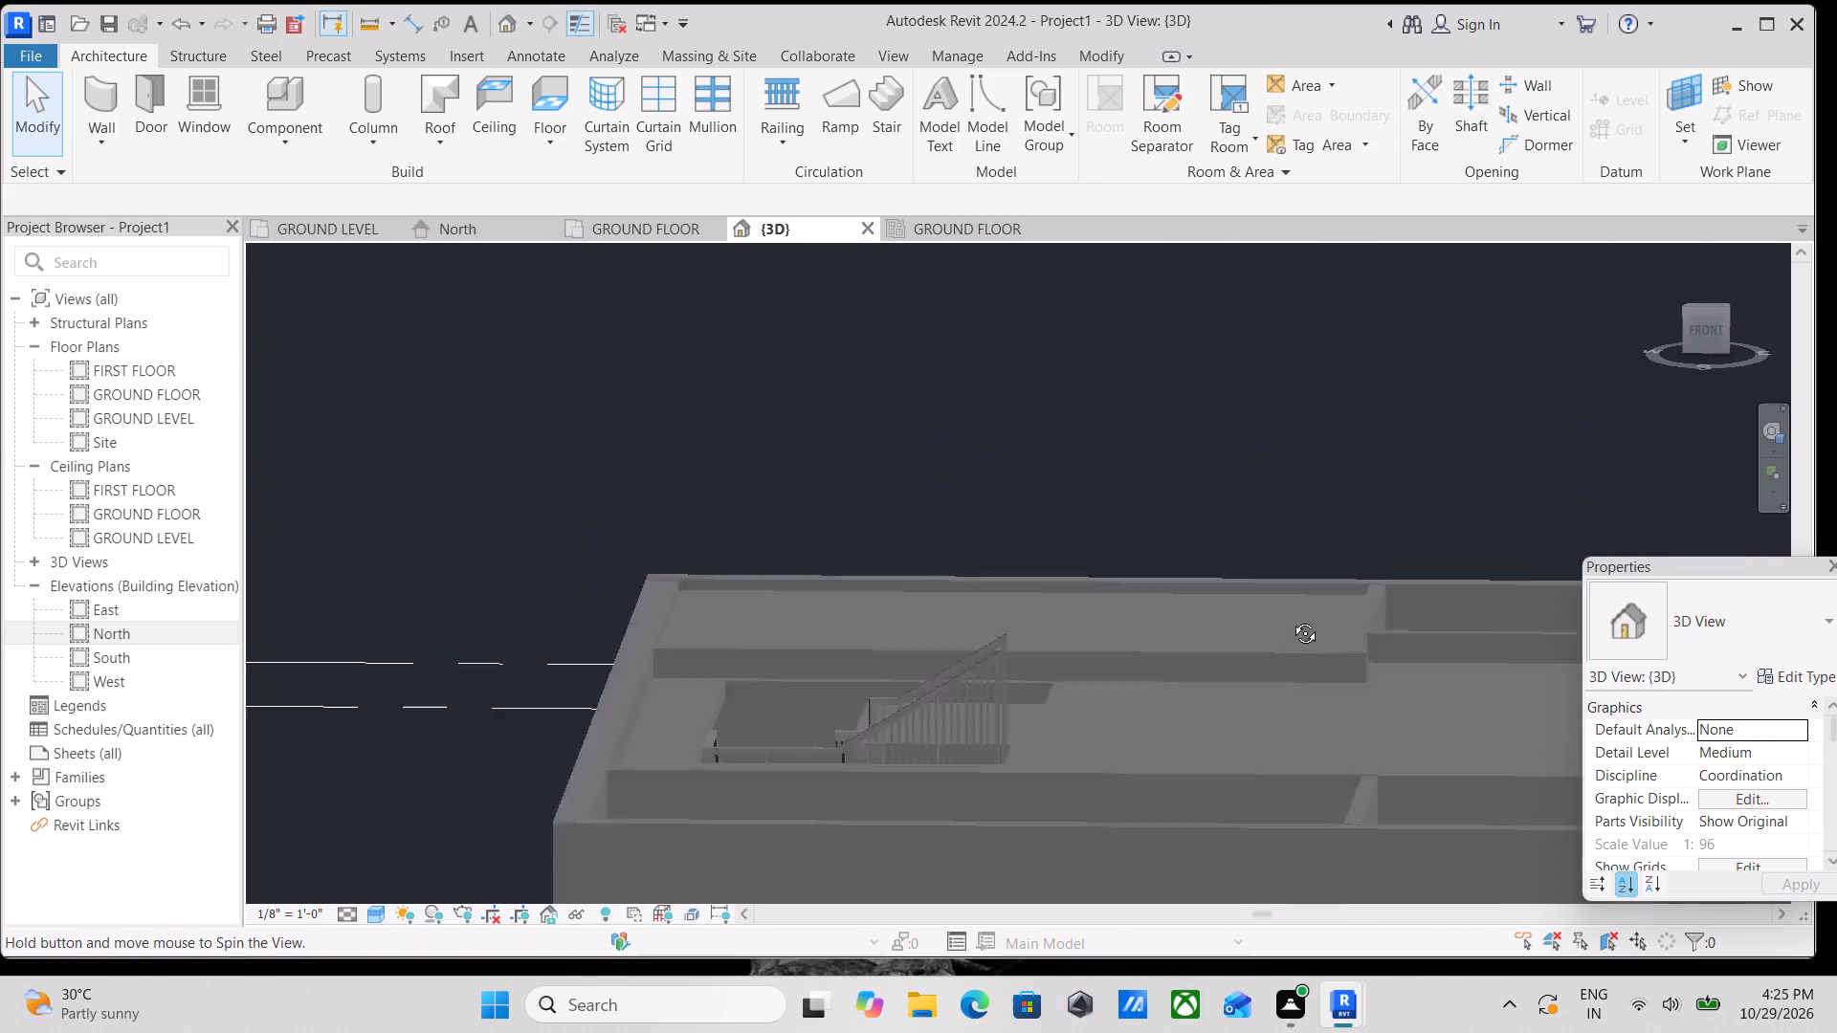
middle_click_drag(1291, 619, 1100, 883)
scroll(982, 714, "up", 3)
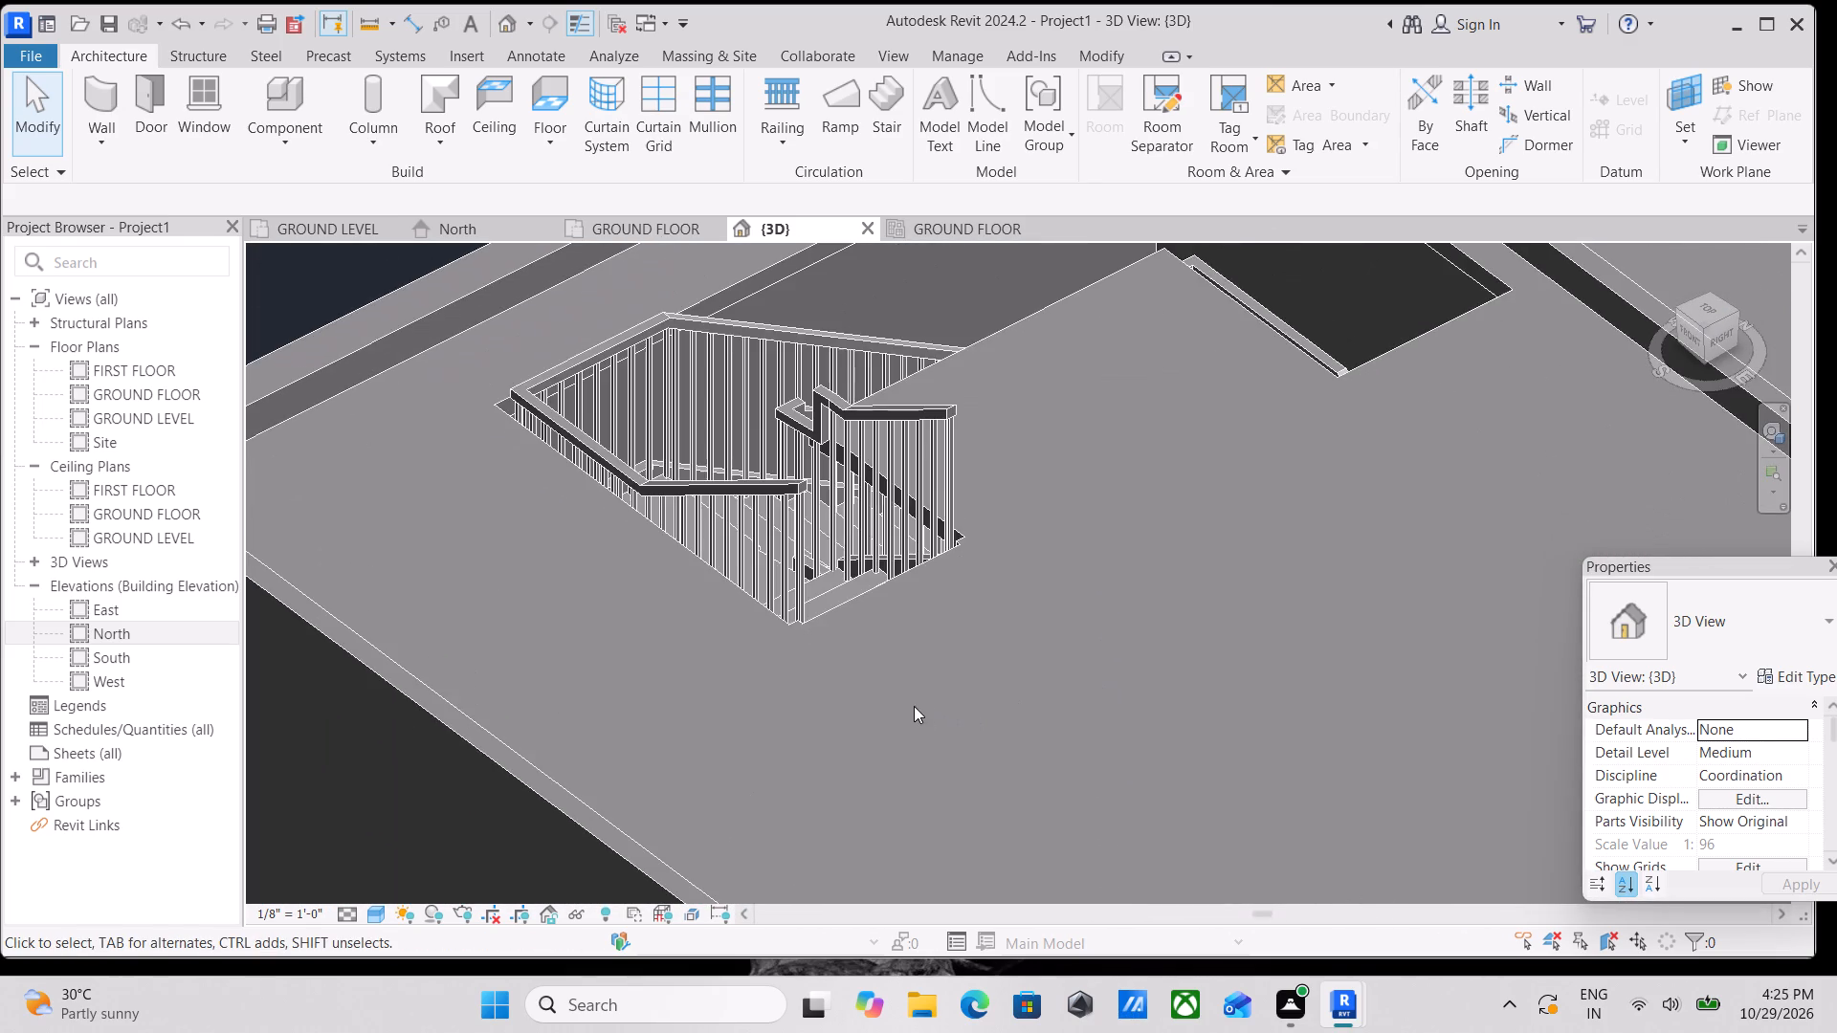
scroll(905, 706, "down", 5)
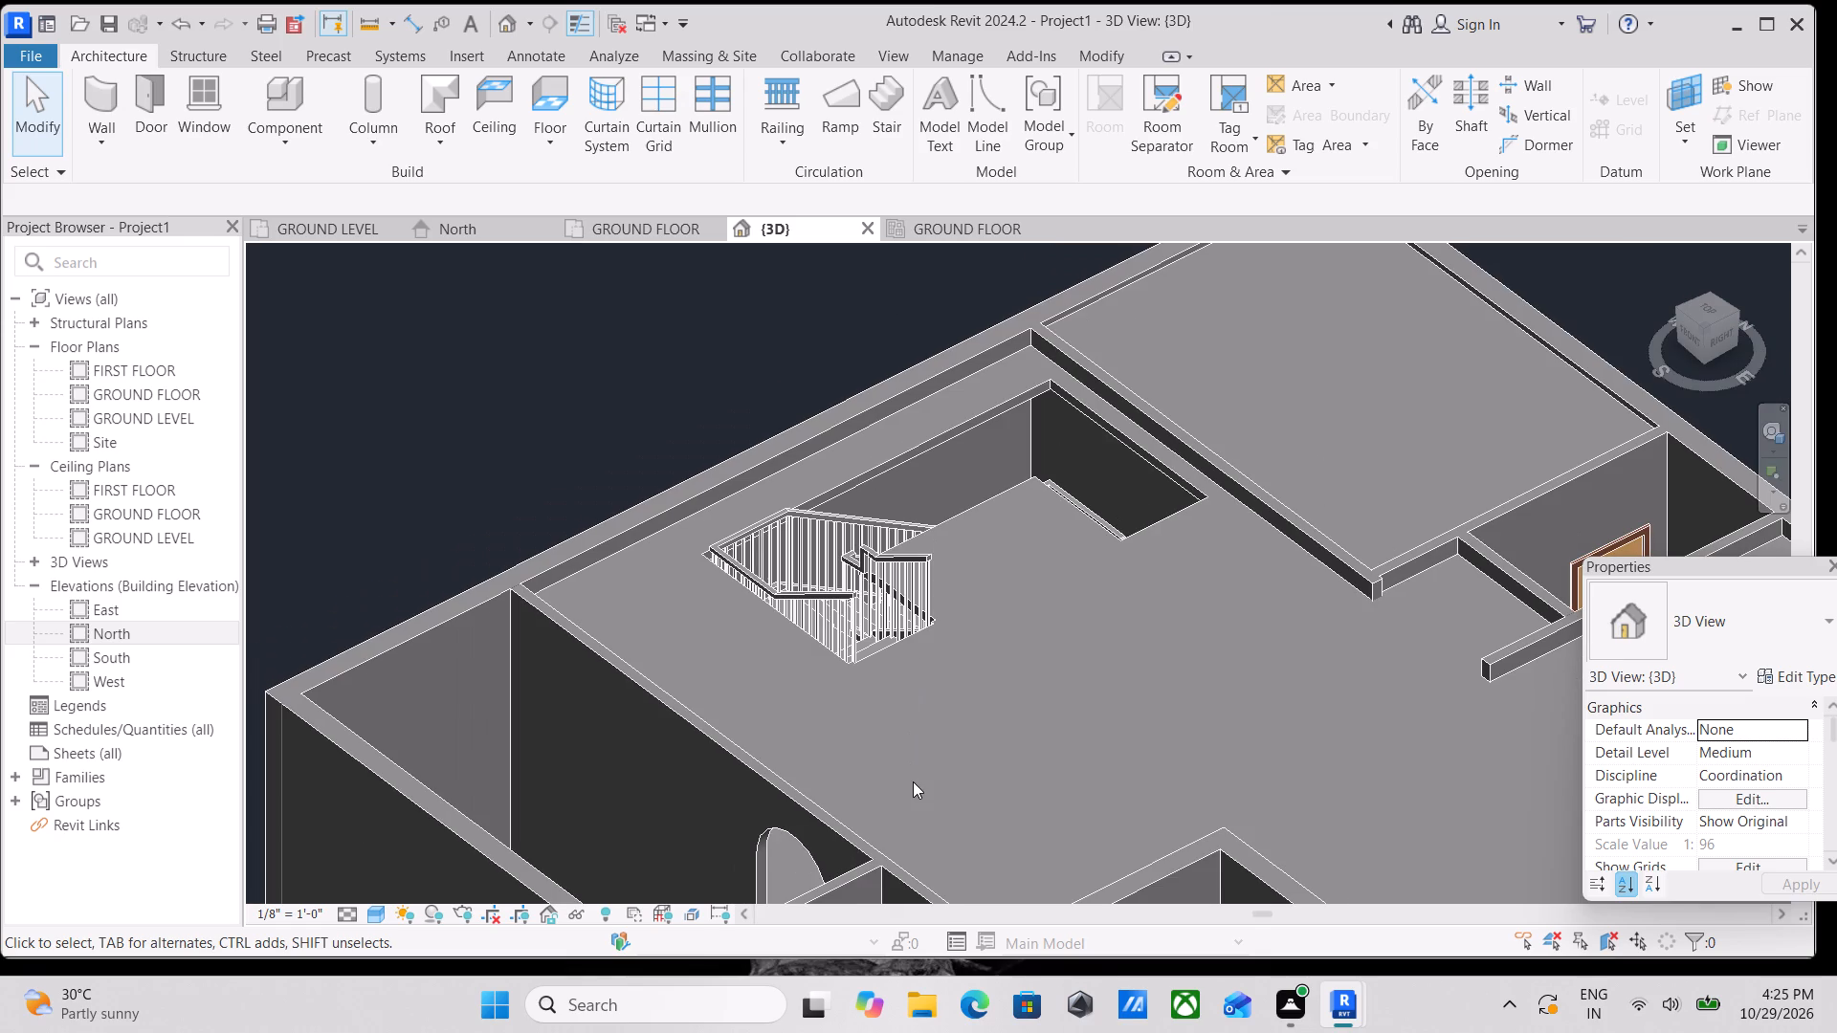
middle_click_drag(911, 779, 1250, 590, "shift")
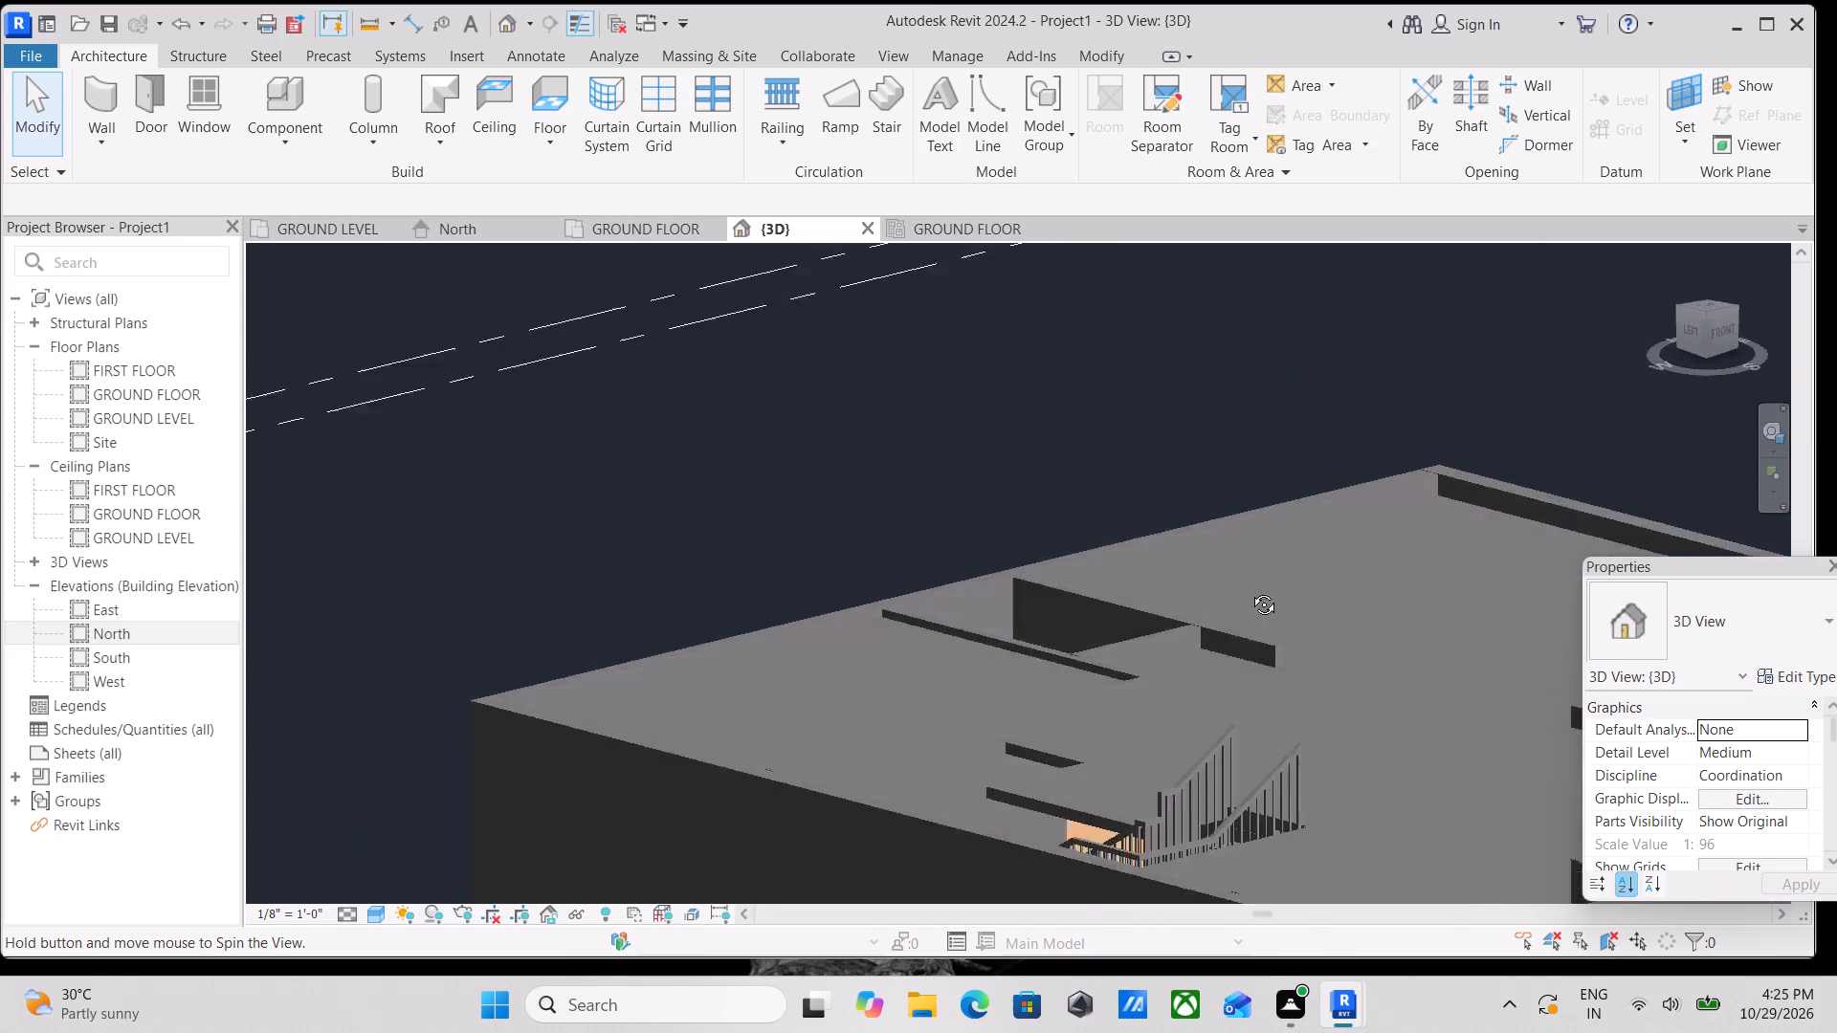
middle_click_drag(1250, 590, 977, 506, "shift")
scroll(1056, 626, "down", 2)
middle_click_drag(1057, 626, 1160, 587)
middle_click_drag(1084, 602, 1153, 695, "shift")
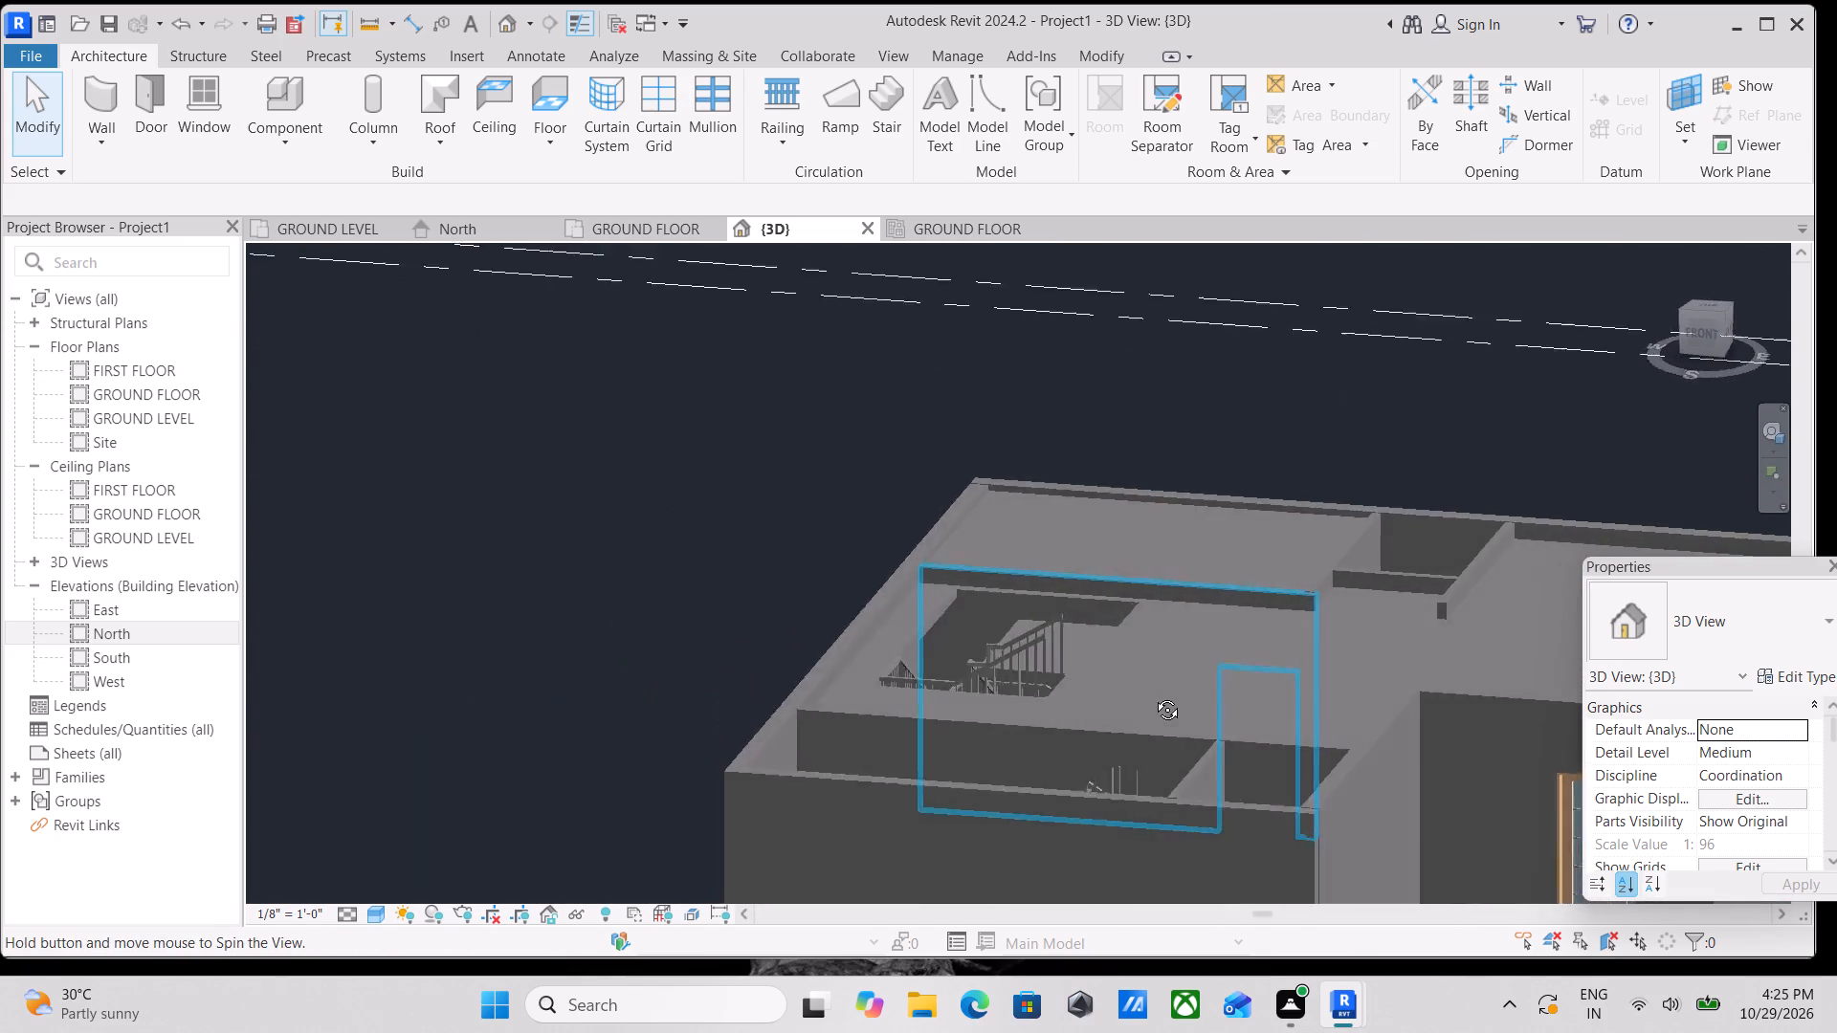
middle_click_drag(1153, 695, 1172, 868, "shift")
scroll(1193, 796, "down", 2)
middle_click_drag(1193, 796, 1006, 462)
scroll(1089, 596, "down", 2)
middle_click_drag(1089, 596, 1177, 625)
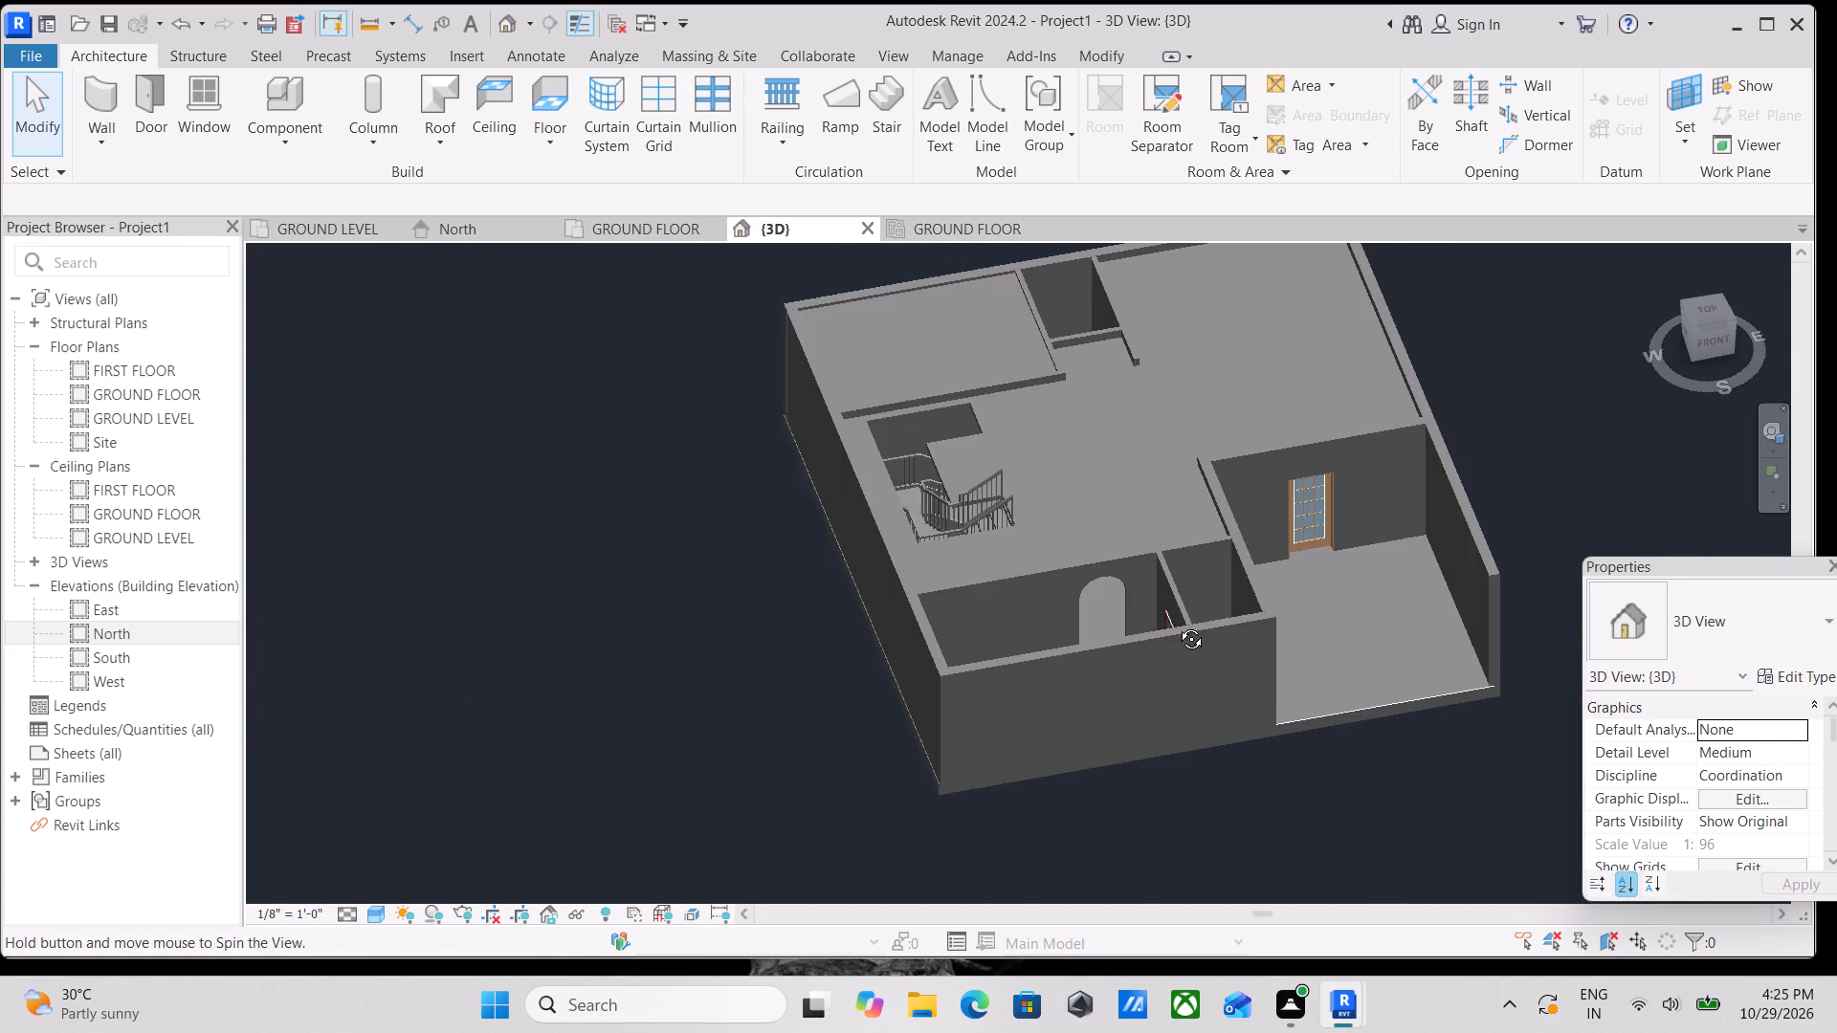
middle_click_drag(1177, 625, 1178, 635)
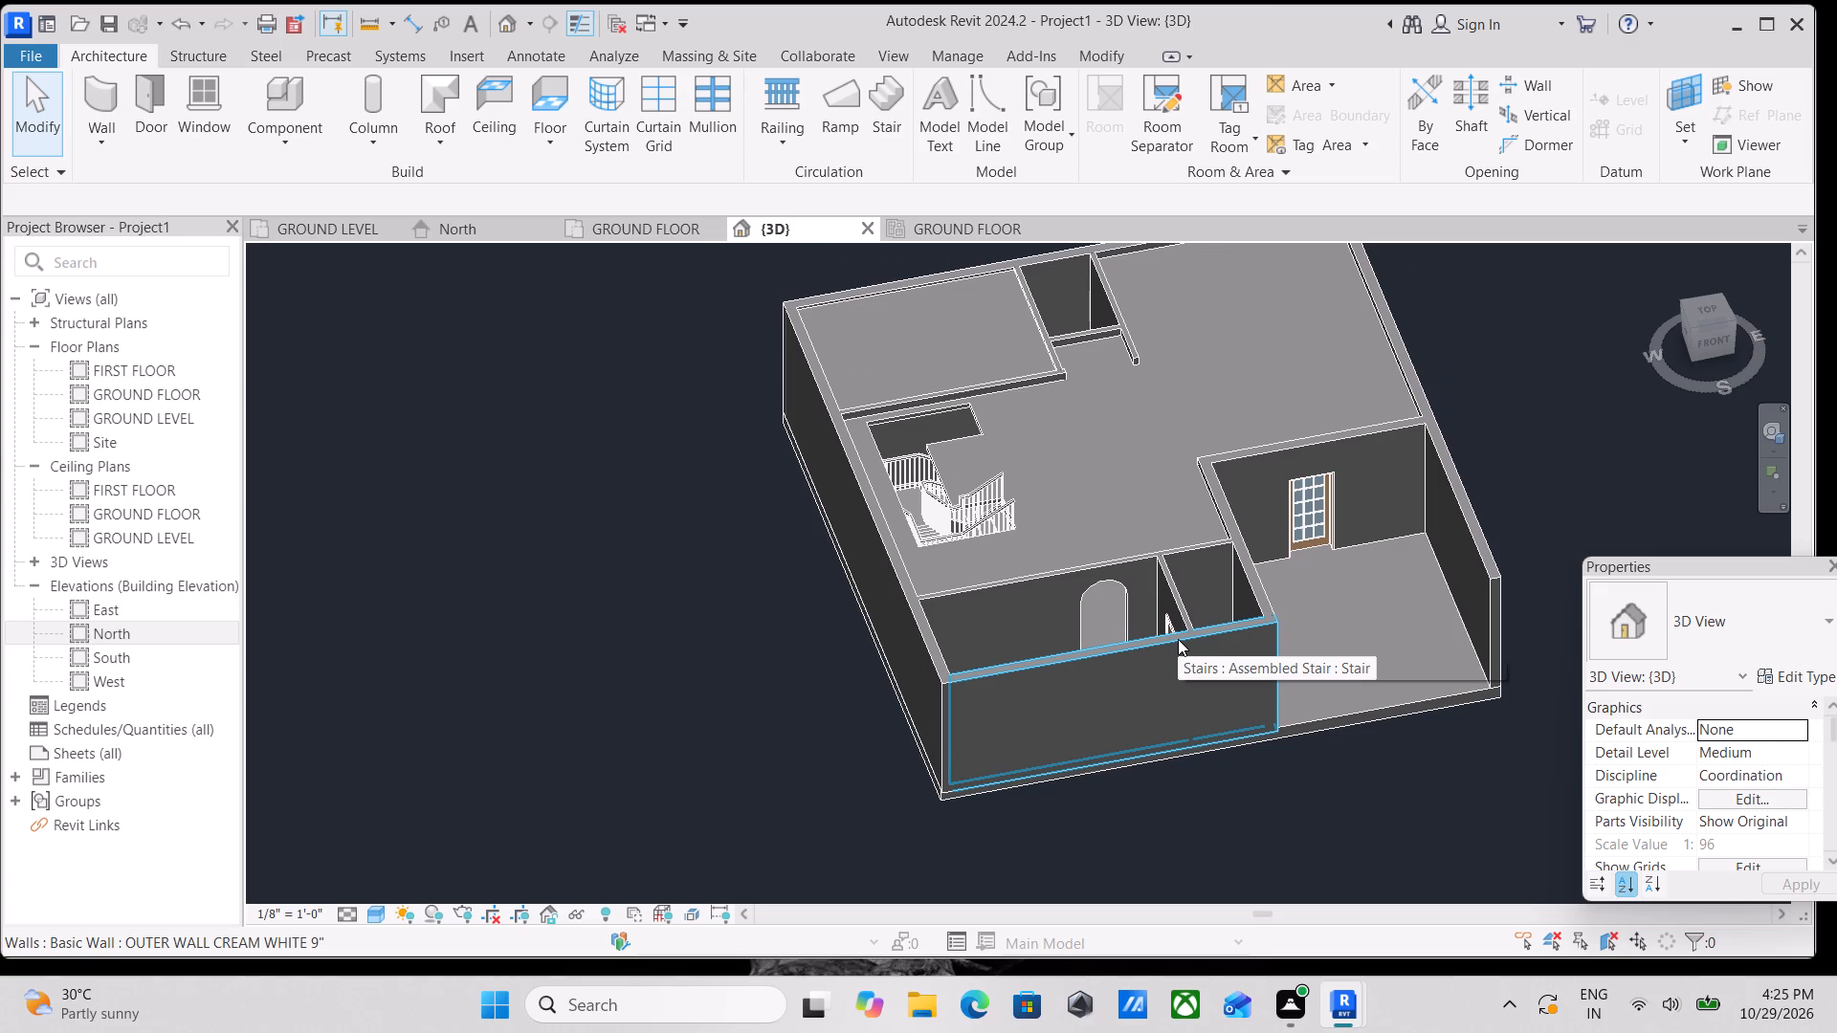
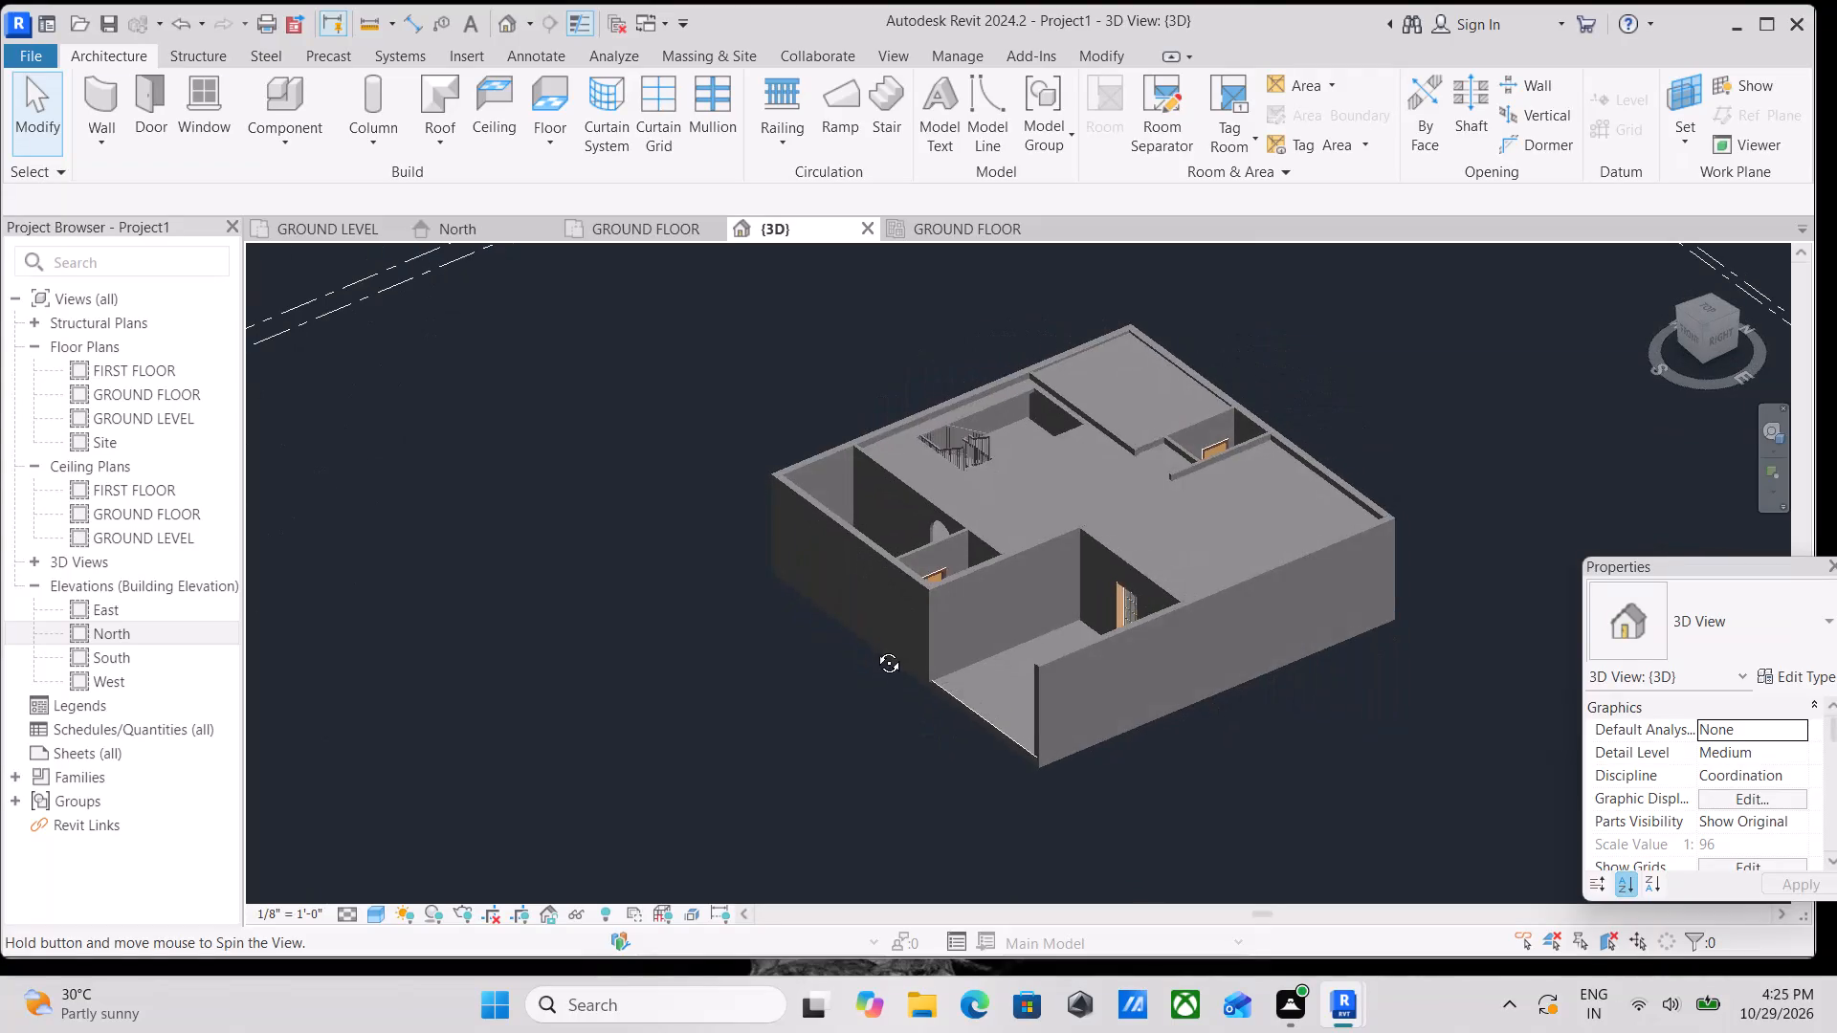
Examine the ground-floor rooms, stair opening and ceilings in 3D from several angles, including a straight front view.
middle_click_drag(967, 708, 1282, 632, "shift")
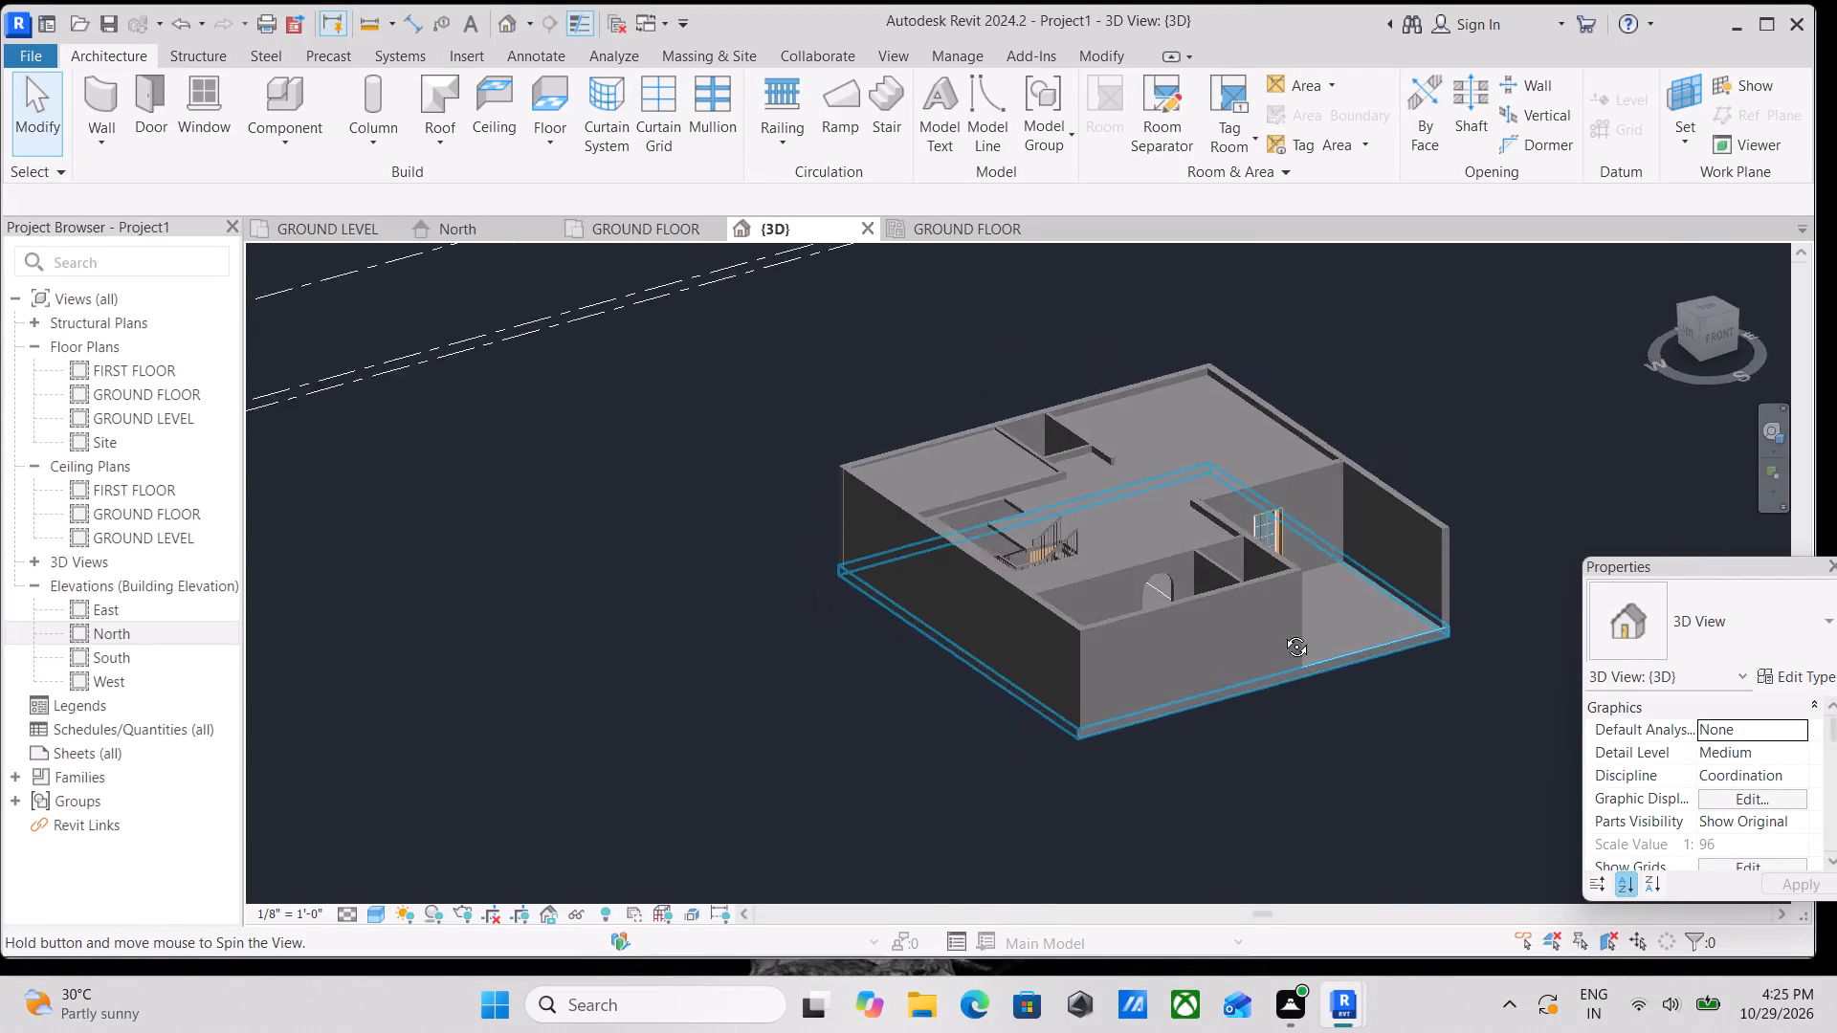
middle_click_drag(1282, 632, 1068, 727, "shift")
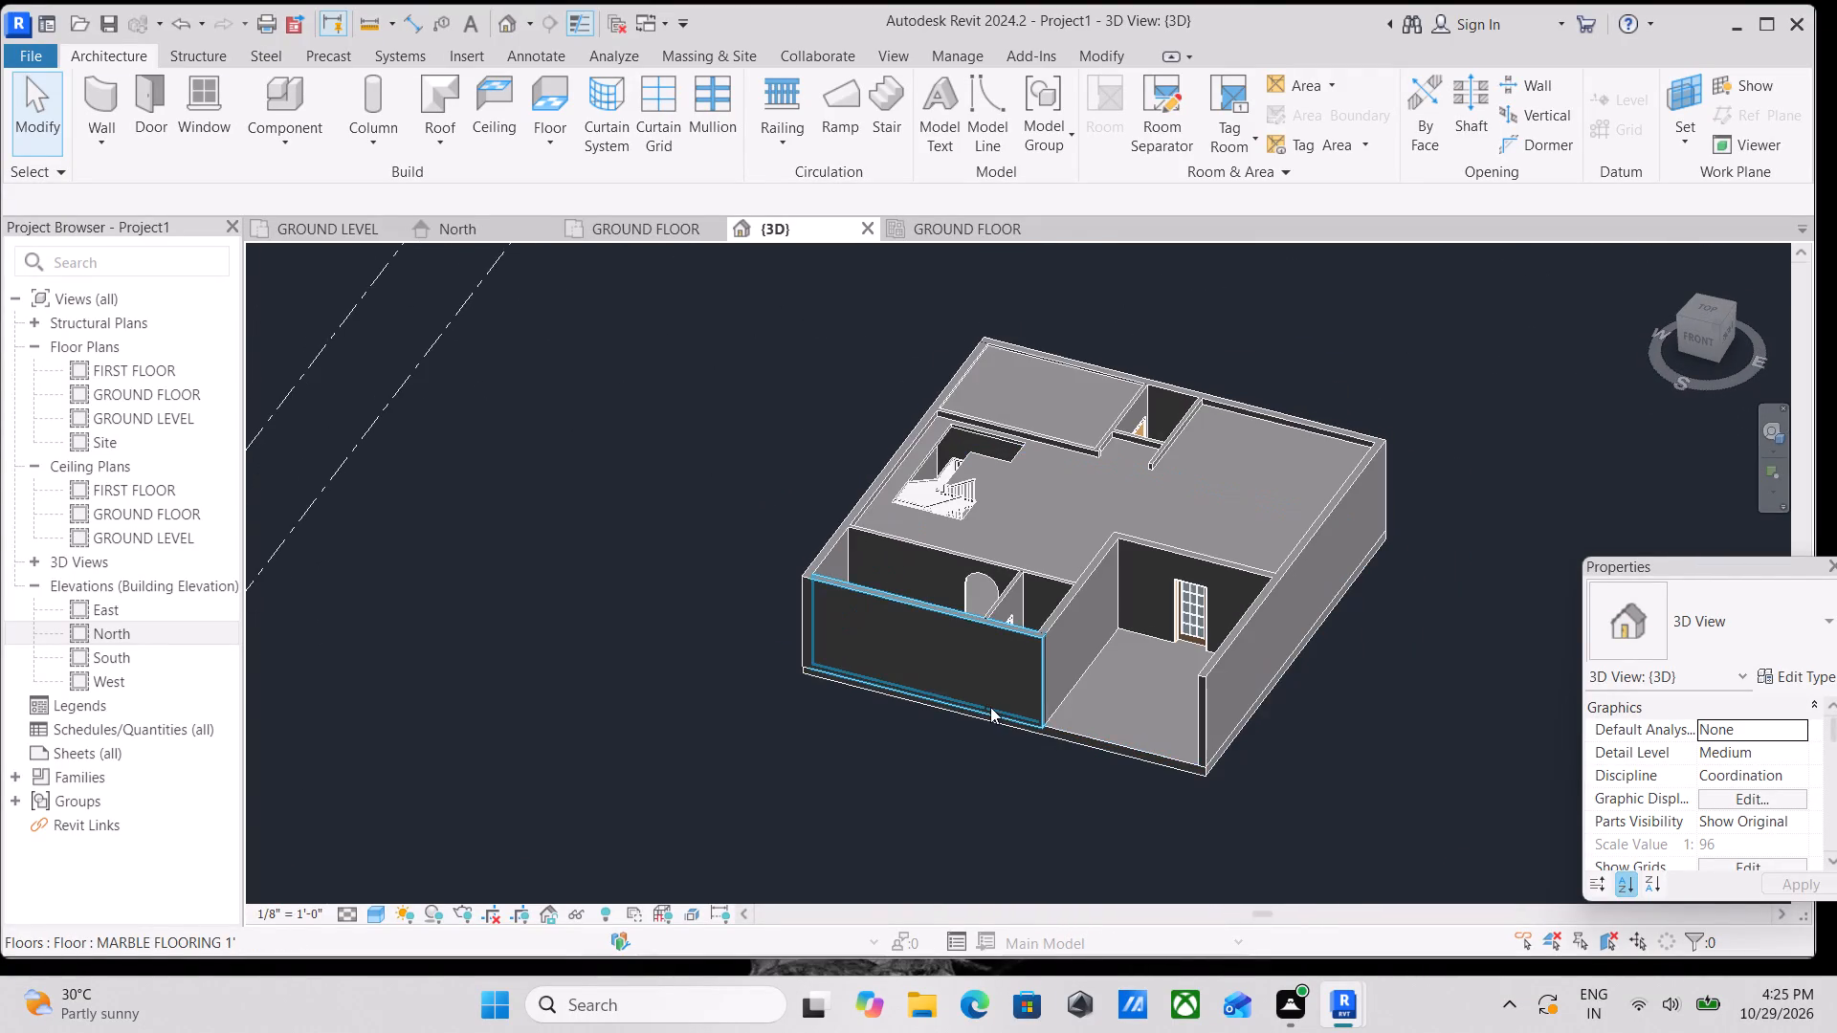
scroll(990, 707, "down", 1, "shift")
middle_click_drag(990, 707, 1045, 813, "shift")
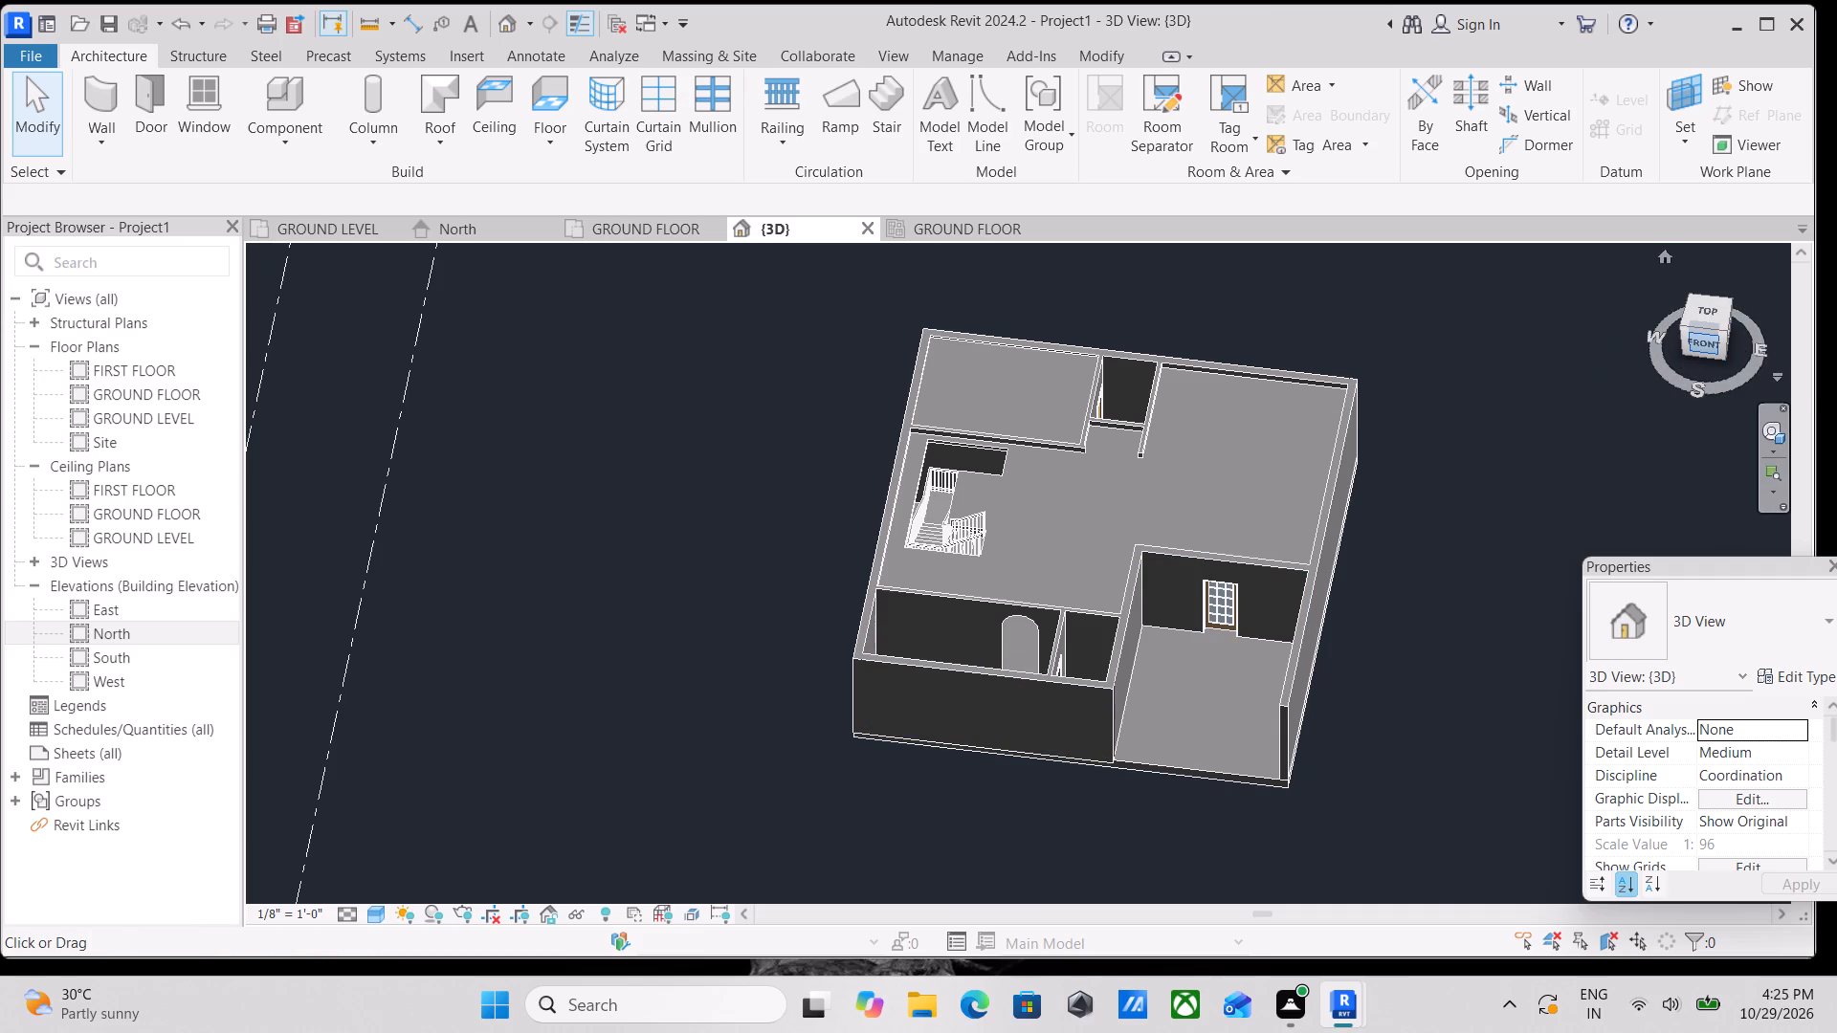
scroll(897, 605, "down", 4)
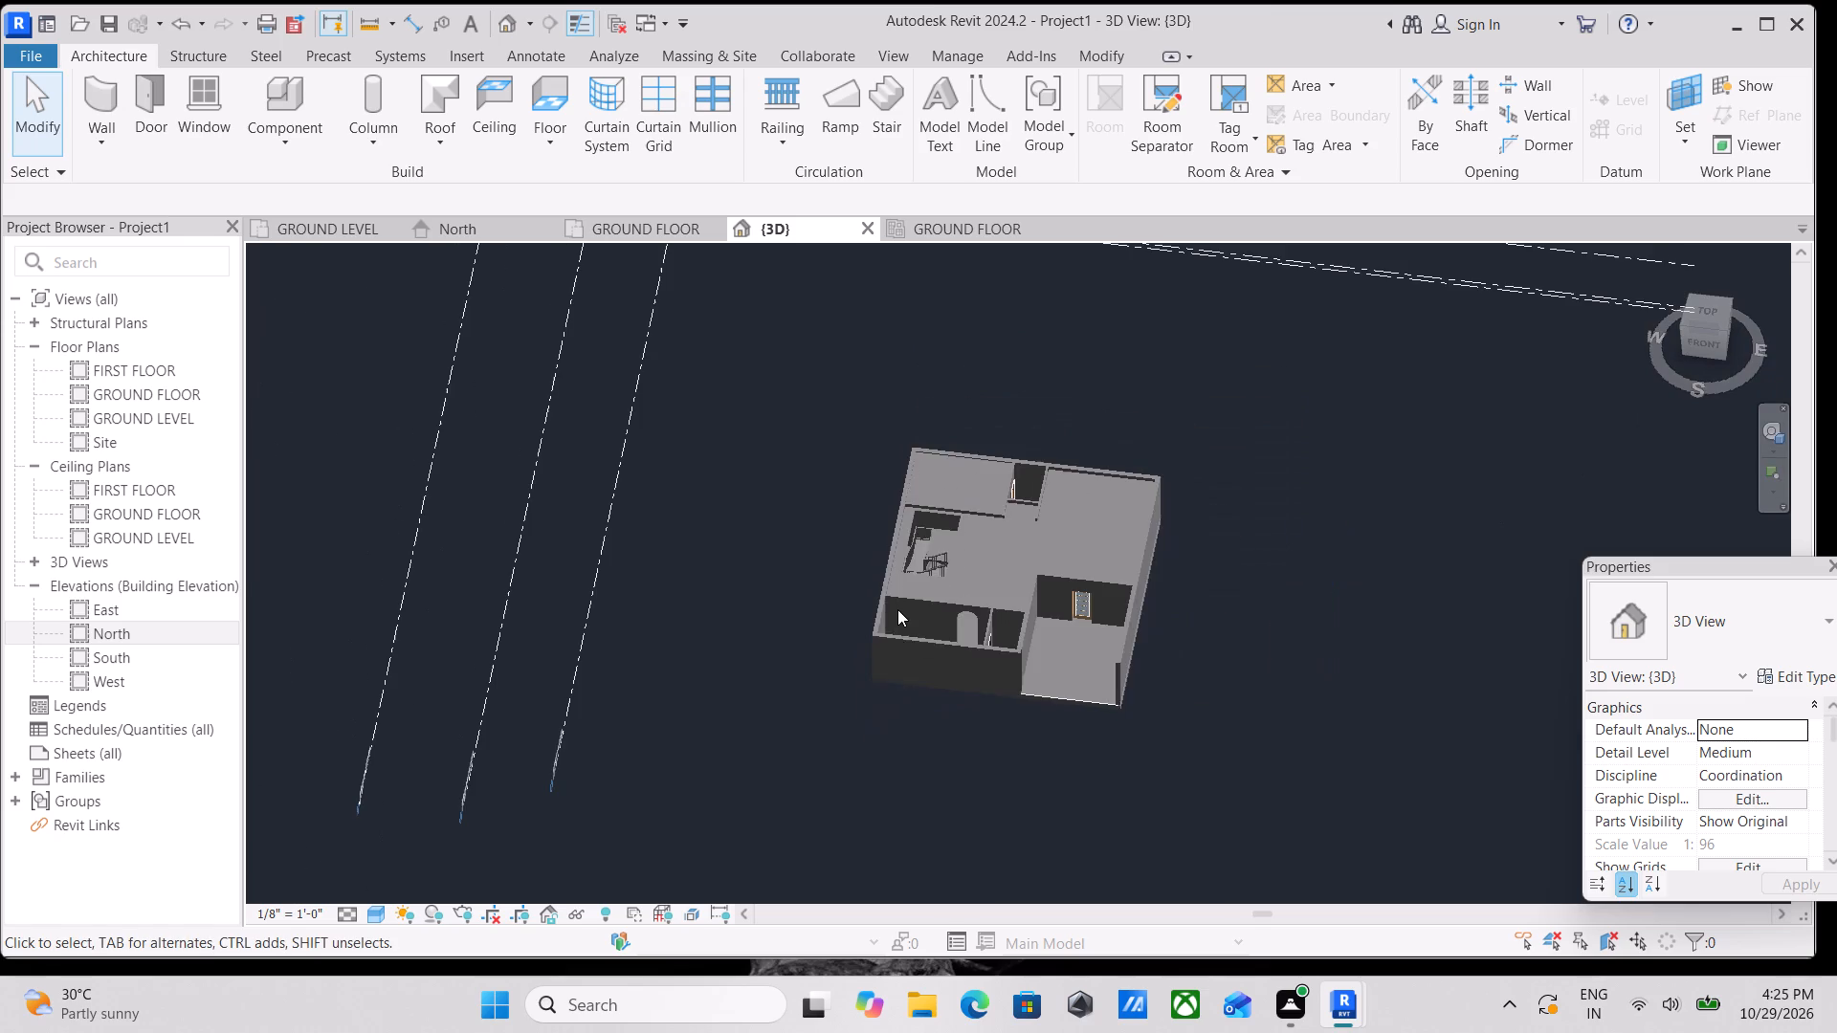
left_click(1713, 342)
scroll(813, 743, "up", 3)
scroll(1065, 582, "up", 4)
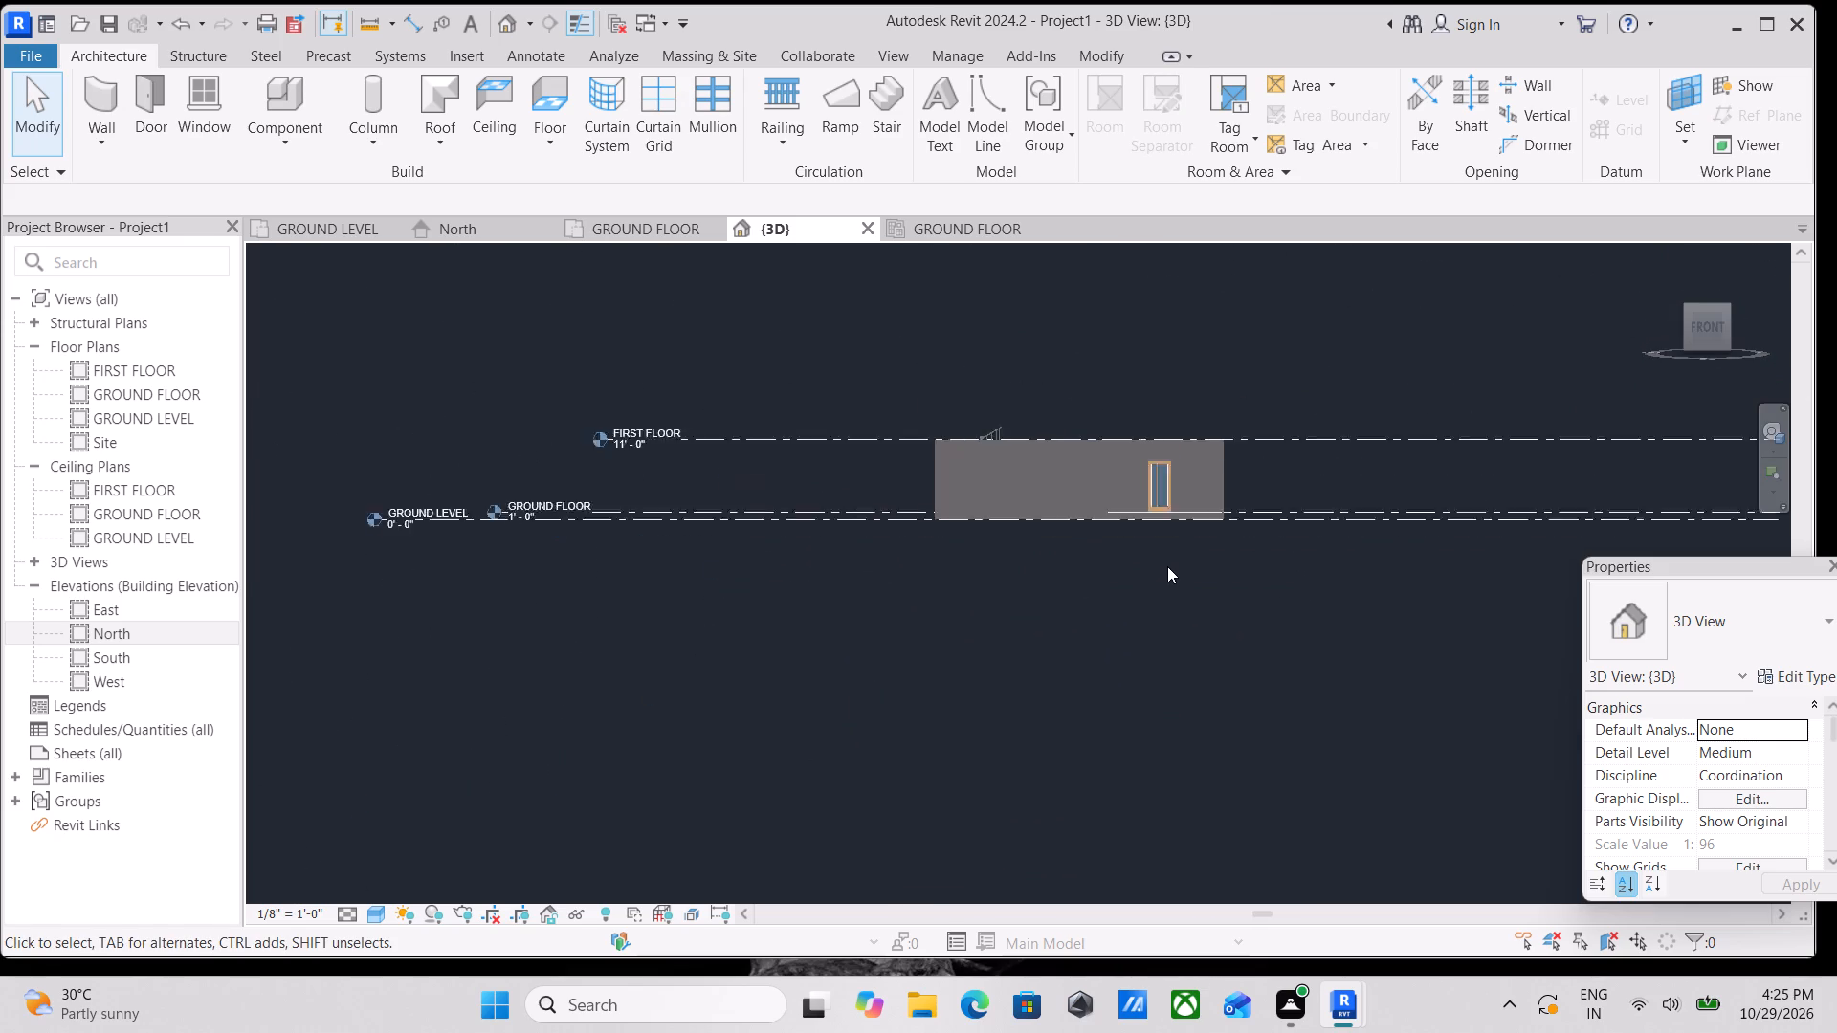
scroll(1167, 566, "up", 6)
middle_click_drag(1168, 566, 1161, 636)
scroll(1161, 636, "down", 1)
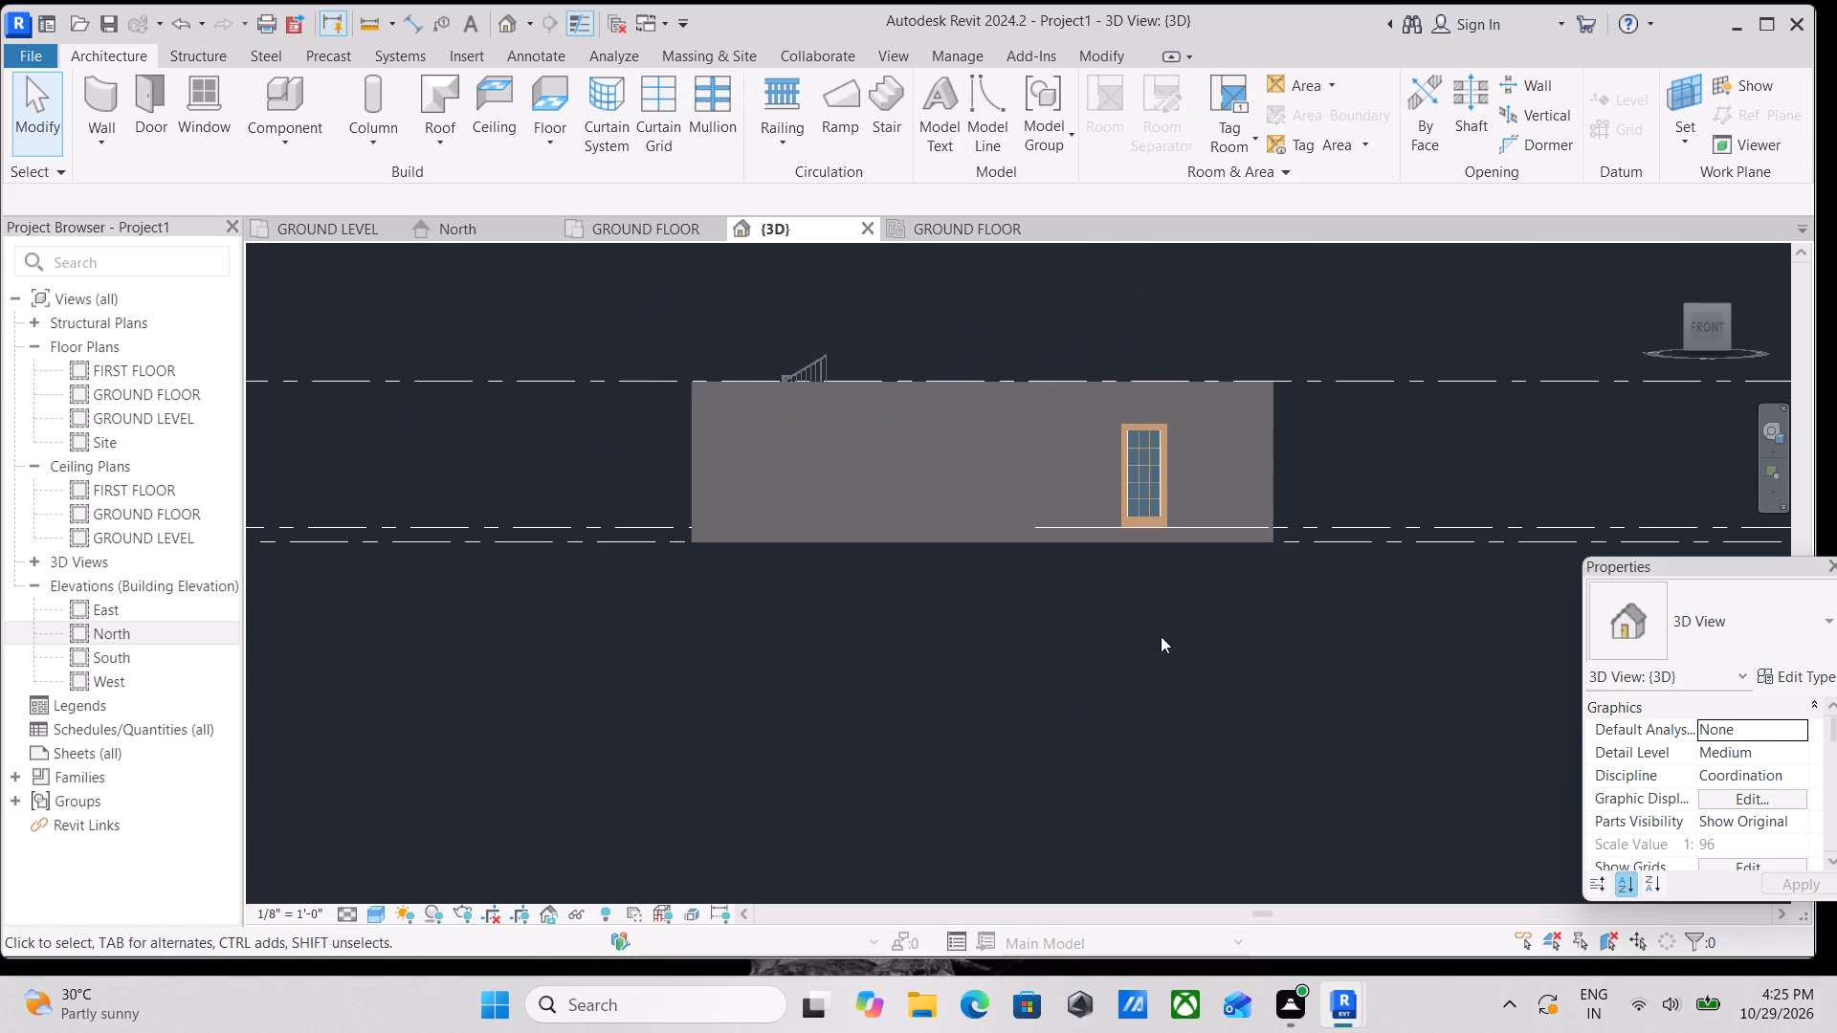
middle_click_drag(1054, 628, 1065, 874, "shift")
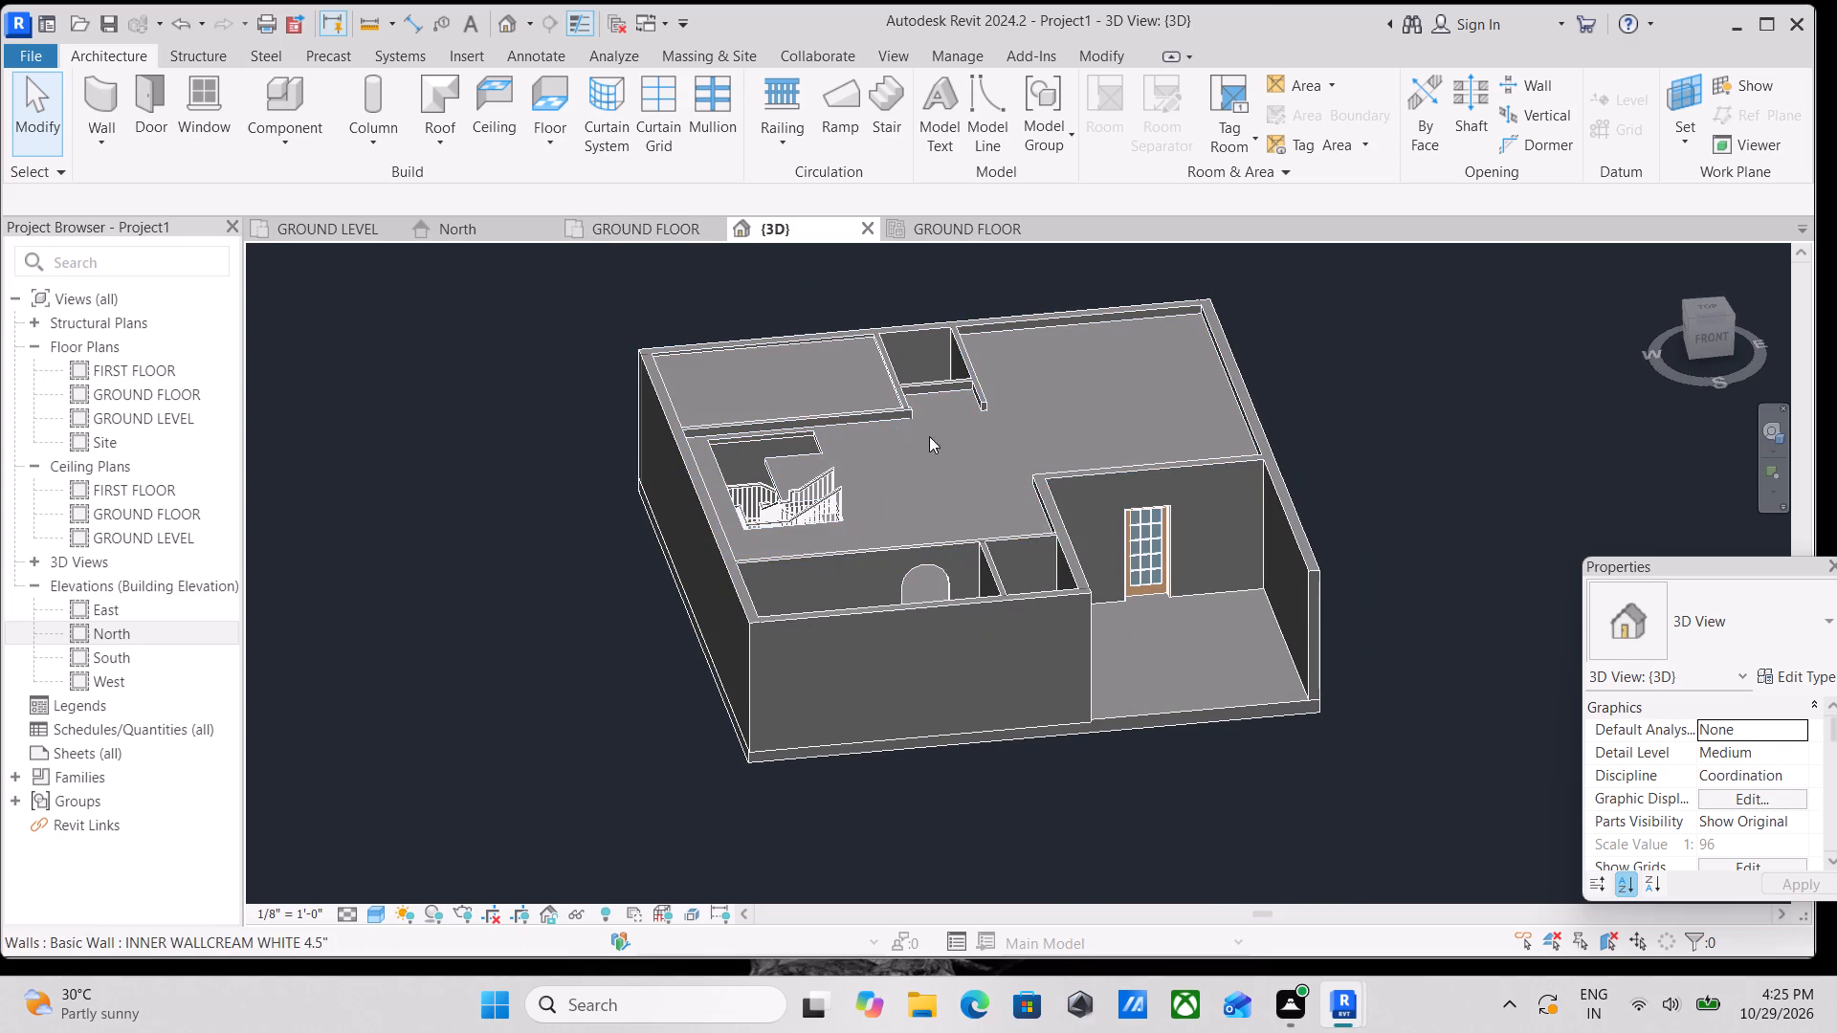
middle_click_drag(930, 489, 915, 579)
scroll(969, 616, "down", 1)
middle_click_drag(1047, 714, 1036, 834, "shift")
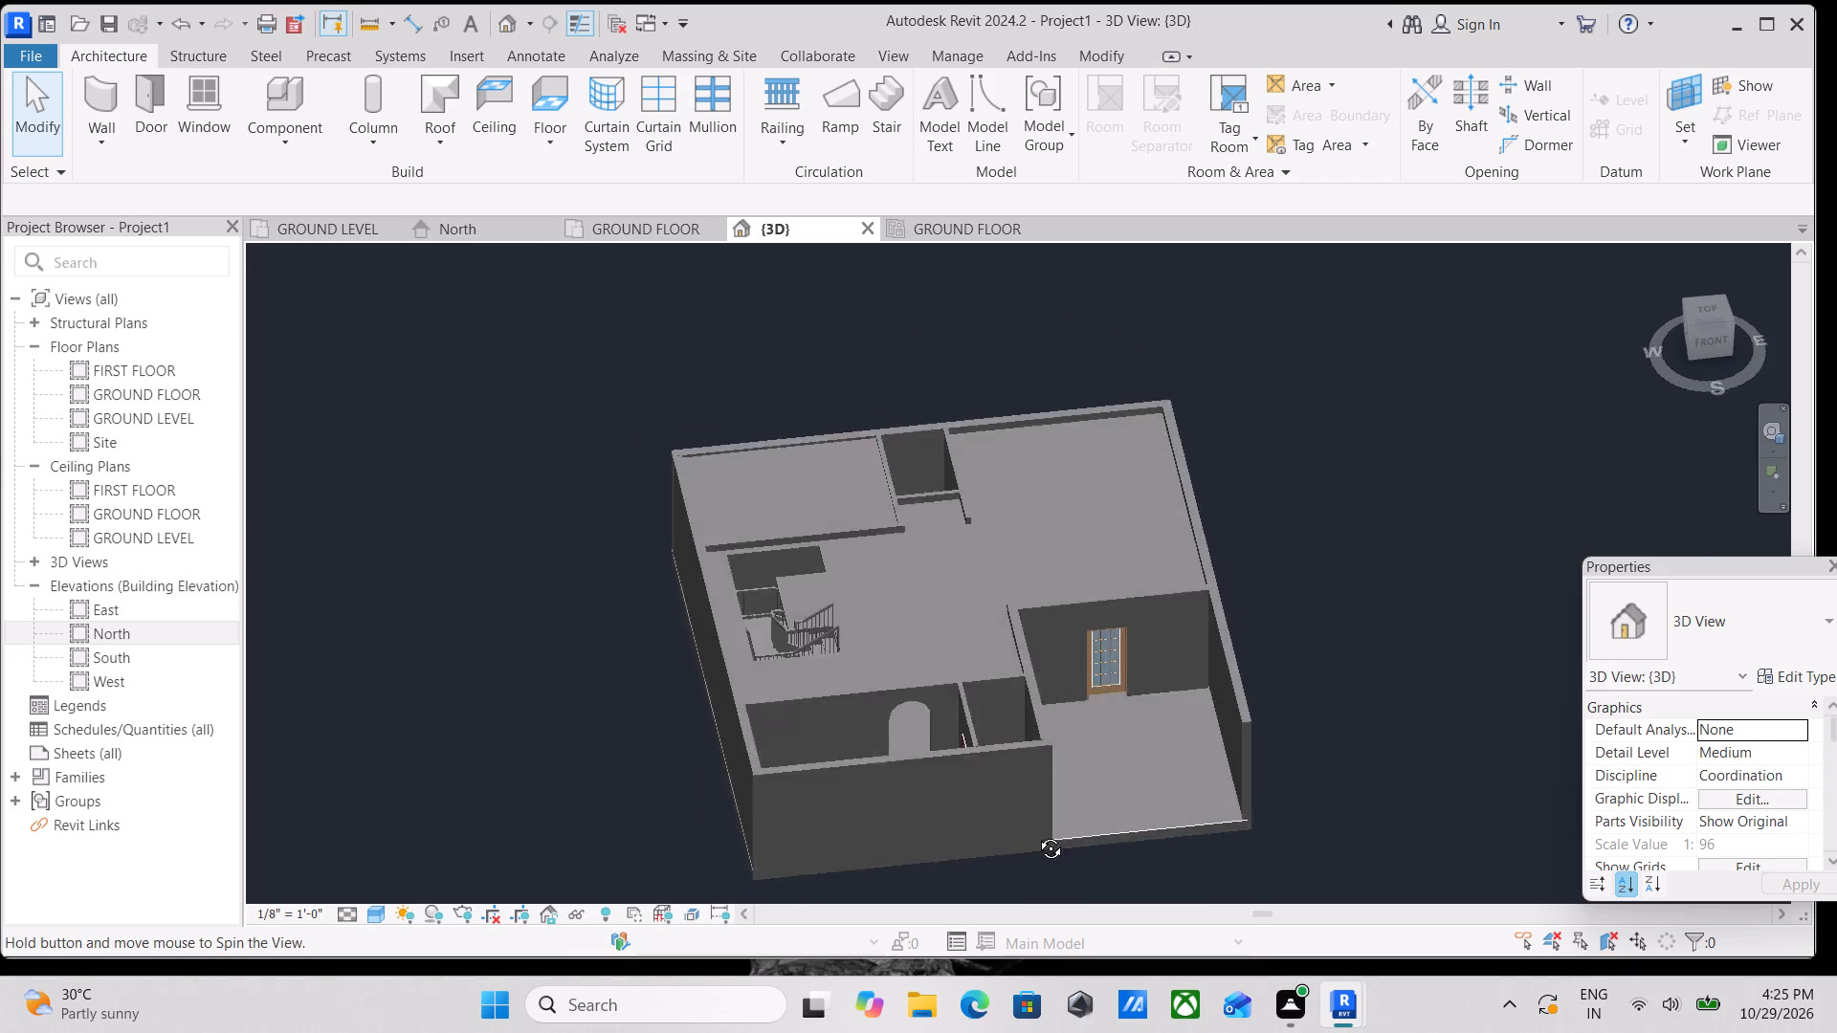
middle_click_drag(1036, 834, 995, 912, "shift")
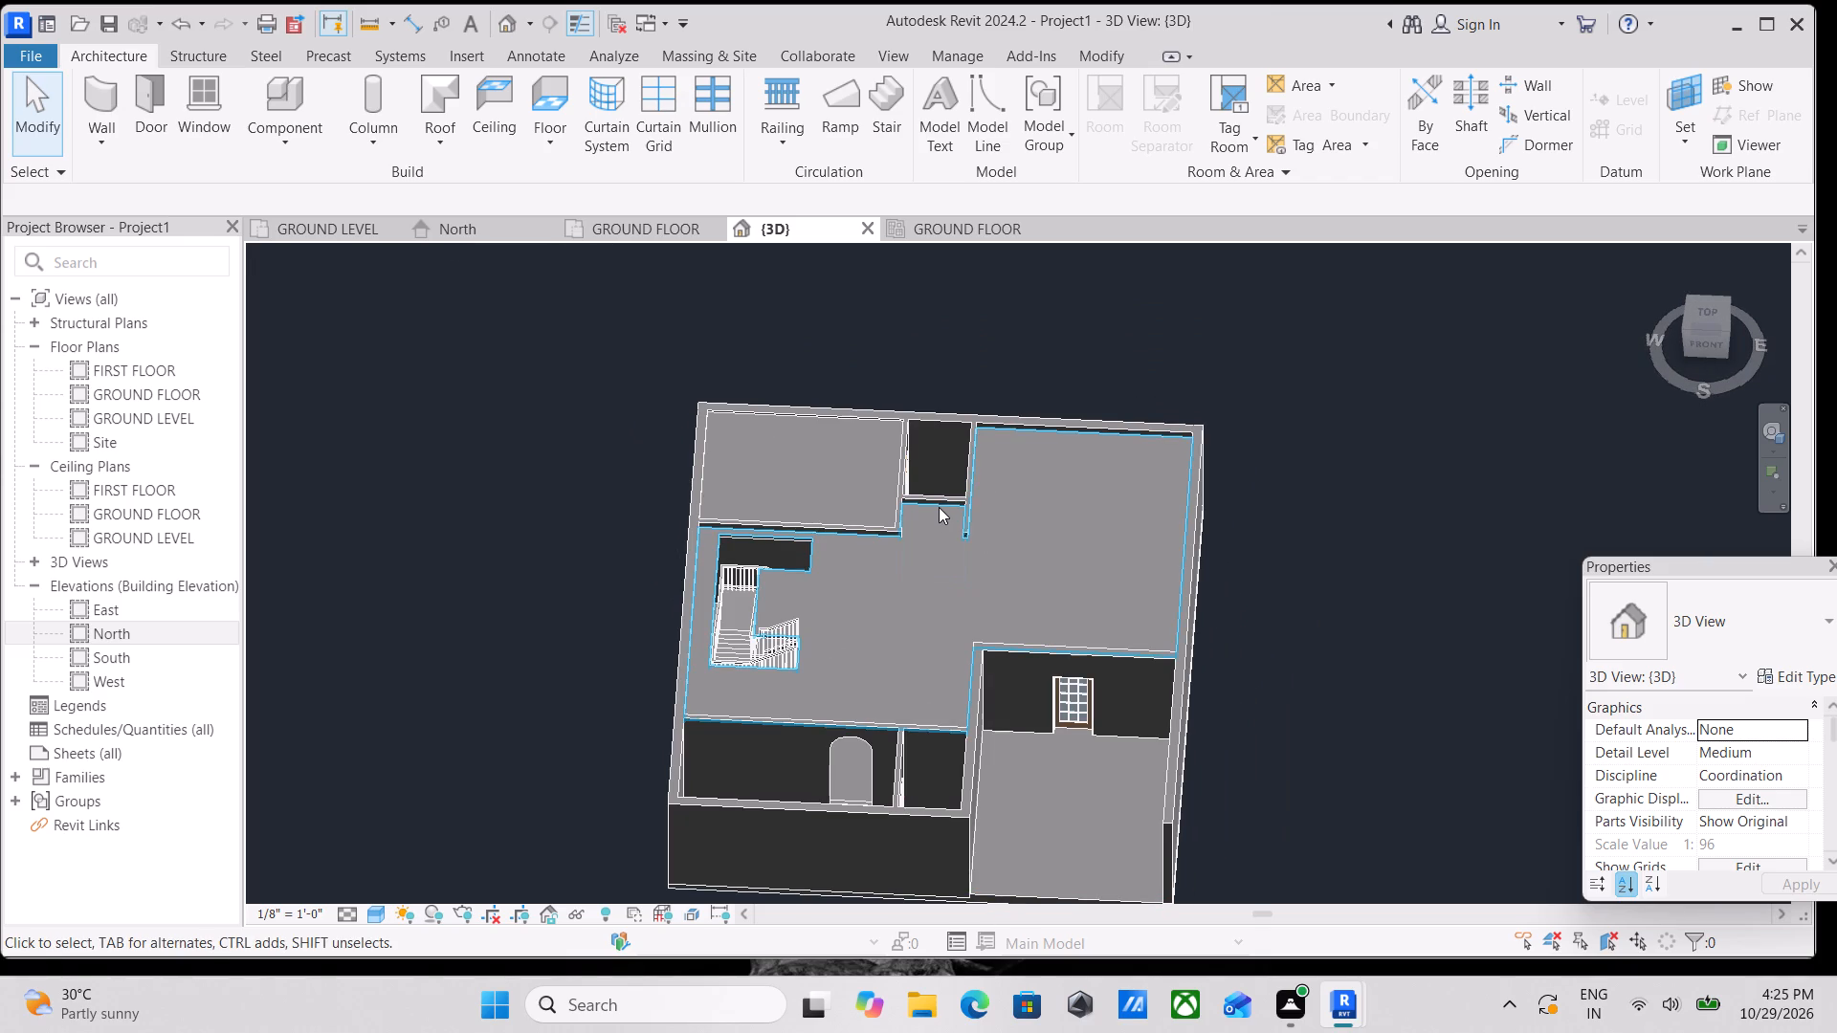
Temporarily hide the stair-hall ceiling, the northwest room's flat white ceiling and its patterned ceiling of nested rectangles in the 3D view.
left_click(939, 506)
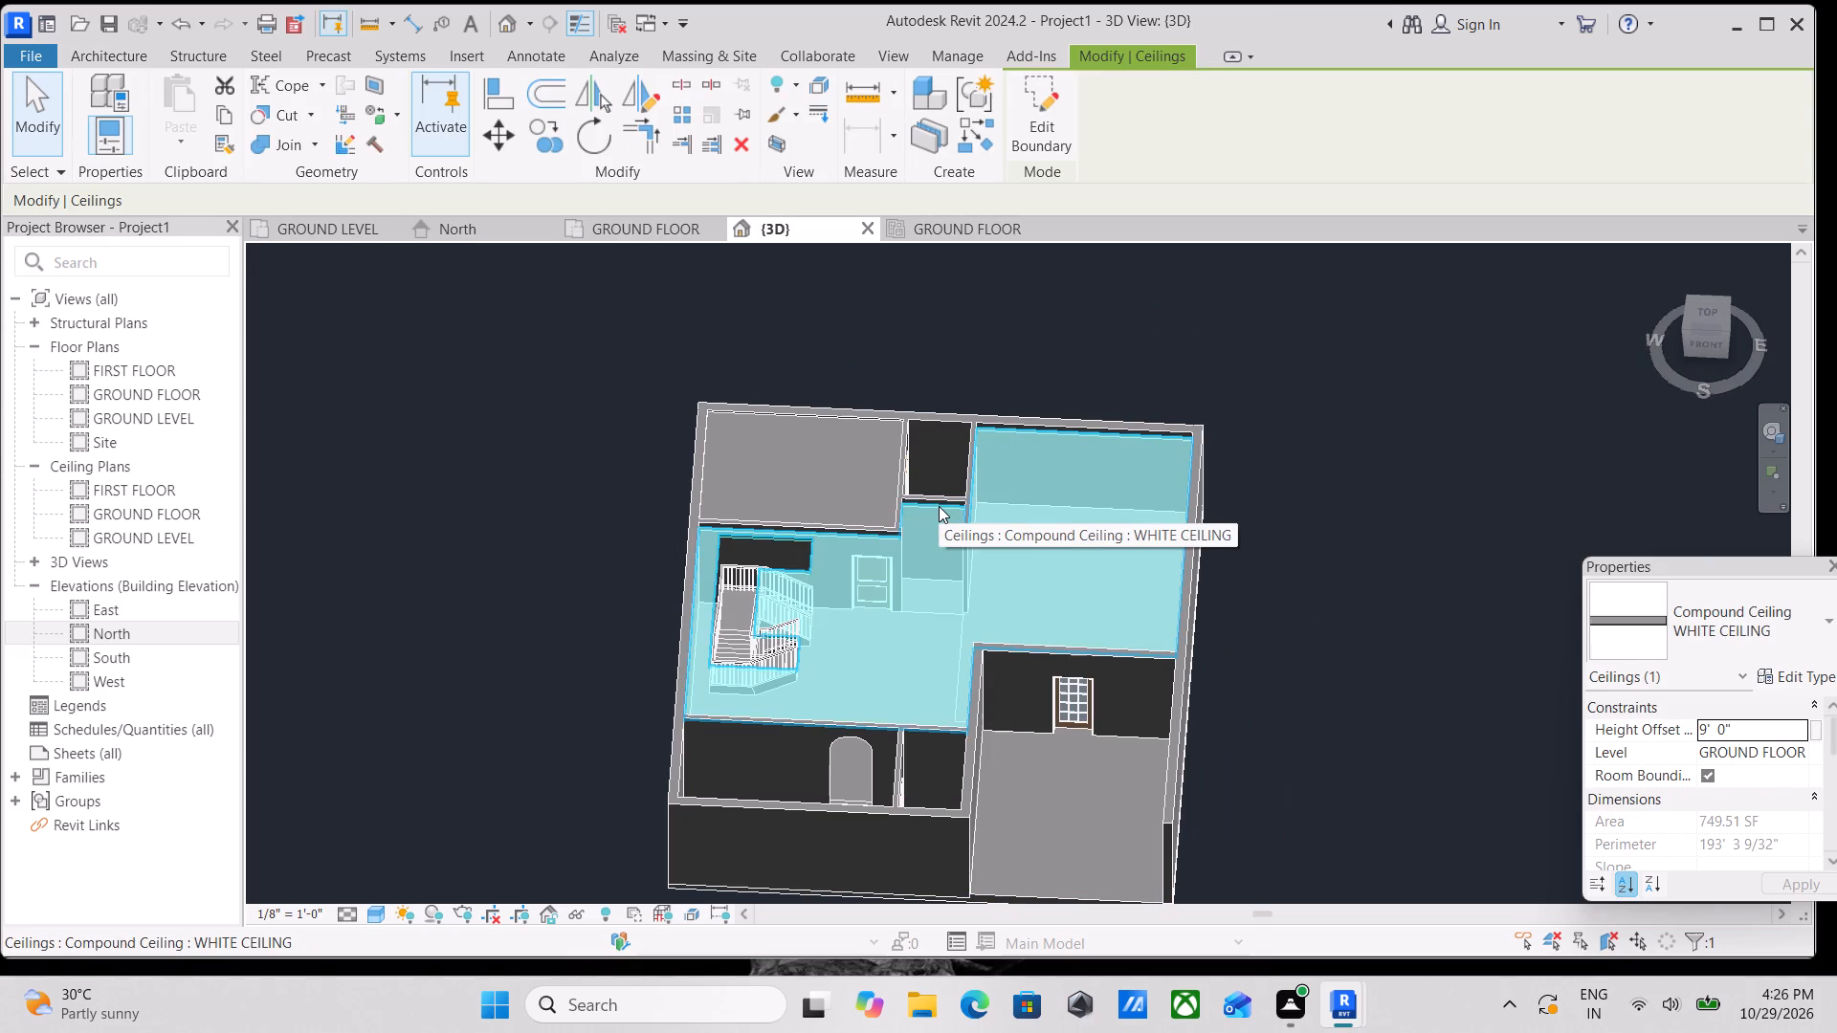
type("hh")
left_click(890, 473)
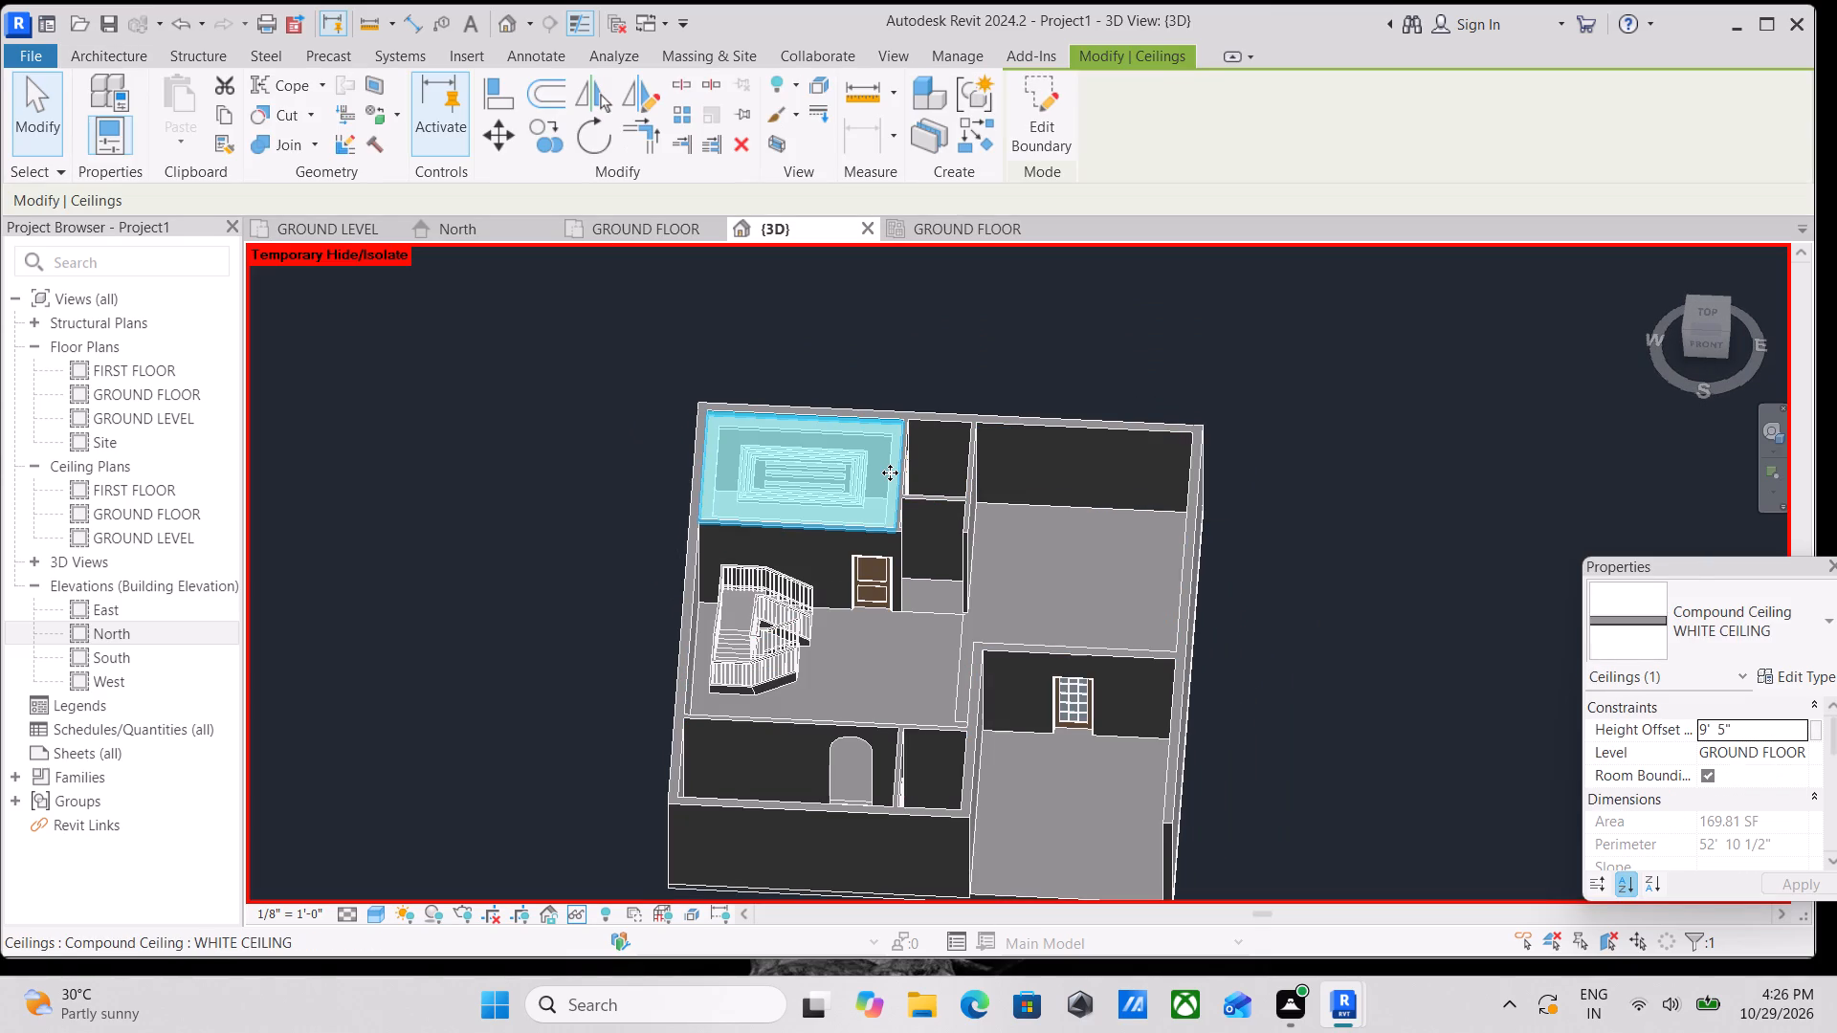
scroll(890, 473, "up", 2)
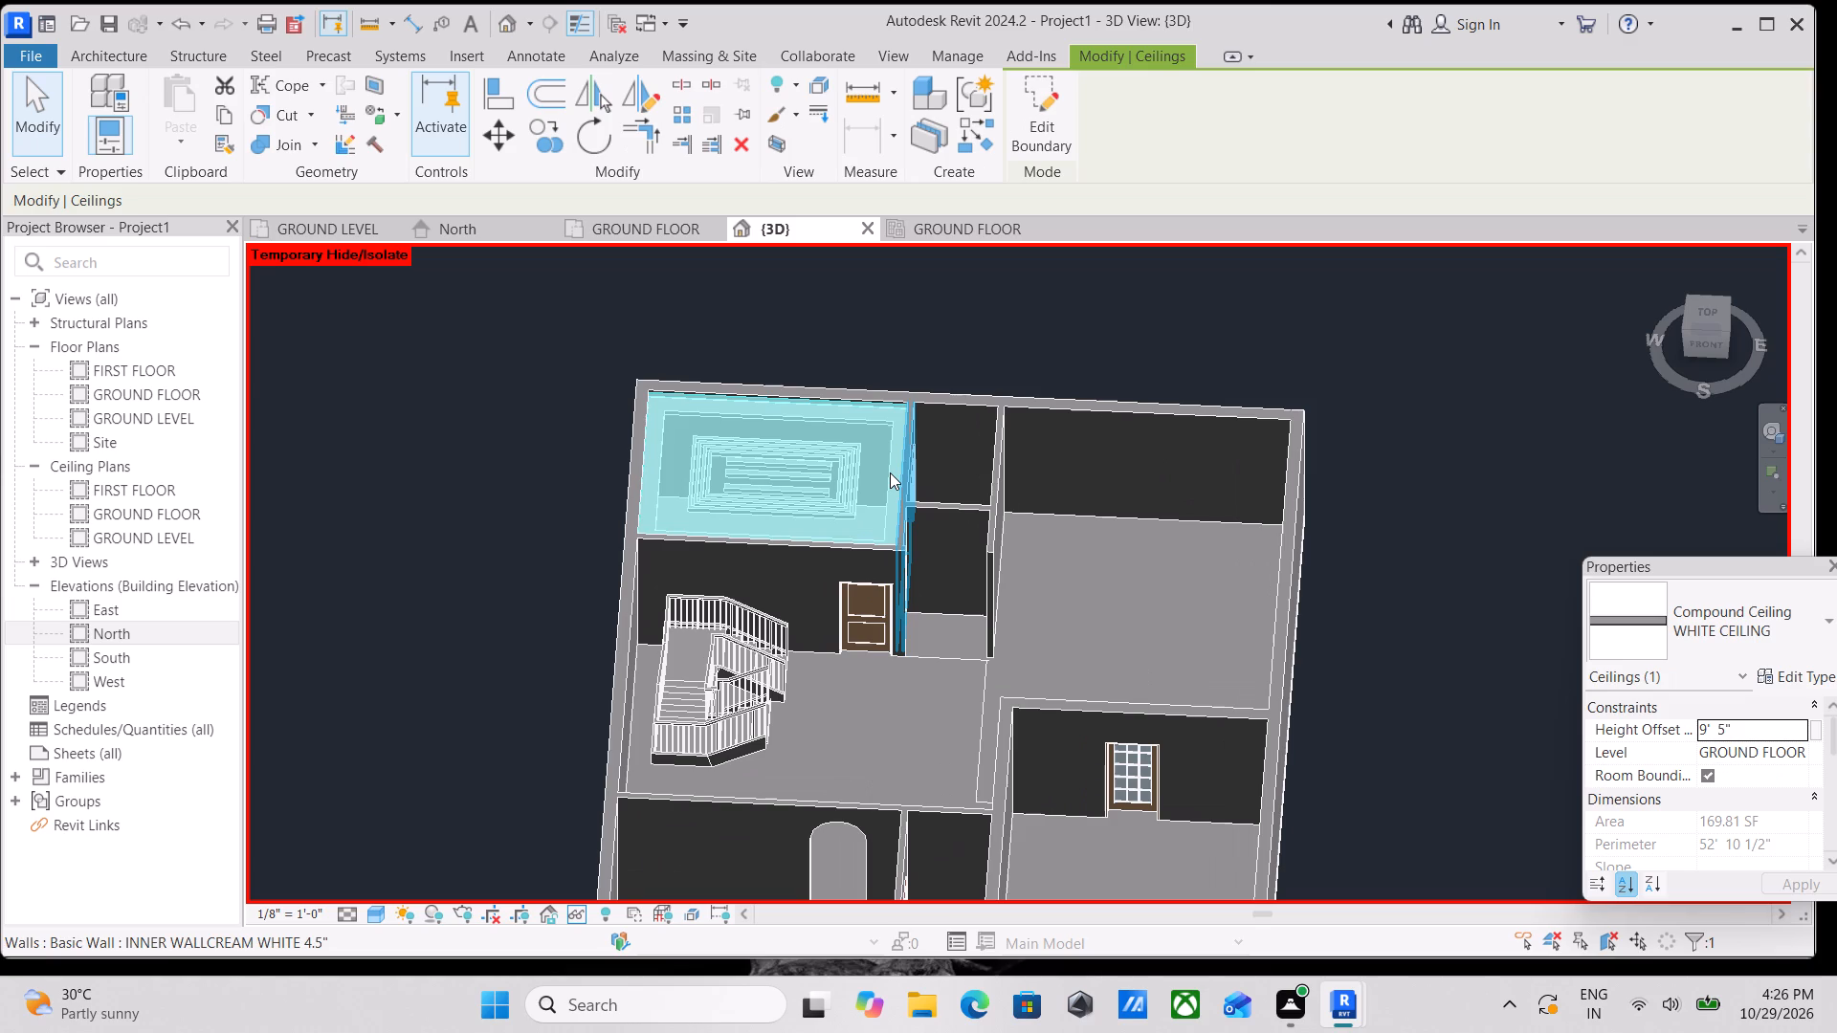
type("hh")
scroll(890, 473, "up", 3)
scroll(653, 484, "up", 3)
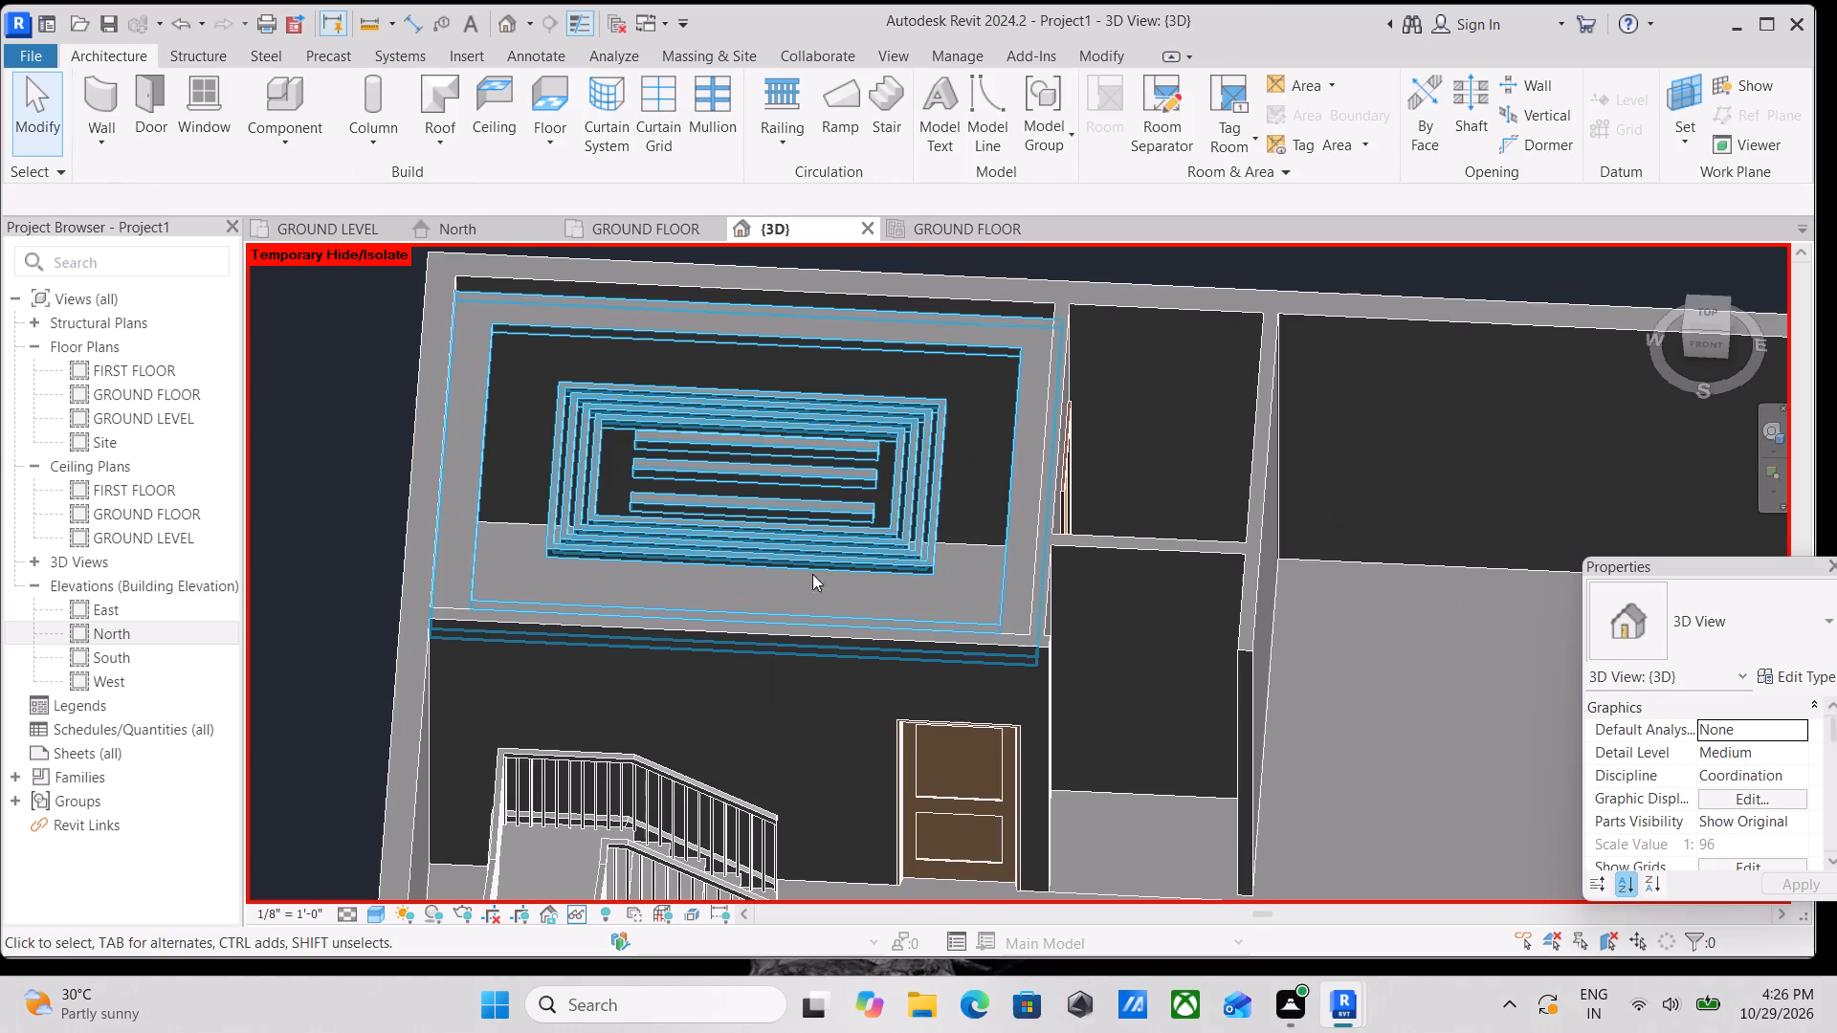
left_click(880, 535)
type("hh")
Start placing windows with the Window-Casement-Double 48" x 60" type.
scroll(880, 535, "down", 4)
scroll(1013, 573, "down", 5)
middle_click_drag(1013, 580, 1038, 469)
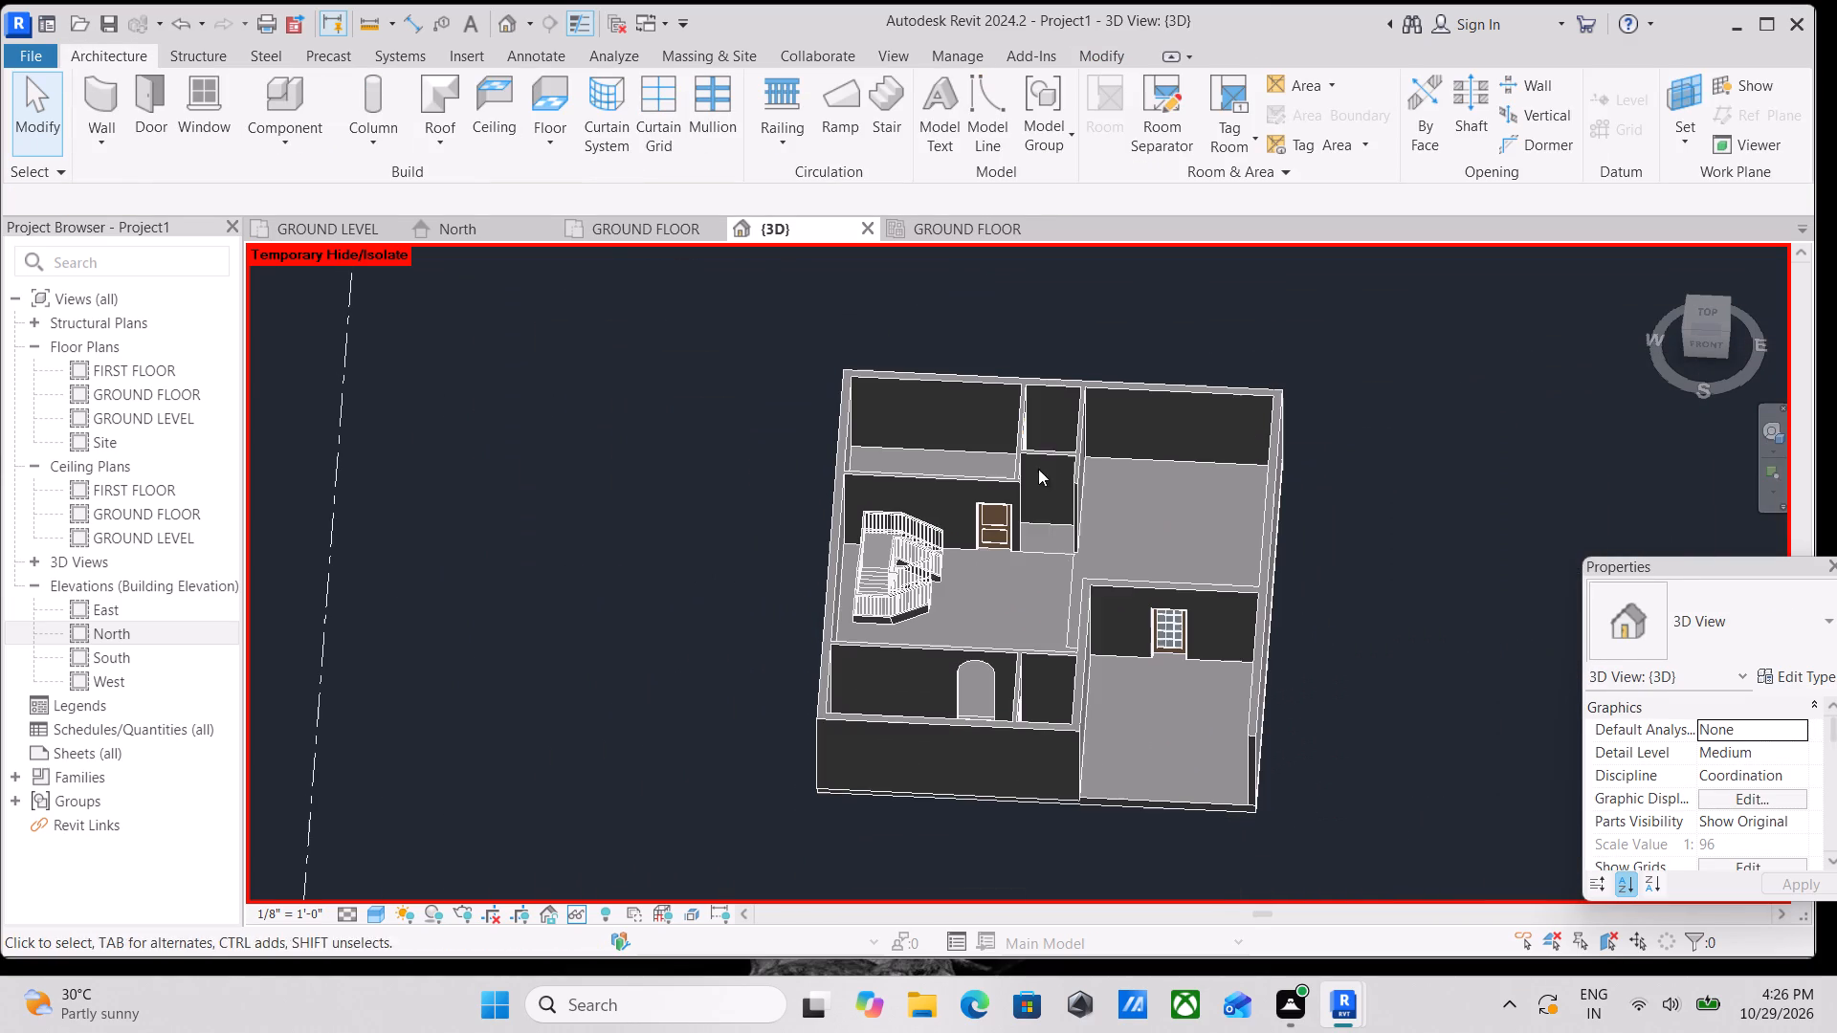
middle_click_drag(1004, 597, 1016, 887, "shift")
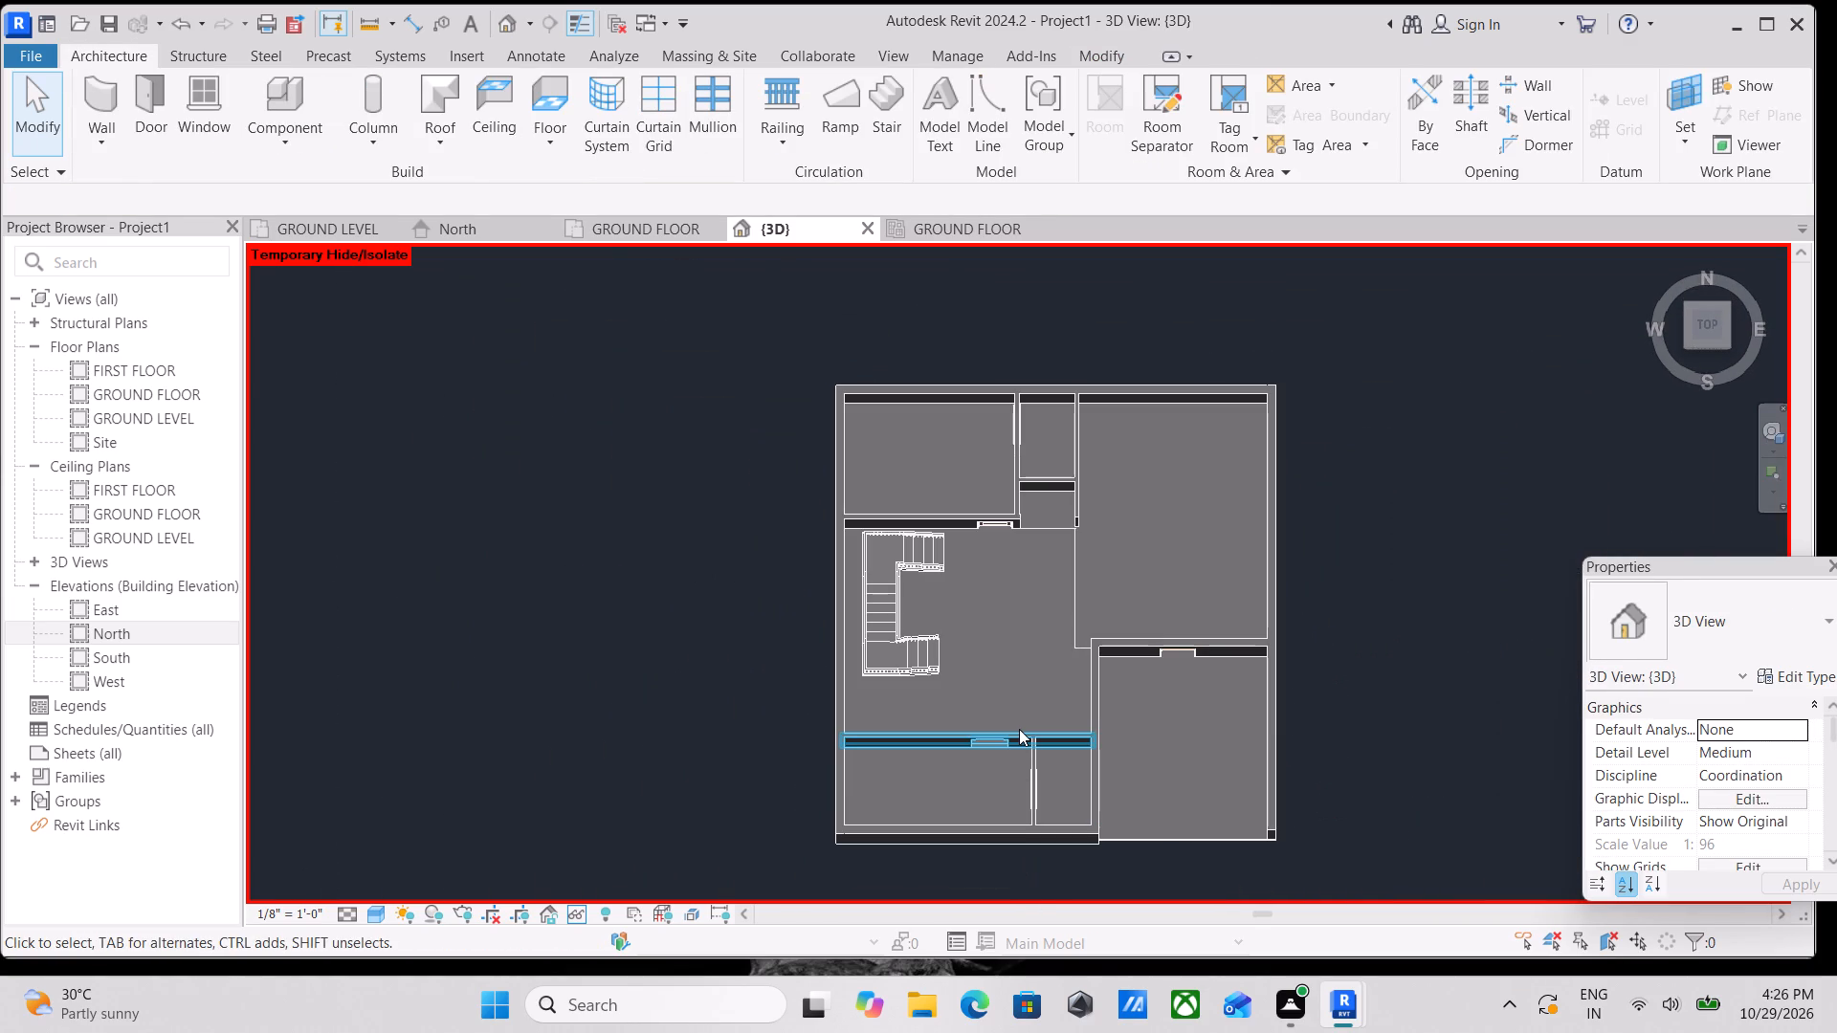
key("w")
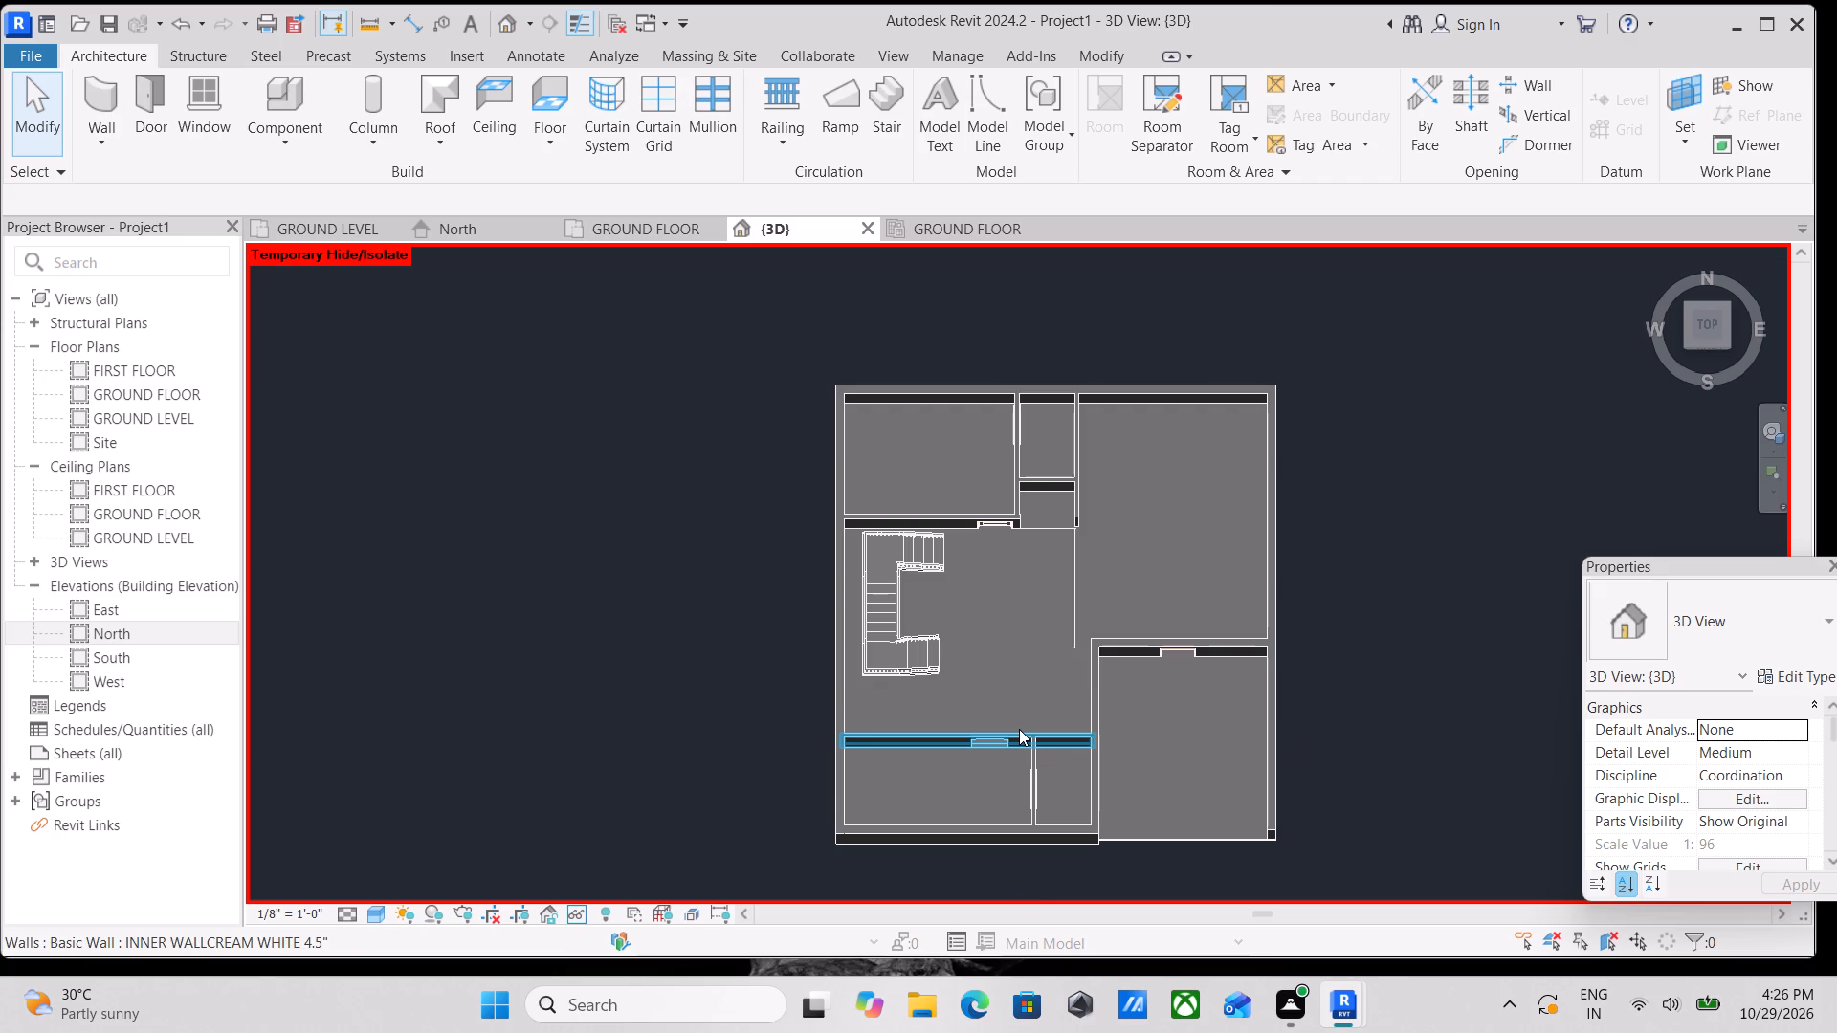
key("n")
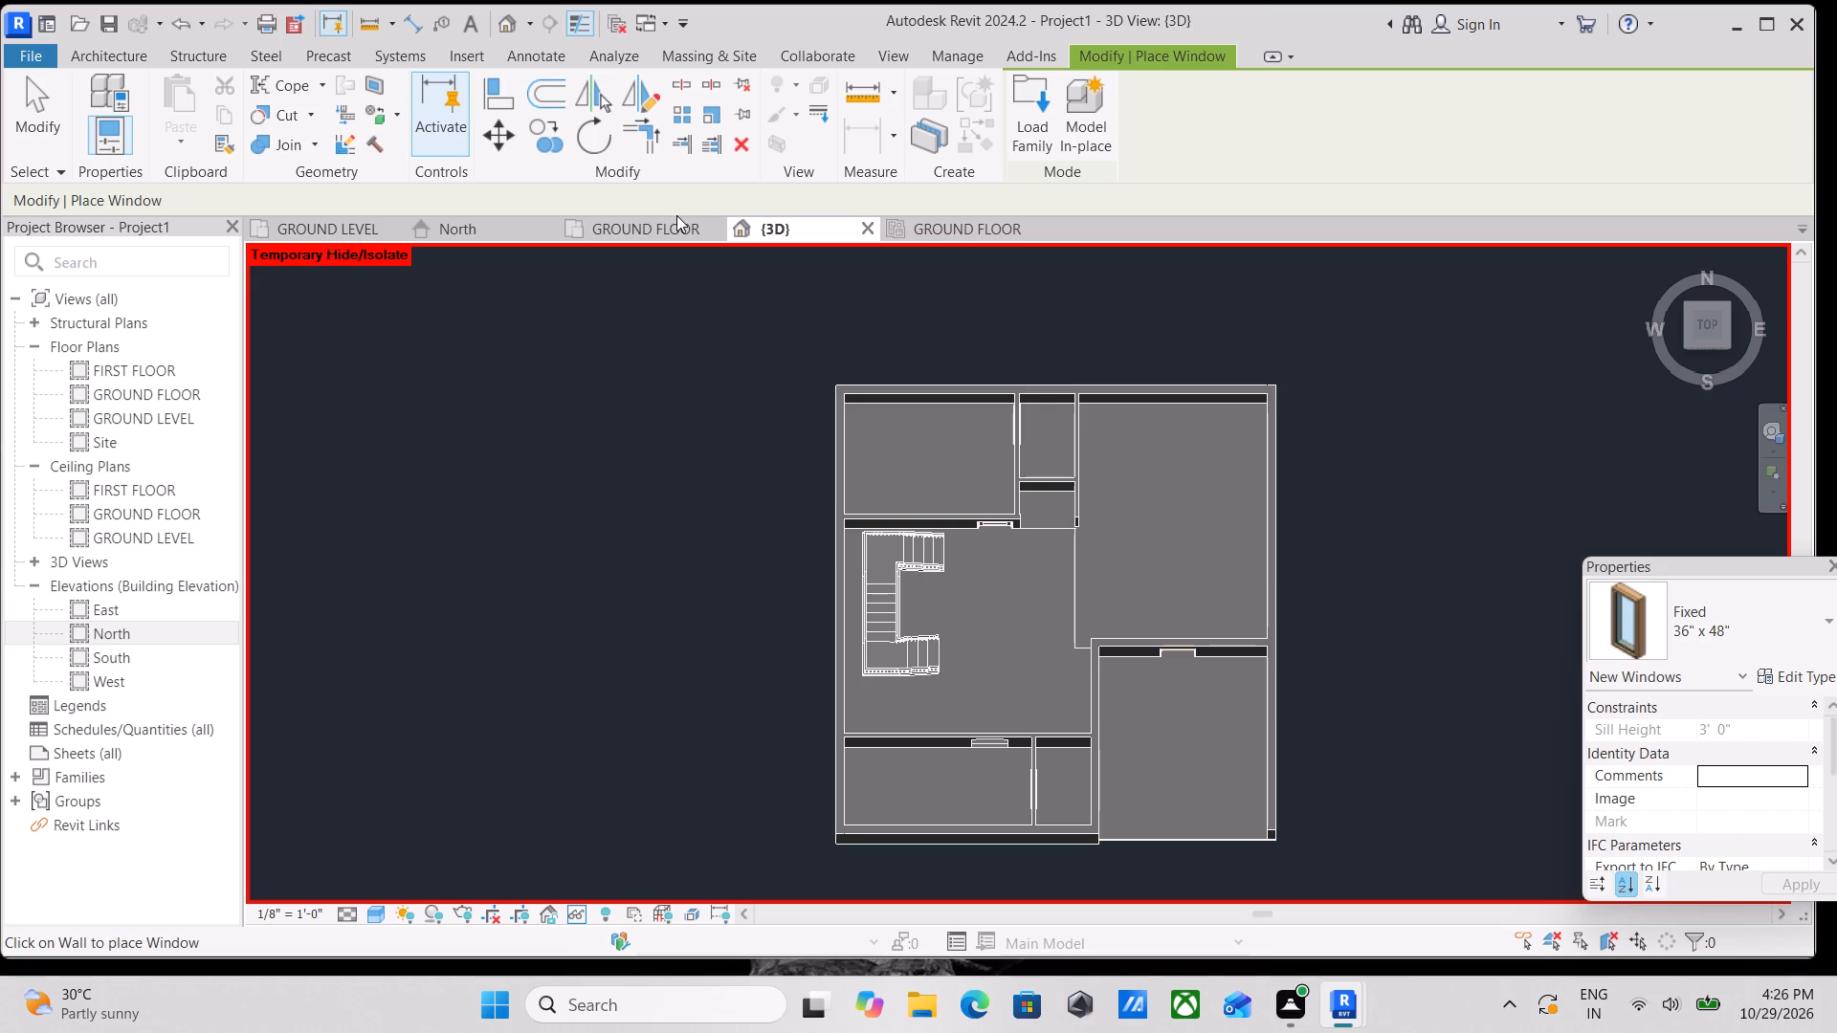
middle_click_drag(615, 429, 52, 448)
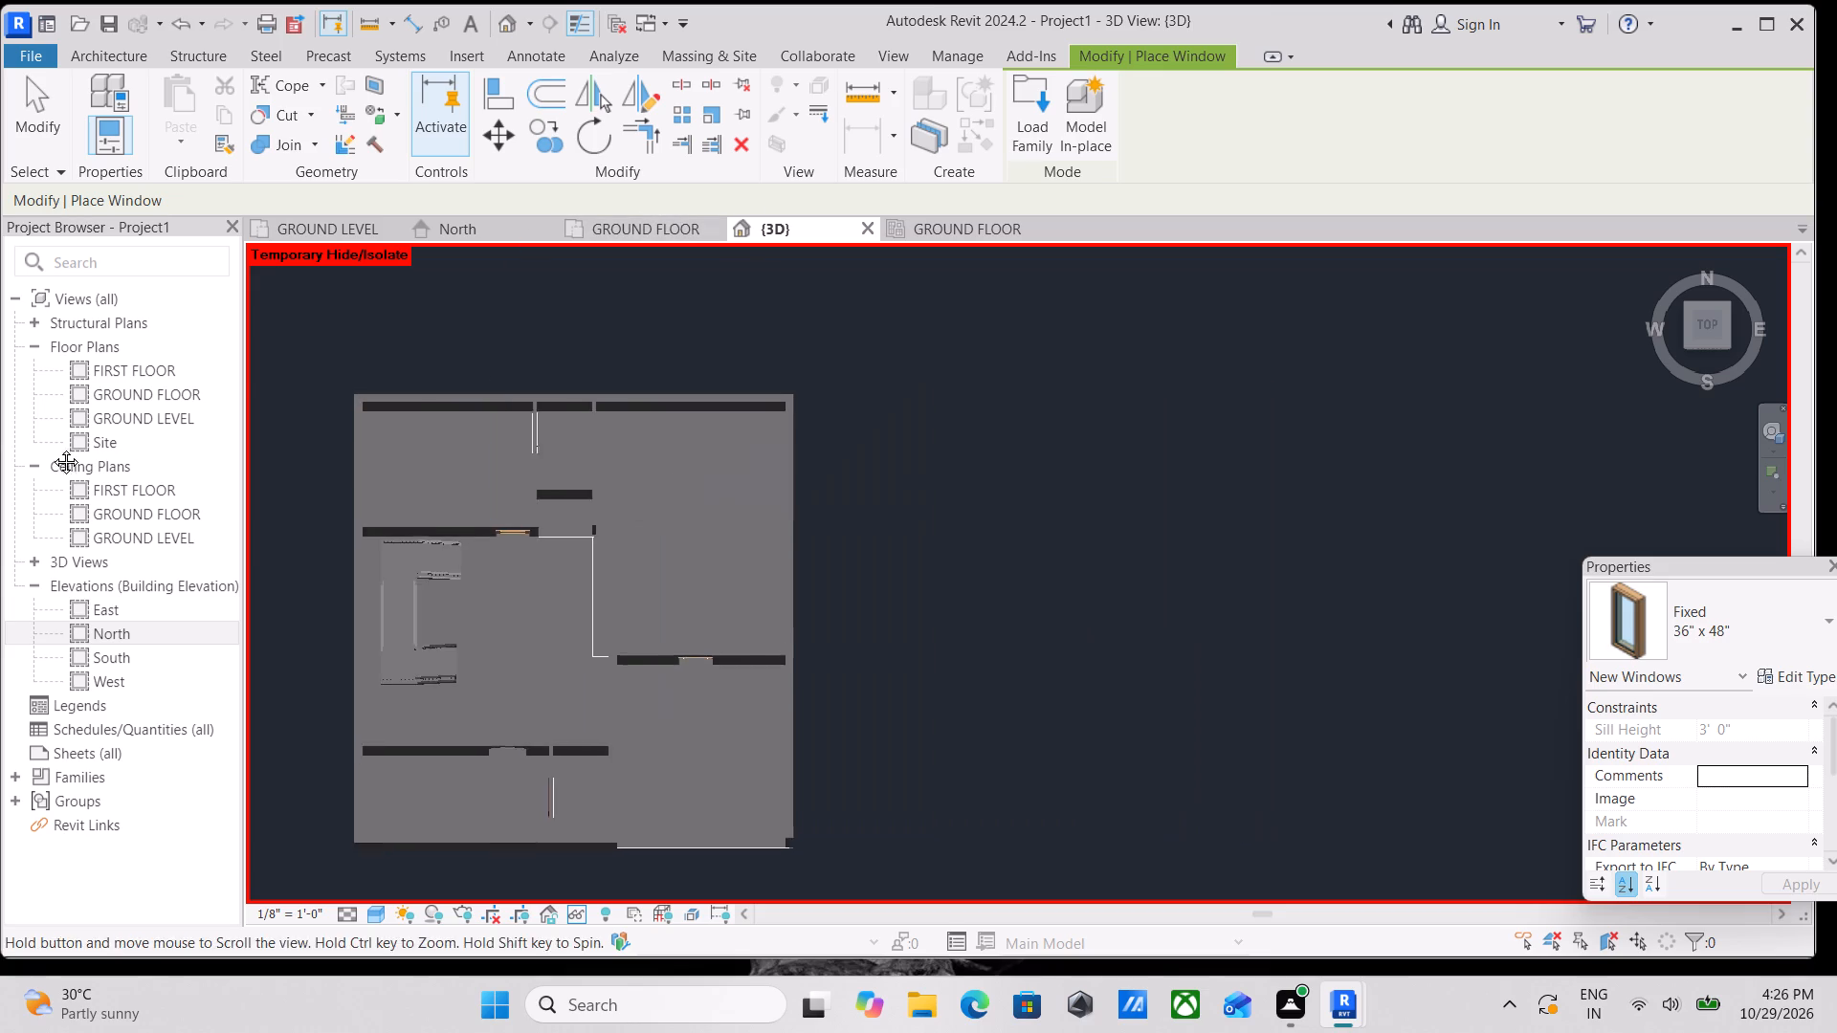
middle_click_drag(52, 448, 27, 451)
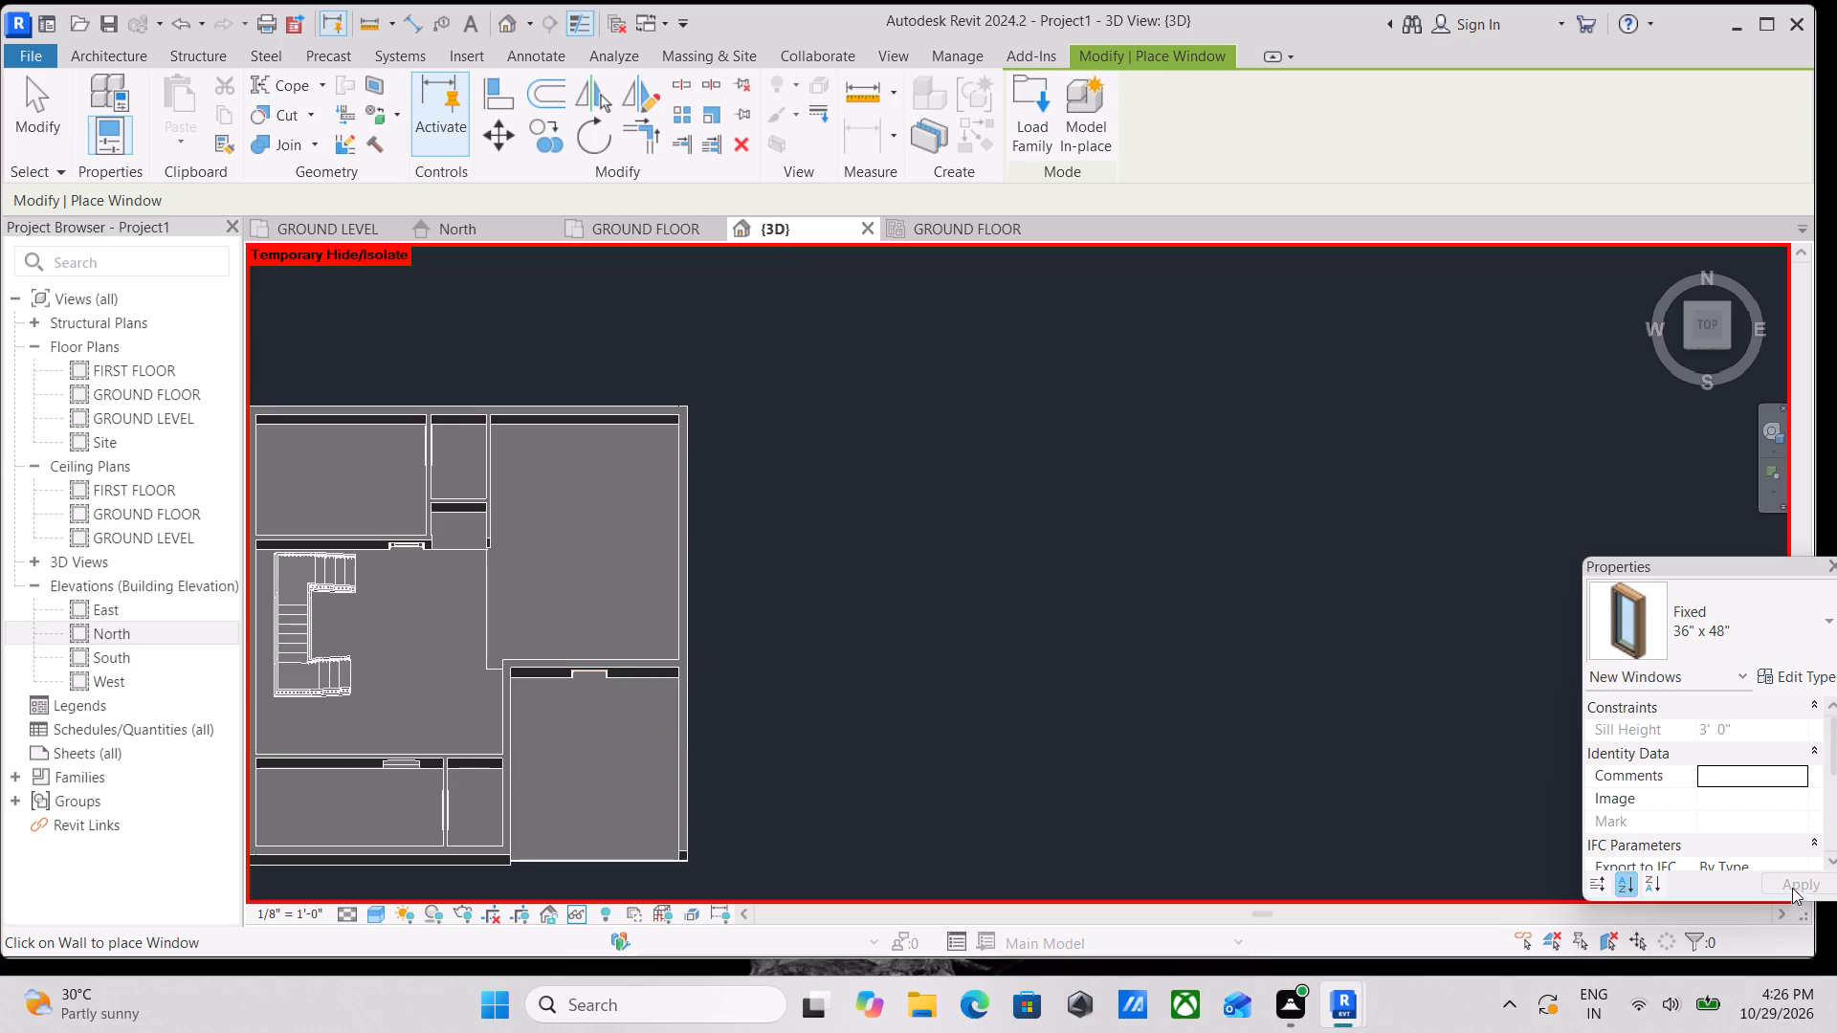
left_click(1799, 625)
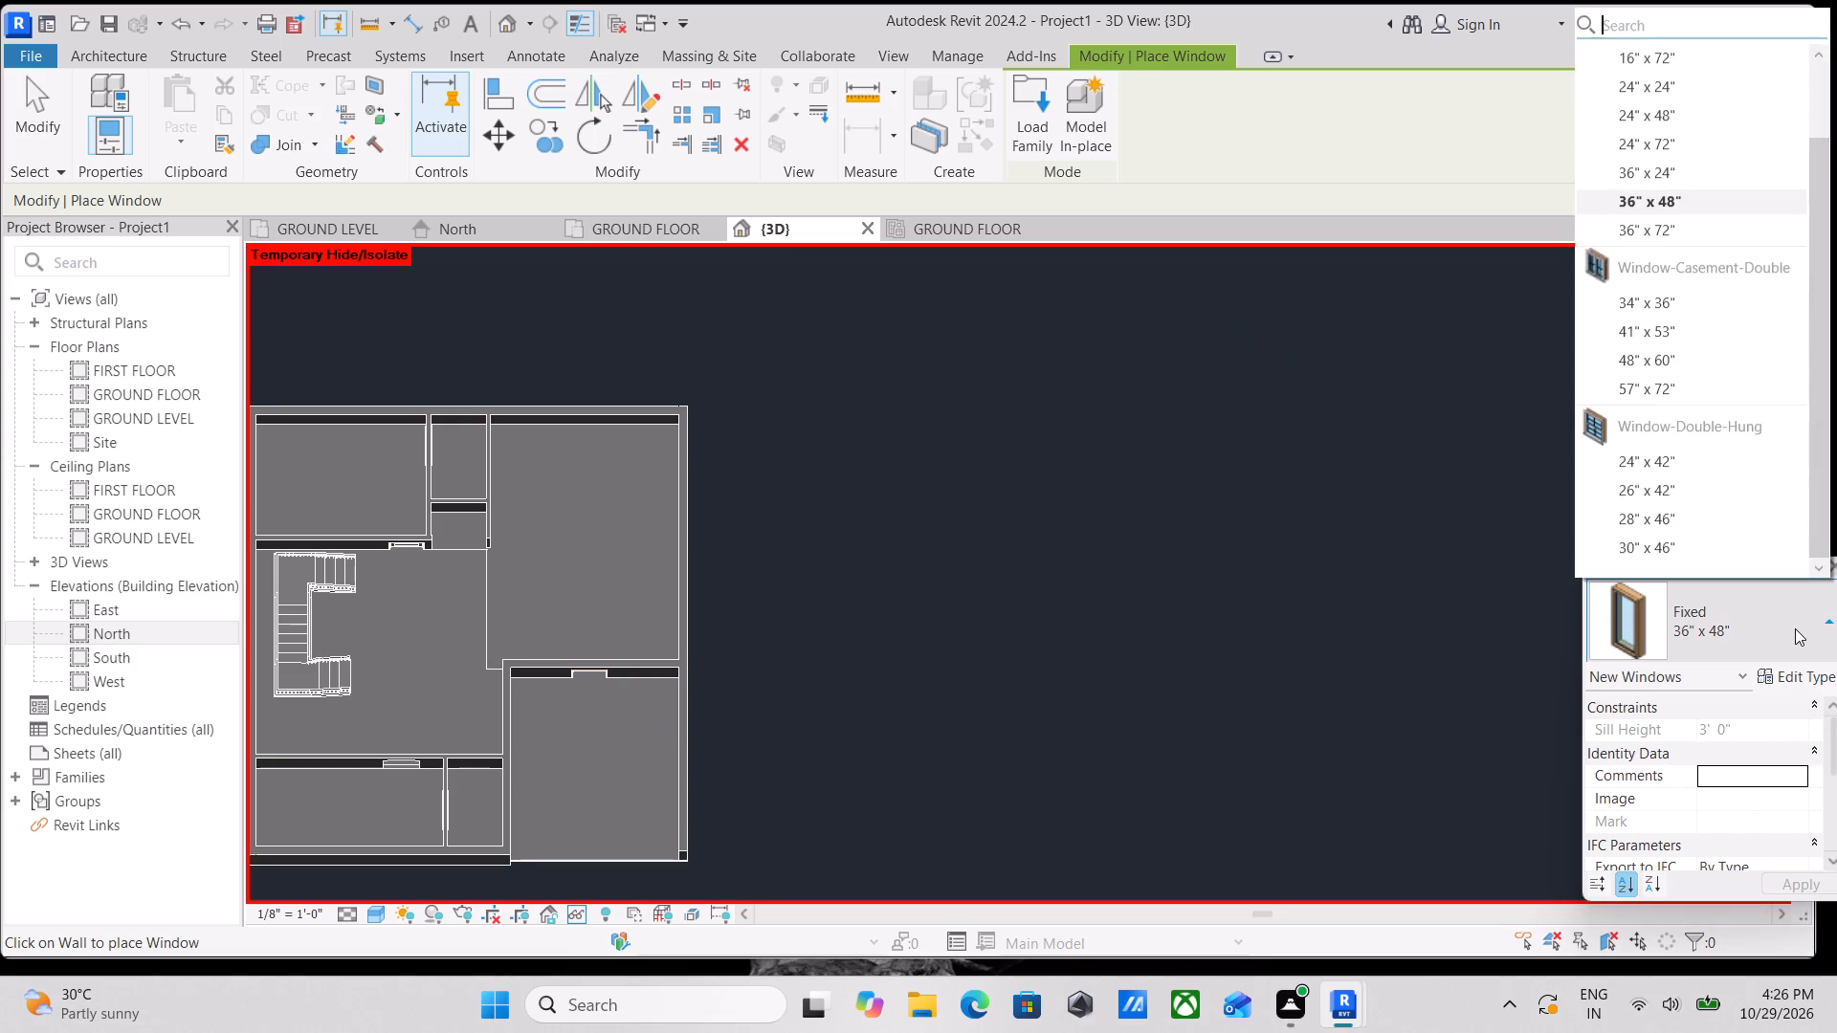
scroll(1668, 163, "up", 2)
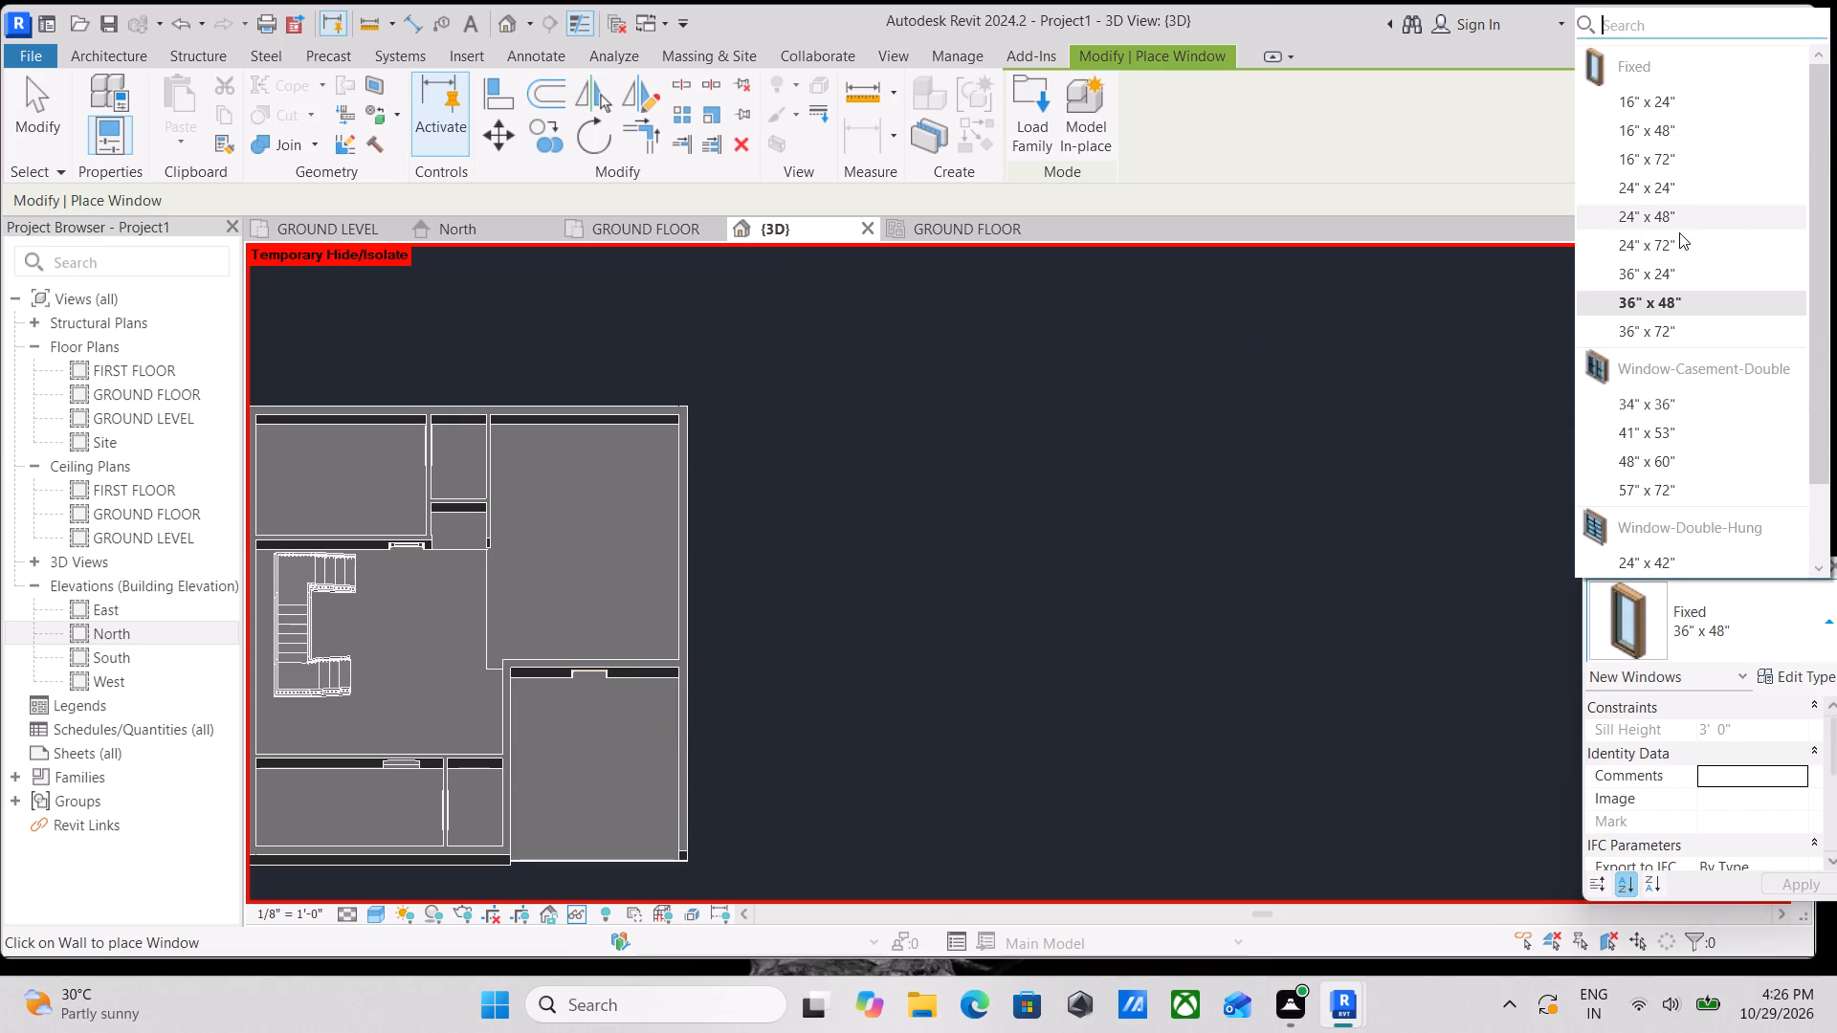
scroll(1677, 236, "up", 1)
scroll(1677, 248, "down", 3)
scroll(1671, 501, "down", 3)
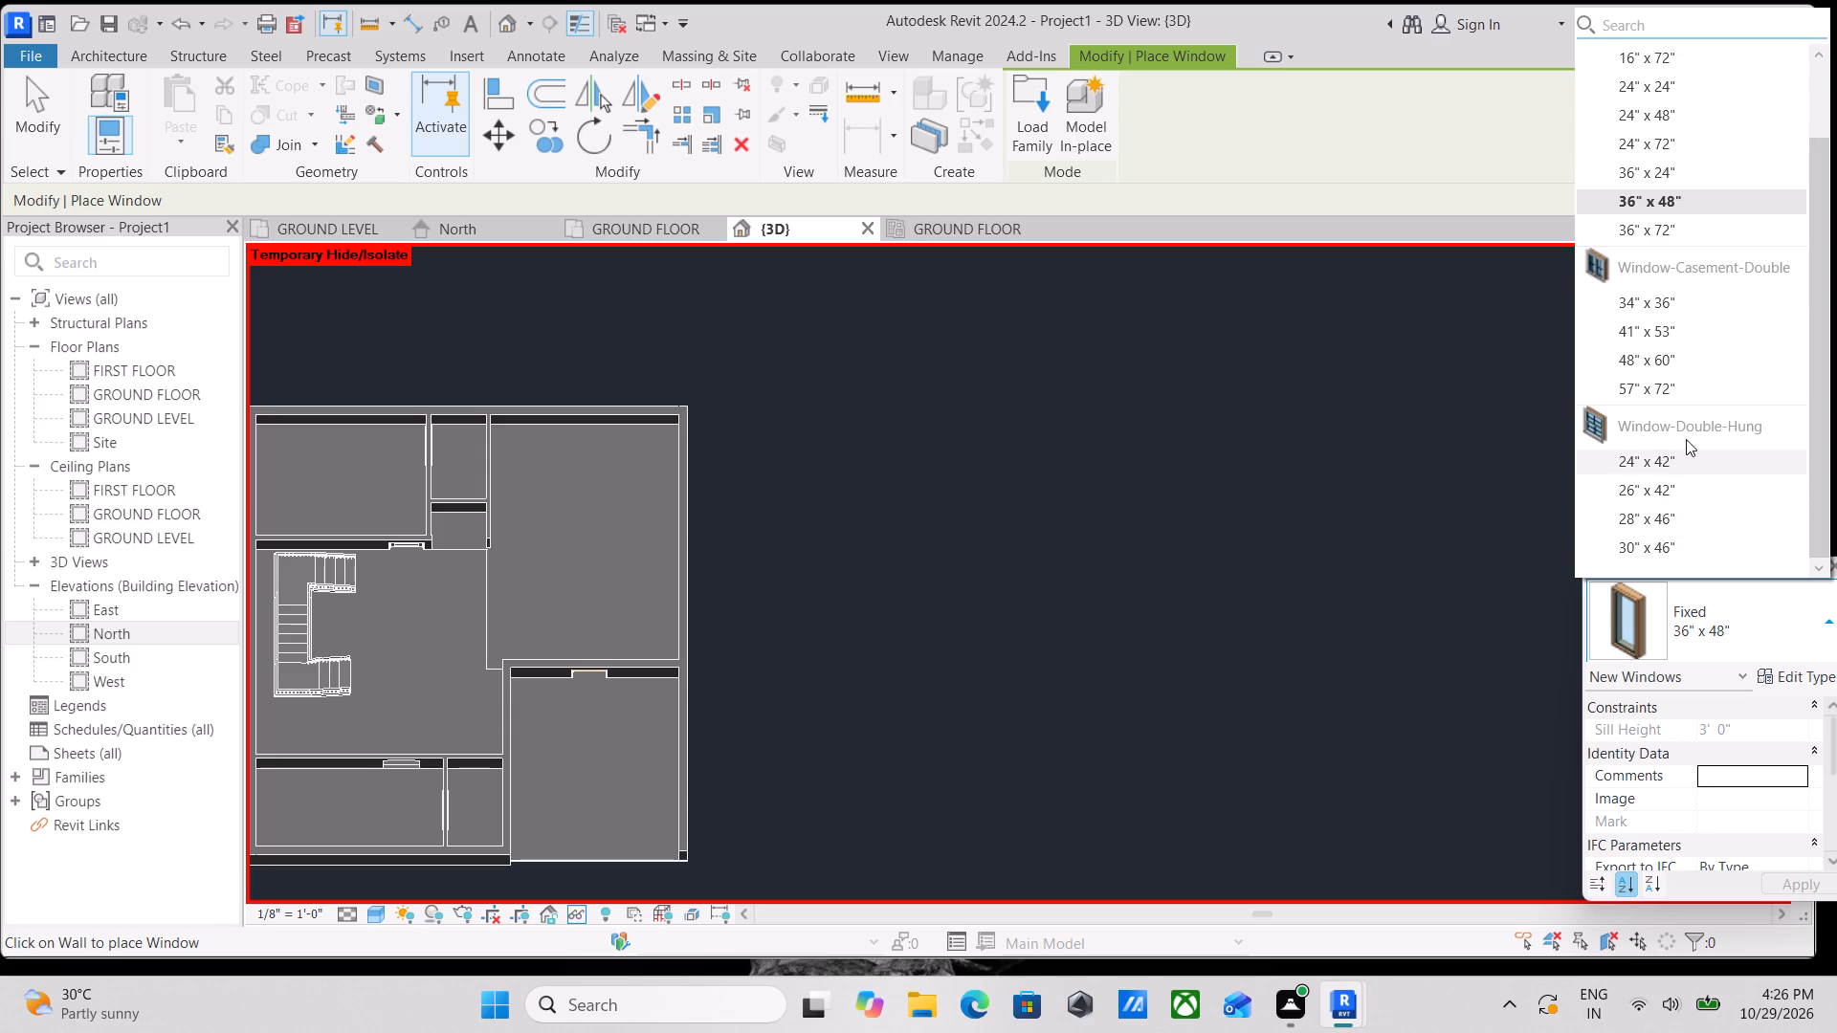
scroll(1657, 542, "down", 1)
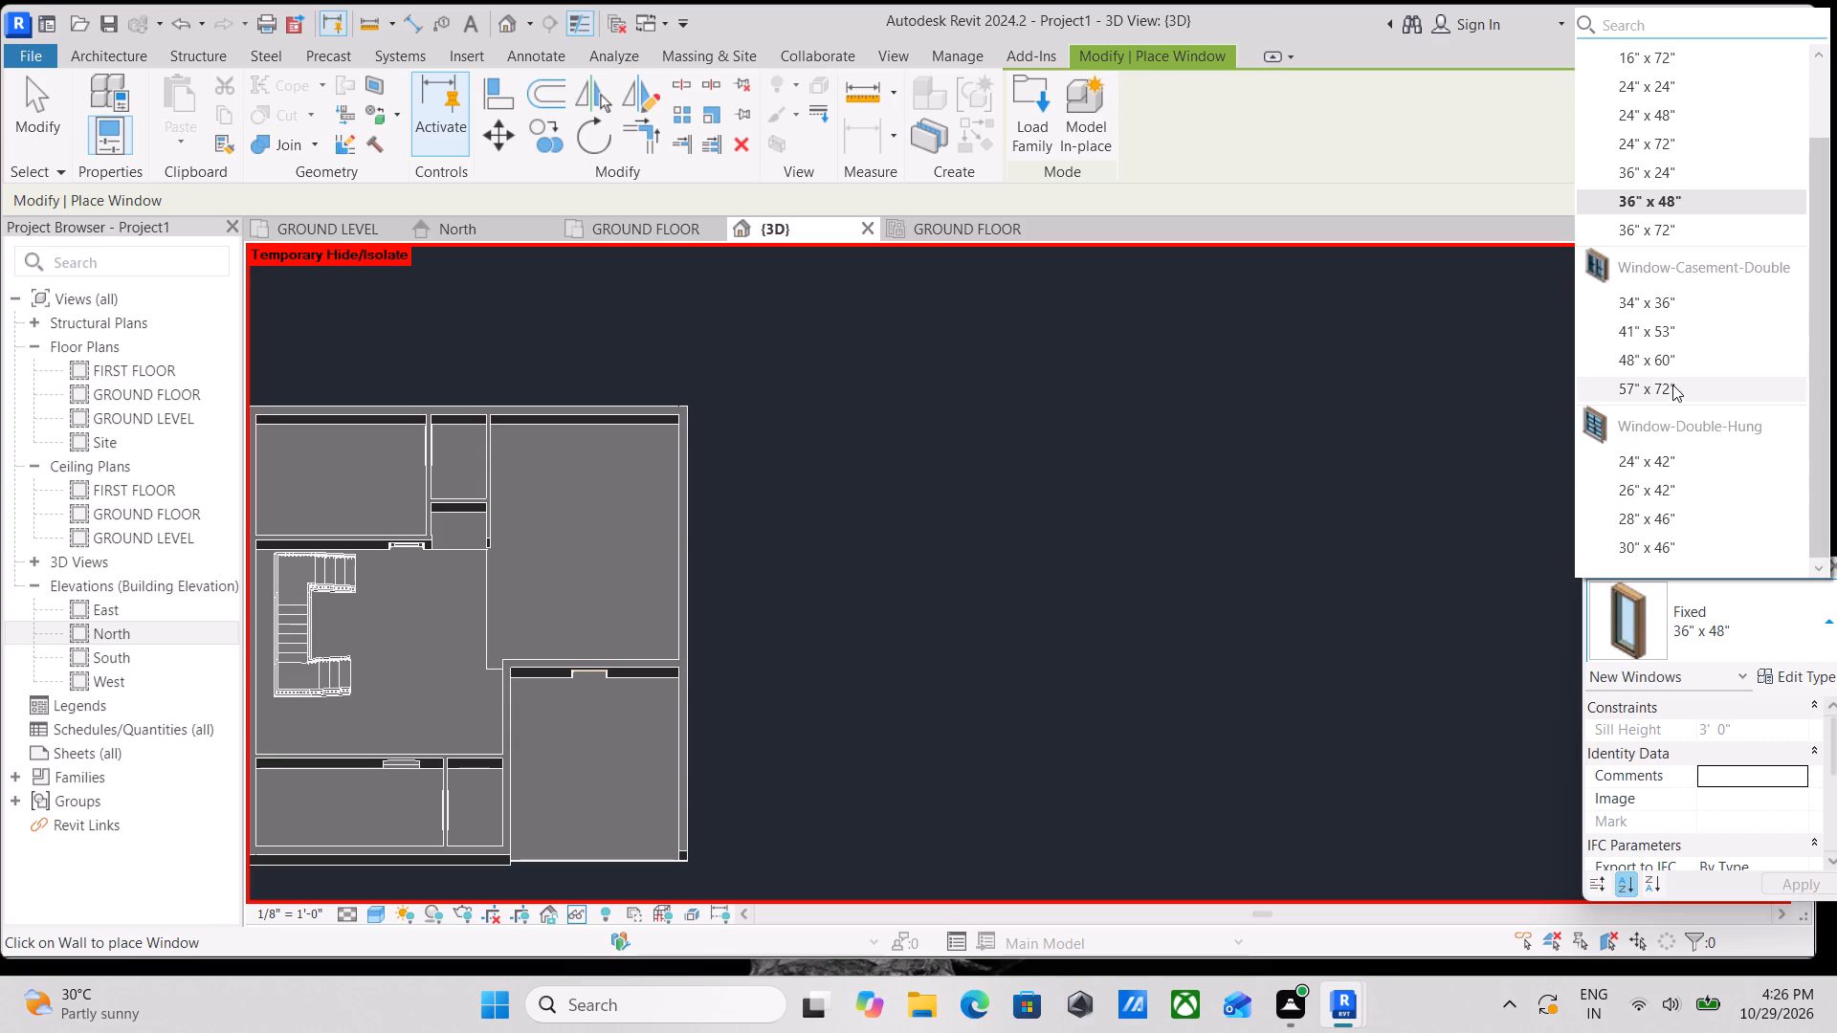
left_click(1669, 366)
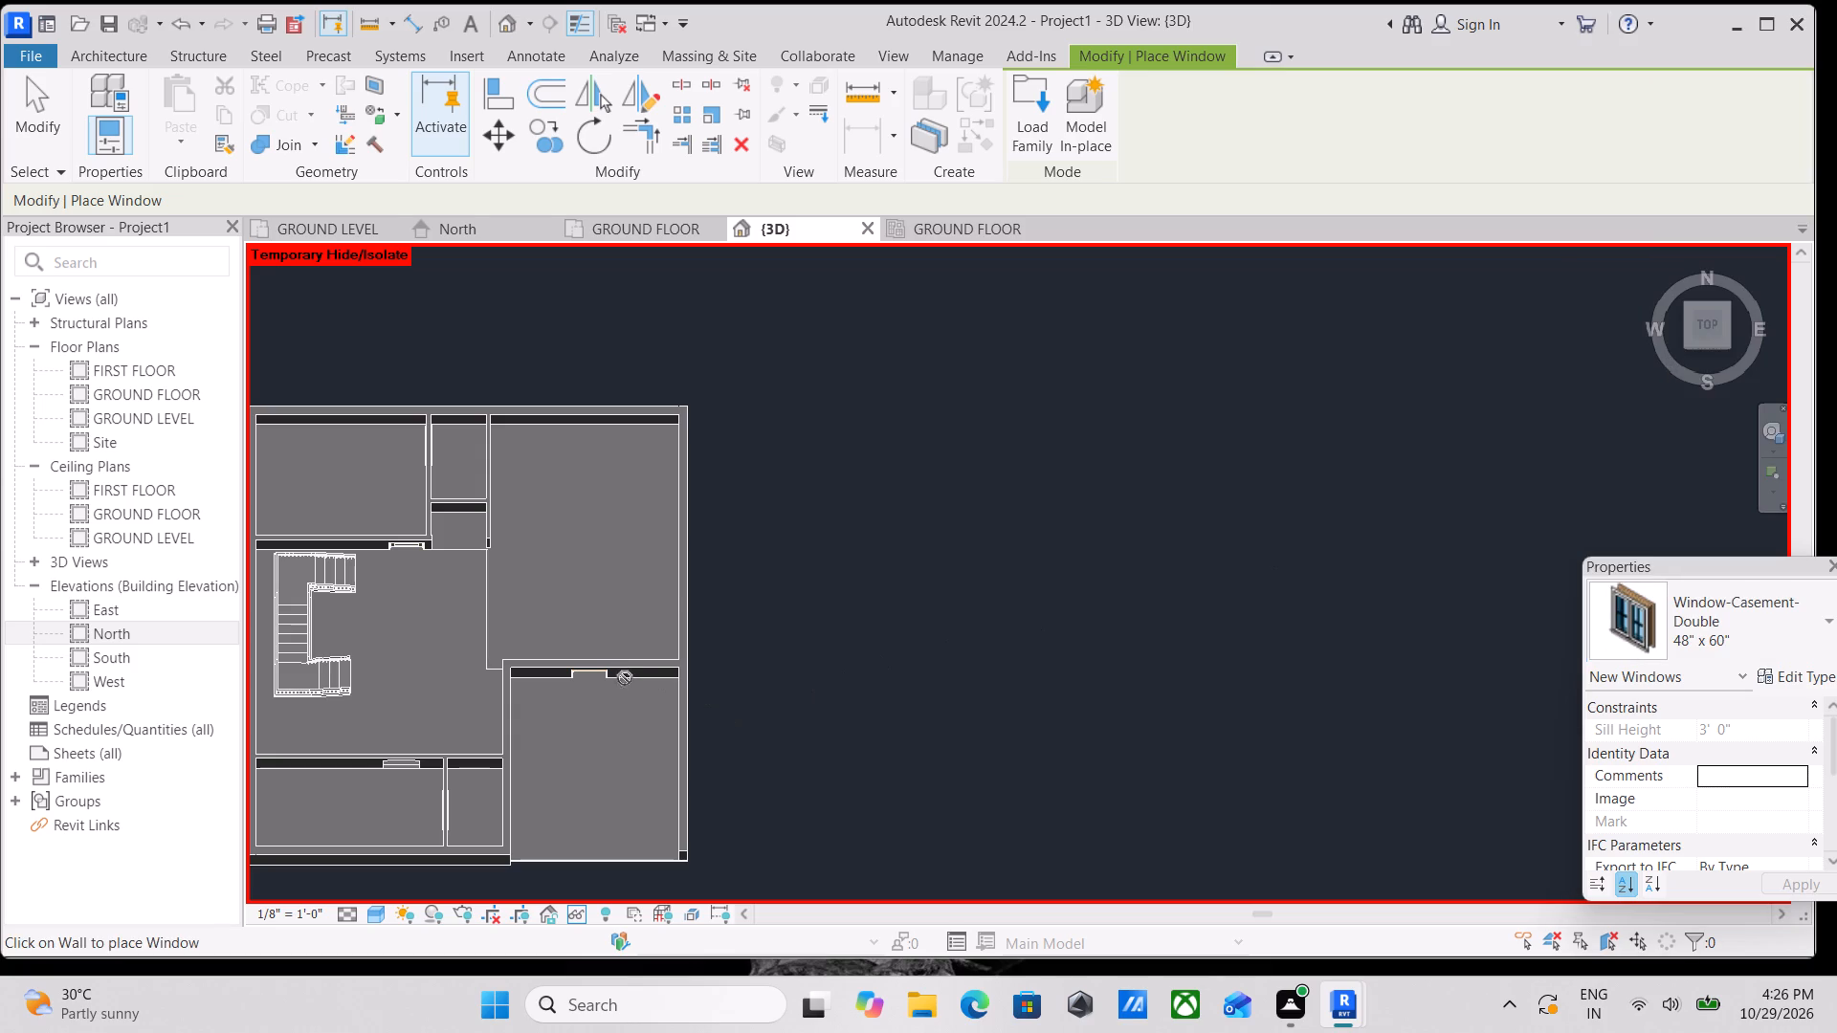
In the GROUND FLOOR plan, place double casement windows about 4'-11 1/2" east and 4'-6" west of the southeast porch door's centre.
scroll(634, 669, "up", 4)
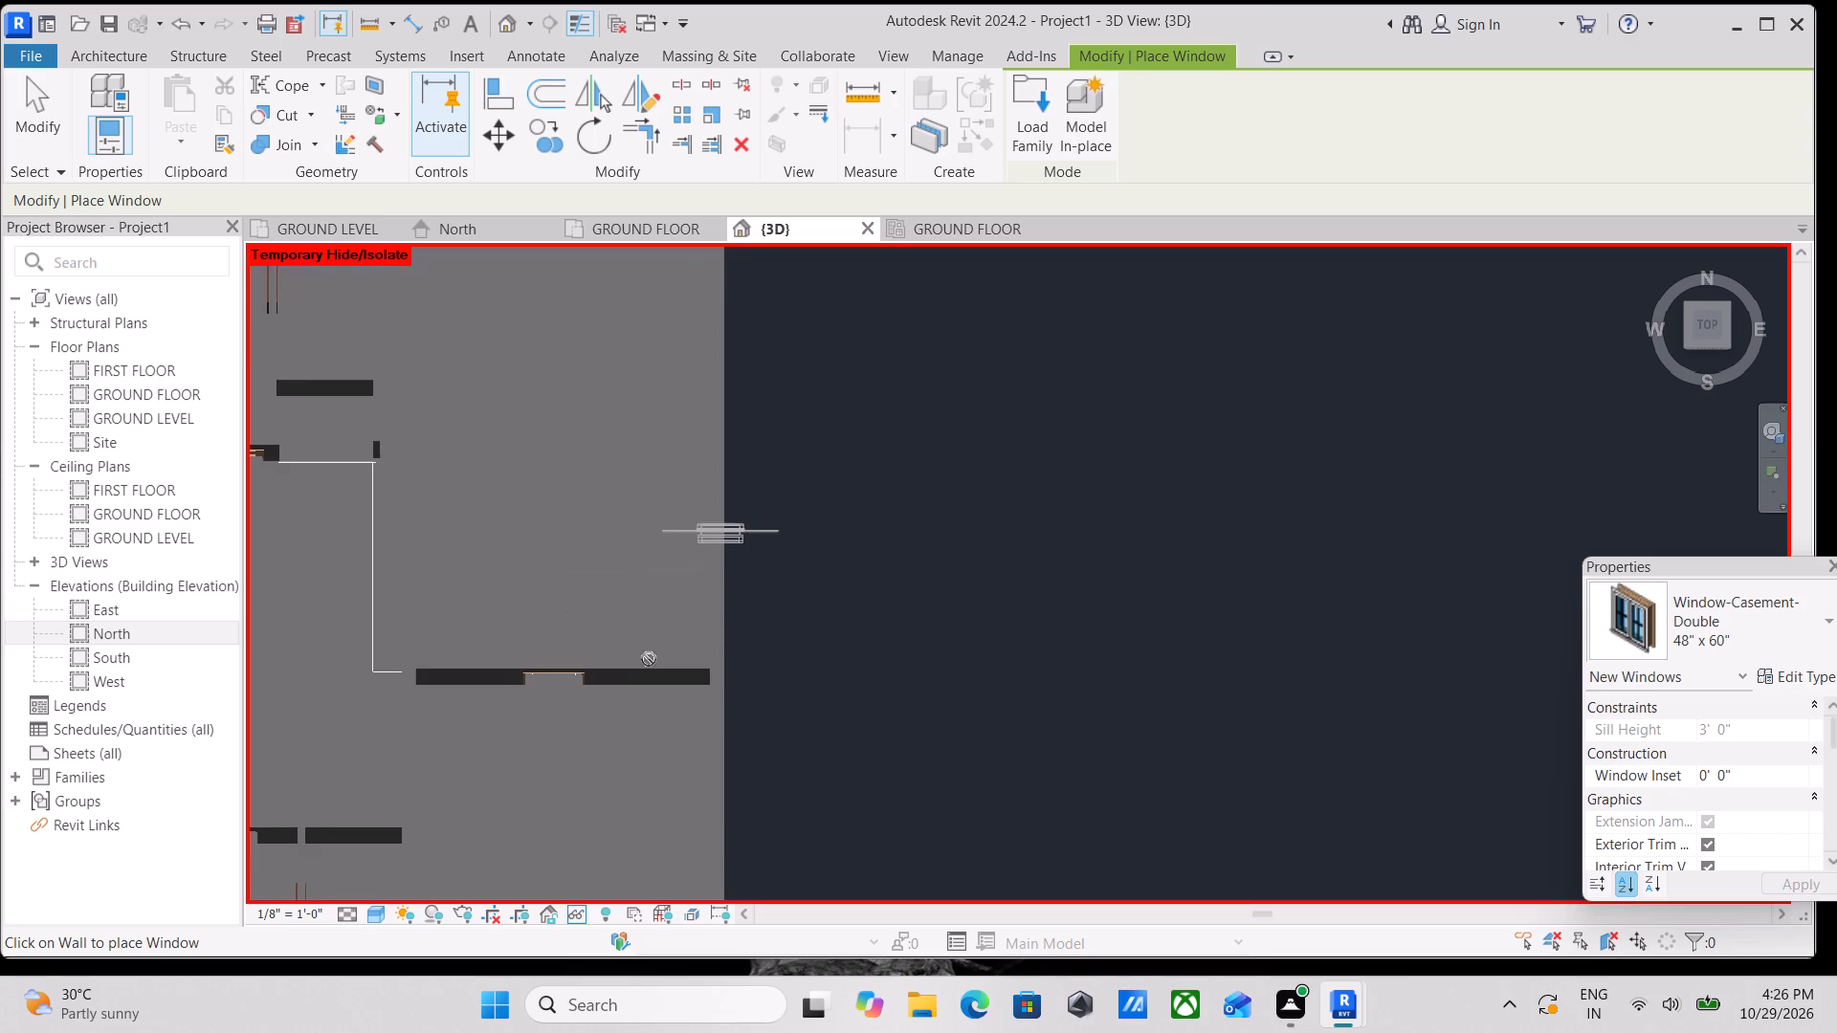
scroll(649, 659, "up", 1)
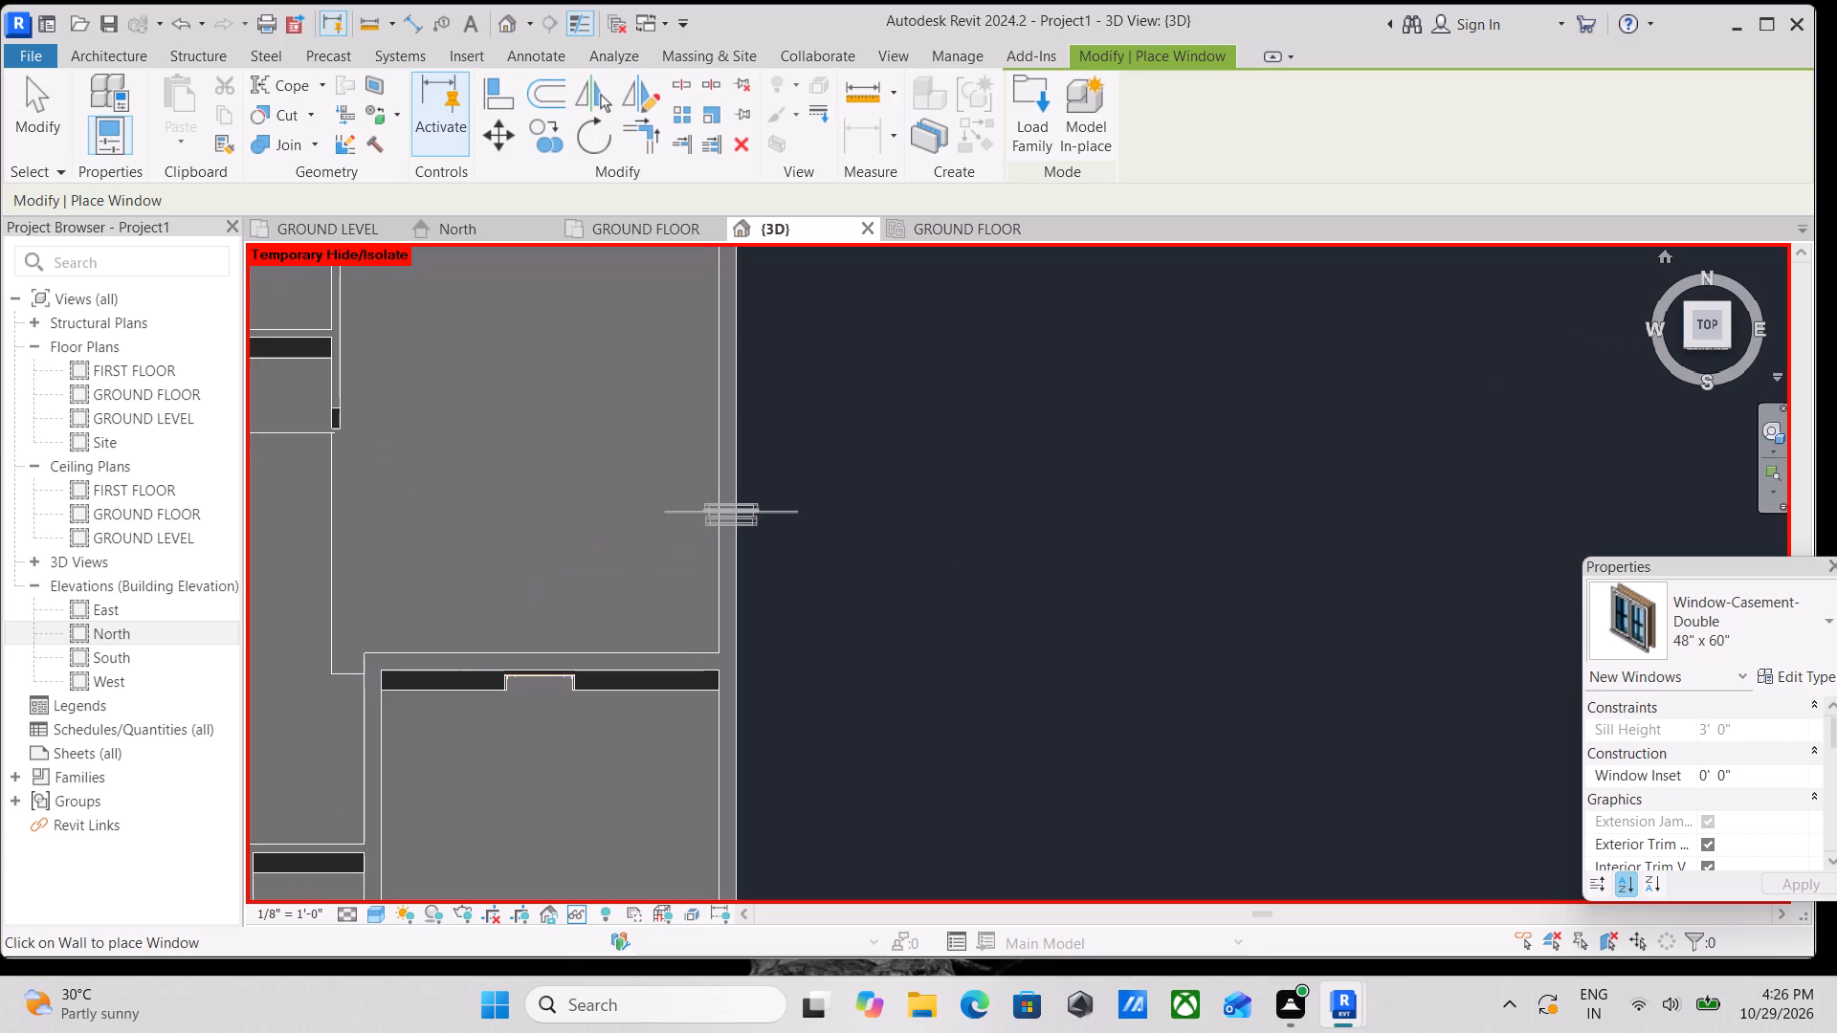
left_click(1695, 332)
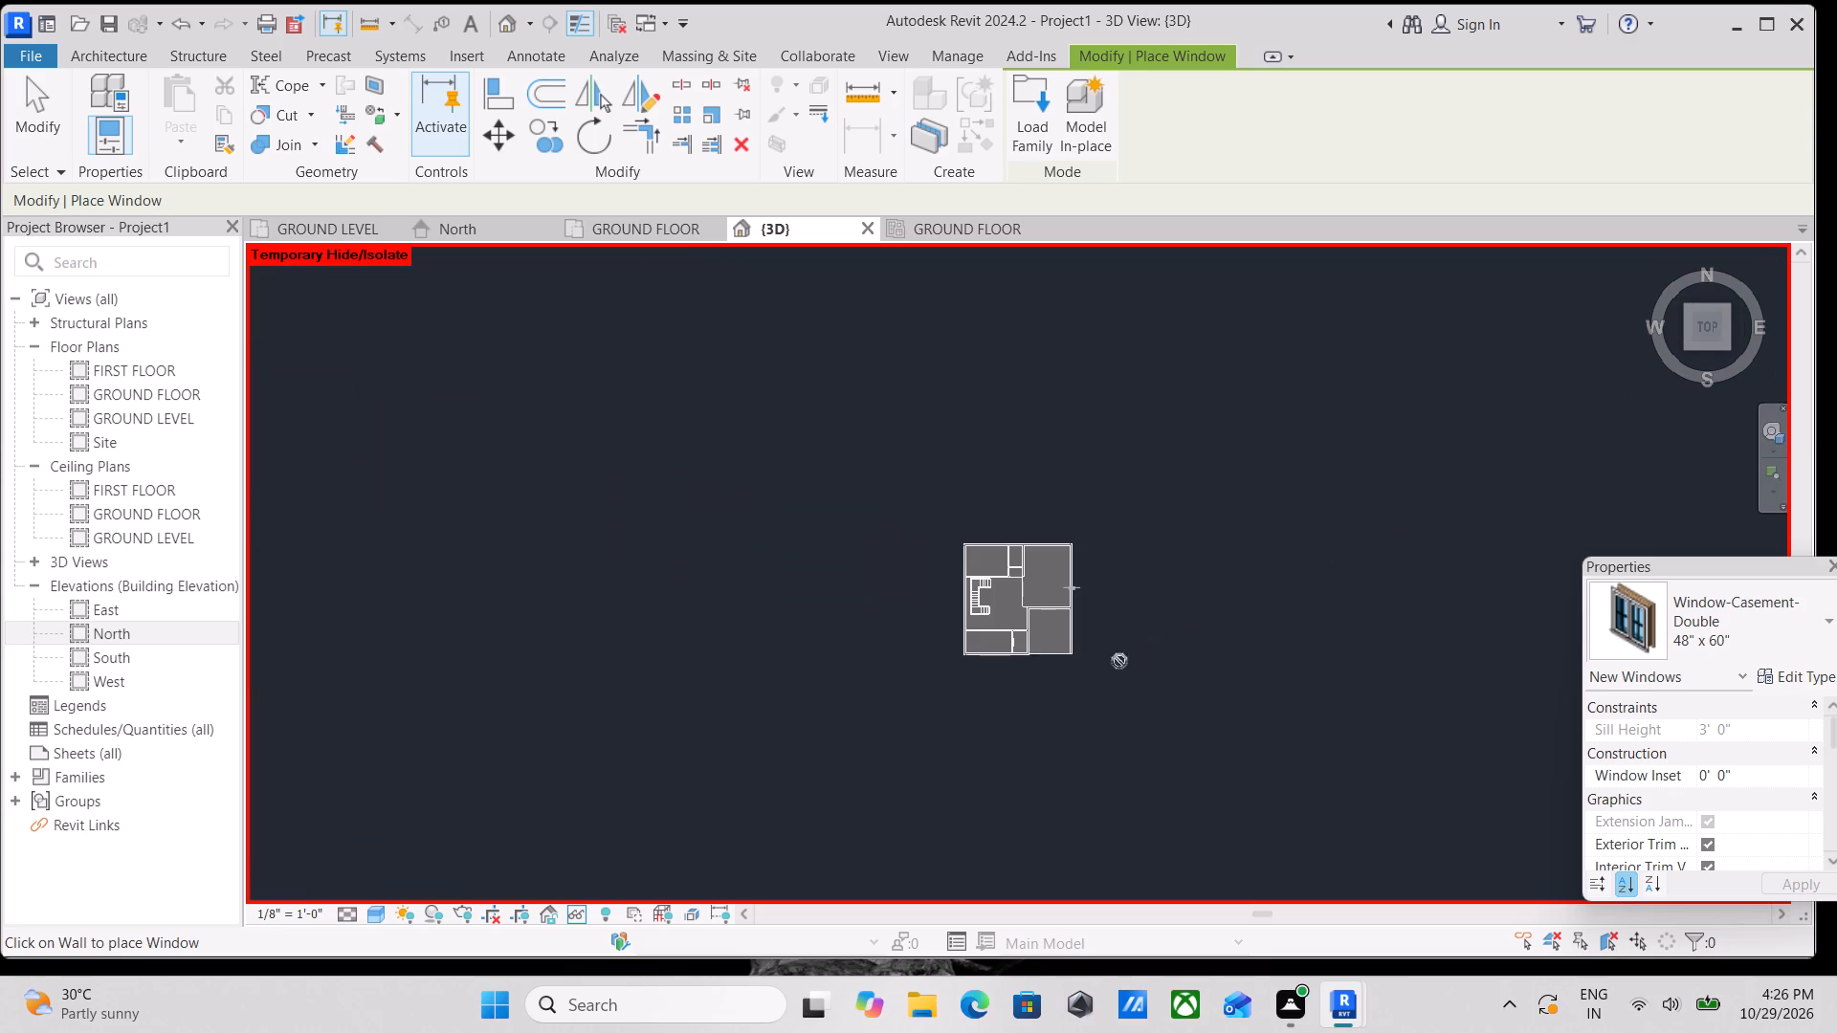
scroll(1062, 658, "up", 3)
scroll(1054, 551, "up", 4)
scroll(1053, 644, "up", 6)
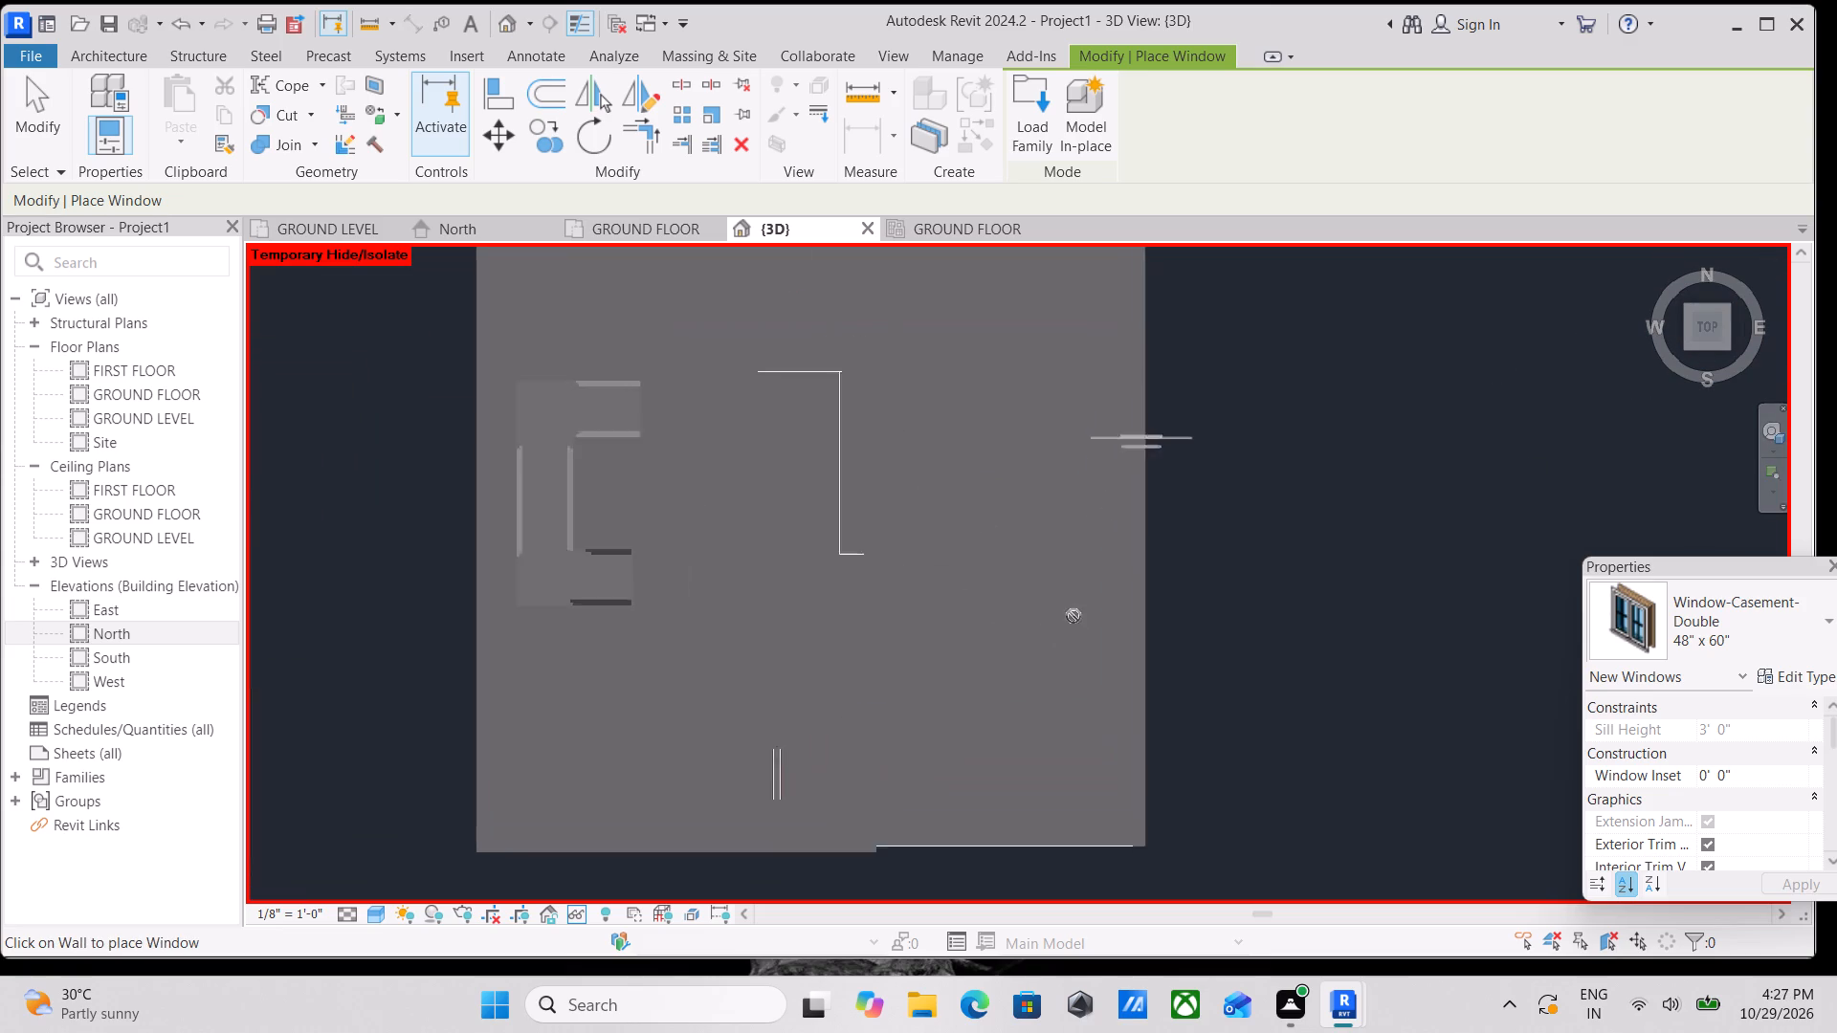
scroll(1073, 616, "up", 7)
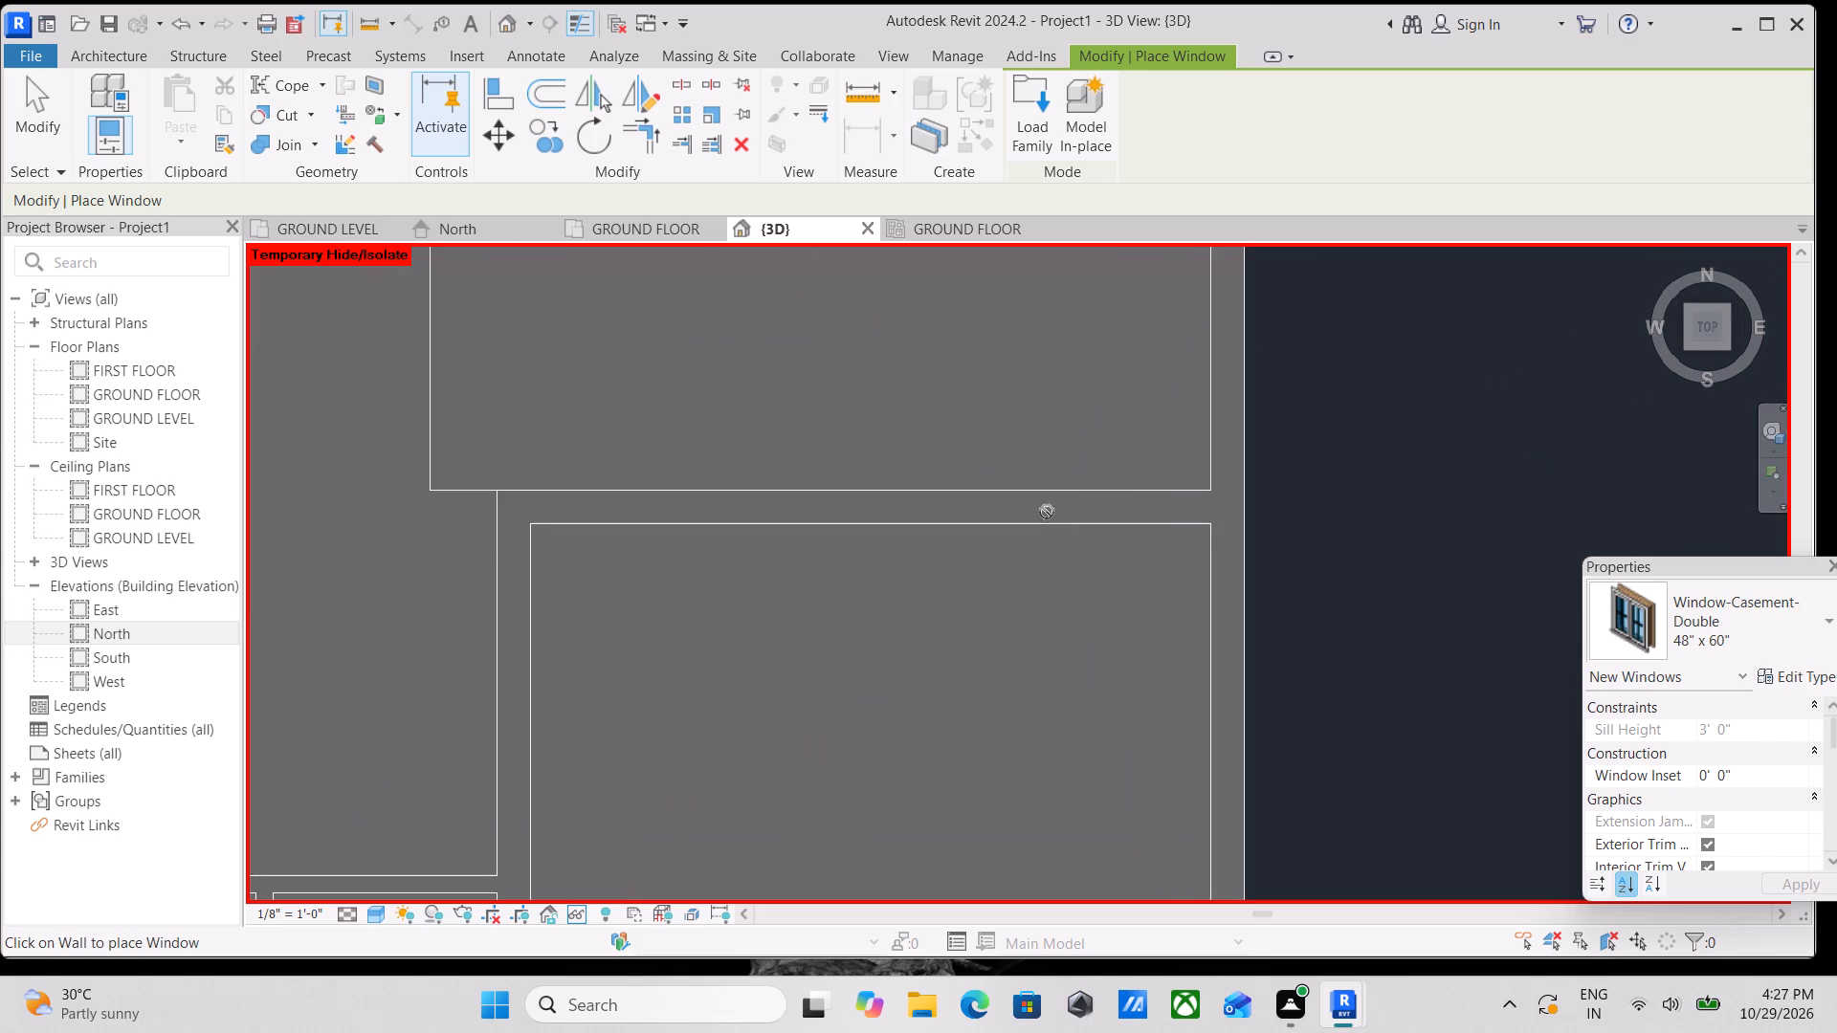
scroll(1042, 514, "down", 7)
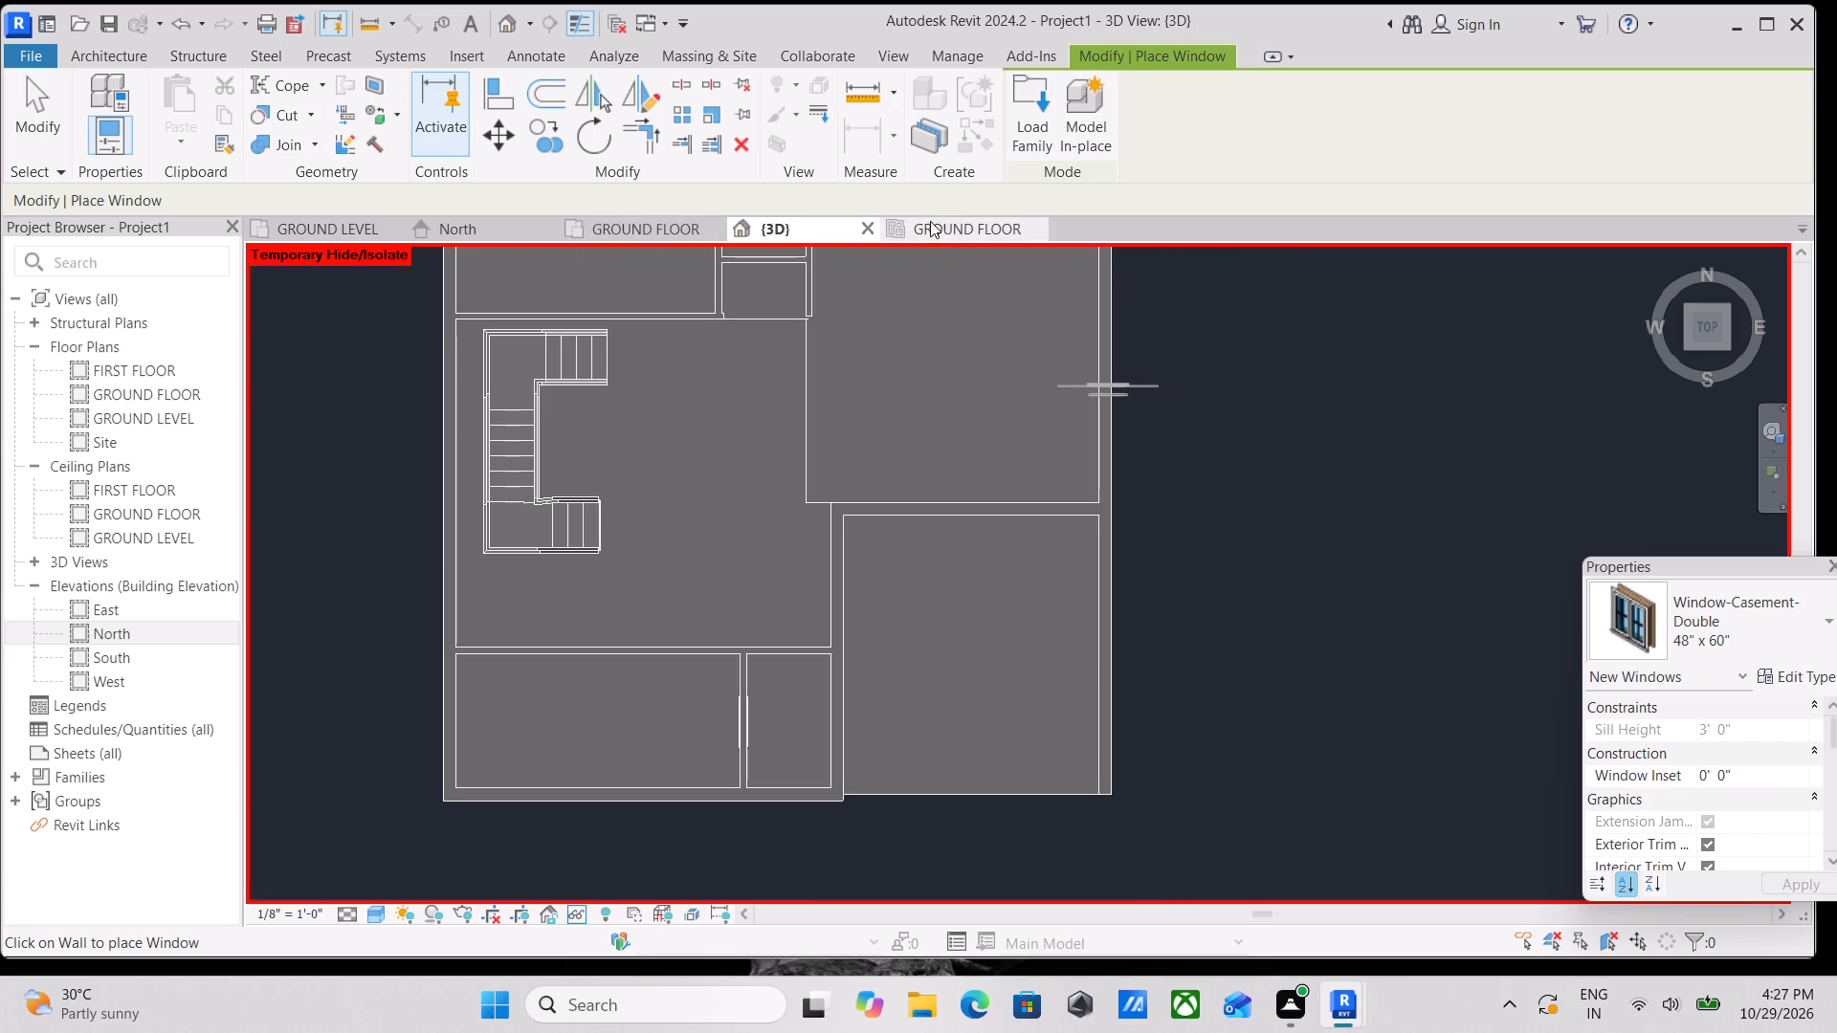
left_click(649, 228)
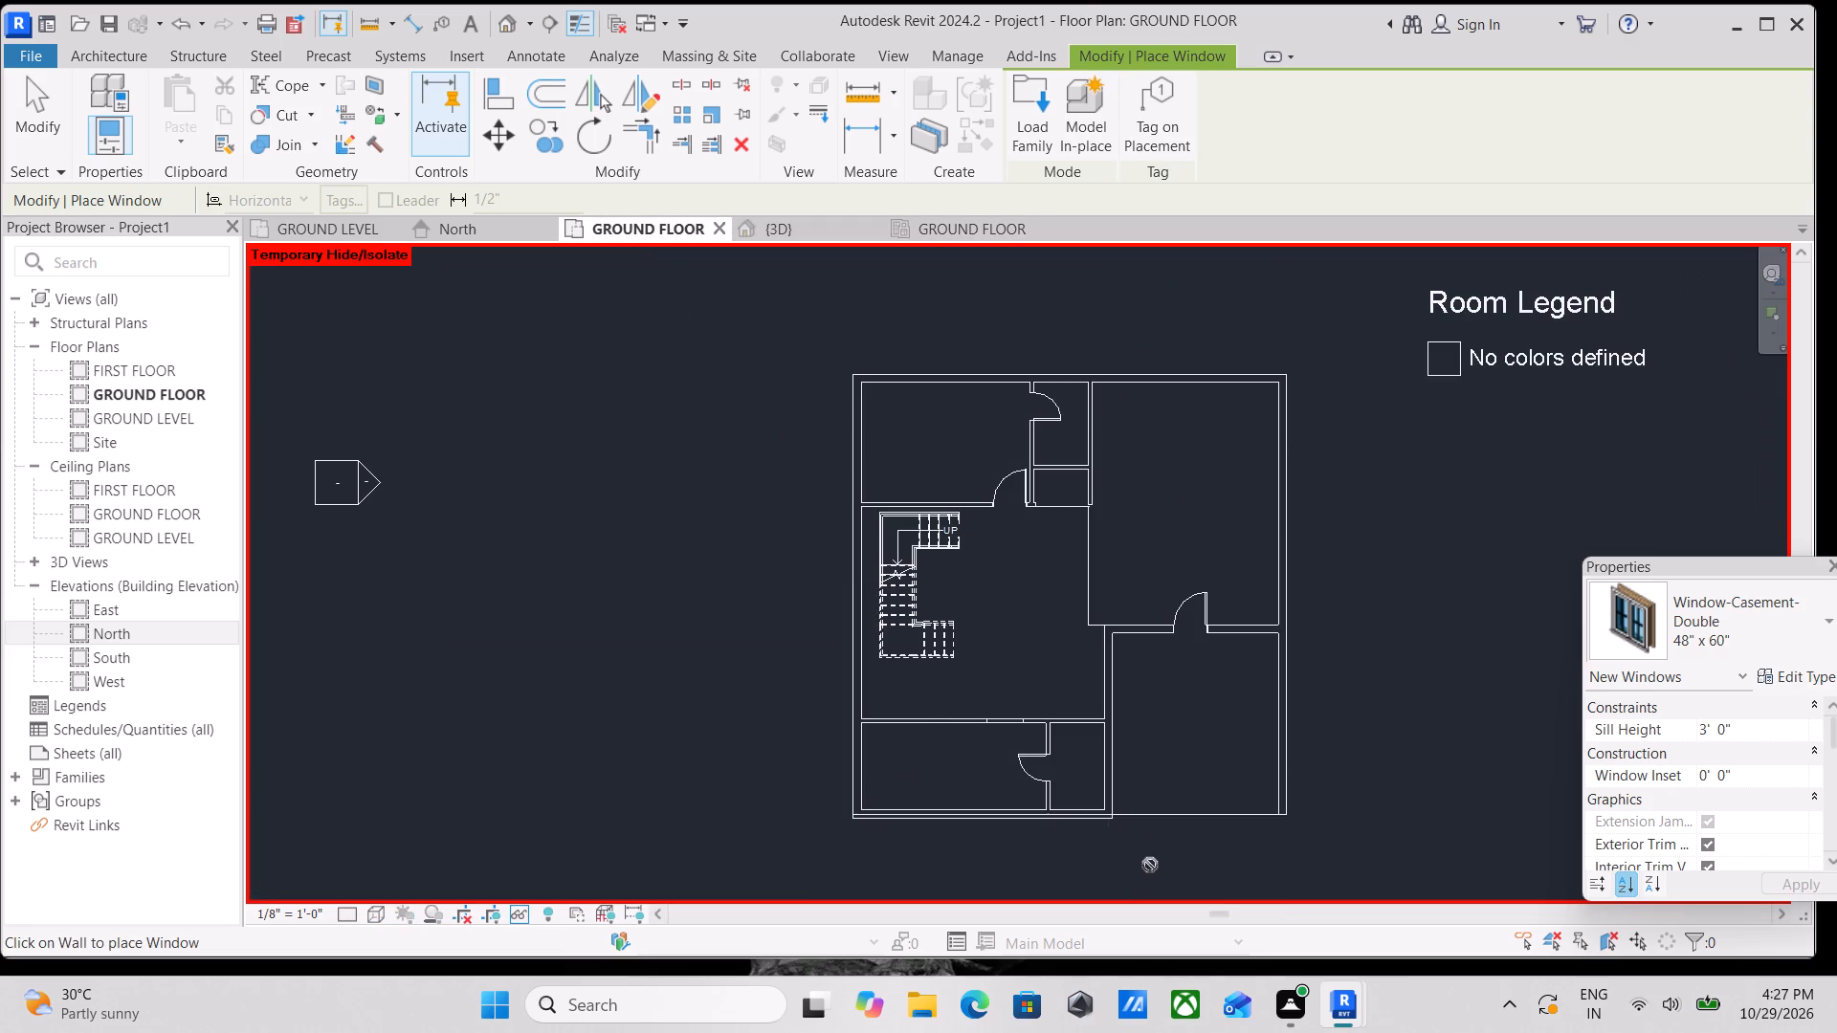
scroll(1162, 835, "up", 1)
scroll(1270, 609, "up", 8)
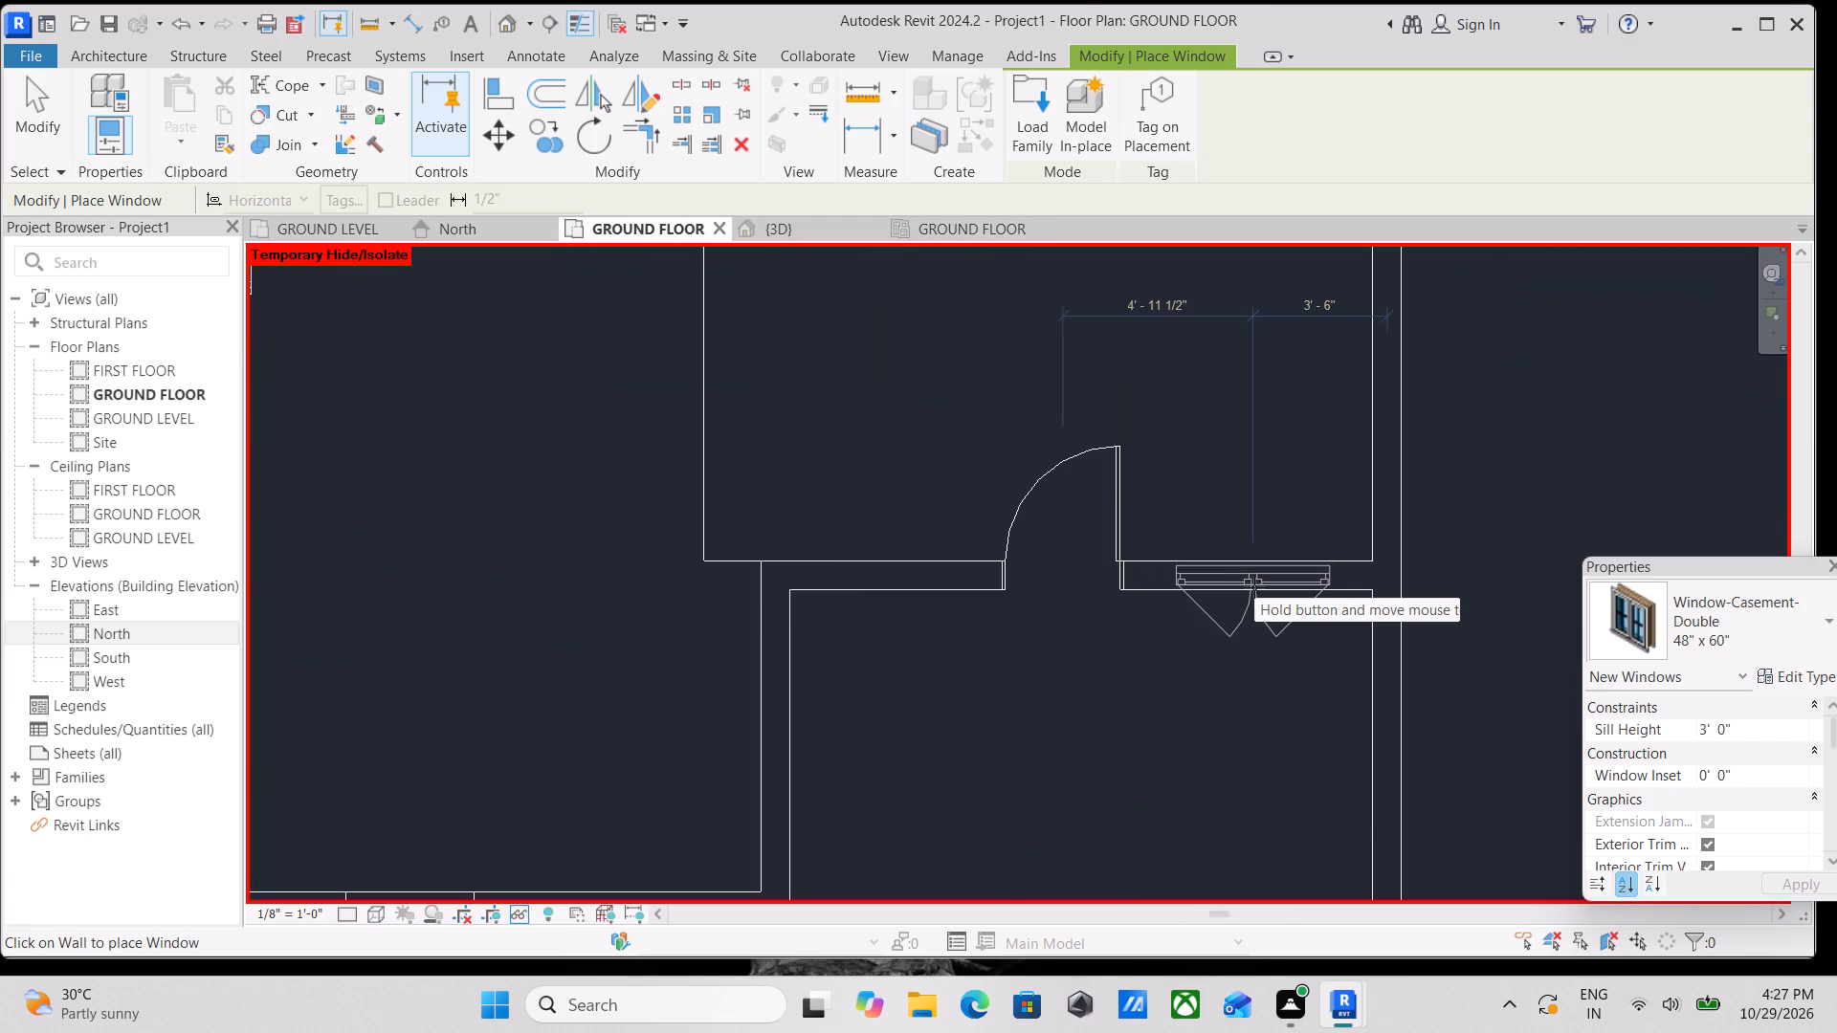
left_click(1254, 587)
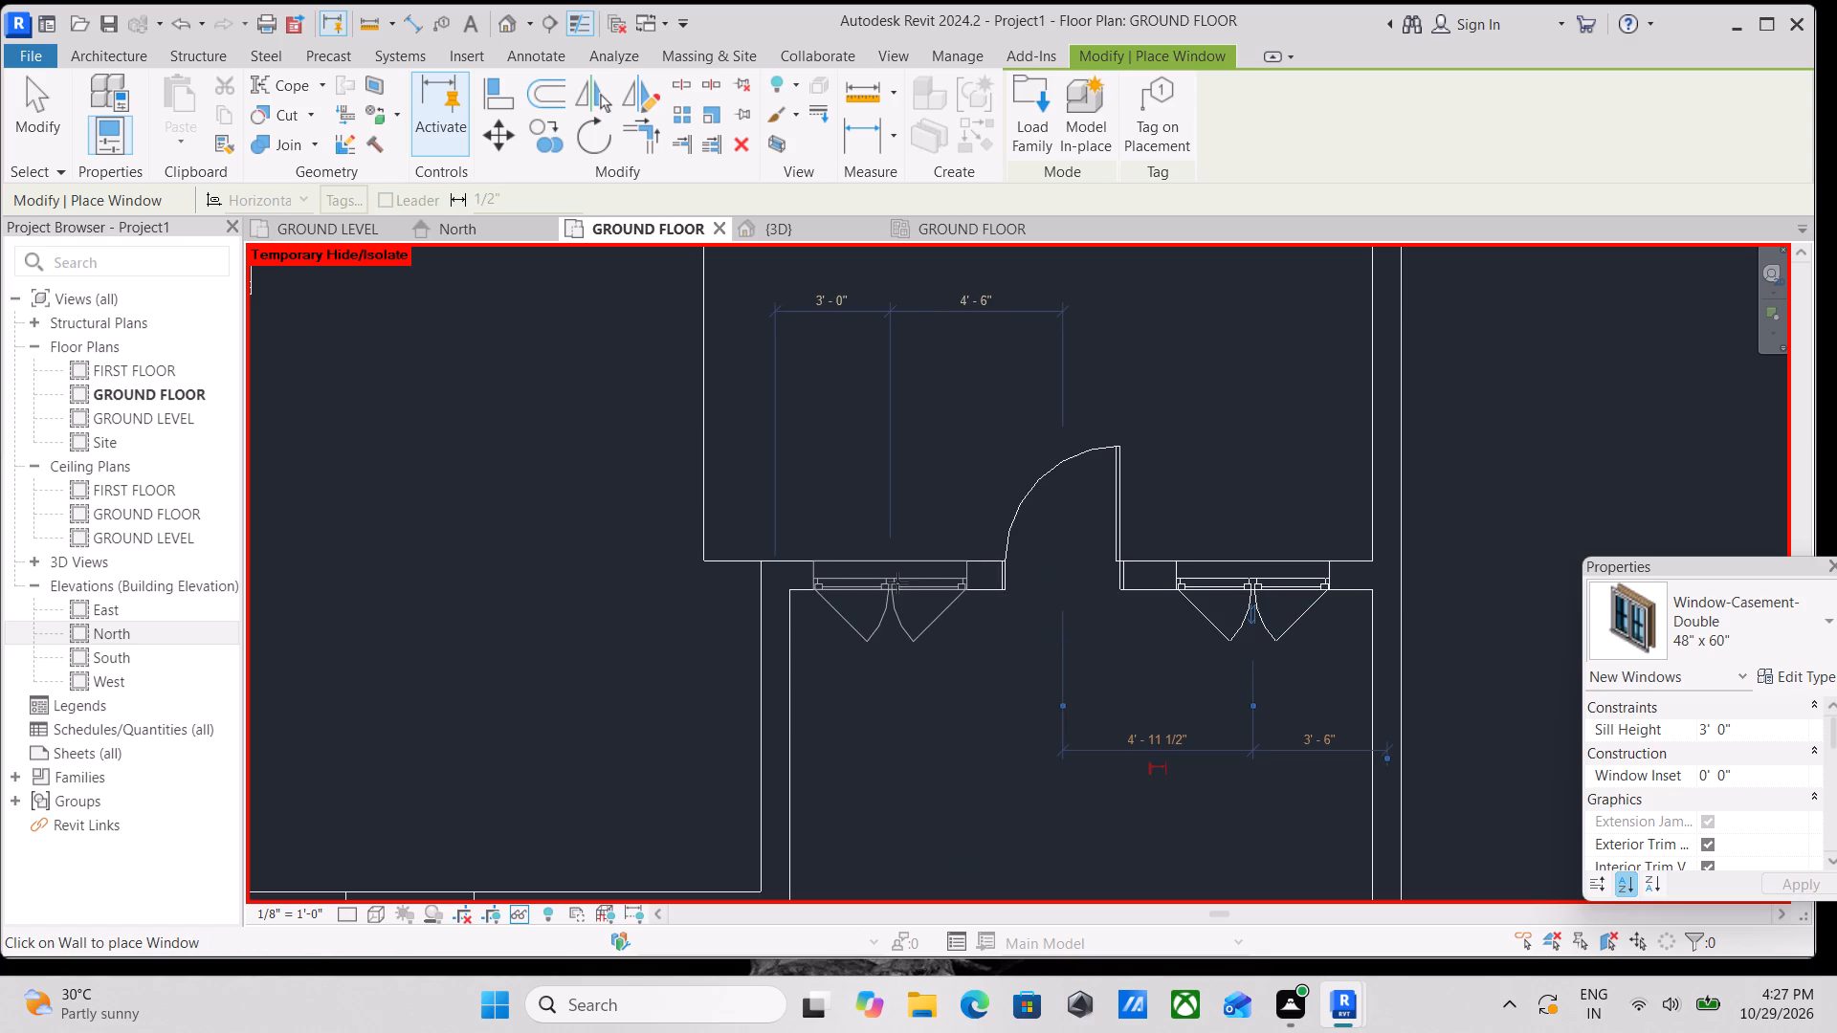
left_click(898, 582)
Place a 48" x 60" double casement window in the southwest room's south wall, 8'-0" from the house's west wall.
scroll(898, 582, "down", 2)
middle_click_drag(898, 582, 1028, 393)
scroll(976, 534, "down", 3)
middle_click_drag(967, 545, 1134, 378)
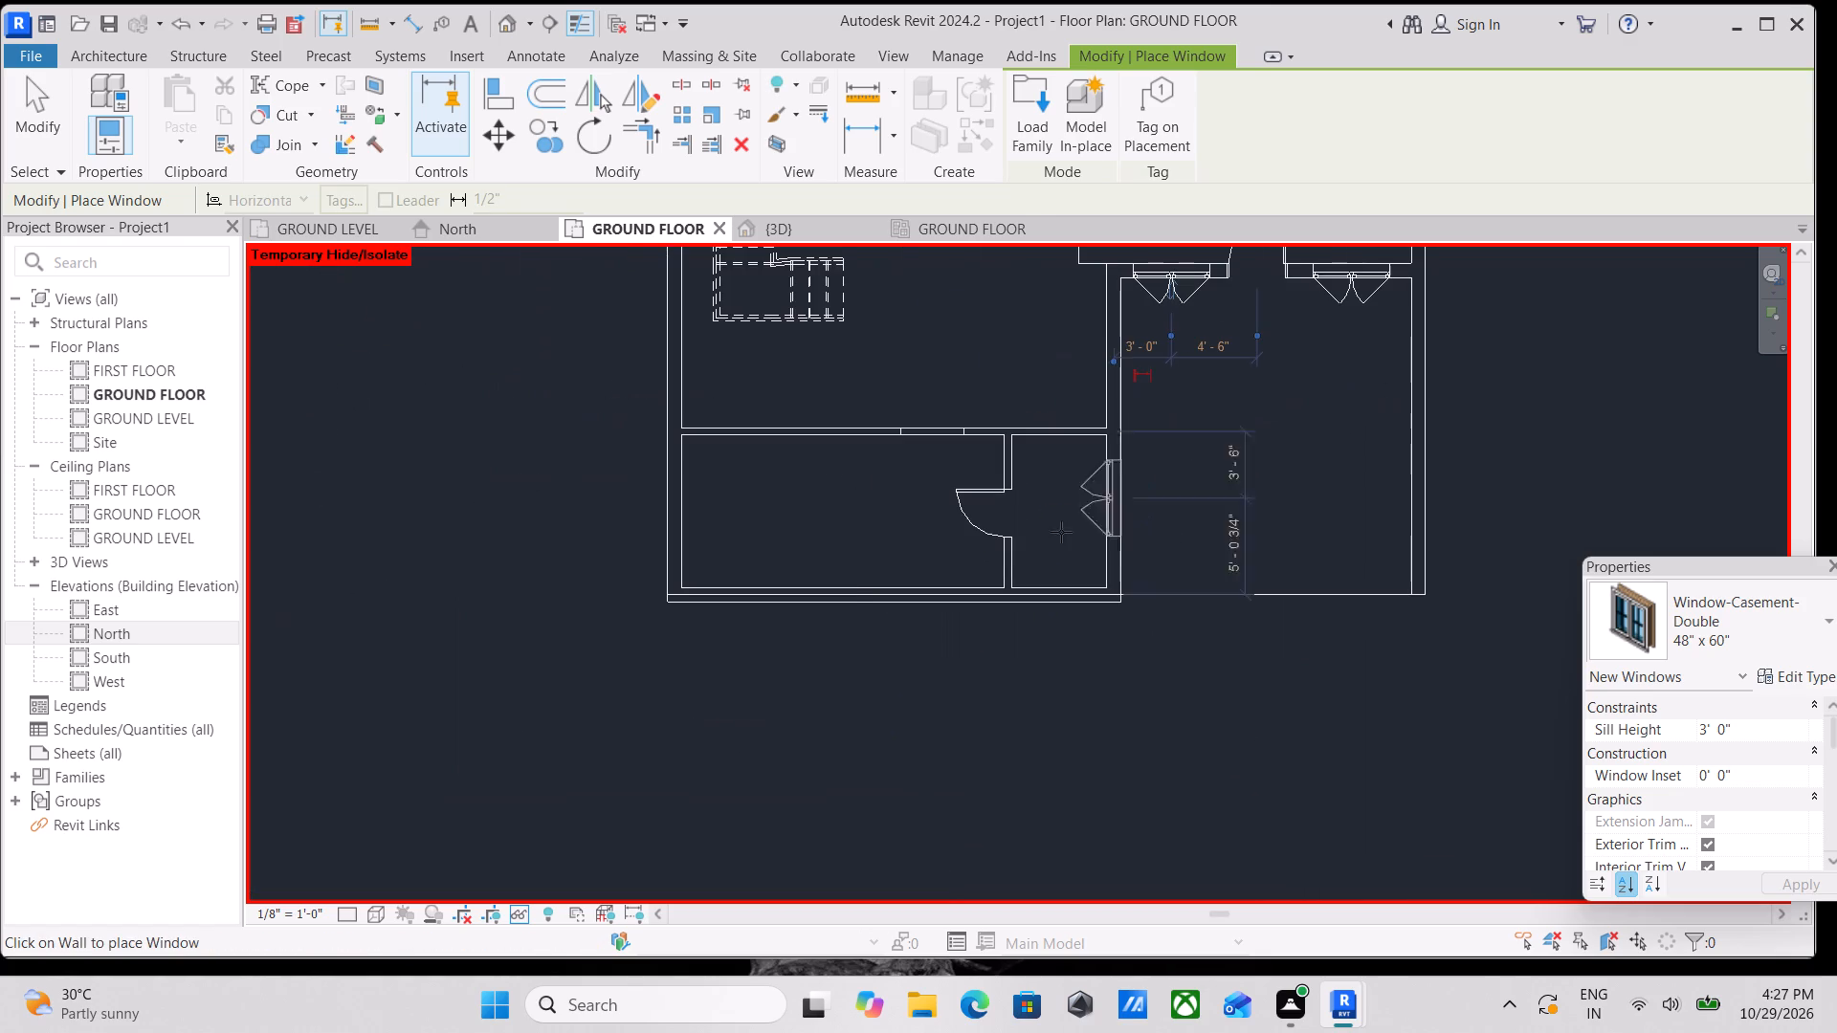
middle_click_drag(808, 582, 869, 686)
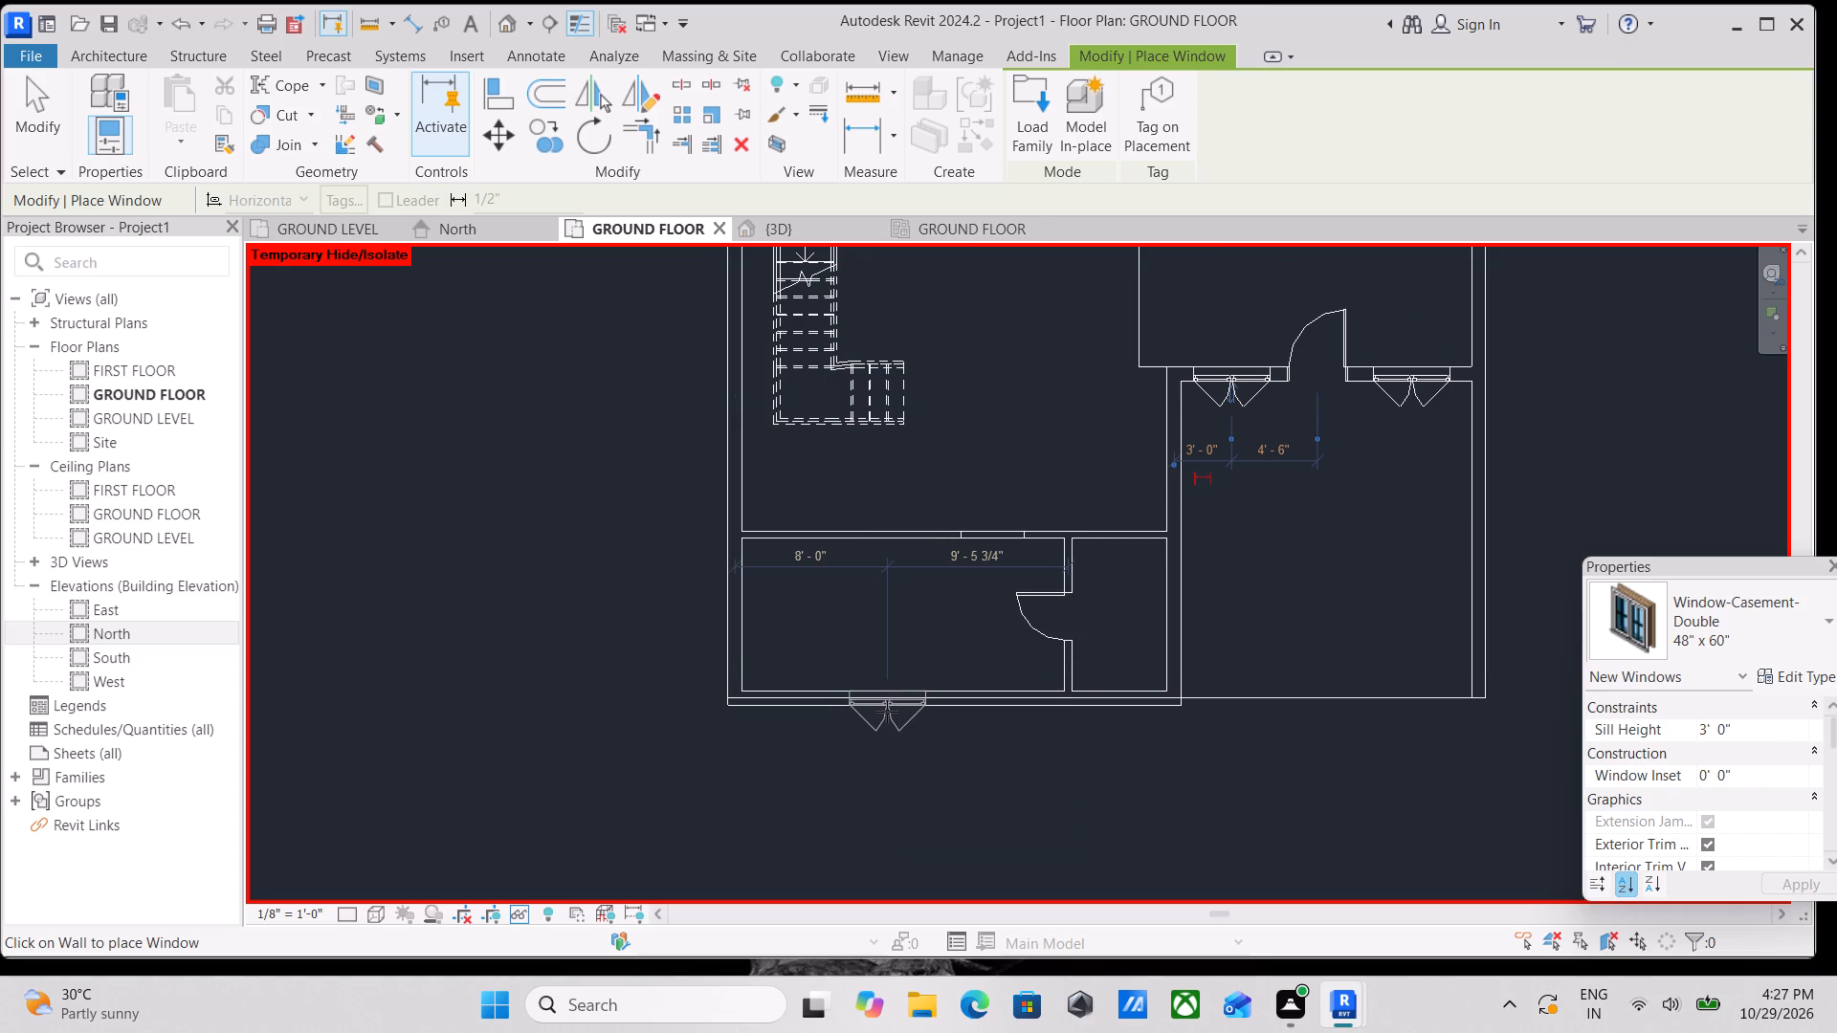
left_click(889, 698)
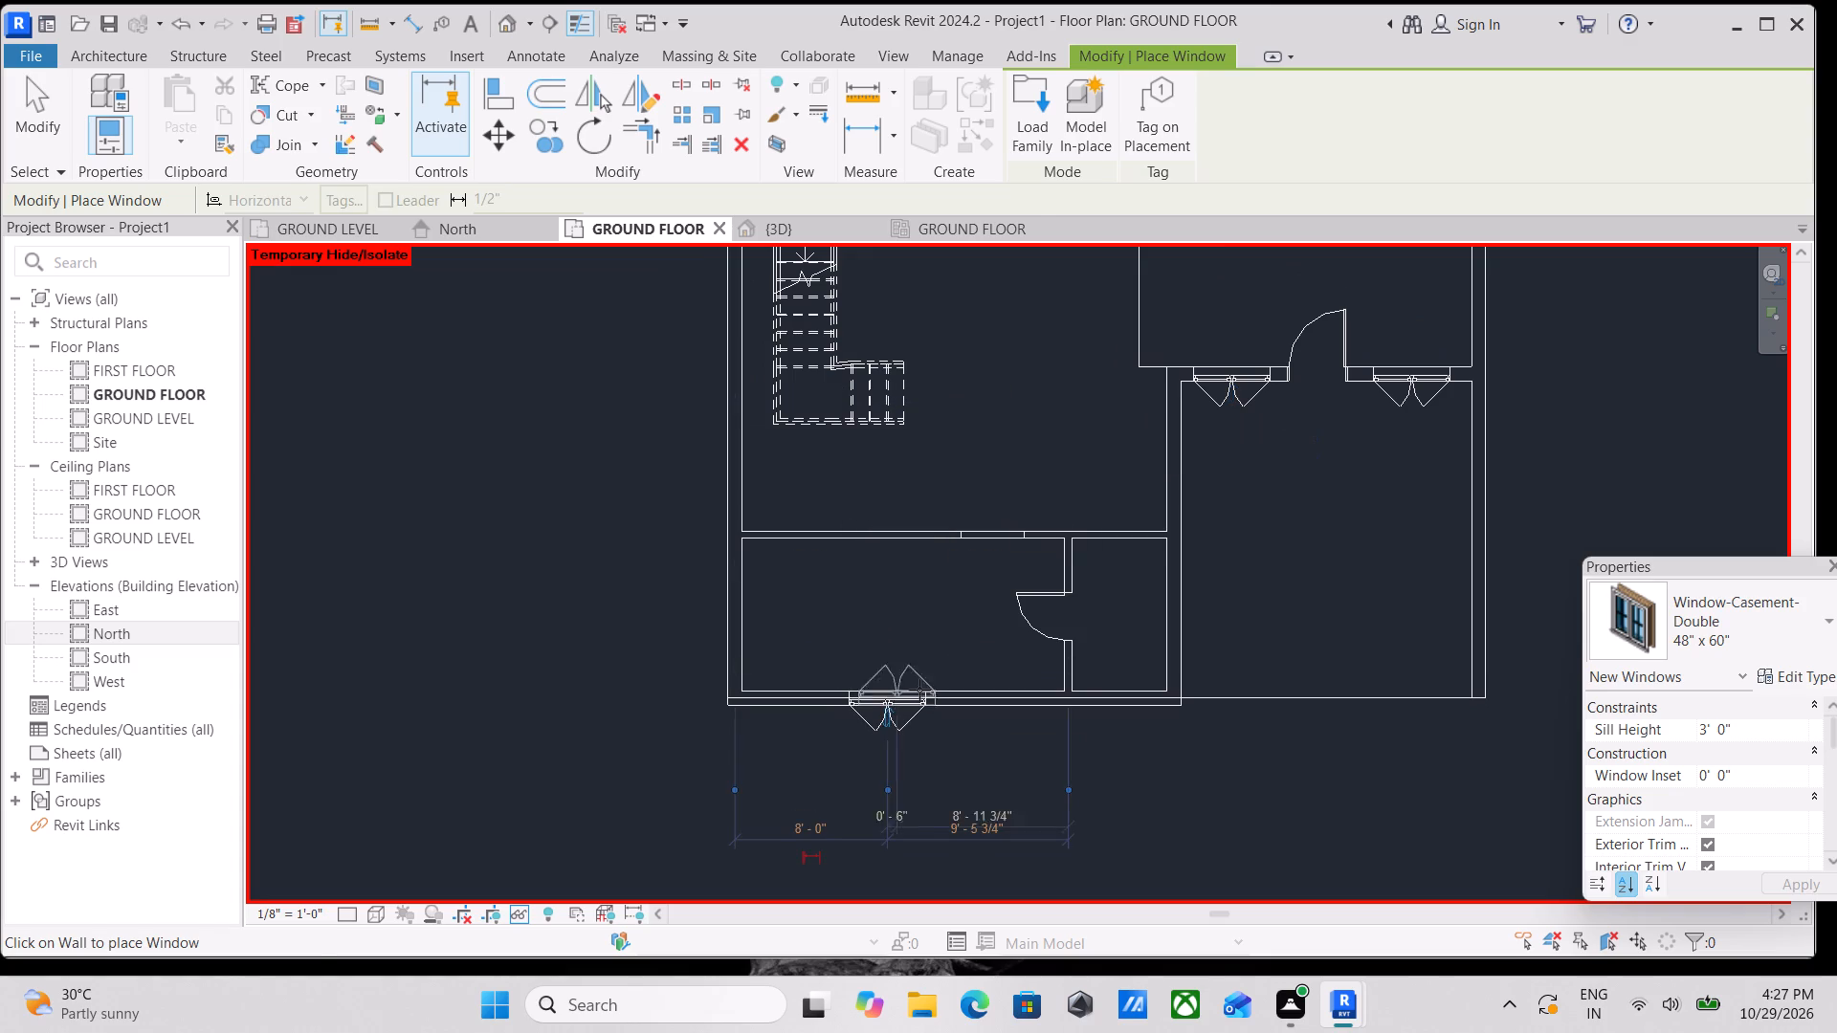
Place a double casement window in the northeast room's east wall, 14'-0" south of the north wall.
scroll(921, 688, "down", 2)
middle_click_drag(921, 688, 930, 892)
middle_click_drag(864, 560, 880, 724)
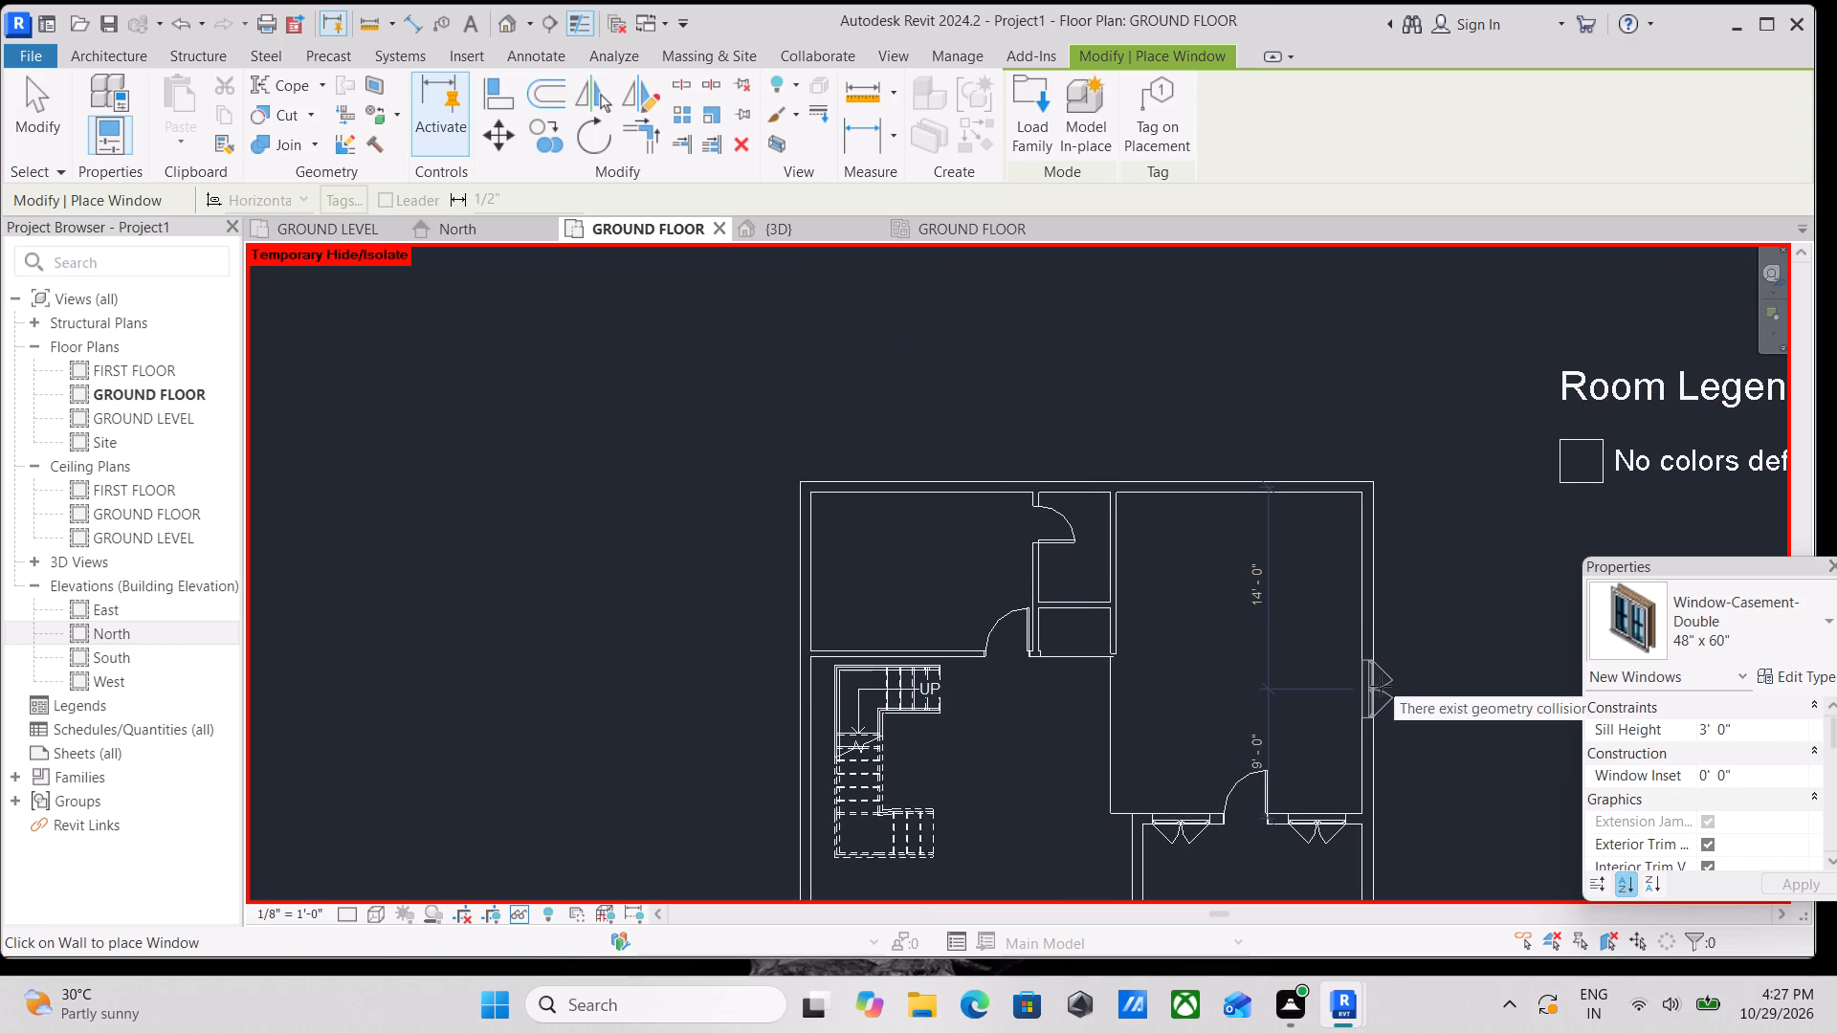
left_click(1381, 686)
Place double casement windows in the northwest room: north wall at 8'-0" from the west wall, west wall midway at 5'-9 3/8".
middle_click_drag(1382, 659, 1411, 824)
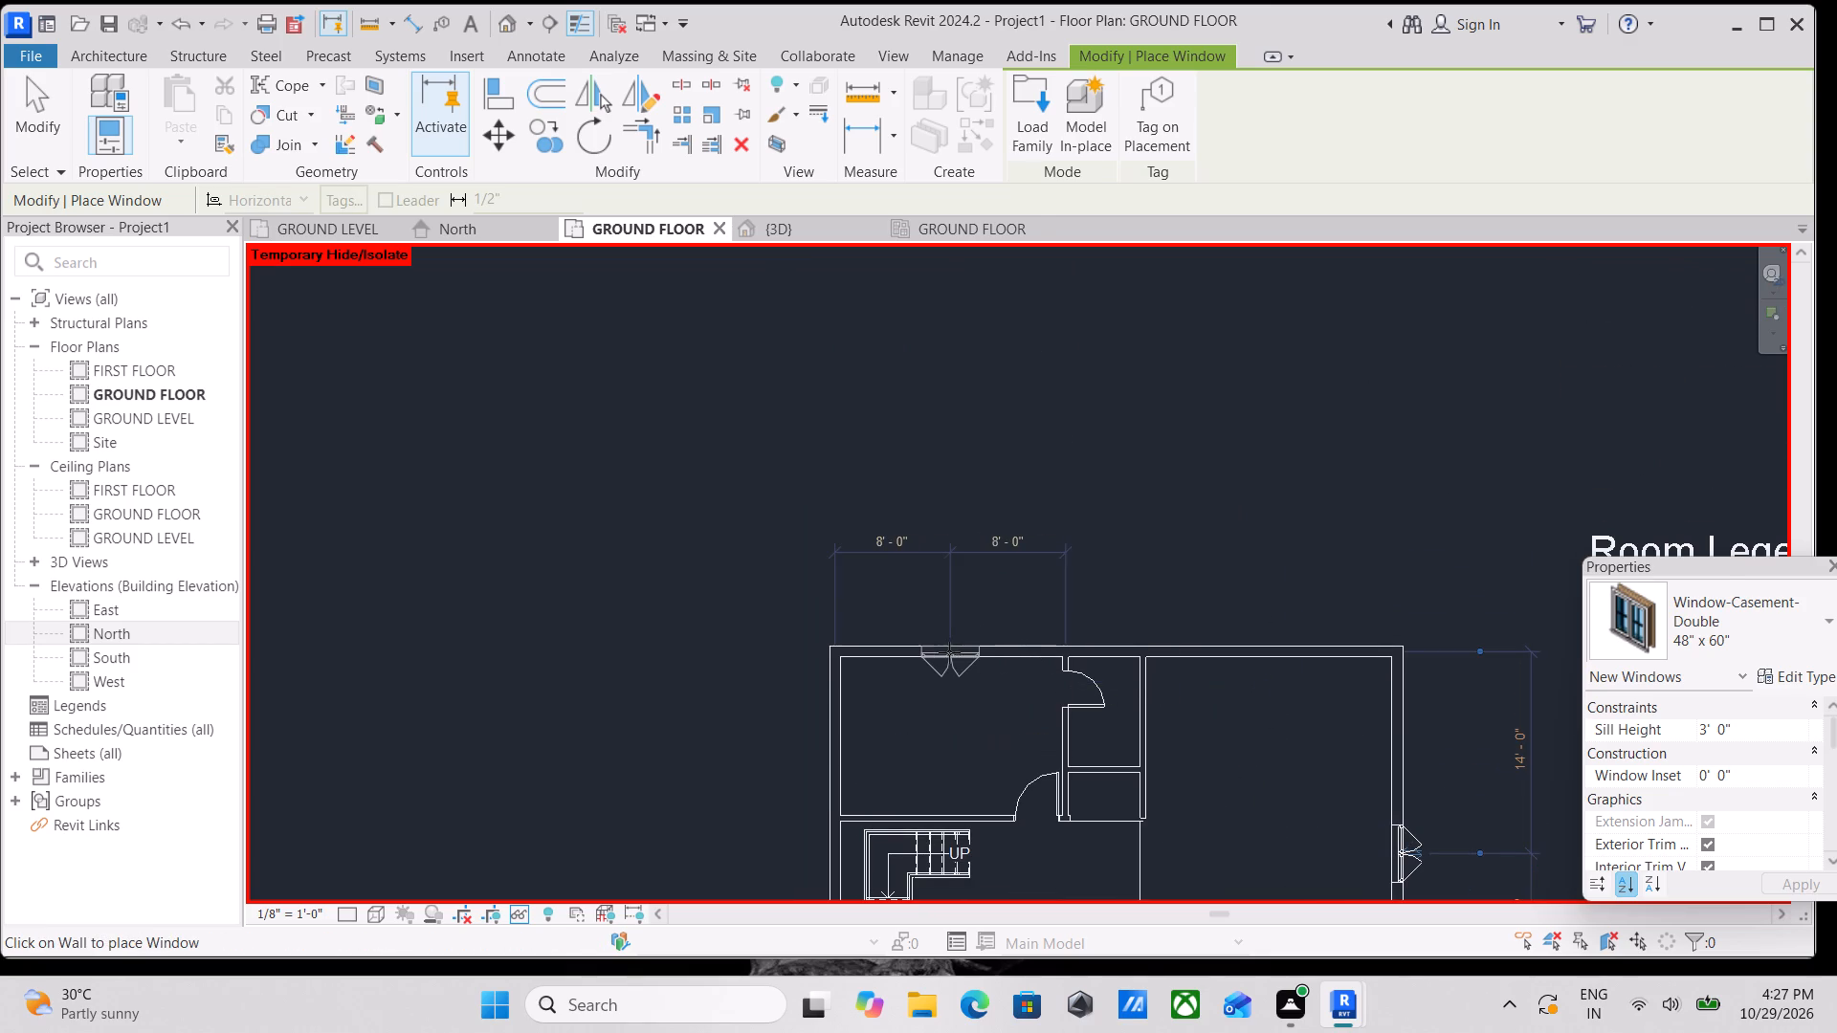
left_click(941, 648)
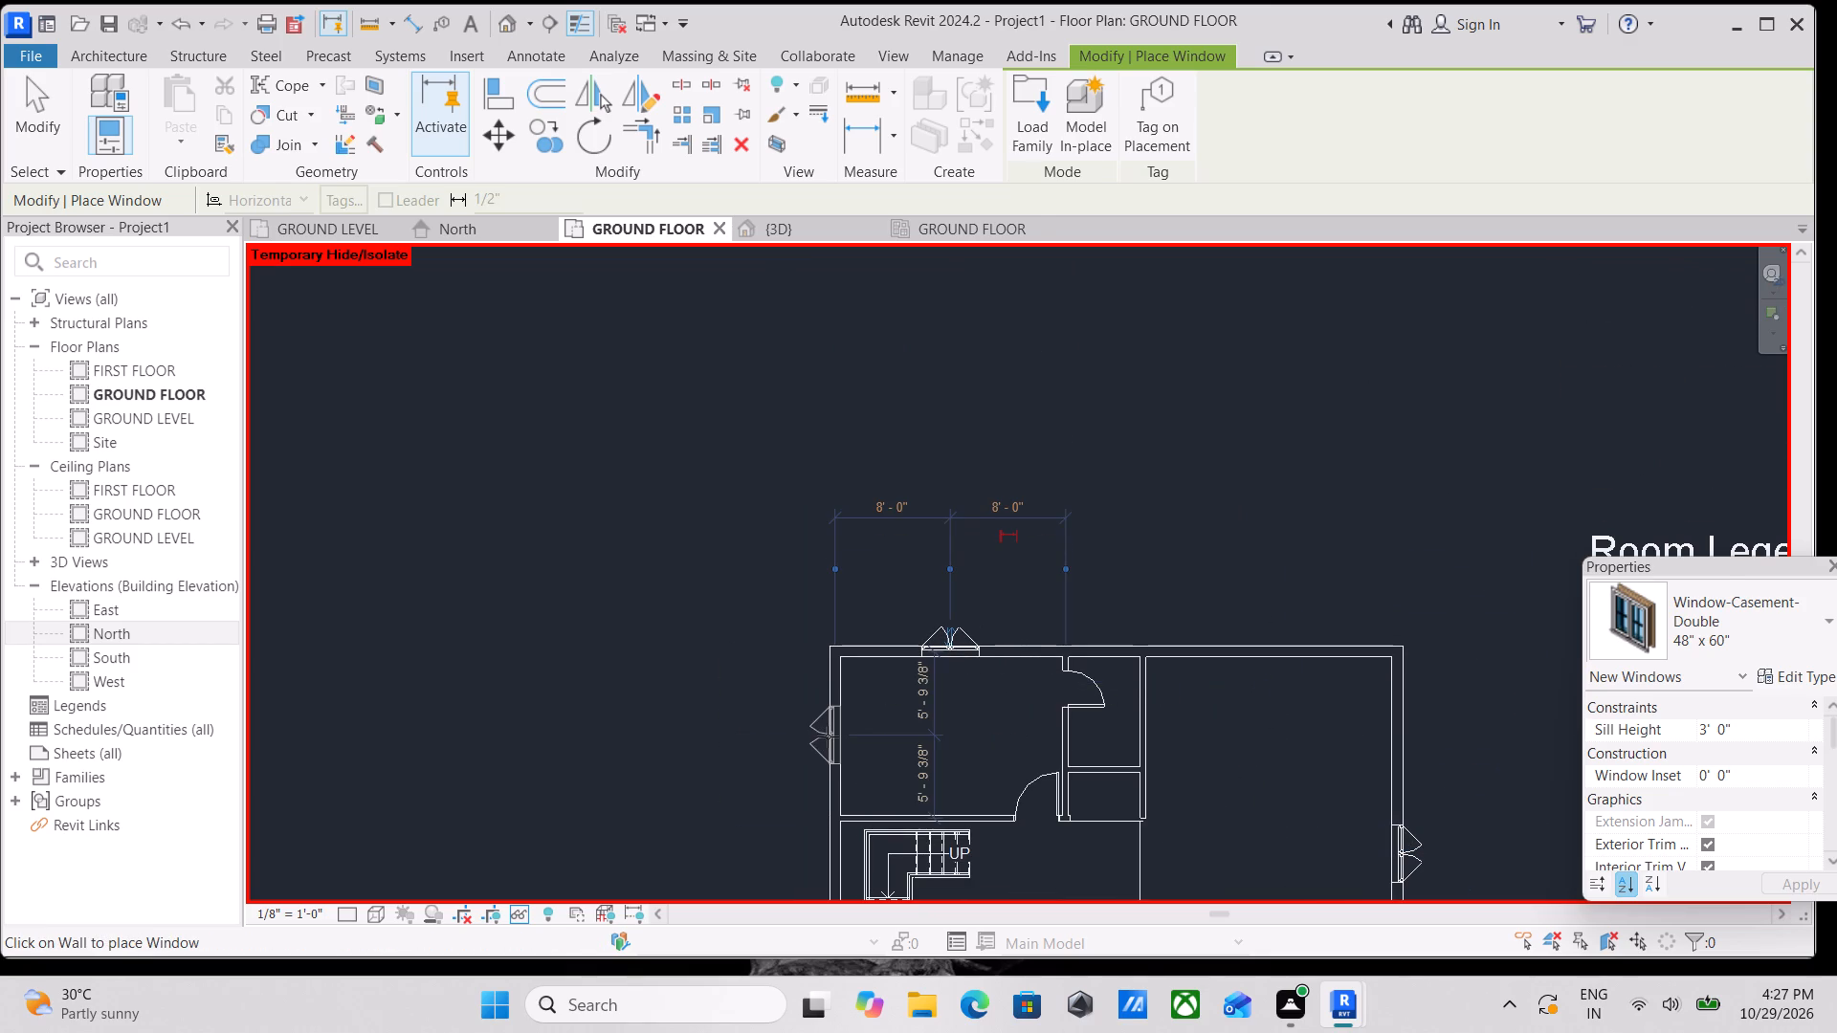
left_click(828, 736)
Place a double casement window in the stair hall's west wall, 8'-6" south of the northwest room's partition, and finish placing.
middle_click_drag(828, 735, 958, 361)
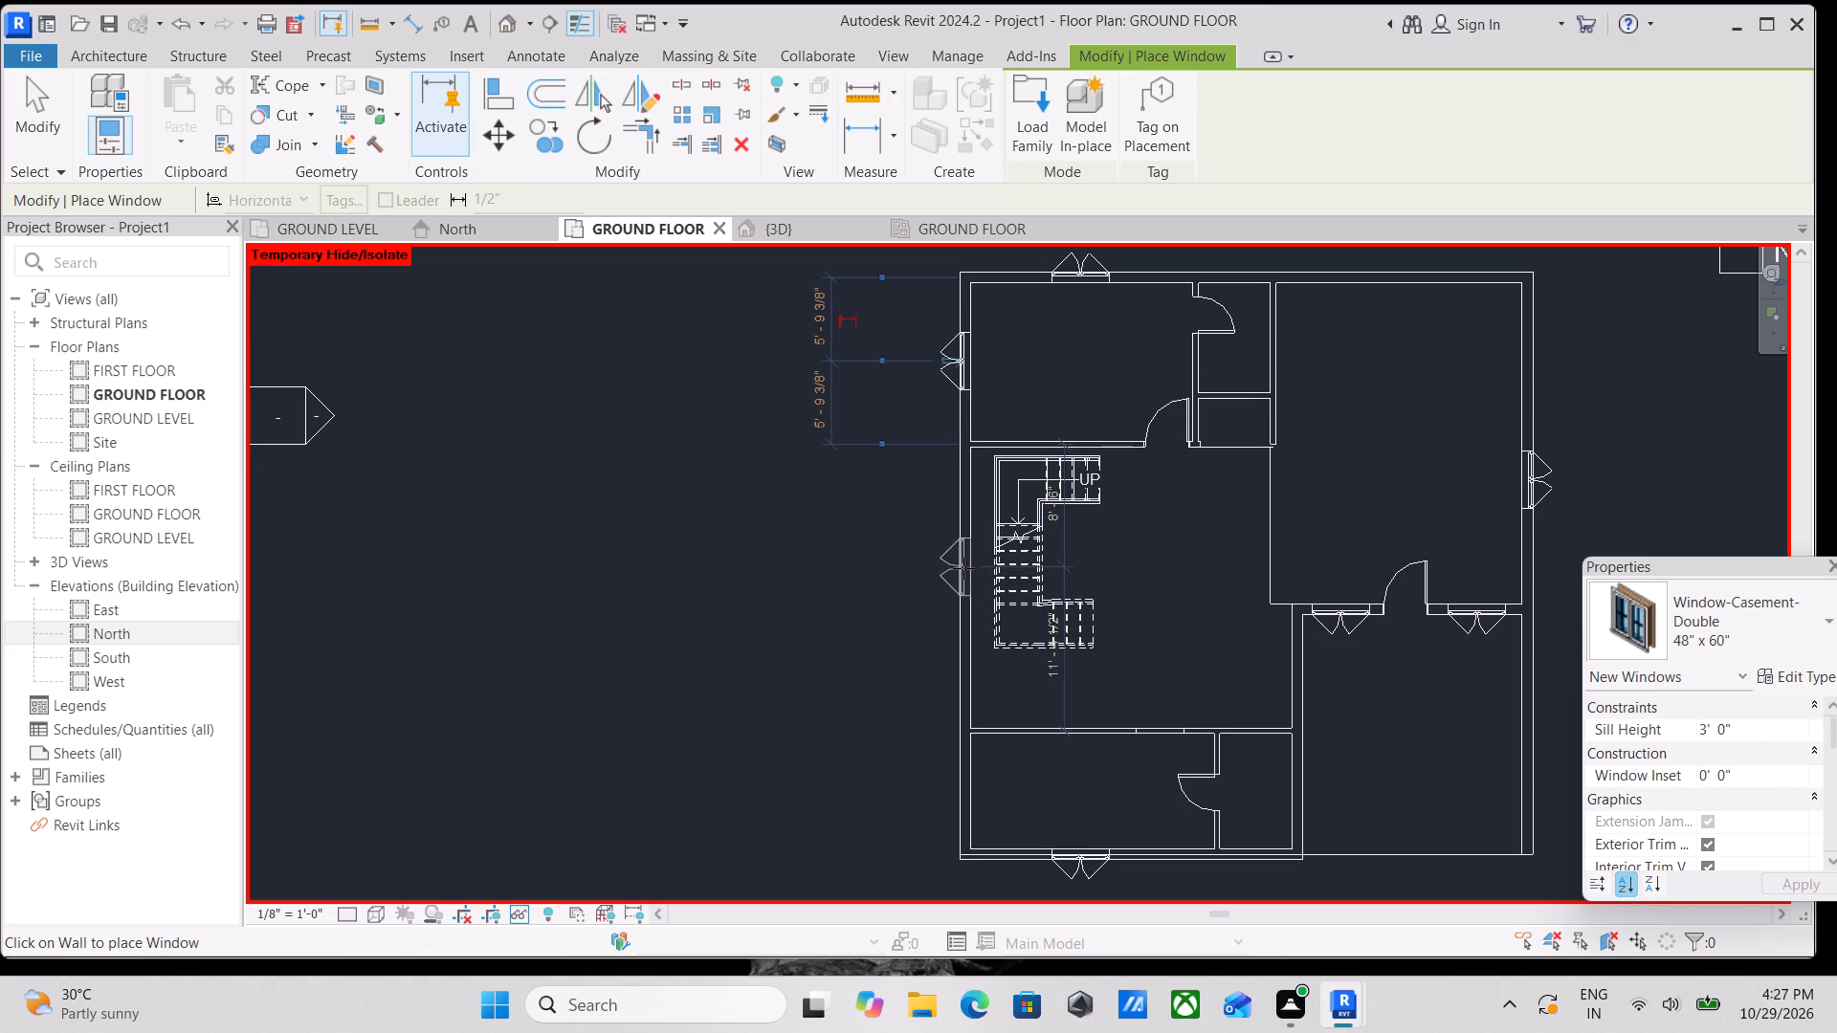
left_click(963, 568)
scroll(964, 574, "down", 2)
middle_click_drag(961, 600, 914, 677)
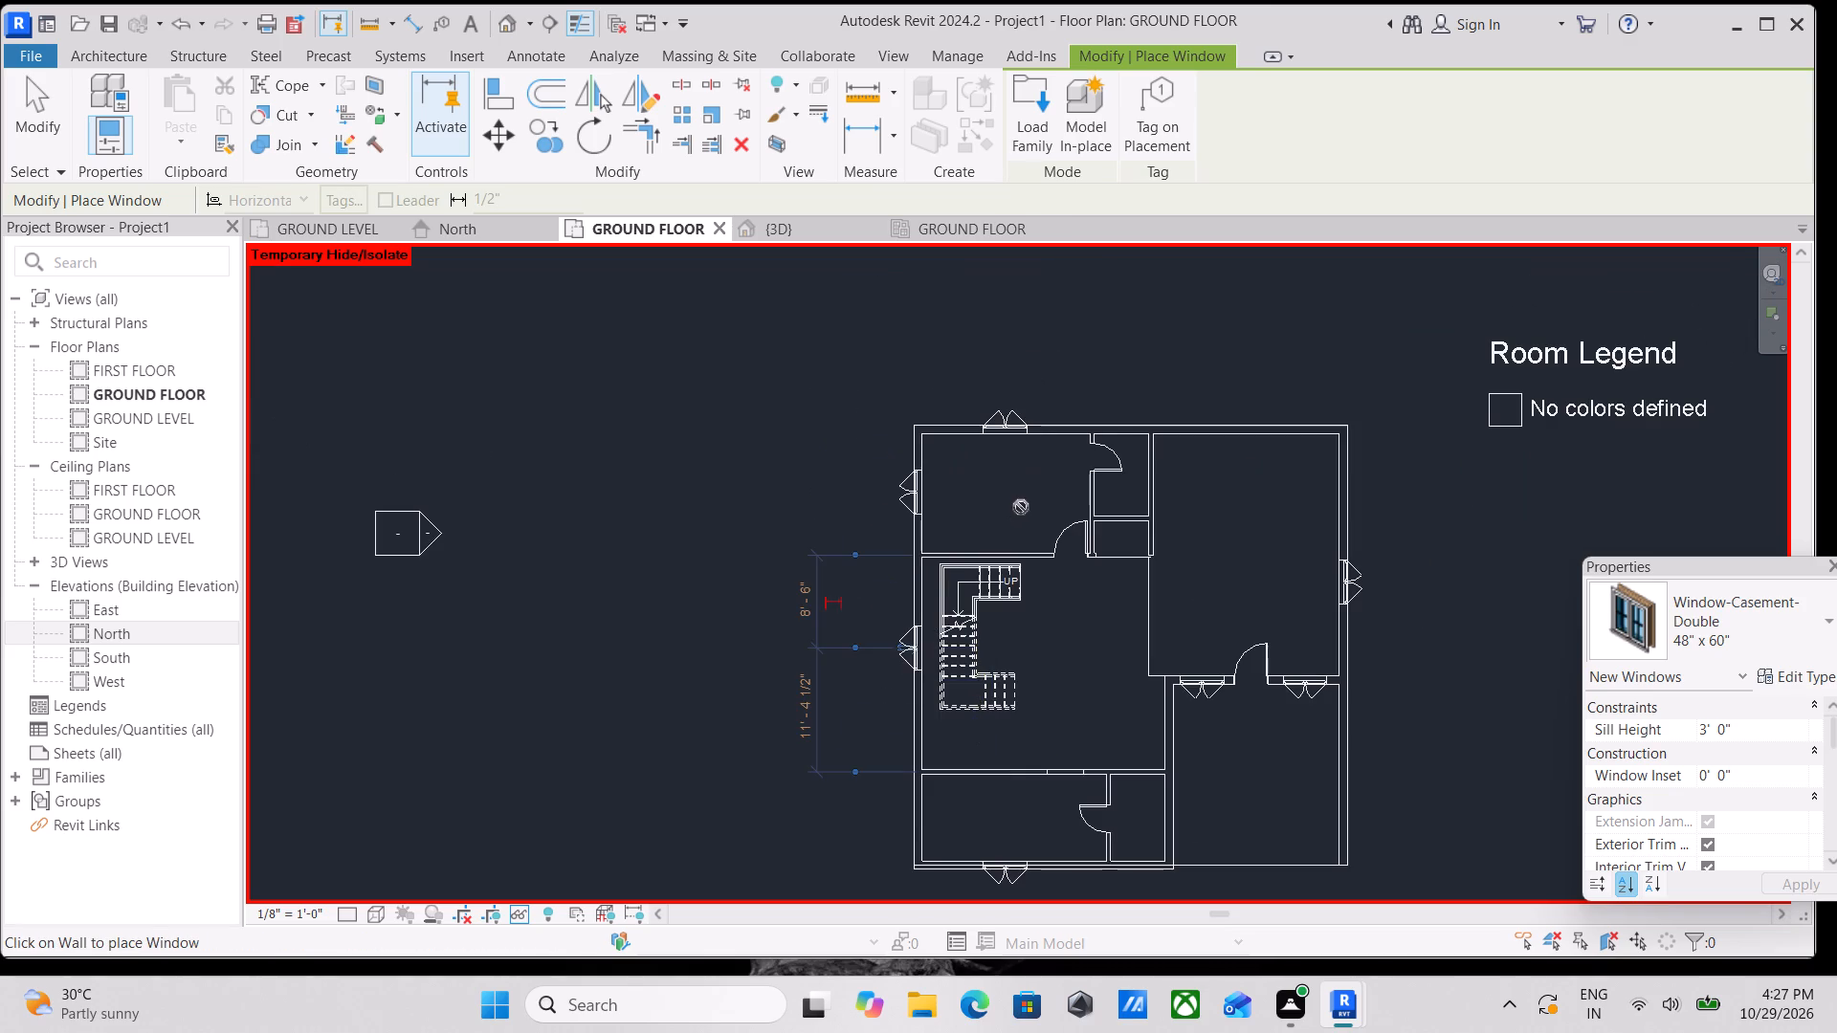
scroll(1024, 509, "down", 2)
key("Escape")
key("Escape")
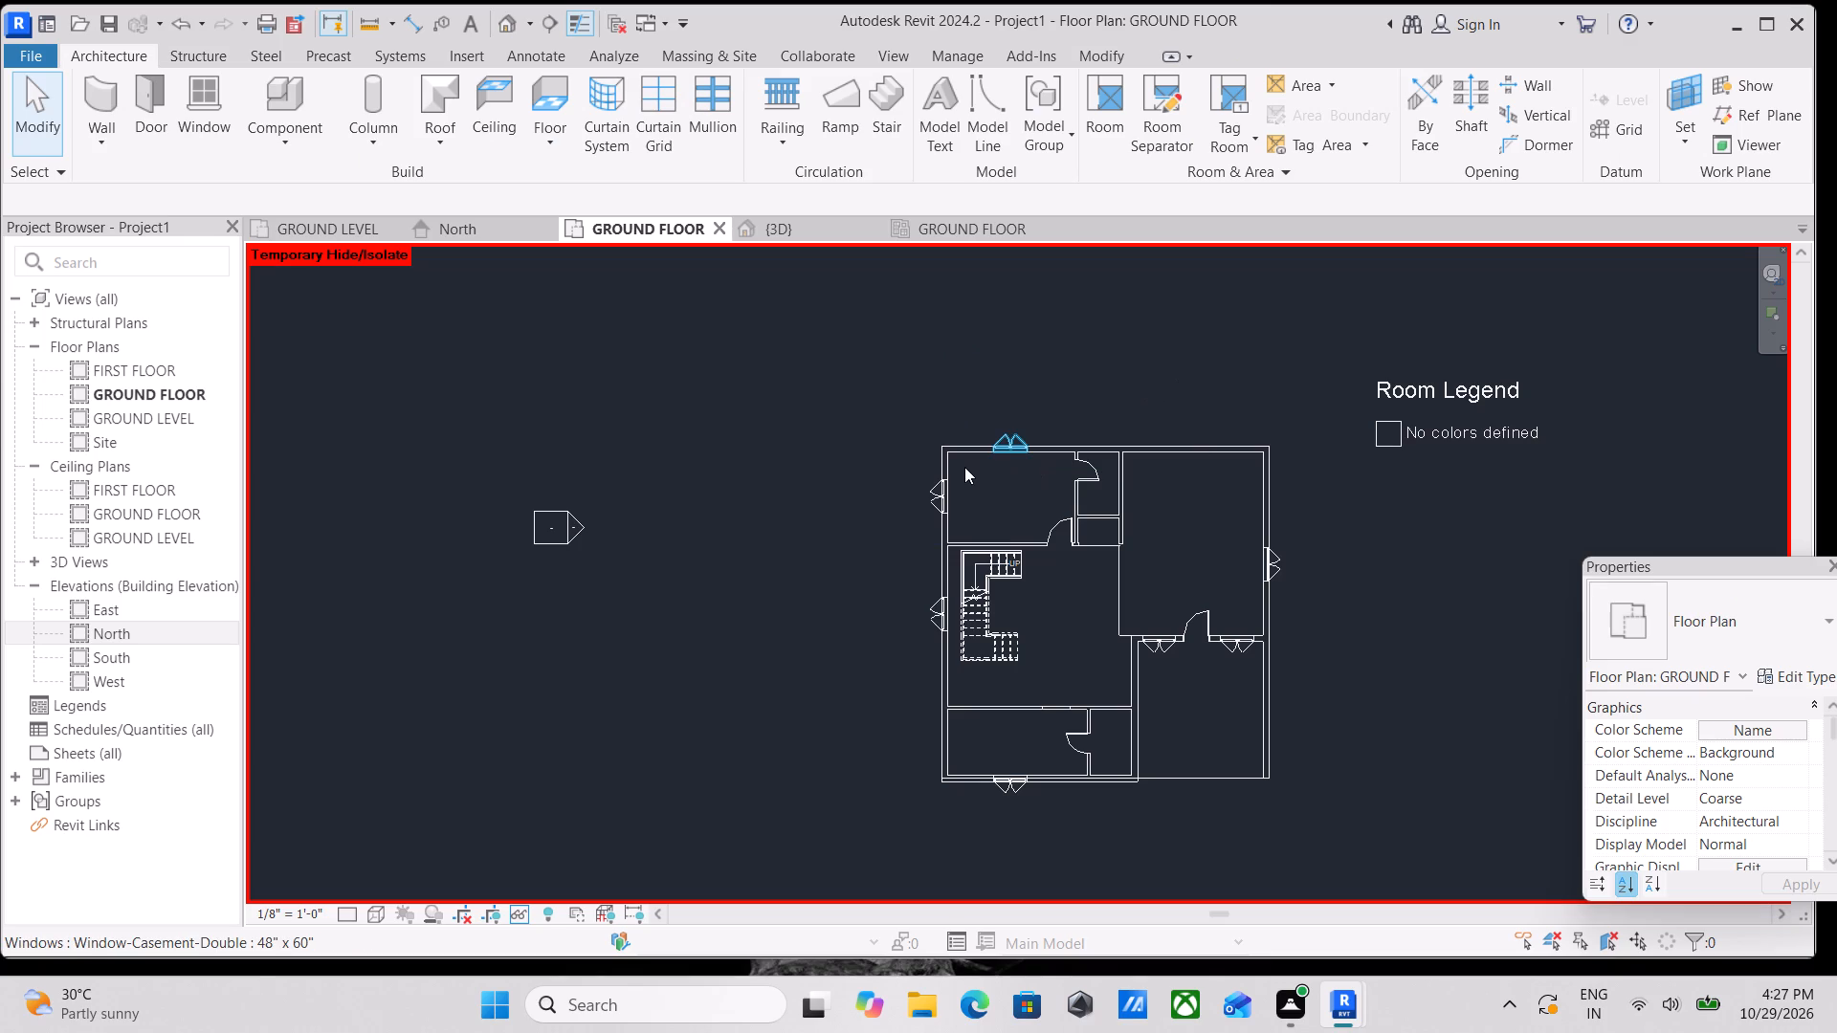
Examine the ground-floor plan room by room for exterior walls that still lack windows.
scroll(963, 847, "up", 4)
scroll(1058, 666, "up", 2)
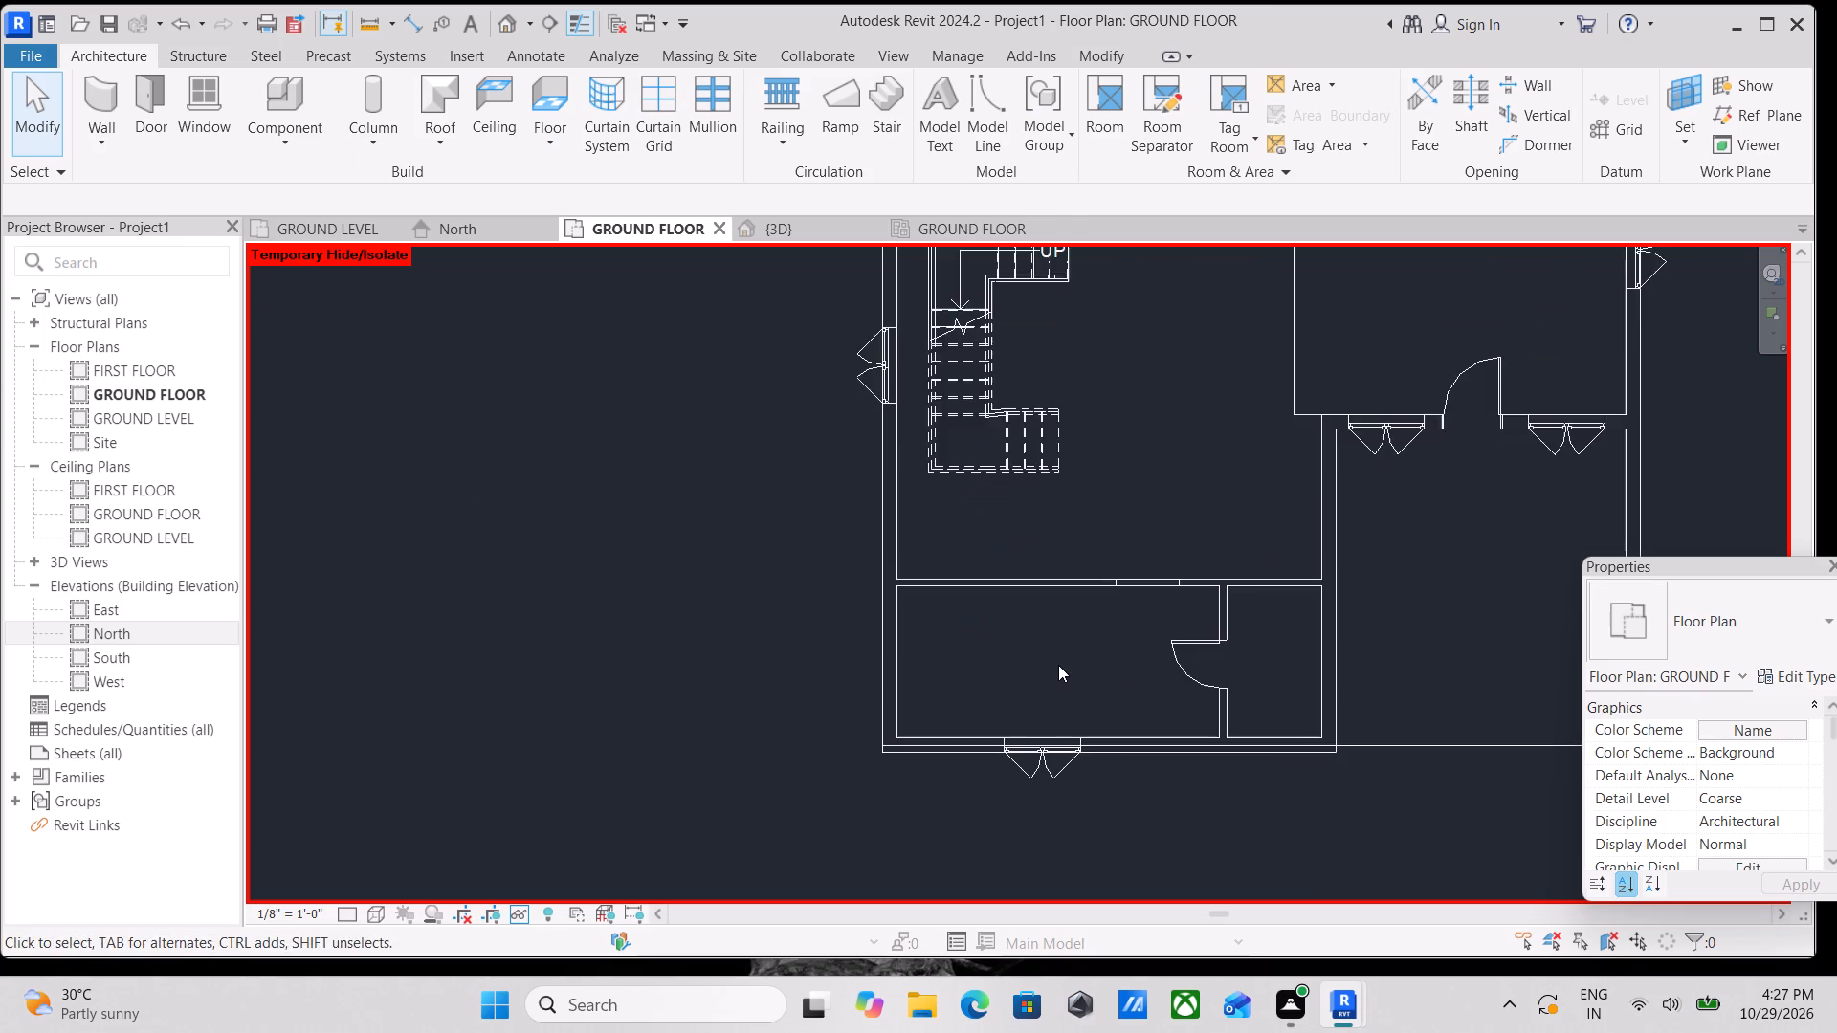
middle_click_drag(1058, 666, 1054, 891)
scroll(1067, 866, "down", 2)
middle_click_drag(1067, 865, 1065, 648)
scroll(1113, 660, "up", 1)
middle_click_drag(1113, 660, 1119, 796)
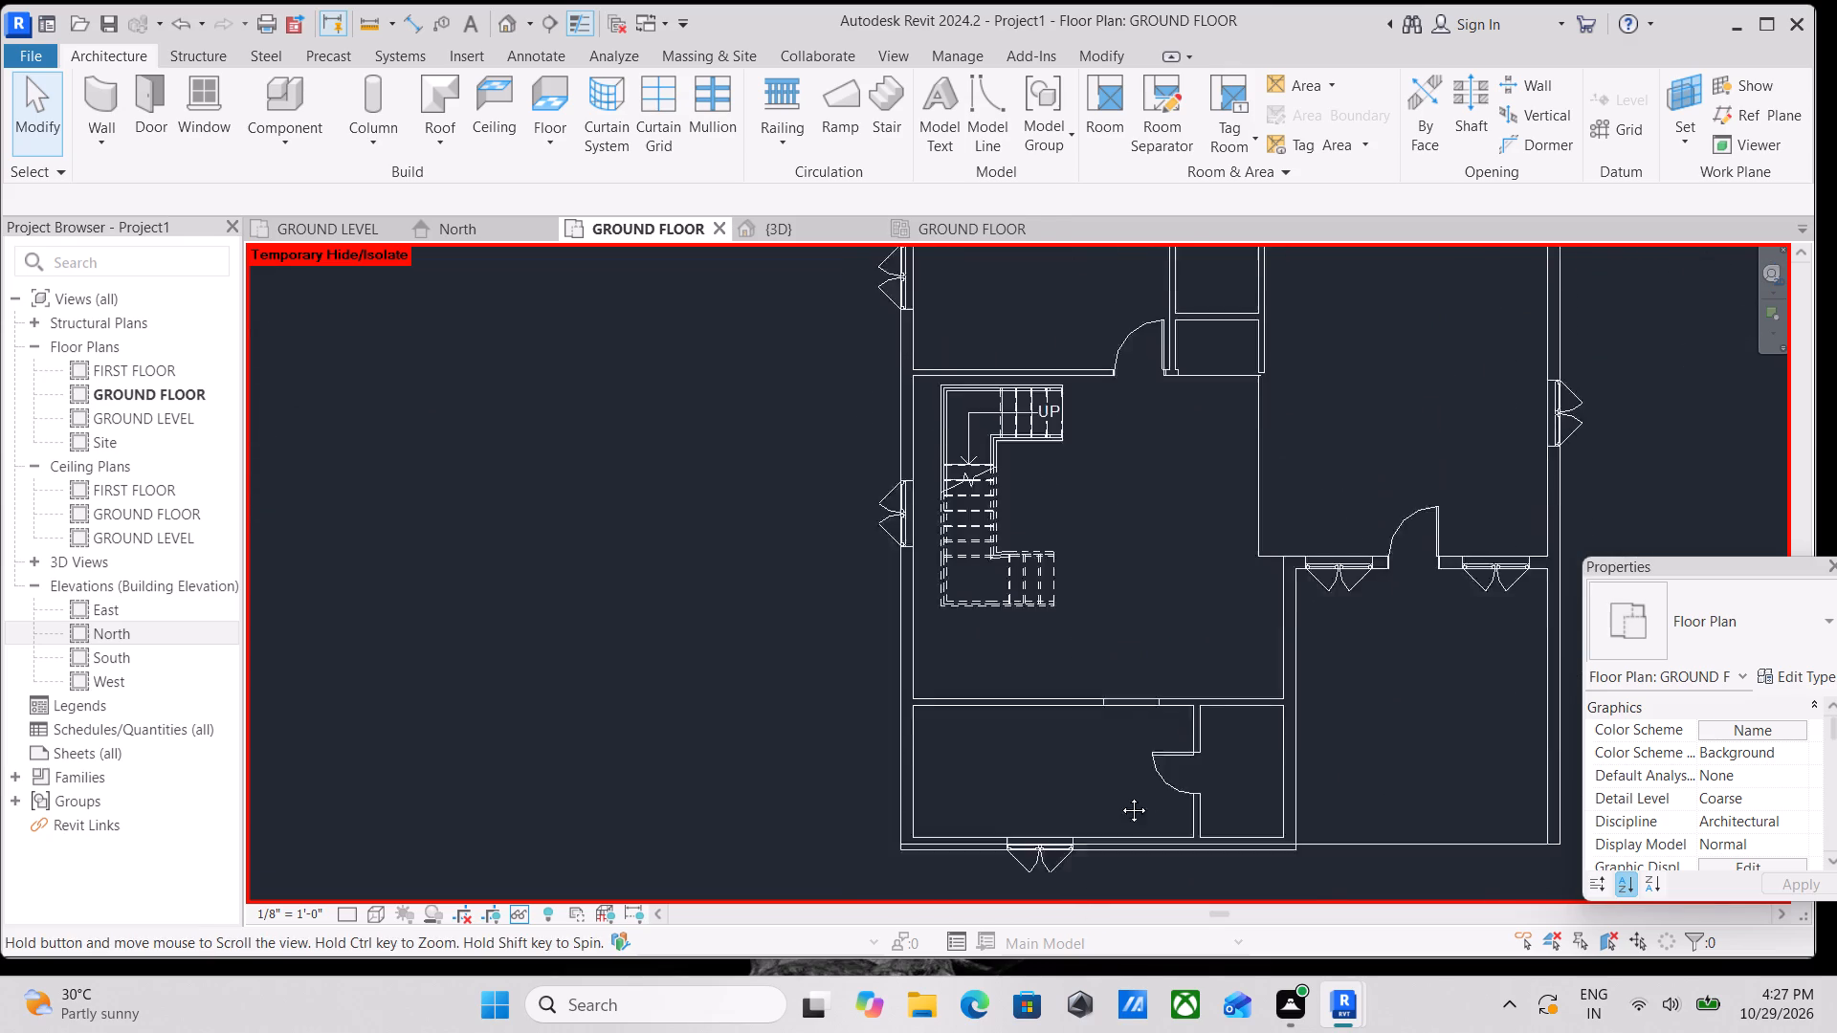
middle_click_drag(1119, 796, 1114, 835)
scroll(1115, 829, "down", 1)
middle_click_drag(1107, 652, 1108, 772)
middle_click_drag(1104, 775, 1110, 495)
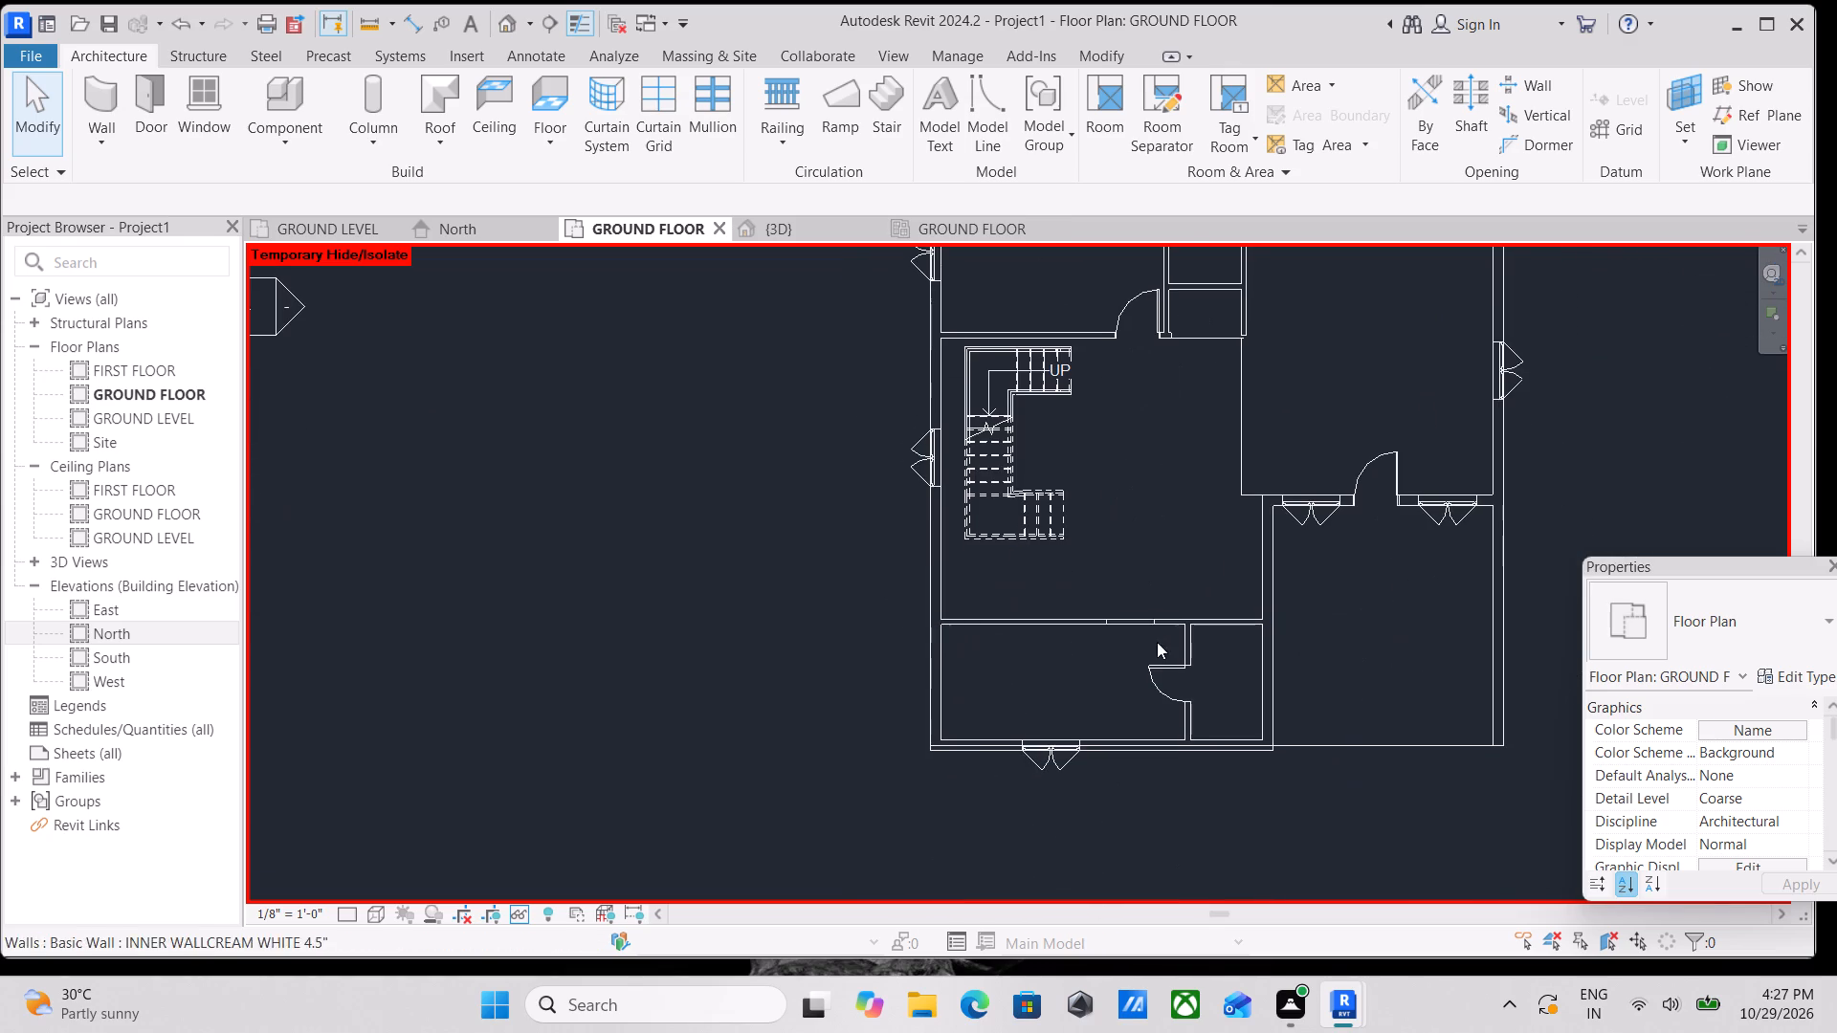
scroll(1160, 672, "up", 3)
scroll(1239, 711, "up", 2)
scroll(1234, 679, "down", 2)
middle_click_drag(1229, 712, 1193, 822)
scroll(1194, 753, "down", 1)
middle_click_drag(1194, 751, 1195, 729)
middle_click_drag(1195, 728, 1172, 893)
Place a 48" x 60" double casement window midway along the northeast room's north wall, 8'-9 3/4" from each side.
middle_click_drag(1130, 672, 1130, 746)
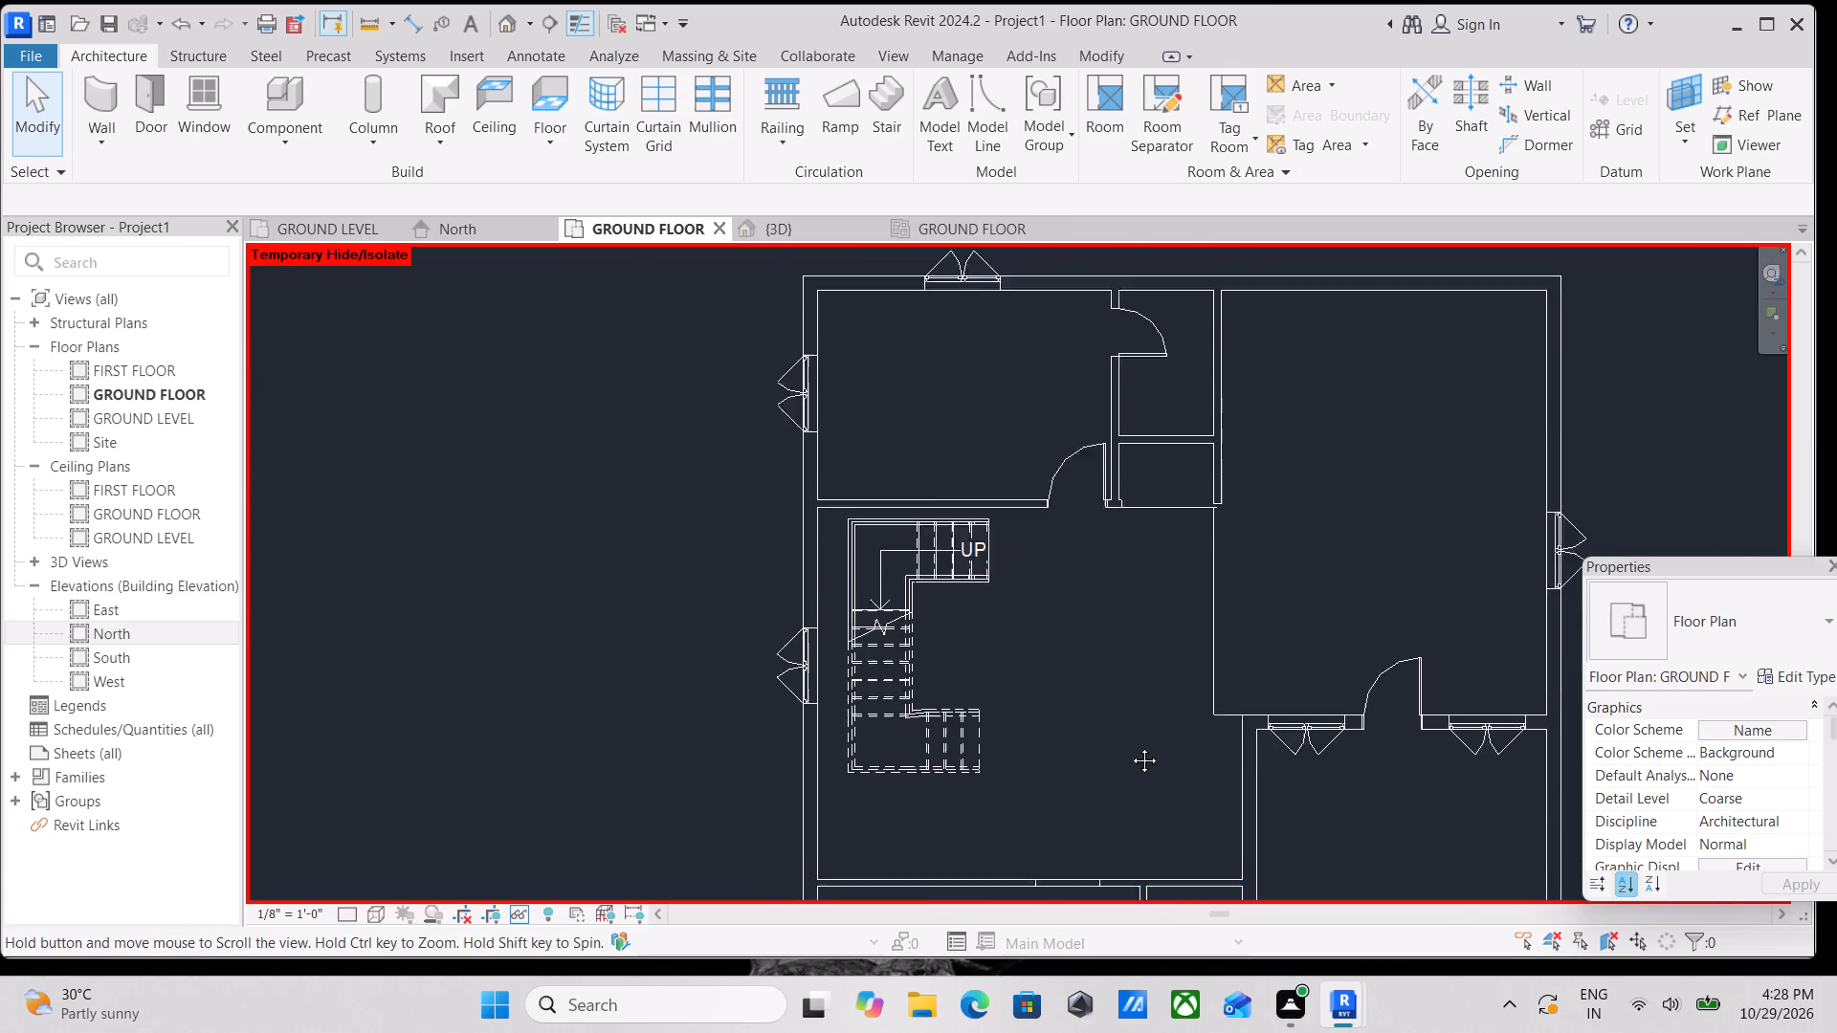
middle_click_drag(1130, 746, 1129, 760)
middle_click_drag(1169, 615, 1134, 725)
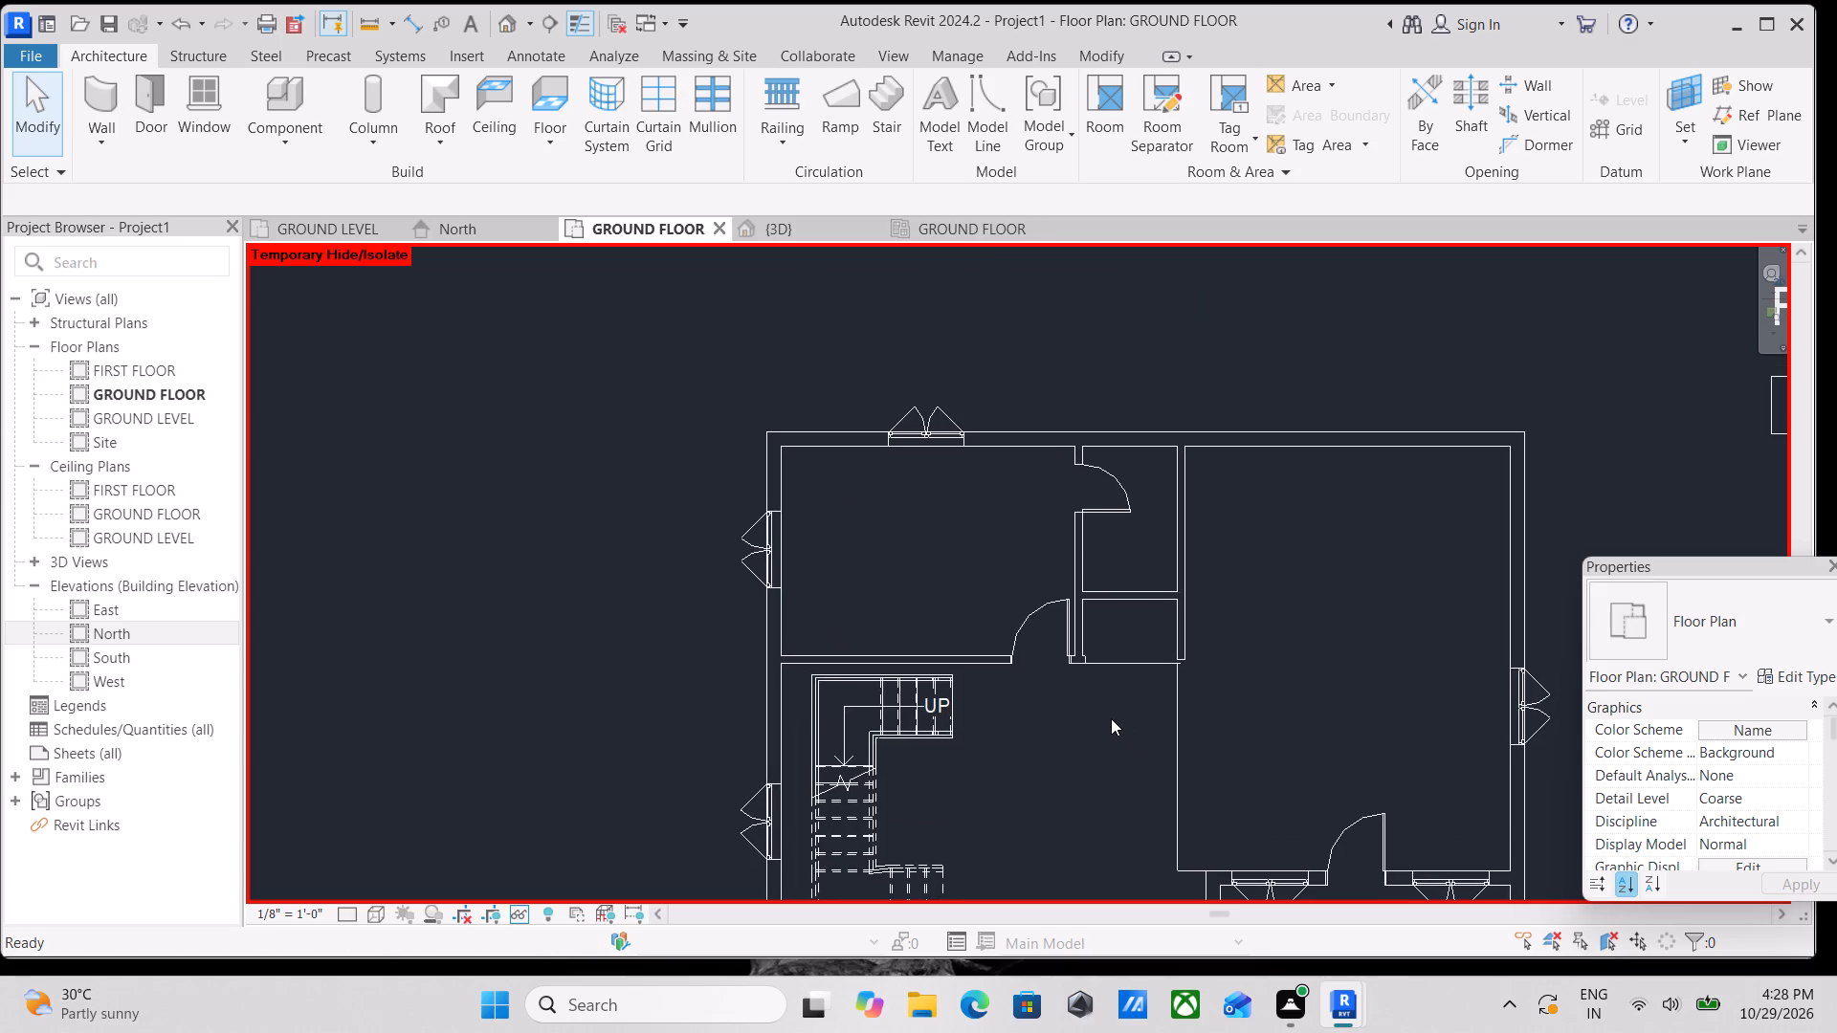
type("wn")
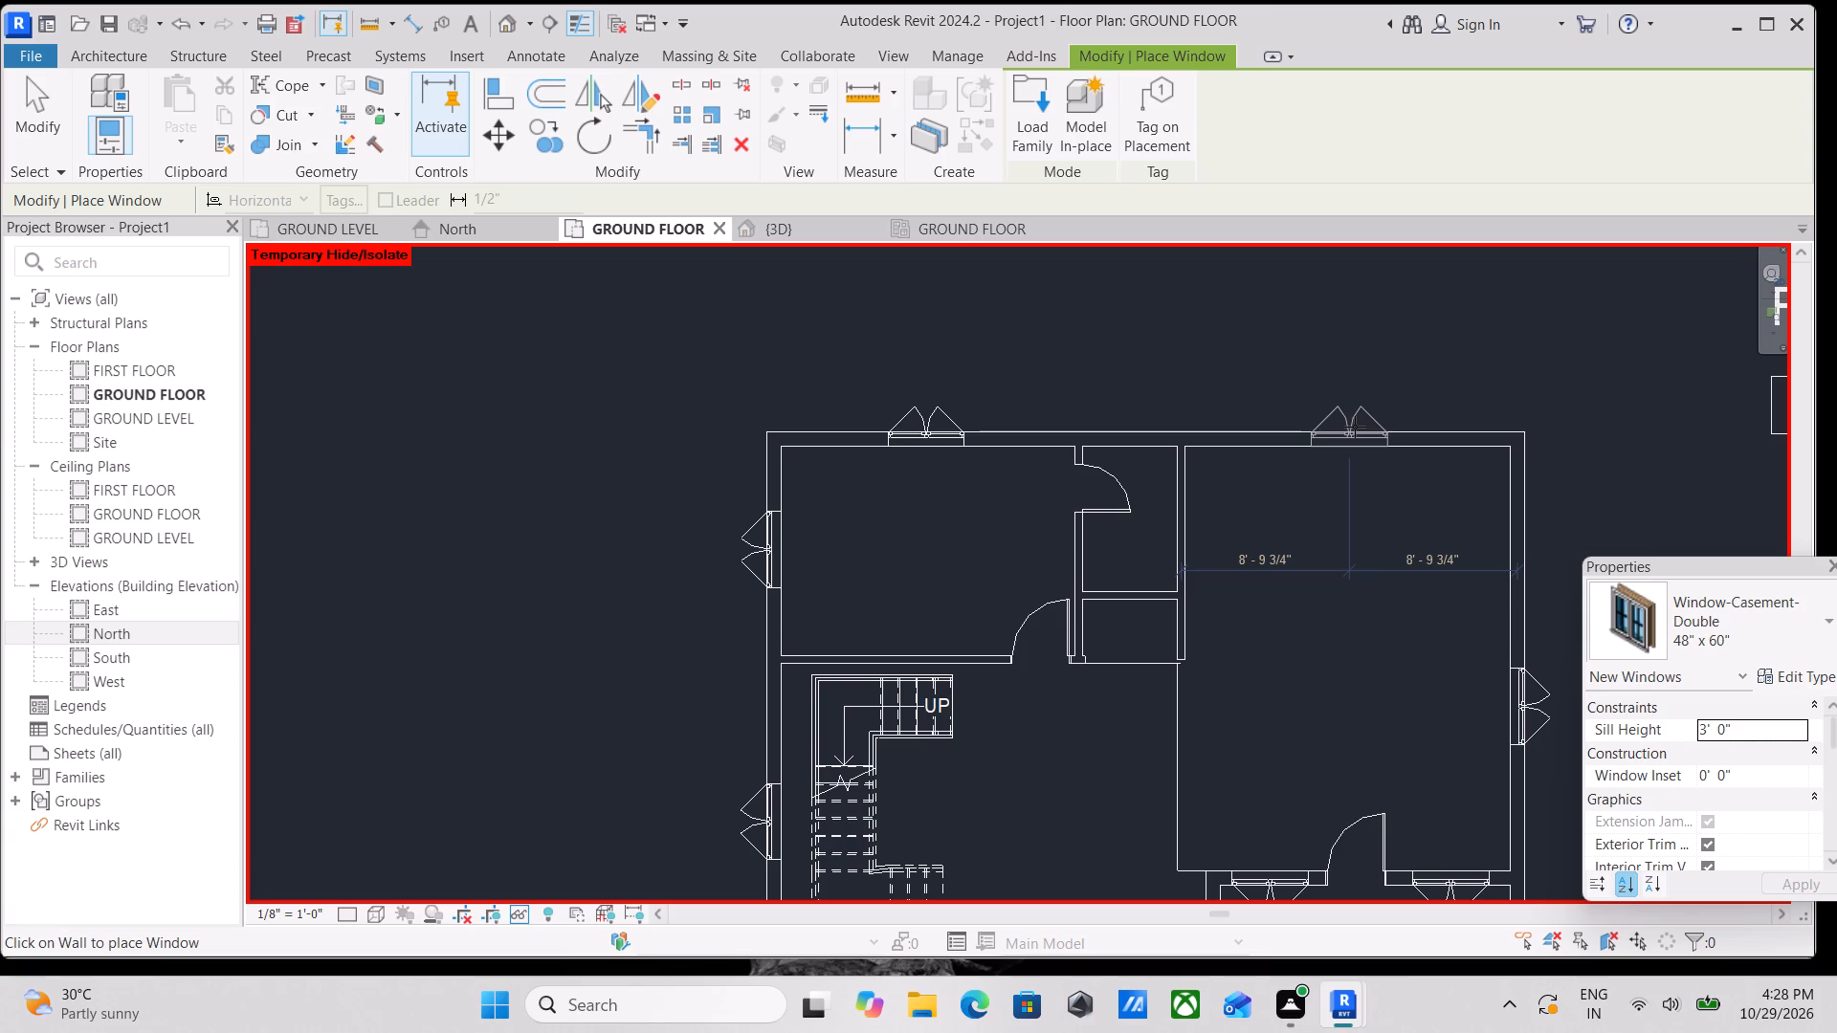
left_click(1355, 427)
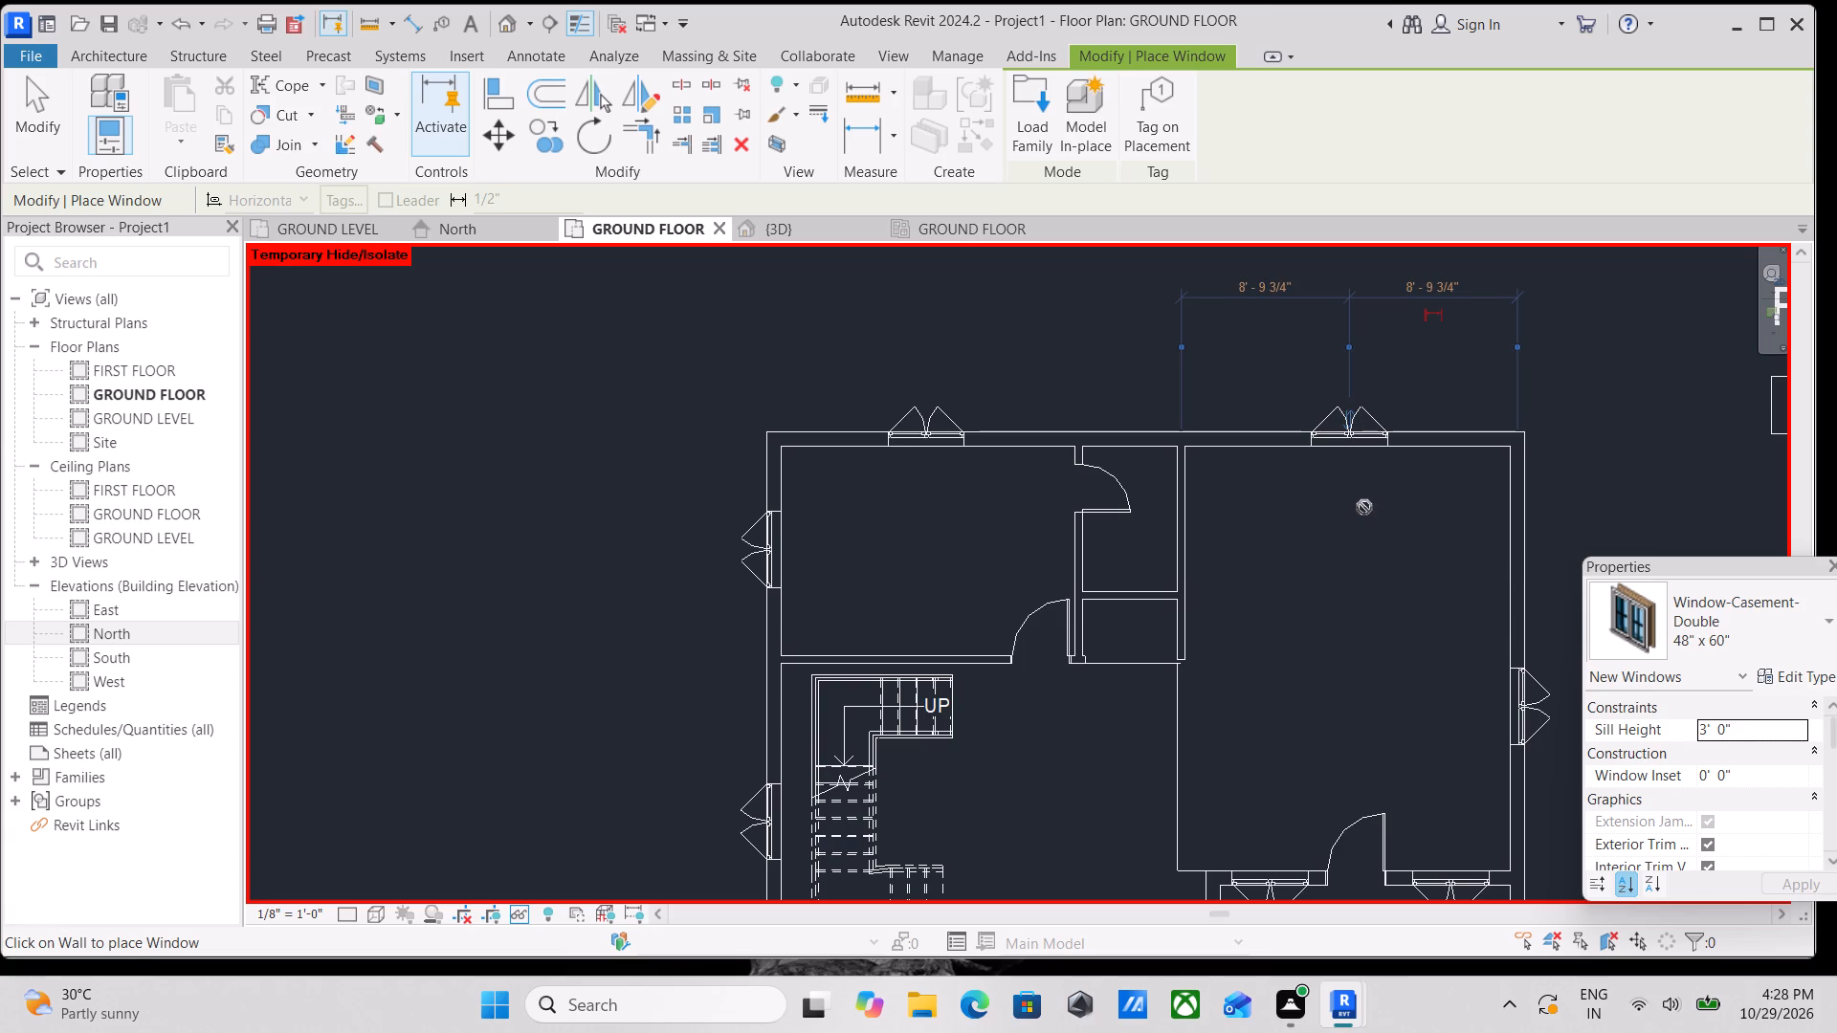
key("Escape")
key("Escape")
Place a Fixed 24" x 24" window in the small north room's exterior wall, 2'-4" from its east partition.
scroll(1368, 501, "down", 2)
scroll(1187, 533, "up", 3)
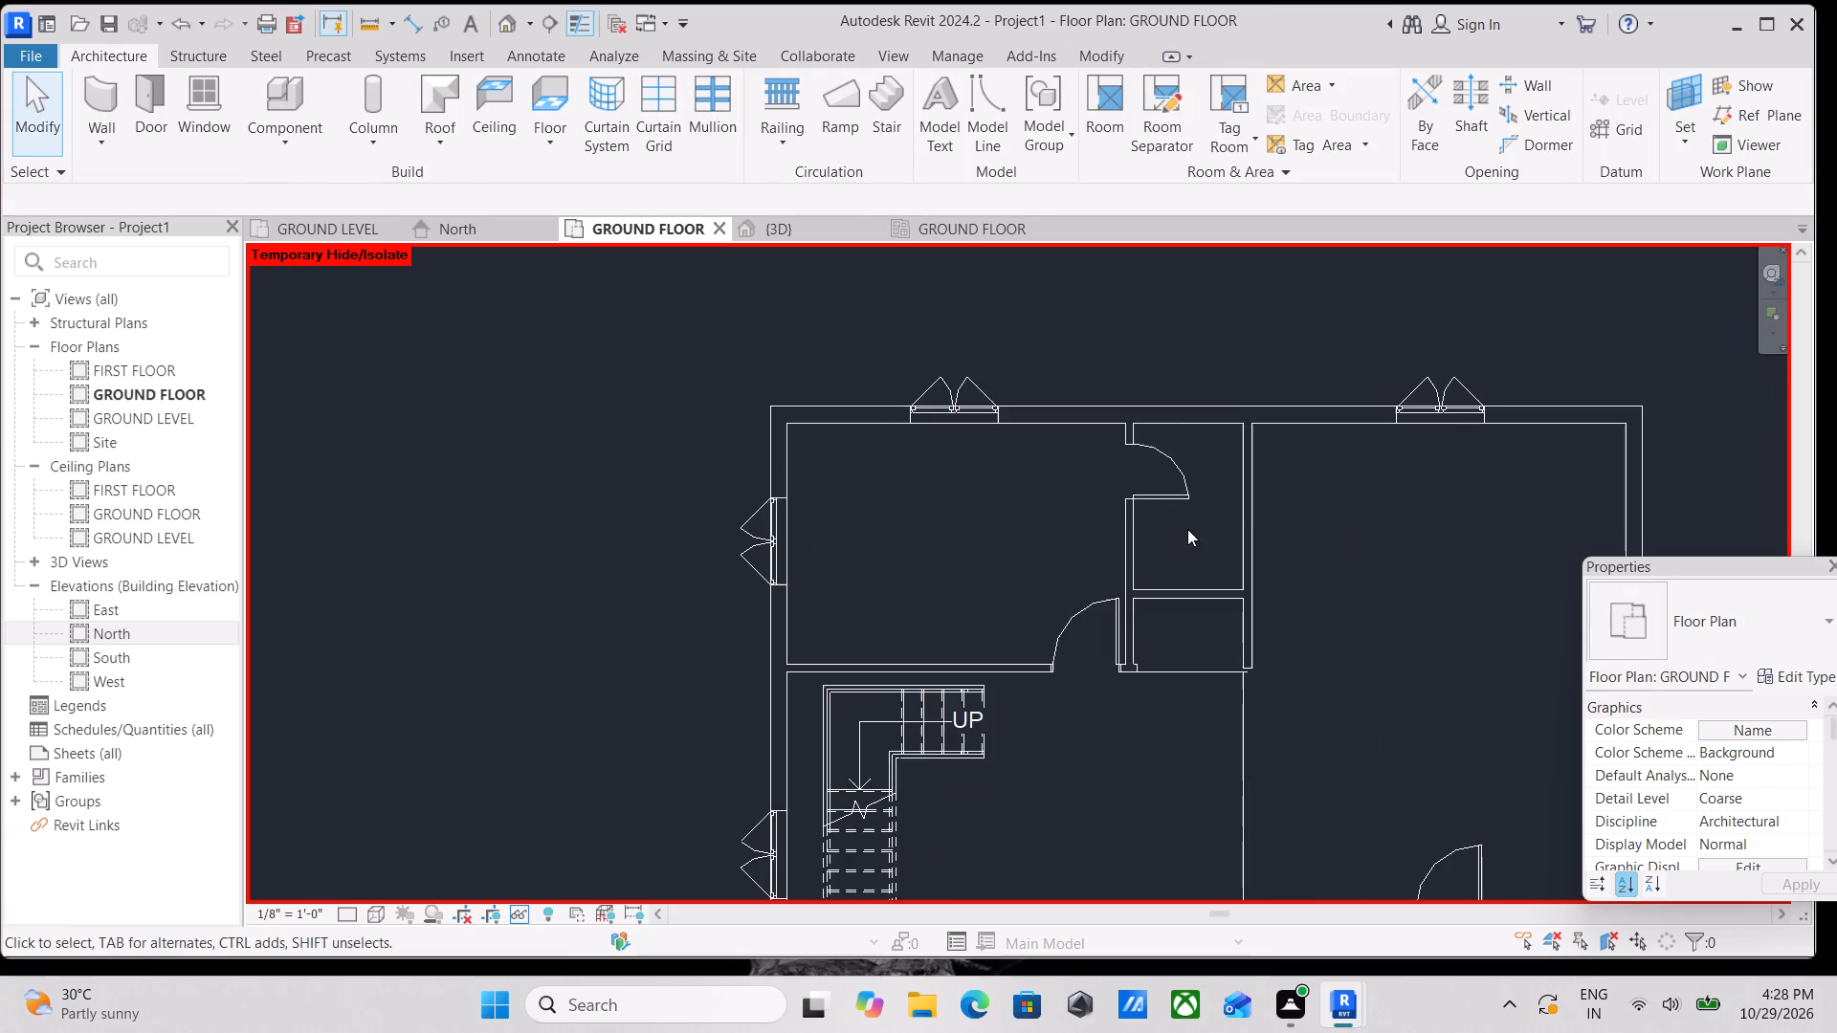
middle_click_drag(1247, 499, 1254, 600)
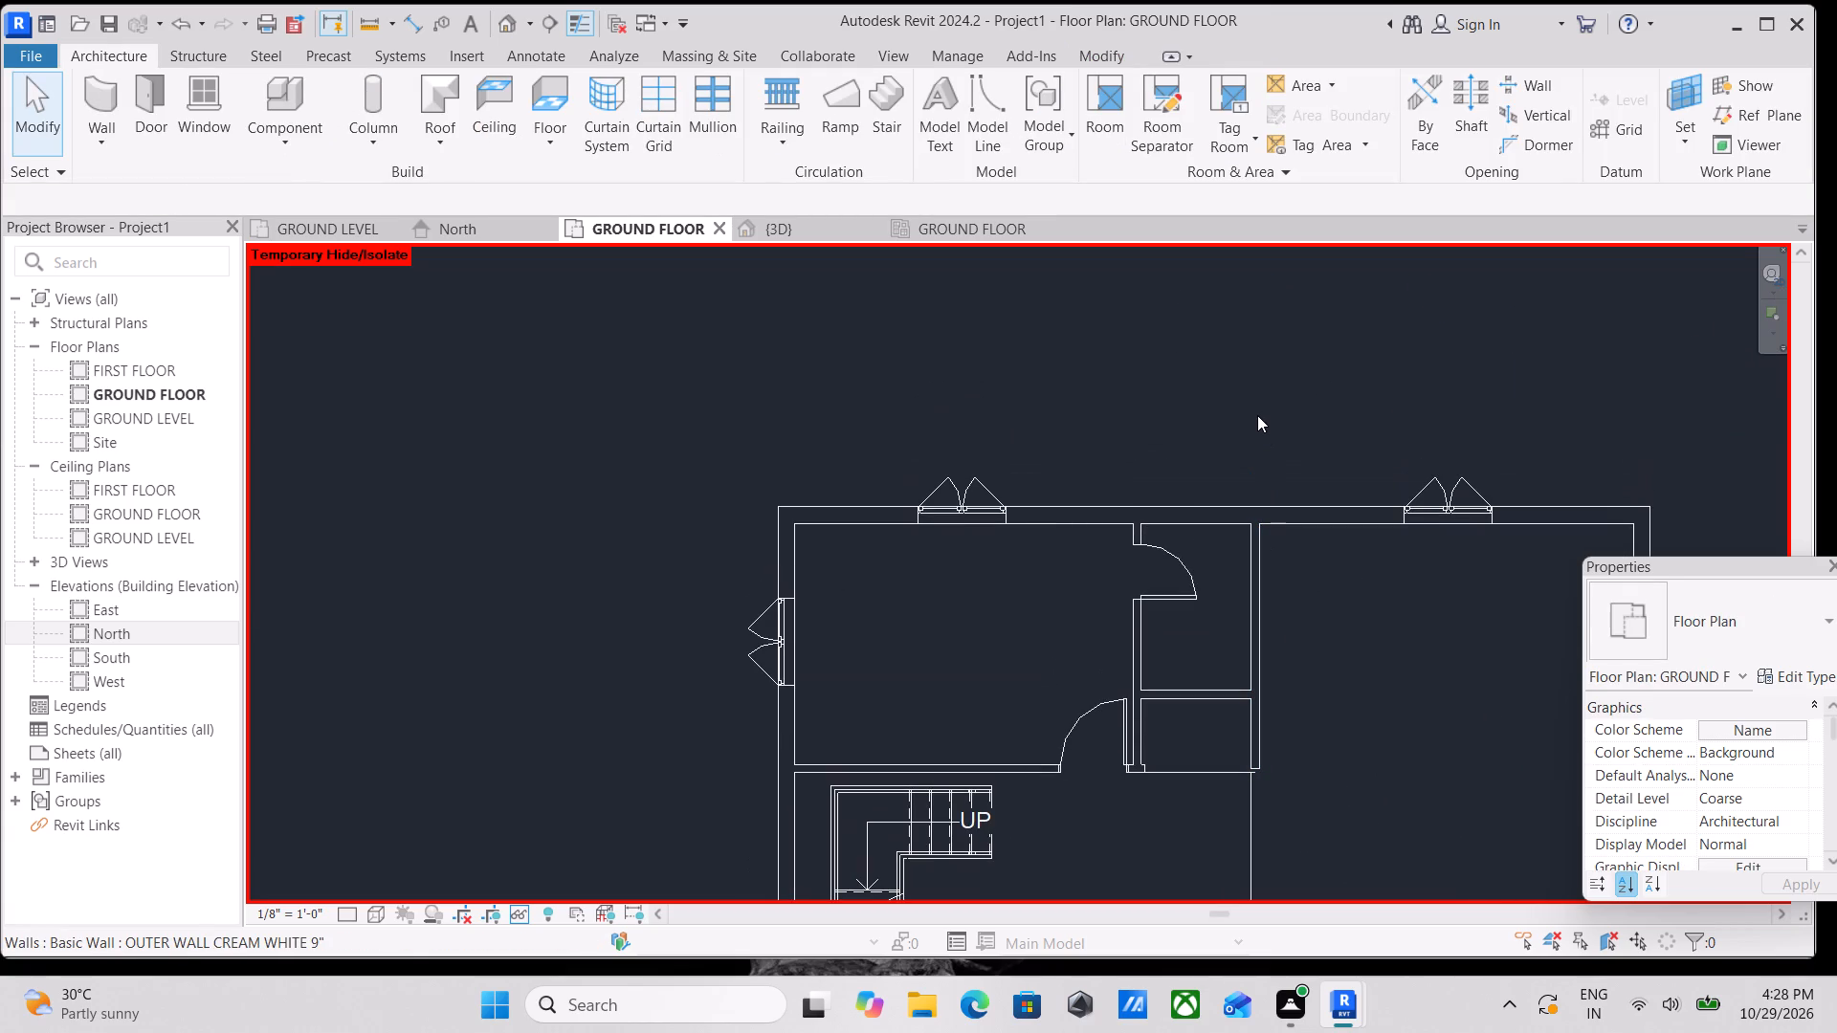
type("wn")
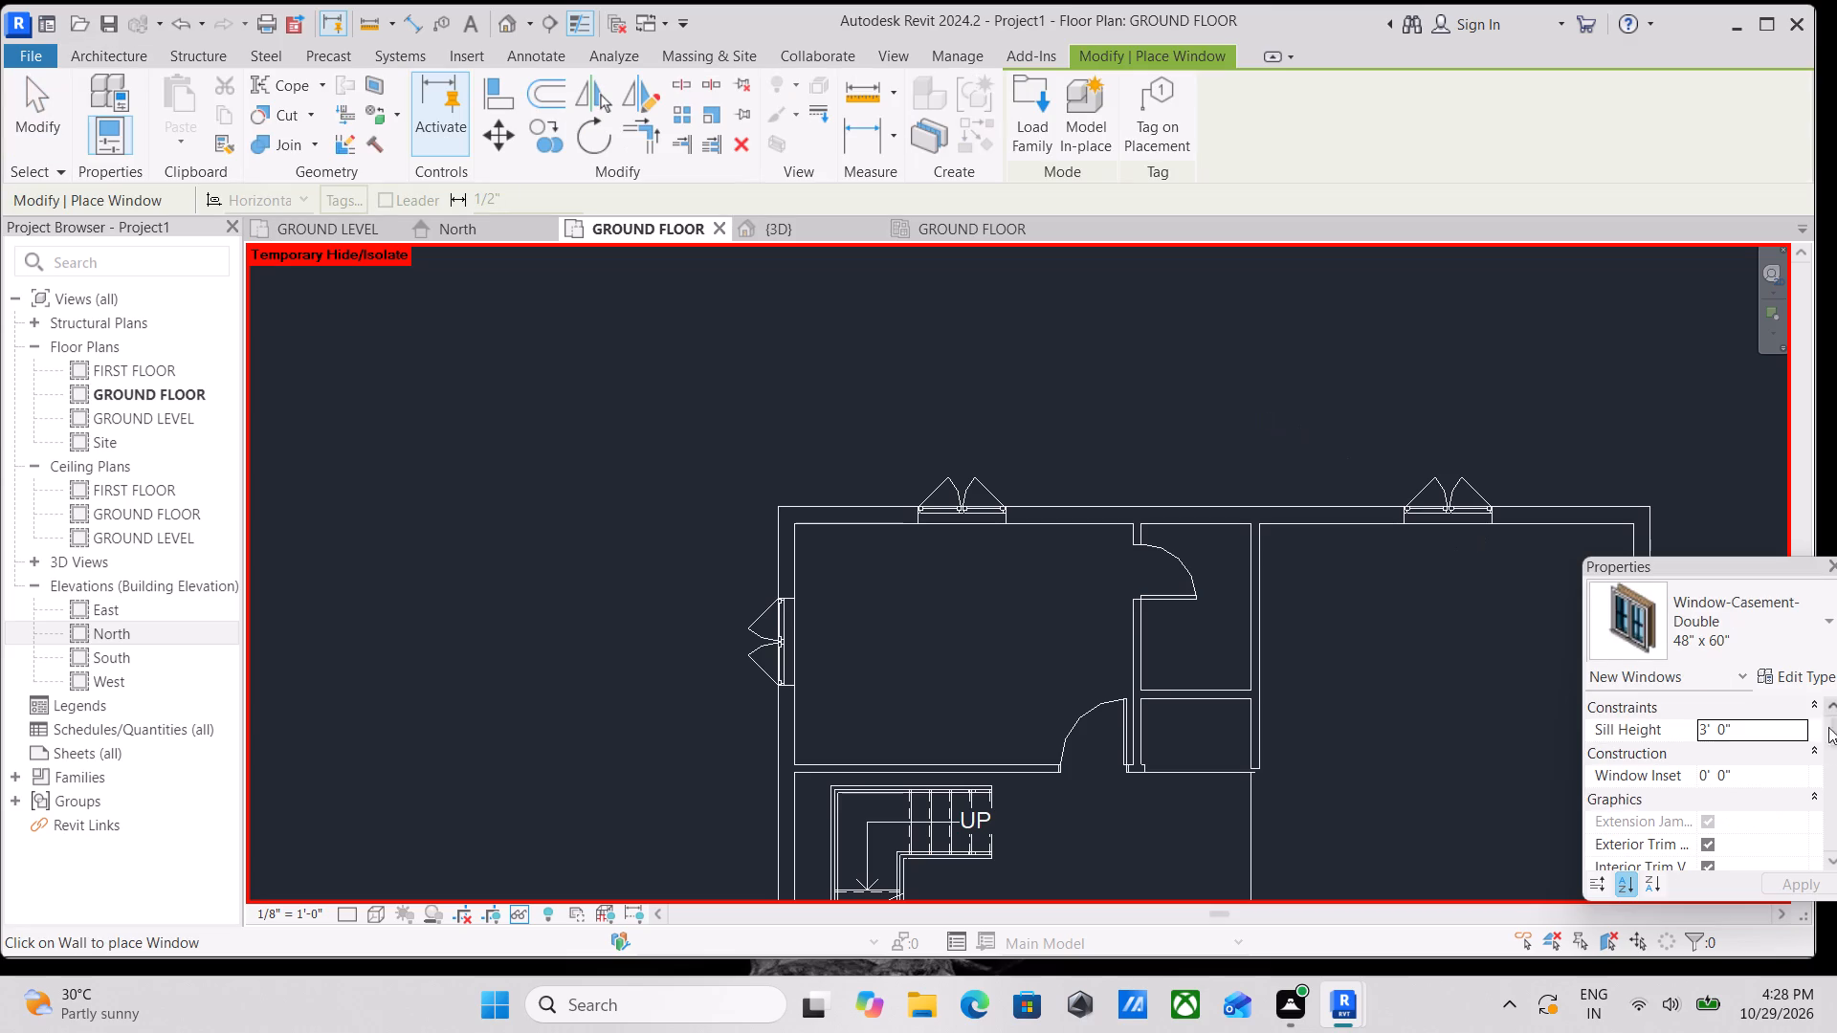
left_click(1740, 640)
scroll(1698, 276, "up", 3)
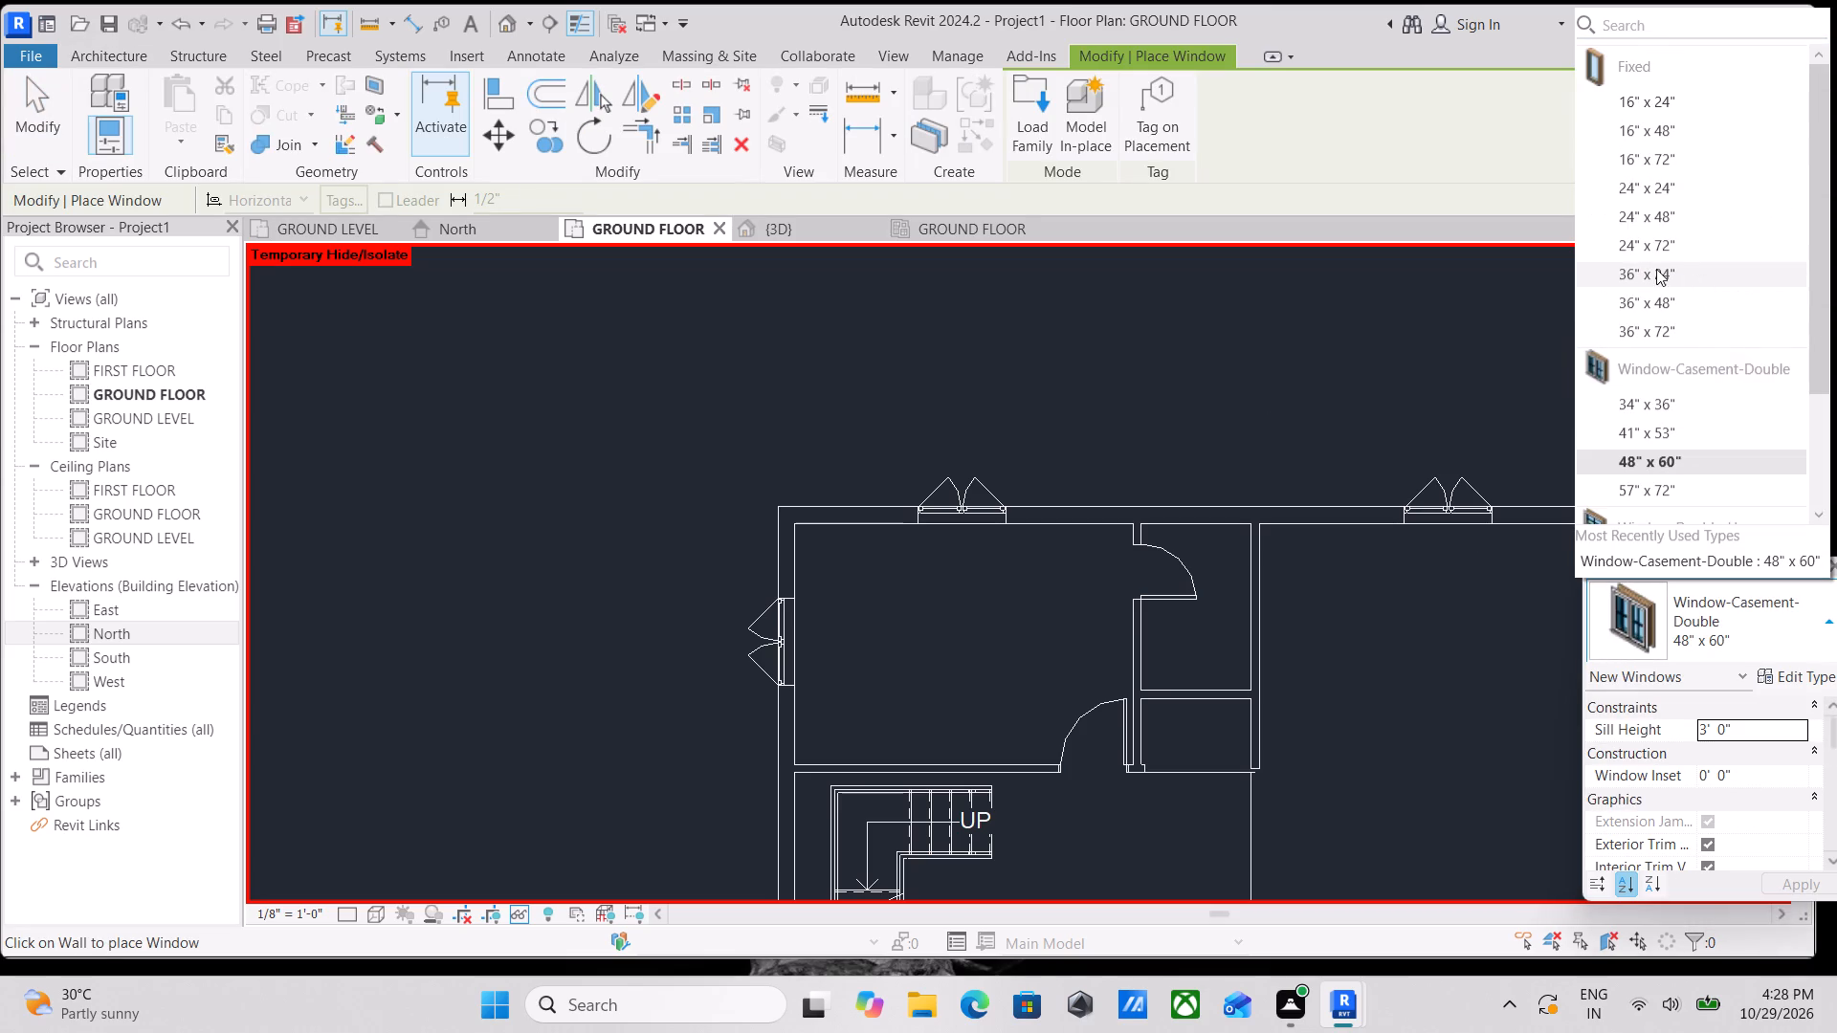
scroll(1656, 269, "up", 2)
left_click(1669, 195)
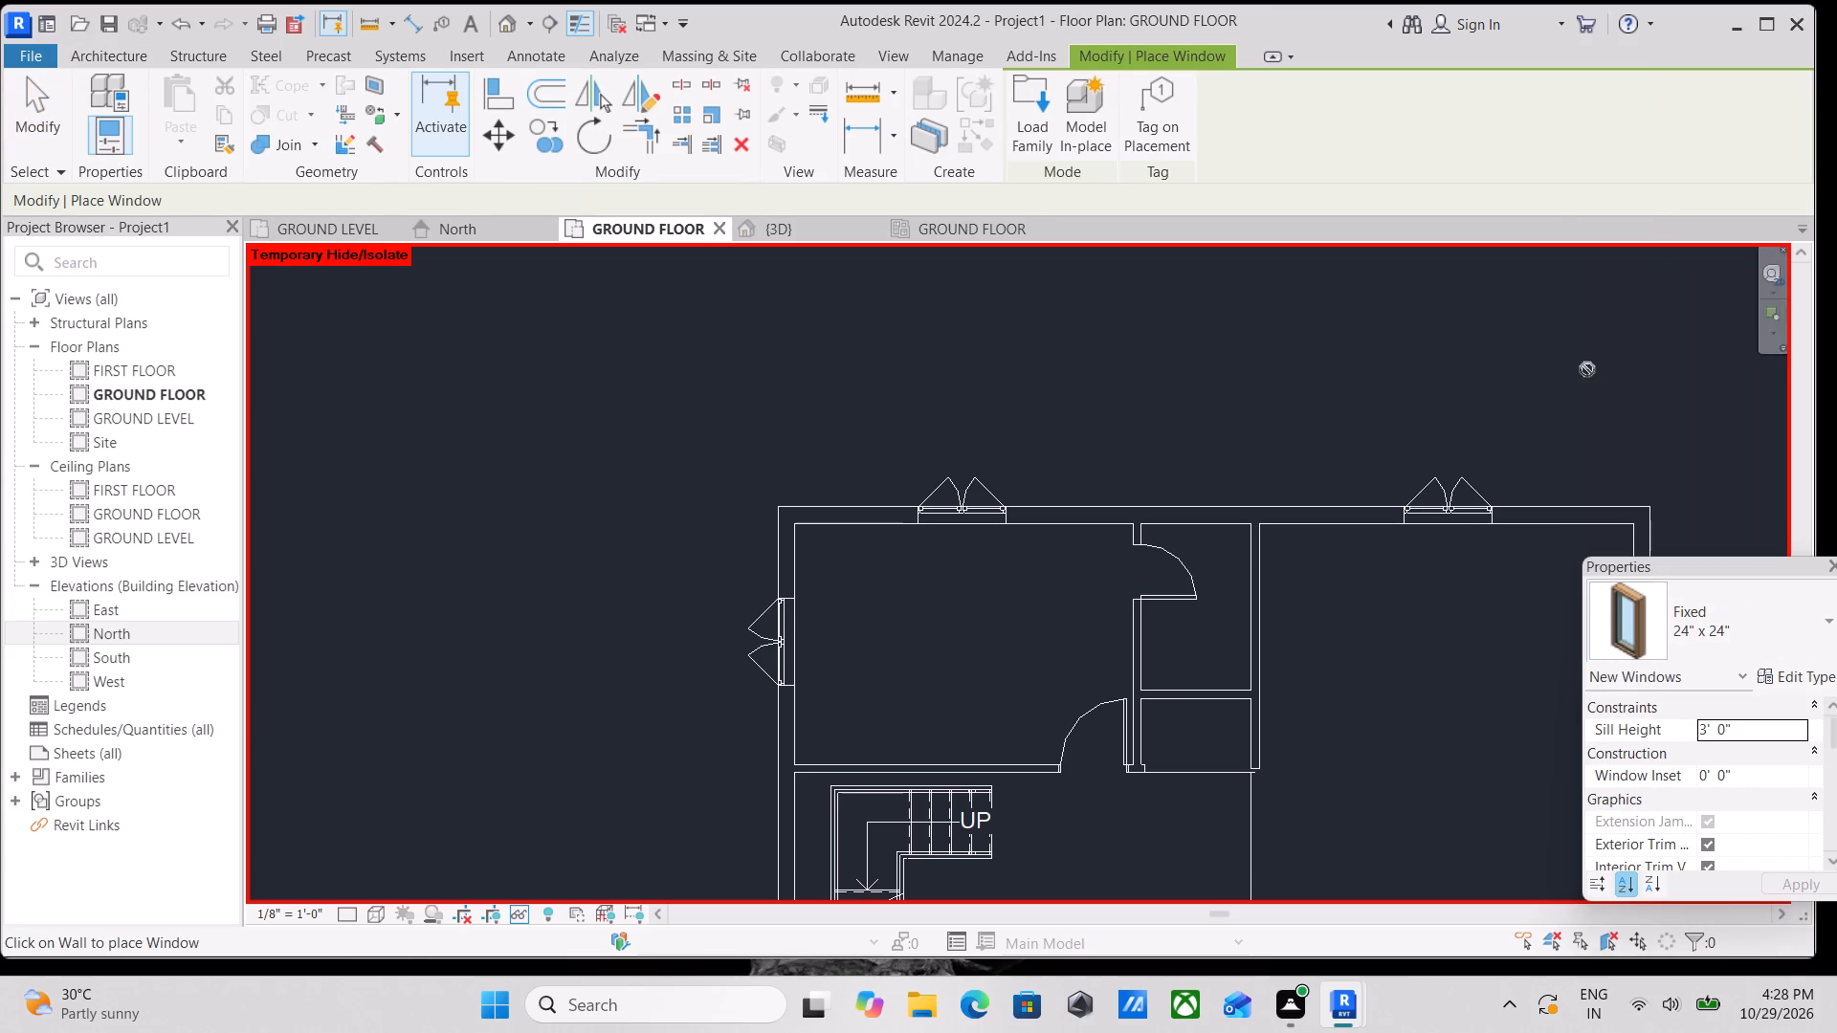
scroll(1194, 511, "up", 7)
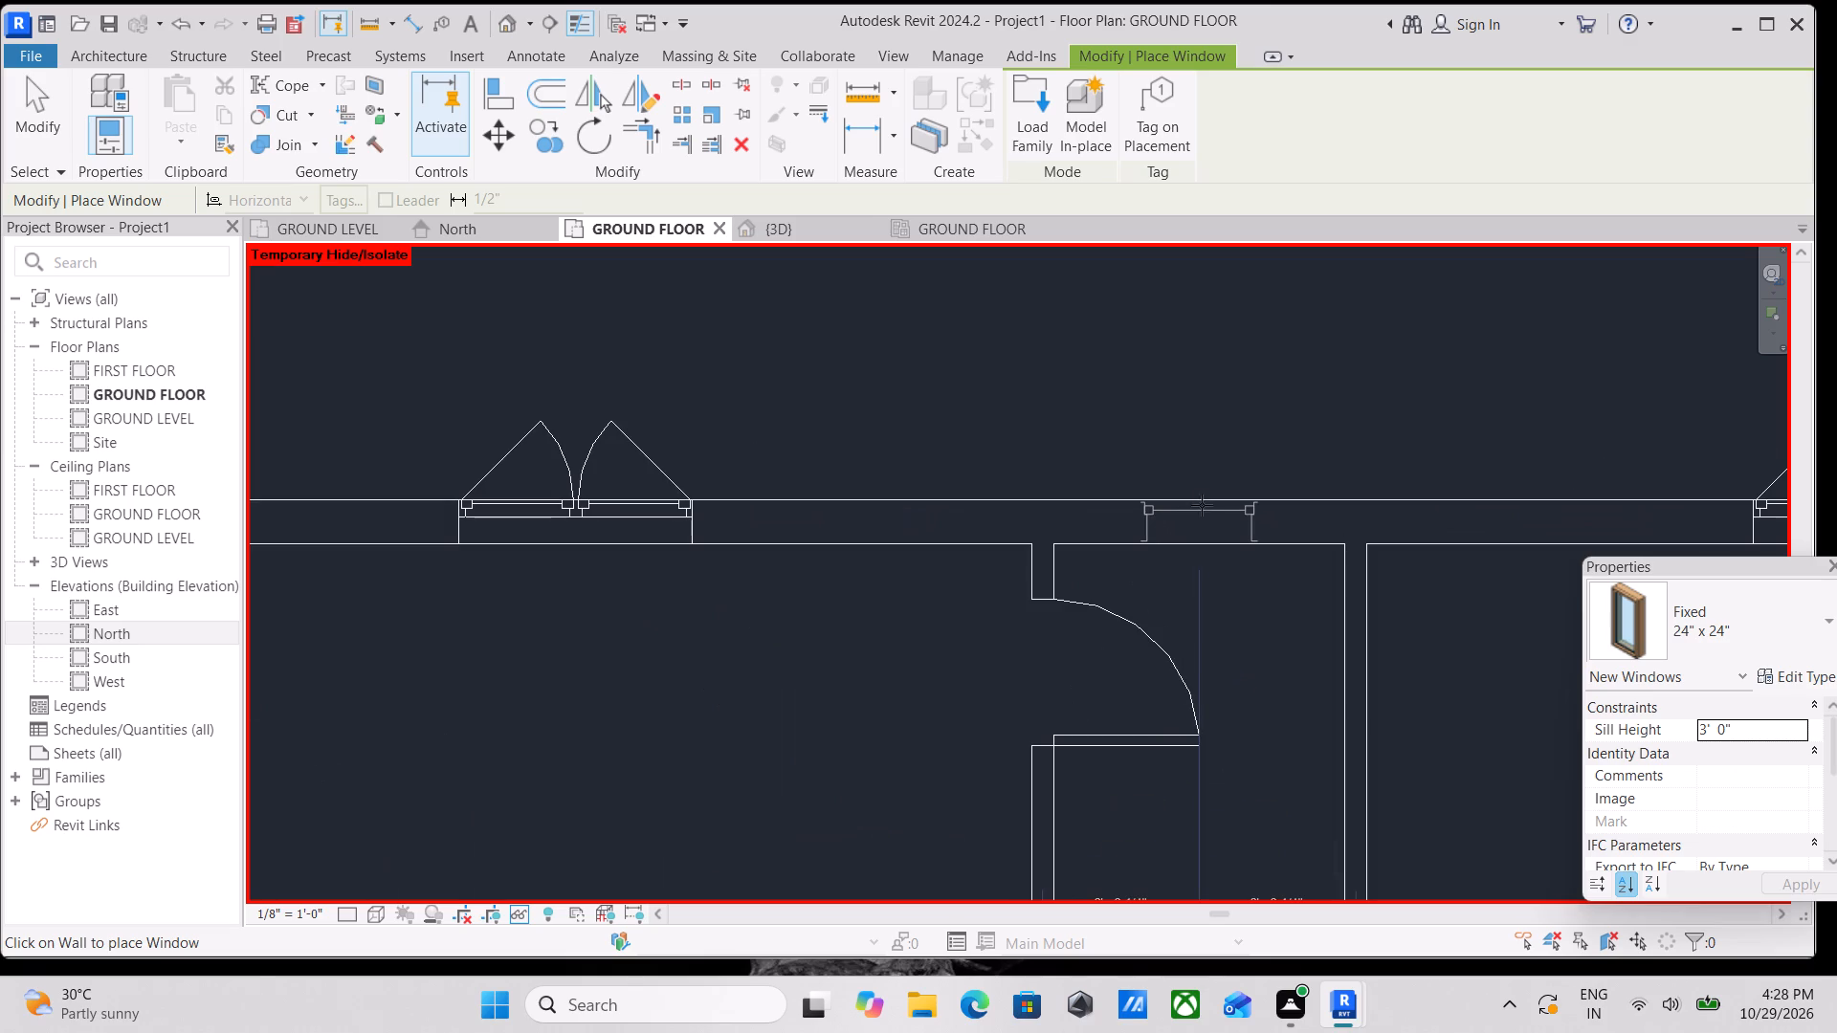
left_click(1218, 516)
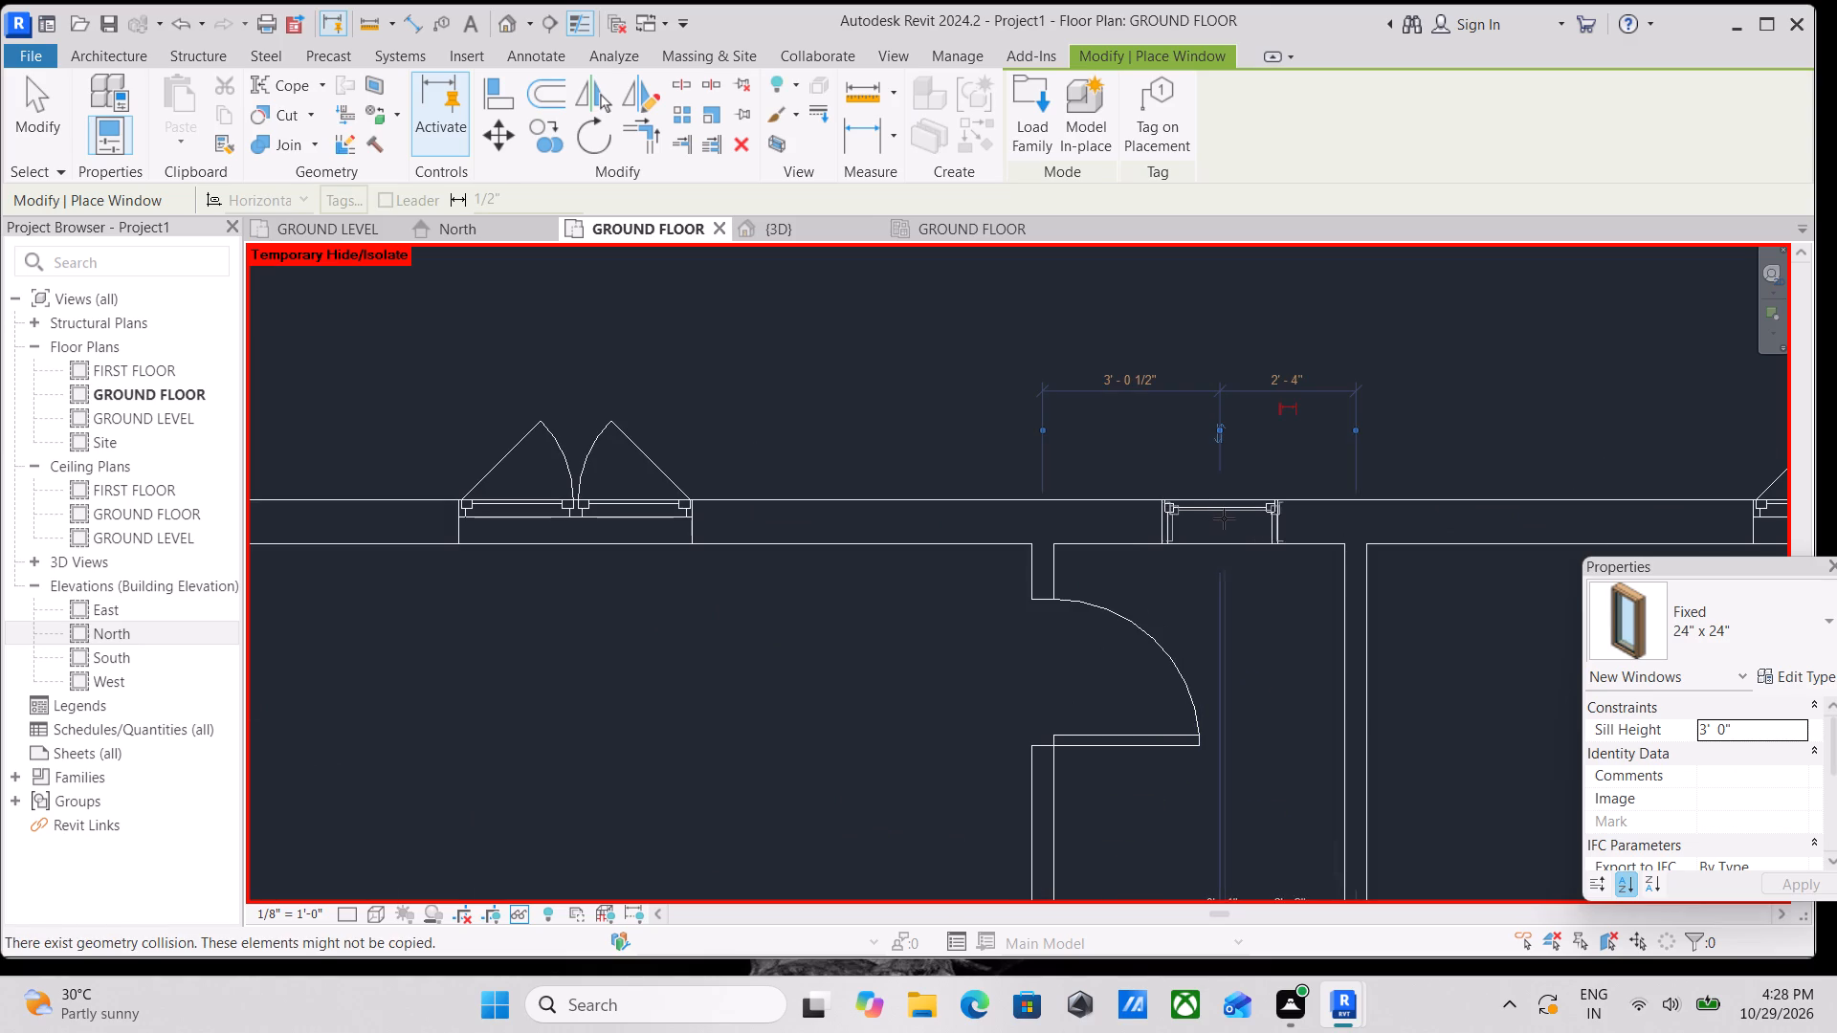
key("Escape")
key("Escape")
key("Escape")
Set the small fixed window's sill height to 7'.
left_click(1274, 513)
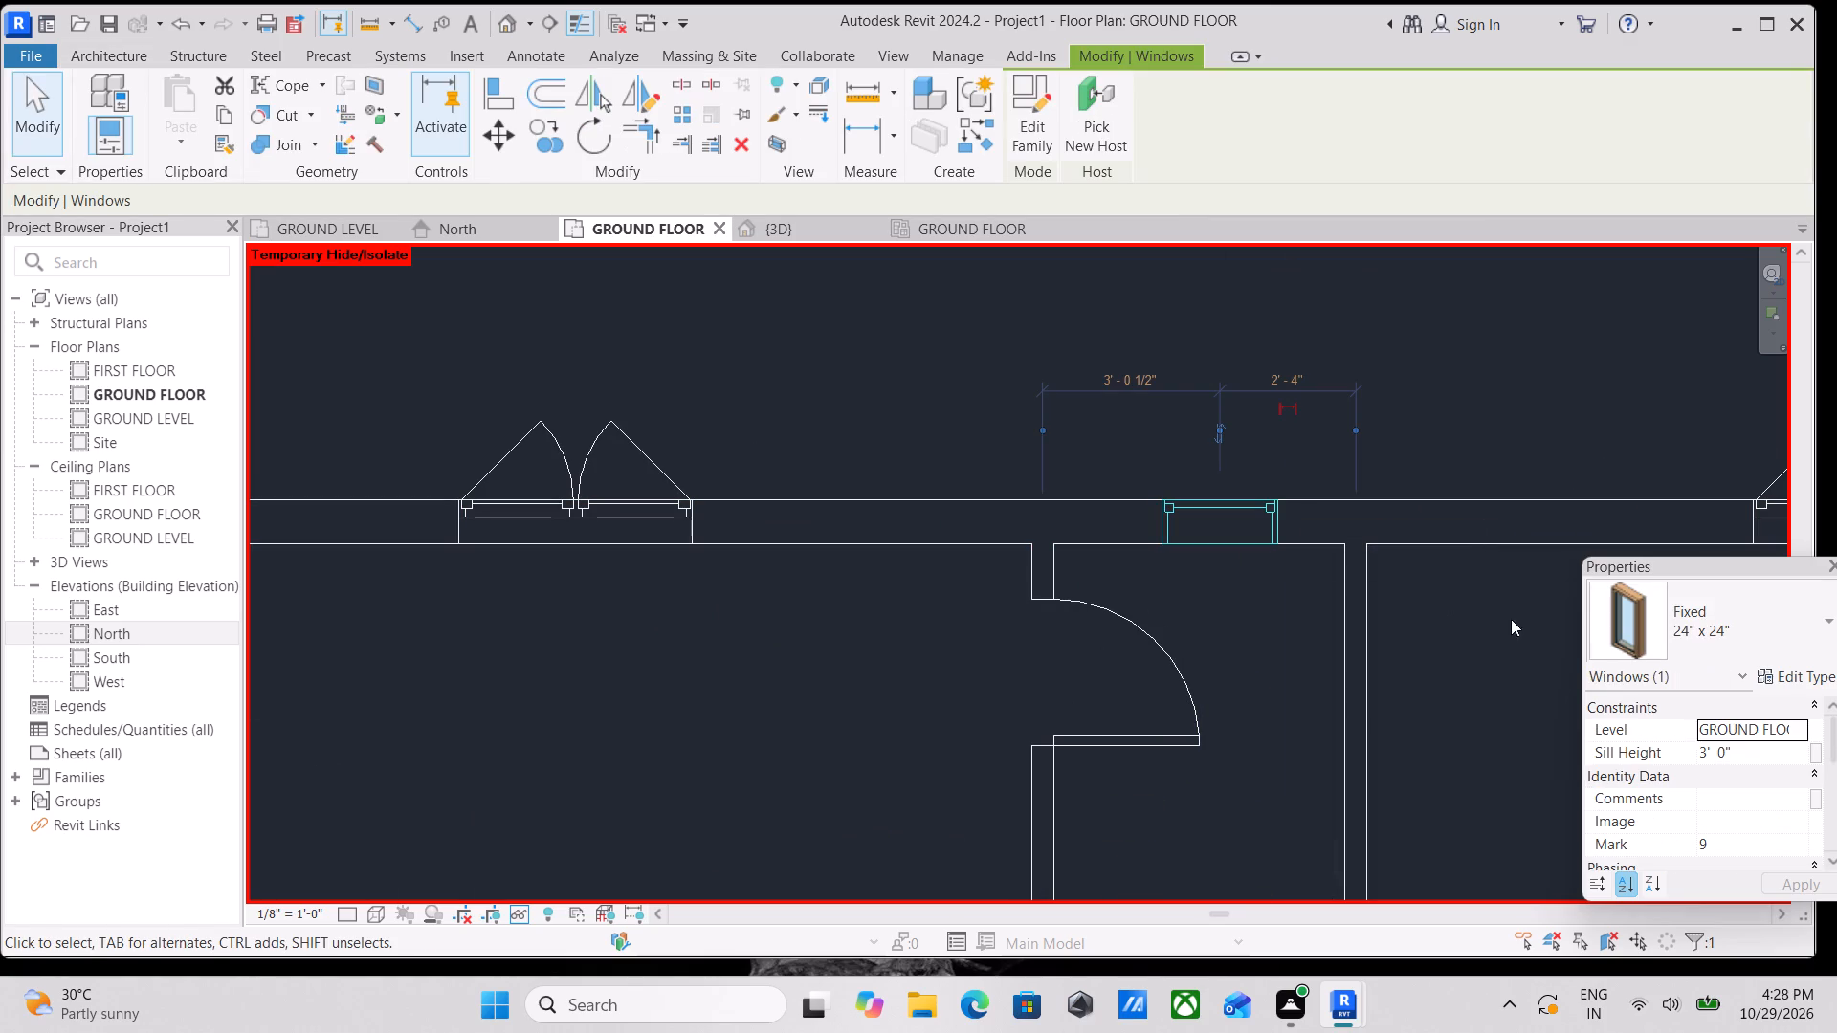
scroll(1745, 635, "down", 2)
left_click(1739, 747)
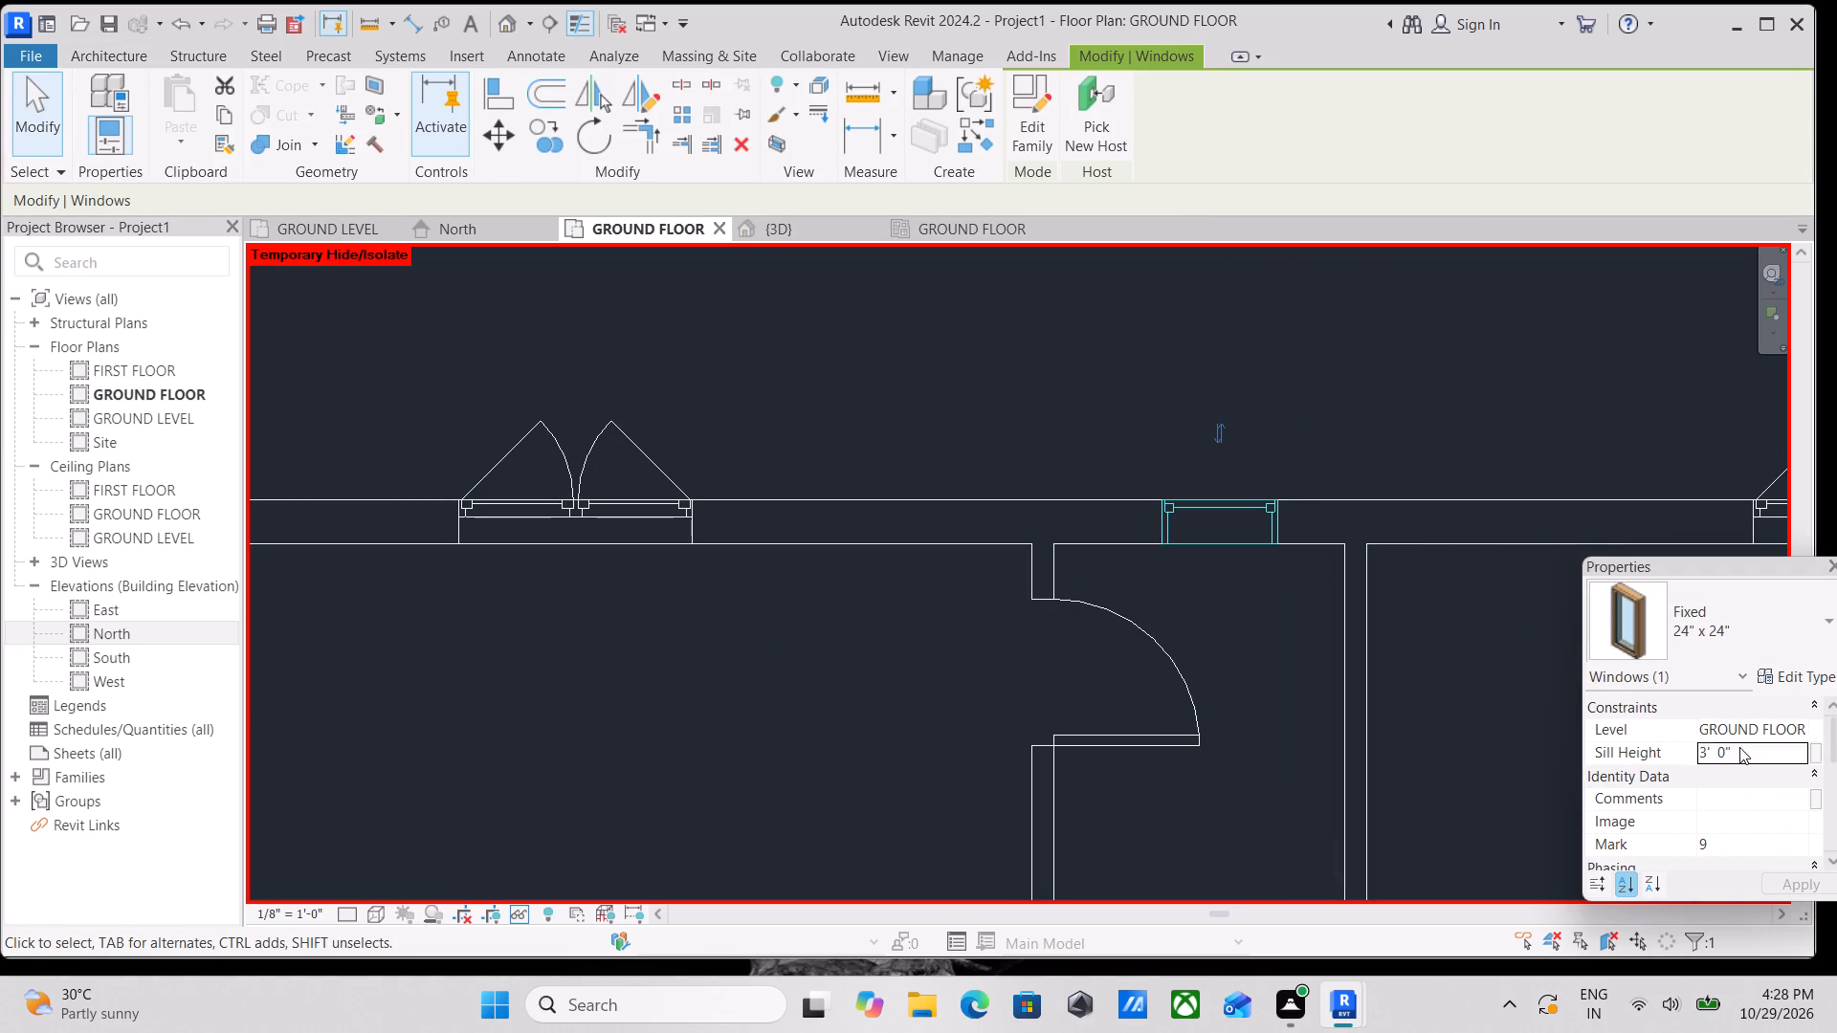
left_click_drag(1757, 755, 1628, 755)
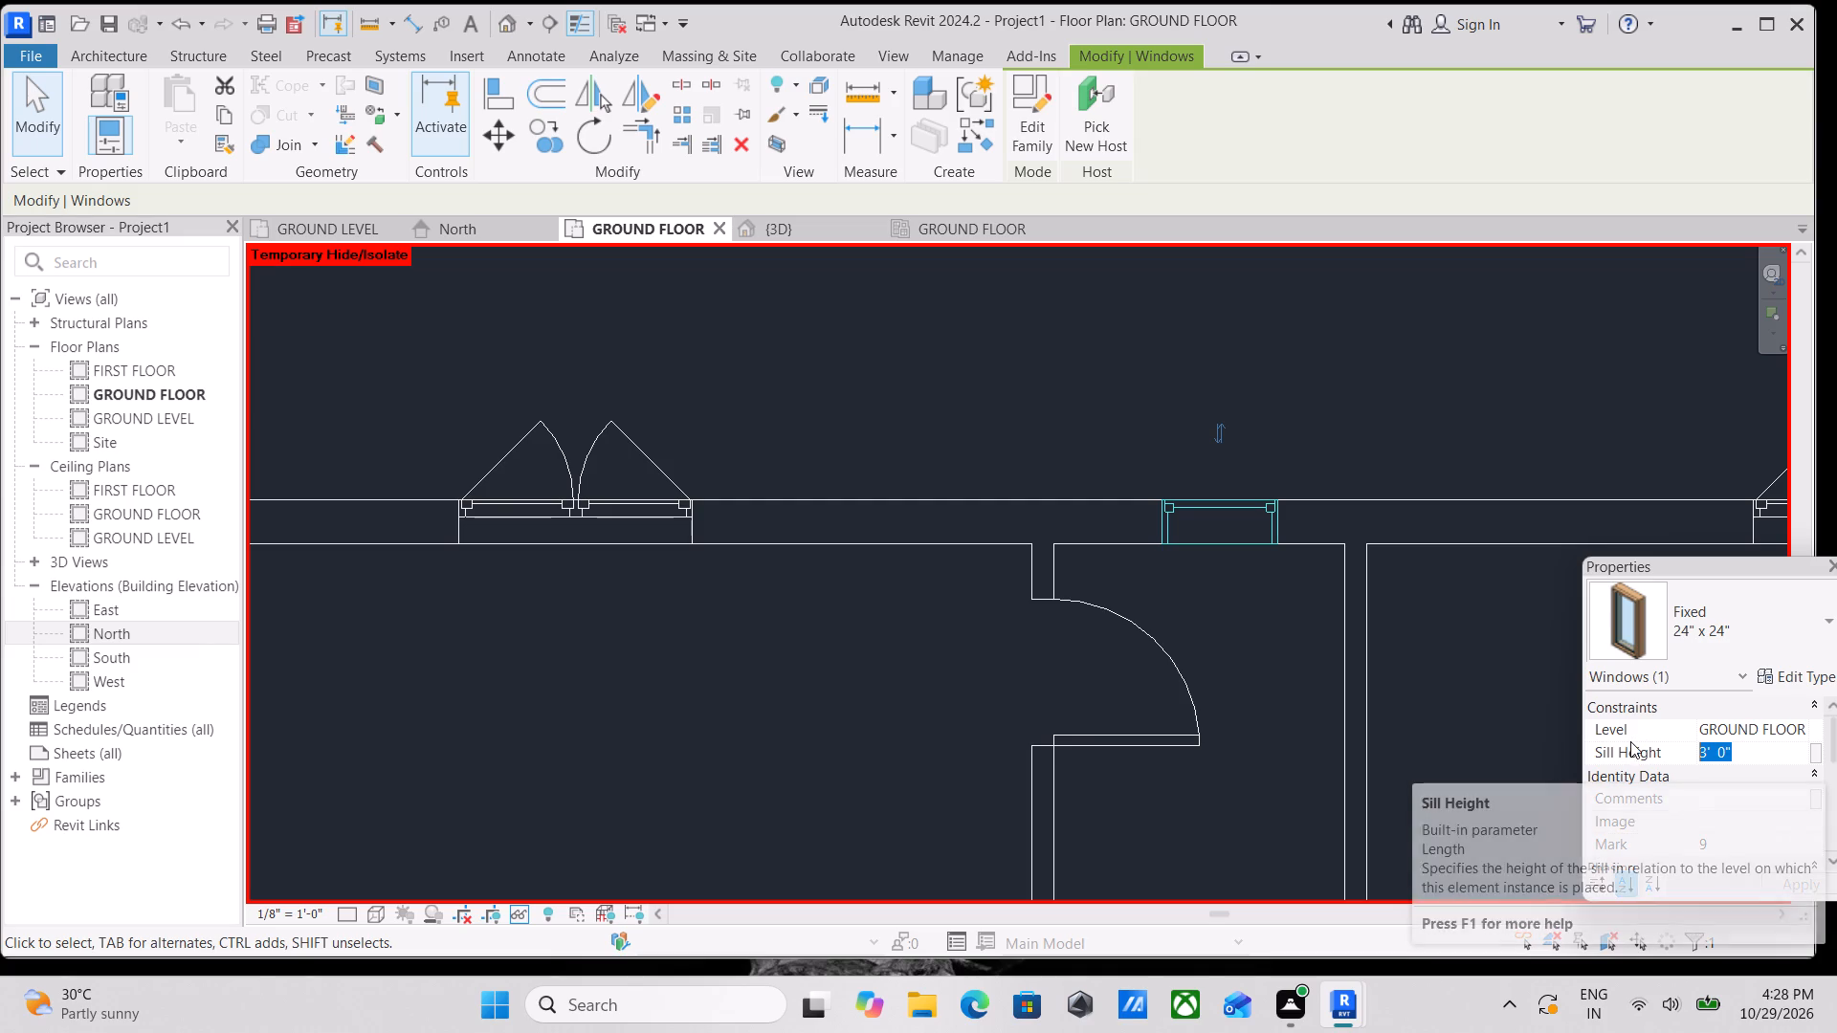
type("7'")
key("Return")
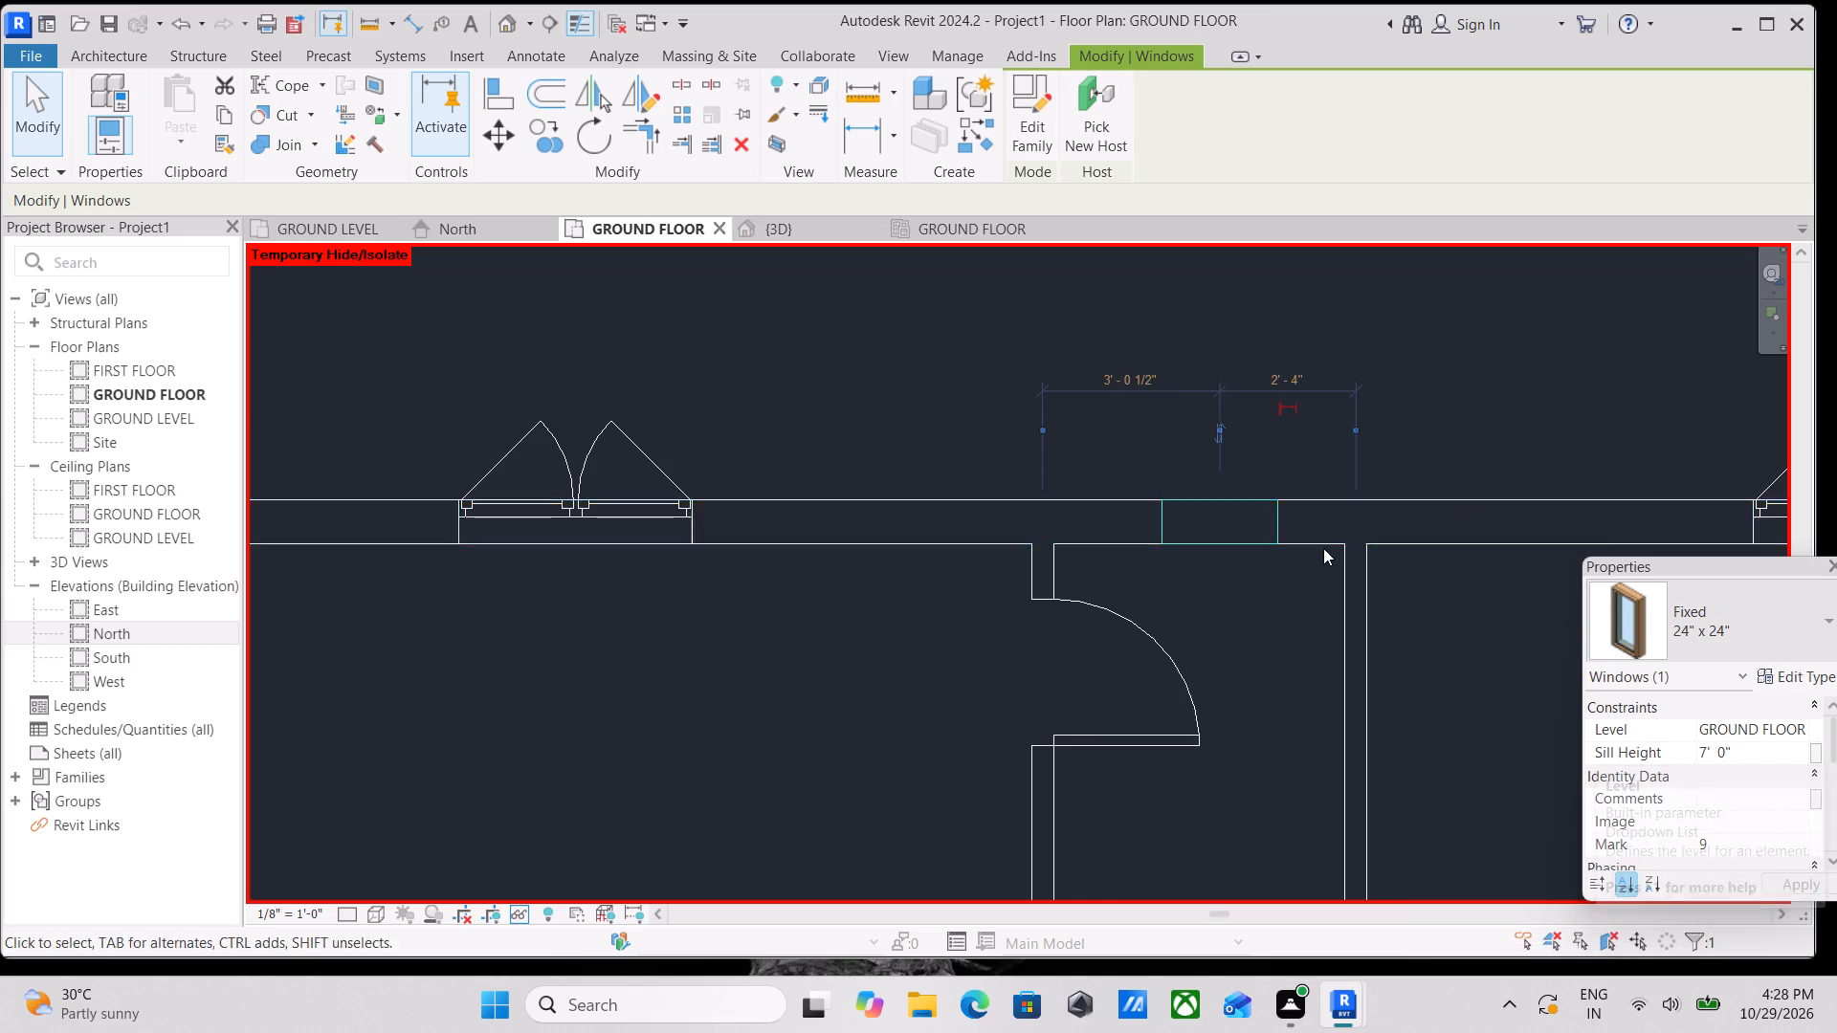
scroll(1317, 550, "down", 9)
key("Escape")
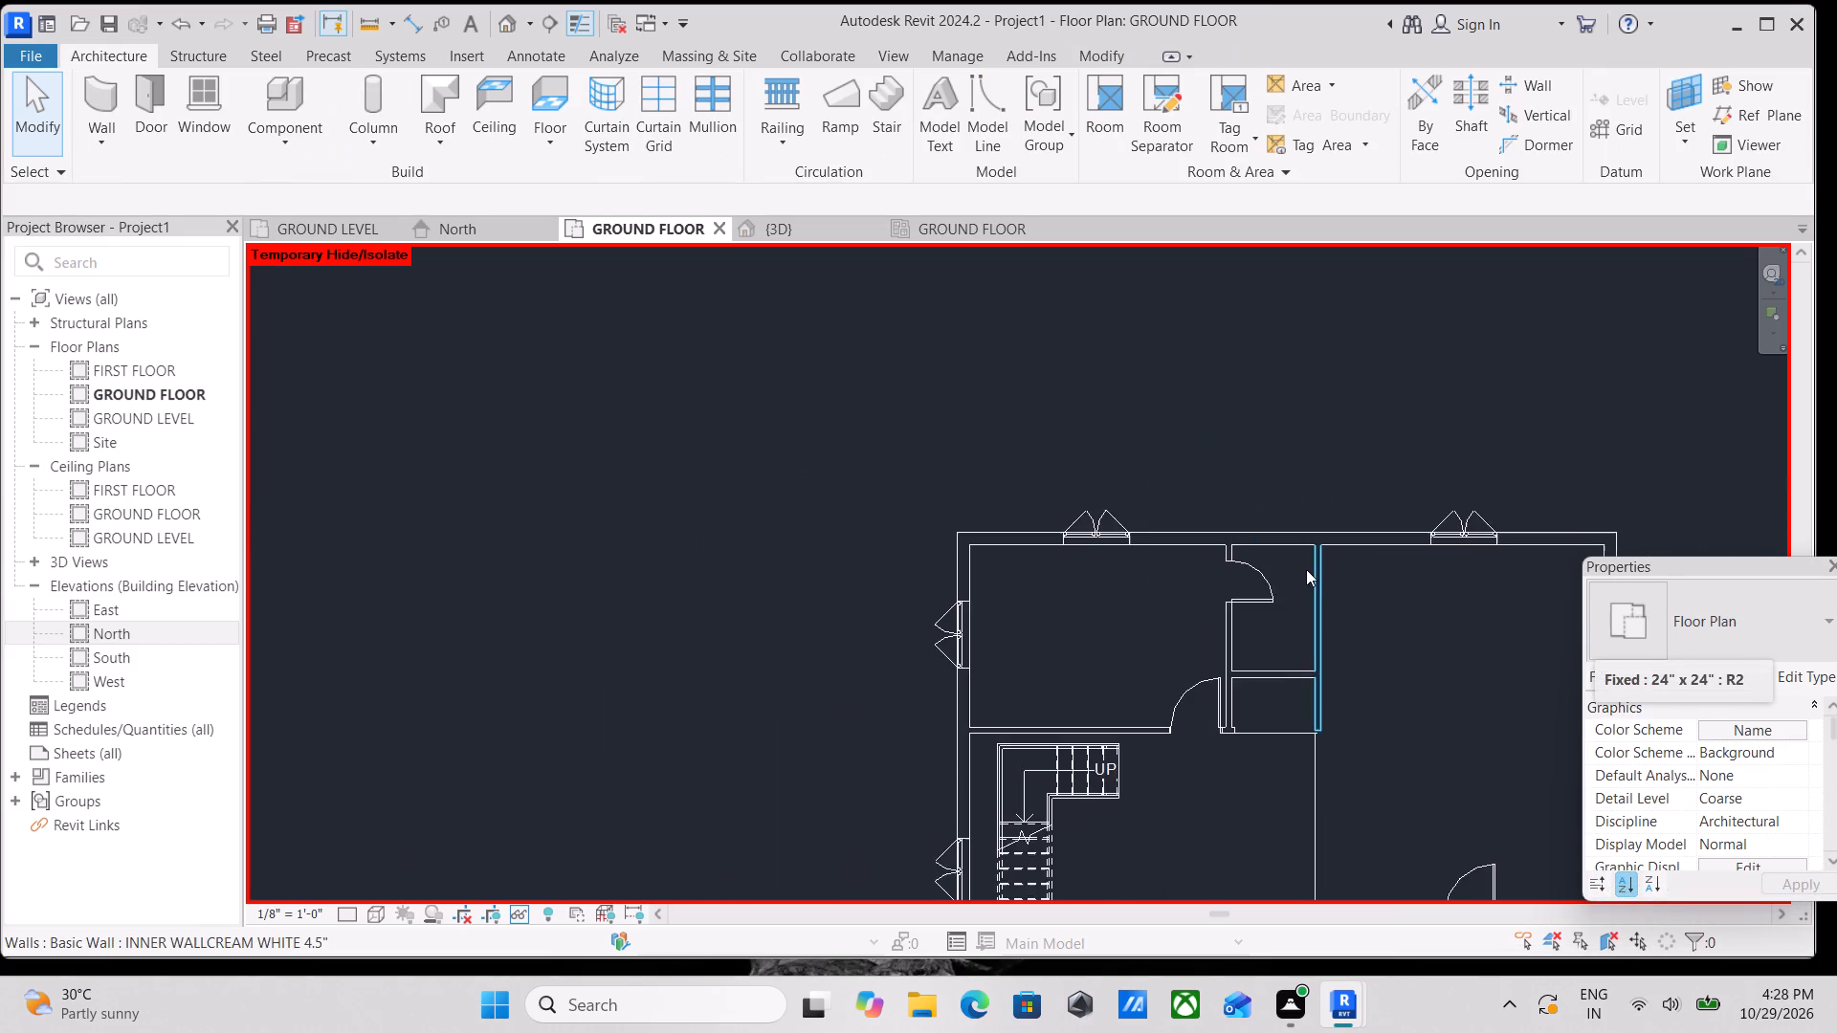
Examine the placed windows in the 3D view from all sides of the house.
middle_click_drag(1306, 569, 1001, 447)
left_click(775, 223)
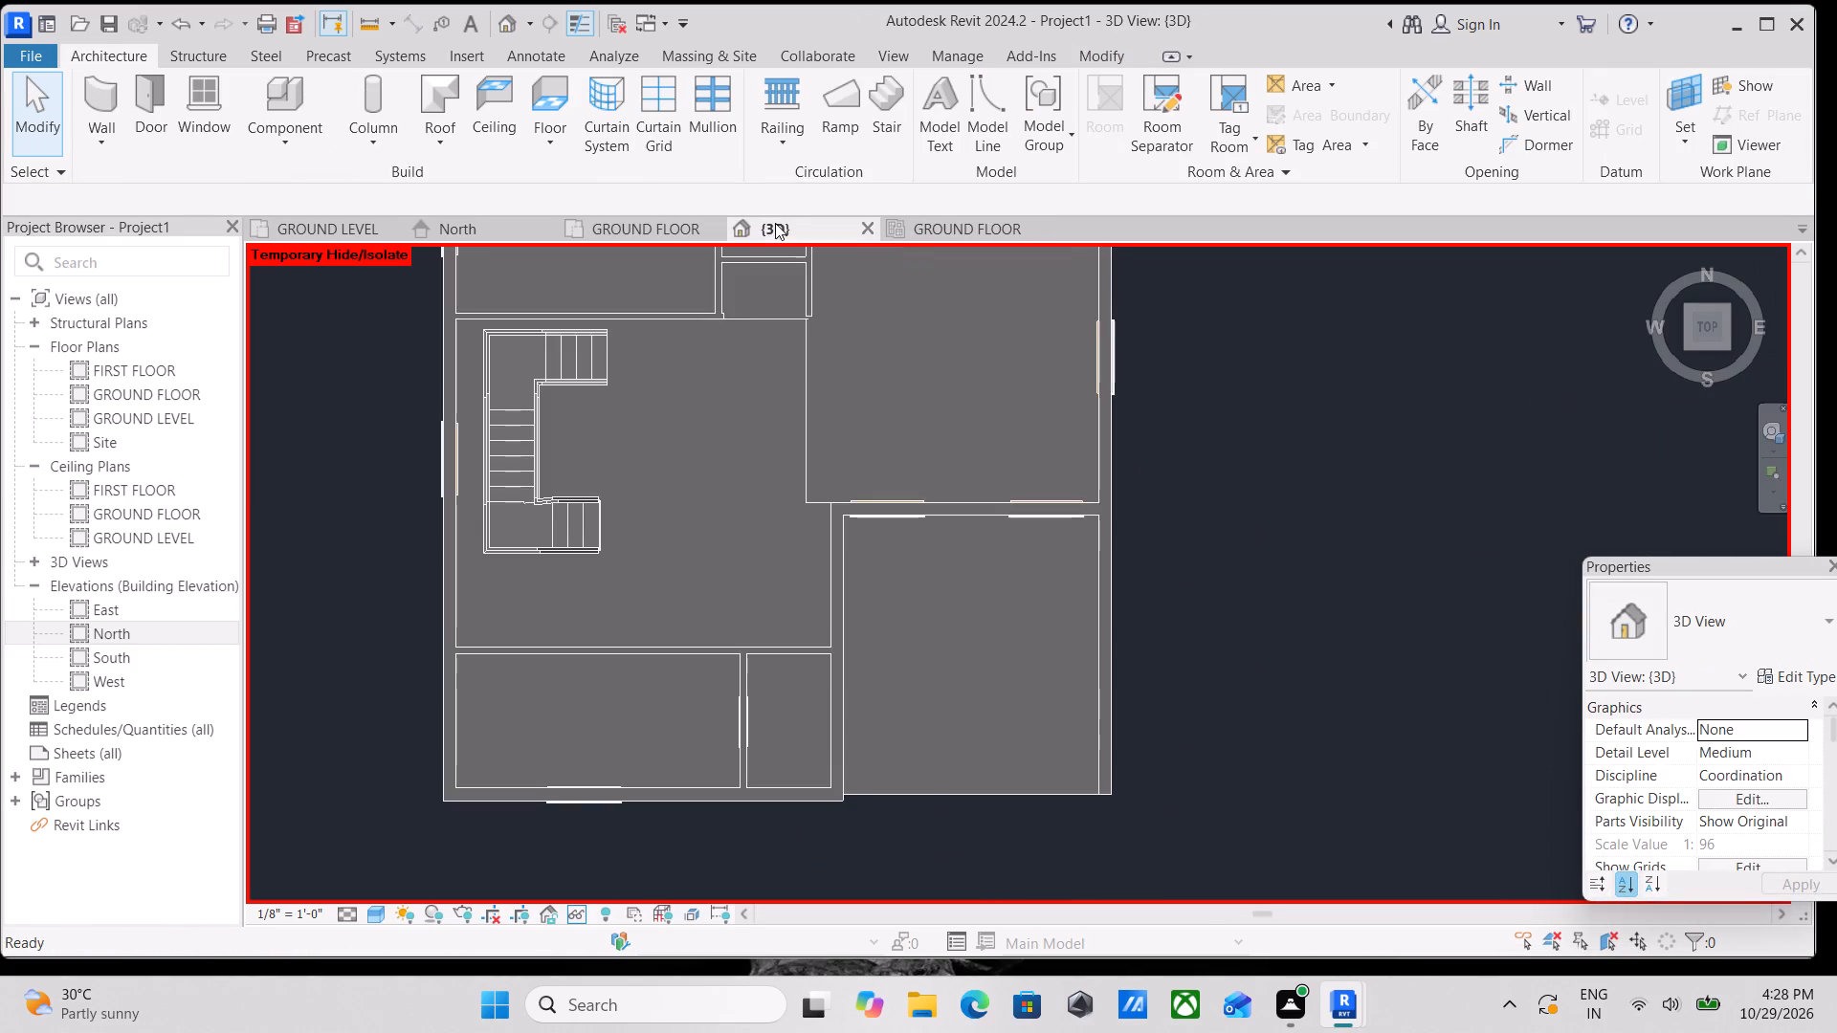
scroll(951, 459, "down", 1)
middle_click_drag(972, 559, 842, 161, "shift")
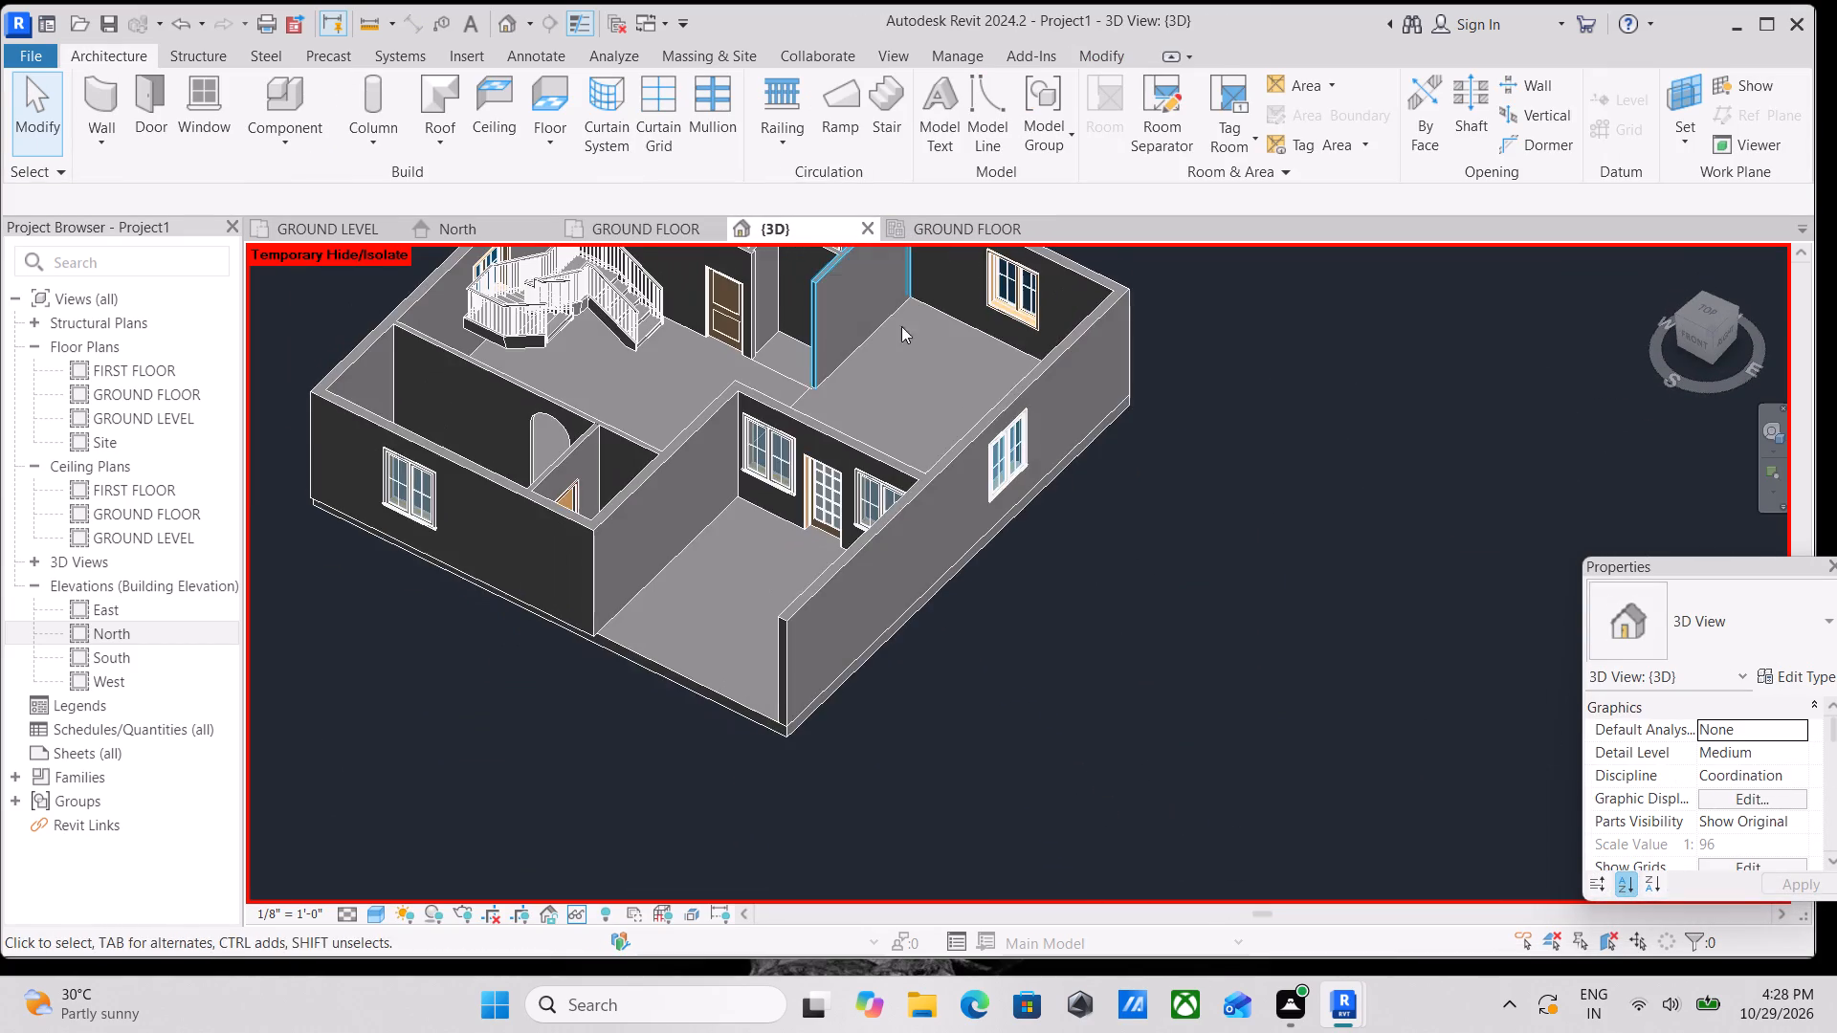
middle_click_drag(937, 477, 1118, 295, "shift")
scroll(1118, 296, "down", 1, "shift")
middle_click_drag(973, 518, 1189, 572, "shift")
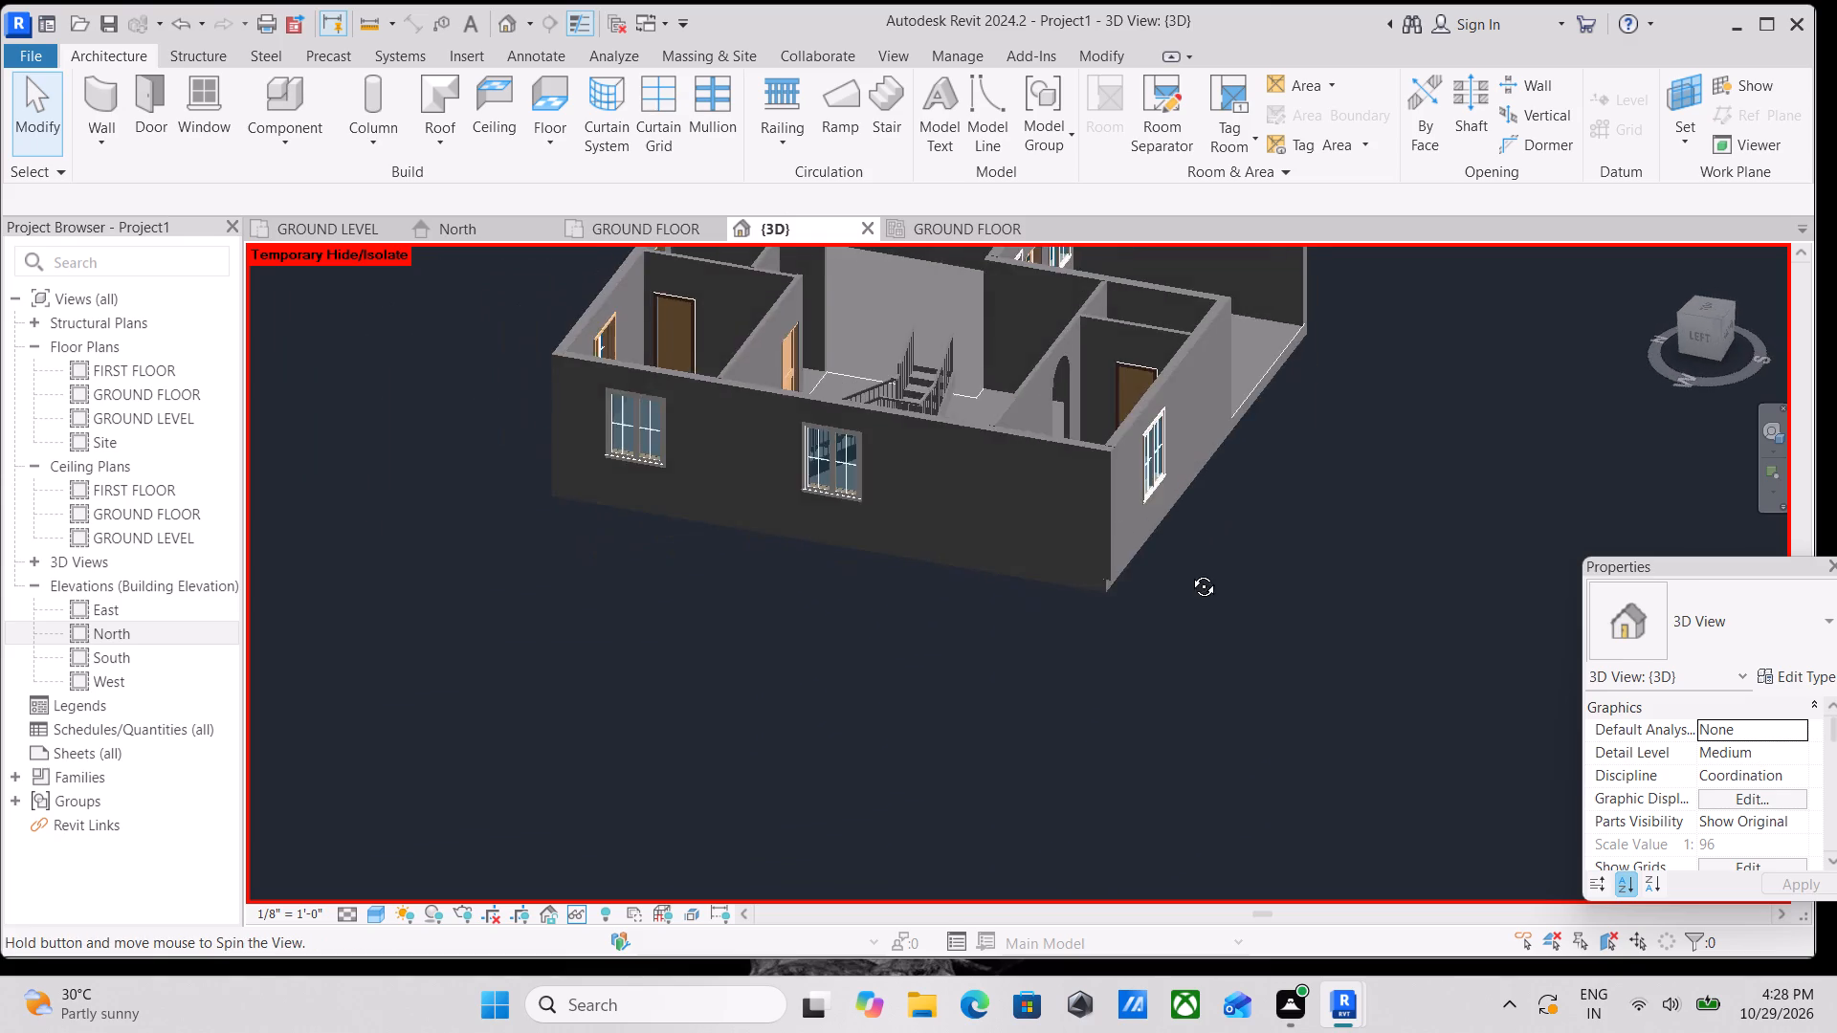
middle_click_drag(1189, 572, 907, 594, "shift")
scroll(853, 549, "down", 2)
middle_click_drag(853, 549, 1202, 582, "shift")
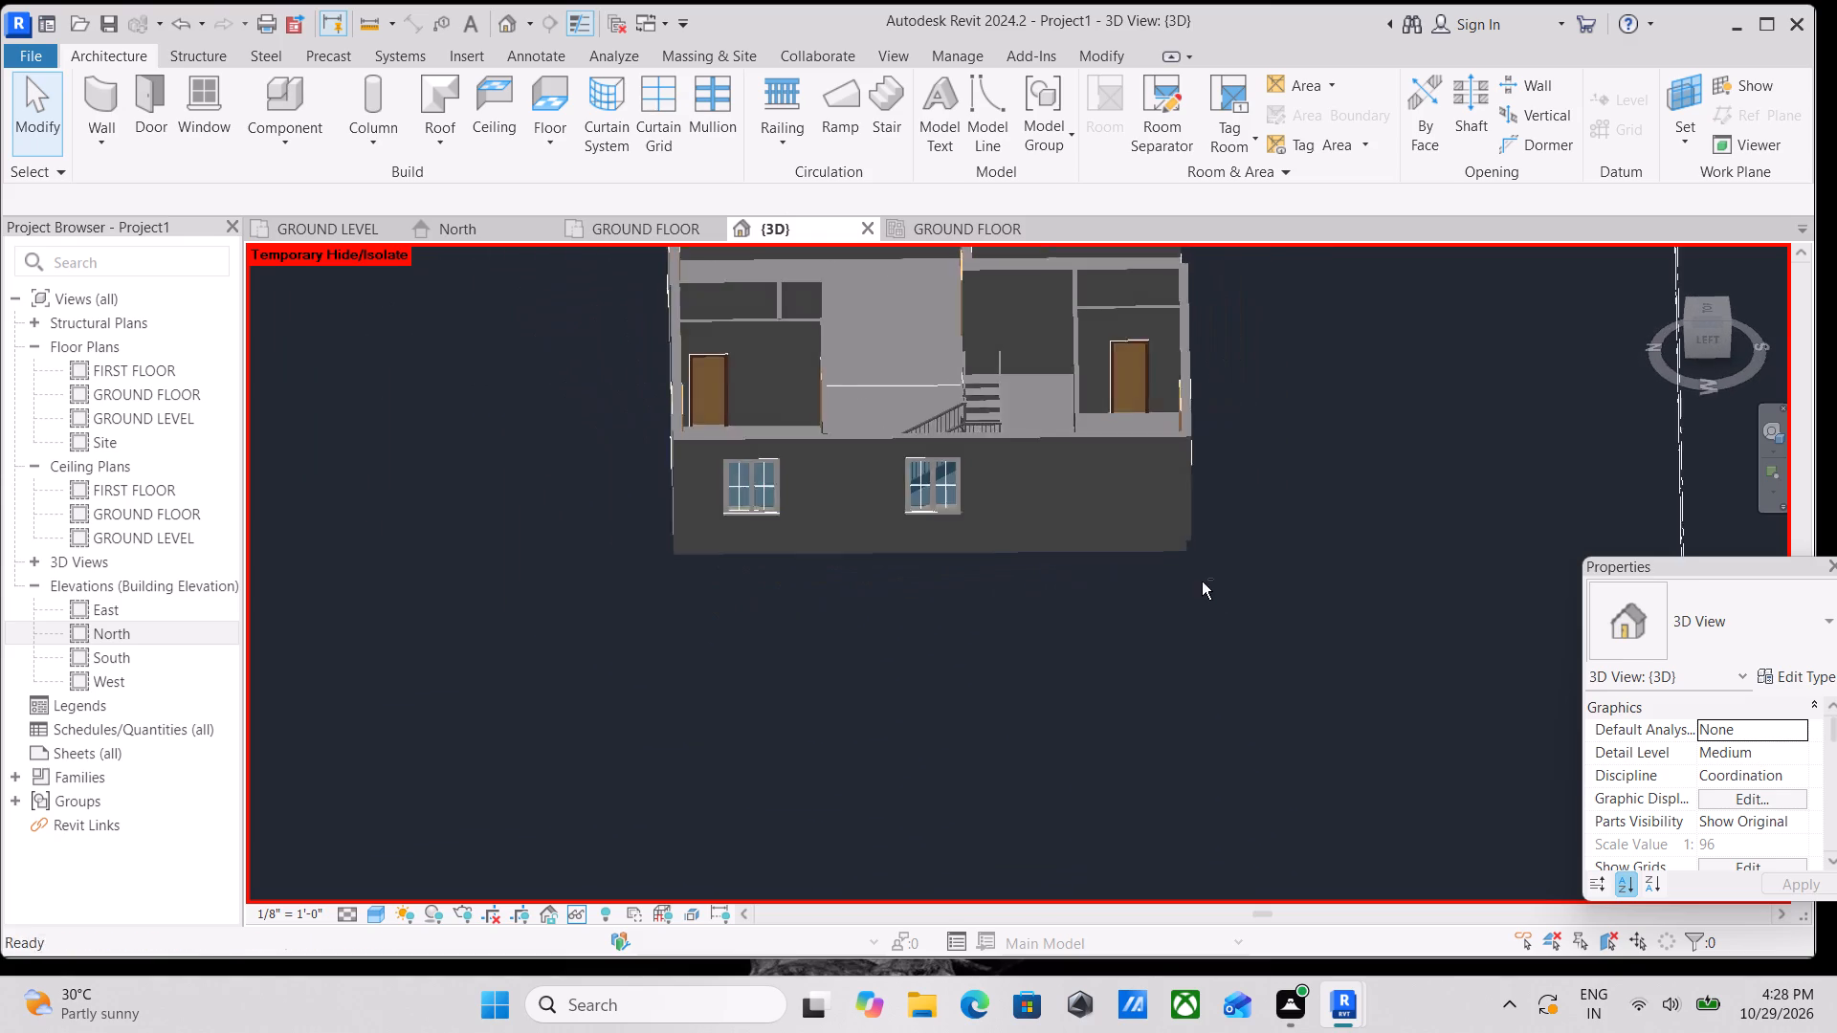
middle_click_drag(1061, 569, 1027, 387, "shift")
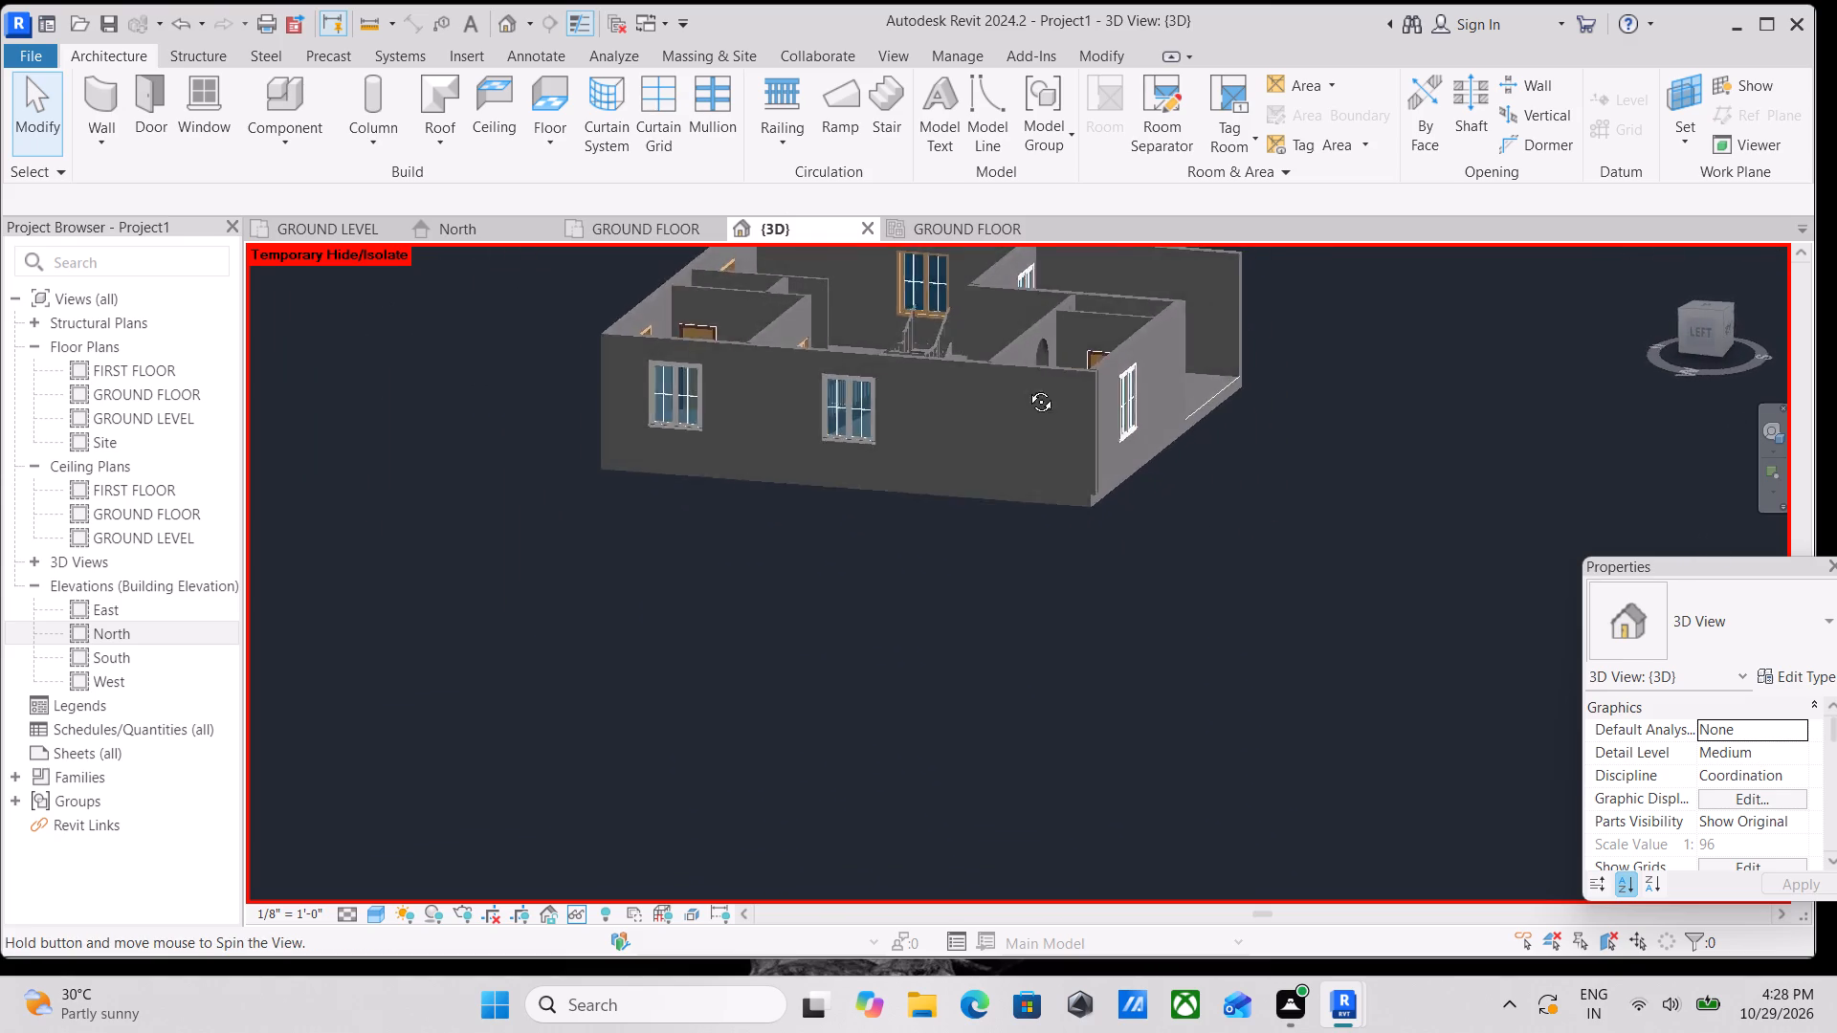
middle_click_drag(1027, 387, 1070, 382, "shift")
middle_click_drag(873, 451, 1226, 510, "shift")
middle_click_drag(918, 432, 1152, 538, "shift")
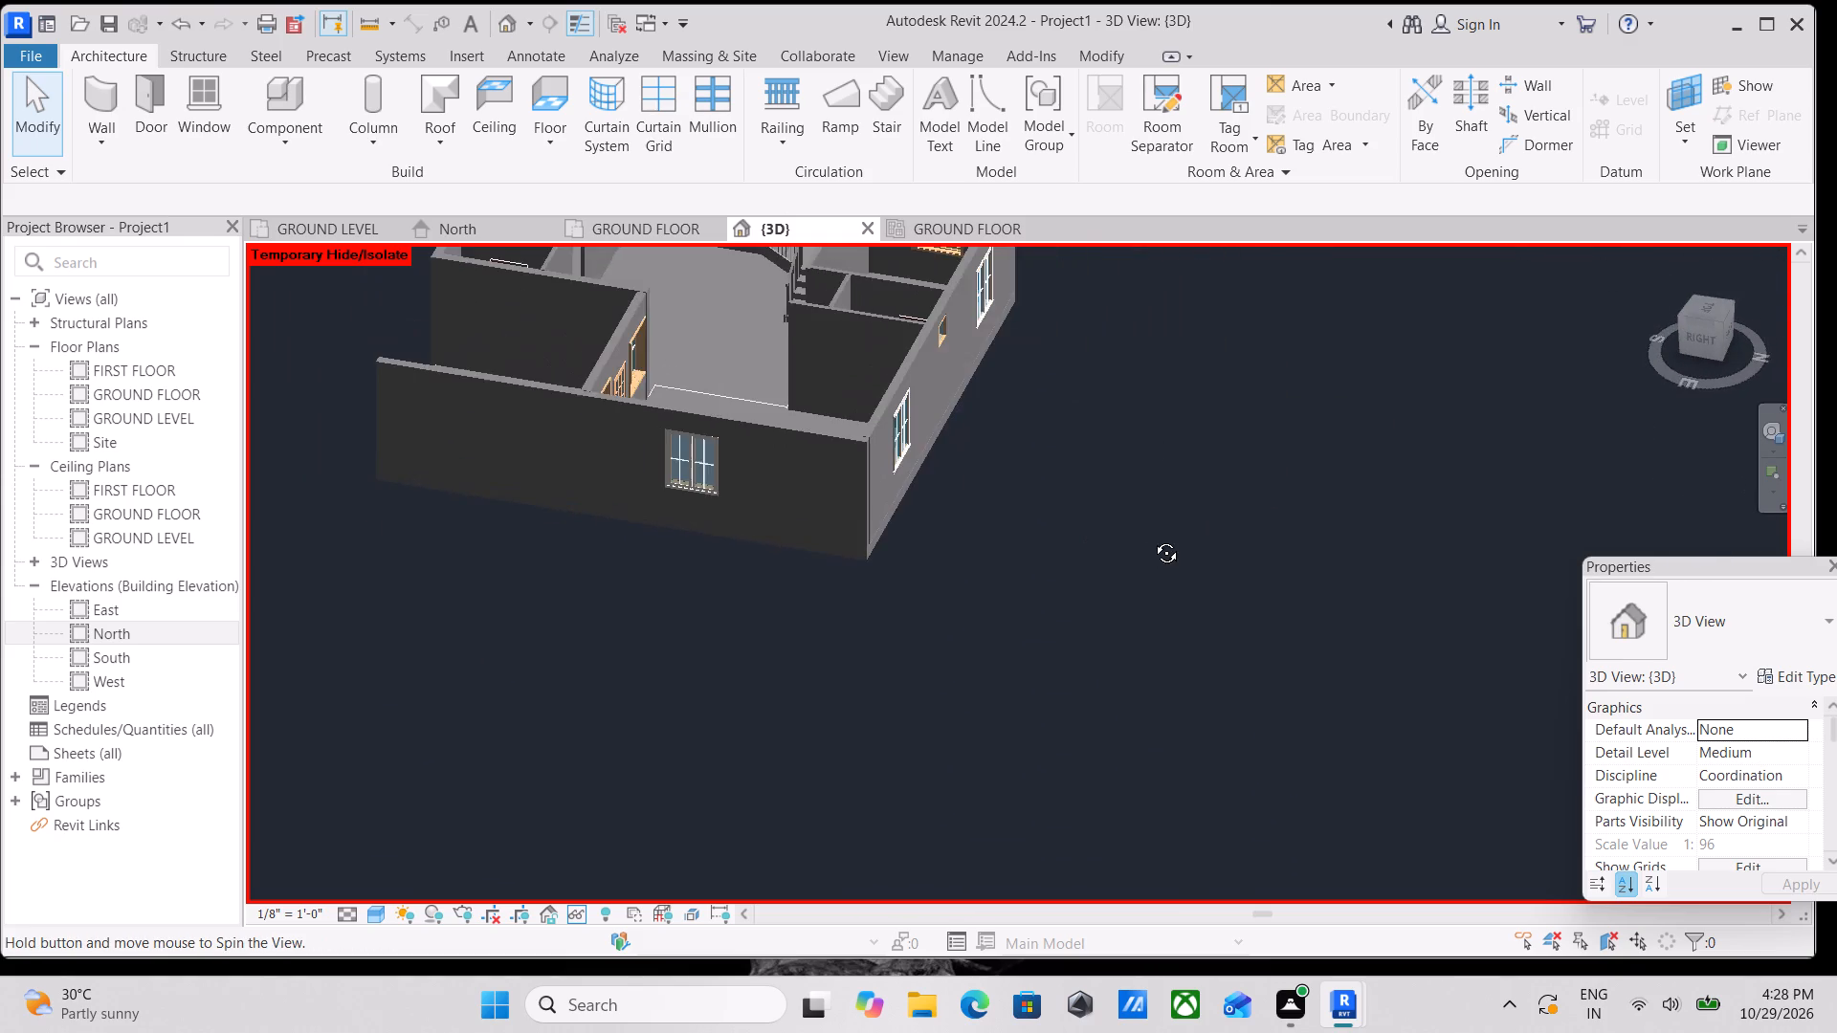
middle_click_drag(1152, 538, 928, 638, "shift")
middle_click_drag(701, 493, 1096, 412, "shift")
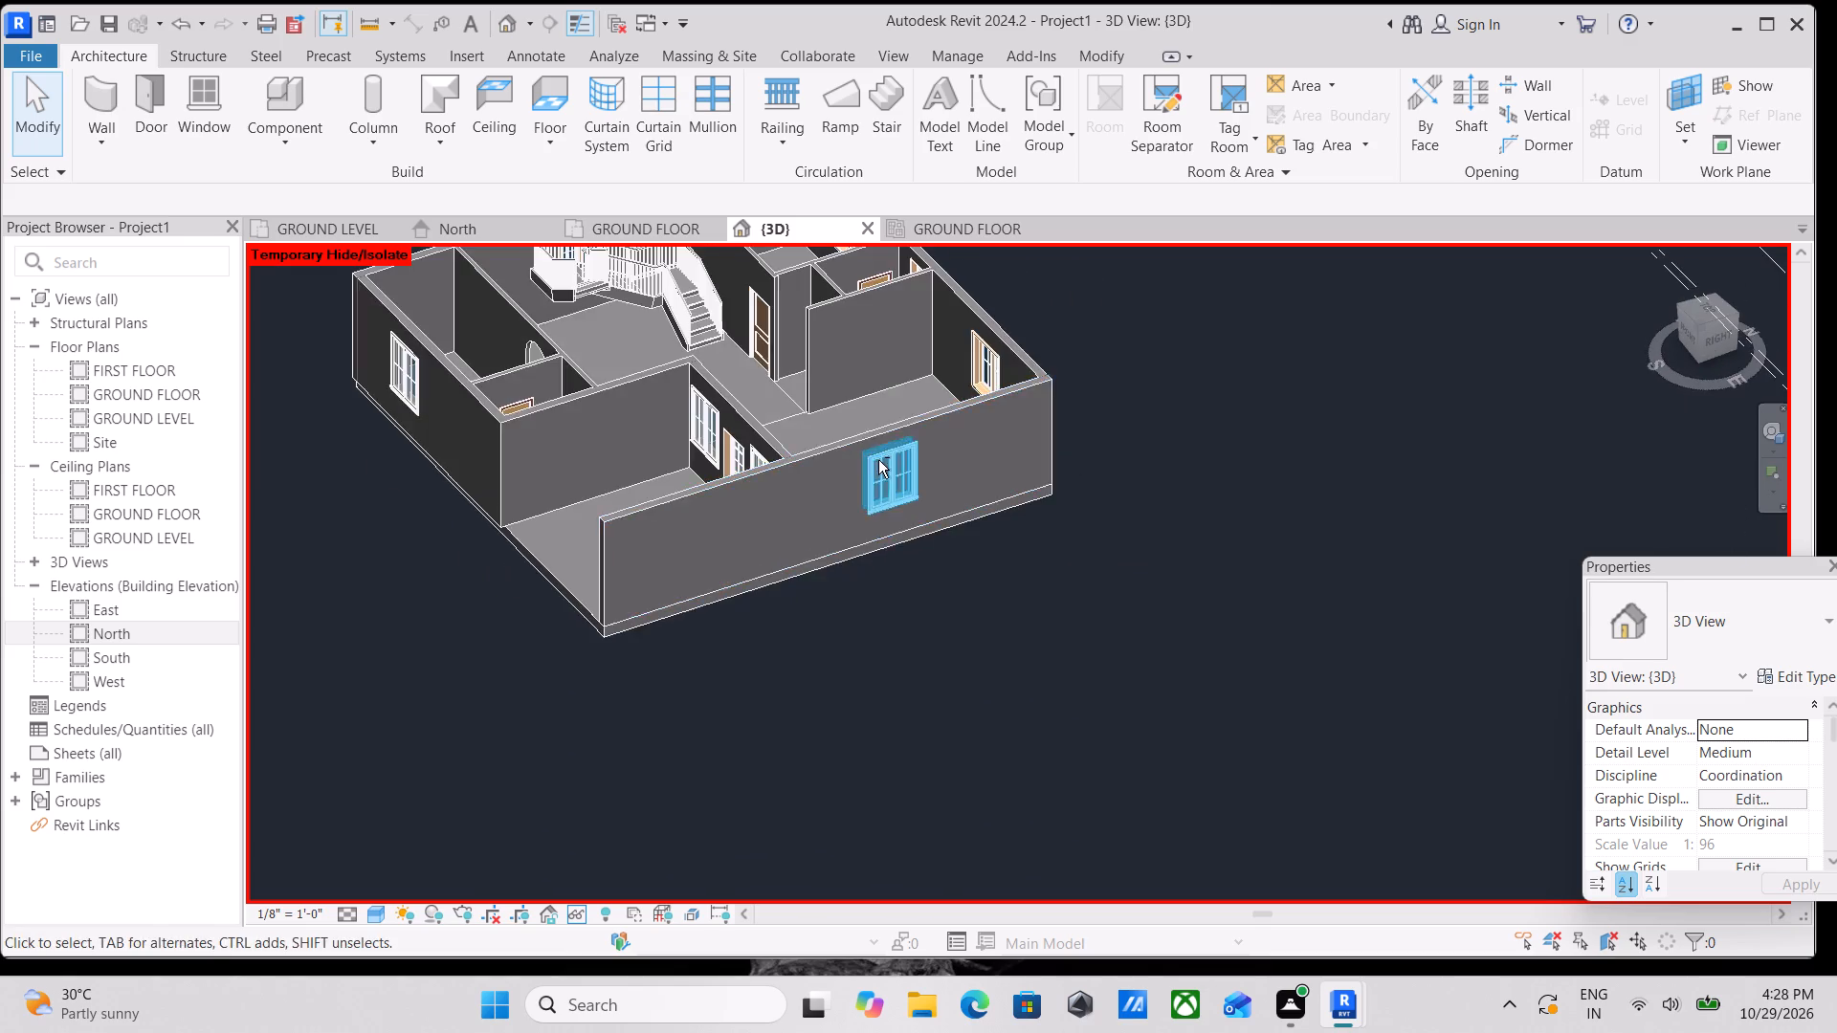
middle_click_drag(878, 460, 1108, 410, "shift")
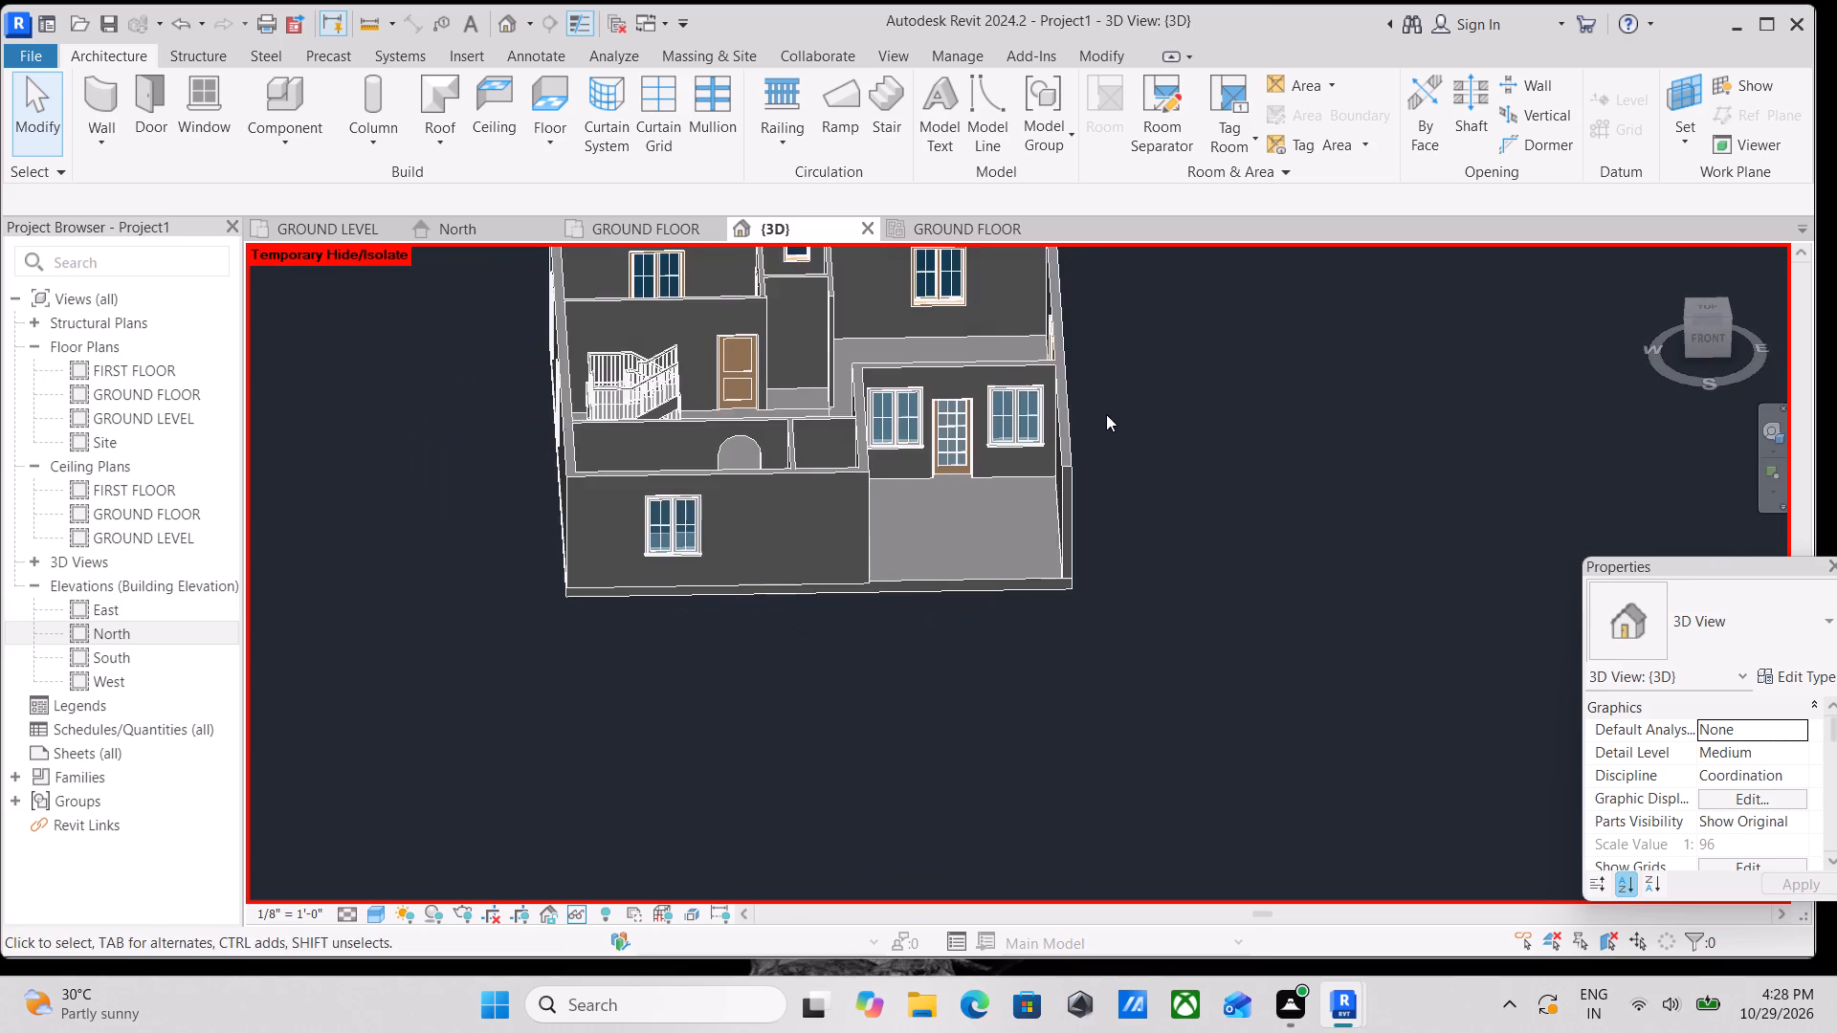
scroll(1023, 449, "down", 1)
middle_click_drag(1023, 449, 826, 435, "shift")
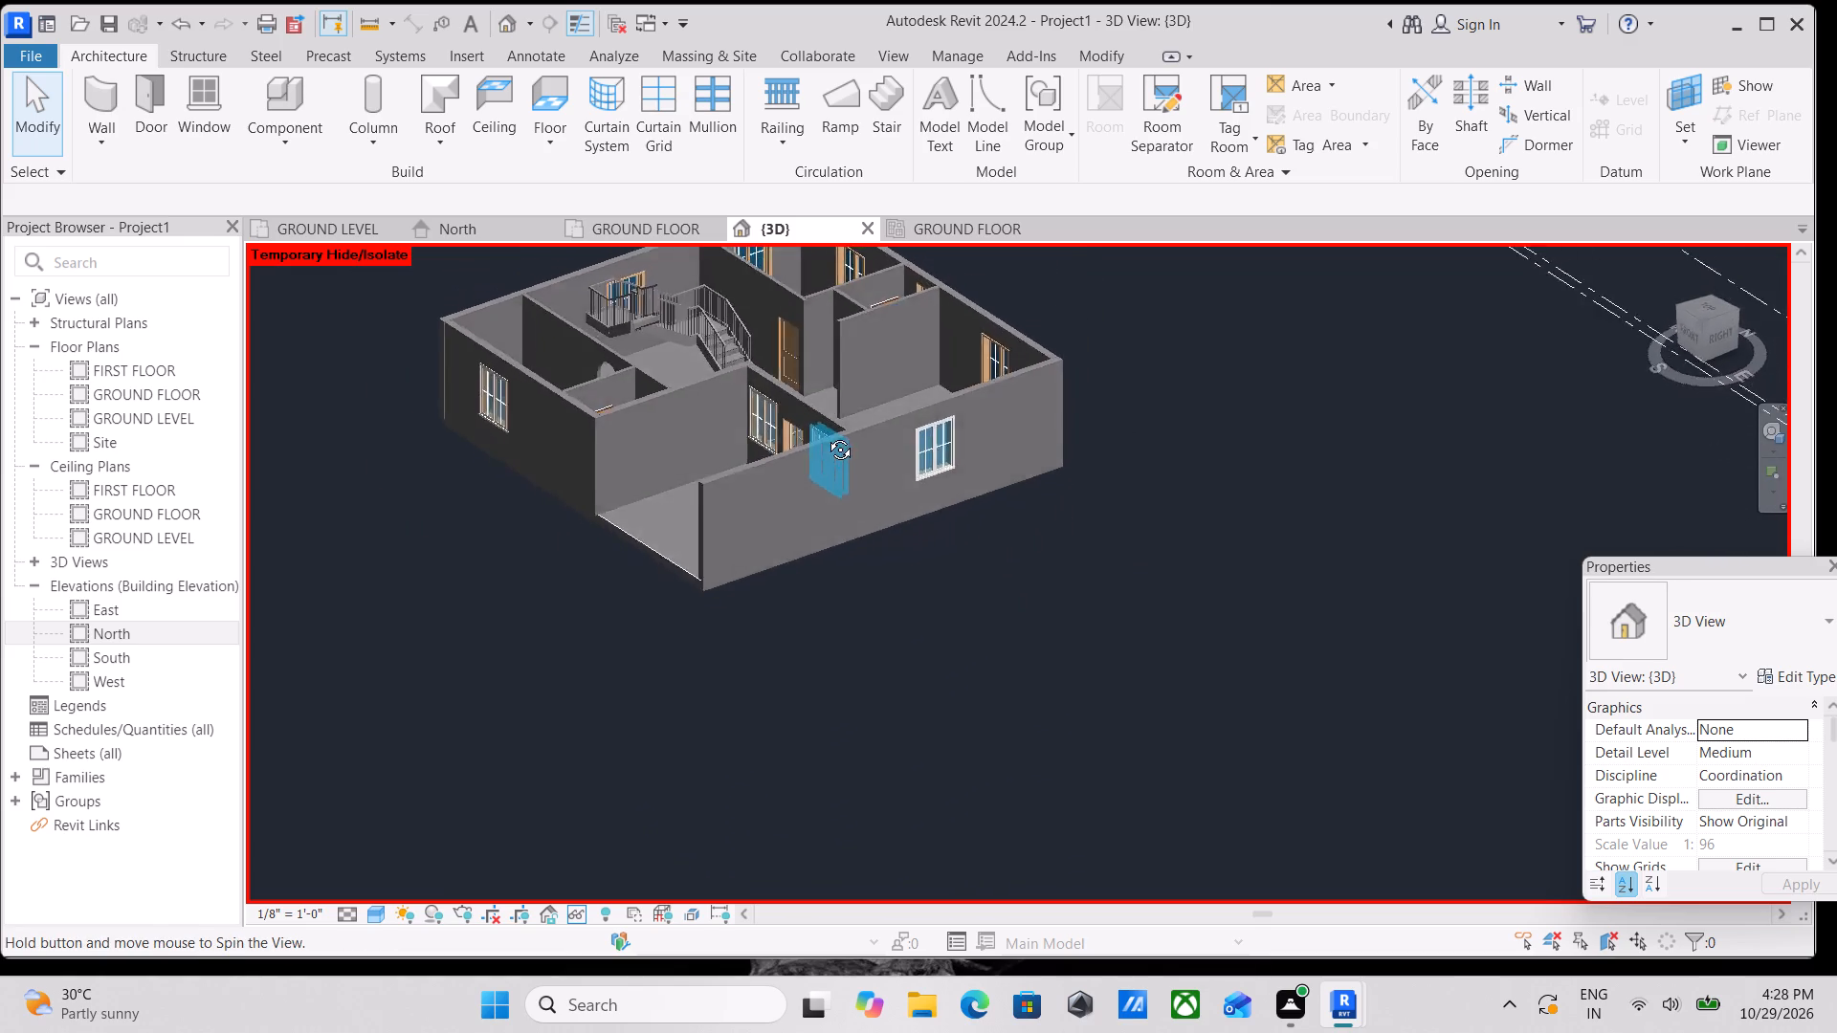
middle_click_drag(826, 435, 982, 407, "shift")
middle_click_drag(864, 457, 1021, 438)
middle_click_drag(934, 444, 852, 576, "shift")
scroll(932, 539, "down", 2)
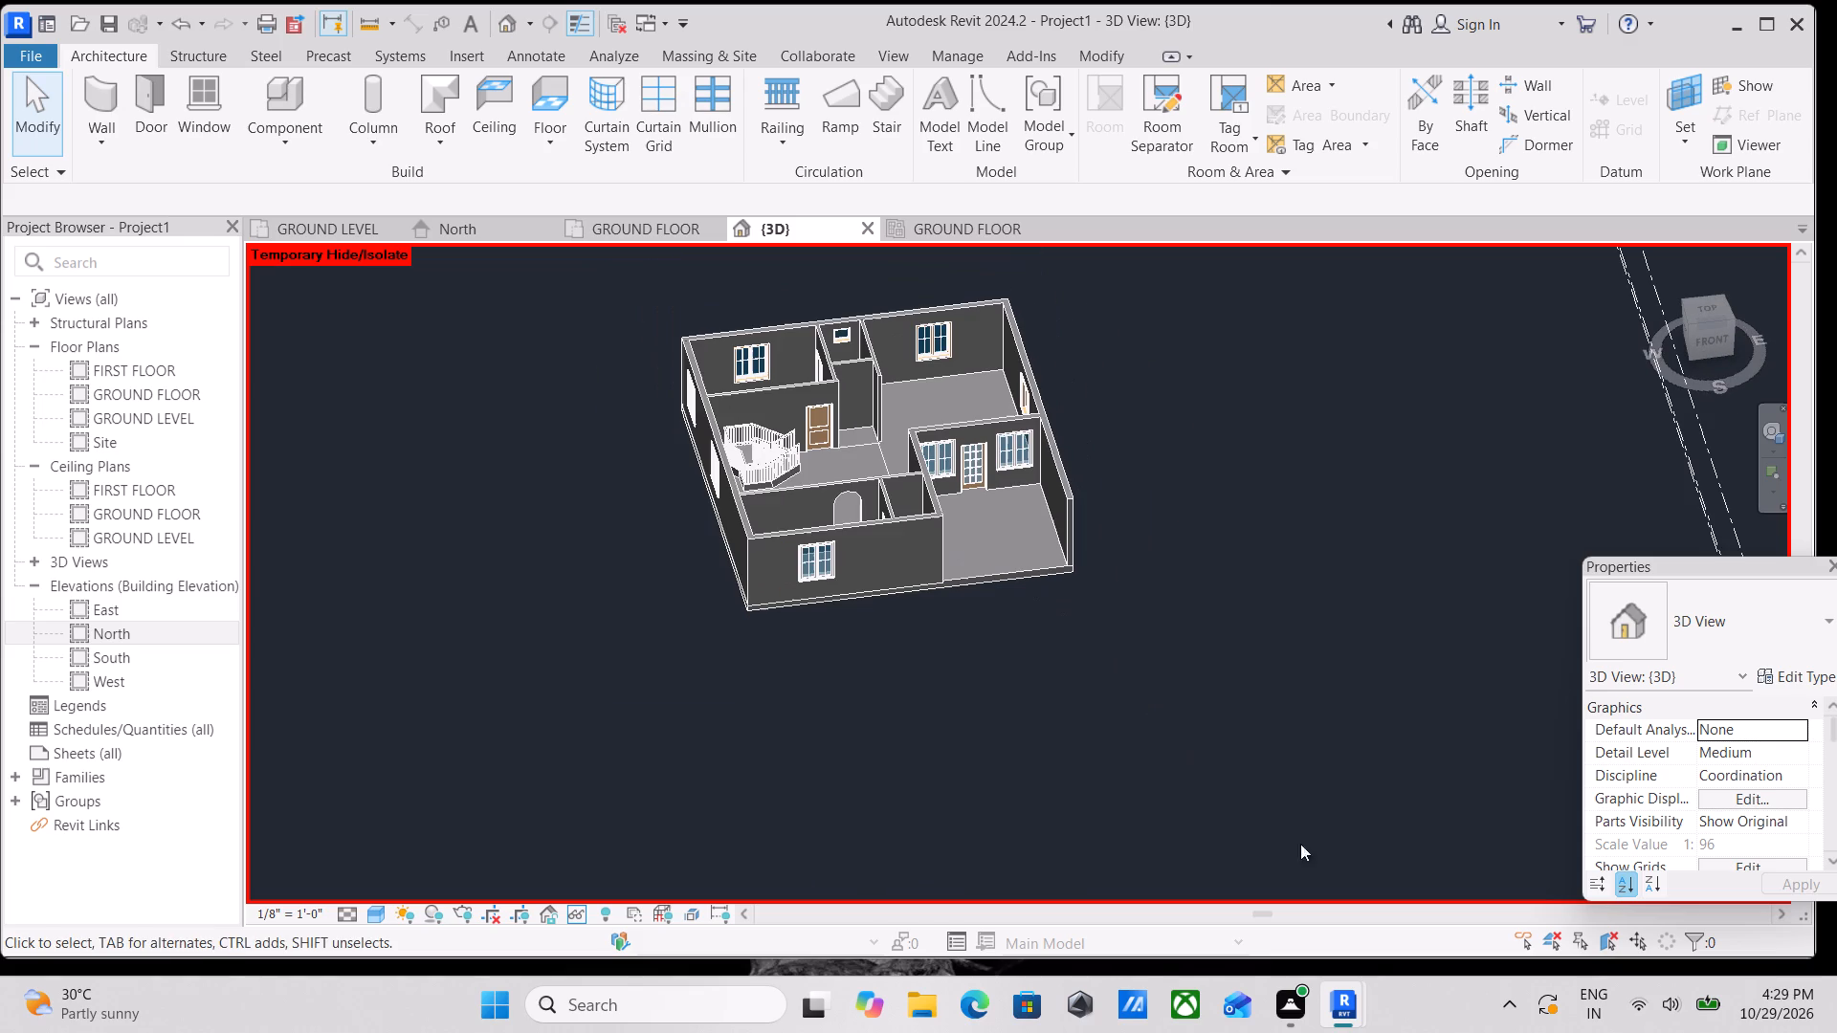
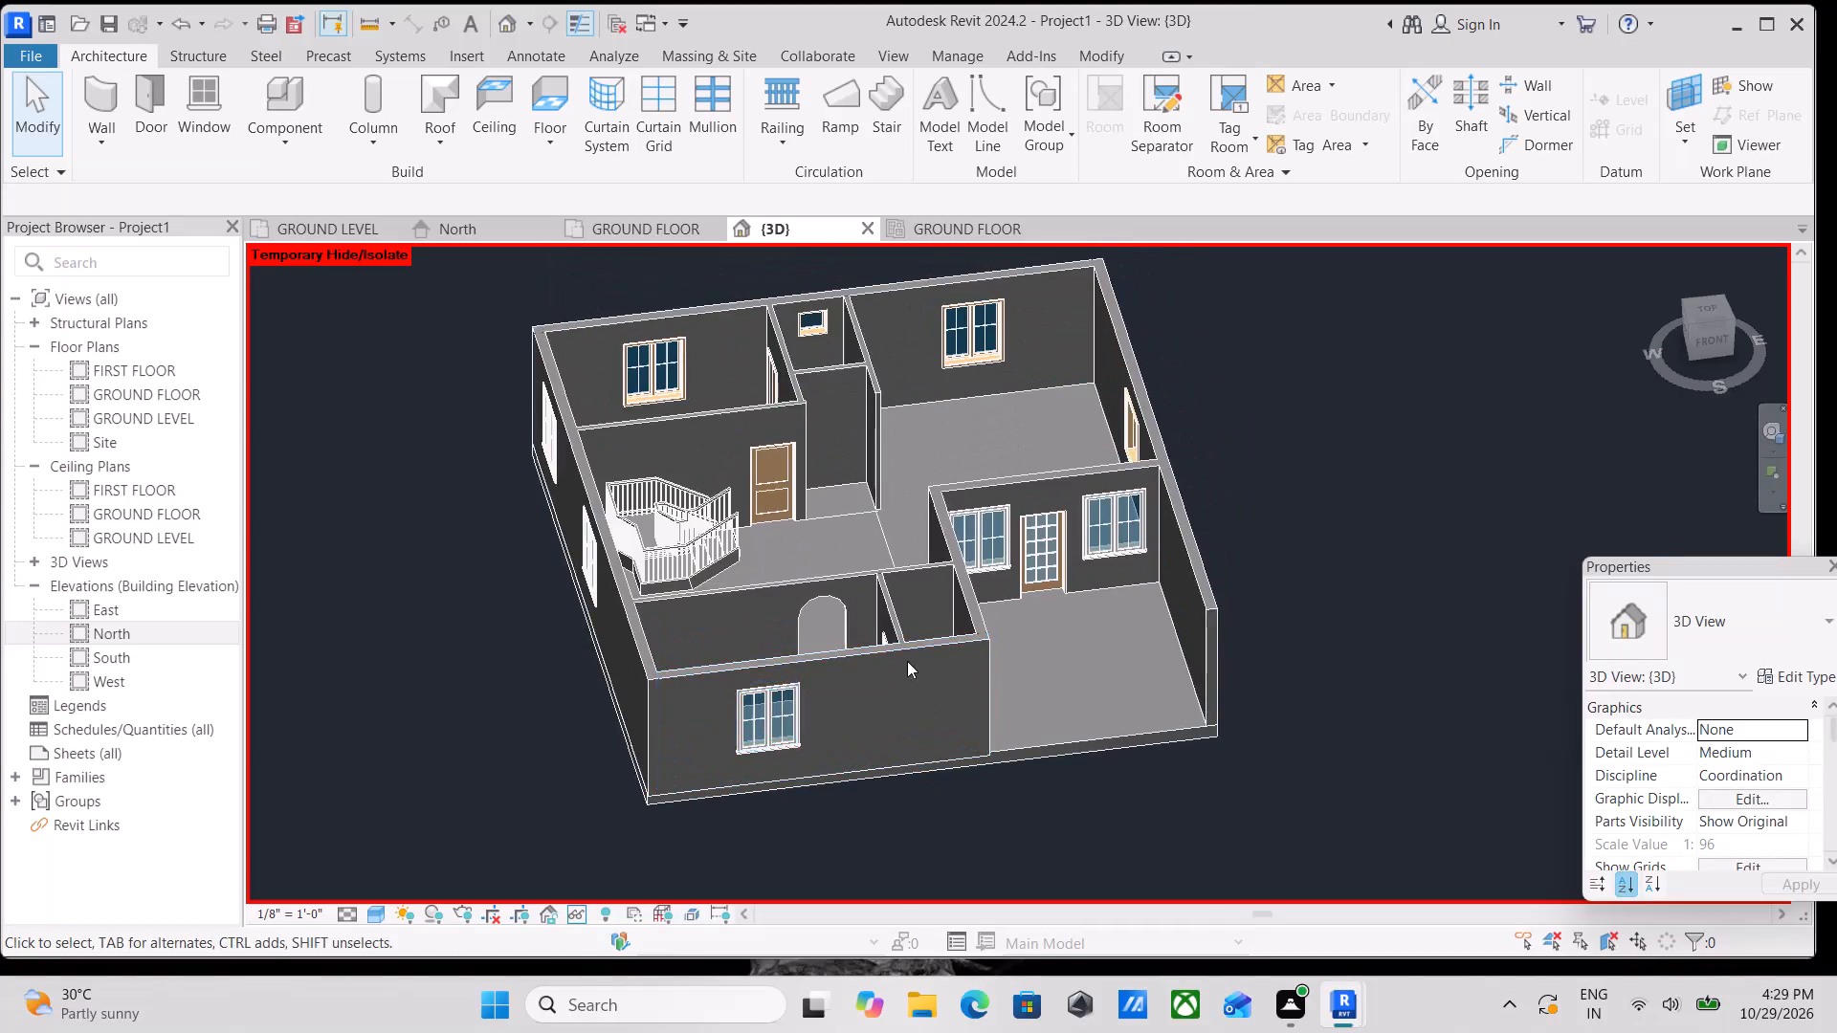
Examine the ground floor's rooms, stair, doors and windows in the 3D view from several sides and from above.
middle_click_drag(907, 662, 960, 799)
scroll(887, 700, "up", 6)
scroll(836, 593, "down", 1)
middle_click_drag(849, 619, 867, 709)
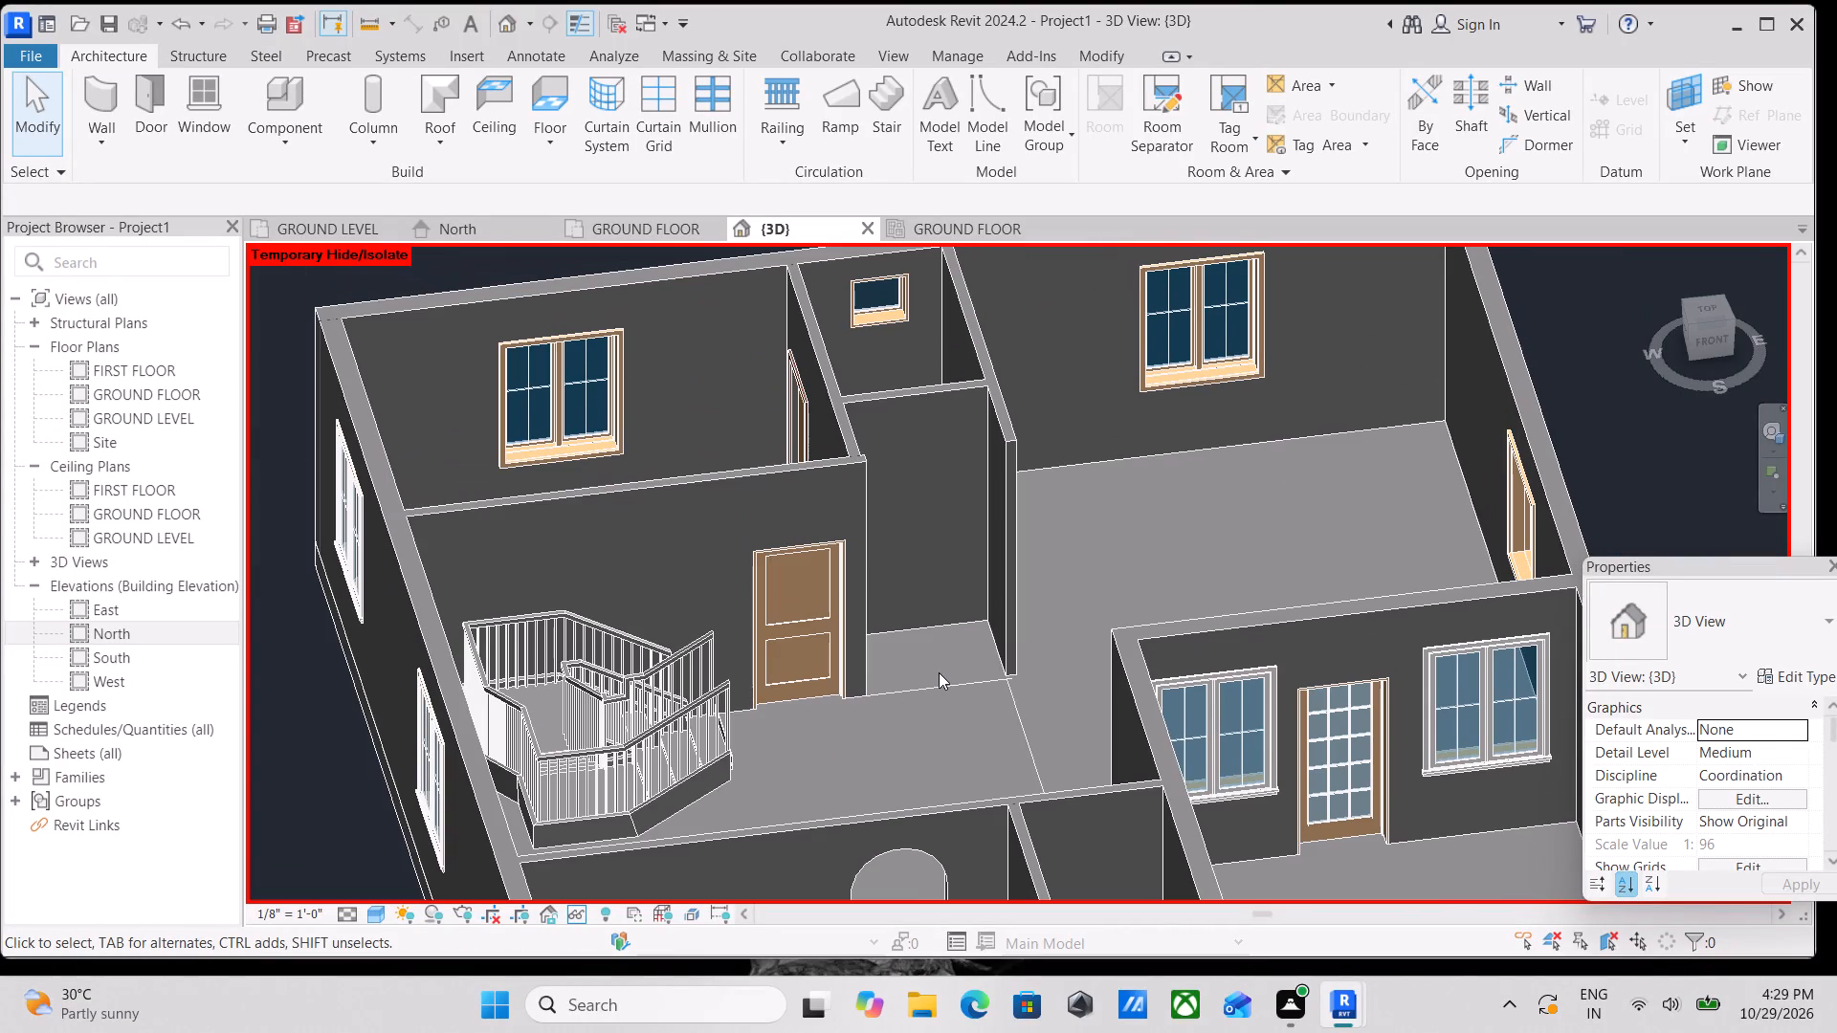
scroll(940, 672, "down", 2)
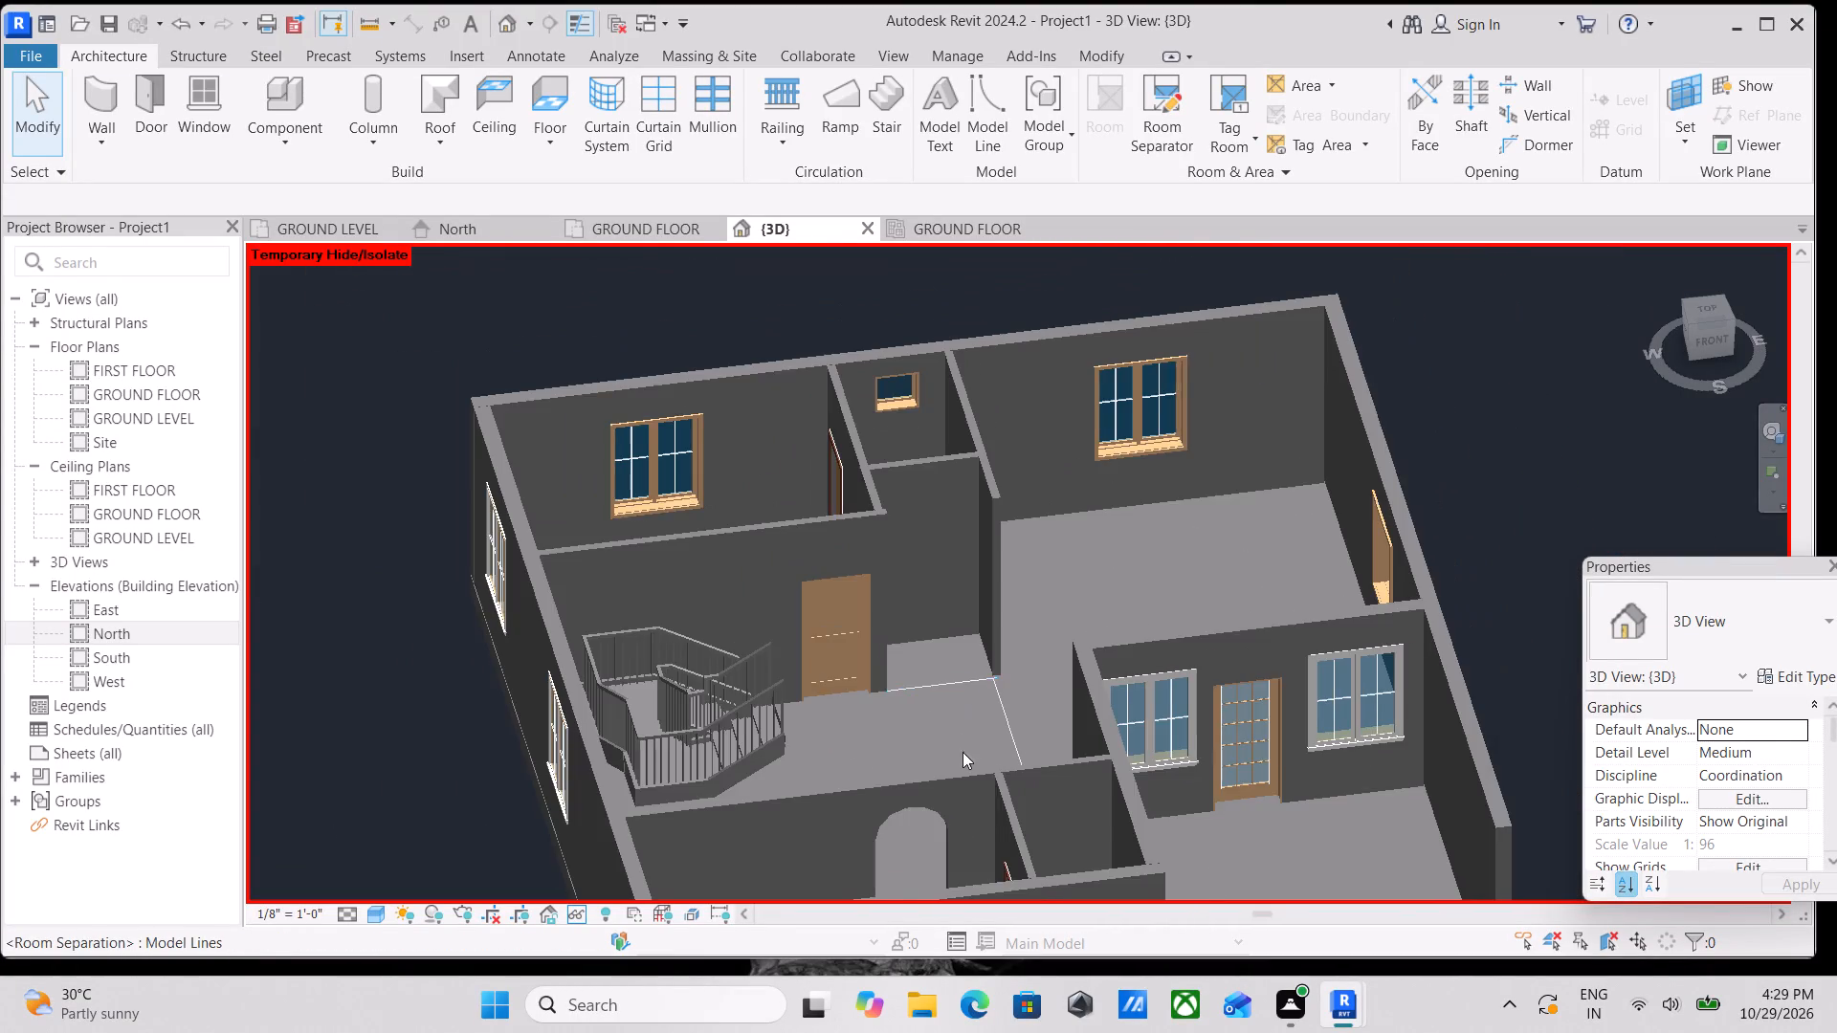
middle_click_drag(962, 764, 923, 569)
middle_click_drag(954, 714, 950, 640)
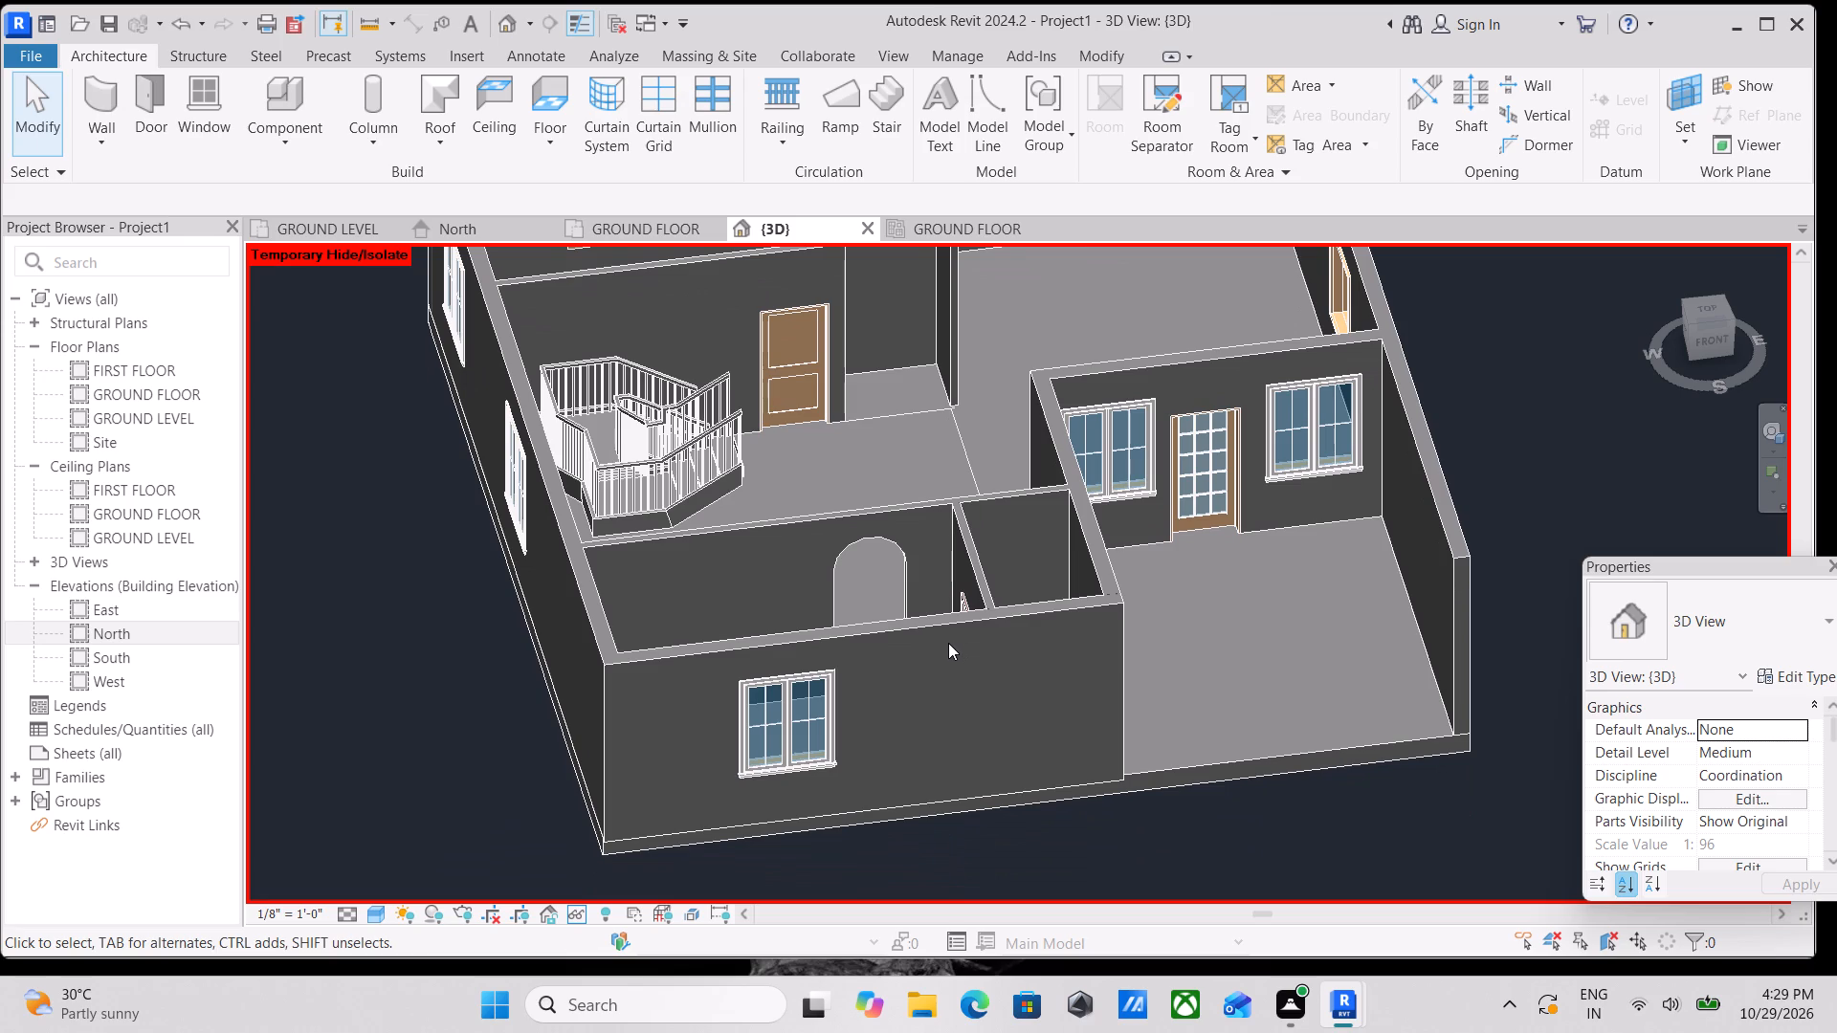
middle_click_drag(1030, 713, 1038, 807)
middle_click_drag(1043, 781, 1032, 652)
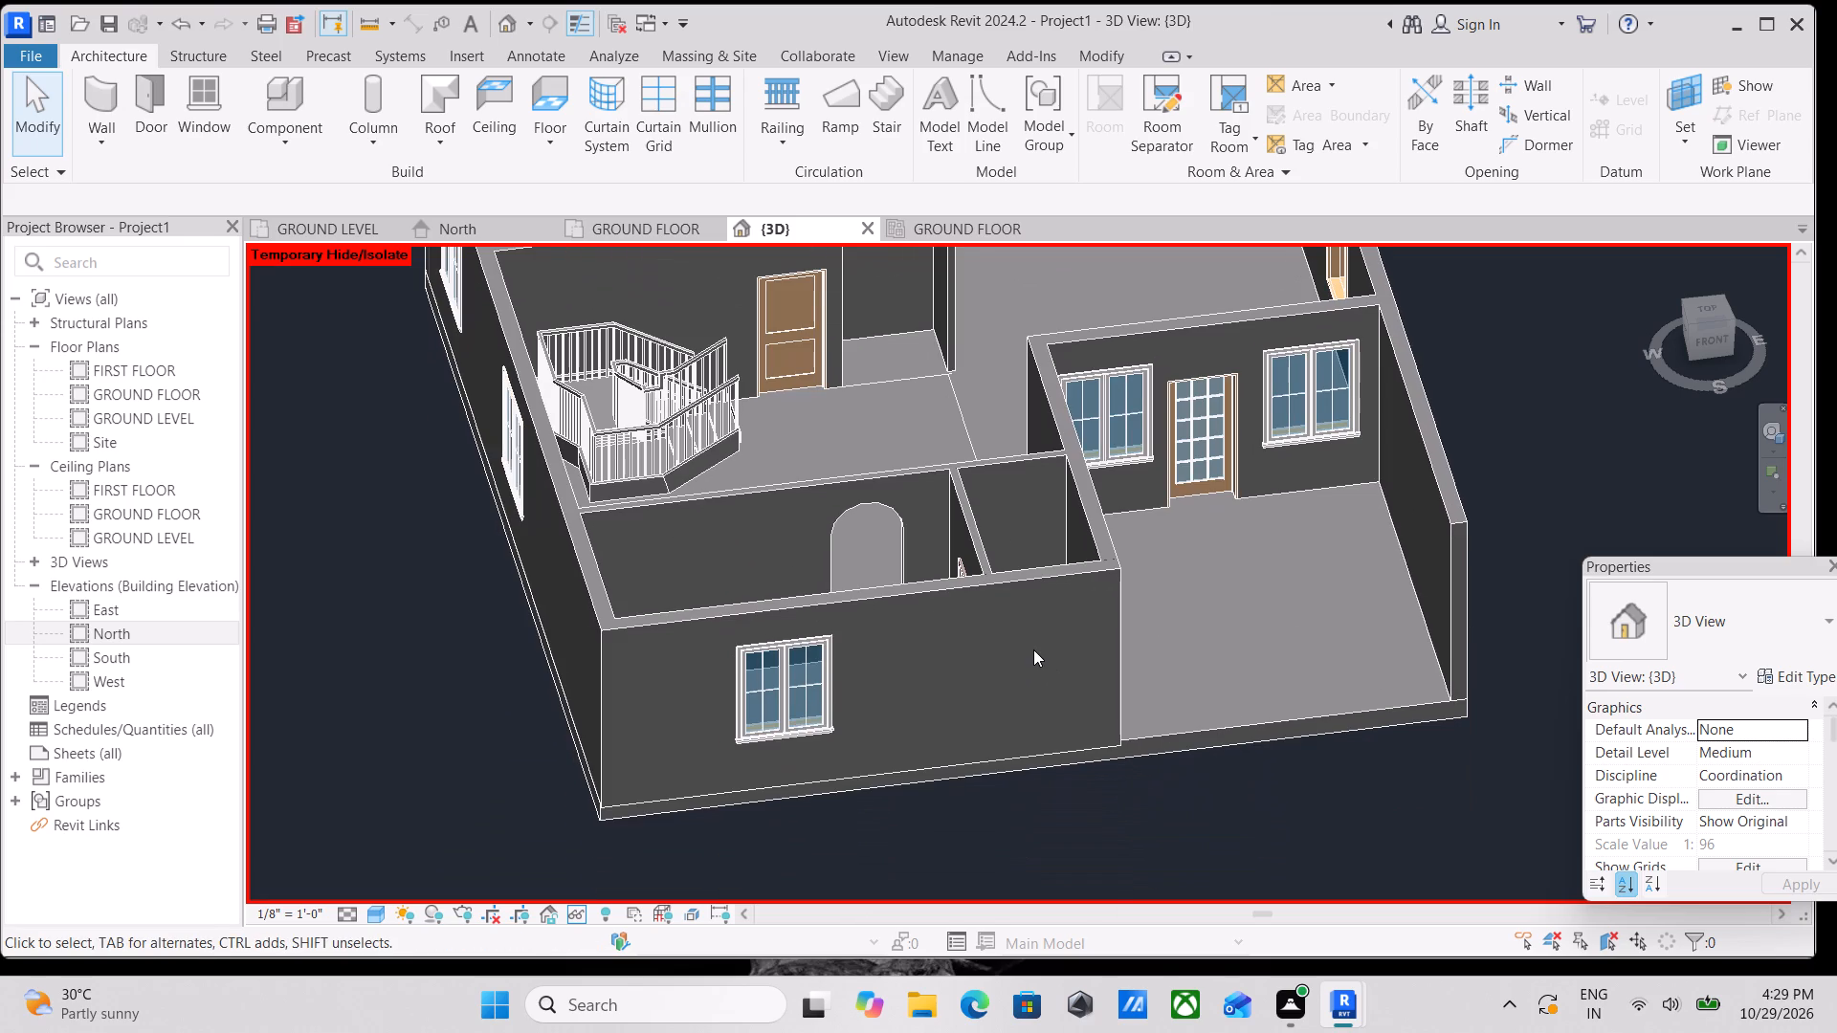
scroll(1033, 649, "down", 1)
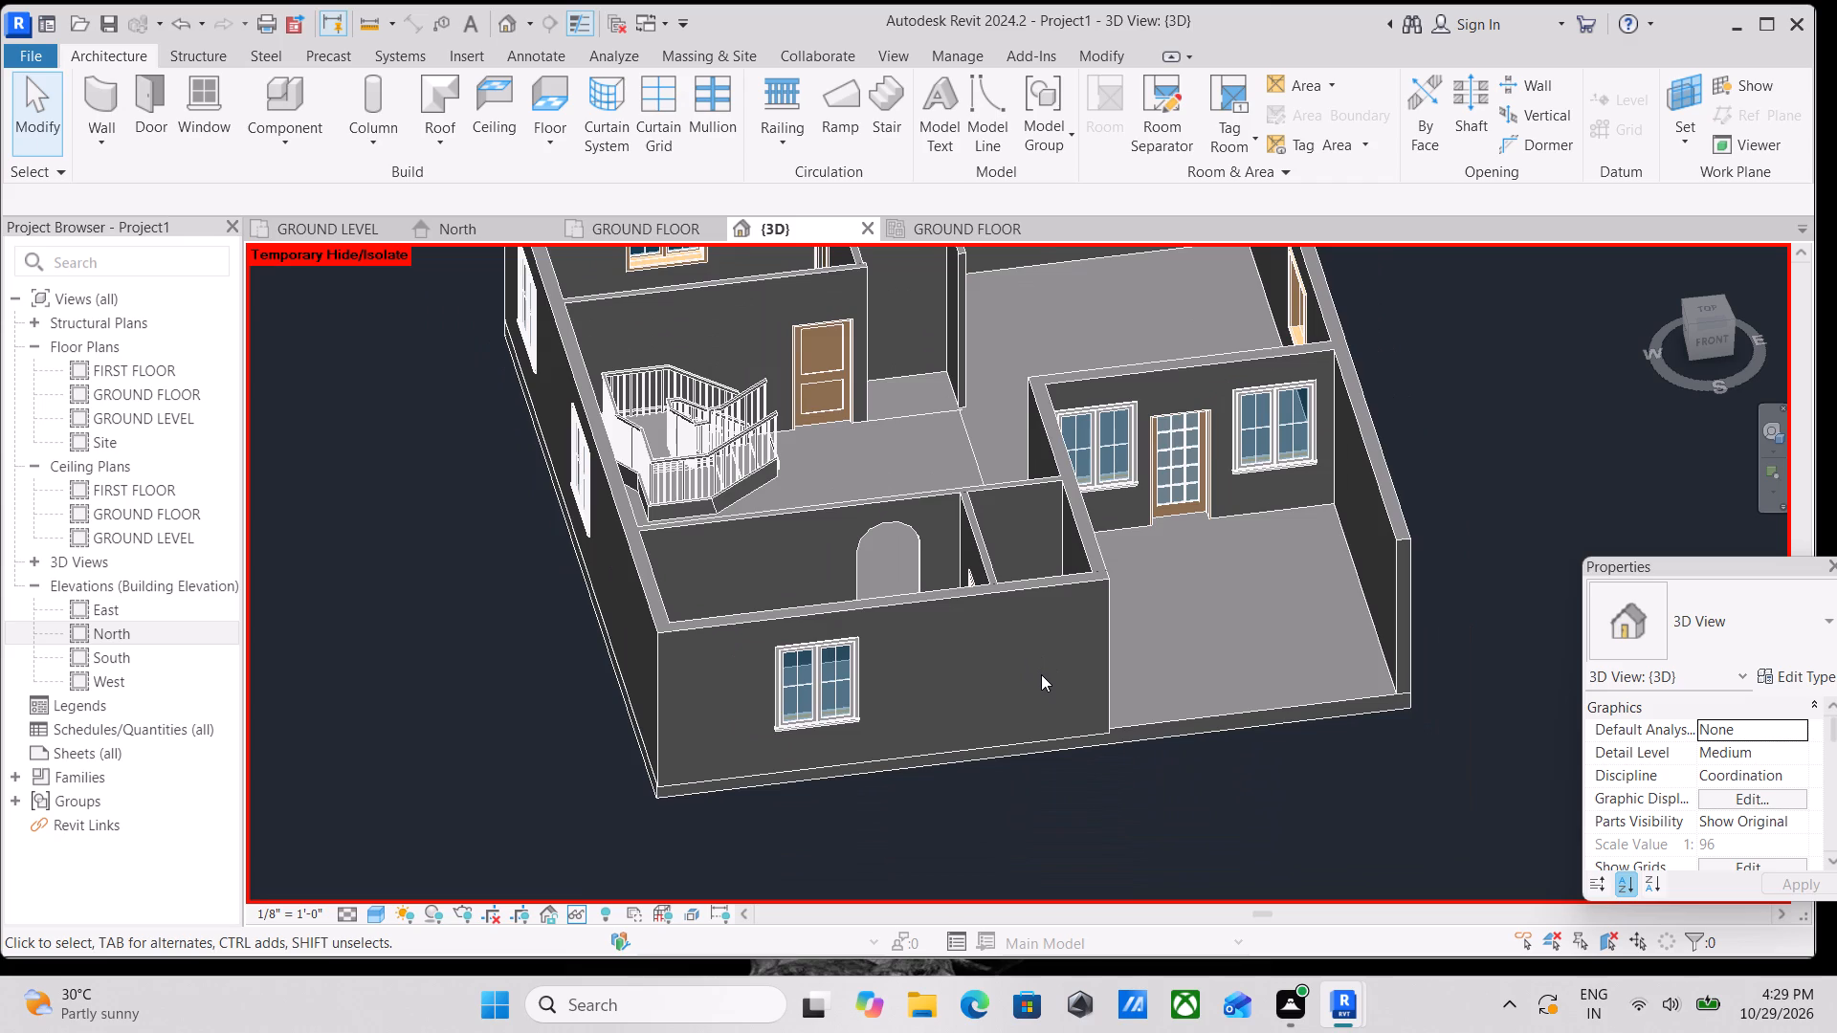
scroll(1044, 674, "down", 1)
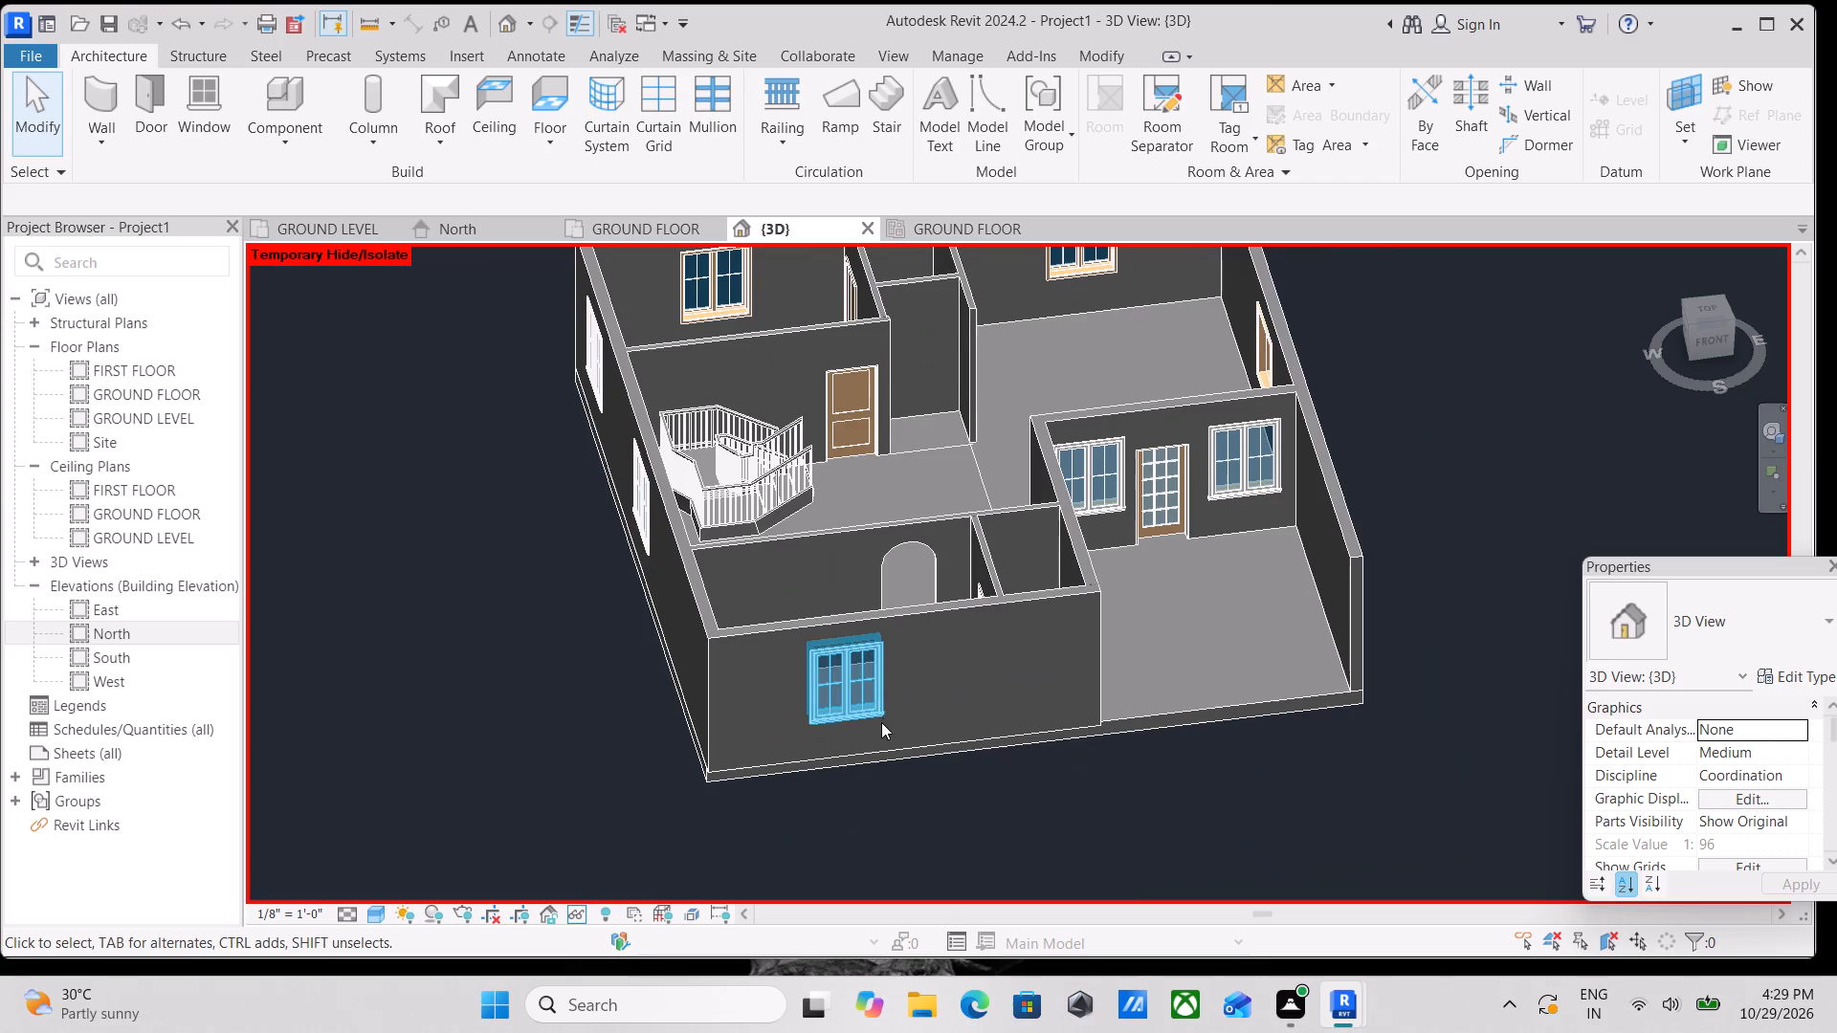
middle_click_drag(880, 725, 1173, 612, "shift")
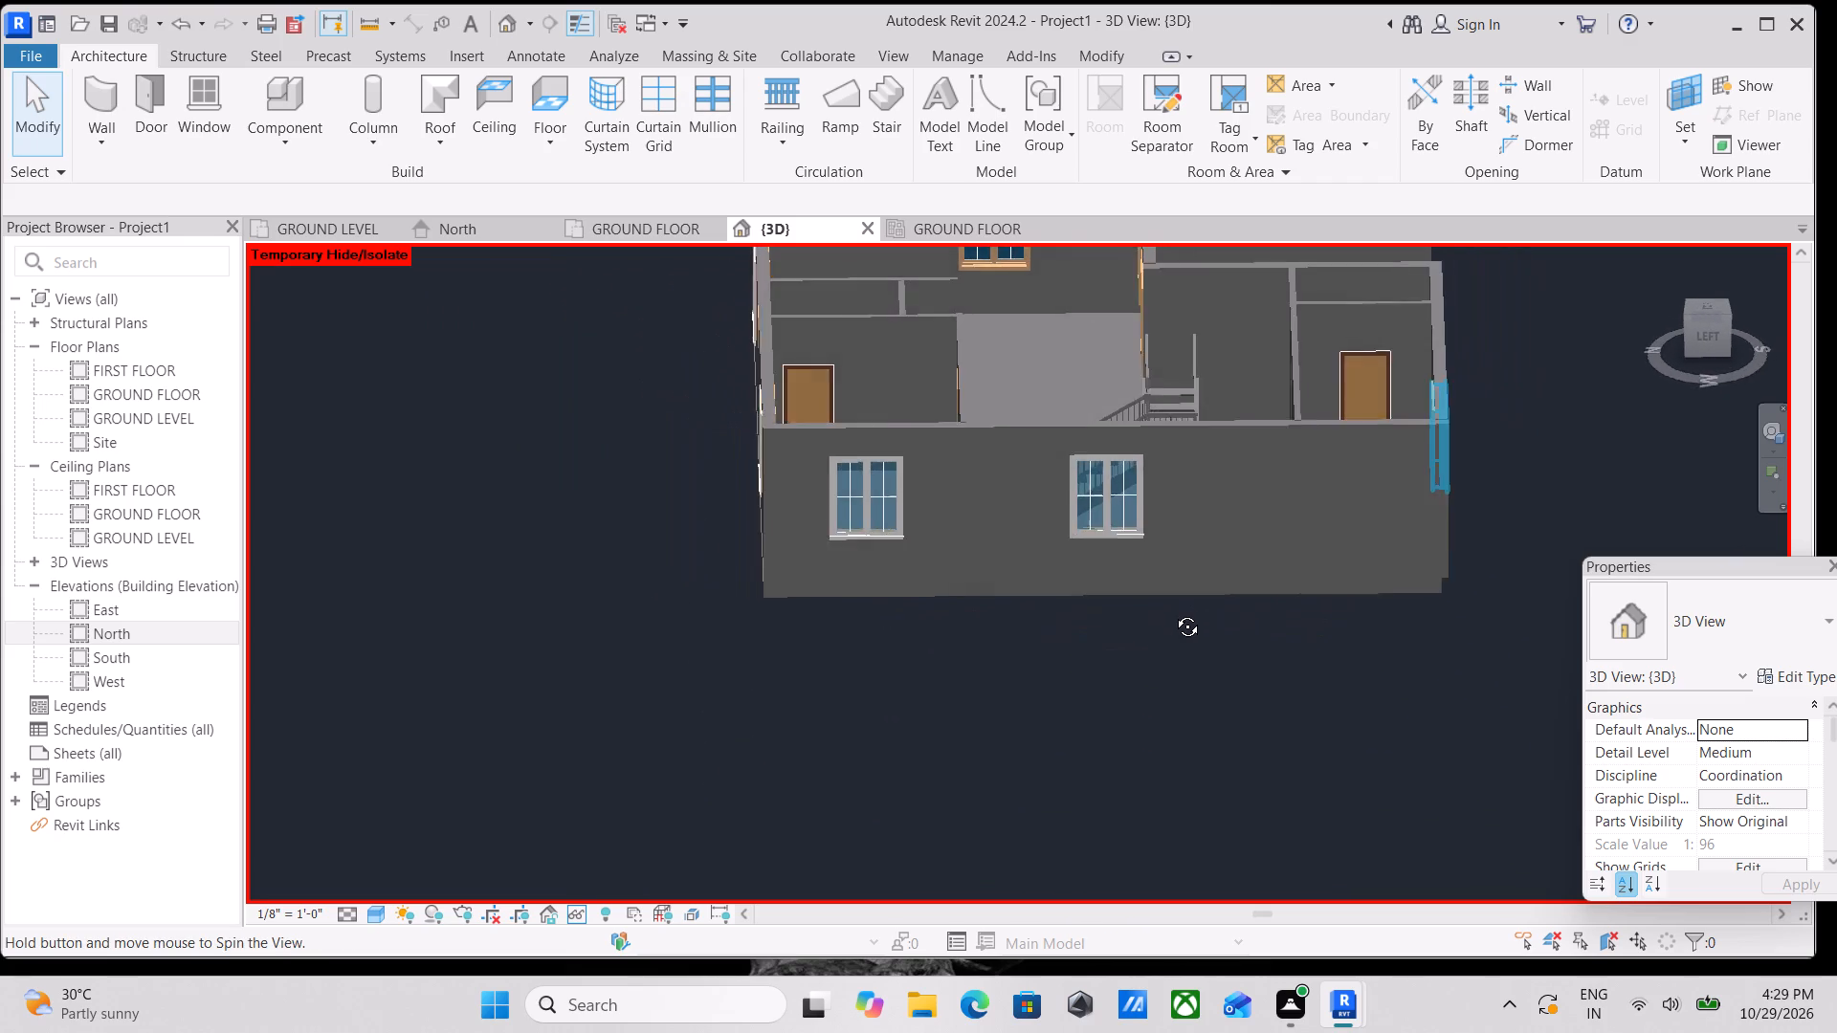
middle_click_drag(1173, 612, 1139, 414, "shift")
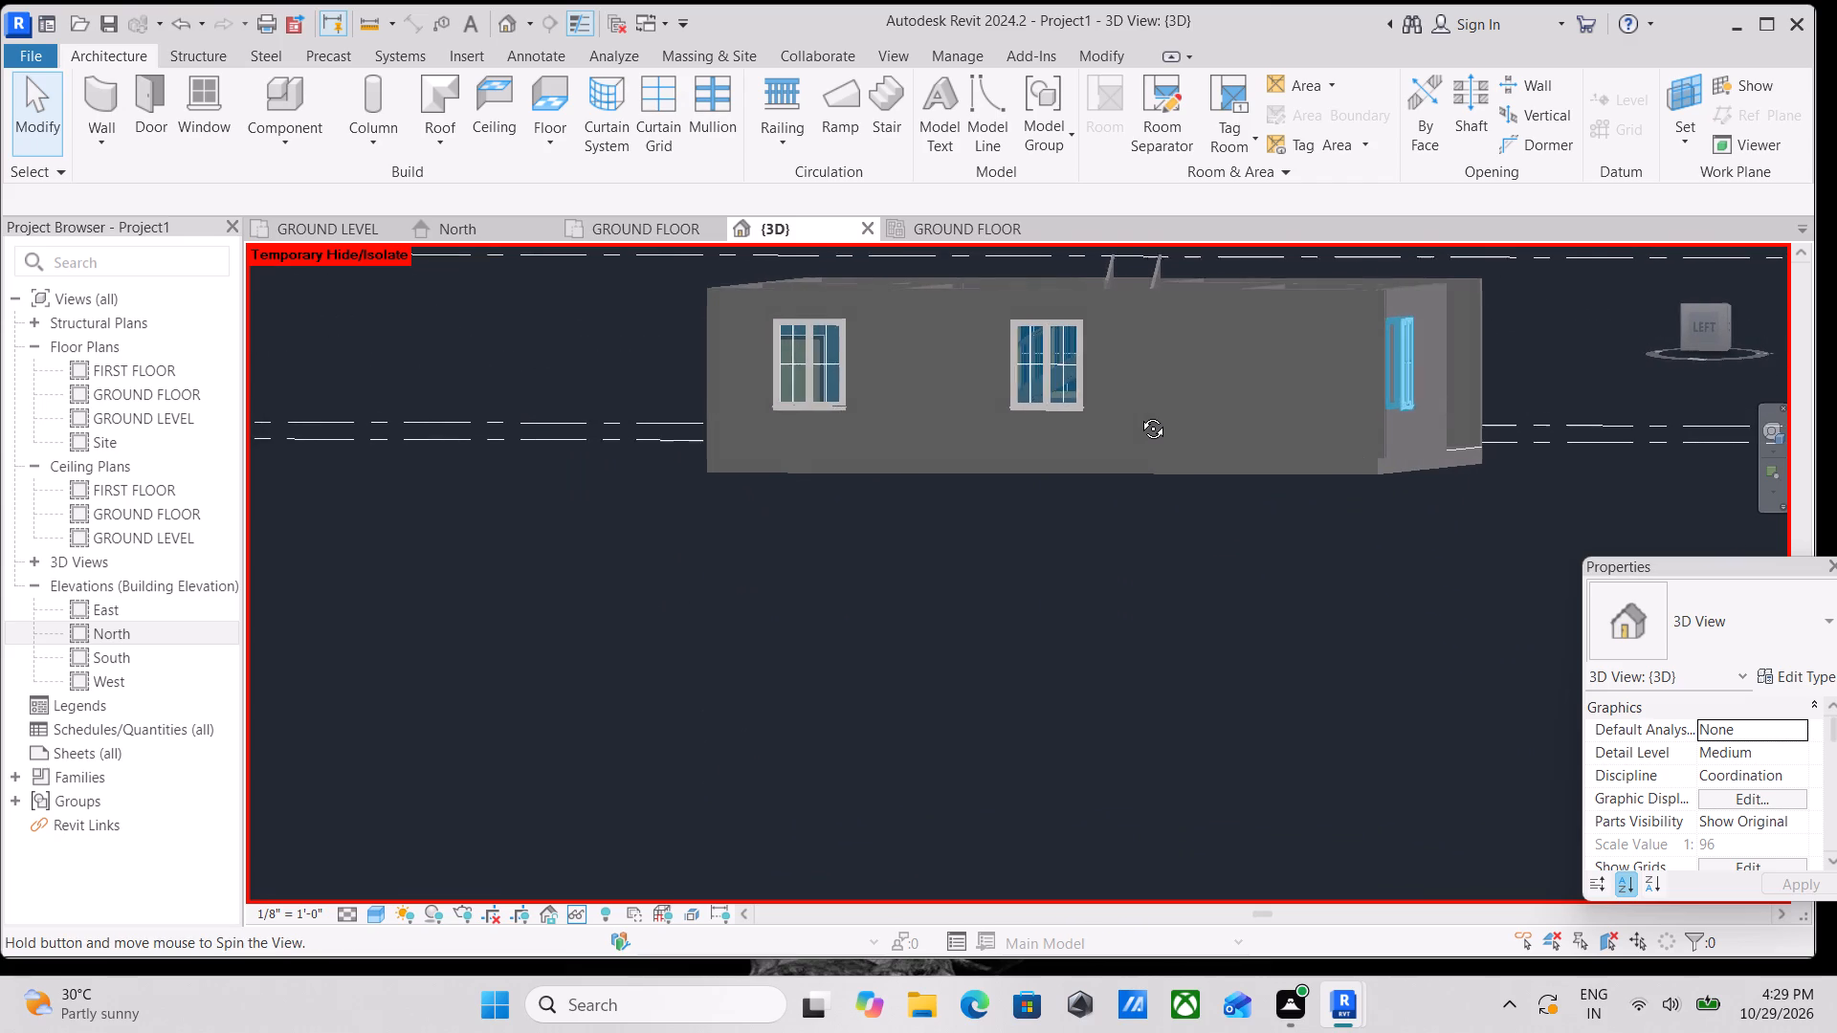
middle_click_drag(1139, 414, 780, 715, "shift")
middle_click_drag(843, 591, 846, 593, "shift")
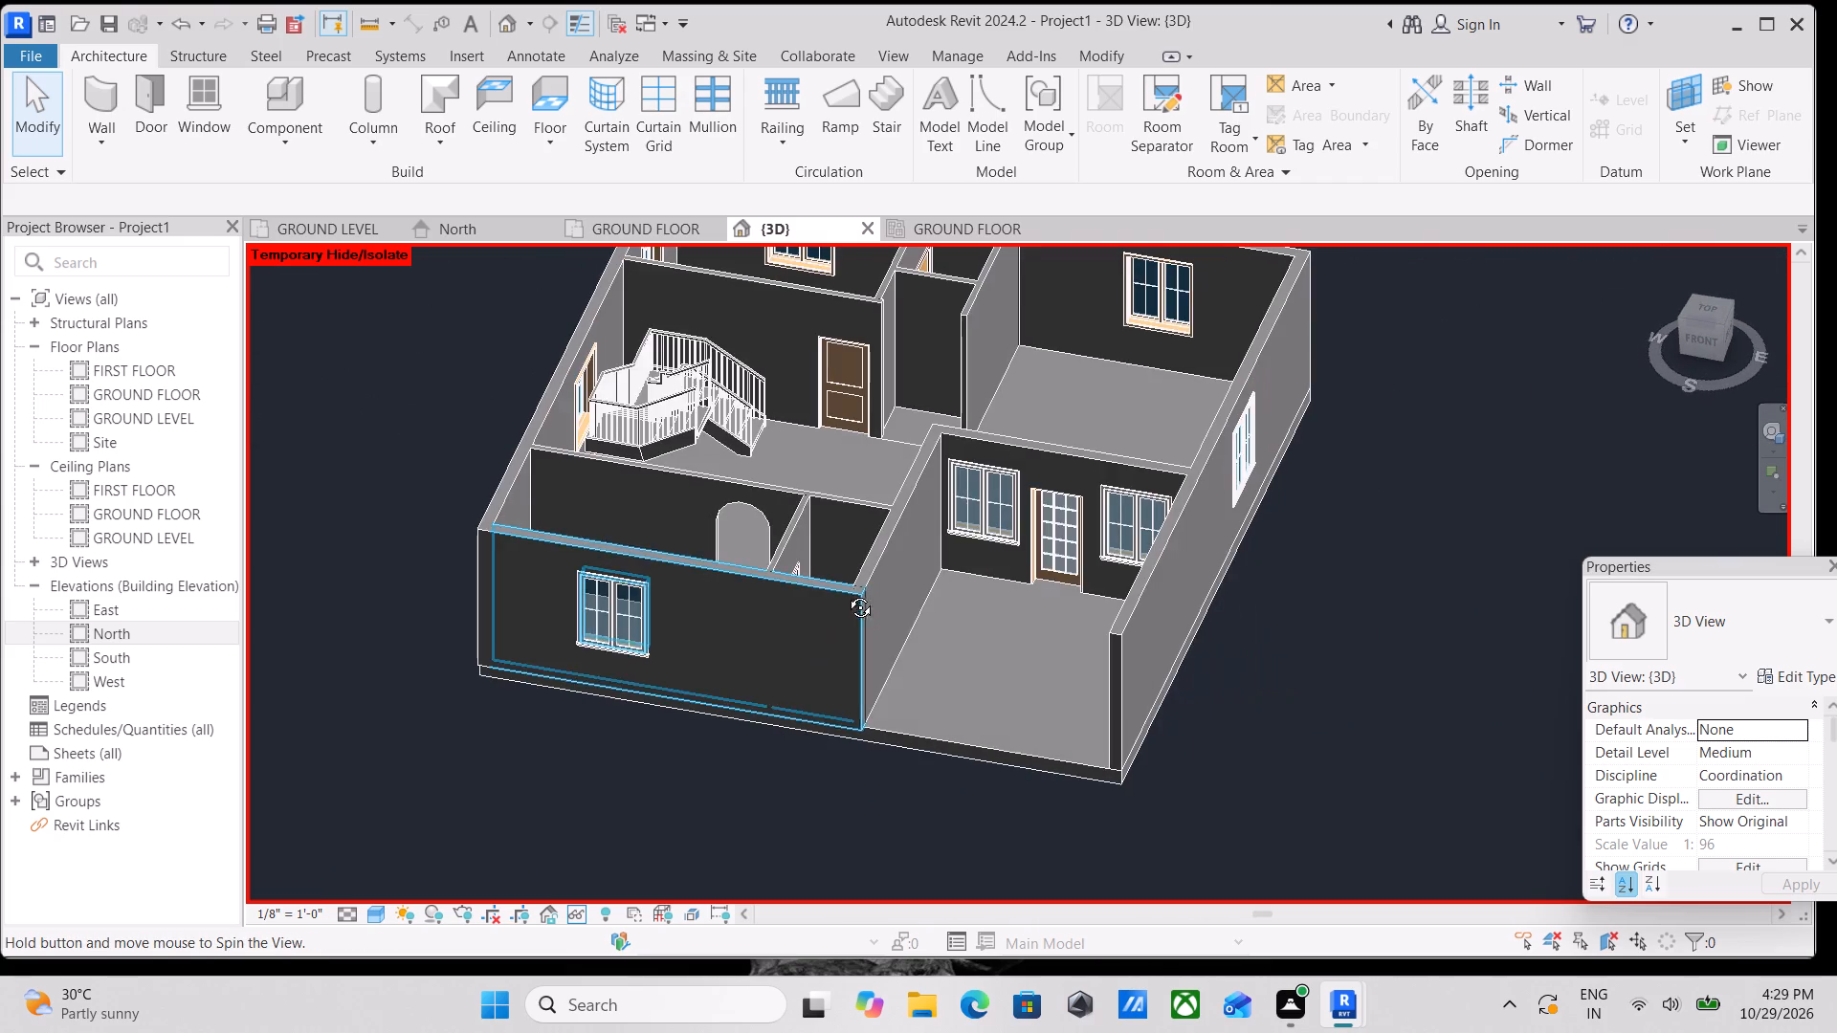
middle_click_drag(846, 593, 803, 713, "shift")
middle_click_drag(869, 703, 969, 740, "shift")
scroll(984, 714, "down", 3)
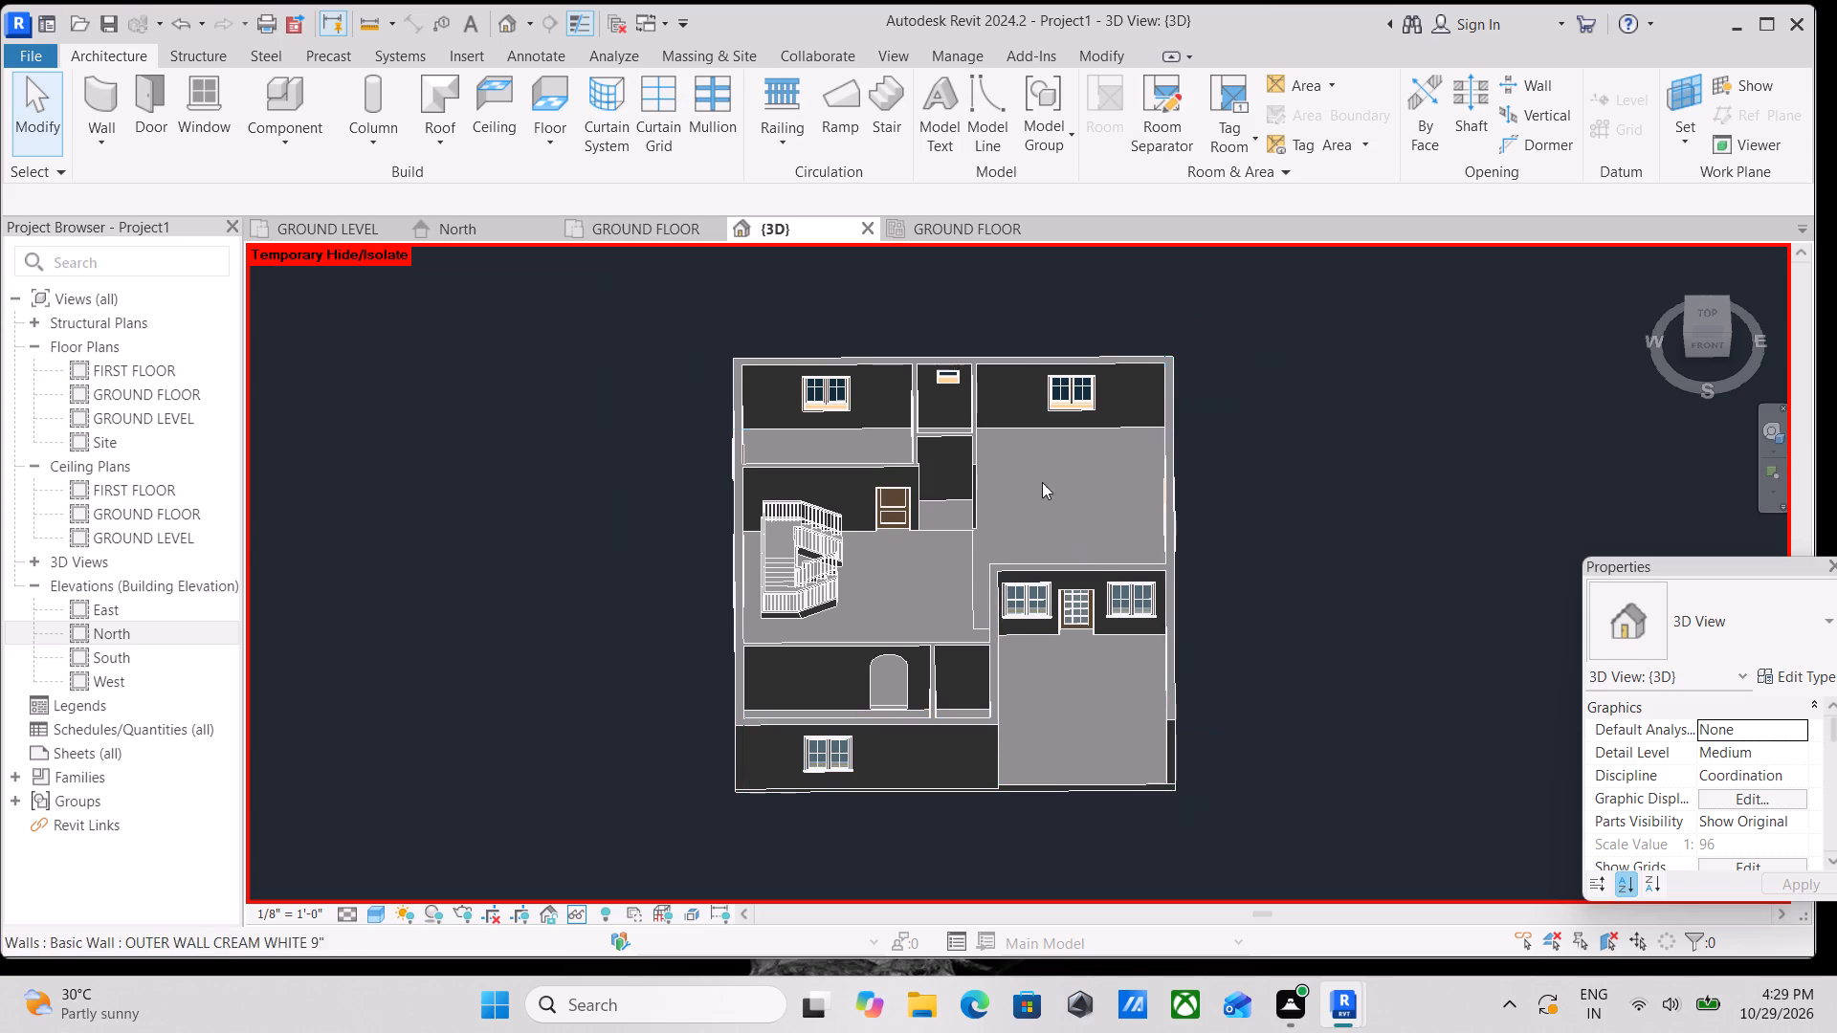
scroll(988, 547, "up", 3)
middle_click_drag(884, 590, 982, 664)
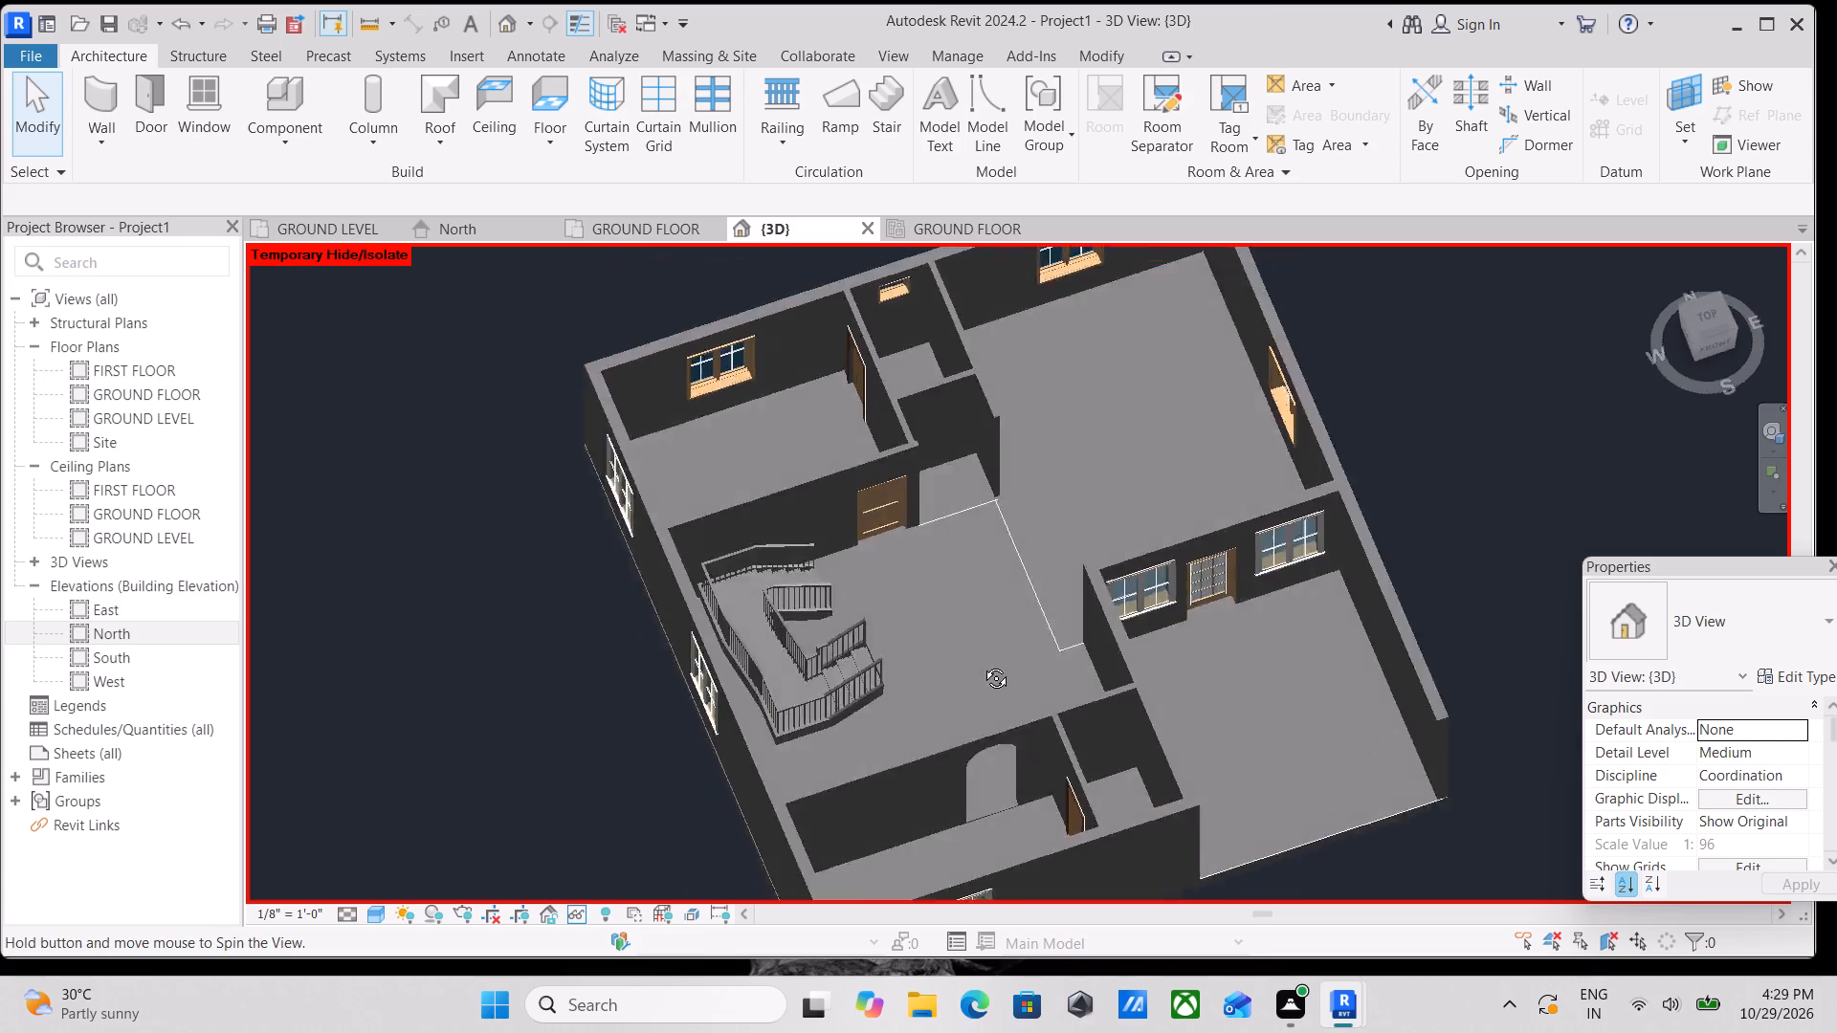
middle_click_drag(982, 664, 889, 723)
middle_click_drag(1035, 538, 851, 647, "shift")
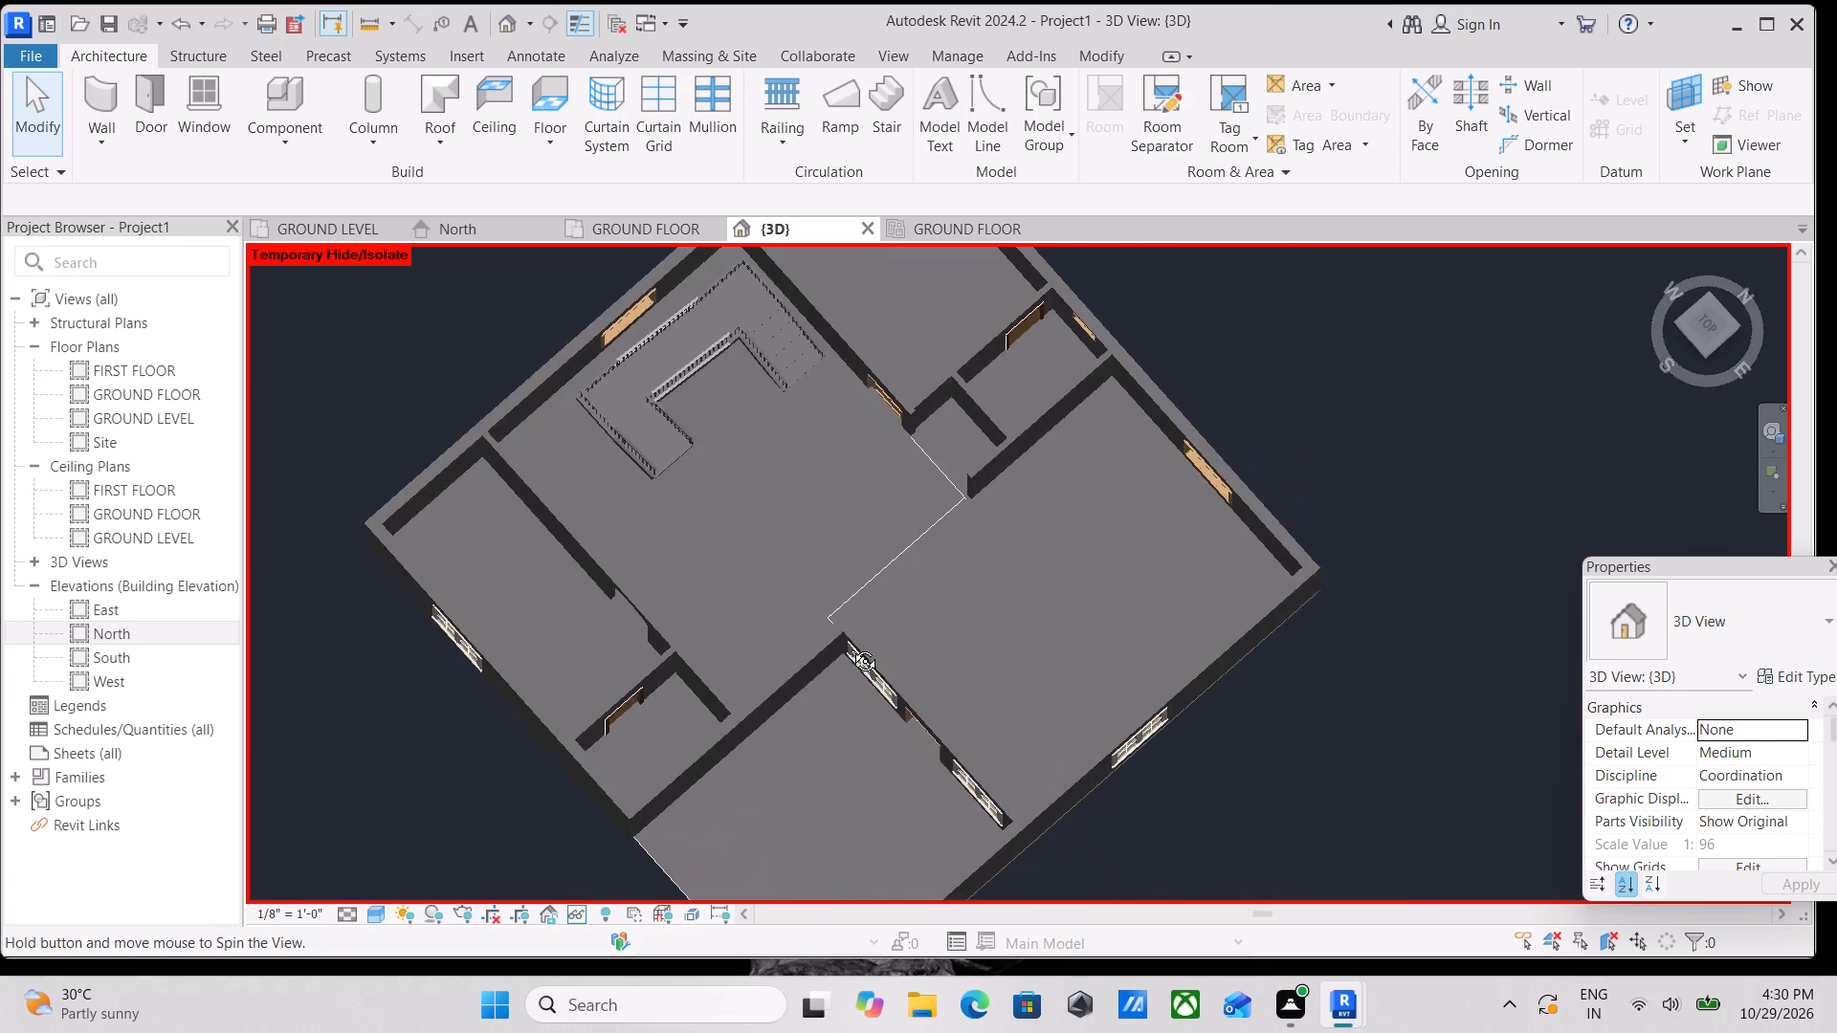
middle_click_drag(851, 647, 1126, 306, "shift")
middle_click_drag(1111, 546, 1141, 272, "shift")
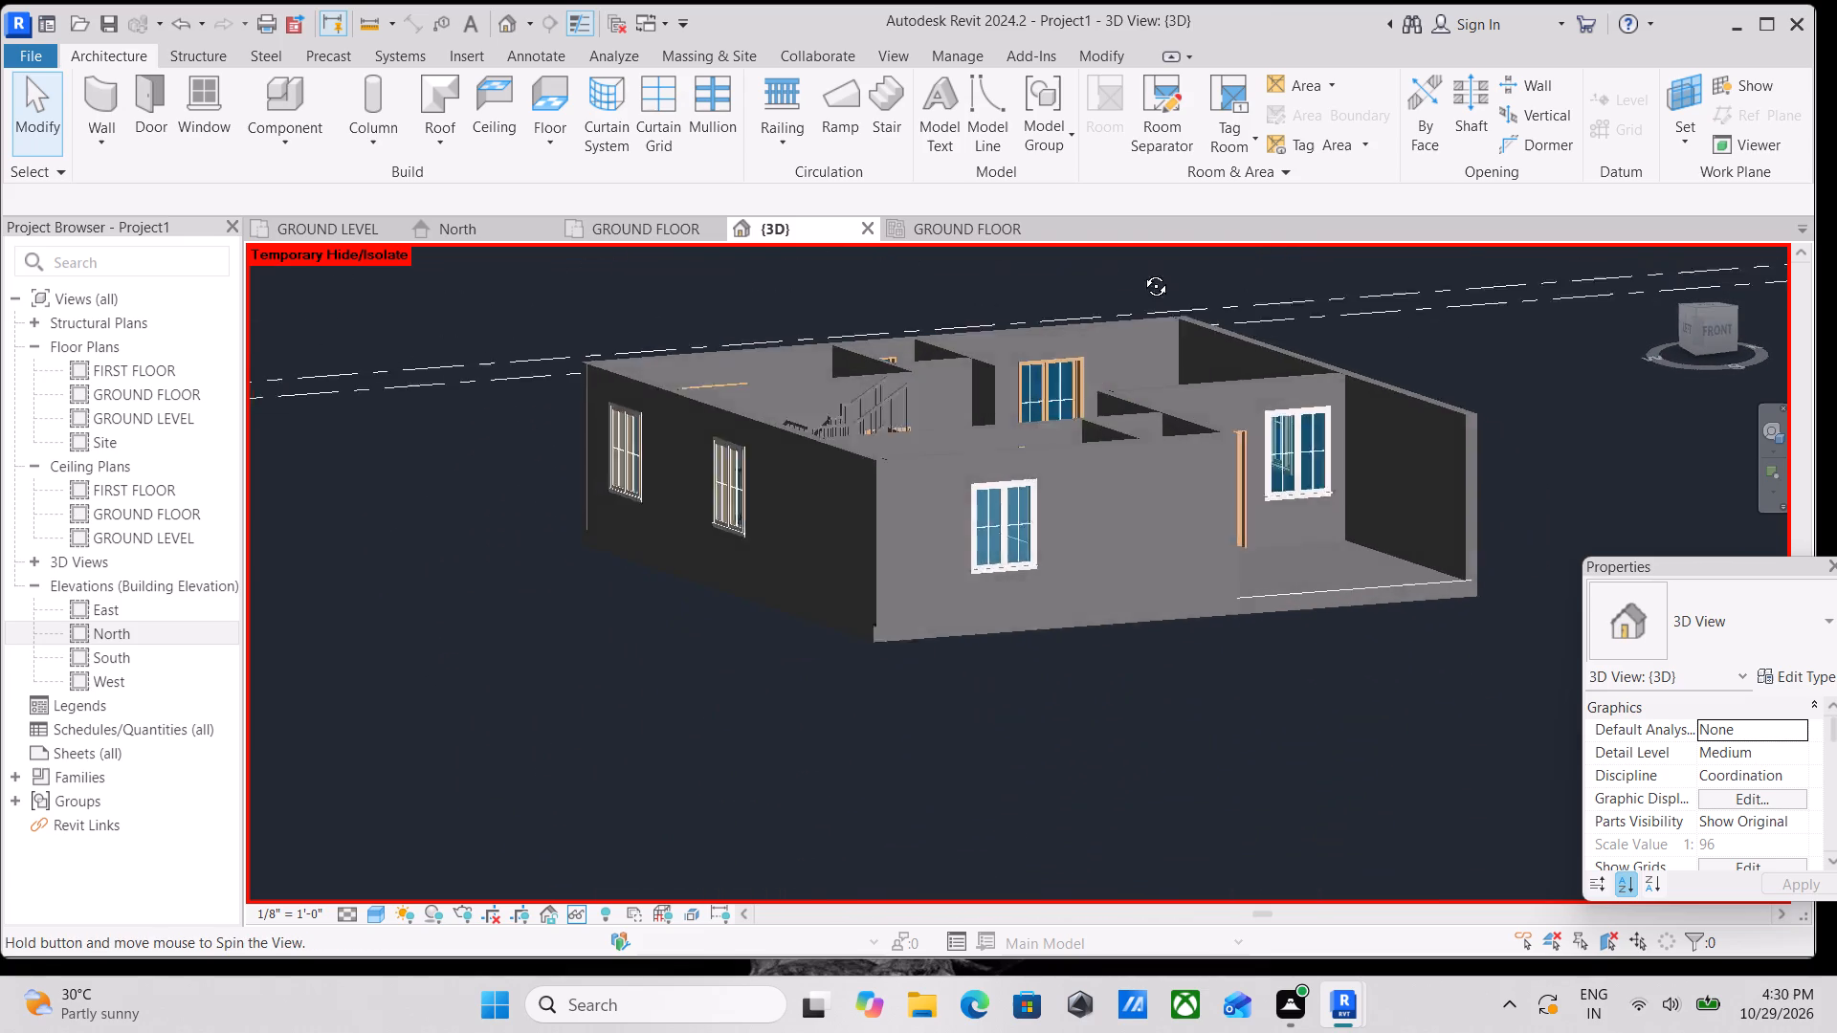
middle_click_drag(1141, 272, 1155, 281, "shift")
scroll(1243, 514, "down", 1, "shift")
middle_click_drag(1243, 514, 1140, 408, "shift")
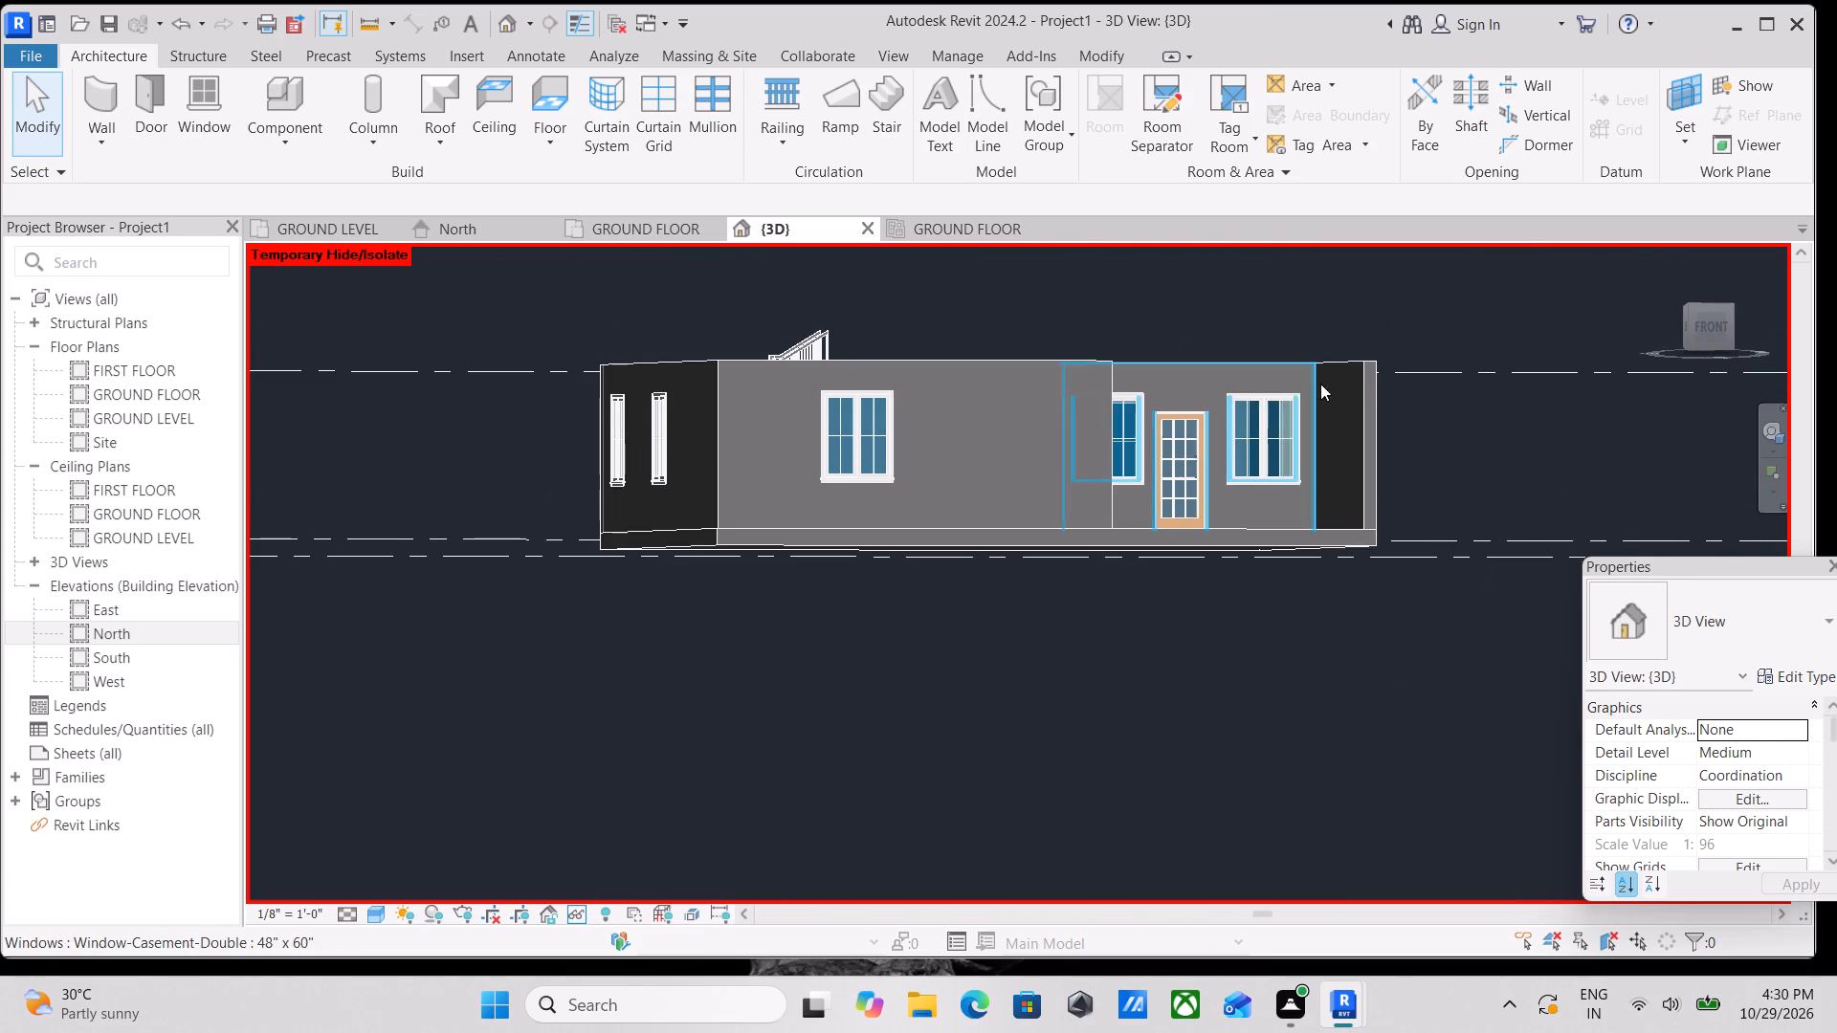
Examine the house and its level lines from the front in the 3D view.
left_click(1712, 319)
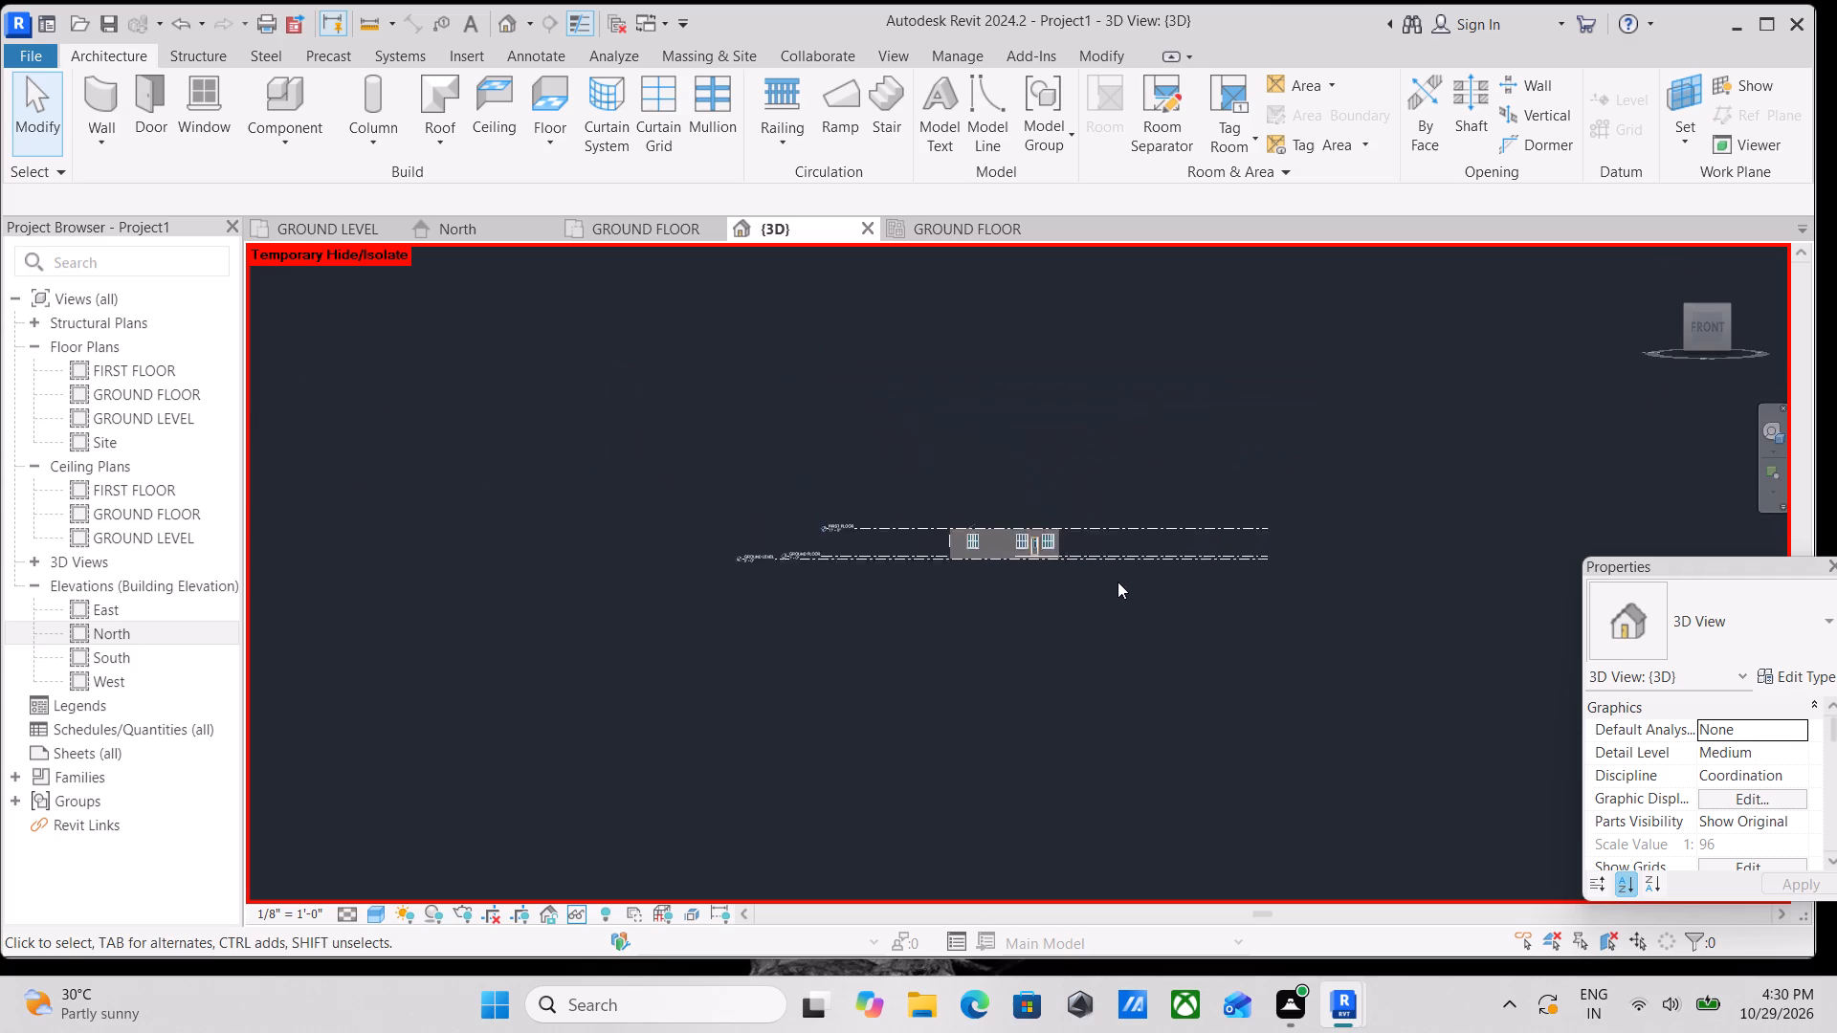
scroll(1117, 582, "up", 3)
scroll(1004, 675, "up", 3)
scroll(876, 638, "up", 3)
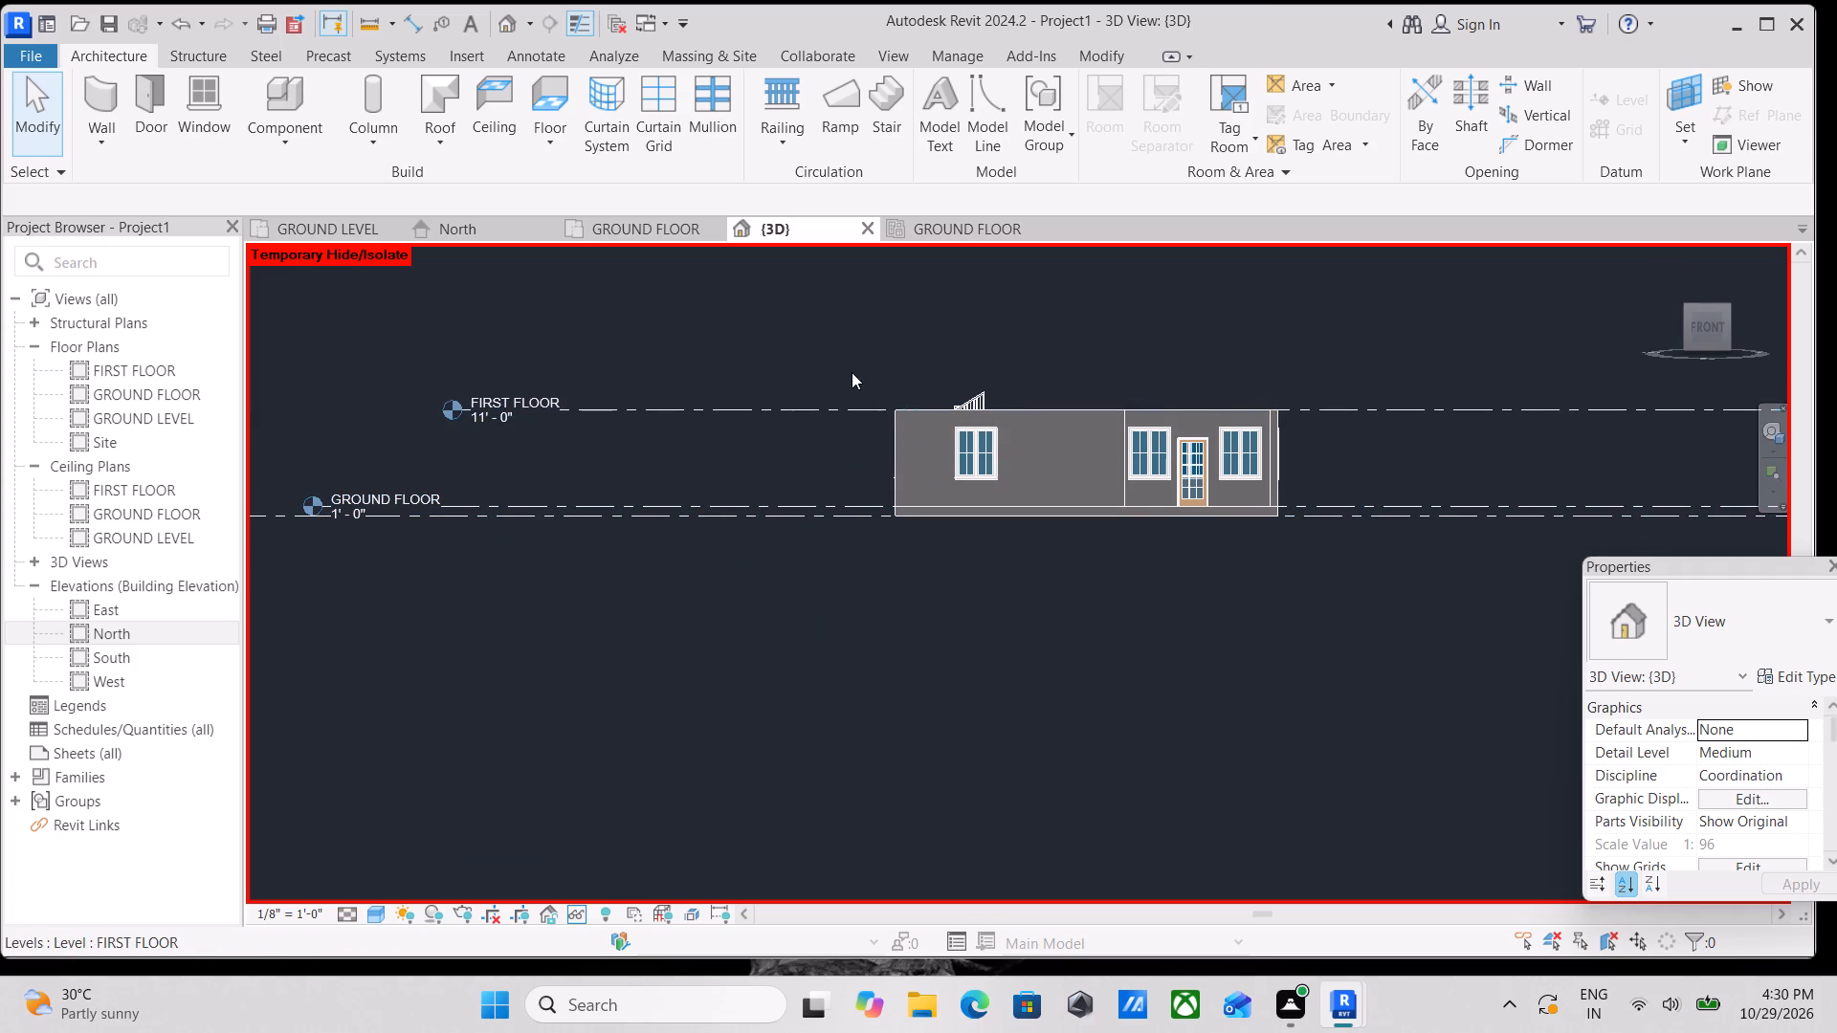
middle_click_drag(853, 507, 664, 640)
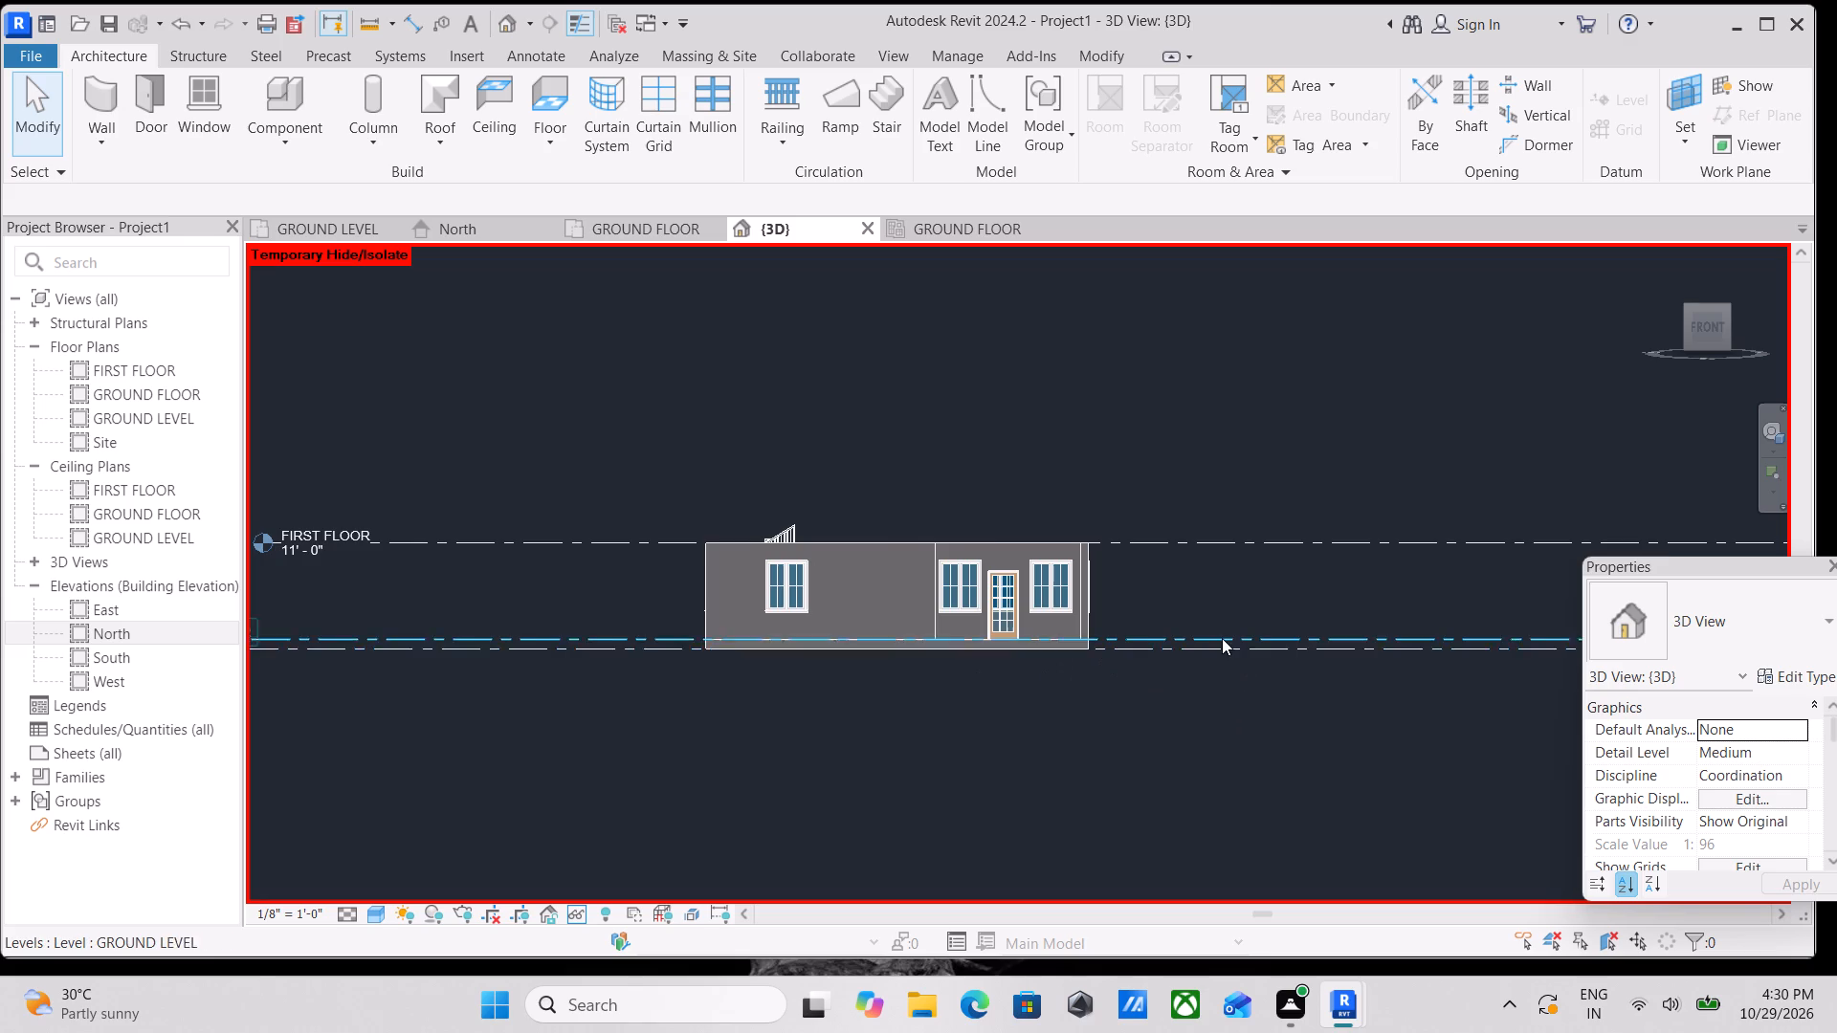
scroll(1222, 638, "down", 2)
scroll(1176, 602, "up", 2)
key("Escape")
middle_click_drag(1176, 602, 1154, 798)
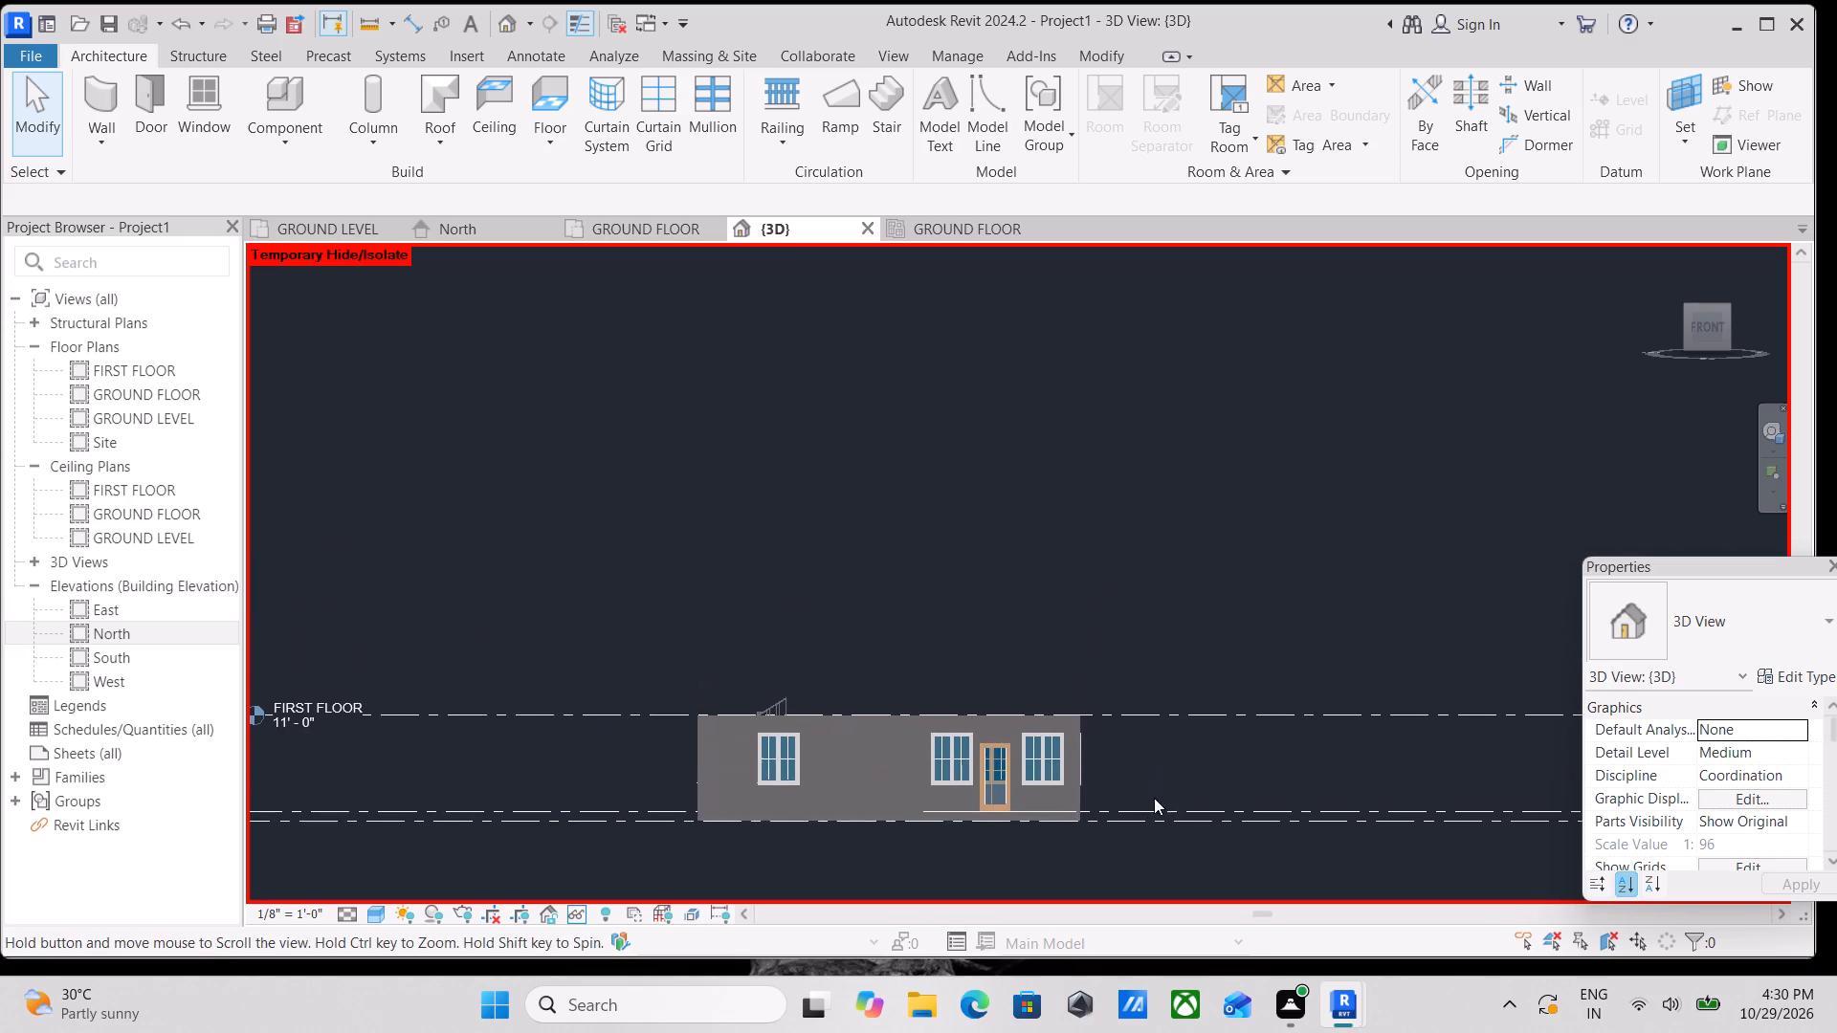
middle_click_drag(1154, 798, 1153, 775)
scroll(1230, 772, "up", 2)
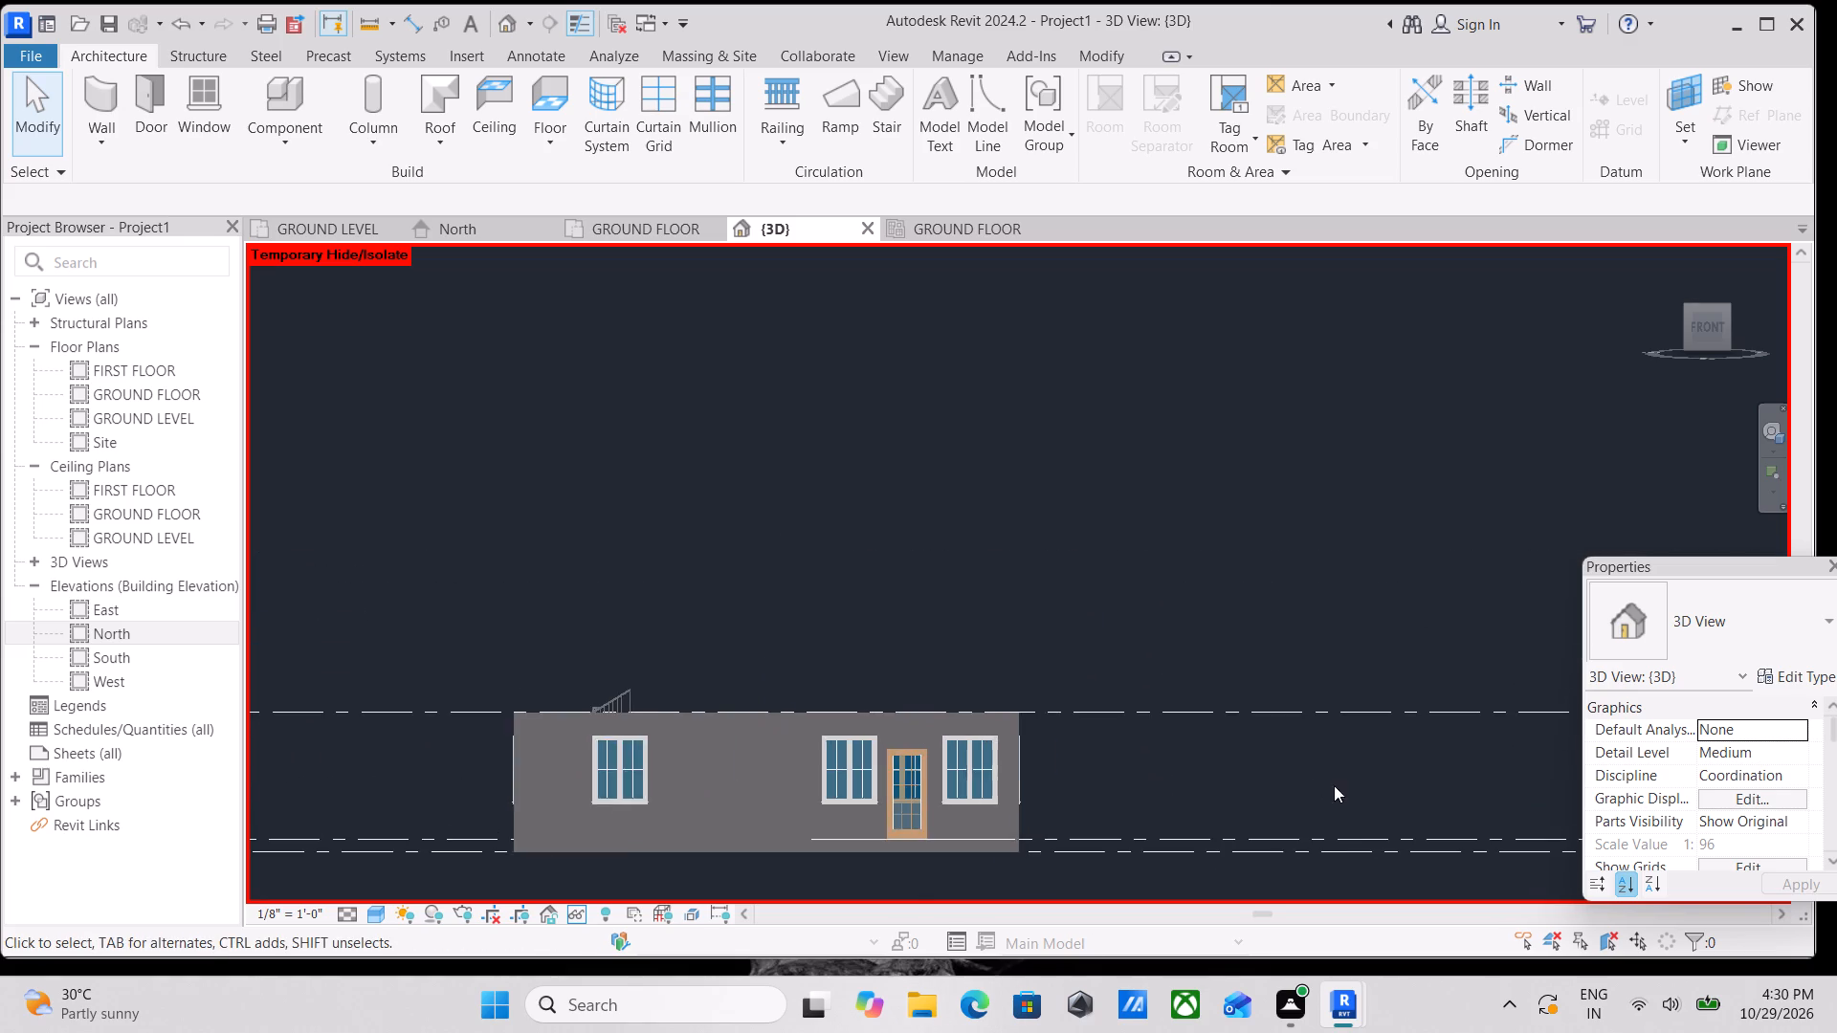
middle_click_drag(1068, 733, 1315, 703)
scroll(1361, 699, "up", 1)
scroll(1269, 717, "down", 2)
middle_click_drag(628, 676, 936, 700)
middle_click_drag(803, 696, 733, 695)
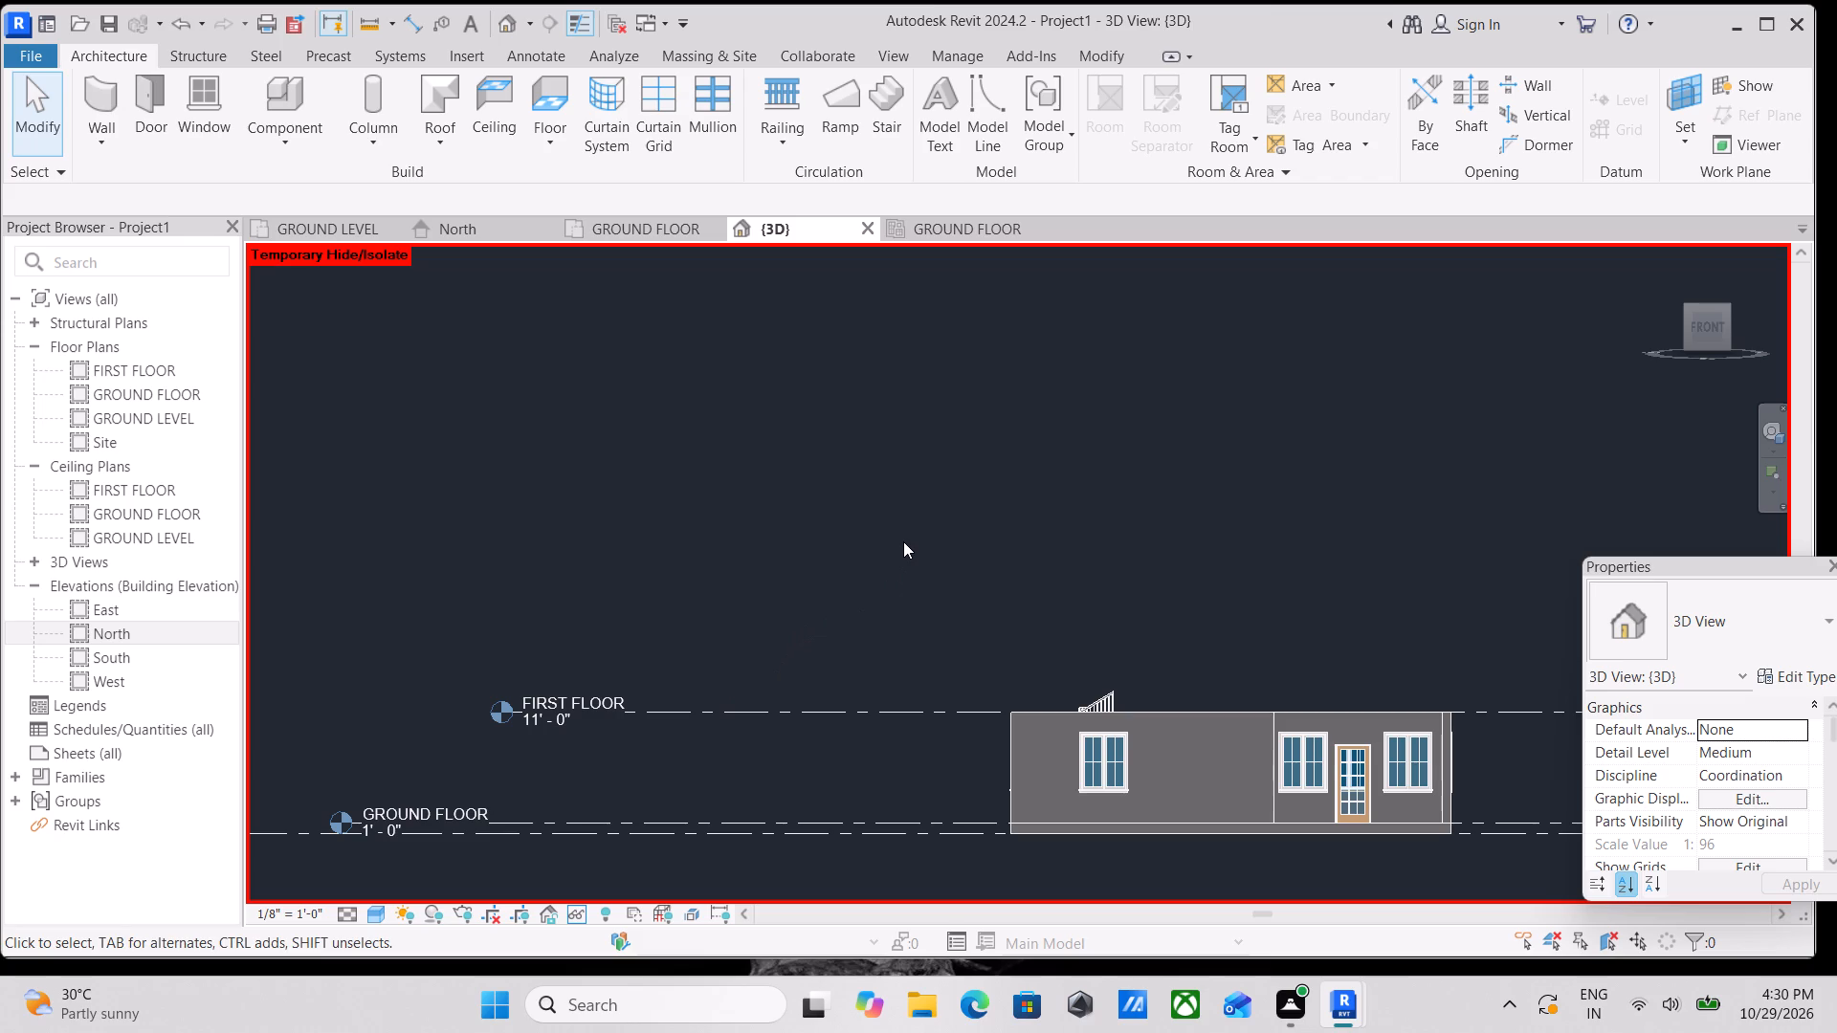
In the North elevation, add a level with its plan views, offset 10' above the FIRST FLOOR level.
type("ll")
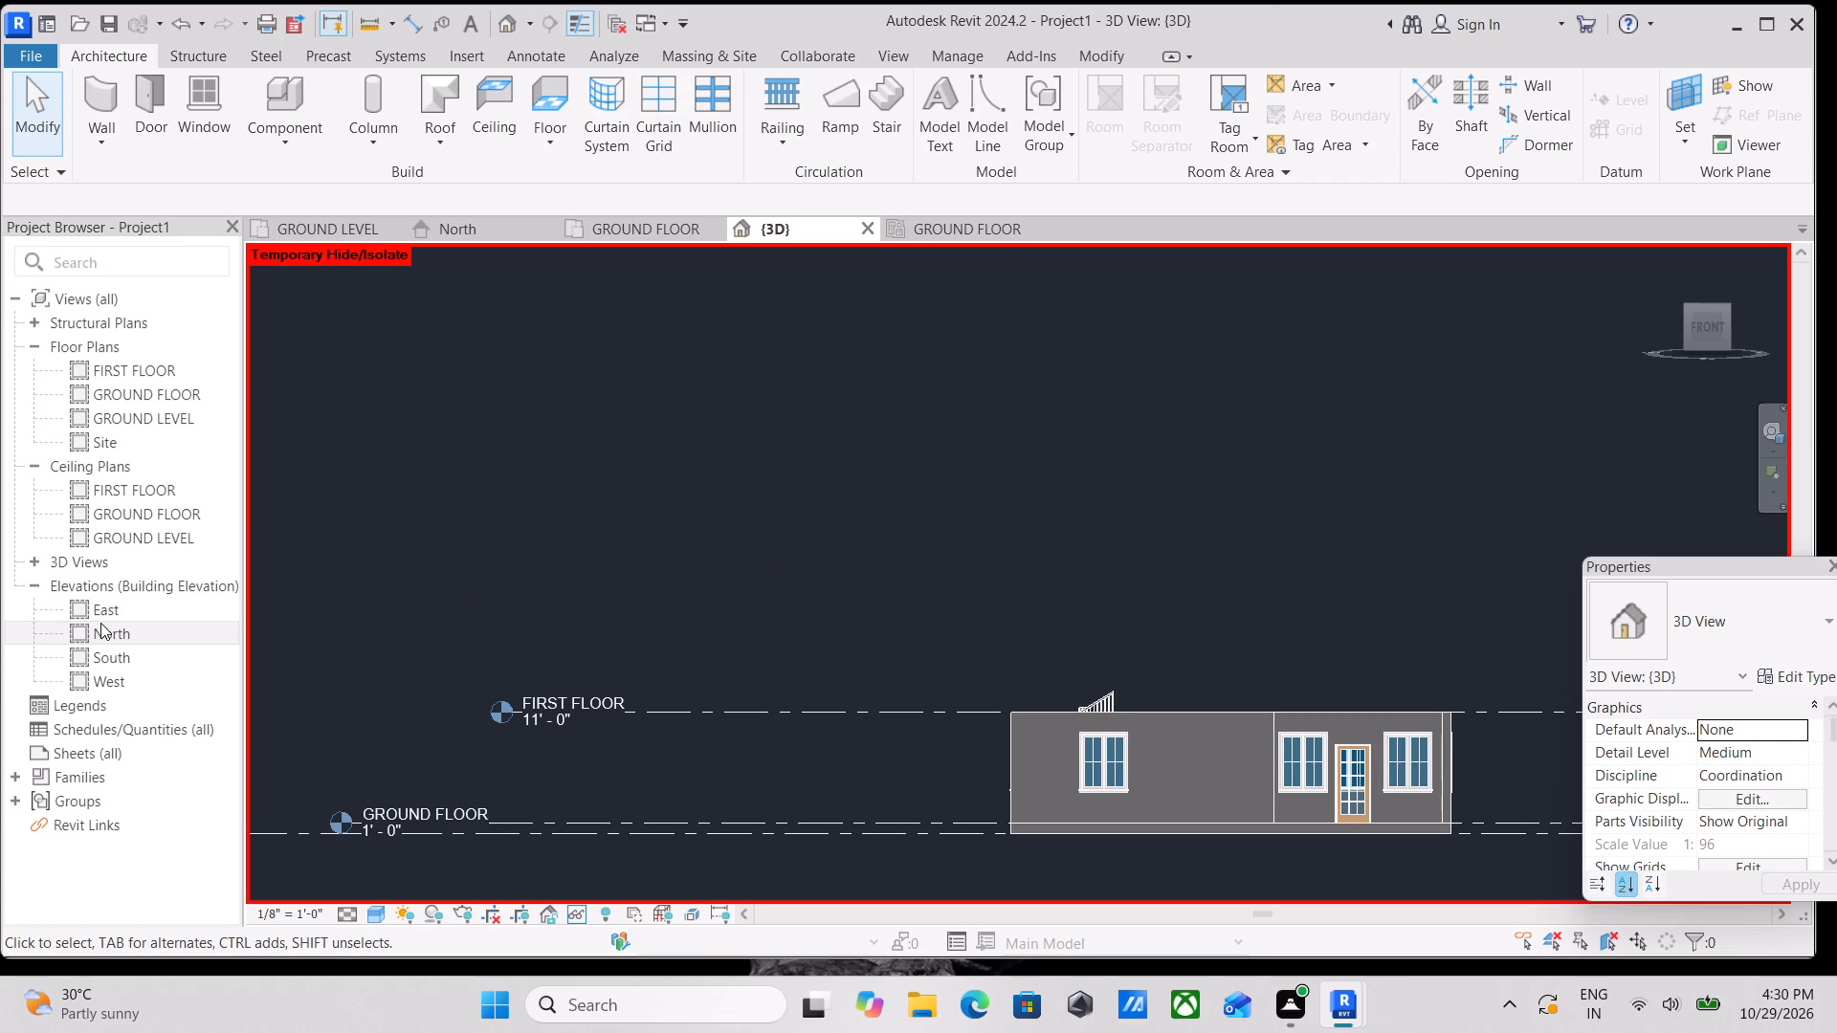
triple_click(120, 636)
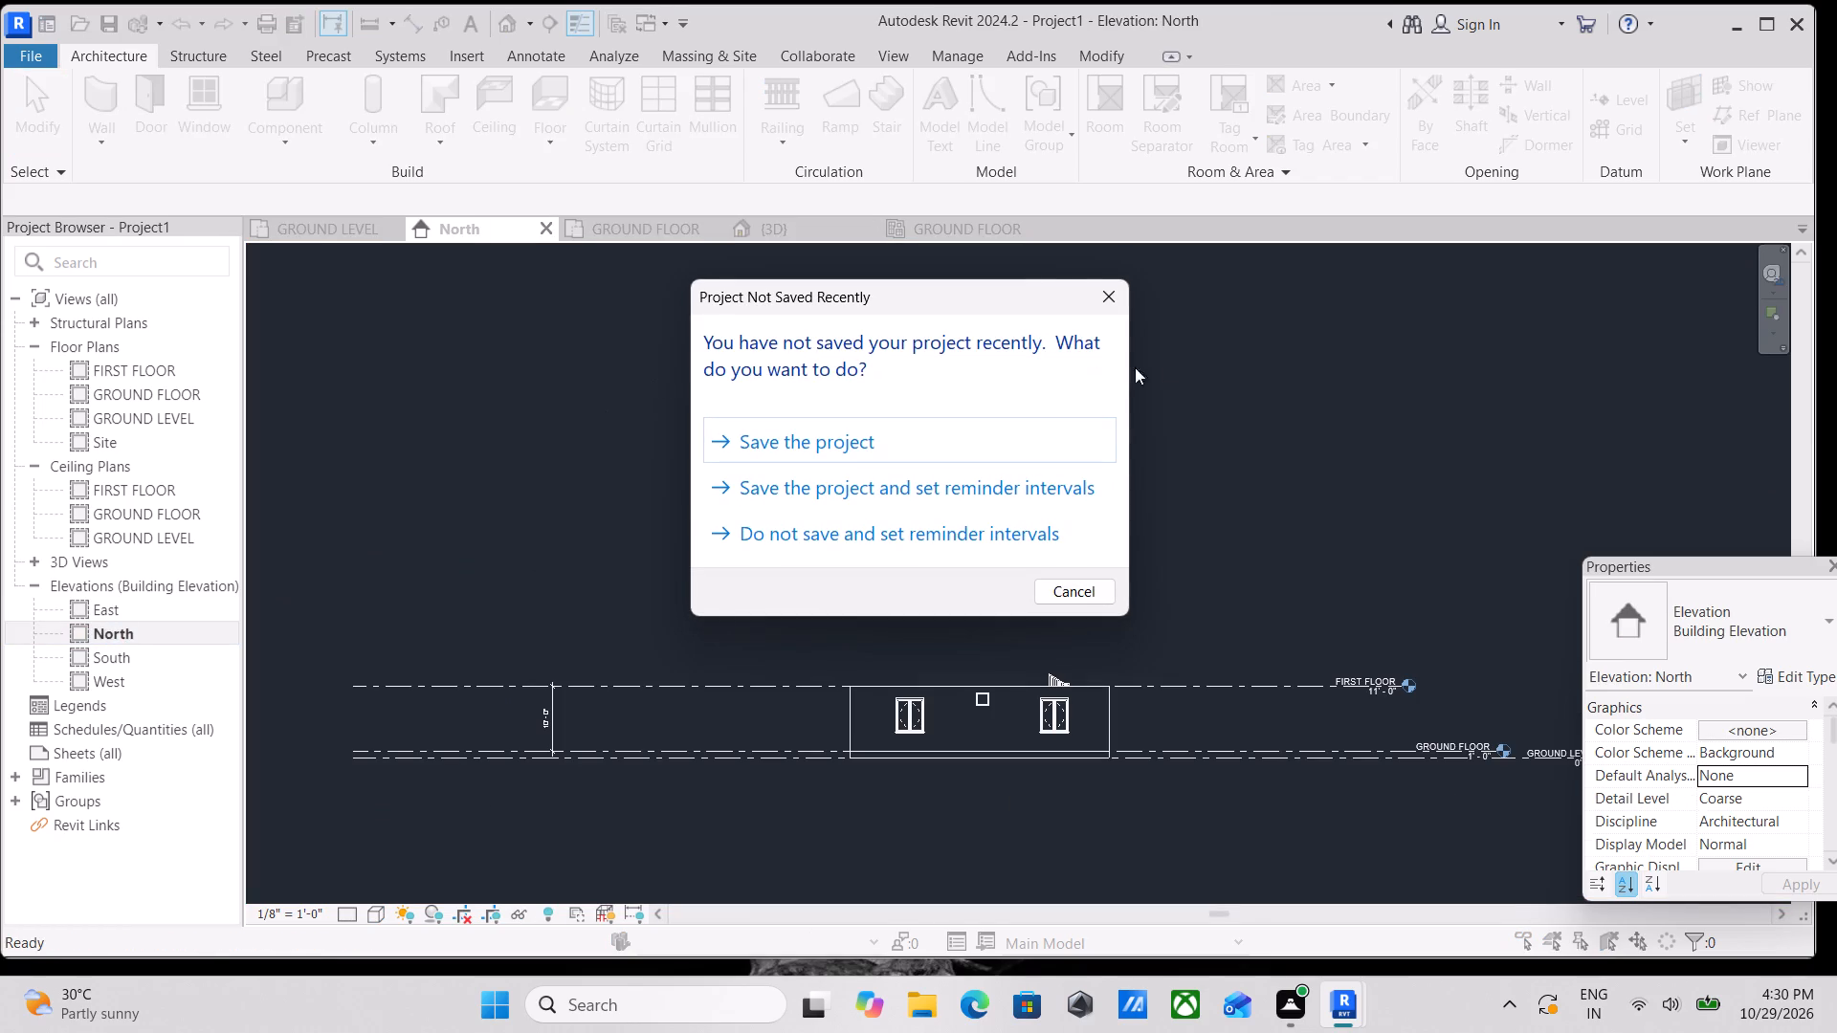
left_click(1118, 295)
scroll(829, 766, "up", 2)
scroll(708, 632, "up", 2)
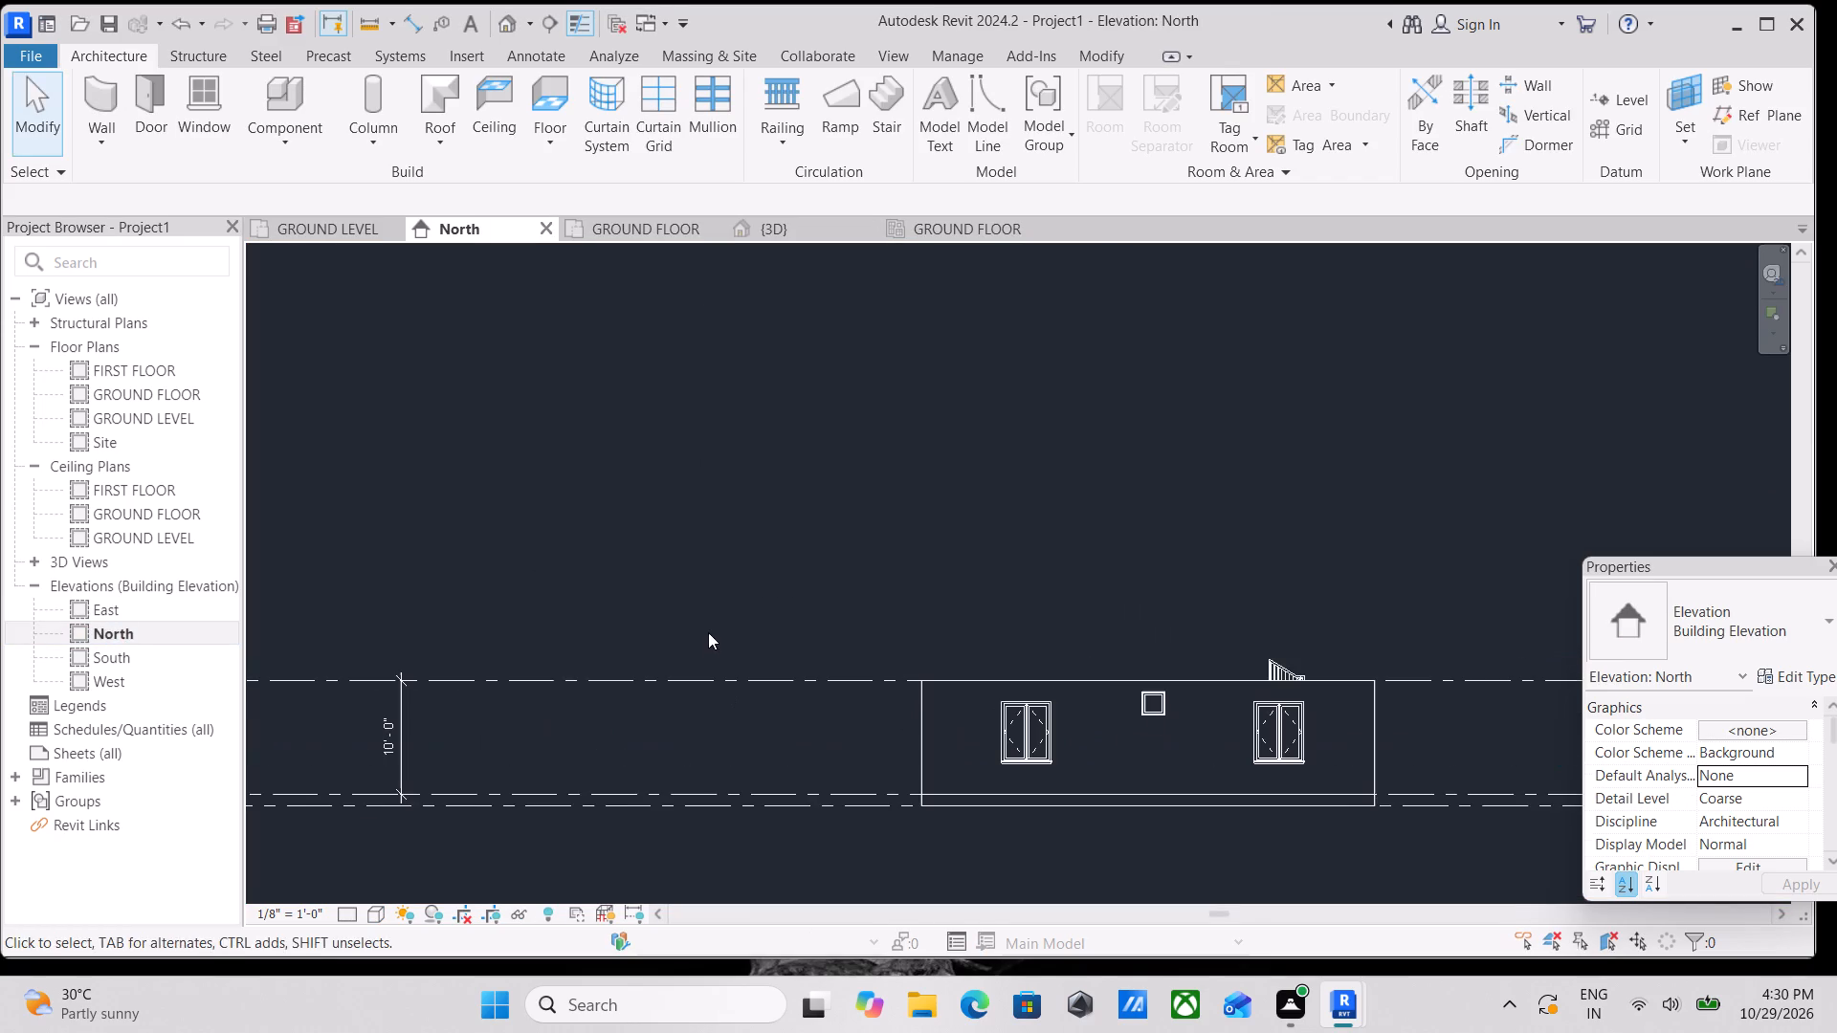
middle_click_drag(708, 632, 709, 646)
type("ll")
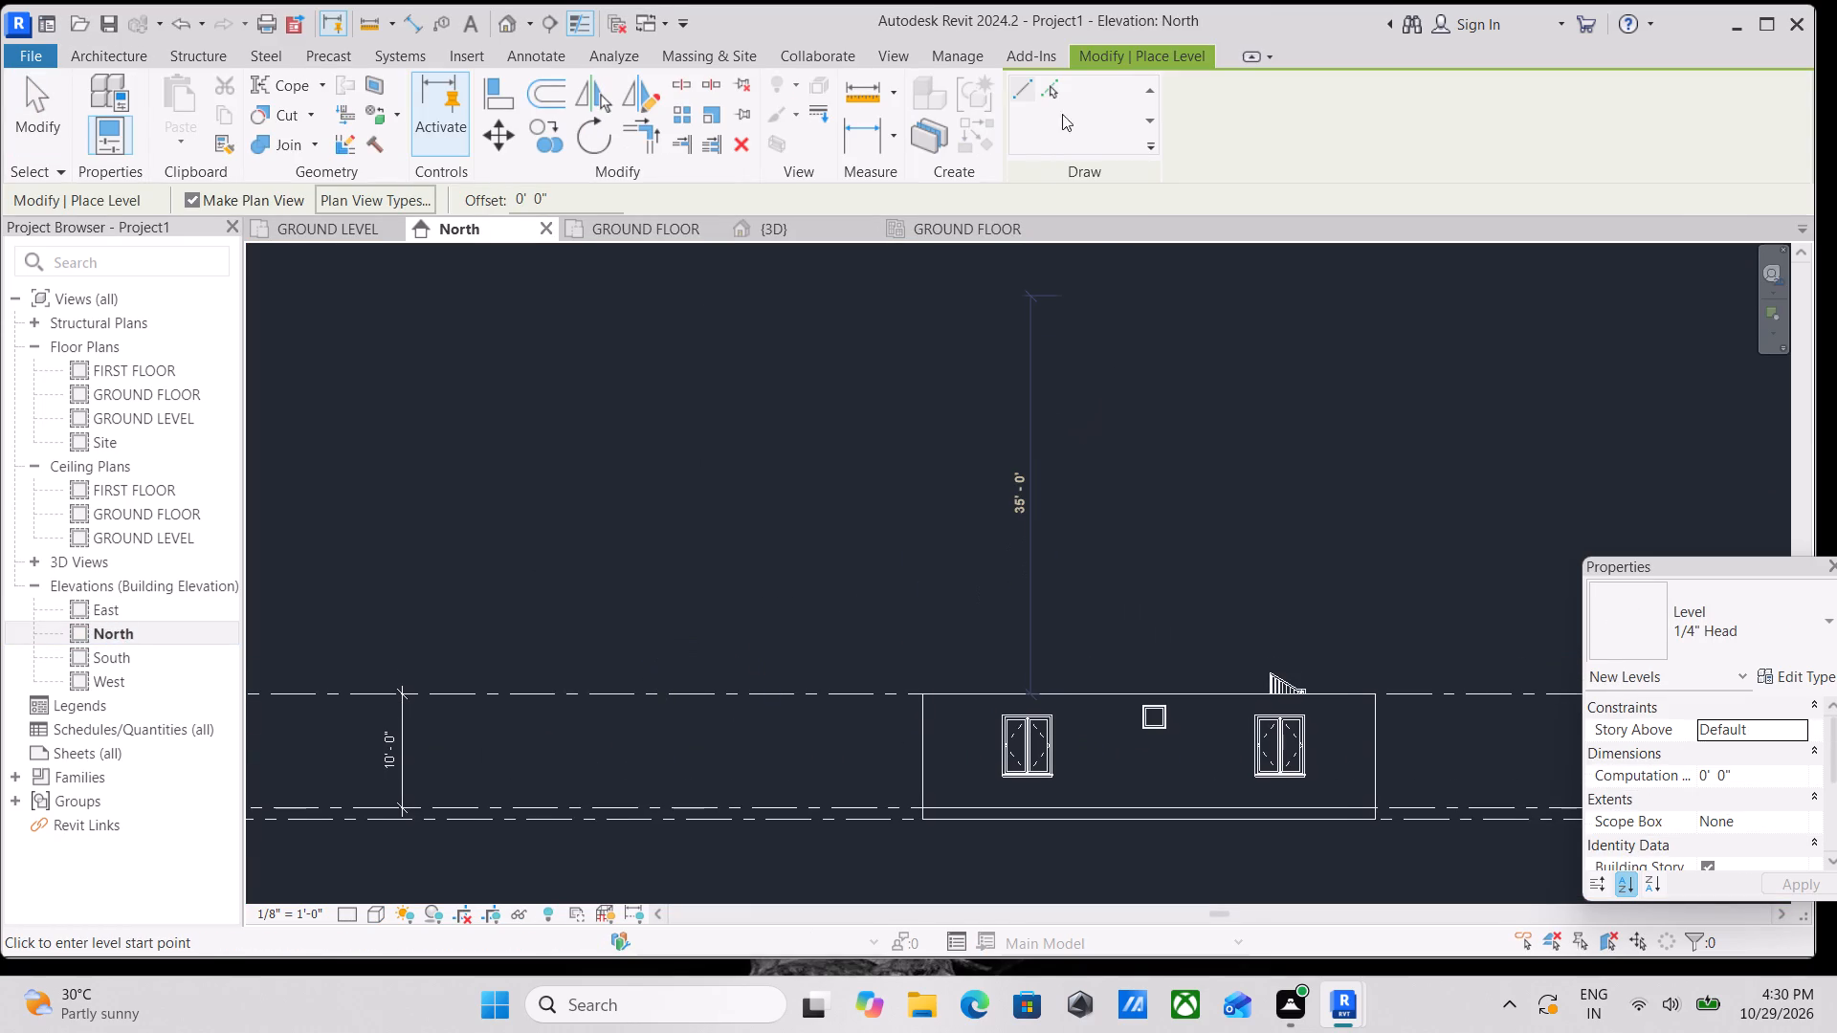
left_click(1050, 80)
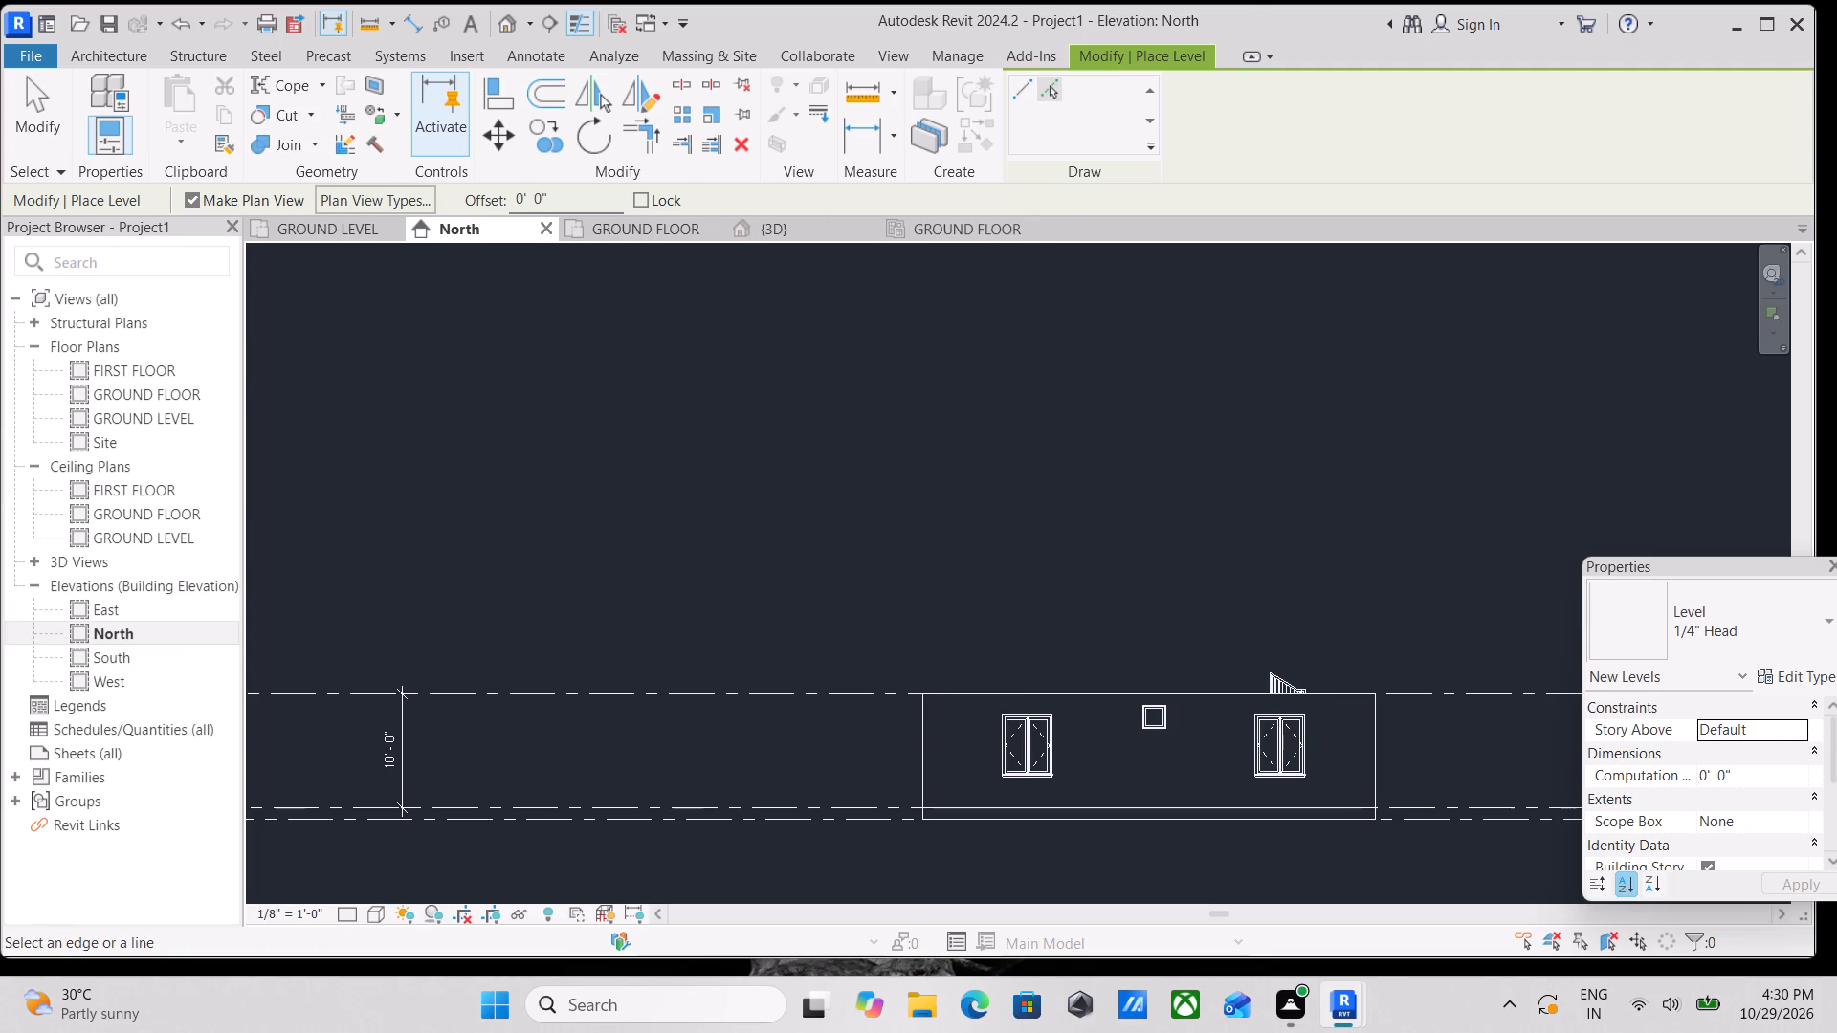
left_click_drag(569, 206, 436, 223)
key("1")
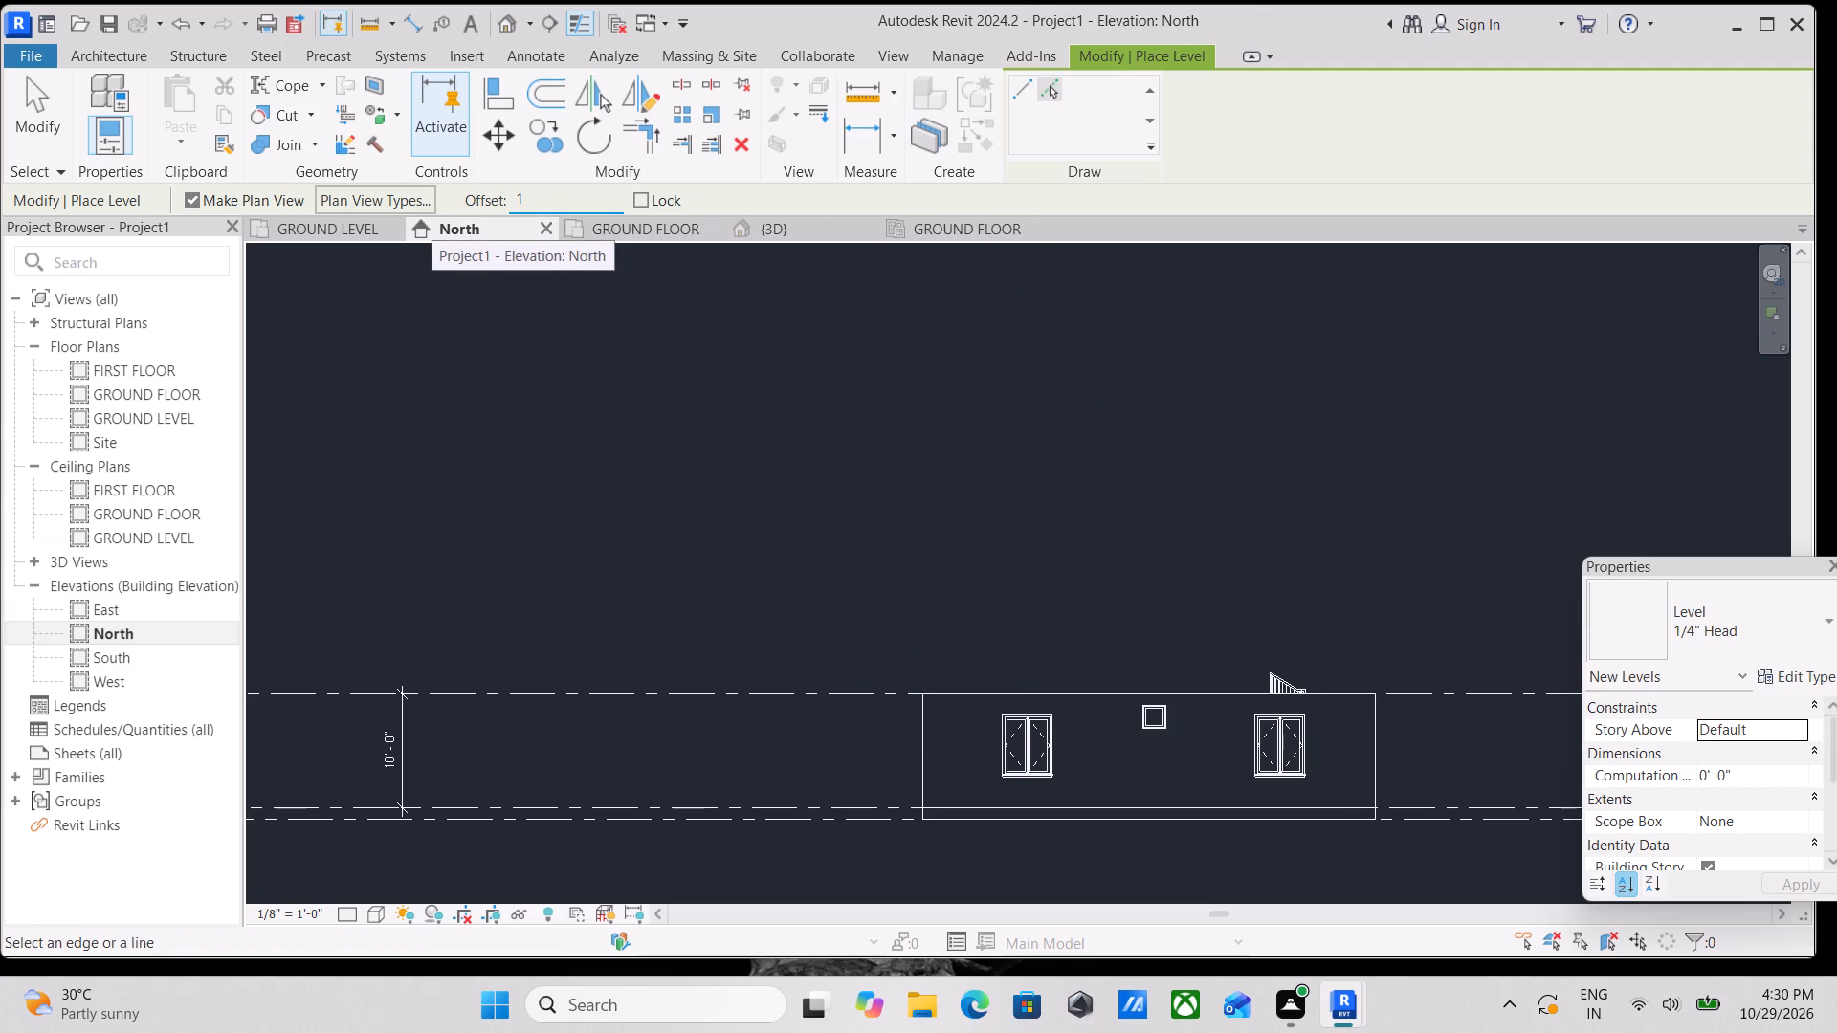
type("0'")
key("Return")
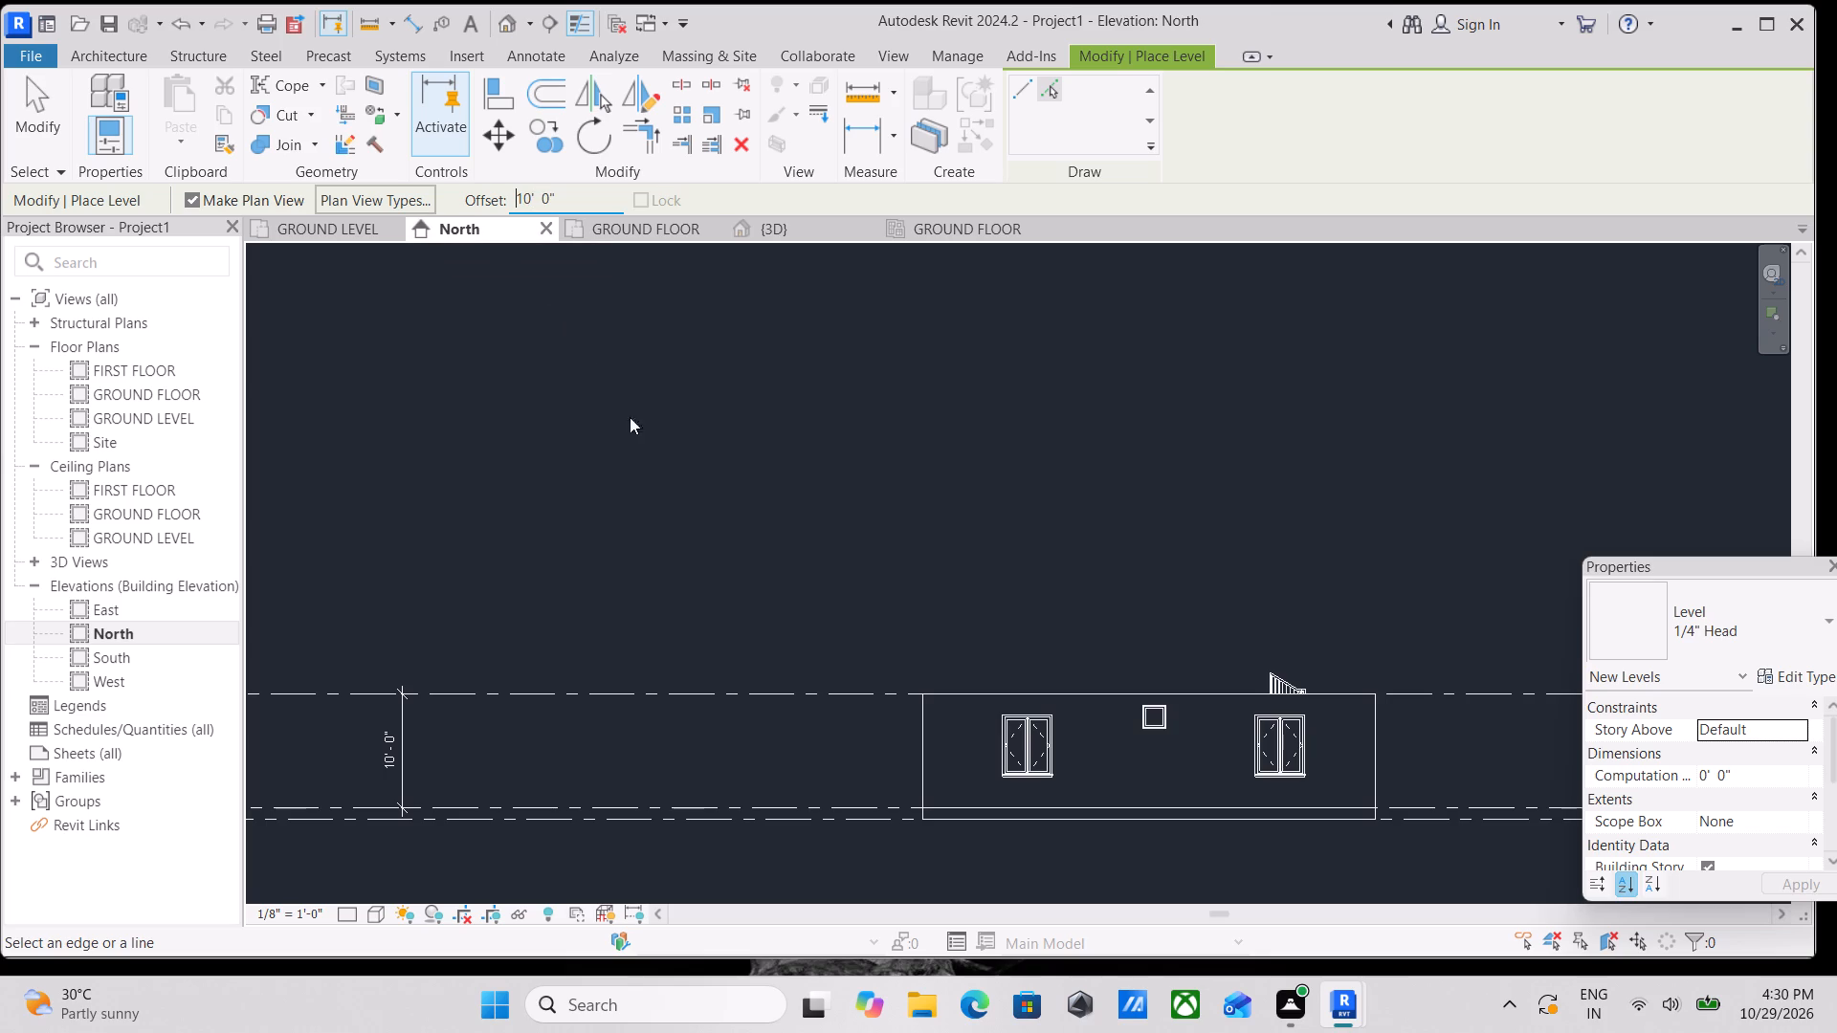
left_click(735, 691)
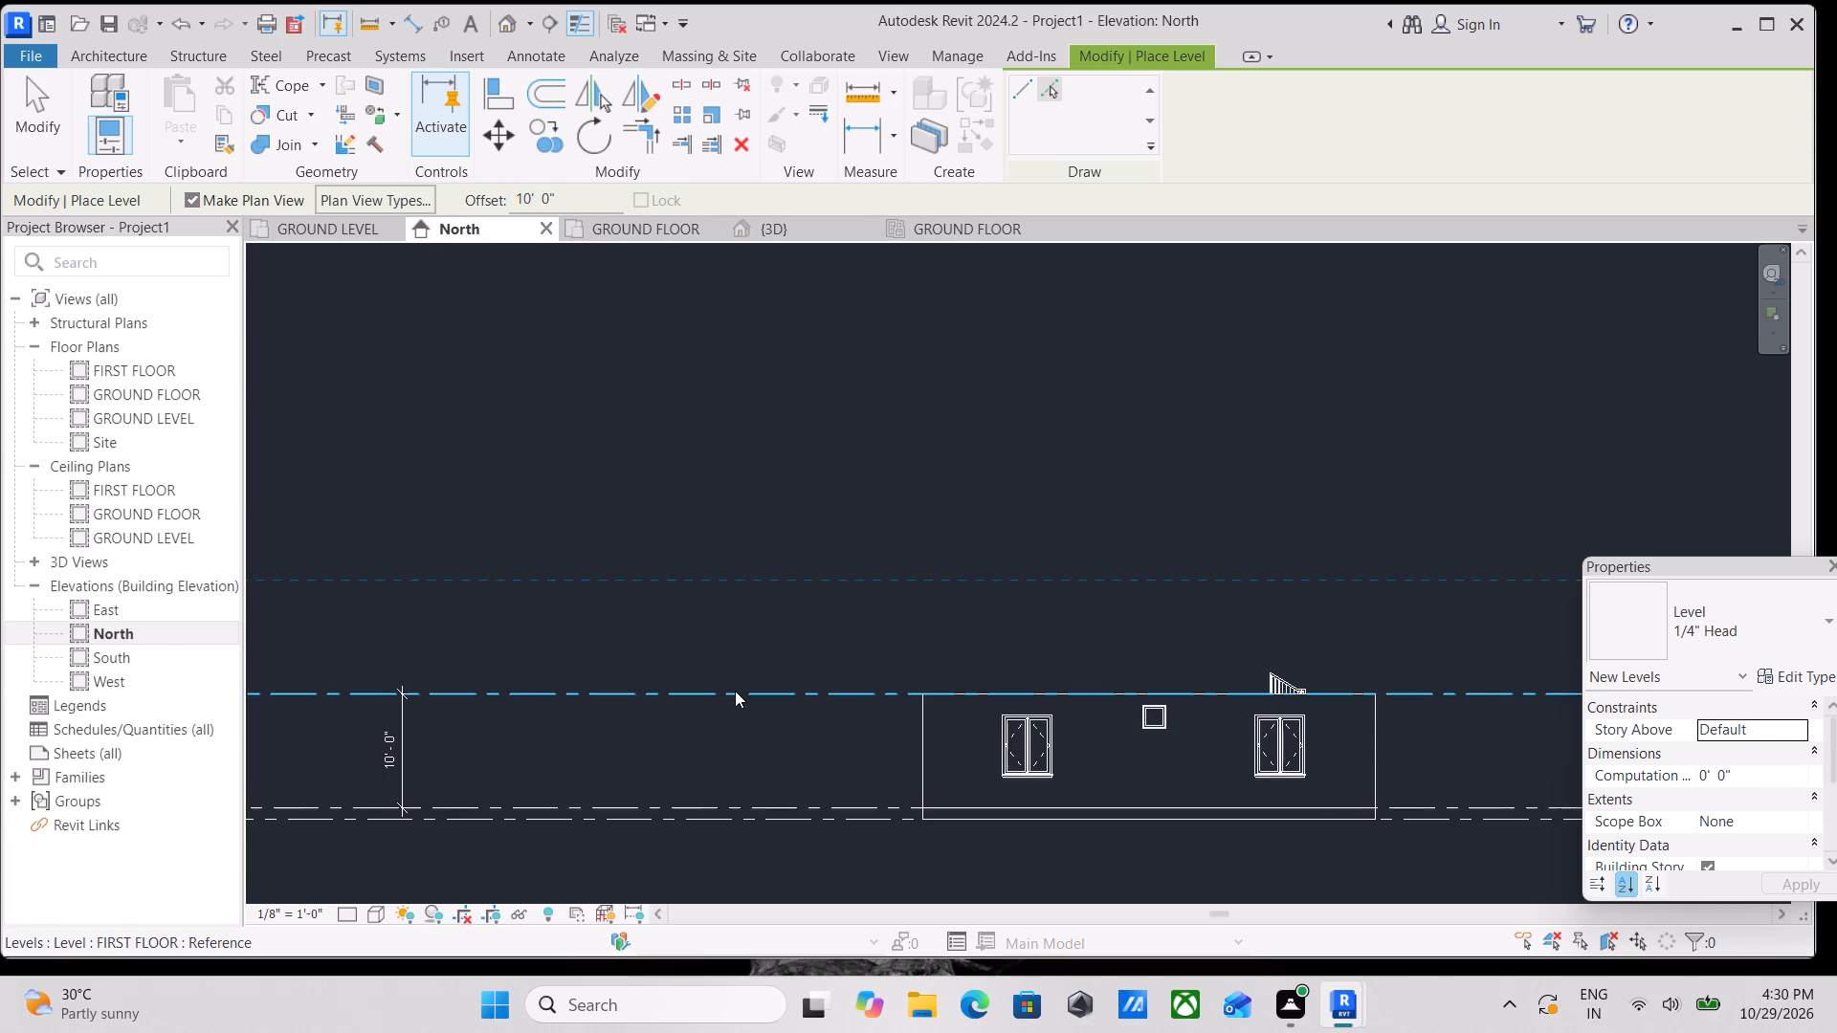
scroll(746, 540, "down", 1)
middle_click_drag(746, 540, 647, 560)
key("Escape")
scroll(685, 544, "down", 1)
key("Escape")
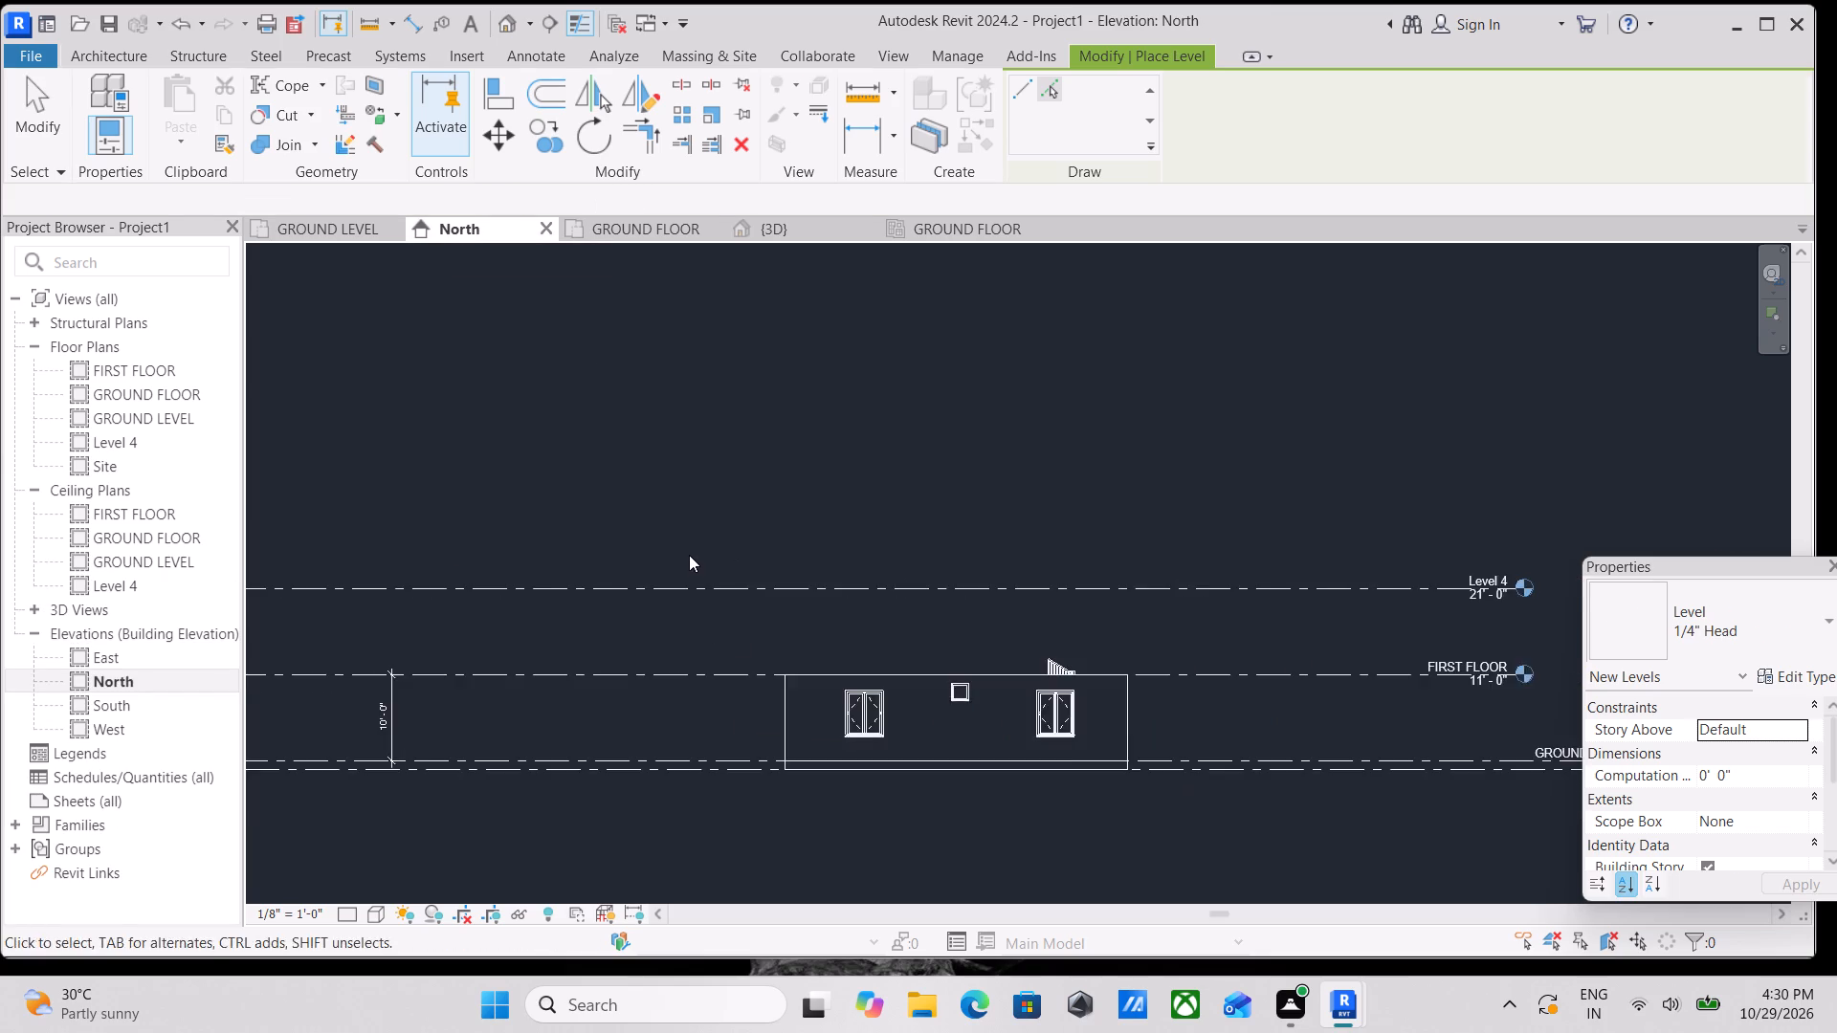
scroll(689, 555, "down", 1)
key("Escape")
Select the ground-floor elements in the North elevation, keep all categories in the filter, and copy them to the clipboard.
left_click_drag(757, 629, 1103, 732)
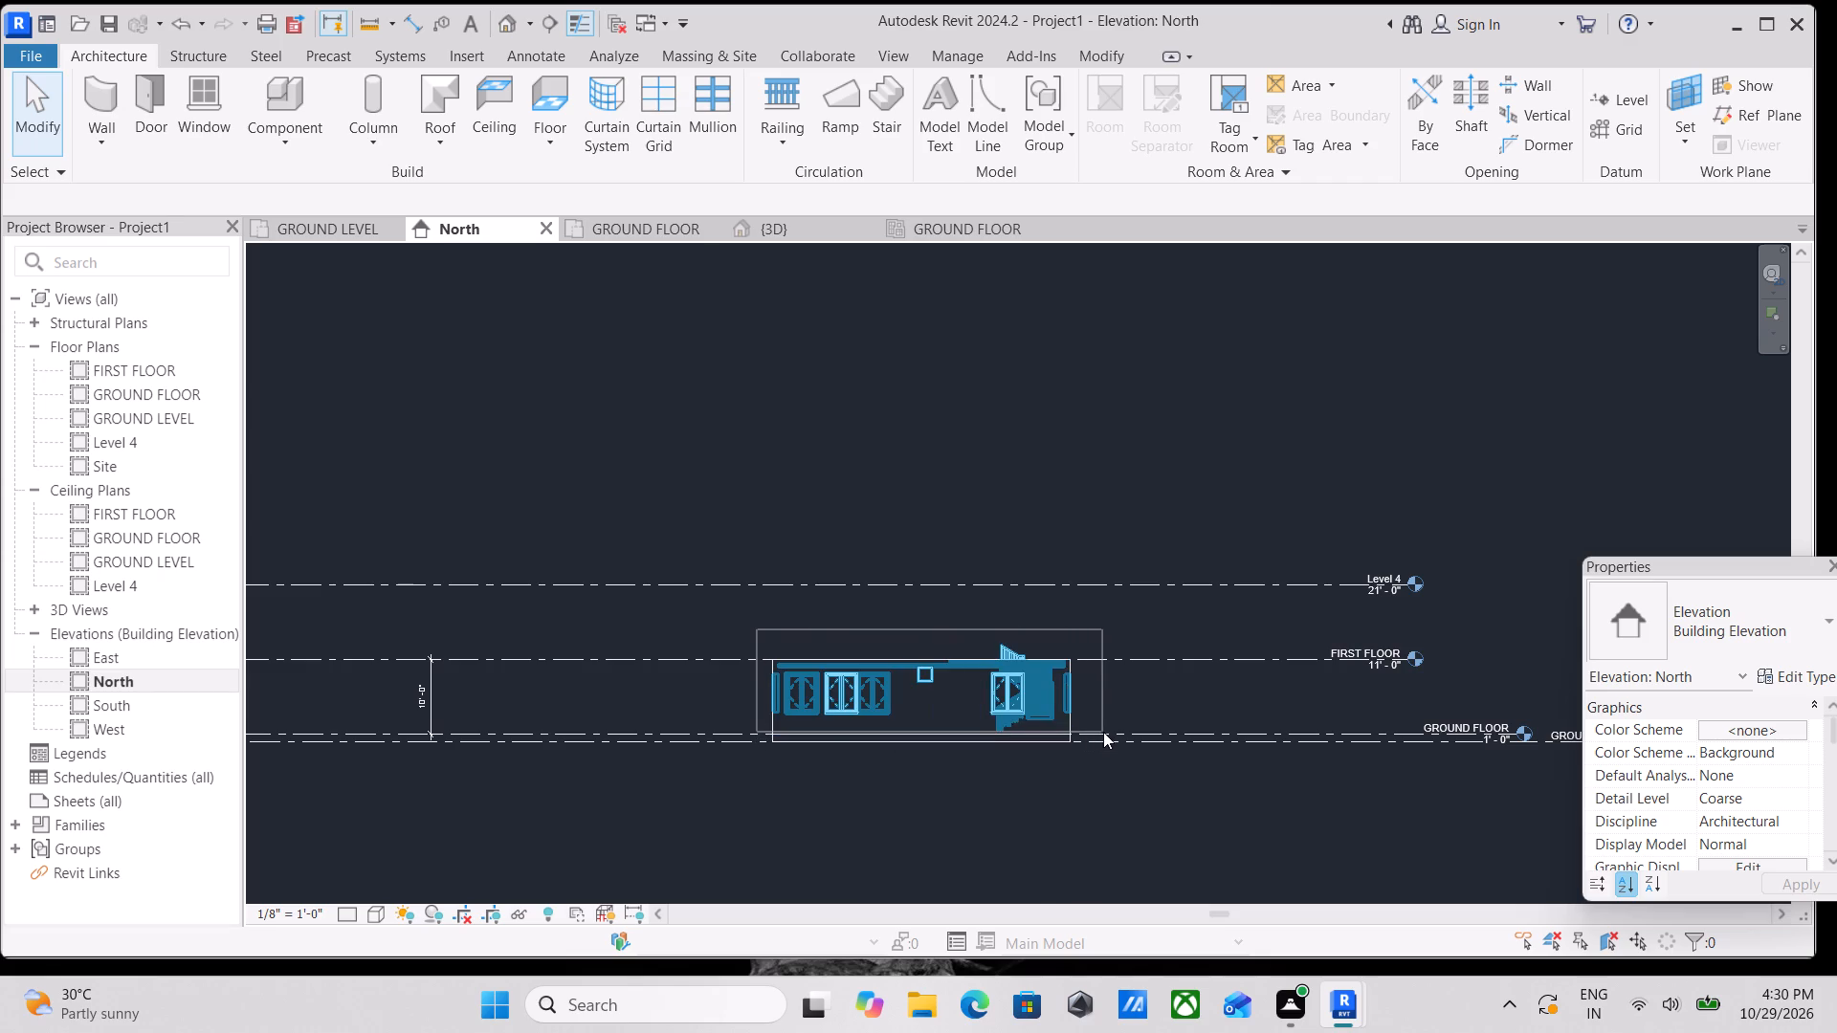
left_click_drag(1103, 732, 1110, 737)
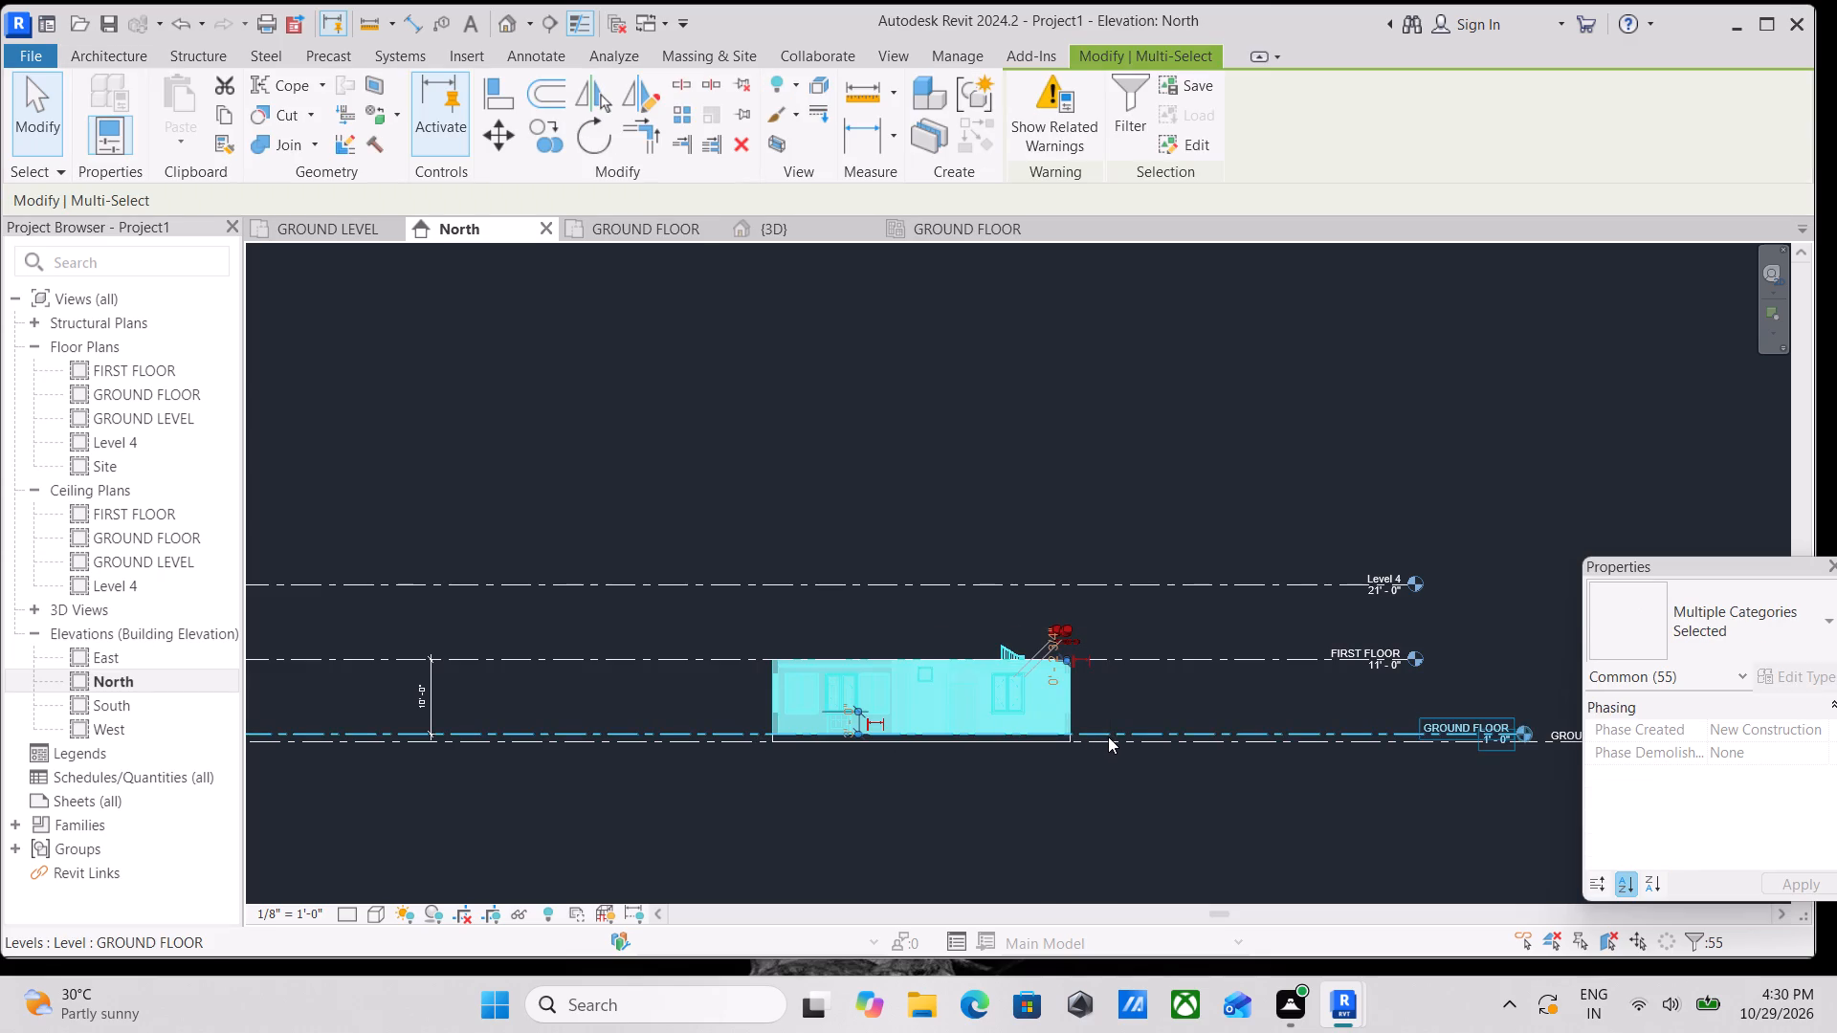
scroll(1108, 736, "up", 3)
left_click(1118, 132)
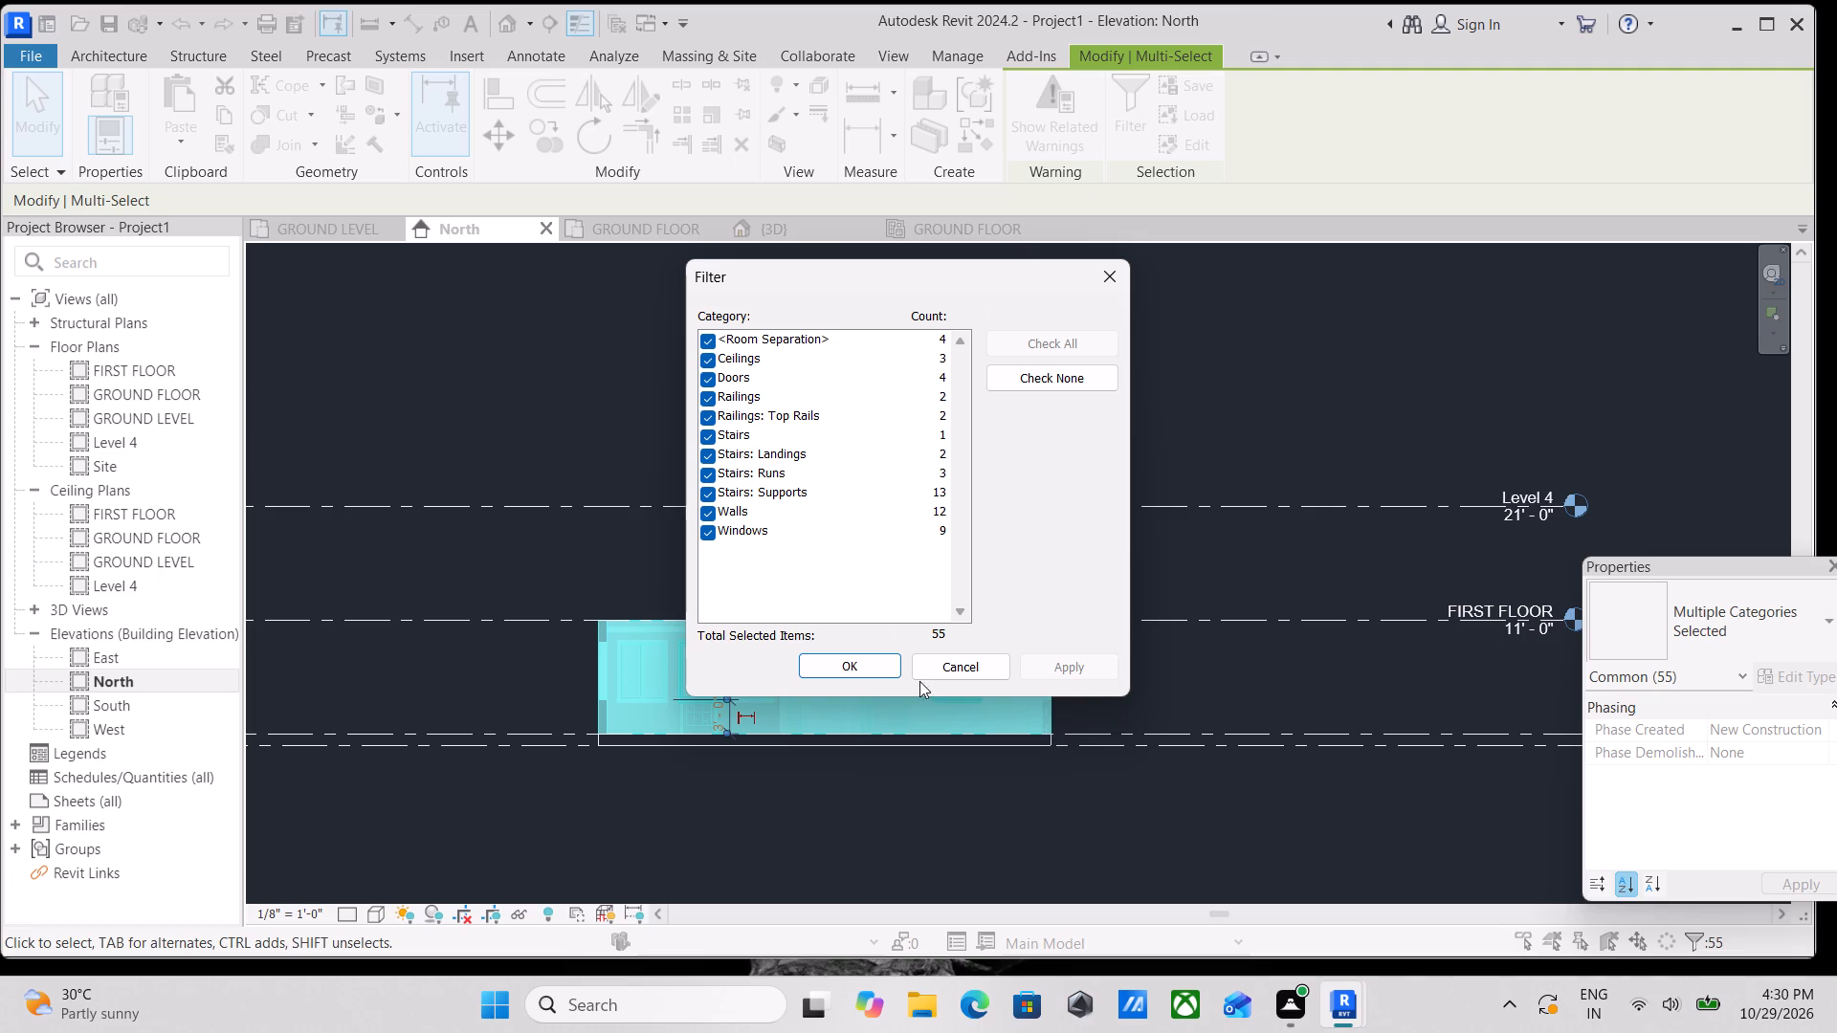
left_click(862, 670)
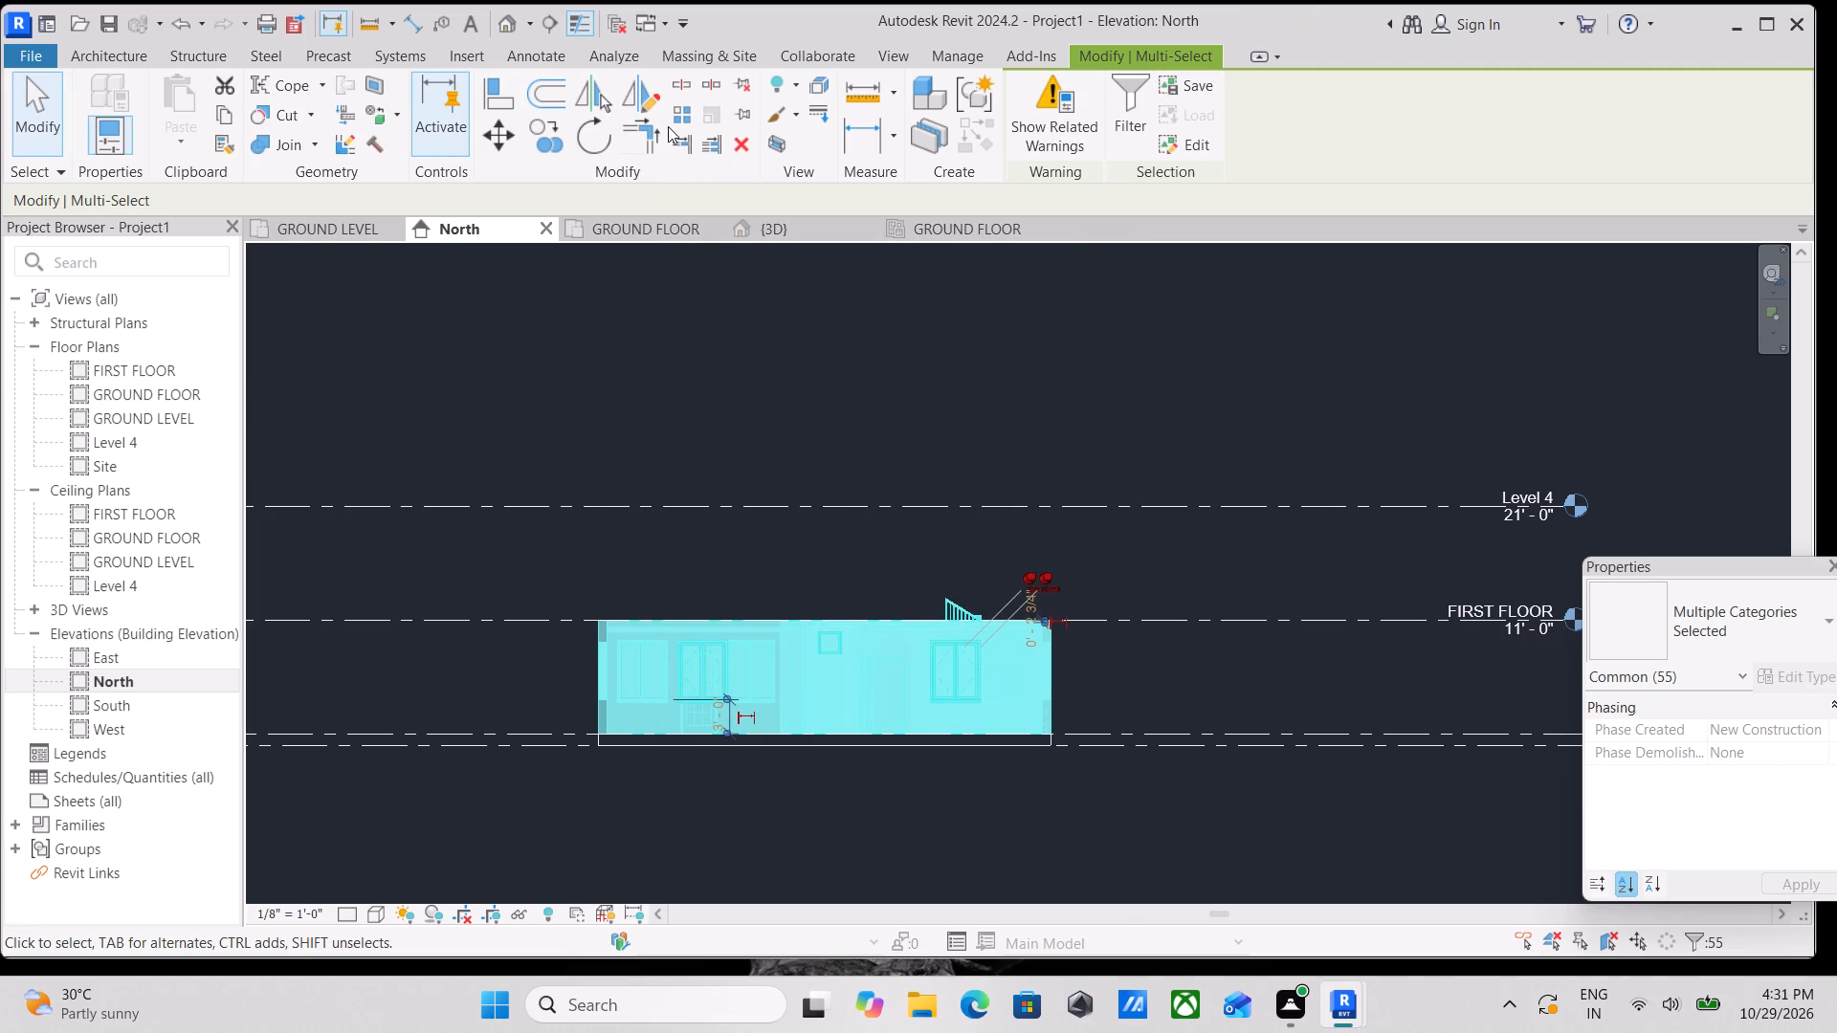
left_click(228, 119)
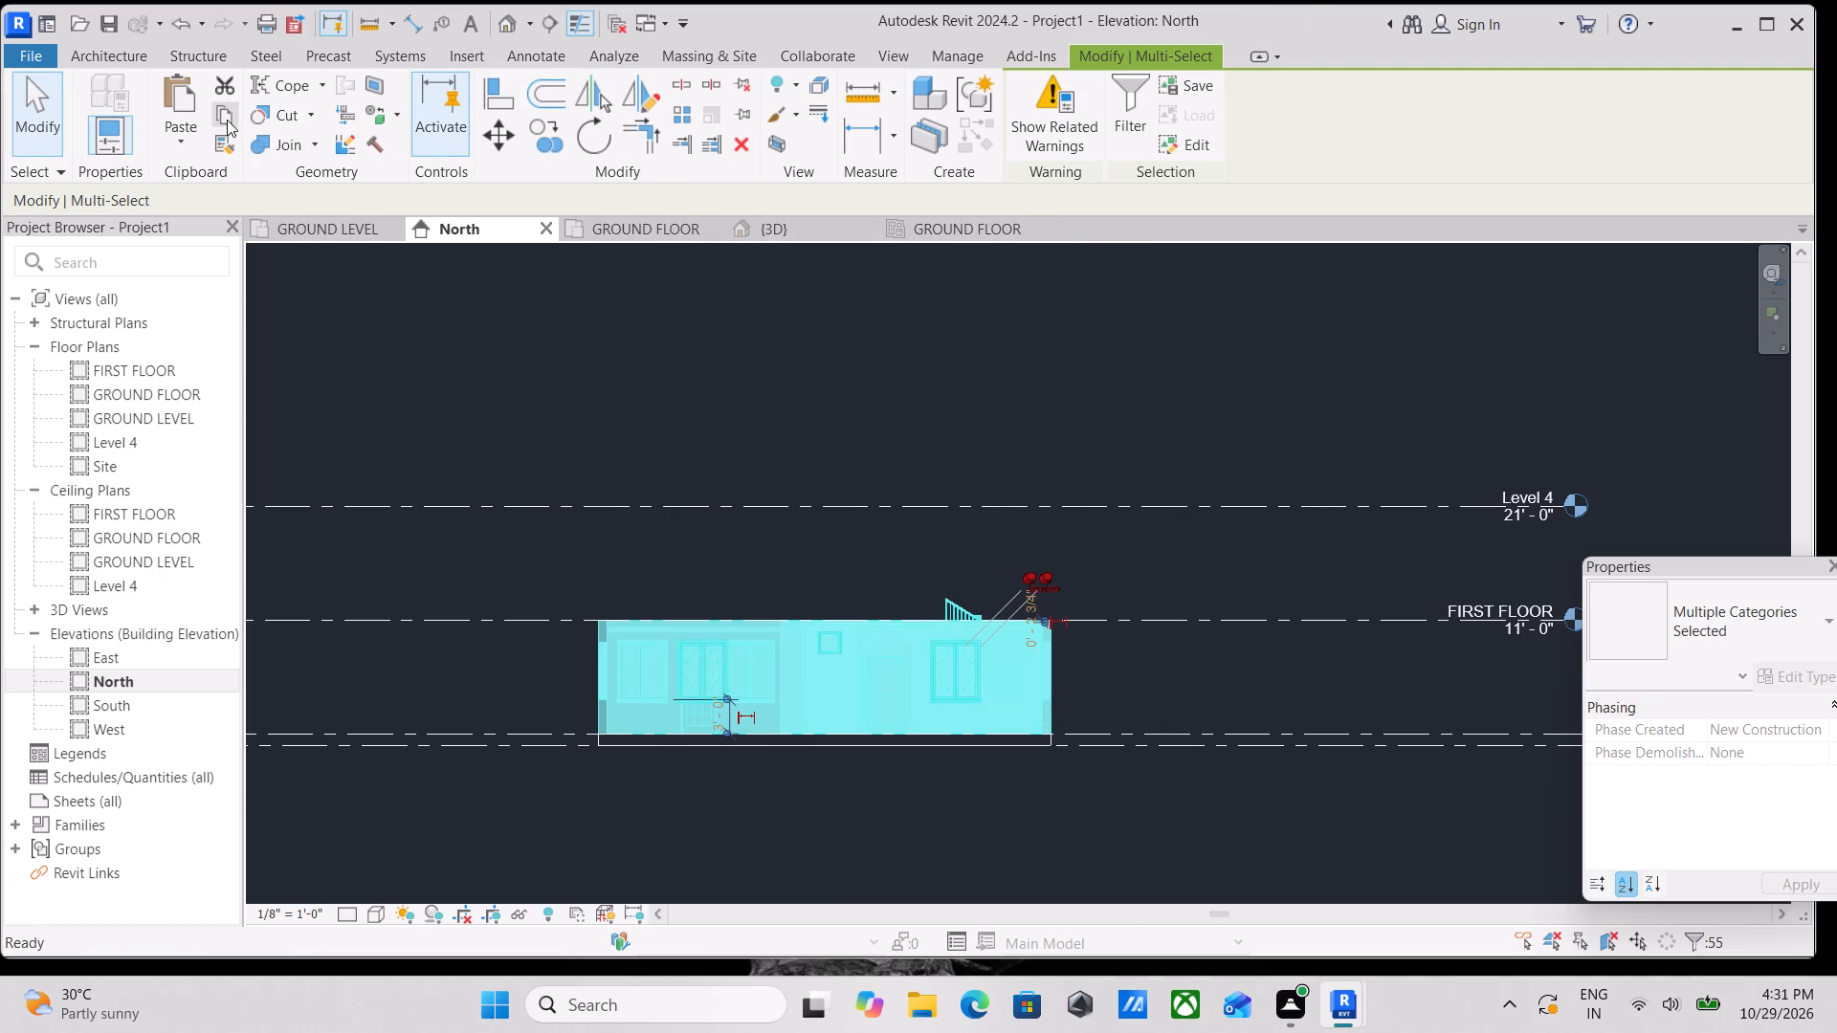
Paste the copied ground-floor elements aligned to the FIRST FLOOR level.
left_click(188, 136)
left_click(218, 228)
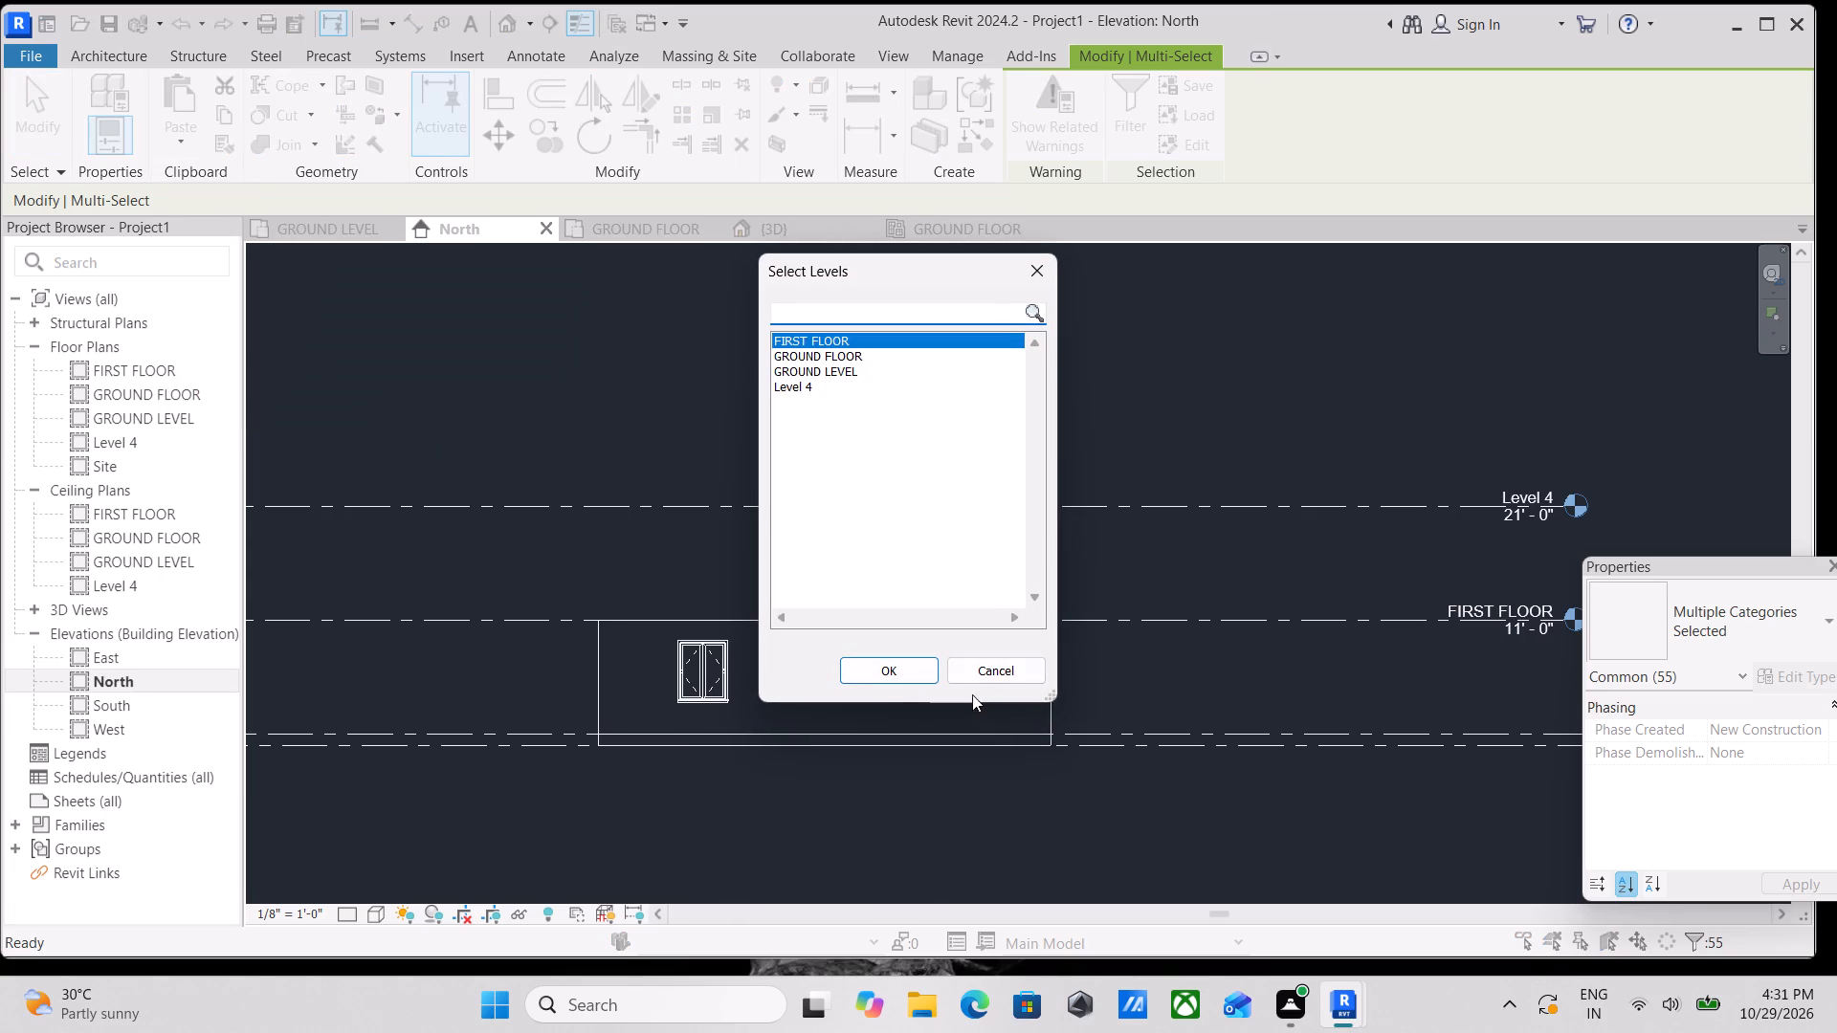
left_click(882, 670)
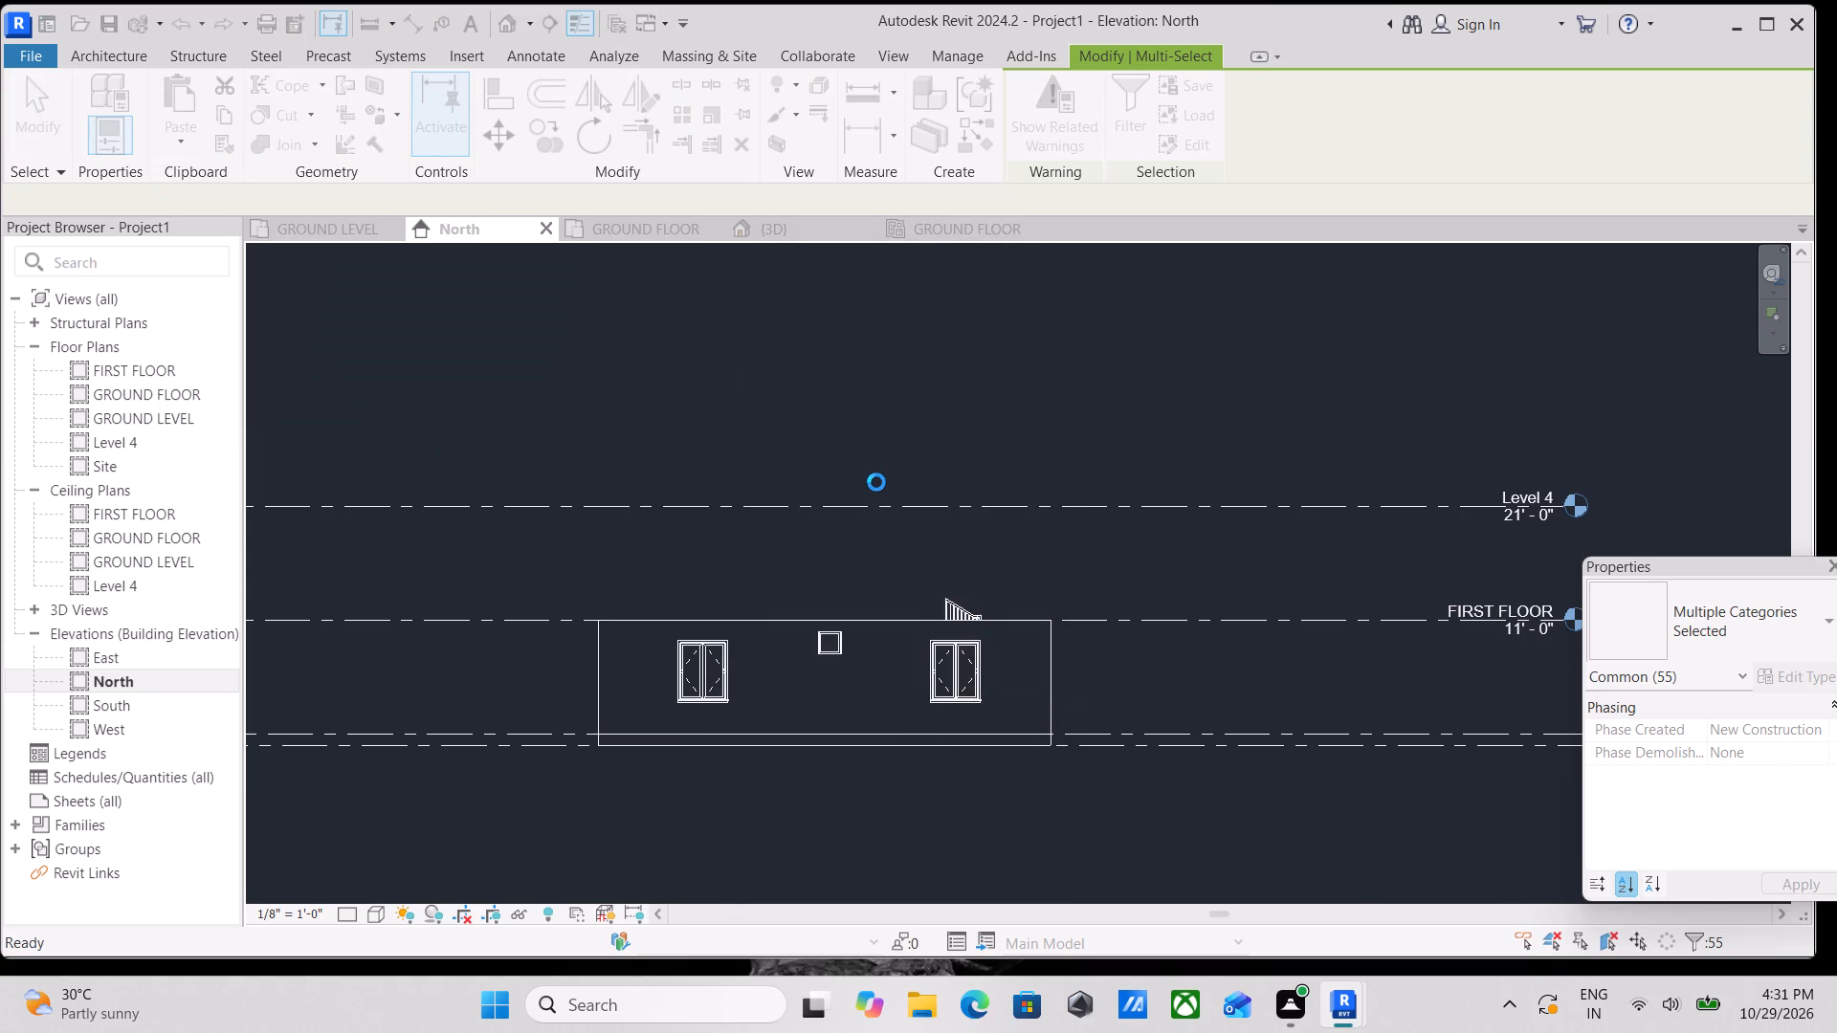
scroll(876, 482, "down", 3)
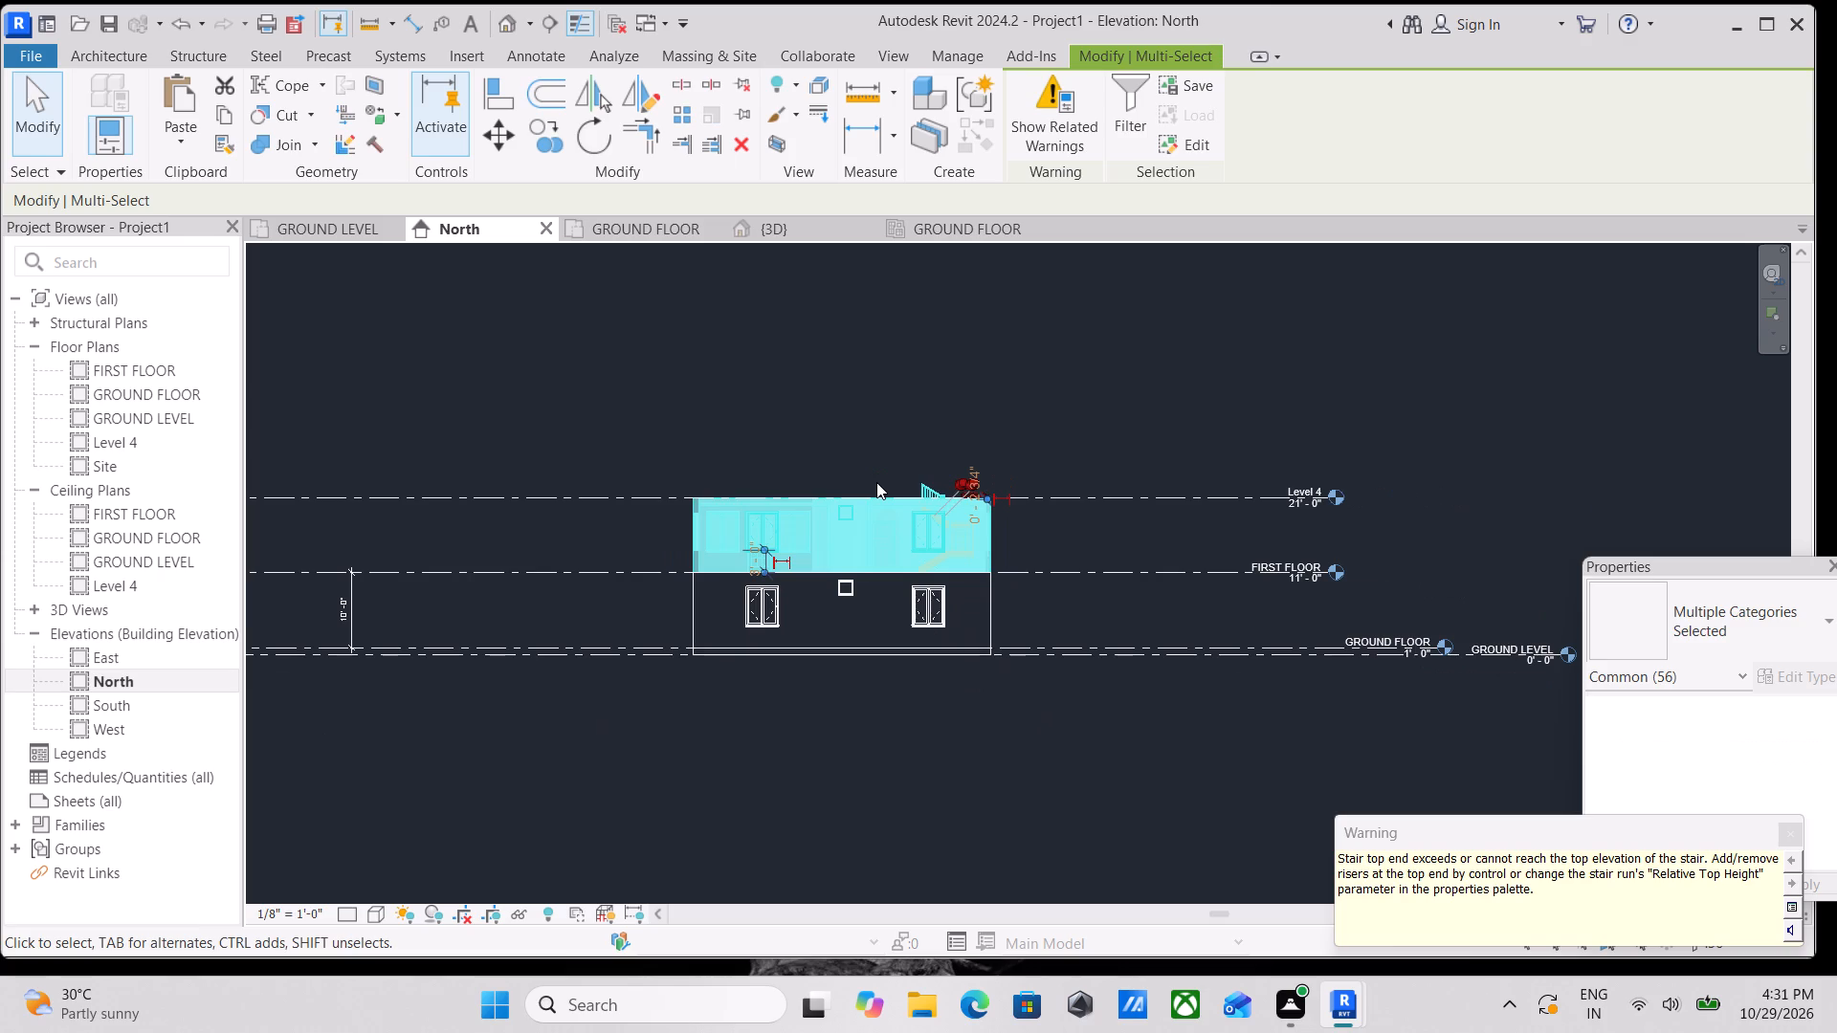
key("Escape")
scroll(879, 490, "down", 2)
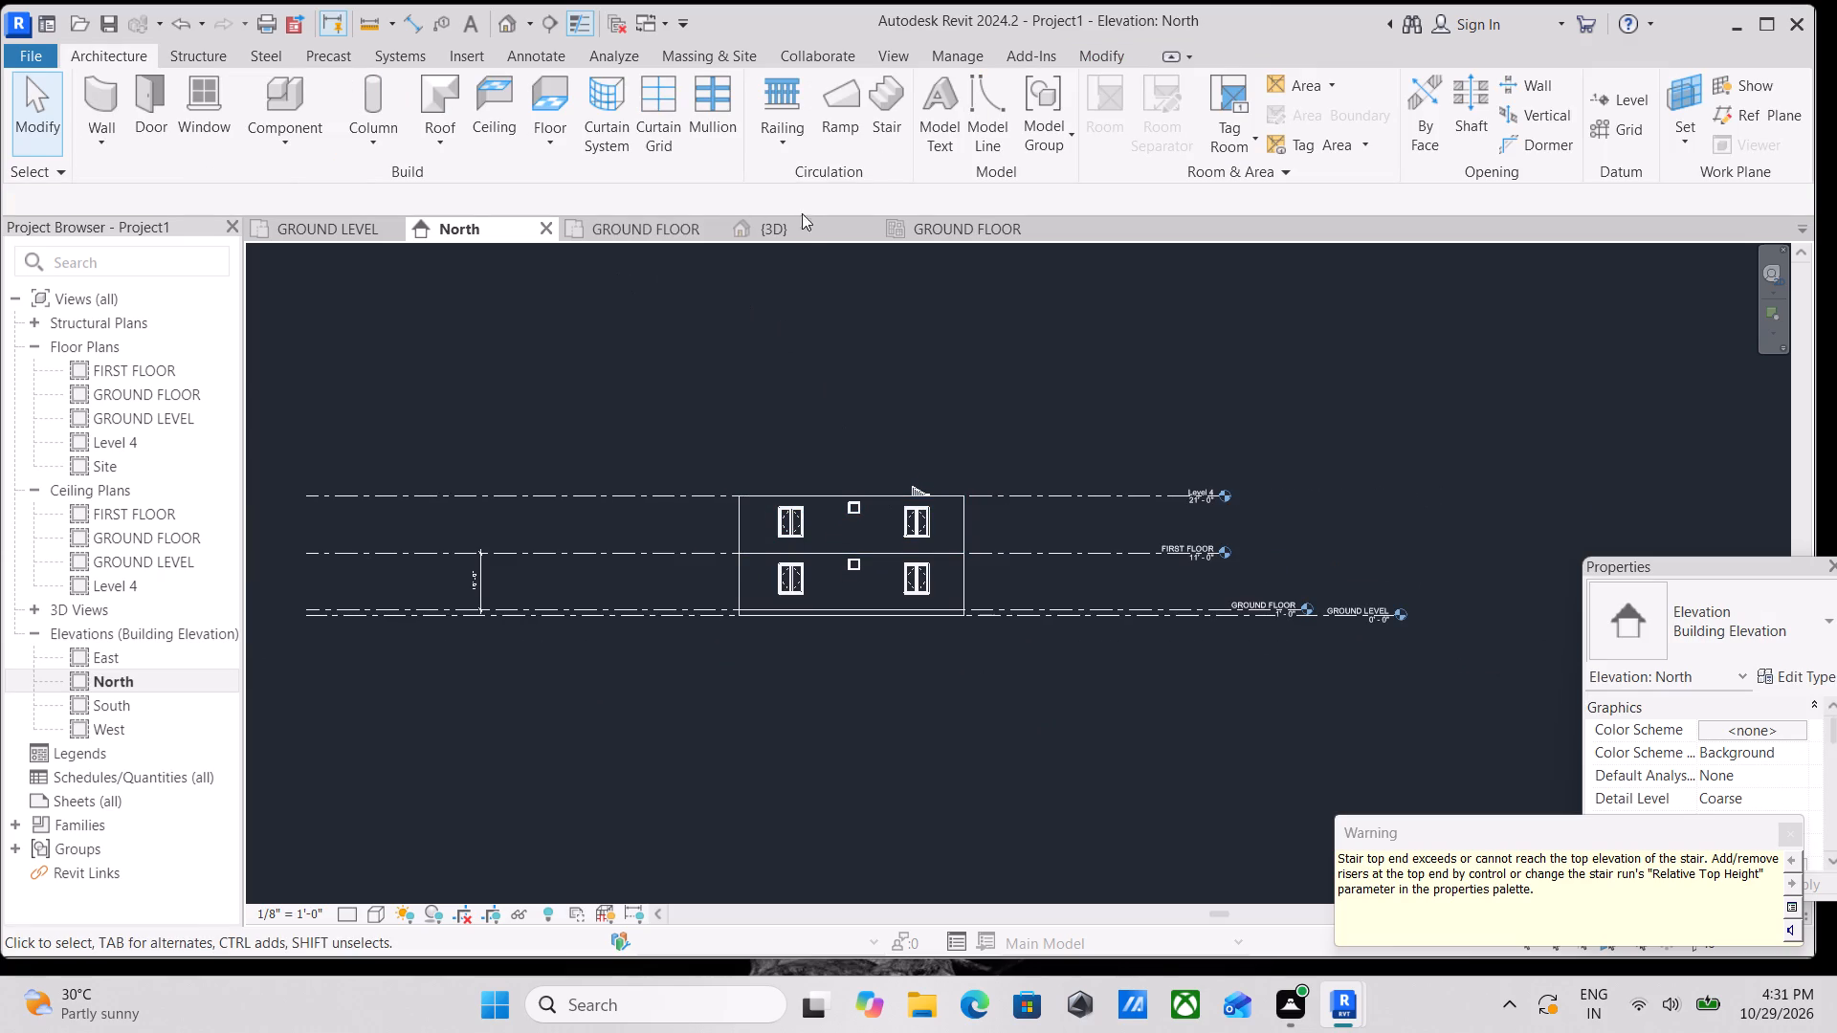
Examine the two-storey house in the 3D view, checking the pasted upper floor's walls, doors, windows and stair from several sides.
left_click(807, 218)
middle_click_drag(925, 558, 583, 688, "shift")
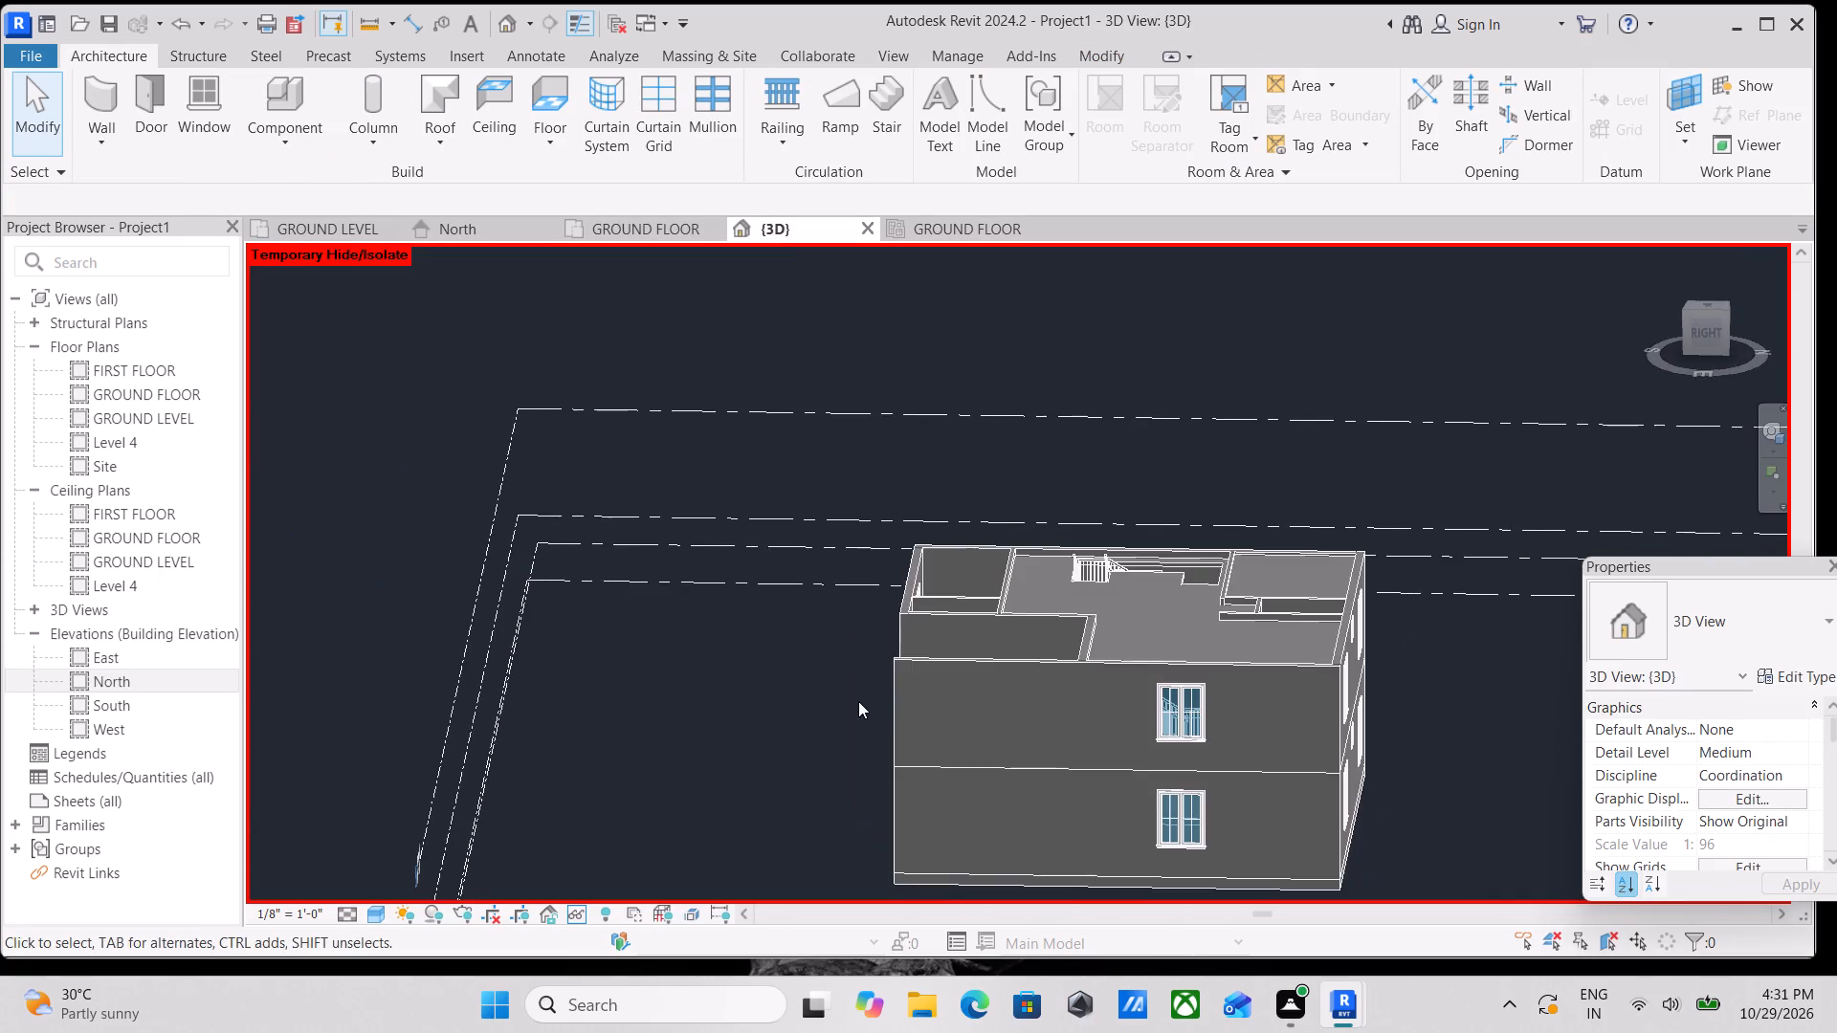
middle_click_drag(864, 701, 957, 507, "shift")
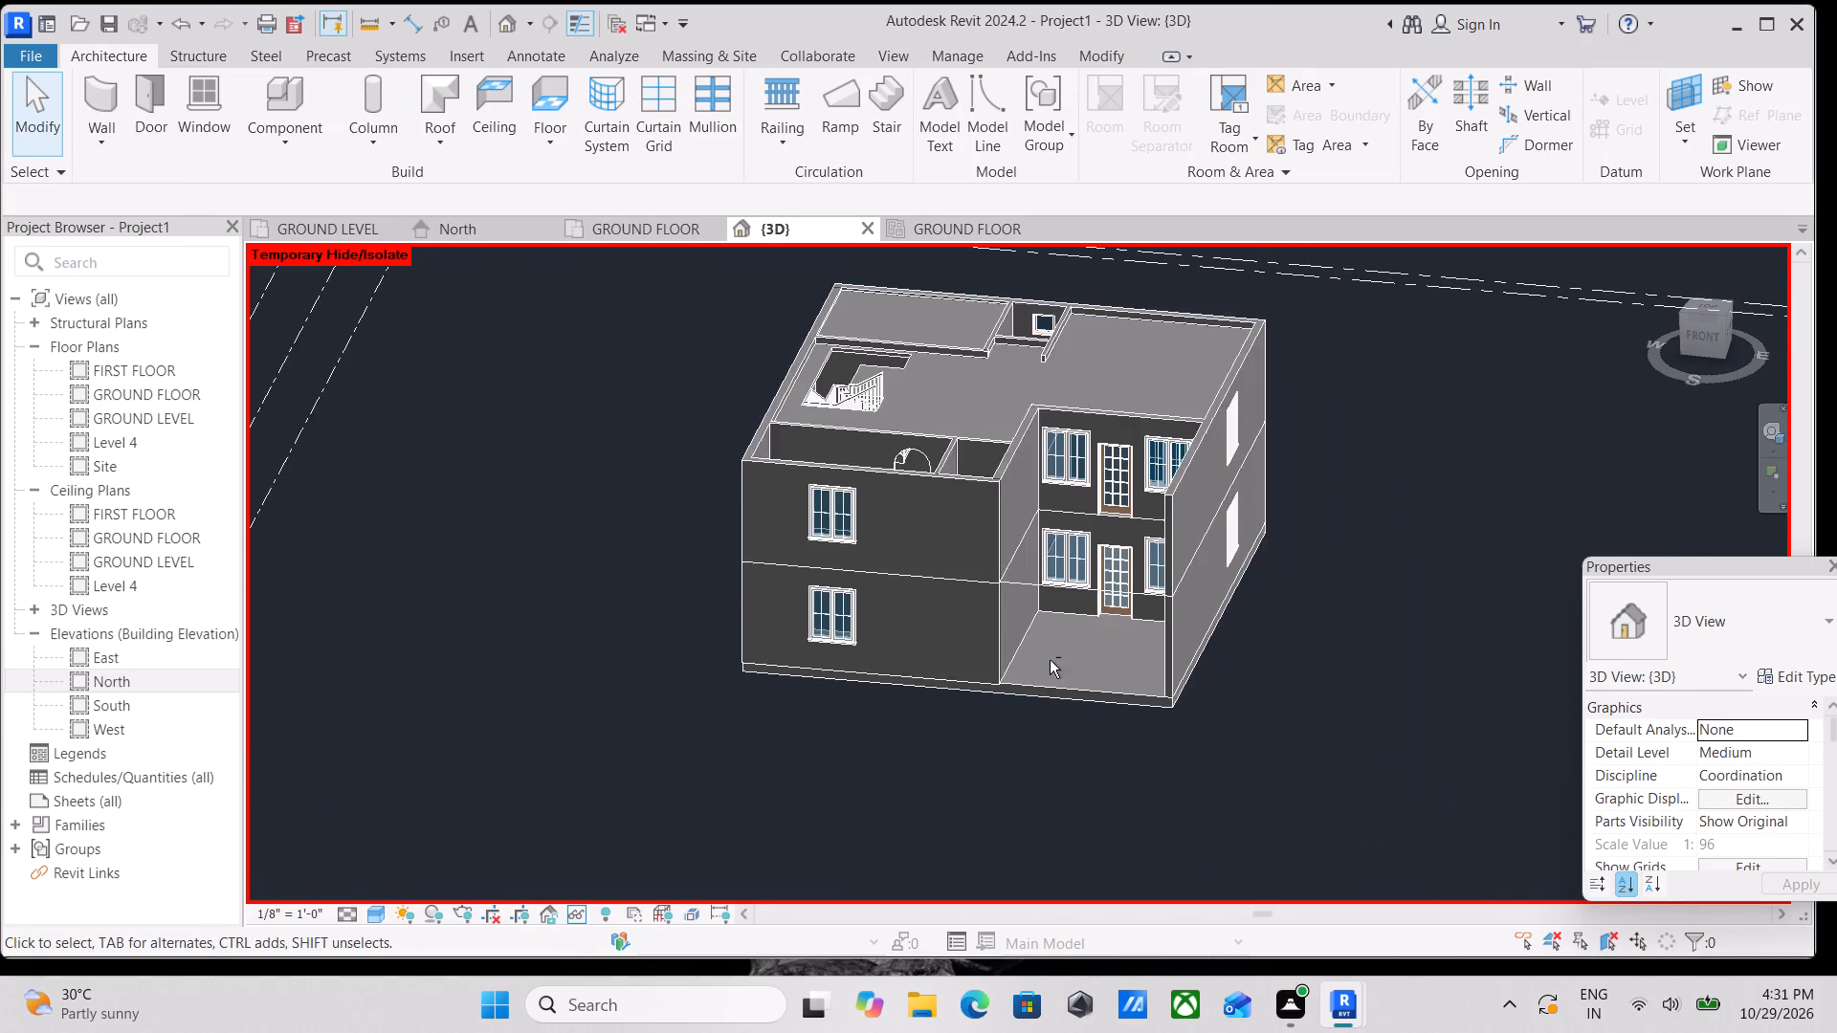
middle_click_drag(1050, 660, 1142, 655, "shift")
middle_click_drag(1171, 553, 1094, 561)
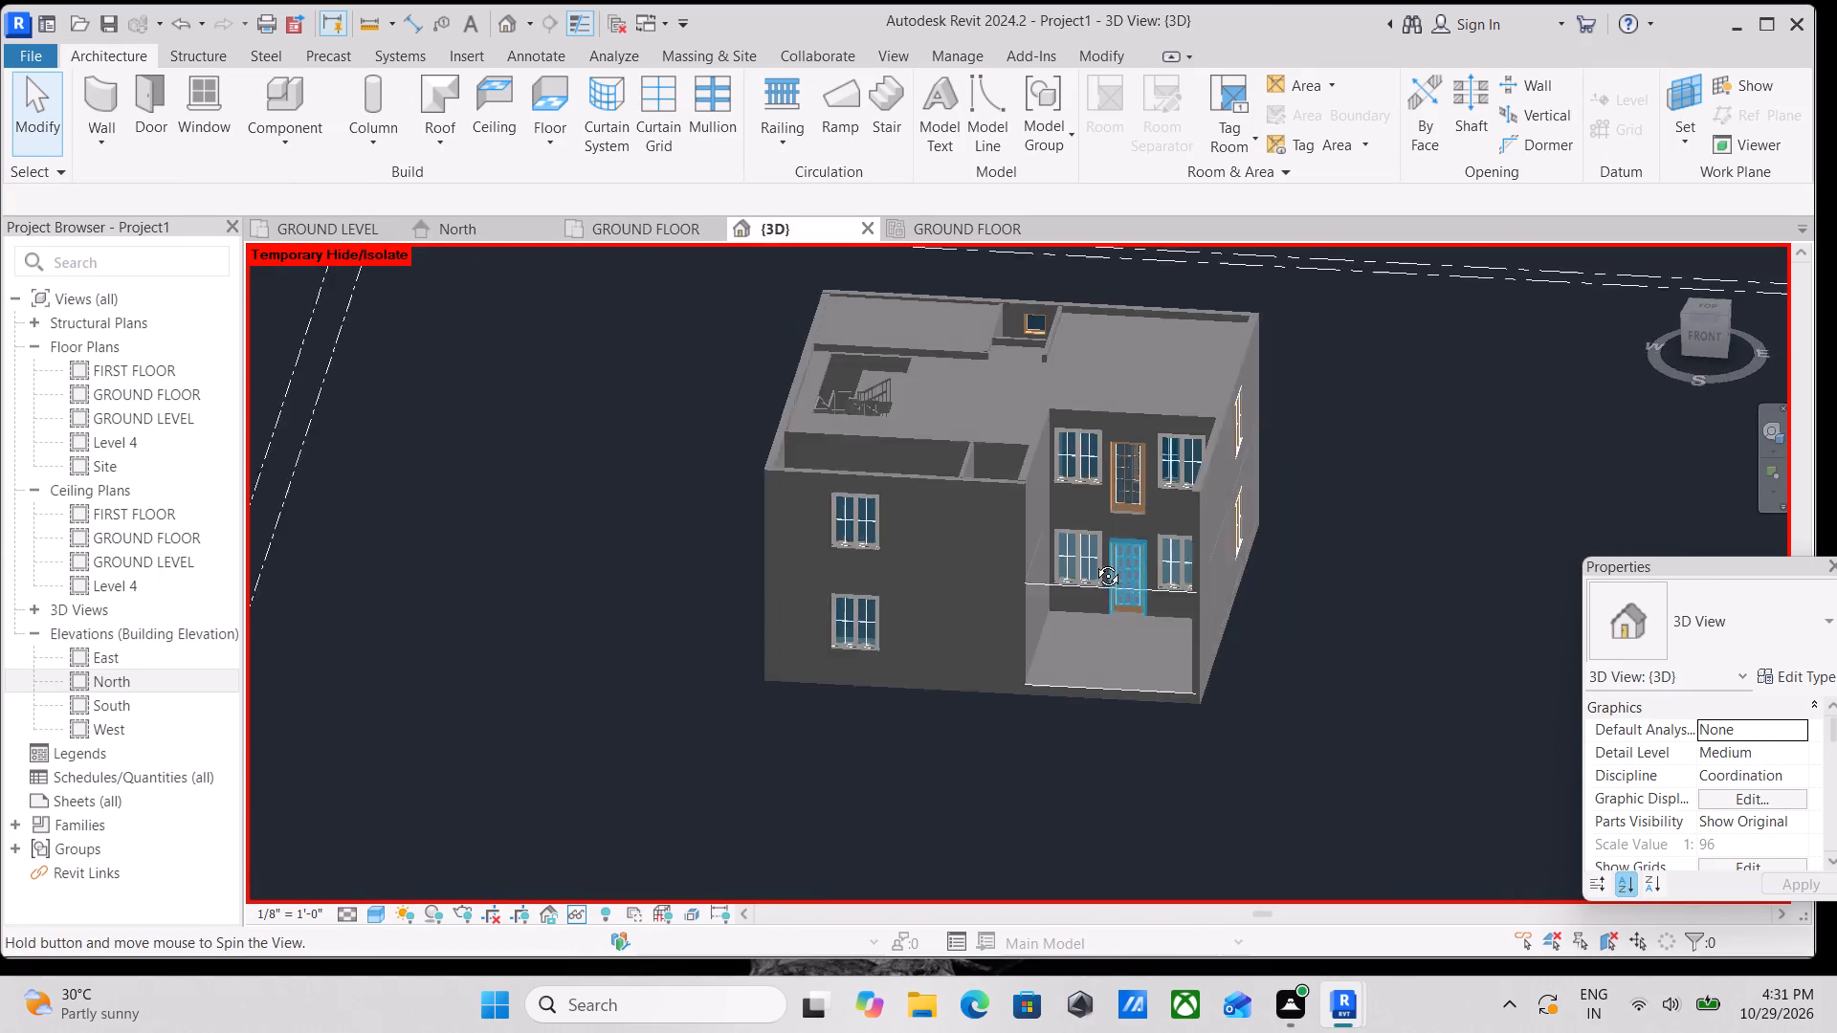
middle_click_drag(1094, 561, 1056, 624)
scroll(1017, 654, "up", 2)
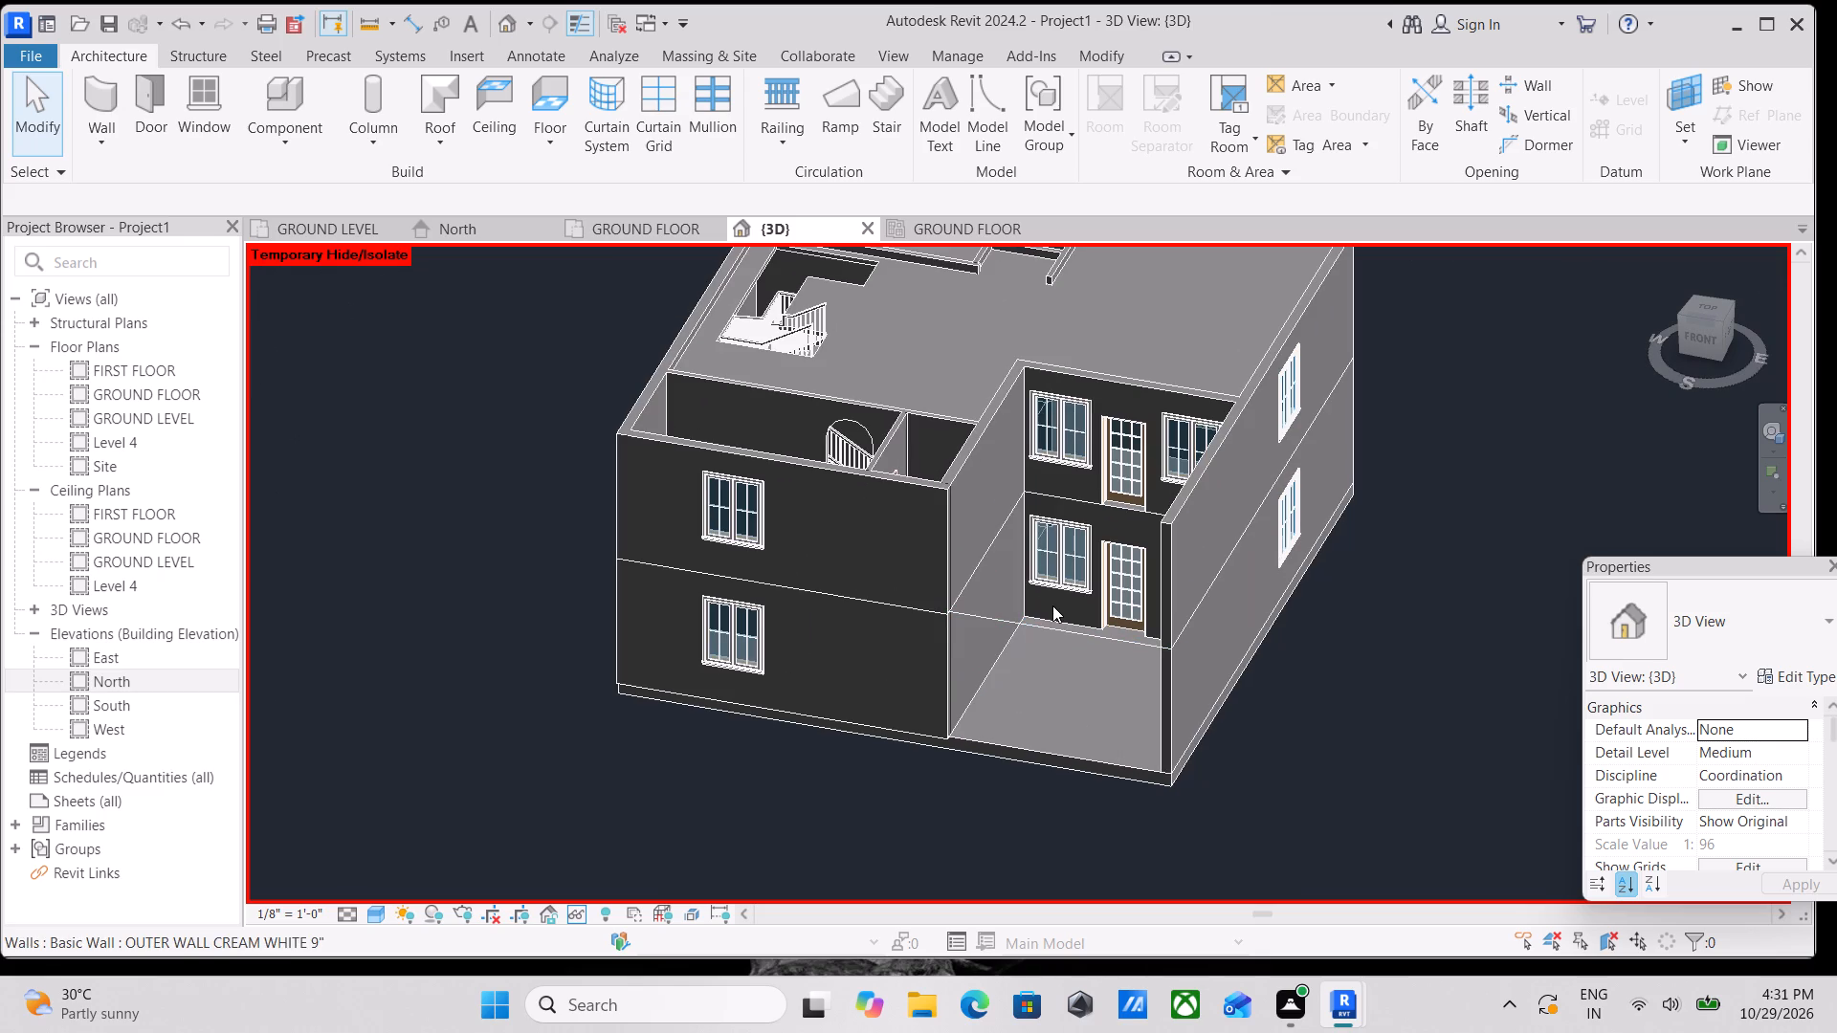
scroll(1016, 607, "up", 1)
middle_click(1016, 607)
scroll(1036, 597, "down", 2)
middle_click_drag(1028, 604, 1144, 636, "shift")
scroll(1197, 507, "down", 1)
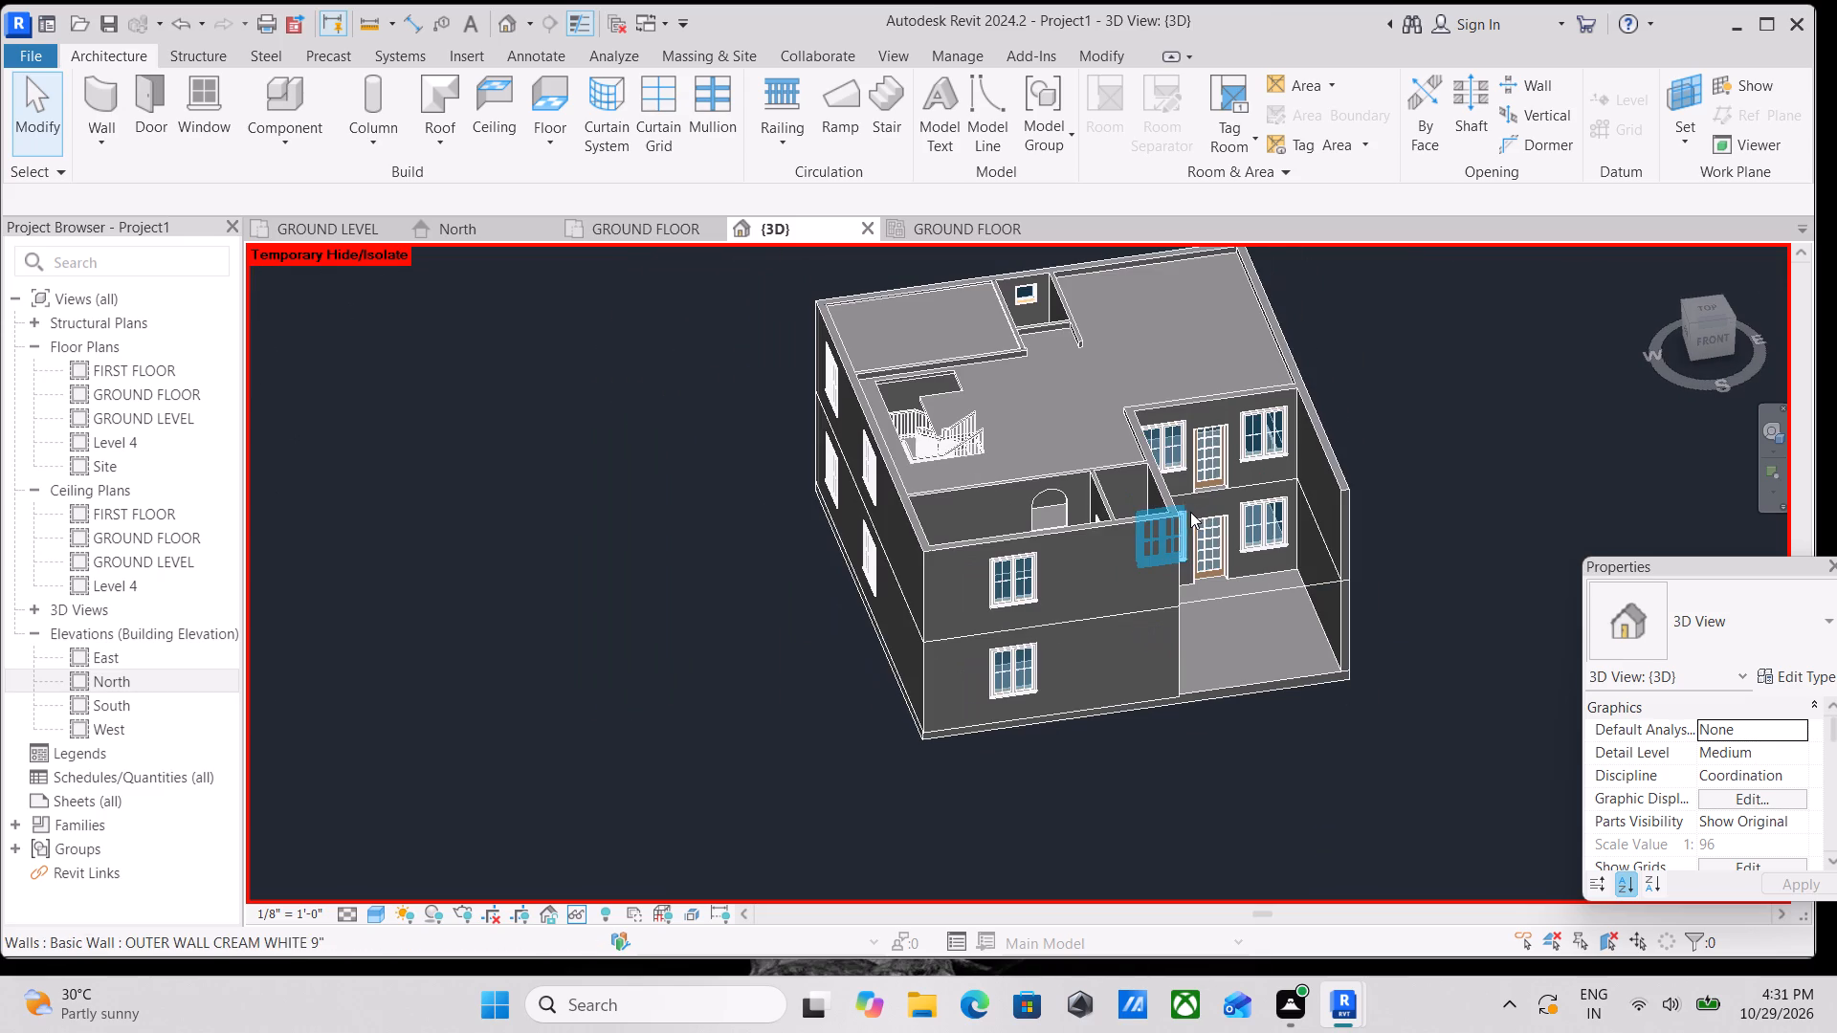
scroll(1190, 512, "down", 1)
middle_click_drag(1190, 512, 1190, 605)
scroll(1118, 553, "down", 1)
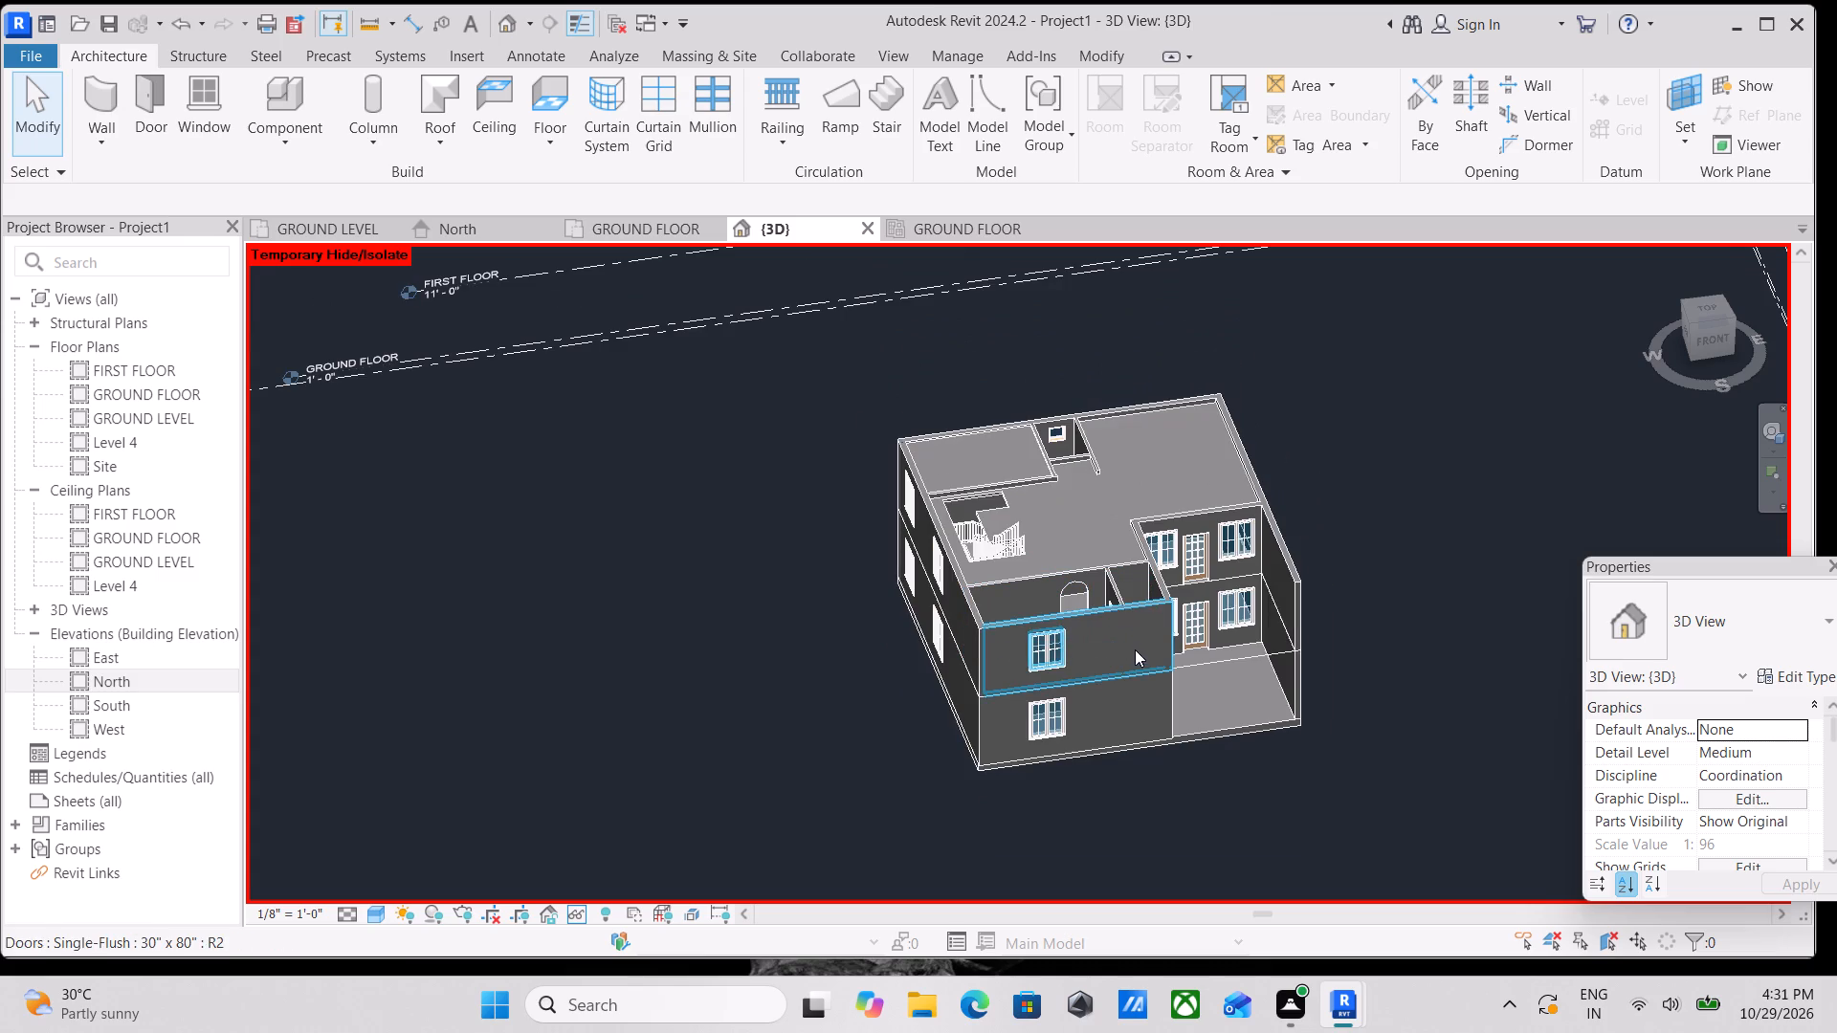
Temporarily hide the large WHITE CEILING over the upper floor's stair hall and adjoining room in the 3D view.
middle_click_drag(1130, 660, 1124, 996, "shift")
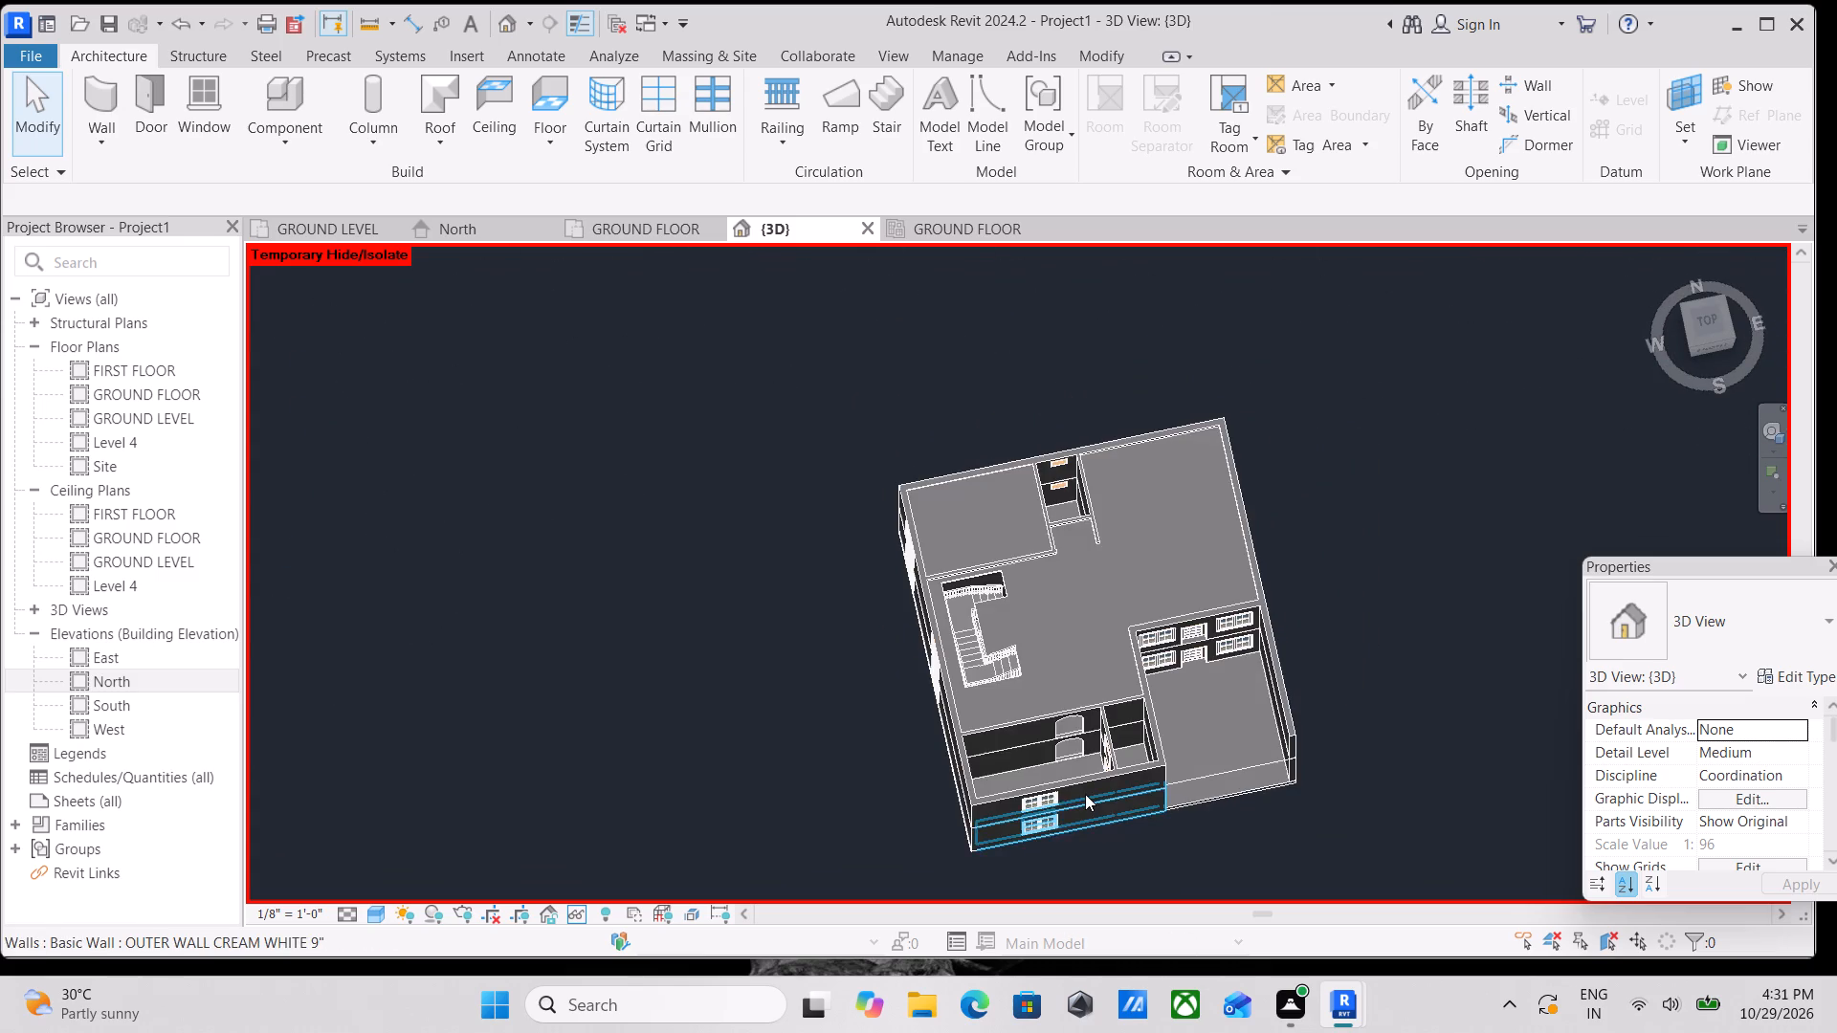
middle_click_drag(1086, 796, 1067, 844)
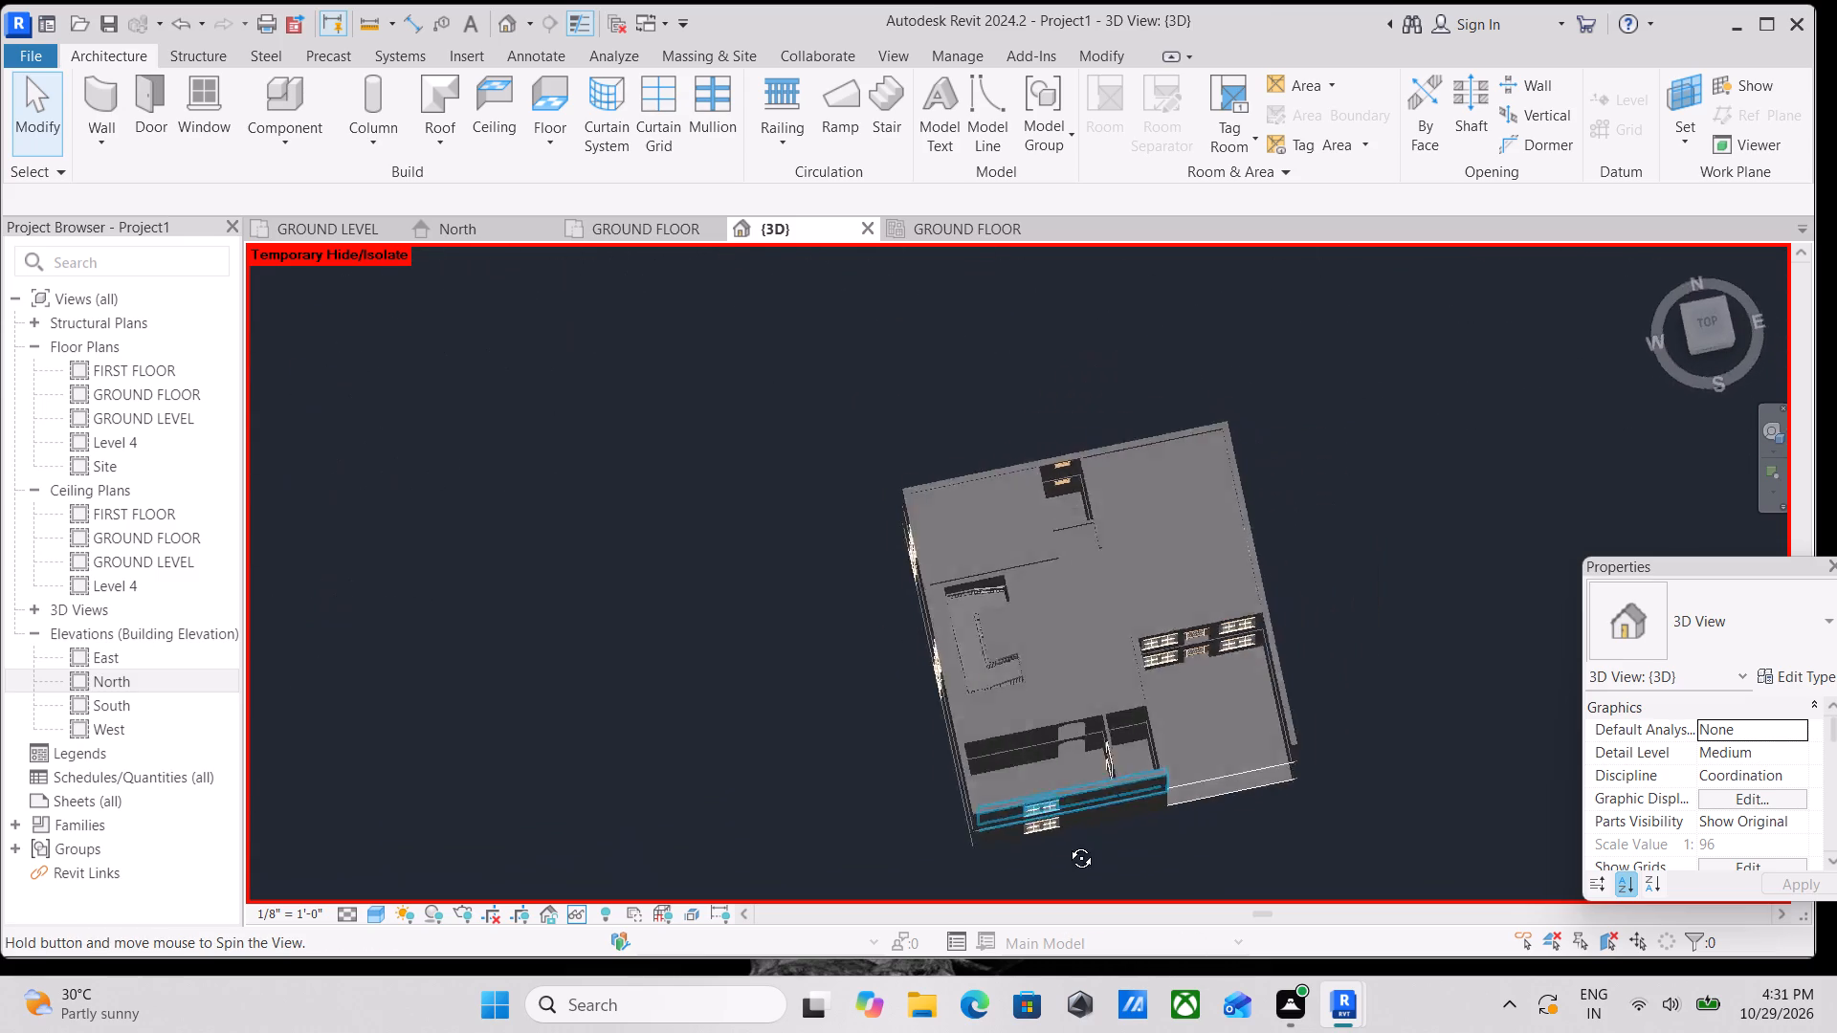
middle_click_drag(1067, 844, 1033, 864)
left_click(986, 592)
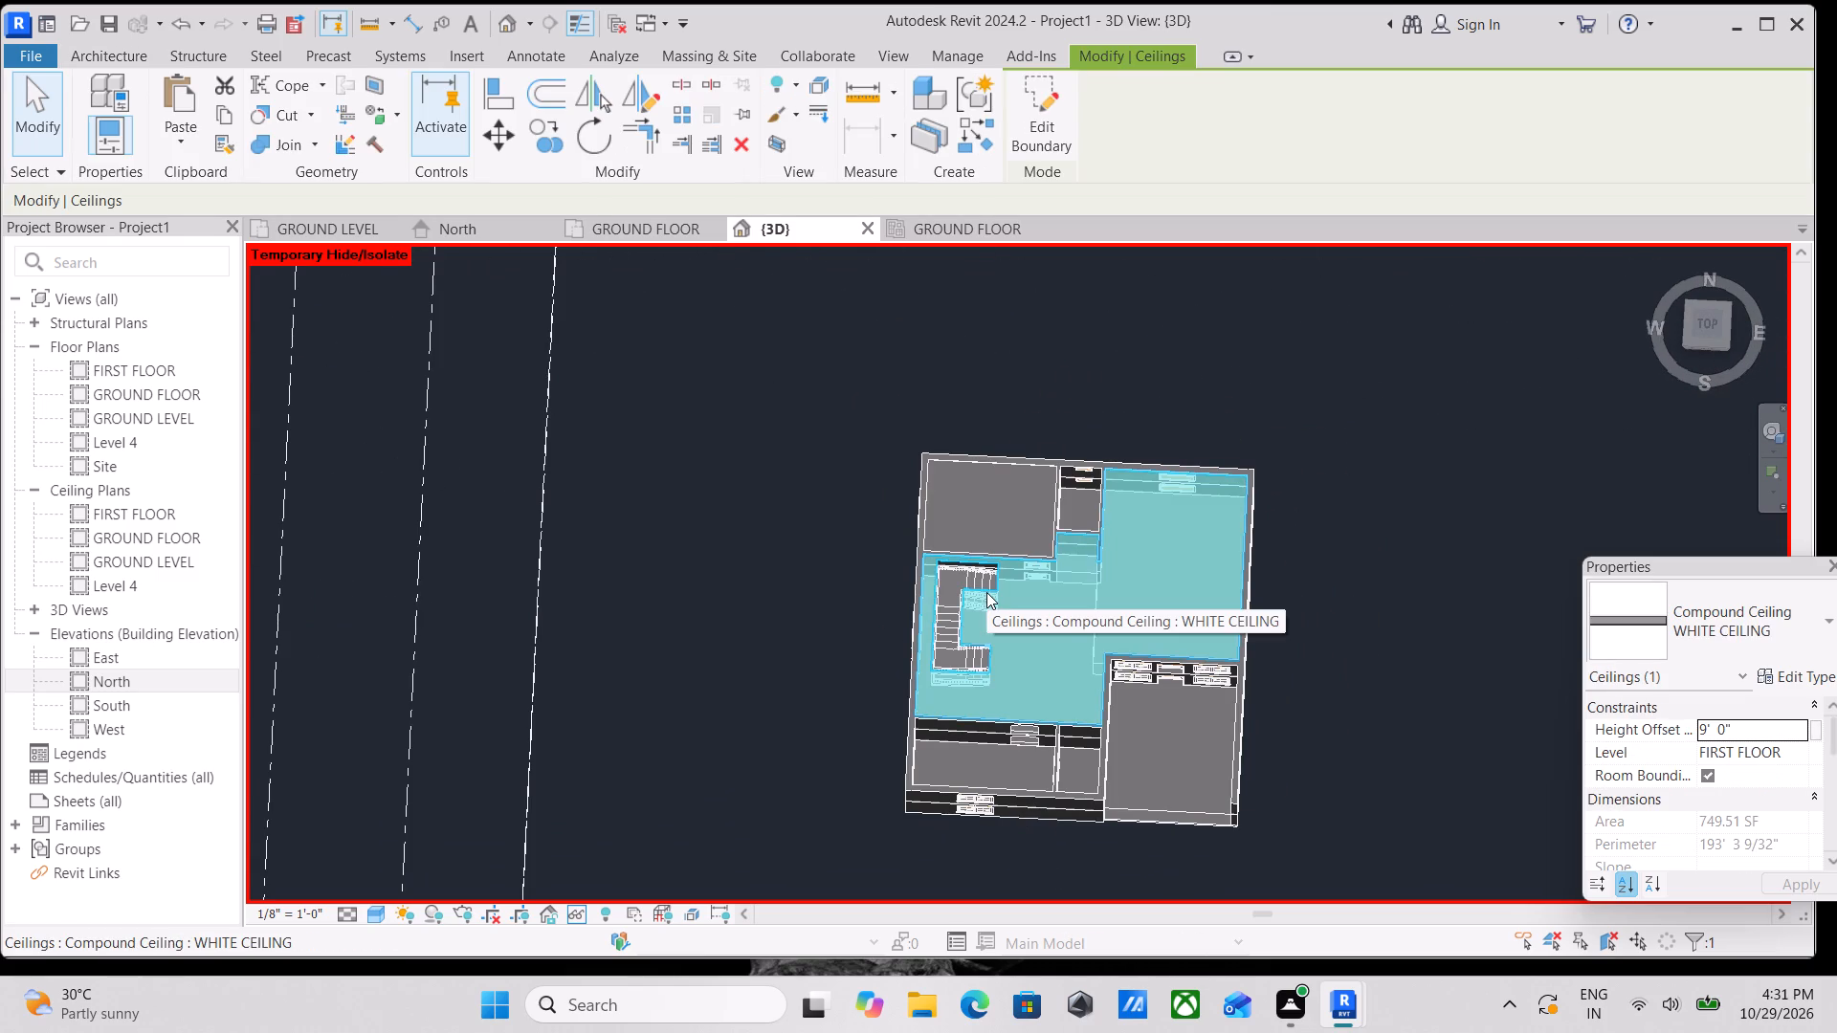
type("hh")
scroll(989, 578, "up", 2)
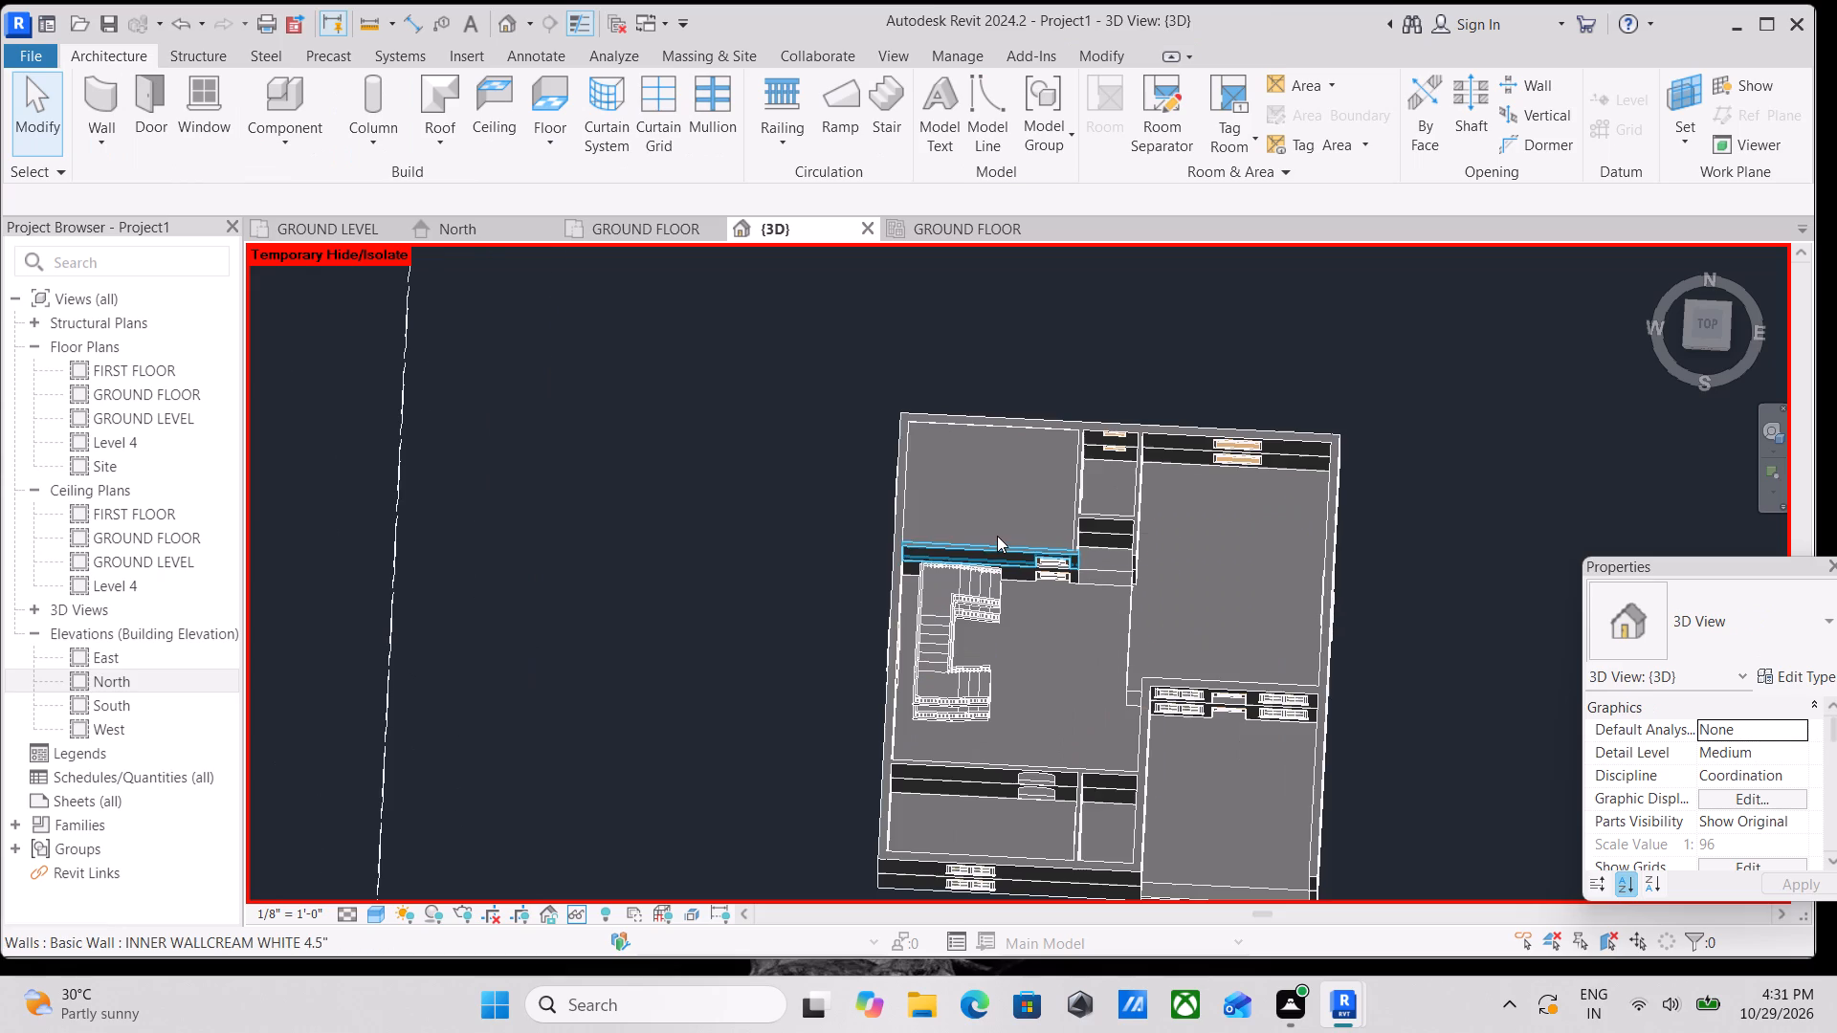
left_click(997, 536)
scroll(997, 536, "up", 3)
key("Escape")
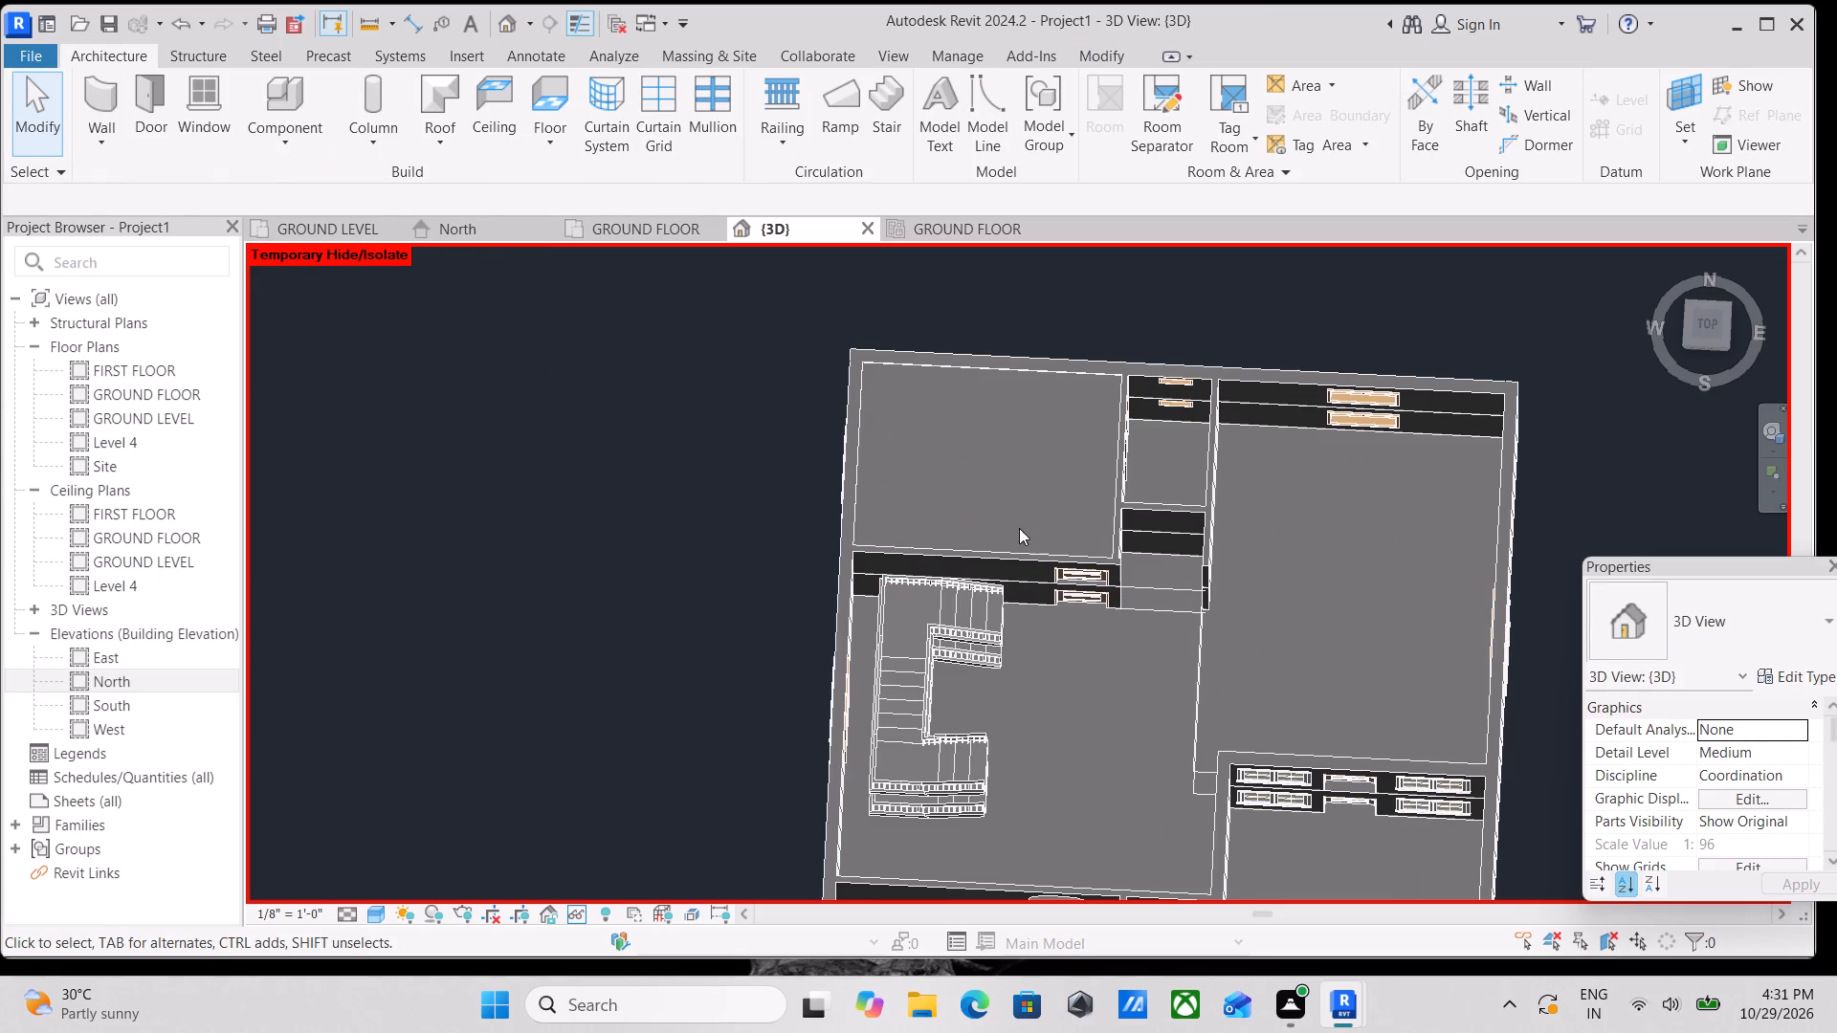
scroll(1082, 645, "down", 2)
Temporarily hide both WHITE CEILING elements, the flat one and the patterned one, over the upper floor's corner room behind the stair.
middle_click_drag(1136, 744, 990, 566, "shift")
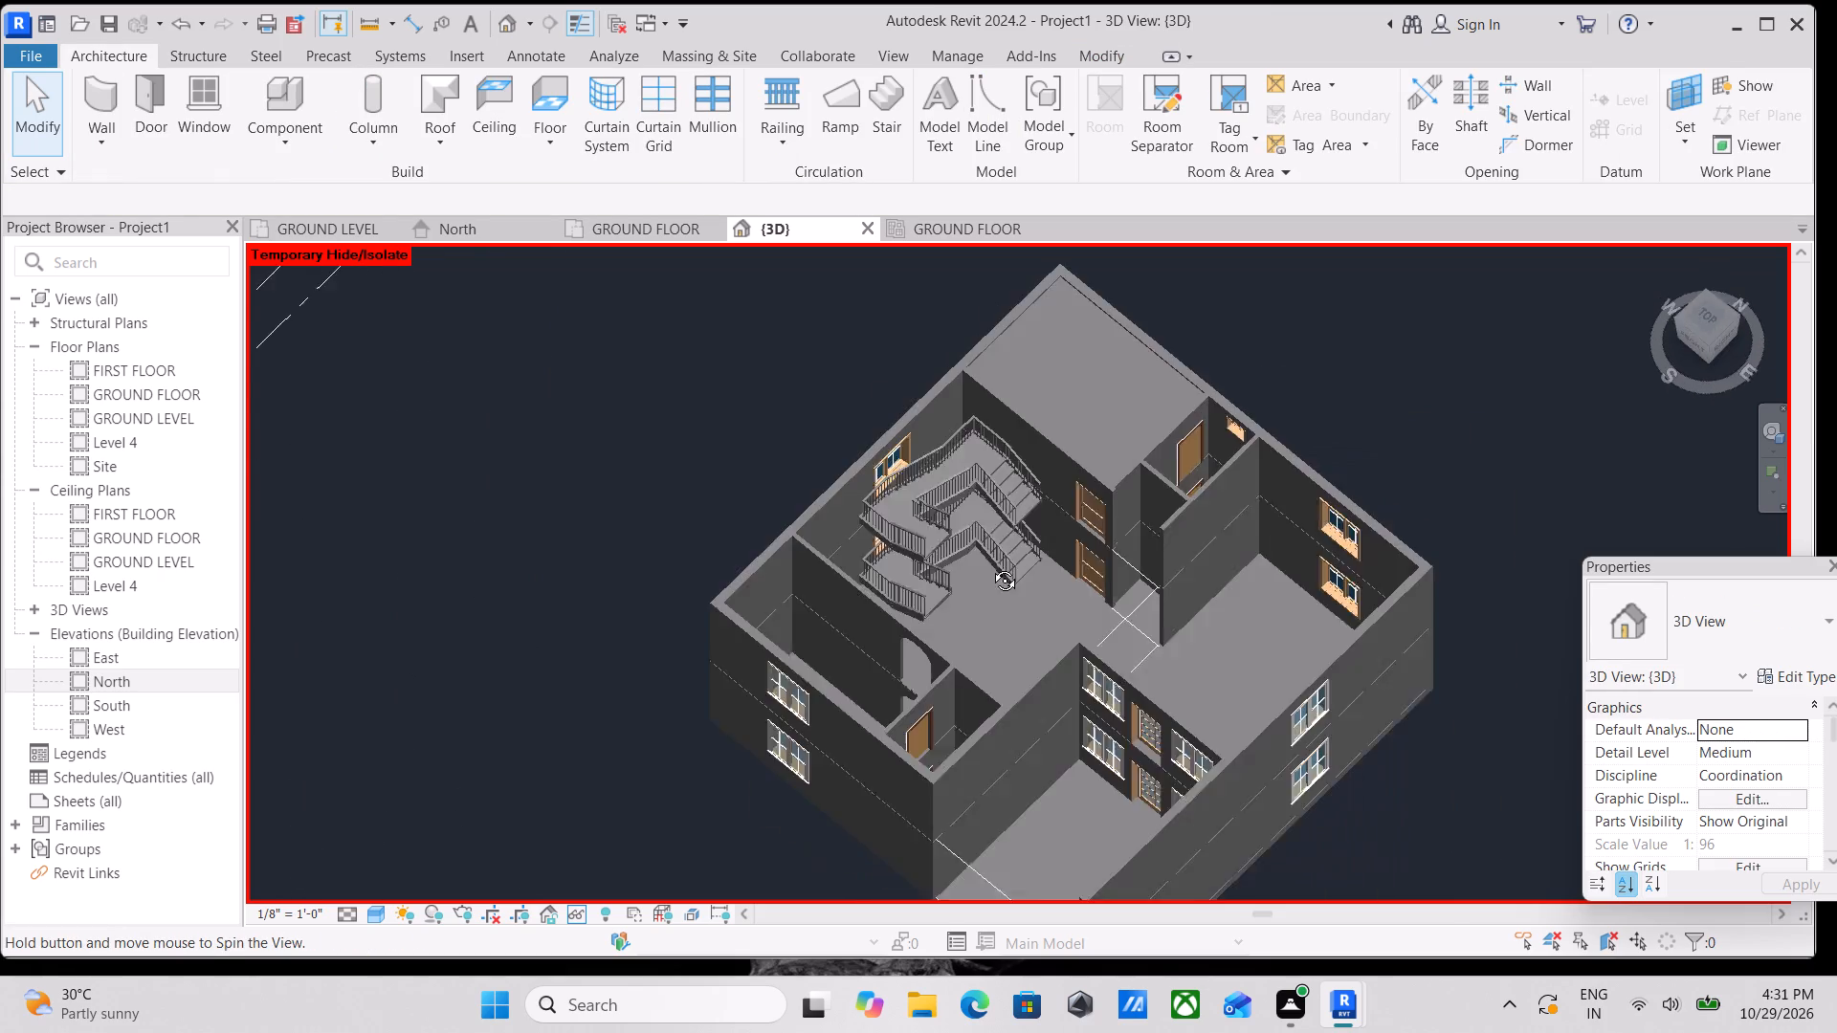
middle_click_drag(990, 566, 1004, 500, "shift")
scroll(1050, 512, "up", 2)
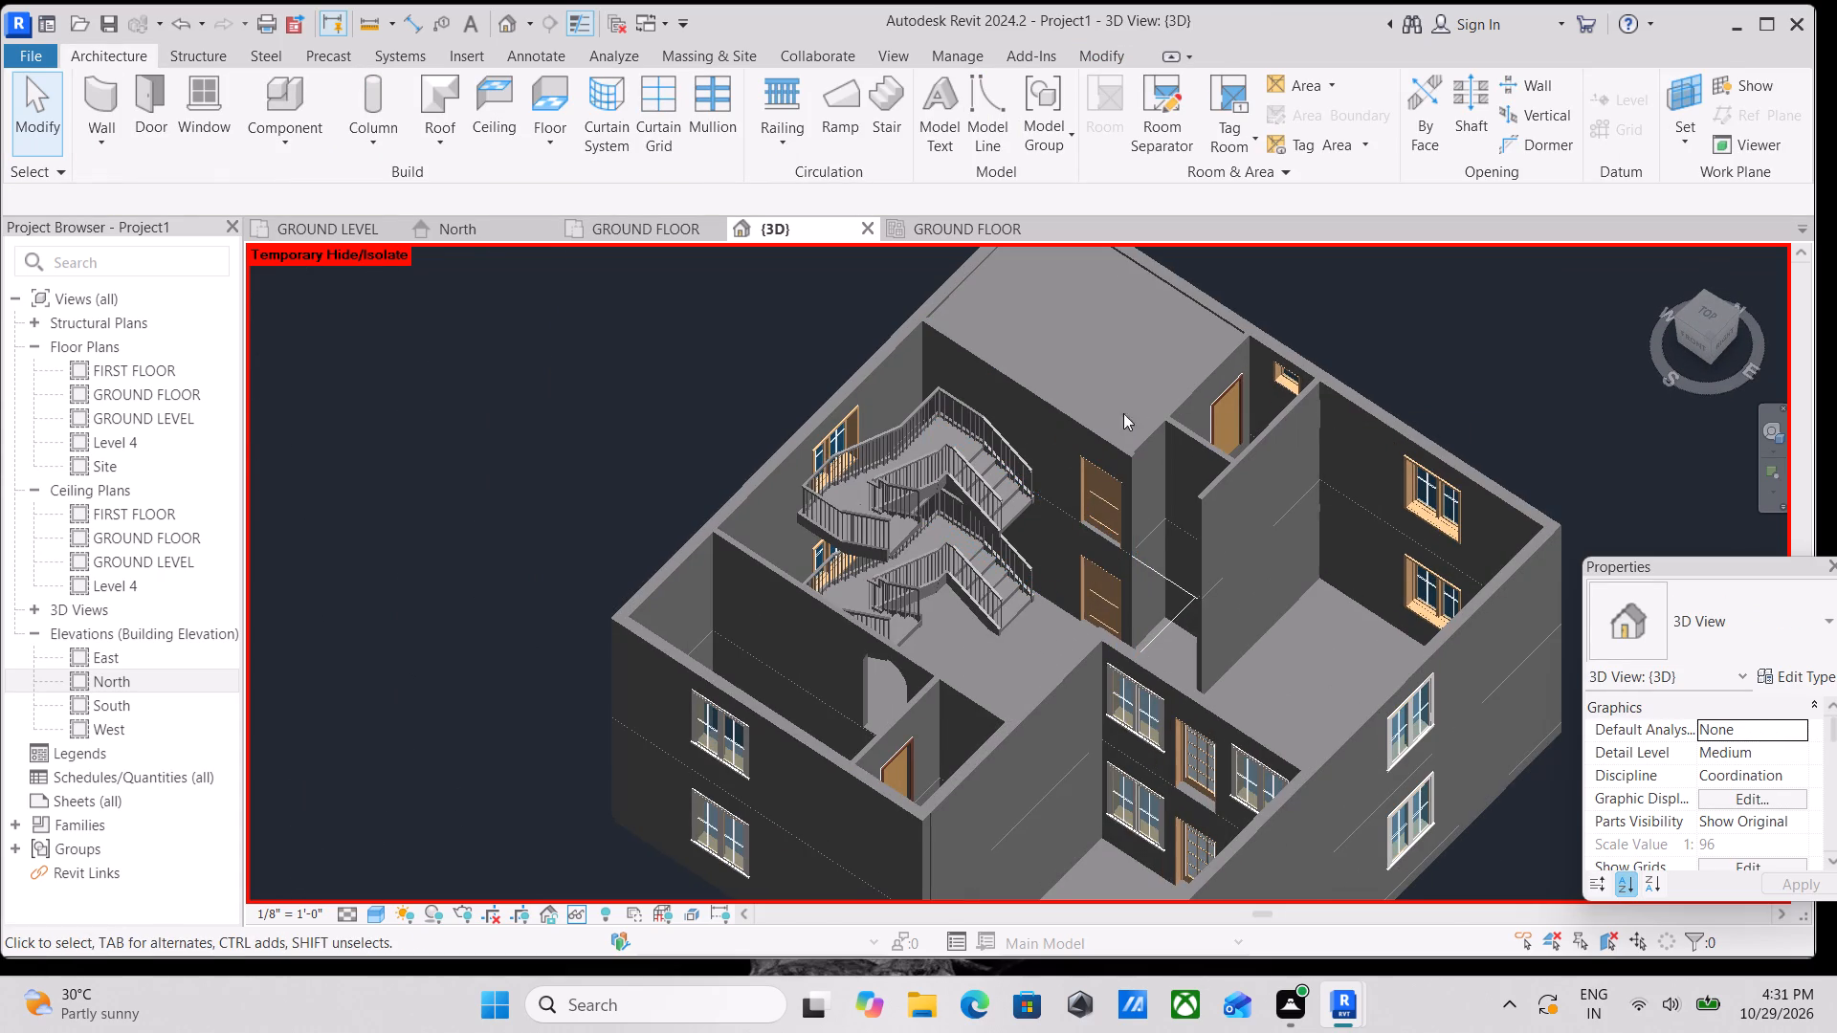
scroll(1058, 392, "up", 1)
middle_click_drag(1058, 392, 1055, 574)
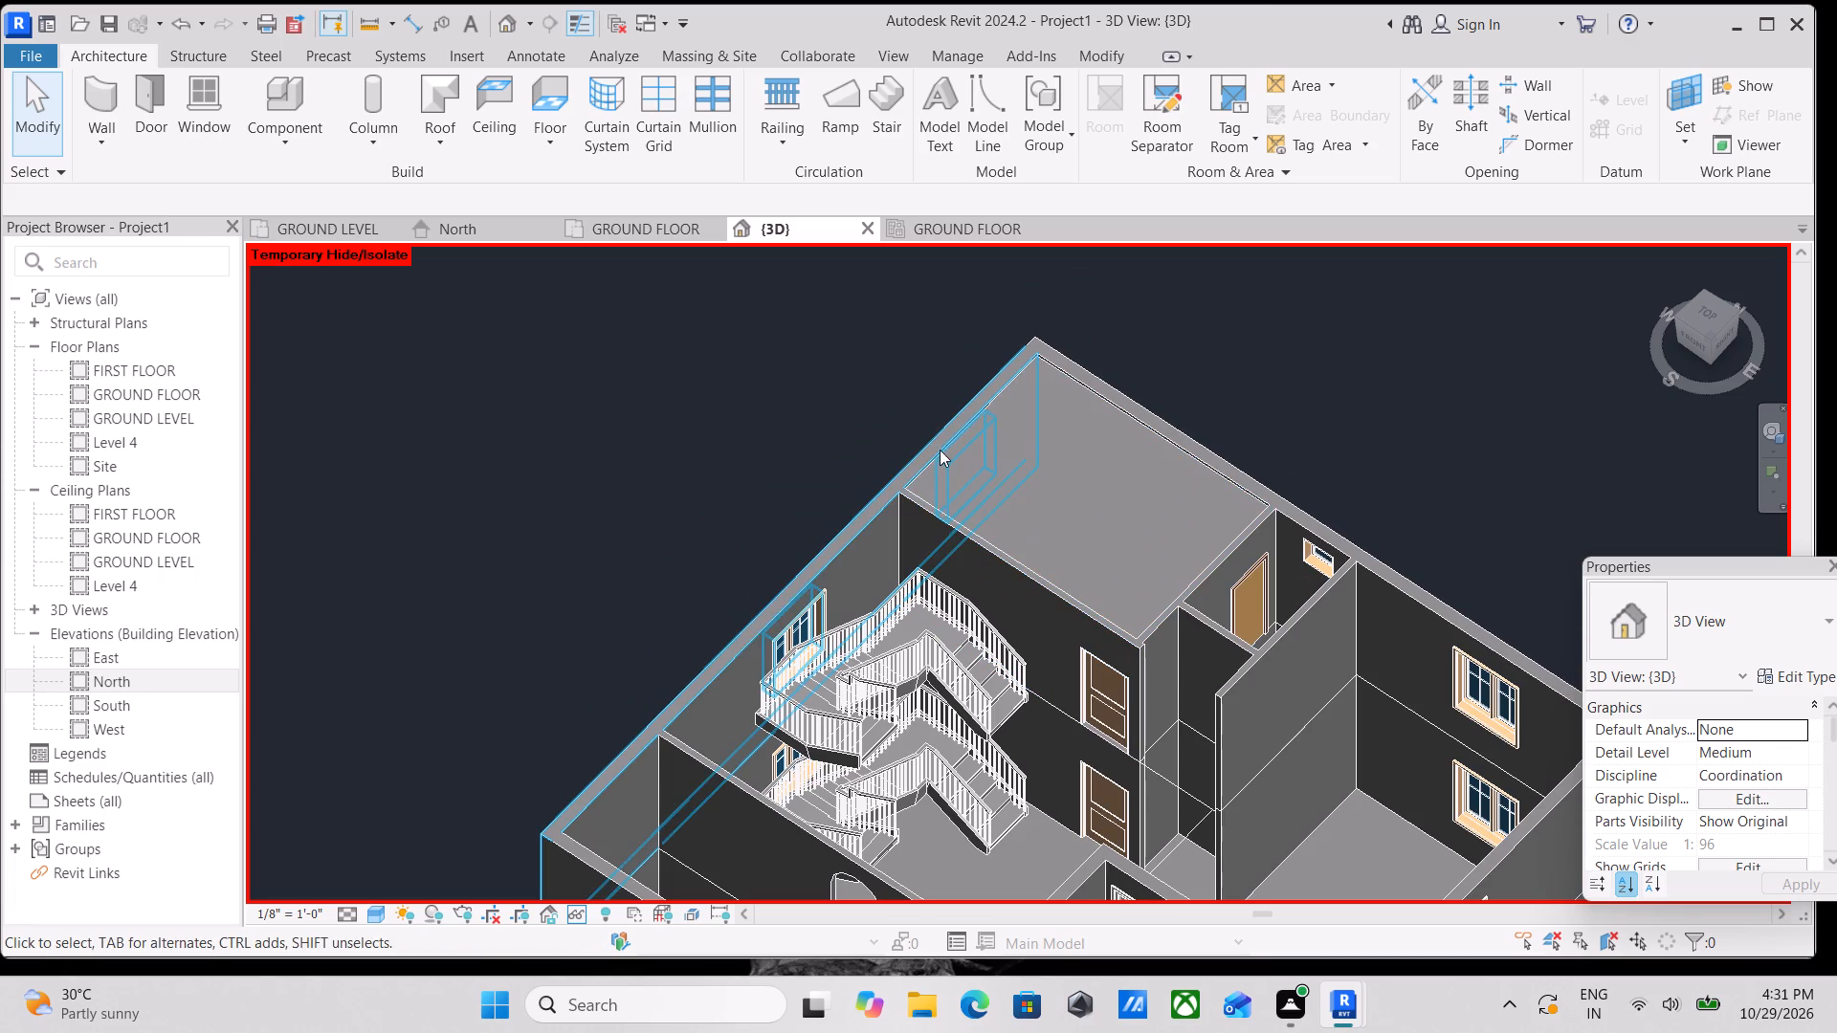
left_click(952, 442)
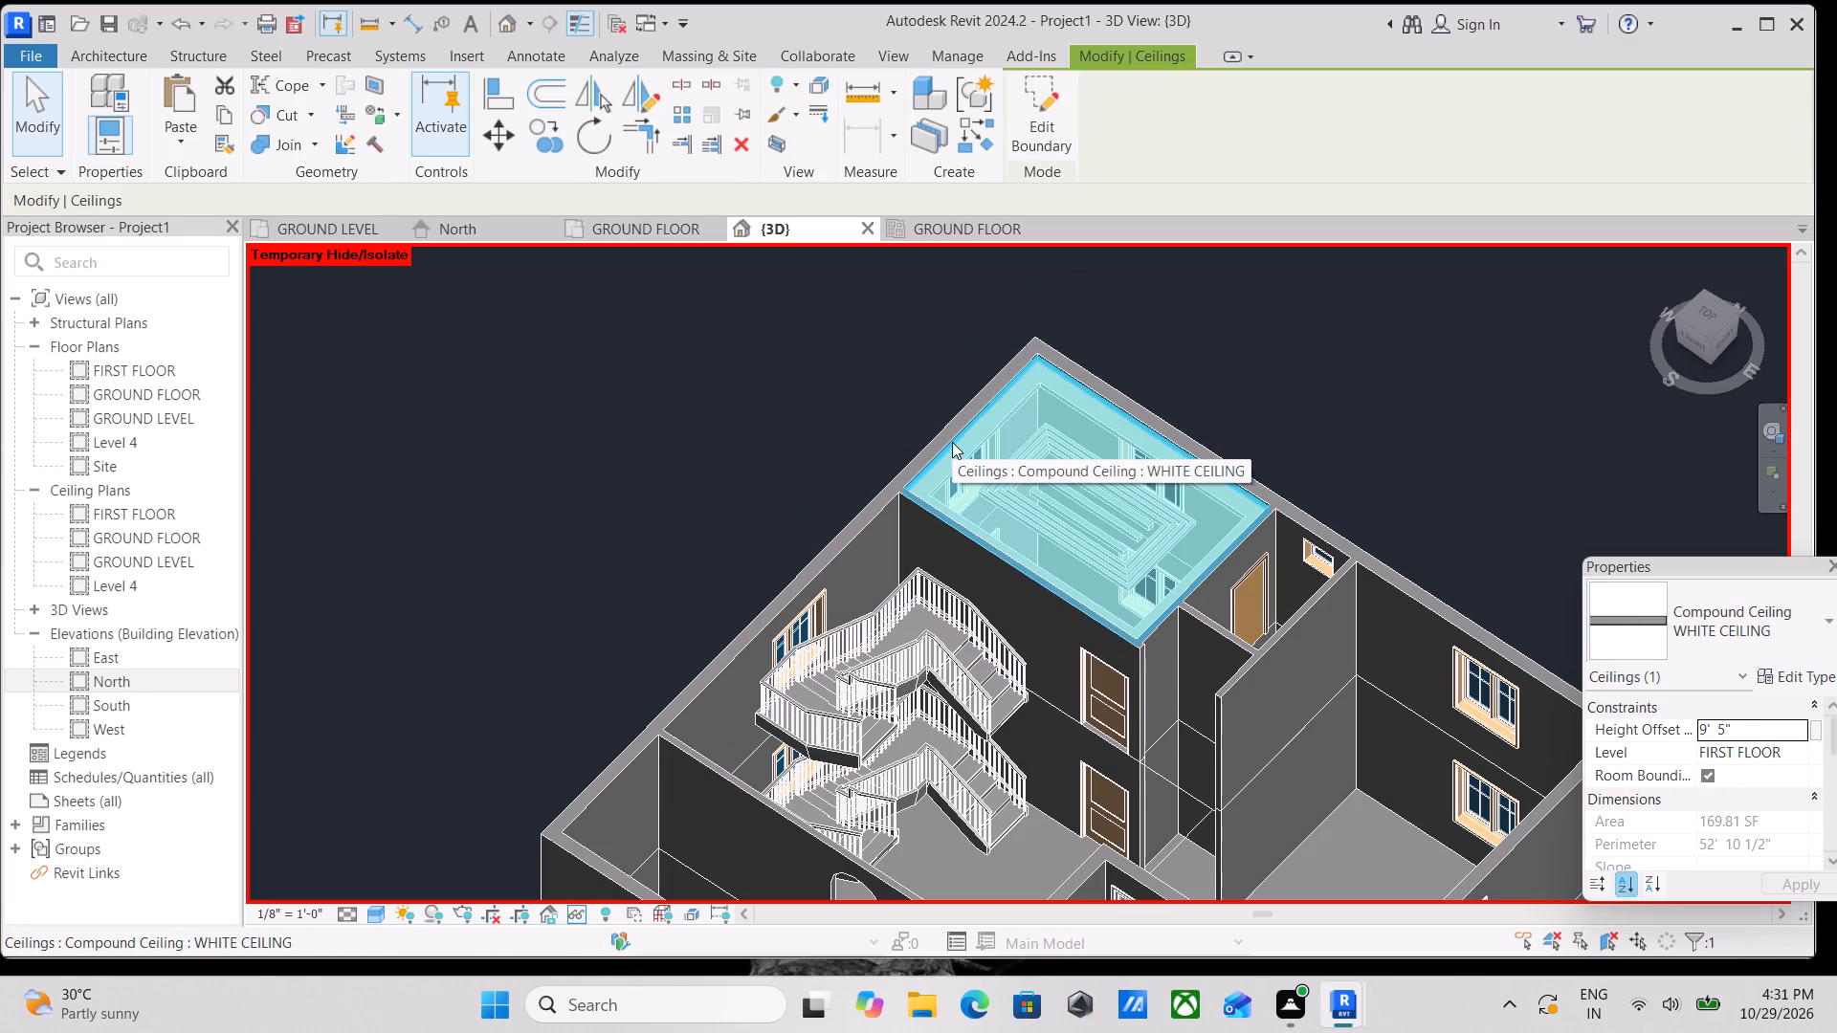
type("hh")
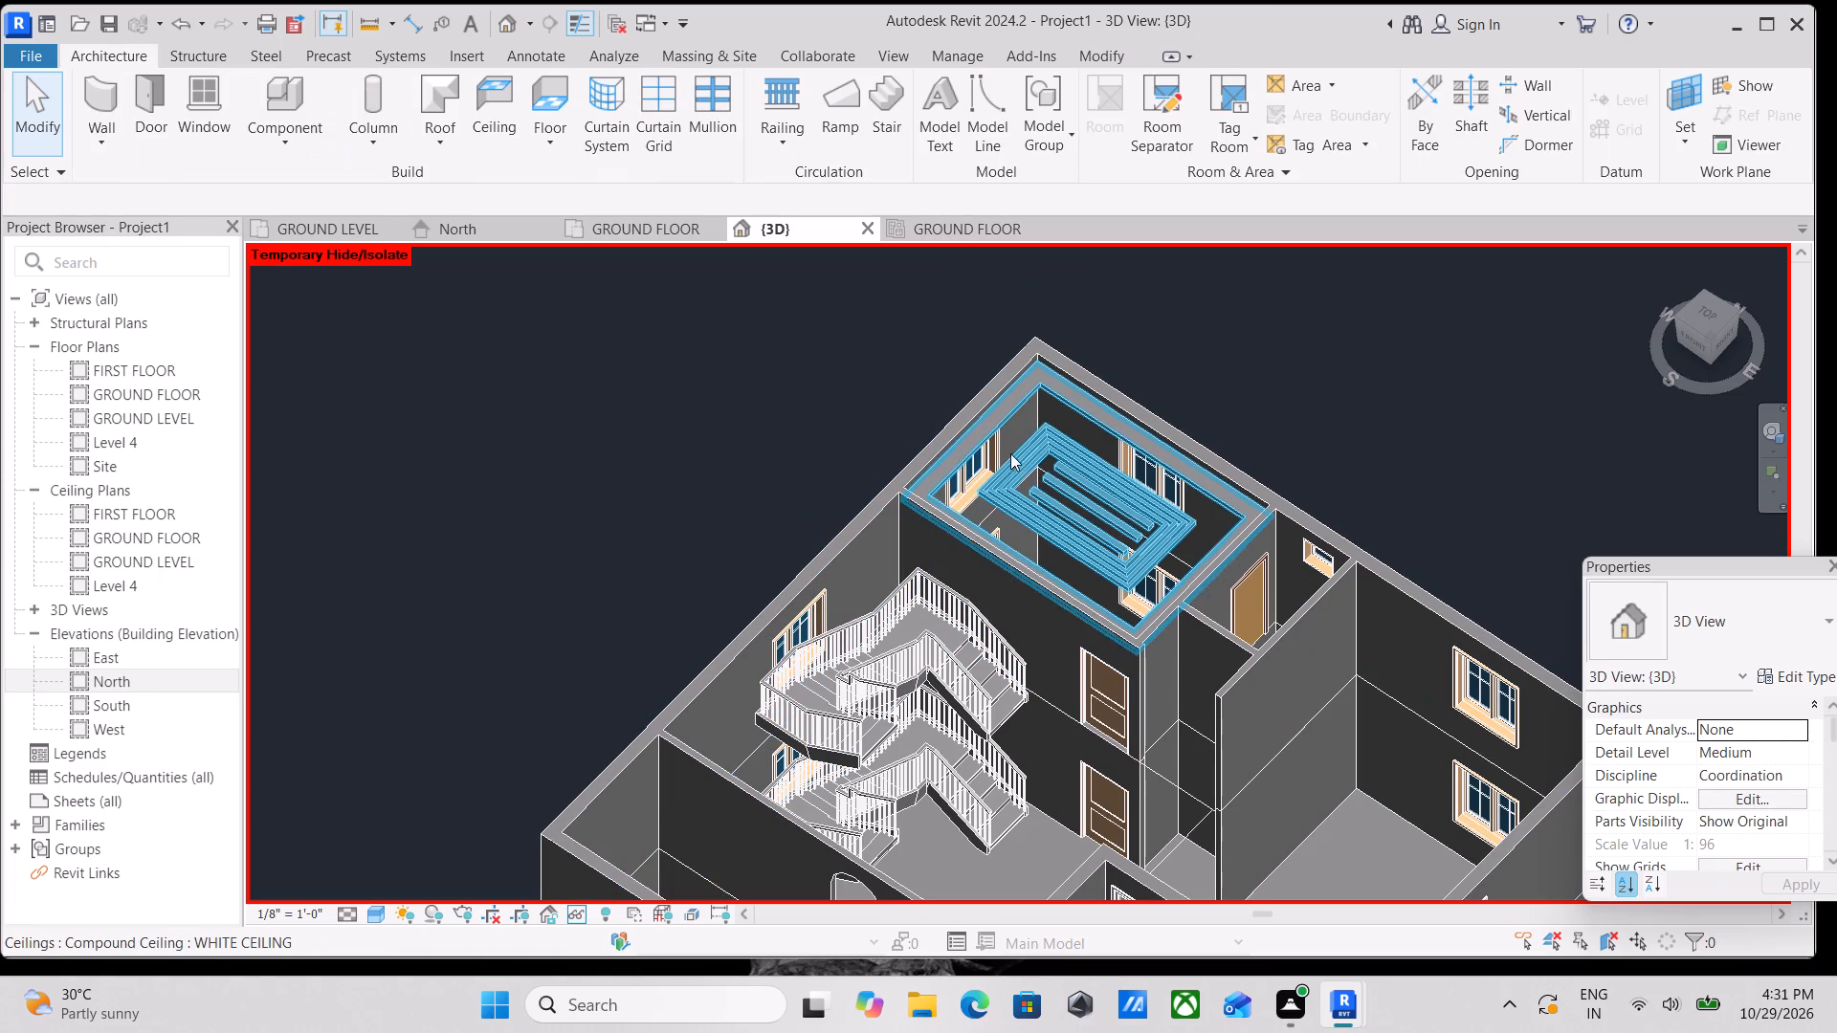
left_click(988, 429)
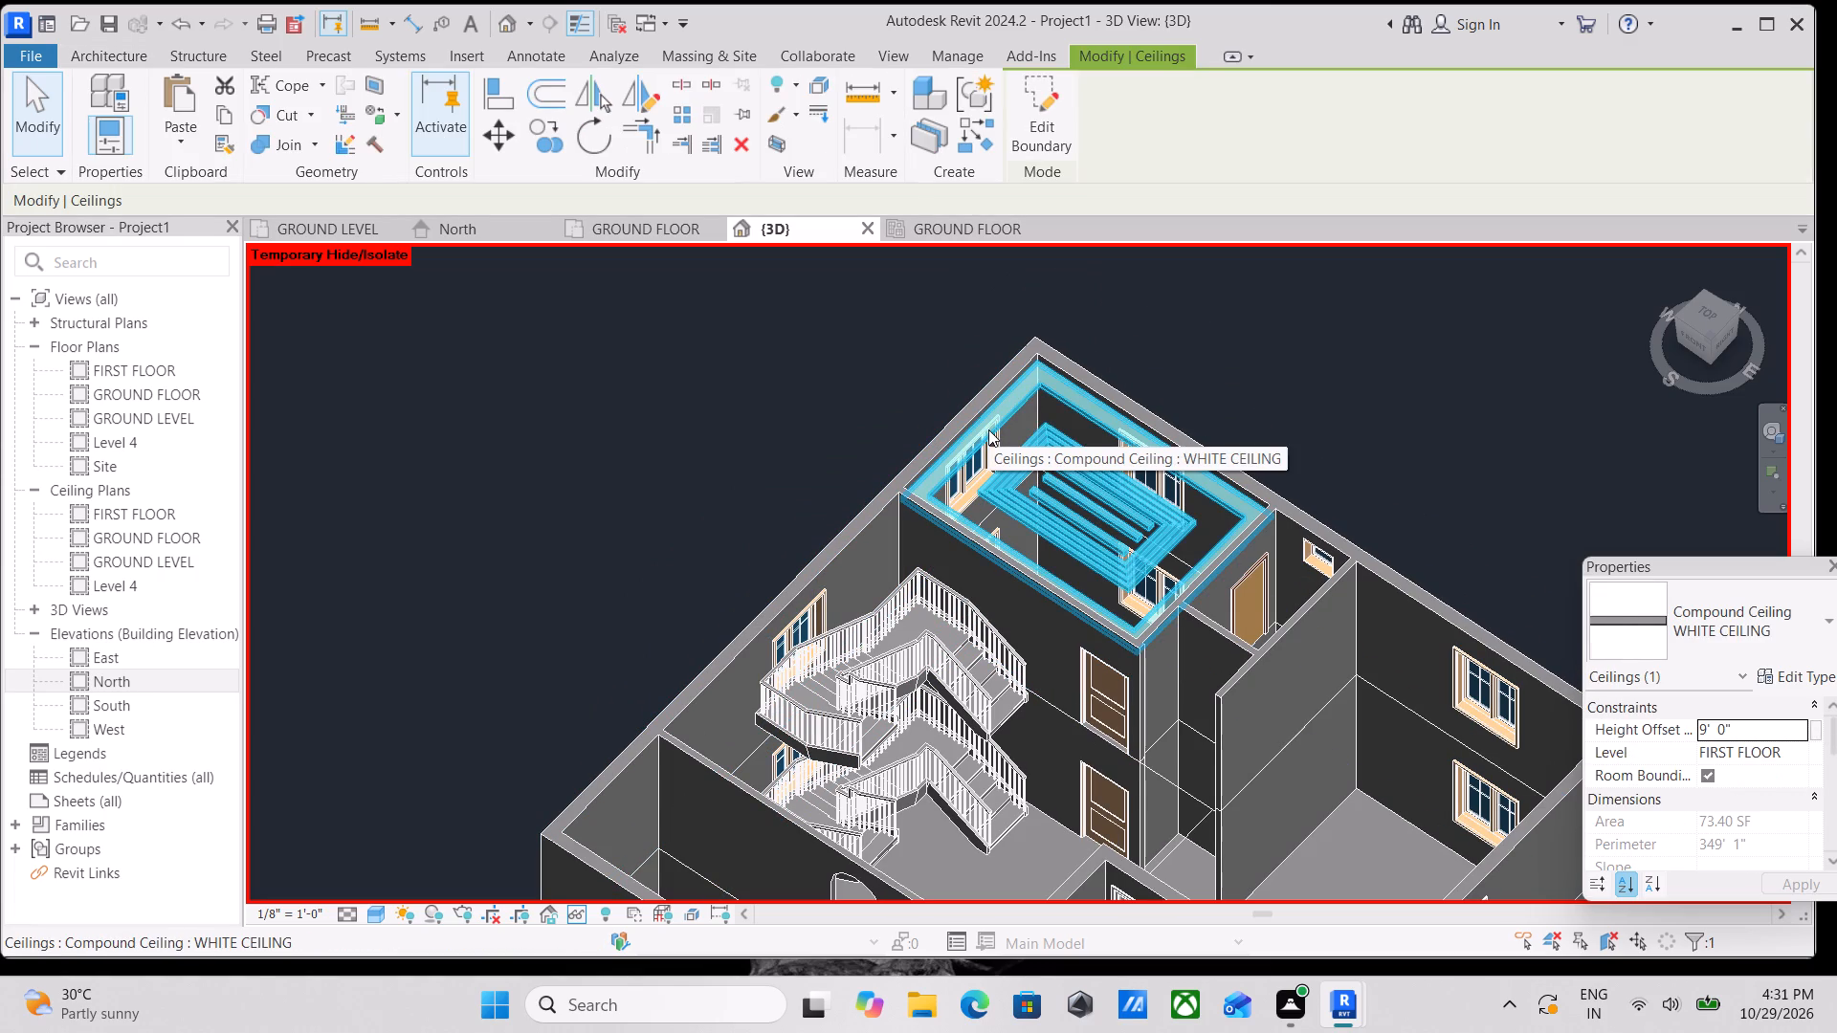
type("hh")
Examine the upper floor's rooms and the stacked stairs from above and from an isometric corner.
scroll(1038, 586, "down", 1)
middle_click_drag(1038, 586, 1053, 480)
middle_click_drag(1019, 658, 1062, 473)
scroll(1085, 601, "down", 1)
middle_click_drag(1085, 594, 1098, 654, "shift")
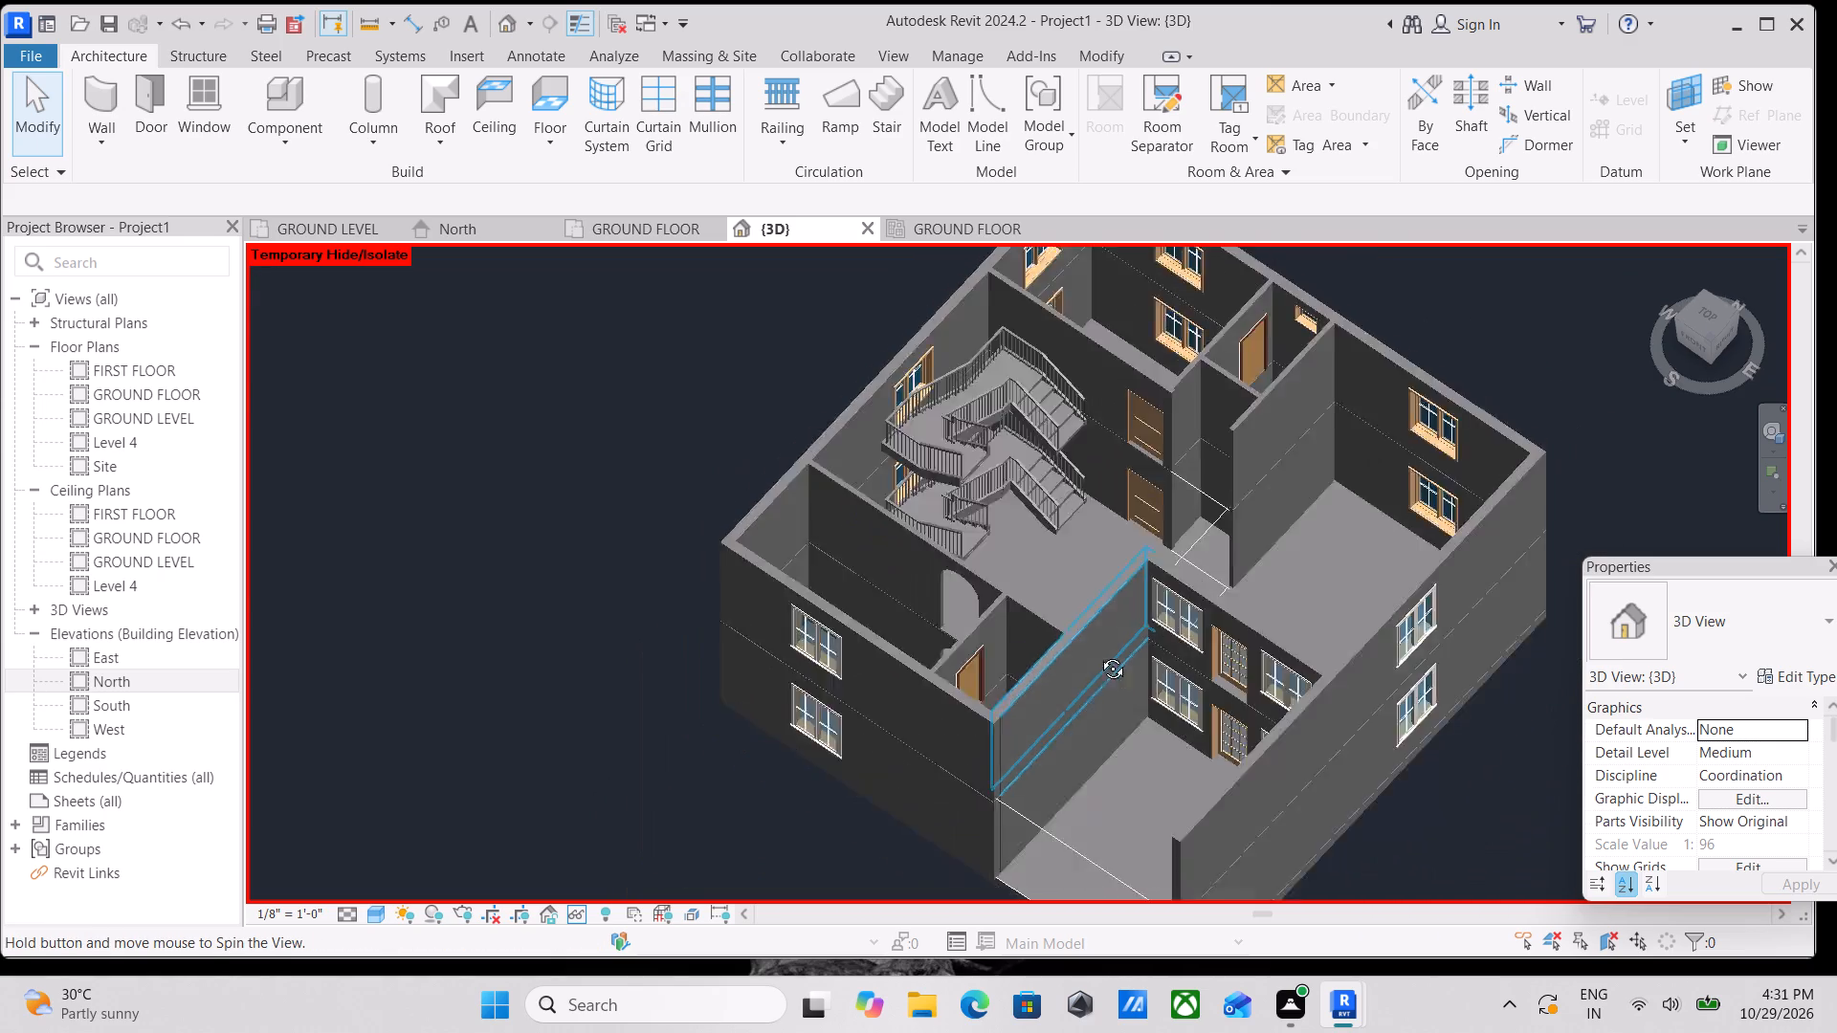
middle_click_drag(1098, 654, 1206, 828, "shift")
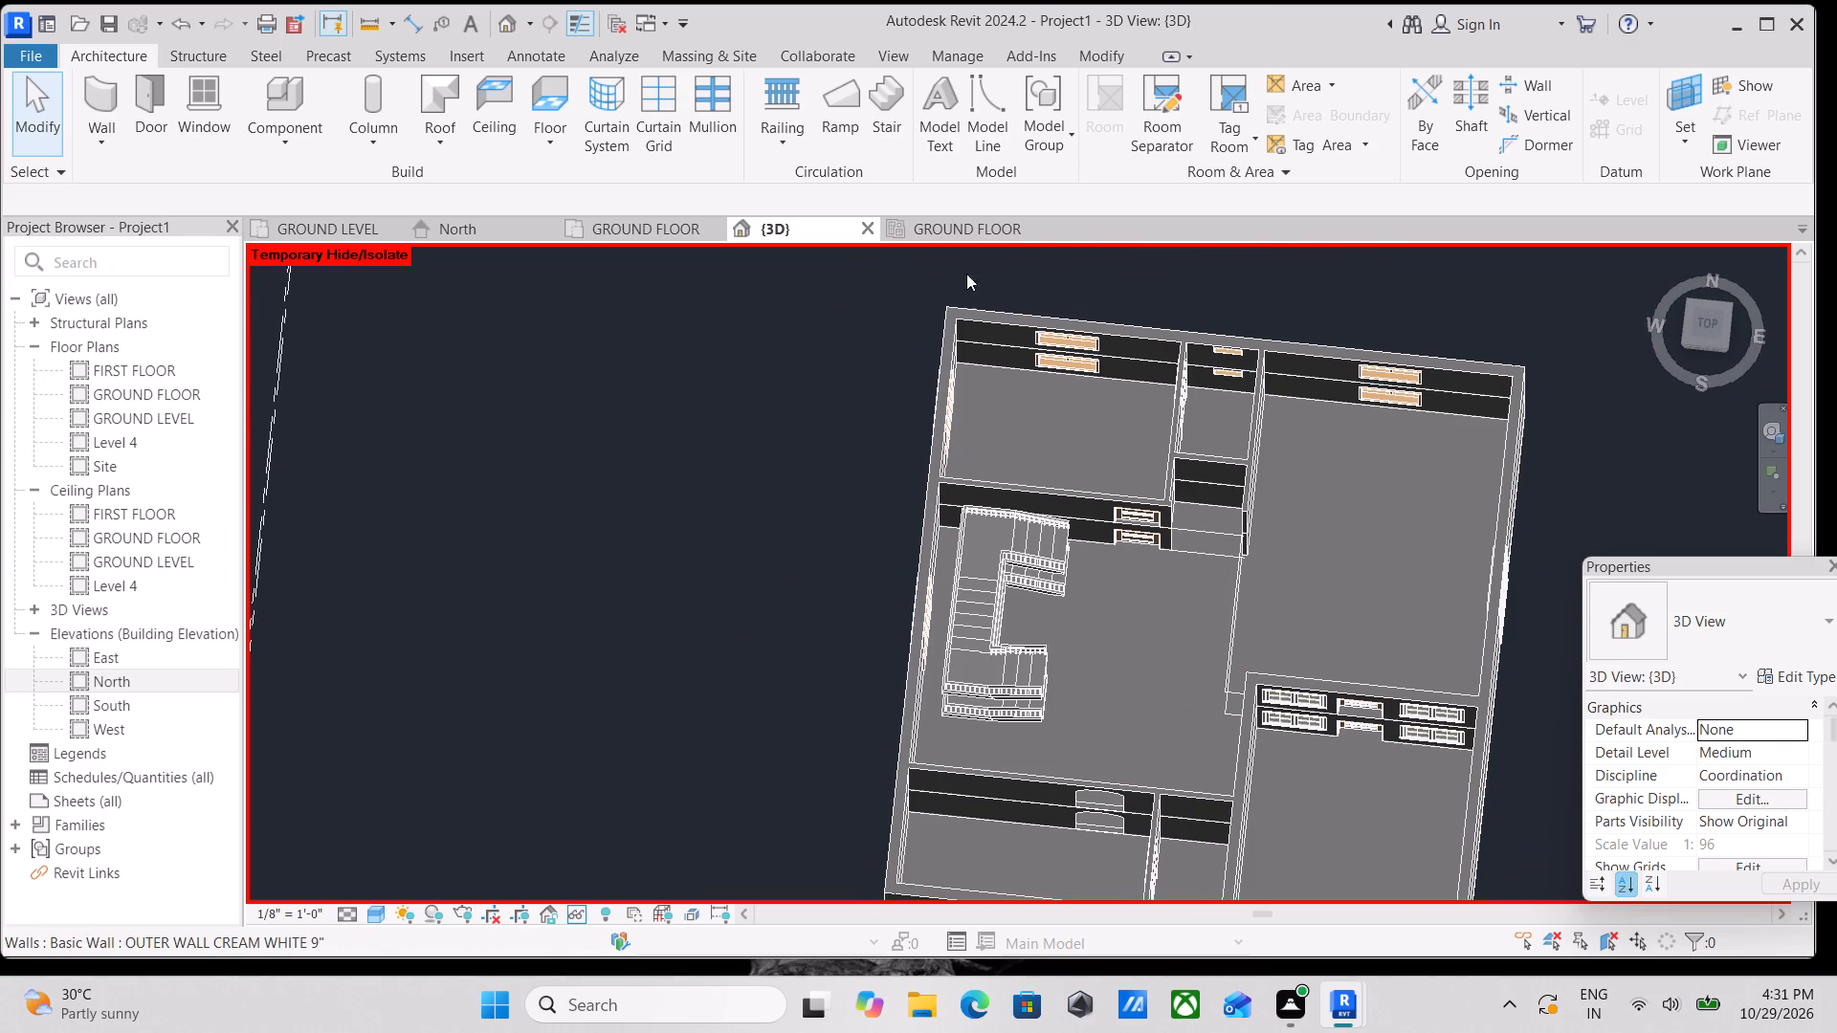
left_click(1725, 346)
scroll(1305, 582, "up", 2)
scroll(970, 642, "up", 5)
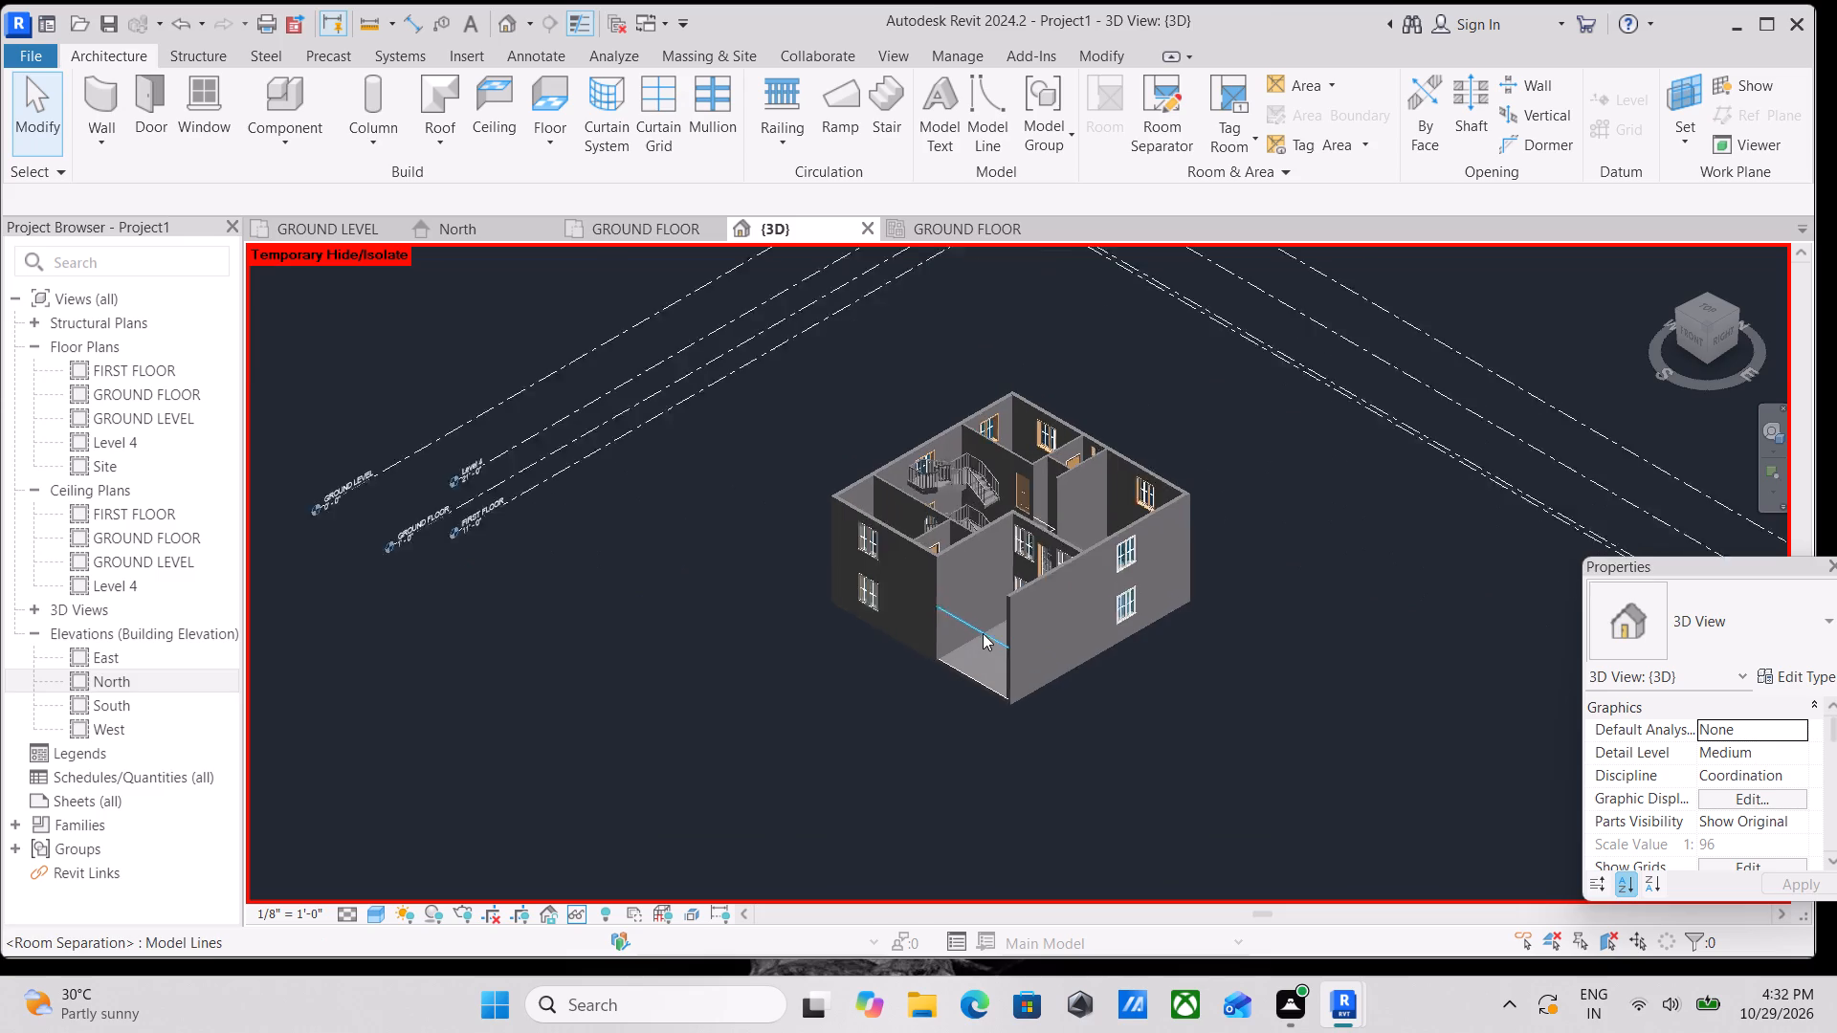
scroll(983, 633, "up", 1)
Examine the two storeys against the level lines in the 3D view from the front, the corners and the right side.
left_click(1707, 344)
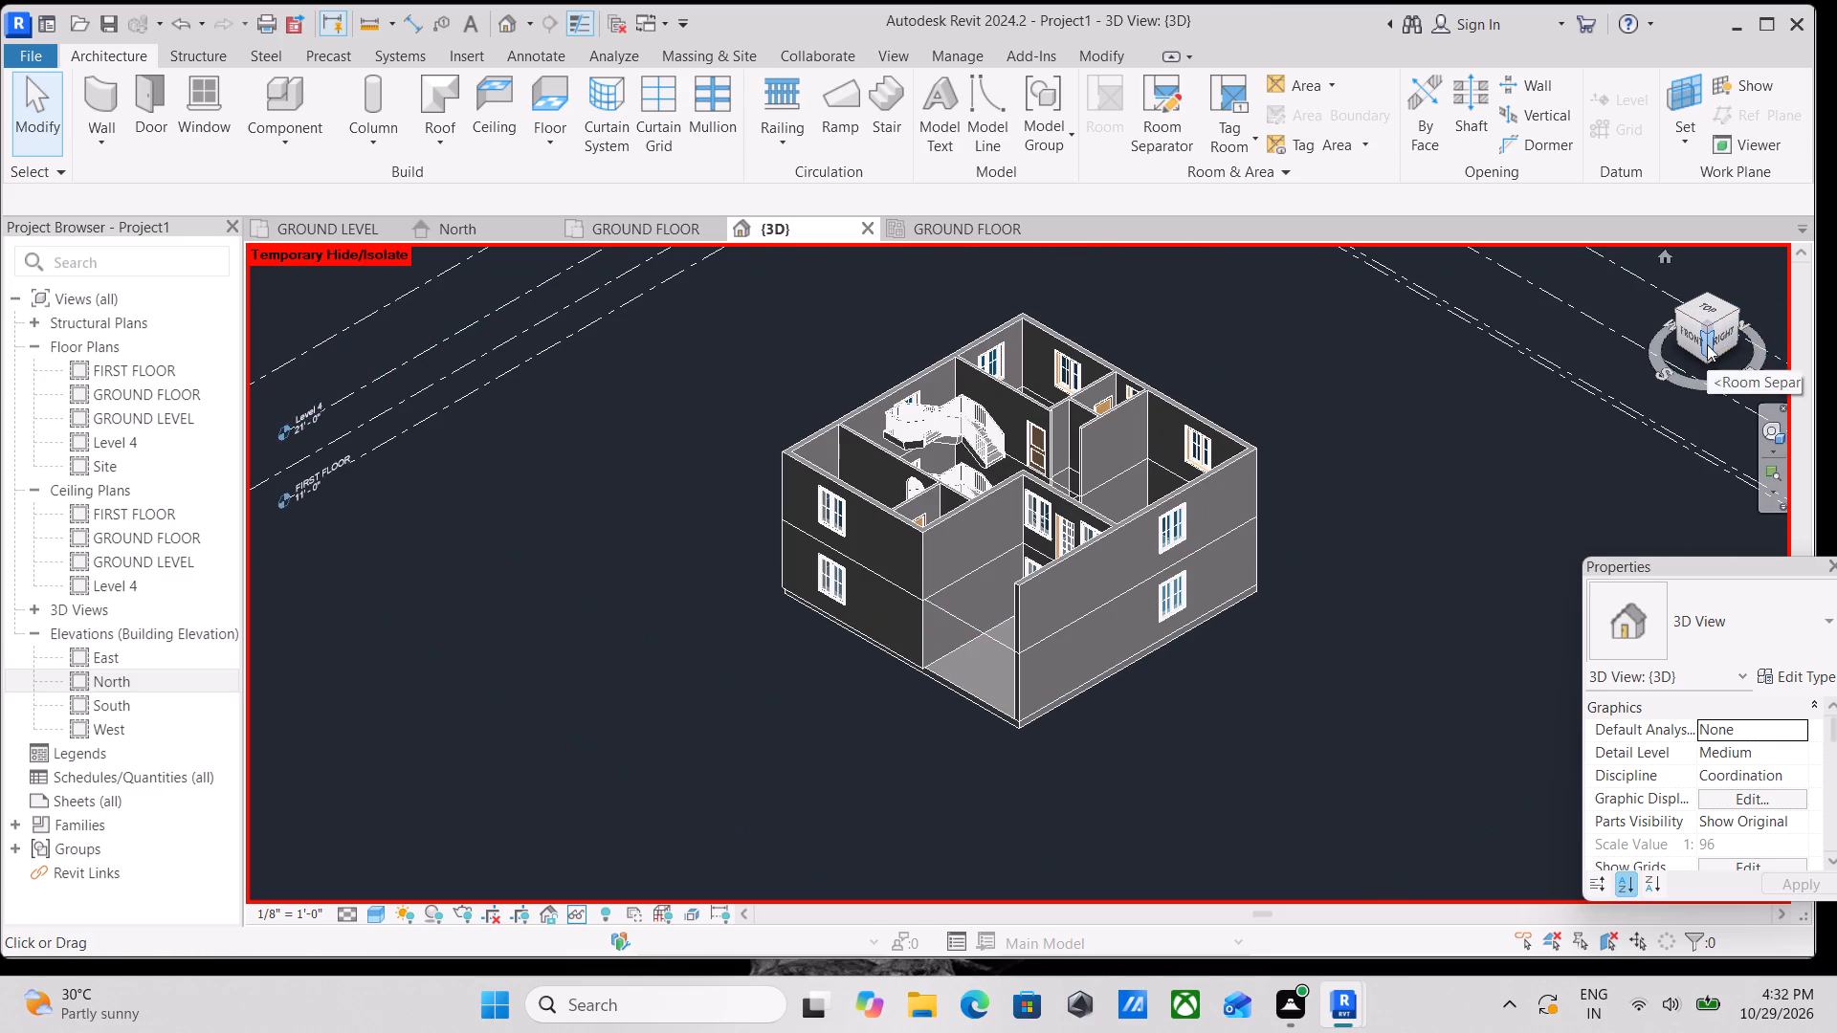
scroll(972, 695, "up", 5)
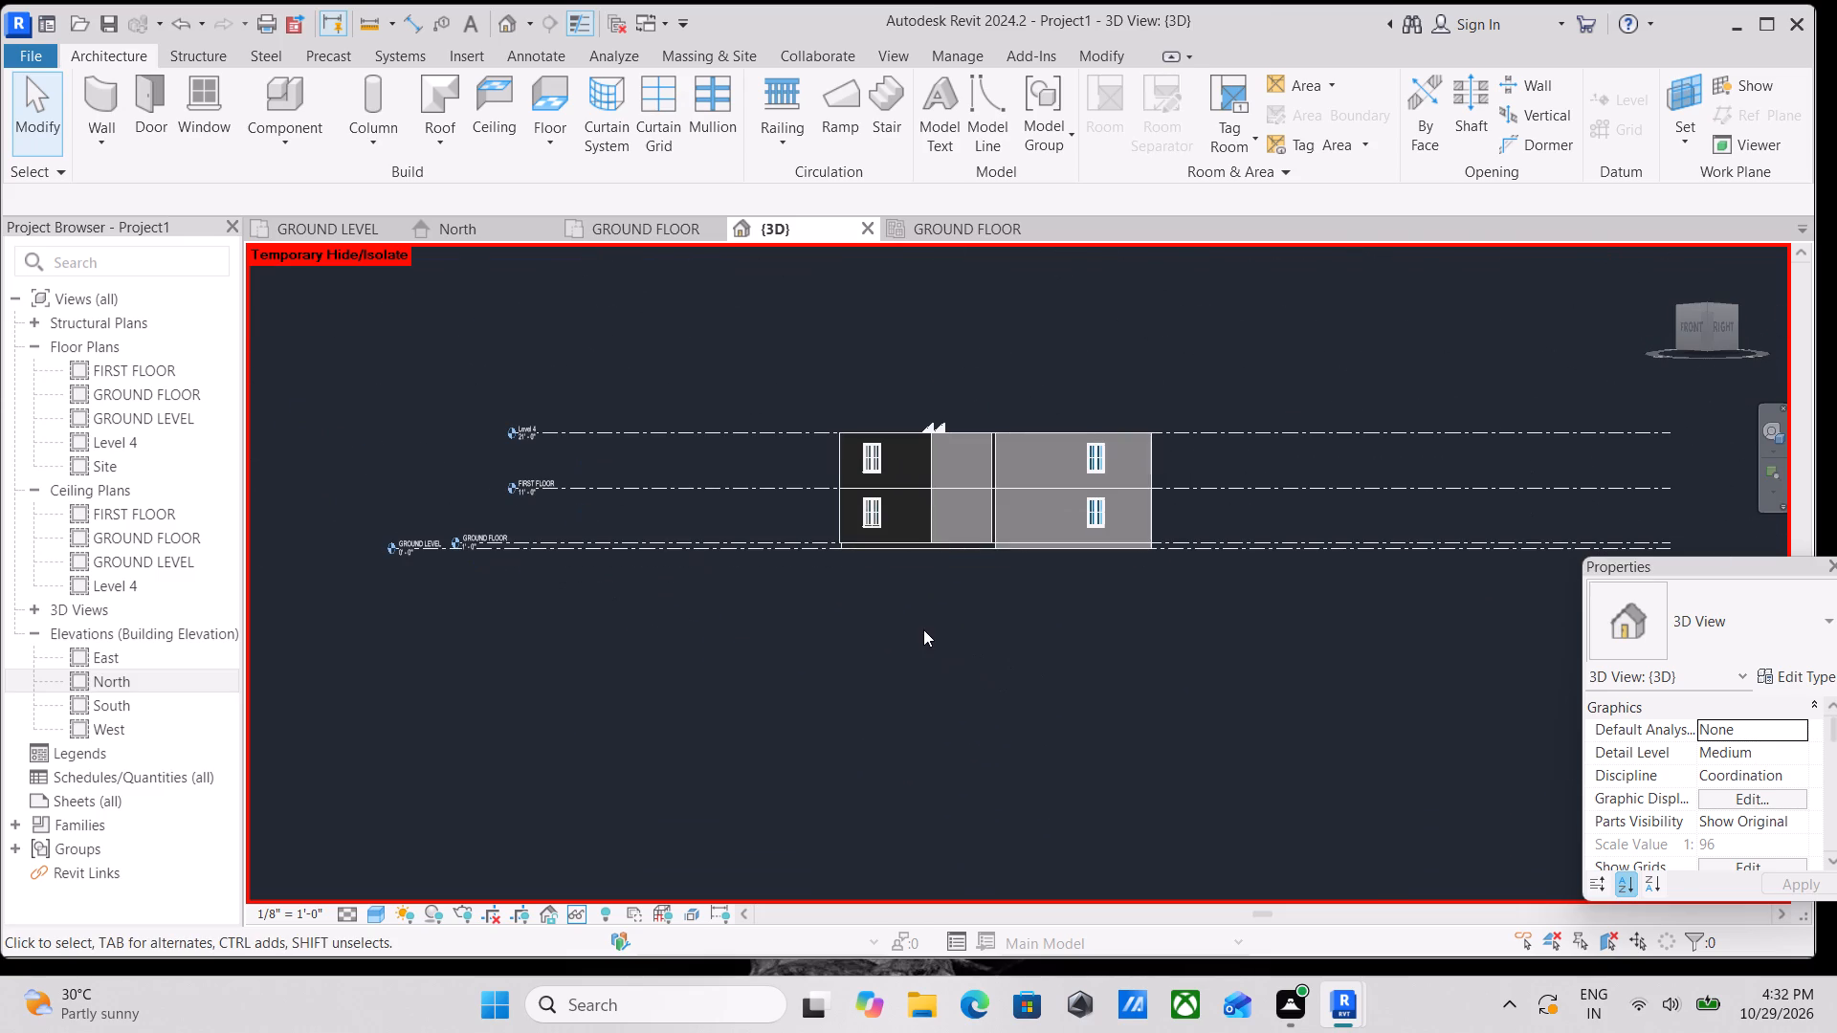
left_click(1694, 331)
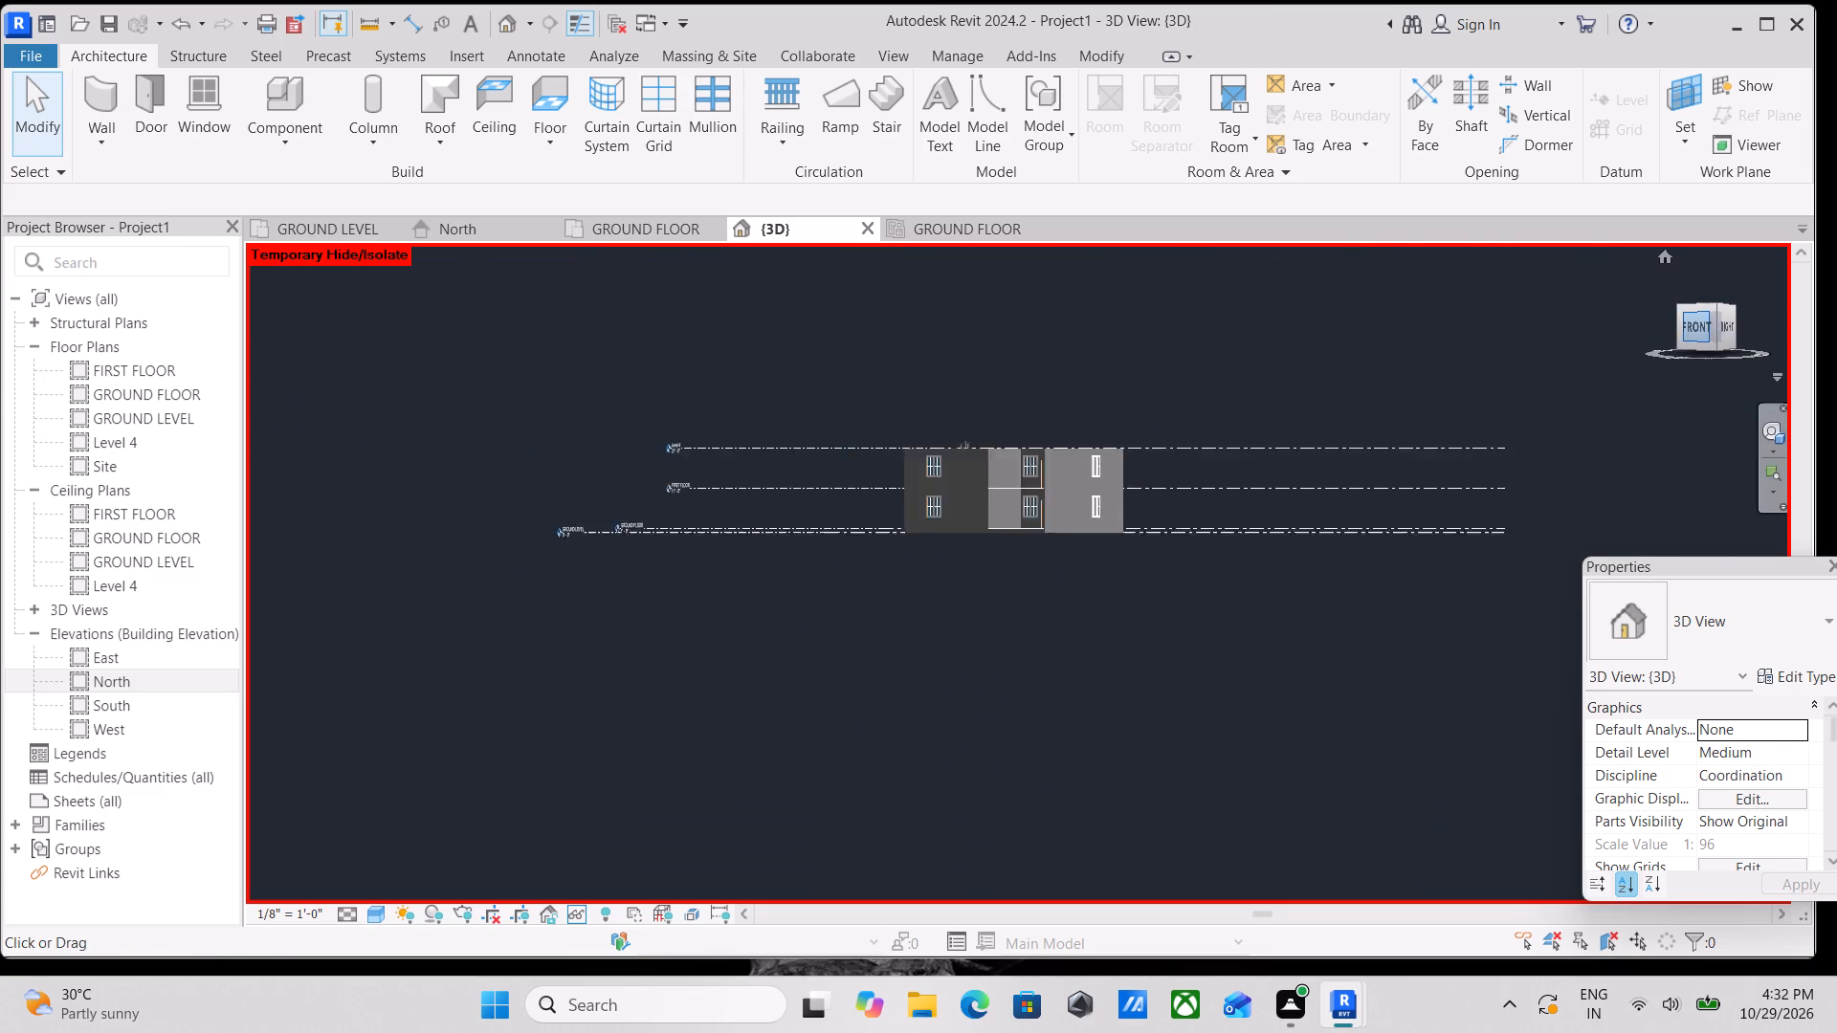
left_click(1689, 333)
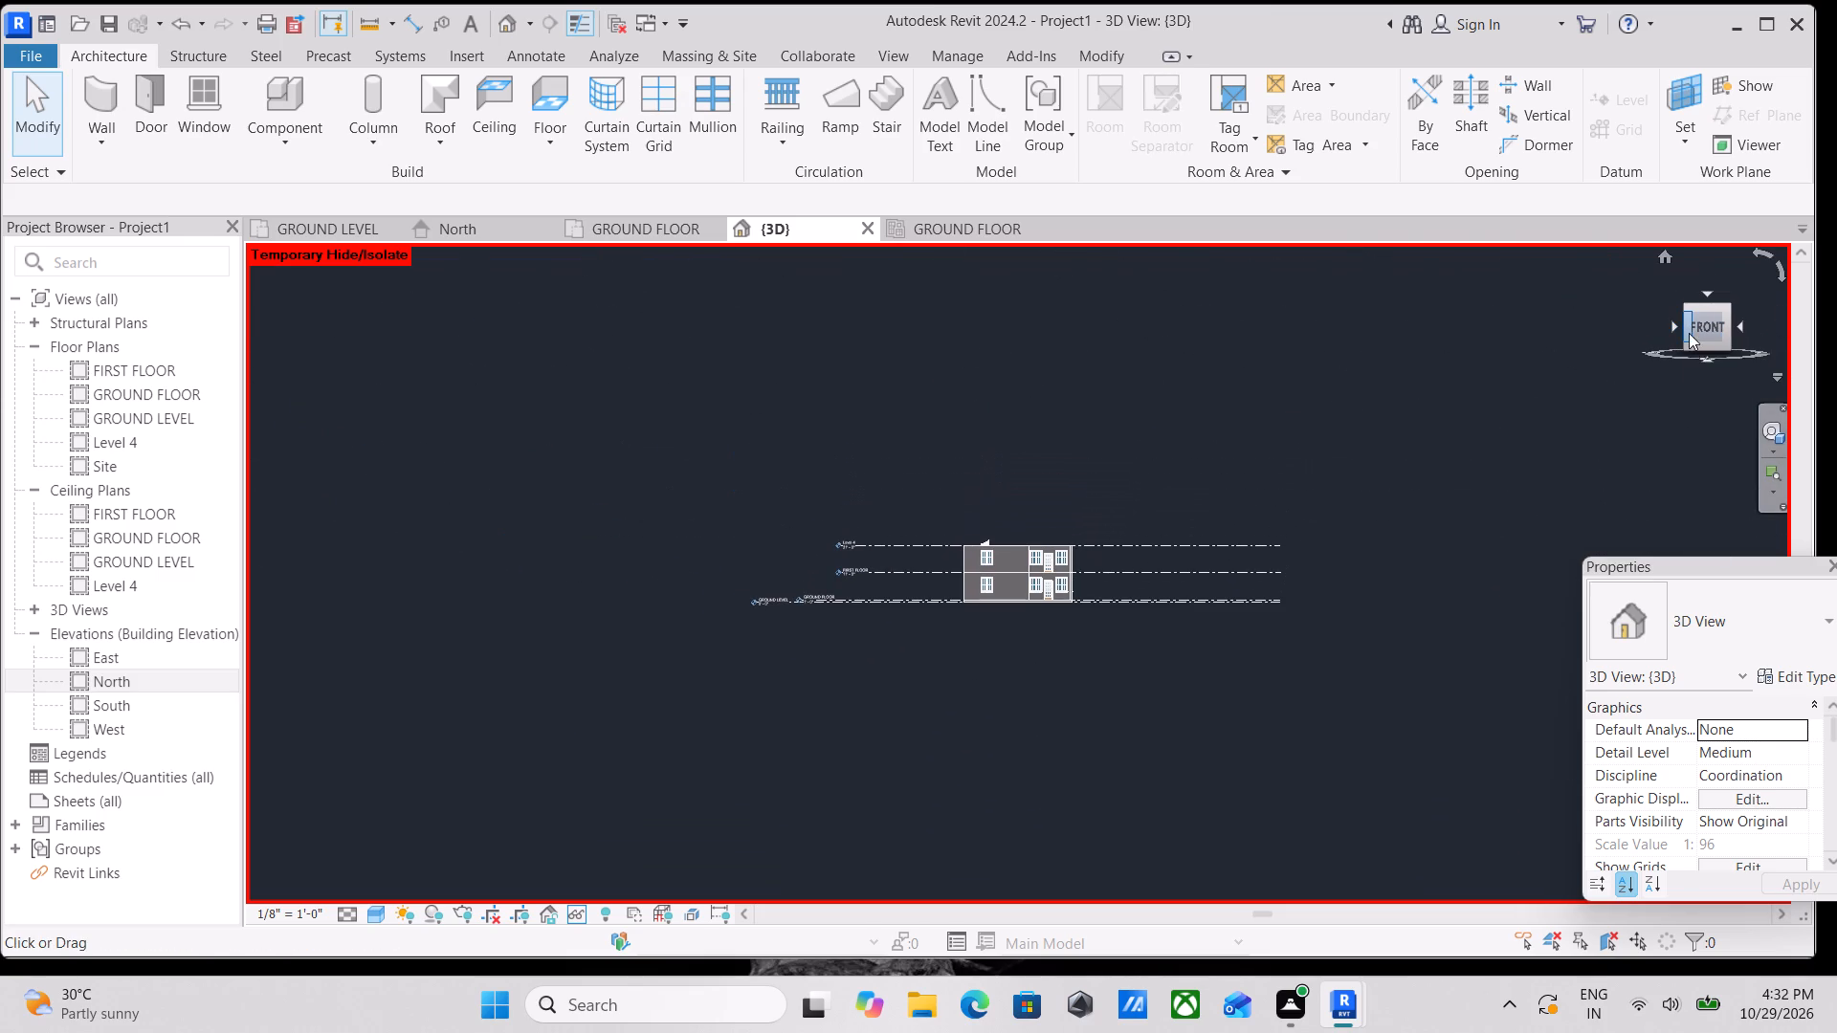
scroll(1039, 578, "up", 4)
scroll(1119, 616, "up", 3)
scroll(1172, 574, "down", 2)
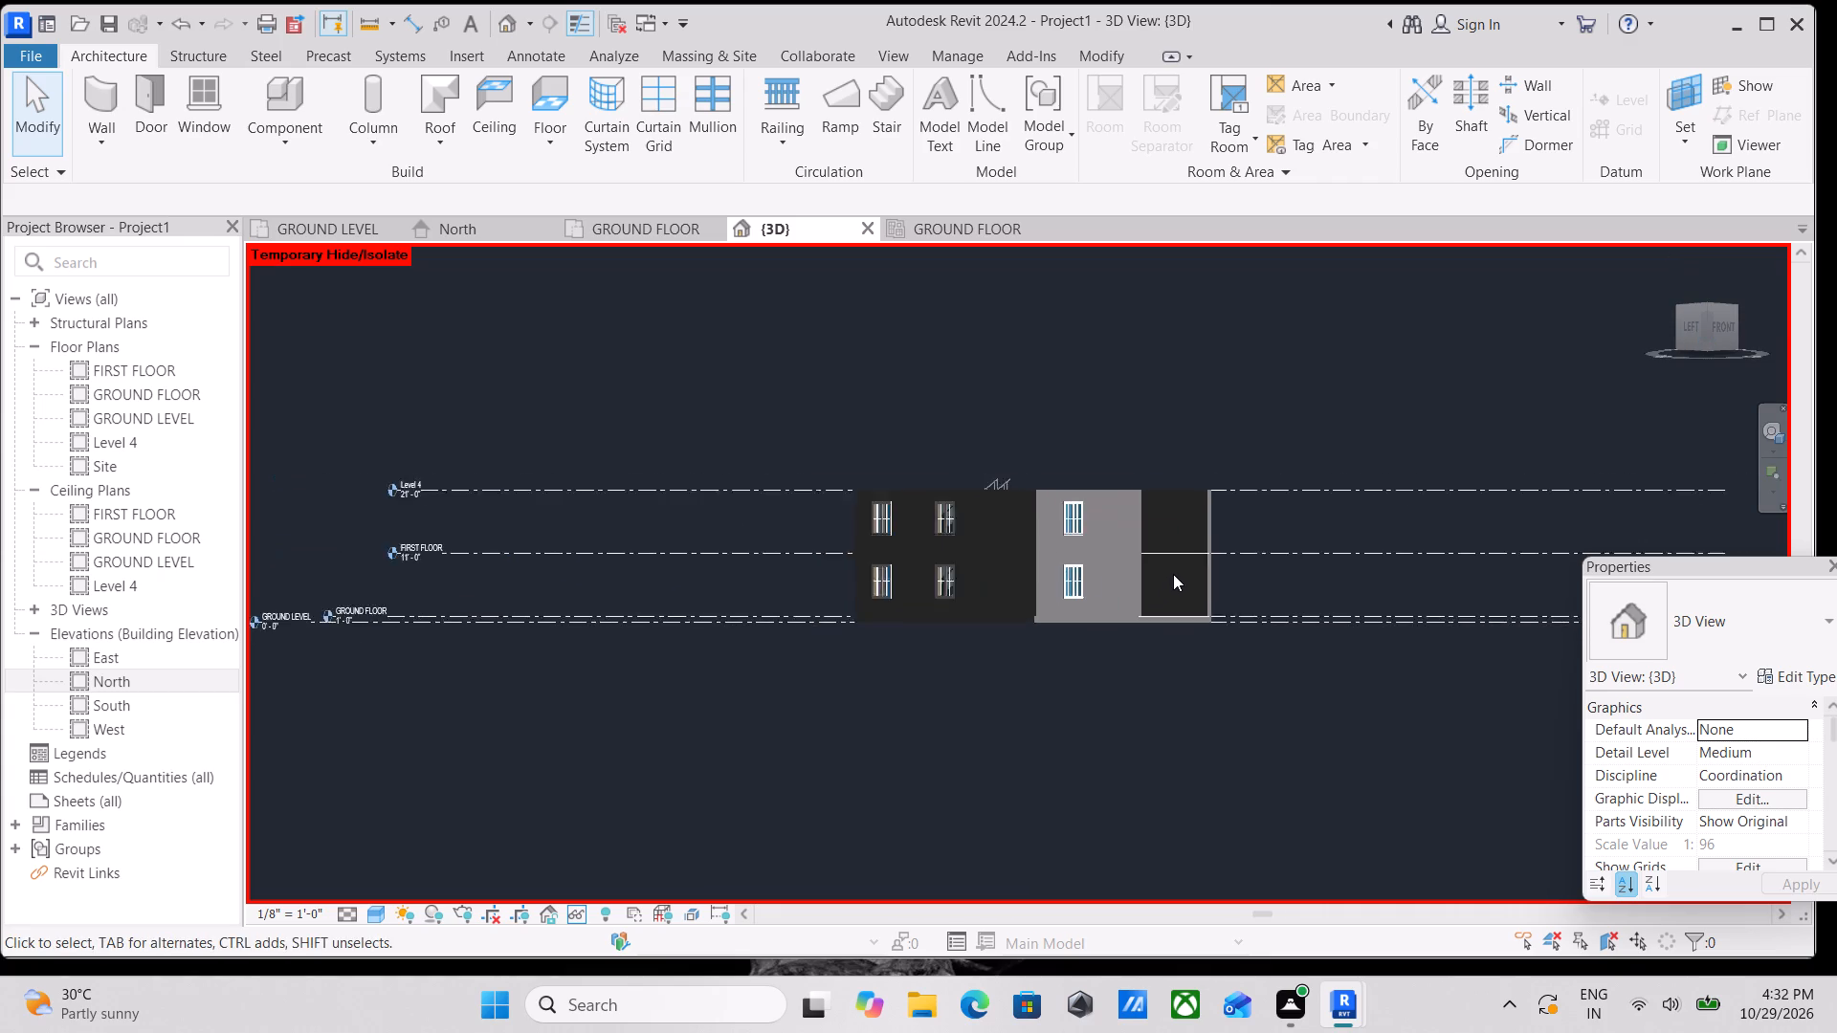
scroll(1173, 574, "down", 3)
middle_click_drag(1181, 567, 775, 618, "shift")
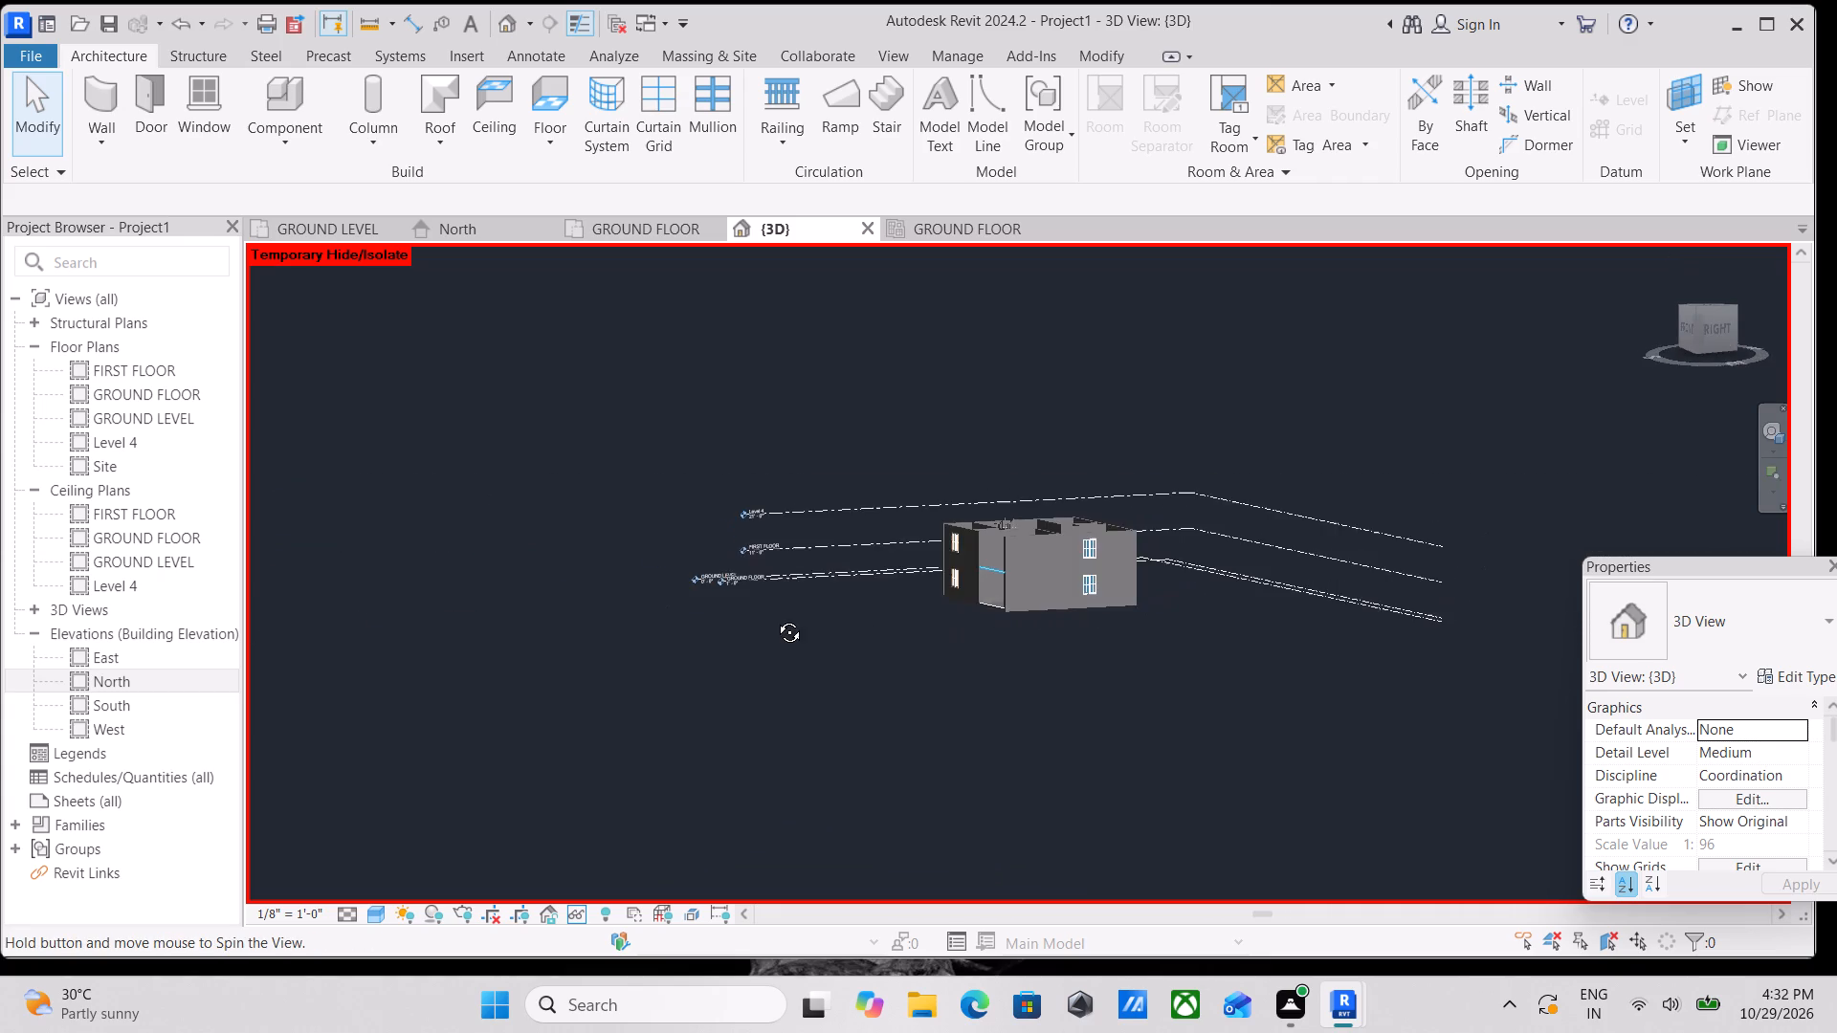
middle_click_drag(775, 618, 653, 622, "shift")
scroll(981, 538, "up", 3)
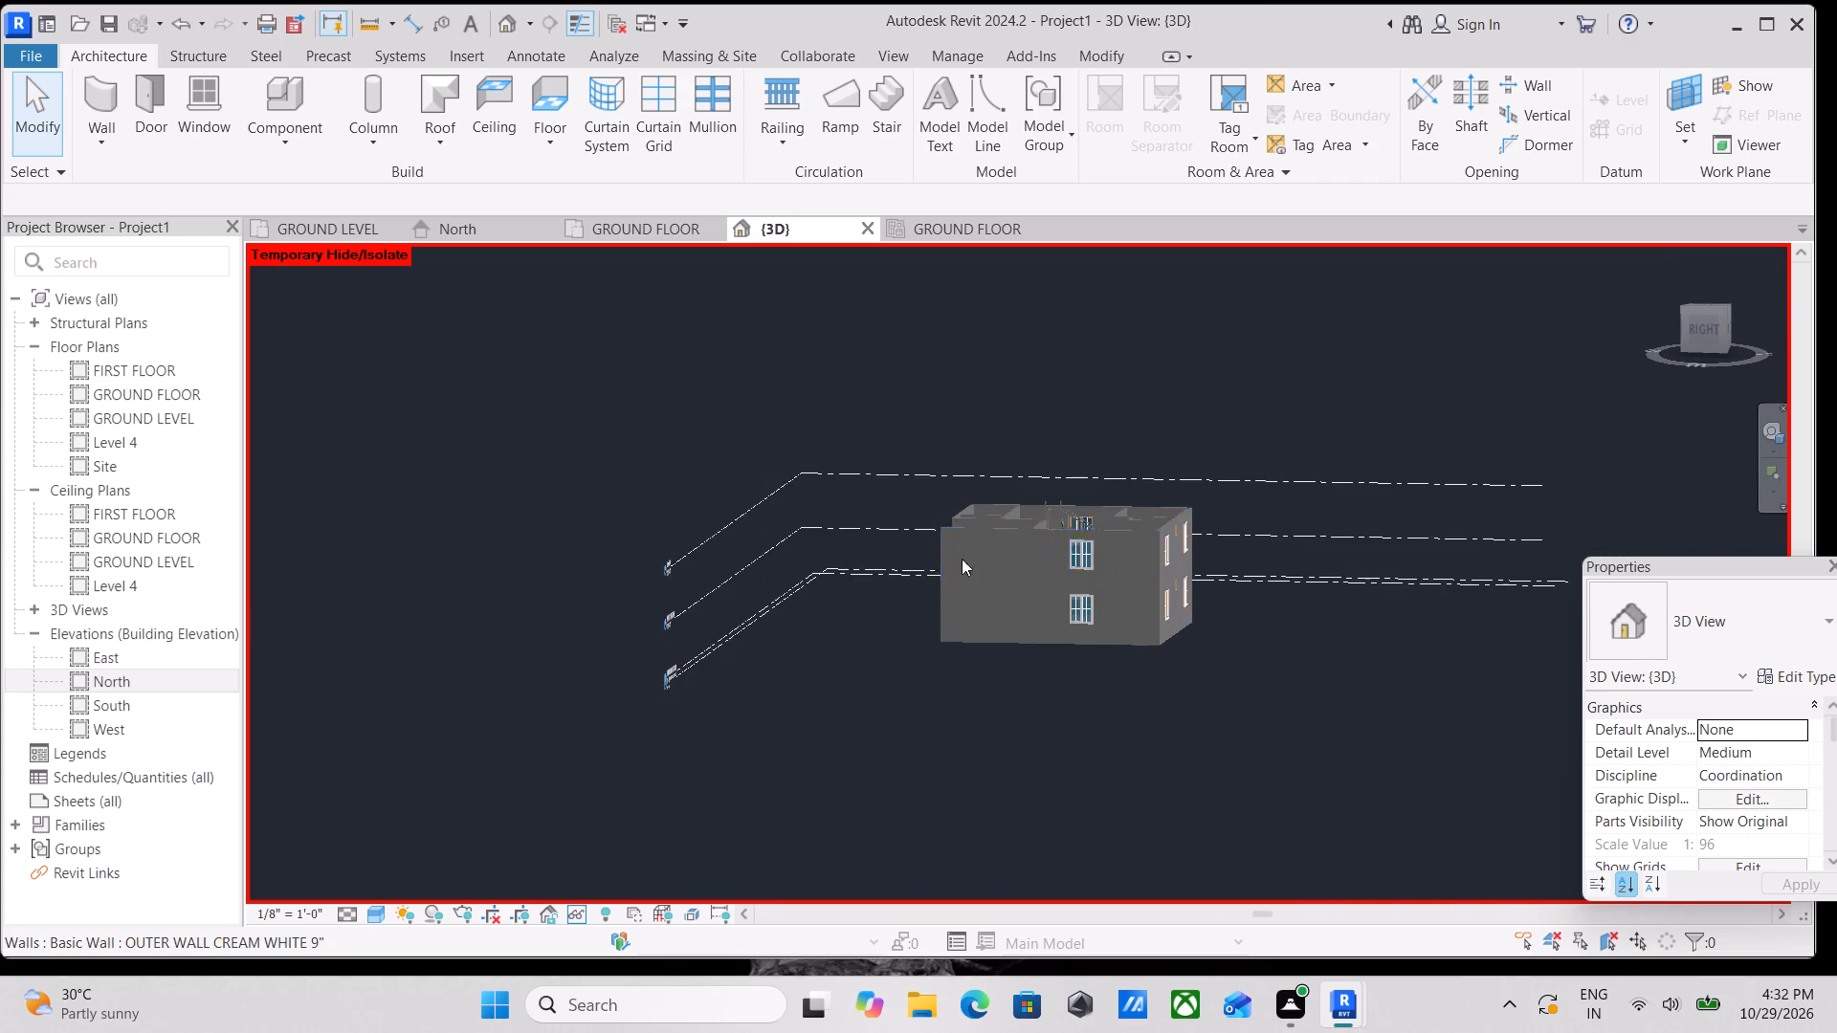
middle_click_drag(822, 612, 821, 660, "shift")
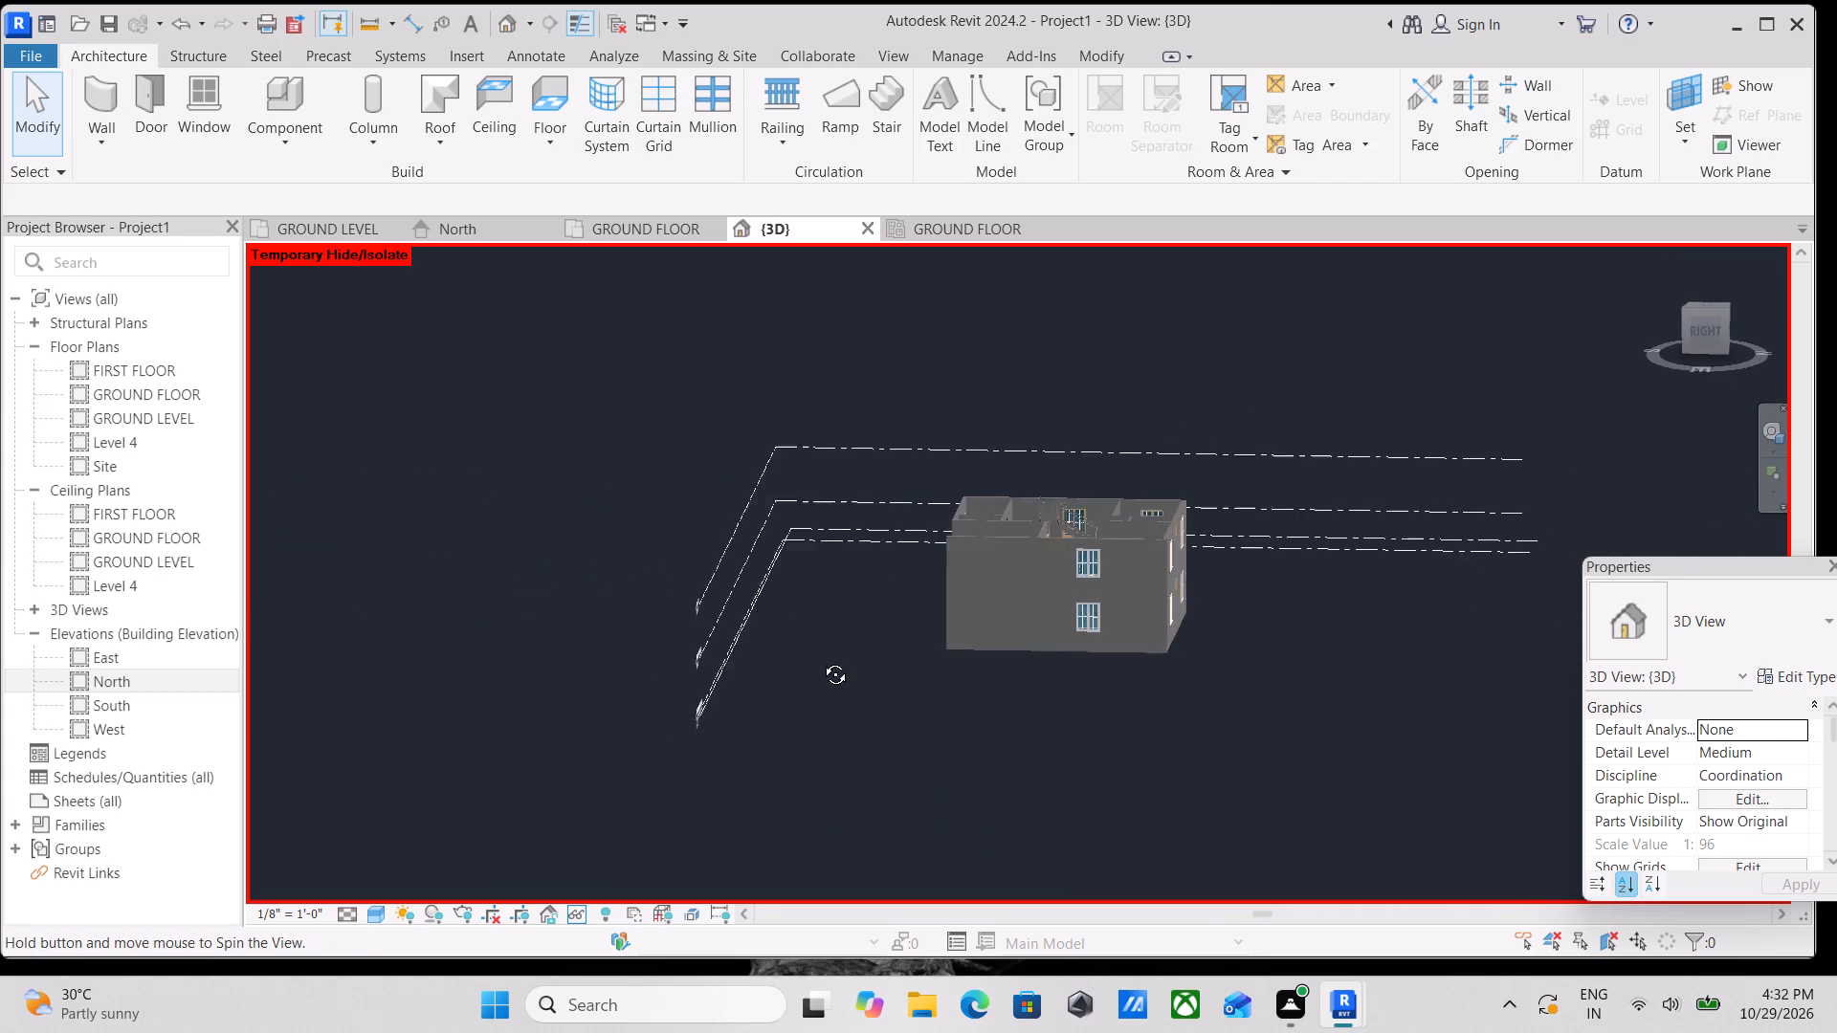
middle_click_drag(821, 660, 993, 584, "shift")
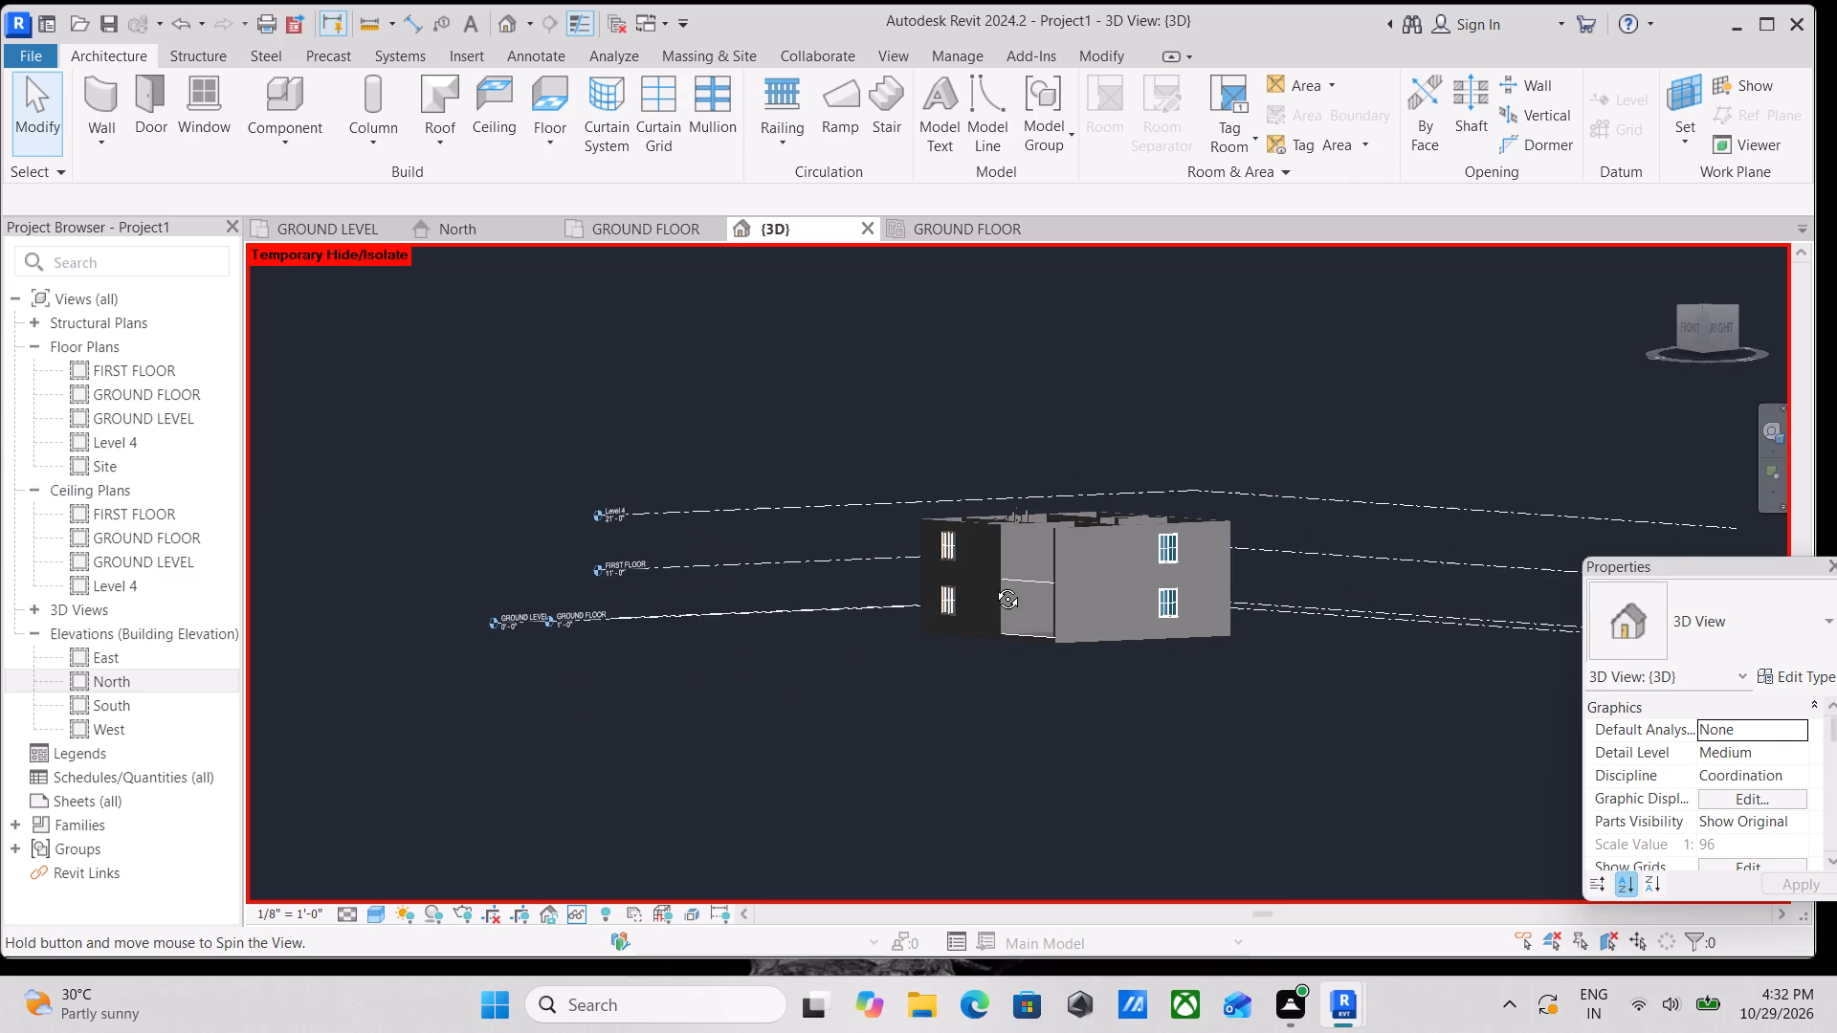
middle_click_drag(993, 584, 894, 626, "shift")
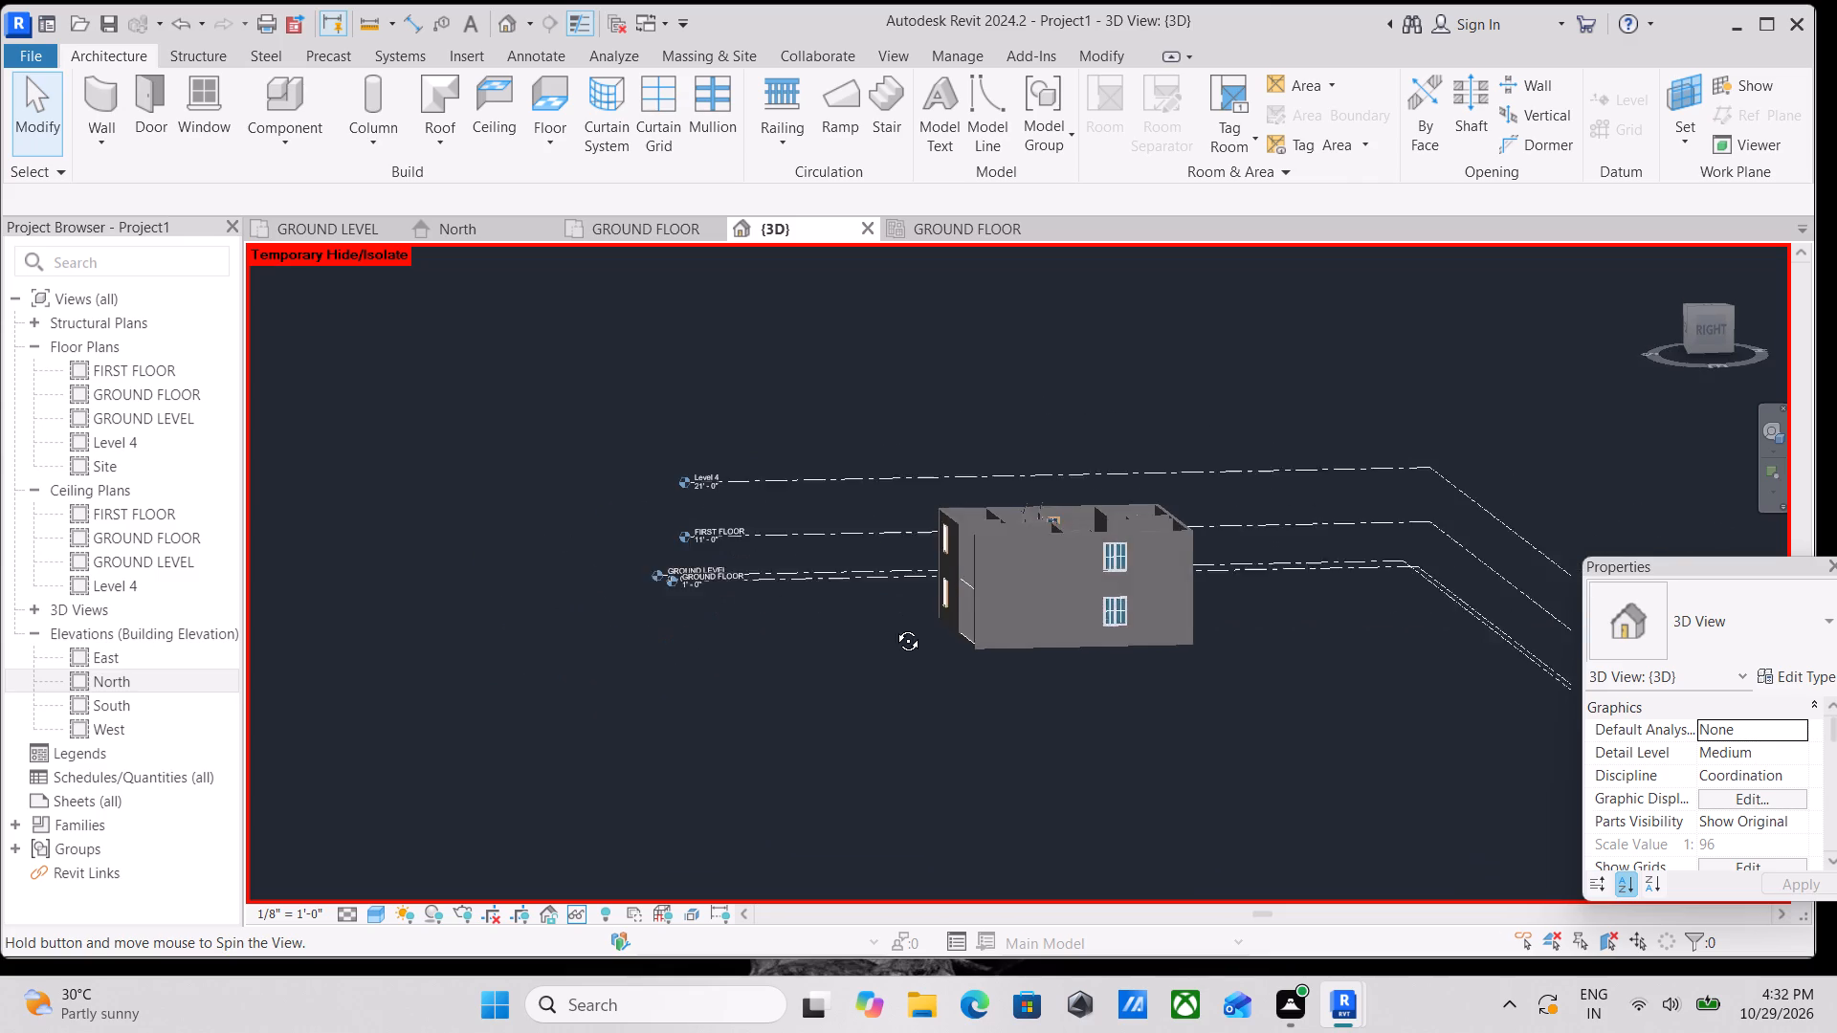
middle_click_drag(894, 626, 815, 582, "shift")
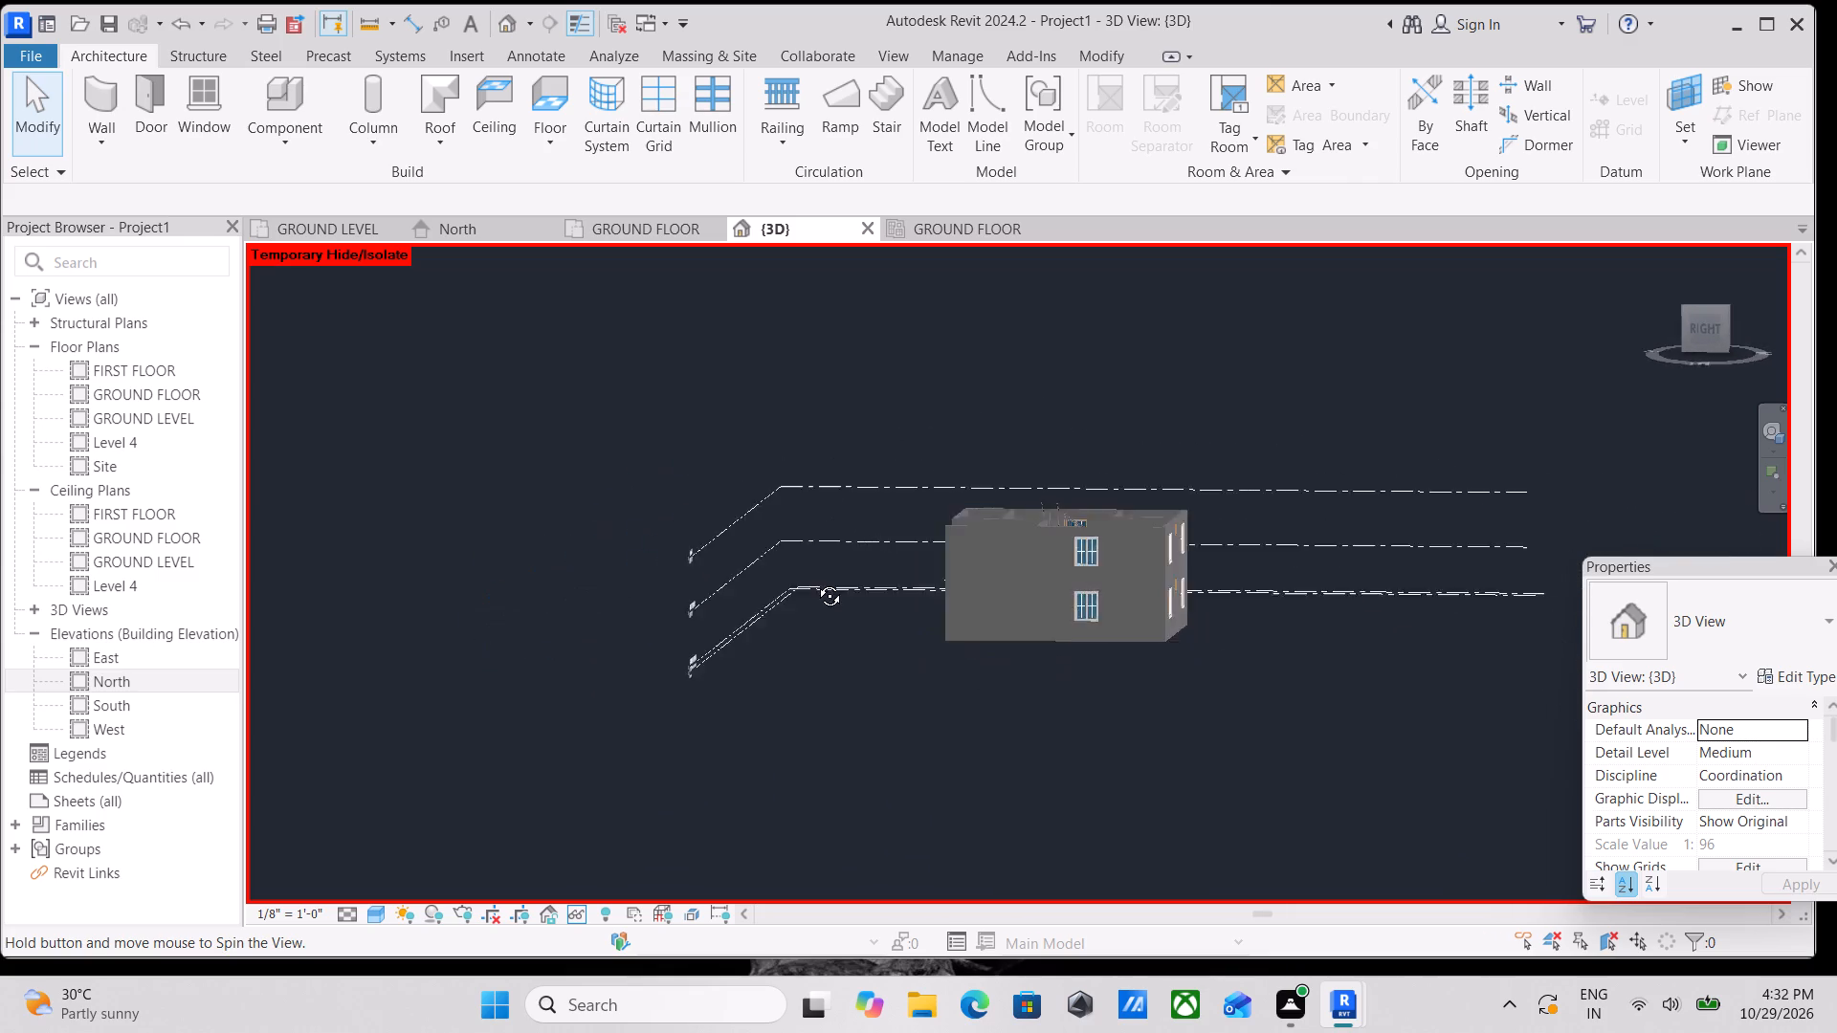
Rename Level 4 to "top of roof" from the front of the 3D model, renaming its corresponding views as well.
middle_click_drag(815, 582, 1225, 593, "shift")
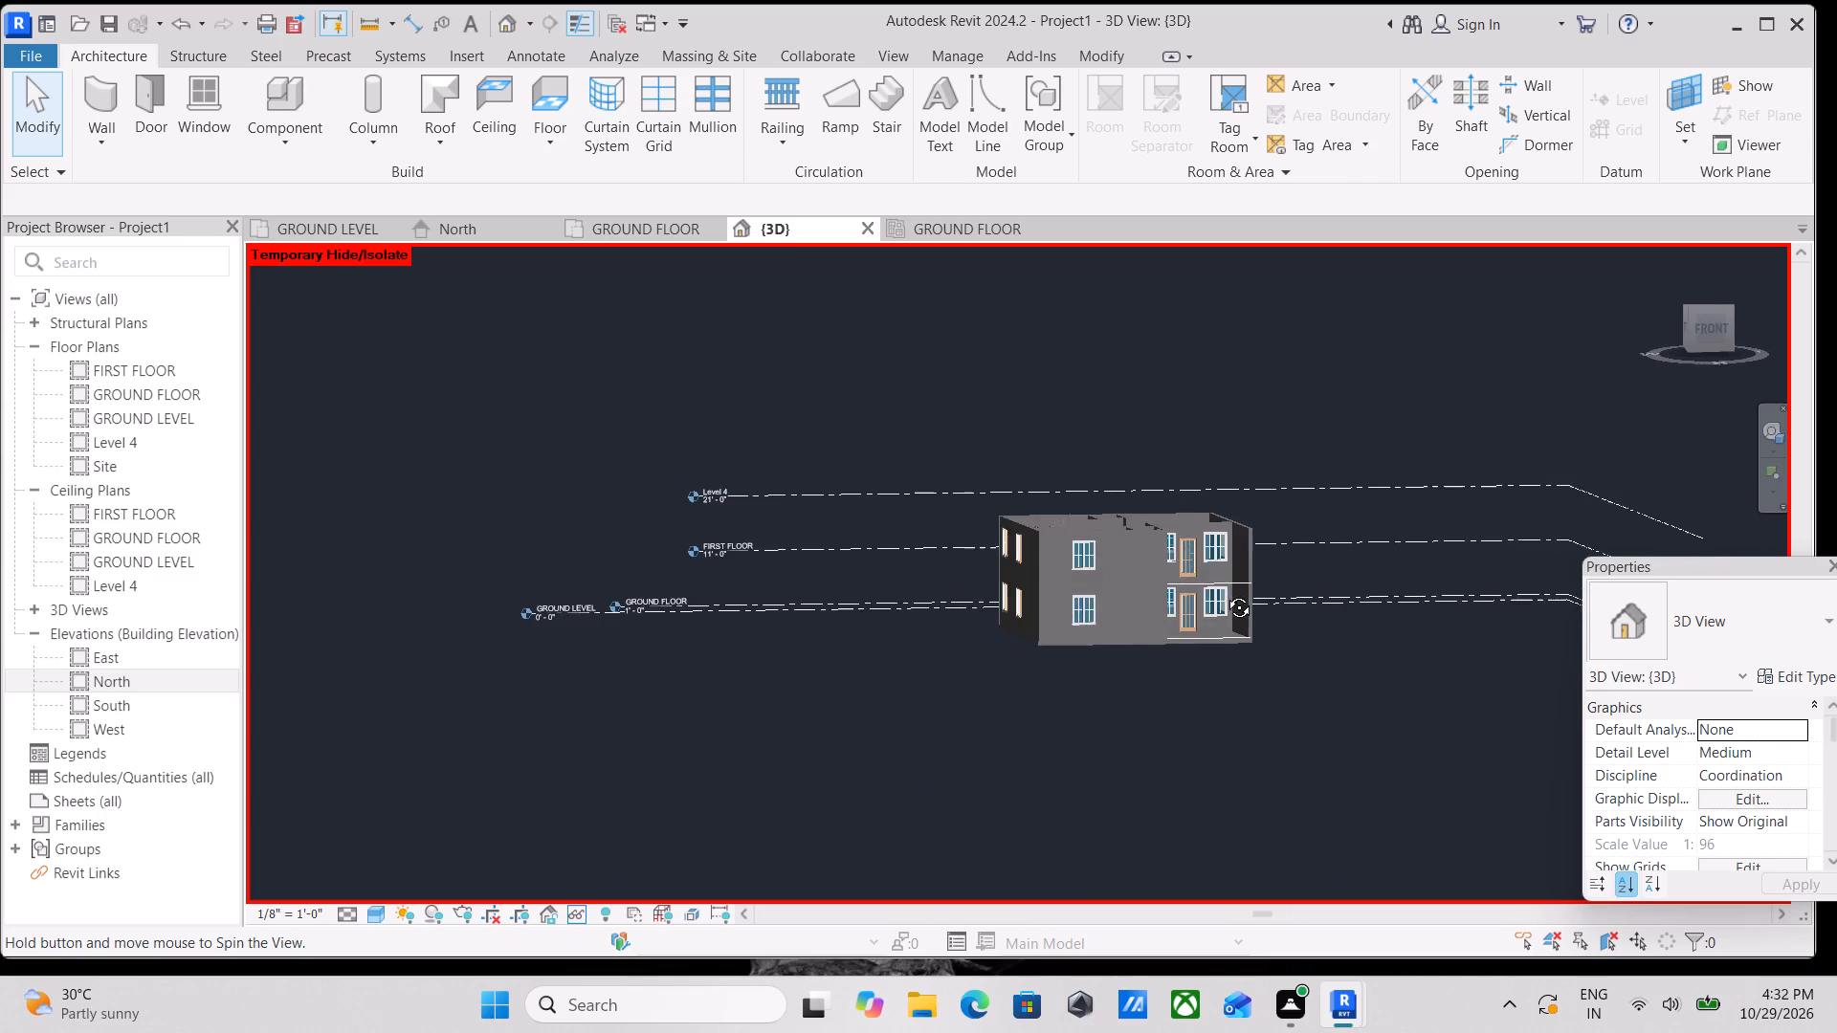
middle_click_drag(1225, 593, 1244, 570, "shift")
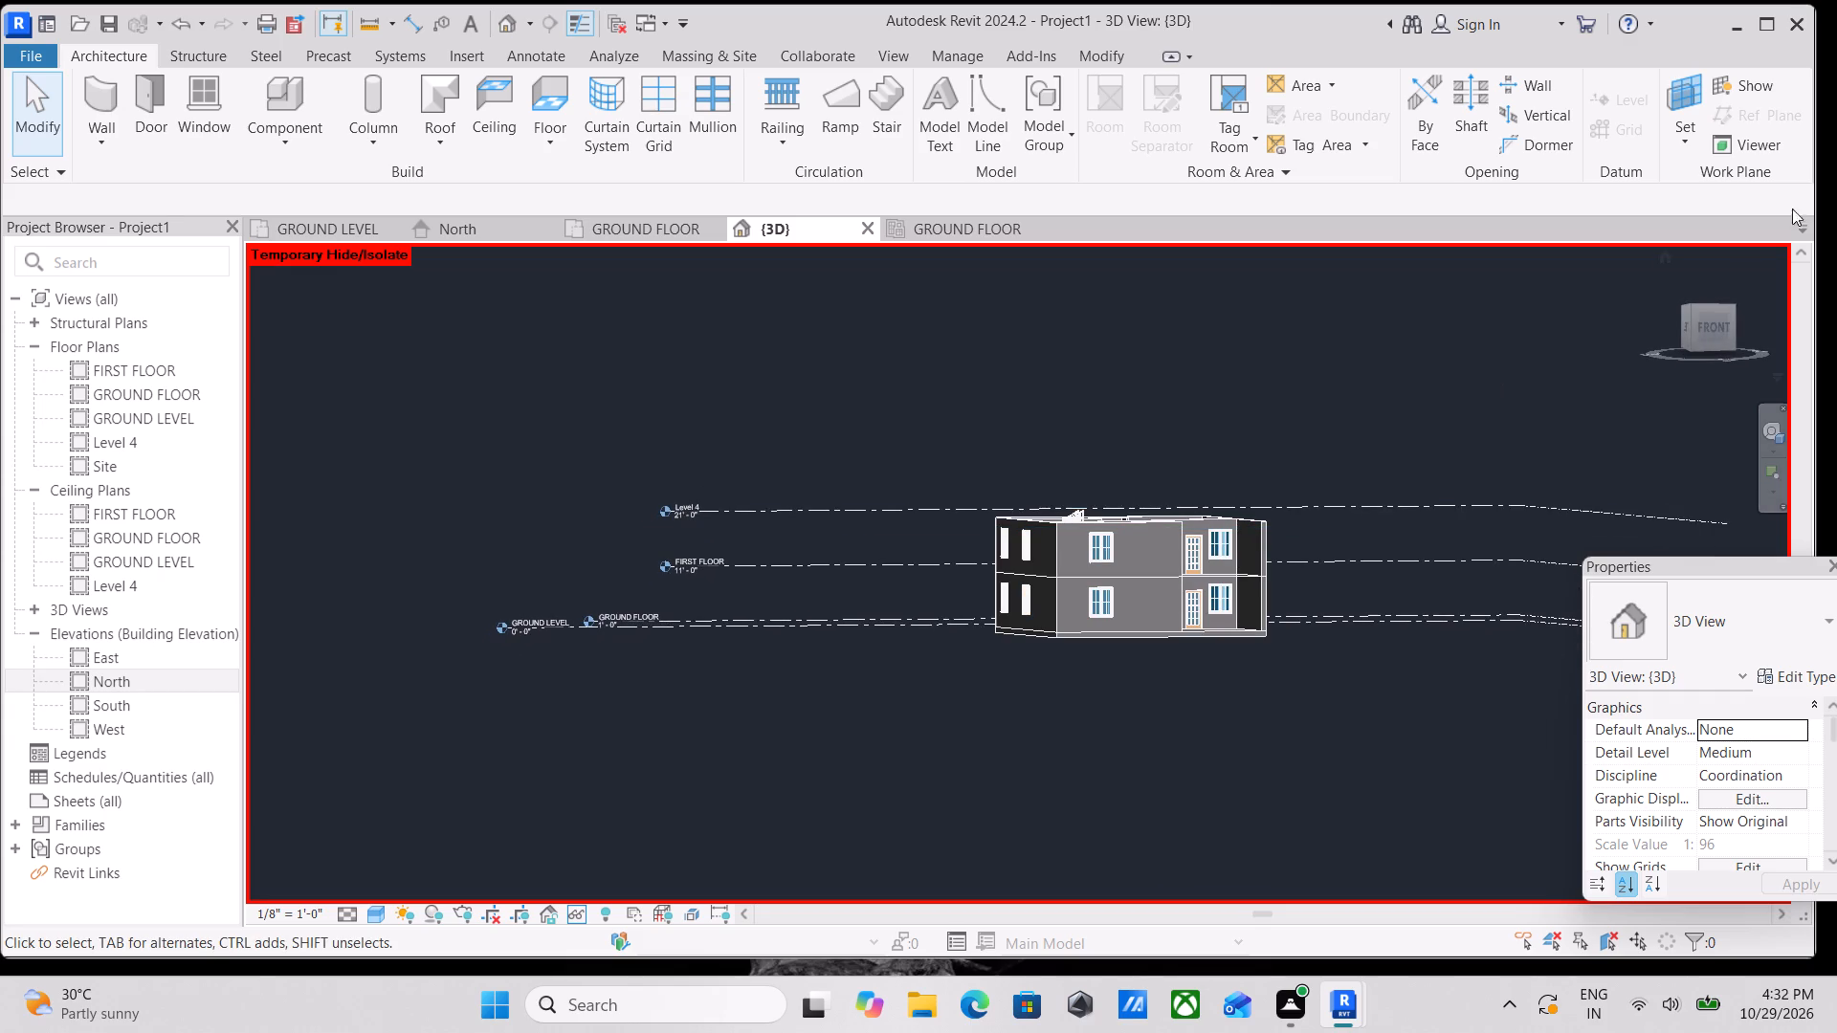
left_click(1720, 330)
scroll(1195, 572, "up", 4)
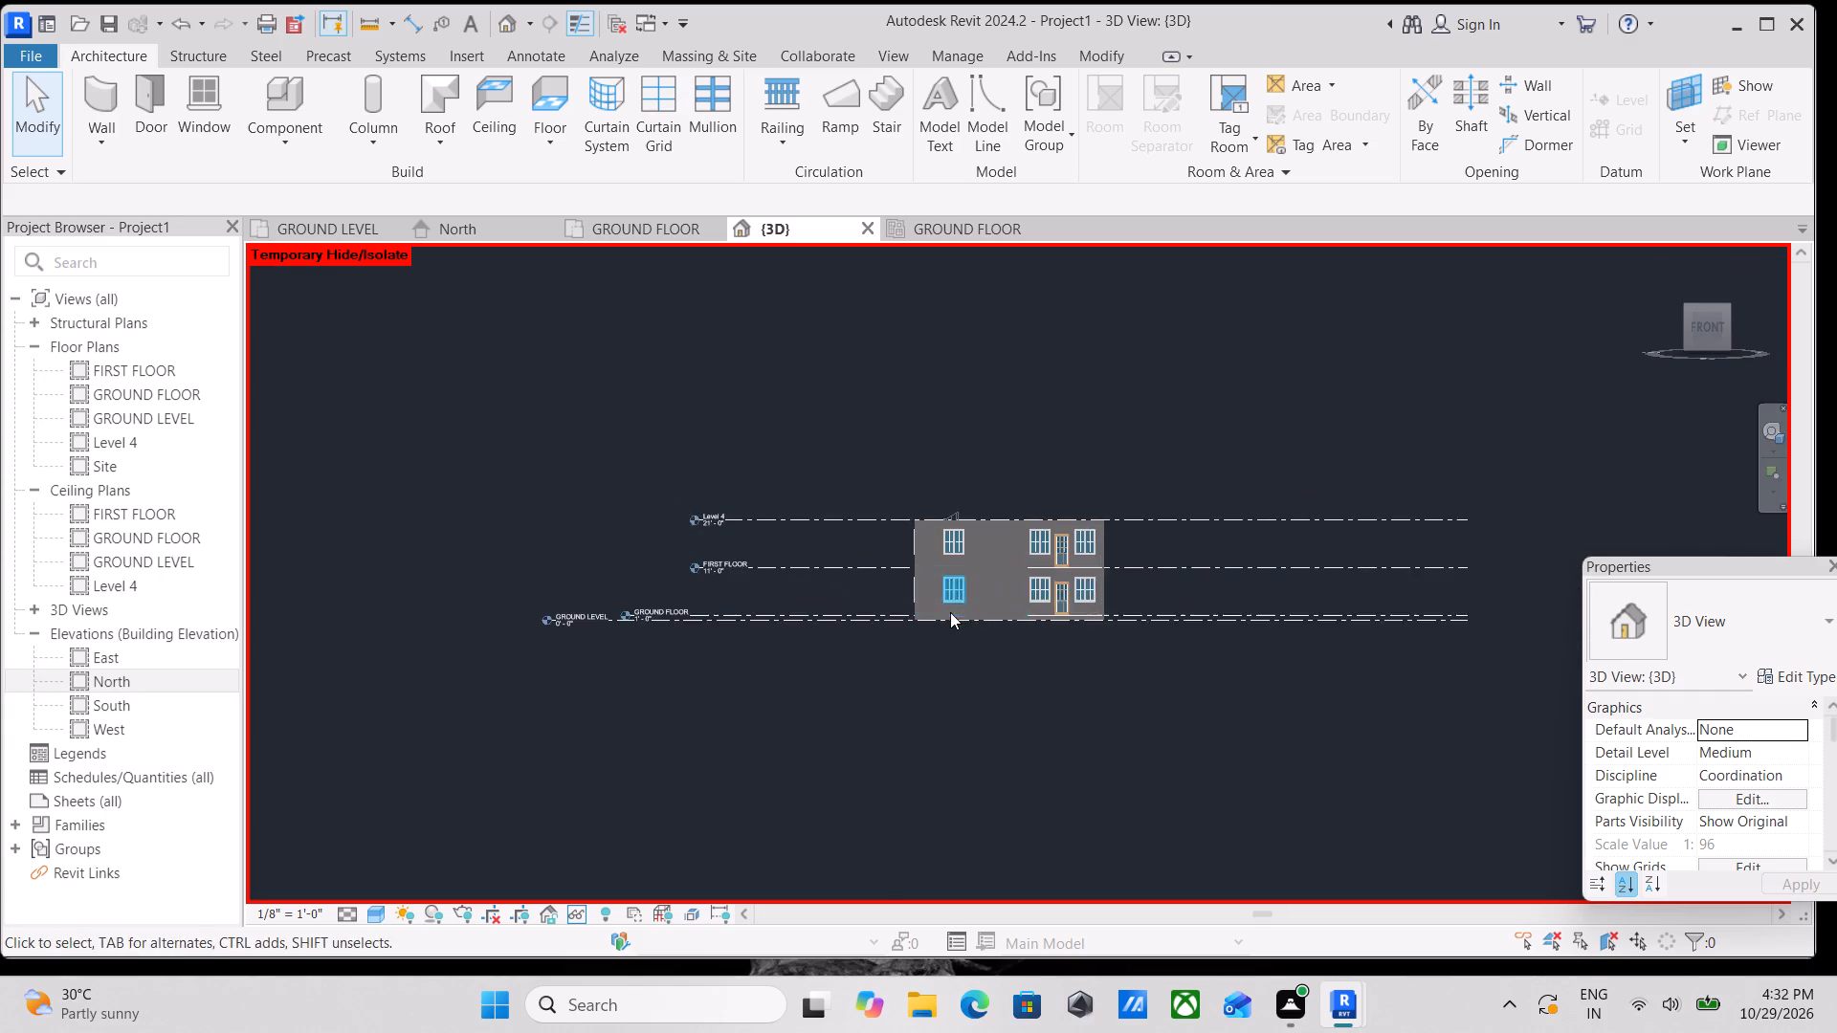
scroll(950, 612, "up", 3)
scroll(949, 489, "up", 3)
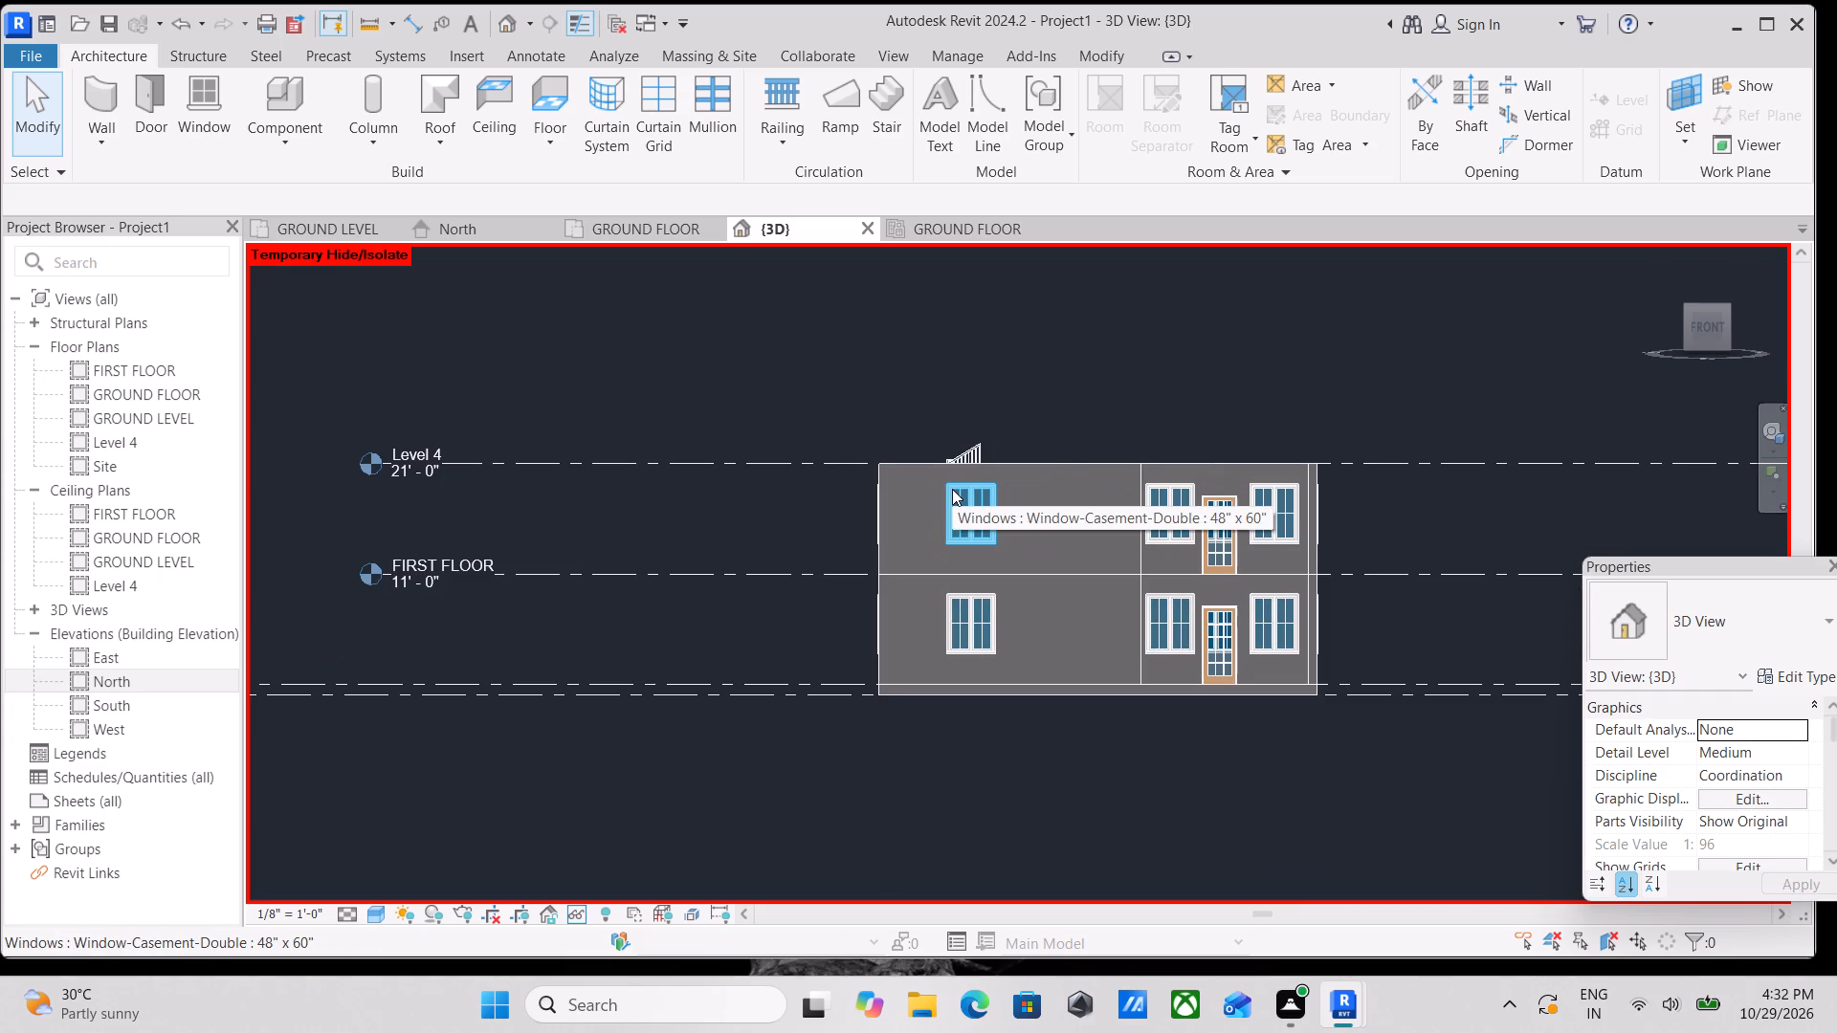
scroll(952, 489, "down", 1)
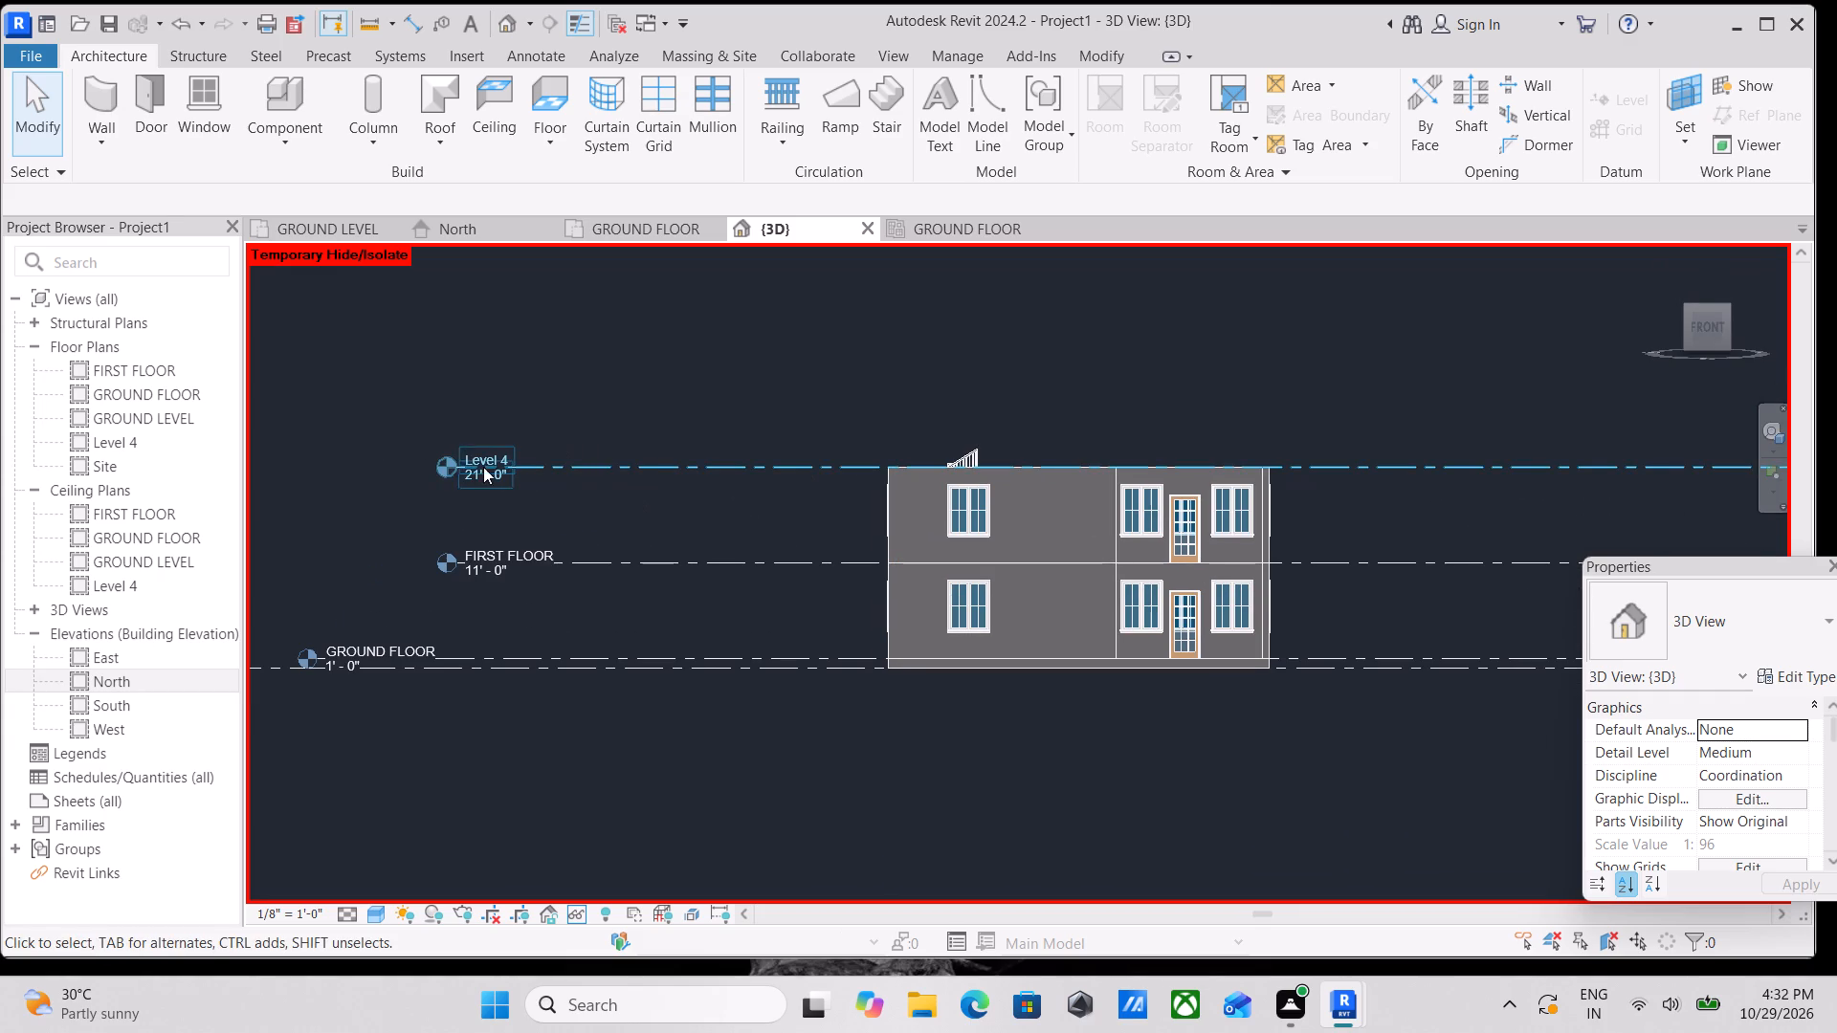
scroll(483, 467, "up", 5)
double_click(488, 452)
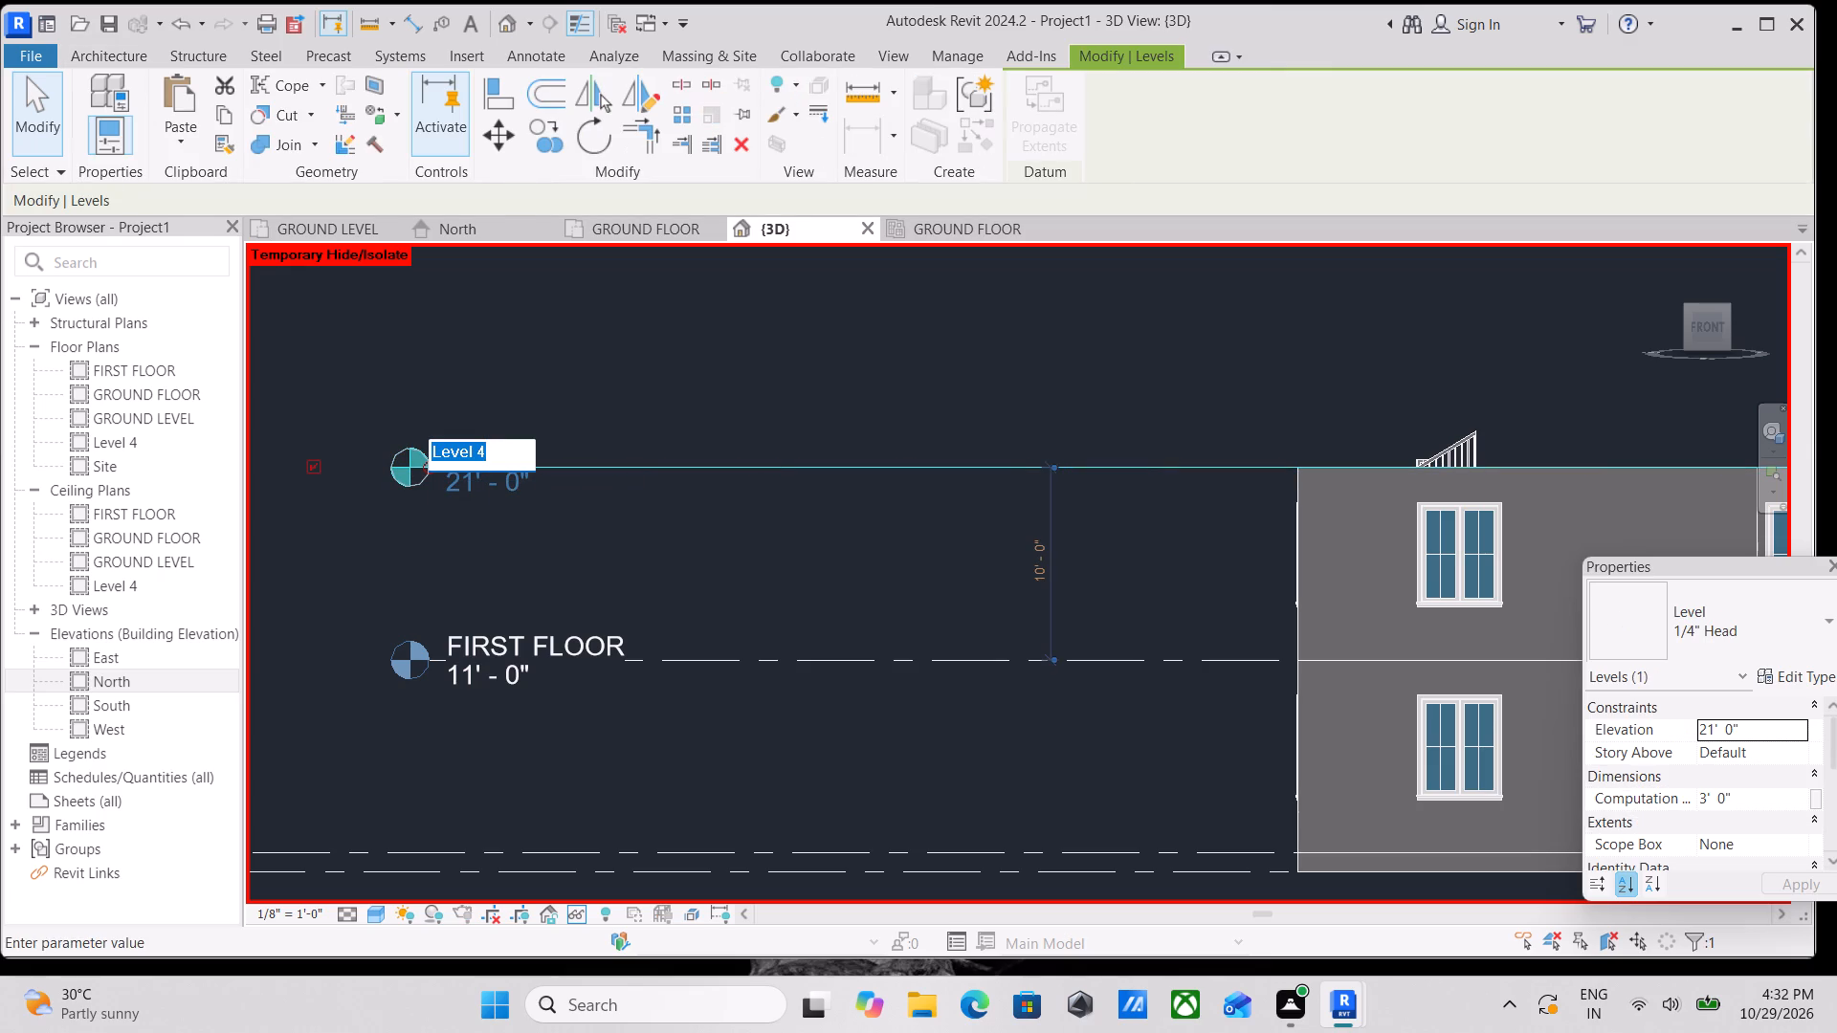
type("top")
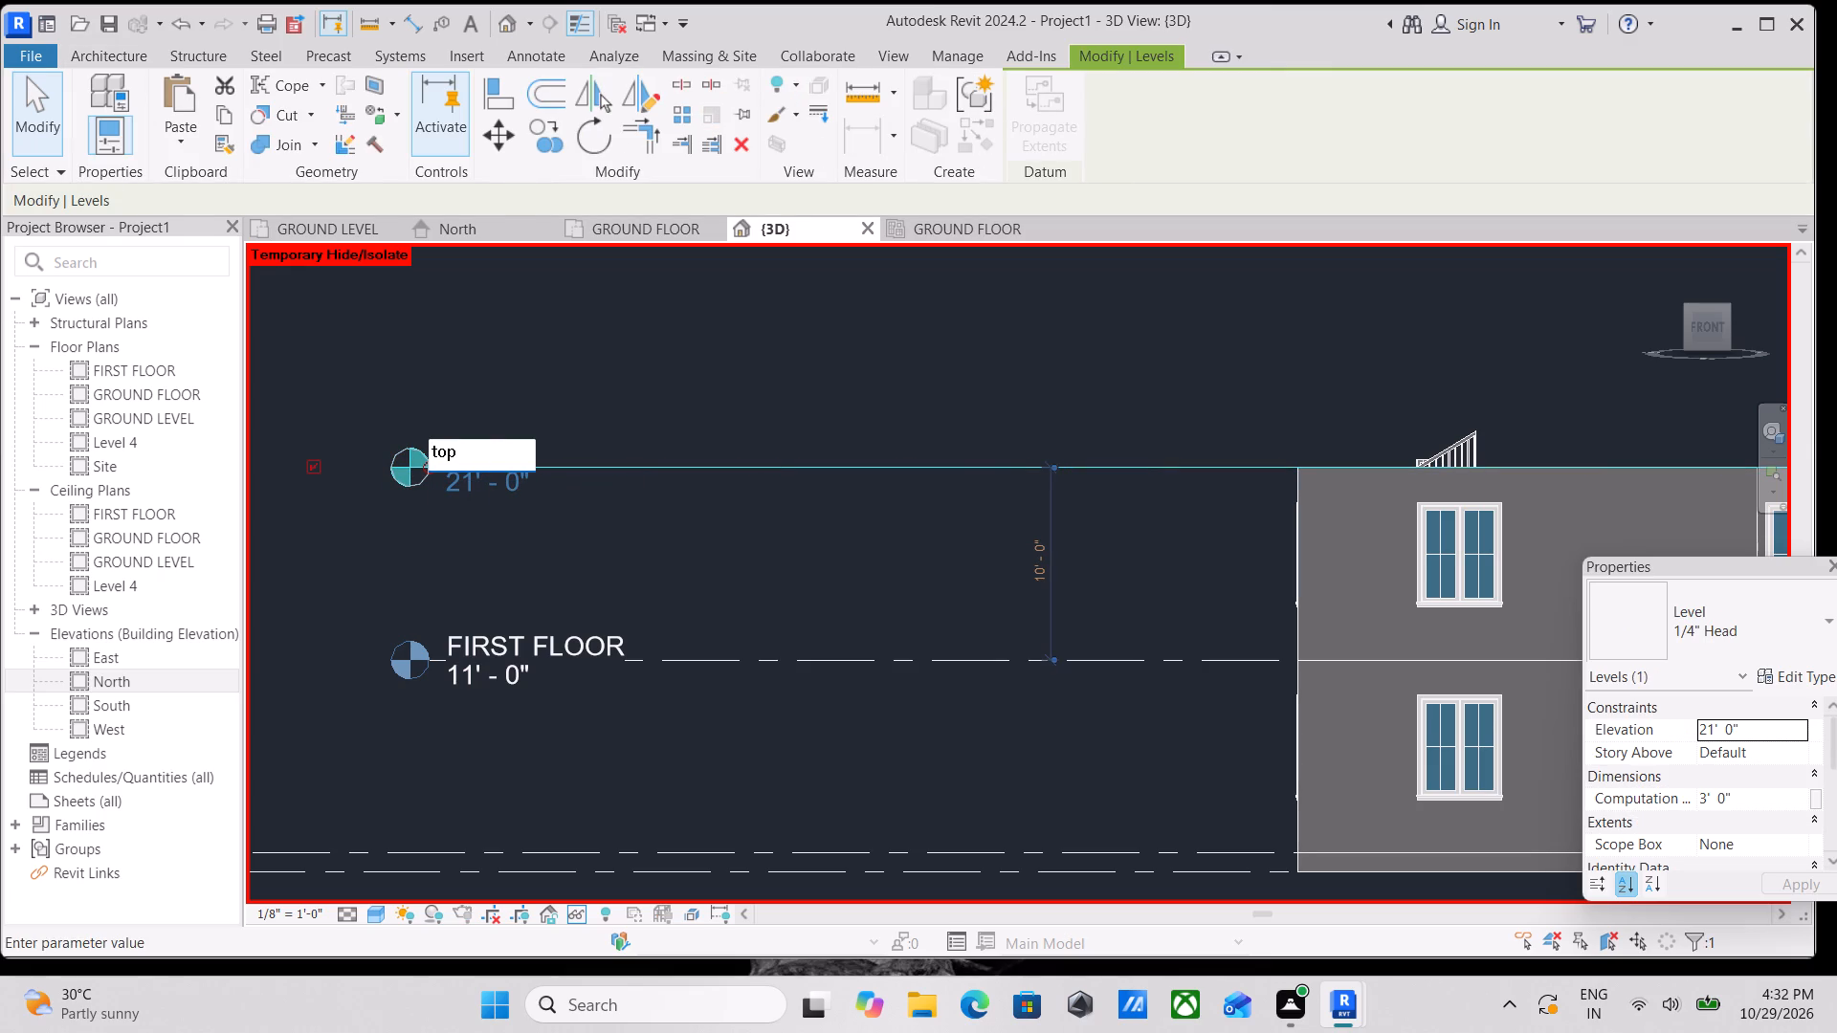
key("space")
type("o")
type("f")
key("space")
key("r")
type("oo")
key("f")
key("Return")
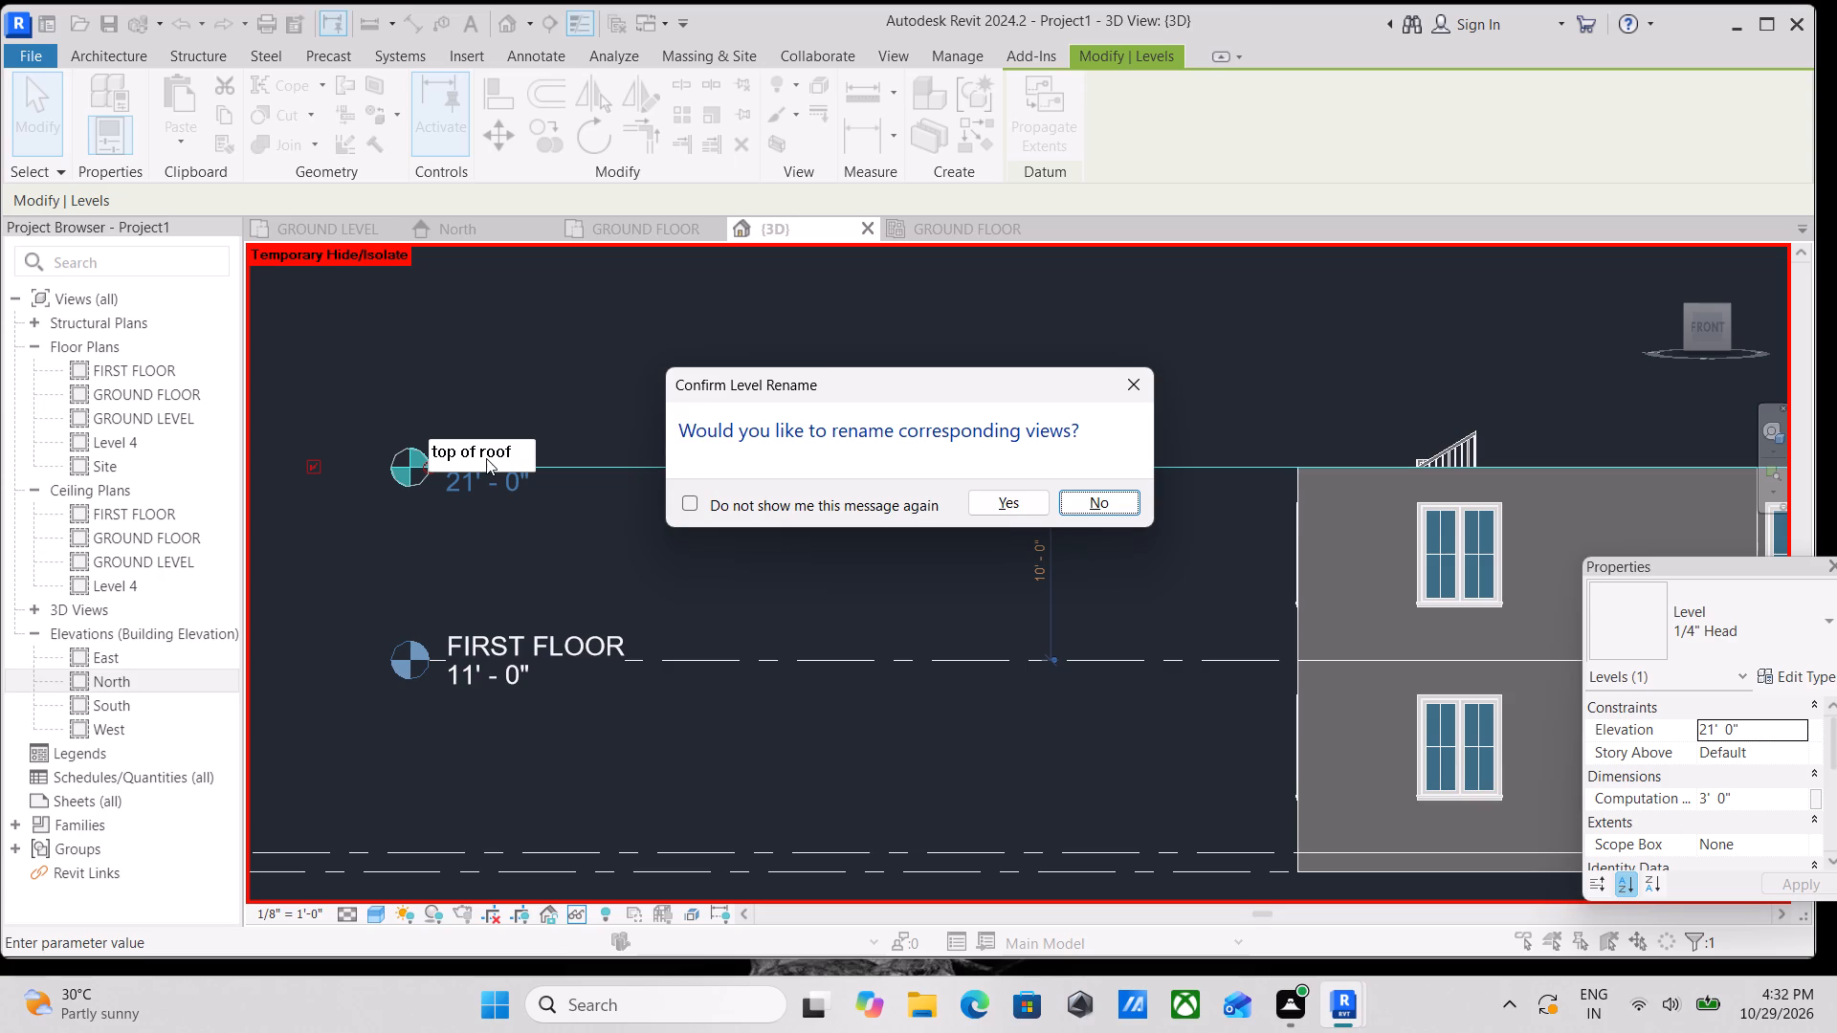
left_click(1004, 509)
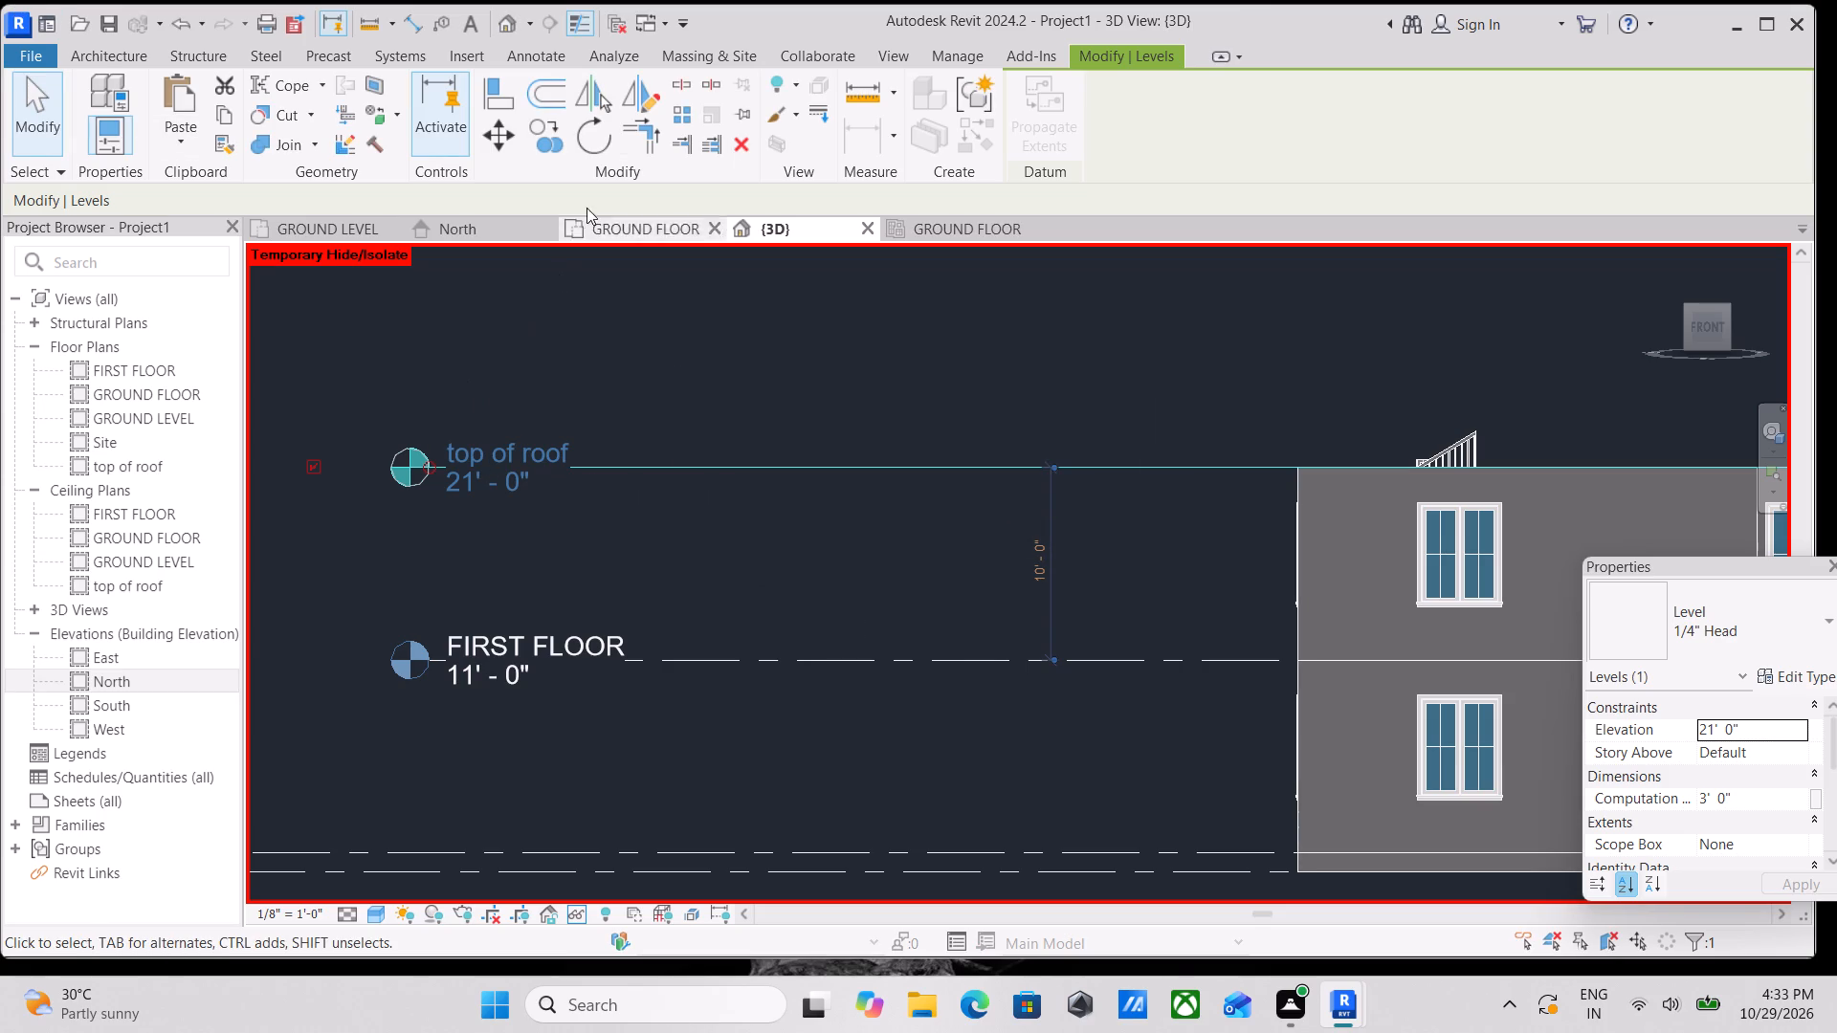
Open the top of roof floor plan.
left_click(108, 49)
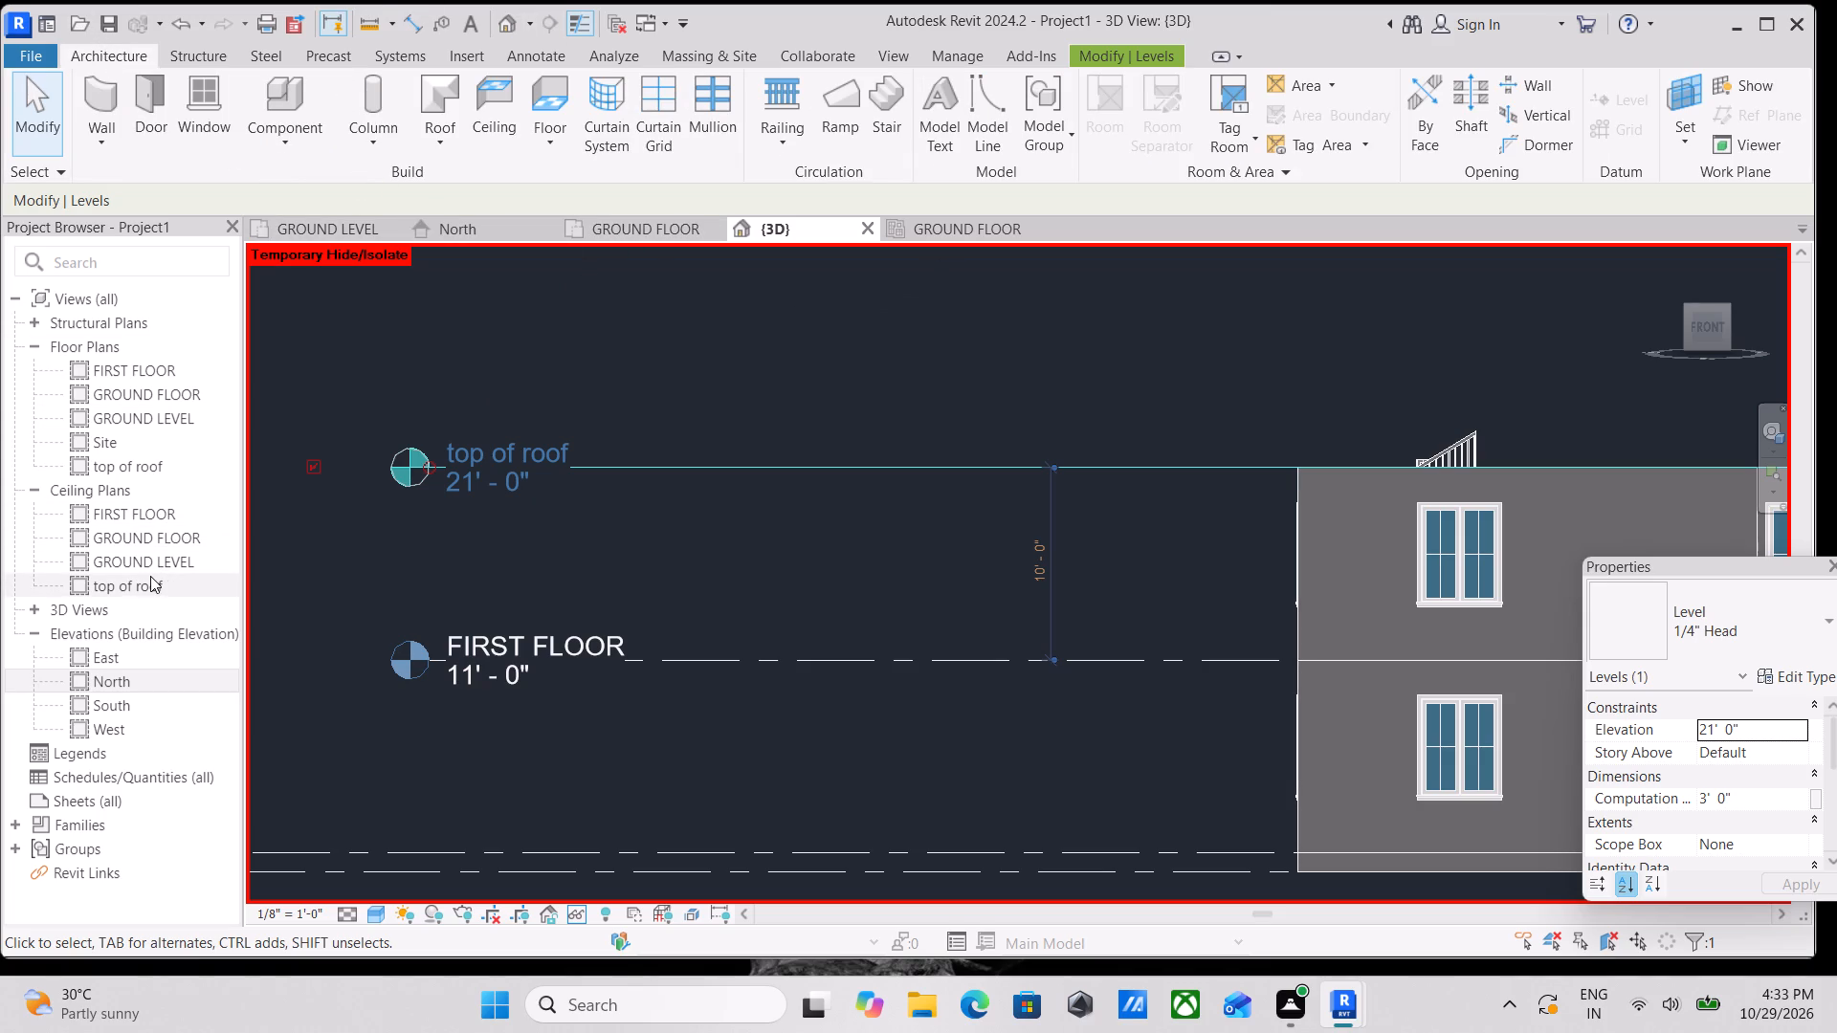
double_click(130, 468)
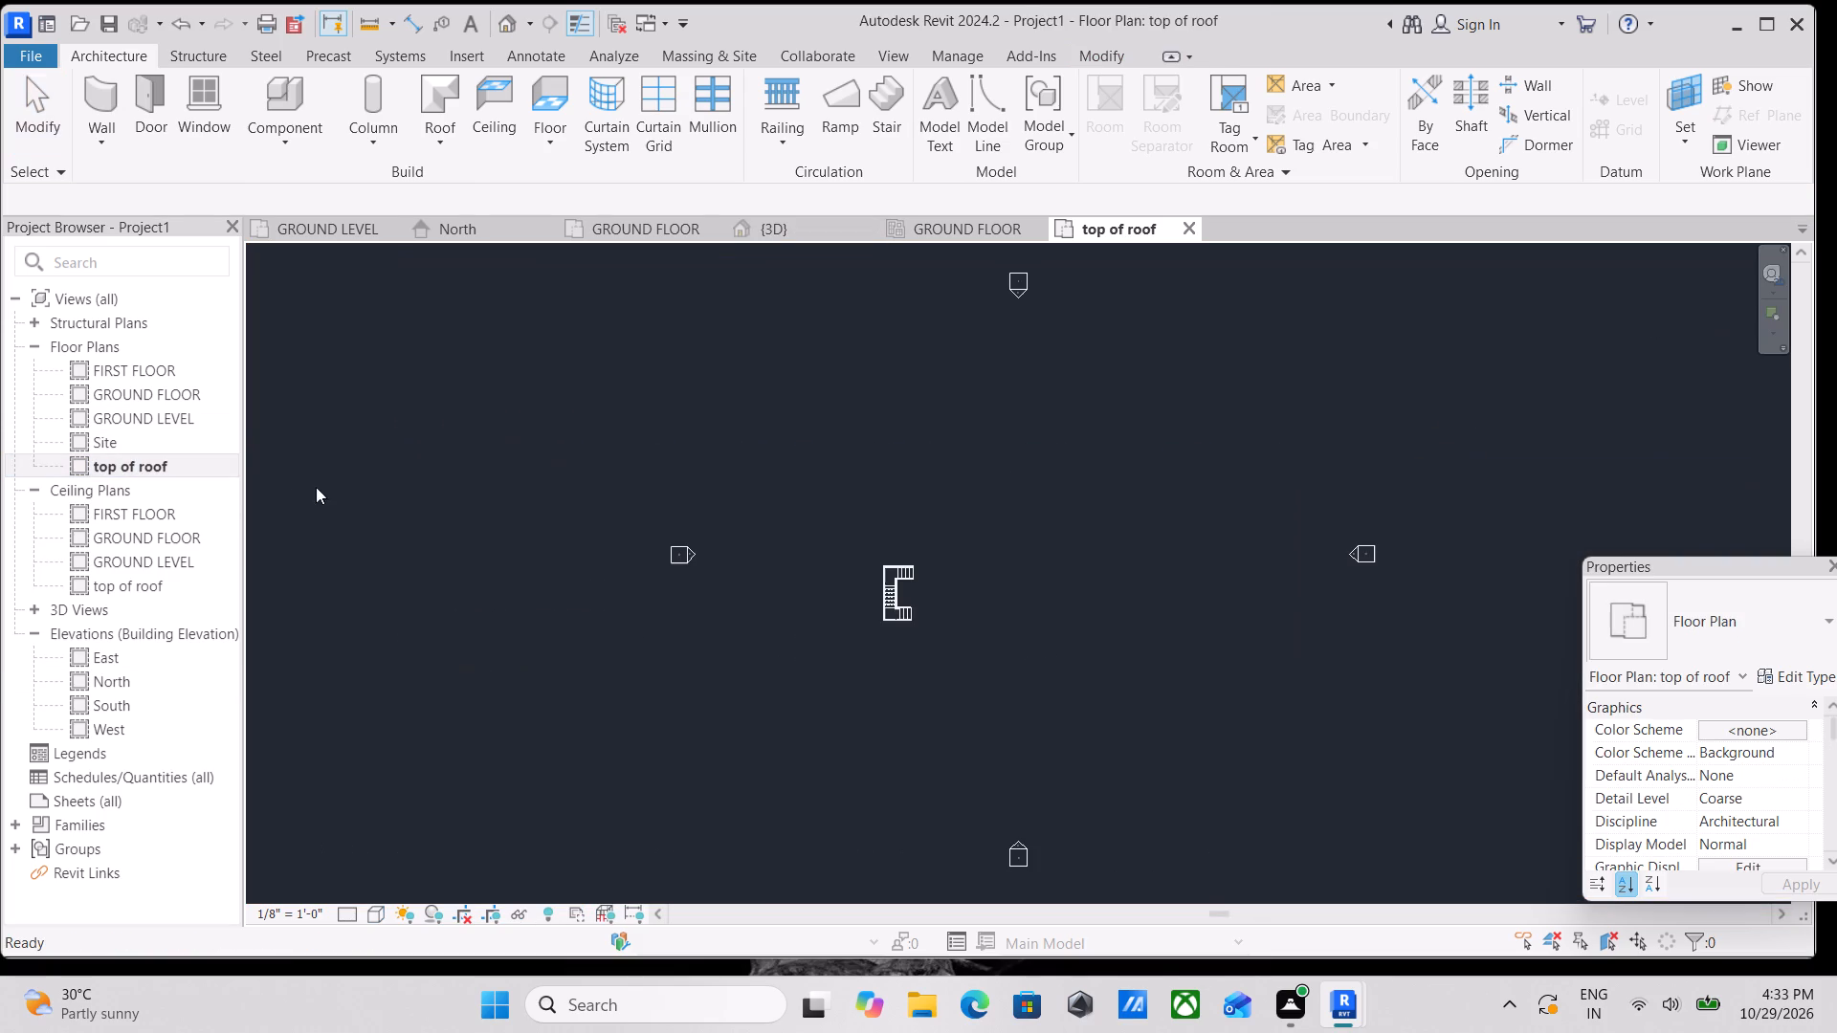
middle_click_drag(439, 495, 244, 437)
middle_click_drag(829, 558, 768, 537)
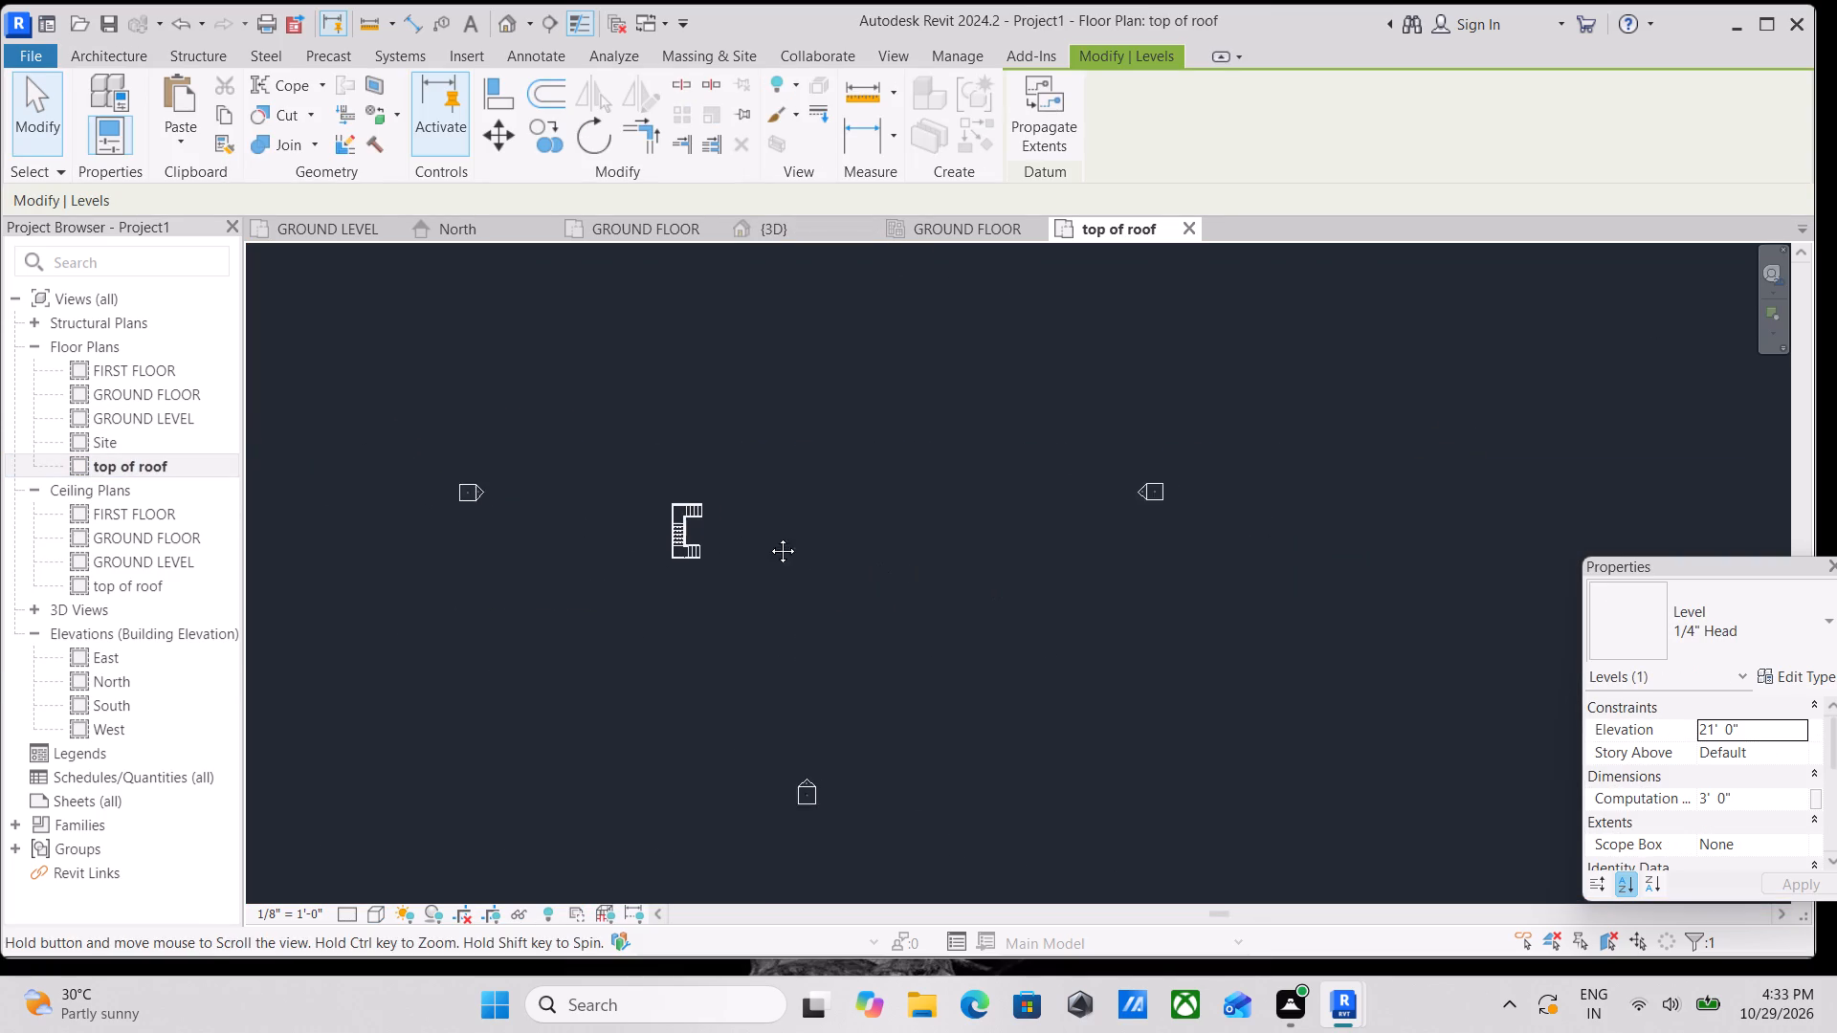
middle_click_drag(768, 537, 610, 481)
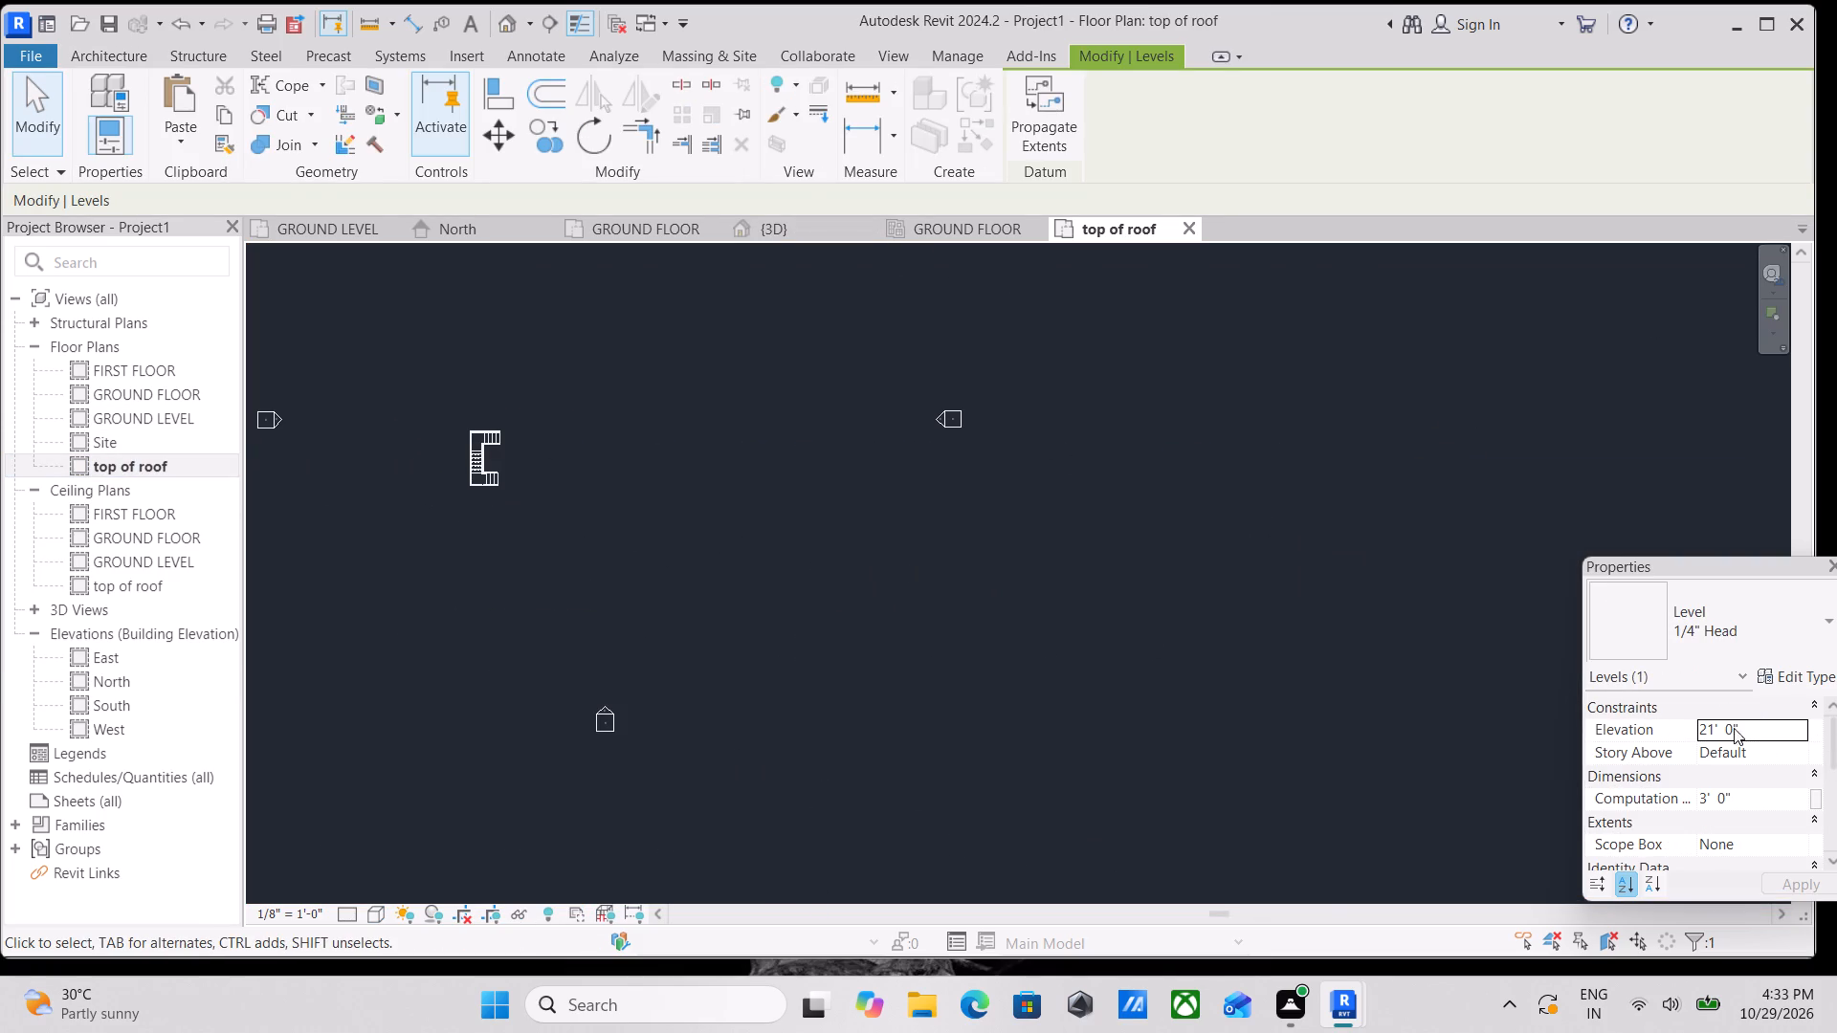
Look through the properties of the selected top of roof level for an underlay setting.
scroll(1760, 803, "down", 4)
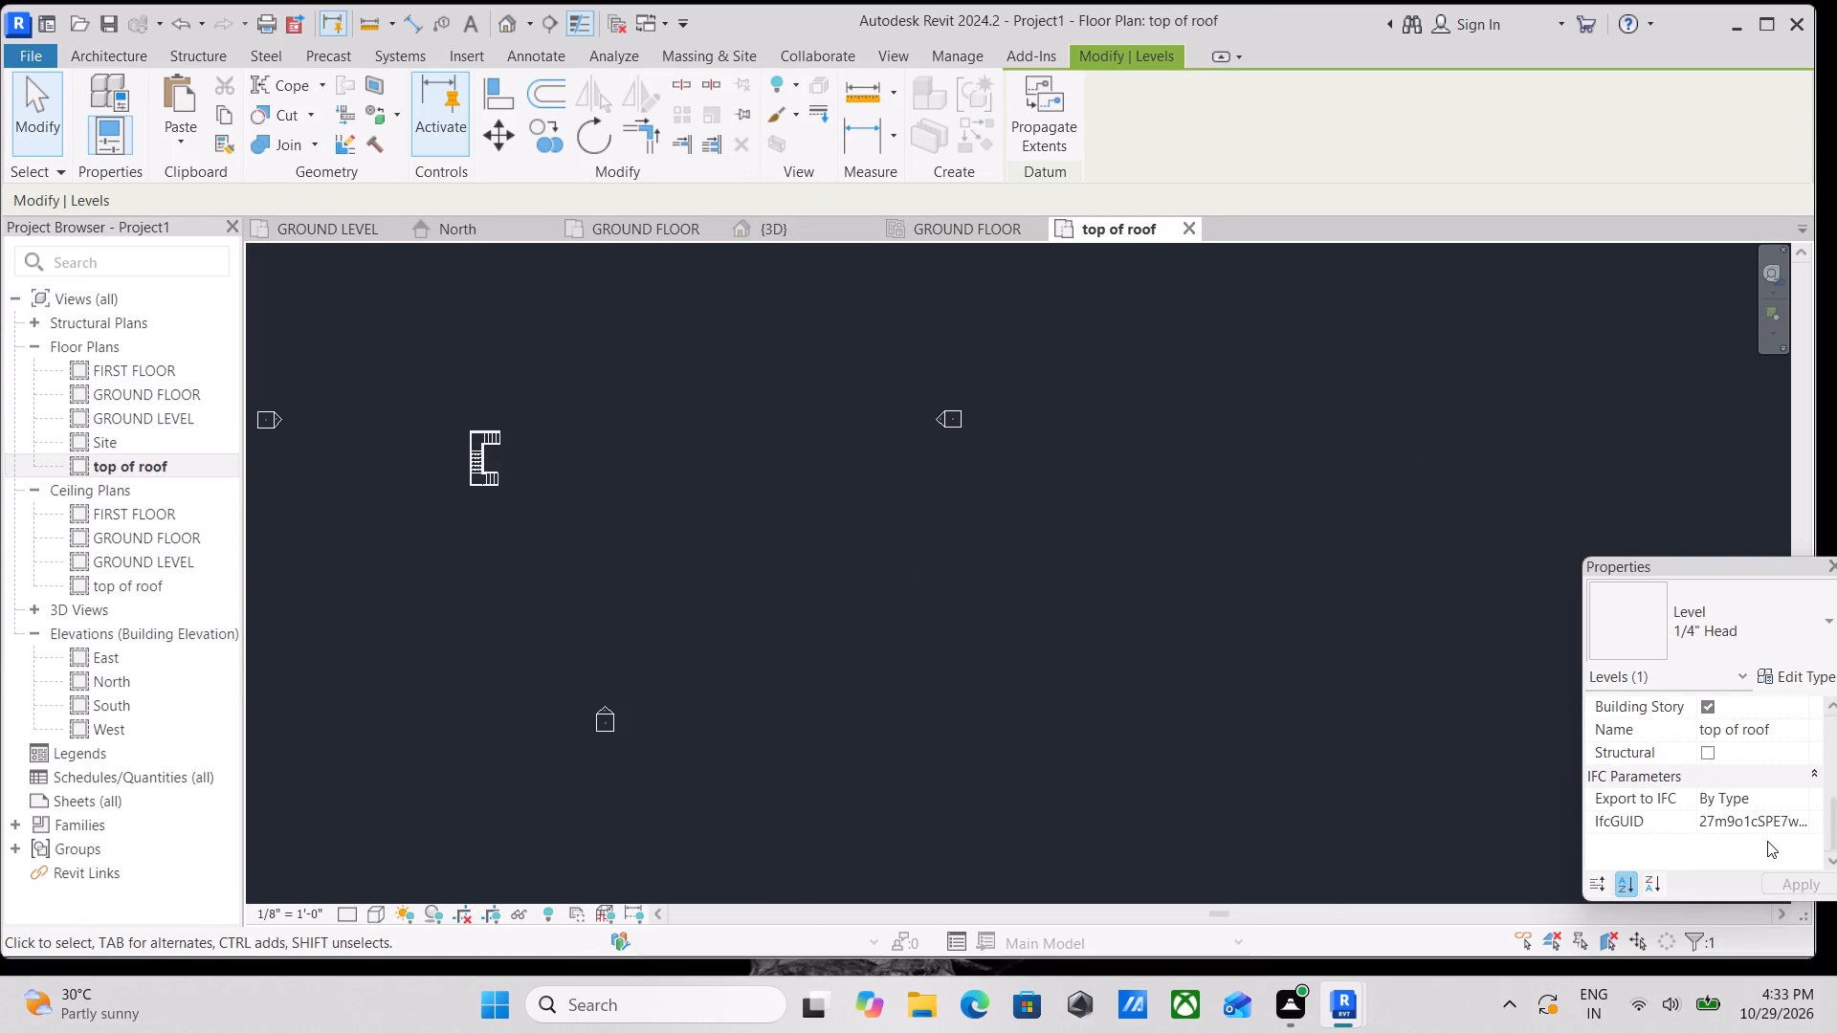
scroll(1767, 841, "down", 1)
scroll(1767, 841, "up", 3)
scroll(1767, 794, "down", 2)
scroll(1766, 796, "up", 2)
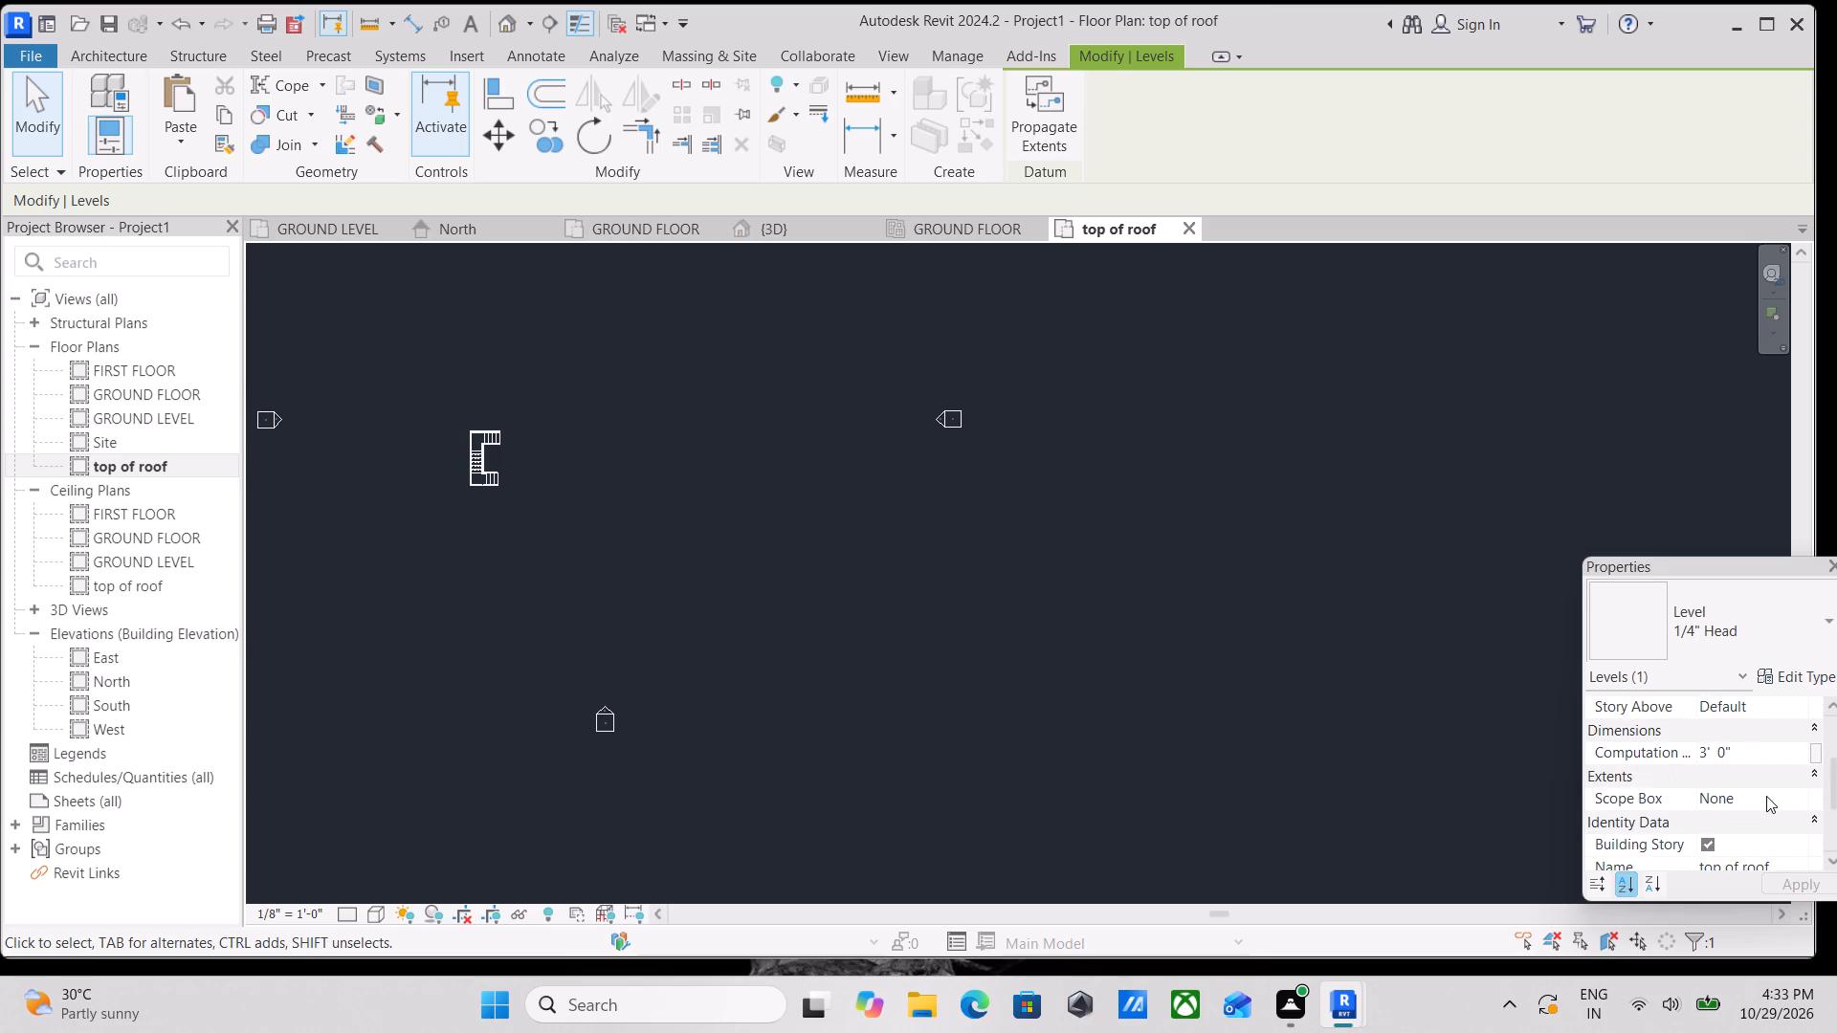
scroll(1766, 796, "down", 1)
scroll(1766, 796, "up", 1)
scroll(1766, 796, "down", 1)
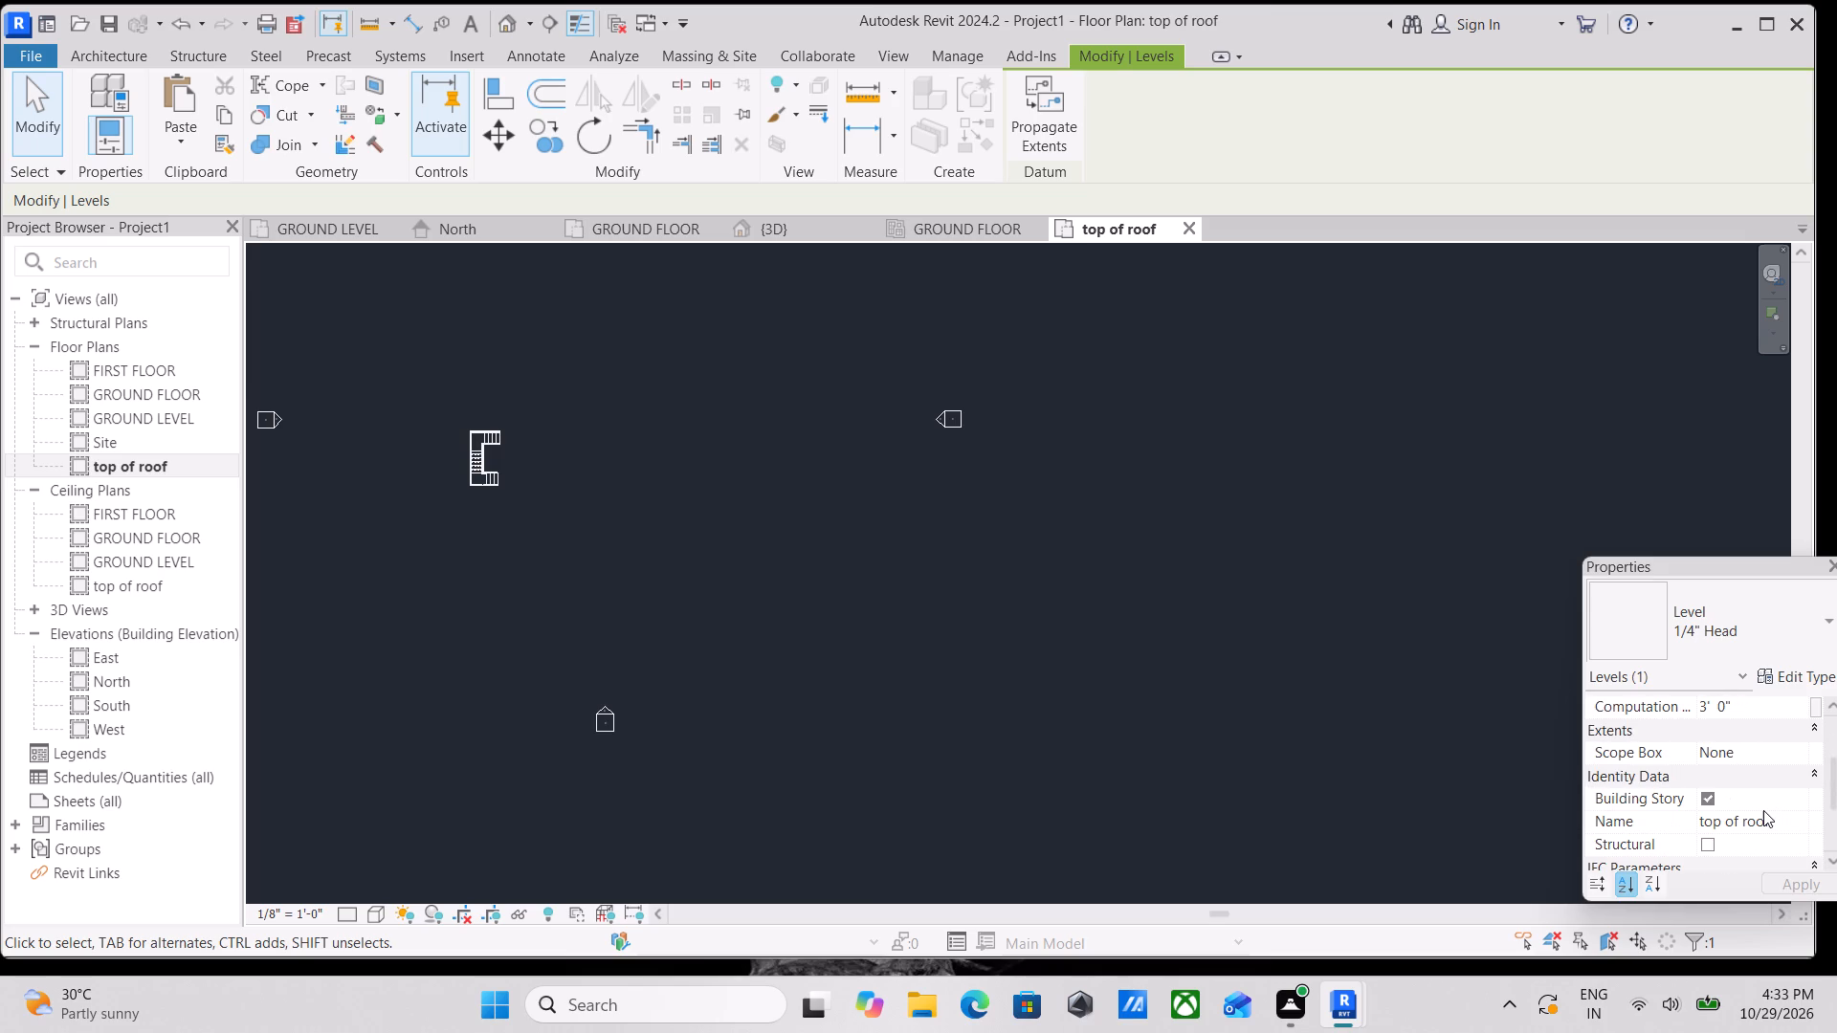
scroll(1763, 810, "down", 1)
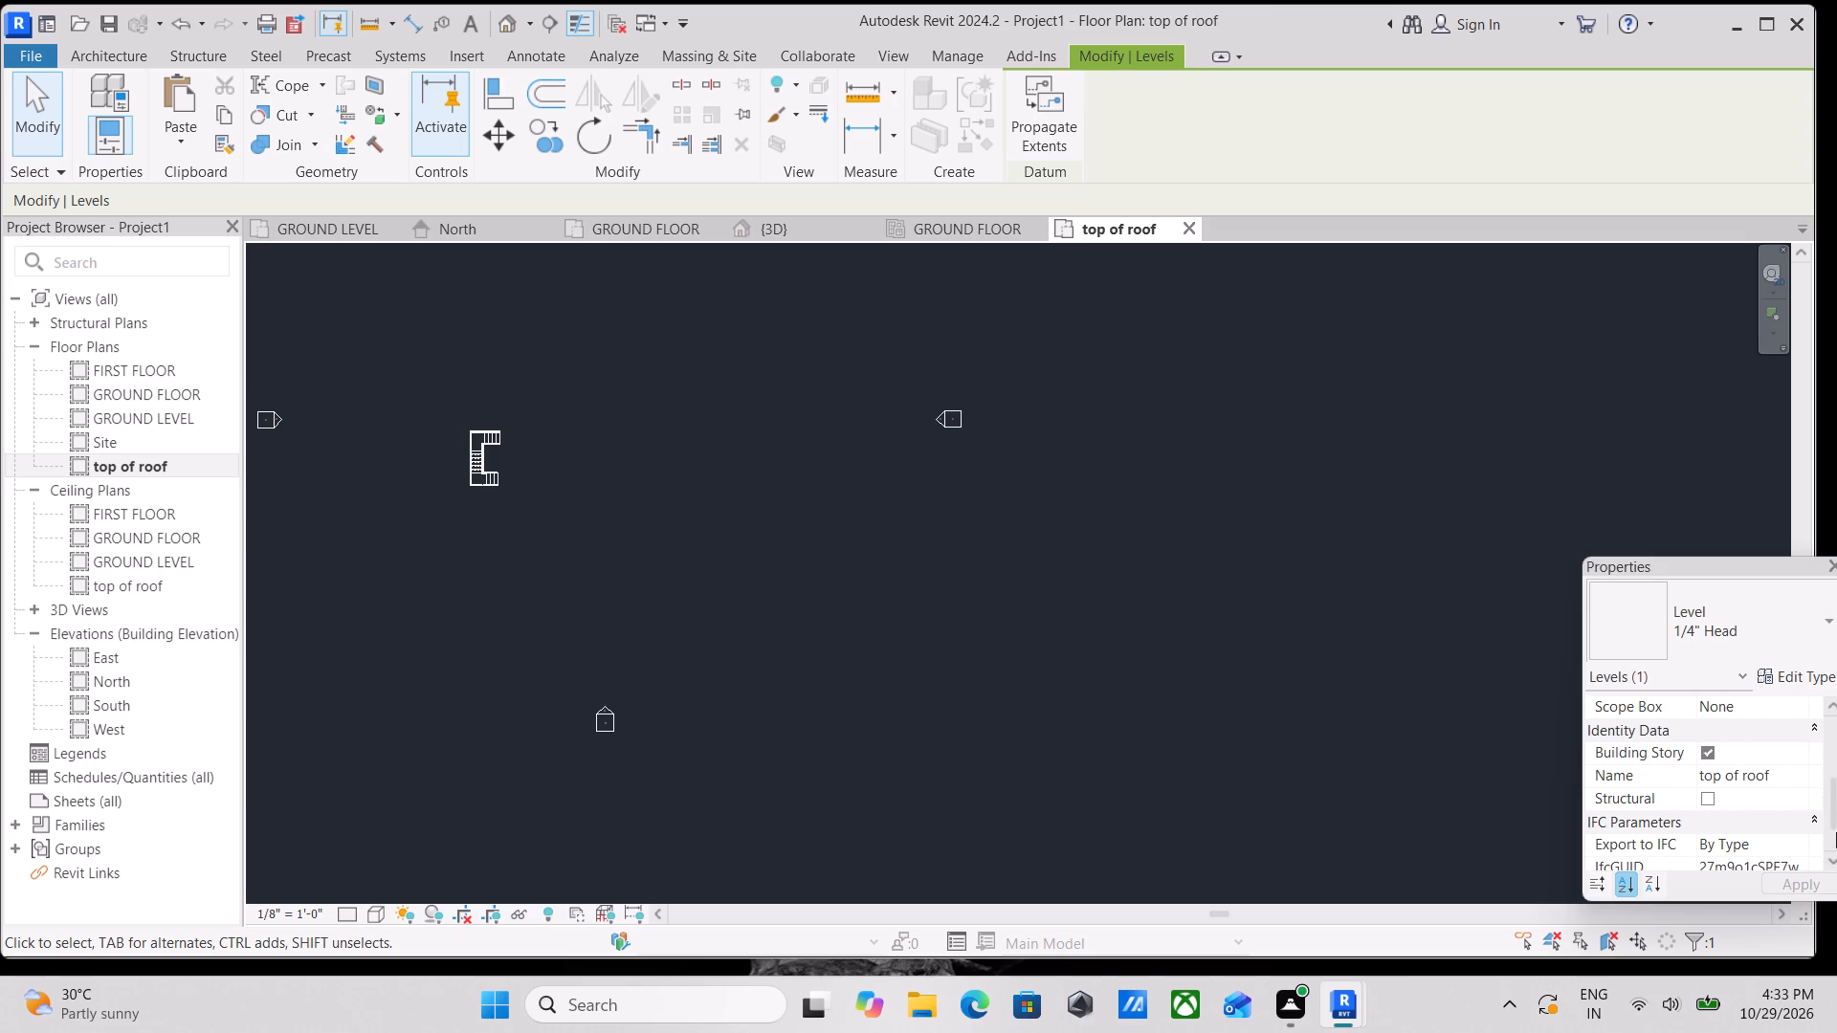
scroll(1826, 834, "down", 1)
scroll(1778, 836, "up", 2)
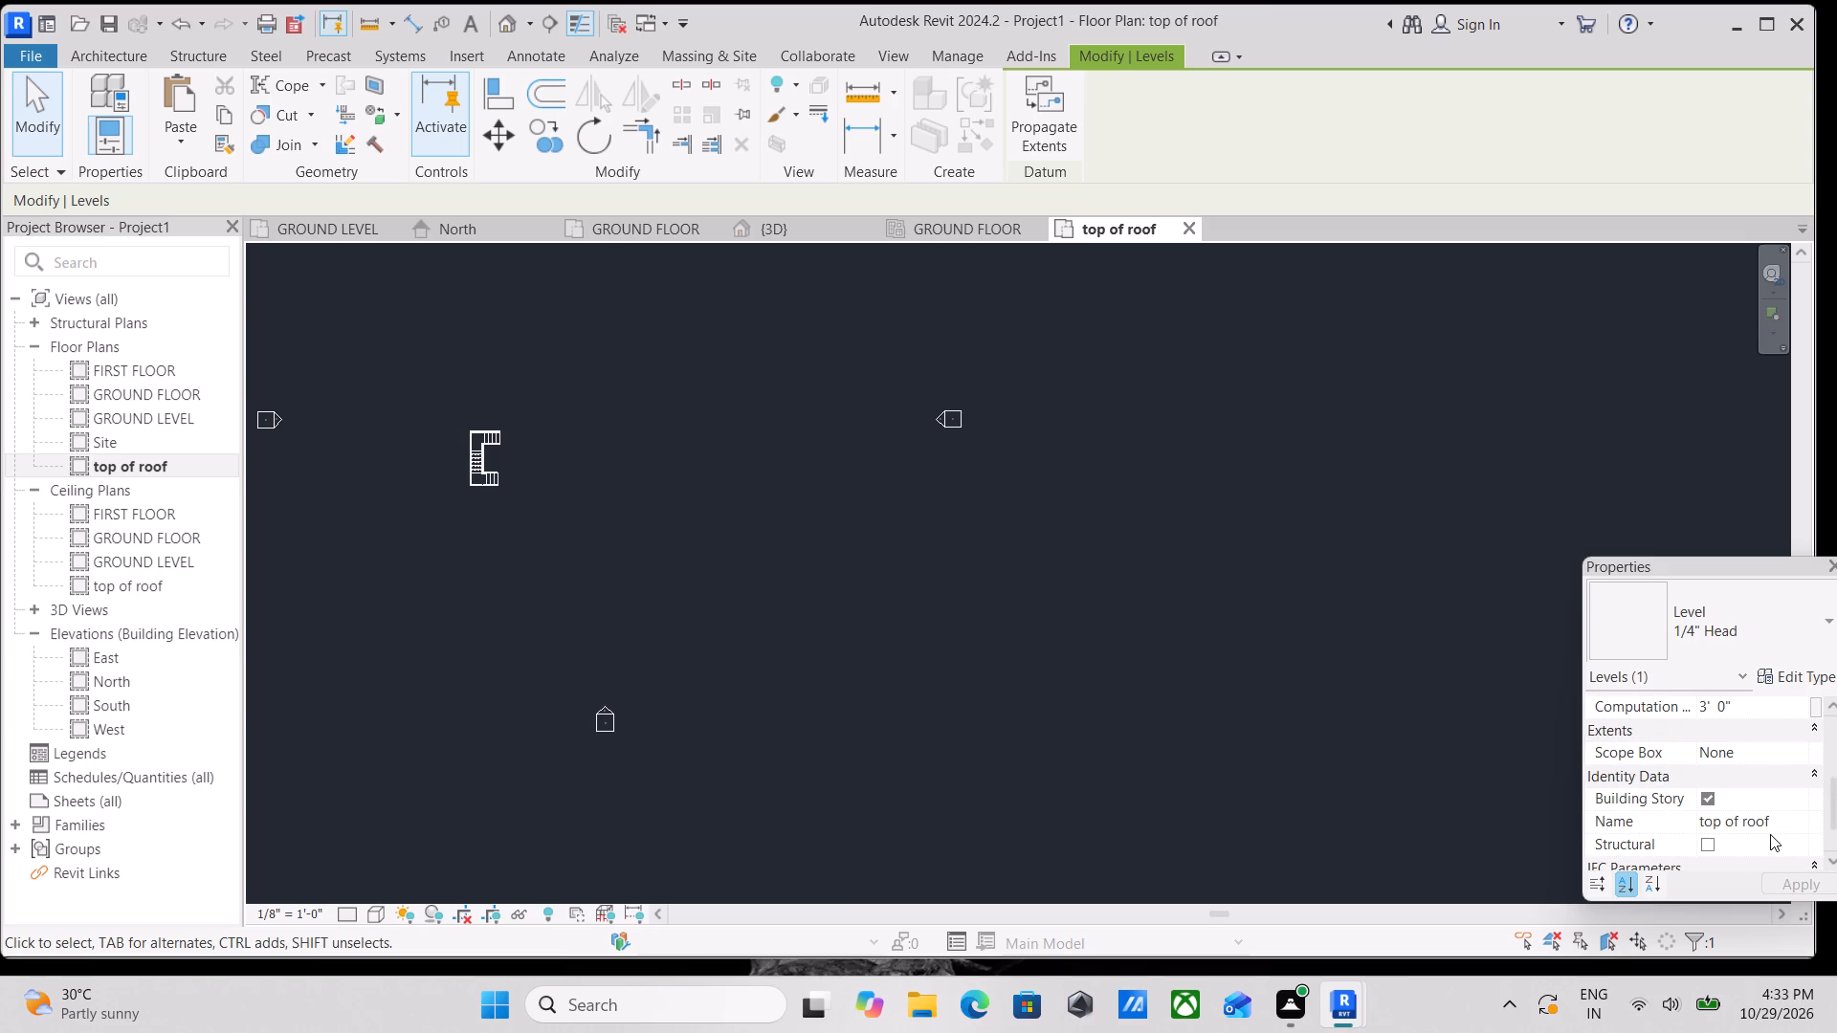
scroll(1687, 770, "up", 1)
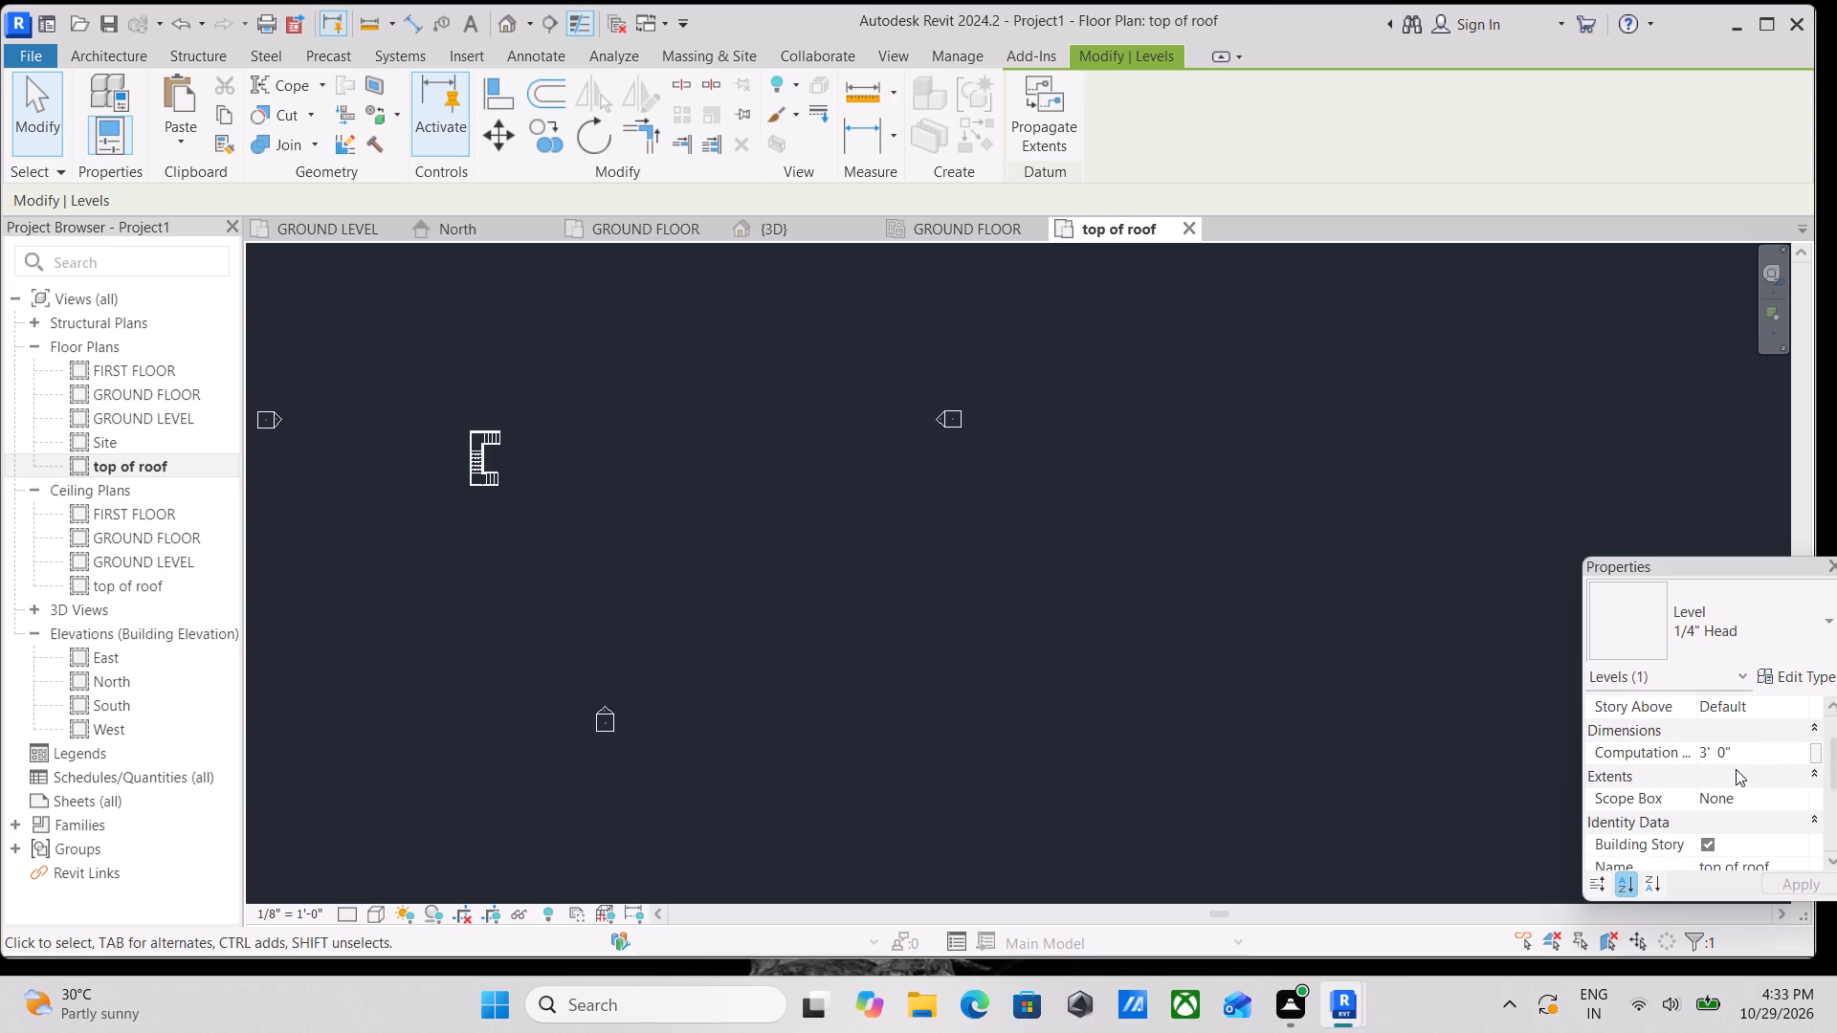
scroll(1736, 769, "up", 3)
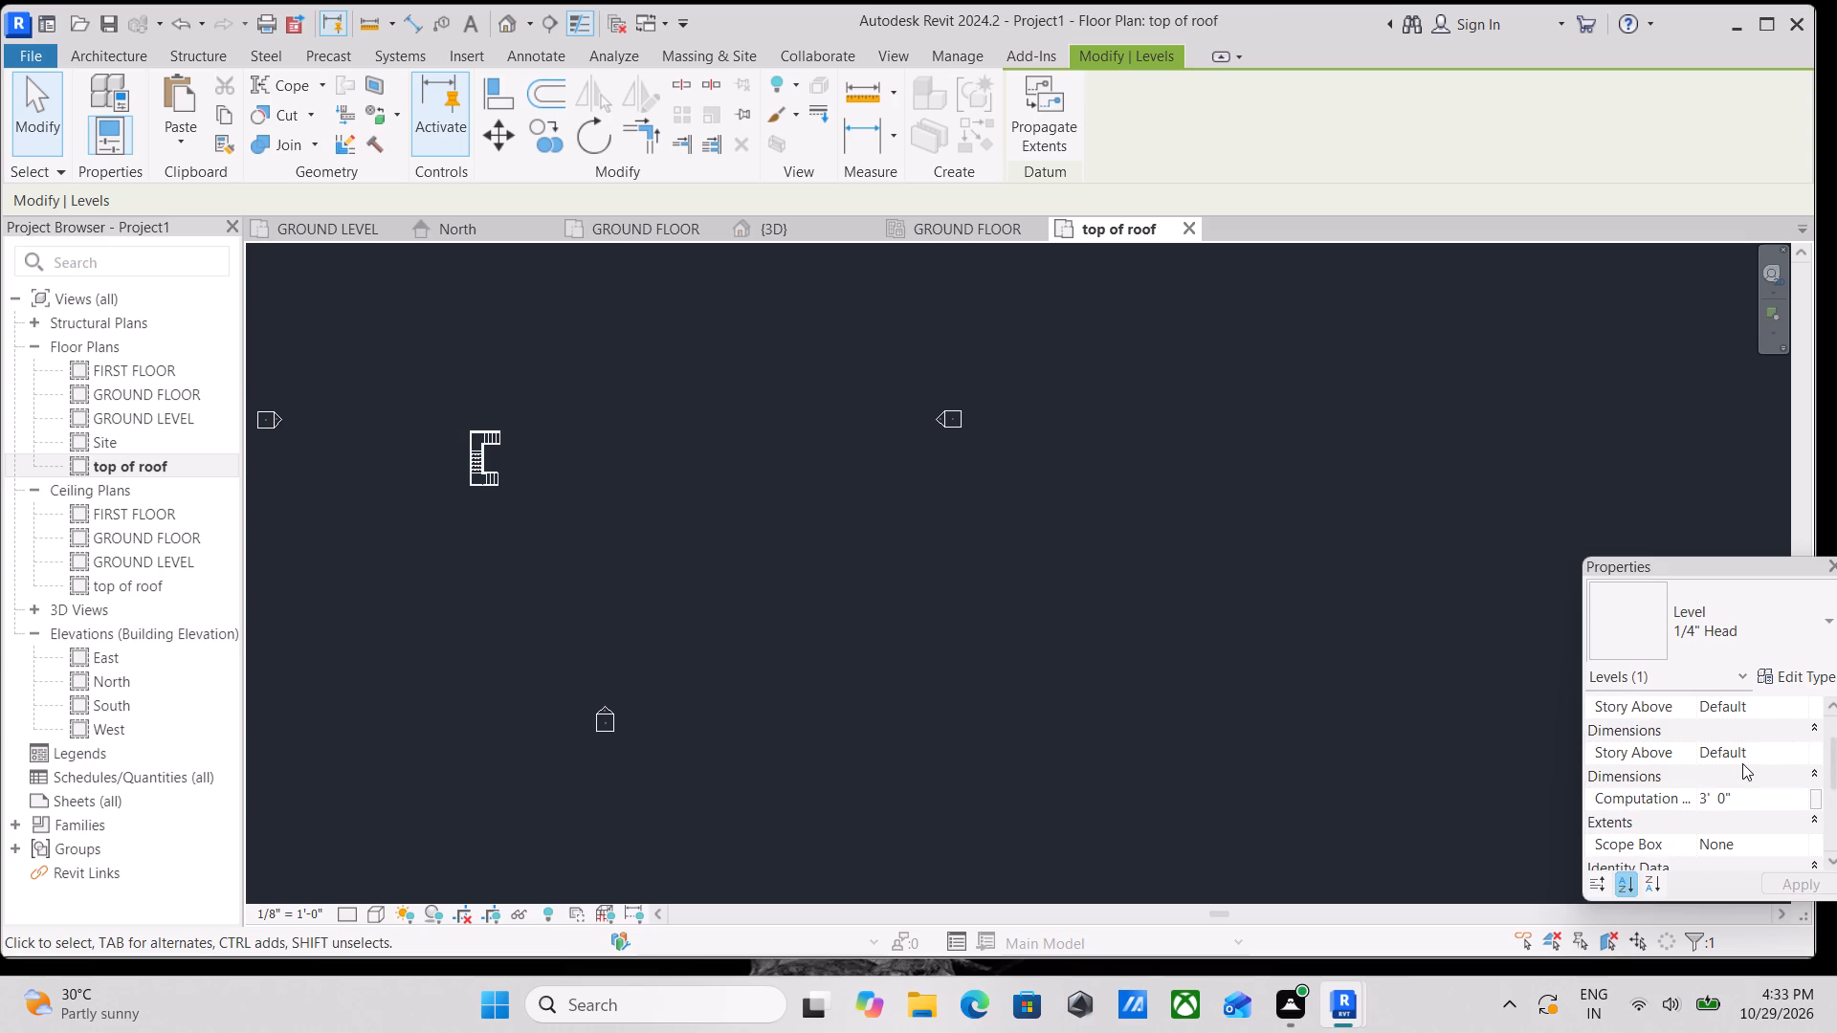
scroll(1742, 763, "up", 2)
scroll(1621, 749, "down", 1)
scroll(1064, 671, "down", 2)
Deselect the level and set the top of roof plan's underlay base level to FIRST FLOOR.
key("Escape")
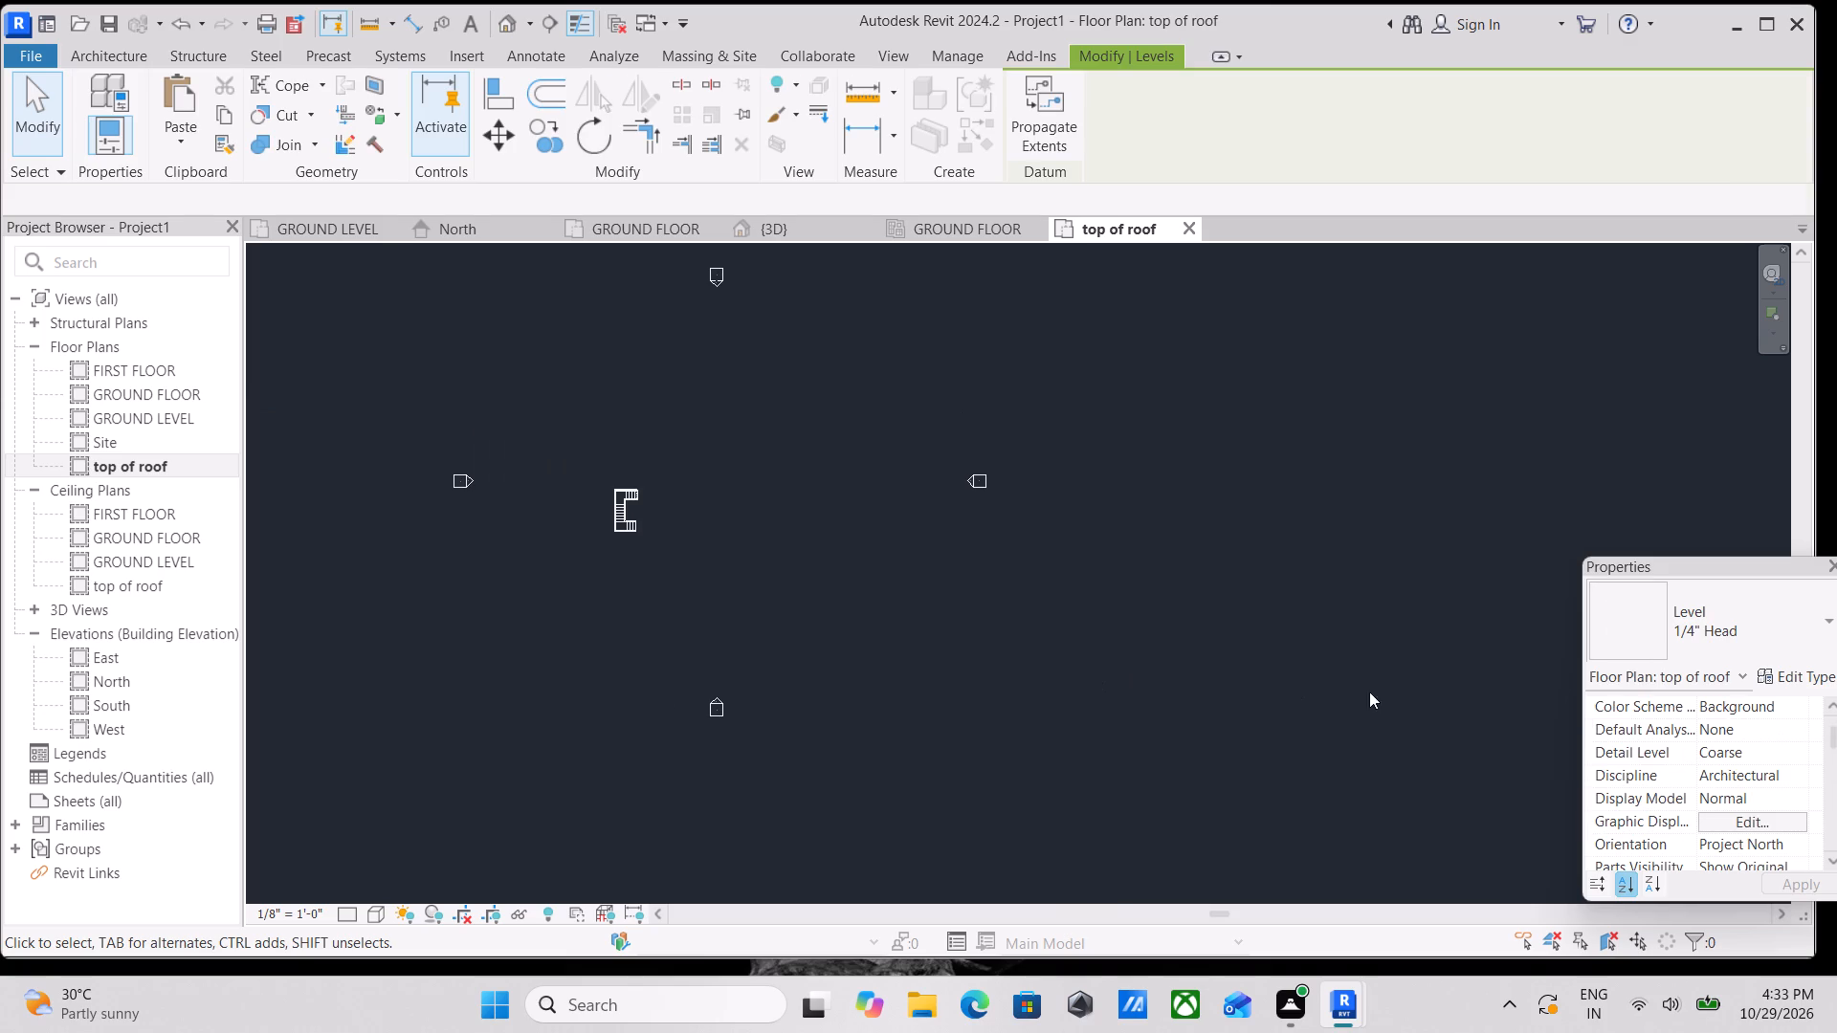
scroll(1159, 604, "down", 1)
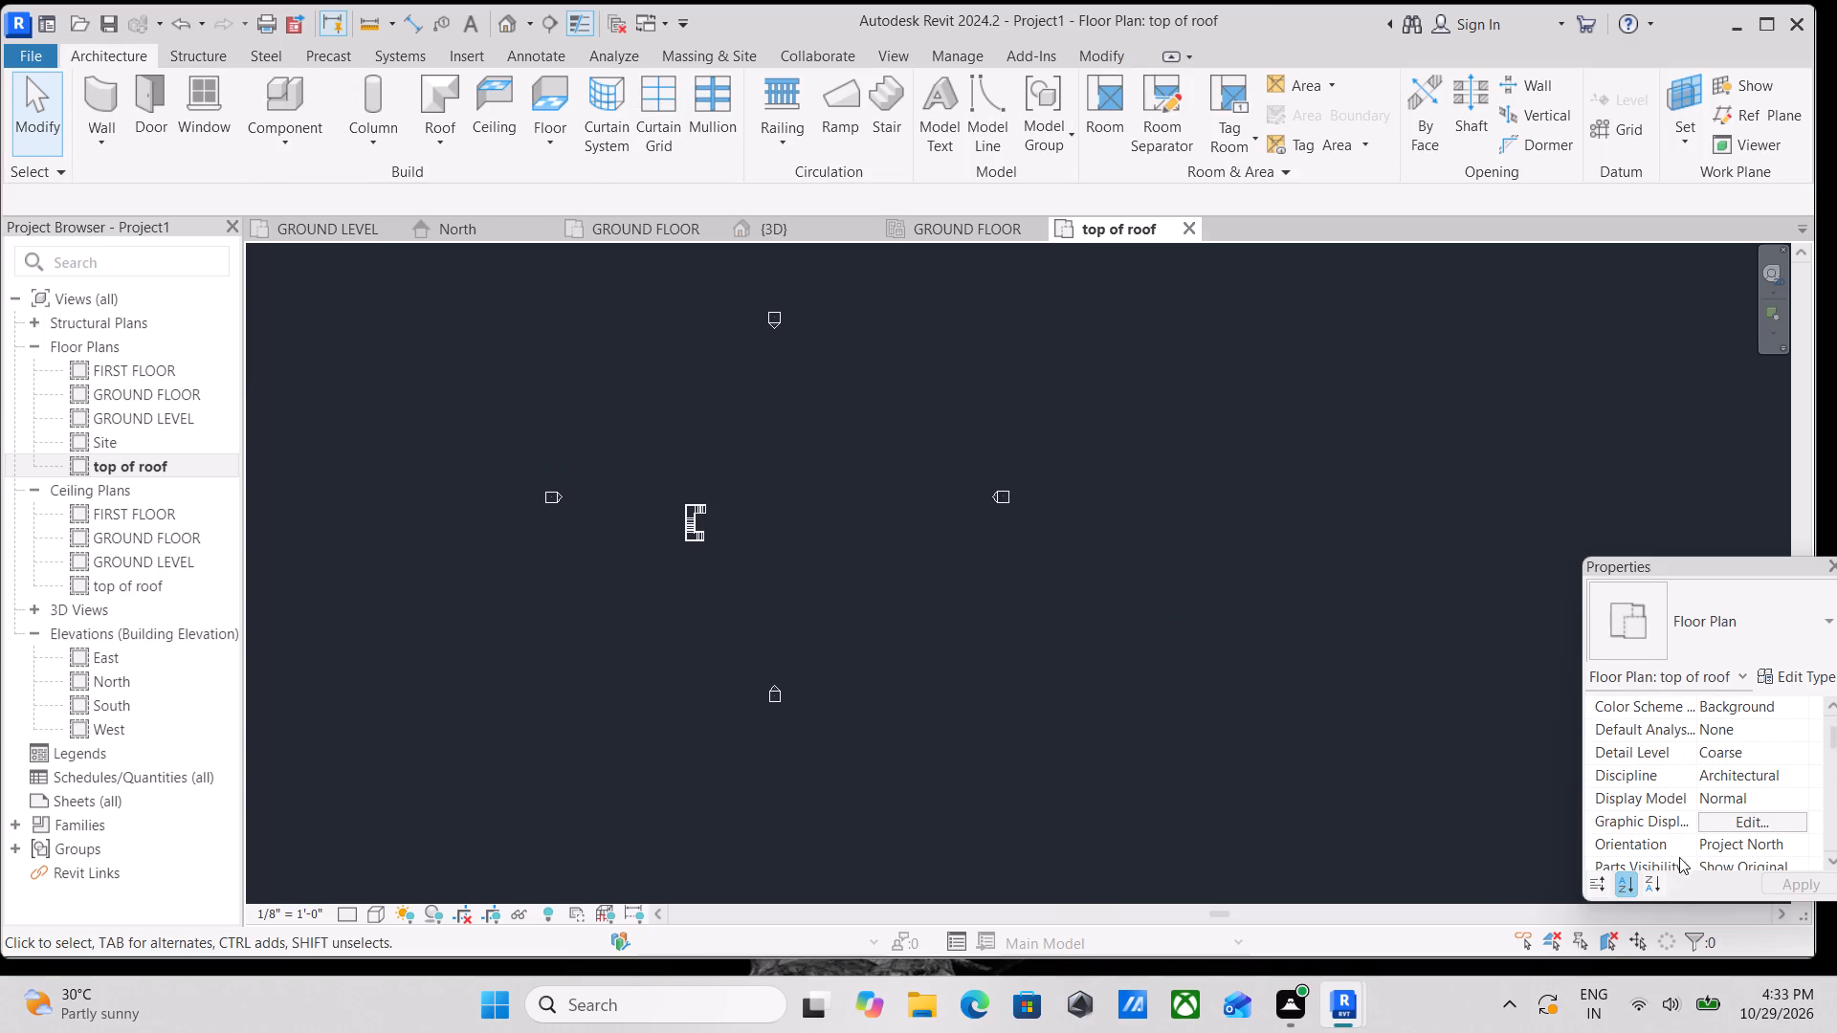
scroll(1708, 785, "down", 5)
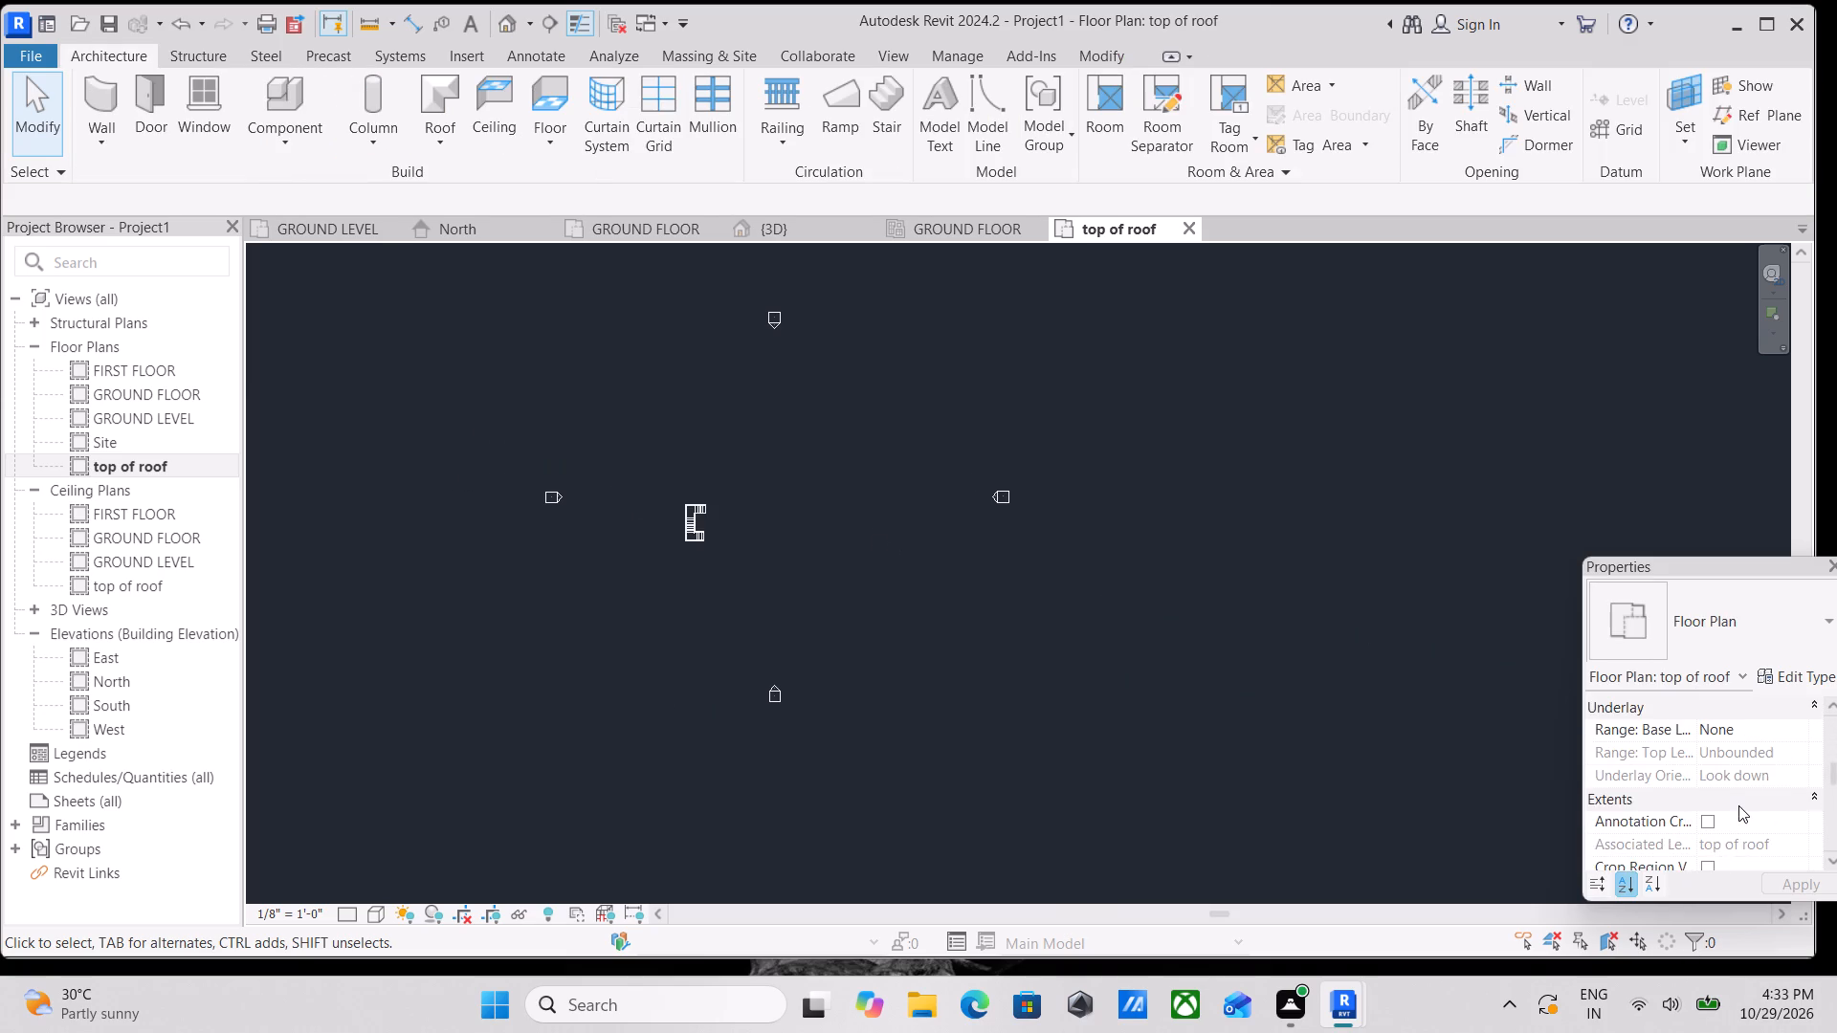
scroll(1738, 806, "up", 1)
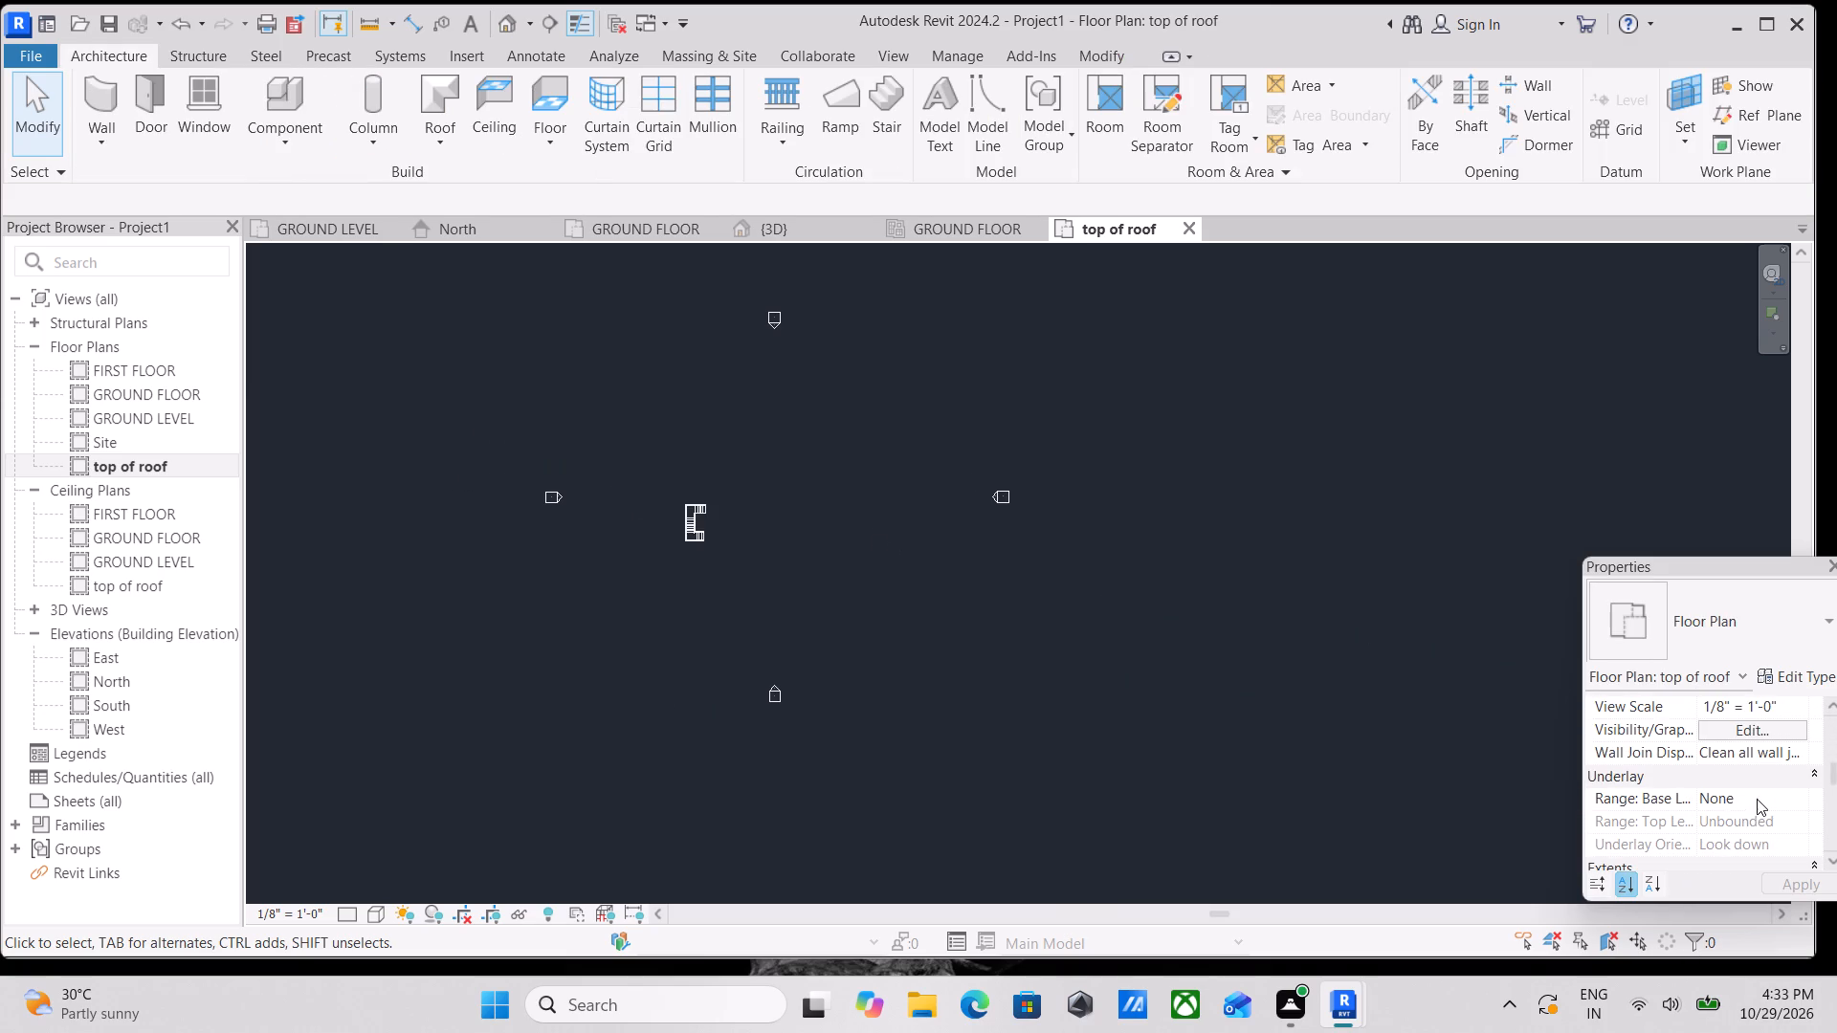
left_click(1757, 799)
left_click(1798, 799)
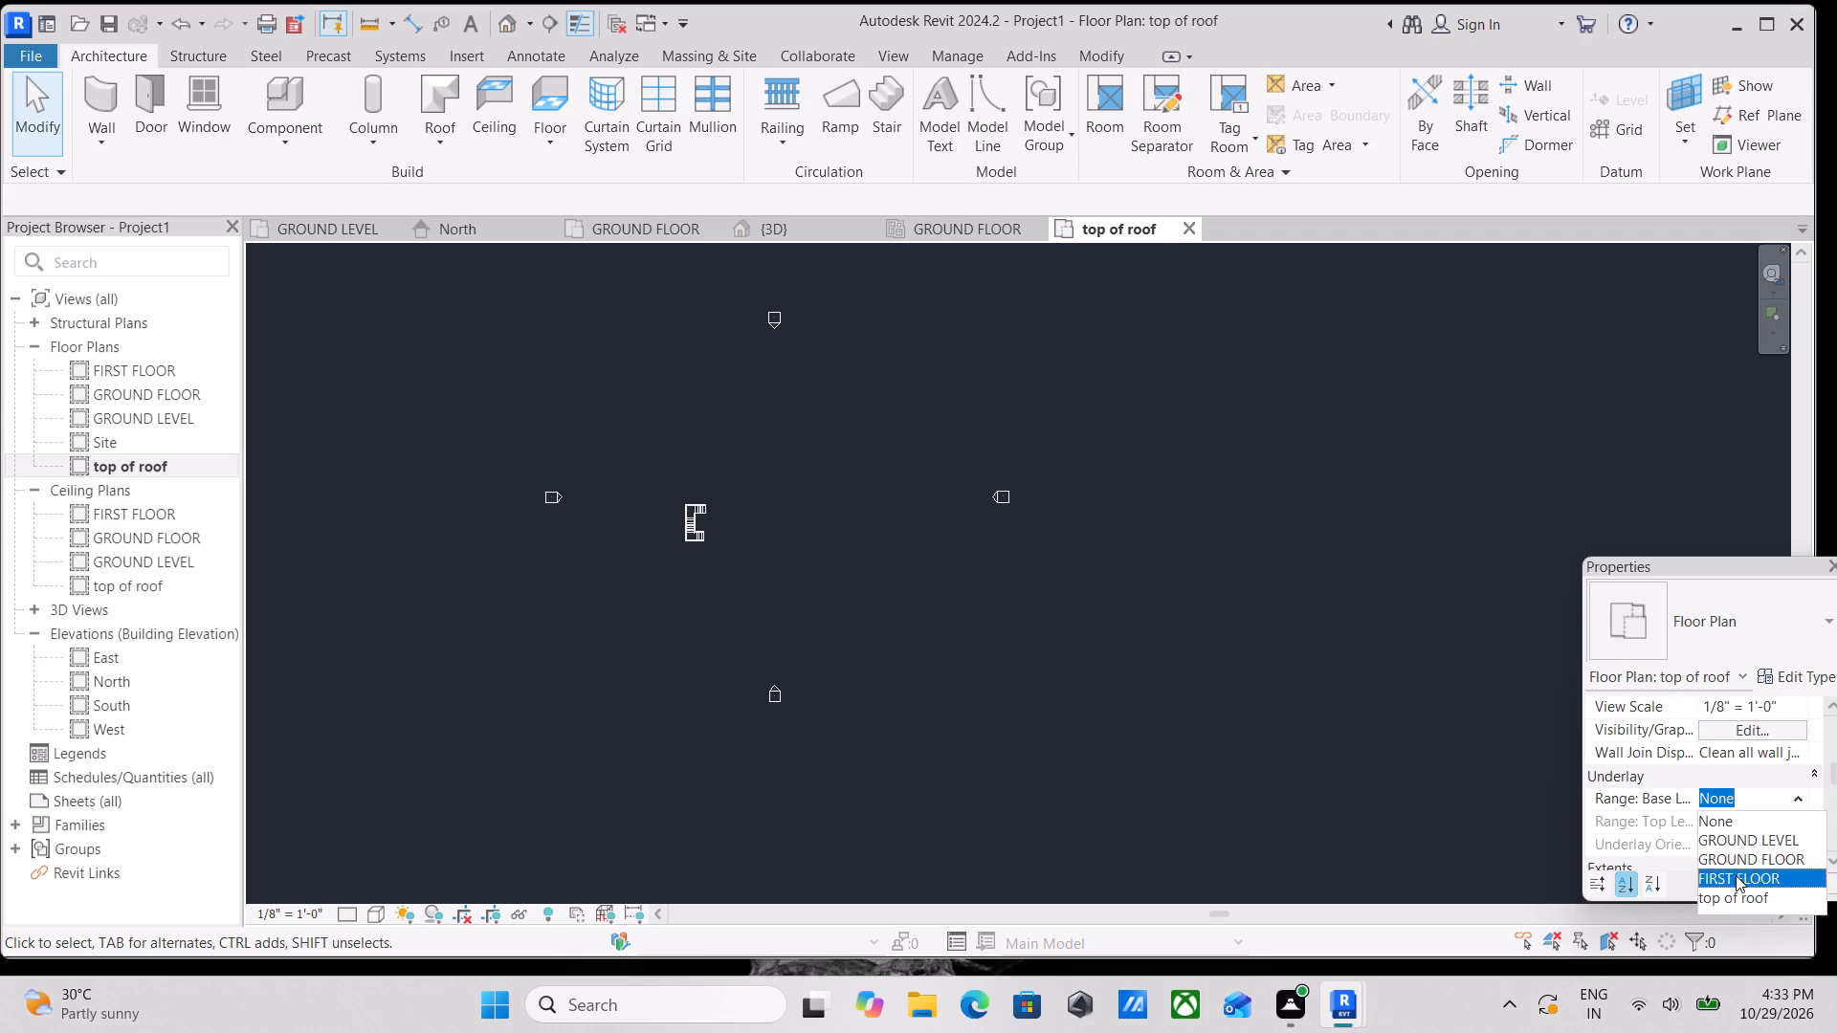
left_click(1736, 875)
scroll(696, 507, "up", 7)
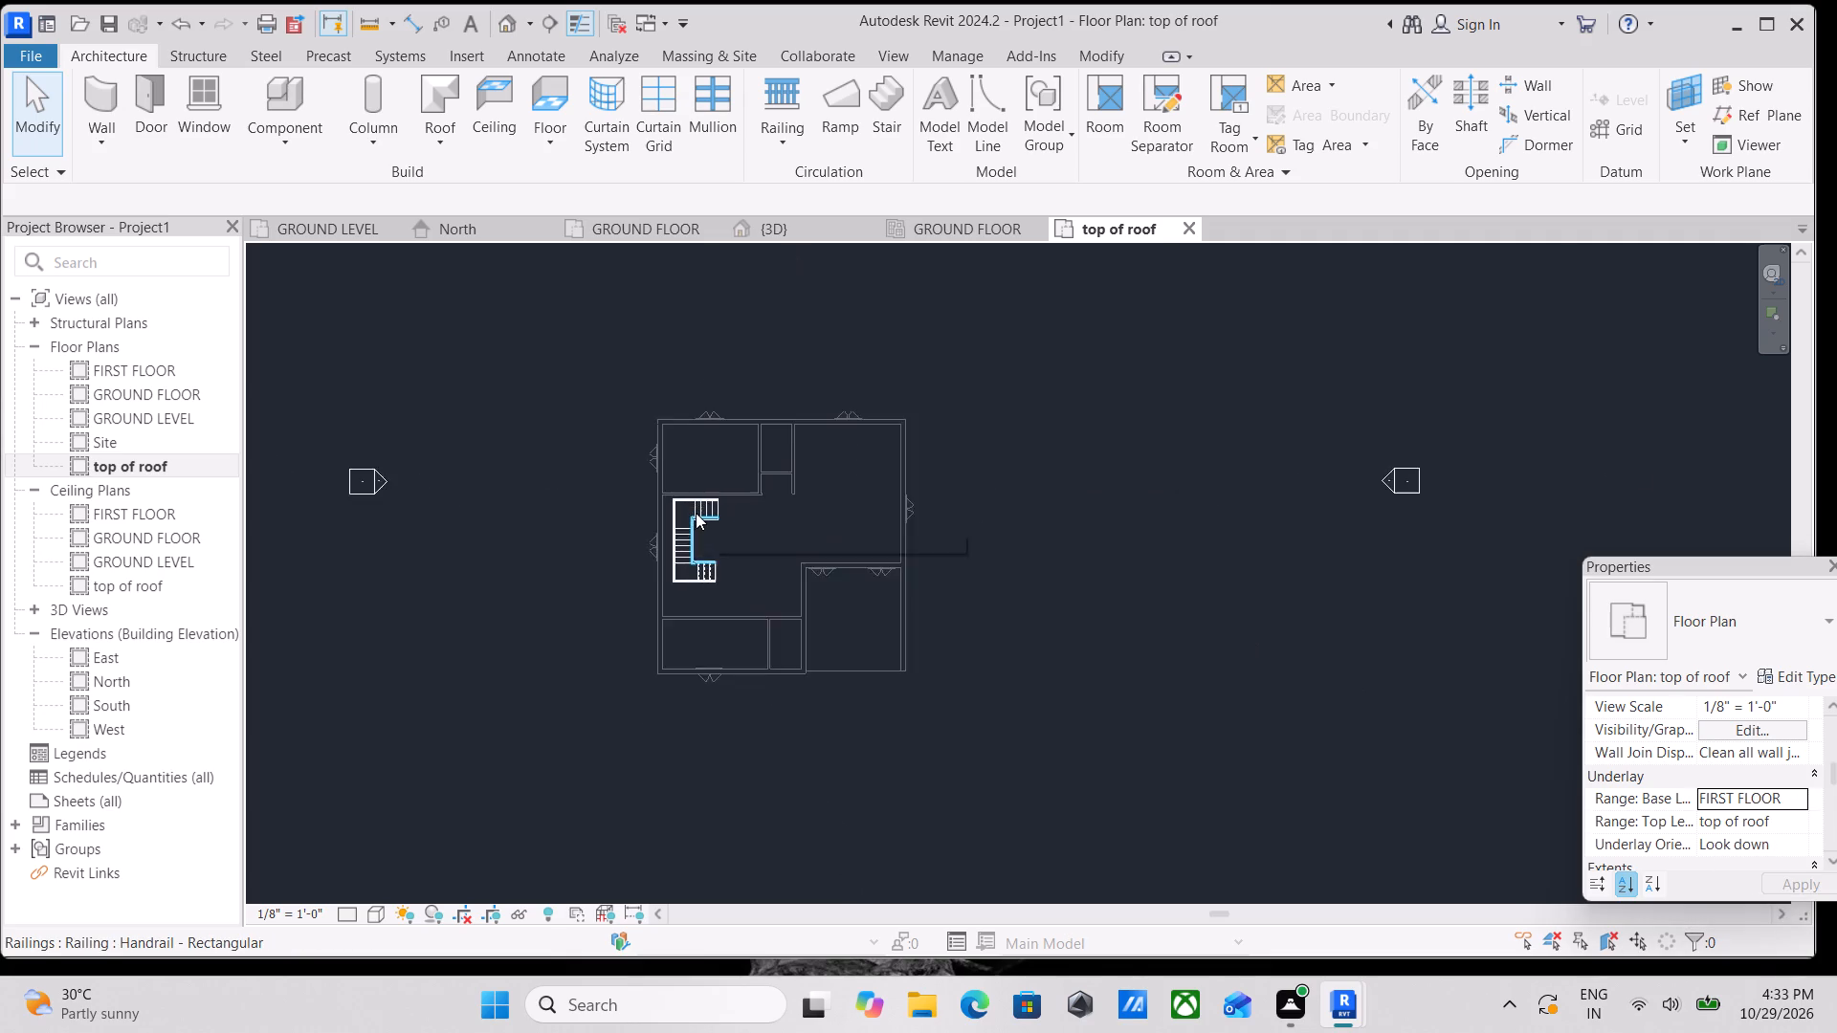
scroll(696, 513, "up", 5)
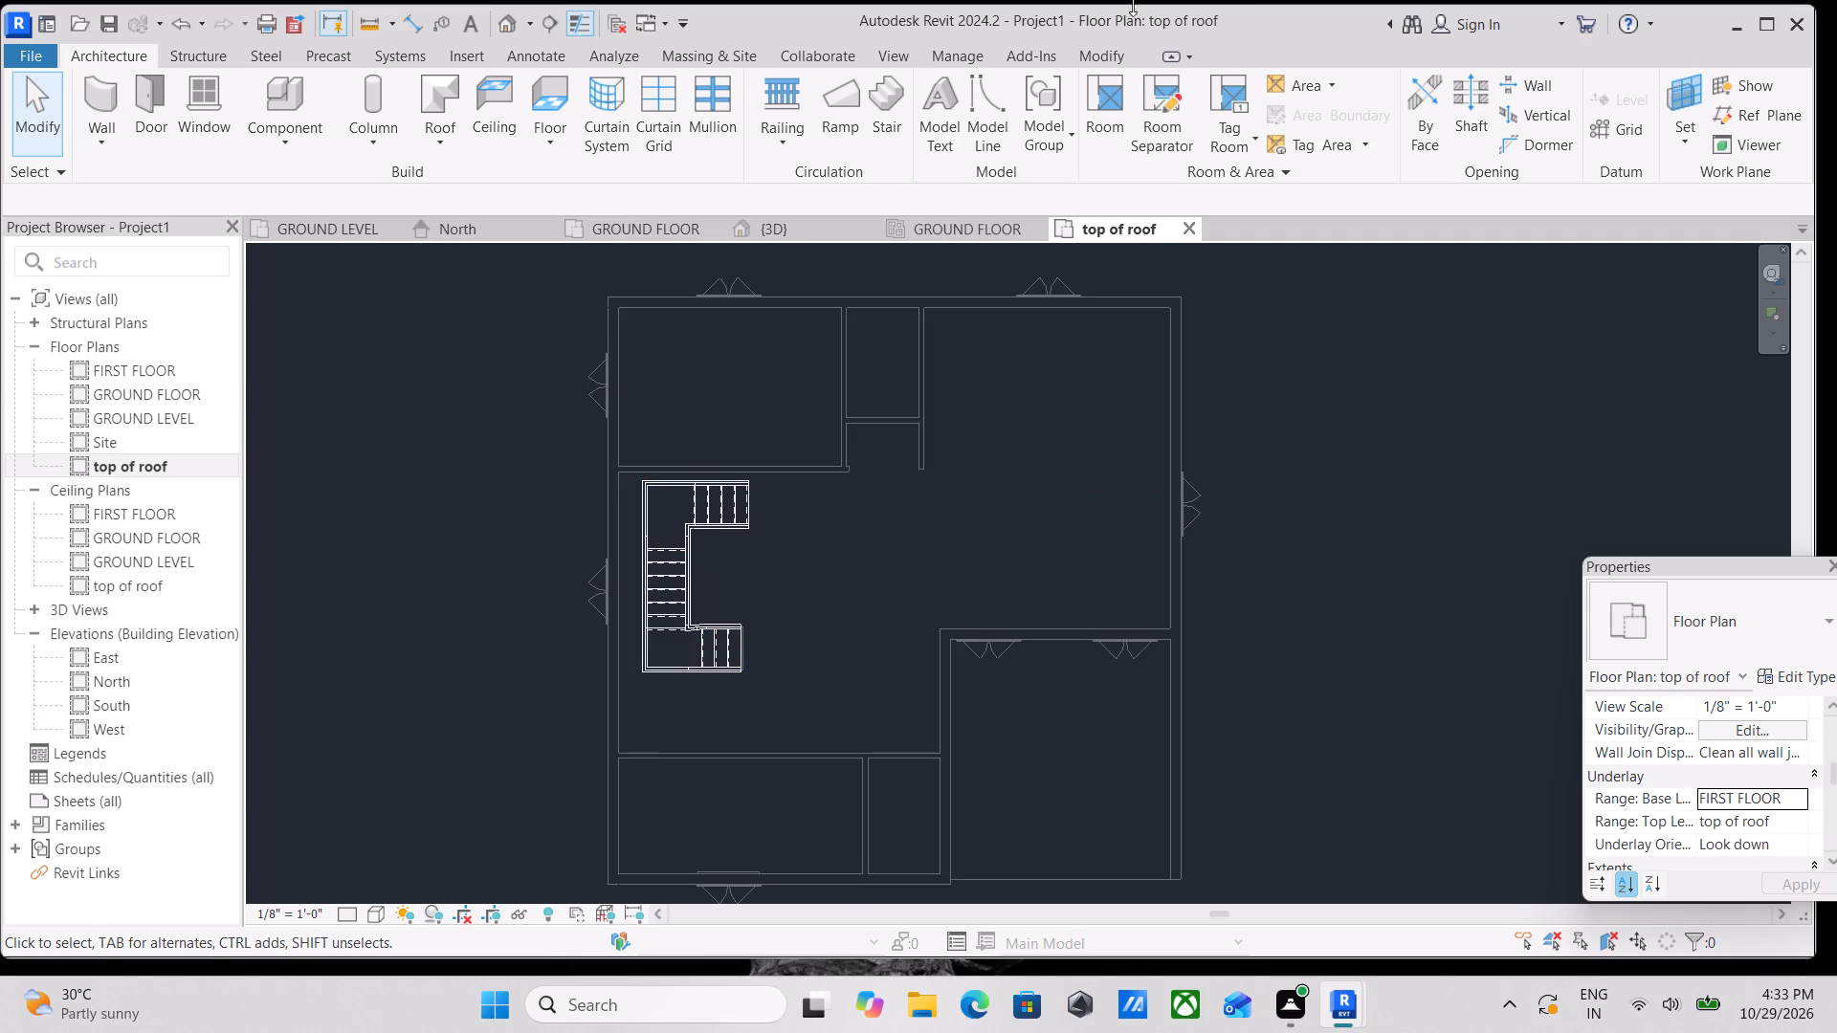
Start an architectural floor boundary sketch in the top of roof plan.
left_click(263, 138)
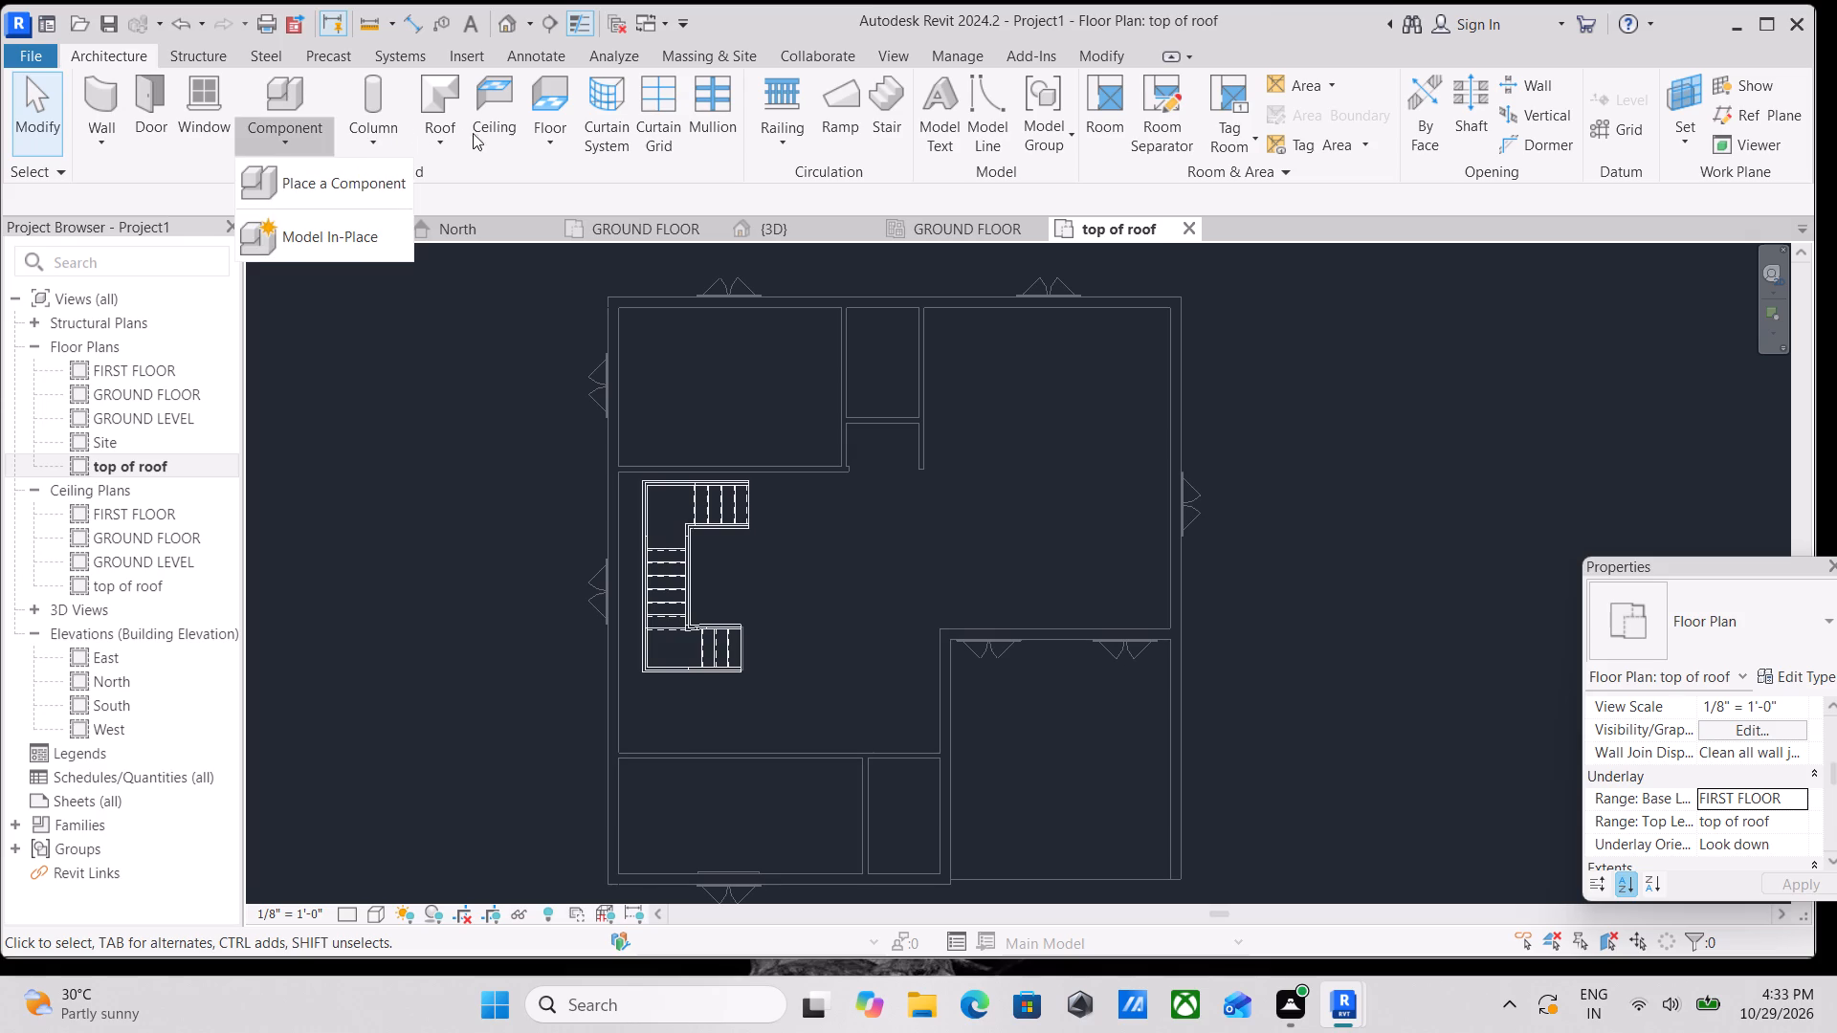
left_click(556, 134)
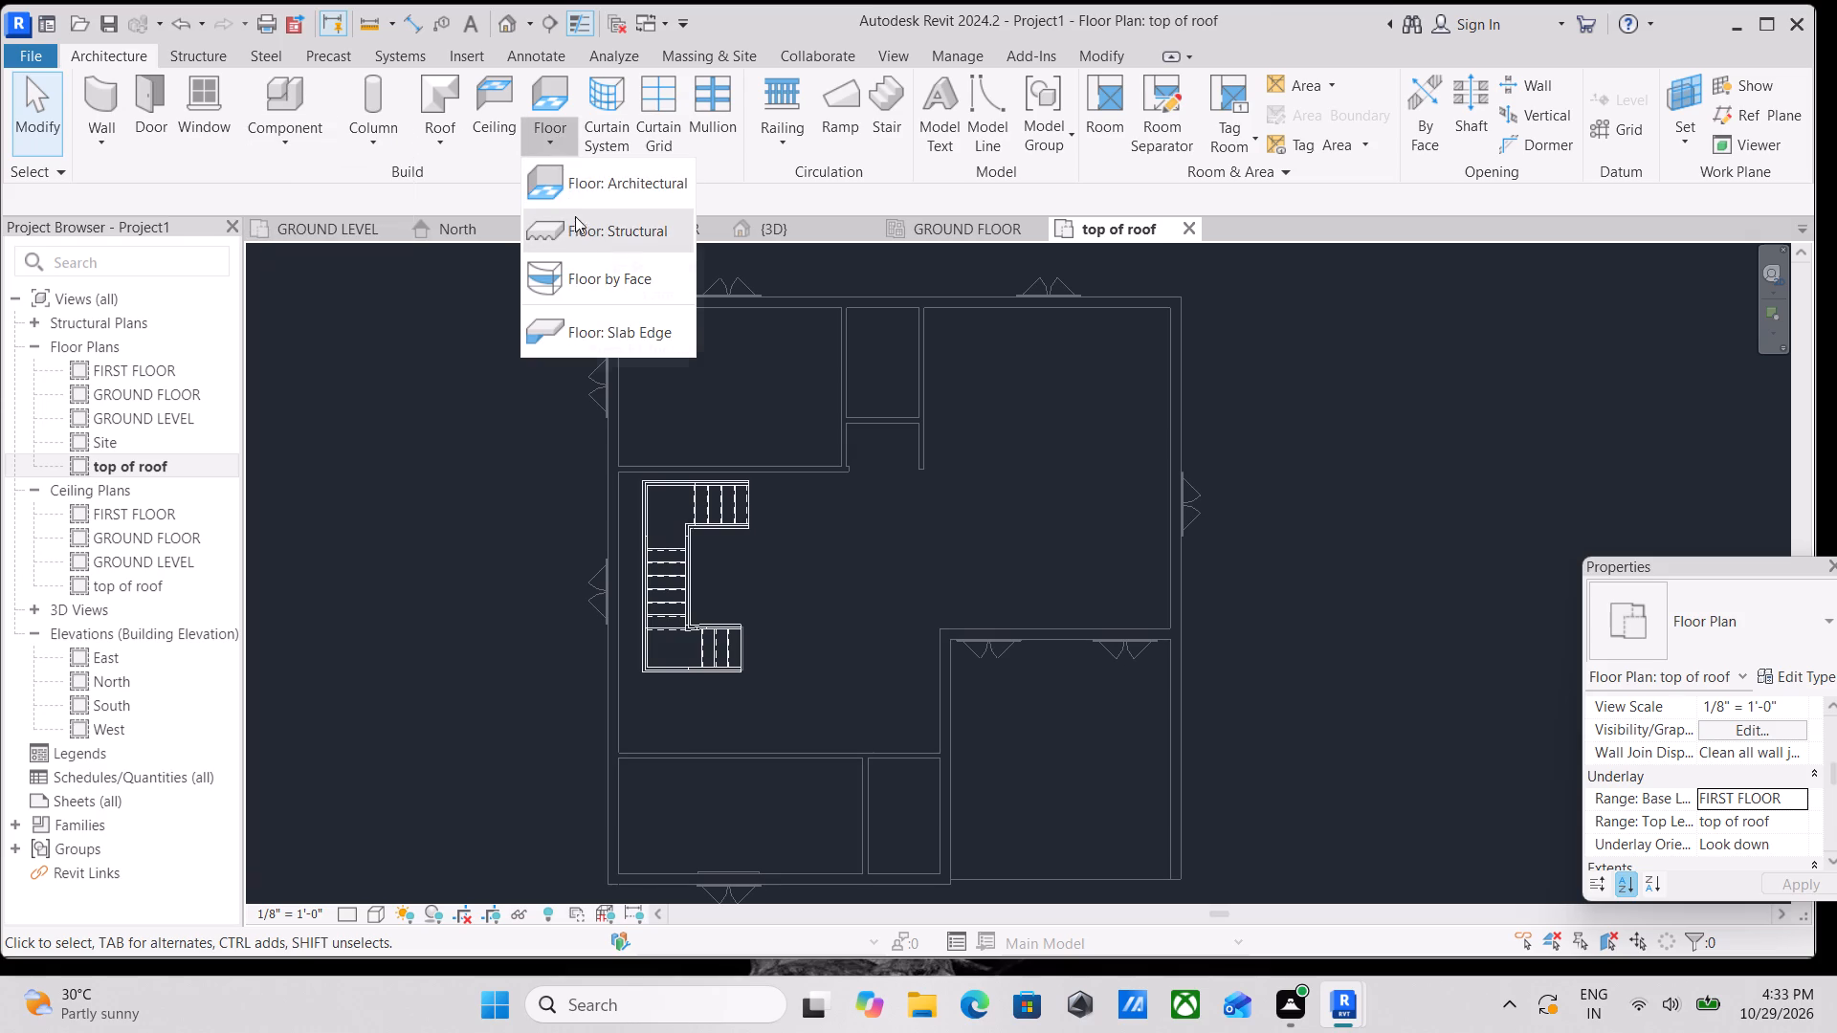
left_click(586, 187)
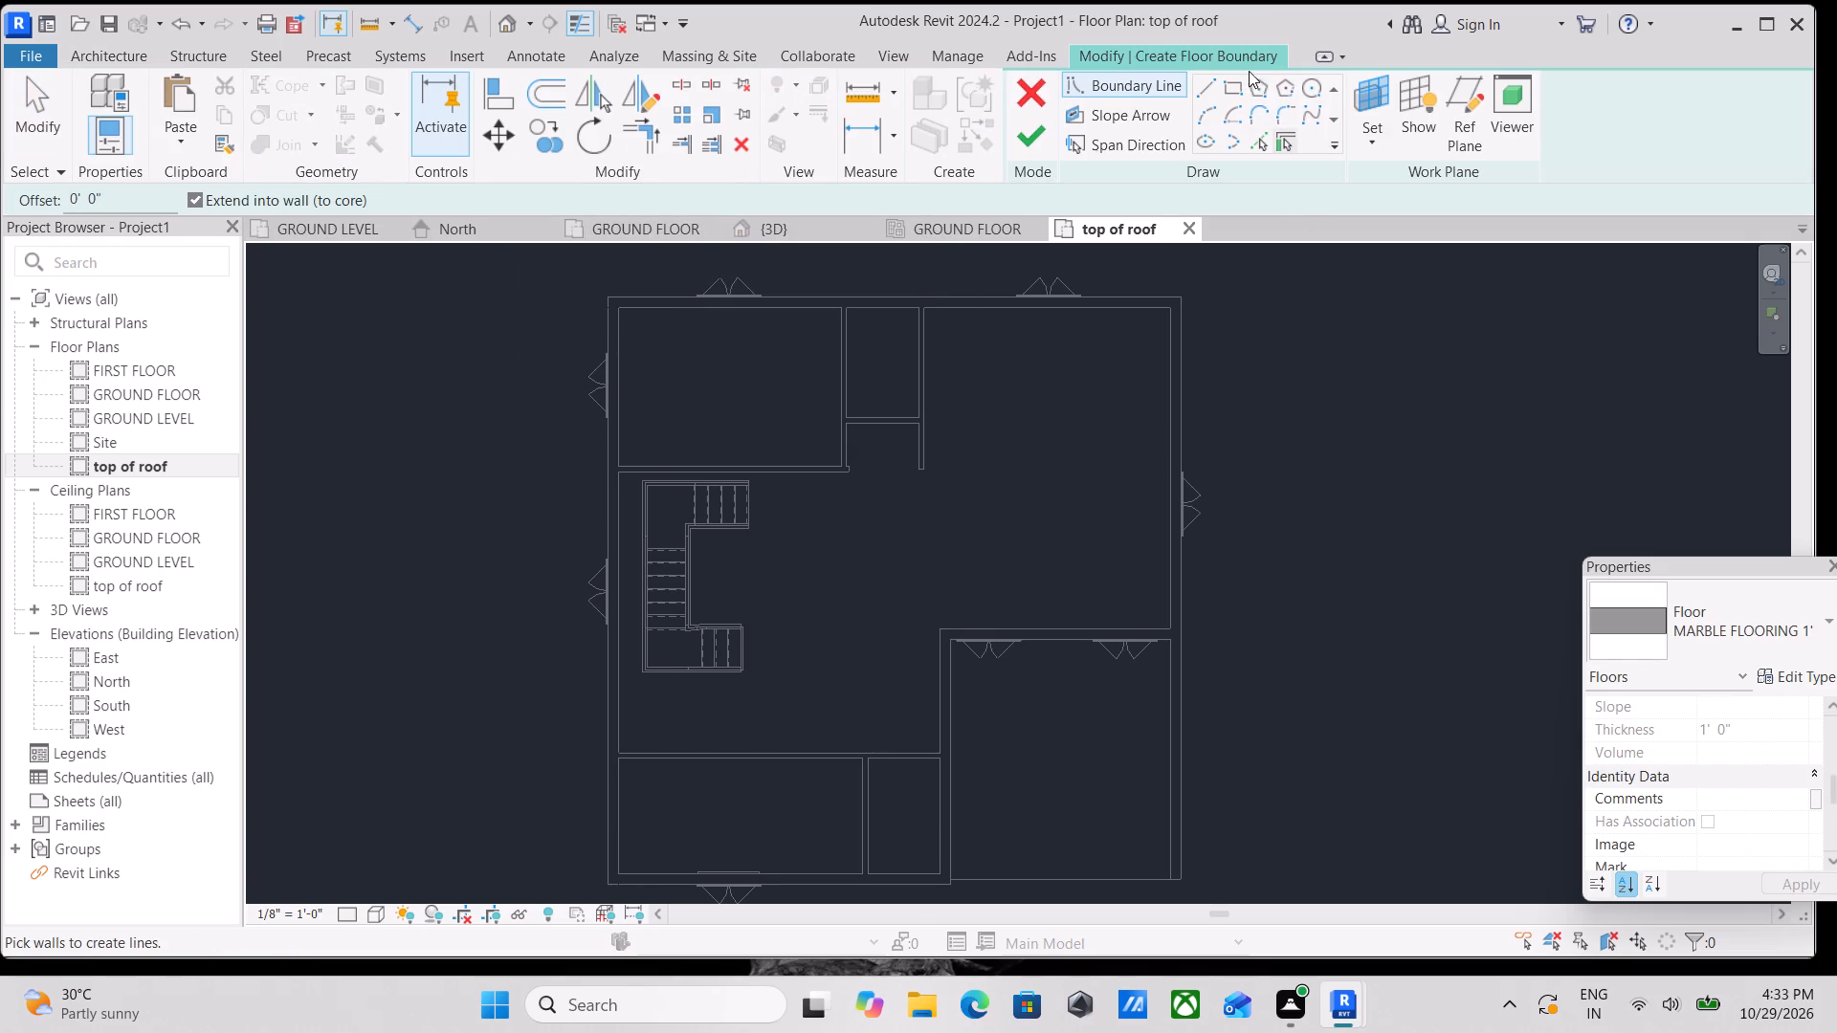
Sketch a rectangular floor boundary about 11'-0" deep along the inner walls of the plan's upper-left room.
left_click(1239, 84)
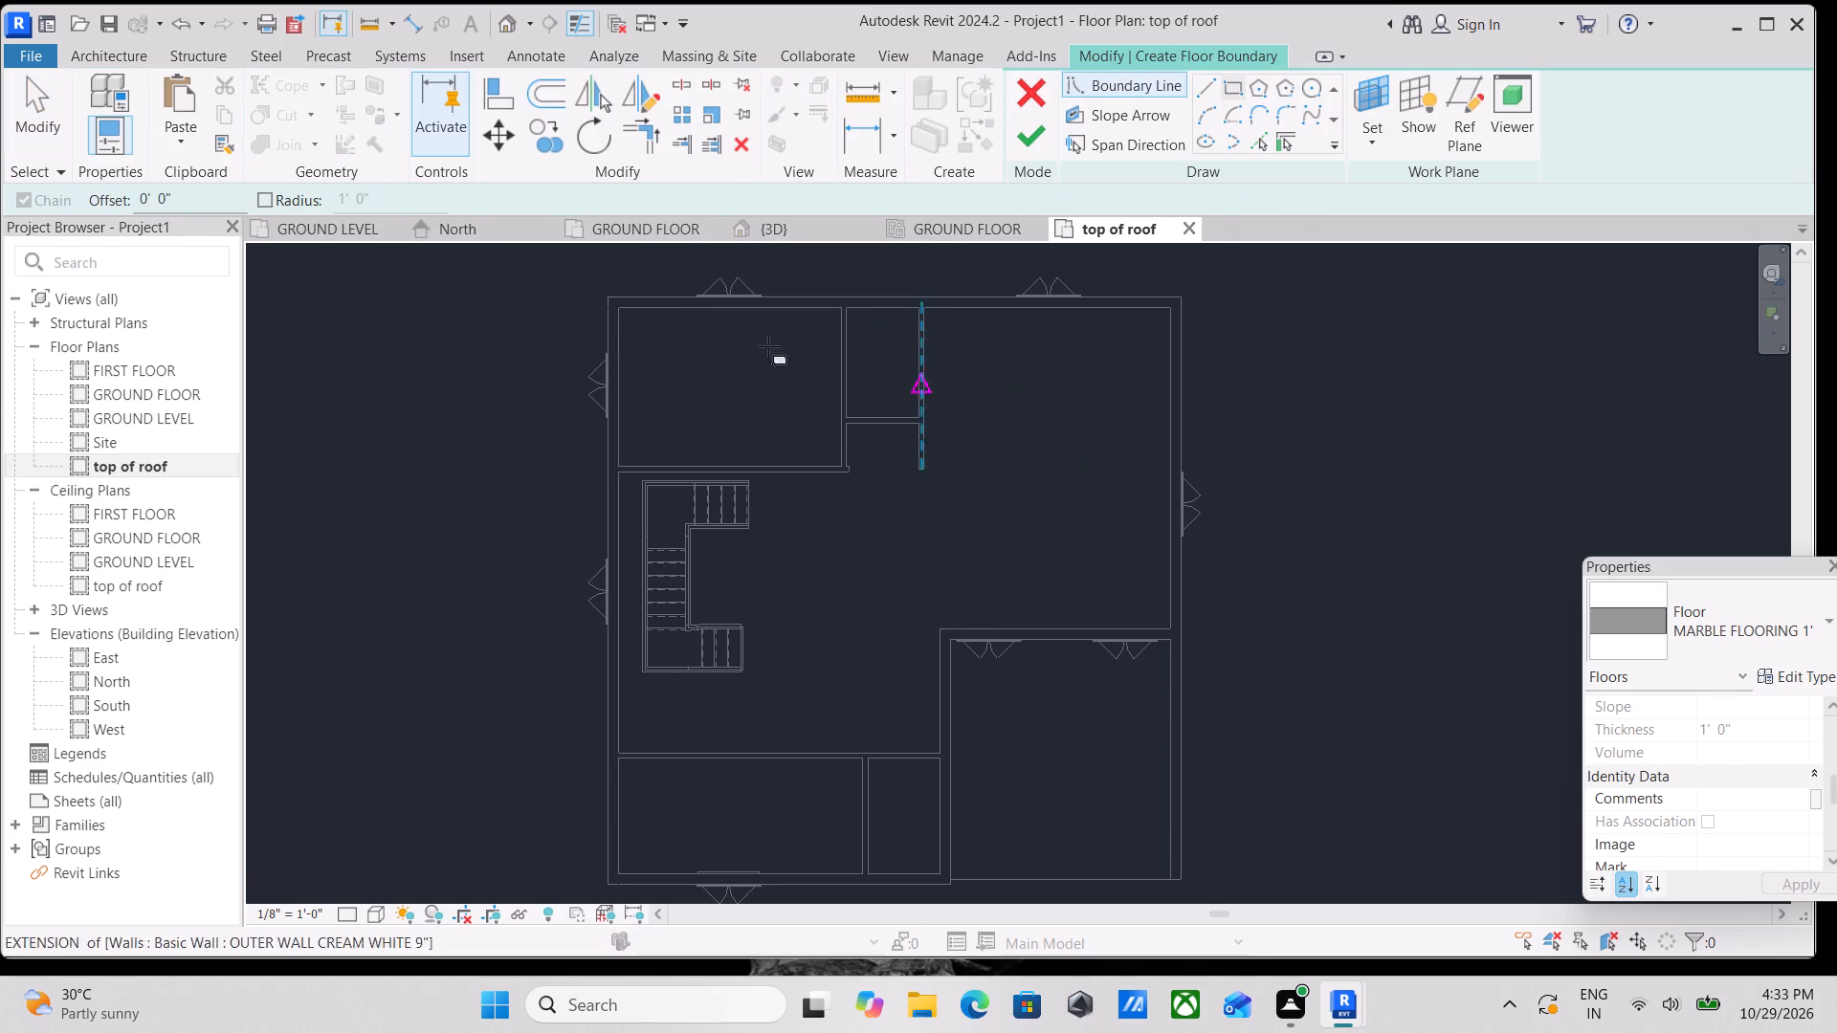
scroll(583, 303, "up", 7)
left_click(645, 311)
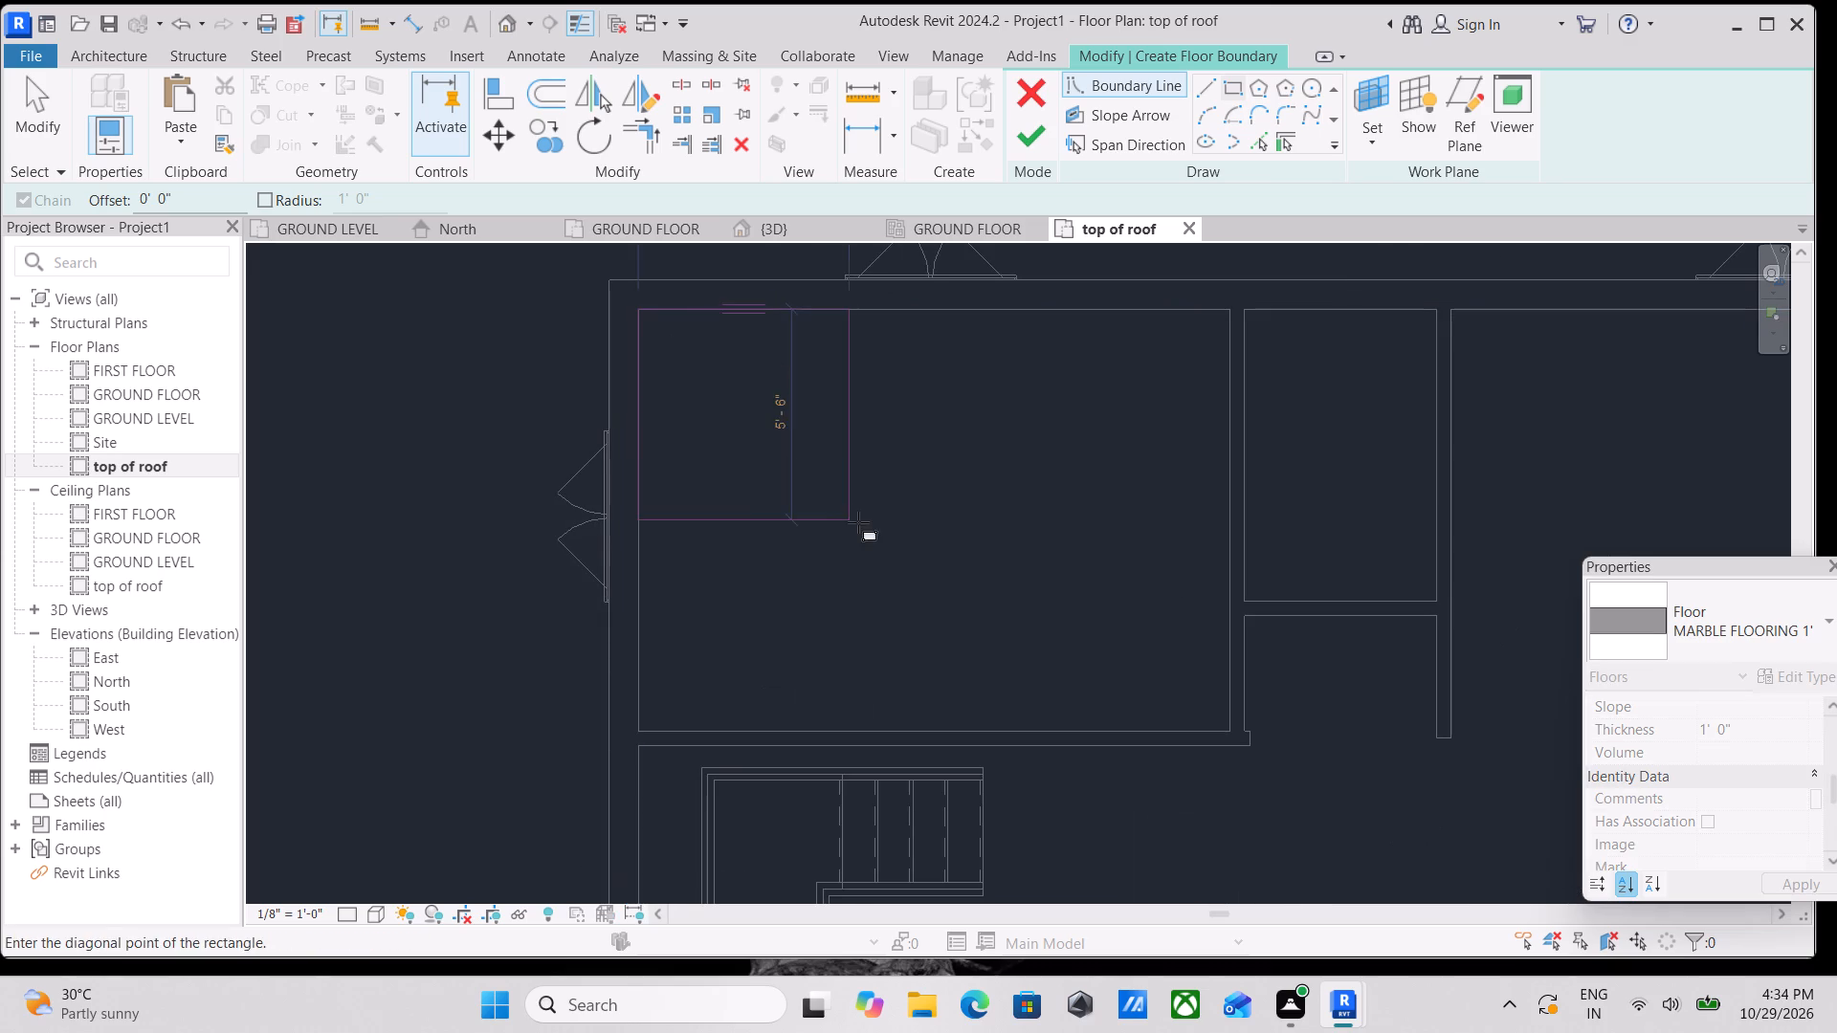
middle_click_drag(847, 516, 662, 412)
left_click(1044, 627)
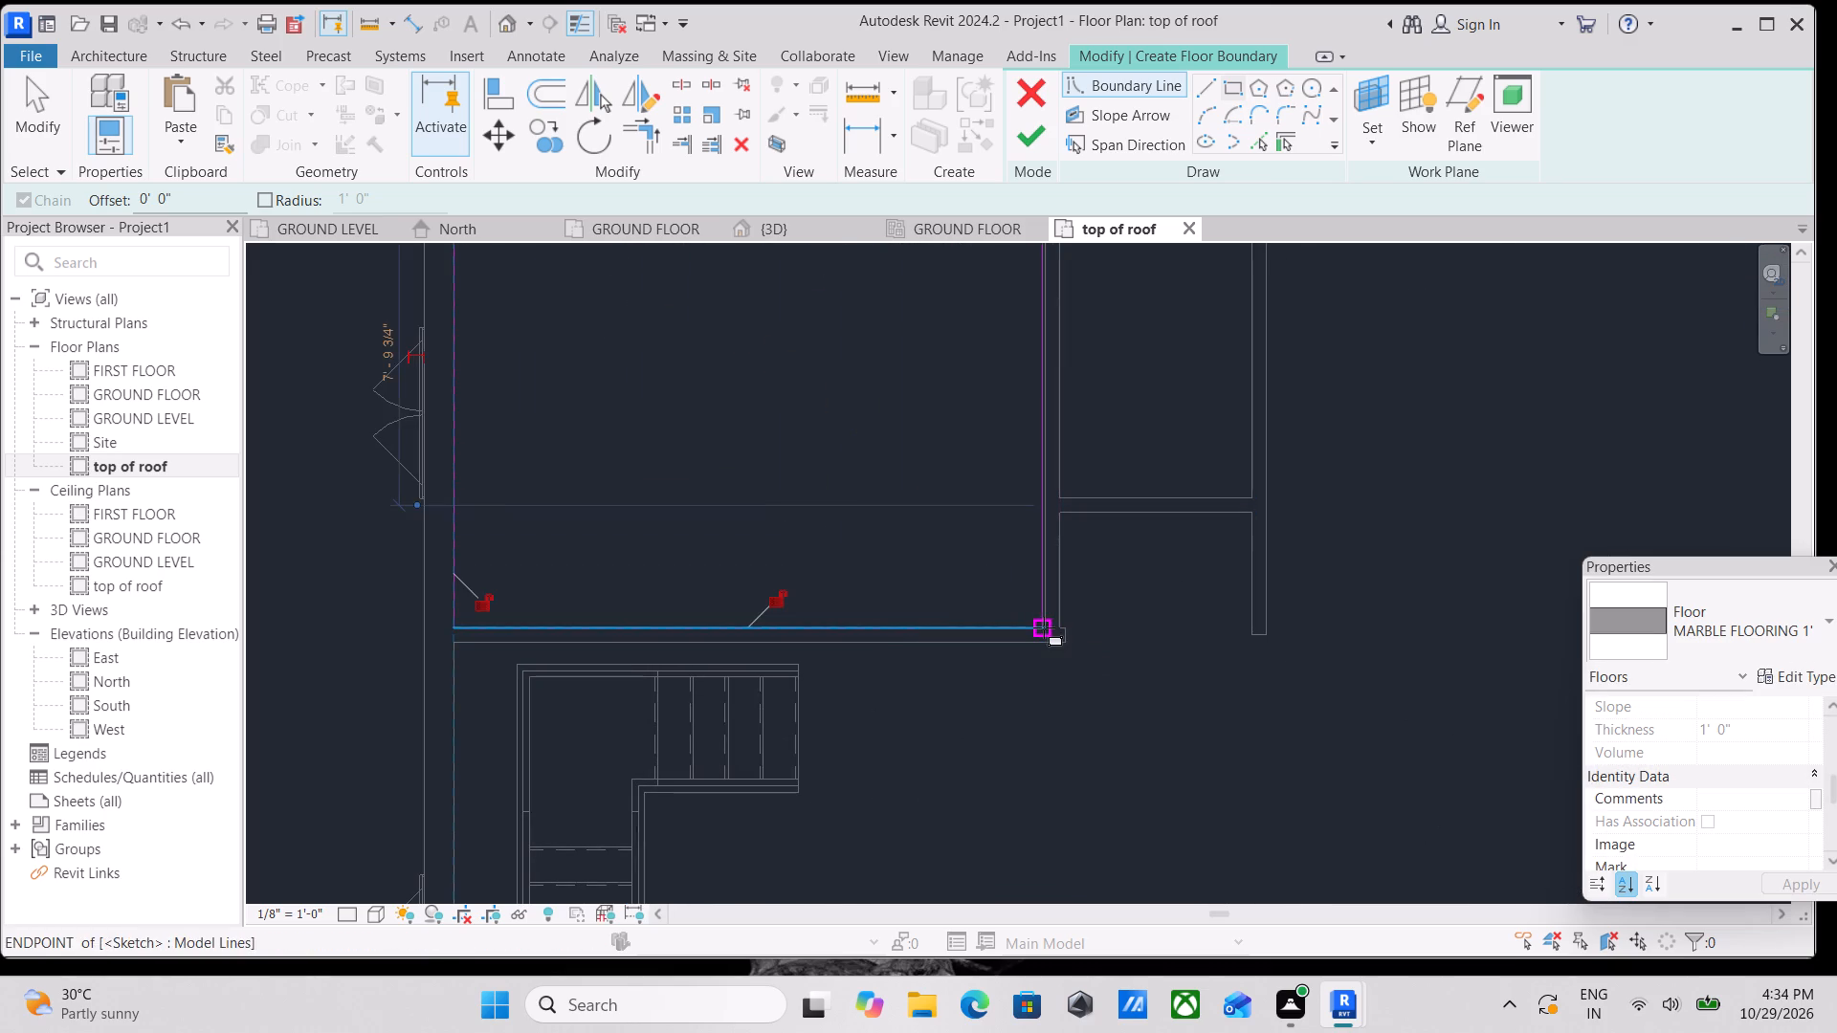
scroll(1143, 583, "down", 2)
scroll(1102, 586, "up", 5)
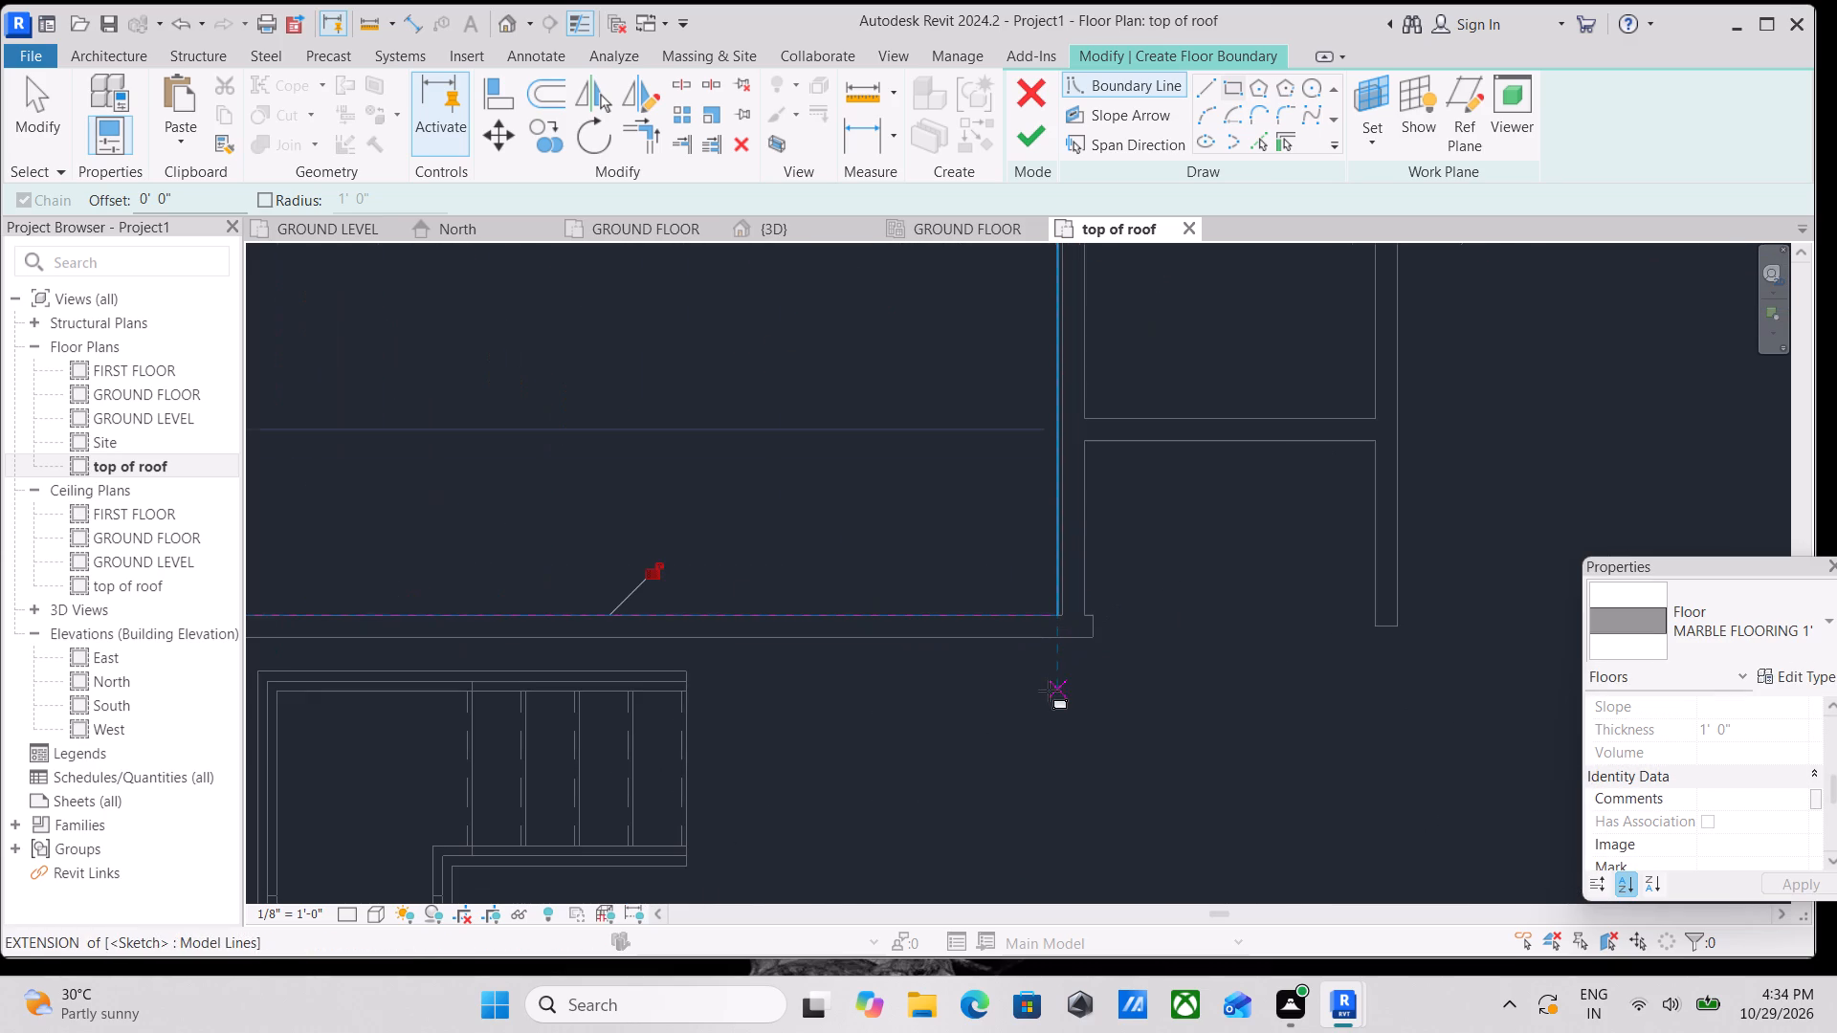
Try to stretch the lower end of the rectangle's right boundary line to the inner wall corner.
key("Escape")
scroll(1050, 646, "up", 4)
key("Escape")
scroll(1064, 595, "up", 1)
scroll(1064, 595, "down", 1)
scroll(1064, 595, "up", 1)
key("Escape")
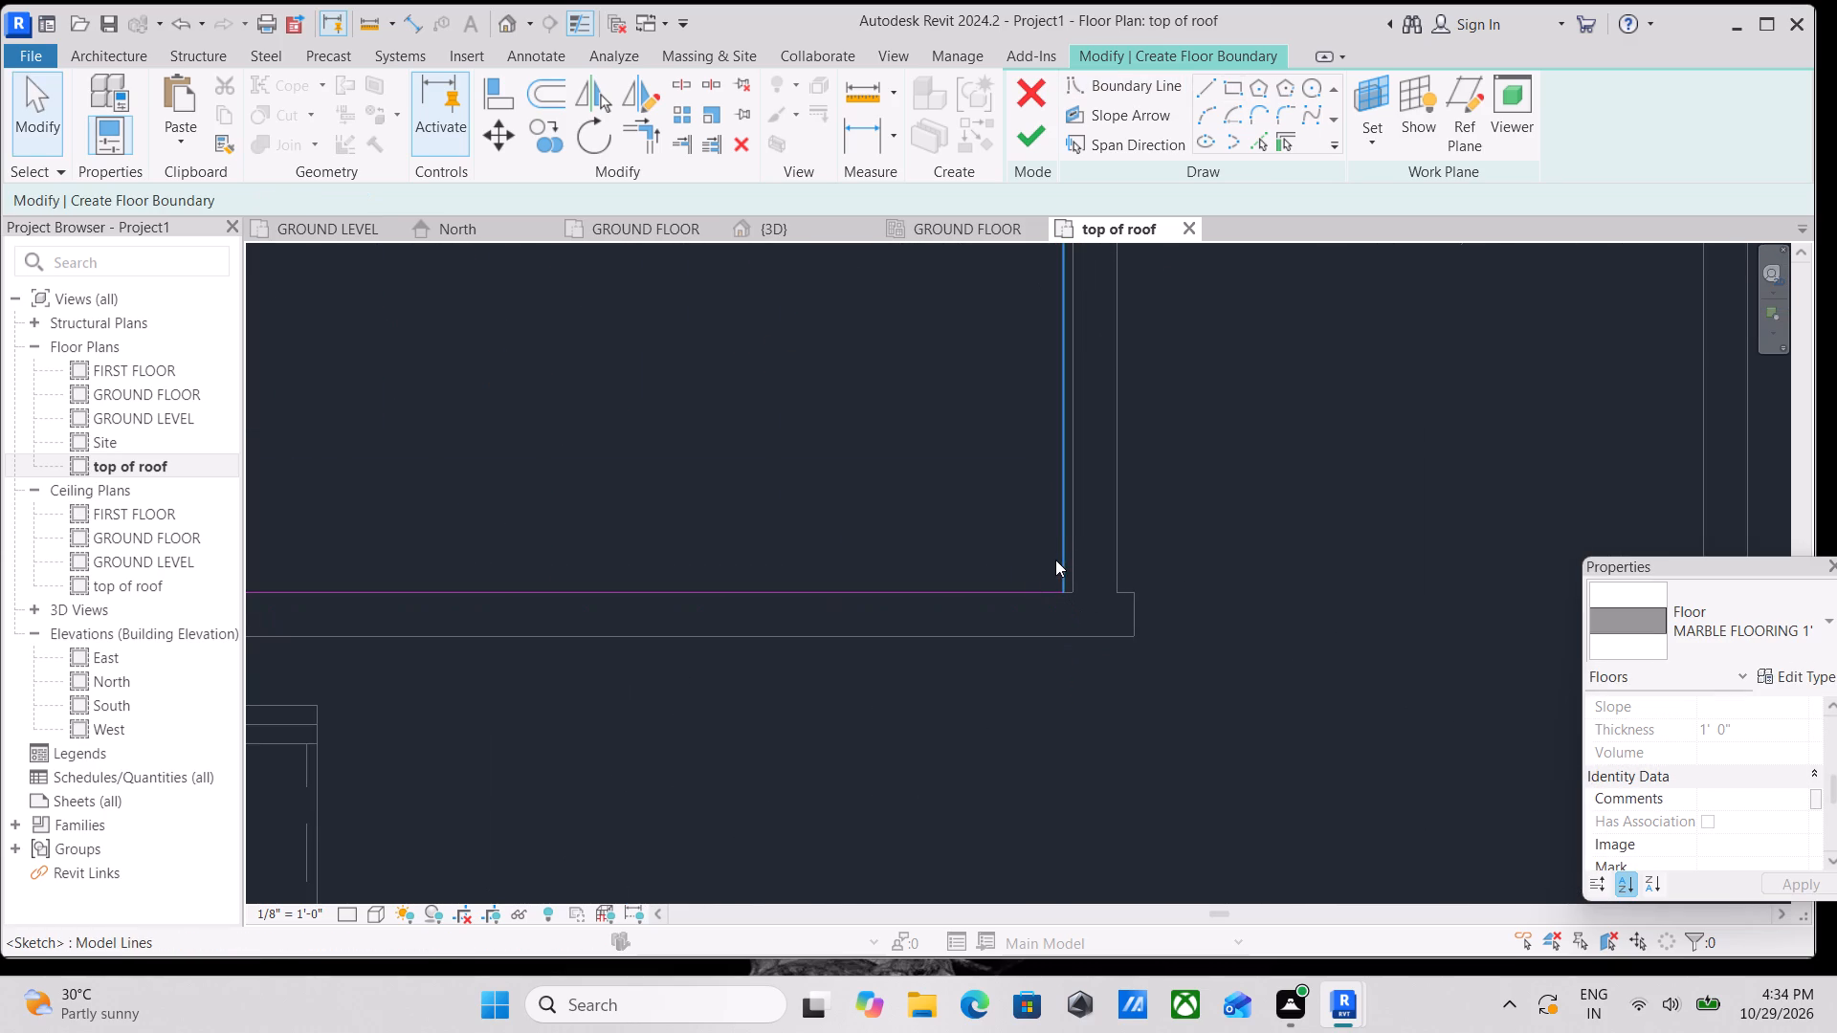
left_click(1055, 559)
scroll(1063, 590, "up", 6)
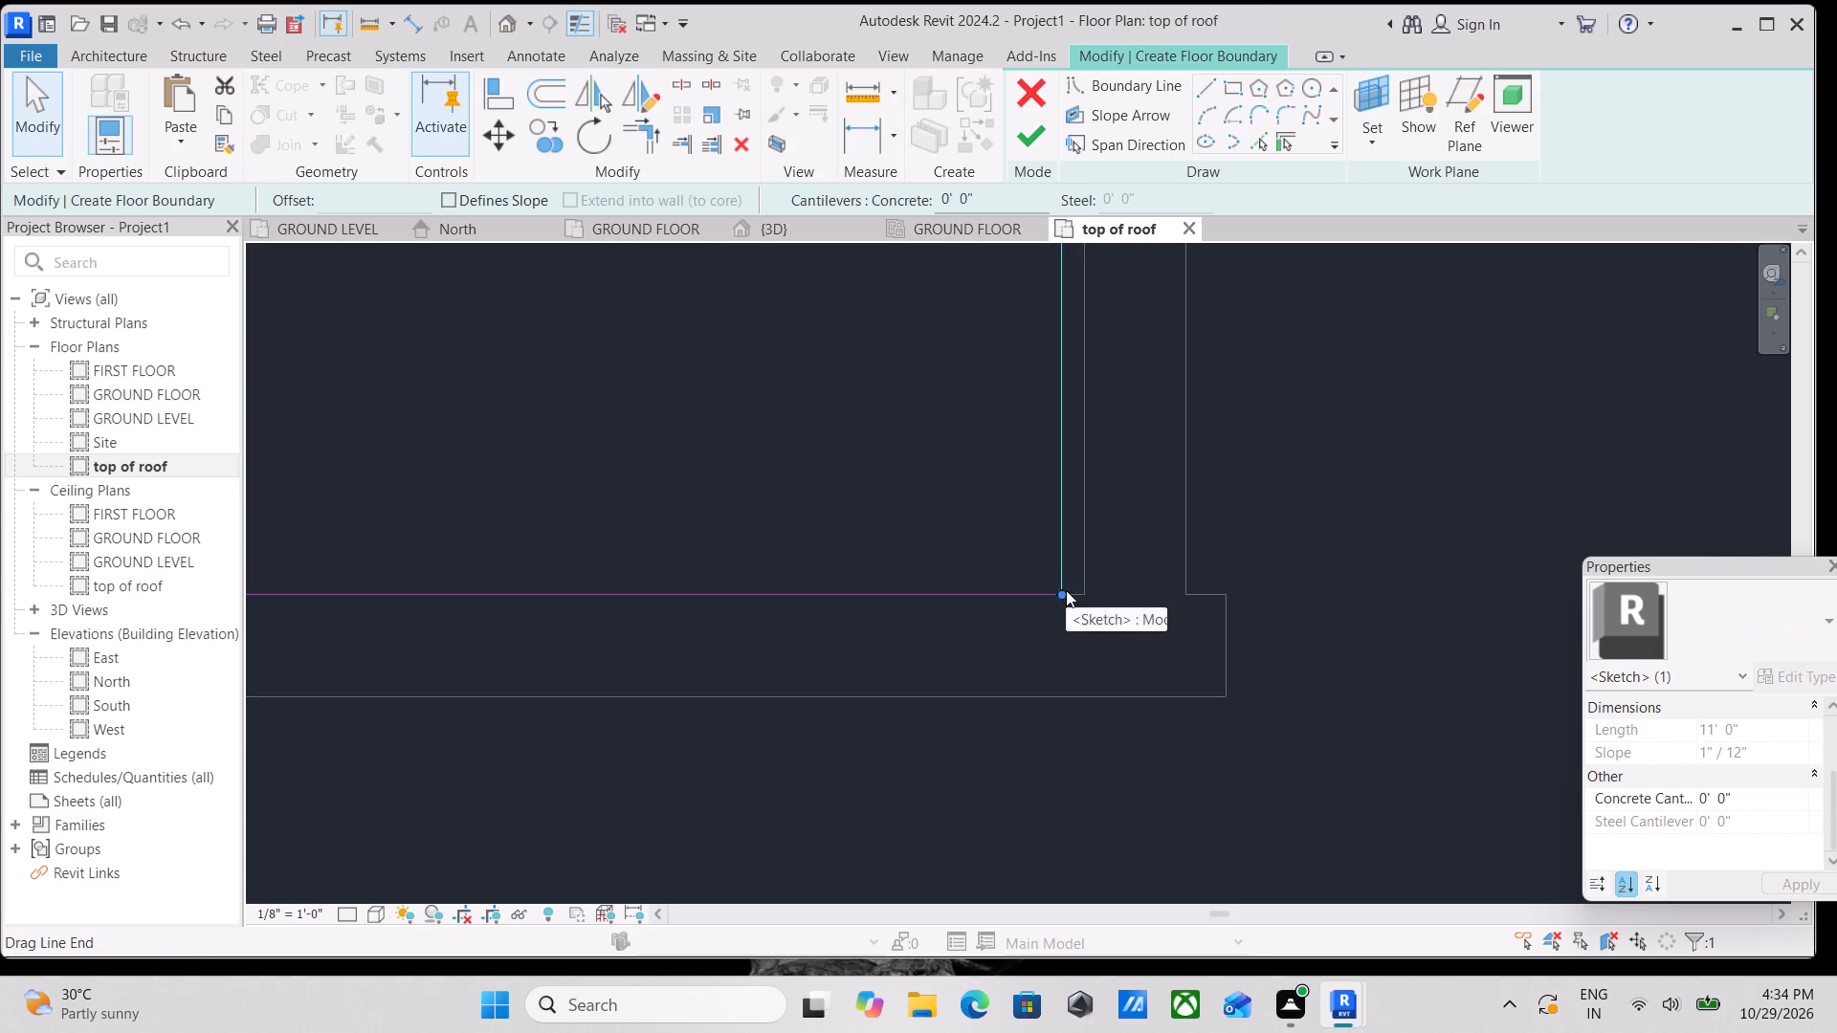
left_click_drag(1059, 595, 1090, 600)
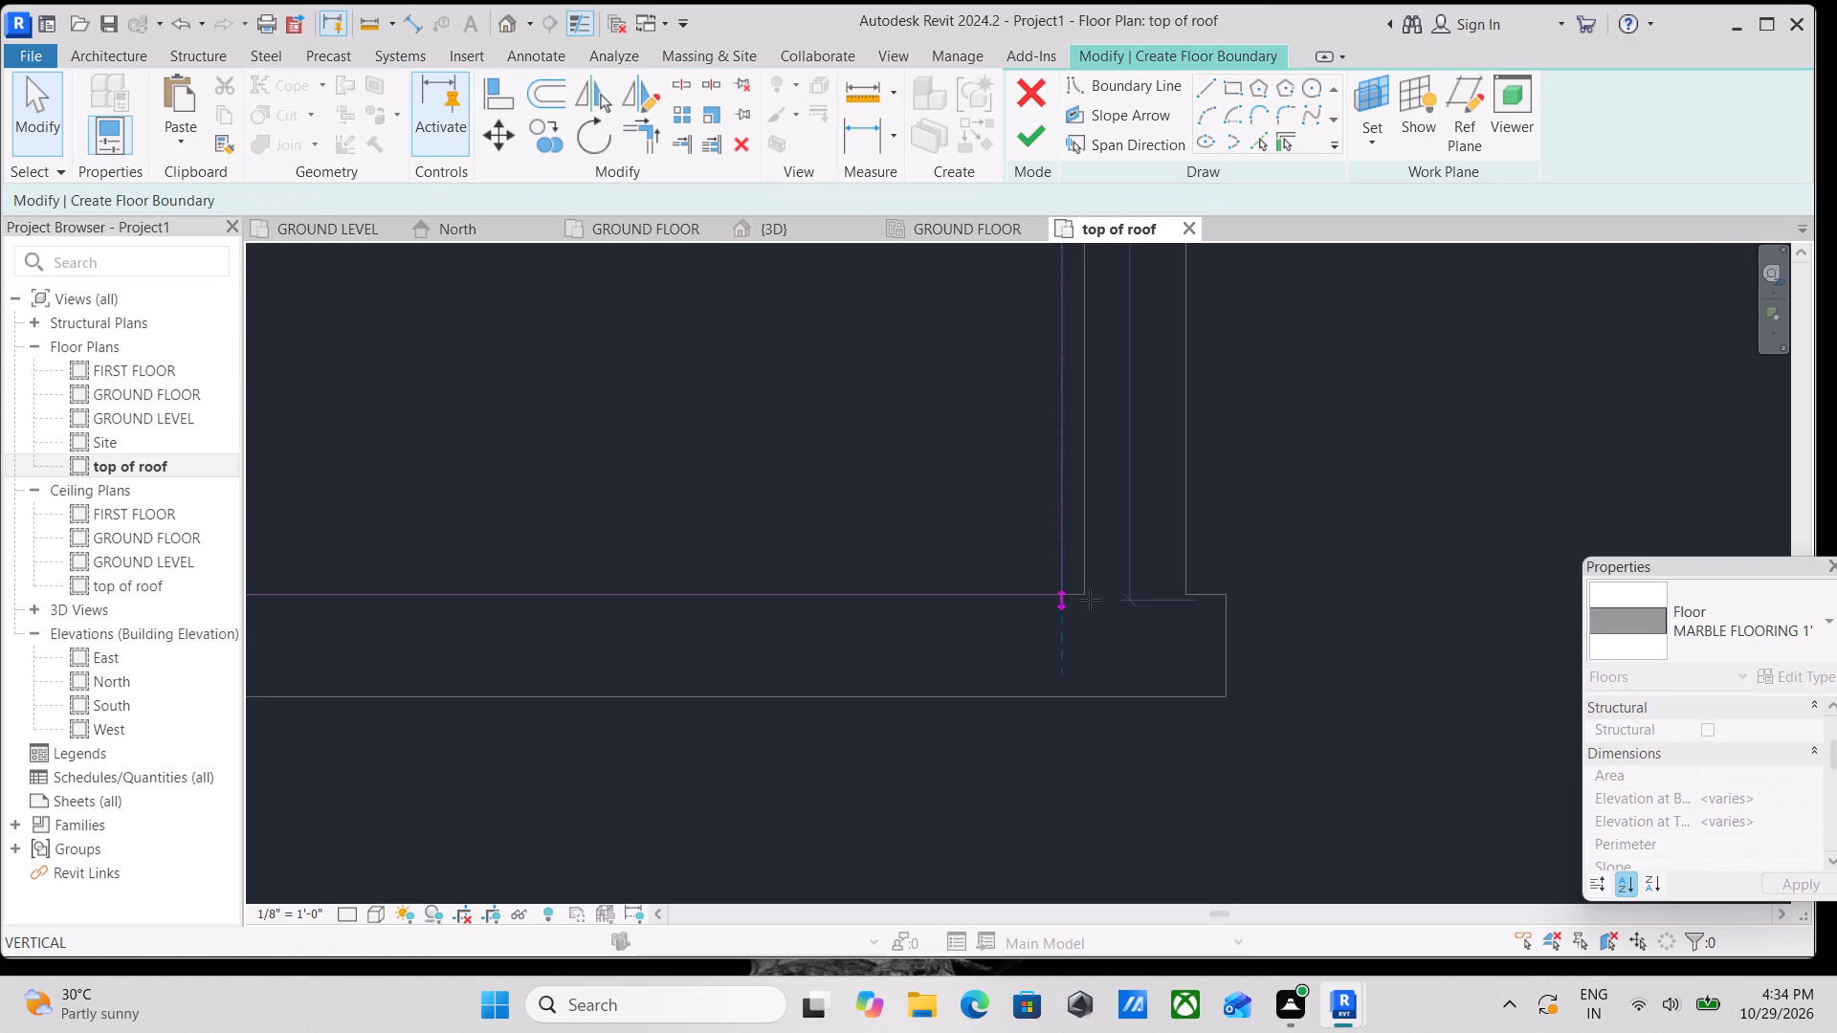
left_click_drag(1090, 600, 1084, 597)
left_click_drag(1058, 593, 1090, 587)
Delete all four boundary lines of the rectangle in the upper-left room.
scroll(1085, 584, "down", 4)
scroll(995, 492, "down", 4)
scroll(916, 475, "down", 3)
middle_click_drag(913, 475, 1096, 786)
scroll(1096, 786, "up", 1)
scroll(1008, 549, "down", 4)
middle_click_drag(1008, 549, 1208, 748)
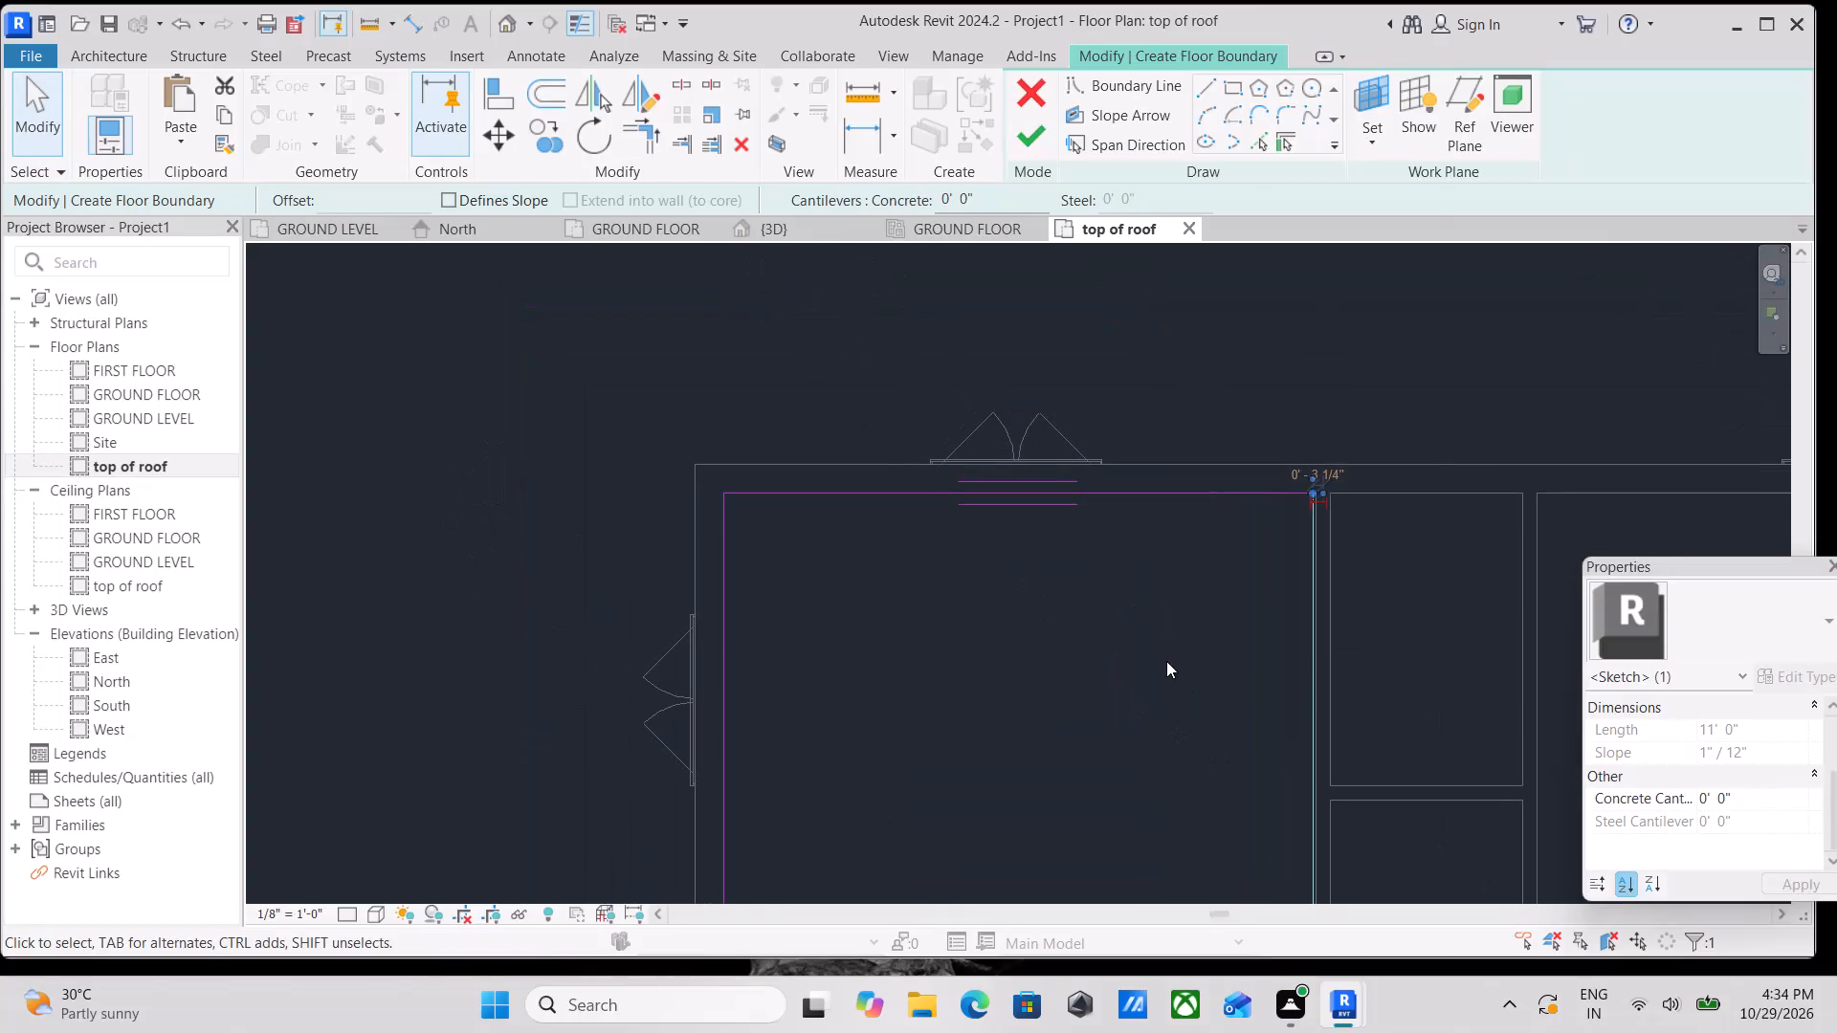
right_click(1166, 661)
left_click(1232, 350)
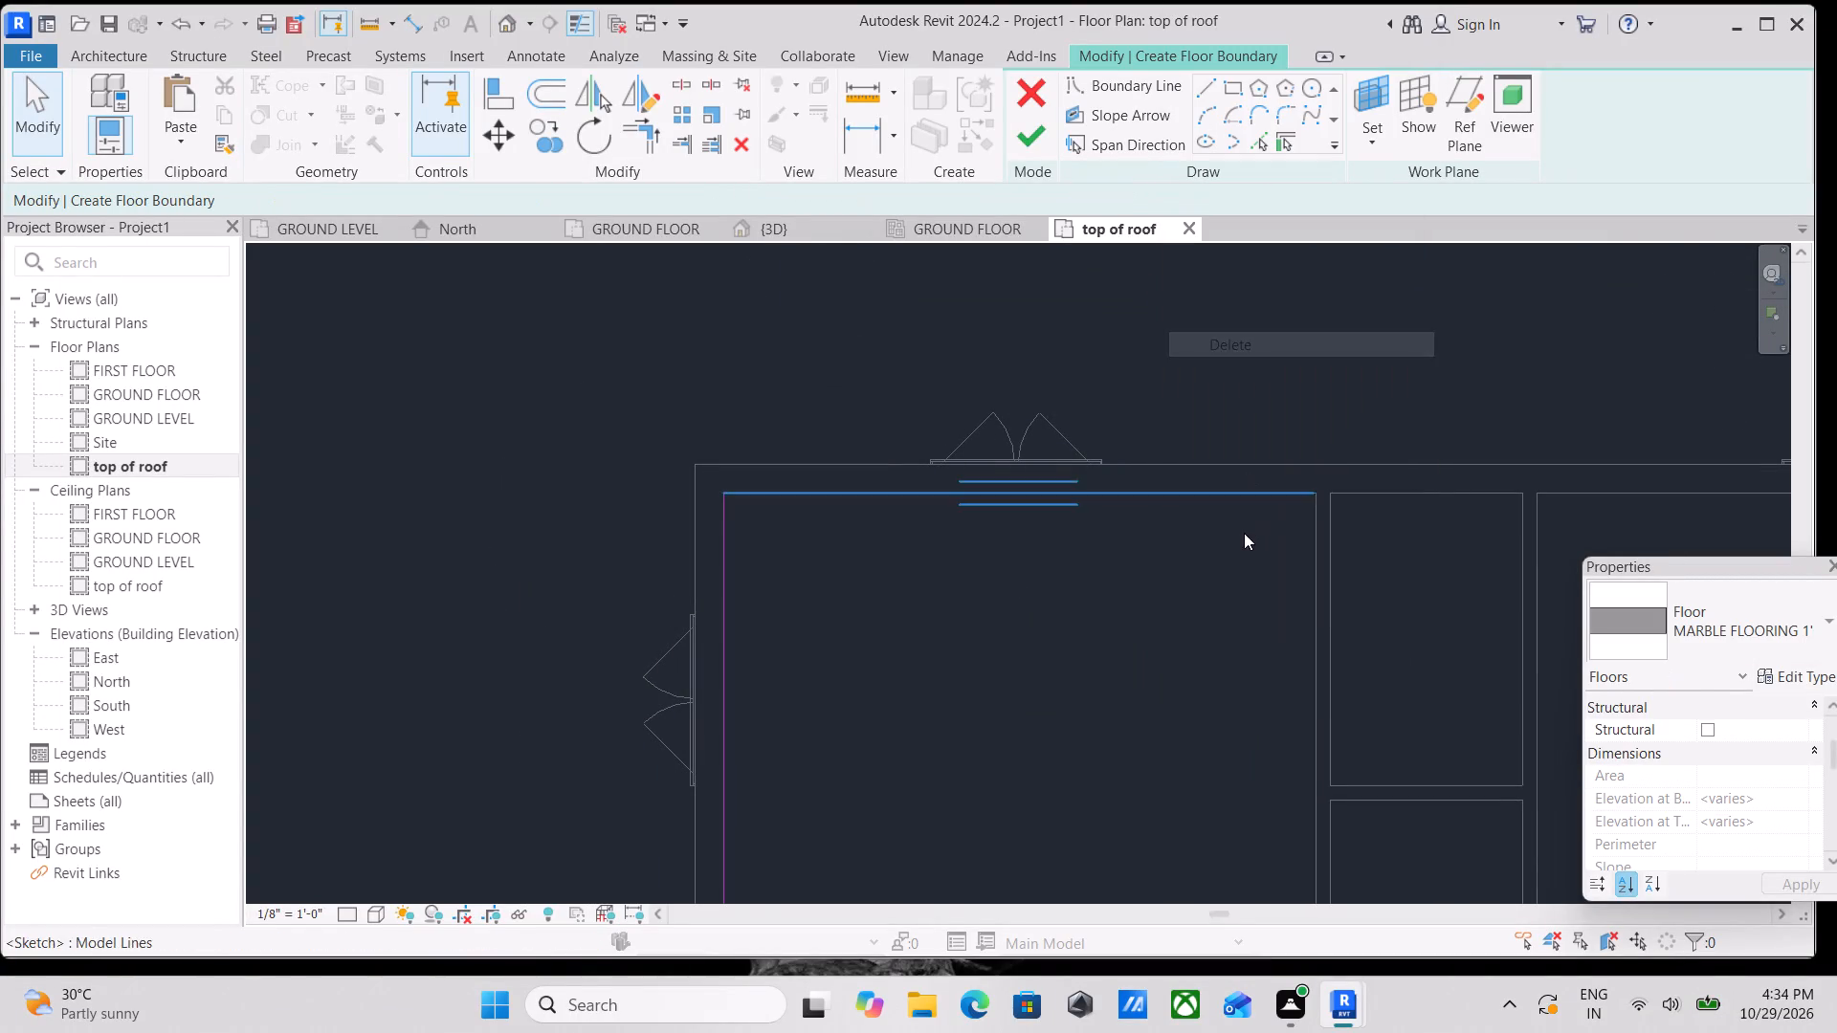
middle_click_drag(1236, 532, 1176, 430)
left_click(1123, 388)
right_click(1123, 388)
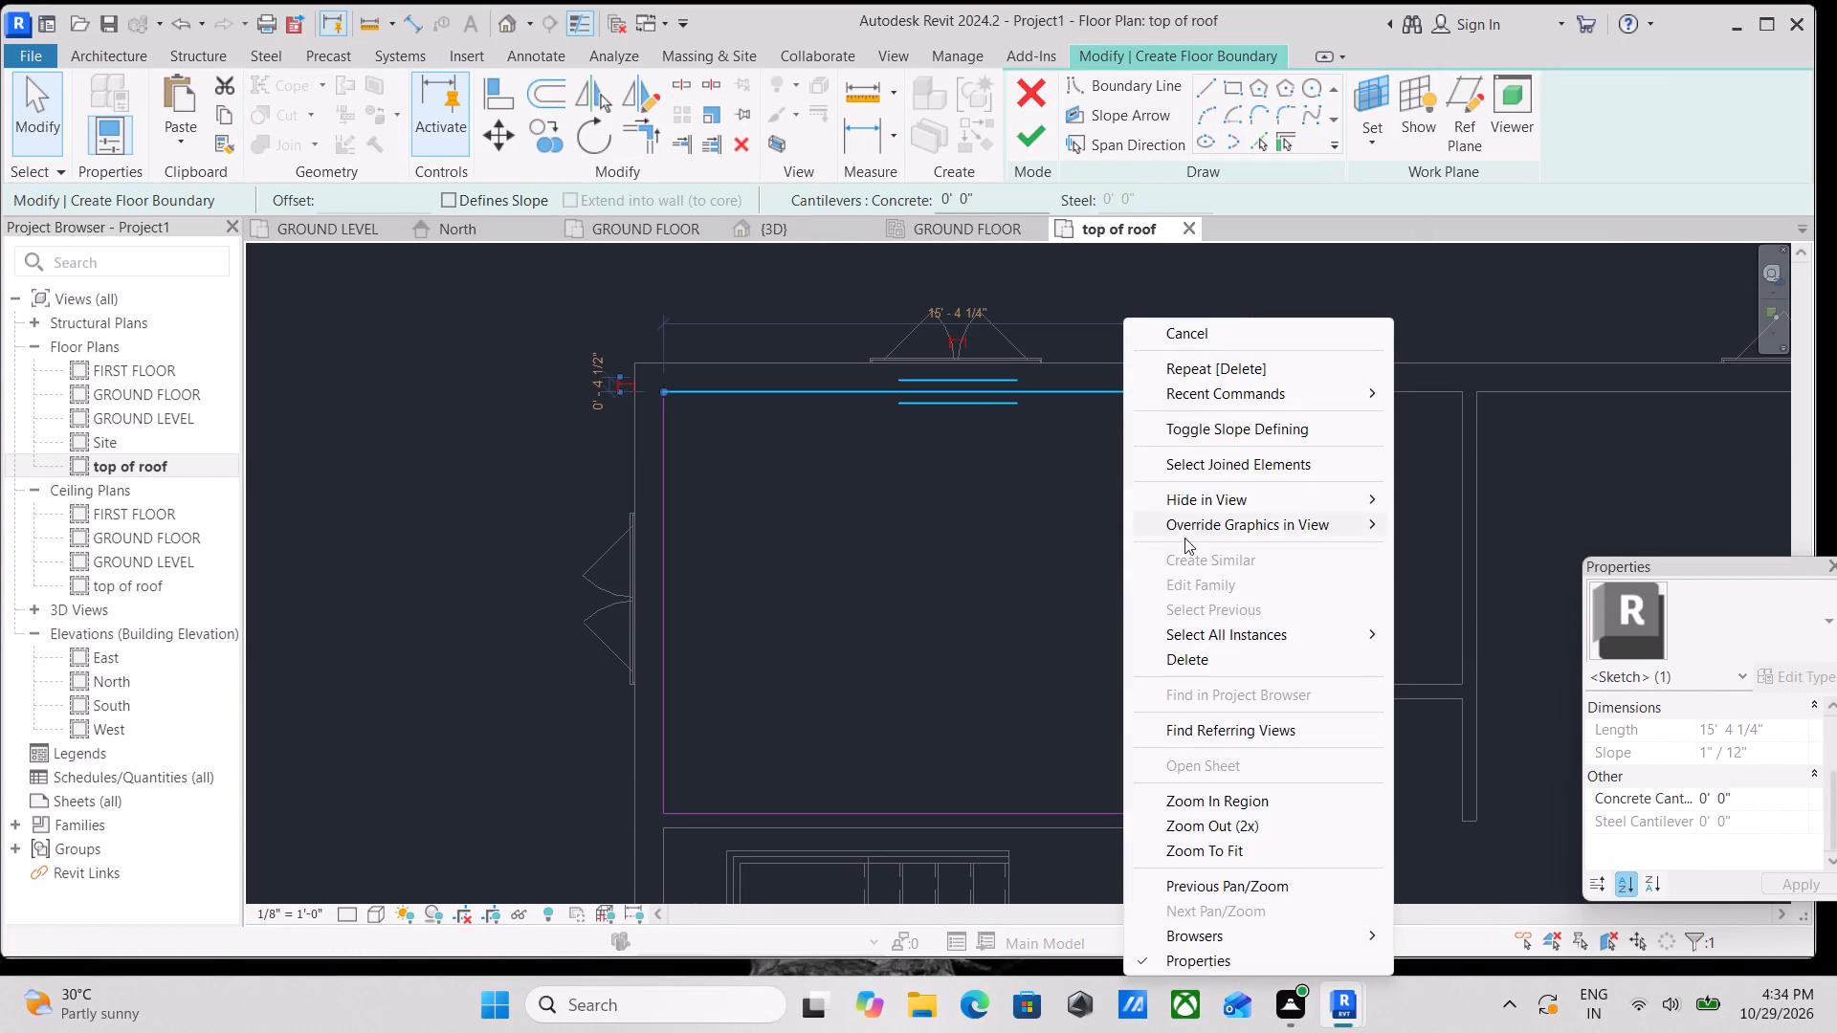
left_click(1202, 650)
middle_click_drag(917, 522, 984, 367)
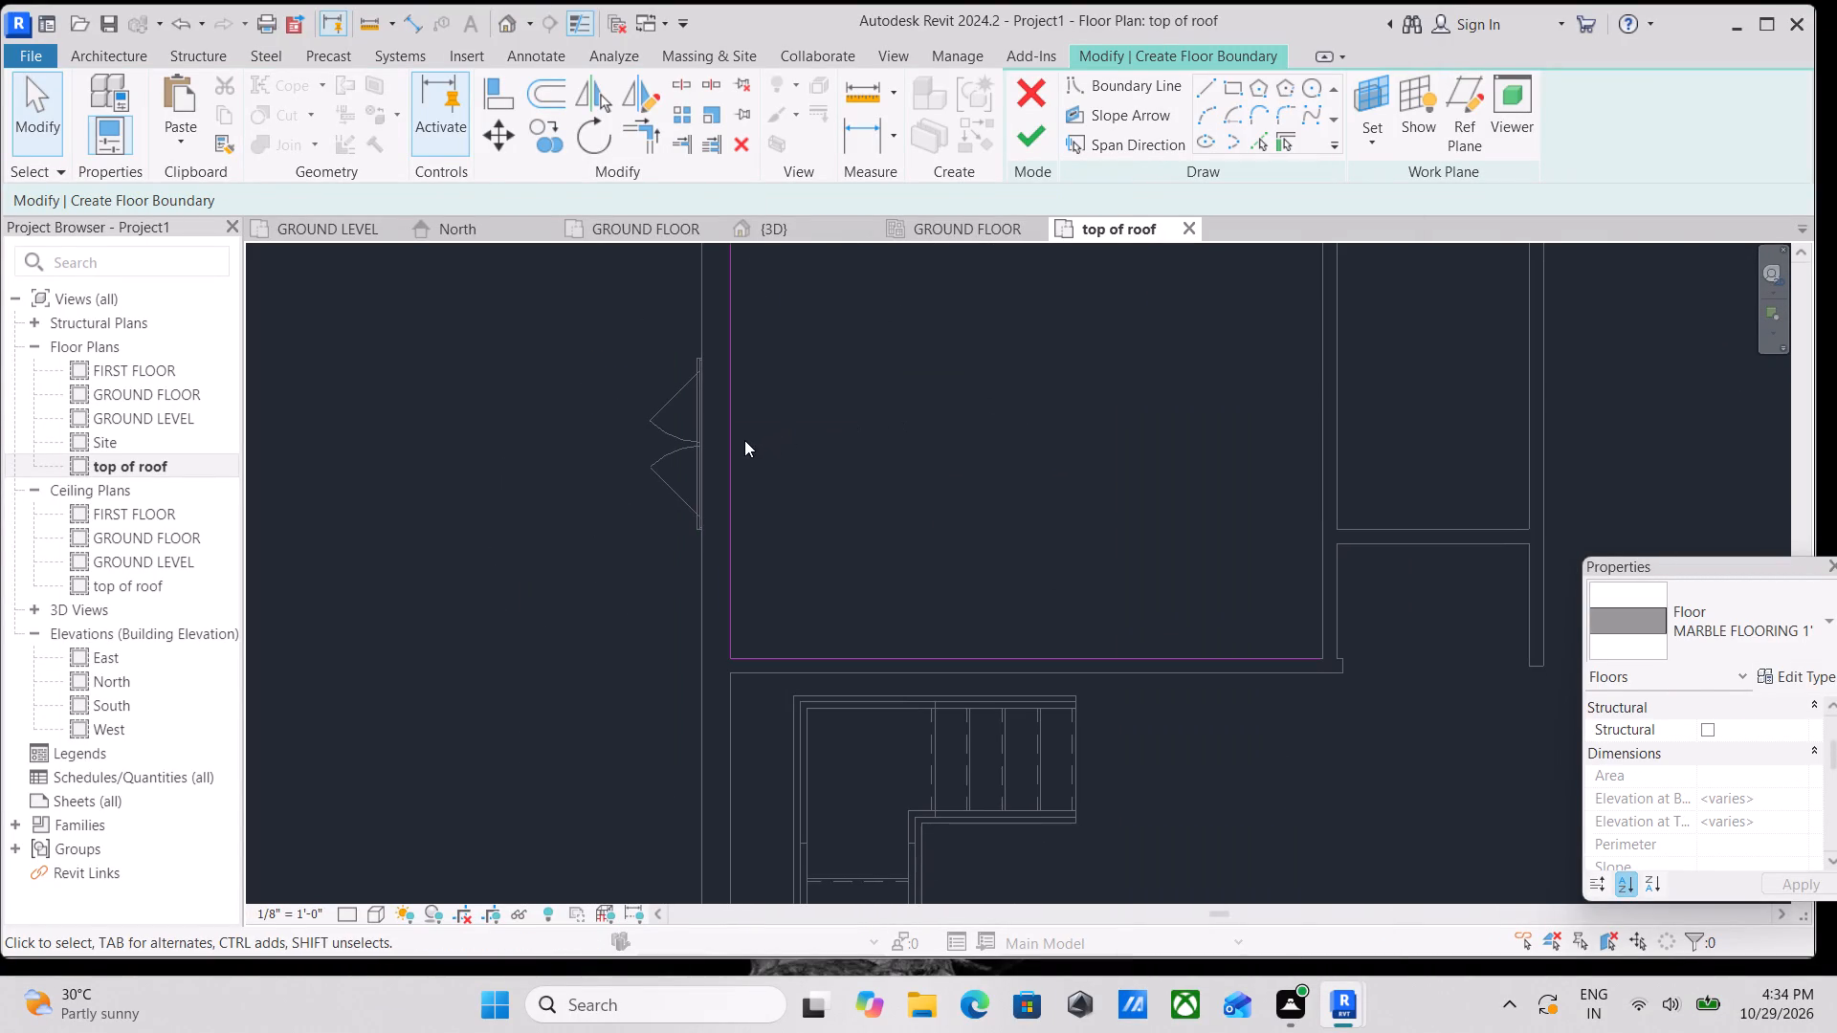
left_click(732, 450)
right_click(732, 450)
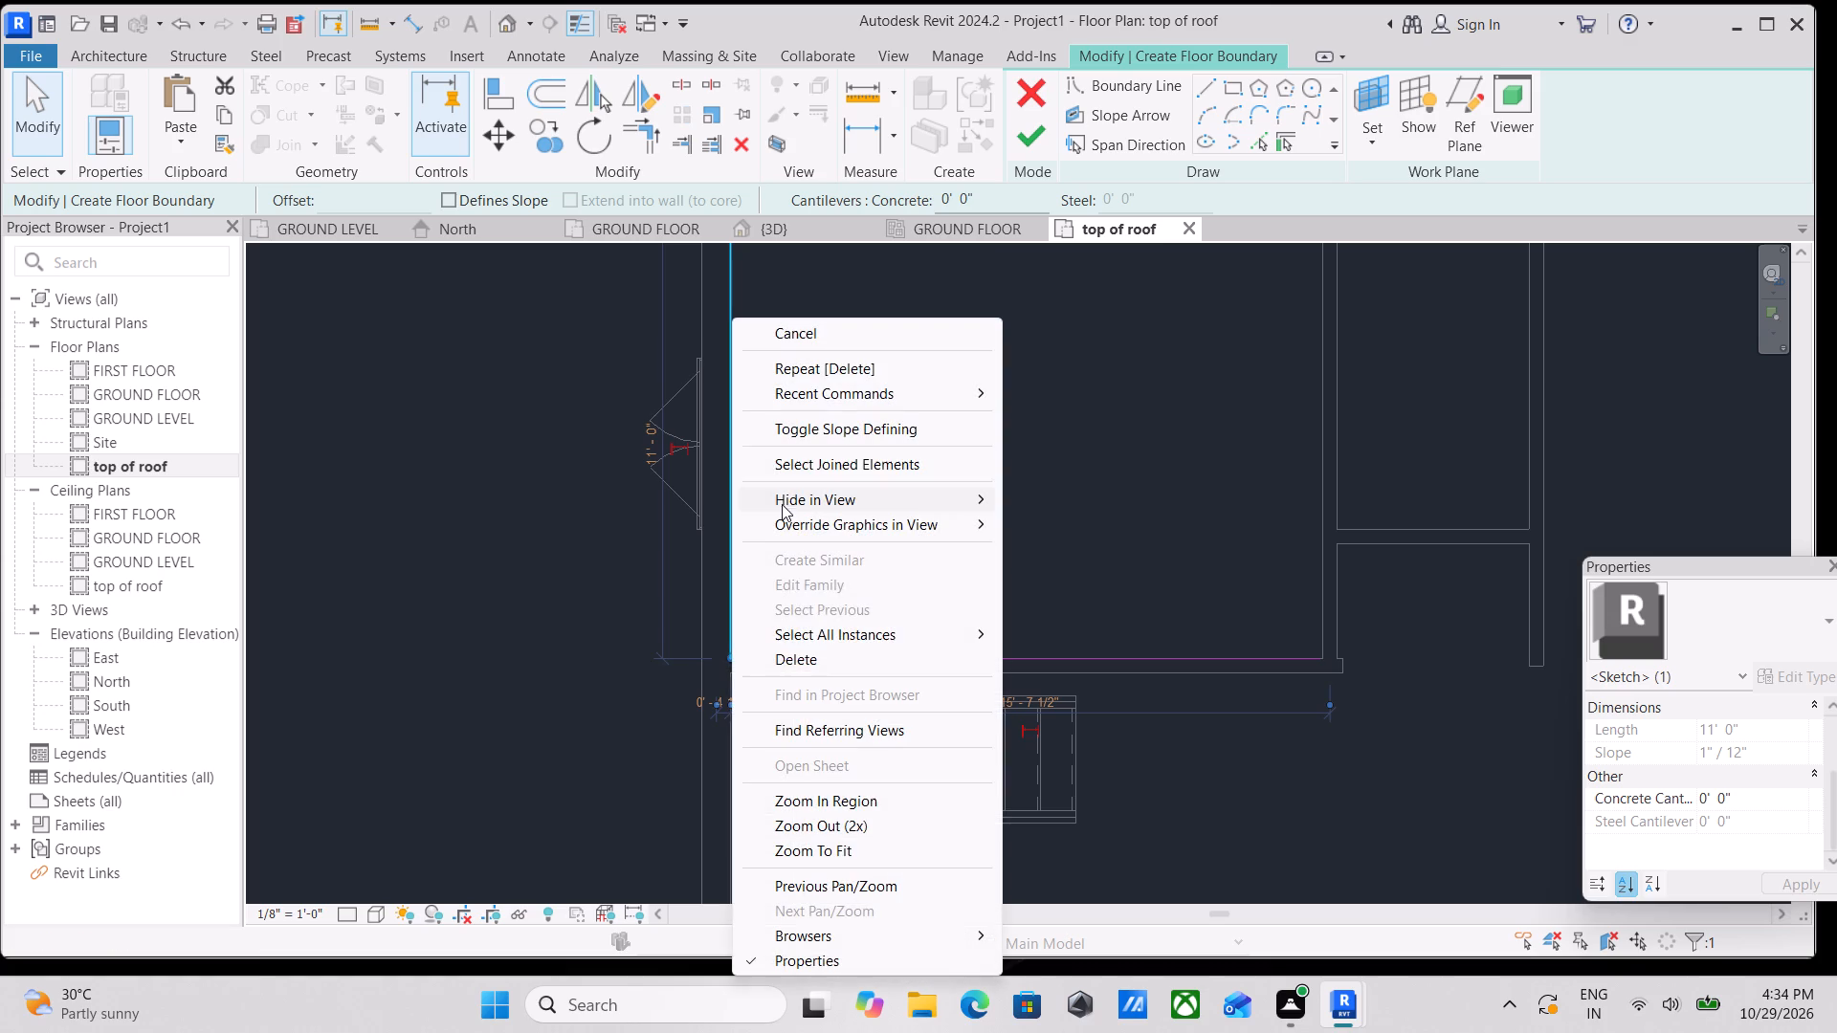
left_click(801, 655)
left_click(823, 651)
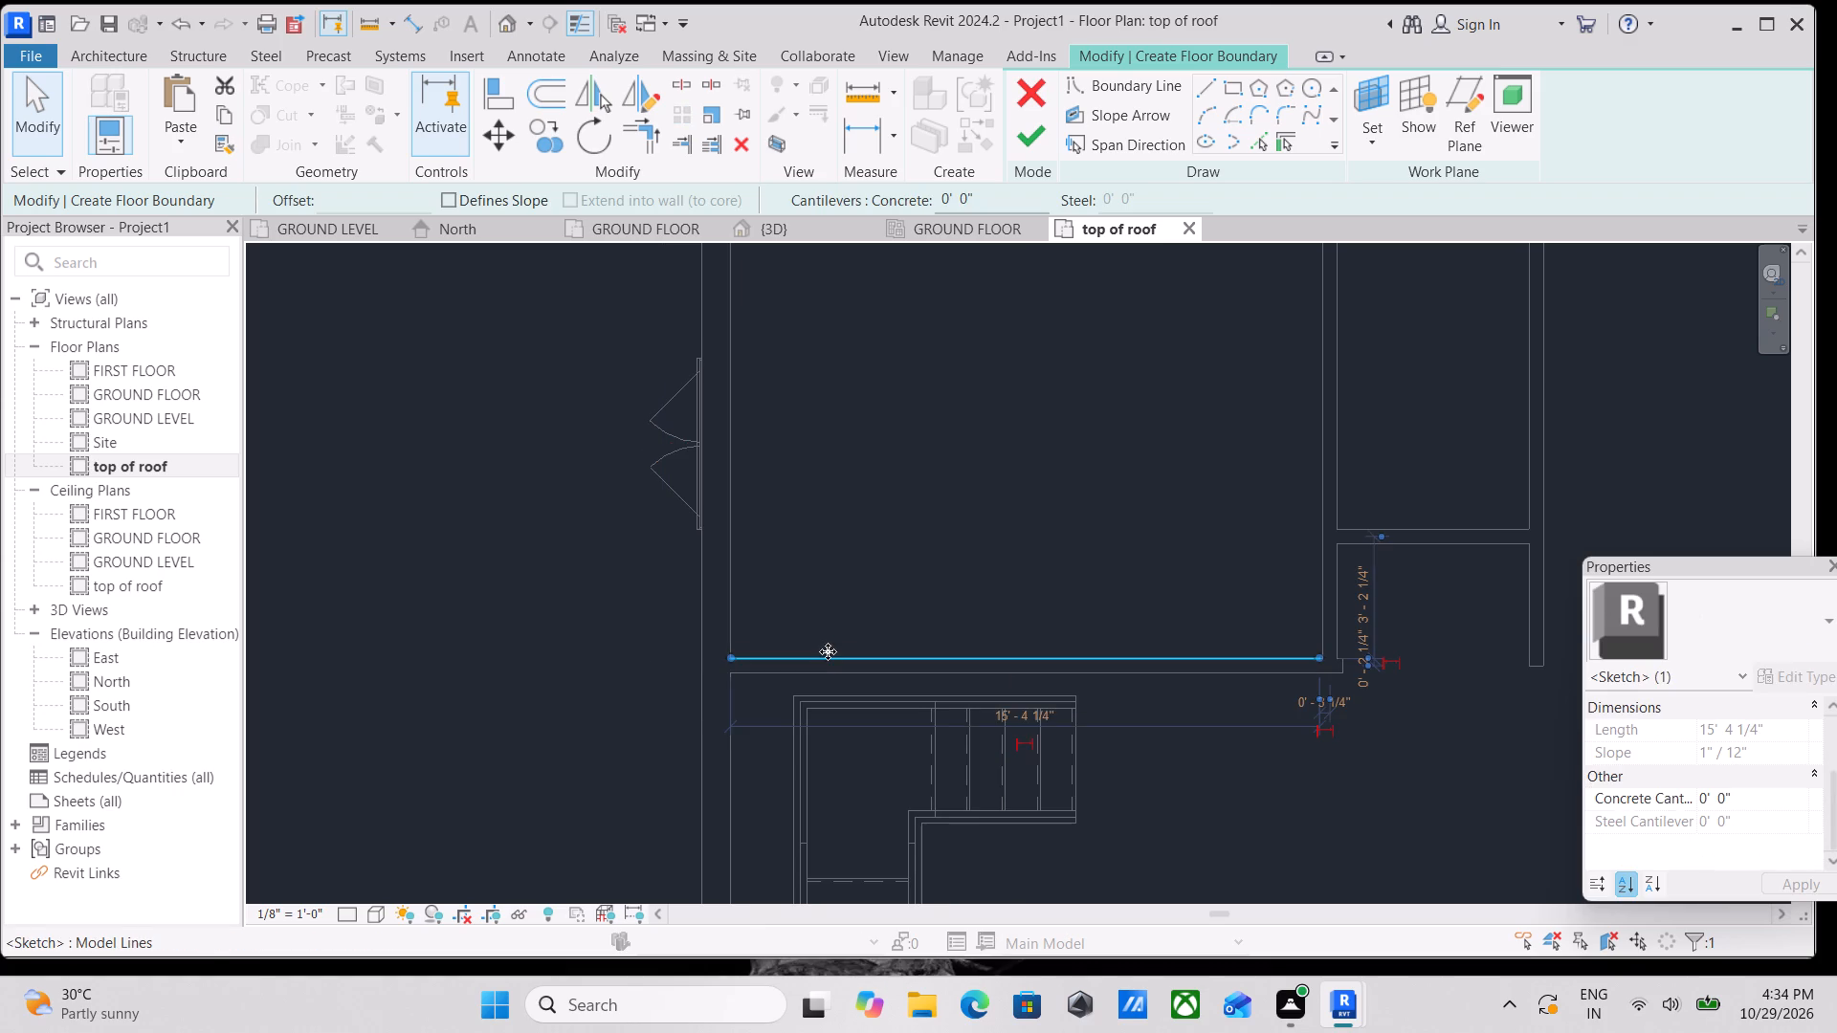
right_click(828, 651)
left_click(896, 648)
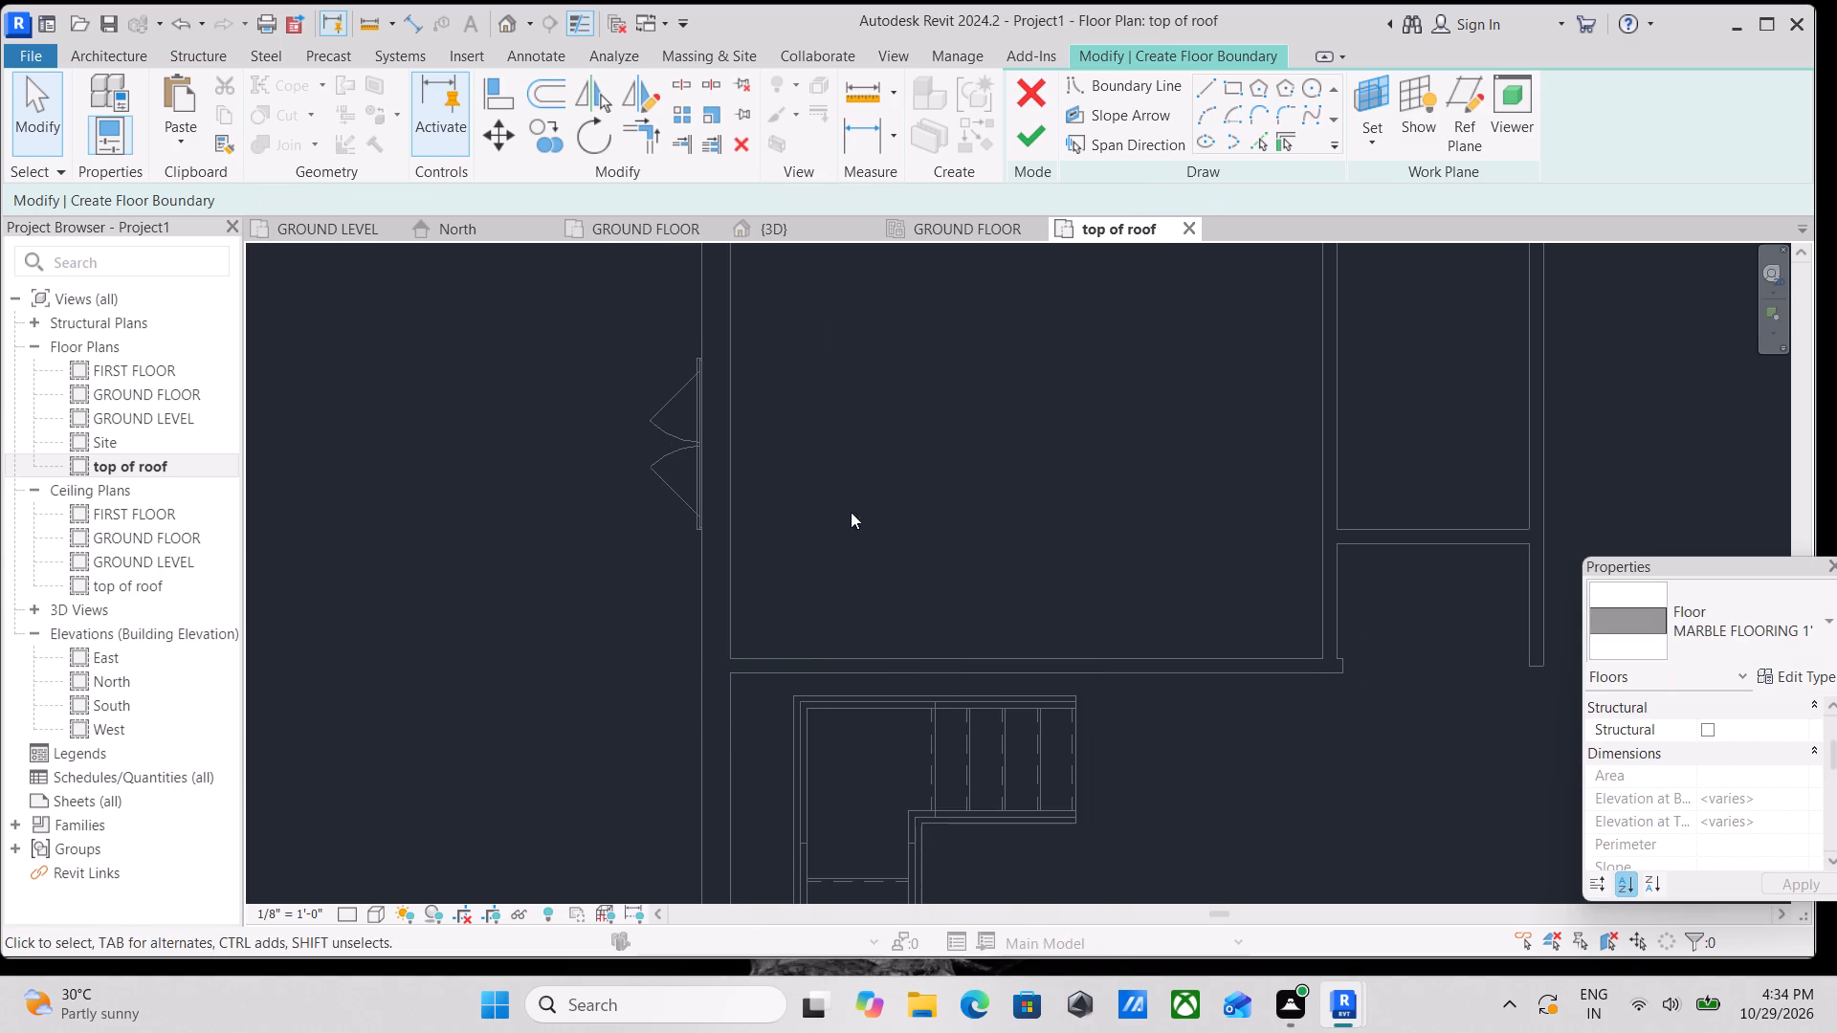
Sketch a rectangular floor boundary about 15'-5" by 11'-0" between the inner wall corners of the upper-left room.
middle_click_drag(845, 516, 759, 616)
left_click(1238, 88)
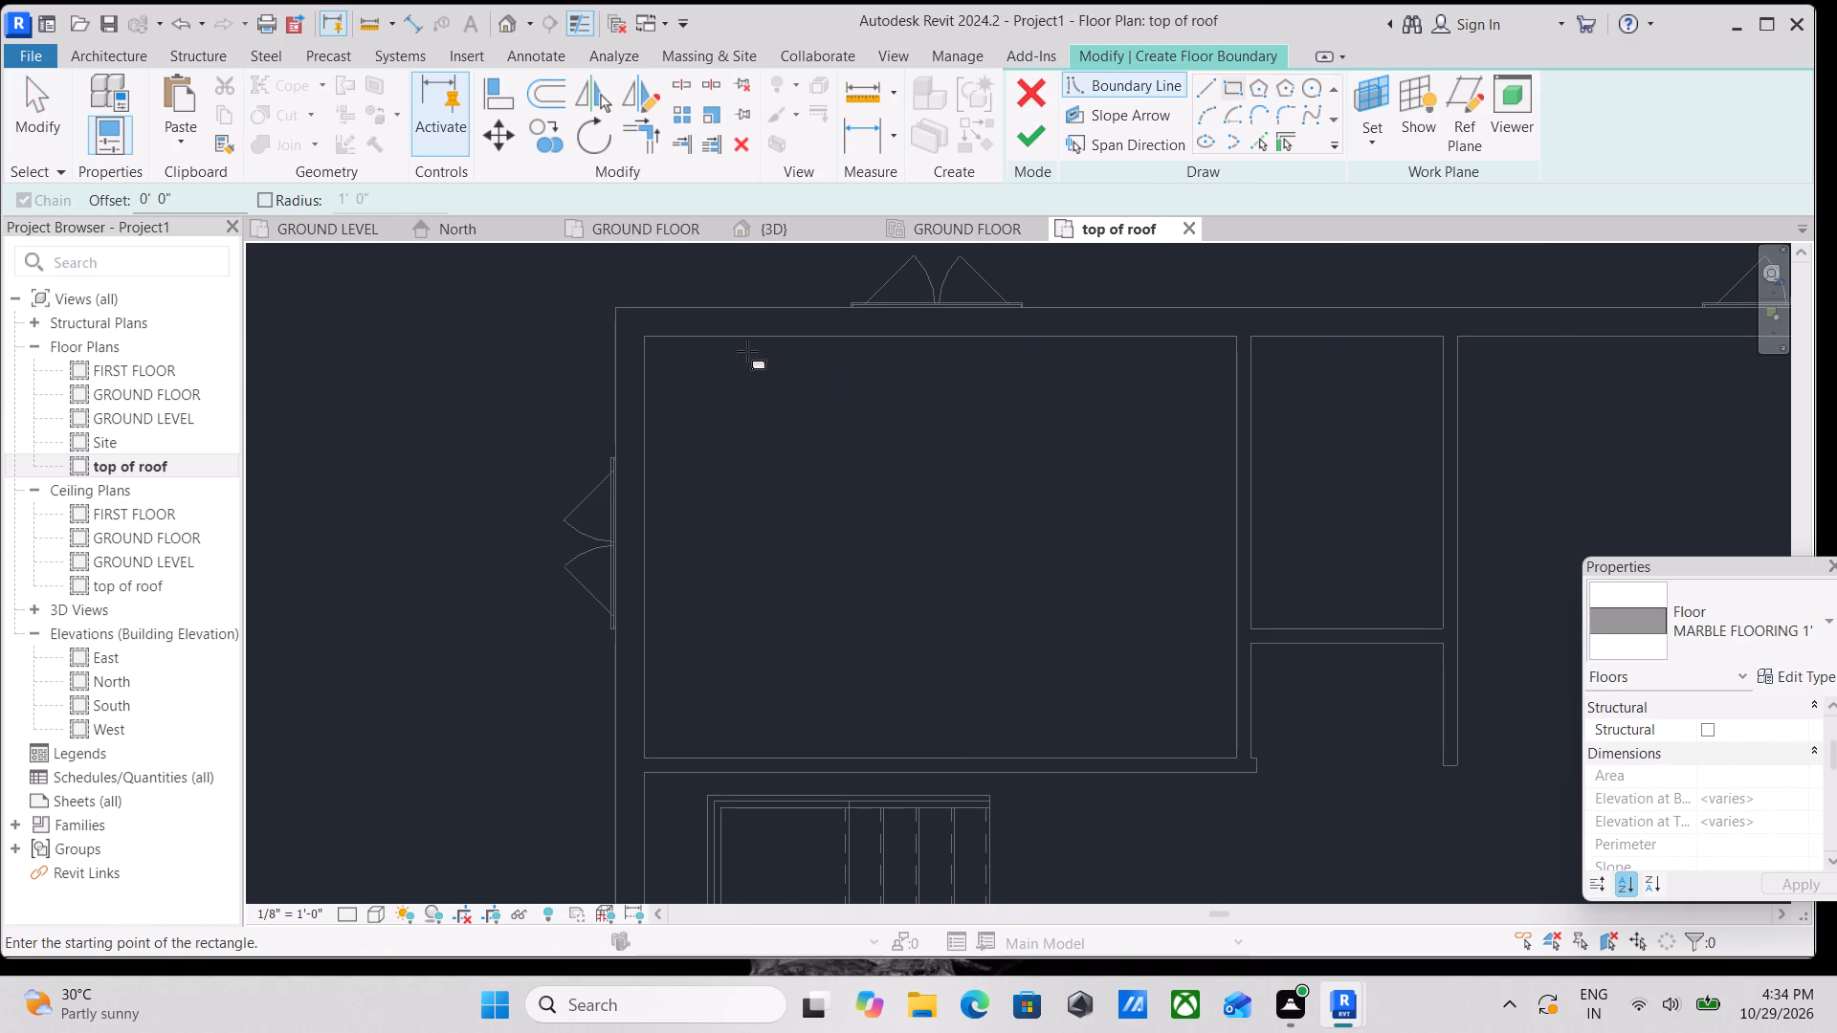
scroll(723, 354, "up", 1)
left_click(635, 335)
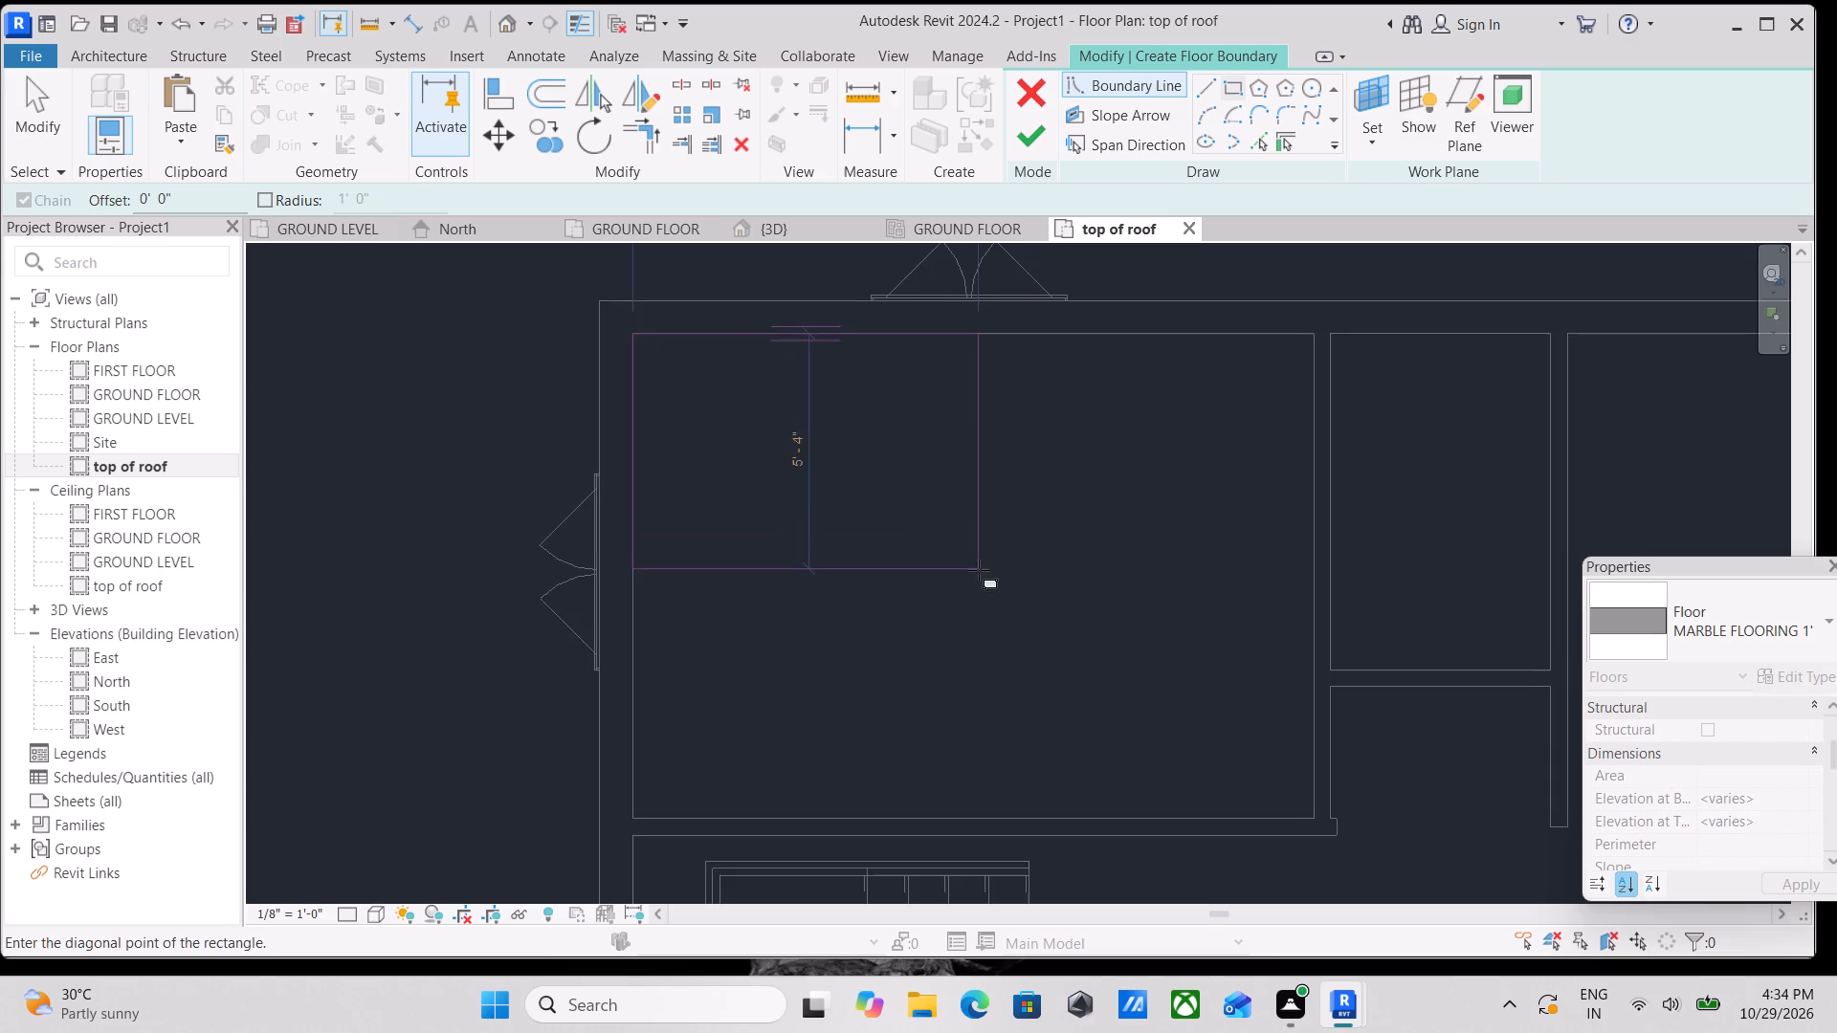
middle_click_drag(979, 570, 802, 416)
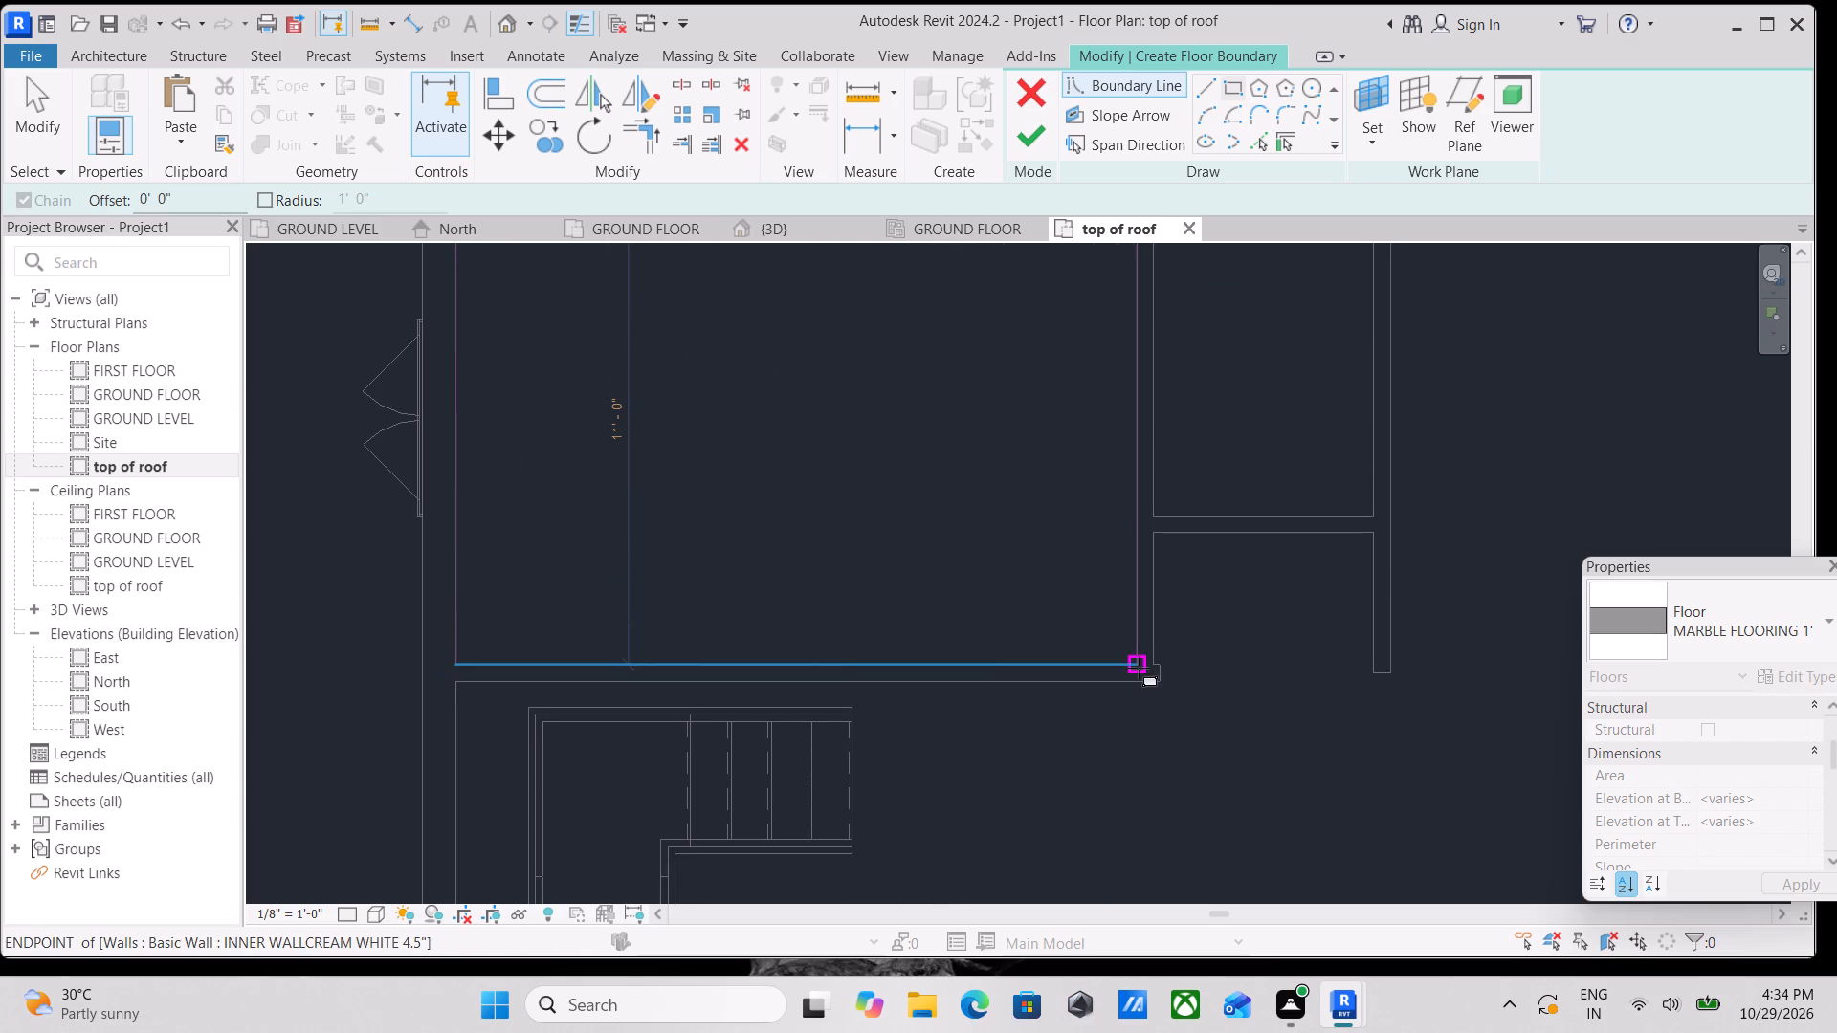
left_click(1140, 664)
Sketch a rectangular boundary about 15'-2 1/2" wide by 8'-3" deep directly below the two double doors in the lower-right space.
scroll(1146, 470, "down", 2)
middle_click_drag(1096, 469, 661, 495)
scroll(662, 492, "up", 1)
scroll(935, 456, "down", 3)
middle_click_drag(921, 461, 887, 463)
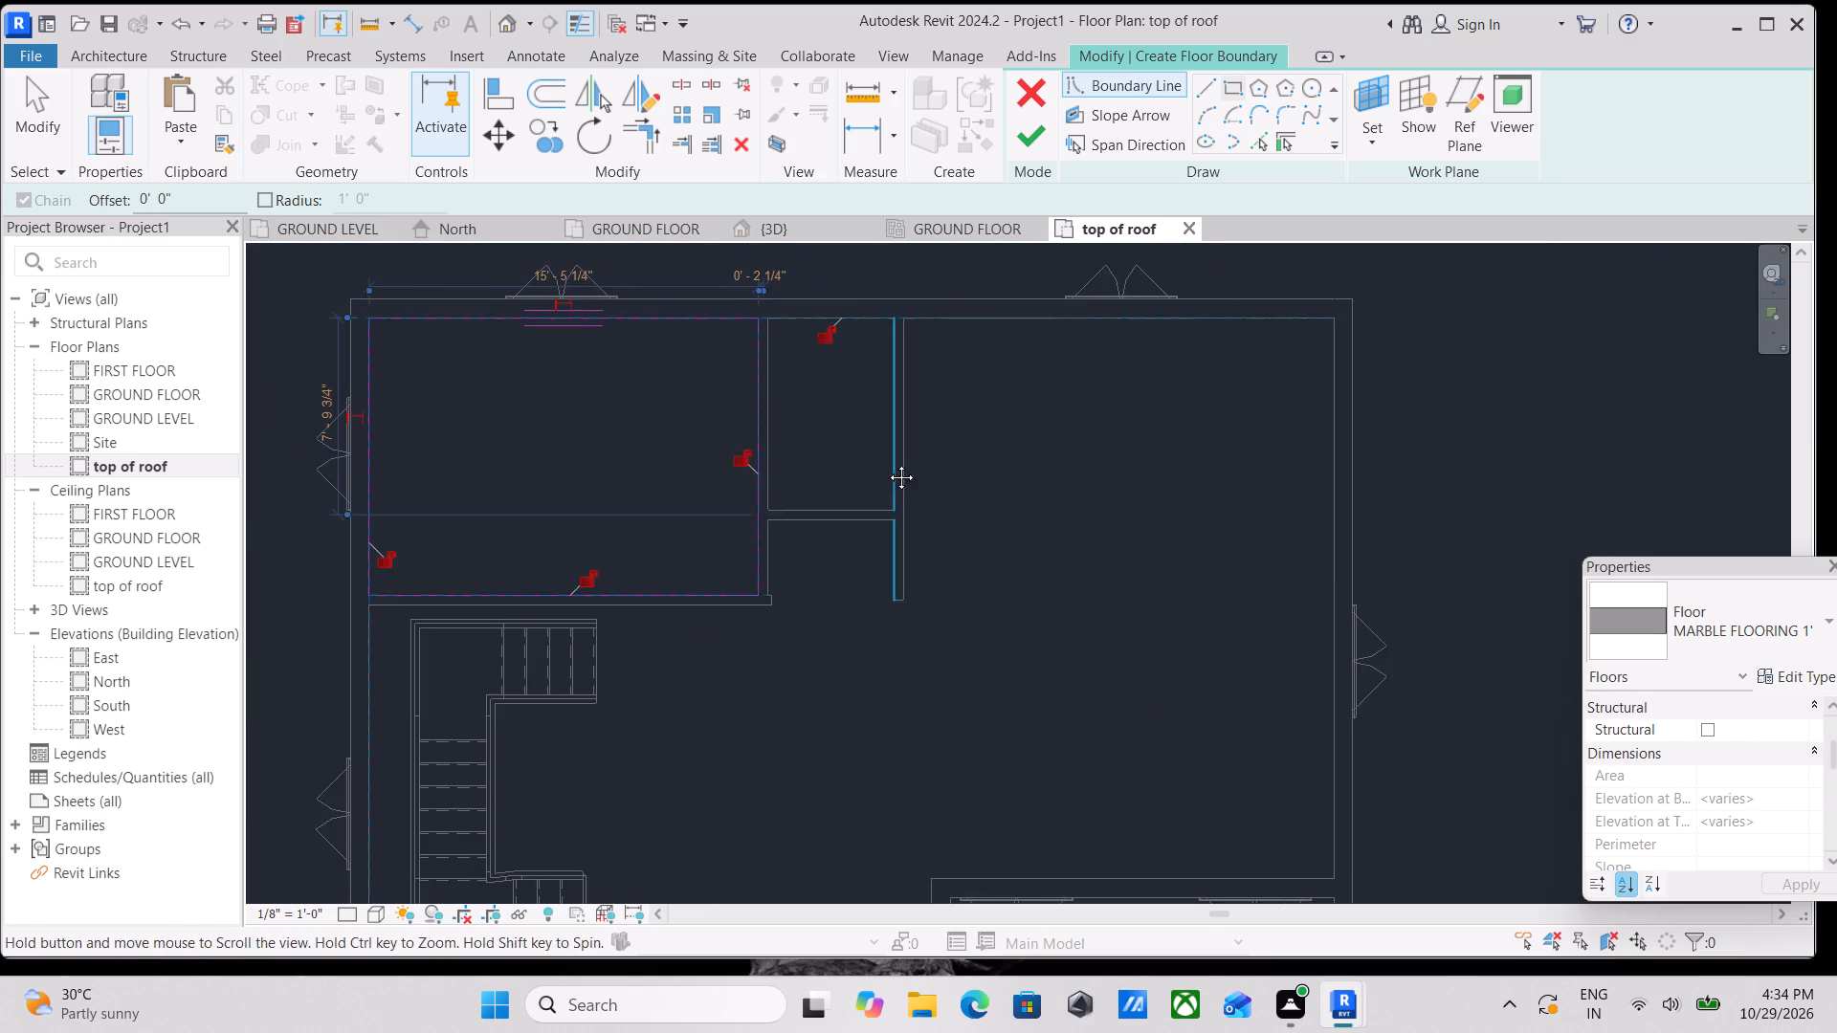
middle_click_drag(887, 463, 882, 466)
scroll(1078, 499, "down", 2)
middle_click_drag(1067, 495, 1100, 364)
middle_click_drag(1137, 648, 1055, 415)
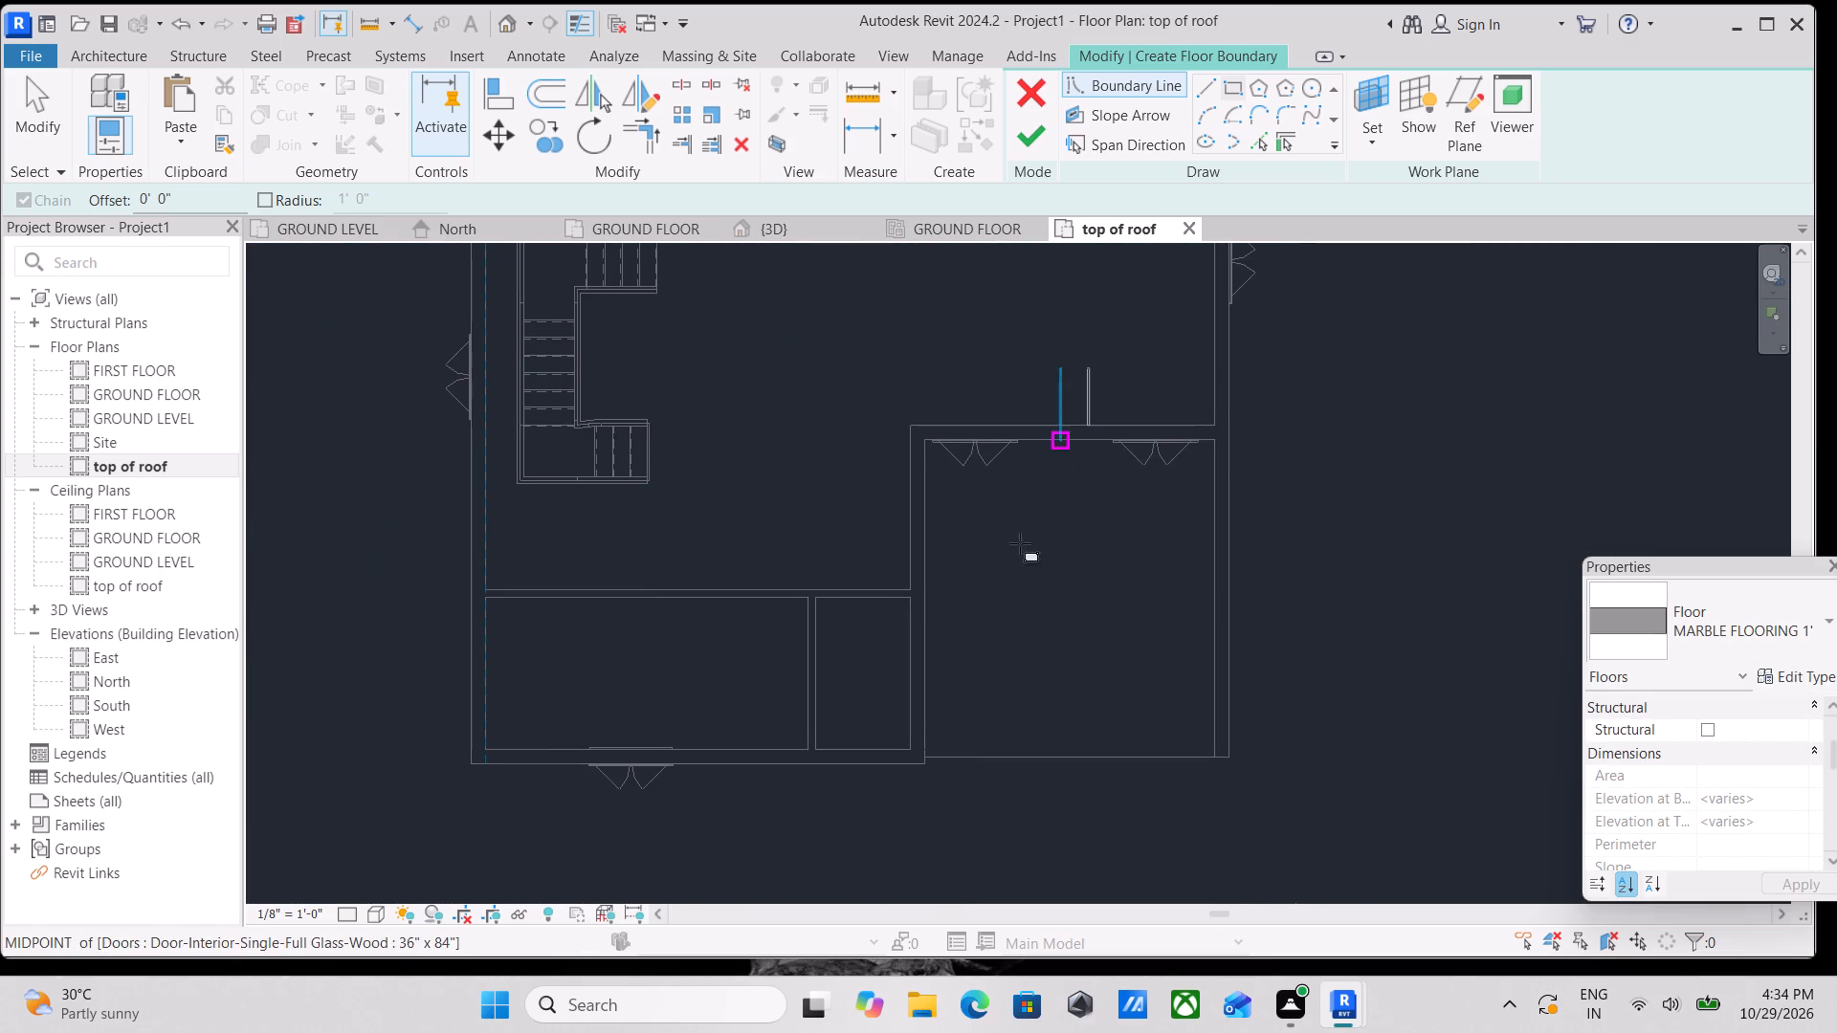
middle_click_drag(777, 494, 1030, 862)
middle_click_drag(1073, 703, 900, 476)
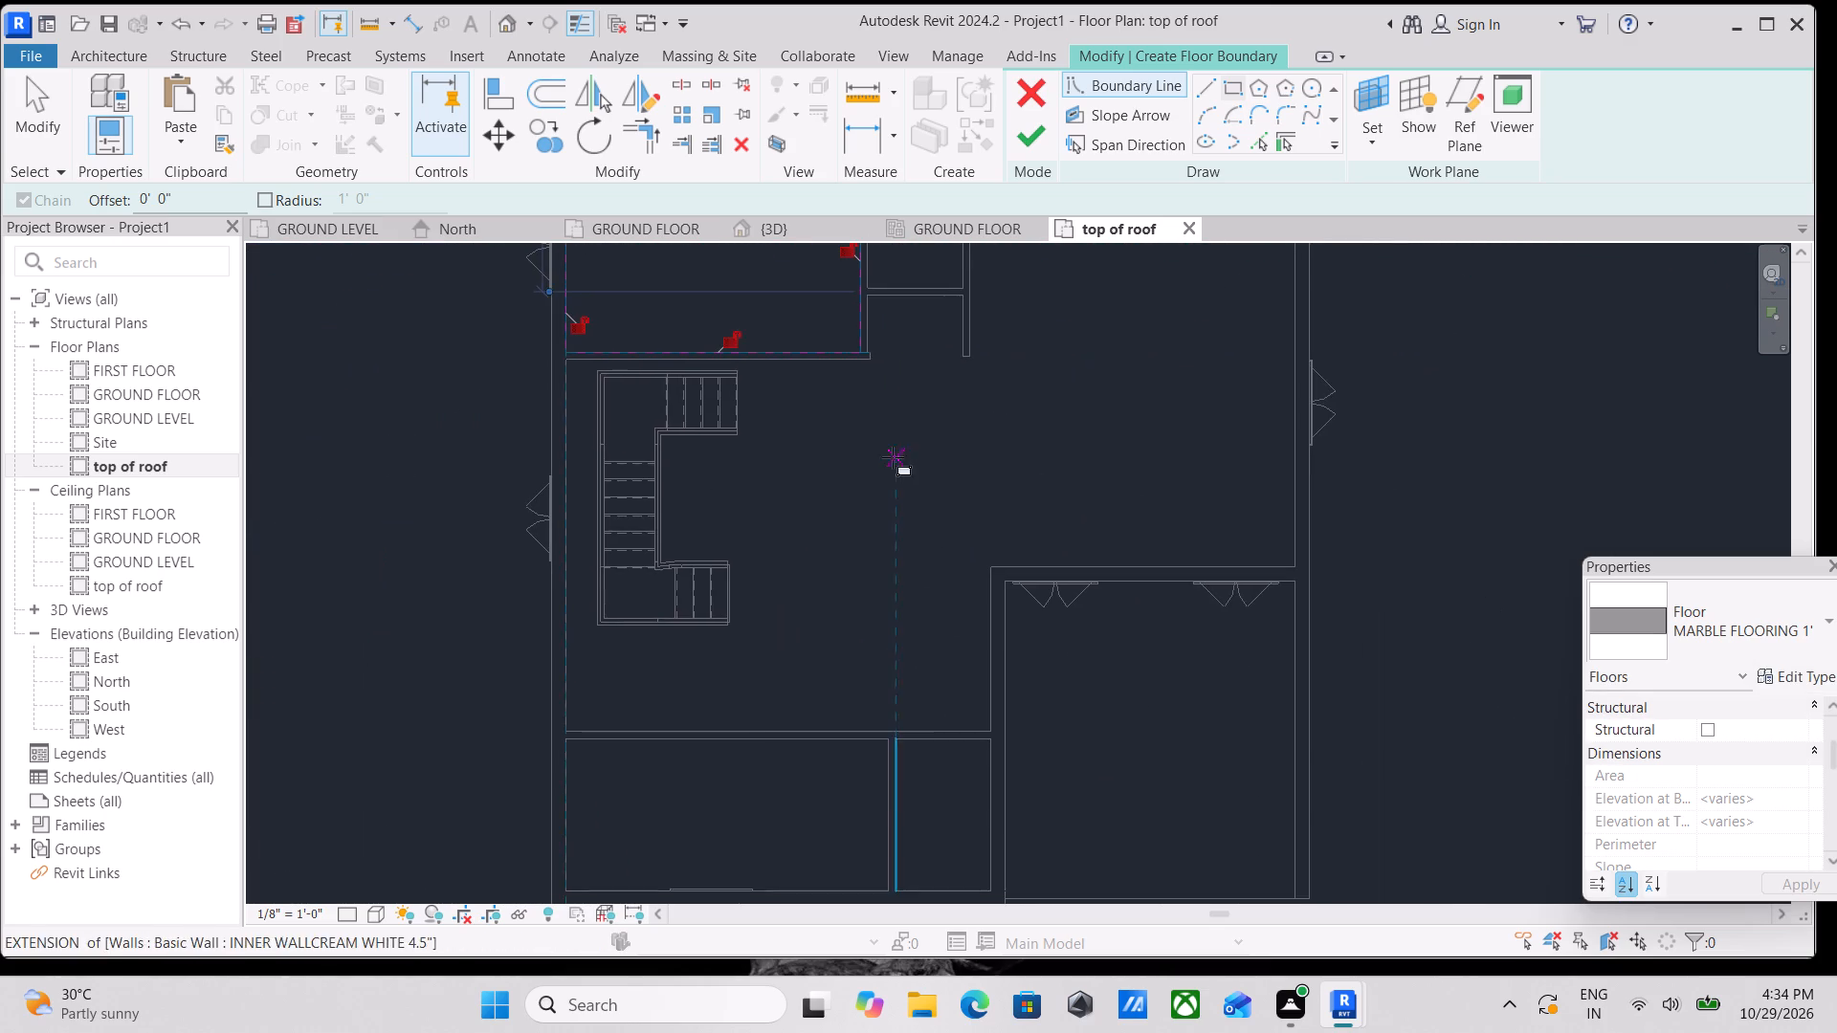
scroll(1047, 679, "up", 3)
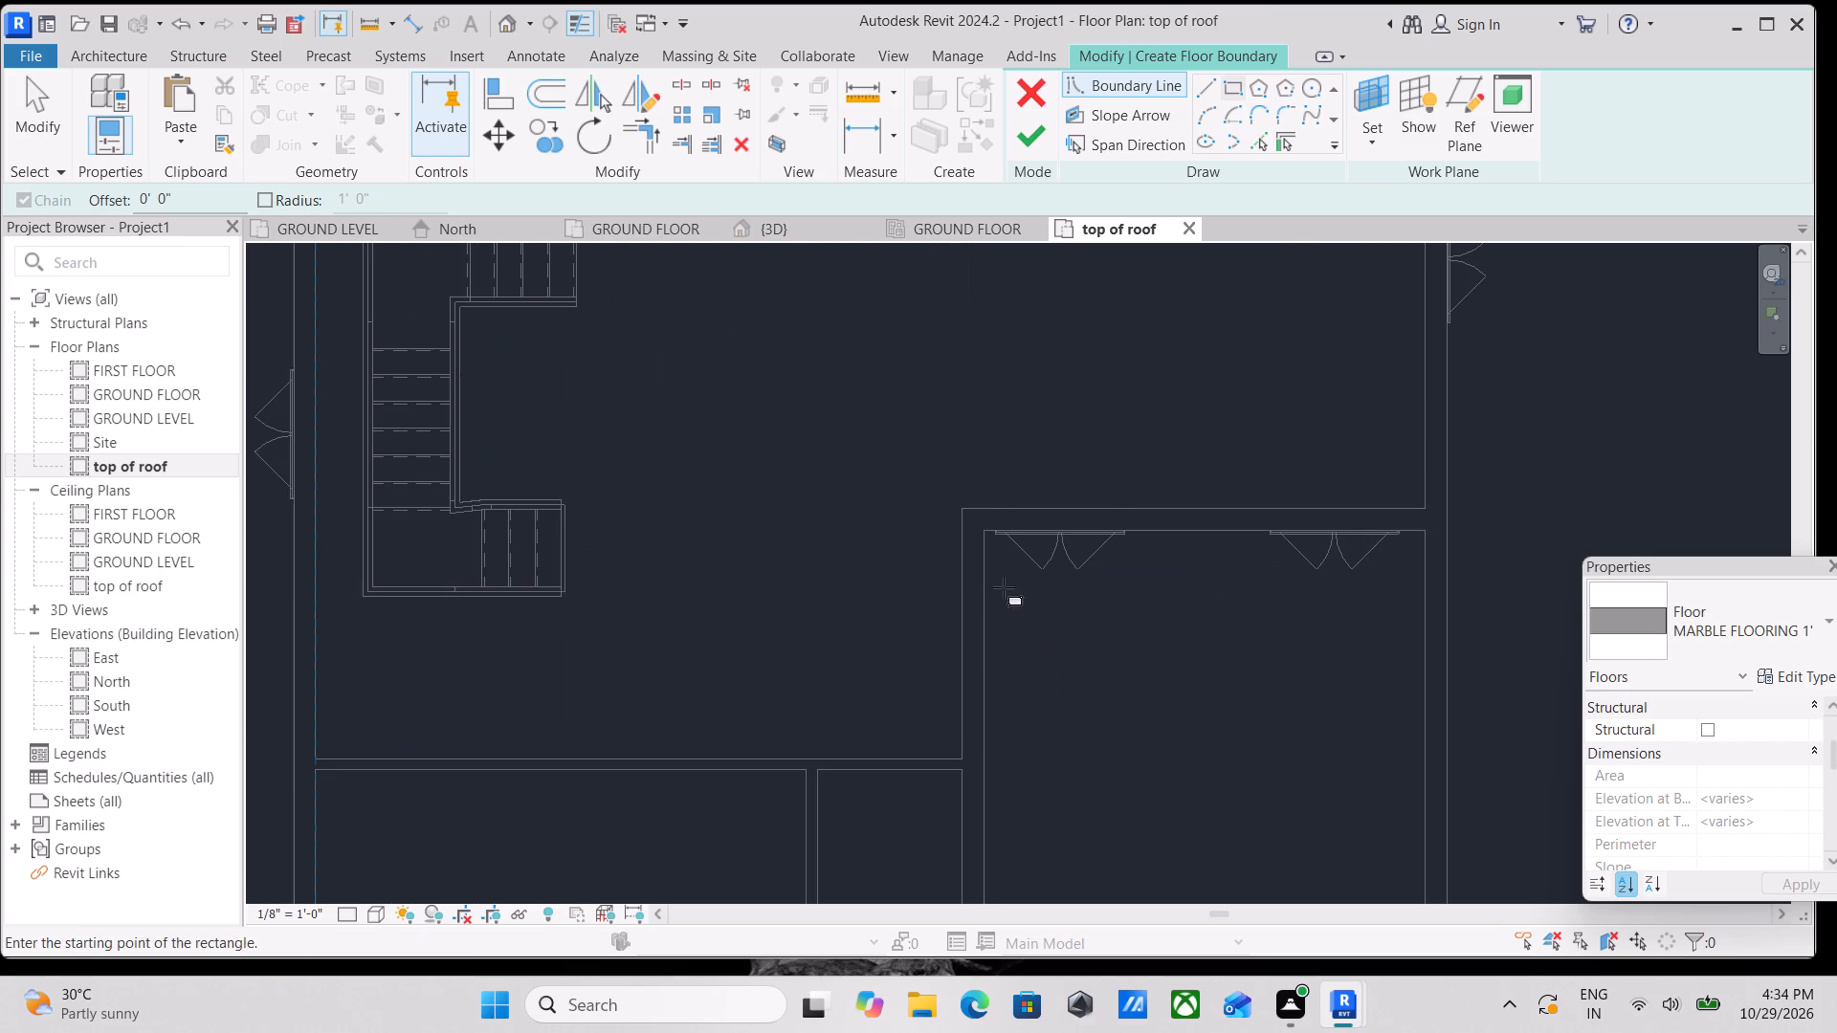
left_click(981, 537)
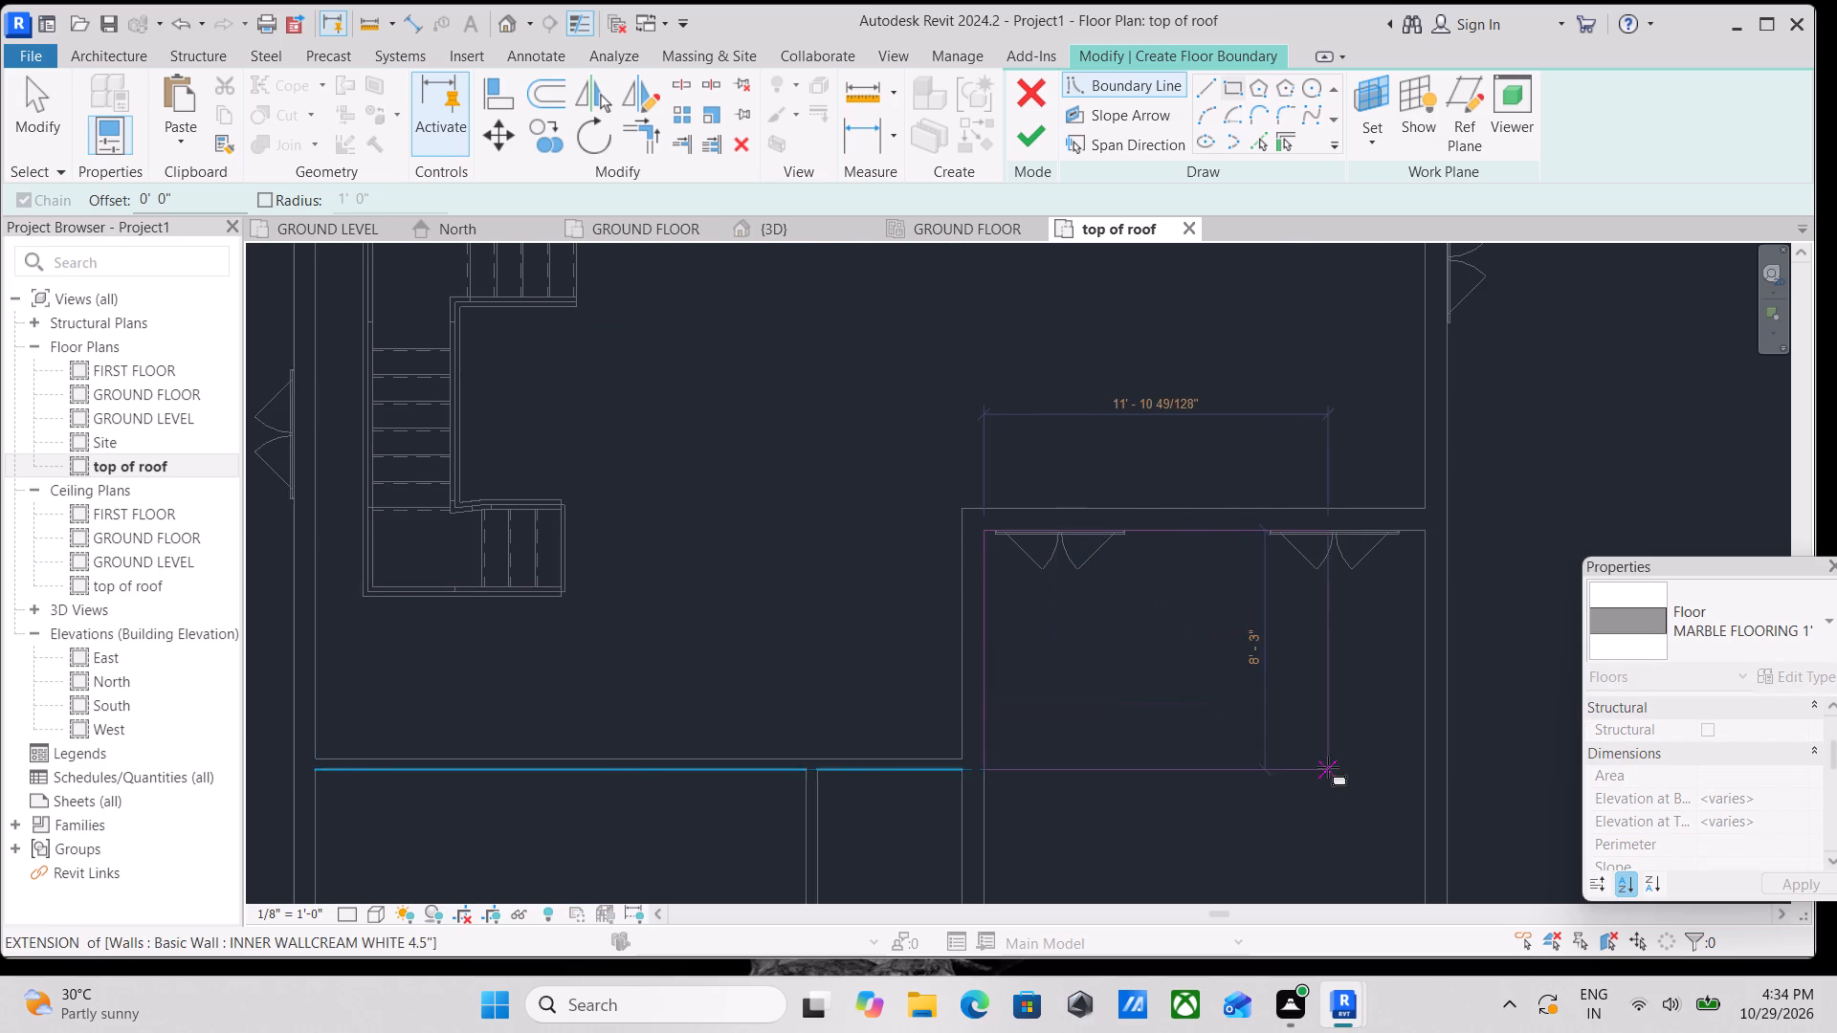
middle_click_drag(1320, 763, 1261, 661)
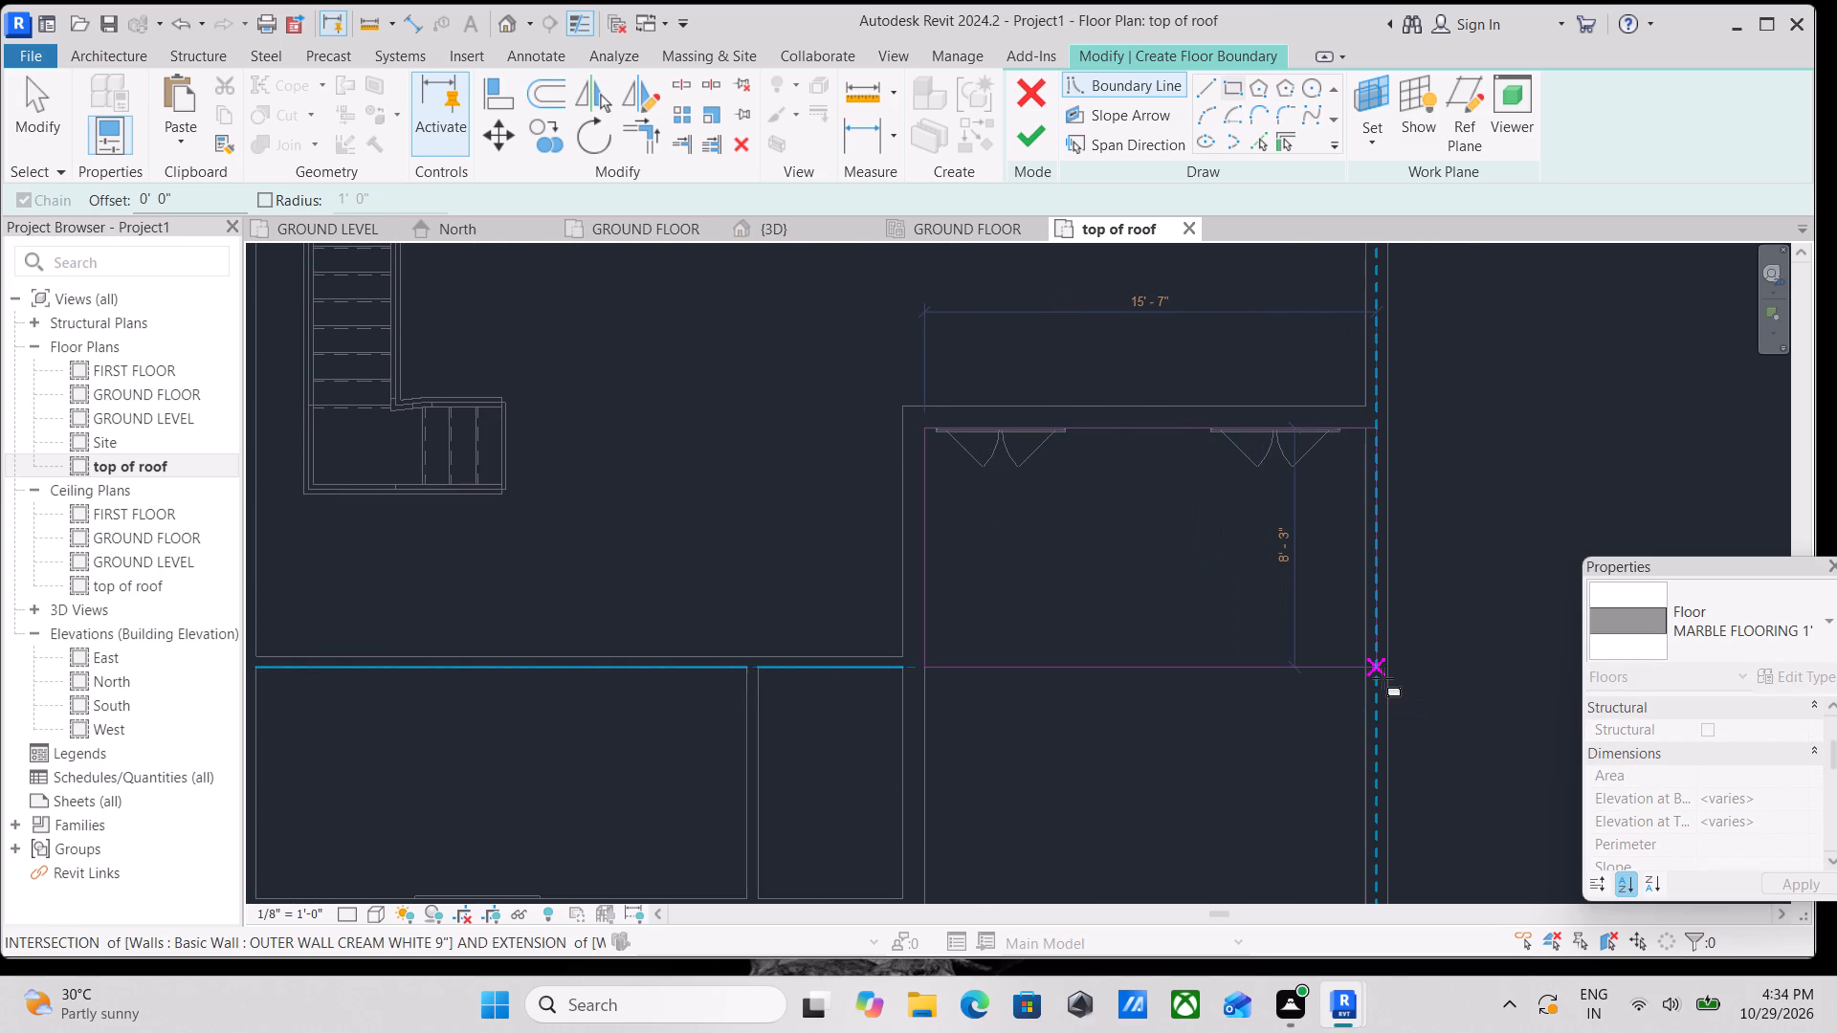
left_click(1367, 662)
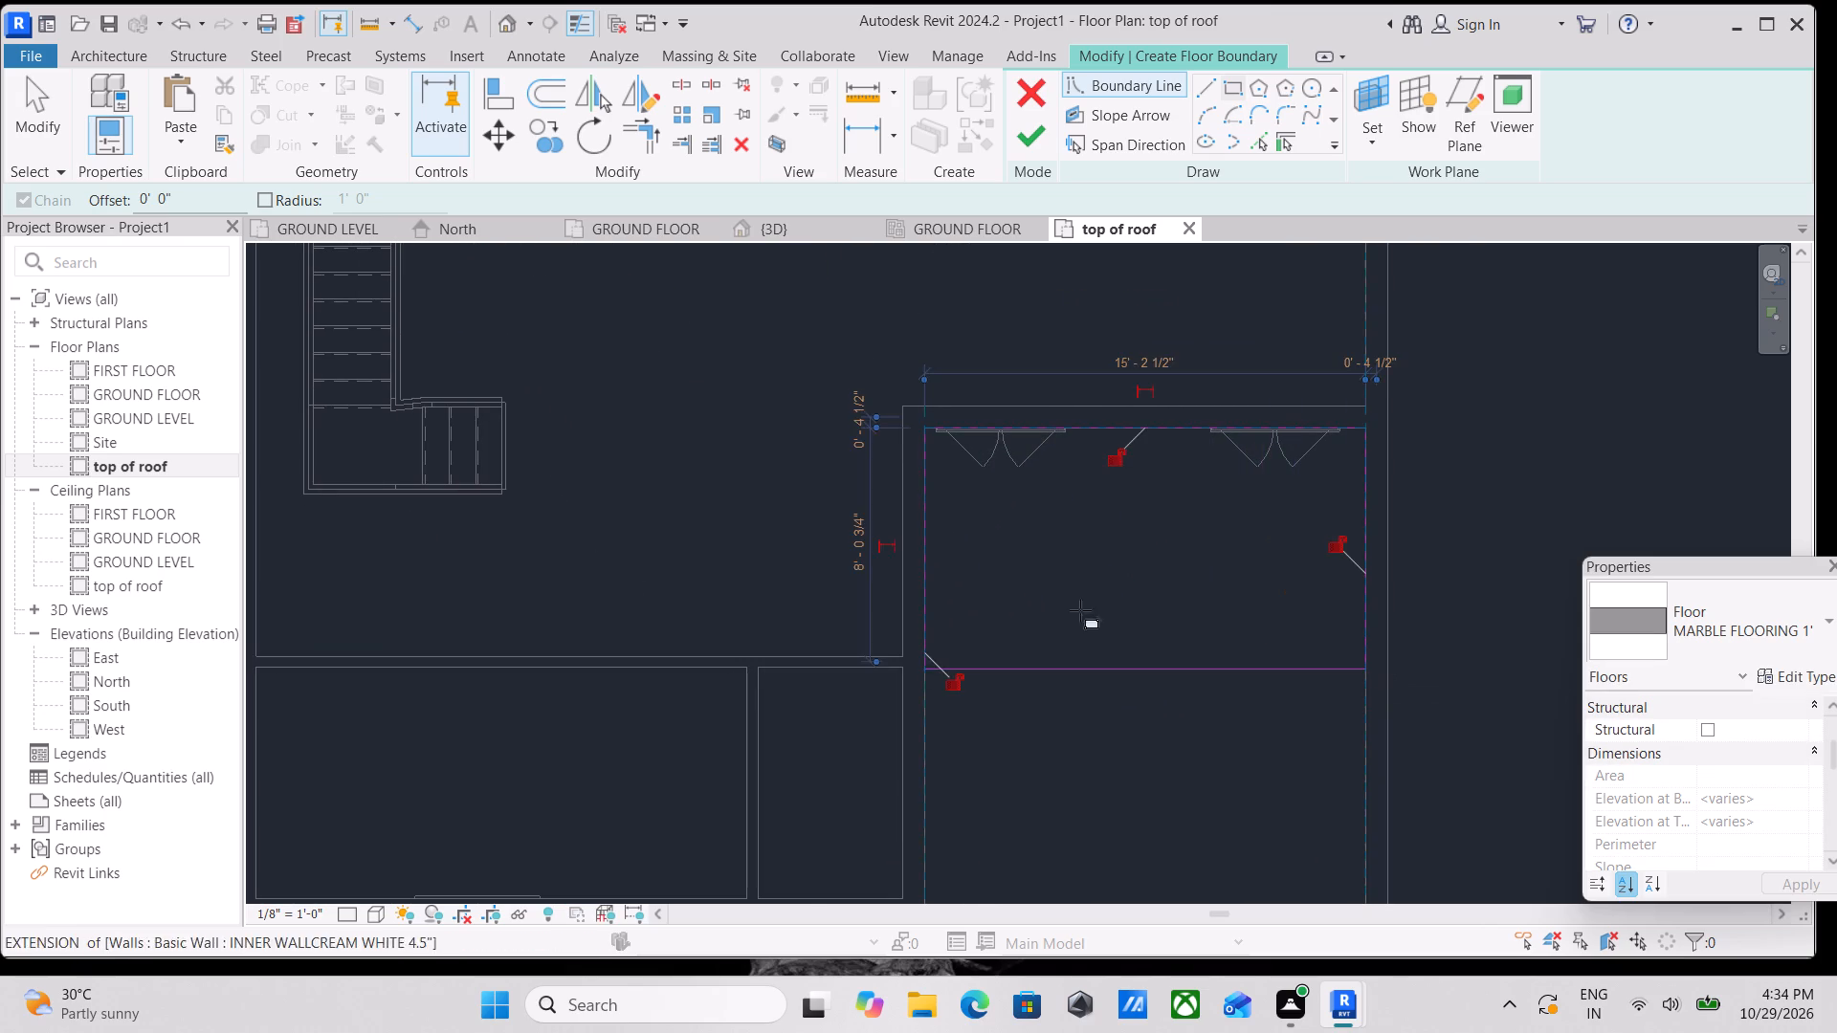
Sketch a rectangular boundary about 7'-7 1/2" deep in the small room adjoining the upper-left room.
middle_click_drag(910, 573, 1035, 857)
scroll(1041, 645, "down", 2)
middle_click_drag(1035, 666, 1045, 767)
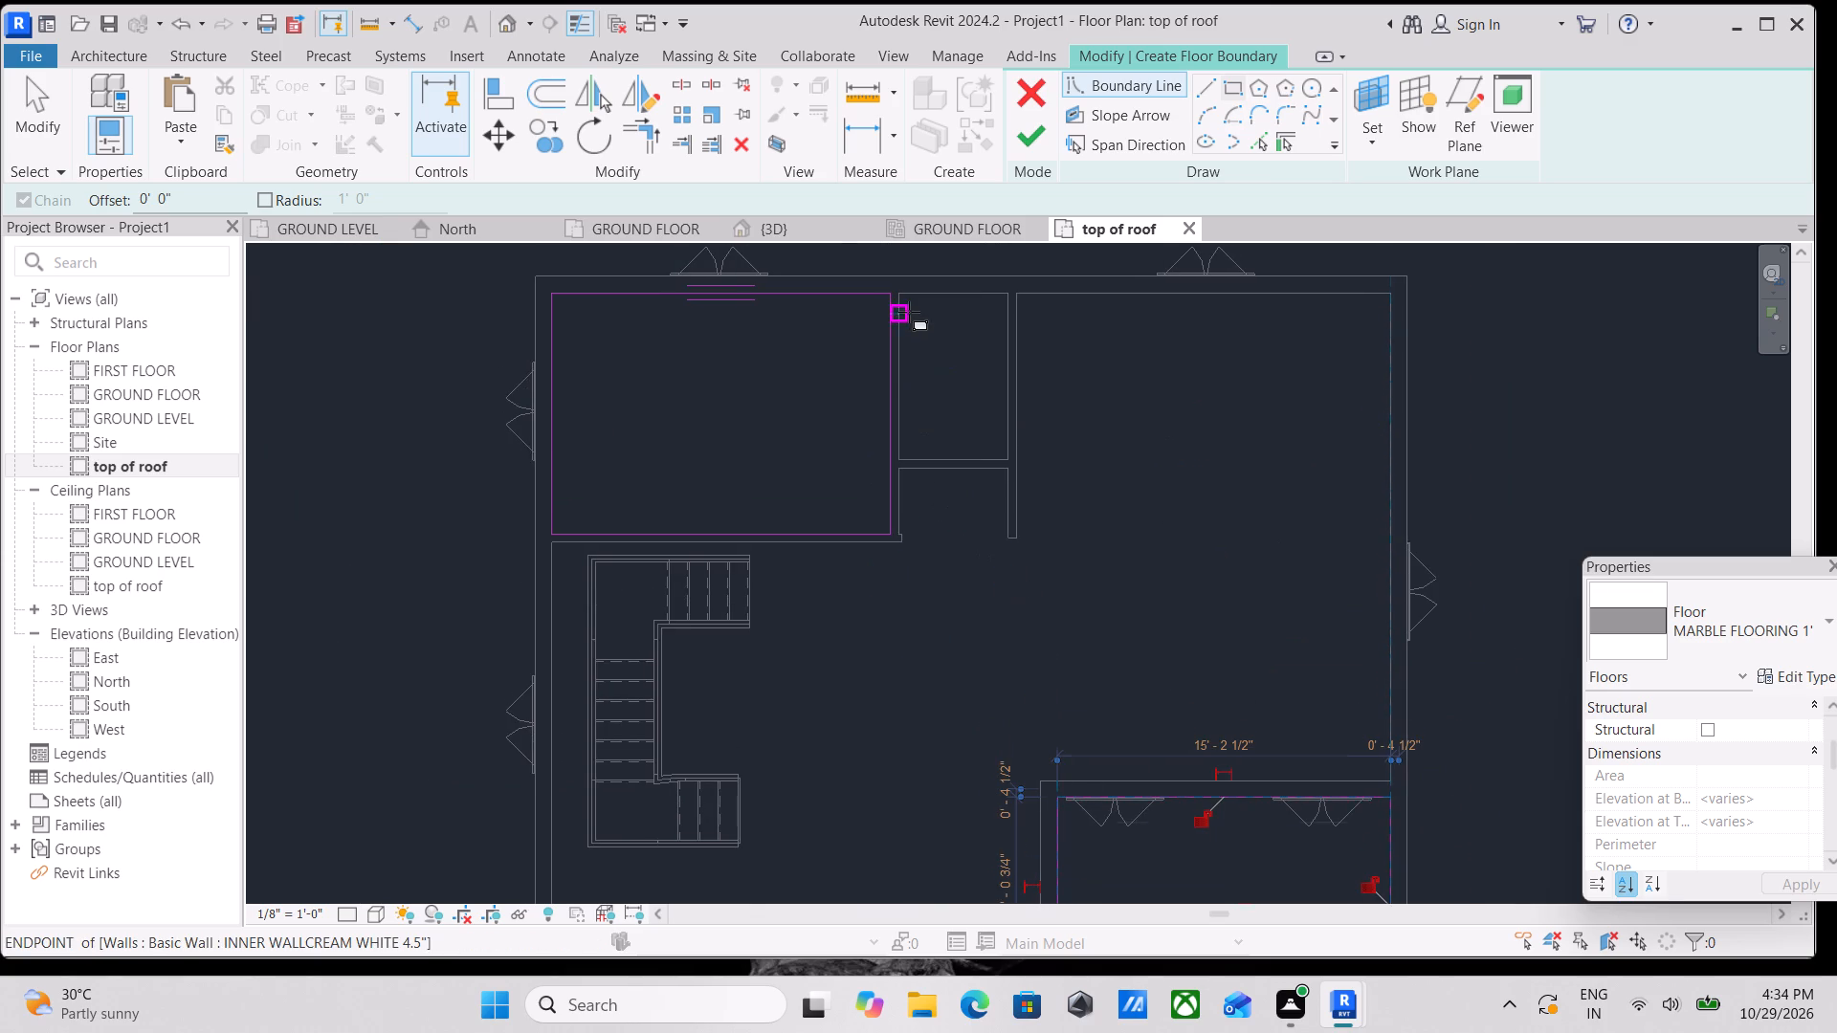
scroll(909, 312, "up", 6)
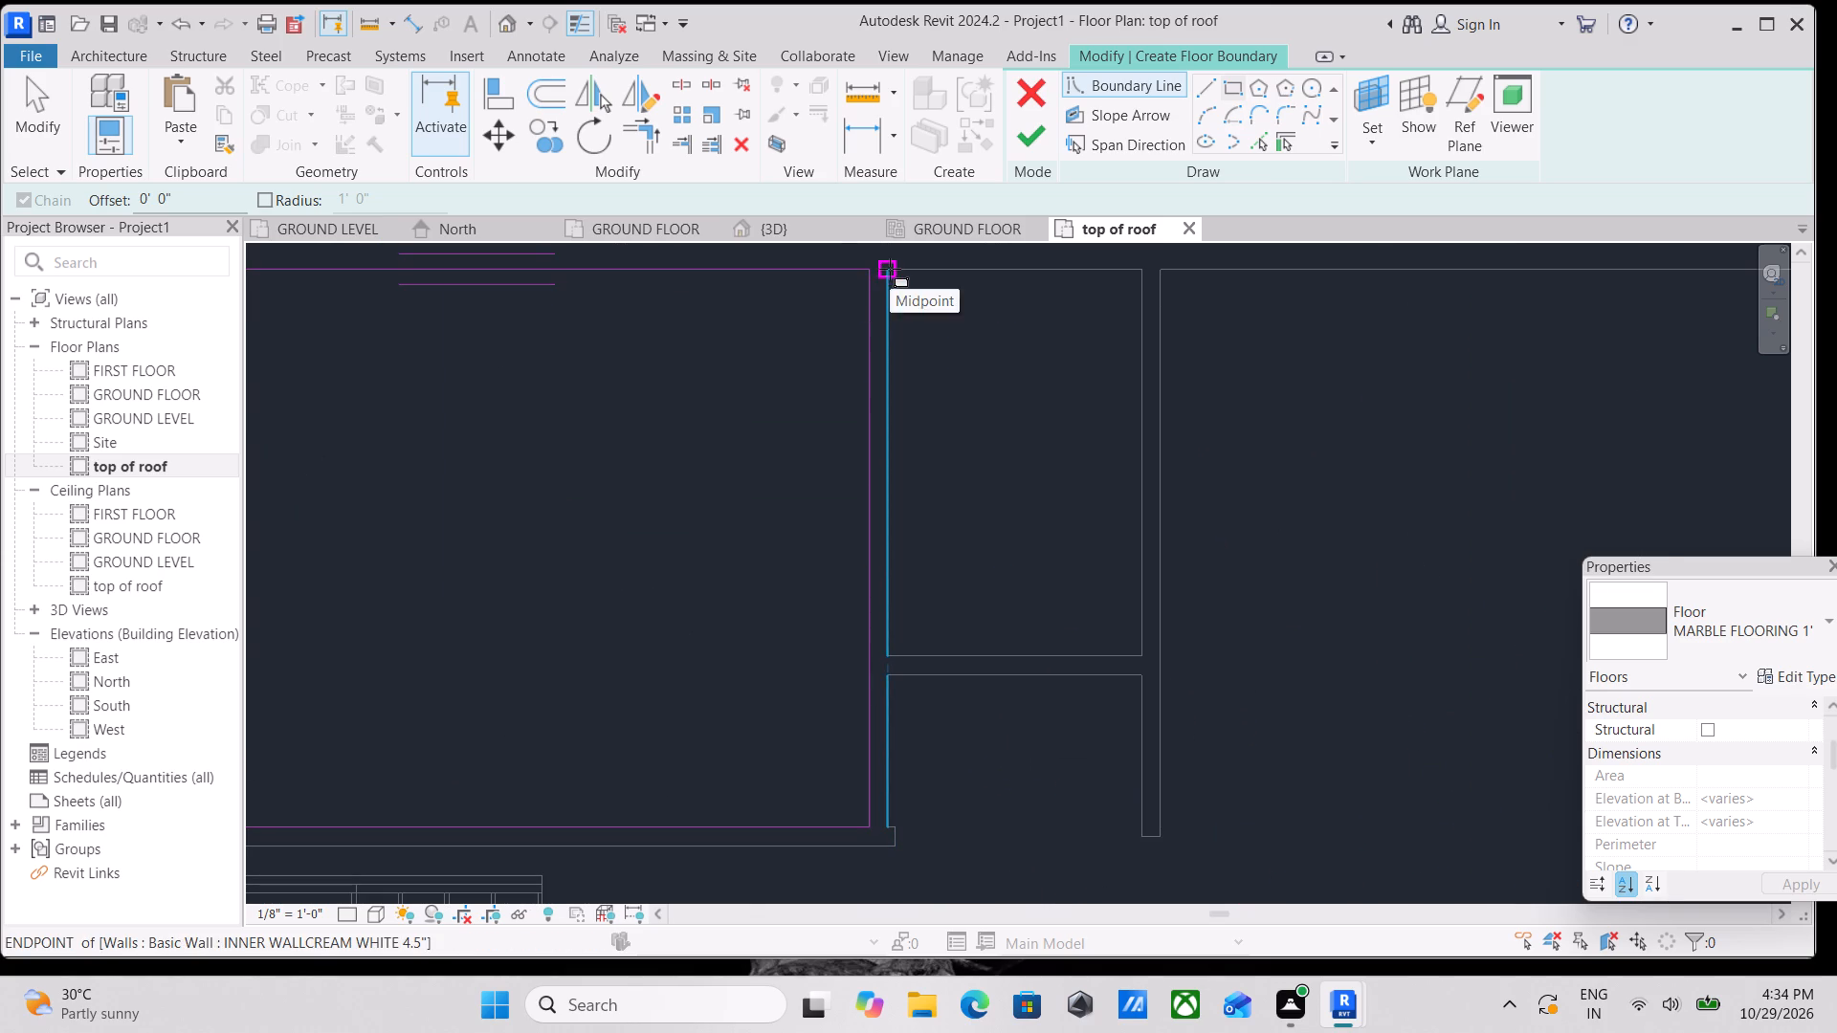
left_click(890, 269)
left_click(1142, 660)
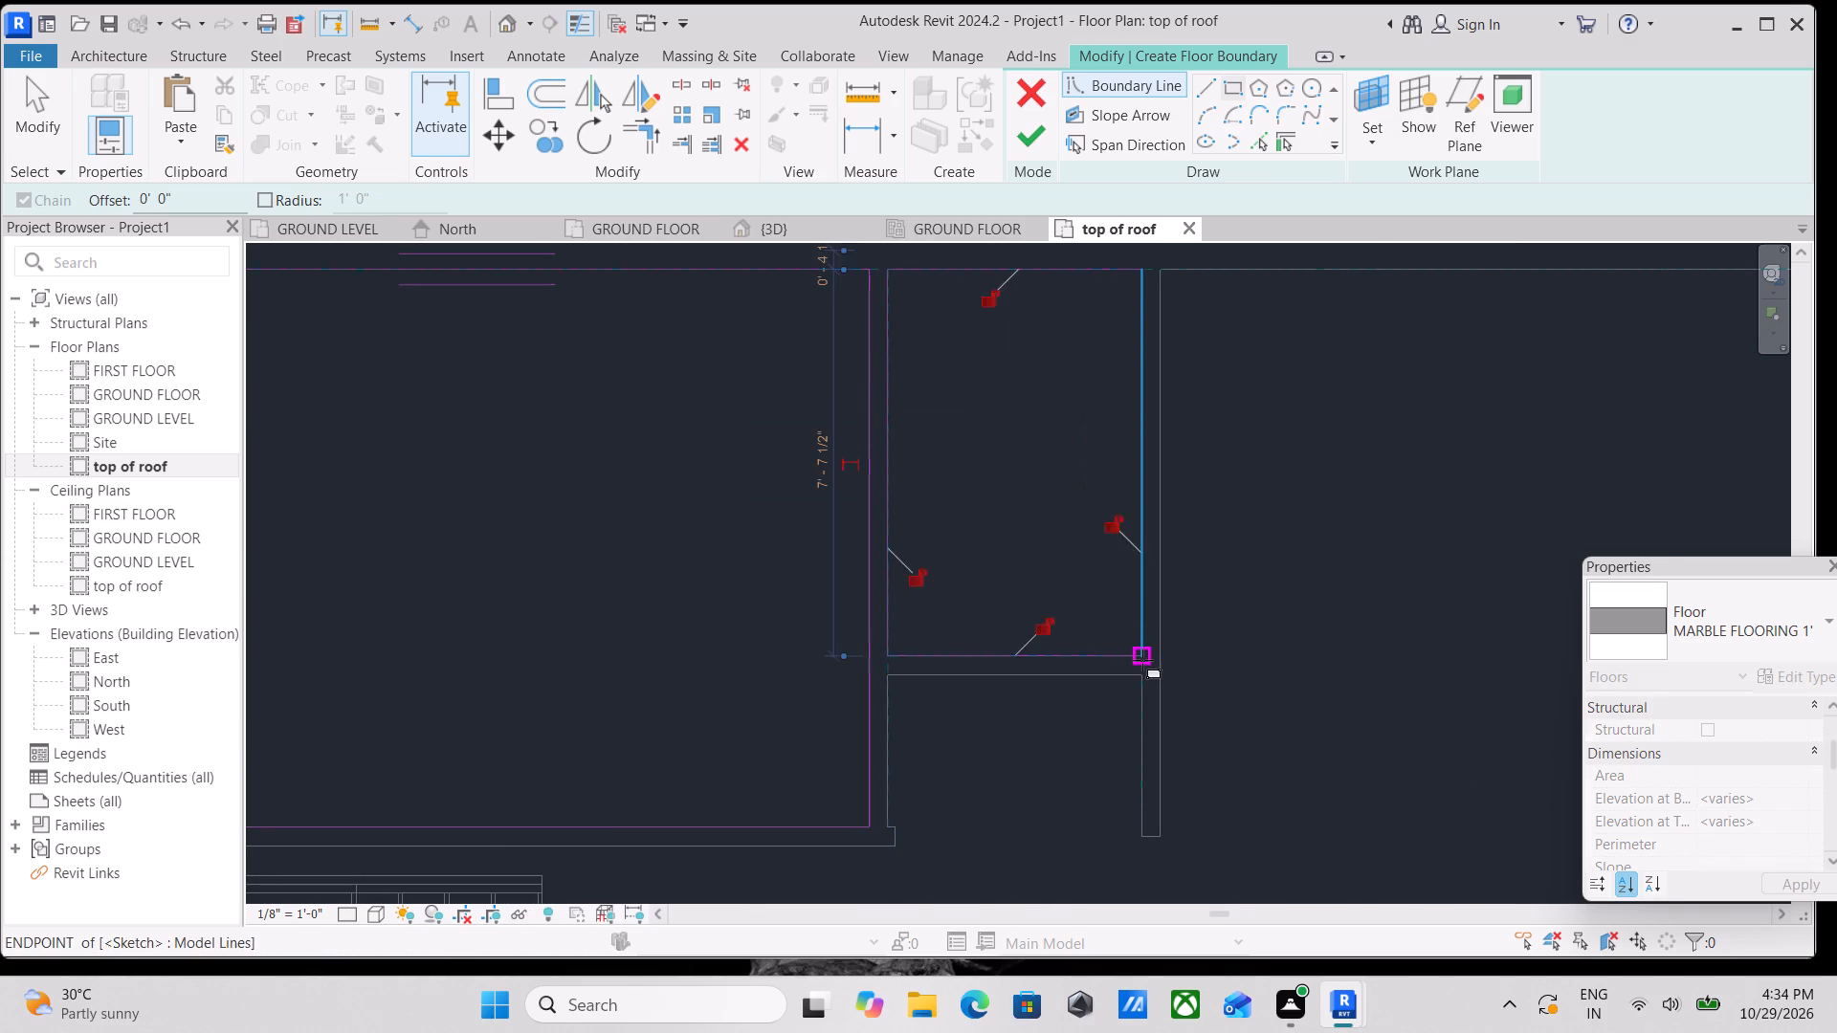
Sketch a rectangular boundary about 16'-11" by 8'-0" between the inner wall corners of the lower-left room.
scroll(1059, 500, "down", 2)
middle_click_drag(1040, 490, 939, 264)
scroll(880, 492, "down", 3)
middle_click_drag(860, 503, 906, 260)
middle_click_drag(772, 536, 818, 366)
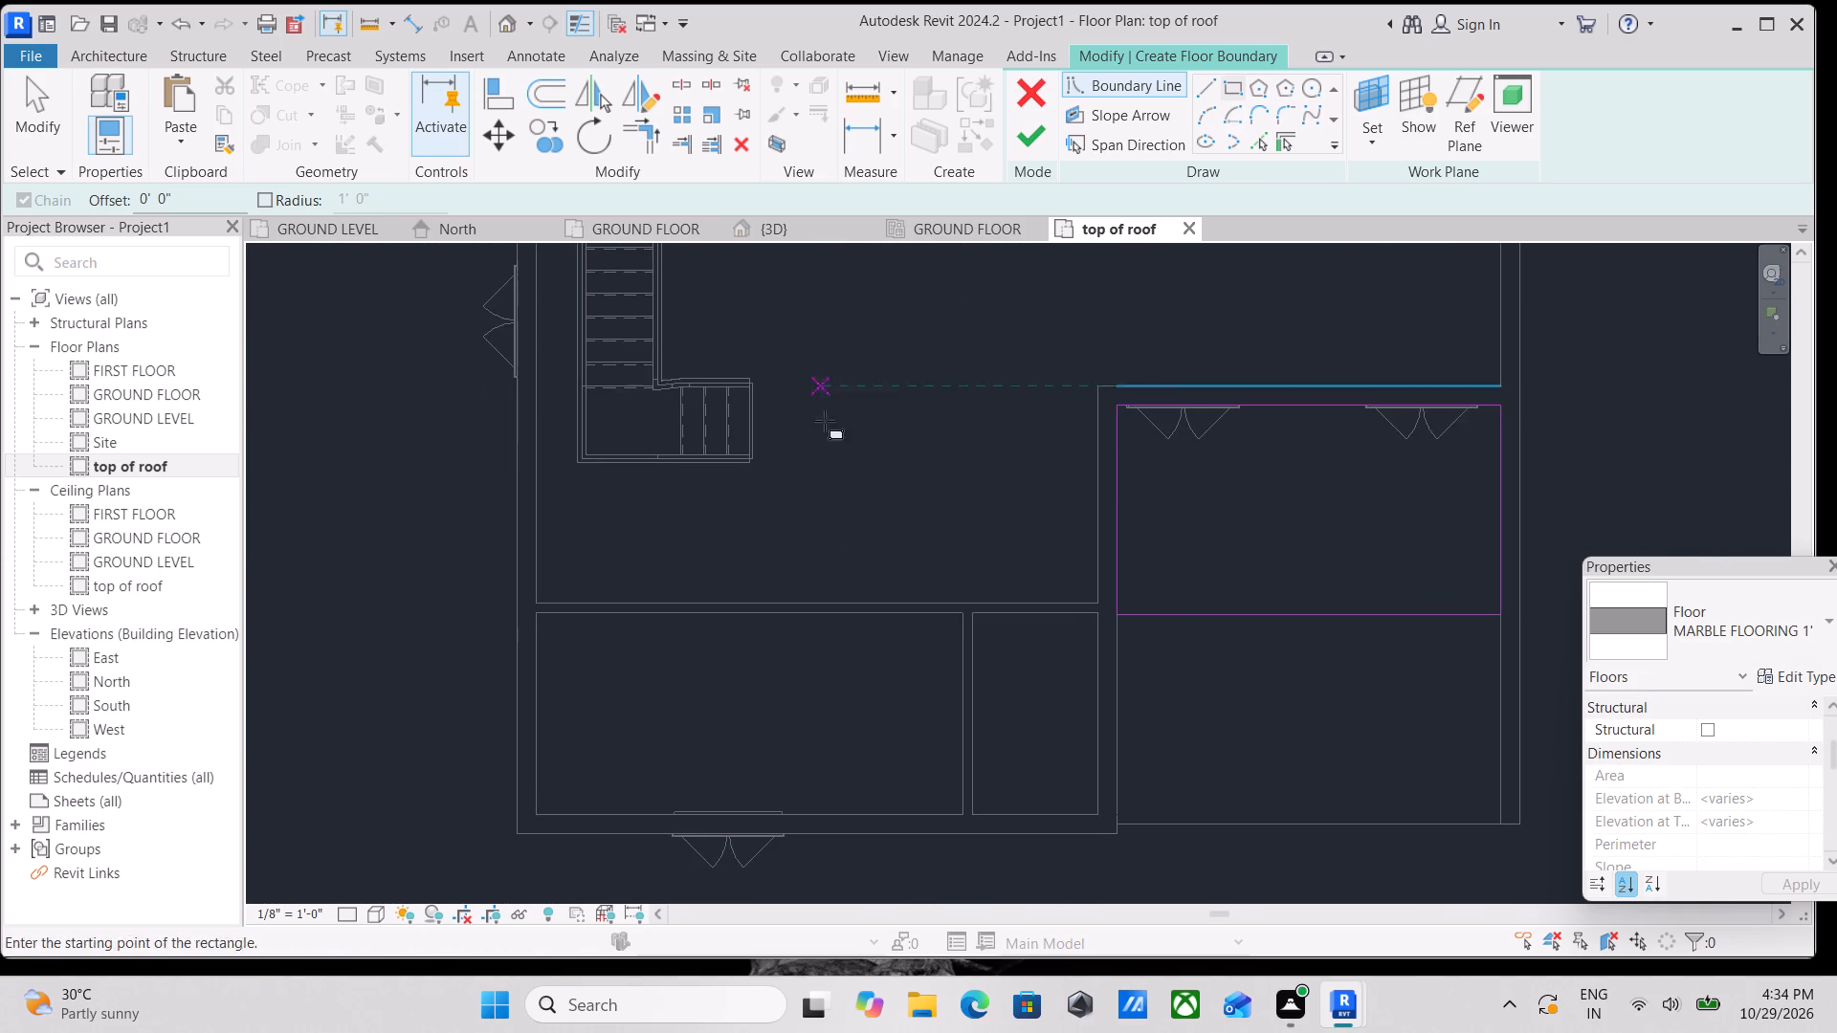
middle_click_drag(800, 623, 833, 503)
scroll(803, 576, "down", 1)
scroll(668, 575, "up", 5)
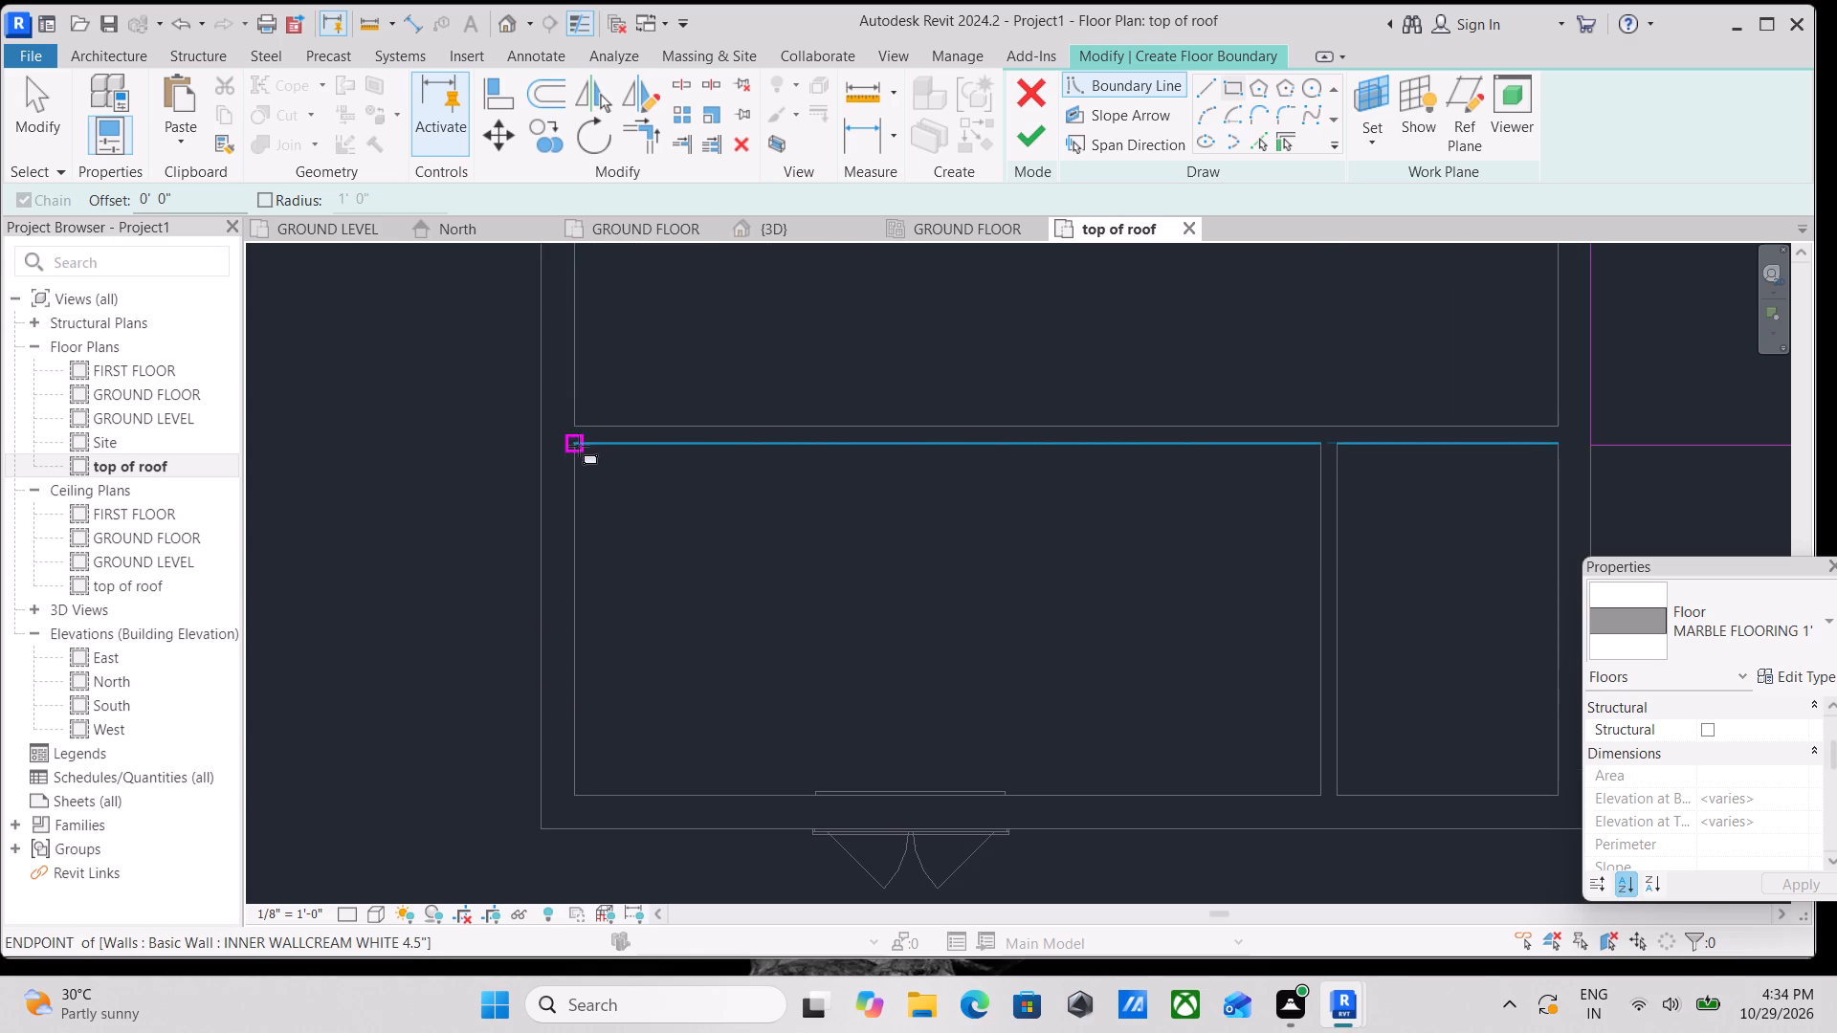
left_click(579, 446)
middle_click_drag(891, 702, 730, 559)
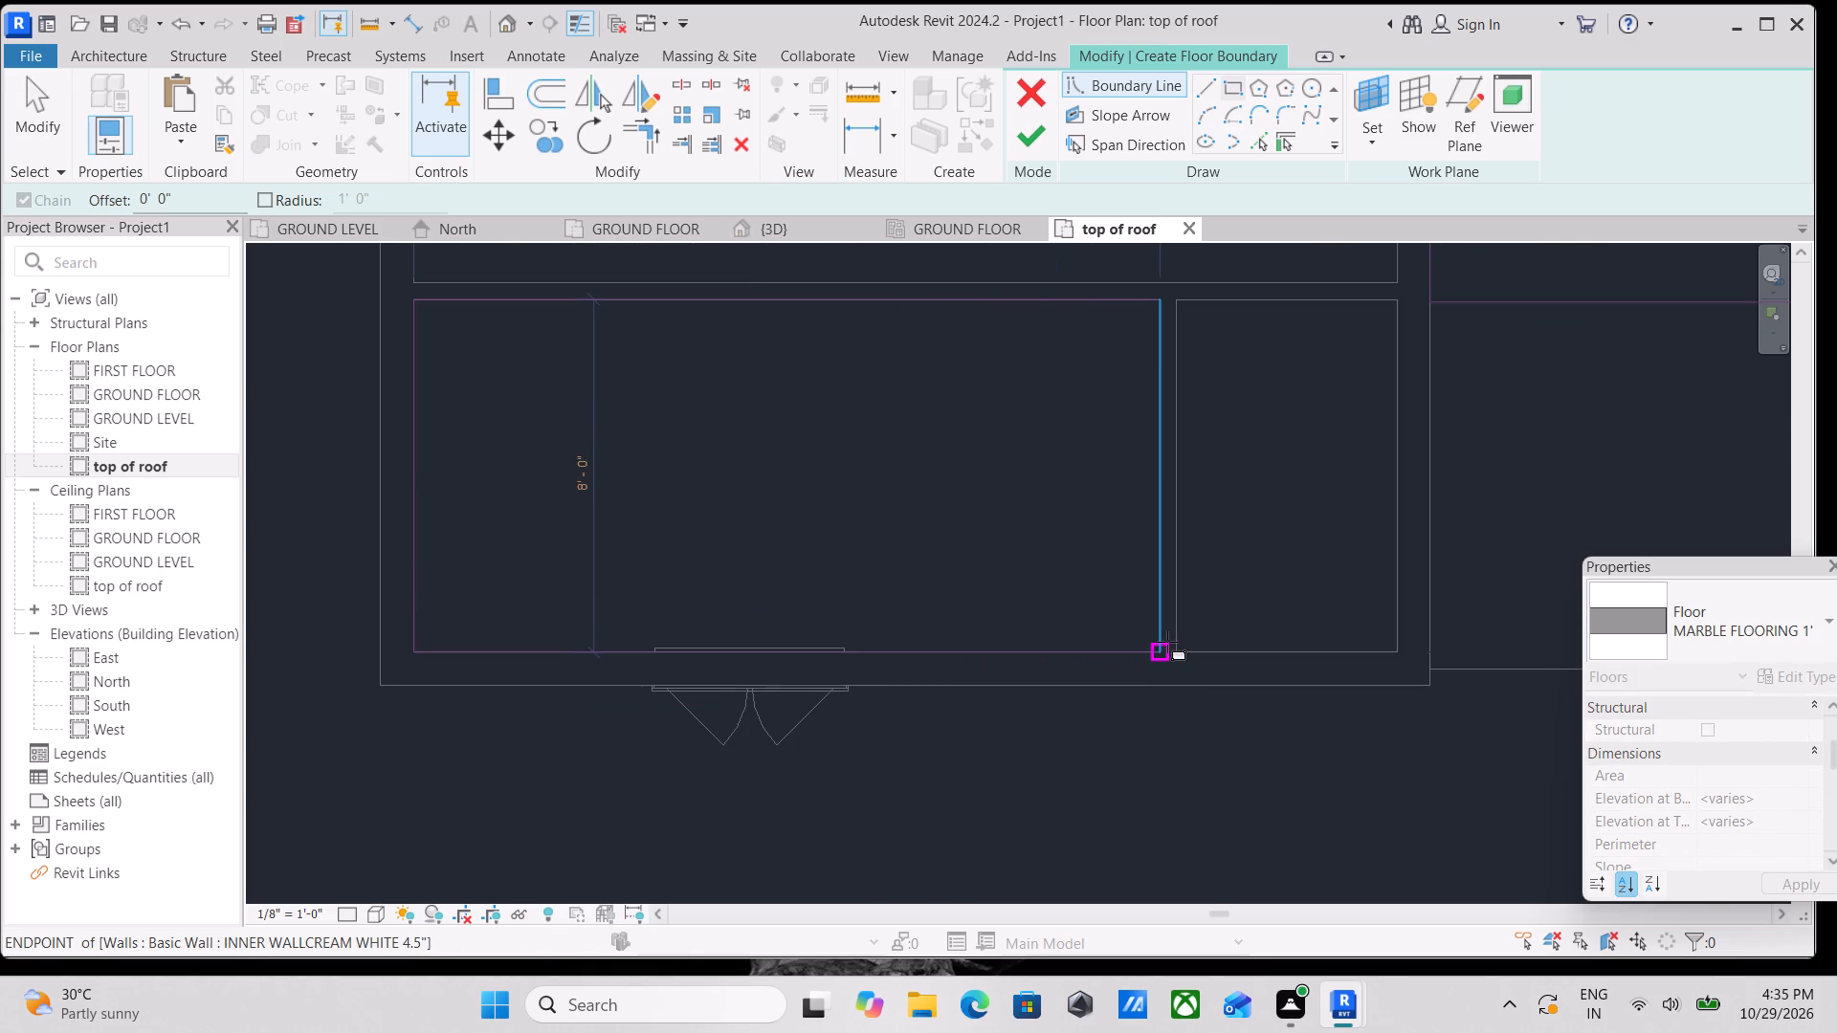
left_click(1167, 642)
Sketch a rectangular floor boundary about 8'-0" deep between the inner wall corners of the small room adjoining the lower-left room.
middle_click_drag(1184, 565, 963, 742)
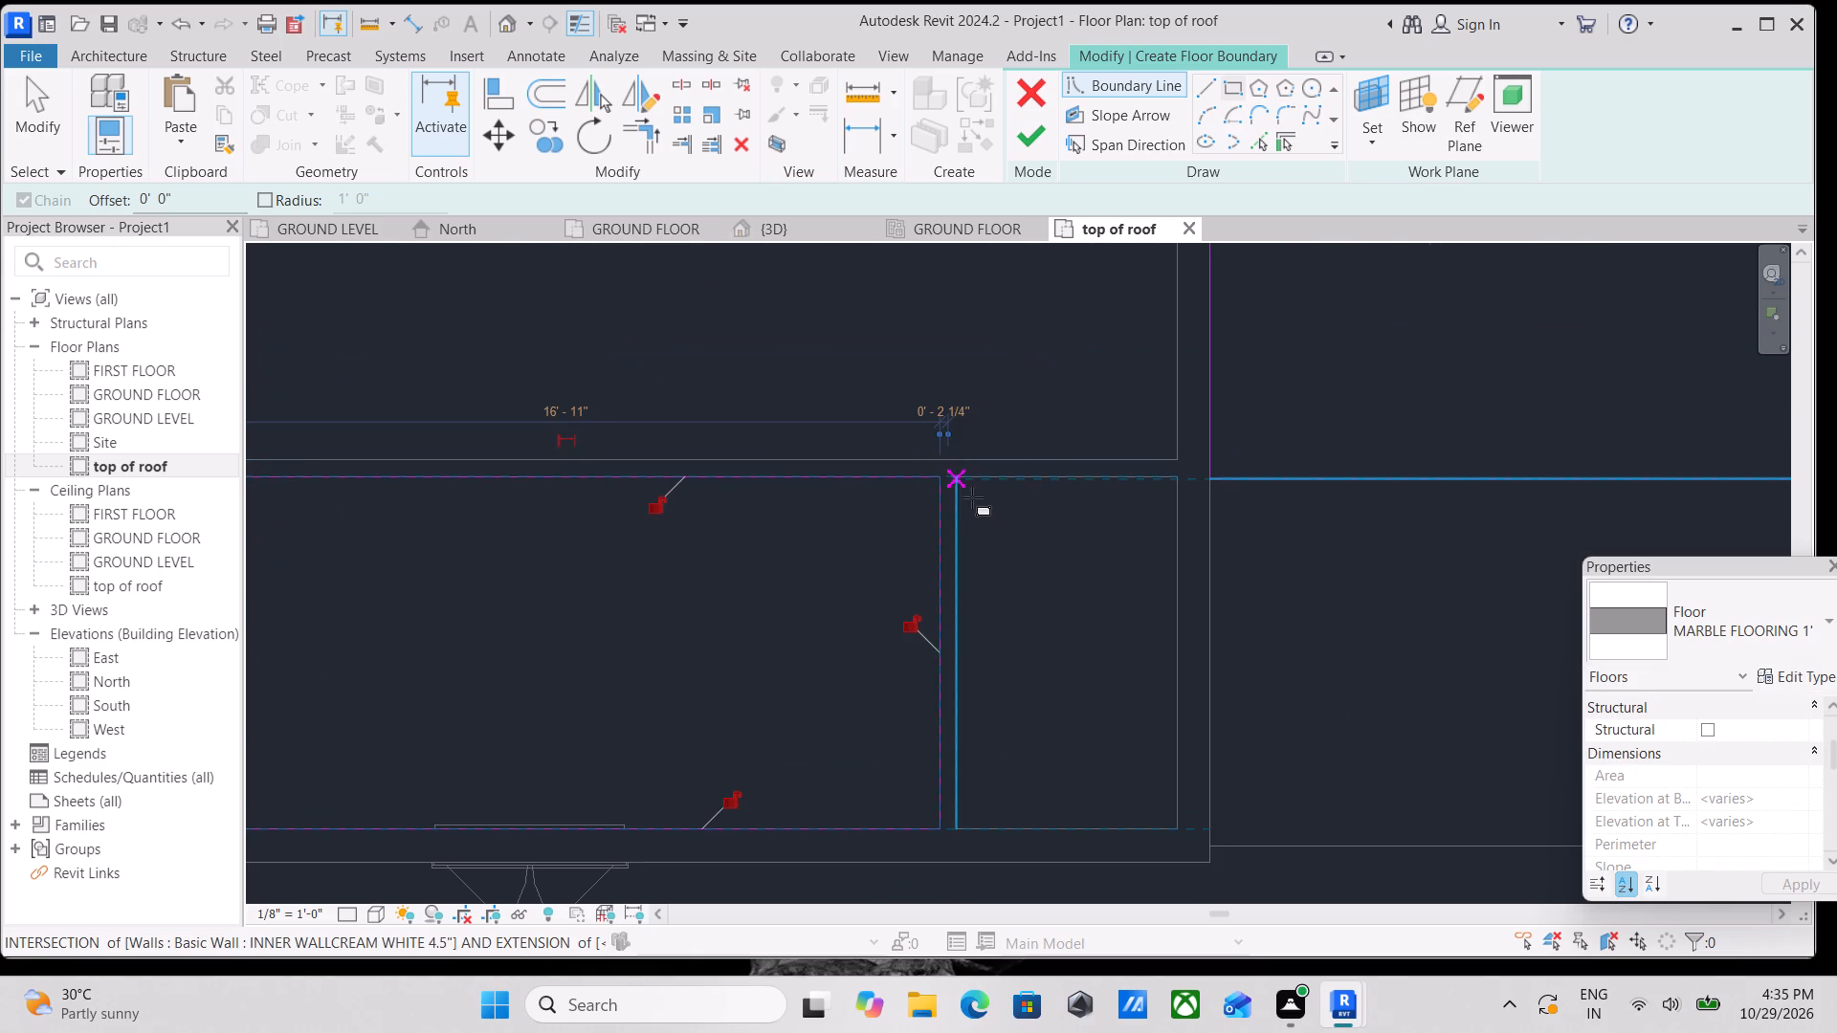
left_click(960, 484)
middle_click_drag(1046, 705, 937, 522)
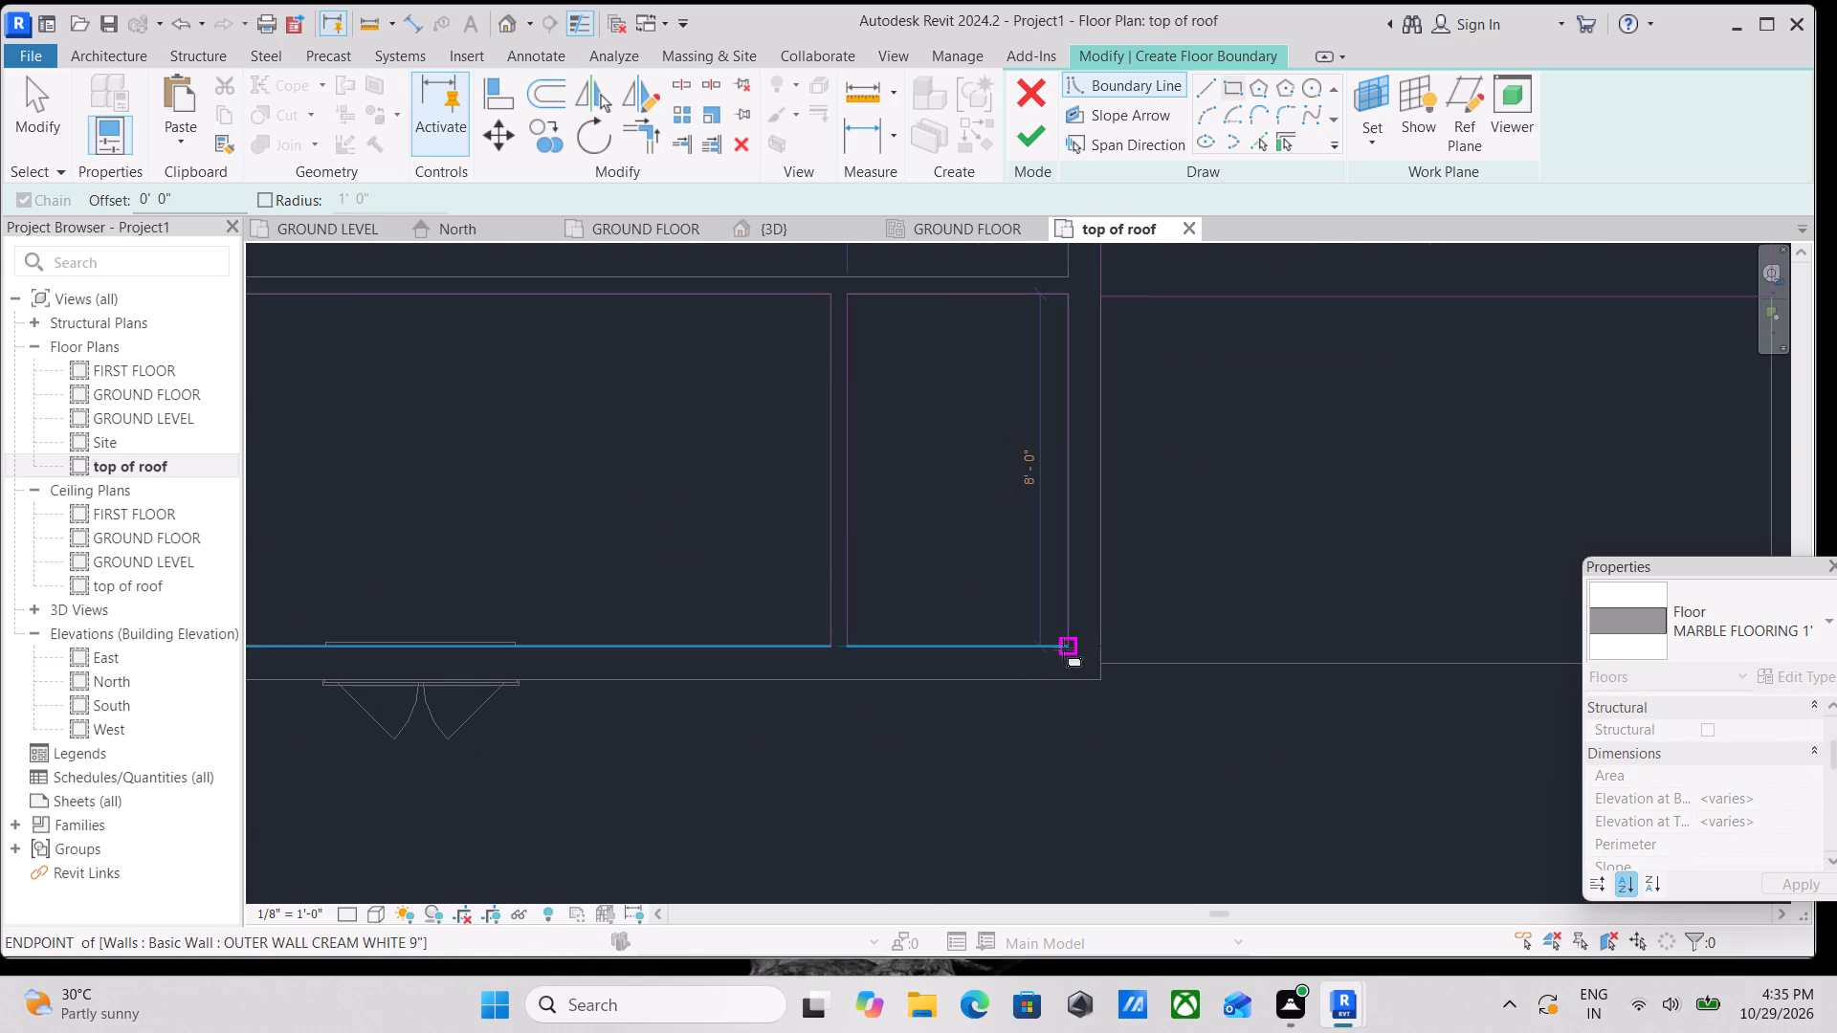
left_click(1063, 648)
Begin the central hall boundary with chained lines up the stair-side outer wall, along the upper-left room's lower wall and around its end jog.
scroll(942, 497, "down", 3)
middle_click_drag(938, 499, 1056, 766)
scroll(874, 515, "down", 2)
middle_click_drag(872, 518, 970, 707)
left_click(1201, 85)
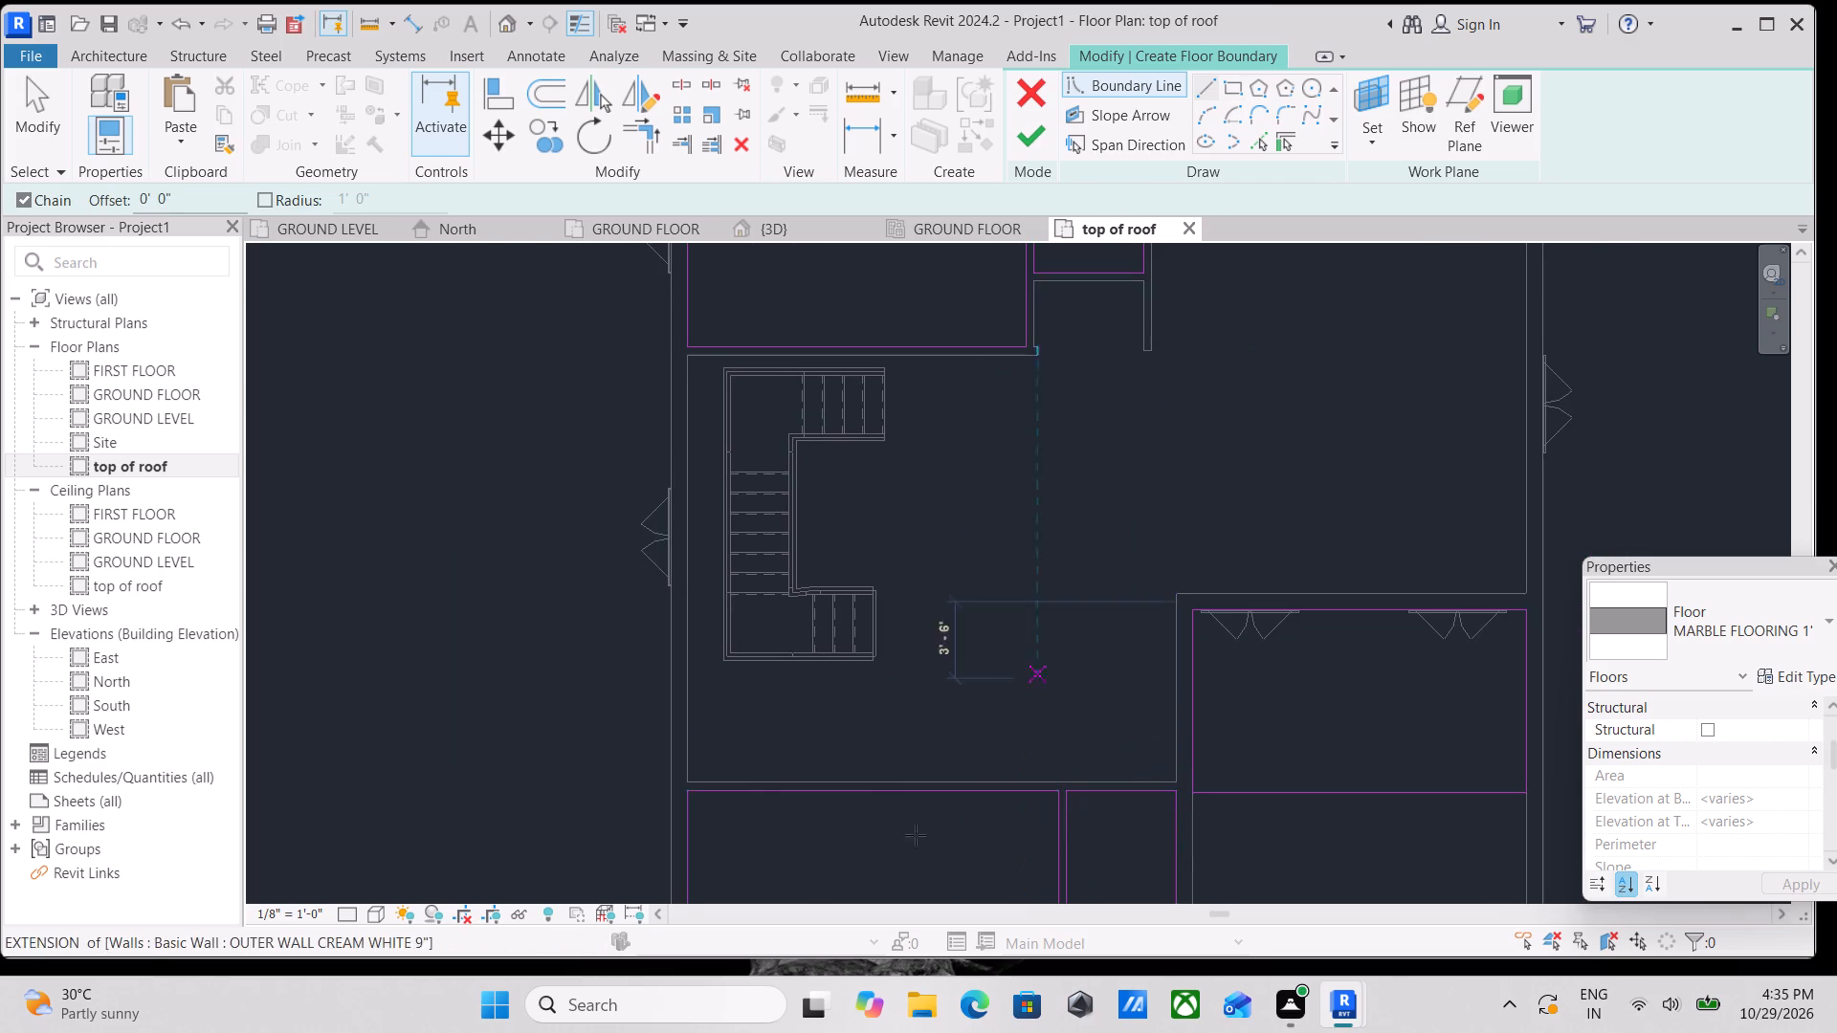
scroll(547, 859, "up", 2)
scroll(676, 798, "up", 2)
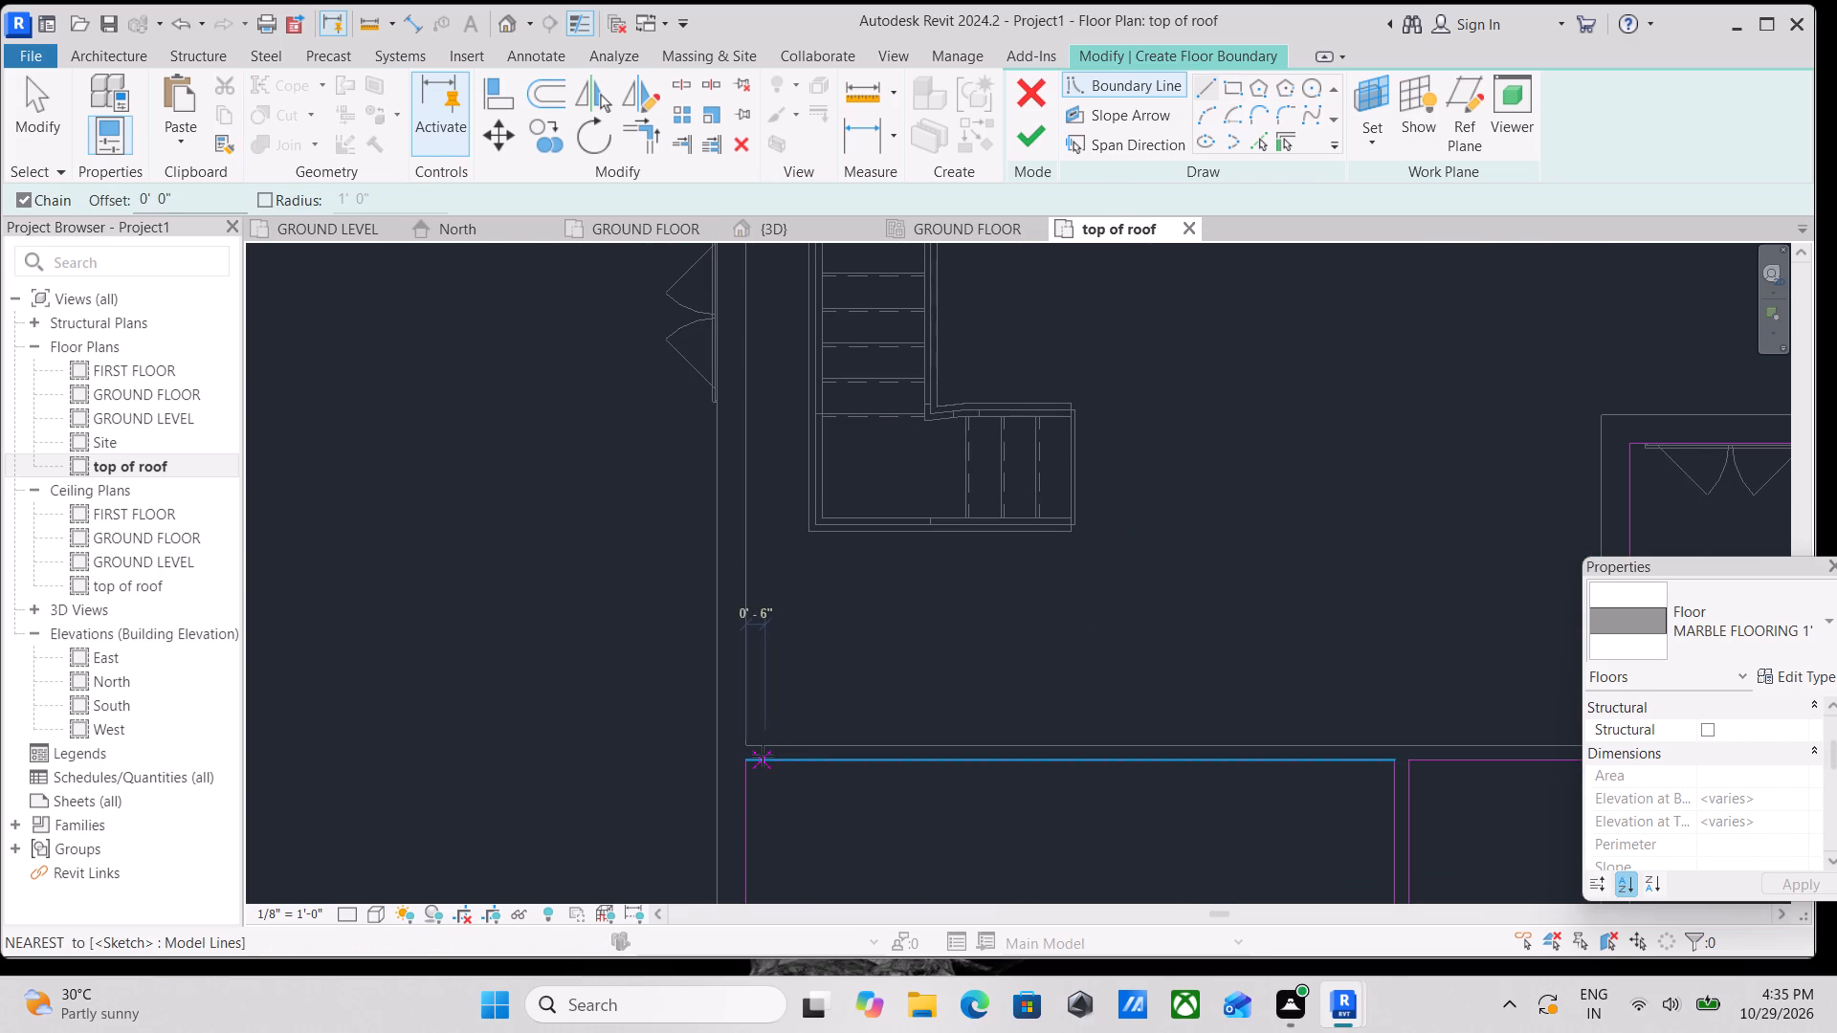
left_click(751, 736)
middle_click_drag(705, 640, 821, 1032)
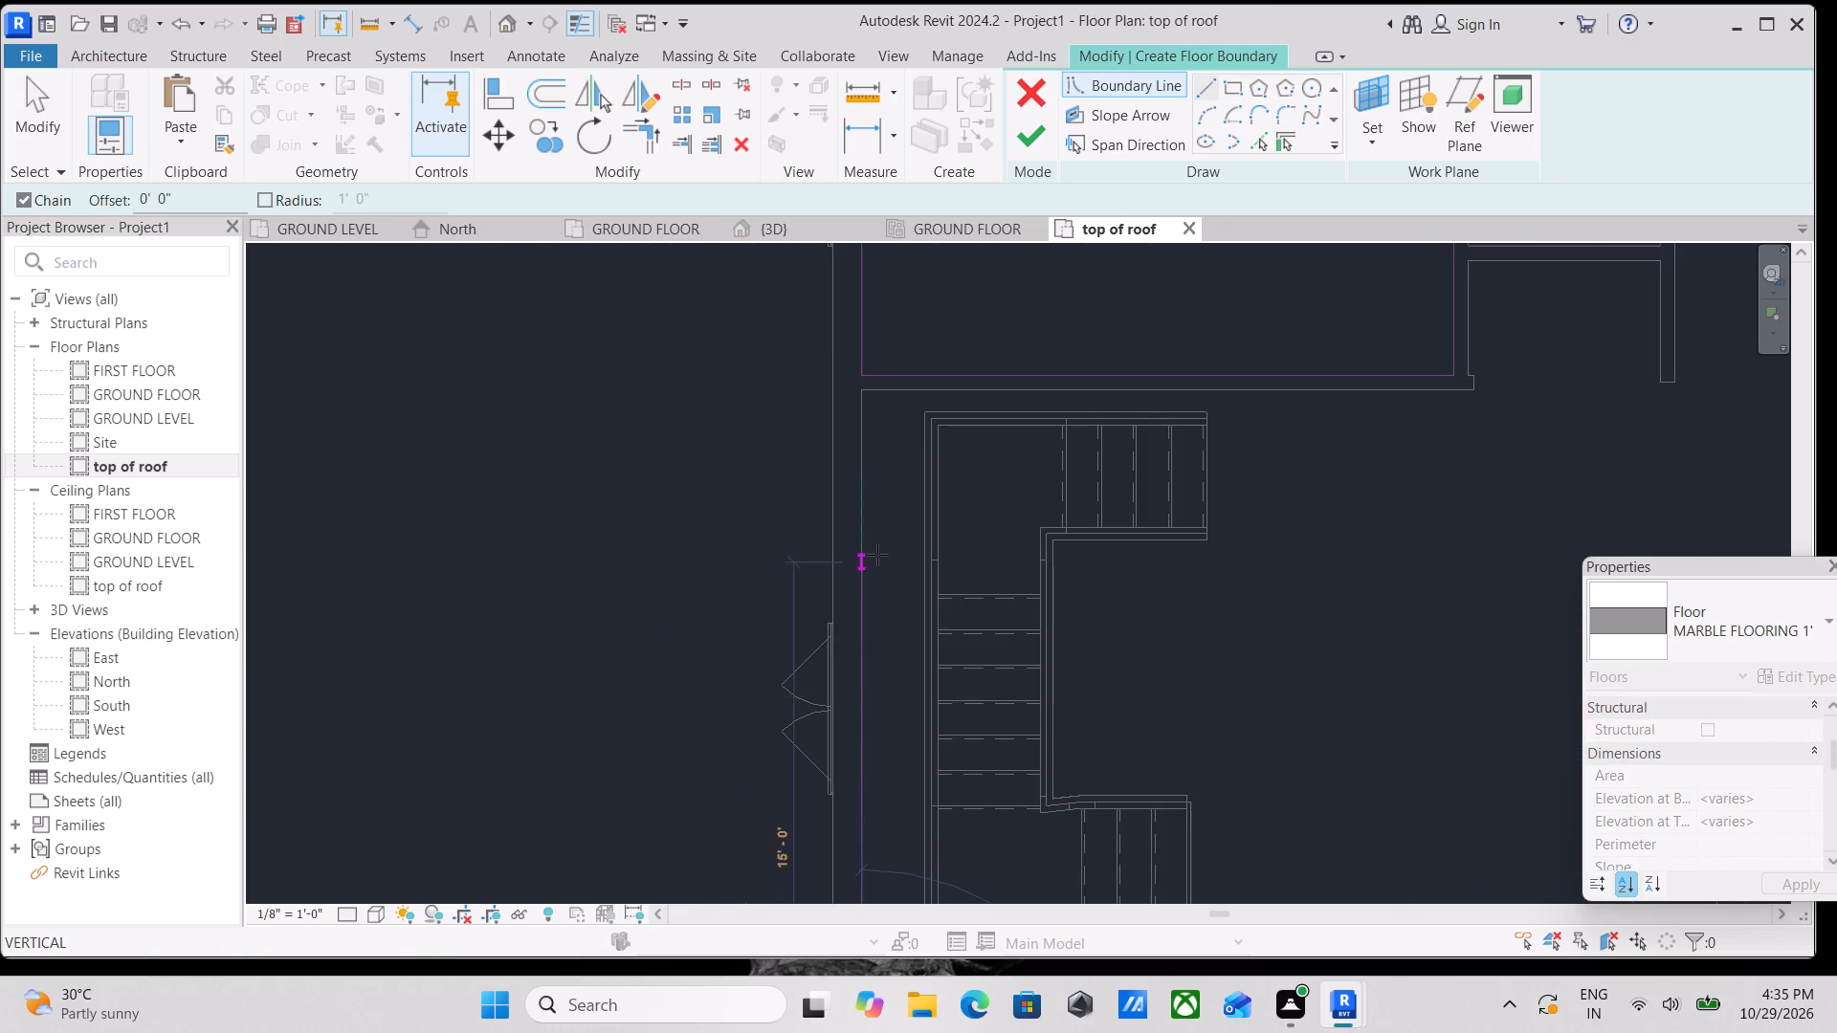
middle_click_drag(875, 563, 868, 742)
left_click(850, 568)
middle_click_drag(971, 558, 751, 597)
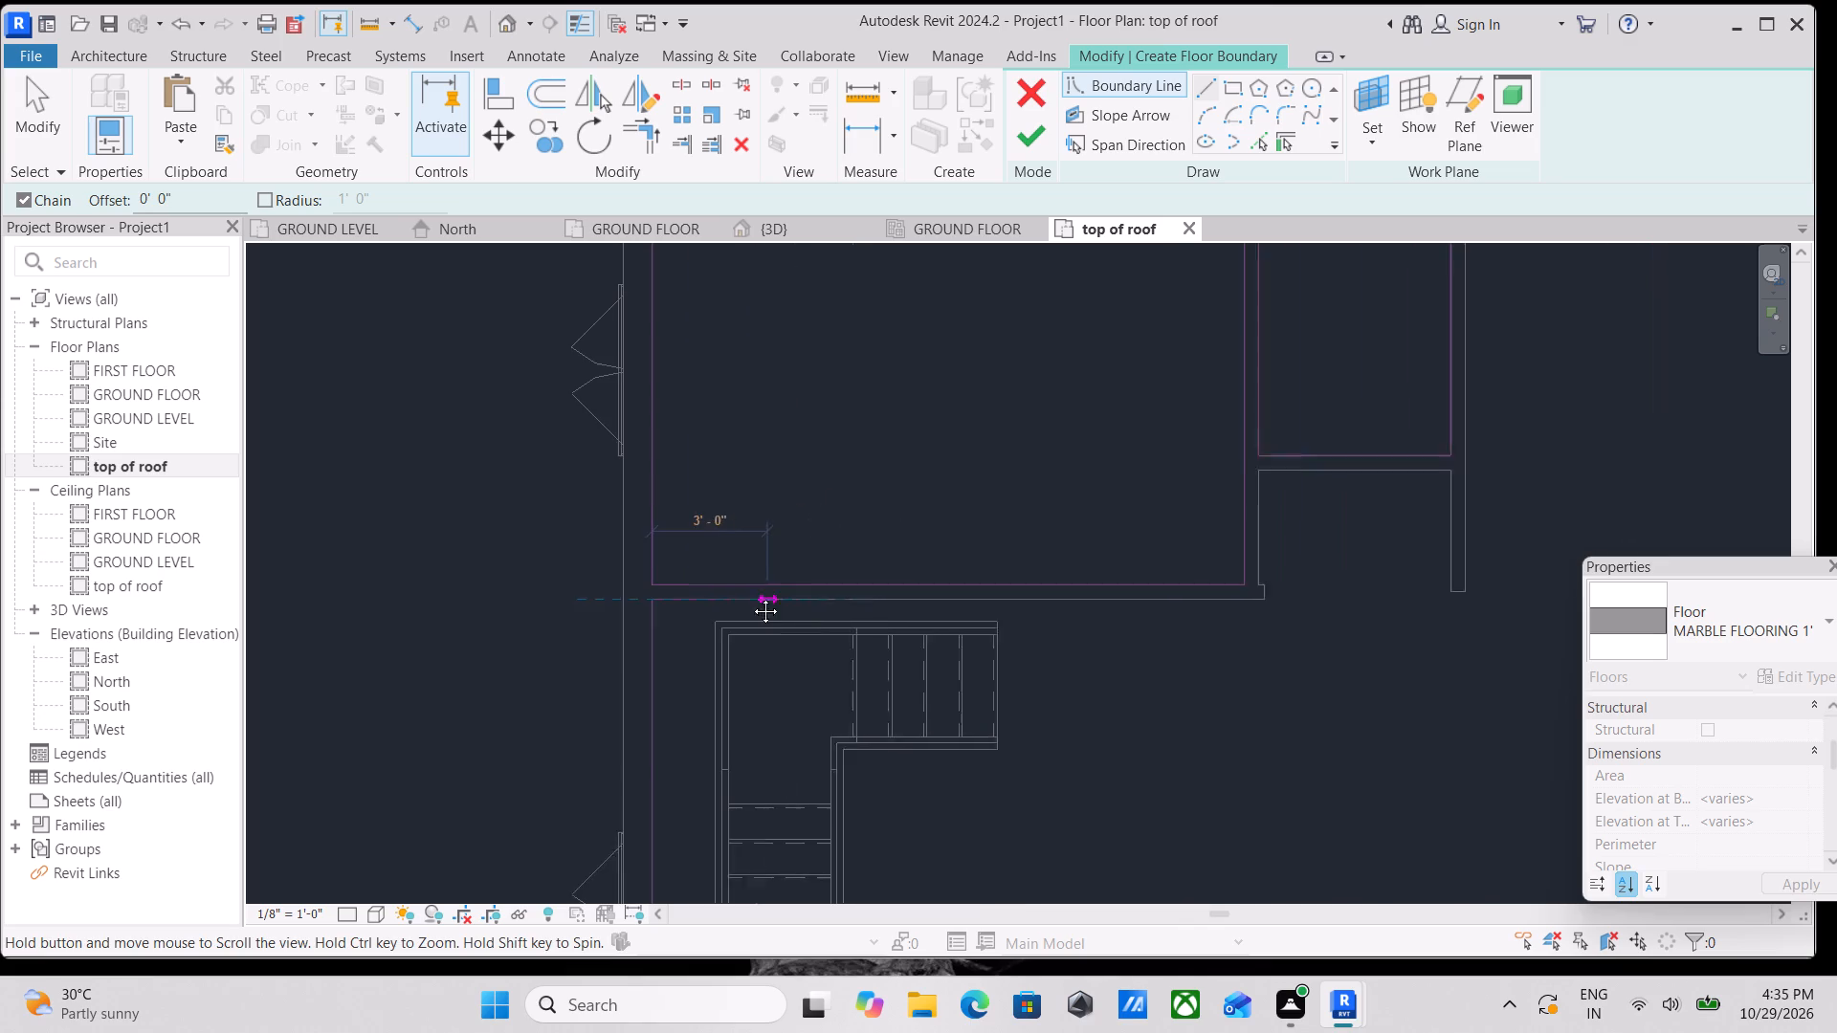
middle_click_drag(751, 597, 752, 596)
scroll(1266, 604, "up", 6)
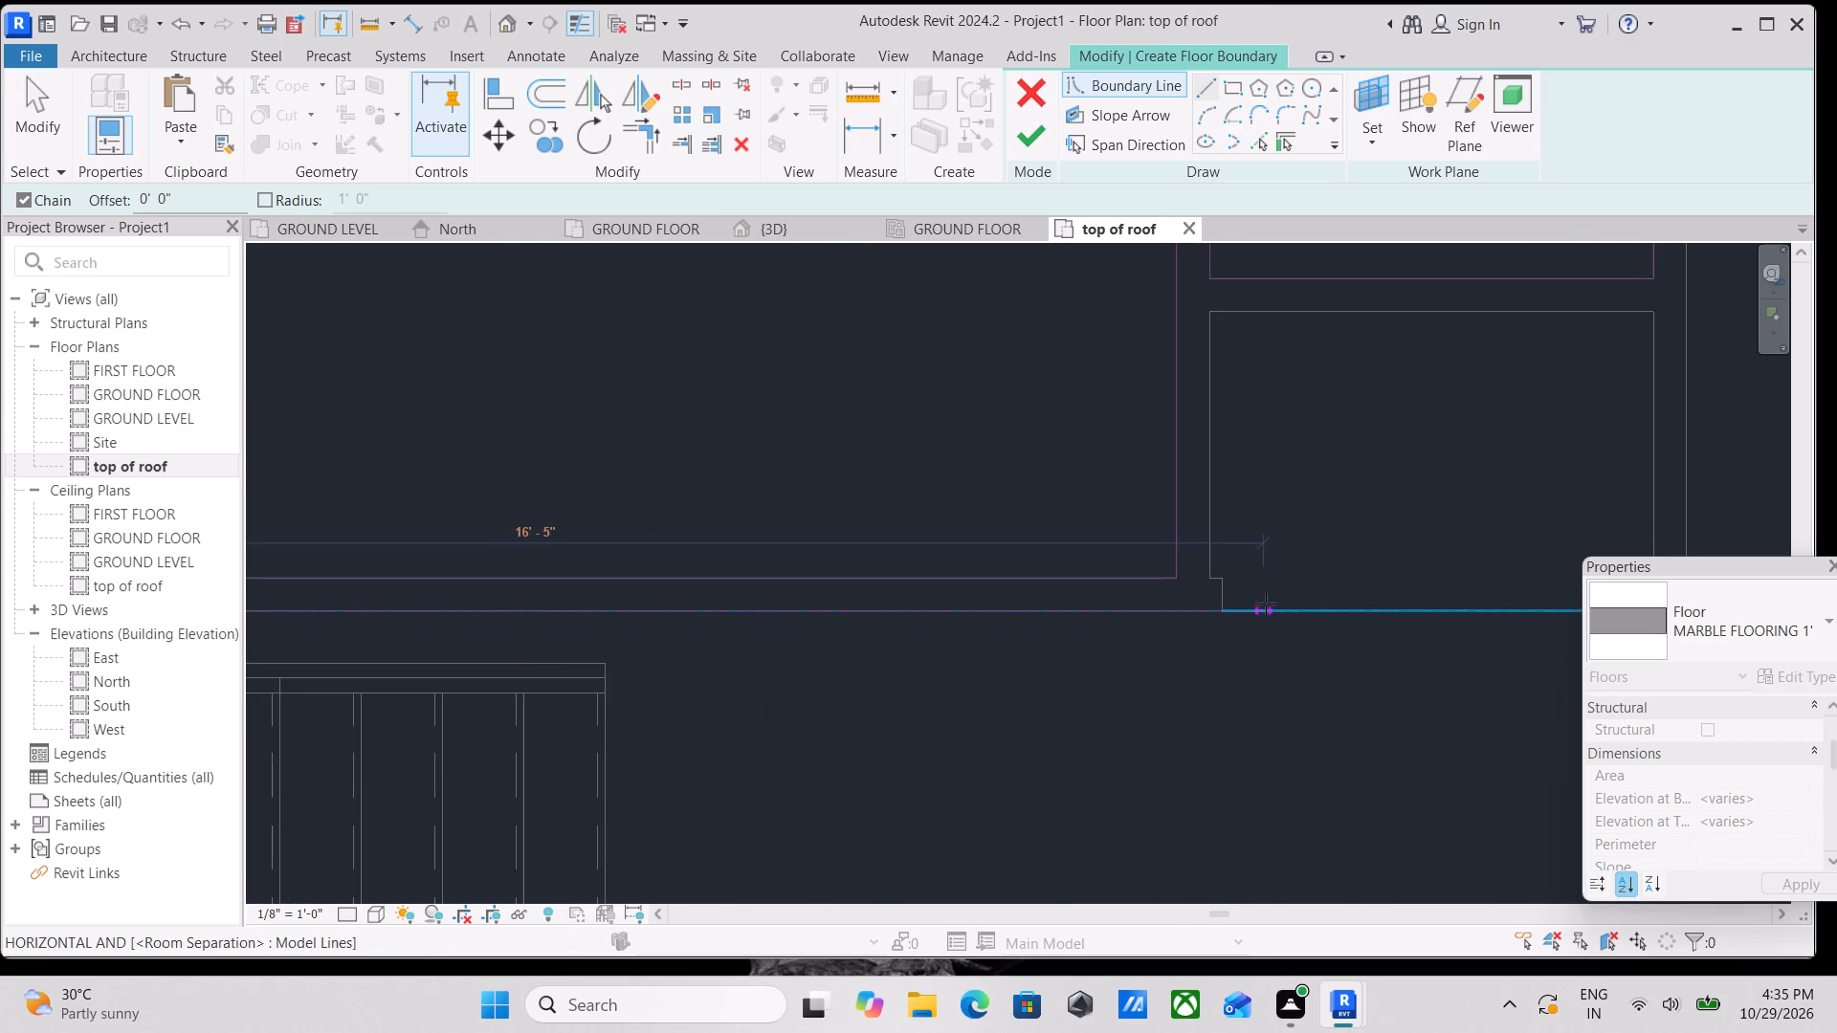
left_click(1217, 608)
left_click(1219, 572)
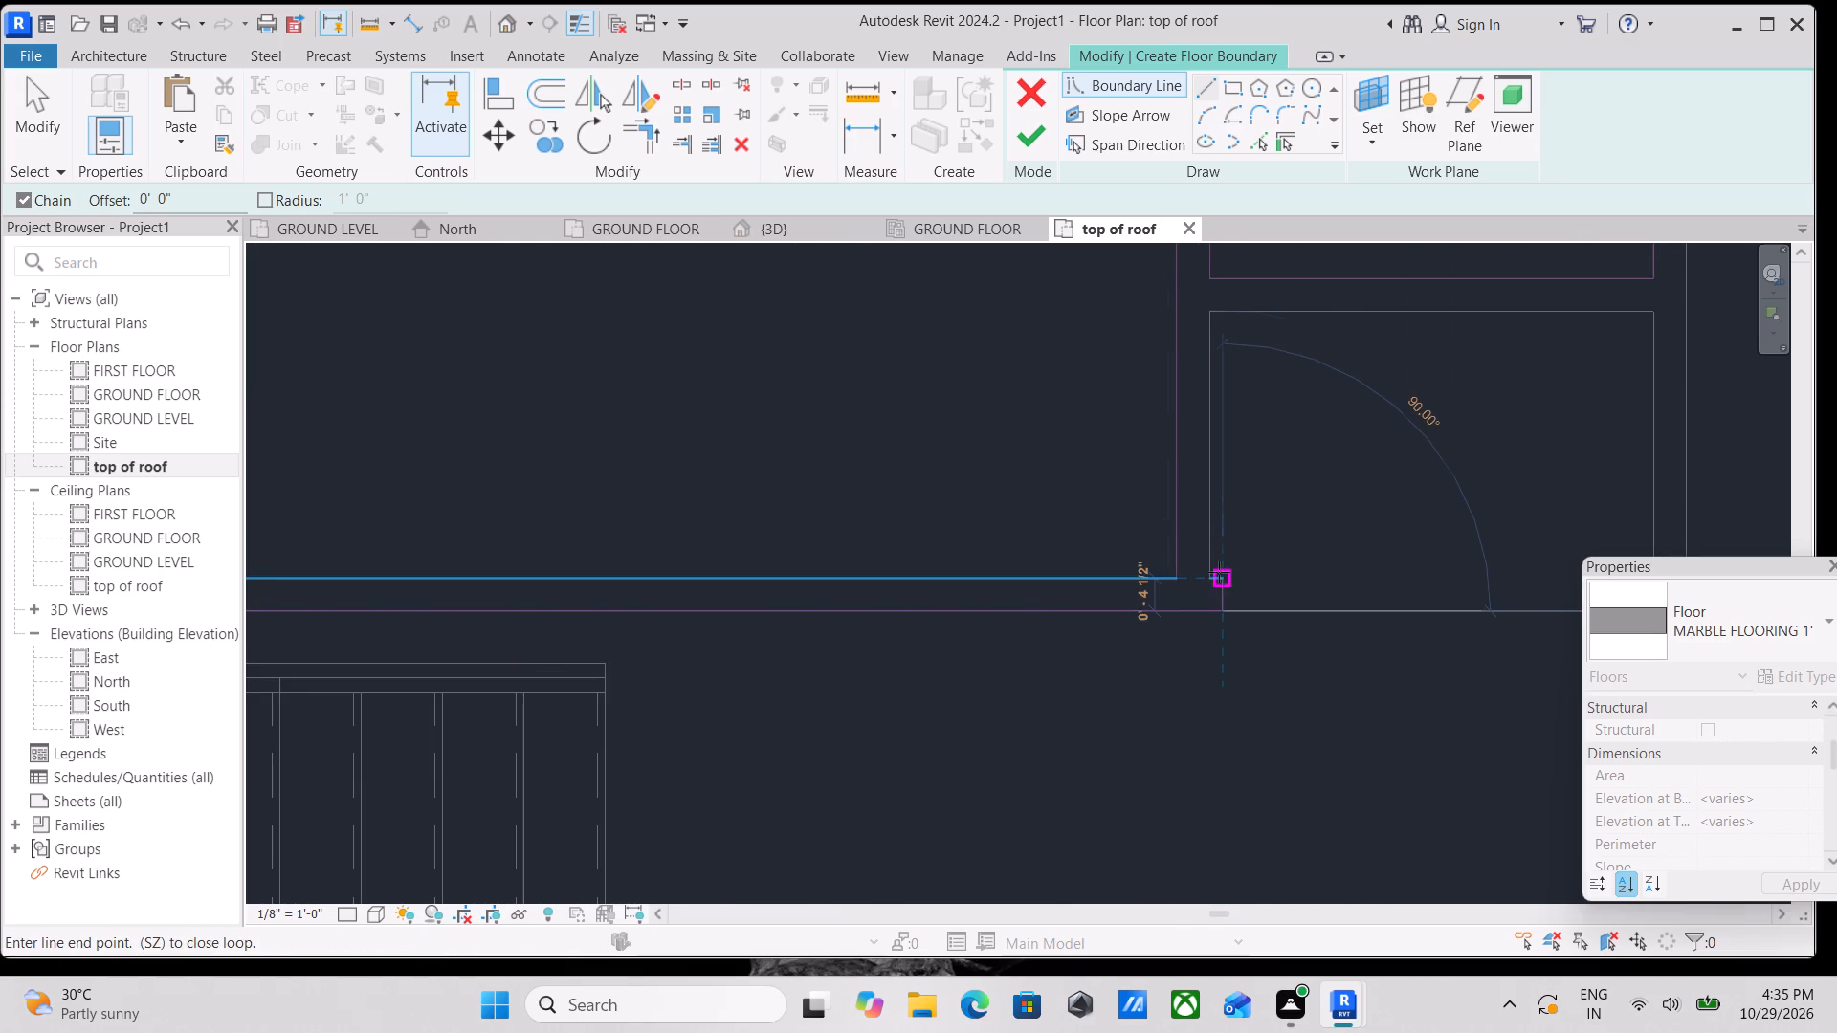
scroll(1219, 572, "up", 4)
left_click(1199, 576)
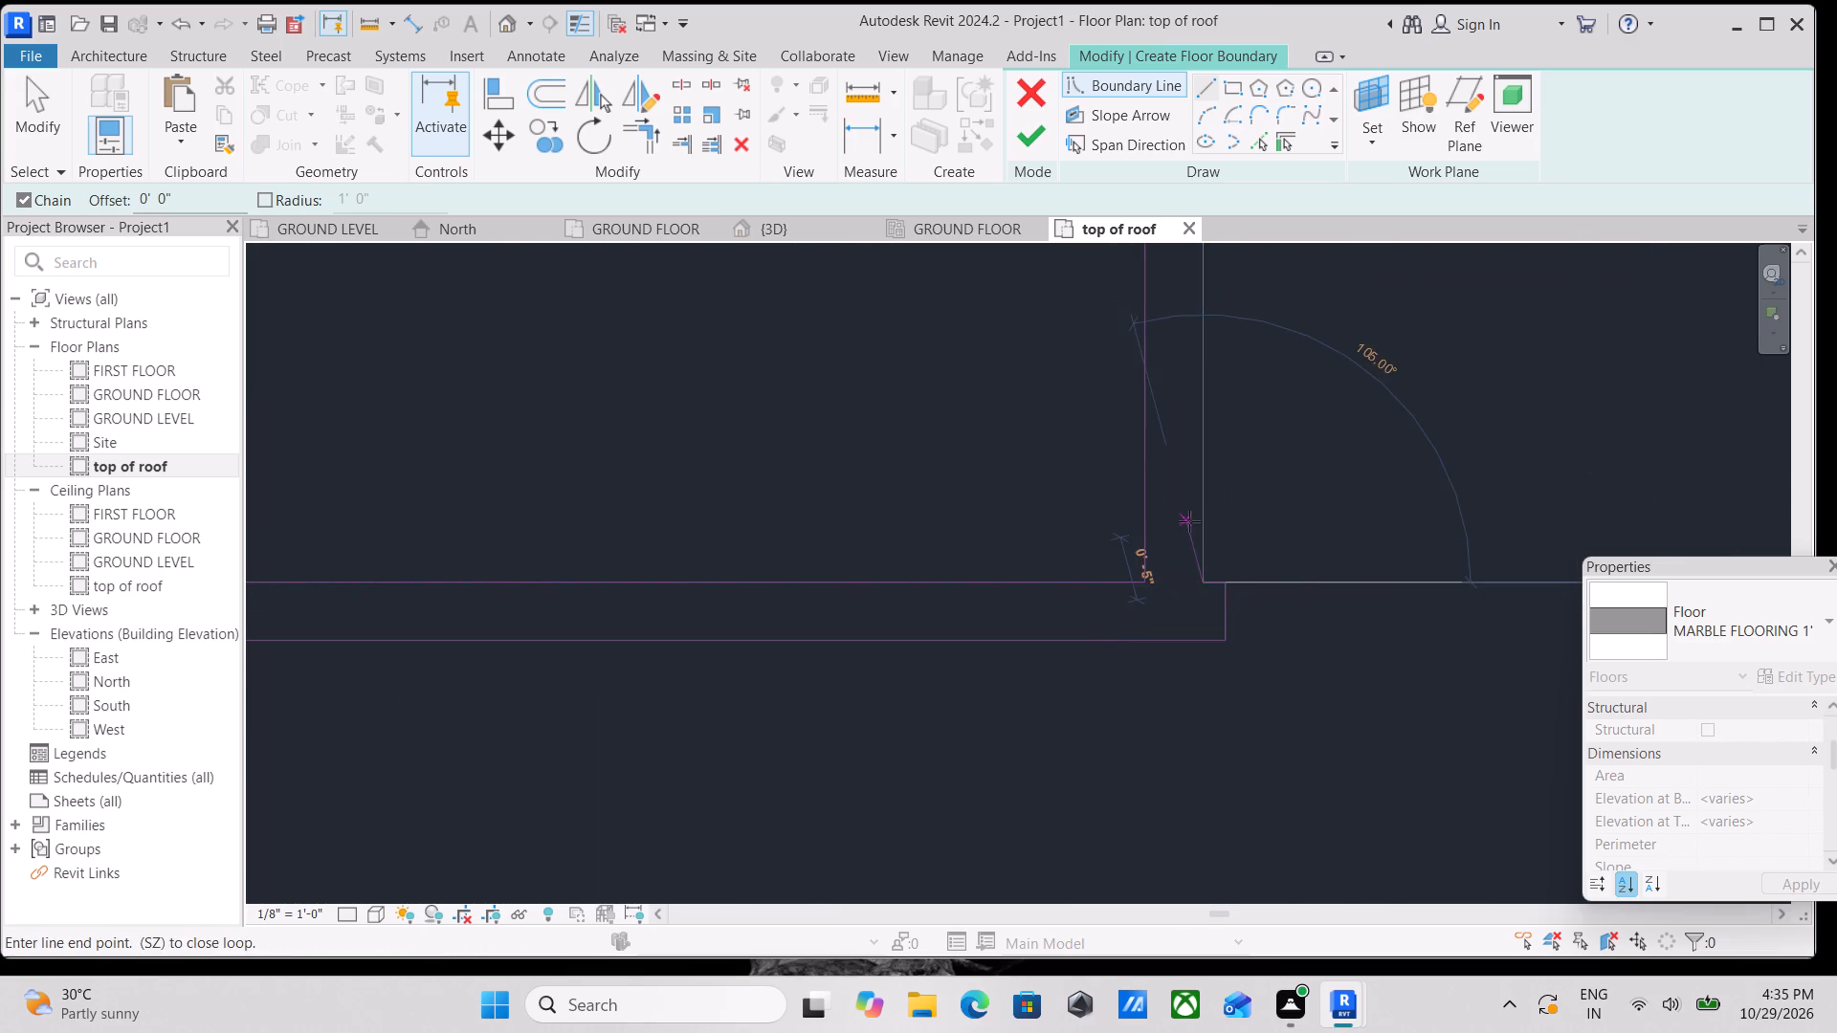
Continue the hall boundary around the recess below the small upper room, about 5'-0" wide, and across the partition's free end.
middle_click_drag(1189, 523, 1176, 948)
scroll(1180, 654, "down", 1)
middle_click_drag(1180, 654, 1169, 752)
left_click(1171, 658)
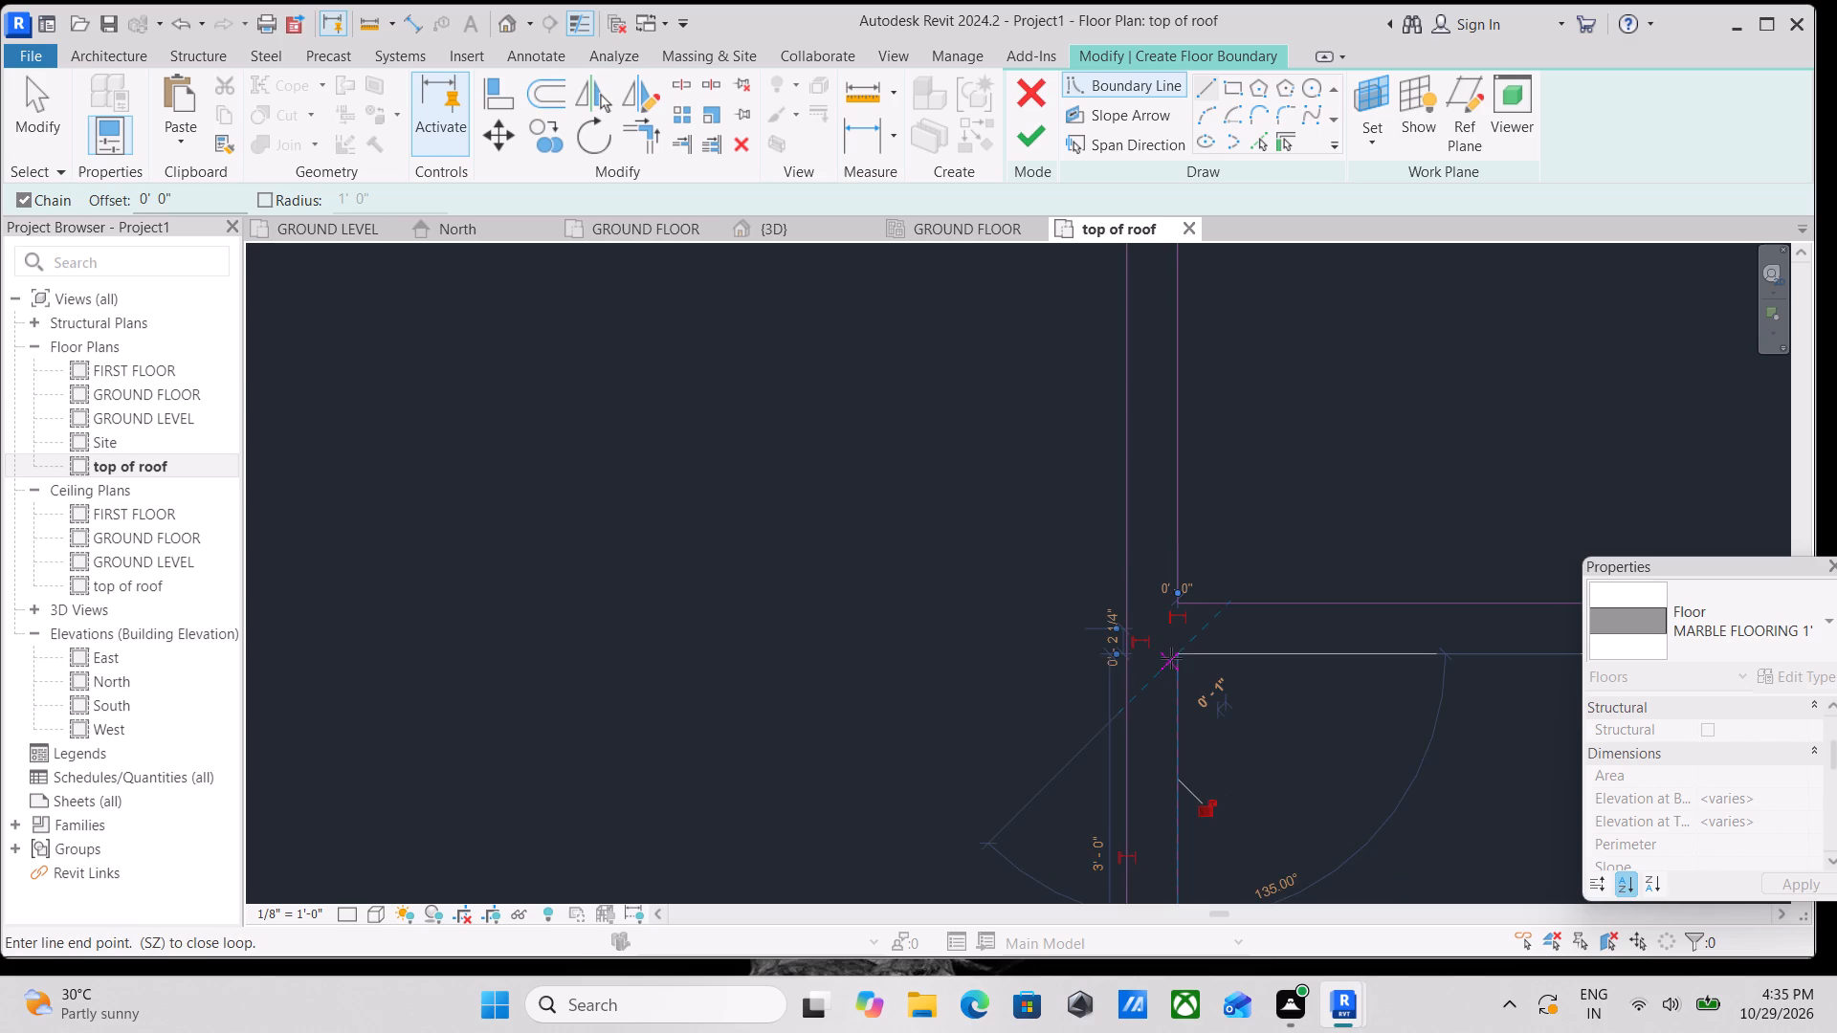
middle_click_drag(1257, 660, 767, 714)
scroll(678, 704, "up", 1)
scroll(1051, 677, "down", 3)
middle_click_drag(1049, 677, 808, 633)
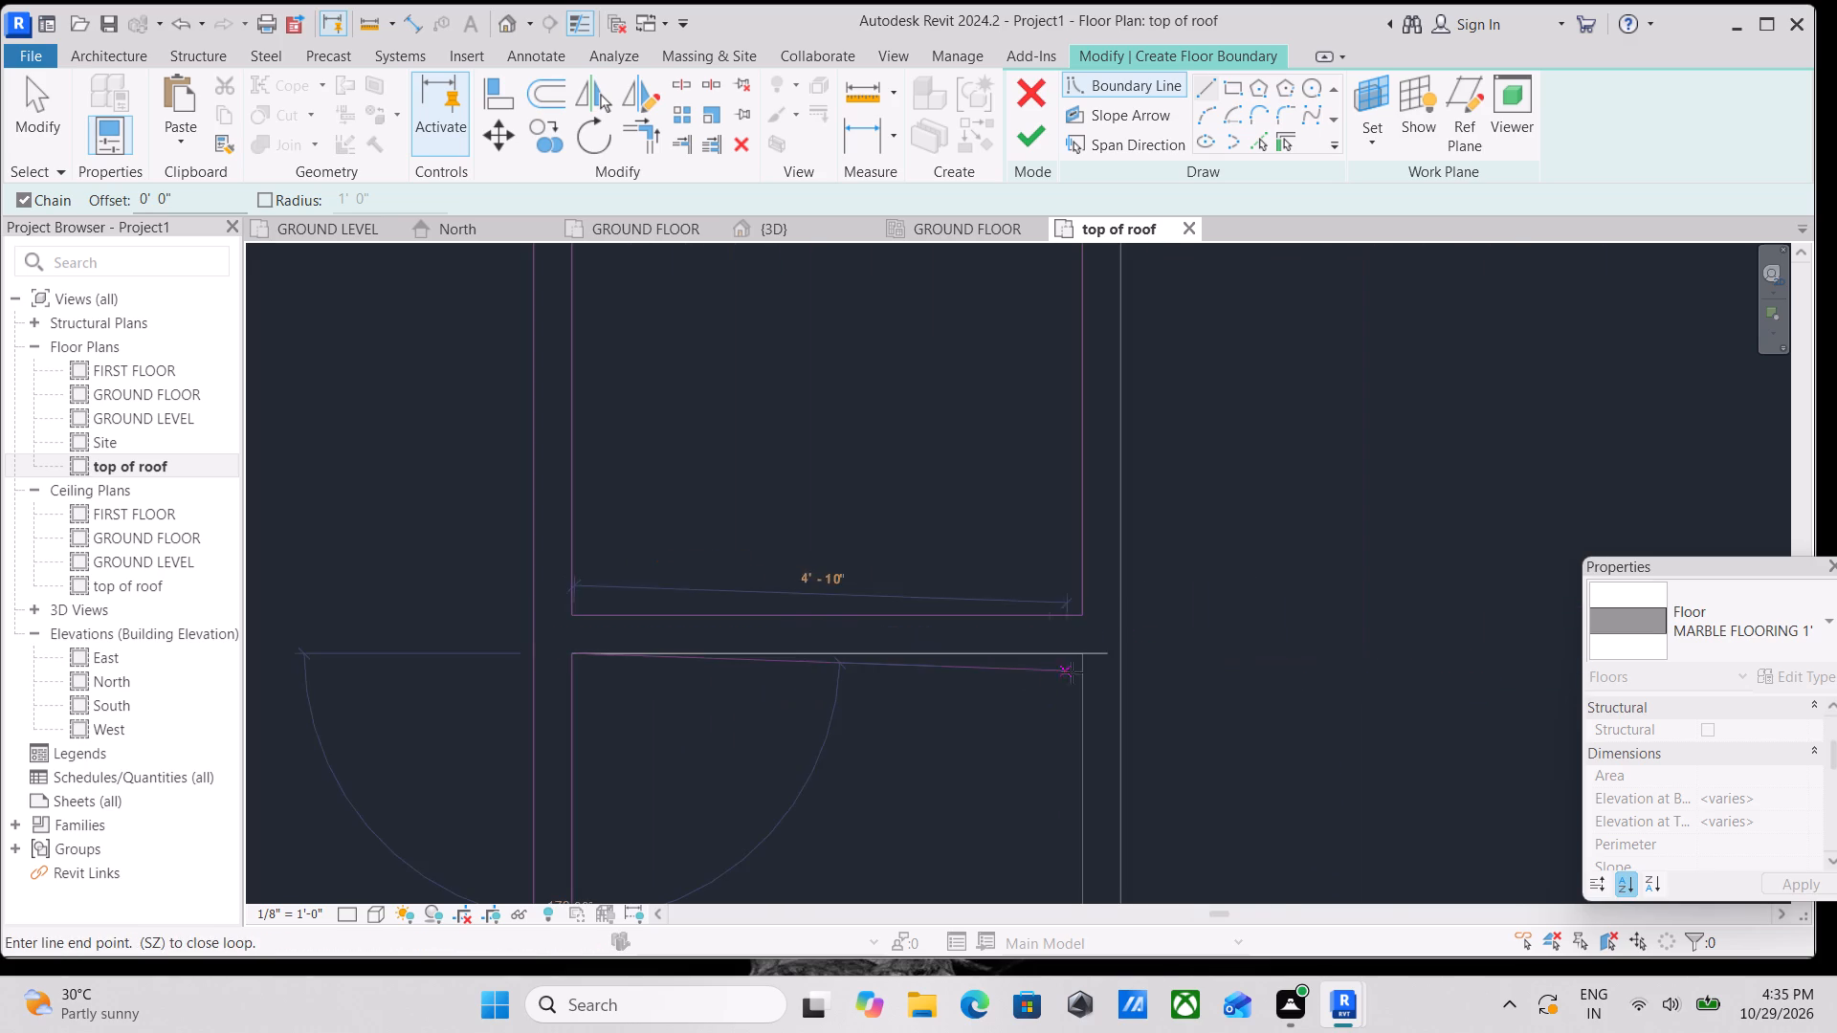
left_click(1073, 661)
middle_click_drag(1061, 880, 1081, 541)
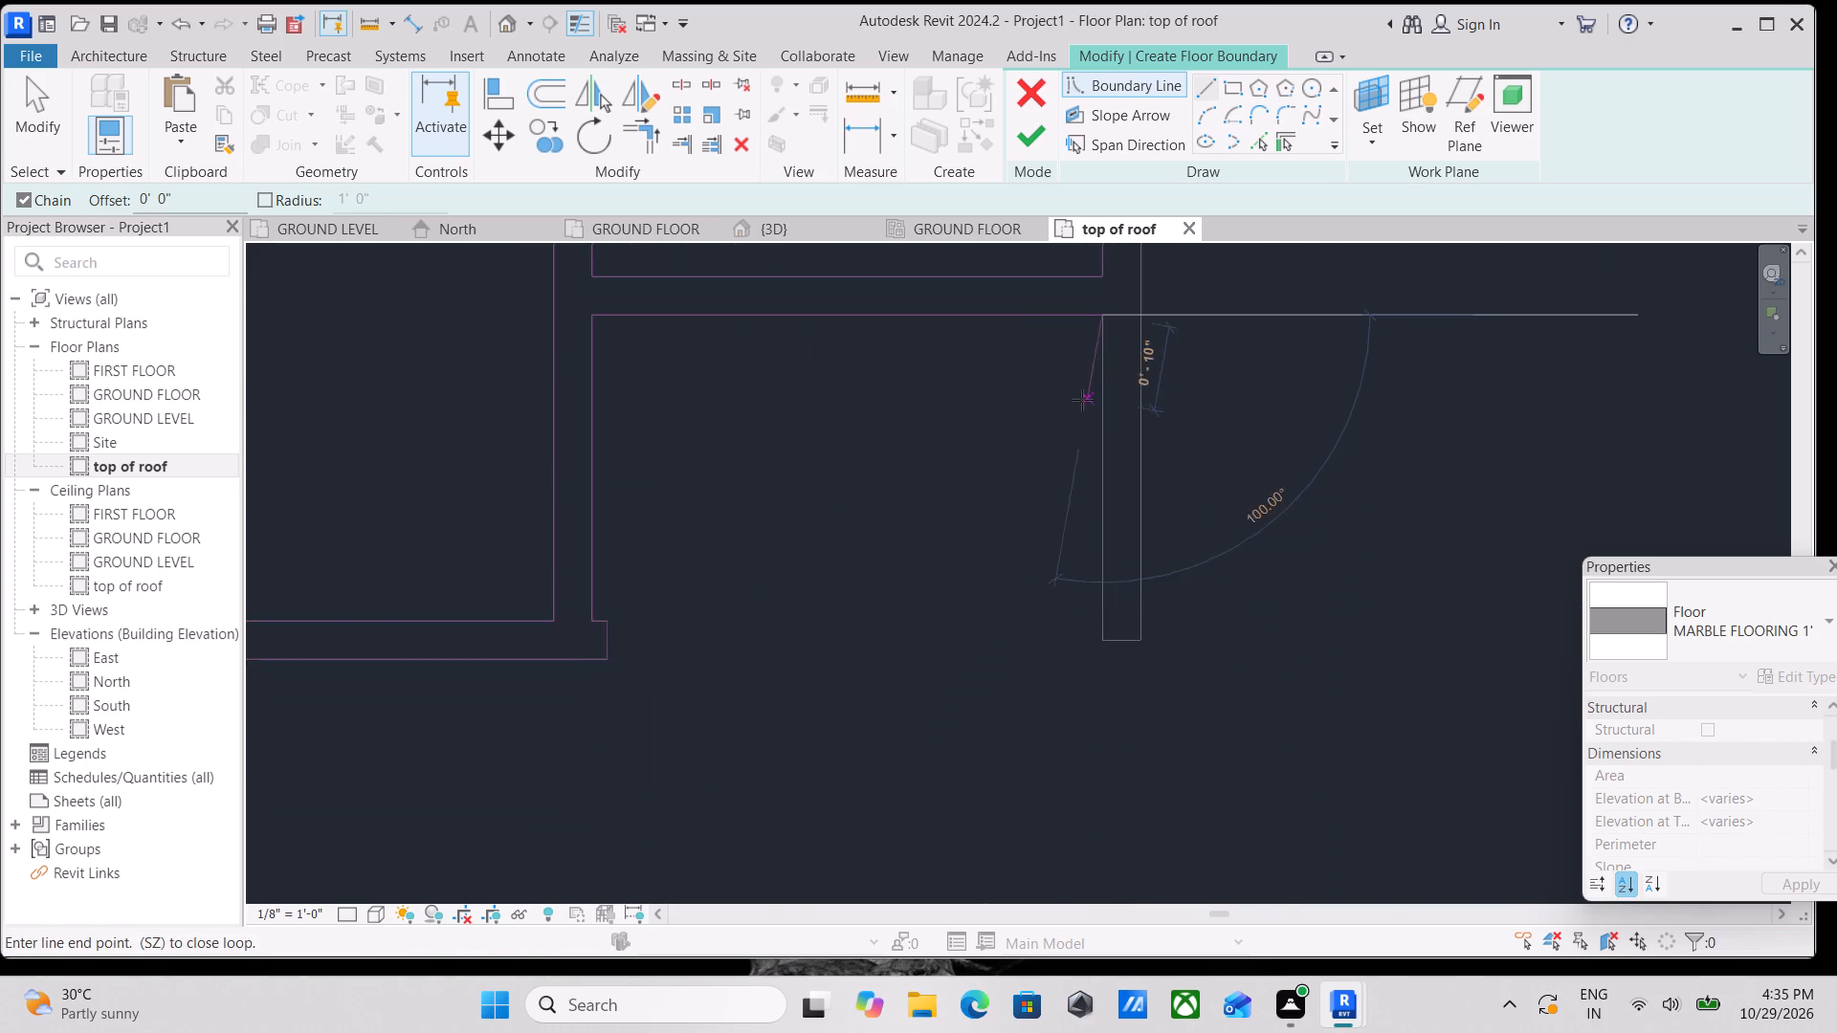
scroll(1081, 463, "down", 3)
left_click(1089, 582)
scroll(1090, 582, "up", 1)
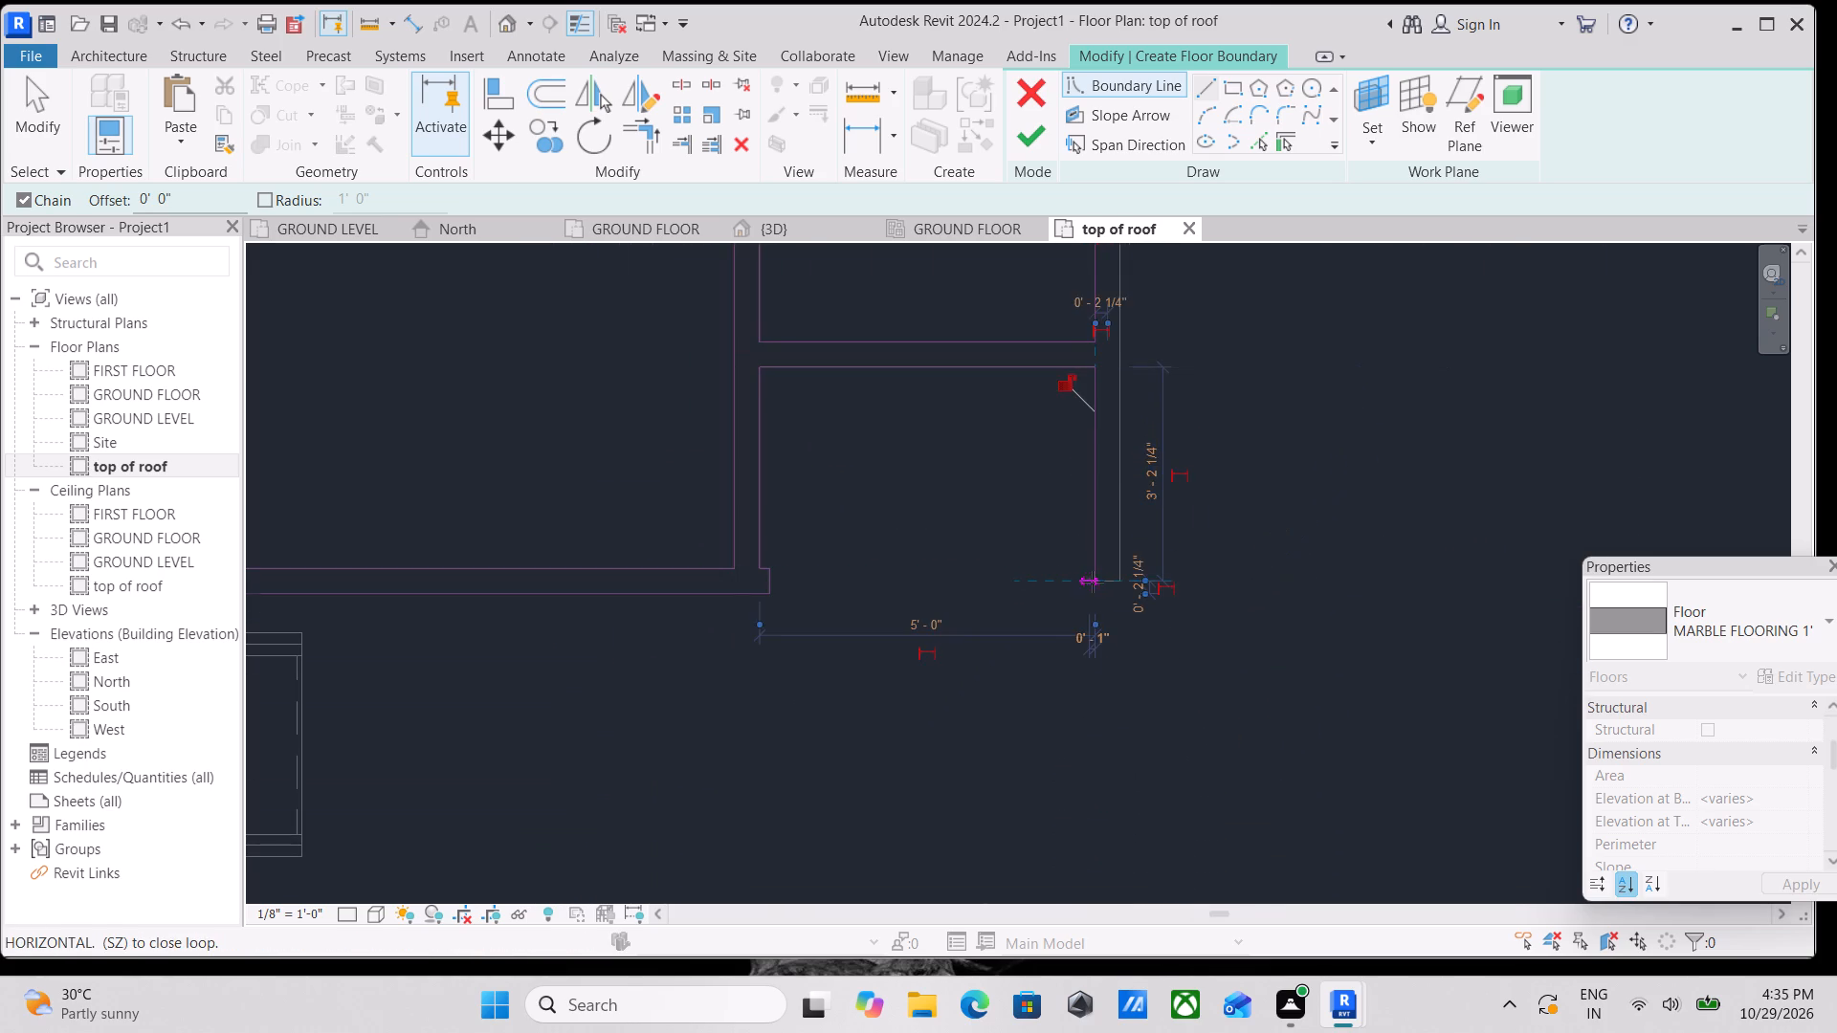
scroll(1093, 582, "up", 5)
left_click(1156, 579)
Continue the boundary up the partition, about 17'-0 3/4" along the top outer wall, and down the far outer wall to the double-door wall.
scroll(1181, 467, "down", 1)
middle_click_drag(1181, 467, 1135, 751)
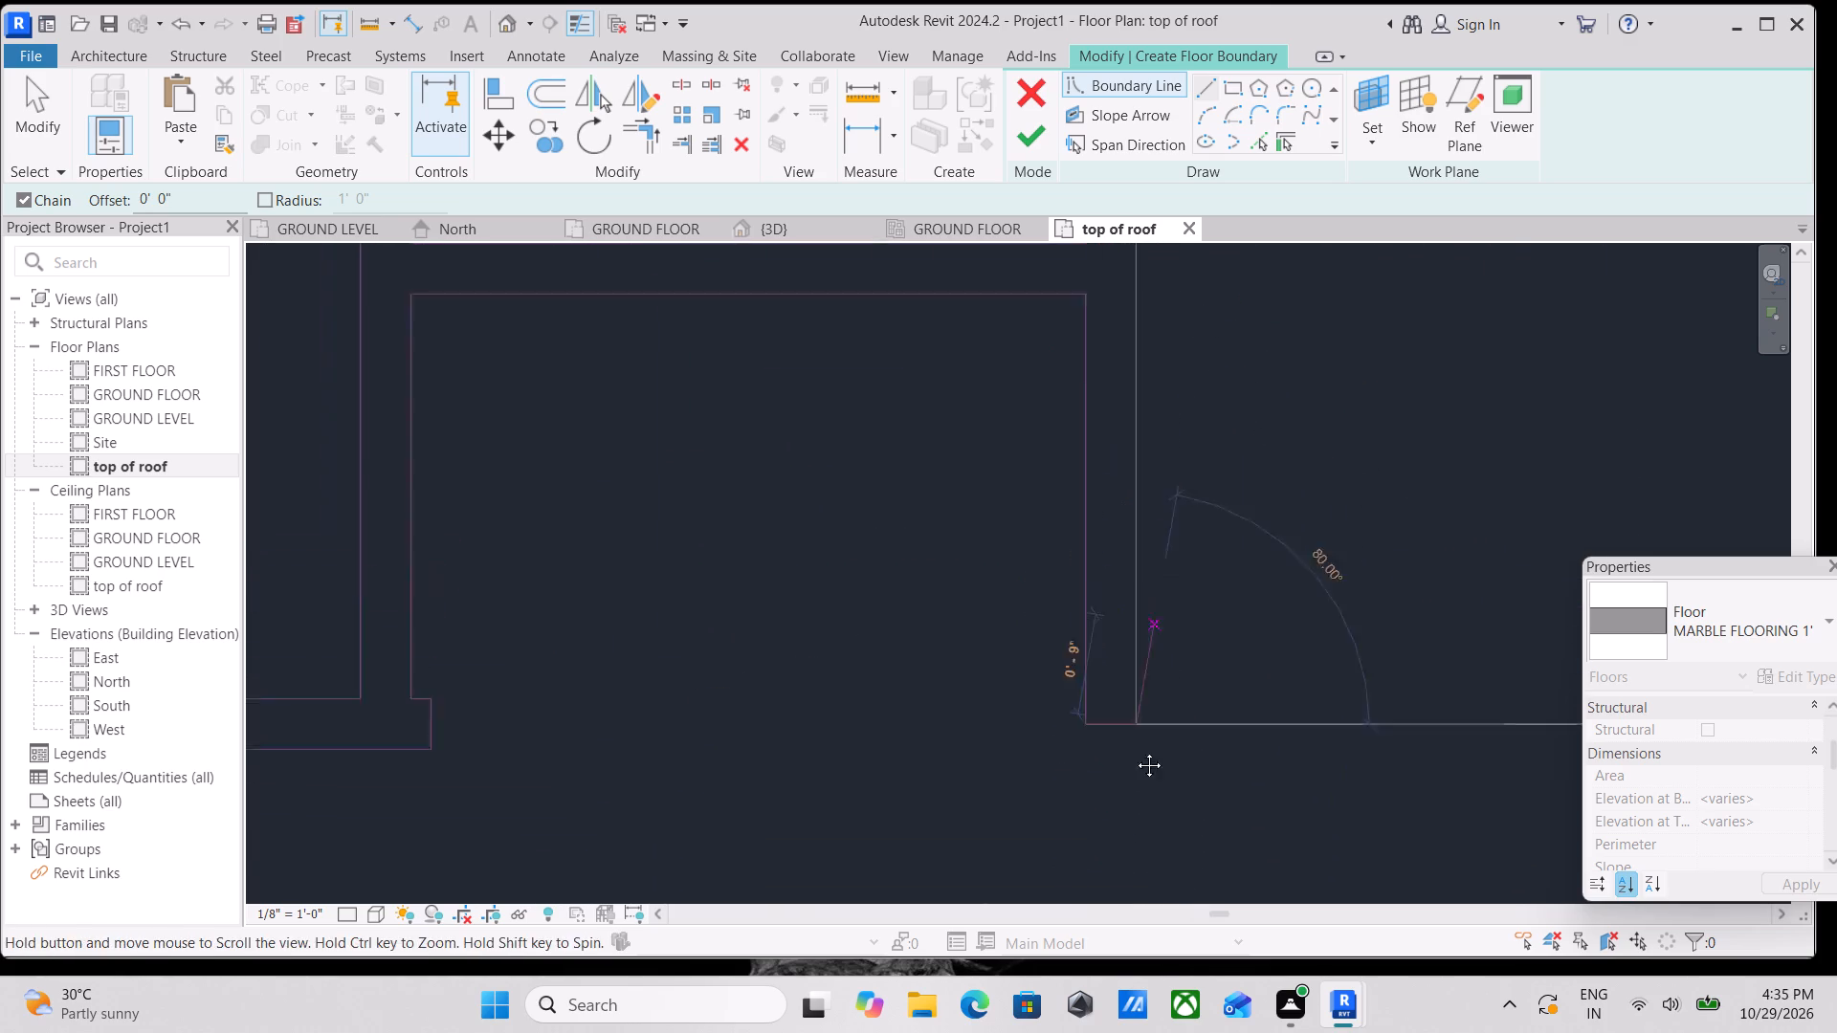
middle_click_drag(1135, 751, 1101, 872)
scroll(1026, 507, "down", 4)
middle_click_drag(1025, 507, 1048, 859)
scroll(1053, 502, "down", 3)
middle_click_drag(1050, 516, 1076, 745)
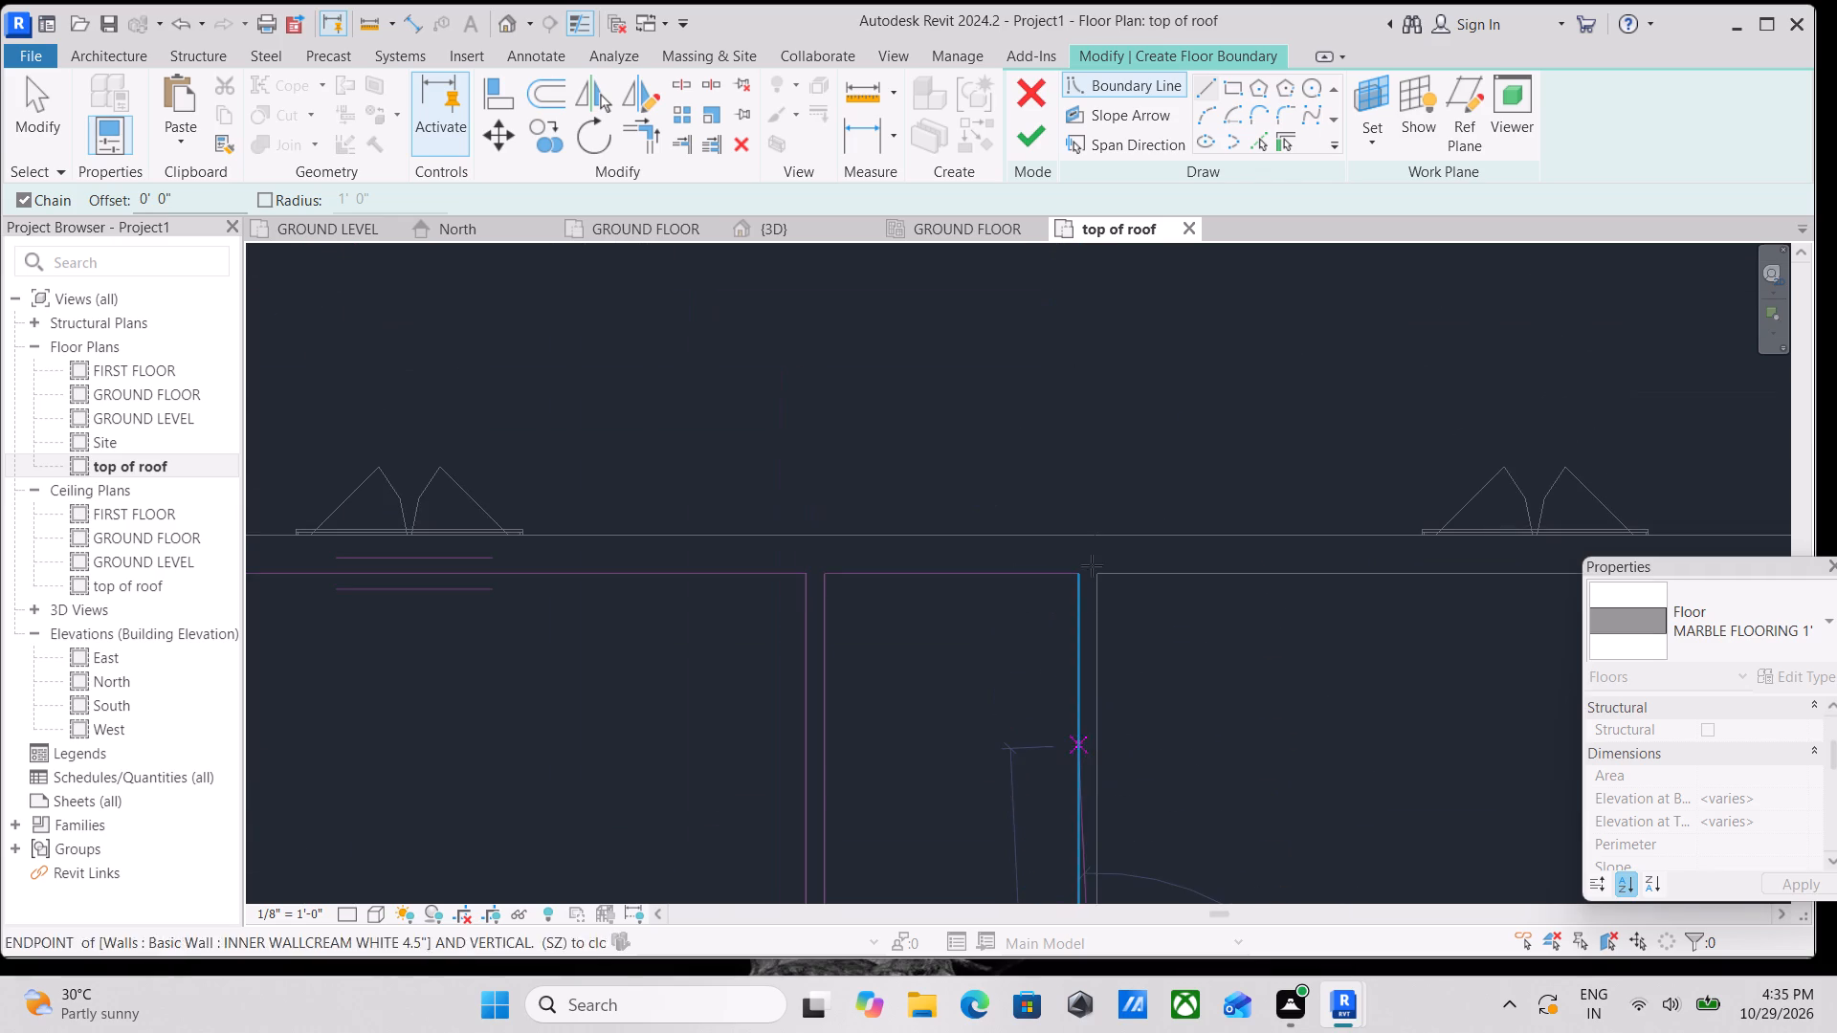
left_click(1095, 581)
middle_click_drag(1246, 558, 567, 450)
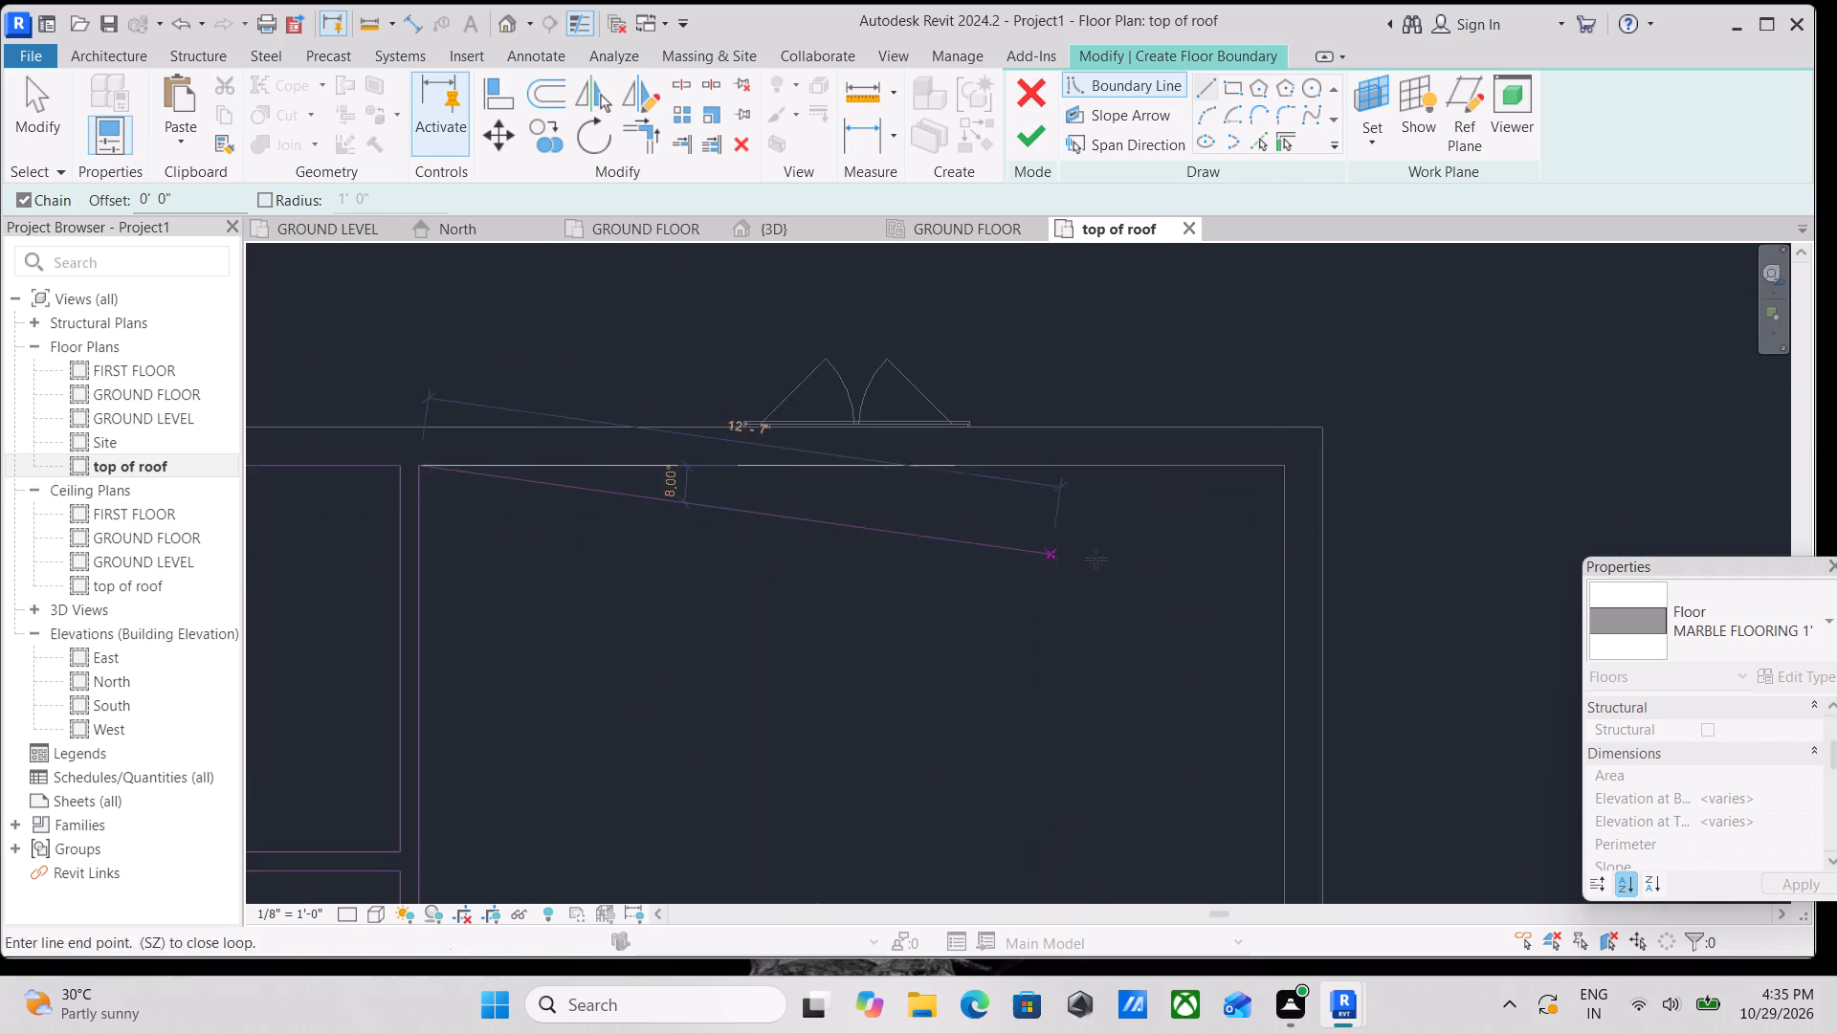
middle_click_drag(1096, 559, 863, 555)
scroll(1085, 557, "down", 1)
scroll(896, 535, "up", 1)
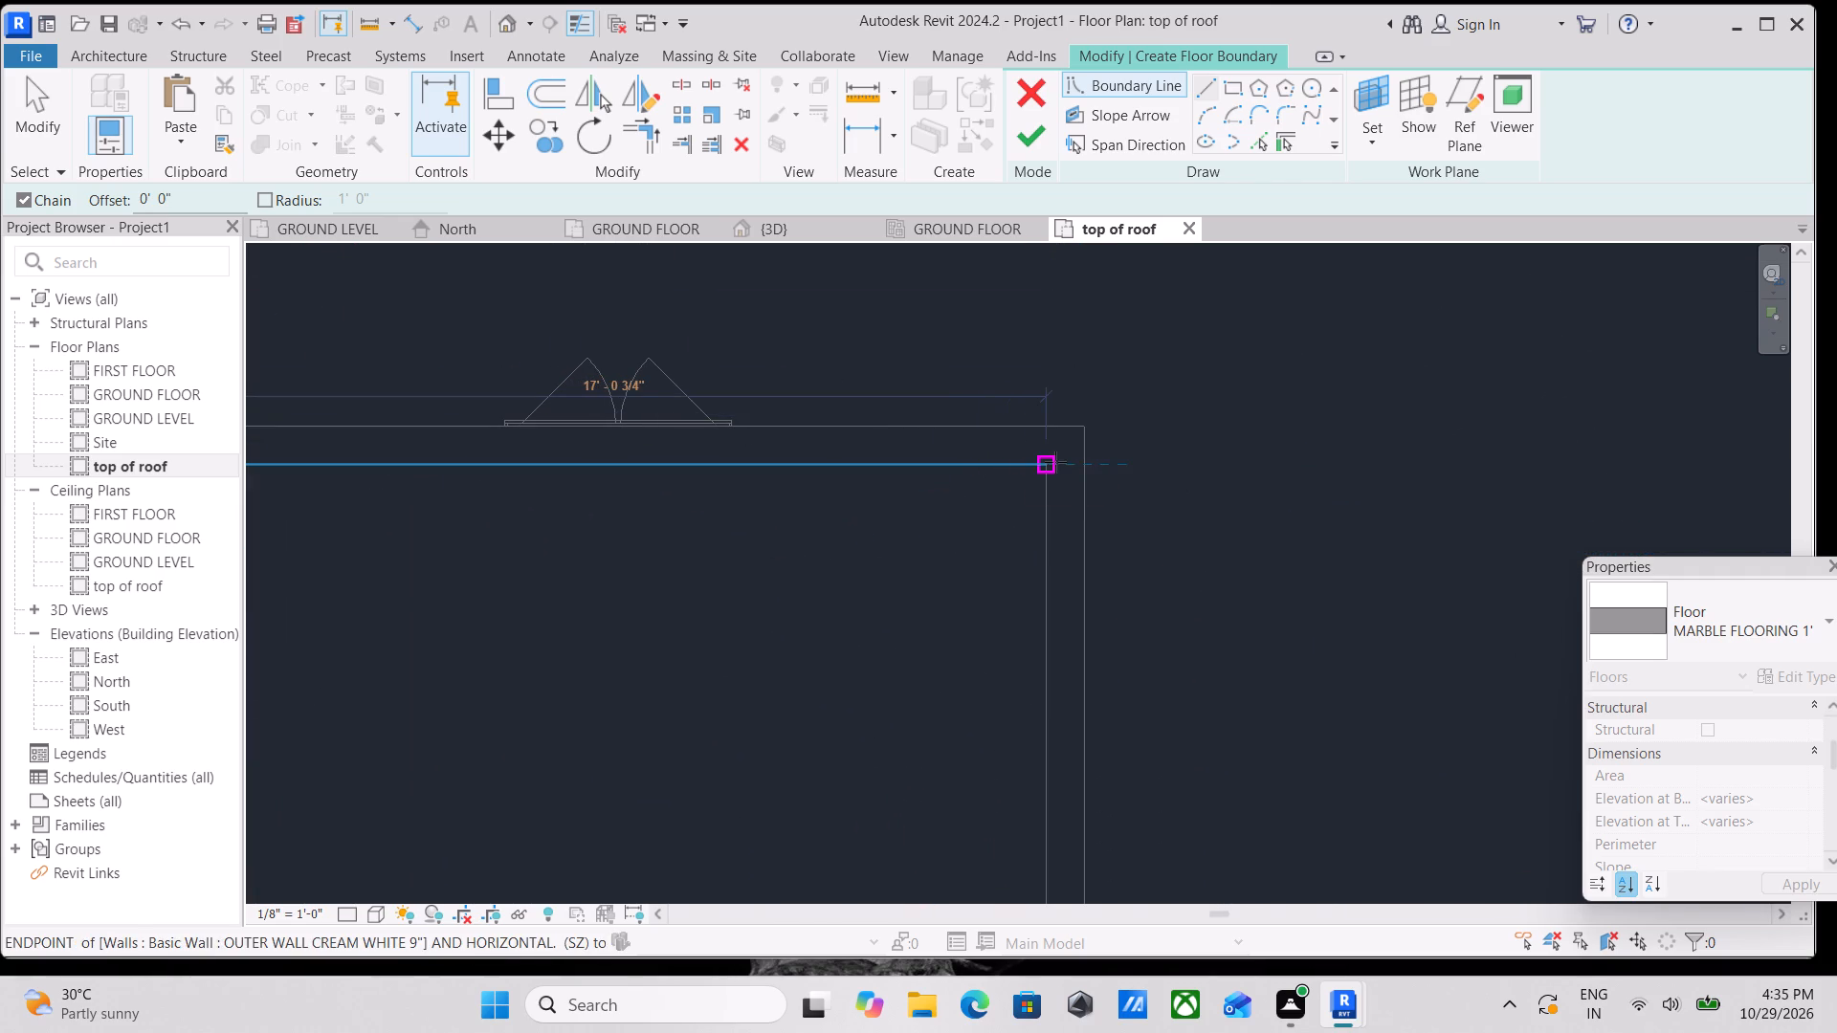
left_click_drag(1055, 462, 1051, 471)
scroll(1019, 713, "down", 2)
middle_click_drag(1019, 713, 1038, 210)
scroll(1032, 562, "down", 4)
middle_click_drag(1032, 560, 1020, 359)
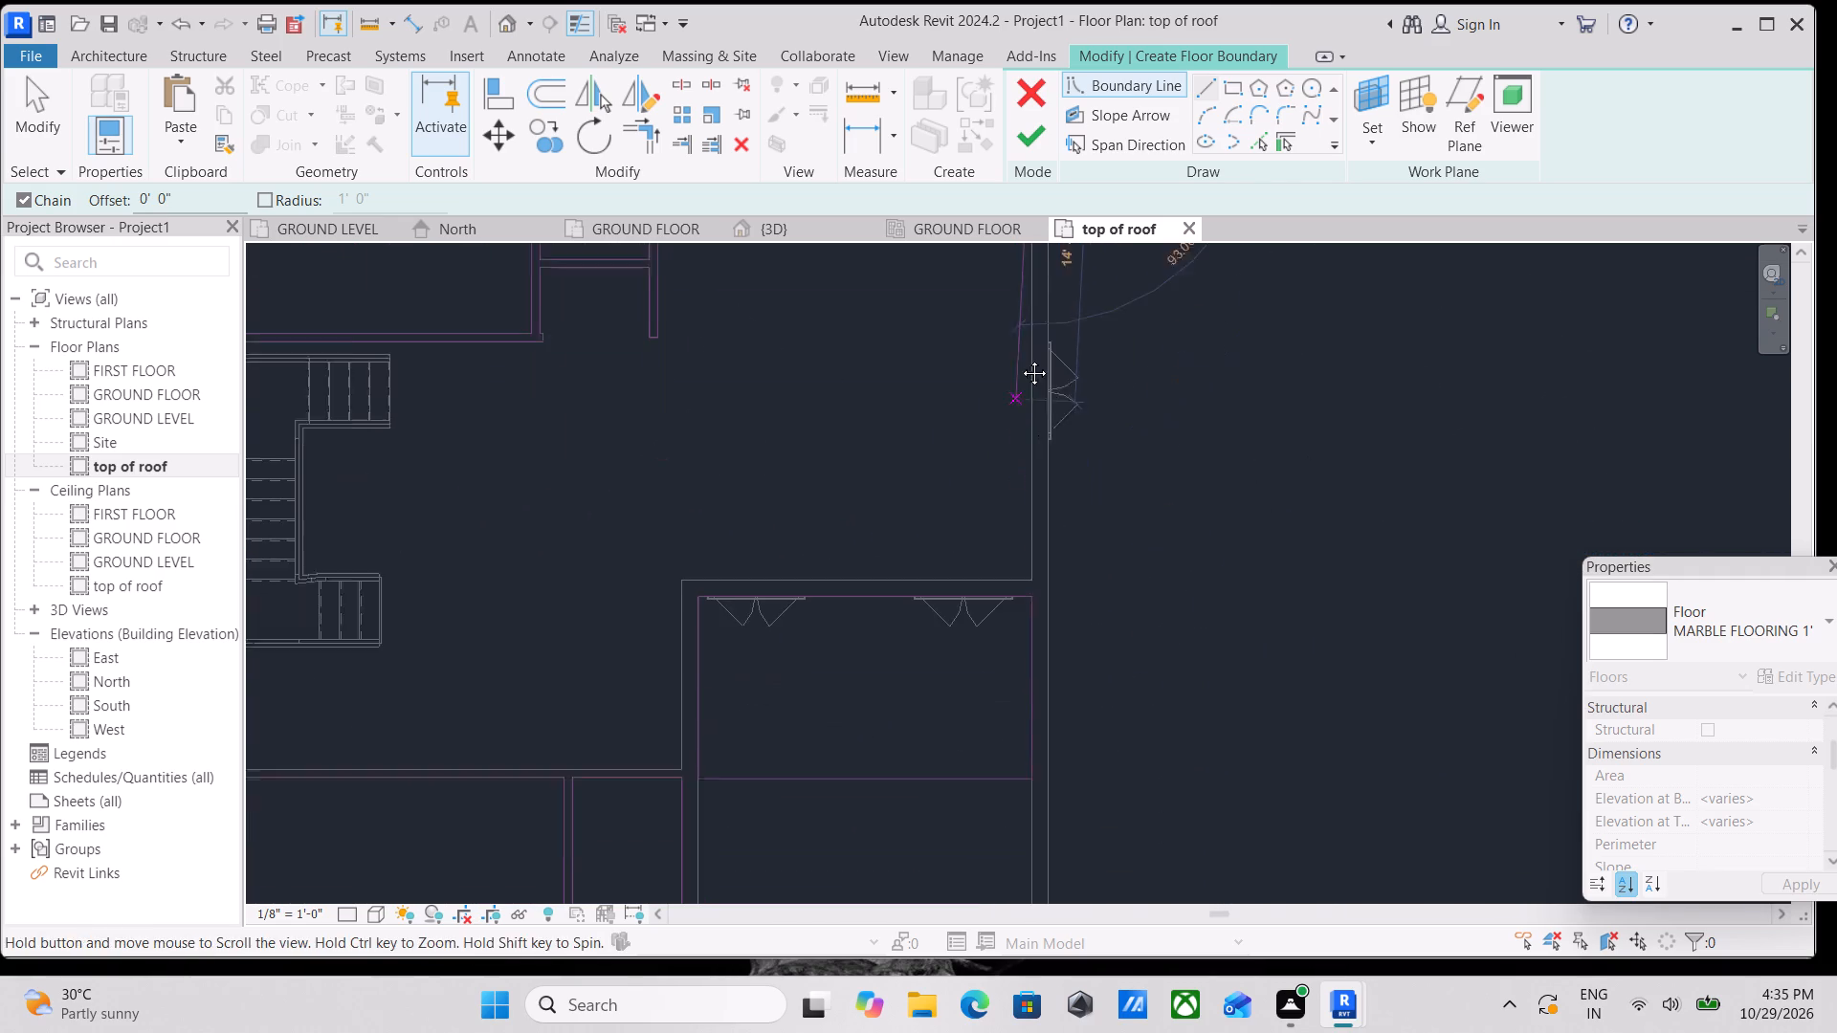
middle_click_drag(1020, 359, 1020, 358)
left_click(1032, 538)
Close the hall boundary along the double-door wall, down about 8'-7 1/2", and about 22'-3 1/2" back to the starting corner.
middle_click_drag(629, 491, 667, 482)
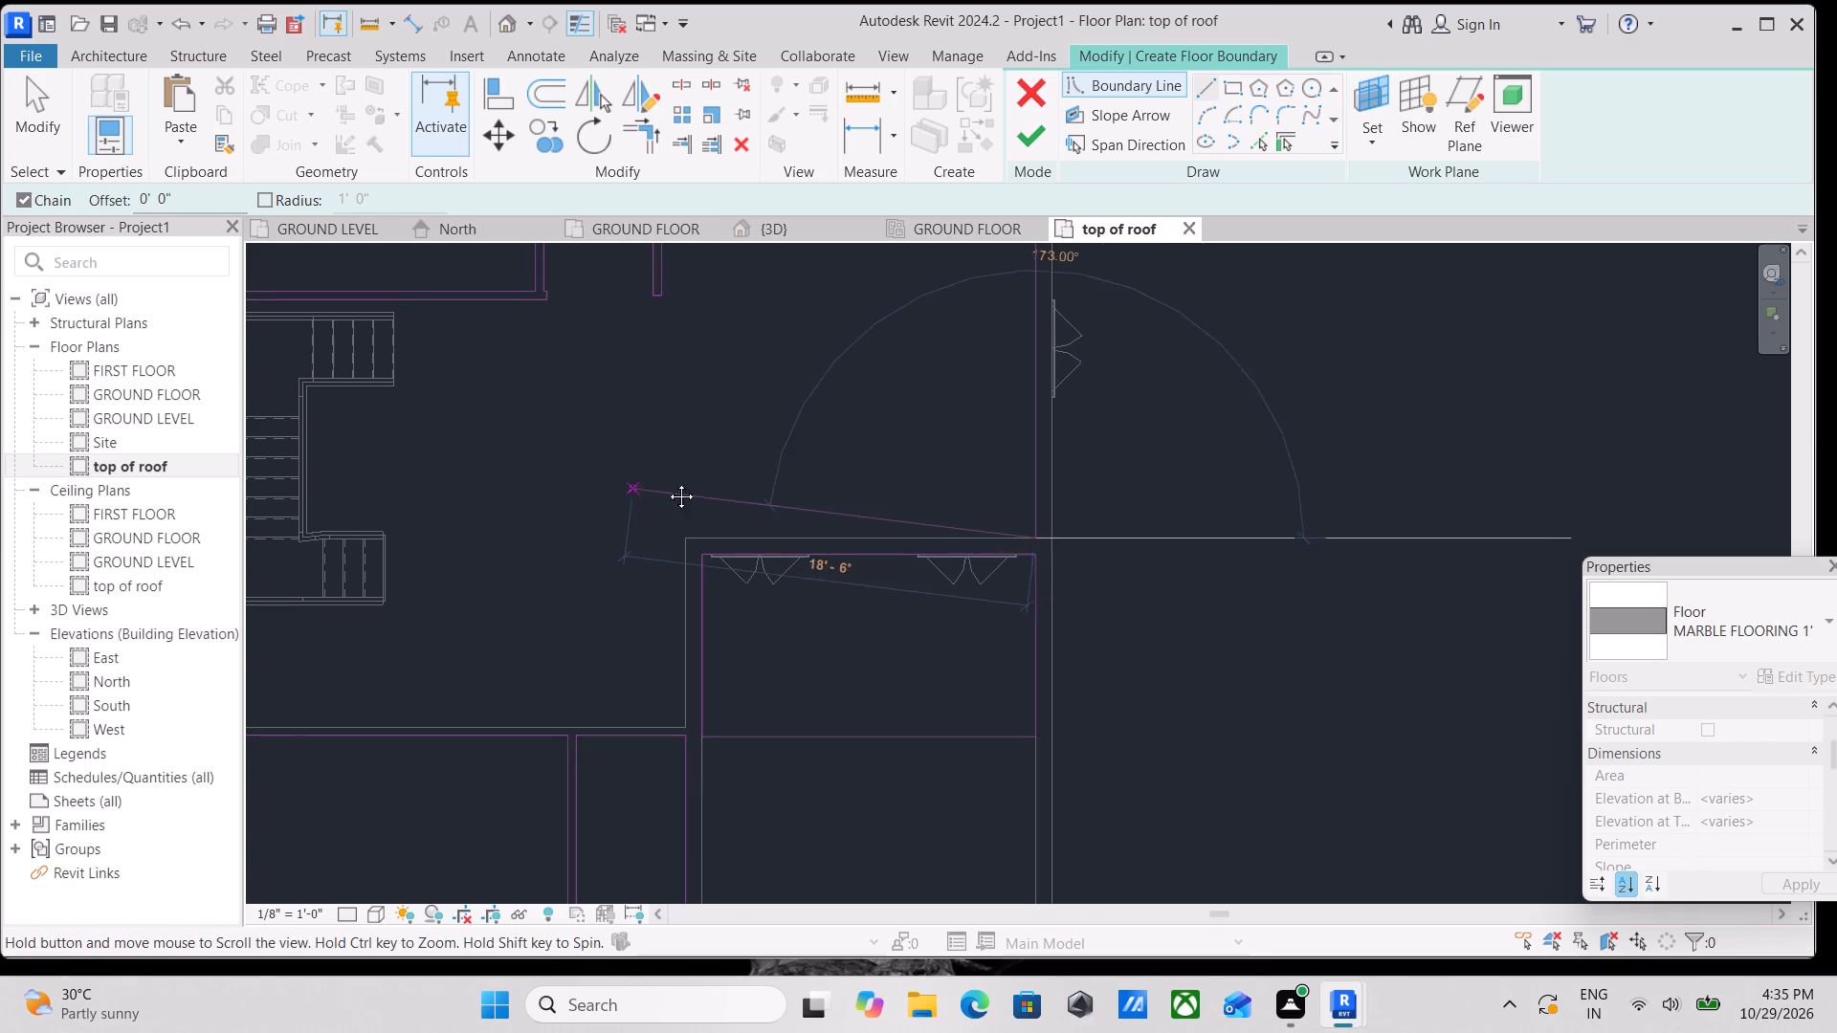
middle_click_drag(667, 482, 917, 435)
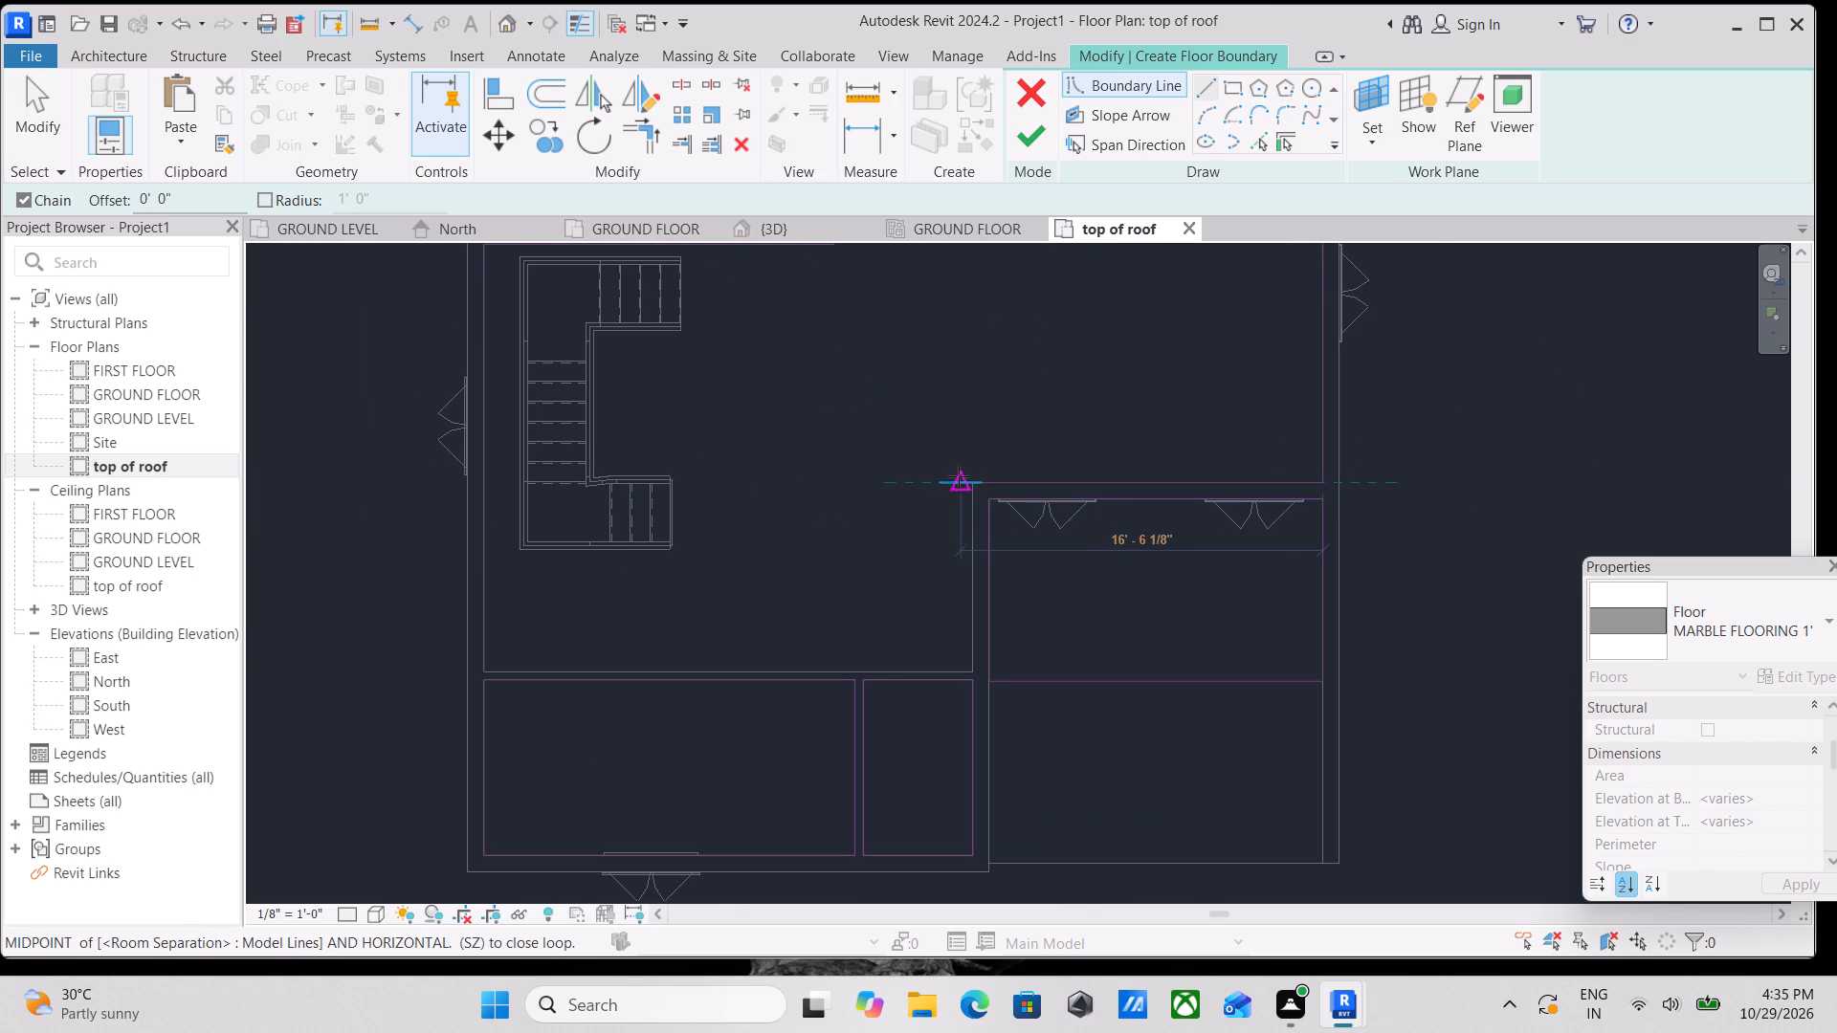
left_click(966, 476)
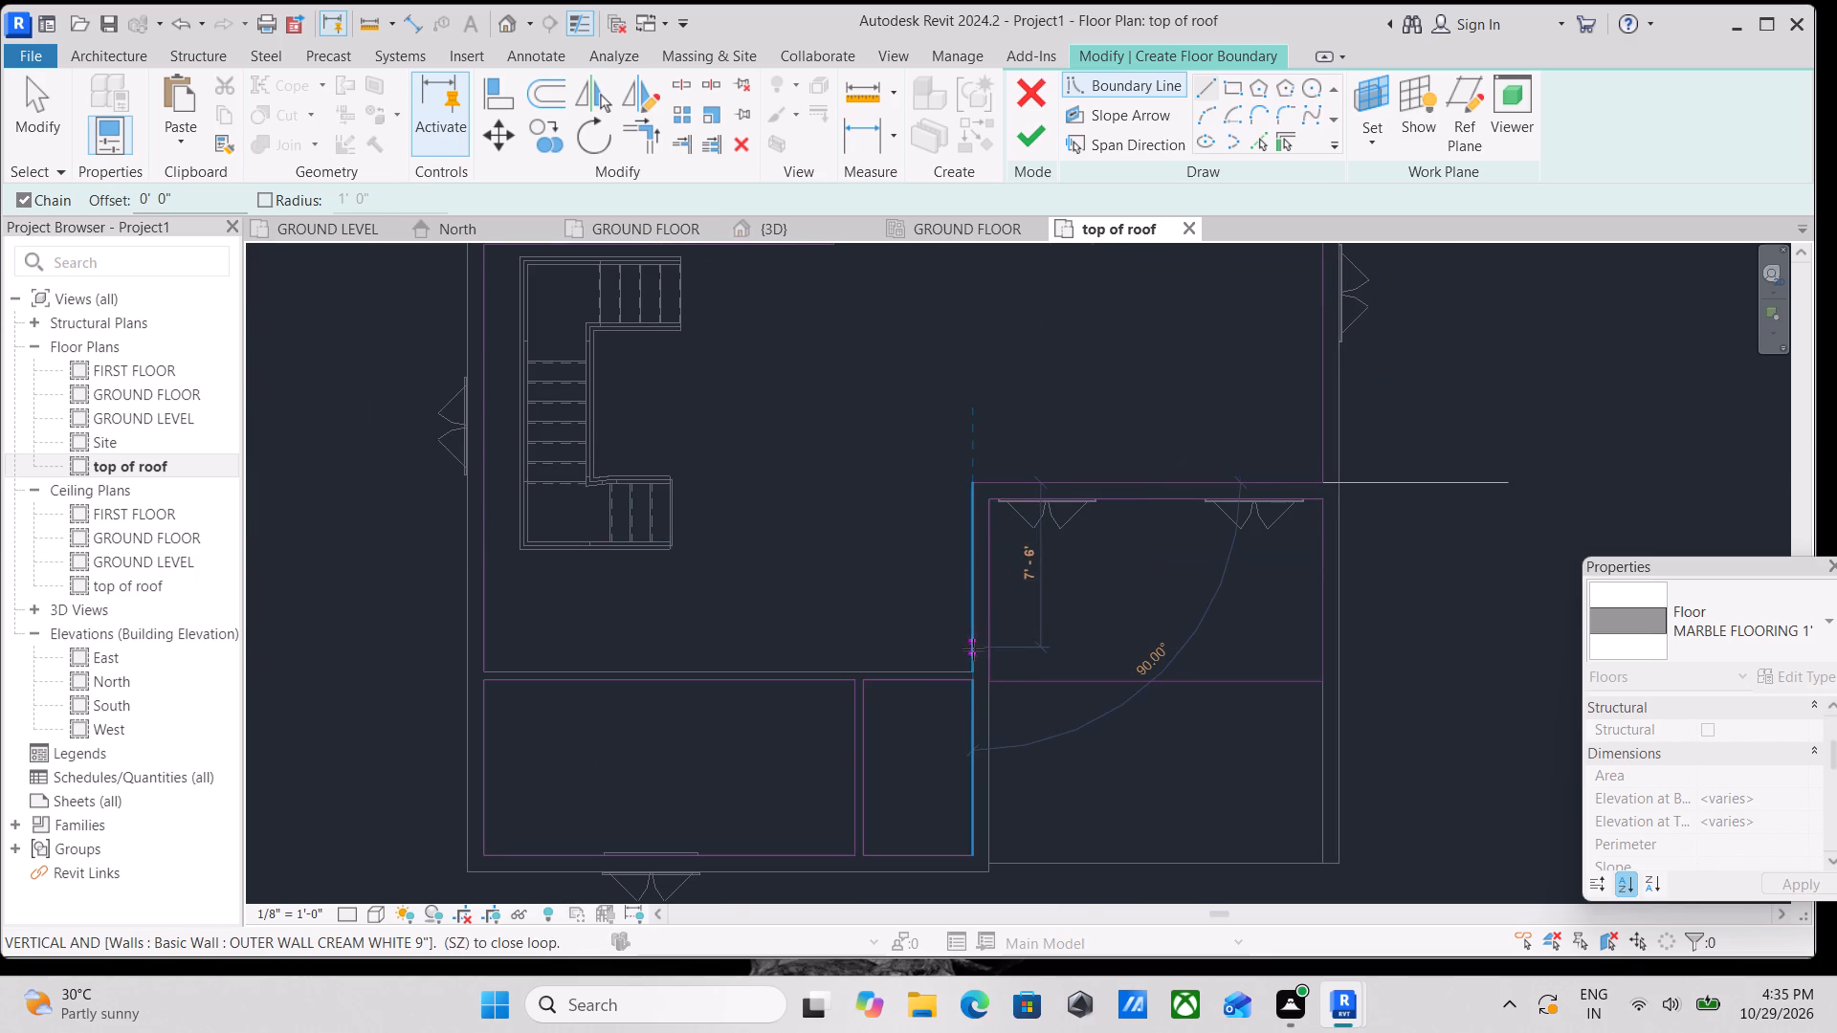
left_click(971, 666)
scroll(619, 651, "up", 3)
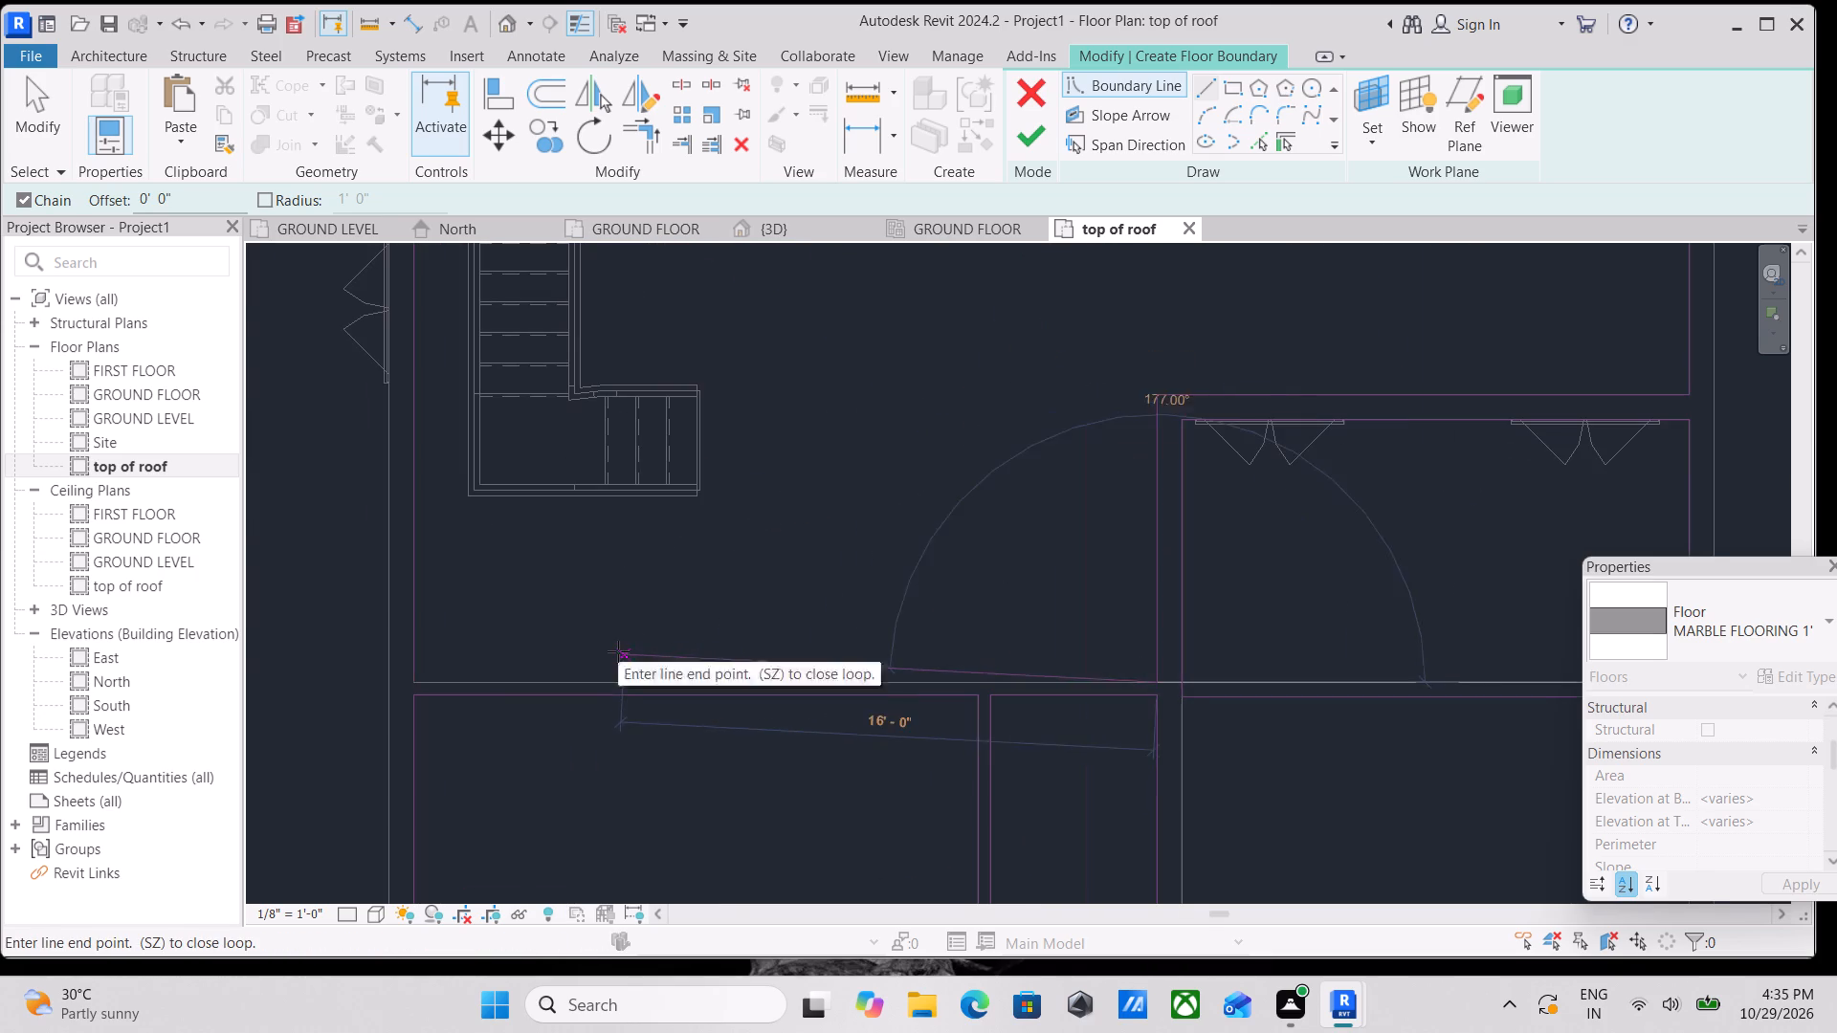
left_click(419, 683)
scroll(665, 541, "down", 4)
middle_click_drag(659, 546, 632, 665)
scroll(828, 487, "down", 2)
middle_click_drag(815, 499, 805, 613)
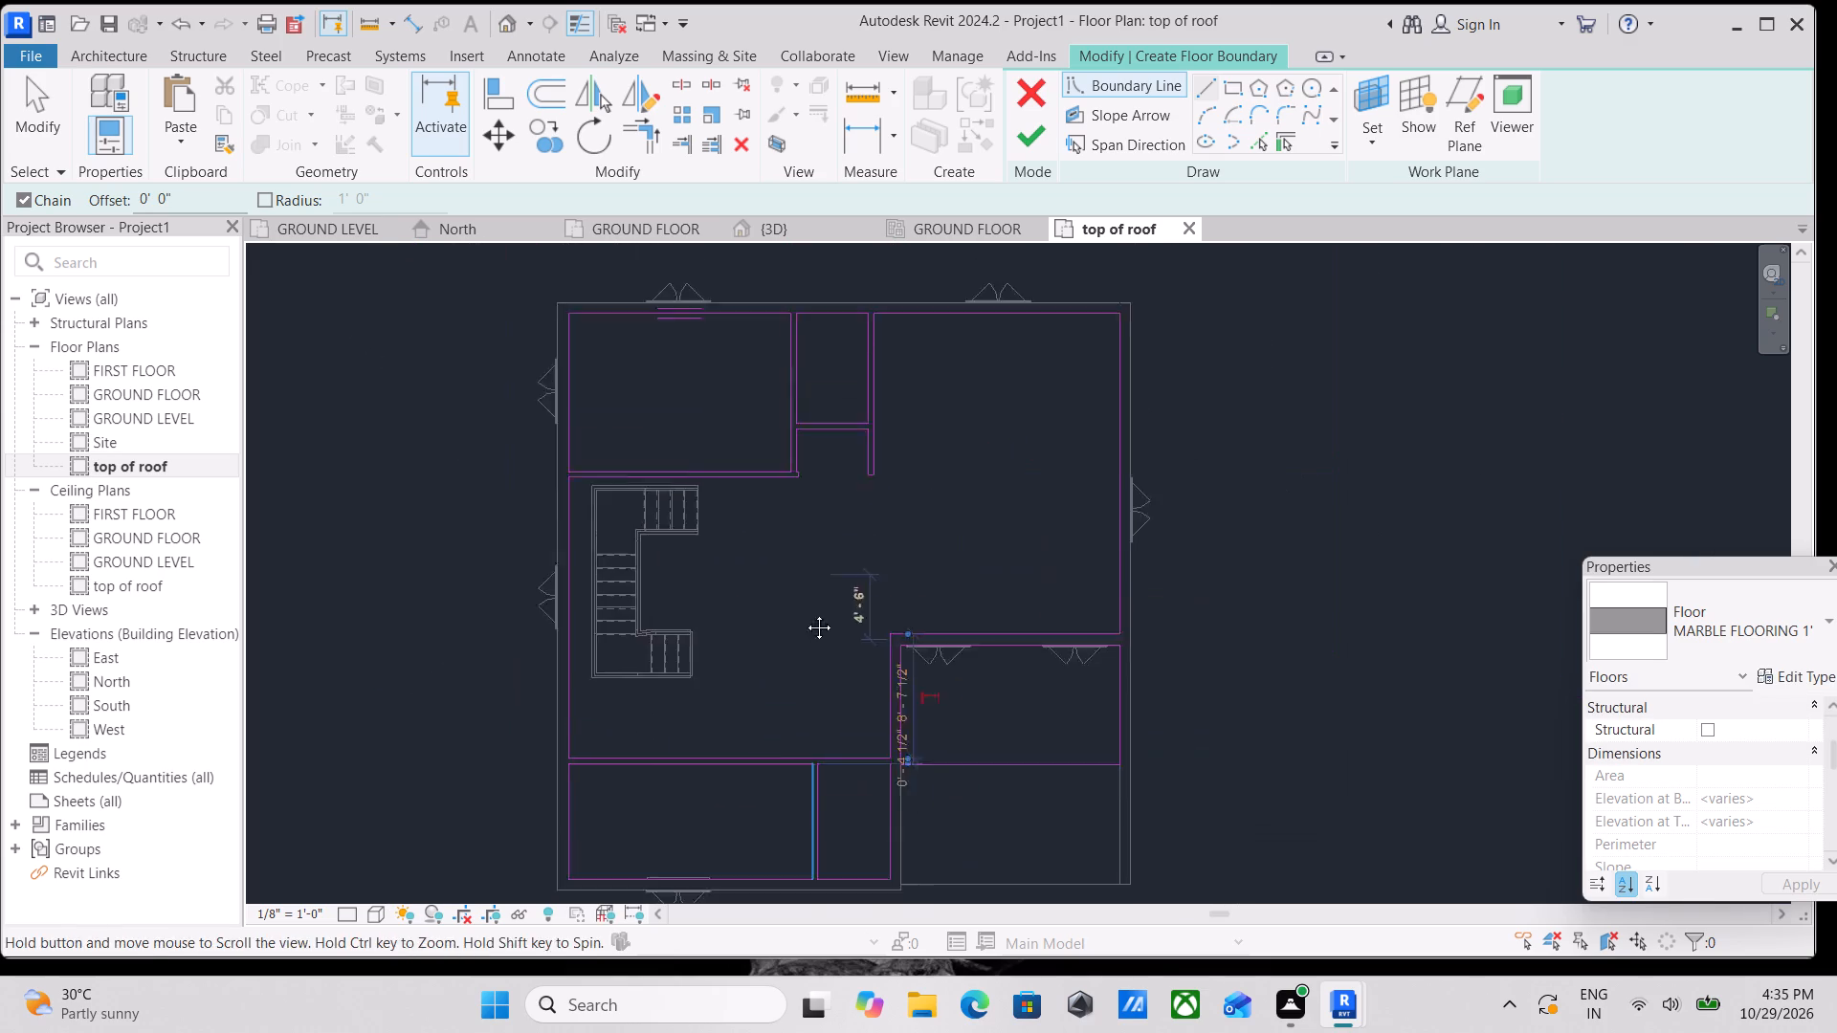
middle_click_drag(805, 613, 798, 665)
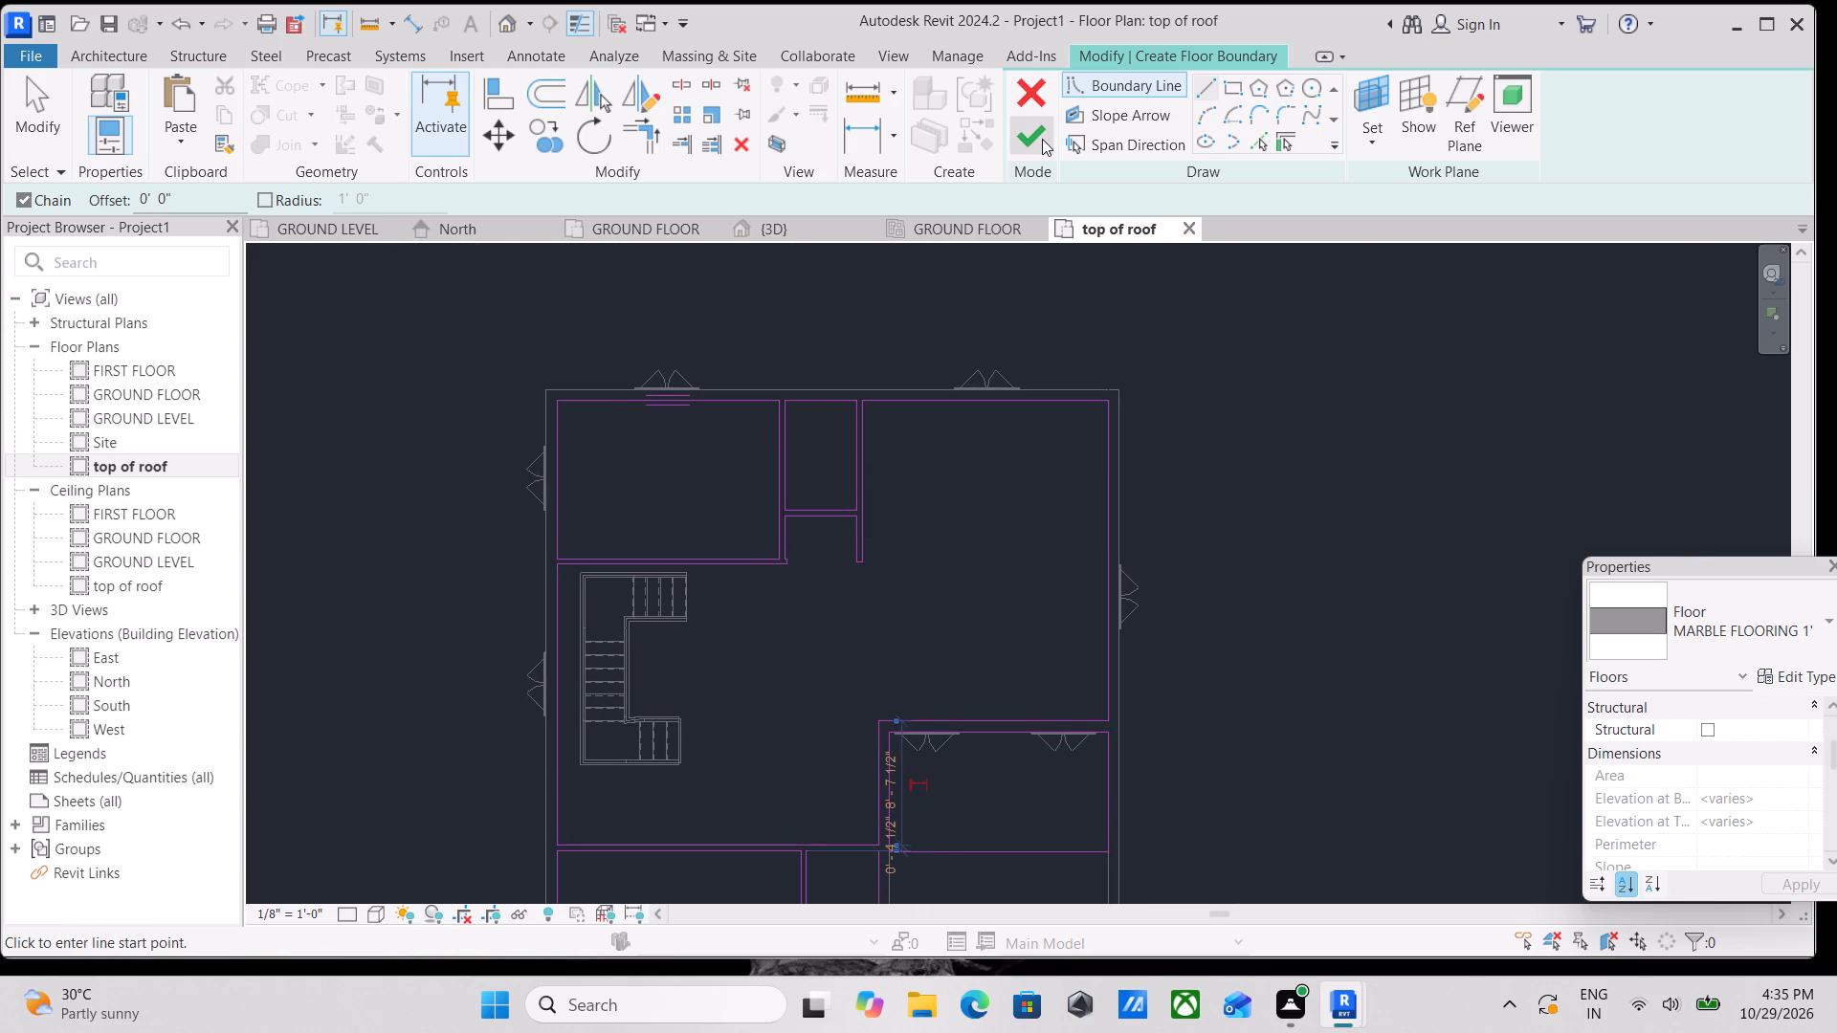
Finish the floor sketch without attaching the walls to the floor's bottom.
left_click(1042, 139)
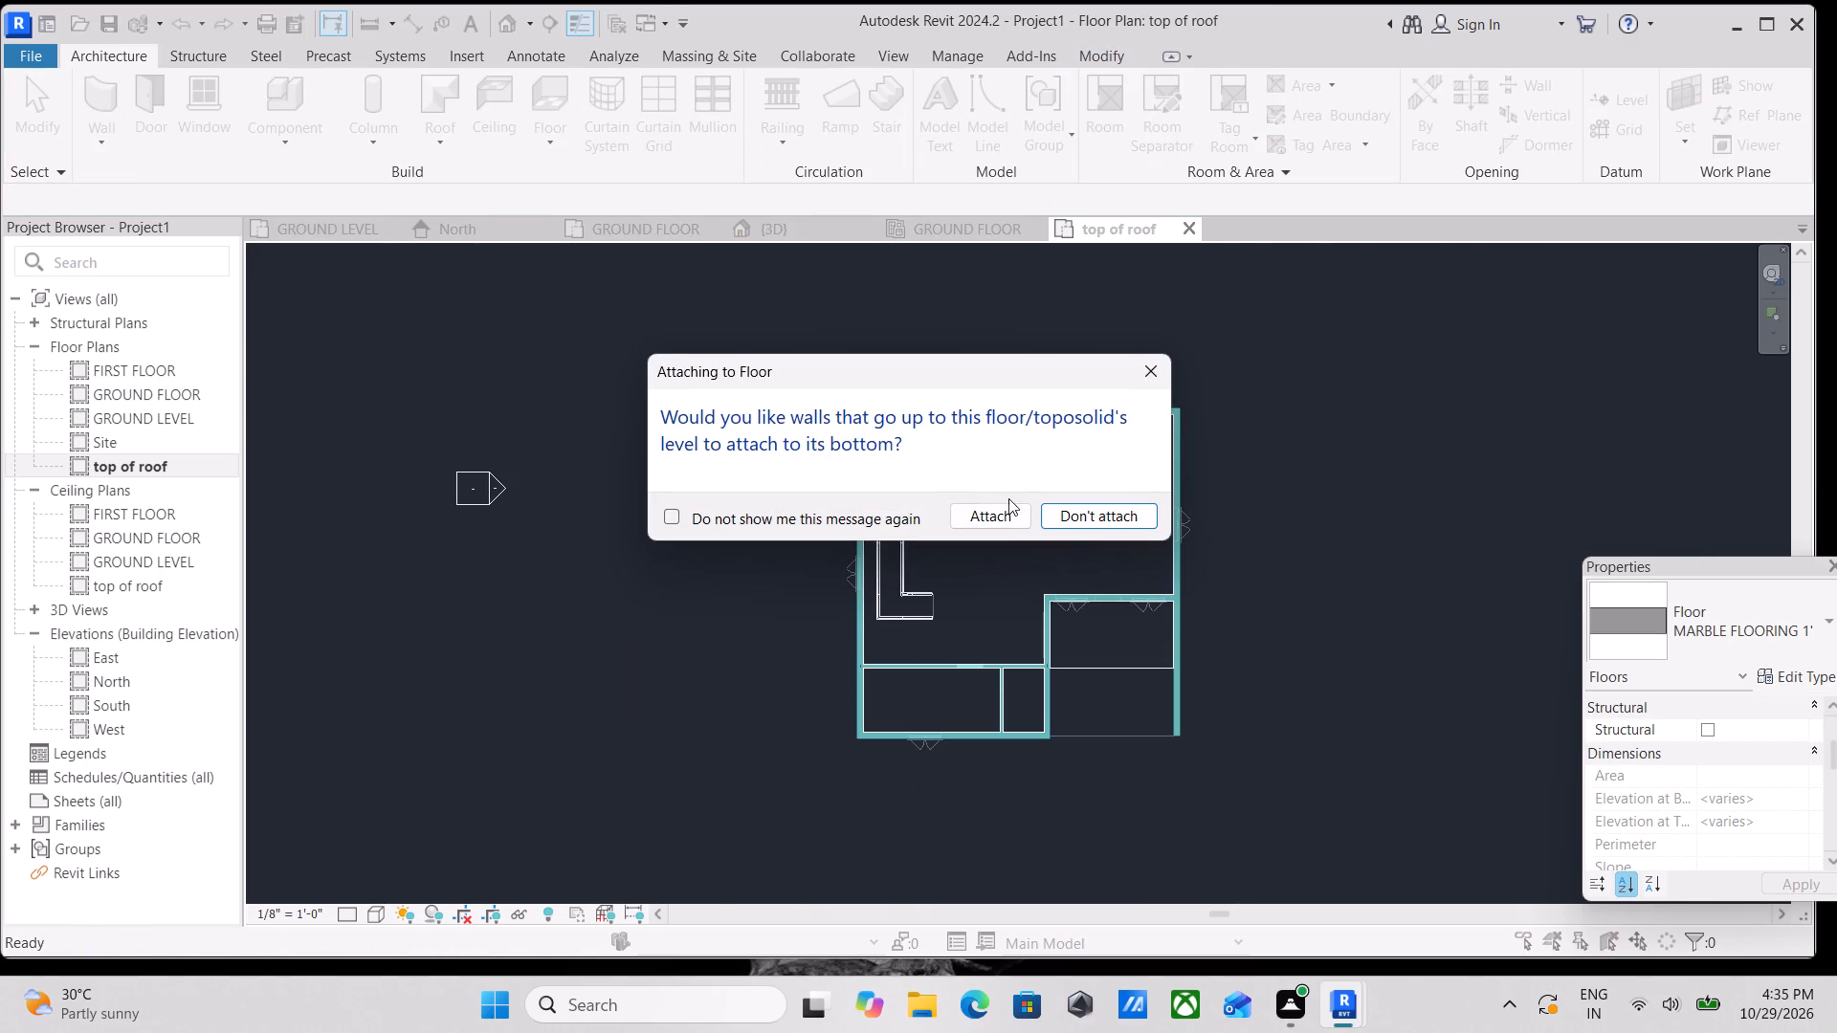
left_click(1079, 518)
Examine the new top-of-roof floor slab in plan and from an angled 3D view, selecting it in the model.
scroll(897, 505, "down", 1)
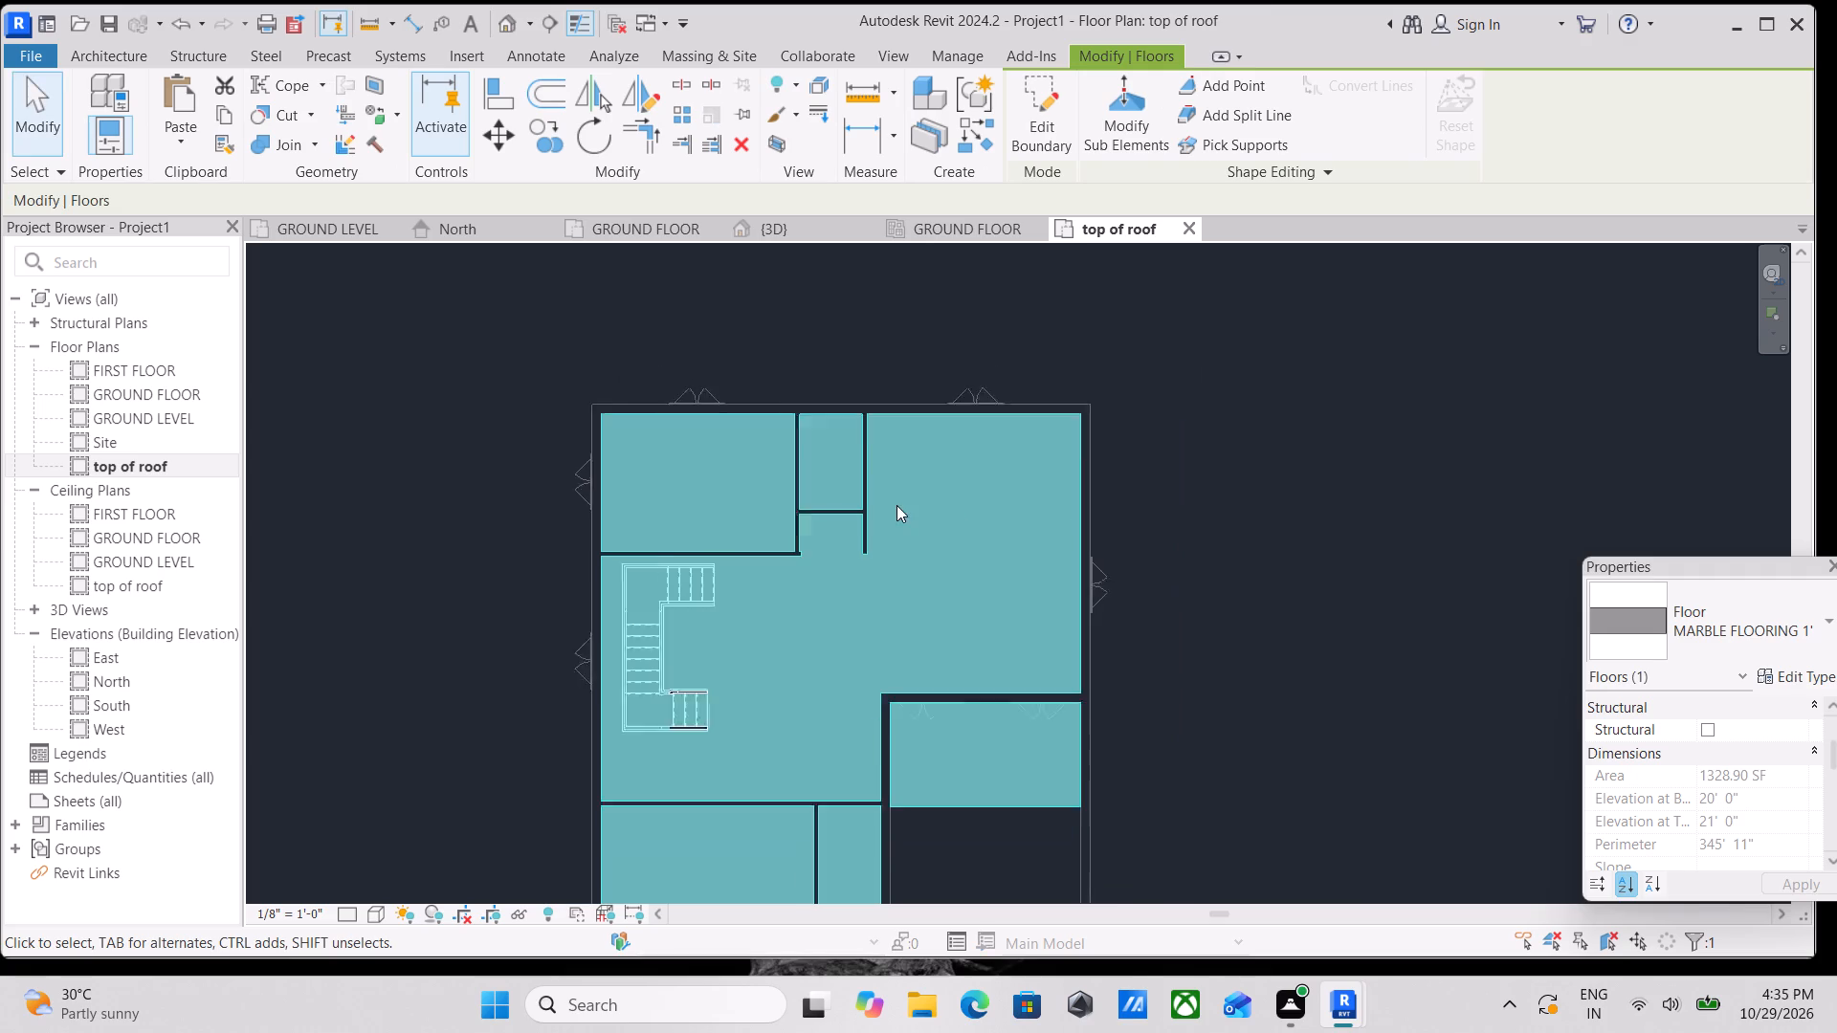
scroll(896, 505, "down", 1)
middle_click_drag(896, 505, 983, 473)
middle_click_drag(994, 521, 933, 454)
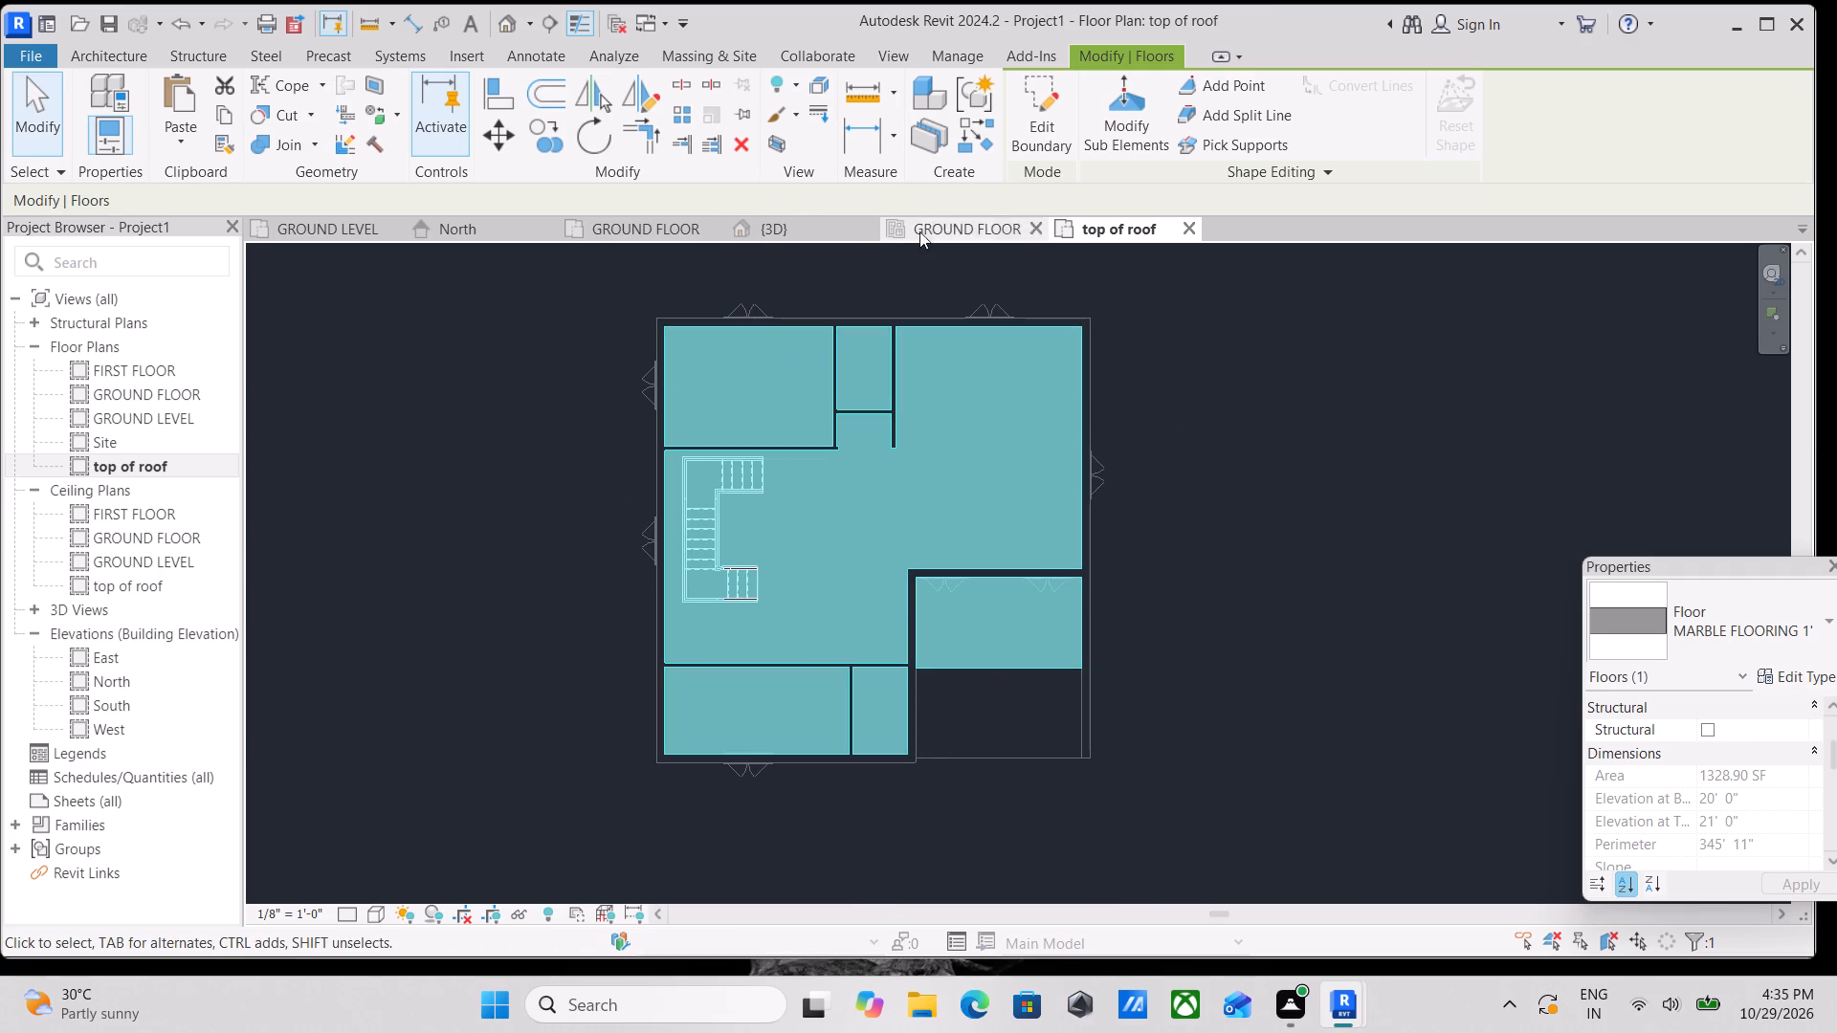
left_click(1007, 227)
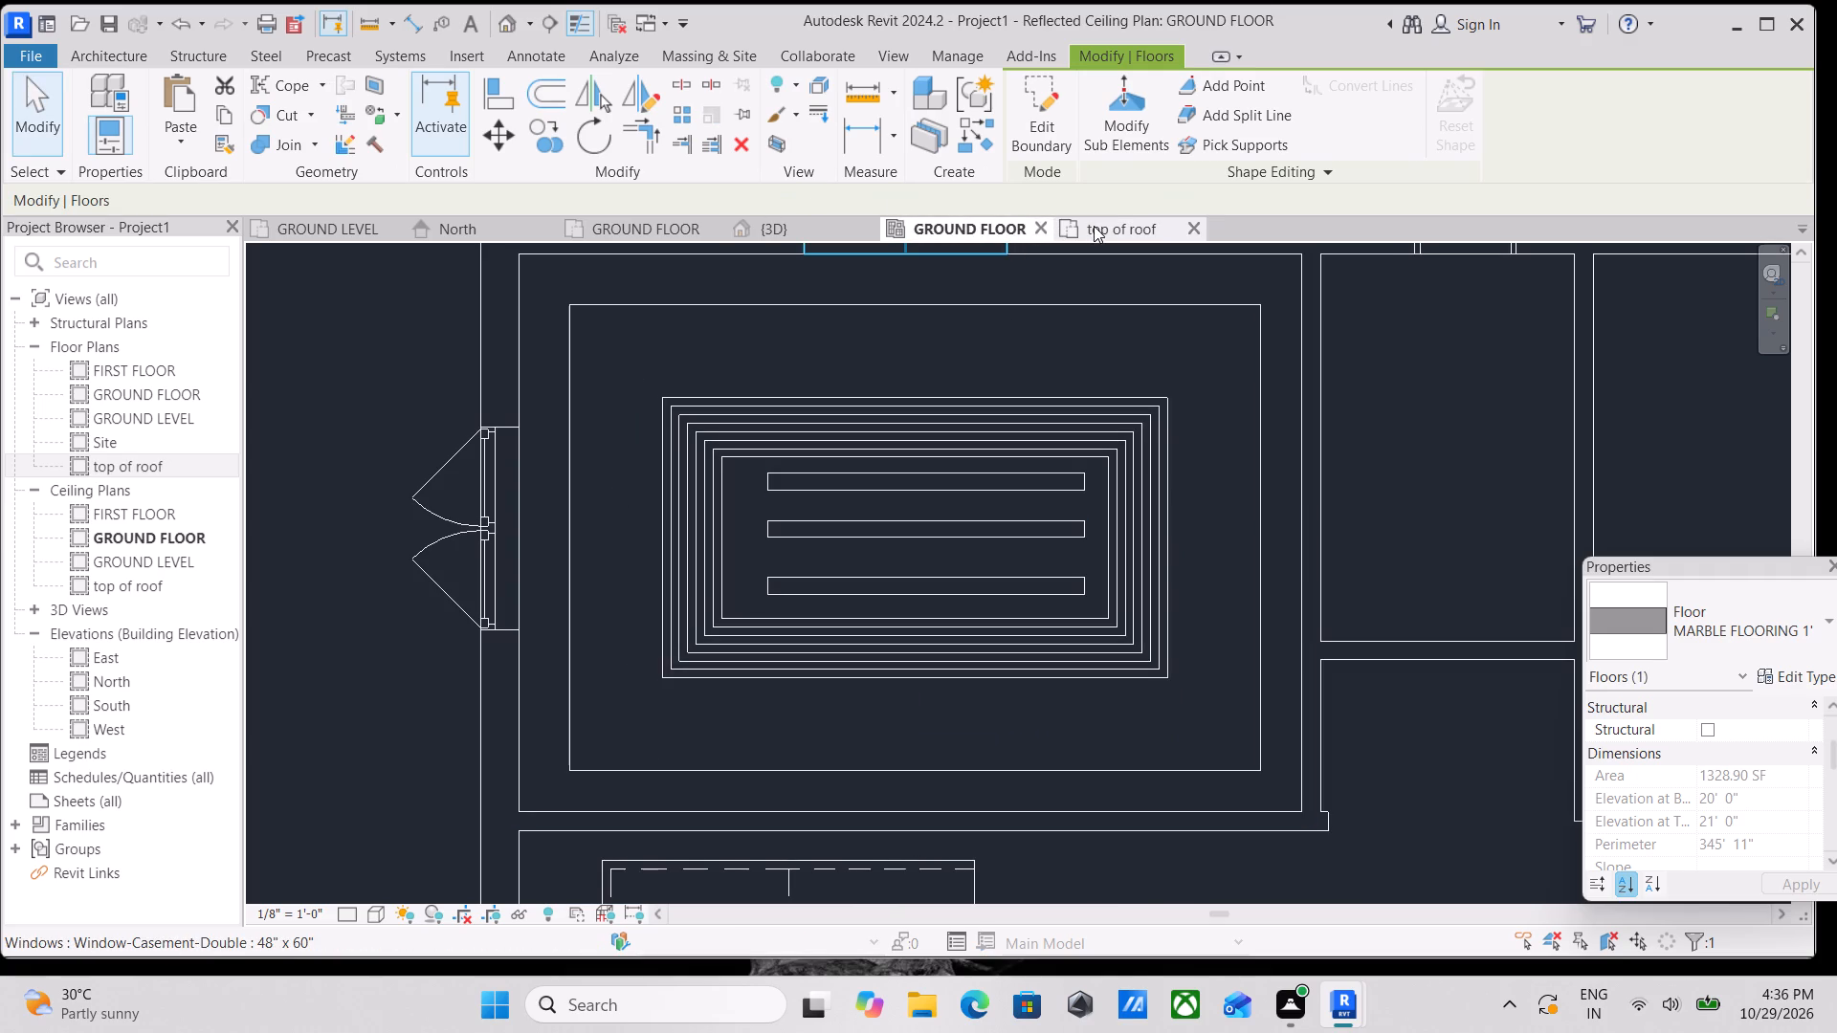
left_click(1089, 226)
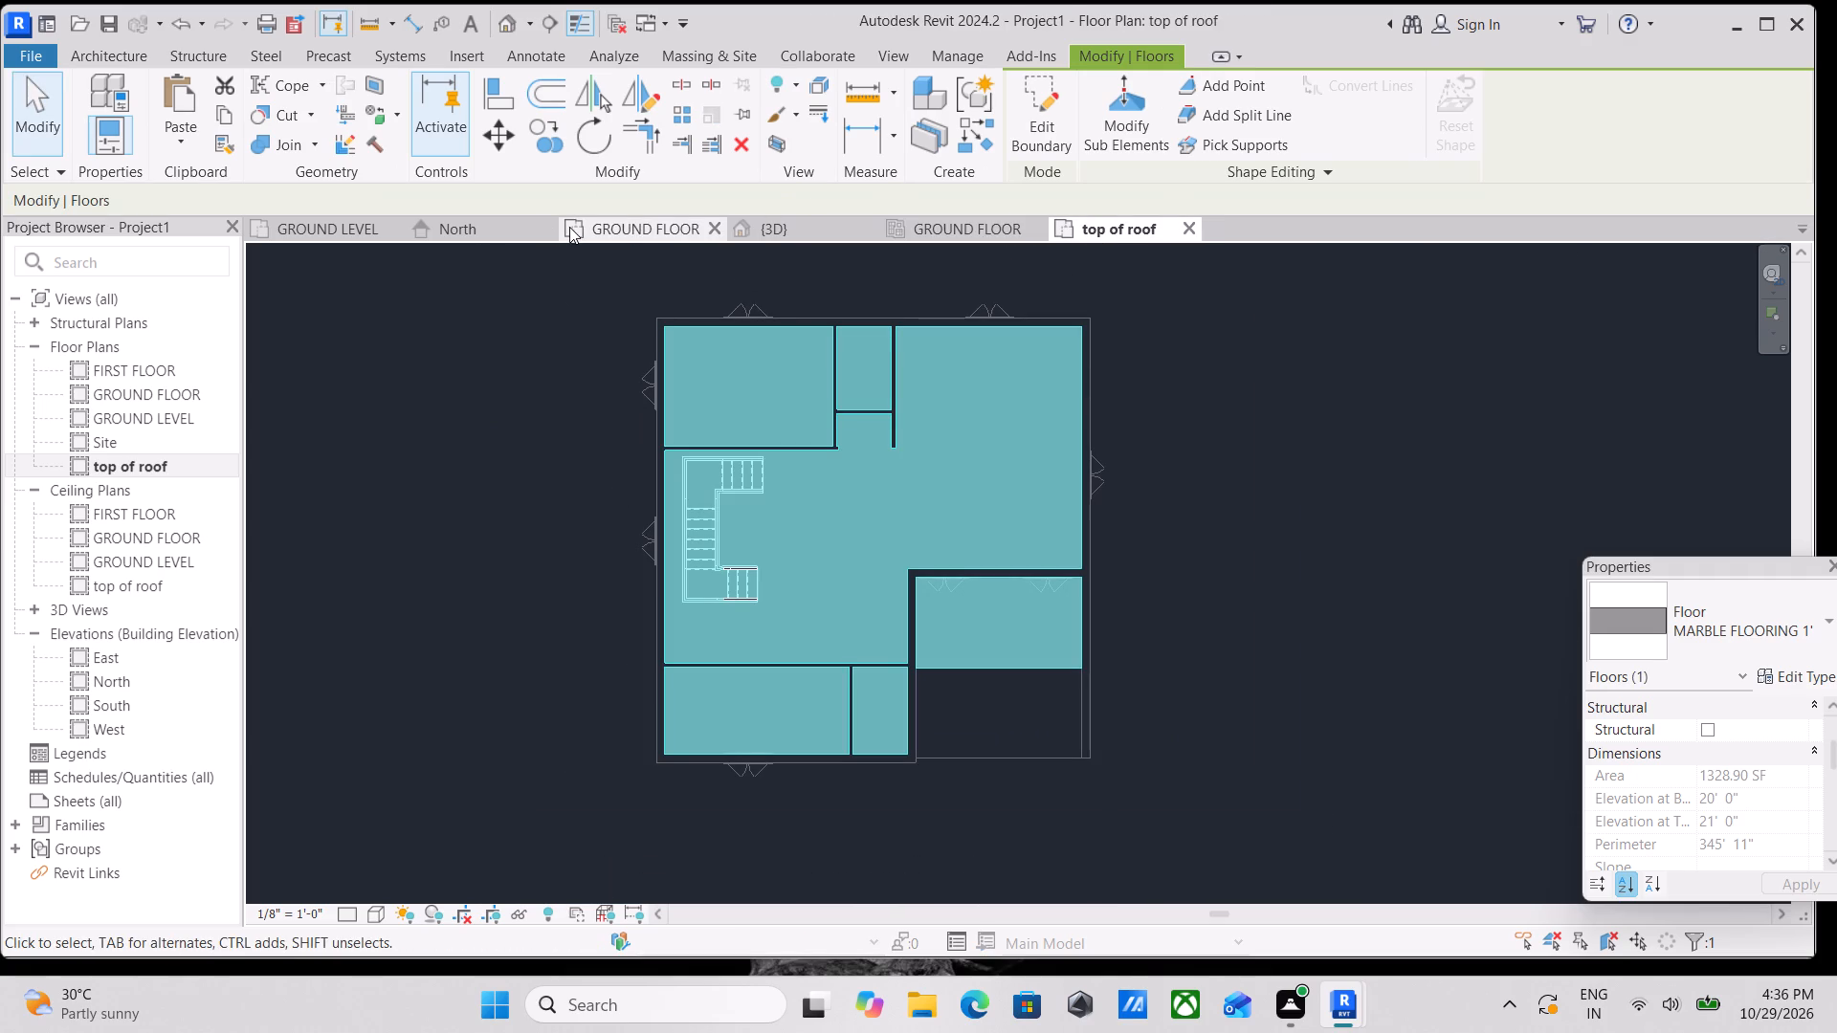
left_click(754, 224)
scroll(981, 538, "down", 3)
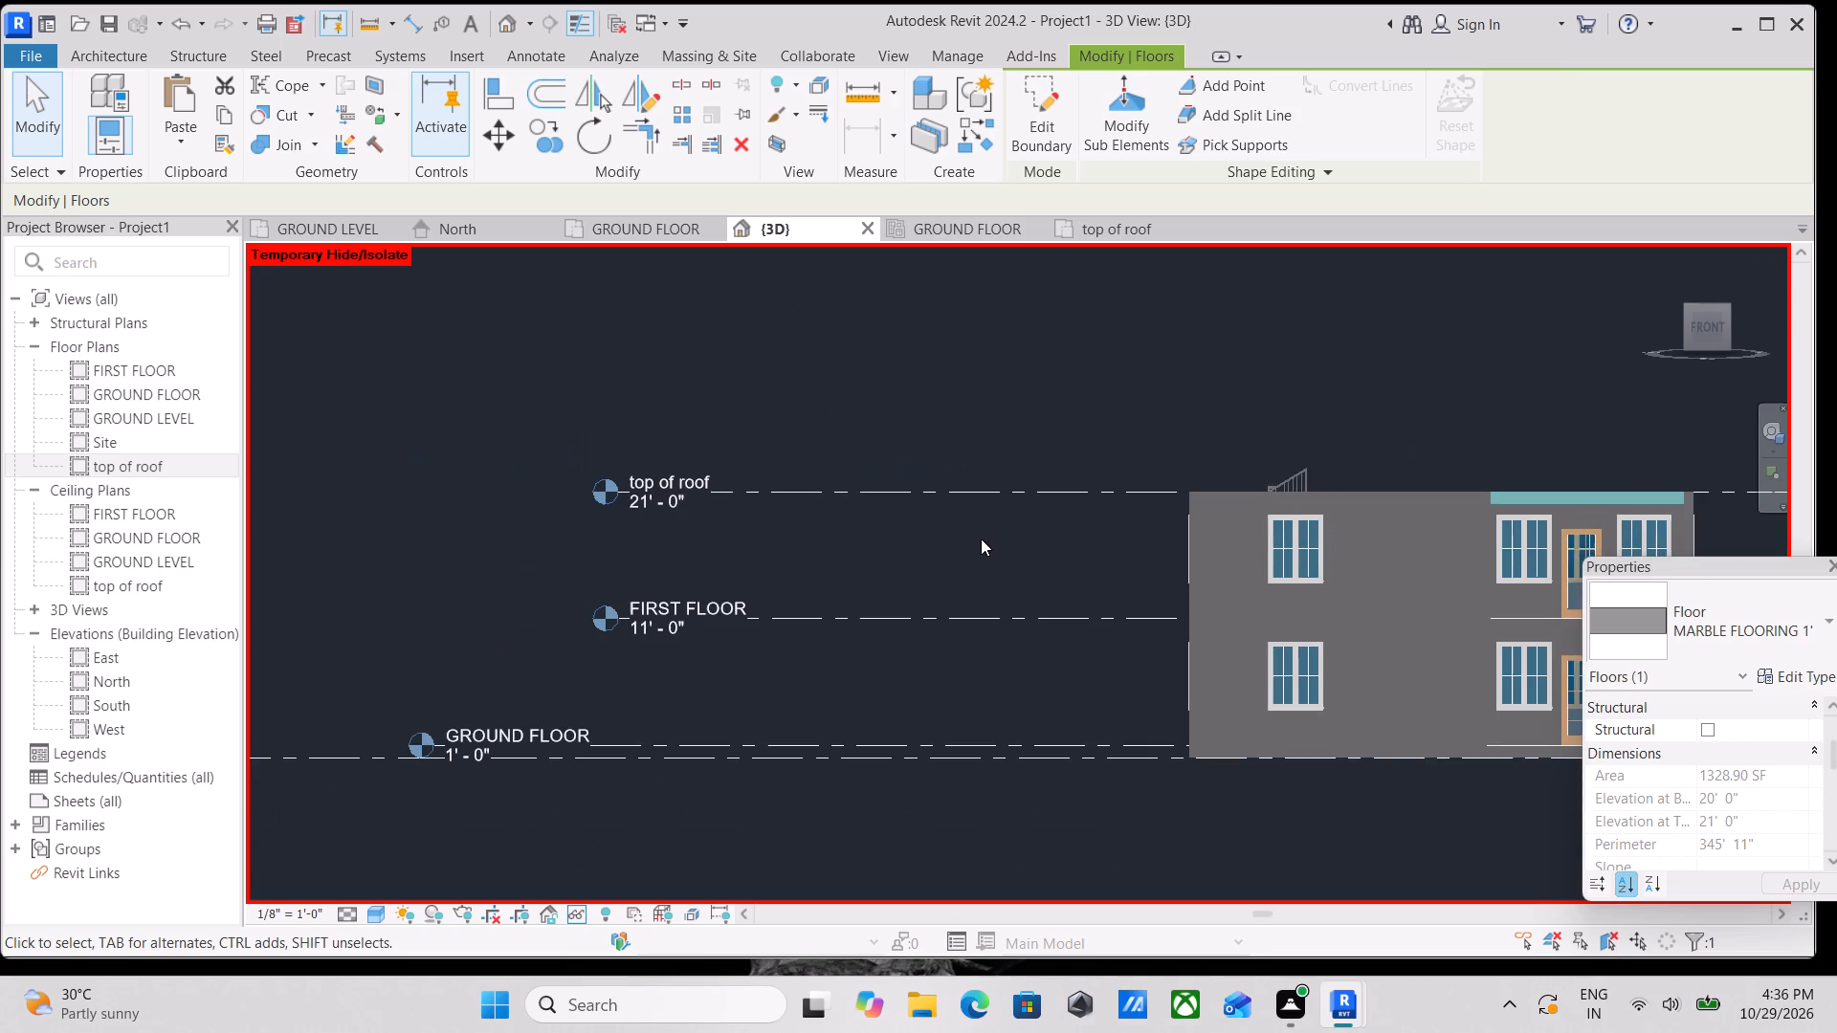
scroll(997, 585, "down", 1)
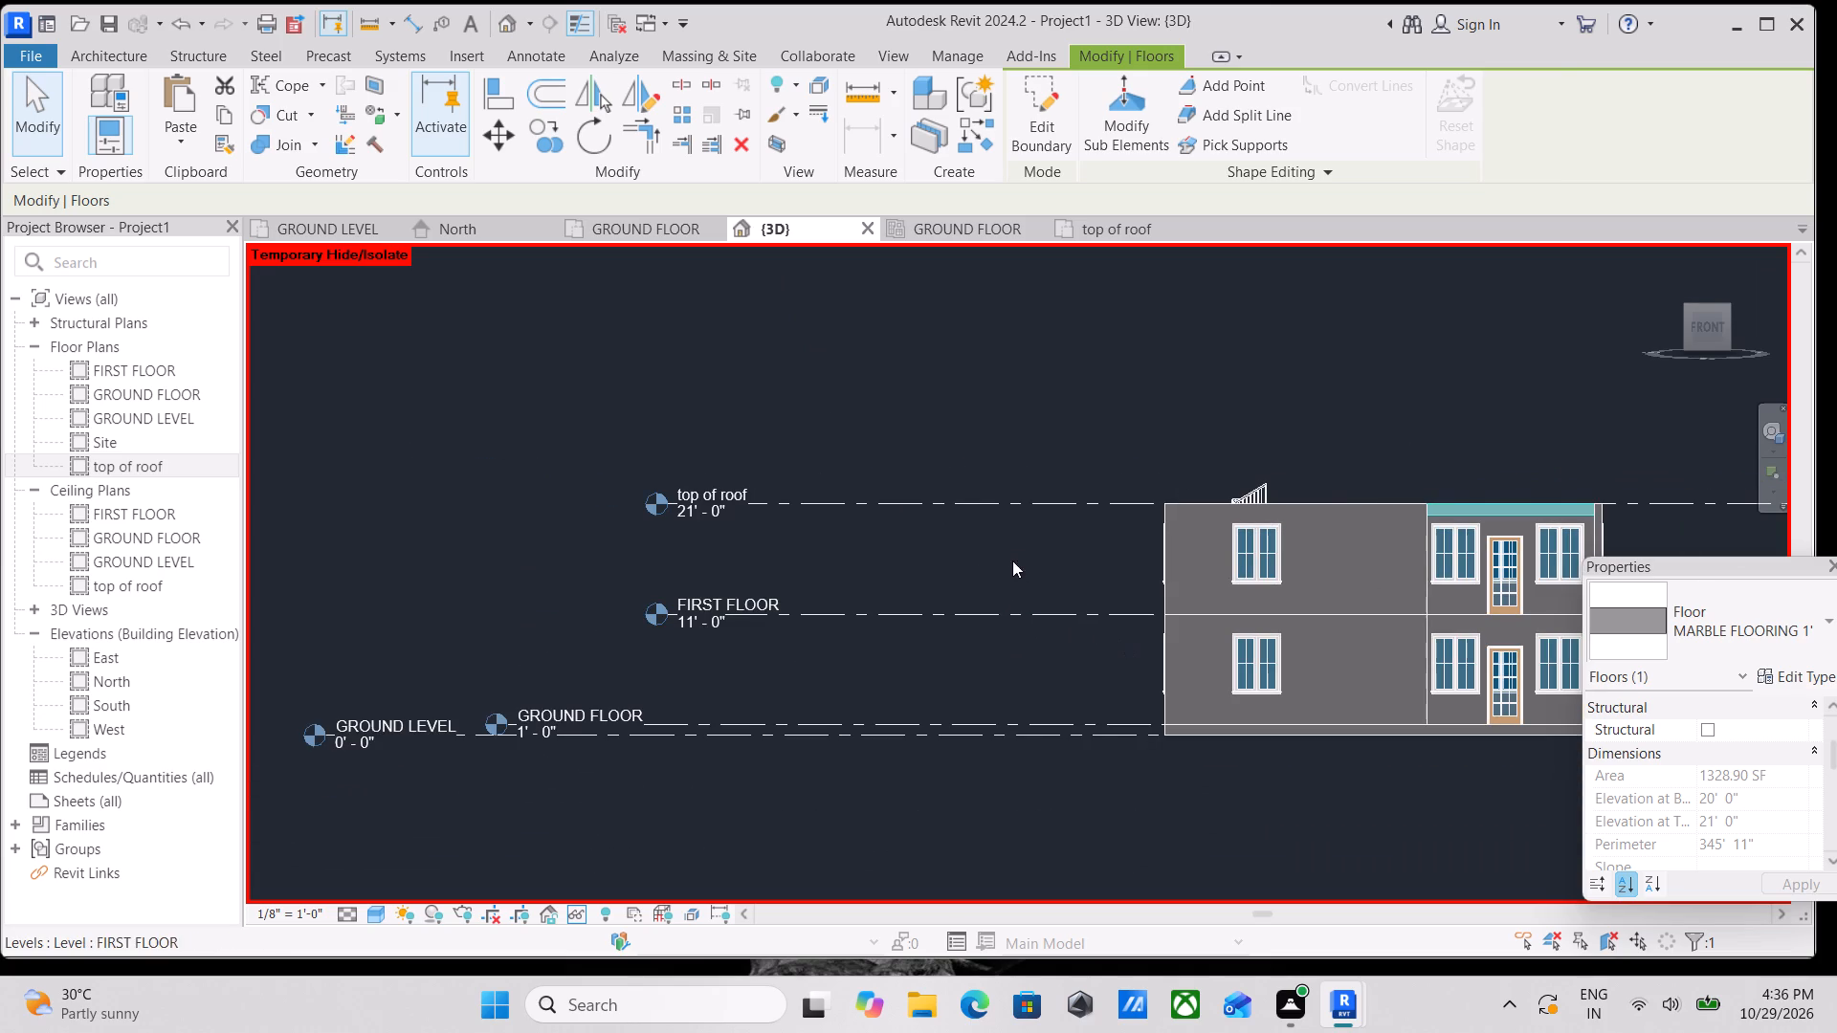
middle_click_drag(1012, 551, 869, 726, "shift")
middle_click_drag(963, 728, 963, 727)
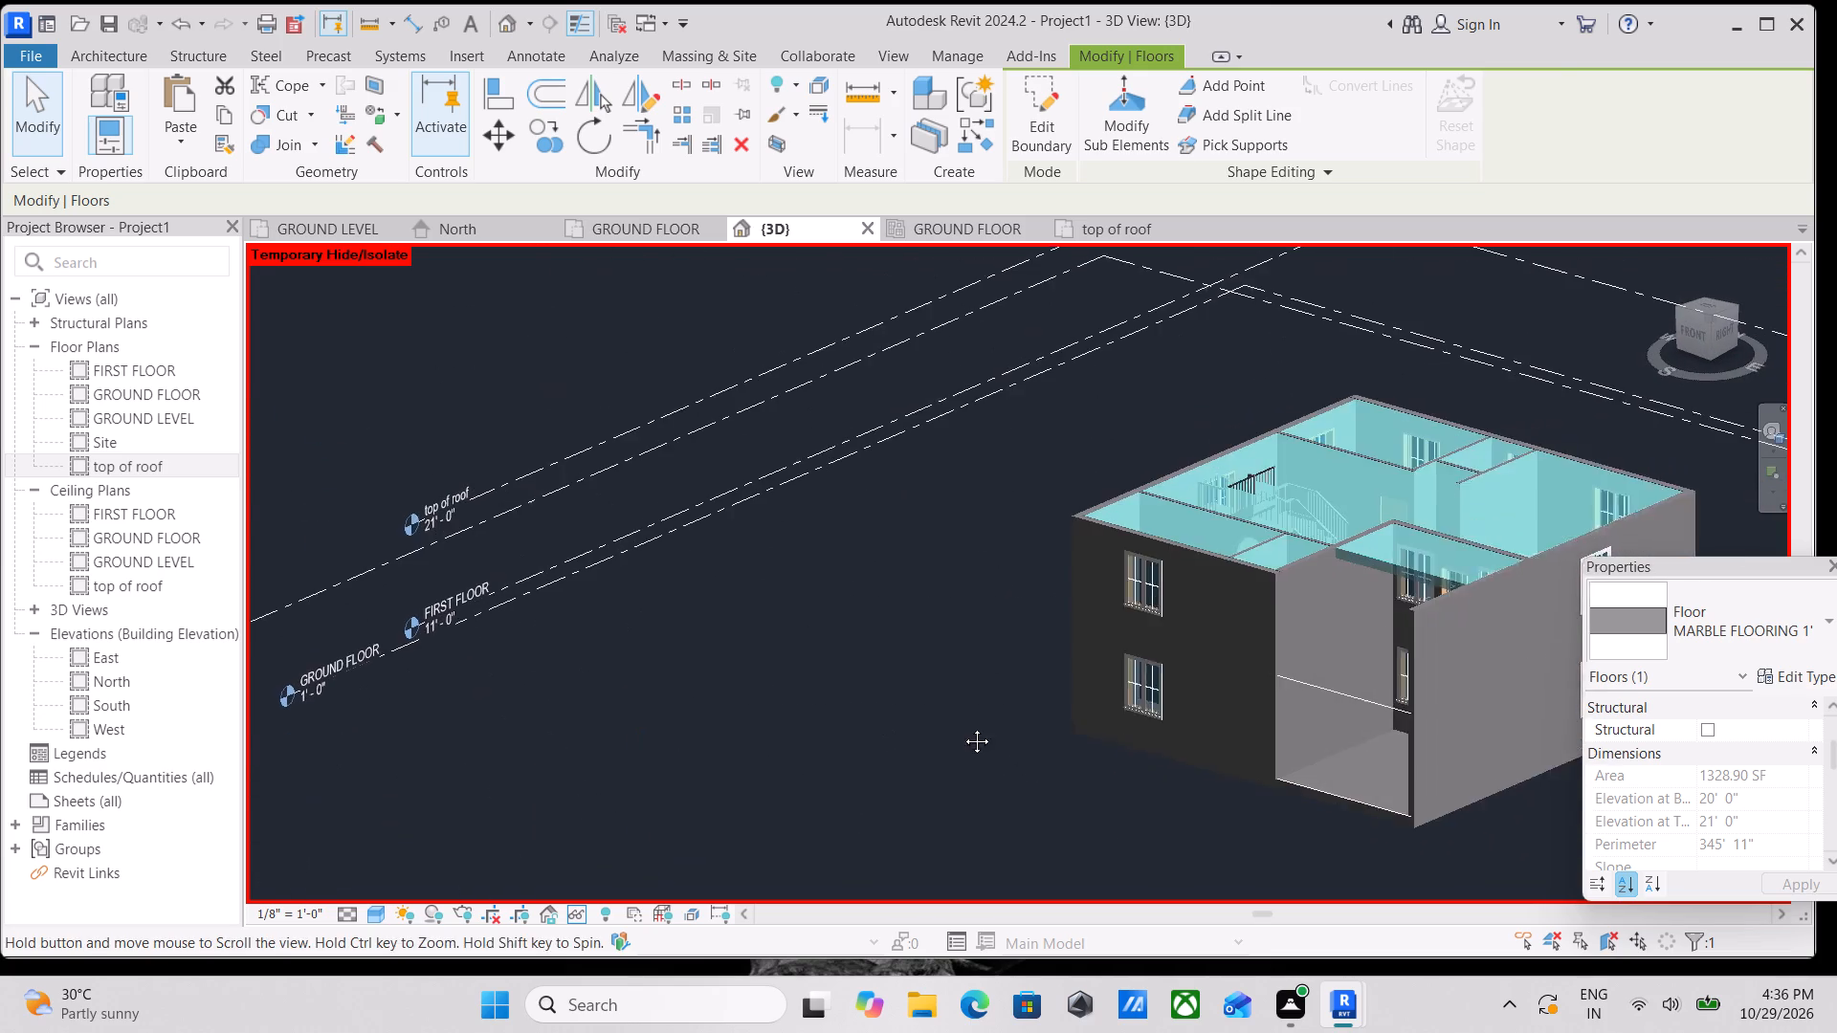
middle_click_drag(963, 727, 780, 671)
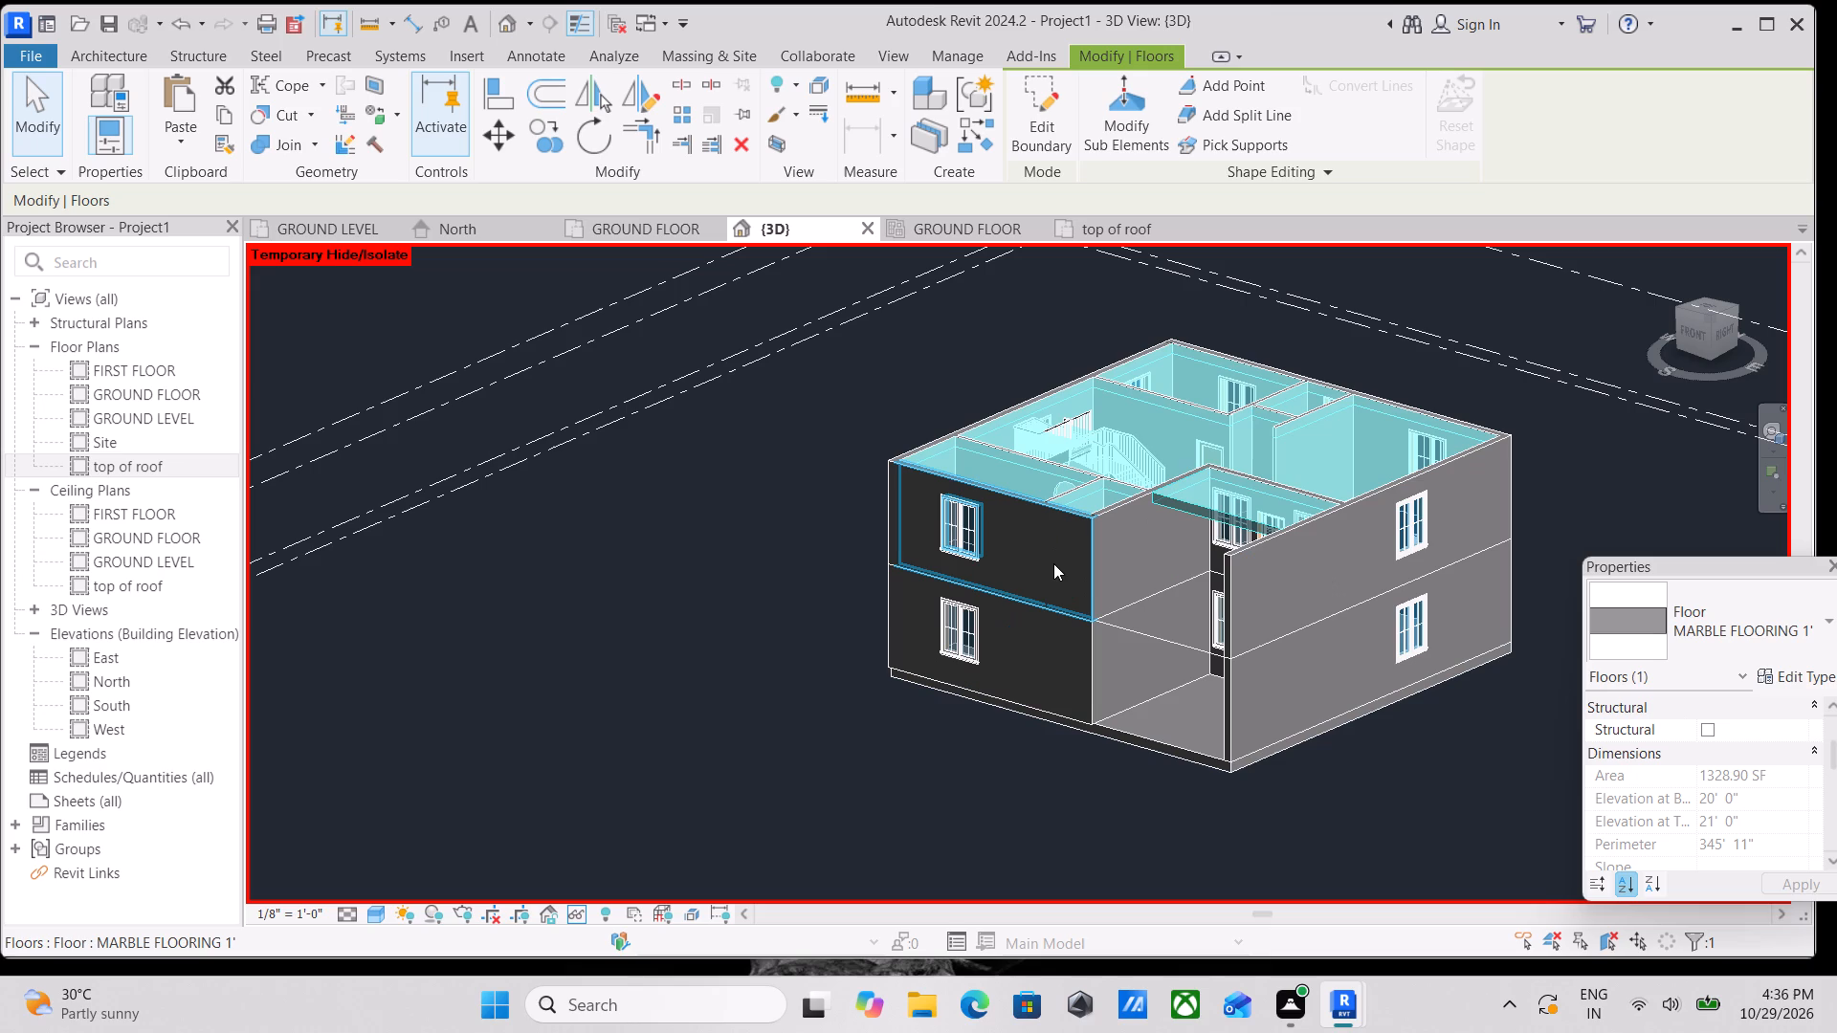
key("Escape")
left_click(1215, 504)
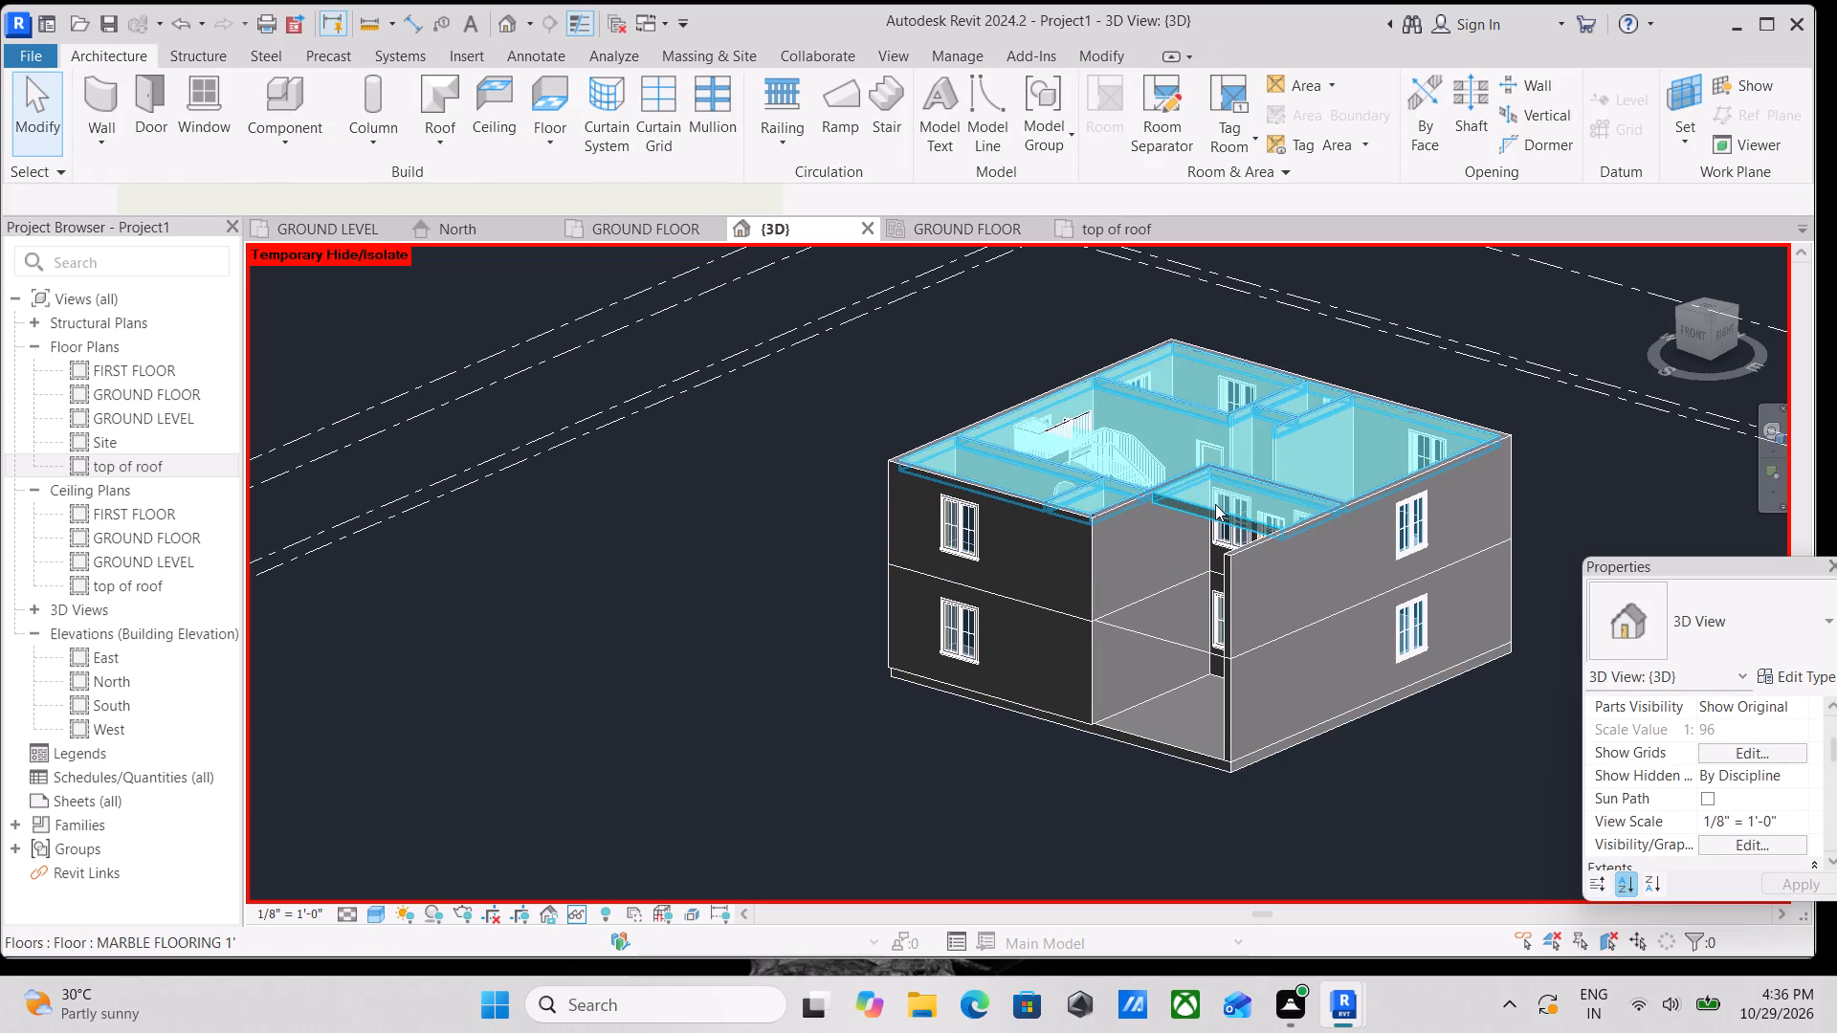
middle_click_drag(1238, 517, 808, 328)
middle_click_drag(968, 357, 852, 396)
scroll(938, 450, "down", 1)
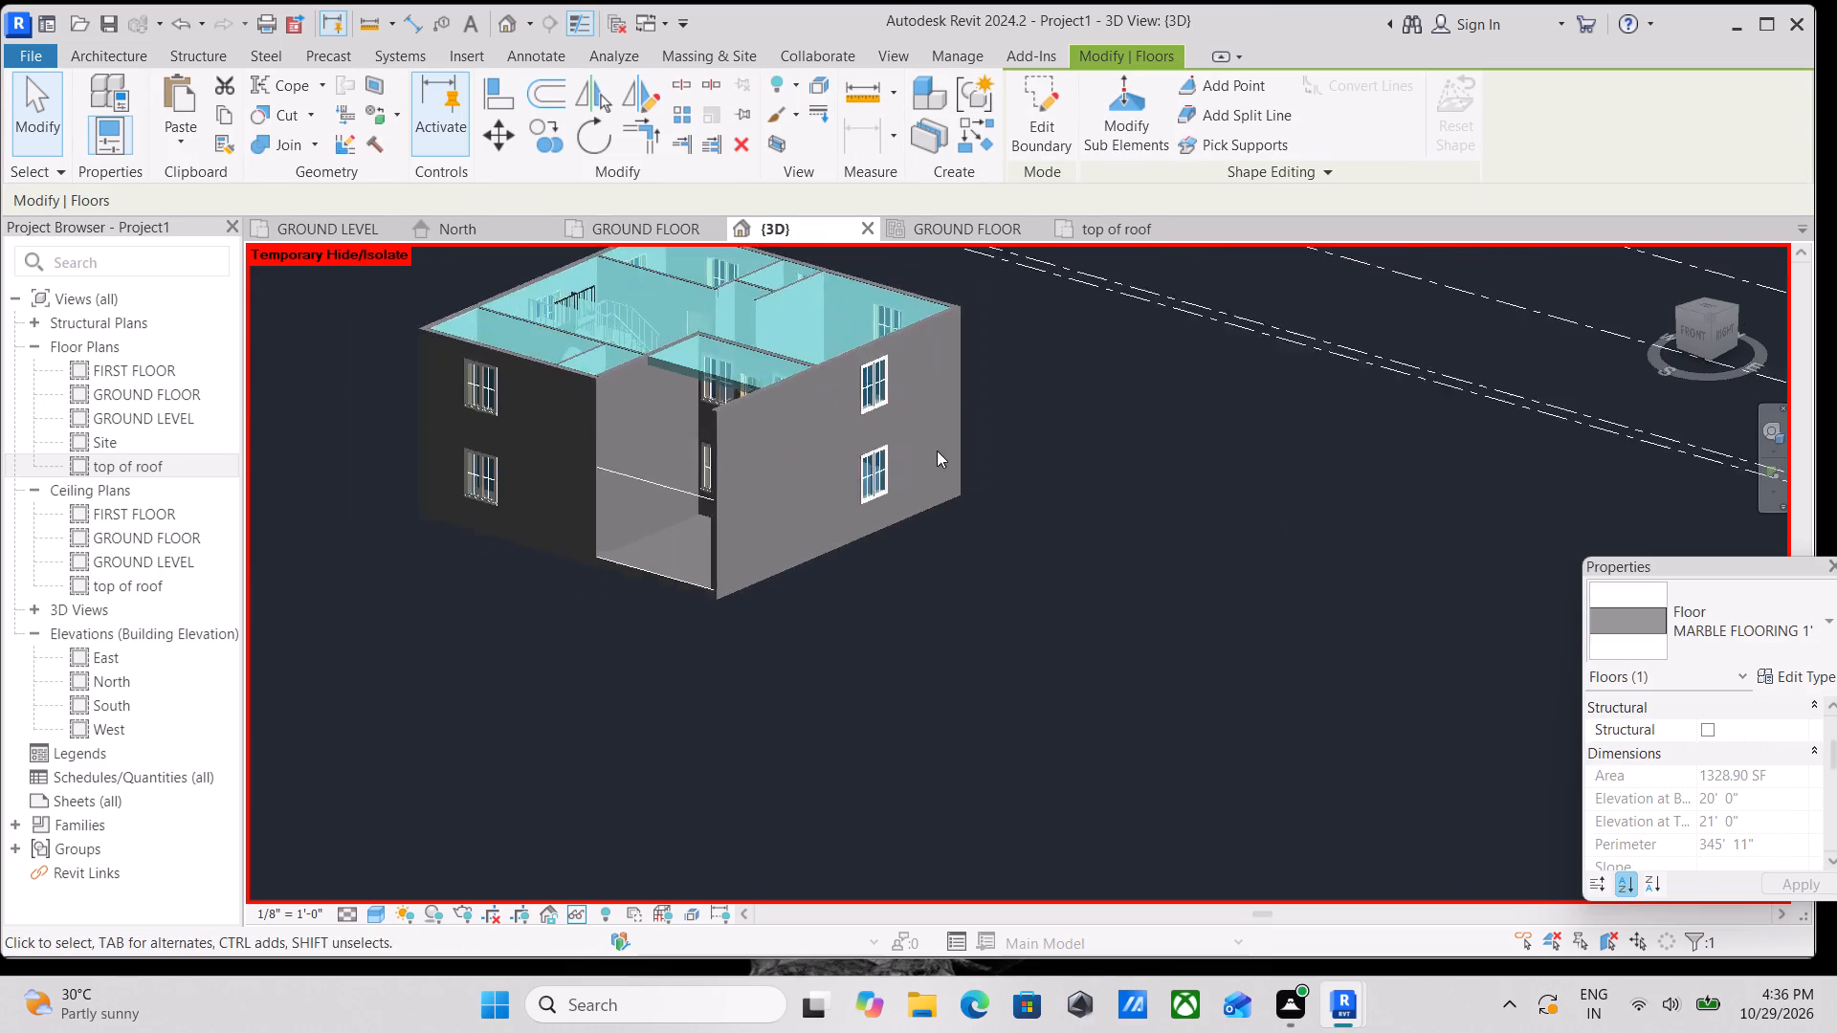
Set the selected marble floor slab's level constraint to FIRST FLOOR.
scroll(937, 451, "down", 1)
middle_click_drag(924, 451, 774, 337)
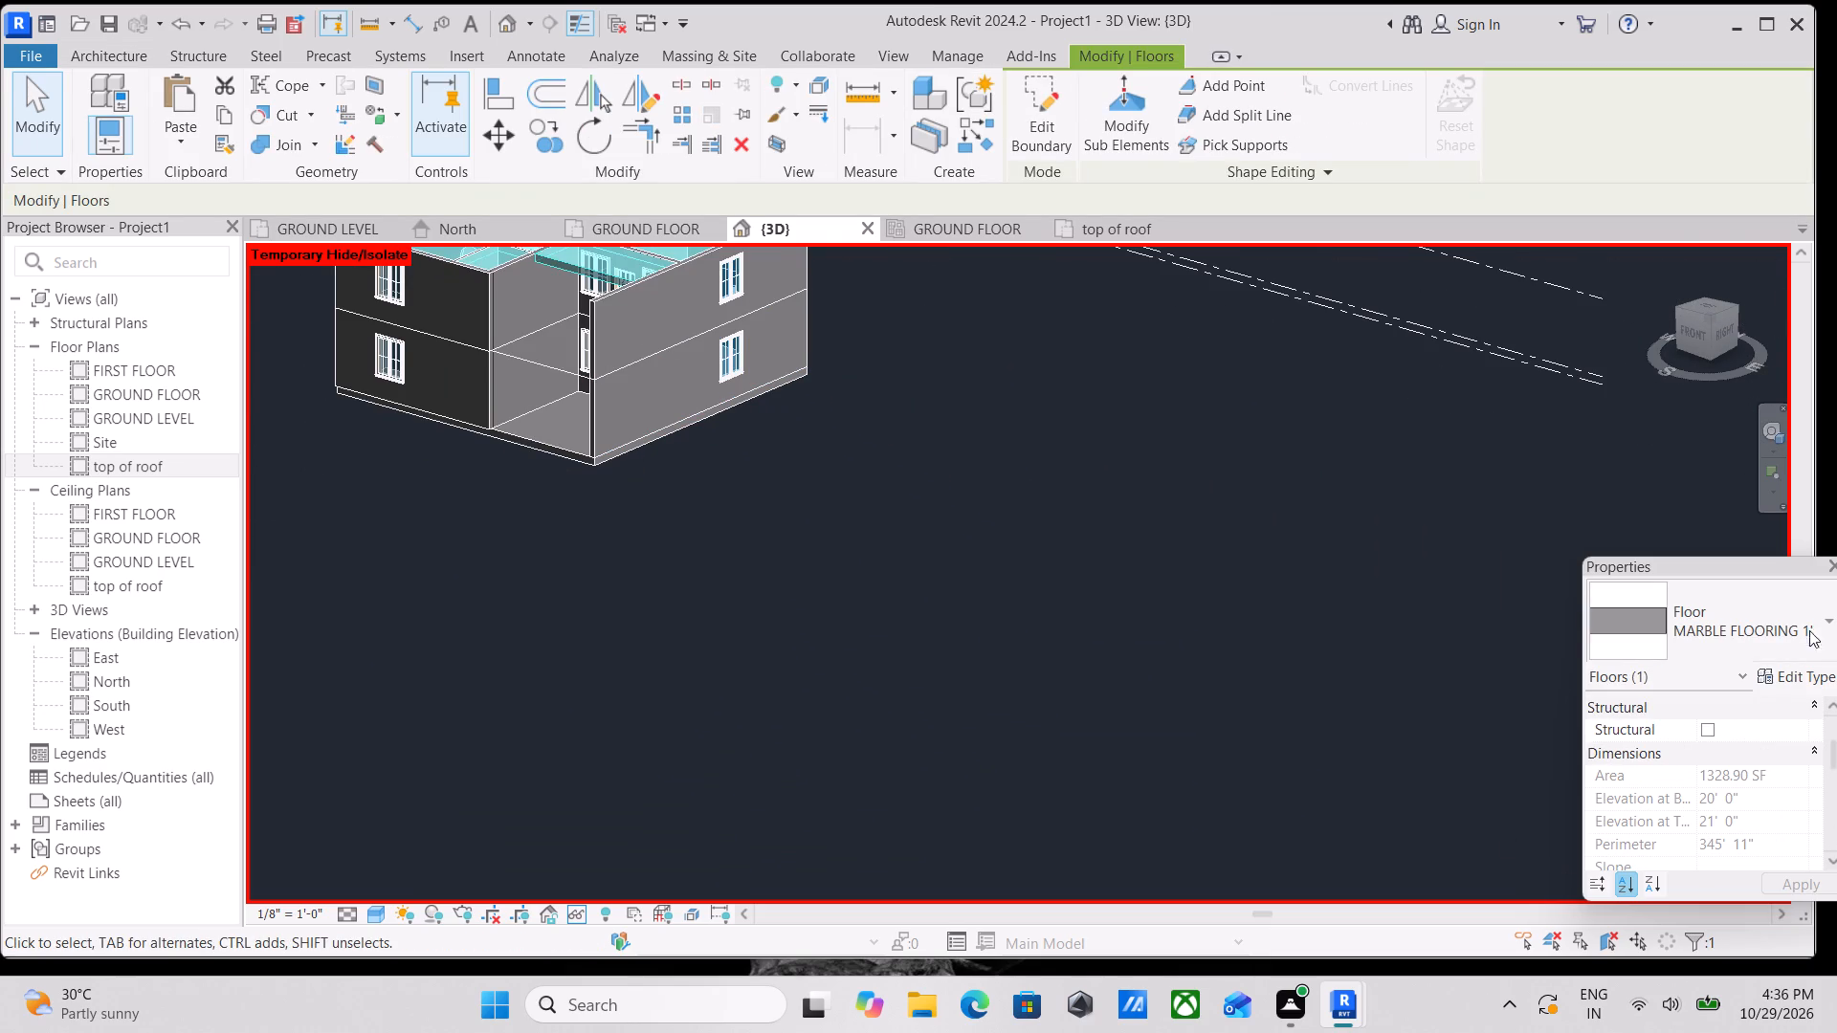
scroll(1716, 711, "down", 2)
scroll(1725, 740, "up", 7)
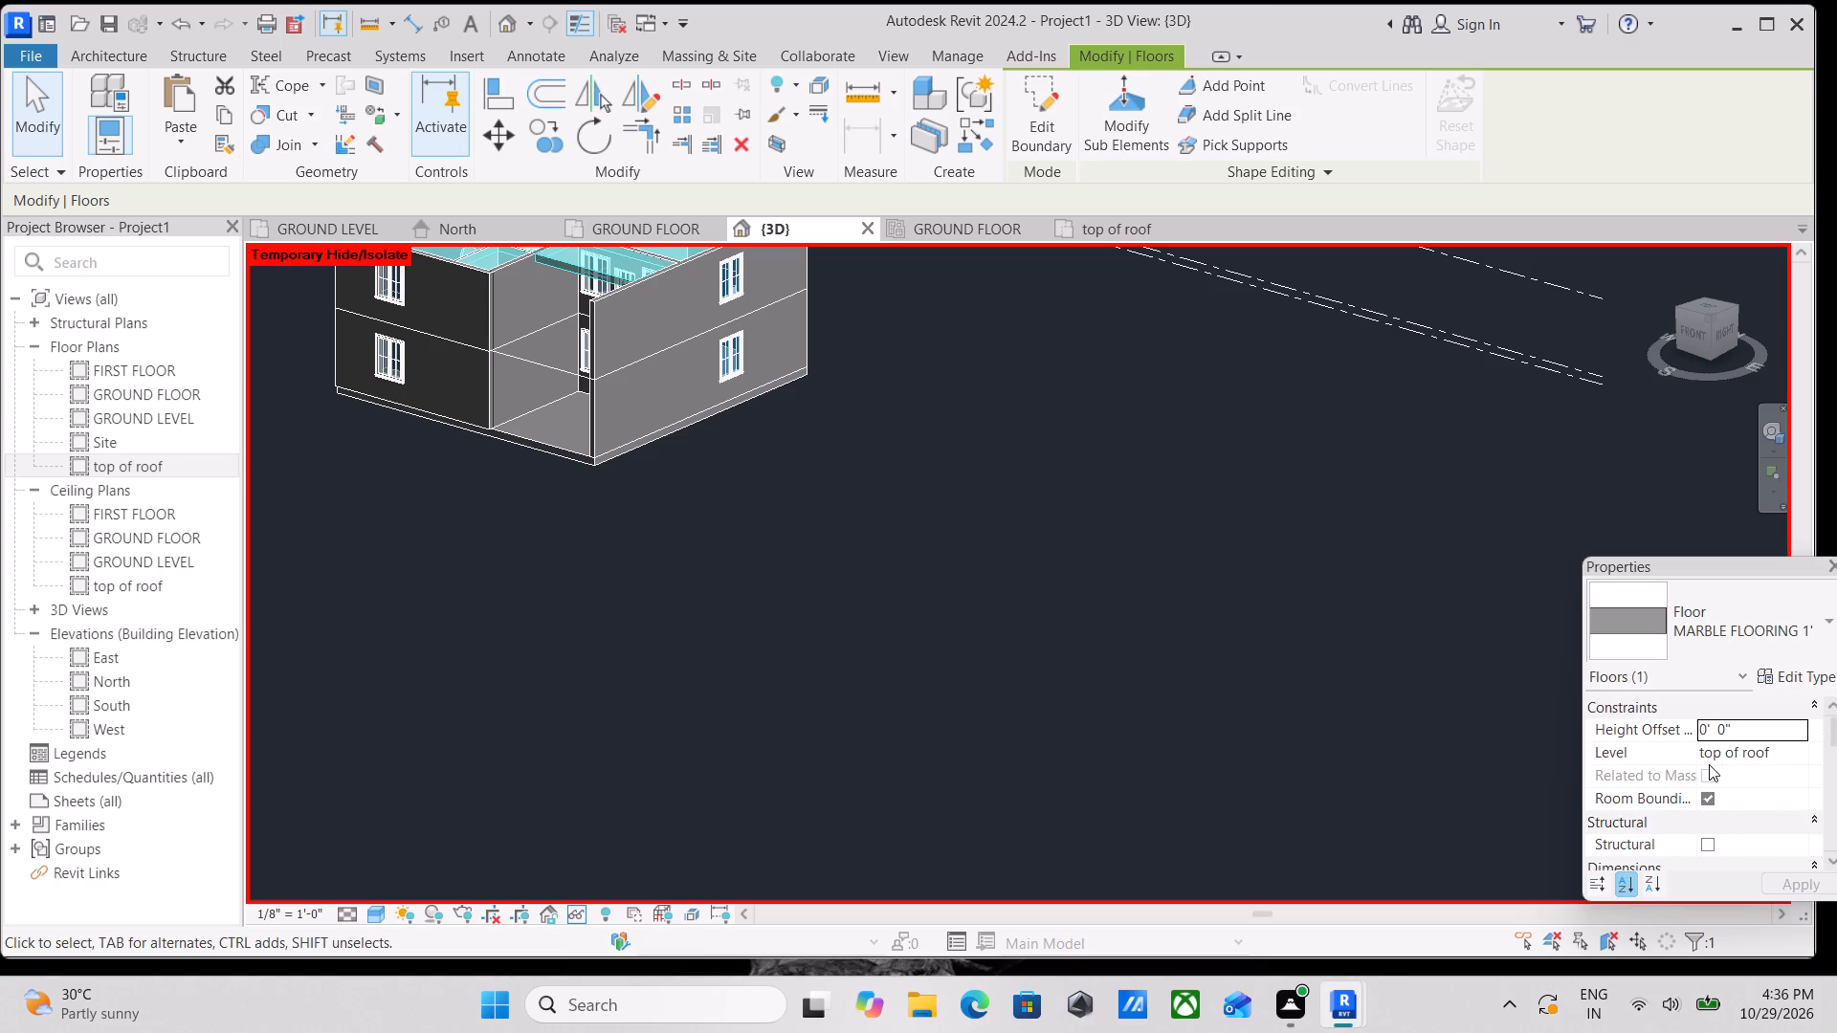
scroll(1702, 764, "down", 2)
scroll(1698, 764, "up", 2)
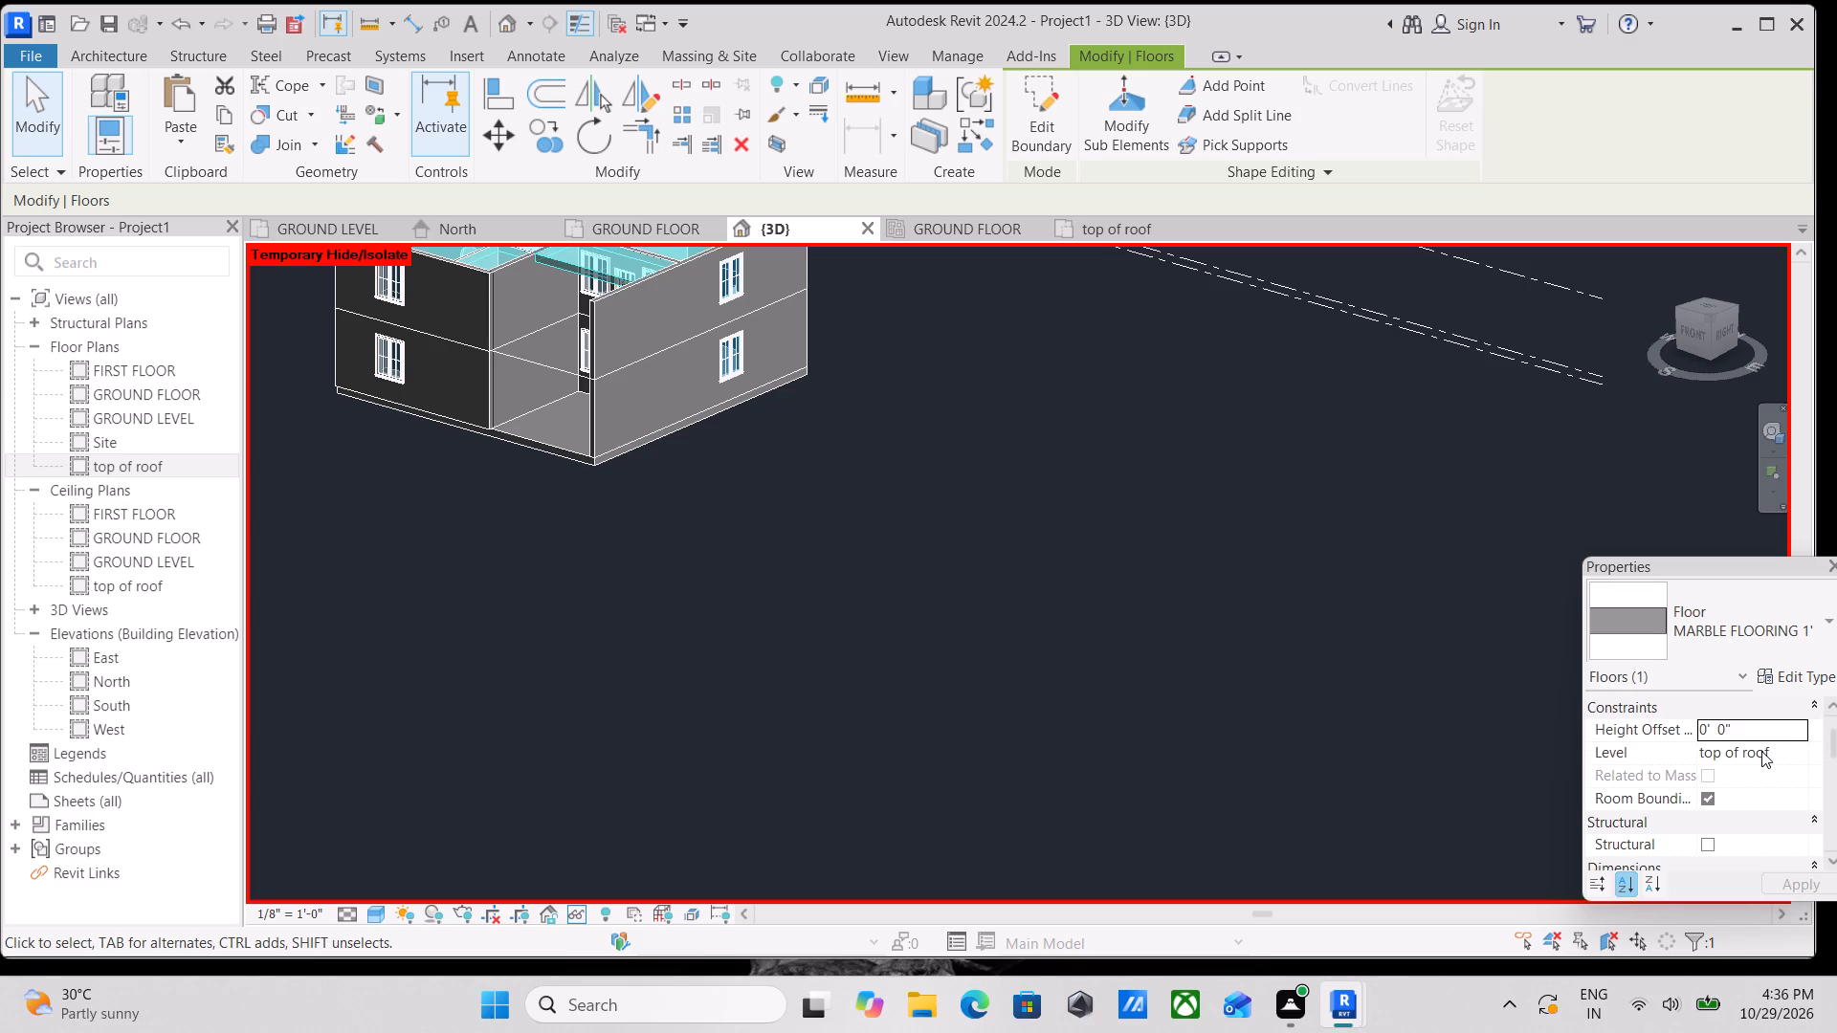
left_click(1762, 751)
left_click(1802, 752)
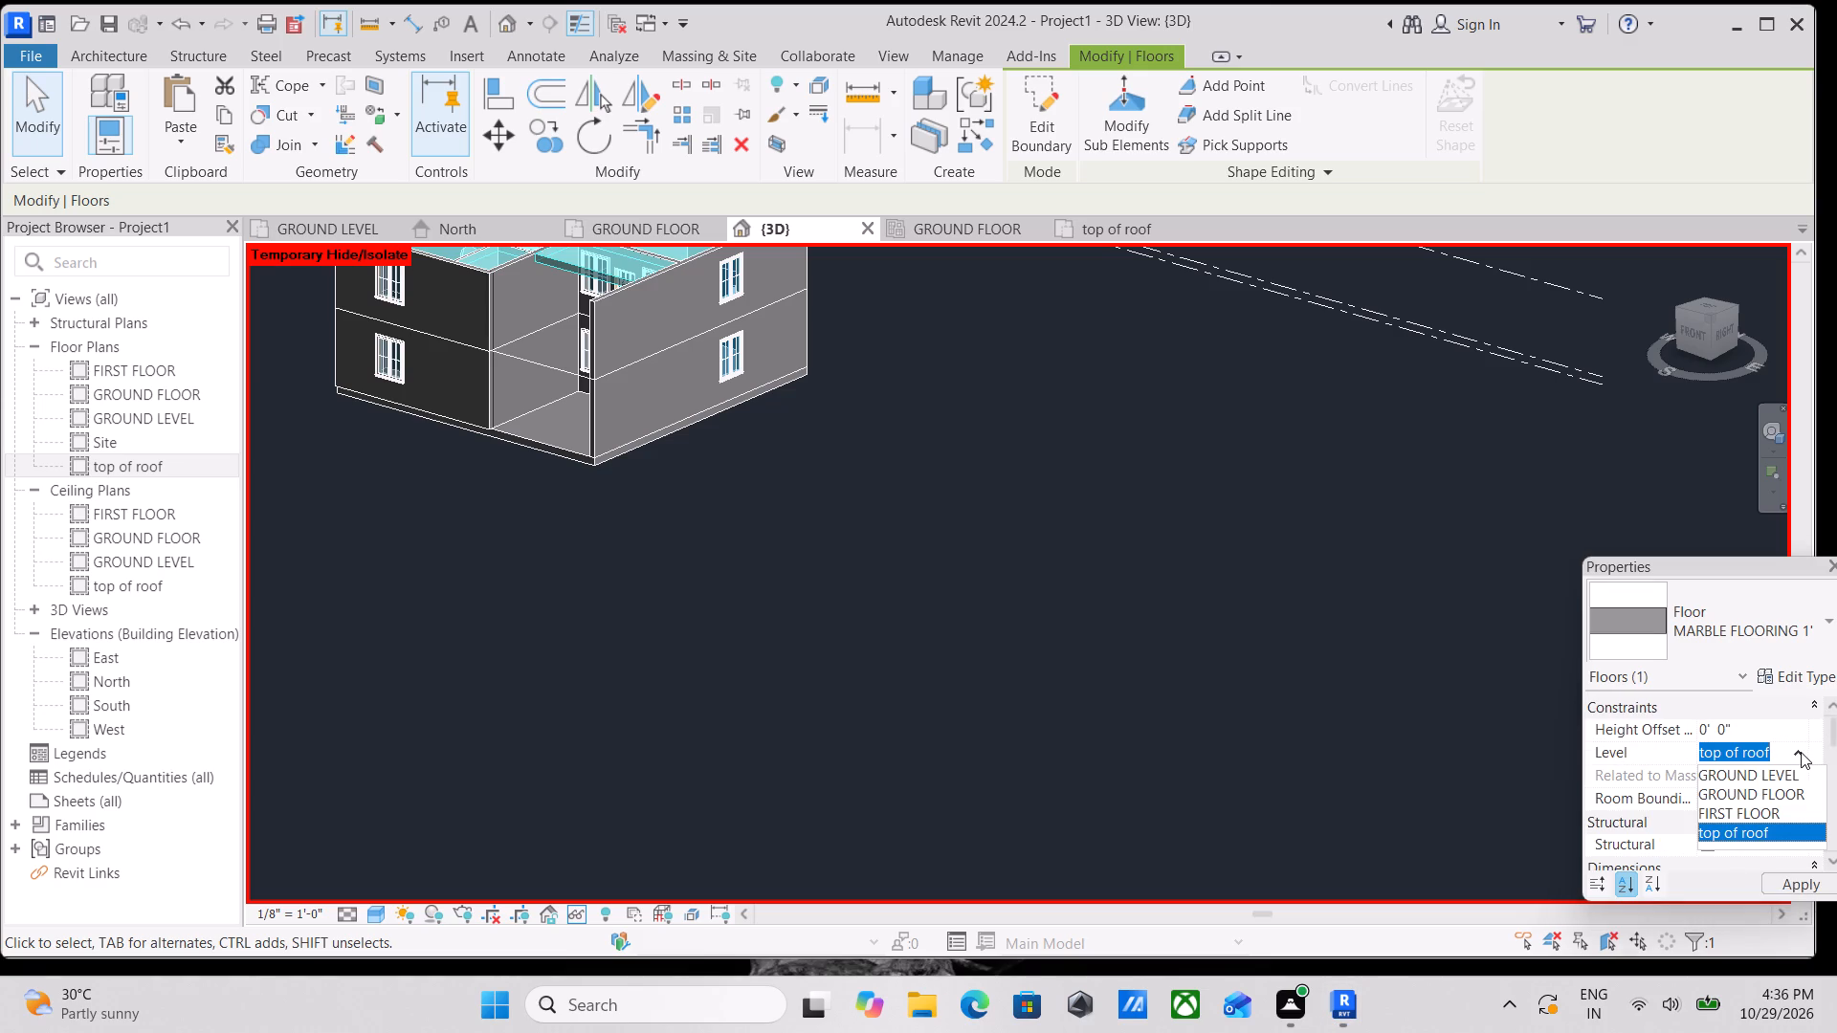
left_click(1776, 813)
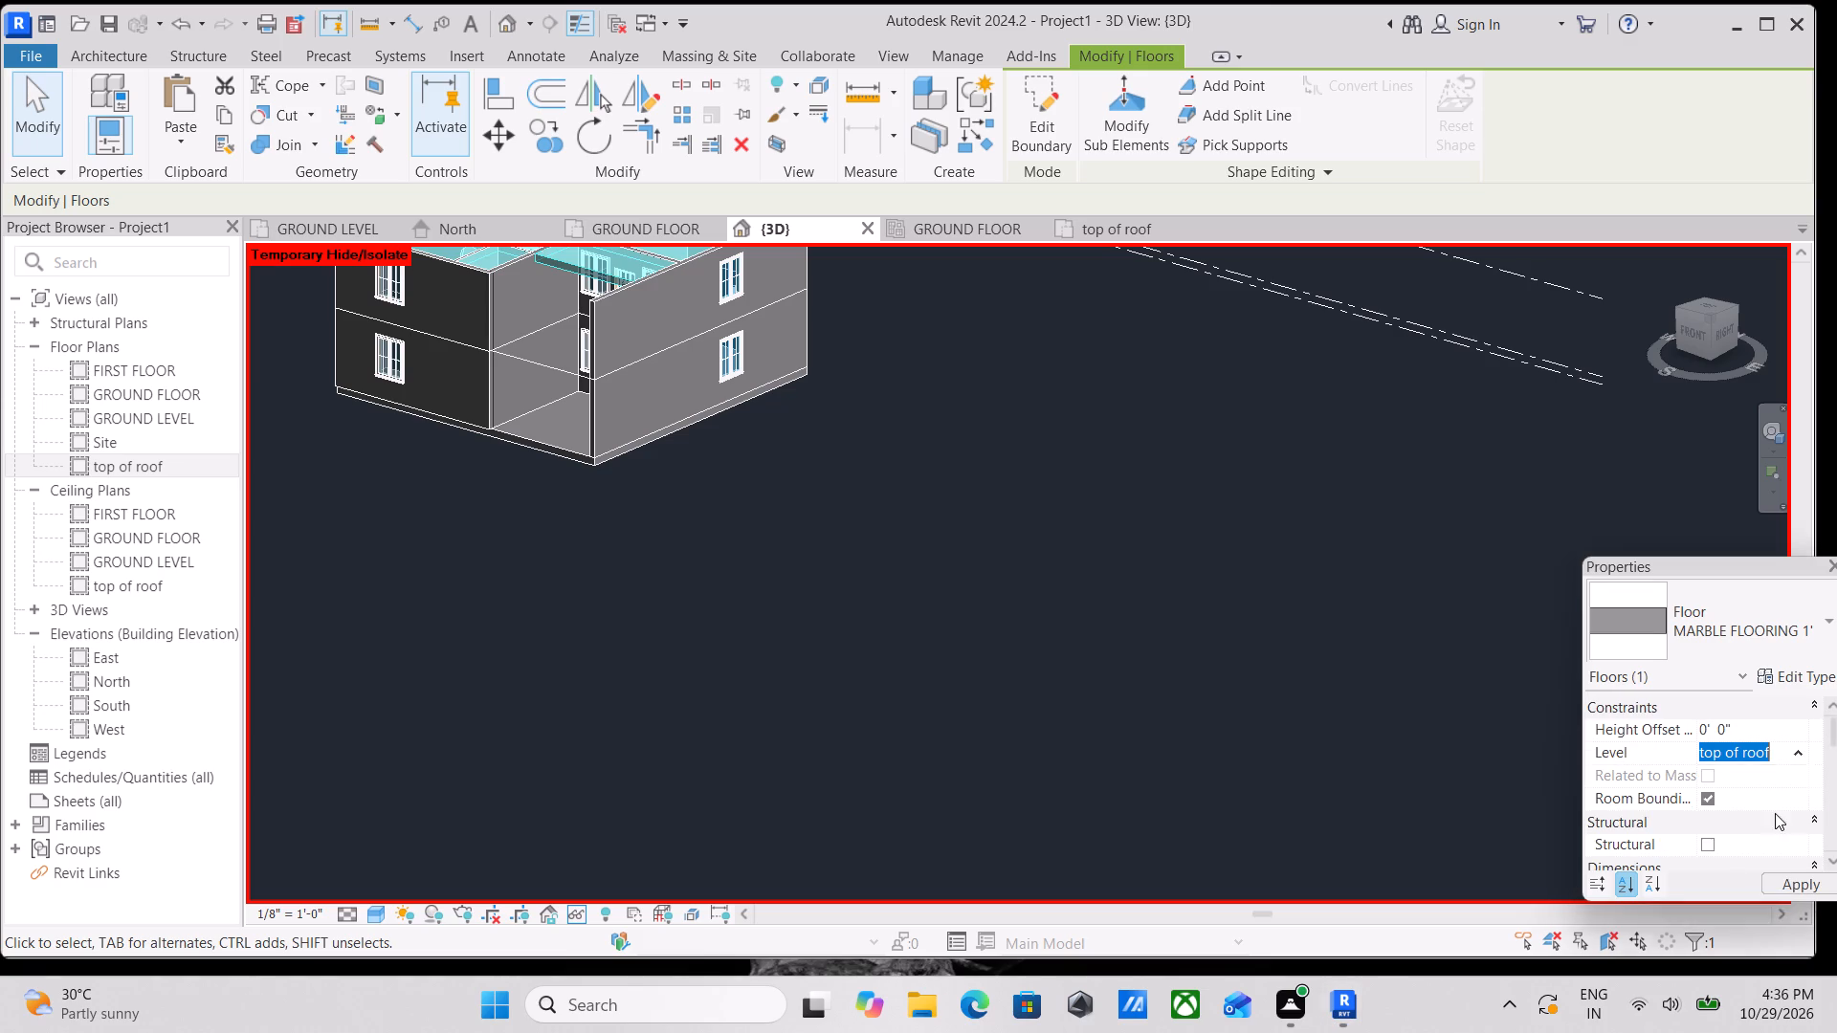
middle_click_drag(669, 429, 993, 594)
scroll(904, 571, "up", 3)
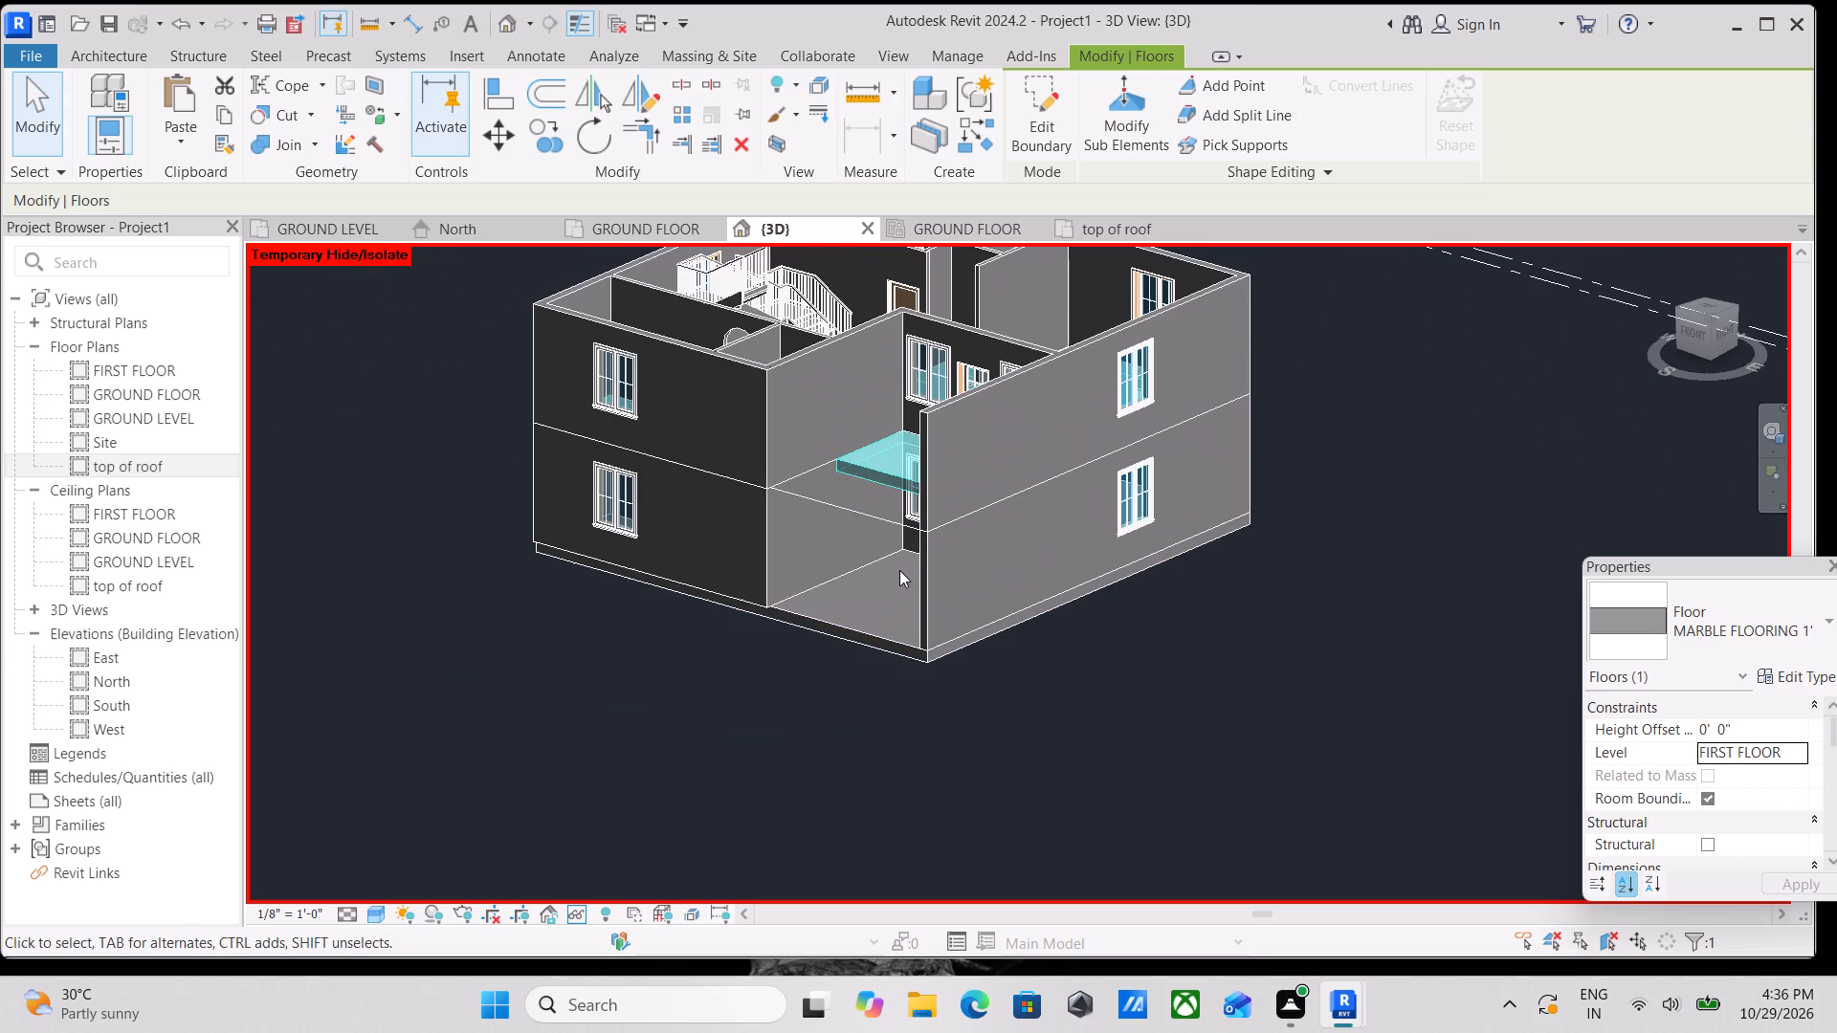
key("Escape")
Examine the relocated floor slab, the upper-storey rooms, the staircase and the front projection from several 3D angles.
scroll(899, 570, "down", 2)
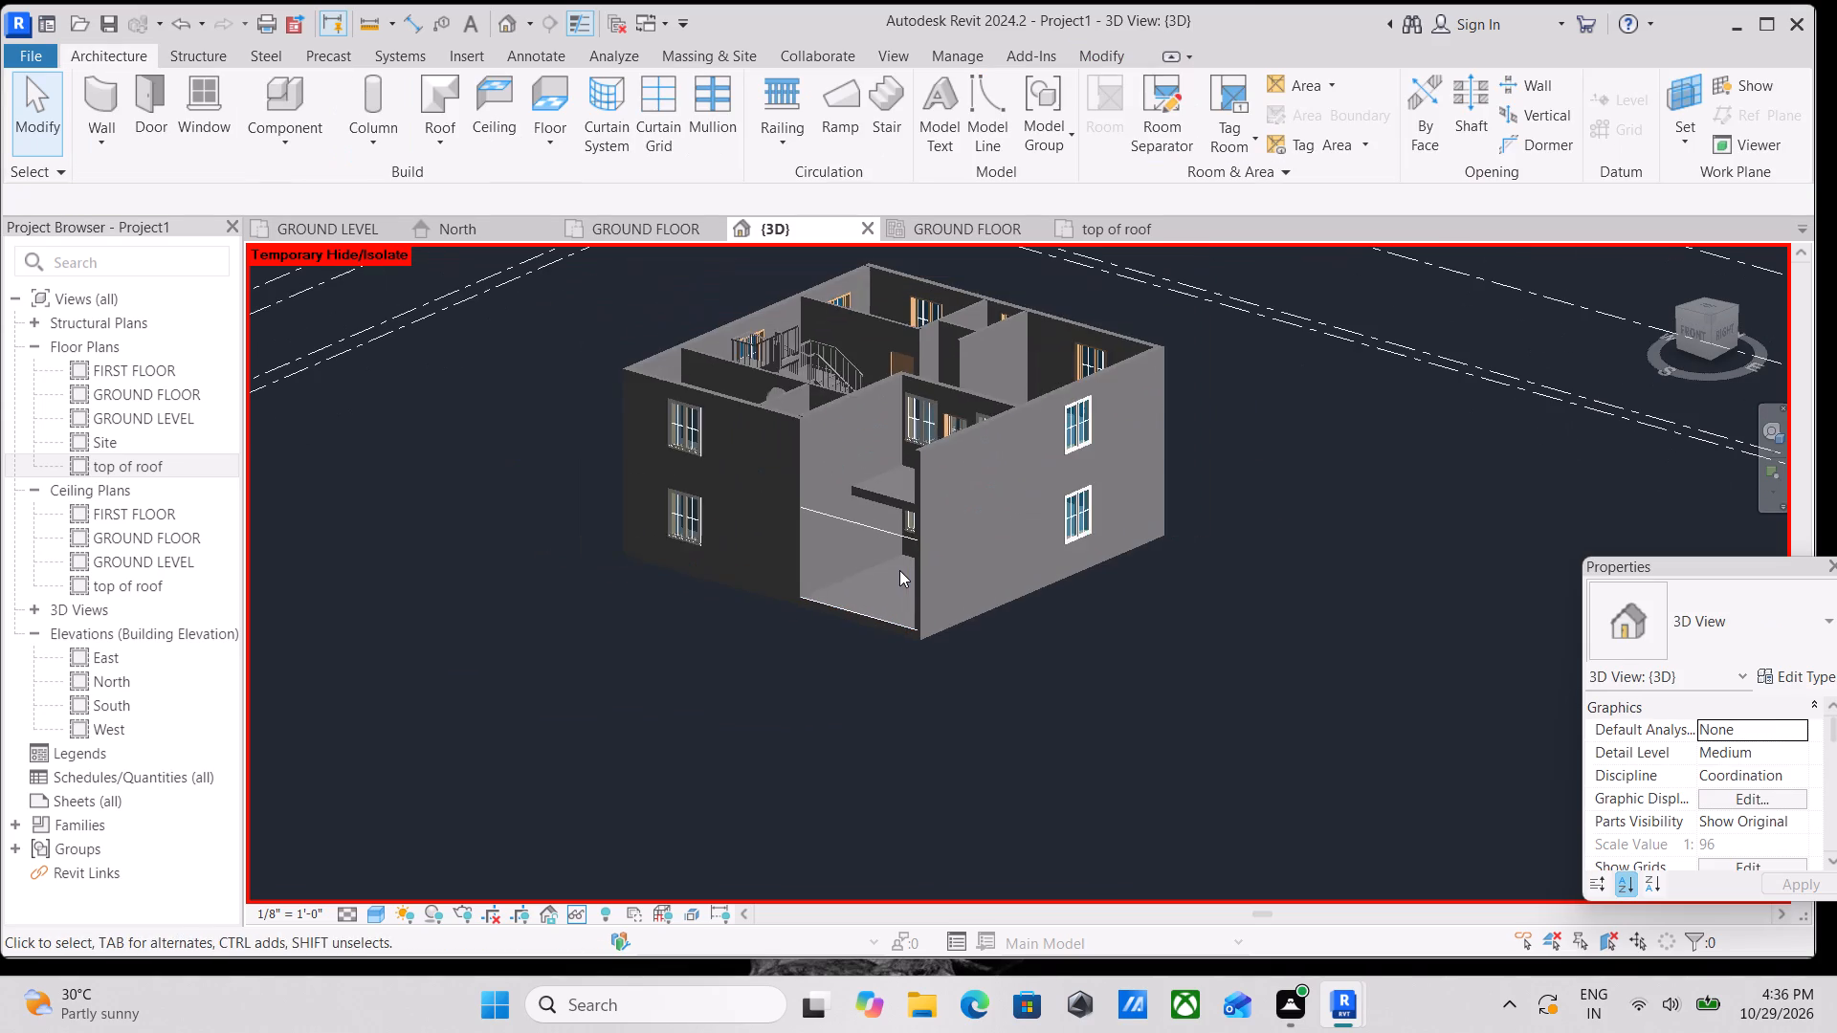
middle_click_drag(823, 489, 1181, 710, "shift")
middle_click_drag(992, 530, 779, 521, "shift")
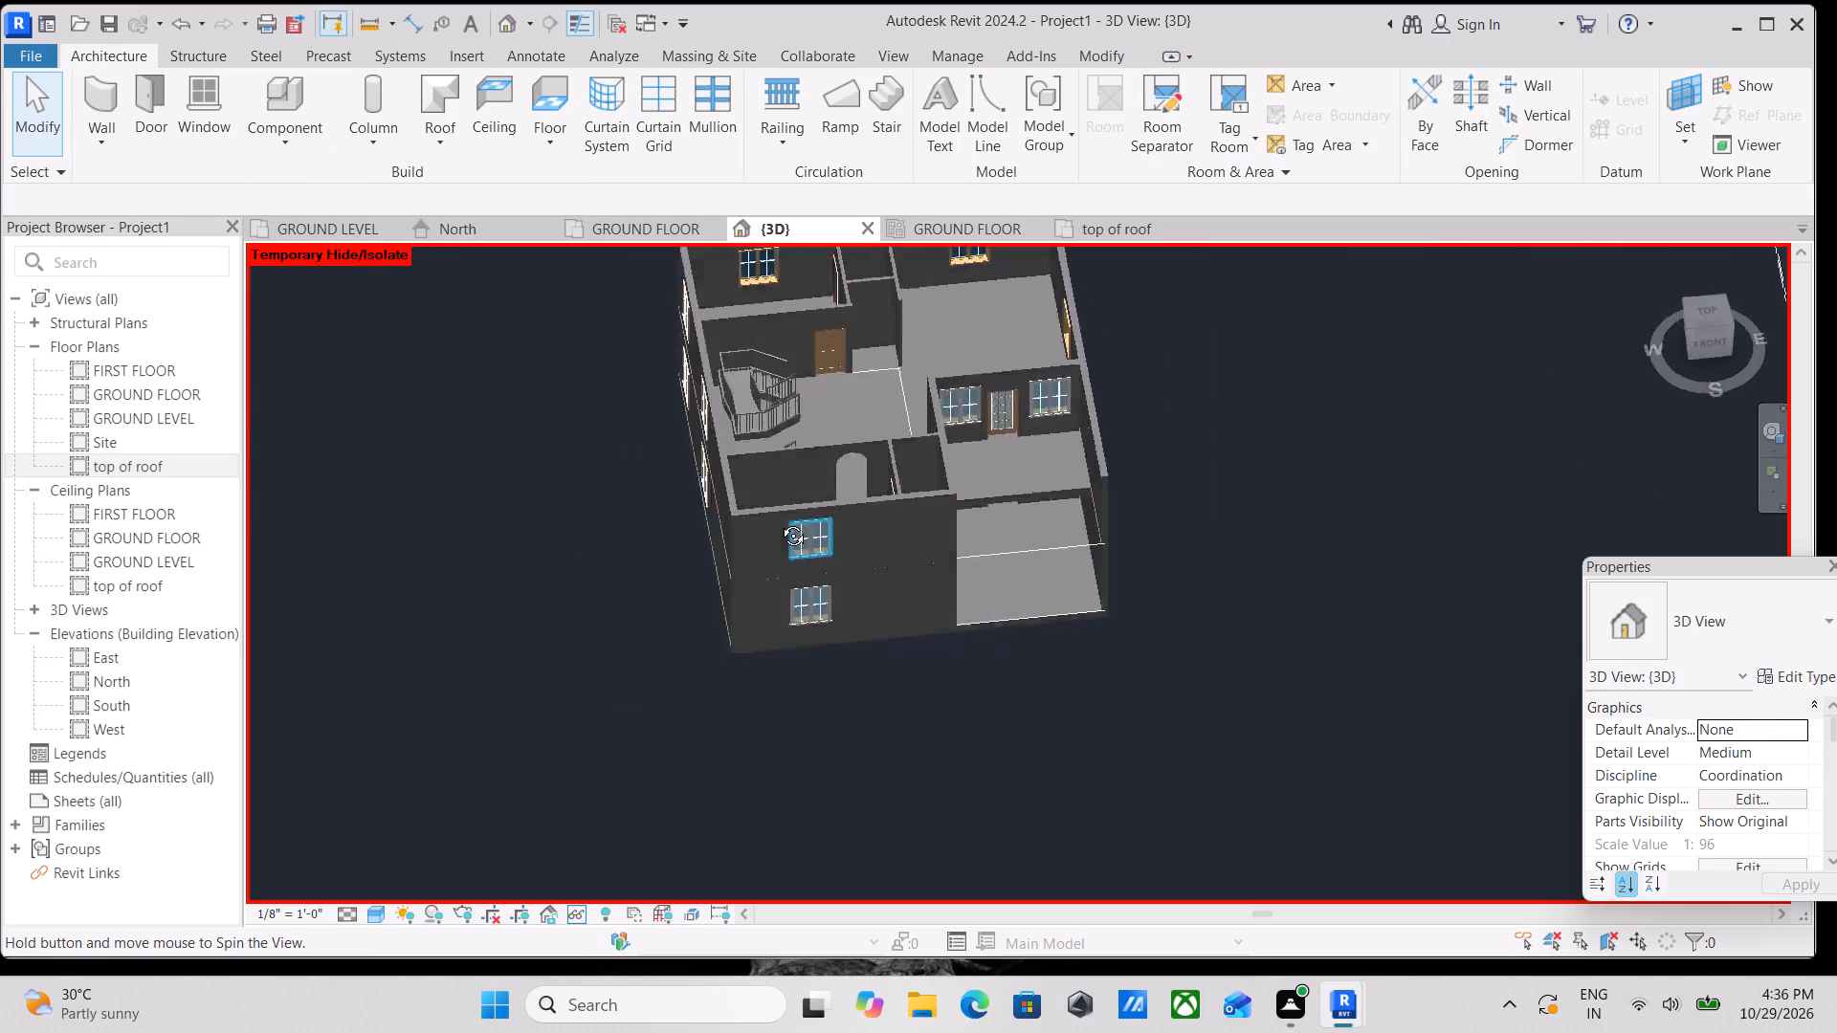
middle_click_drag(779, 521, 751, 727, "shift")
middle_click_drag(800, 598, 769, 227, "shift")
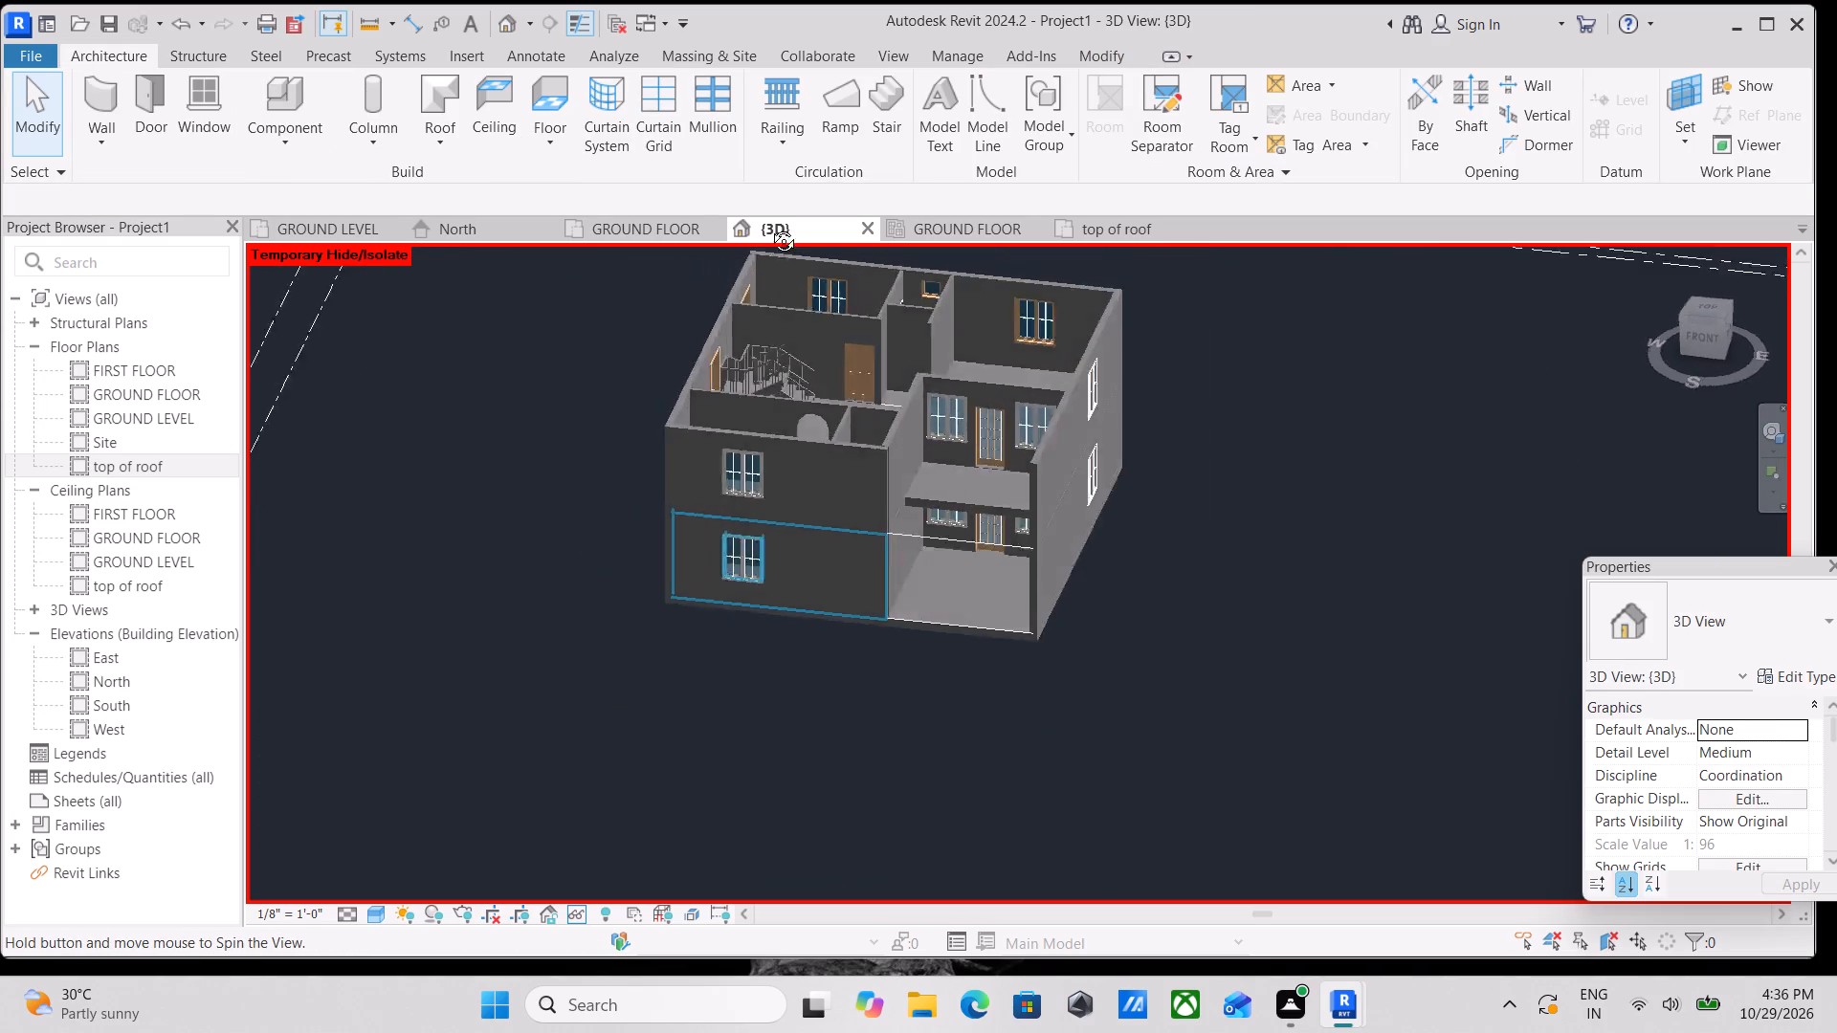
middle_click_drag(769, 227, 670, 119, "shift")
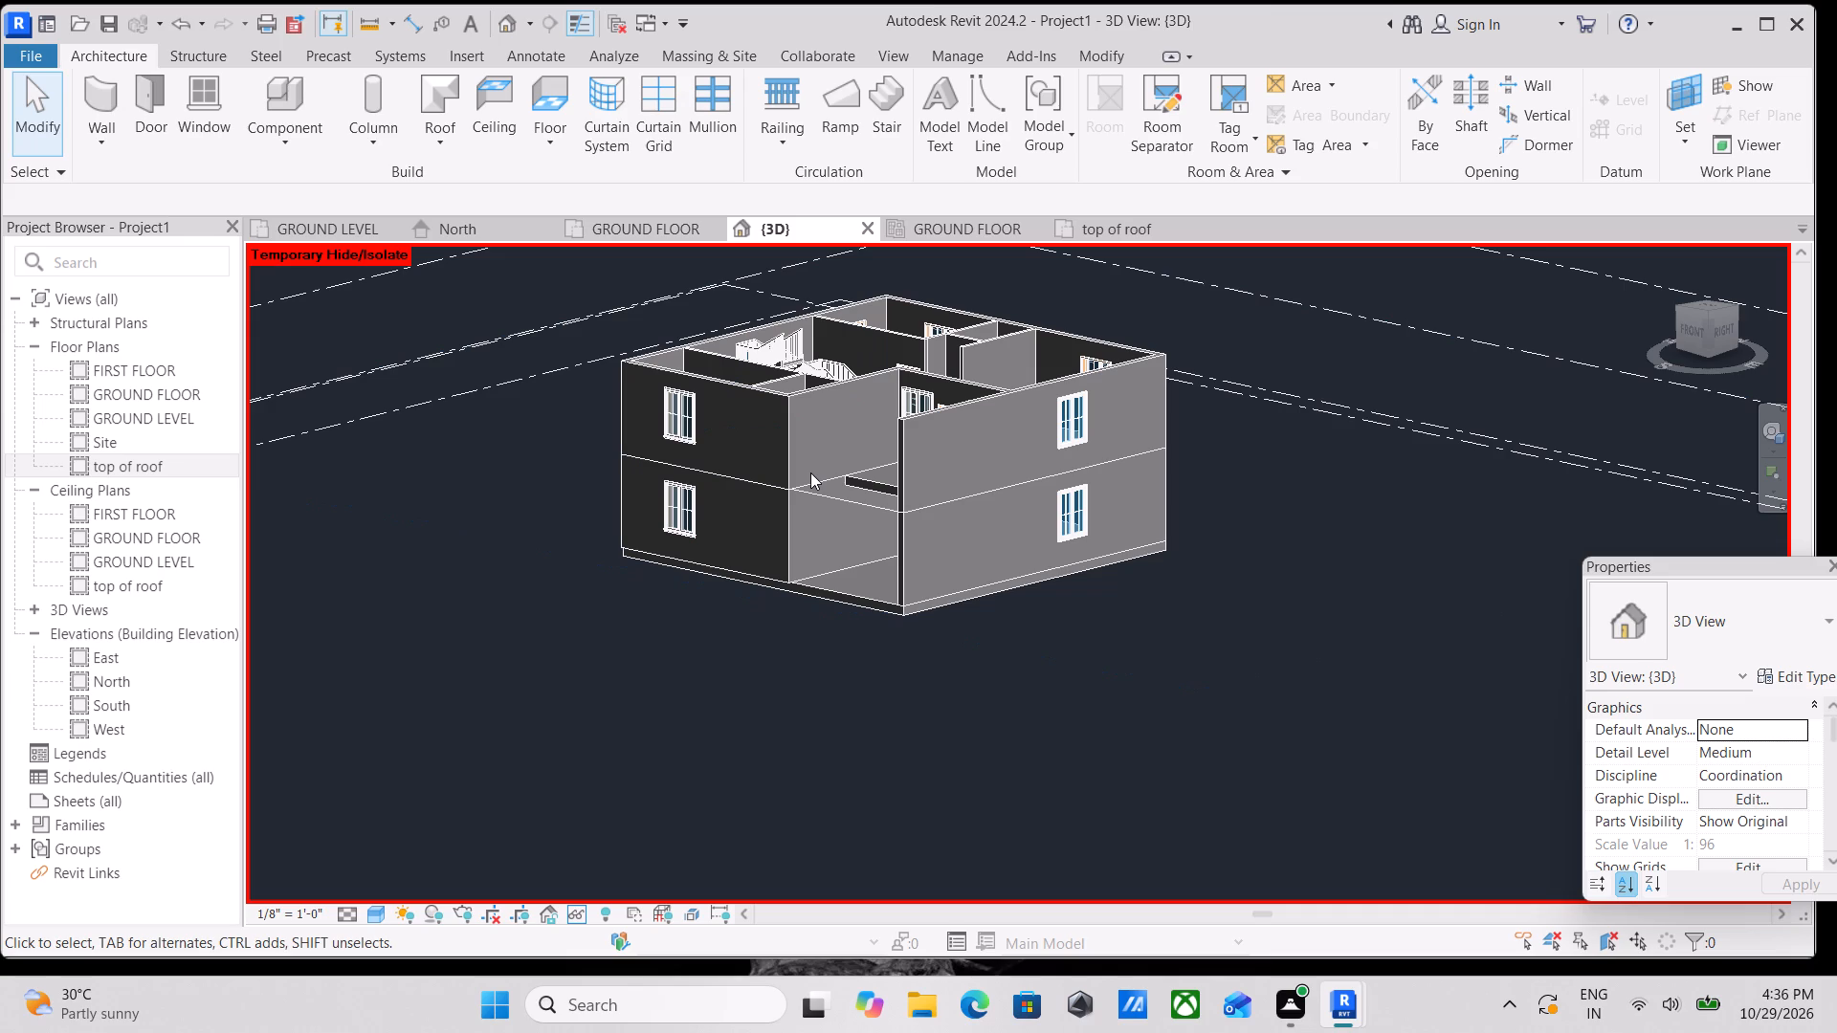
middle_click_drag(810, 473, 1148, 539)
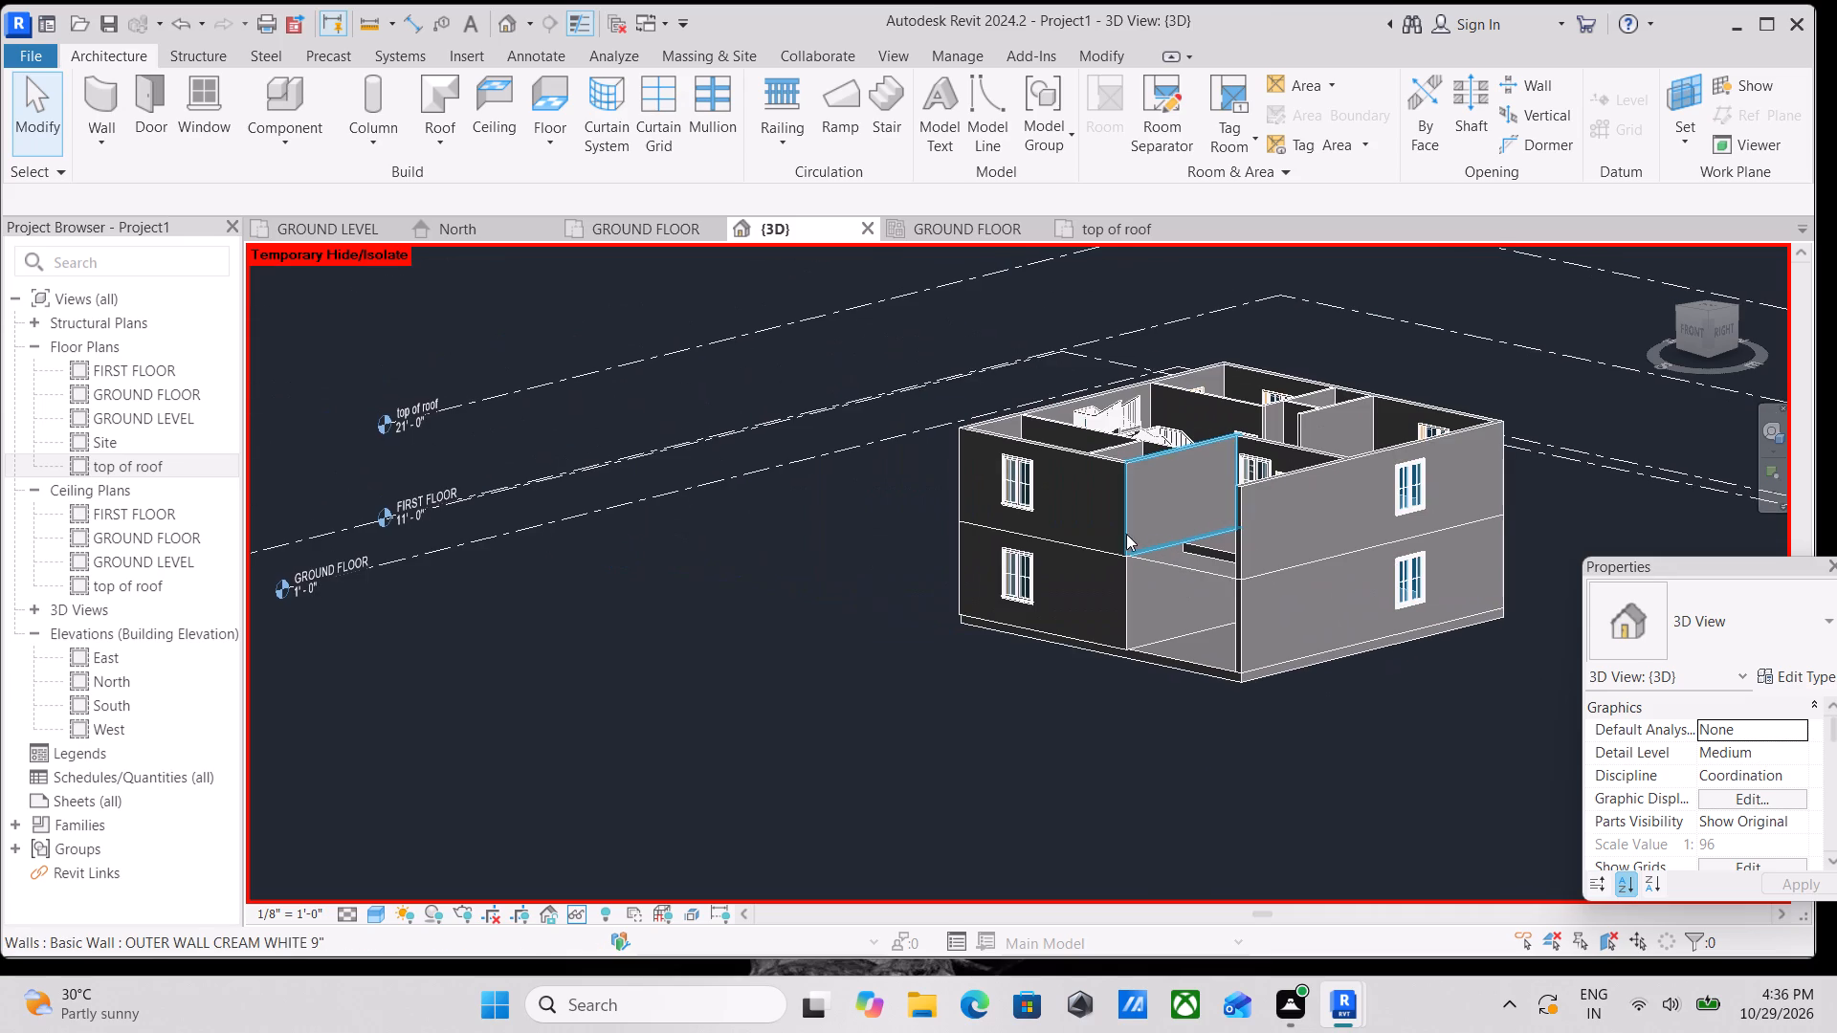
middle_click_drag(1152, 548, 855, 486)
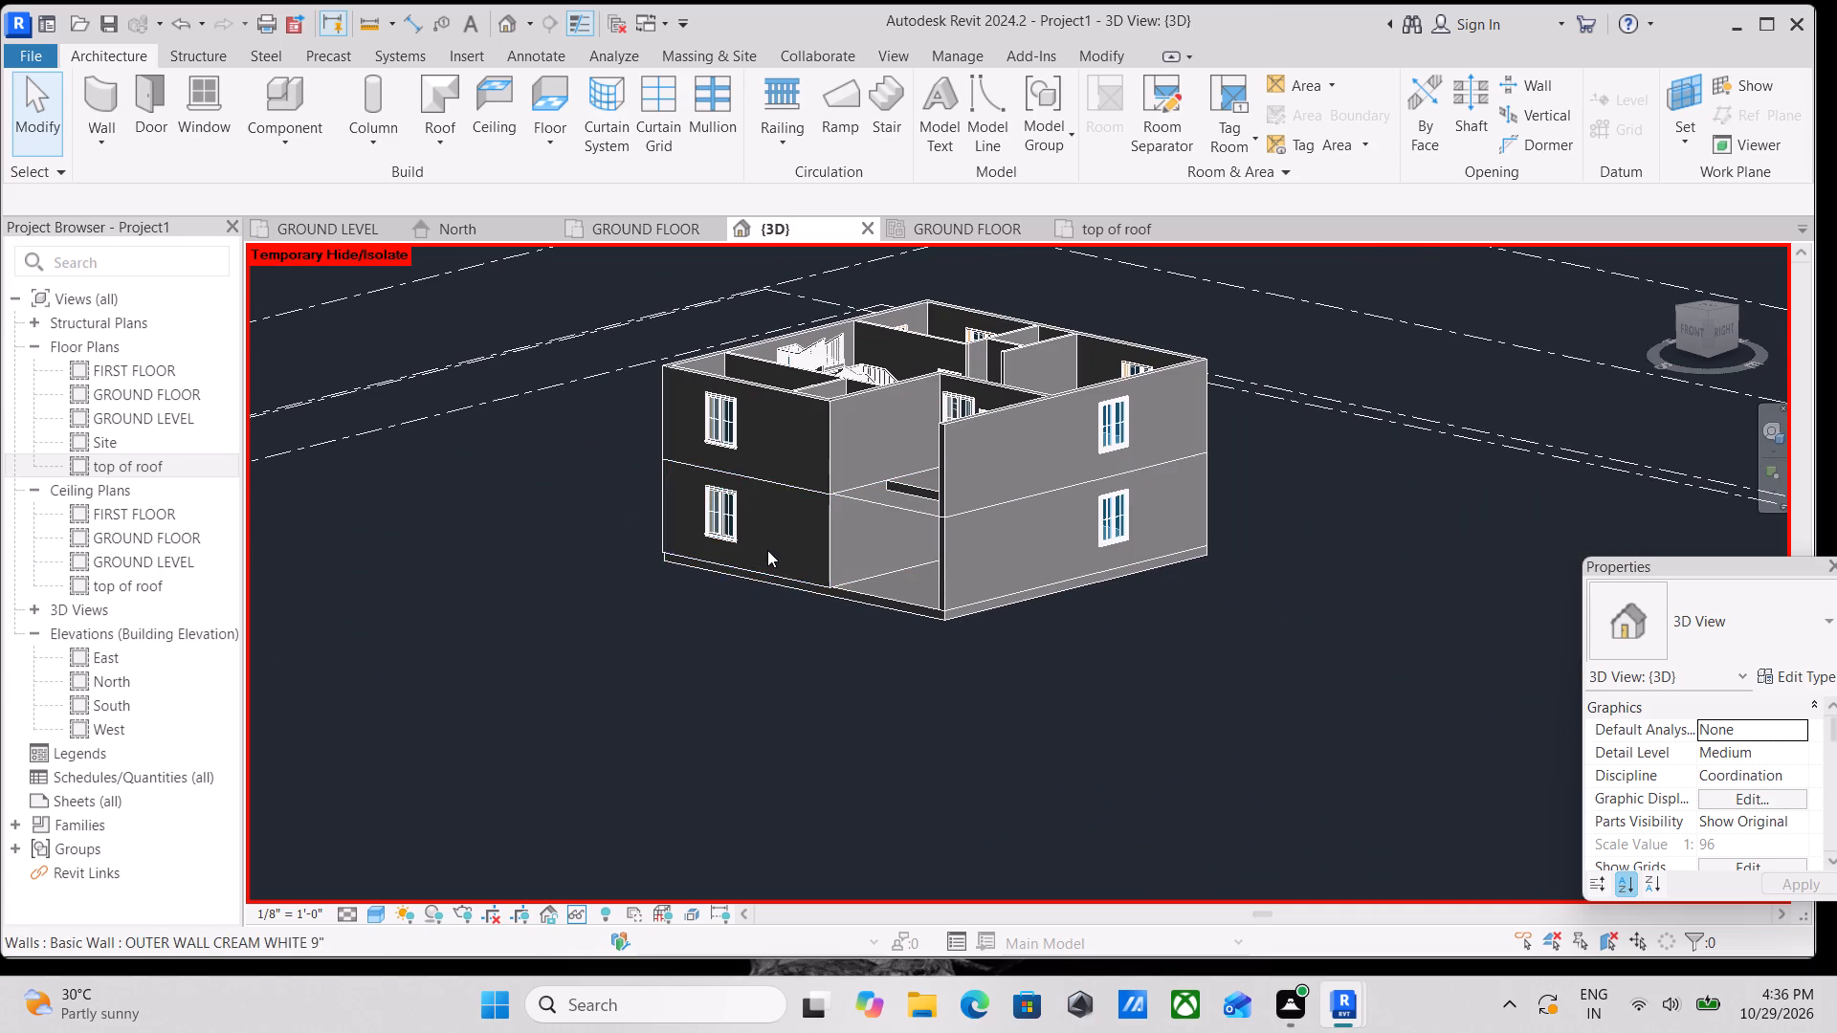
middle_click_drag(767, 550, 963, 580, "shift")
middle_click_drag(1002, 535, 989, 538, "shift")
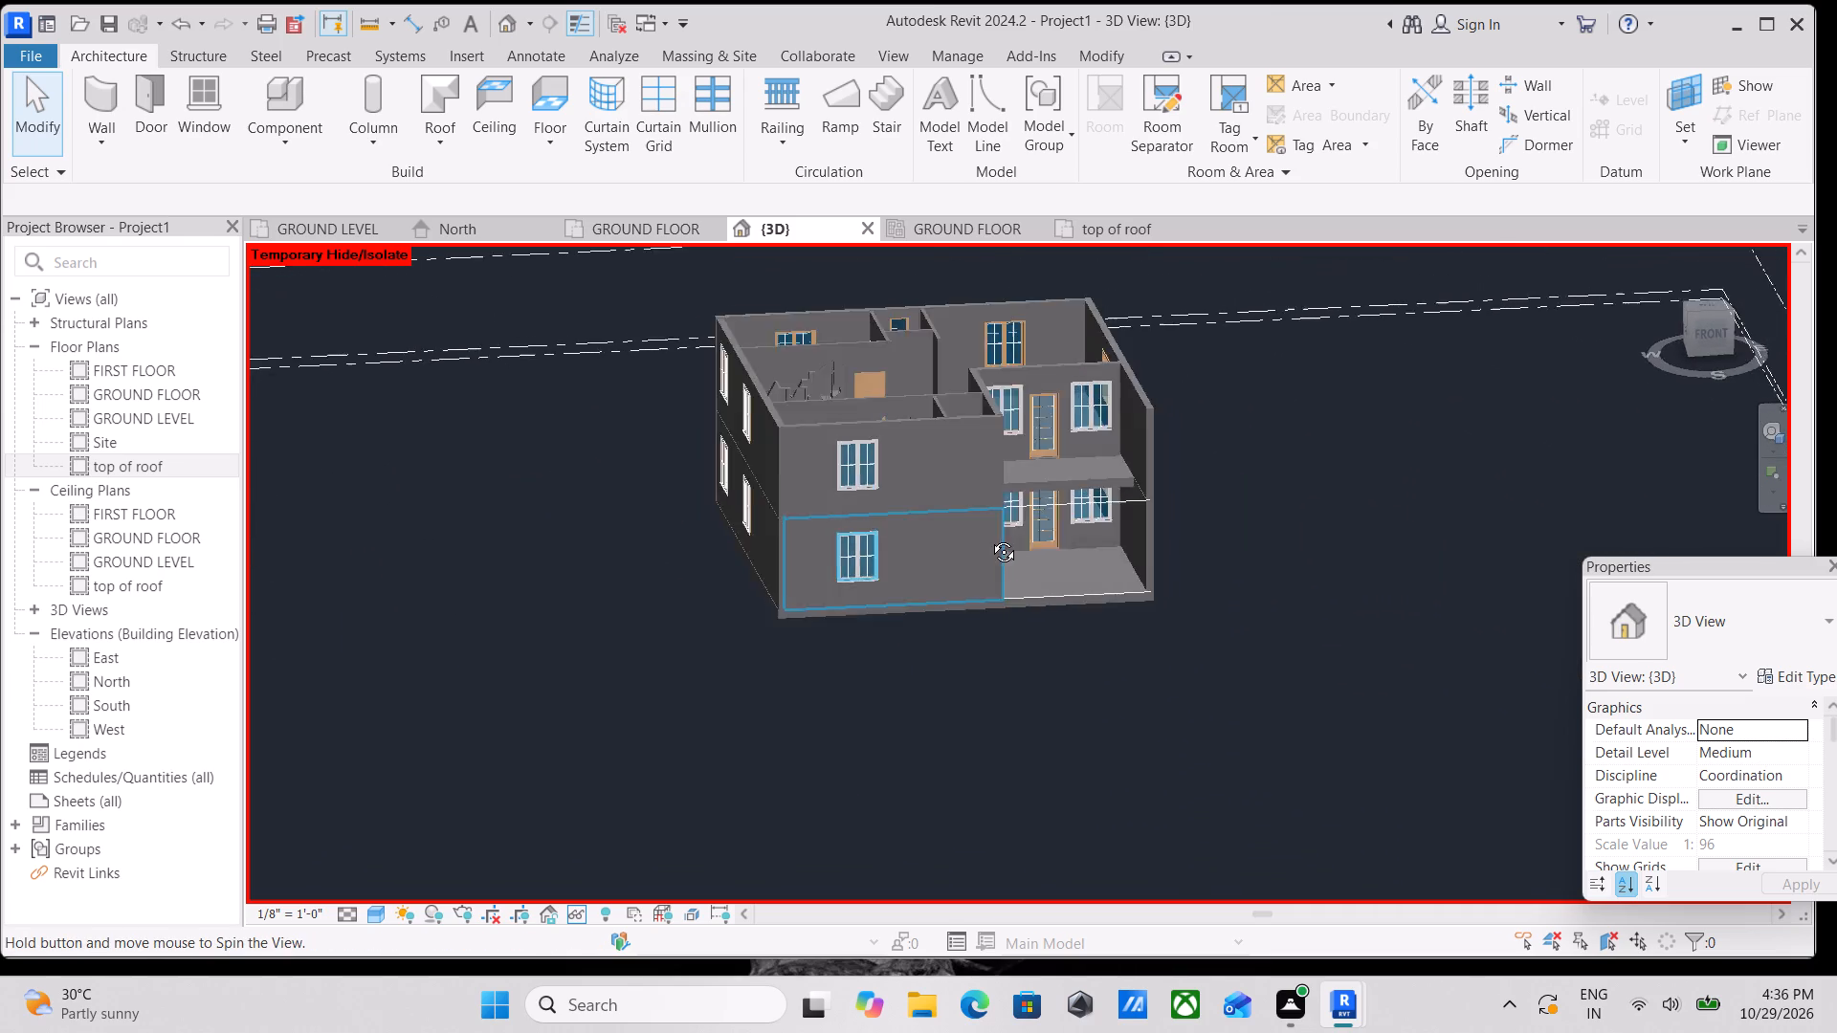
middle_click_drag(989, 538, 1065, 623, "shift")
scroll(953, 492, "up", 1)
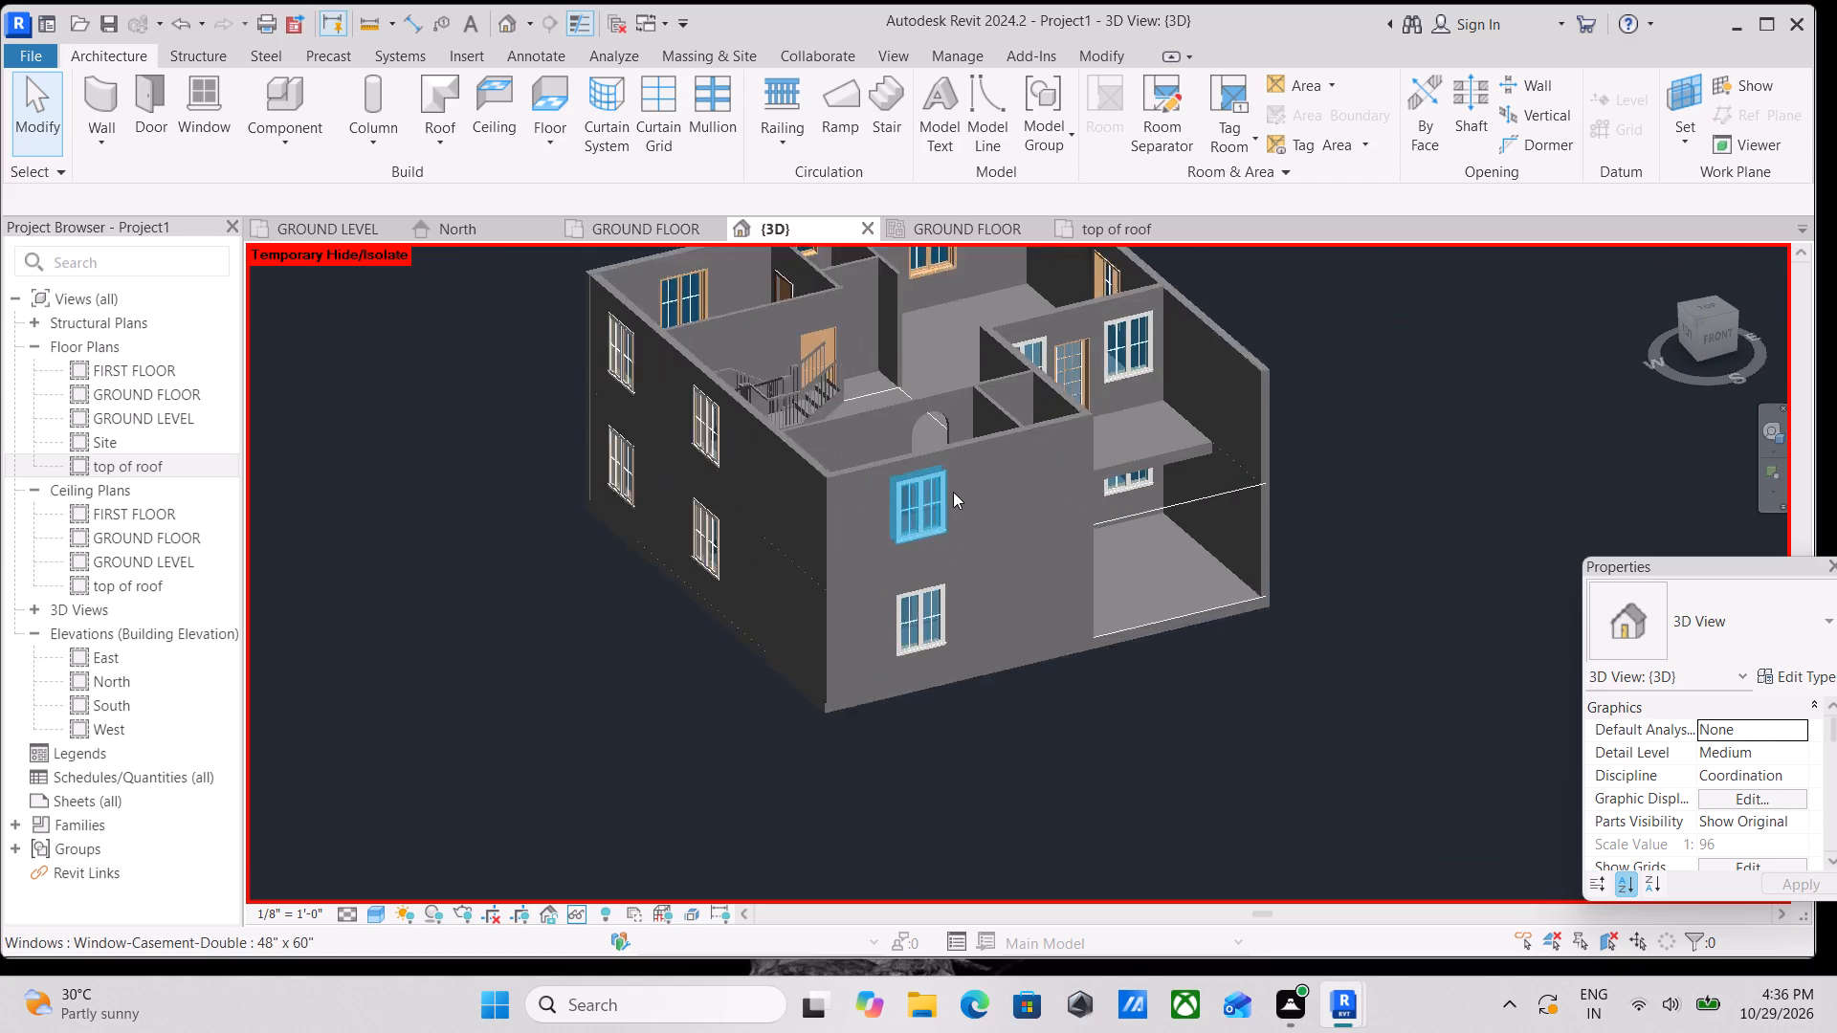
scroll(953, 492, "up", 4)
middle_click_drag(994, 537, 894, 710)
scroll(720, 591, "up", 2)
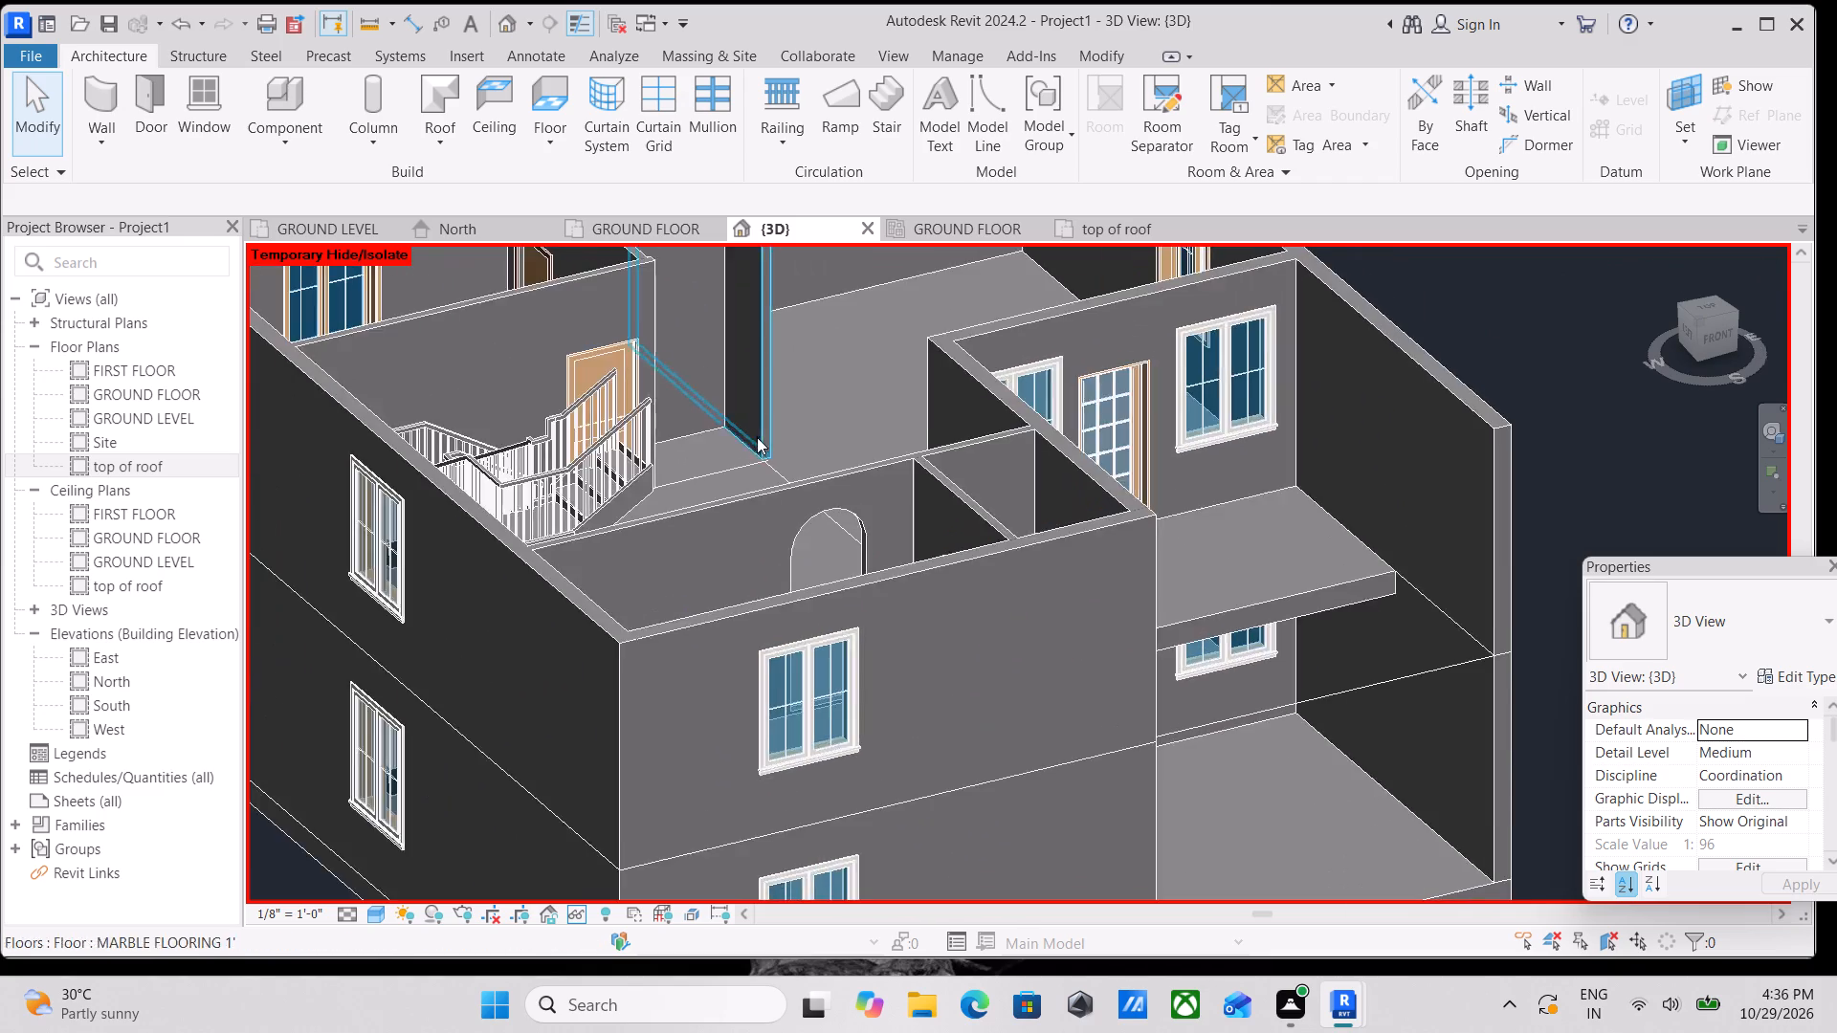
scroll(758, 432, "down", 2)
middle_click_drag(757, 435, 806, 645)
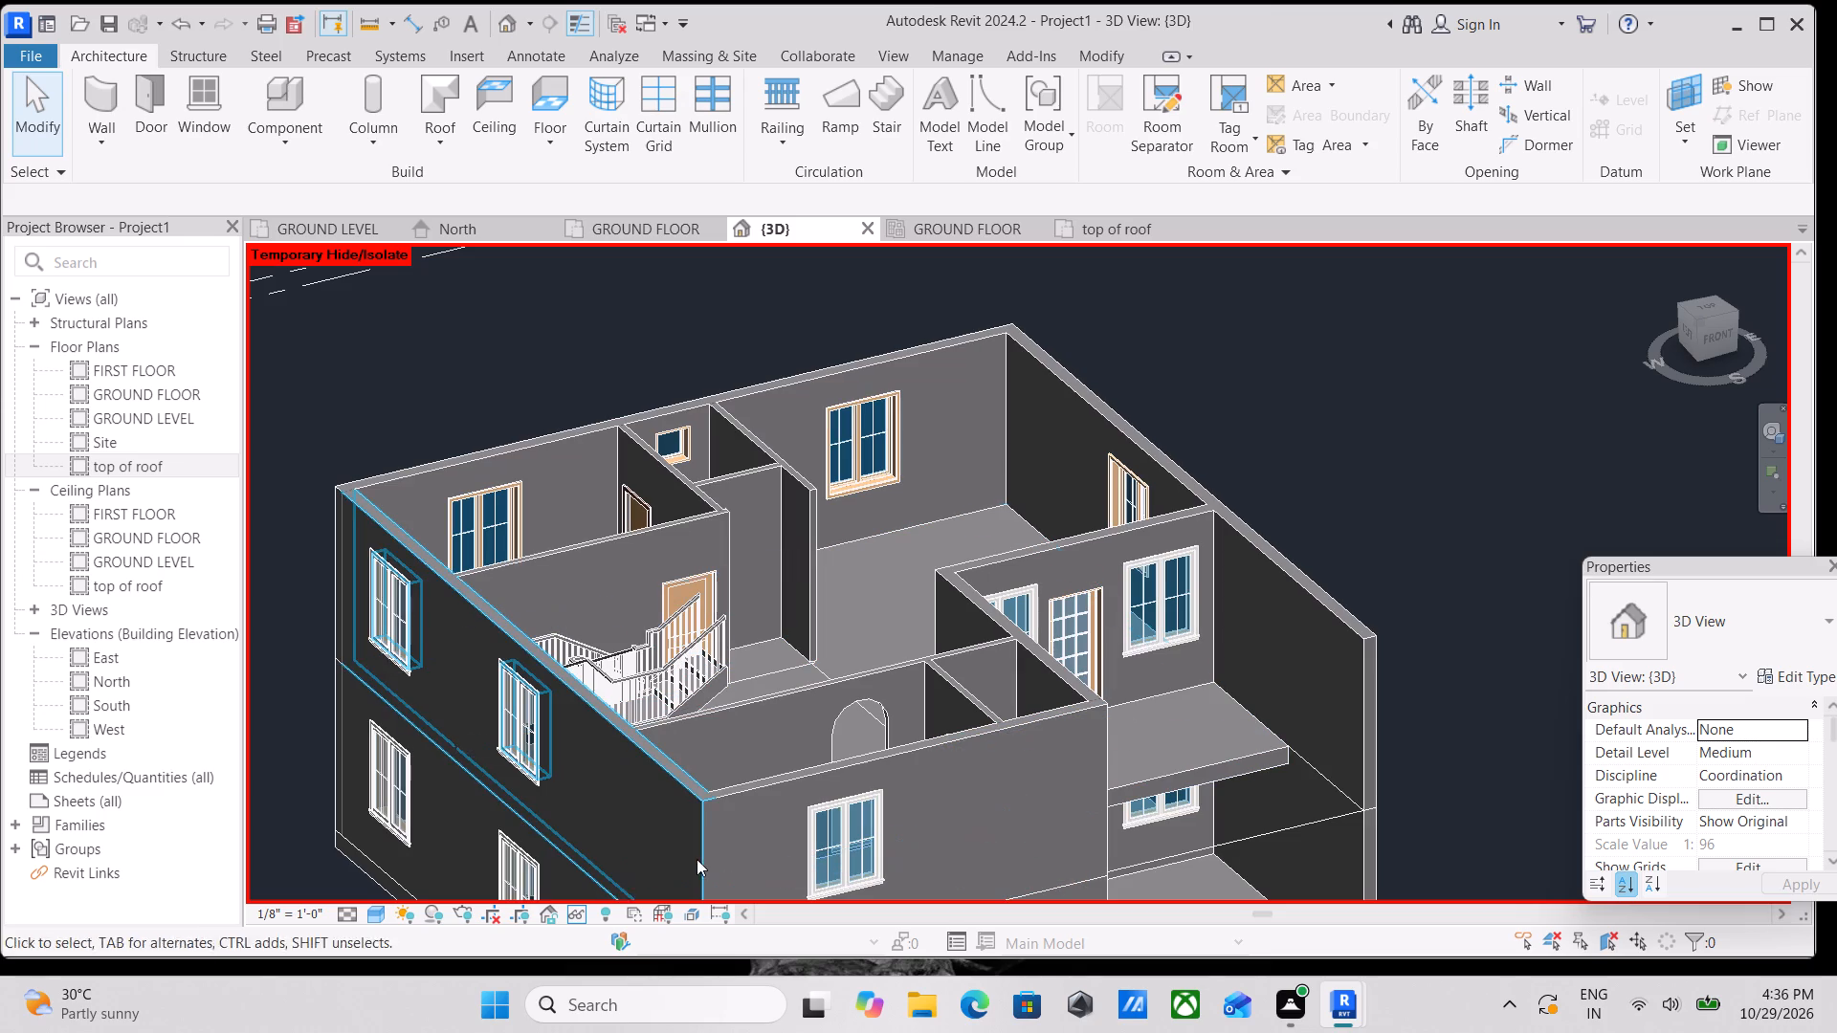
scroll(1045, 858, "down", 2)
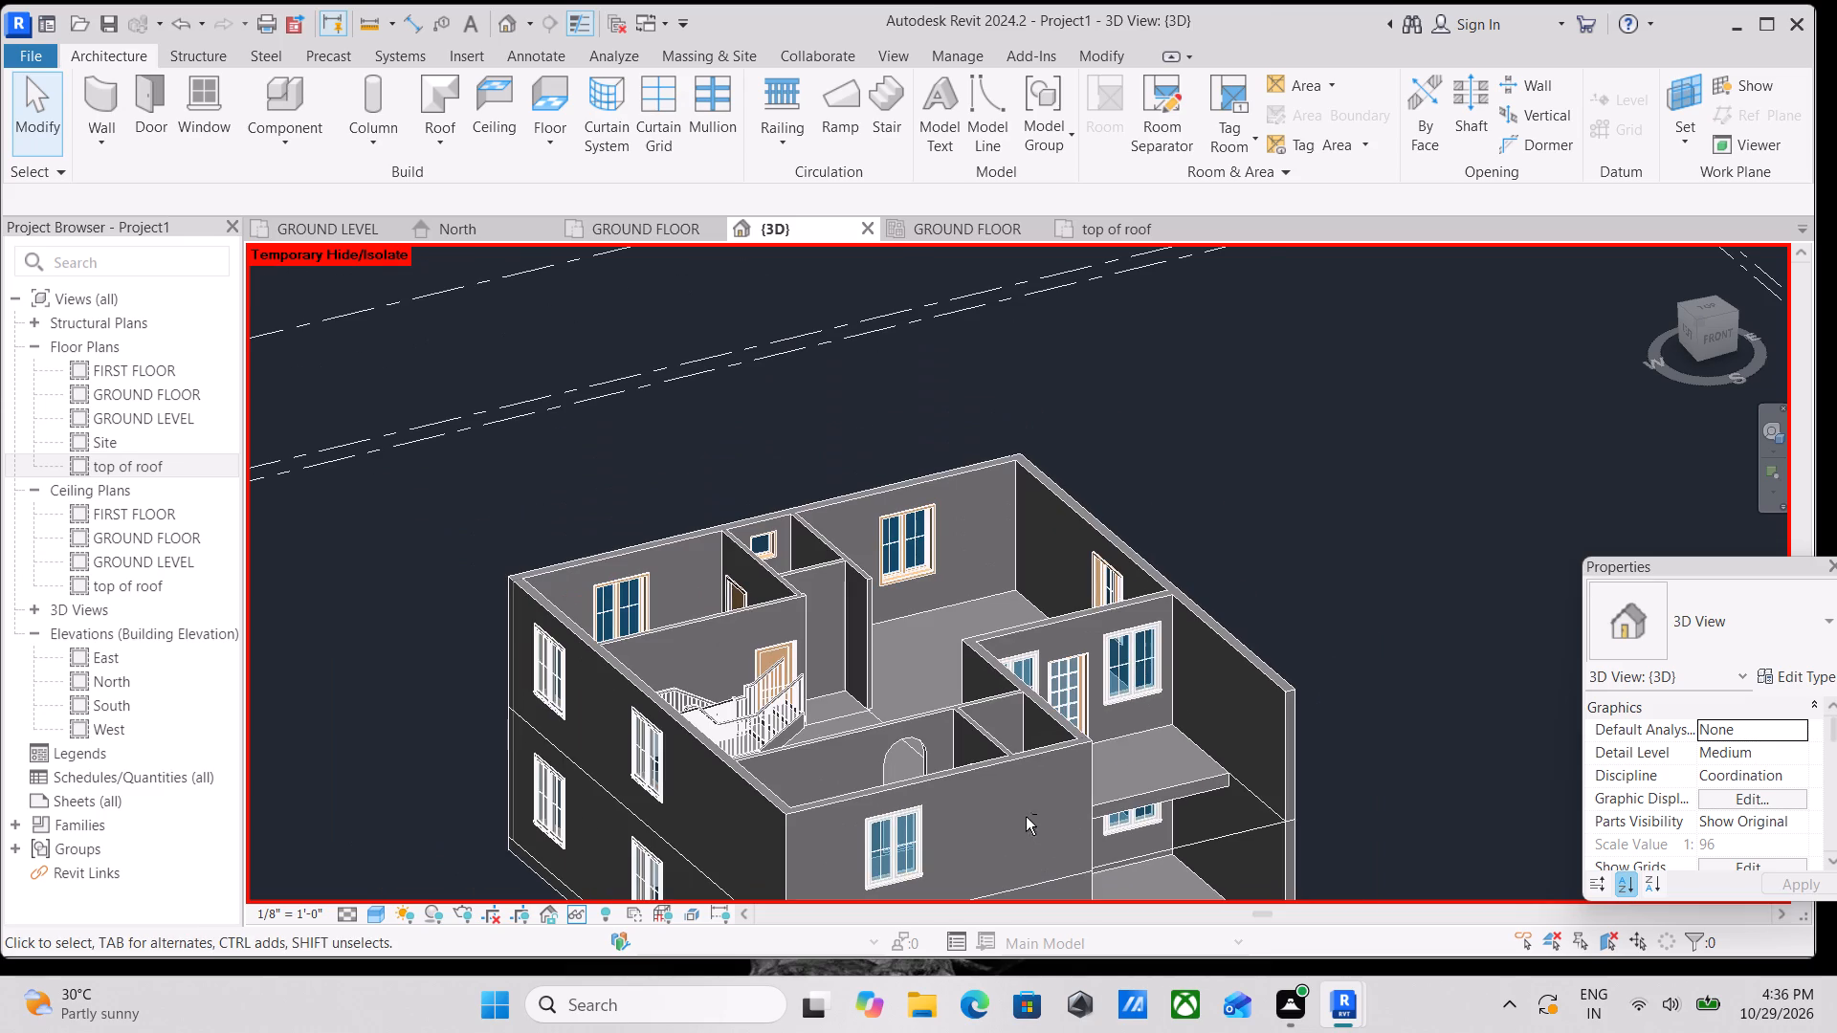
middle_click_drag(1020, 816, 956, 748, "shift")
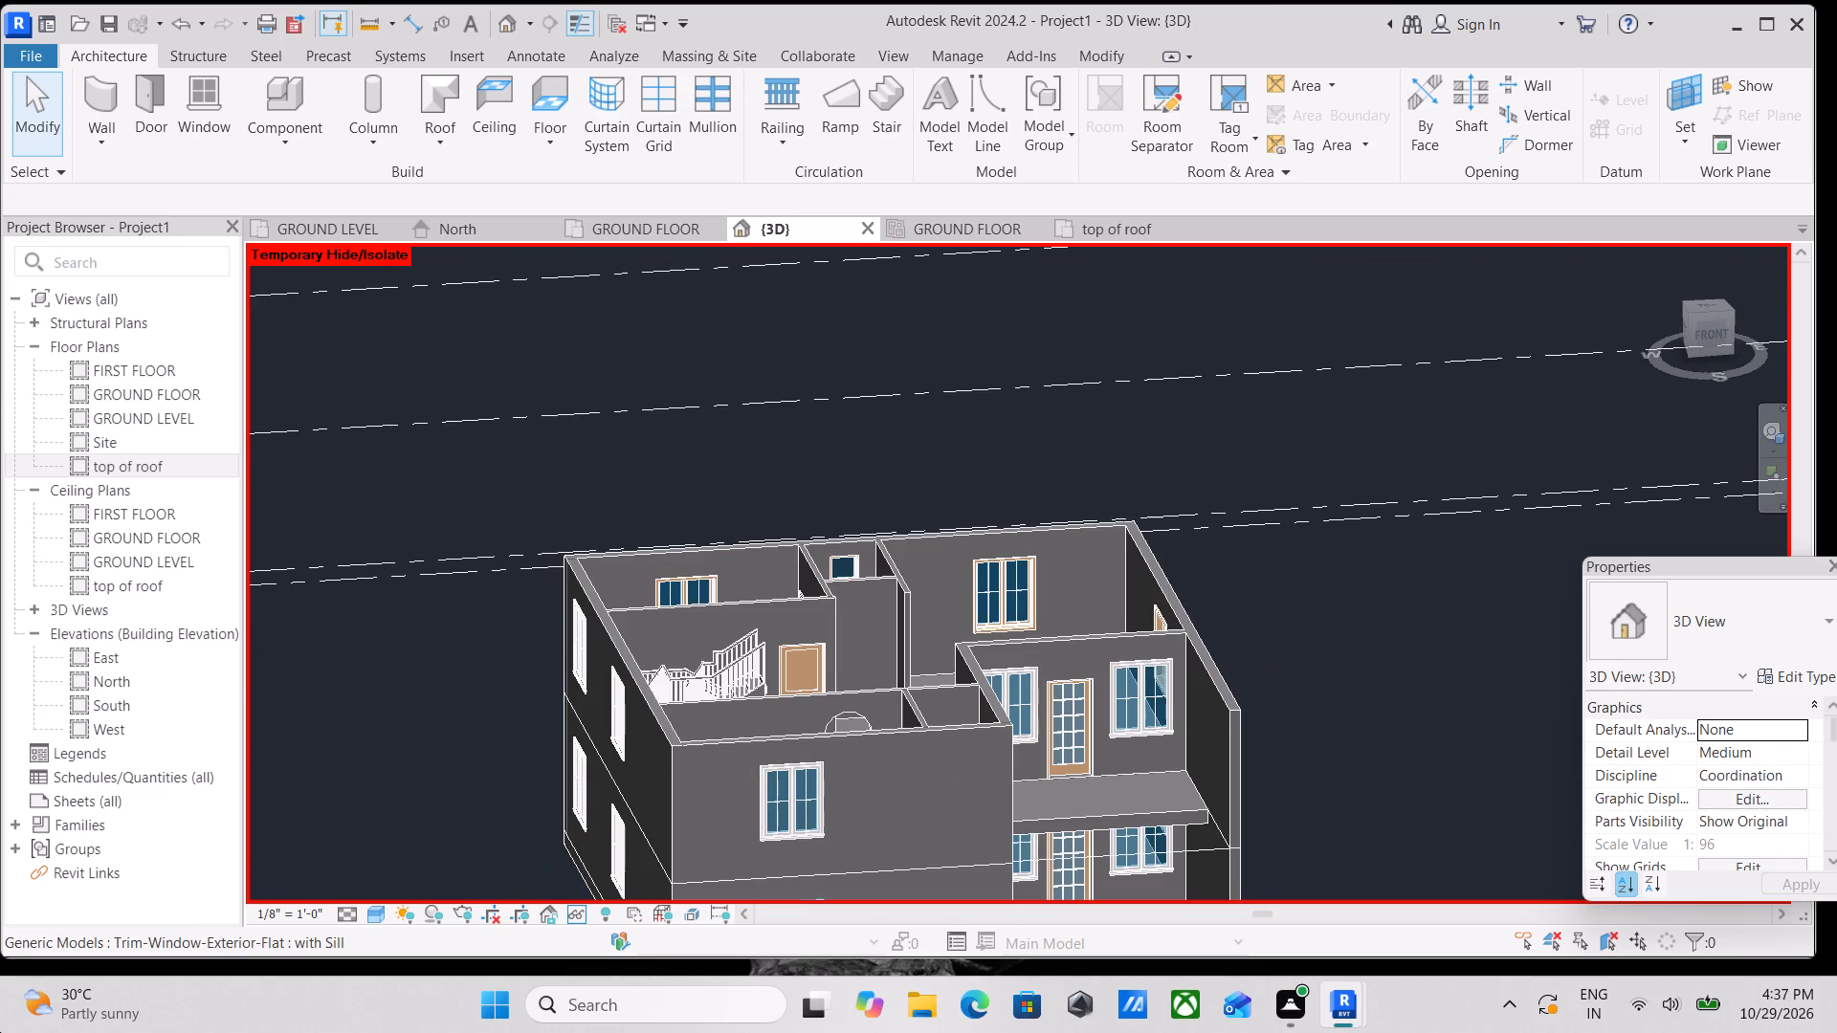
middle_click_drag(226, 551, 375, 426)
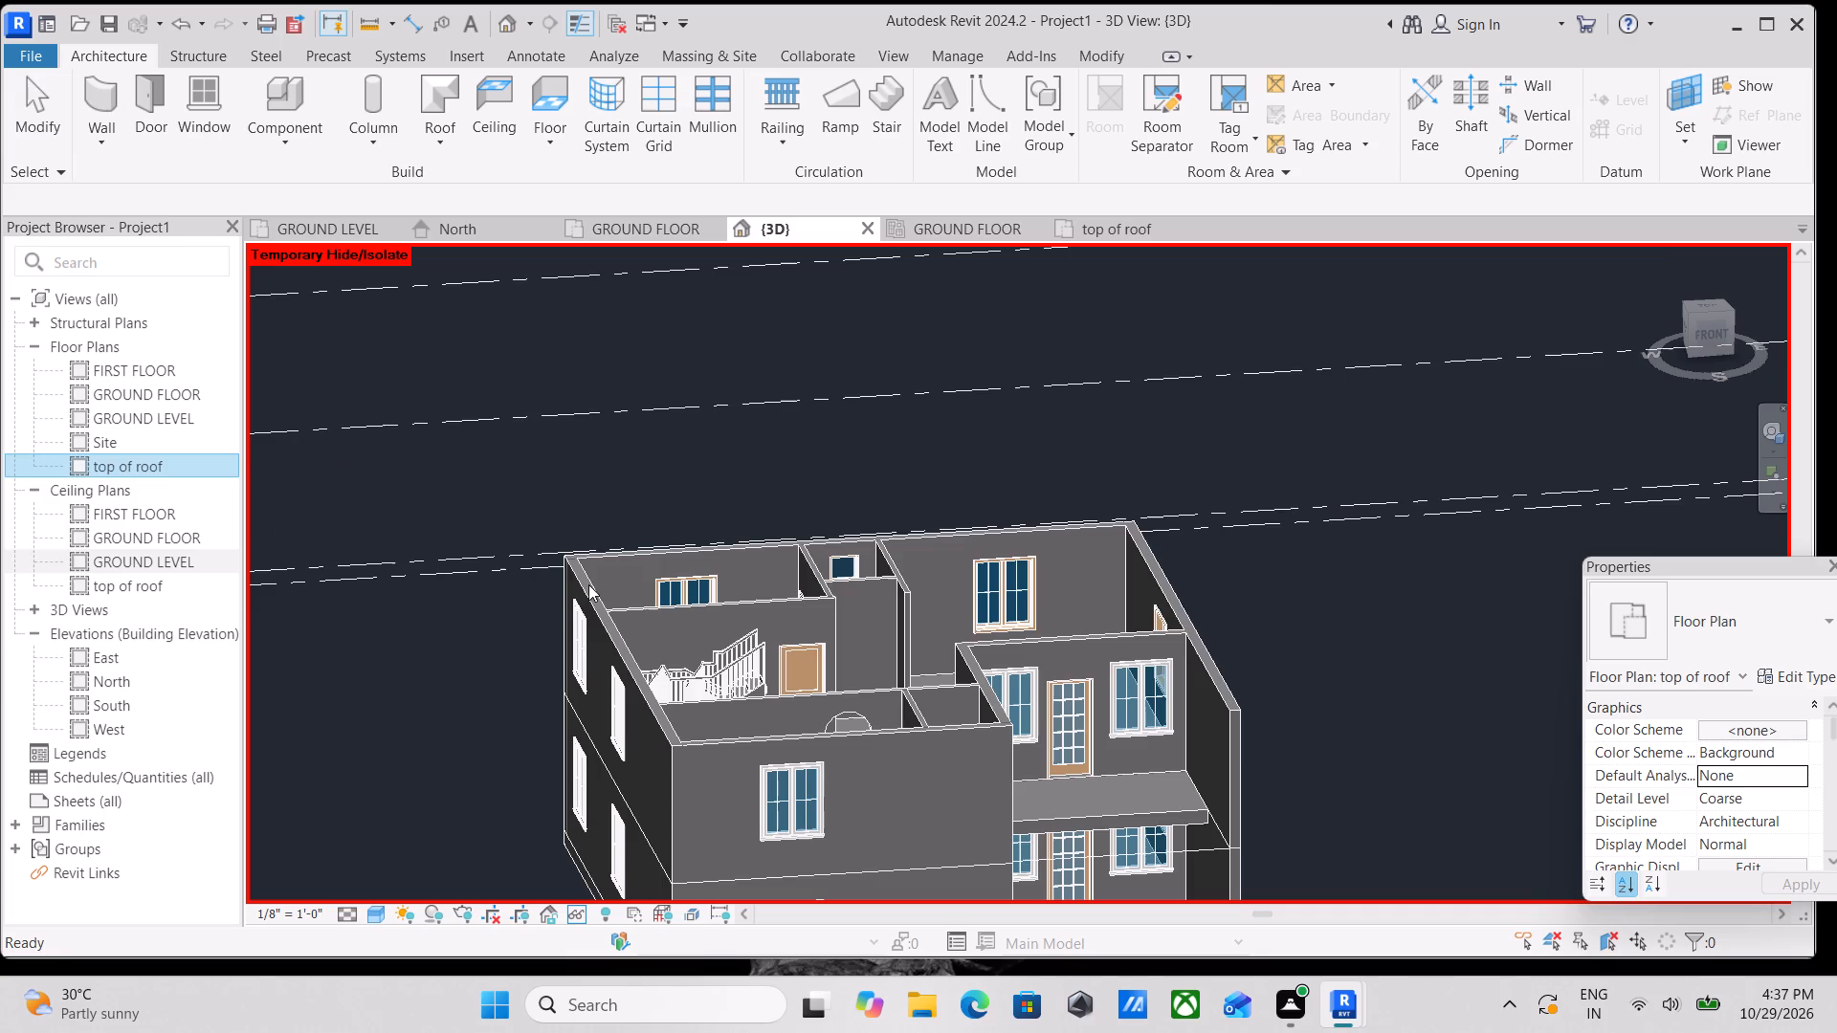
Reset the temporary hide/isolate in the 3D view.
middle_click_drag(618, 618, 526, 465)
scroll(611, 607, "down", 1)
scroll(659, 670, "up", 4)
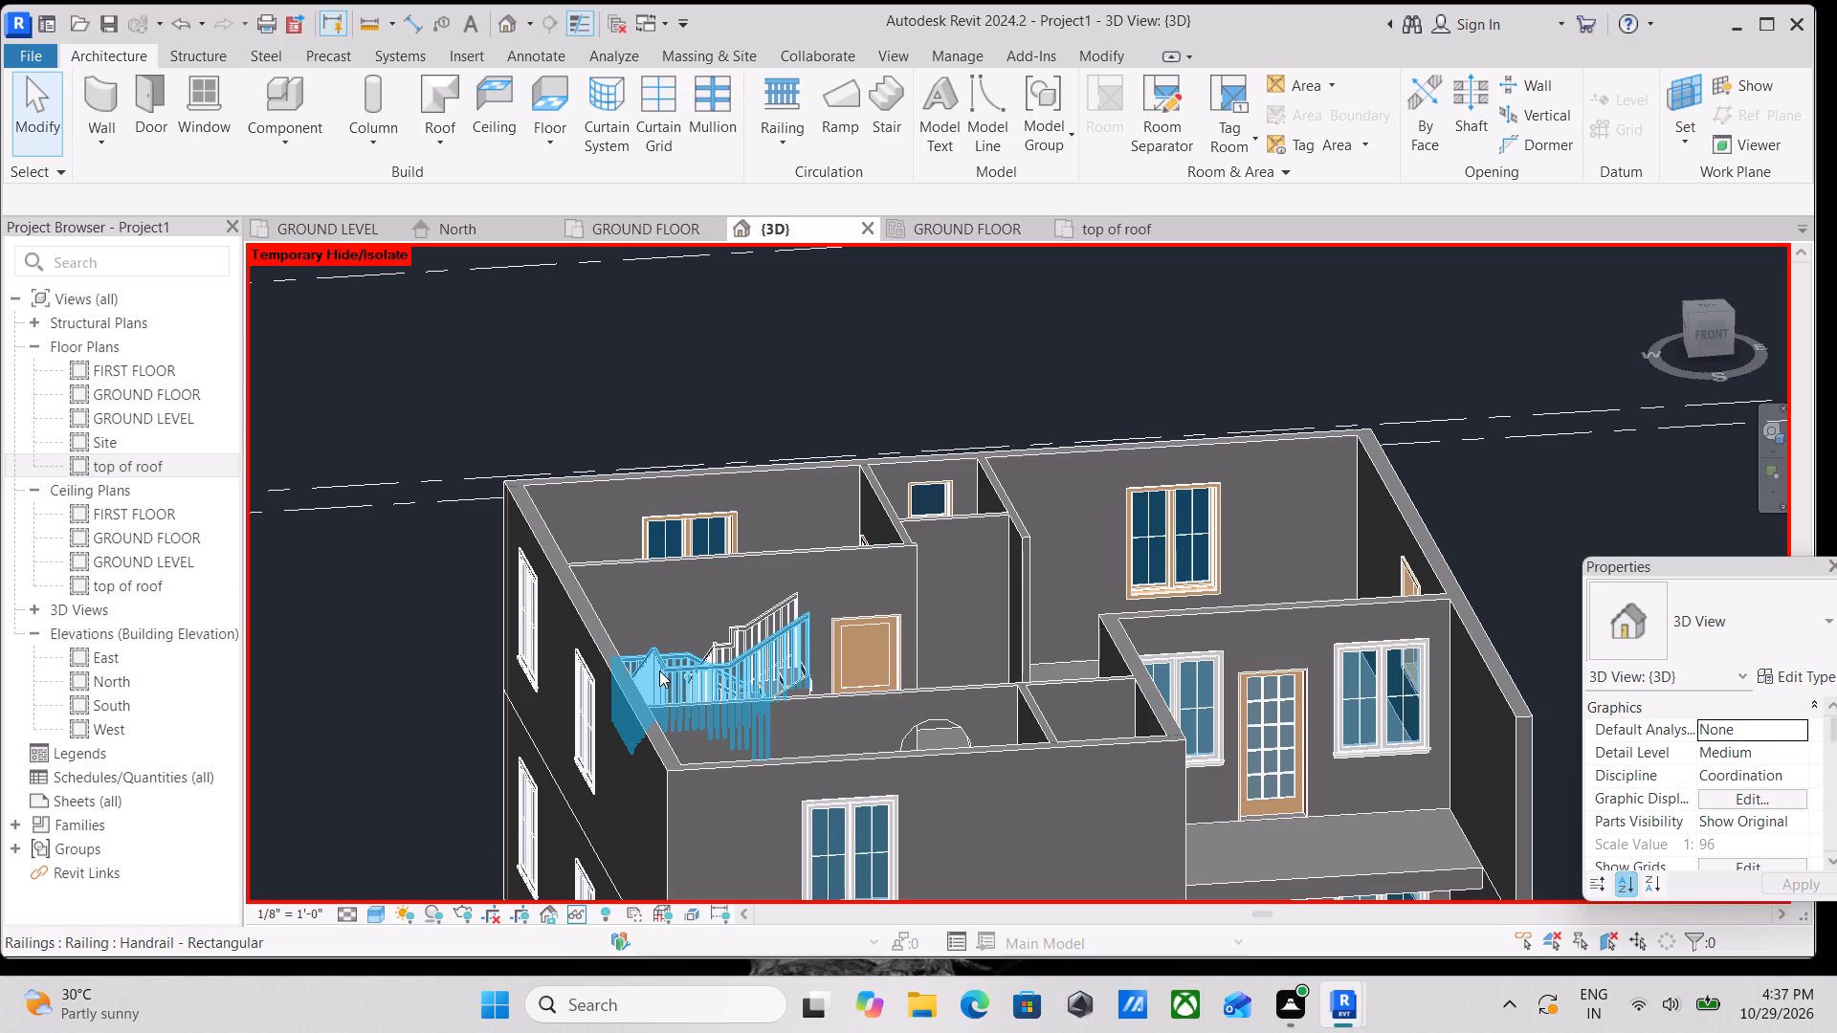
type("hr")
Examine the complete house in 3D from the front and side corners, checking the top surface, stair opening and floor edges.
scroll(1183, 493, "down", 5)
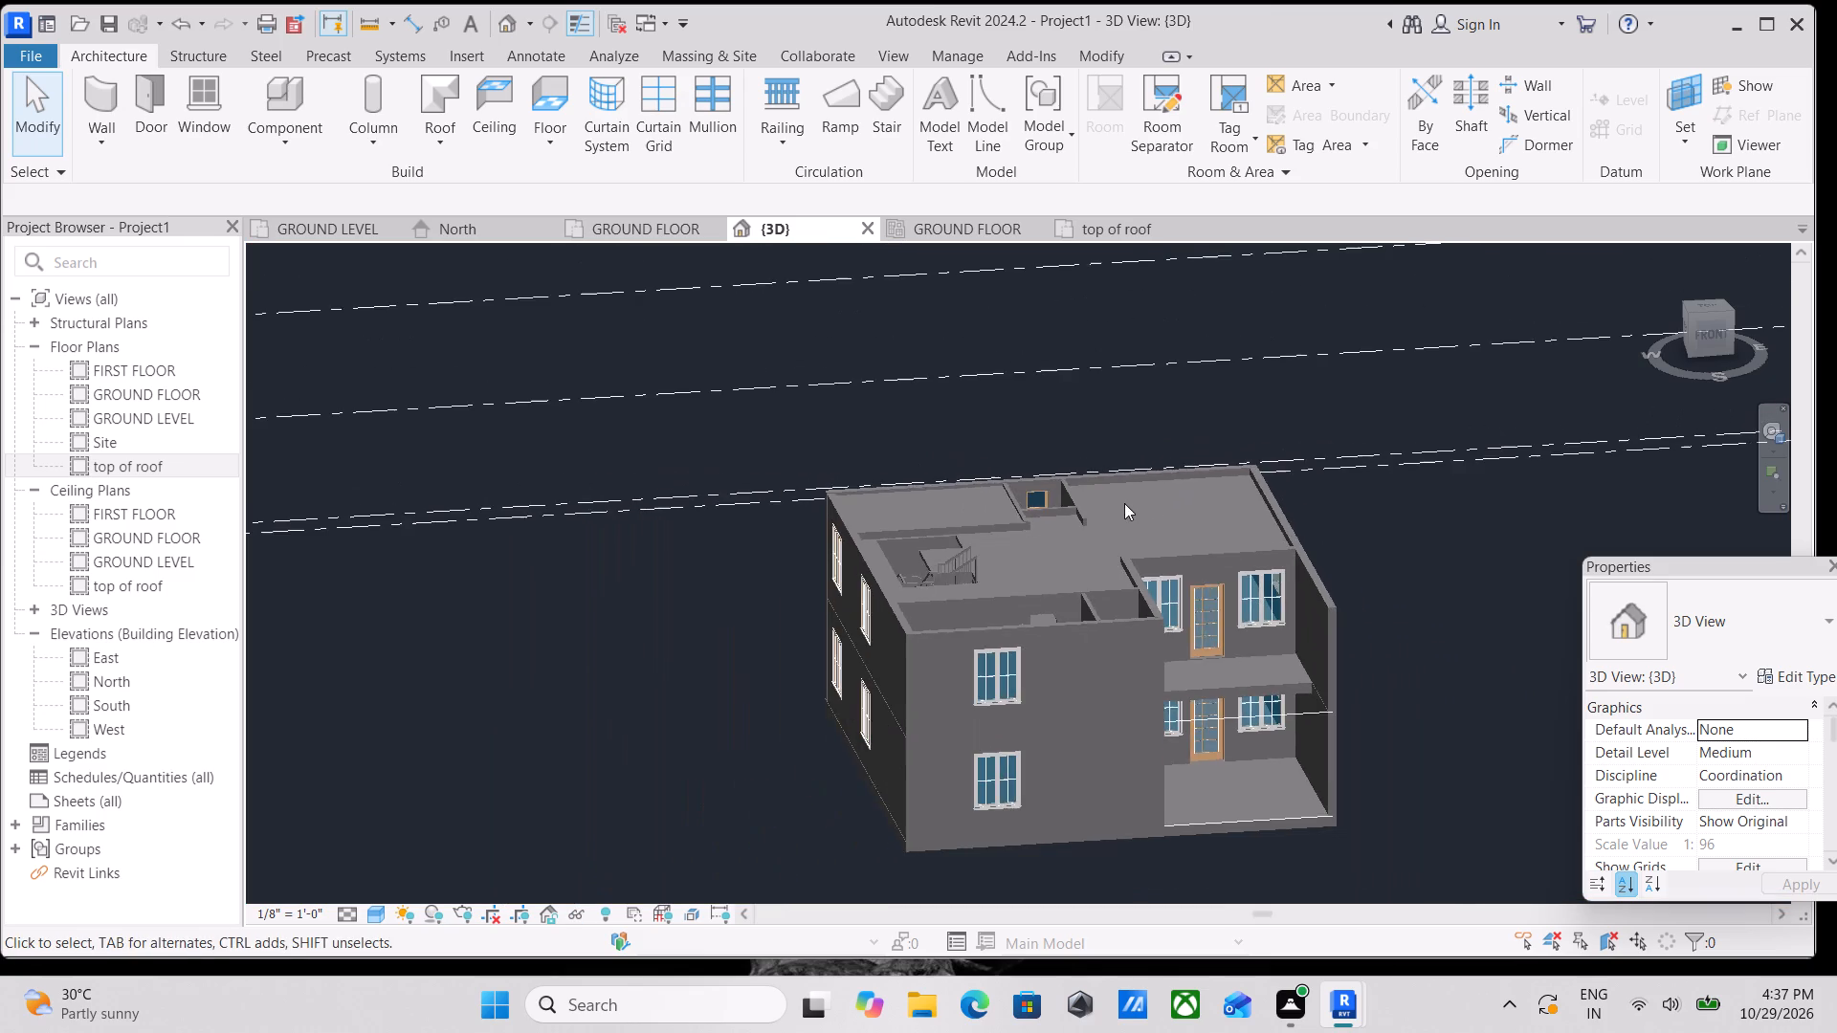
scroll(1154, 617, "up", 2)
middle_click_drag(1155, 637, 1004, 489, "shift")
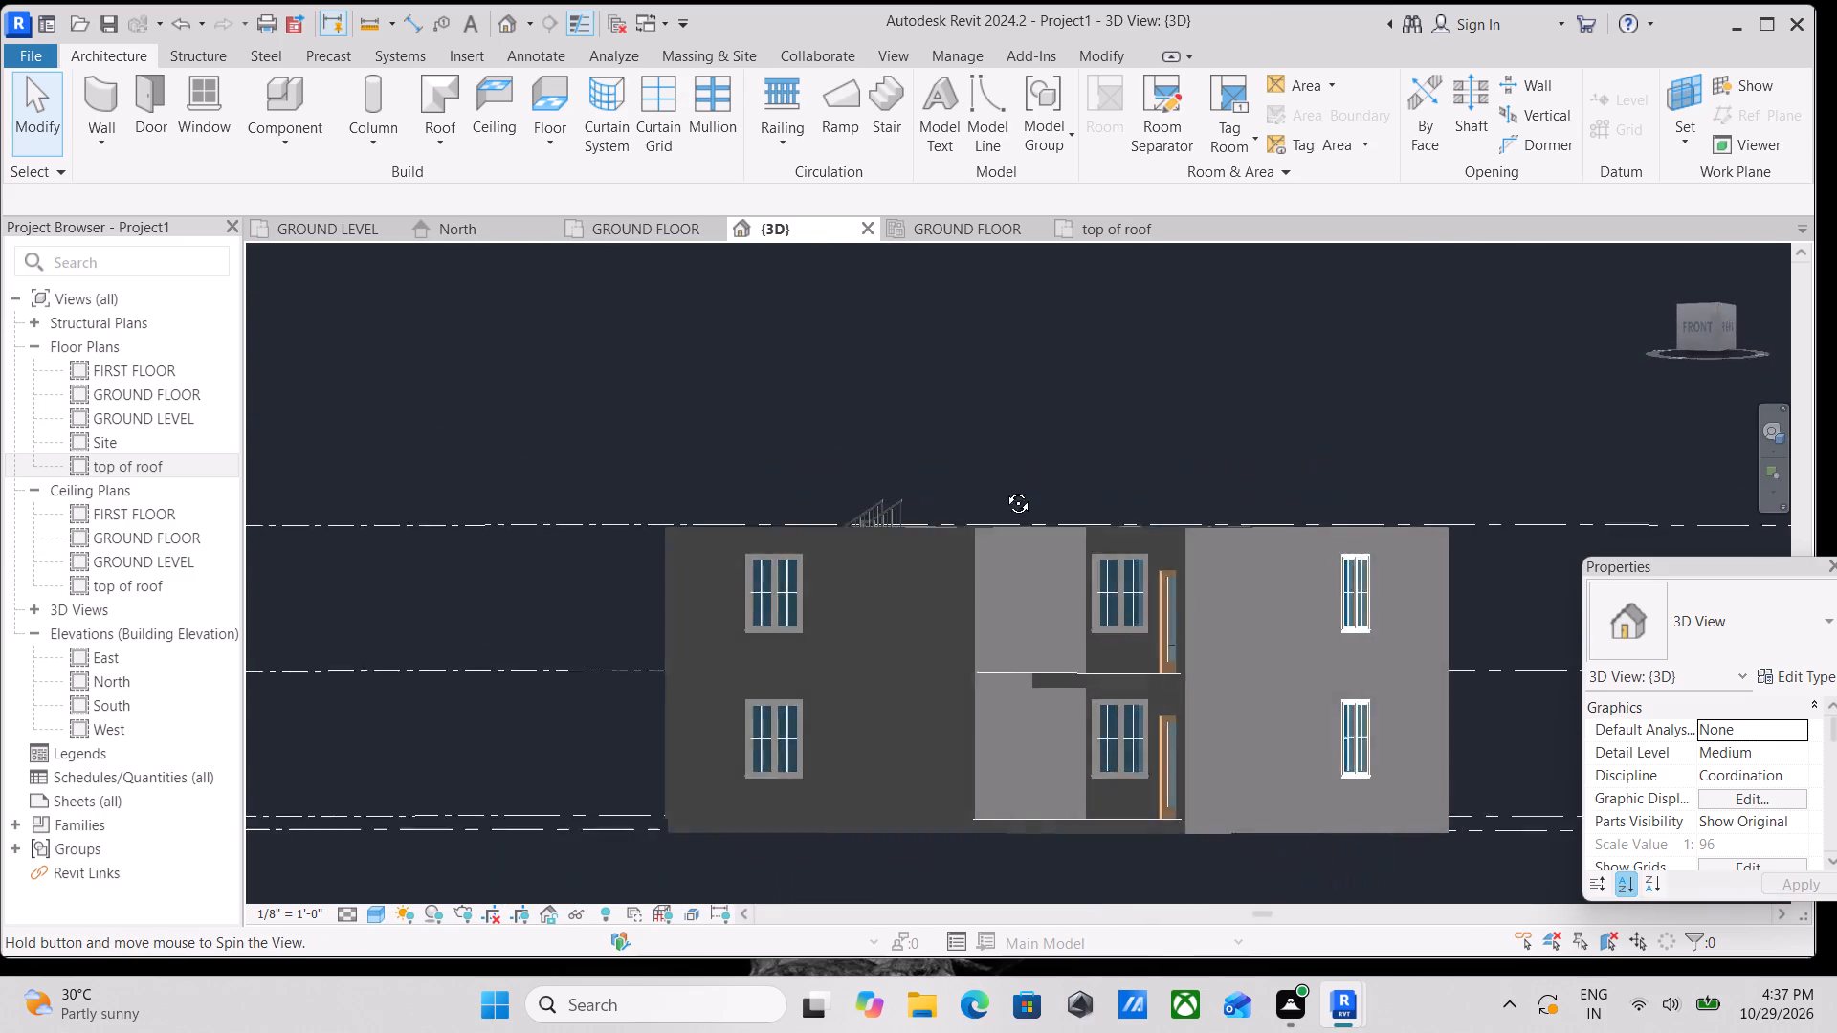
middle_click_drag(1004, 489, 1015, 799, "shift")
middle_click_drag(1013, 799, 907, 760, "shift")
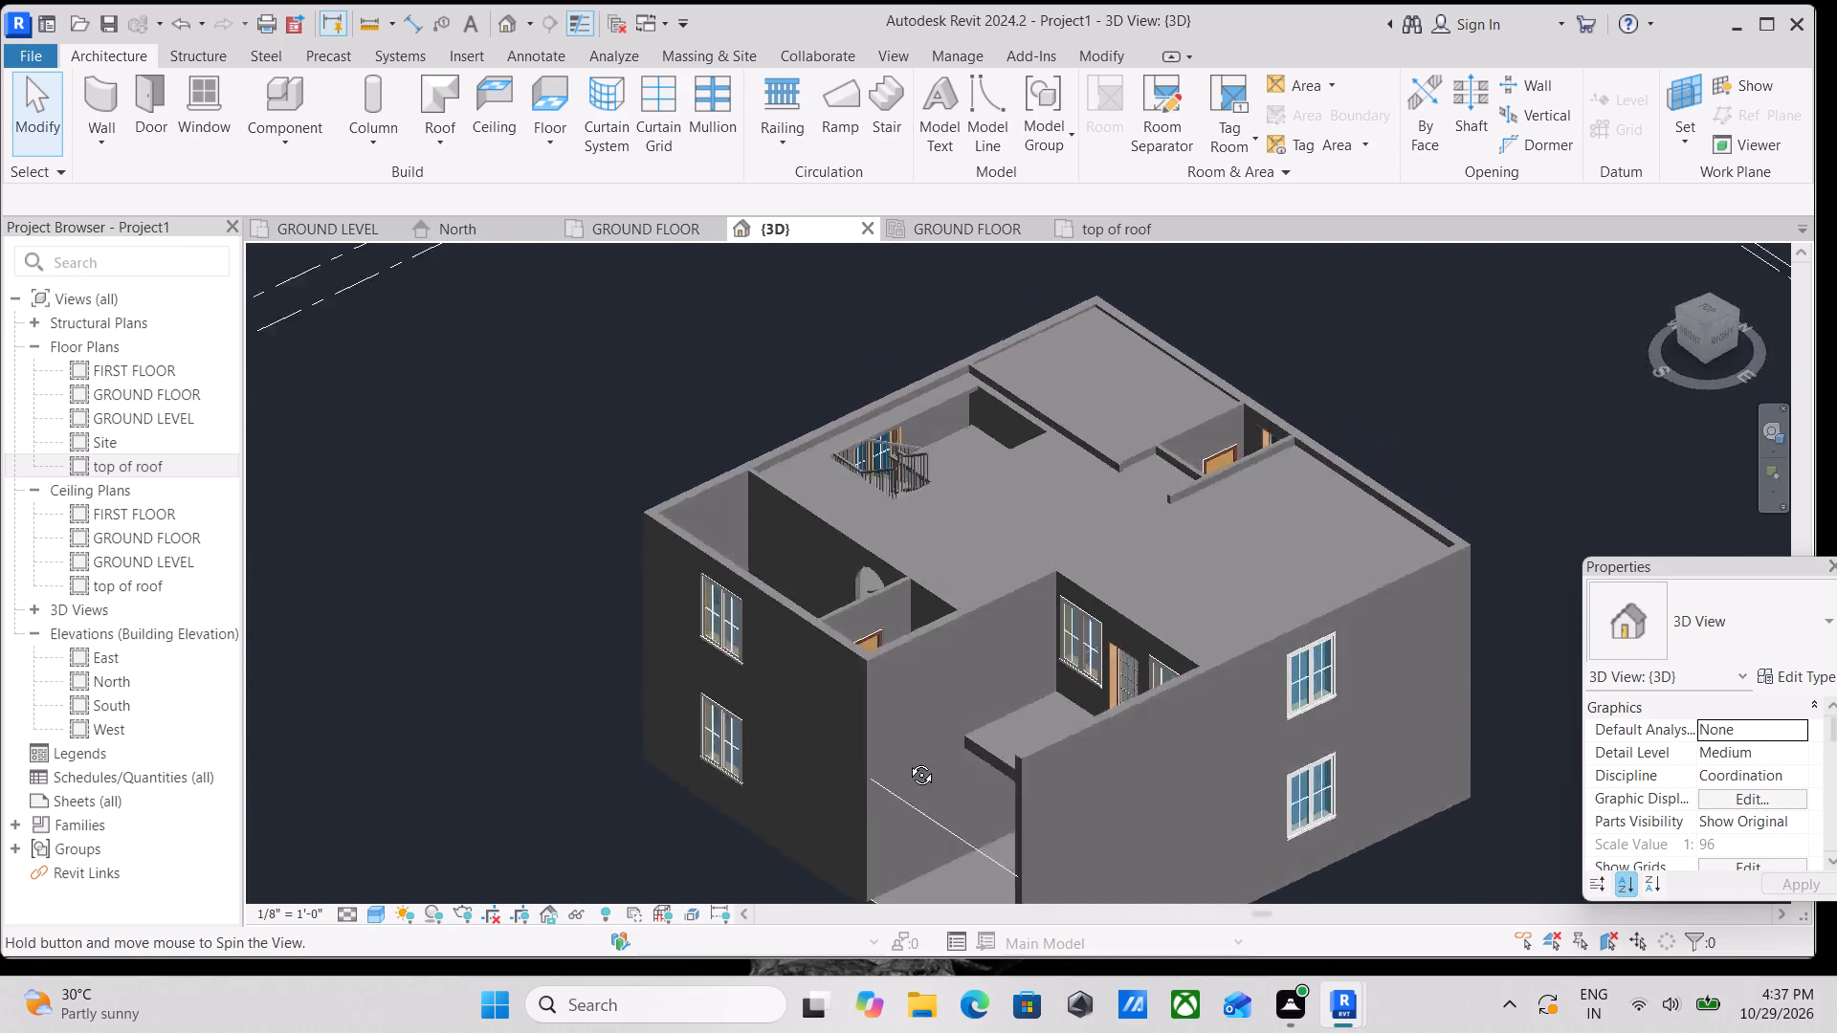
middle_click_drag(907, 760, 1072, 689, "shift")
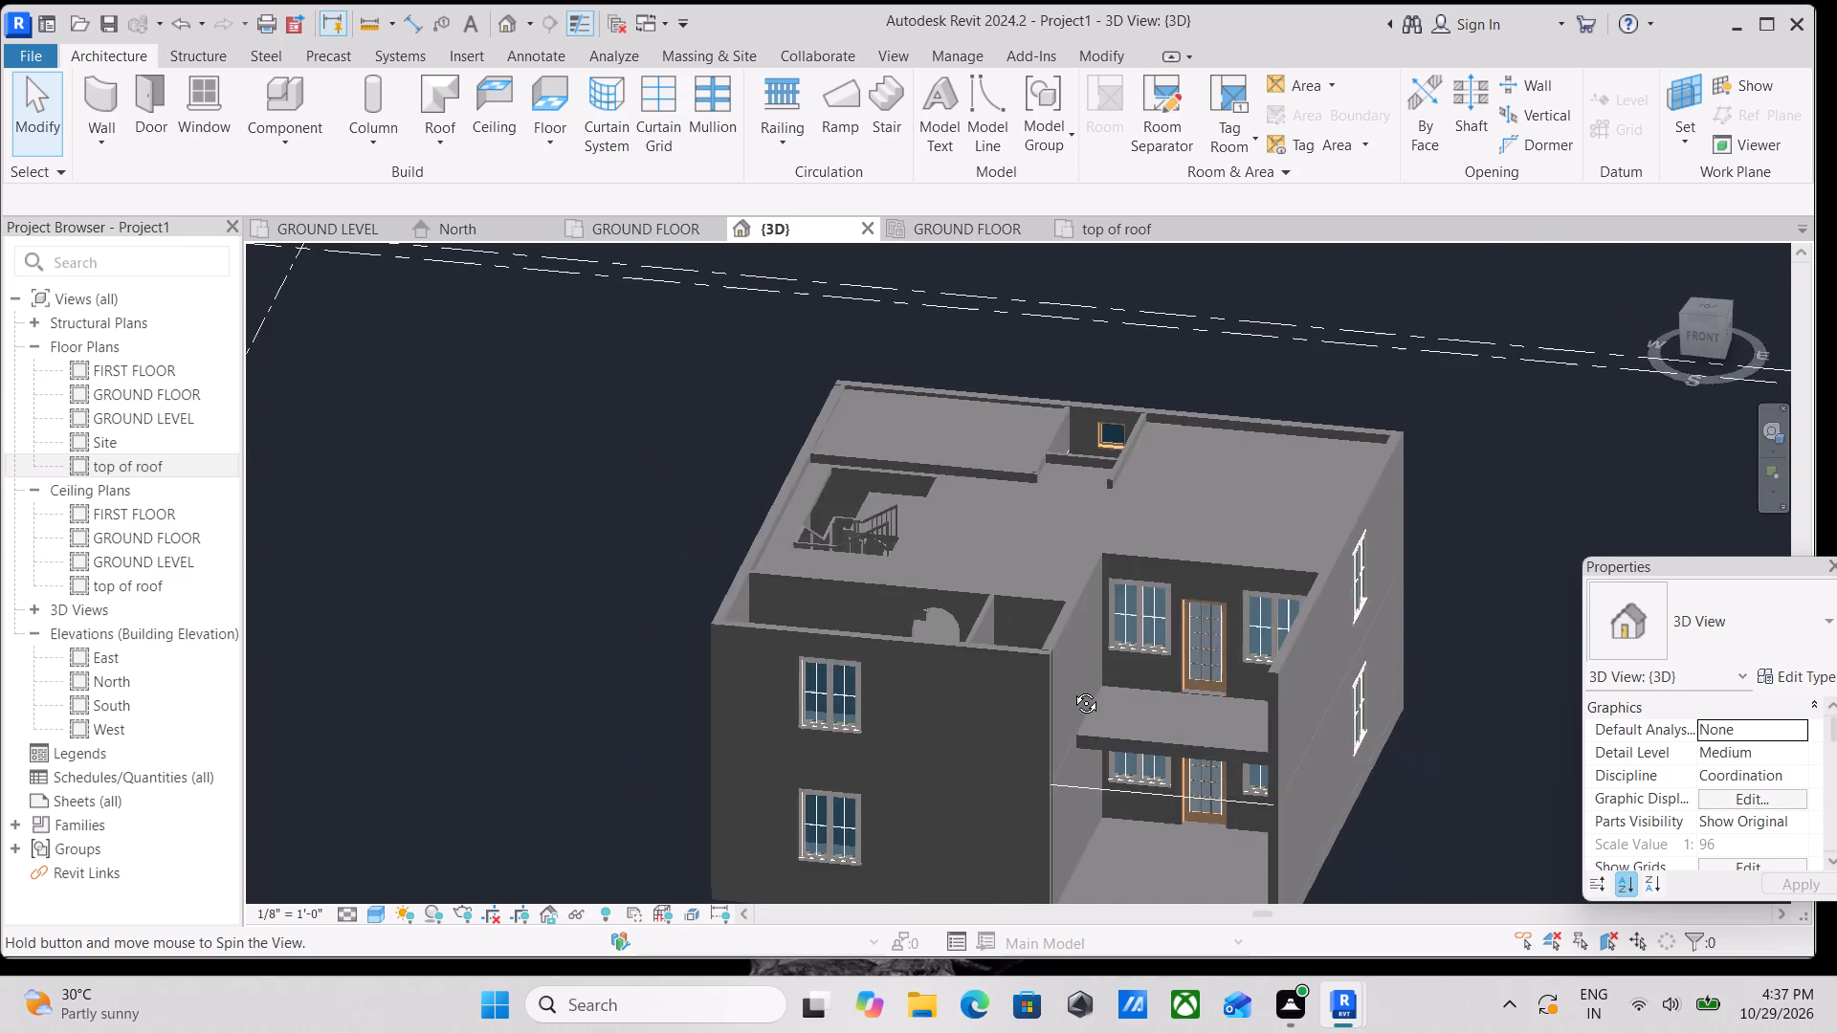
middle_click_drag(1072, 689, 996, 664, "shift")
scroll(1074, 692, "up", 1)
middle_click_drag(1089, 694, 1178, 549)
scroll(1225, 585, "down", 2)
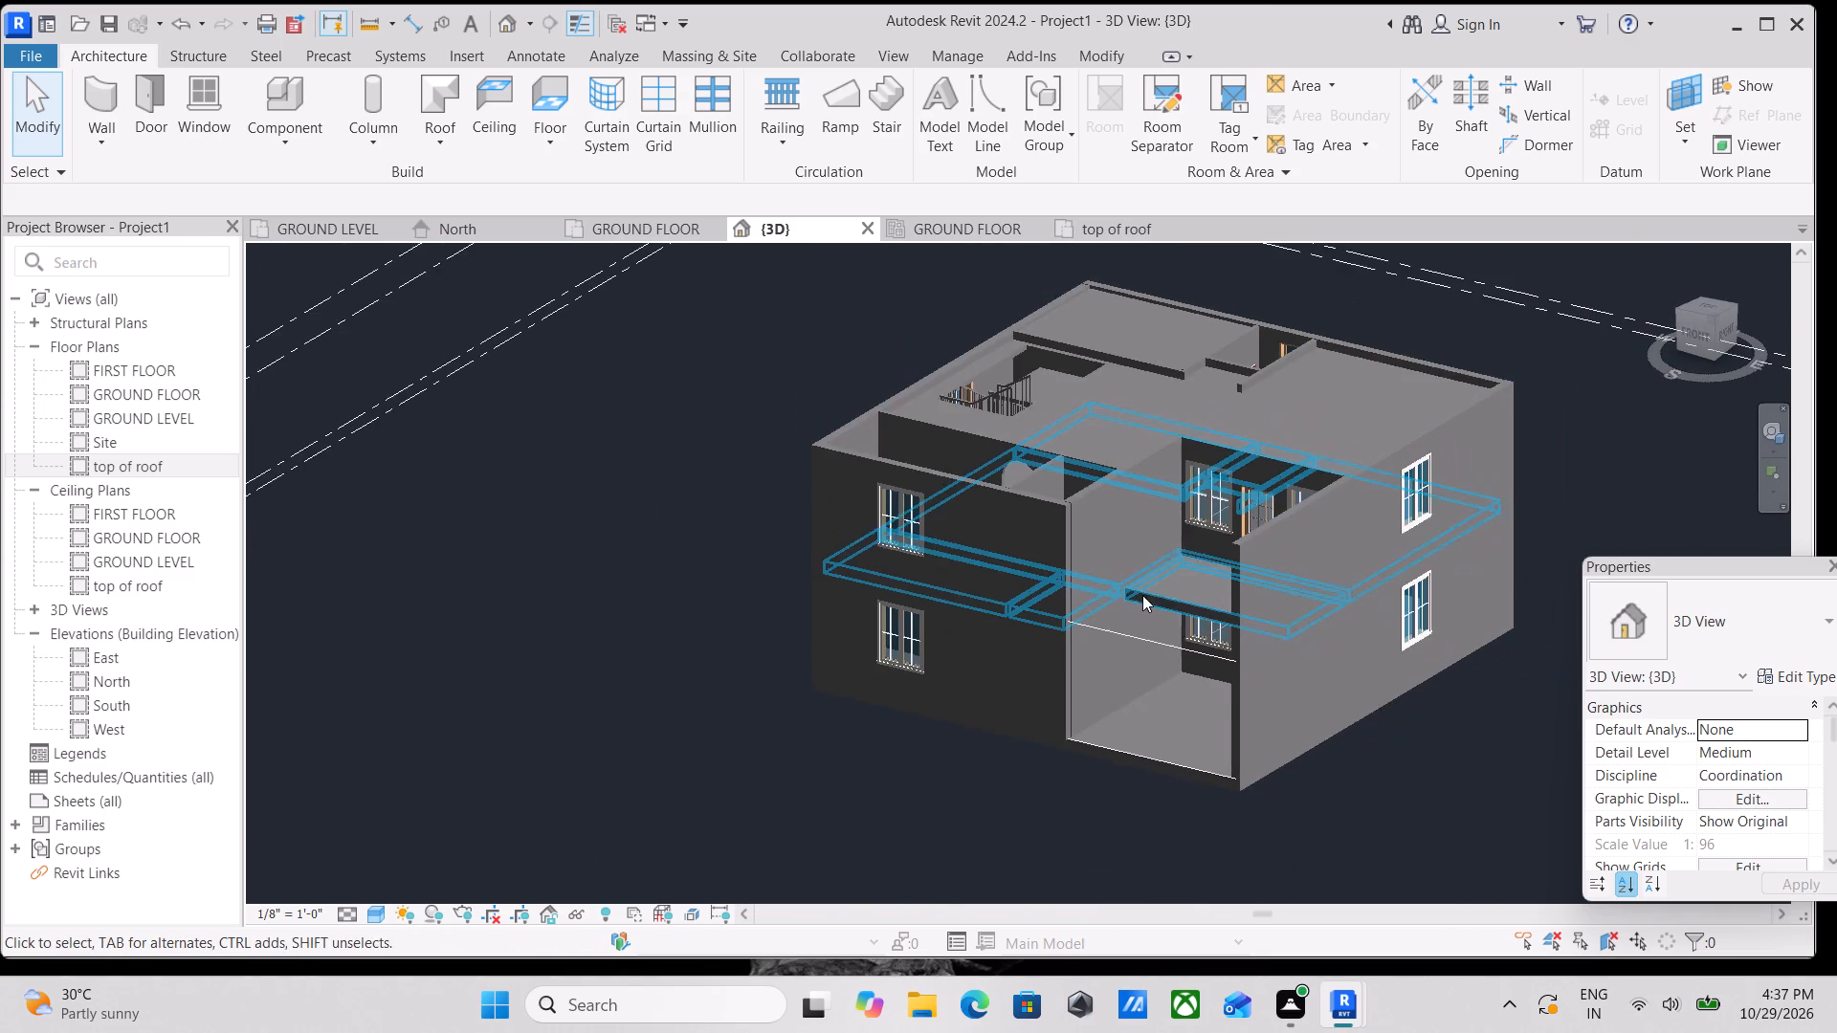
scroll(1141, 595, "down", 1)
middle_click_drag(1141, 595, 1302, 649, "shift")
scroll(1064, 455, "up", 3)
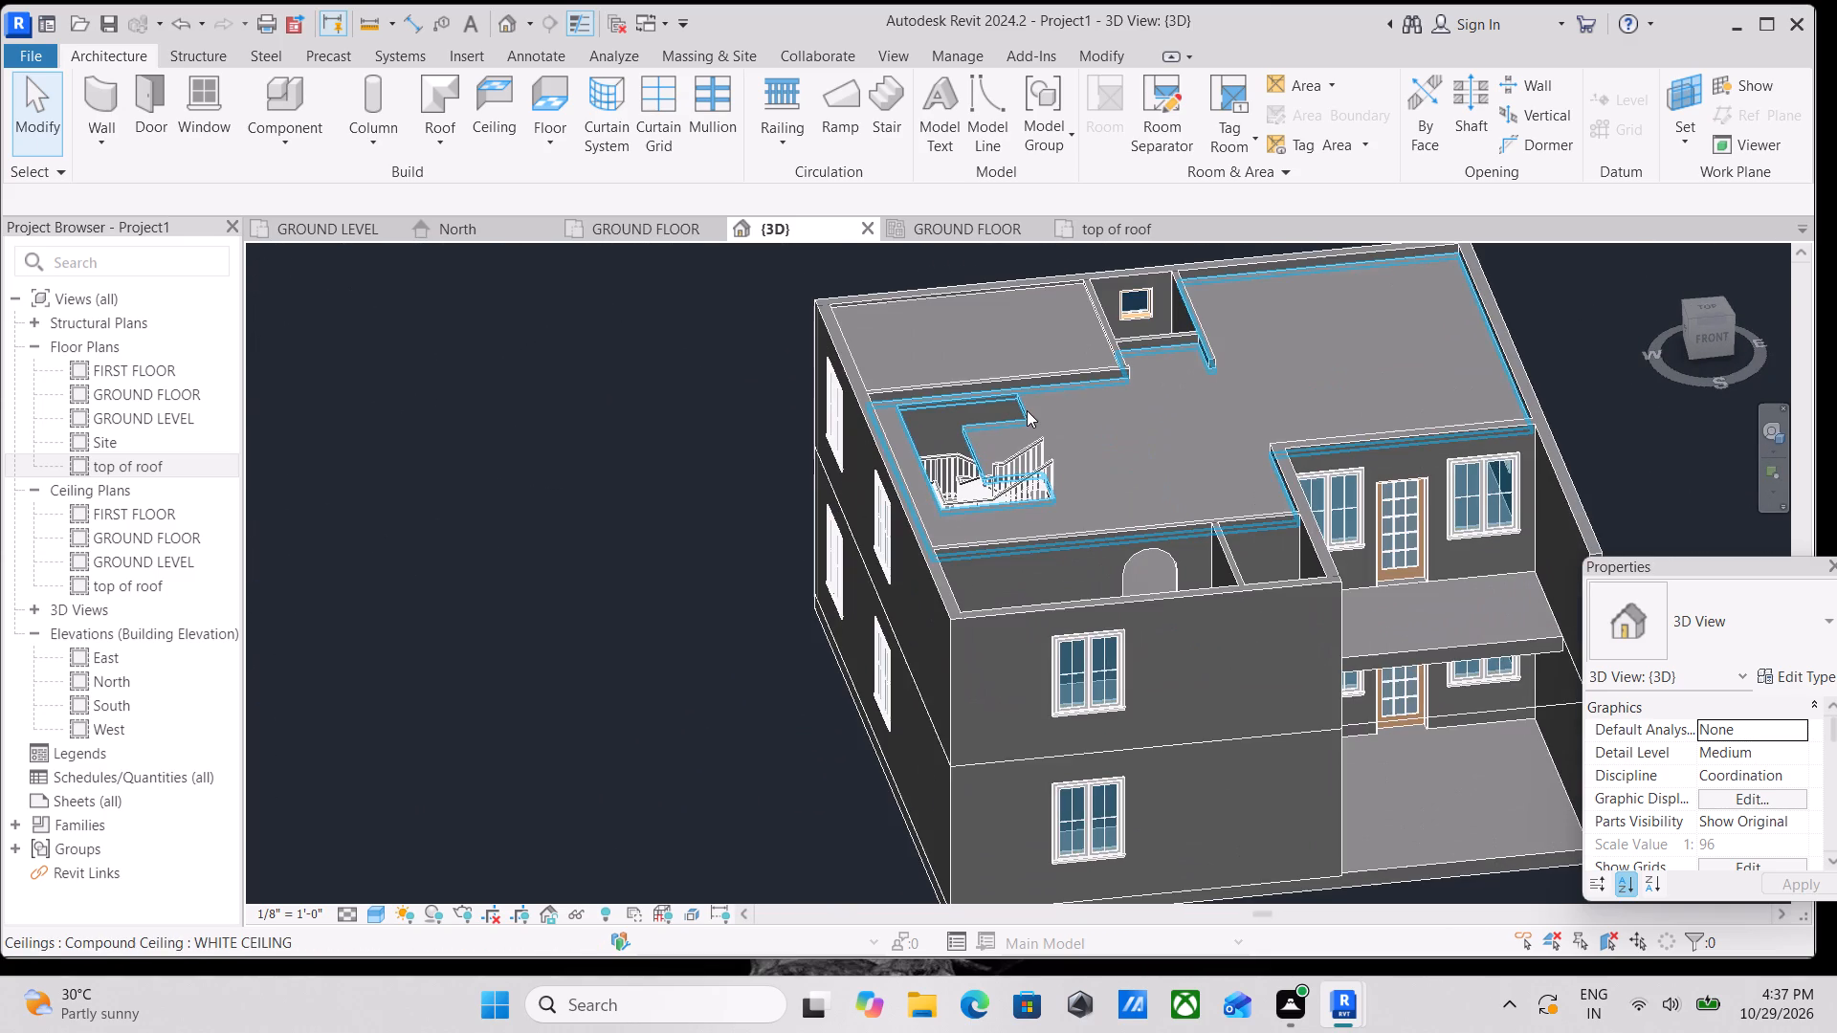
scroll(1118, 439, "down", 1)
middle_click_drag(1118, 439, 1019, 218)
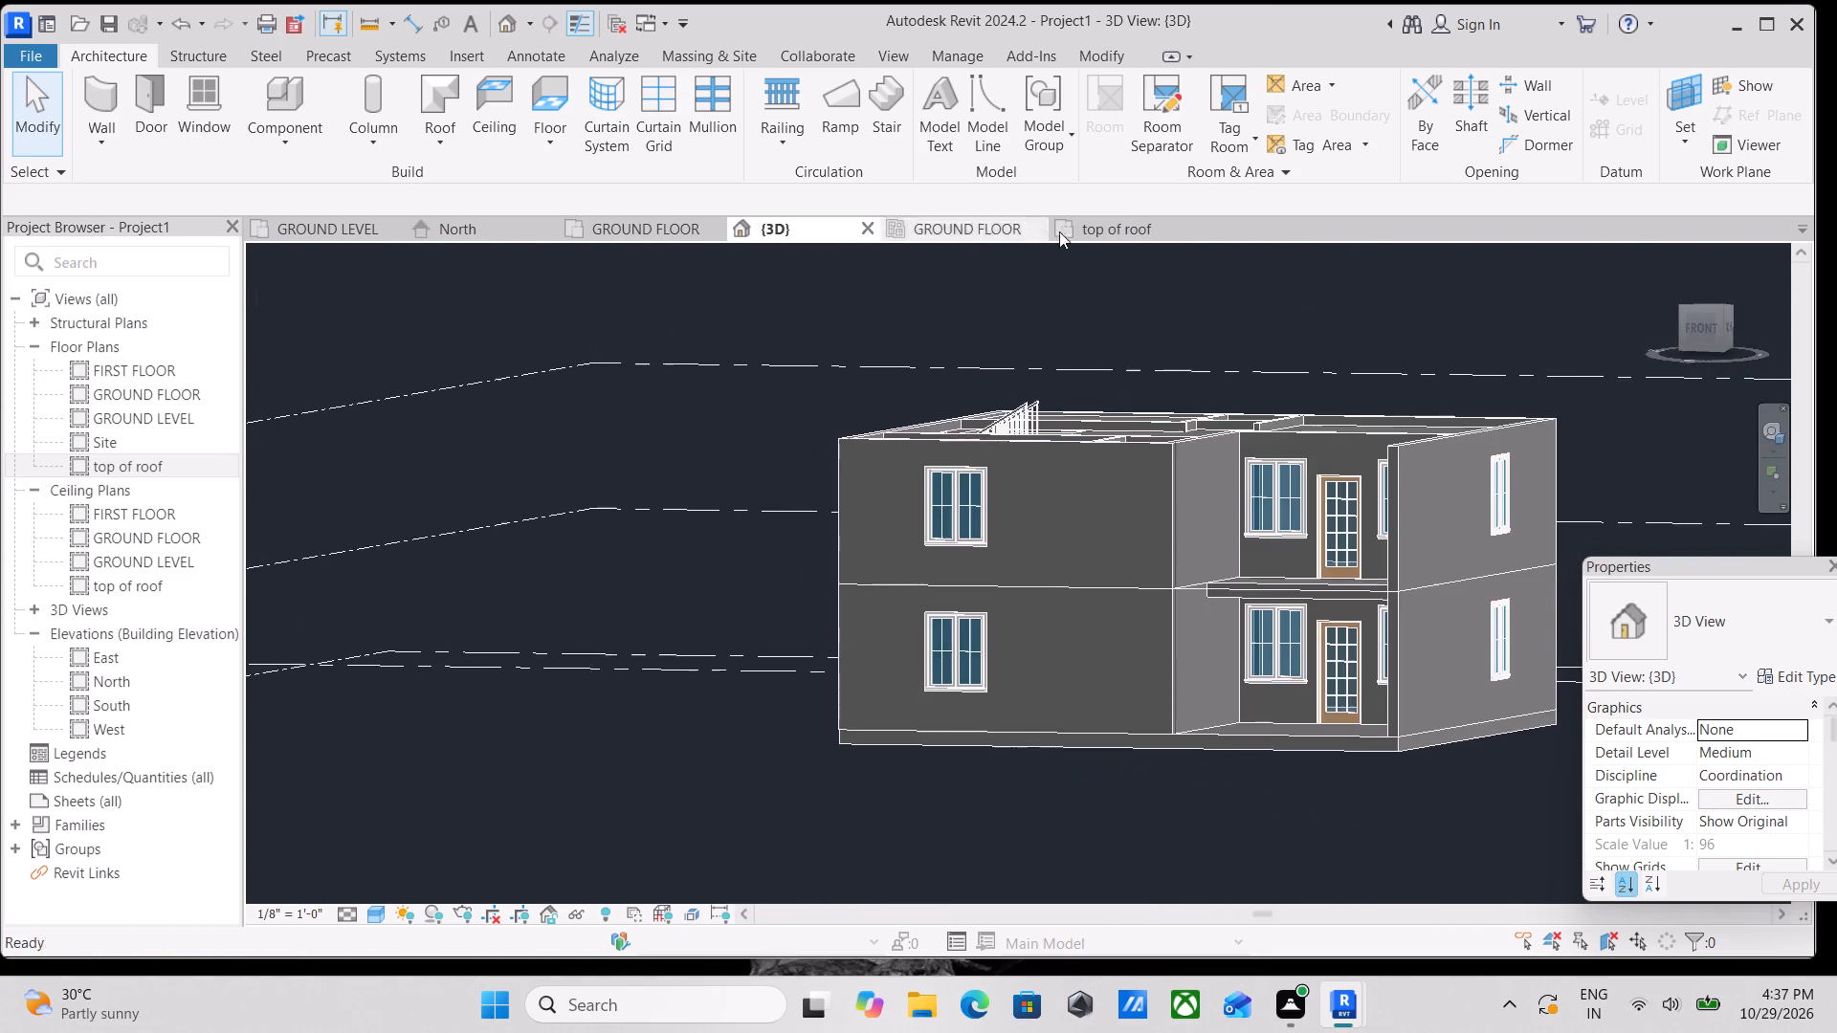
middle_click_drag(1179, 530, 1338, 736, "shift")
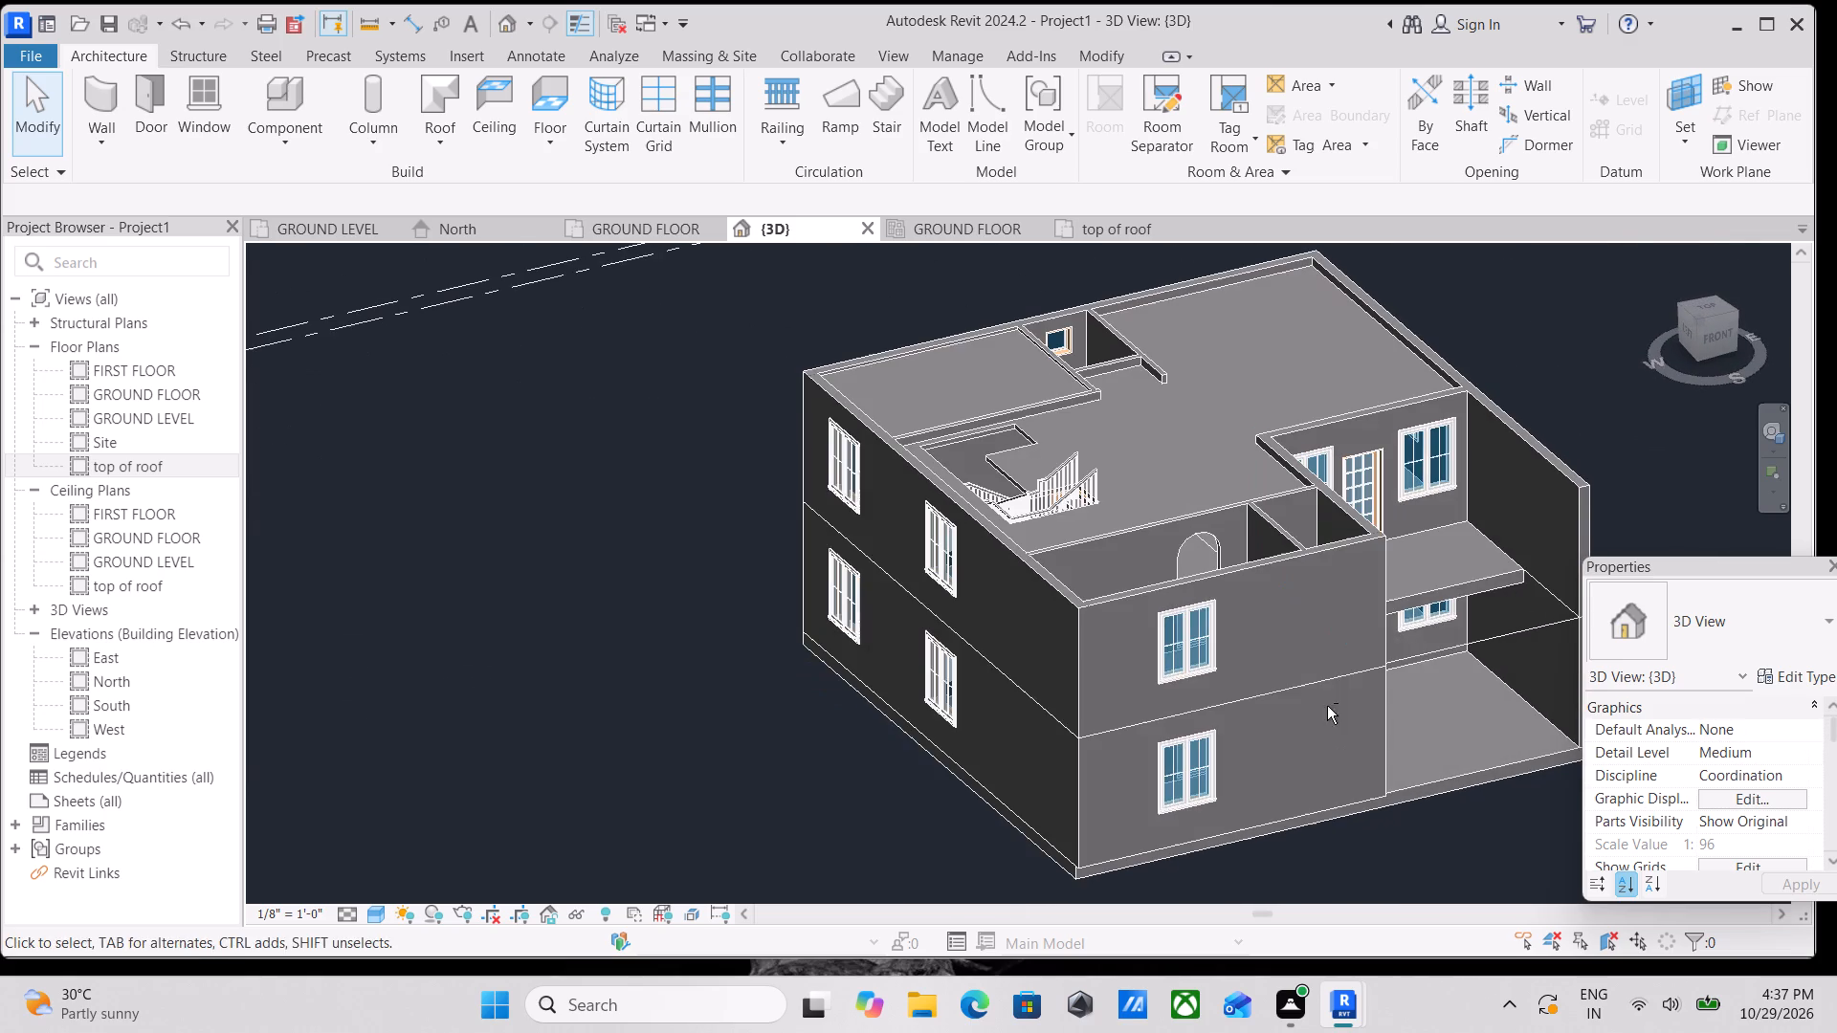
middle_click_drag(1369, 596, 1062, 508)
scroll(1137, 524, "down", 2)
middle_click_drag(1122, 527, 843, 466, "shift")
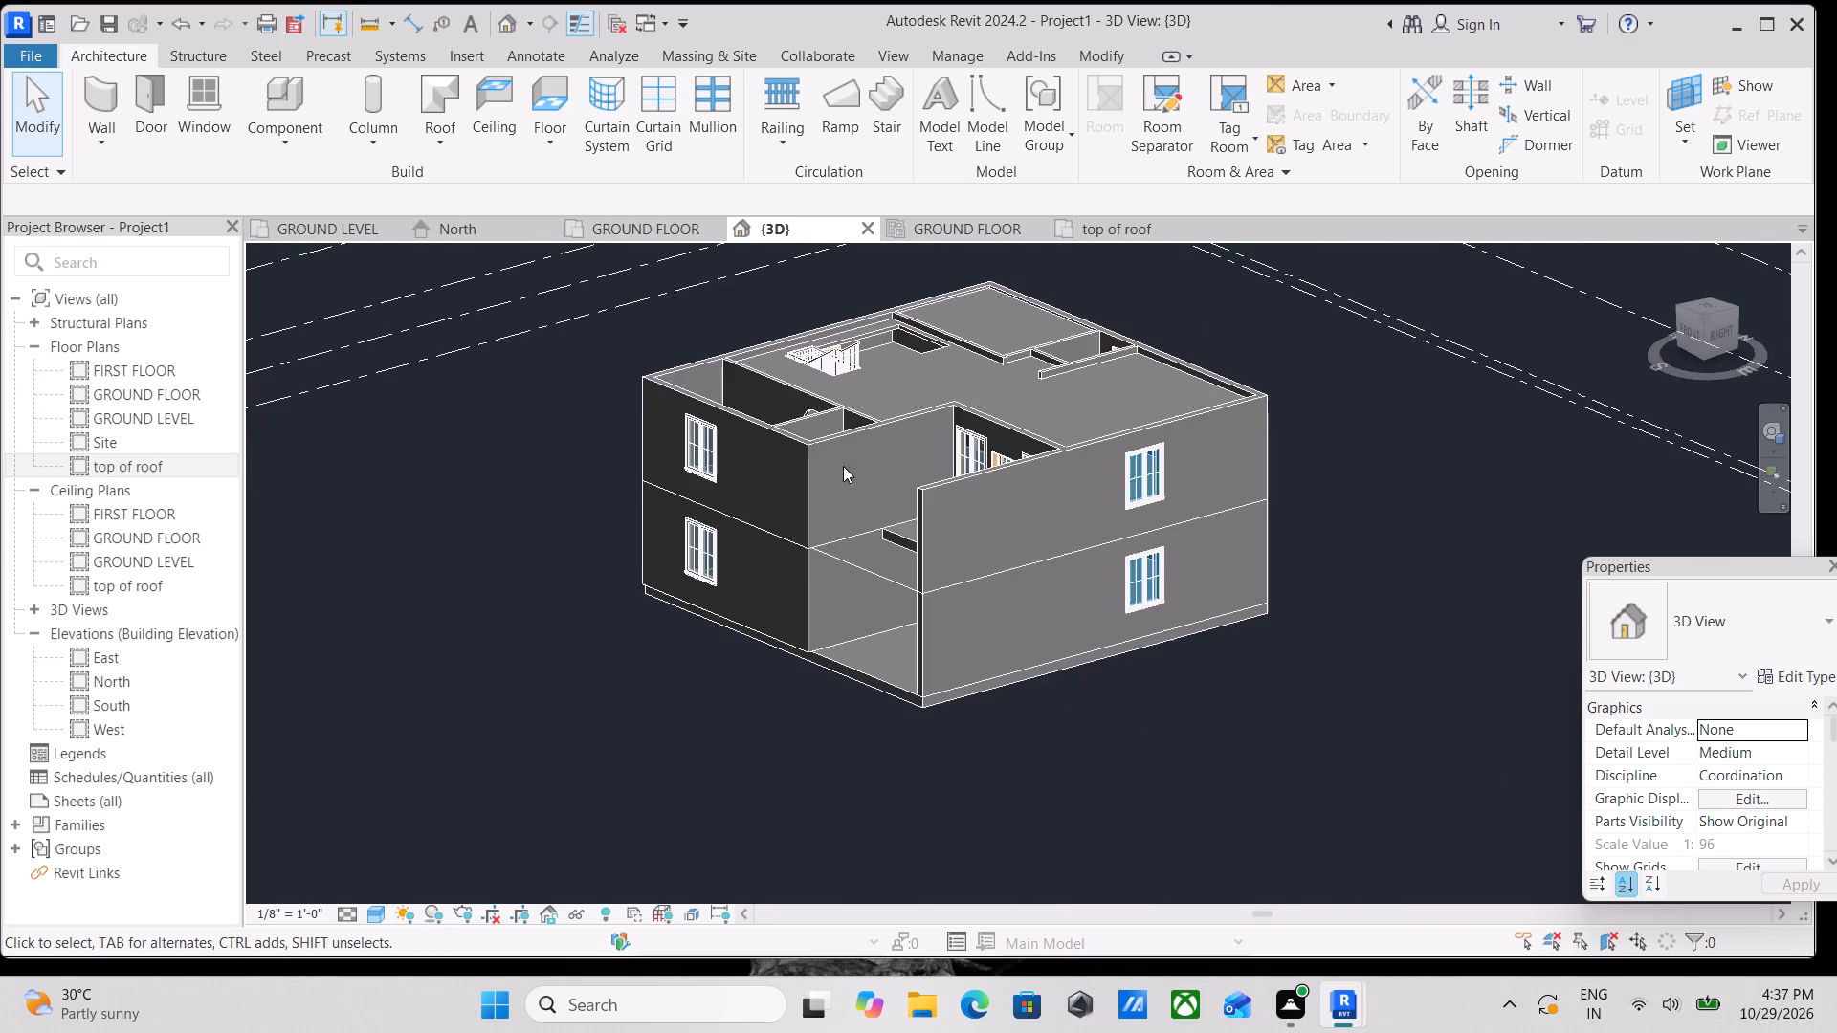
scroll(983, 536, "up", 4)
scroll(983, 536, "down", 3)
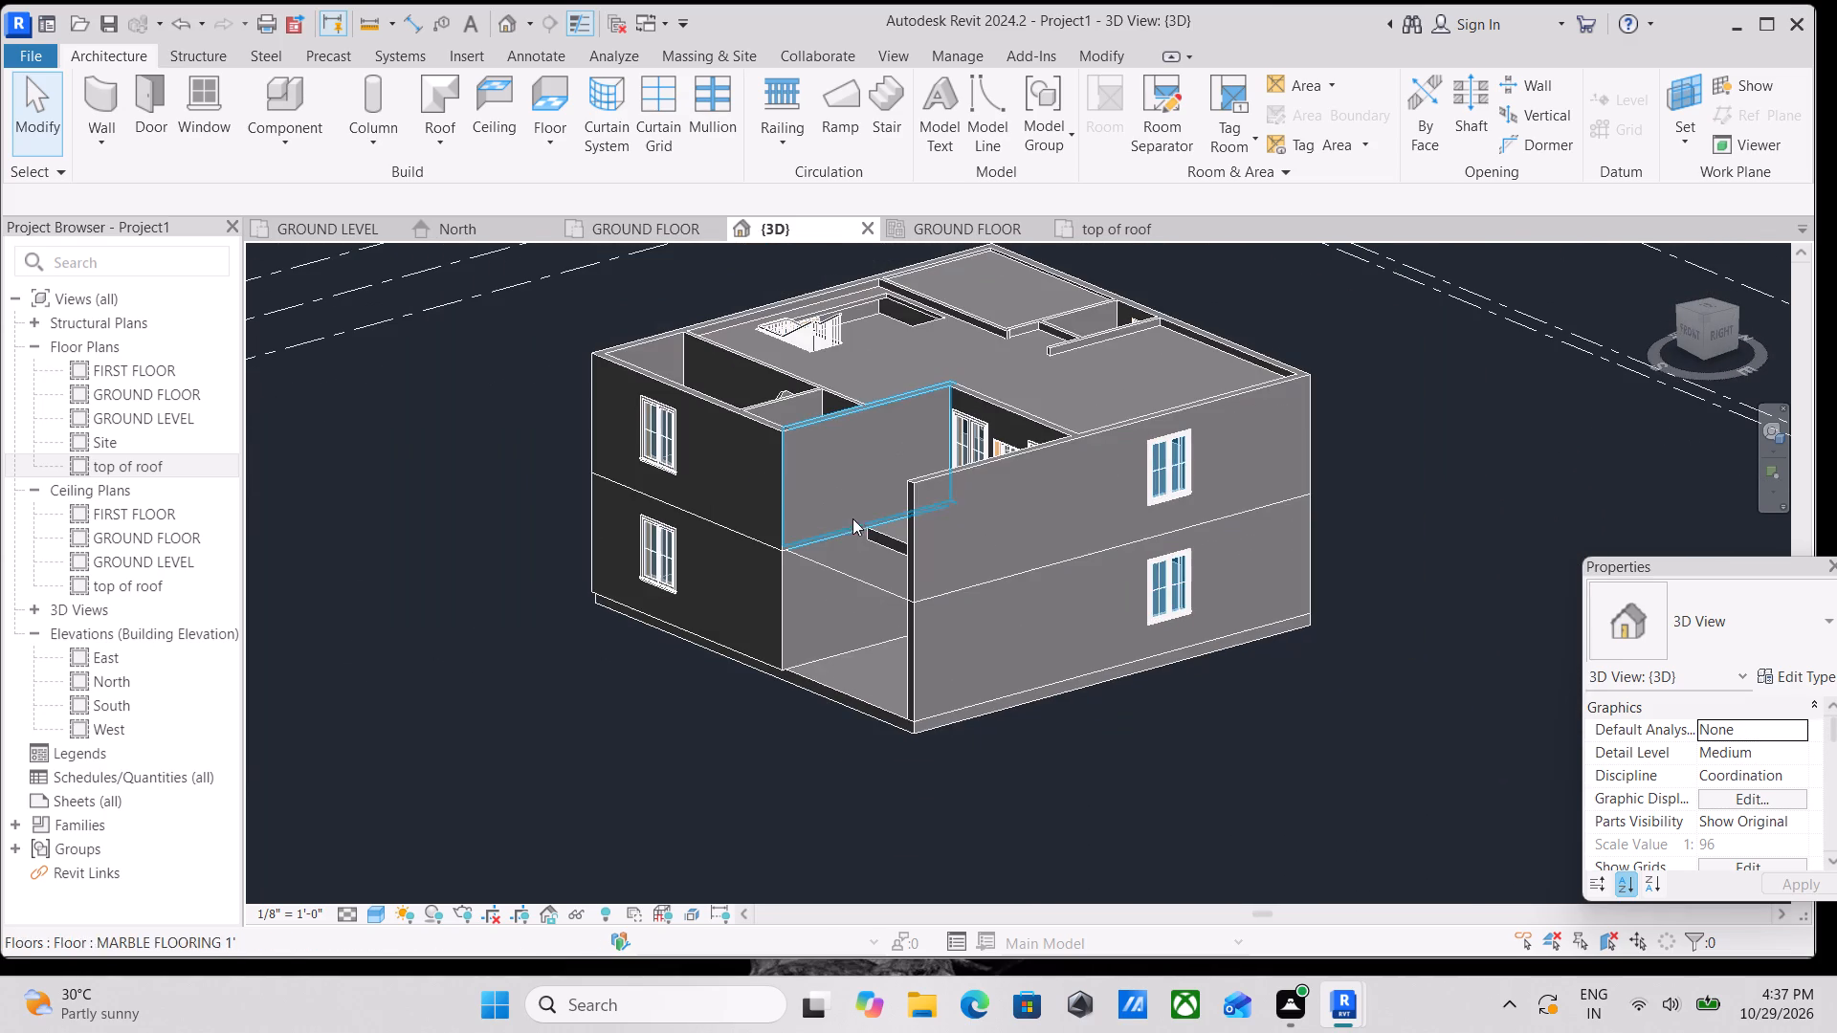
Inspect the projecting first-floor balcony slab in front of the glazed door and windows up close.
middle_click_drag(783, 491, 1039, 491)
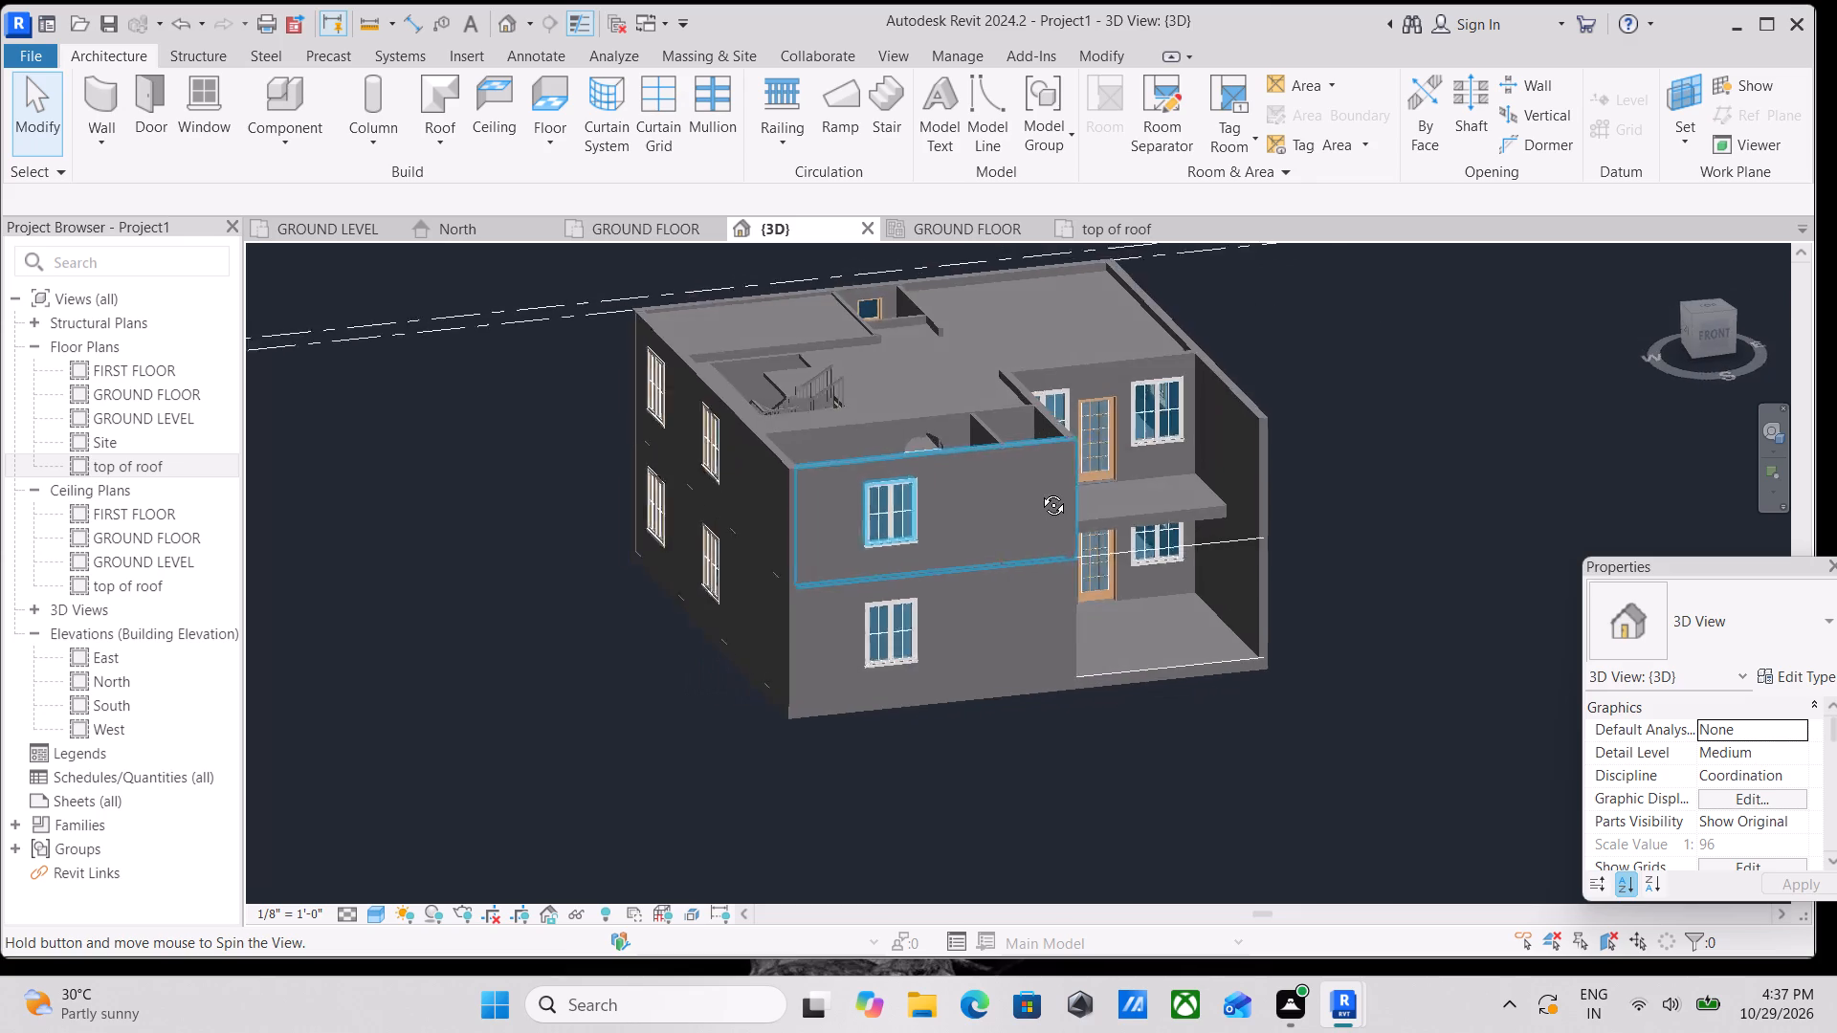
middle_click_drag(1039, 491, 1051, 534)
scroll(1146, 499, "up", 11)
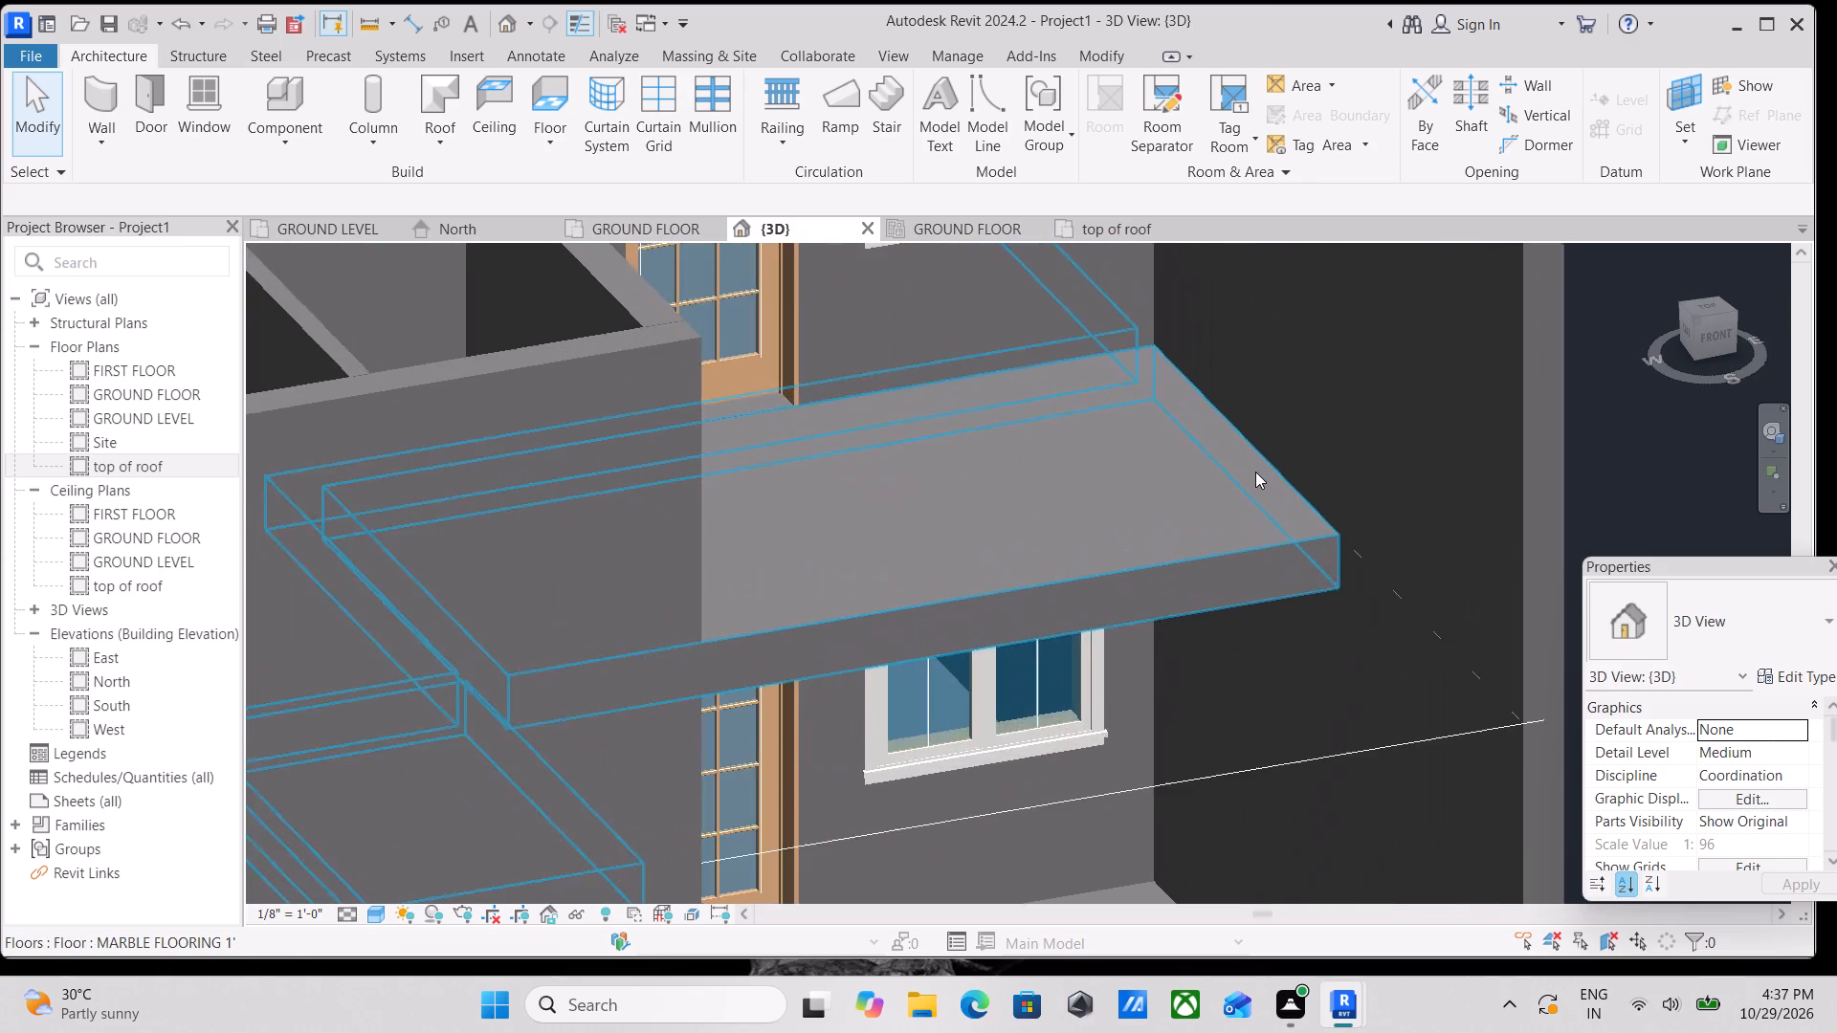
scroll(1250, 456, "down", 3)
middle_click_drag(1247, 455, 1240, 492)
middle_click_drag(1184, 467, 1088, 570, "shift")
scroll(1002, 545, "down", 2)
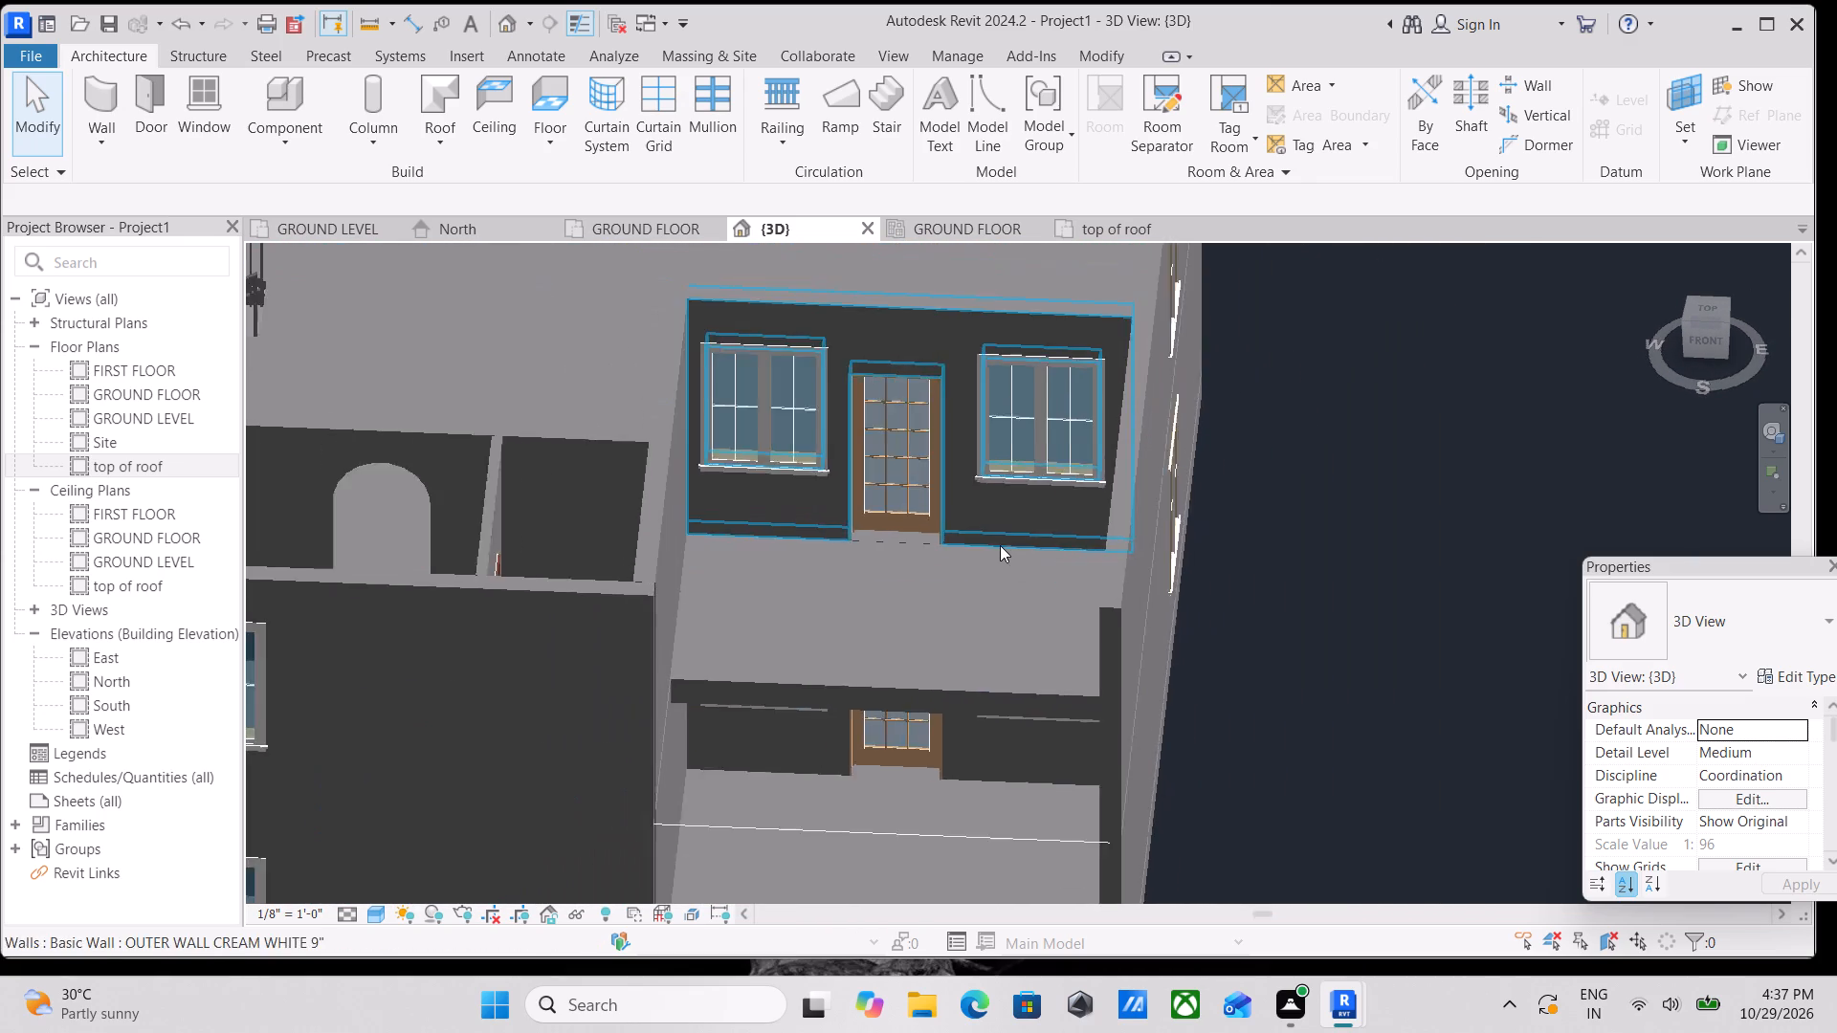
scroll(1000, 545, "down", 1)
middle_click_drag(1000, 545, 1040, 487)
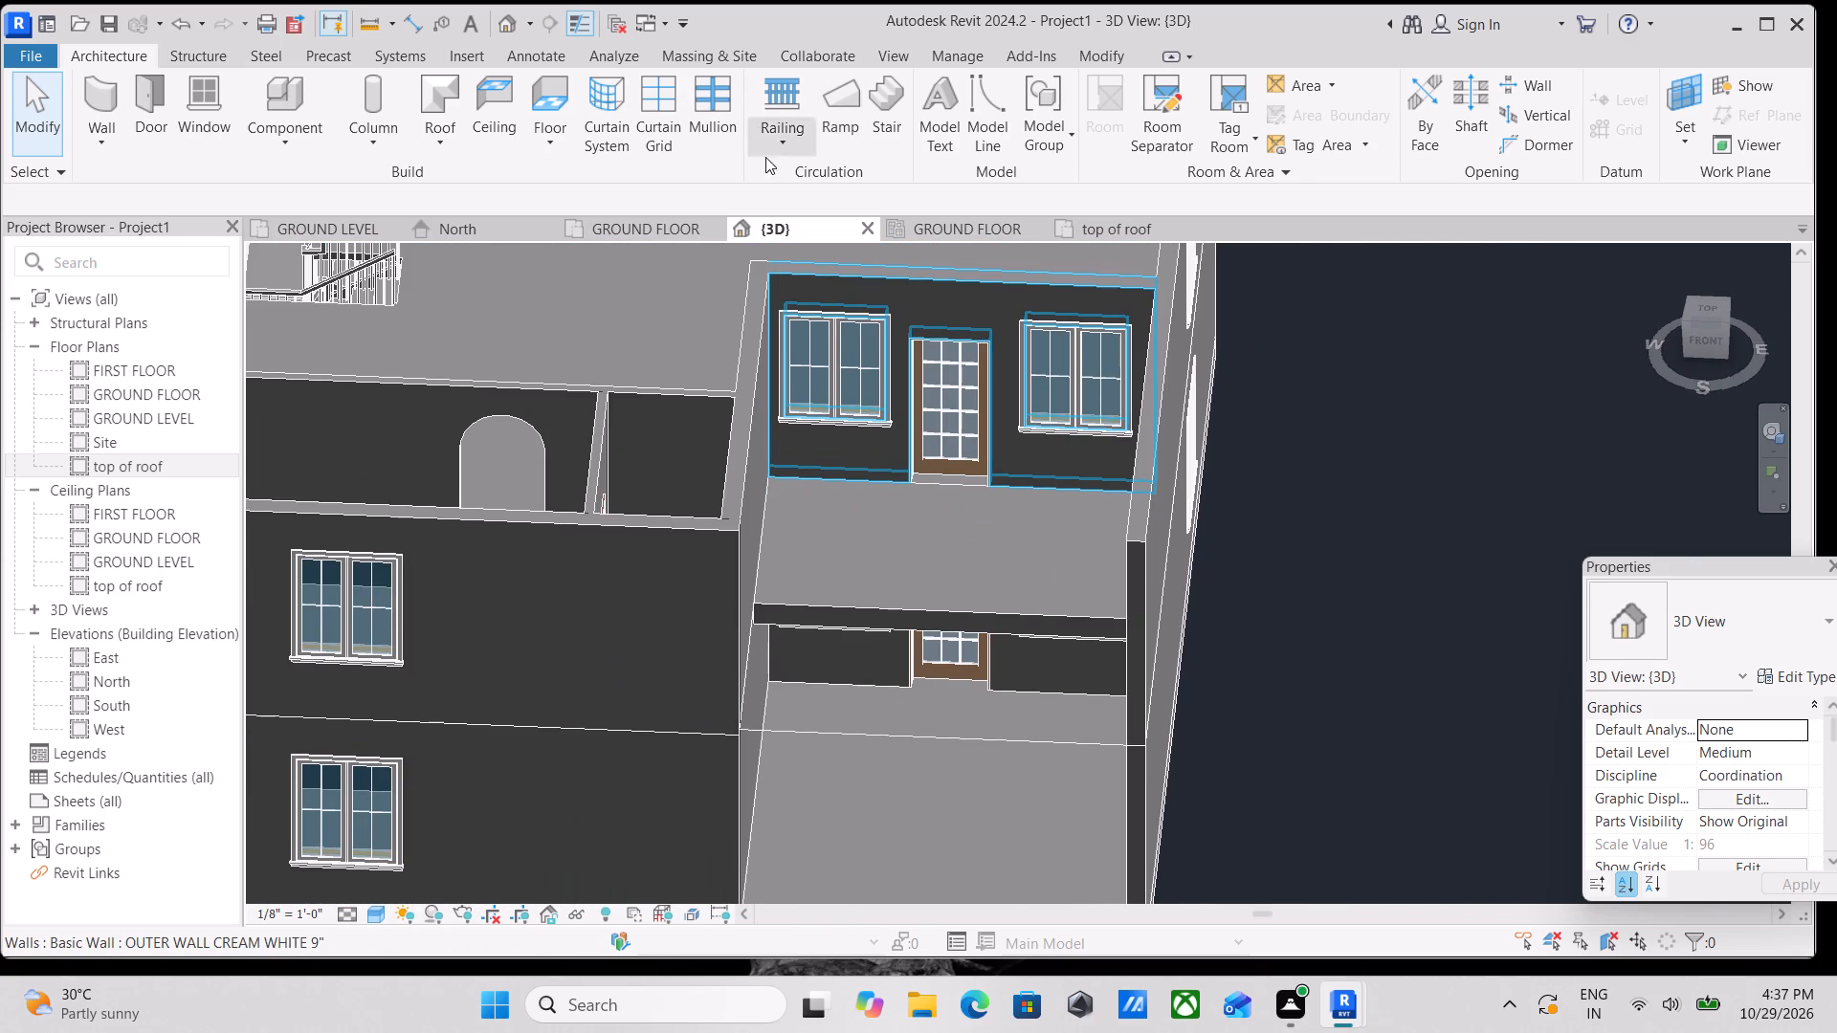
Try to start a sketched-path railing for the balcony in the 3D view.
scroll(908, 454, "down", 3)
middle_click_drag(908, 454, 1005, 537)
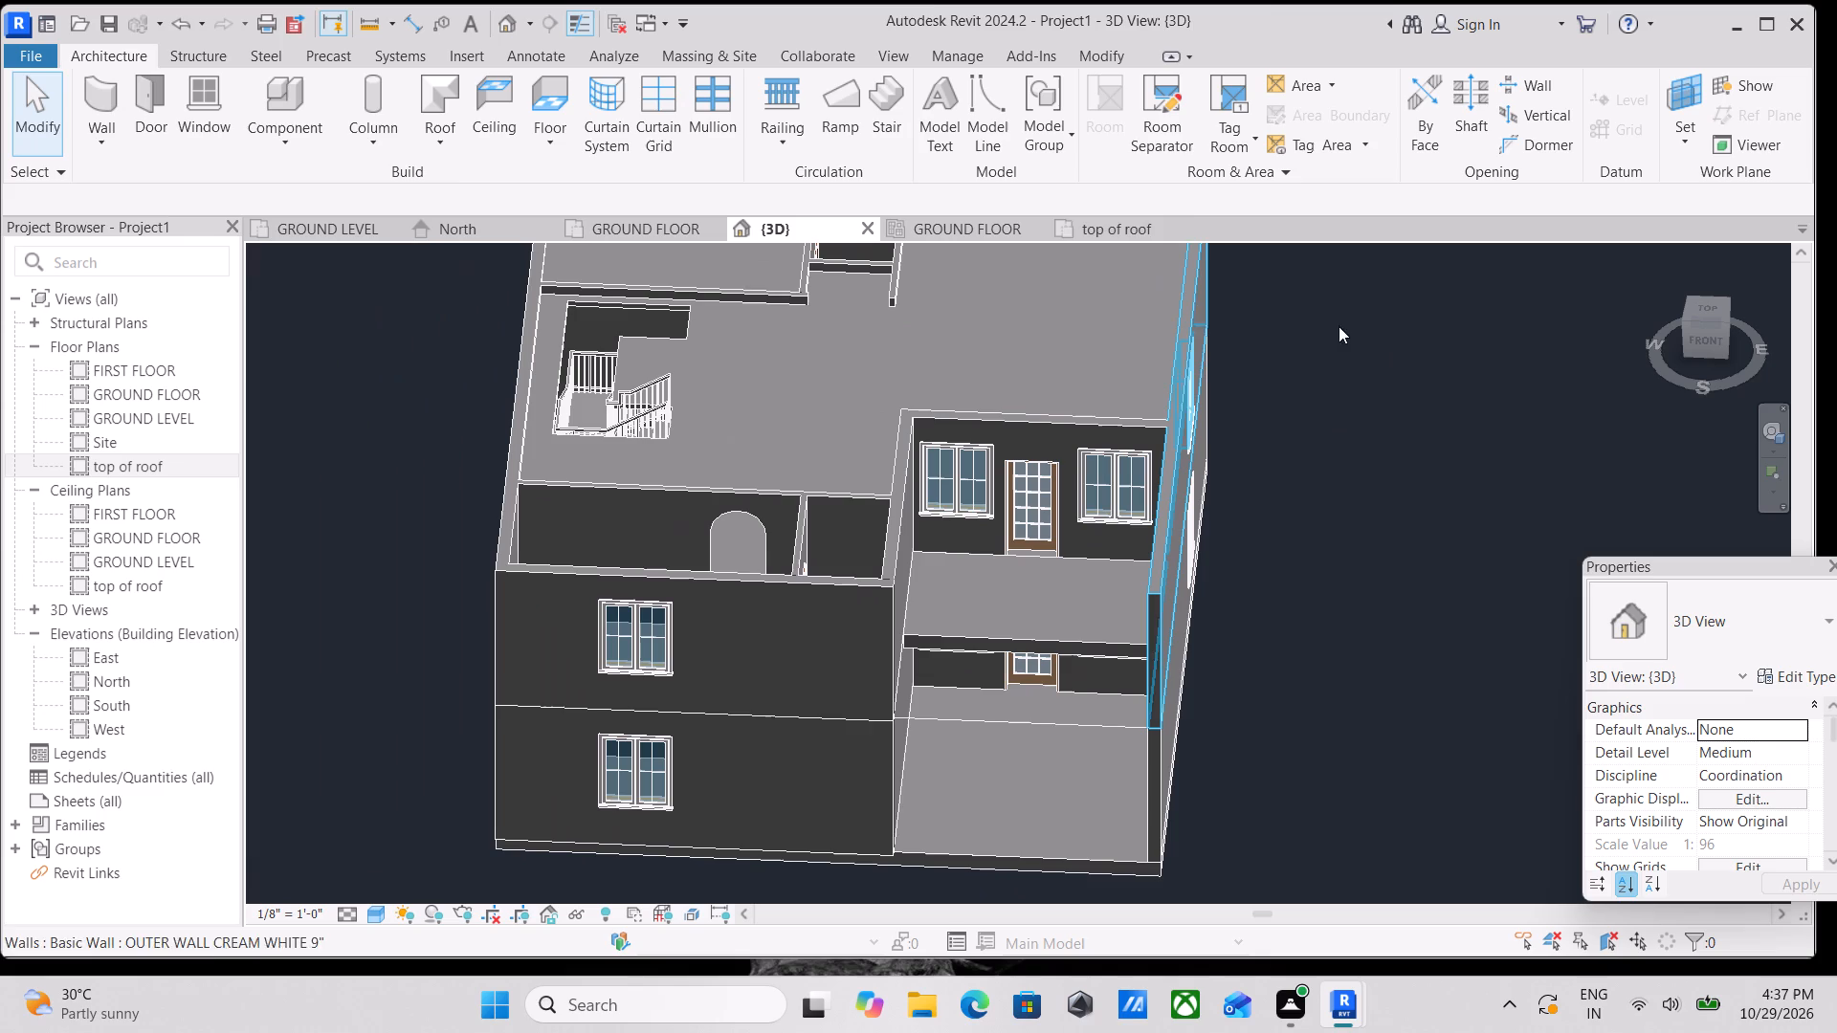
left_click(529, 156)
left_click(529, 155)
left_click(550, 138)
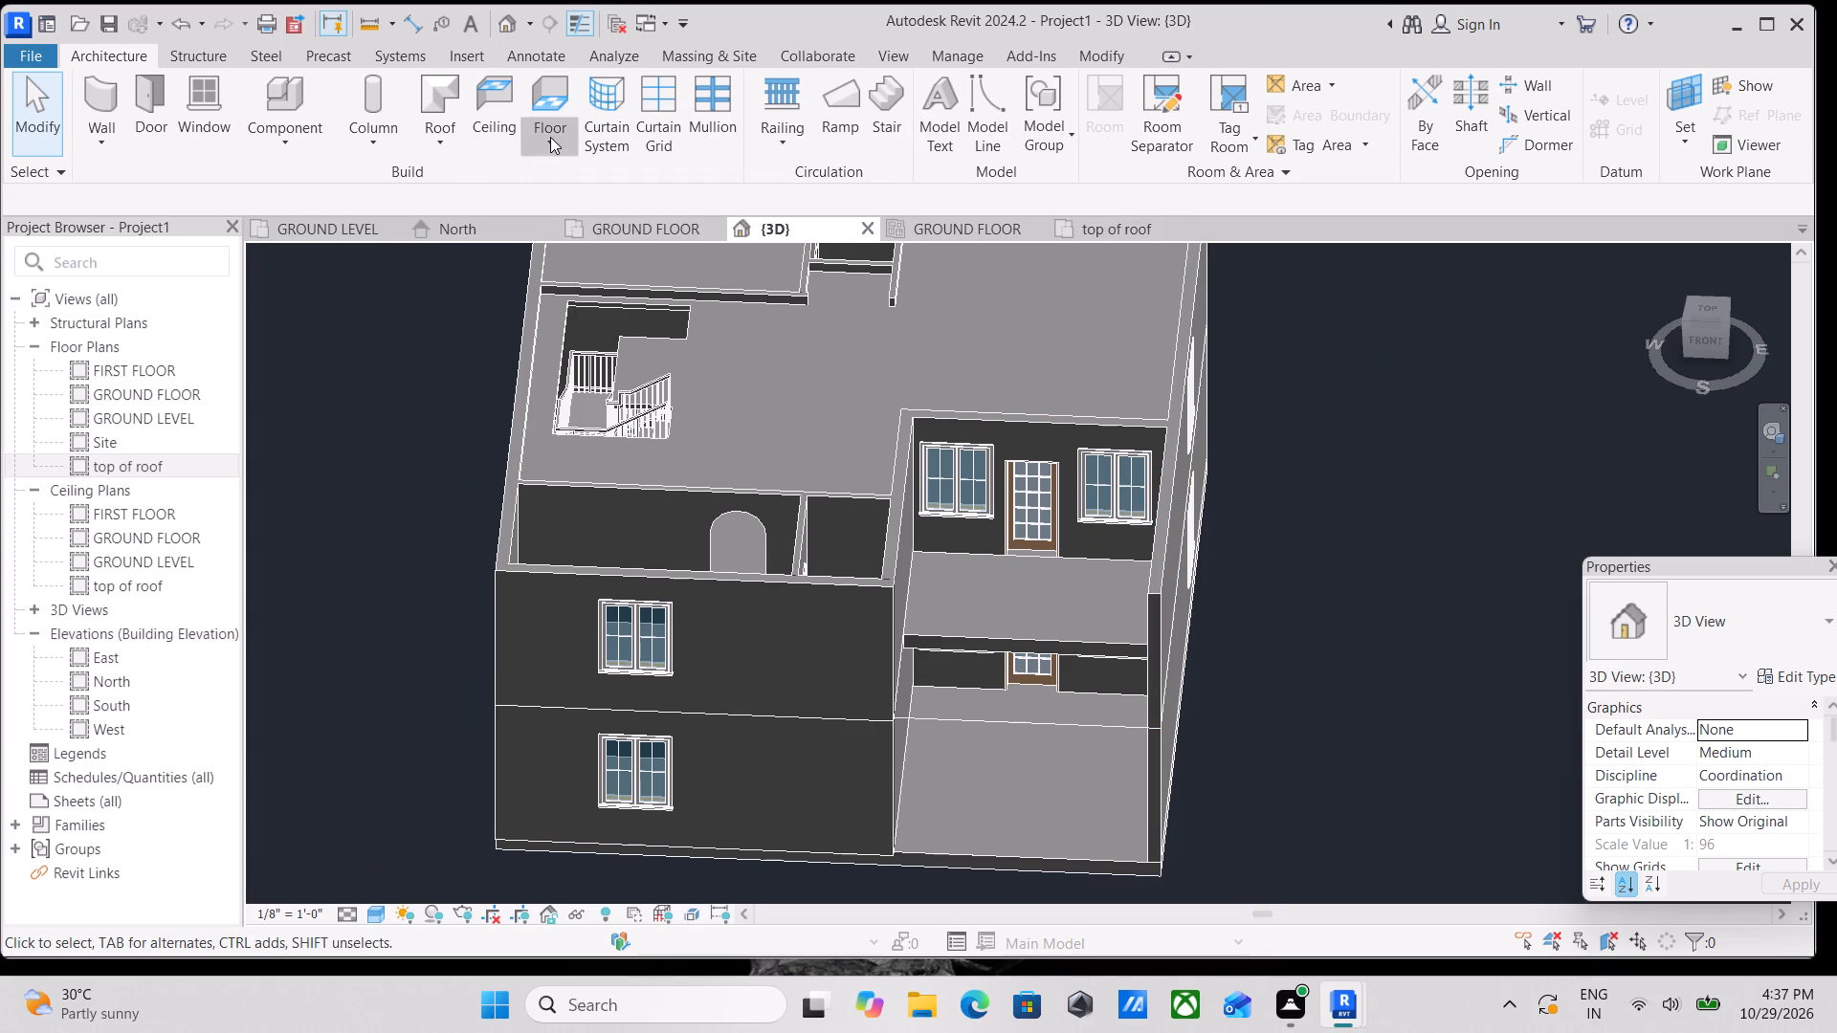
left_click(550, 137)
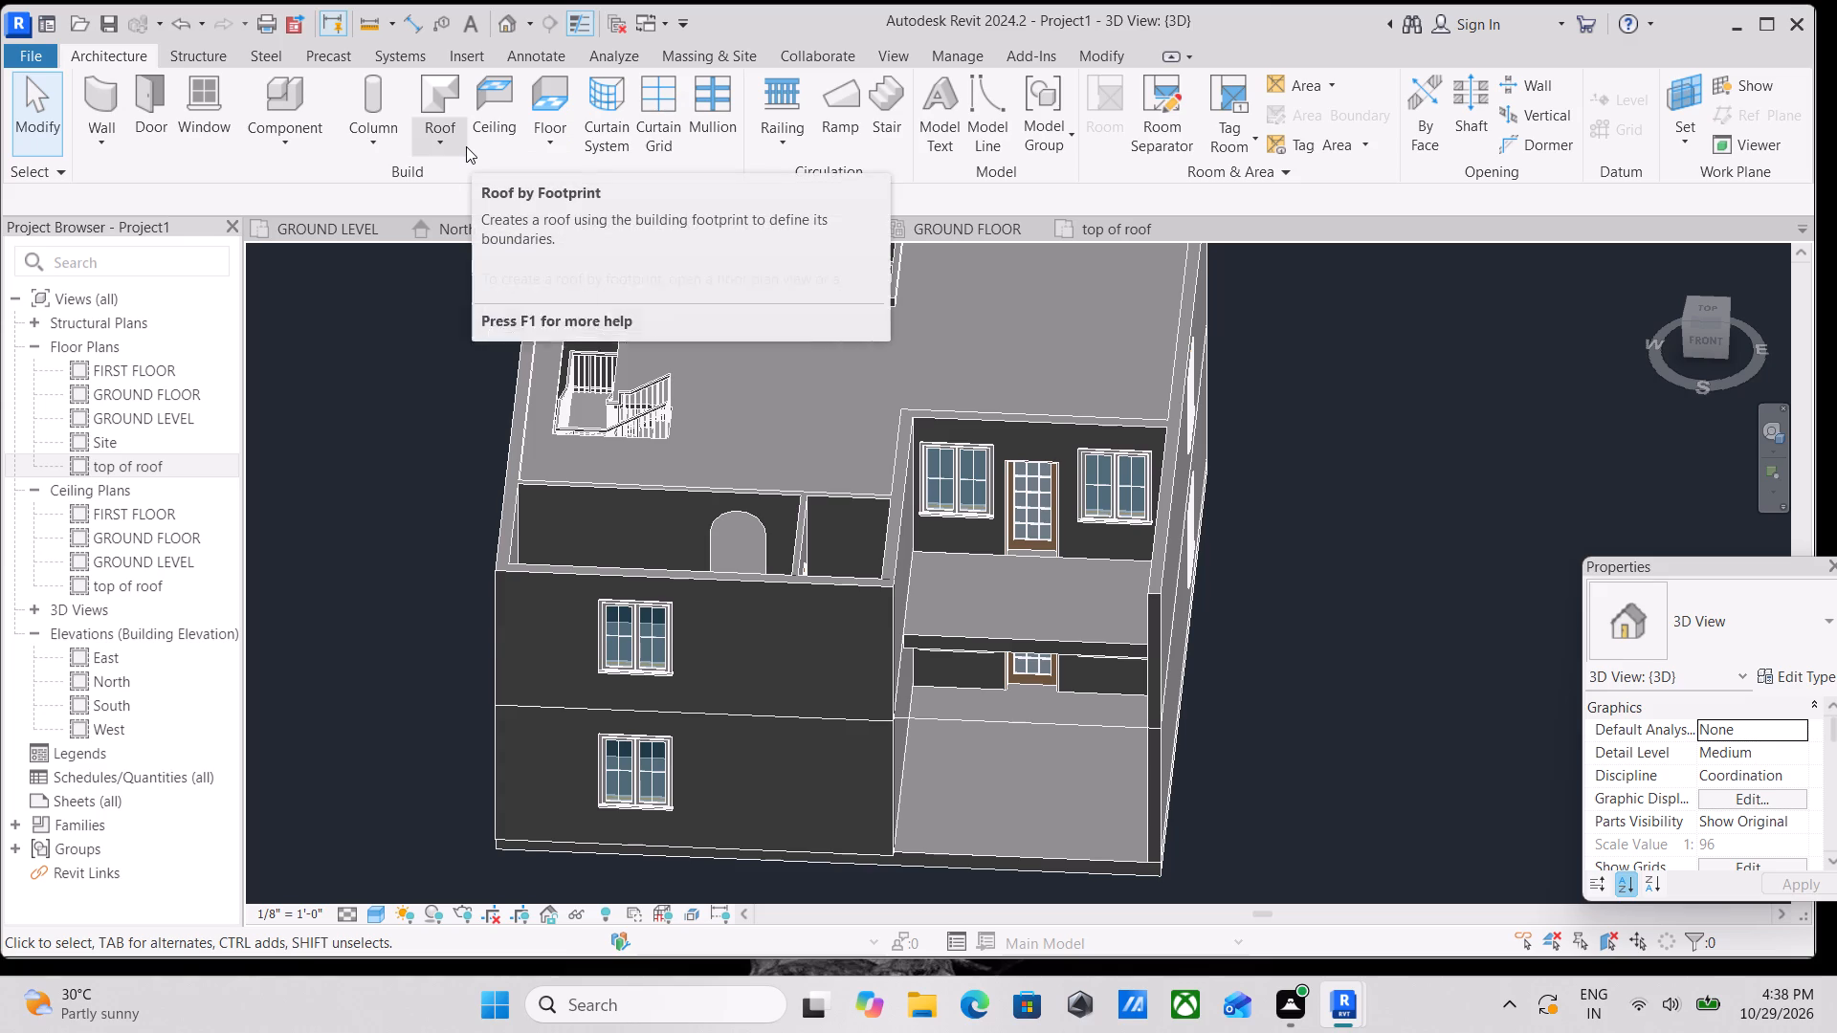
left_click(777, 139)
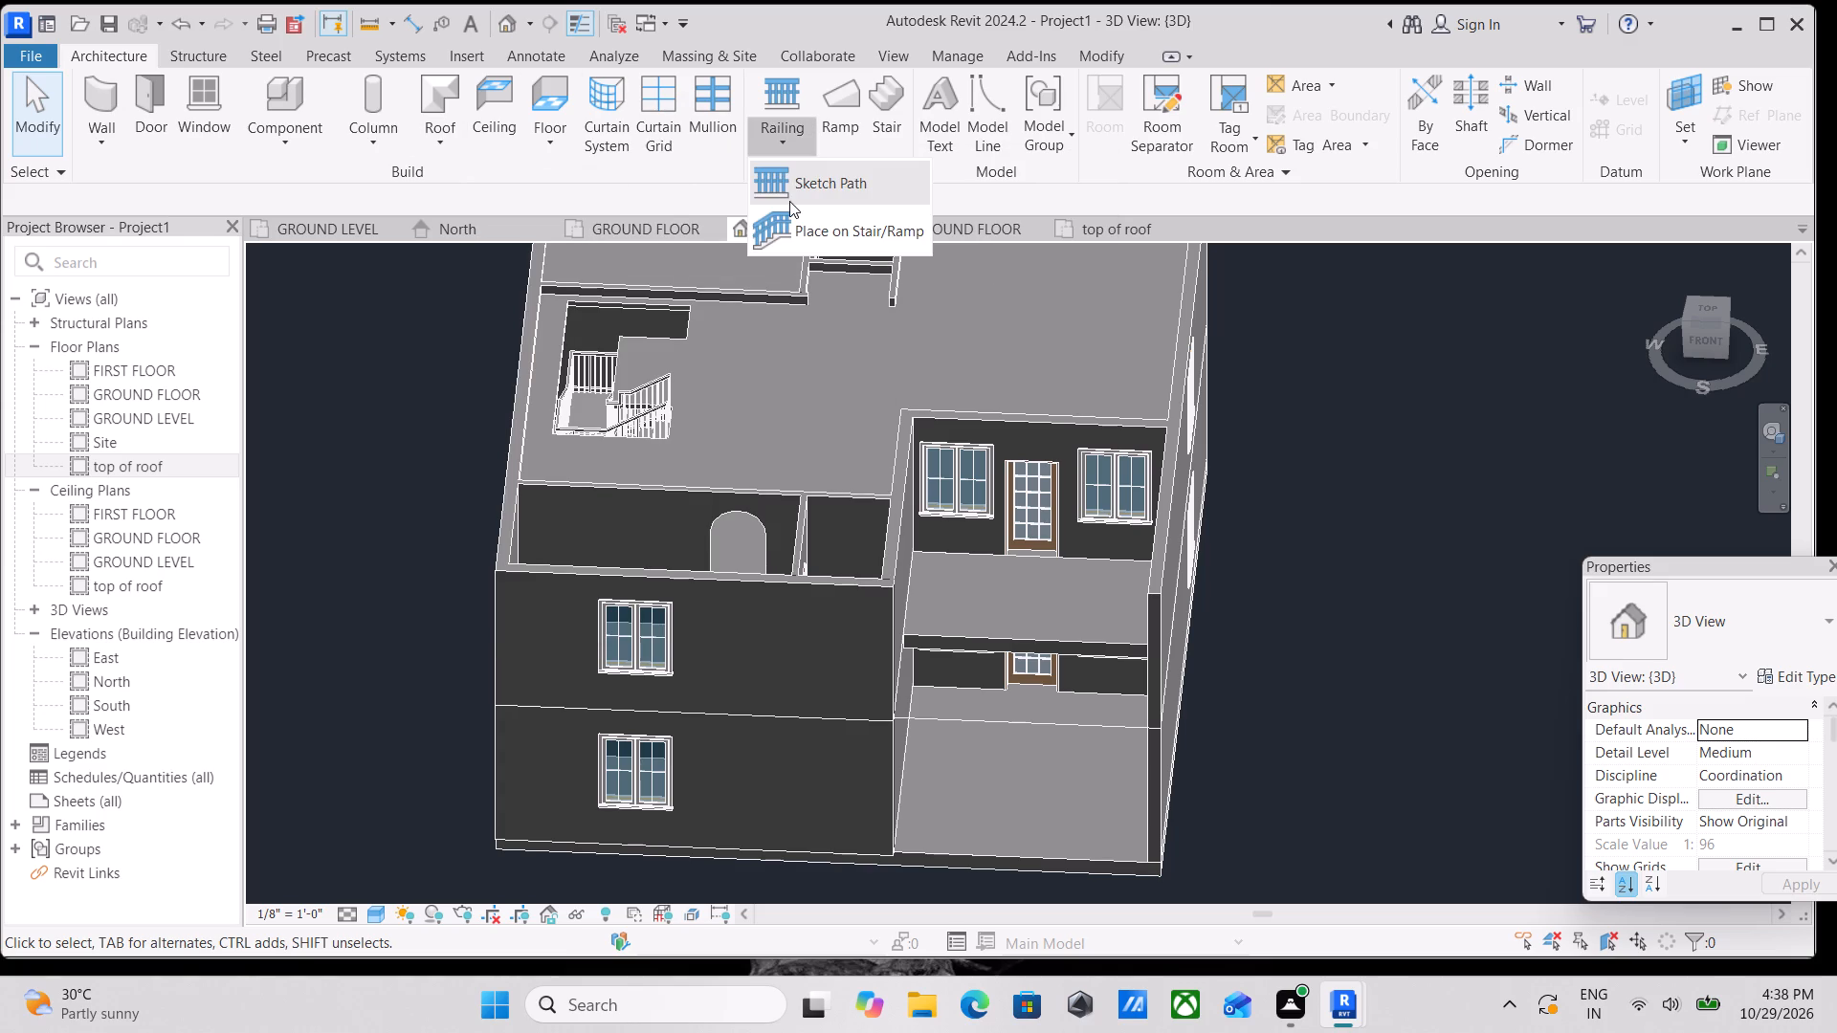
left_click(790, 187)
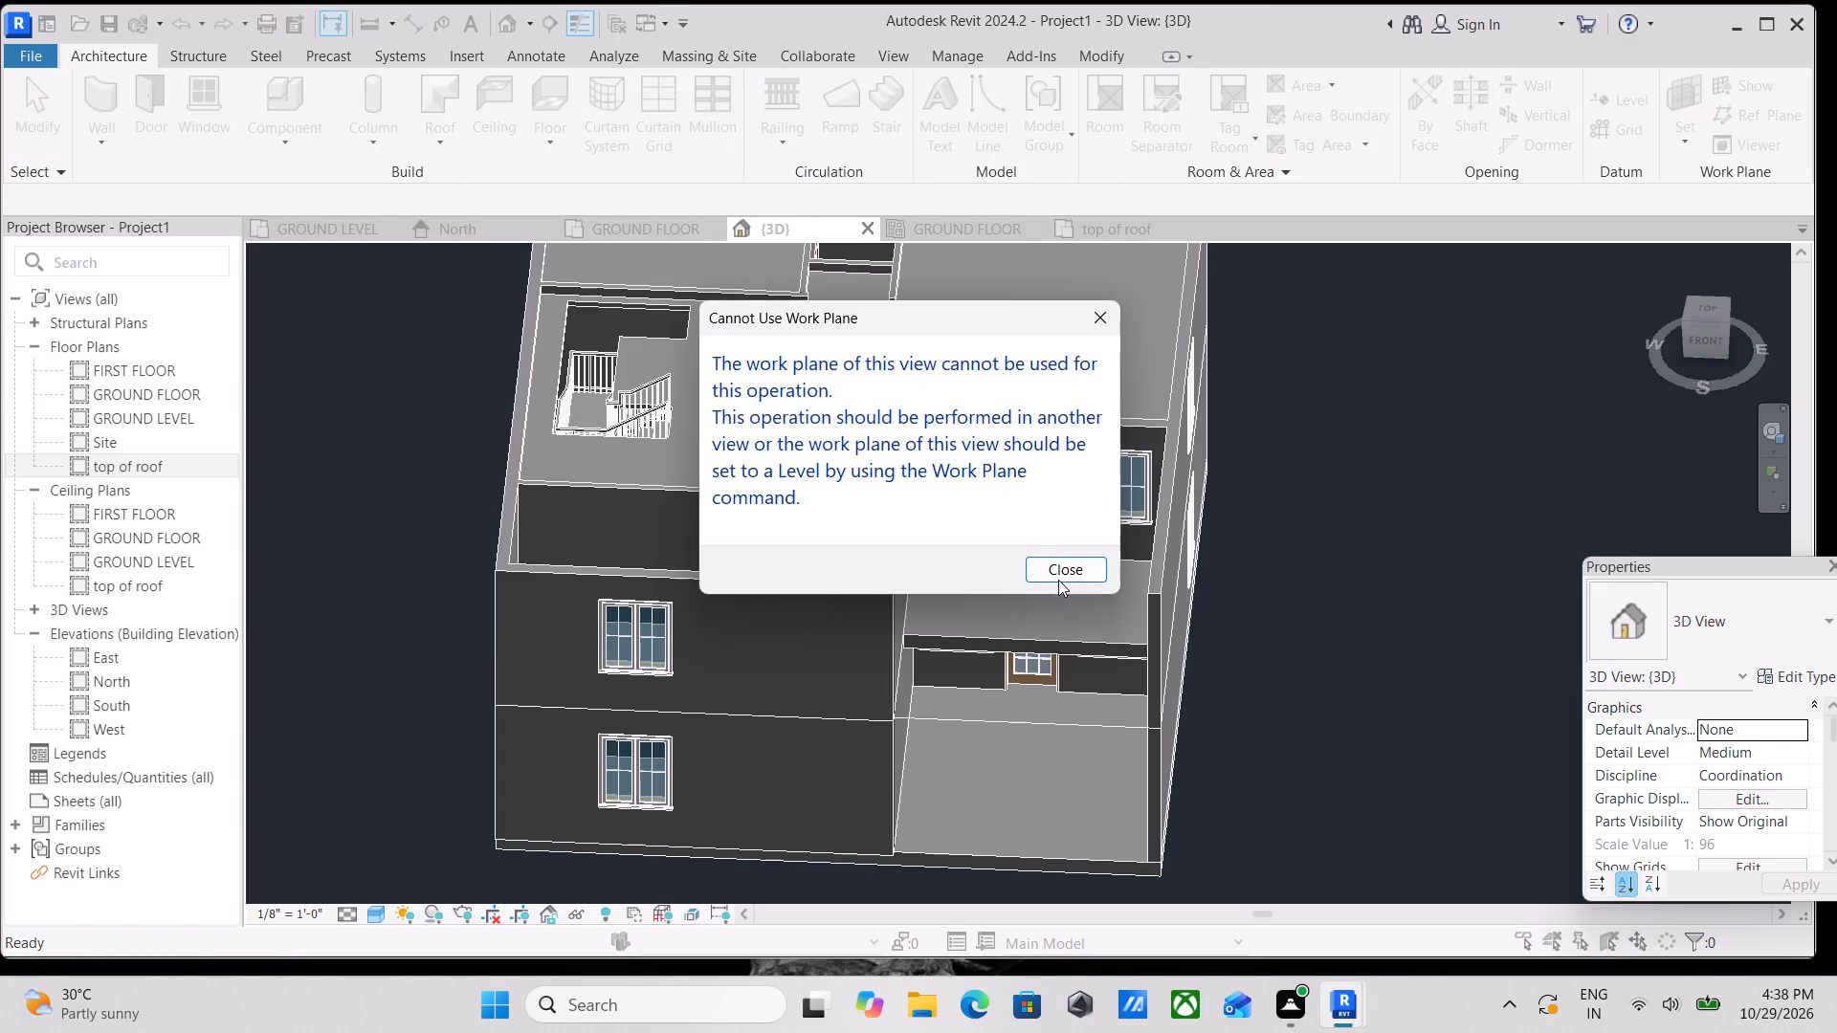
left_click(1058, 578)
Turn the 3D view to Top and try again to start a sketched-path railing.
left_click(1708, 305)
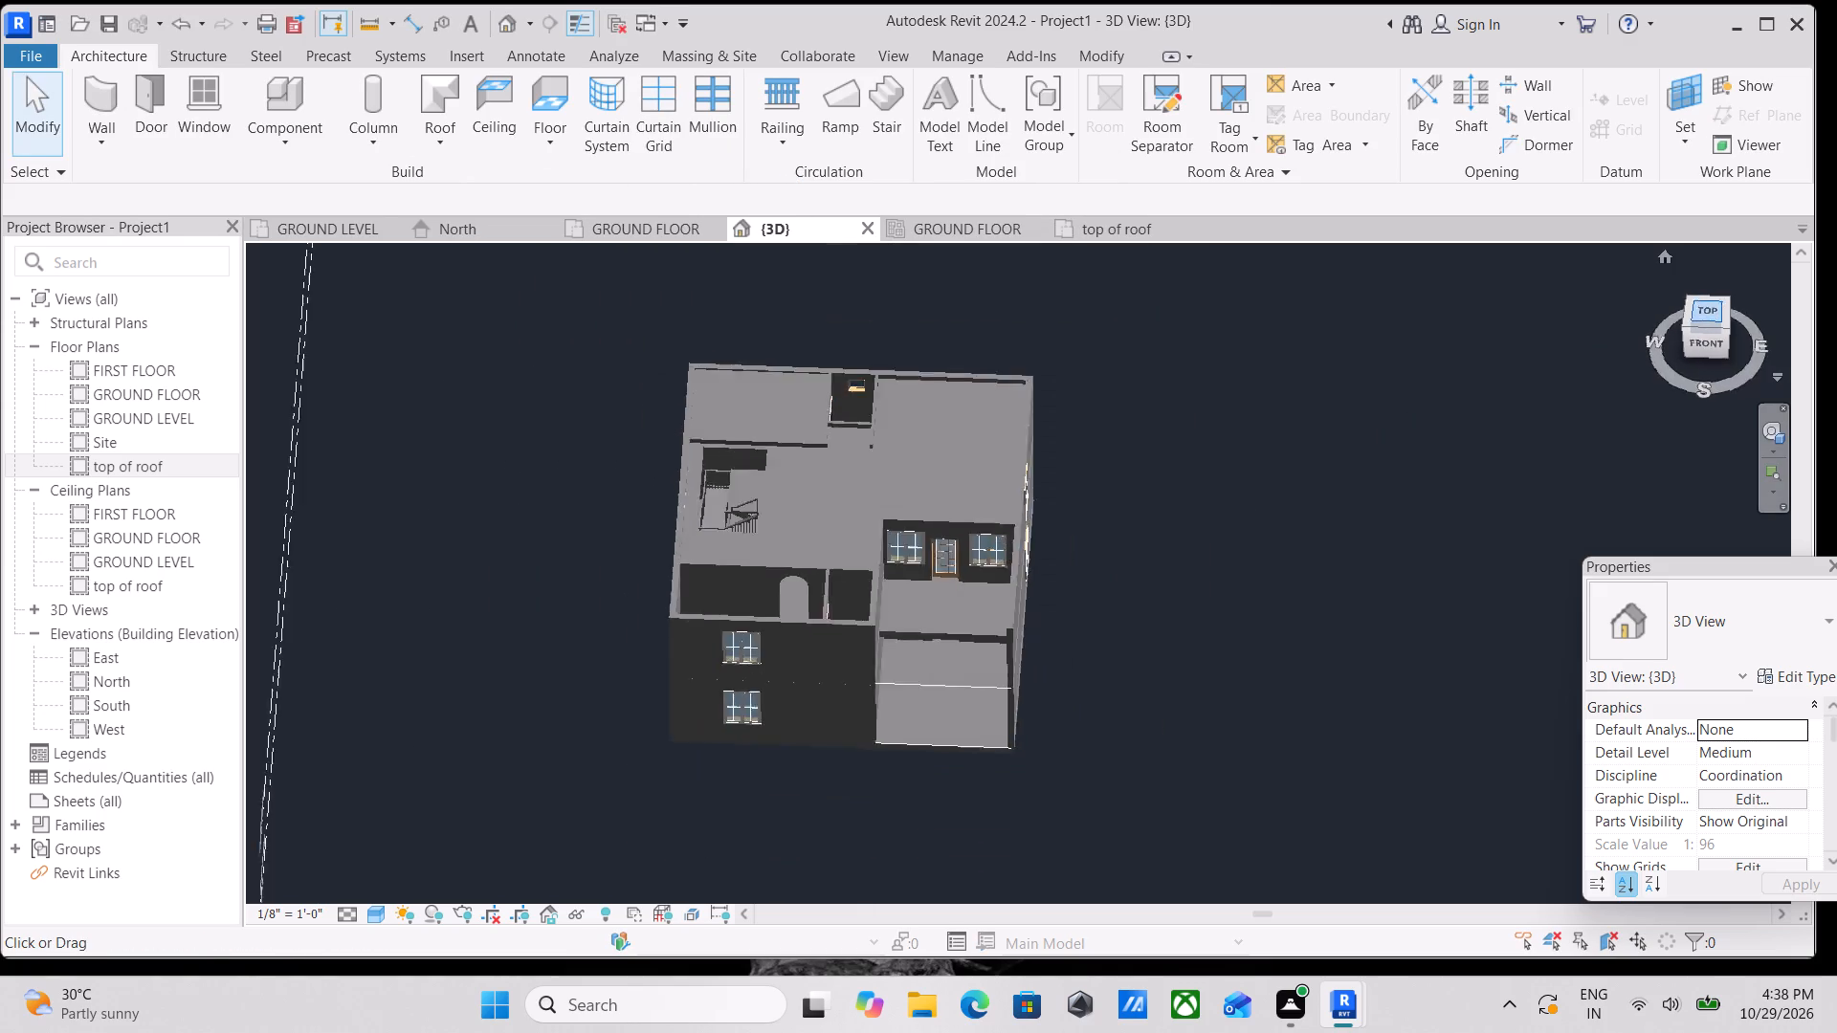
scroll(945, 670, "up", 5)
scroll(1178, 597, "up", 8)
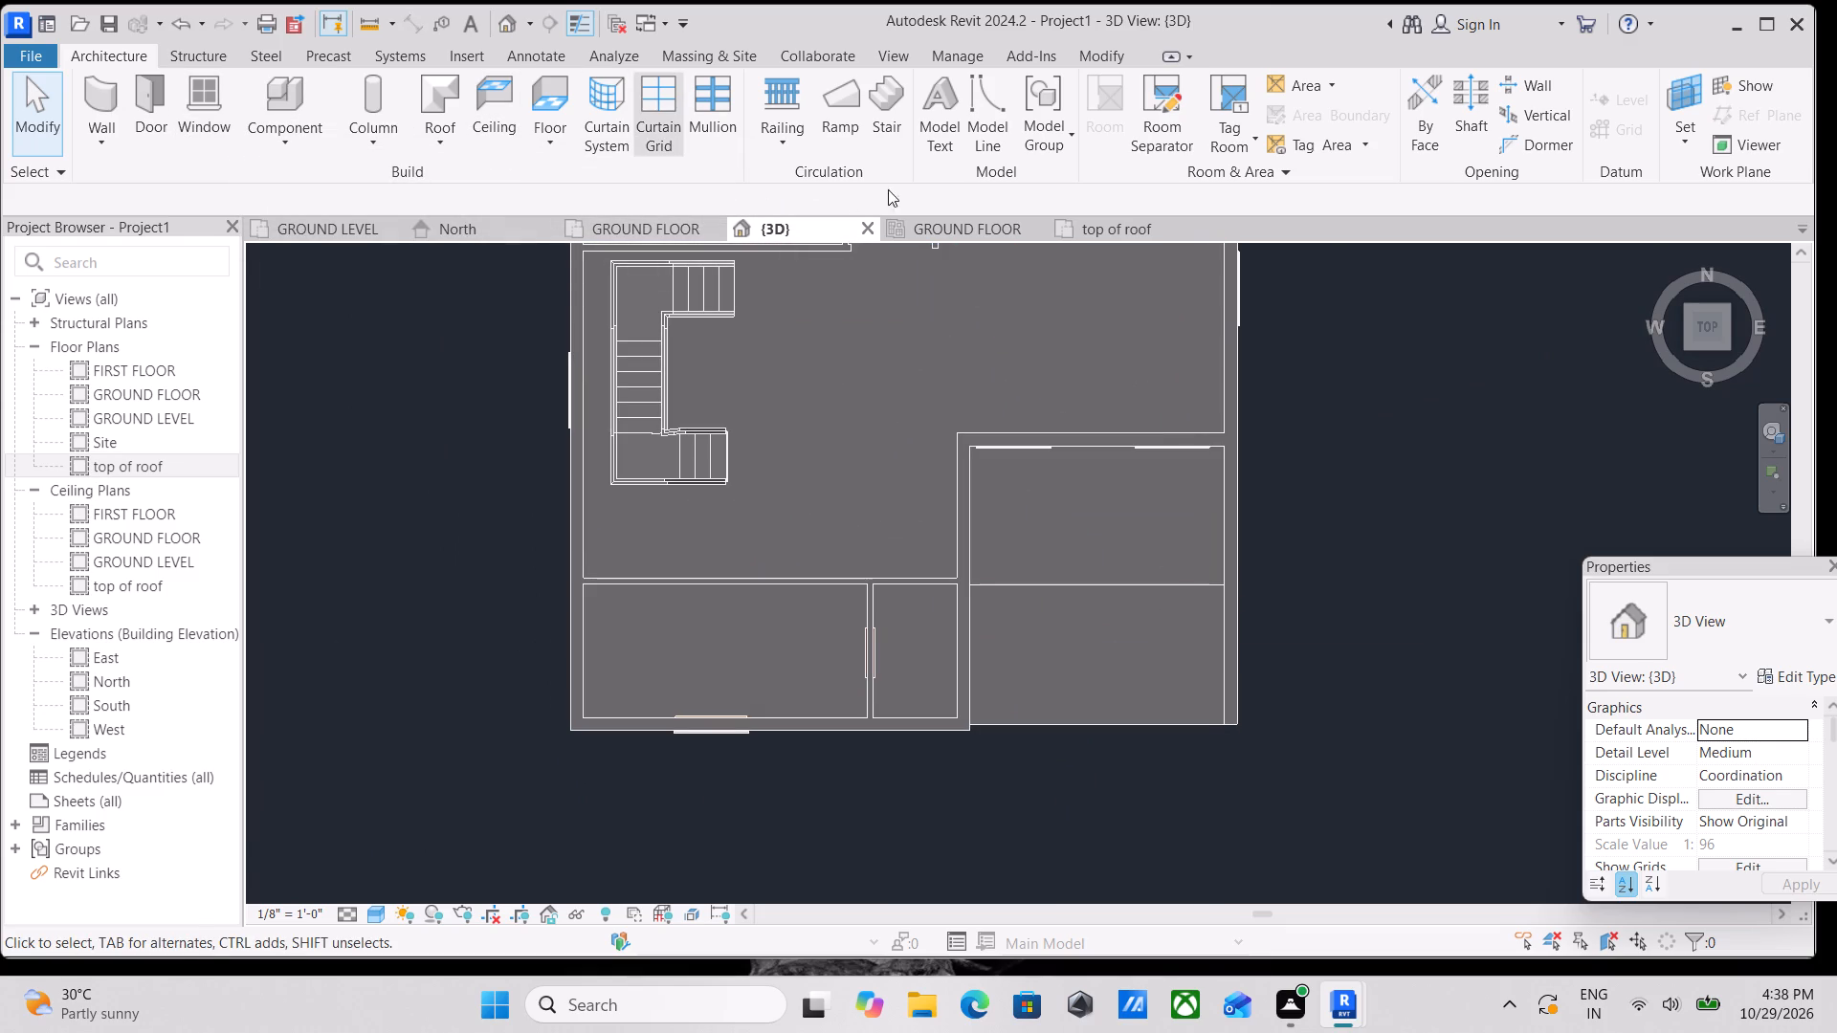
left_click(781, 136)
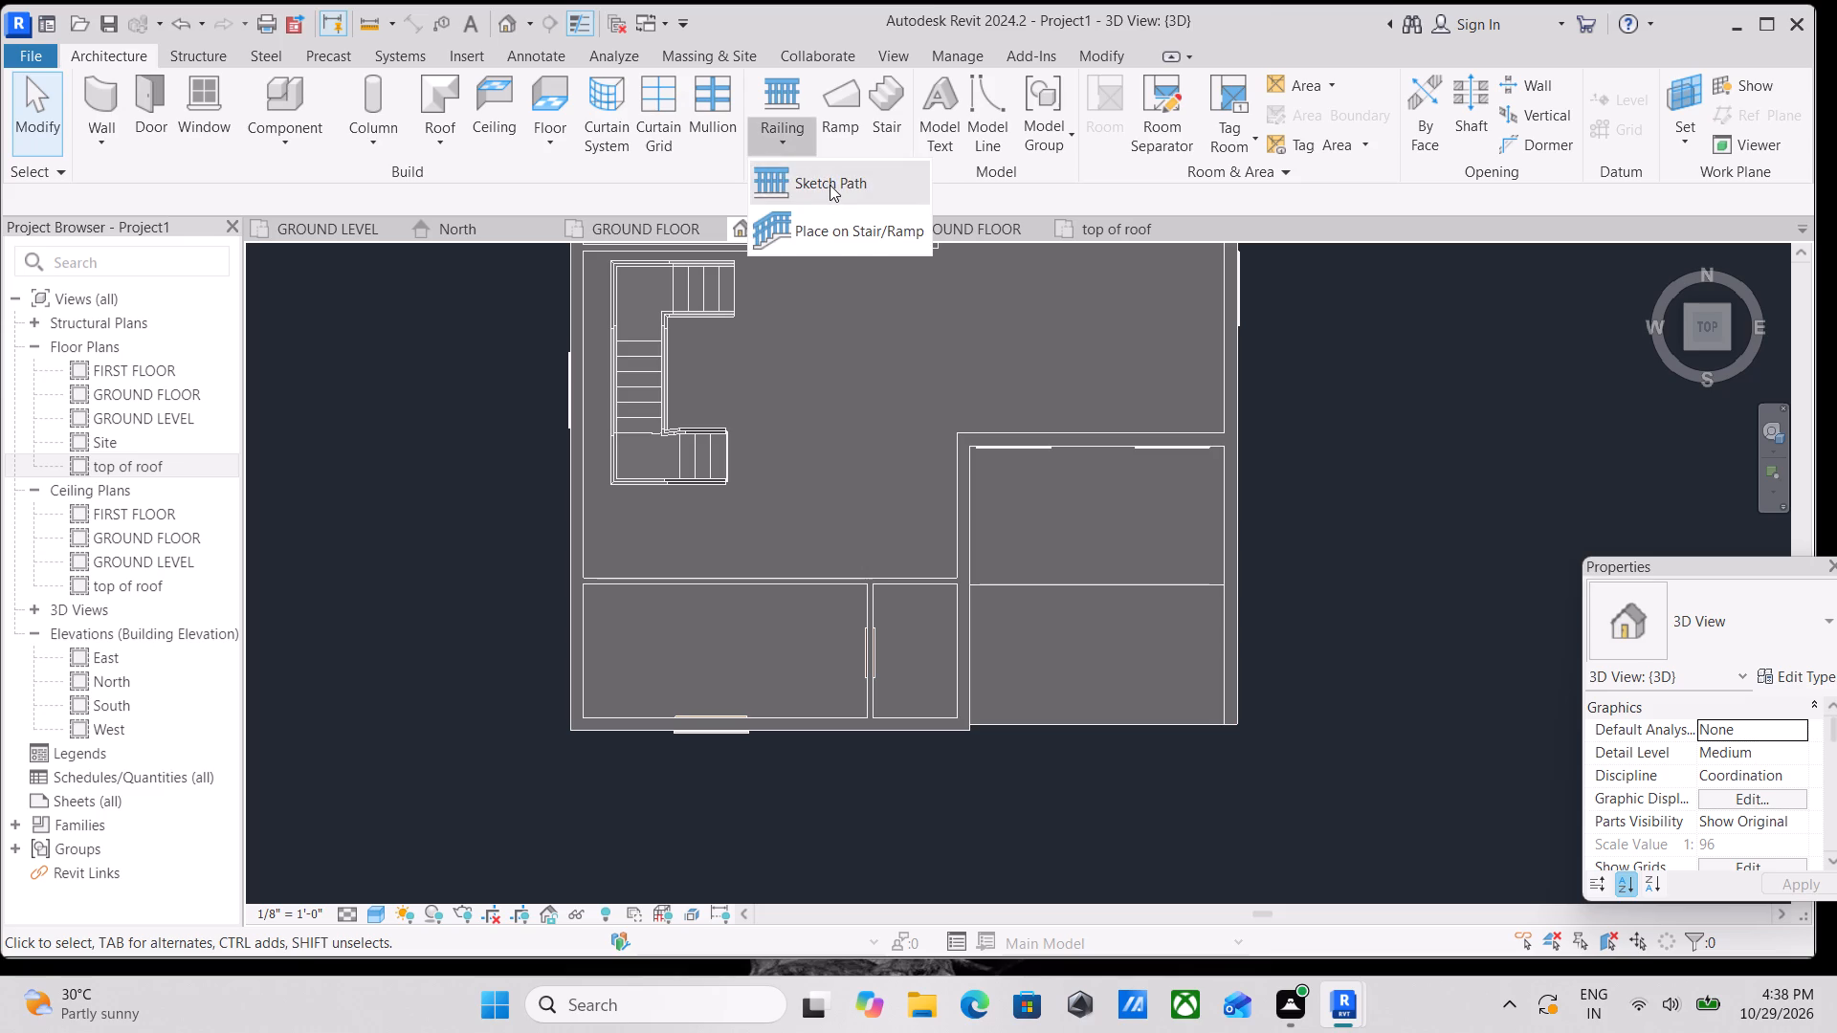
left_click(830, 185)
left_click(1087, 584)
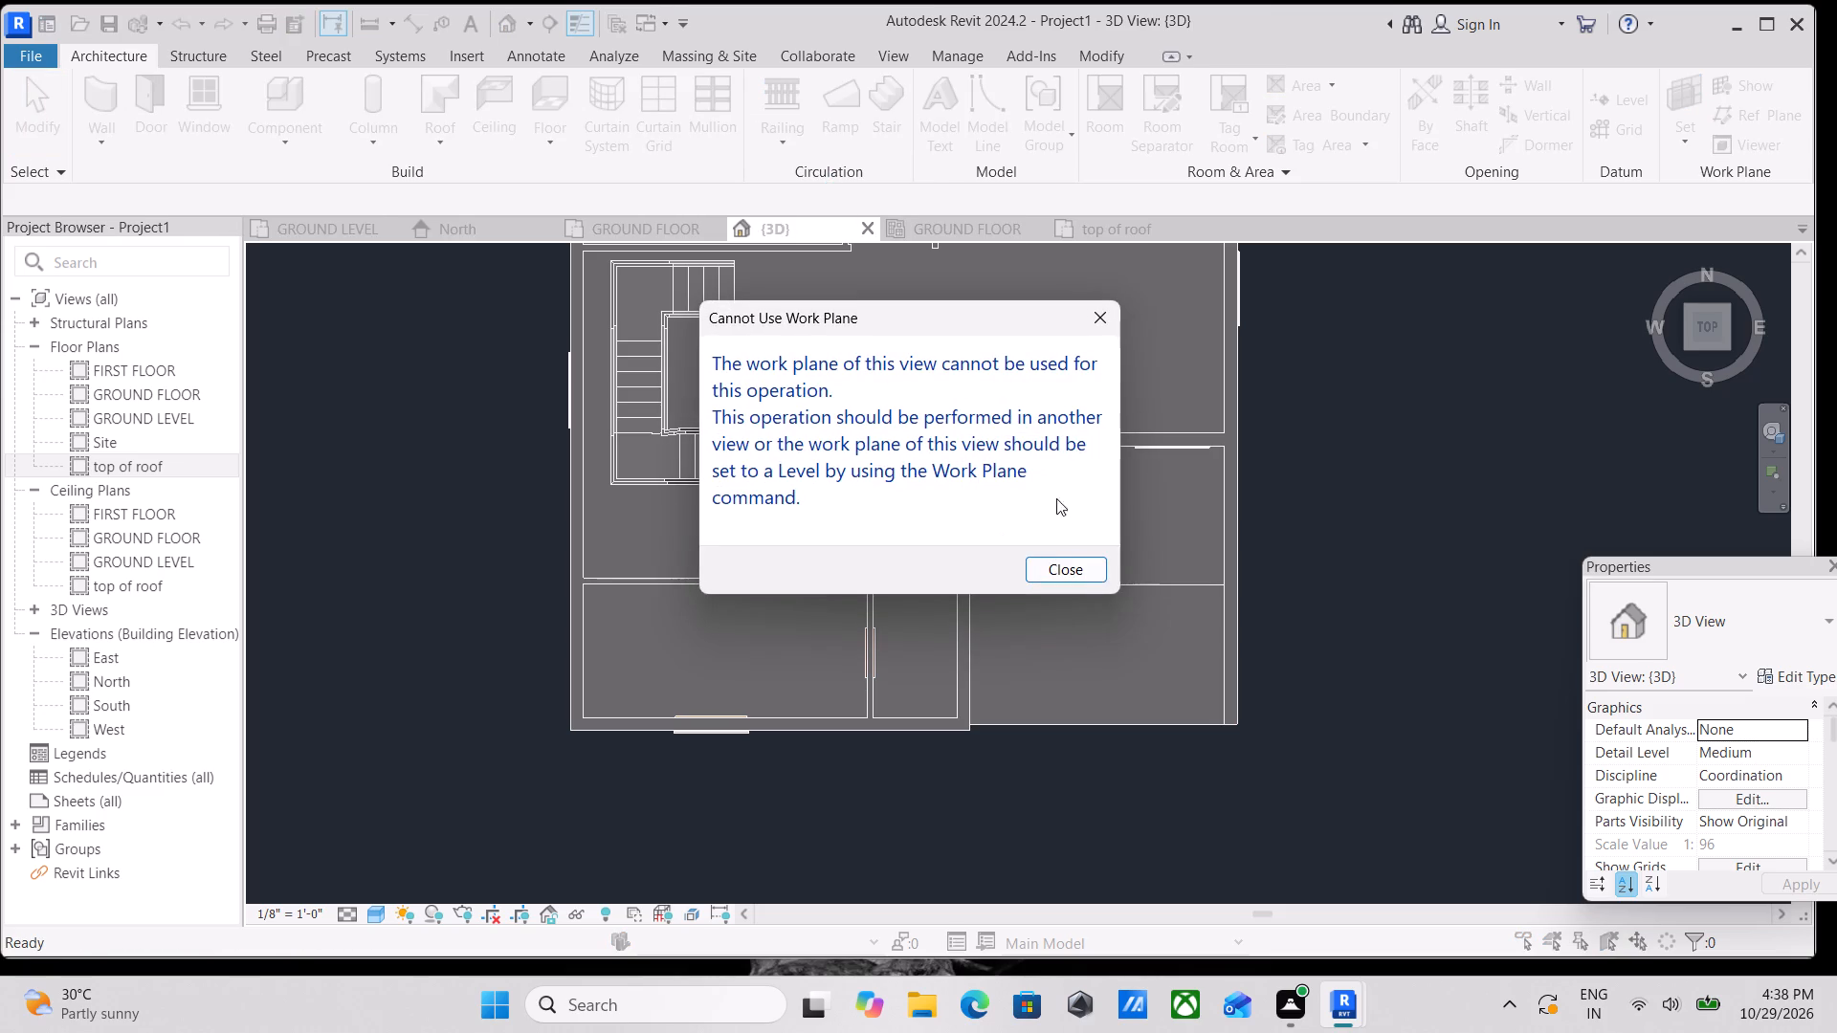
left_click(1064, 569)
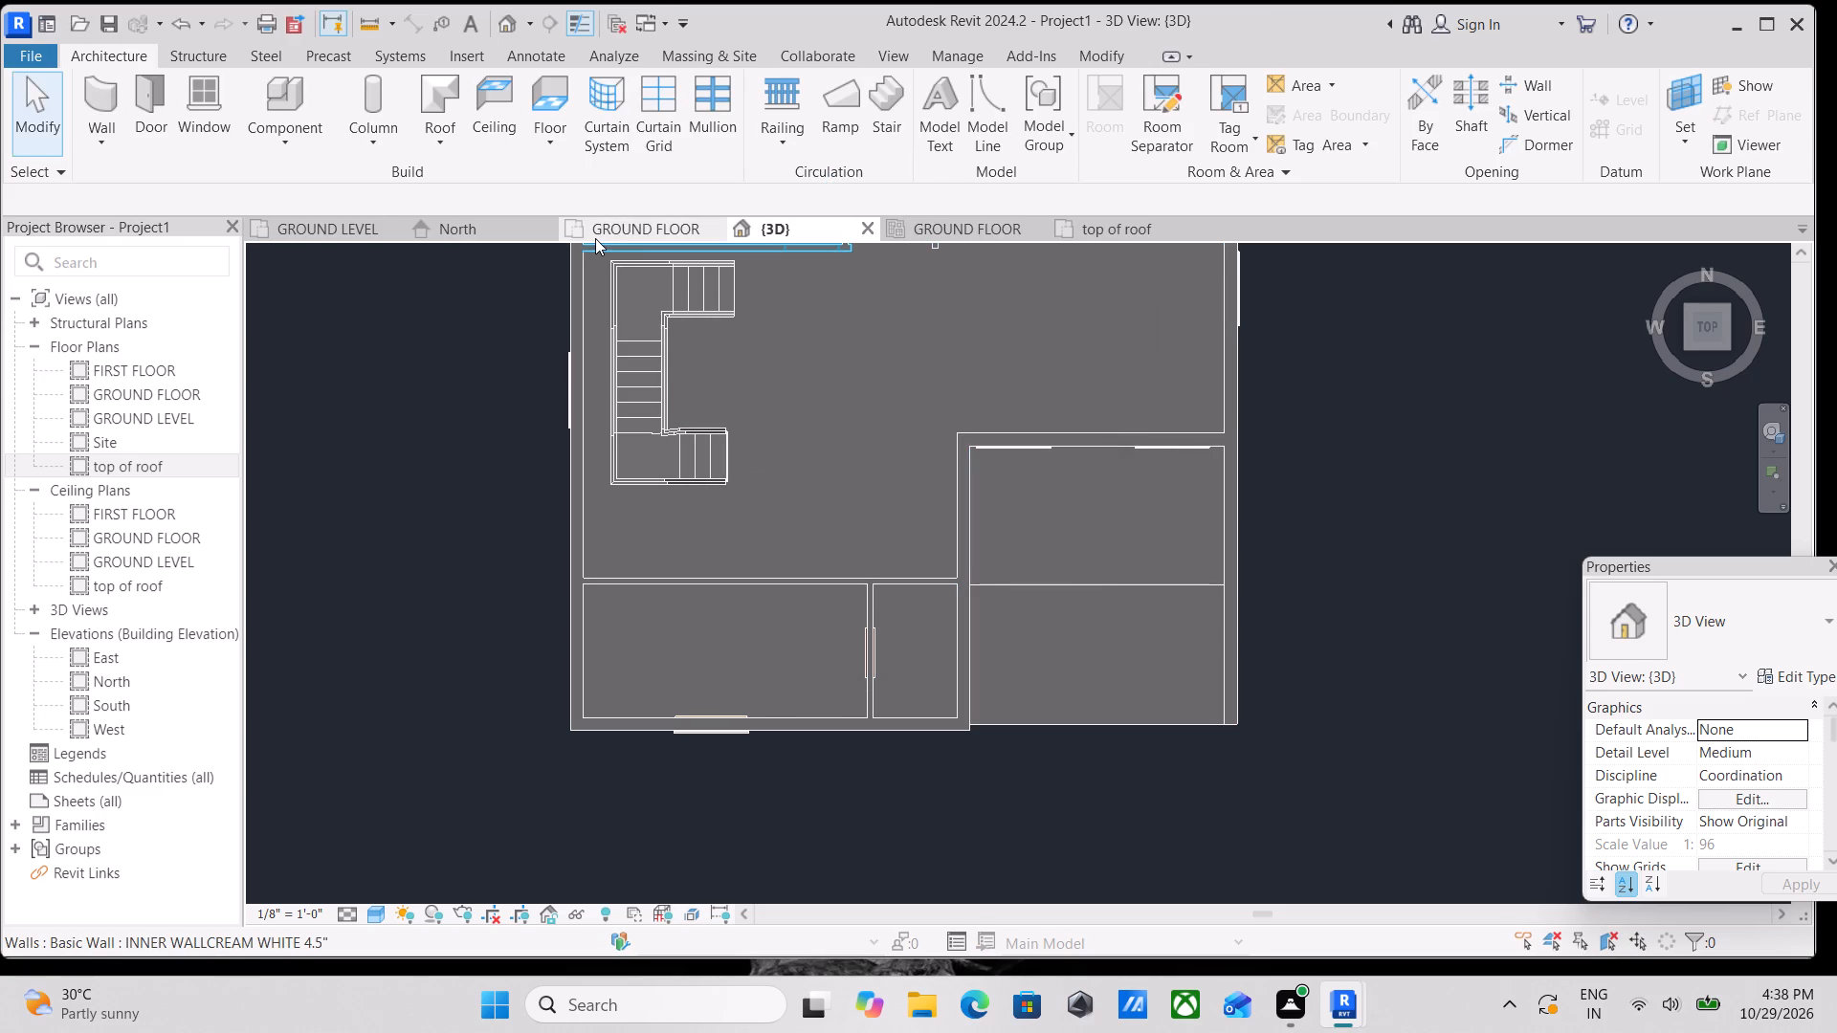
Look through the open floor plan, elevation, ceiling plan and 3D views for one suitable for drawing the balcony railing.
left_click(600, 238)
scroll(944, 553, "down", 2)
middle_click_drag(935, 553, 656, 299)
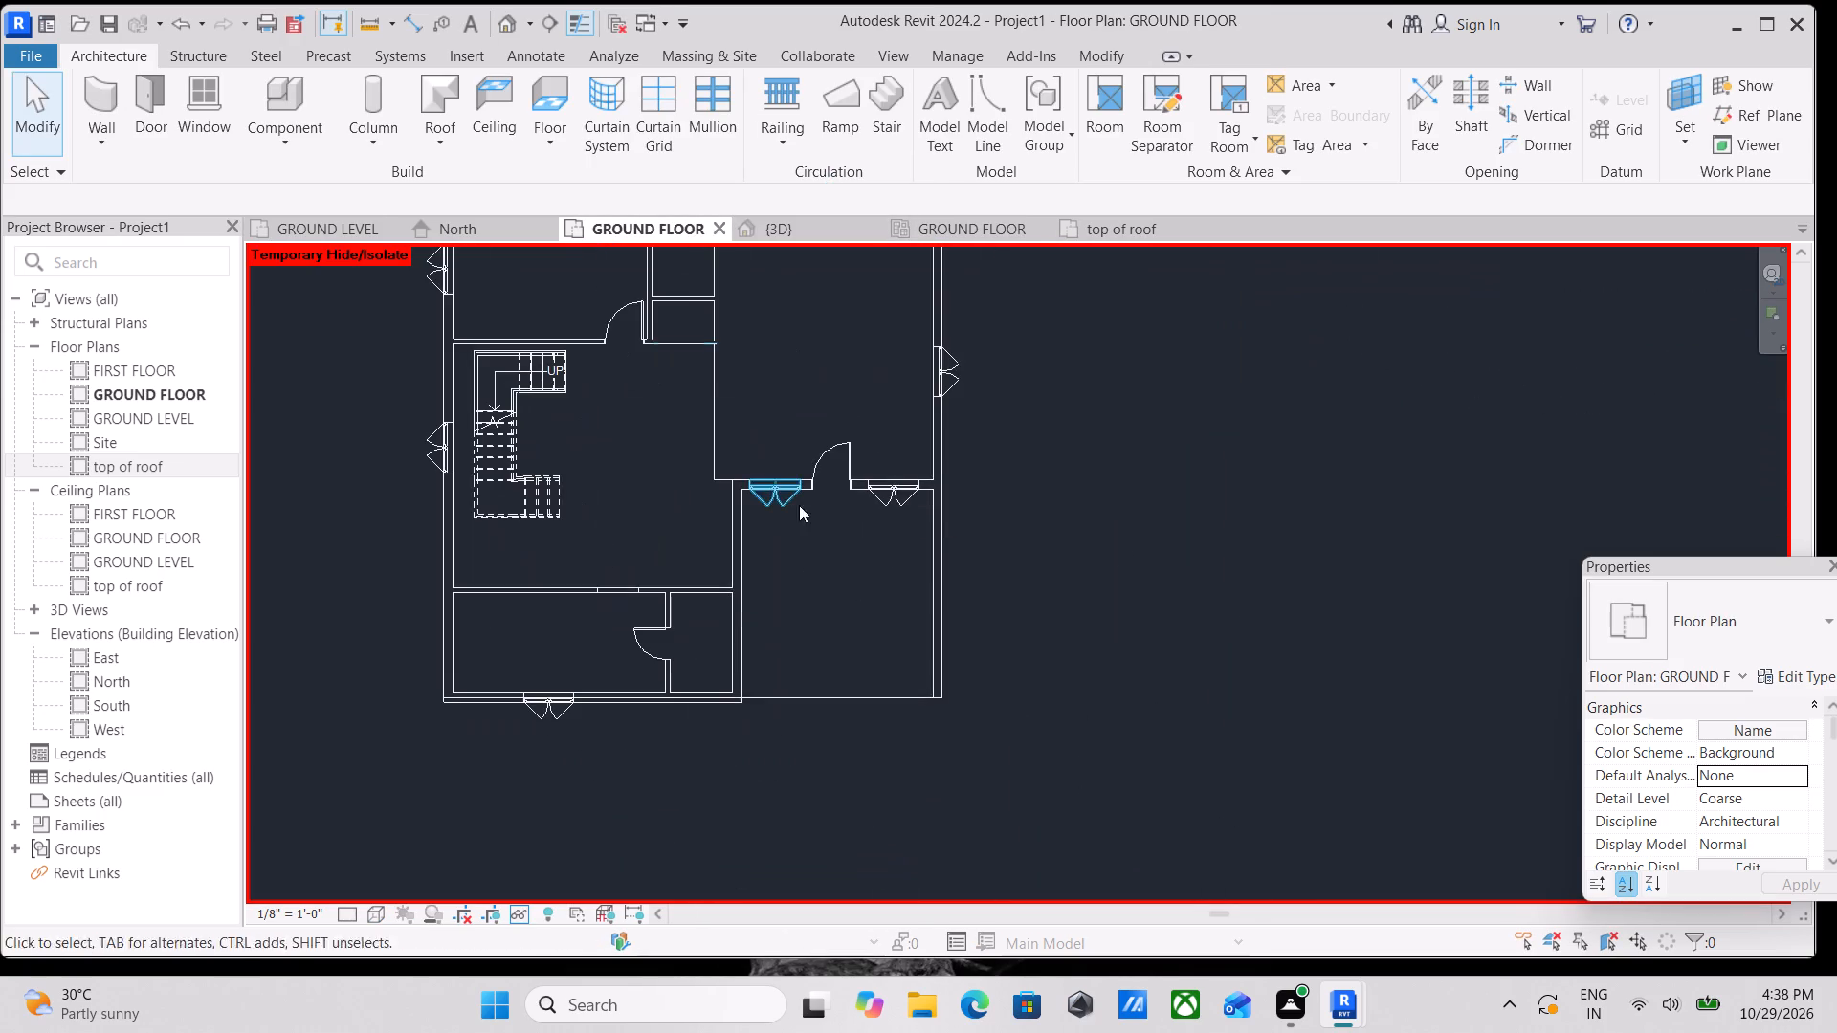
scroll(785, 507, "up", 2)
scroll(756, 439, "down", 2)
middle_click_drag(756, 439, 788, 535)
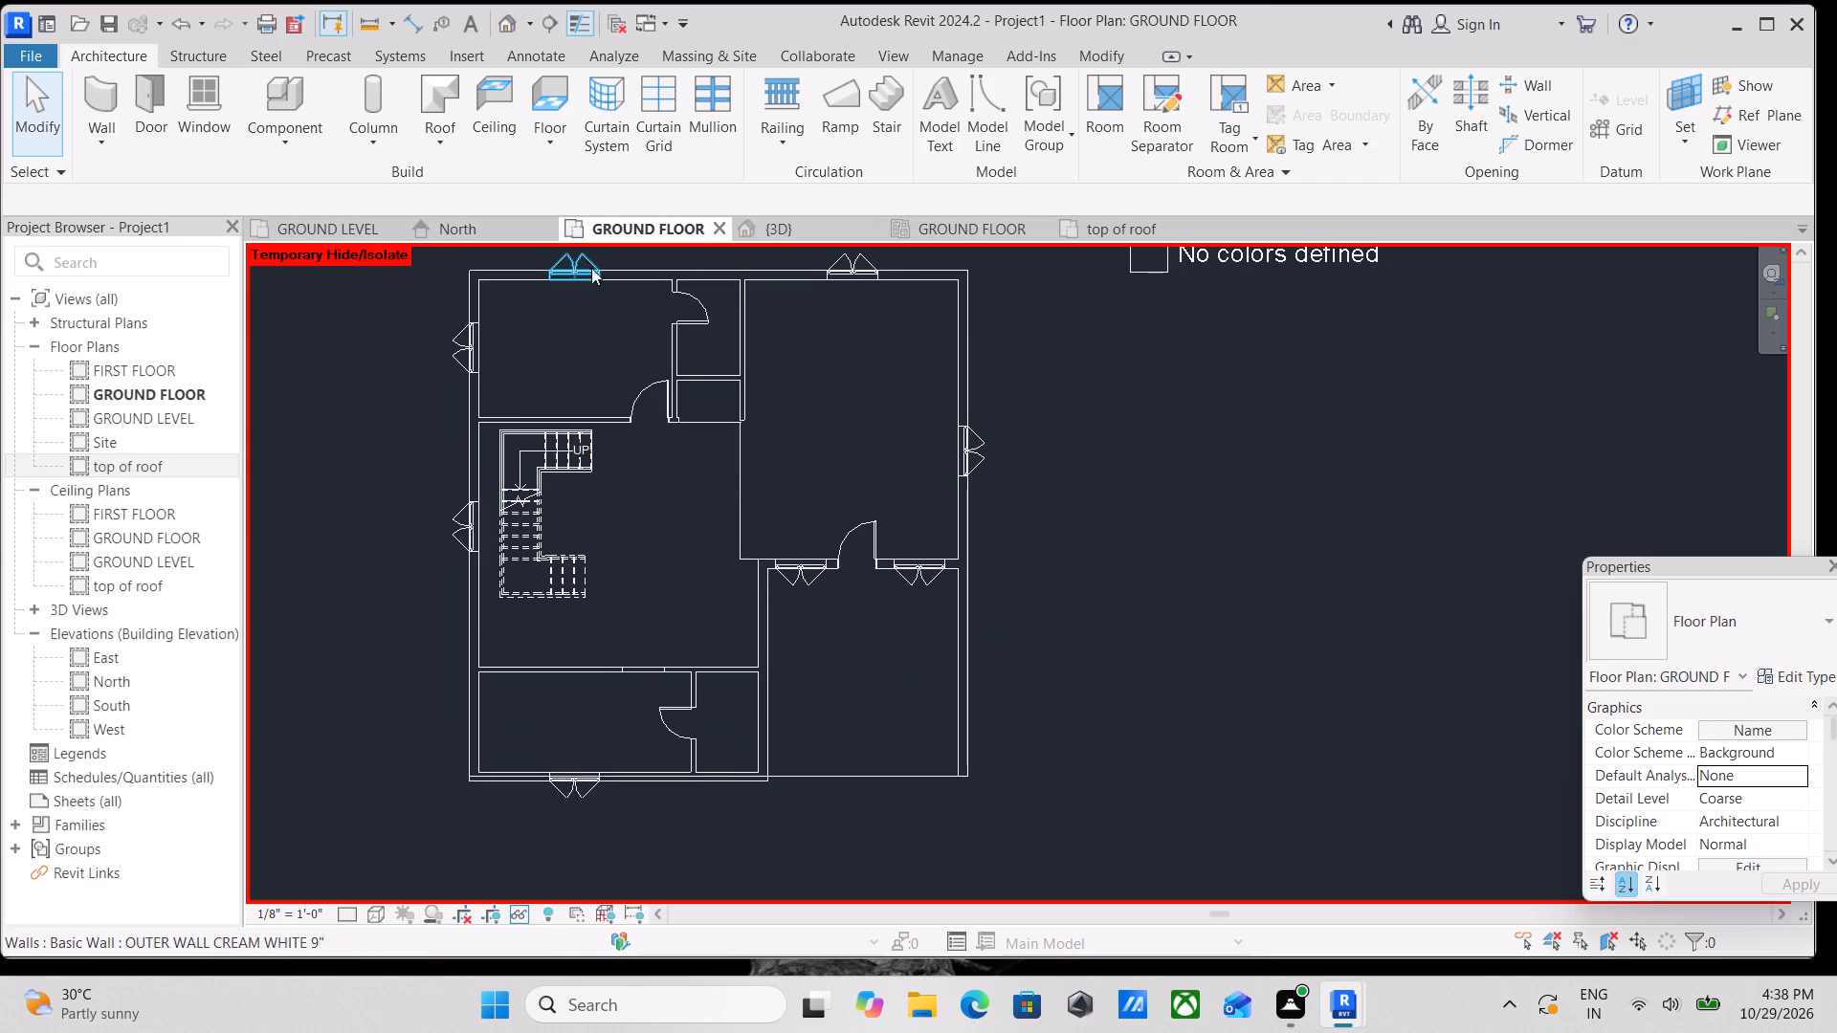
left_click(355, 227)
left_click(416, 228)
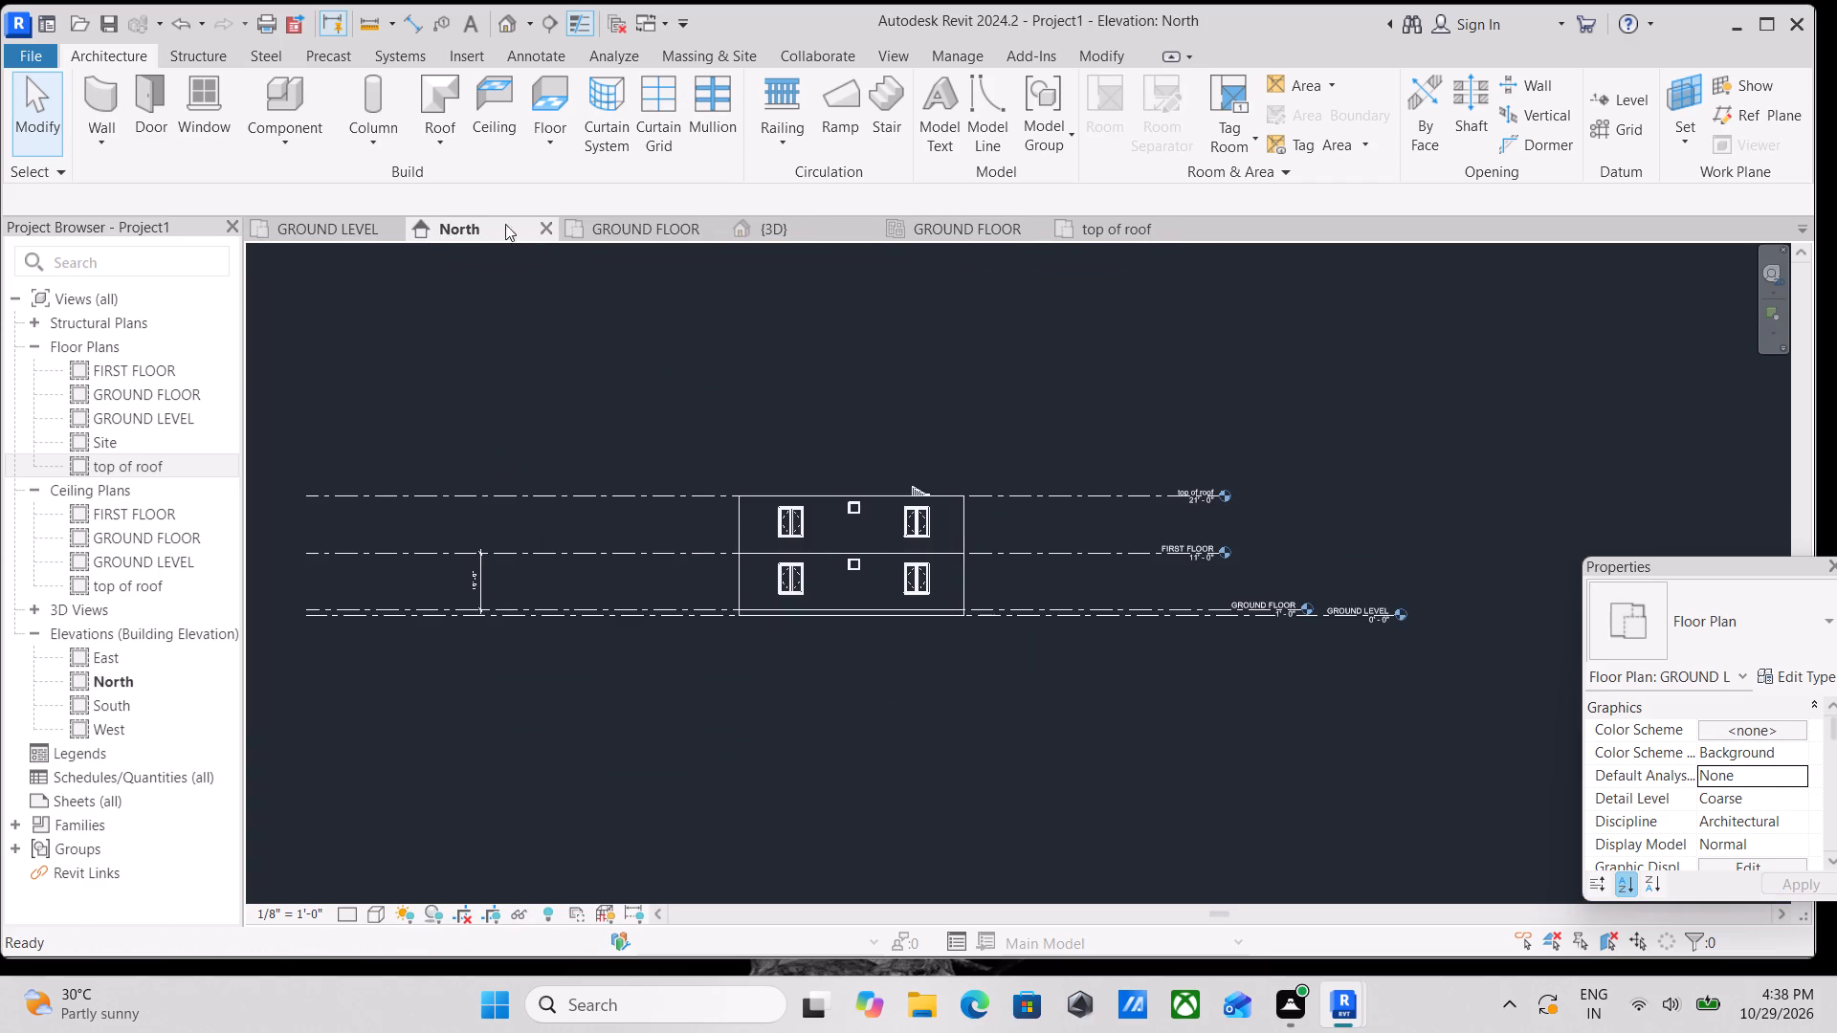
left_click(619, 220)
left_click(787, 228)
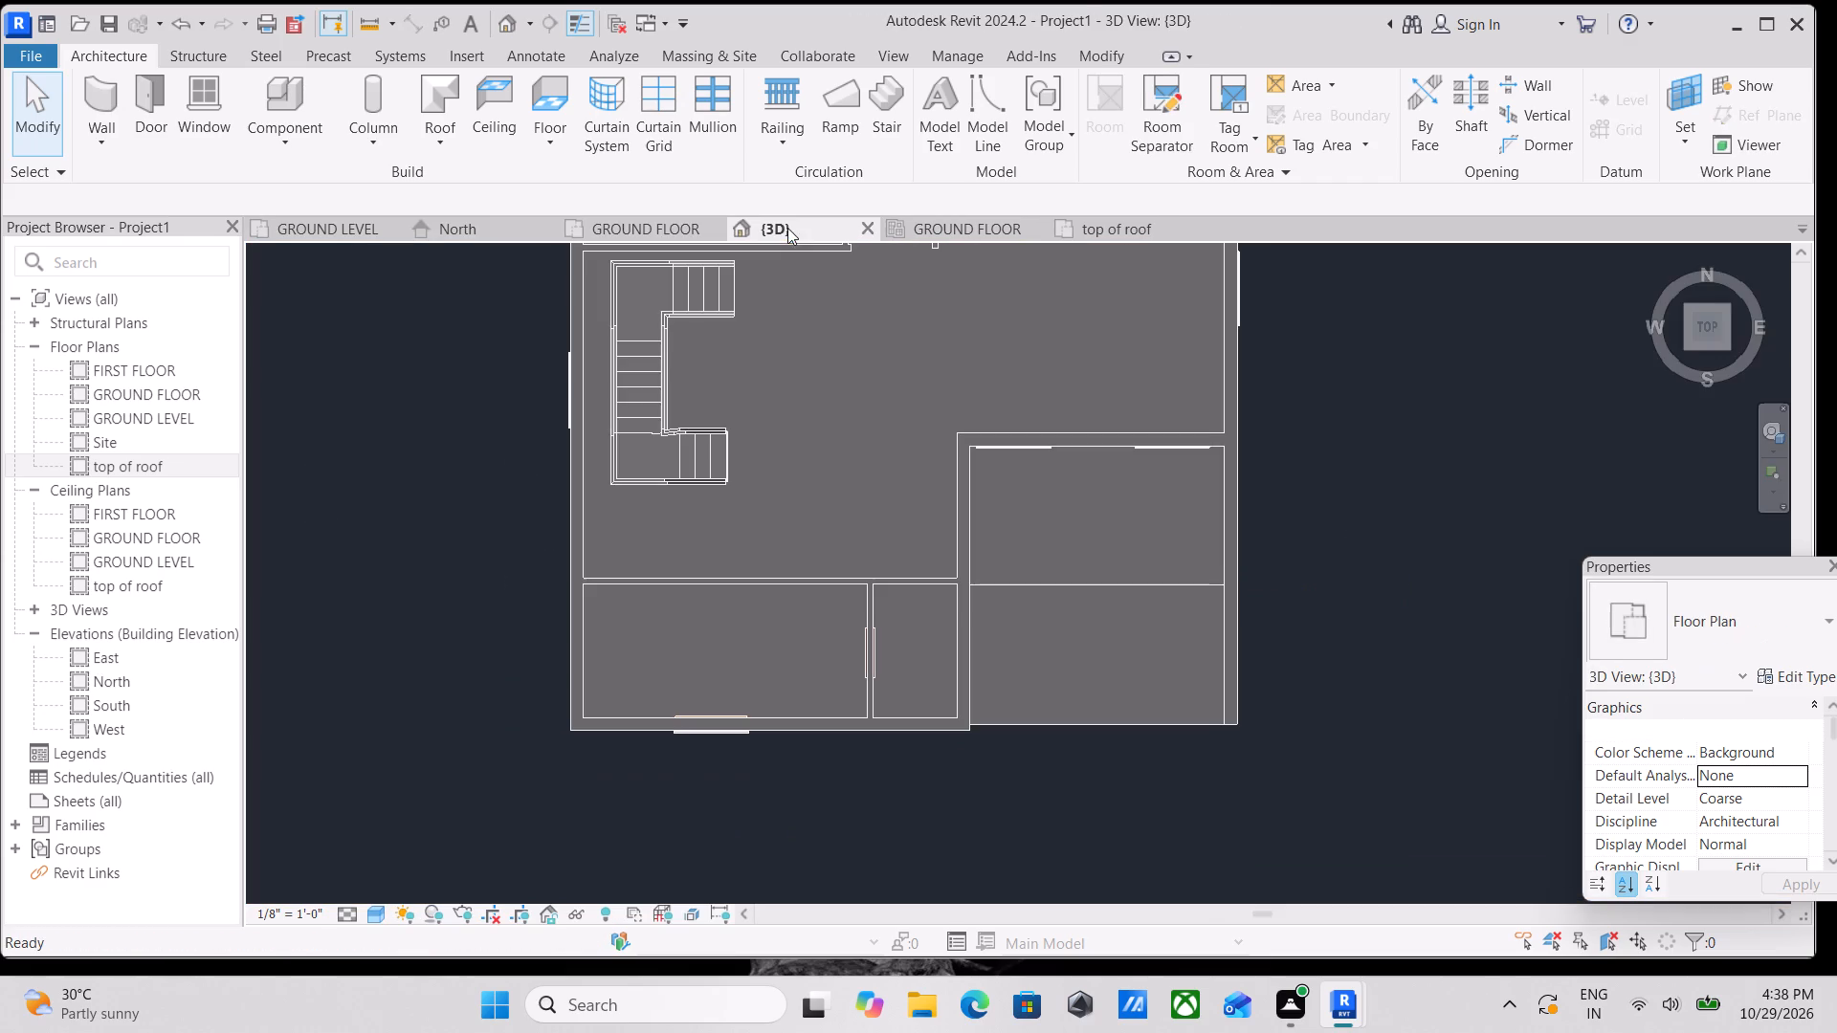
left_click(1009, 227)
left_click(1096, 226)
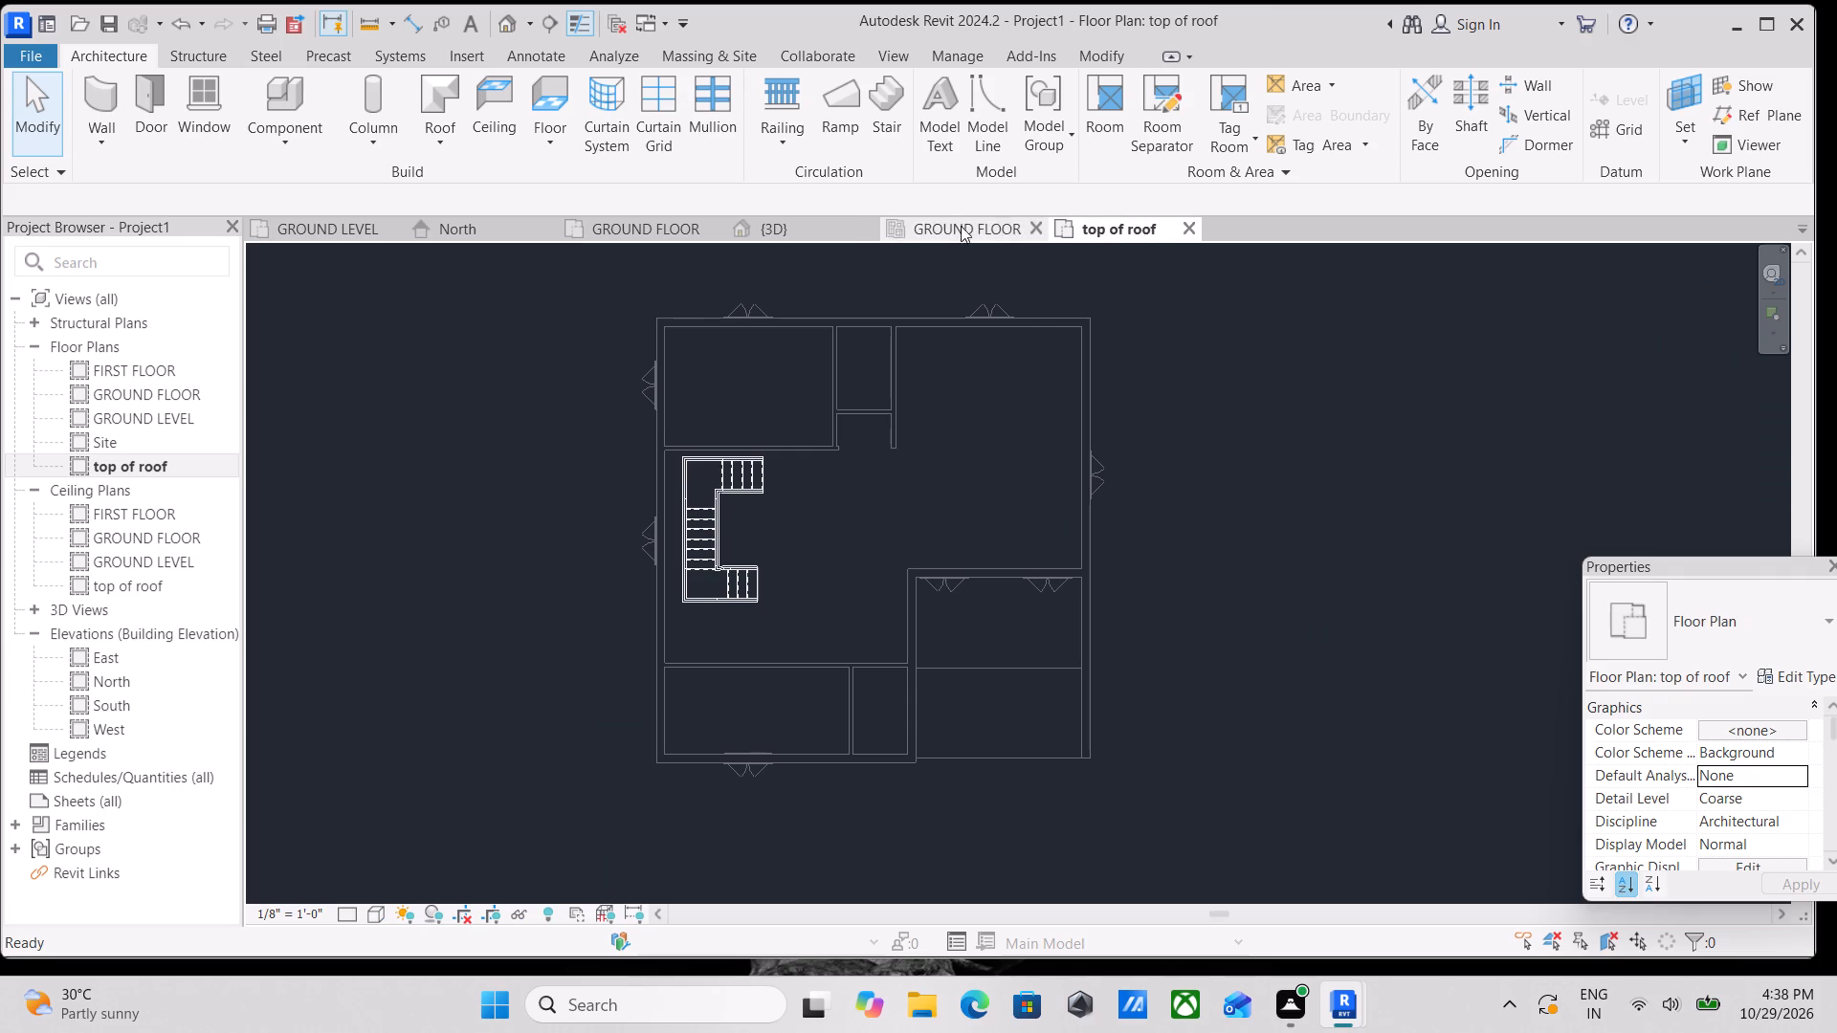
left_click(836, 219)
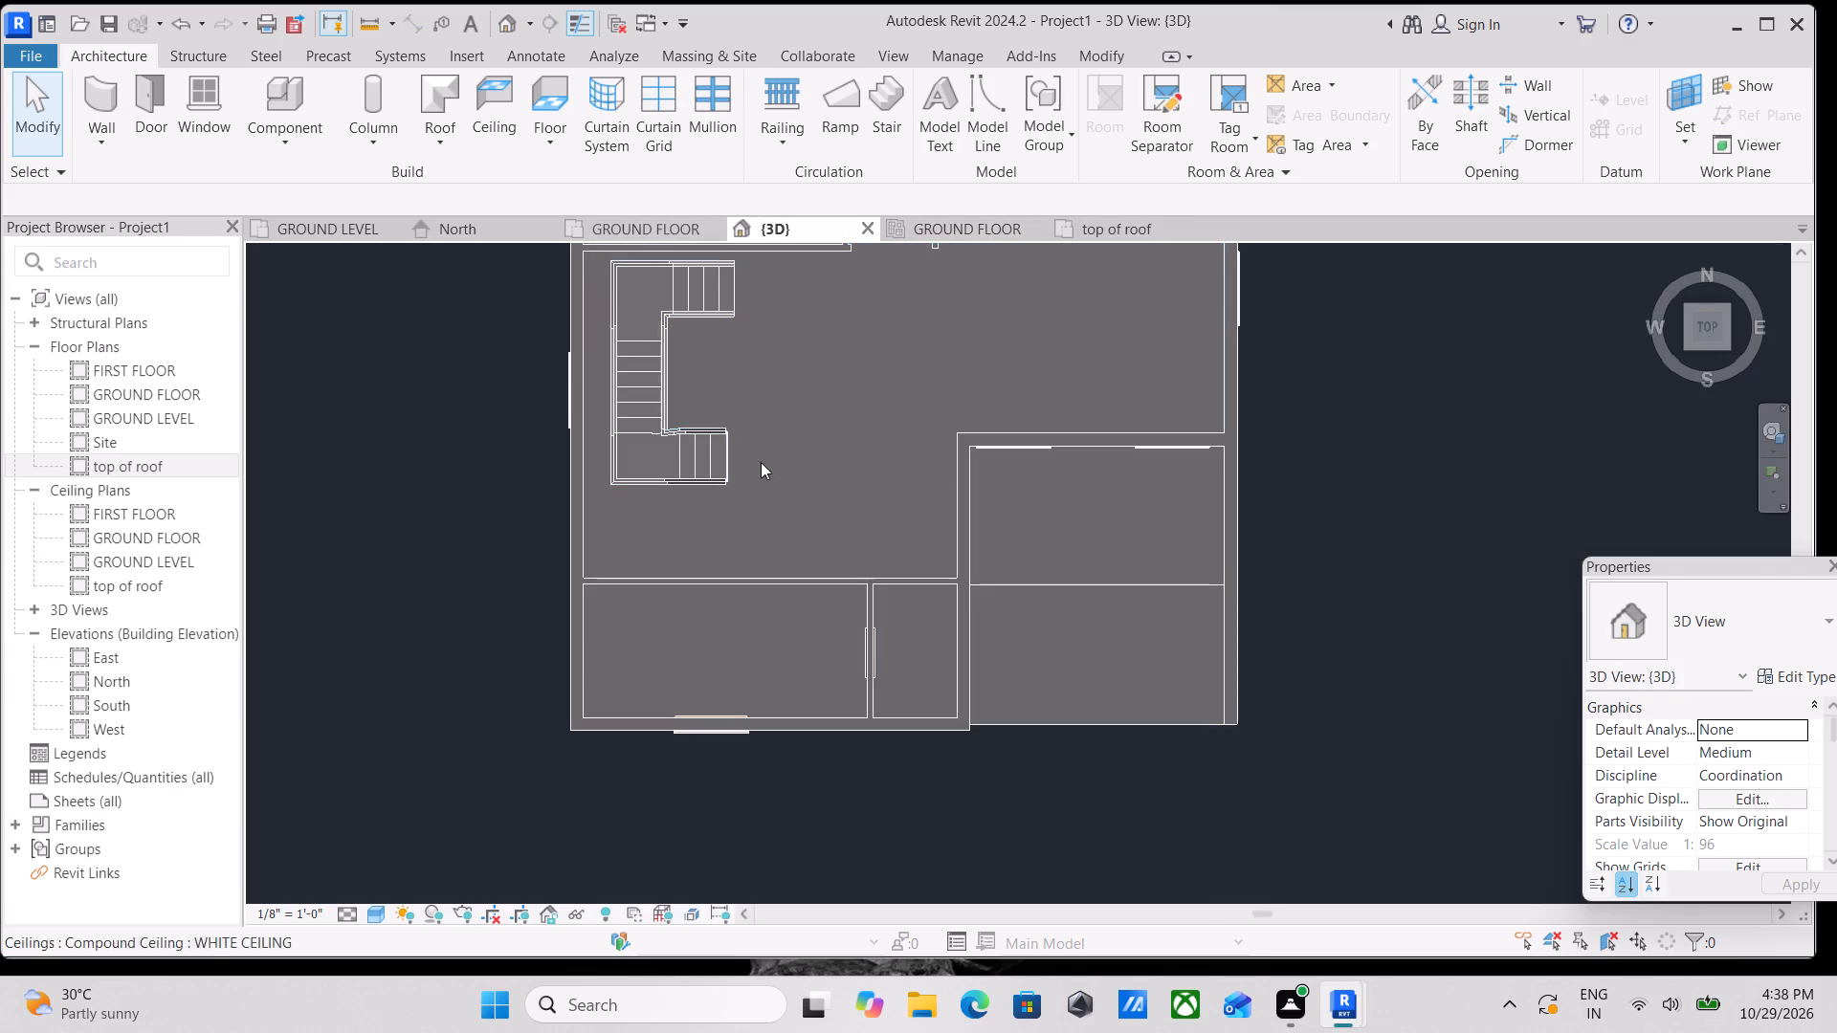
left_click(617, 231)
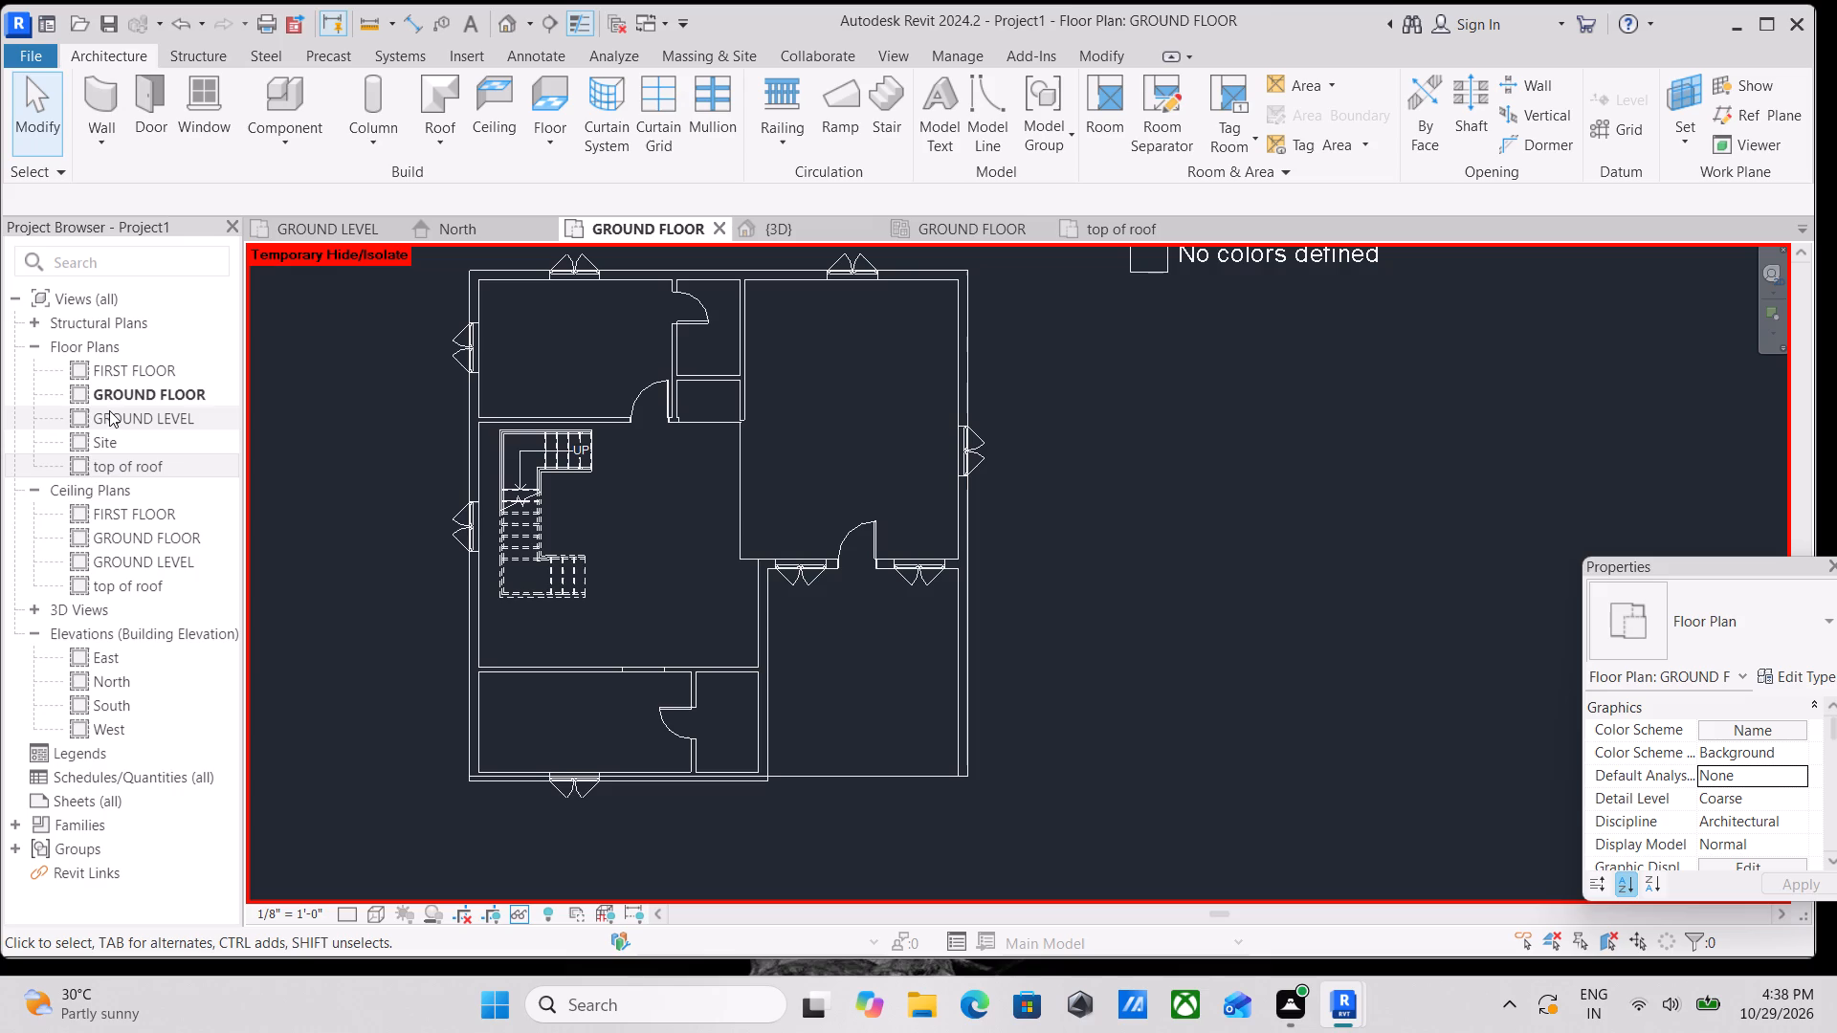
In the FIRST FLOOR plan, create a Handrail - Rectangular railing about 15' 2 1/2" long across the balcony's front edge, using a 2" path offset.
double_click(100, 364)
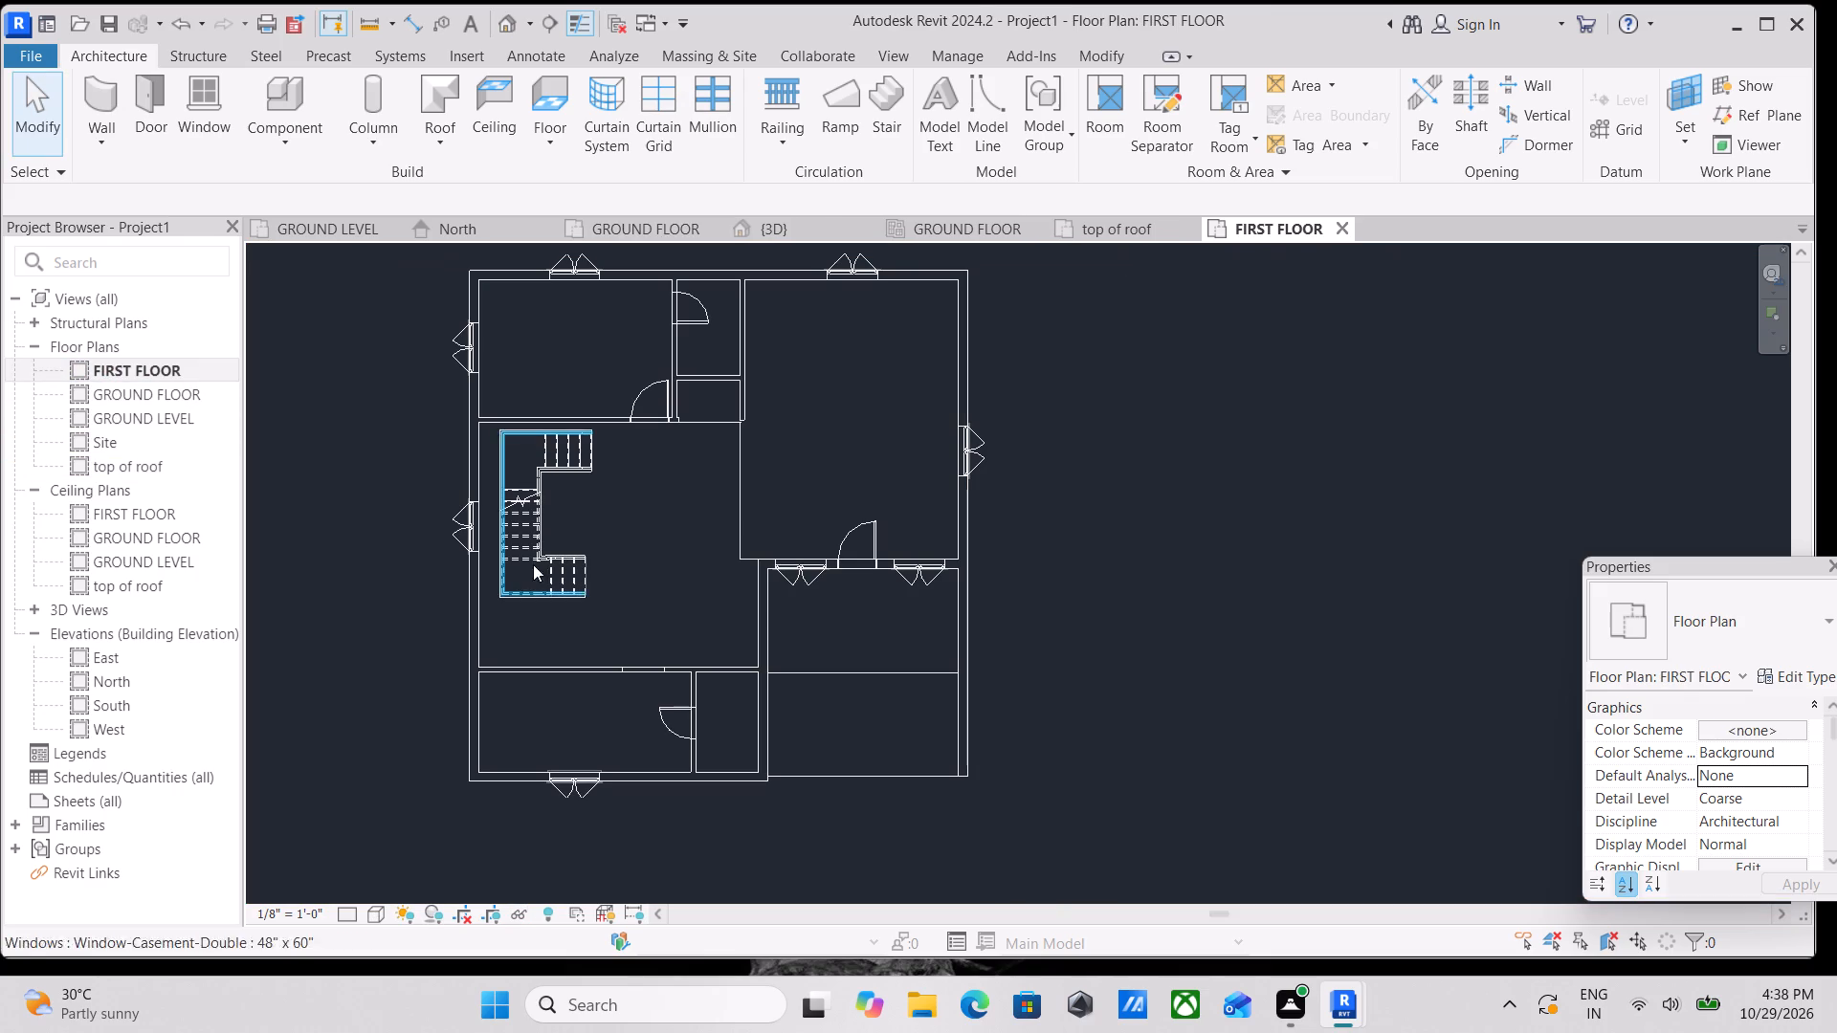
scroll(768, 680, "up", 3)
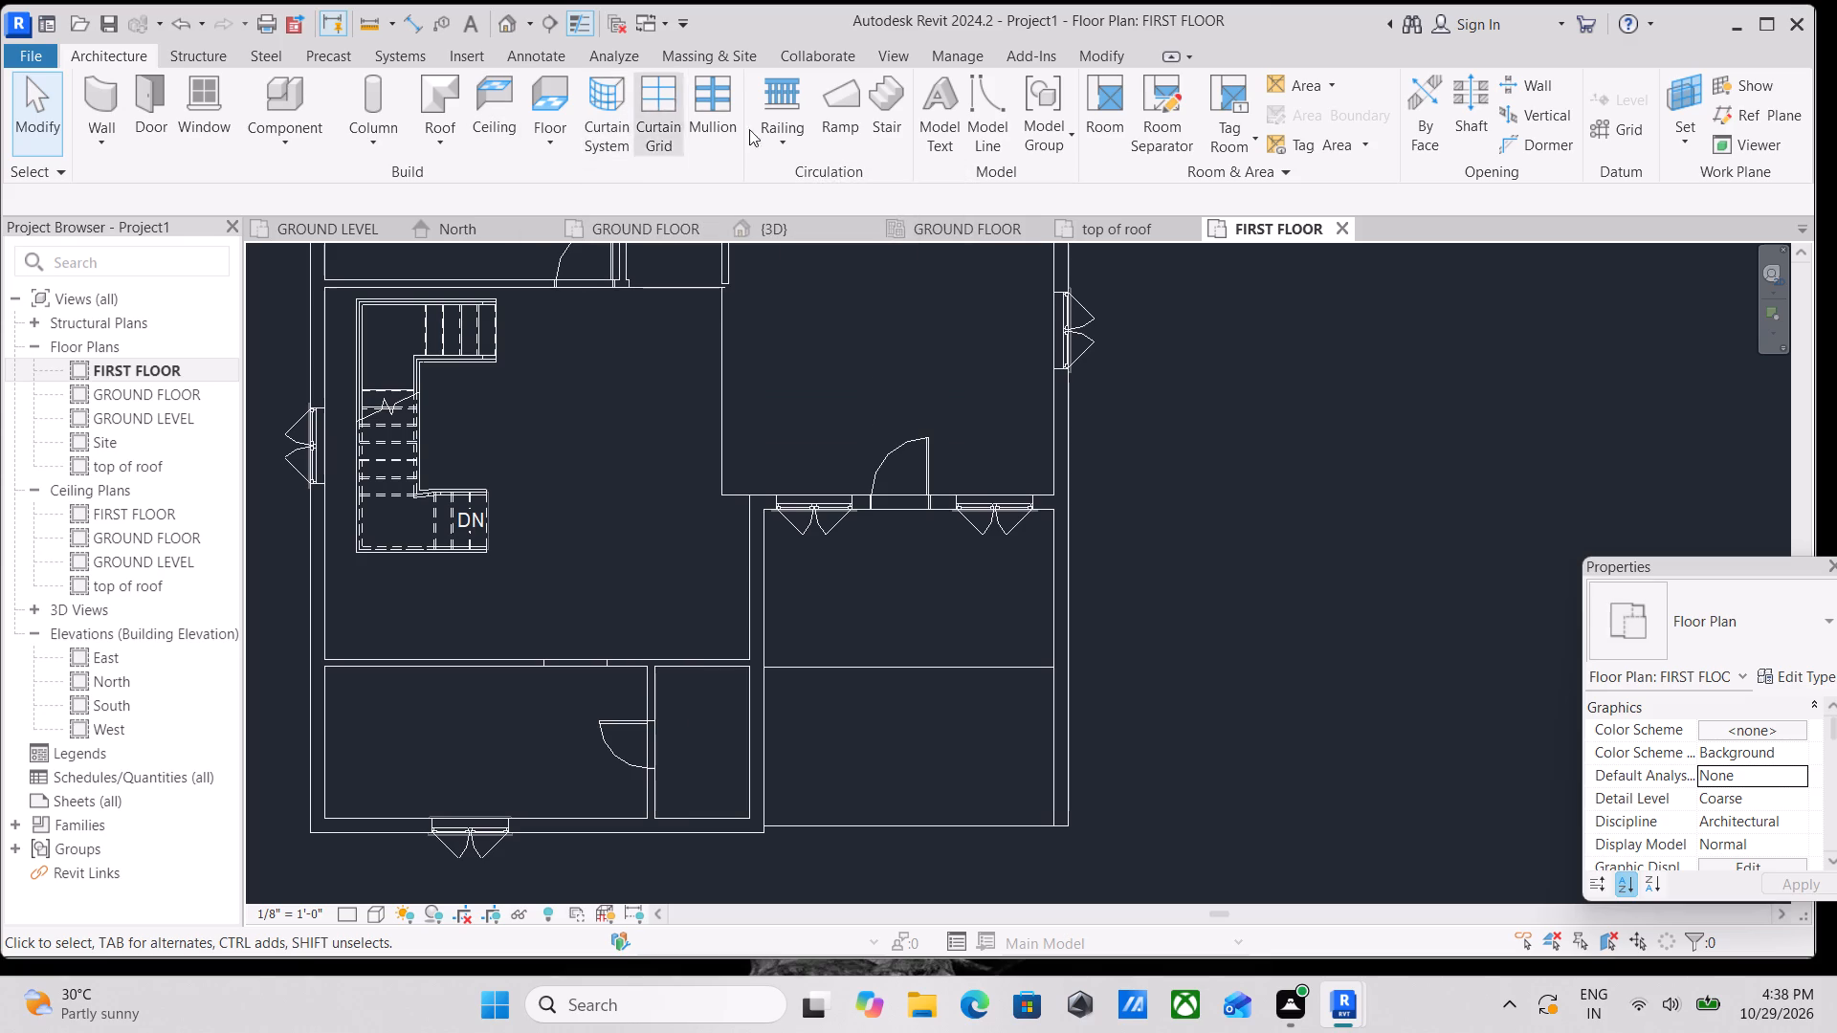
left_click(781, 143)
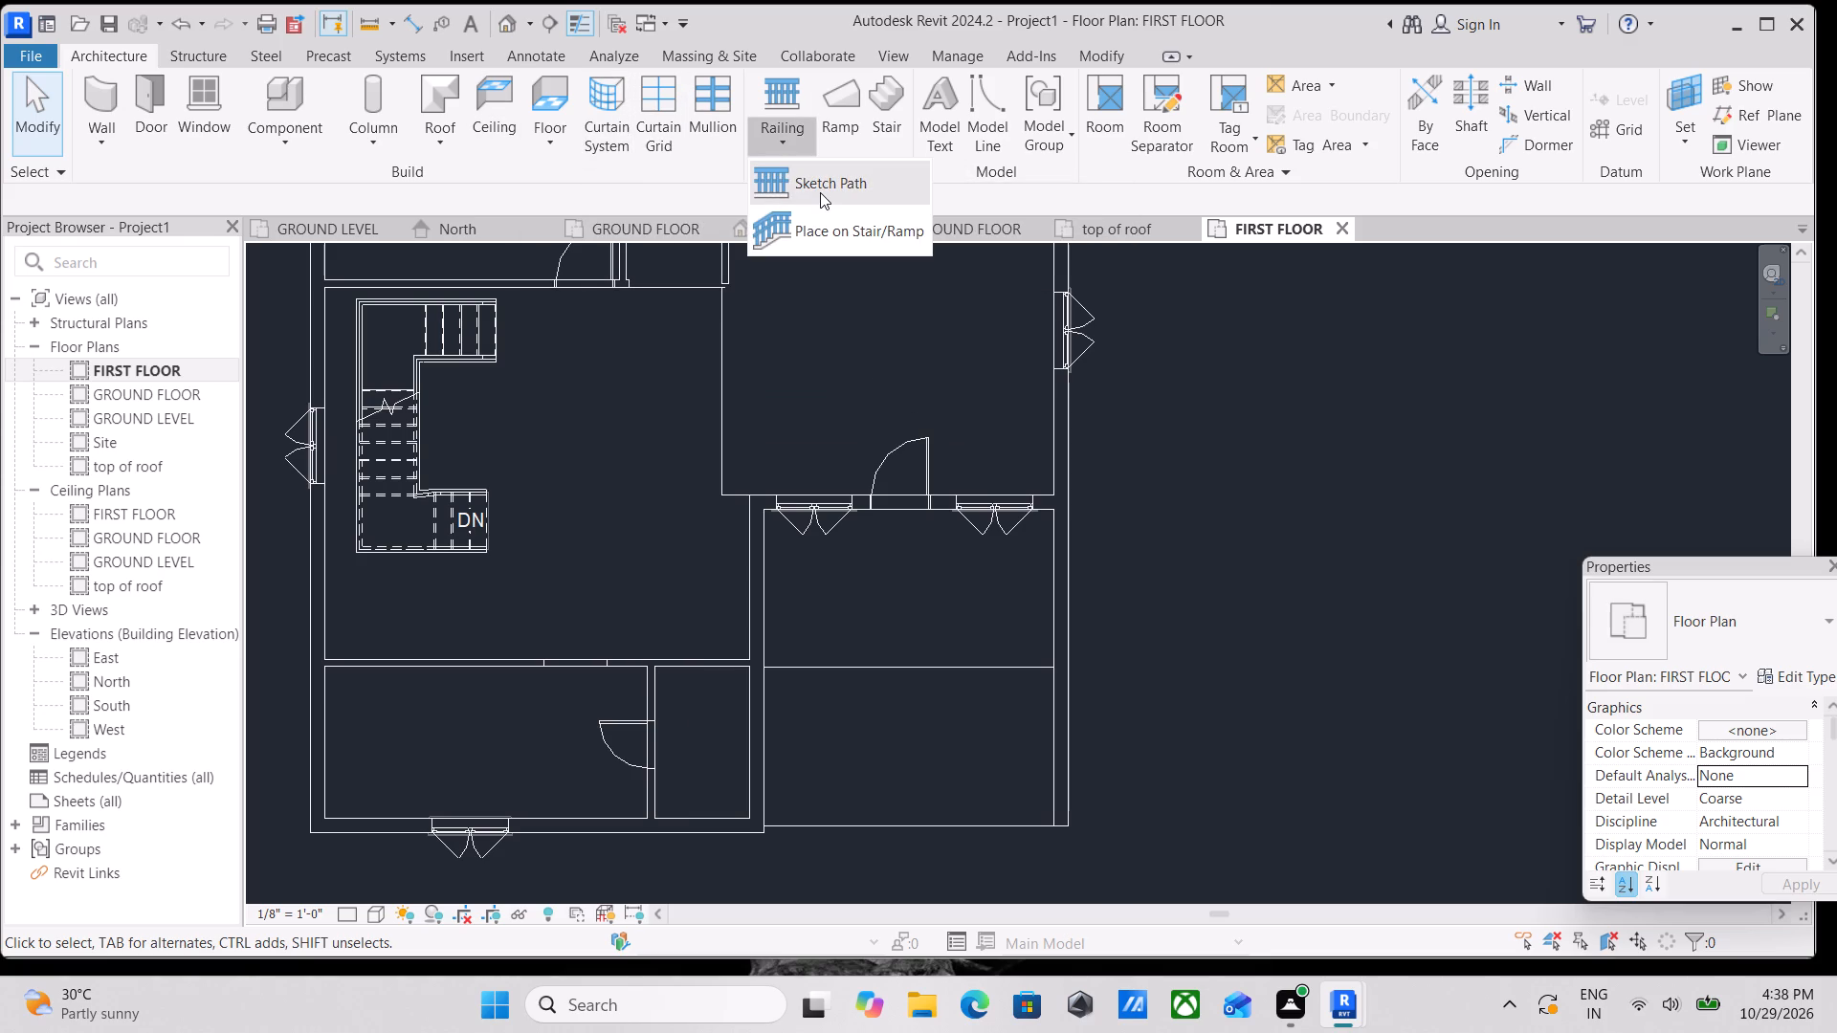
left_click(820, 192)
scroll(786, 680, "up", 3)
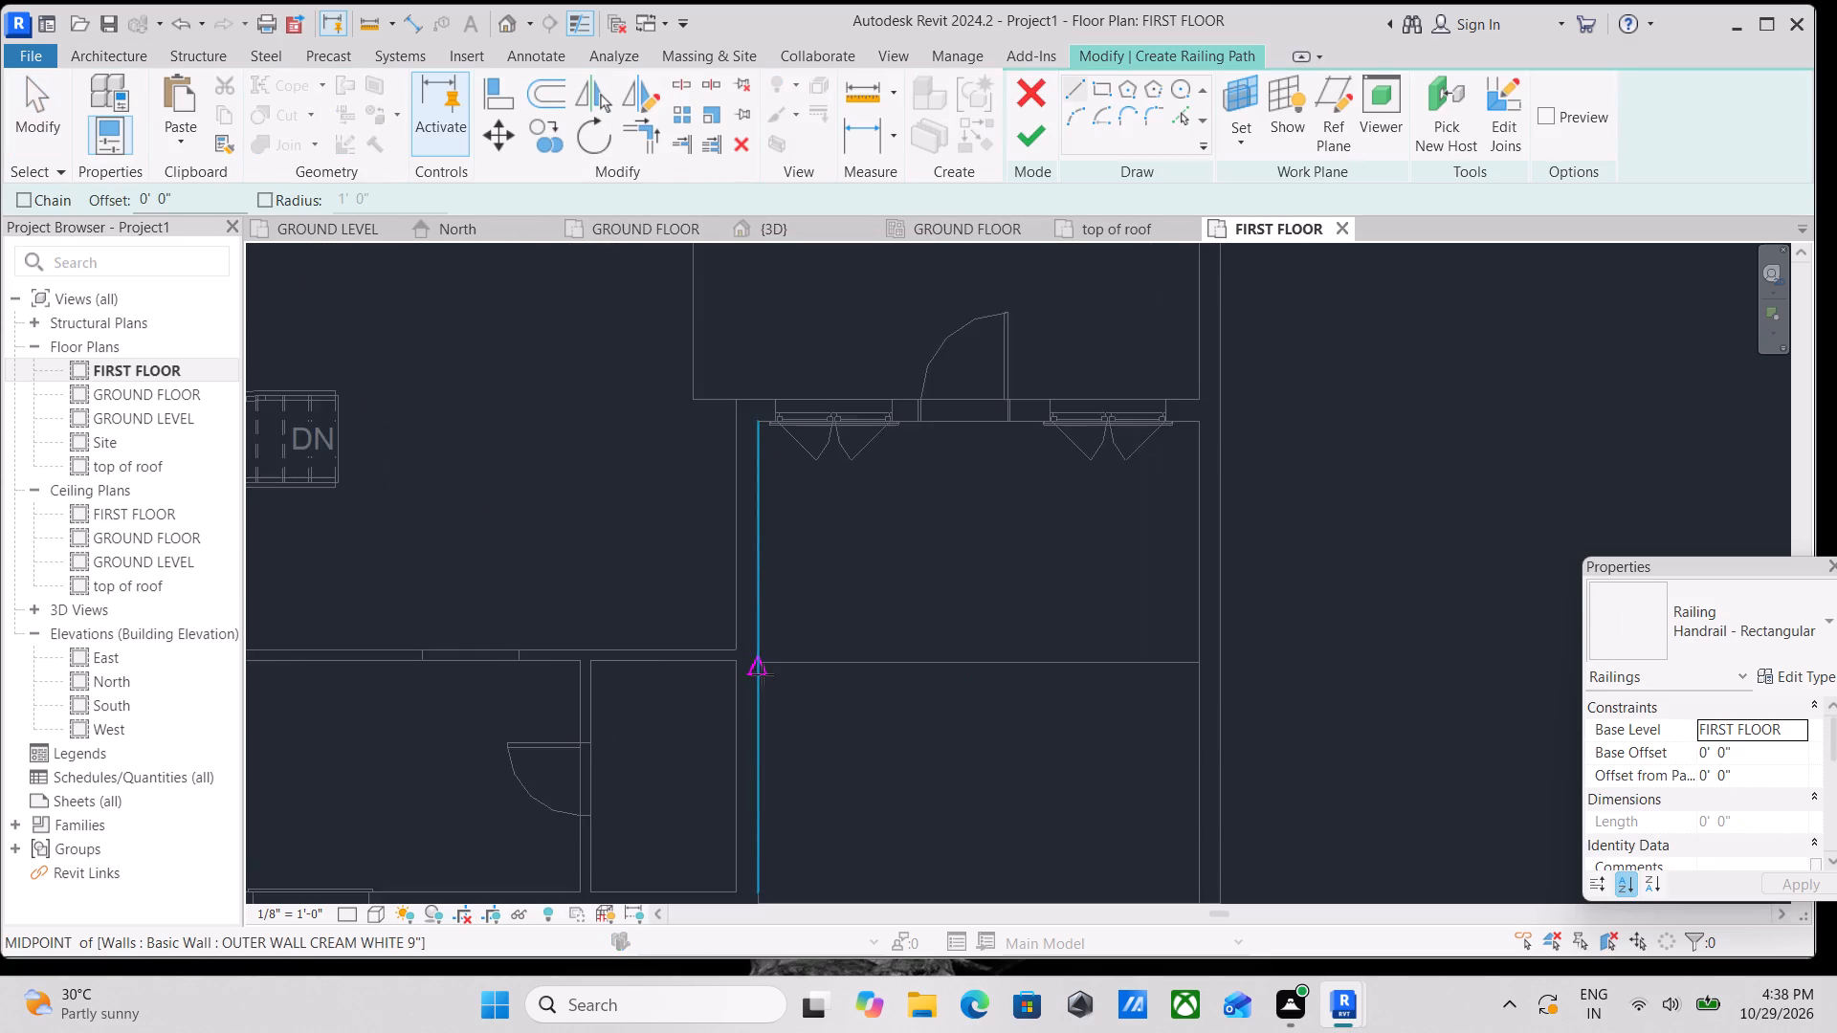
scroll(763, 674, "up", 6)
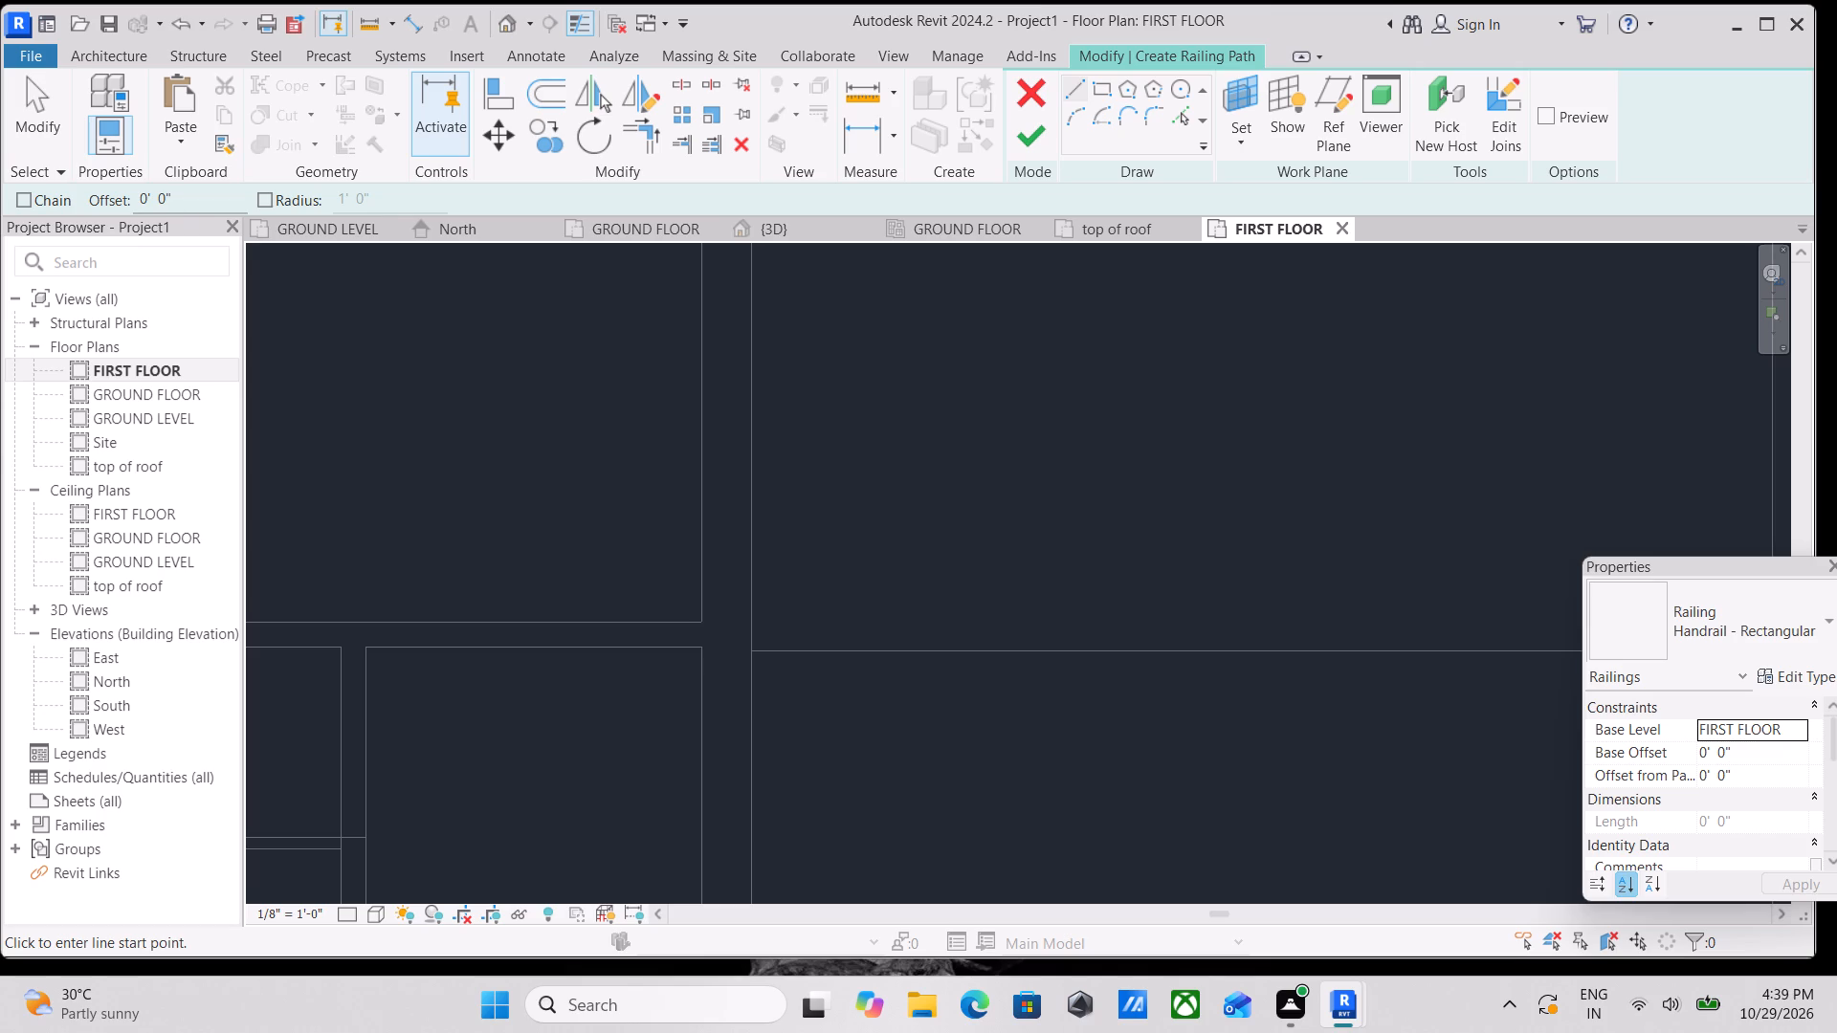
left_click_drag(166, 200, 117, 218)
left_click_drag(184, 197, 109, 198)
left_click_drag(109, 198, 108, 198)
key("2")
key("shift+quotedbl")
key("Return")
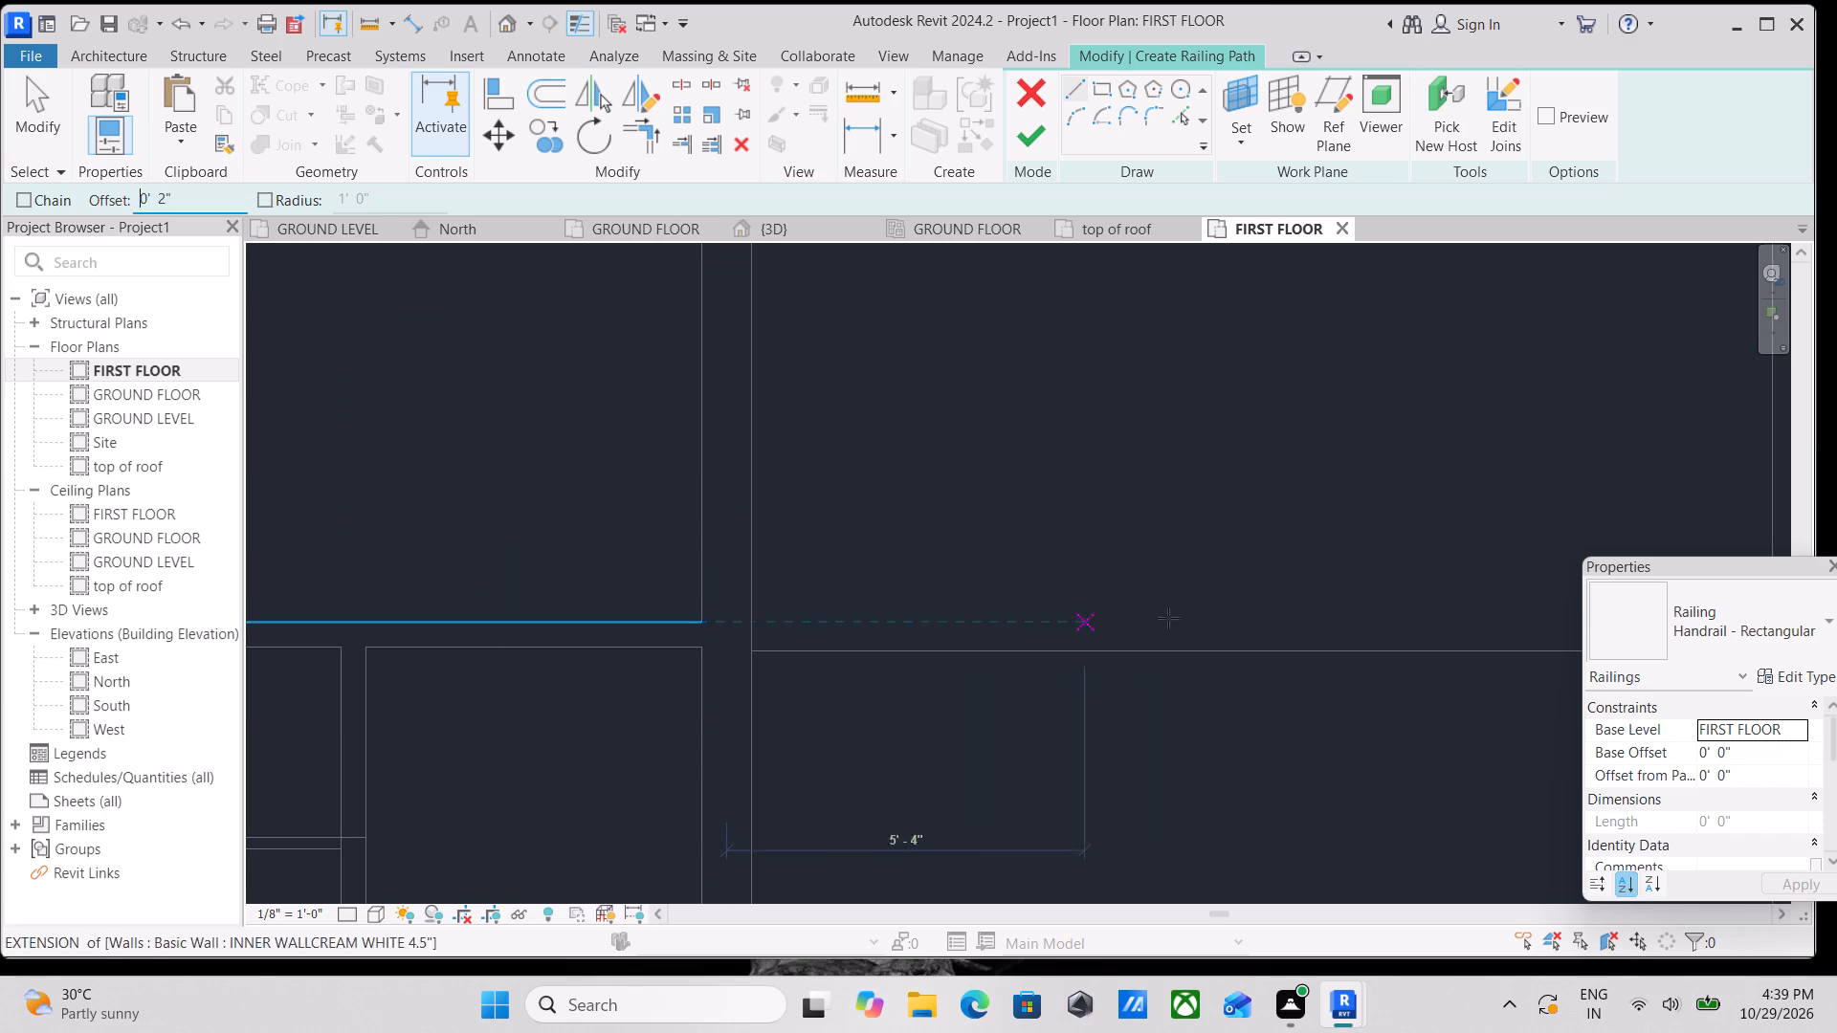
middle_click_drag(1003, 595, 852, 564)
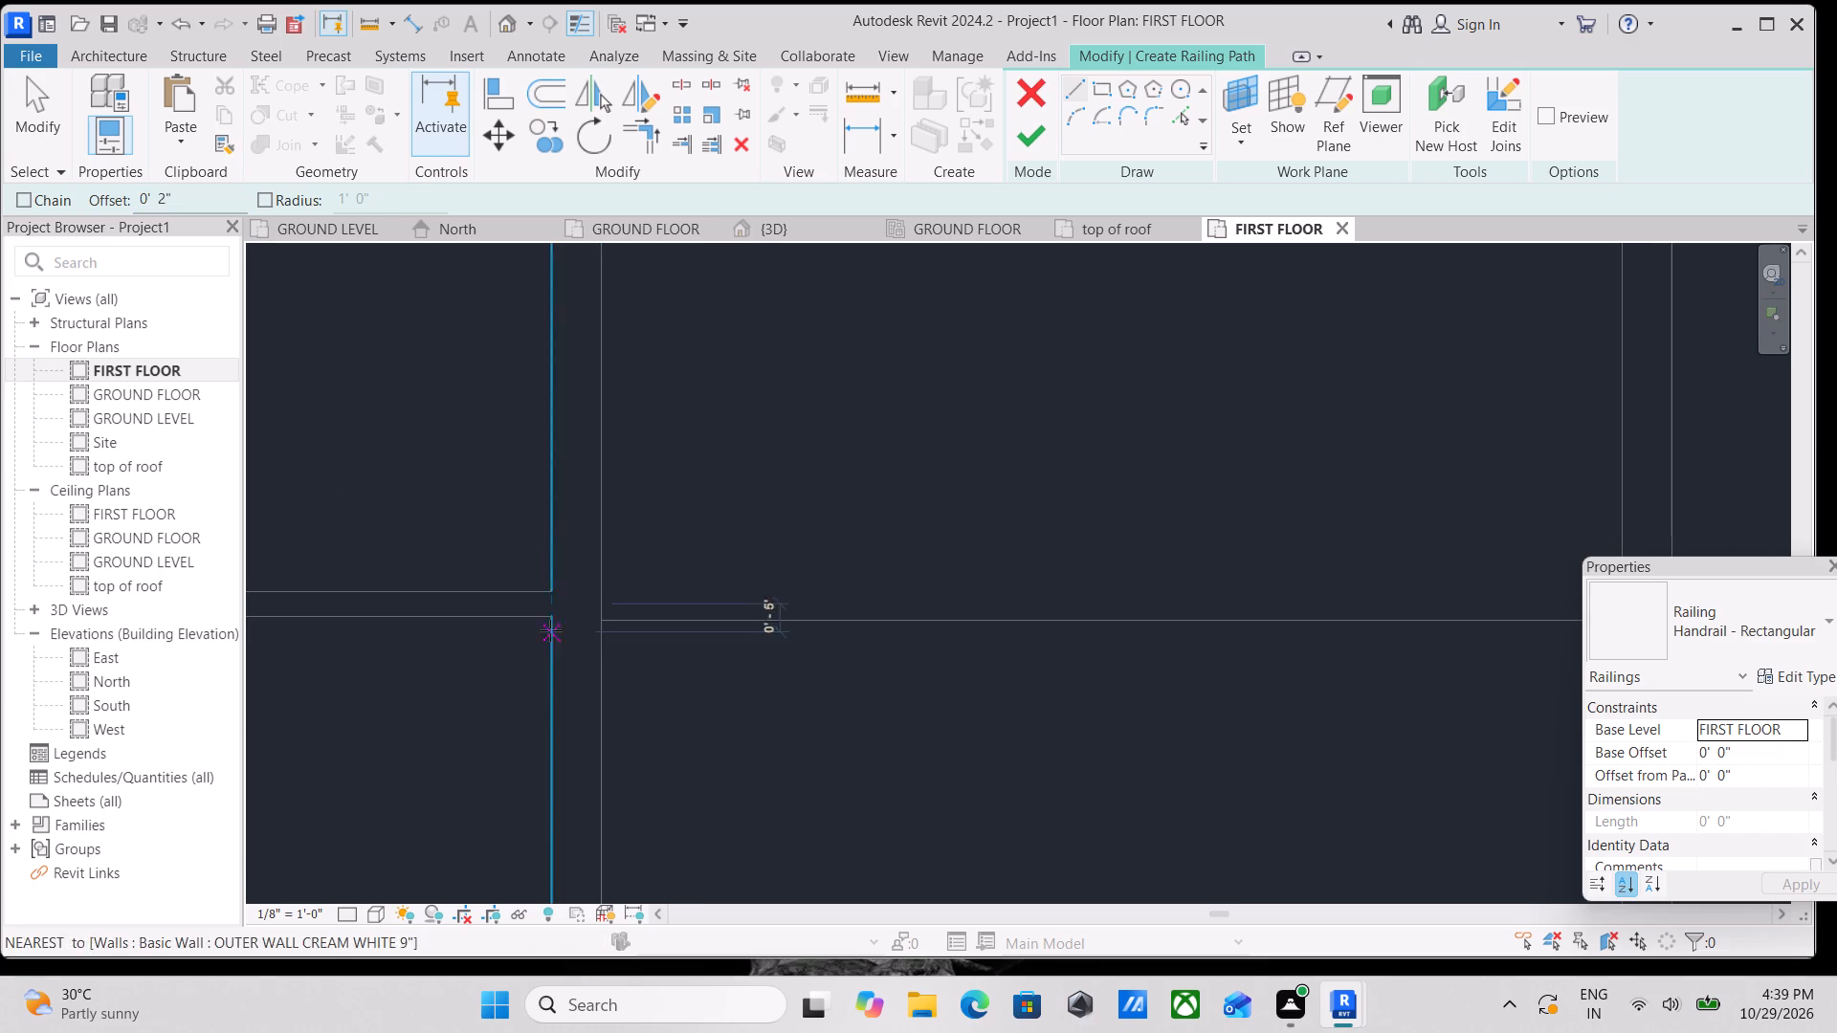
left_click(606, 610)
middle_click_drag(1151, 595, 669, 596)
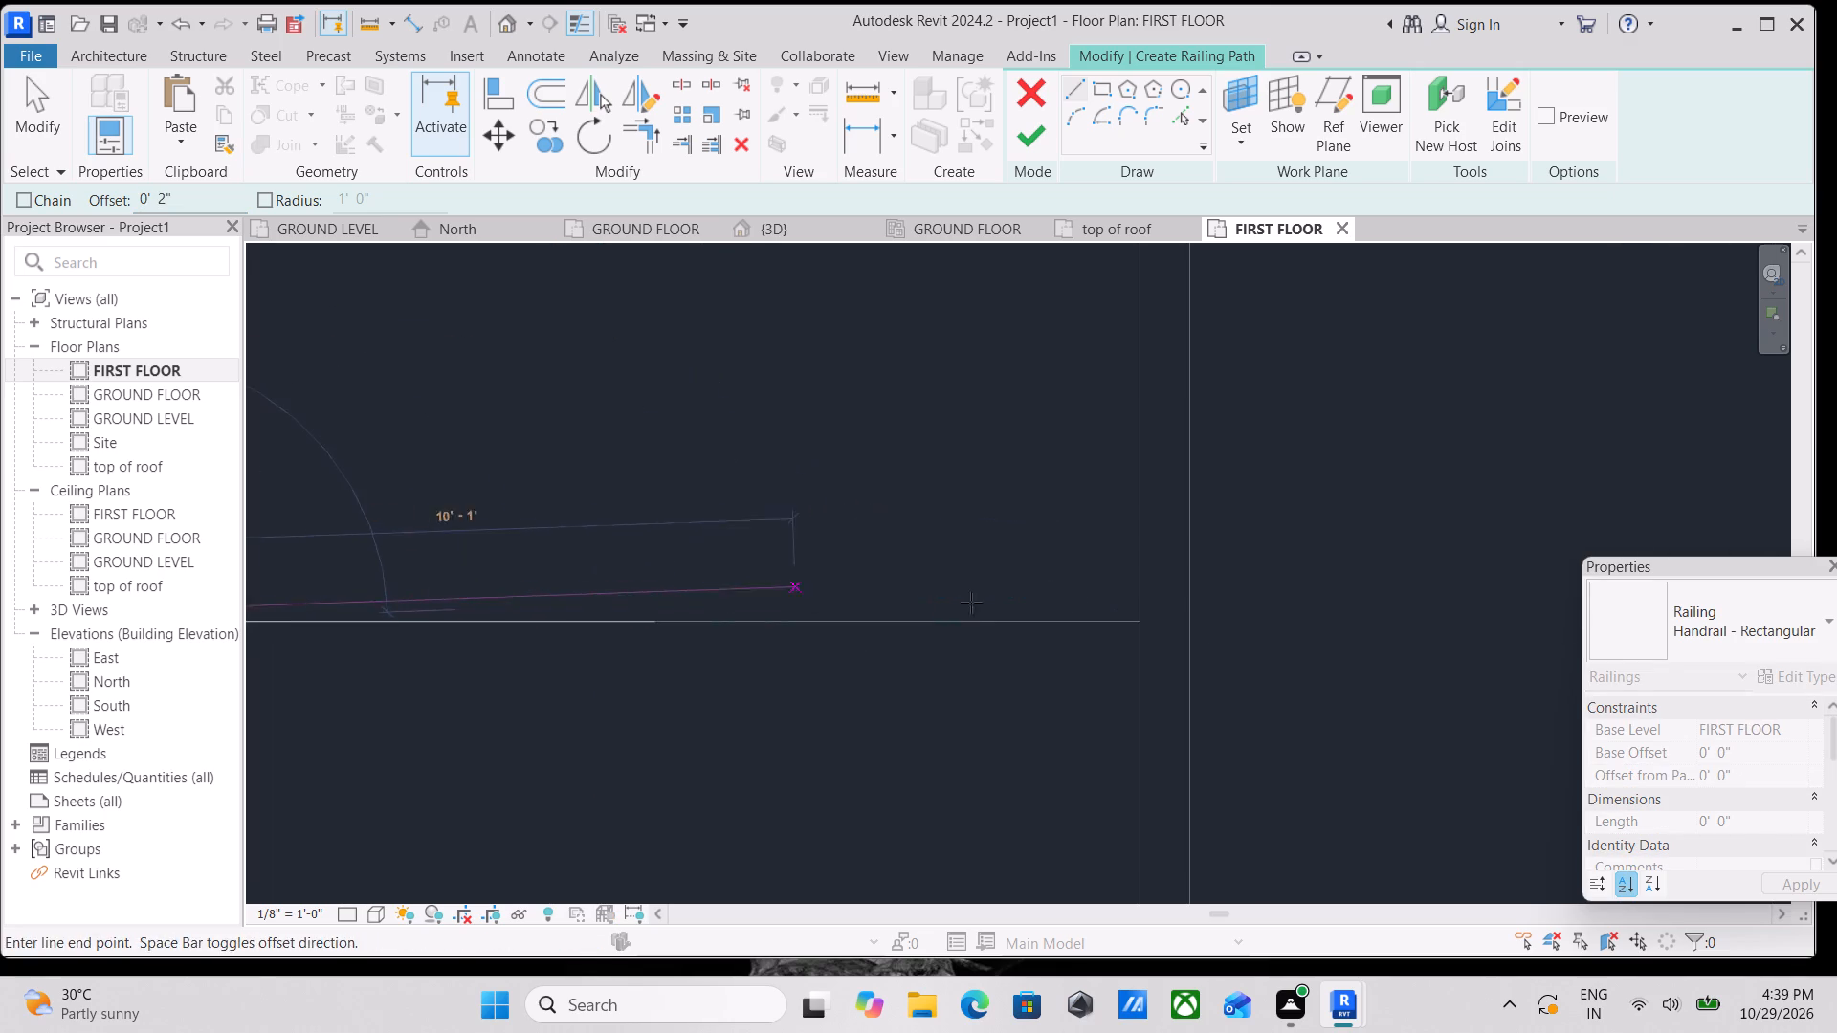
left_click(1131, 617)
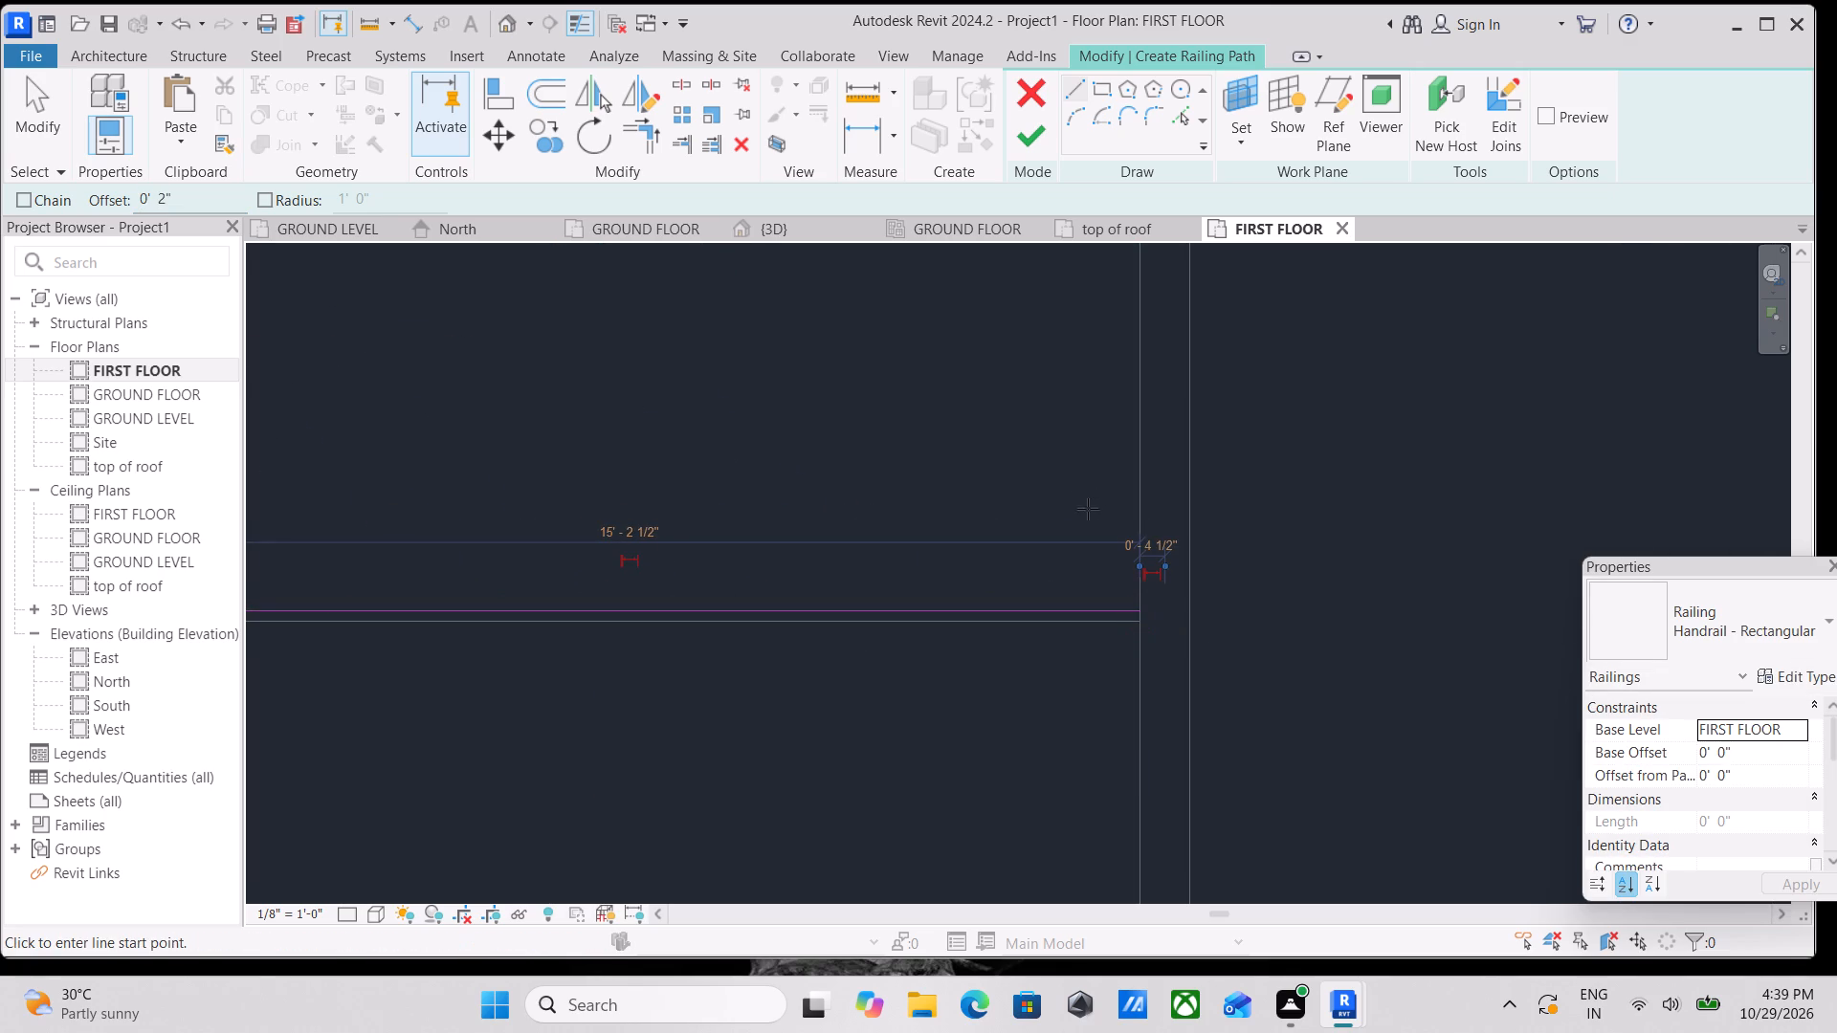
scroll(1100, 542, "down", 2)
middle_click_drag(1100, 542, 1343, 791)
scroll(1345, 791, "down", 2)
middle_click_drag(1324, 776, 1229, 637)
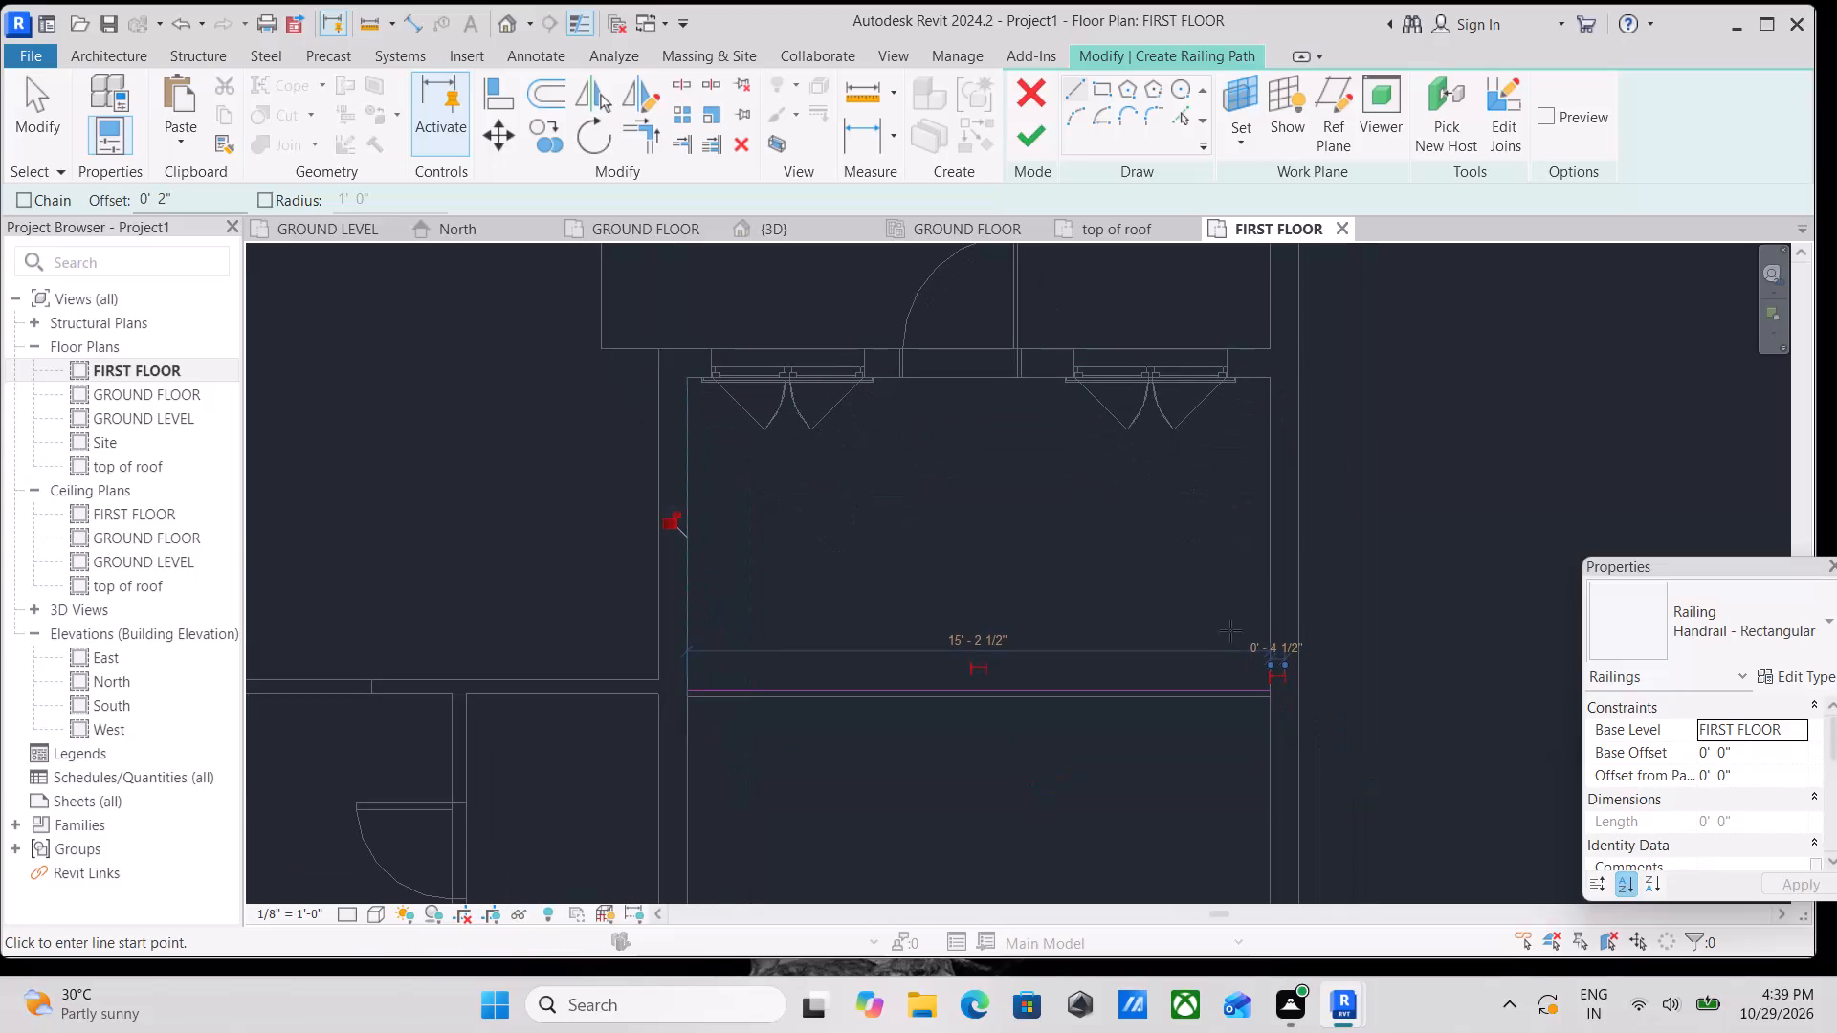
left_click(1036, 135)
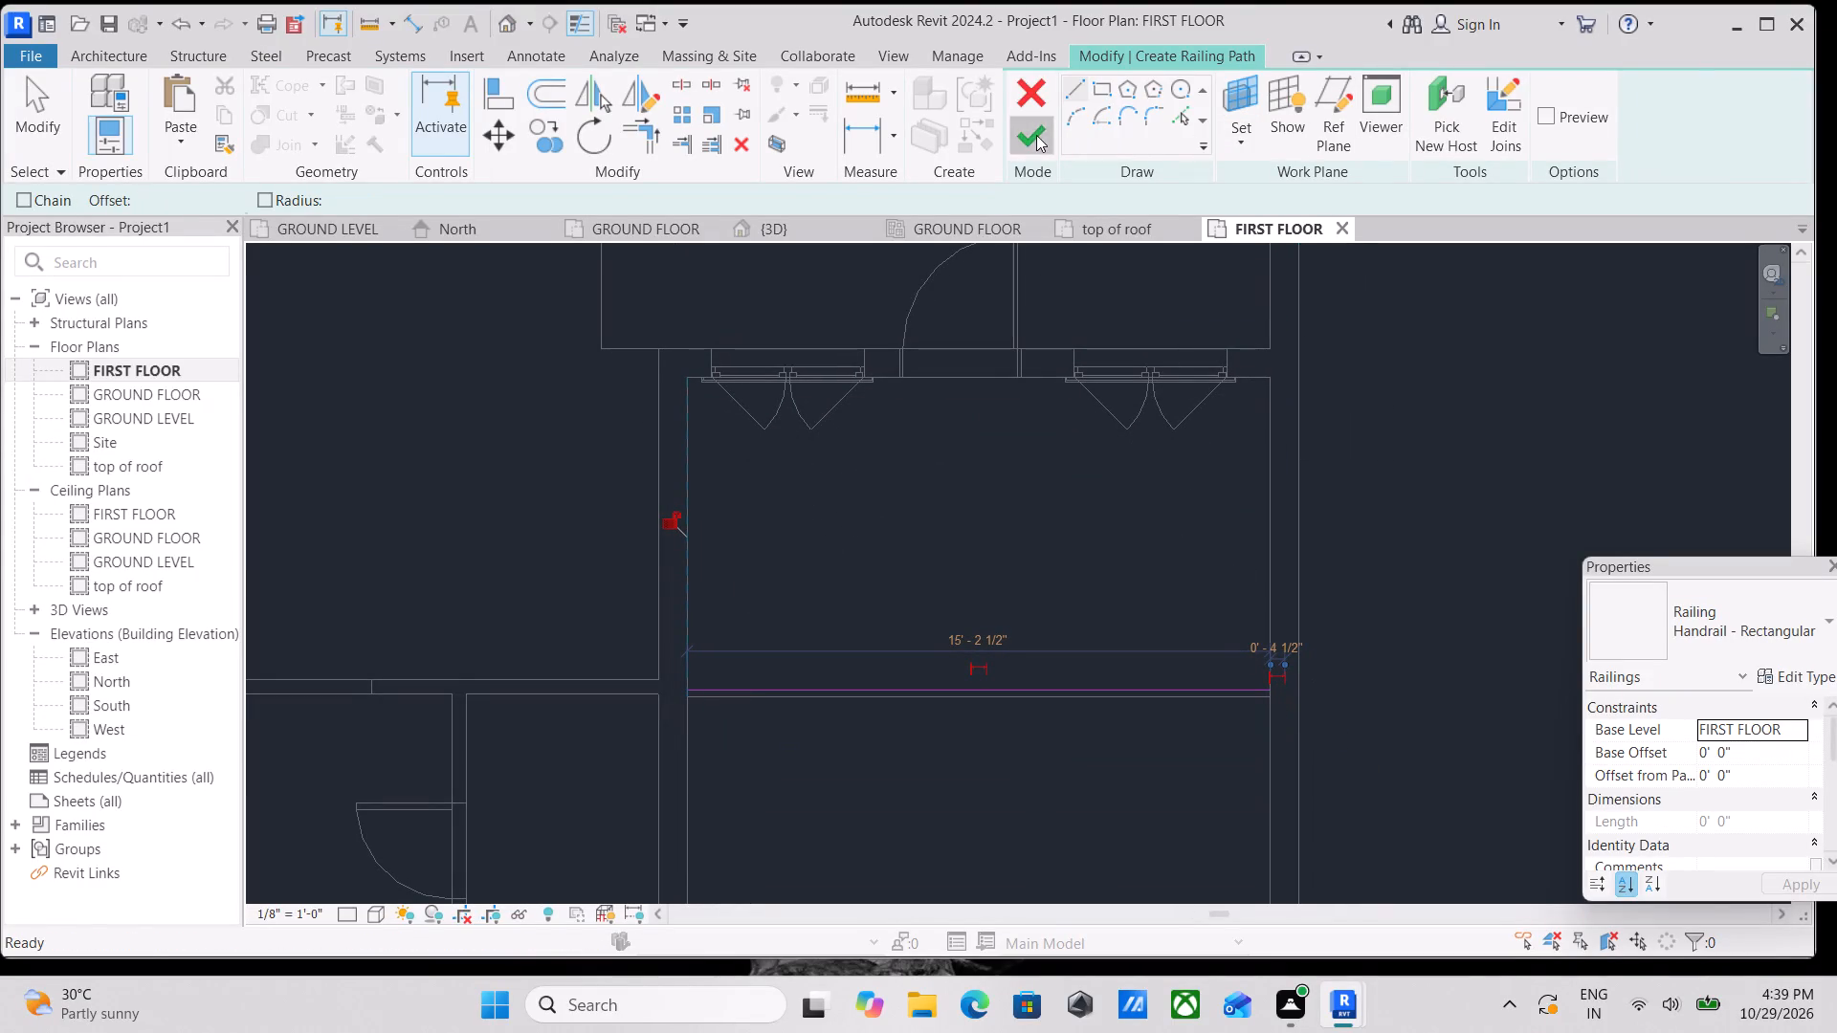
Examine the new balcony railing in plan and in 3D from the front.
scroll(1383, 606, "down", 2)
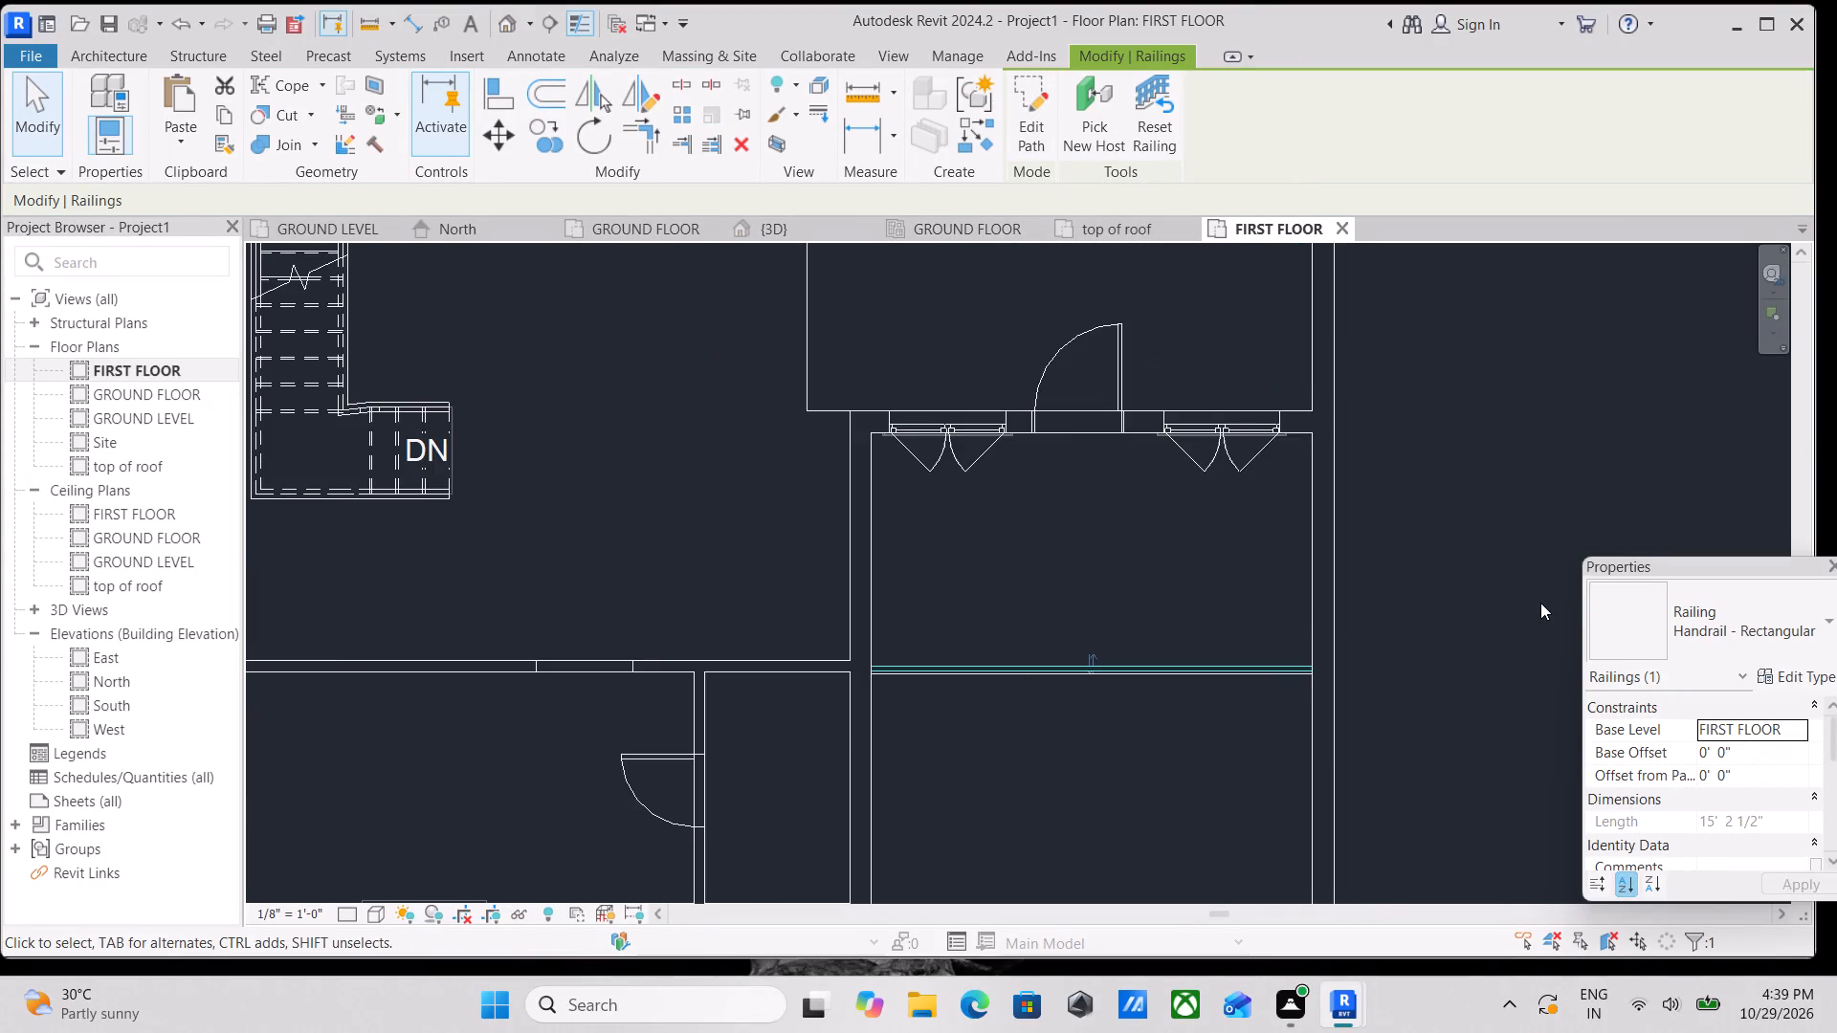
scroll(1224, 619, "down", 2)
middle_click_drag(1223, 619, 1116, 550)
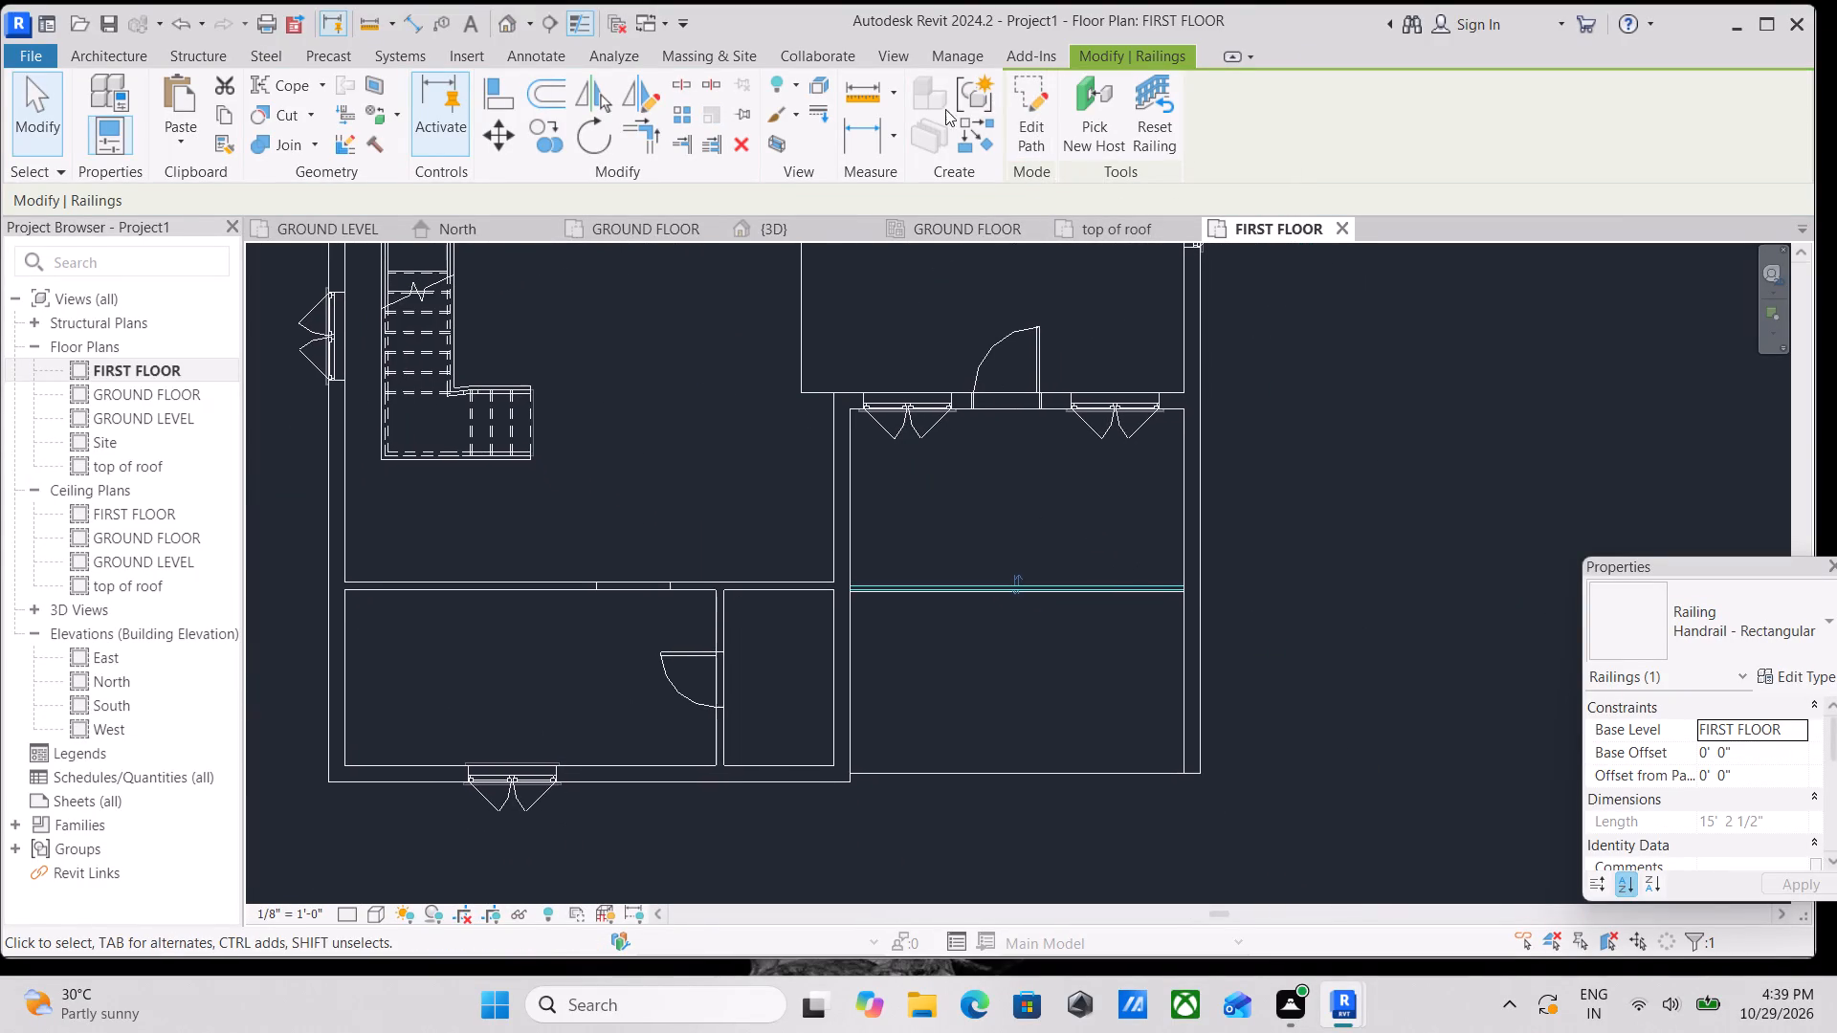
left_click(781, 228)
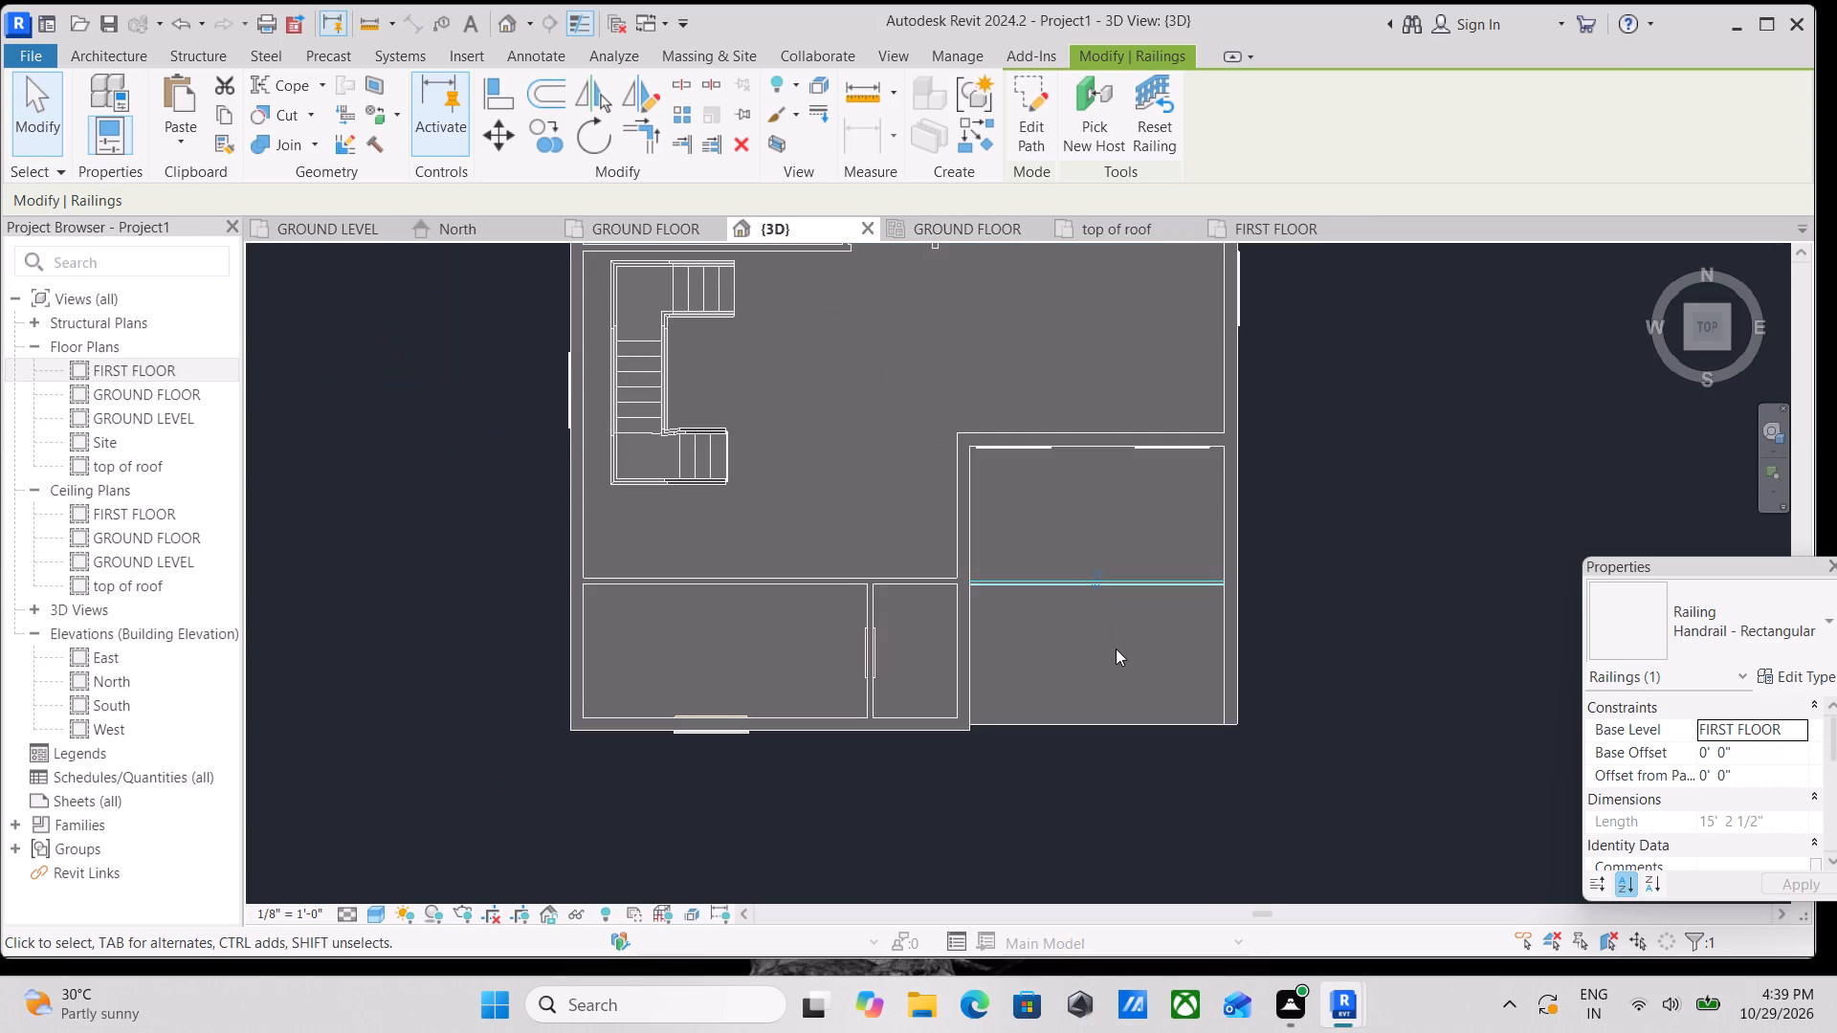
middle_click_drag(1112, 649, 1259, 143, "shift")
middle_click_drag(1347, 554, 1167, 341, "shift")
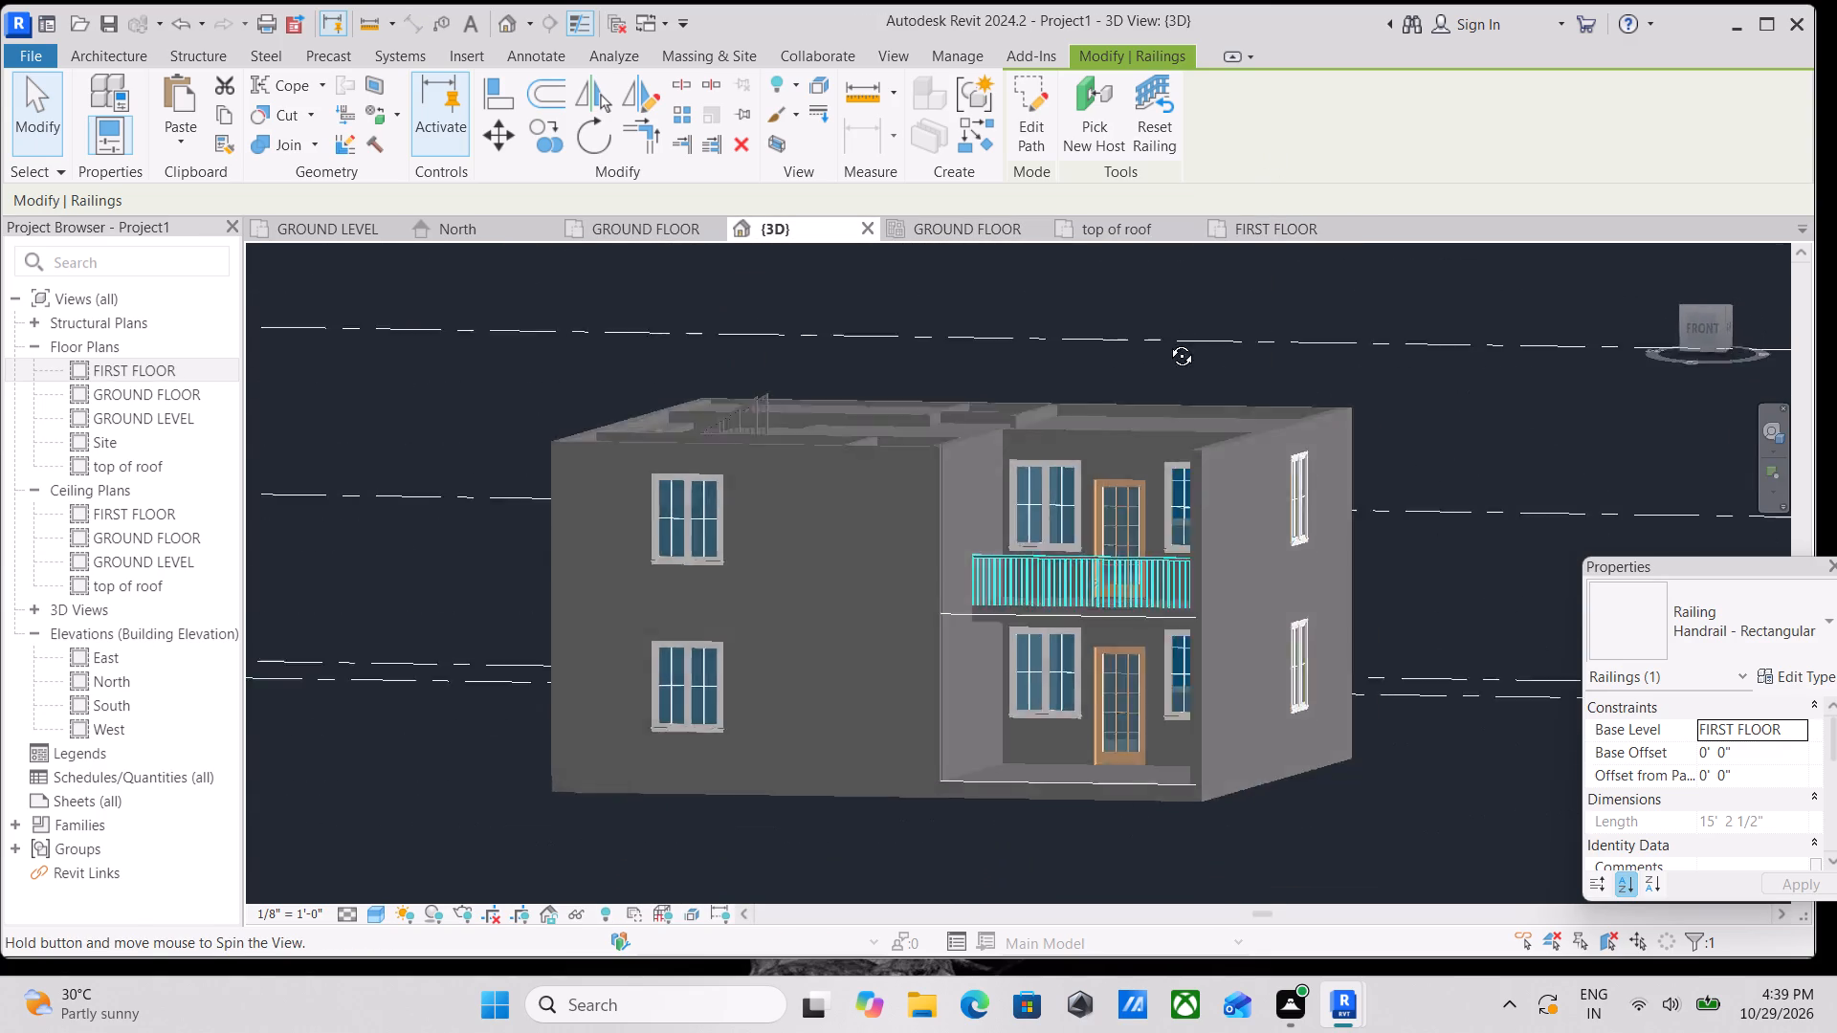
Change the first-floor balcony railing's type to Handrail - Pipe.
middle_click_drag(1167, 341, 1223, 398, "shift")
scroll(1193, 646, "up", 8)
scroll(1011, 541, "down", 3)
middle_click_drag(1011, 558, 1017, 598)
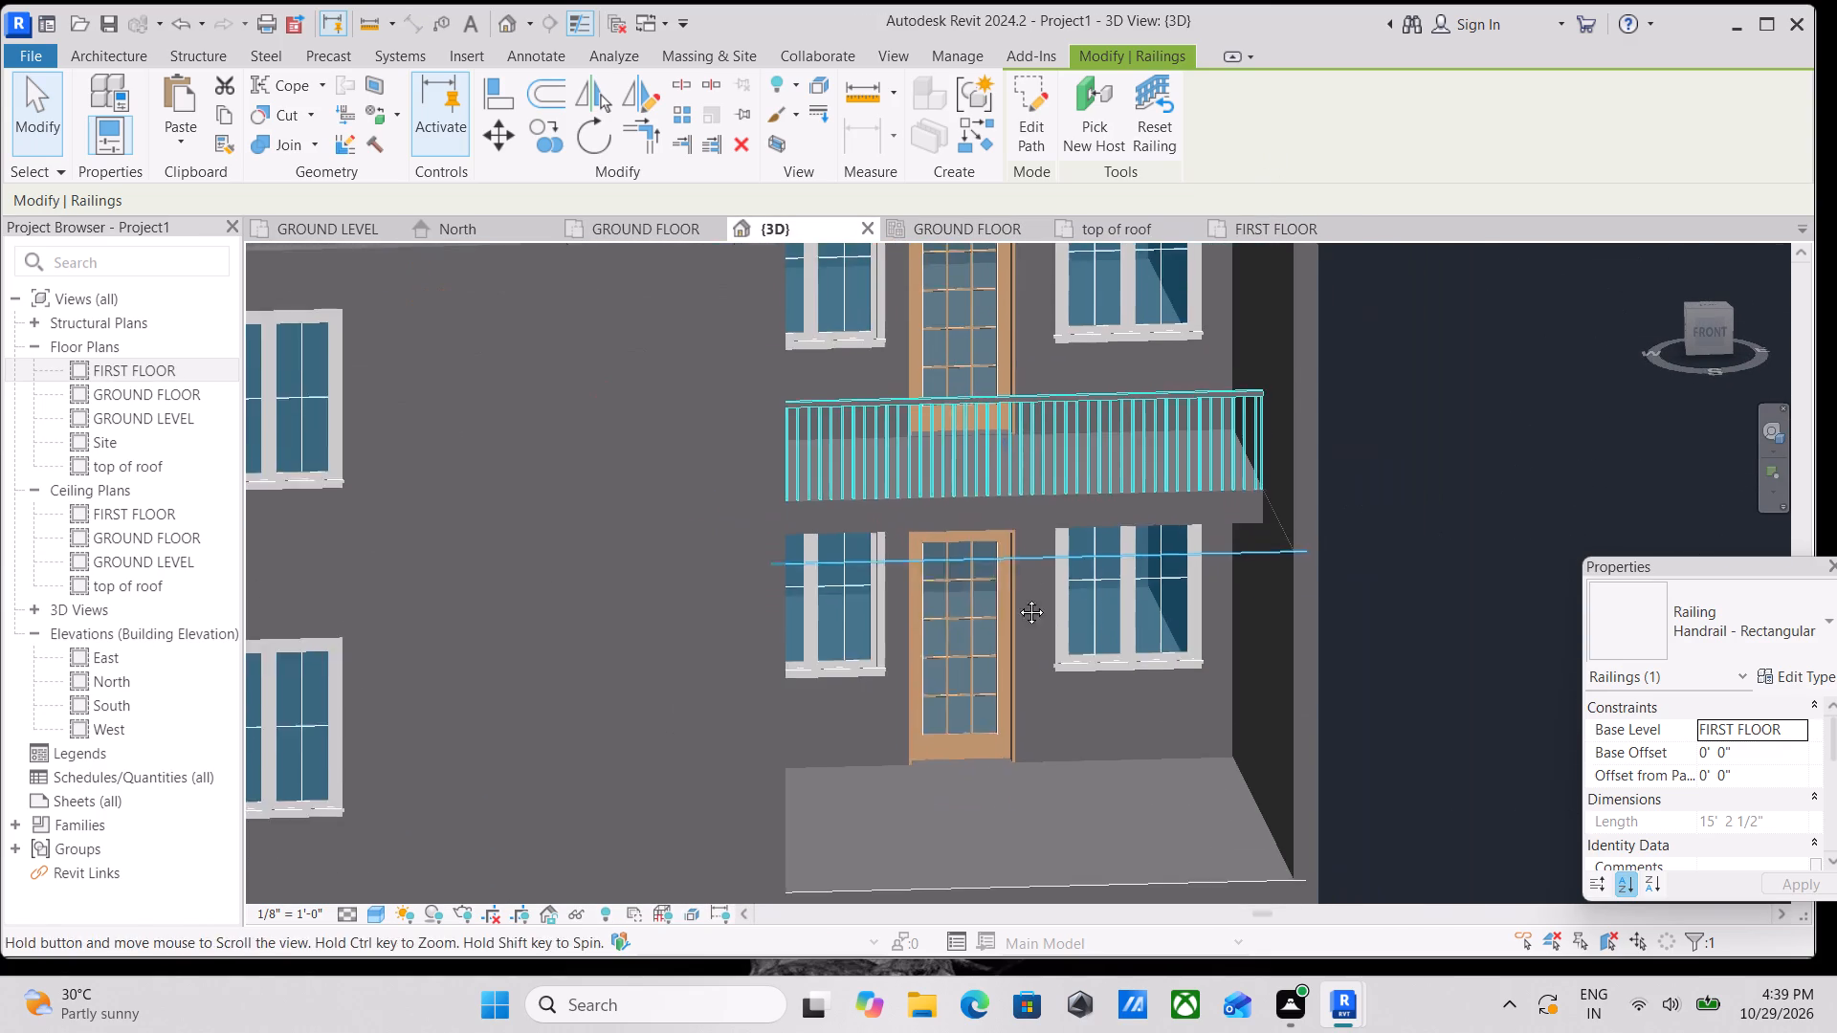
middle_click_drag(1017, 598, 1054, 687)
scroll(1066, 686, "down", 4)
key("Escape")
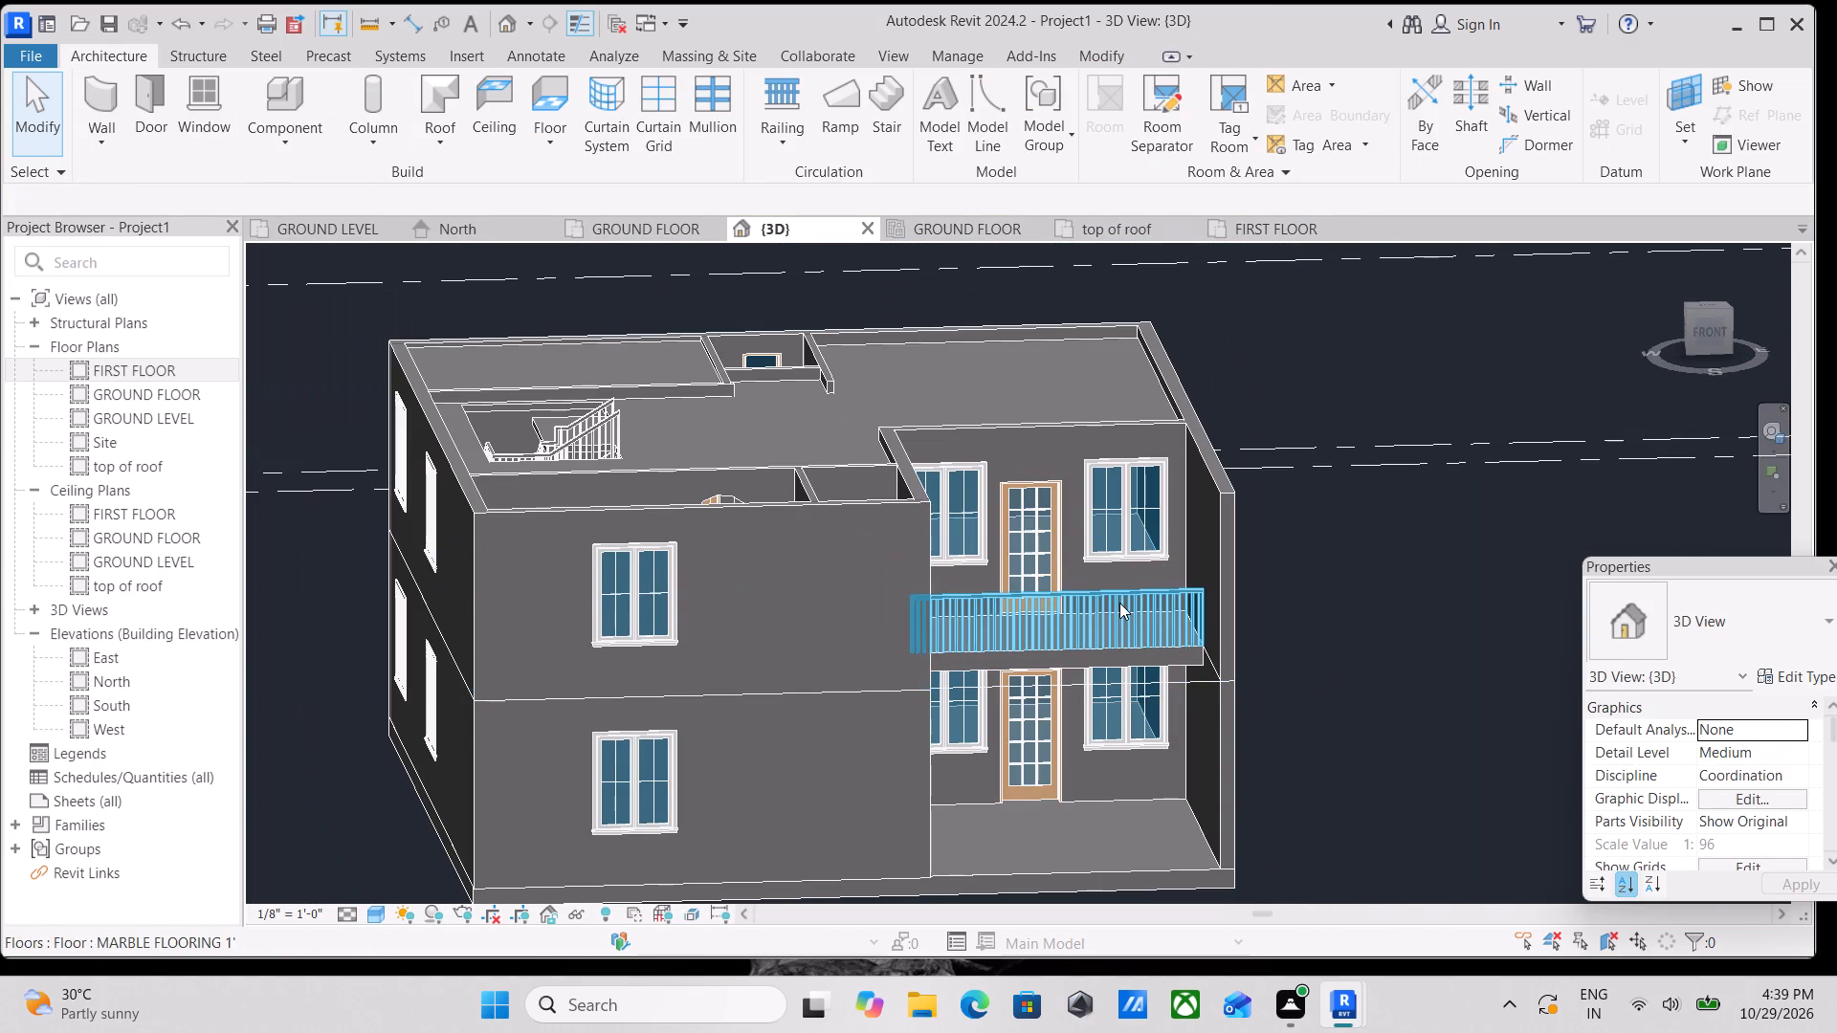
scroll(1177, 673, "up", 8)
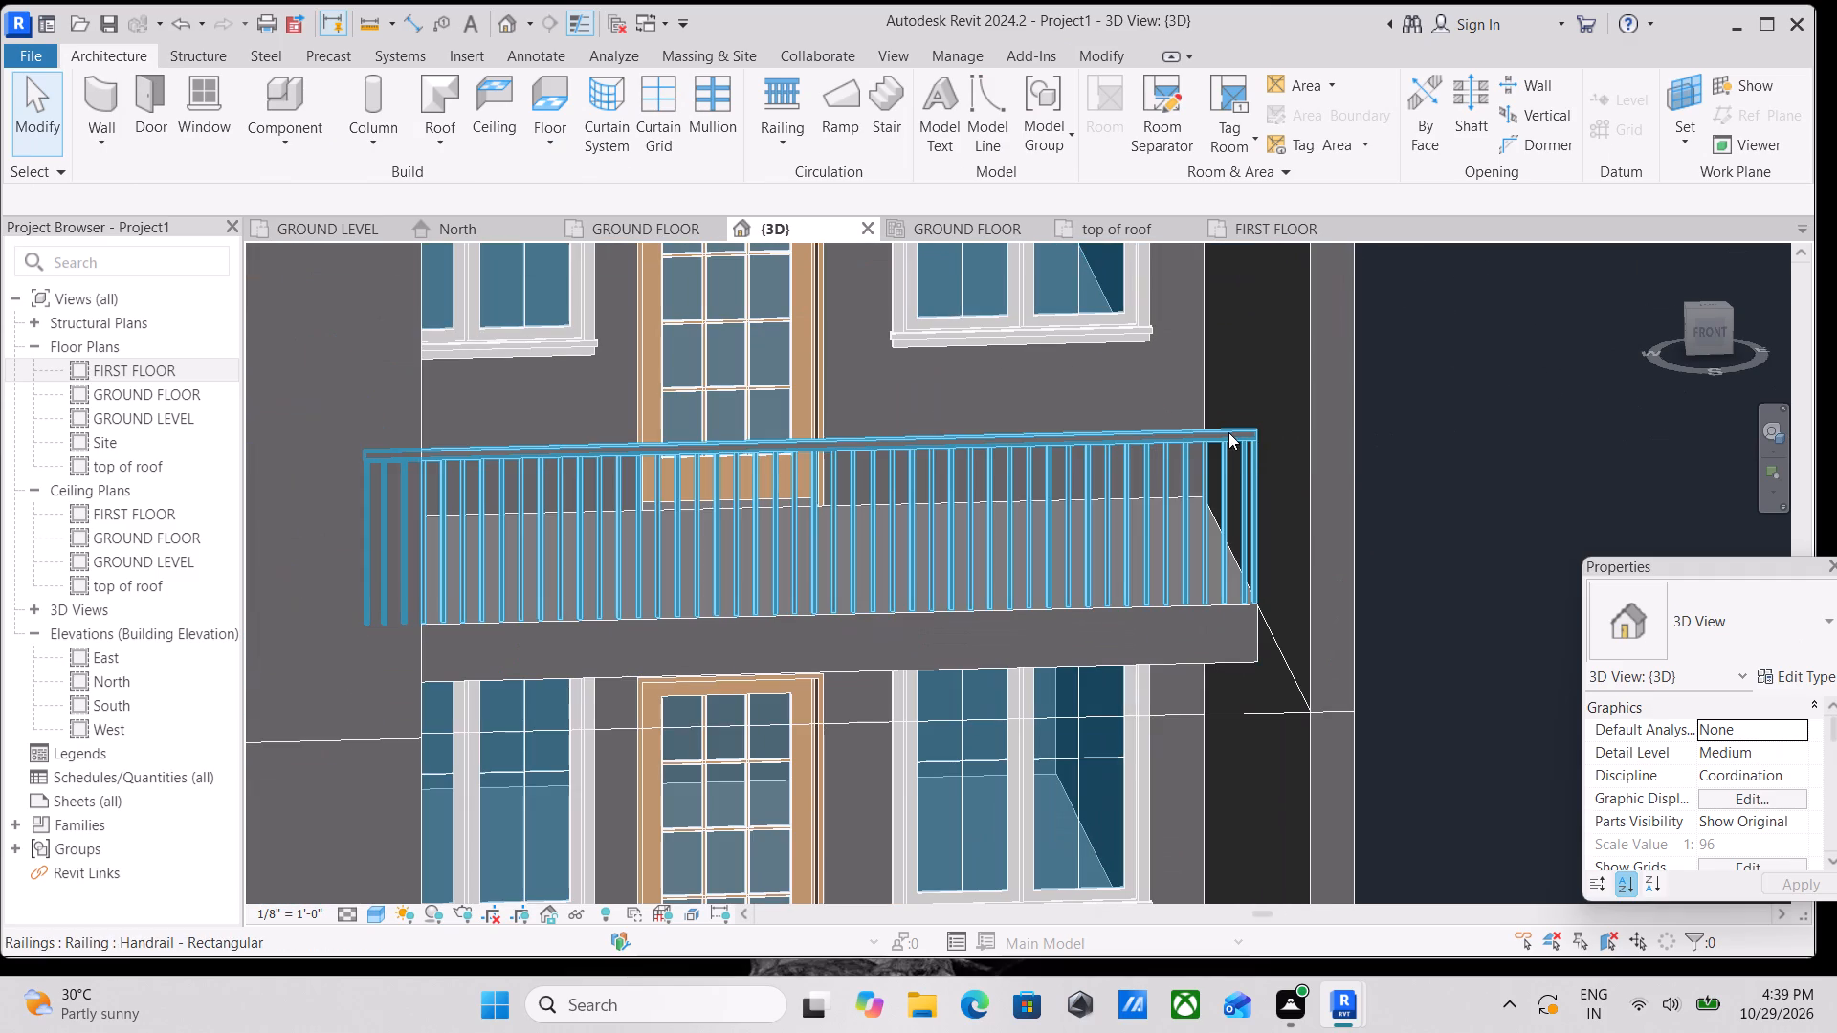
left_click(1228, 432)
left_click(1824, 615)
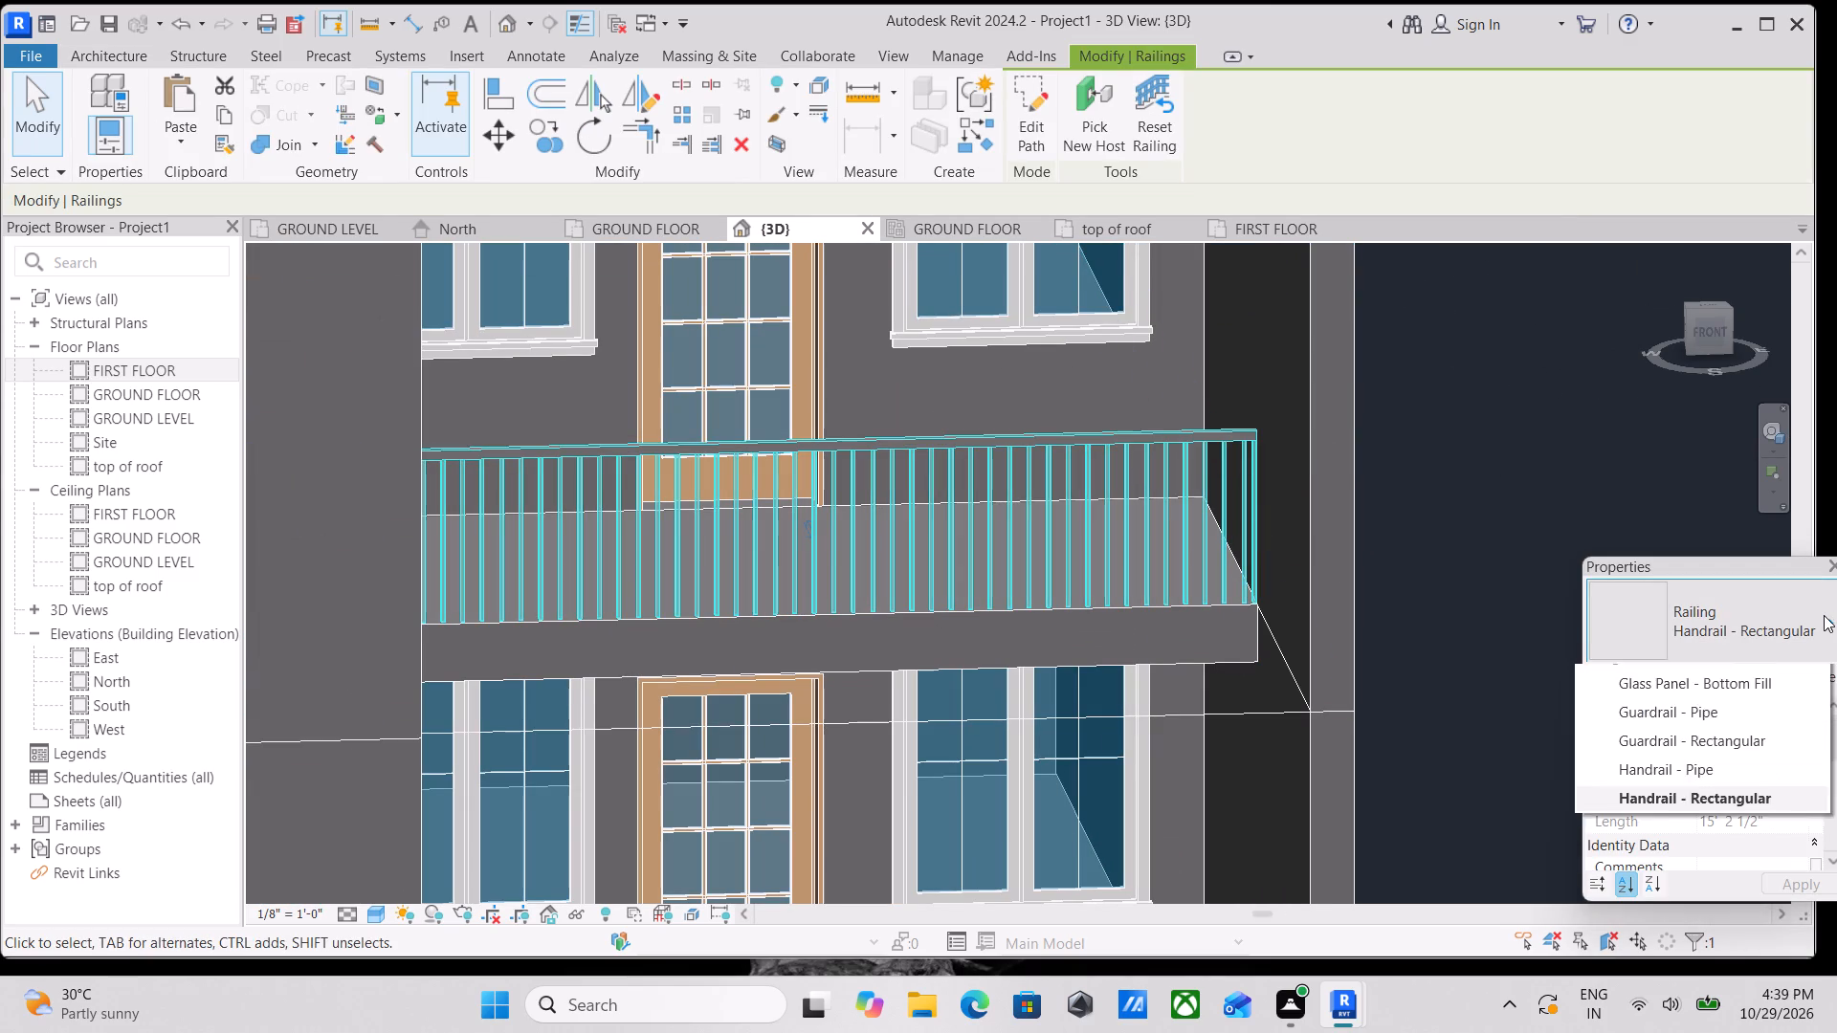
left_click(1717, 827)
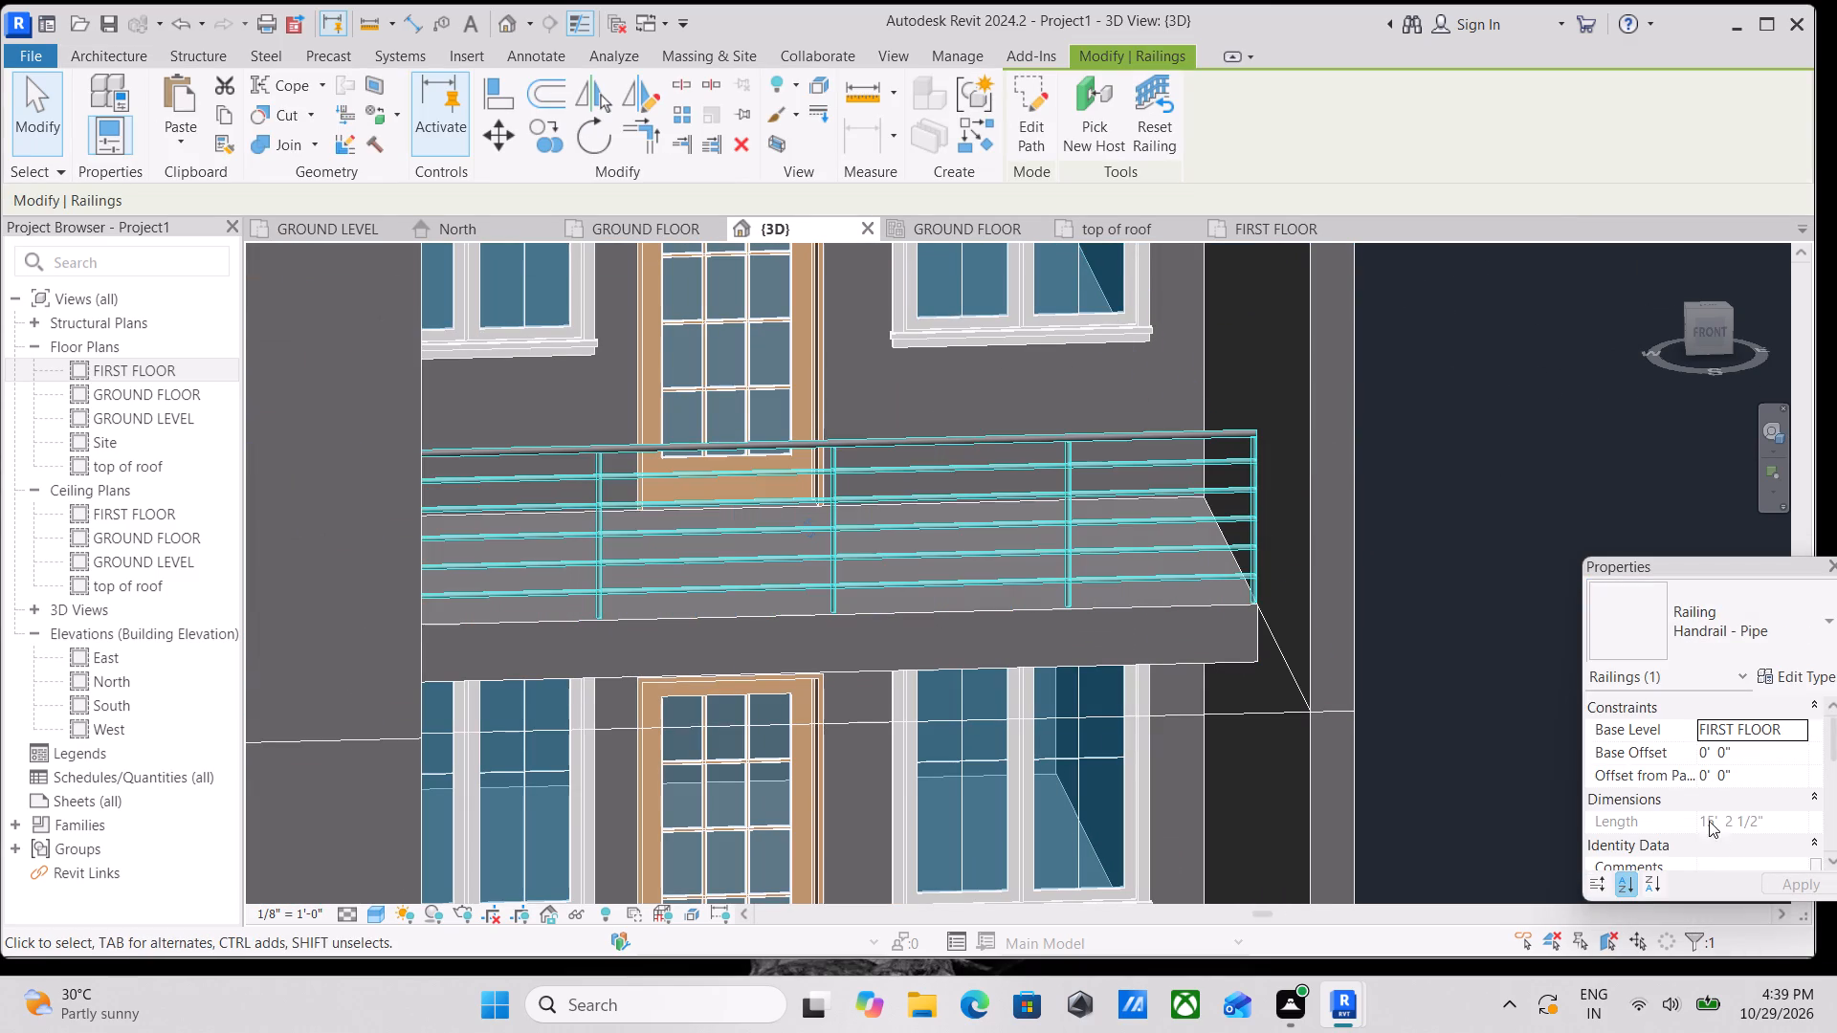
scroll(943, 556, "down", 1)
middle_click_drag(943, 556, 1259, 639)
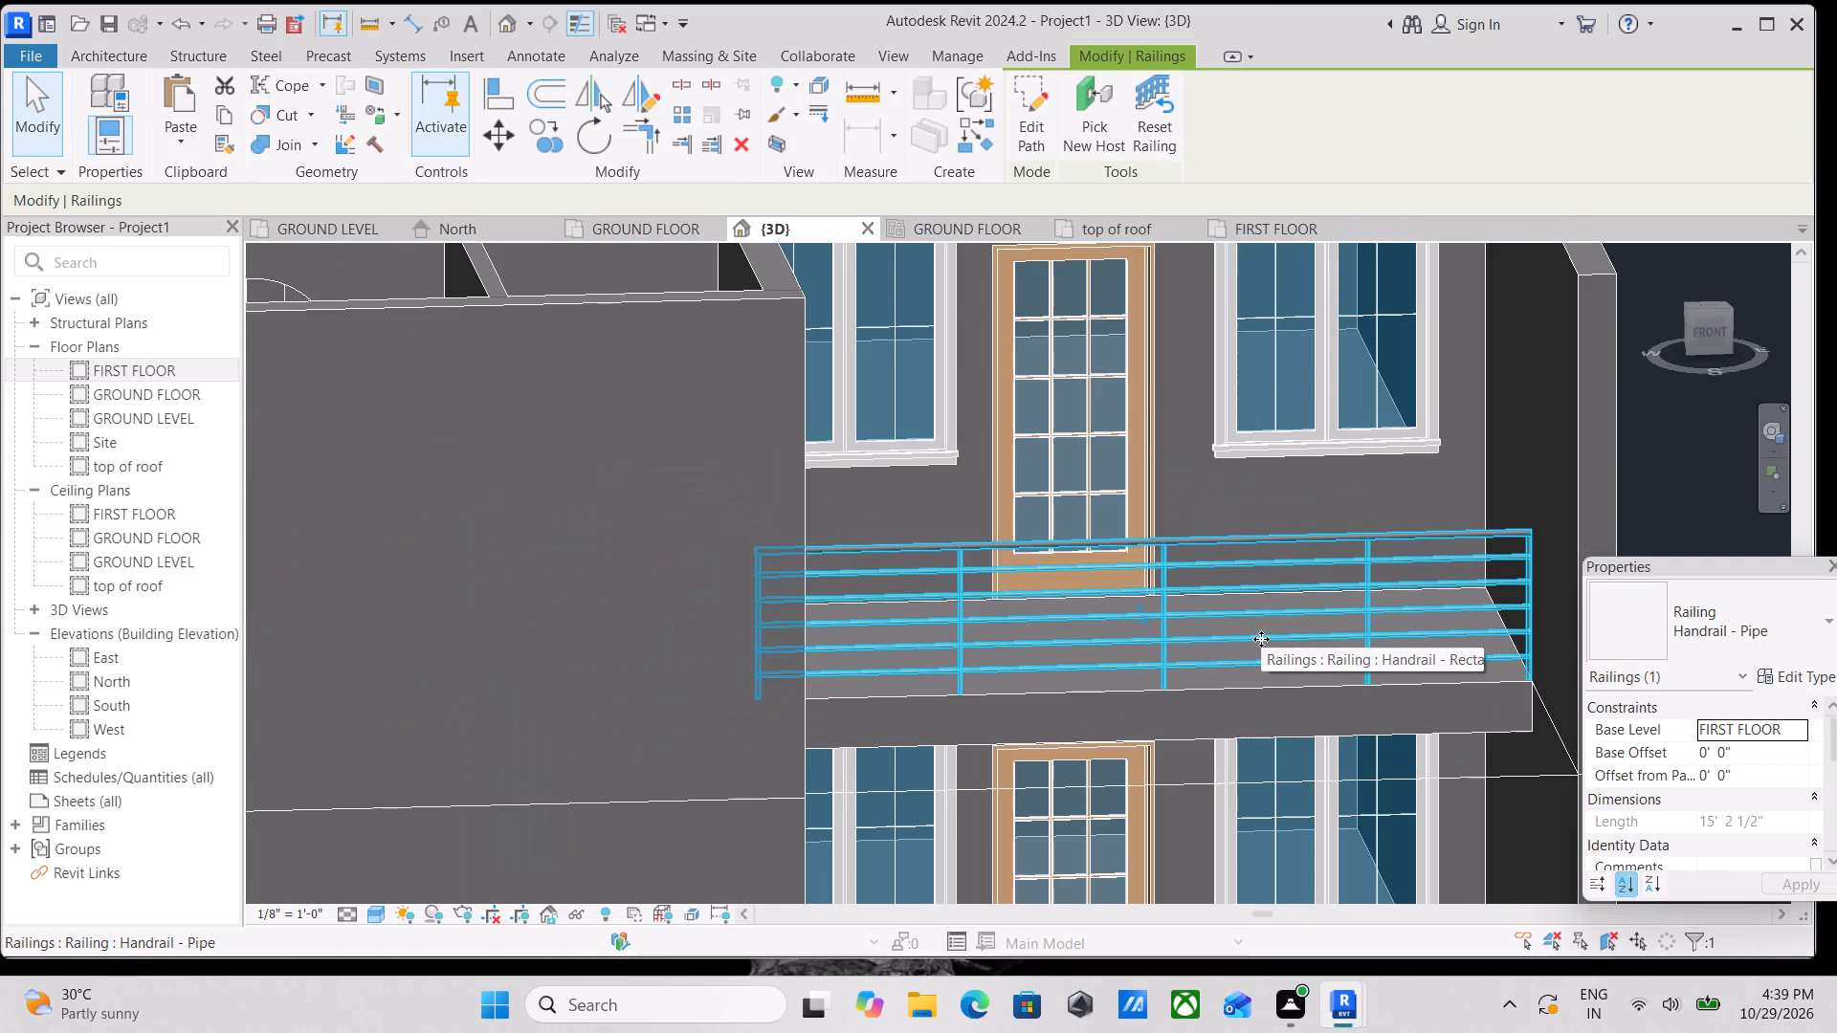
key("Escape")
Examine the balcony railing and the front of the house in 3D.
scroll(1261, 639, "down", 3)
middle_click_drag(1258, 639, 1241, 634)
scroll(1387, 782, "down", 1)
middle_click_drag(1366, 759, 1318, 708)
scroll(1337, 729, "down", 1)
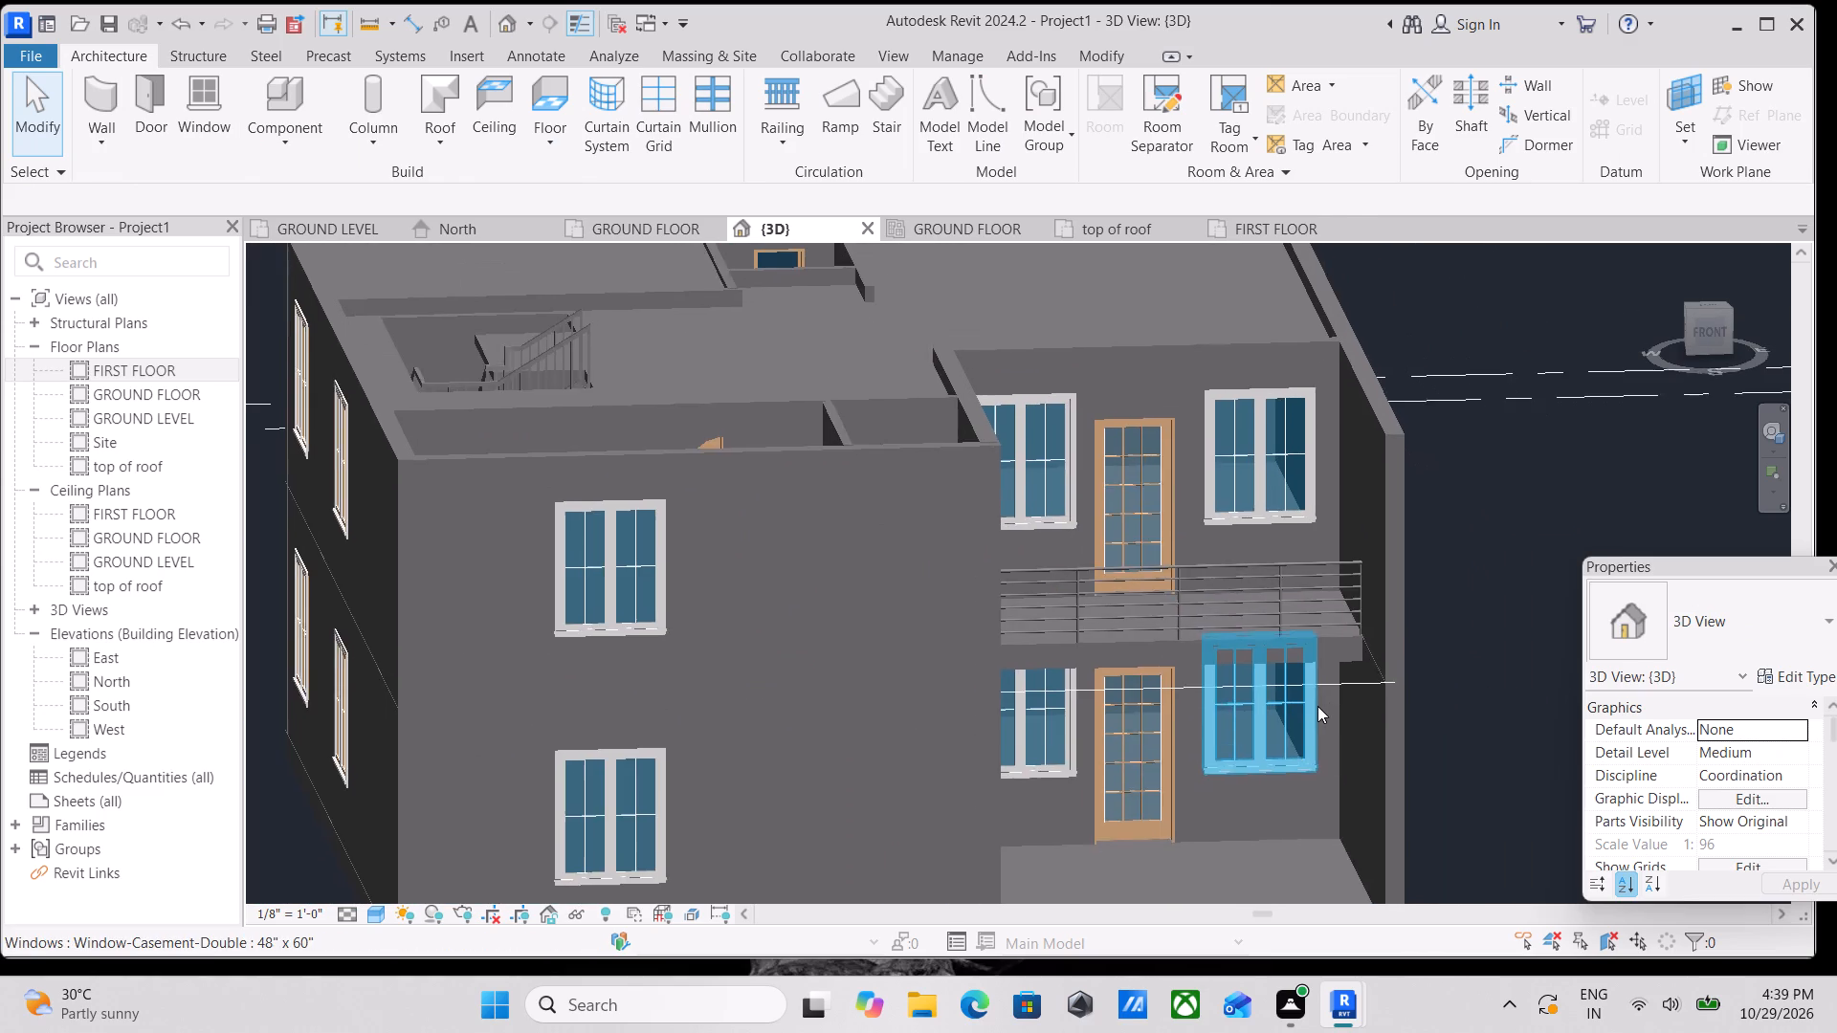
middle_click_drag(1331, 756, 1233, 551)
scroll(1233, 551, "down", 2)
middle_click_drag(1233, 551, 1234, 646)
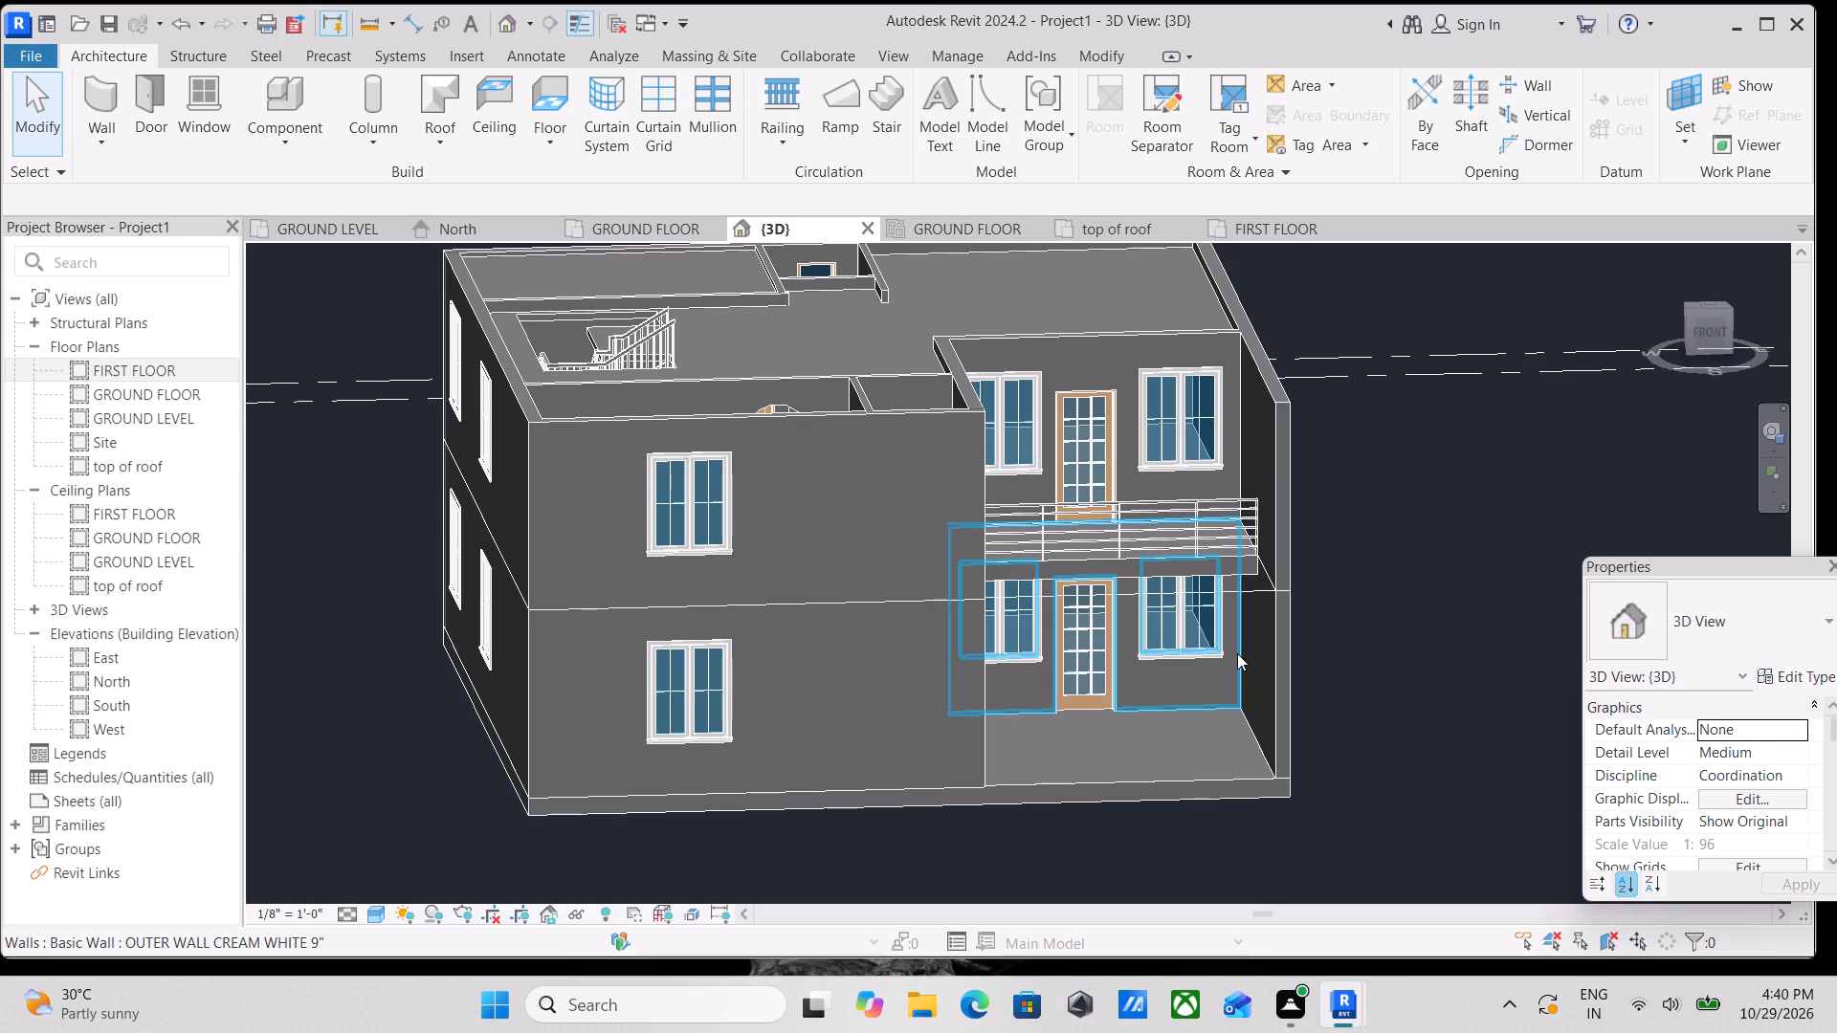
Shorten the first-floor outer side wall beside the balcony, pulling its front end back about 2'-1".
scroll(1240, 610, "up", 5)
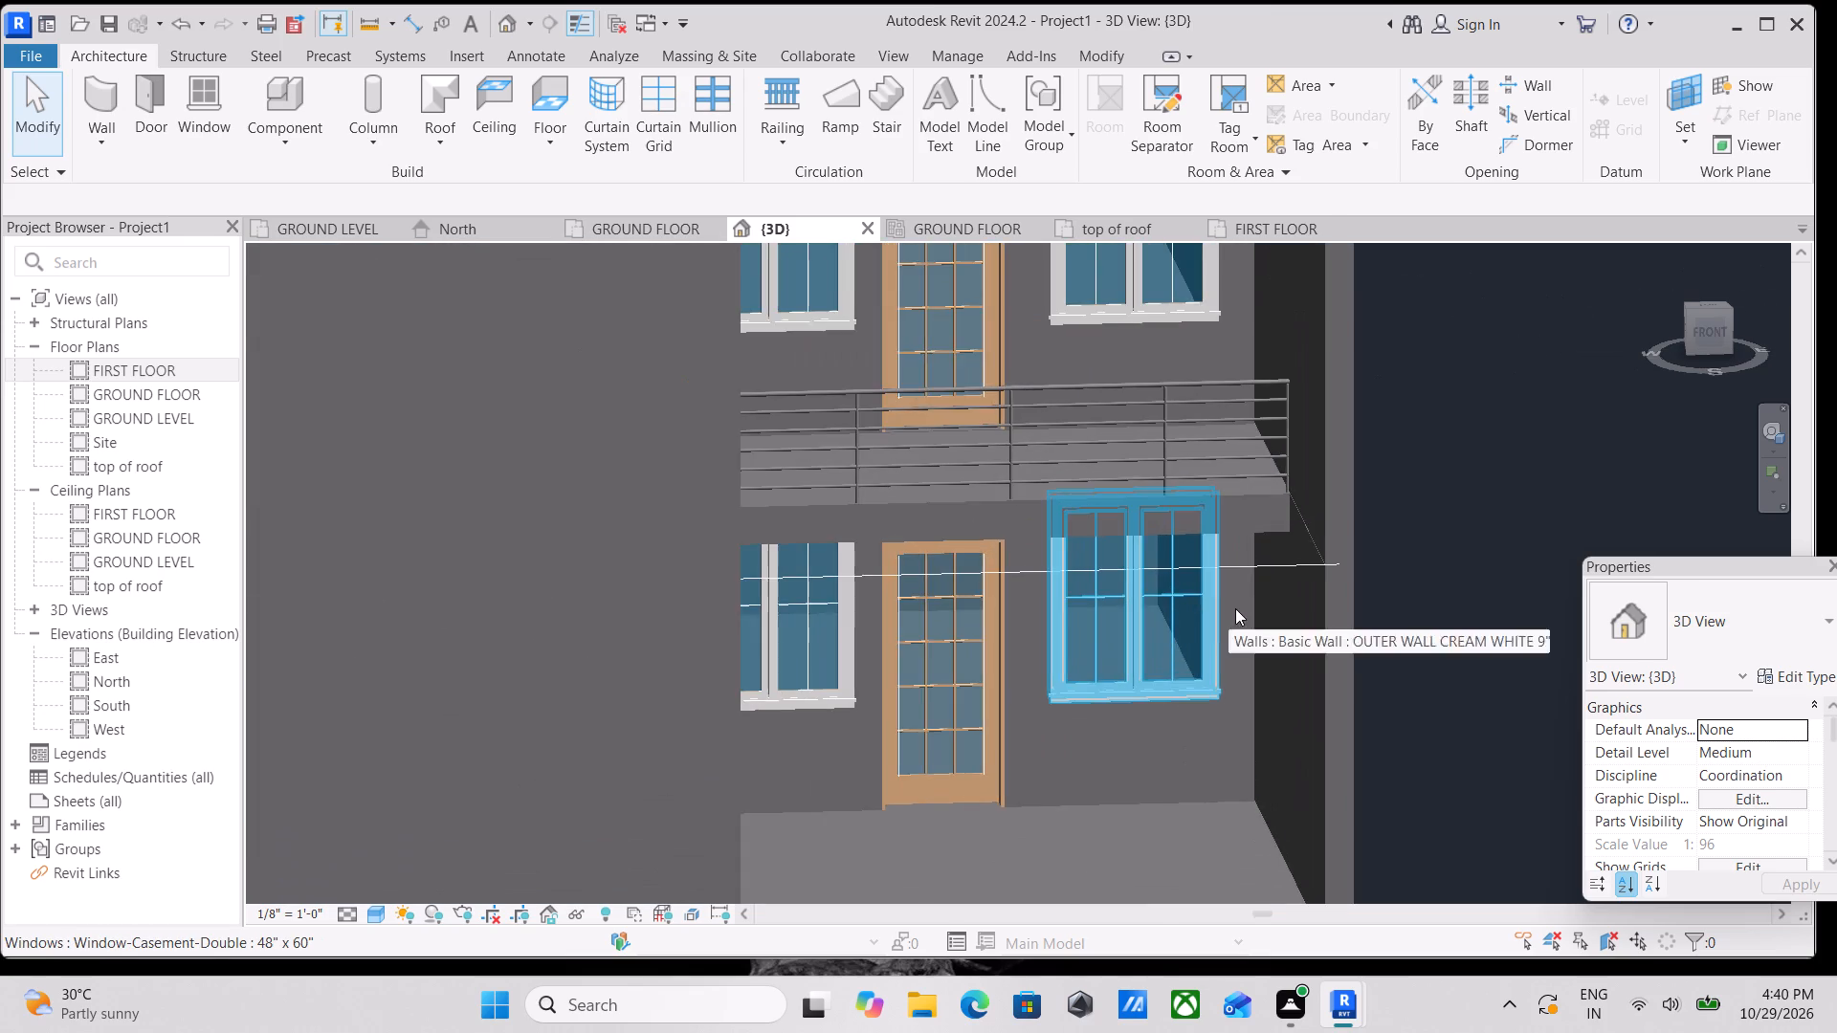
scroll(1239, 607, "down", 3)
middle_click_drag(1239, 607, 1090, 701, "shift")
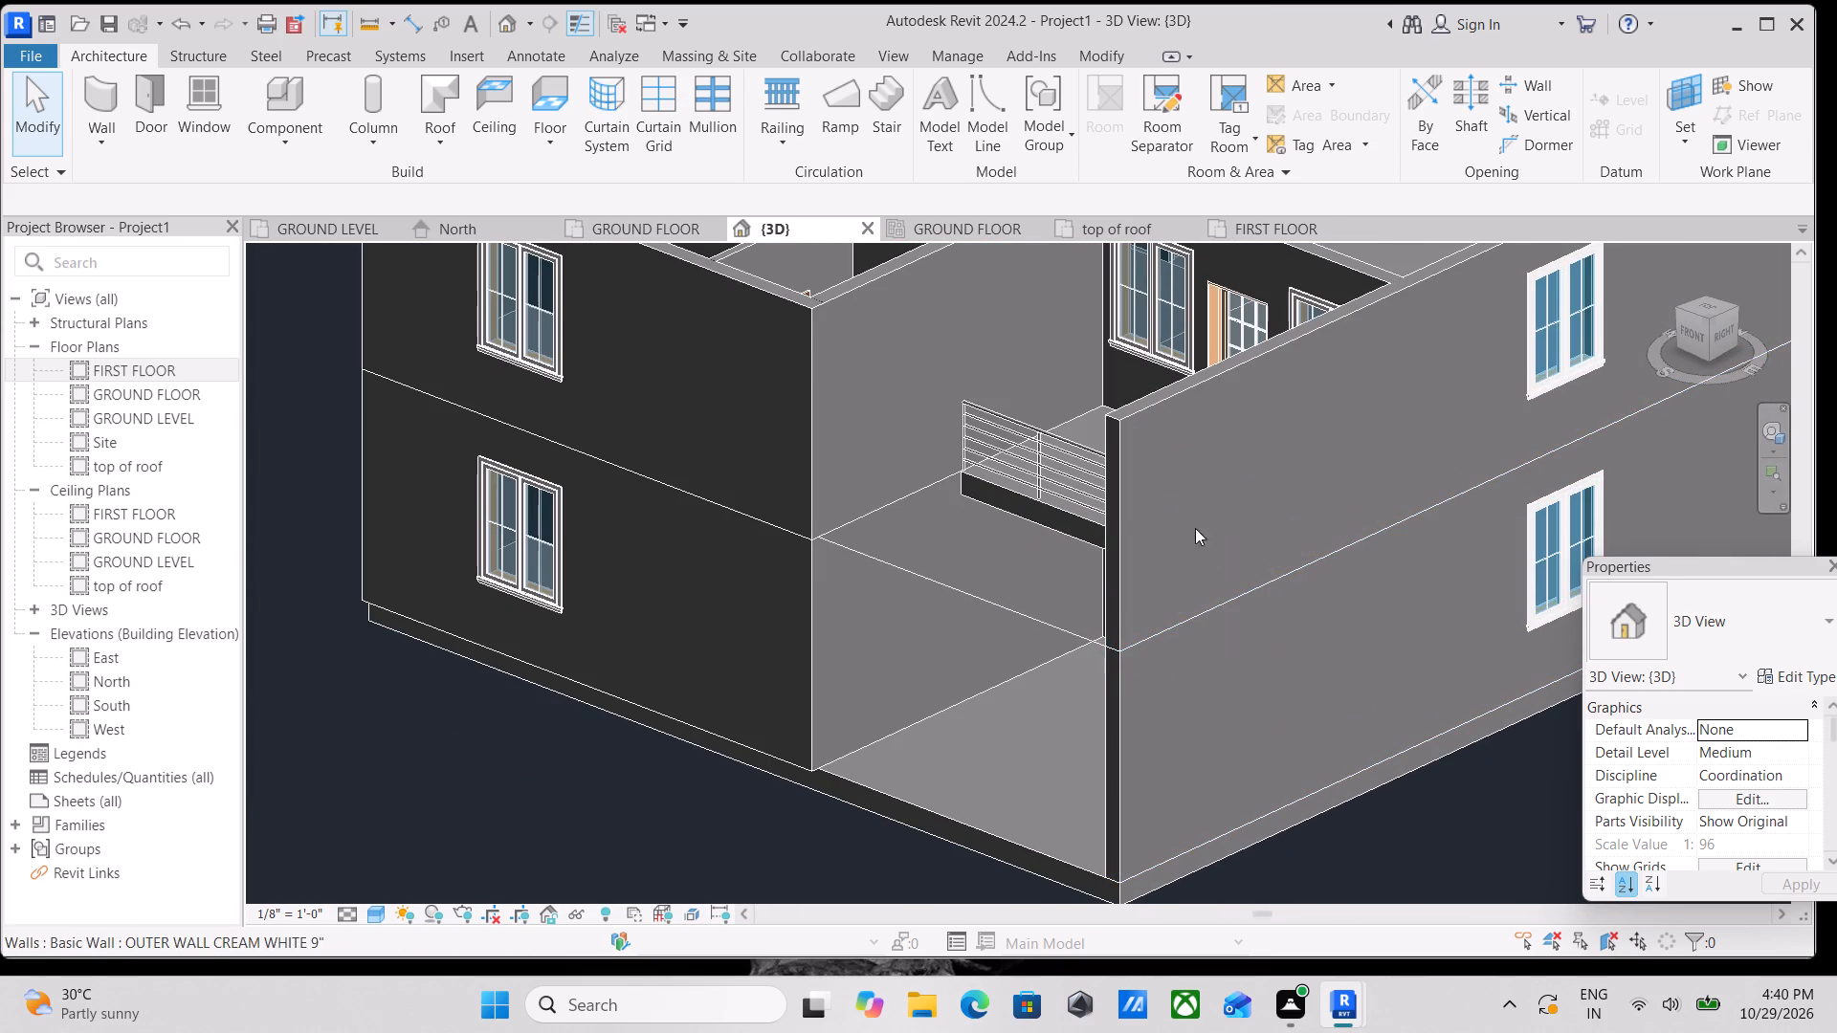
left_click(1125, 485)
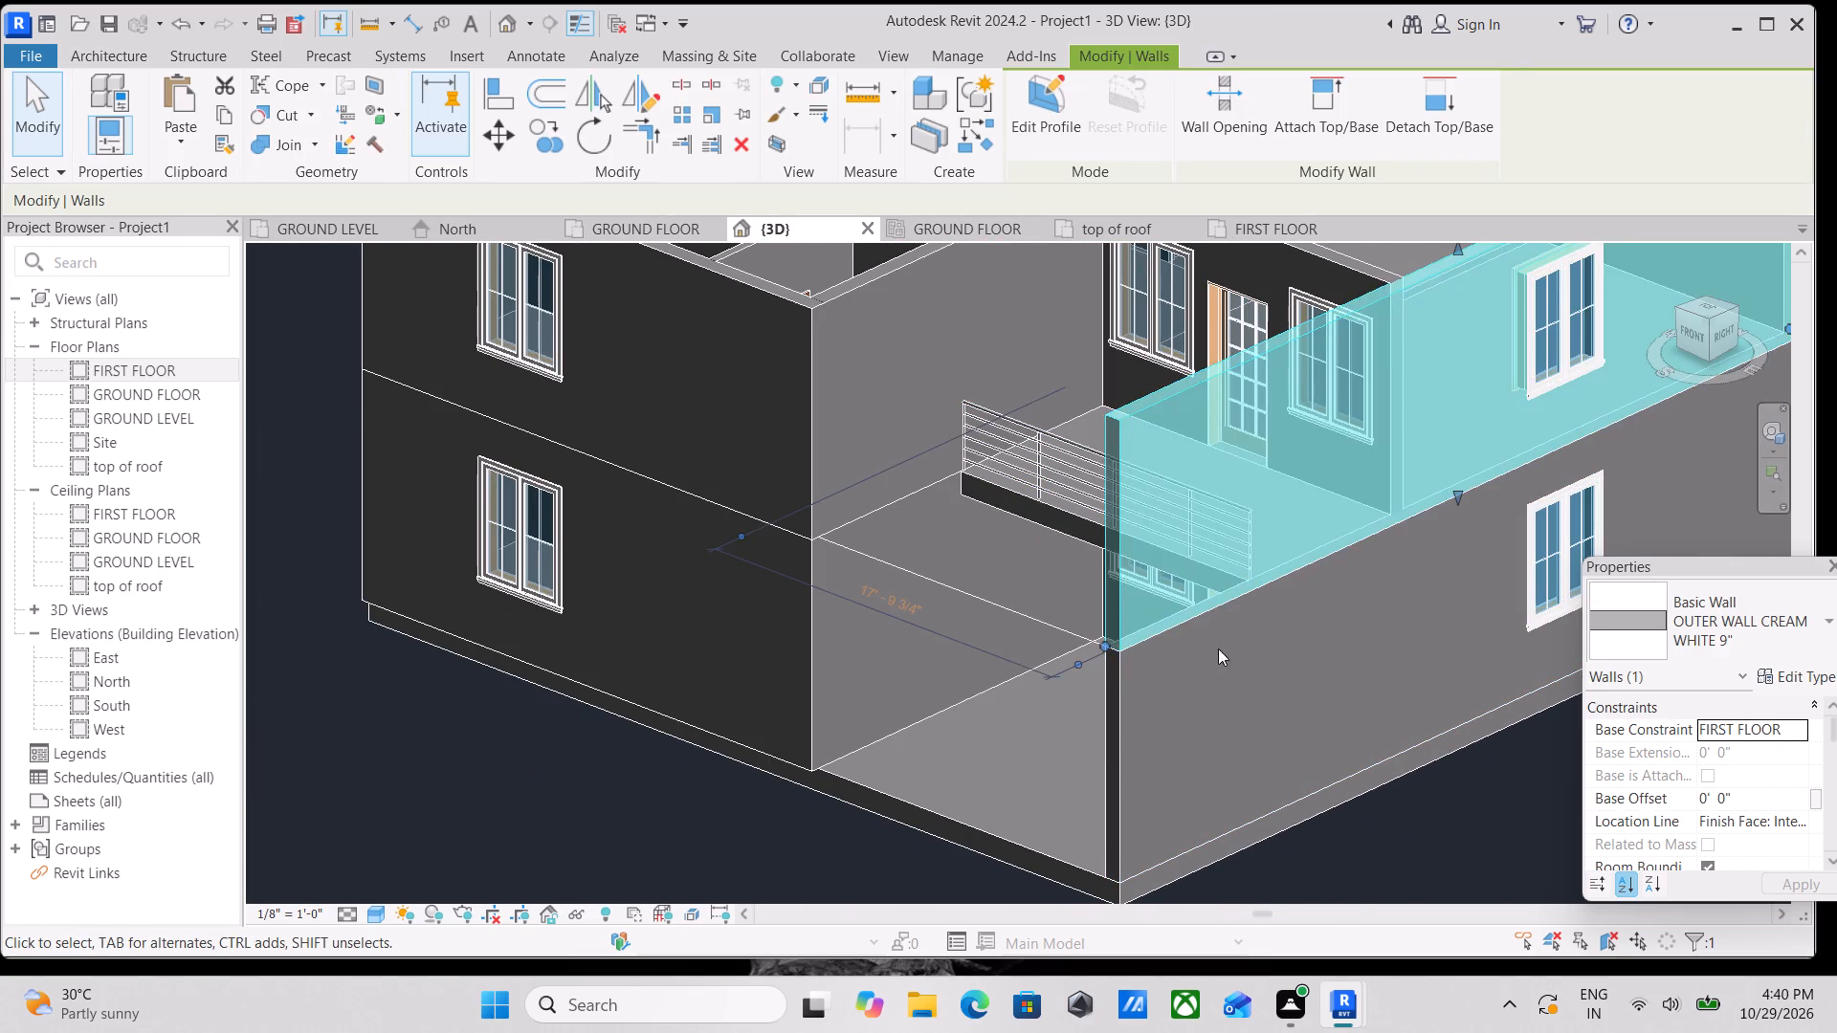
scroll(1199, 663, "up", 3)
scroll(1079, 665, "up", 11)
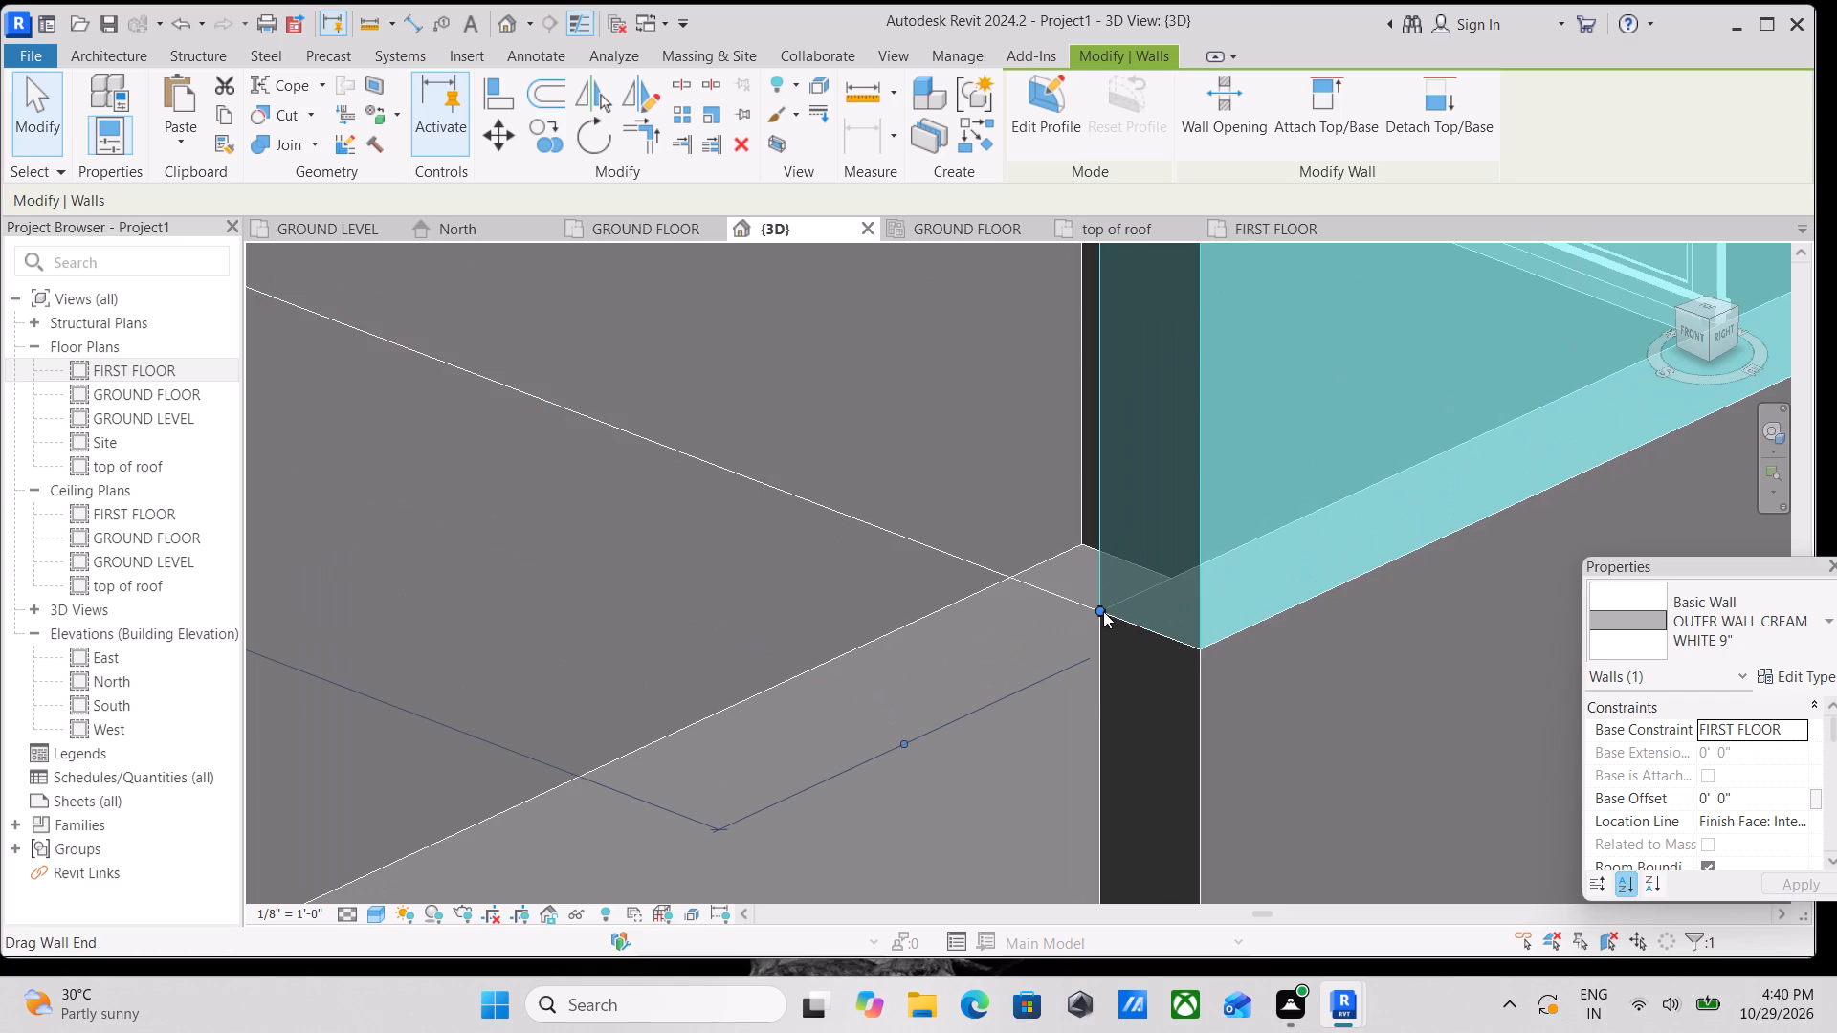
left_click_drag(1101, 609, 1349, 523)
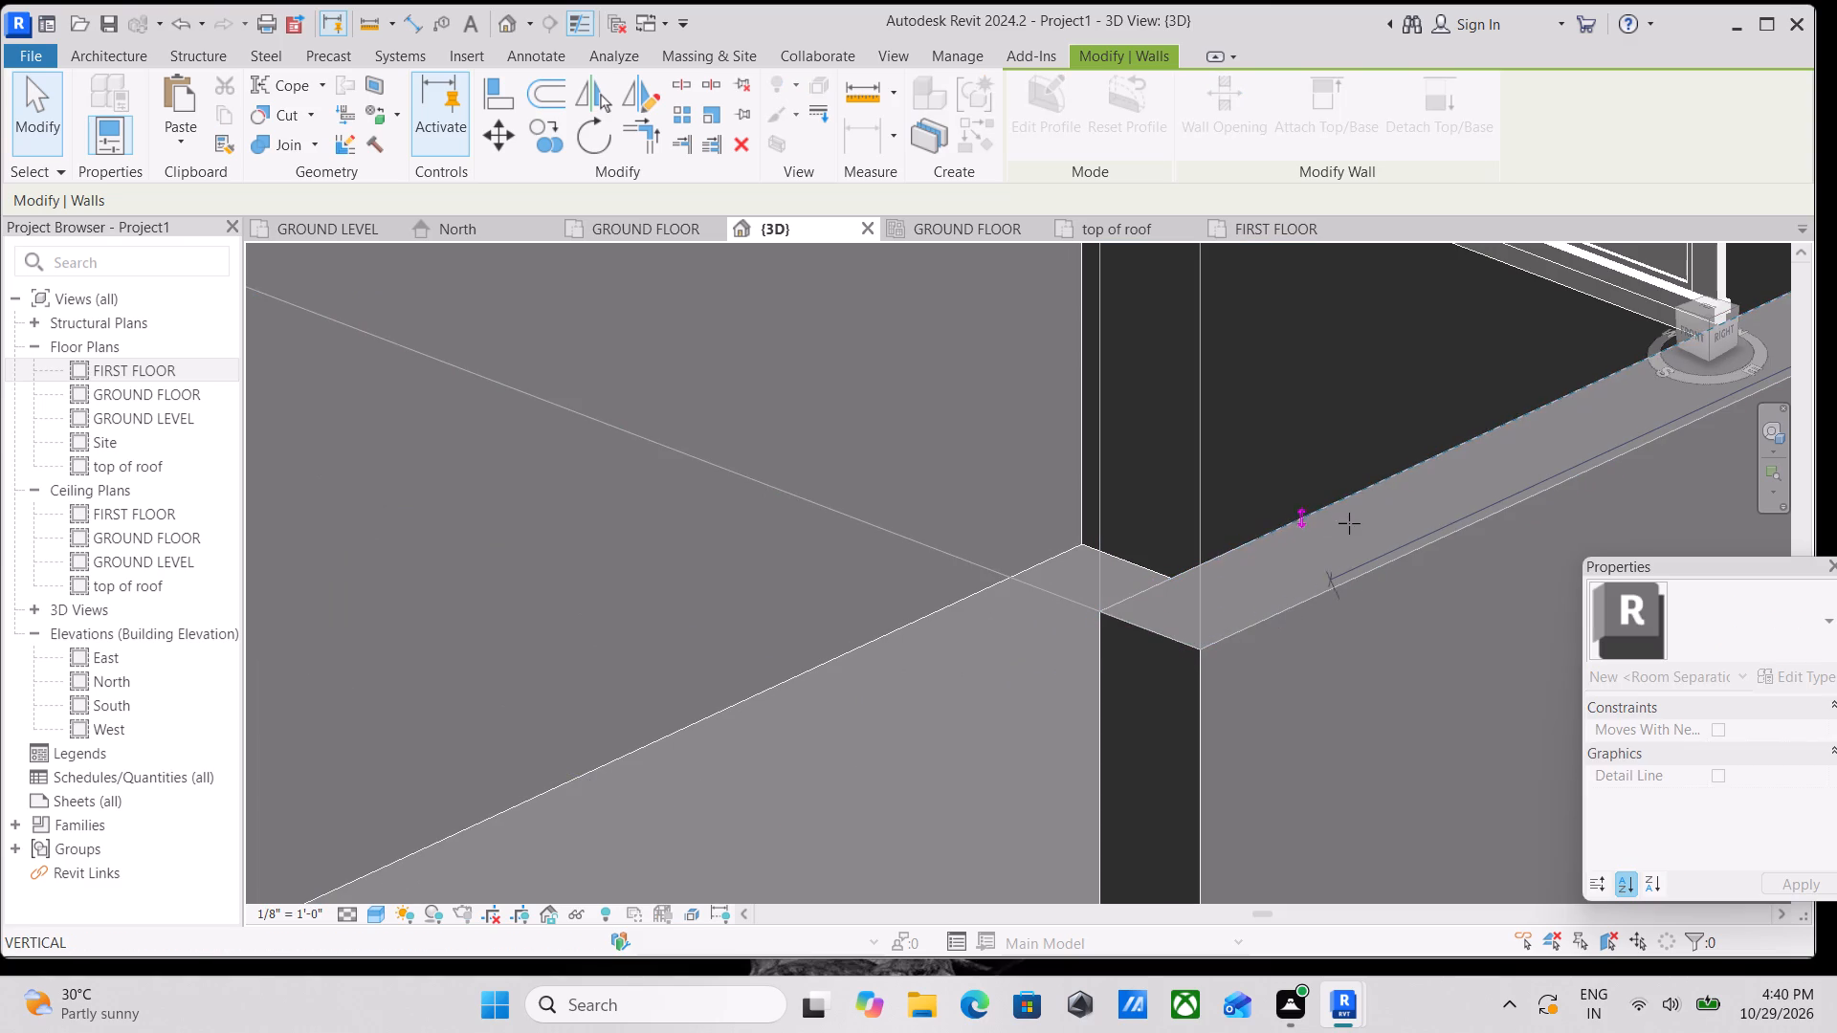
left_click_drag(1349, 523, 1387, 512)
Pull the same wall's front end further back toward the balcony, to about 7'-5" from the front opening line.
scroll(1388, 513, "down", 2)
middle_click_drag(1380, 520, 864, 789)
scroll(1035, 684, "down", 3)
middle_click_drag(1035, 684, 997, 717)
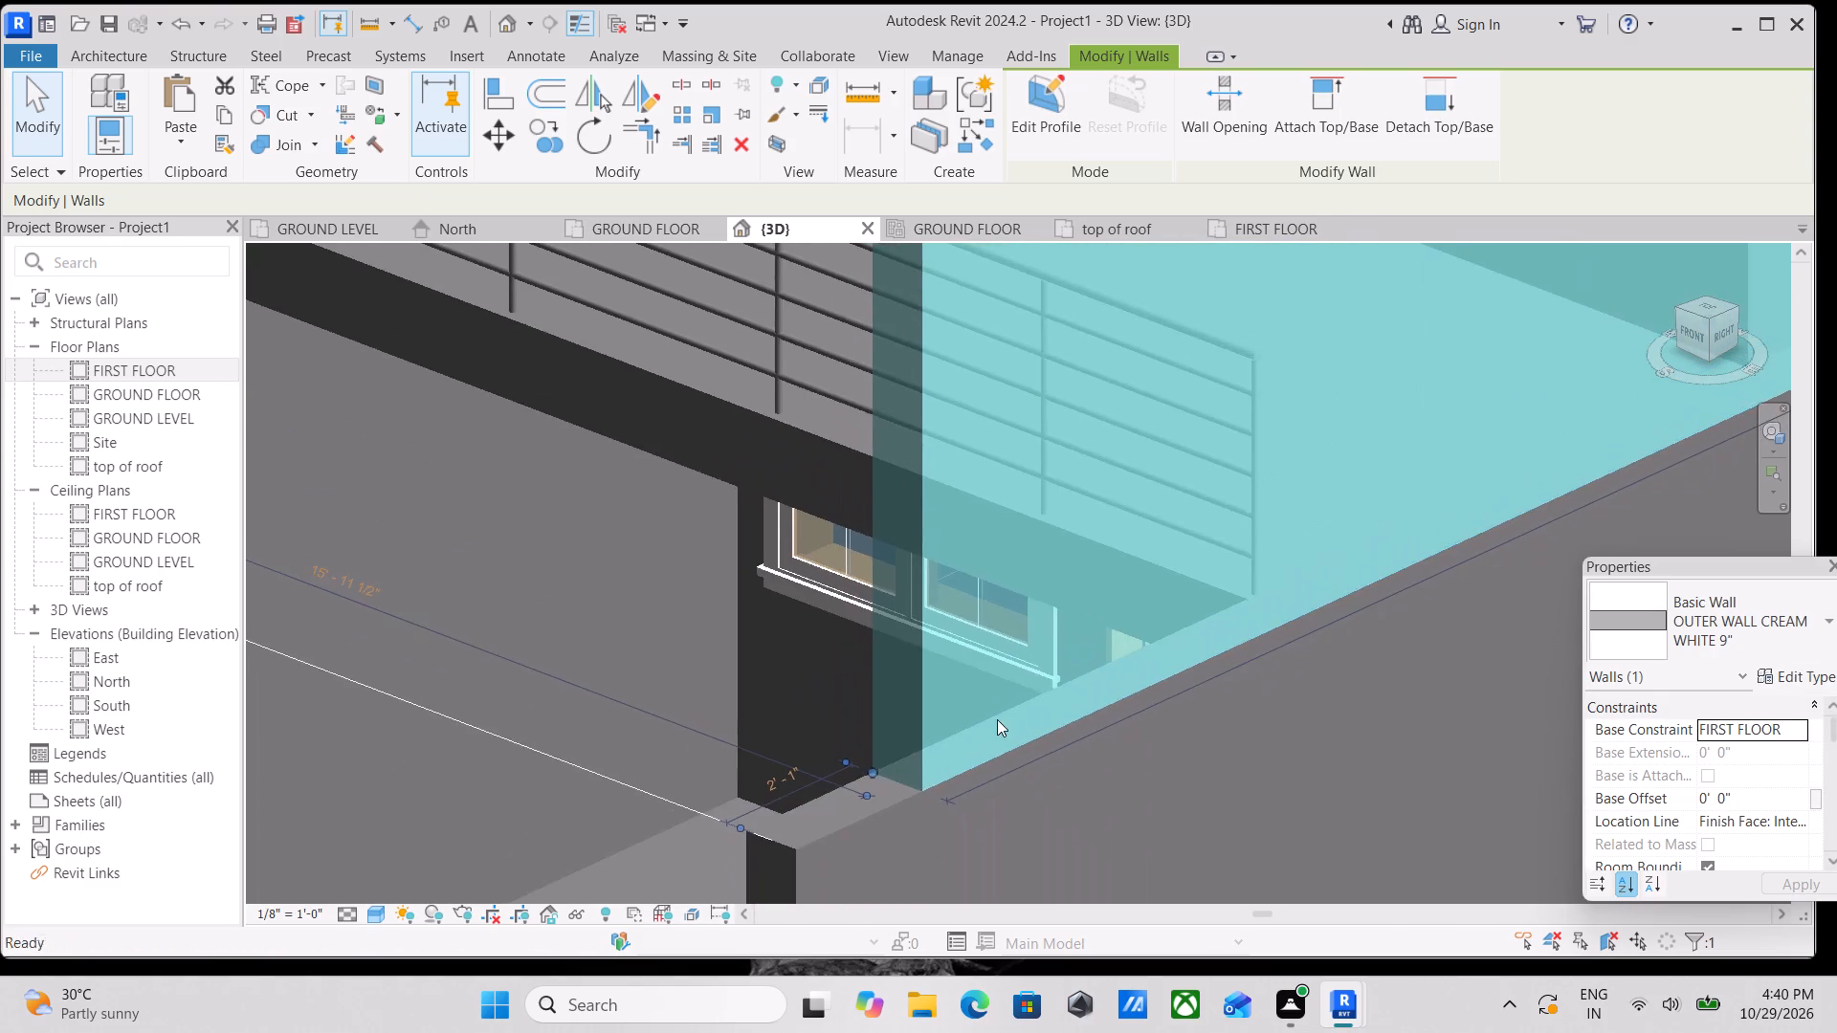
scroll(886, 752, "up", 4)
left_click_drag(868, 786, 924, 766)
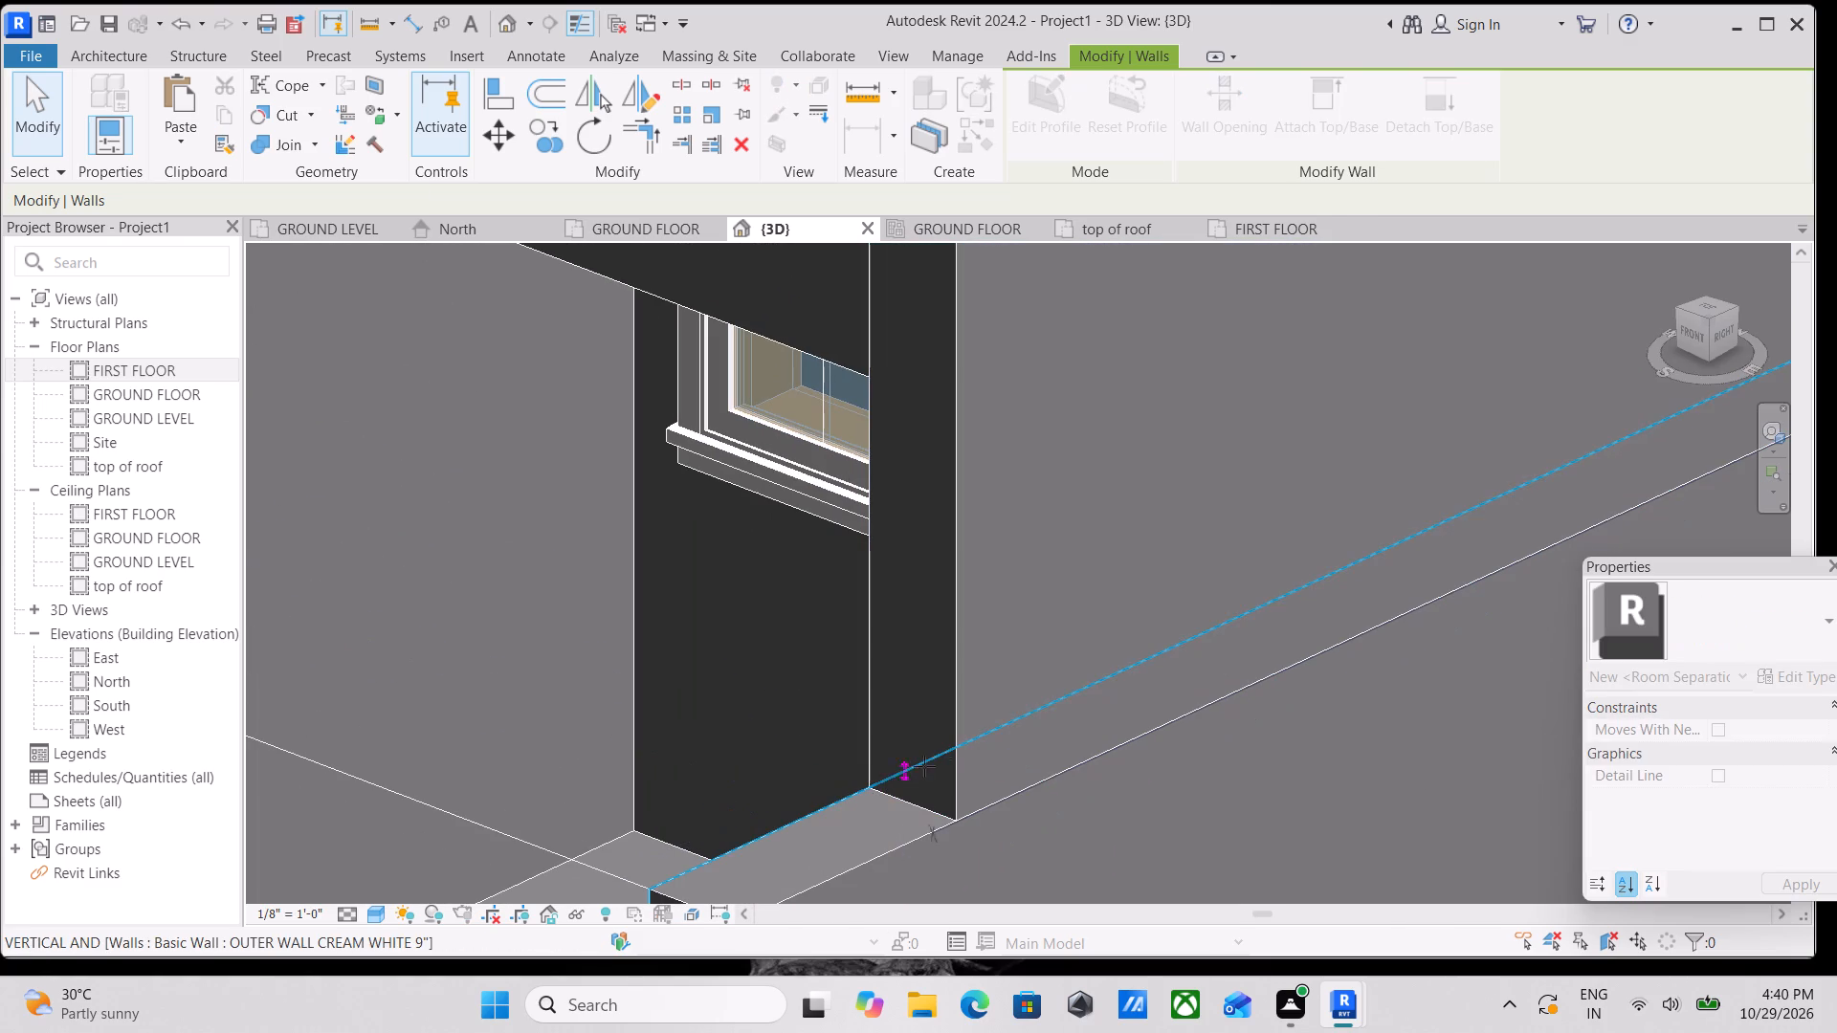
left_click_drag(924, 766, 1126, 674)
scroll(1140, 669, "down", 2)
middle_click_drag(1140, 669, 982, 801)
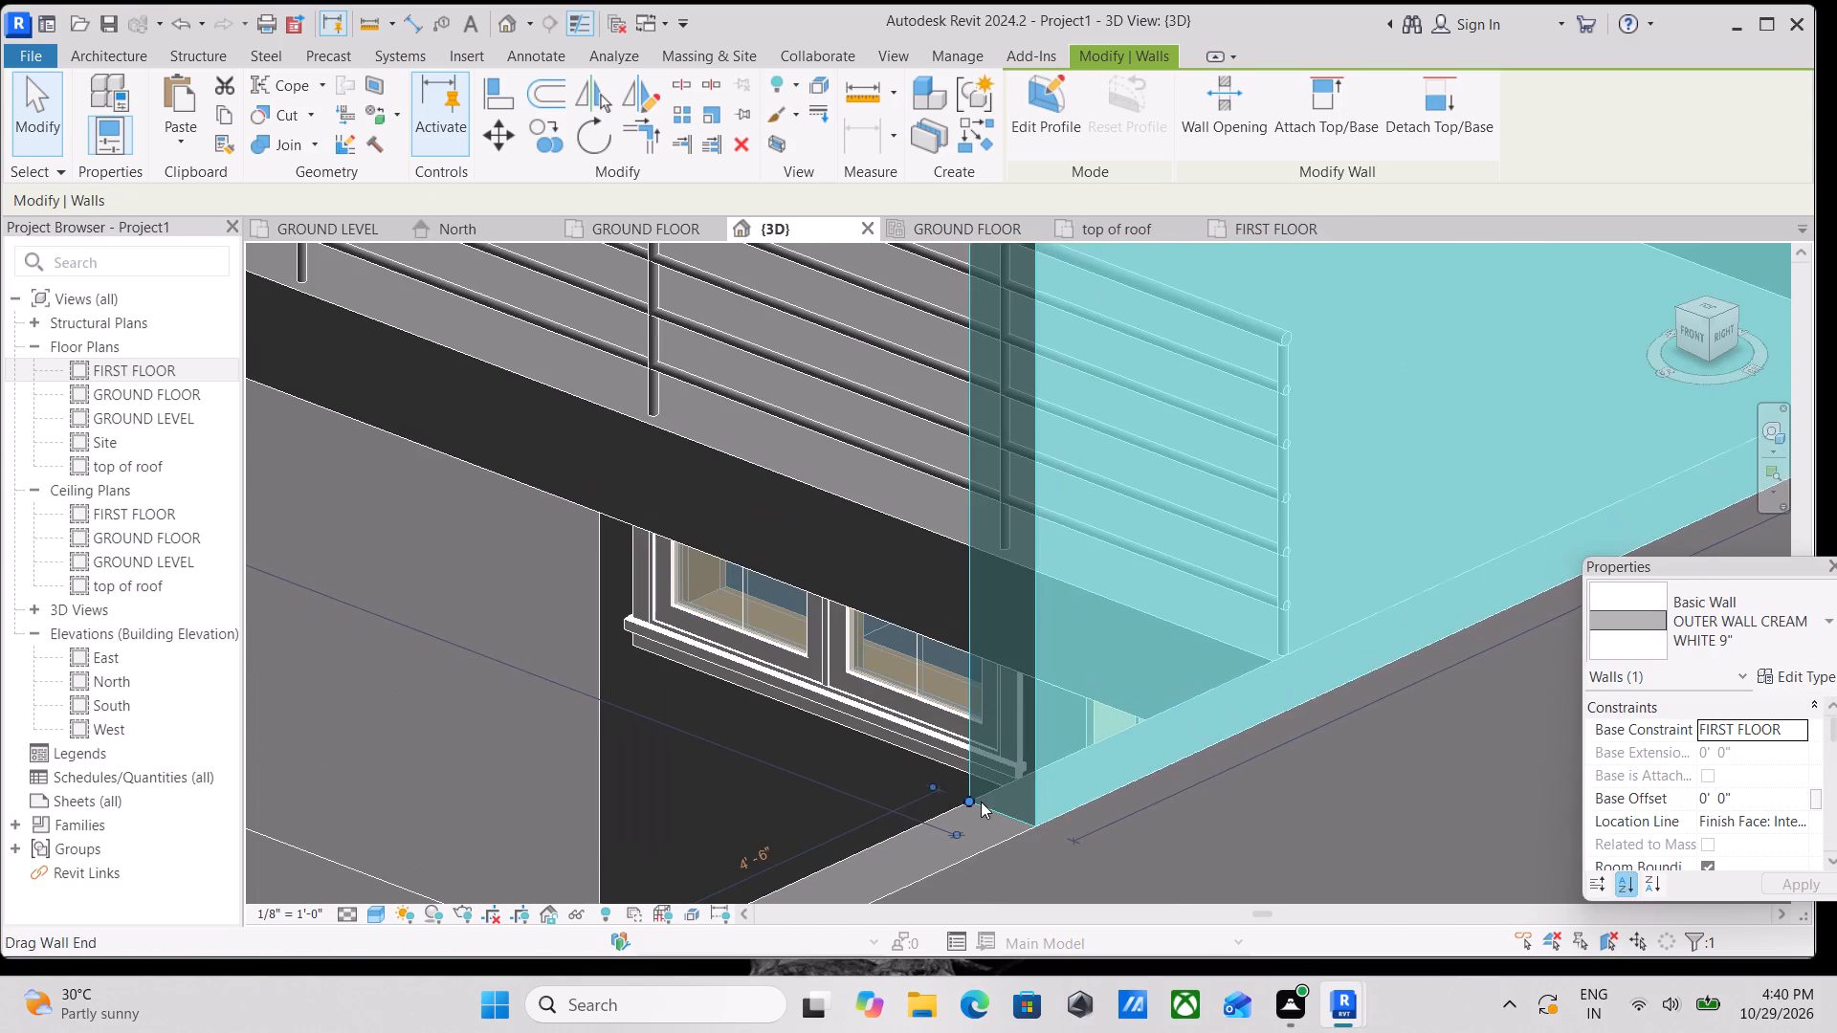
left_click_drag(971, 796, 1228, 714)
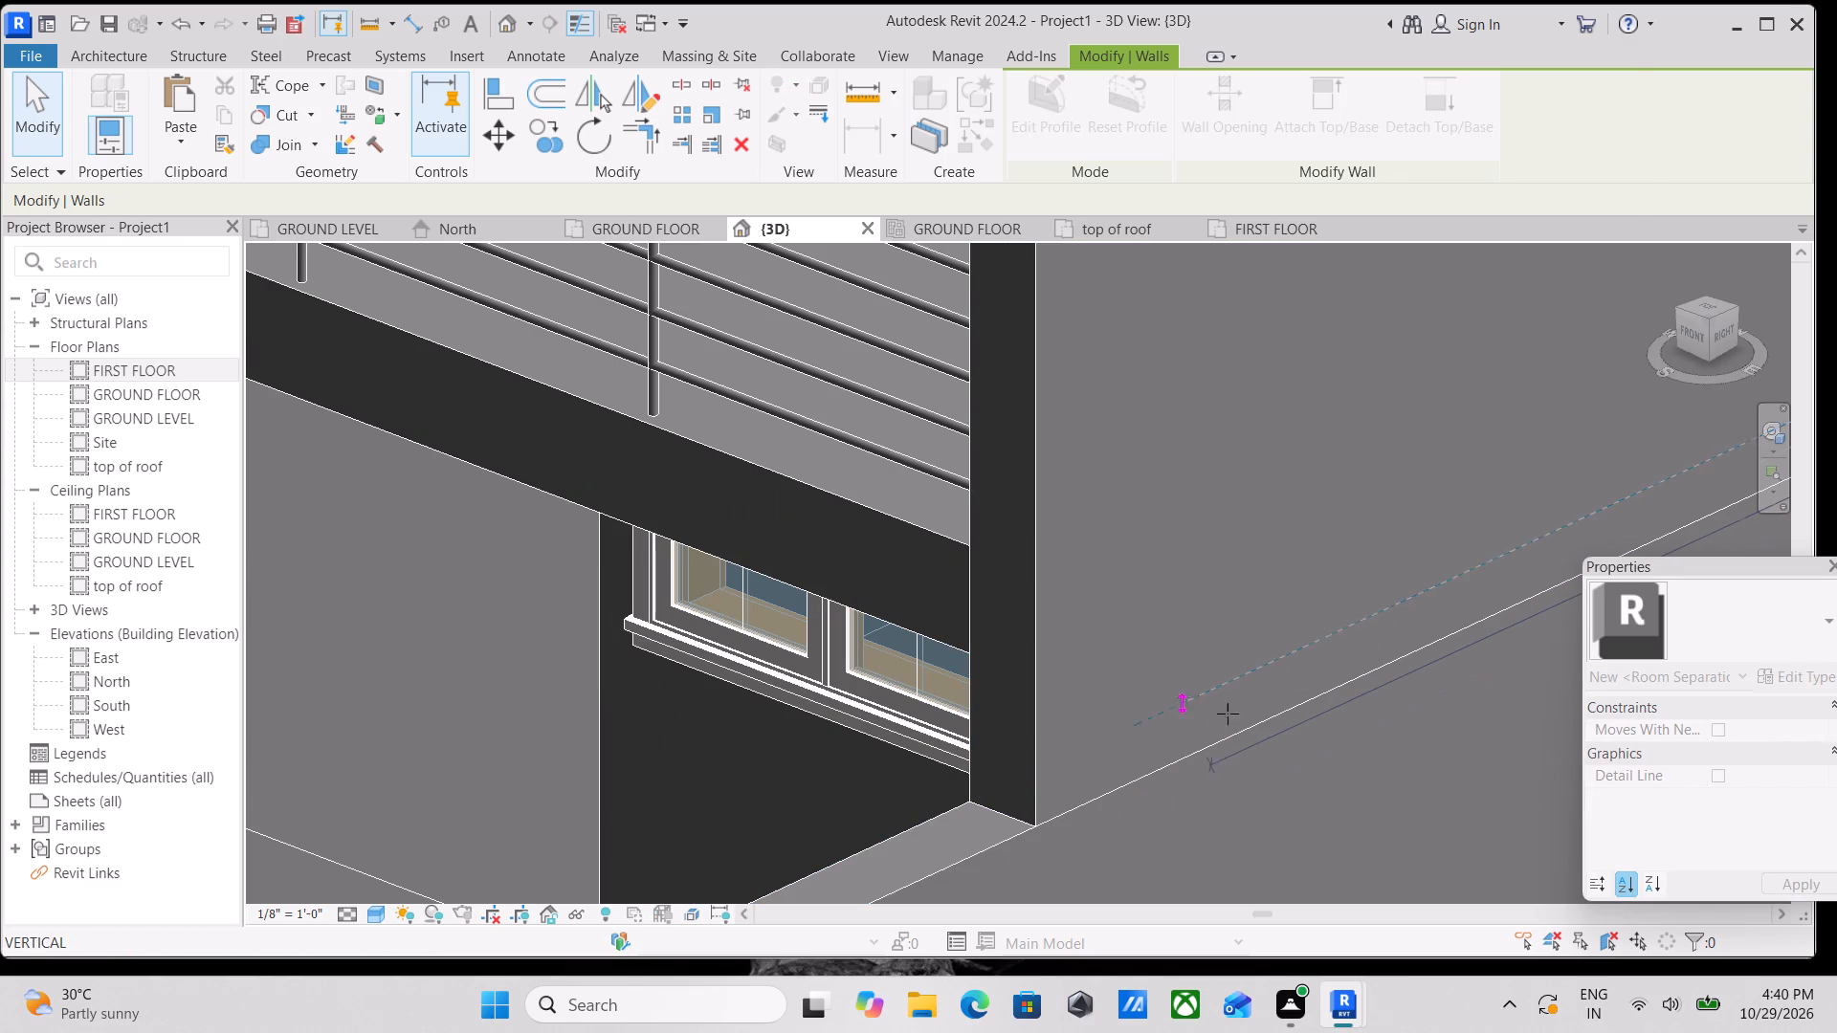
left_click_drag(1228, 714, 1237, 706)
Bring the first-floor side wall's front end flush with the front edge of the balcony slab.
scroll(1237, 706, "down", 2)
middle_click_drag(1237, 706, 1176, 775)
scroll(1155, 773, "up", 3)
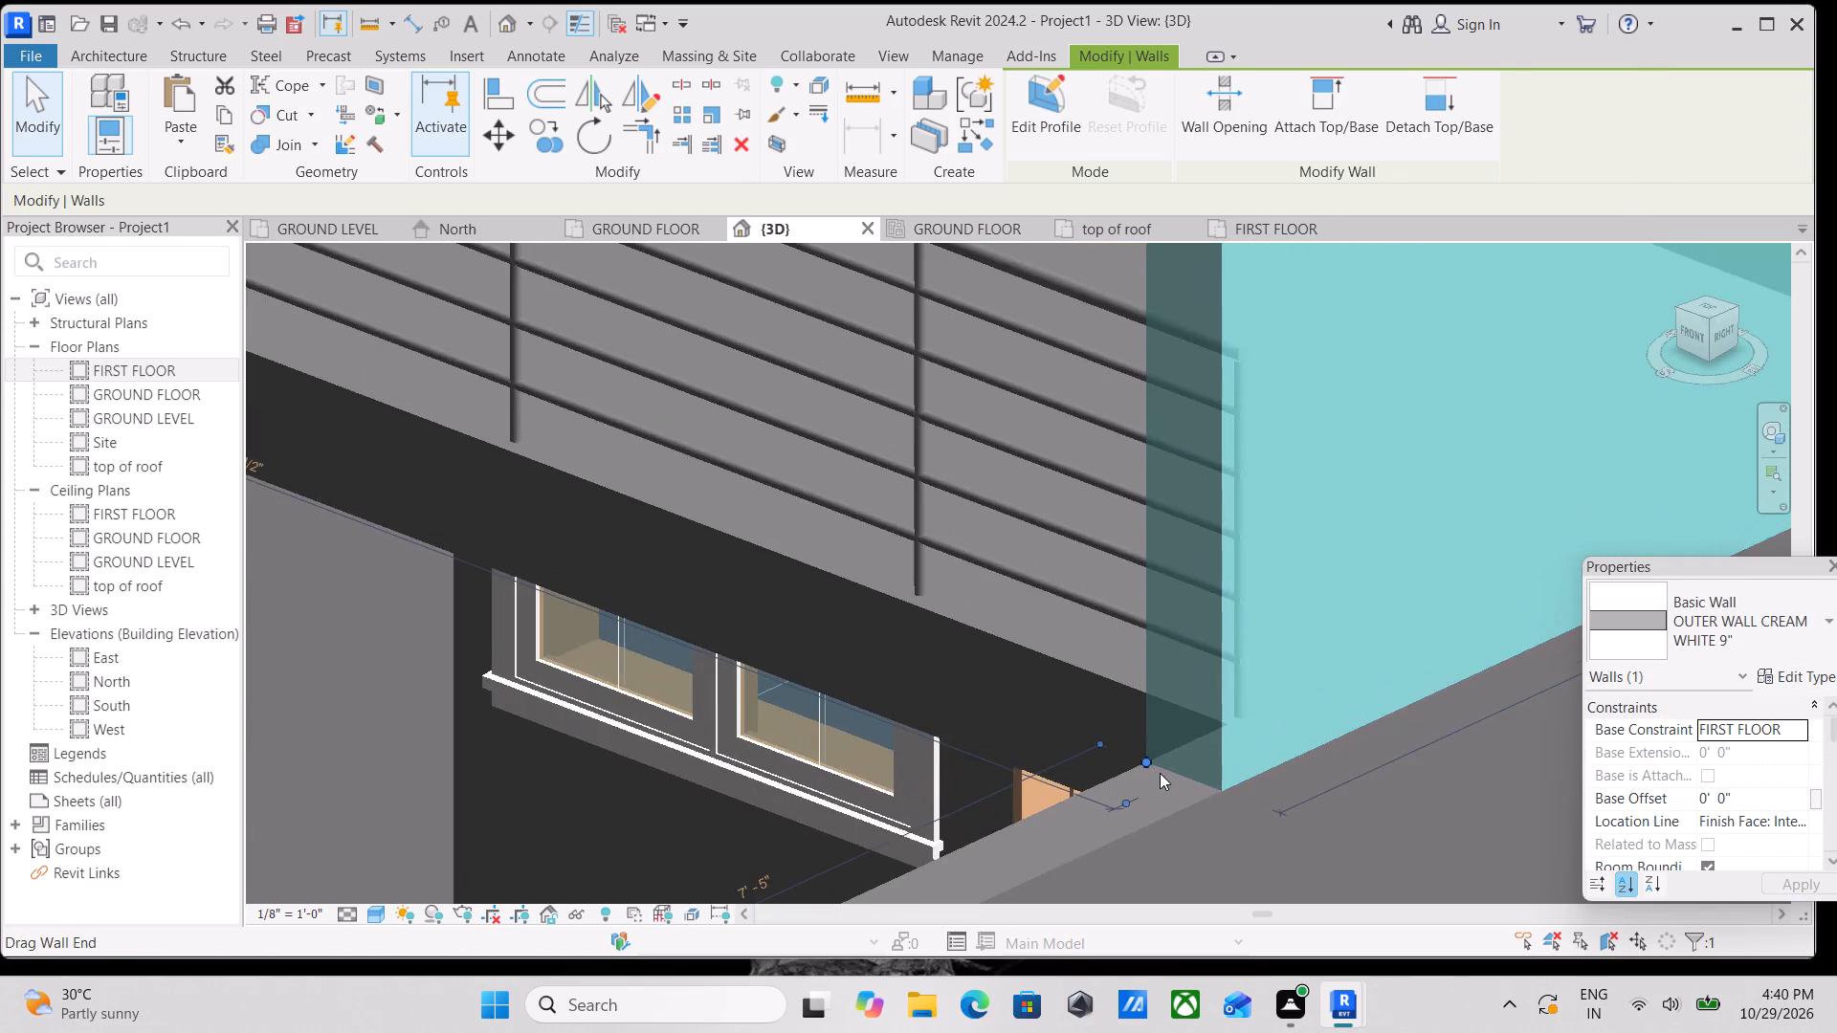
scroll(1160, 773, "up", 3)
left_click_drag(1138, 752, 1253, 719)
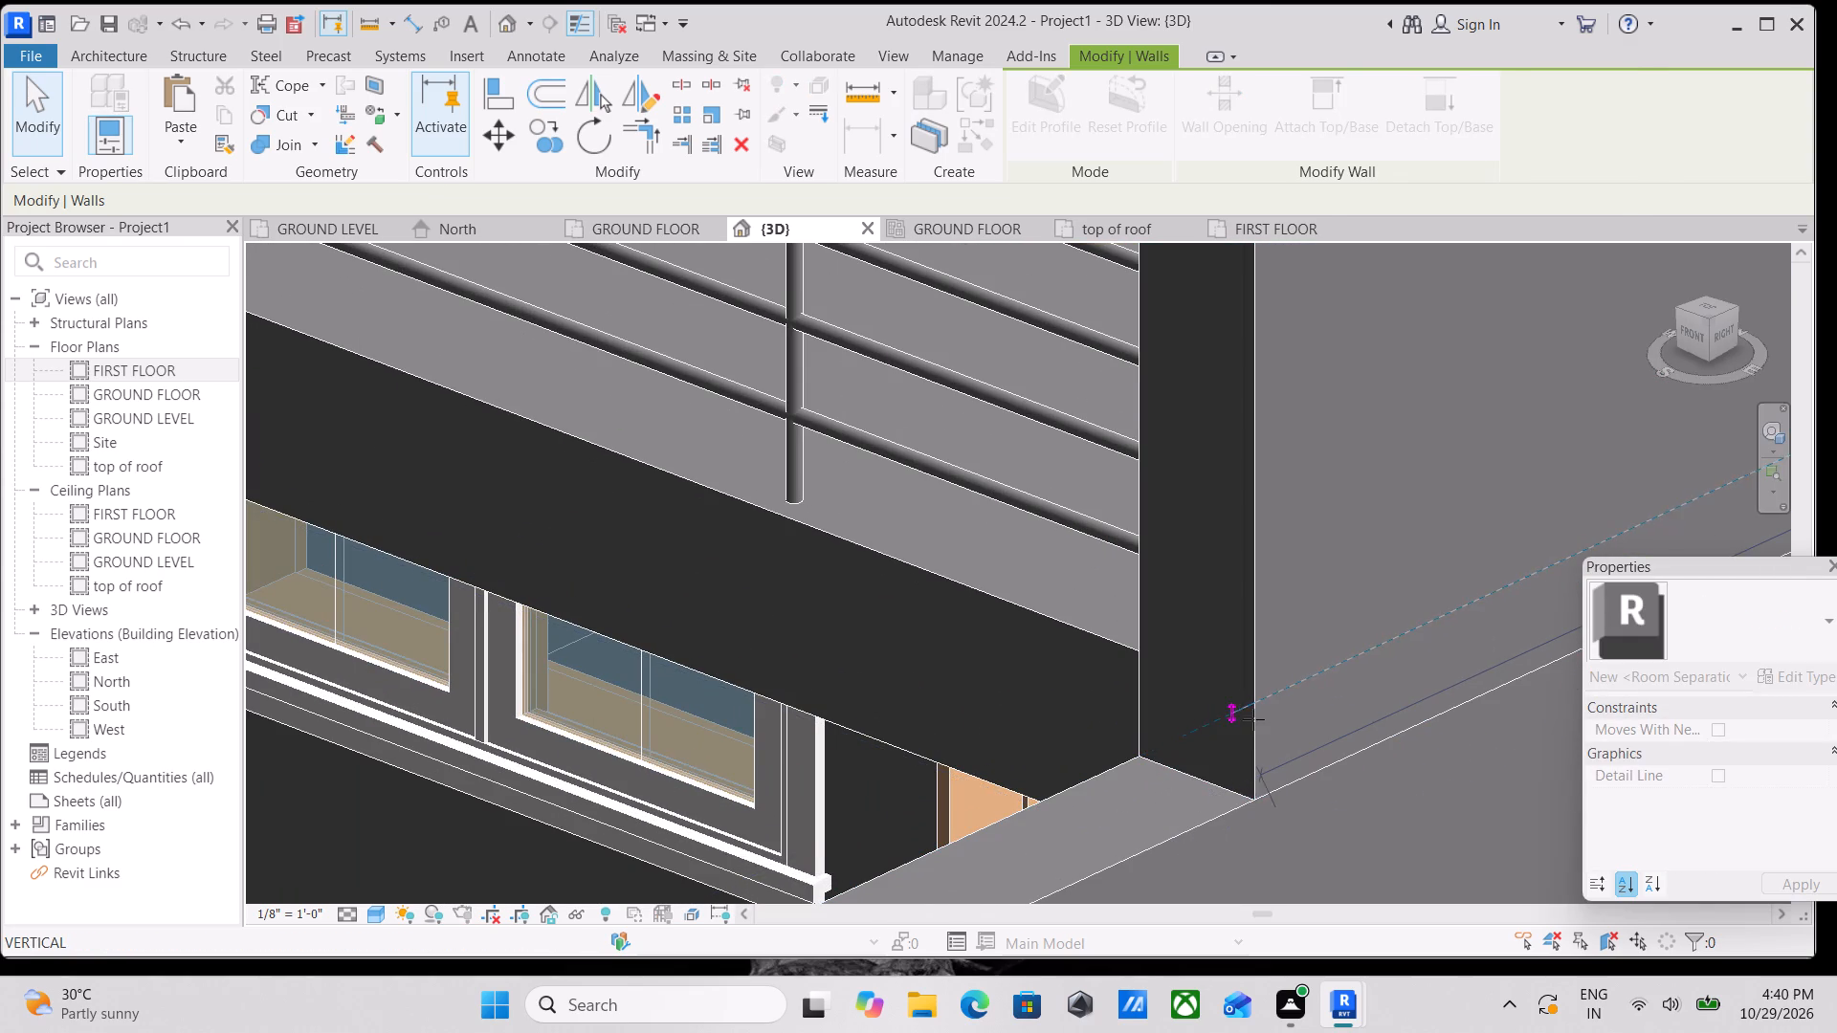
left_click_drag(1253, 719, 1284, 699)
scroll(1284, 699, "down", 4)
scroll(1292, 700, "up", 2)
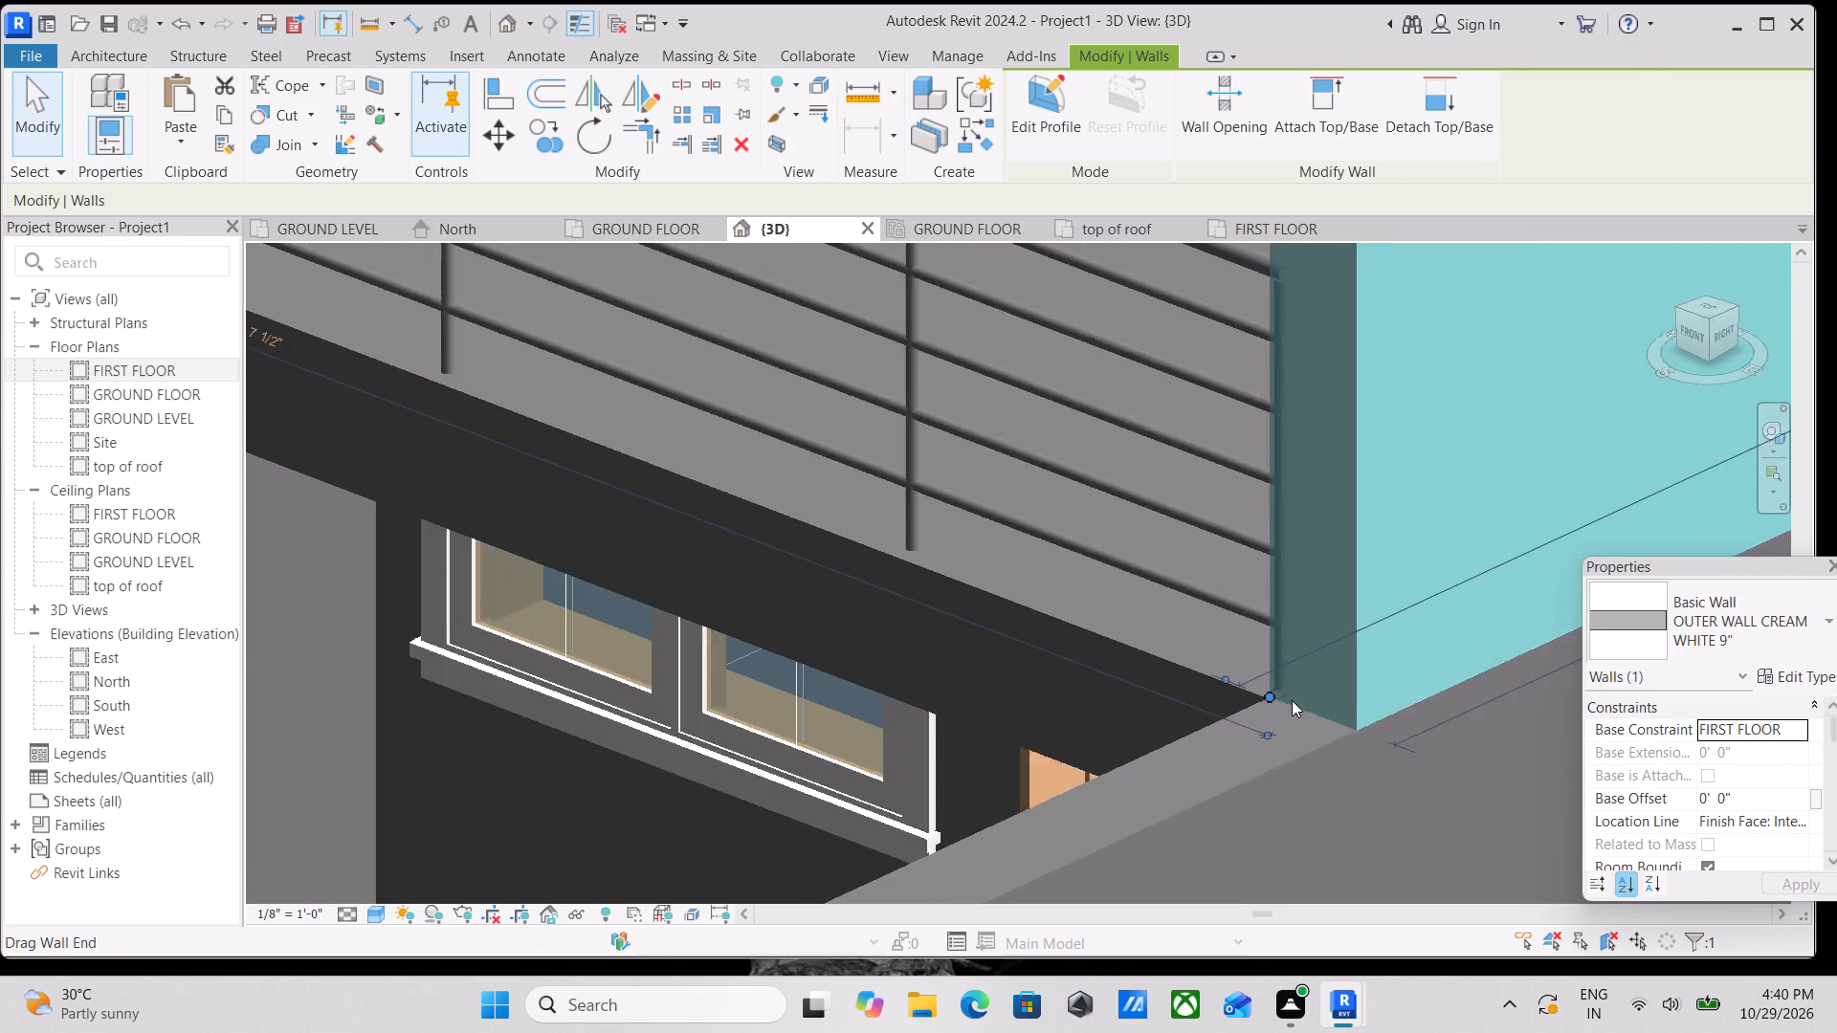
scroll(1292, 700, "up", 8)
left_click_drag(1258, 684, 1259, 682)
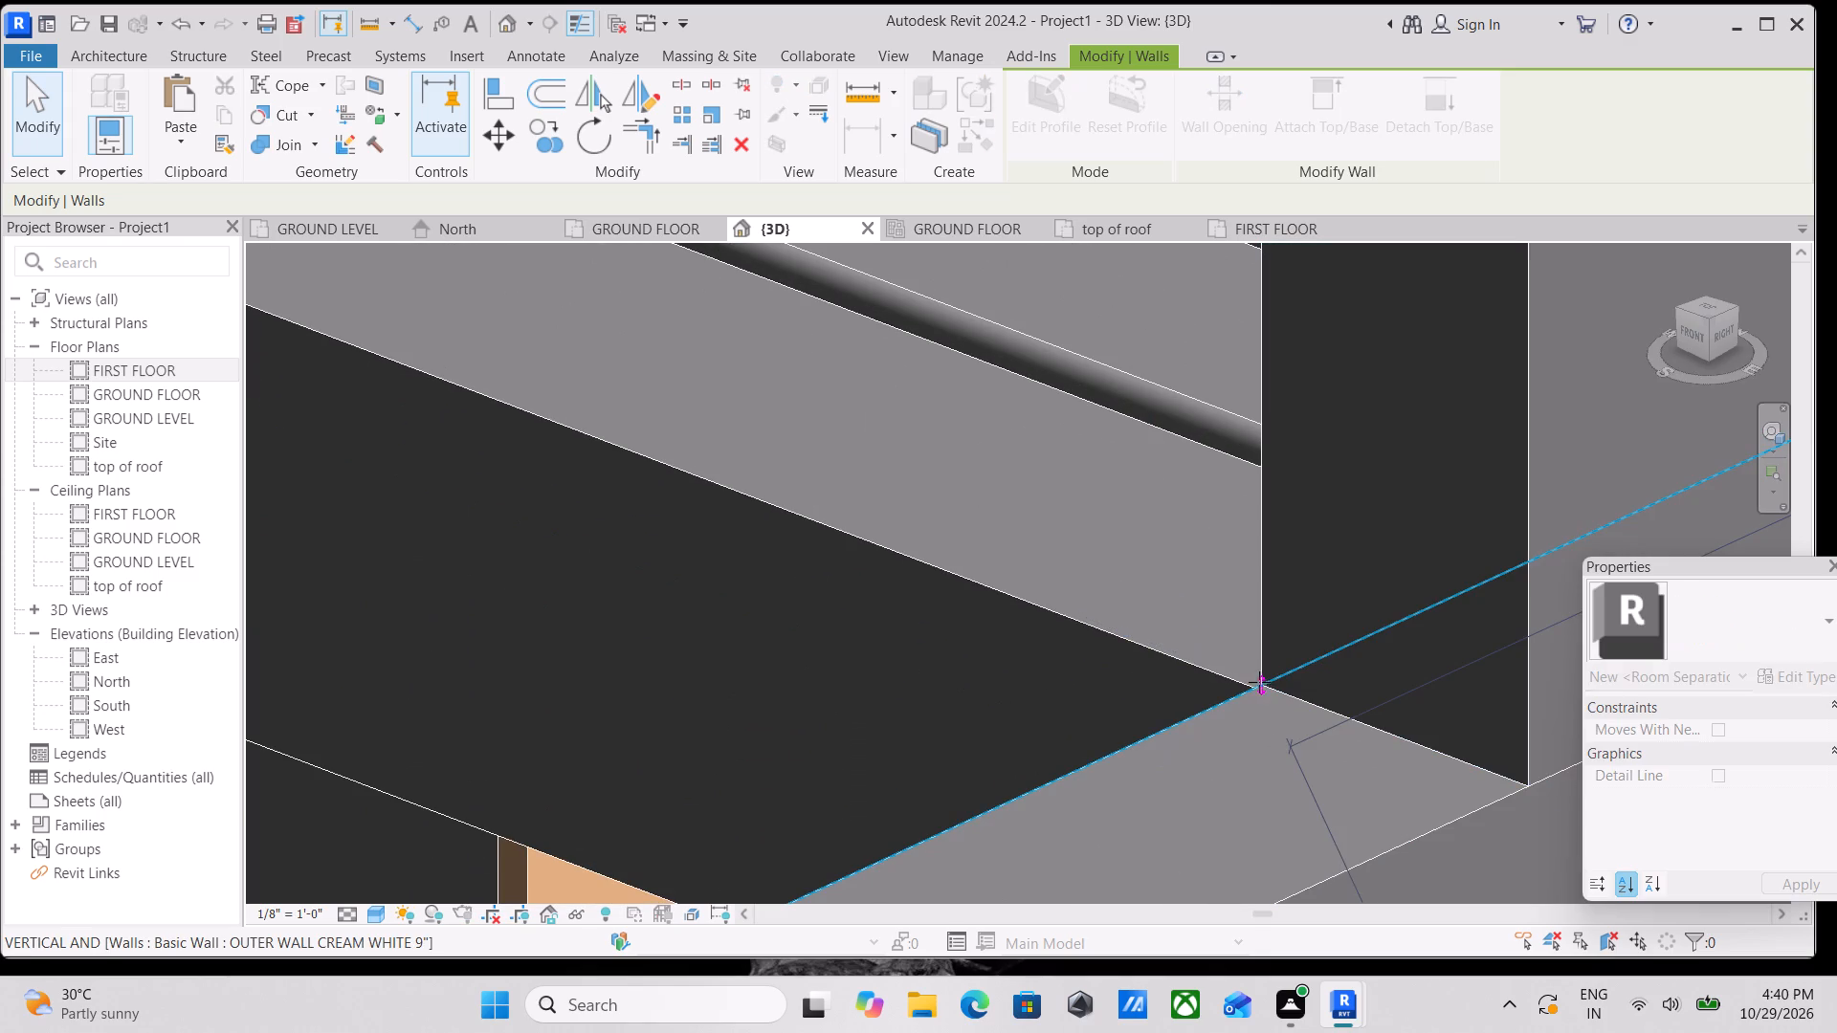
left_click_drag(1259, 682, 1311, 670)
scroll(1311, 670, "down", 8)
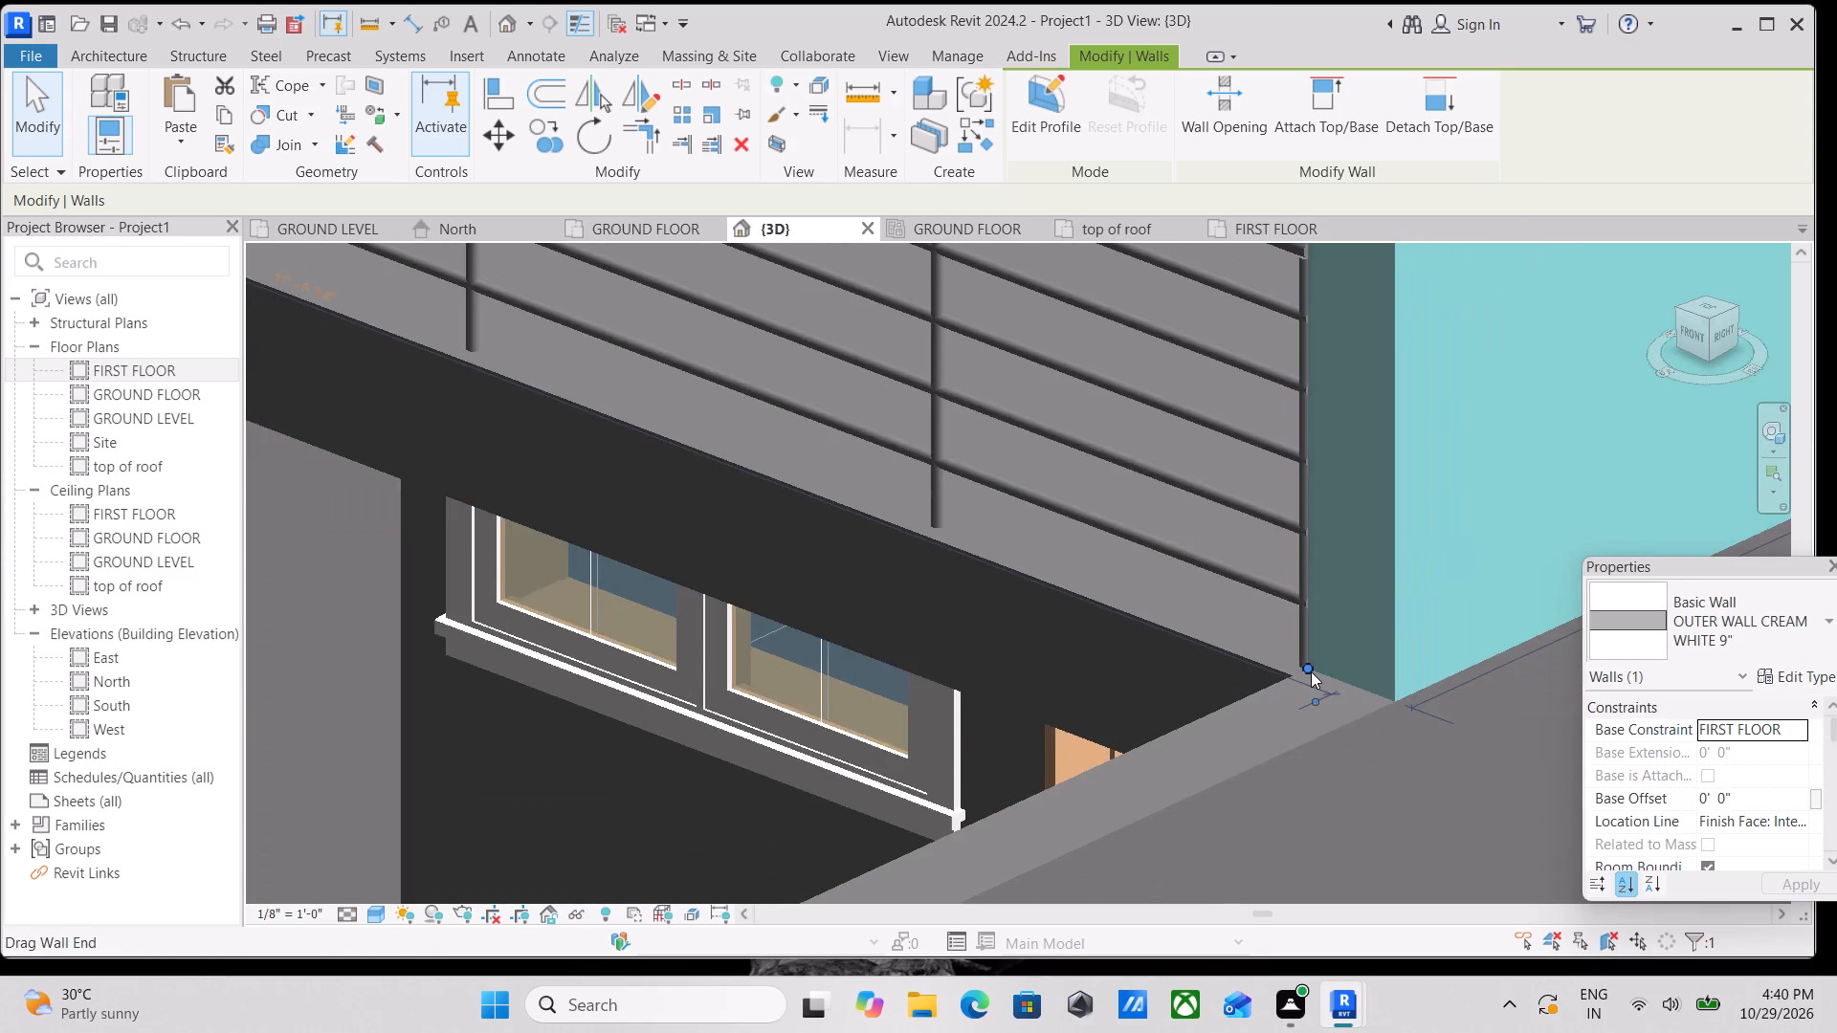
key("Escape")
Inspect the shortened side wall, the balcony and the whole house in 3D from the front and both front corners.
scroll(1346, 711, "down", 8)
middle_click_drag(1093, 843, 1369, 794)
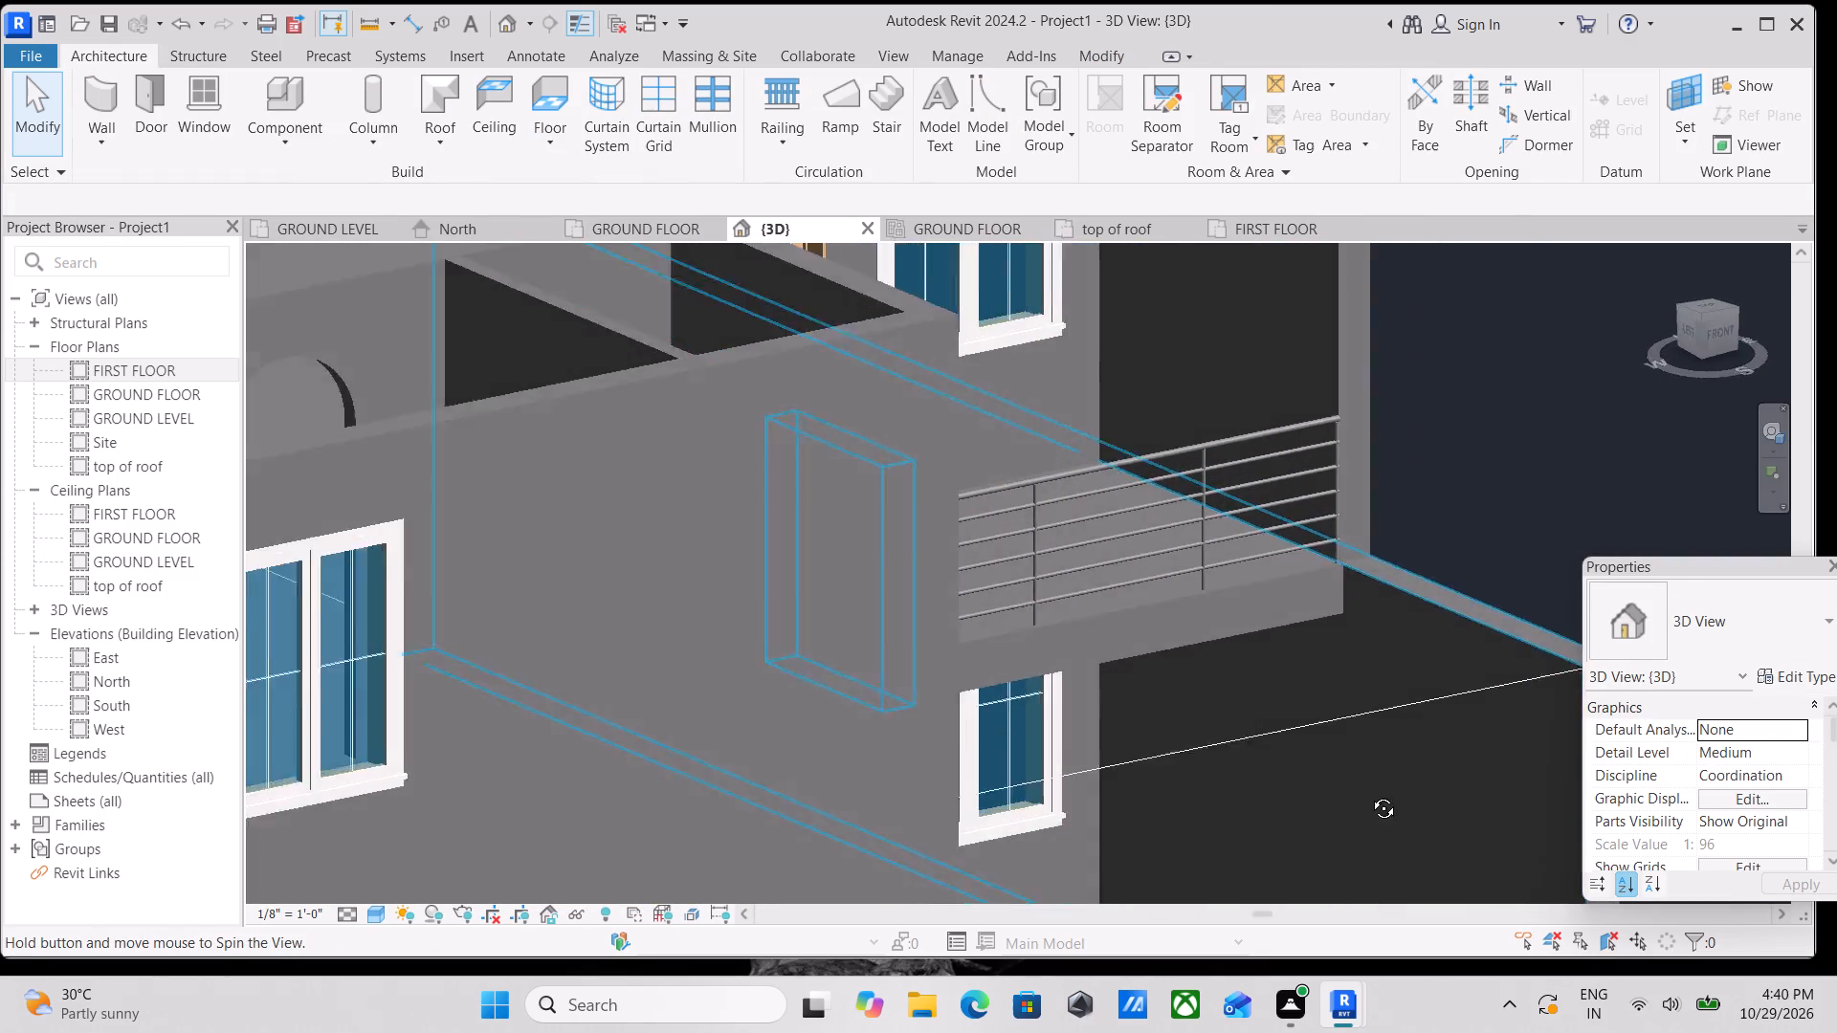
middle_click_drag(1369, 794, 1339, 824)
scroll(1339, 825, "down", 2, "shift")
middle_click_drag(1325, 826, 1252, 757)
scroll(1250, 745, "up", 1)
scroll(1262, 727, "down", 4)
middle_click_drag(1291, 736, 1232, 740, "shift")
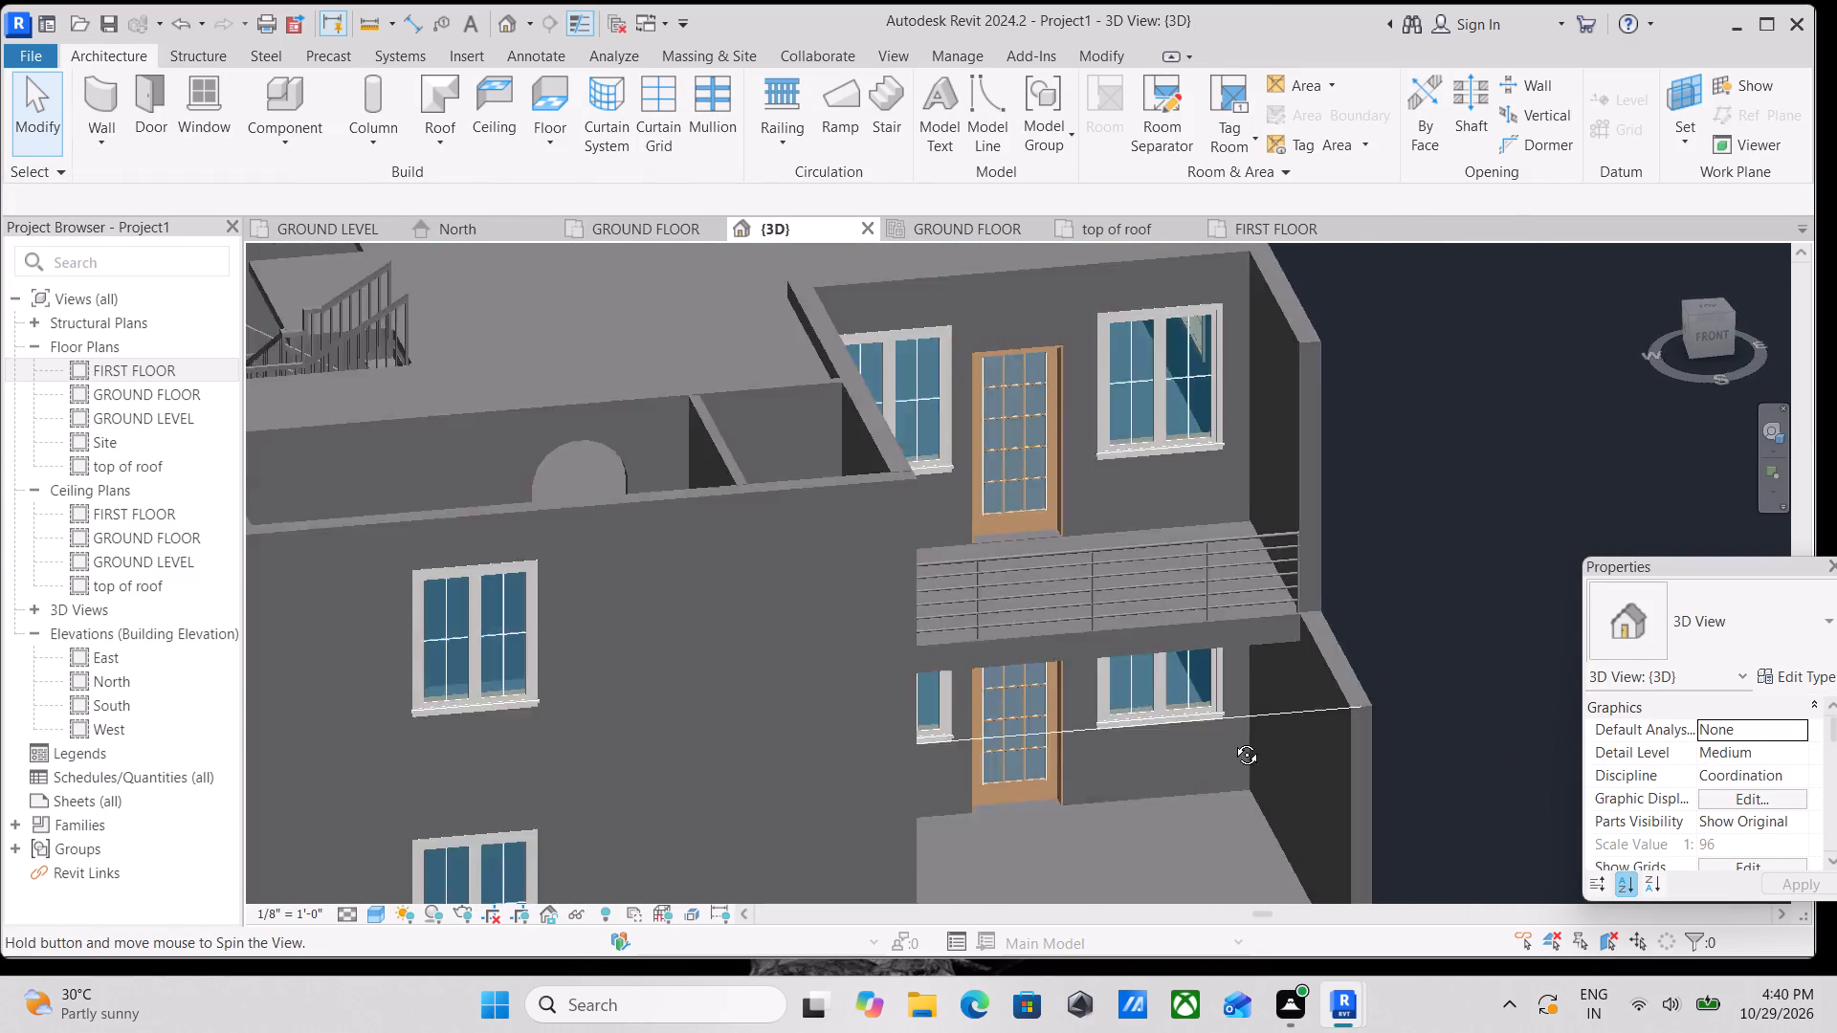
middle_click_drag(1232, 740, 1156, 581, "shift")
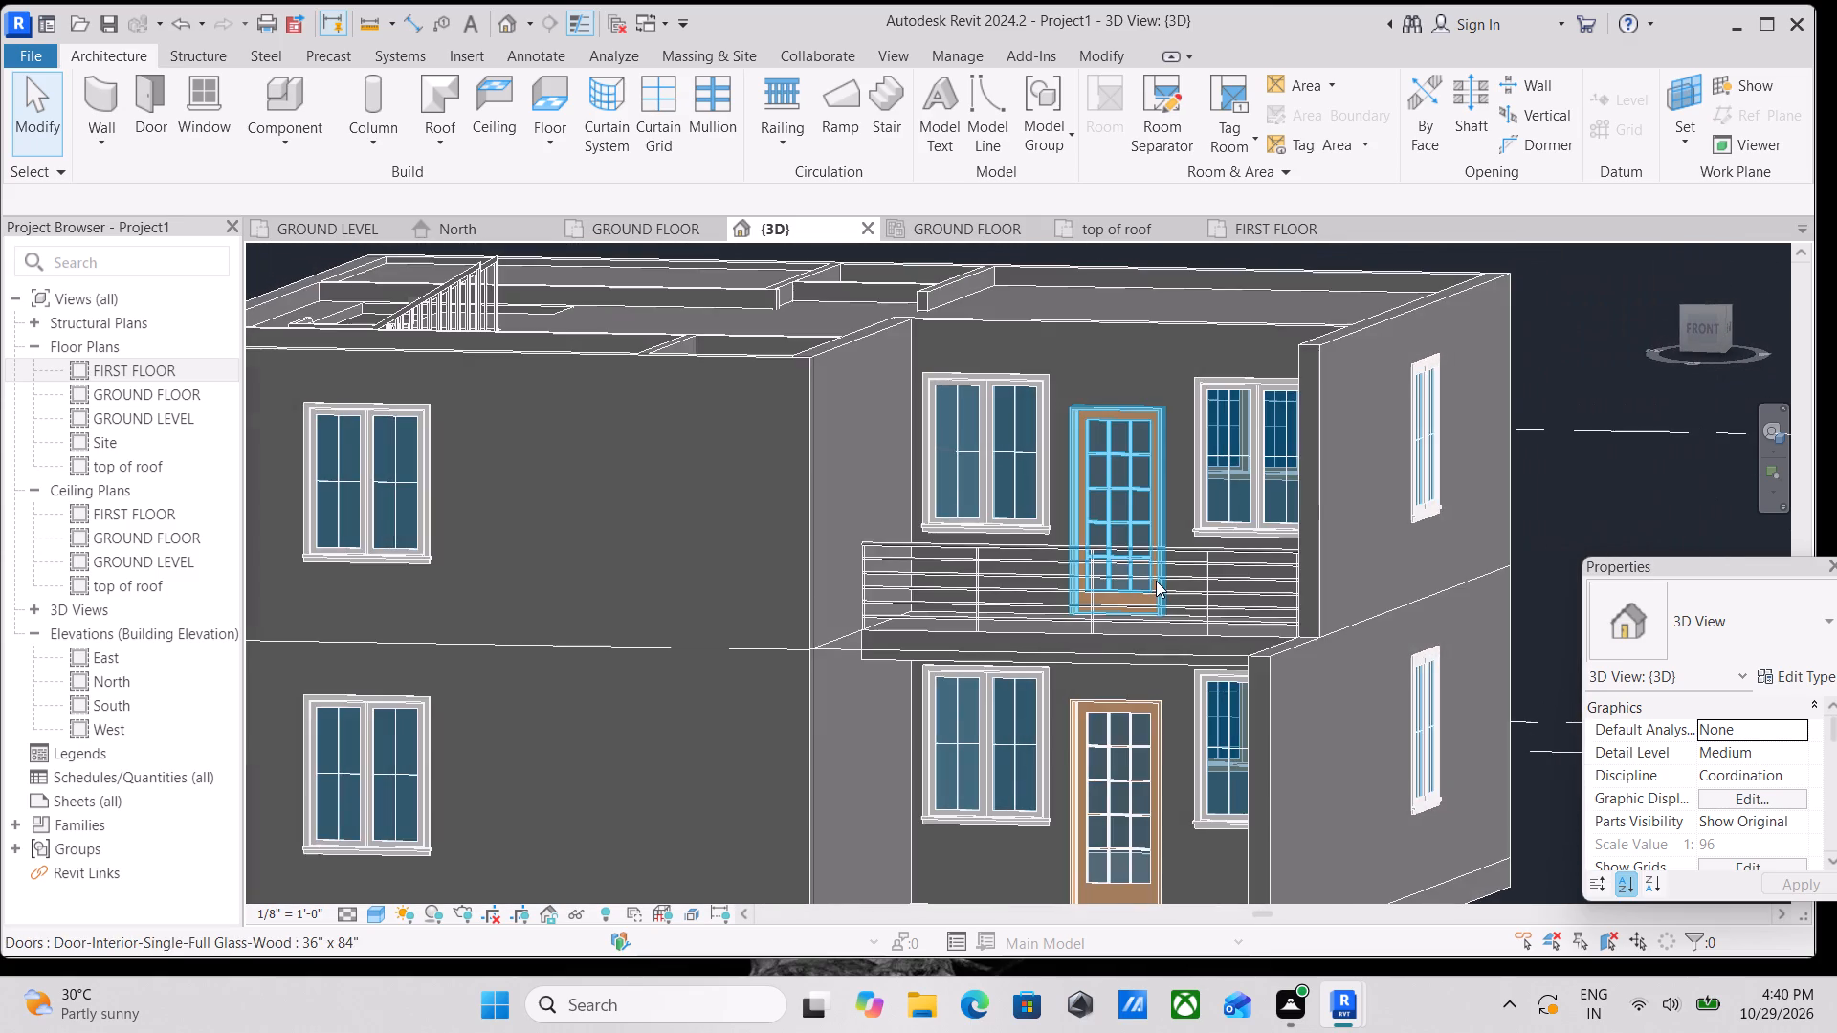
middle_click_drag(1156, 581, 1040, 729, "shift")
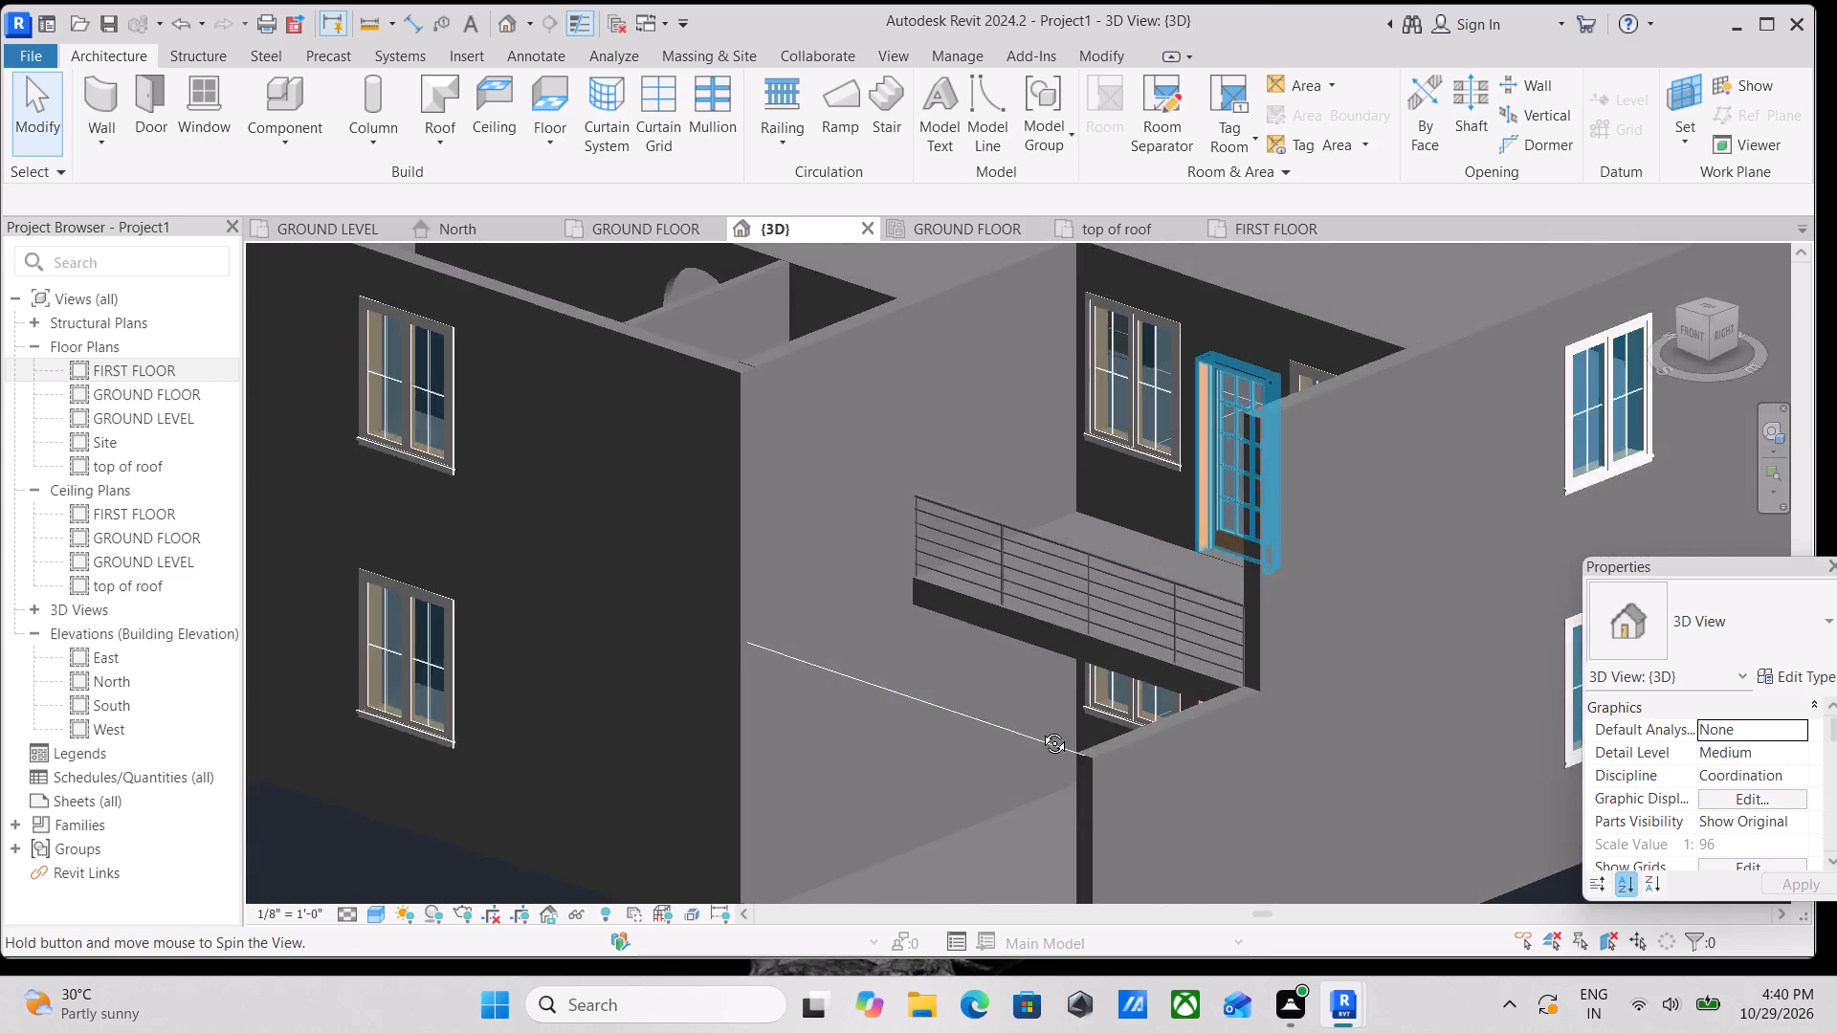
middle_click_drag(1040, 729, 1031, 736, "shift")
scroll(1075, 669, "down", 4)
middle_click_drag(1075, 669, 1149, 588)
scroll(1047, 717, "down", 2)
middle_click_drag(1042, 718, 1130, 639)
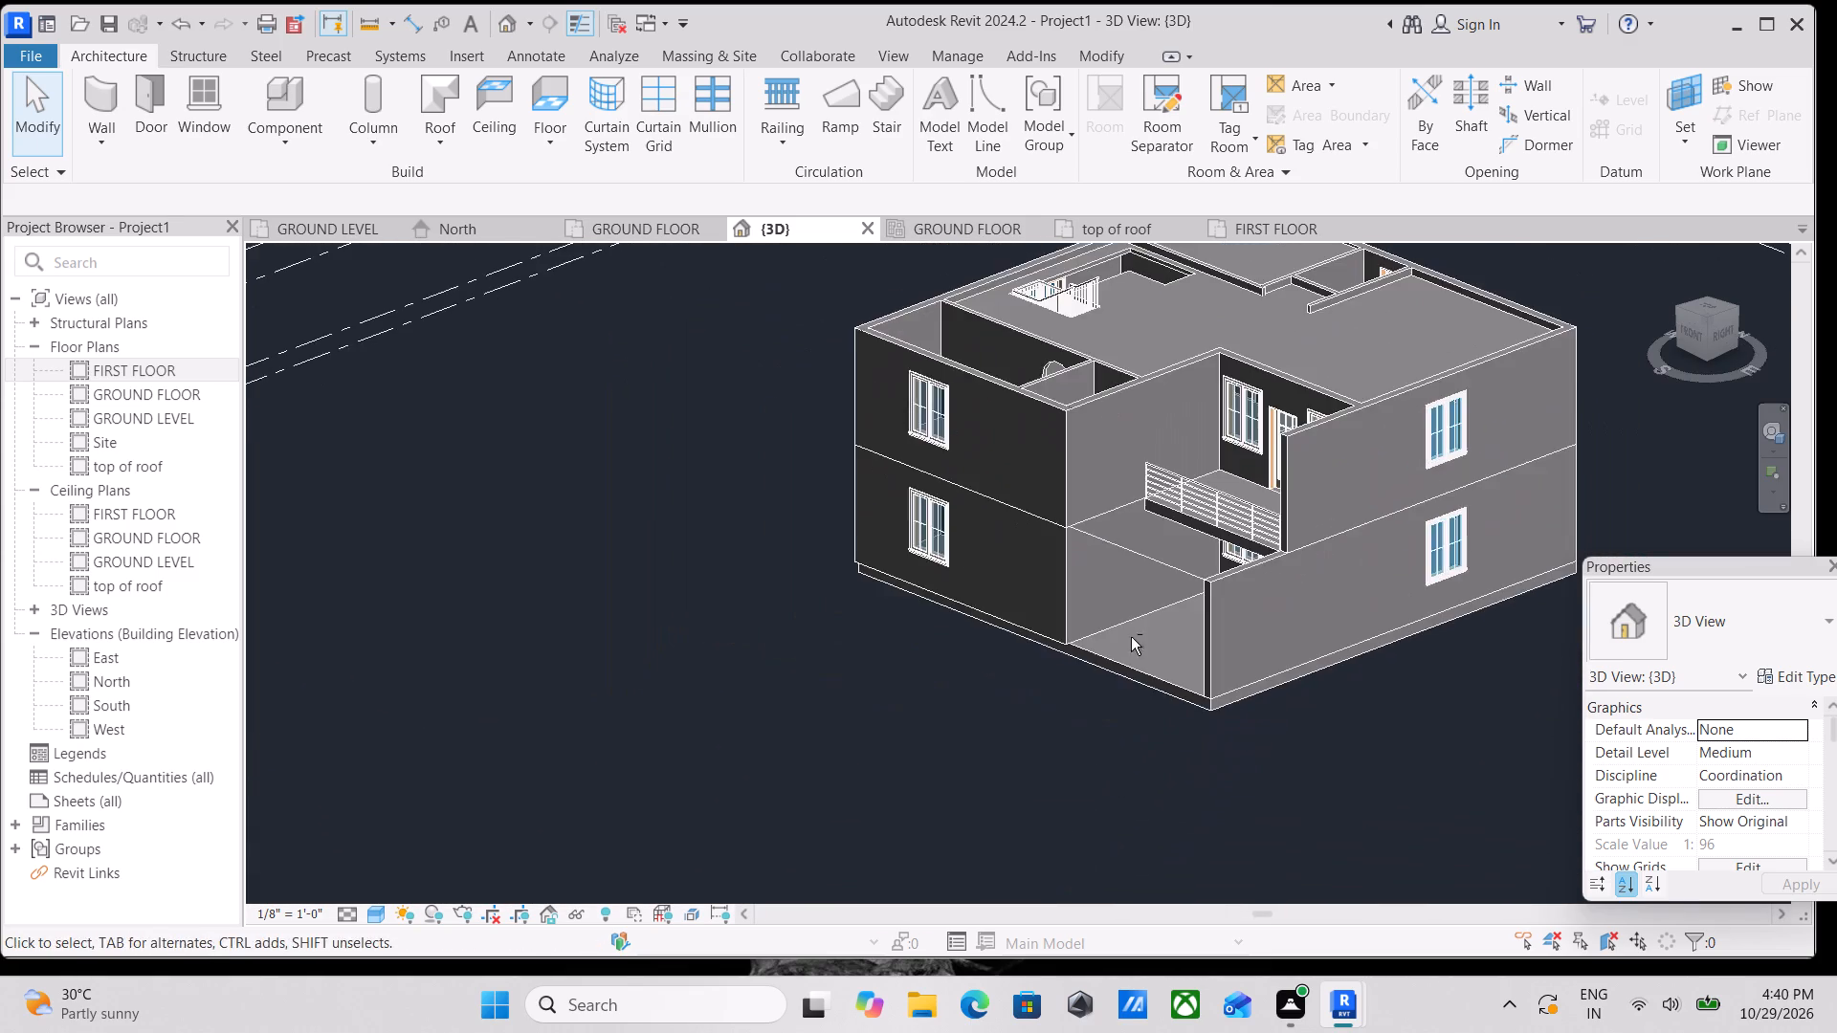
middle_click_drag(1131, 637, 1200, 723, "shift")
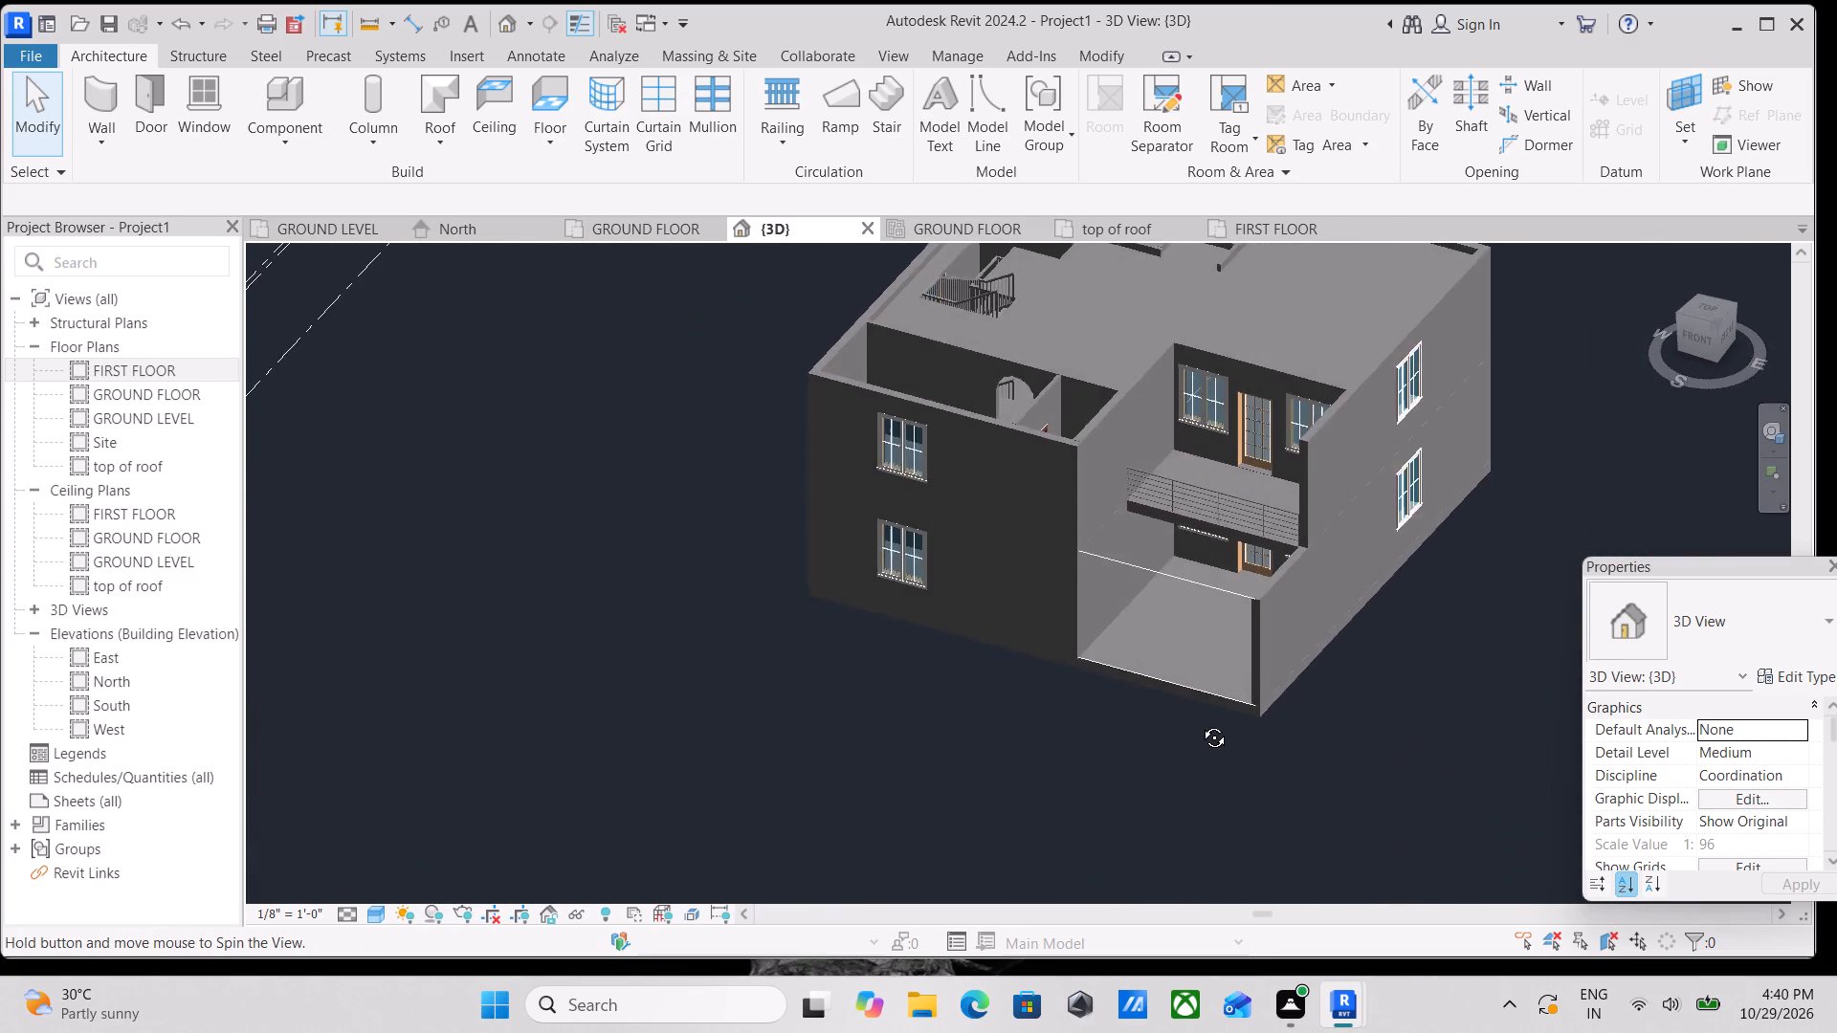
middle_click_drag(1200, 723, 1395, 604, "shift")
middle_click_drag(1312, 628, 1063, 717, "shift")
scroll(1288, 533, "up", 2)
middle_click_drag(1280, 541, 1279, 604)
middle_click_drag(1066, 479, 1120, 699)
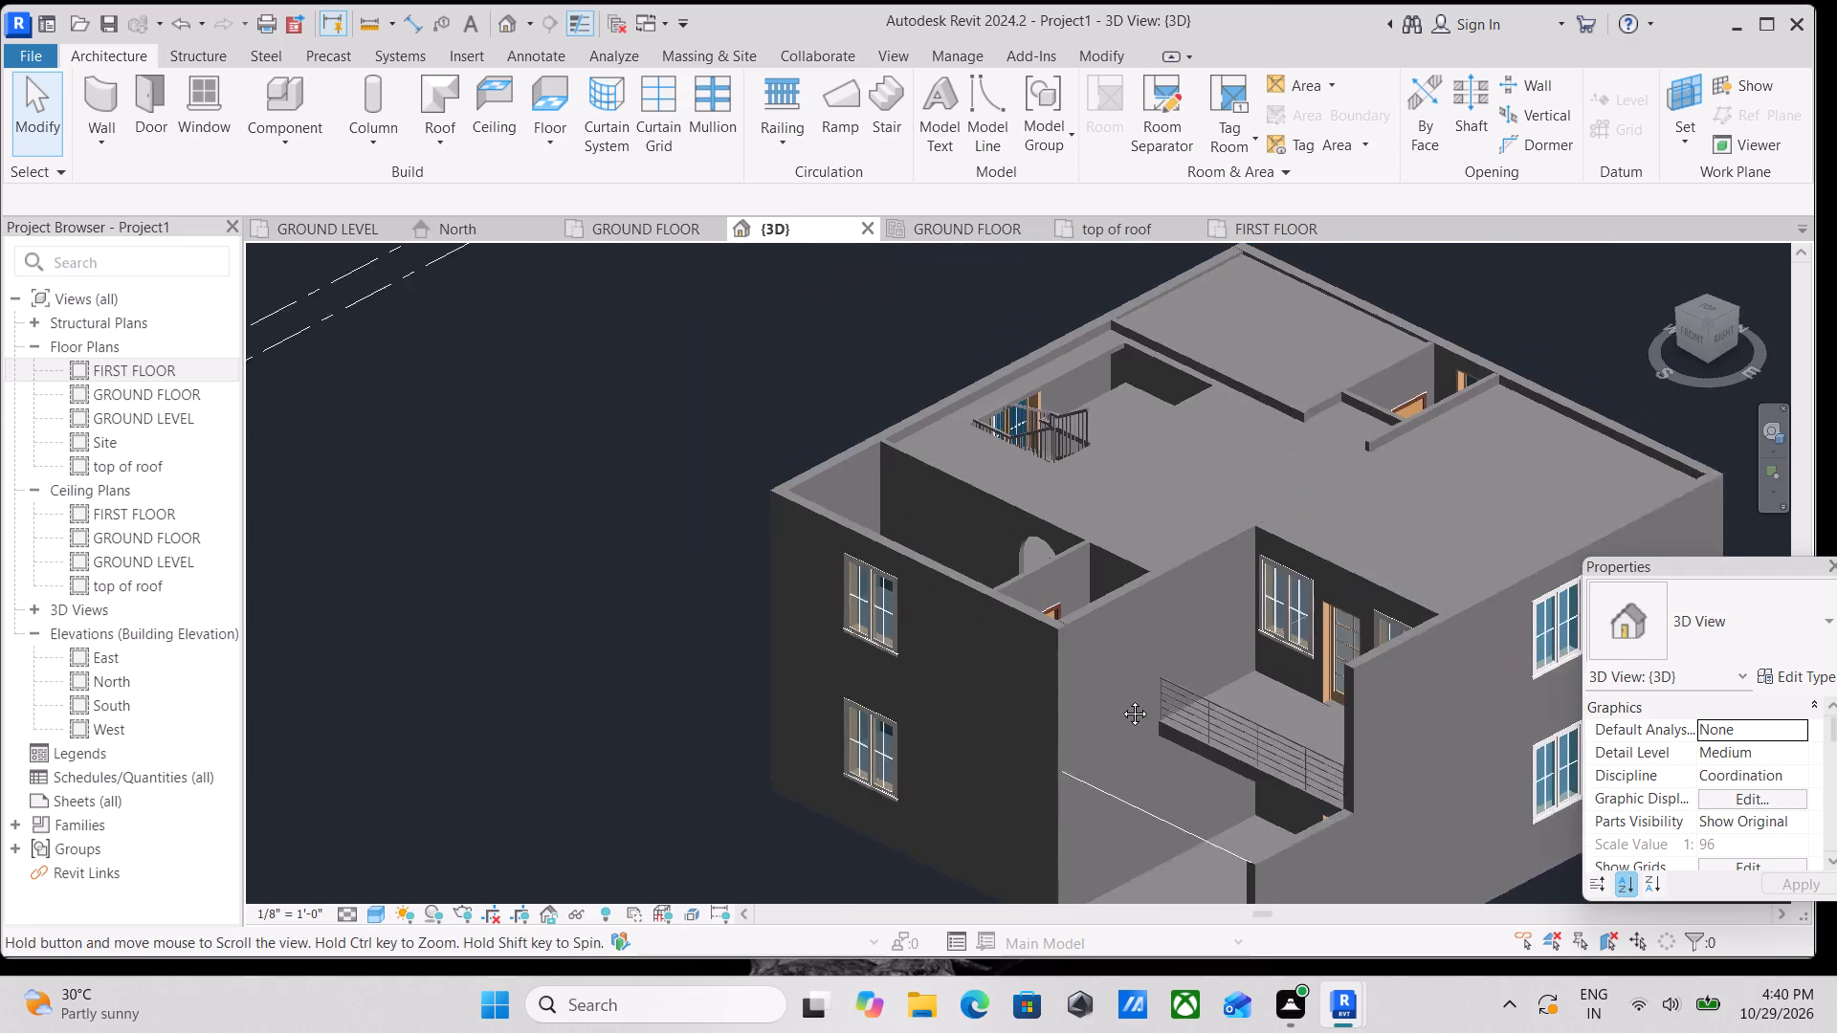
middle_click_drag(1120, 699, 1120, 709)
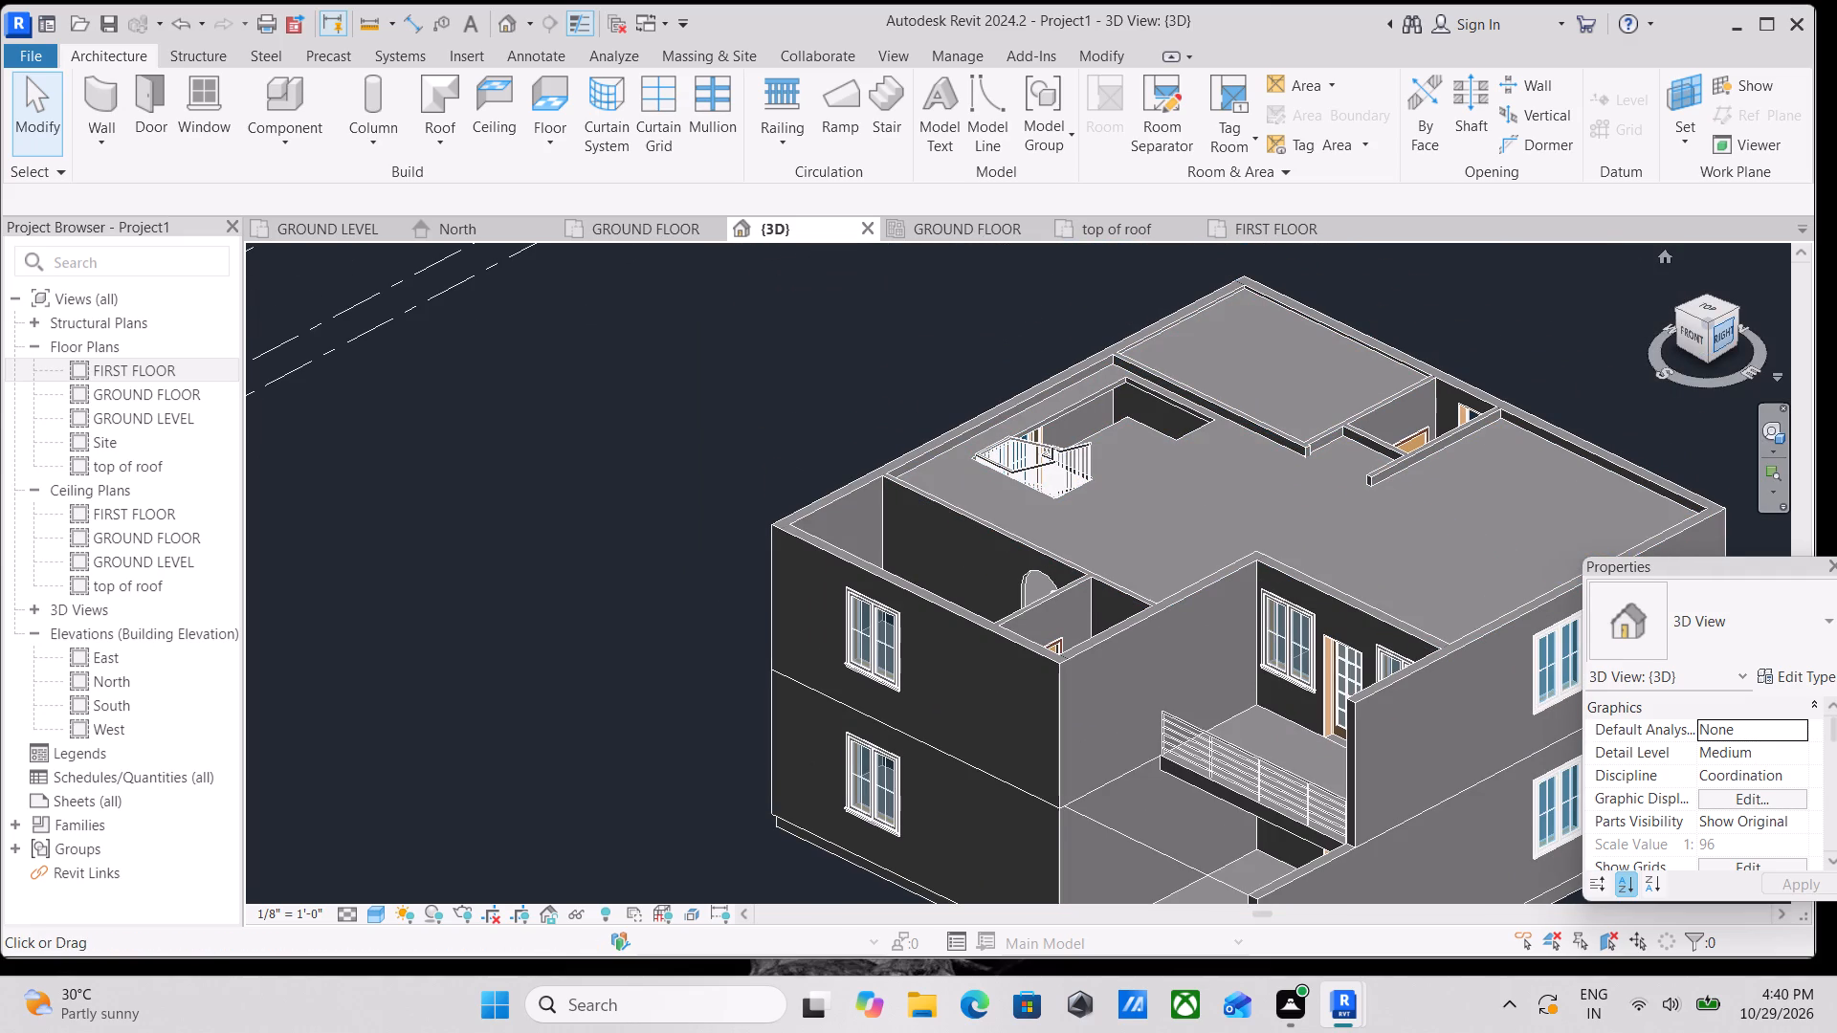
View the house from the Top, and return to the corner view between Front and Right.
left_click(1713, 306)
scroll(1193, 631, "up", 3)
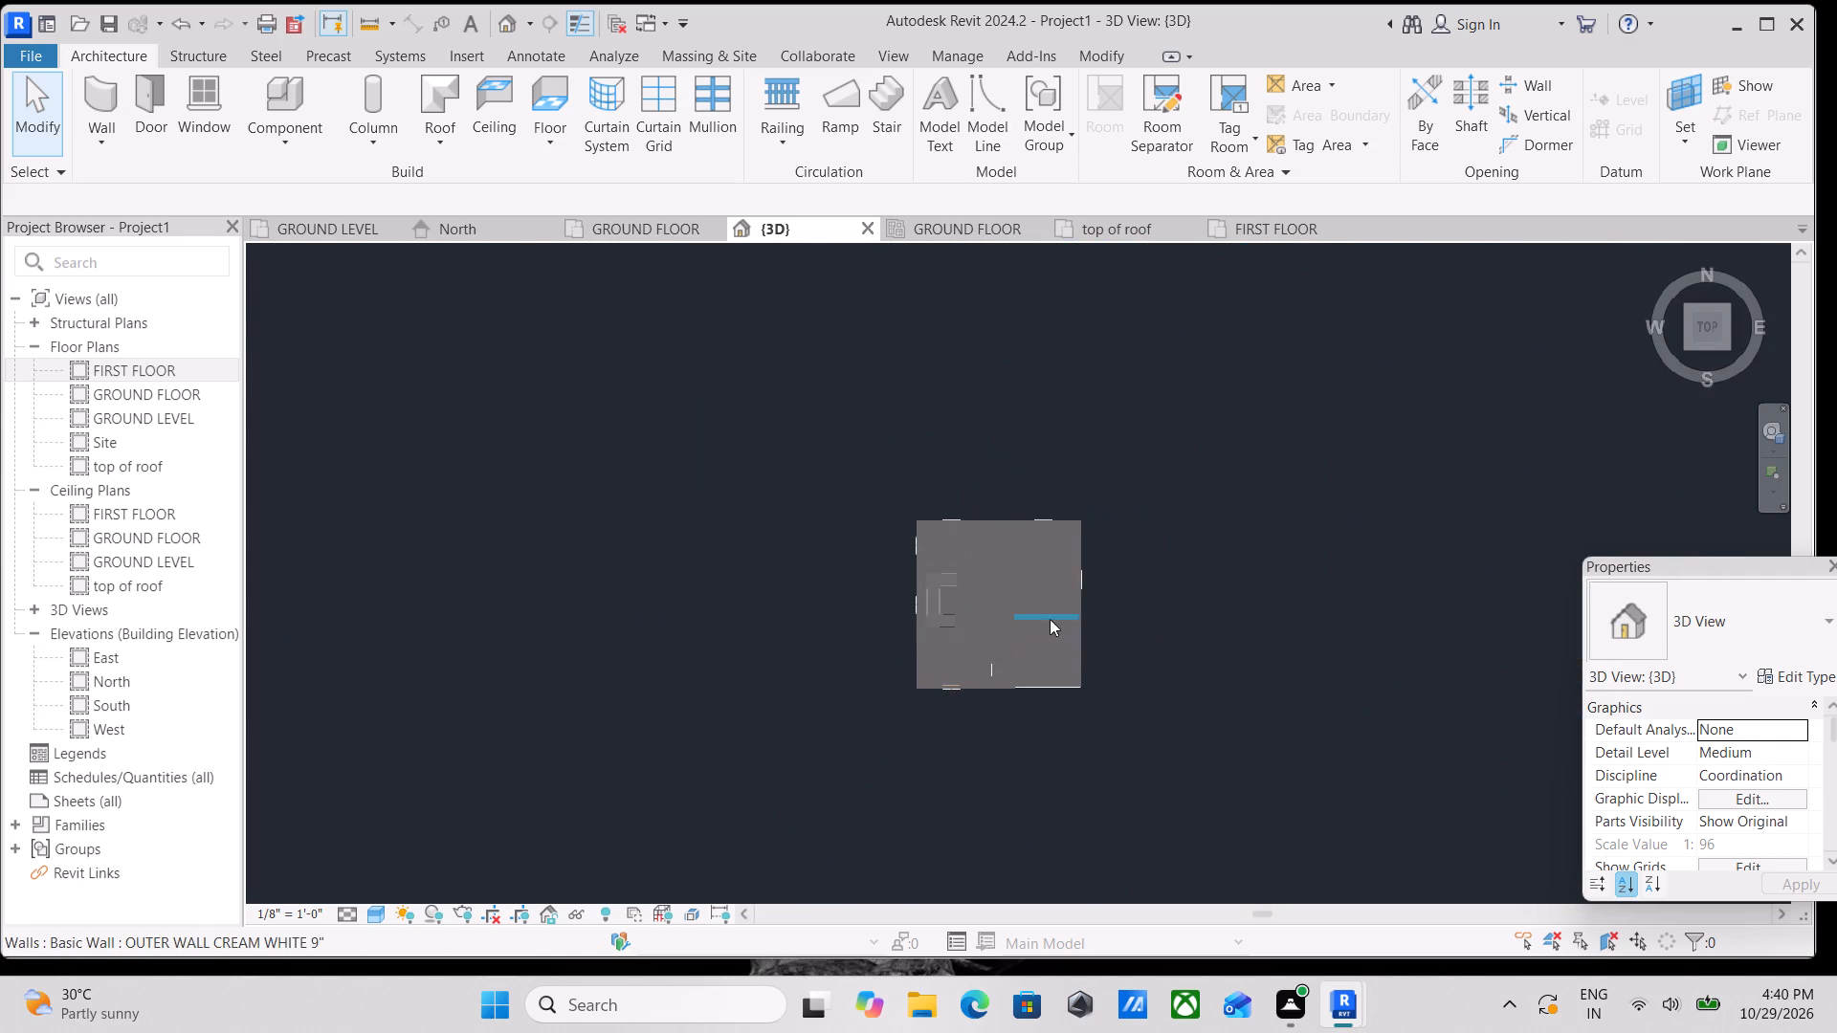
scroll(992, 625, "up", 3)
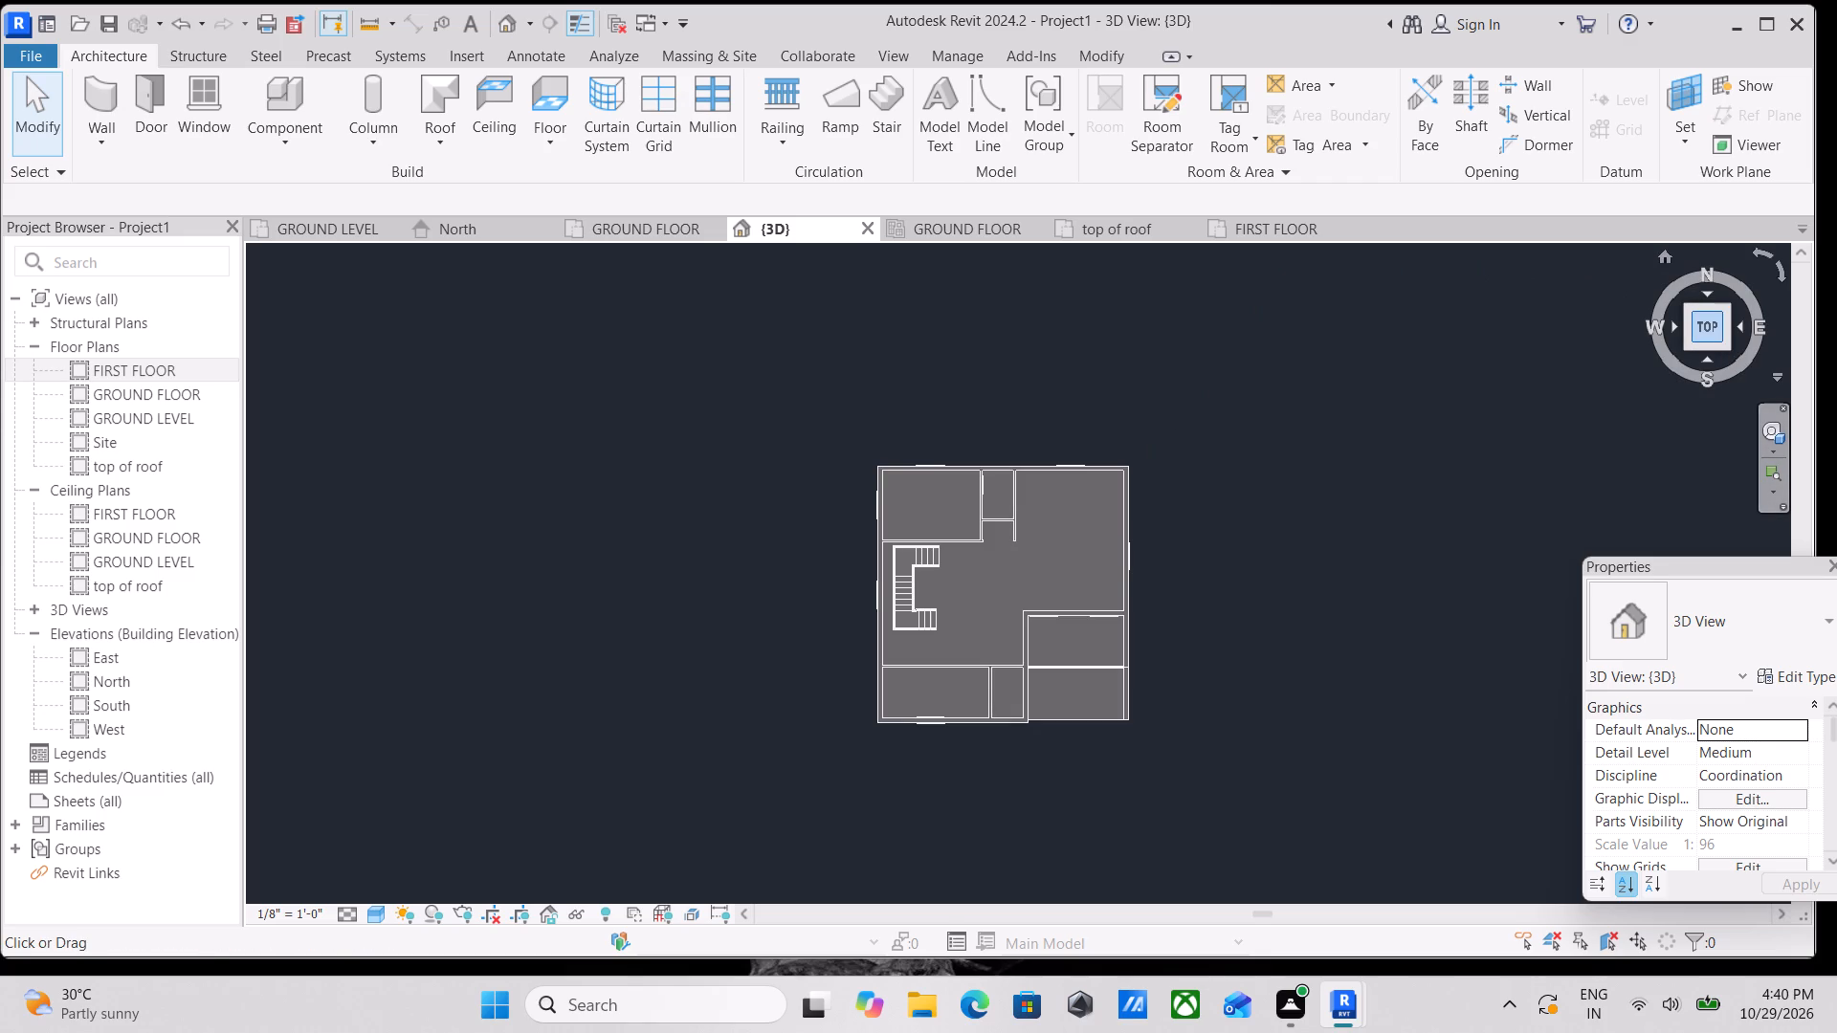
left_click(1723, 344)
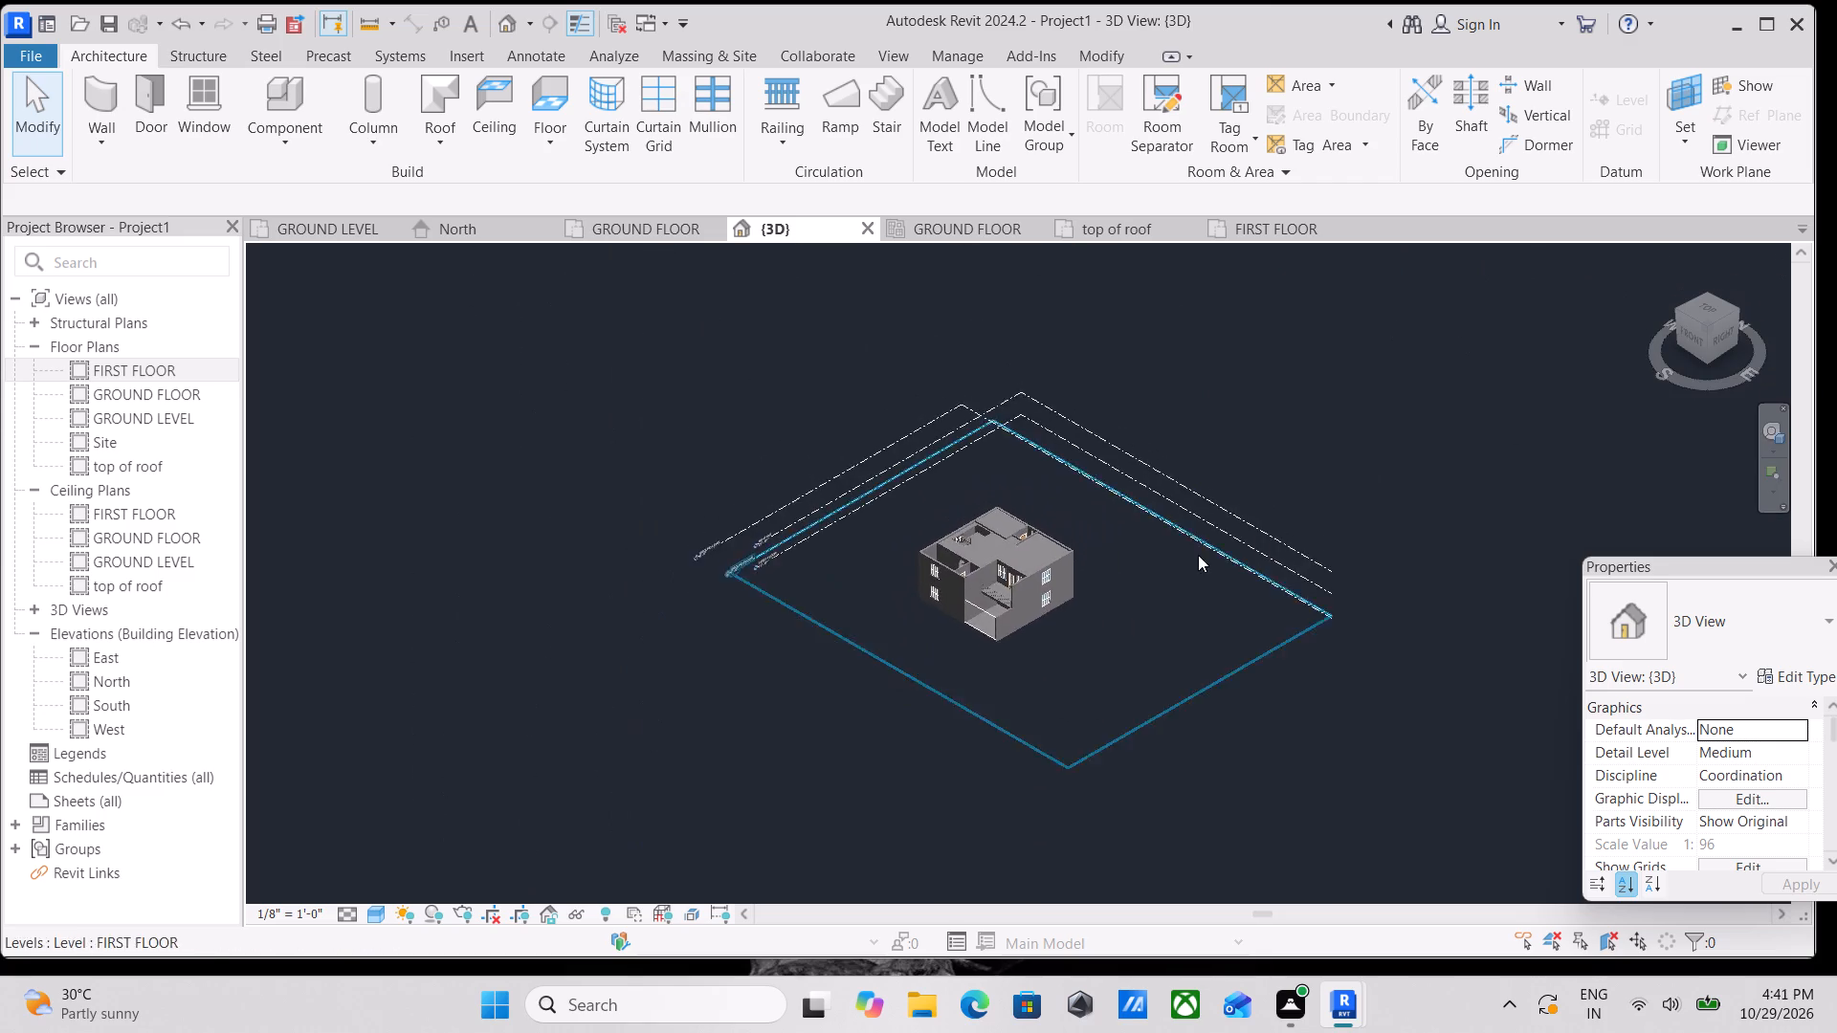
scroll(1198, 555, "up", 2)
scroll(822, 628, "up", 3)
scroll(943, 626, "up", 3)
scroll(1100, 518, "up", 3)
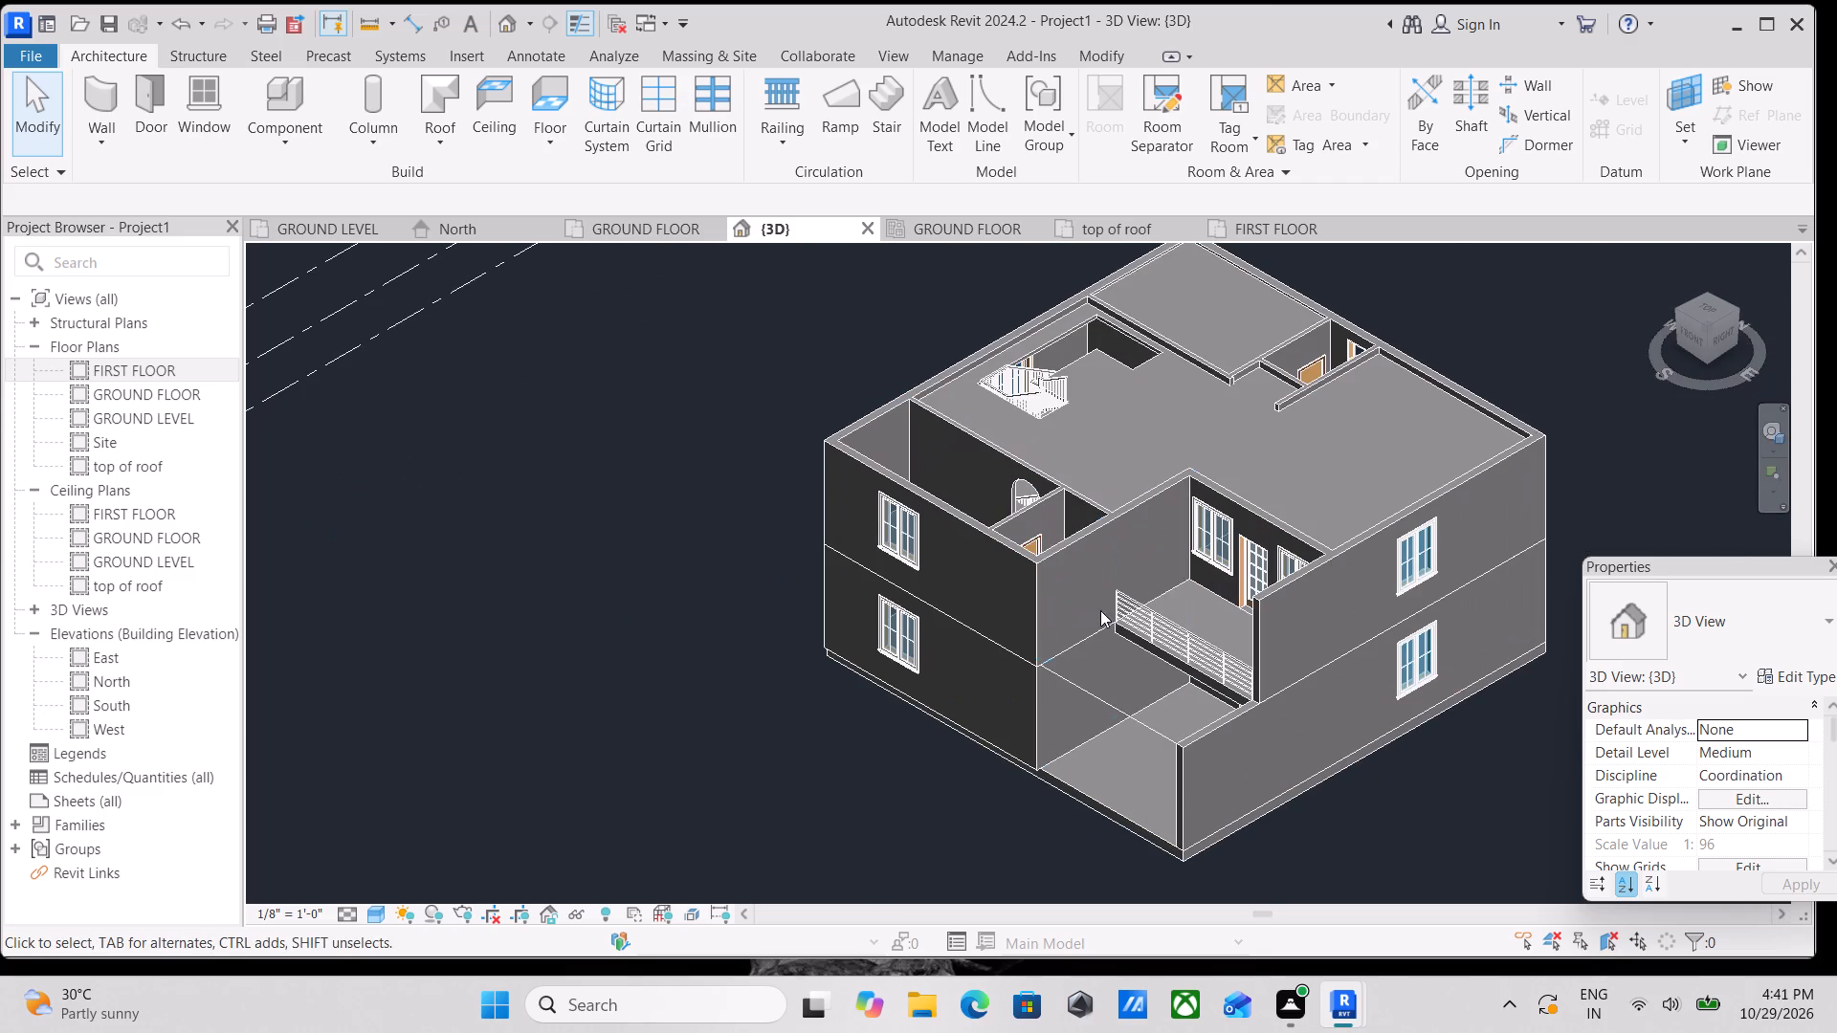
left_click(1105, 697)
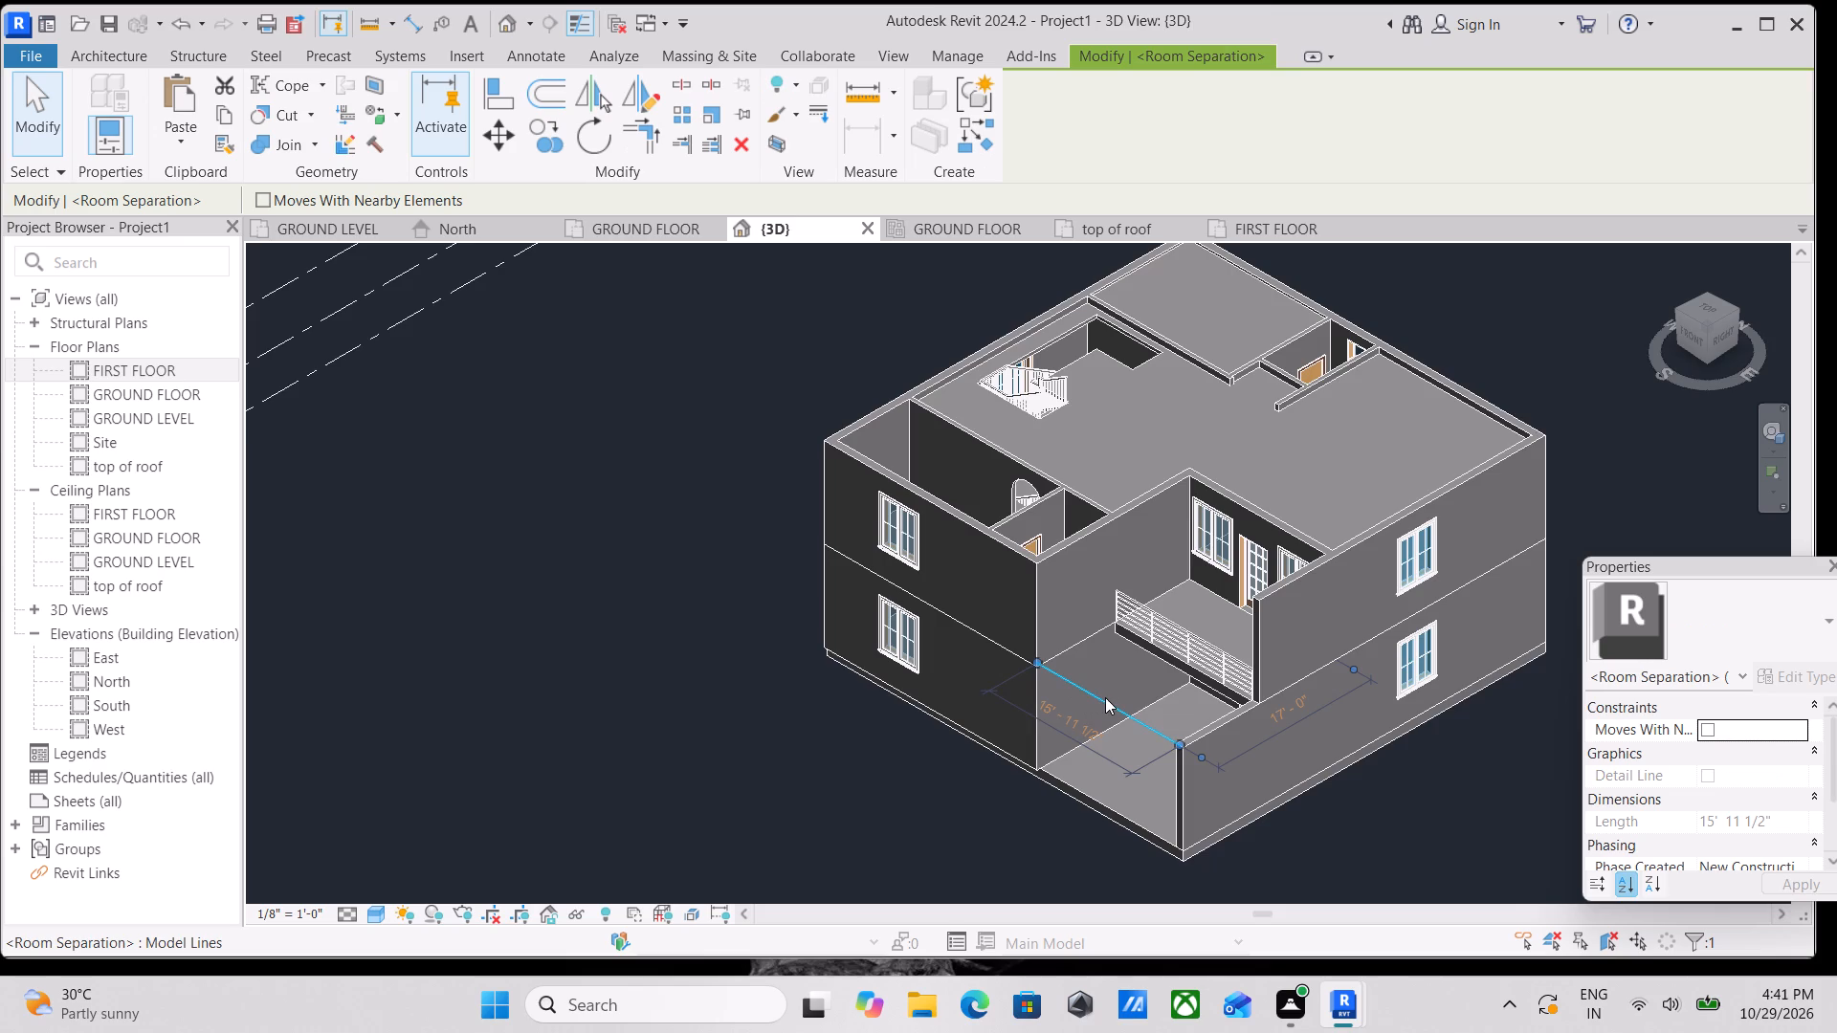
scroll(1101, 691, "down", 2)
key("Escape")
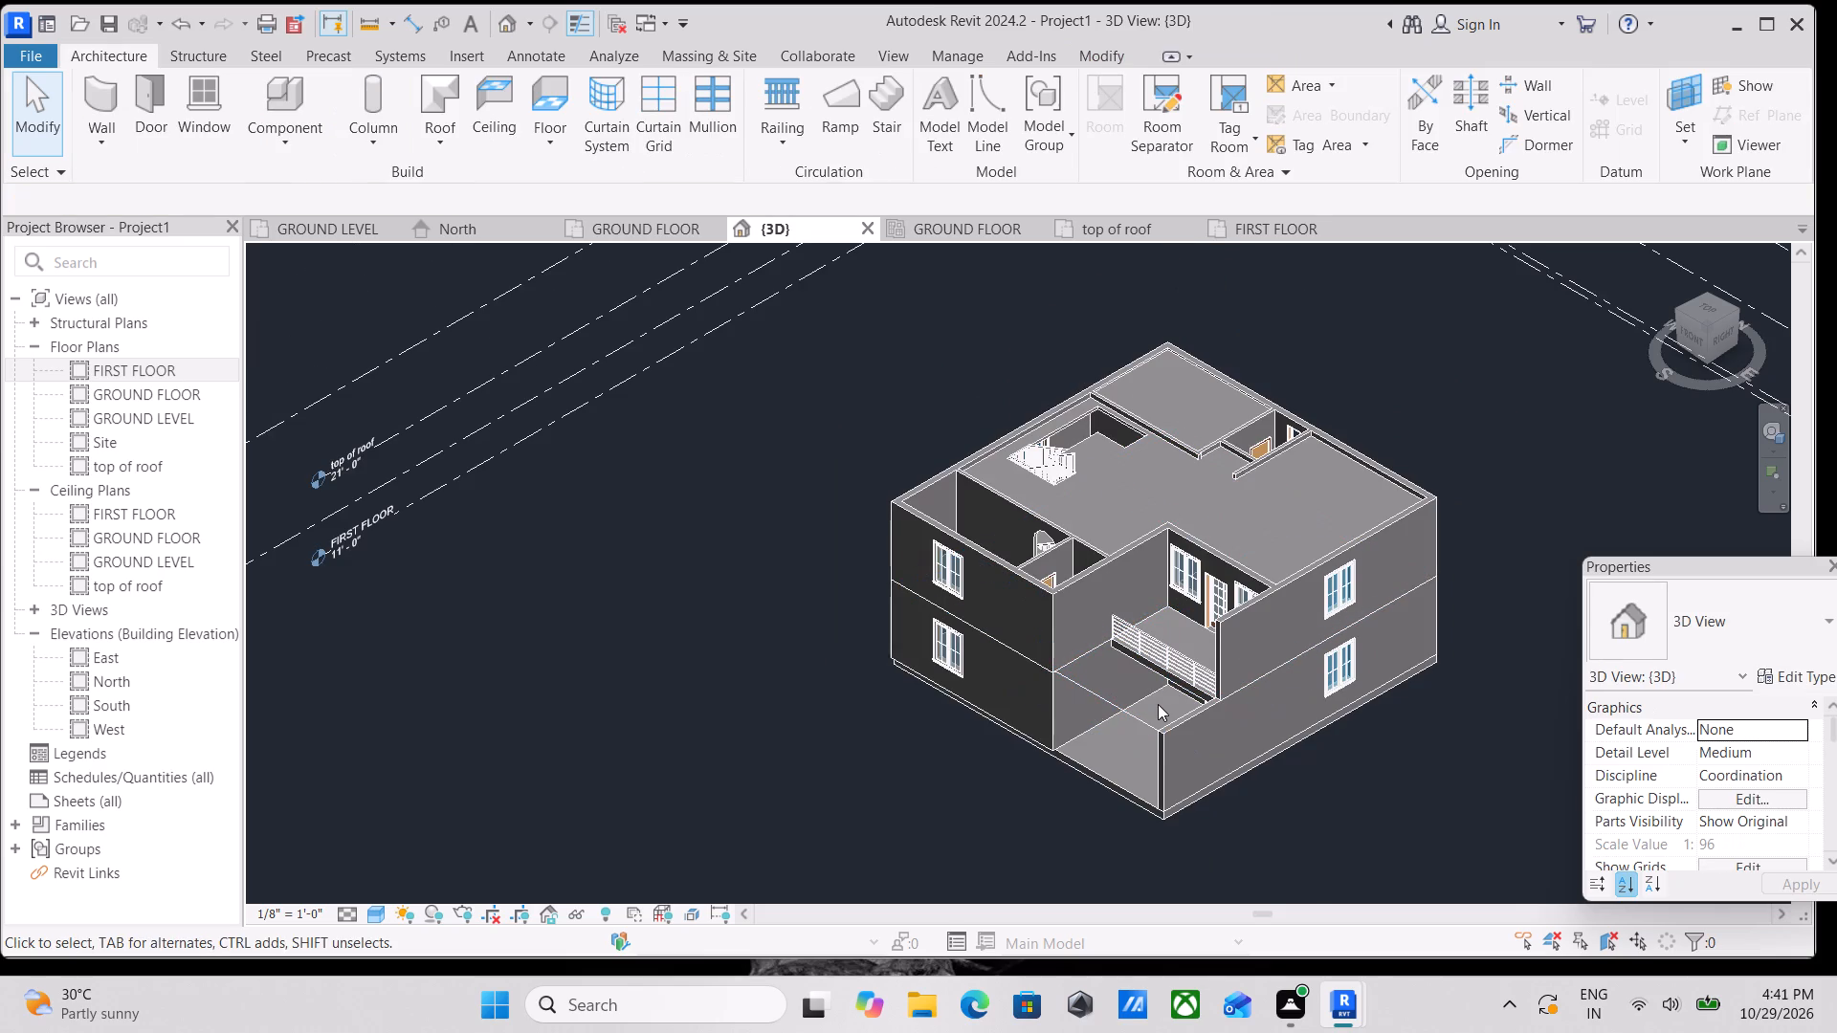
Copy the first-floor MARBLE FLOORING 1' slab and paste it aligned to the "top of roof" level.
middle_click_drag(1143, 716, 1267, 609, "shift")
scroll(1323, 617, "up", 4)
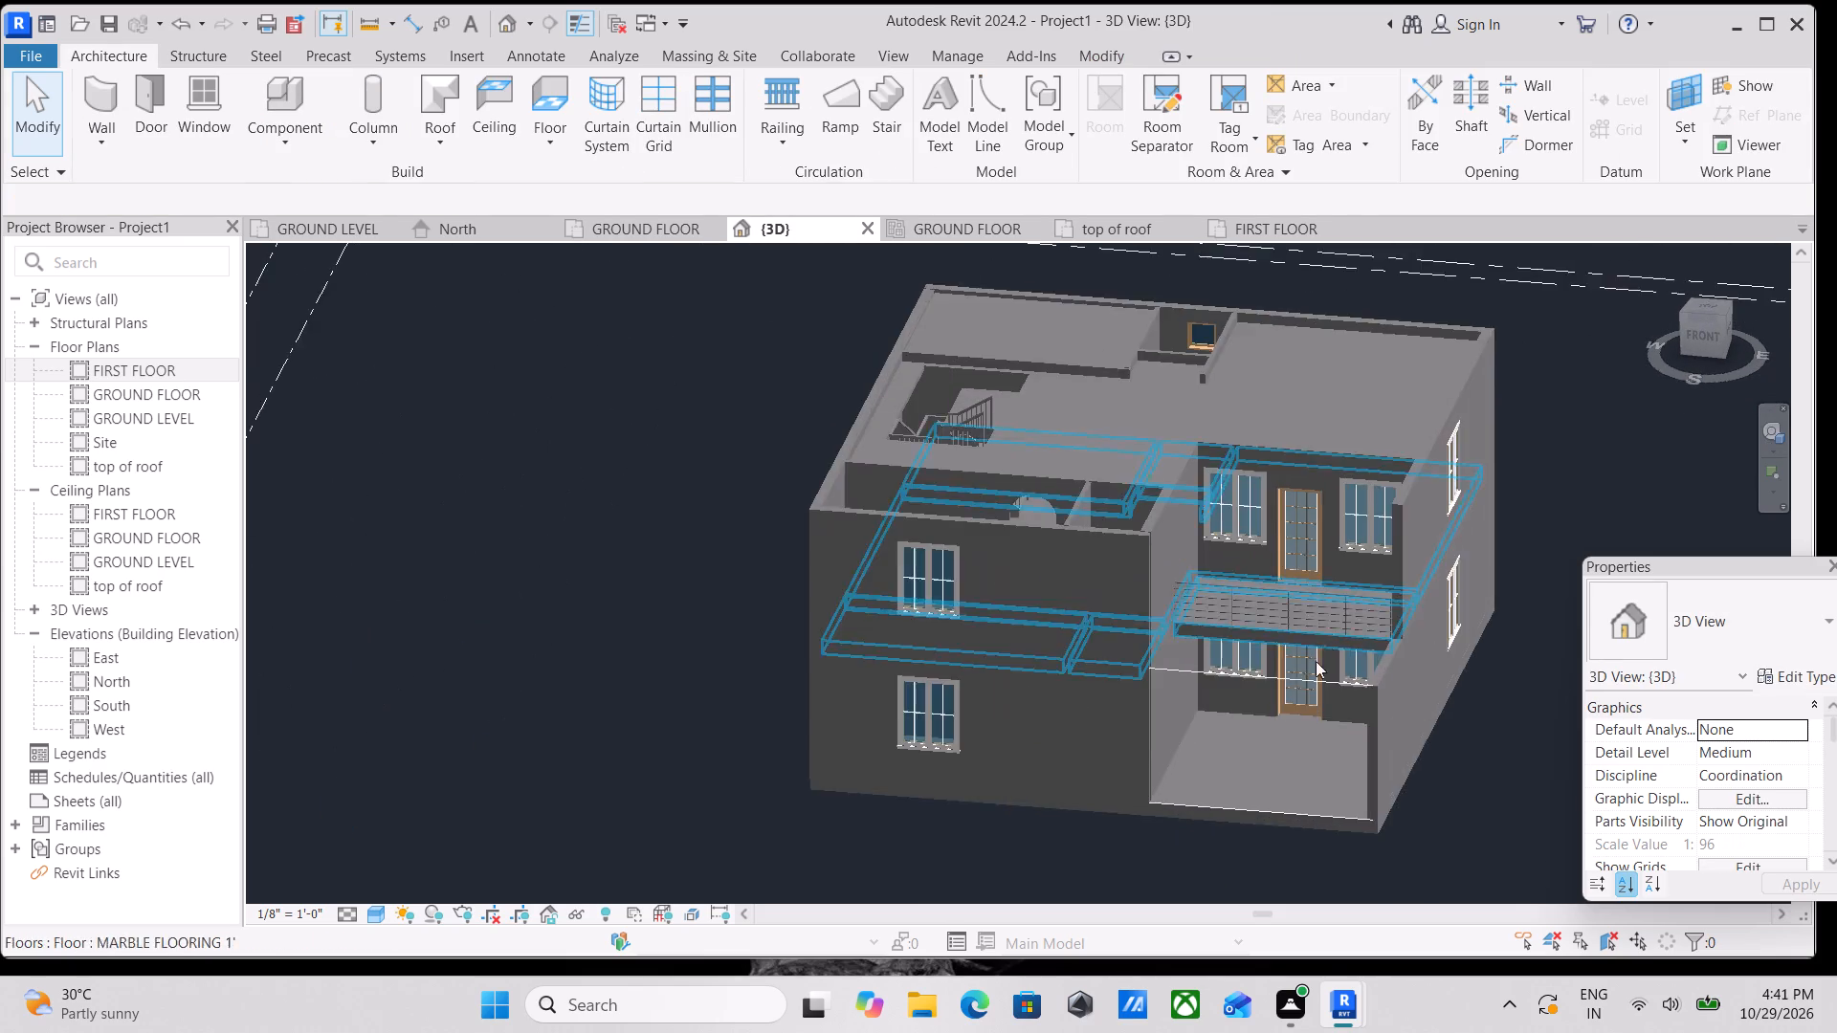
scroll(1316, 661, "up", 6)
left_click(999, 521)
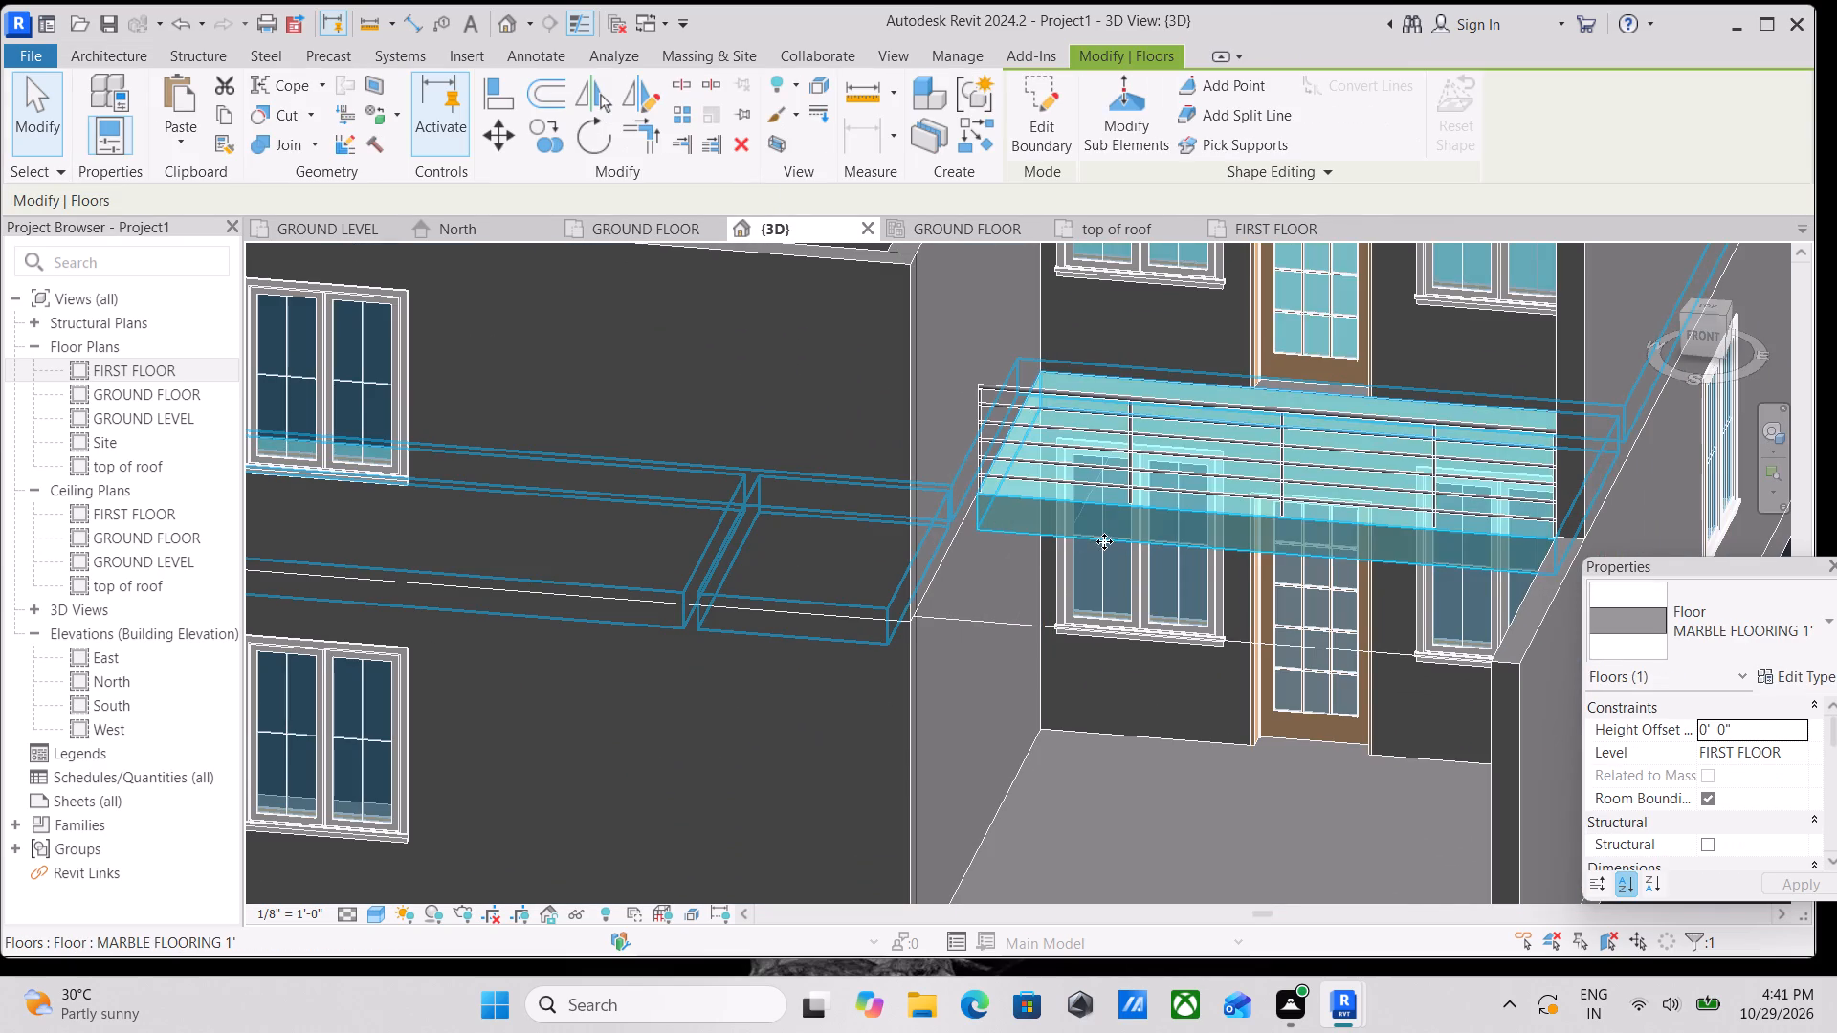
scroll(1104, 541, "down", 2)
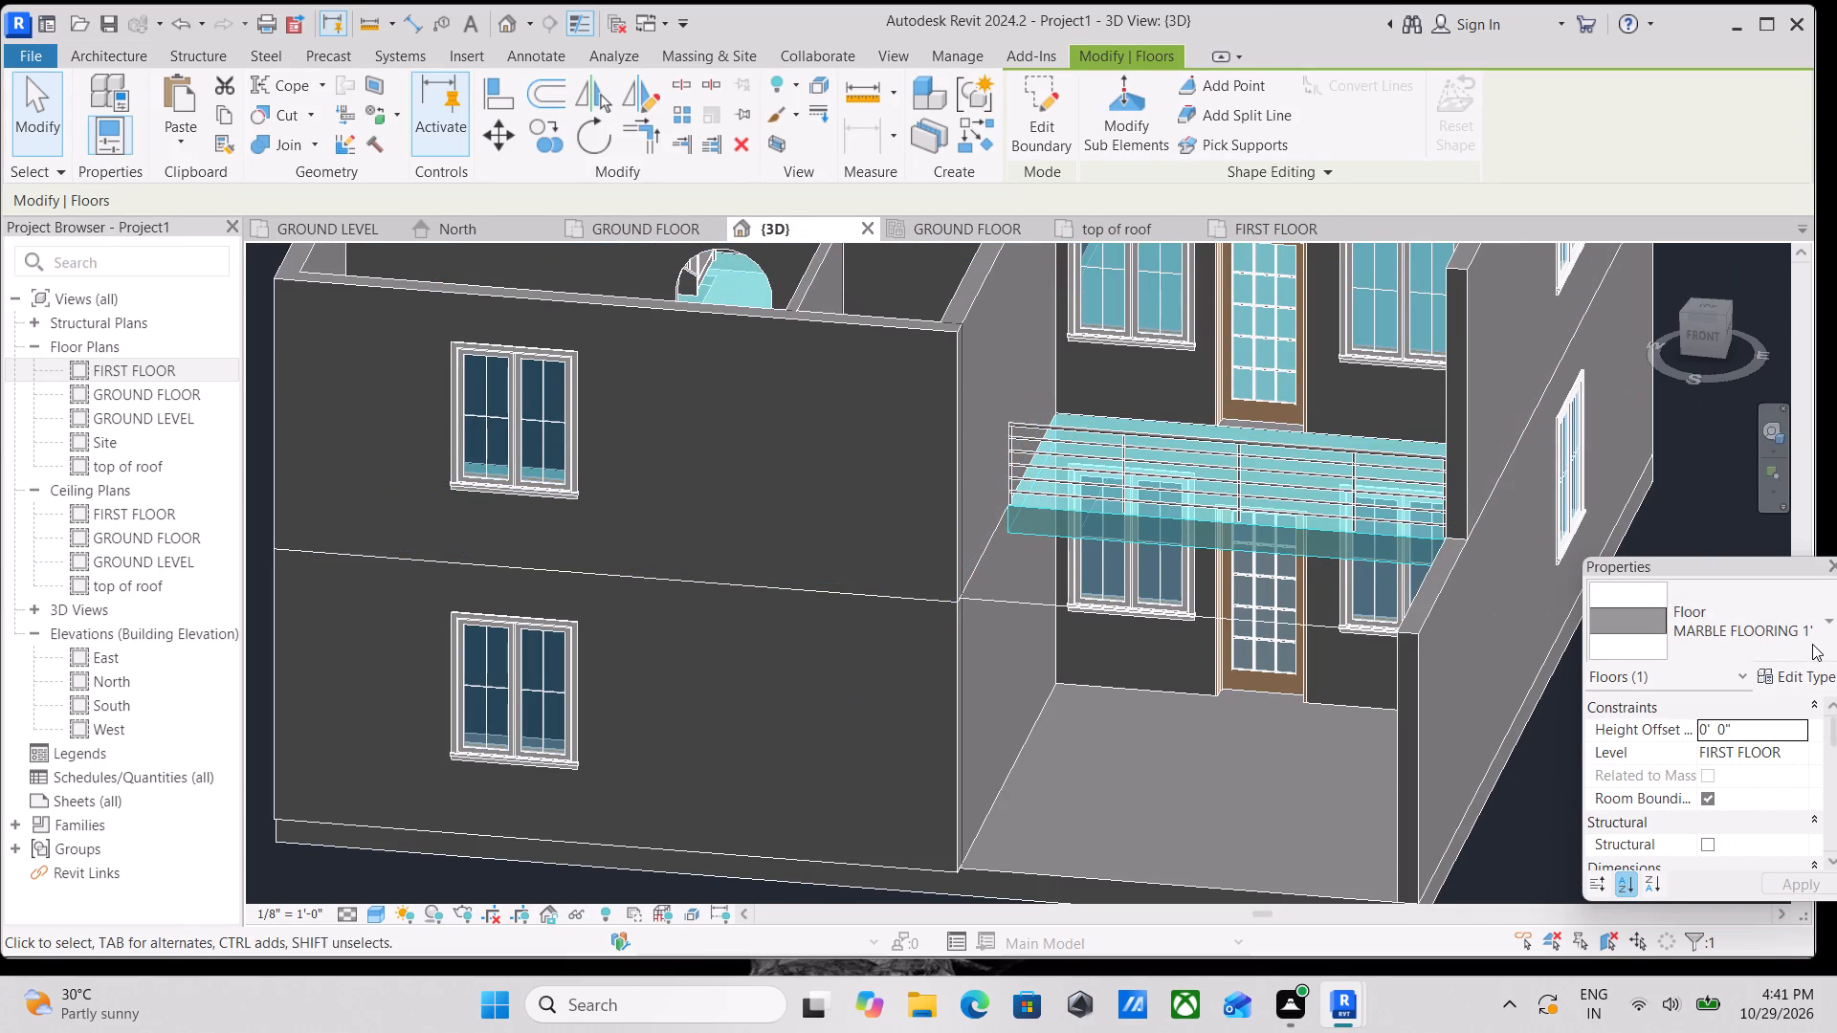
left_click(223, 113)
left_click(187, 133)
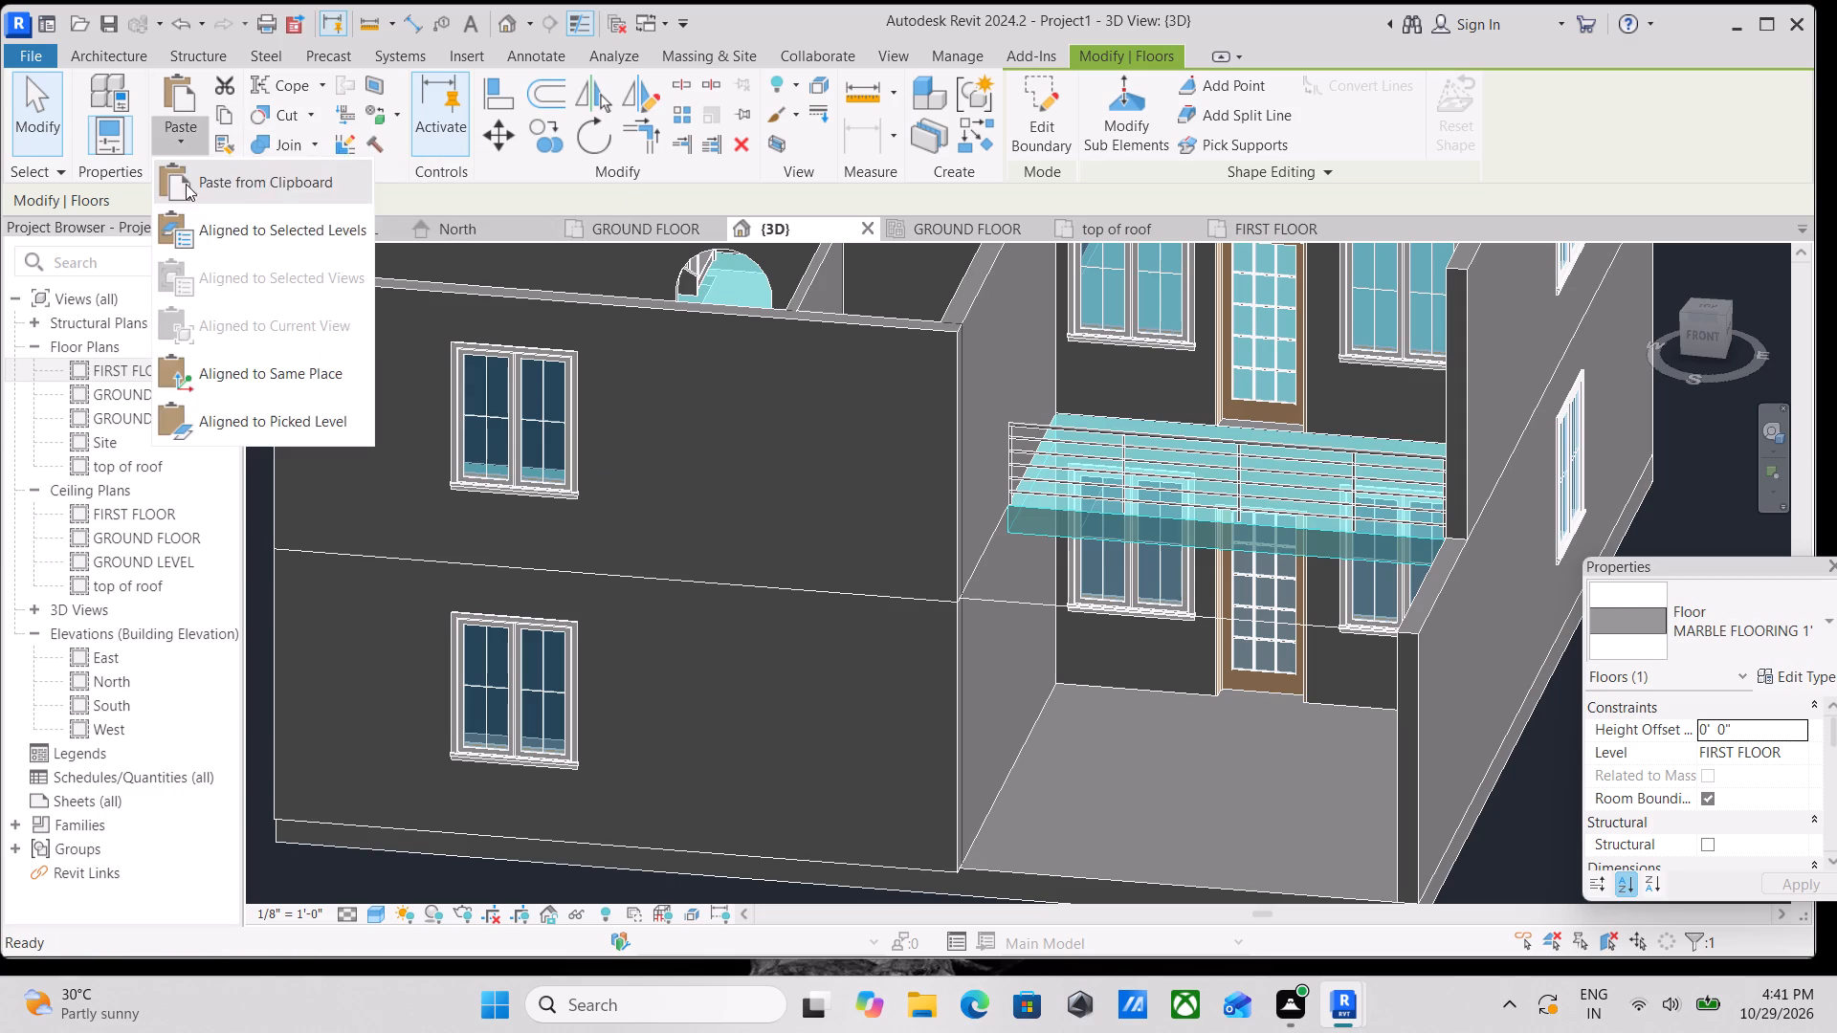
left_click(220, 234)
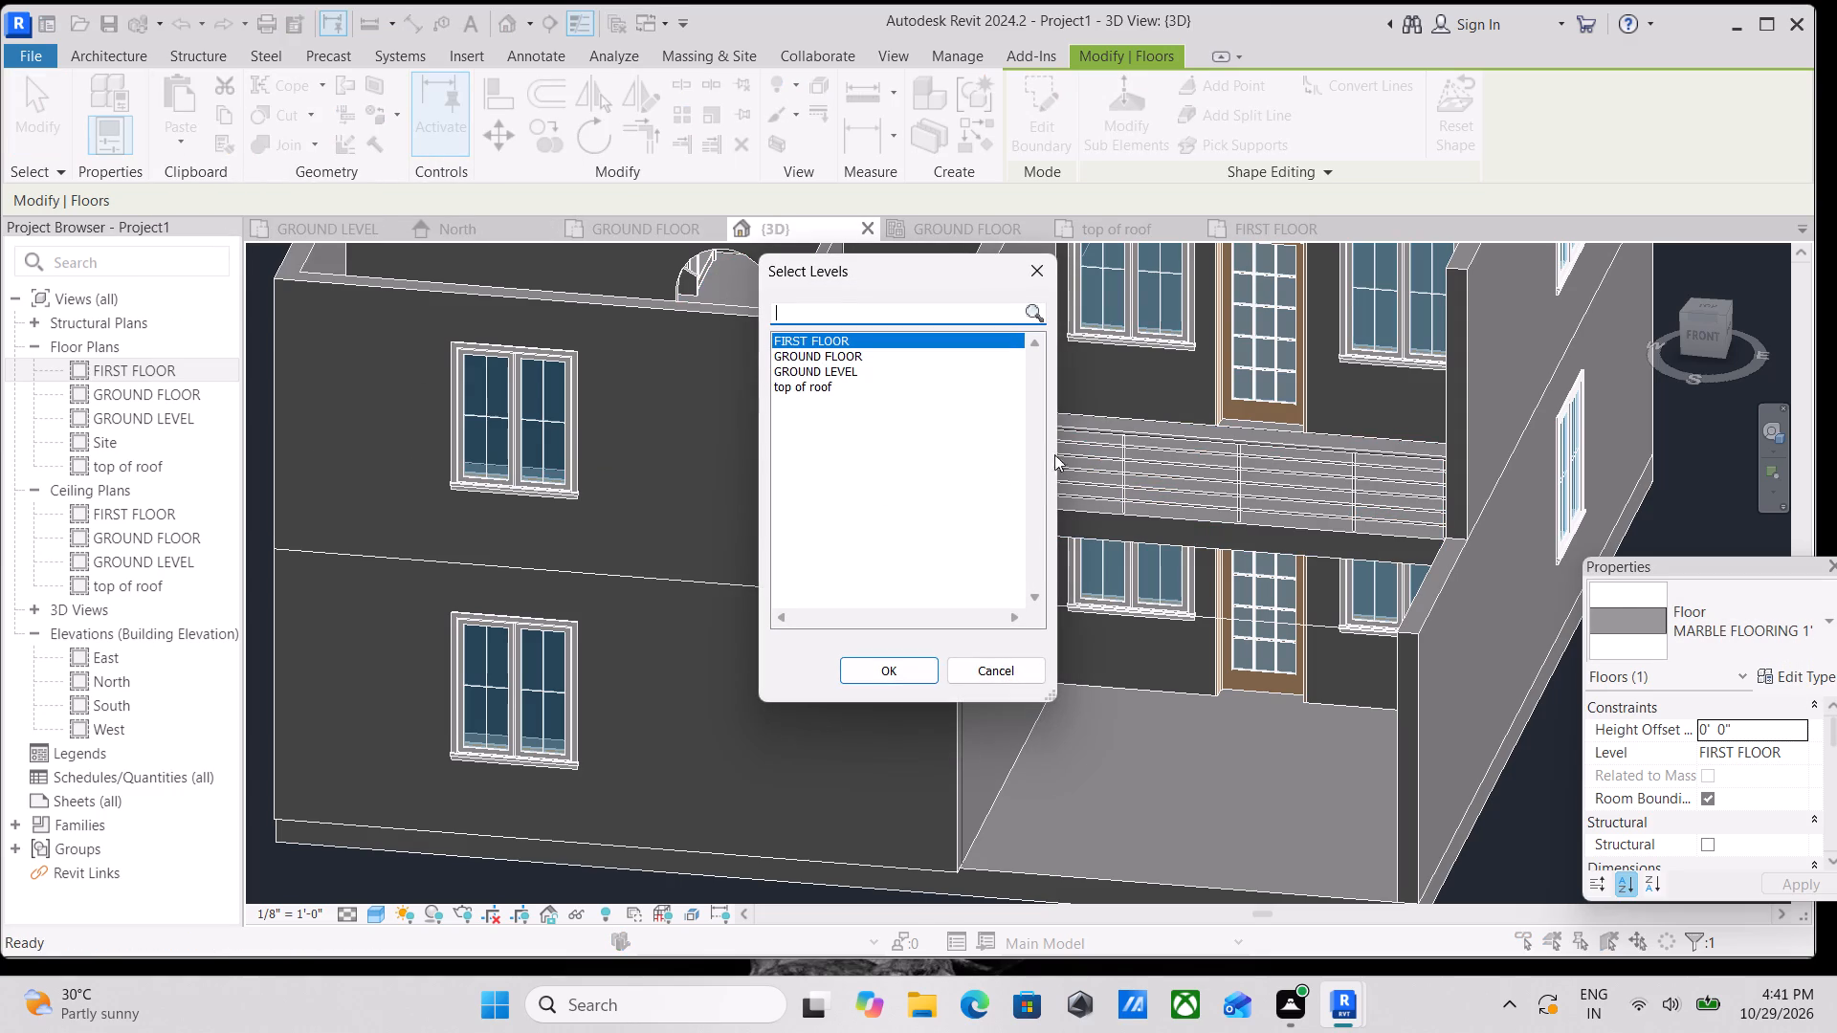
left_click(838, 384)
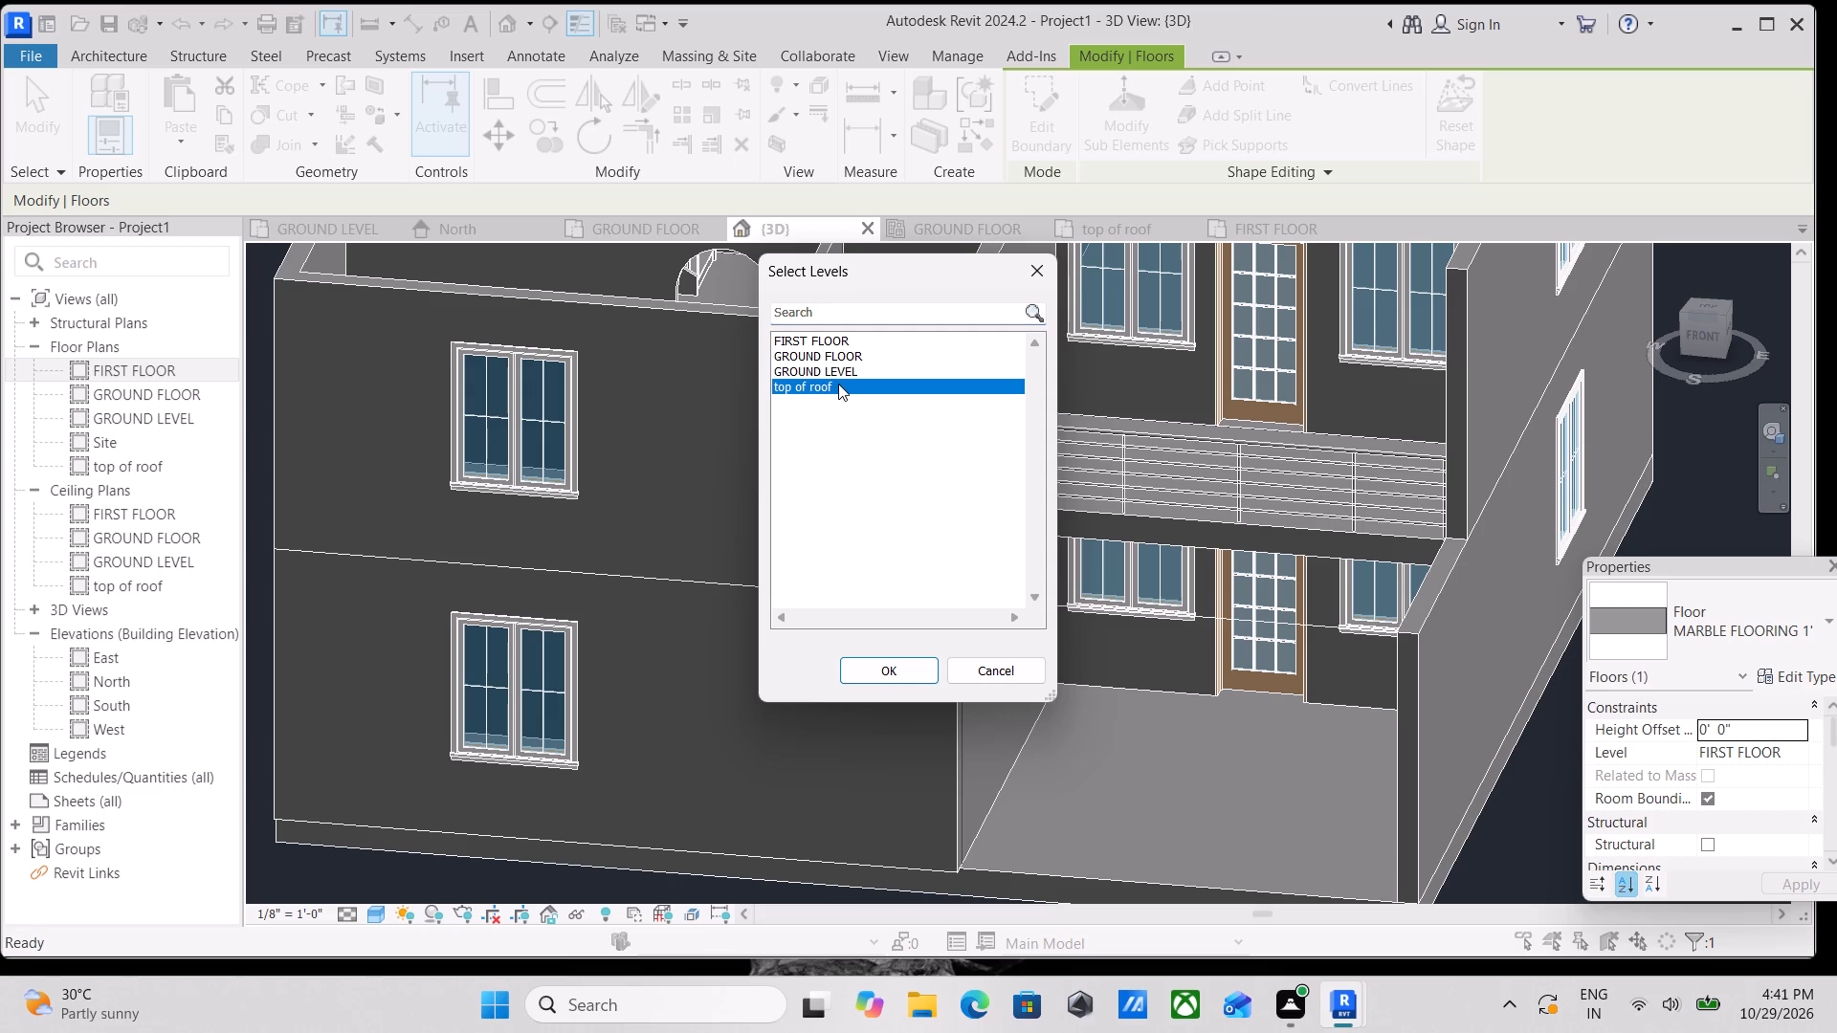
left_click(874, 663)
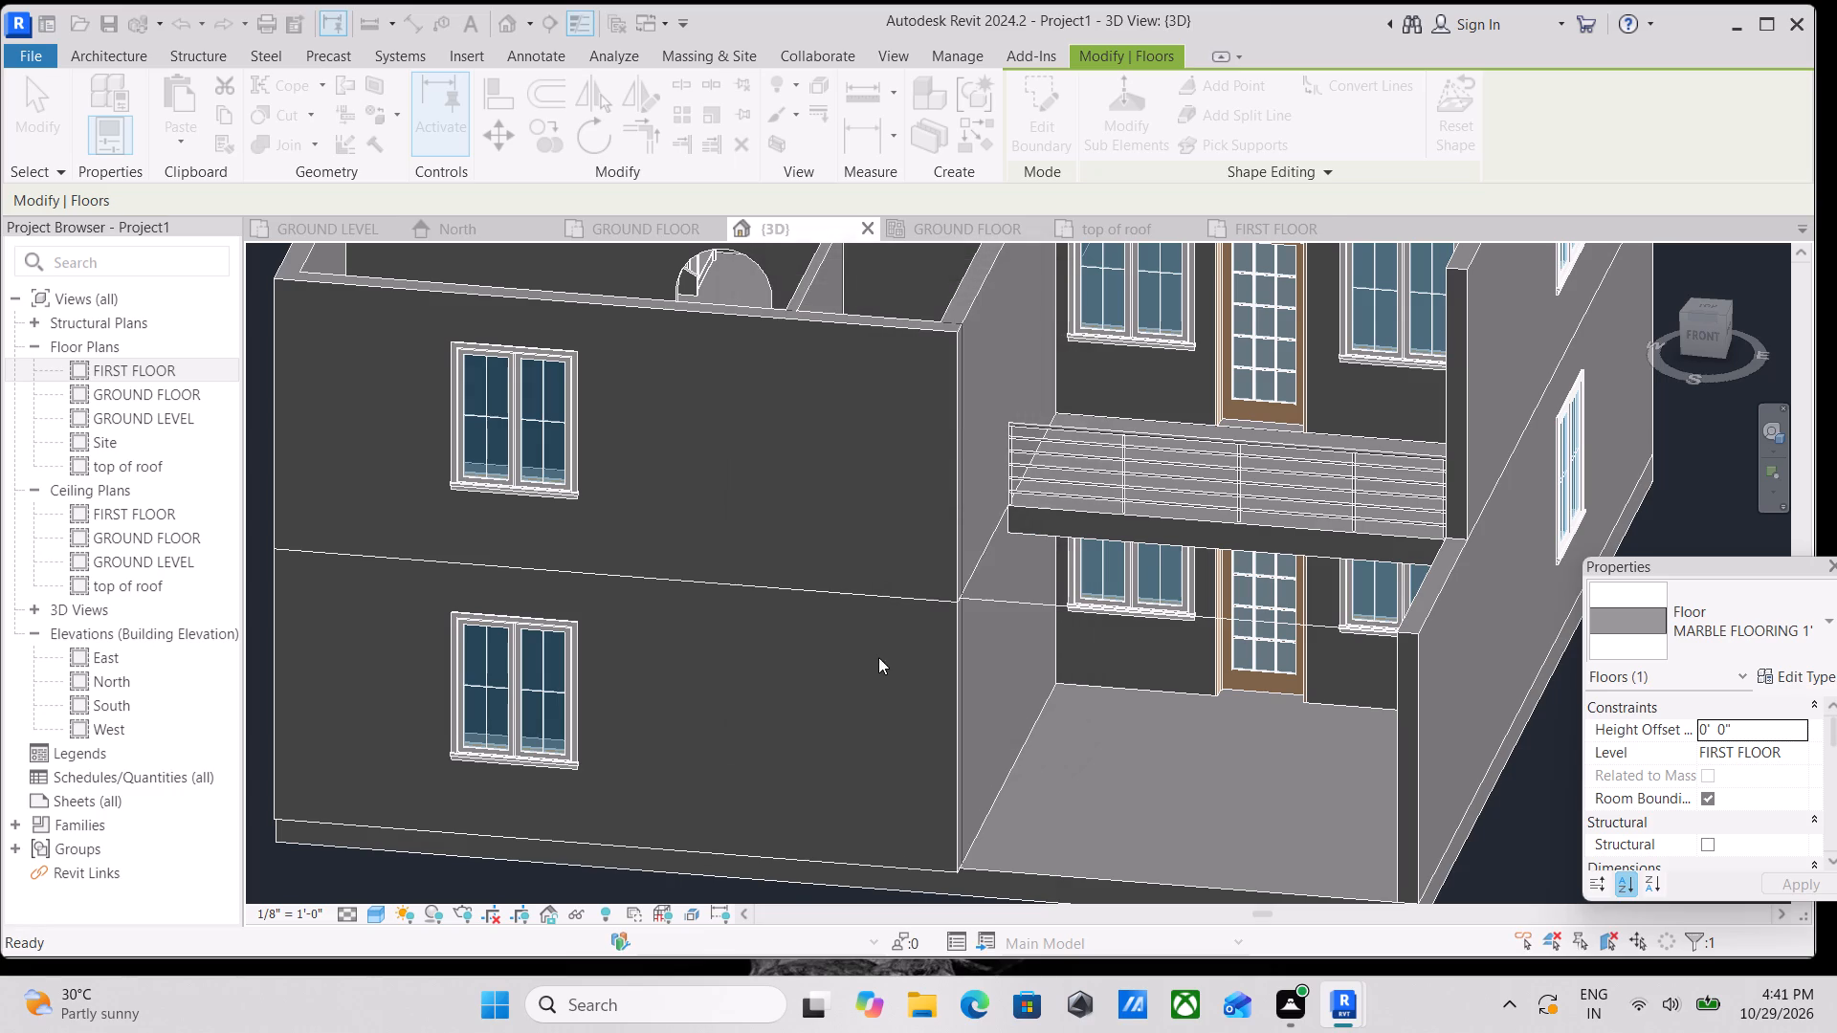
scroll(1024, 562, "down", 3)
middle_click_drag(1024, 562, 987, 754)
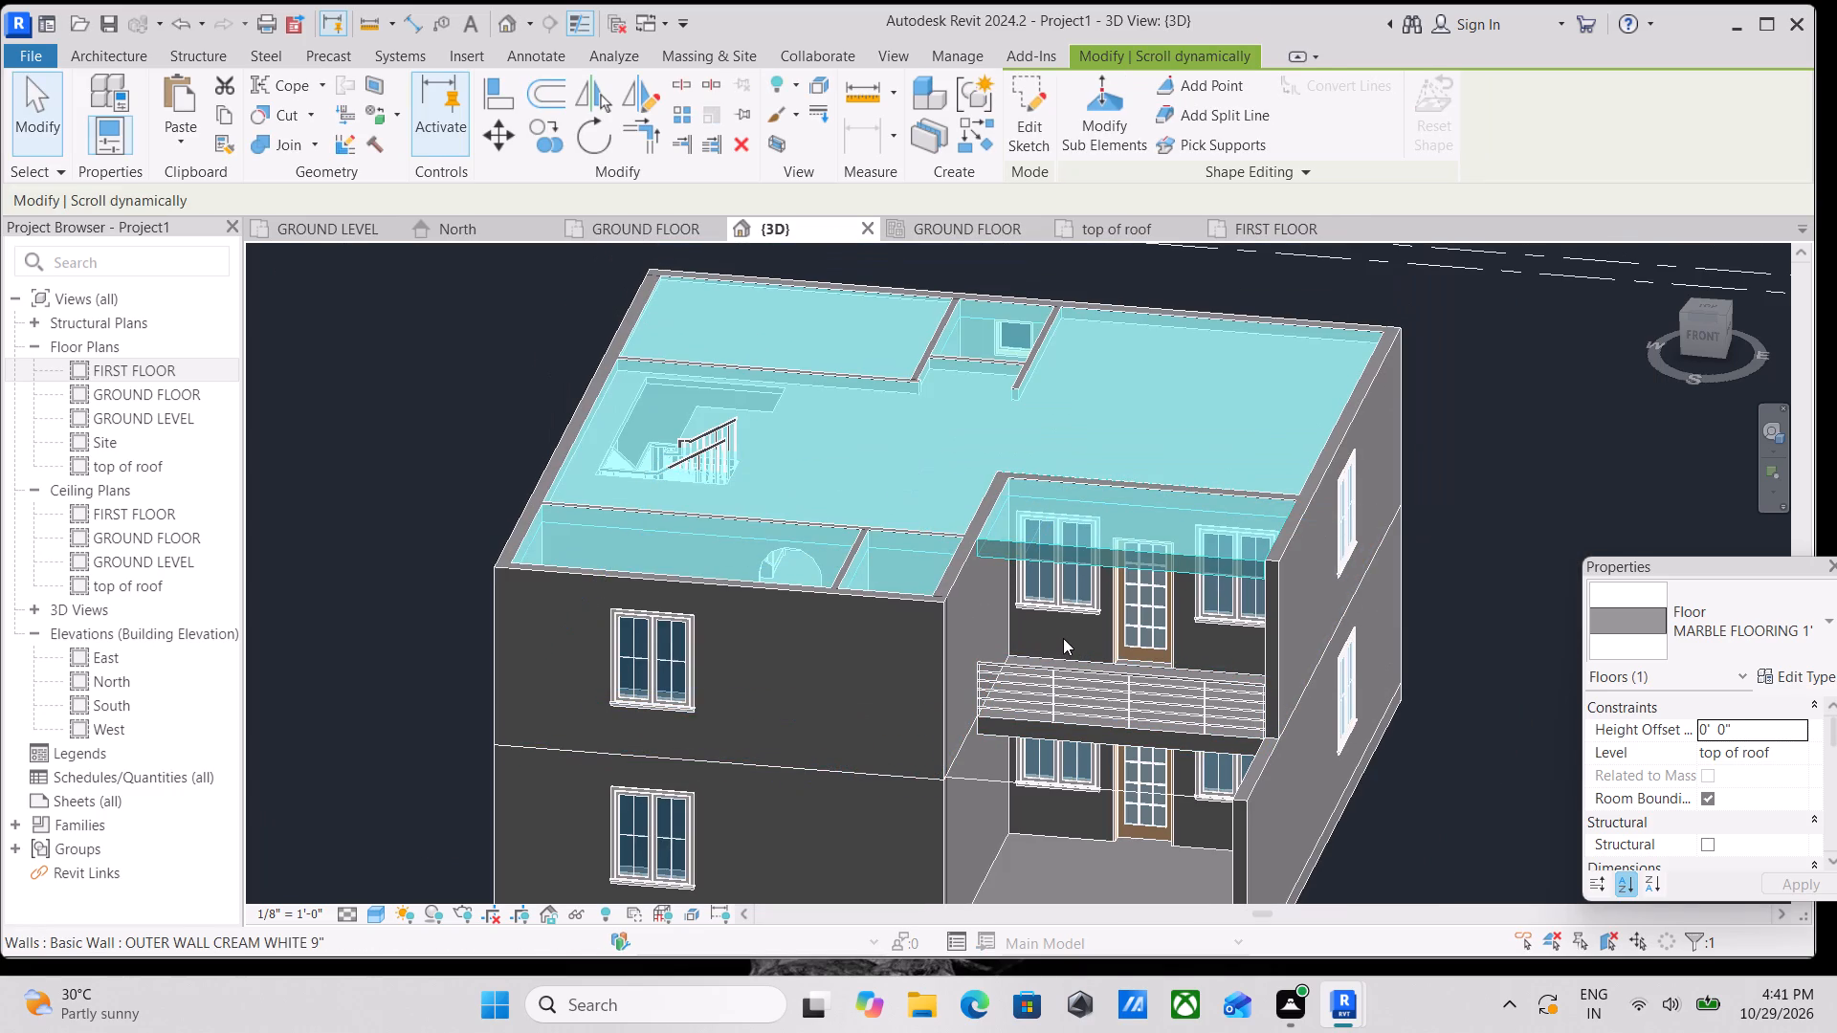
key("Escape")
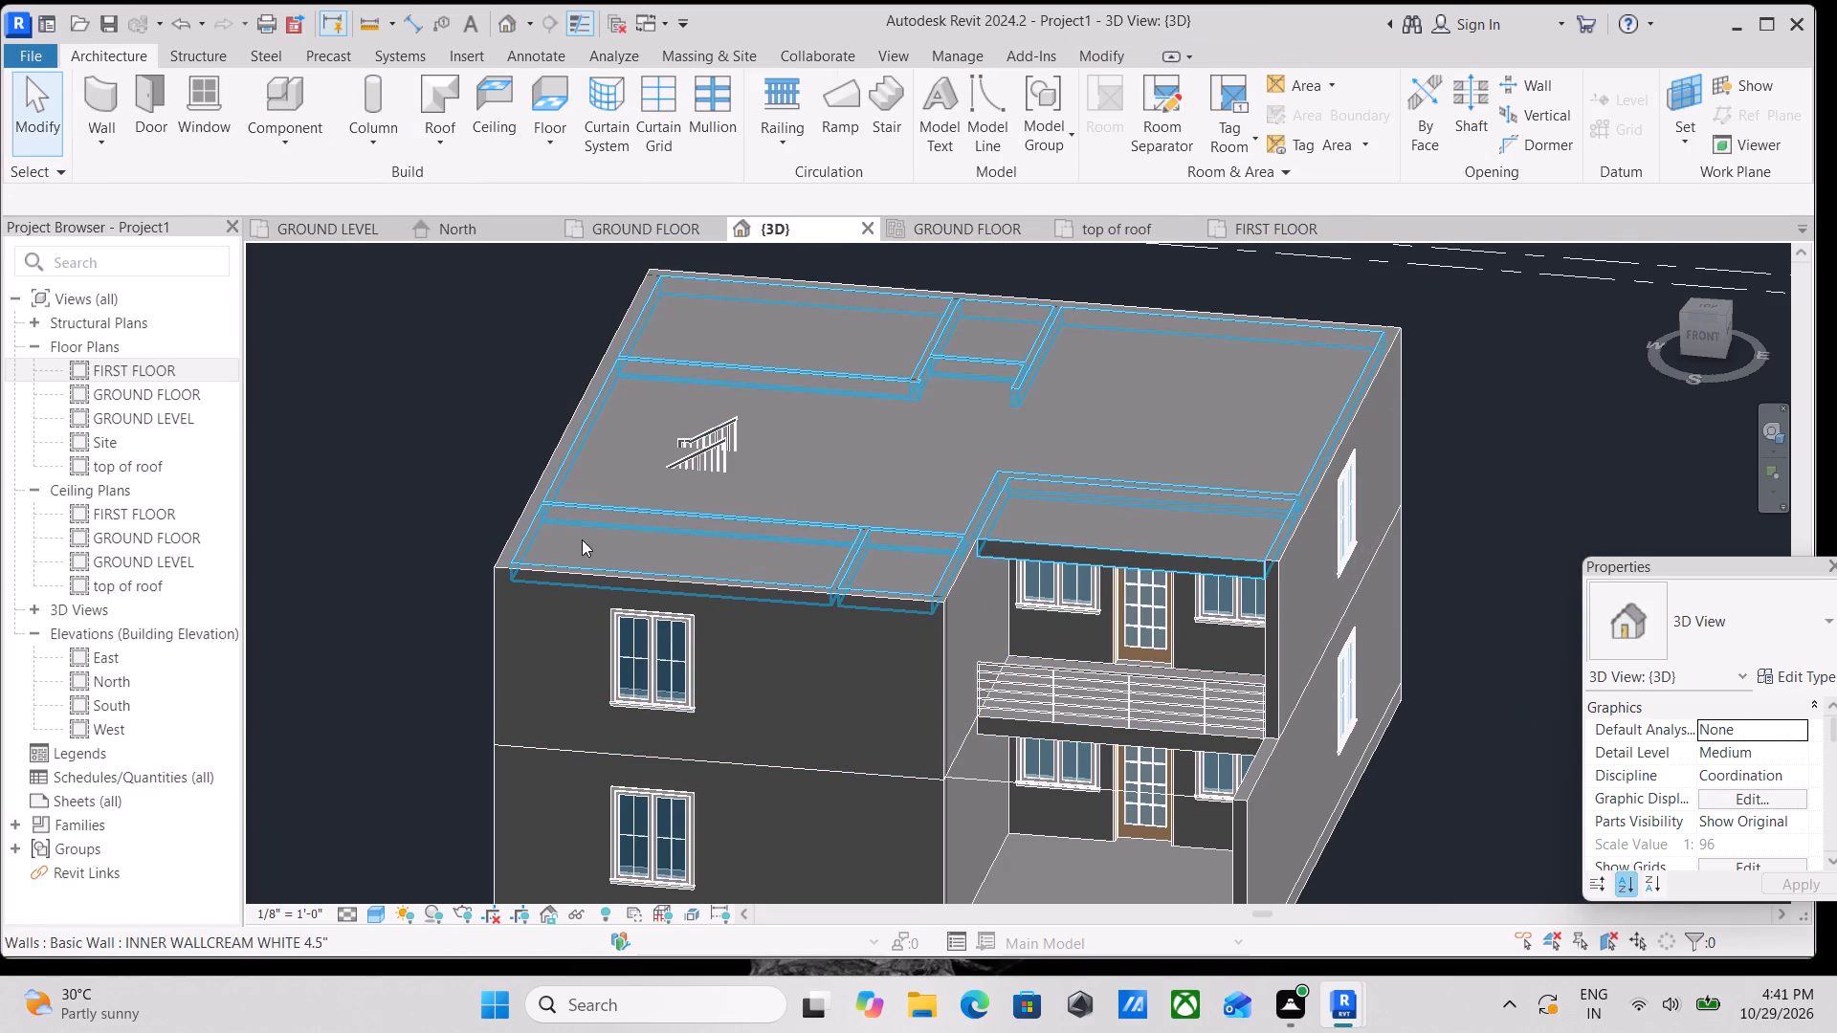
Open the top of roof slab's boundary for editing and show the staircase from the Top in Wireframe style.
left_click(529, 547)
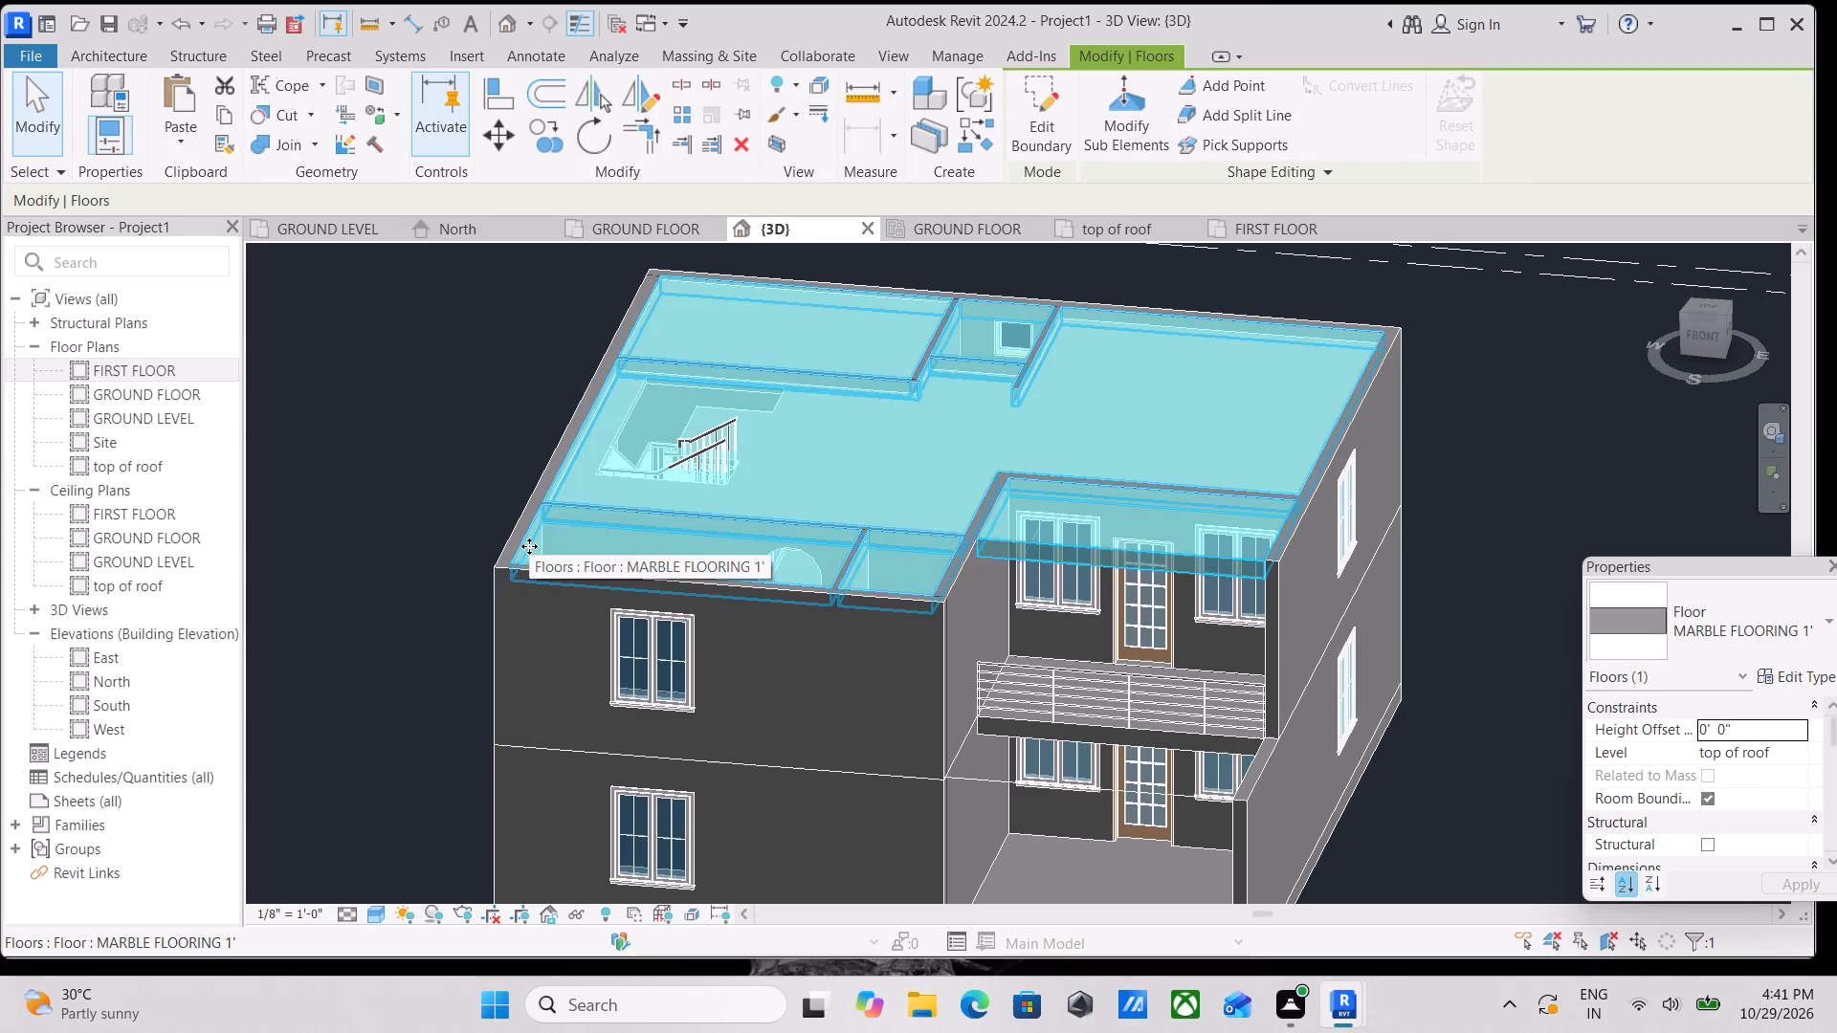
scroll(616, 545, "down", 1)
middle_click_drag(616, 545, 631, 612)
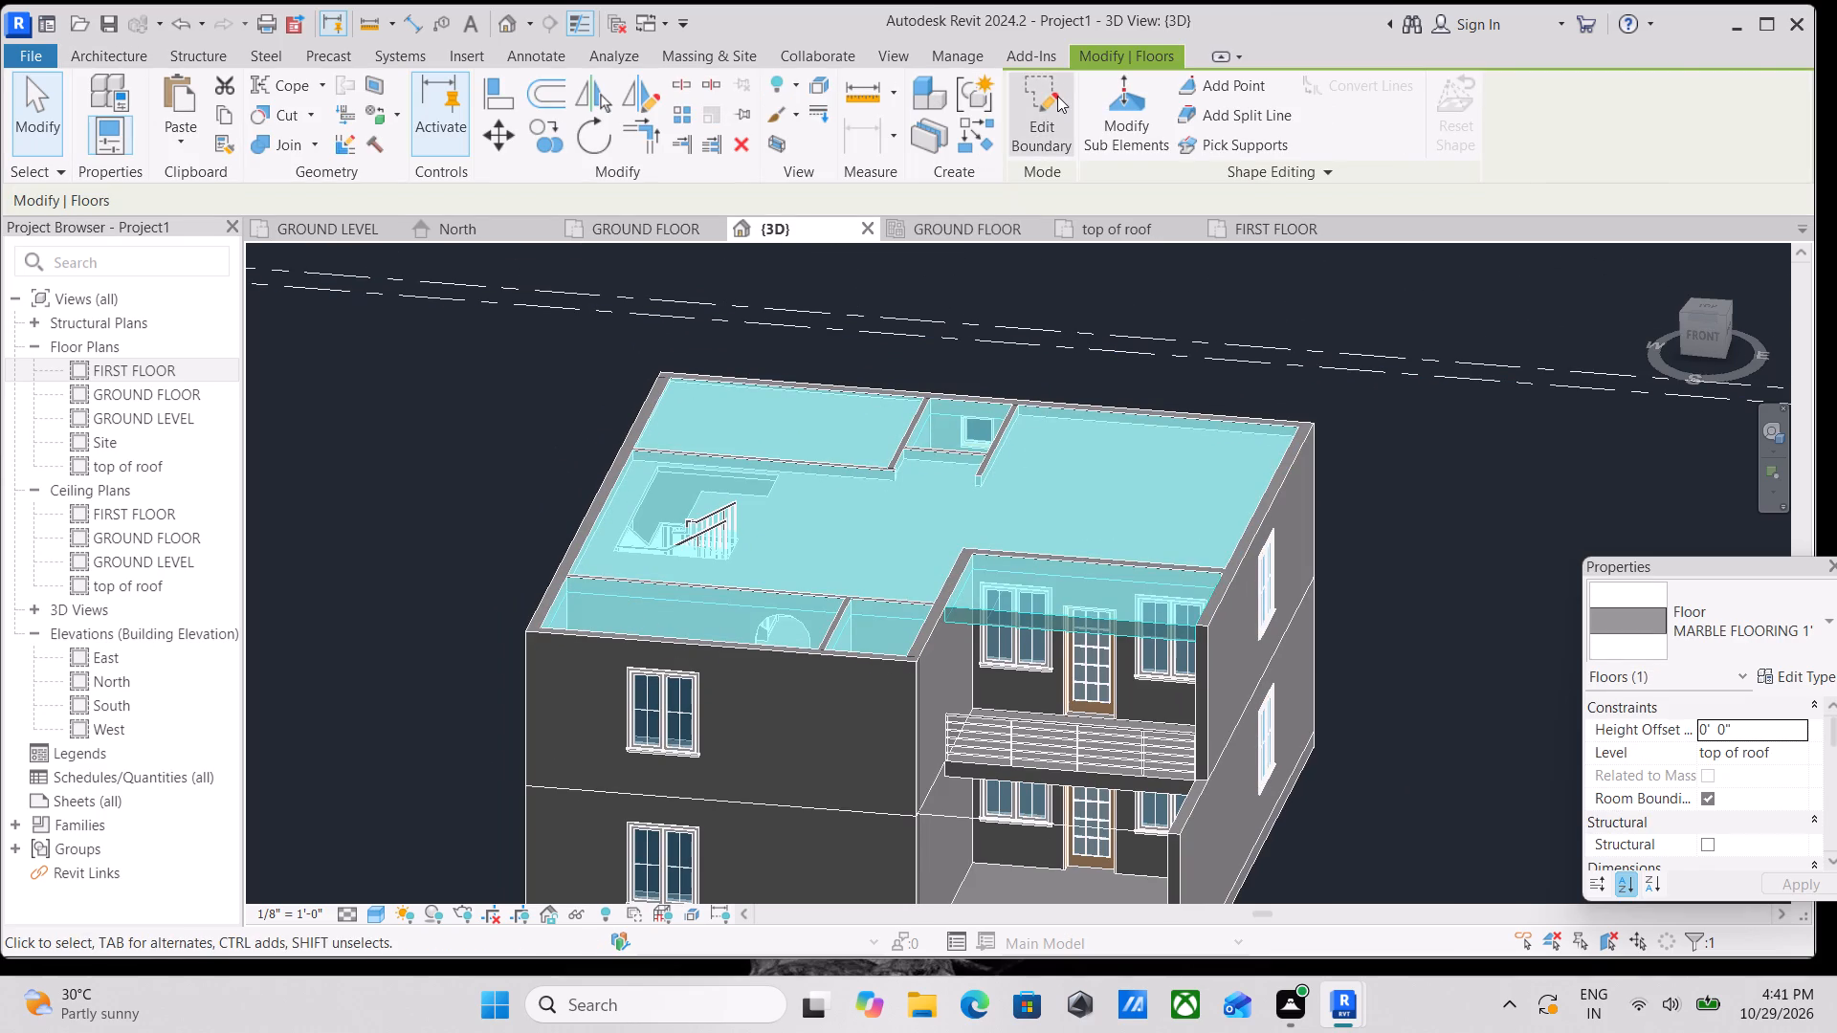
left_click(1057, 96)
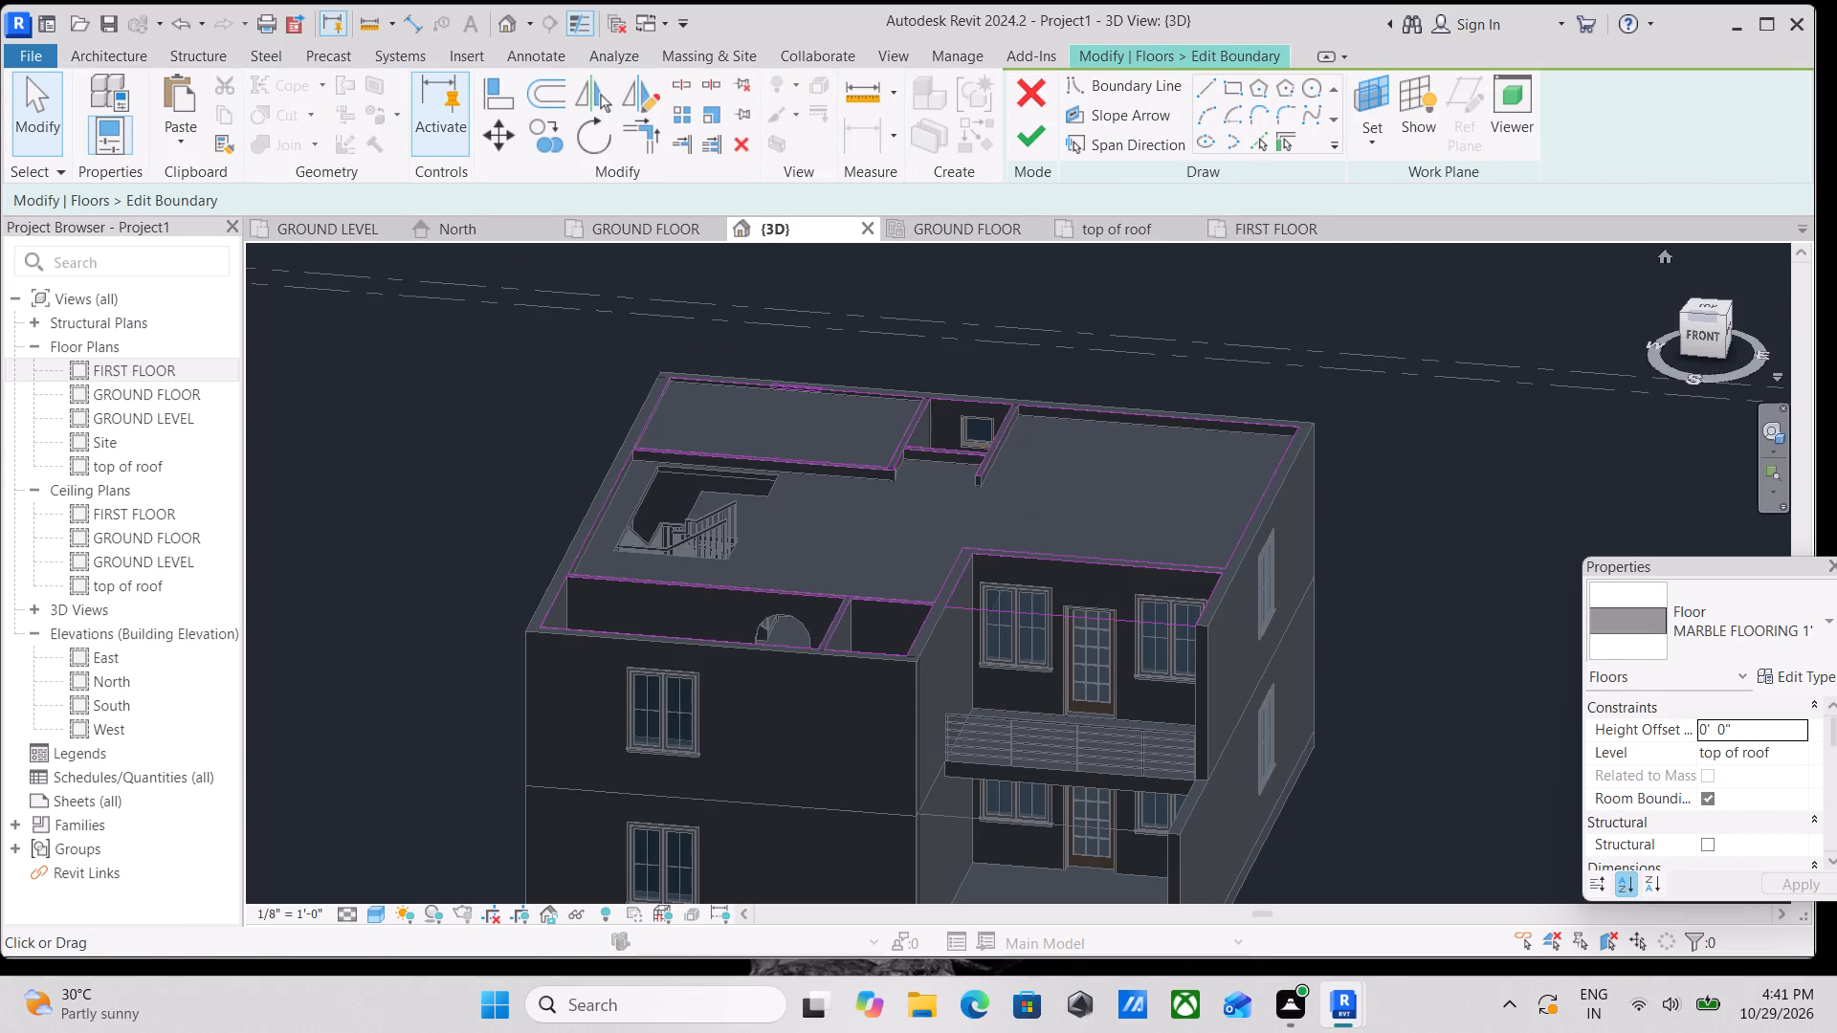
left_click(1702, 298)
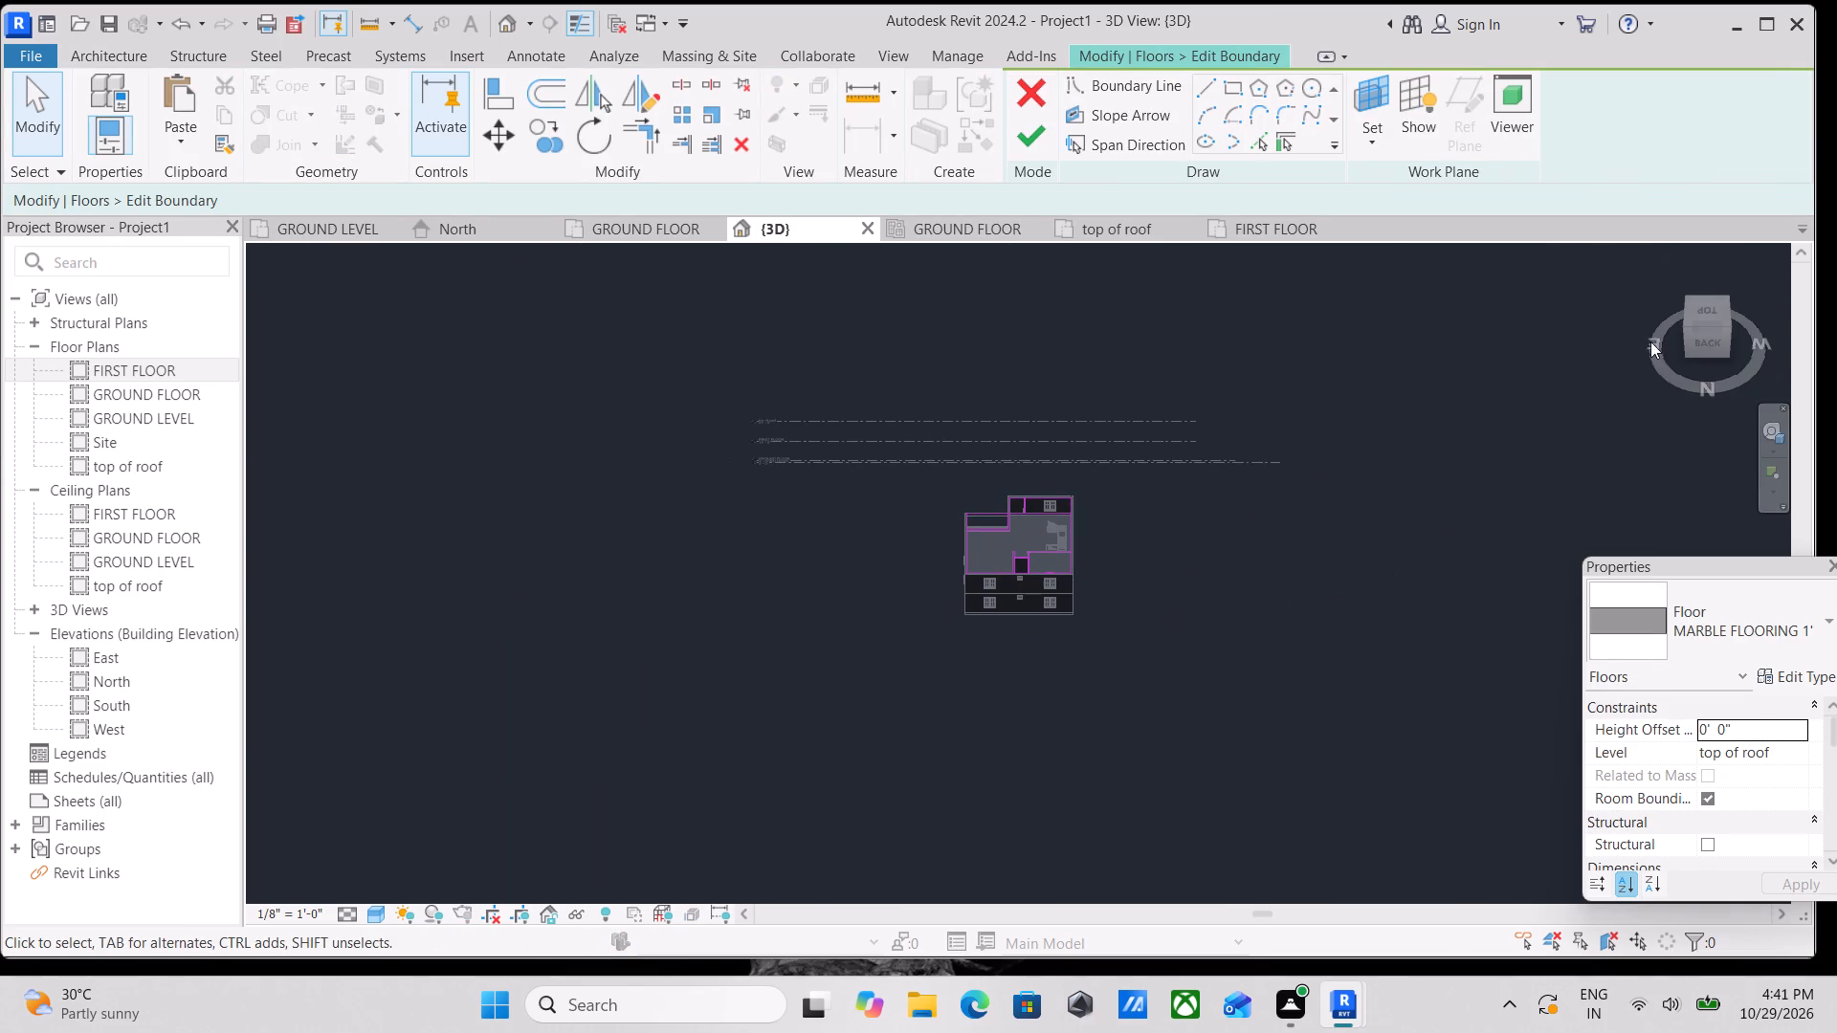
left_click(1694, 309)
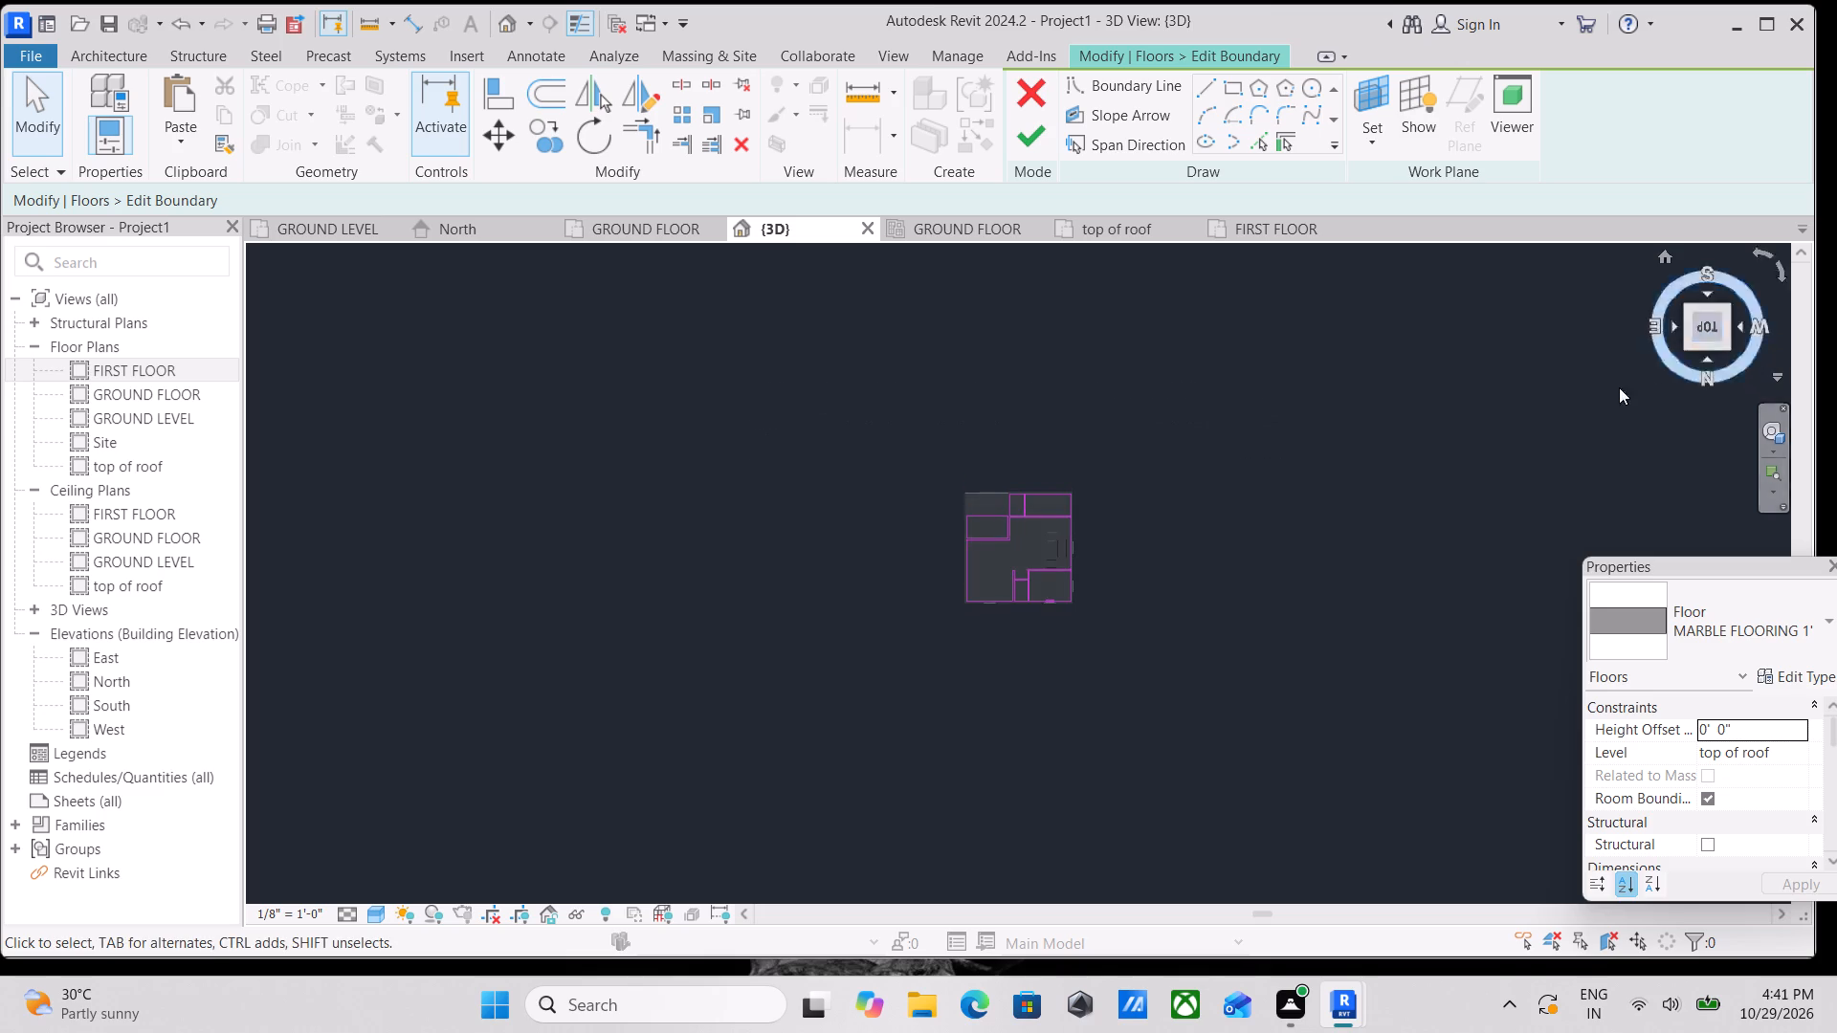
scroll(1161, 643, "up", 11)
scroll(1063, 520, "up", 3)
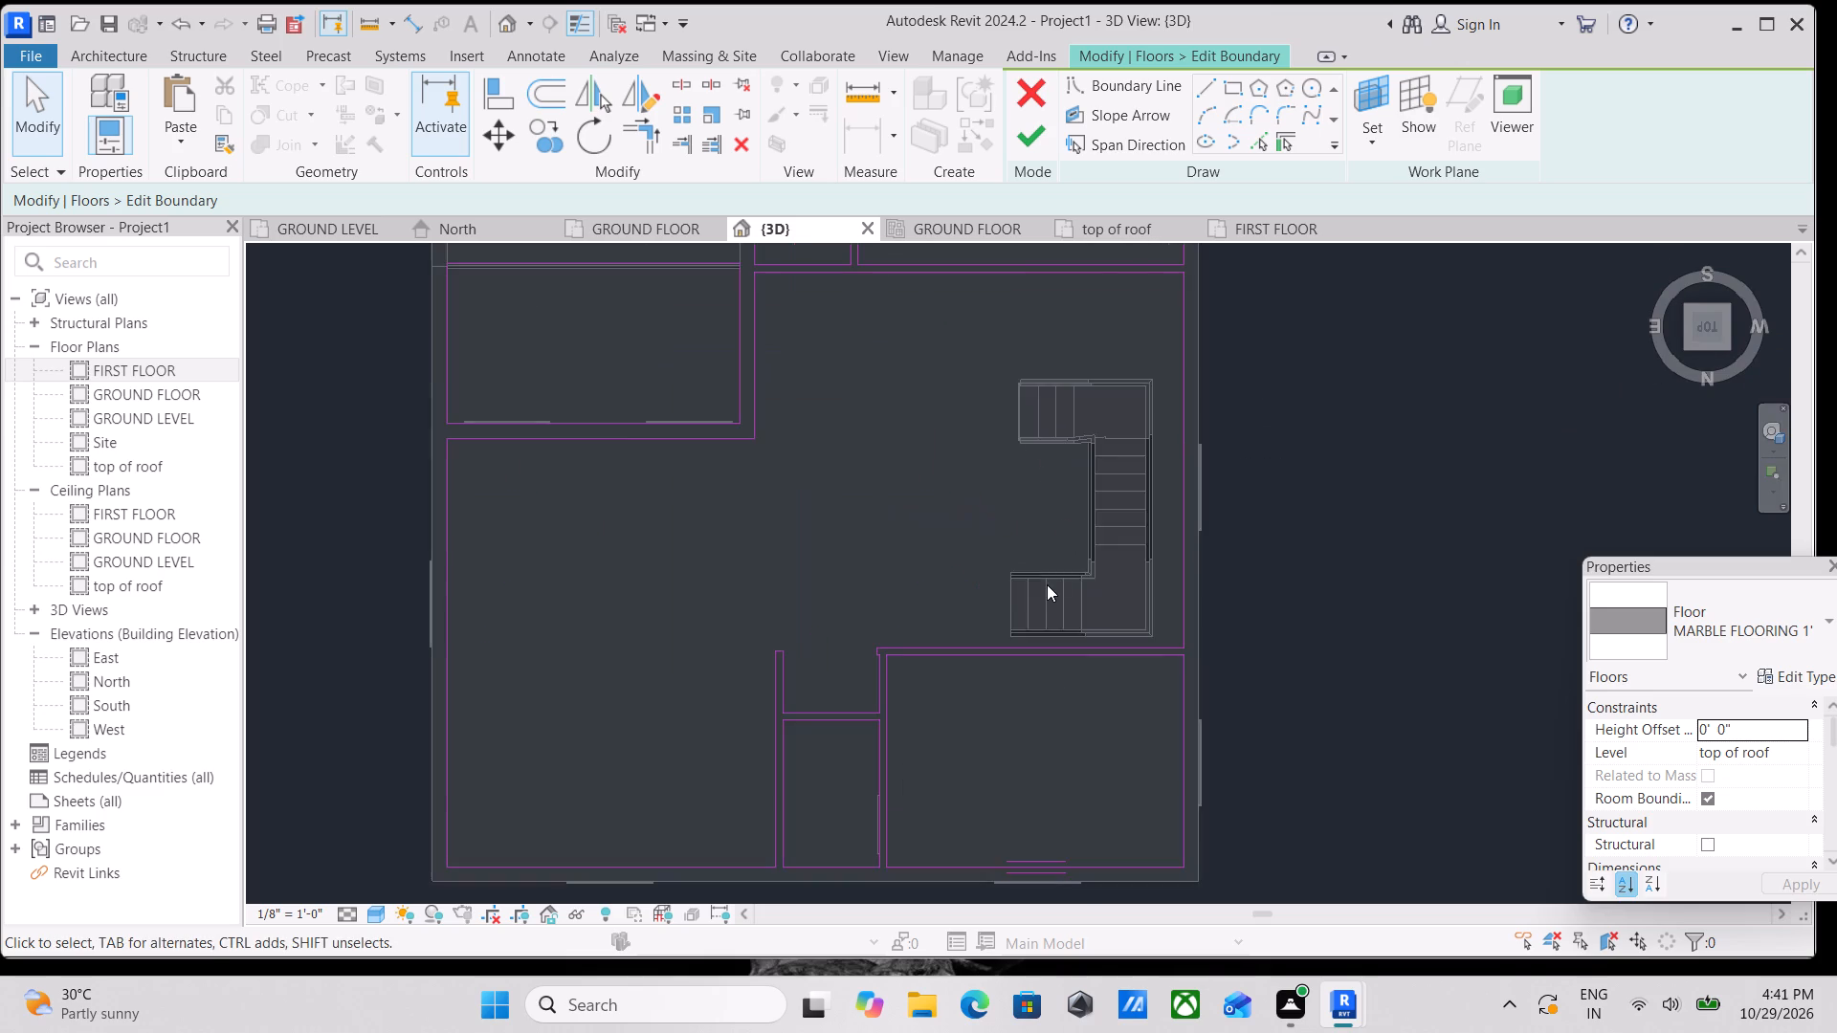
scroll(1044, 592, "up", 3)
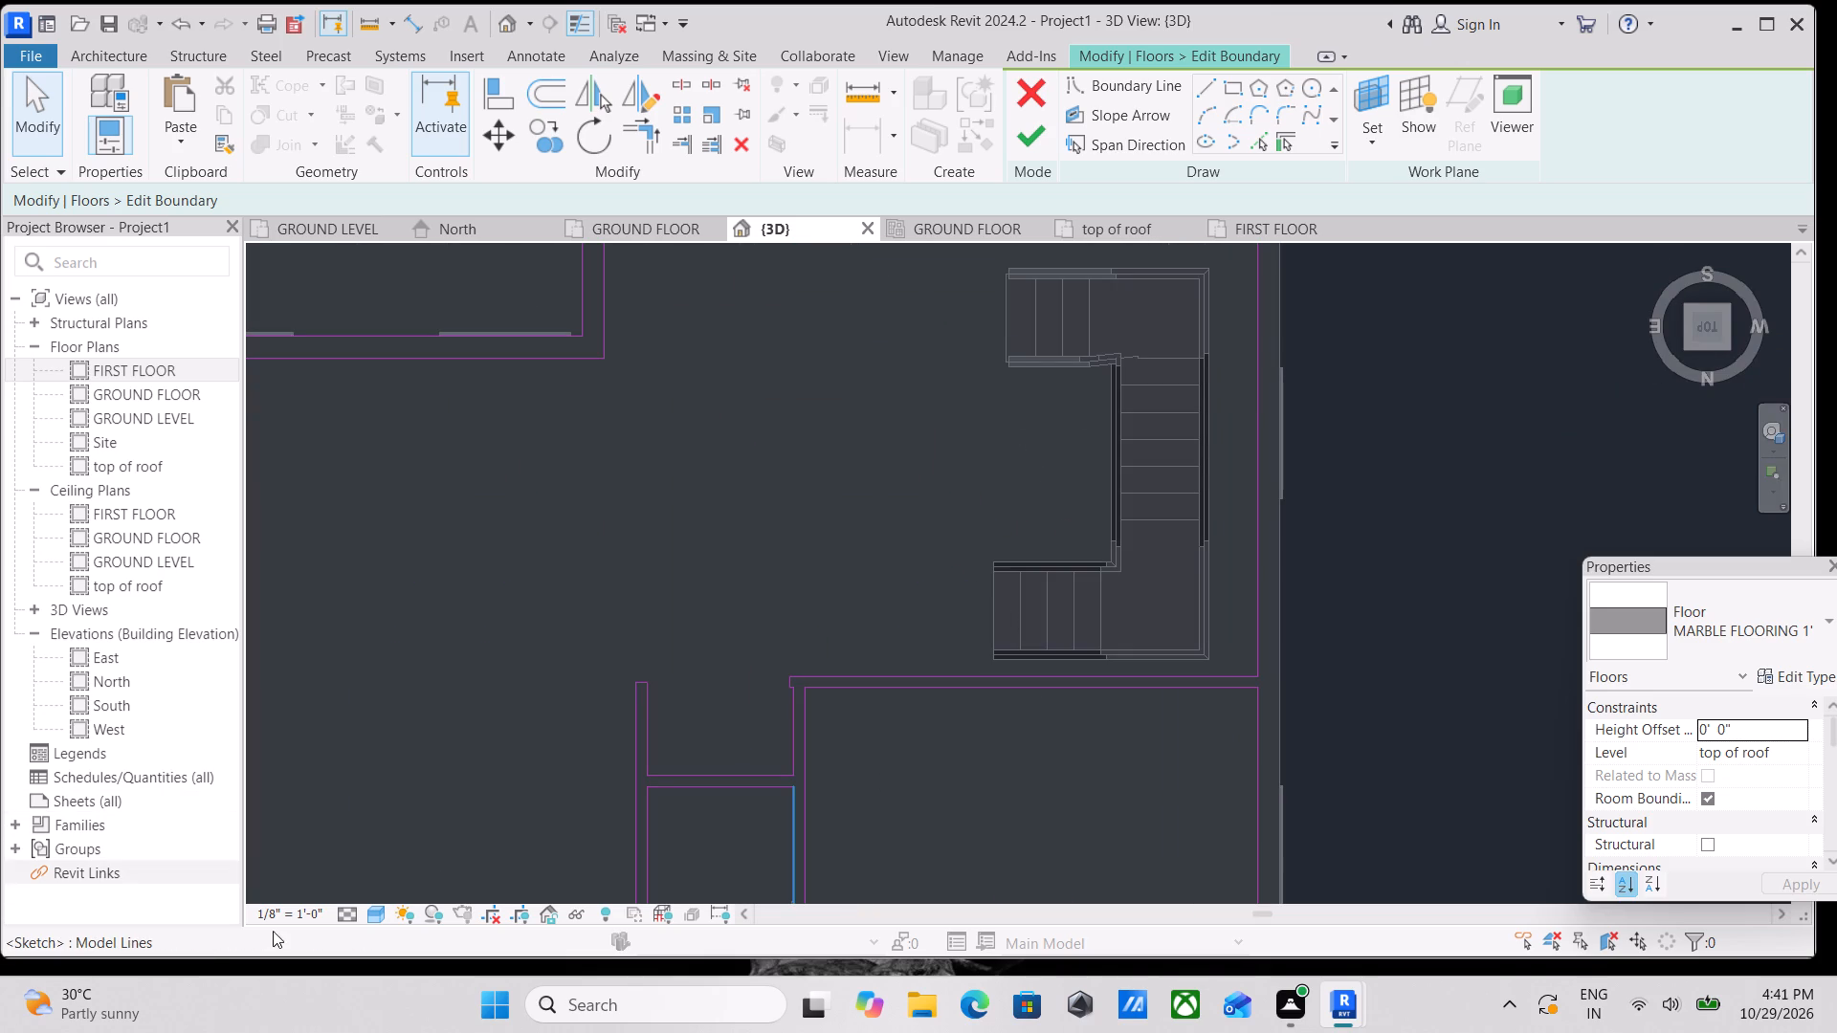
left_click(373, 919)
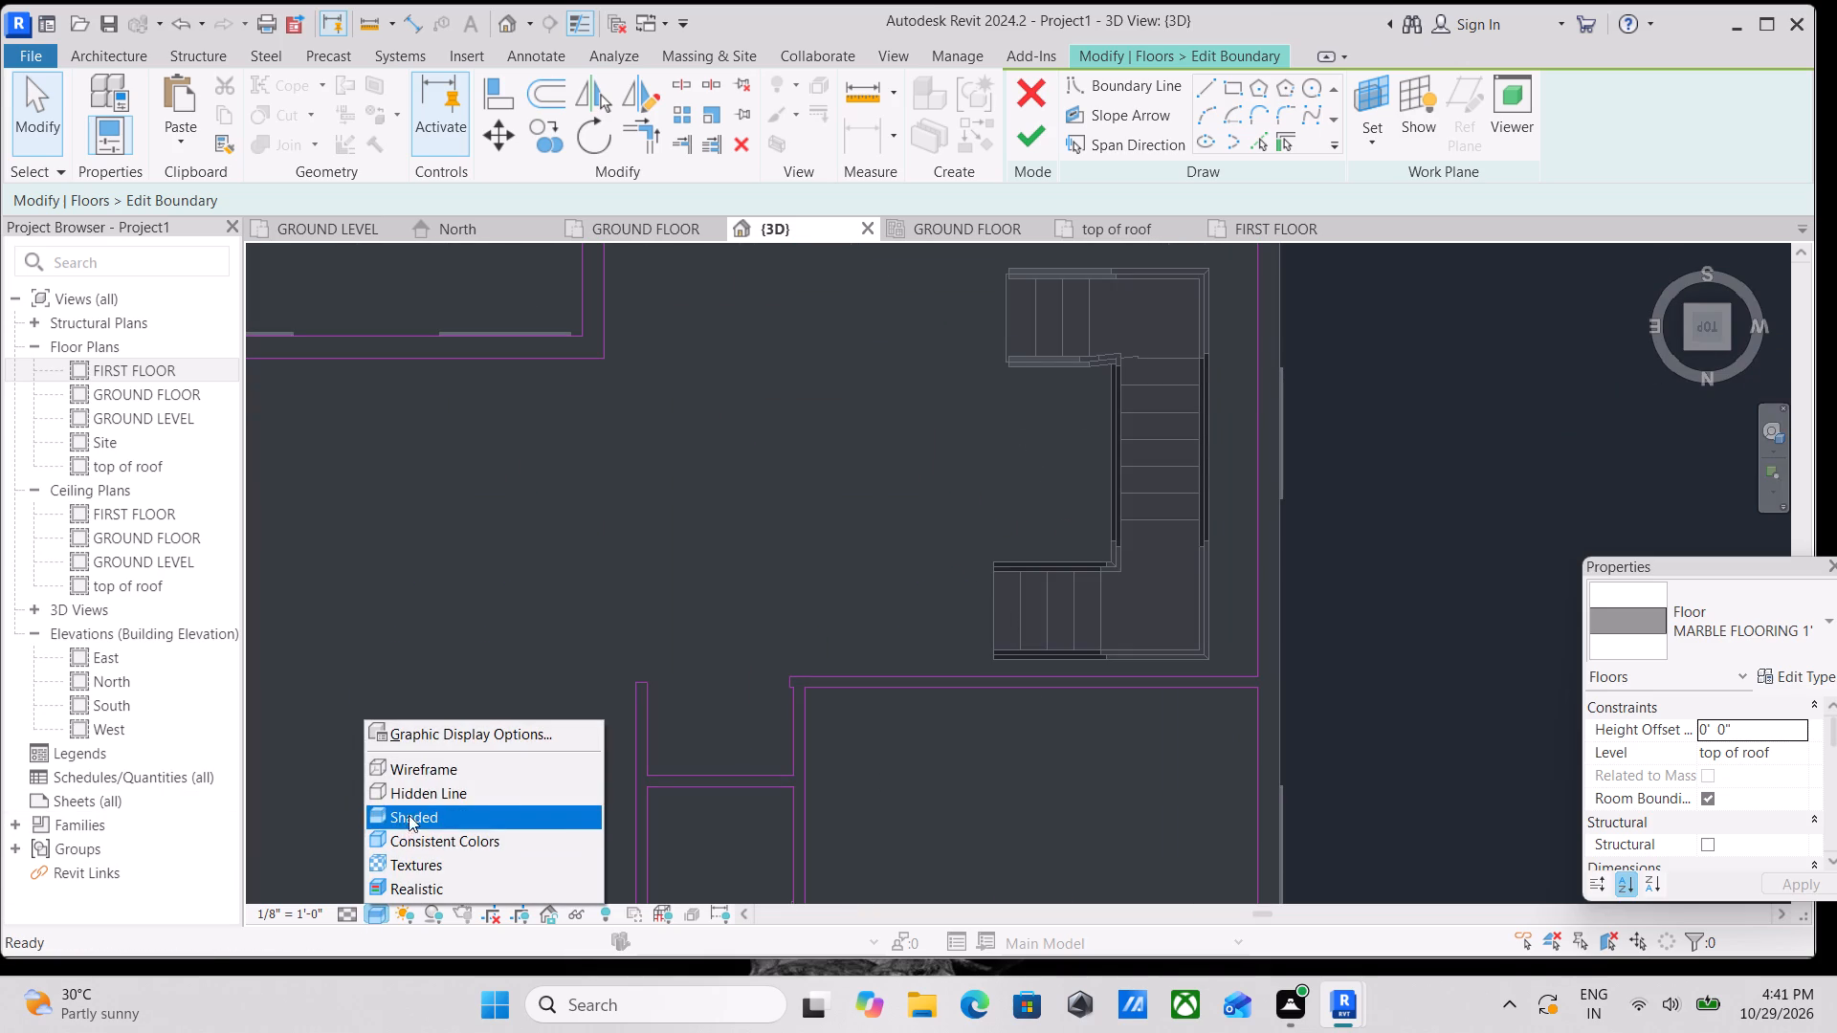
left_click(433, 774)
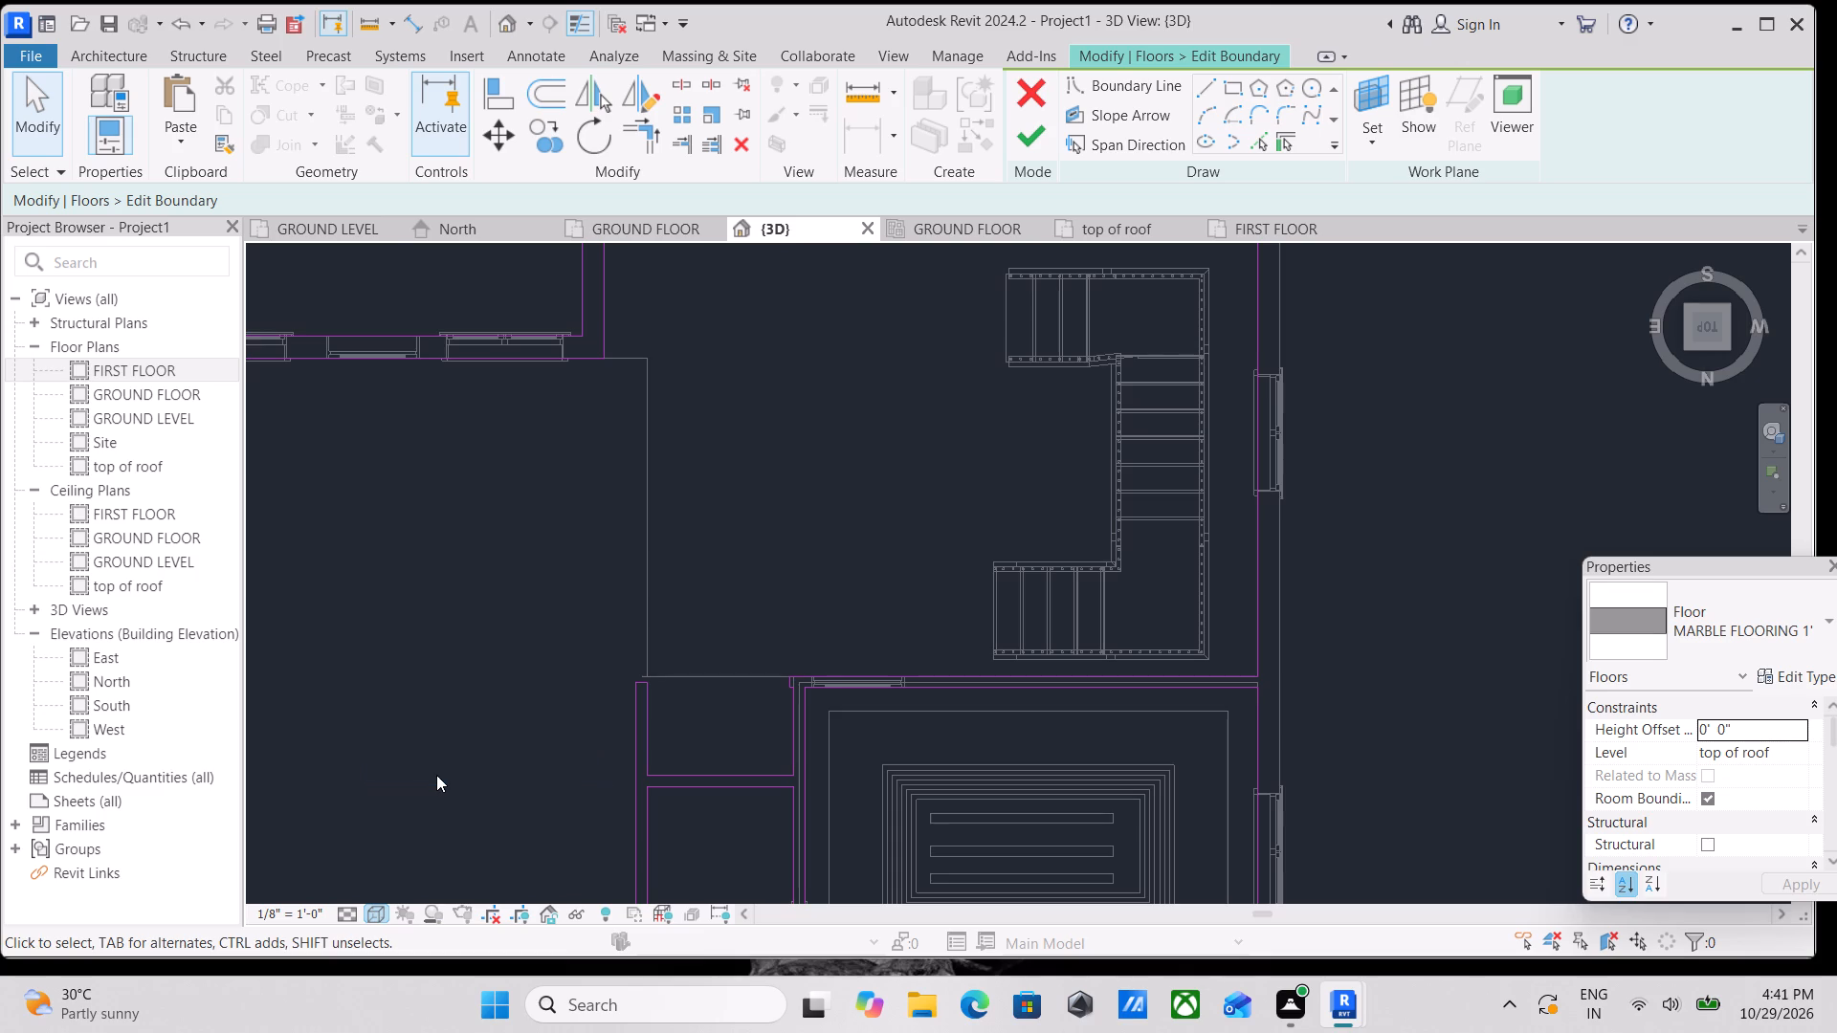
scroll(1288, 734, "up", 2)
scroll(1141, 613, "up", 2)
middle_click_drag(875, 594, 889, 695)
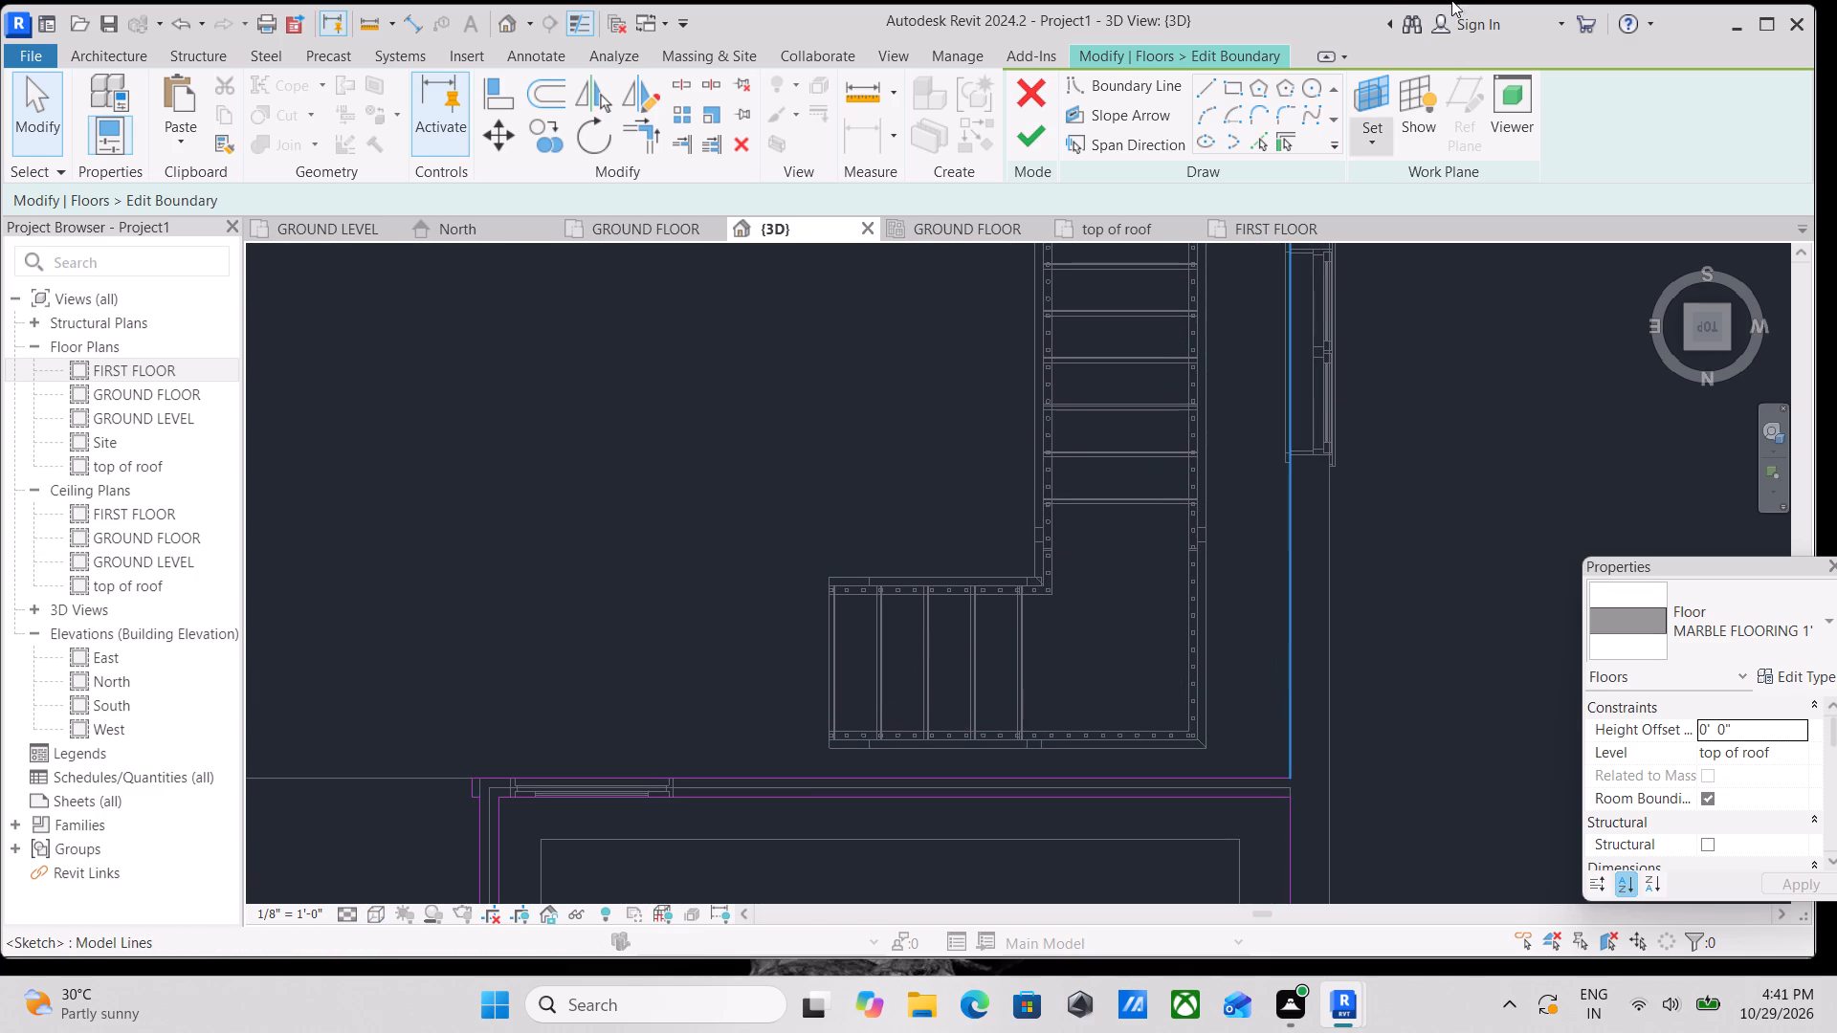
Start the stair opening's boundary: a line across the north flight's open end, then one about 4'-0" along its inner edge to the corner.
left_click(1209, 87)
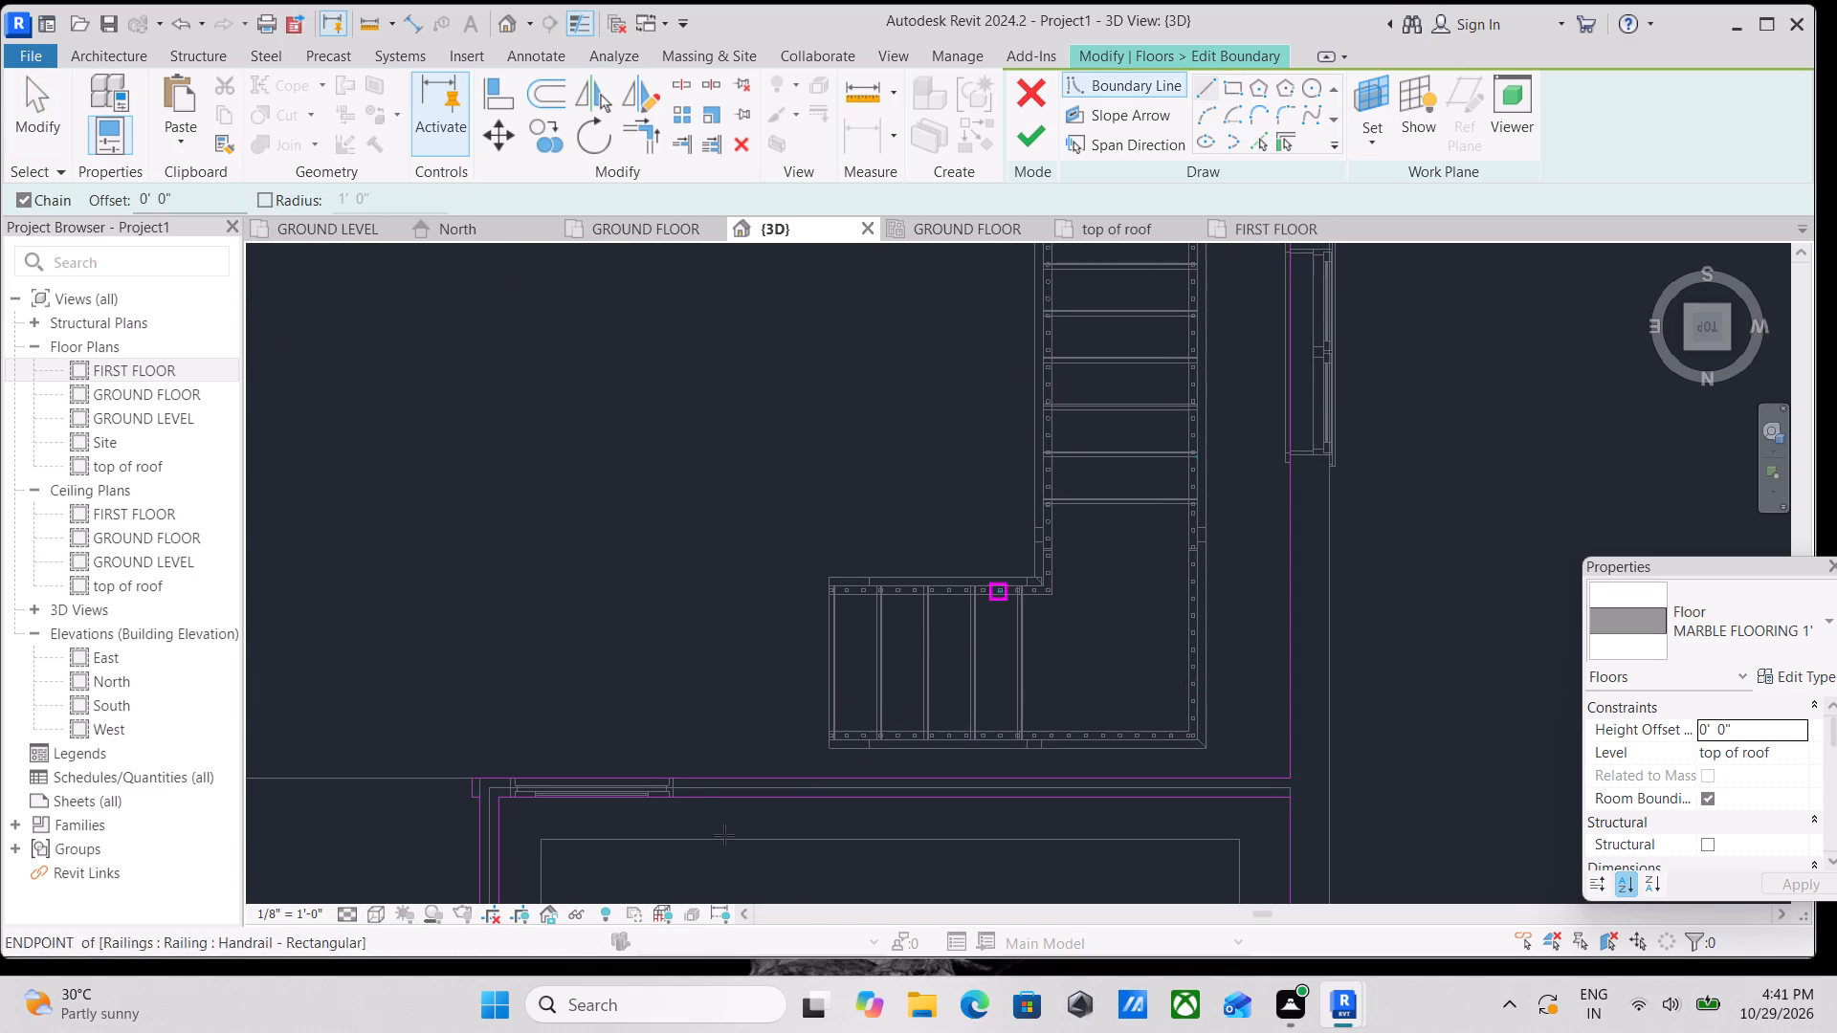
scroll(669, 904, "up", 2)
scroll(818, 748, "up", 4)
scroll(893, 673, "up", 2)
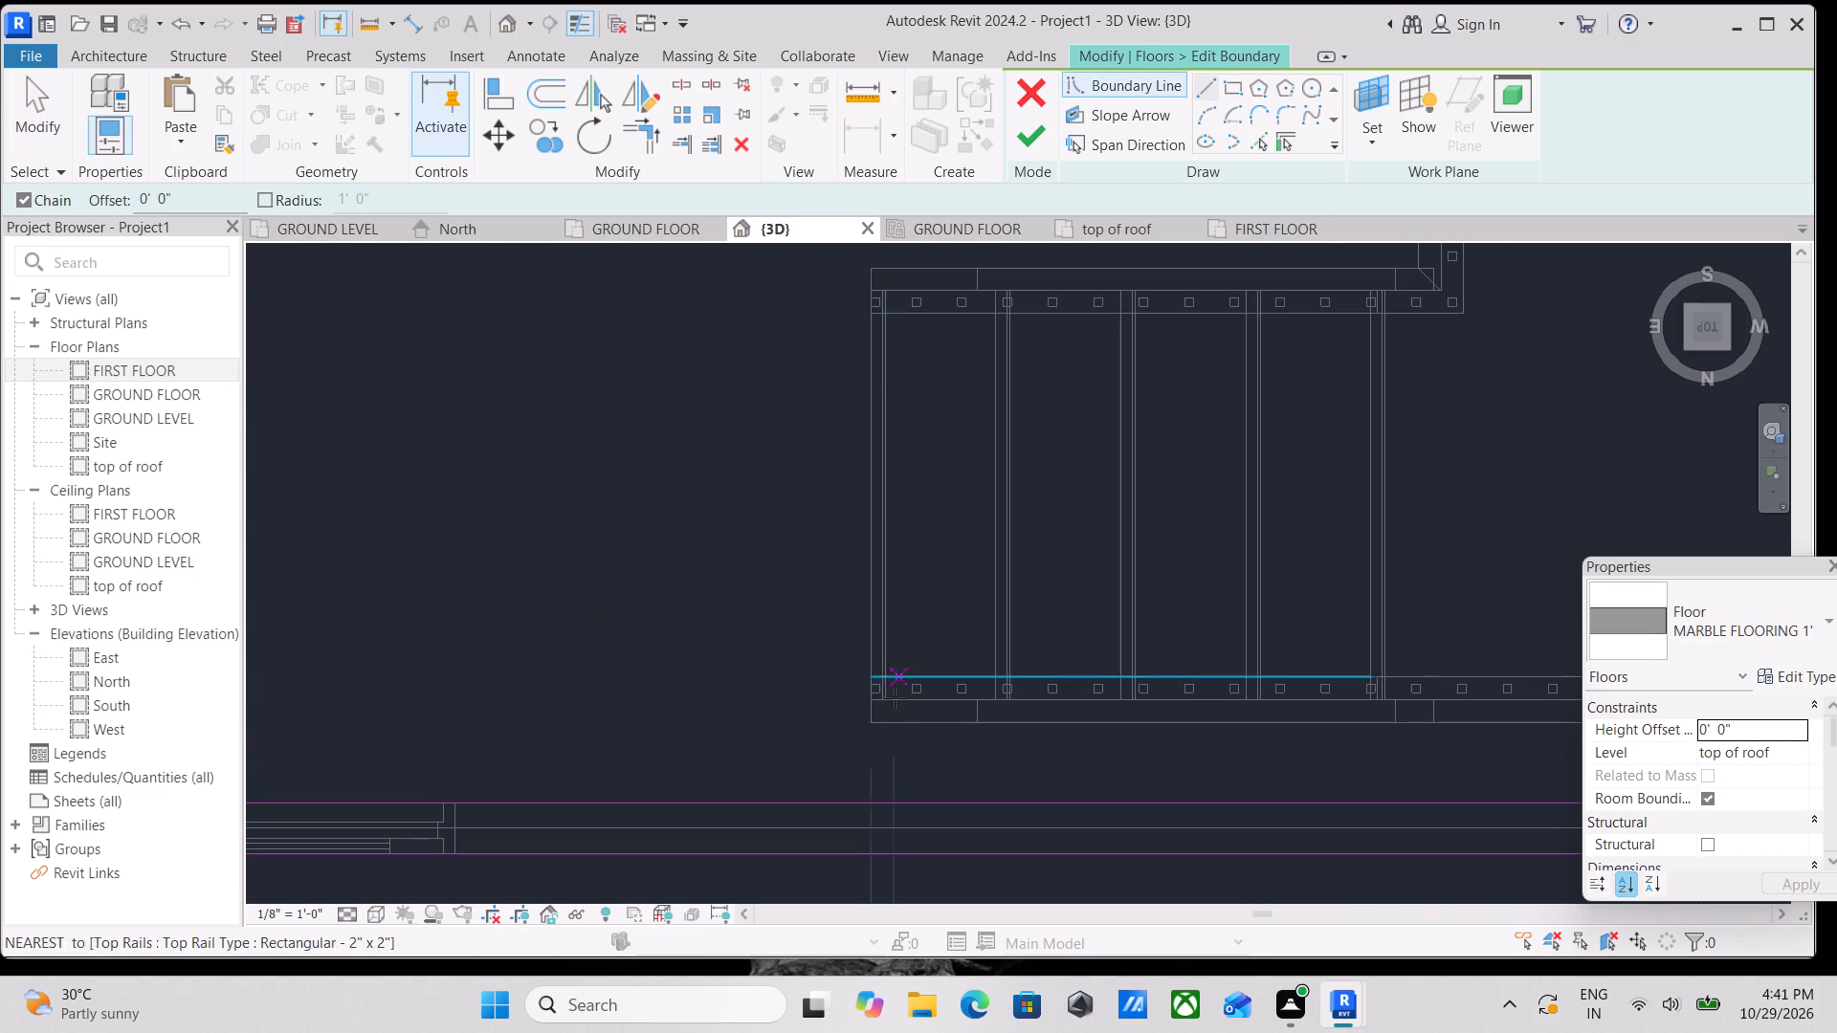
left_click(871, 729)
middle_click_drag(833, 287, 874, 580)
scroll(879, 577, "up", 1)
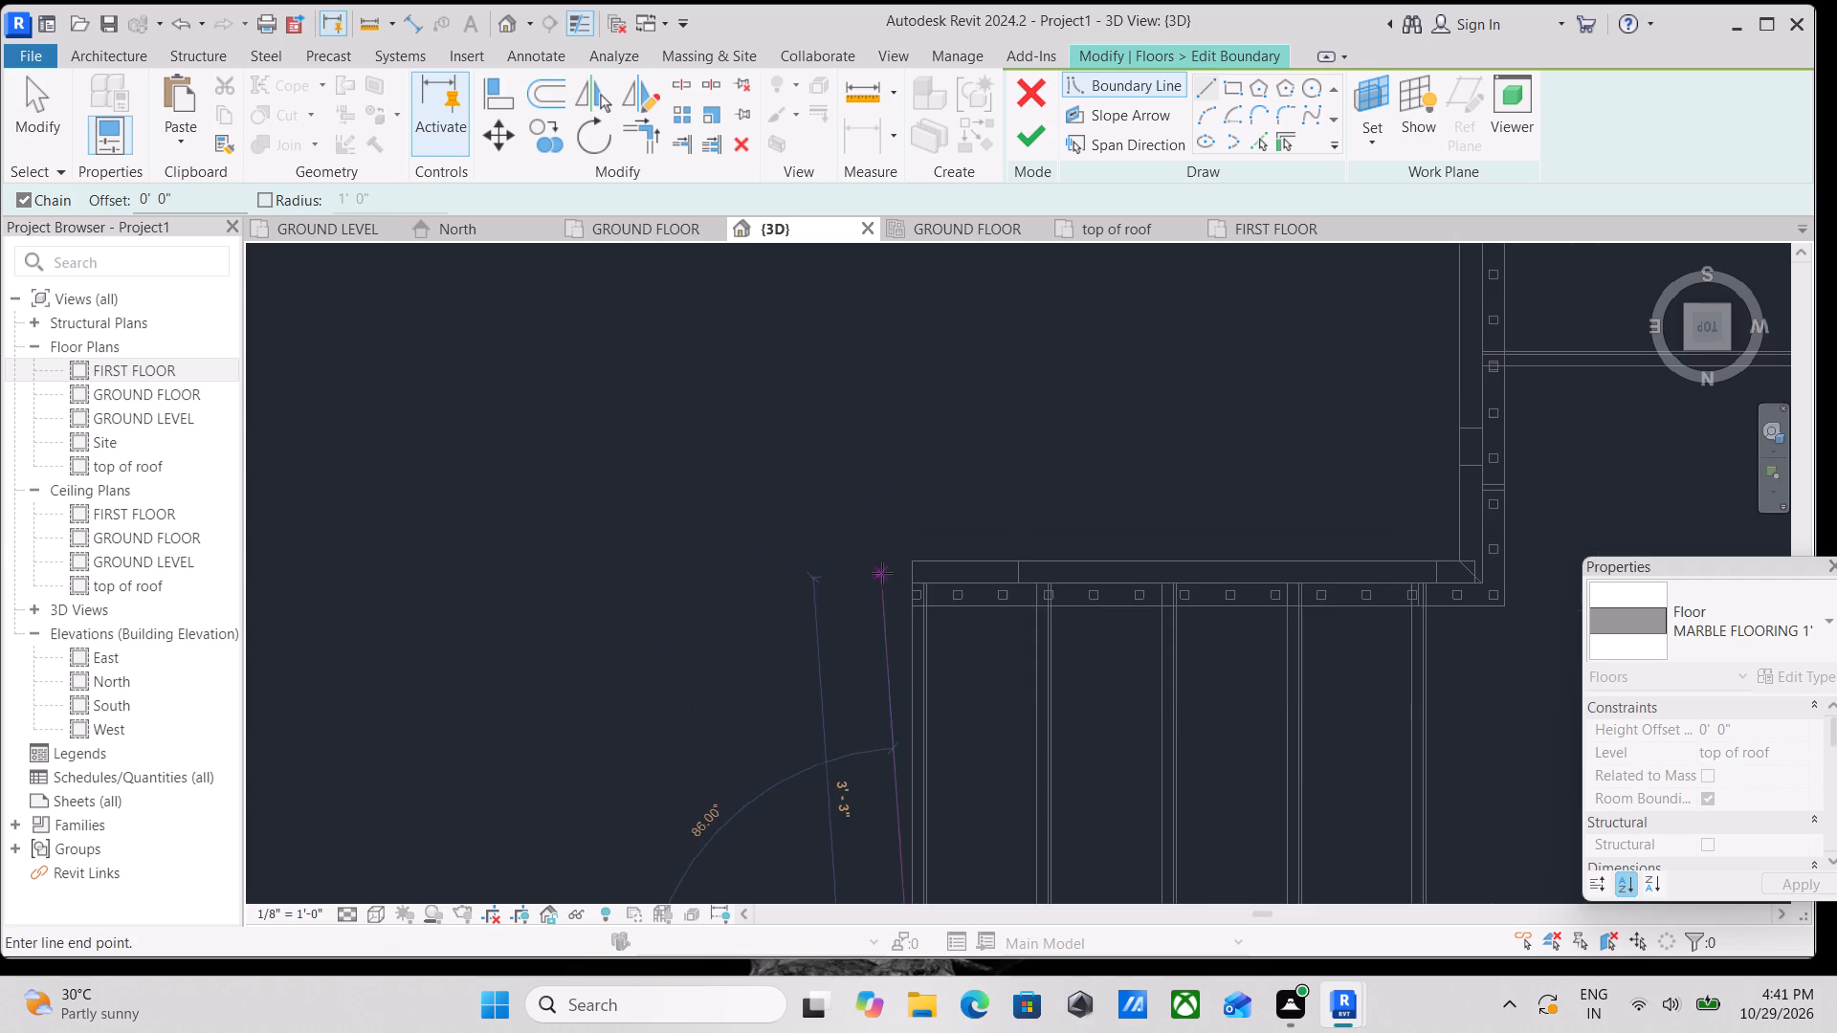
left_click(919, 564)
middle_click_drag(992, 562, 350, 662)
left_click(901, 658)
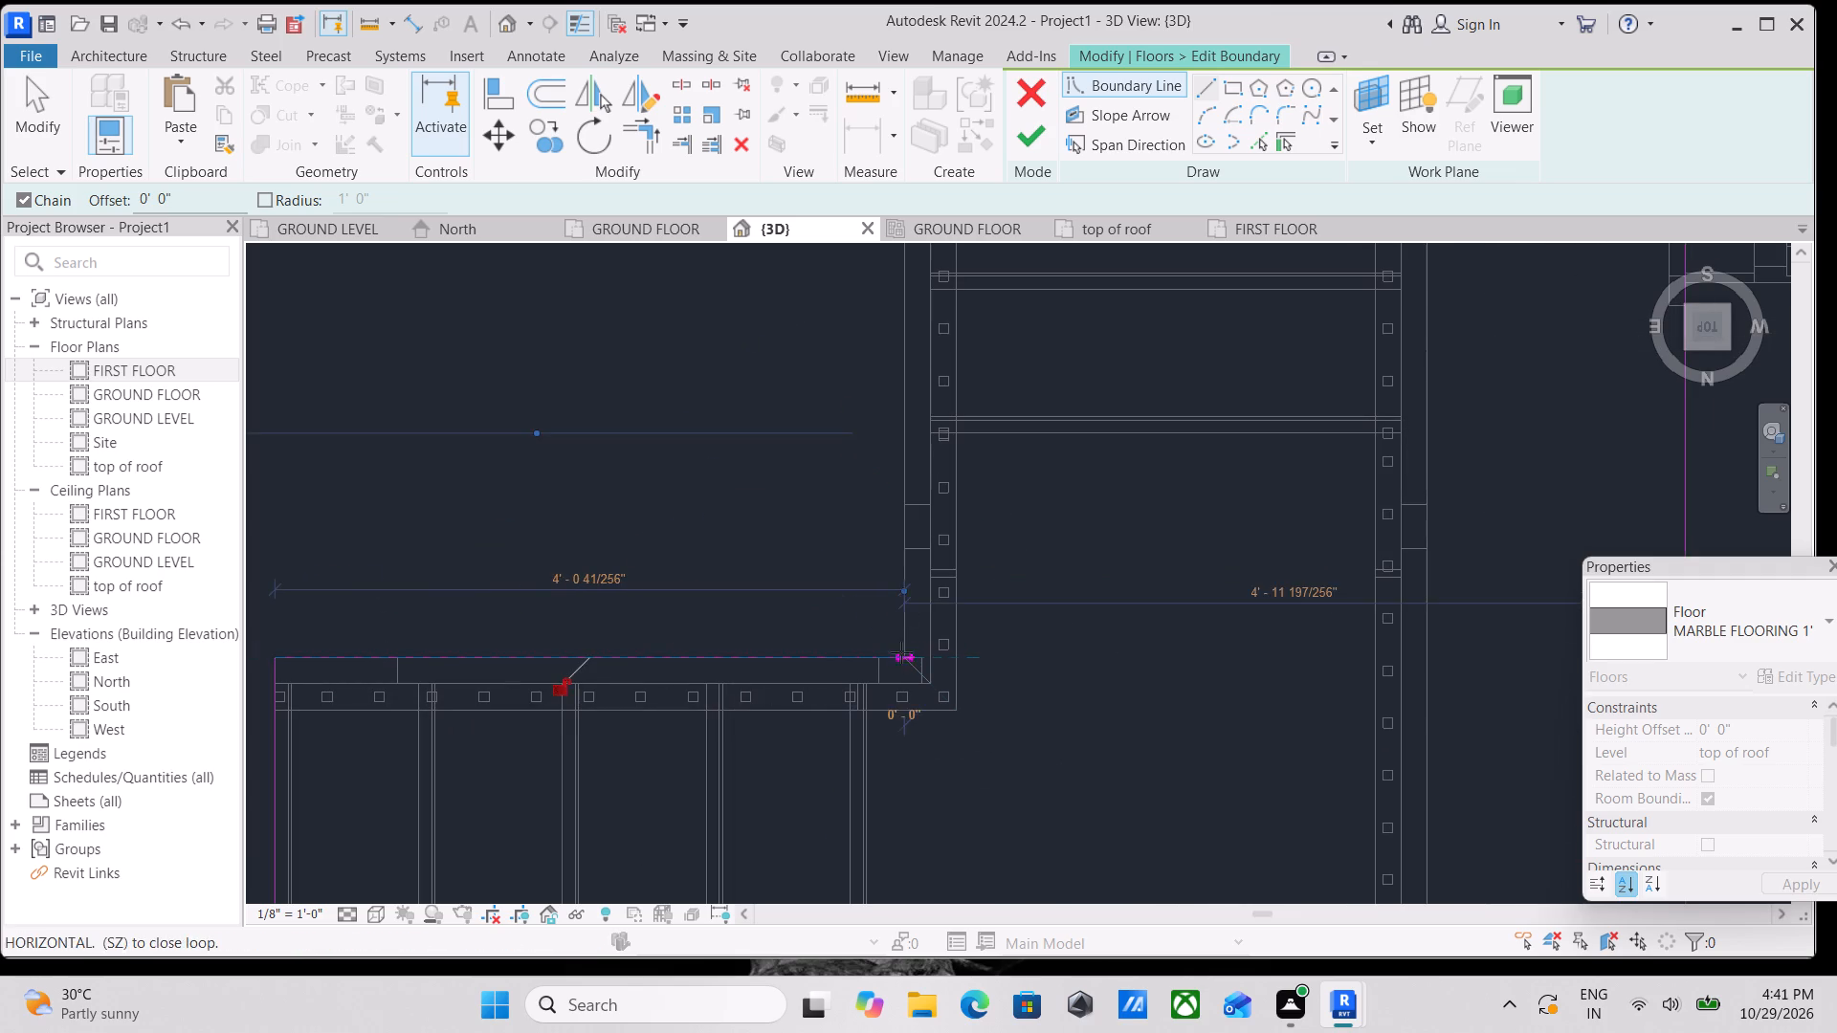
Continue the opening boundary with a straight line about 6'-9" along the middle flight's inner edge toward the south flight.
middle_click_drag(902, 551, 912, 701)
scroll(952, 409, "down", 2)
middle_click_drag(952, 409, 912, 614)
scroll(911, 345, "down", 2)
middle_click_drag(911, 345, 895, 371)
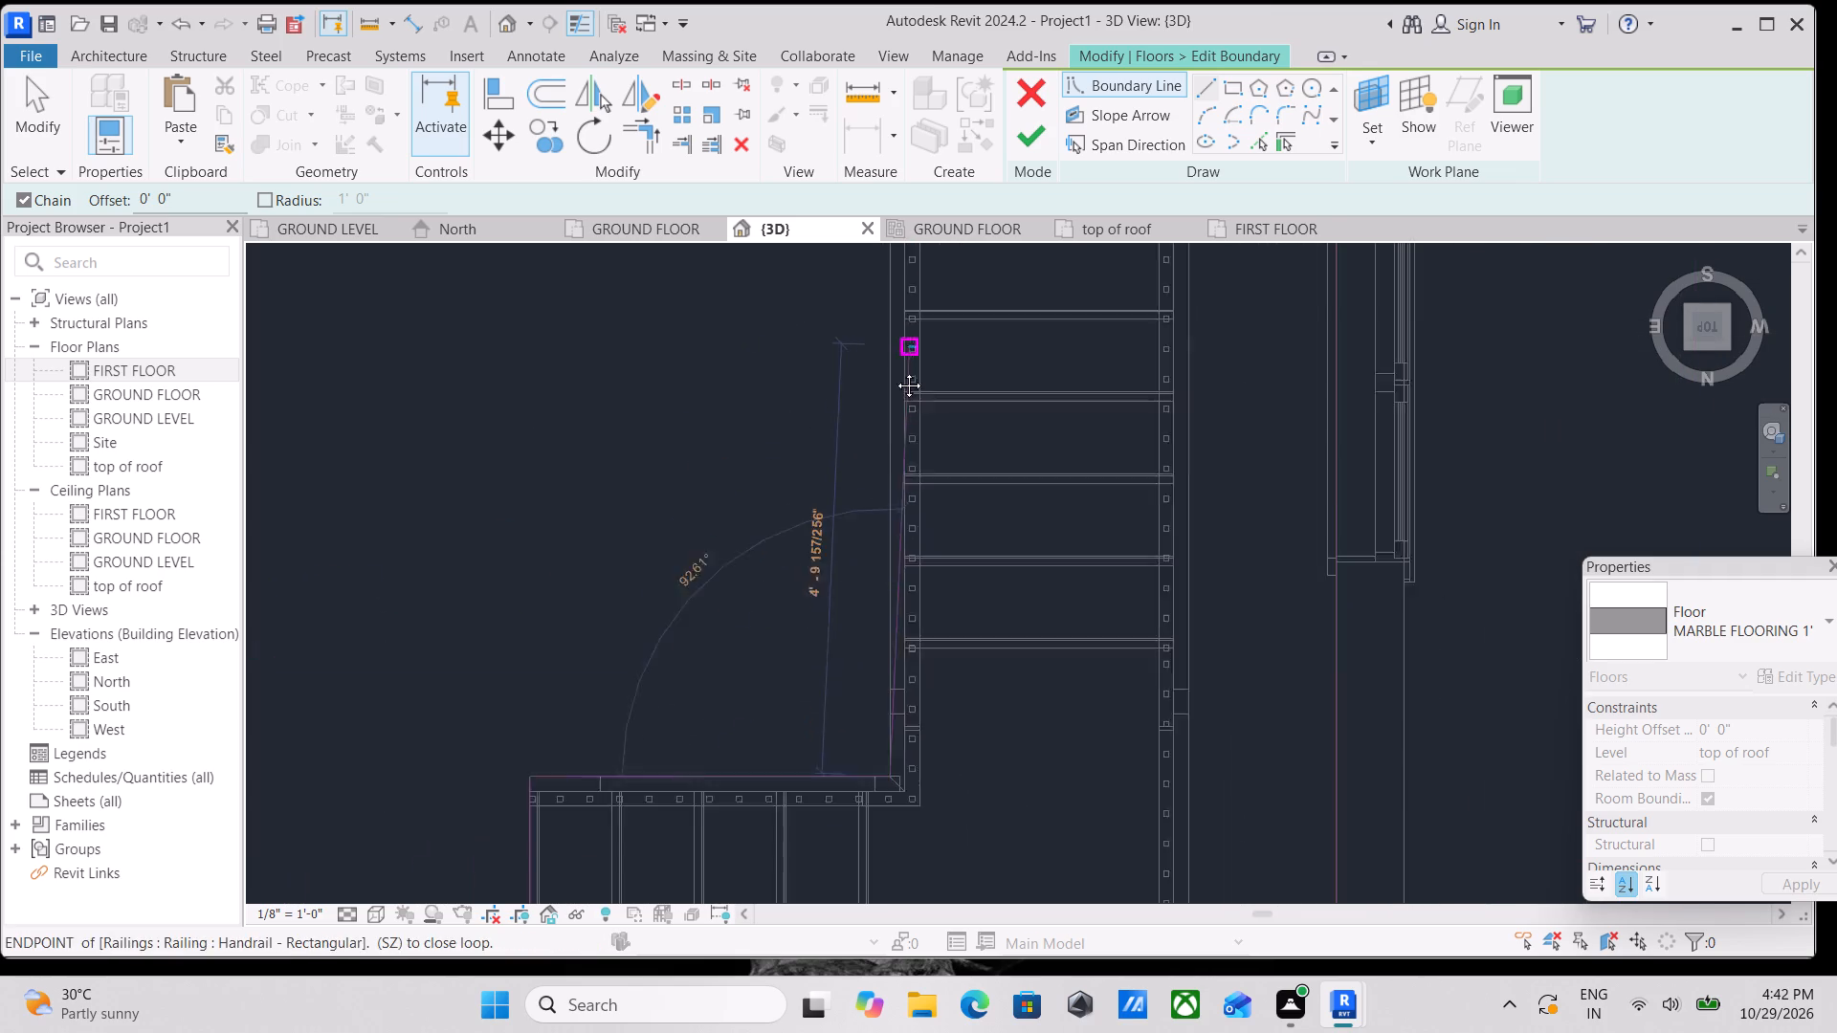
middle_click_drag(895, 371, 863, 560)
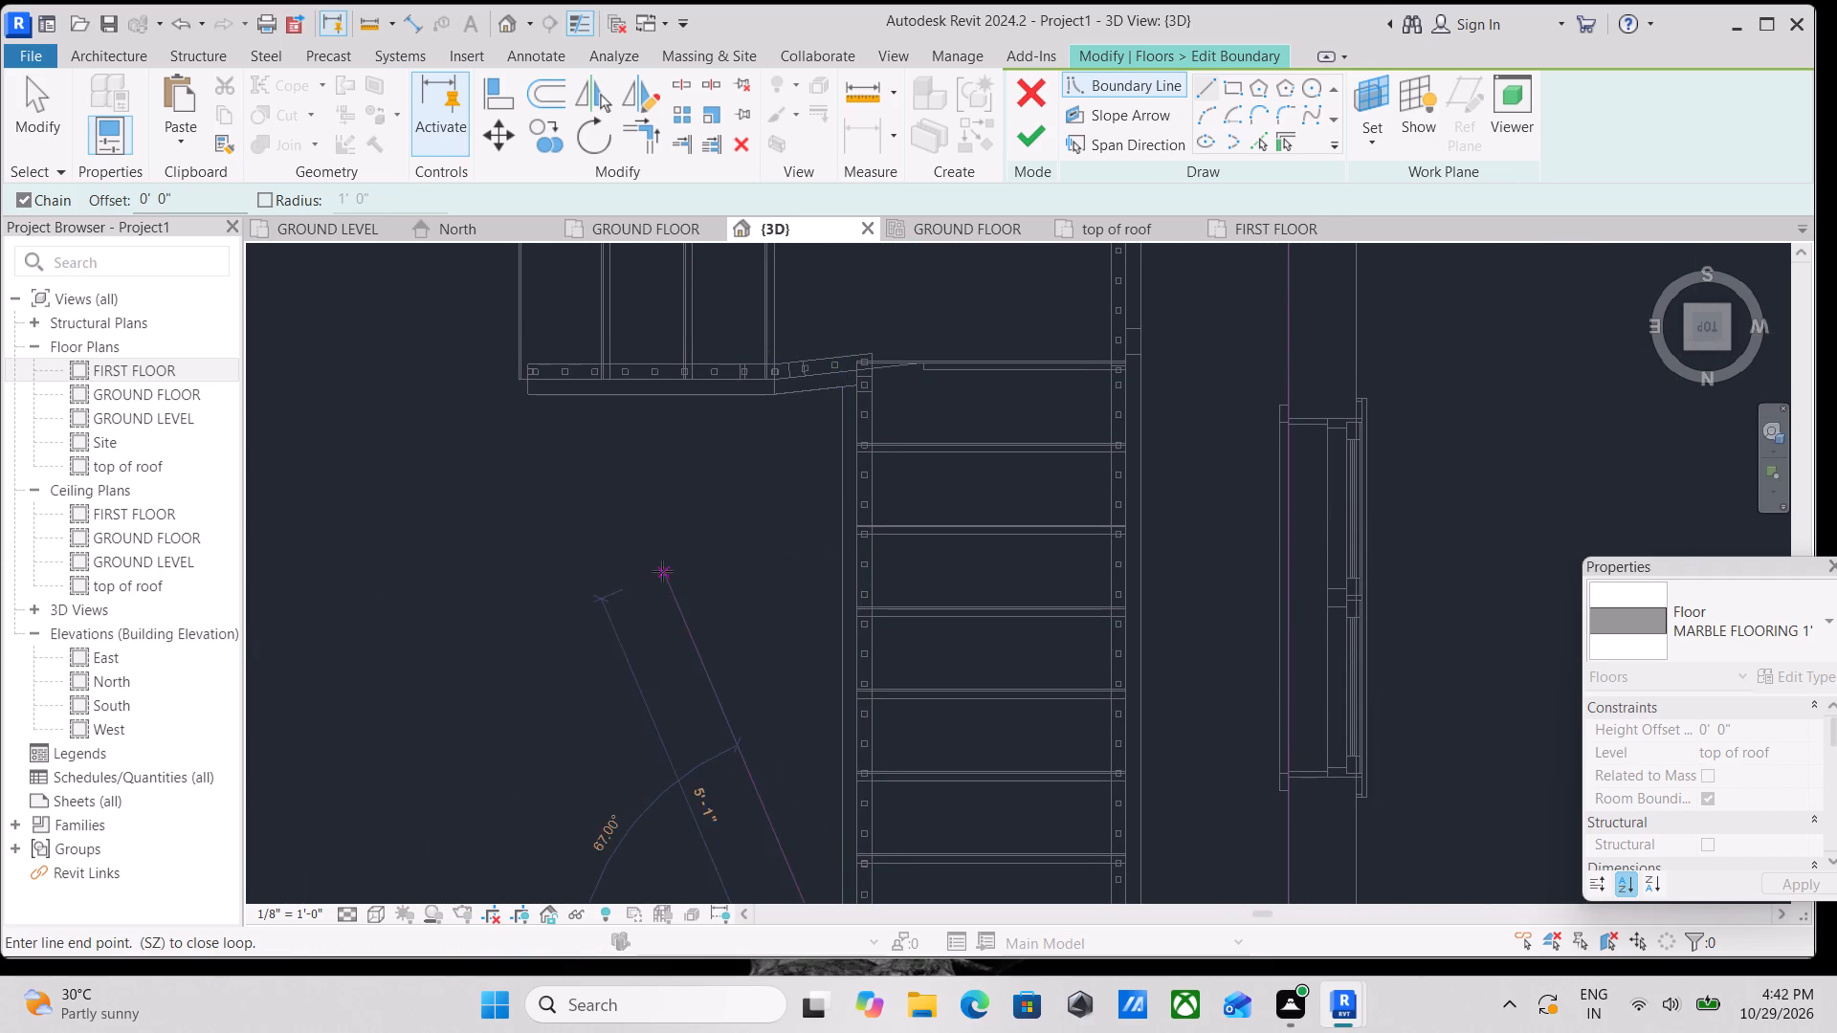
left_click(847, 388)
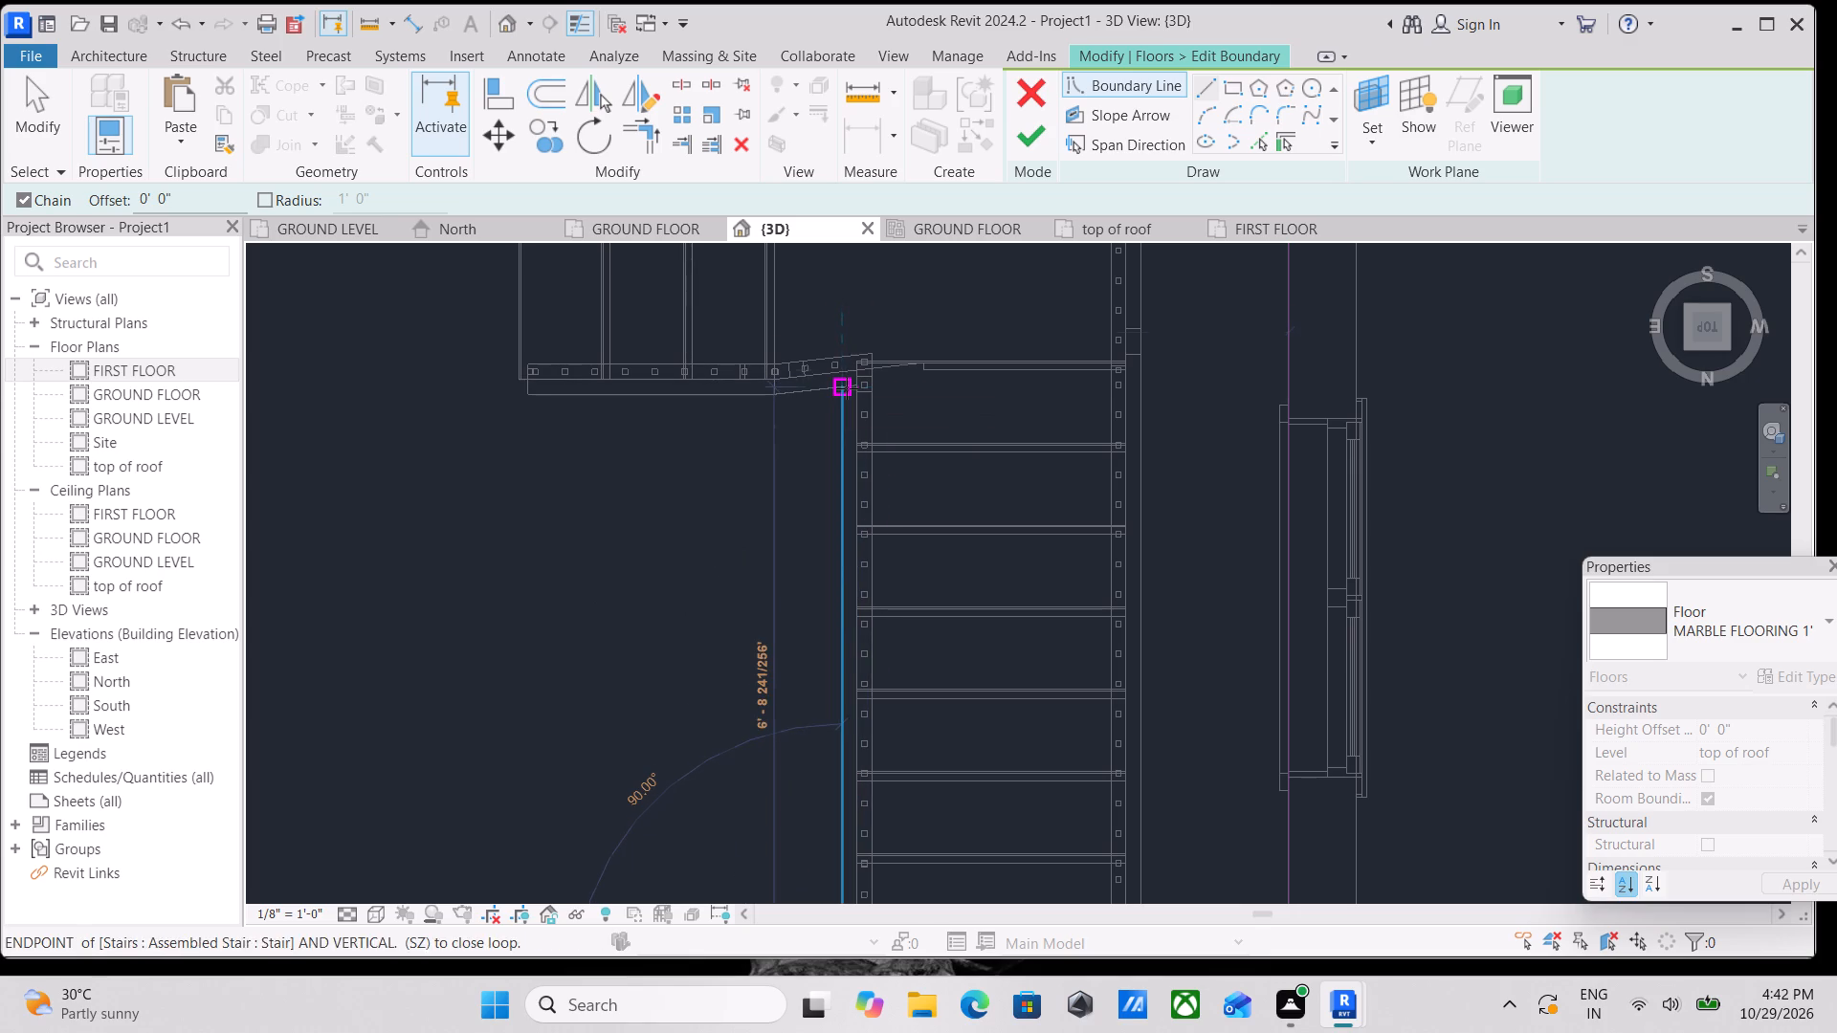
Continue the opening boundary with the short slanted line to the start of the south flight's straight inner edge.
left_click(777, 400)
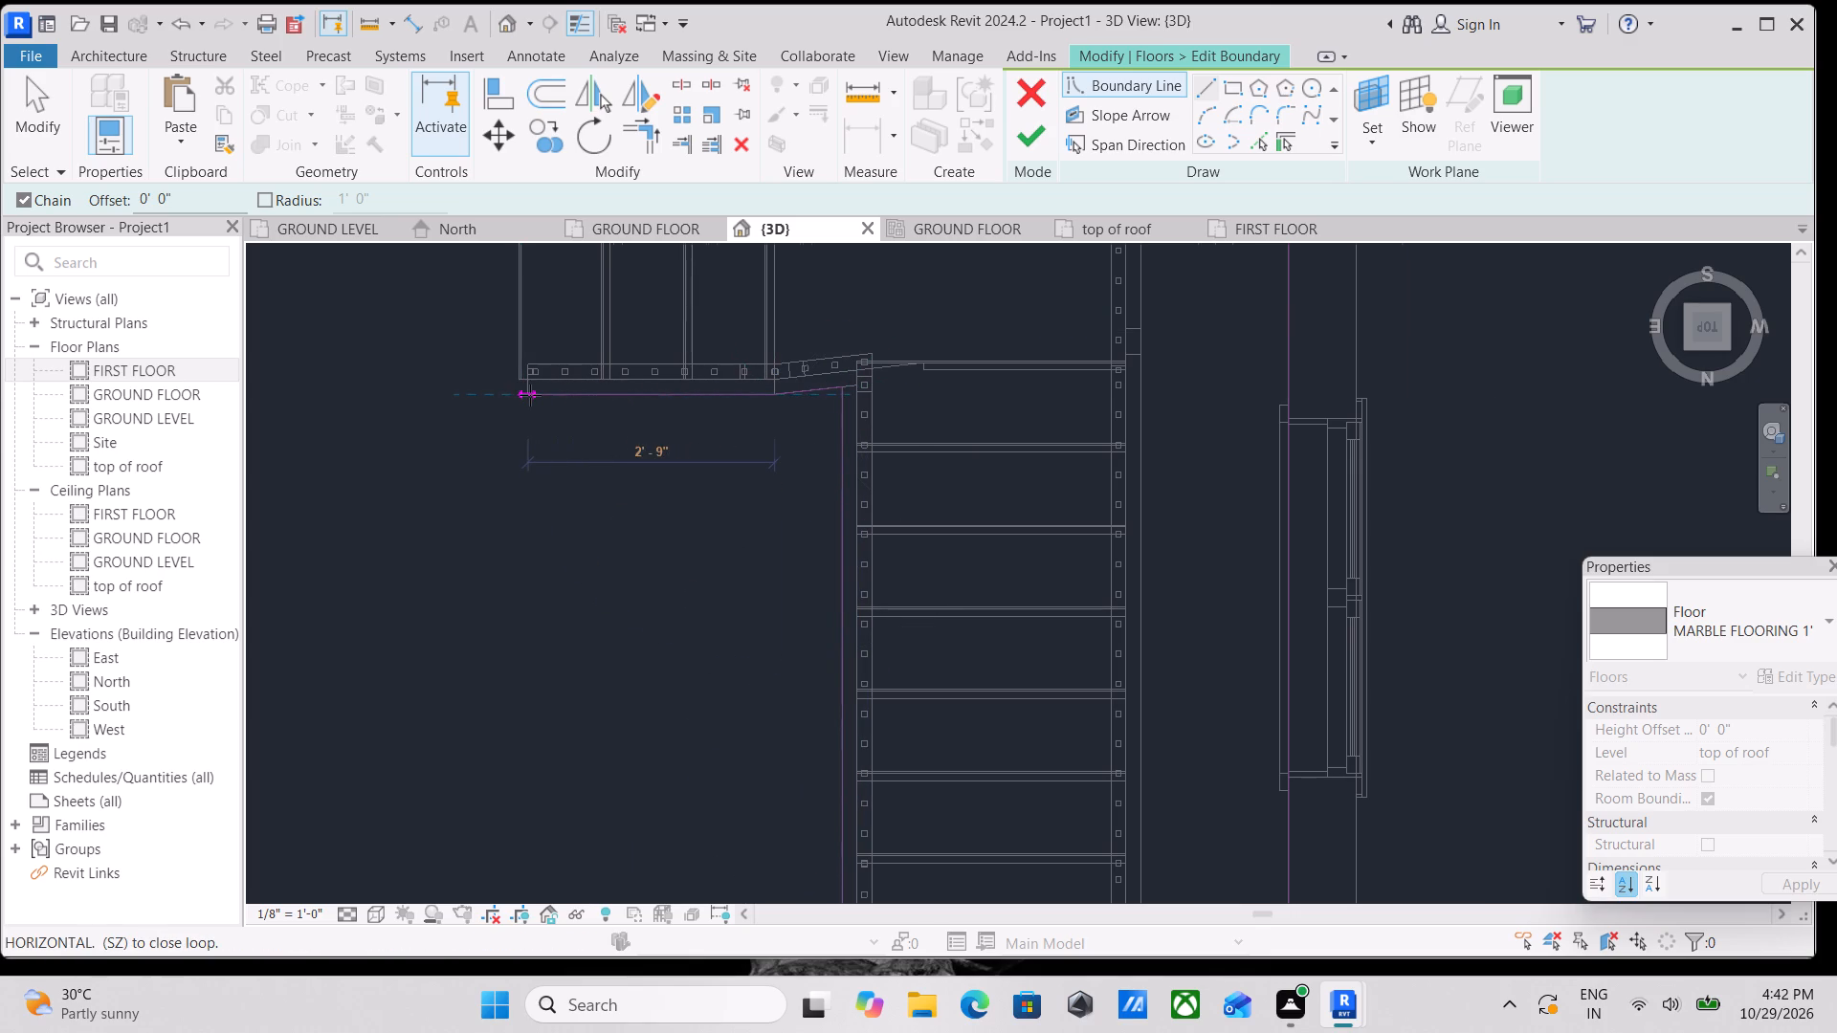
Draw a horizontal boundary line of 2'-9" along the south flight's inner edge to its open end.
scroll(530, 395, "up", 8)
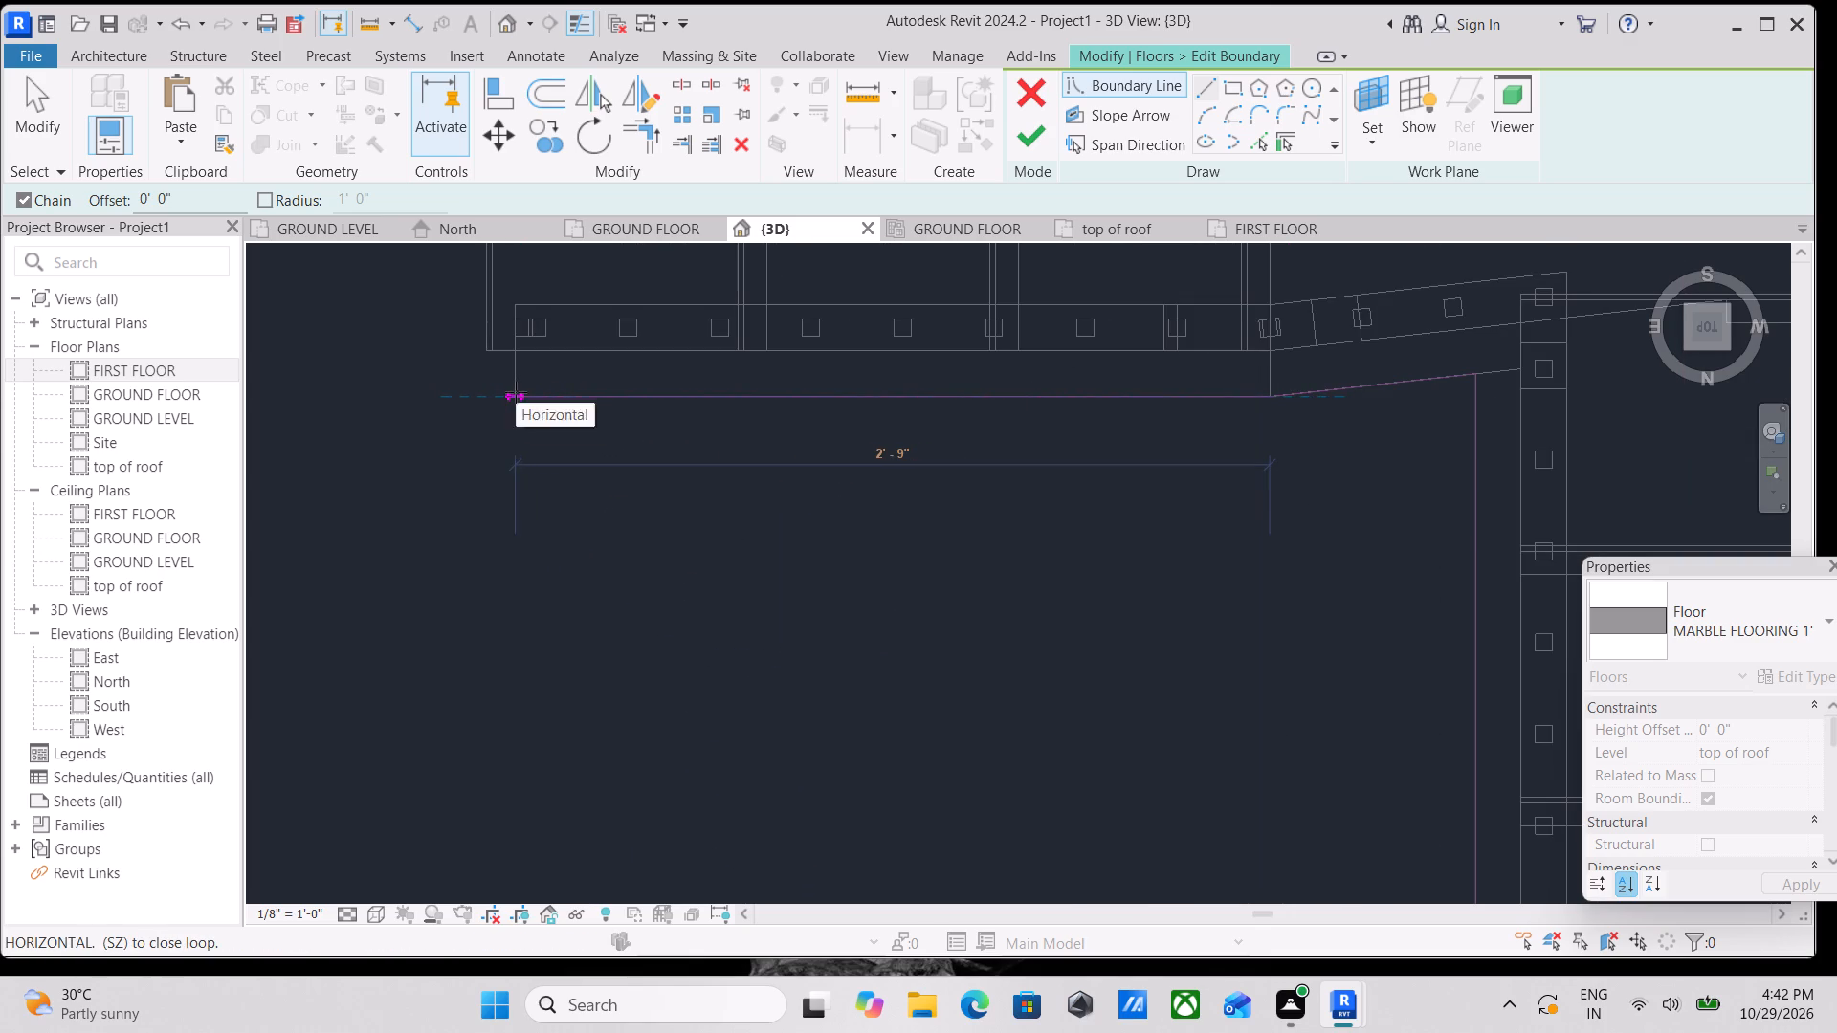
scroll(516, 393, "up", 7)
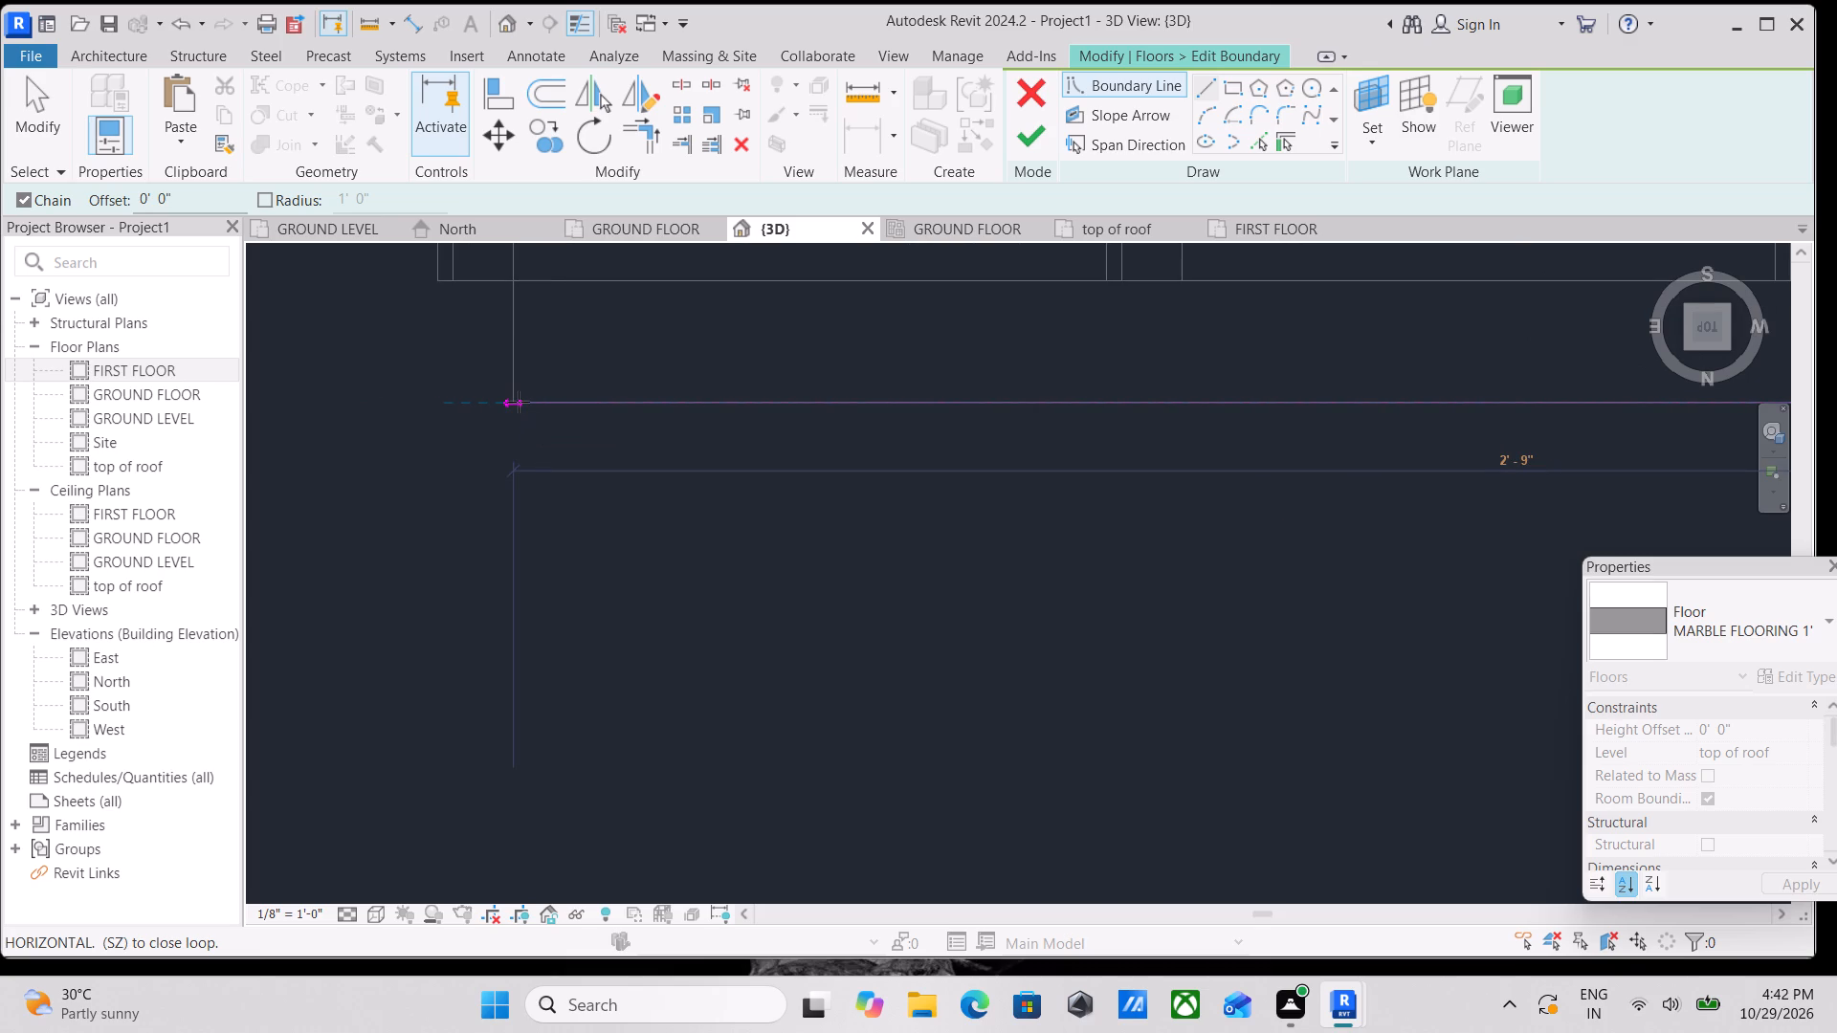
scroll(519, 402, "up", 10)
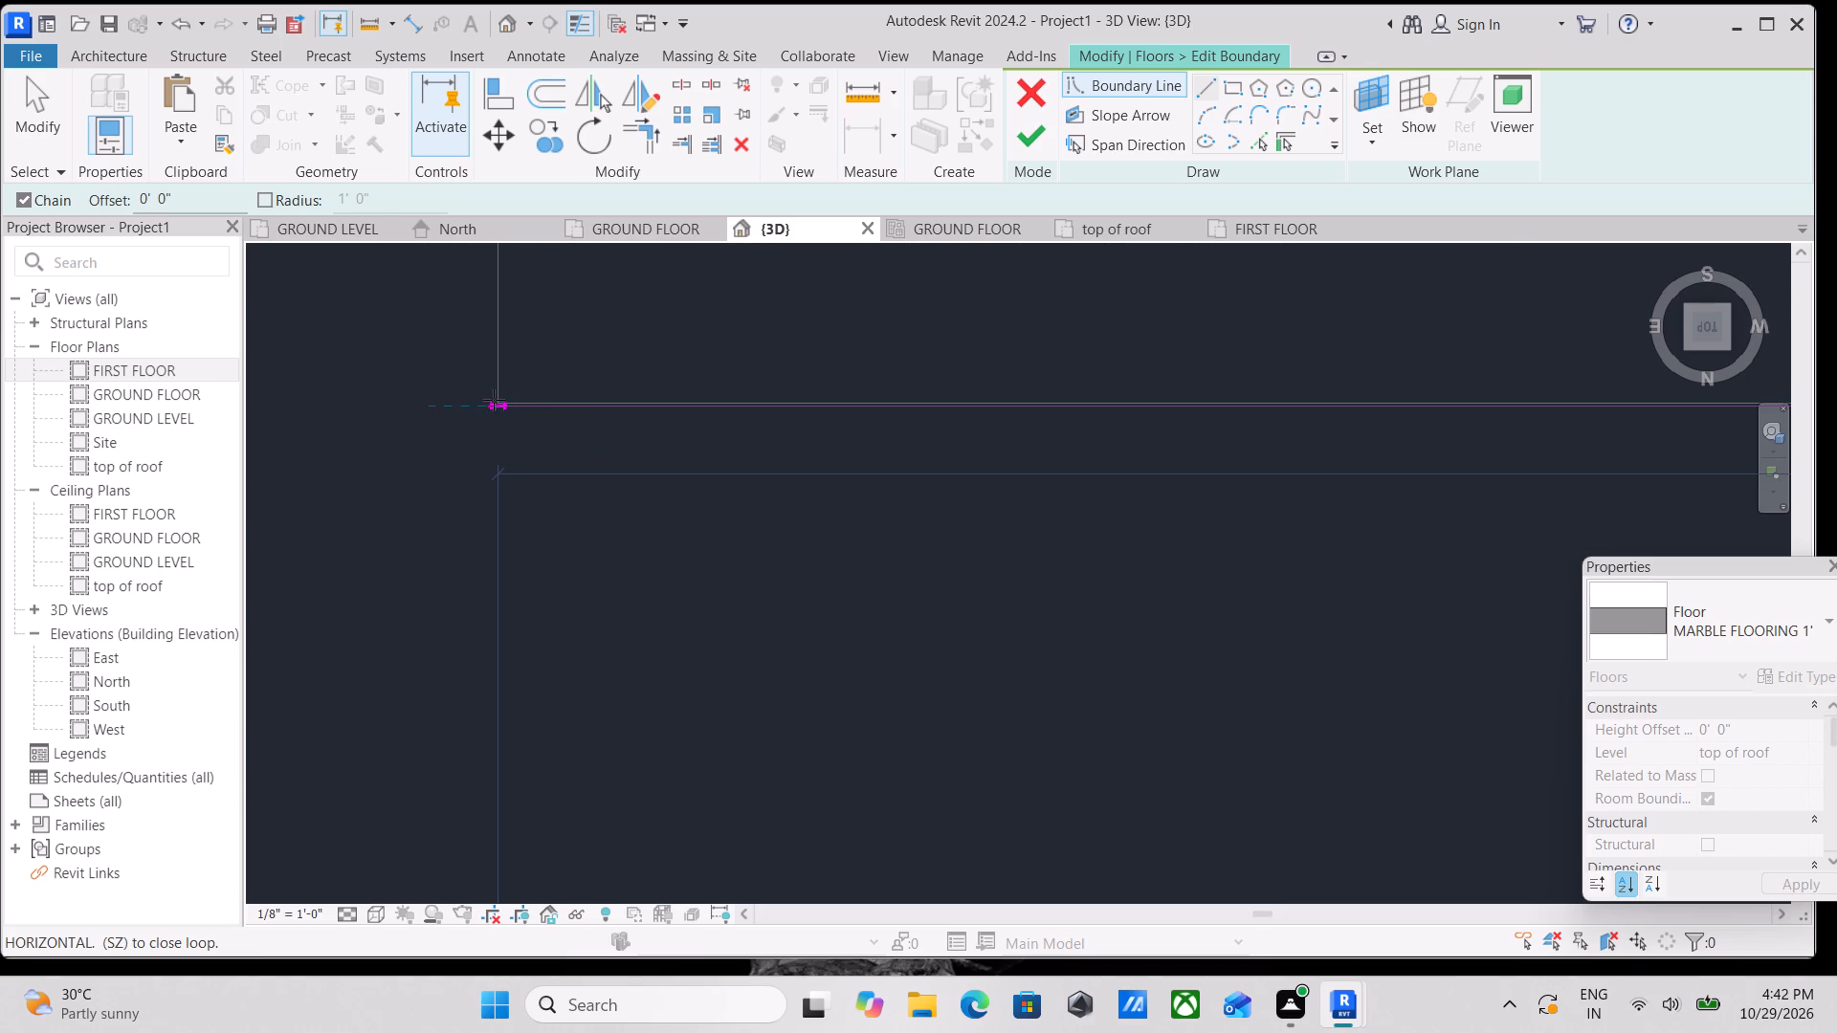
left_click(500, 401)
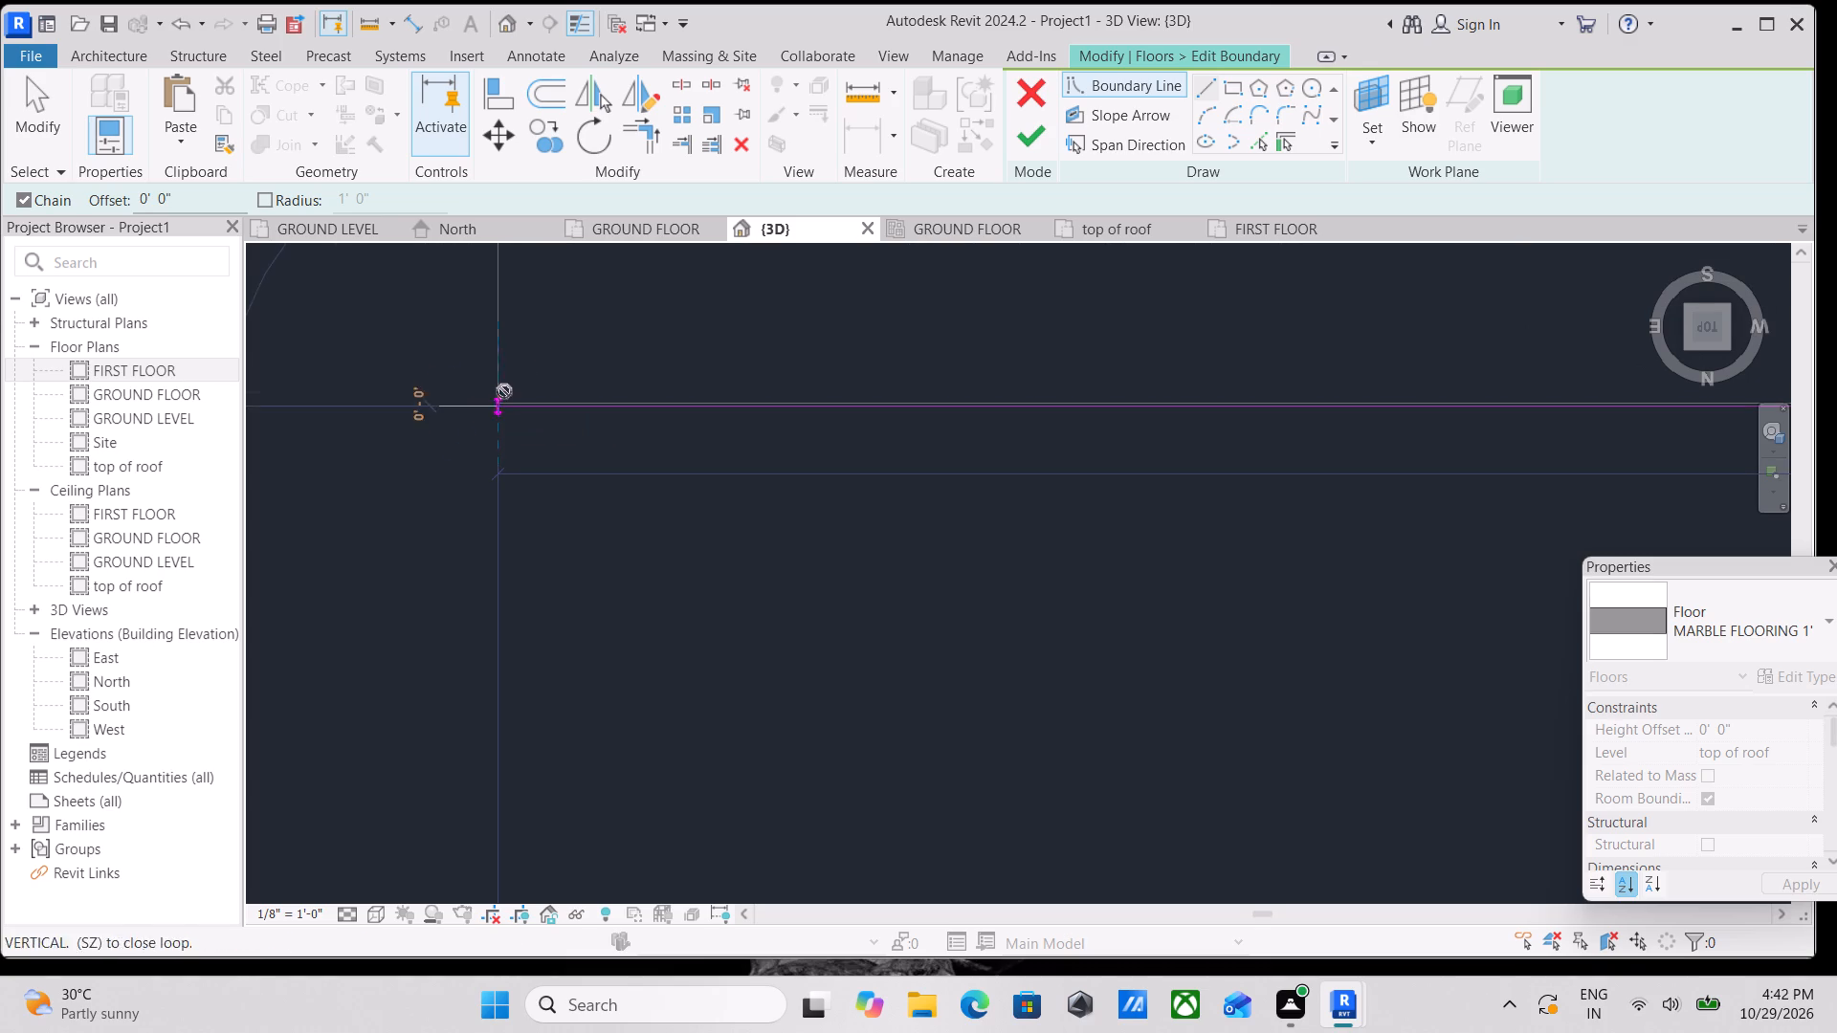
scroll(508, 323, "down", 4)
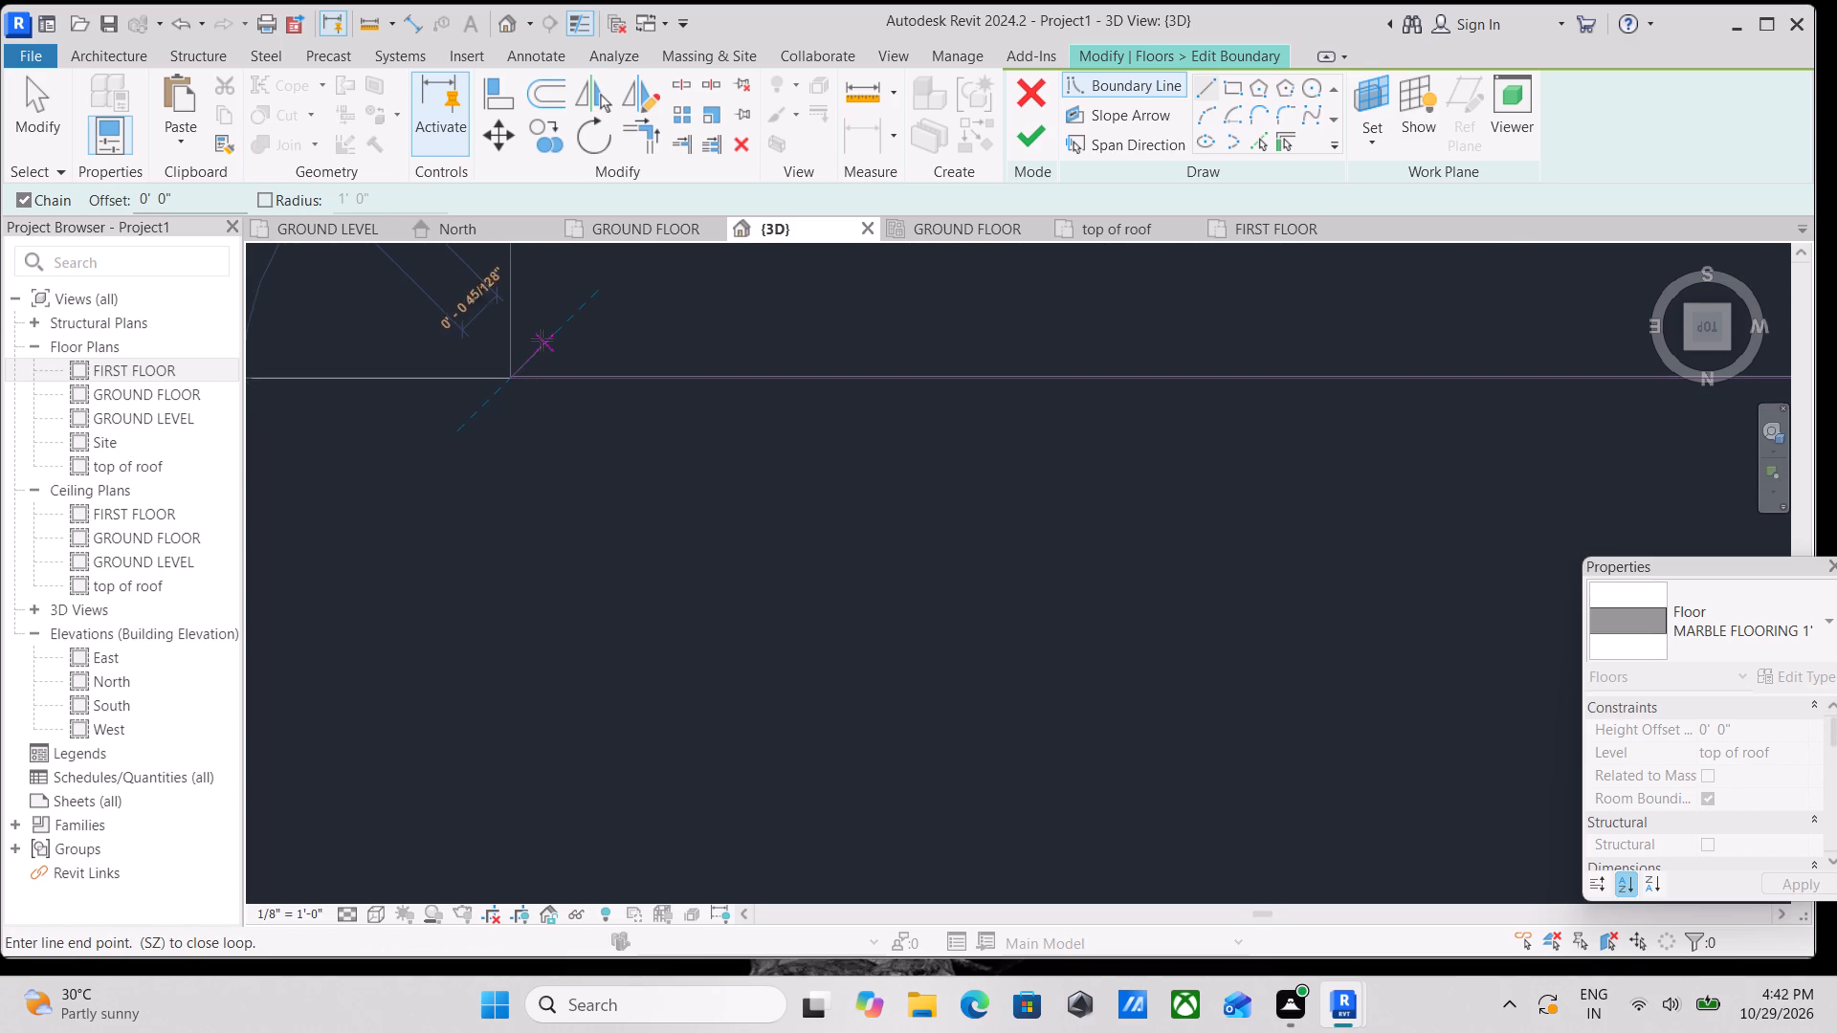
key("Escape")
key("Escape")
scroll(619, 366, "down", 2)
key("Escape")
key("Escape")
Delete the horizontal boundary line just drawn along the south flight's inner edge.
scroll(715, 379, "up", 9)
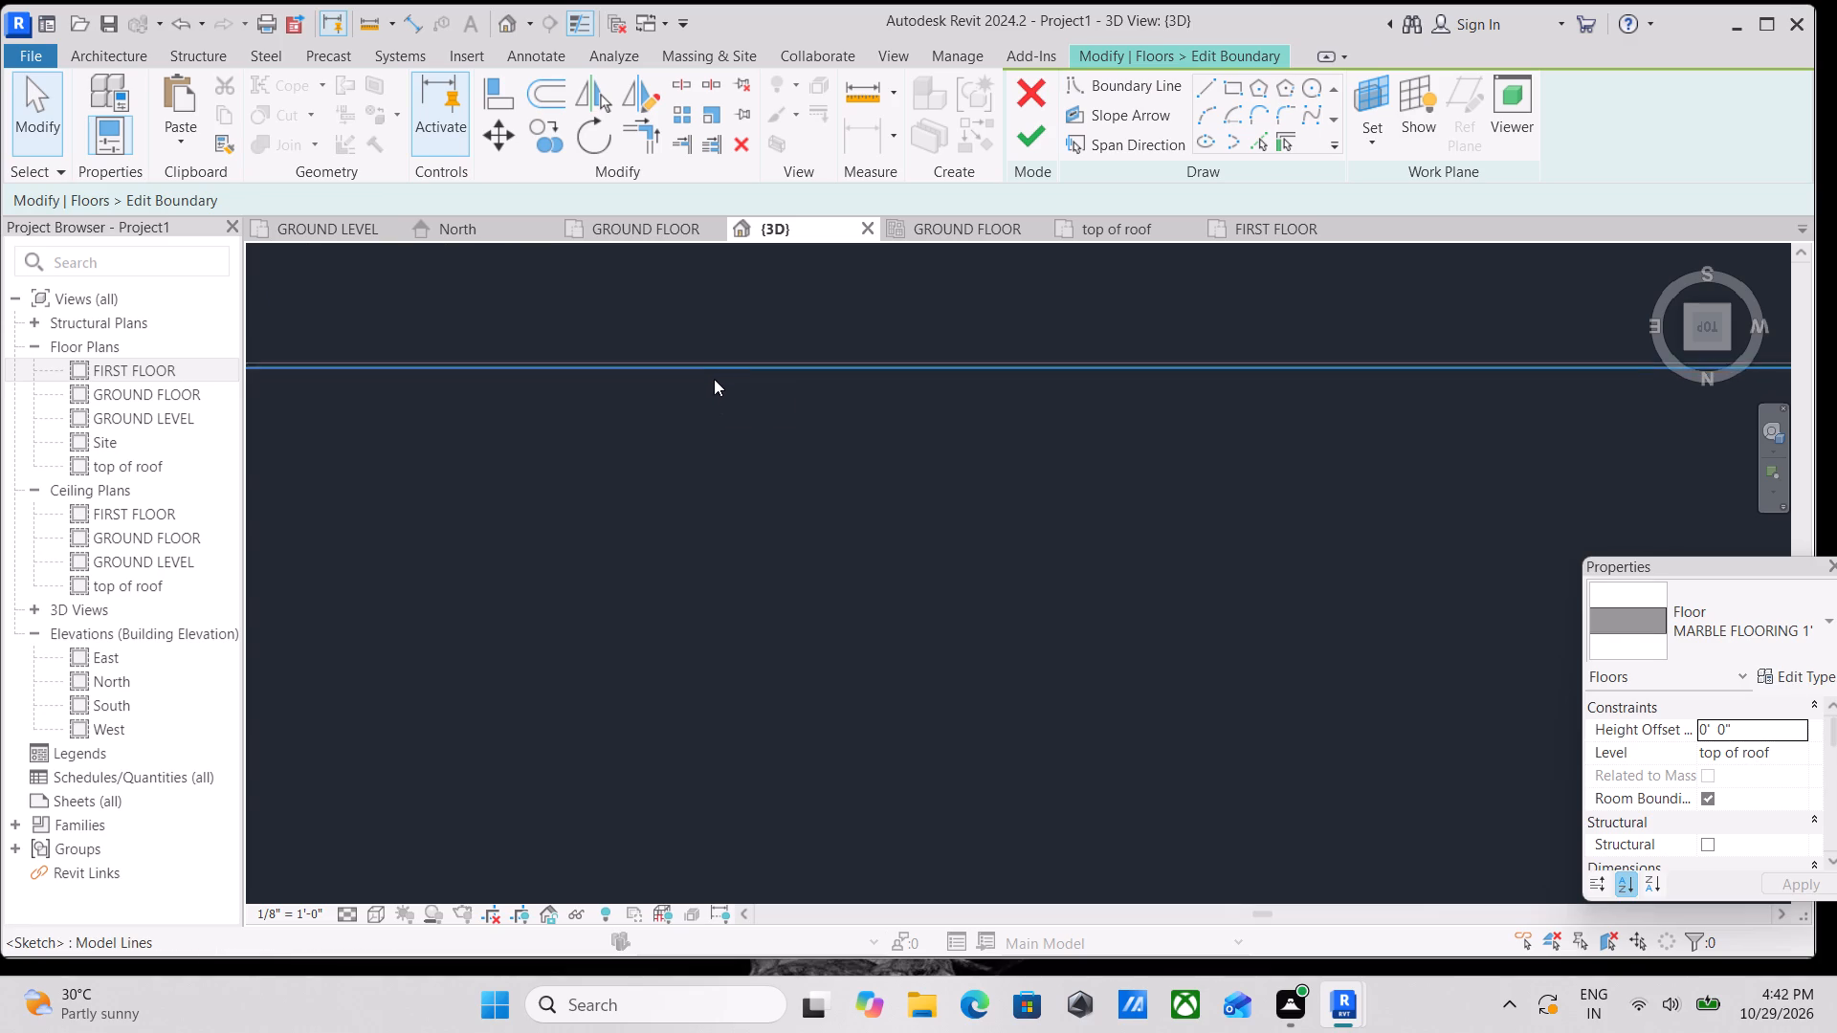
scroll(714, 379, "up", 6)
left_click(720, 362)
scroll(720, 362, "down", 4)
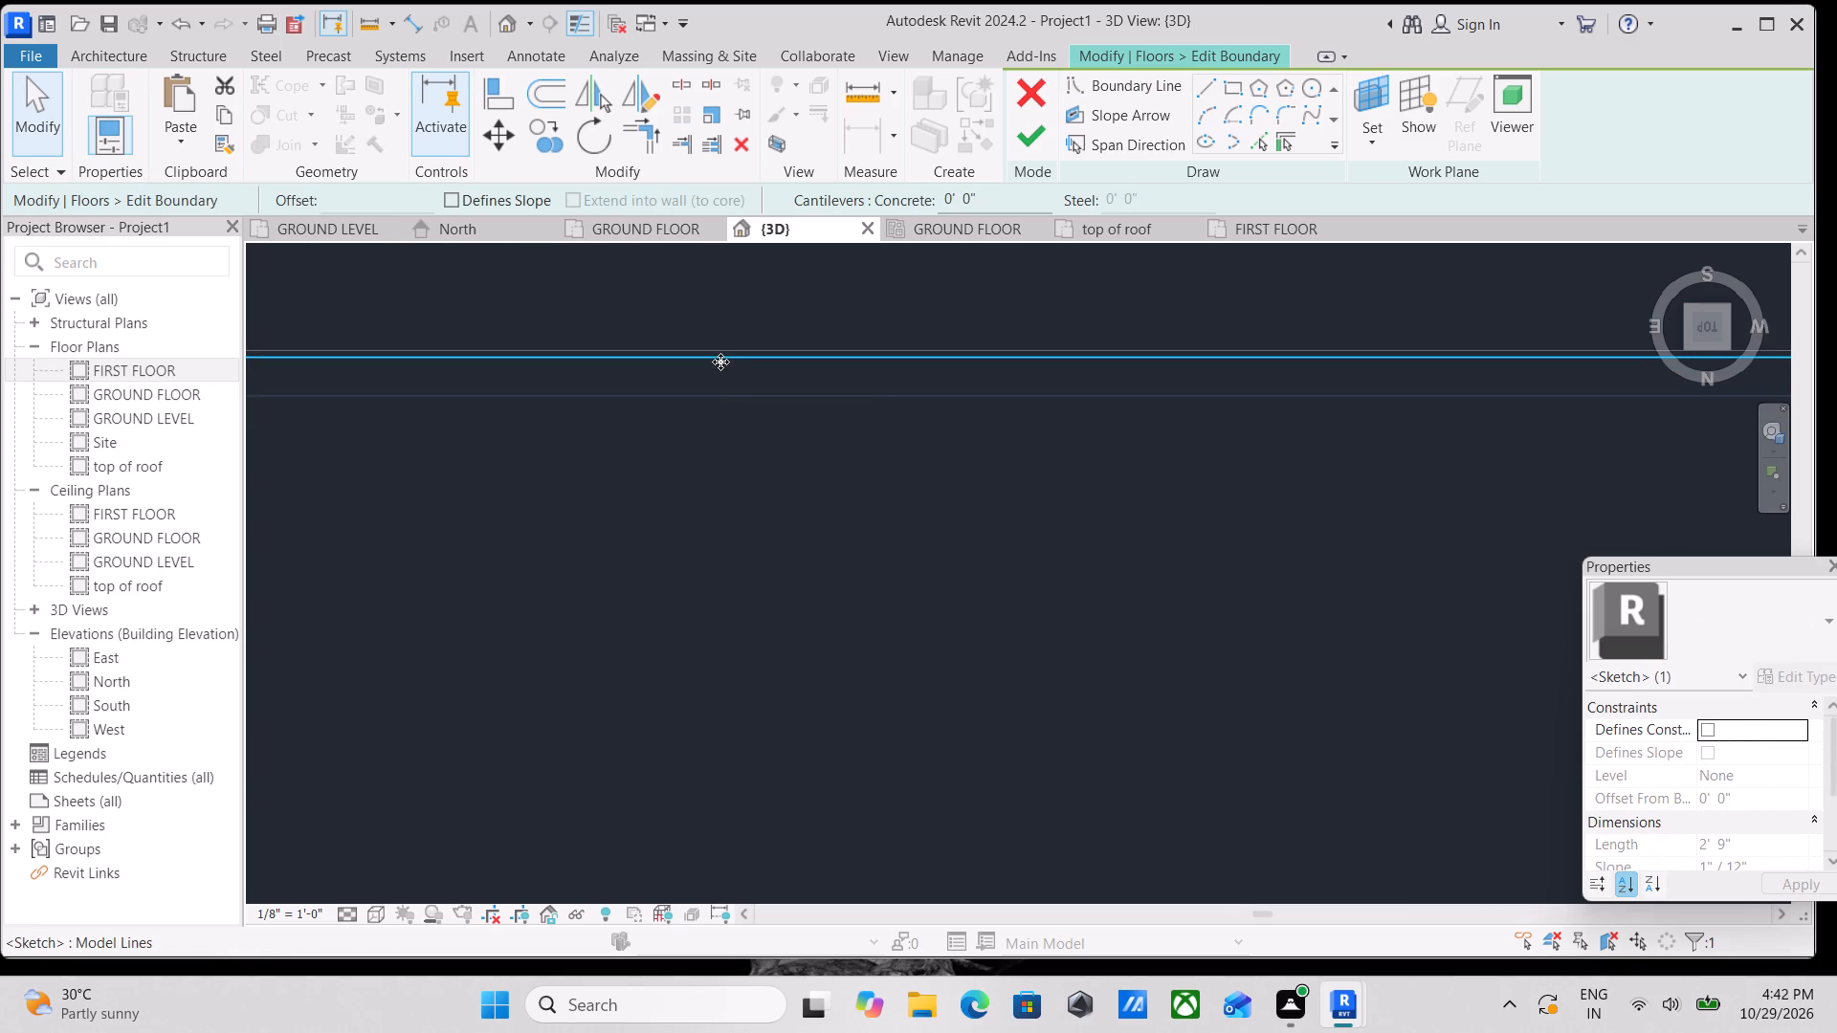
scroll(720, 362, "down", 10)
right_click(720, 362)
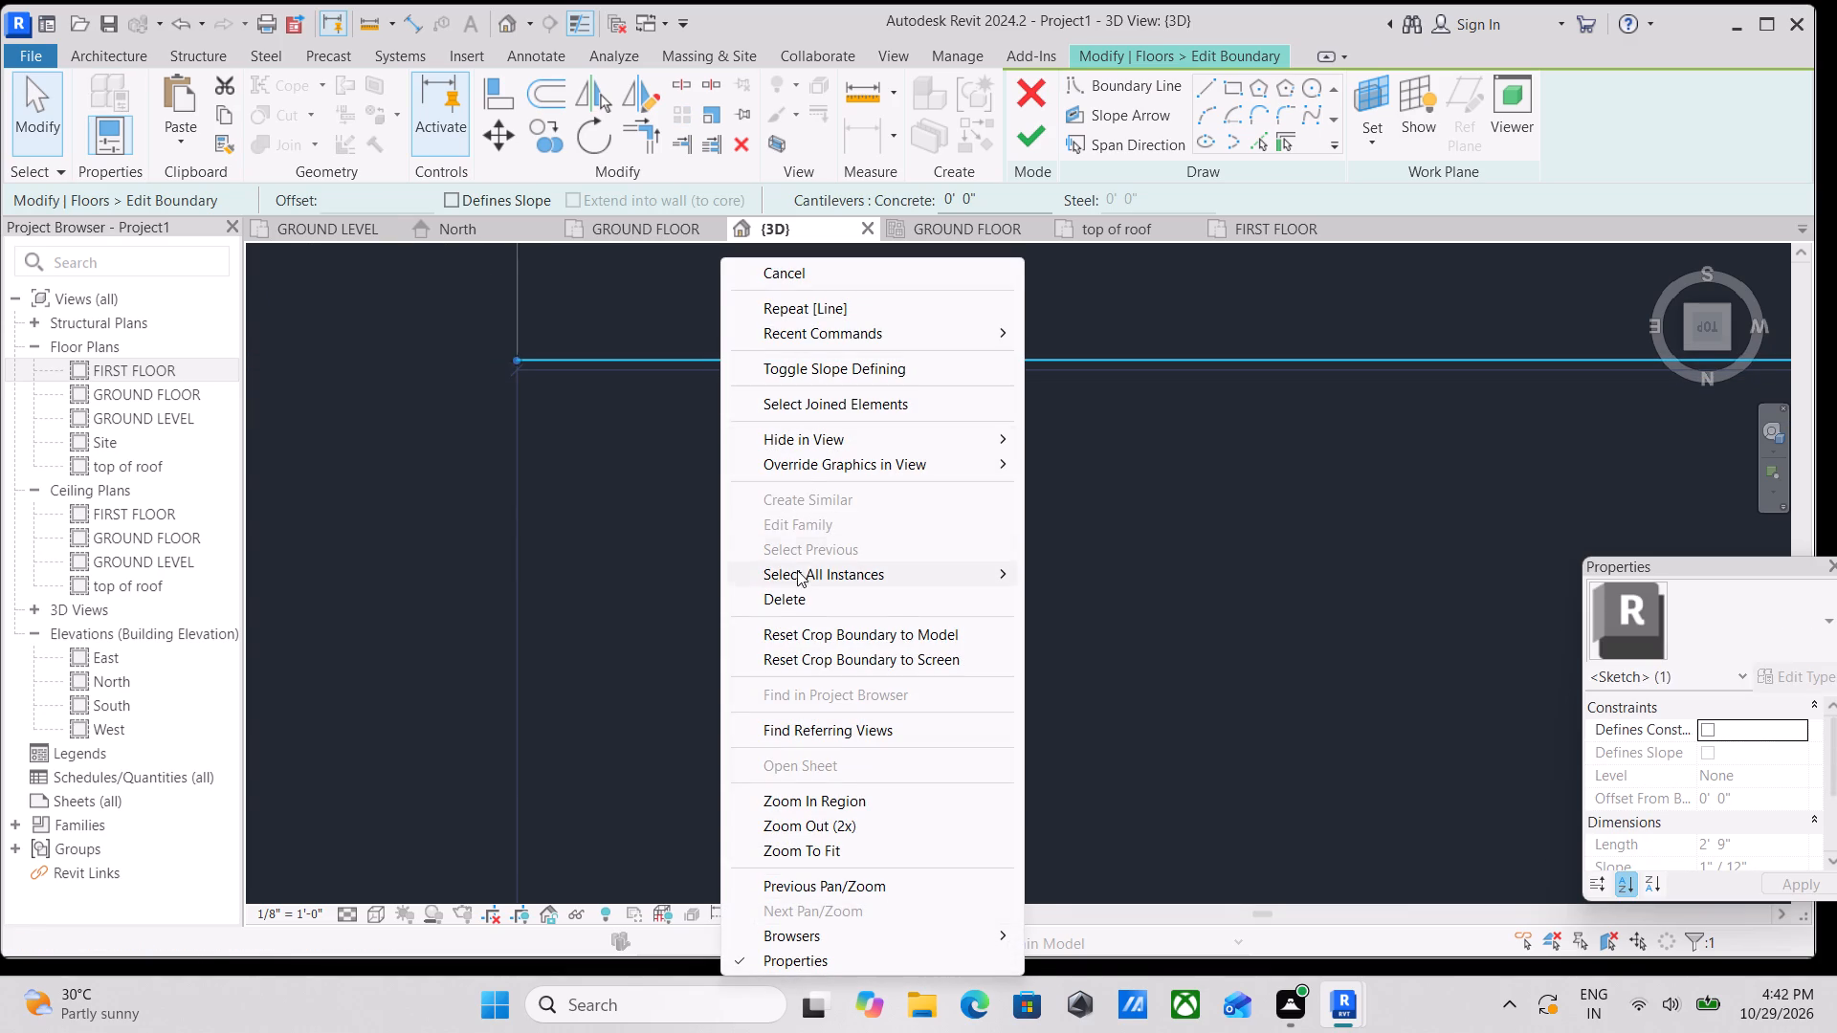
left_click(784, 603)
Create boundary lines by picking the south flight's straight inner edge and the short perpendicular edge at its east end.
scroll(872, 398, "down", 2)
middle_click_drag(872, 398, 376, 386)
scroll(599, 416, "down", 6)
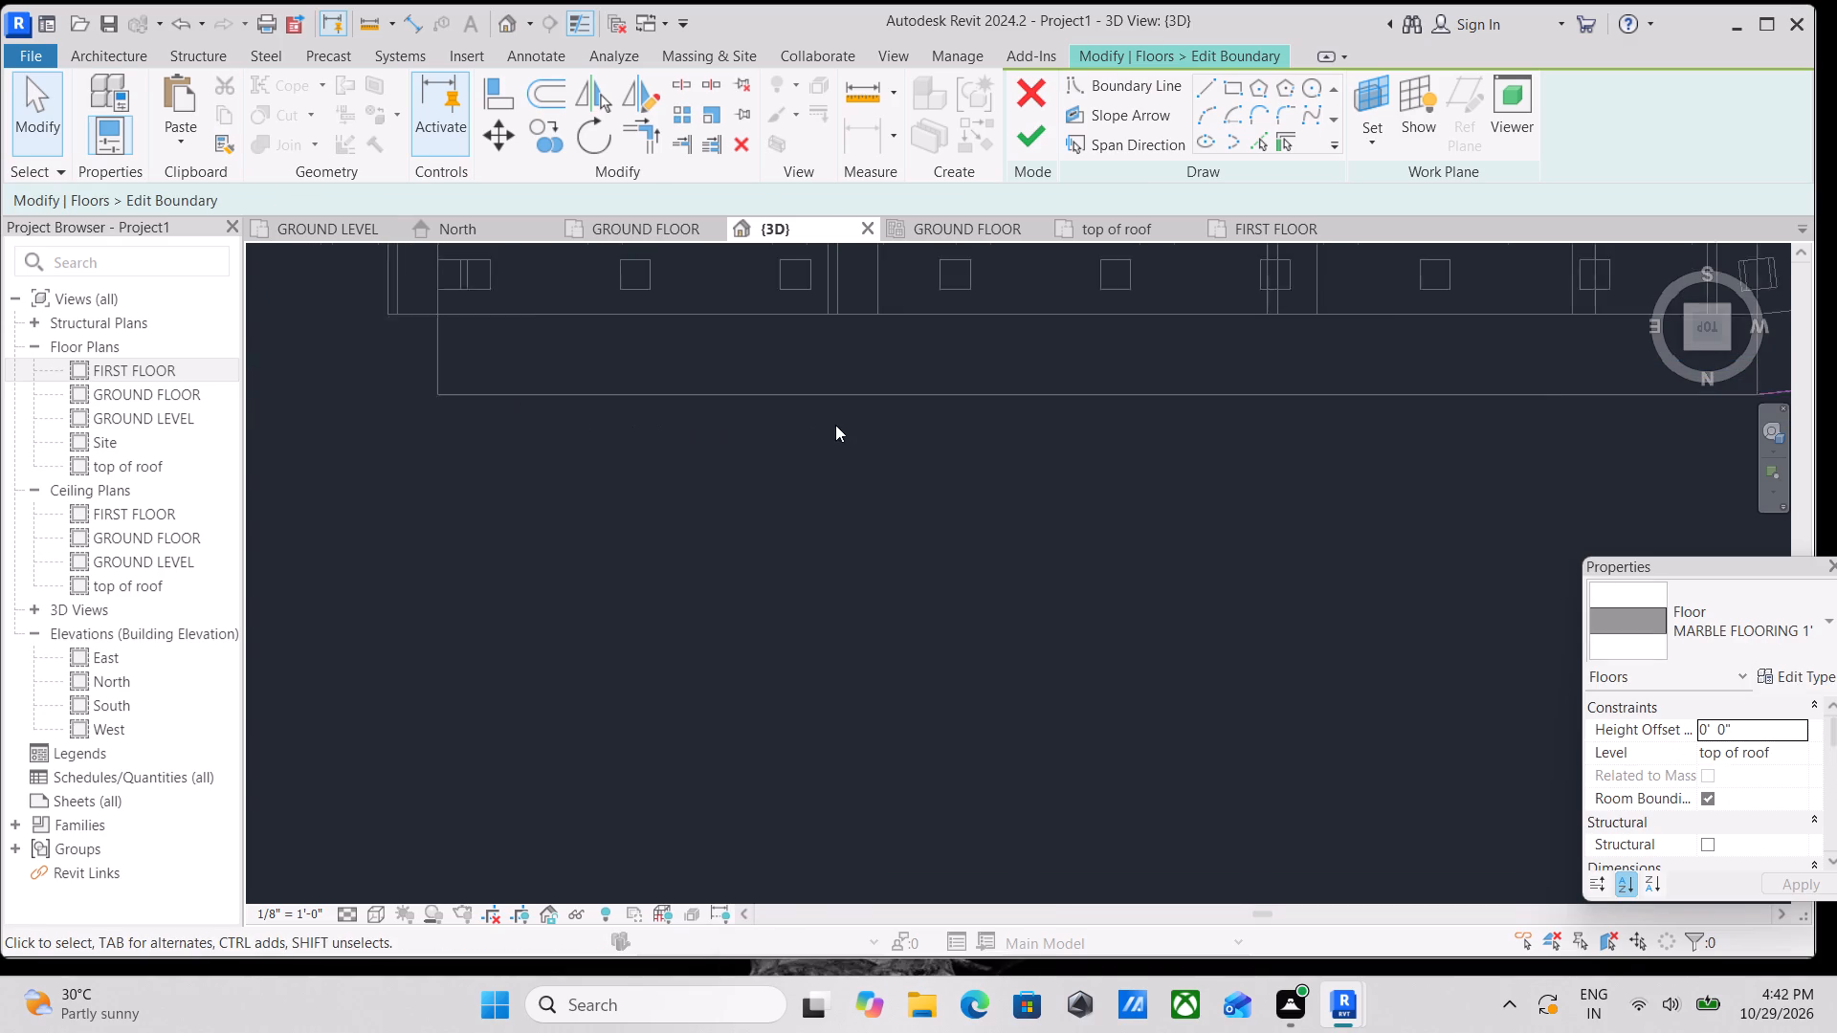
scroll(835, 425, "down", 2)
middle_click_drag(835, 425, 472, 405)
scroll(1287, 379, "up", 8)
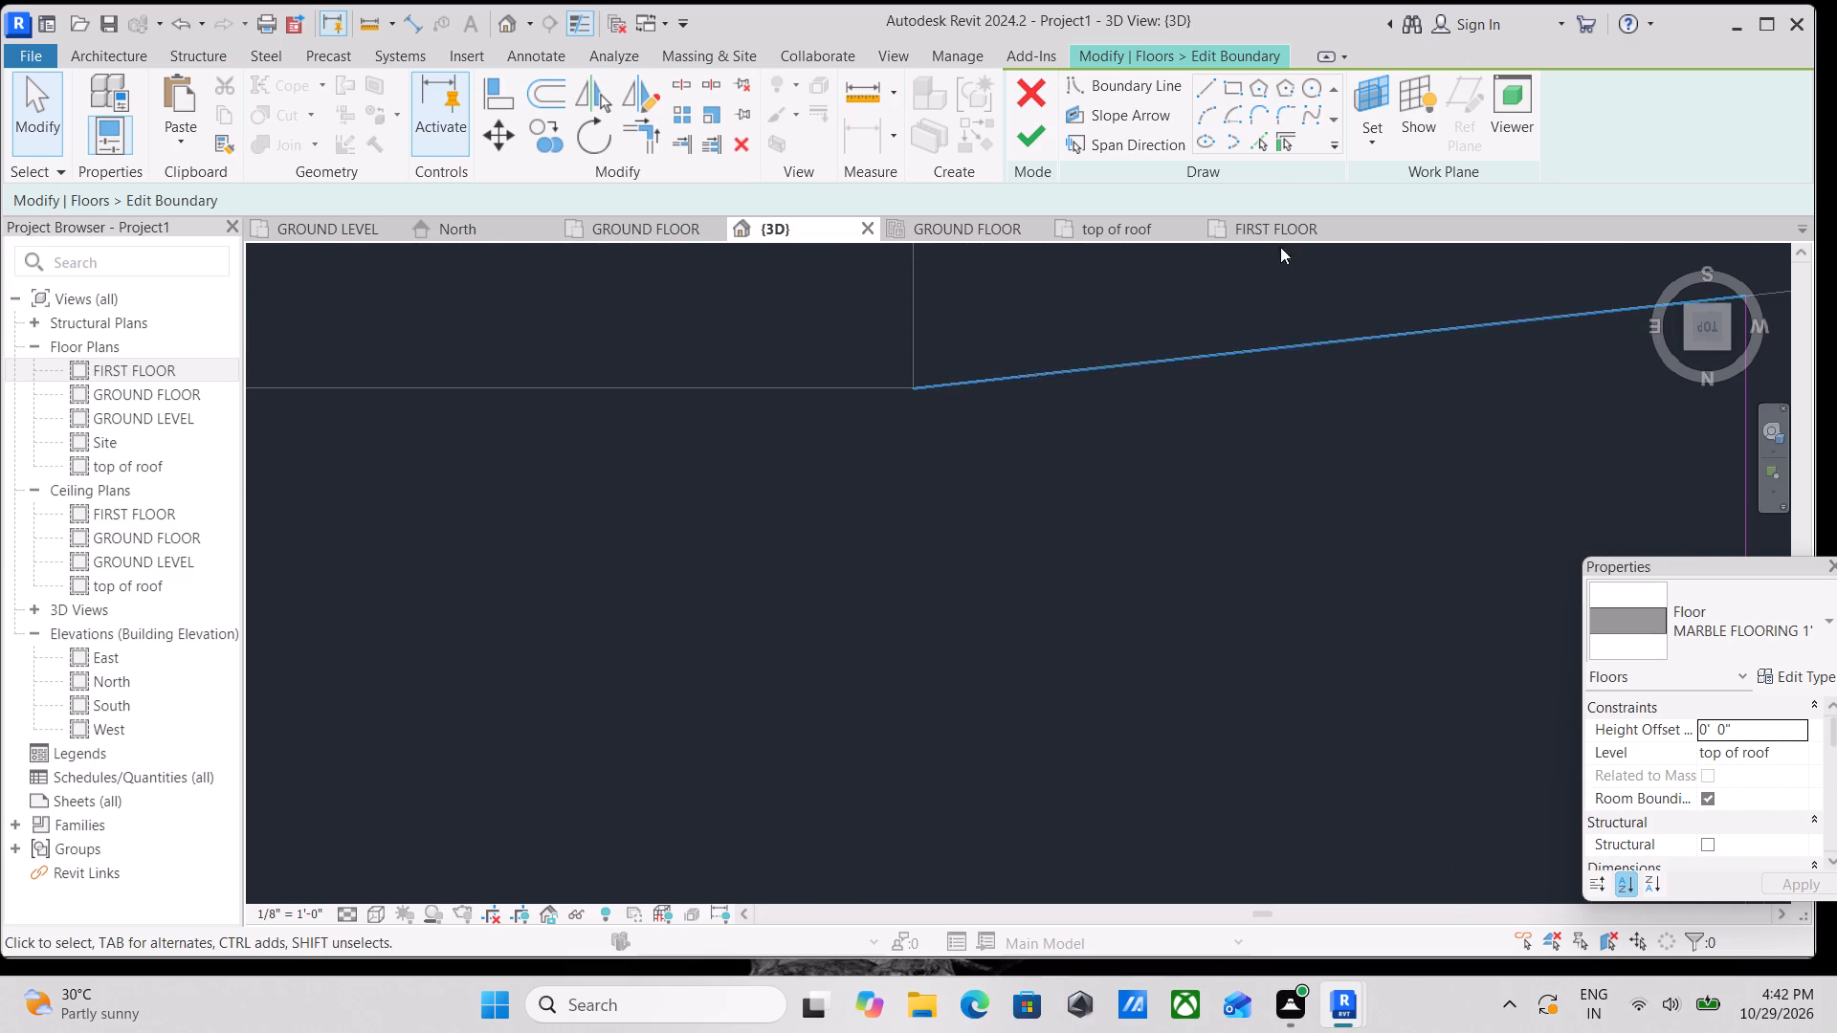
left_click(1261, 138)
middle_click_drag(871, 283, 1295, 323)
left_click(954, 433)
scroll(891, 433, "down", 3)
middle_click_drag(891, 433, 1347, 413)
scroll(918, 415, "down", 3)
middle_click_drag(922, 414, 1355, 432)
middle_click_drag(641, 398, 978, 446)
scroll(759, 441, "up", 2)
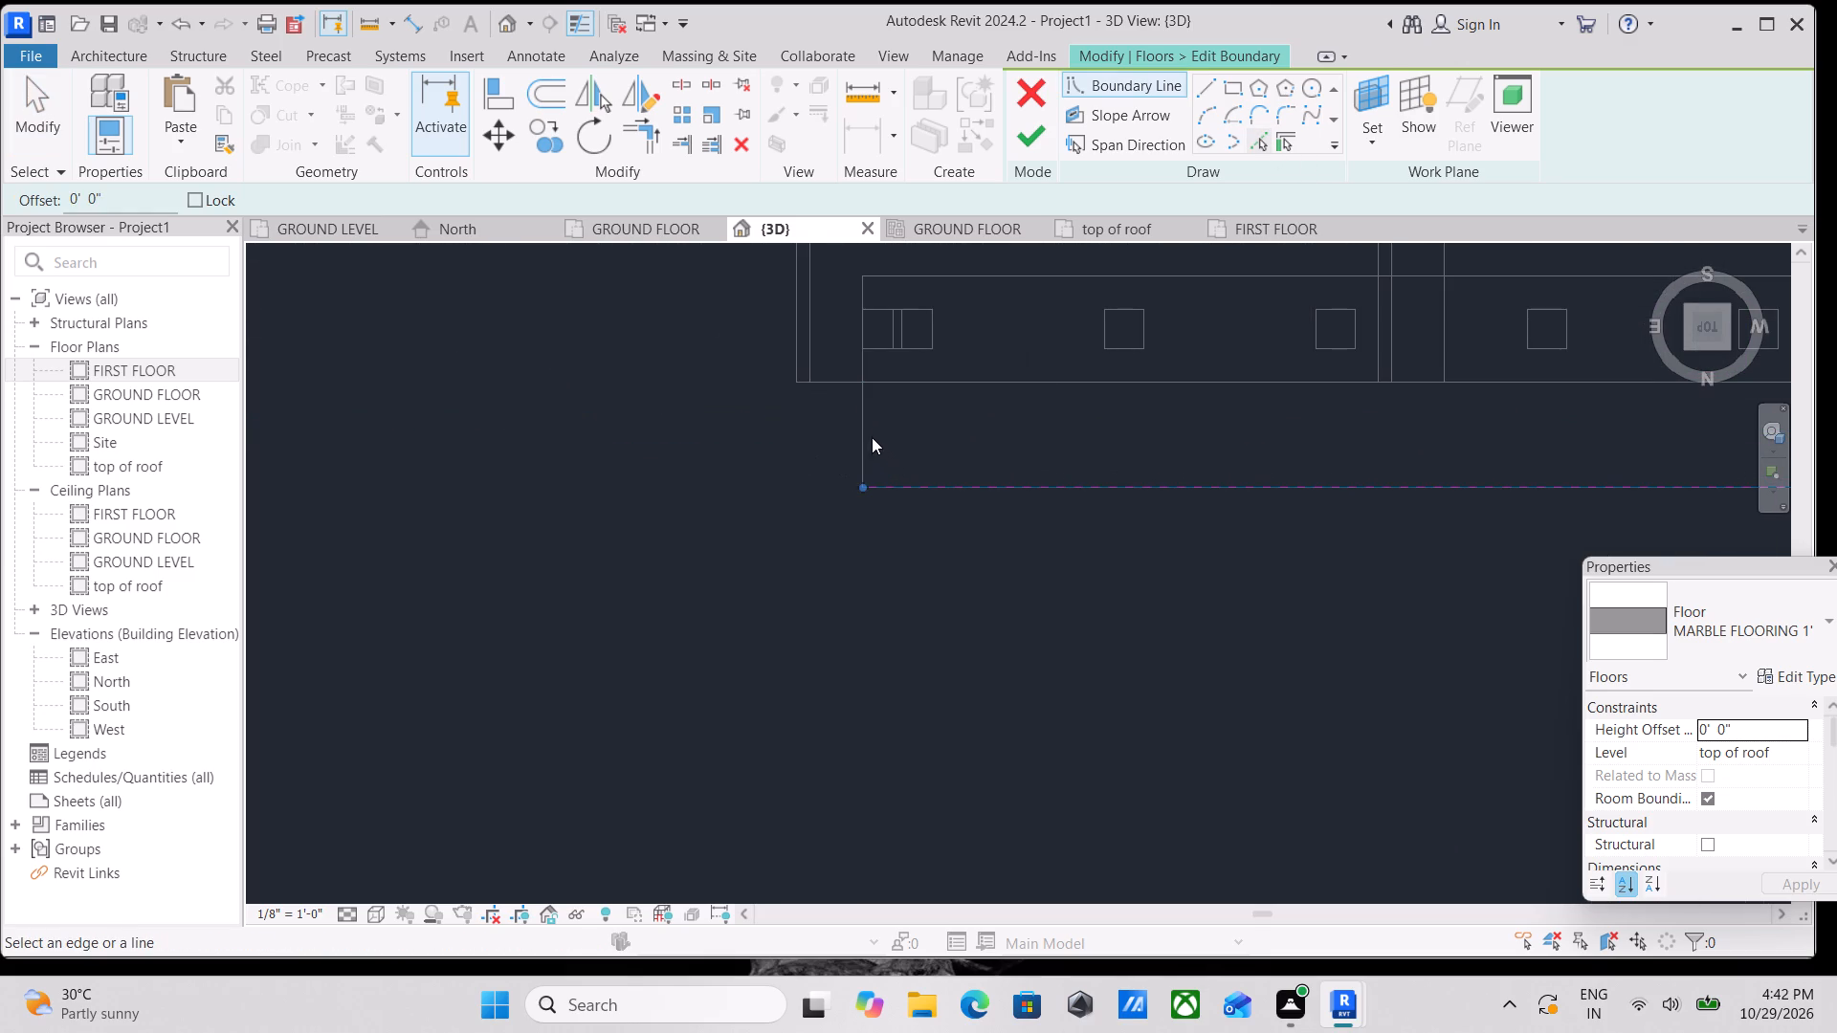
left_click(868, 437)
scroll(851, 421, "up", 5)
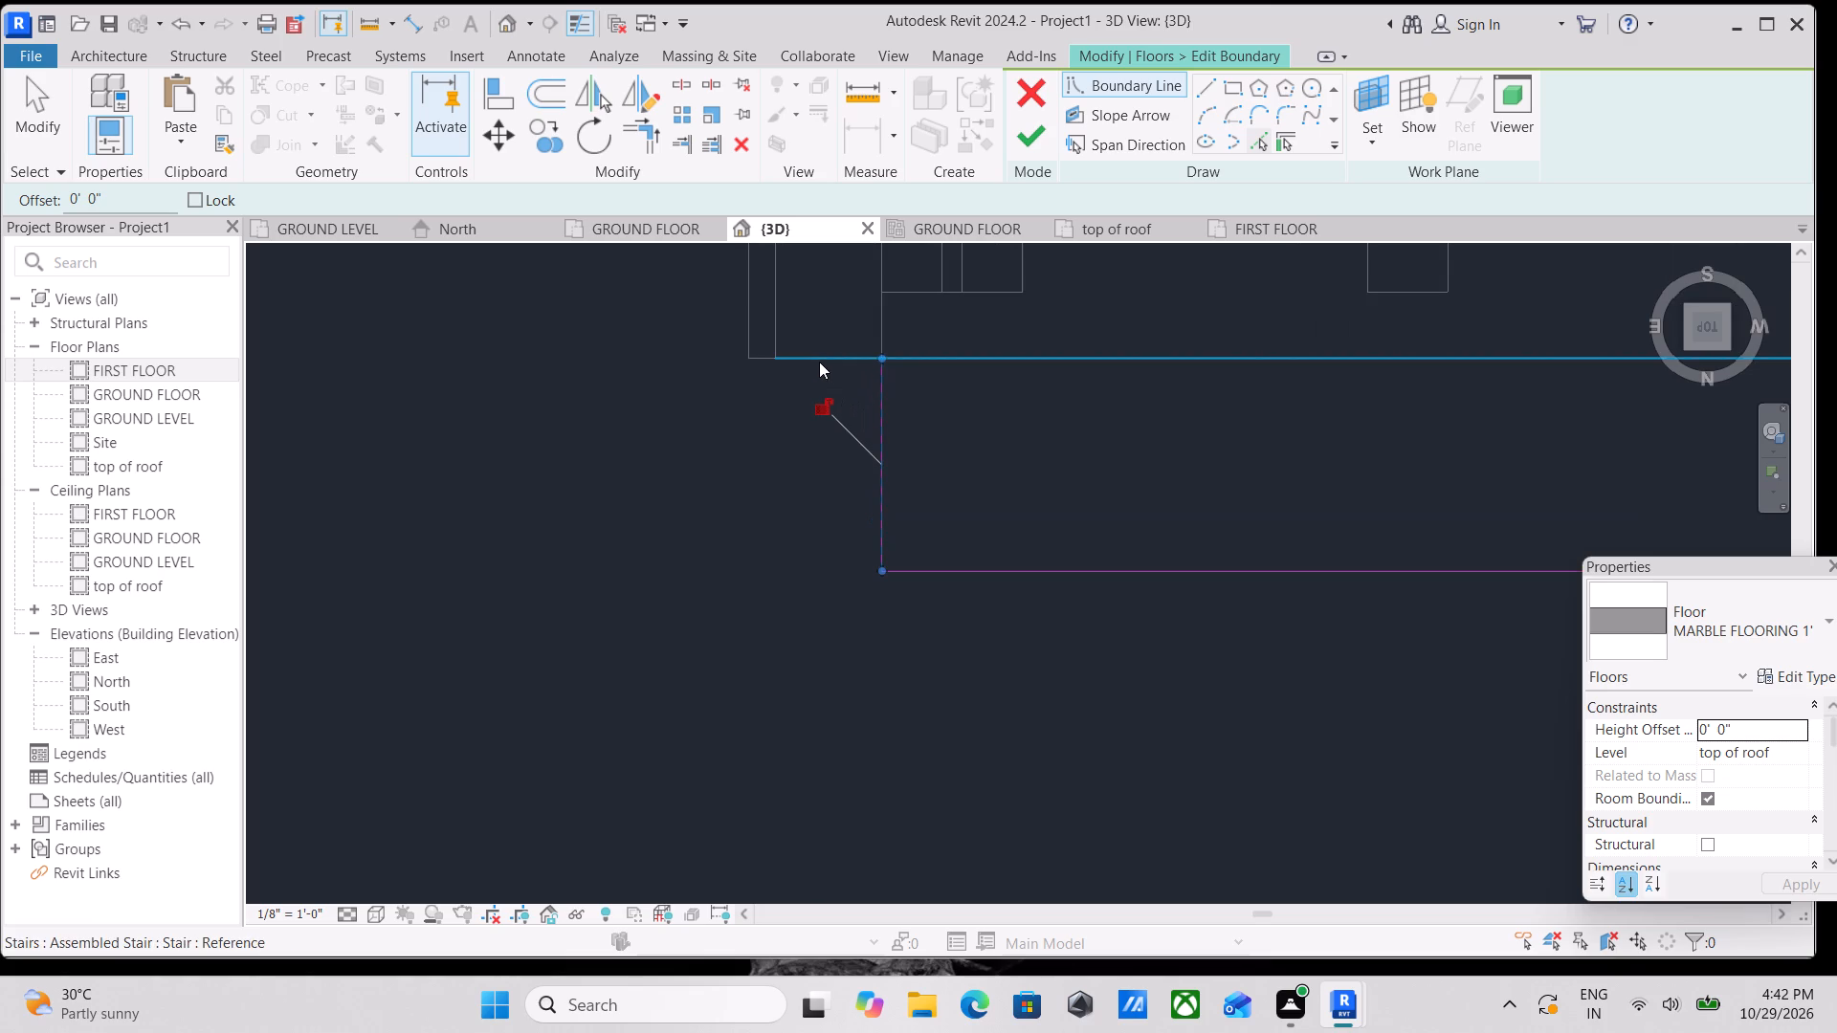
Draw boundary lines from the picked short edge out to the end tread's corner and across the south flight's open east end.
left_click(1213, 84)
scroll(880, 368, "up", 1)
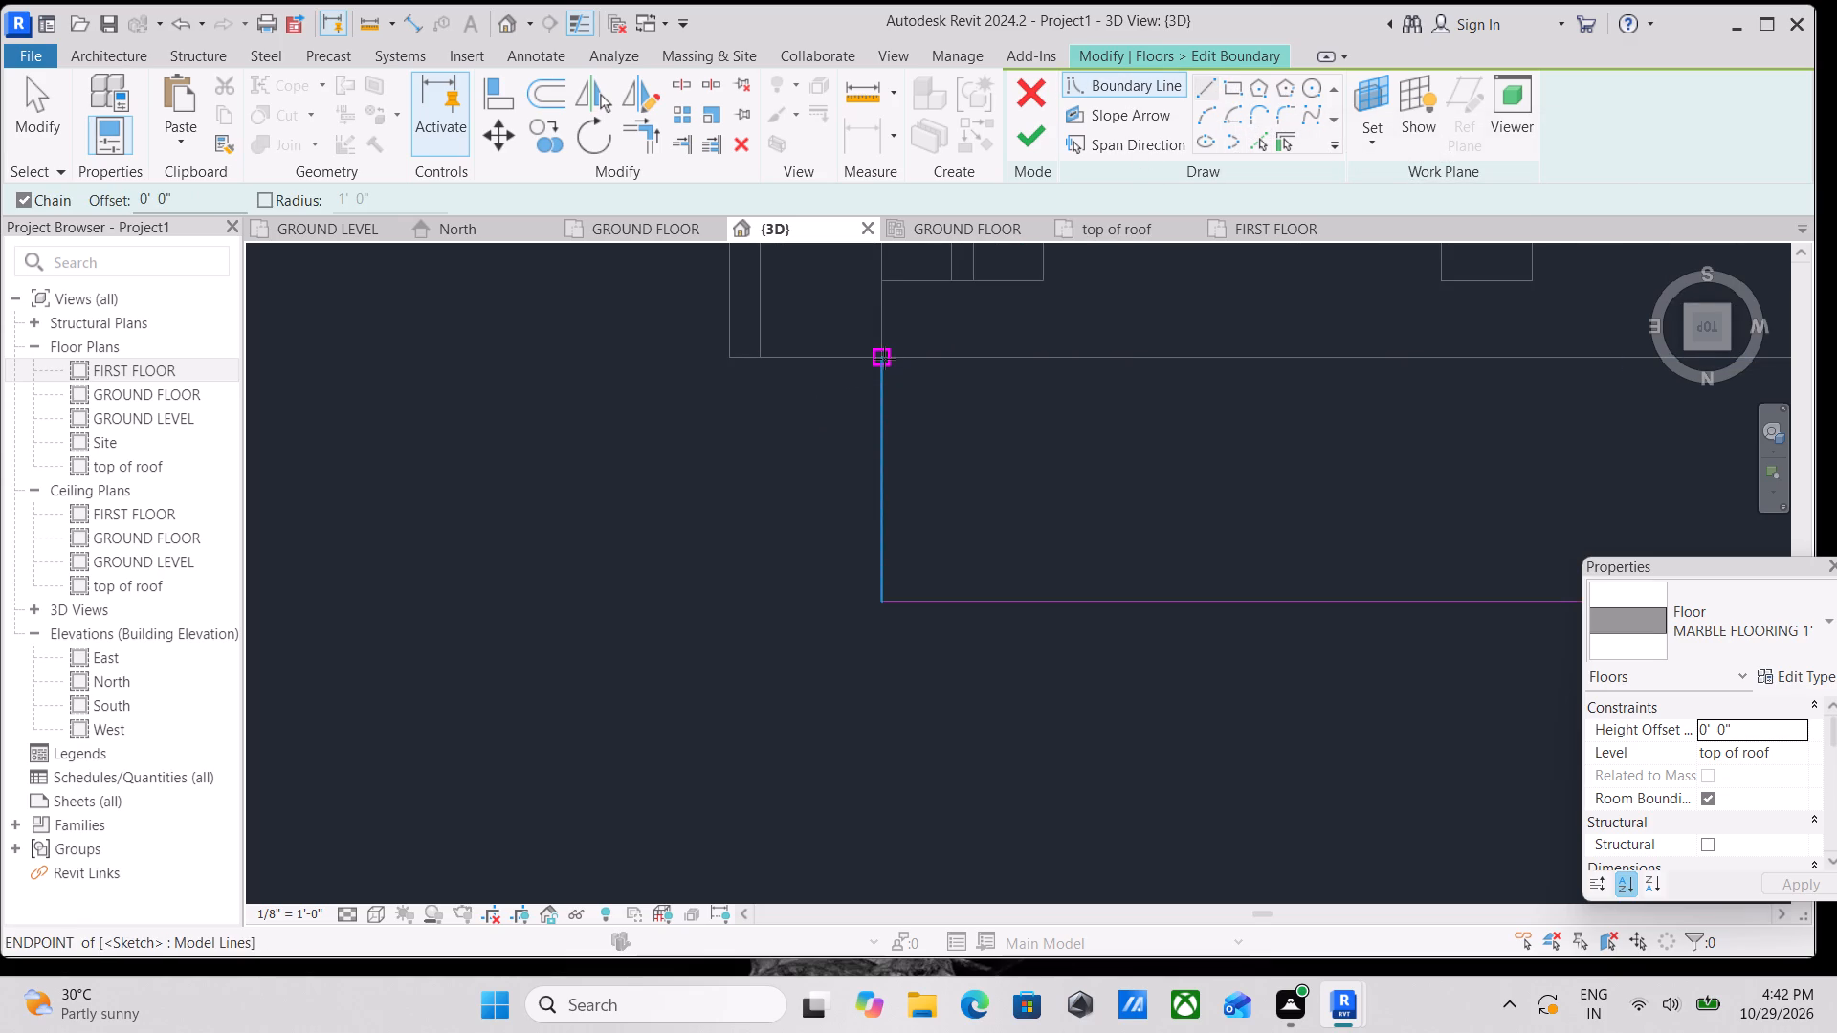
left_click(884, 357)
left_click(730, 351)
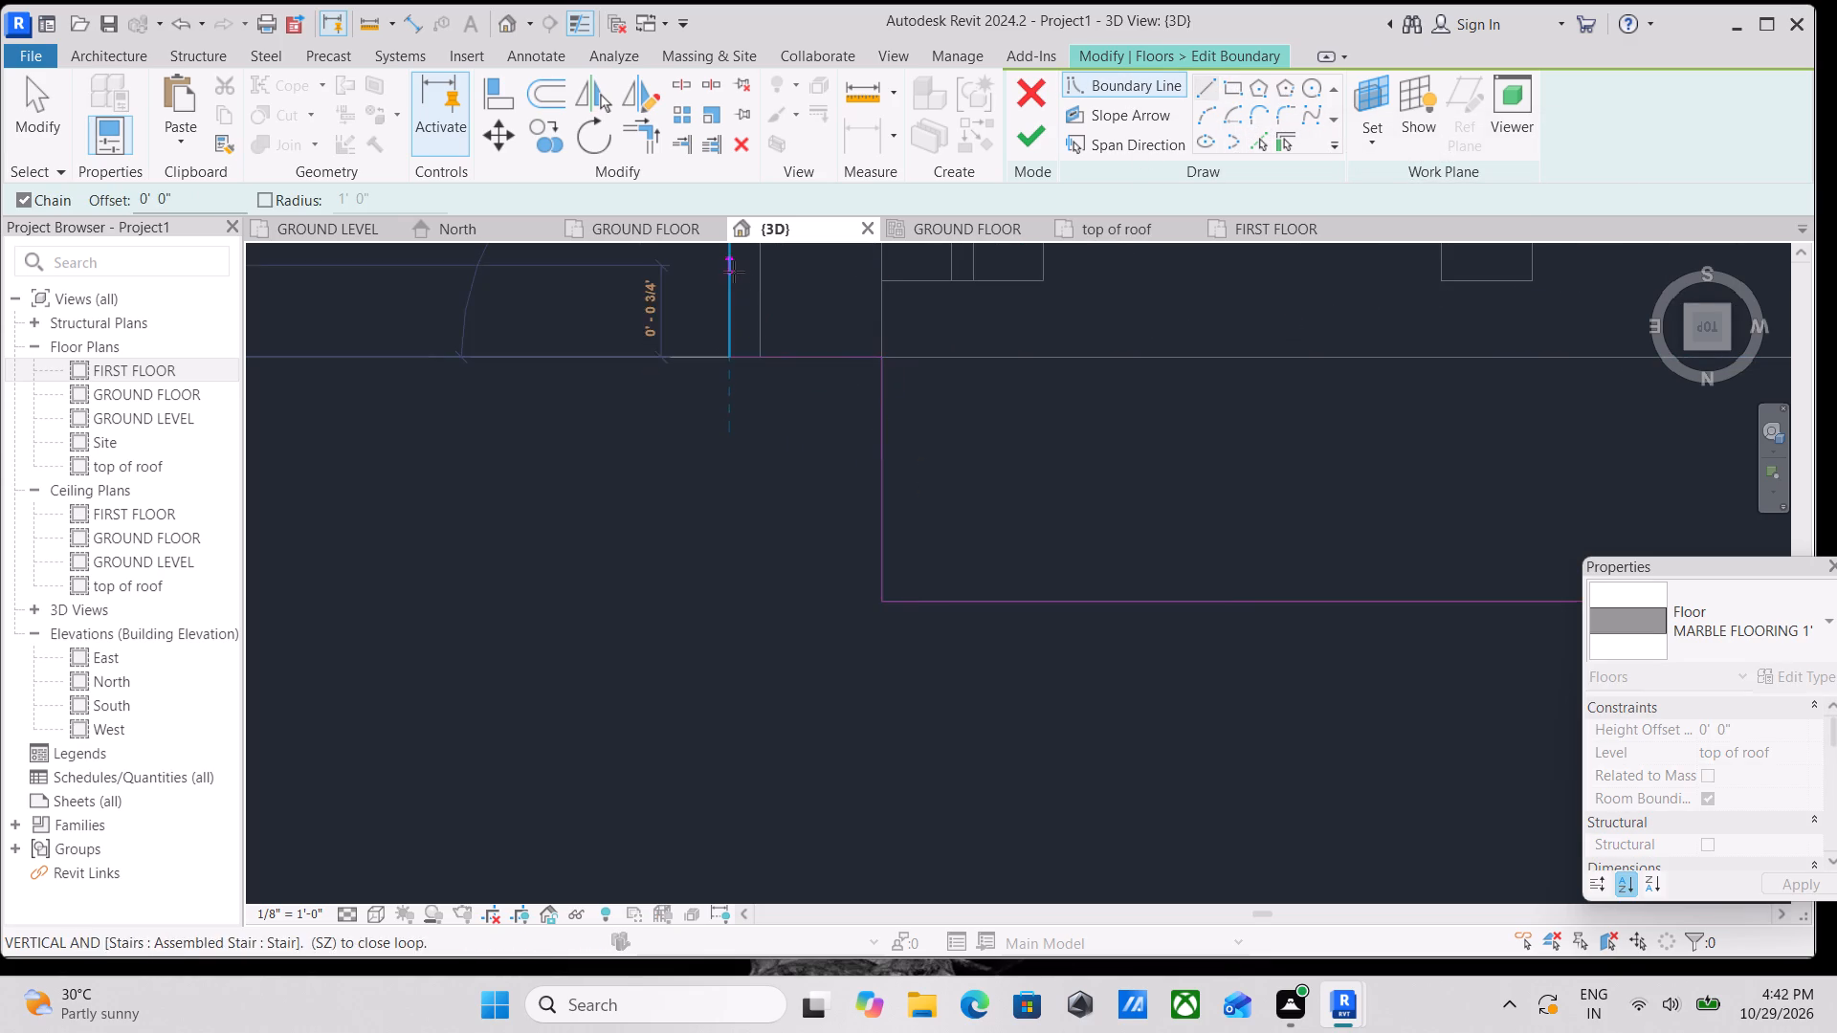
middle_click_drag(734, 272, 756, 674)
scroll(722, 327, "down", 1)
middle_click_drag(722, 327, 774, 686)
scroll(829, 364, "down", 1)
middle_click_drag(820, 392, 796, 660)
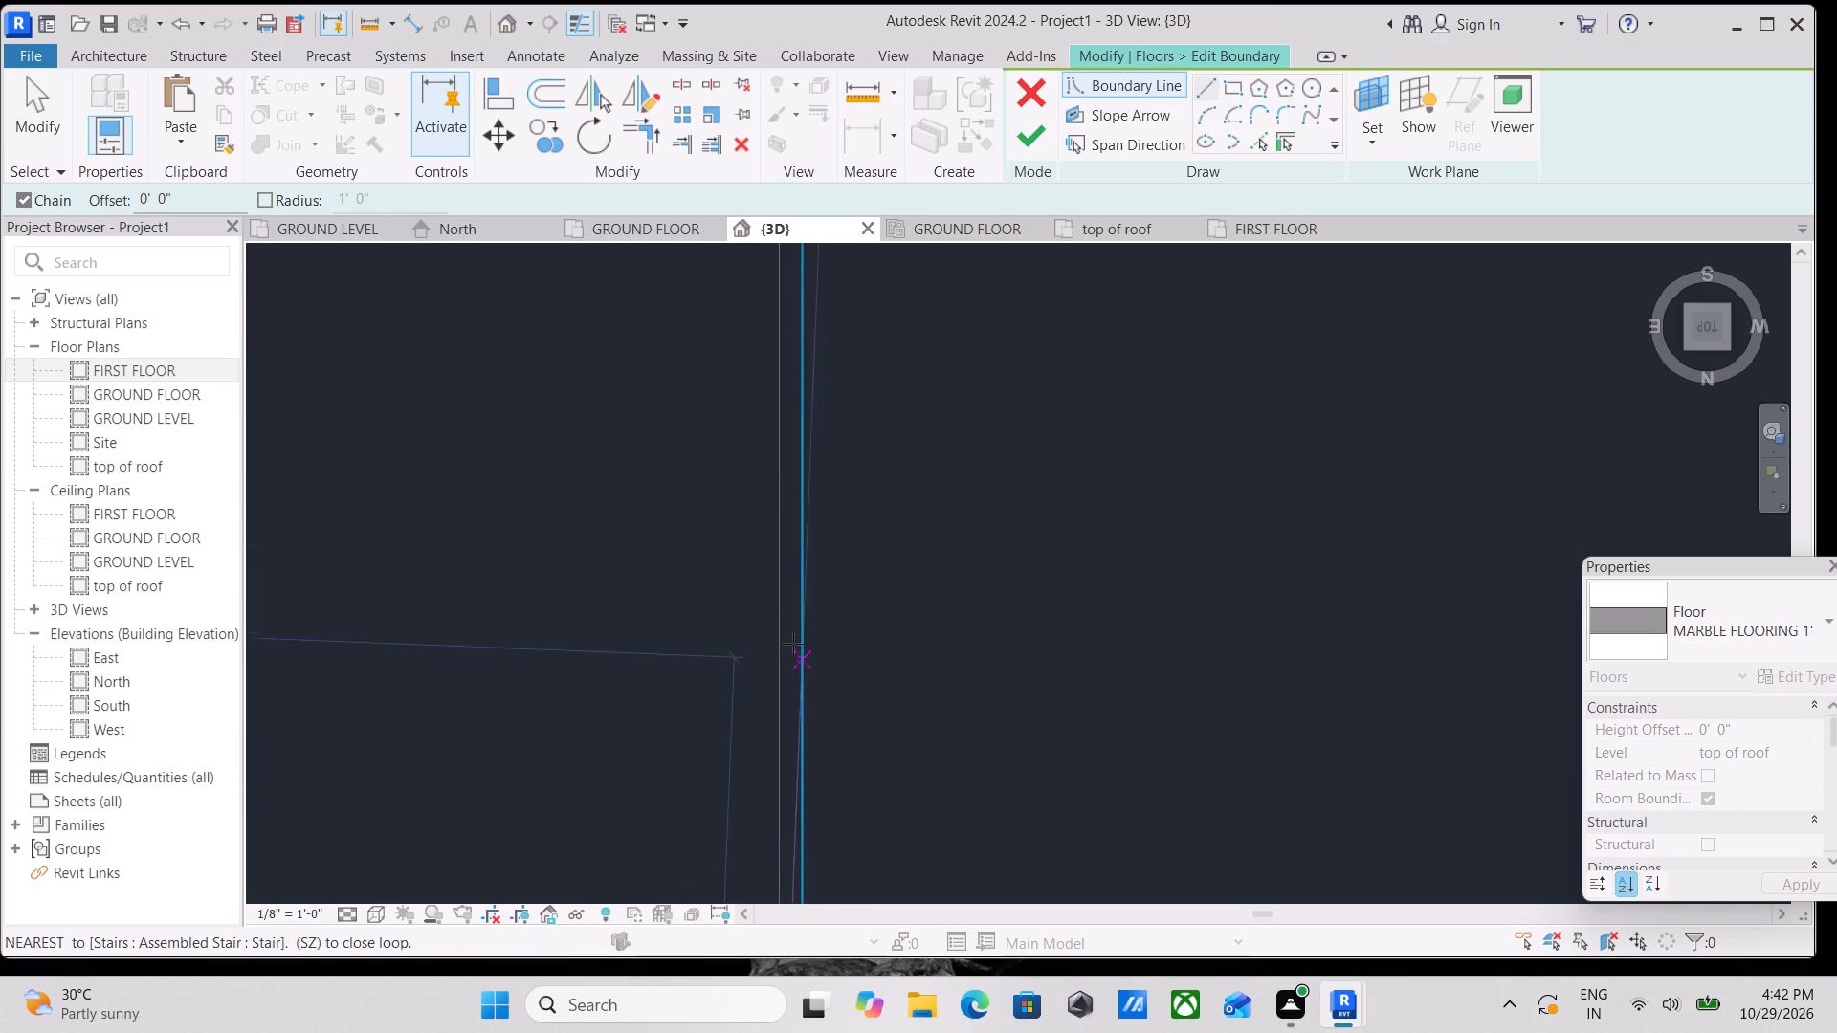
scroll(770, 362, "down", 2)
middle_click_drag(772, 377, 767, 723)
scroll(779, 569, "down", 14)
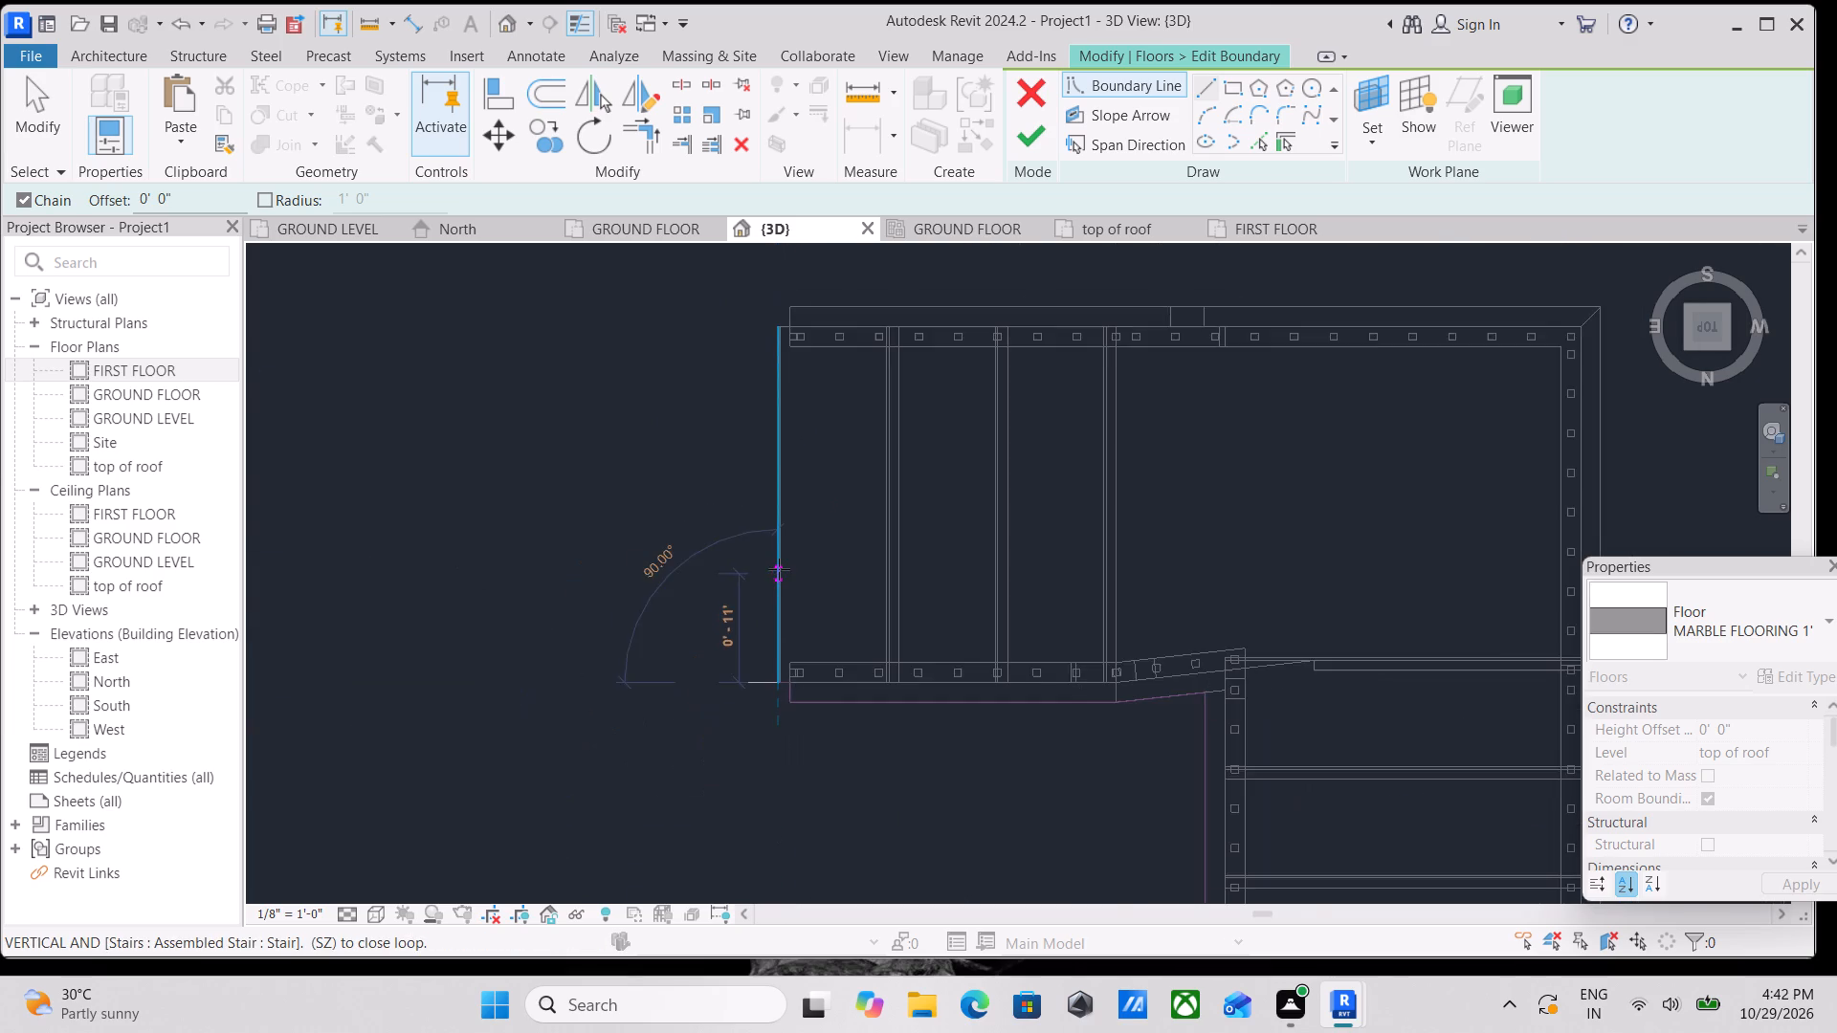
scroll(779, 569, "down", 1)
middle_click_drag(779, 569, 771, 679)
scroll(774, 442, "up", 11)
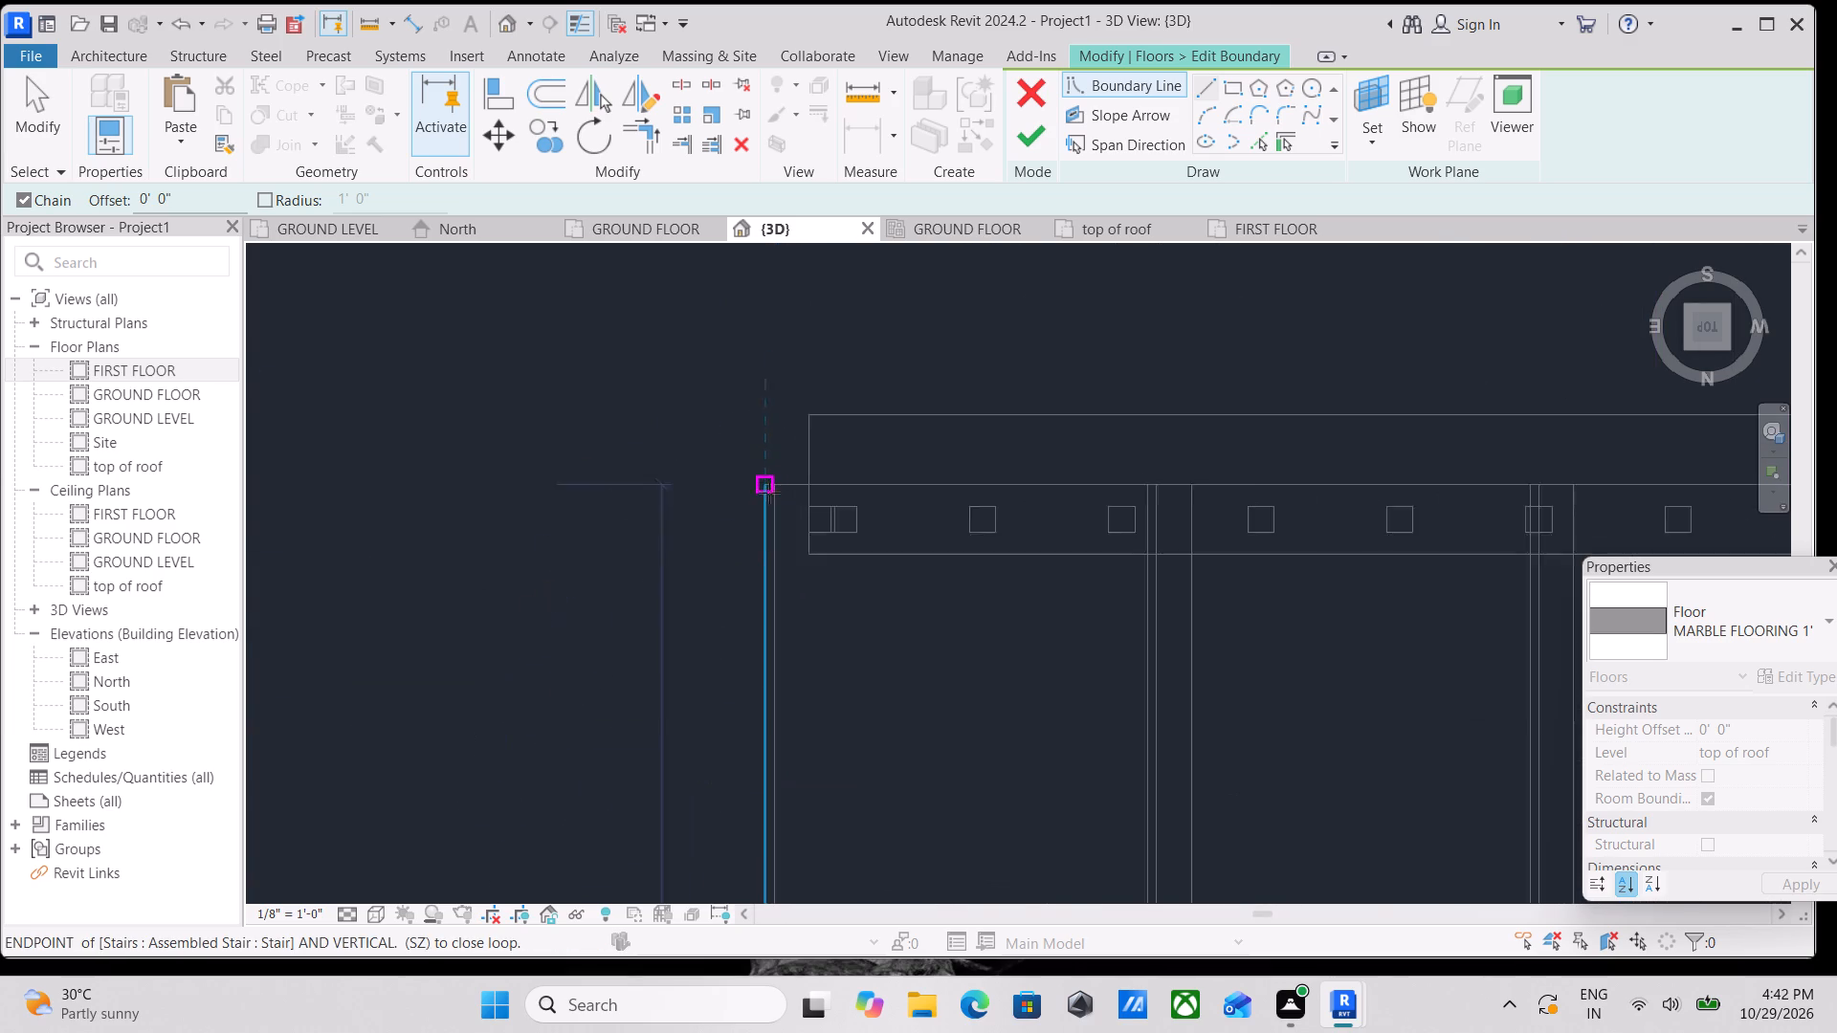
left_click(768, 483)
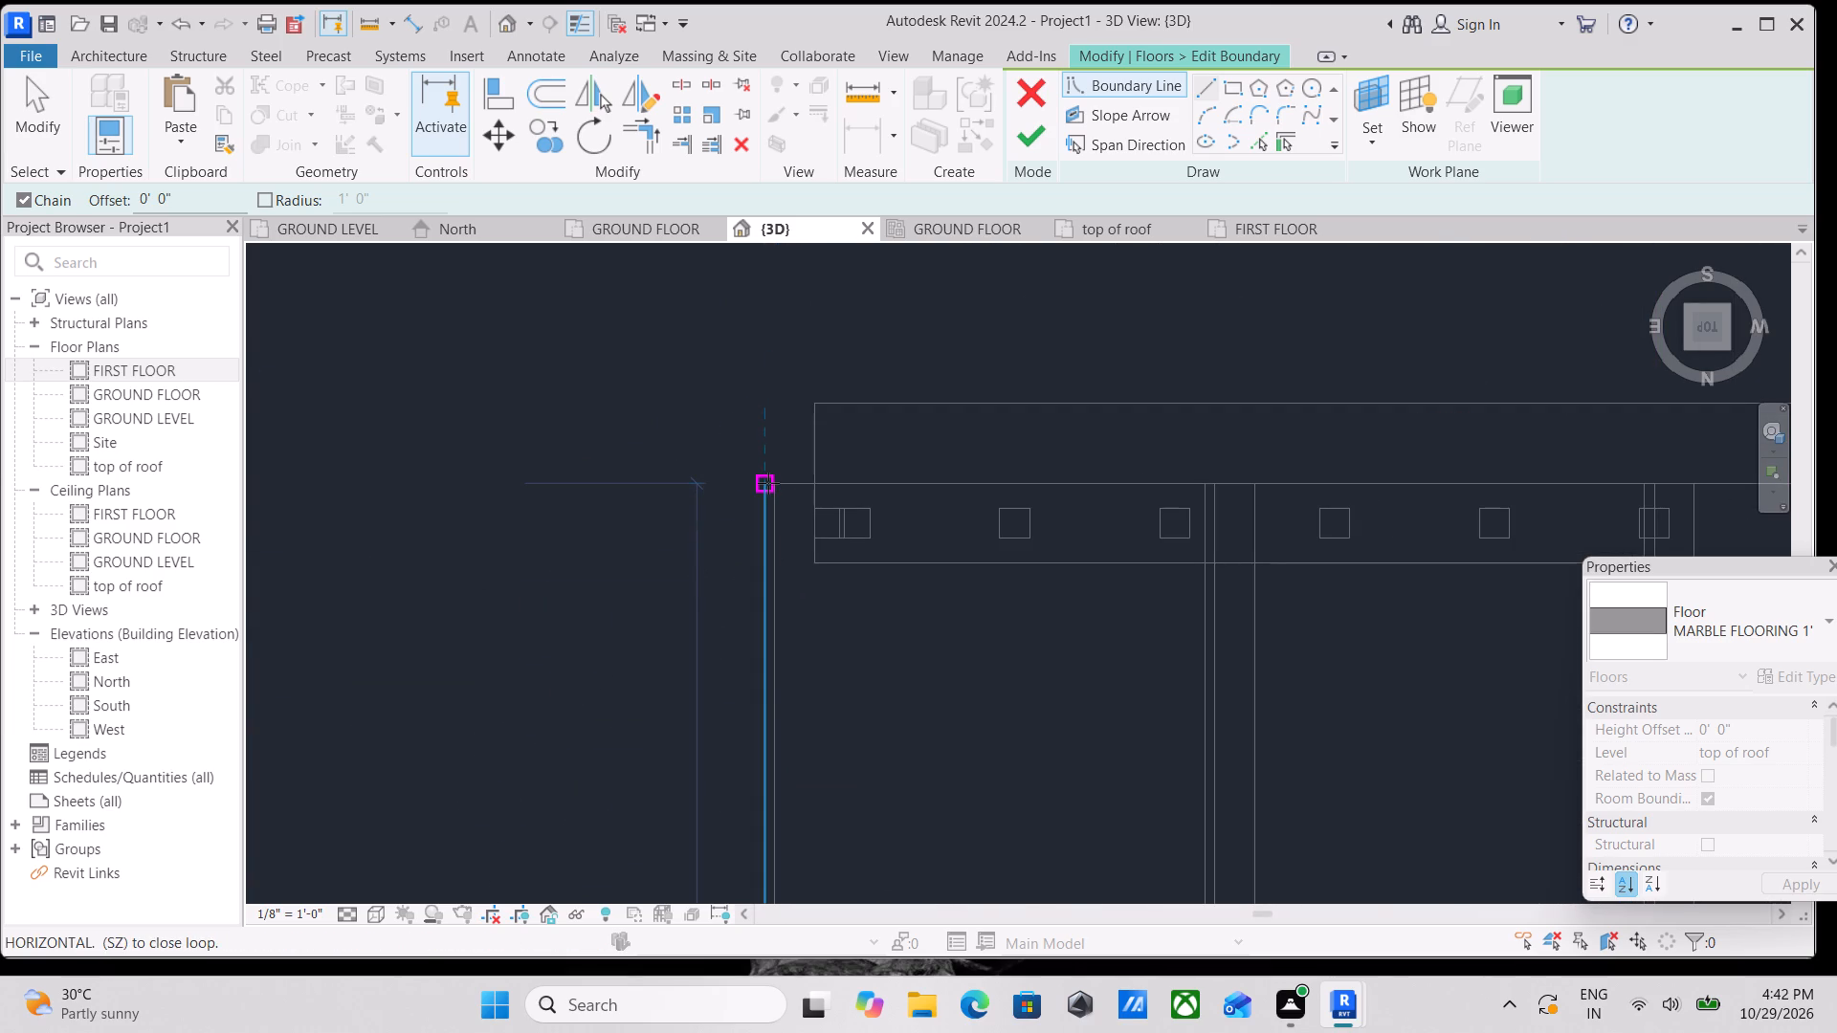
Add a 1 1/4" line back along the stair end, then a 2" line to the south flight's outer corner.
scroll(813, 480, "up", 6)
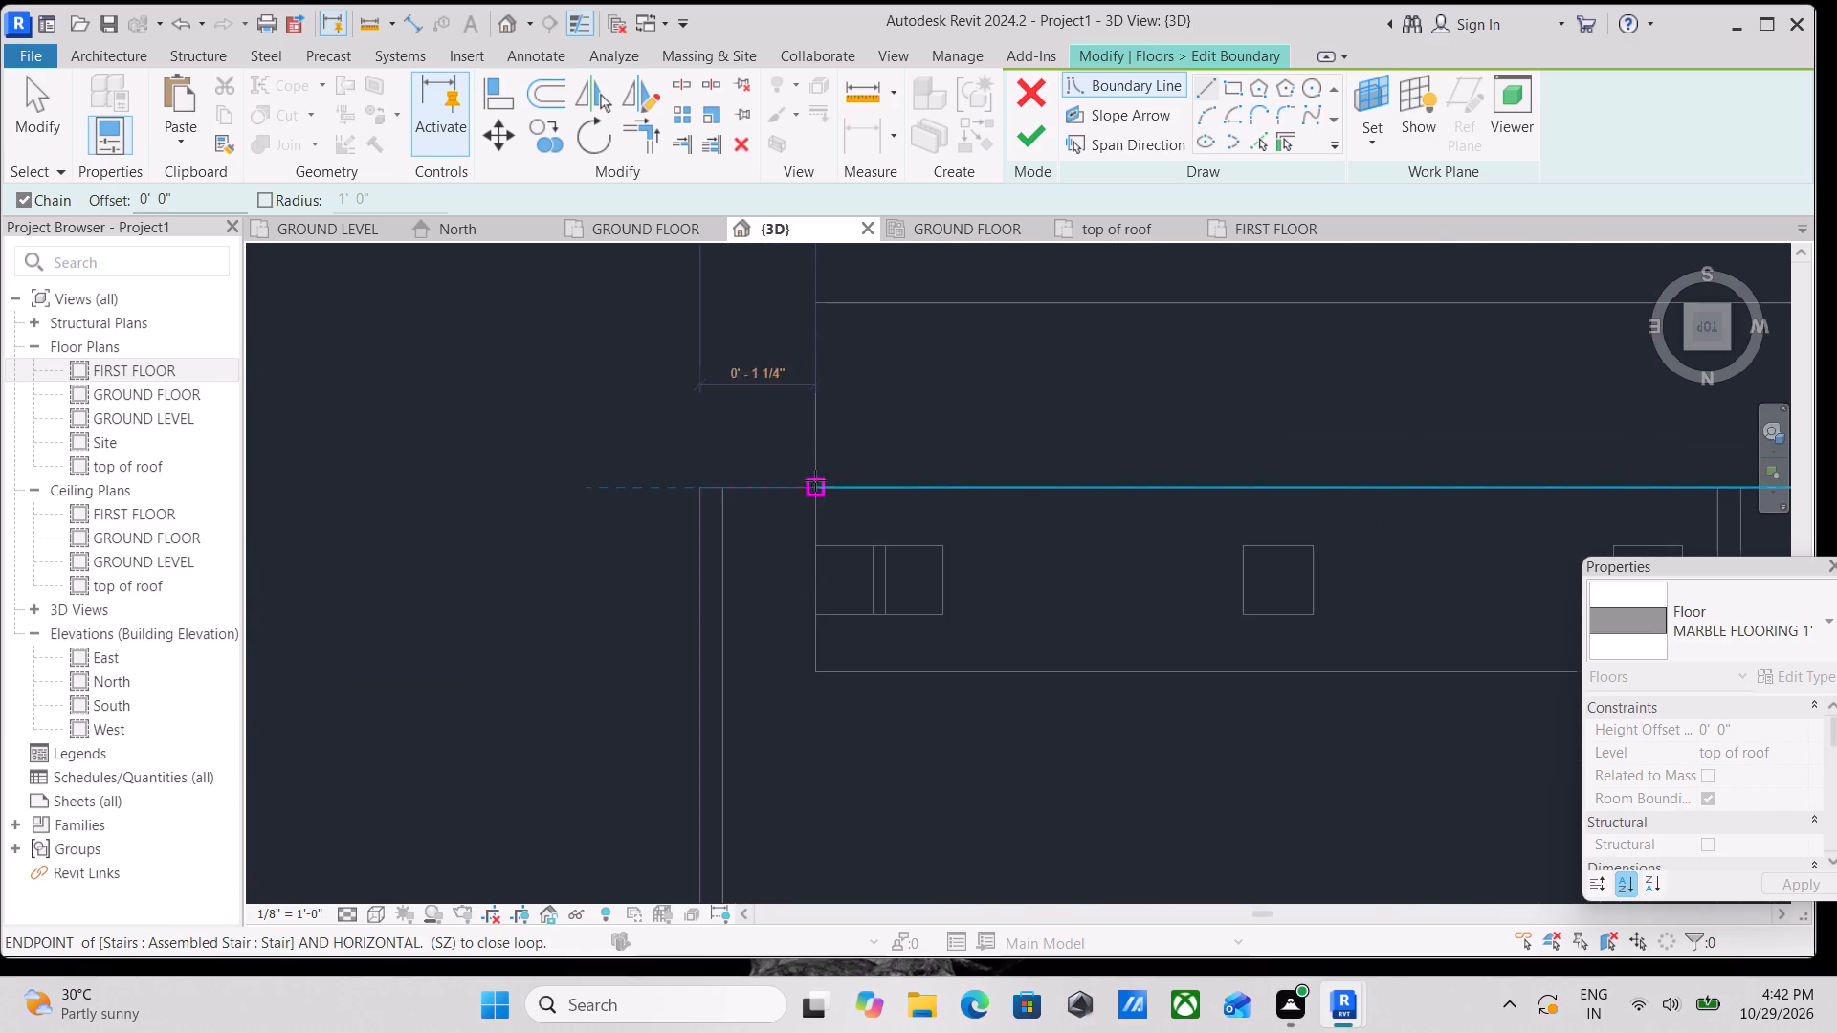
left_click(812, 484)
middle_click_drag(802, 409, 804, 638)
left_click(822, 529)
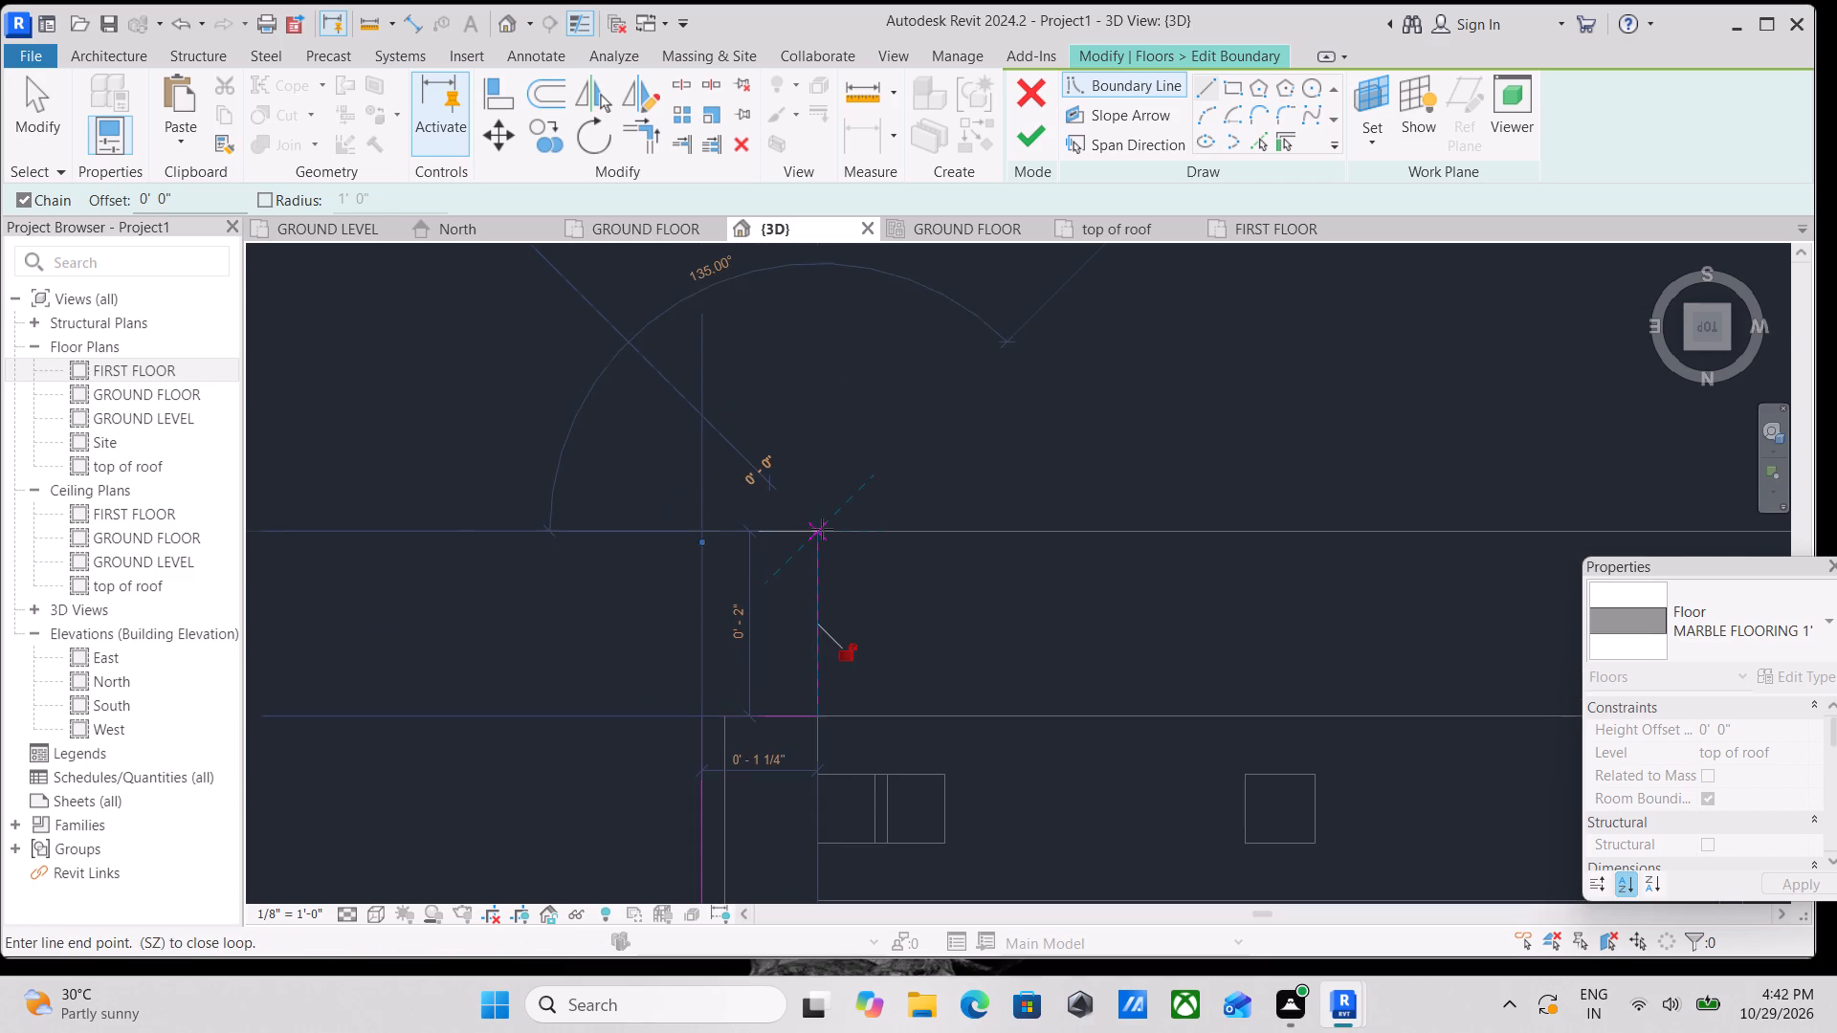
Draw the boundary line along the south flight's outer edge to the staircase's southwest corner.
middle_click_drag(1073, 521, 342, 600)
scroll(944, 596, "down", 9)
middle_click_drag(1021, 588, 846, 603)
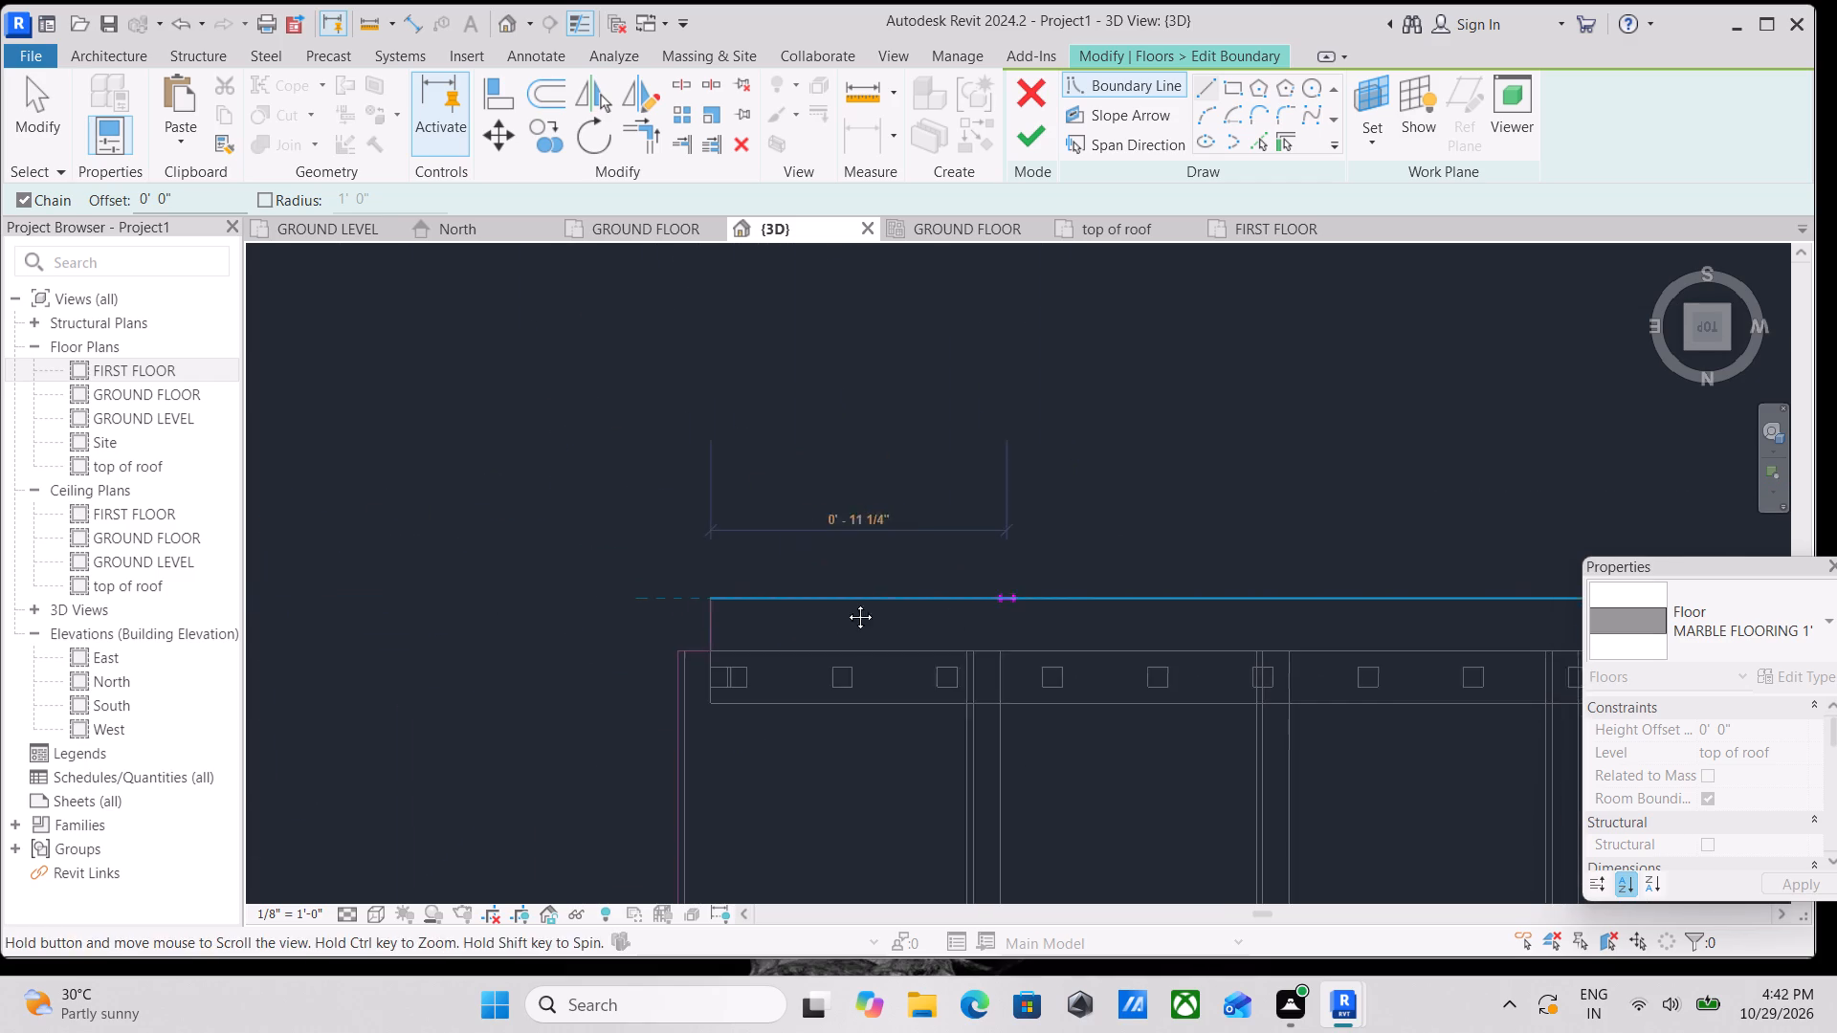
middle_click_drag(846, 603, 770, 607)
scroll(771, 604, "up", 1)
scroll(869, 565, "down", 4)
scroll(1066, 542, "down", 1)
middle_click(1066, 542)
scroll(1087, 543, "down", 1)
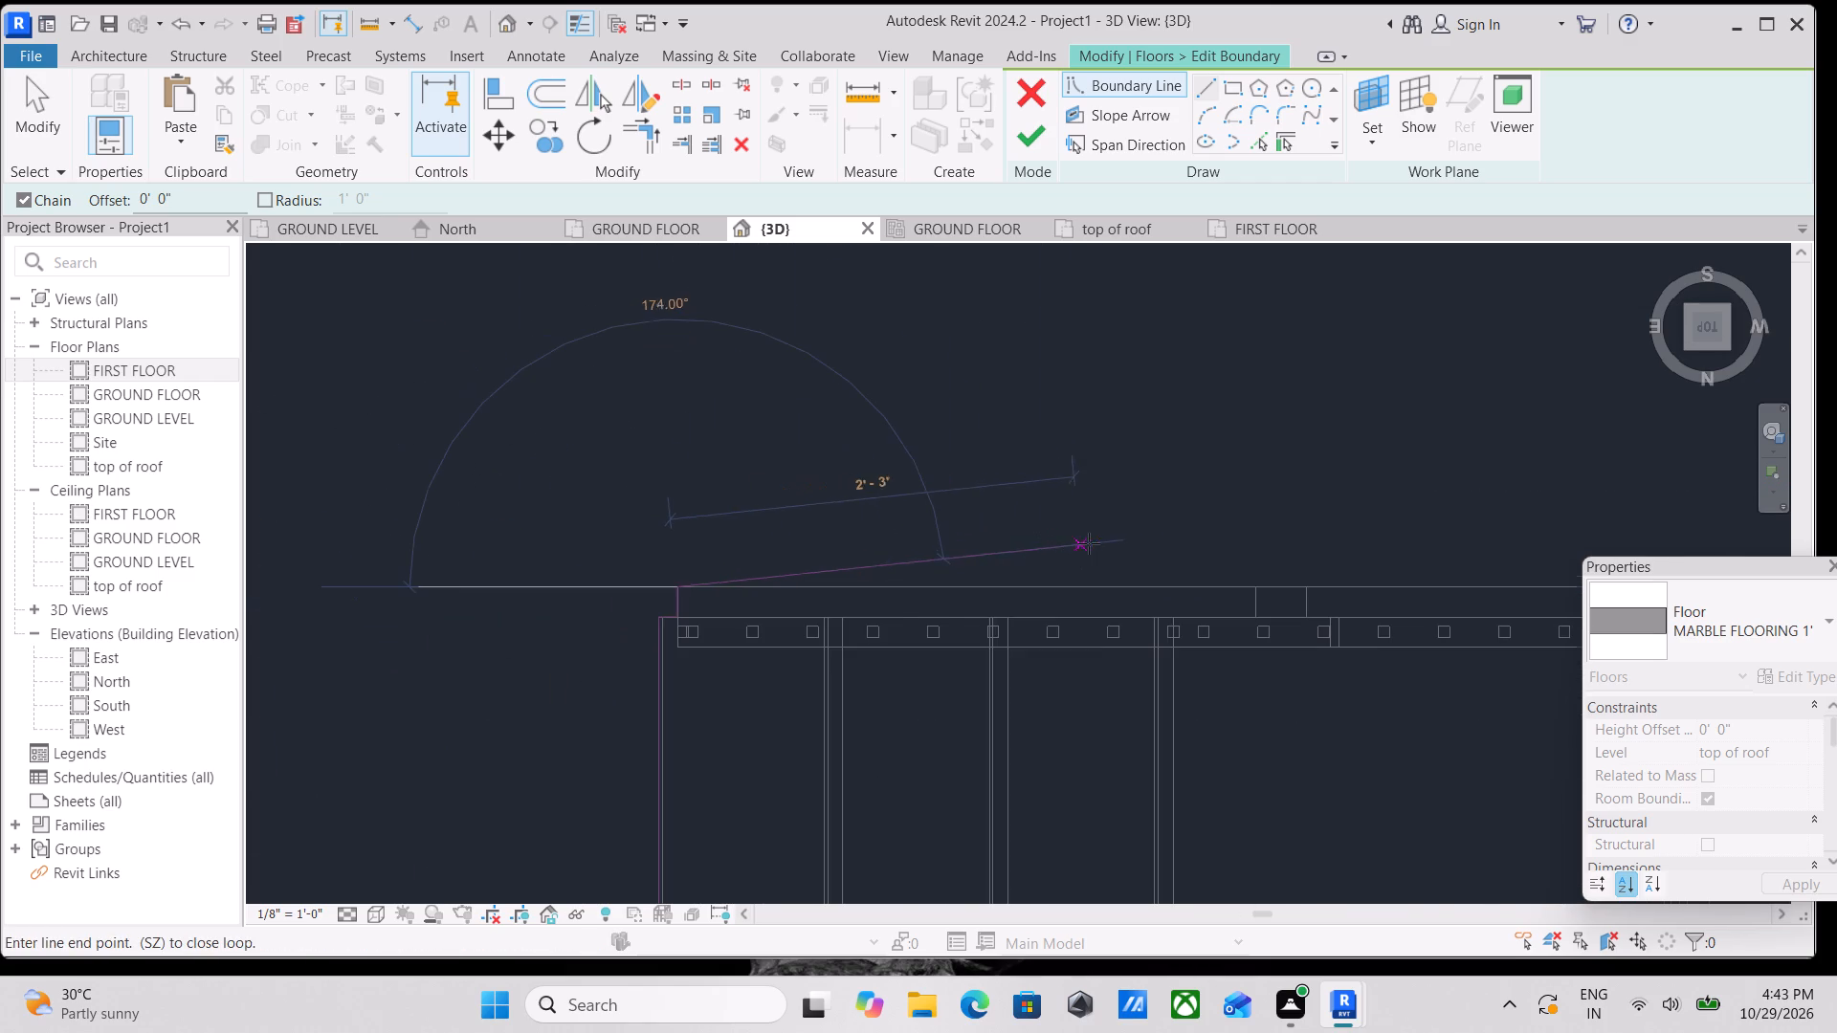
scroll(1089, 543, "down", 2)
middle_click_drag(1089, 543, 644, 605)
scroll(1067, 601, "down", 2)
middle_click_drag(1070, 601, 805, 596)
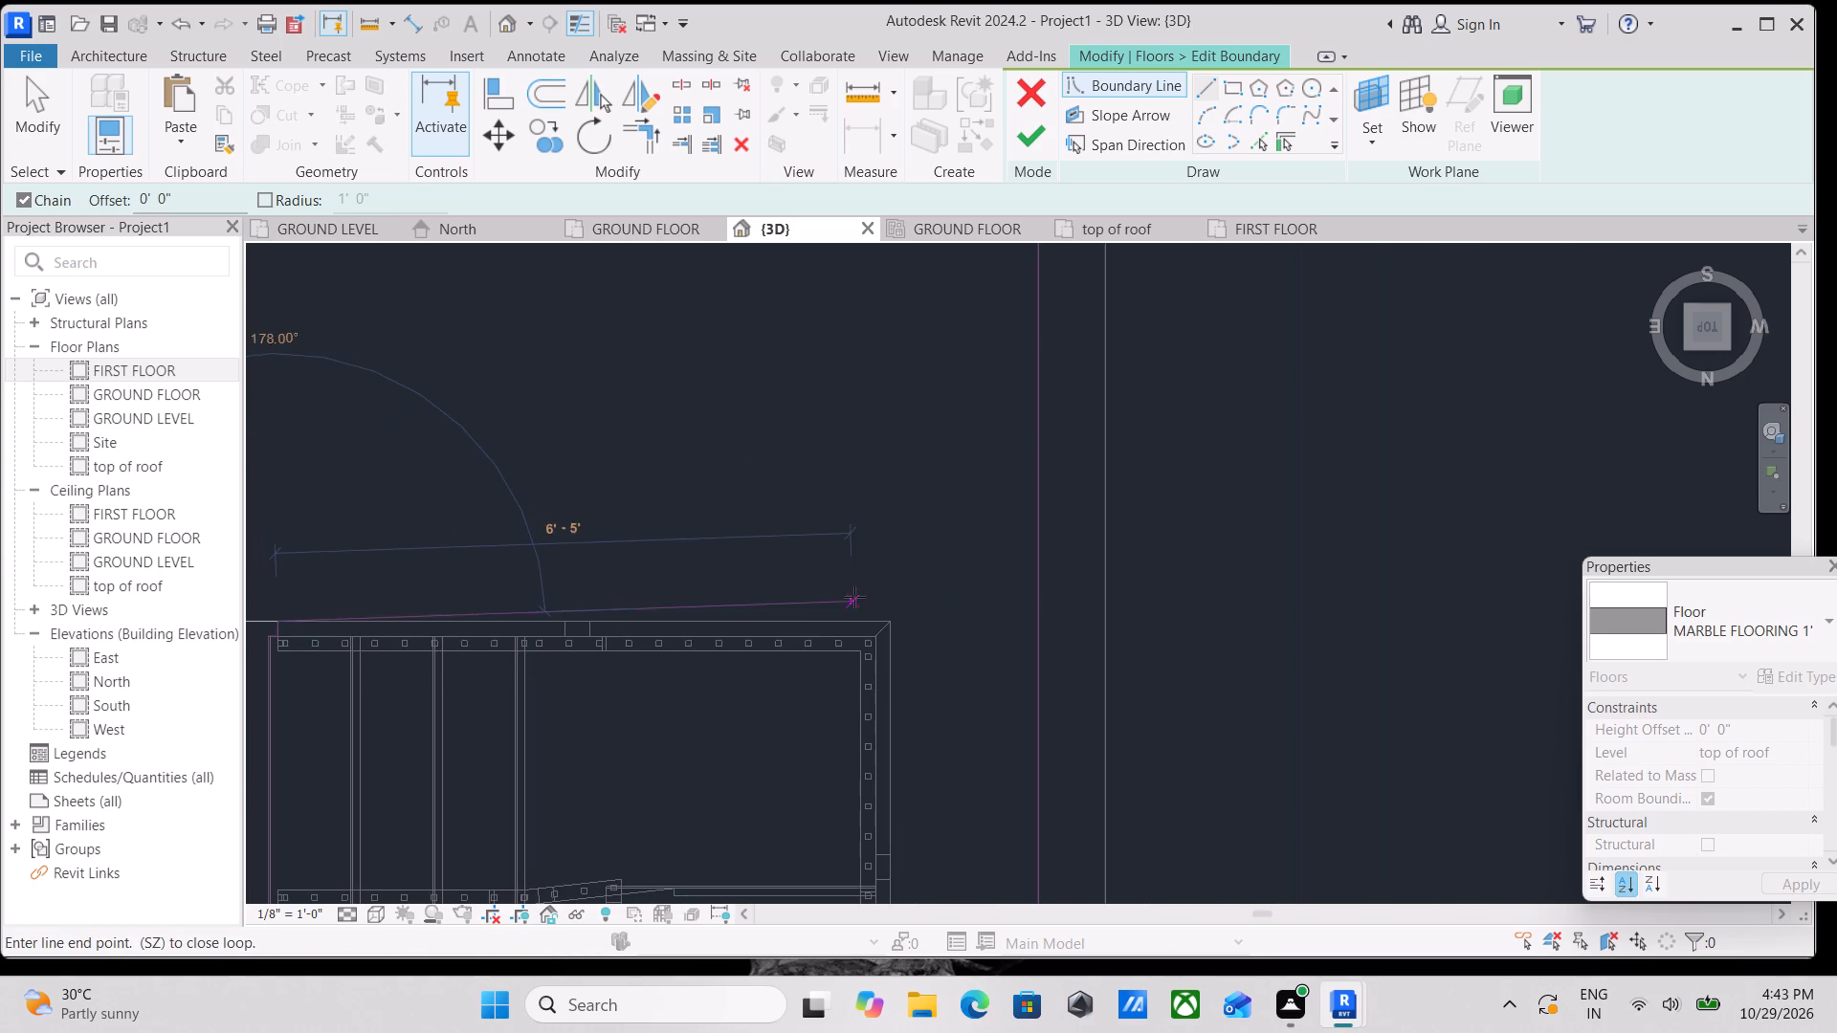
scroll(897, 622, "up", 4)
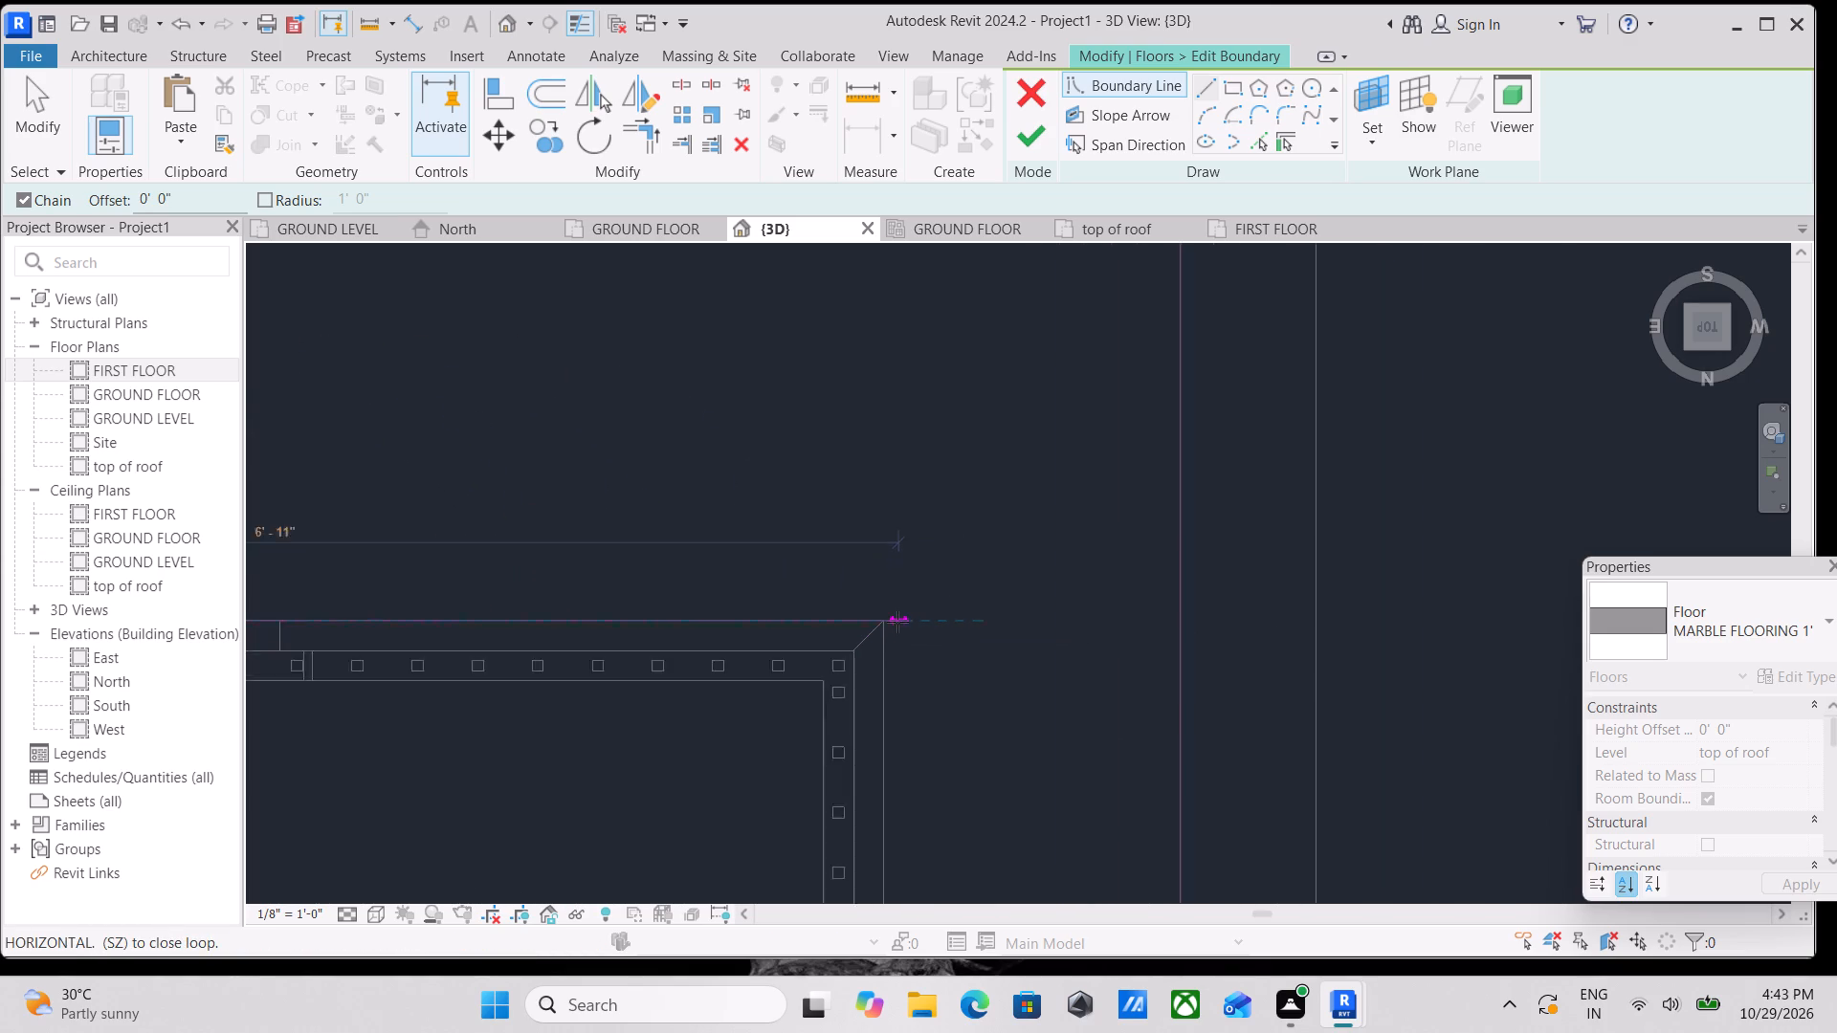
scroll(897, 622, "up", 4)
left_click(877, 625)
Continue the boundary along the middle flight's outer west side to the staircase's northwest corner.
scroll(877, 730, "down", 2)
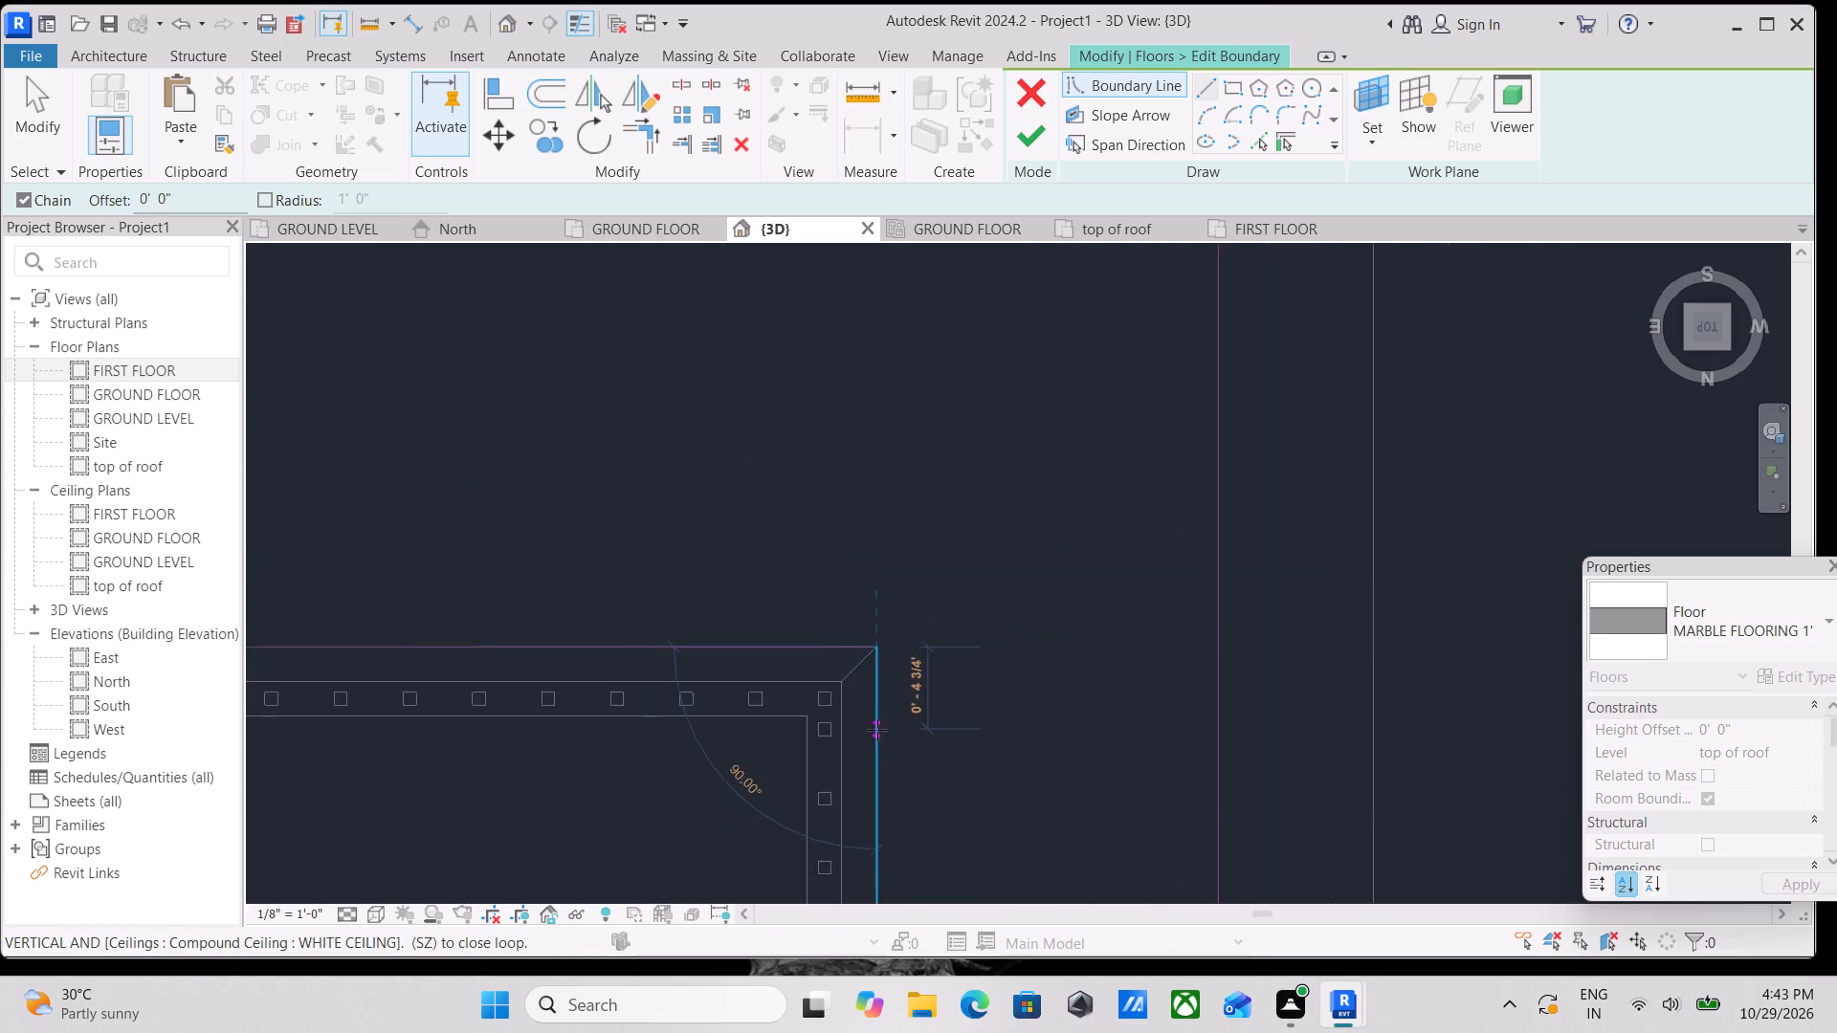
middle_click_drag(877, 730, 837, 510)
scroll(851, 682, "down", 4)
middle_click_drag(849, 674, 777, 336)
scroll(846, 525, "down", 4)
middle_click_drag(845, 529, 817, 468)
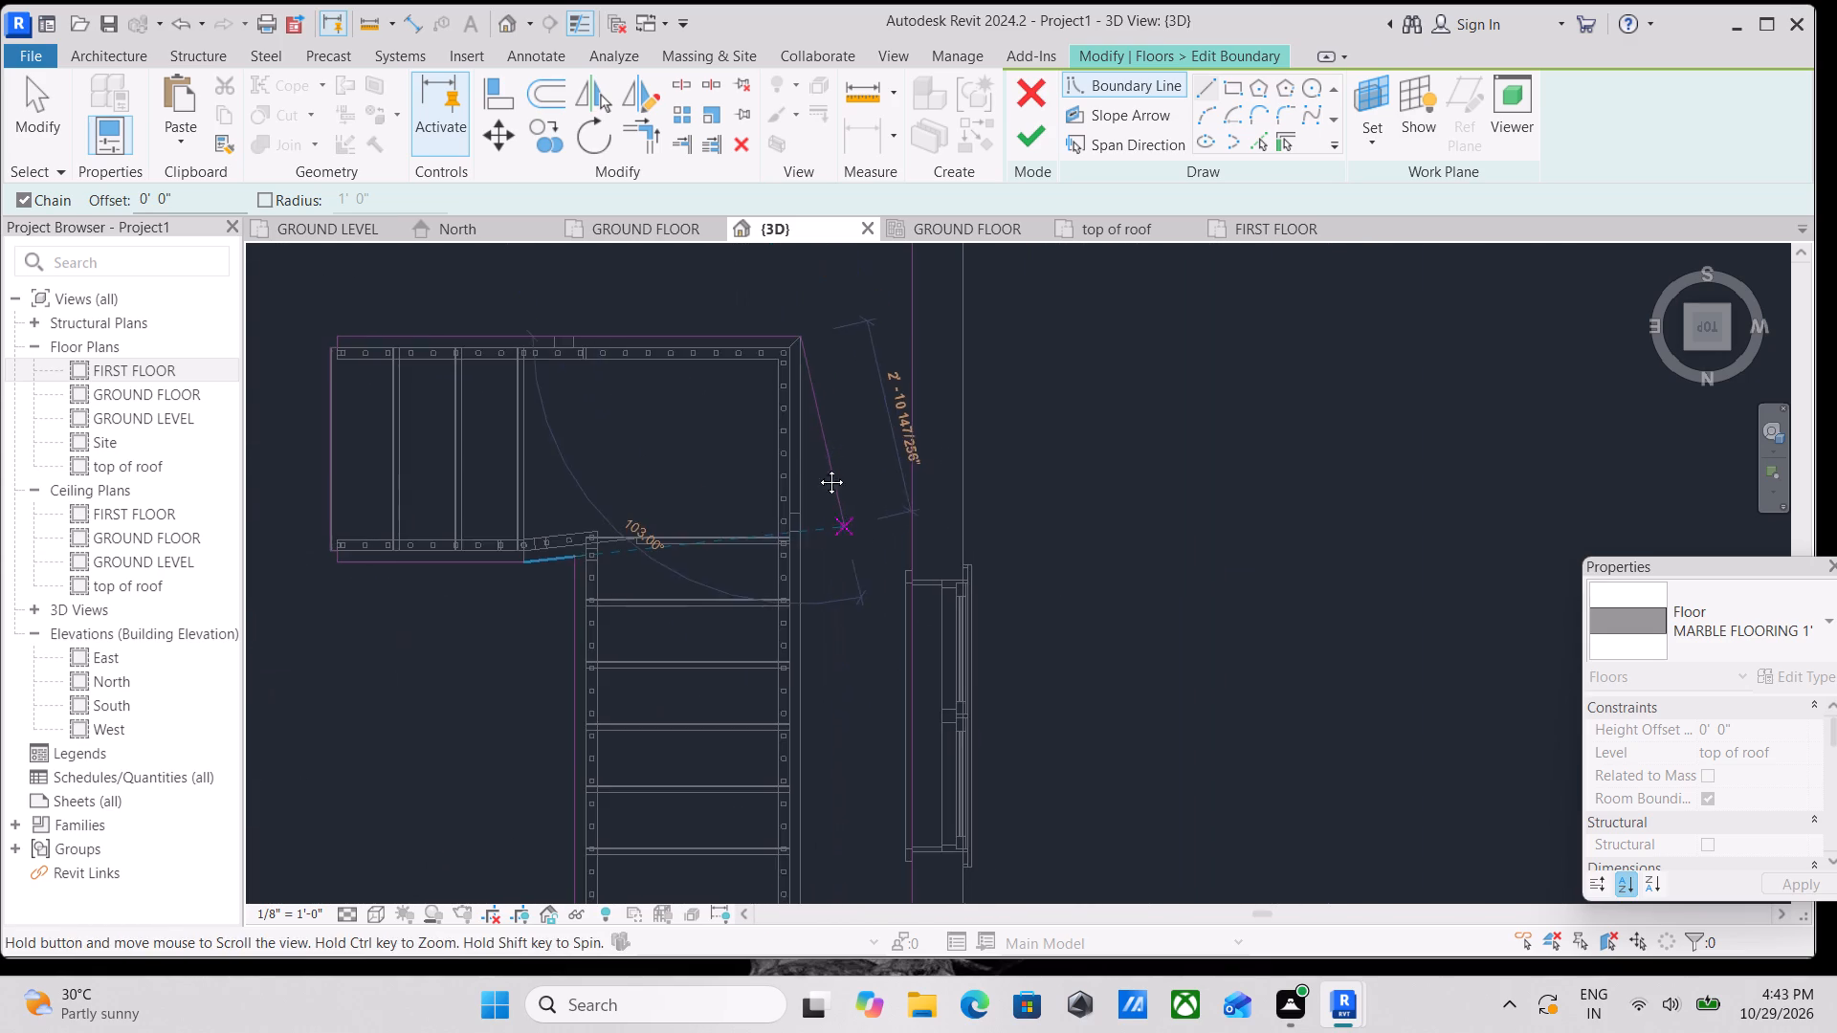
middle_click_drag(817, 468, 802, 431)
scroll(820, 603, "down", 3)
middle_click_drag(820, 603, 760, 431)
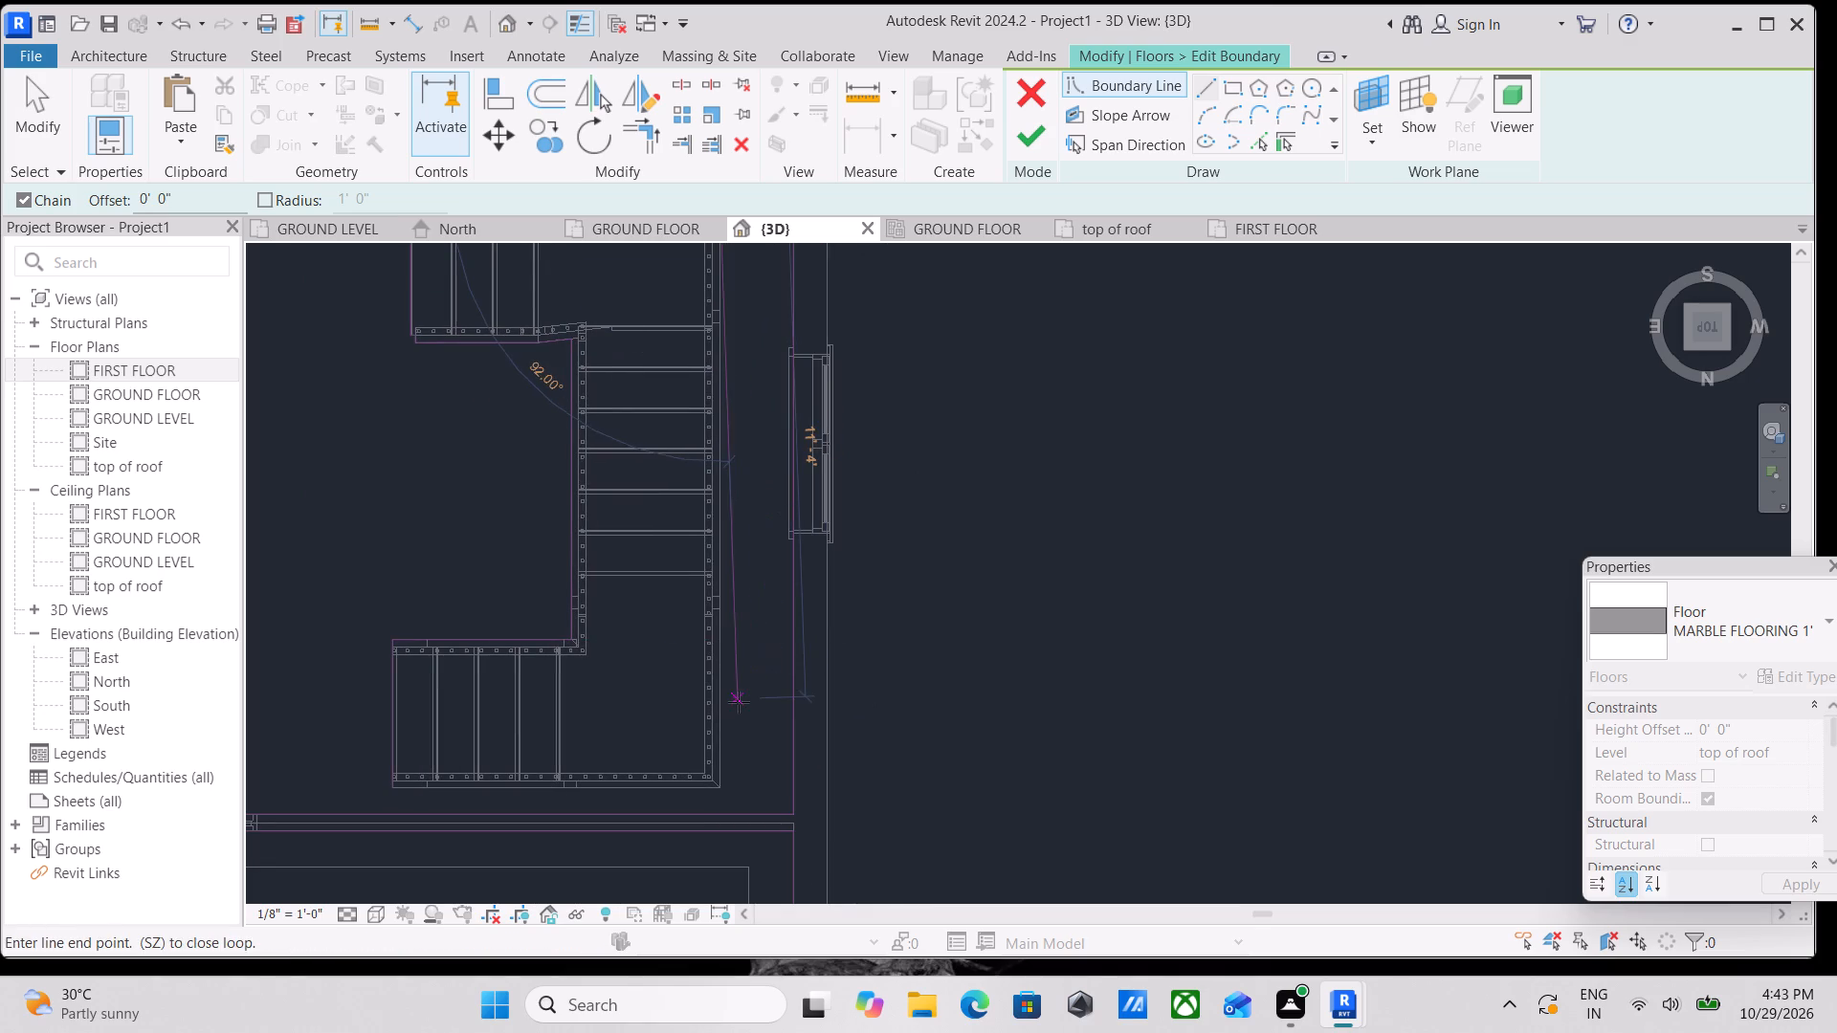
middle_click_drag(739, 702, 739, 467)
scroll(730, 539, "up", 1)
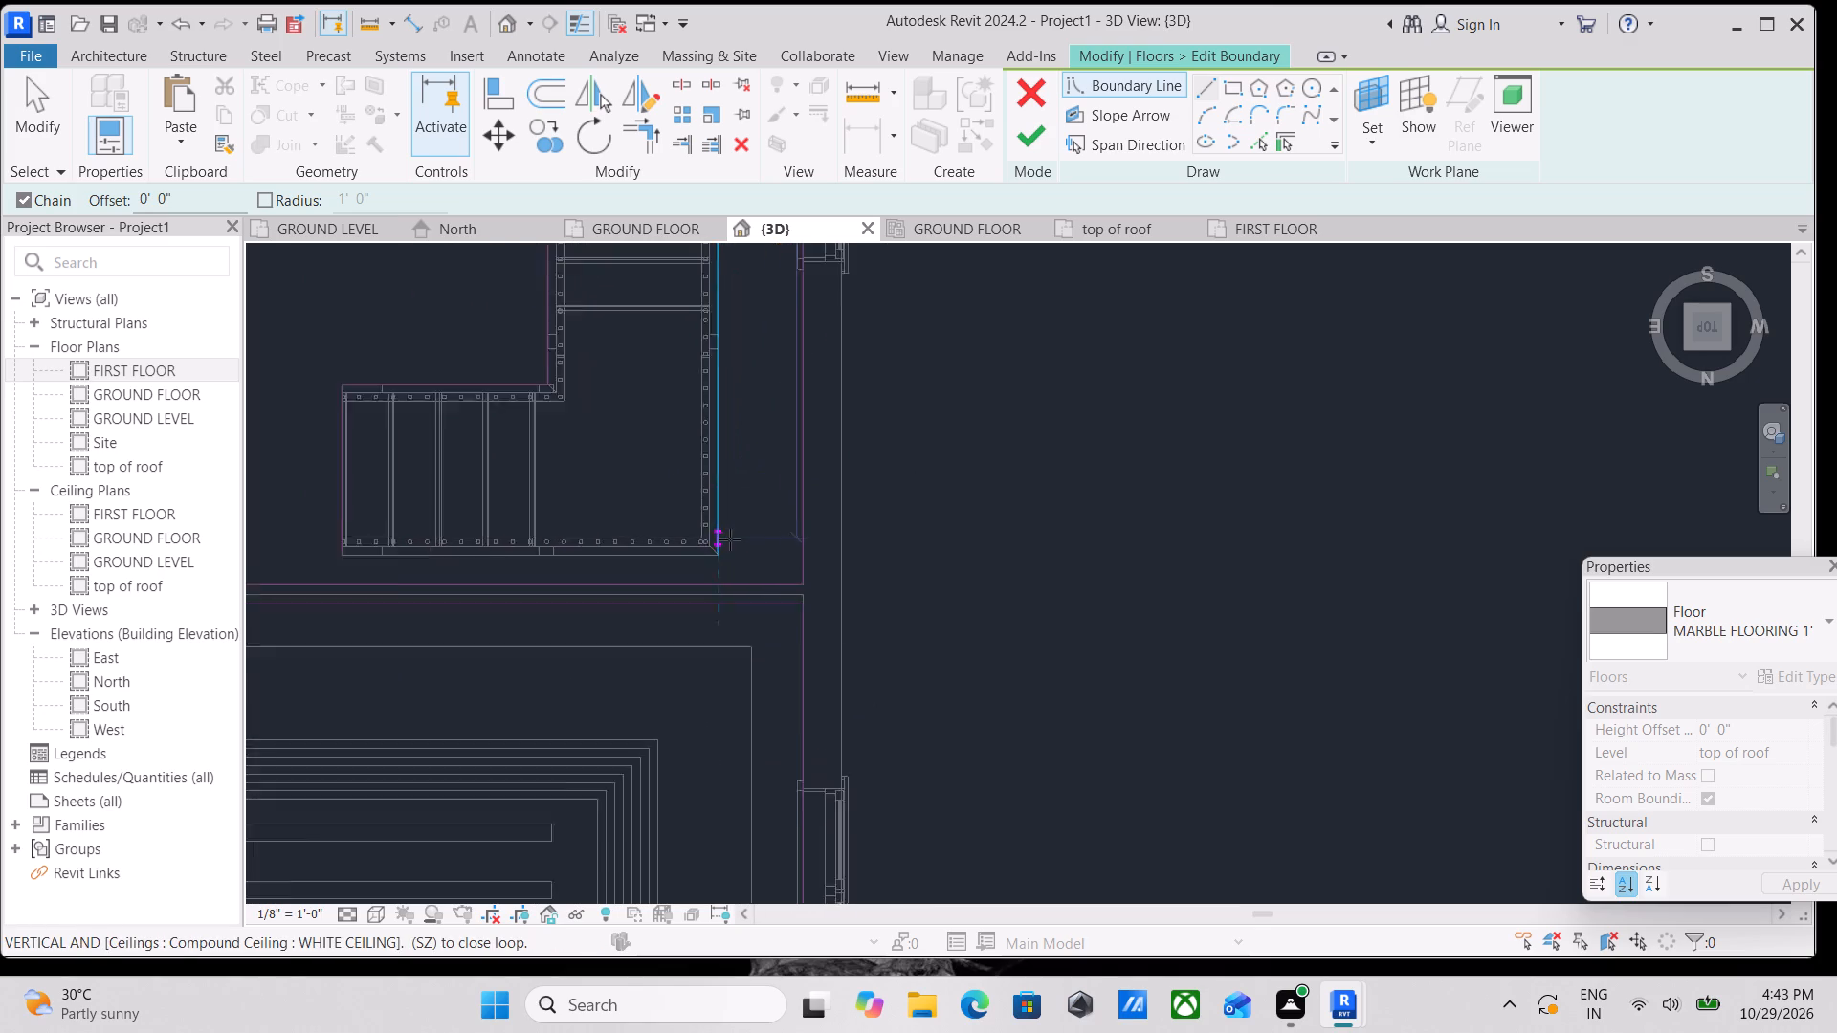
scroll(730, 539, "up", 6)
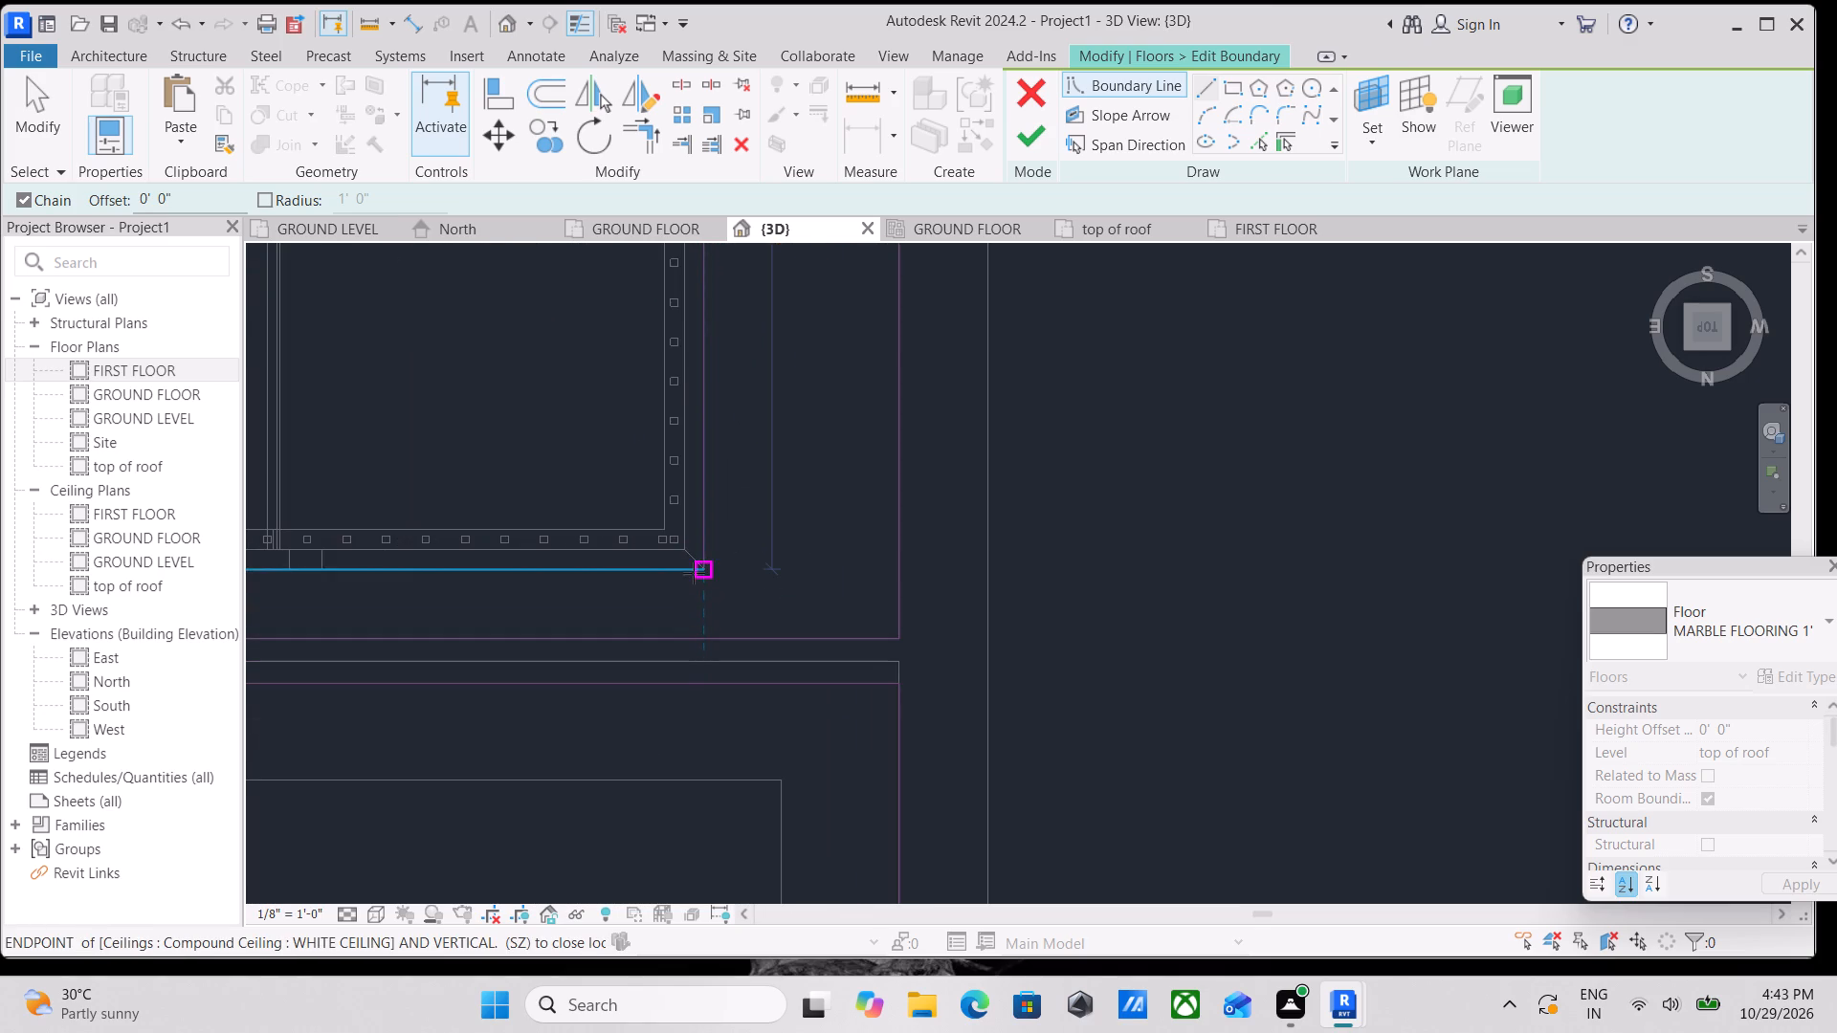
left_click(699, 567)
Close the stair opening's boundary with a line along the north flight's outer edge to the loop's starting point.
middle_click_drag(432, 568, 780, 561)
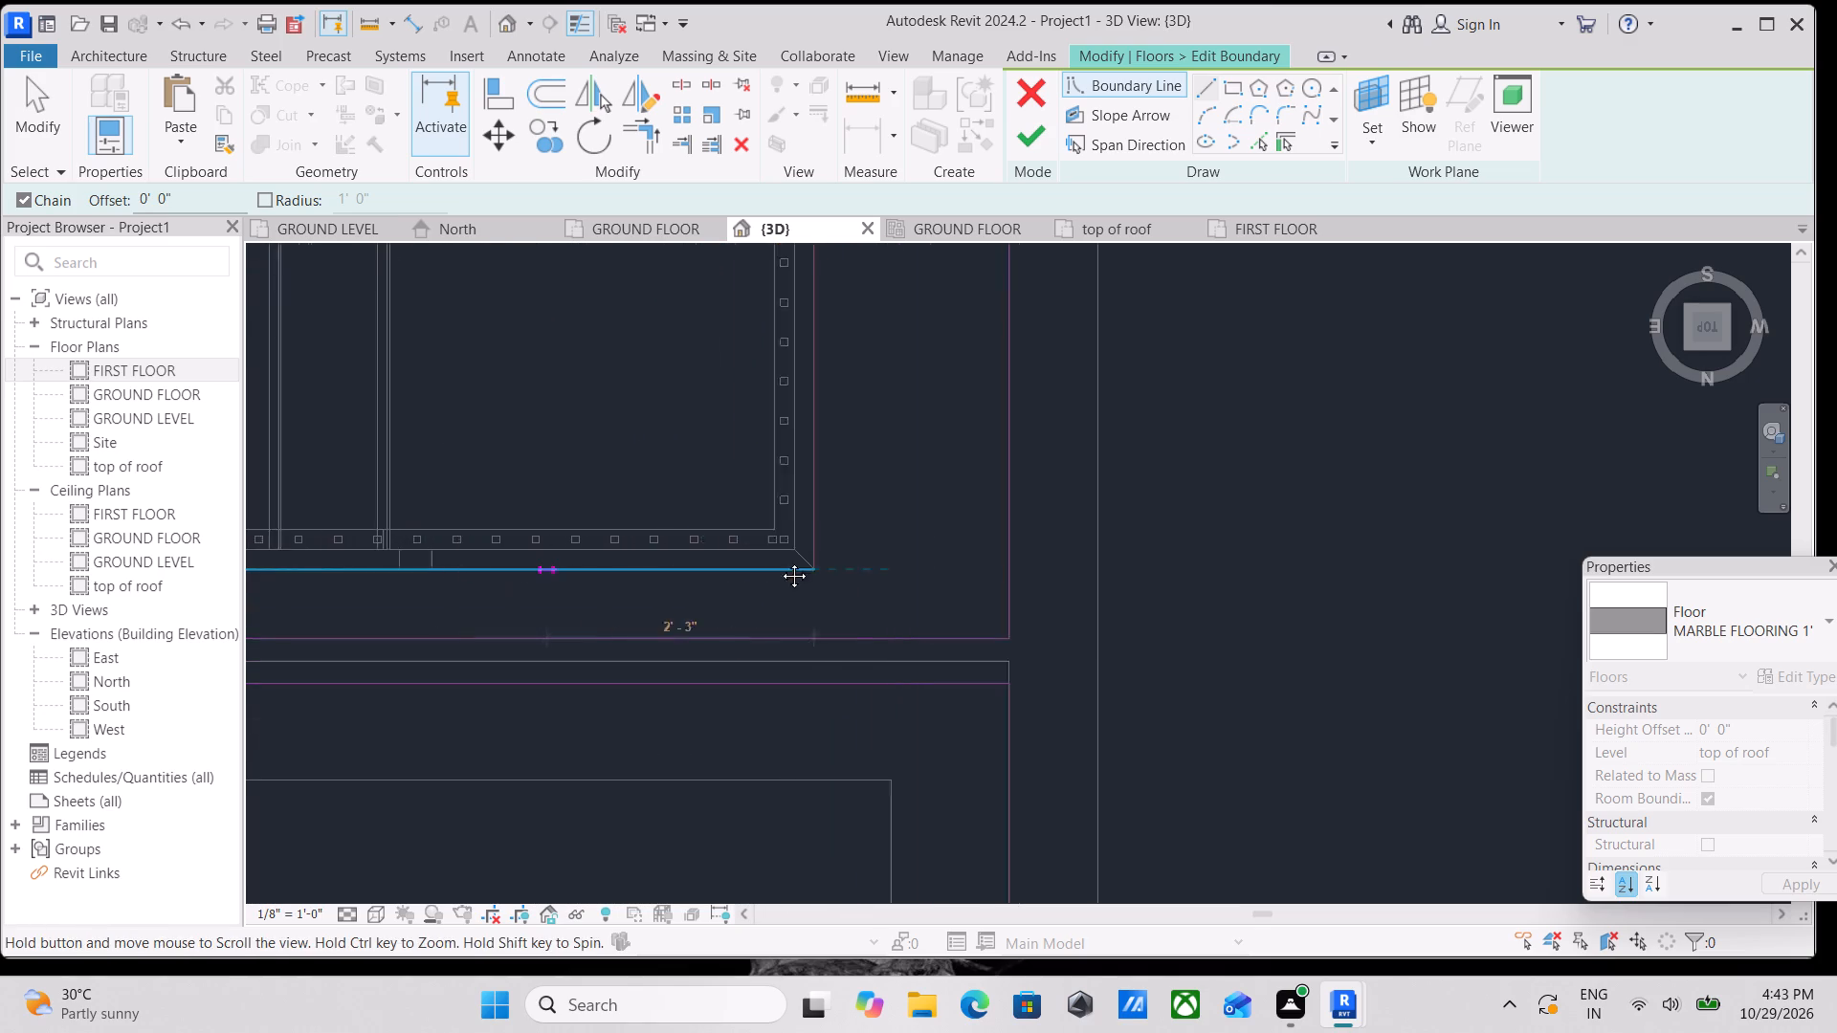
middle_click_drag(780, 561, 1170, 538)
scroll(556, 578, "up", 2)
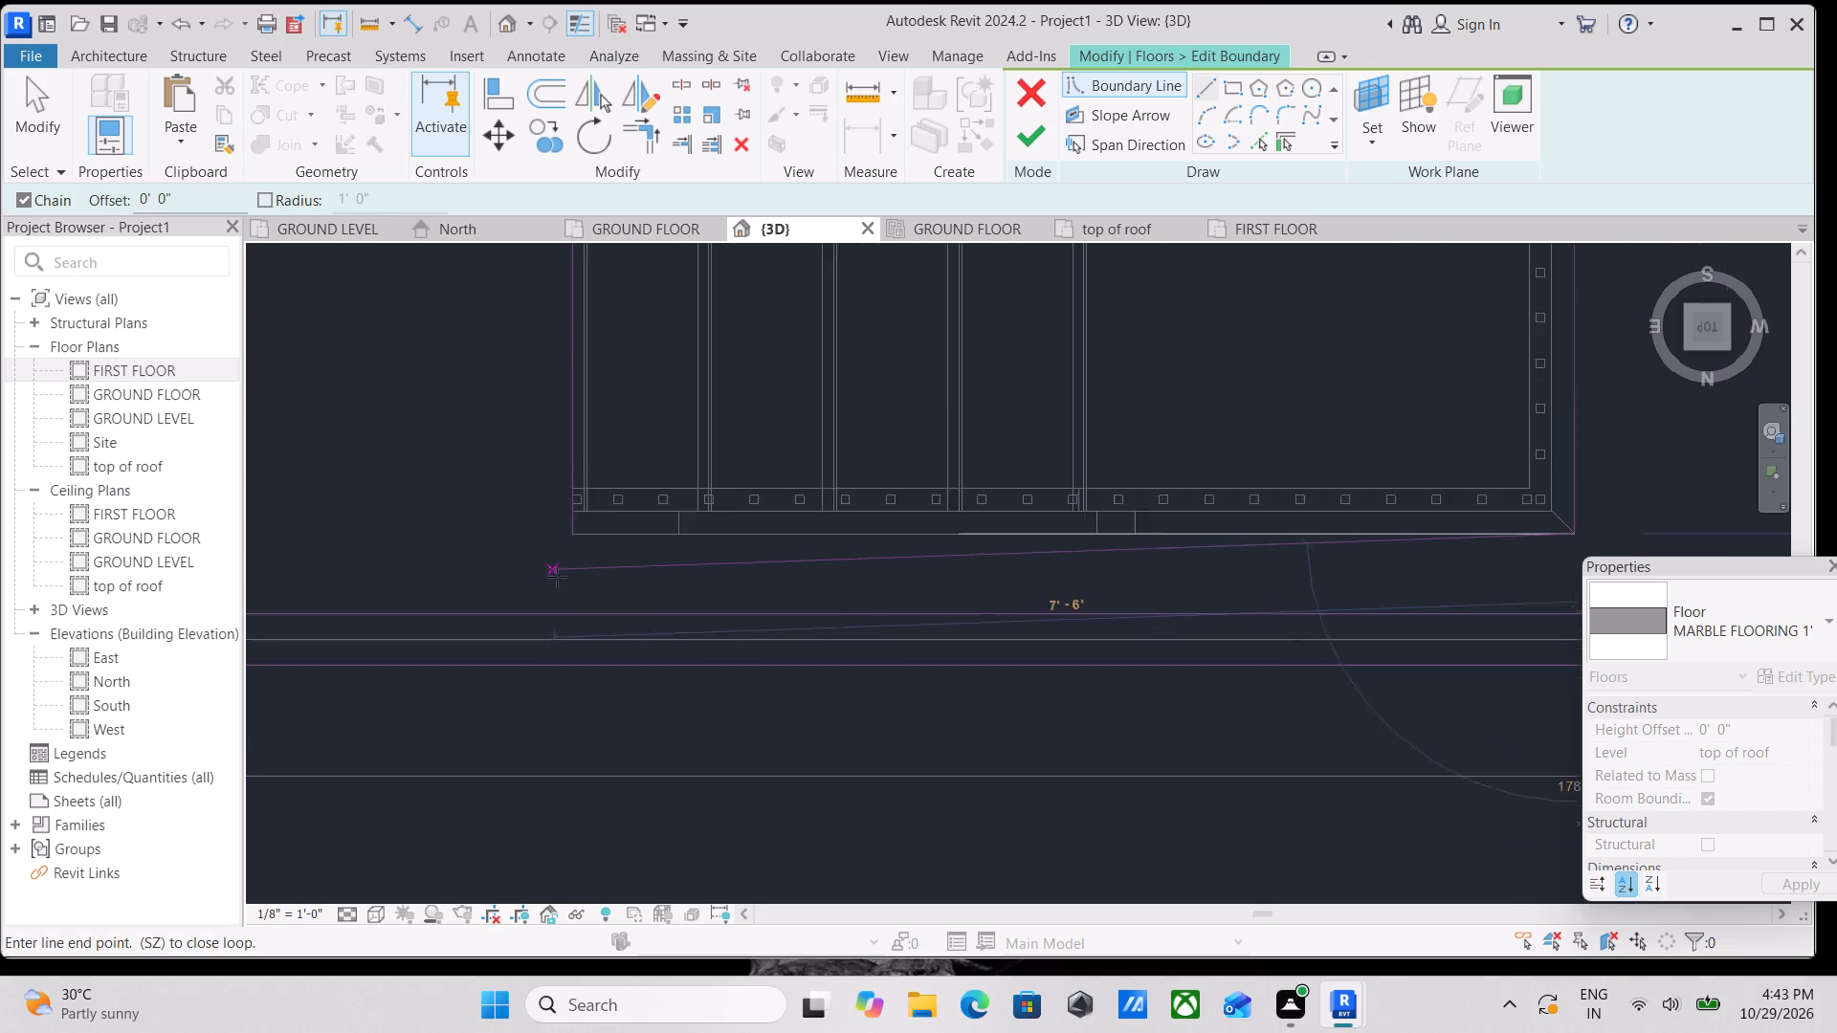
scroll(557, 577, "up", 6)
scroll(625, 533, "up", 4)
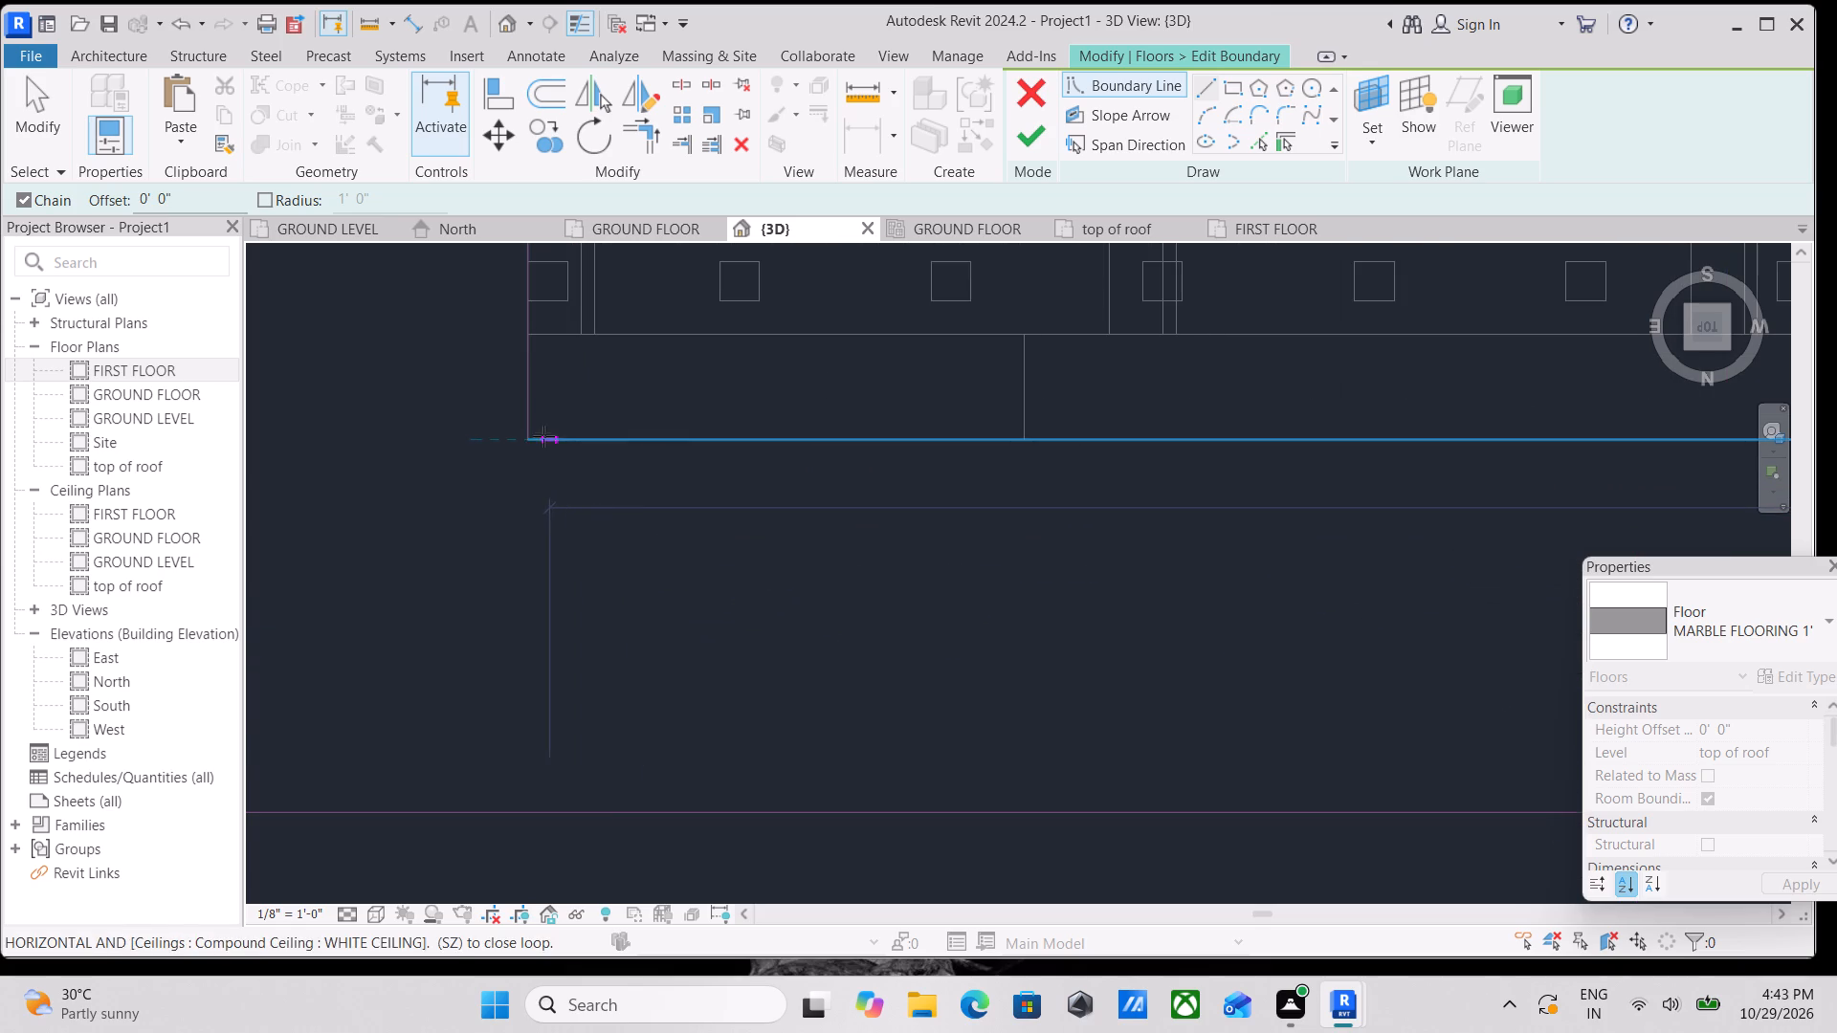
left_click(531, 438)
scroll(951, 504, "down", 9)
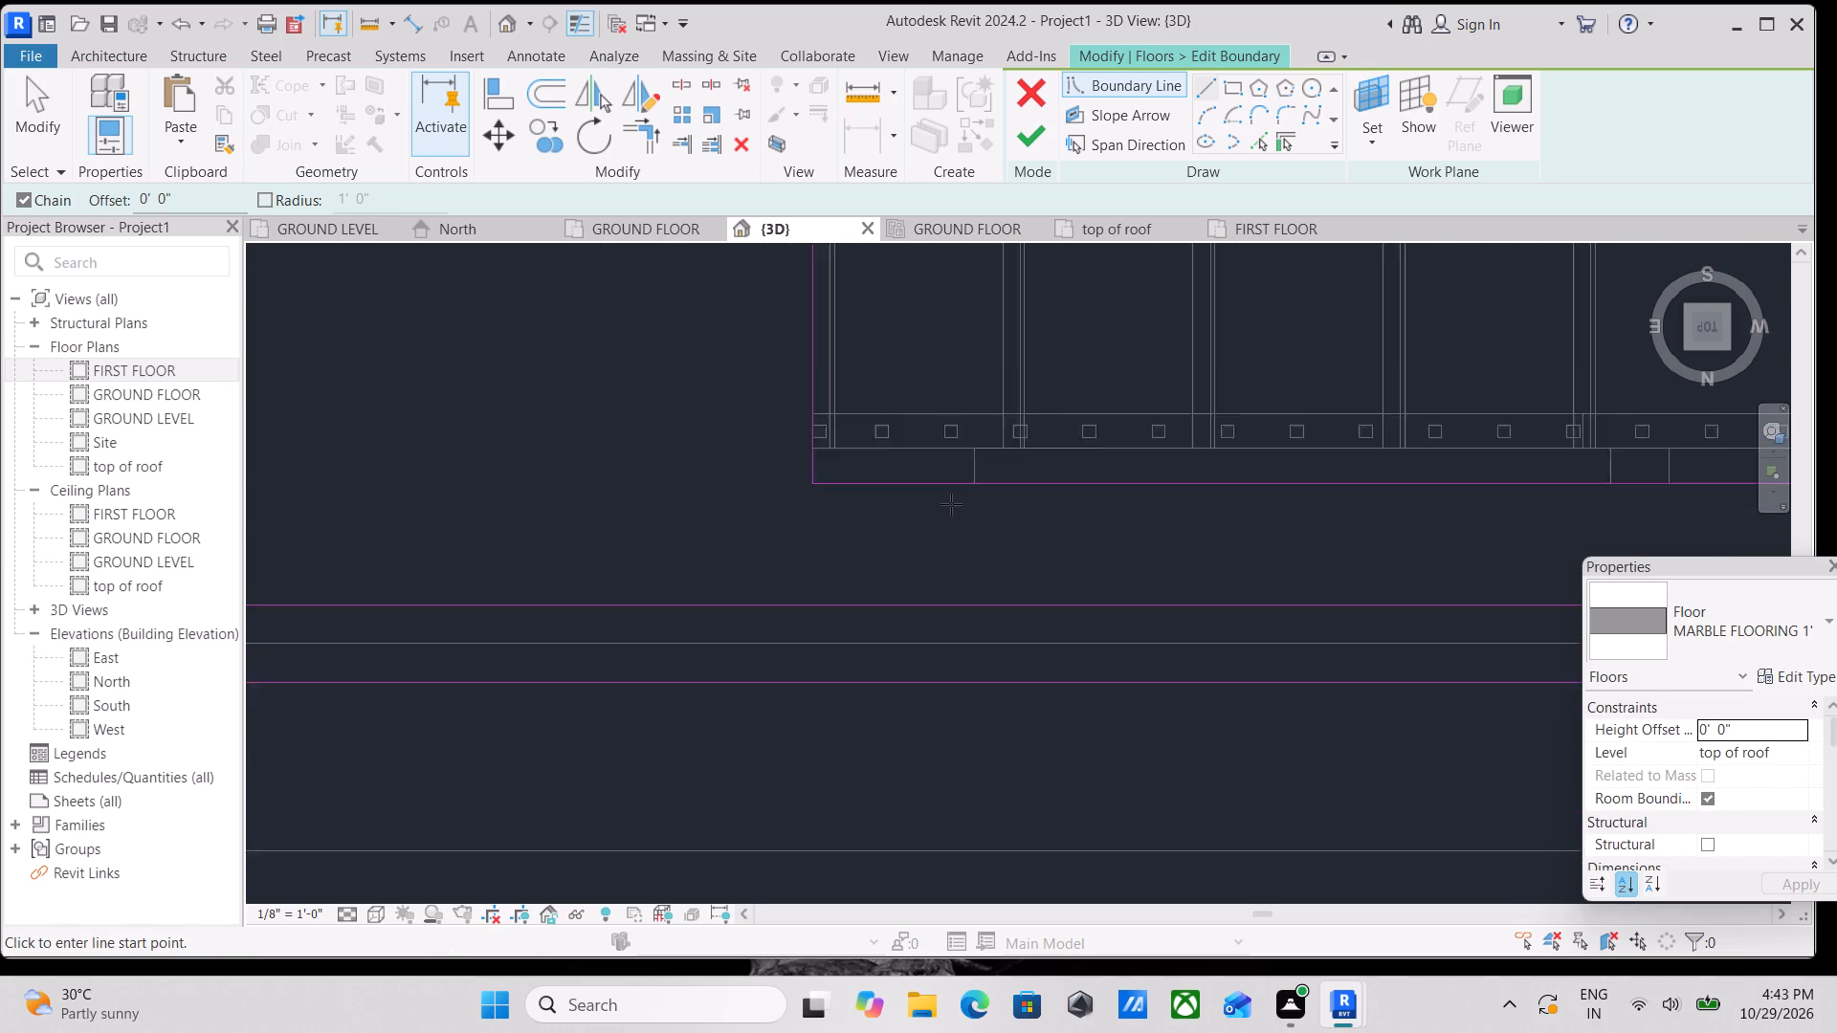
scroll(951, 504, "down", 1)
scroll(671, 538, "down", 6)
middle_click_drag(645, 491, 610, 772)
scroll(552, 454, "down", 2)
middle_click_drag(563, 580, 574, 791)
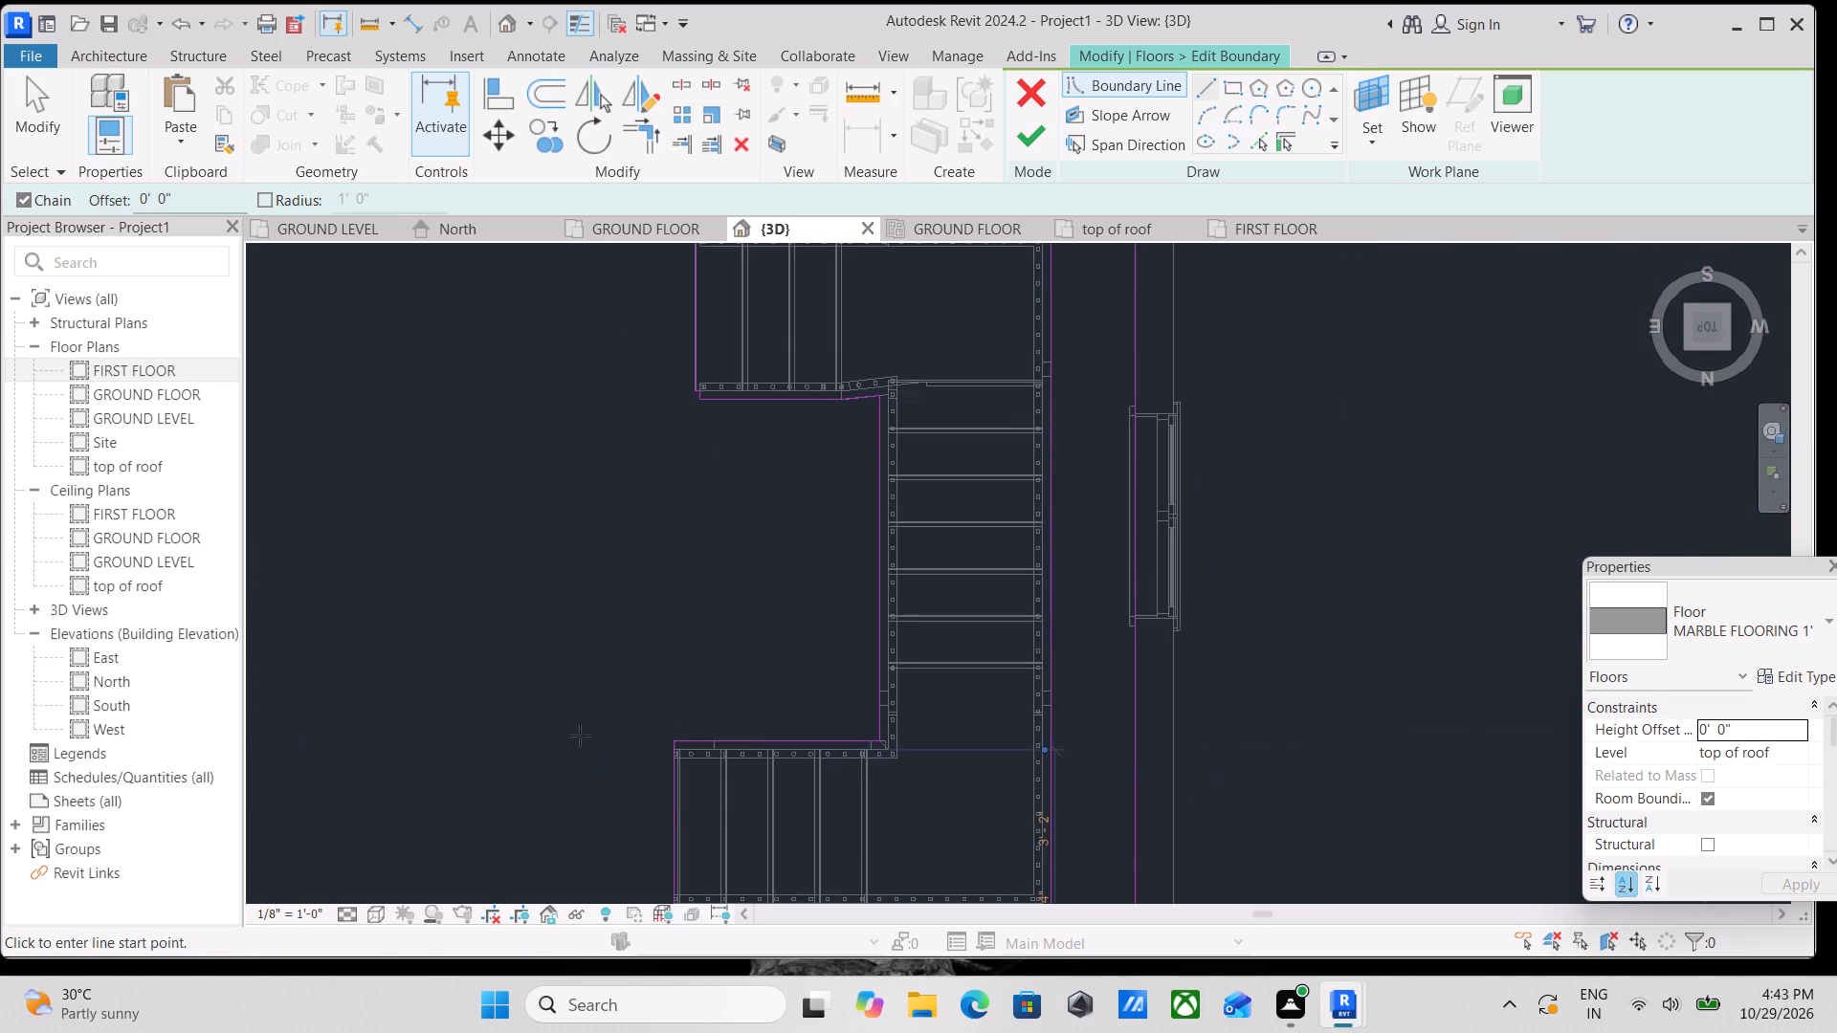
Finish the top of roof slab's boundary edit without attaching the walls to its underside.
scroll(565, 528, "down", 1)
middle_click_drag(568, 552, 605, 697)
scroll(723, 591, "up", 3)
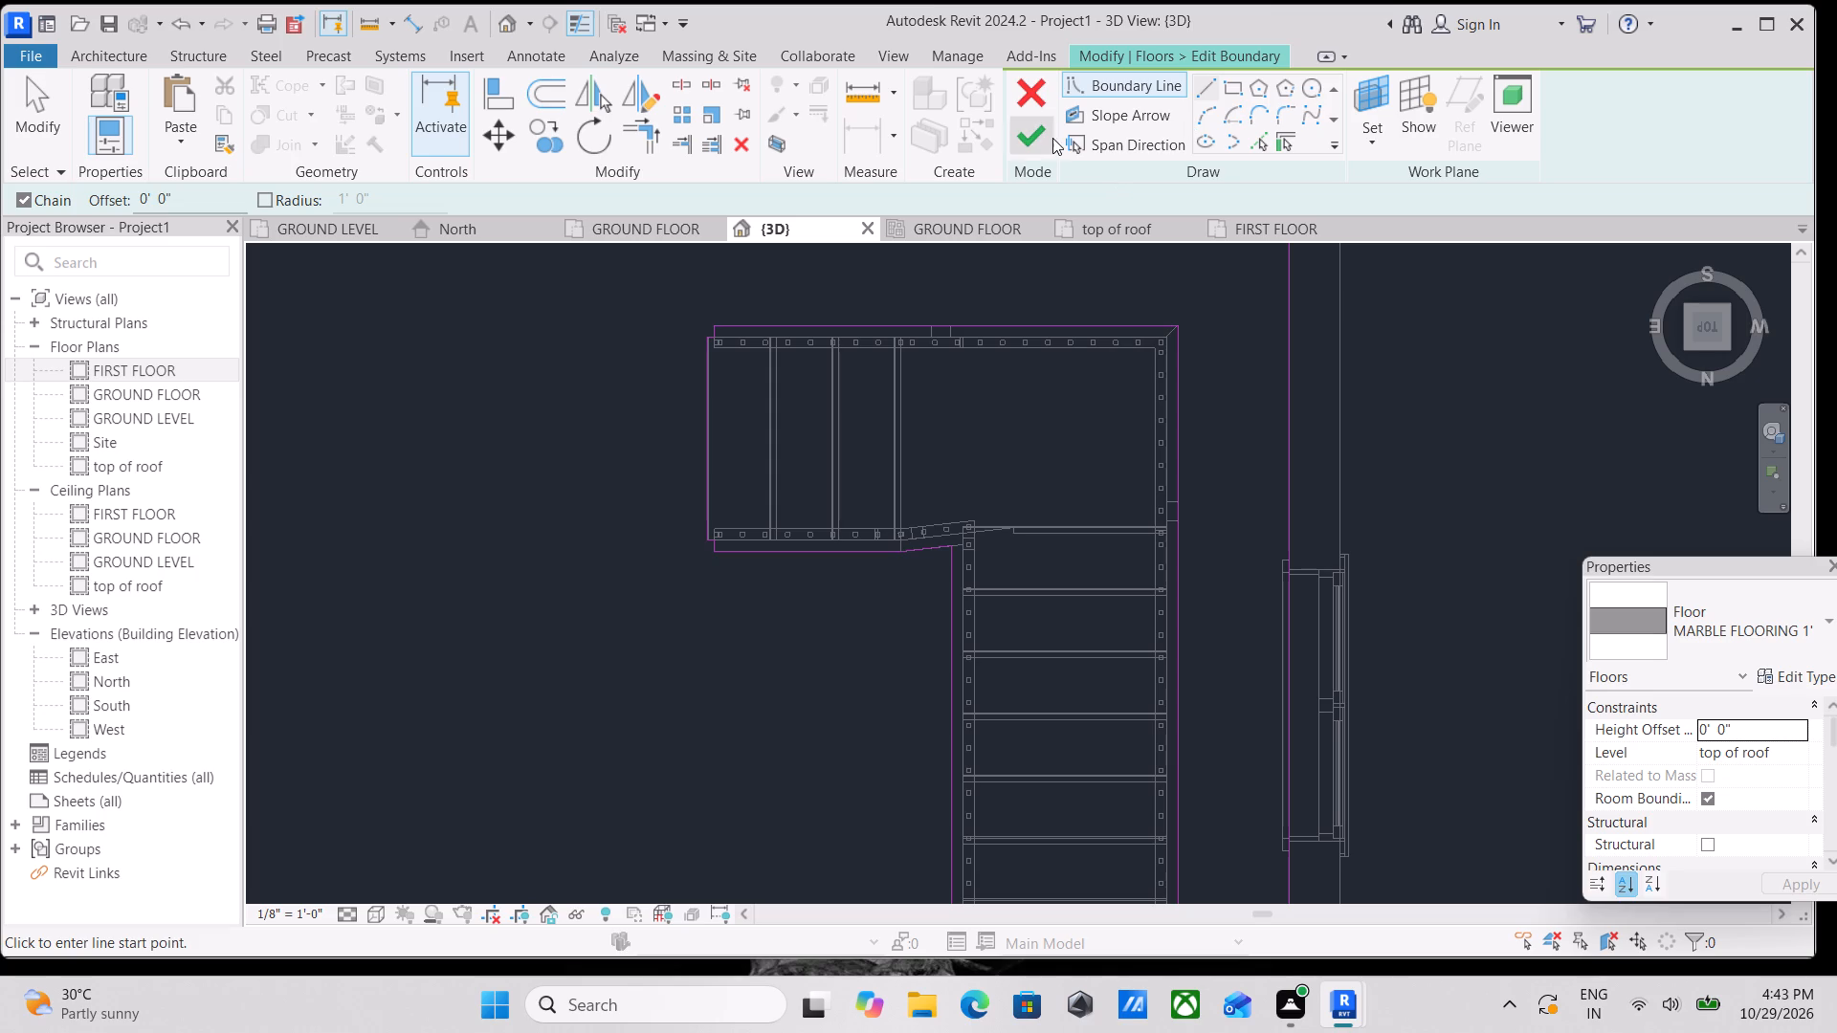
left_click(1051, 138)
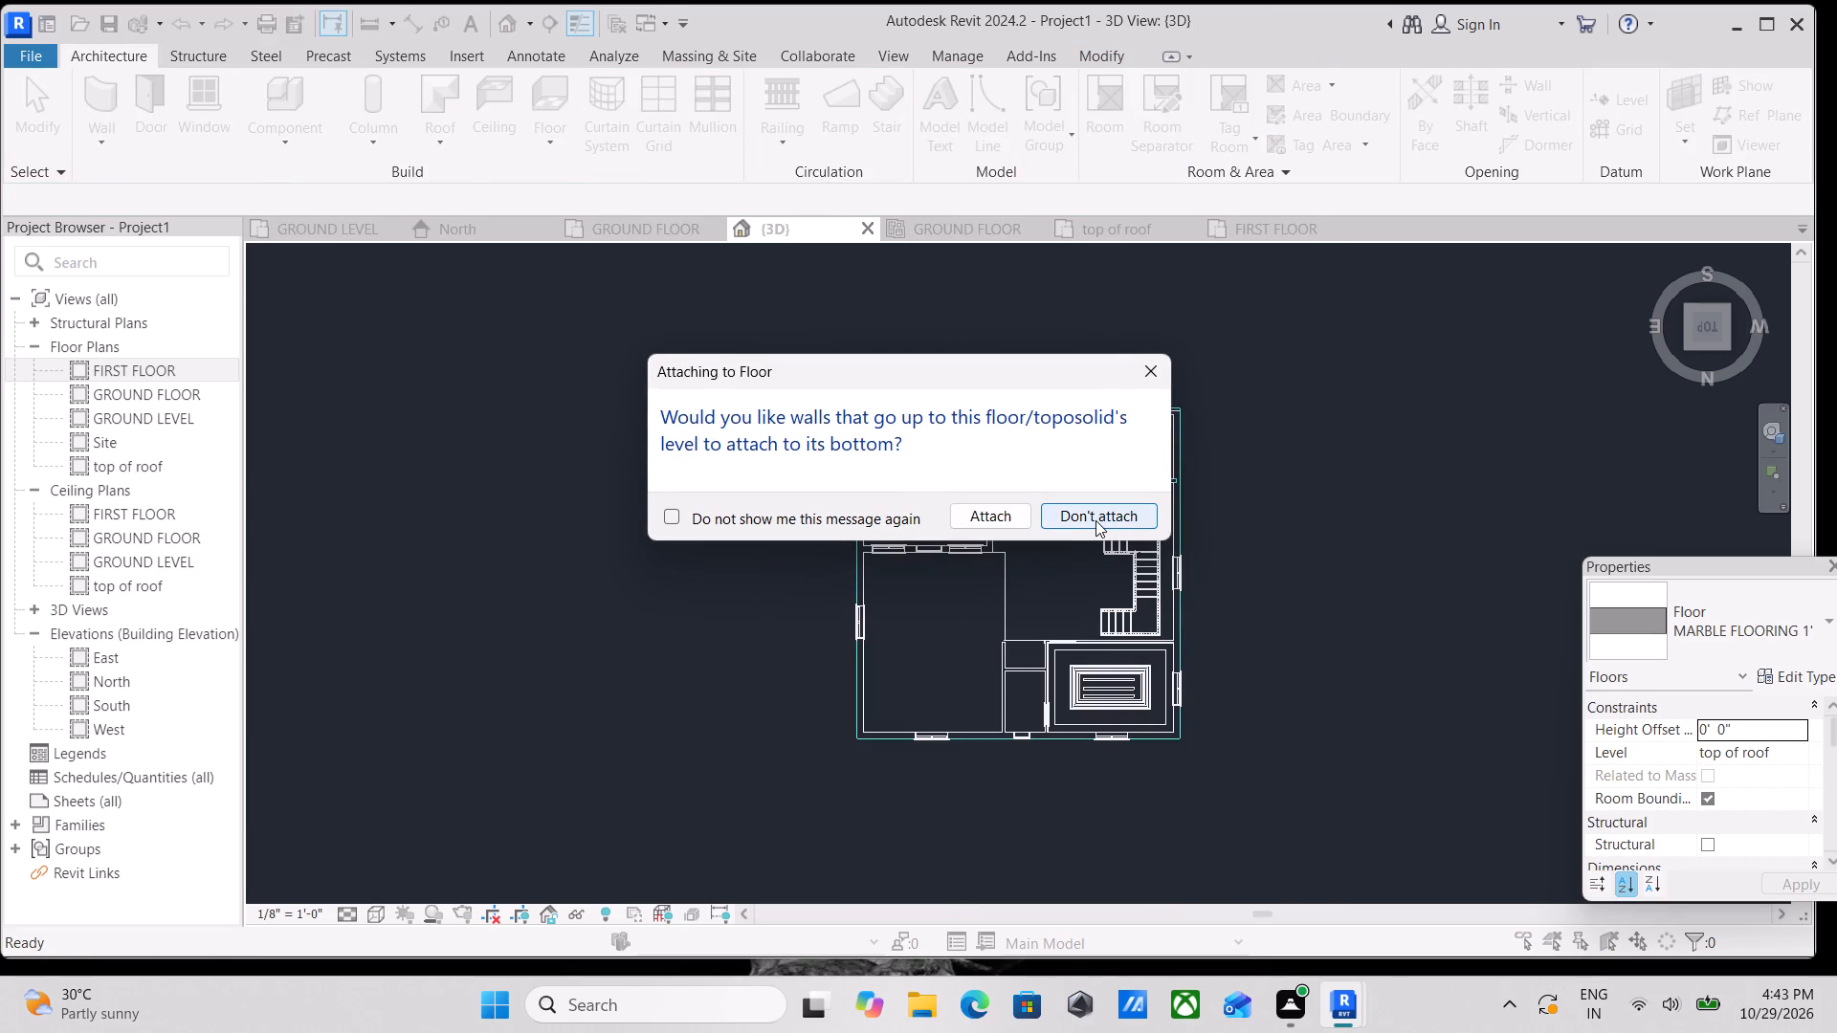
left_click(1096, 520)
Switch the 3D view to an angled corner orientation, set its visual style to Shaded and clear the slab selection.
scroll(1096, 509, "down", 7)
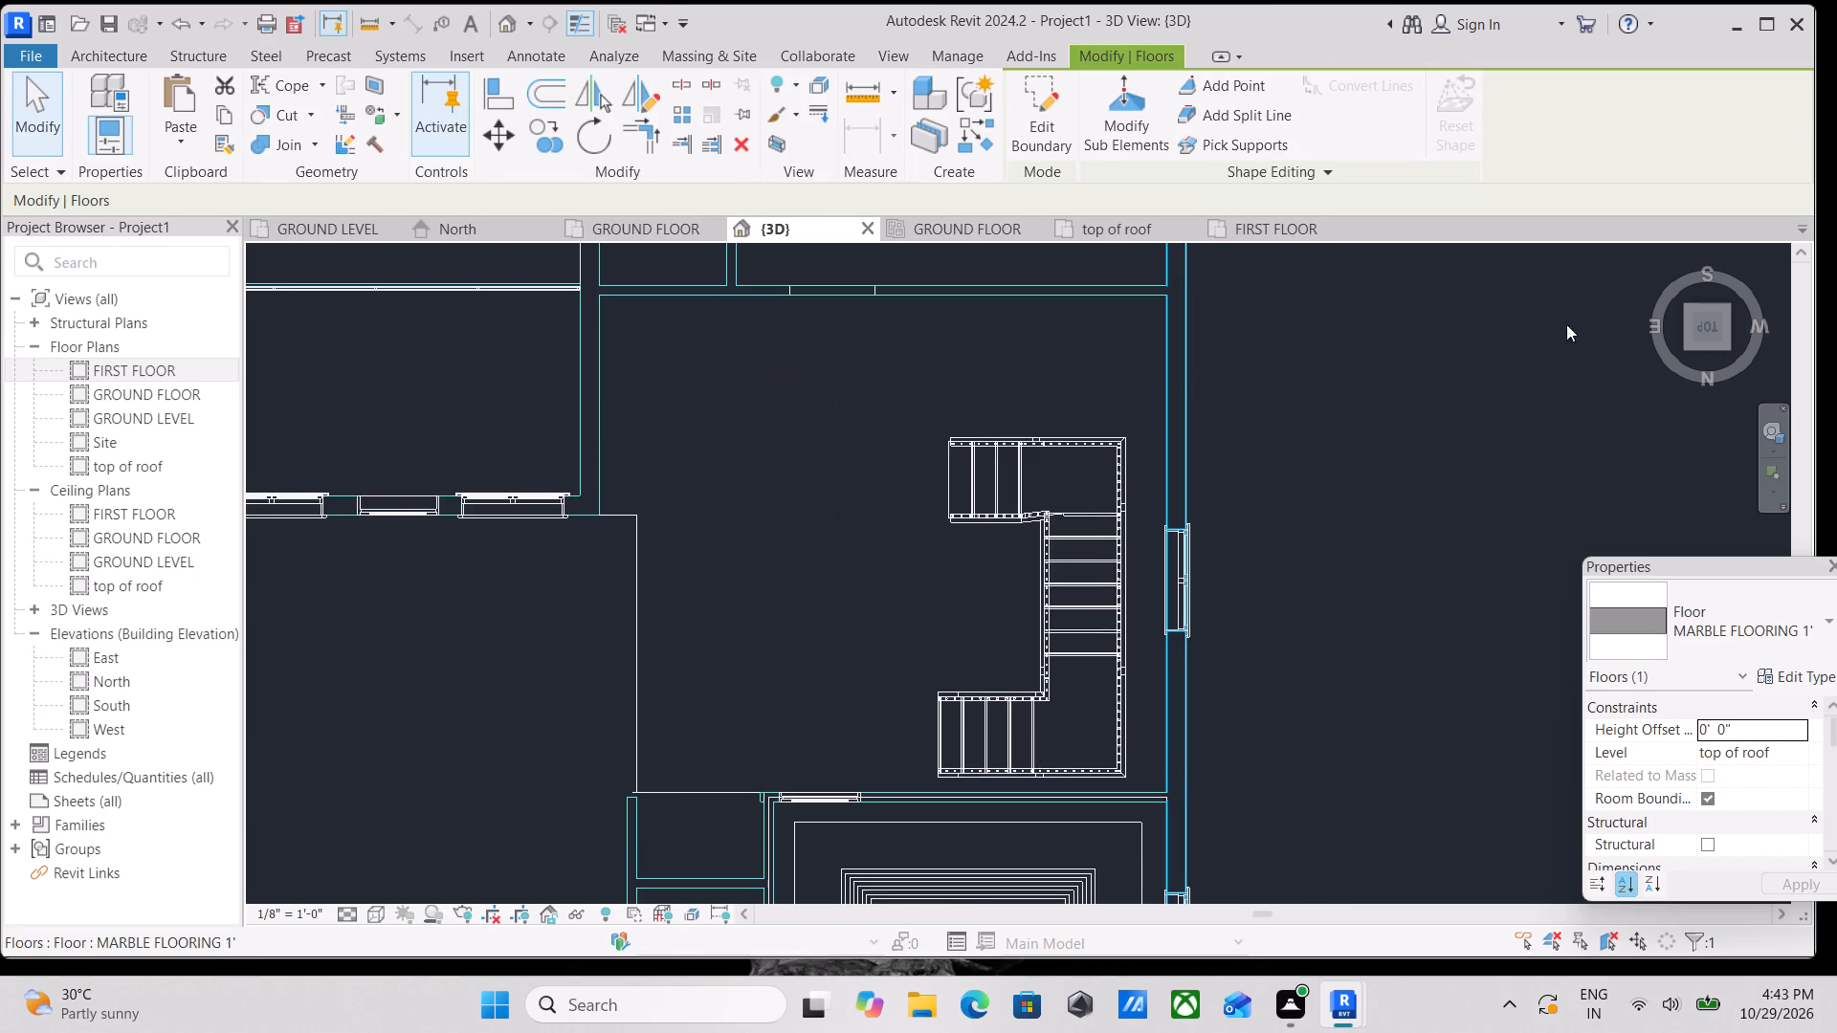
left_click(1690, 345)
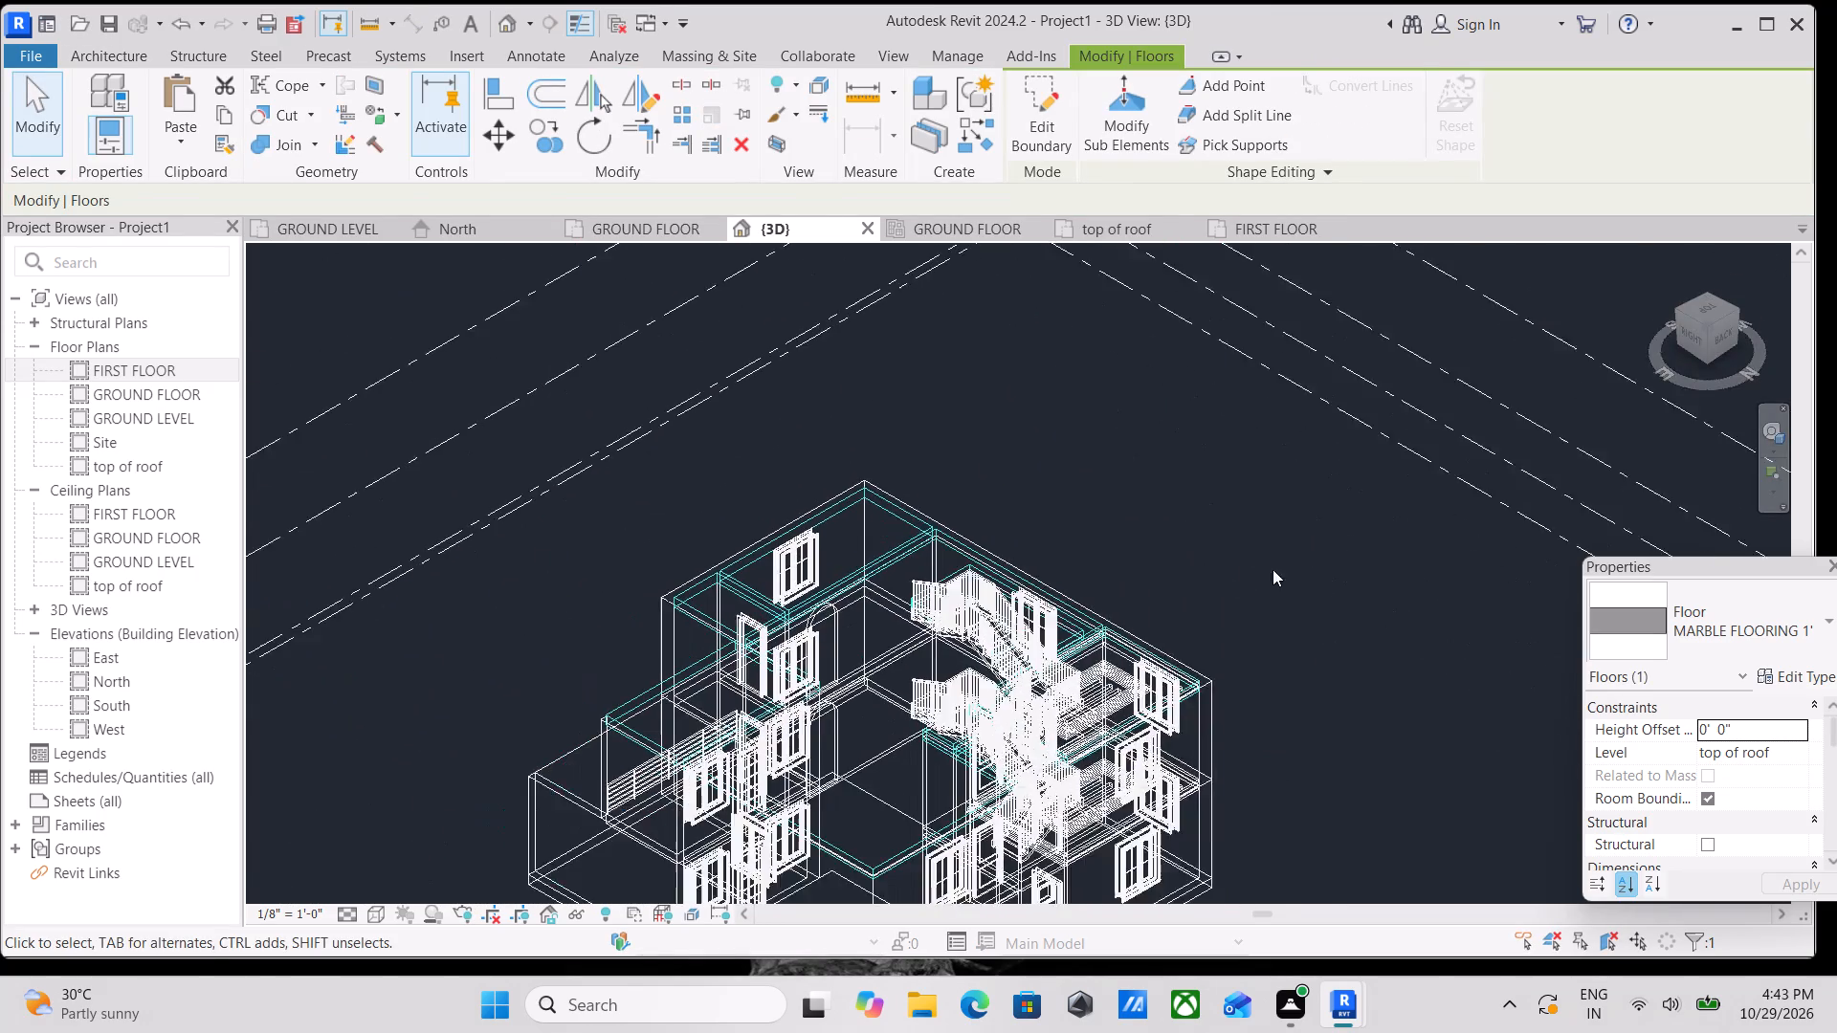
middle_click_drag(1273, 569, 1353, 428)
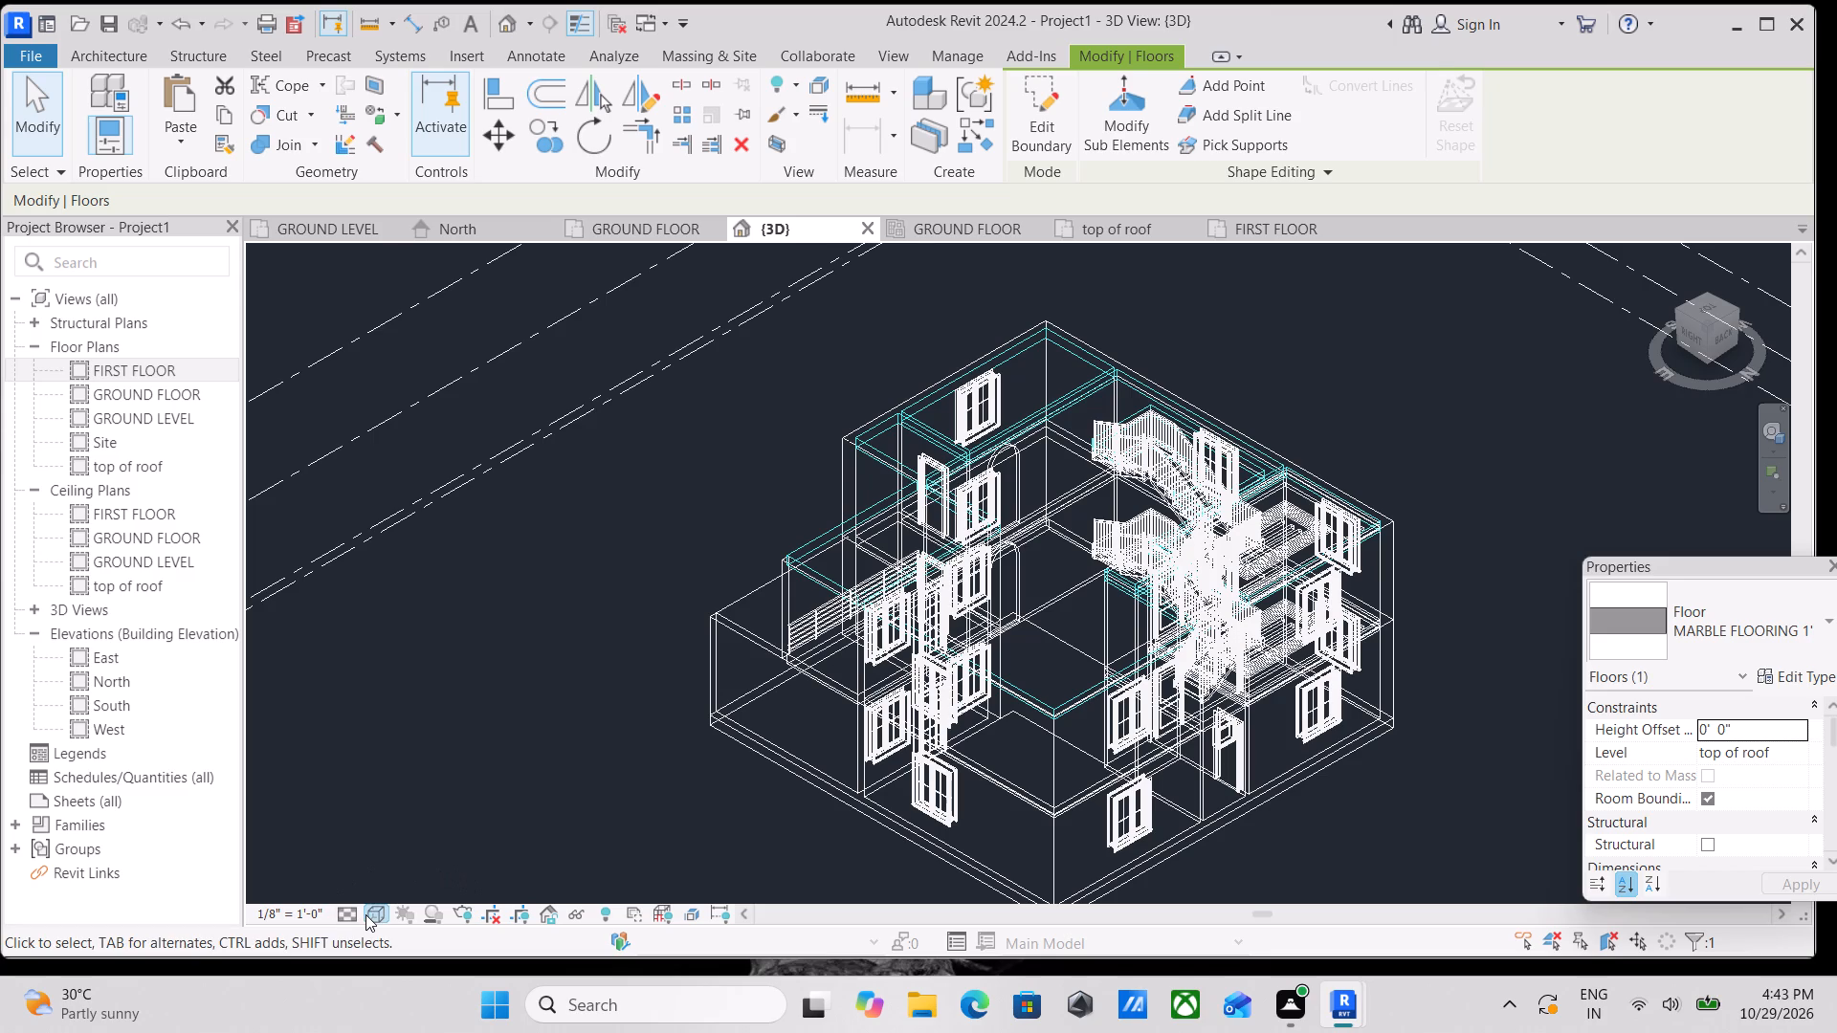
left_click(365, 914)
left_click(465, 812)
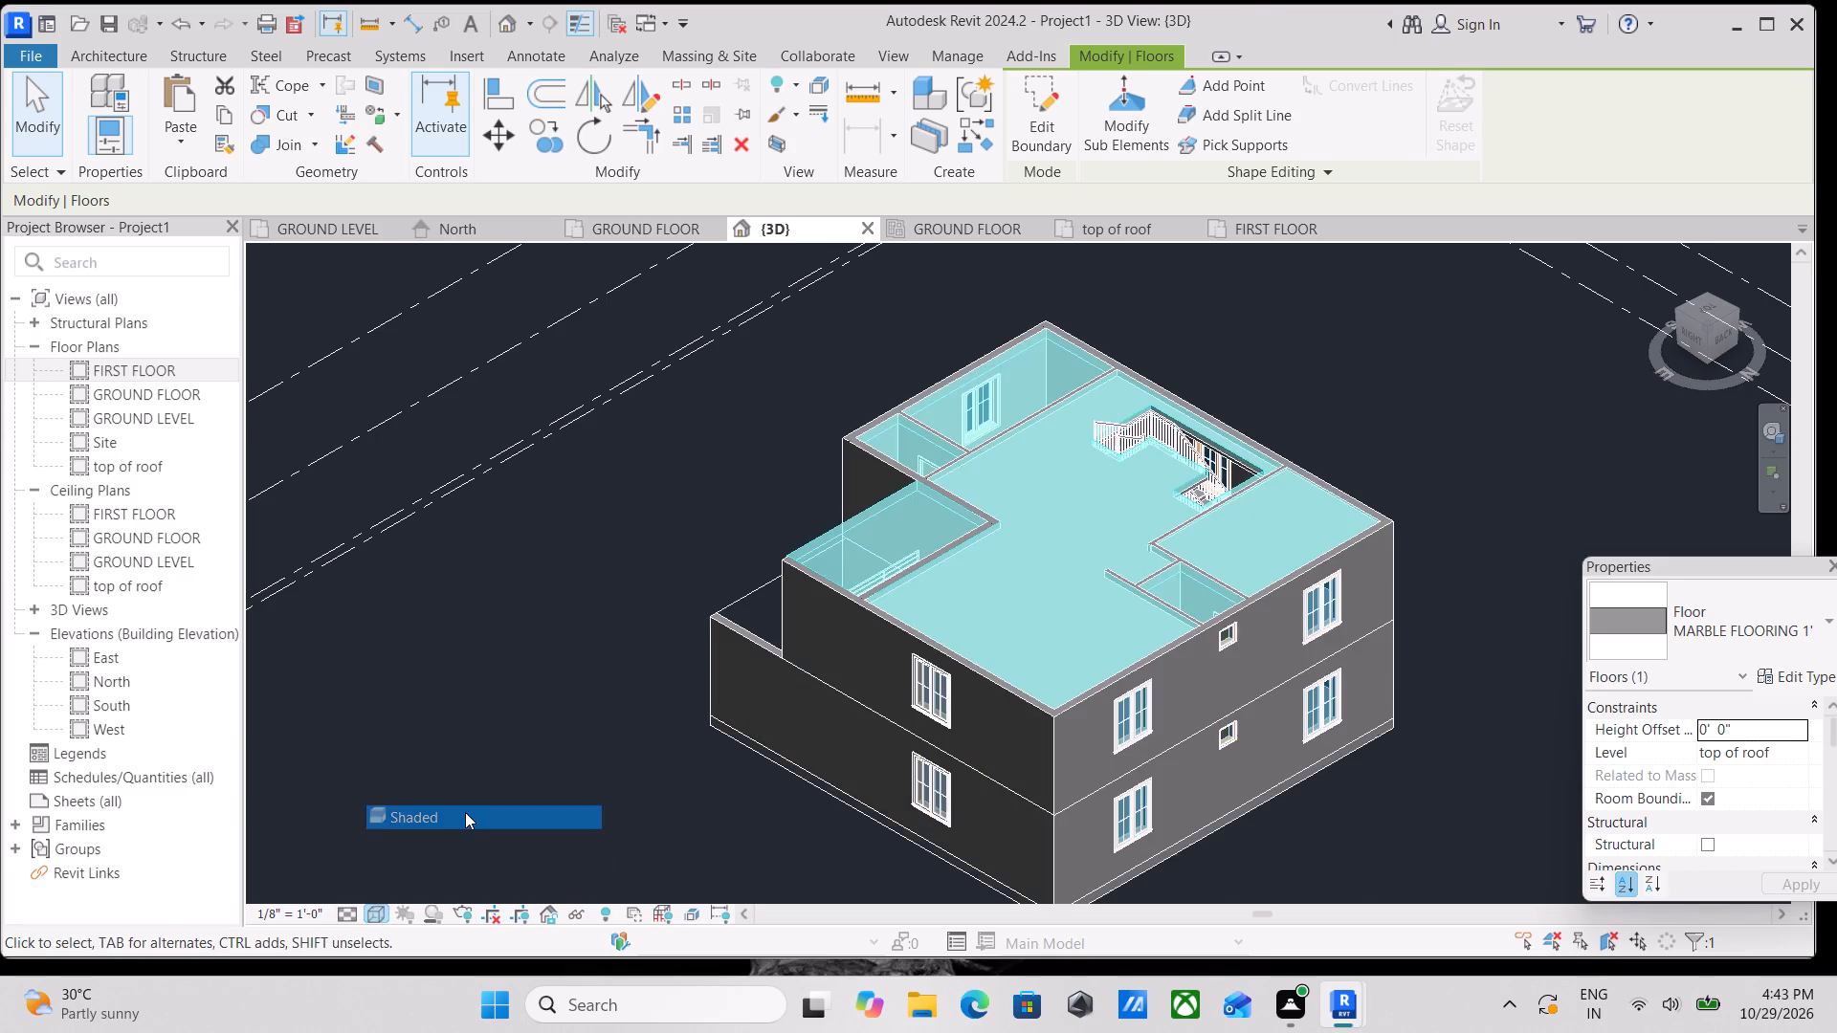
scroll(546, 775, "up", 2)
key("Escape")
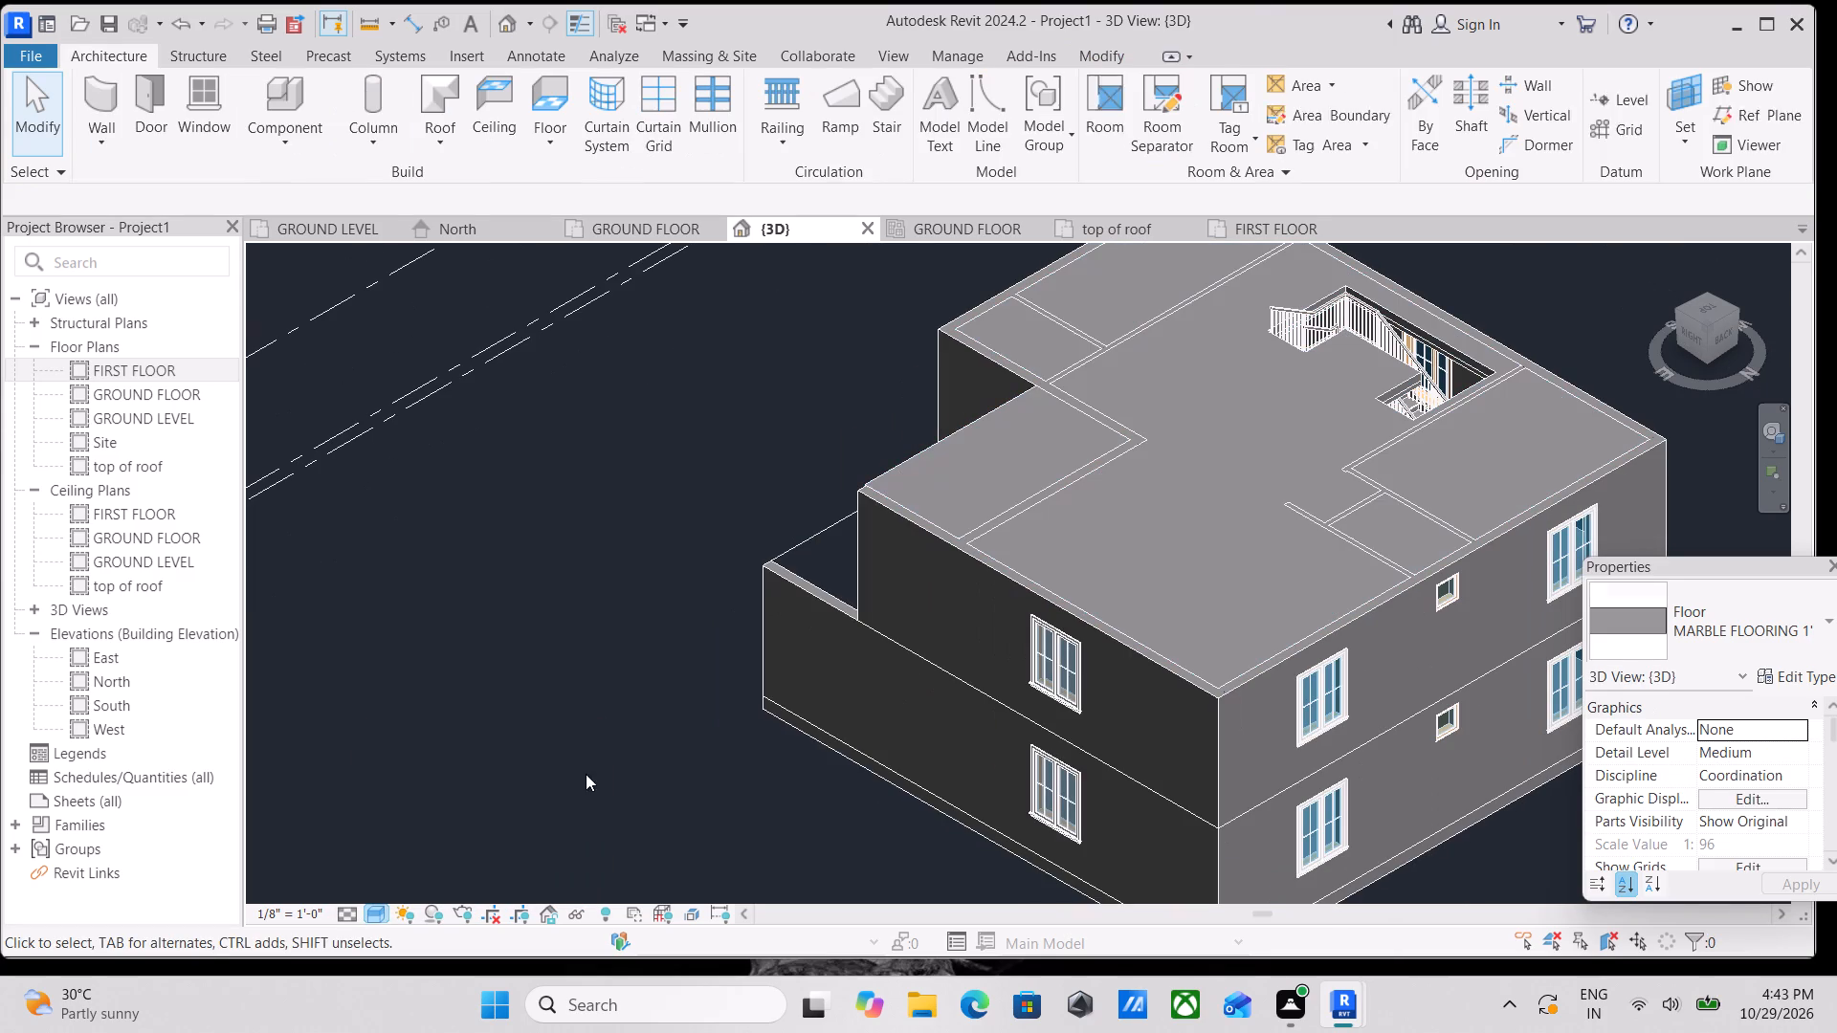
Examine the shaded house from several sides, checking the front balcony and the stair opening in the roof slab.
scroll(768, 734, "down", 1)
middle_click_drag(861, 717, 1220, 635, "shift")
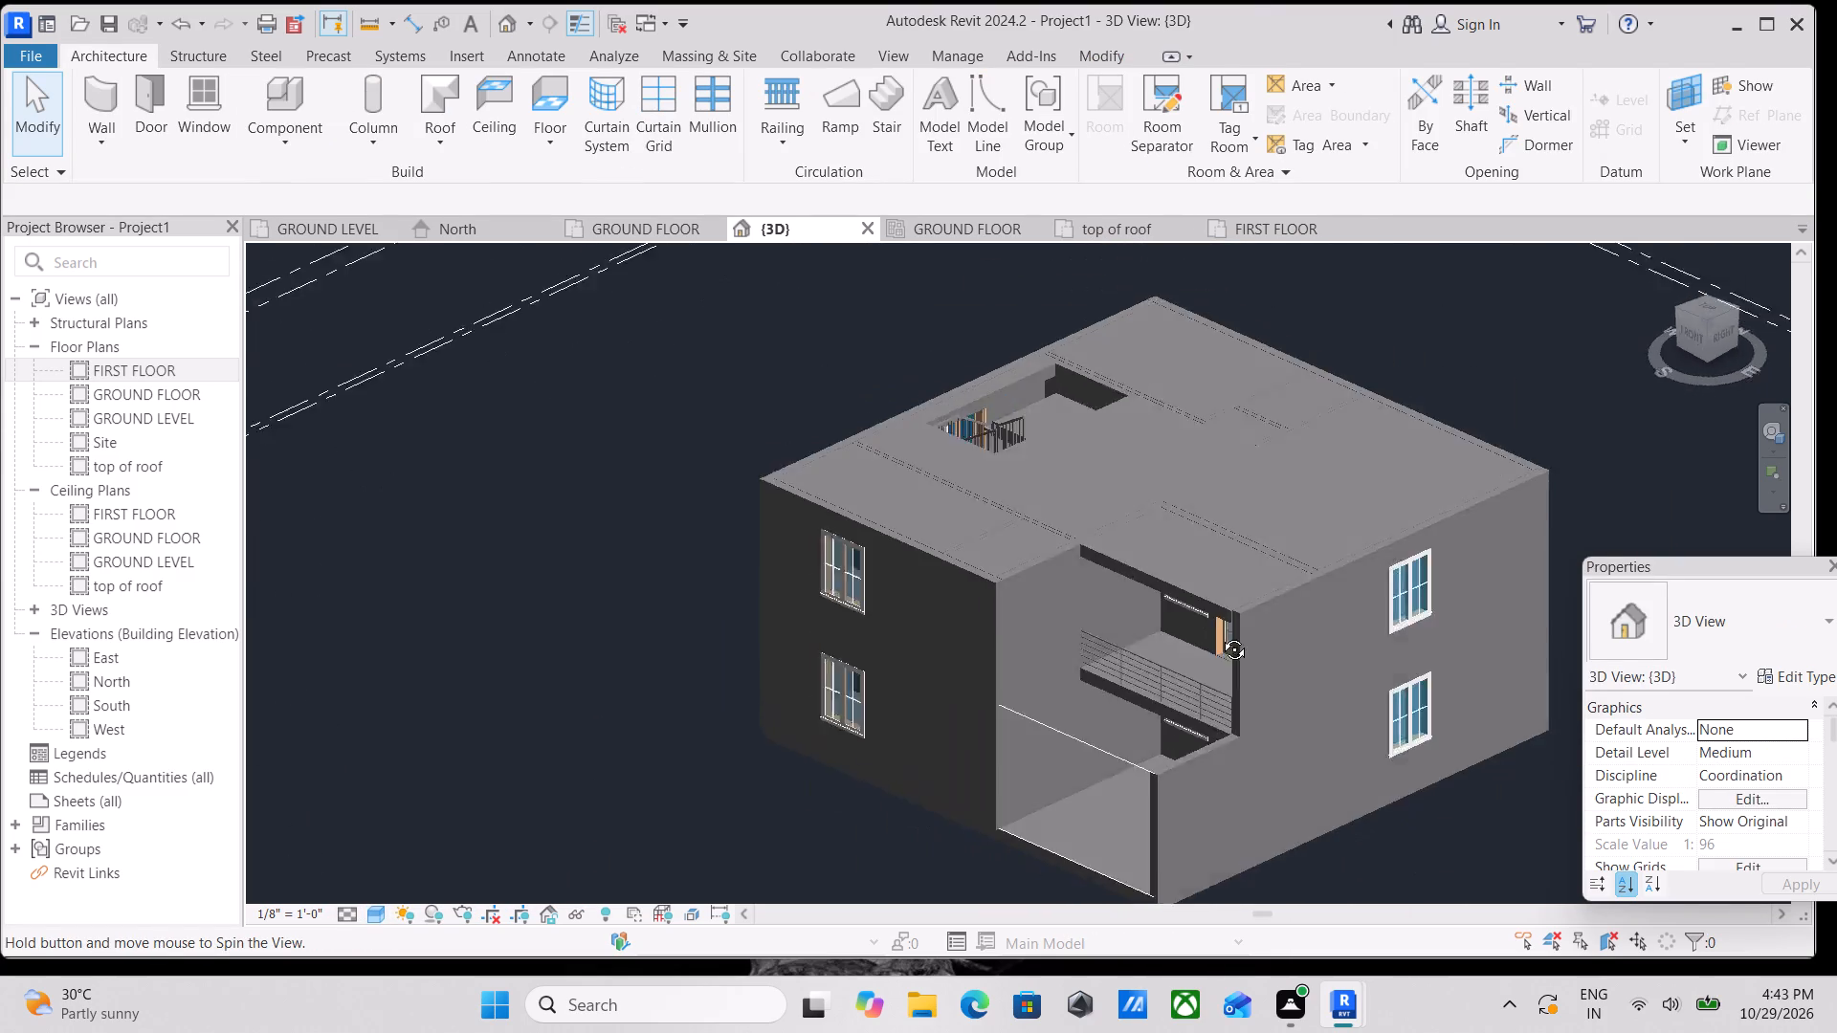
middle_click_drag(1220, 635, 1233, 629, "shift")
middle_click_drag(1149, 696, 1305, 659, "shift")
middle_click_drag(1294, 643, 1271, 566, "shift")
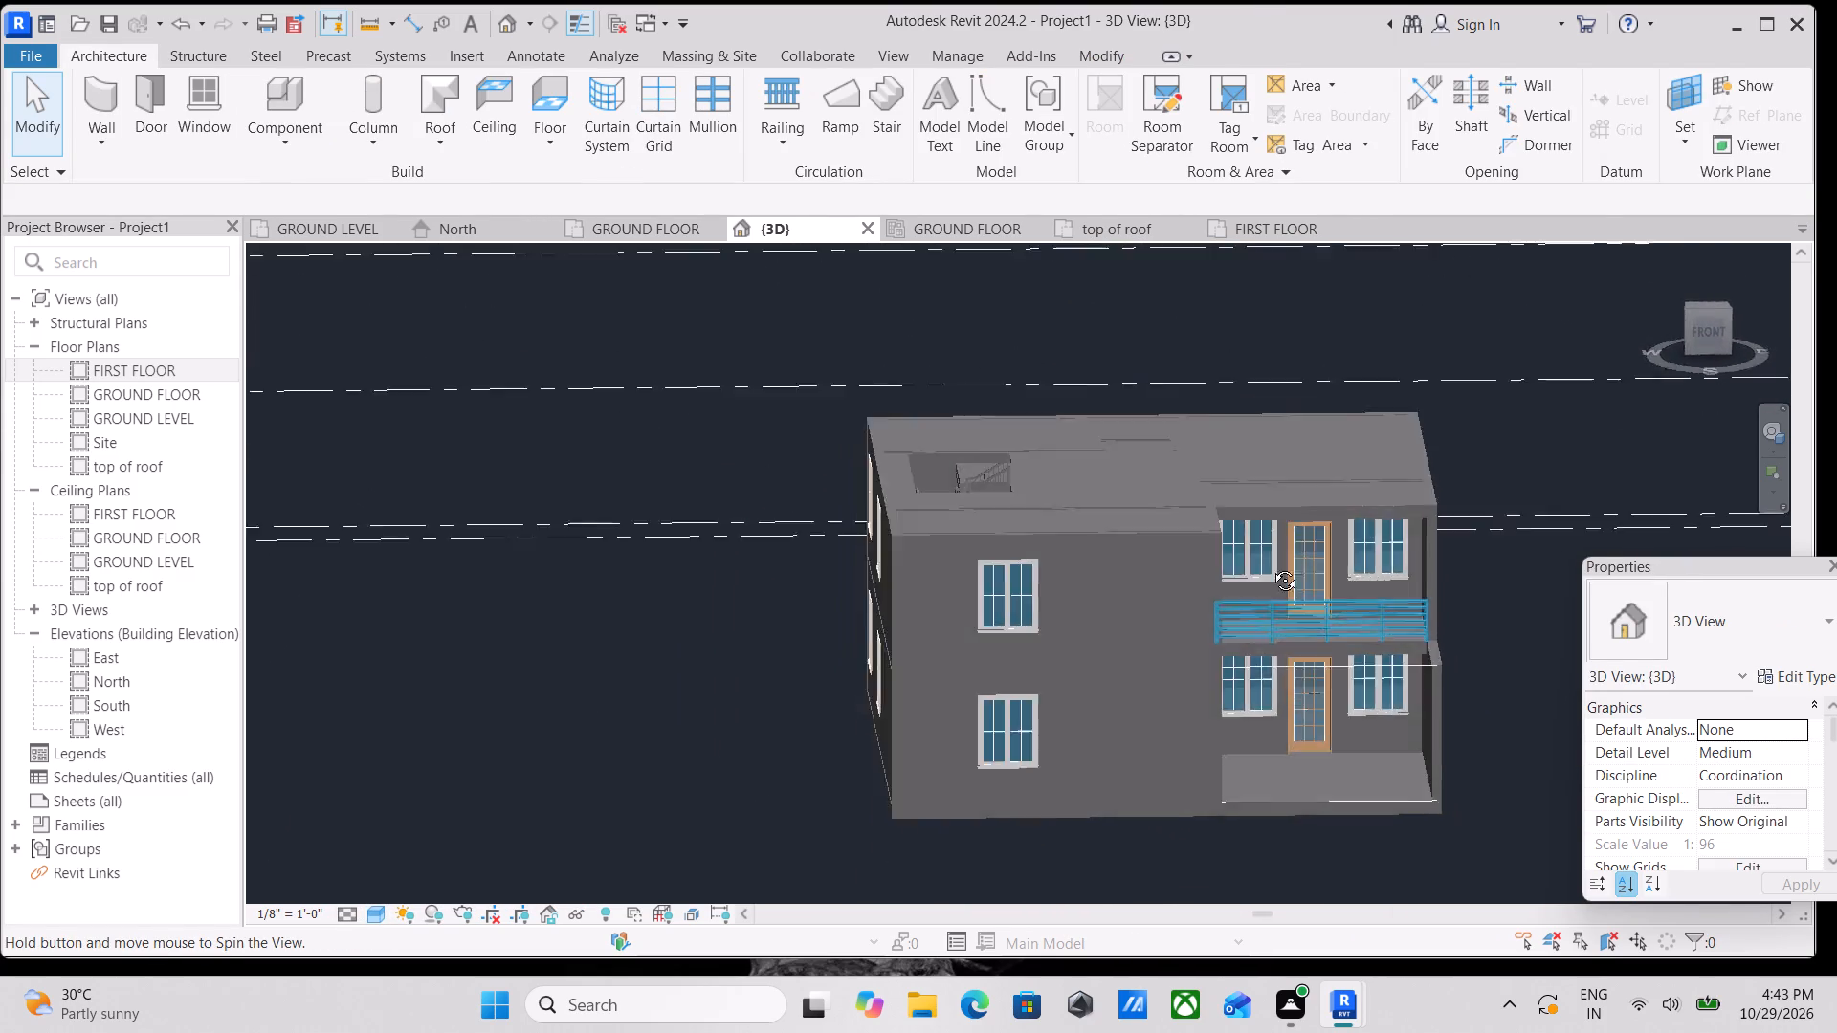
middle_click_drag(1271, 566, 1171, 528, "shift")
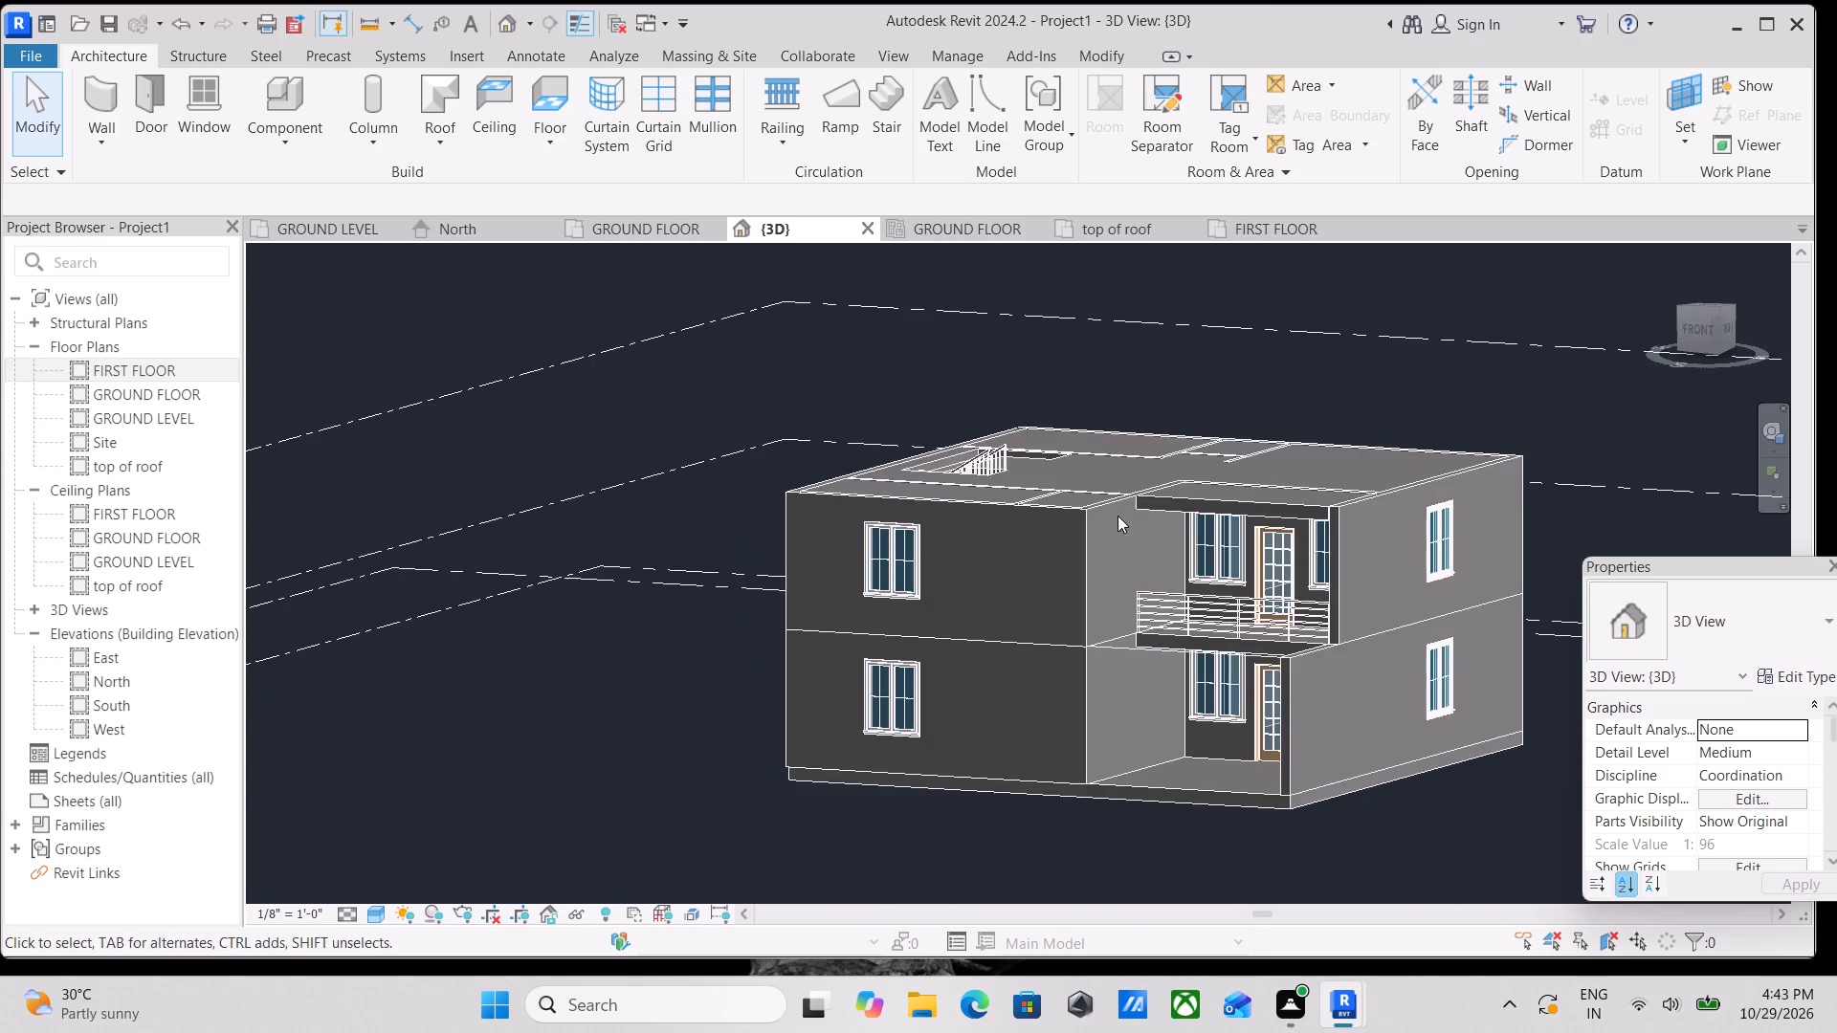
middle_click_drag(1118, 514, 1145, 554)
scroll(1118, 514, "down", 1, "shift")
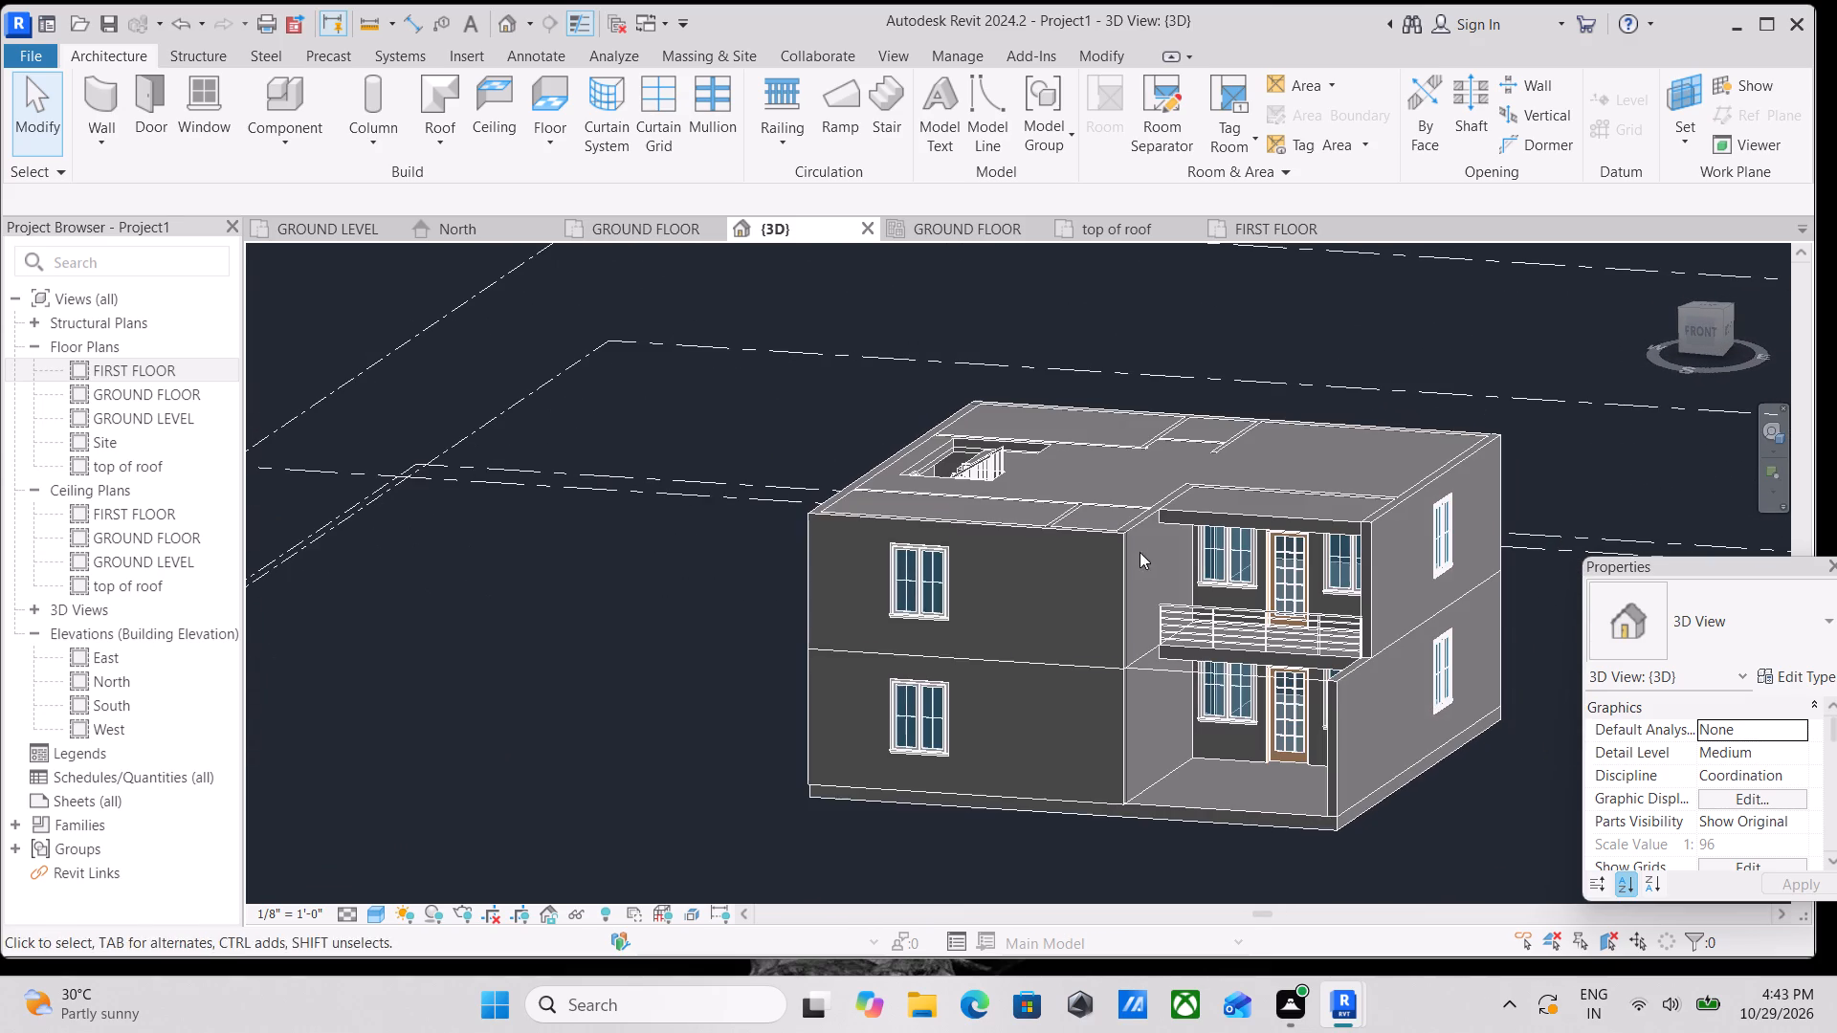
middle_click_drag(963, 518, 1055, 557, "shift")
scroll(1039, 563, "up", 2)
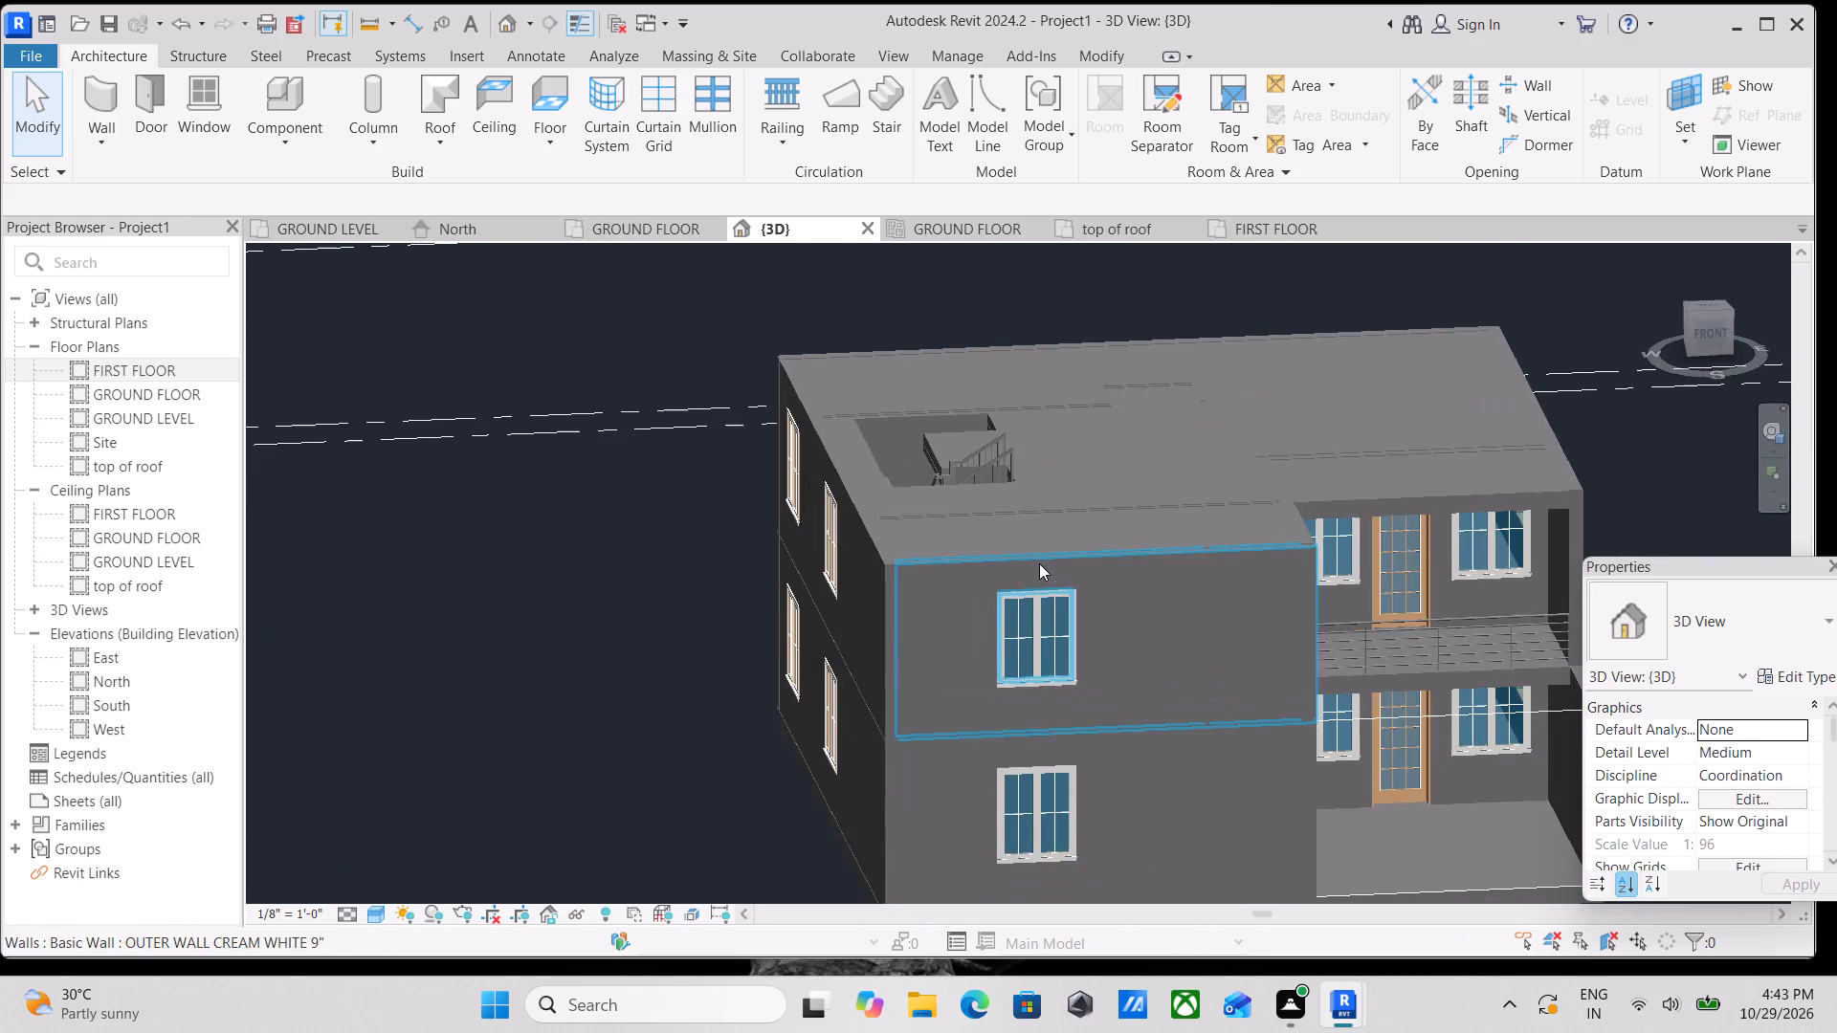
middle_click_drag(1034, 551, 885, 601)
middle_click_drag(854, 585, 633, 588)
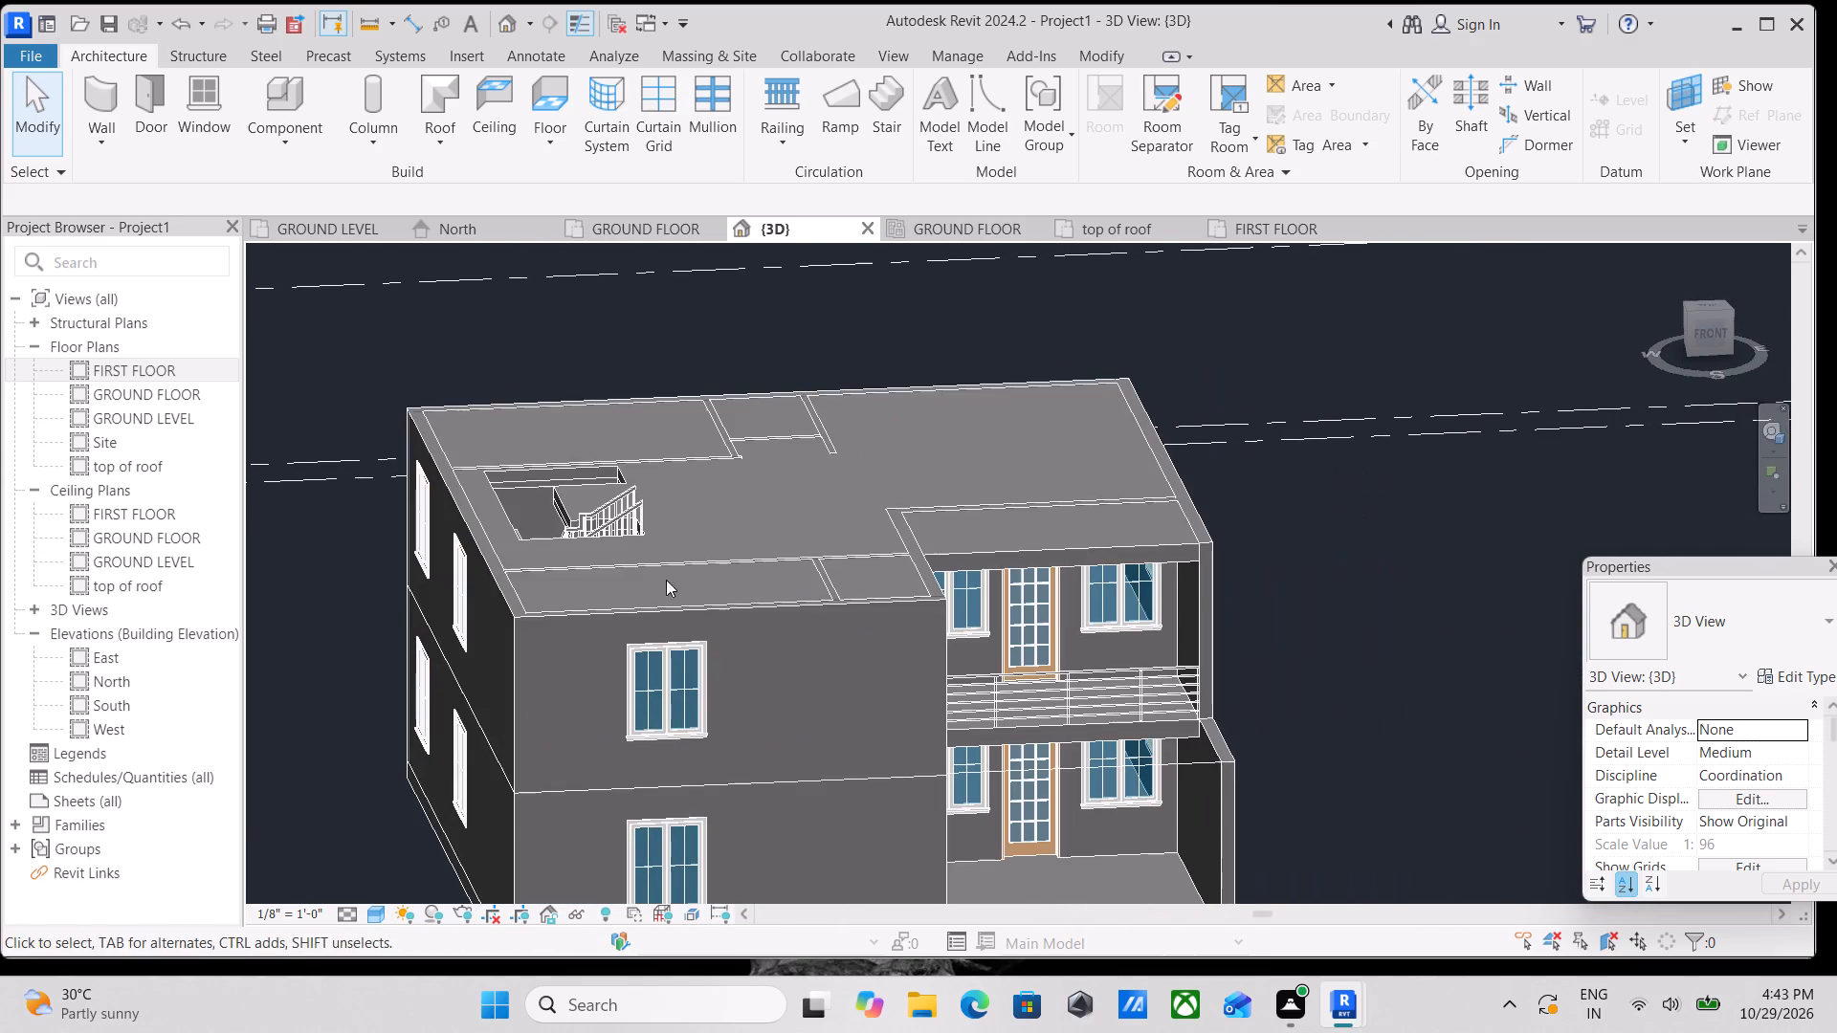
scroll(804, 620, "up", 2)
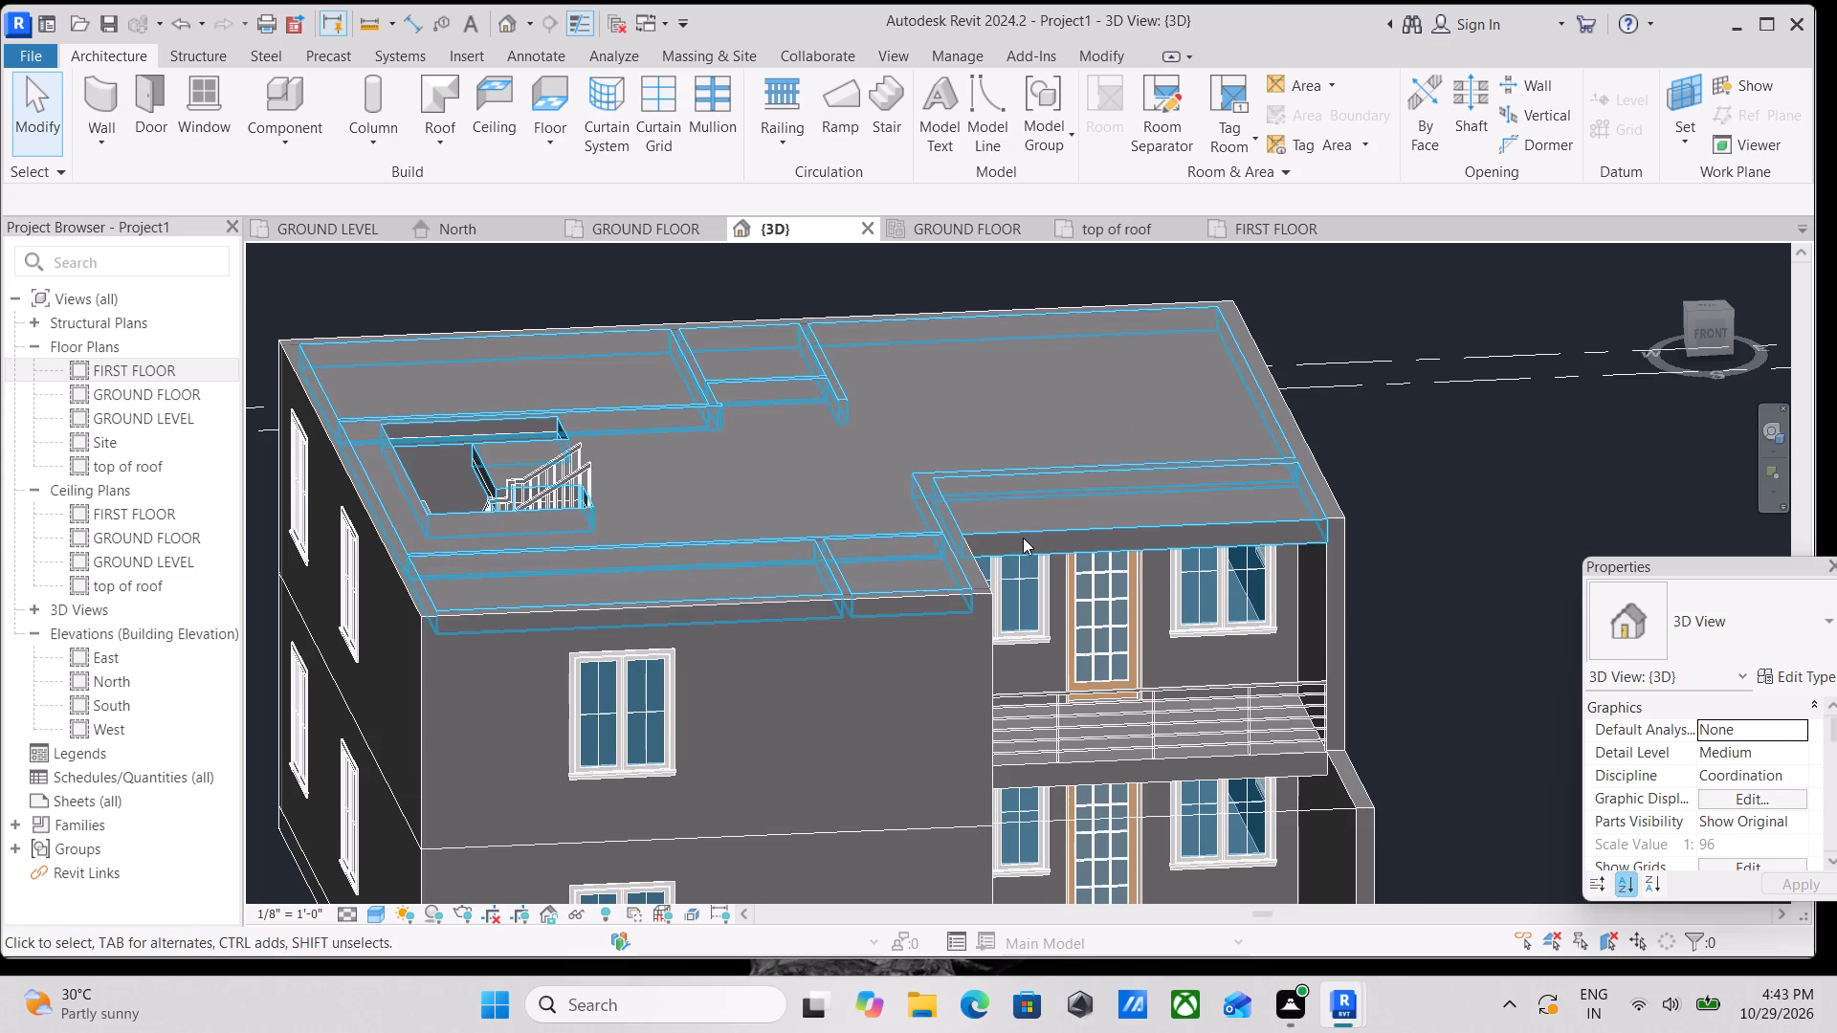
scroll(1063, 540, "up", 3)
middle_click_drag(587, 493, 1000, 512)
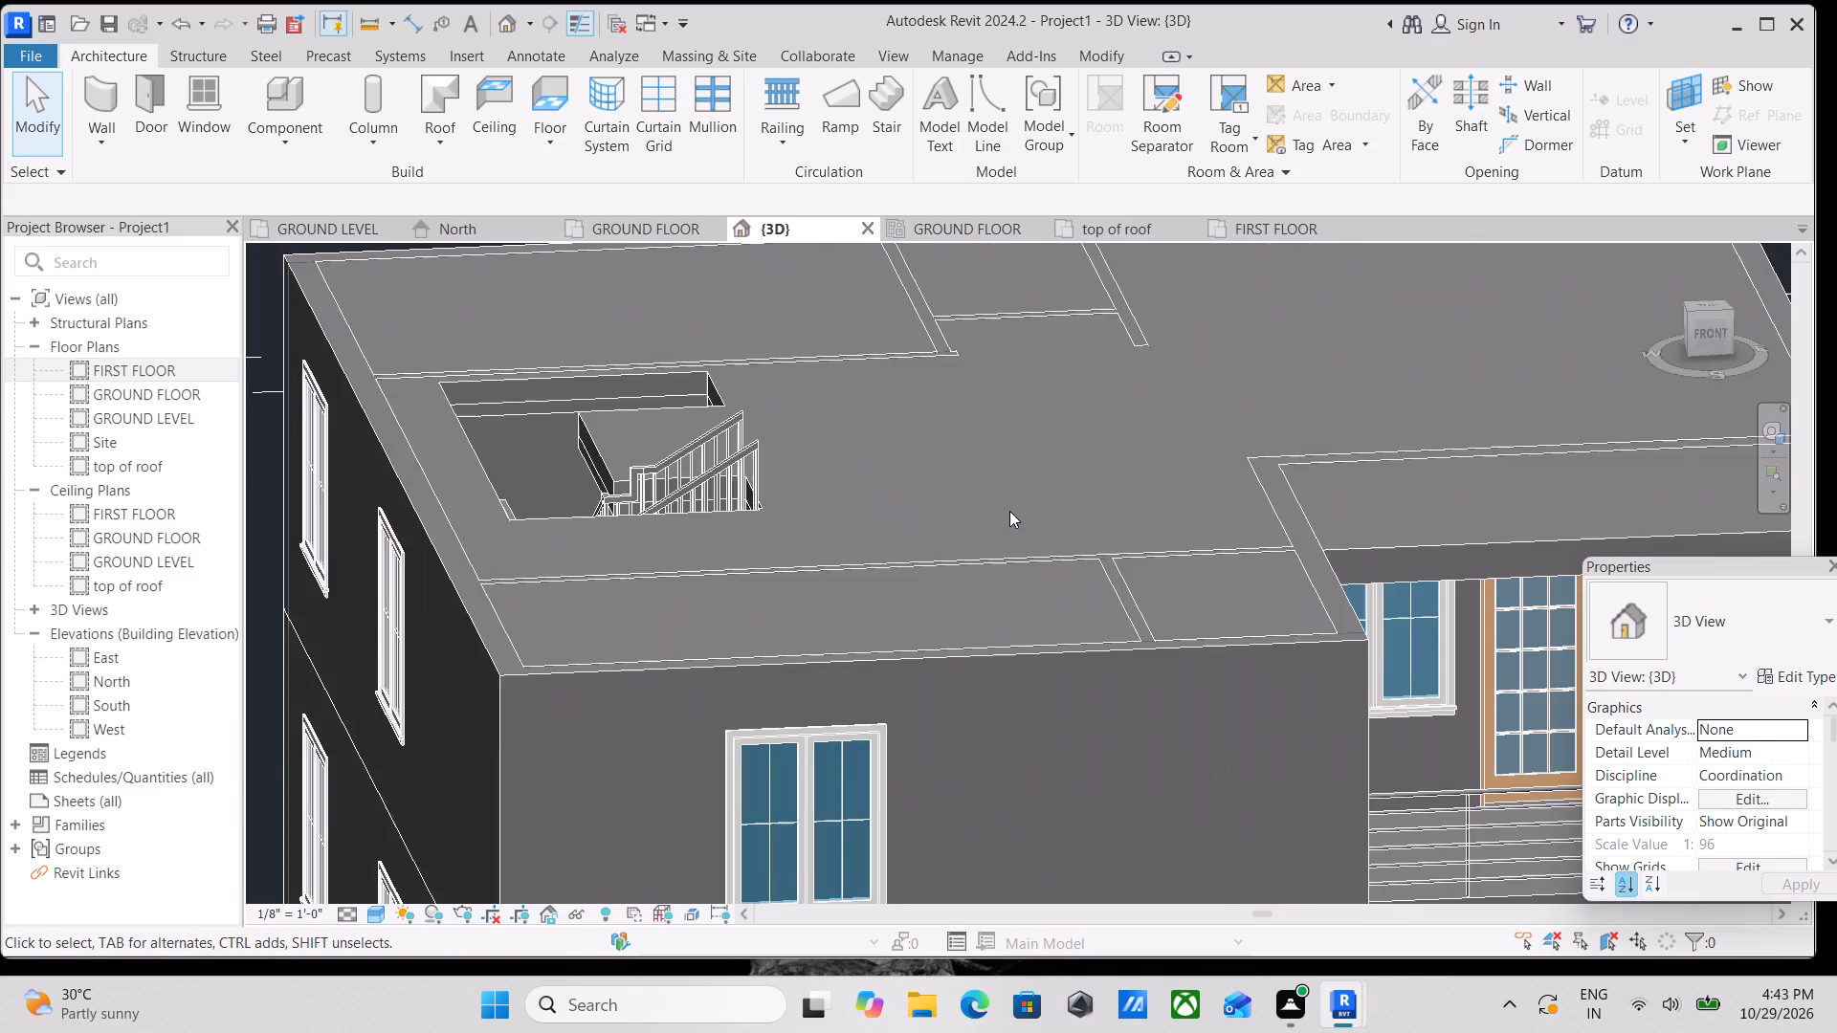
scroll(1009, 511, "down", 2)
scroll(817, 512, "up", 1)
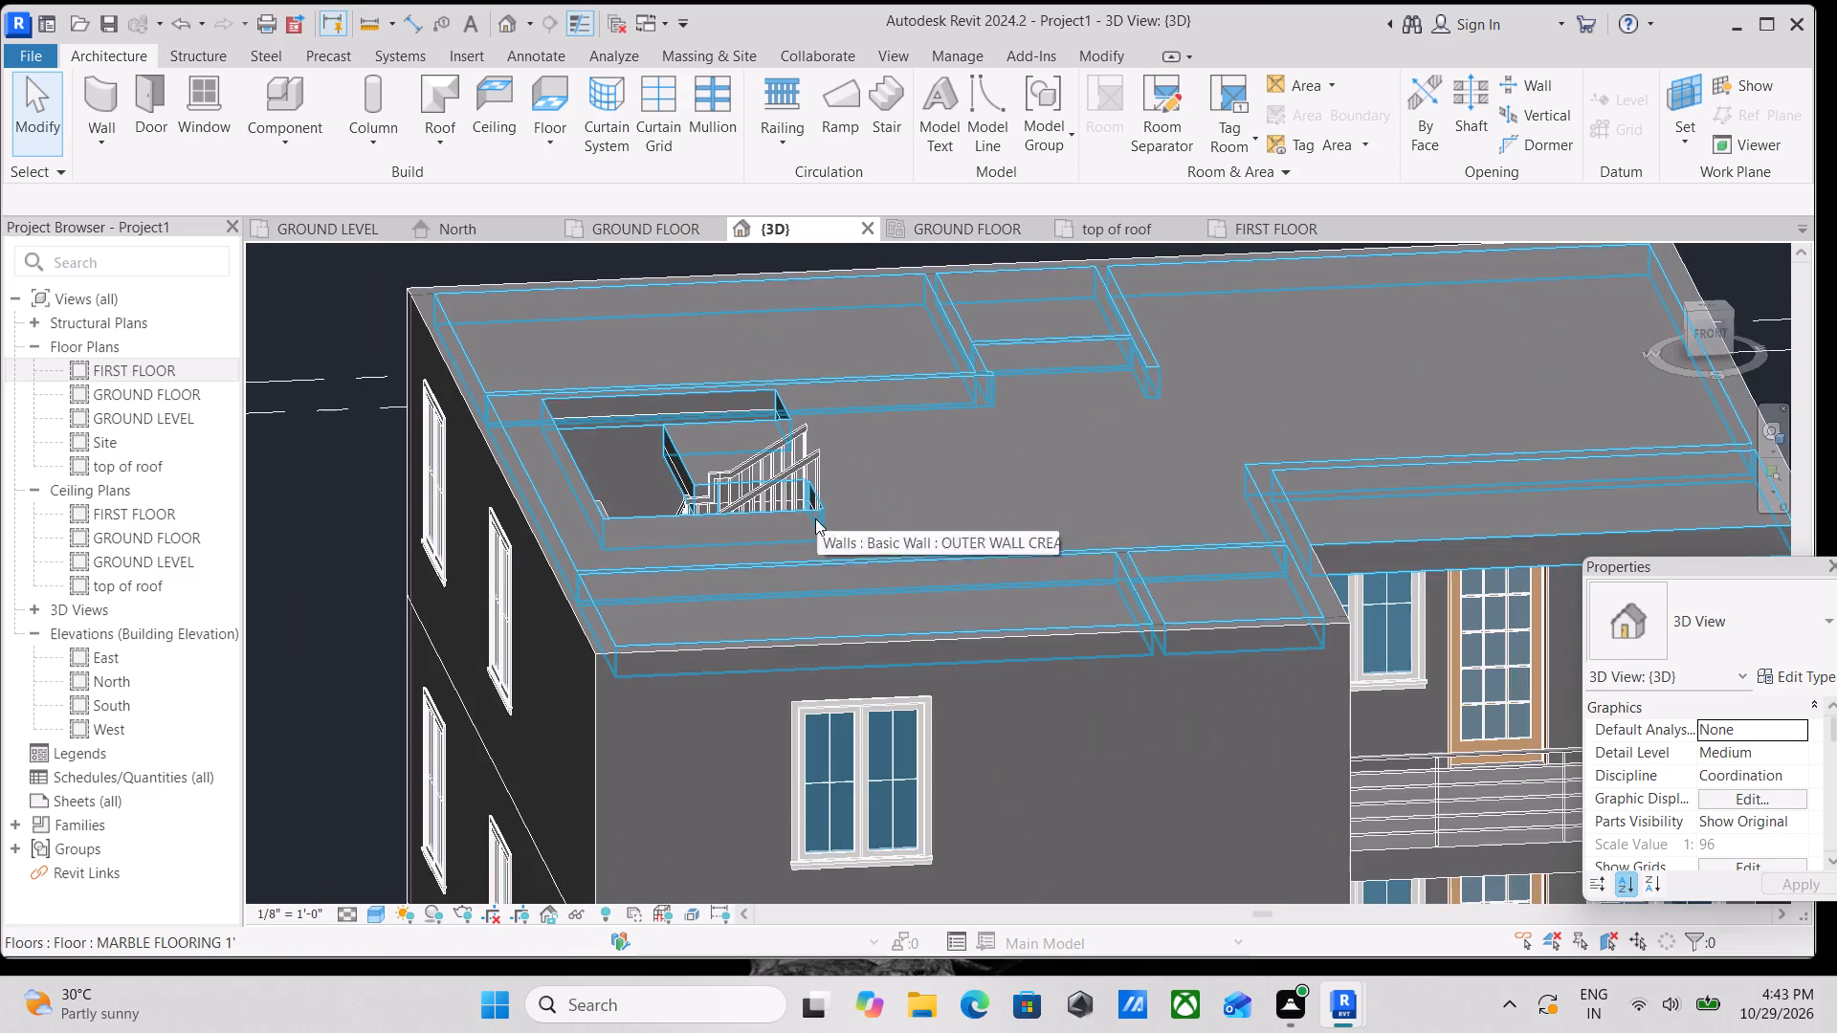
scroll(706, 596, "up", 3)
scroll(810, 528, "down", 4)
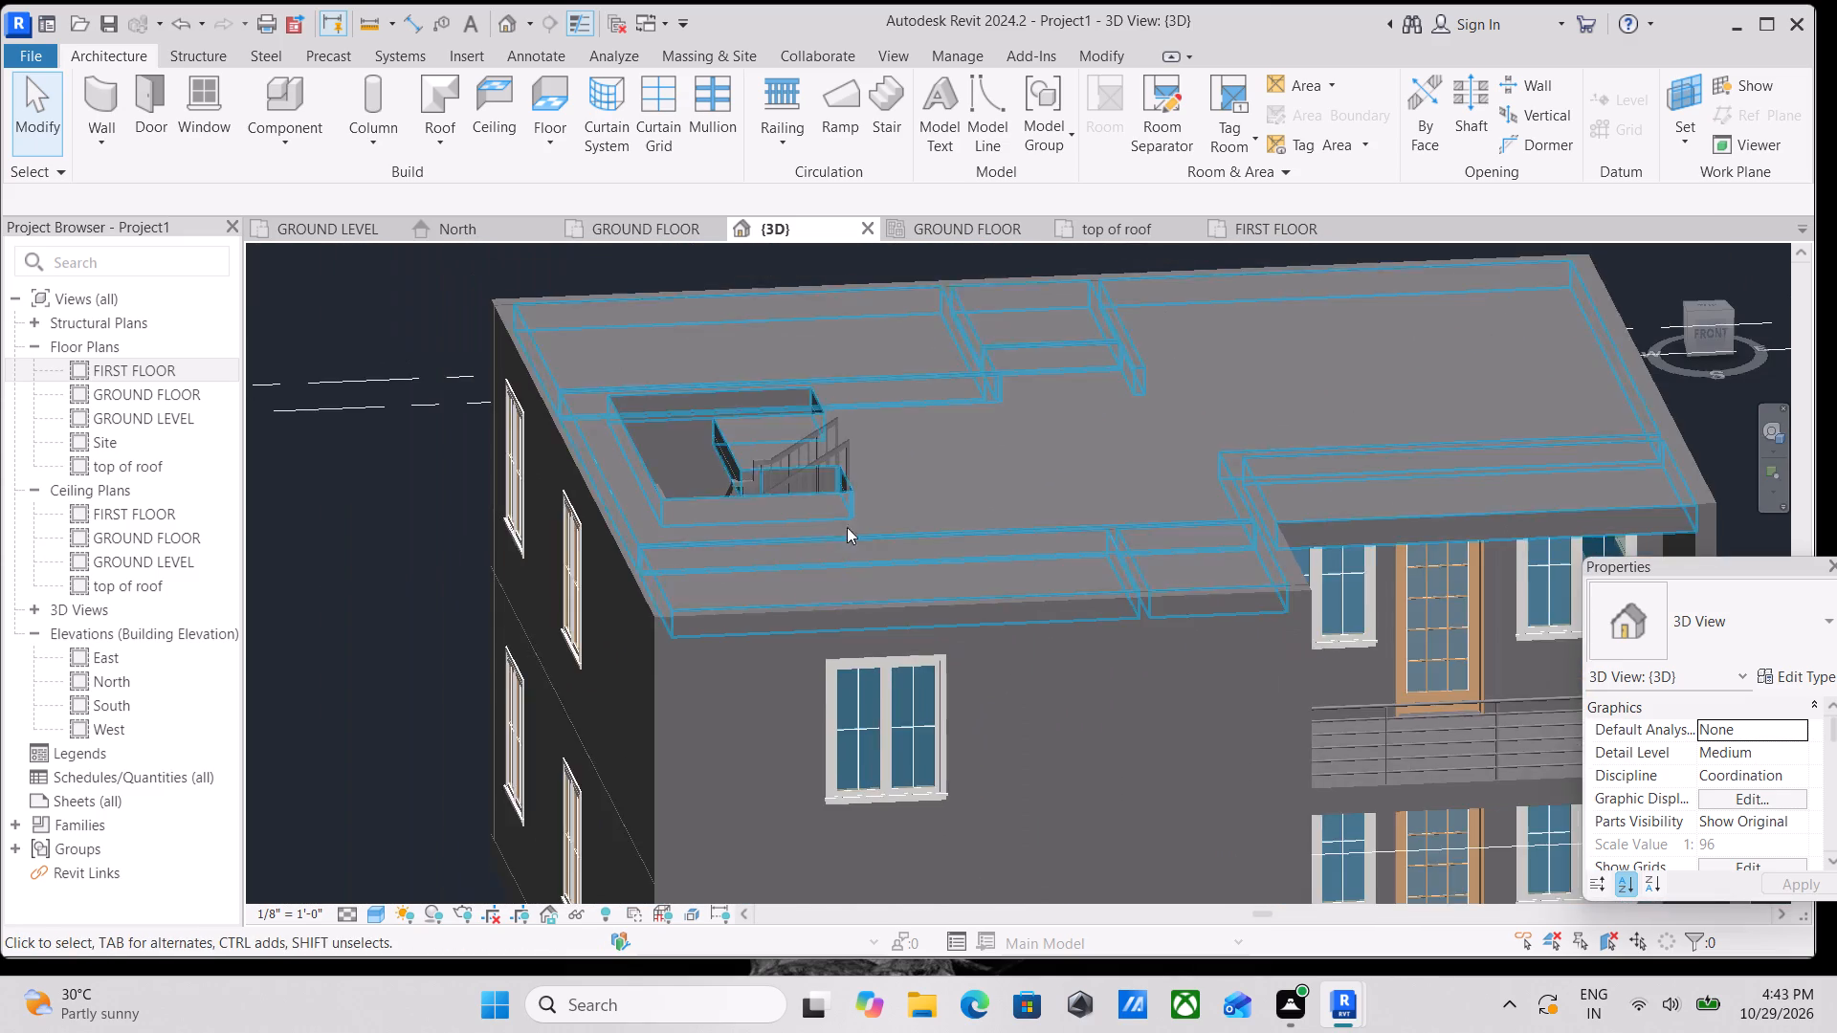
scroll(874, 527, "down", 1)
middle_click_drag(874, 527, 859, 552)
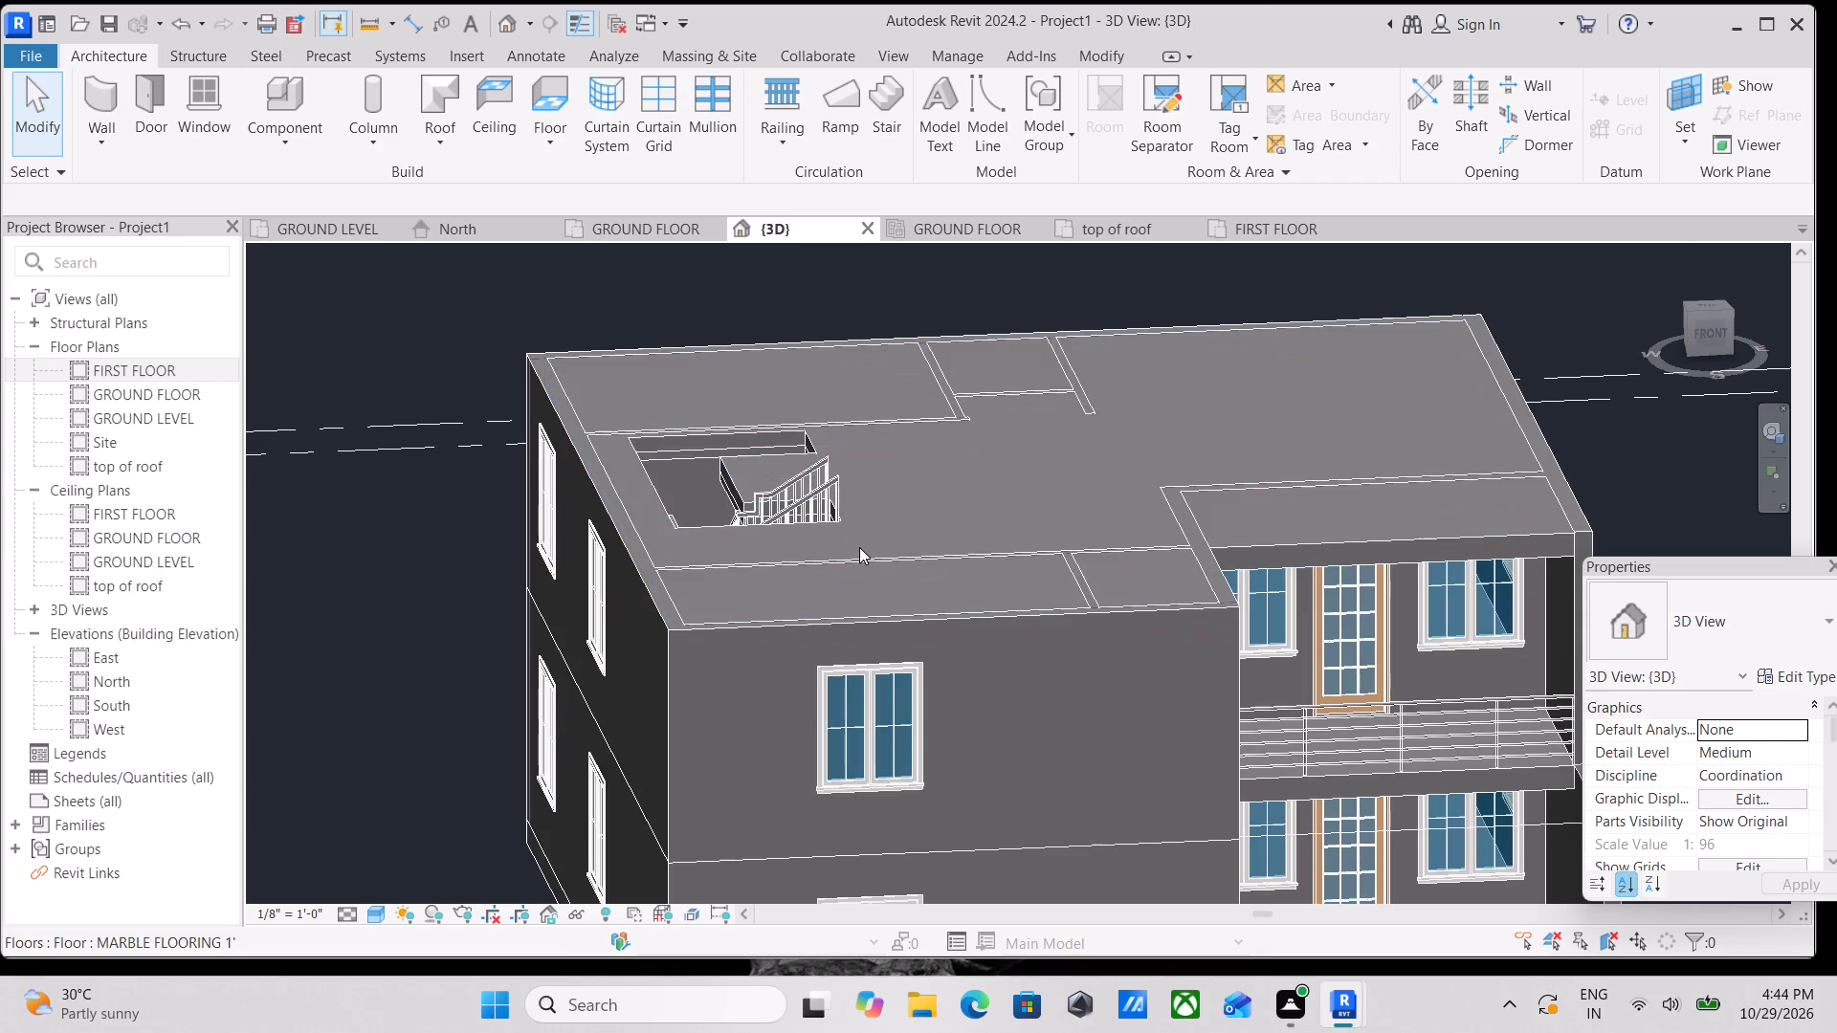
scroll(859, 547, "up", 2)
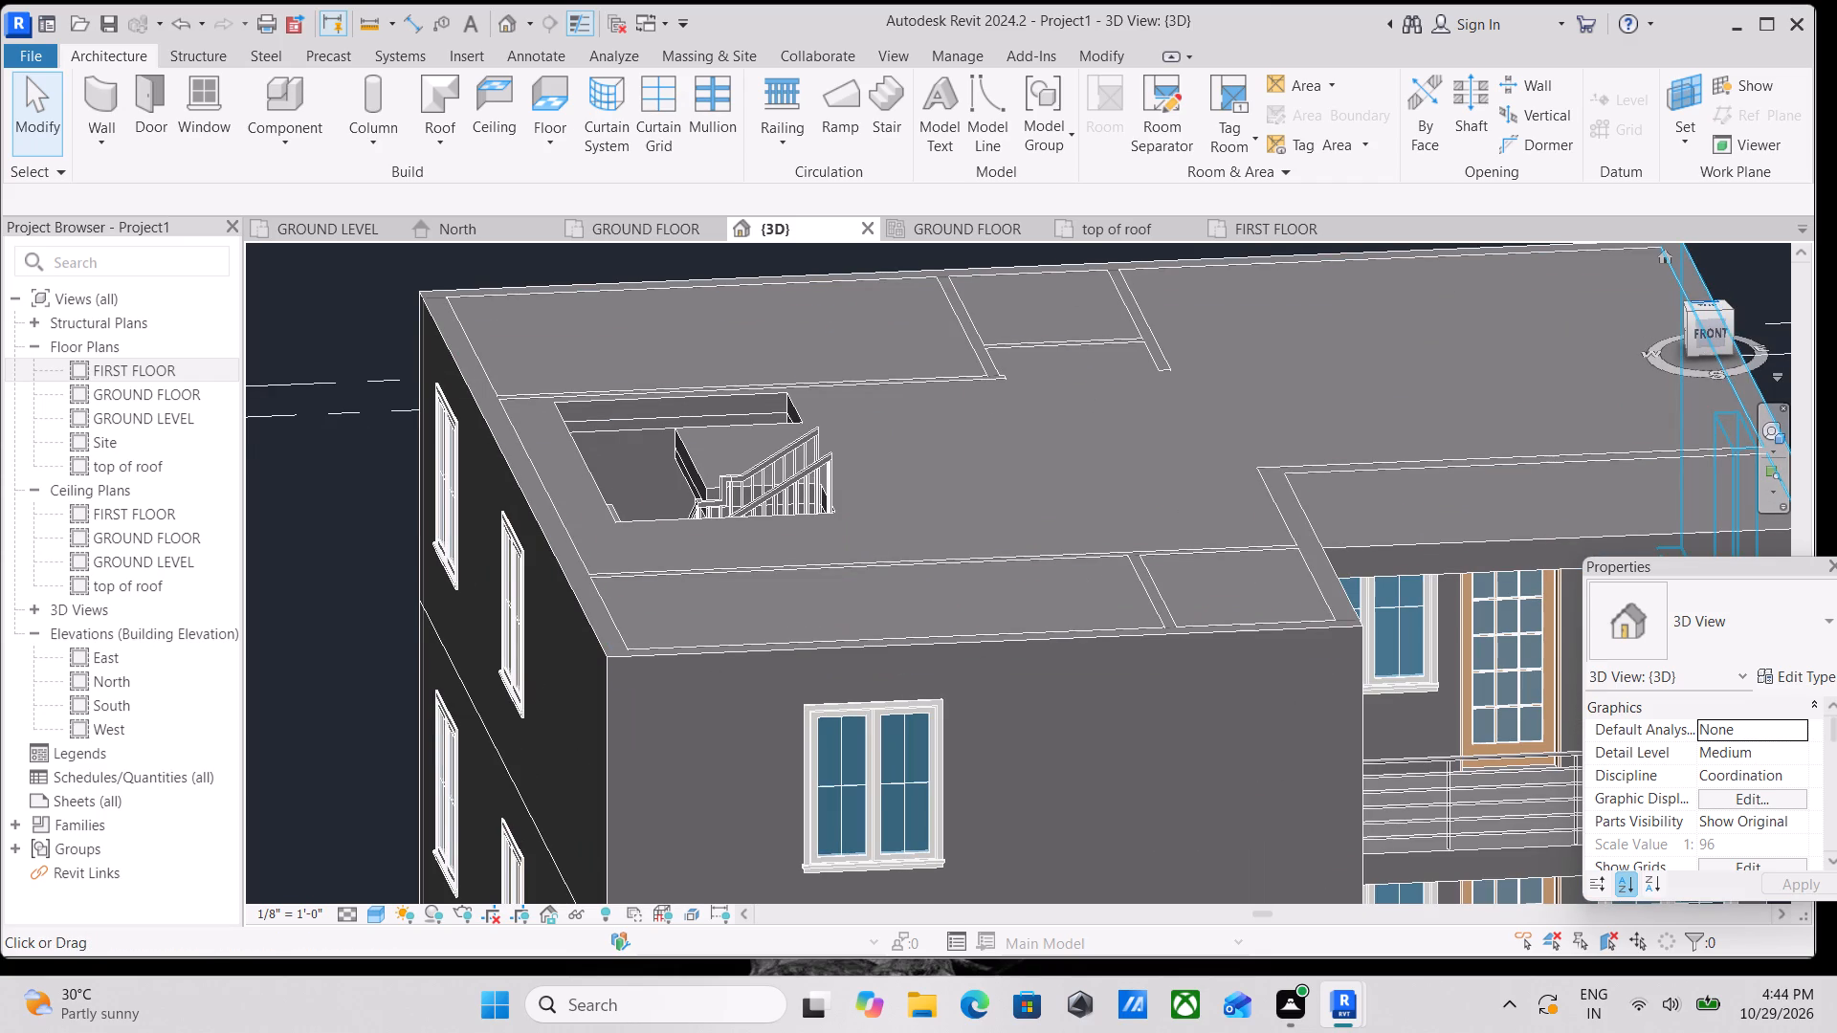
Open the top of roof floor plan and start an INNER WALLCREAM WHITE 4.5" wall with an unconnected height of 3'.
left_click(1097, 229)
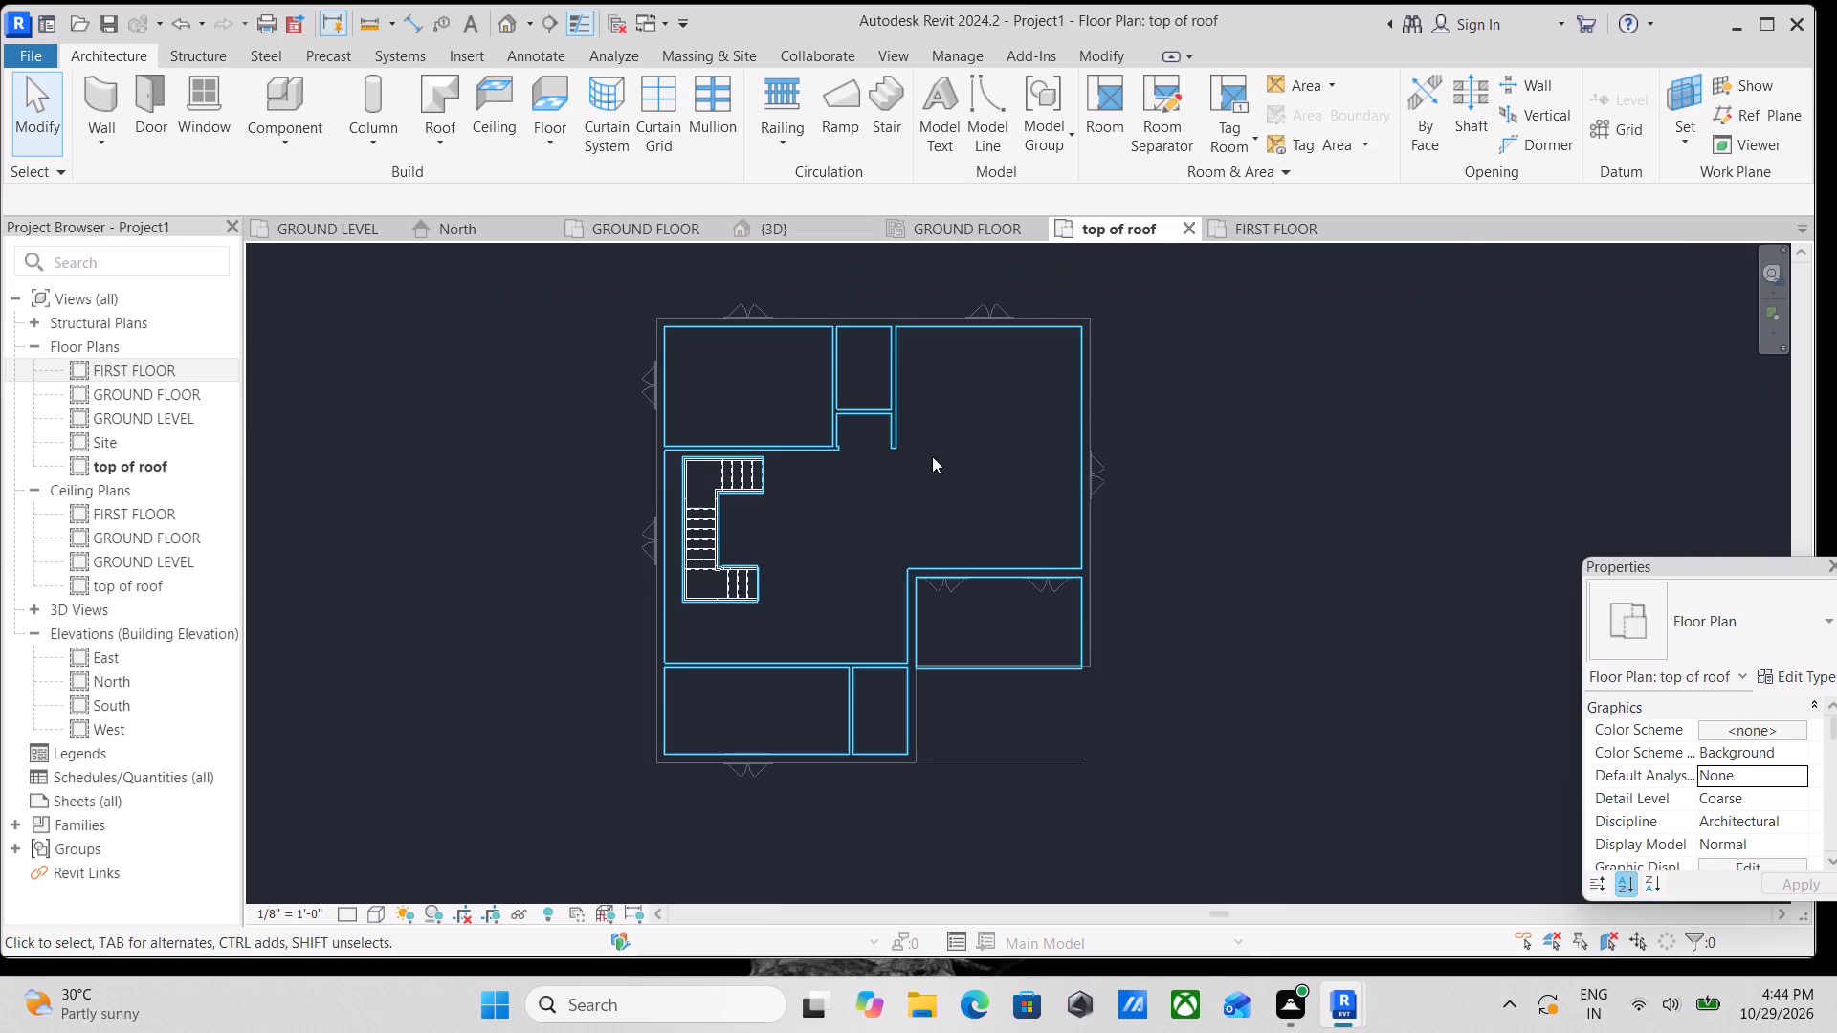
scroll(788, 516, "up", 3)
scroll(531, 582, "up", 4)
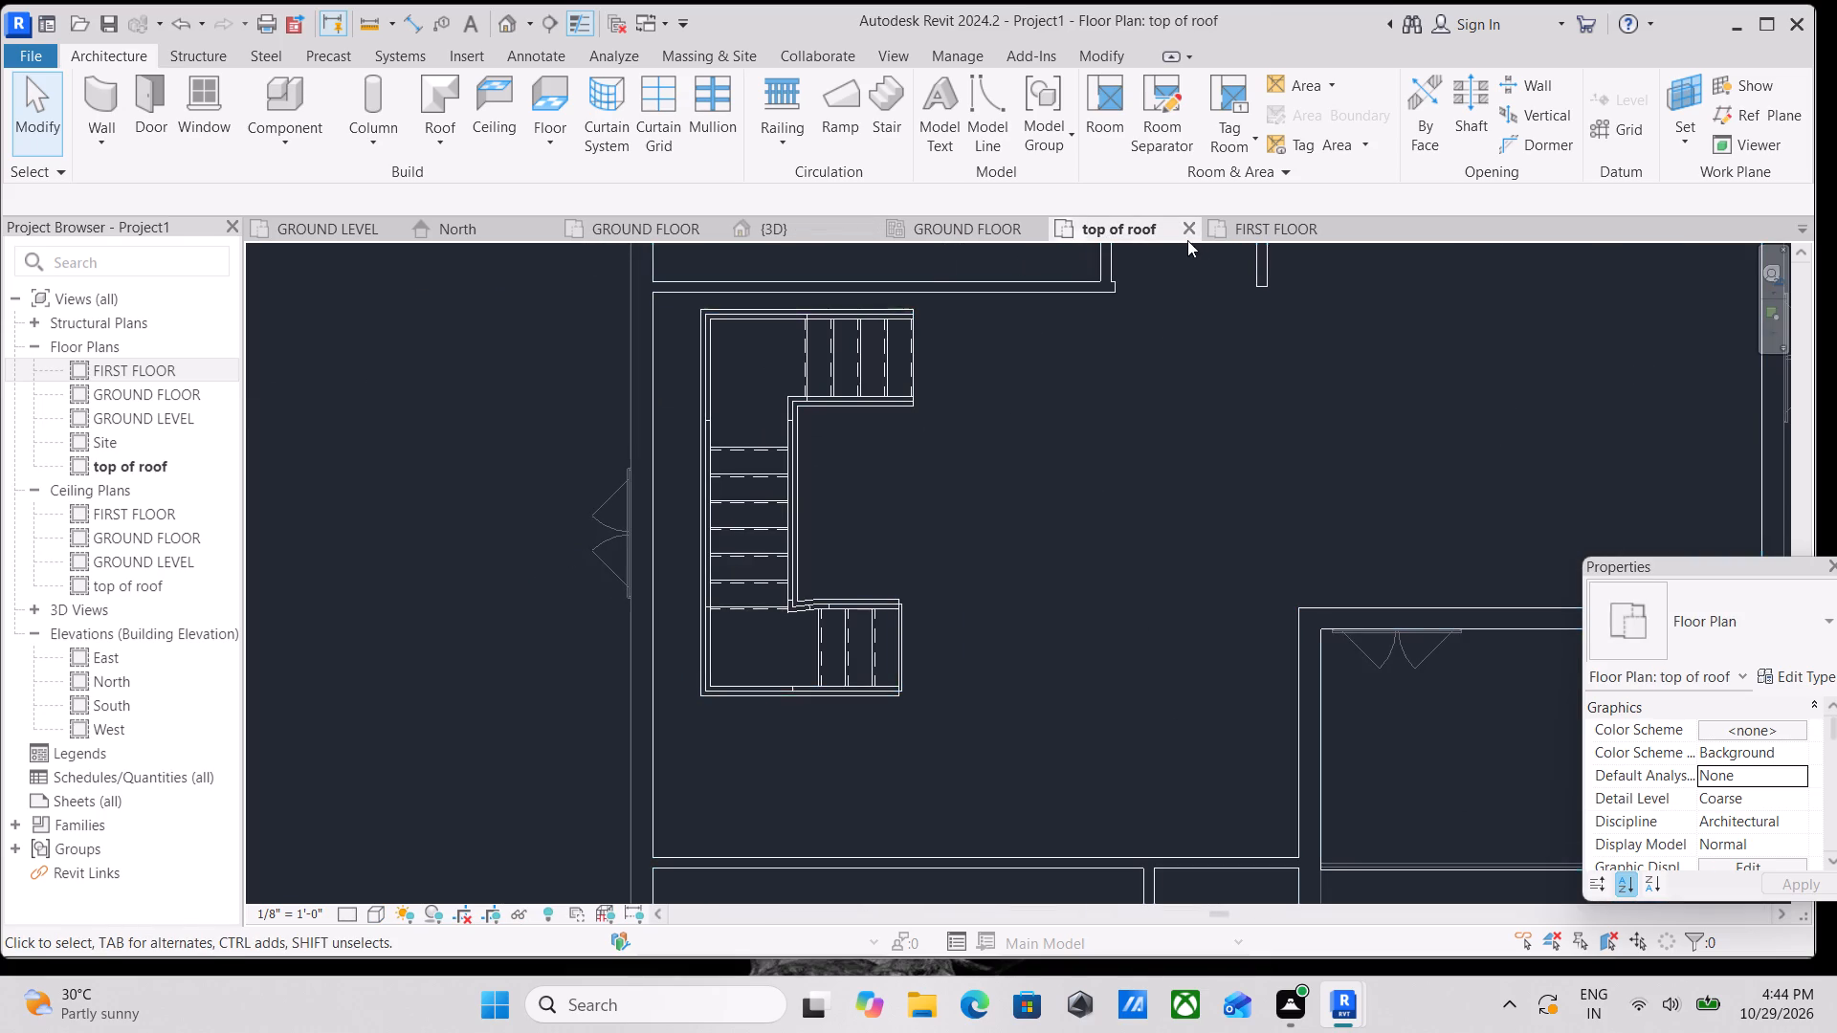
scroll(1100, 406, "down", 3)
scroll(781, 554, "down", 2)
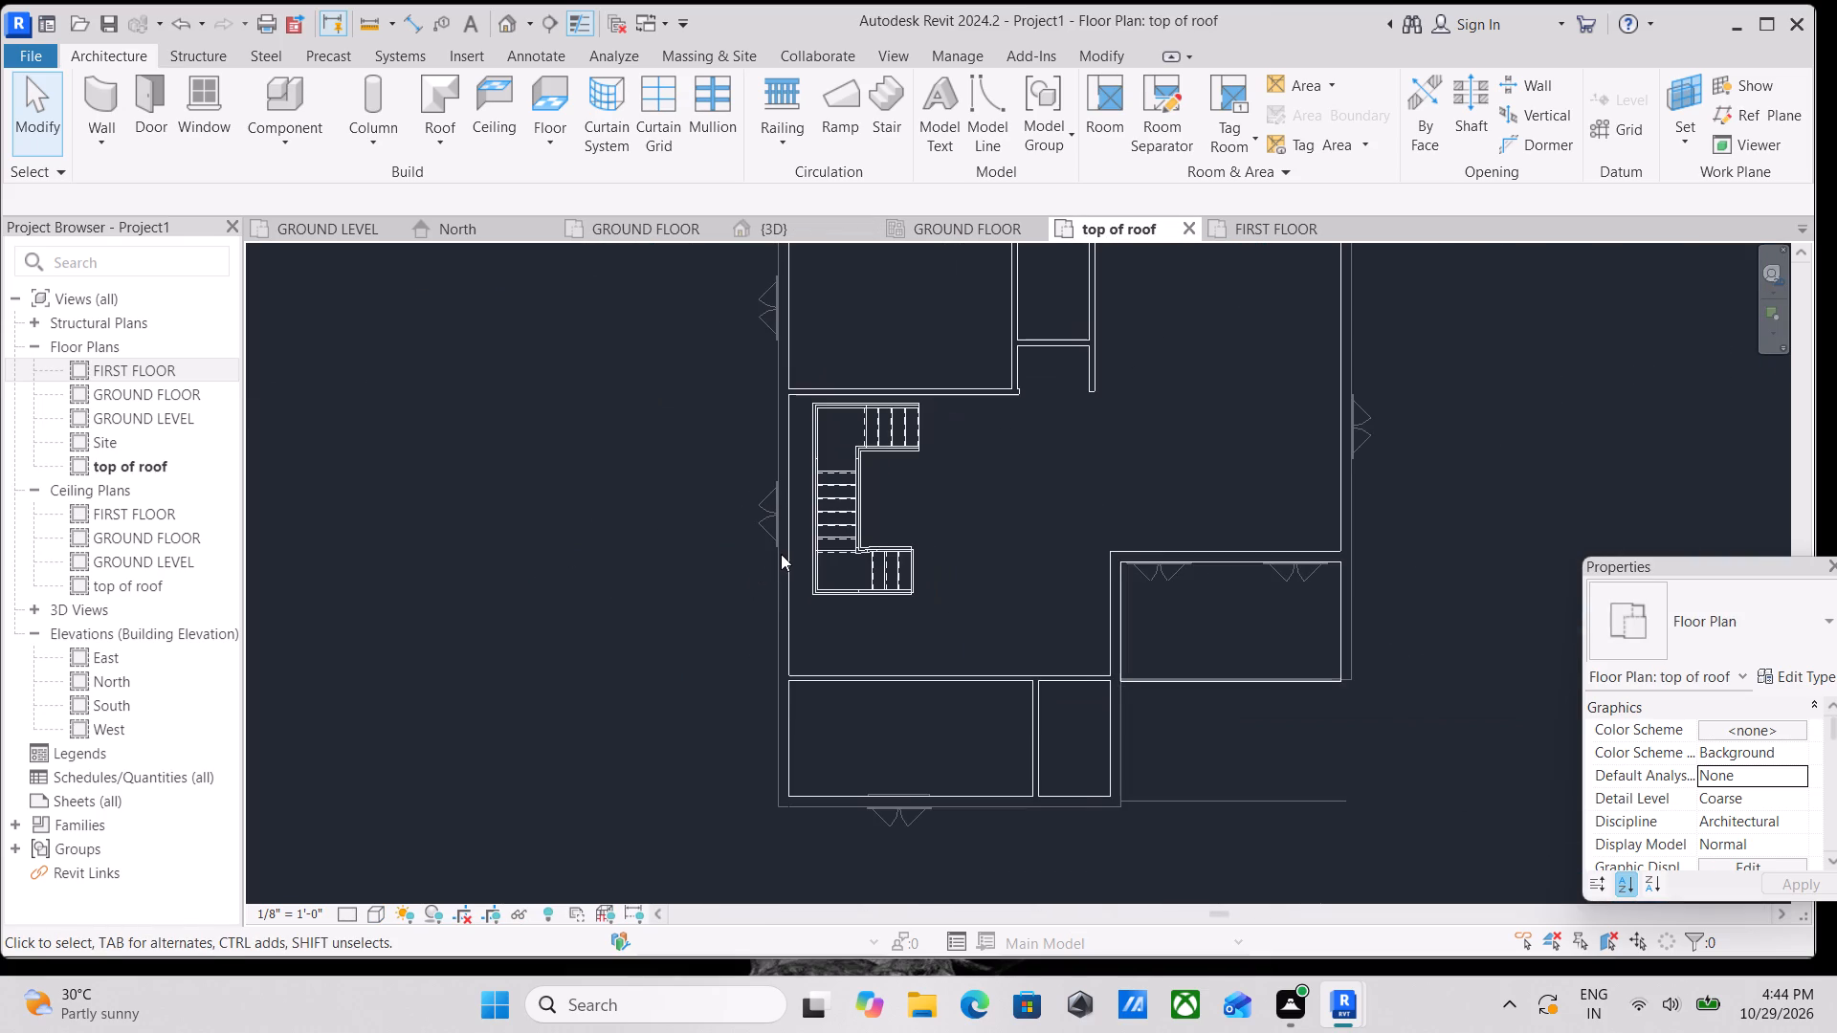
type("wa")
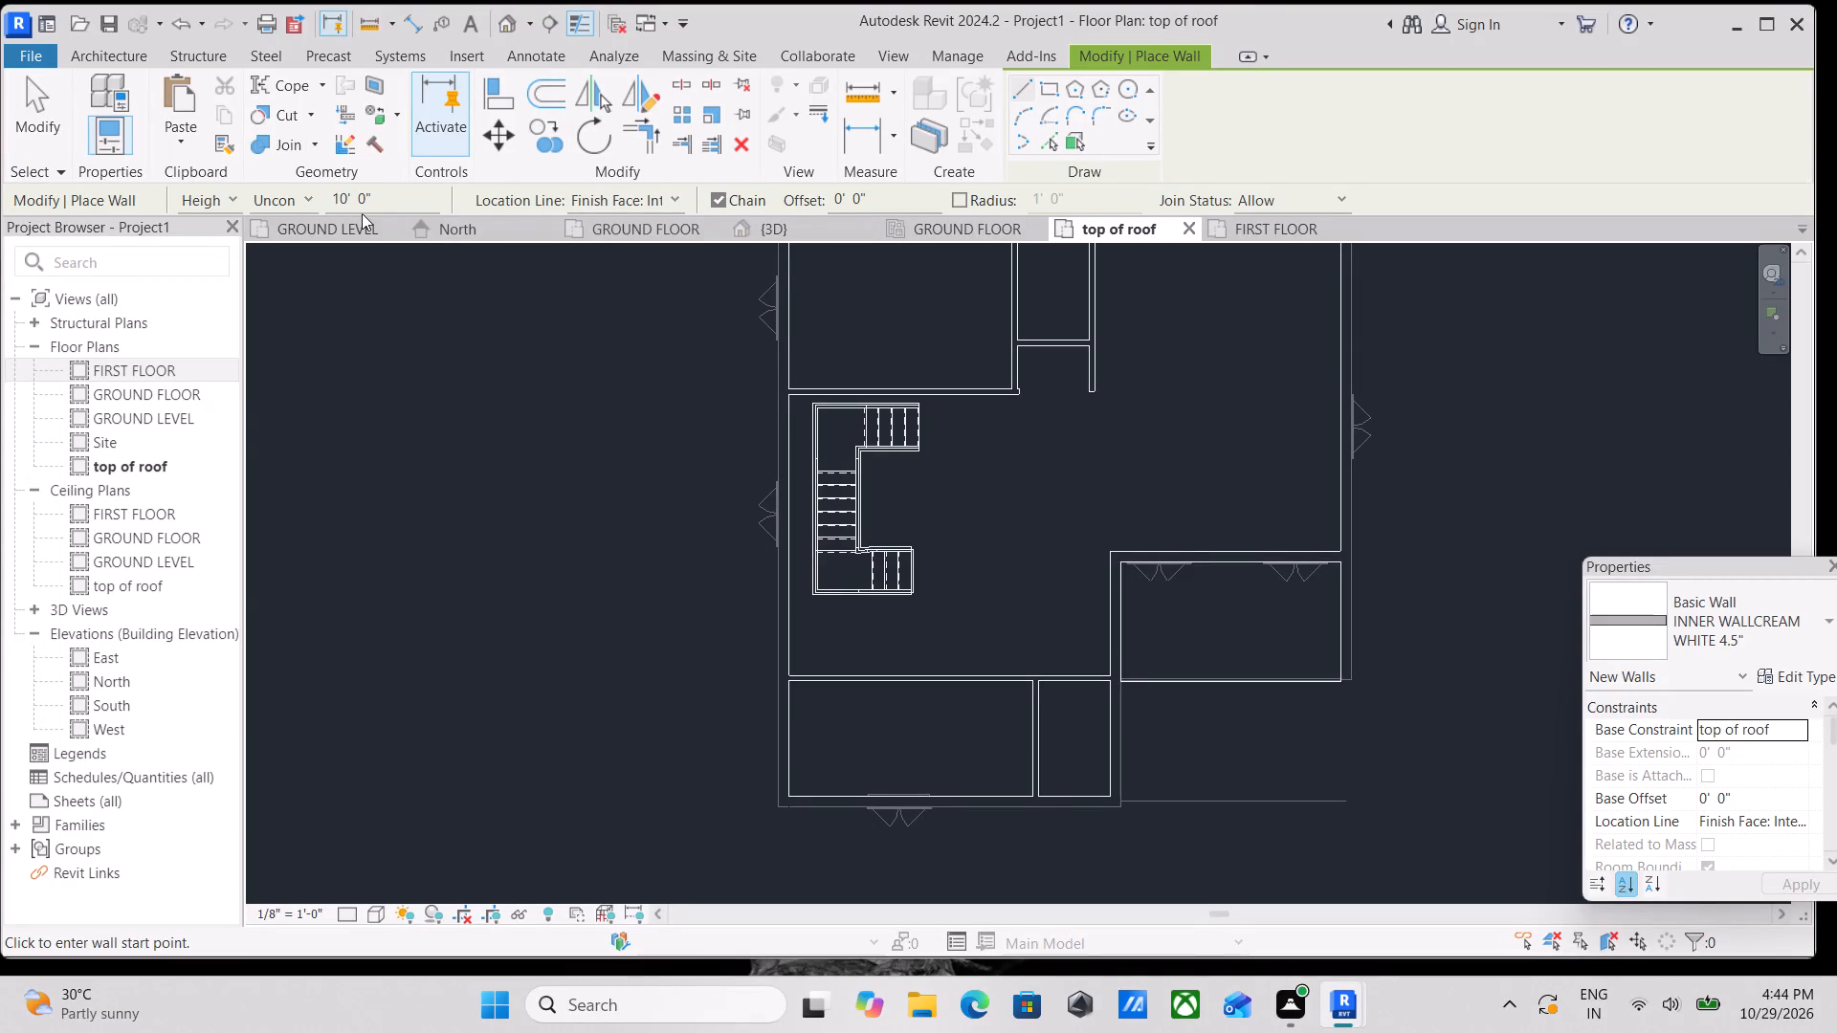
left_click(237, 192)
left_click(237, 191)
left_click(310, 202)
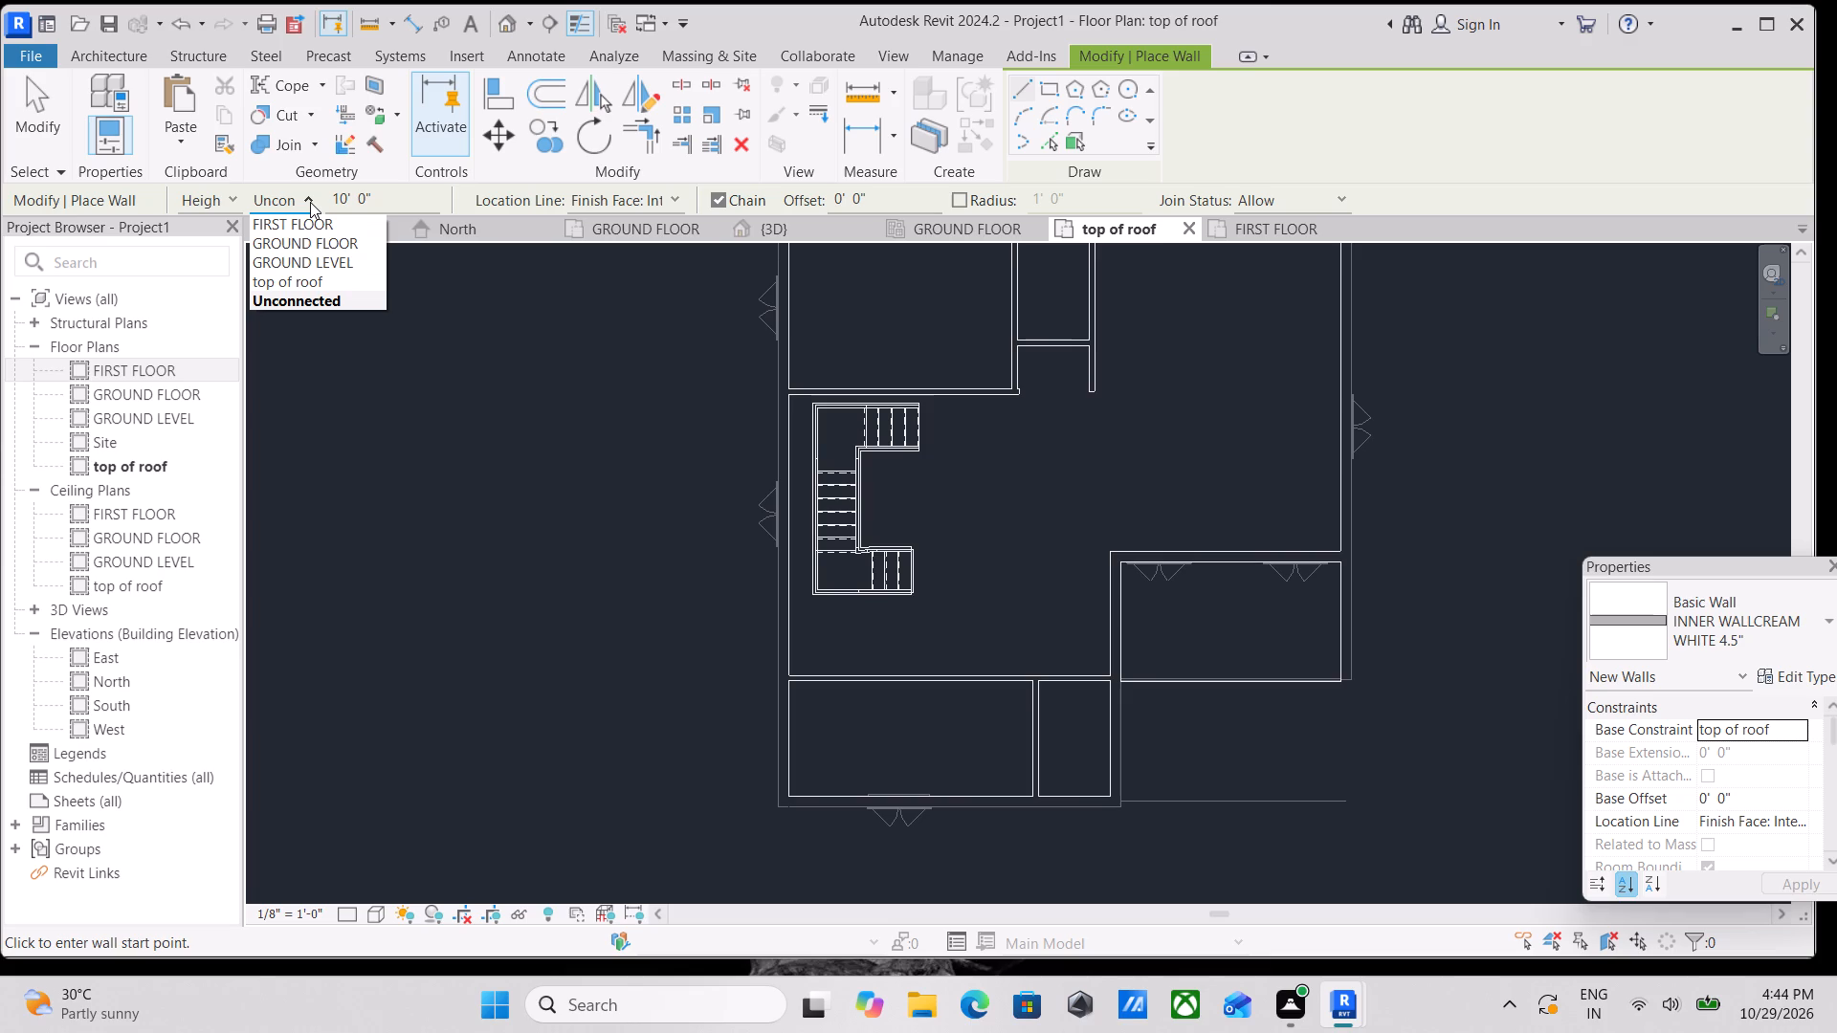
left_click(310, 202)
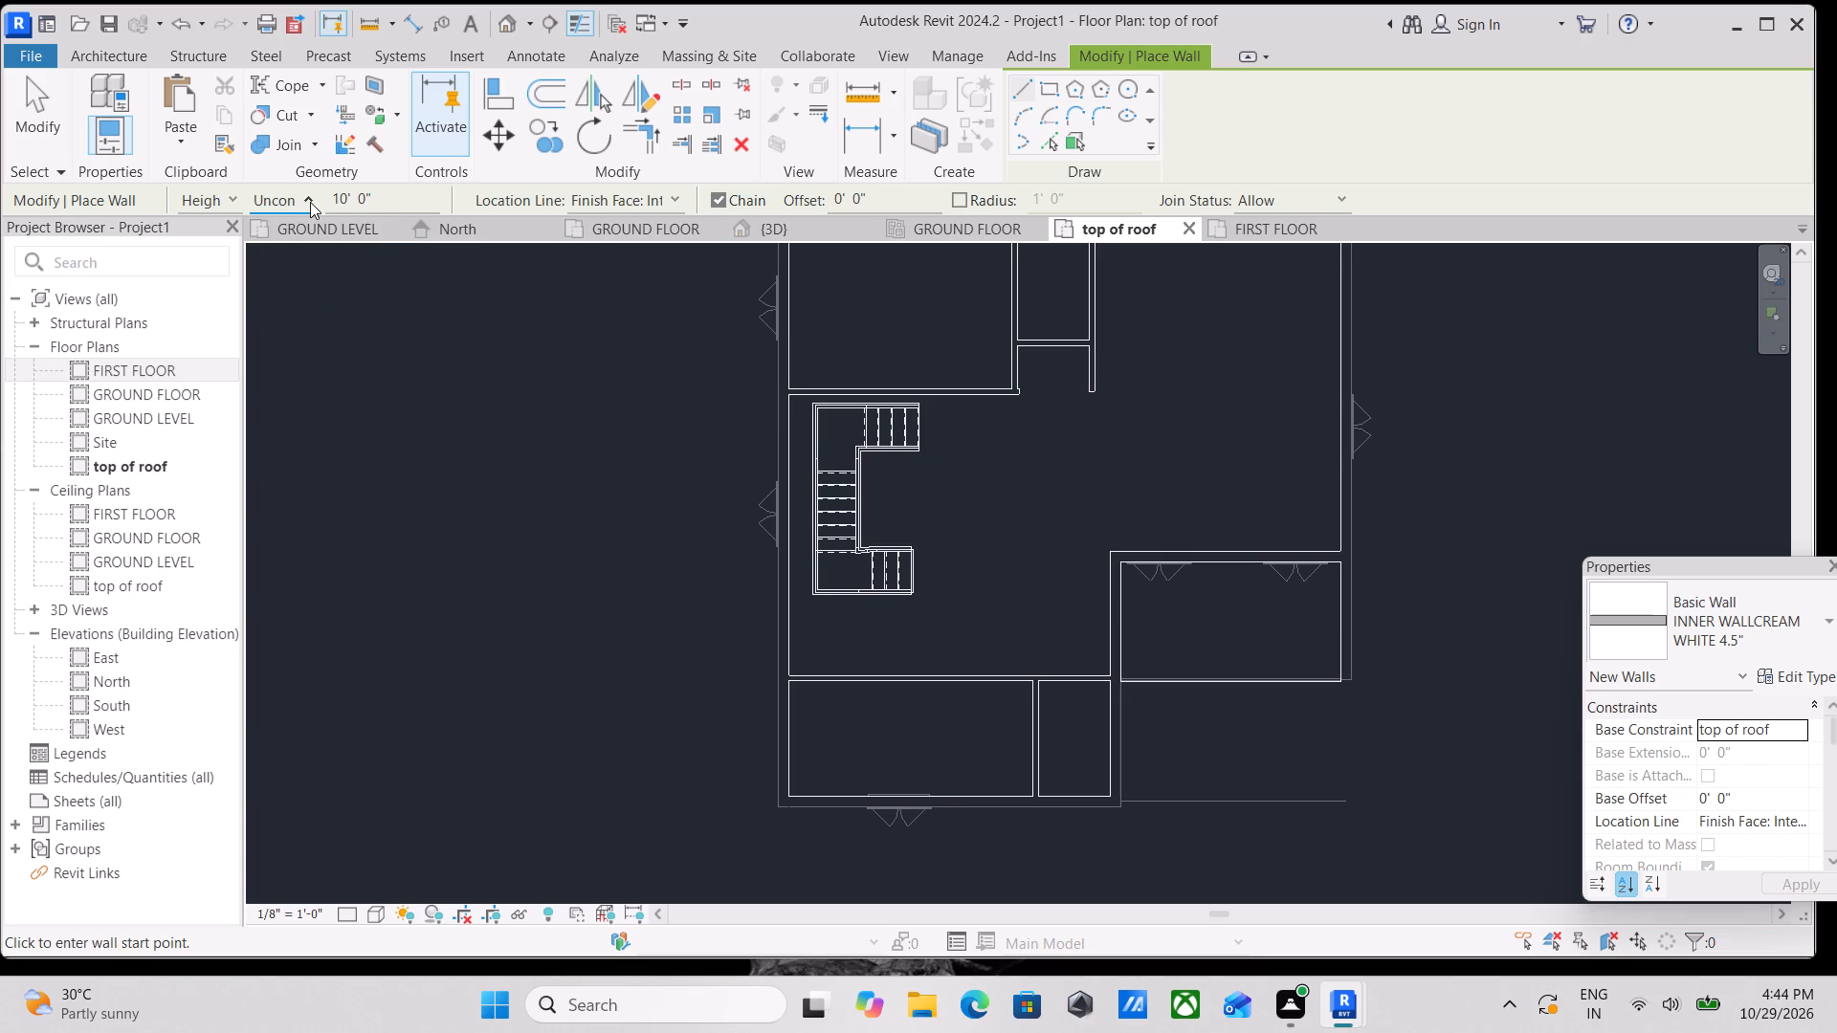
left_click(310, 202)
left_click(310, 202)
left_click_drag(382, 196, 355, 200)
left_click_drag(355, 200, 344, 200)
left_click_drag(410, 202, 161, 202)
key("3")
key("apostrophe")
key("Return")
Draw the 39' 9" parapet wall along the north outer edge from the northwest to the northeast corner, flipped to the inside.
middle_click_drag(568, 615, 567, 634)
scroll(645, 400, "down", 2)
middle_click_drag(645, 400, 634, 671)
scroll(779, 530, "up", 7)
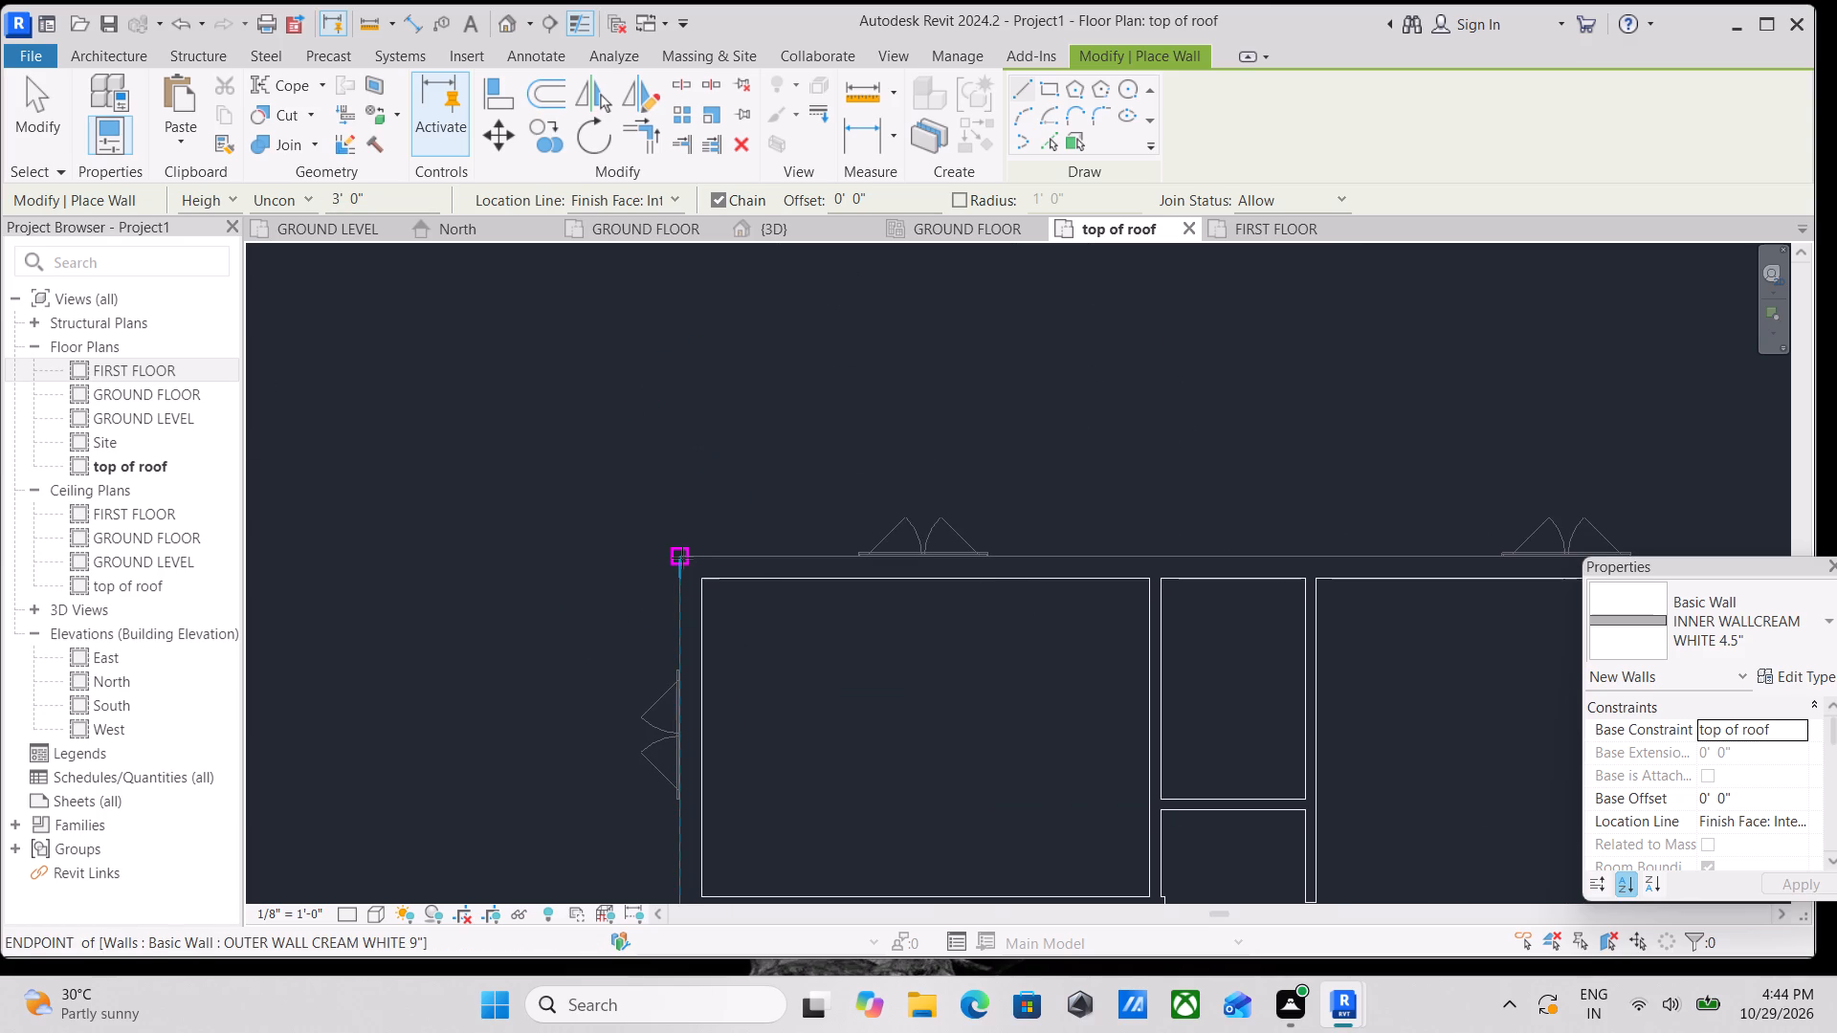
left_click(682, 558)
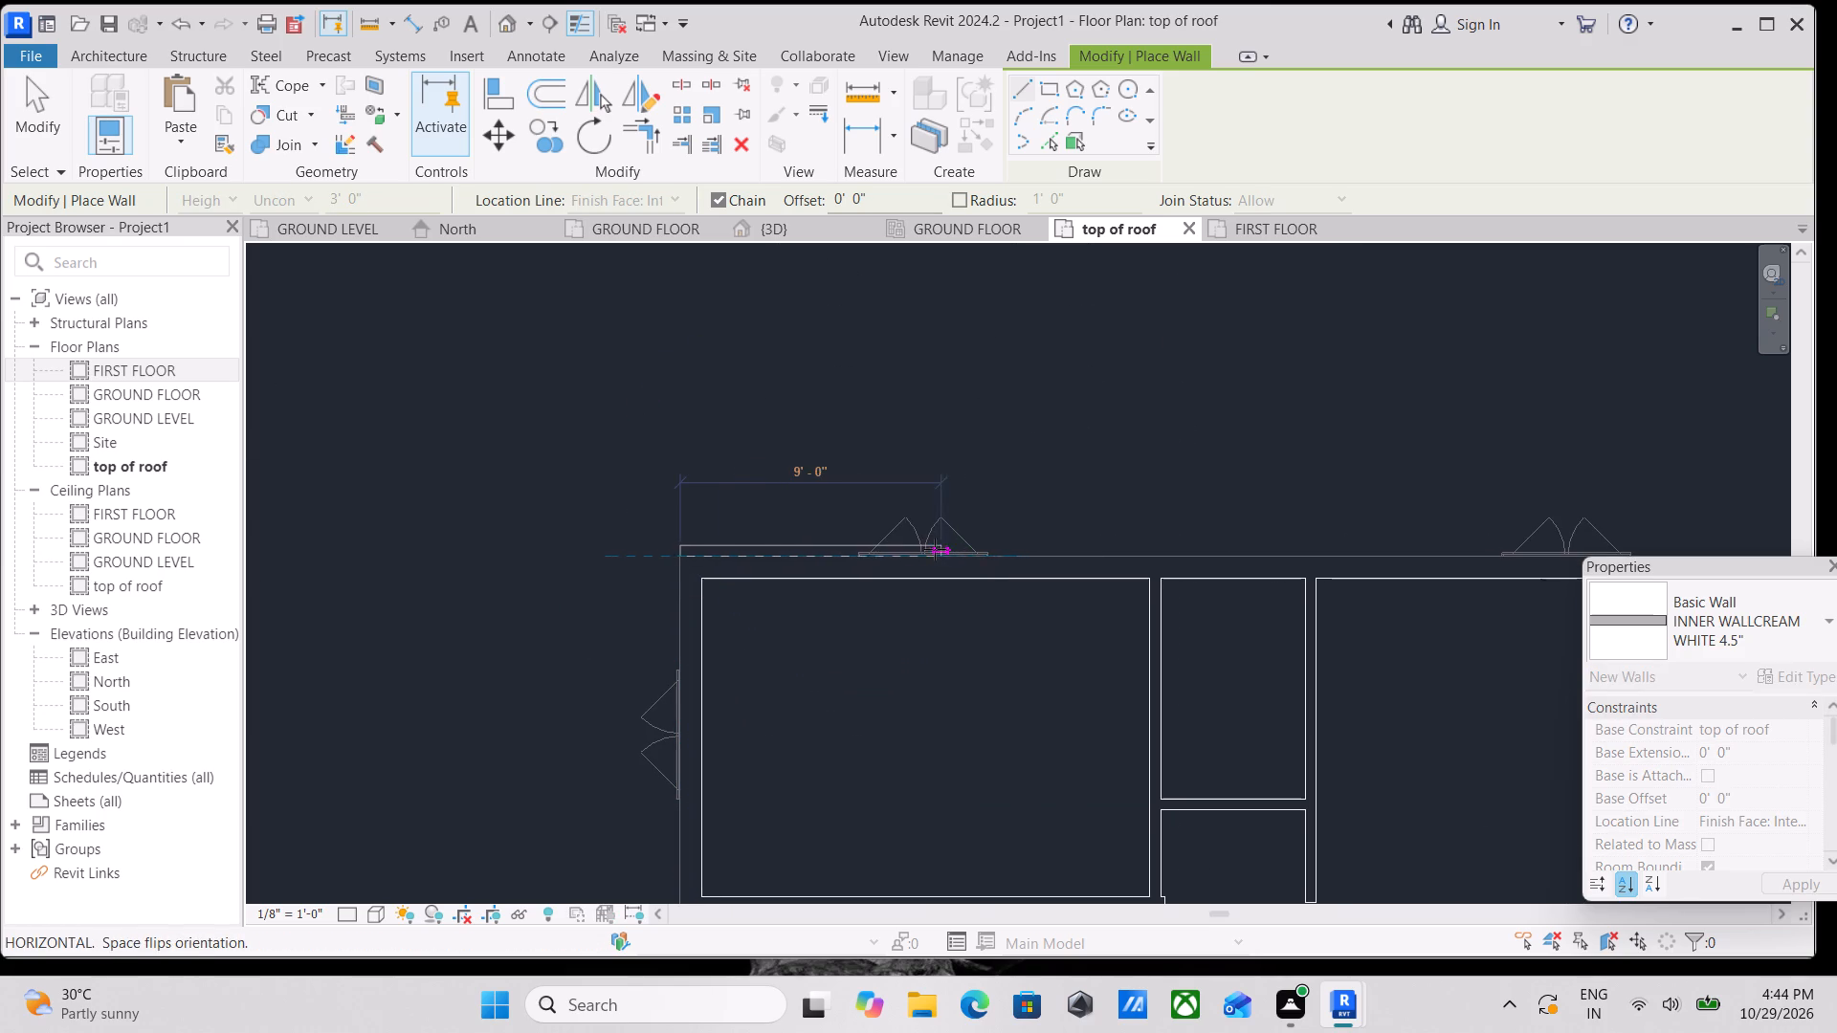
middle_click_drag(932, 535, 583, 483)
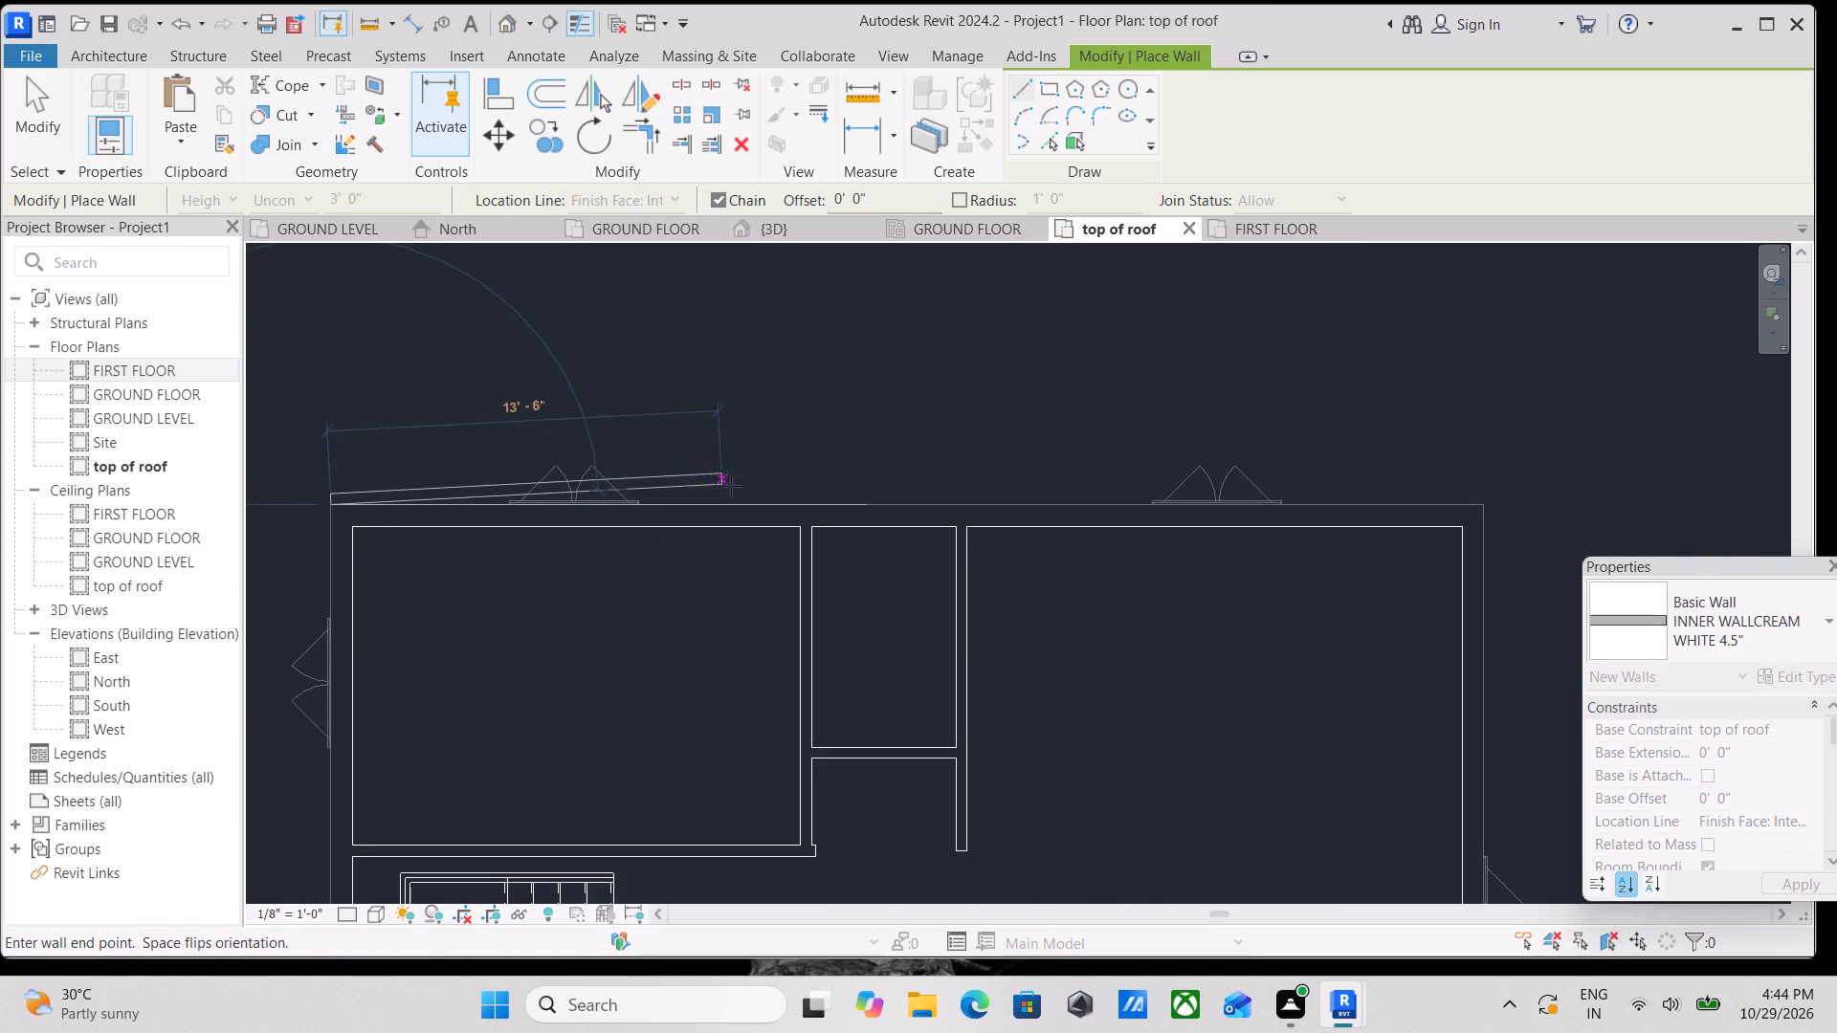
middle_click_drag(811, 510, 651, 515)
middle_click_drag(1050, 522, 957, 531)
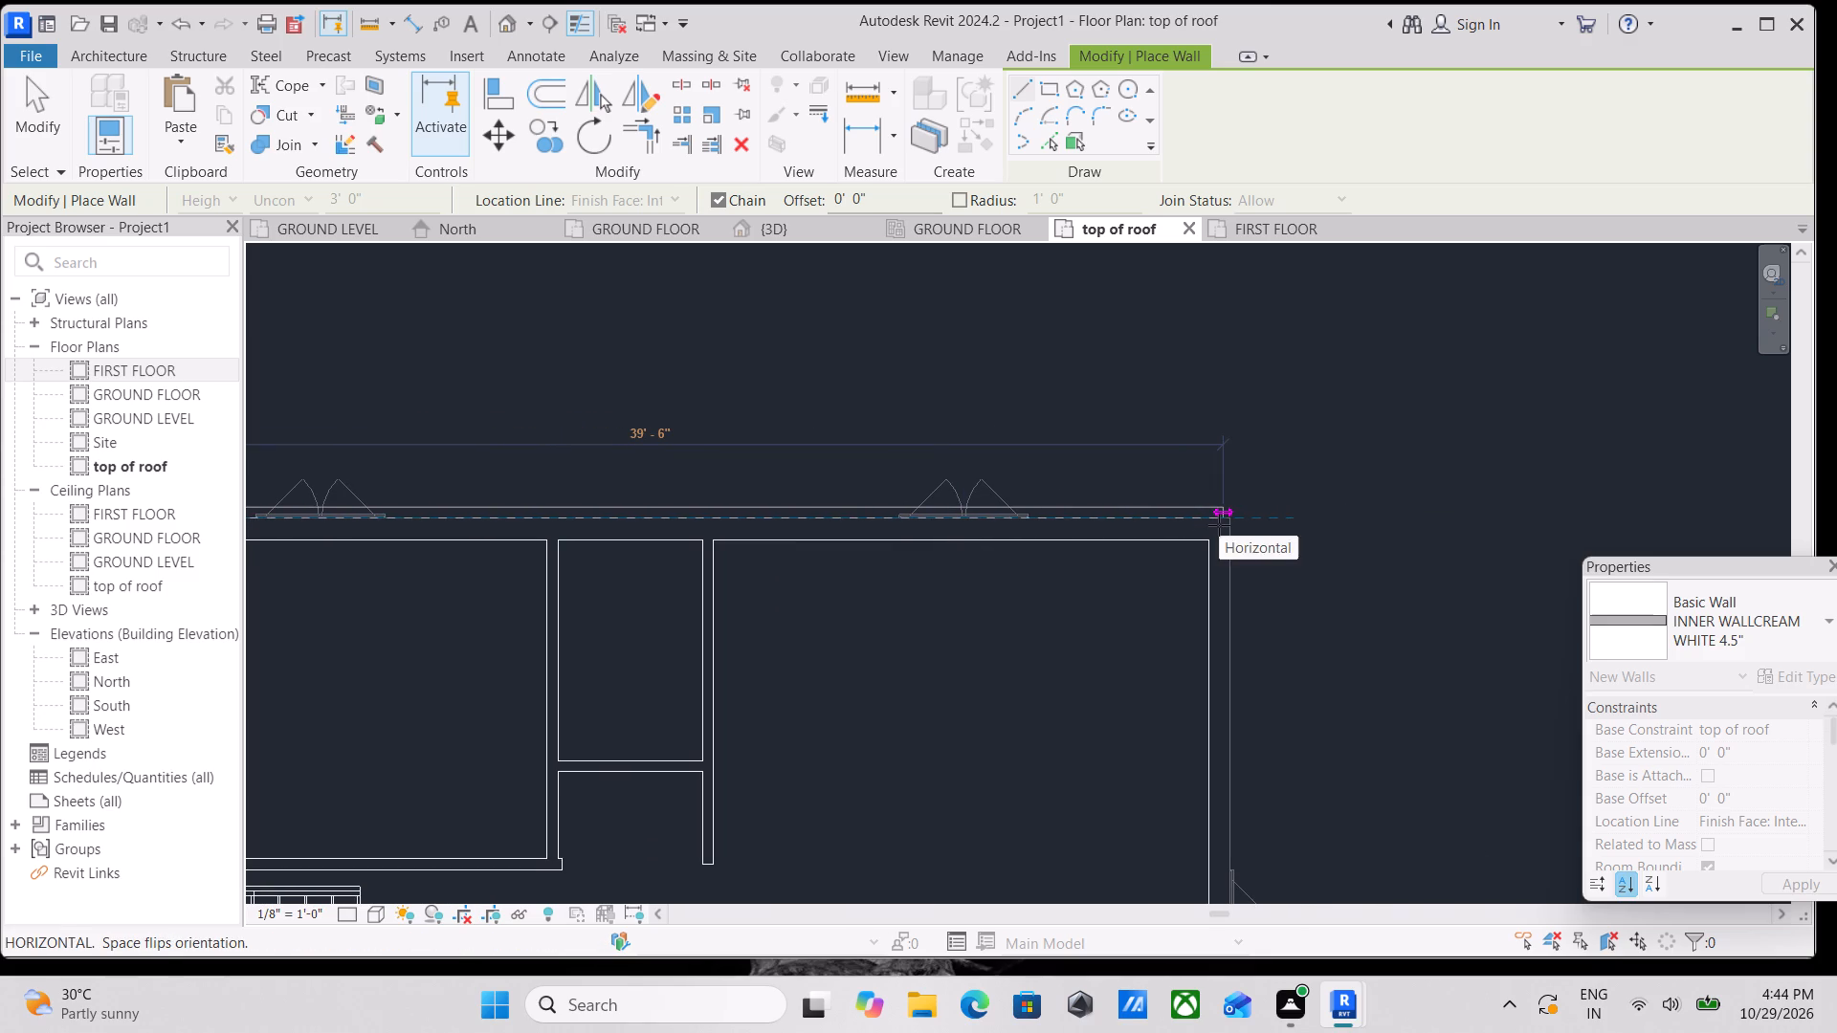
key("space")
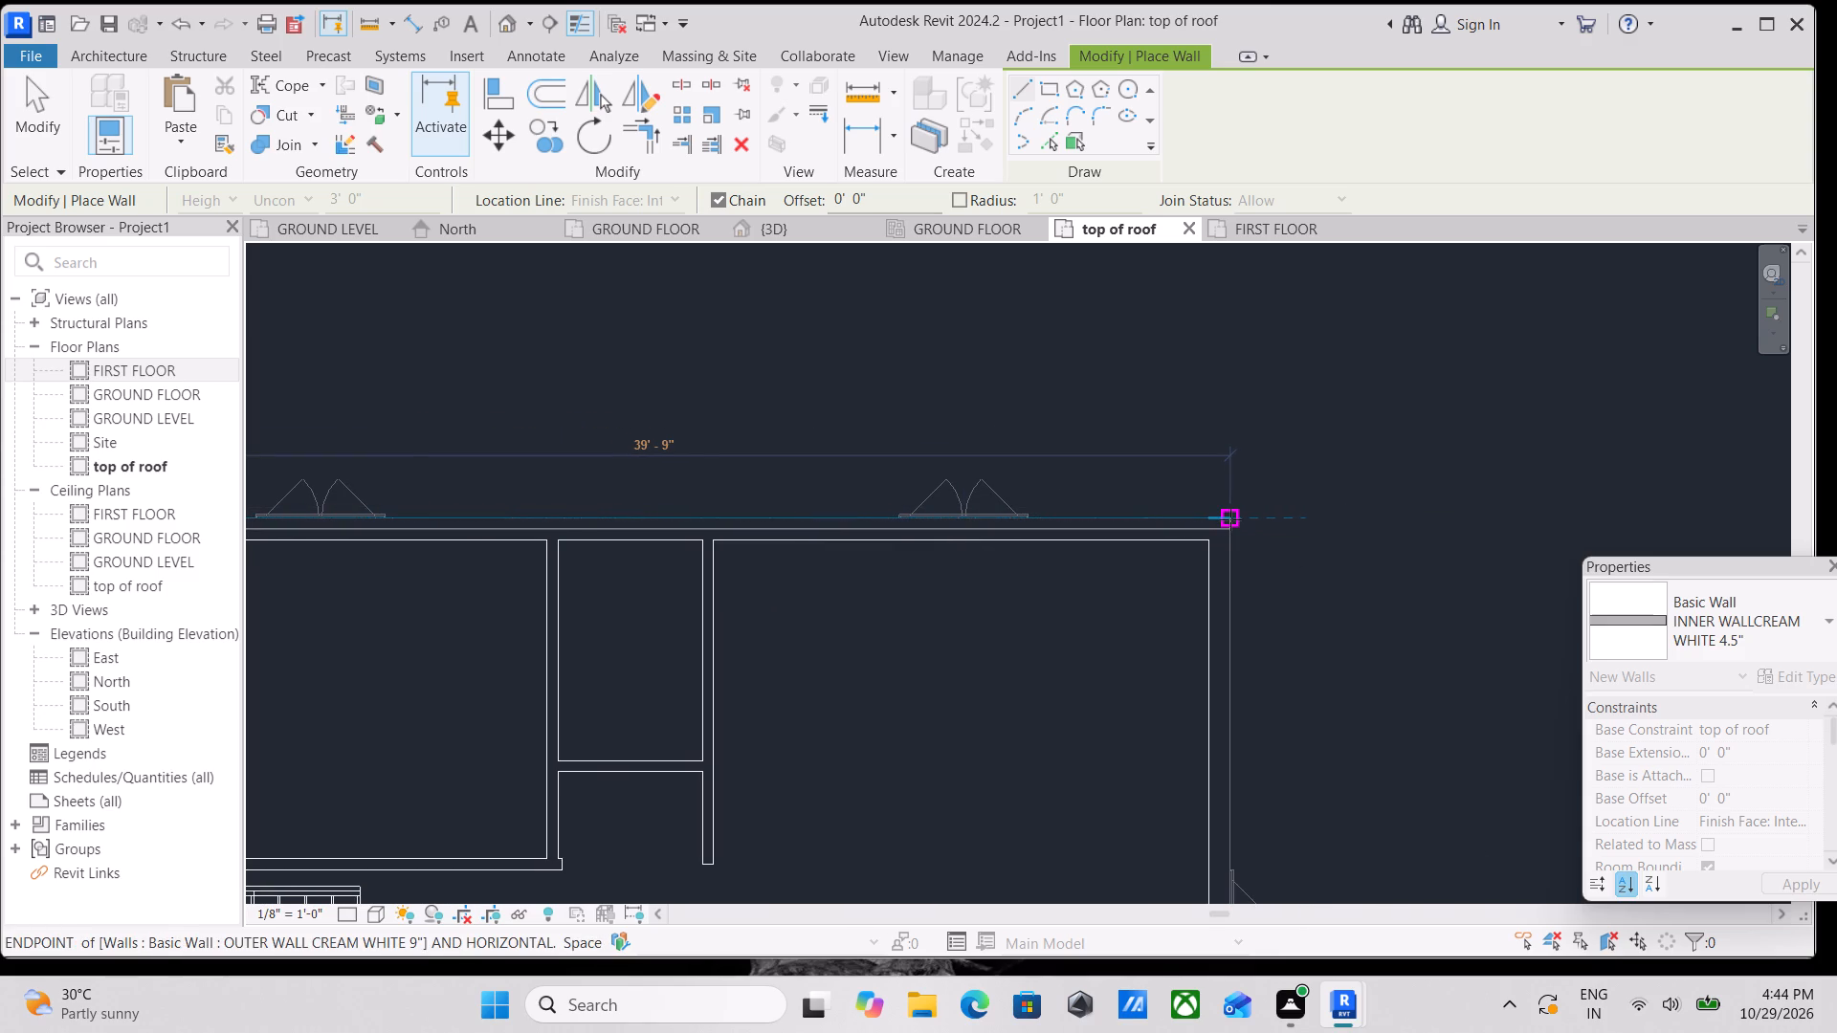
left_click(1230, 519)
Continue the parapet wall along the east outer edge, about 31' 9" from the northeast corner to the front balcony's southeast corner, and end the chain.
middle_click_drag(1246, 638, 1165, 496)
scroll(1214, 890, "down", 3)
middle_click_drag(1209, 893, 1029, 448)
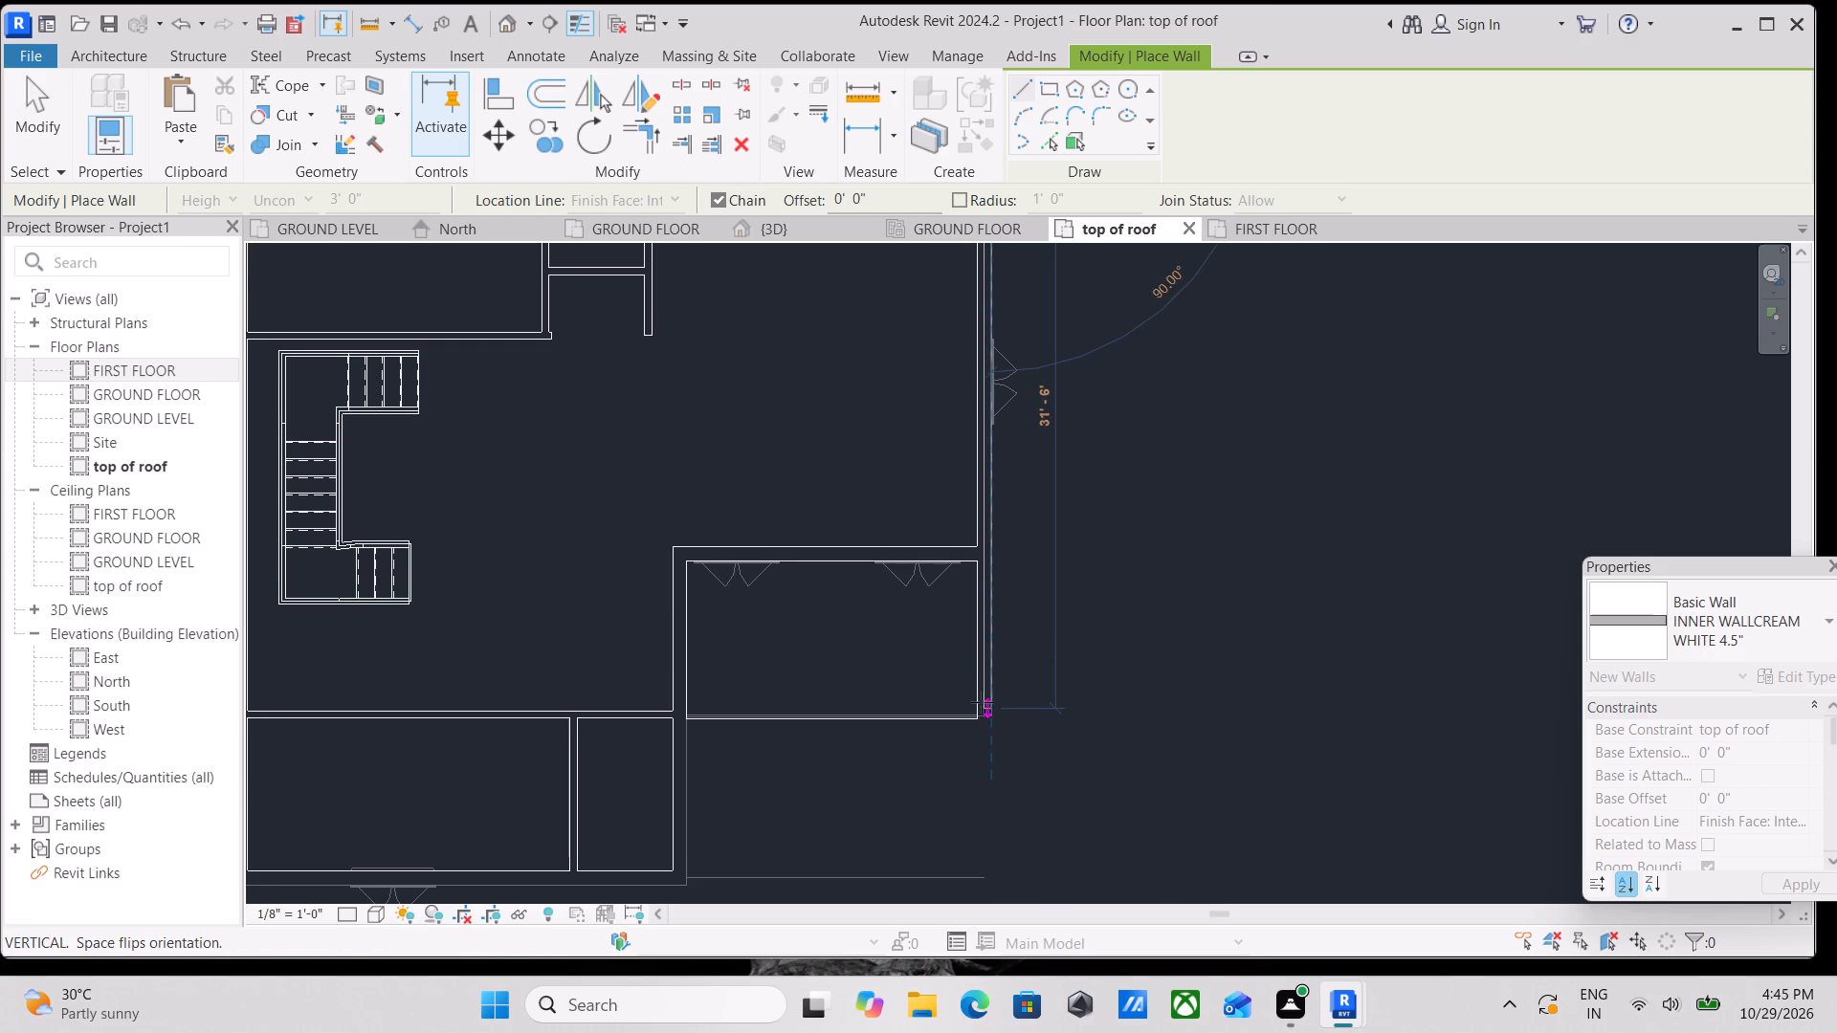
scroll(971, 711, "up", 2)
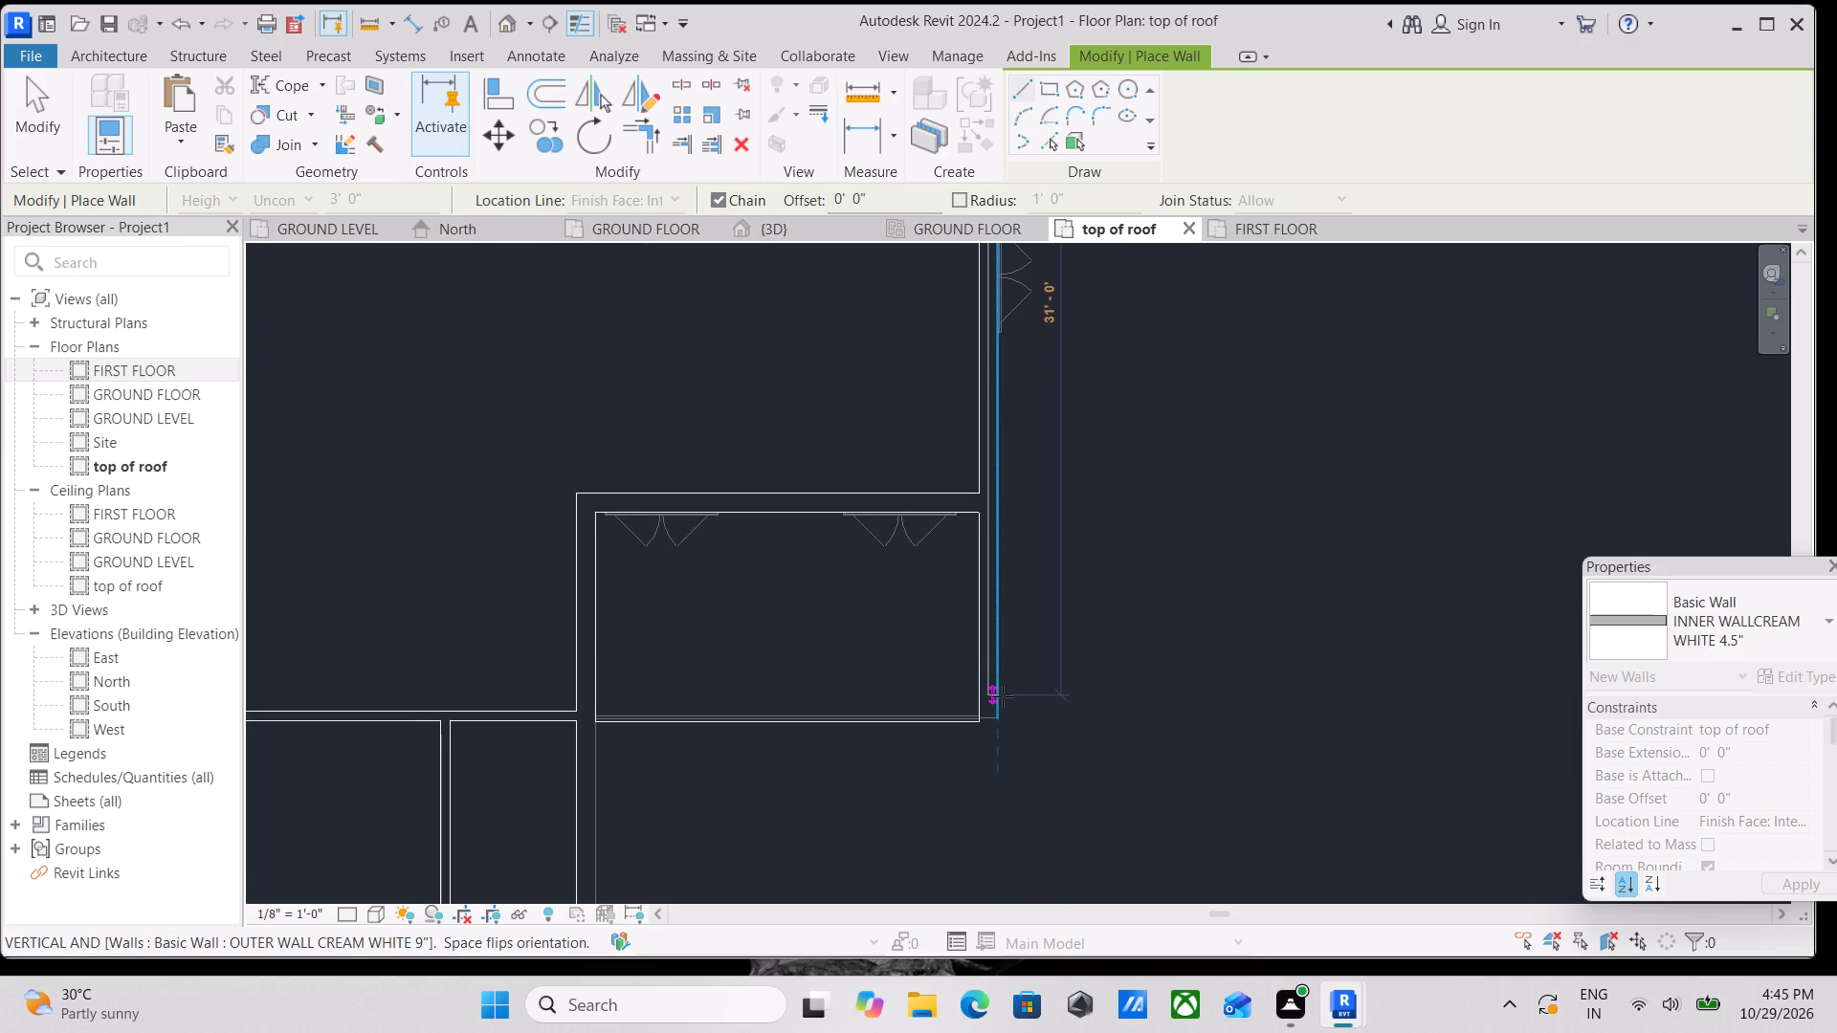
left_click(1004, 708)
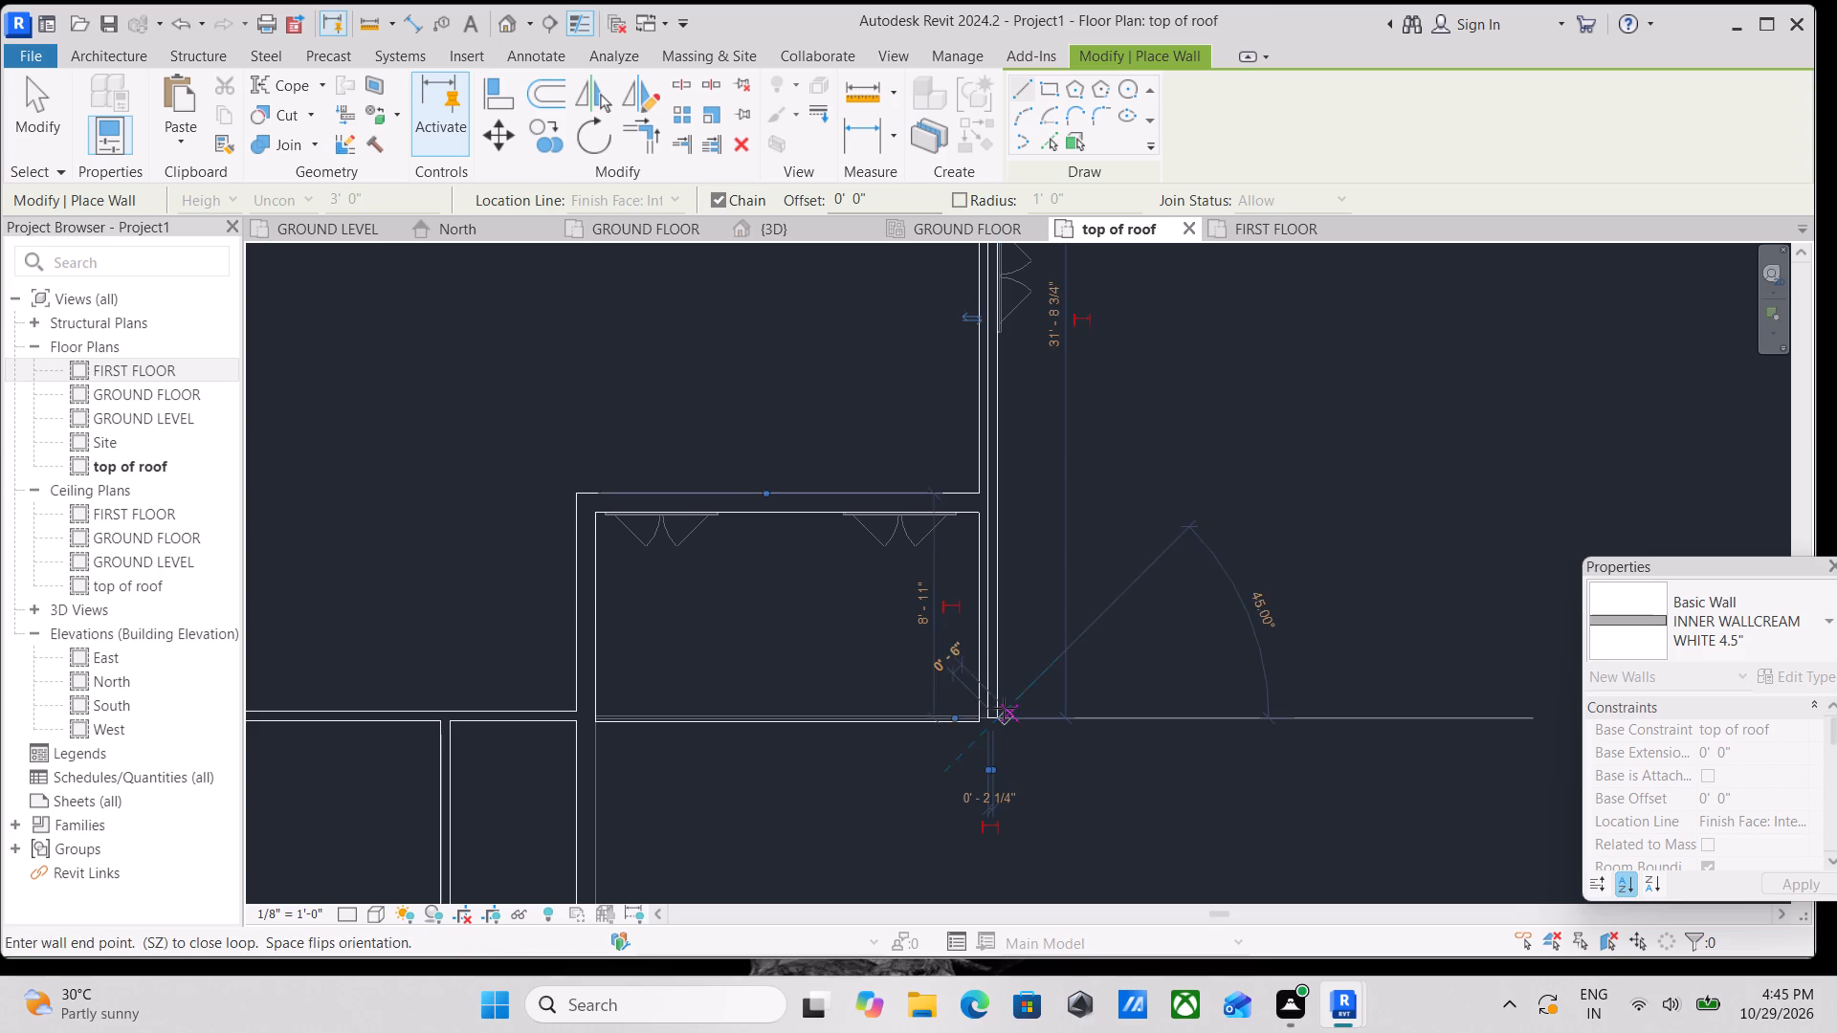
middle_click_drag(914, 734, 1038, 595)
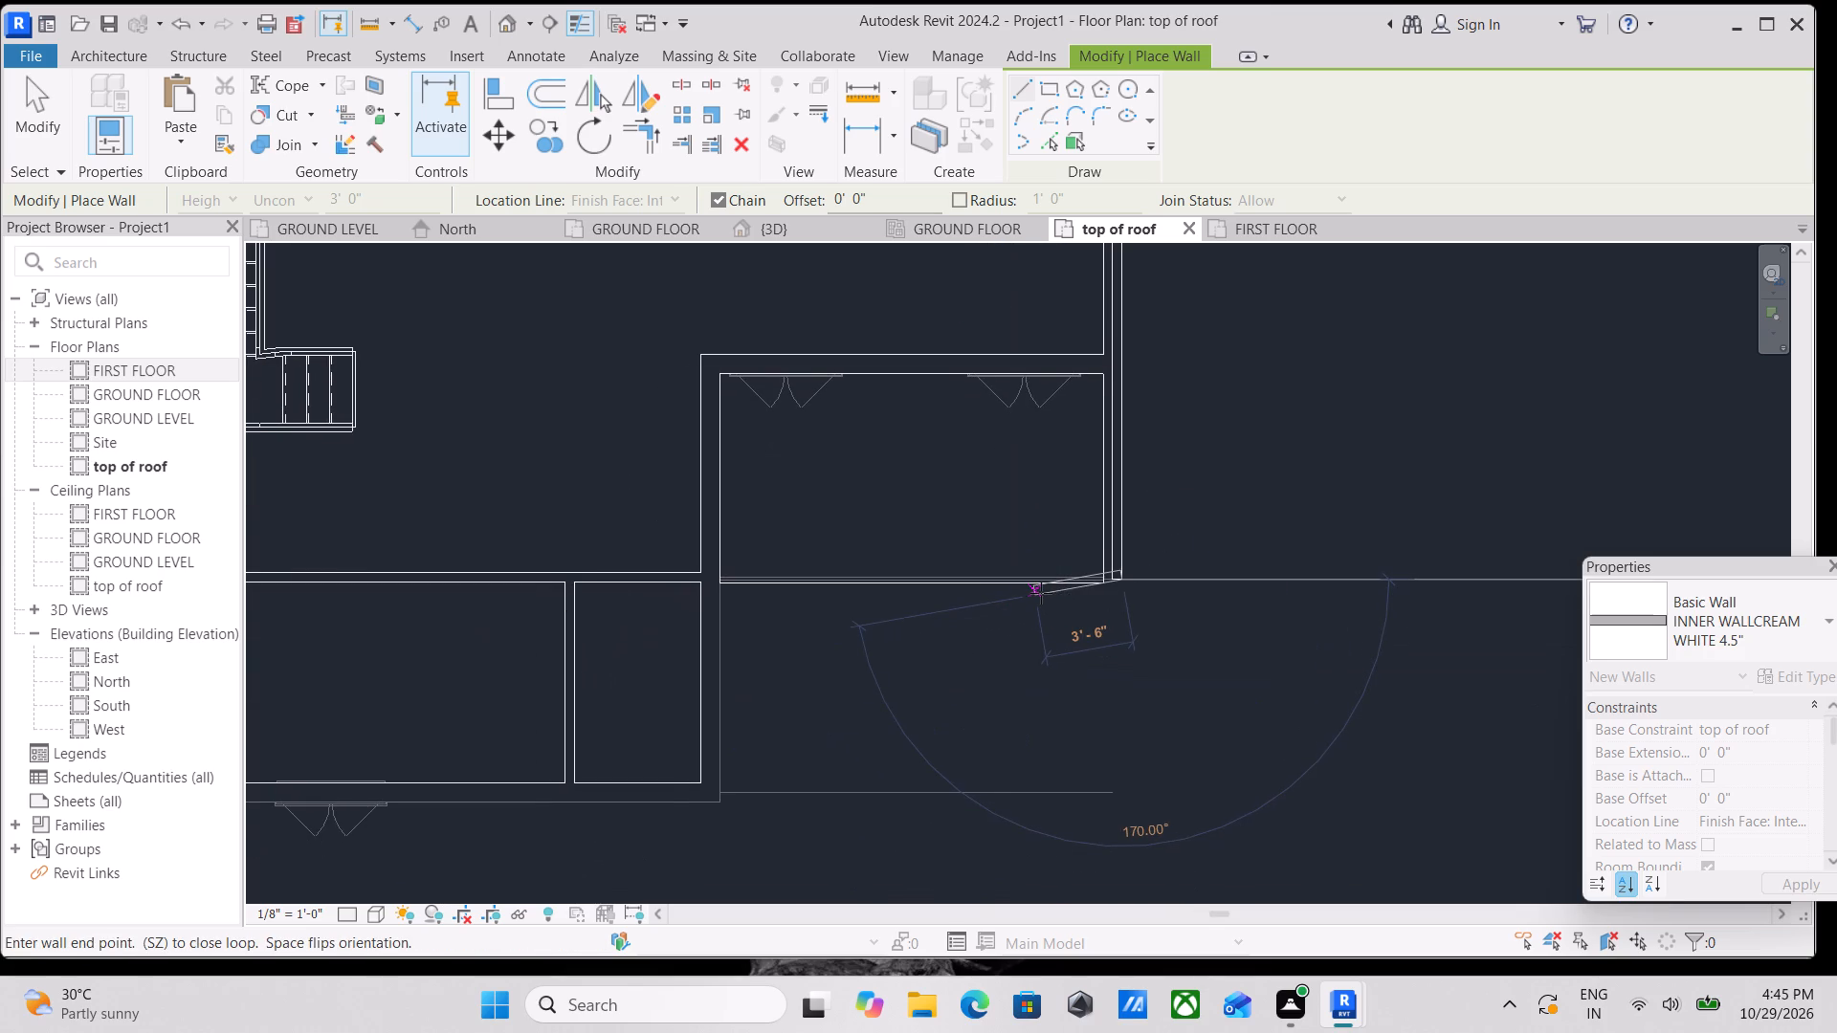
key("Escape")
Draw the parapet wall along the west outer edge from the northwest corner to the southwest corner.
scroll(1020, 630, "down", 6)
middle_click_drag(729, 663, 1130, 623)
middle_click_drag(956, 504, 953, 576)
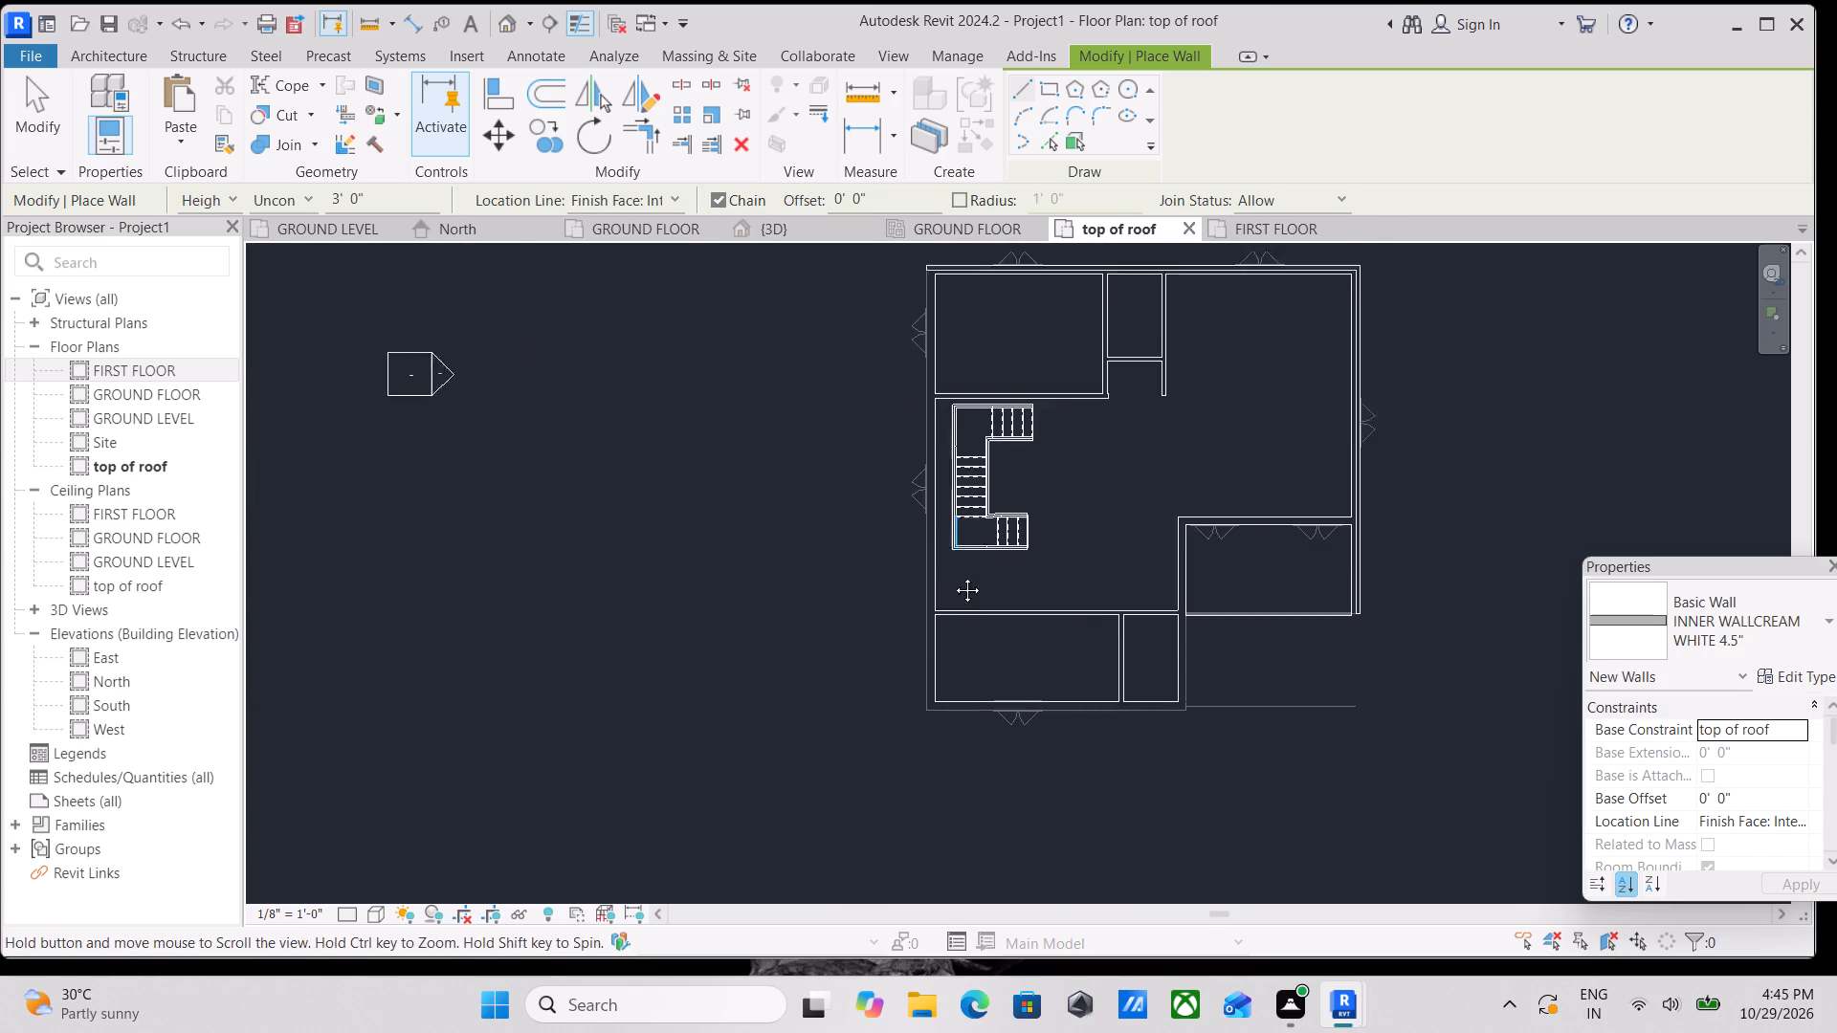
middle_click_drag(953, 576, 952, 668)
scroll(932, 366, "up", 3)
scroll(951, 504, "up", 11)
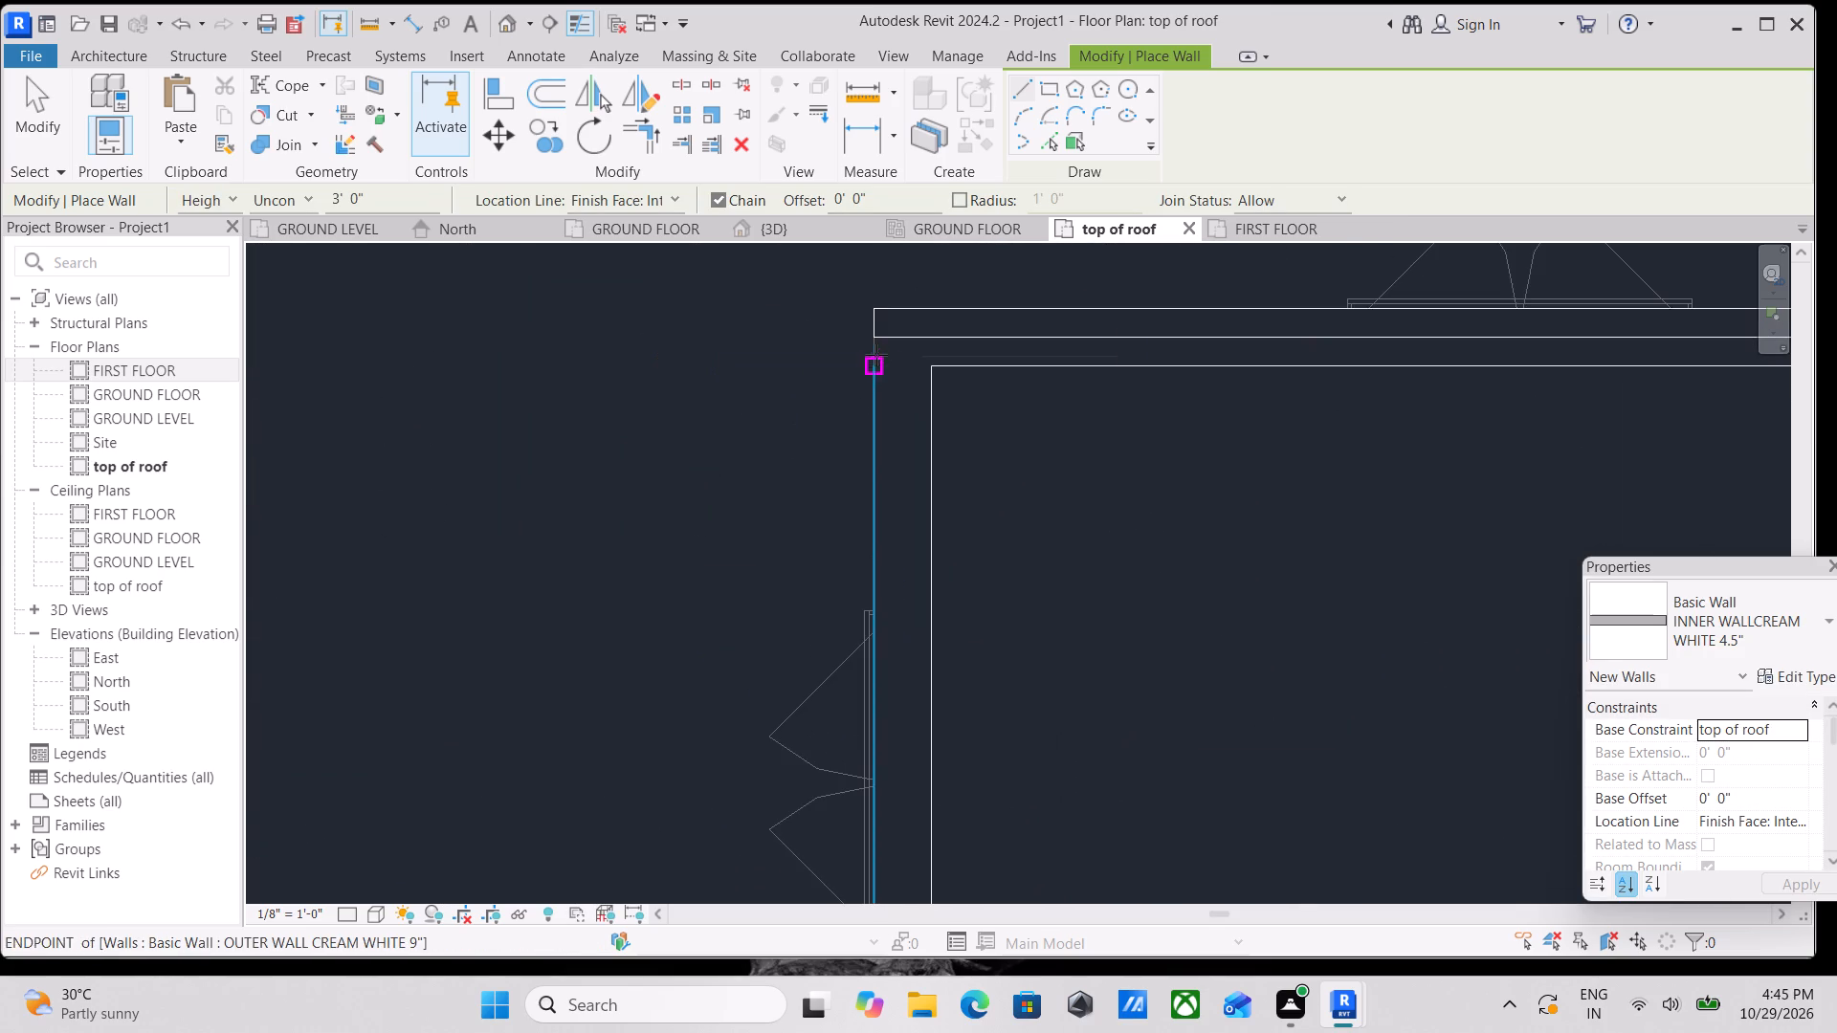
left_click(878, 343)
middle_click_drag(870, 558, 881, 454)
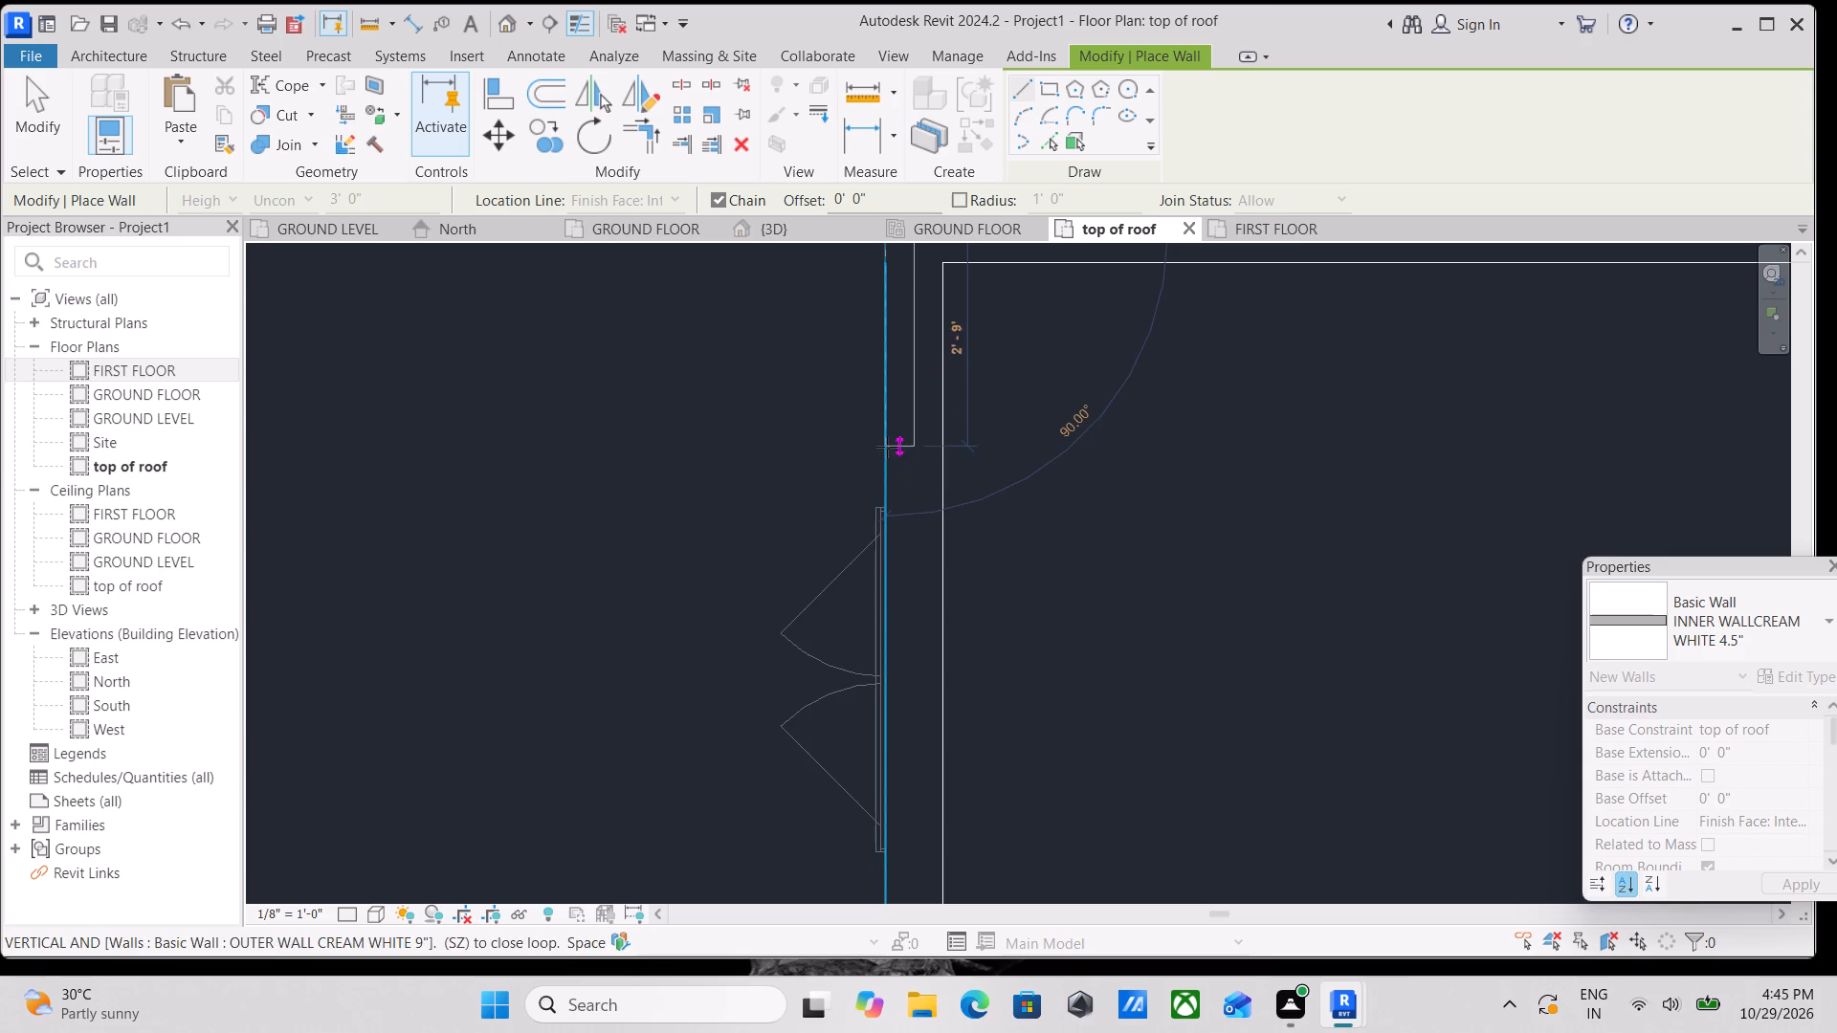
scroll(873, 511, "down", 4)
scroll(857, 661, "down", 2)
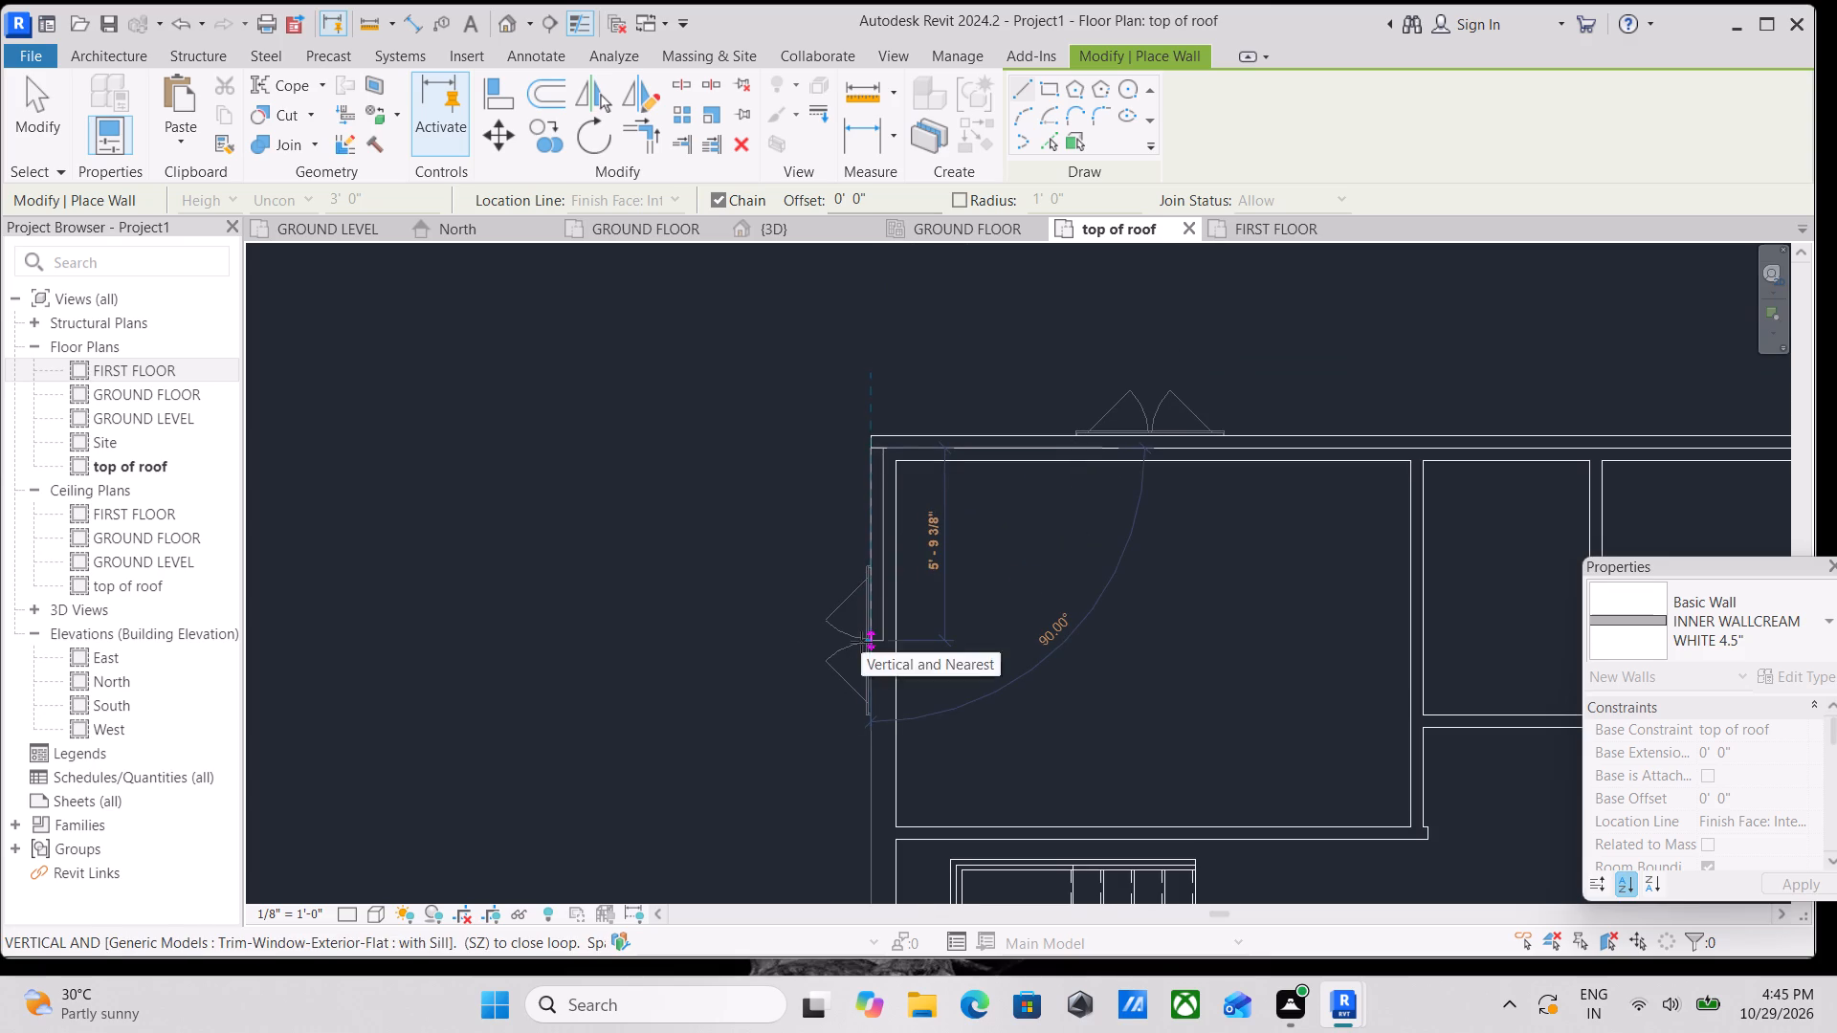
middle_click_drag(861, 642, 873, 536)
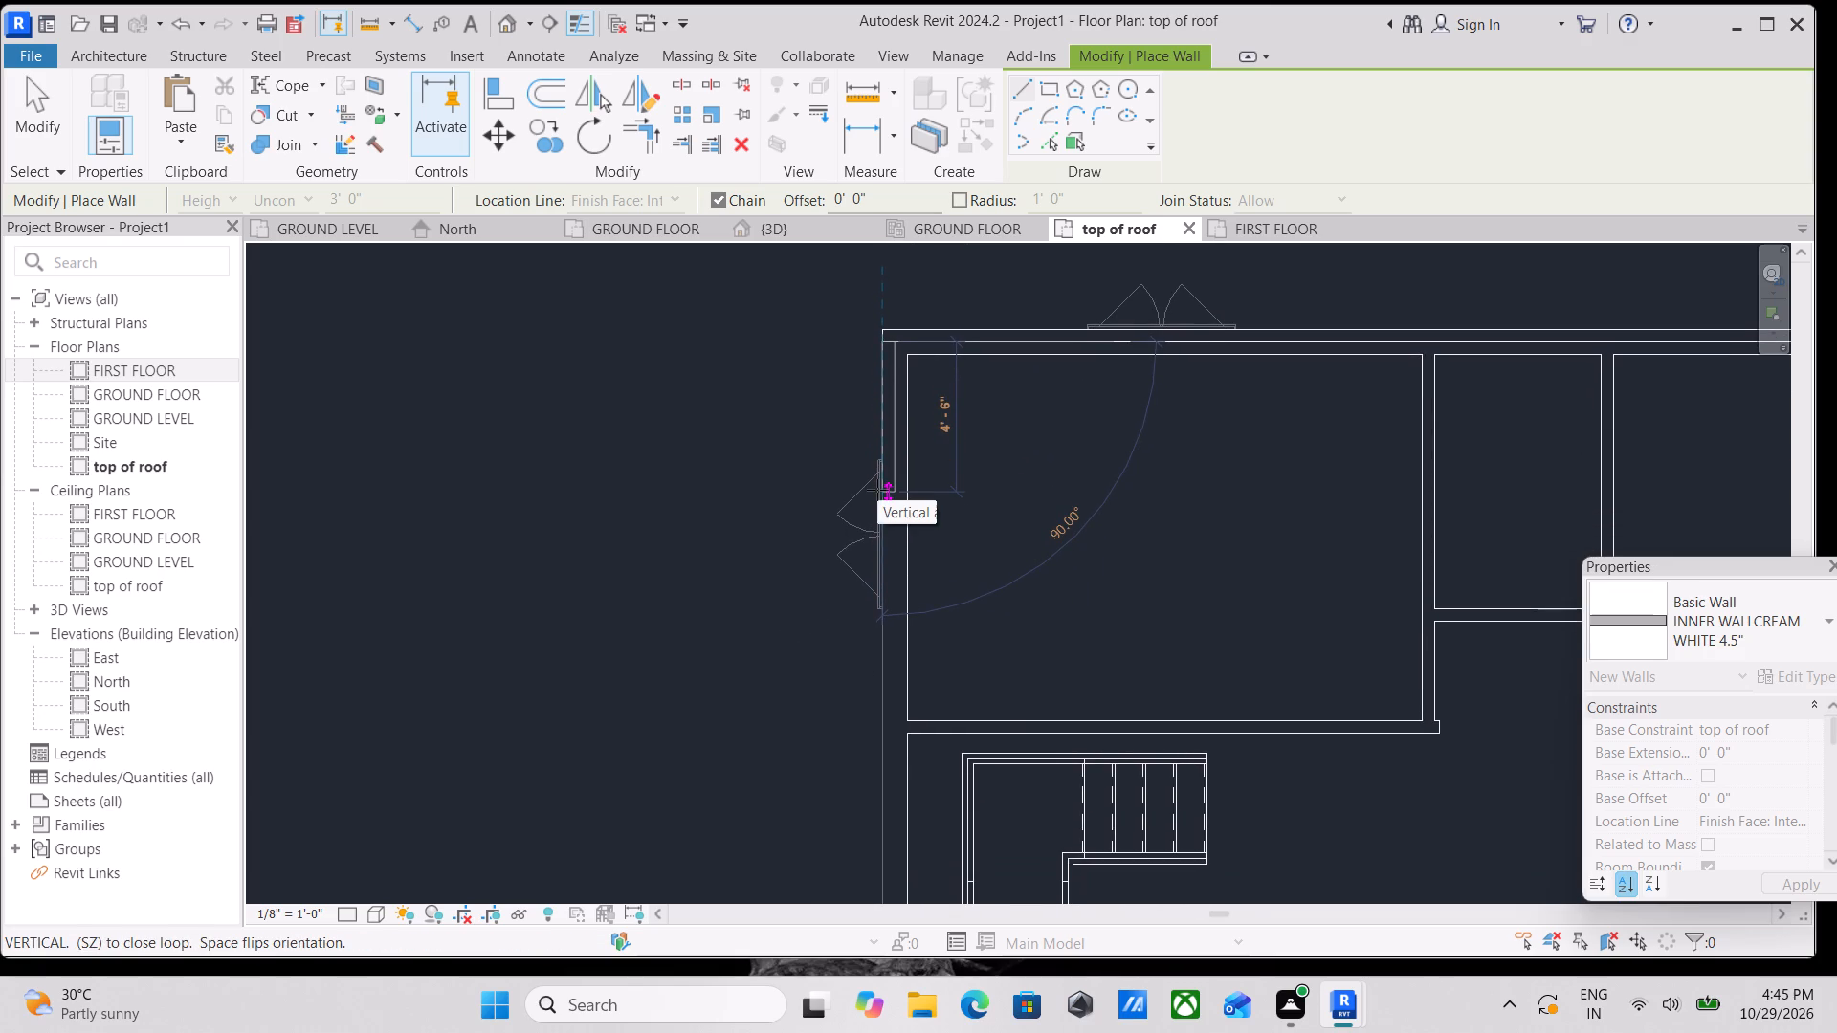
scroll(877, 490, "up", 2)
middle_click_drag(874, 584, 873, 370)
scroll(912, 622, "down", 2)
middle_click_drag(908, 629, 906, 629)
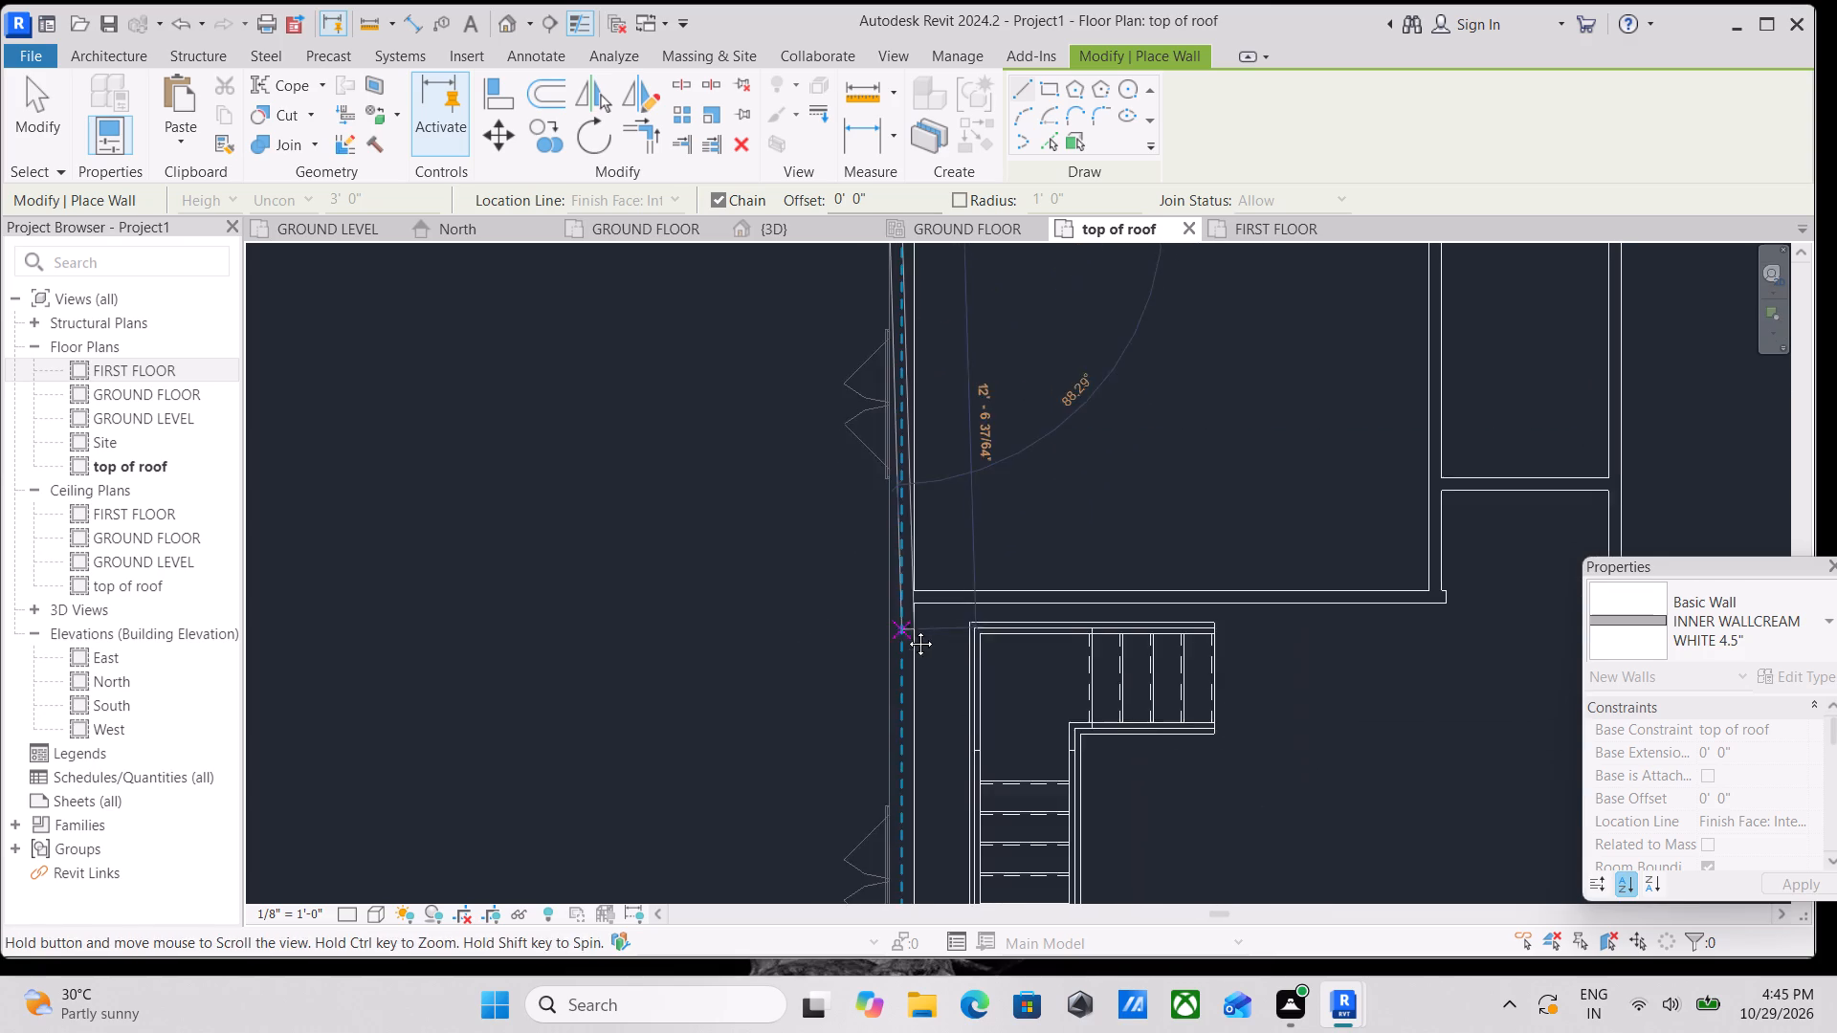
middle_click_drag(906, 629, 880, 452)
scroll(846, 638, "down", 1)
middle_click_drag(846, 638, 876, 433)
scroll(911, 683, "down", 1)
middle_click_drag(911, 683, 863, 474)
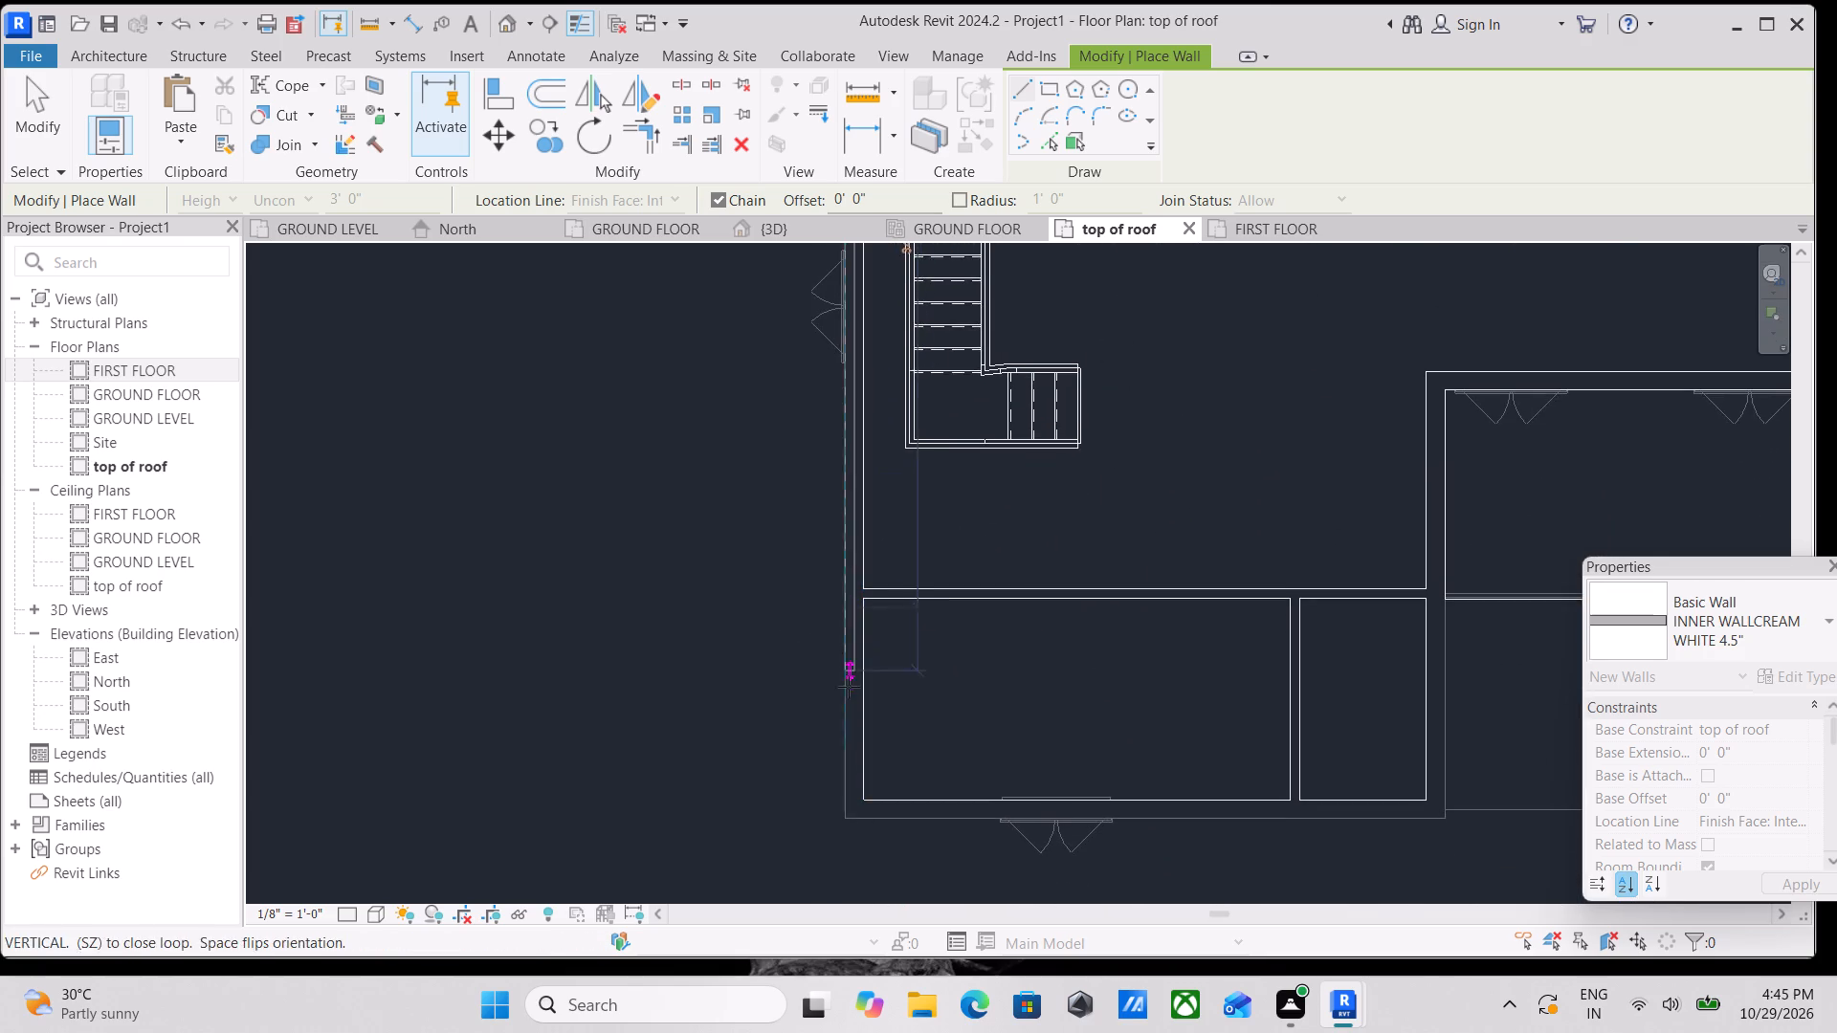
middle_click_drag(848, 690, 861, 477)
scroll(874, 577, "up", 3)
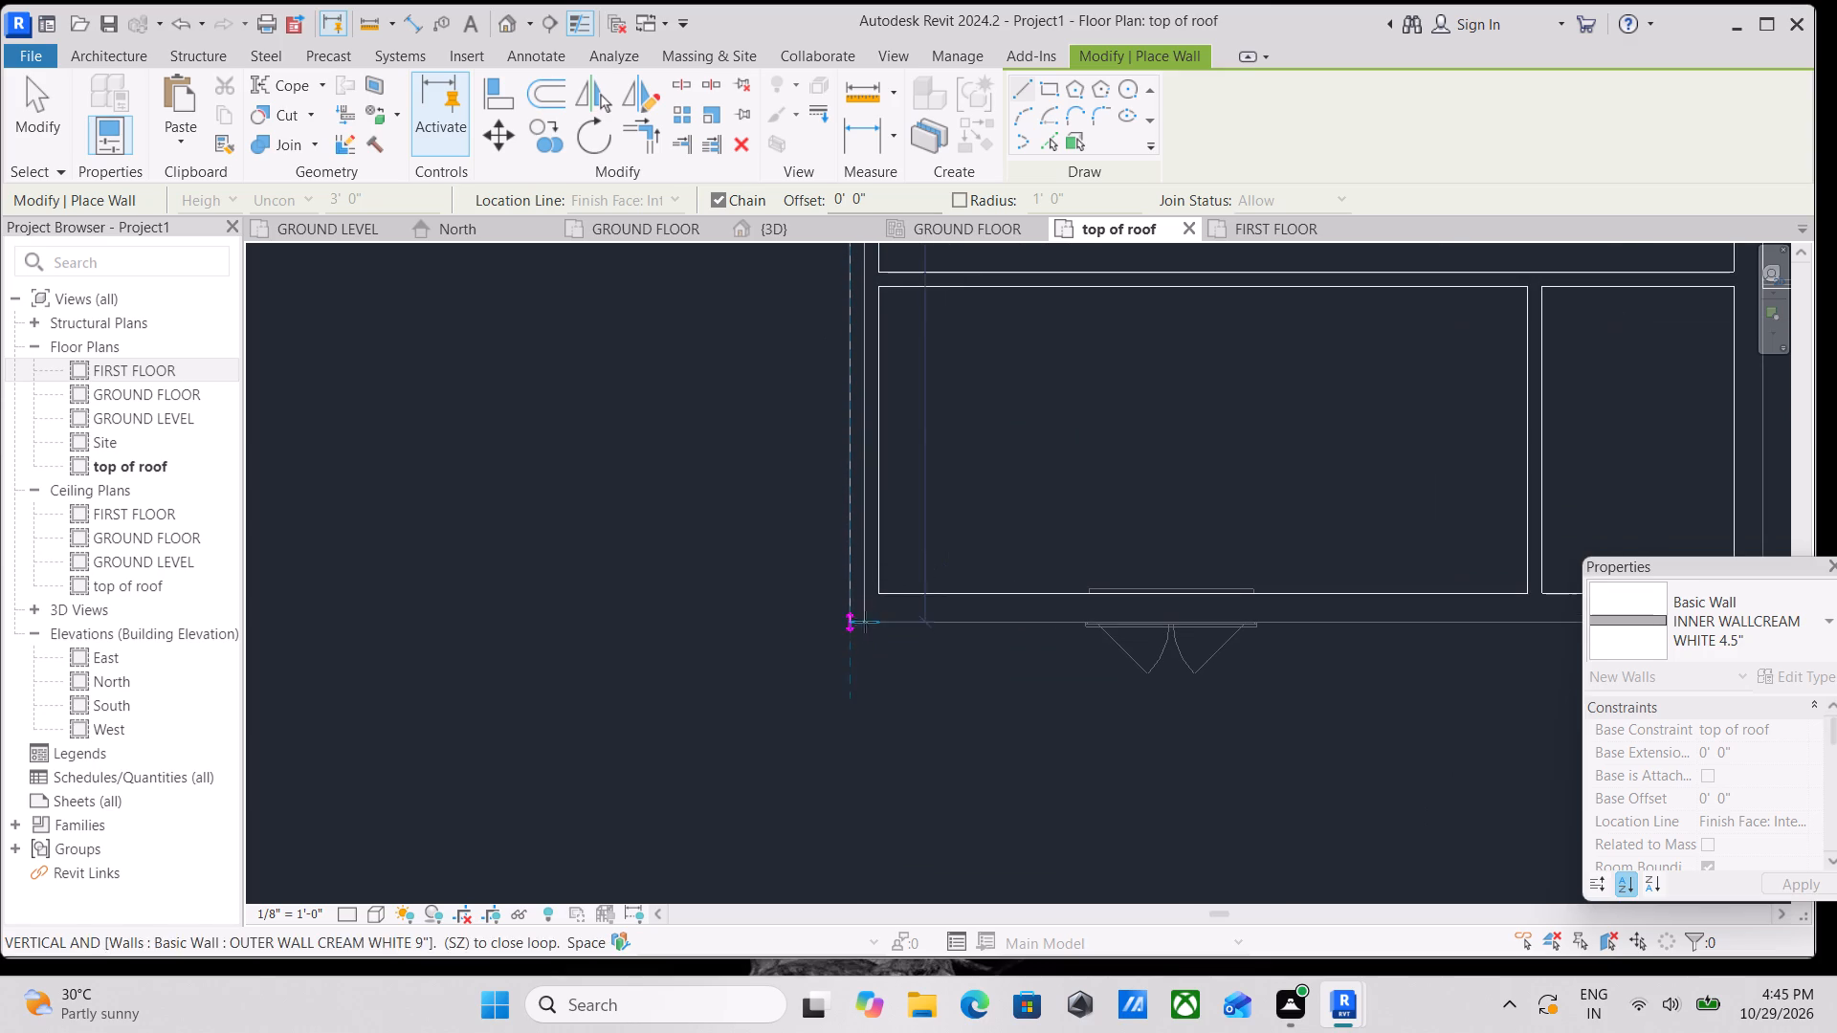
left_click(858, 624)
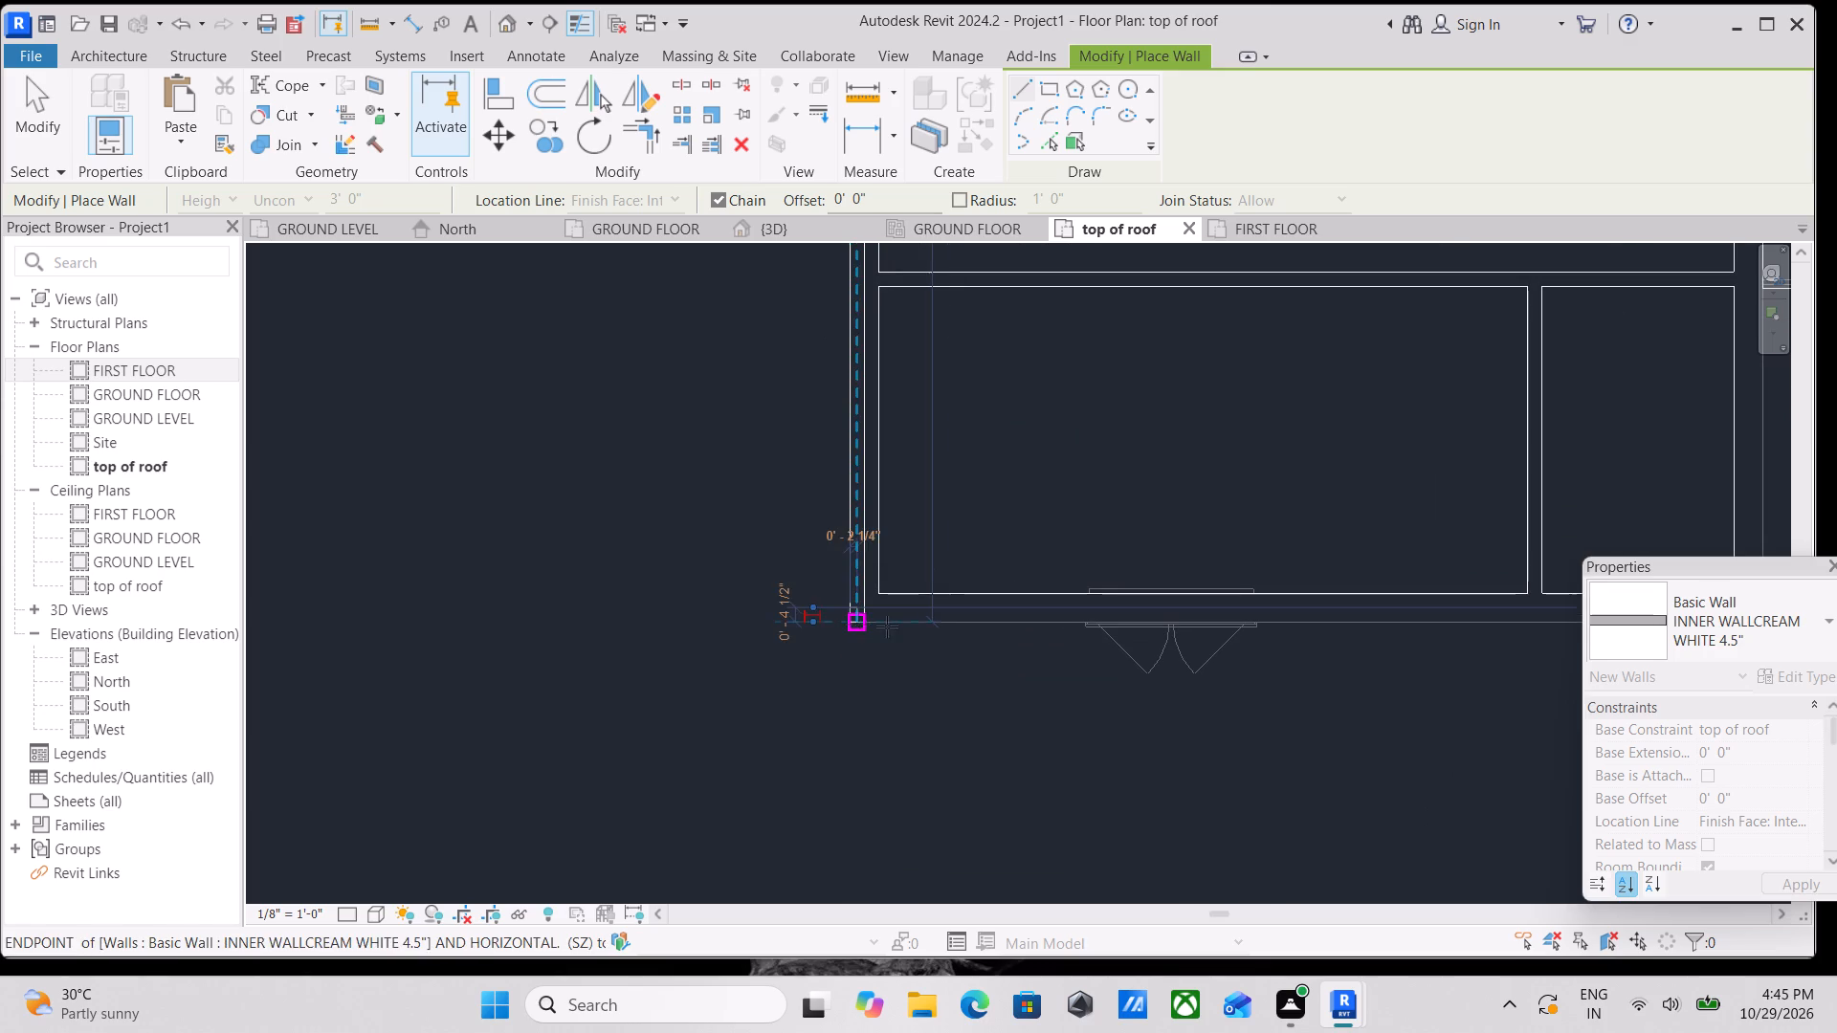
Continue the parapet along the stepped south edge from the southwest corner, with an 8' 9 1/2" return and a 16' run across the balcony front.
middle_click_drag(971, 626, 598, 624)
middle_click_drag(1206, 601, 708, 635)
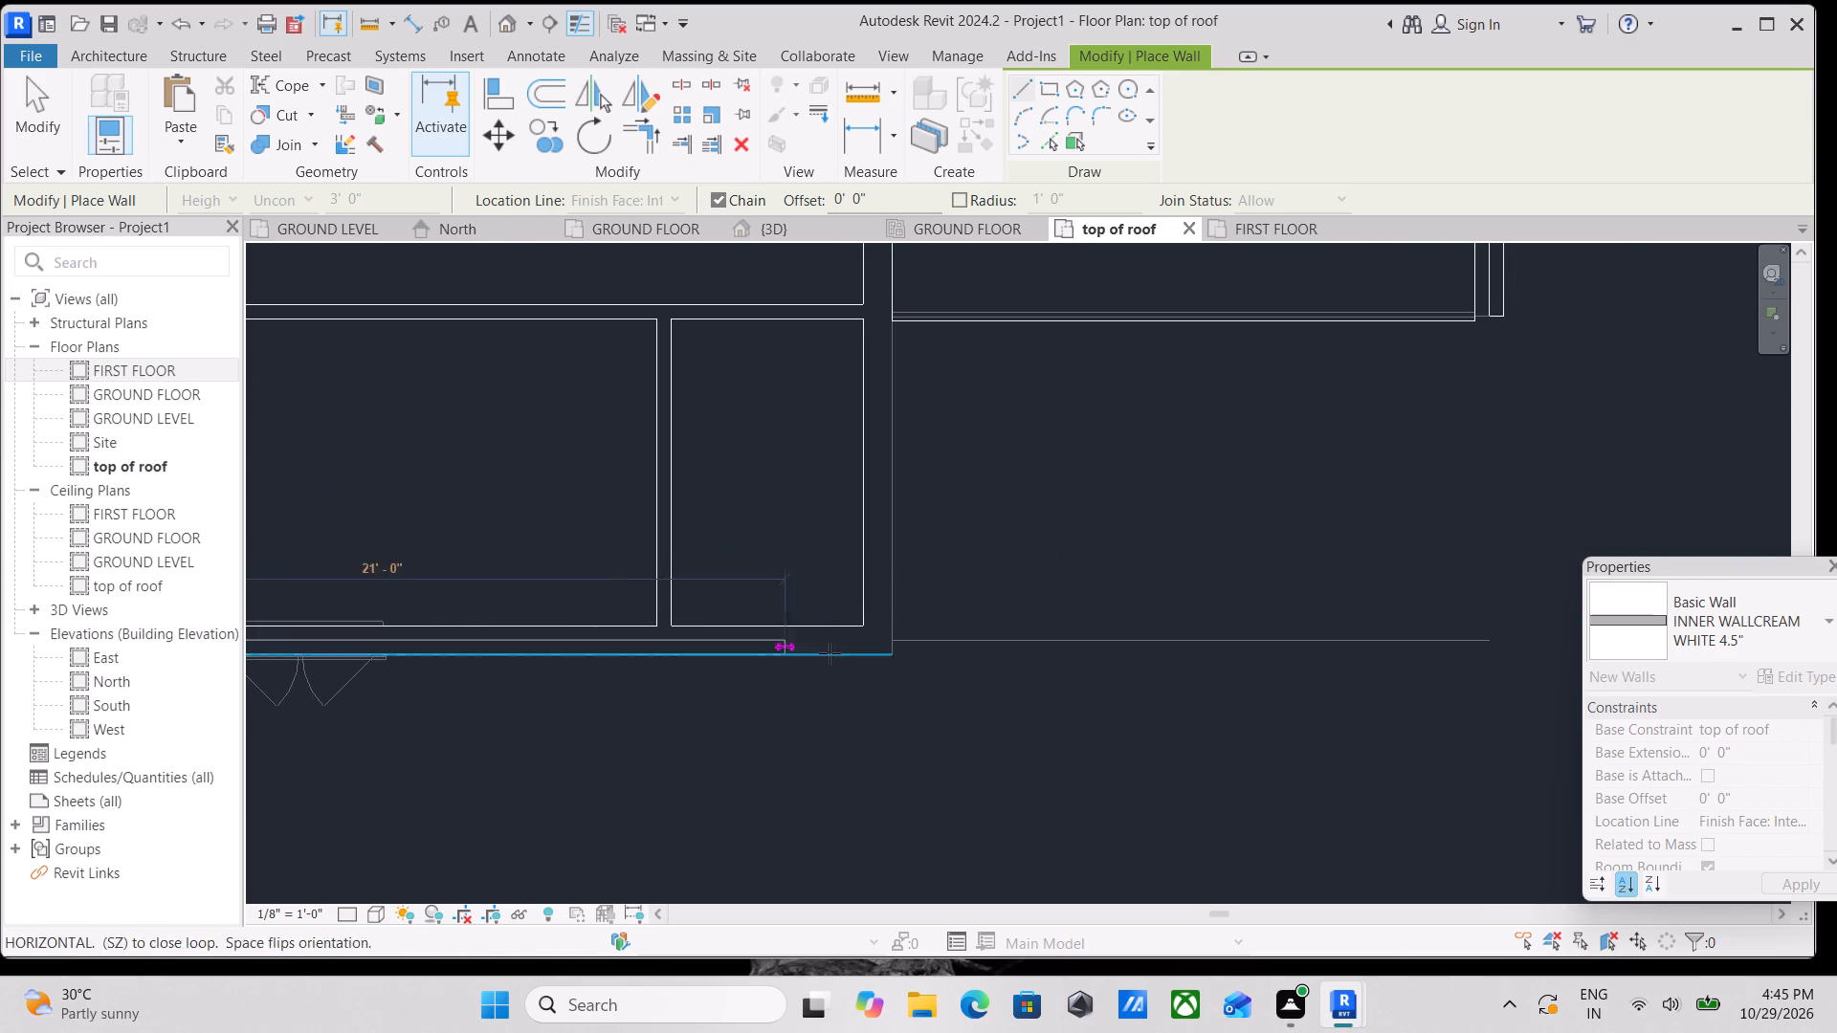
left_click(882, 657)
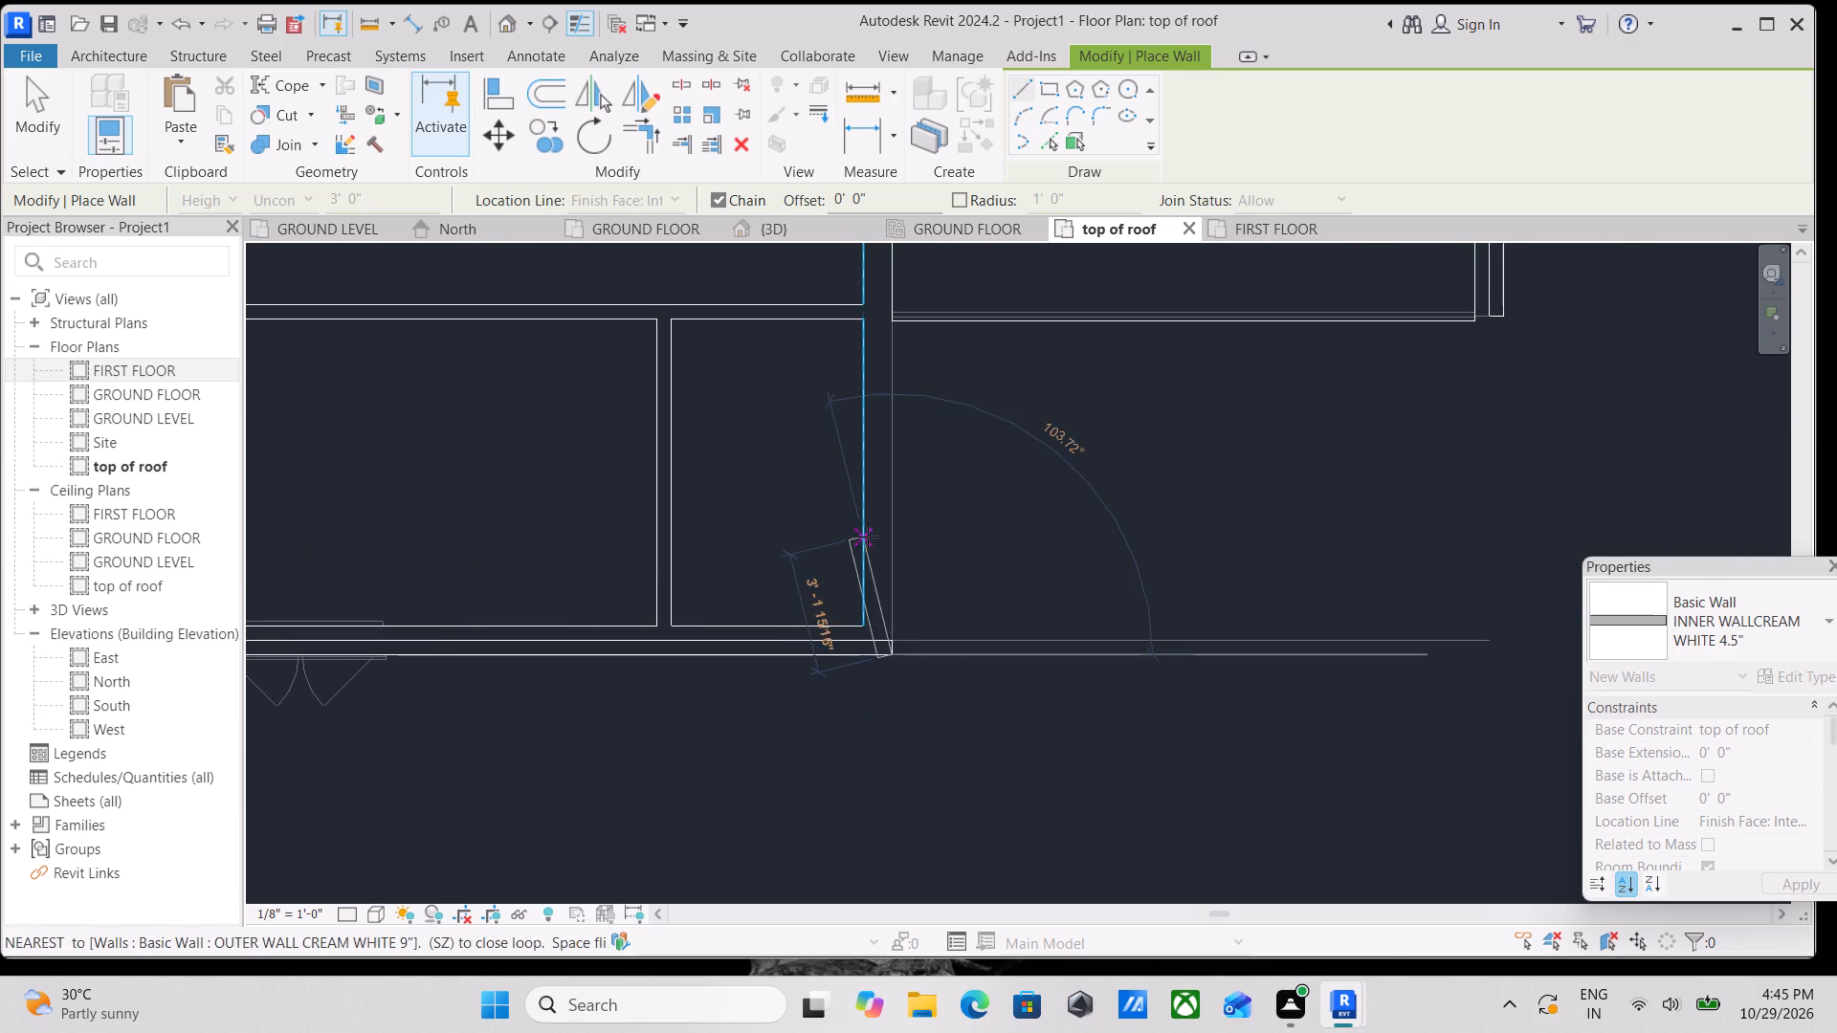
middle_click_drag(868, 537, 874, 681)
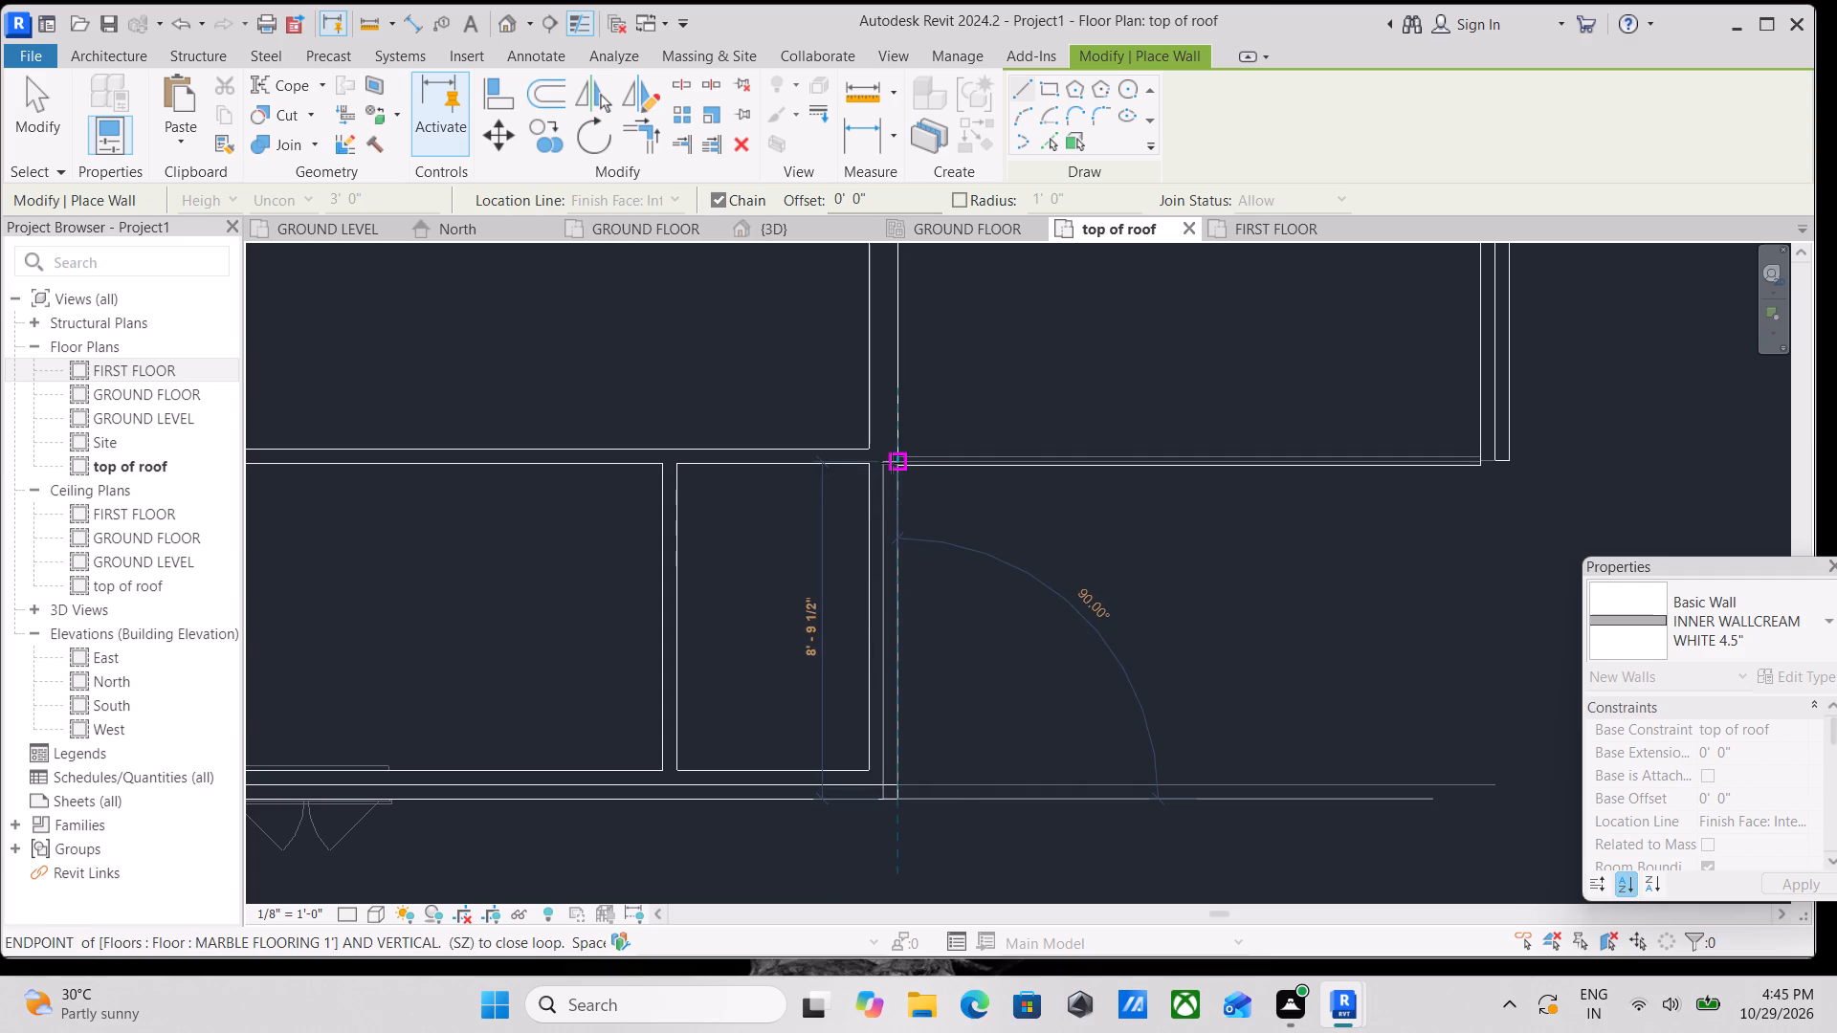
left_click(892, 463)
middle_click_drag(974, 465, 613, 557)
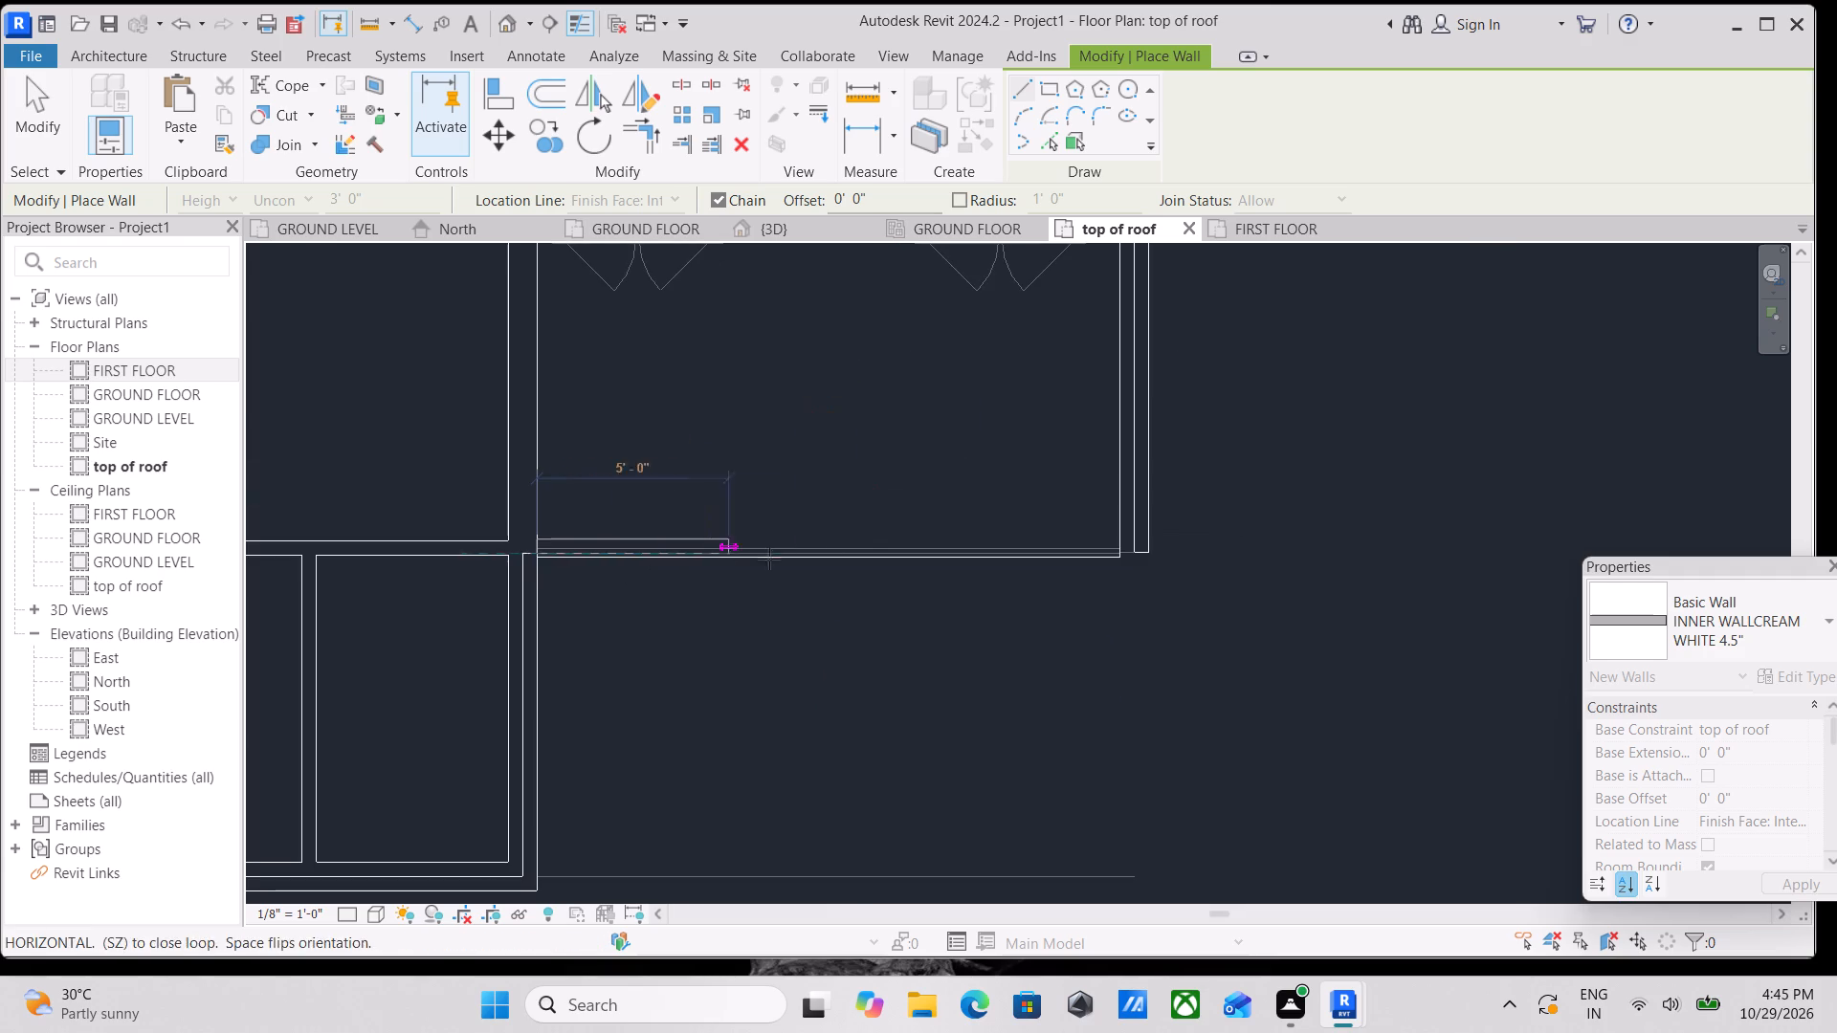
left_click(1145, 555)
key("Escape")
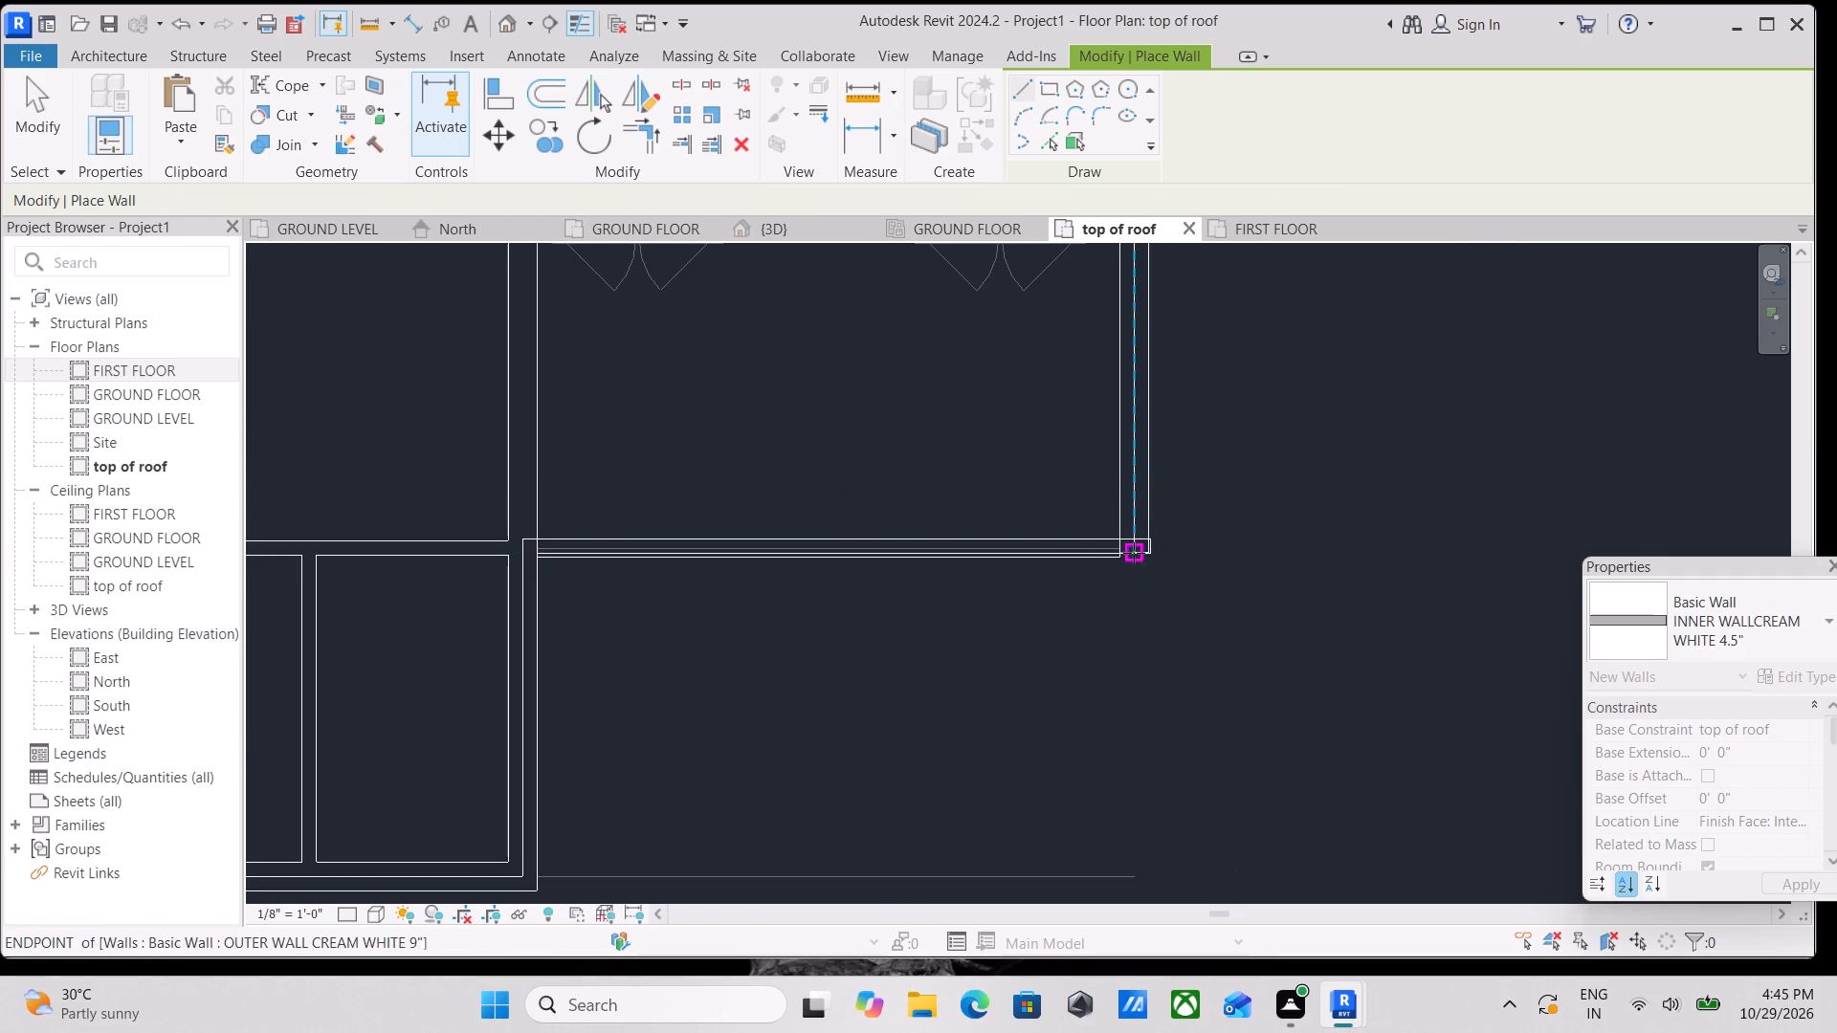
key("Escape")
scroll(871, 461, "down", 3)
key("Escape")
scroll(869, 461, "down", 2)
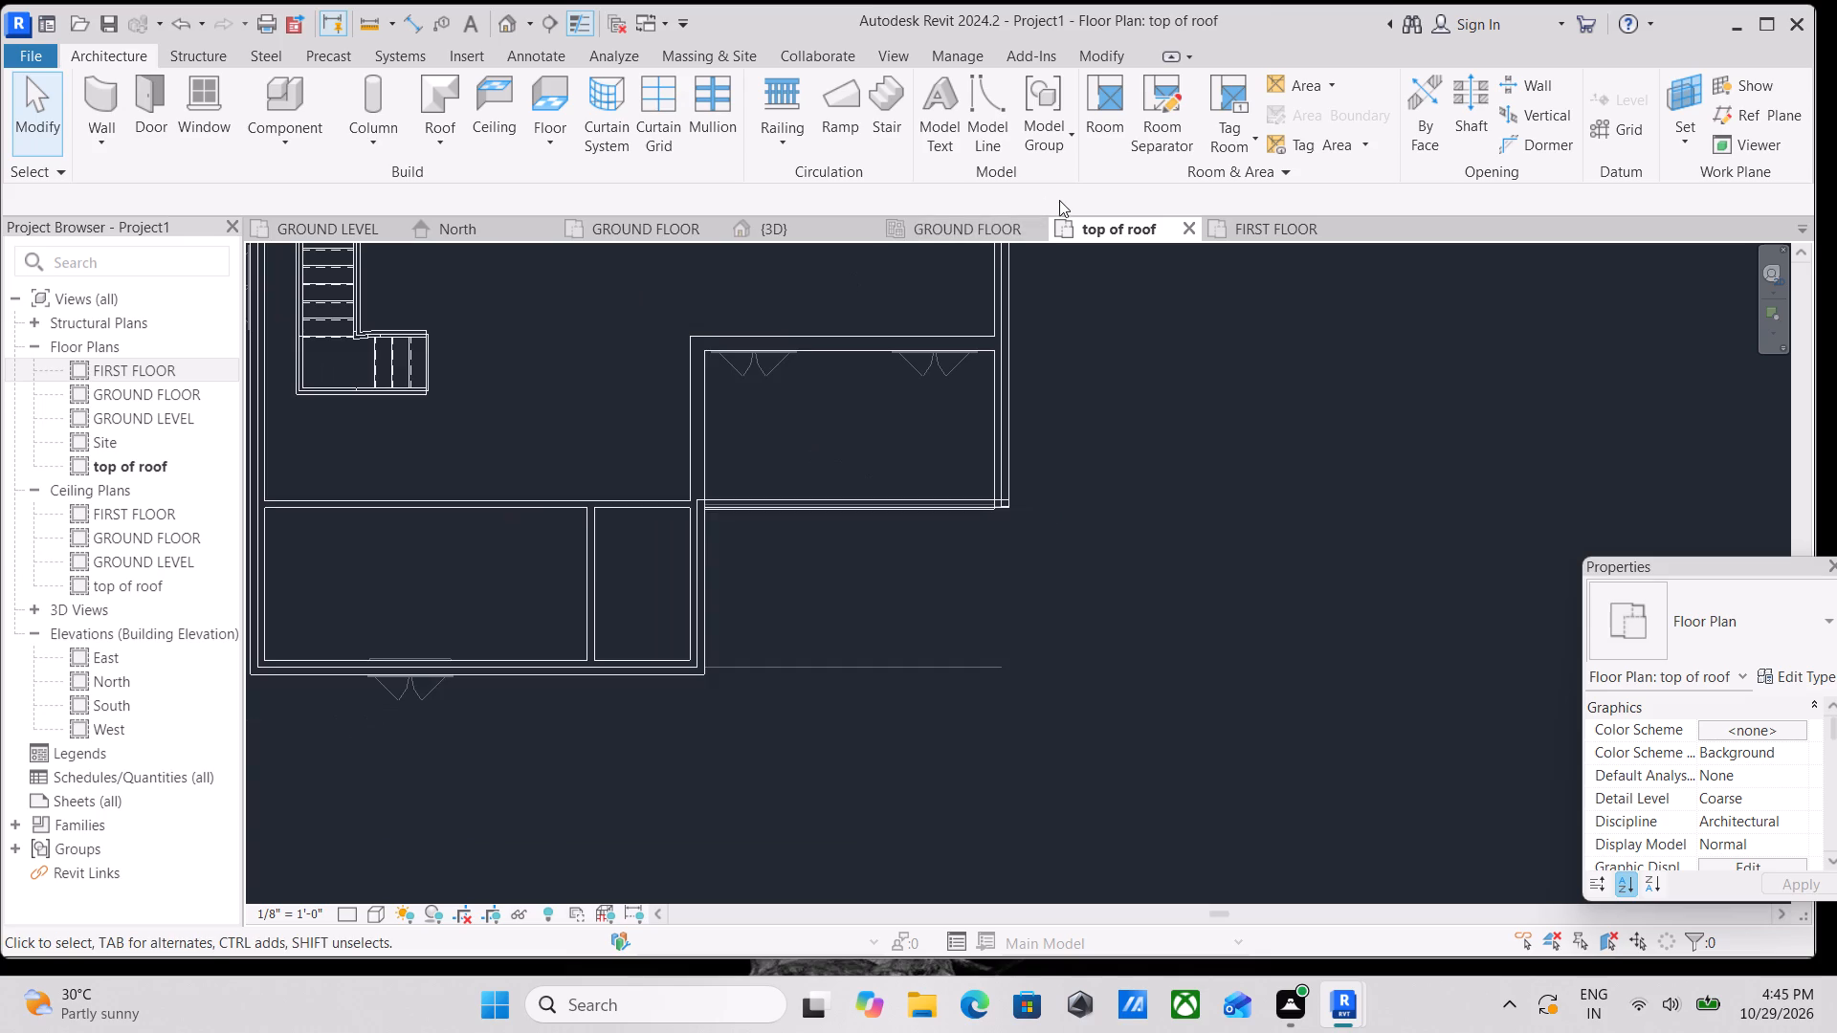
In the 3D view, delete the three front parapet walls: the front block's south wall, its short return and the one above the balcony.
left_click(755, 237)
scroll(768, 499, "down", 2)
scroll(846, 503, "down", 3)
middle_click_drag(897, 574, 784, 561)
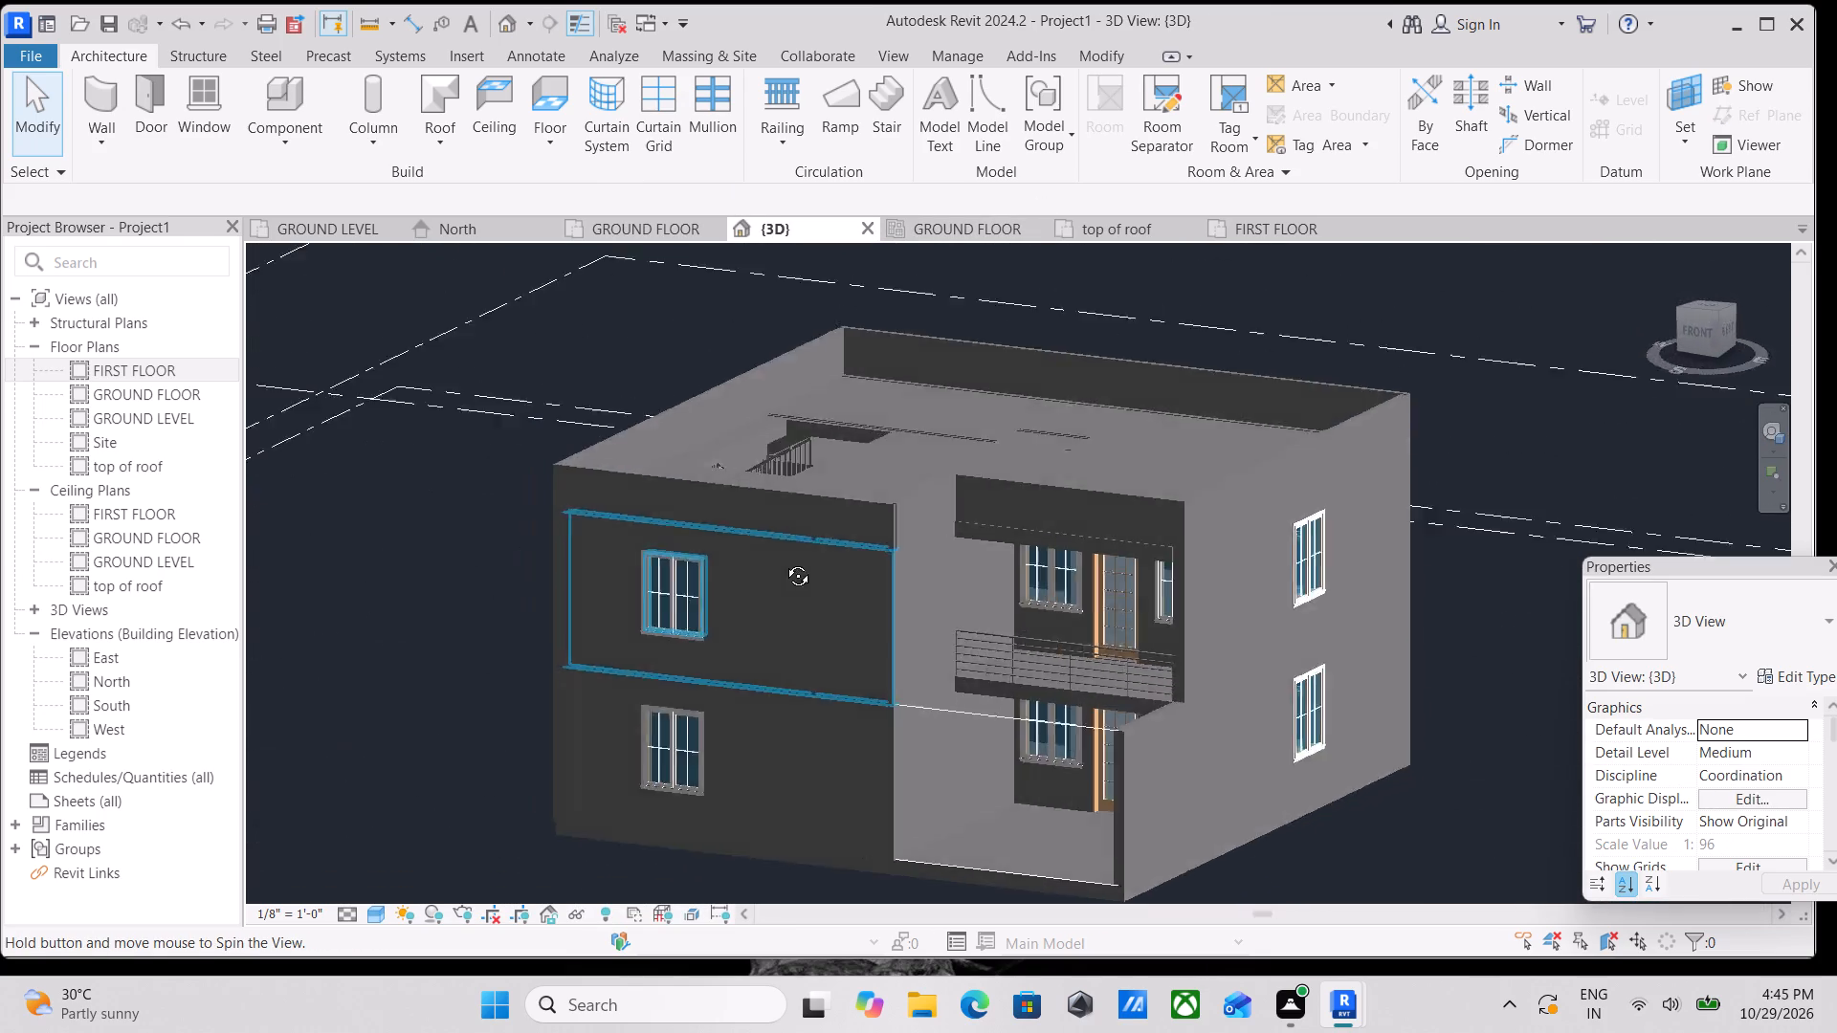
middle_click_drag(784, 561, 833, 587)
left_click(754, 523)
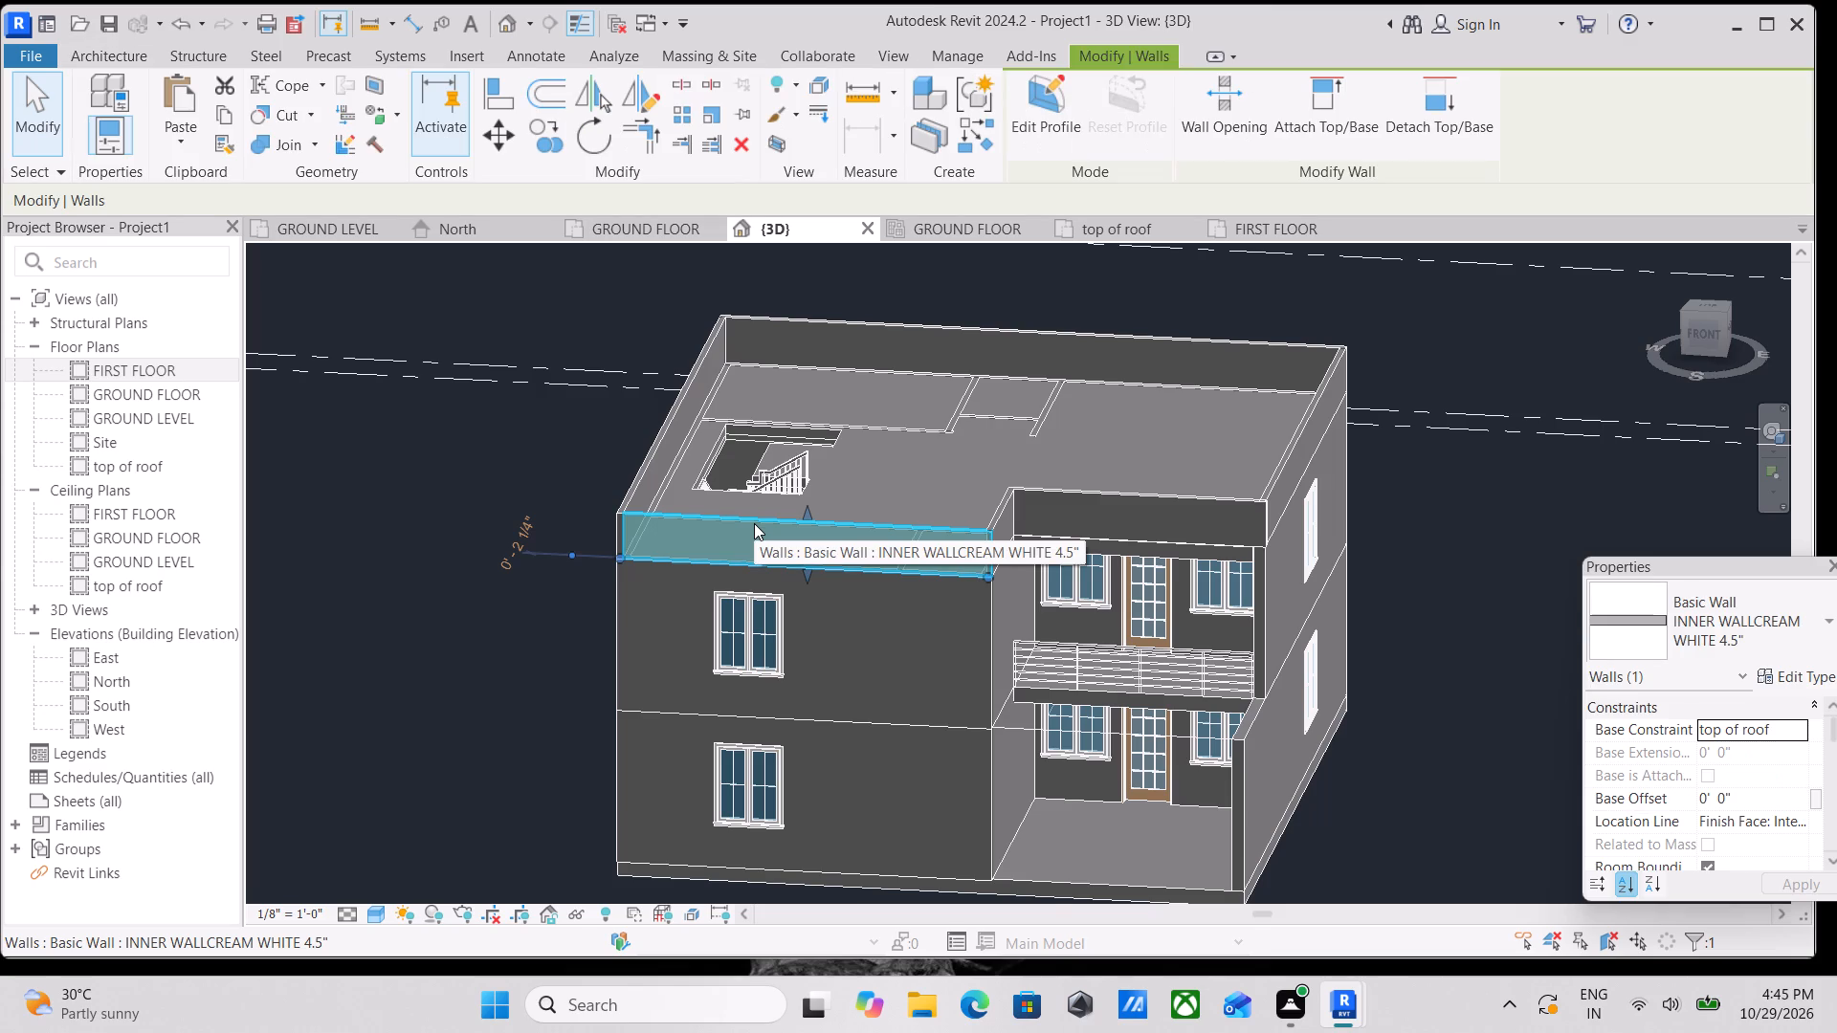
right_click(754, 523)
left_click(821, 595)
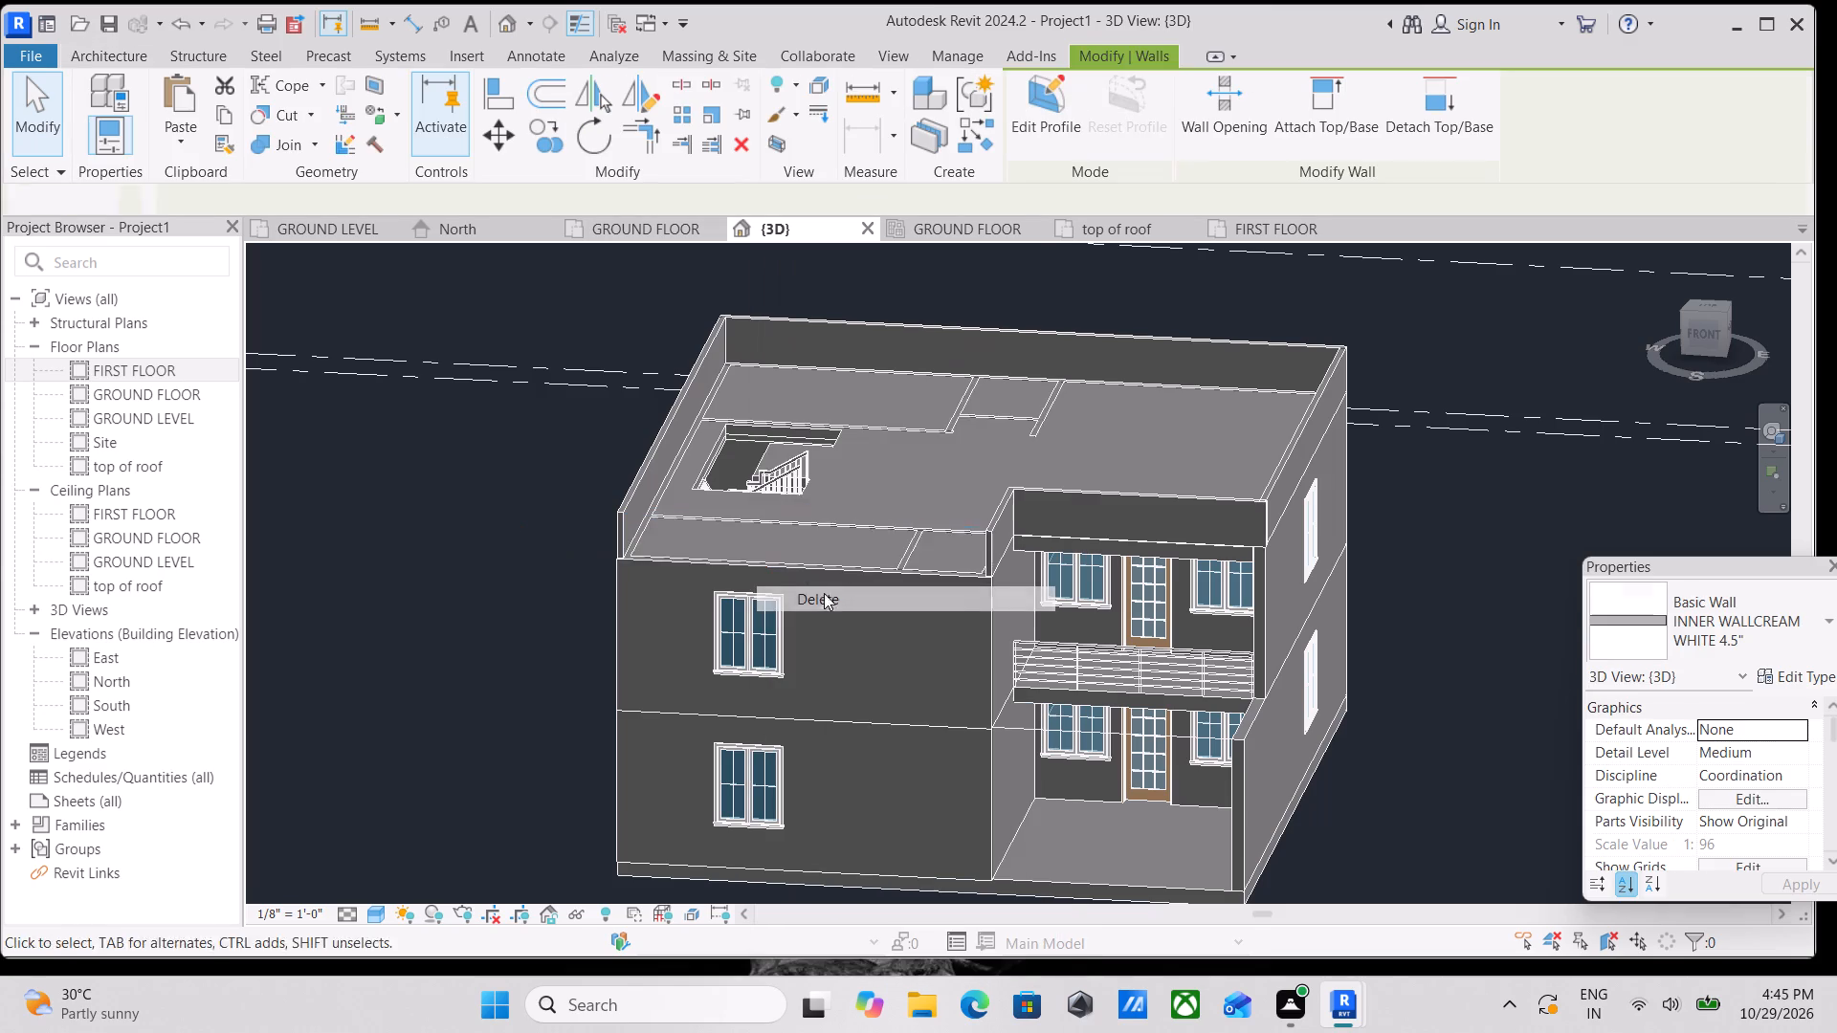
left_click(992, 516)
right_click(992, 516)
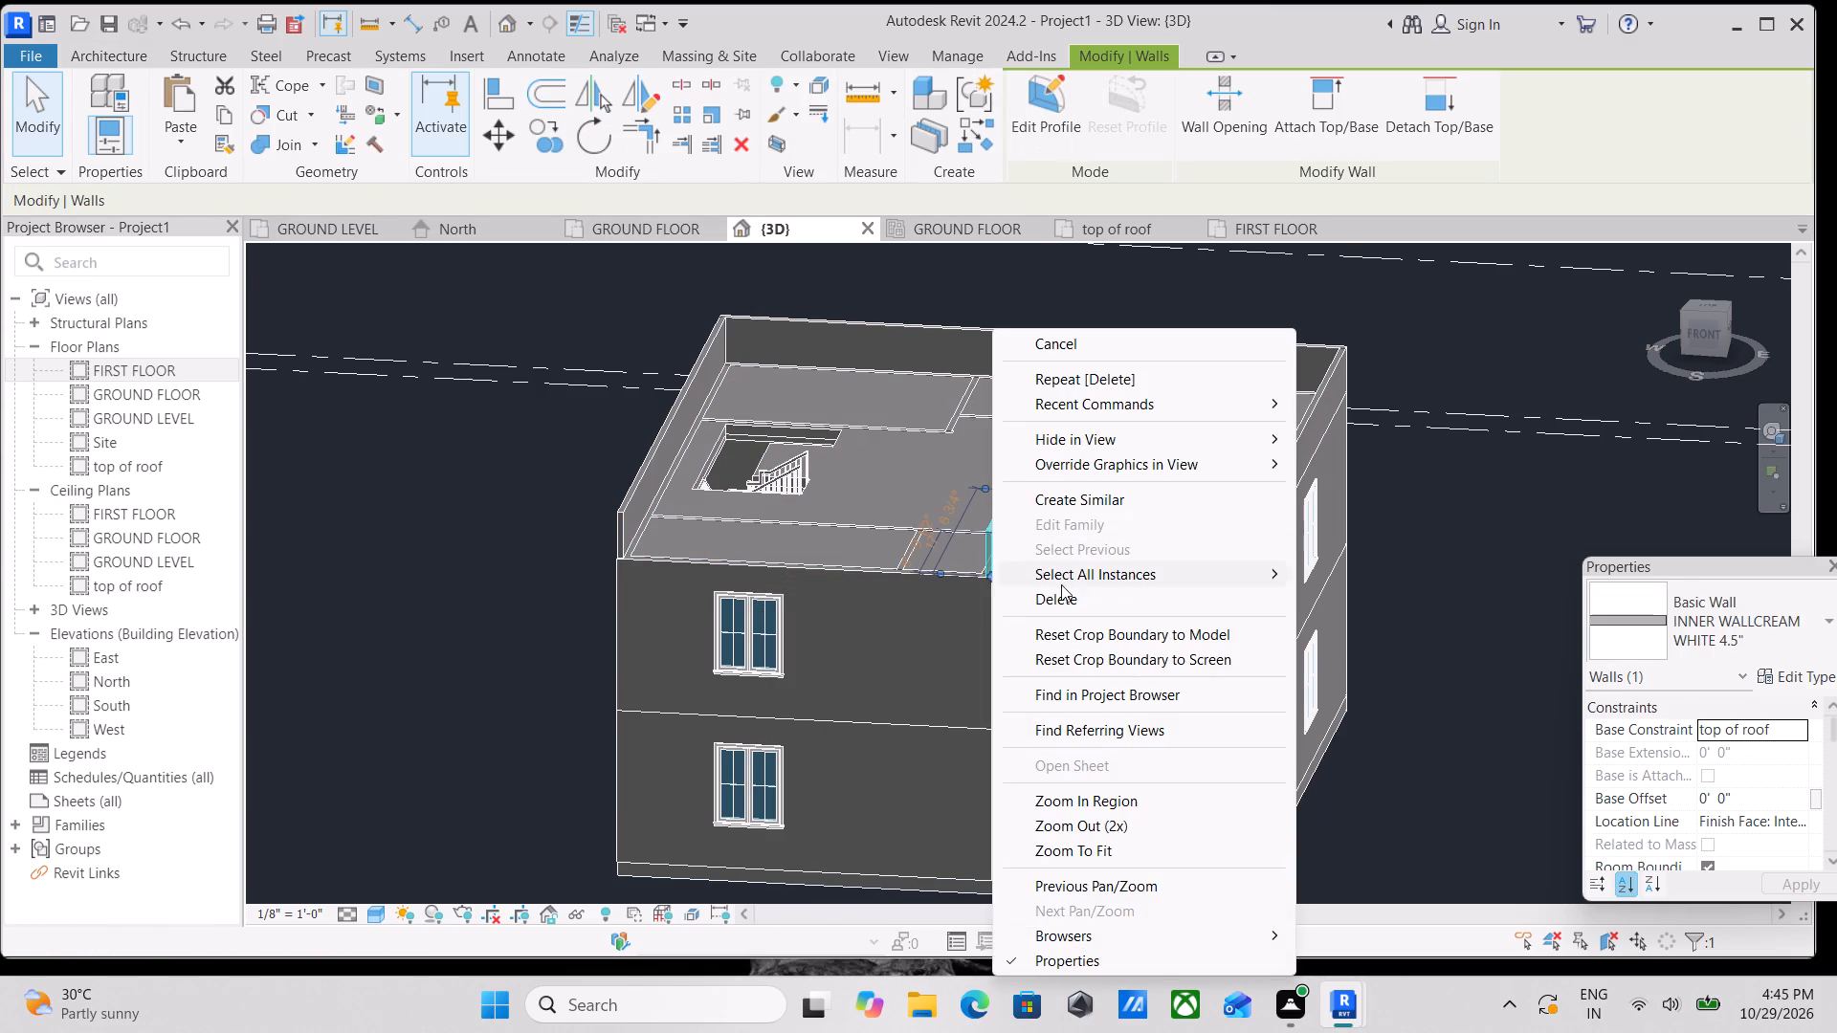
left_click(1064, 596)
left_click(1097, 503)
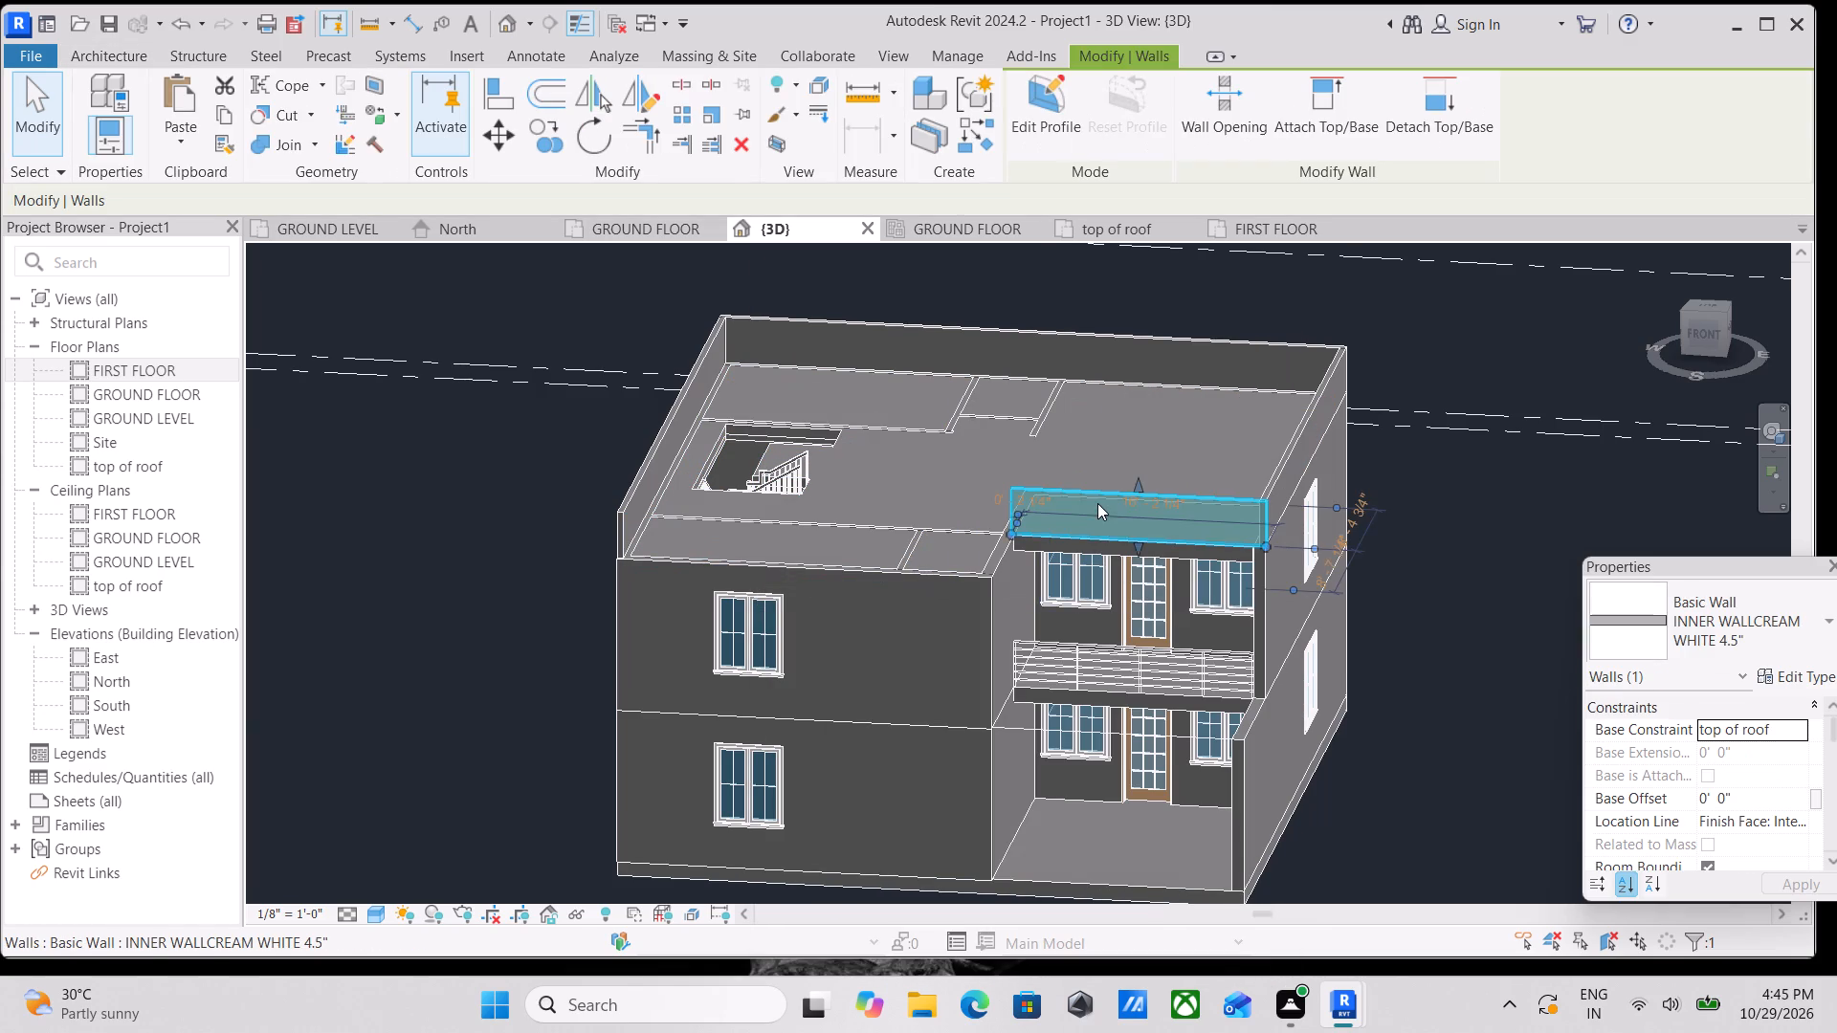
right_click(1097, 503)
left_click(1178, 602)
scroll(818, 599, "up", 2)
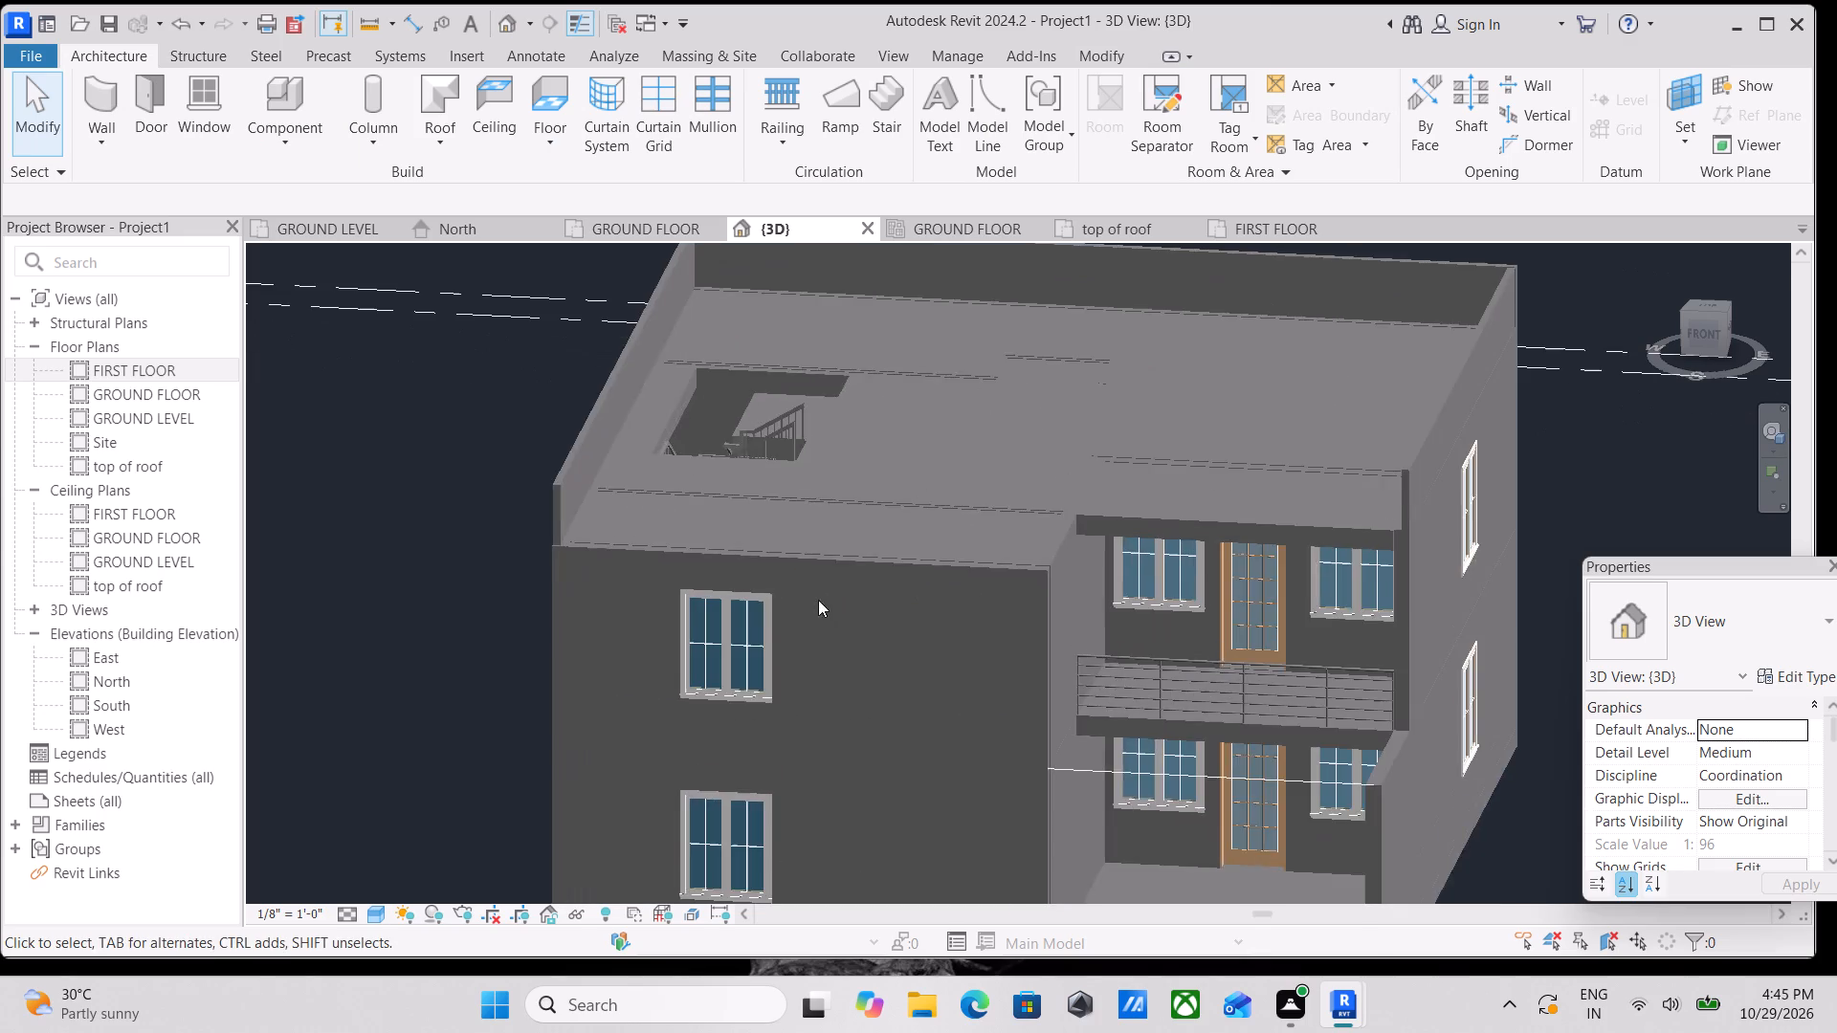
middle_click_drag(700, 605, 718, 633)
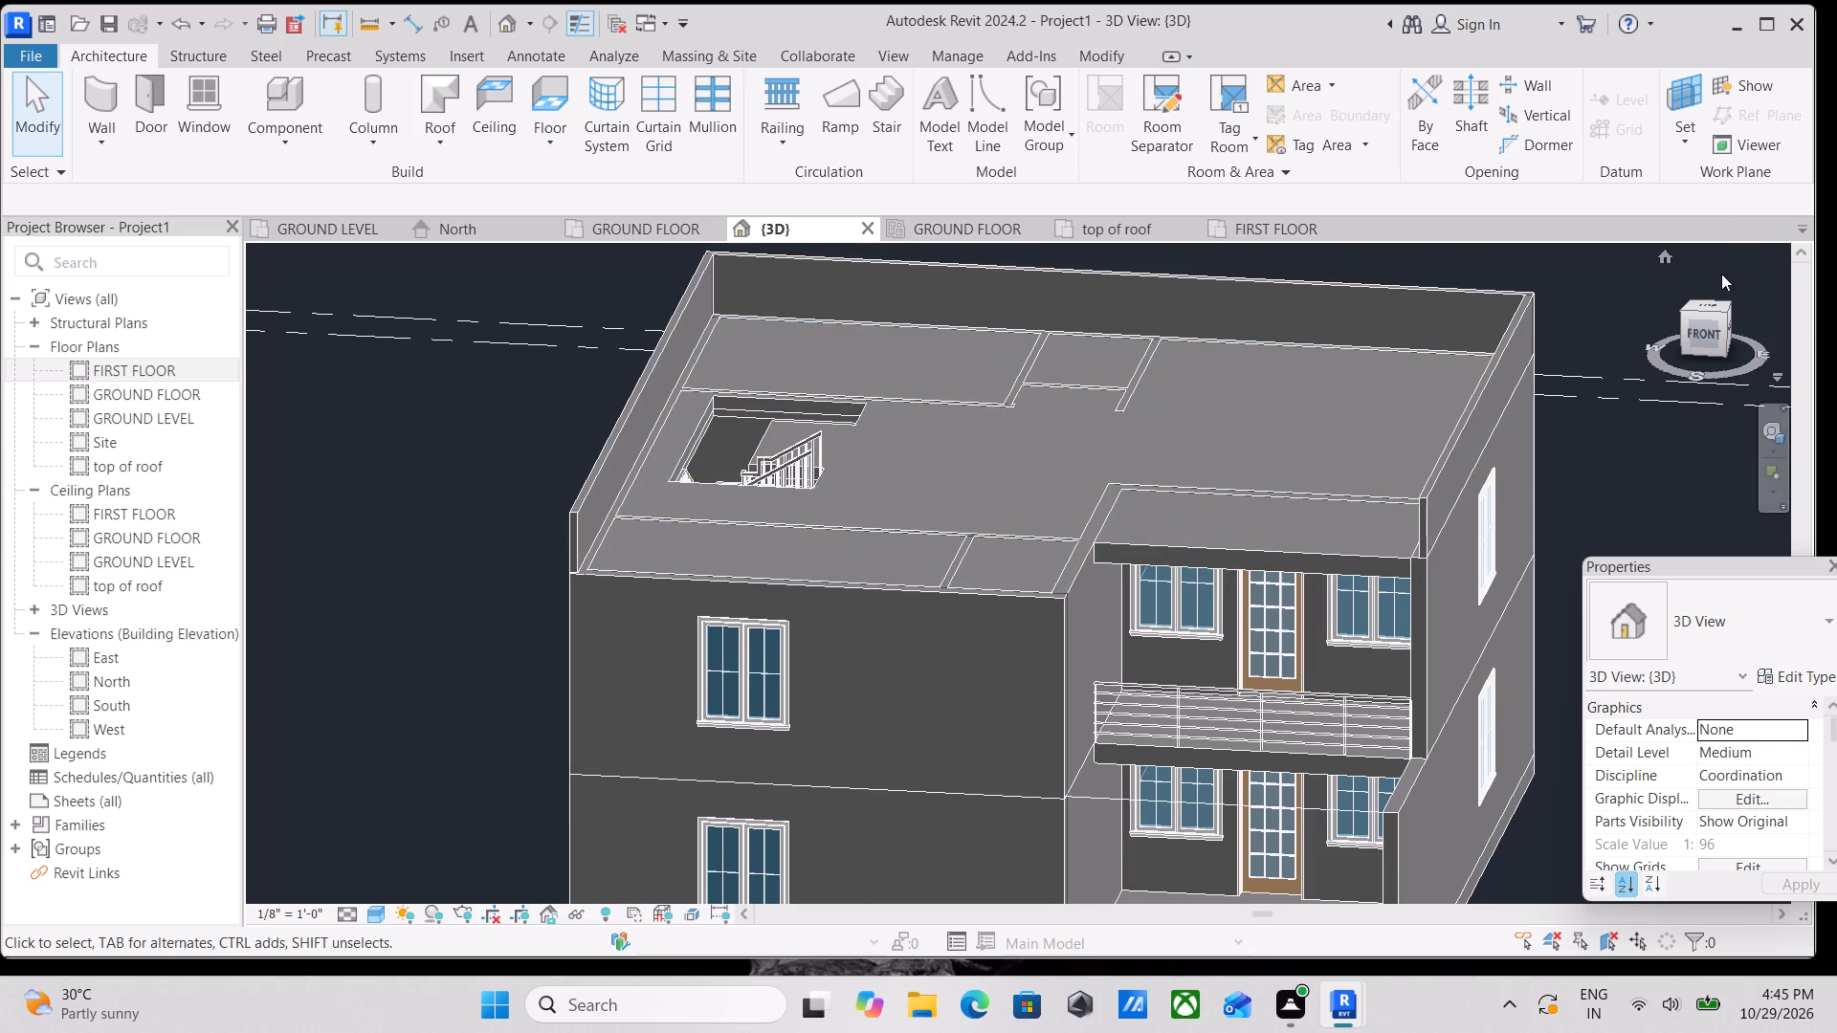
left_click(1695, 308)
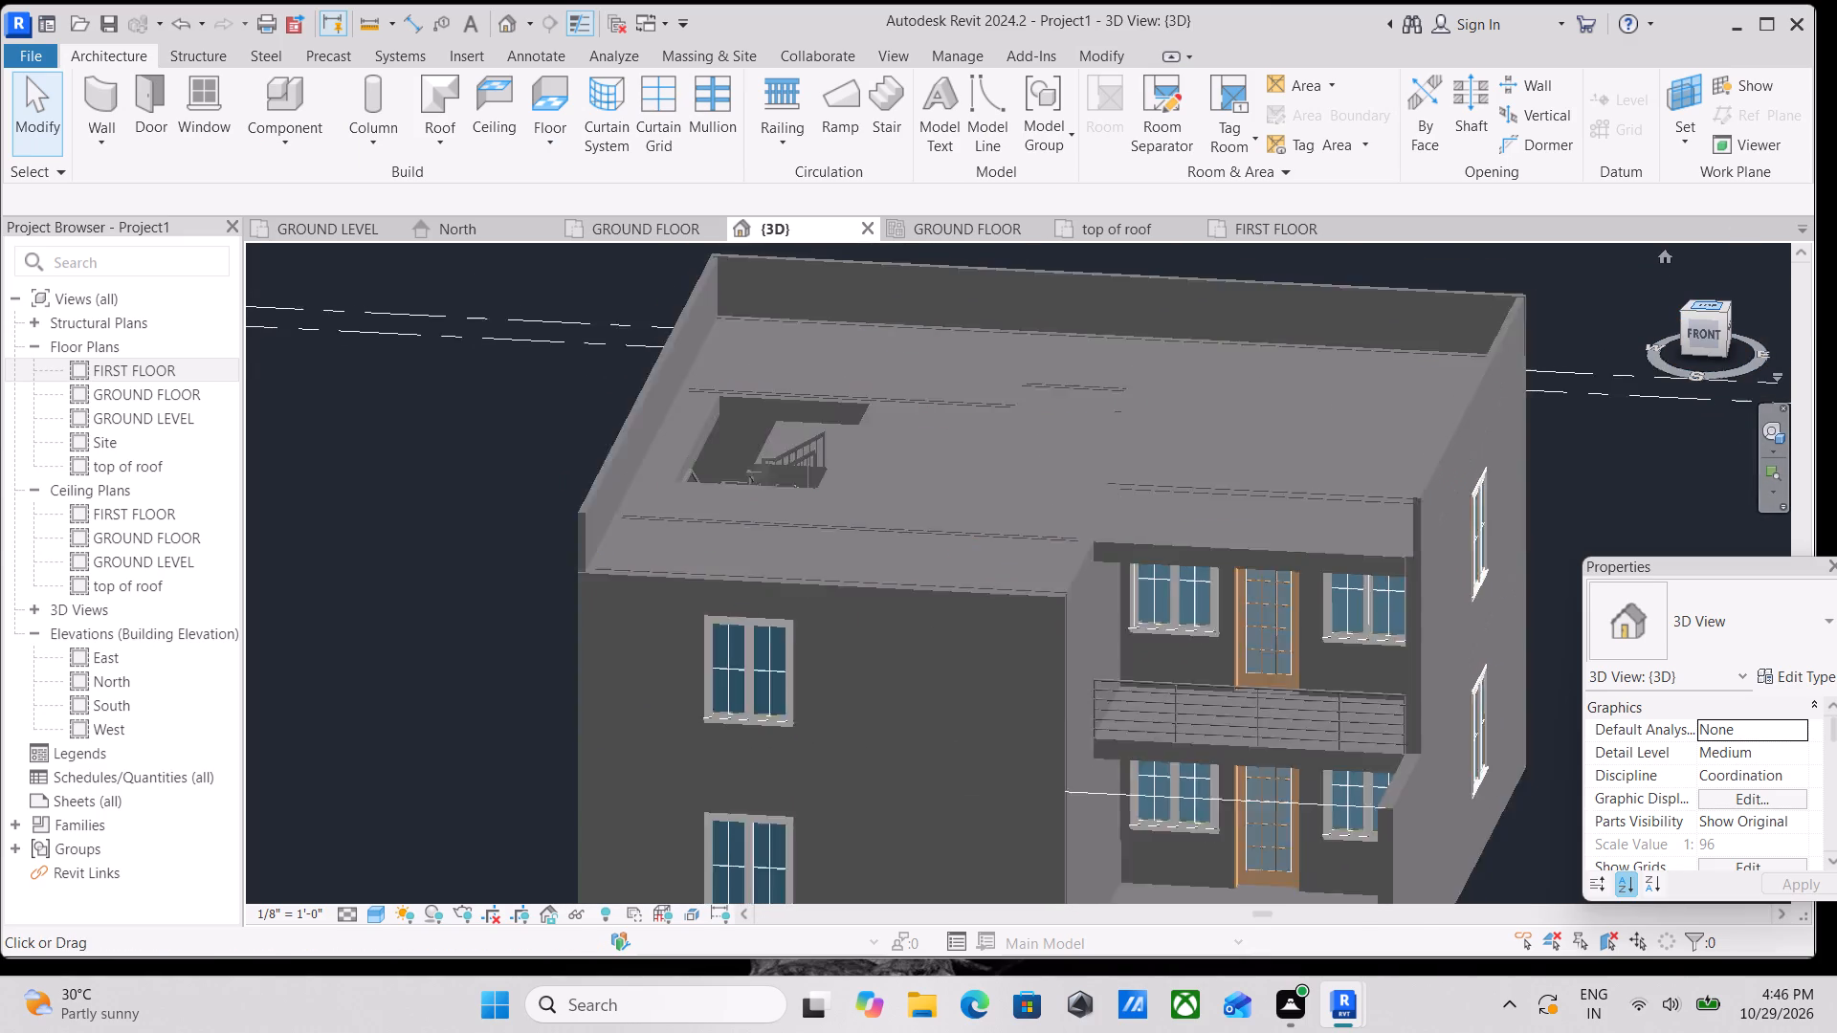
In the top of roof plan, start a railing path with a 2" offset and draw about 23' 9 1/2" along the front block's south edge.
left_click(1096, 231)
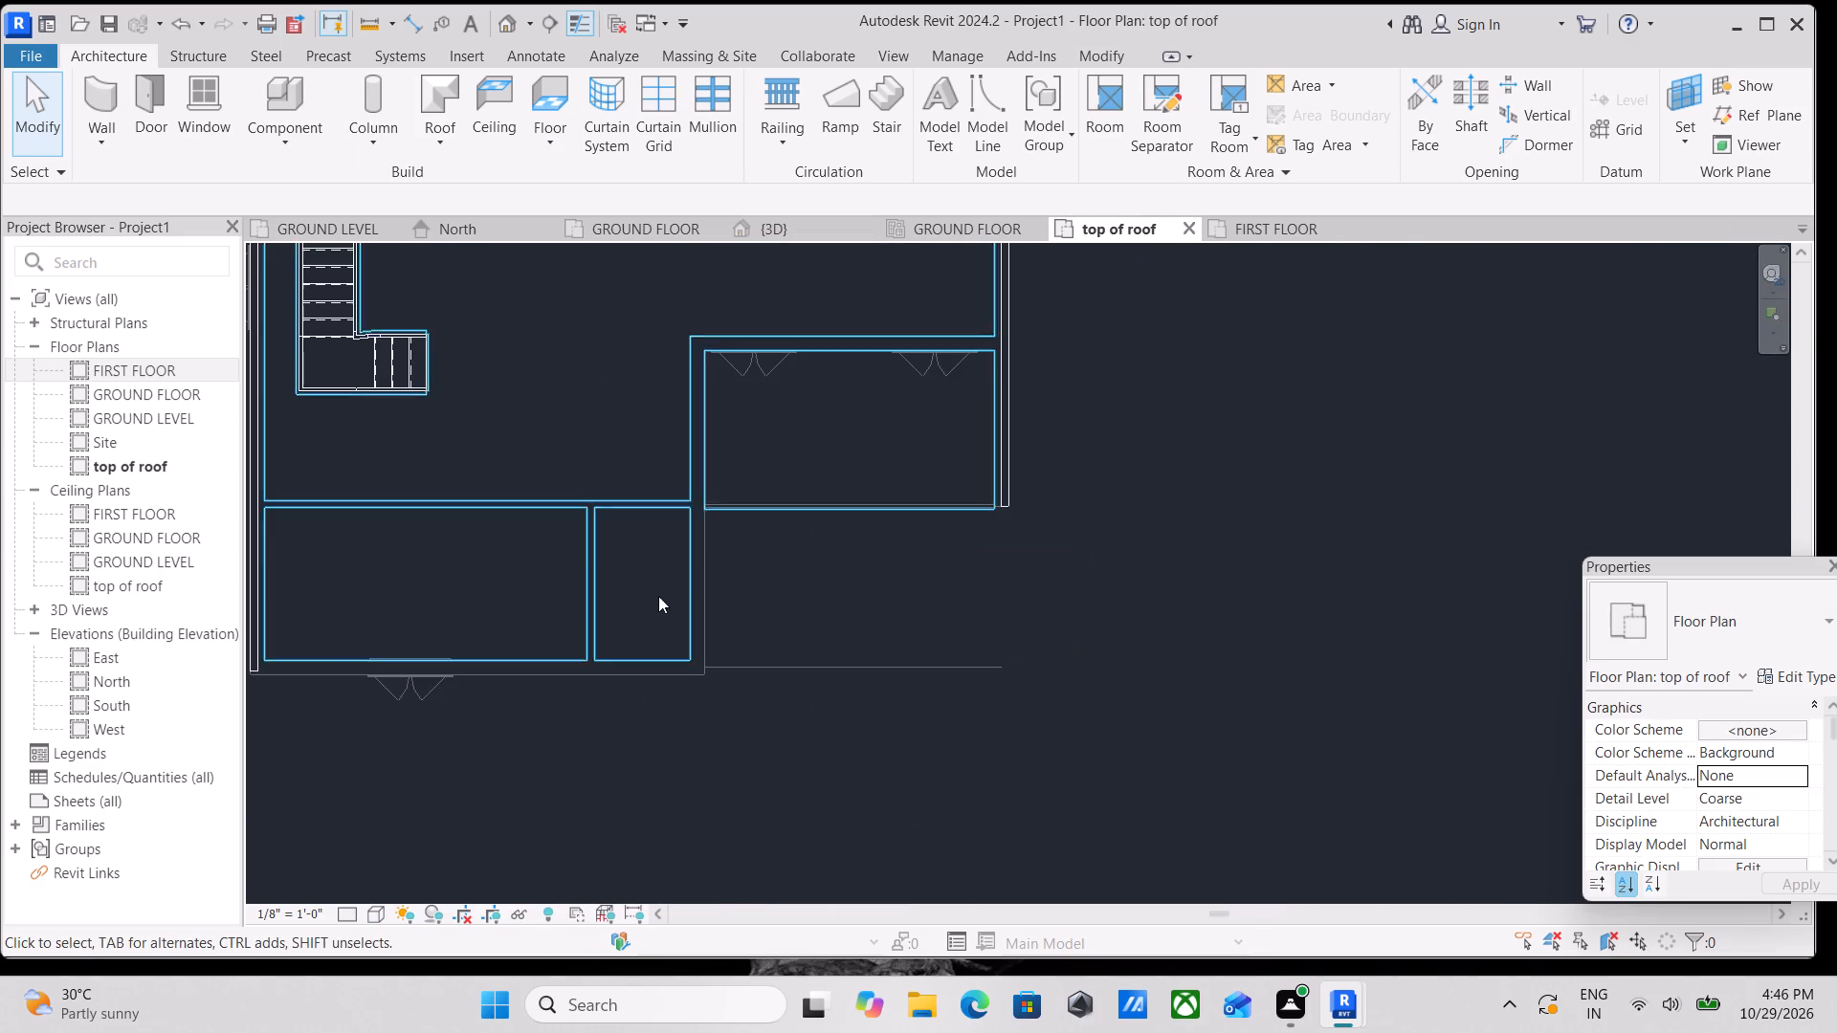
scroll(615, 594, "up", 2)
middle_click_drag(585, 589, 760, 540)
scroll(754, 543, "down", 1)
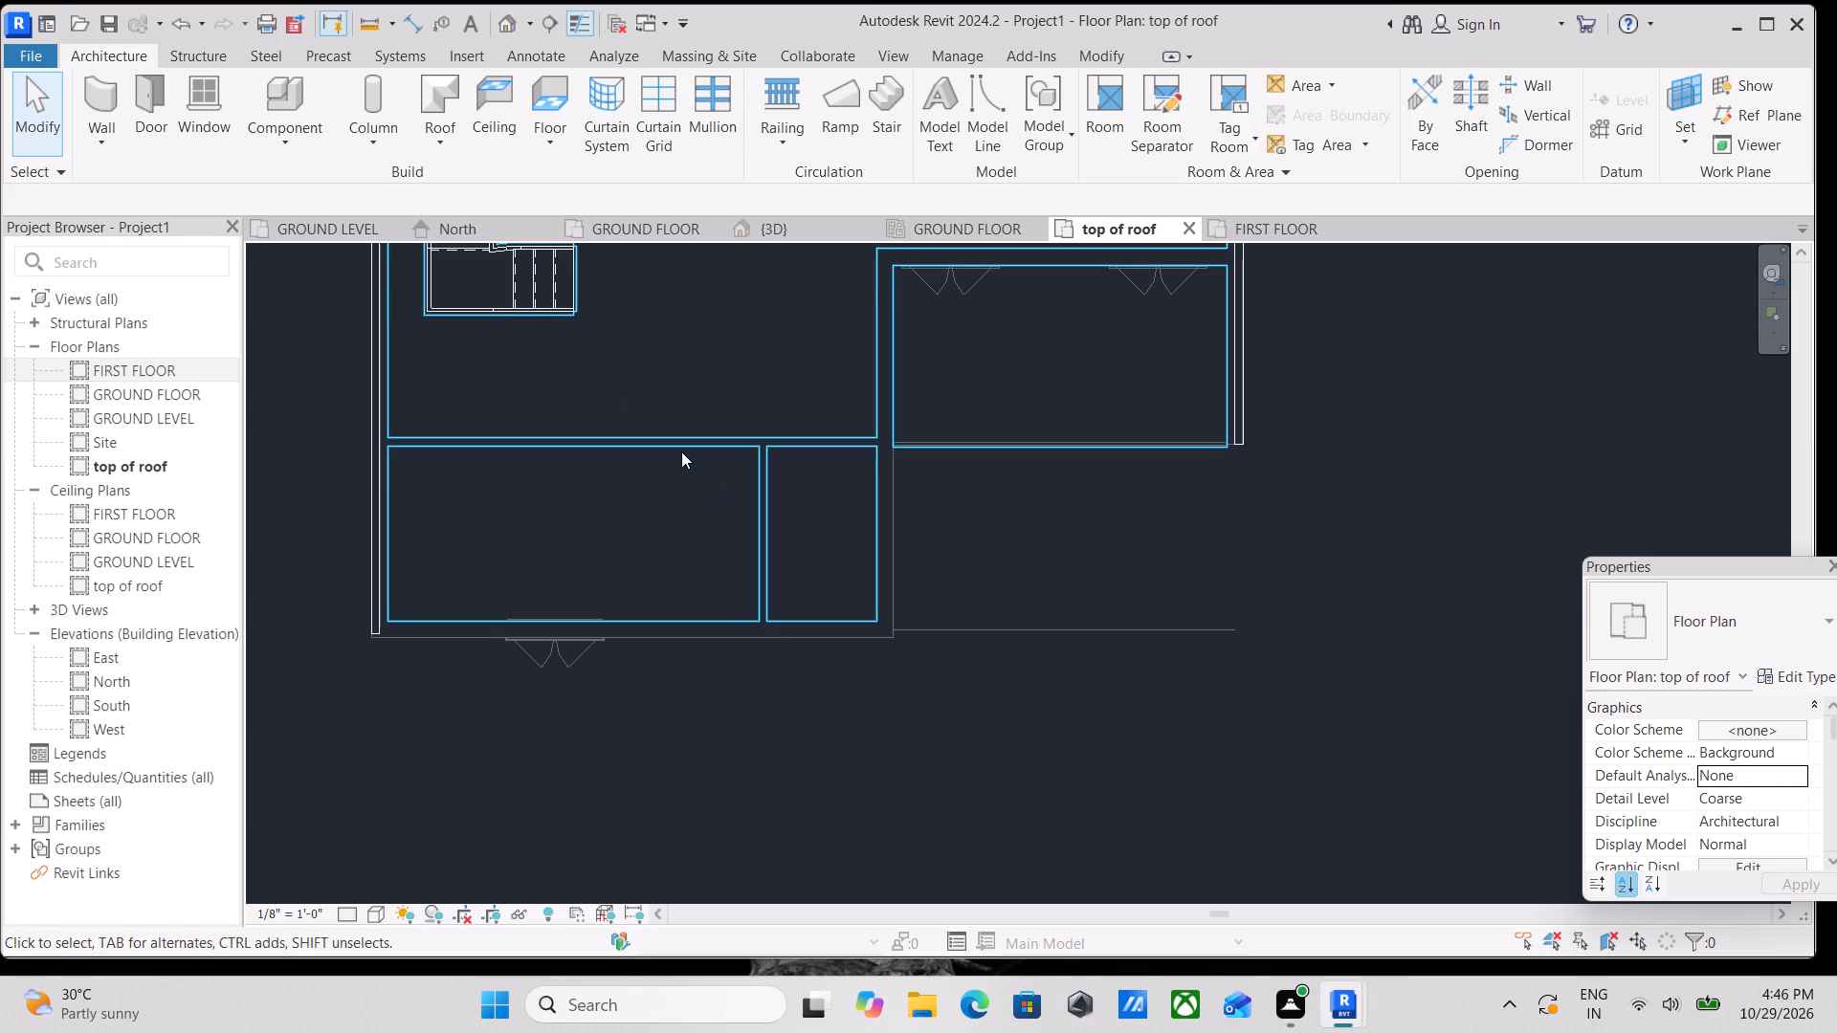
left_click(96, 146)
left_click(96, 145)
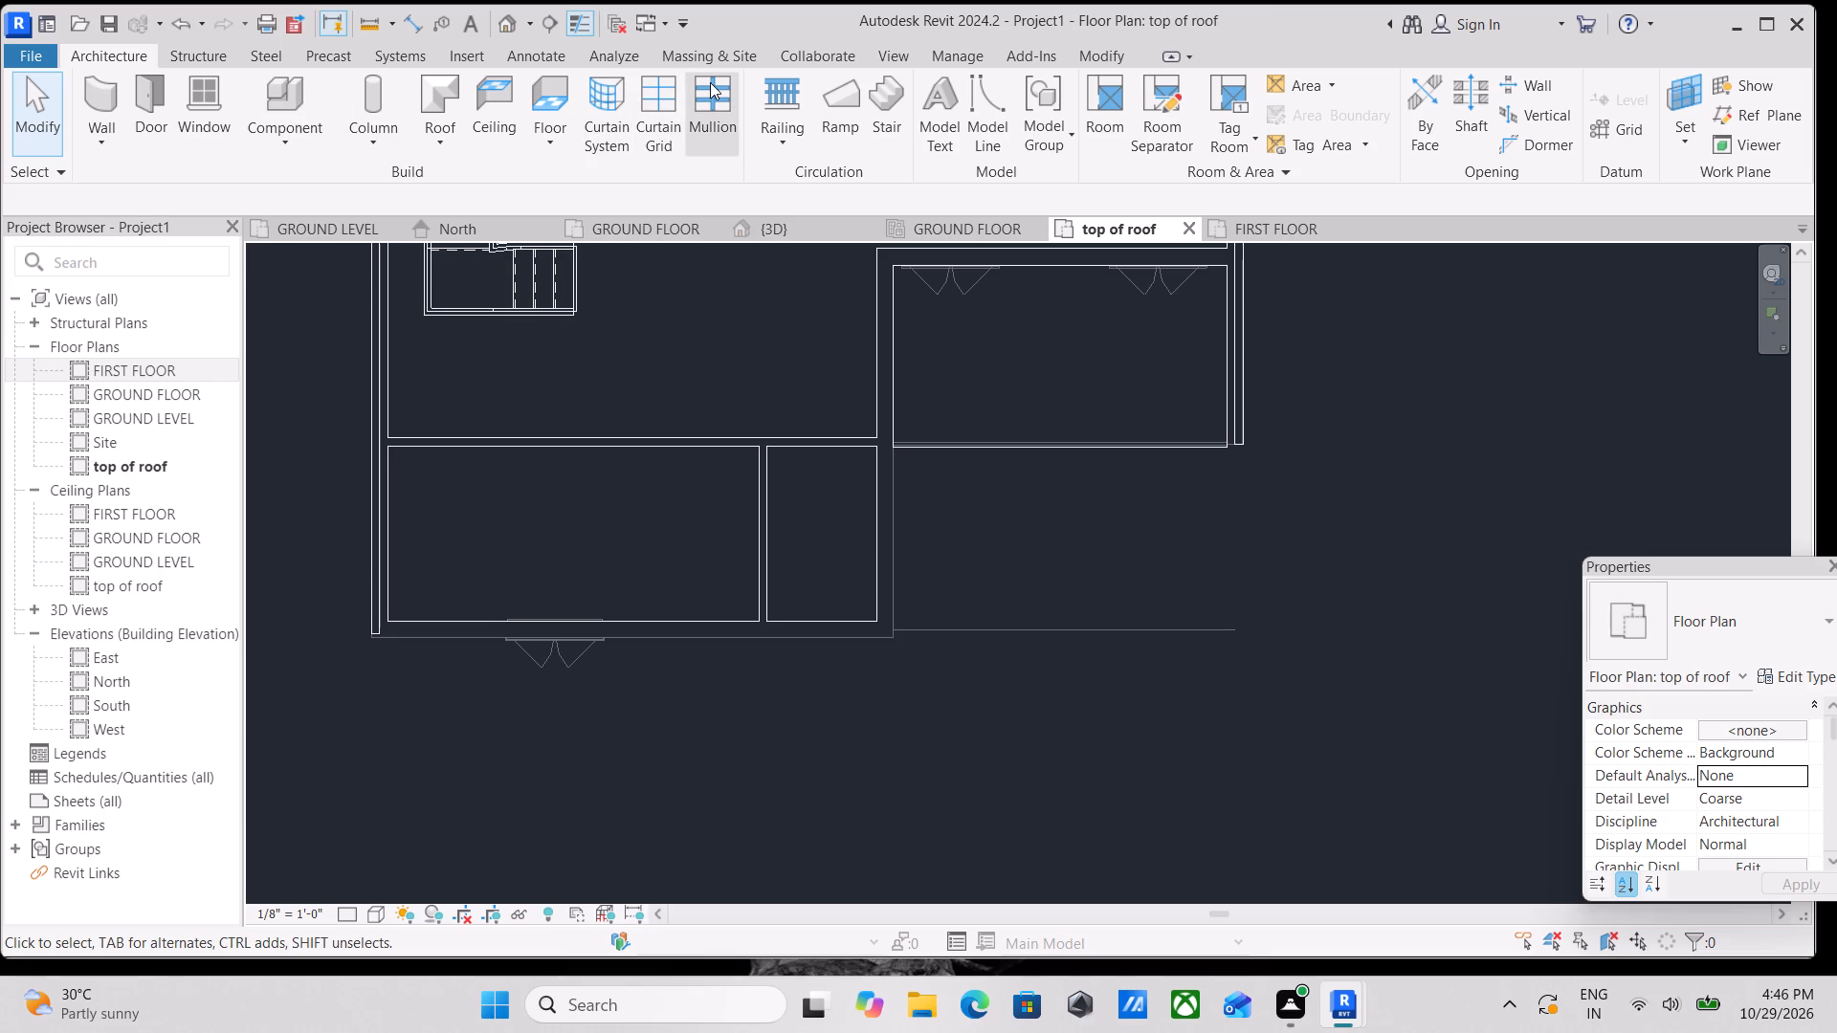
left_click(764, 137)
left_click(765, 181)
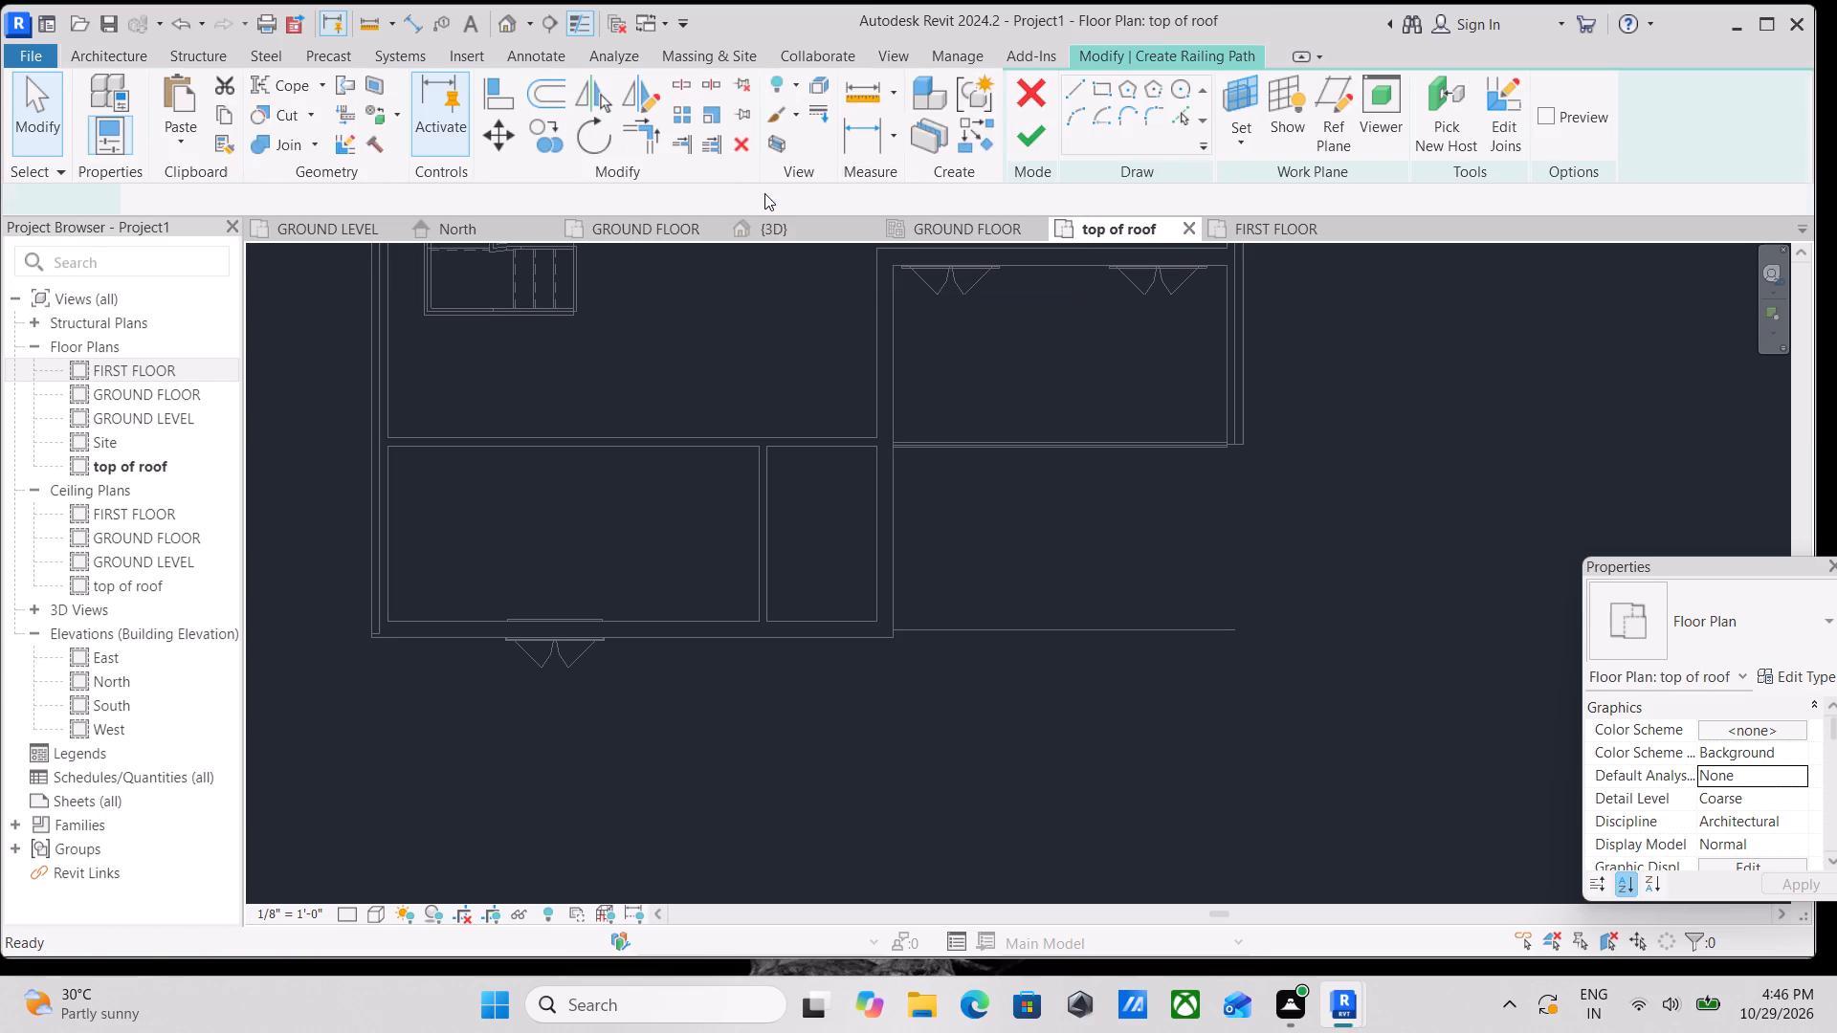
scroll(403, 648, "up", 2)
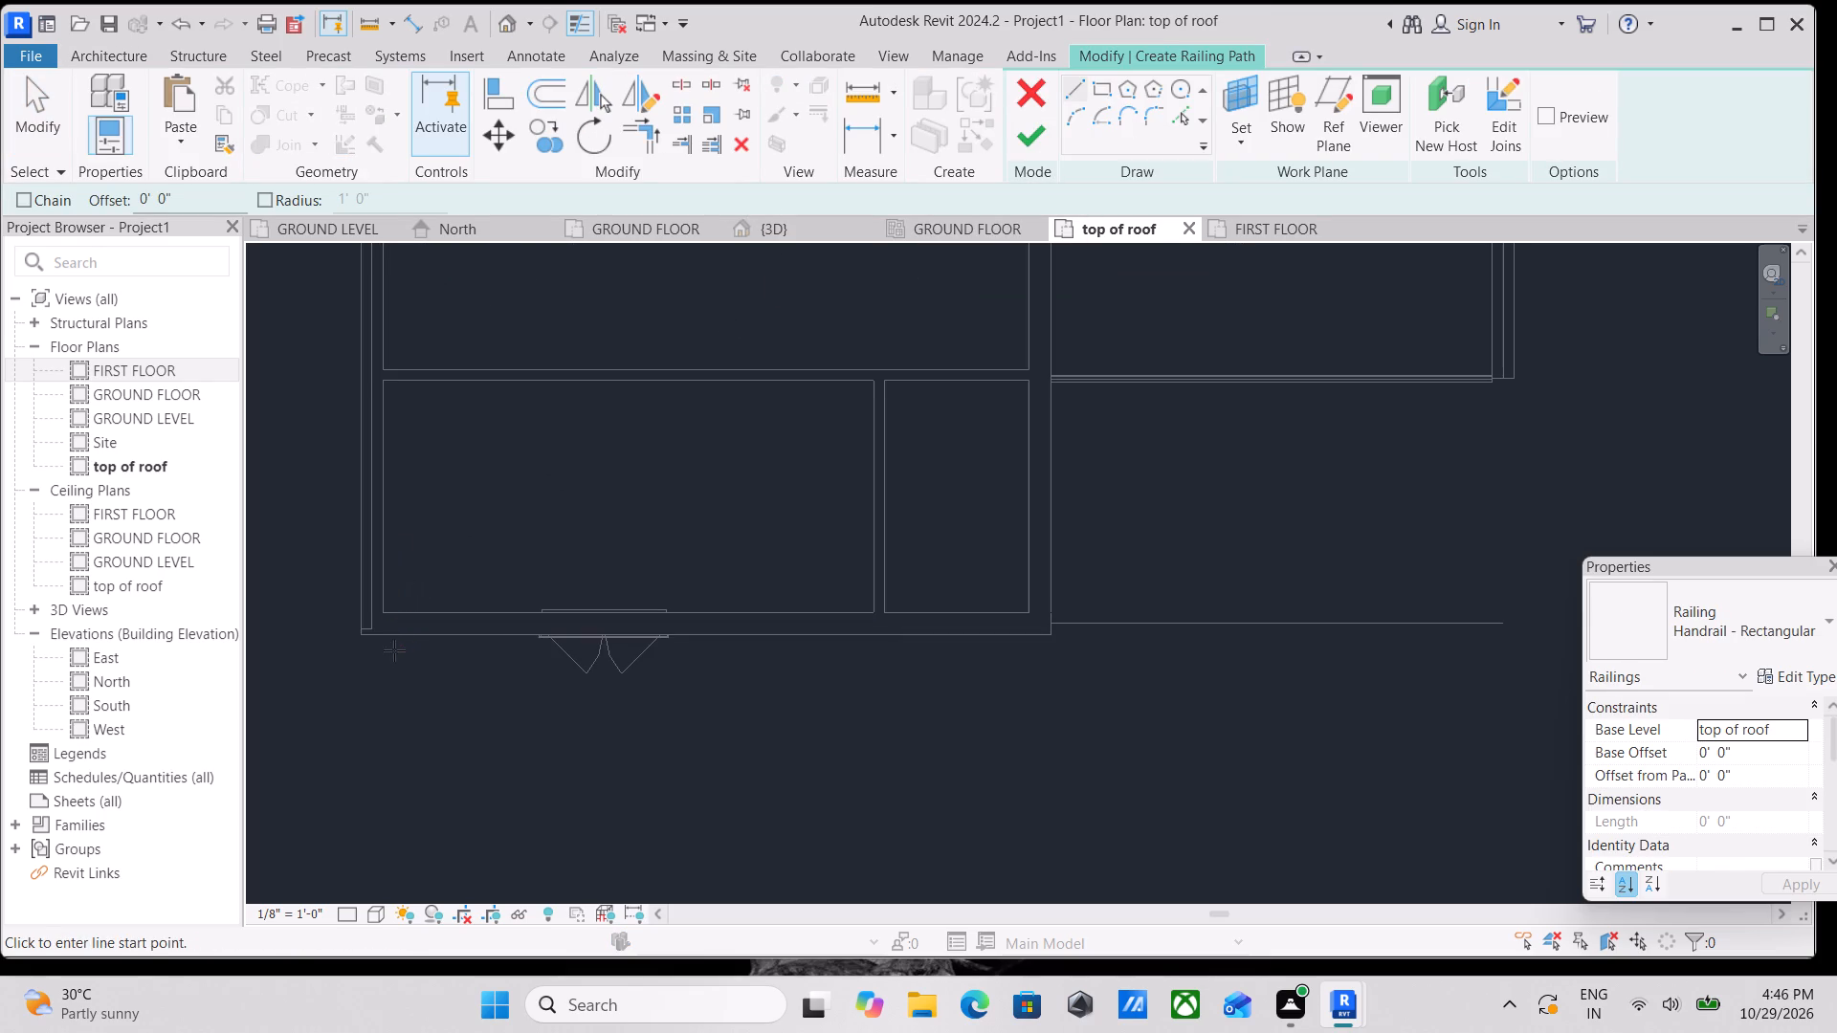
left_click(358, 640)
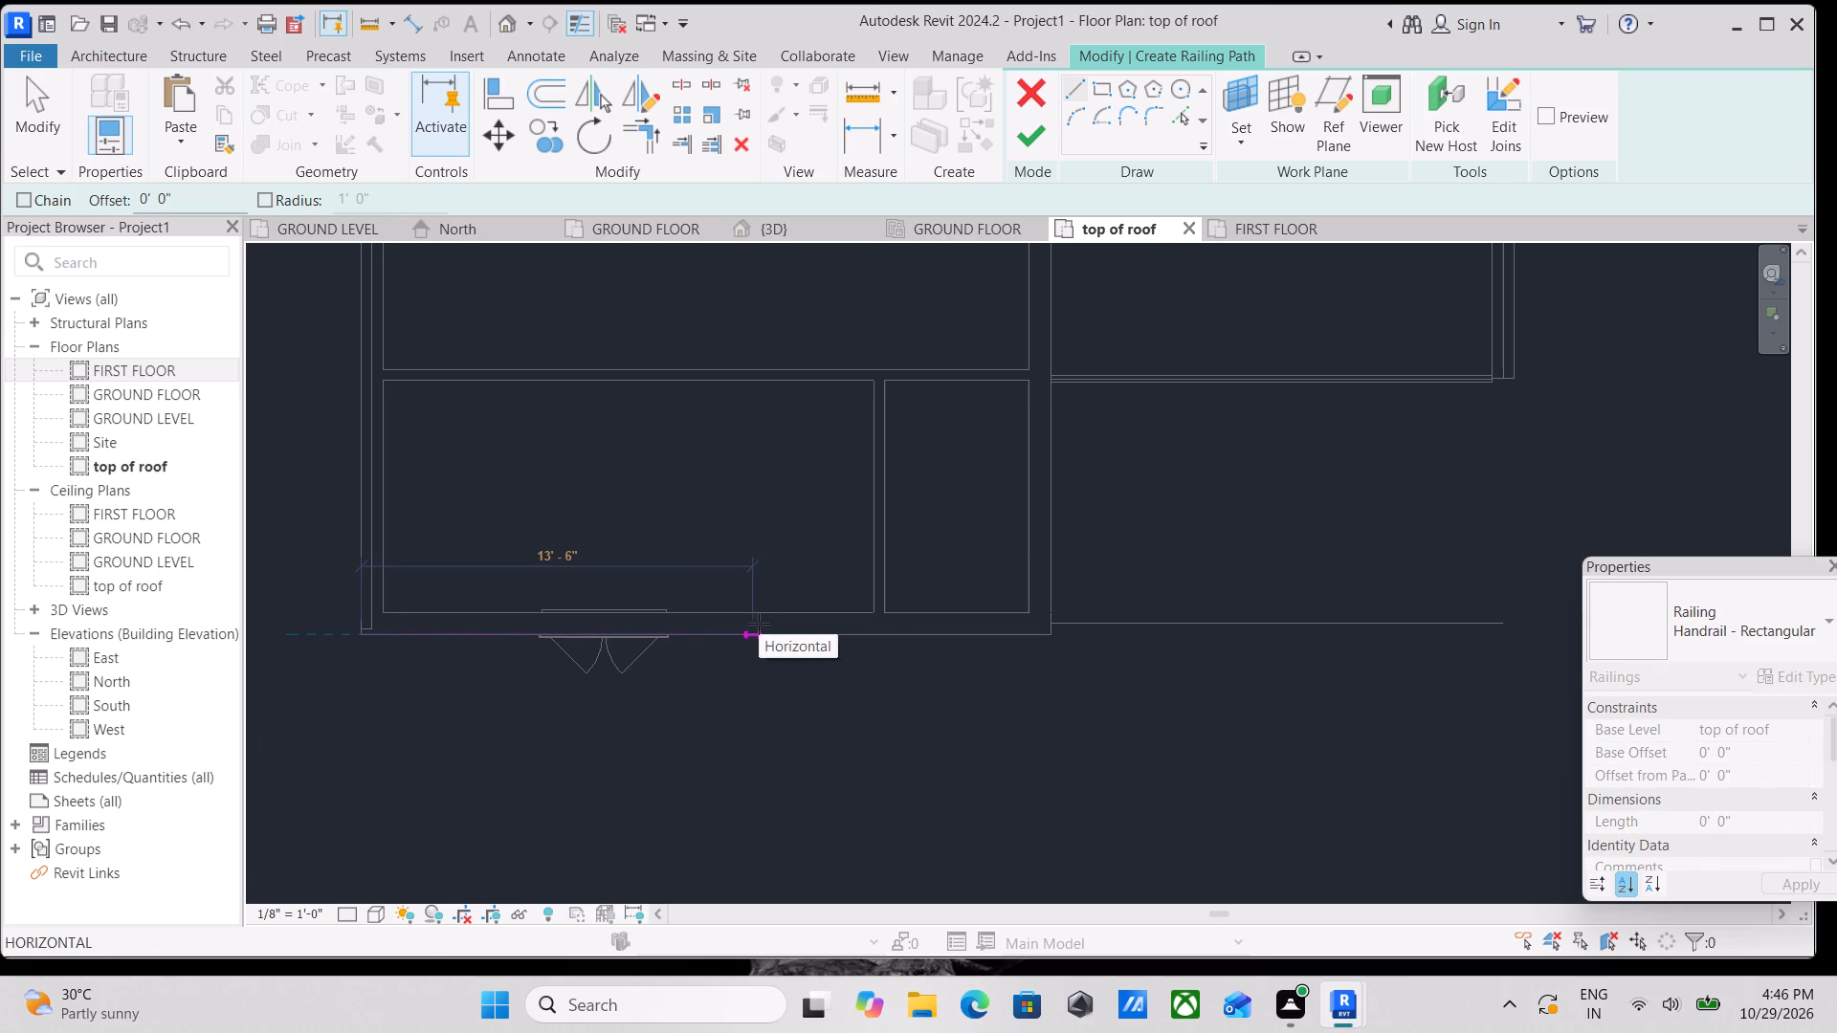
key("Escape")
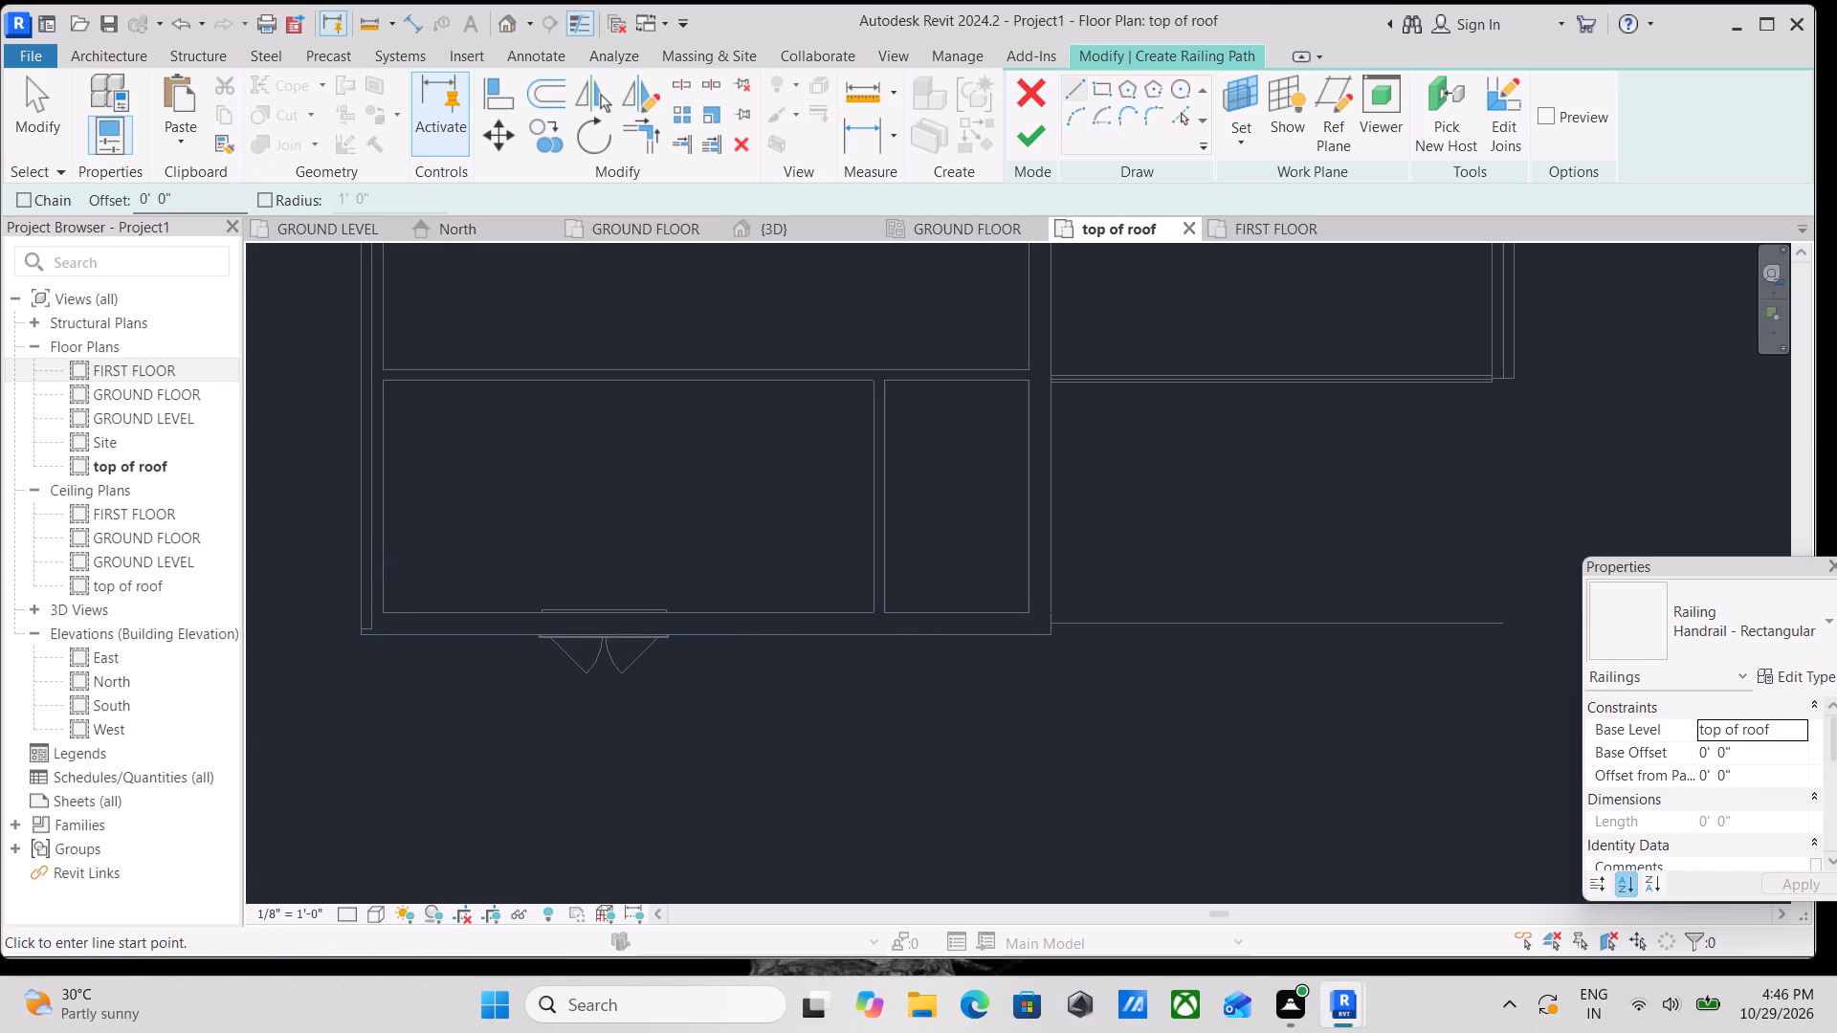
left_click_drag(191, 196, 82, 201)
key("2")
key("shift+quotedbl")
key("Return")
left_click(360, 636)
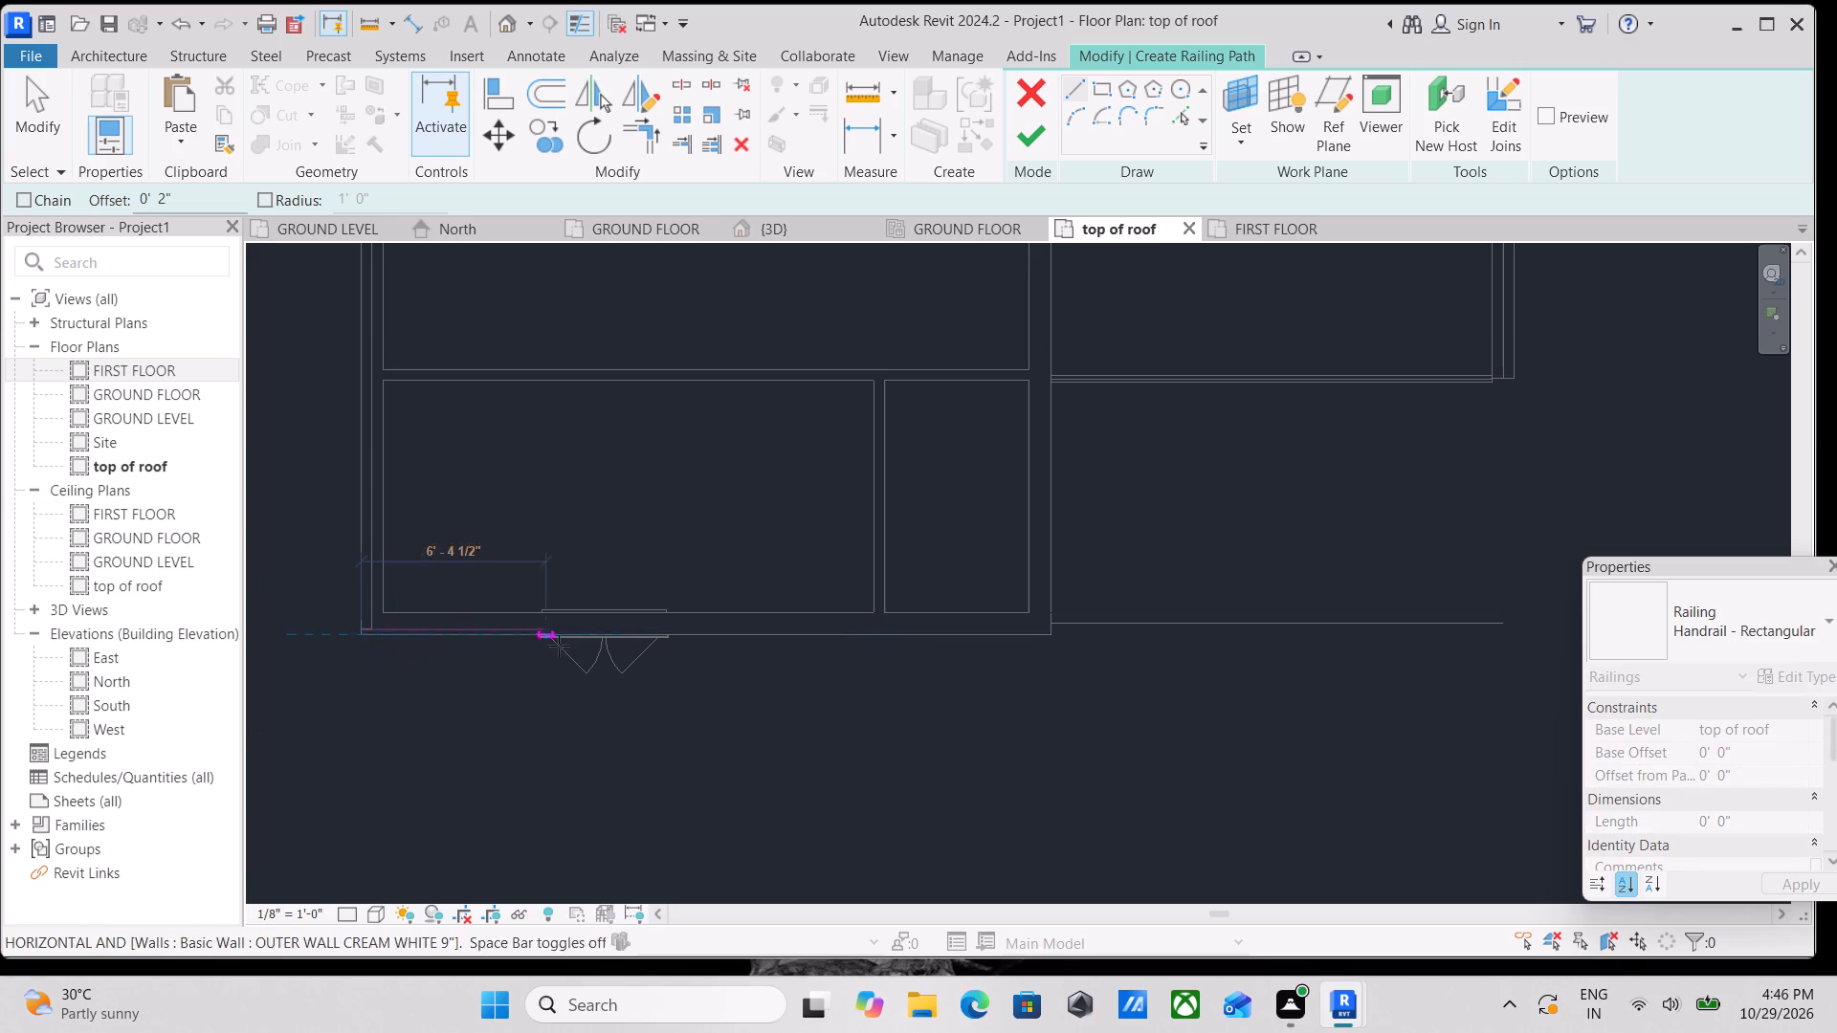
left_click(1042, 643)
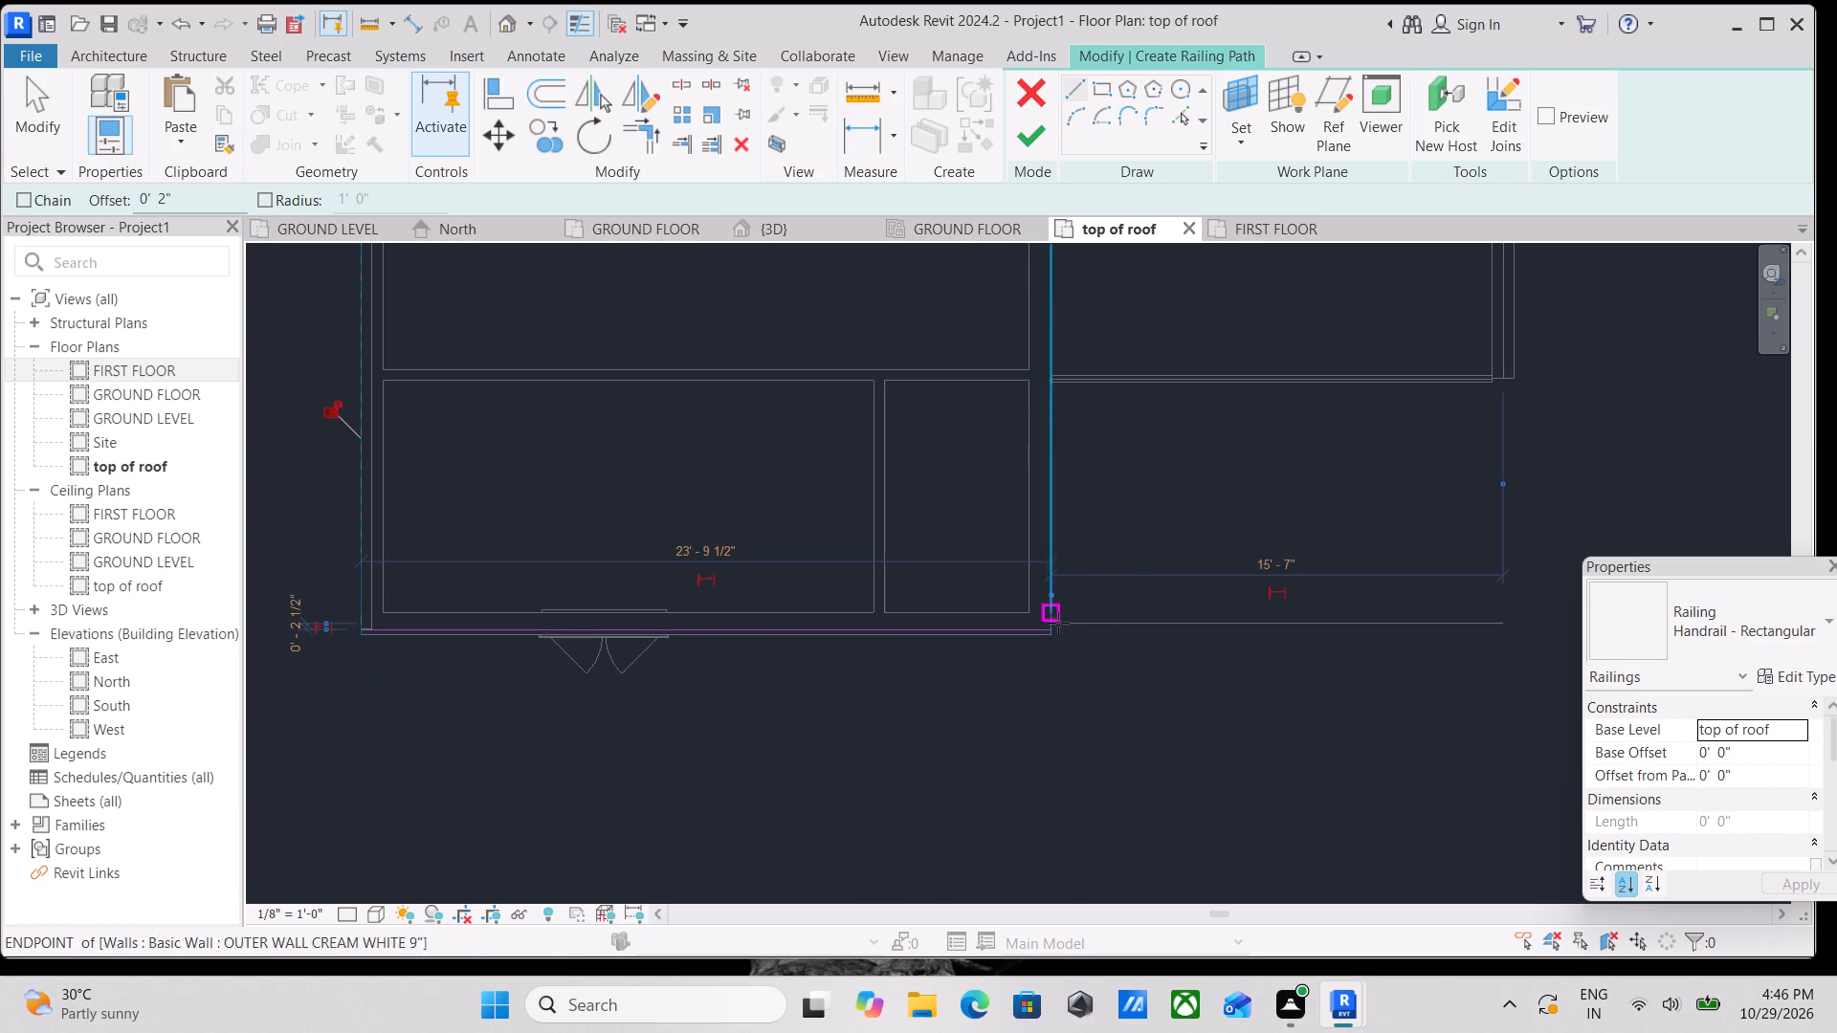
Add the railing path's return of about 8' 8 1/4" and its run of about 15' 5" along the roof edge above the balcony.
scroll(1053, 634, "up", 3)
left_click_drag(1053, 639, 1047, 596)
middle_click_drag(1043, 425, 1011, 618)
scroll(1024, 443, "up", 3)
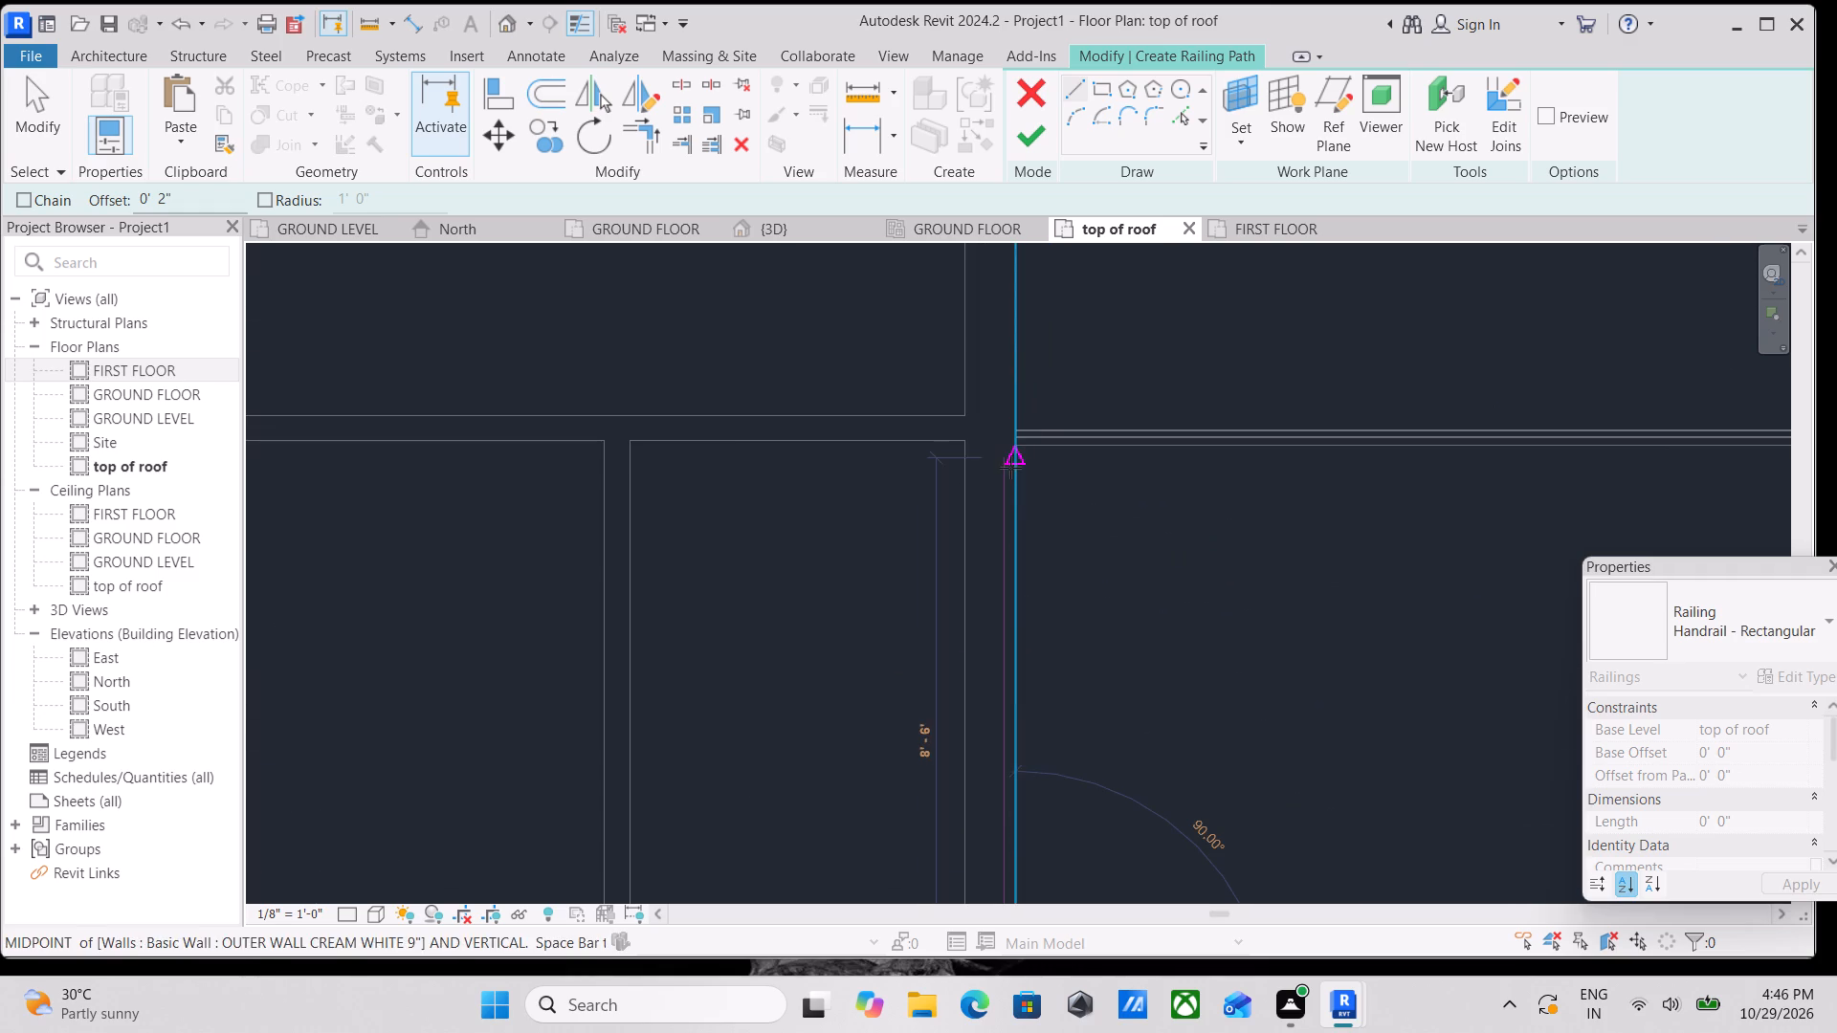
left_click(1013, 447)
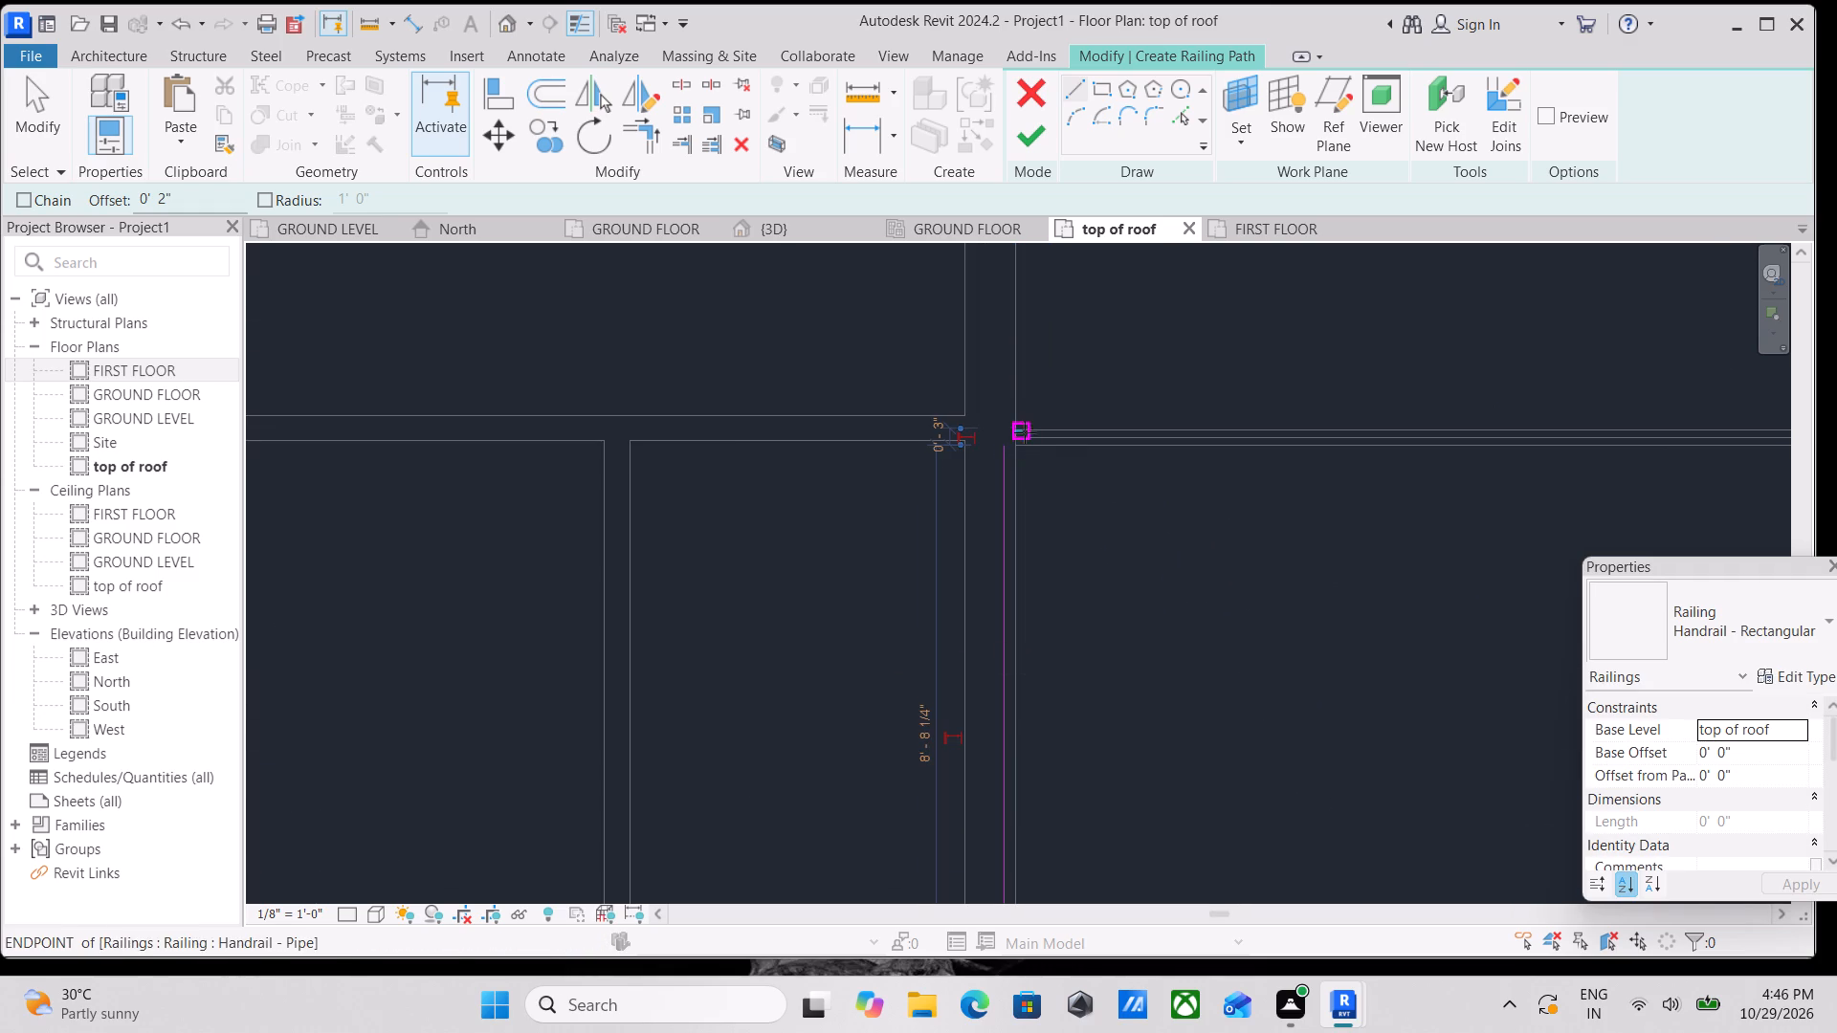
left_click(1019, 449)
middle_click_drag(1089, 446, 871, 482)
middle_click_drag(1208, 466, 968, 477)
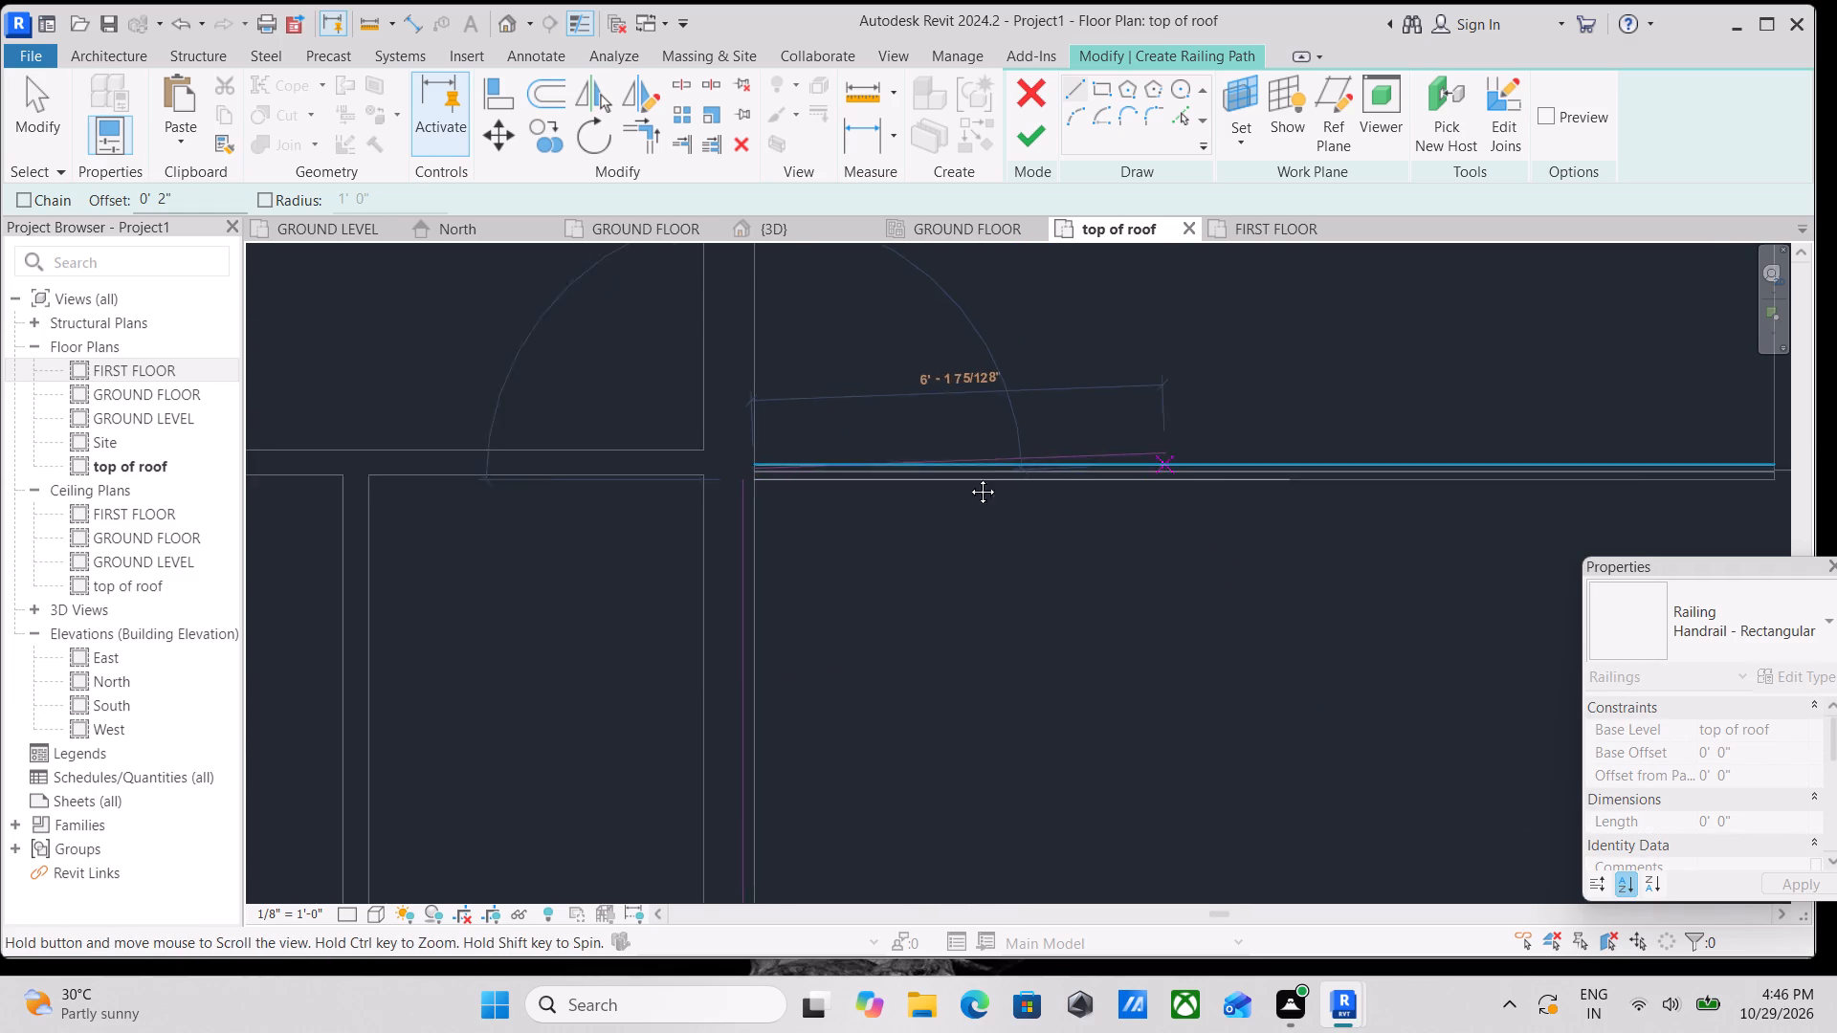
middle_click_drag(968, 477, 734, 483)
middle_click_drag(1001, 505, 877, 519)
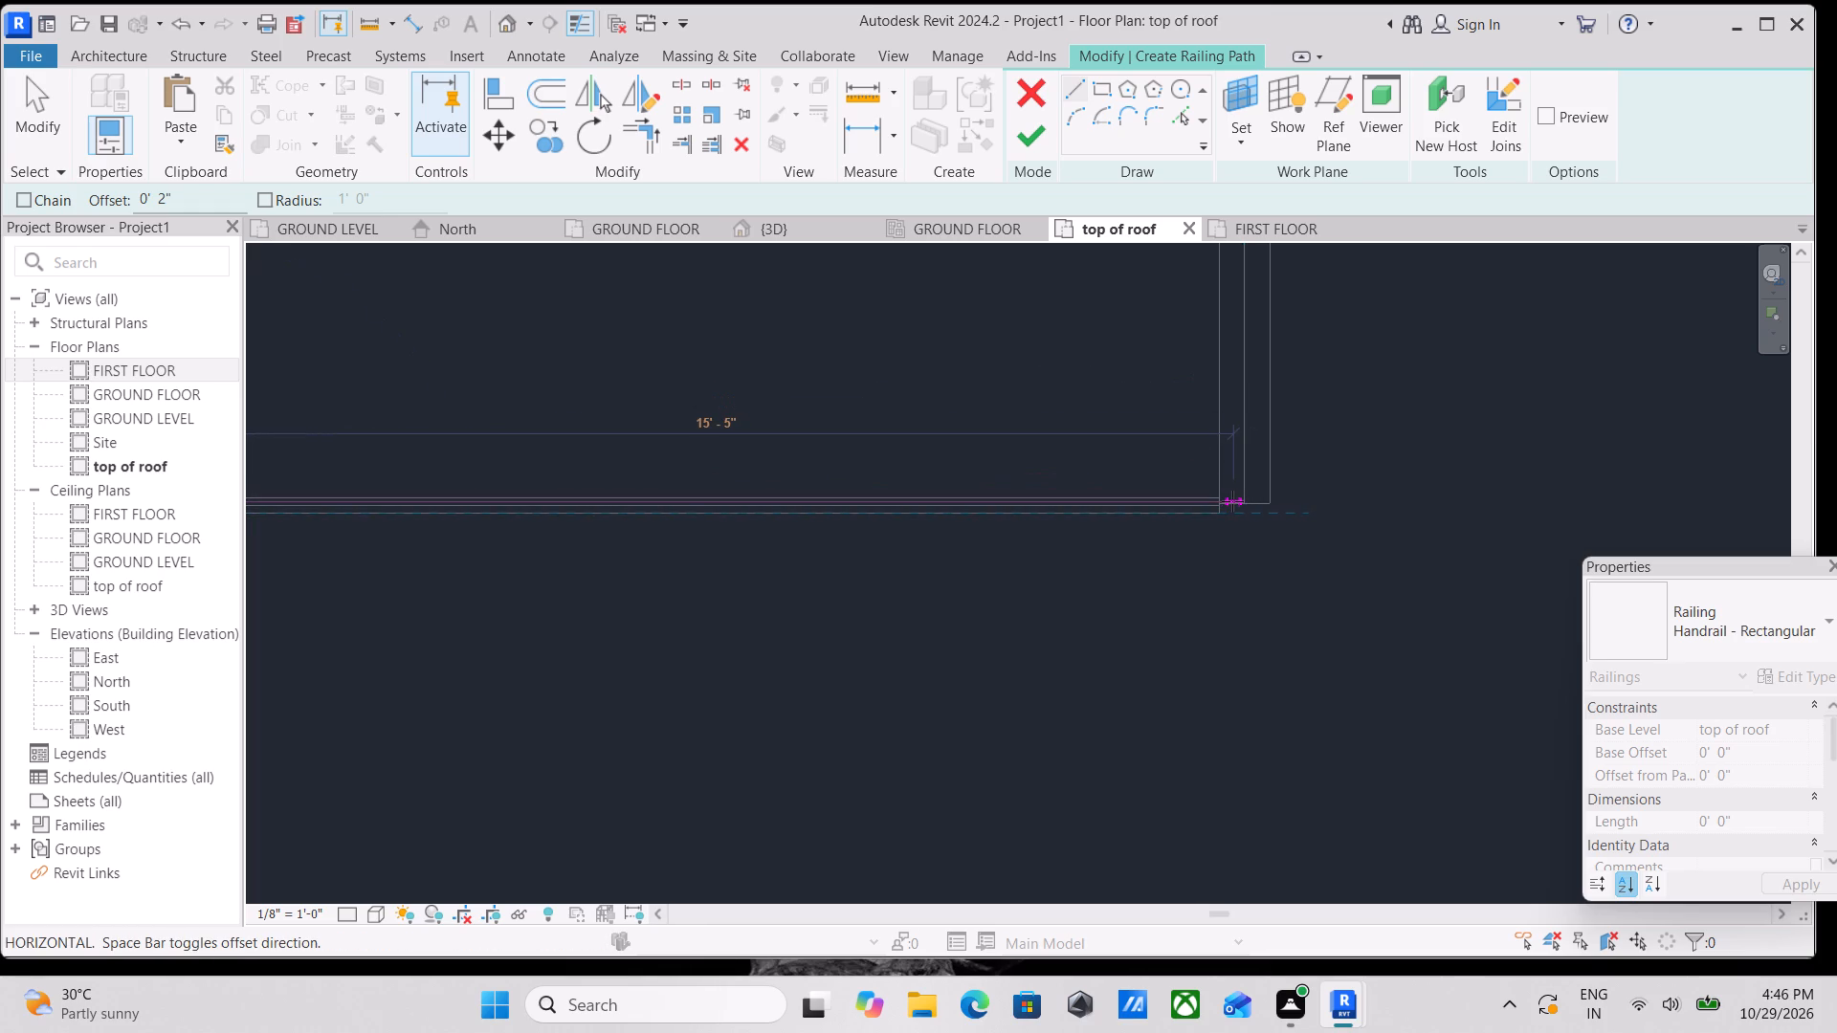
left_click(1232, 501)
key("Escape")
key("Escape")
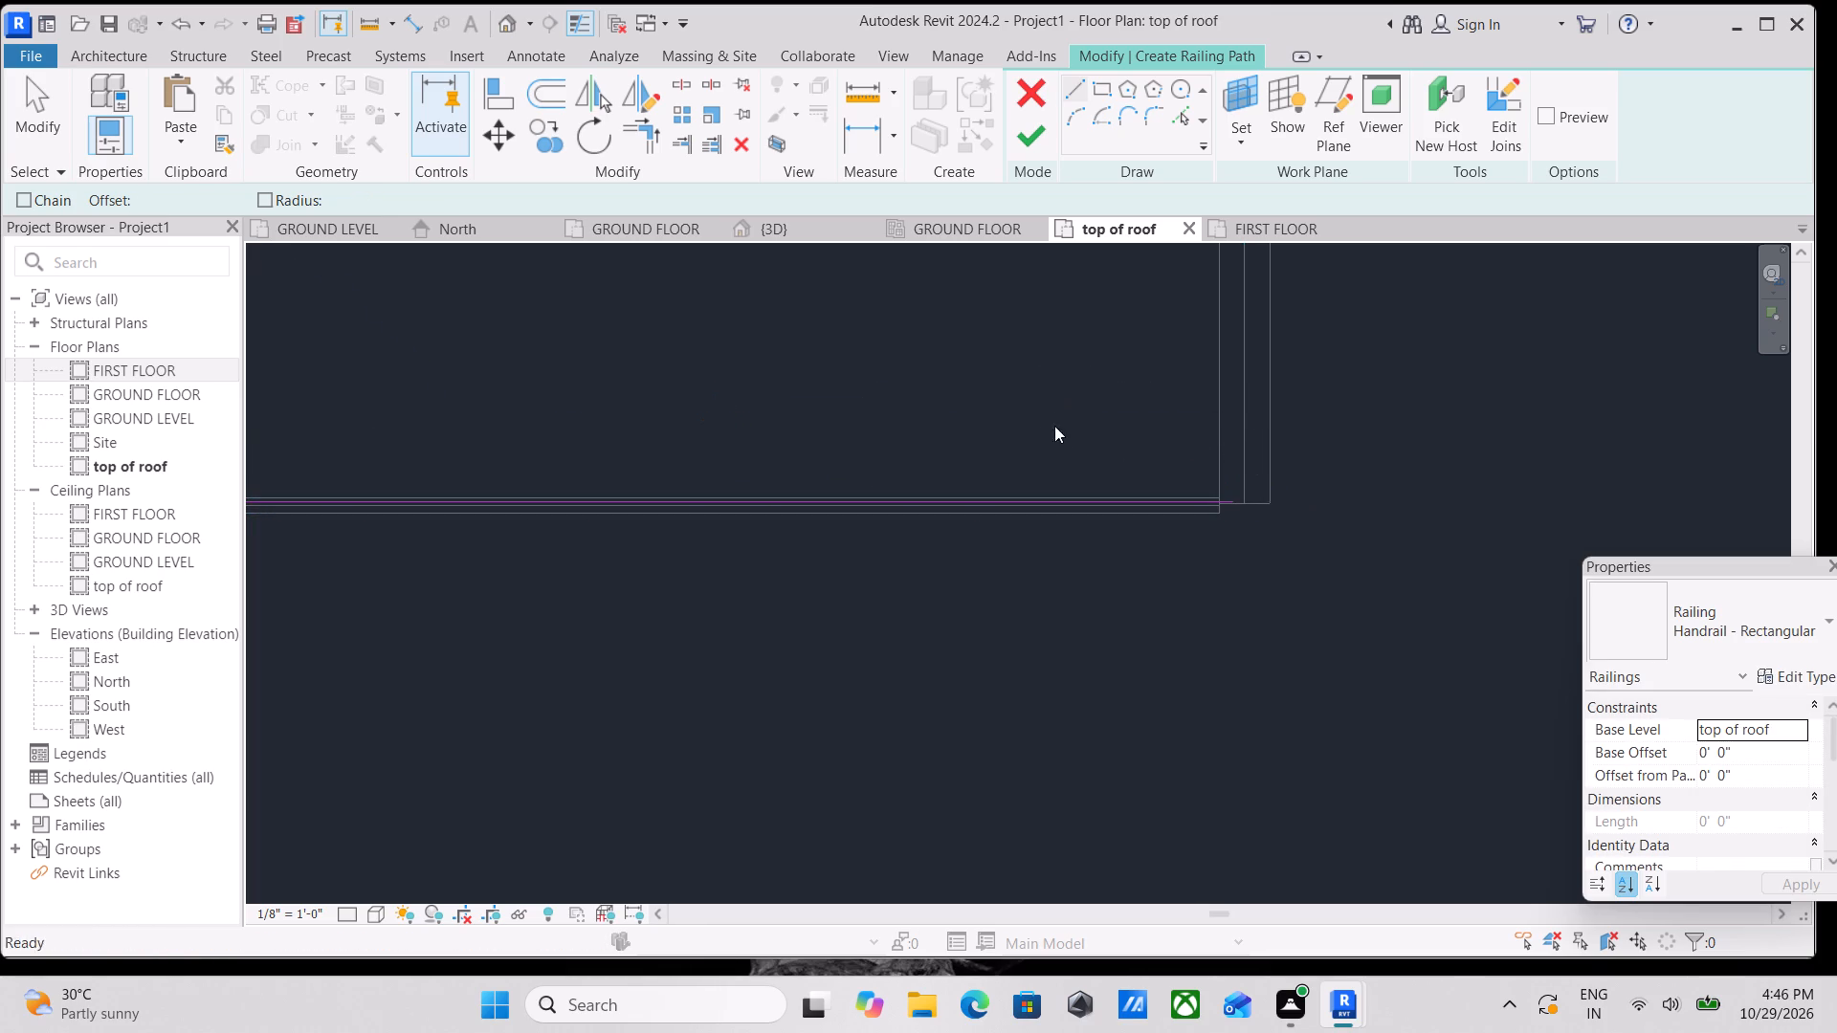
Shorten the railing line above the balcony to 15' 3" so it ends at the east wall's inner face.
scroll(1054, 426, "up", 2)
scroll(1329, 560, "up", 6)
left_click(1212, 499)
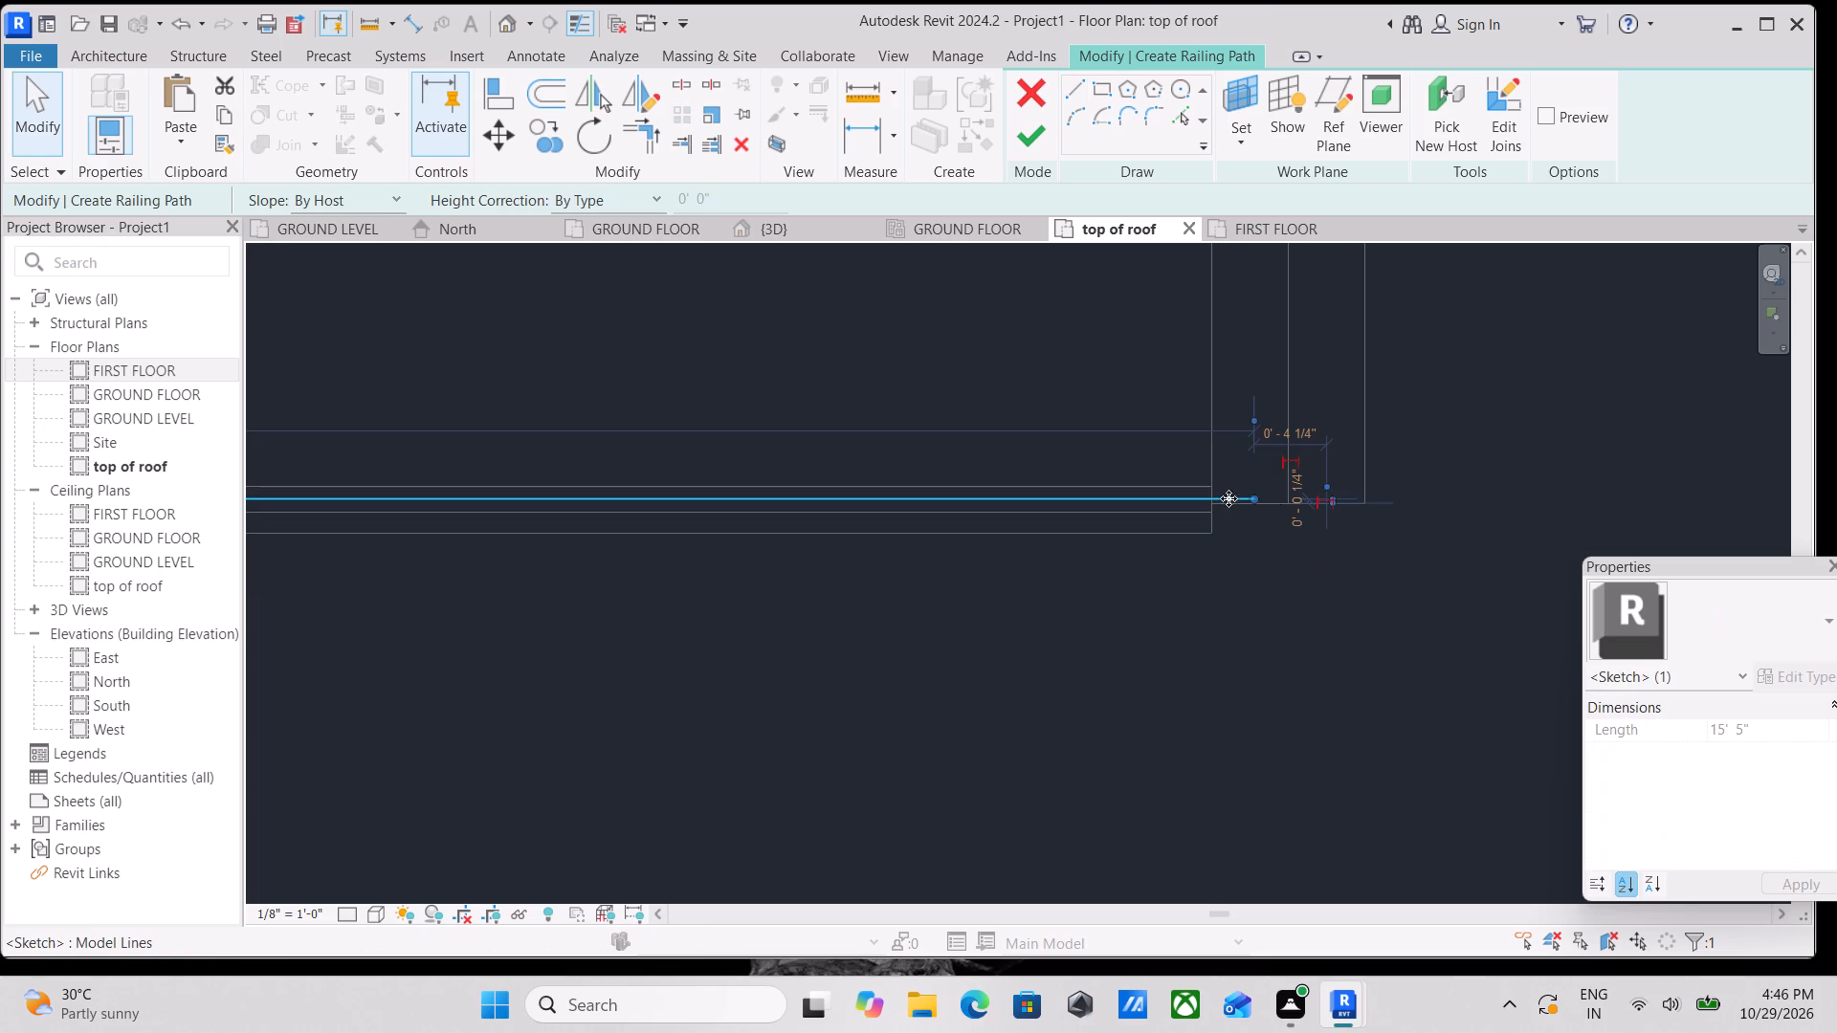
left_click_drag(1256, 497, 1238, 499)
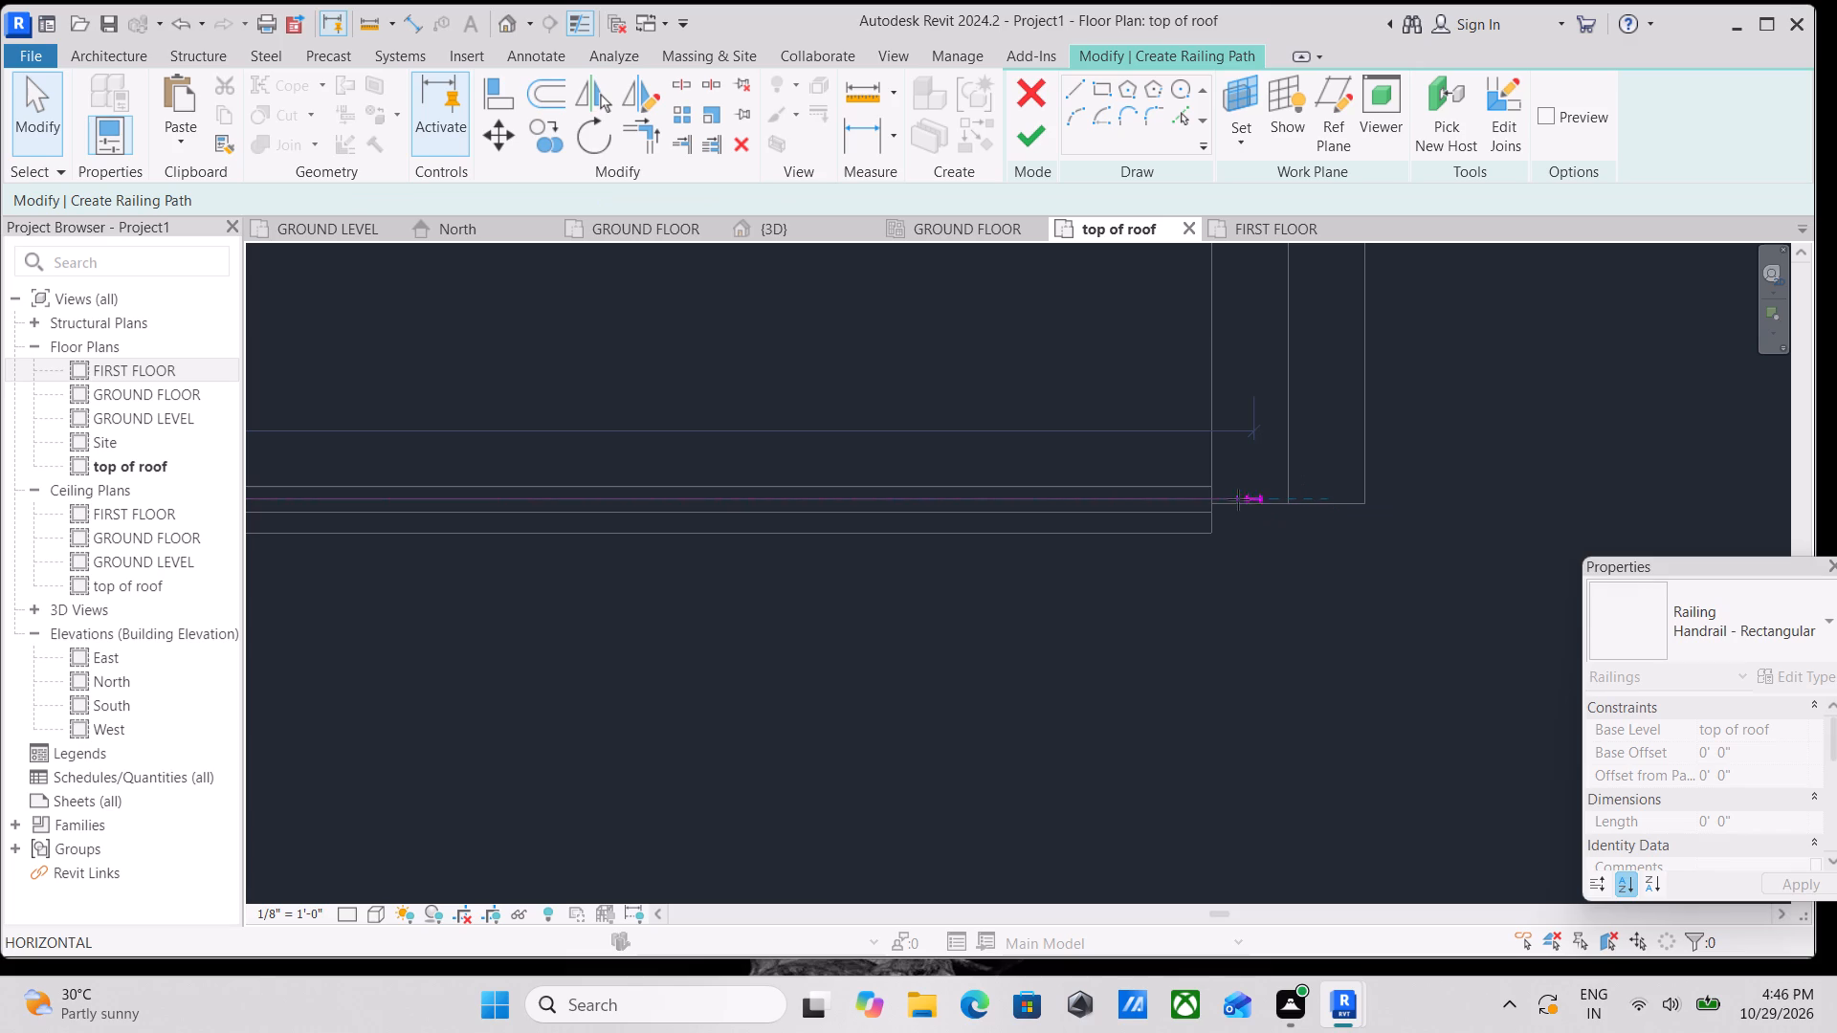
left_click_drag(1238, 499, 1211, 501)
left_click_drag(1211, 501, 1213, 501)
Stretch the return line and the line above the balcony until their ends meet at the inner corner of the step.
scroll(1219, 499, "down", 5)
middle_click_drag(1085, 538, 1346, 403)
scroll(1313, 425, "down", 5)
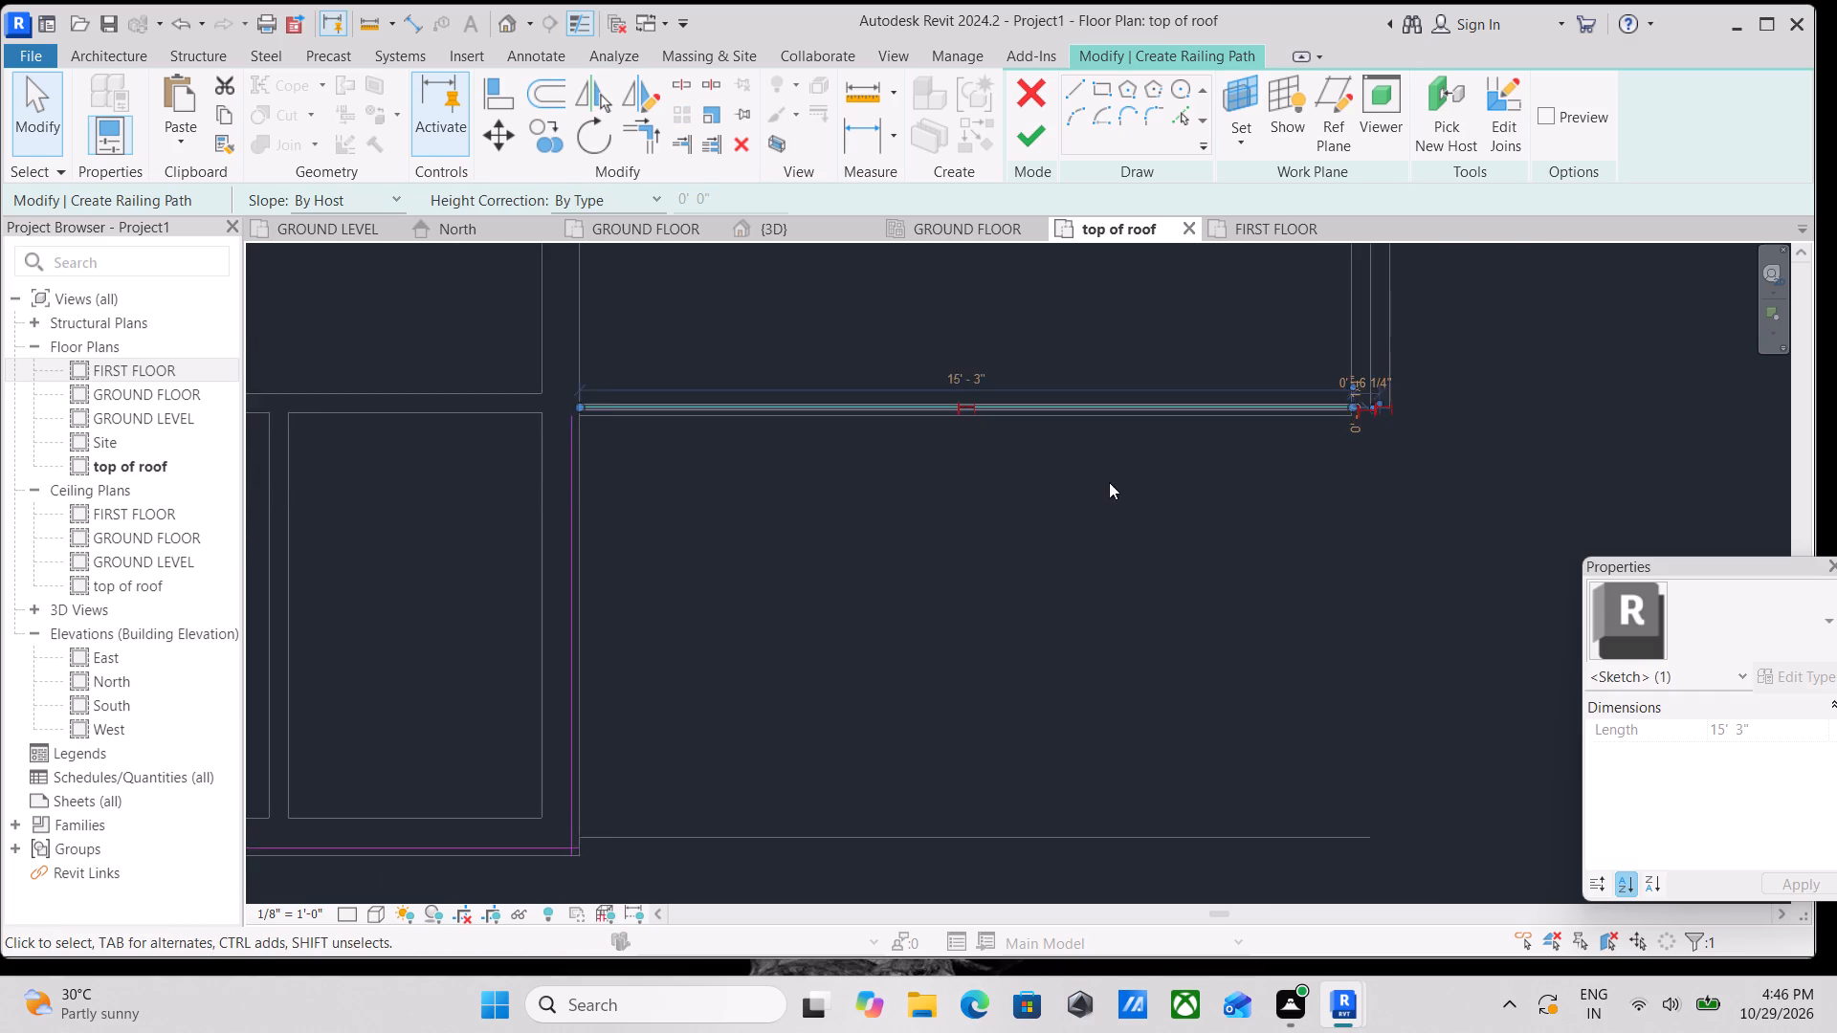
middle_click_drag(1109, 482, 1265, 464)
scroll(737, 387, "up", 9)
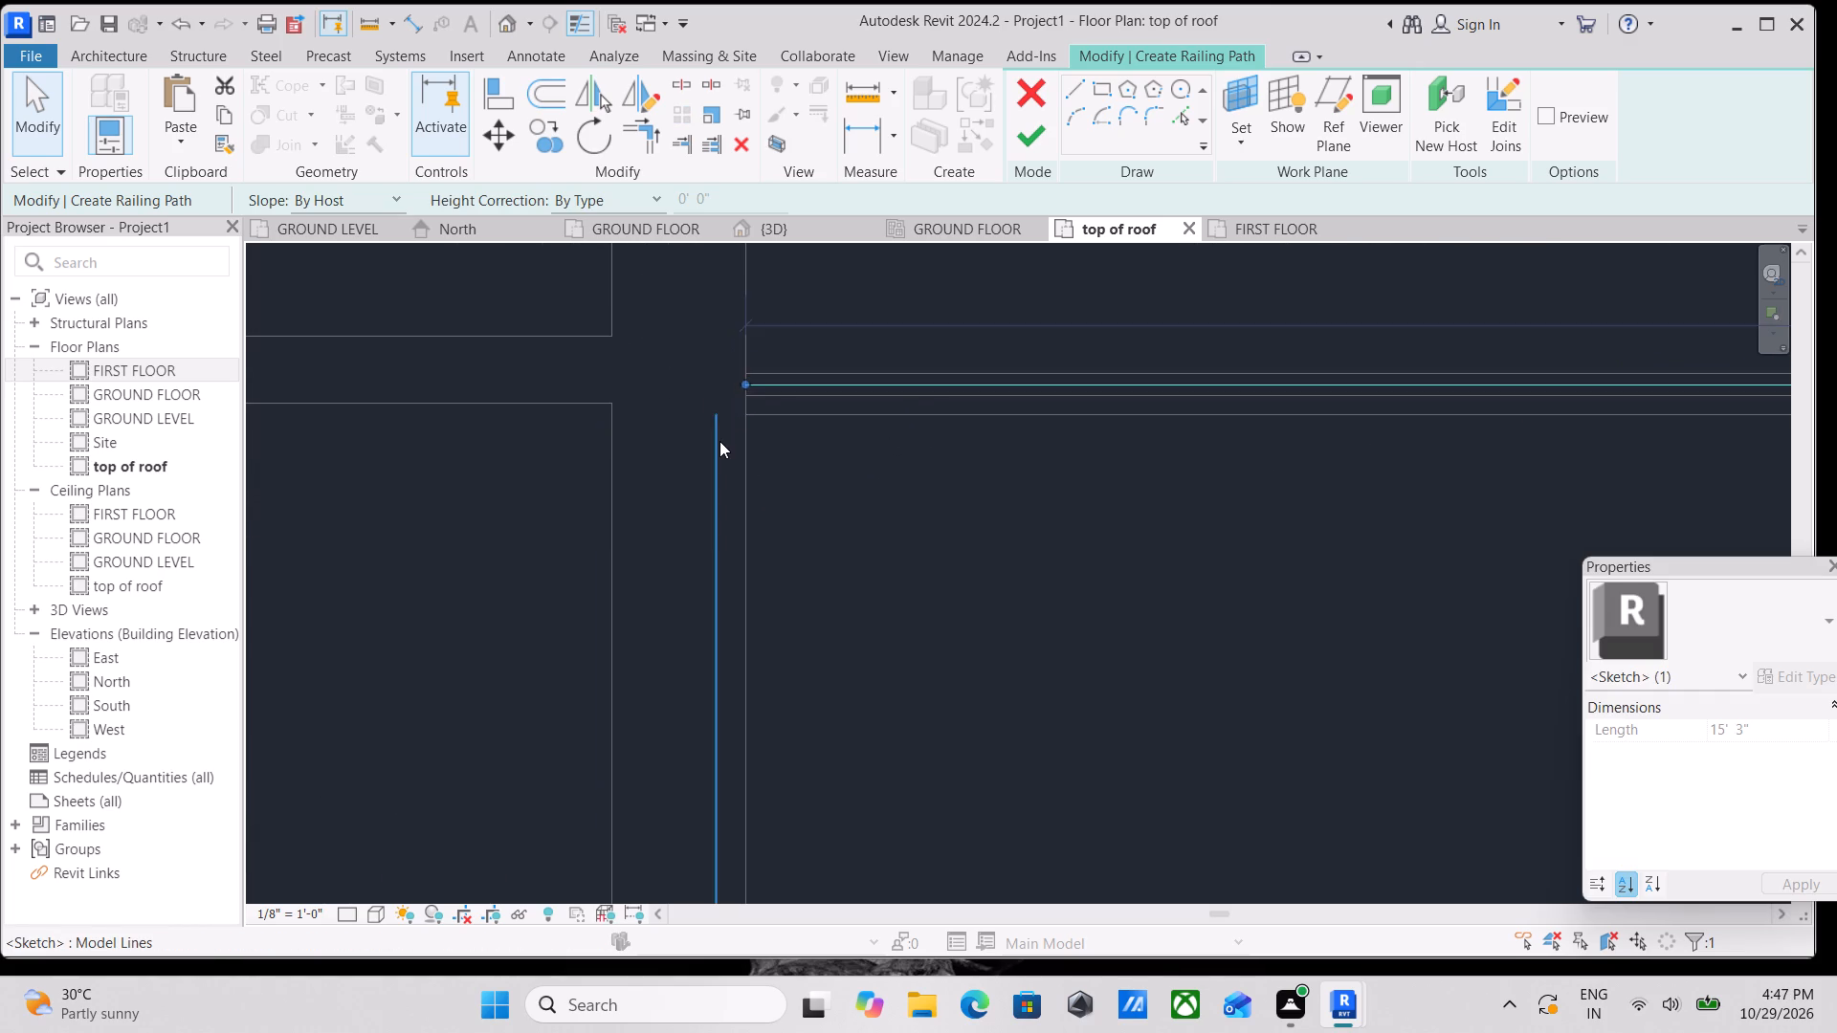
left_click(719, 441)
left_click_drag(718, 411, 715, 388)
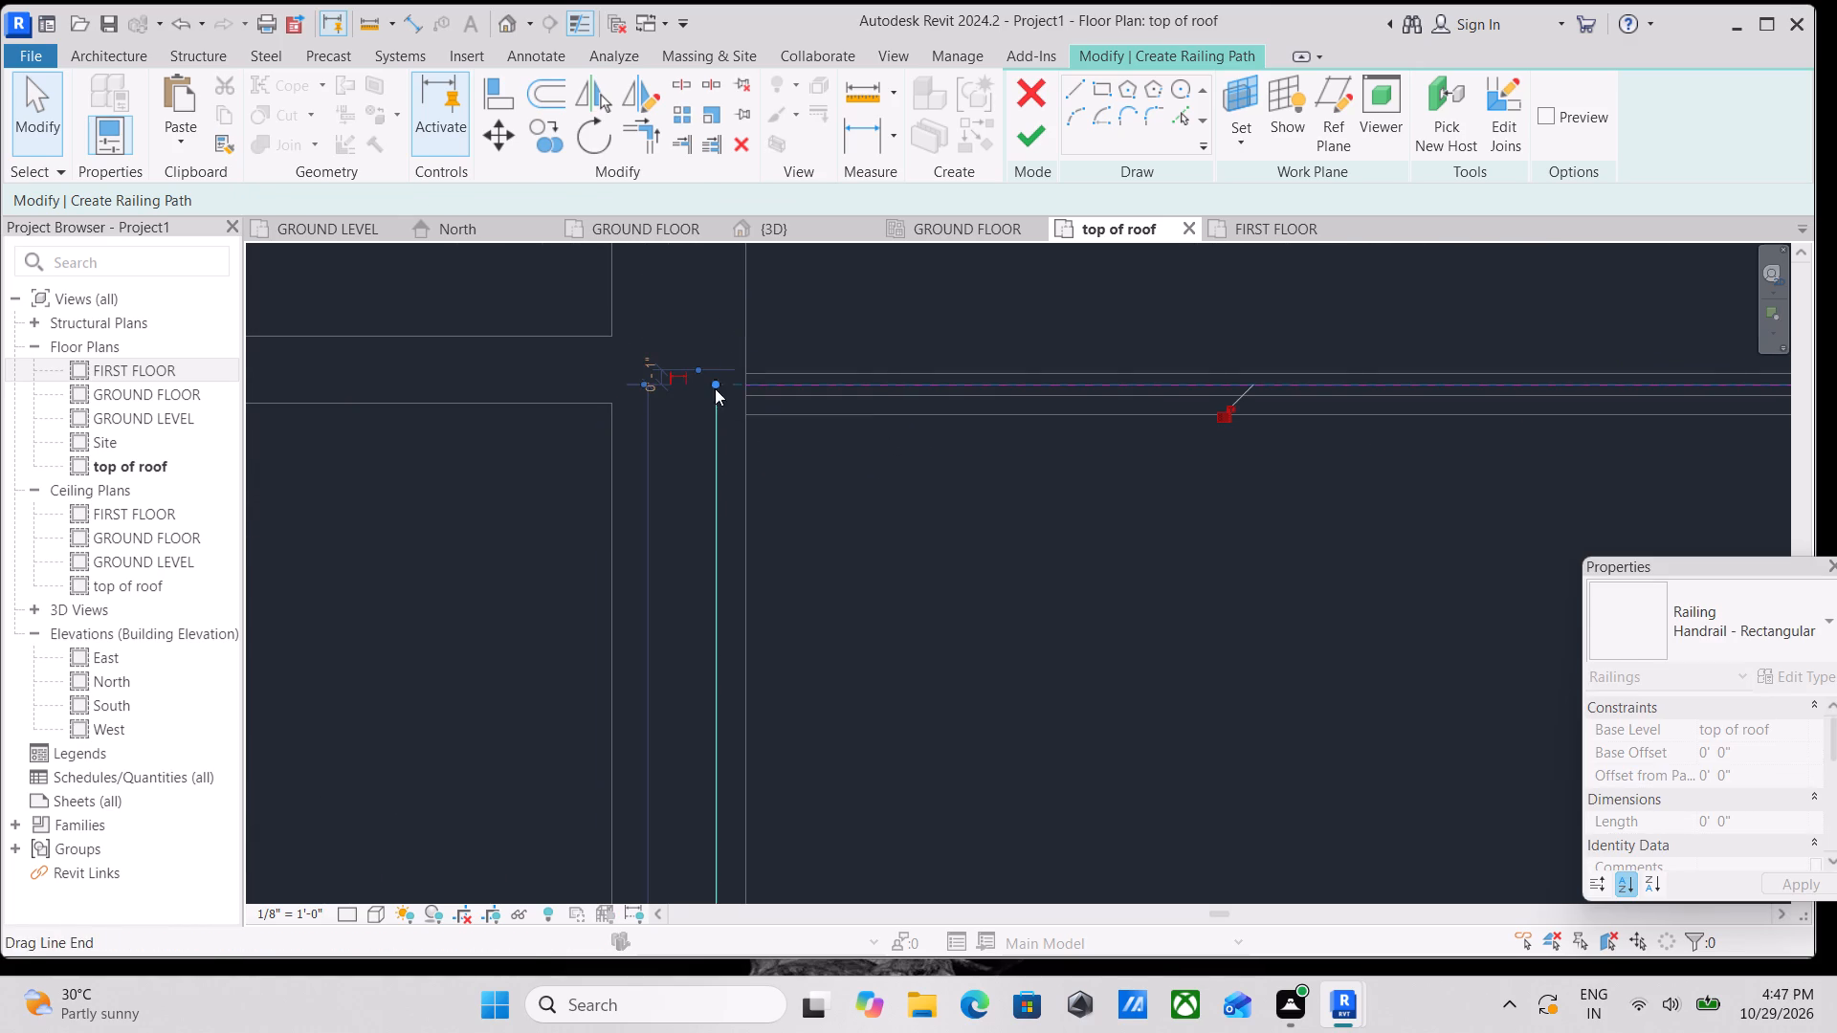
key("Escape")
scroll(757, 365, "up", 2)
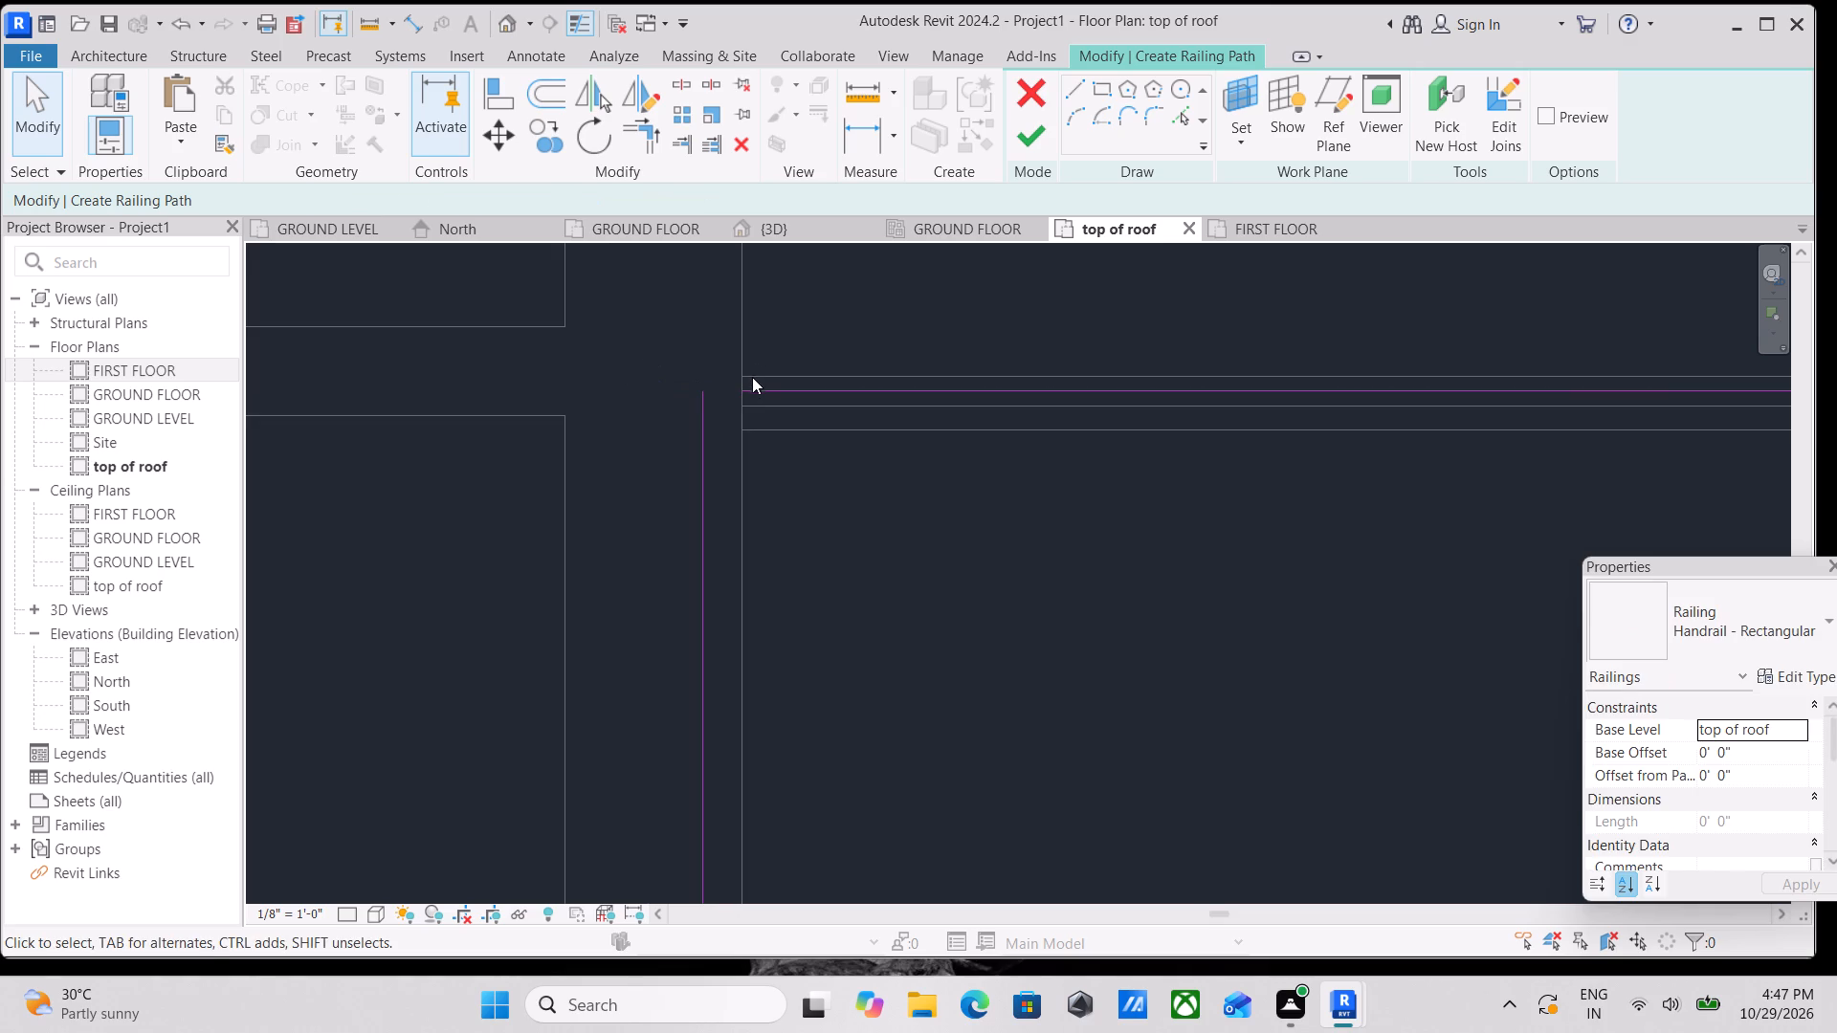
left_click(751, 384)
left_click_drag(745, 388, 716, 387)
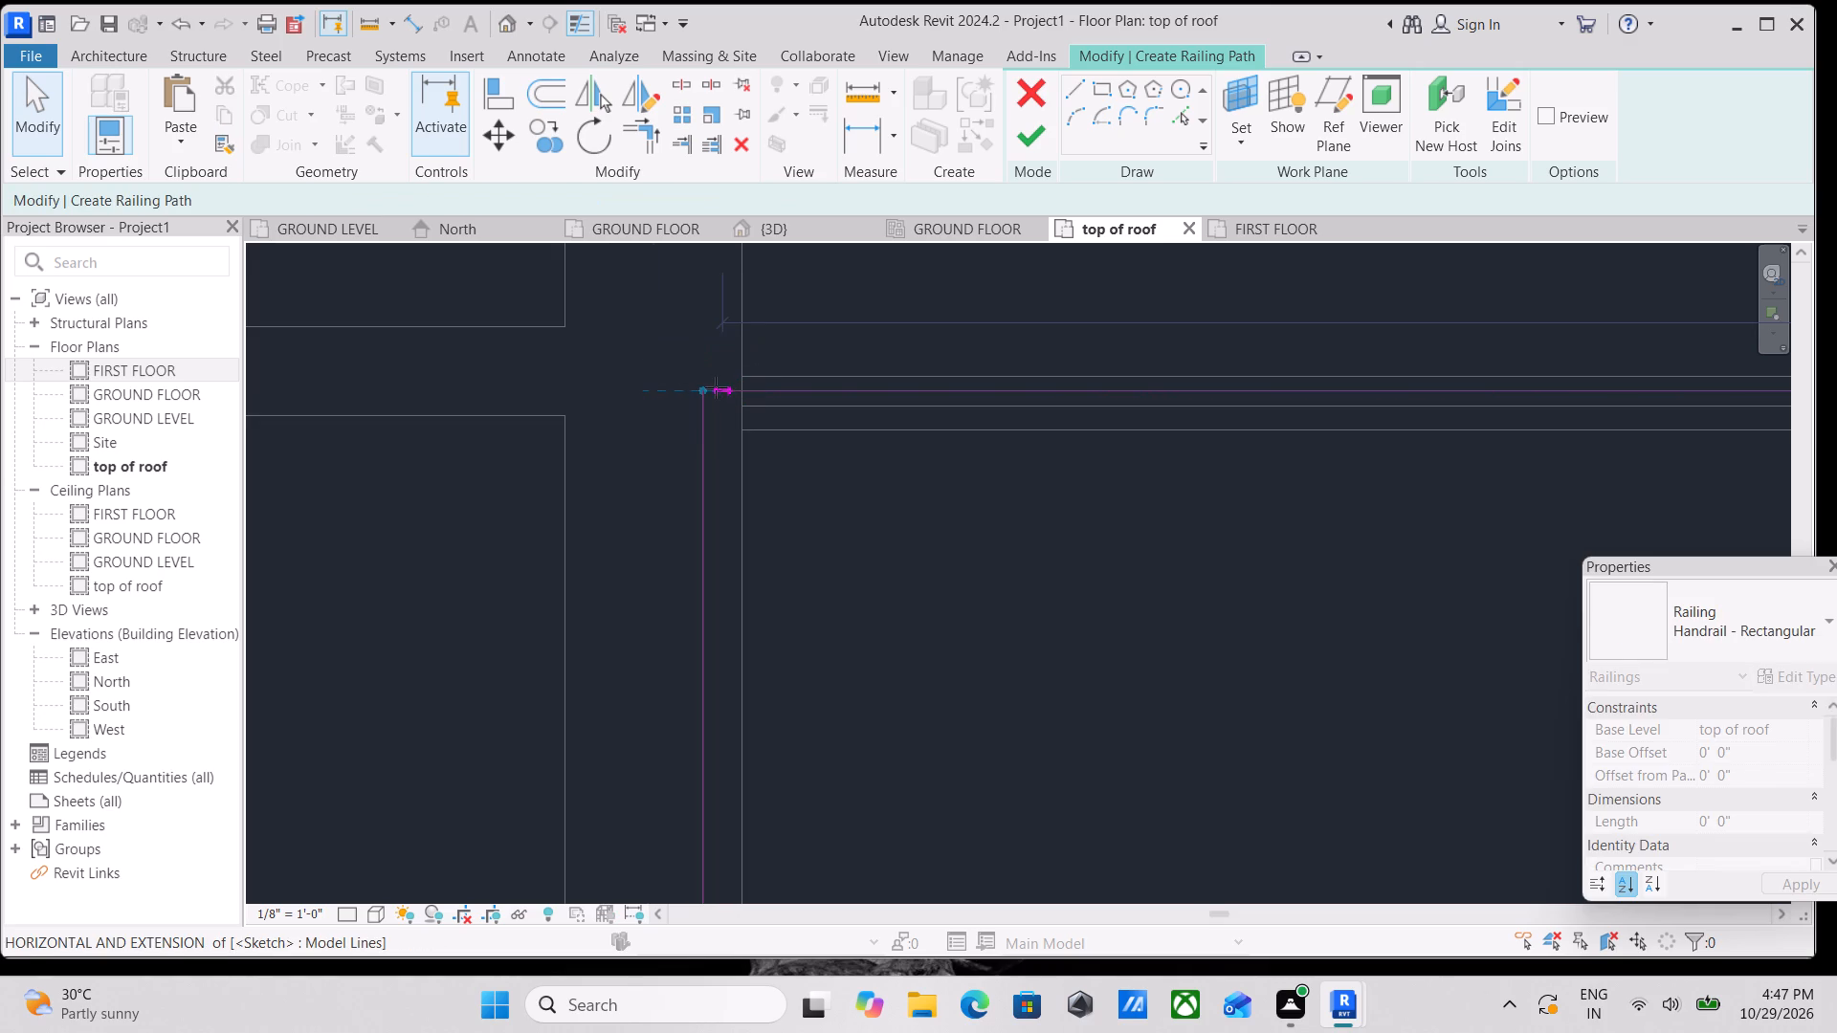
left_click_drag(716, 387, 708, 387)
scroll(709, 386, "down", 8)
key("Escape")
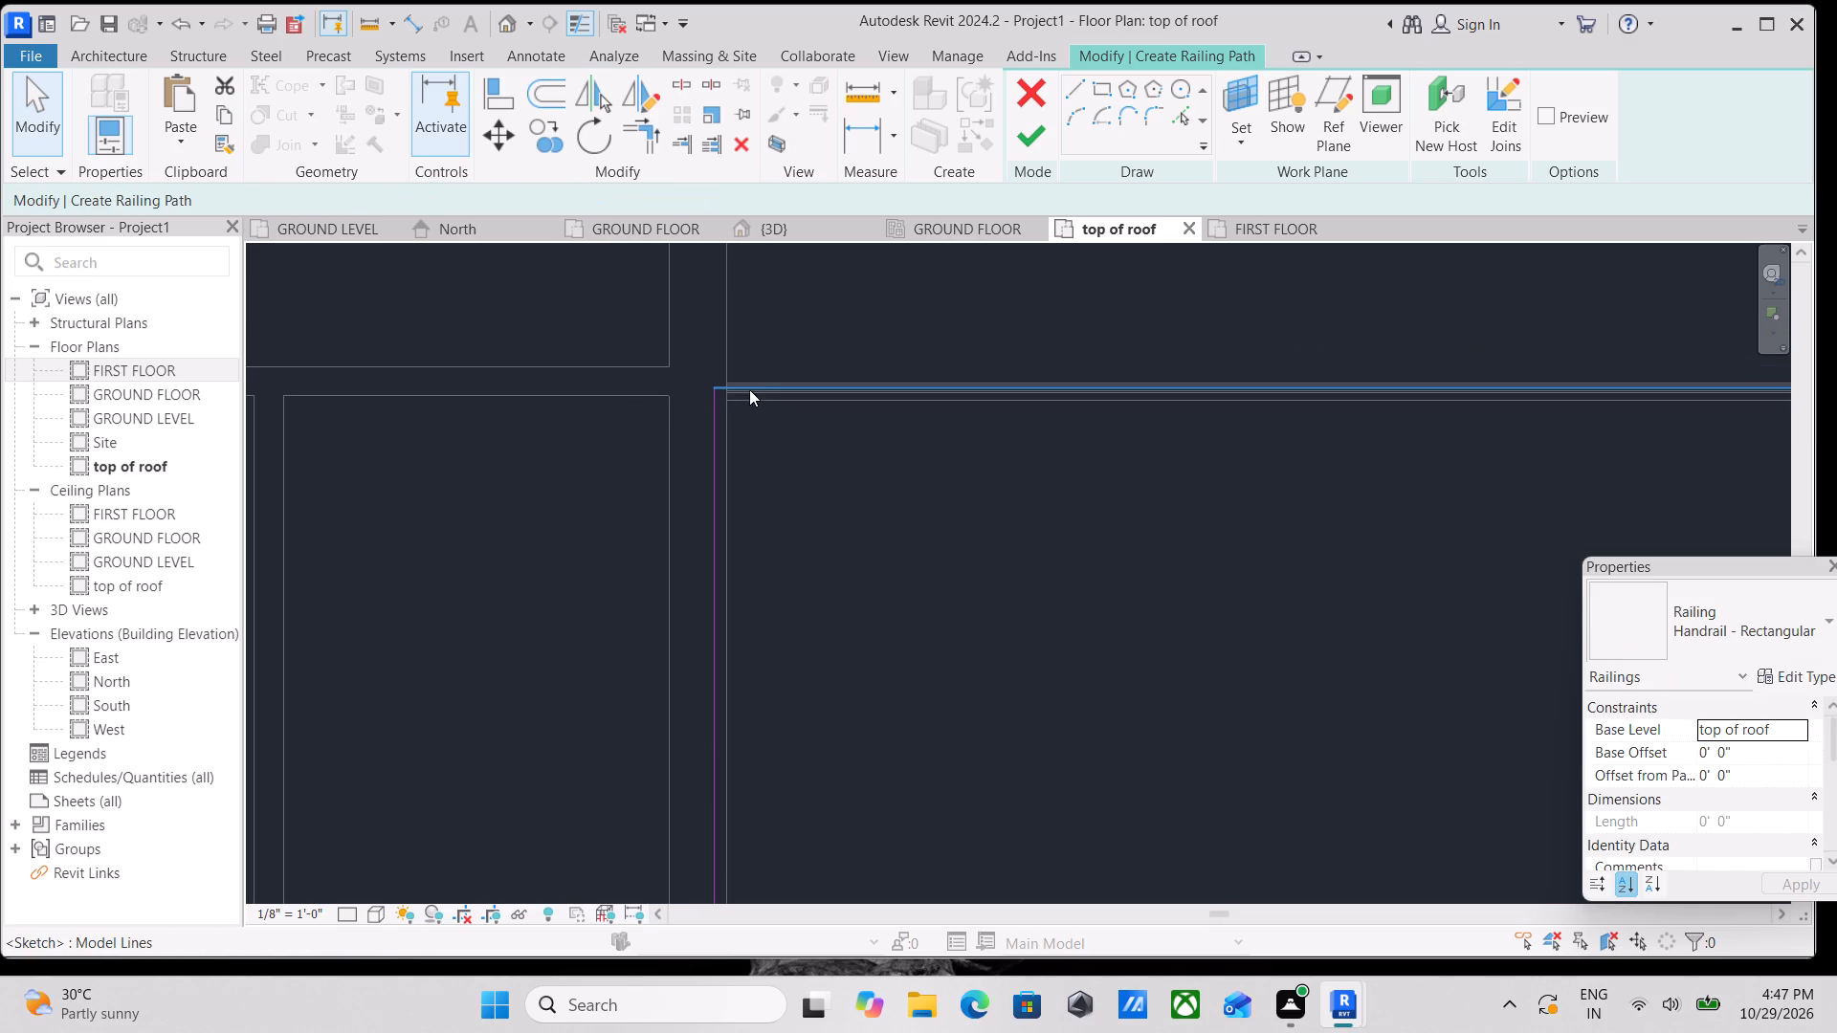
Trim the return and south railing lines to a corner at the front block's southeast corner, and finish the railing path.
scroll(751, 390, "down", 6)
middle_click_drag(791, 396, 882, 400)
scroll(883, 401, "down", 1)
scroll(874, 737, "up", 5)
middle_click_drag(843, 697, 860, 740)
type("tr")
scroll(830, 582, "up", 6)
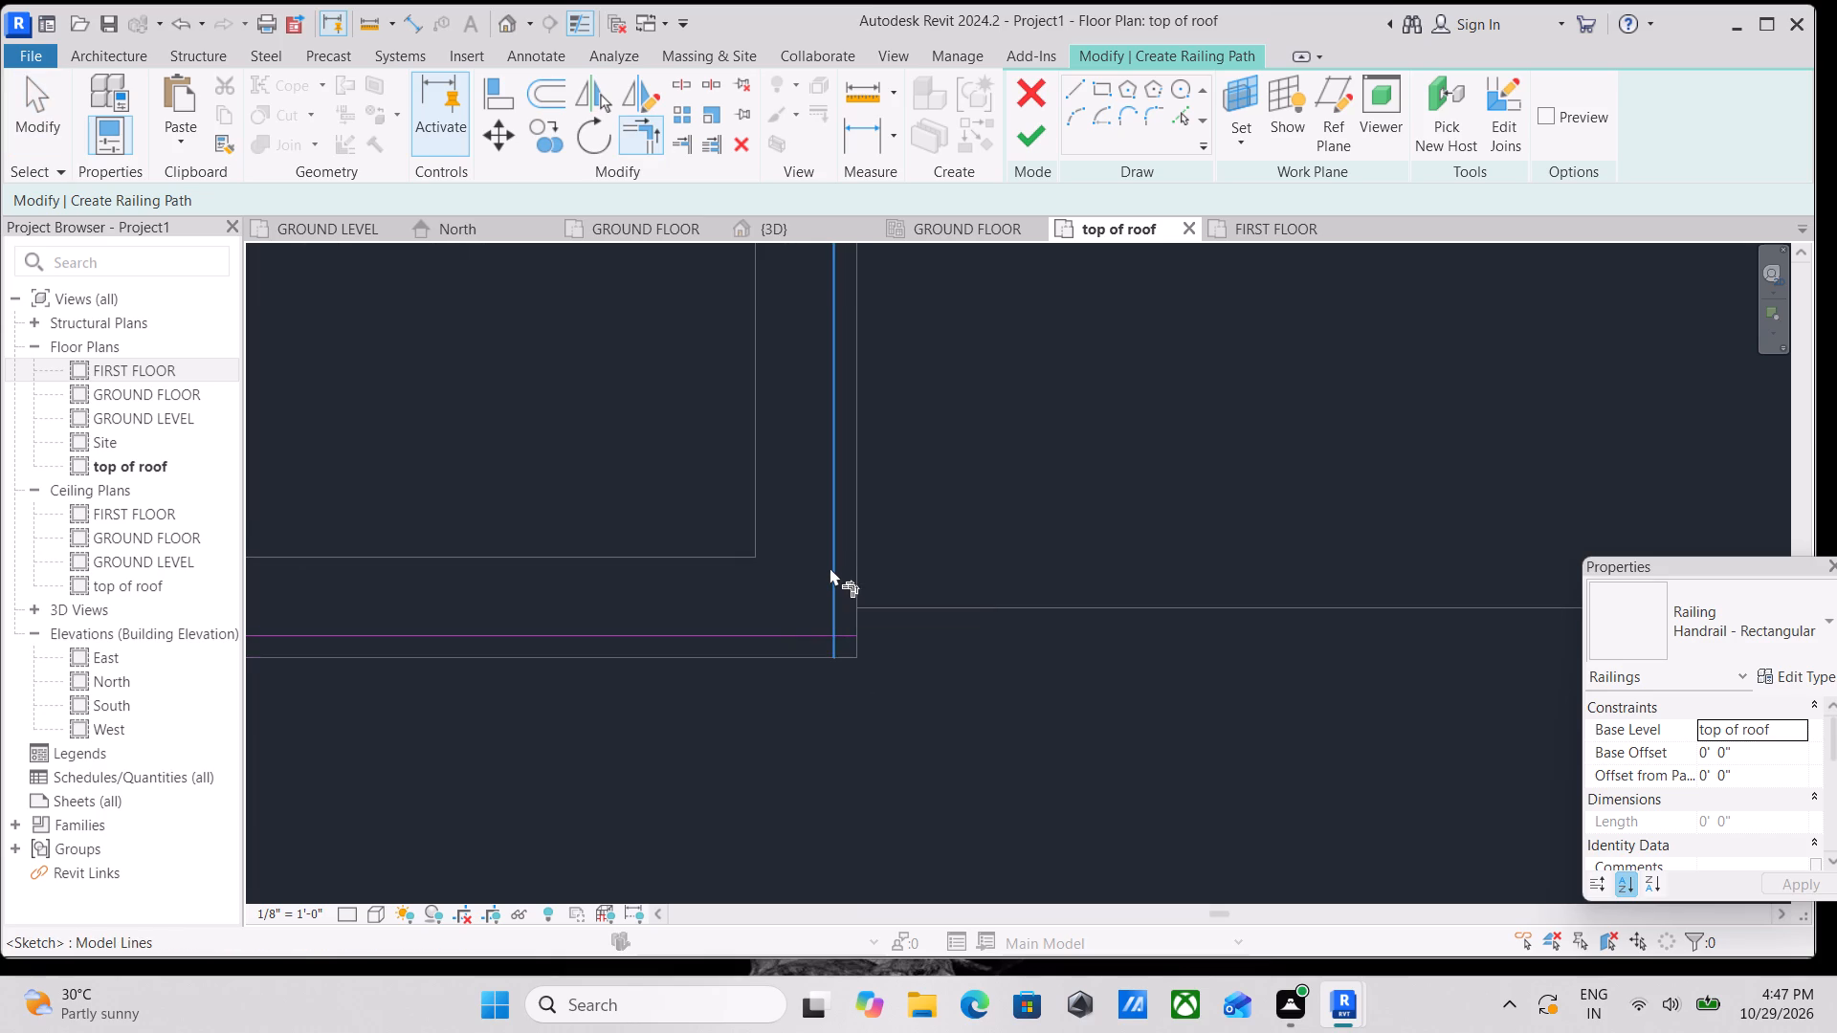
left_click(830, 567)
left_click(787, 633)
scroll(793, 624, "down", 3)
middle_click_drag(793, 624, 805, 639)
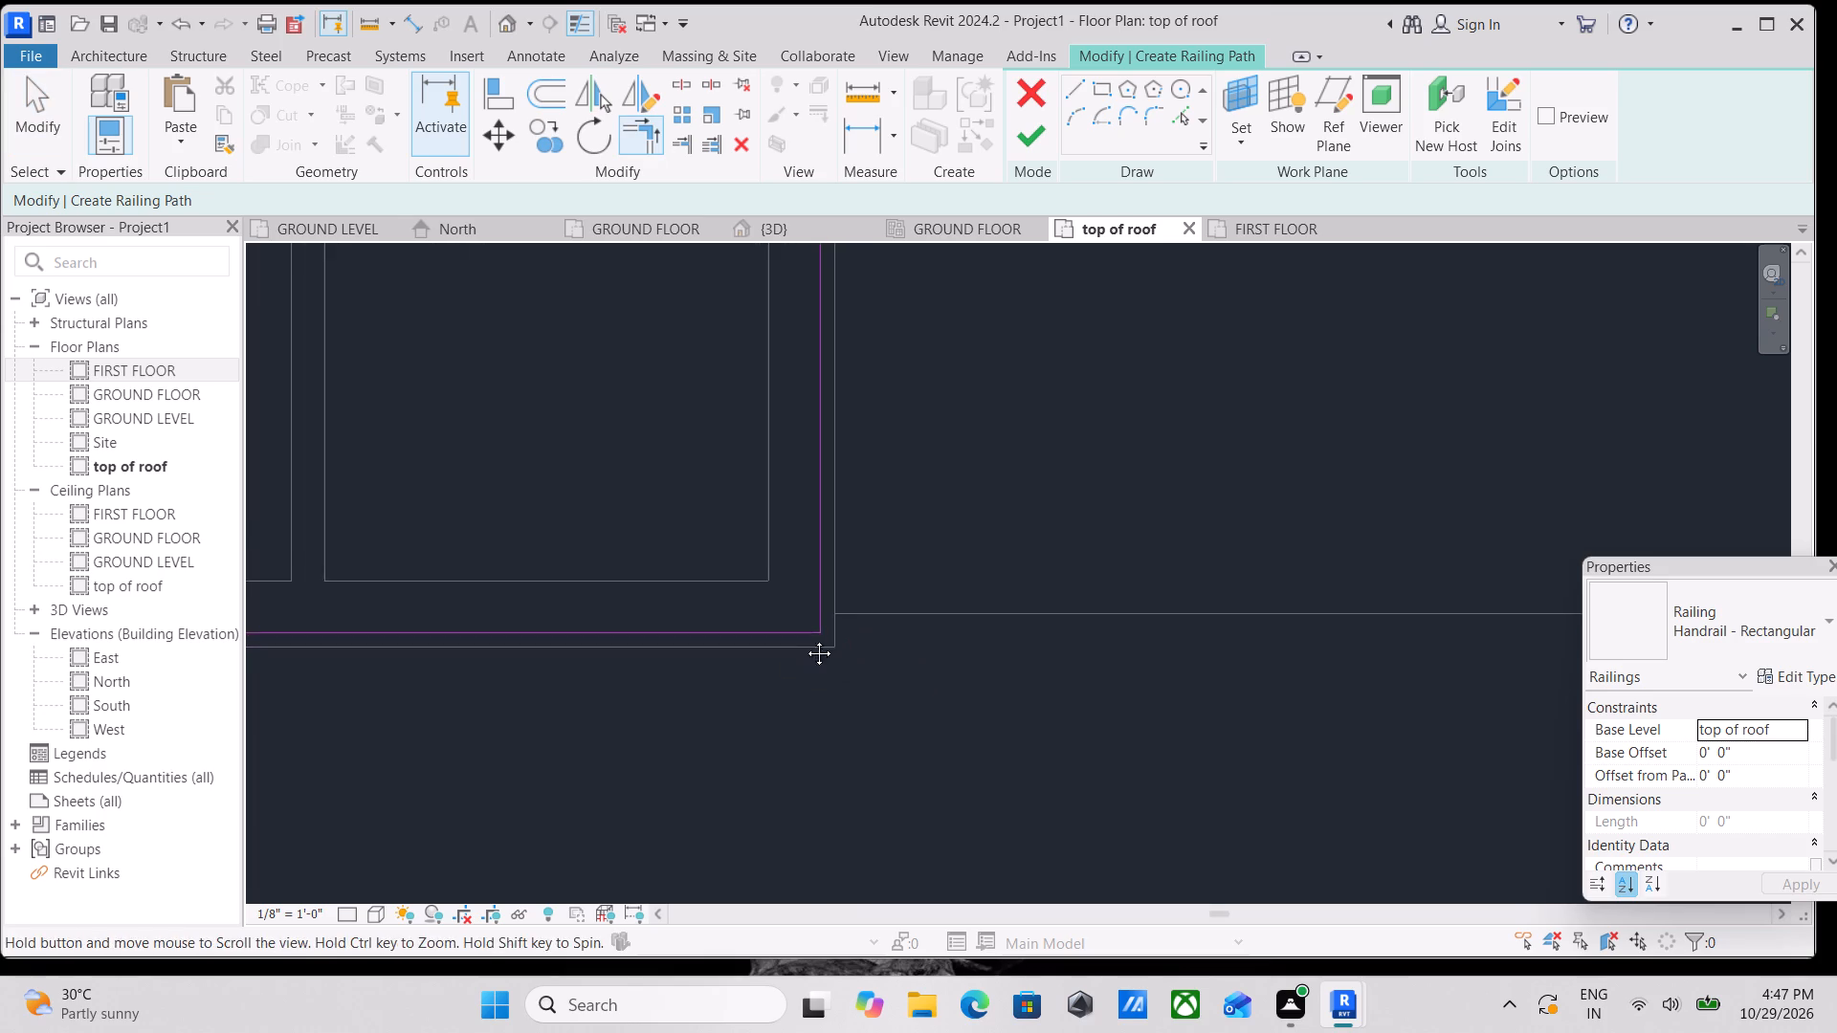
middle_click_drag(805, 639, 892, 719)
scroll(897, 698, "down", 2)
key("Escape")
scroll(874, 580, "down", 2)
key("Escape")
middle_click_drag(874, 580, 875, 614)
scroll(873, 597, "down", 1)
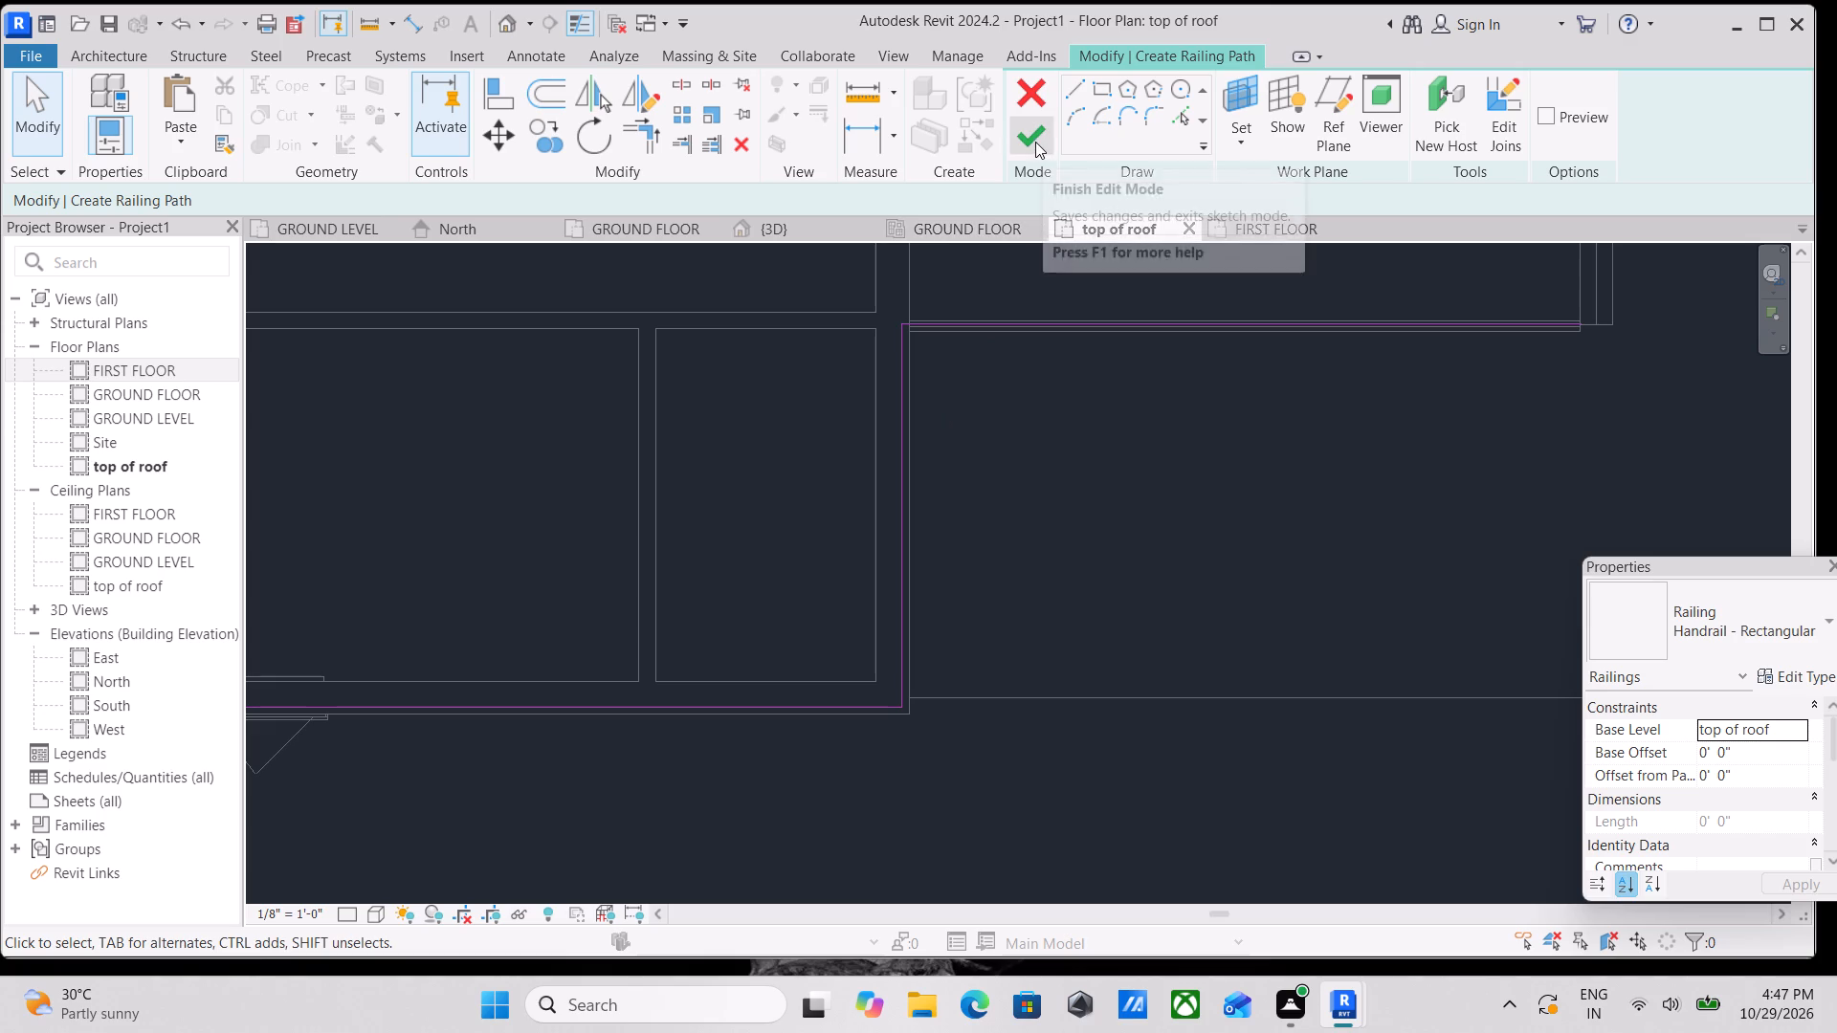
left_click(1035, 142)
Examine the new roof railing along the stepped front in the 3D view.
scroll(1014, 163, "down", 1)
middle_click_drag(1014, 163, 1207, 57)
scroll(848, 295, "down", 2)
middle_click_drag(850, 294, 1051, 269)
left_click(791, 228)
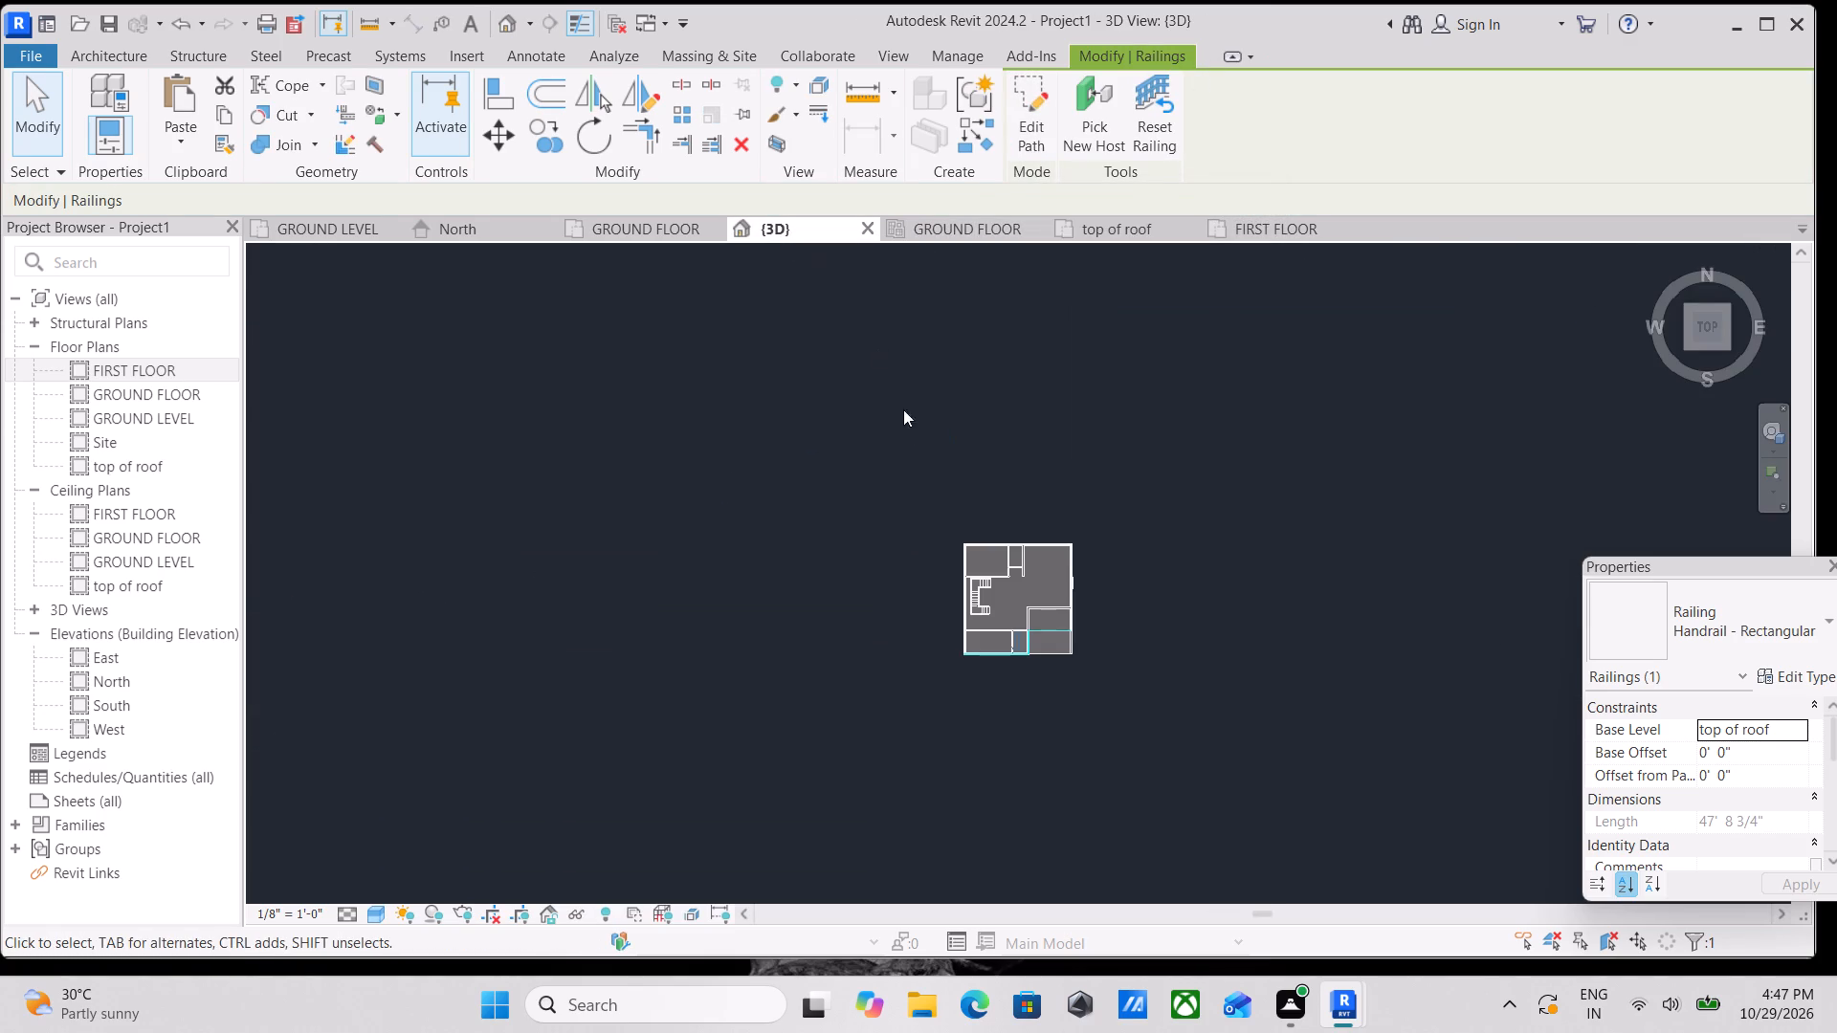
middle_click_drag(1005, 672, 1085, 355, "shift")
middle_click_drag(1024, 632, 1018, 495)
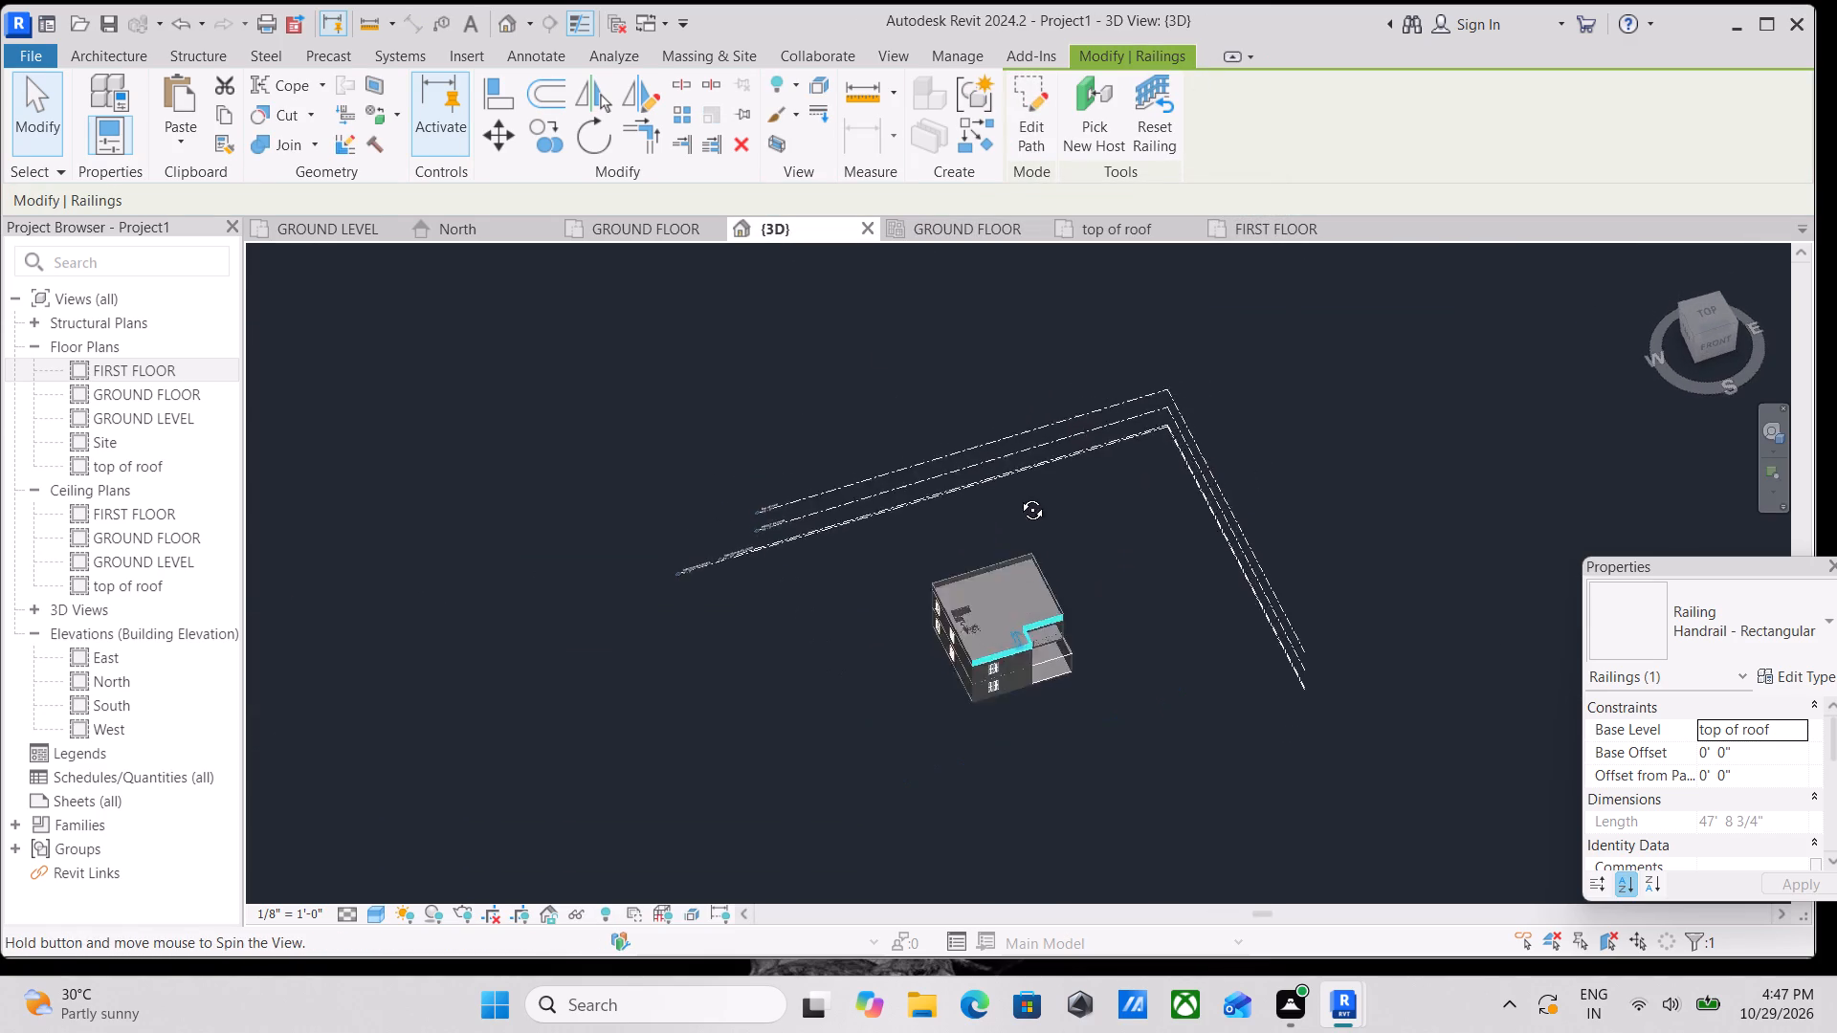
middle_click_drag(1018, 495, 1048, 331)
scroll(1024, 643, "up", 11)
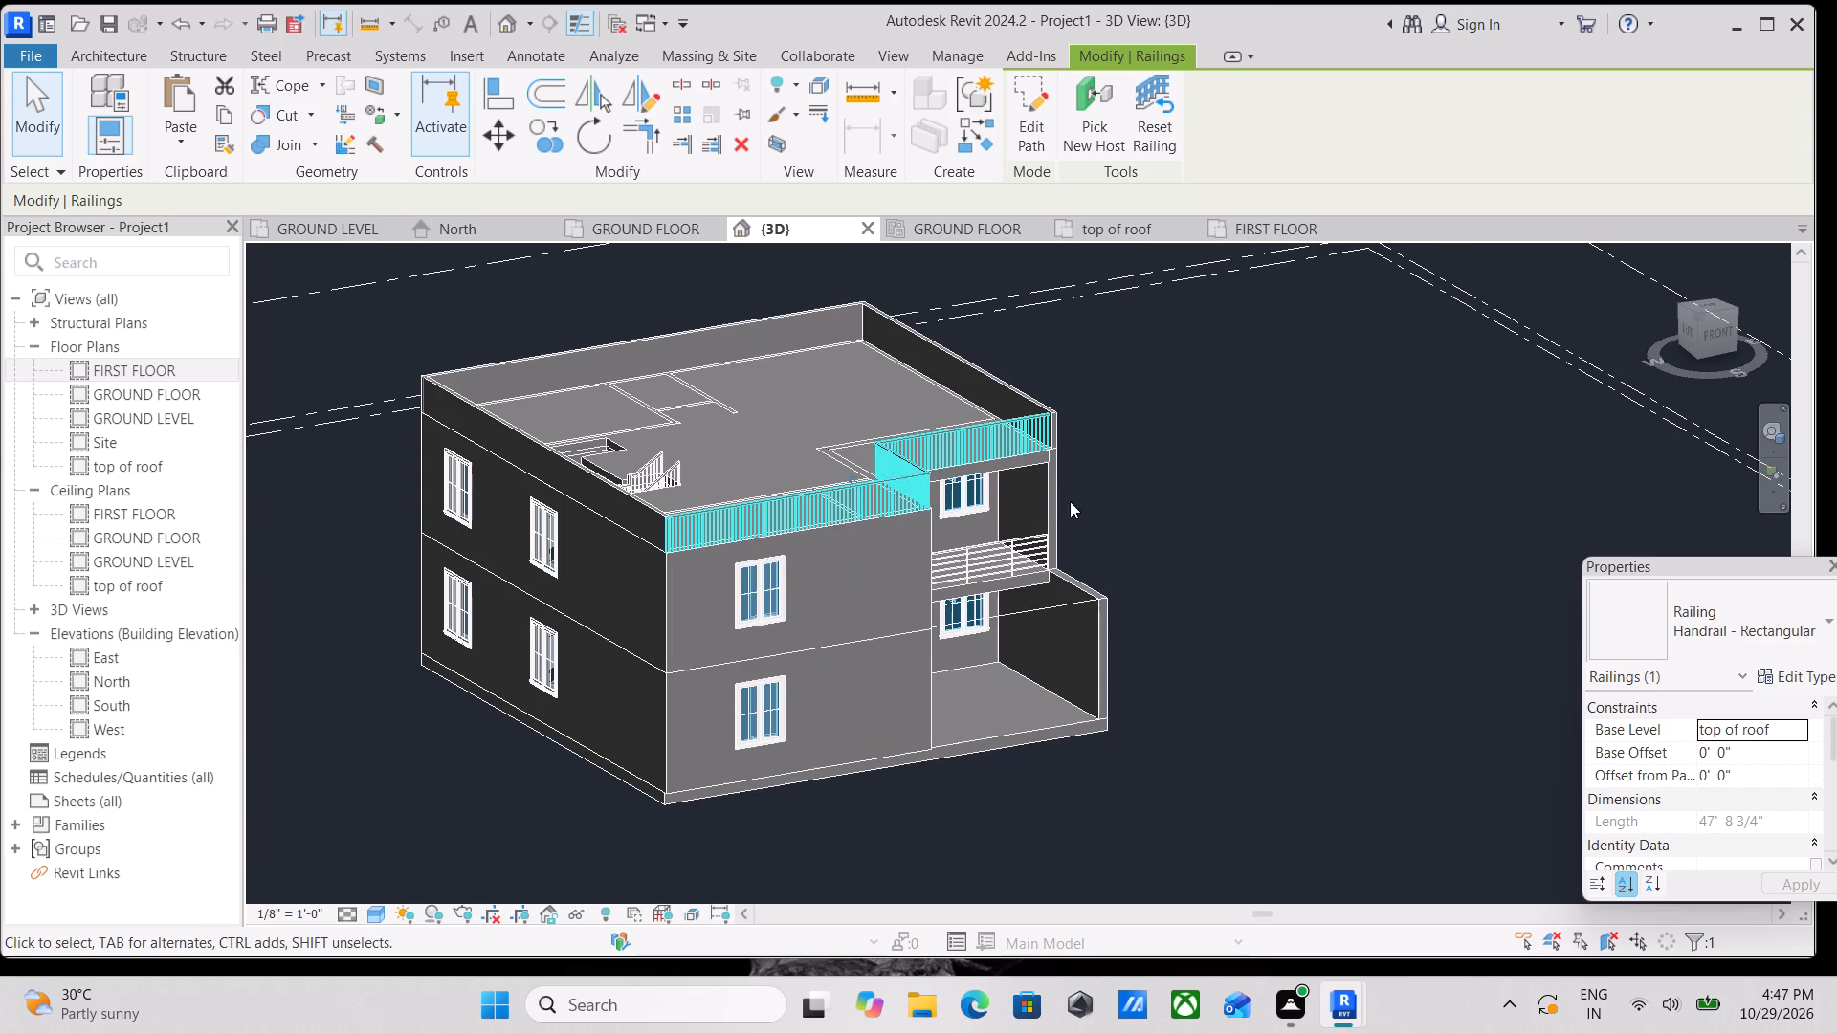
key("Escape")
scroll(800, 566, "up", 3)
scroll(668, 648, "up", 4)
middle_click_drag(887, 407, 887, 408)
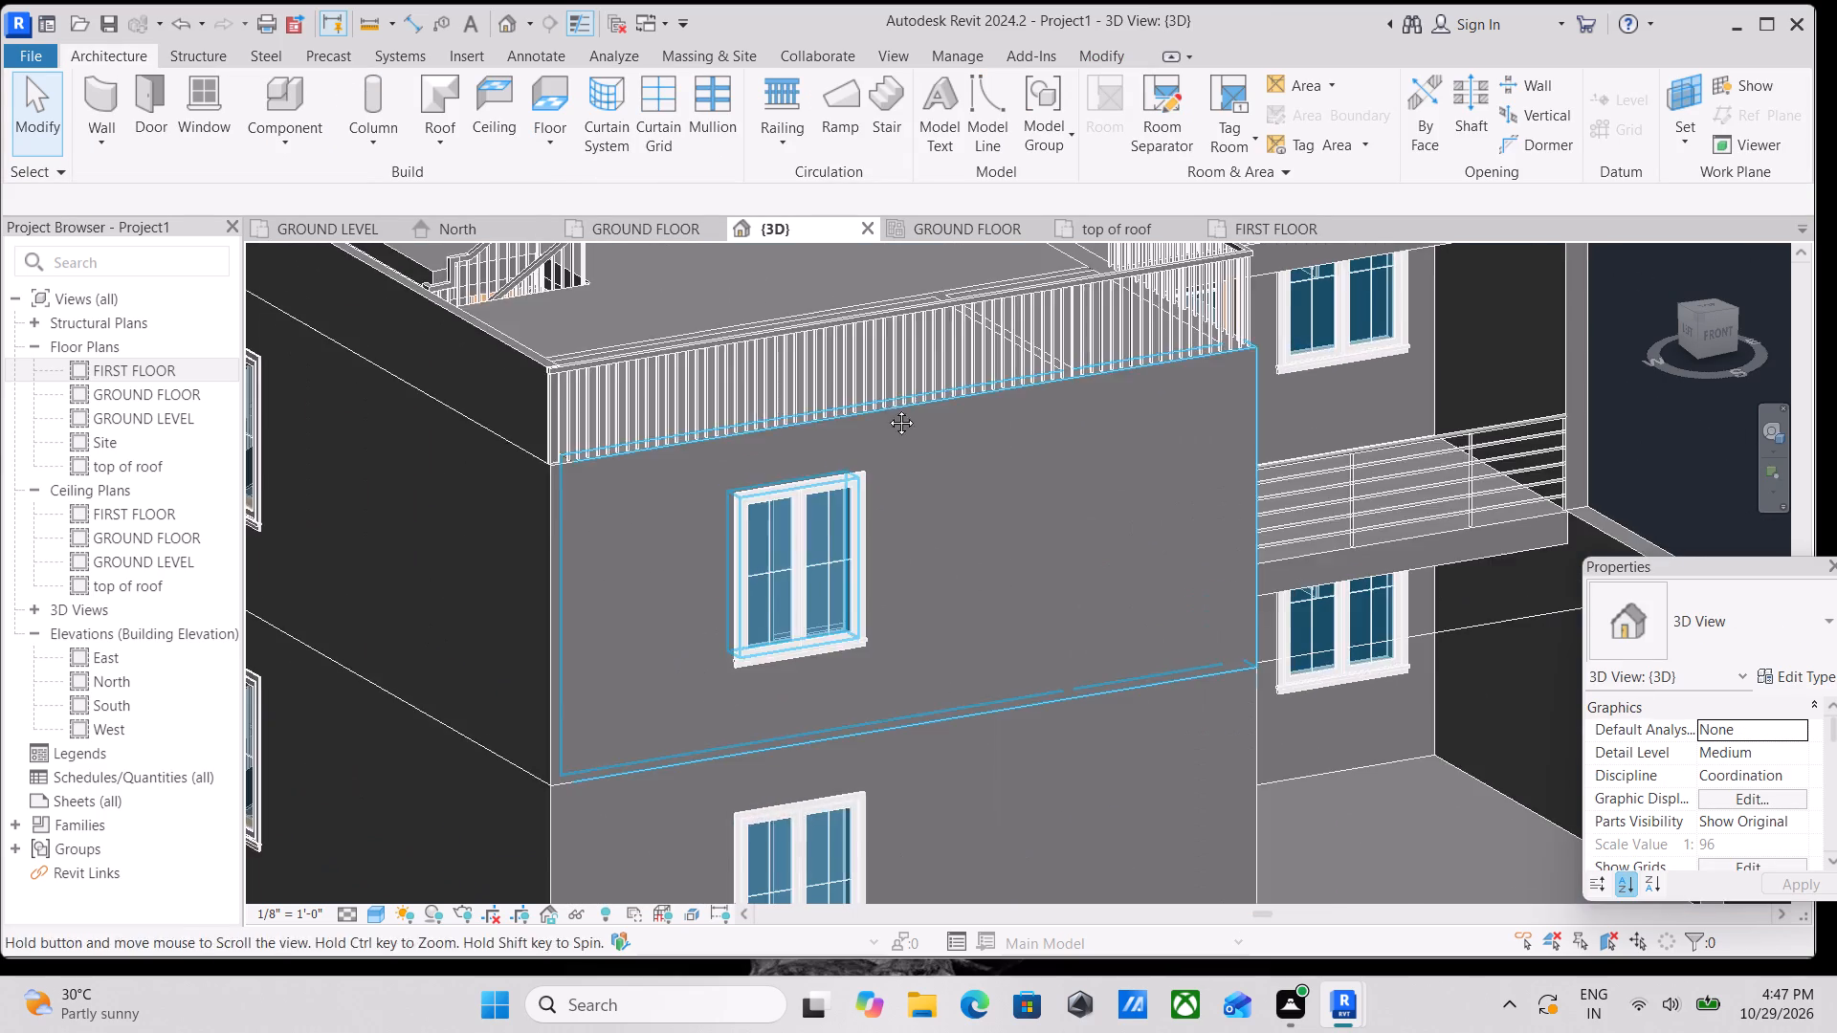
middle_click_drag(887, 408, 862, 629)
scroll(1028, 531, "down", 3)
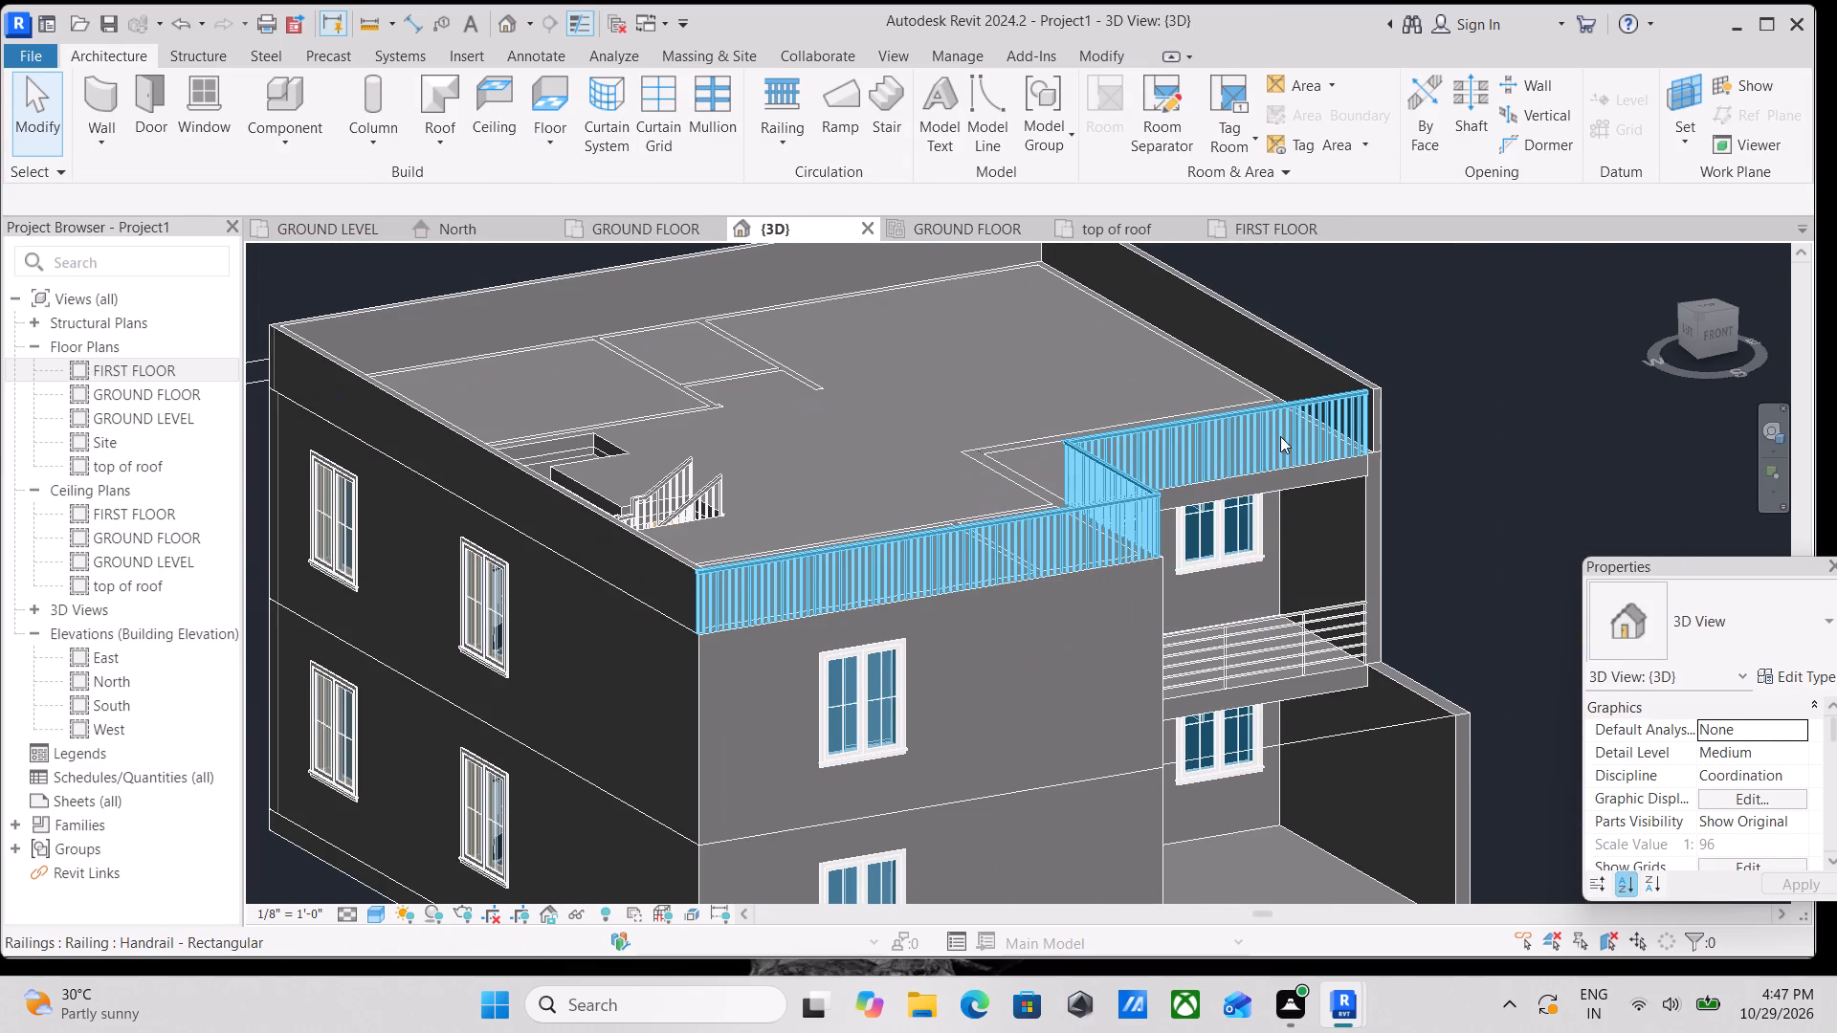
scroll(1187, 462, "down", 3)
scroll(963, 782, "up", 3)
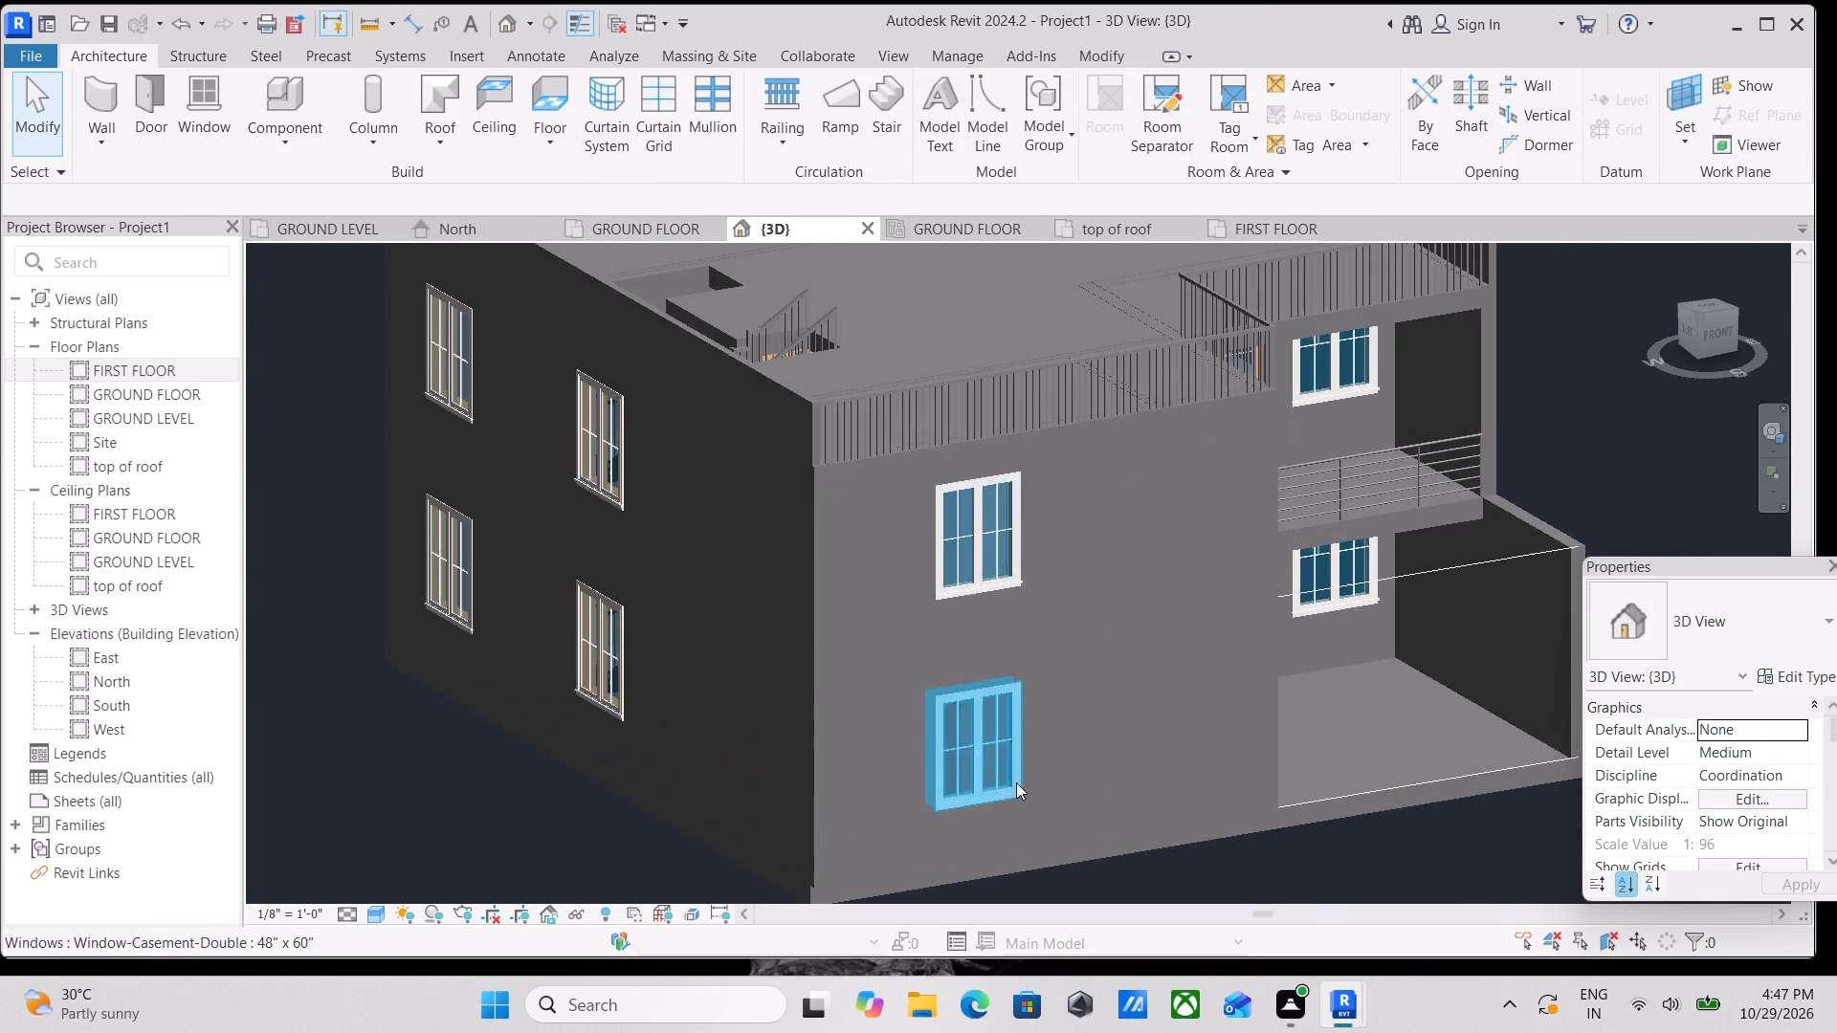
Change the roof railing along the stepped front to the Glass Panel - Bottom Fill type.
scroll(1237, 686, "down", 1)
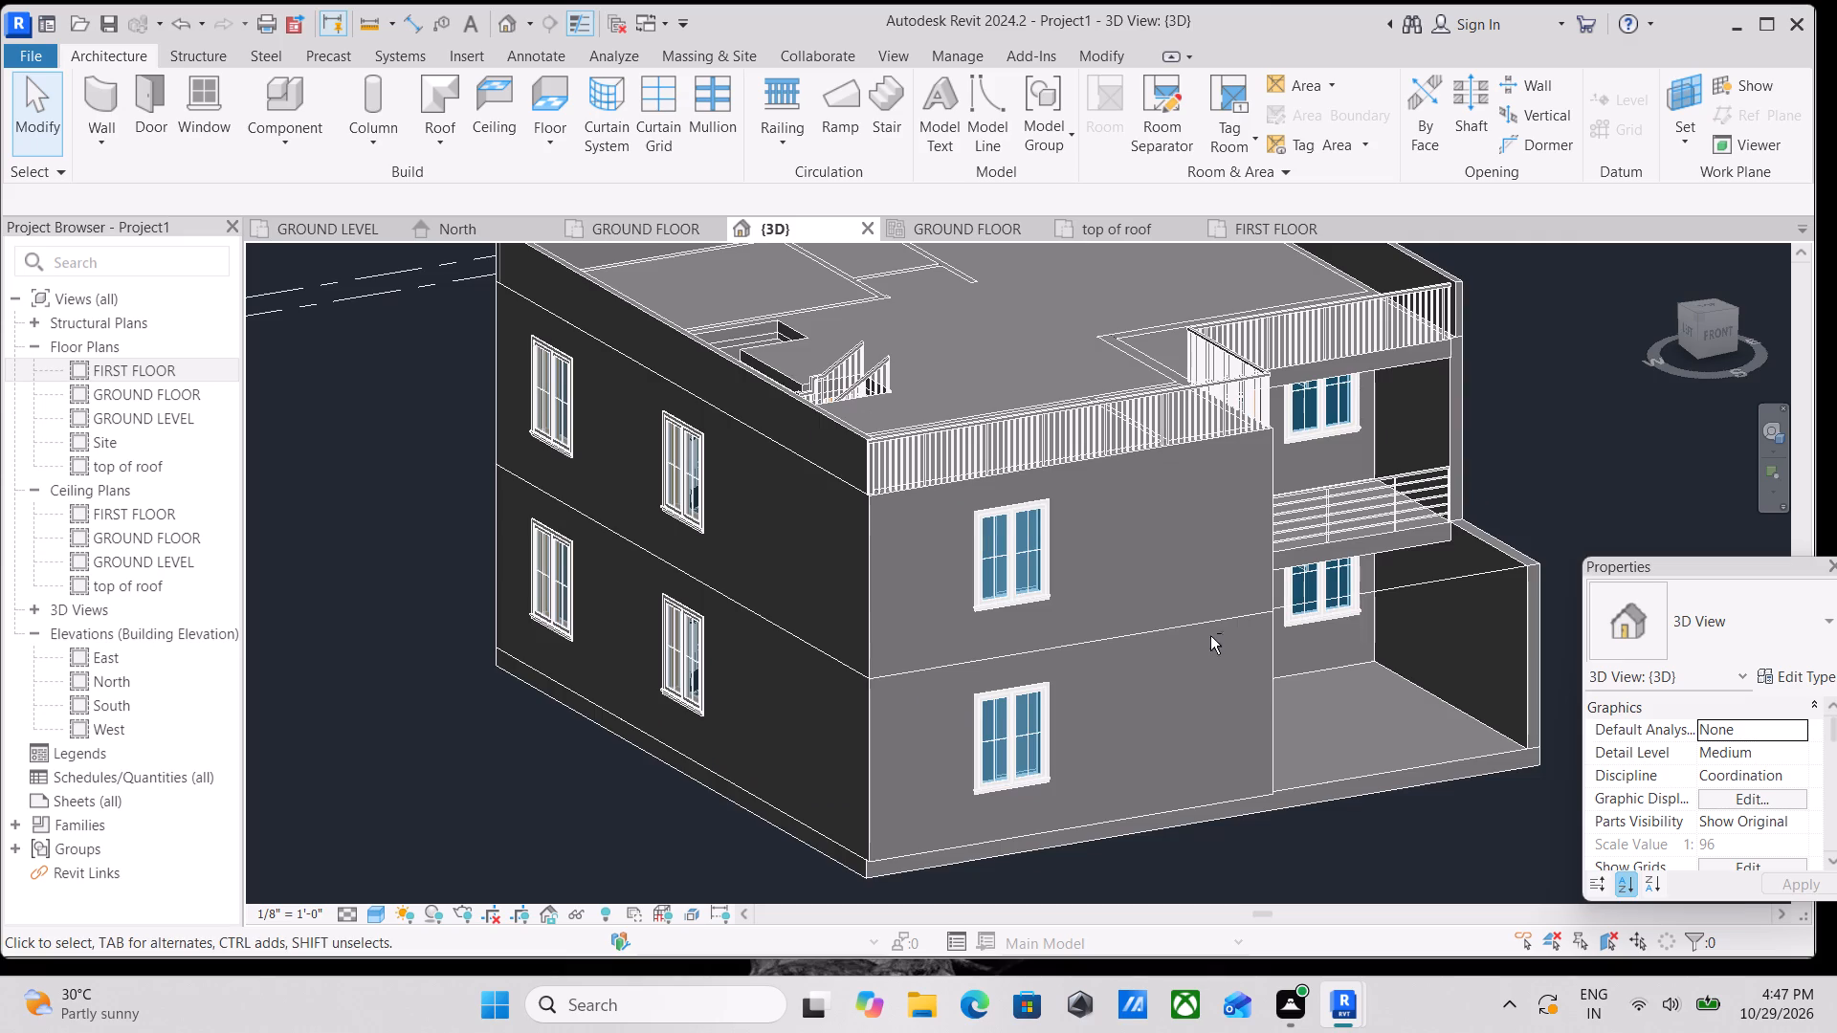
middle_click_drag(1210, 636, 1029, 624, "shift")
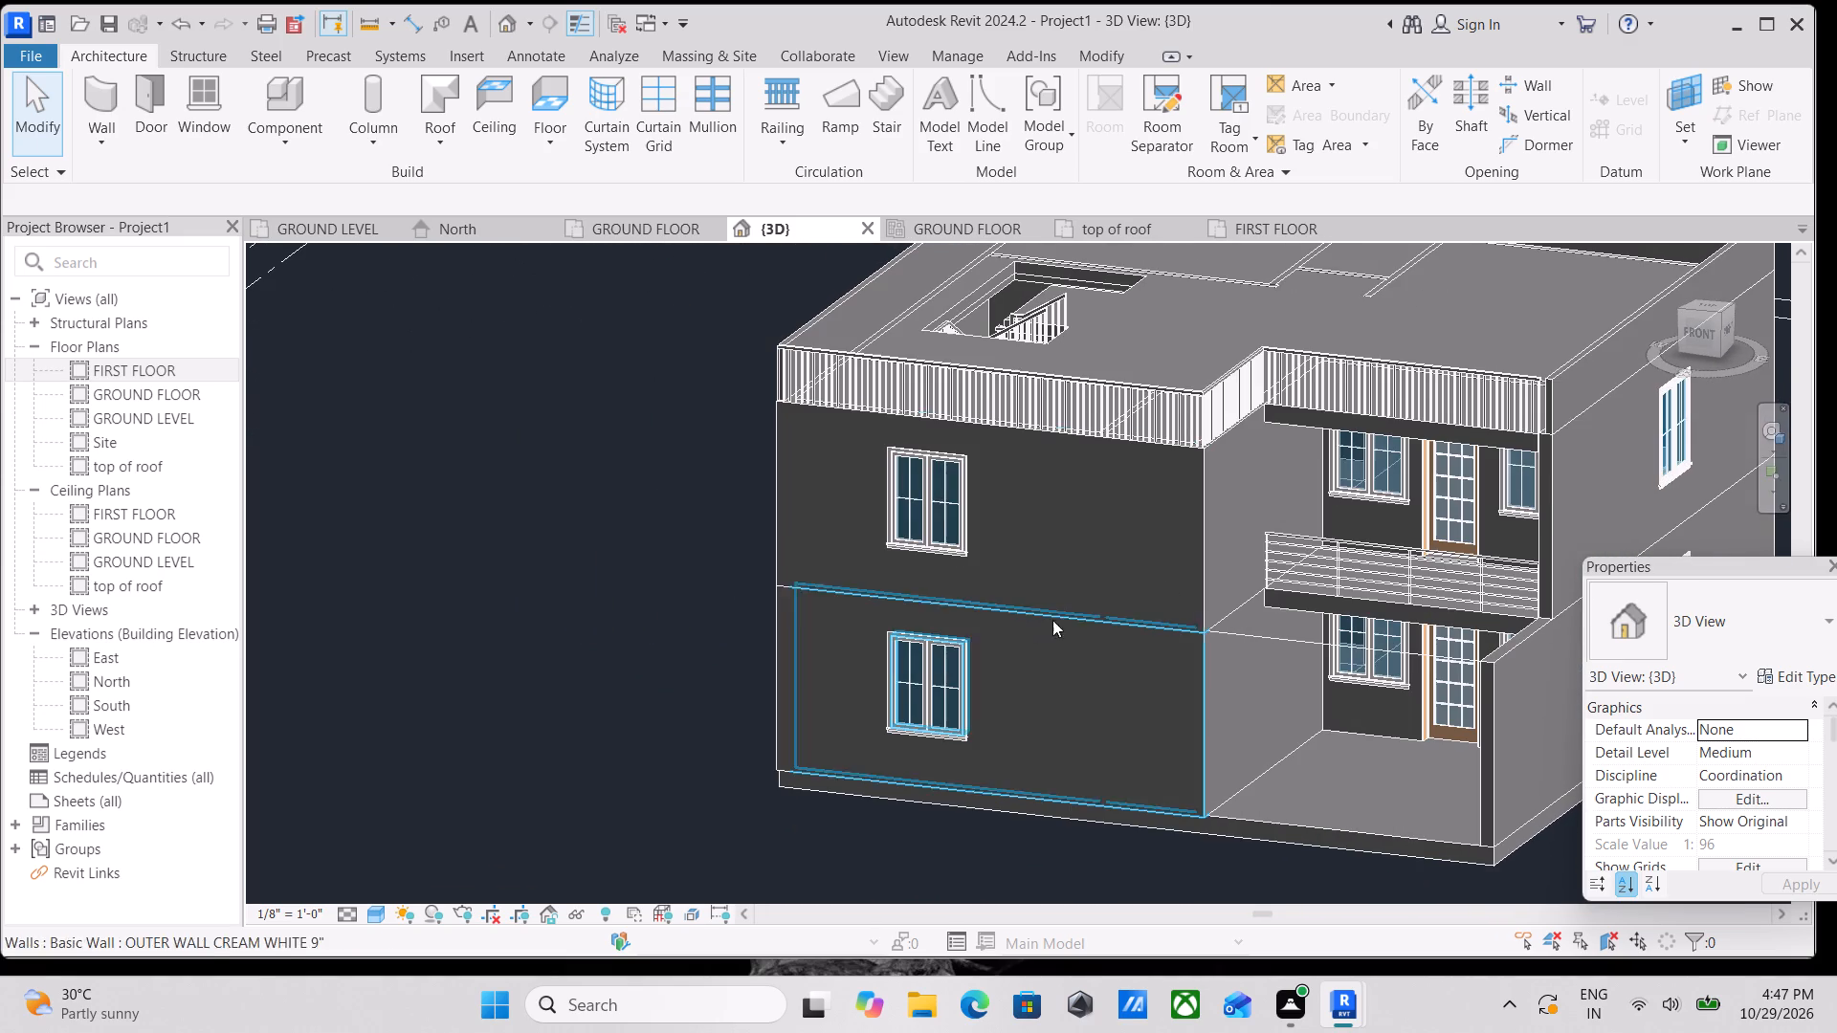
scroll(1533, 330, "up", 2)
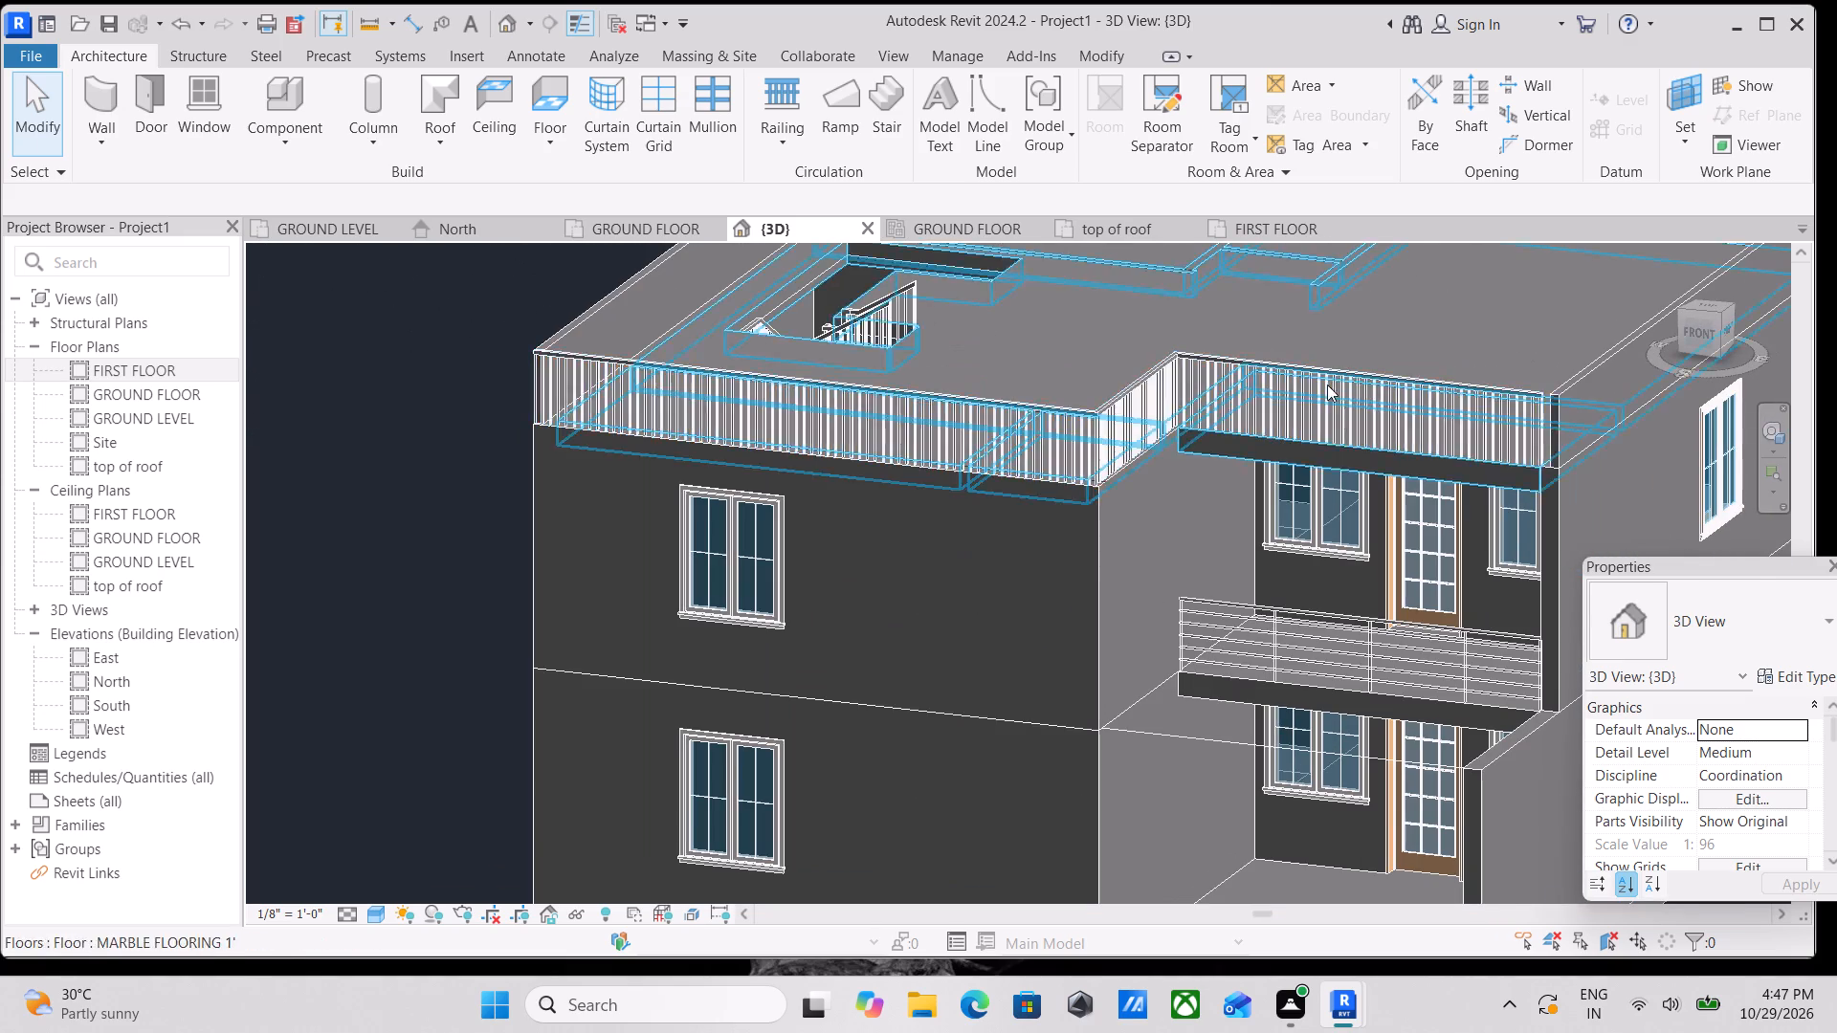
scroll(1319, 384, "up", 2)
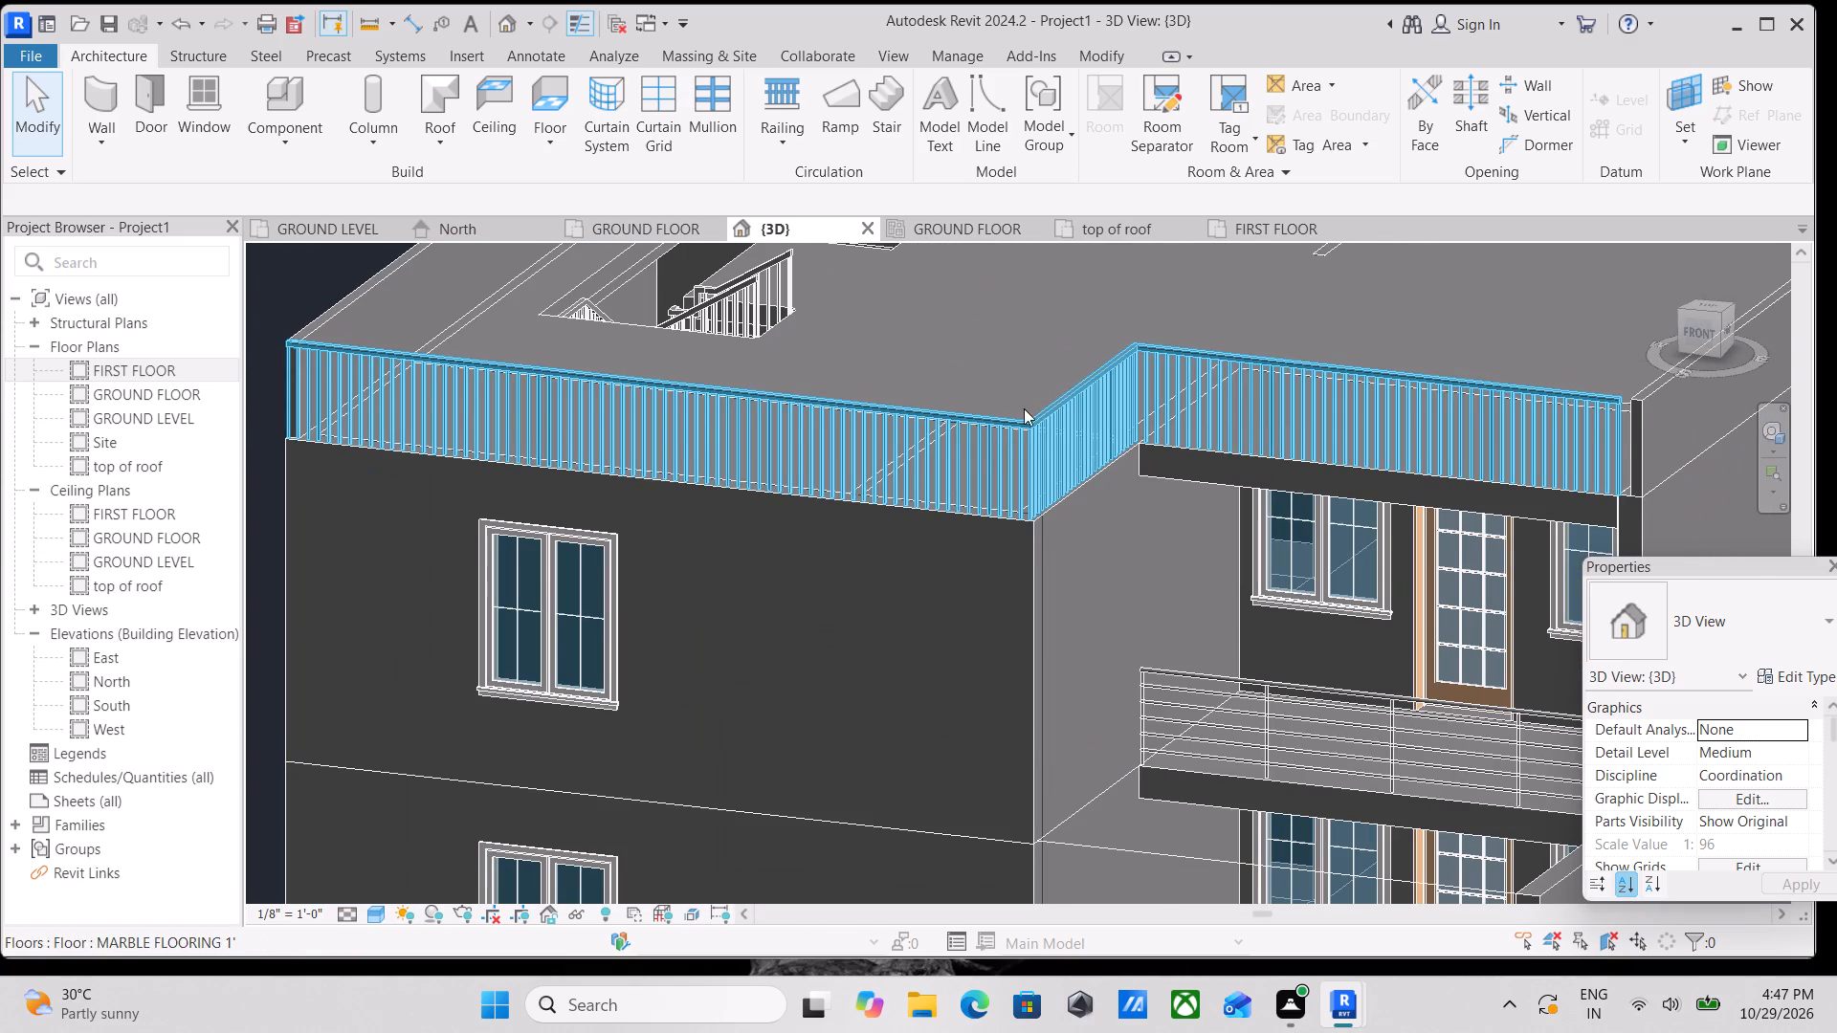
left_click(1024, 419)
key("Escape")
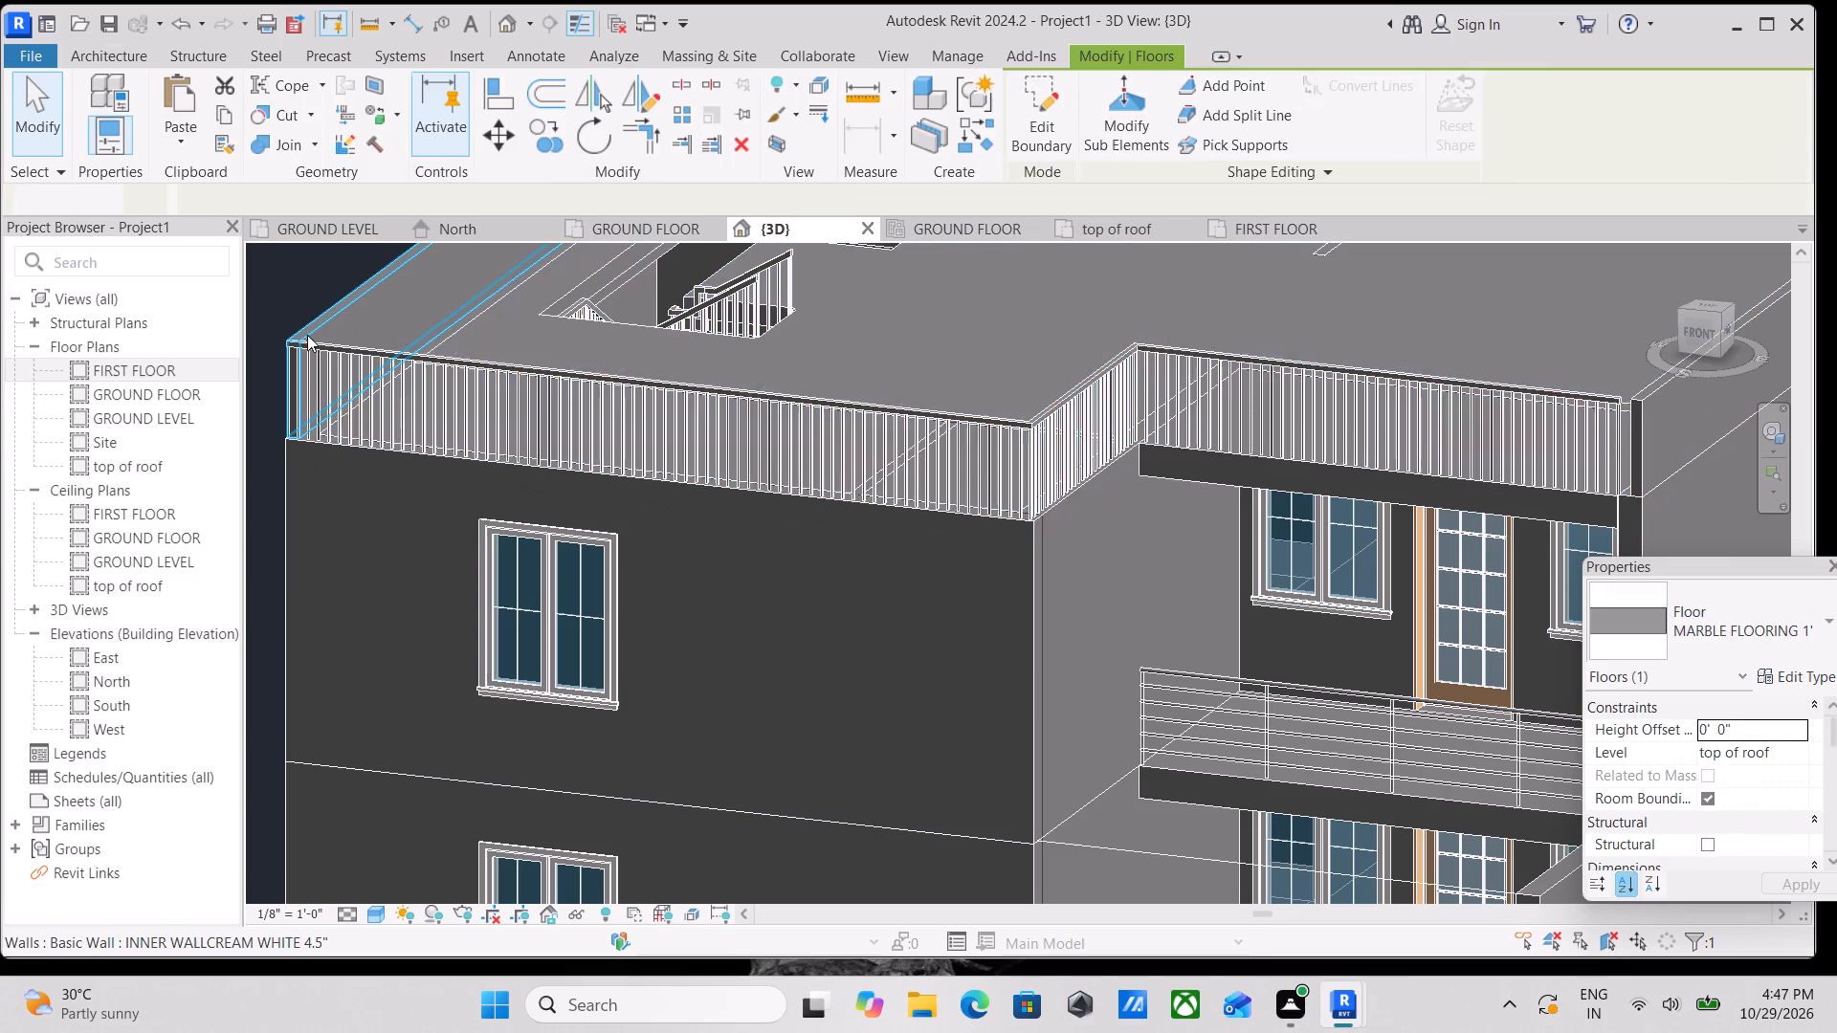
left_click(343, 363)
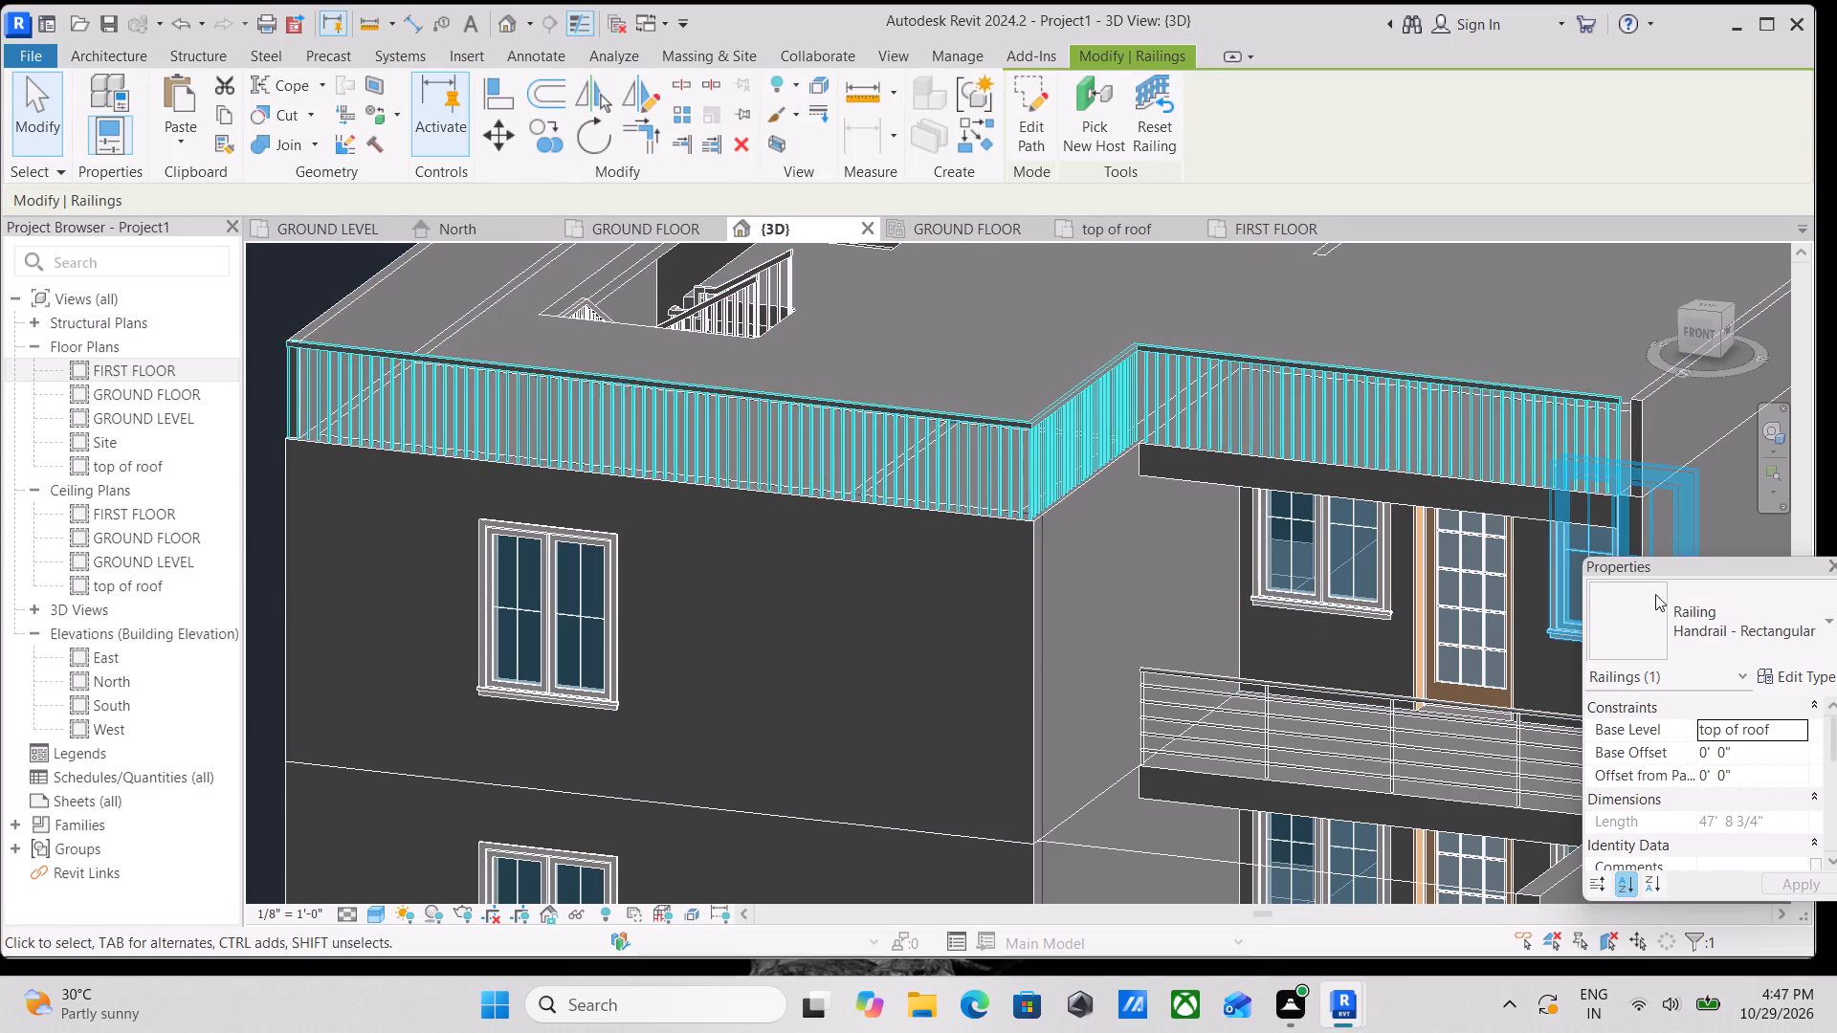
left_click(1757, 605)
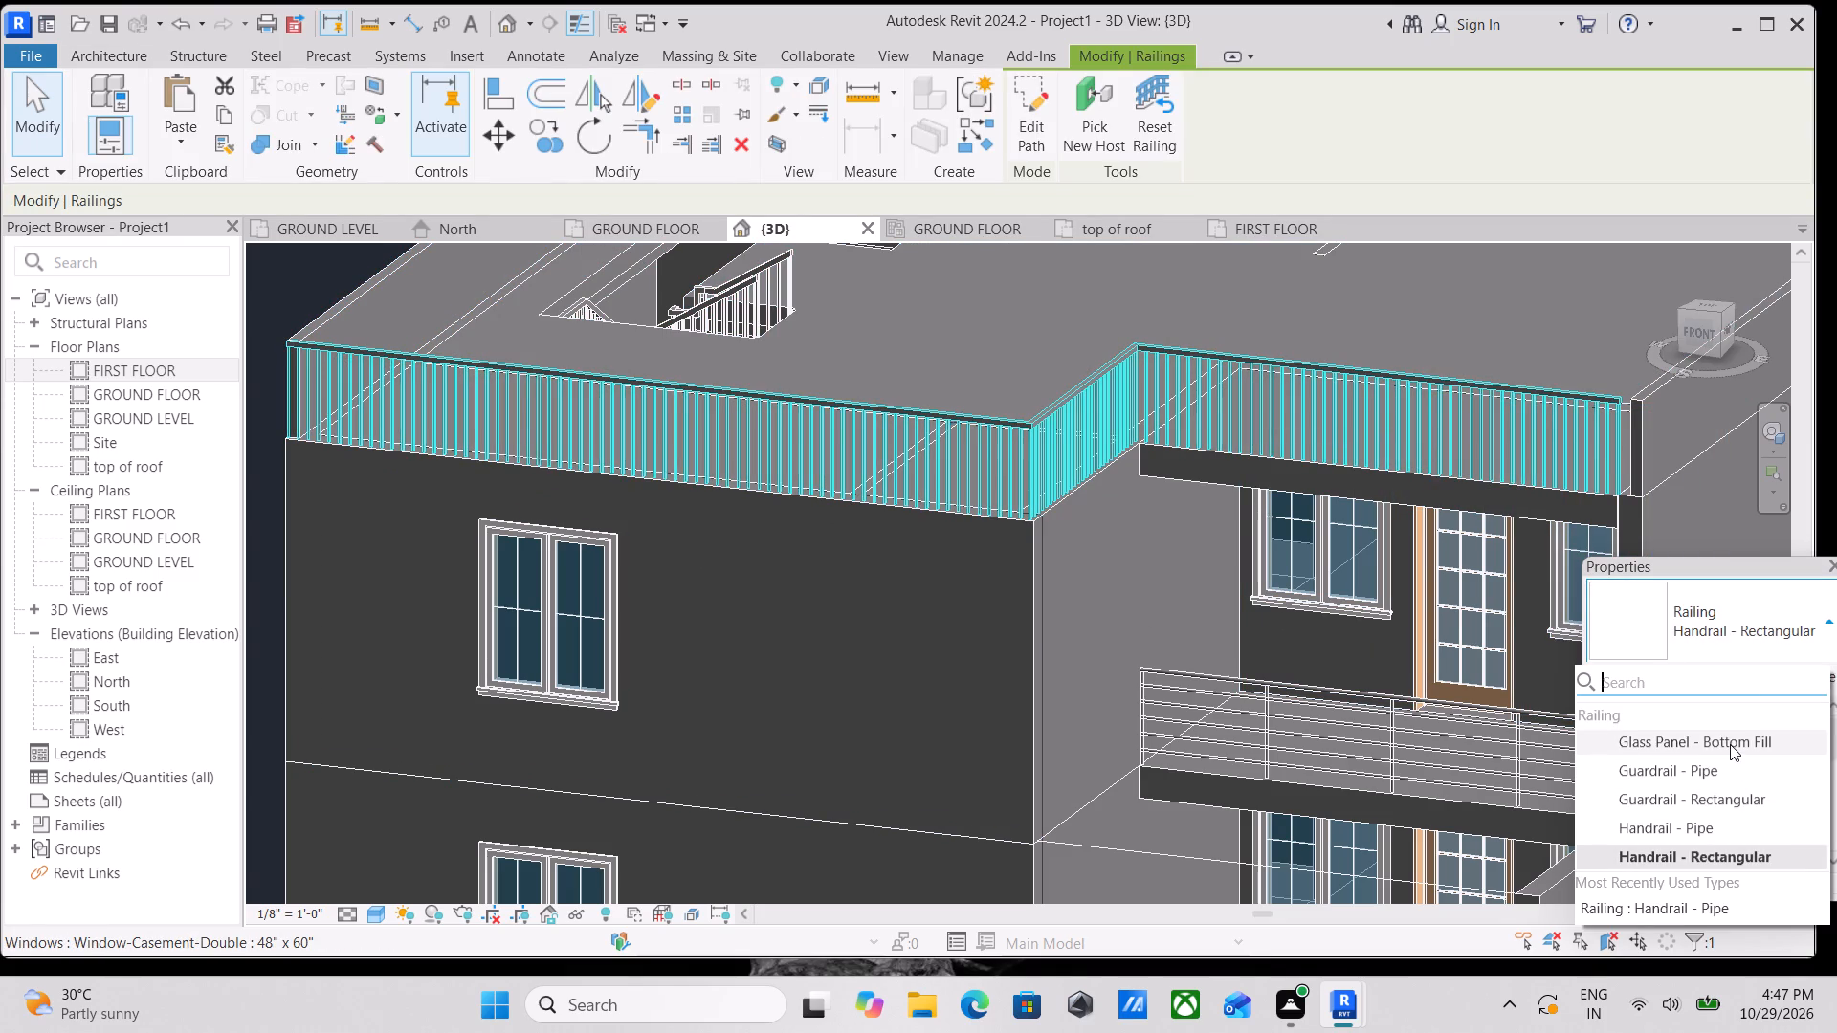
left_click(1730, 744)
key("Escape")
scroll(1184, 597, "down", 2)
key("Escape")
scroll(1269, 662, "down", 2)
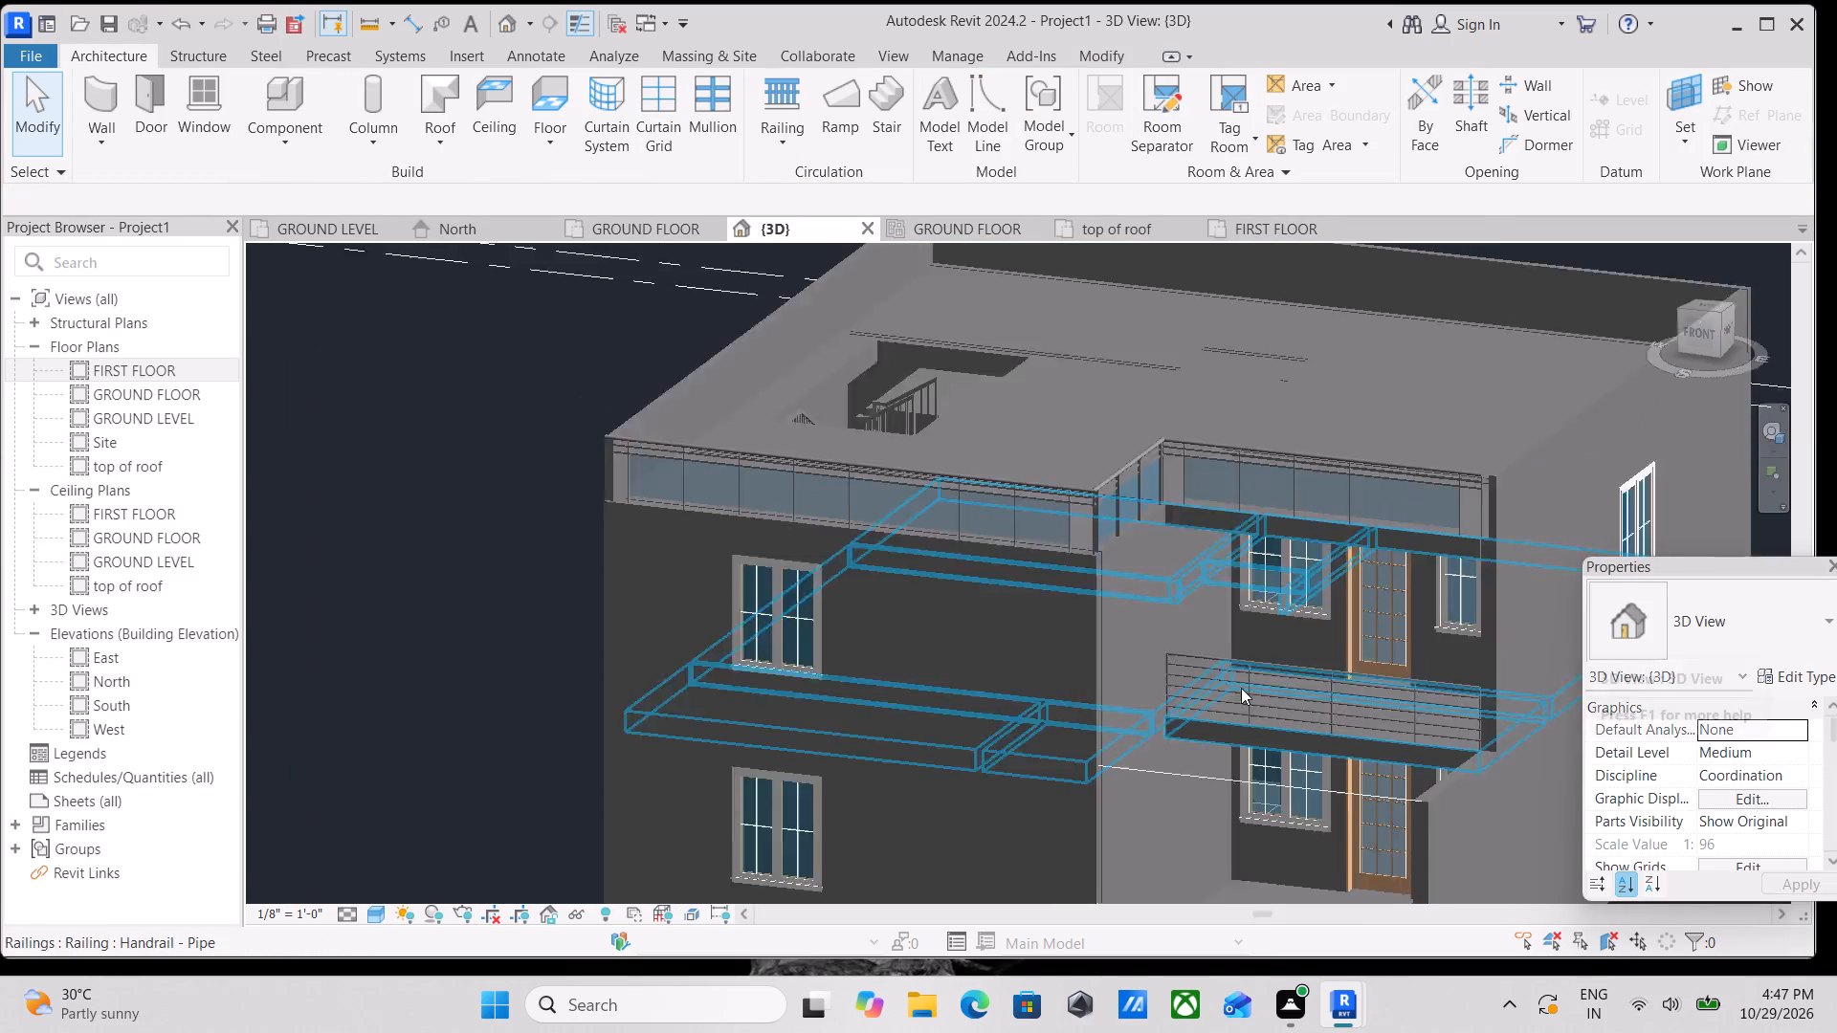
middle_click_drag(1040, 697, 1056, 545)
scroll(1075, 574, "down", 2)
middle_click_drag(1075, 576, 1000, 631)
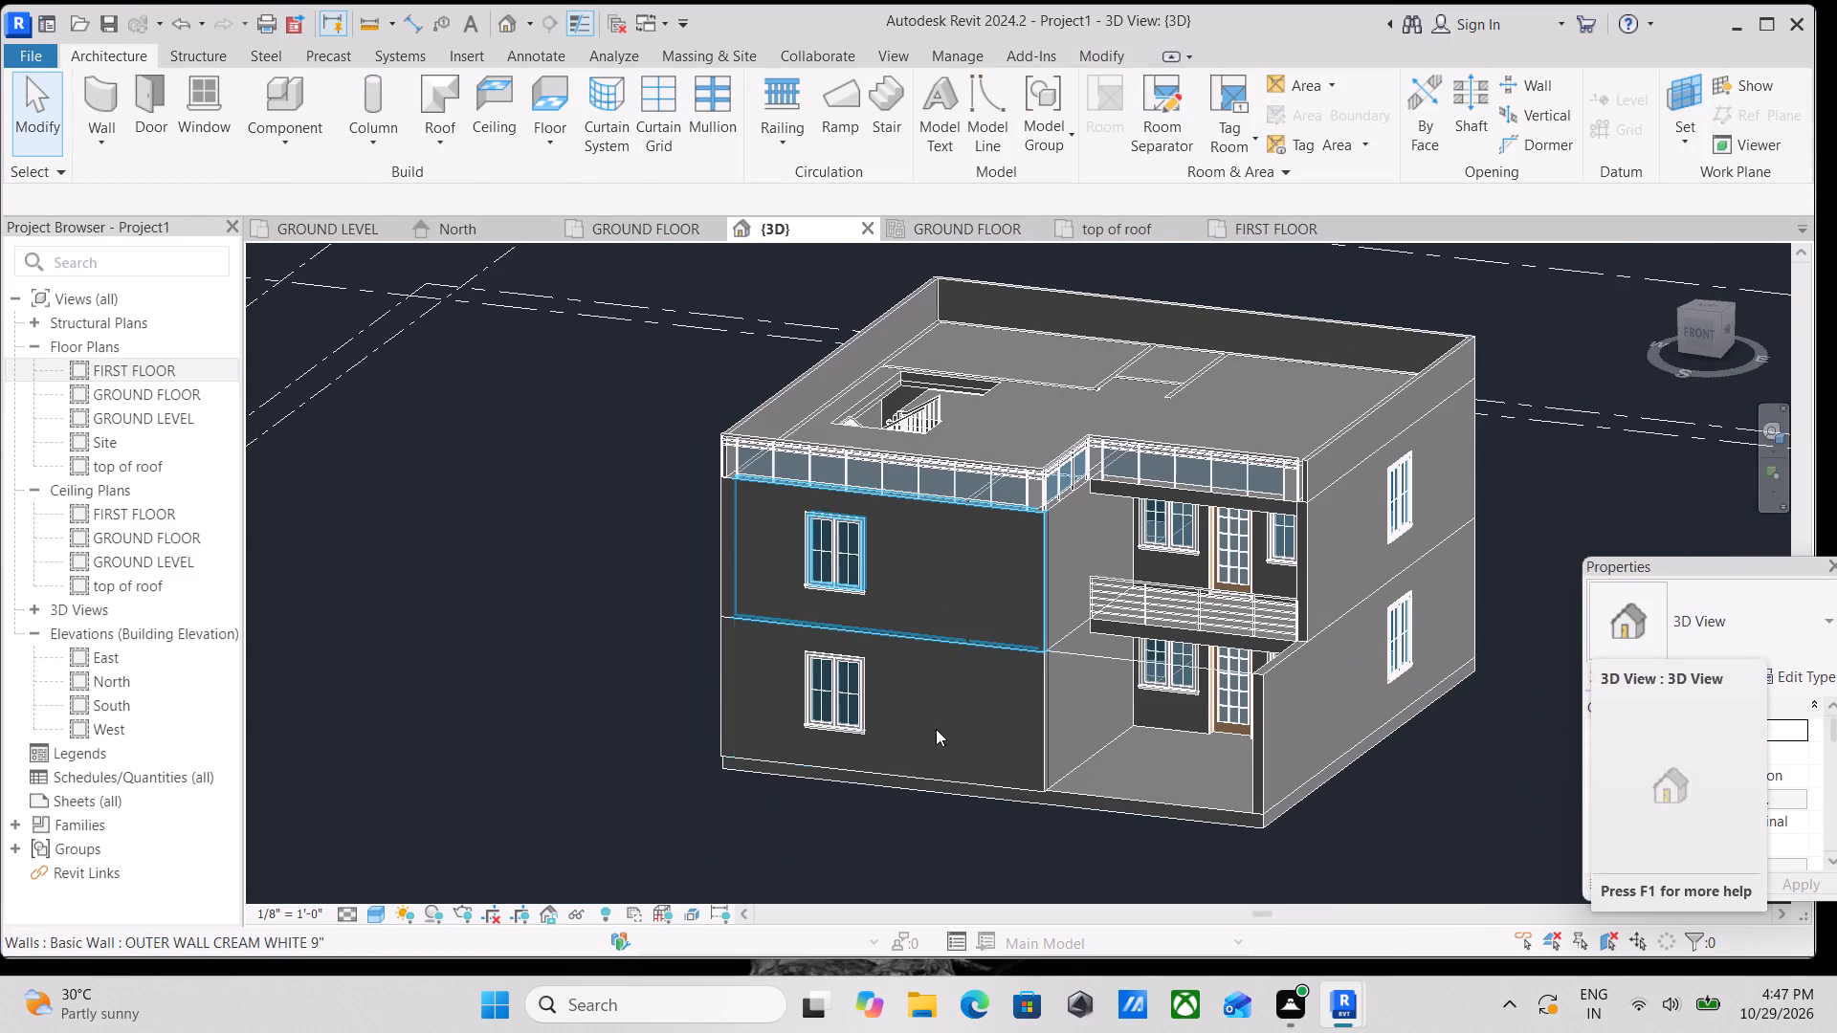
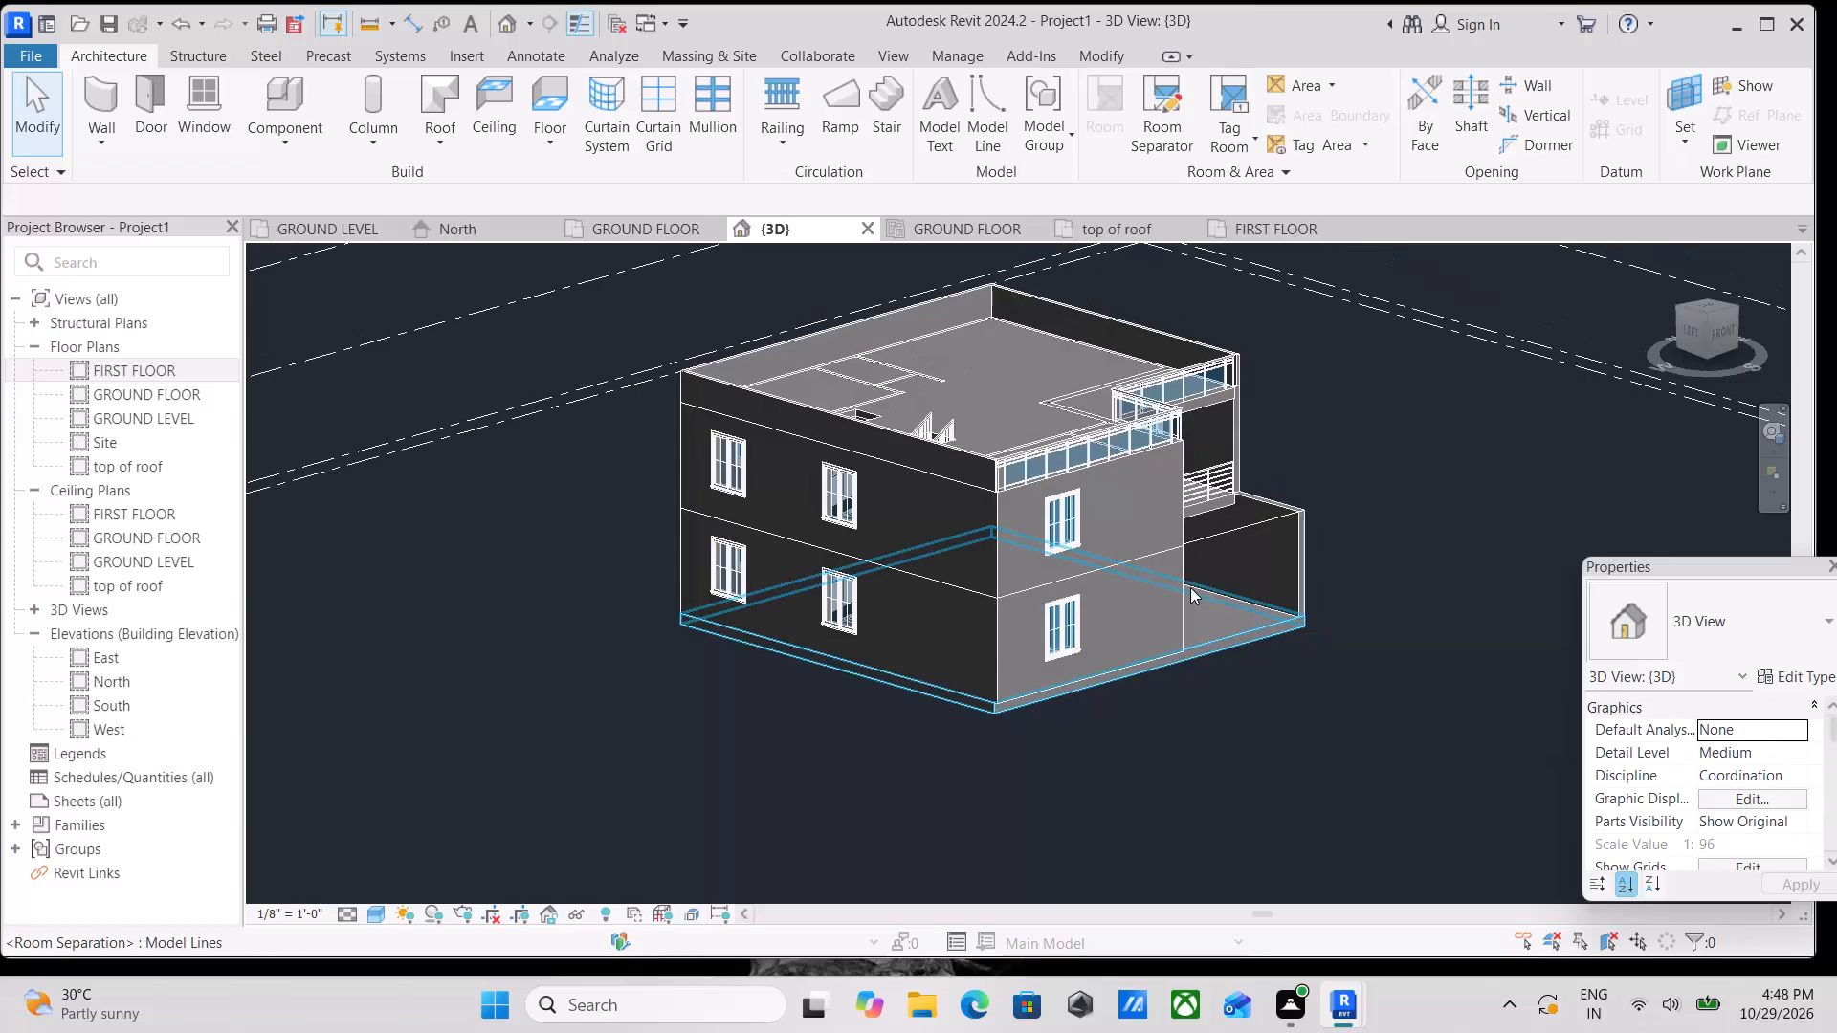
Examine the building from several sides, checking the glass railing and the height offset of the marble floor at the top of roof level.
middle_click_drag(1190, 587, 1178, 730, "shift")
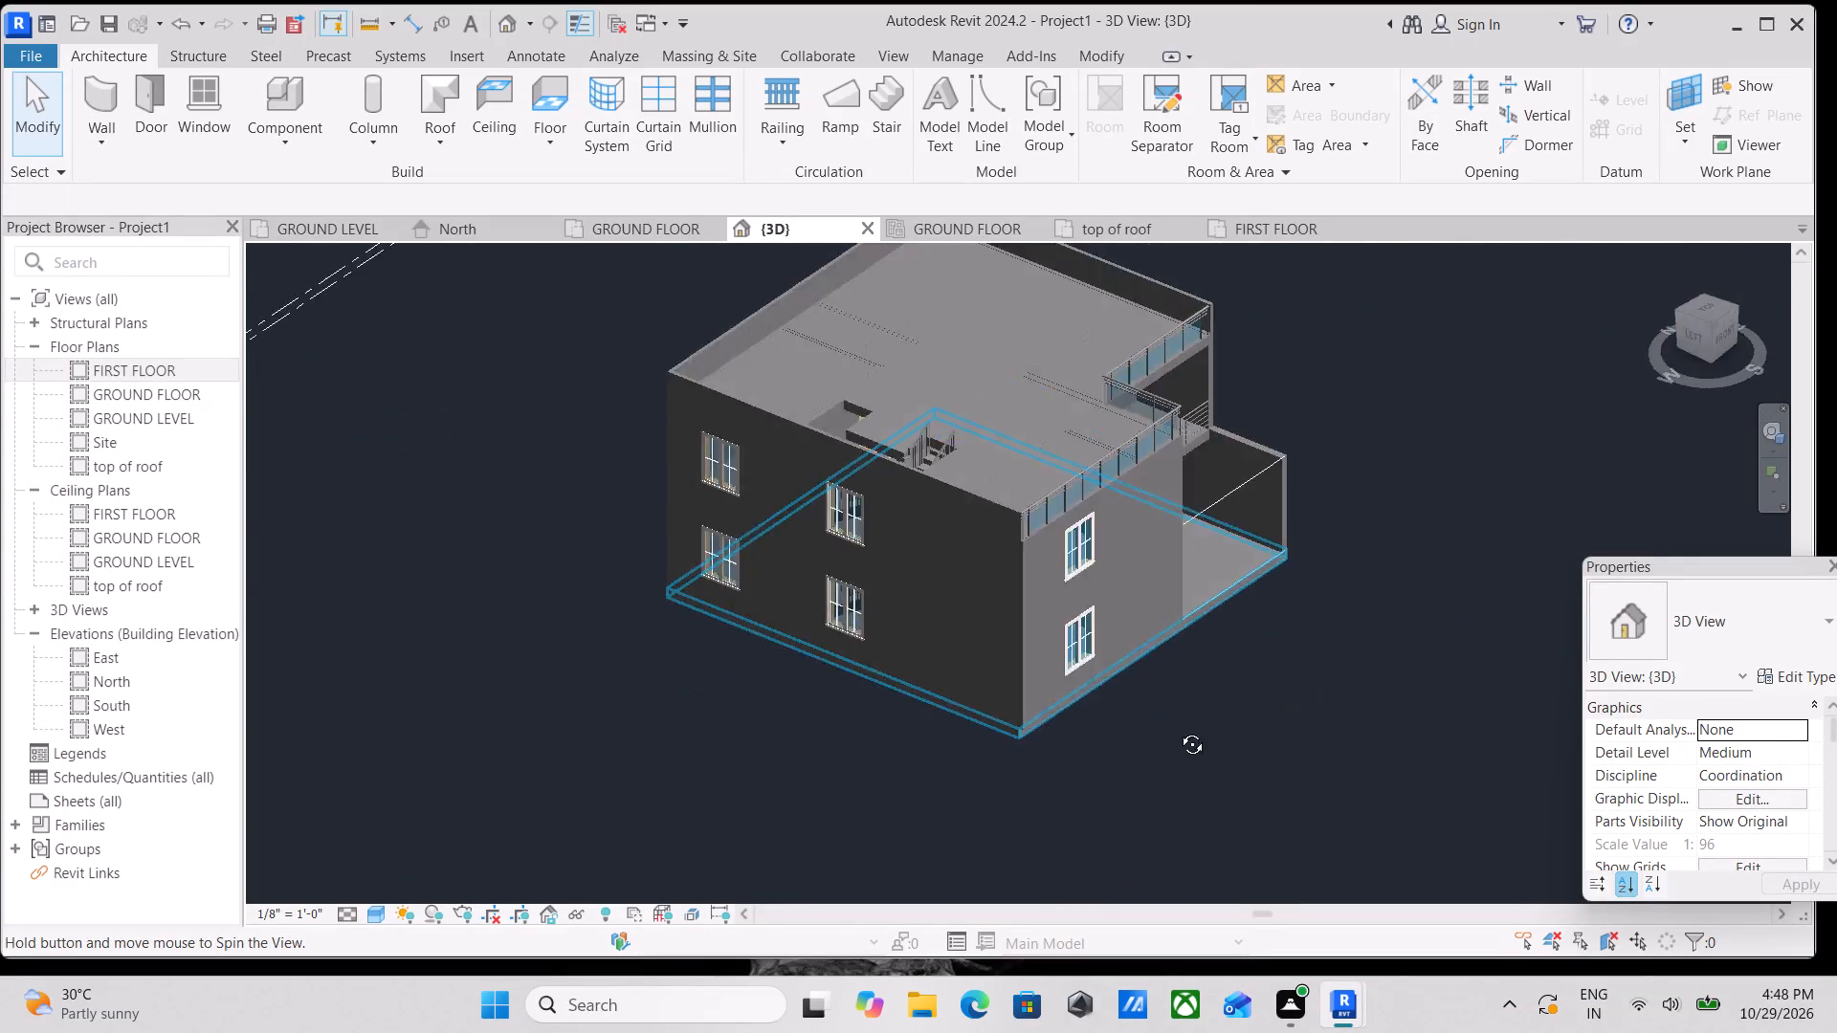
middle_click_drag(1178, 730, 798, 595, "shift")
middle_click_drag(1212, 571, 1194, 713)
scroll(1194, 713, "up", 1)
scroll(1246, 551, "up", 1)
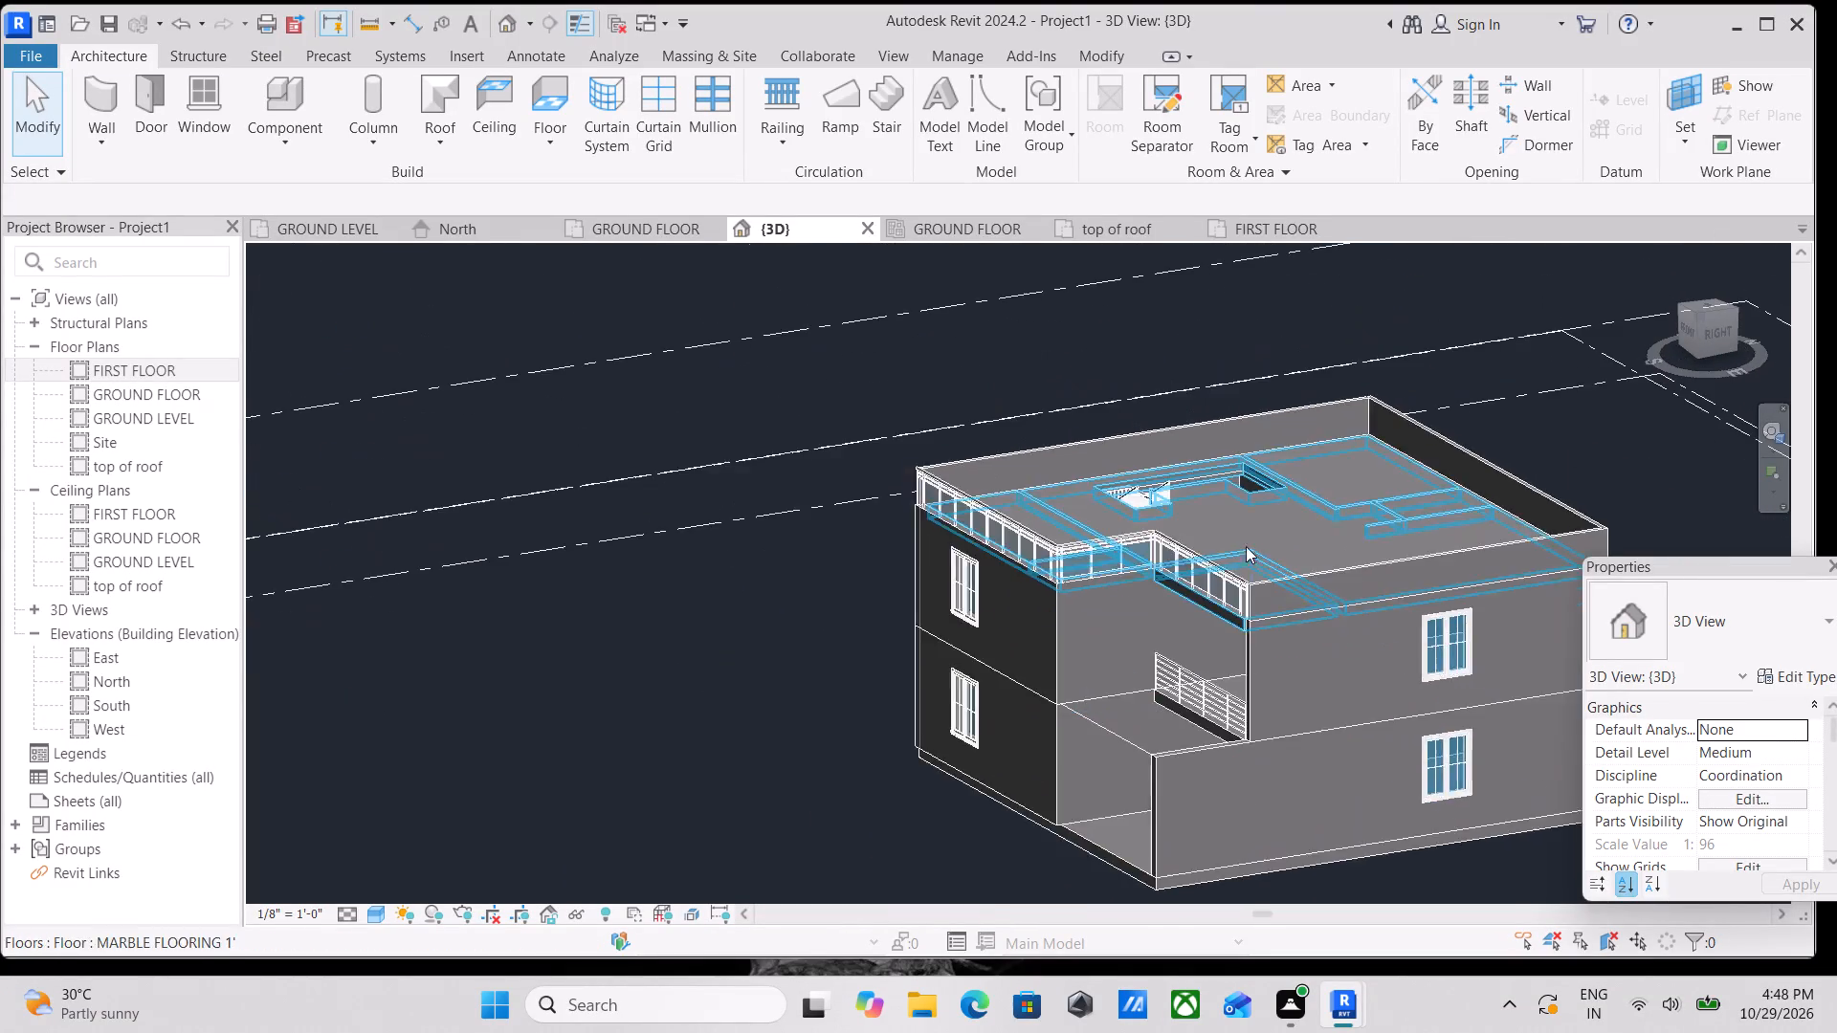
scroll(1246, 546, "up", 4)
scroll(871, 529, "up", 5)
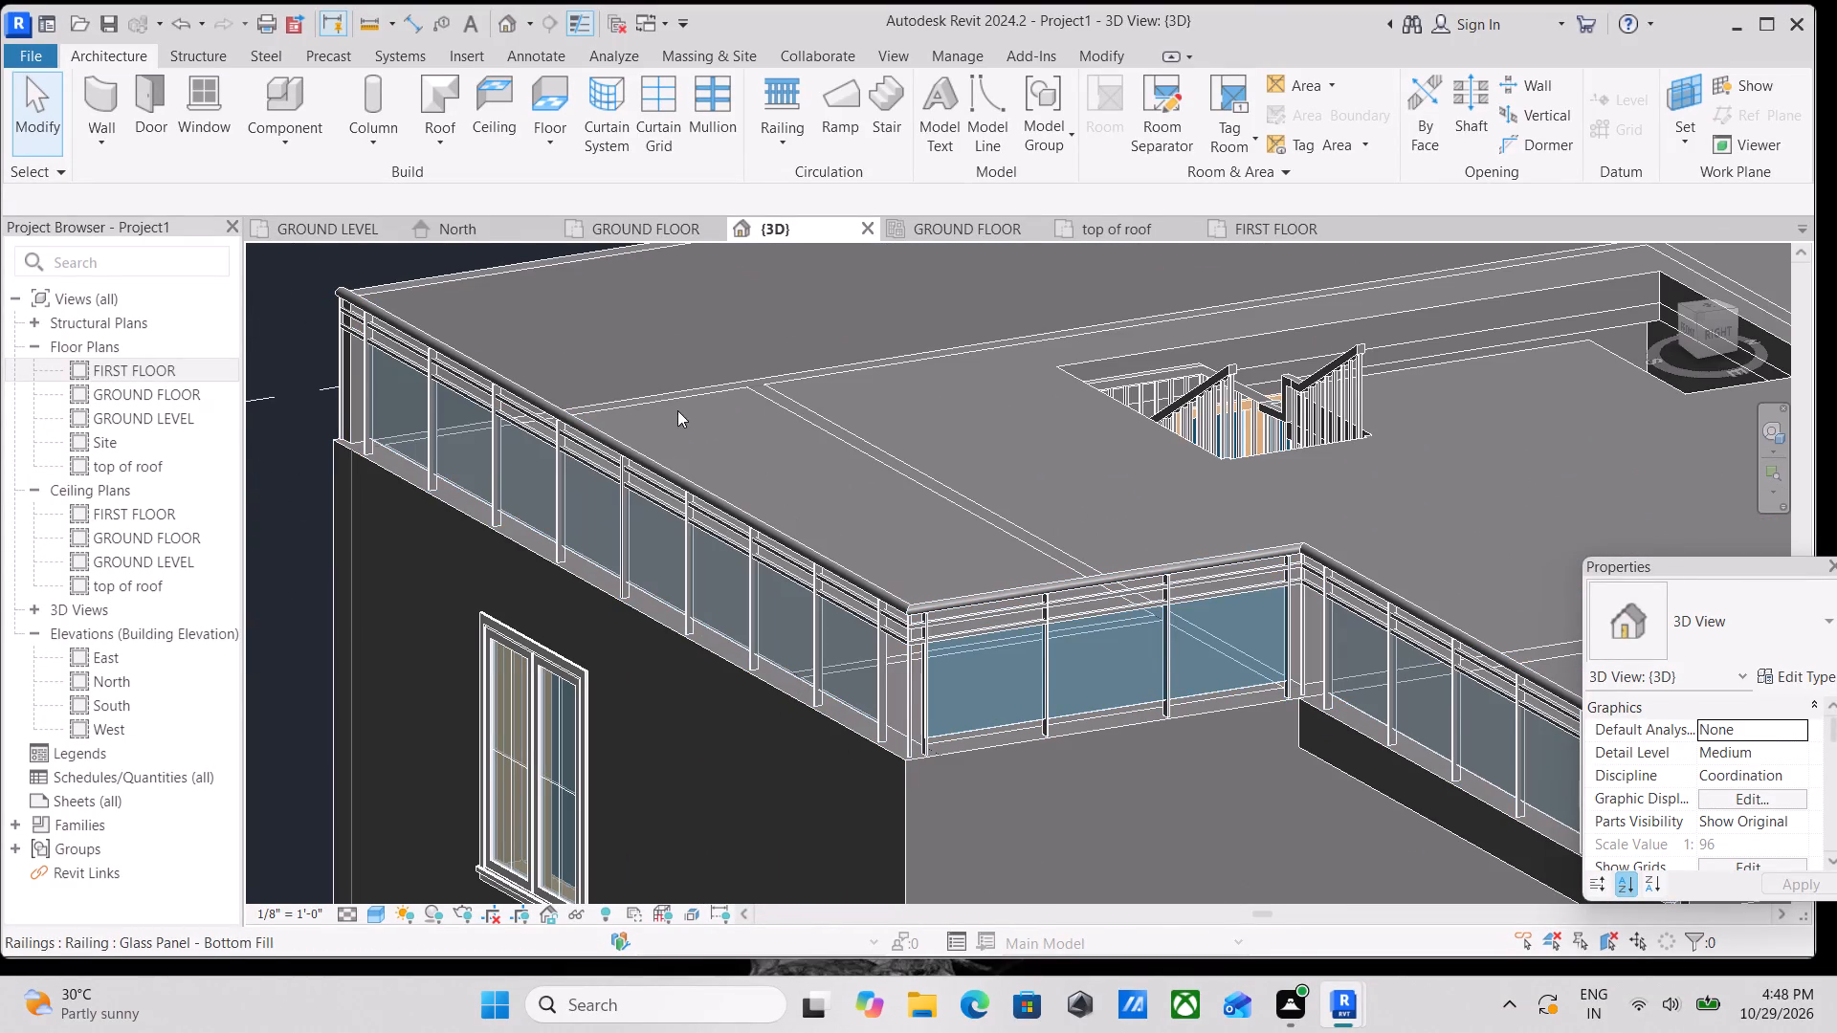
left_click(633, 409)
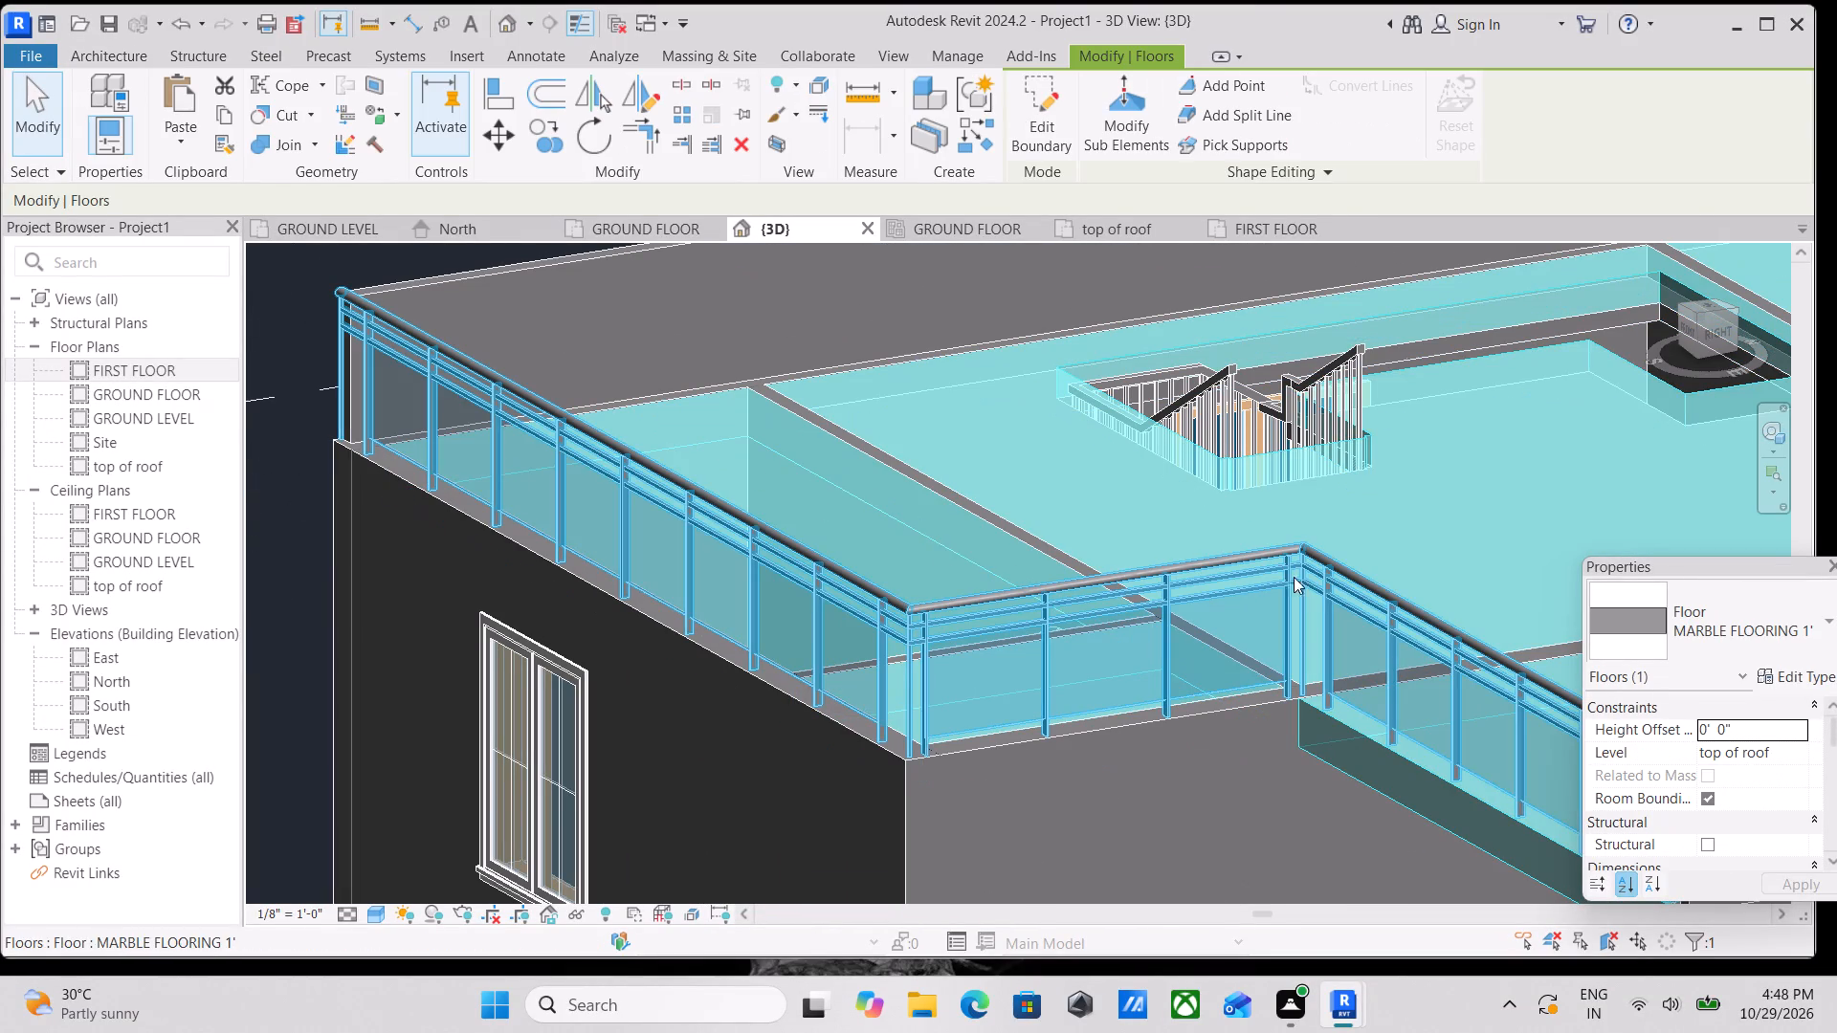
left_click(1768, 726)
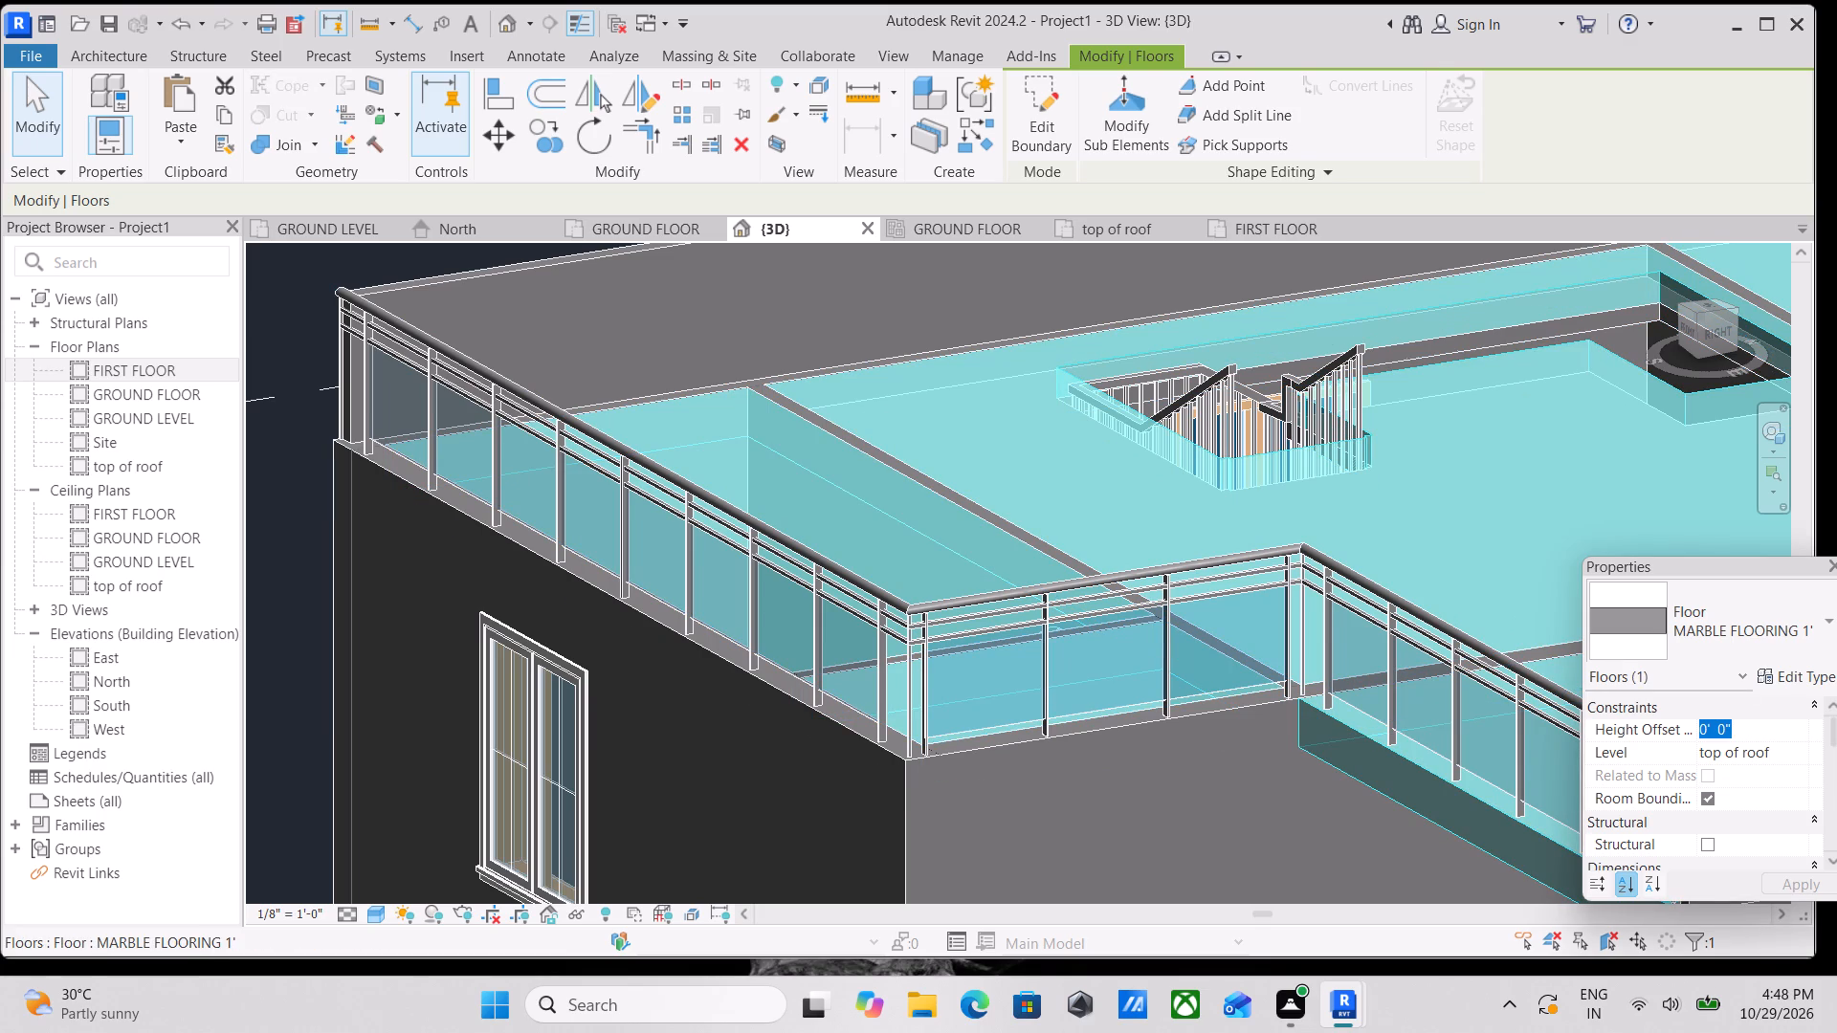
key("Escape")
scroll(1129, 585, "up", 2)
scroll(948, 499, "down", 3)
scroll(1025, 521, "down", 5)
middle_click_drag(1014, 656, 1283, 549, "shift")
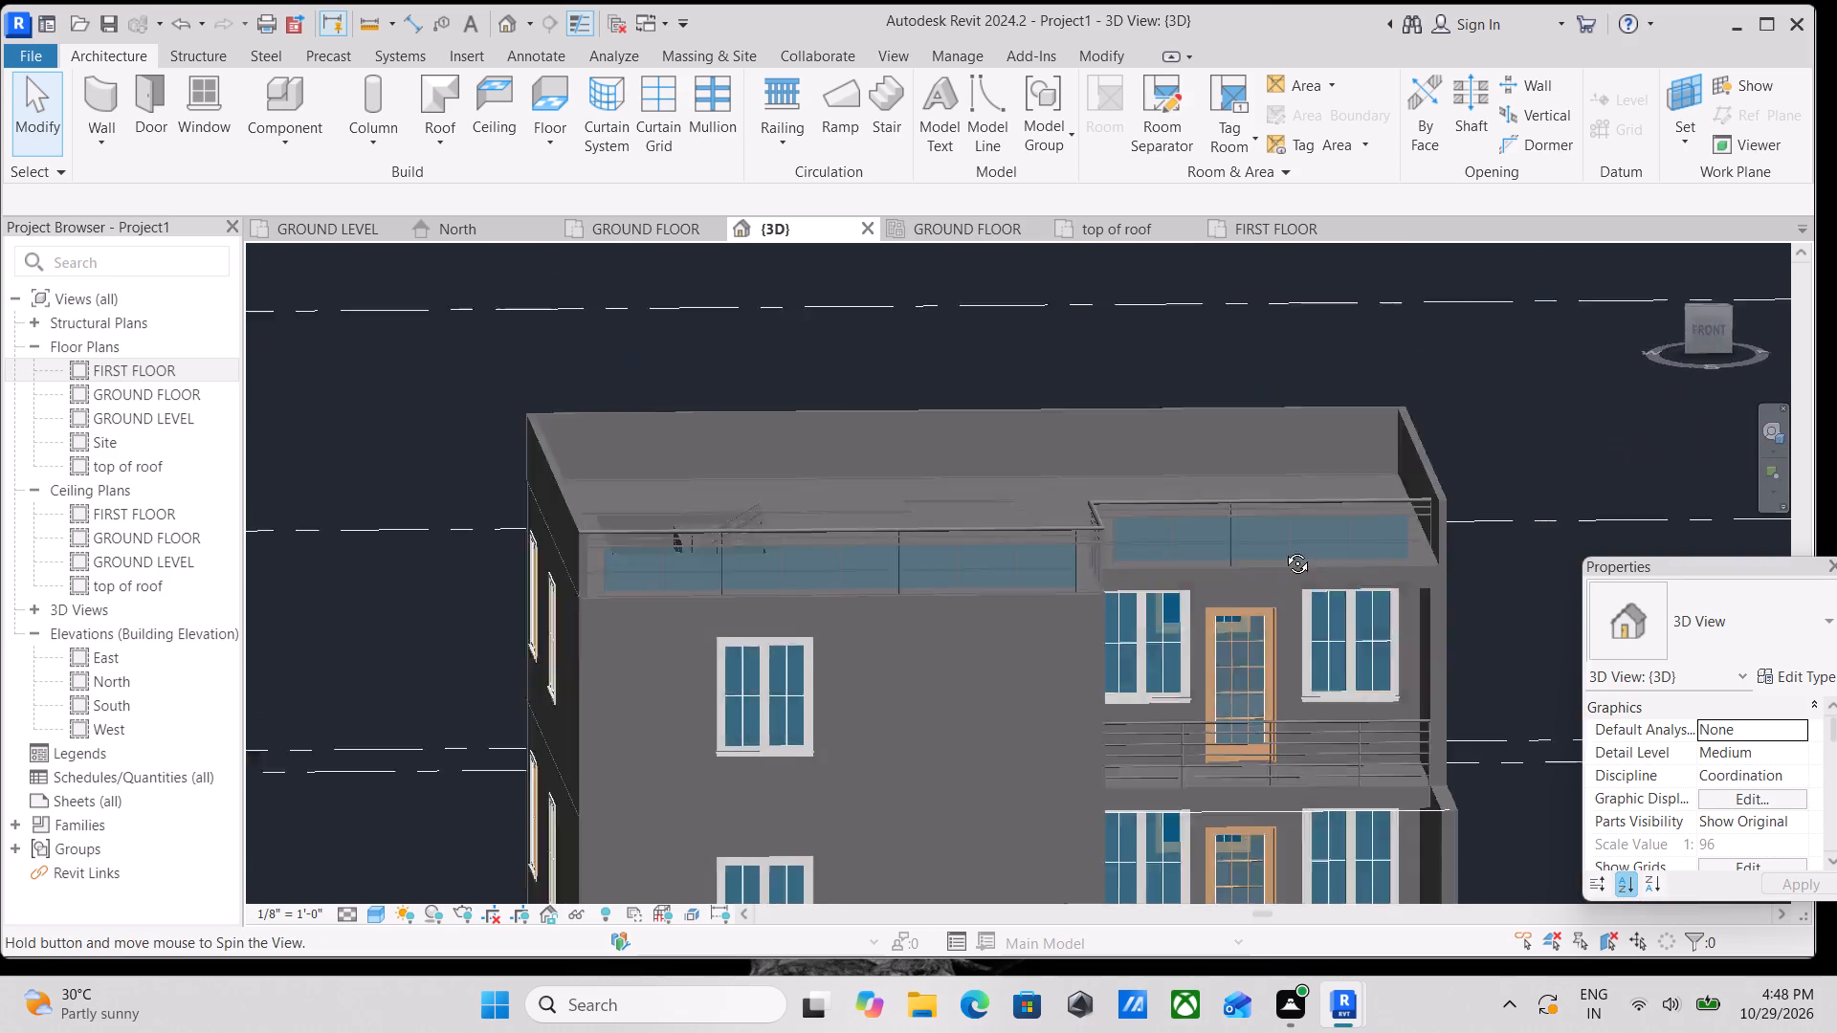
middle_click_drag(1283, 549, 1207, 657, "shift")
scroll(1221, 620, "down", 2)
middle_click_drag(1221, 615, 1185, 371)
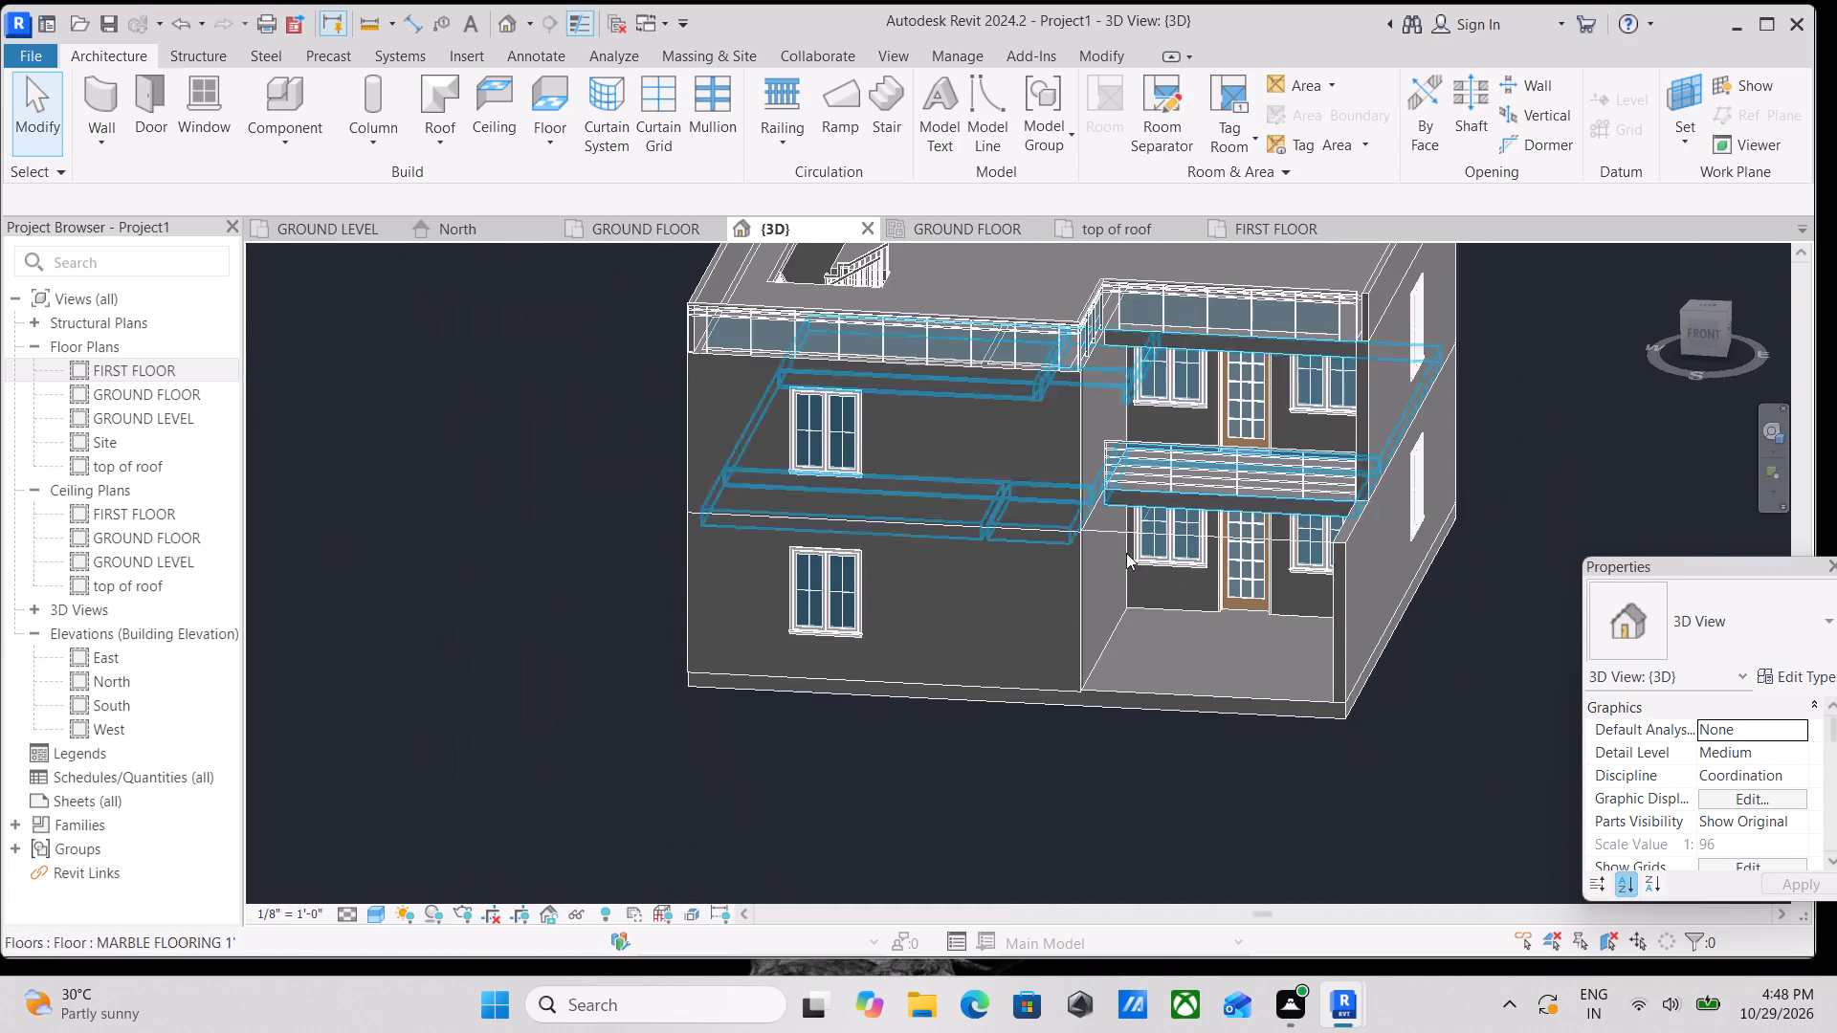
Display the 3D view in the Realistic visual style and examine the facades, balcony, porch and roof terrace from several sides.
left_click(384, 907)
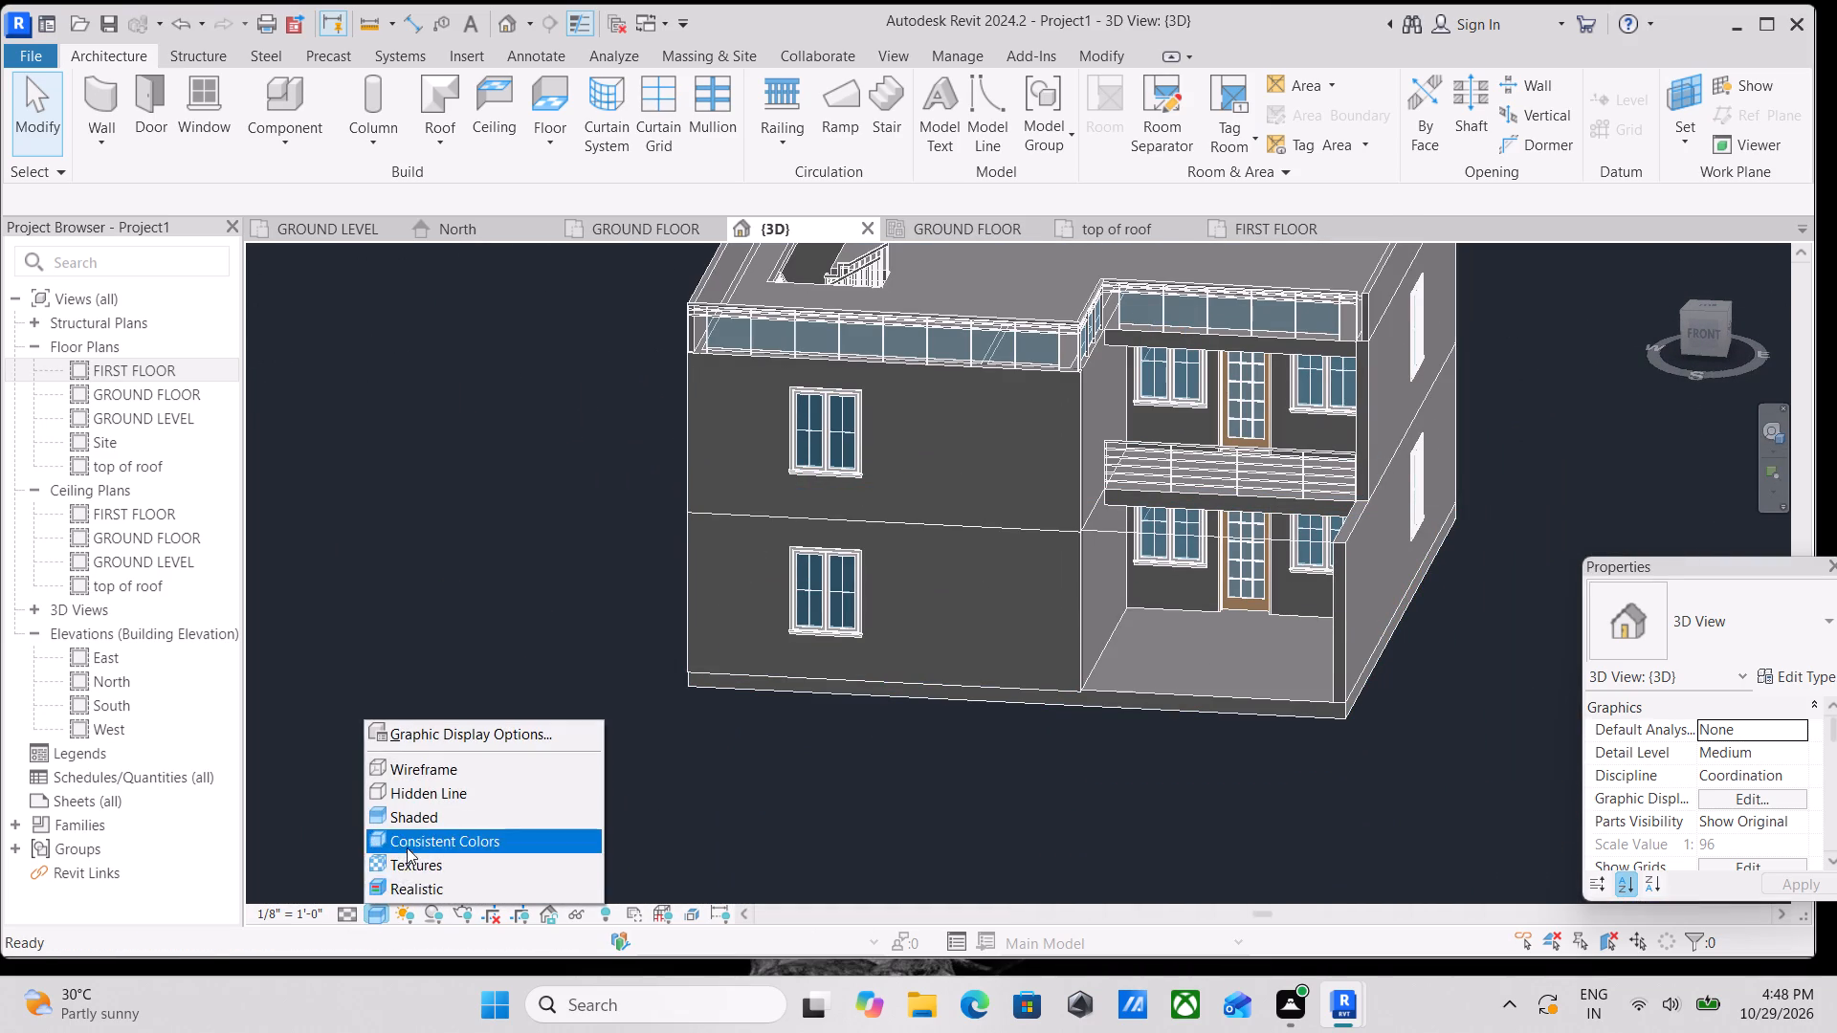
left_click(407, 890)
scroll(945, 606, "down", 3)
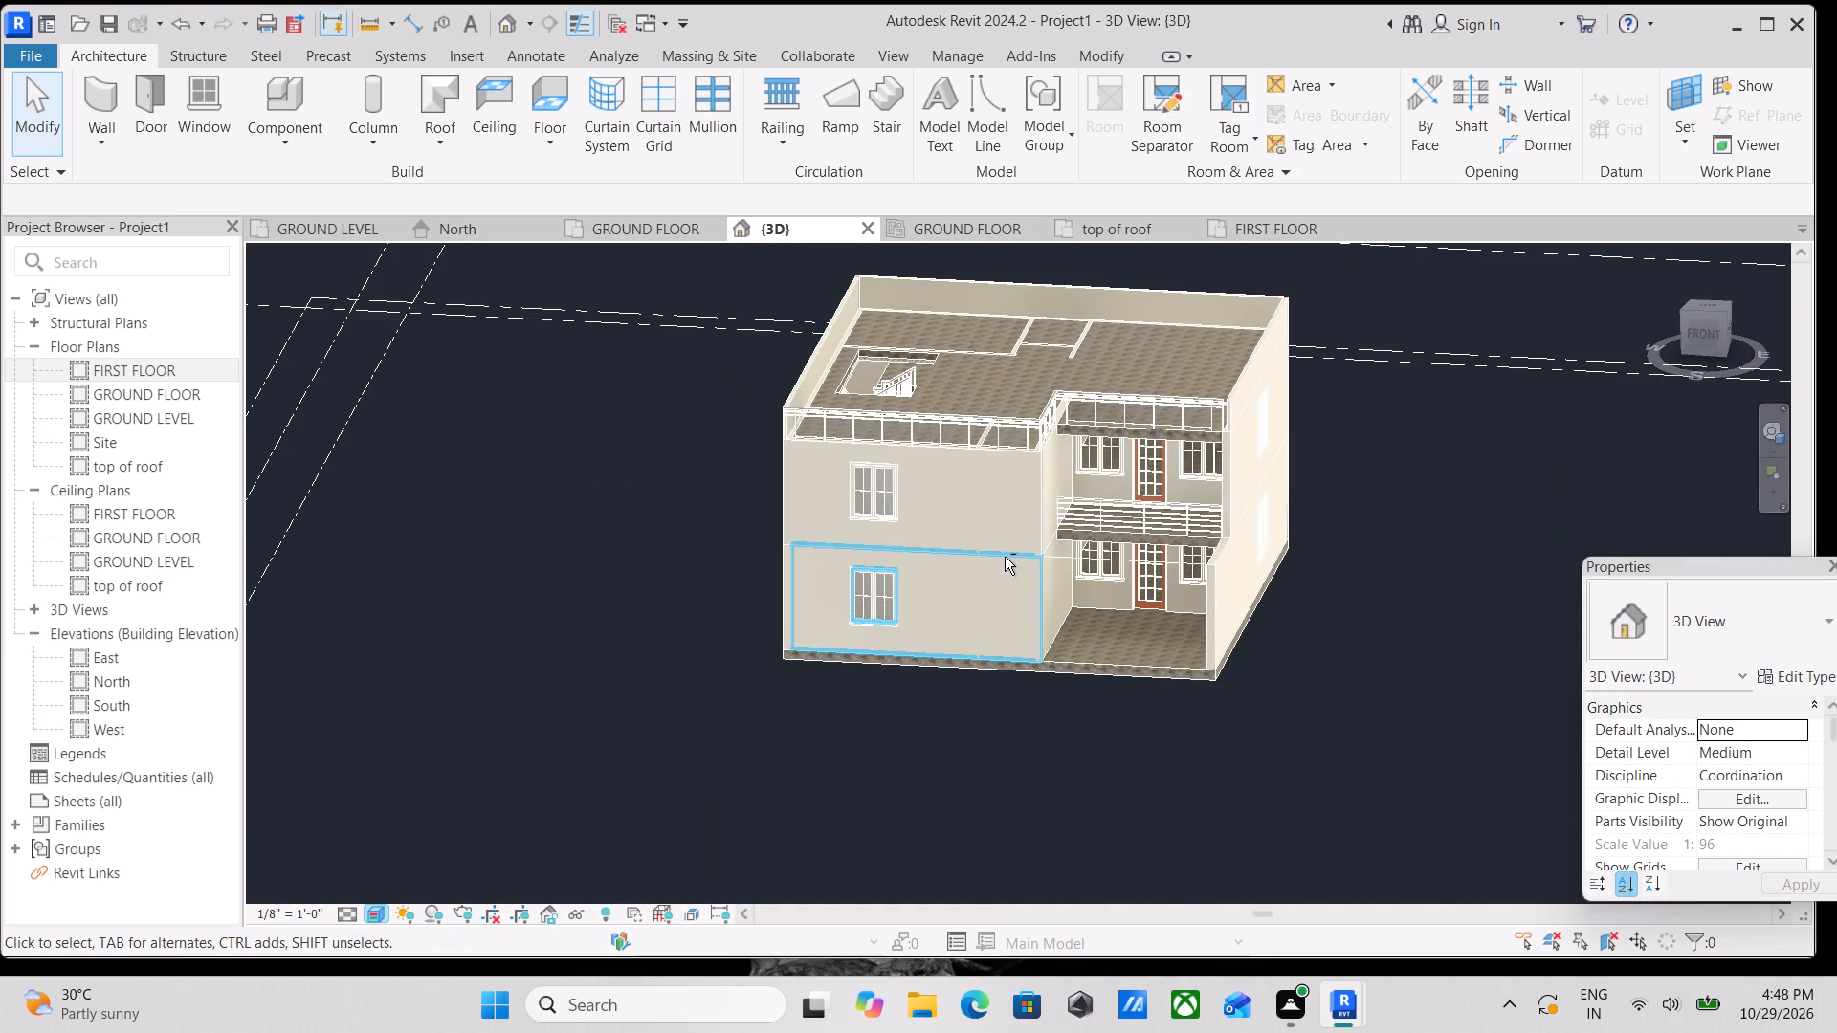
middle_click_drag(1005, 557, 1103, 611, "shift")
scroll(1209, 407, "up", 4)
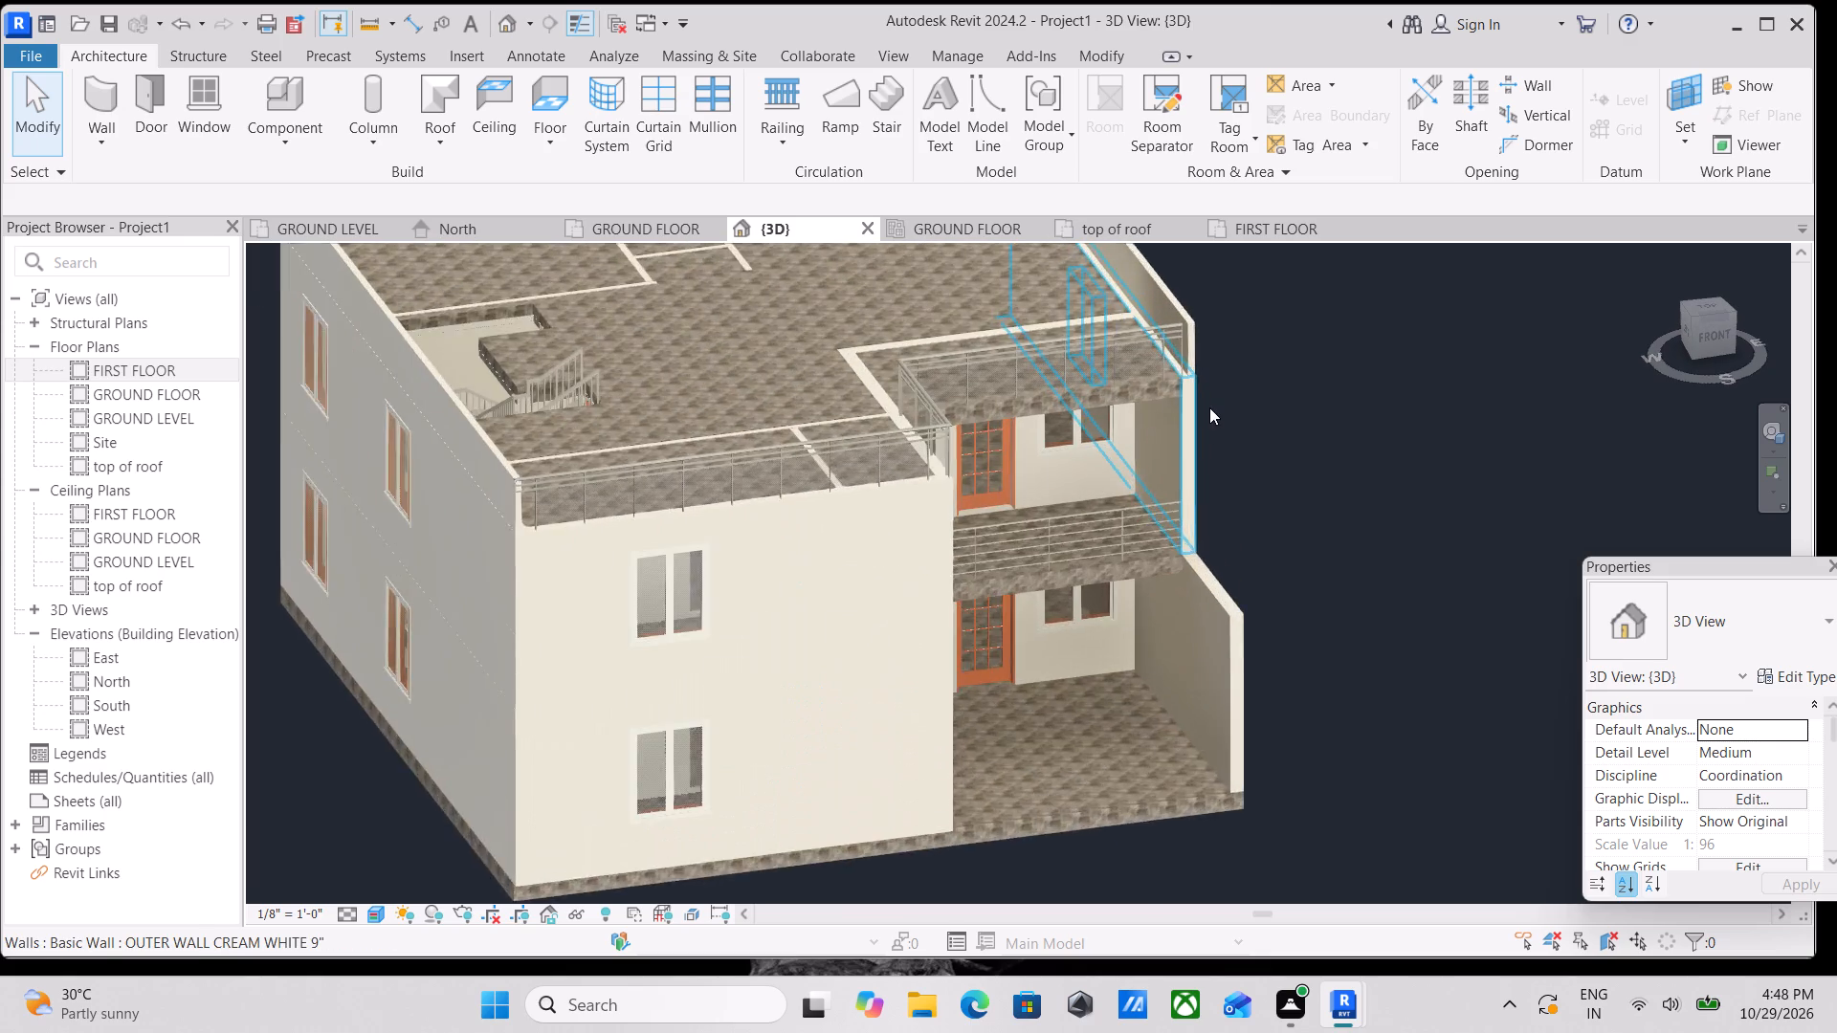
scroll(1209, 407, "up", 3)
middle_click_drag(1014, 582, 1014, 534)
scroll(1081, 480, "down", 3)
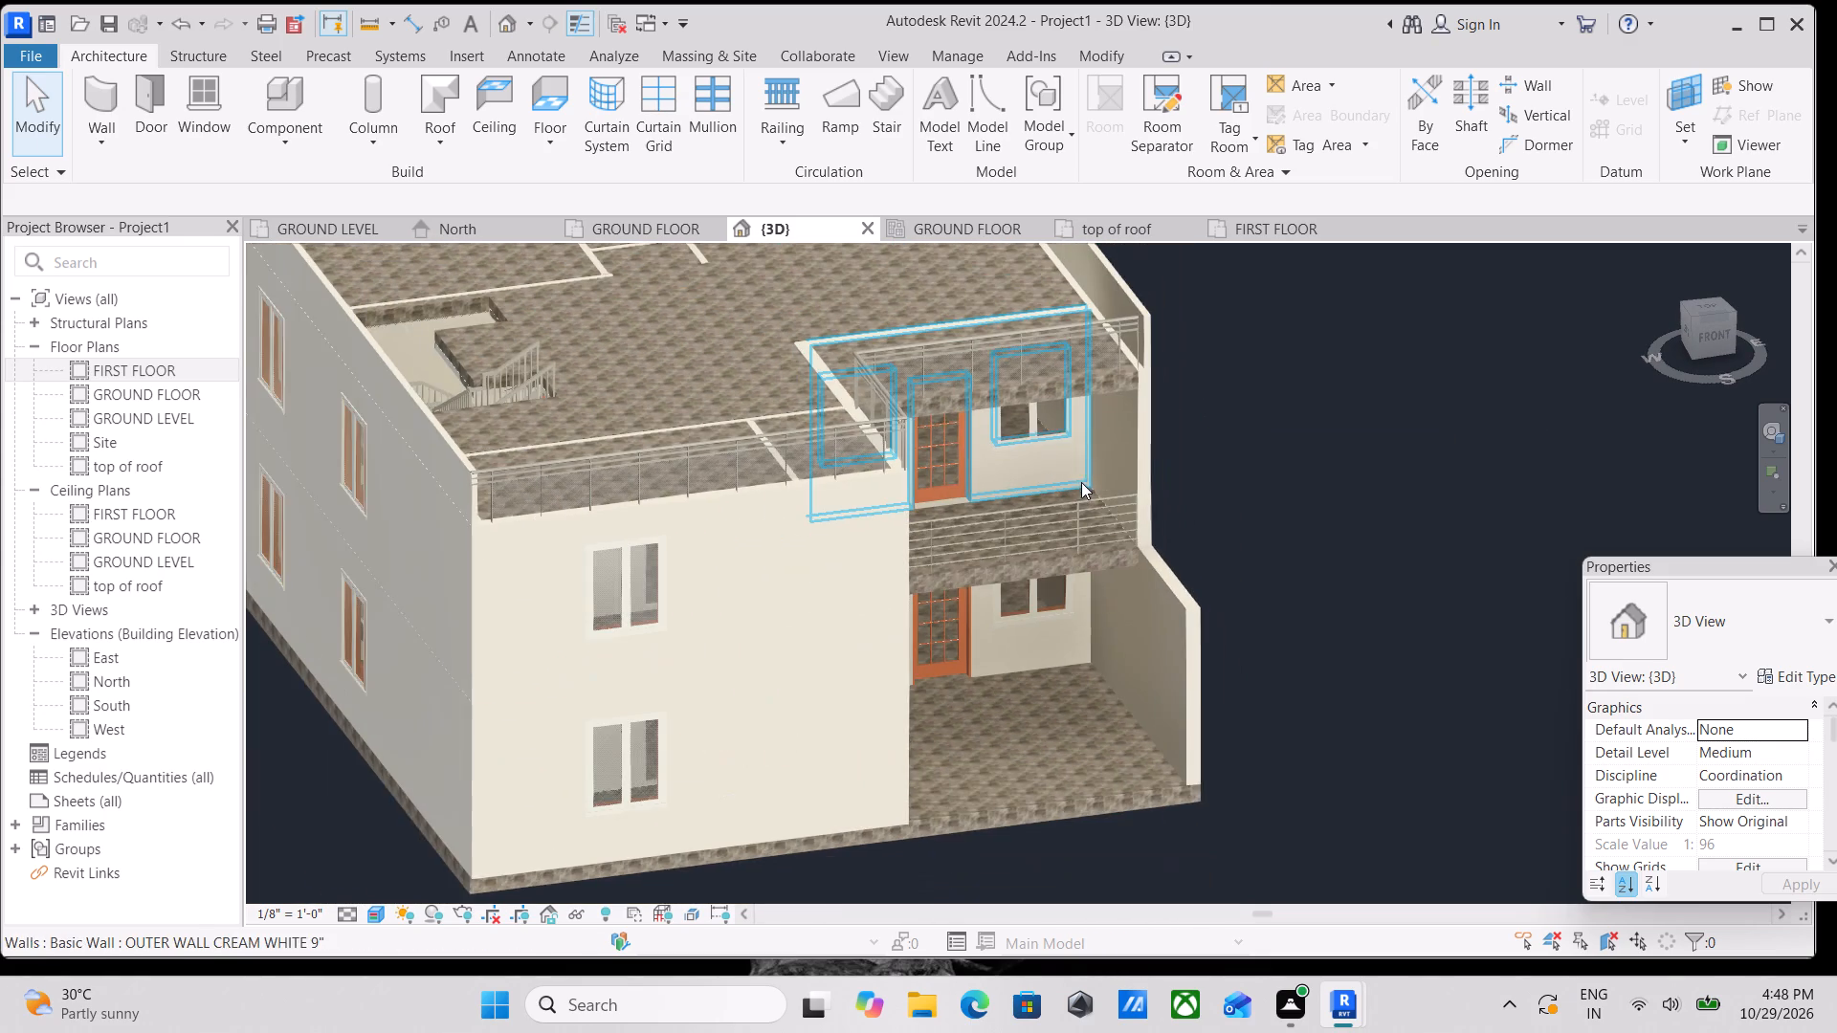
middle_click_drag(1073, 485, 1092, 613)
scroll(1036, 570, "up", 1)
middle_click_drag(1028, 565, 833, 601)
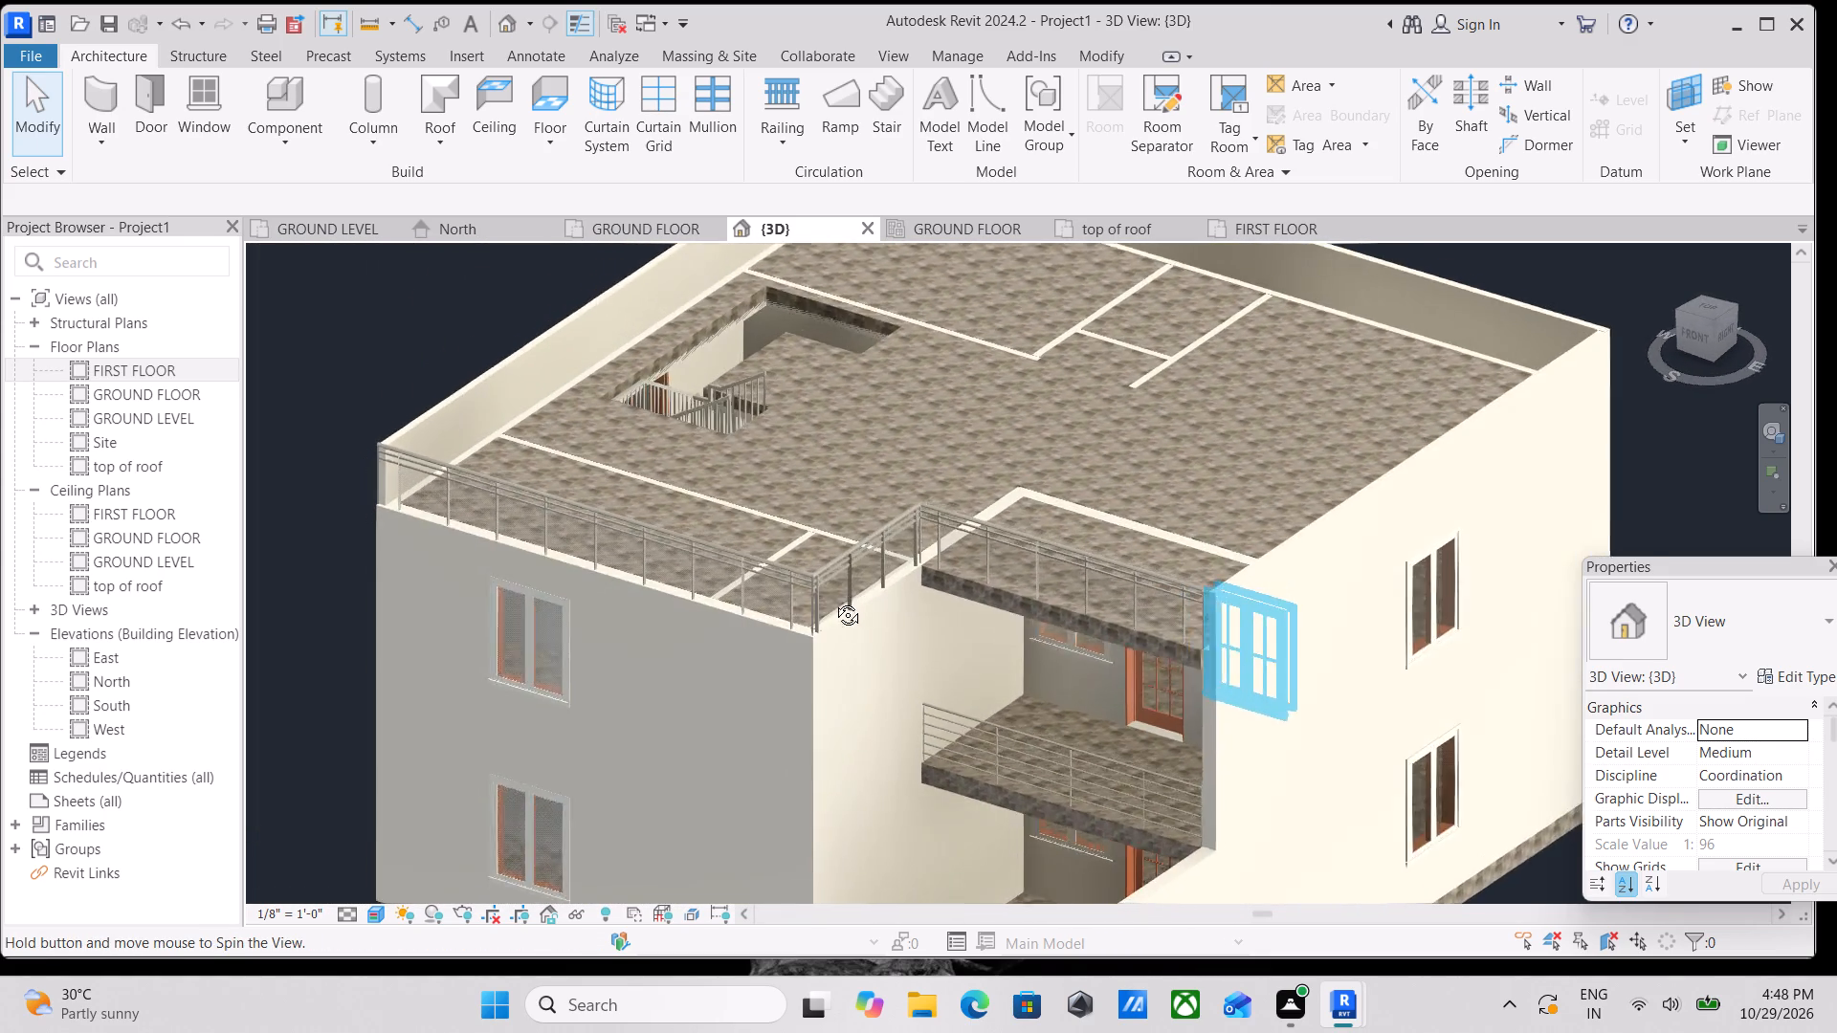
middle_click_drag(833, 601, 939, 542)
scroll(630, 451, "down", 1)
middle_click_drag(630, 451, 629, 370, "shift")
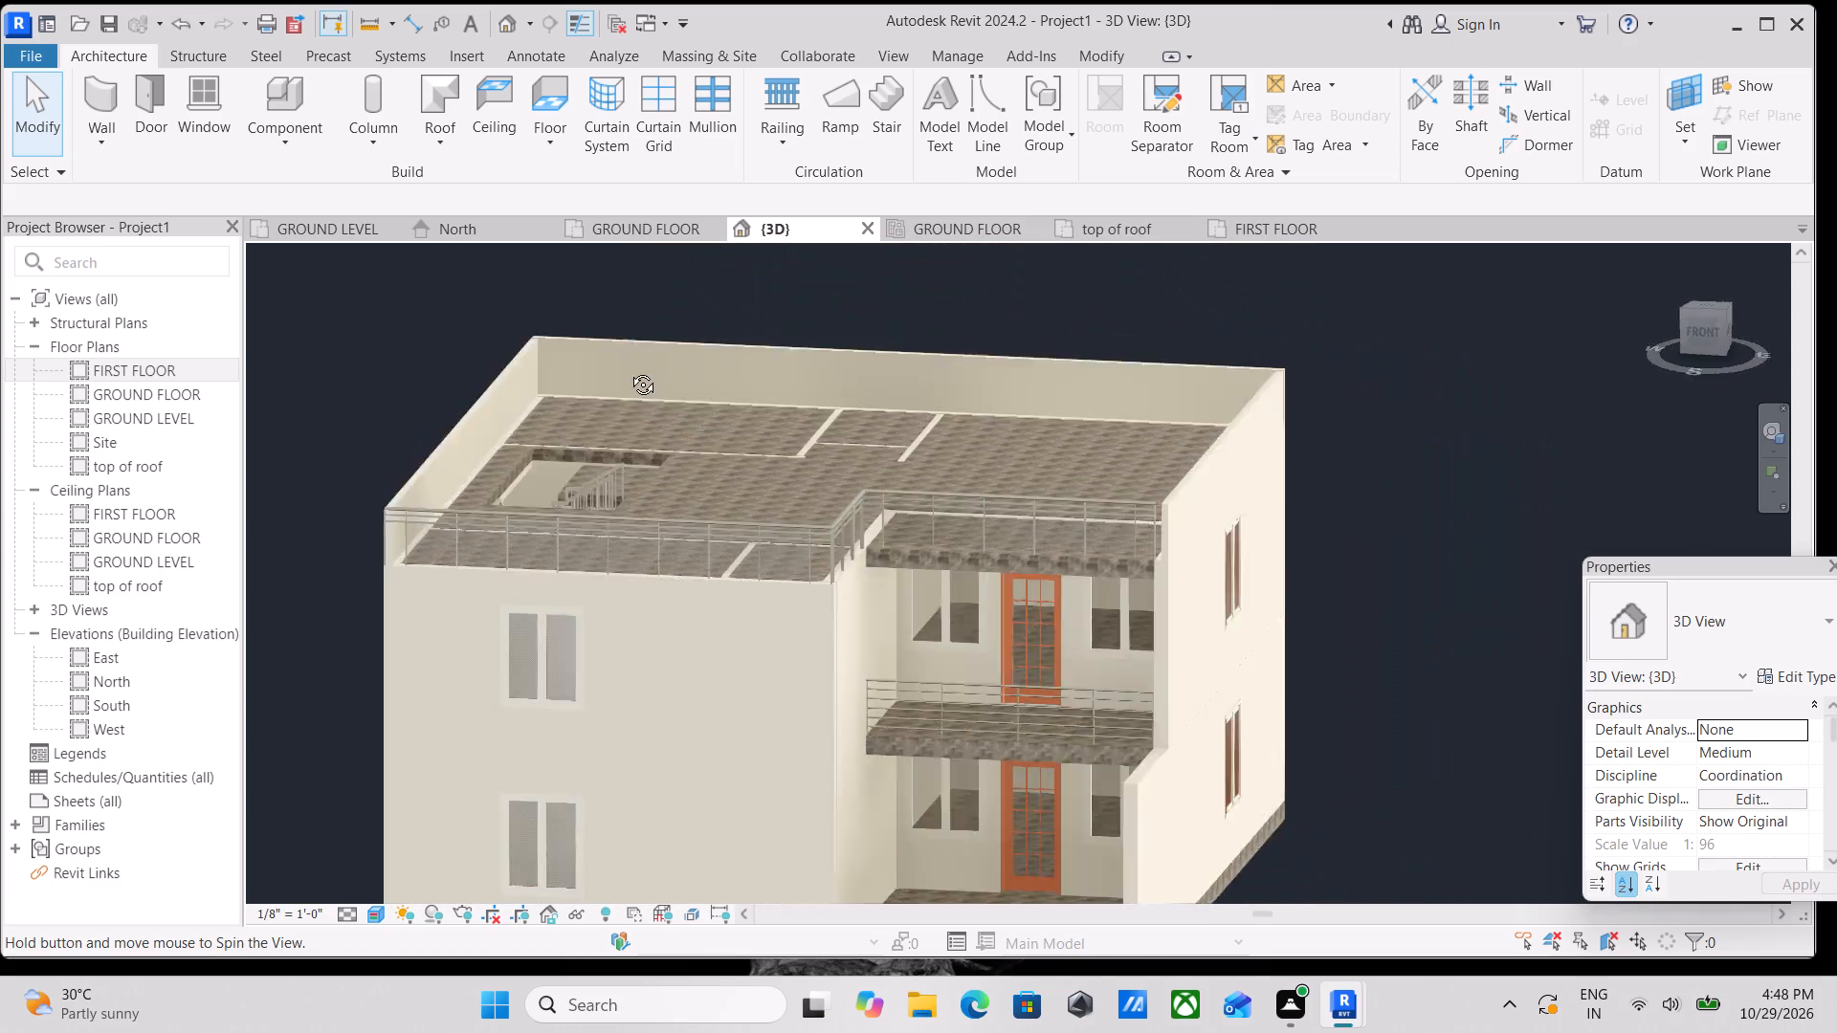
middle_click_drag(629, 370, 958, 380, "shift")
middle_click_drag(820, 582, 818, 582)
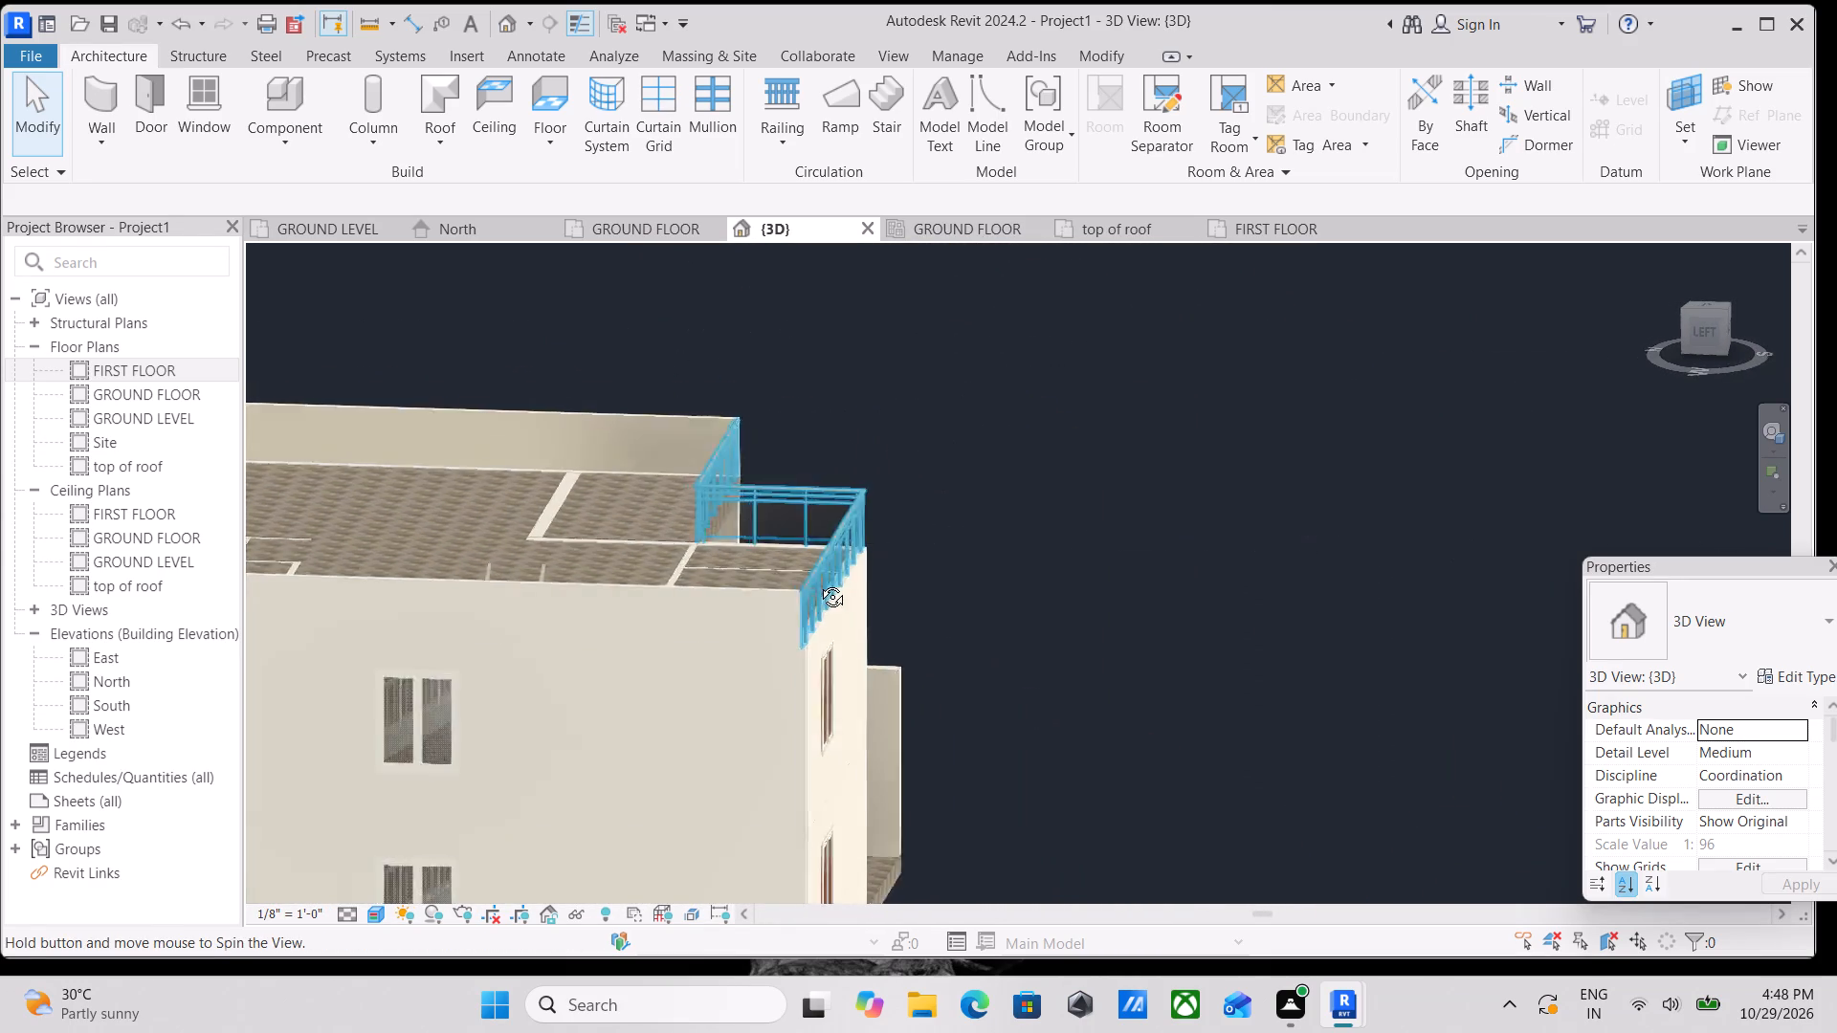
middle_click_drag(818, 582, 335, 611)
middle_click_drag(929, 616, 914, 509)
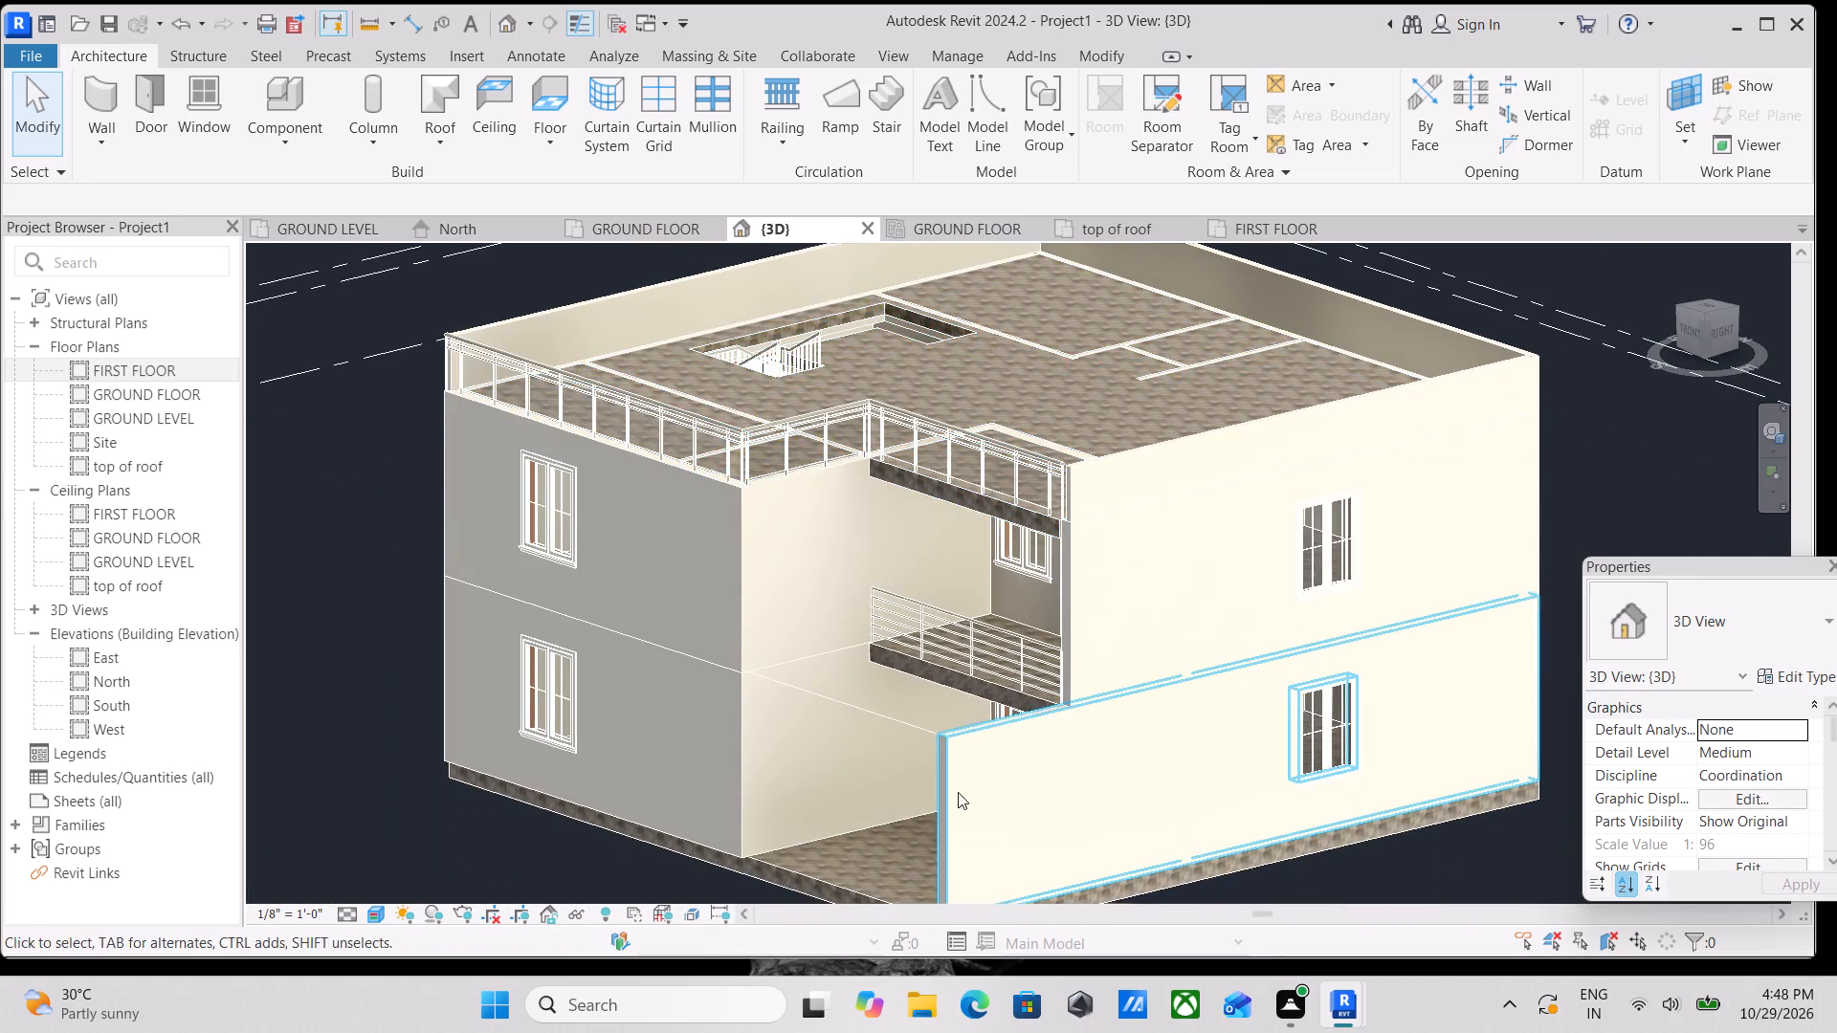
middle_click_drag(958, 792, 1010, 590)
middle_click_drag(985, 646, 1124, 701, "shift")
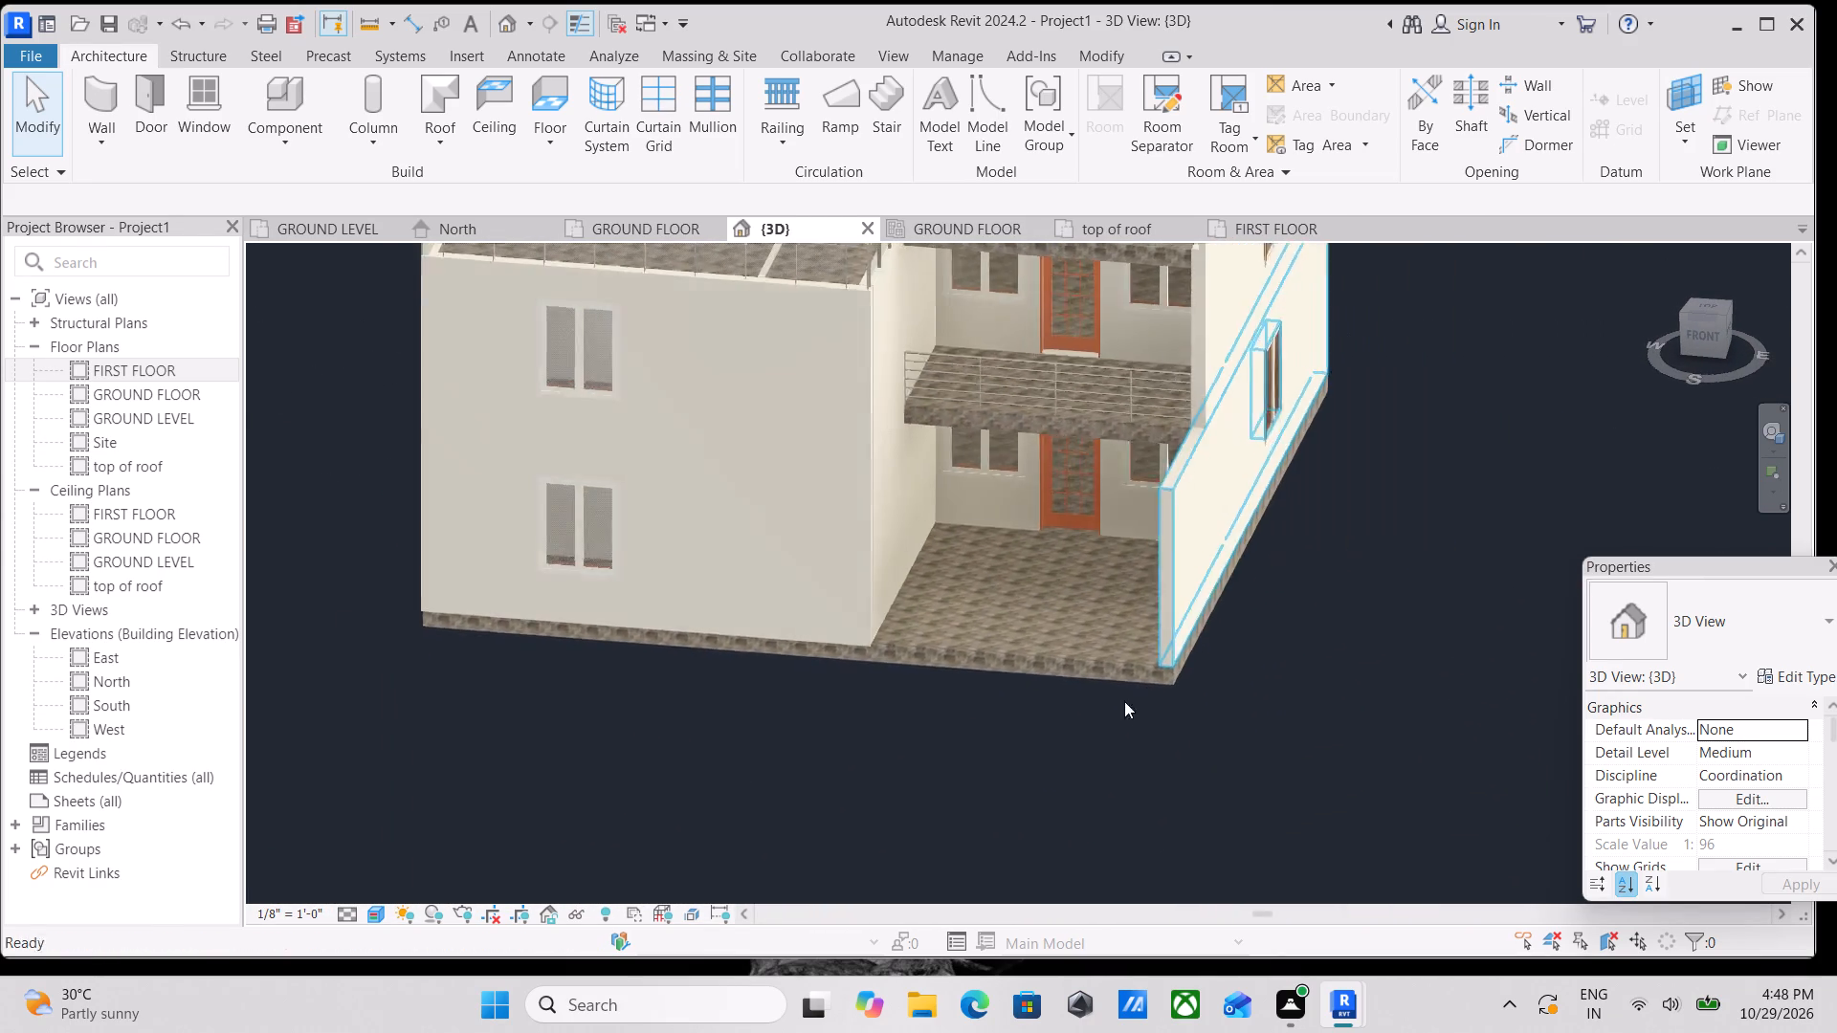
middle_click_drag(1072, 551, 1094, 780)
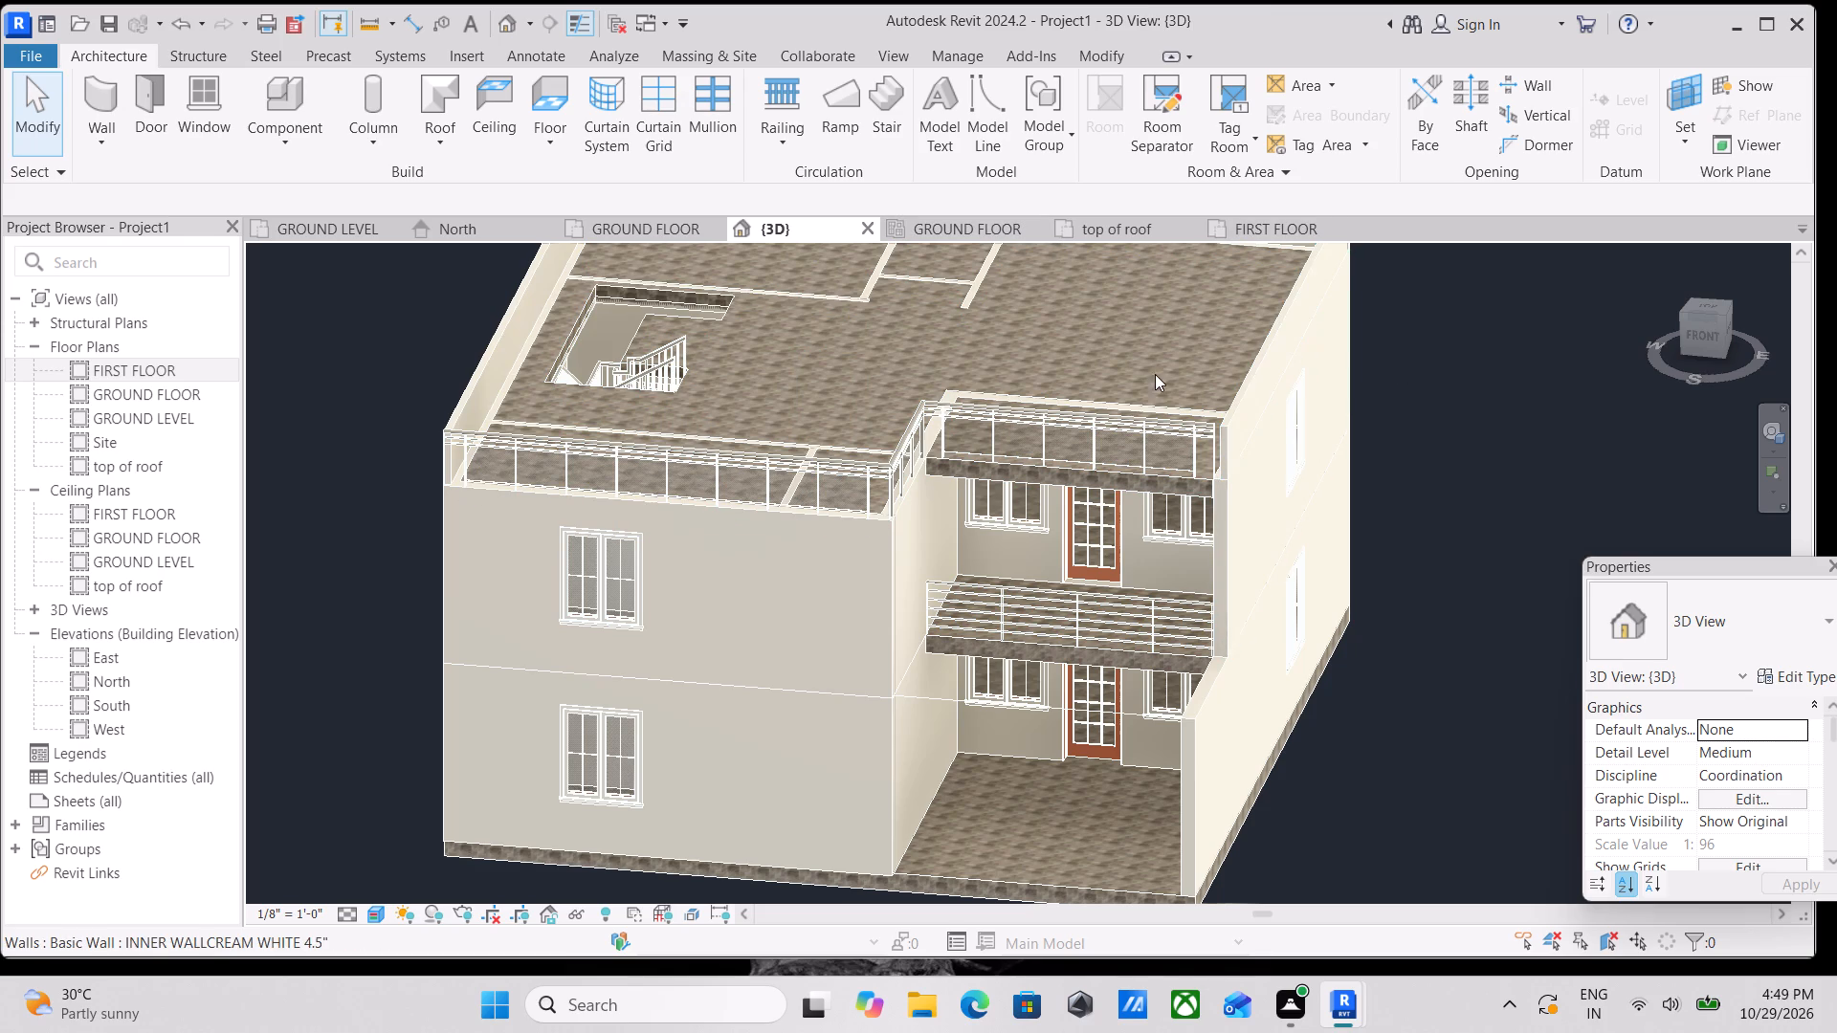
Set the 3D view's visual style to Shaded.
left_click(375, 900)
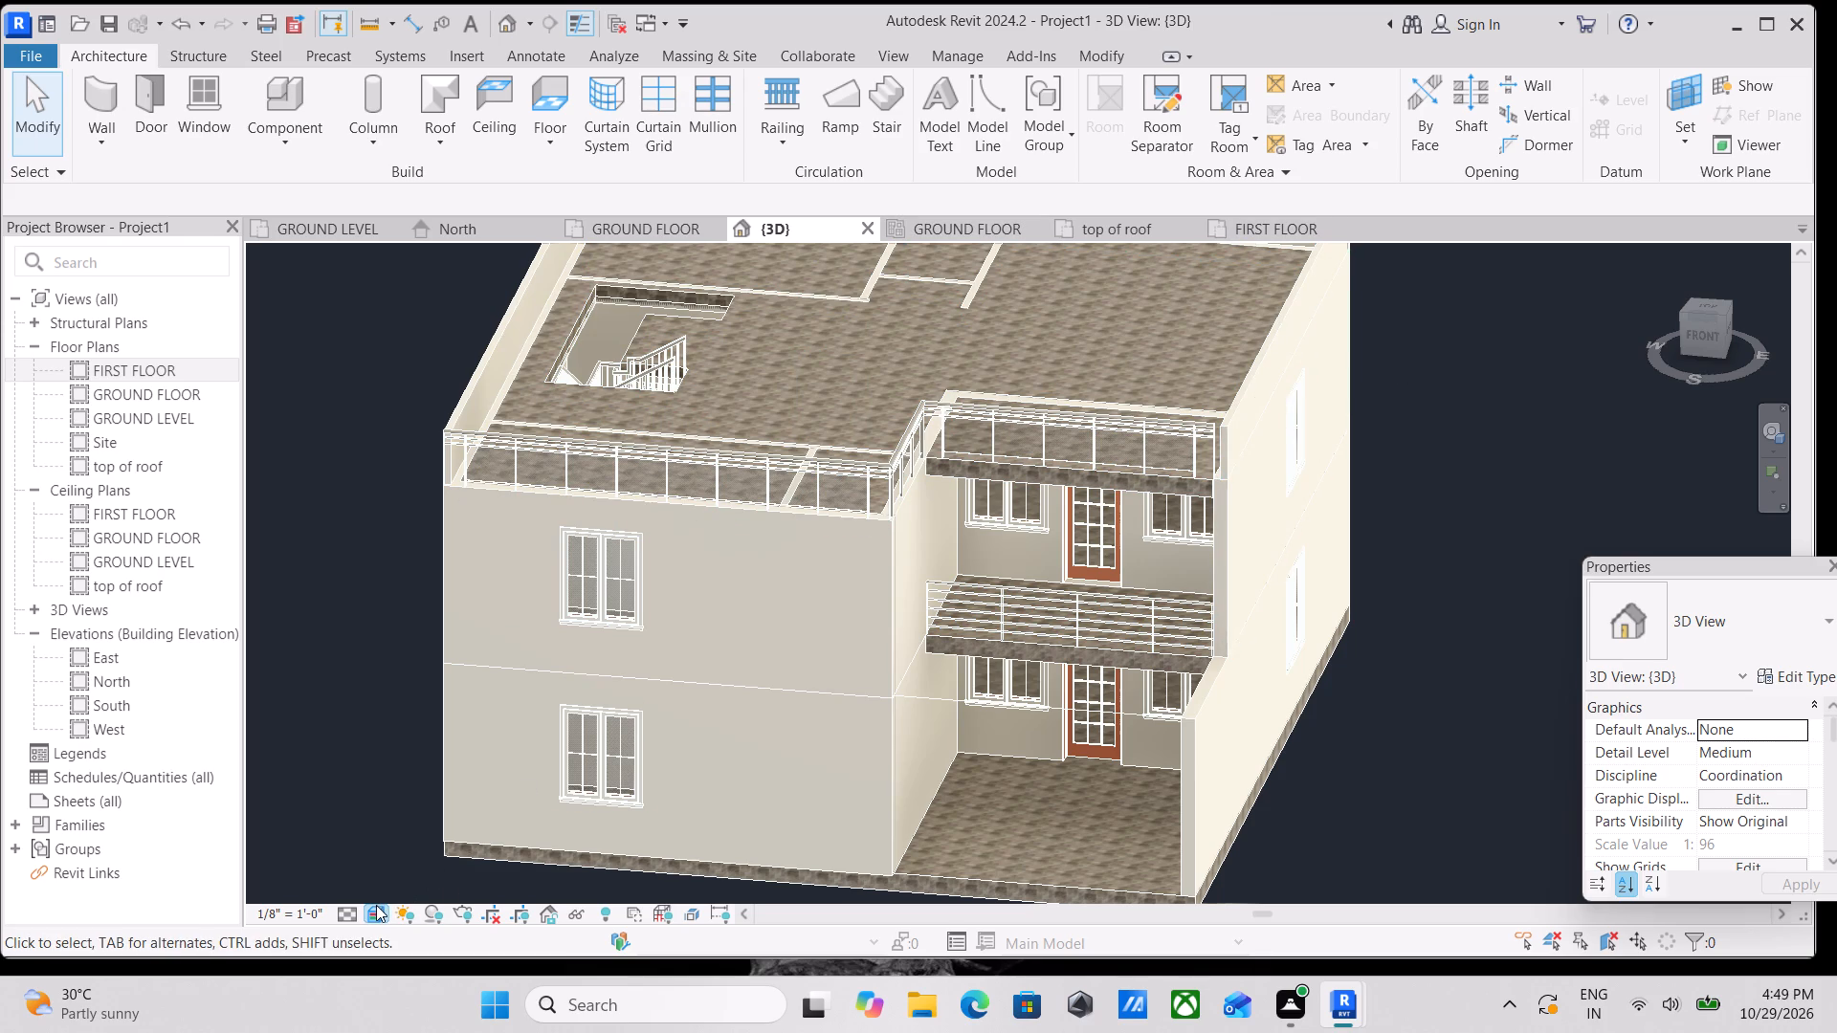
left_click(376, 905)
left_click(421, 818)
scroll(883, 828, "down", 1)
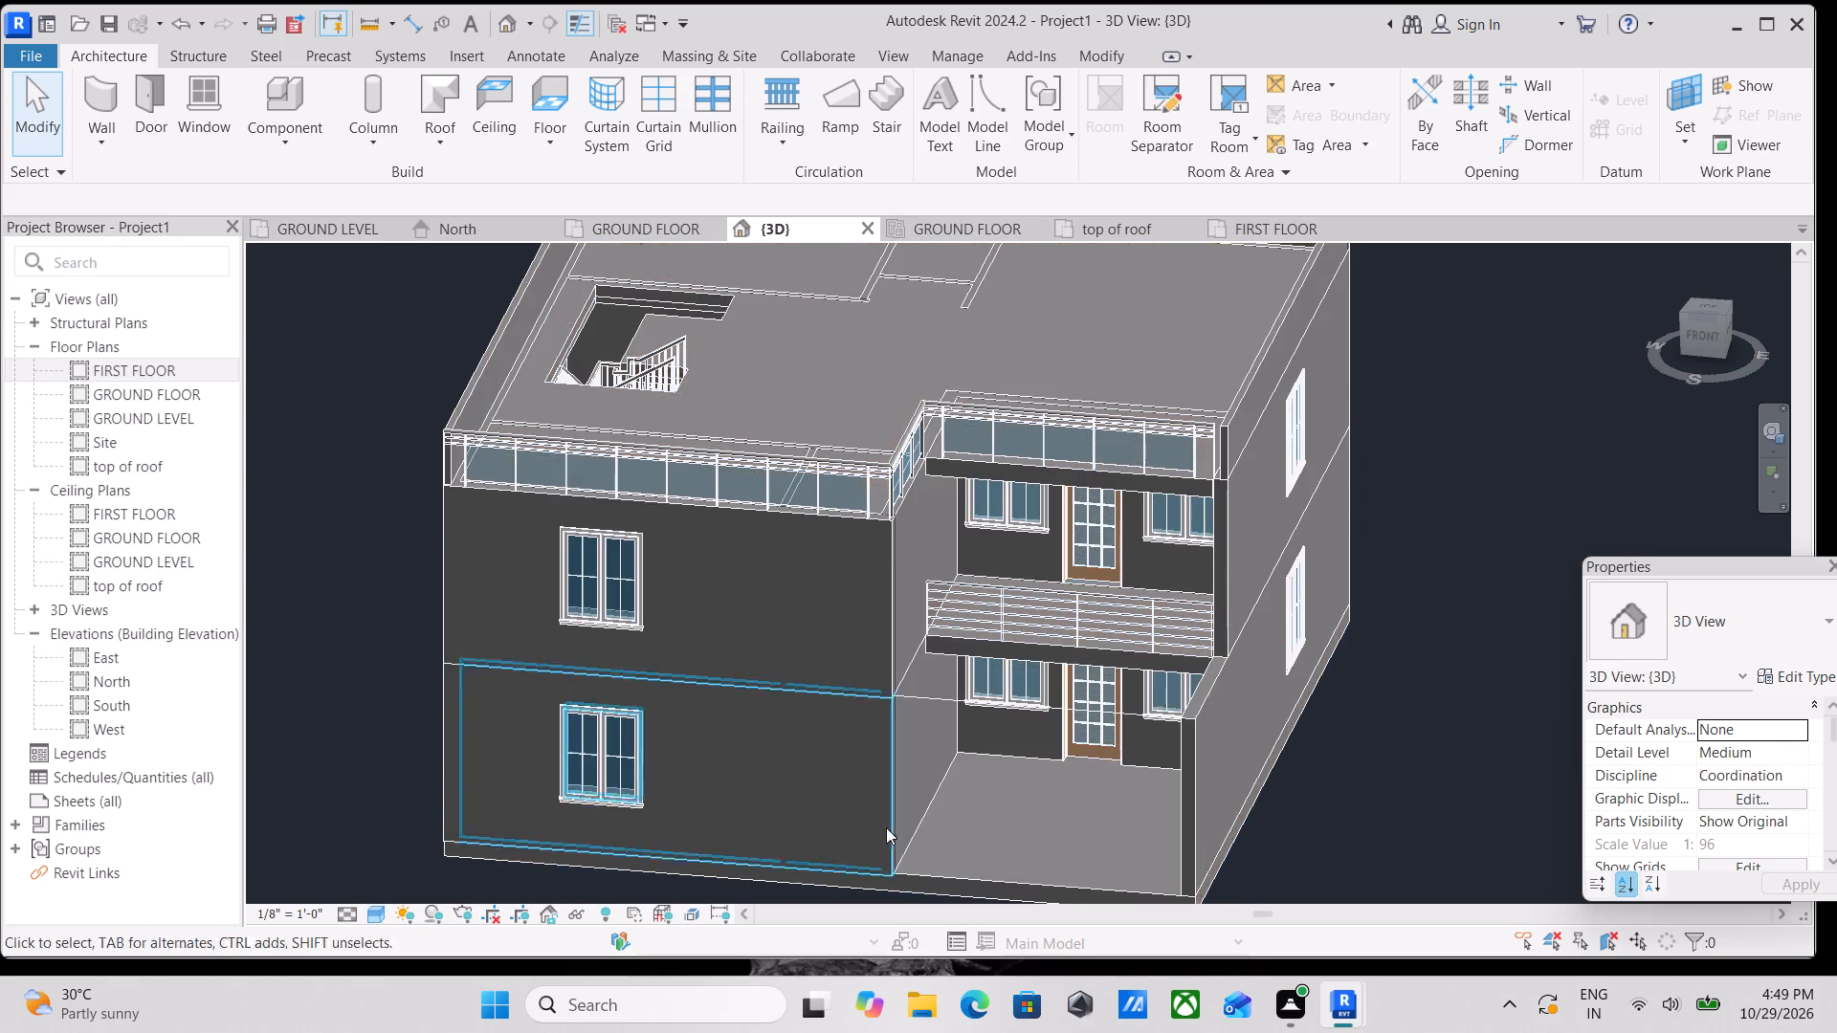
scroll(886, 827, "down", 1)
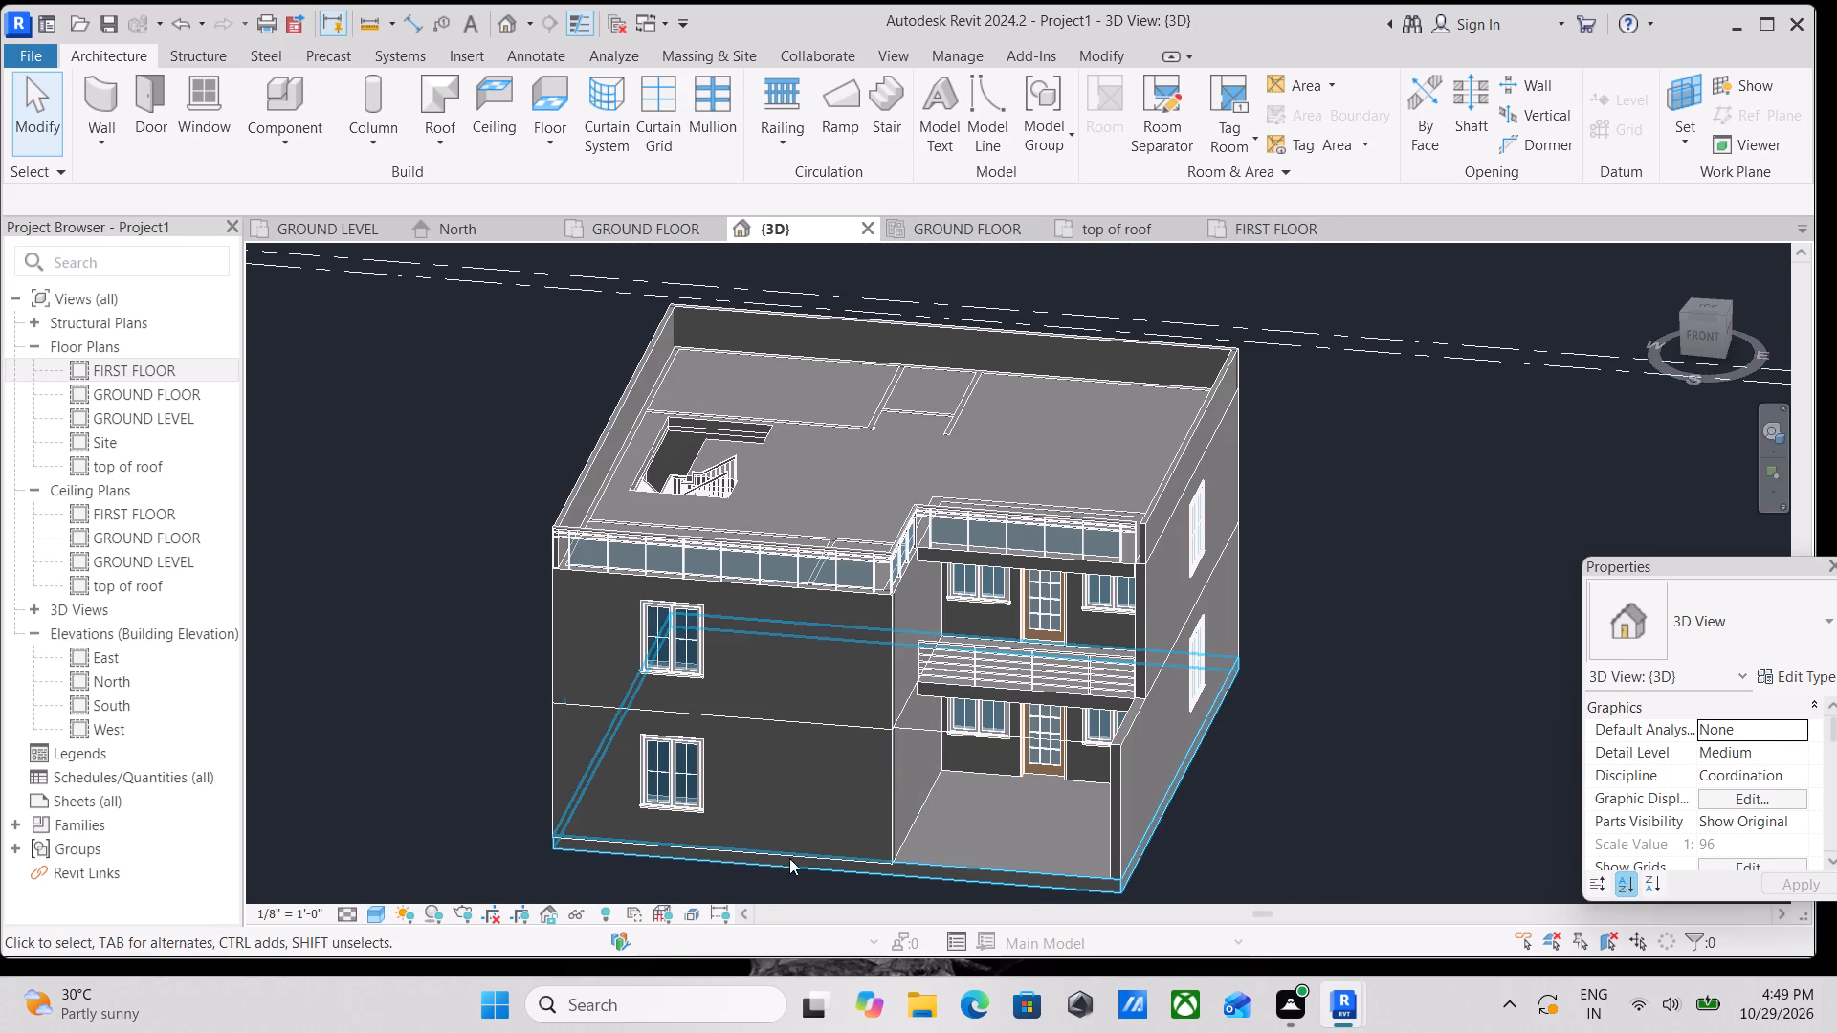
middle_click_drag(818, 767, 815, 868)
scroll(818, 767, "down", 1)
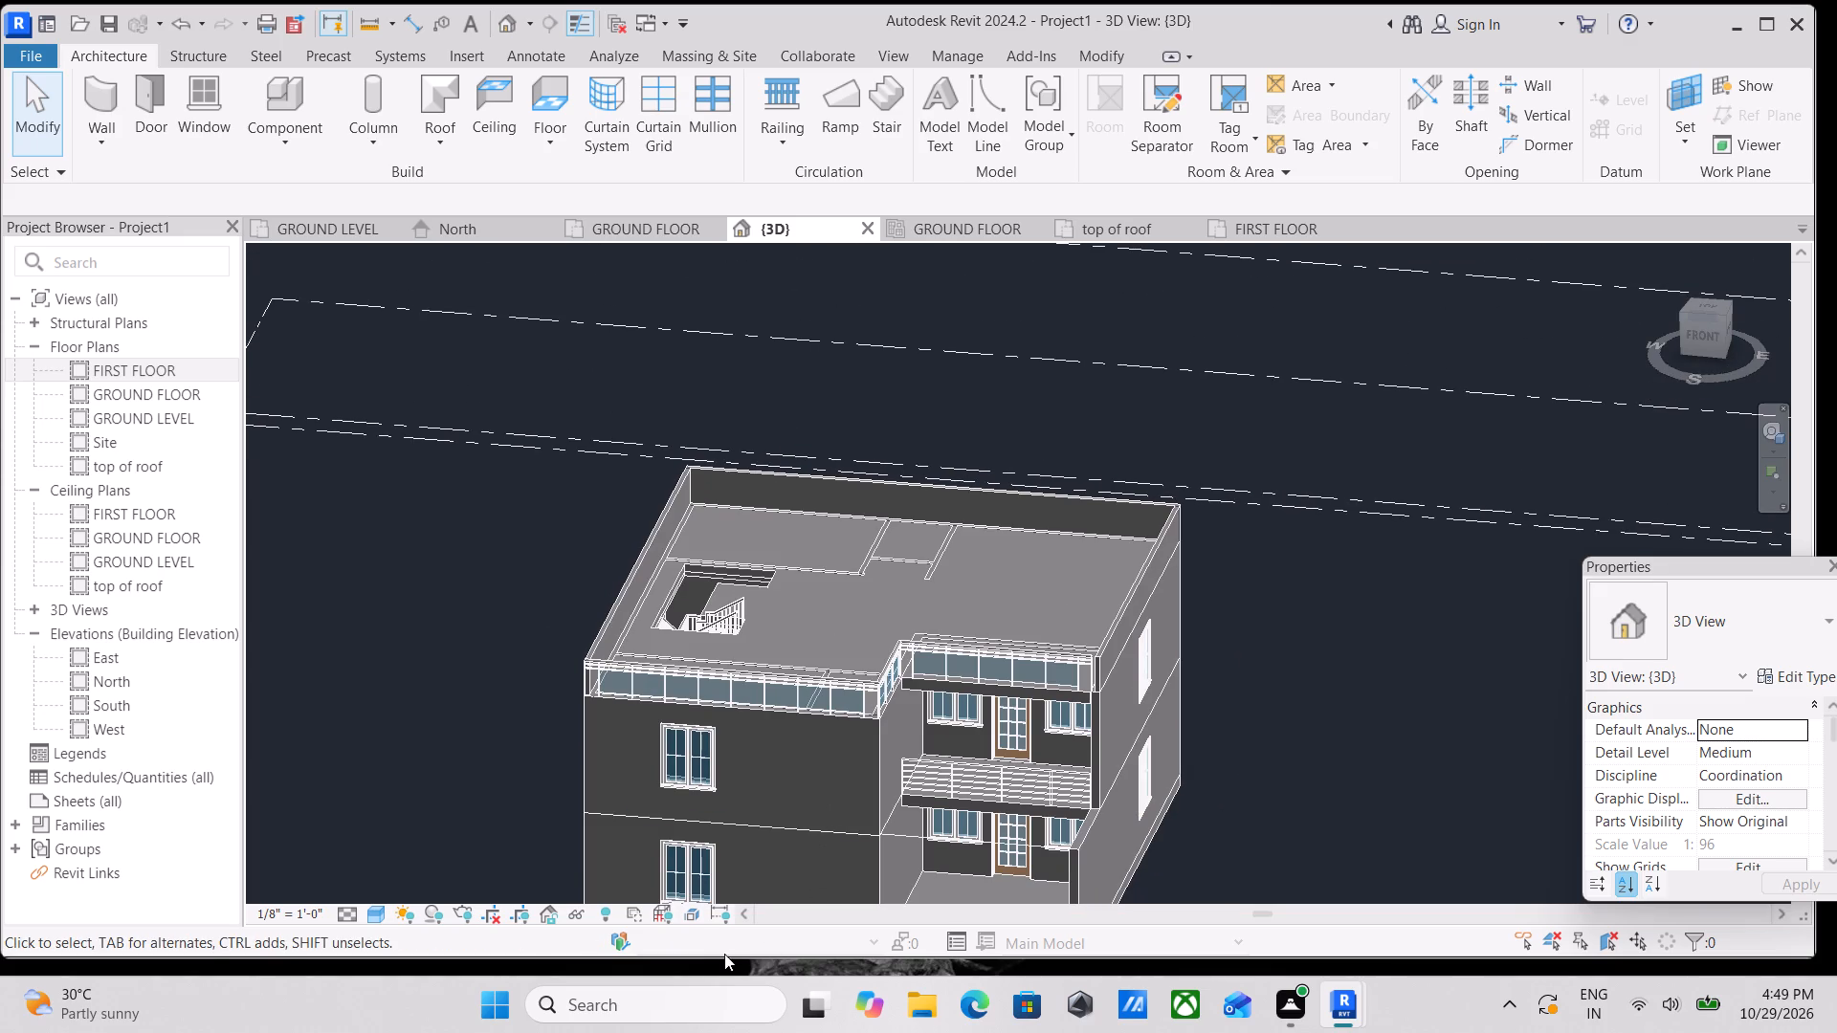
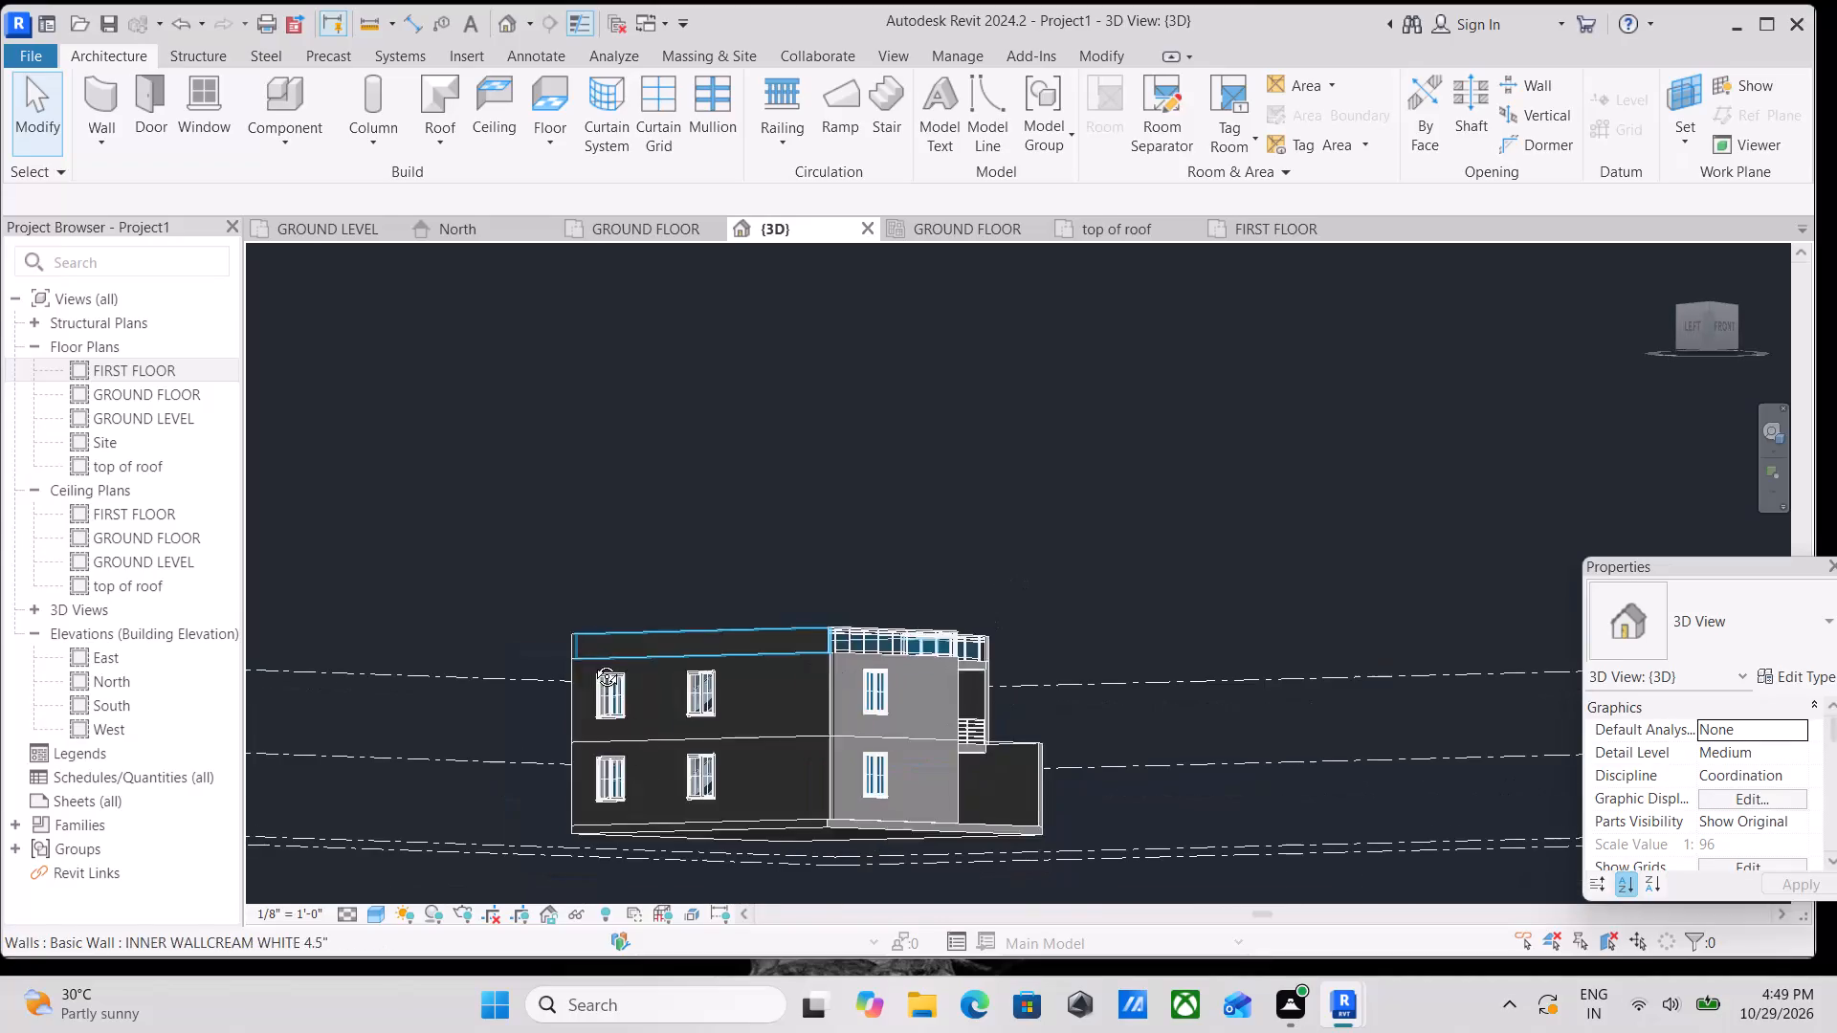
Examine the shaded house model from the front, rear and above, checking its facades, windows and roof terrace.
middle_click_drag(592, 662, 383, 708, "shift")
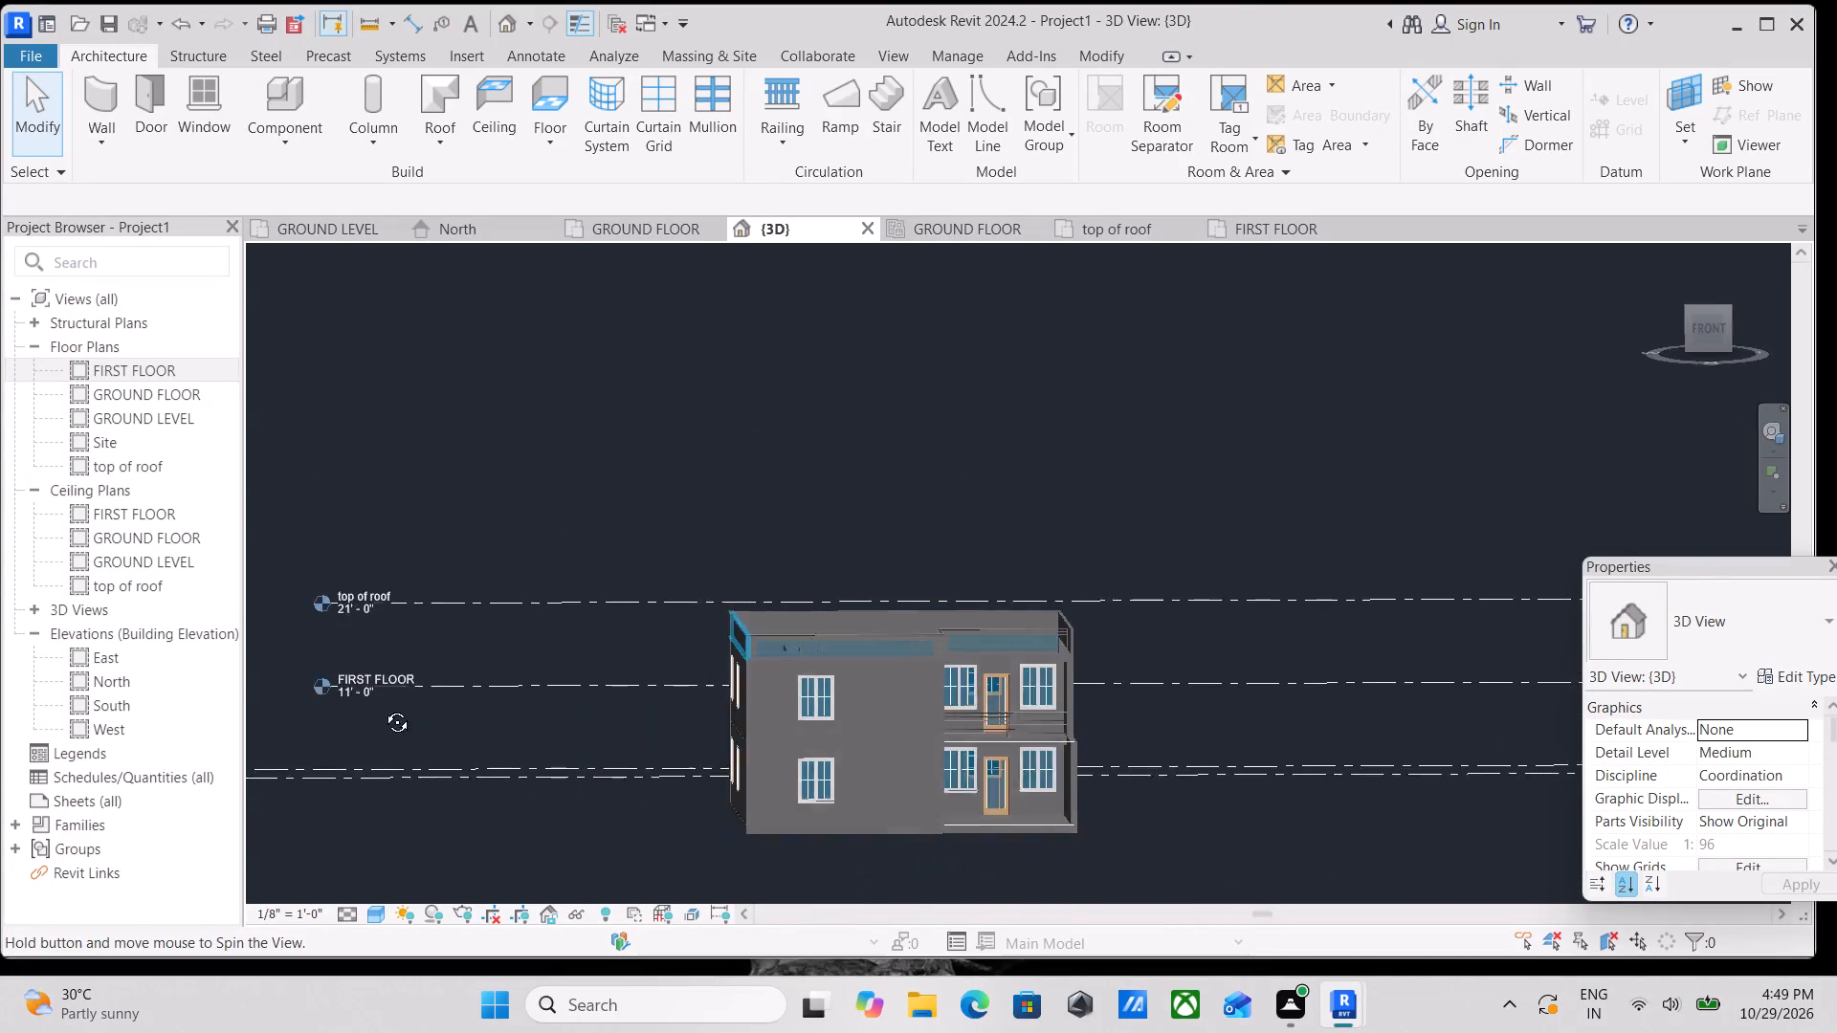
middle_click_drag(383, 708, 364, 708, "shift")
middle_click_drag(1101, 783, 703, 950, "shift")
middle_click_drag(970, 777, 753, 866, "shift")
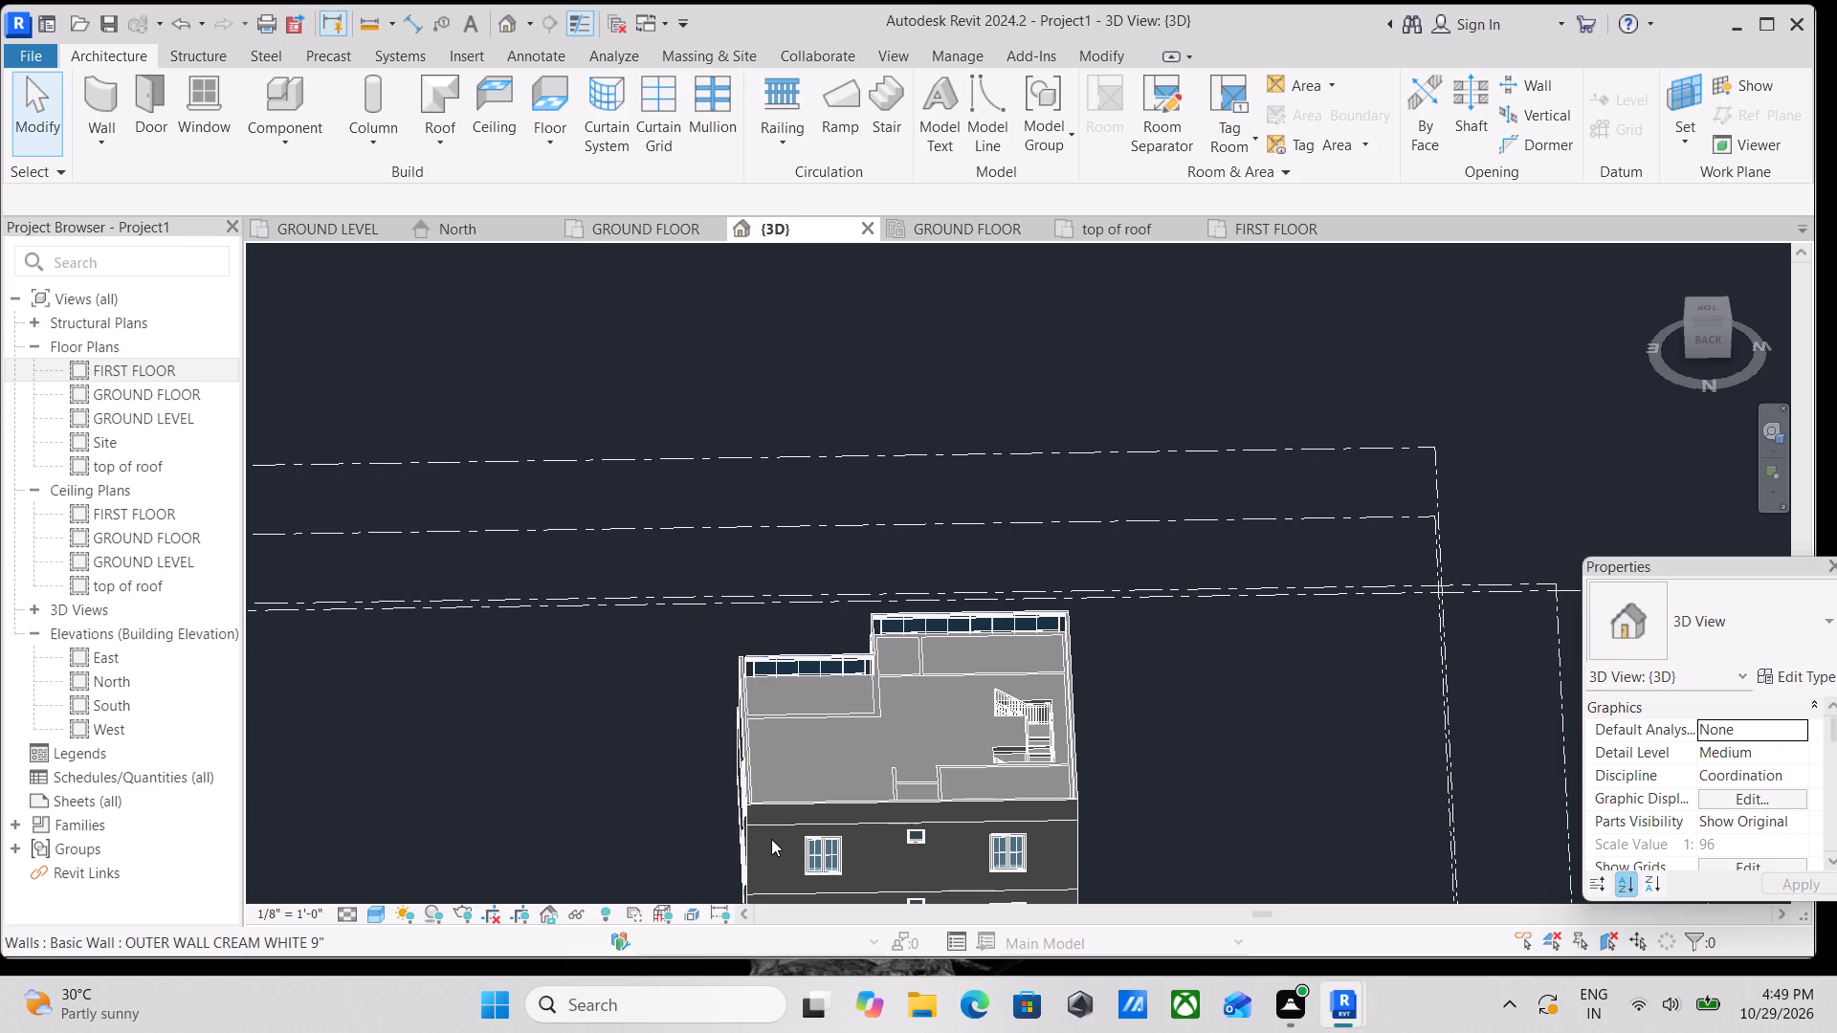
scroll(974, 659, "down", 2)
key("Escape")
scroll(978, 841, "up", 4)
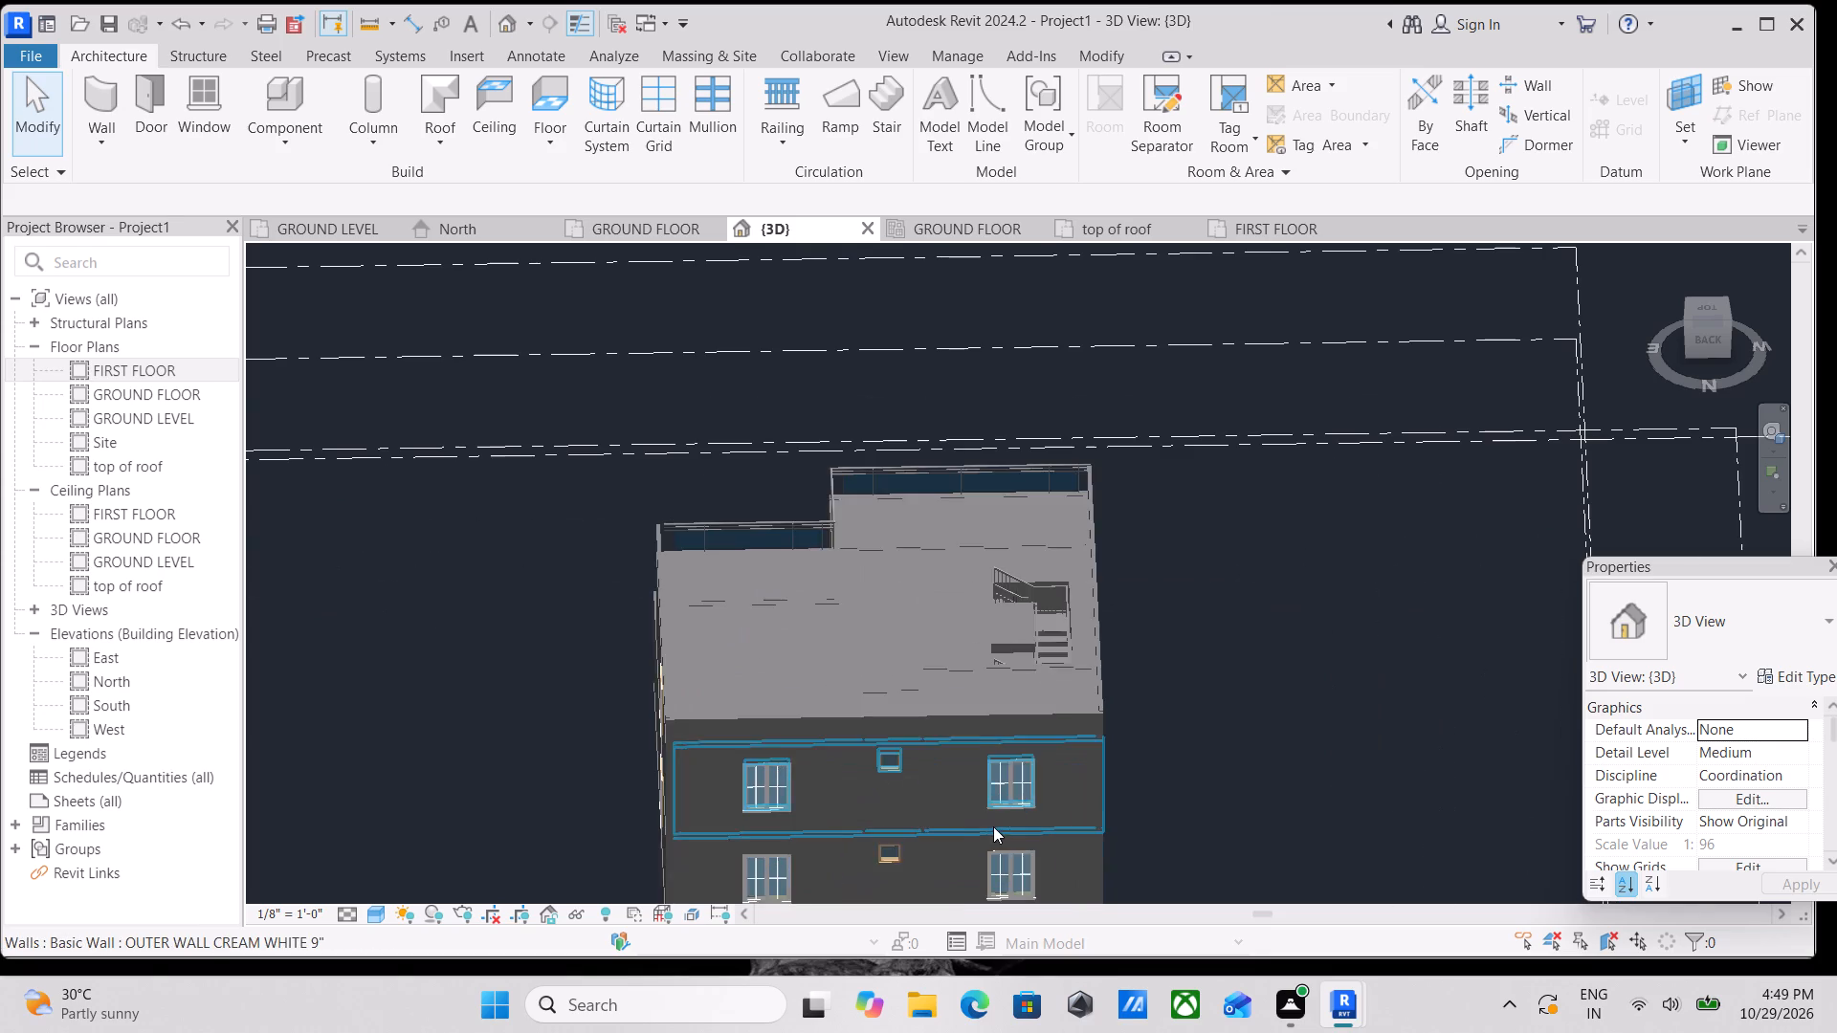
middle_click_drag(971, 818, 1173, 623, "ctrl")
scroll(961, 739, "up", 1, "shift")
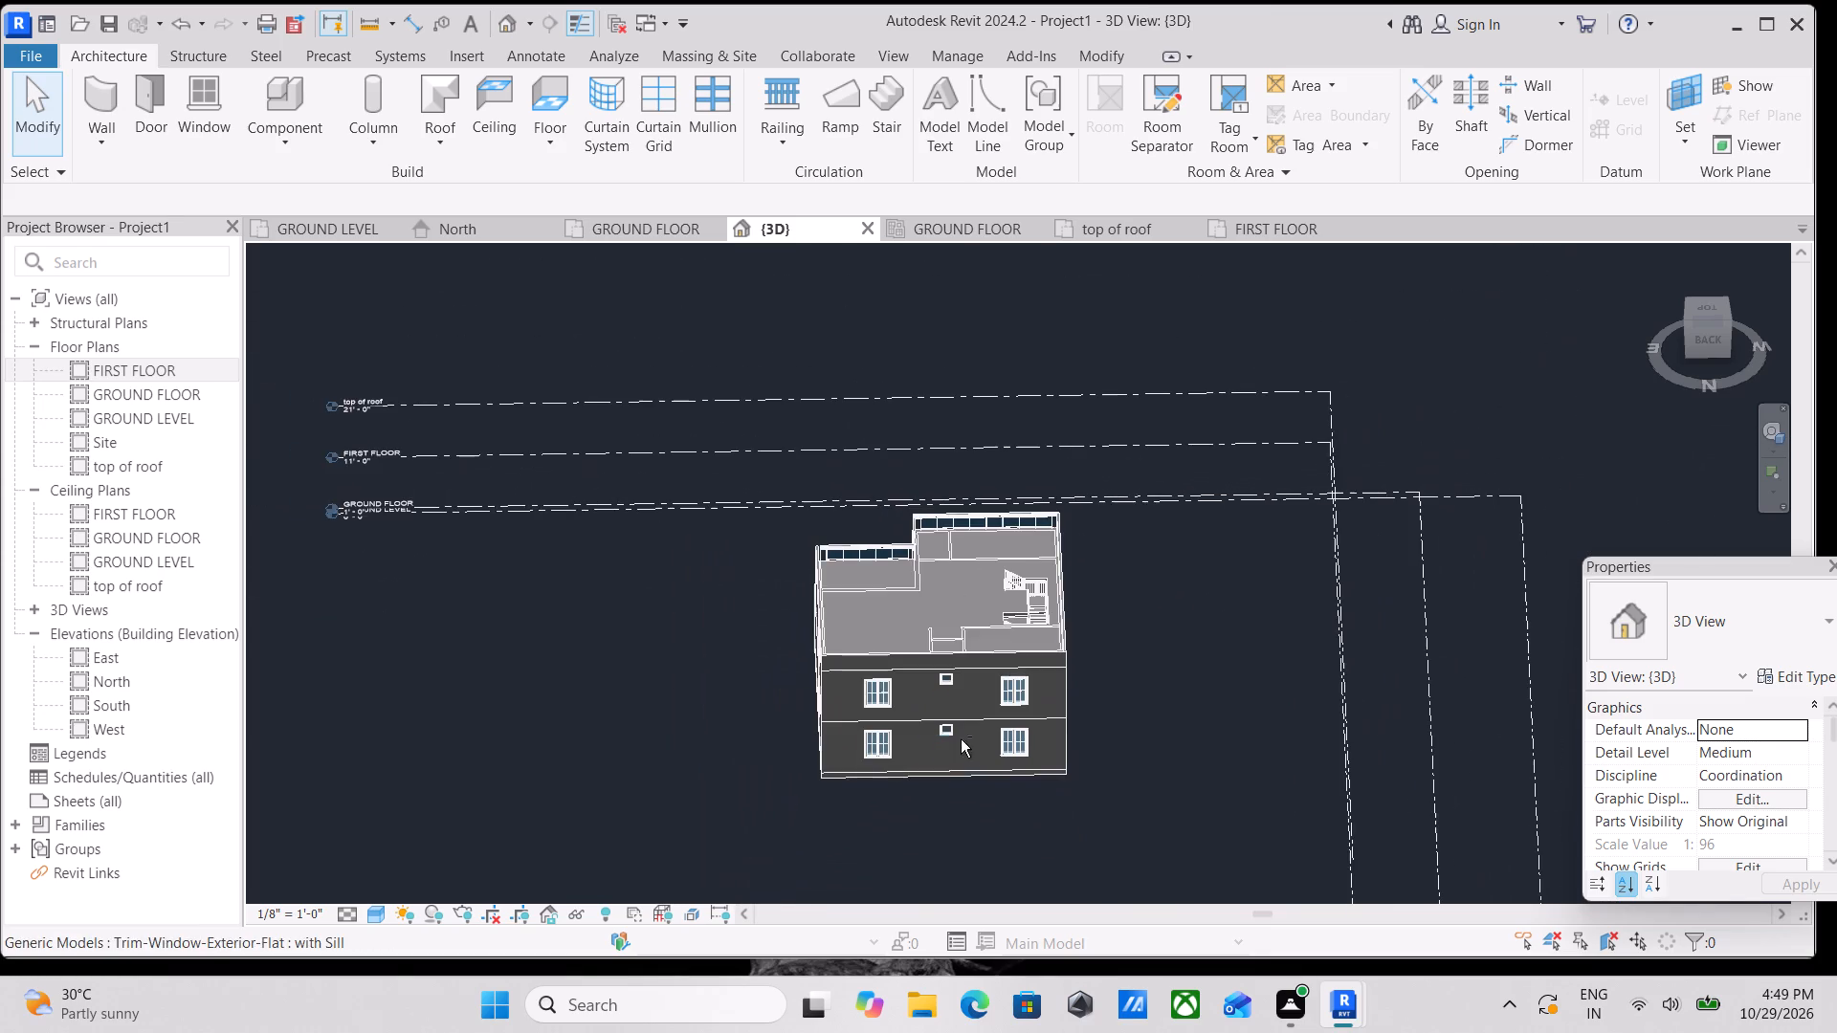
middle_click_drag(961, 739, 1274, 535, "shift")
middle_click_drag(990, 611, 1249, 617, "shift")
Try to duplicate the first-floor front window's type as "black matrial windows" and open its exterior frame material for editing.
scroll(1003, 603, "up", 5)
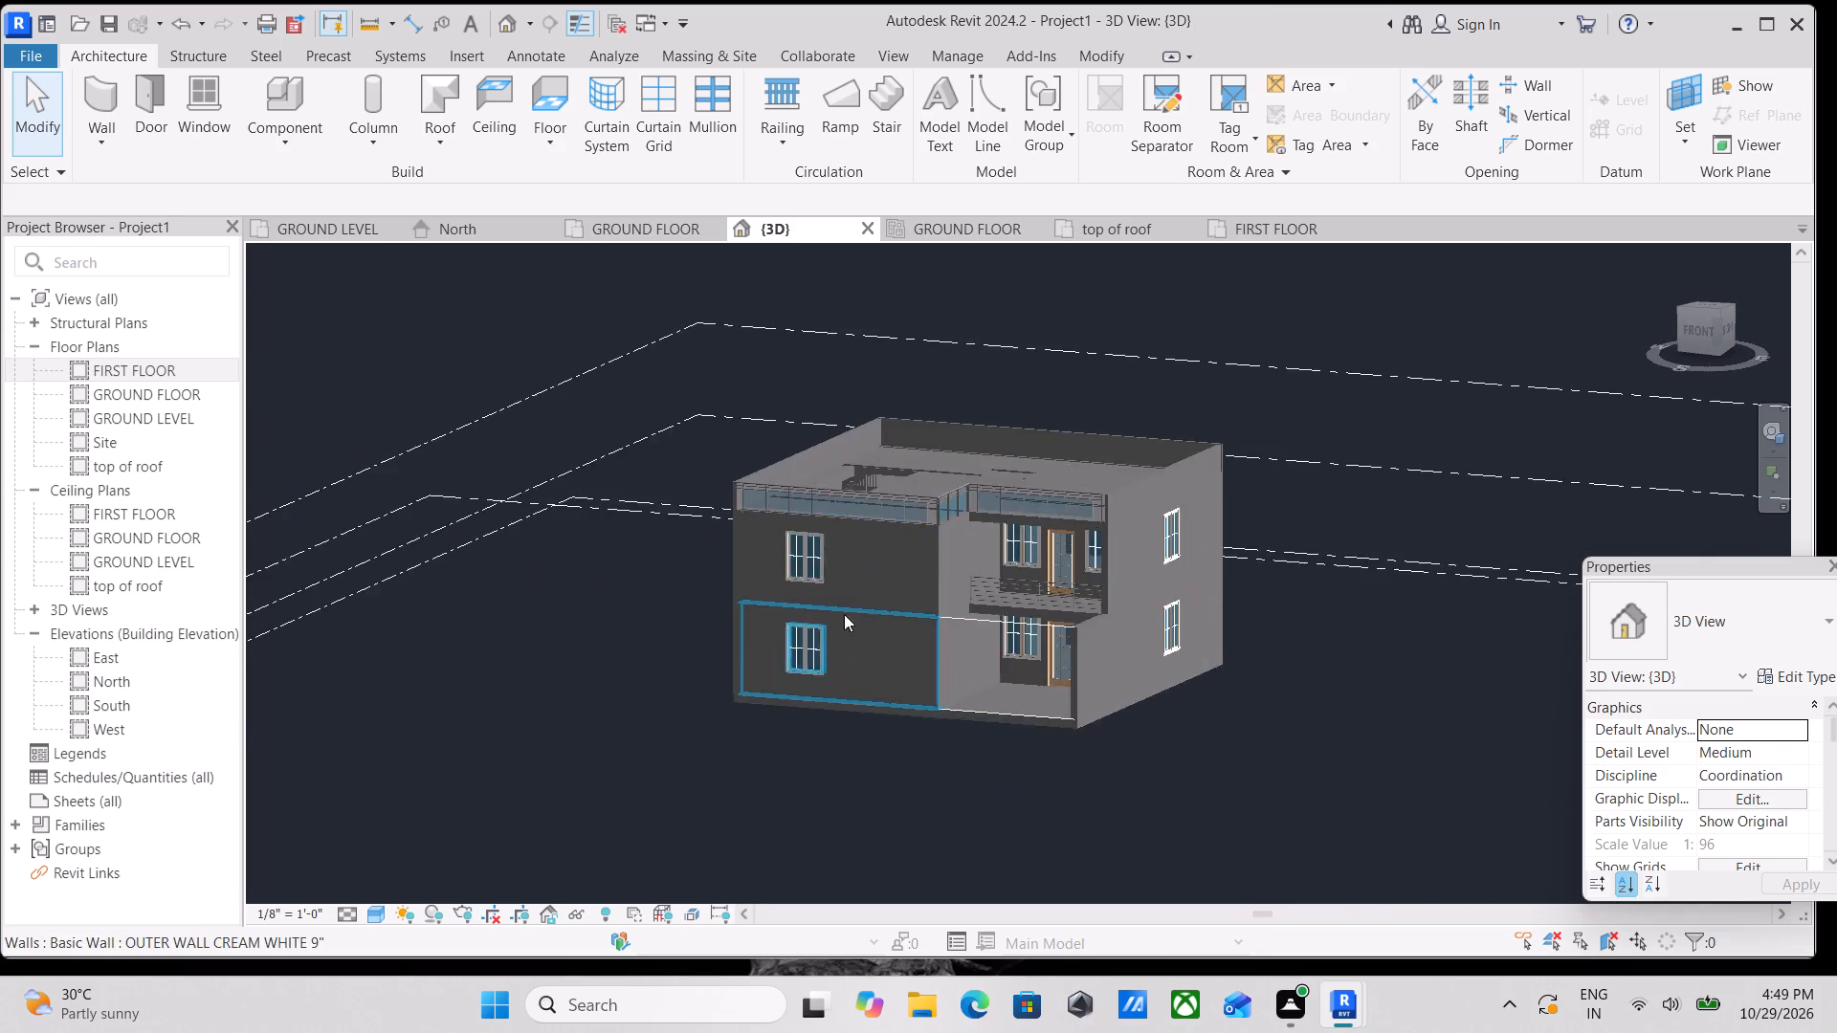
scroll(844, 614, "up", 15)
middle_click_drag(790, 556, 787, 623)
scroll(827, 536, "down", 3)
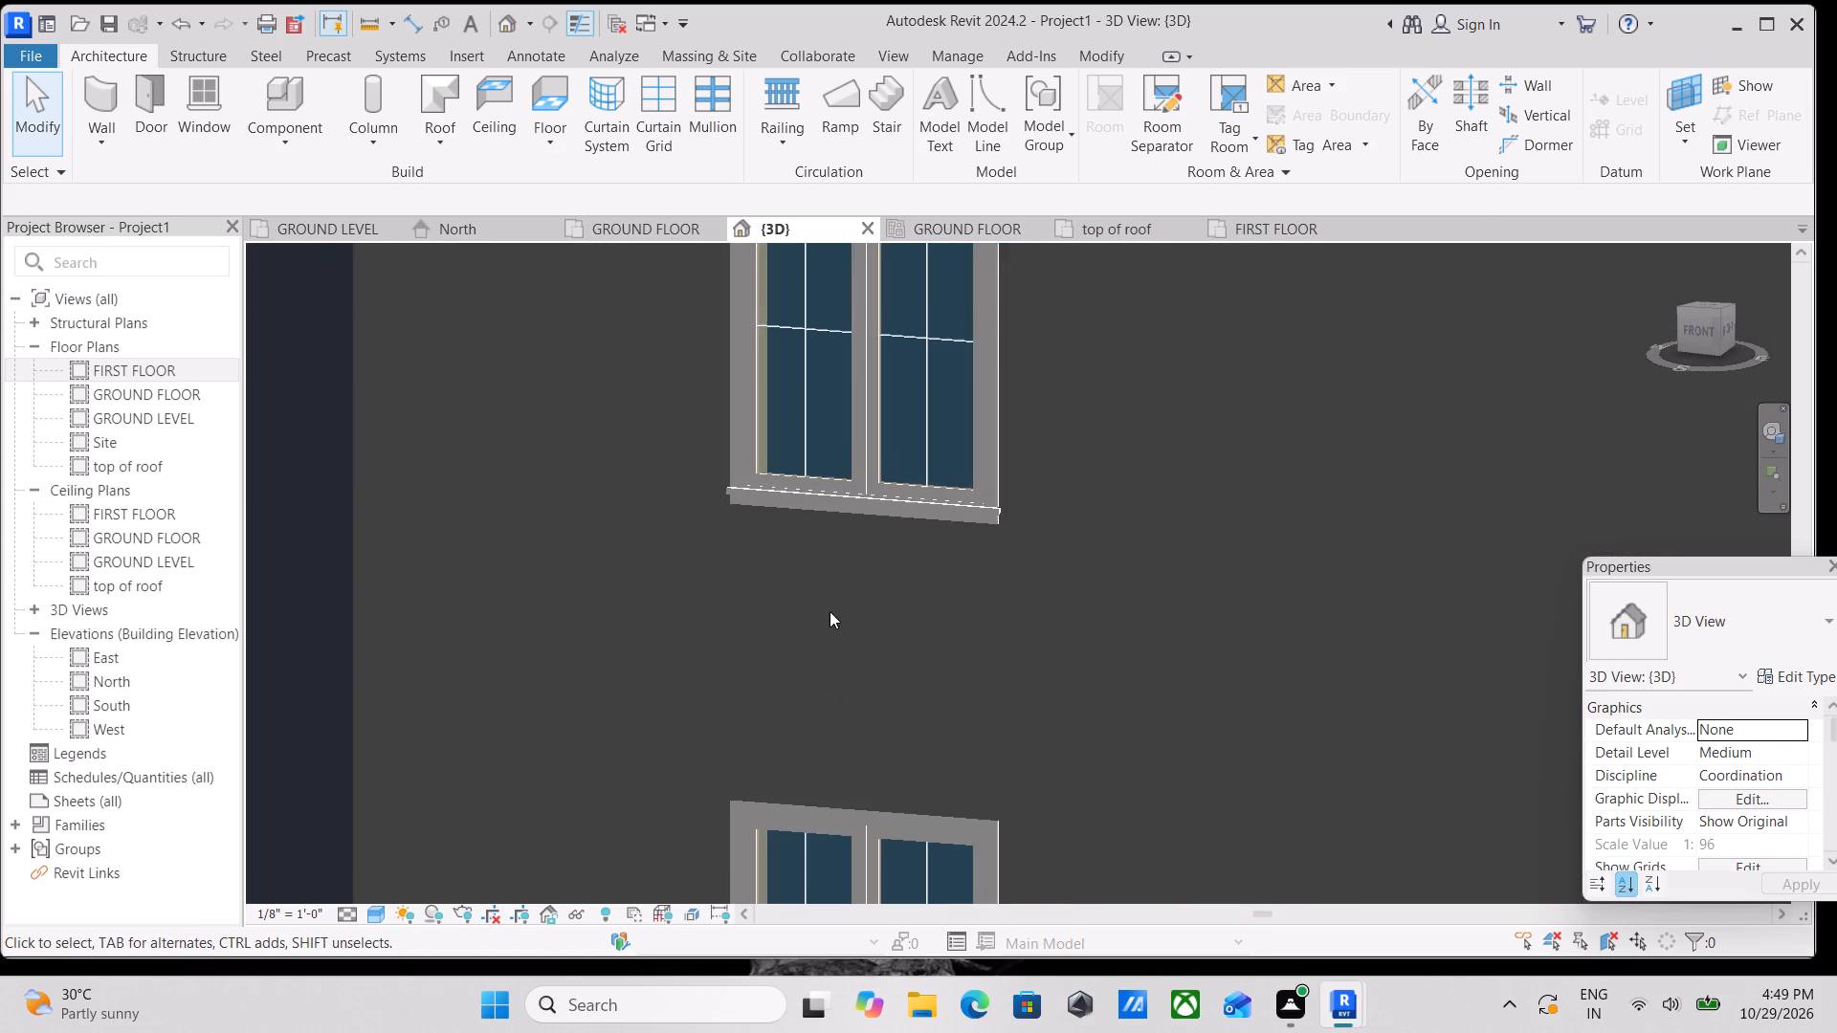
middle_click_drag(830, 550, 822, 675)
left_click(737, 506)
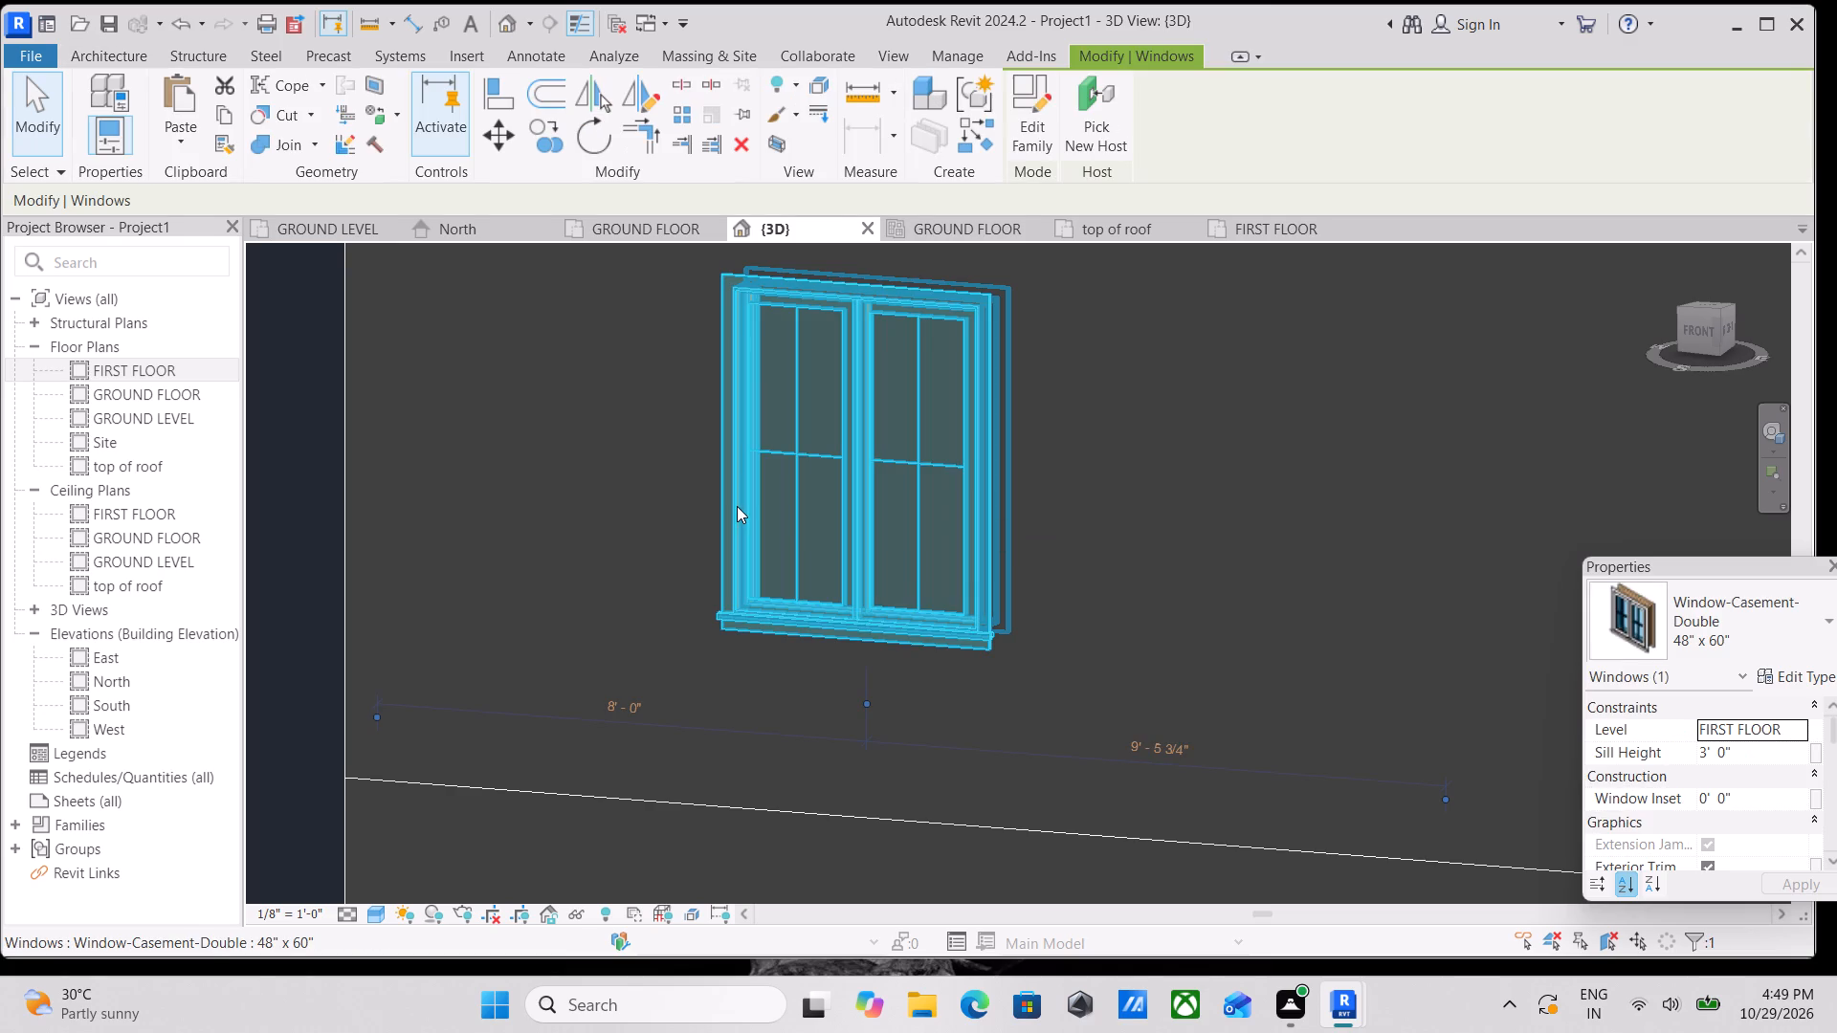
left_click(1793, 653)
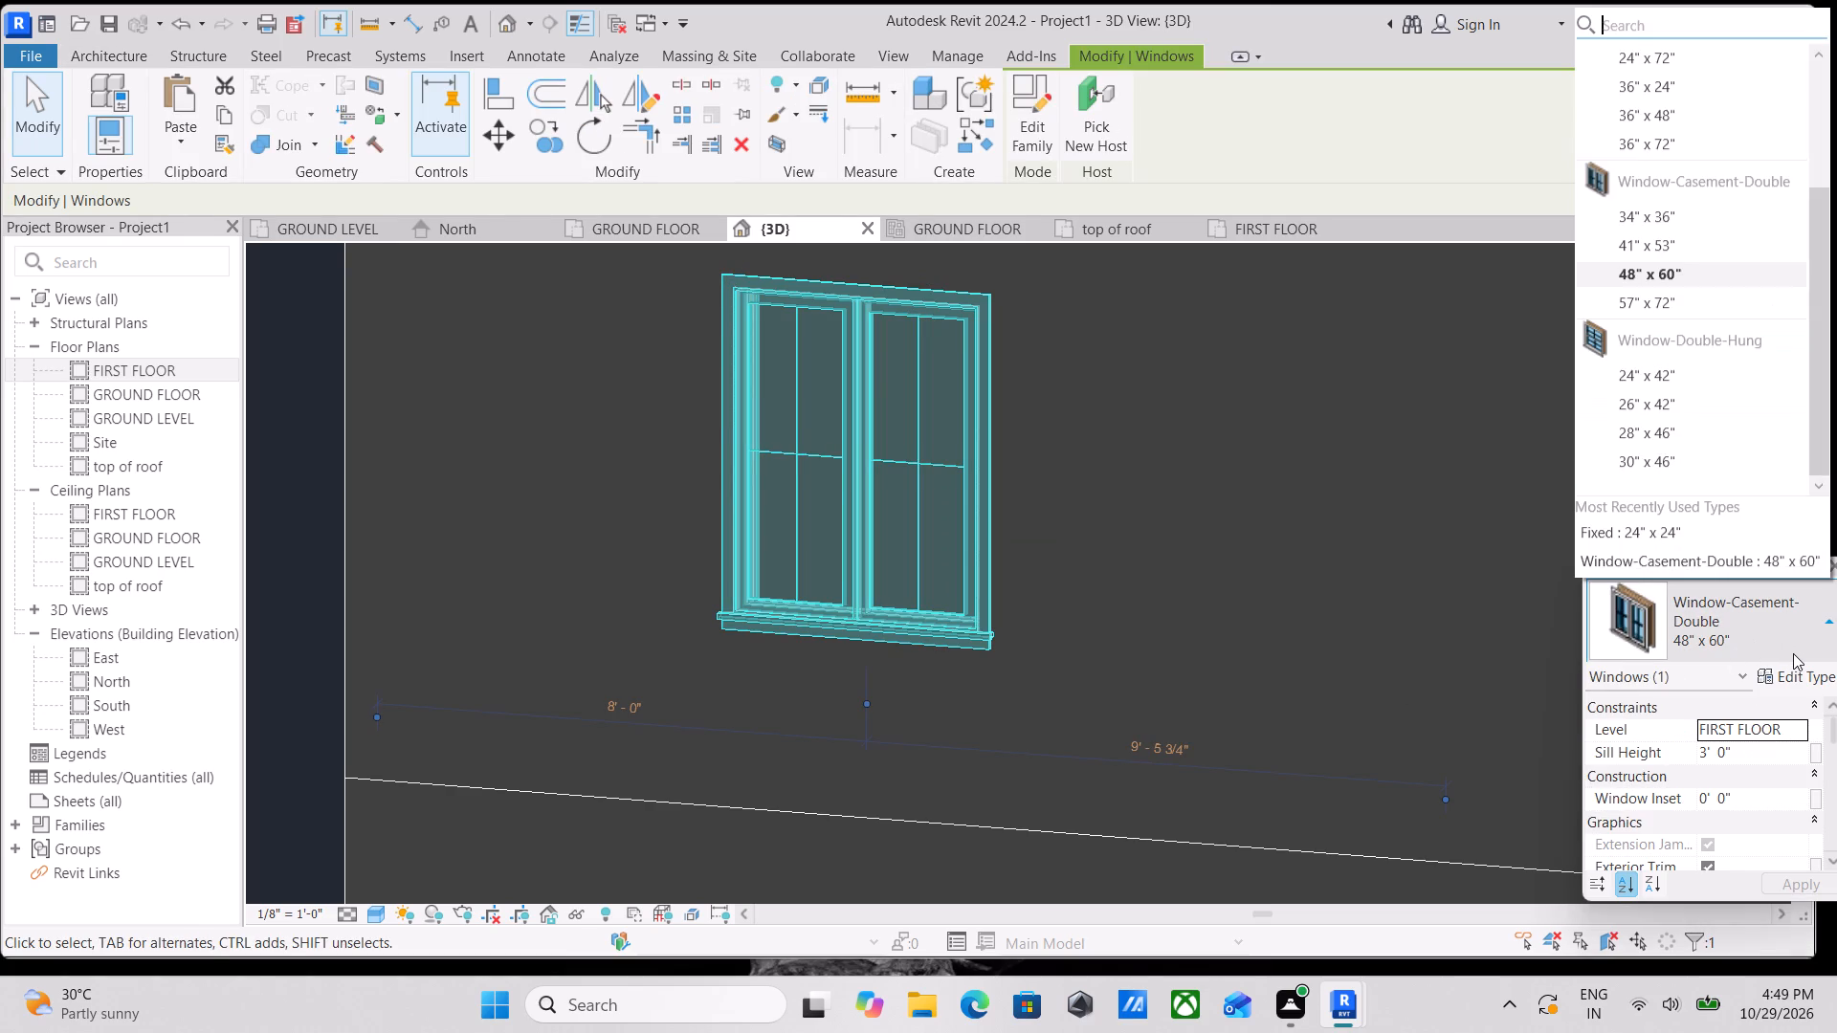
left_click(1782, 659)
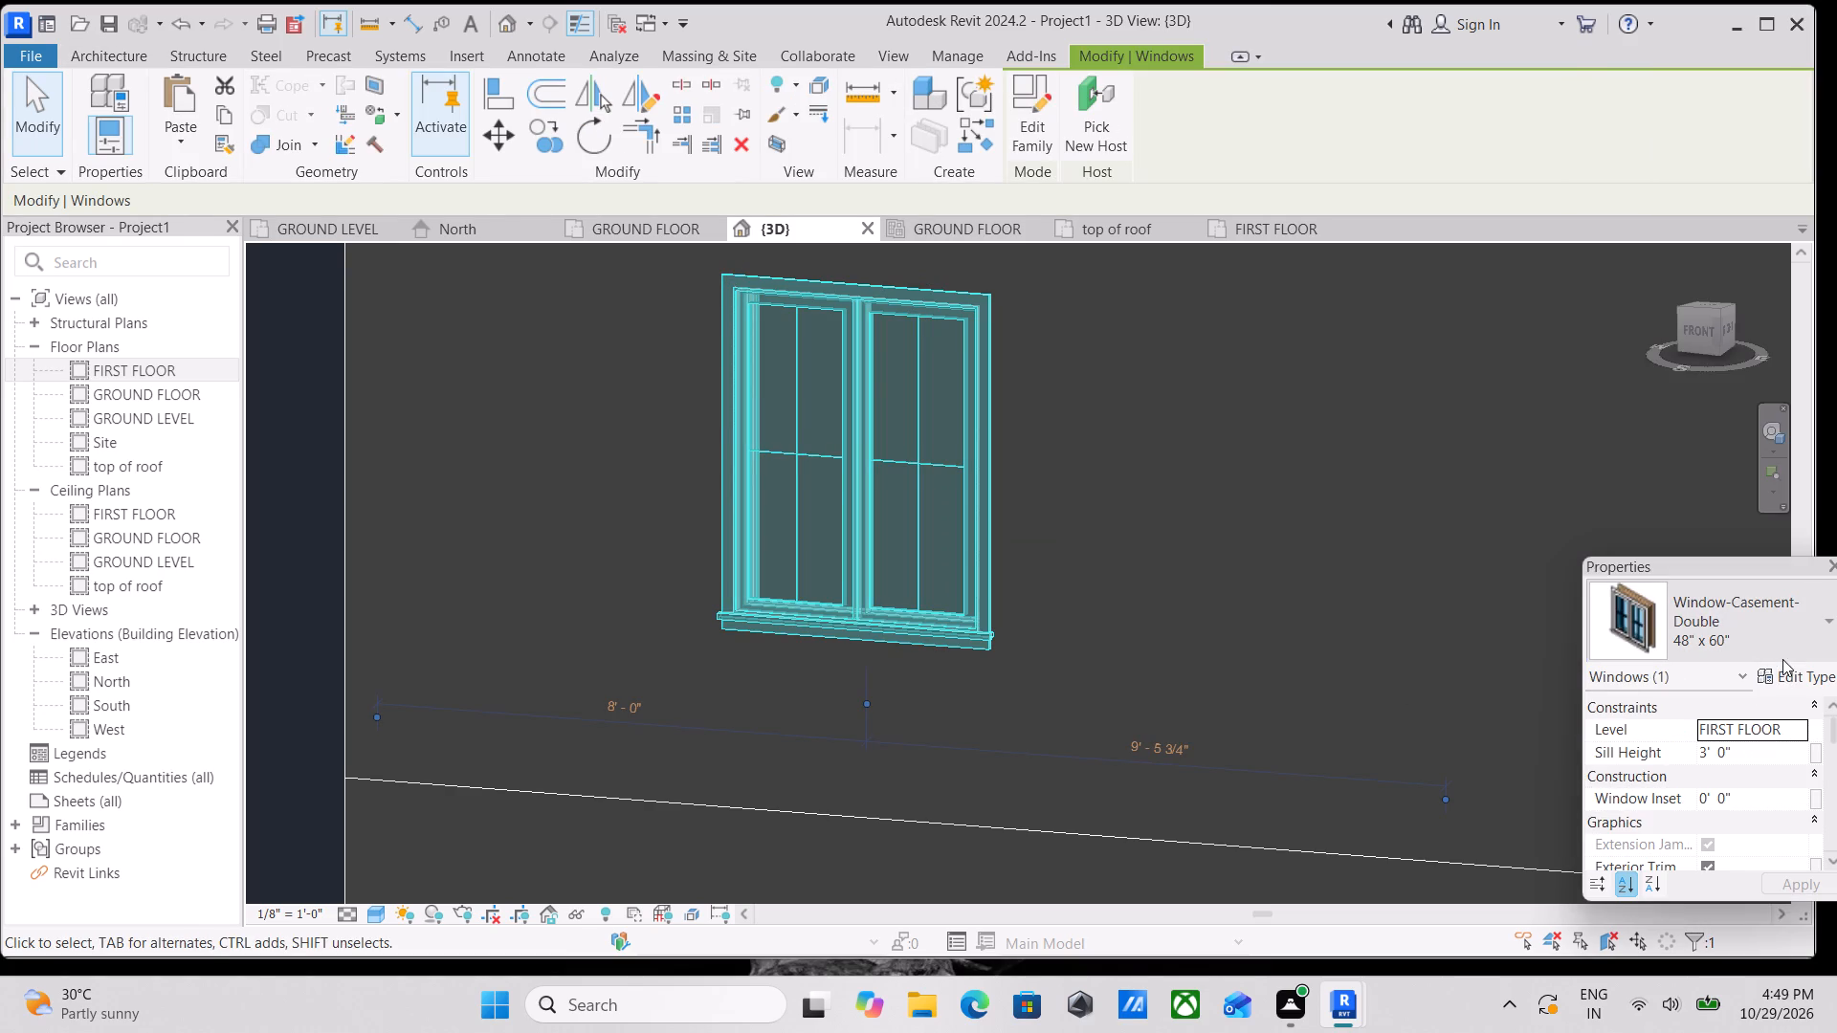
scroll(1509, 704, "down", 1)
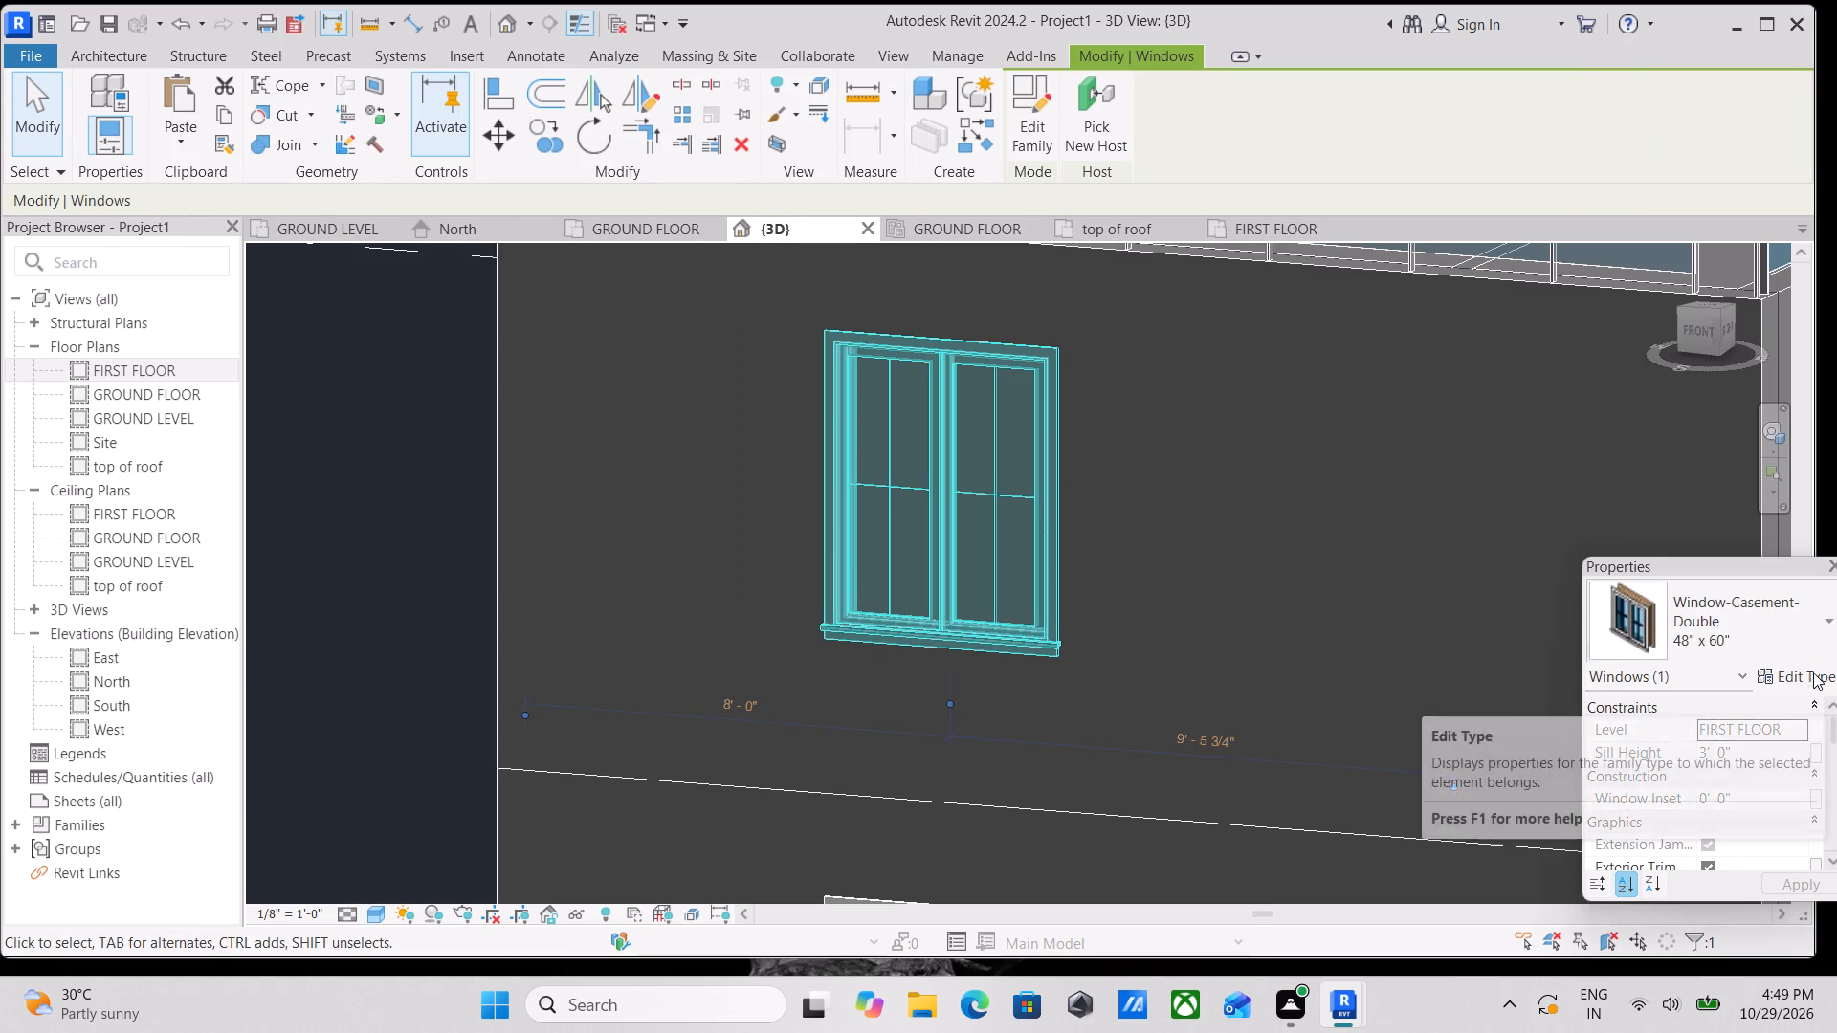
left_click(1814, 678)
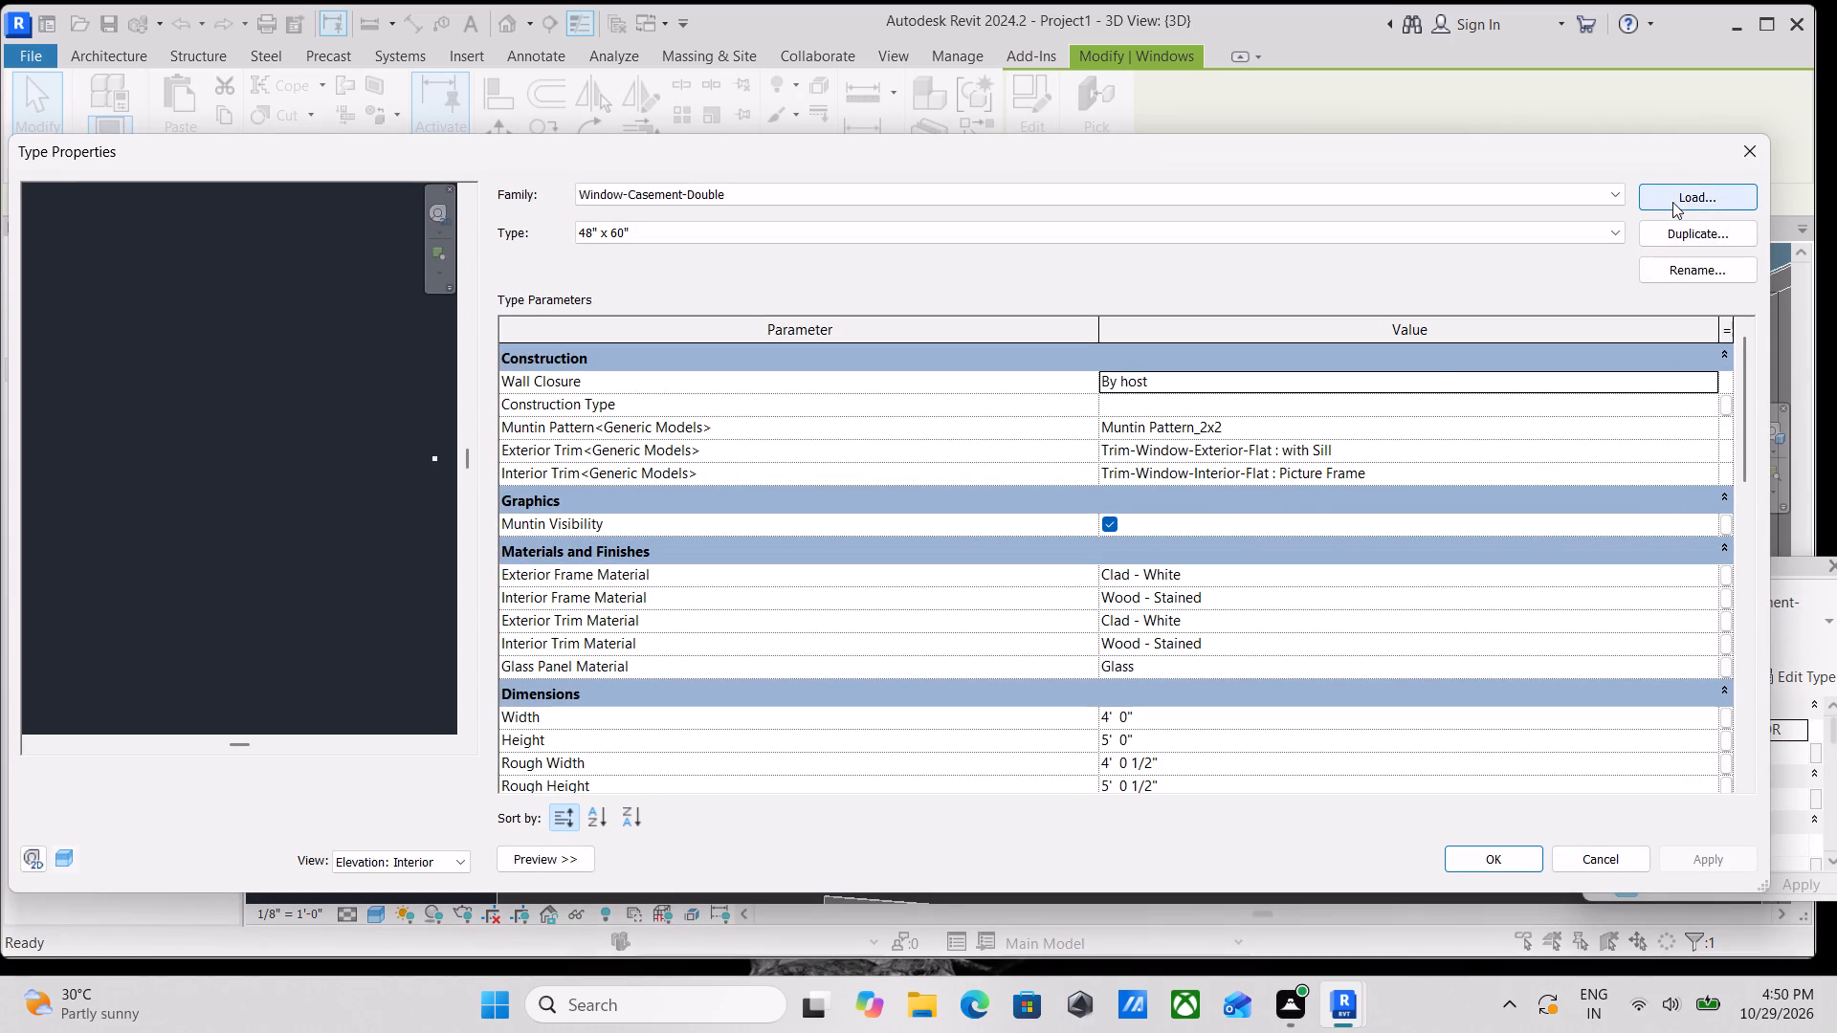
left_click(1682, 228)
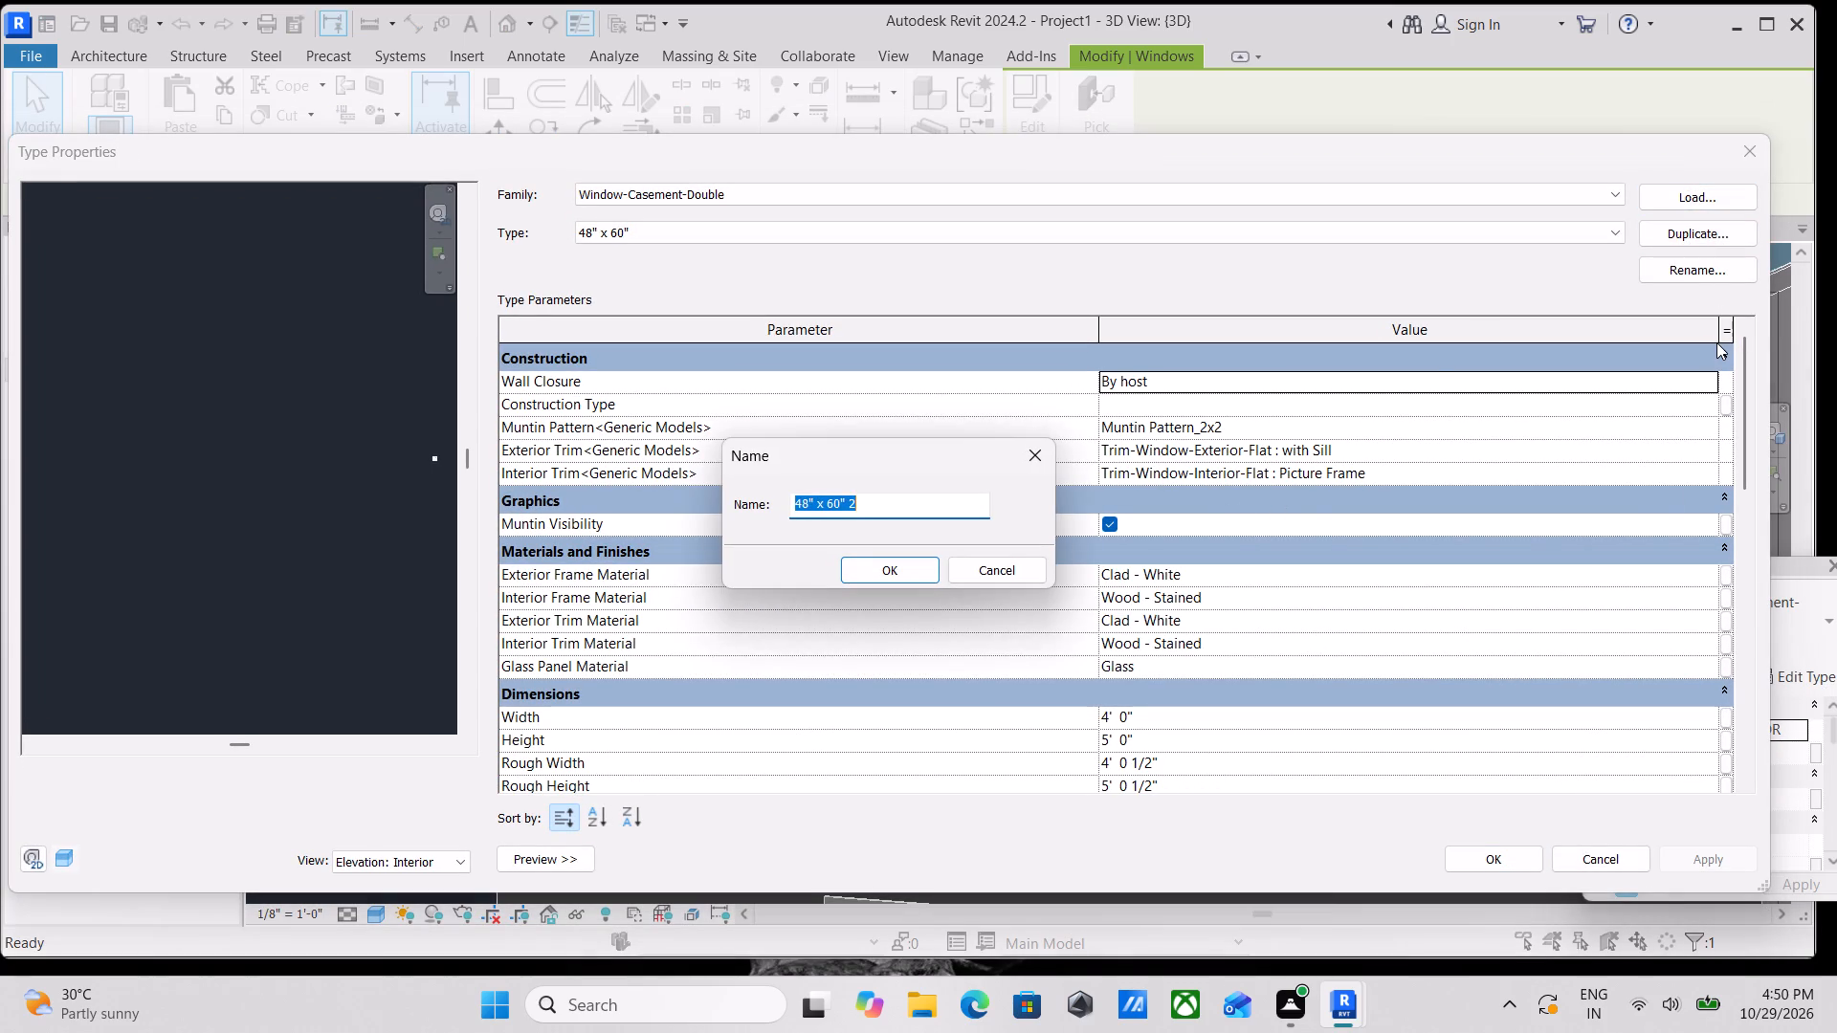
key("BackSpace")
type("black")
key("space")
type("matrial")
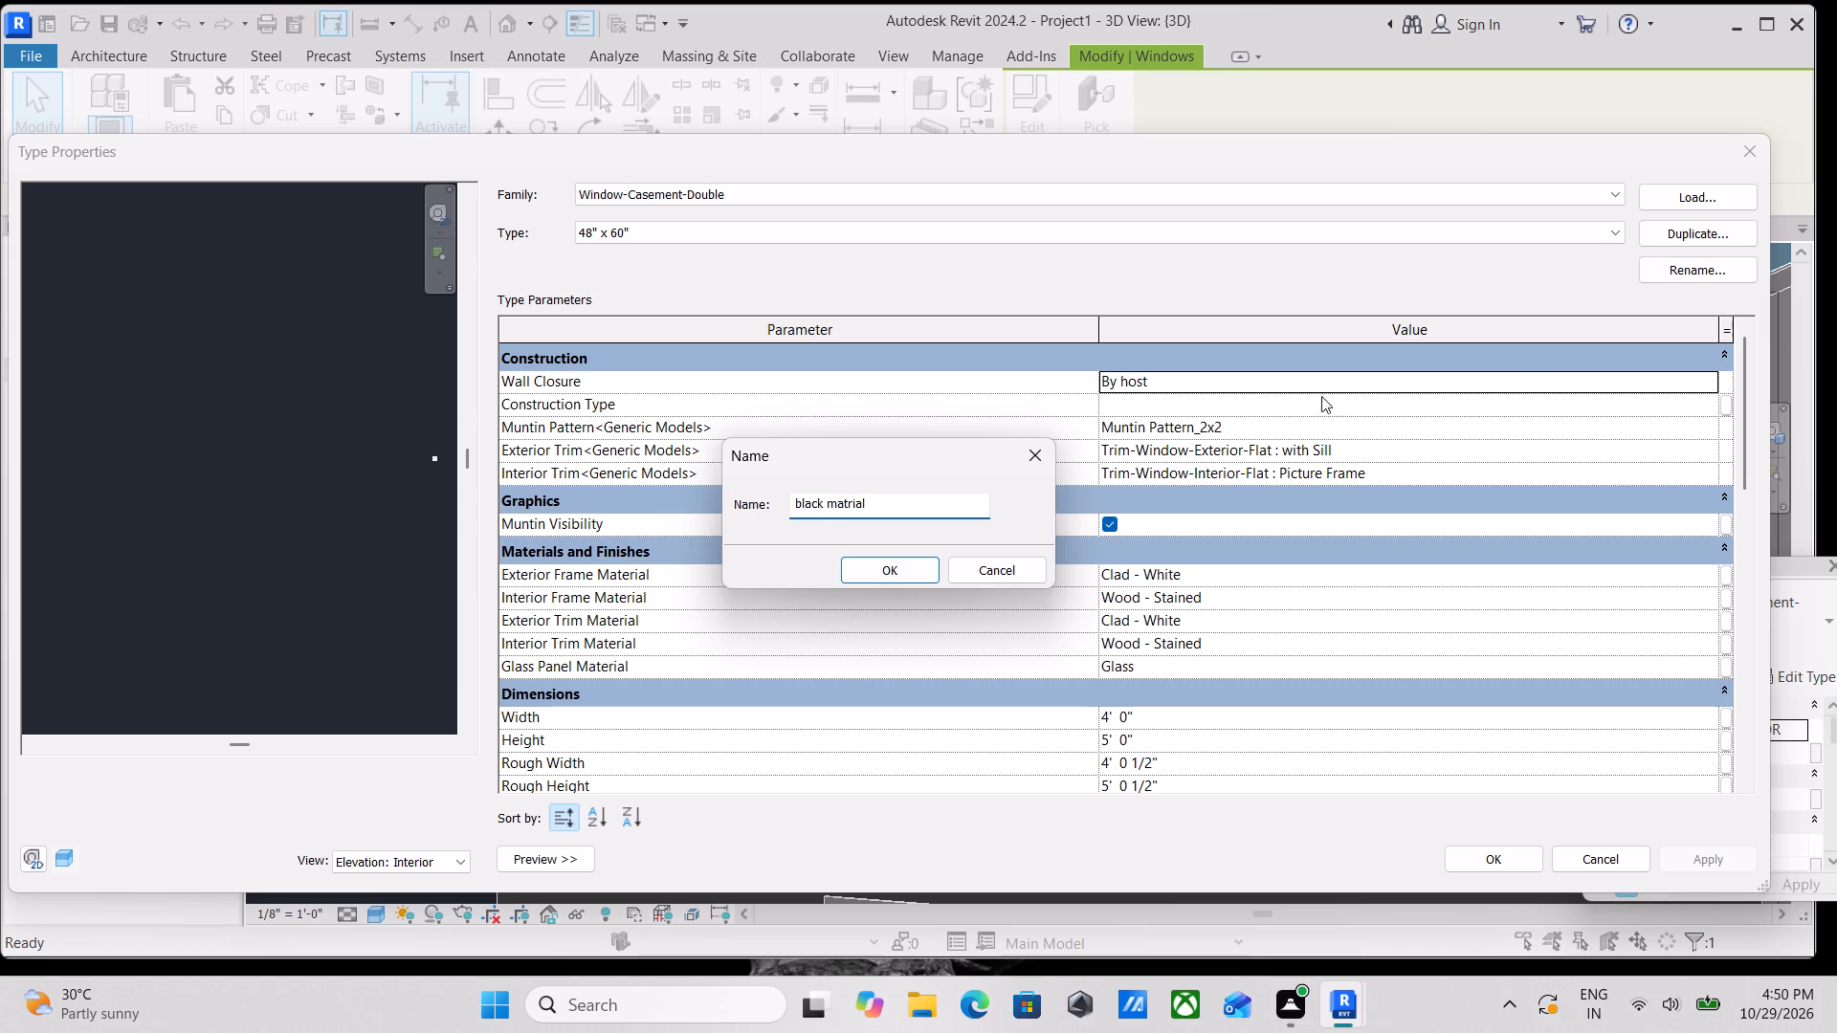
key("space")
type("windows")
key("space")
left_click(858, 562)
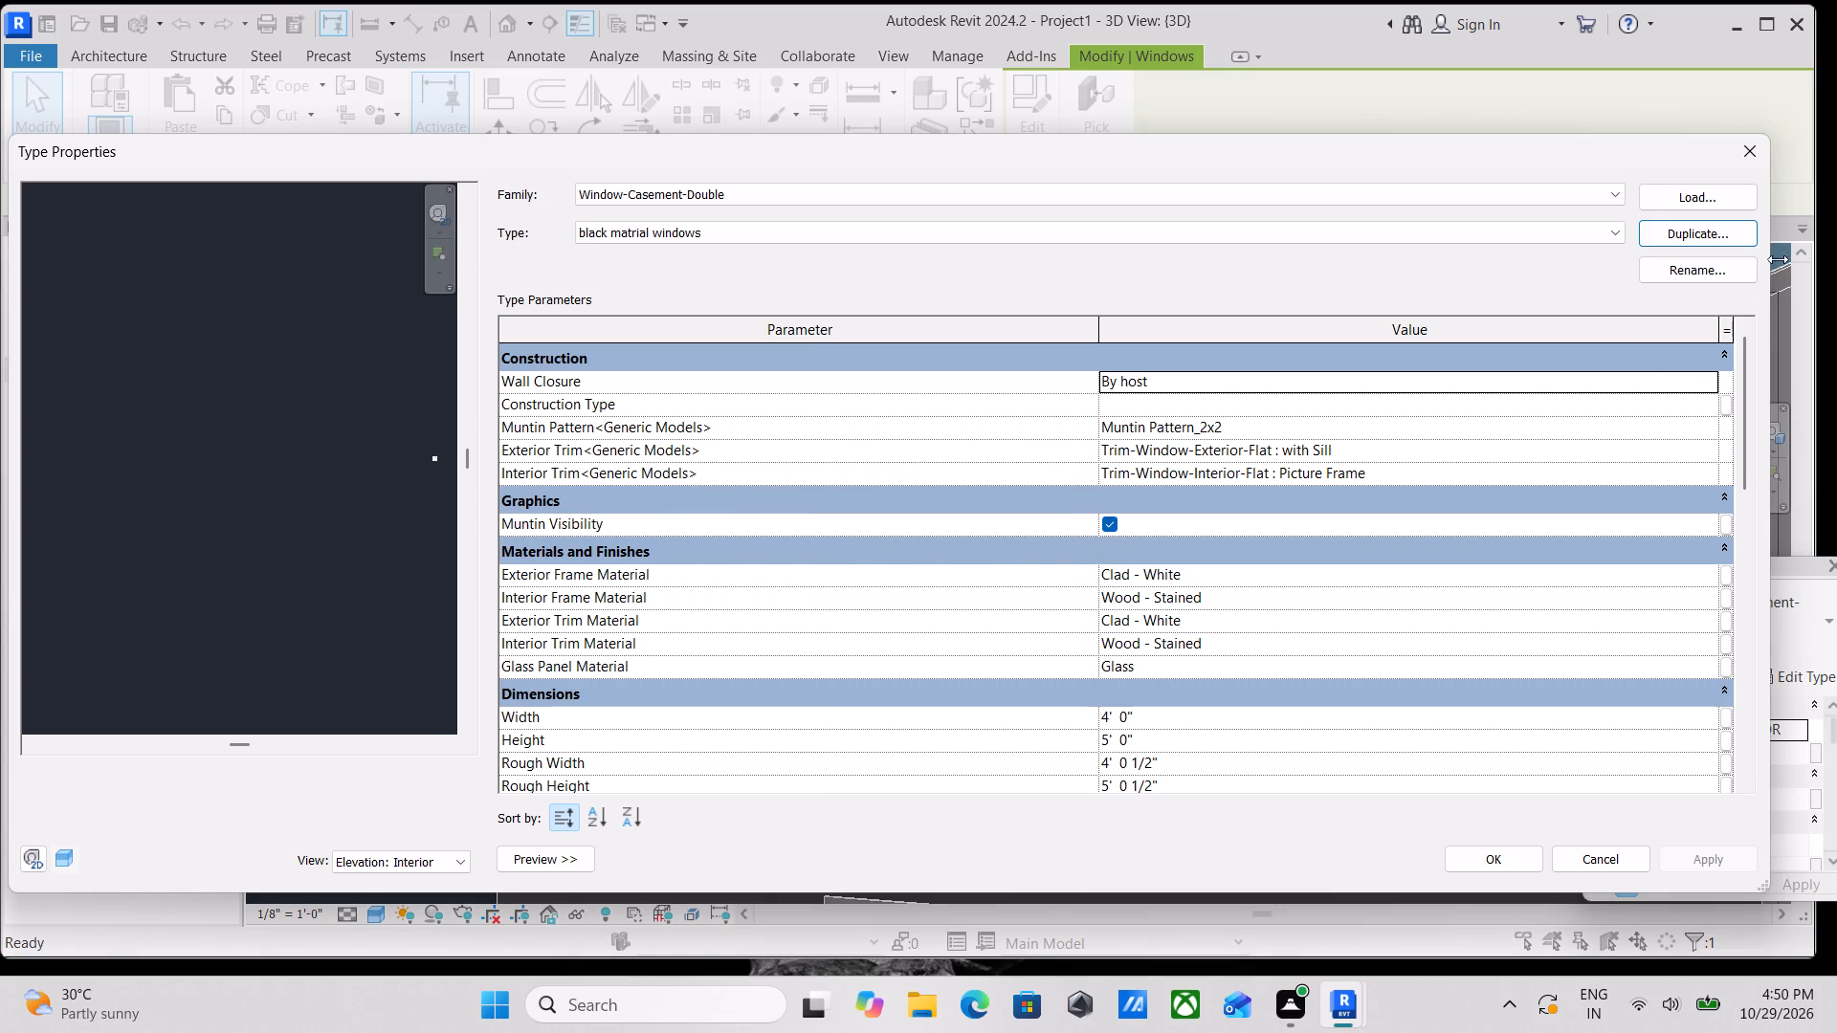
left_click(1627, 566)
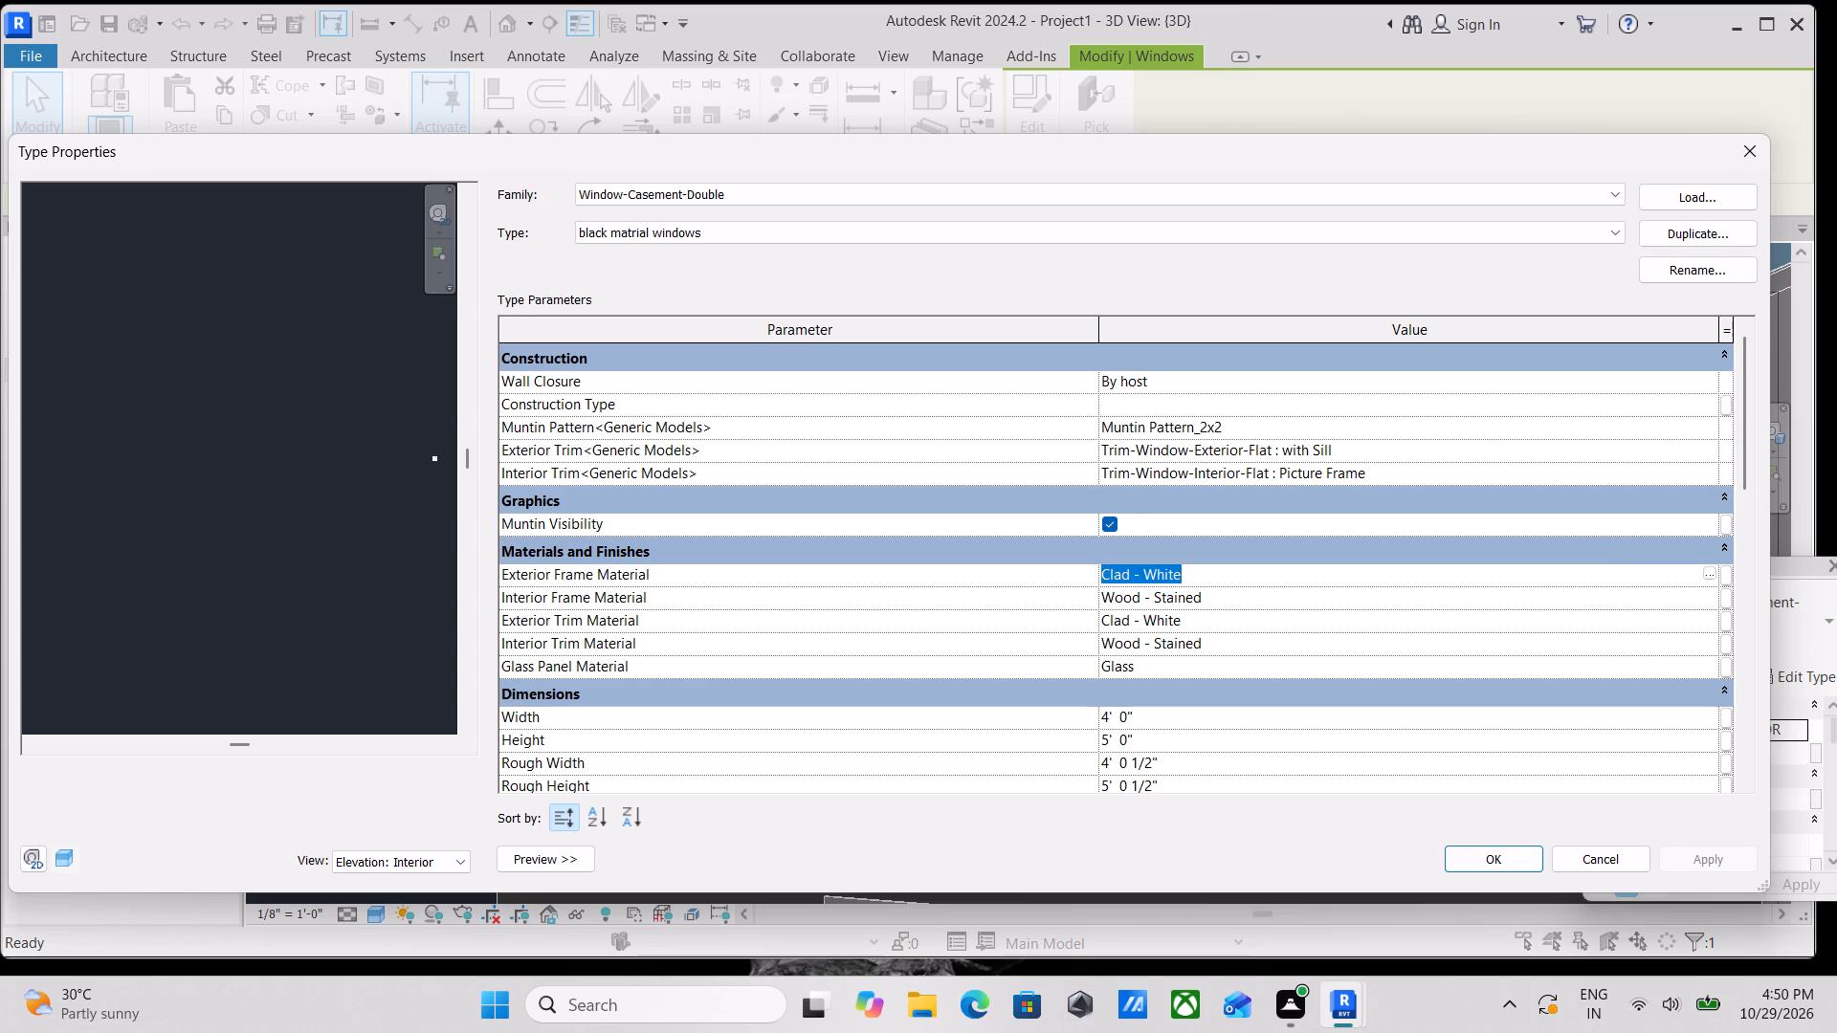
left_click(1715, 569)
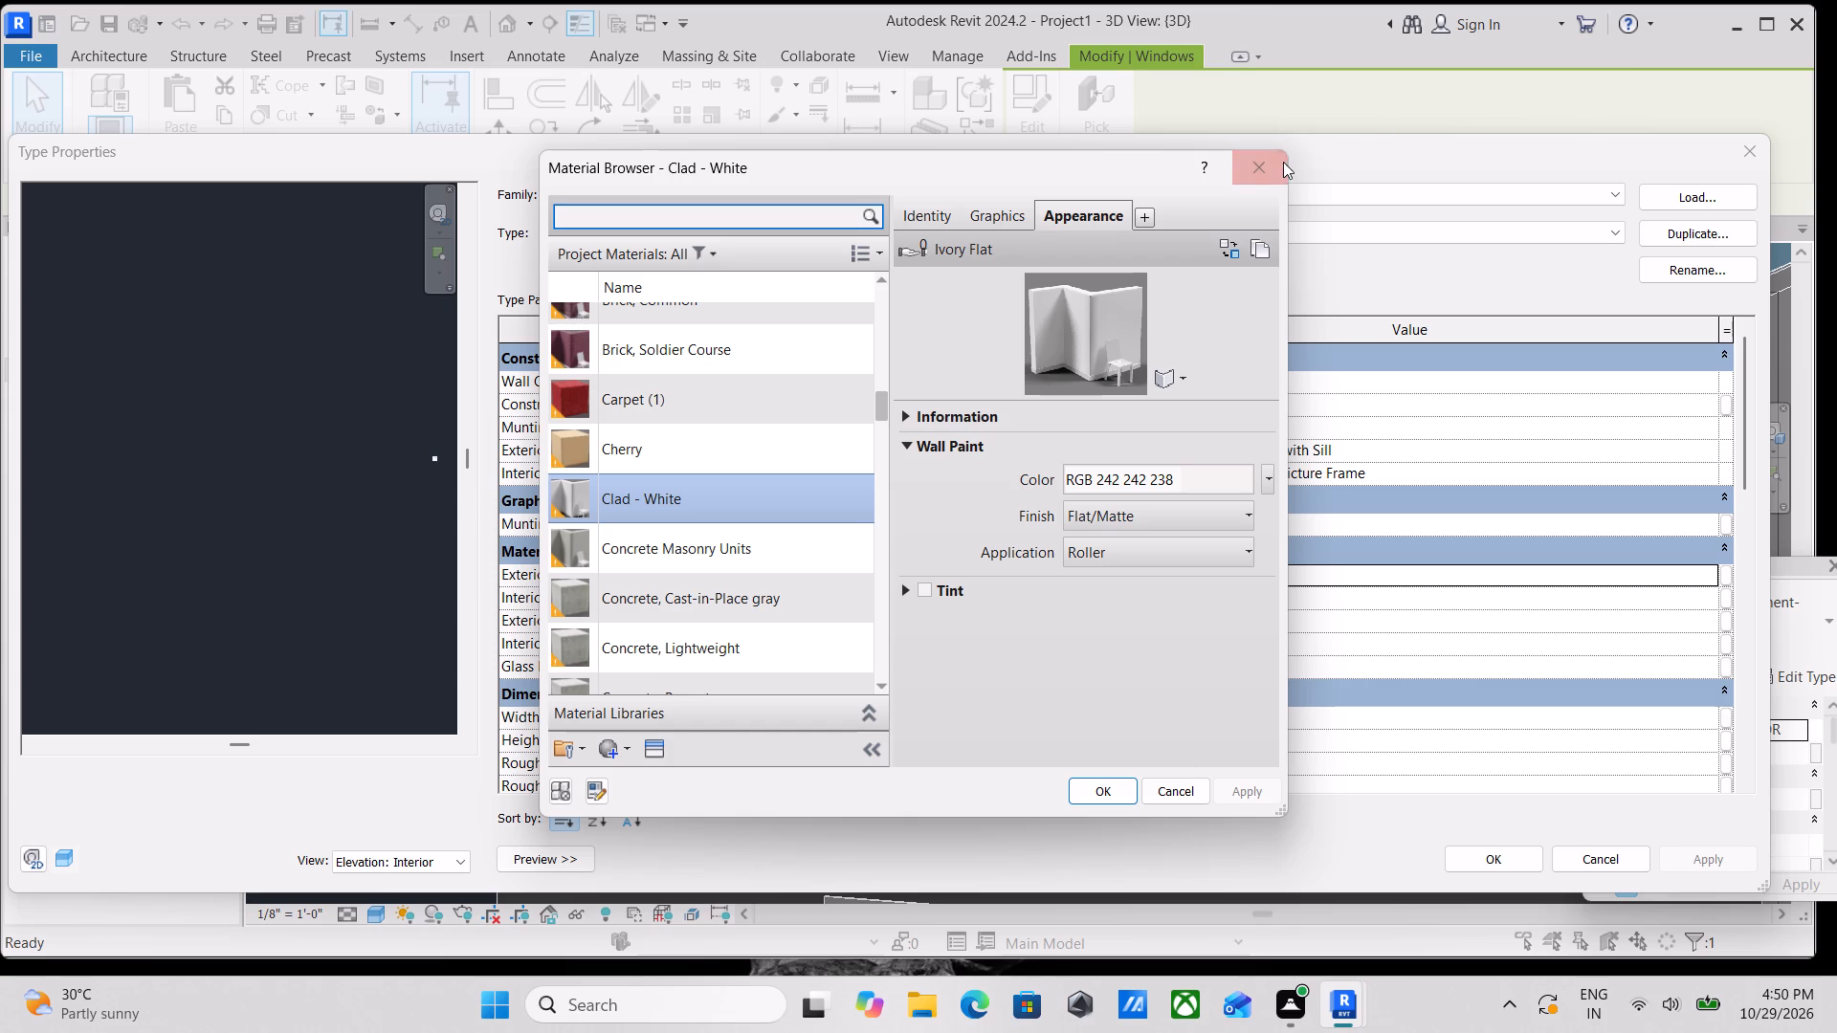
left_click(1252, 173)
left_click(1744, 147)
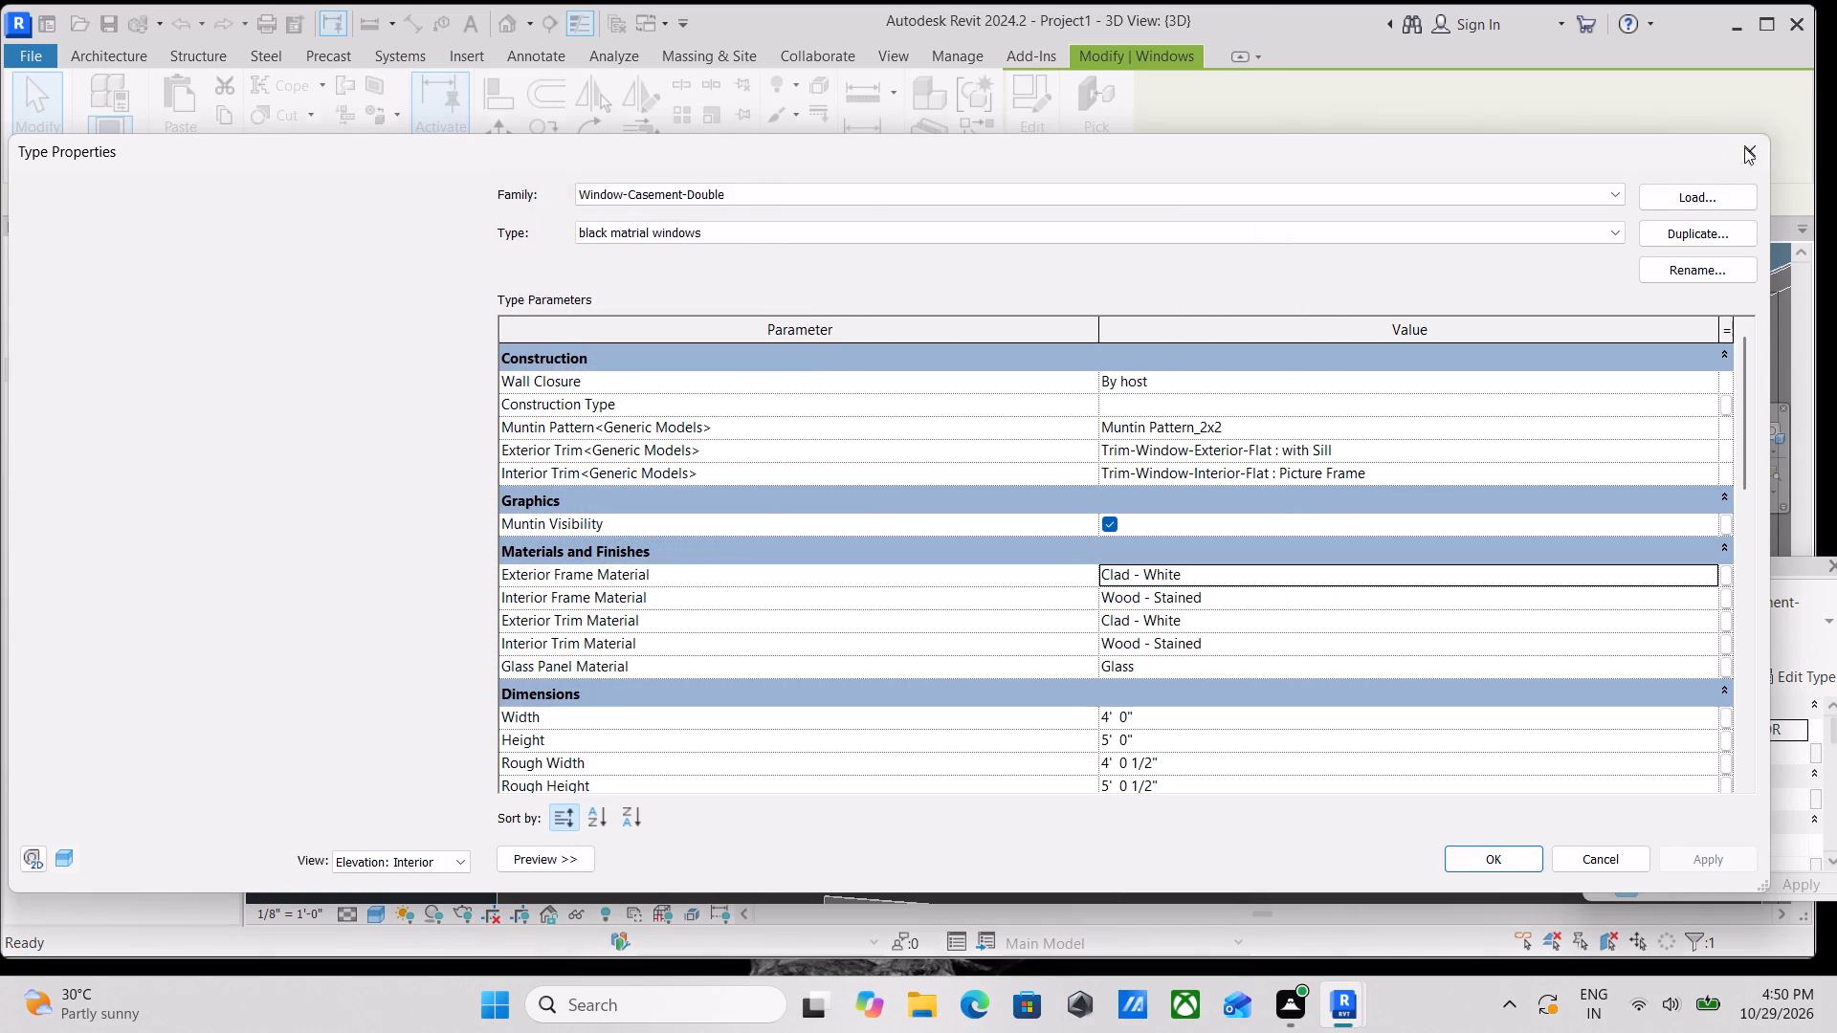
Flip the first-floor casement window on the front facade, below the glass roof railing, to reverse its interior and exterior sides.
scroll(1303, 419, "down", 2)
middle_click_drag(1303, 419, 1274, 440)
scroll(1303, 419, "down", 2)
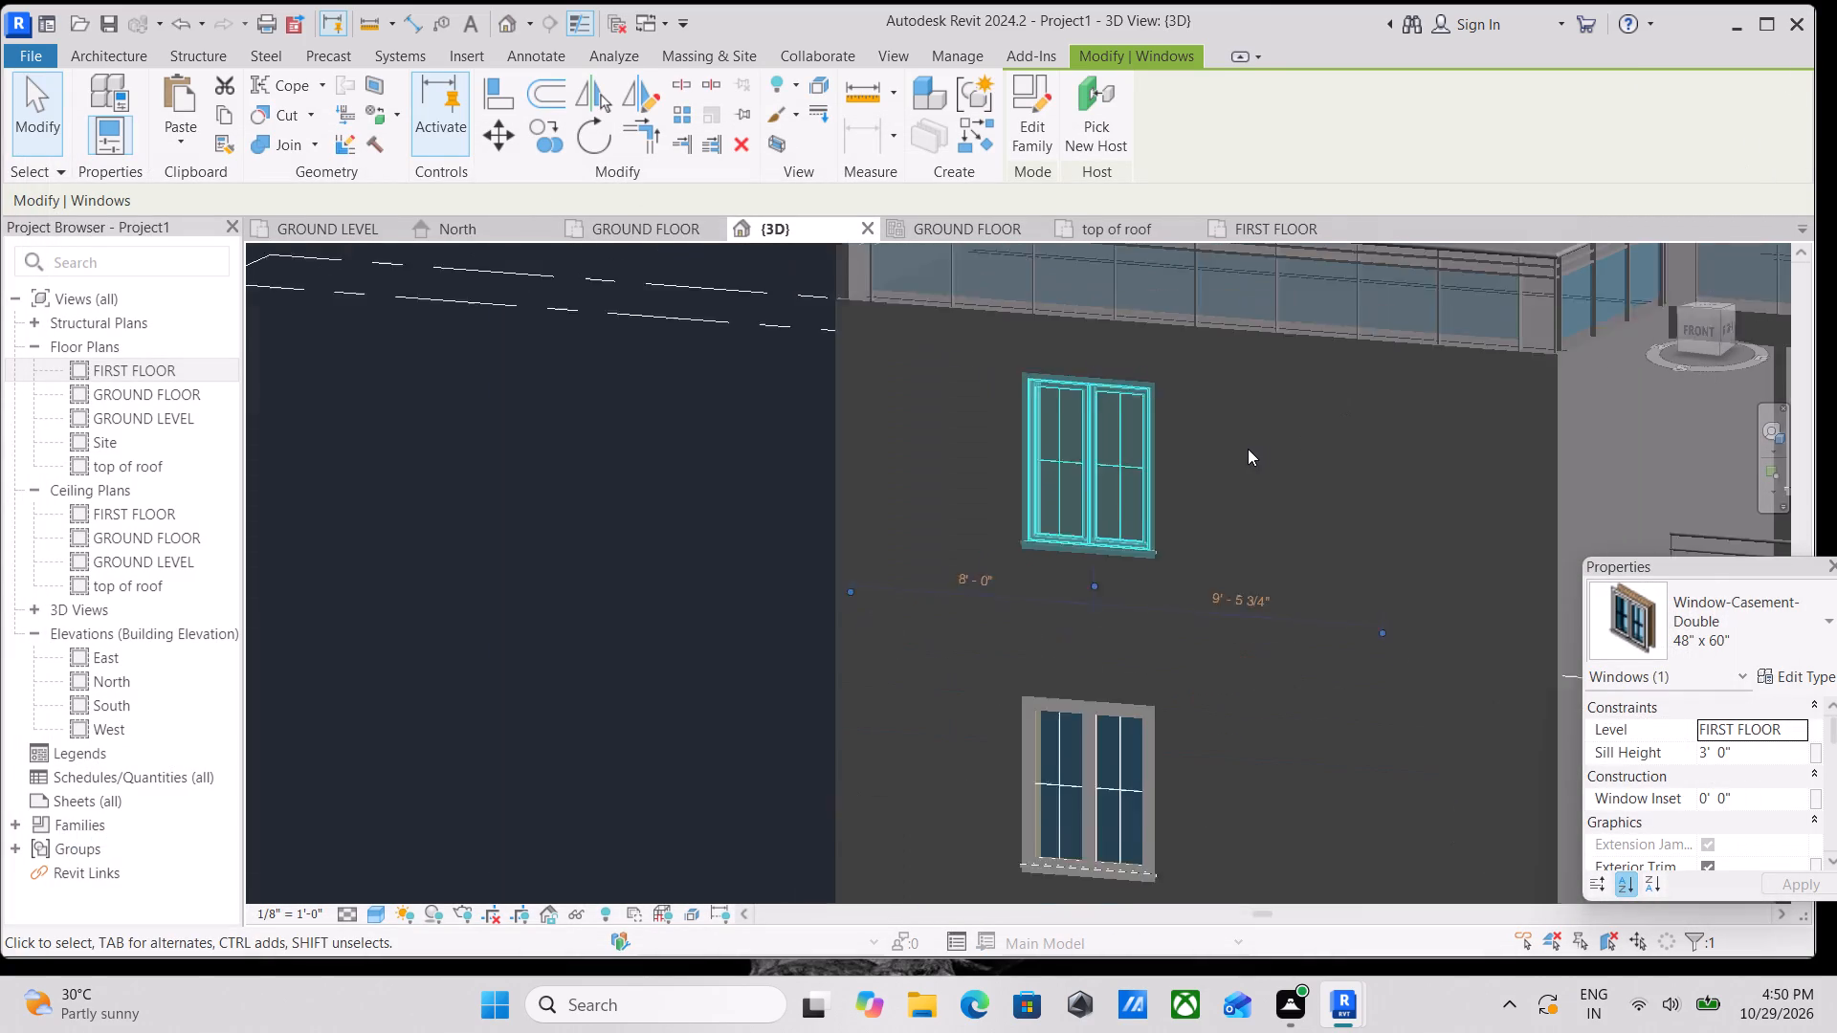
scroll(1248, 449, "down", 1)
key("Escape")
scroll(1150, 501, "down", 2)
middle_click_drag(1150, 501, 1025, 467)
middle_click_drag(1028, 482, 1258, 631)
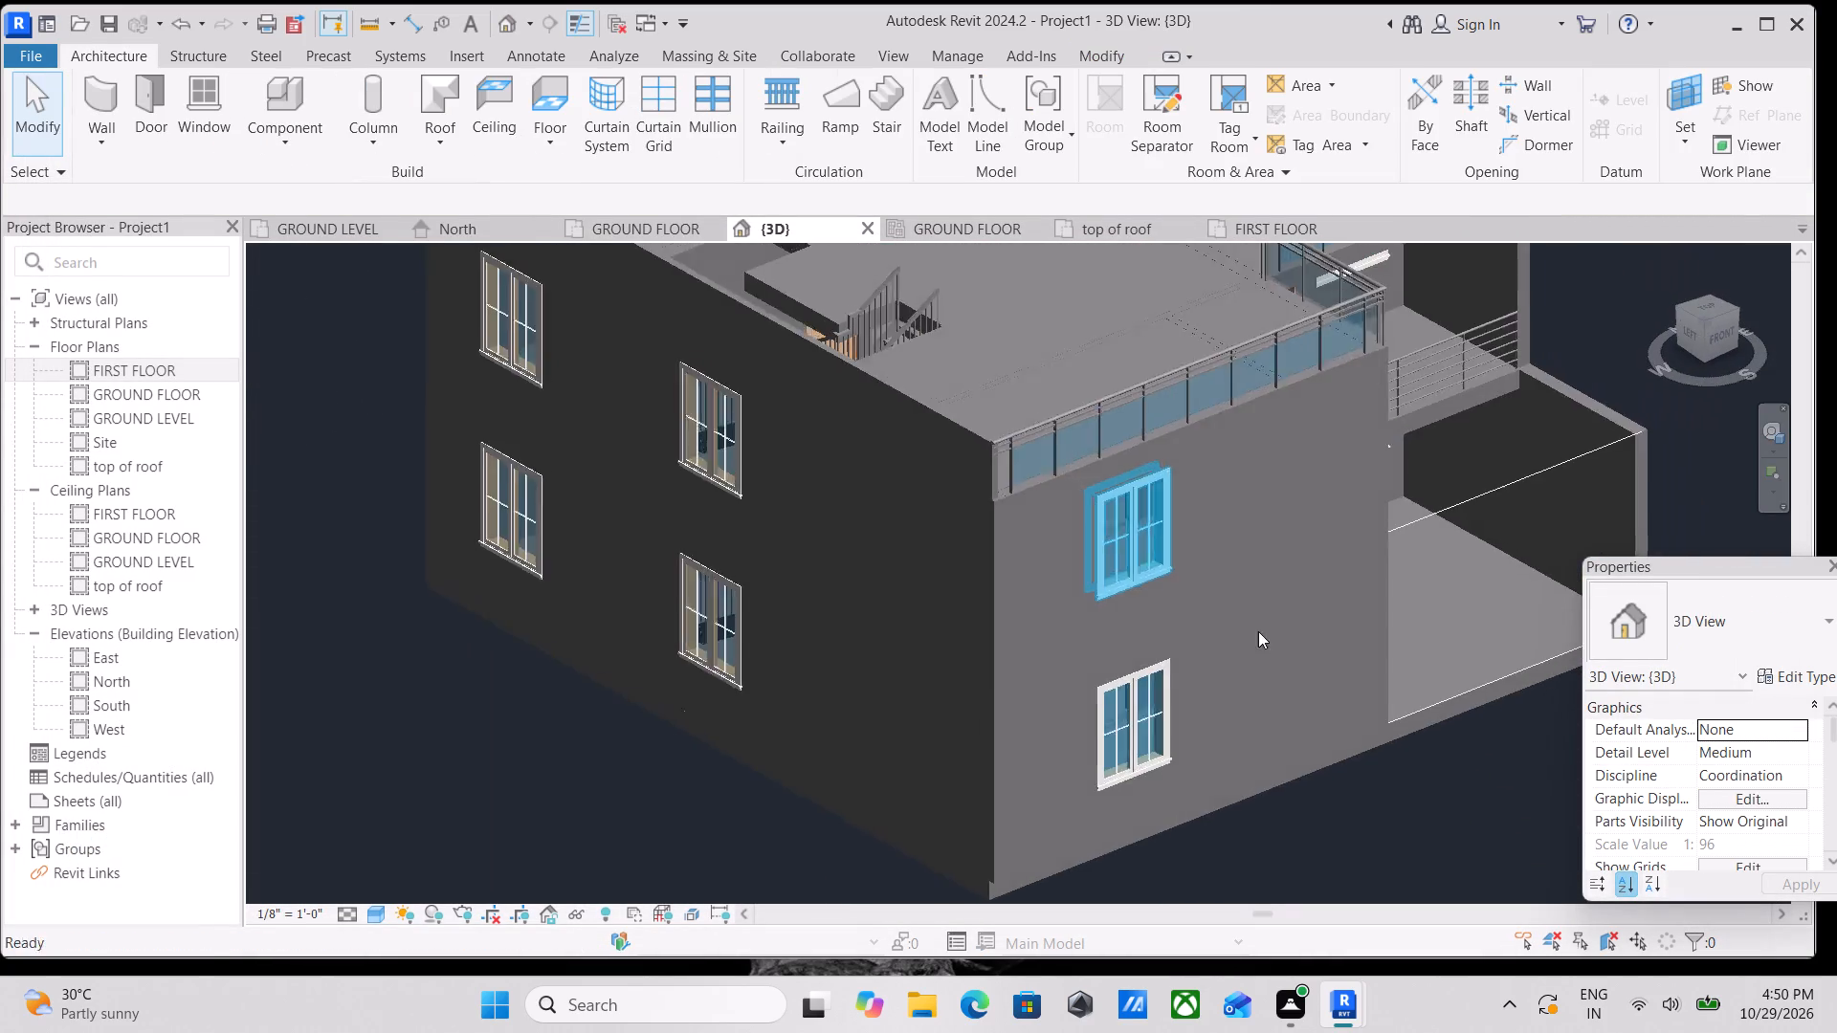
scroll(1202, 639, "up", 6)
left_click(1081, 516)
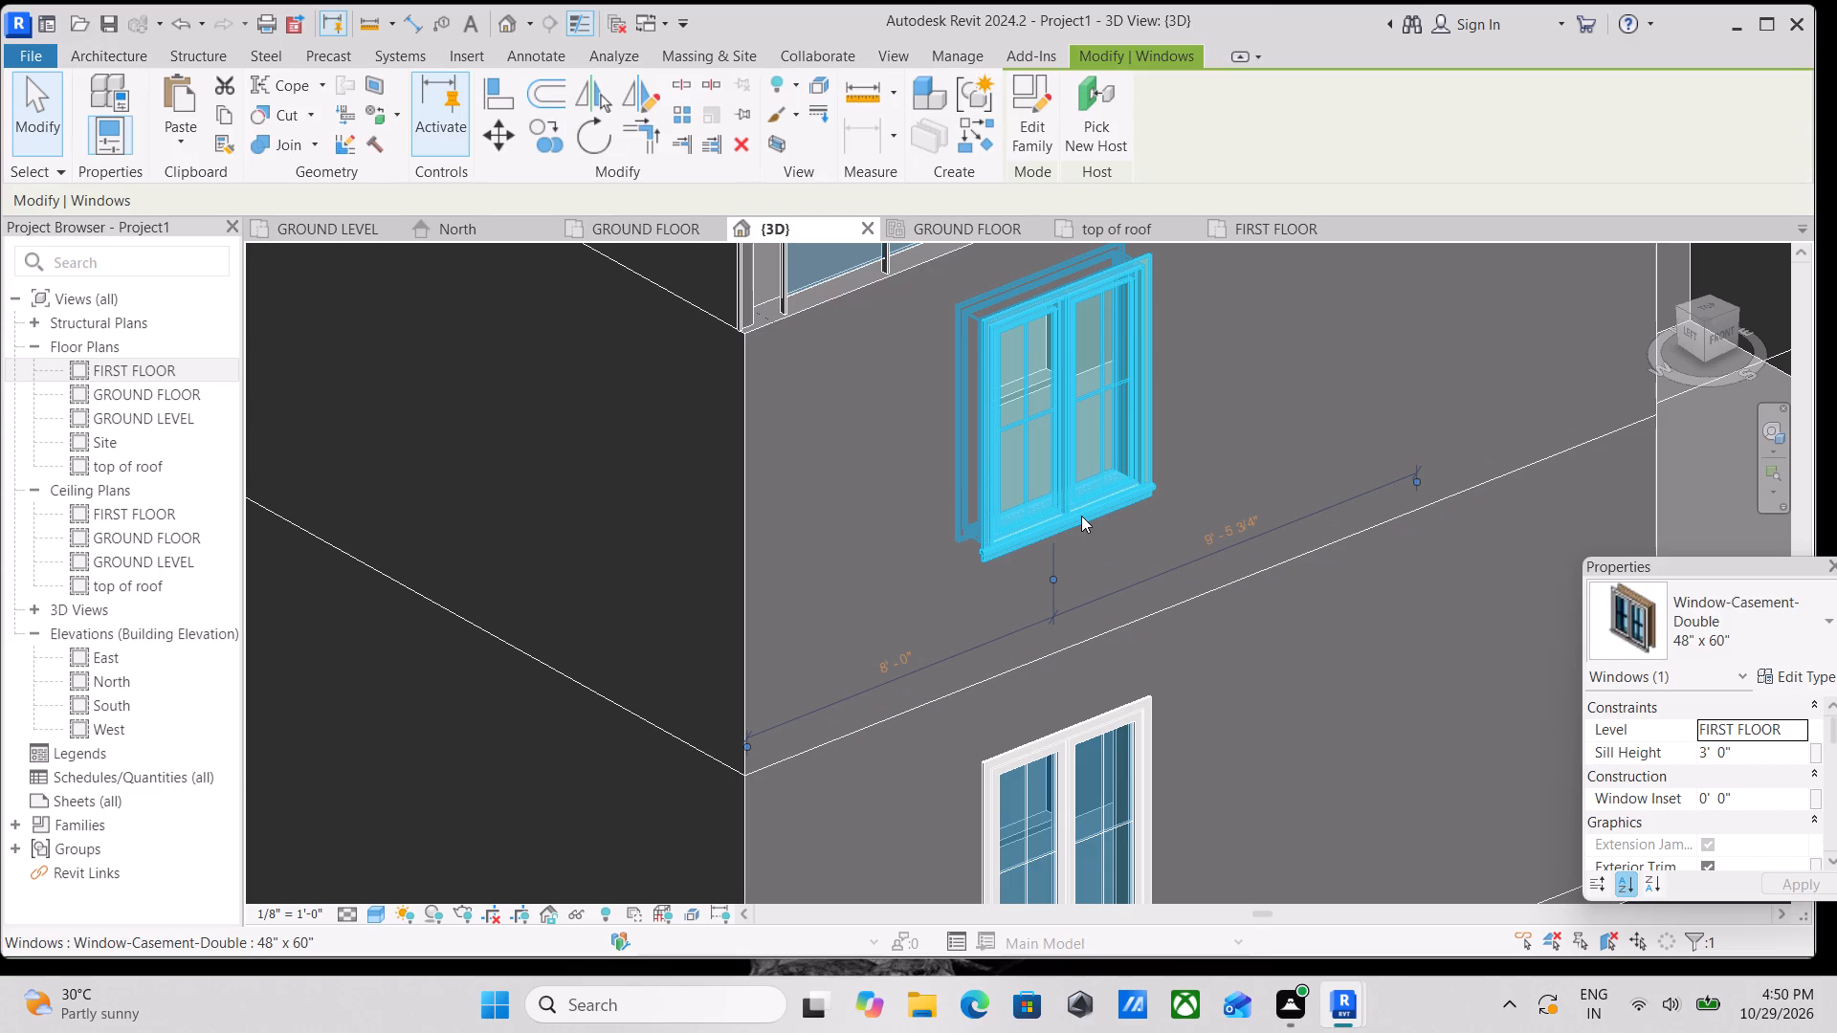
key("space")
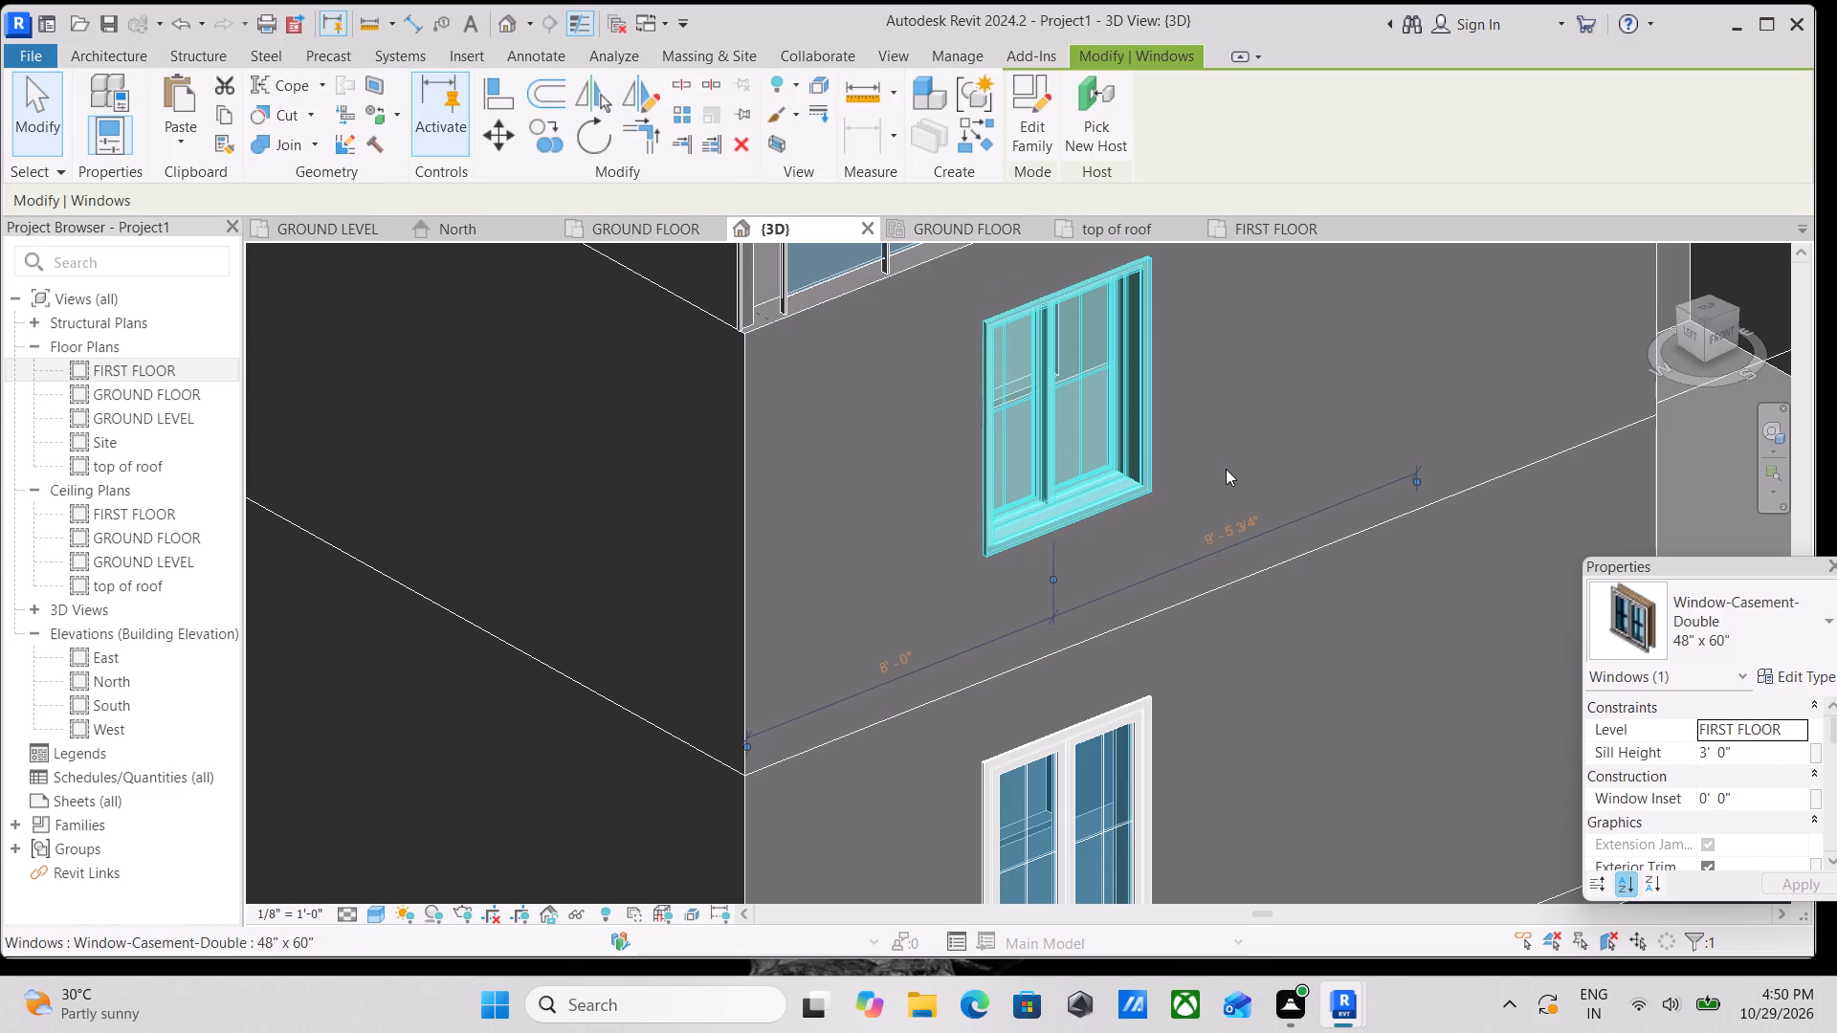
key("Escape")
Select all instances of the Window-Casement-Double 48" x 60" type and flip their interior and exterior sides together.
scroll(1124, 516, "up", 6)
middle_click_drag(1206, 460, 1243, 521)
scroll(1099, 589, "down", 2)
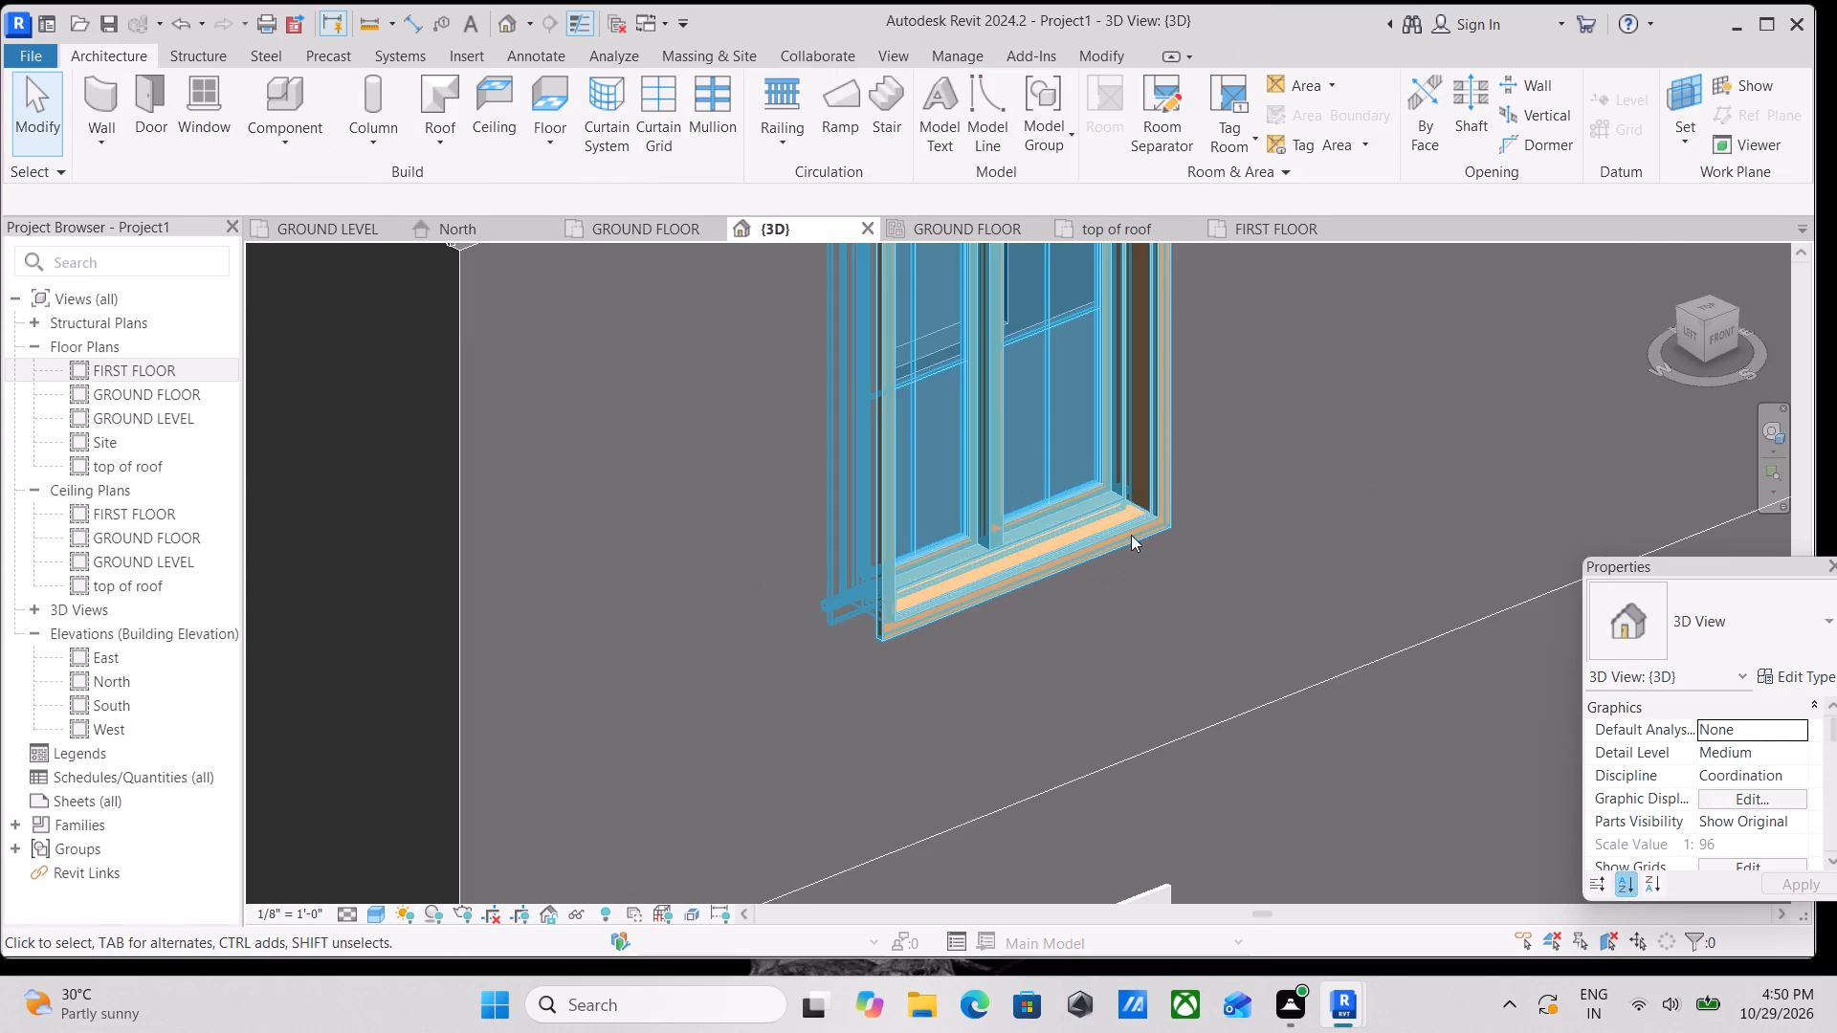
scroll(1167, 517, "down", 4)
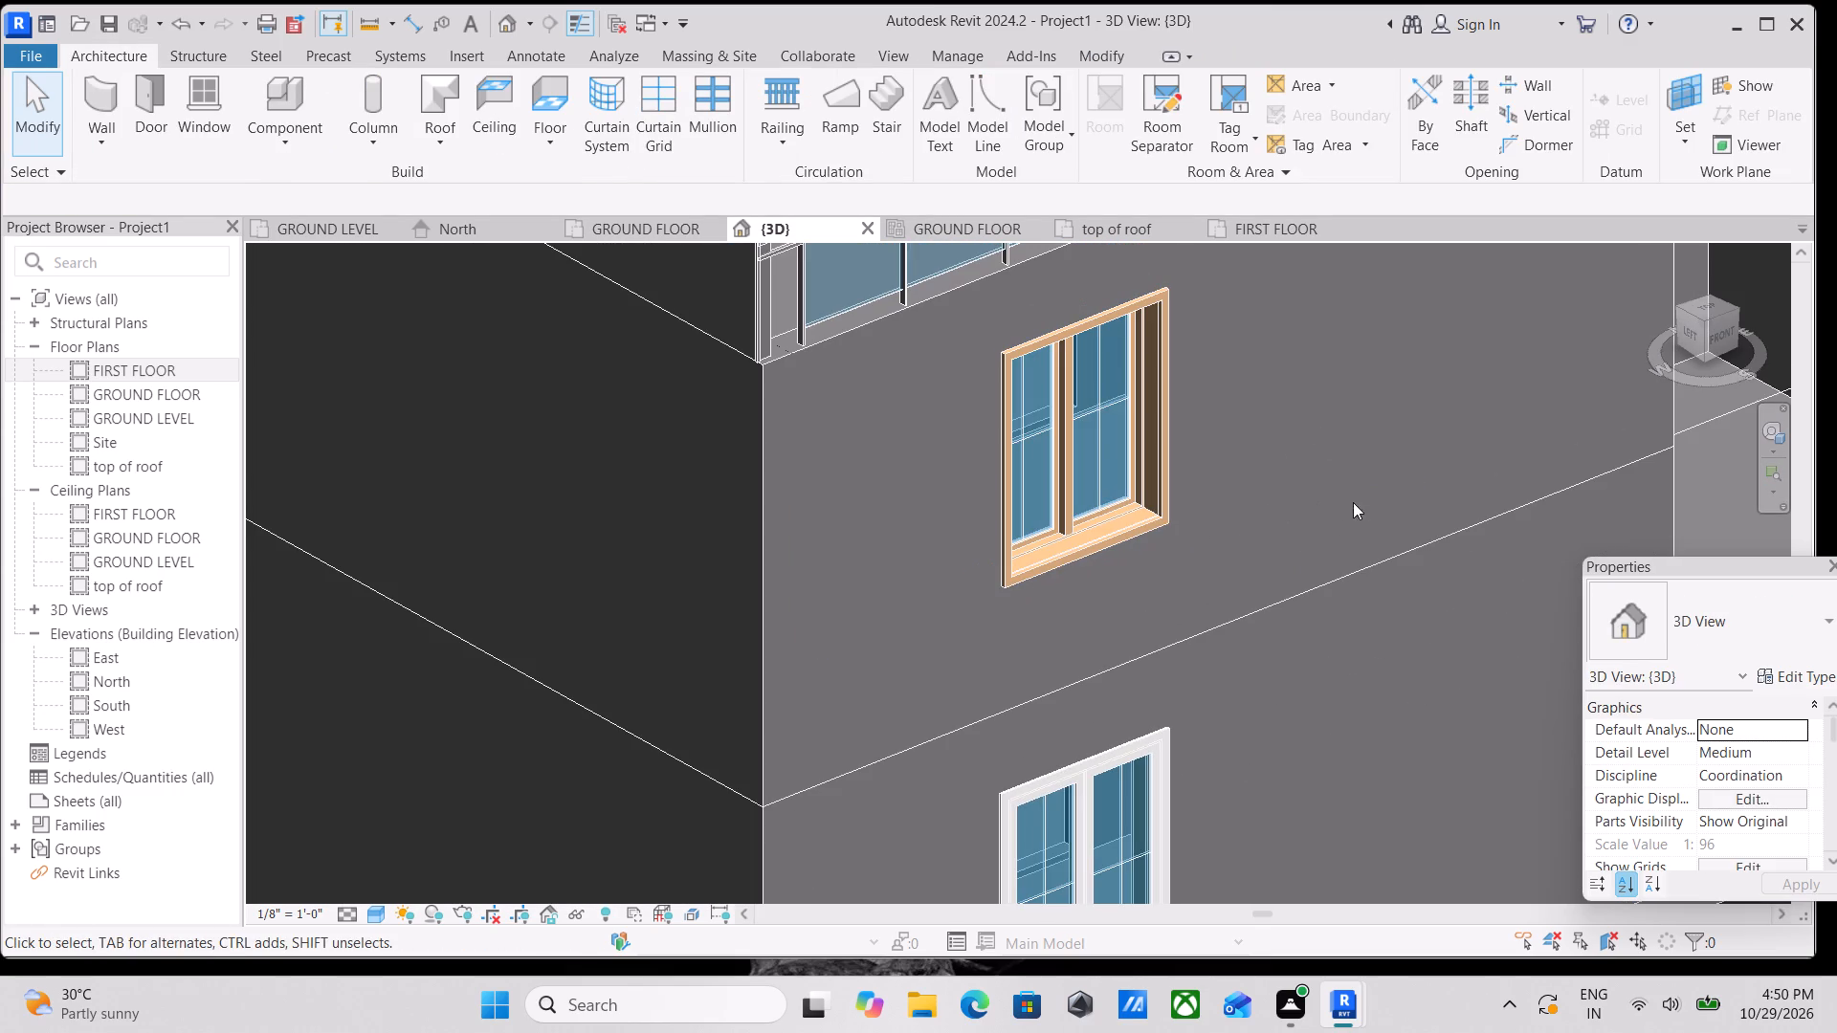
scroll(1352, 504, "down", 2)
middle_click_drag(1352, 504, 1364, 474)
middle_click_drag(1187, 550, 1199, 480)
left_click(1195, 656)
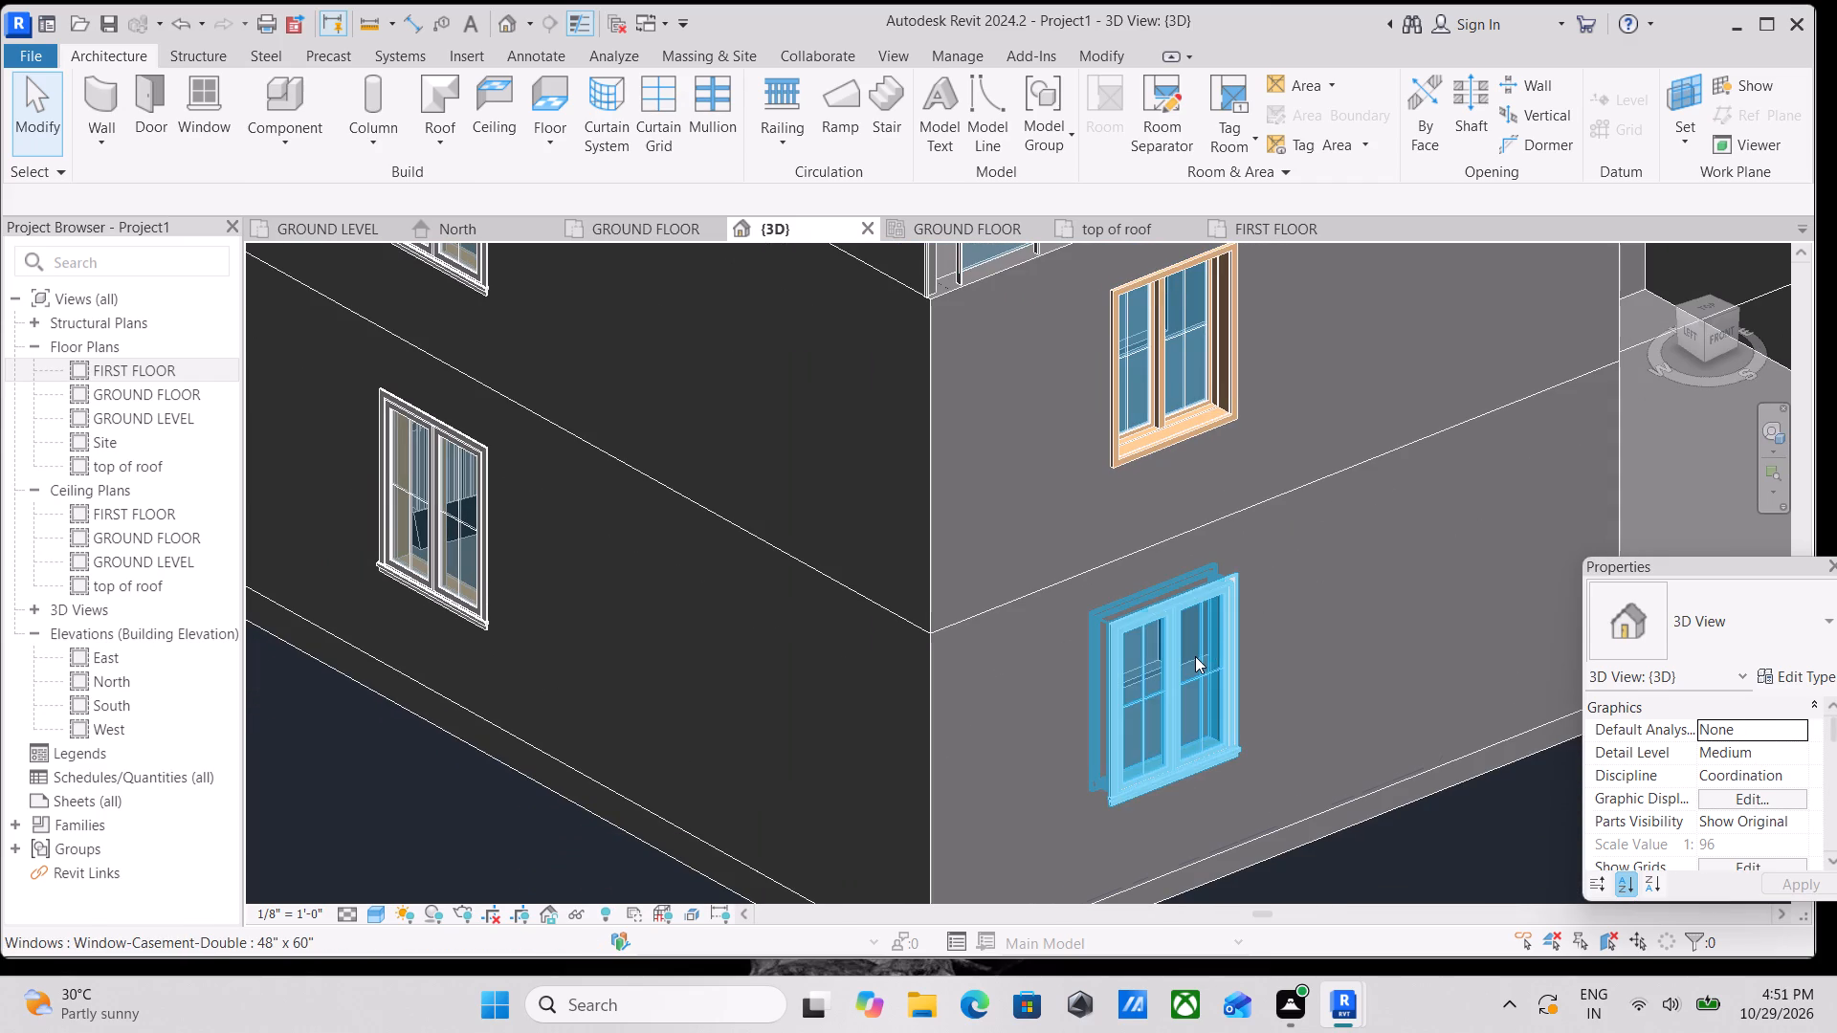
type("sa")
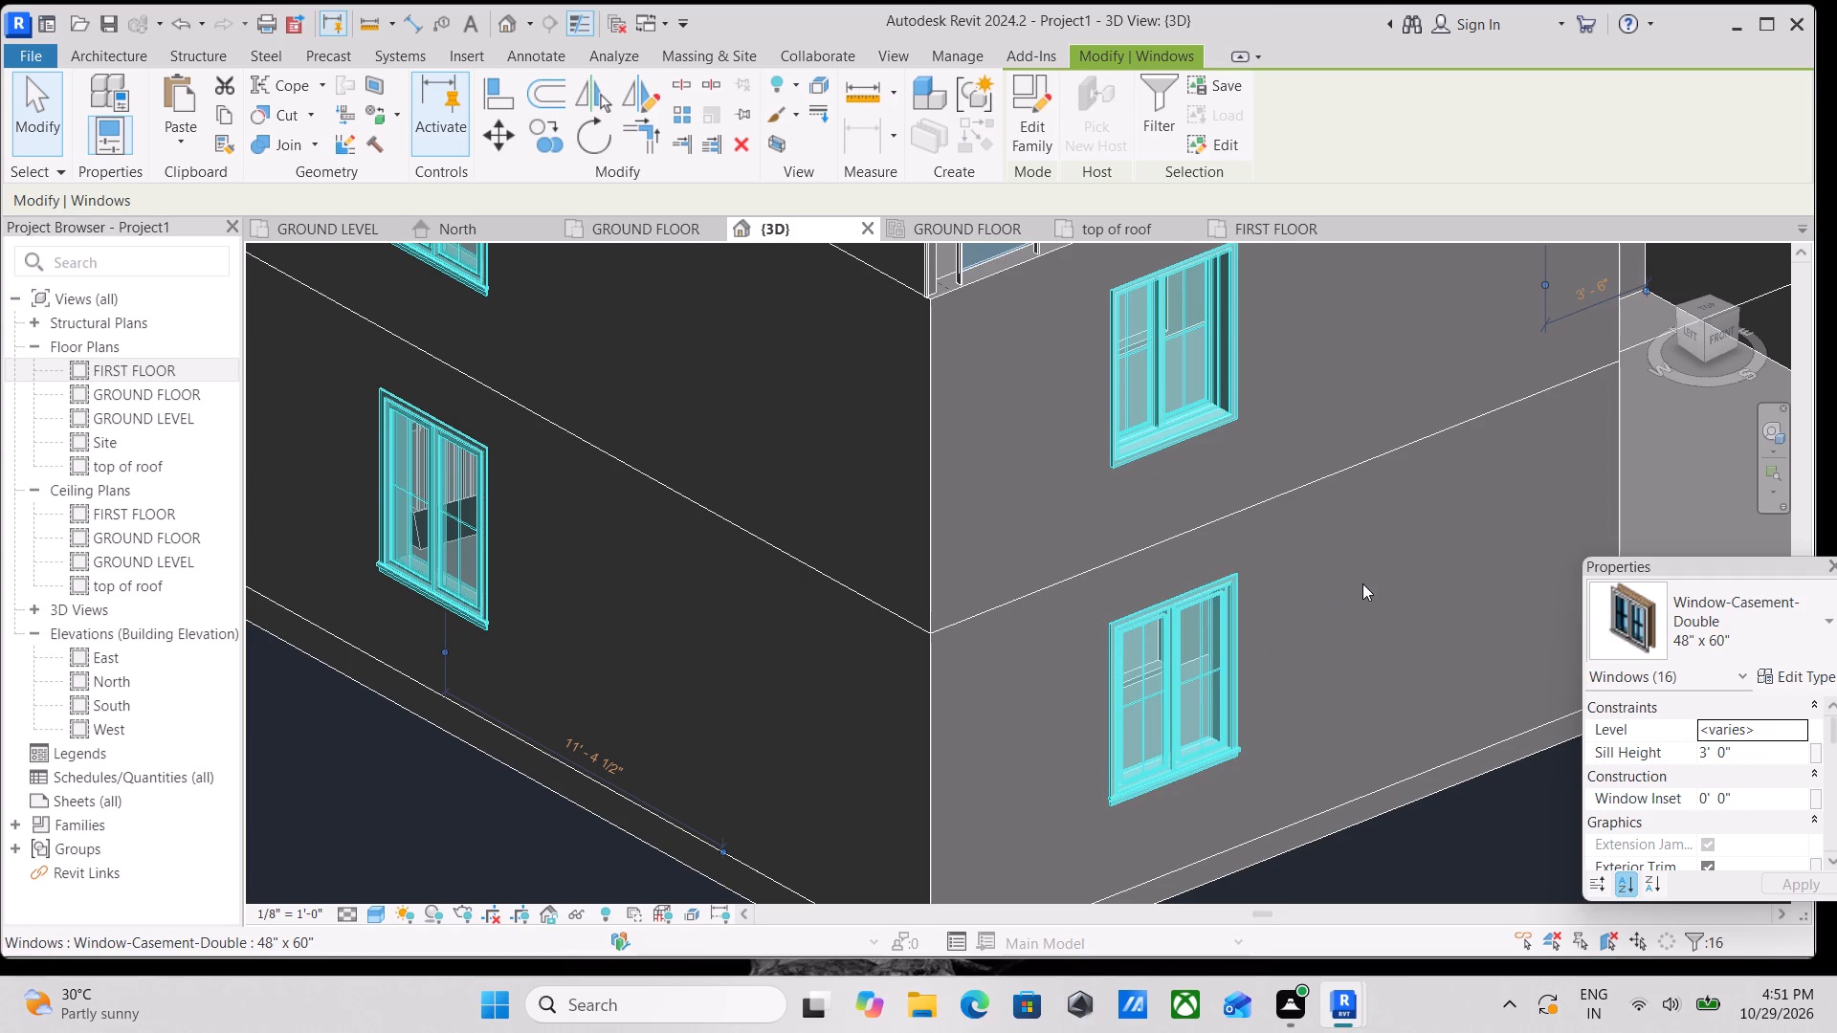
key("space")
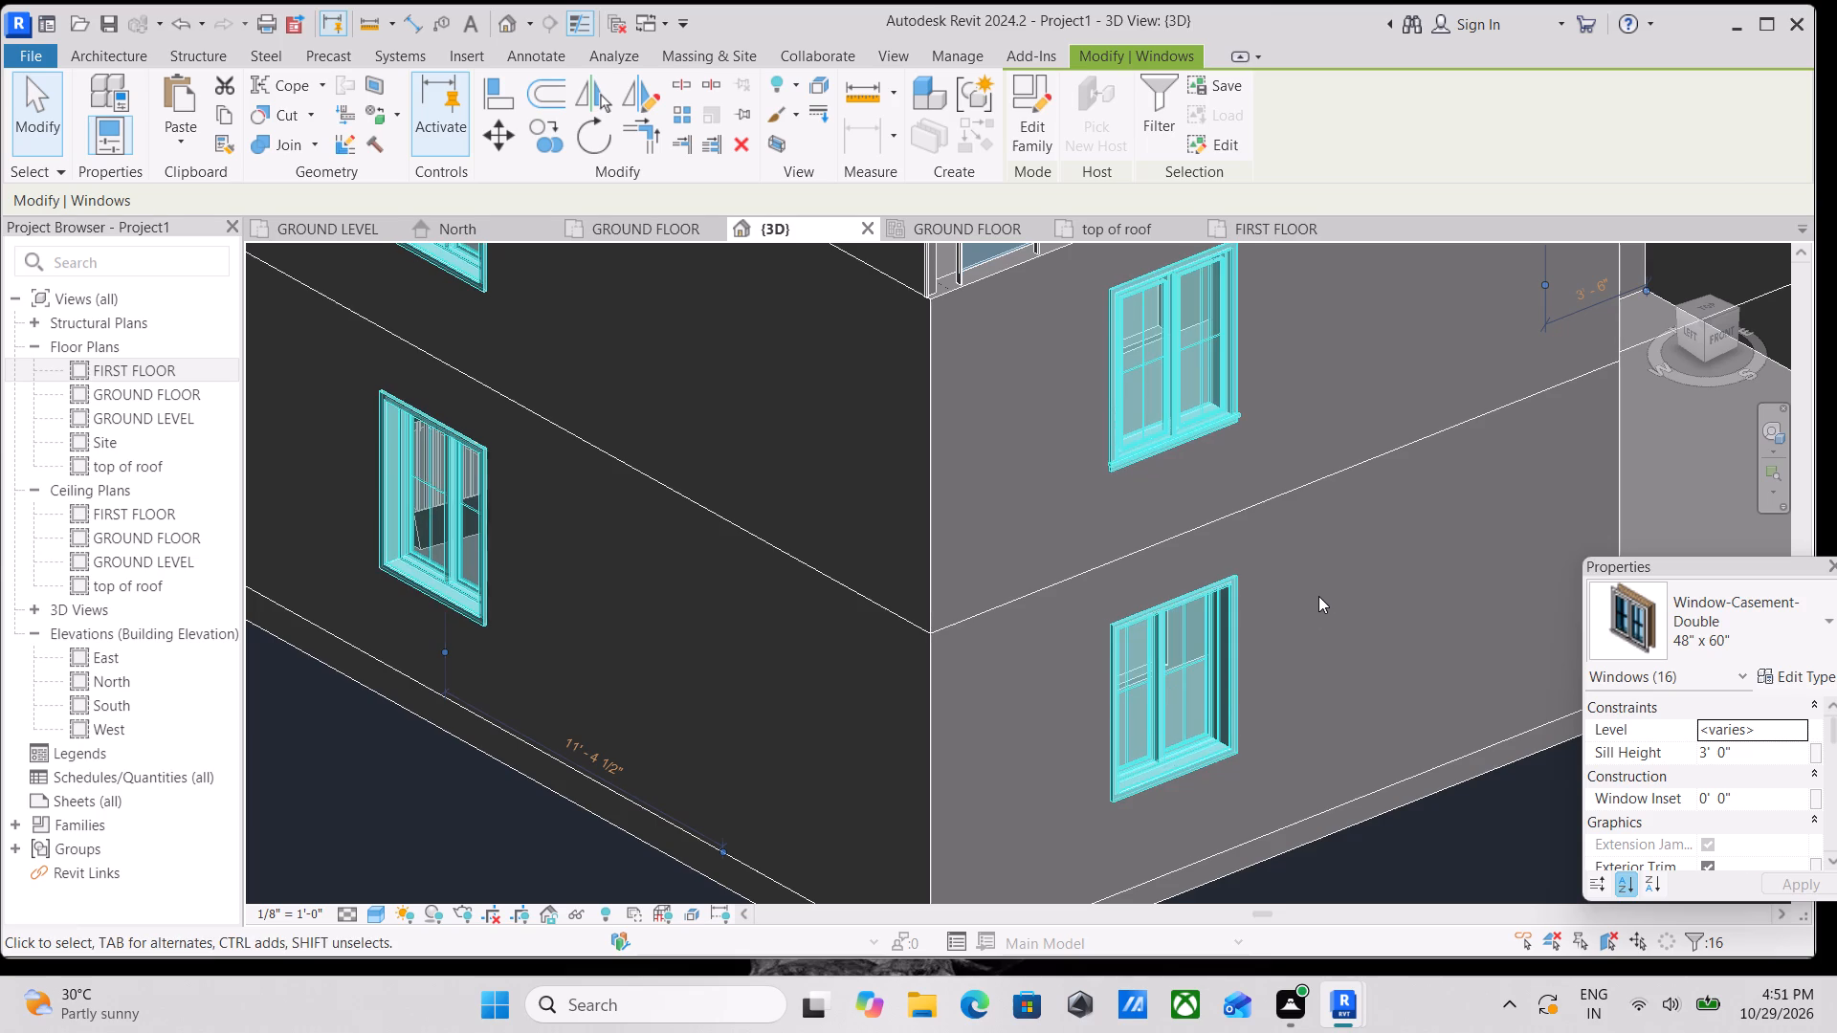
key("Escape")
Flip the first-floor front window again so its wood-stained side faces outward like the neighbouring windows.
scroll(1217, 540, "down", 2)
middle_click_drag(1217, 540, 1223, 638)
scroll(1082, 515, "down", 2)
middle_click_drag(1082, 514, 1201, 564)
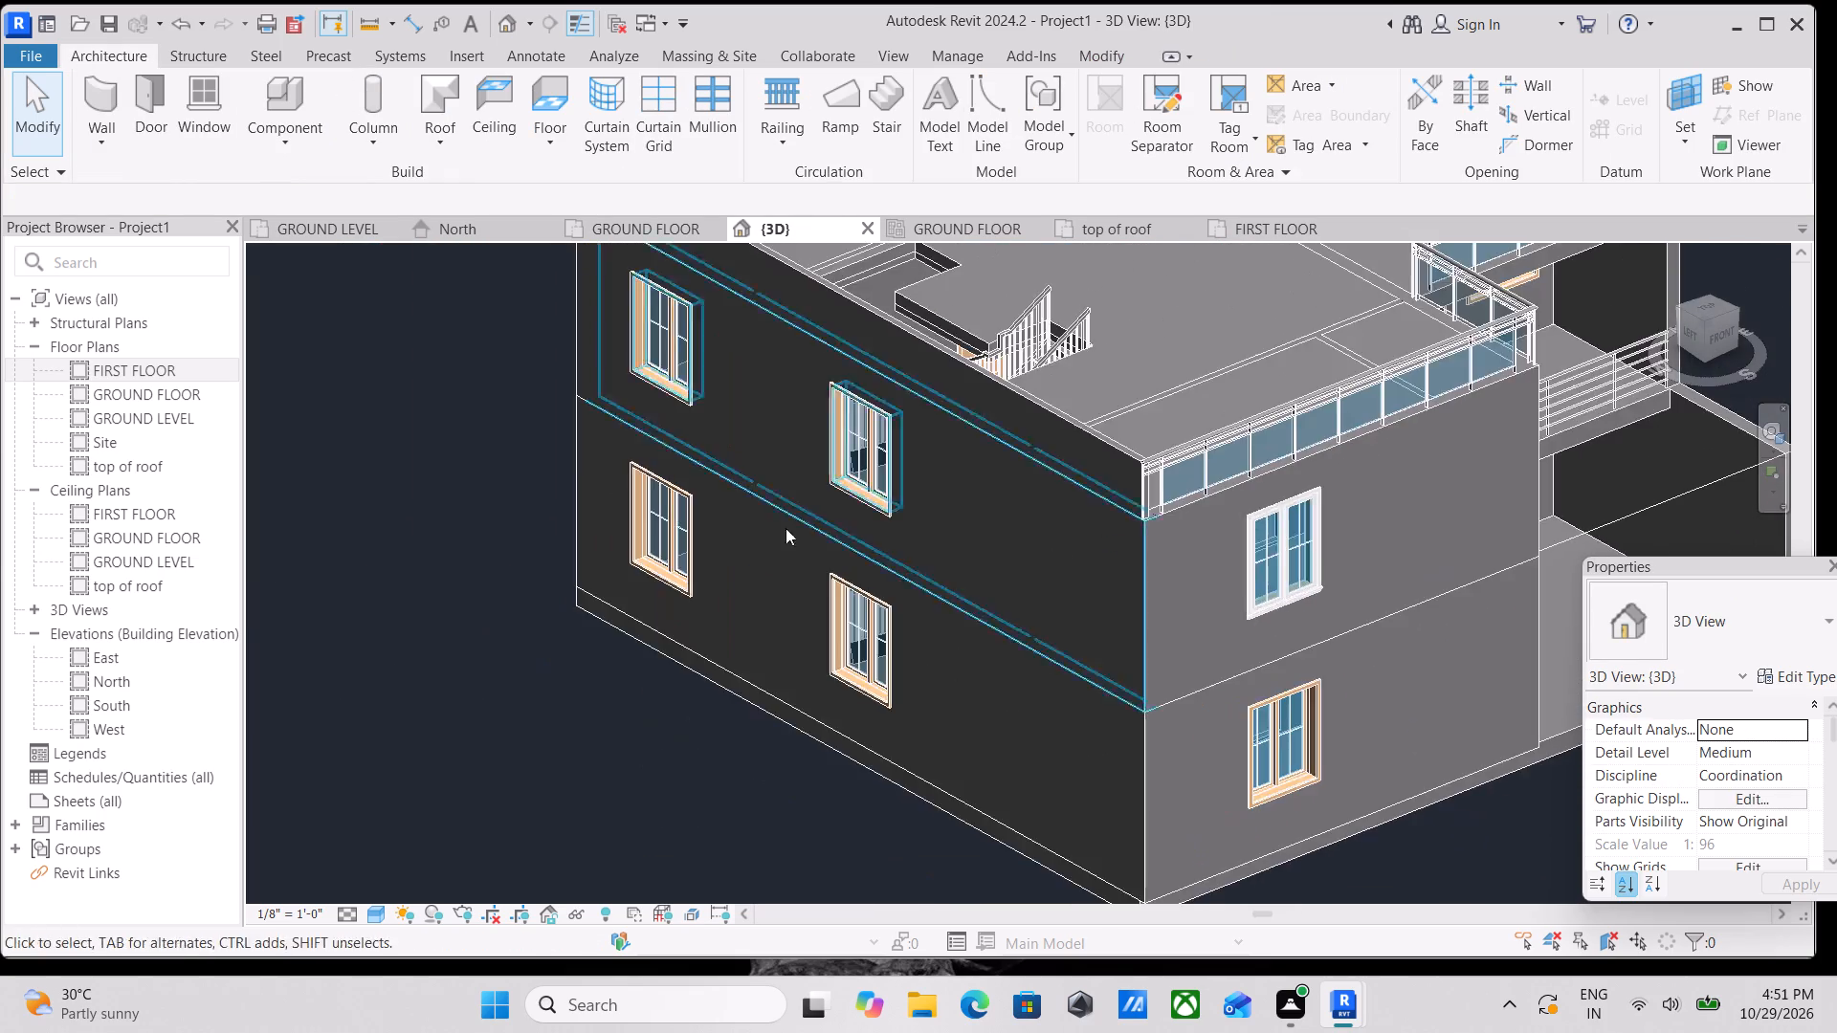
scroll(768, 522, "up", 14)
scroll(714, 606, "up", 5)
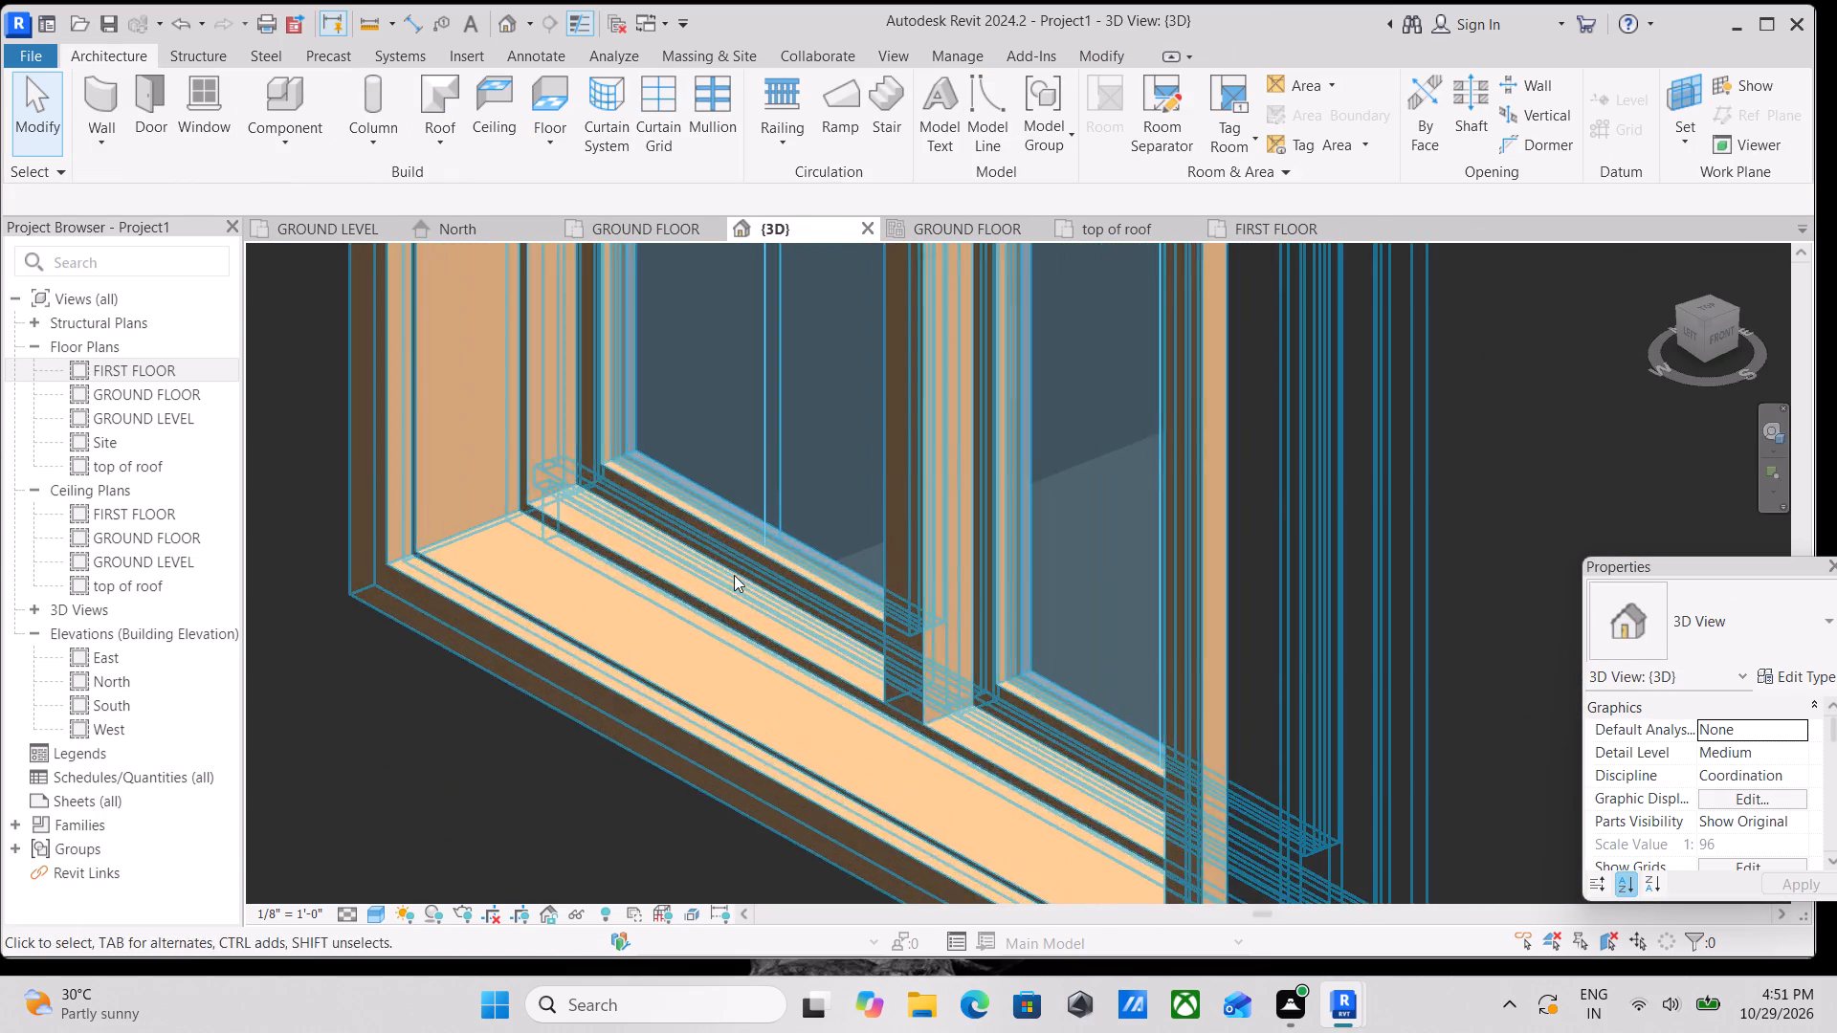
scroll(734, 575, "down", 8)
middle_click_drag(873, 549, 306, 479)
scroll(850, 449, "down", 8)
middle_click_drag(869, 460, 423, 459)
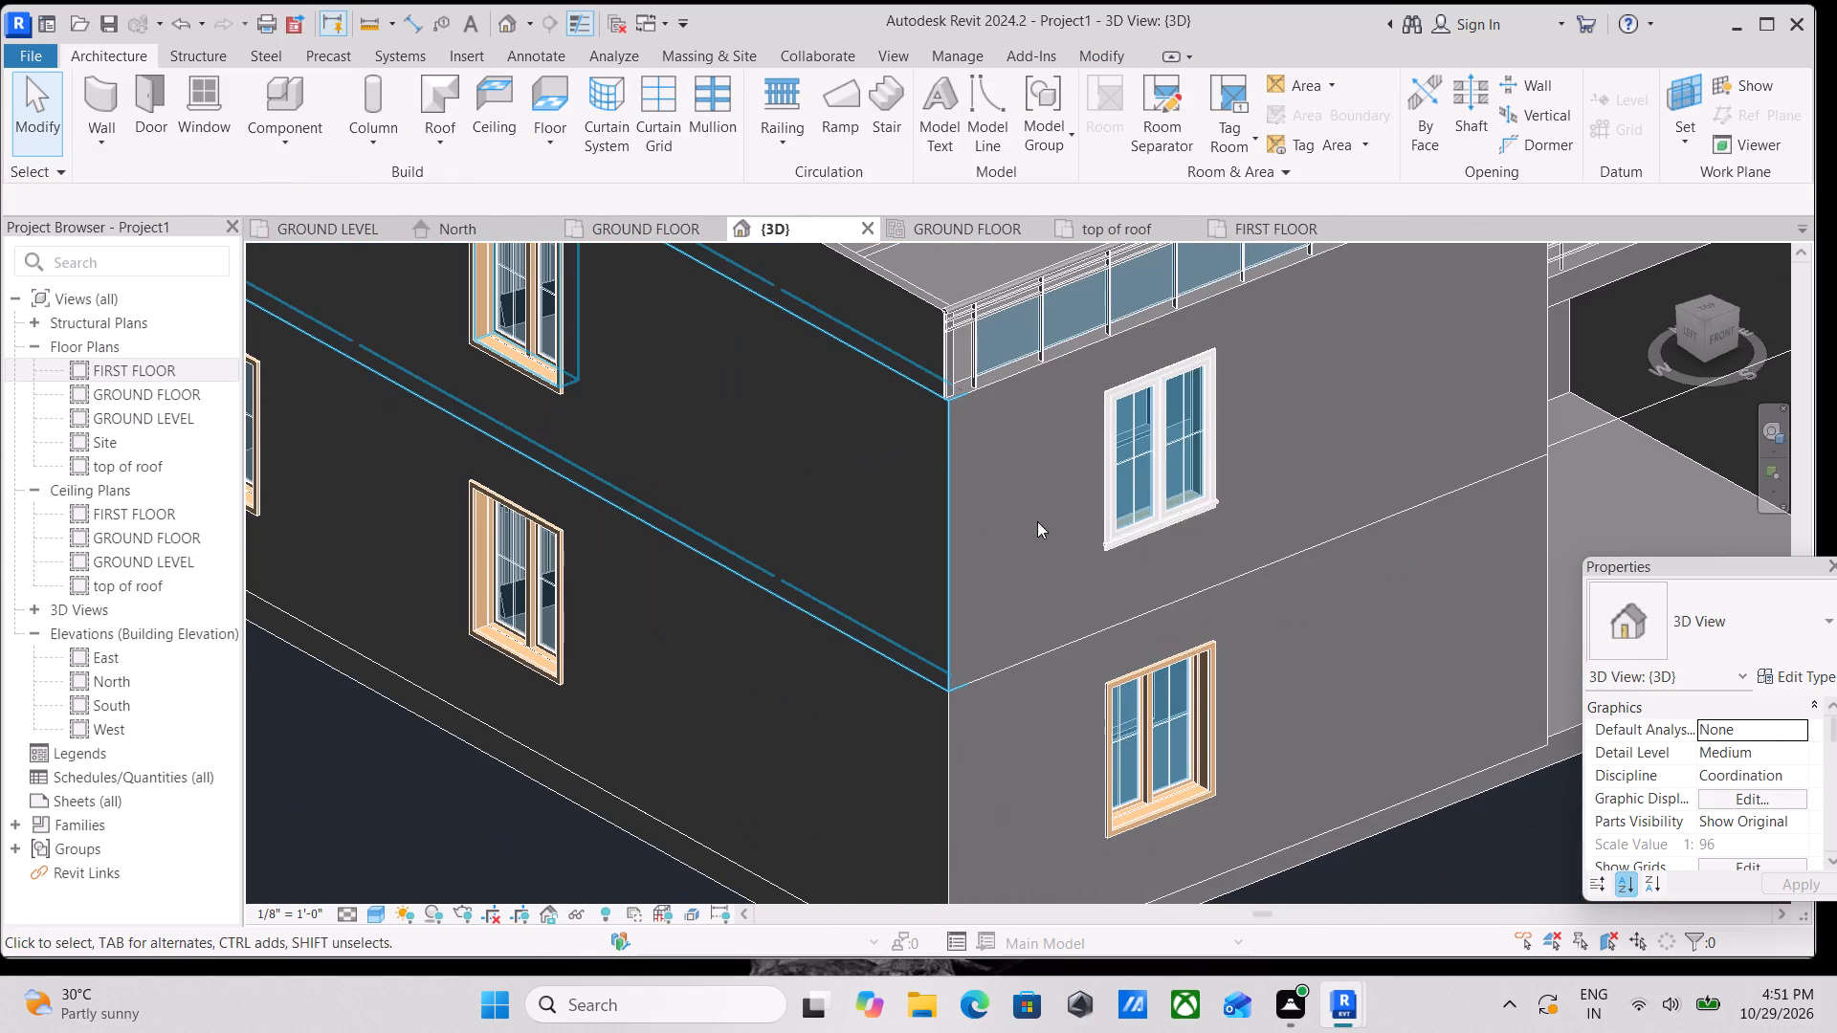
left_click(1126, 504)
key("space")
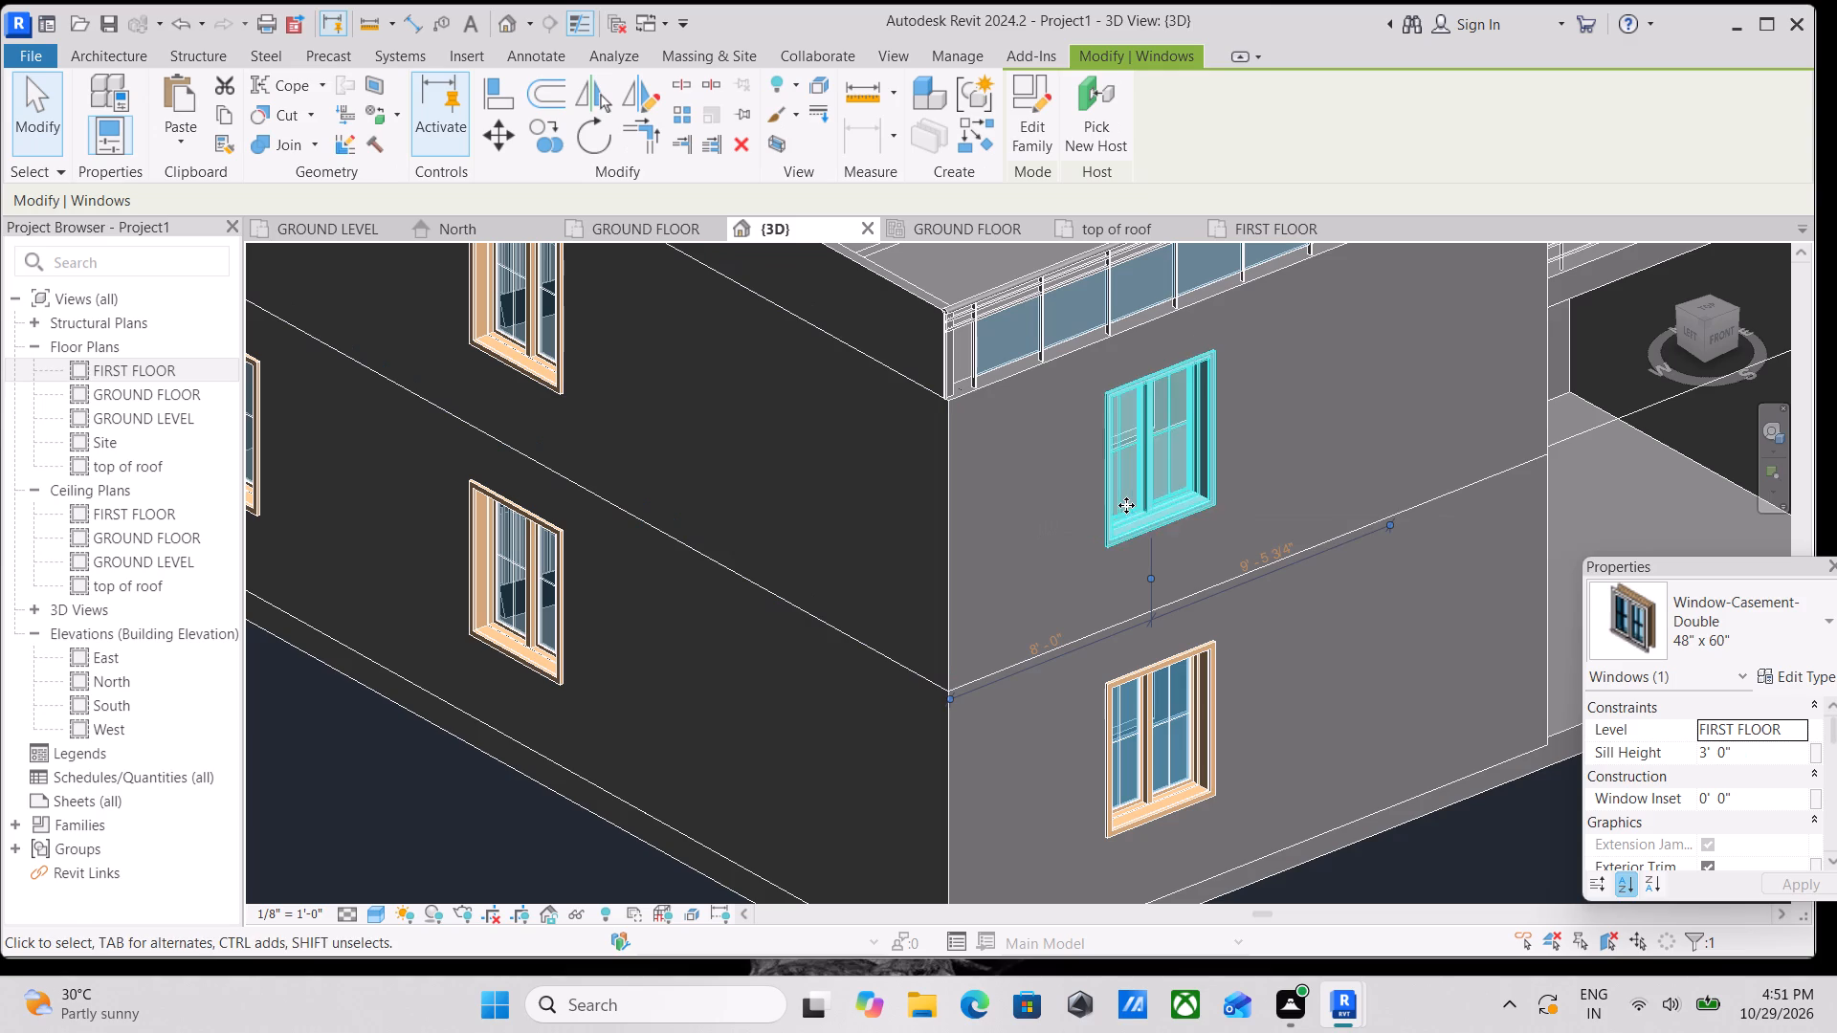
scroll(1177, 511, "up", 2)
key("Escape")
Inspect the first-floor front casement window up close and review its type properties, including the frame and trim materials.
scroll(1195, 507, "up", 2)
scroll(1324, 469, "up", 1)
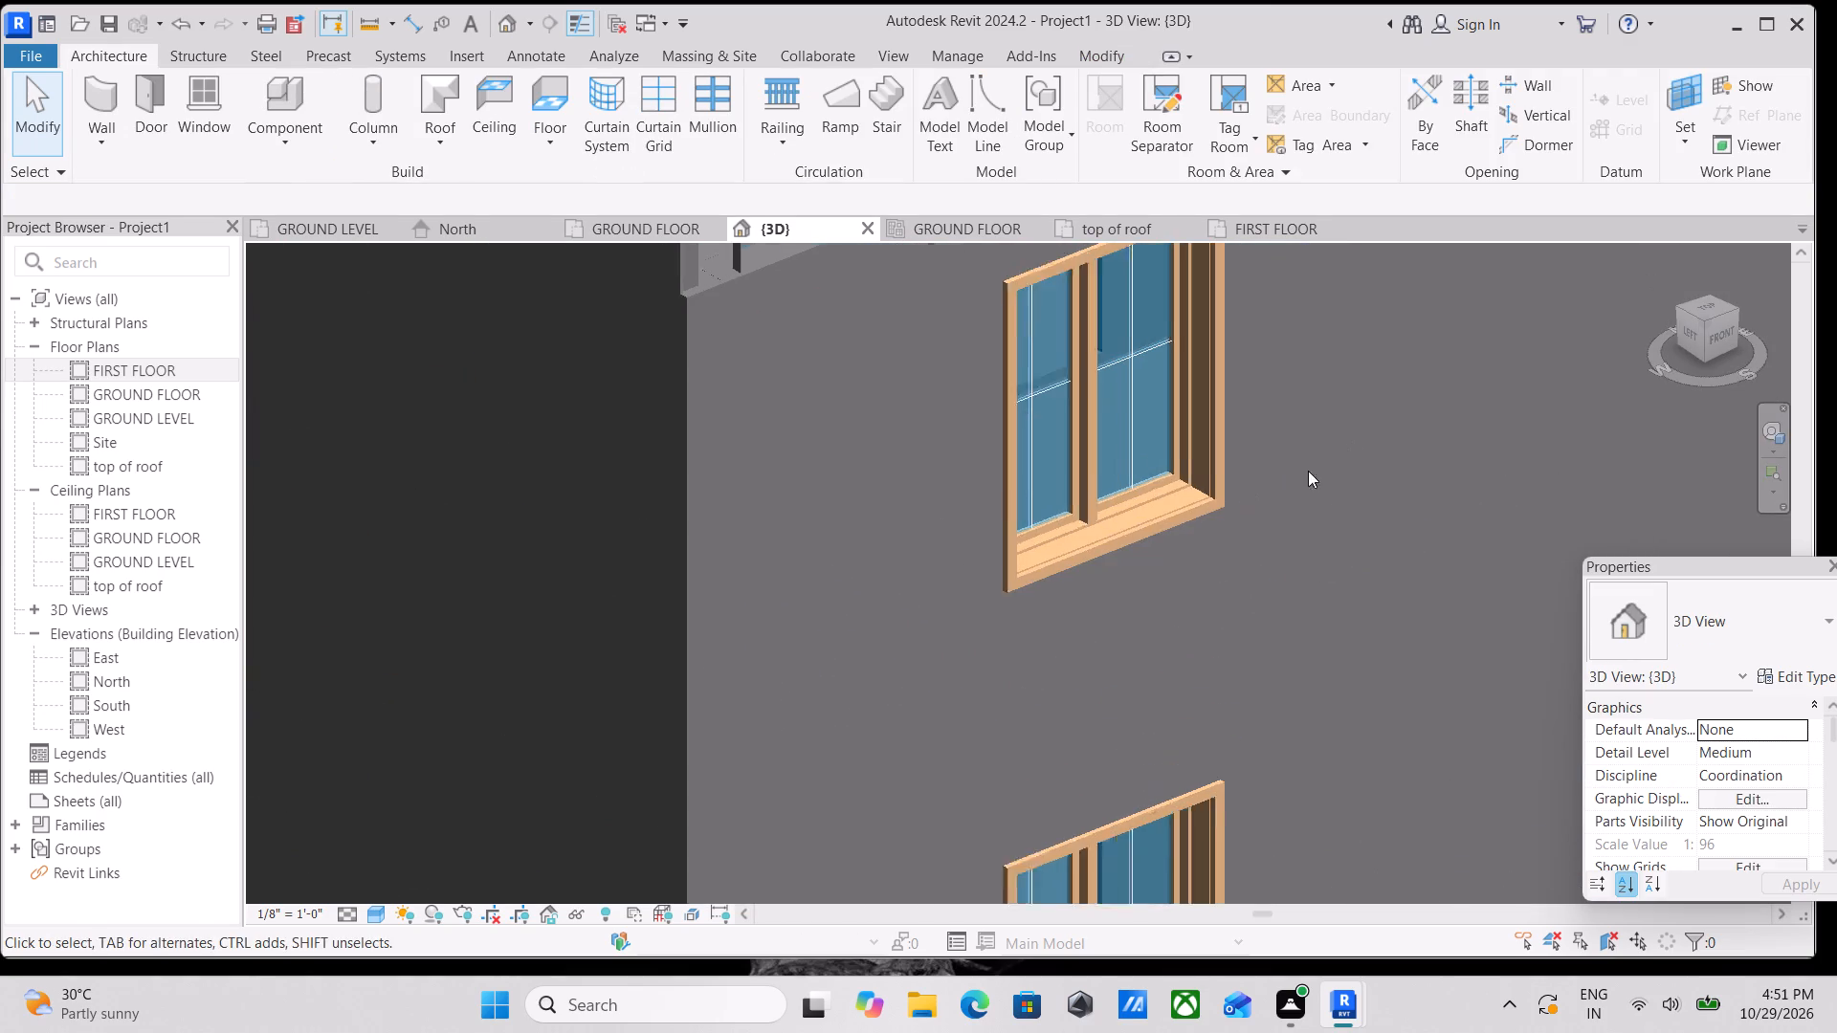
scroll(1308, 471, "up", 2)
left_click(1204, 473)
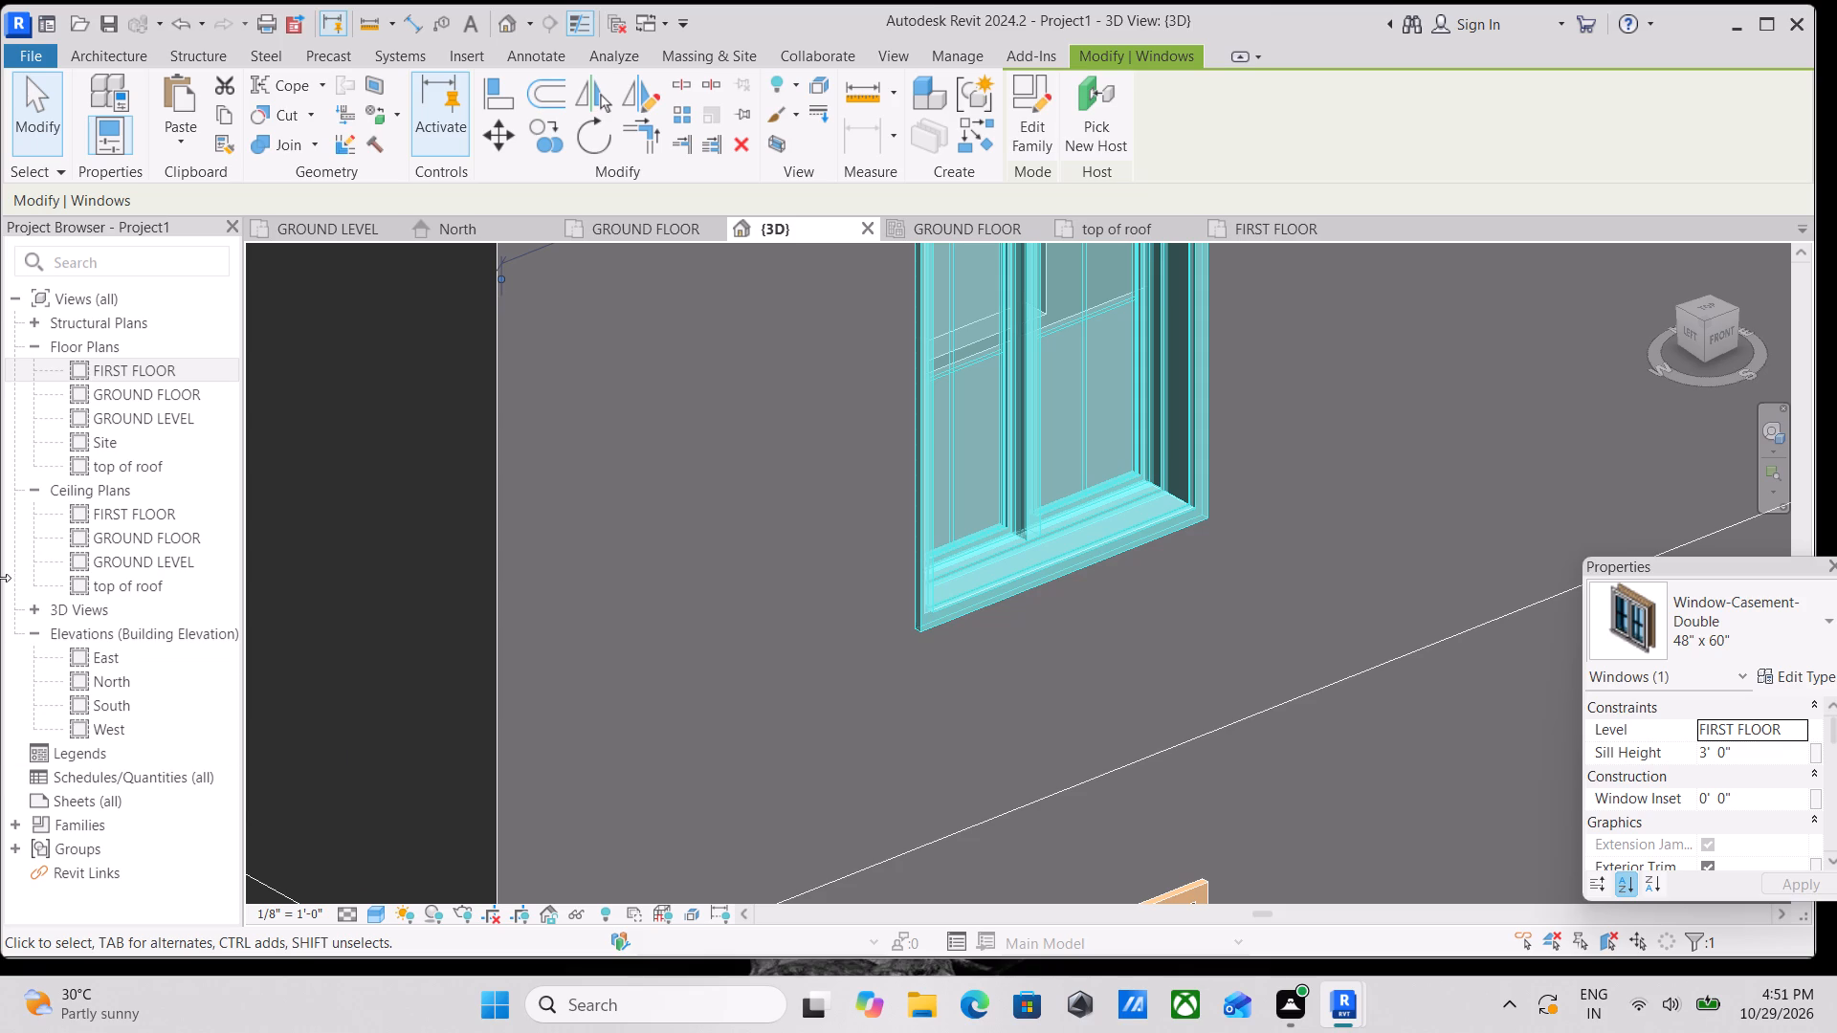
scroll(1101, 429, "down", 2)
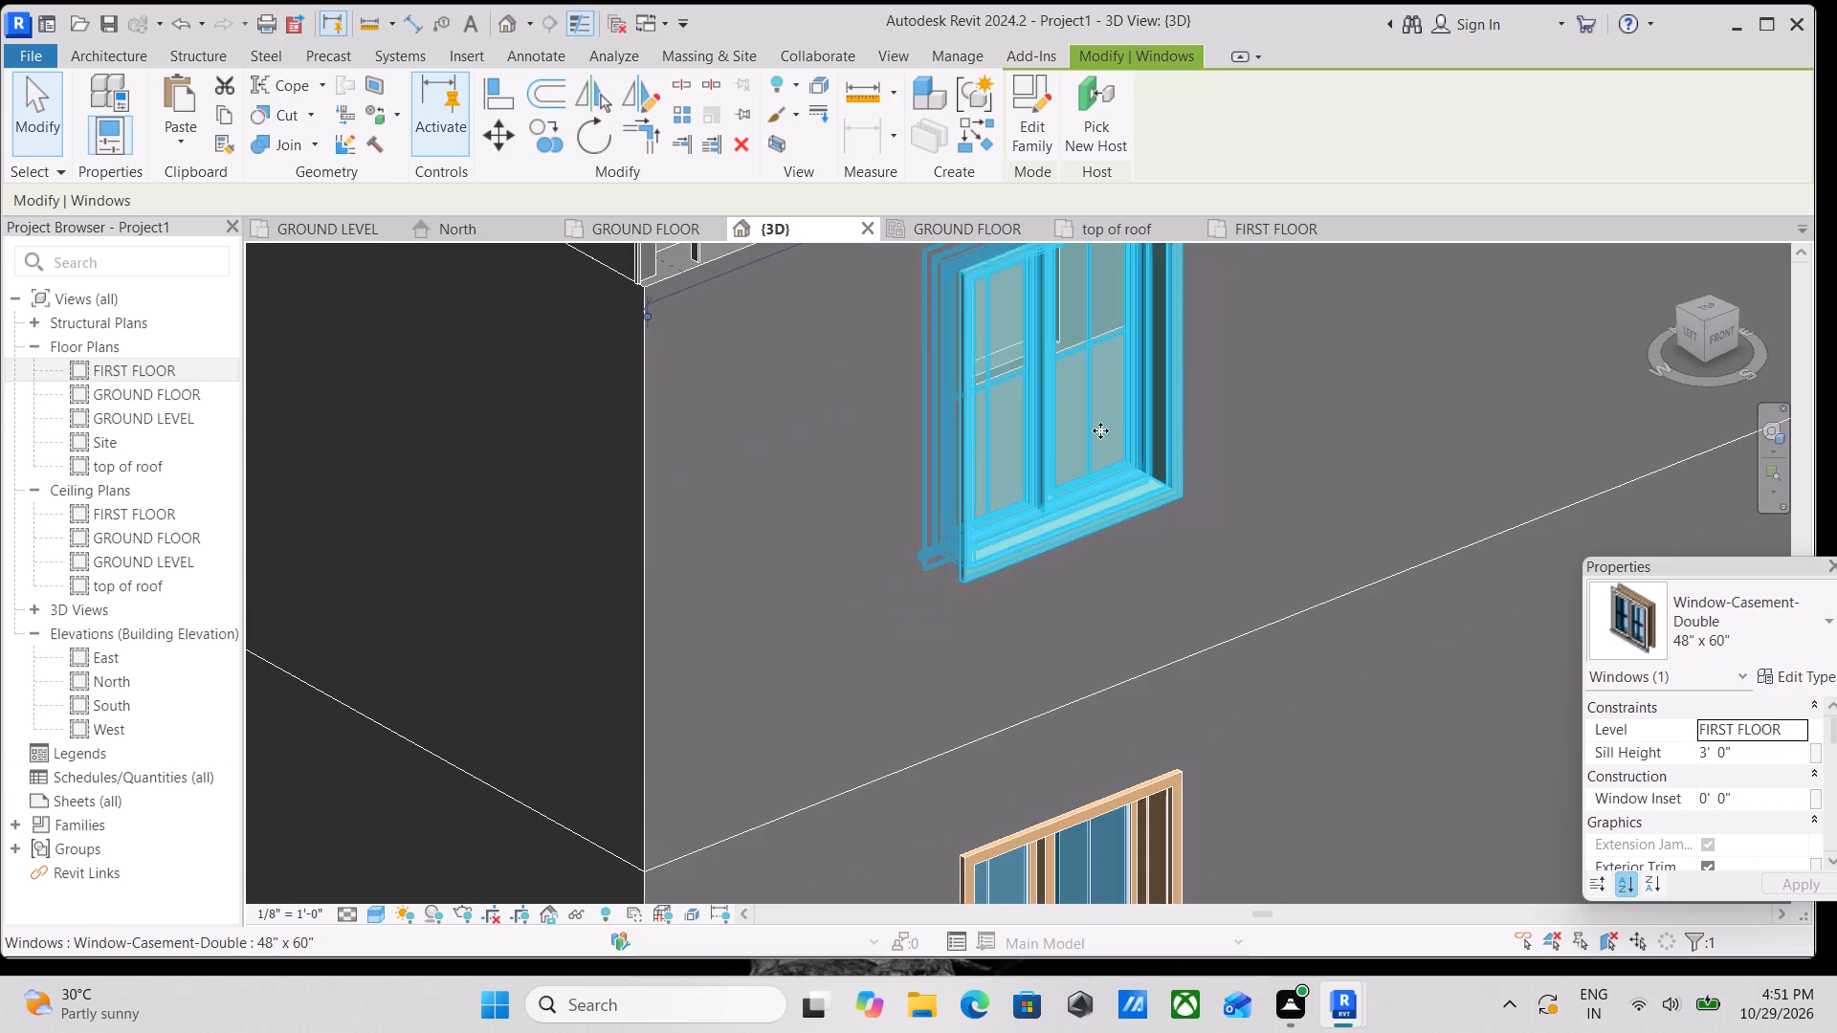
left_click(1825, 674)
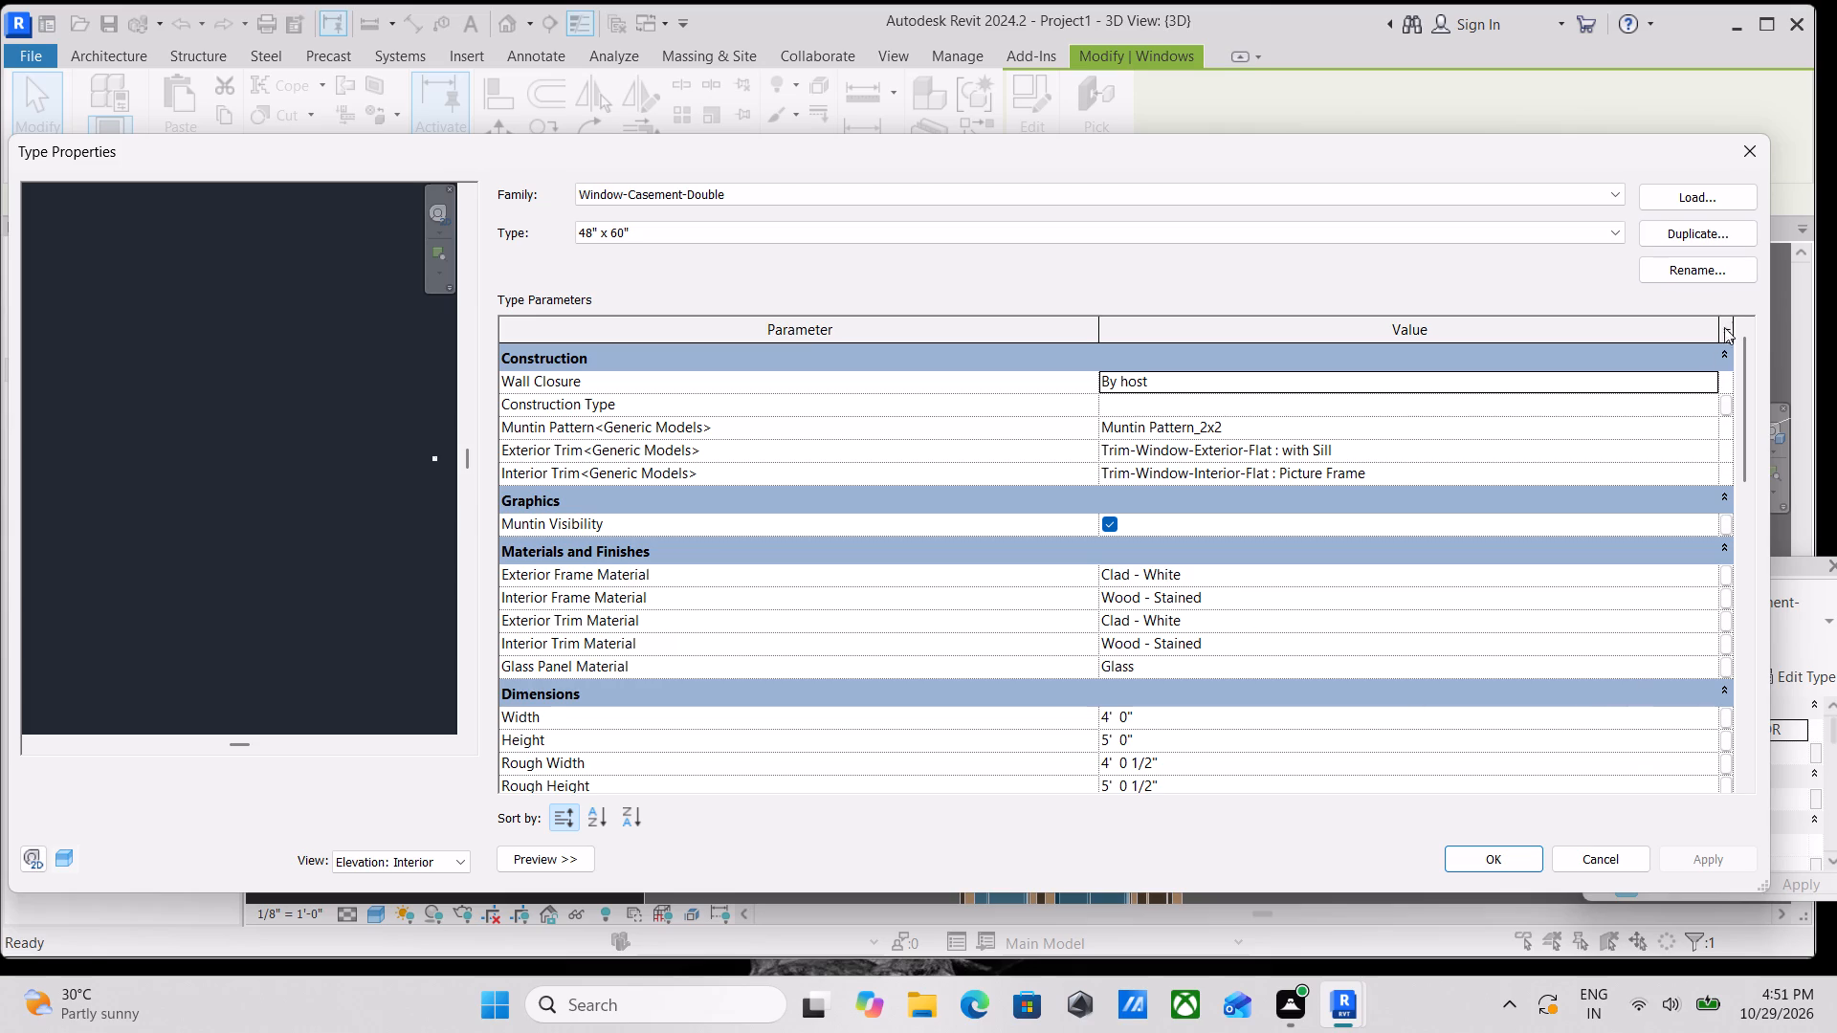
left_click(1758, 160)
scroll(1446, 462, "down", 4)
key("Escape")
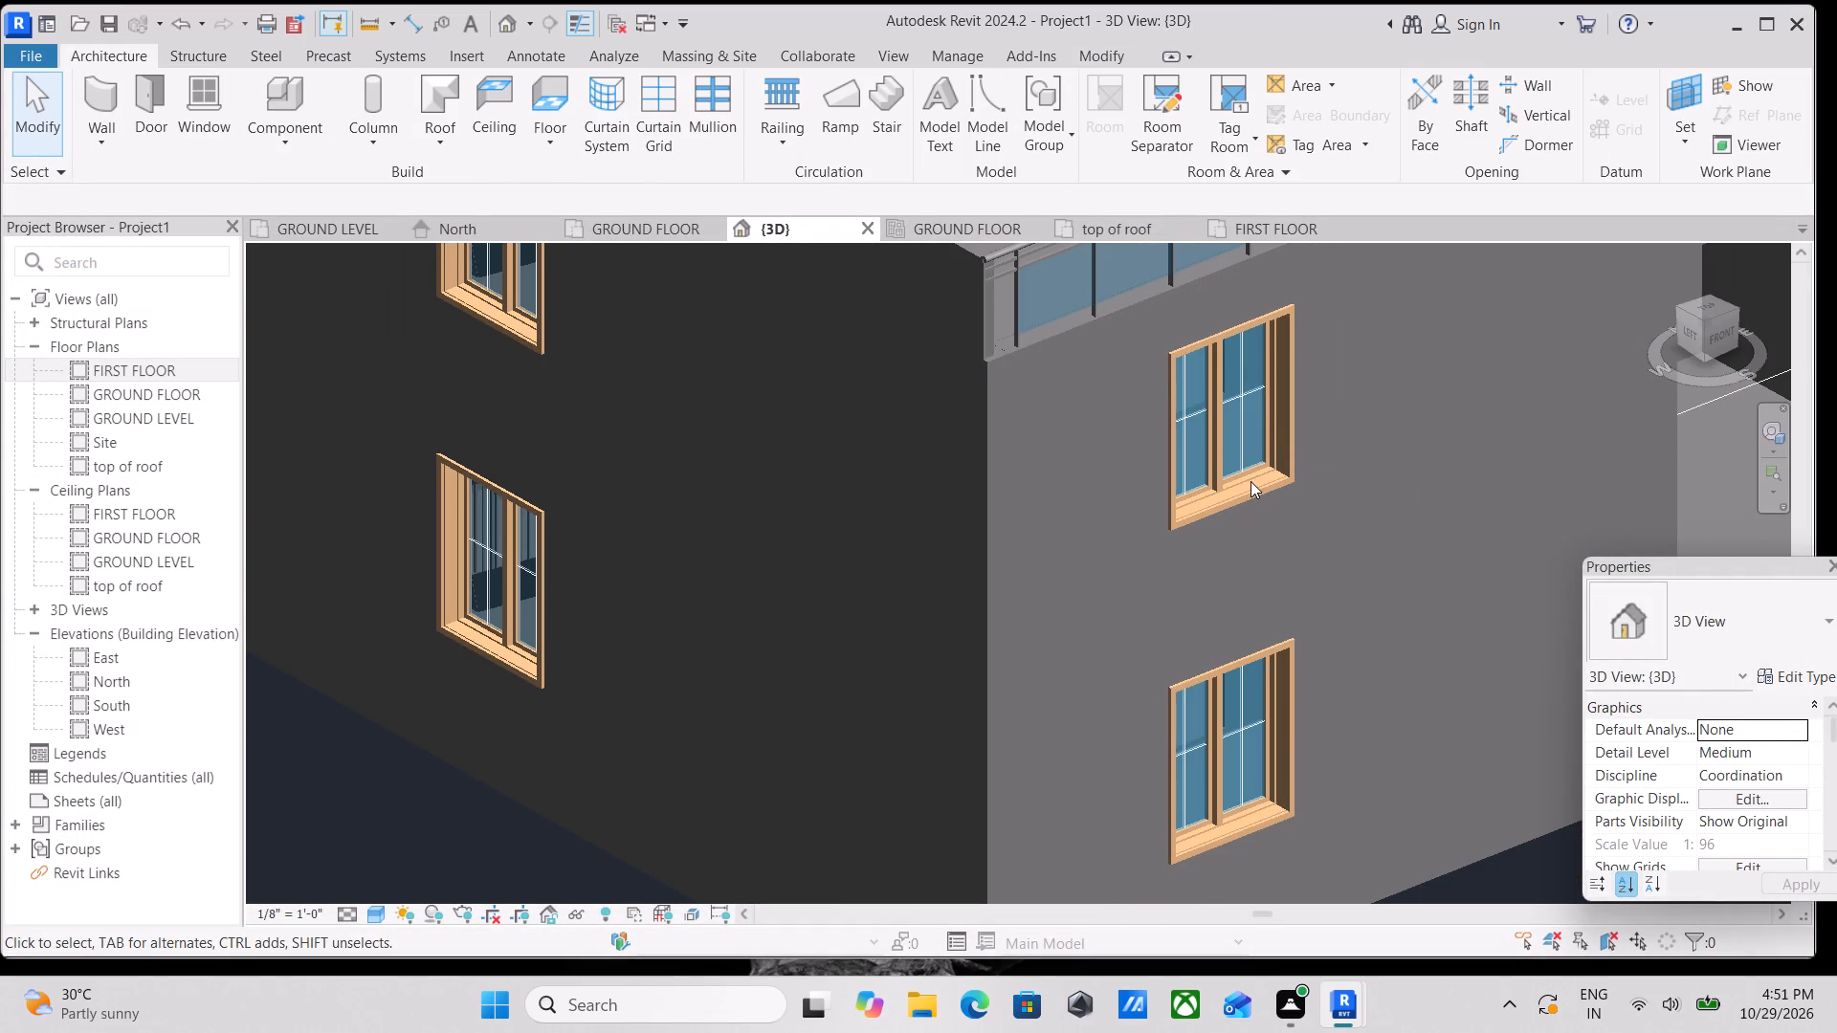
Select all instances of the Window-Casement-Double 48" x 60" type and flip them so their white-clad side faces outward.
left_click(1210, 427)
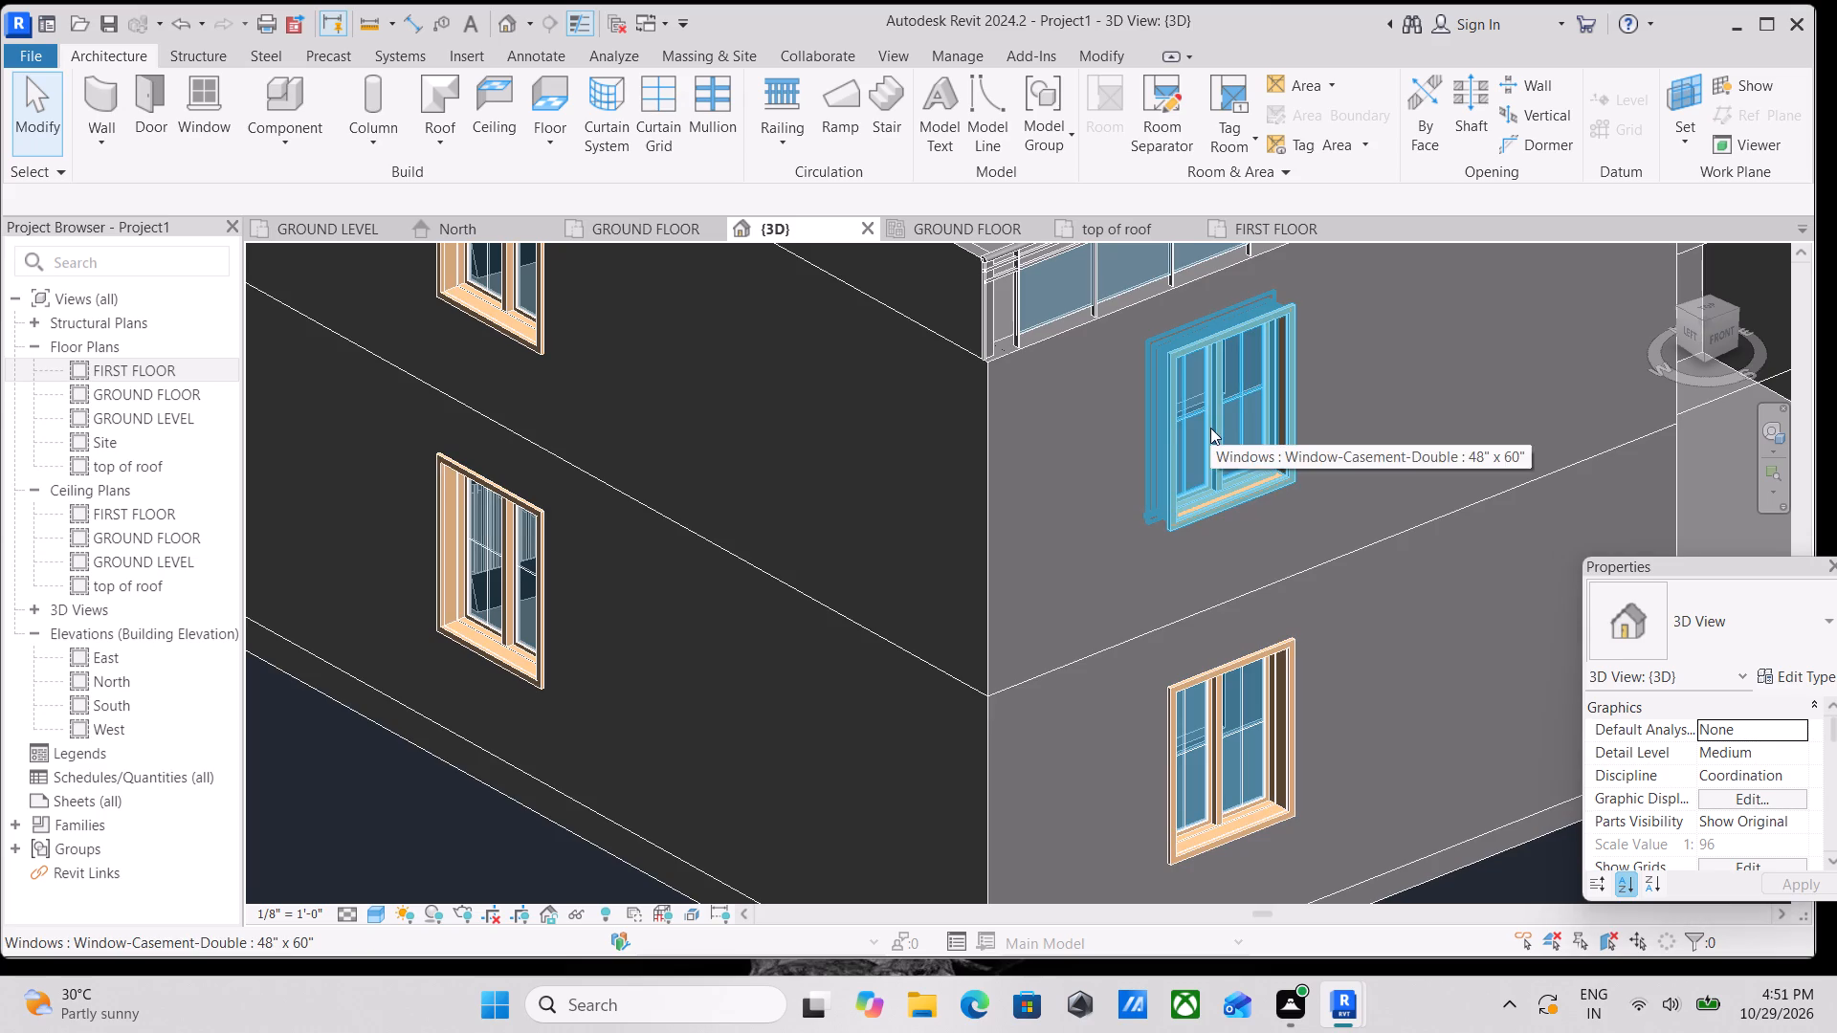
type("sa")
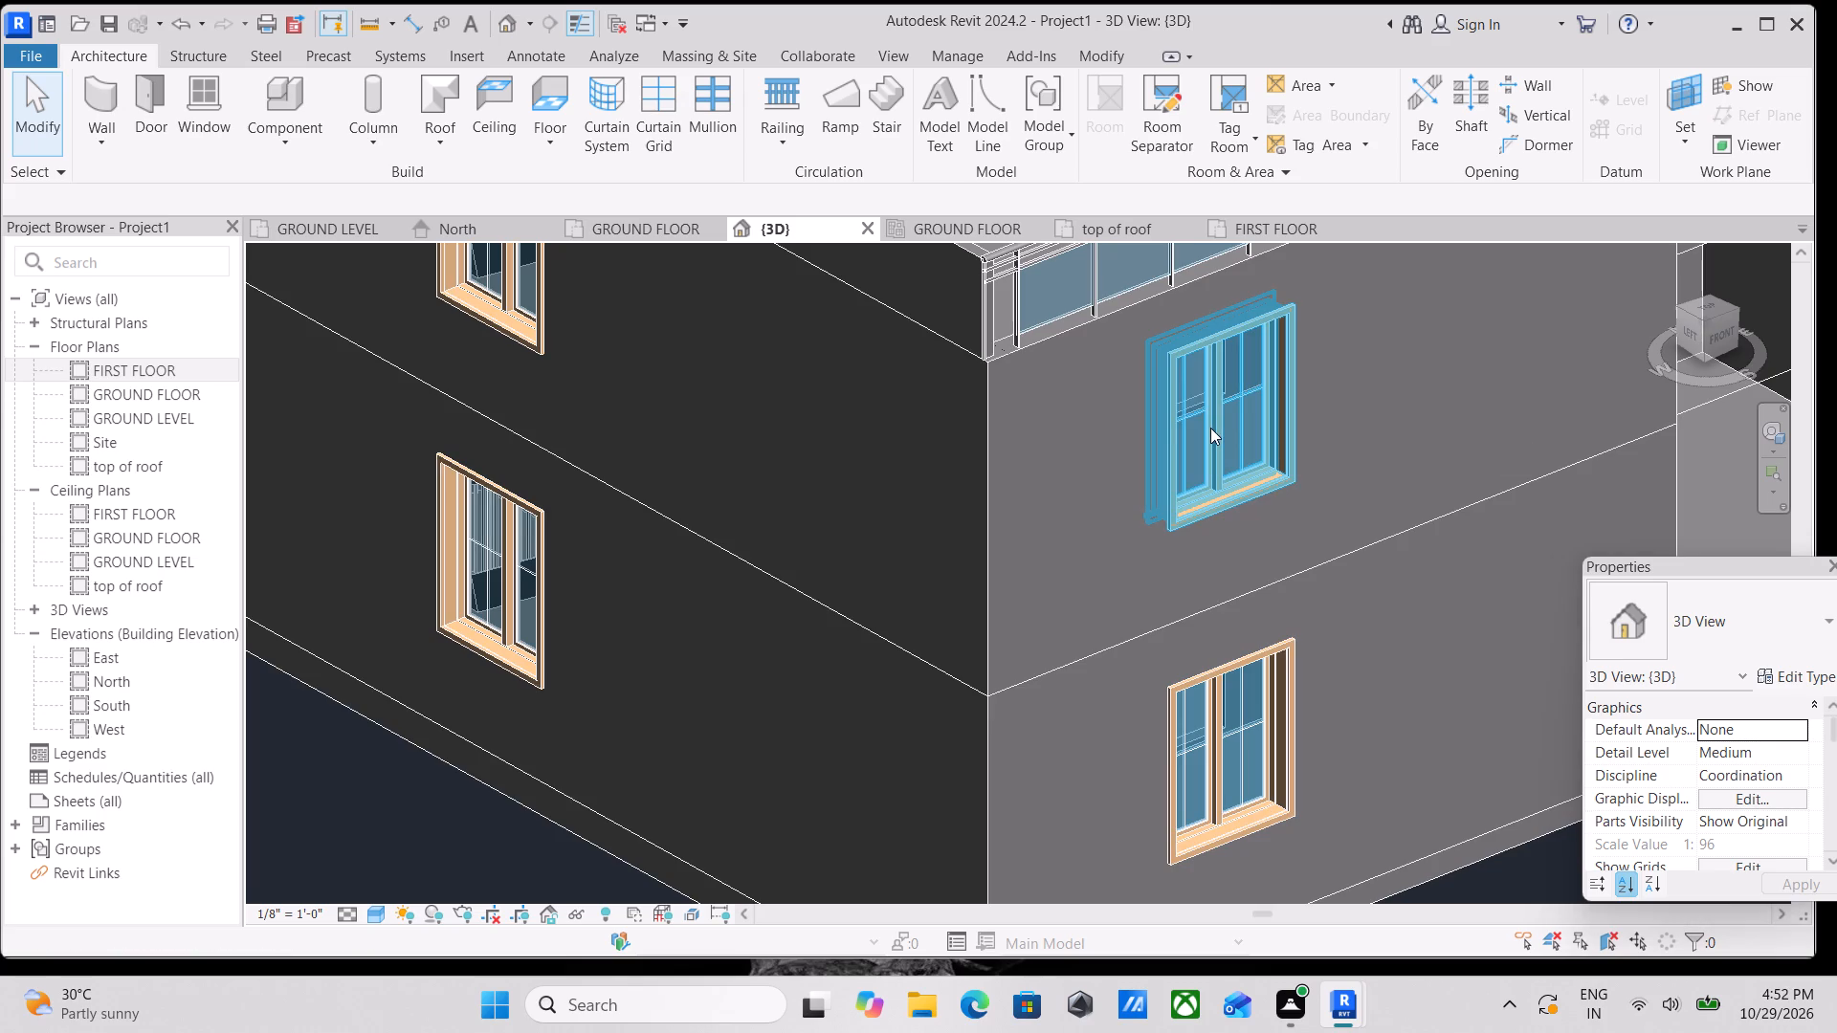
scroll(1260, 449, "down", 2)
type("sa")
scroll(1250, 623, "down", 3)
scroll(1248, 728, "up", 4)
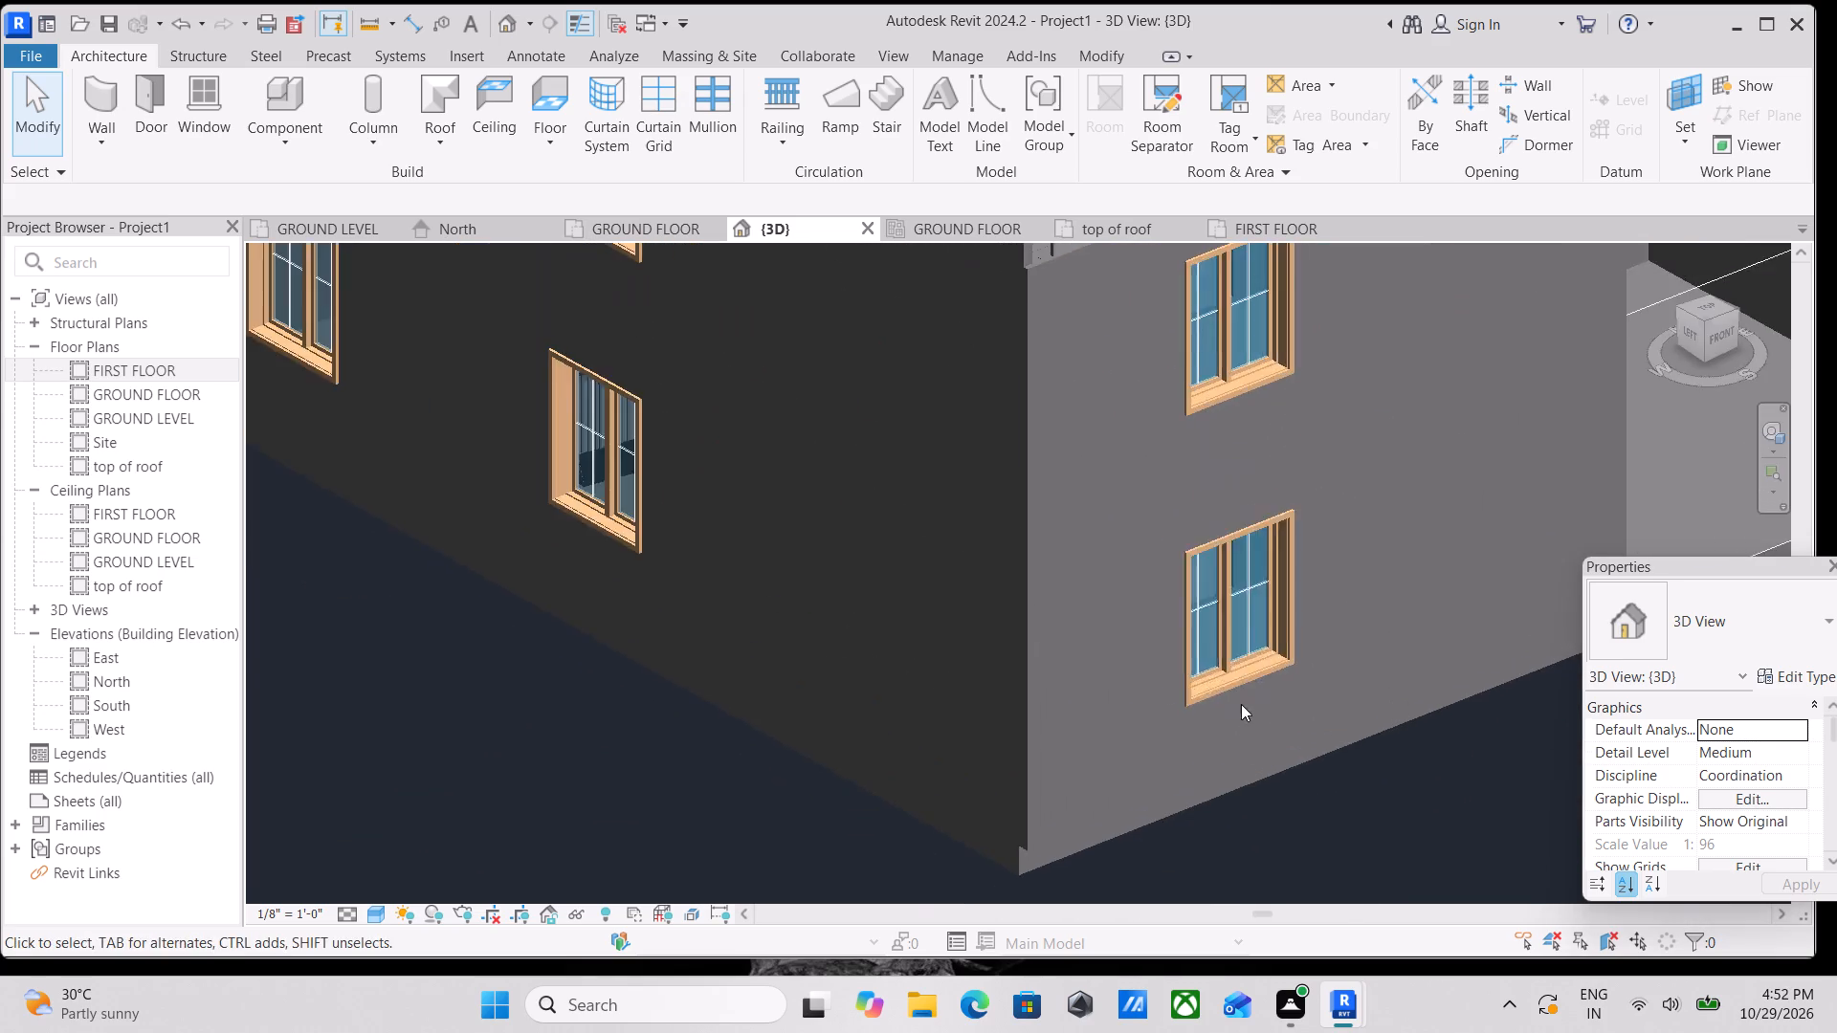
scroll(1241, 704, "up", 3)
key("Escape")
left_click(1181, 500)
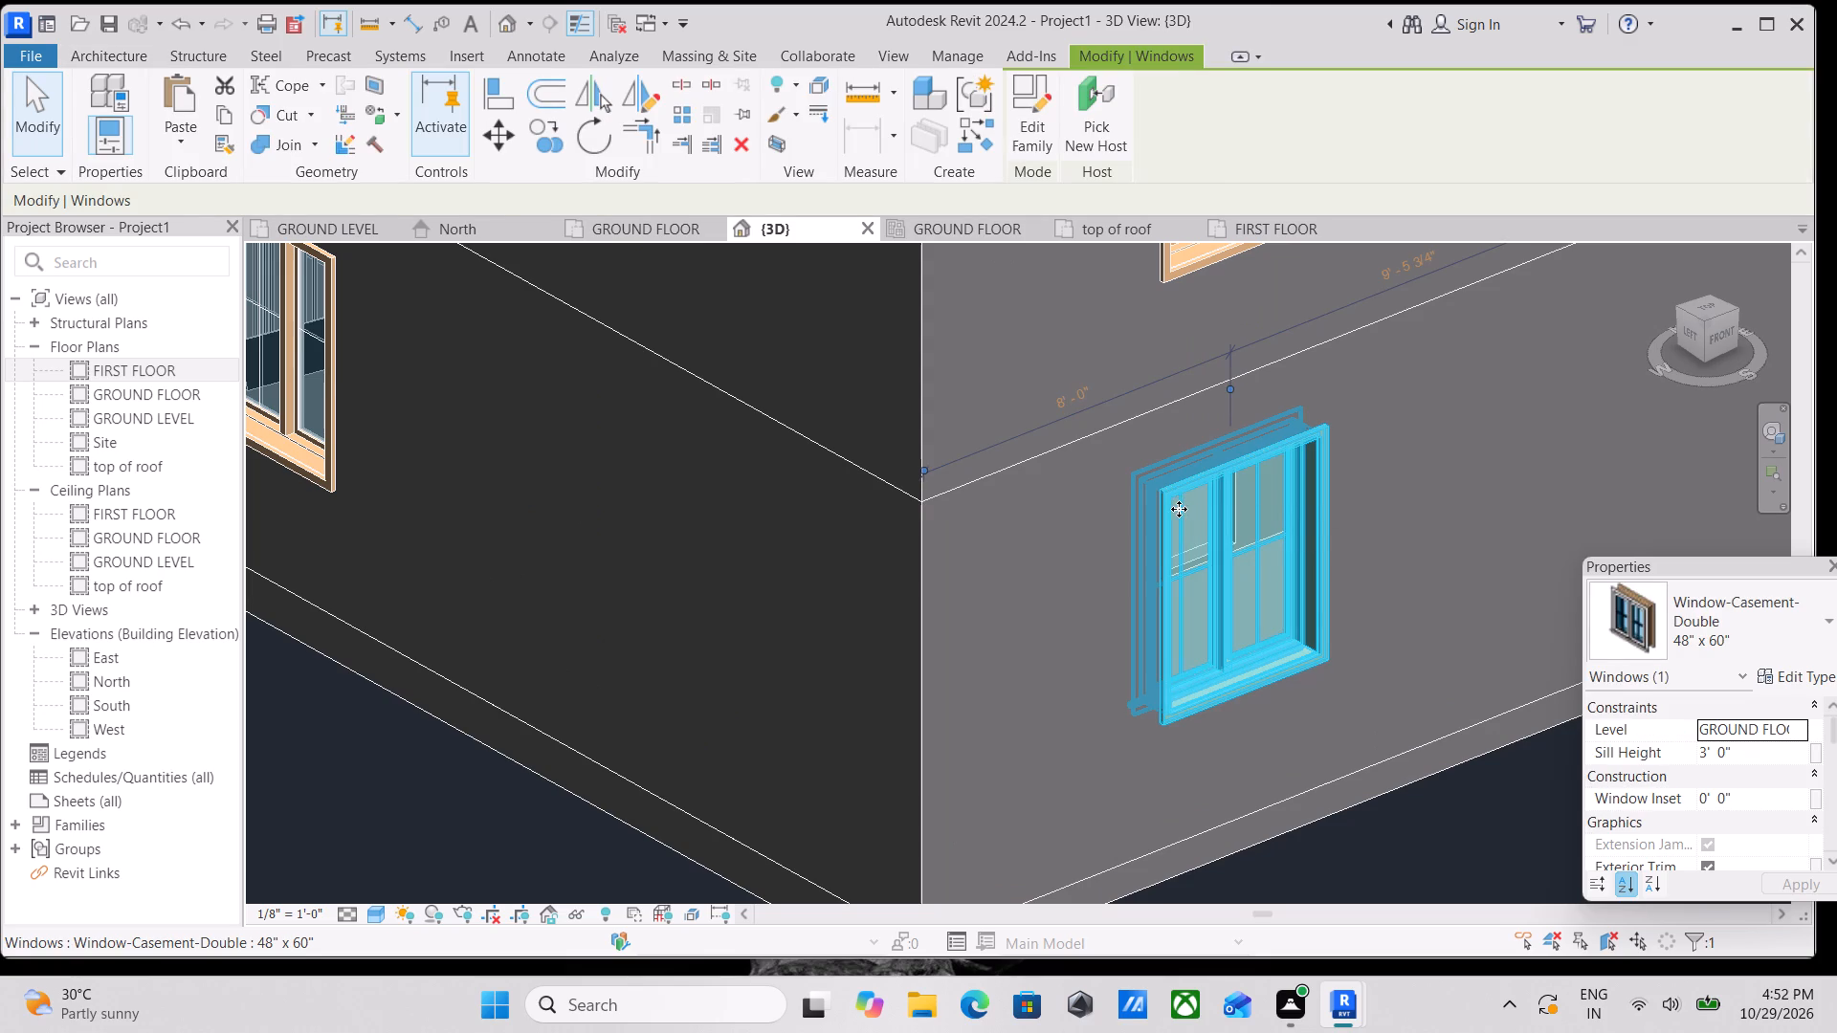
key("s")
key("a")
scroll(1178, 514, "down", 1)
middle_click_drag(1178, 530, 1213, 645)
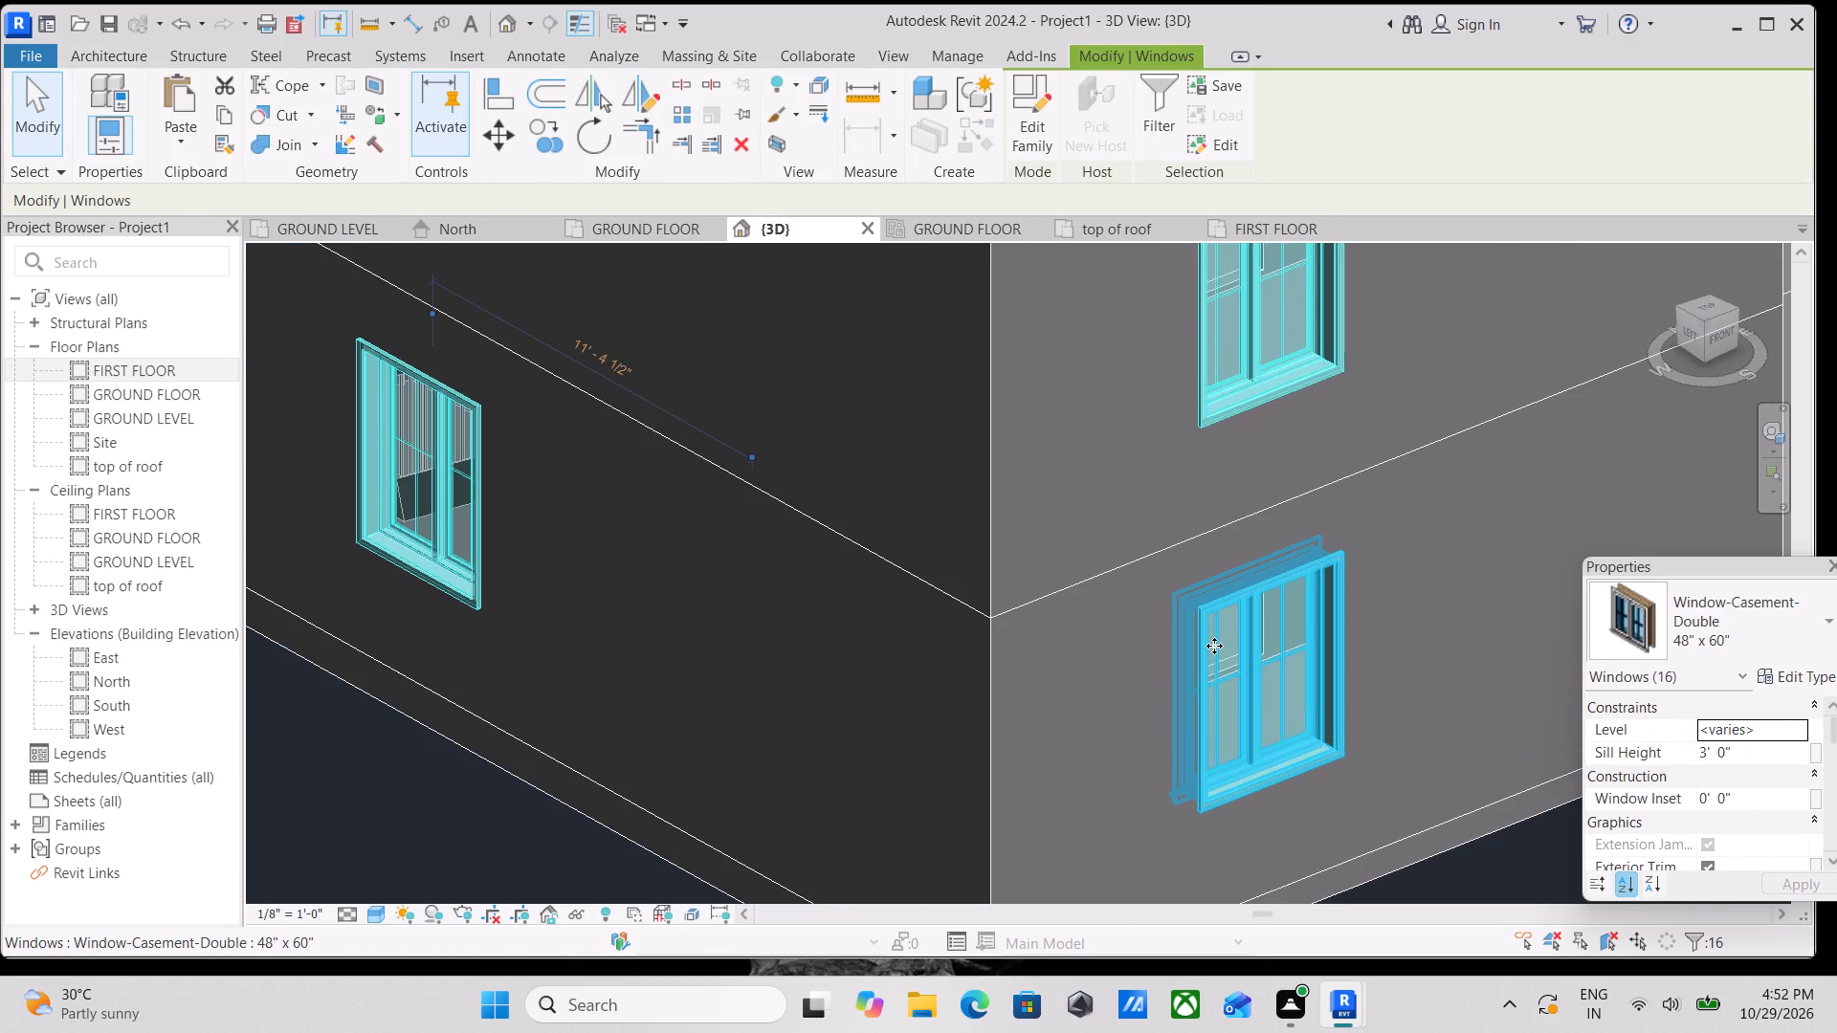
key("space")
key("Escape")
Duplicate the ground-floor front casement window's type as BLACK MATERIAL 2".
scroll(1317, 699, "up", 1)
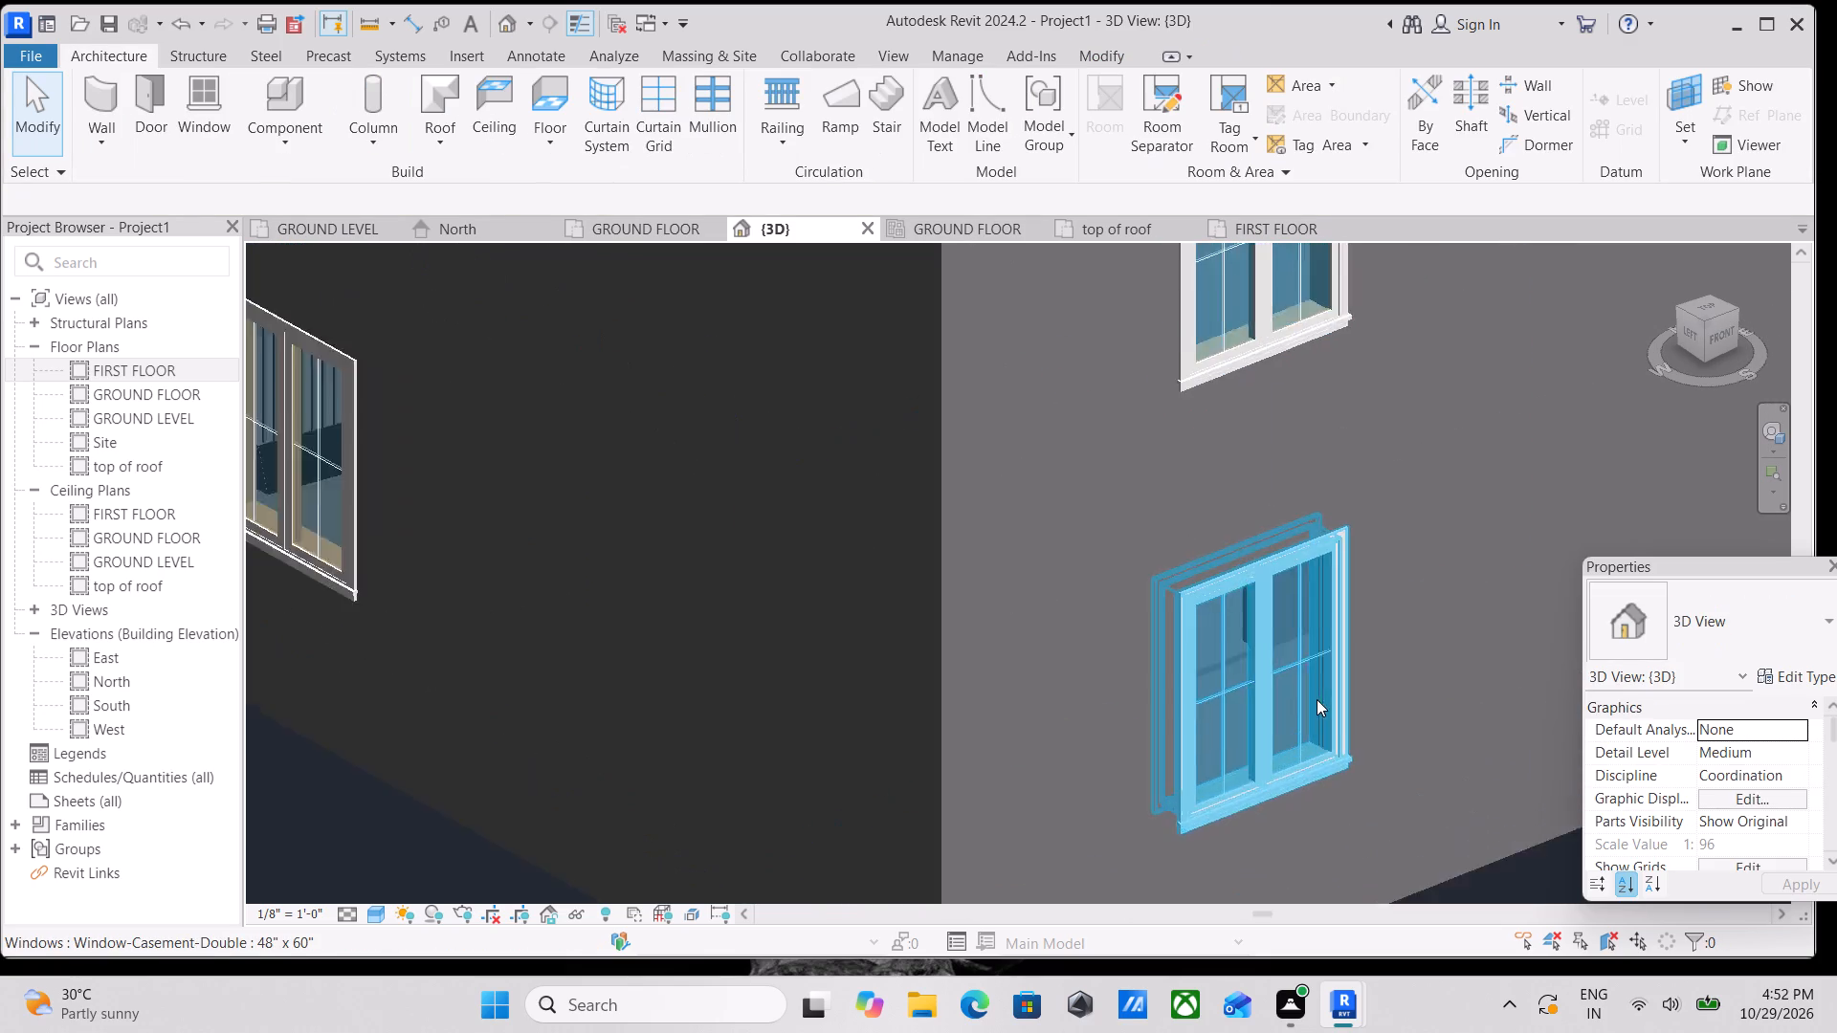
scroll(1317, 699, "up", 4)
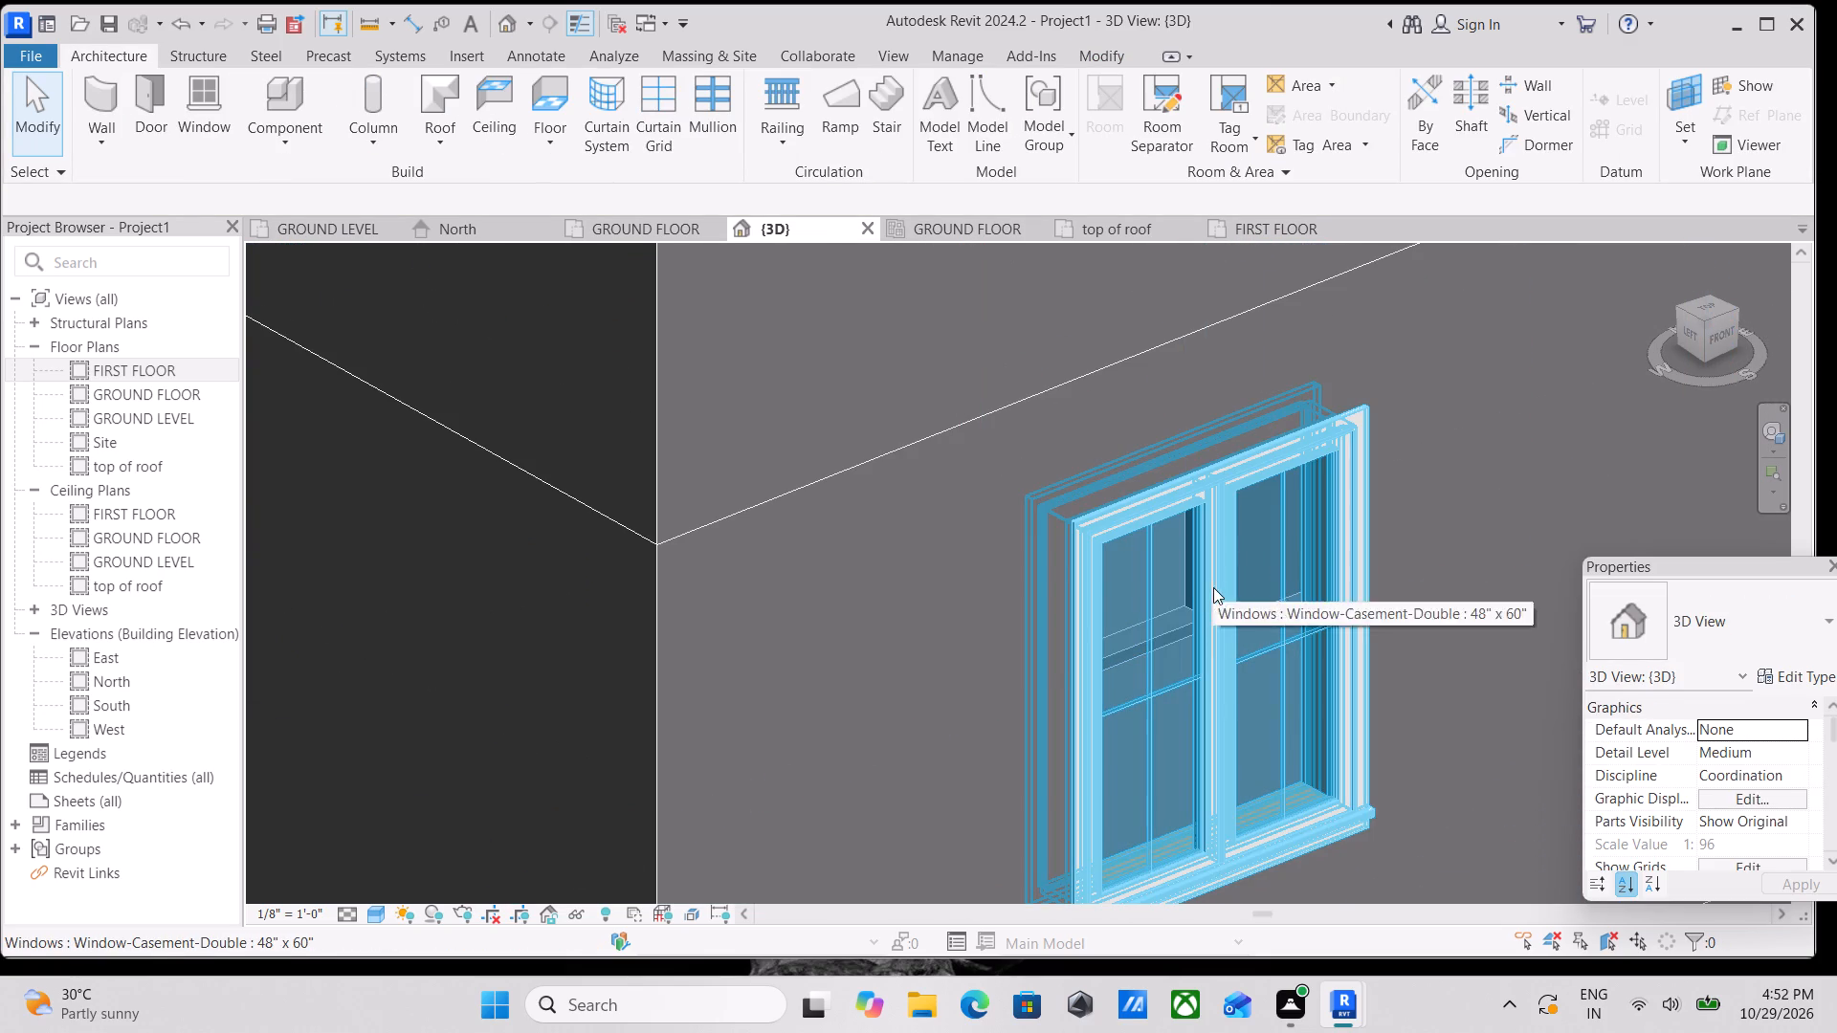
scroll(1223, 610, "up", 3)
left_click(1237, 586)
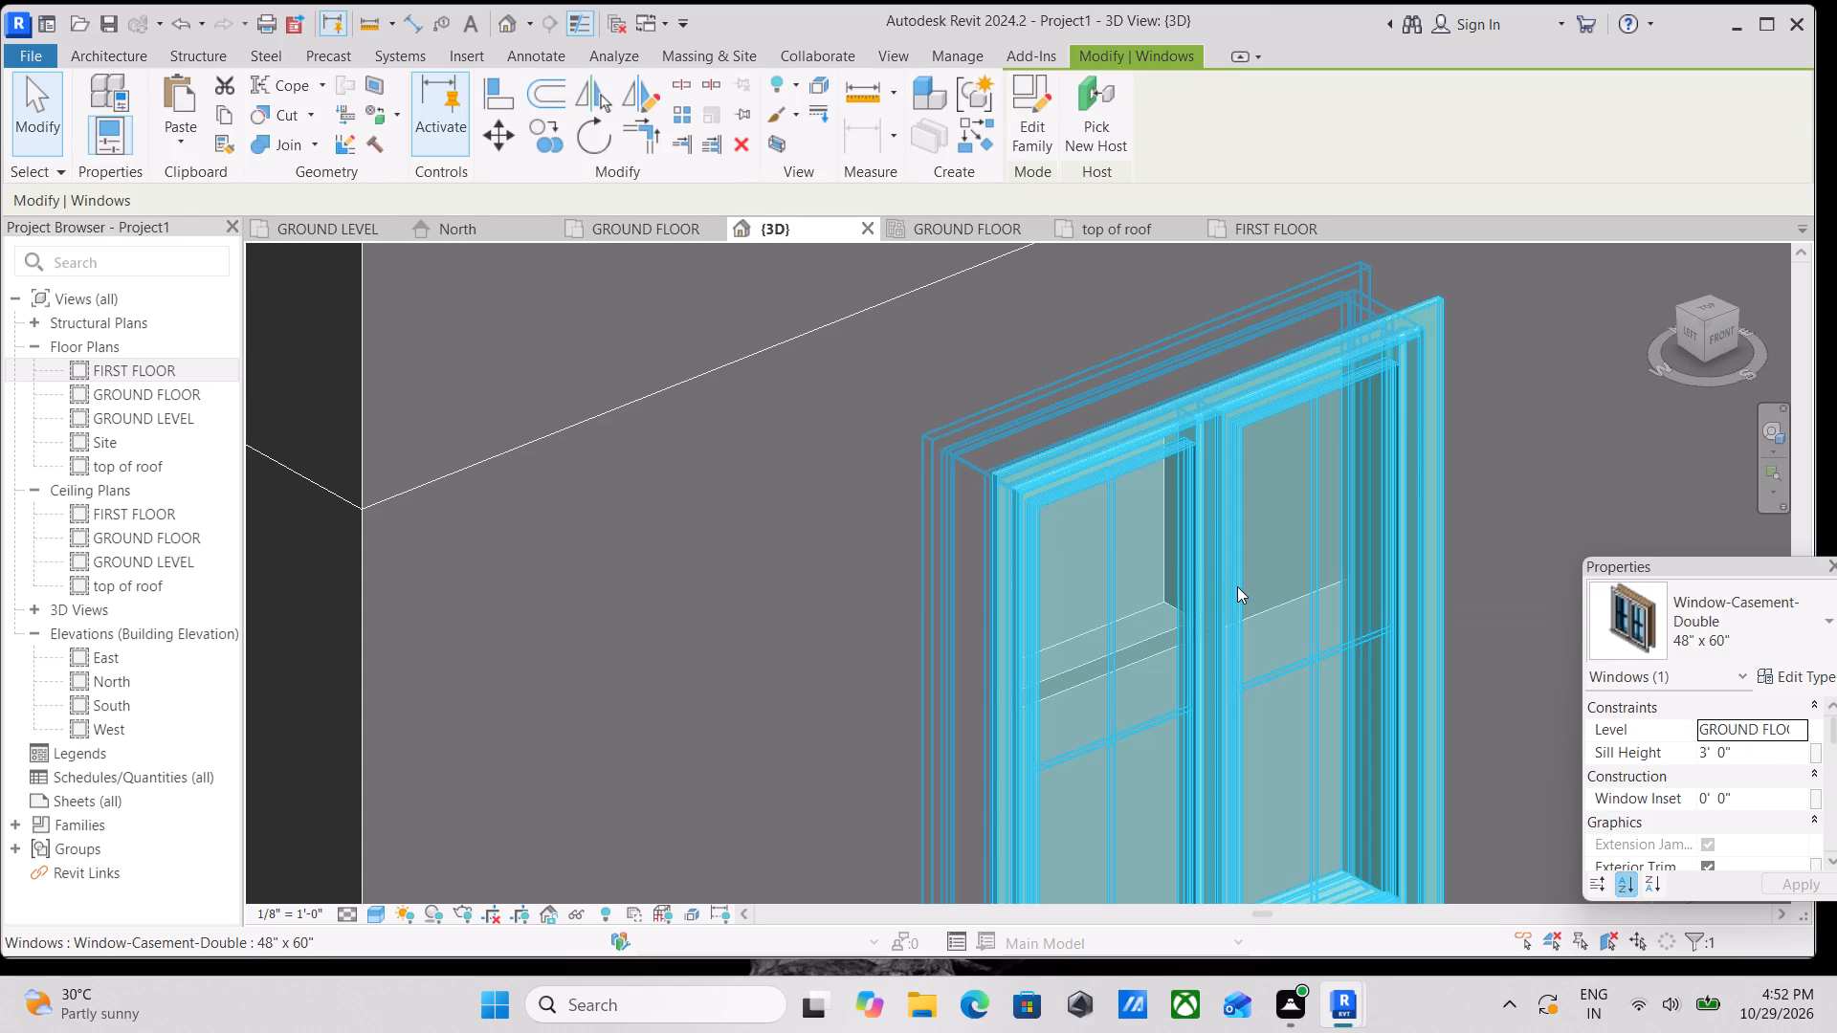
left_click(1831, 676)
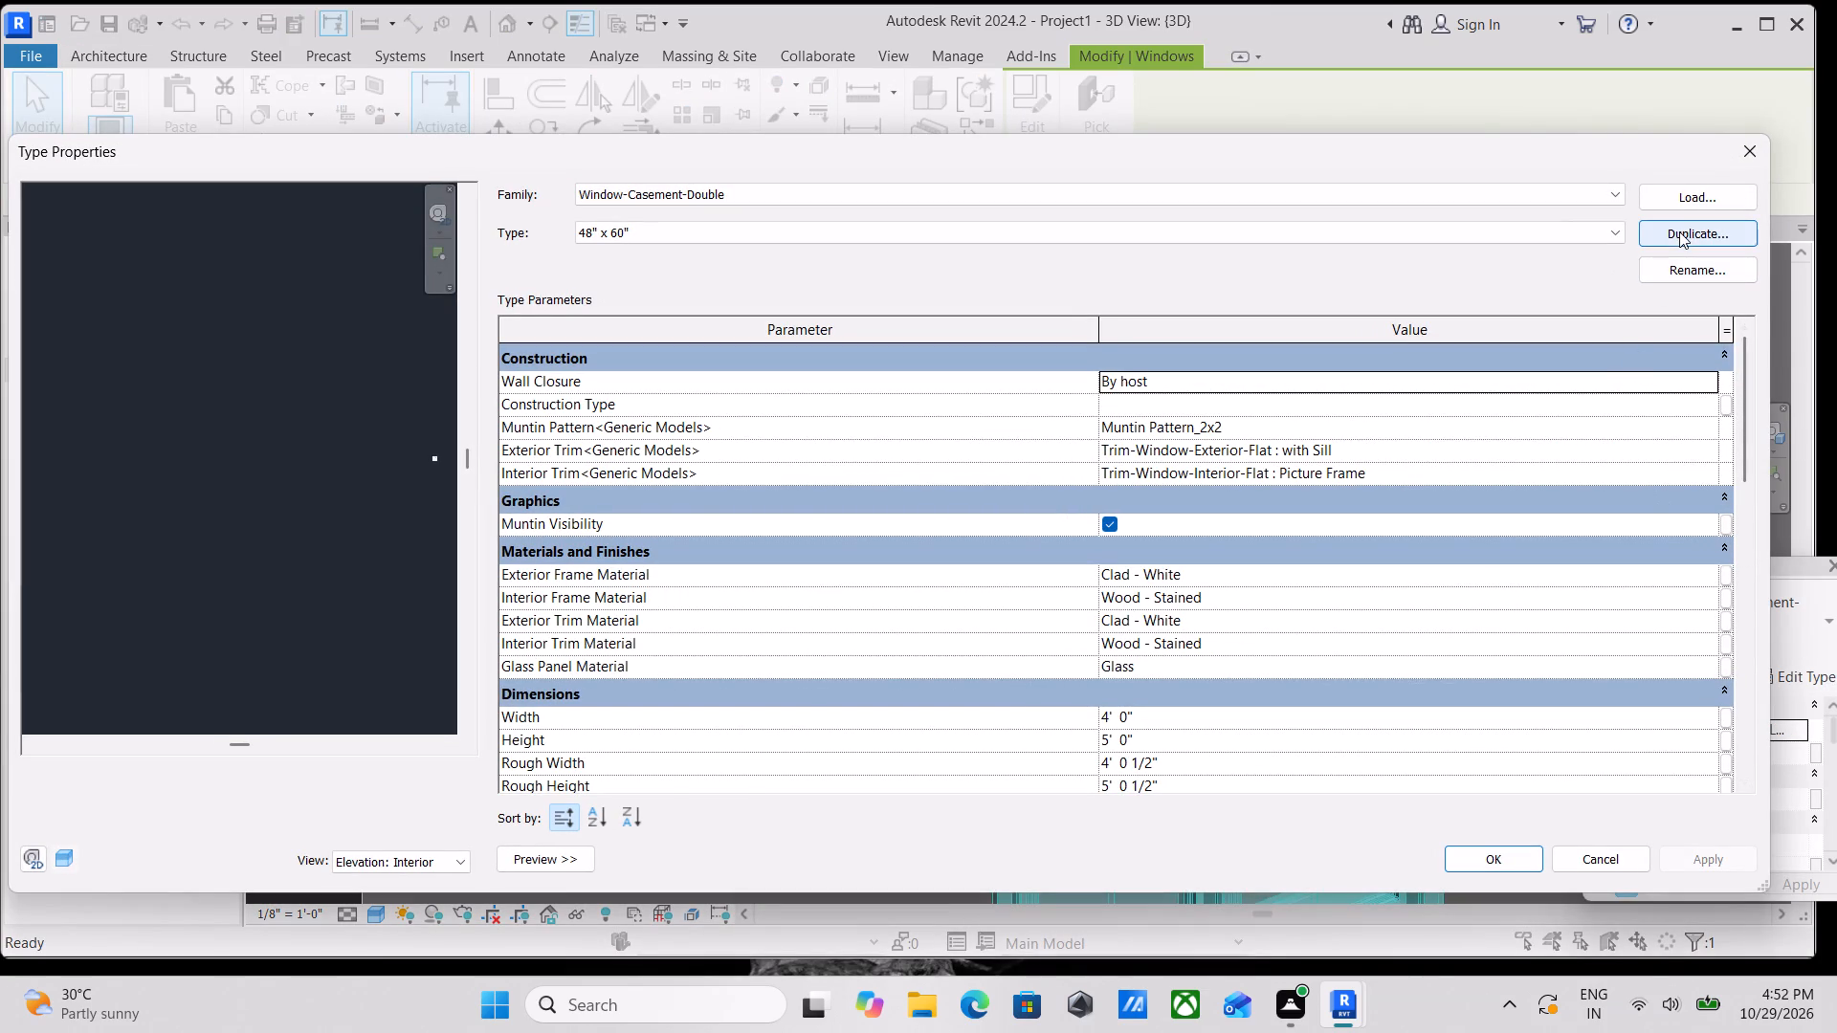
left_click(1682, 234)
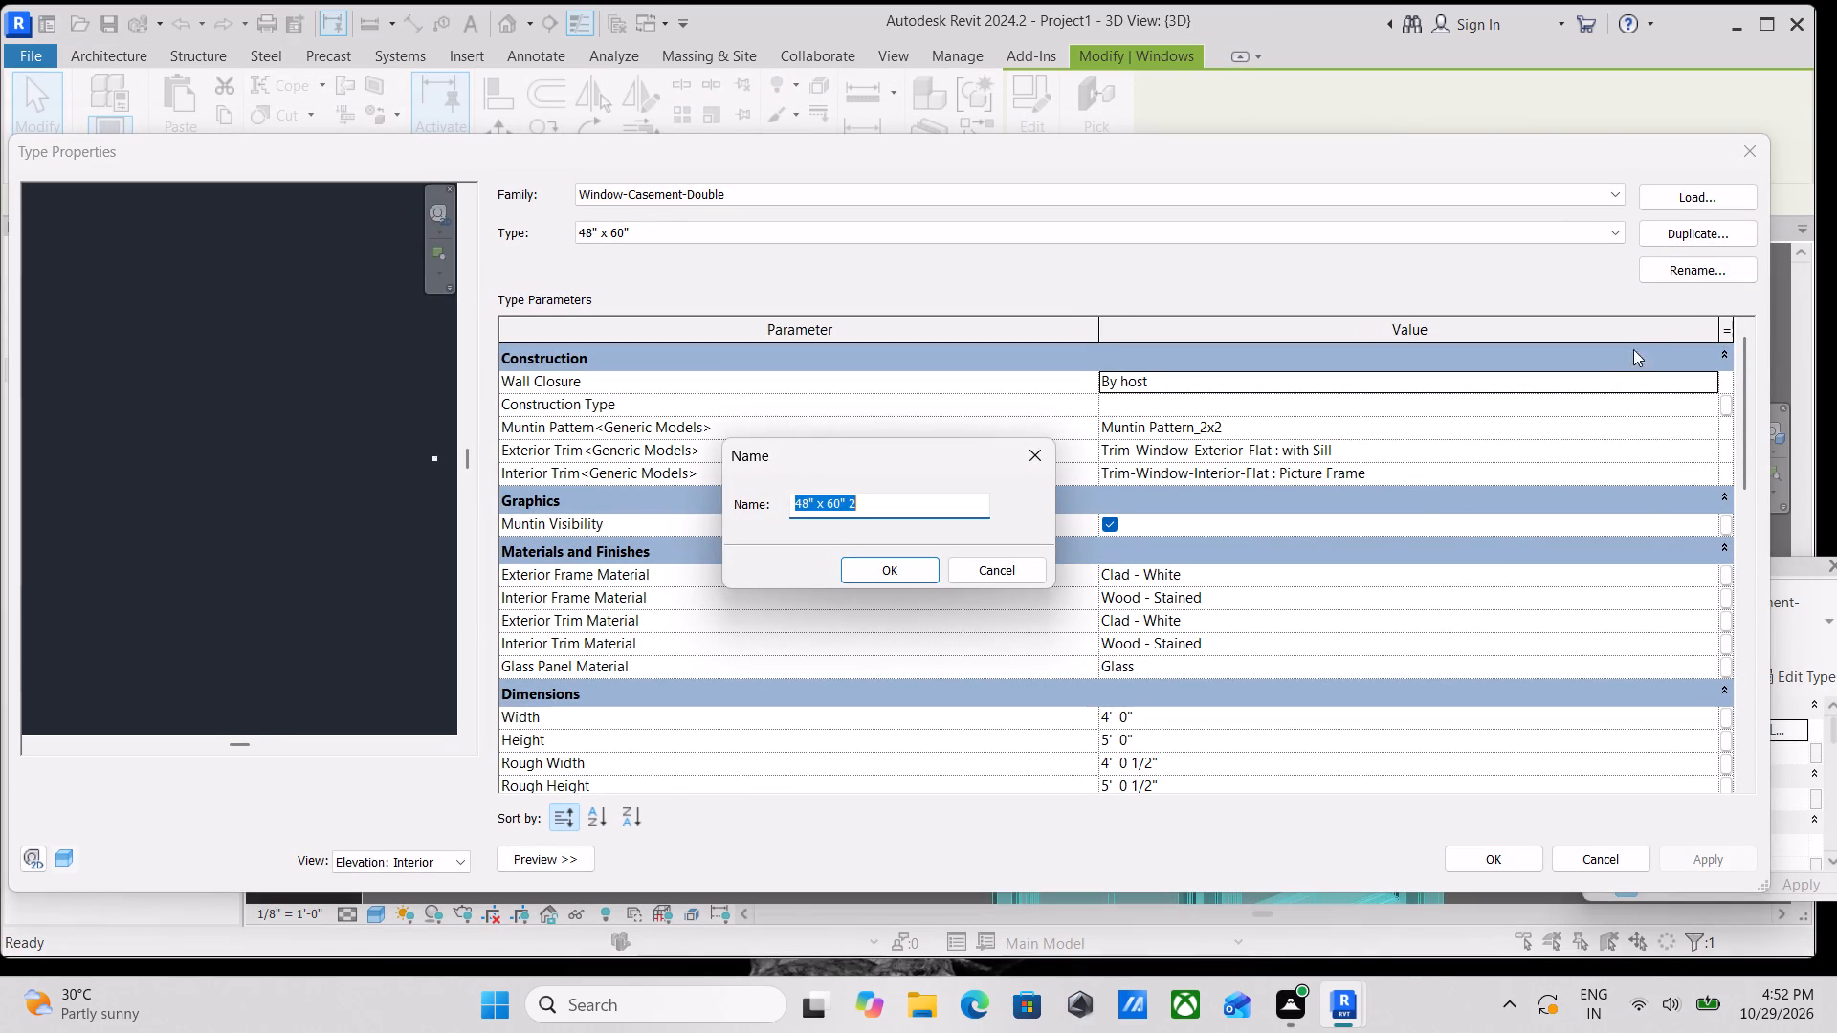
key("BackSpace")
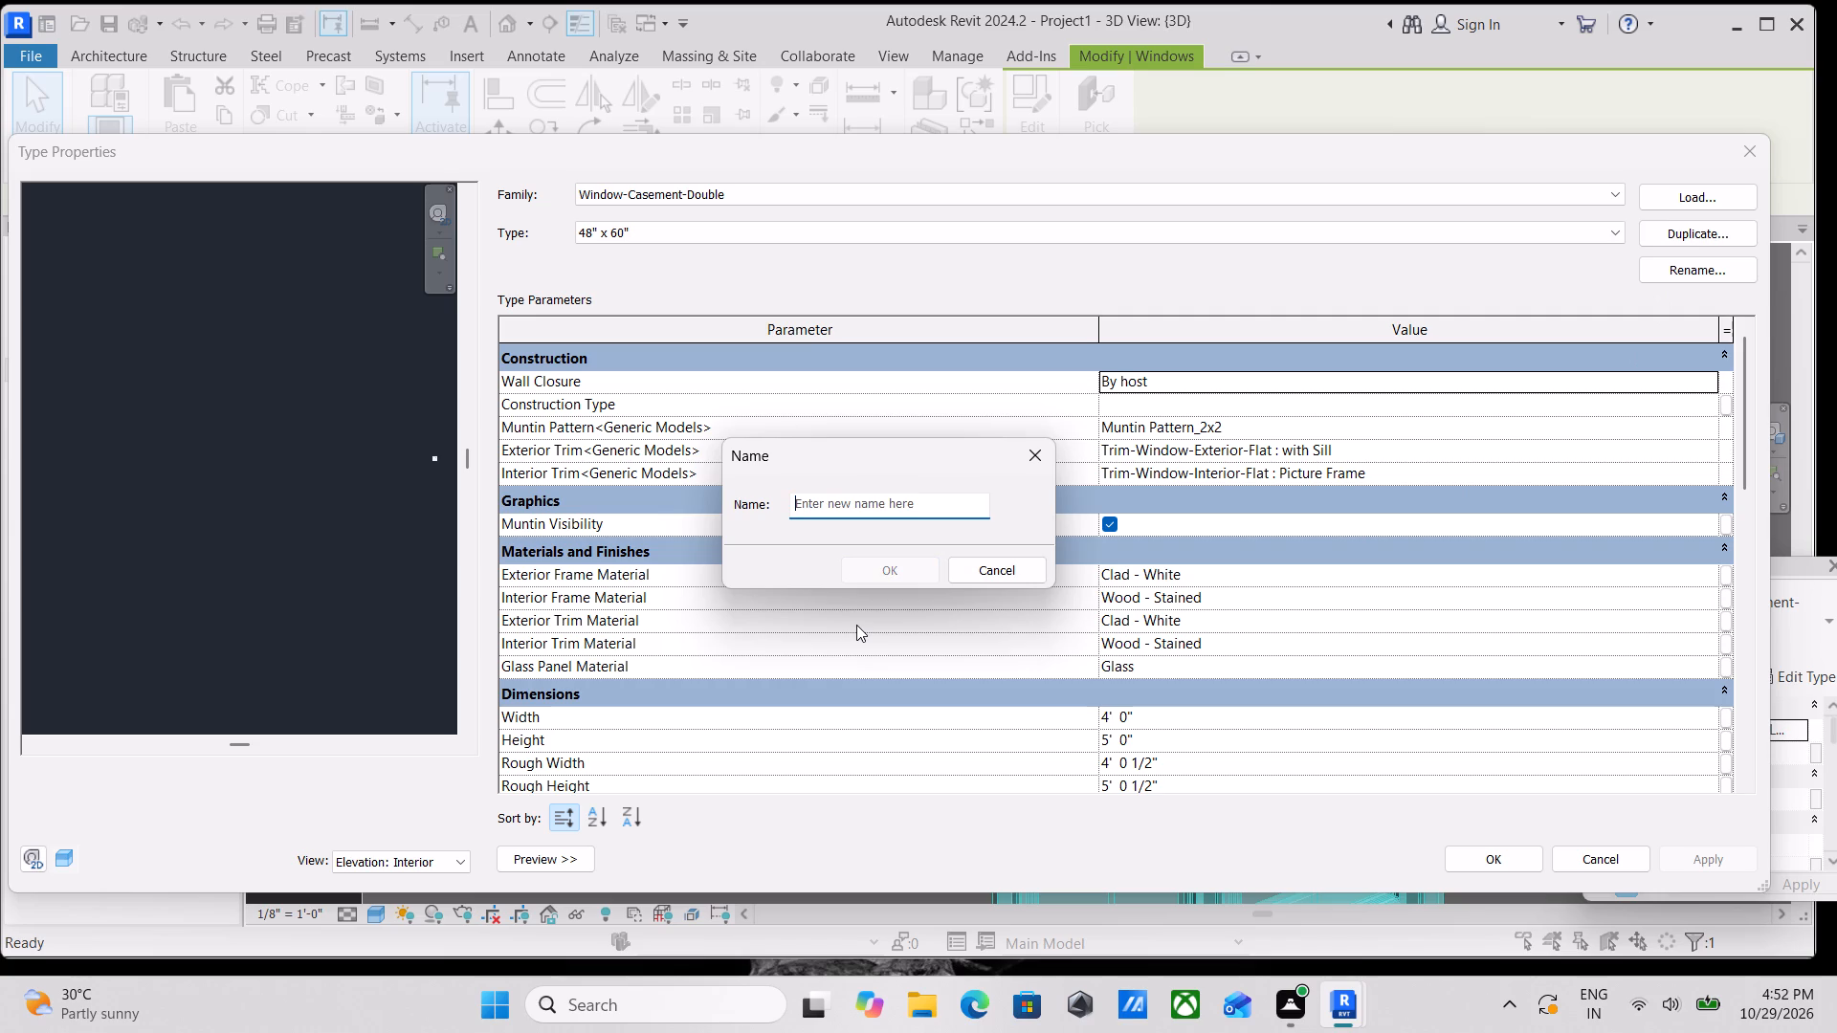
type("ba")
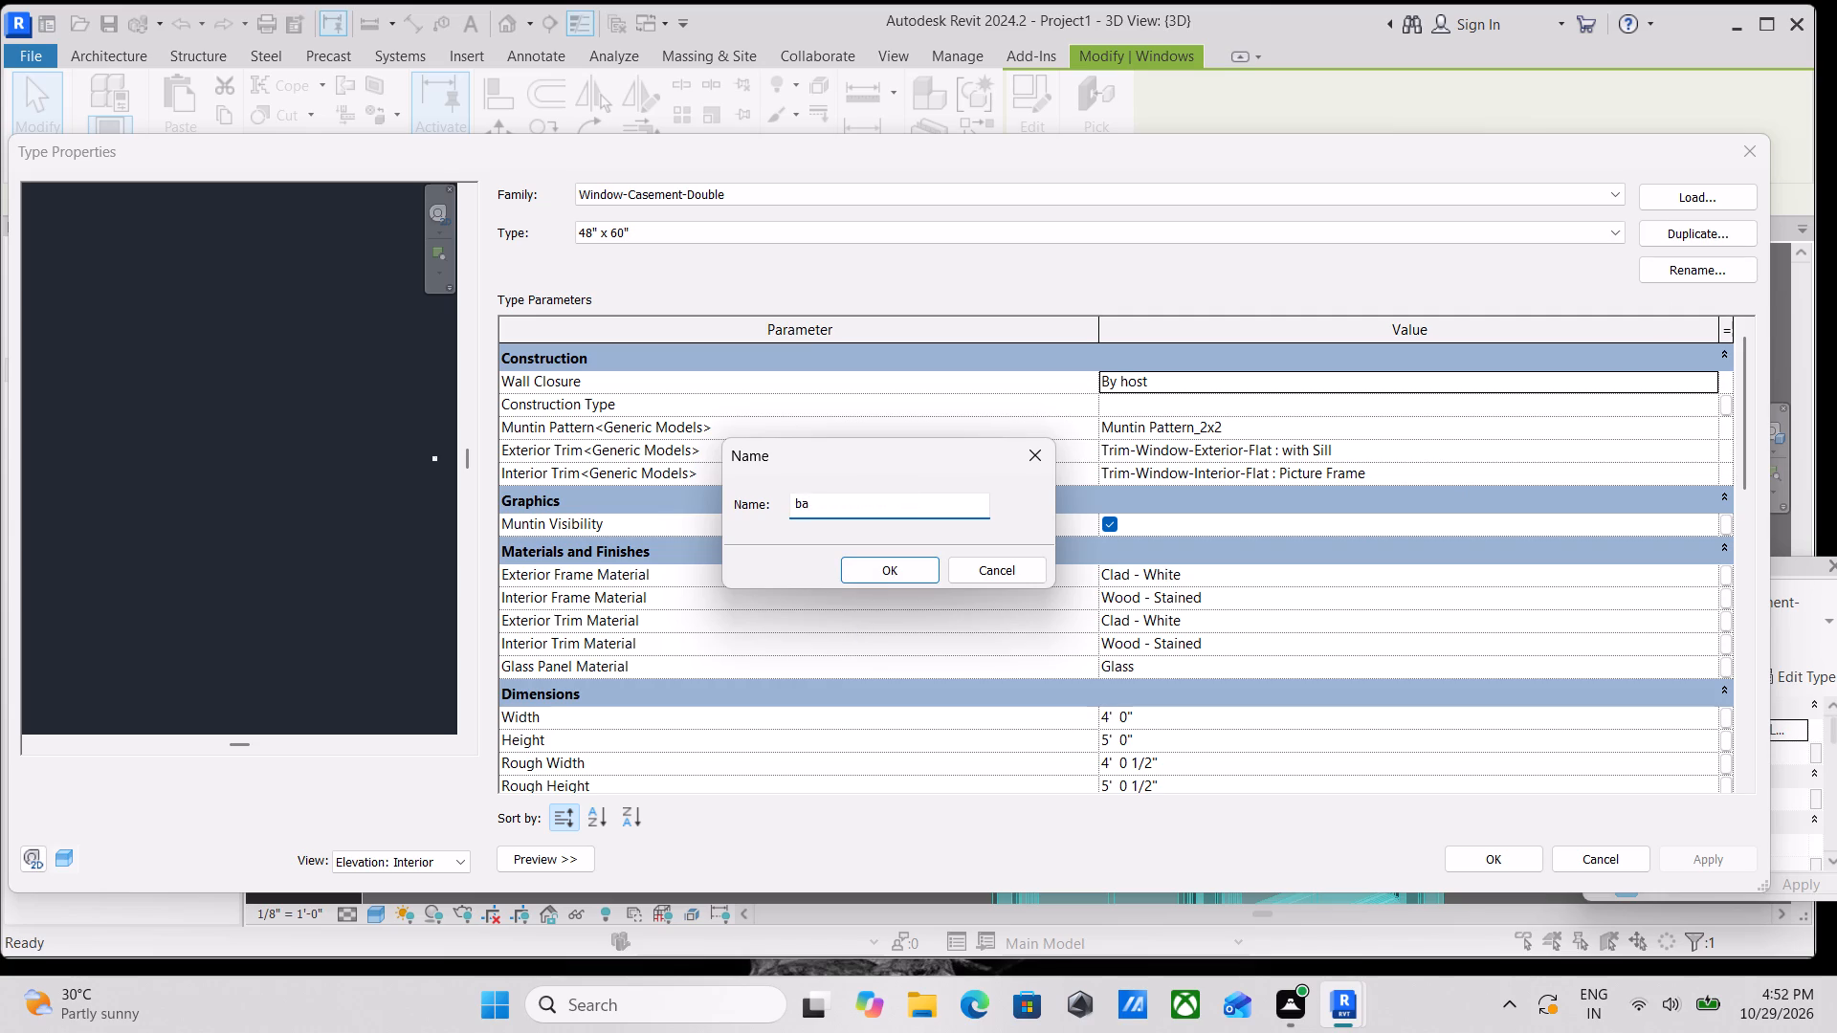
key("BackSpace")
type("lack")
key("space")
key("BackSpace")
key("BackSpace")
key("BackSpace")
key("BackSpace")
key("BackSpace")
key("BackSpace")
key("b")
type("LA")
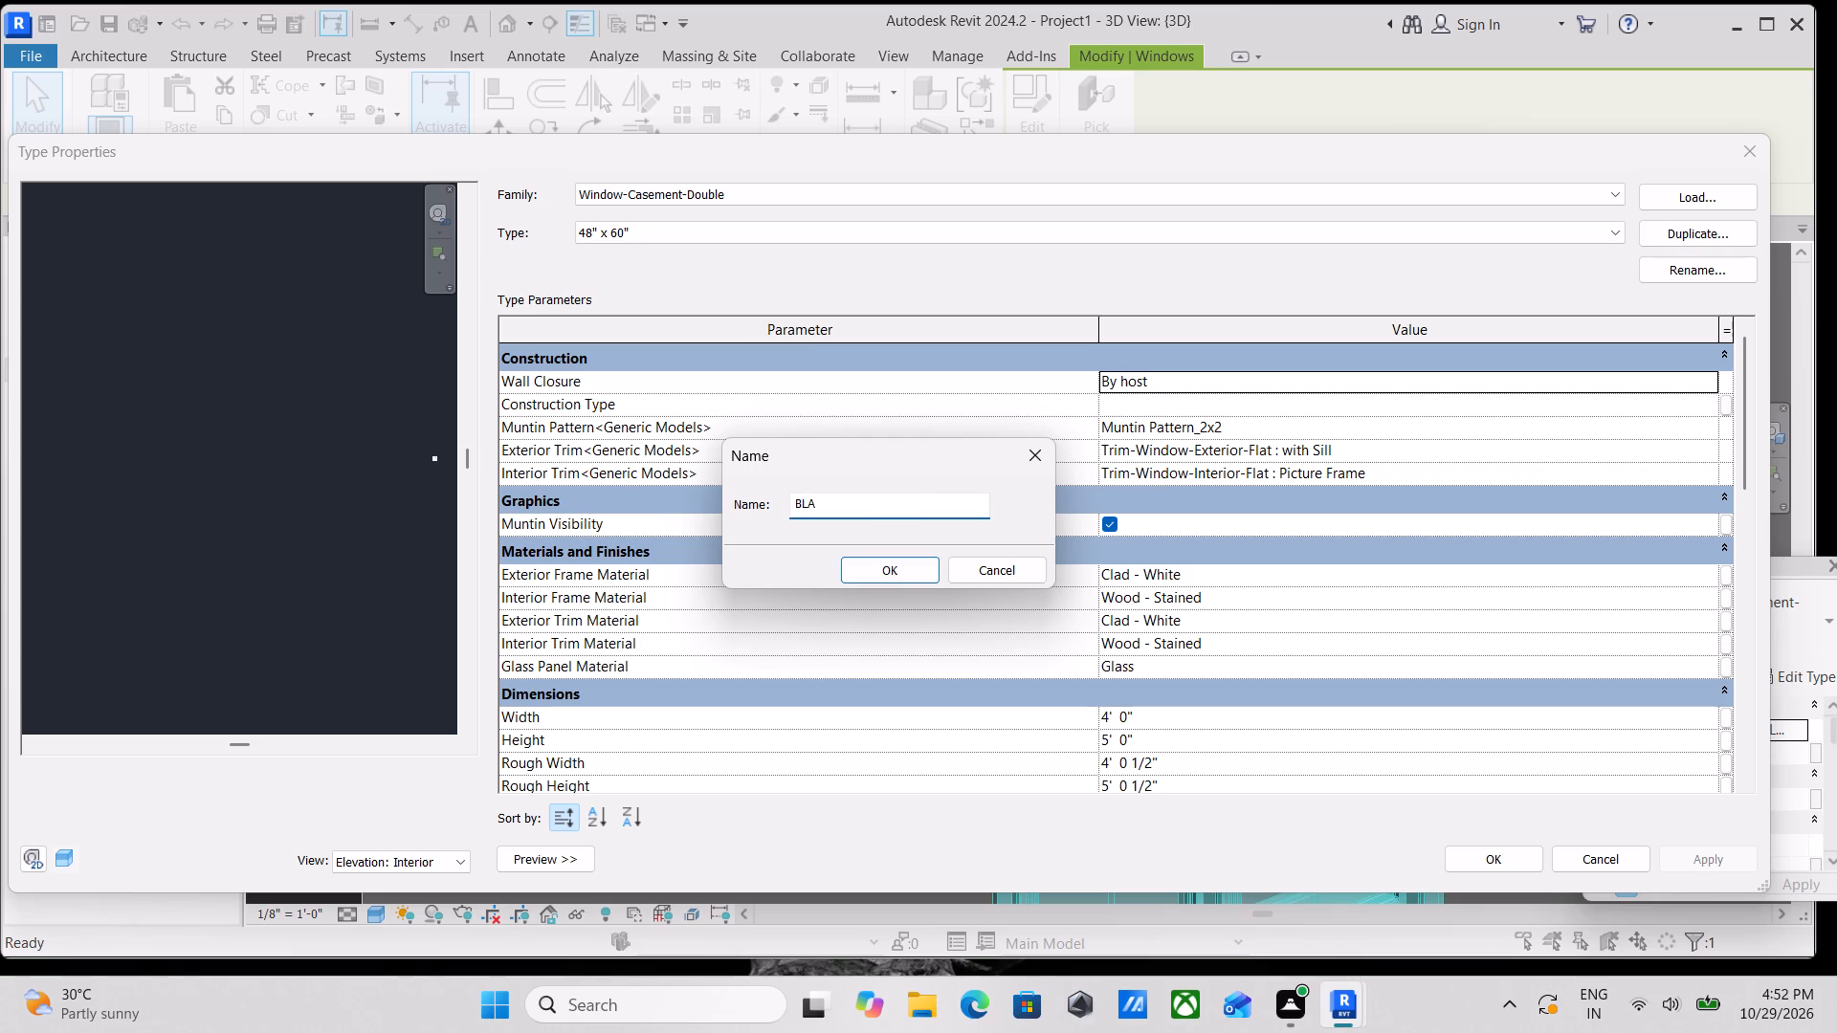
type("CK")
key("space")
type("MA")
key("t")
type("ERIAL")
key("space")
key("2")
key("shift+quotedbl")
left_click(877, 566)
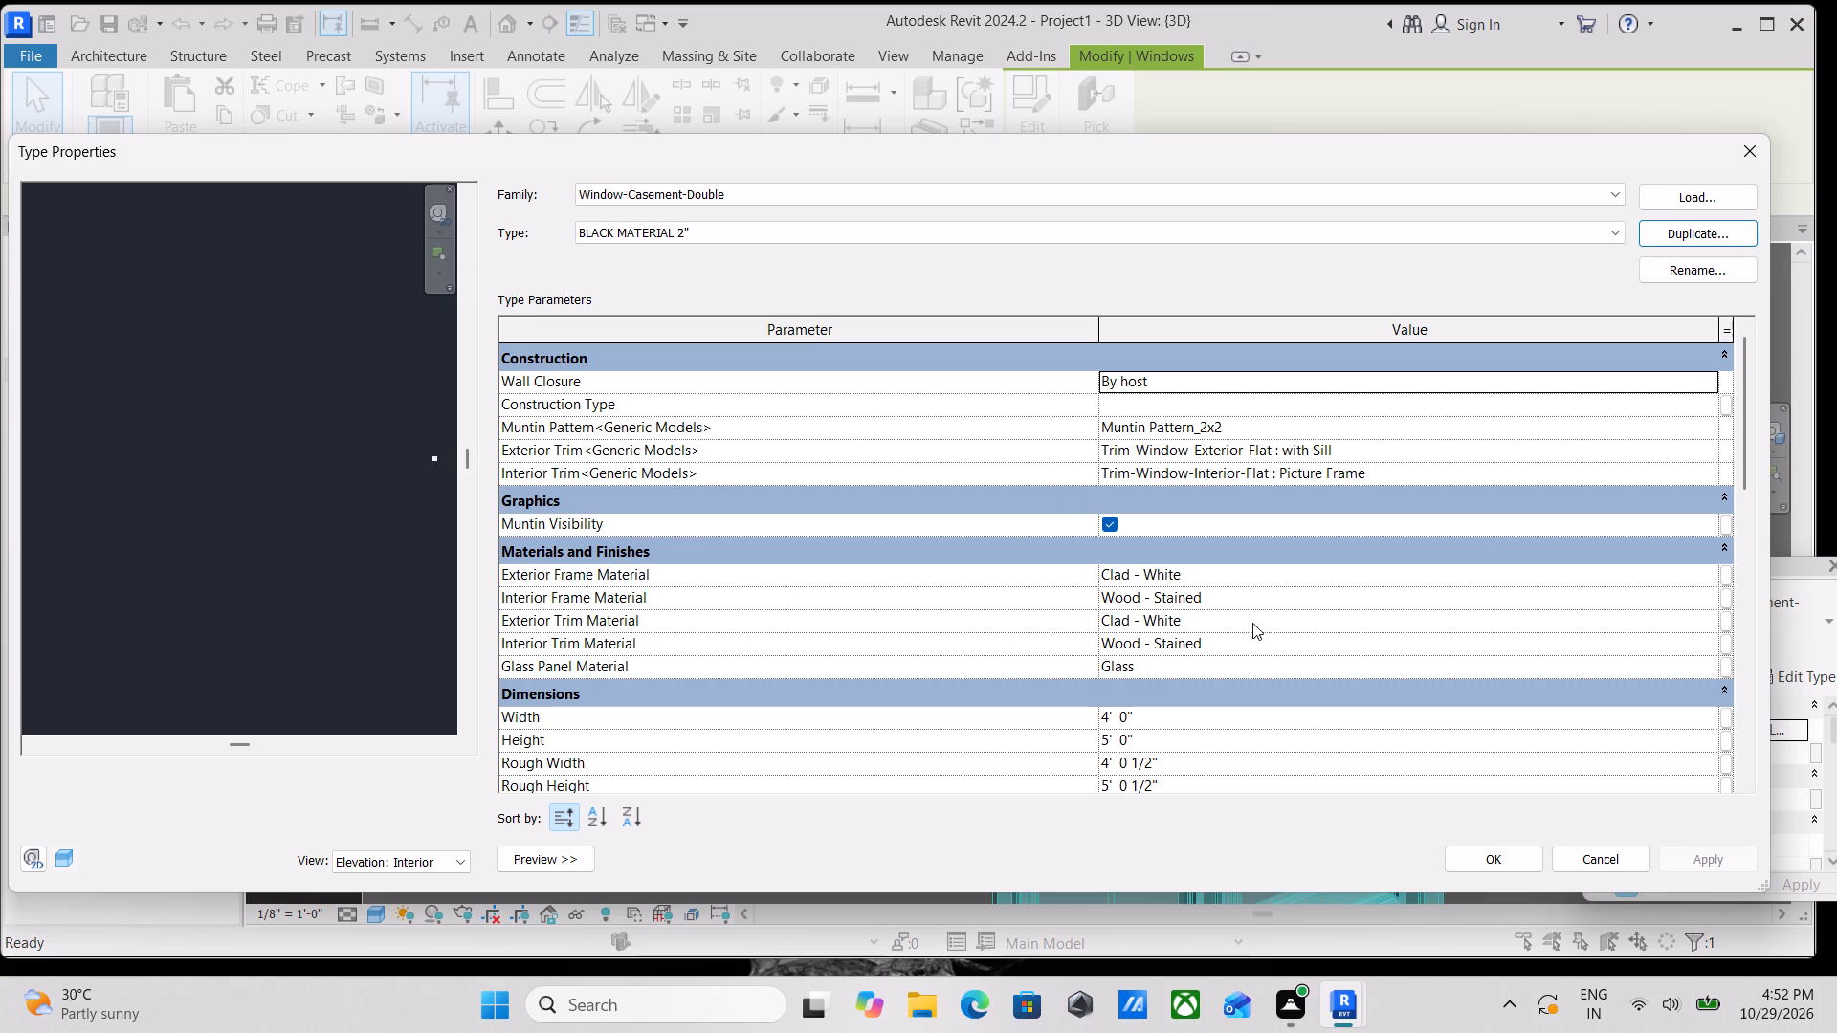
Create a new material for the BLACK MATERIAL 2" type's exterior frame and name it BLACK MATERIAL.
left_click(1356, 573)
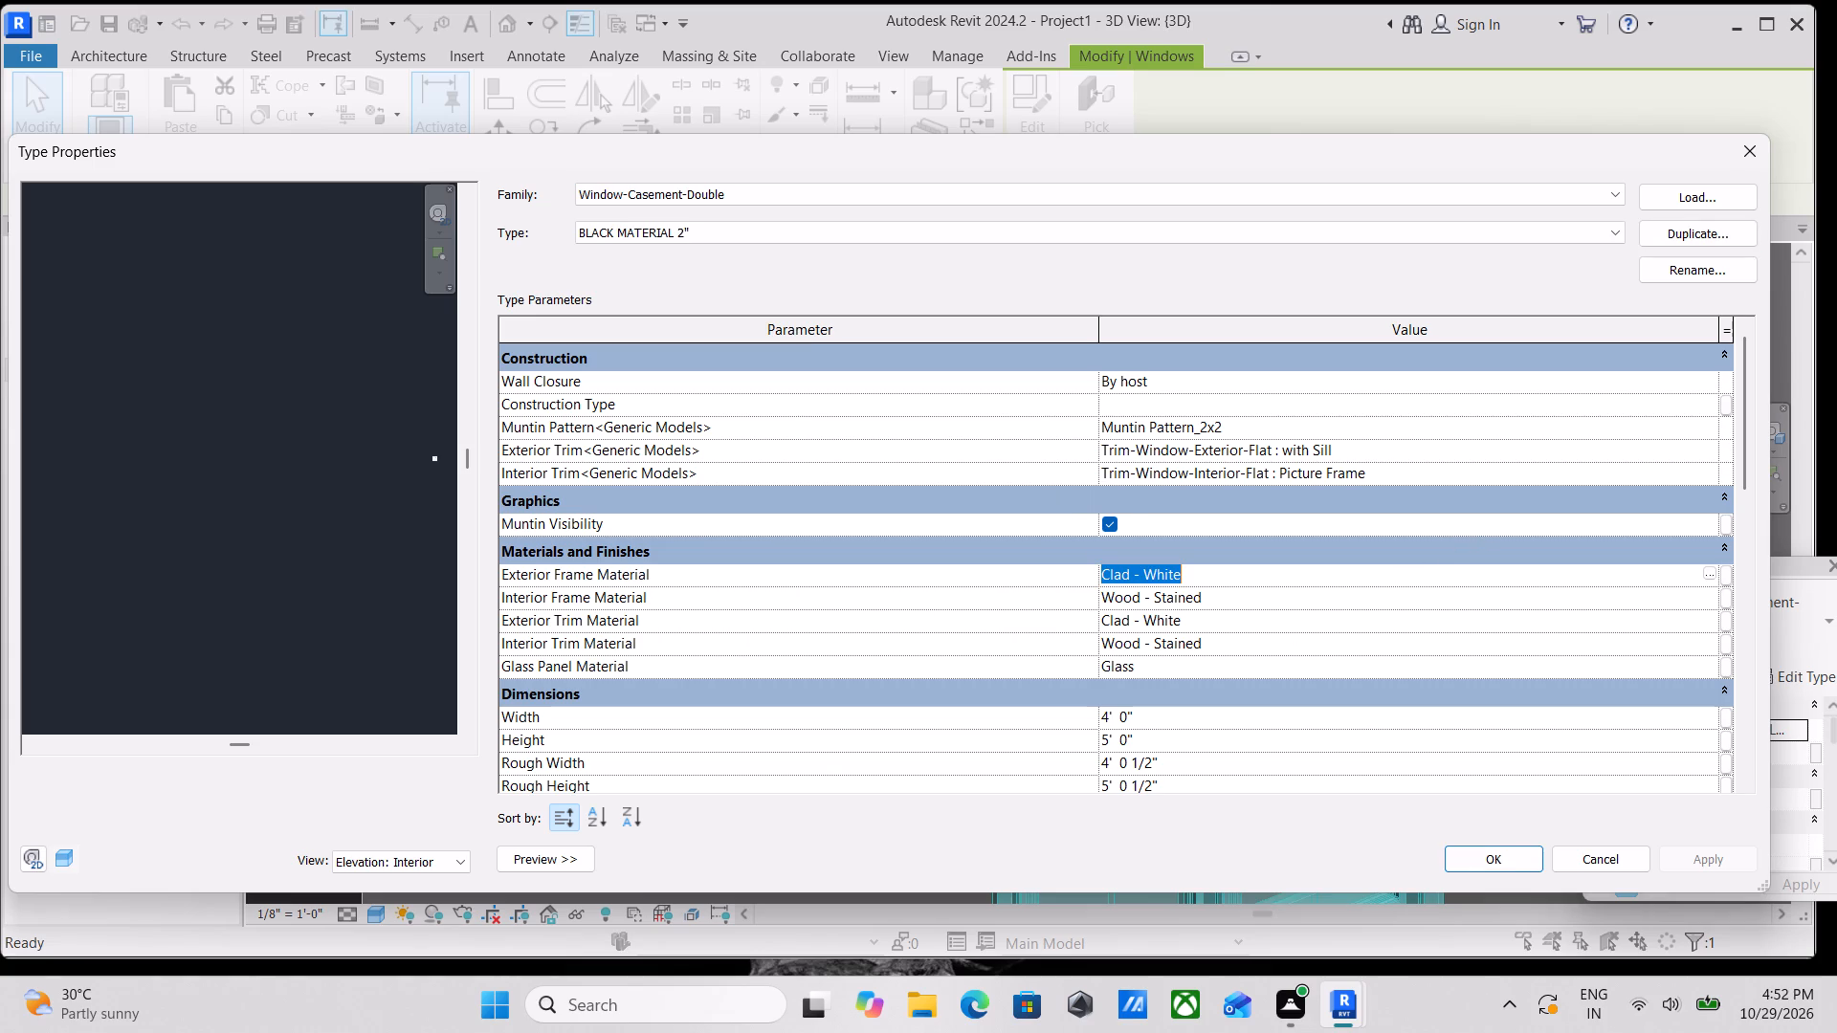
left_click(1712, 577)
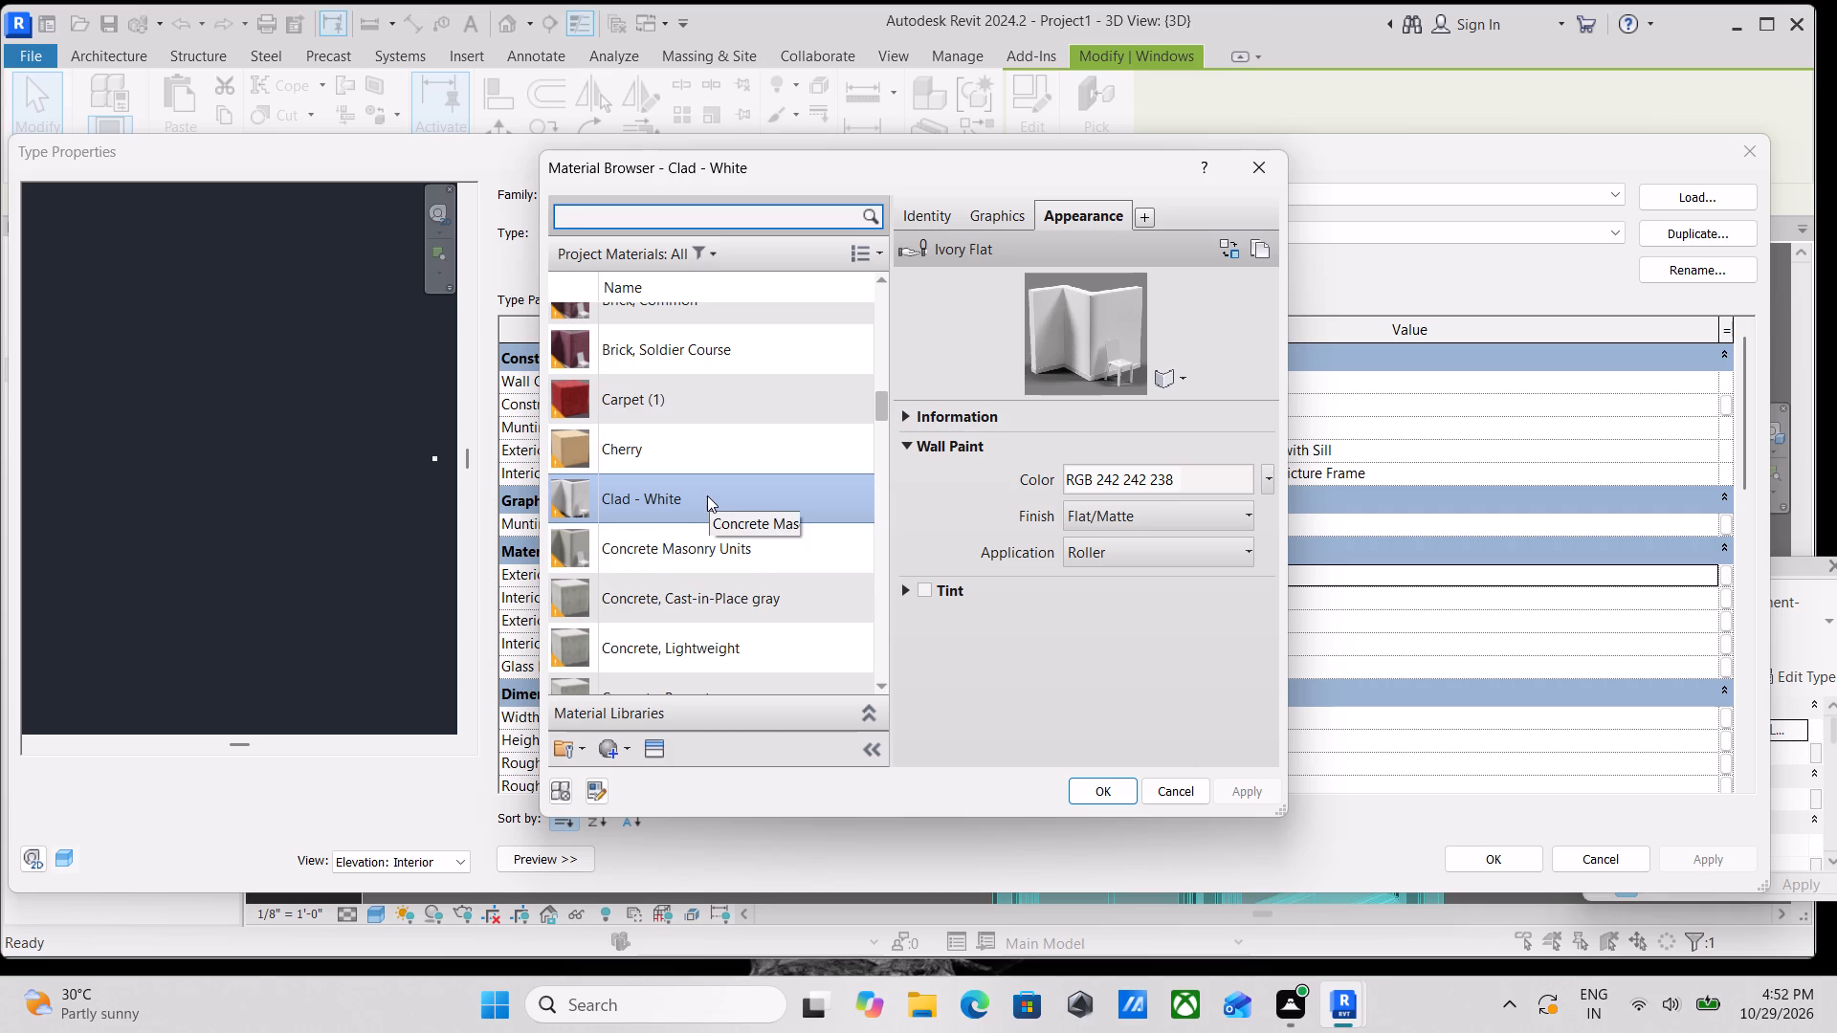
left_click(607, 743)
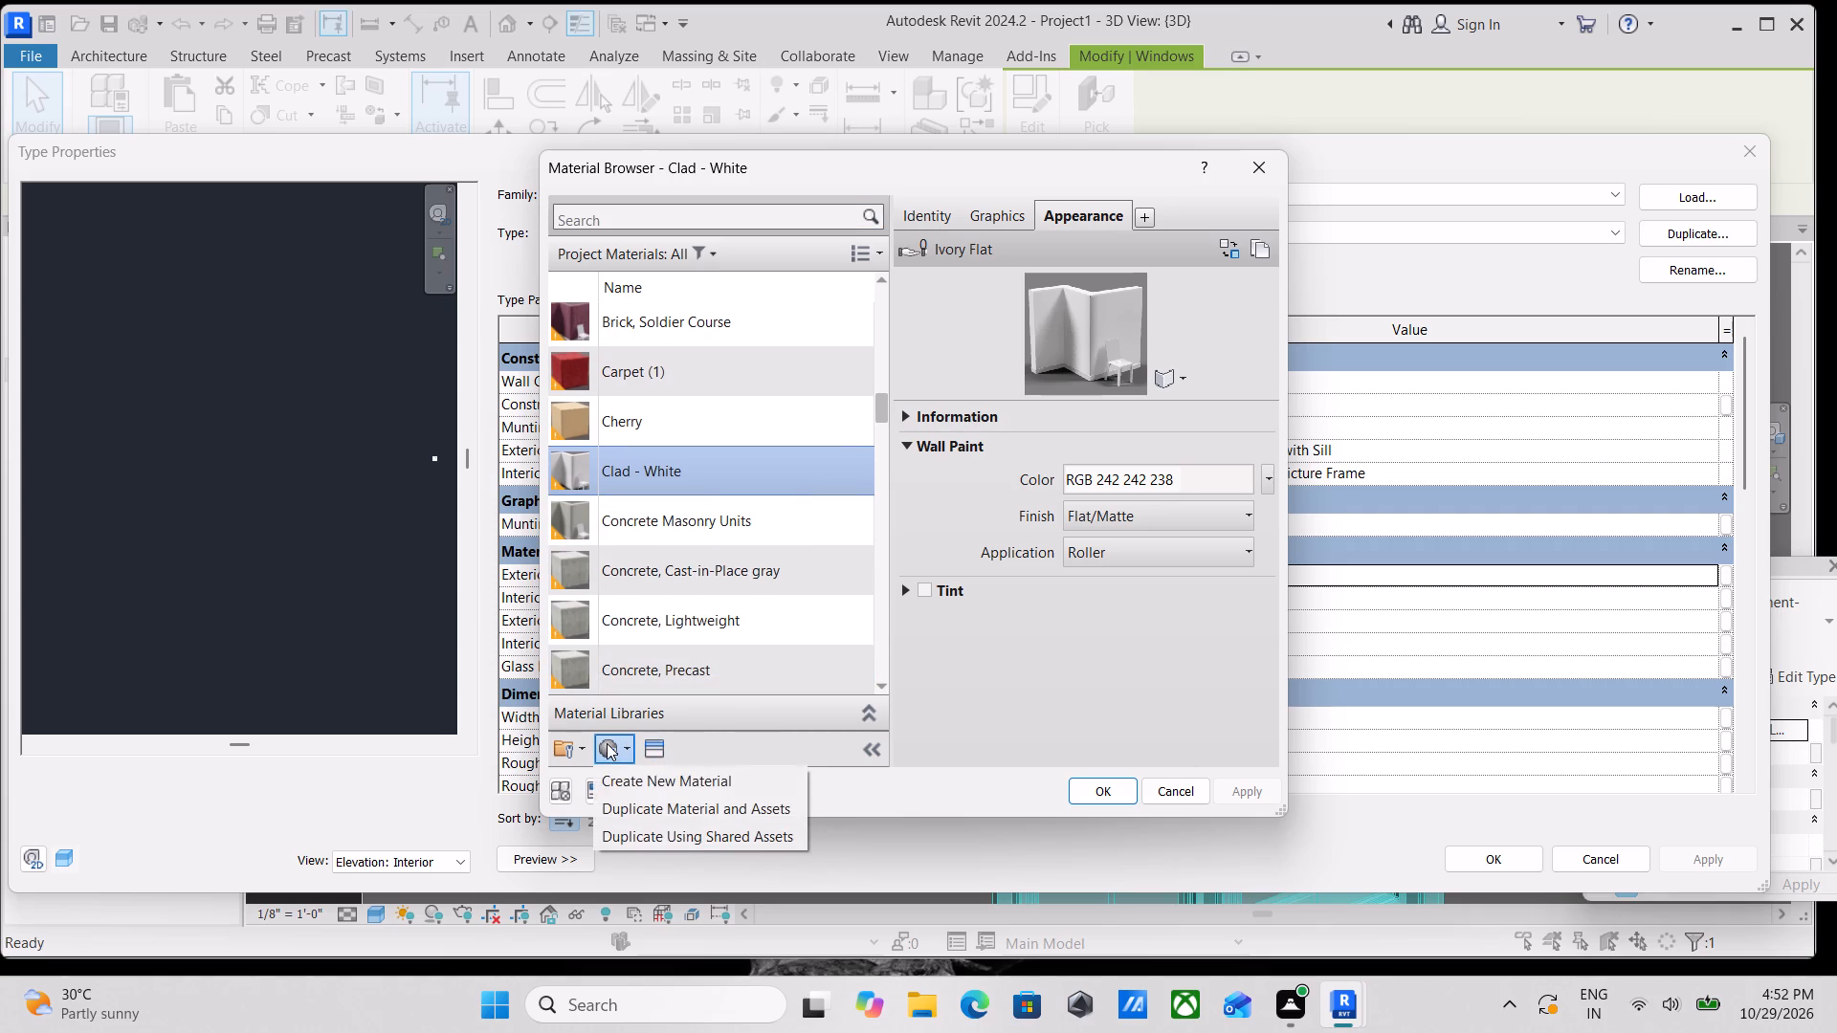
left_click(664, 784)
right_click(659, 456)
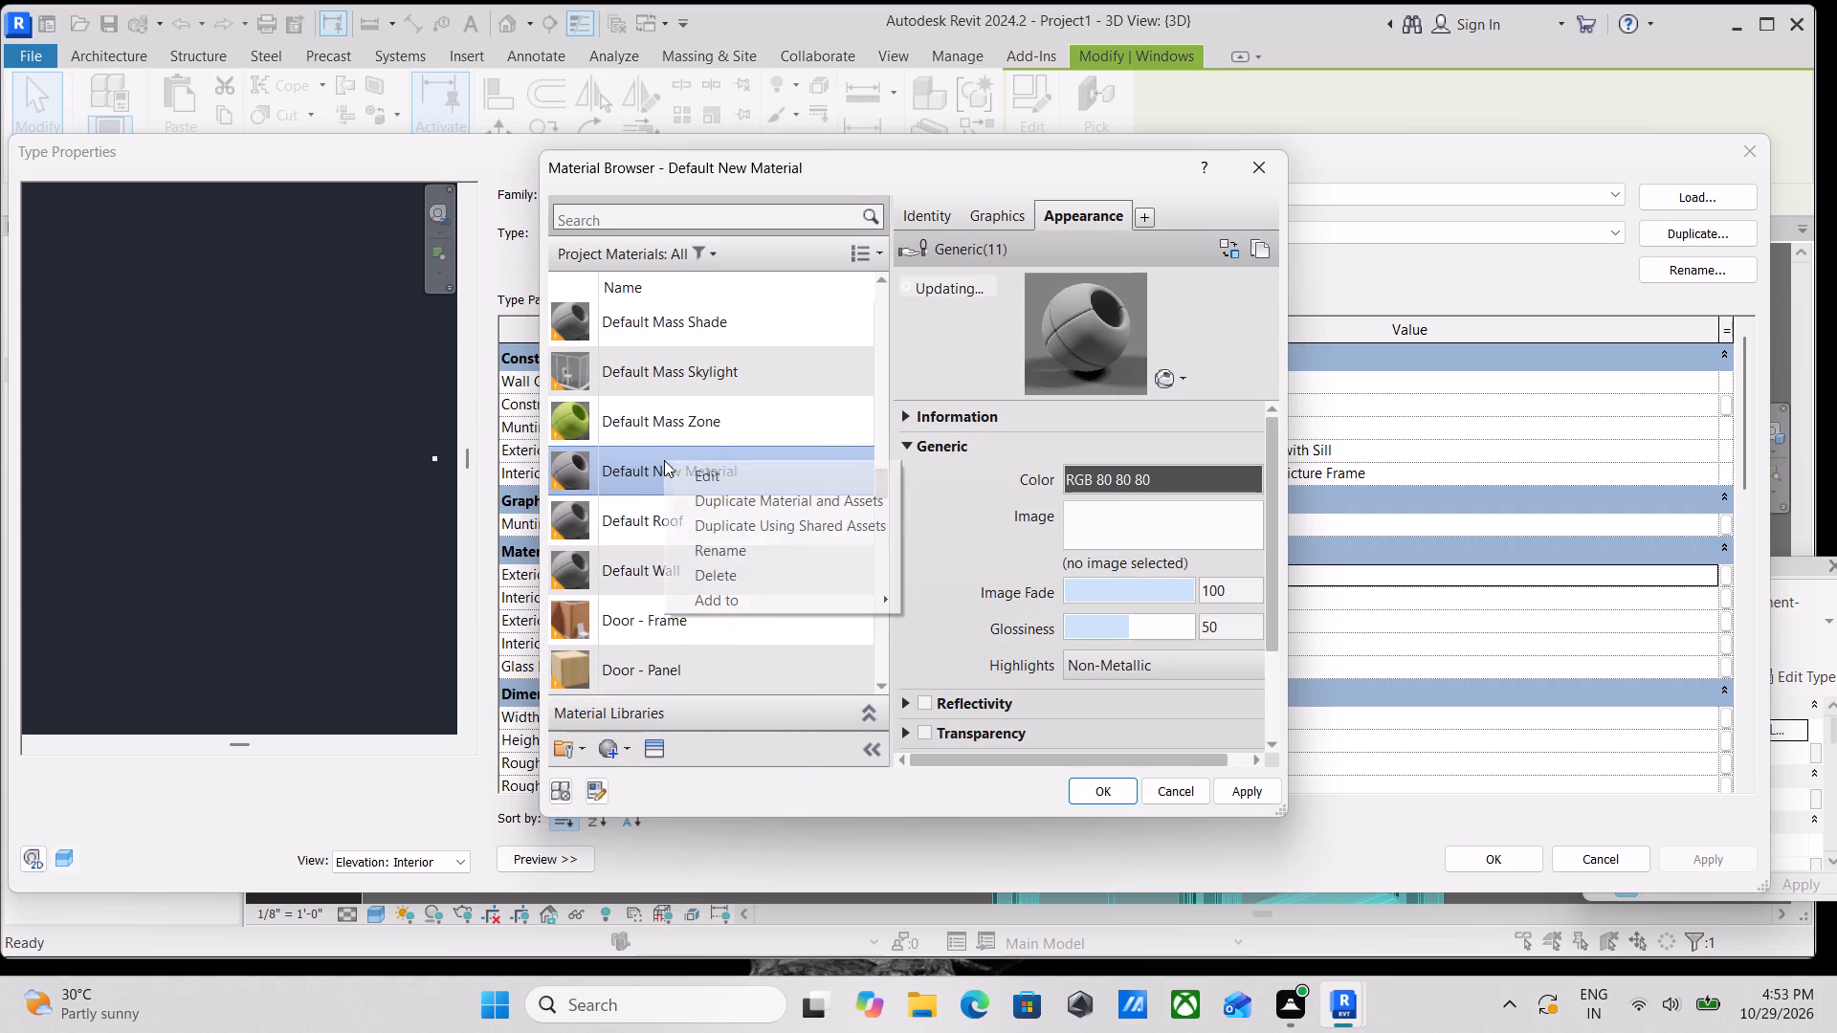
left_click(723, 550)
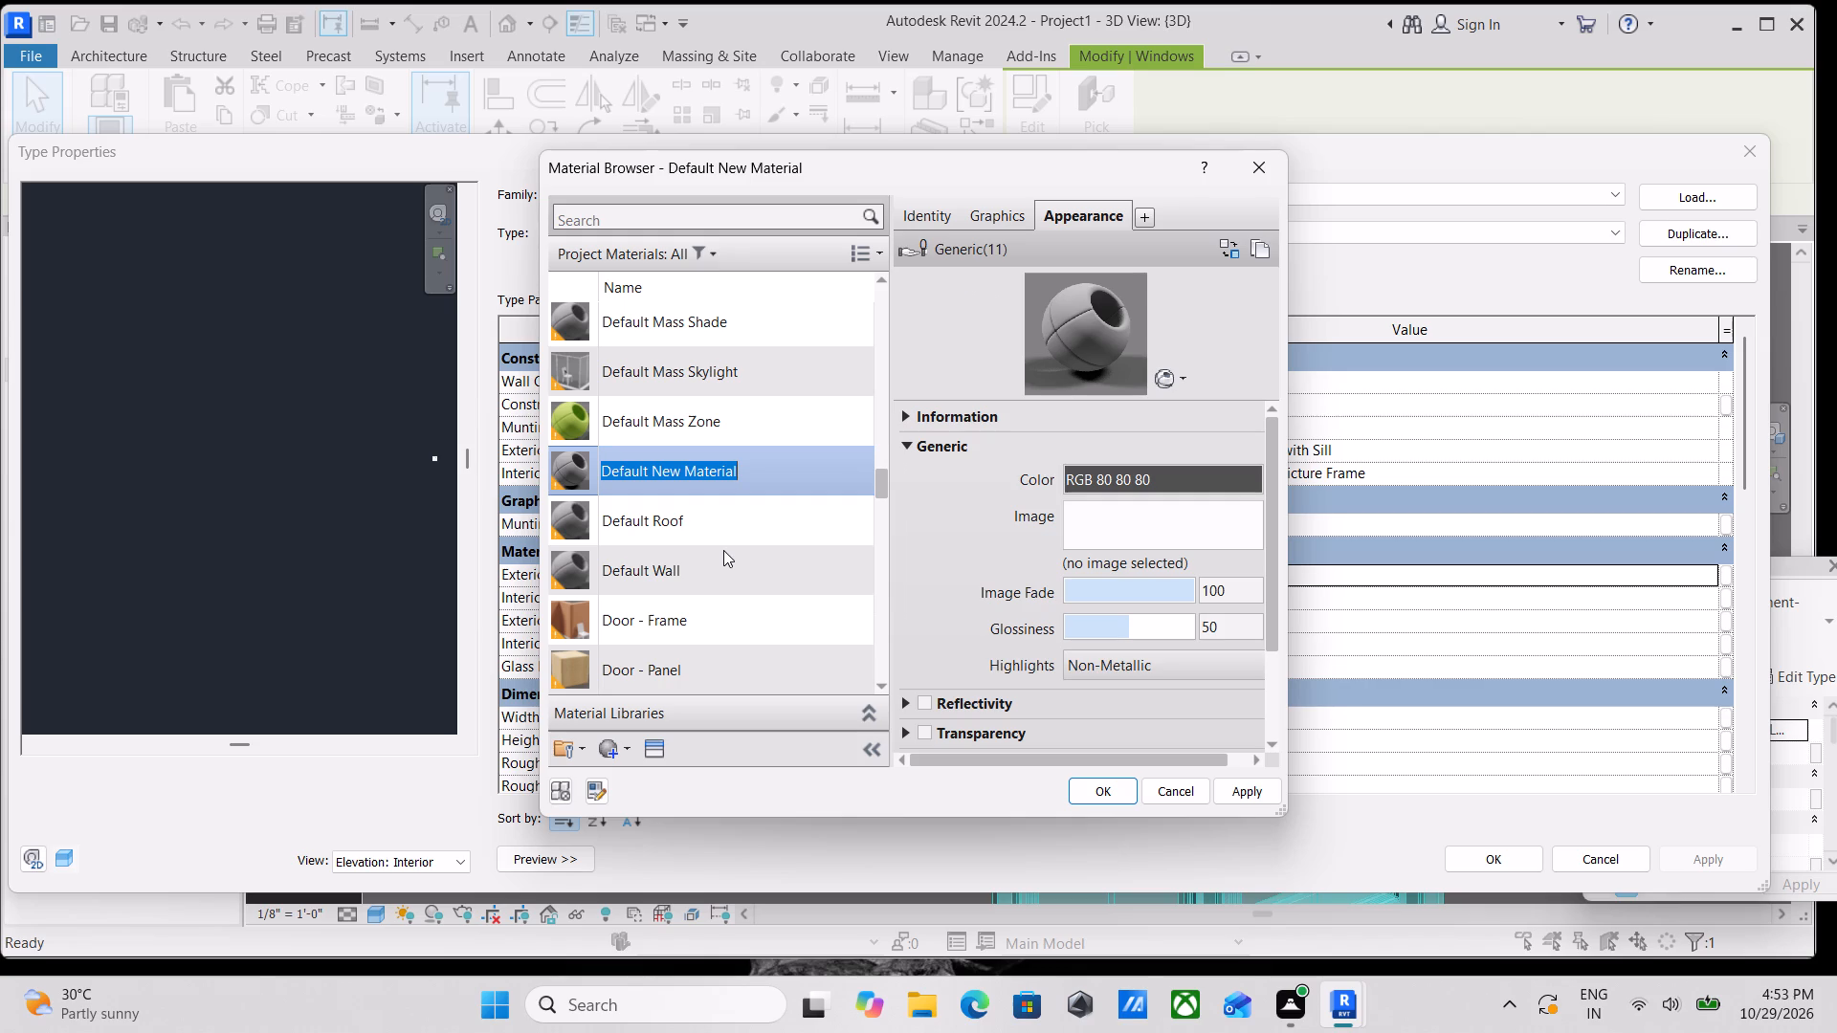
type("BLACK")
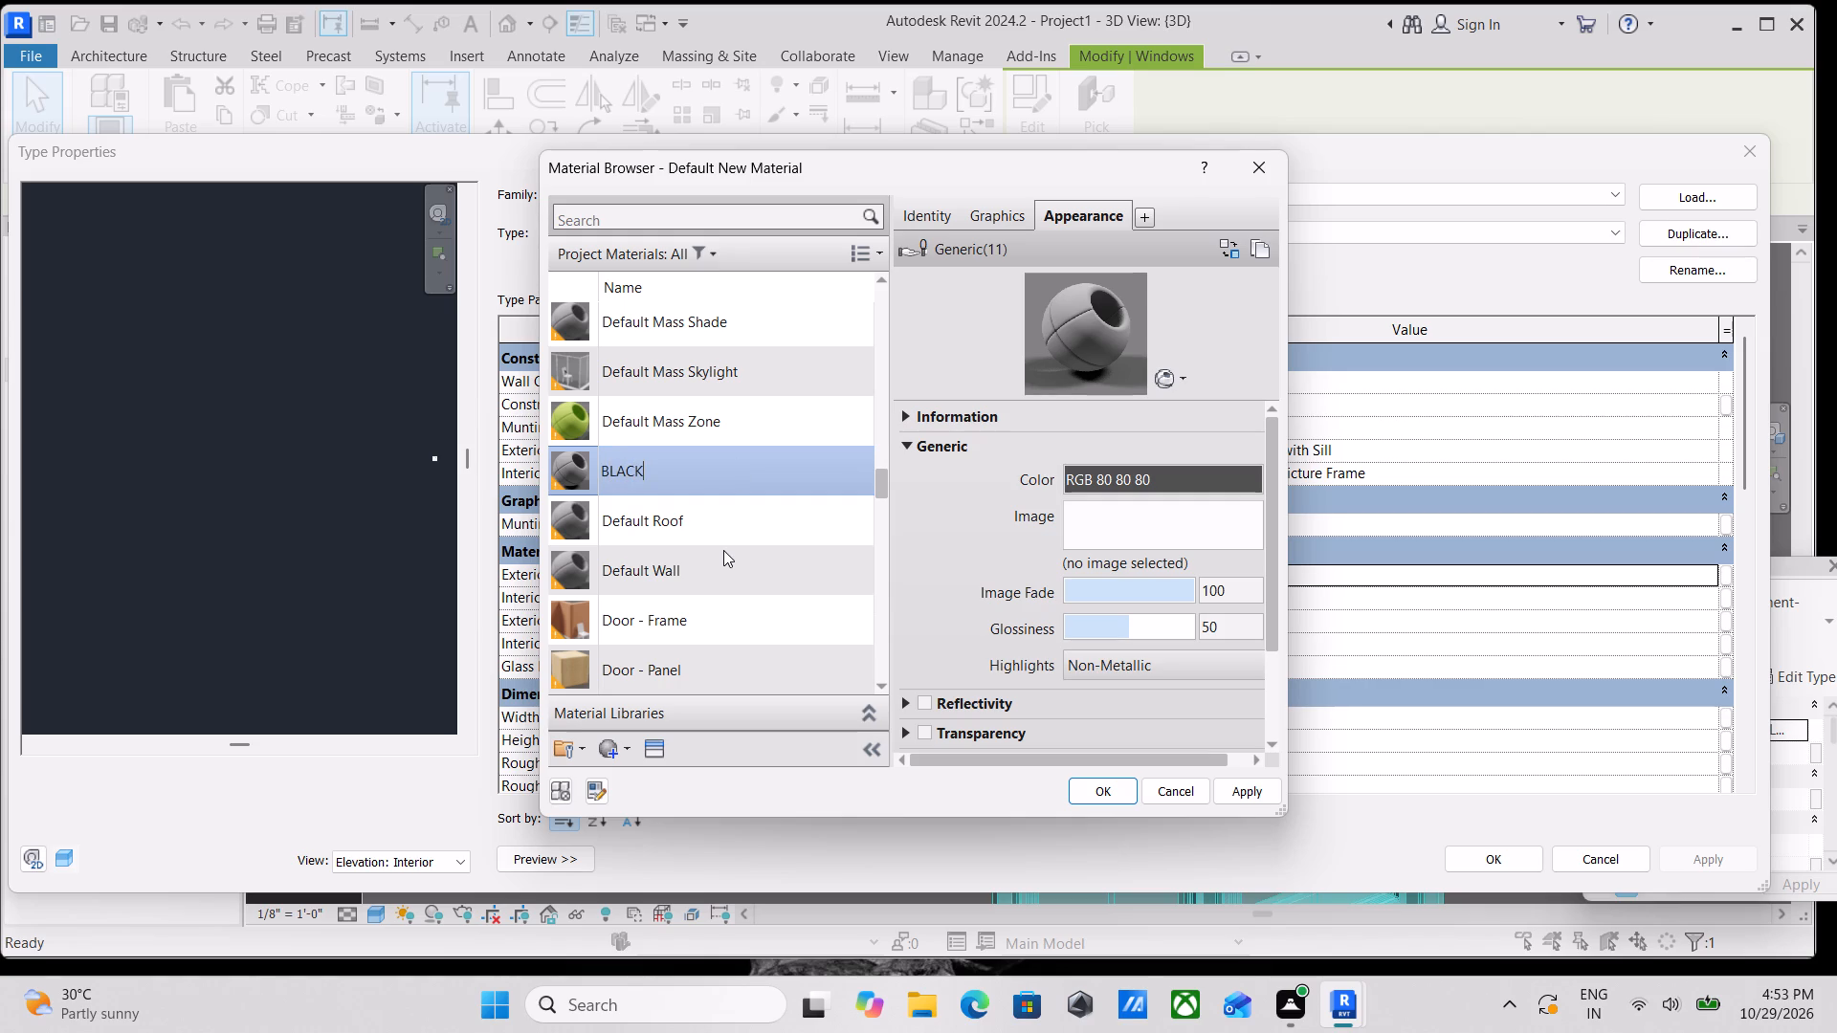
key("space")
type("MATER")
type("IAL")
key("space")
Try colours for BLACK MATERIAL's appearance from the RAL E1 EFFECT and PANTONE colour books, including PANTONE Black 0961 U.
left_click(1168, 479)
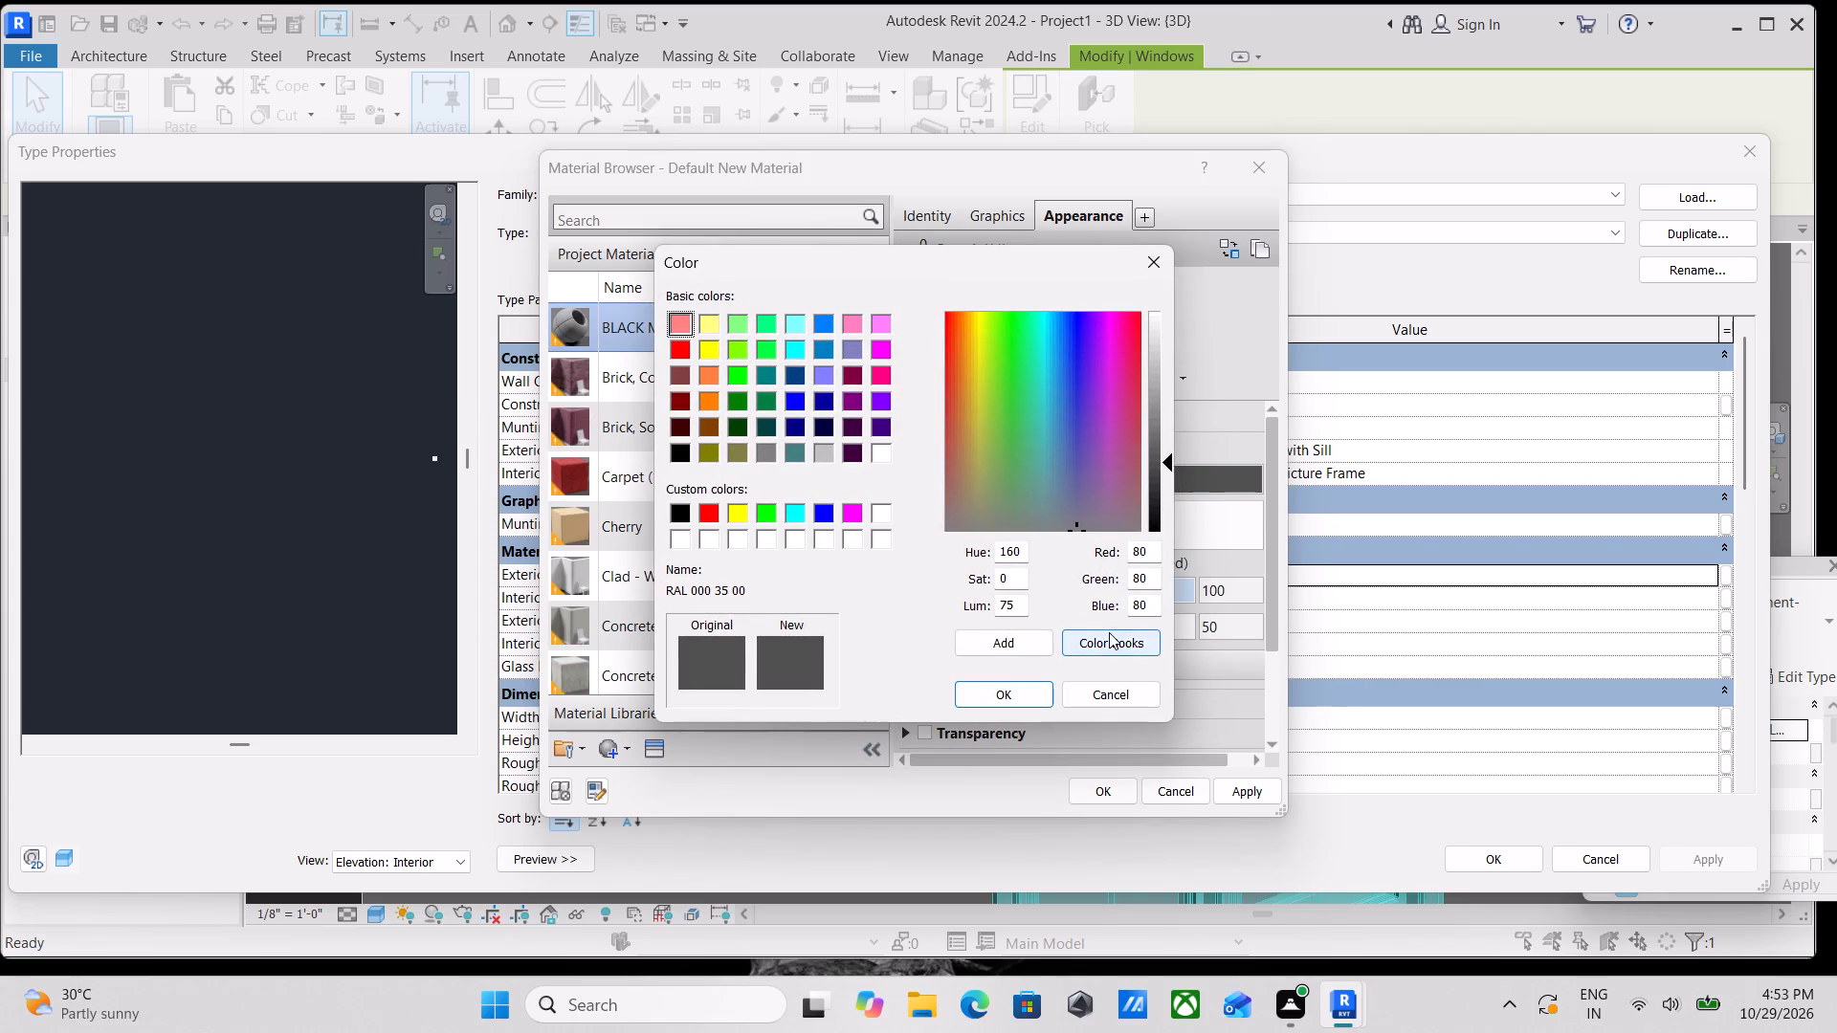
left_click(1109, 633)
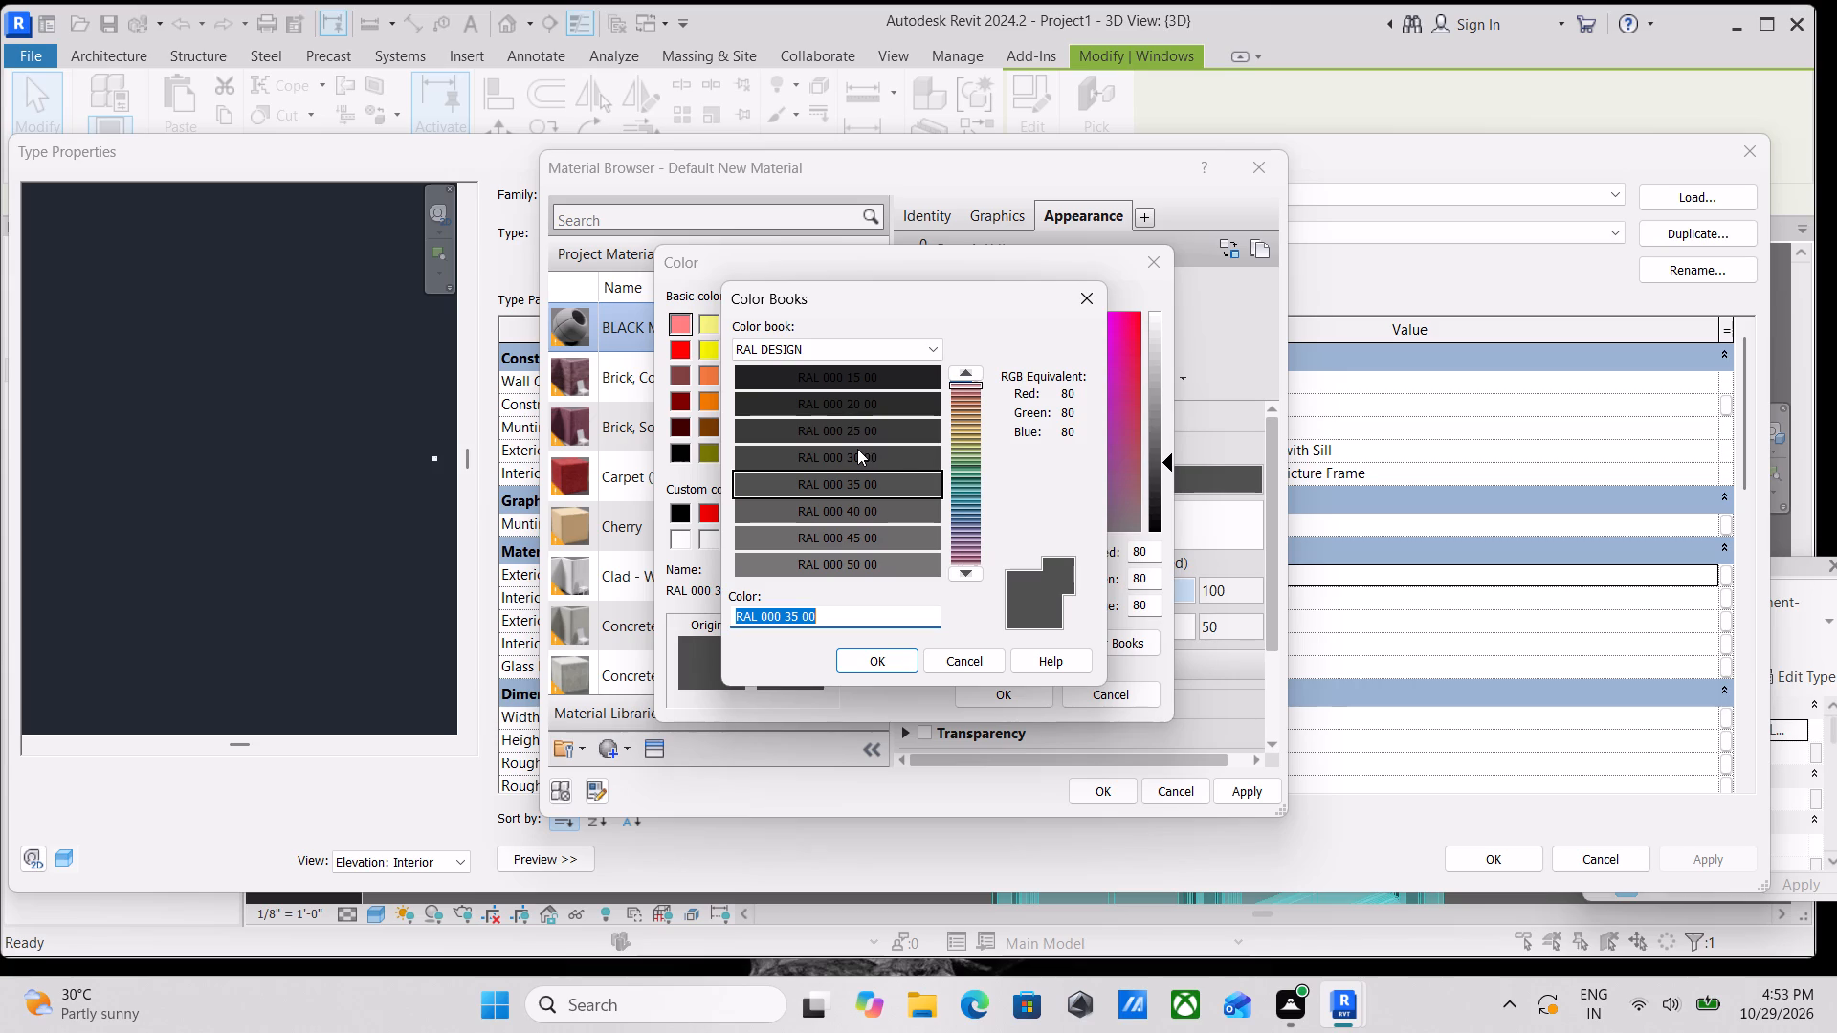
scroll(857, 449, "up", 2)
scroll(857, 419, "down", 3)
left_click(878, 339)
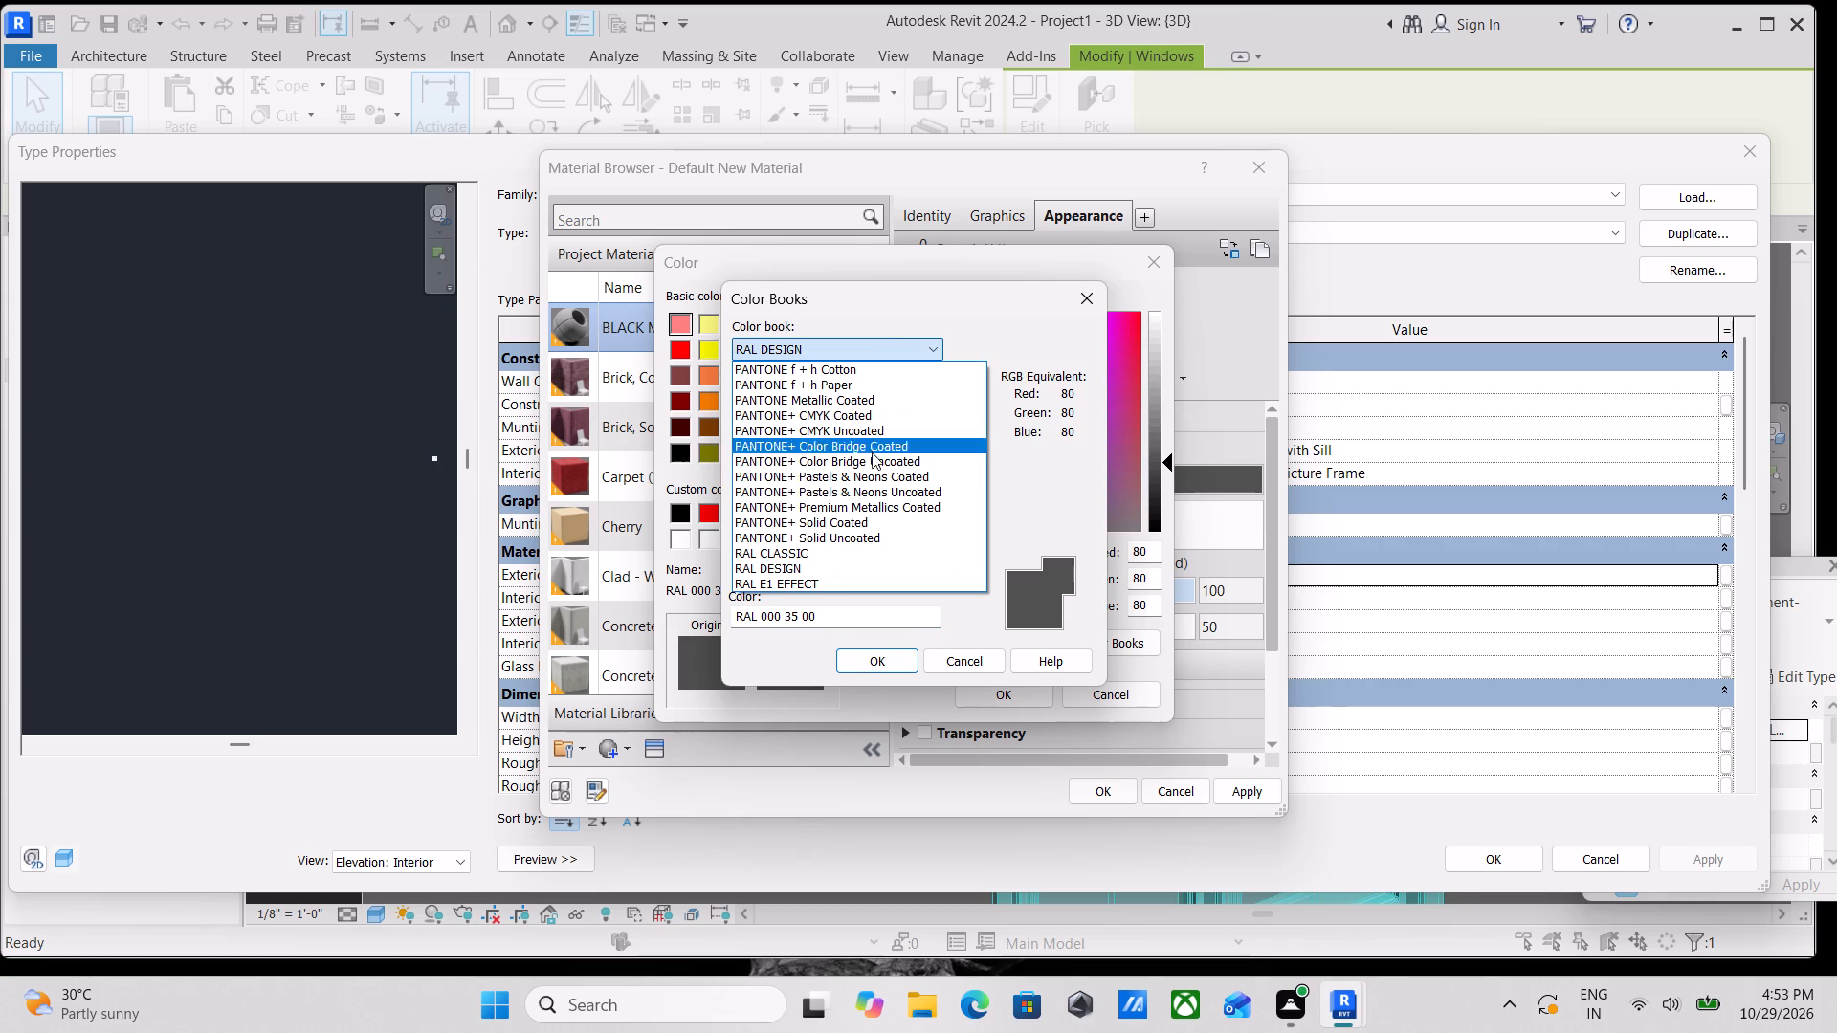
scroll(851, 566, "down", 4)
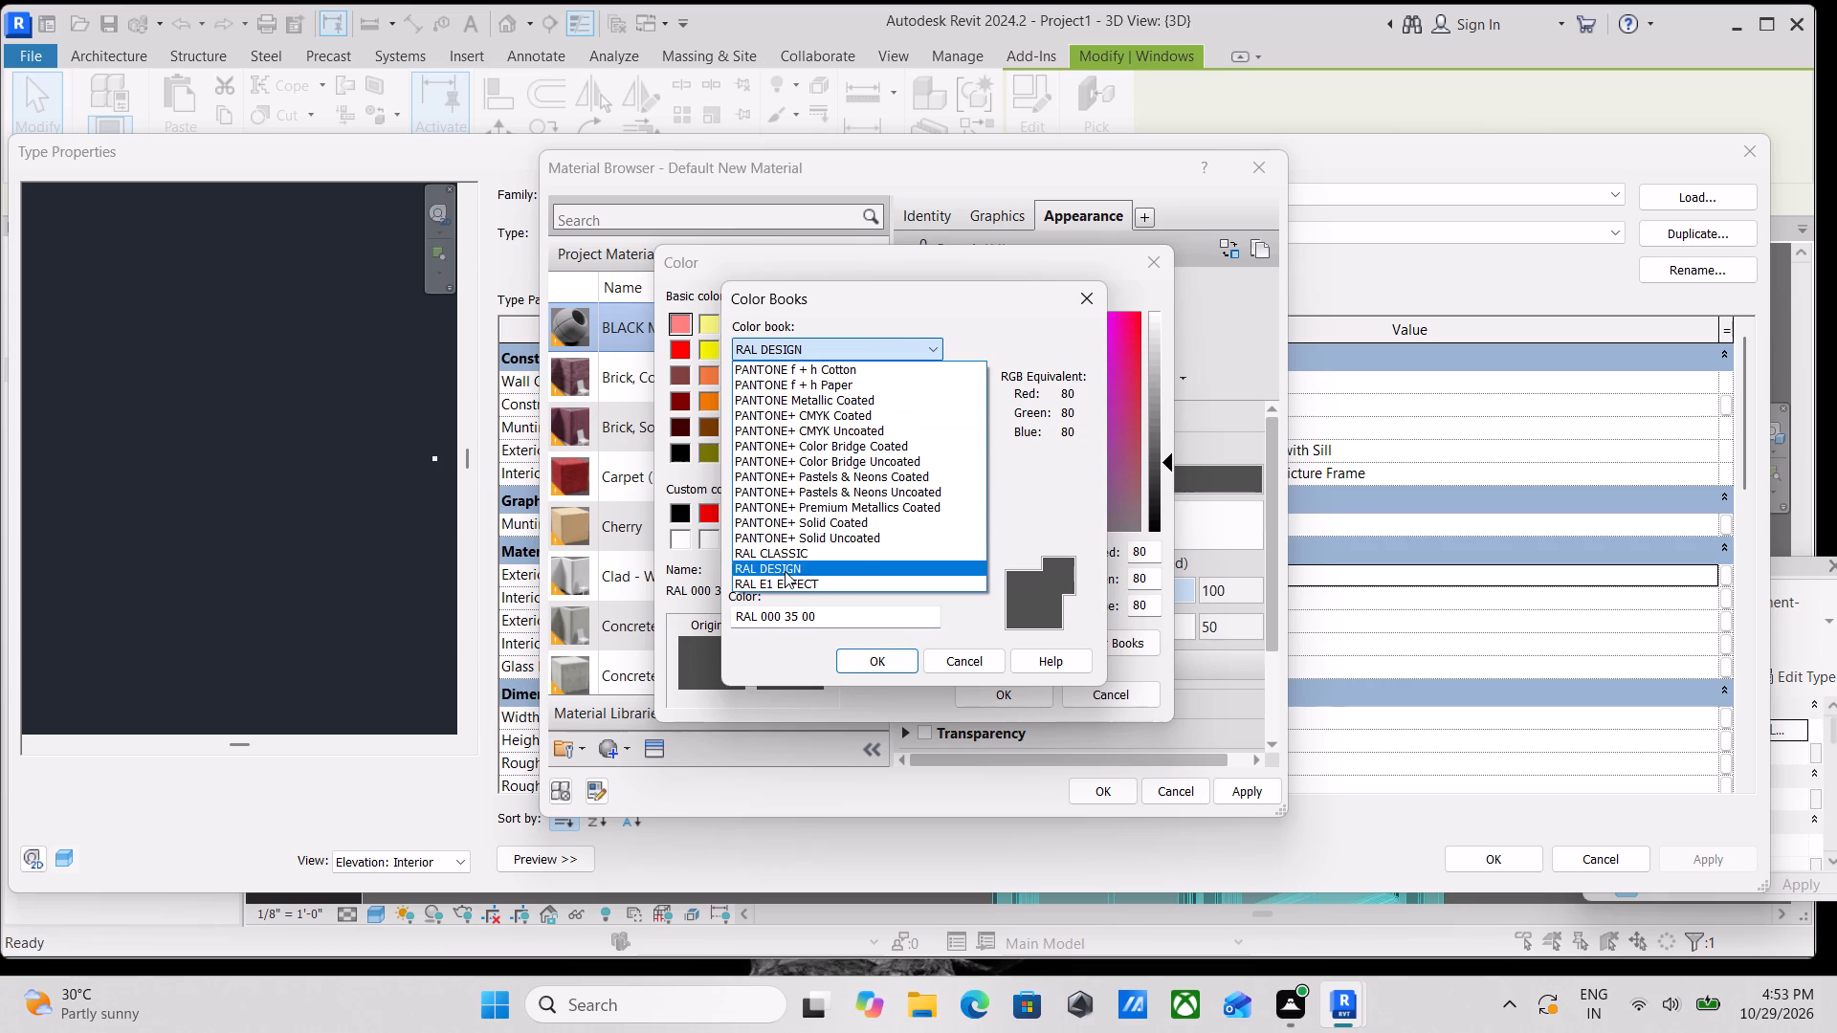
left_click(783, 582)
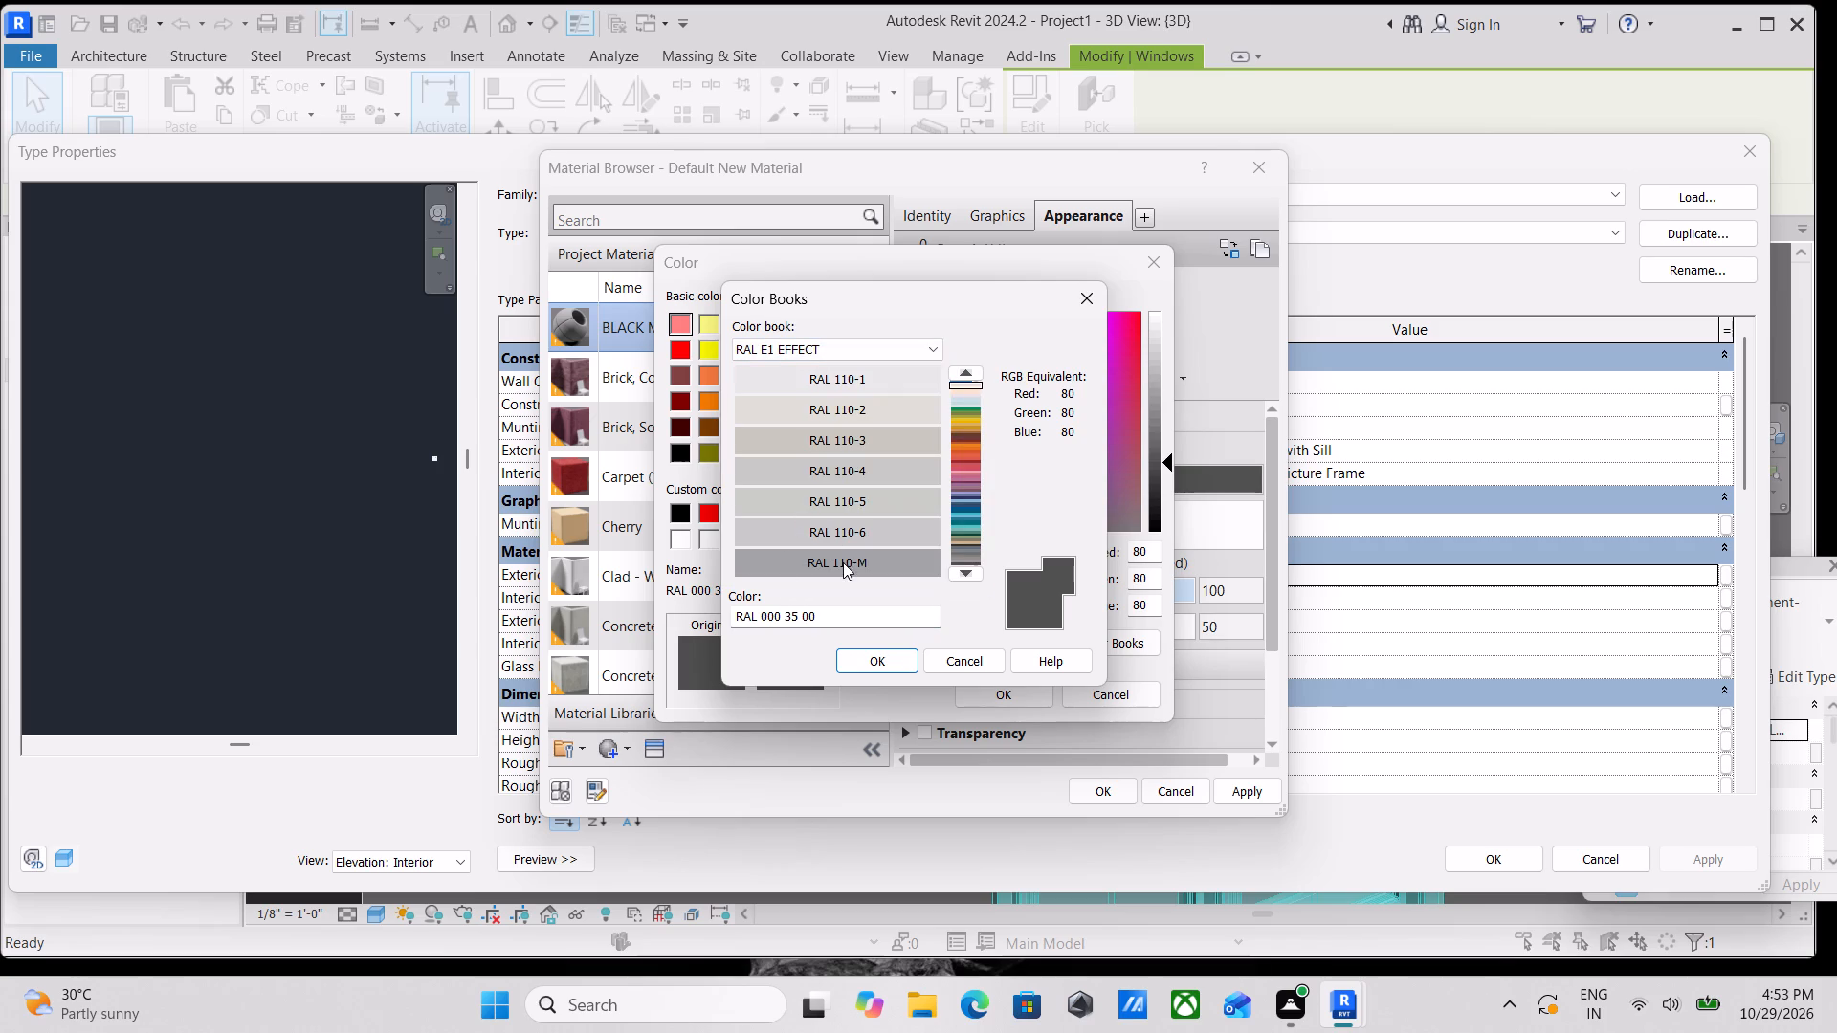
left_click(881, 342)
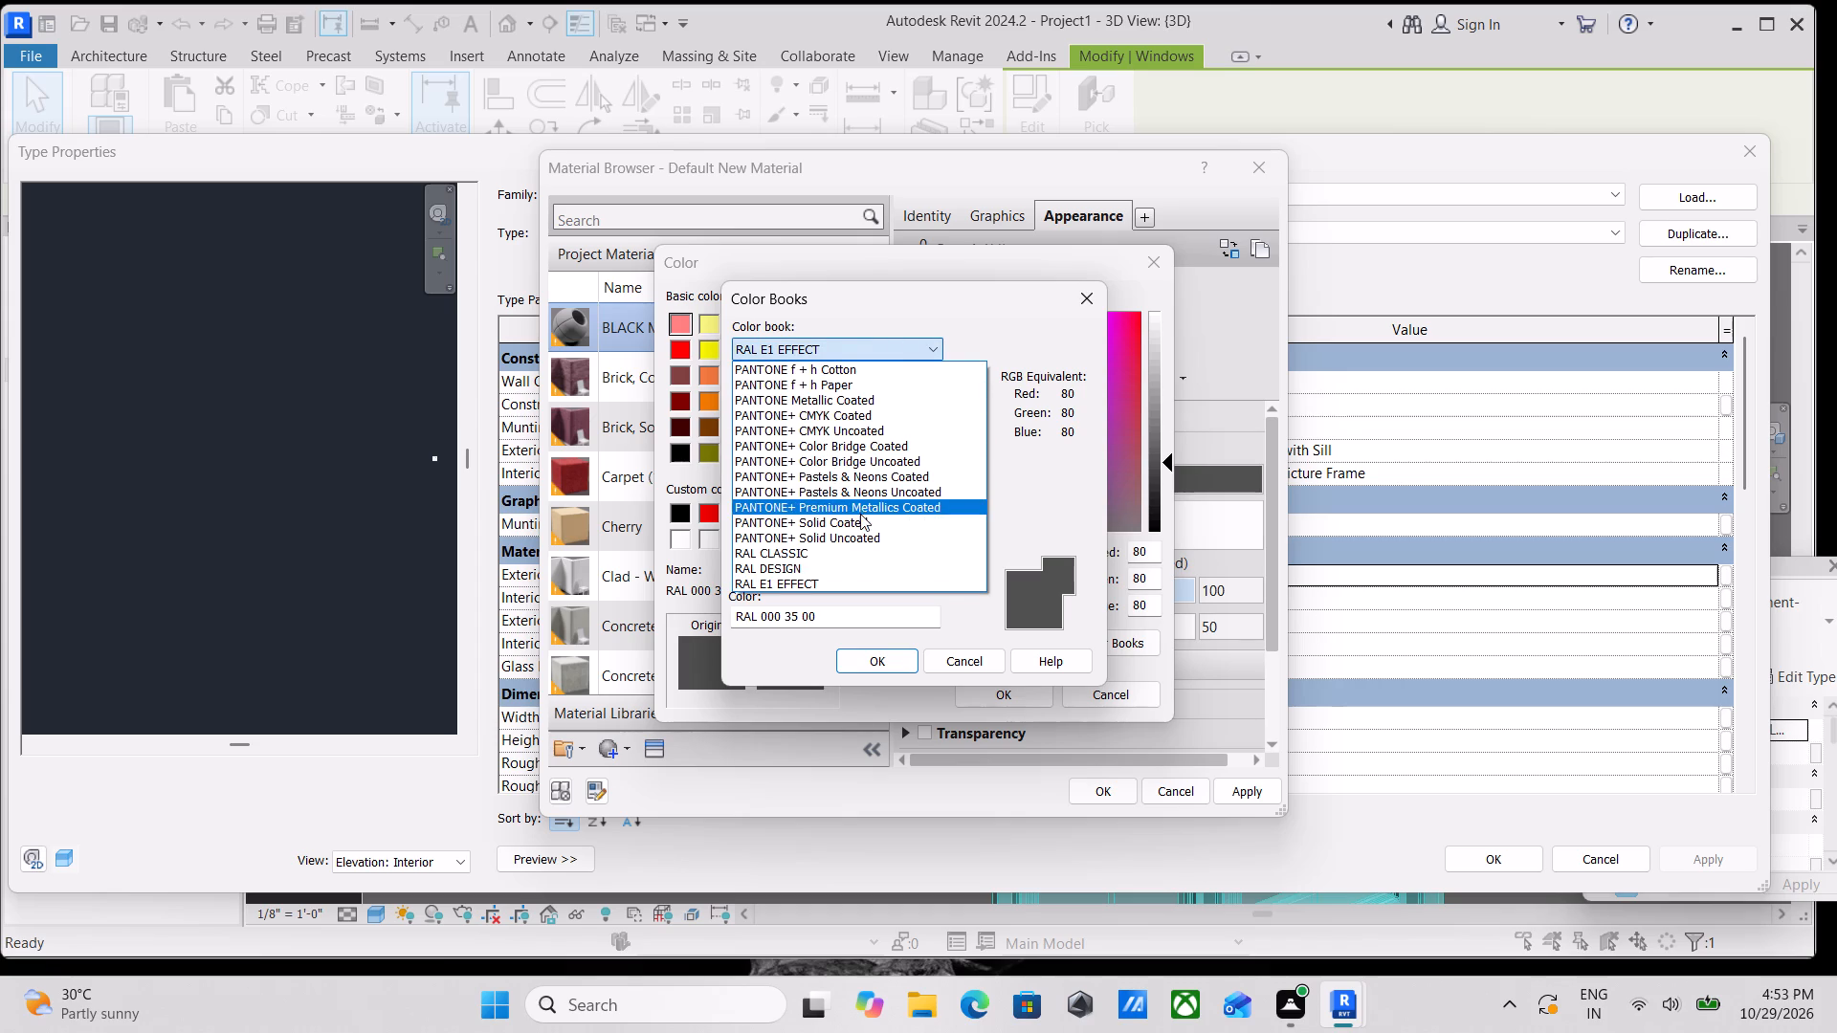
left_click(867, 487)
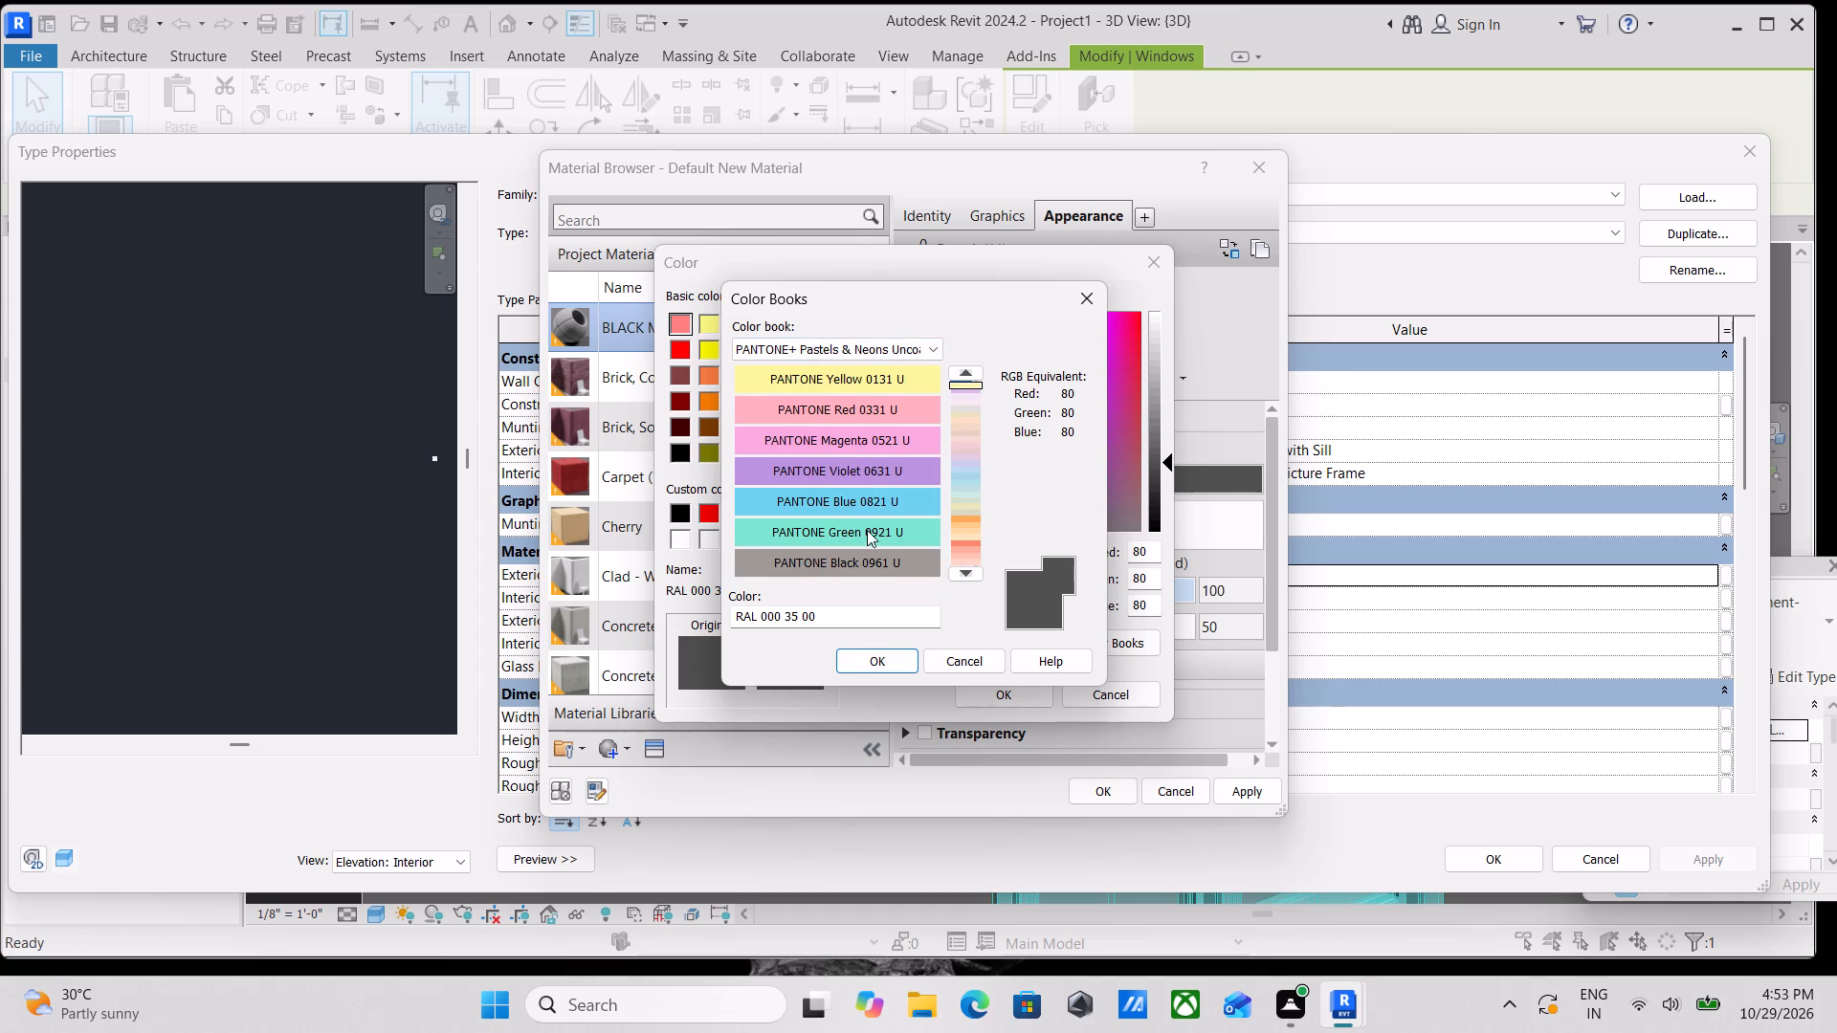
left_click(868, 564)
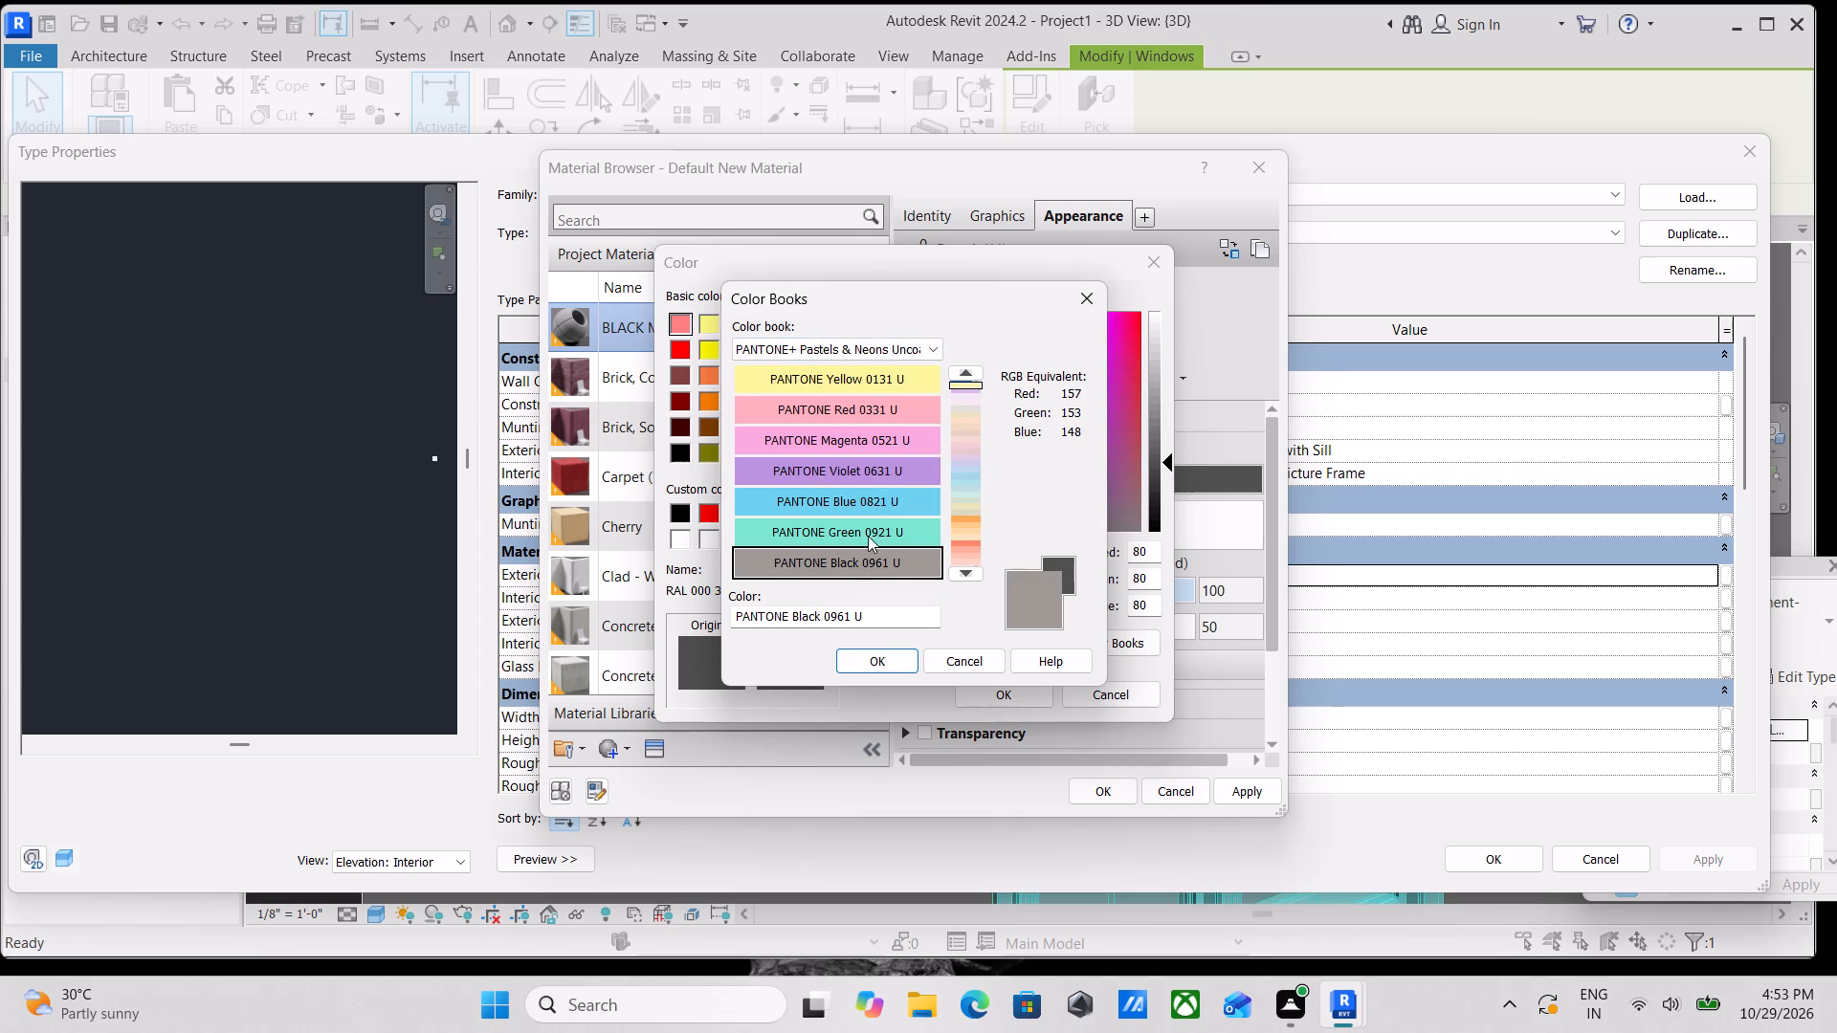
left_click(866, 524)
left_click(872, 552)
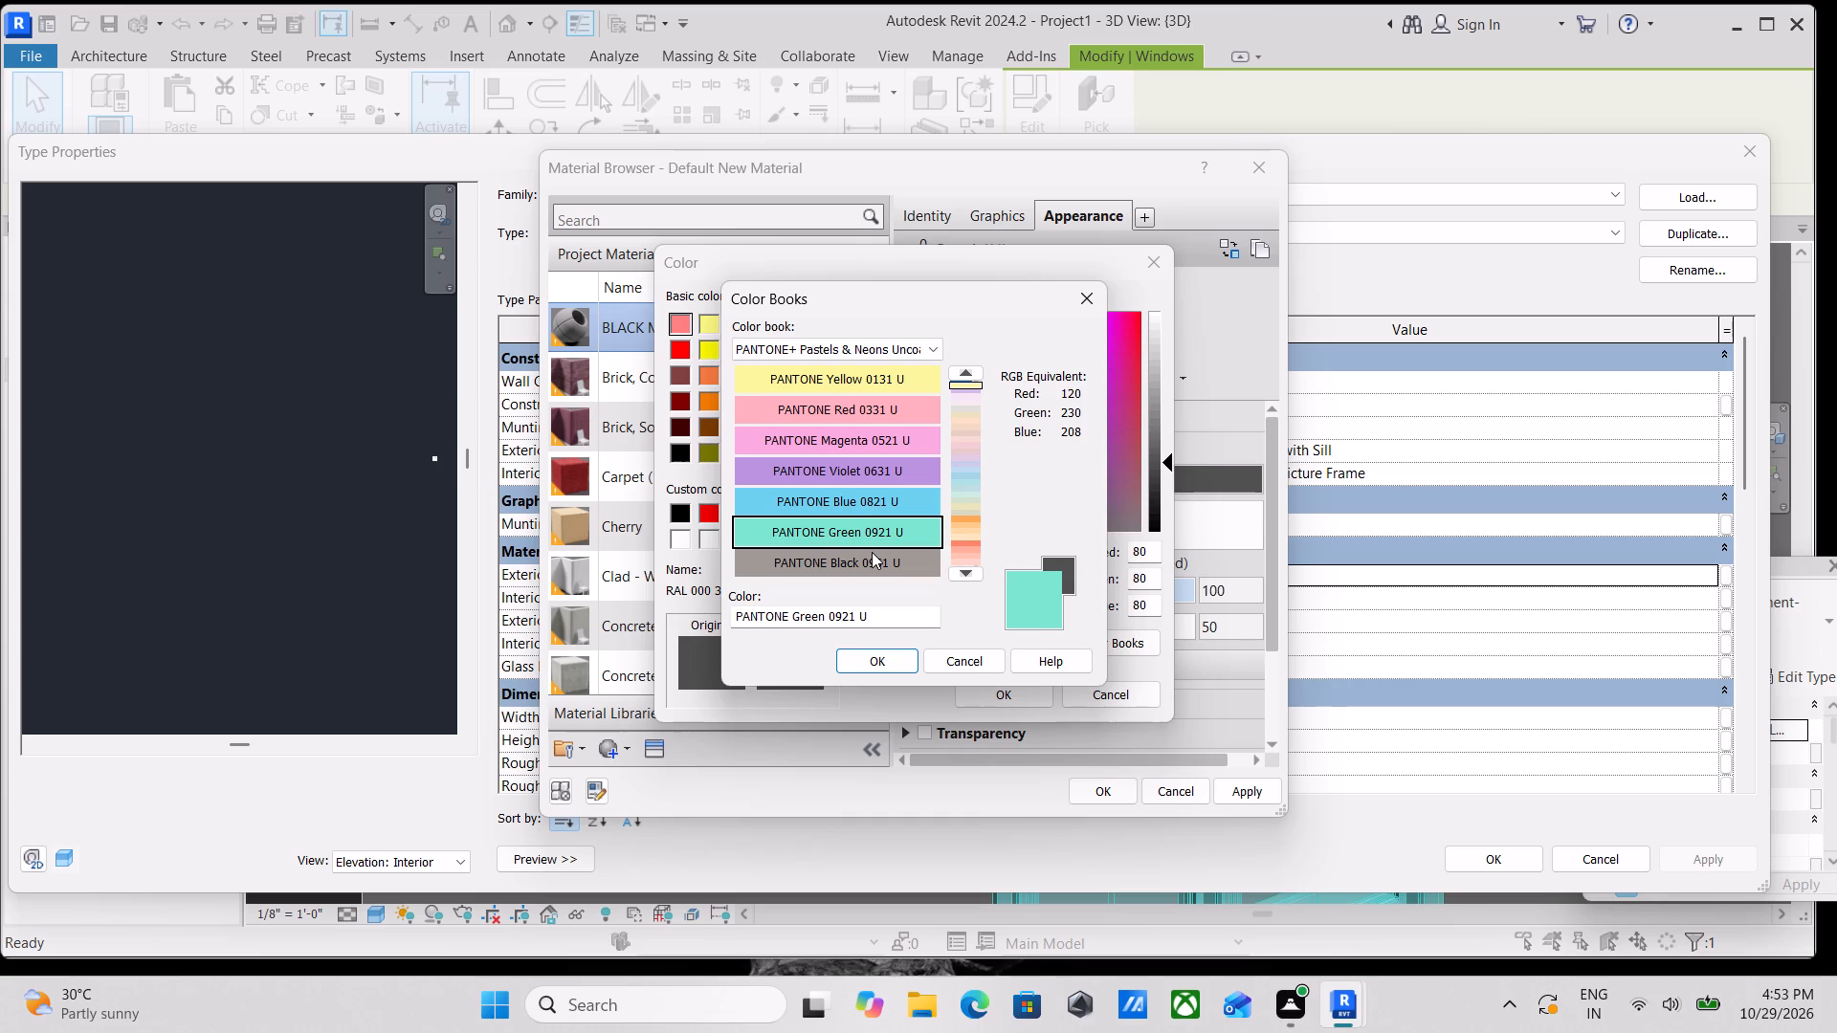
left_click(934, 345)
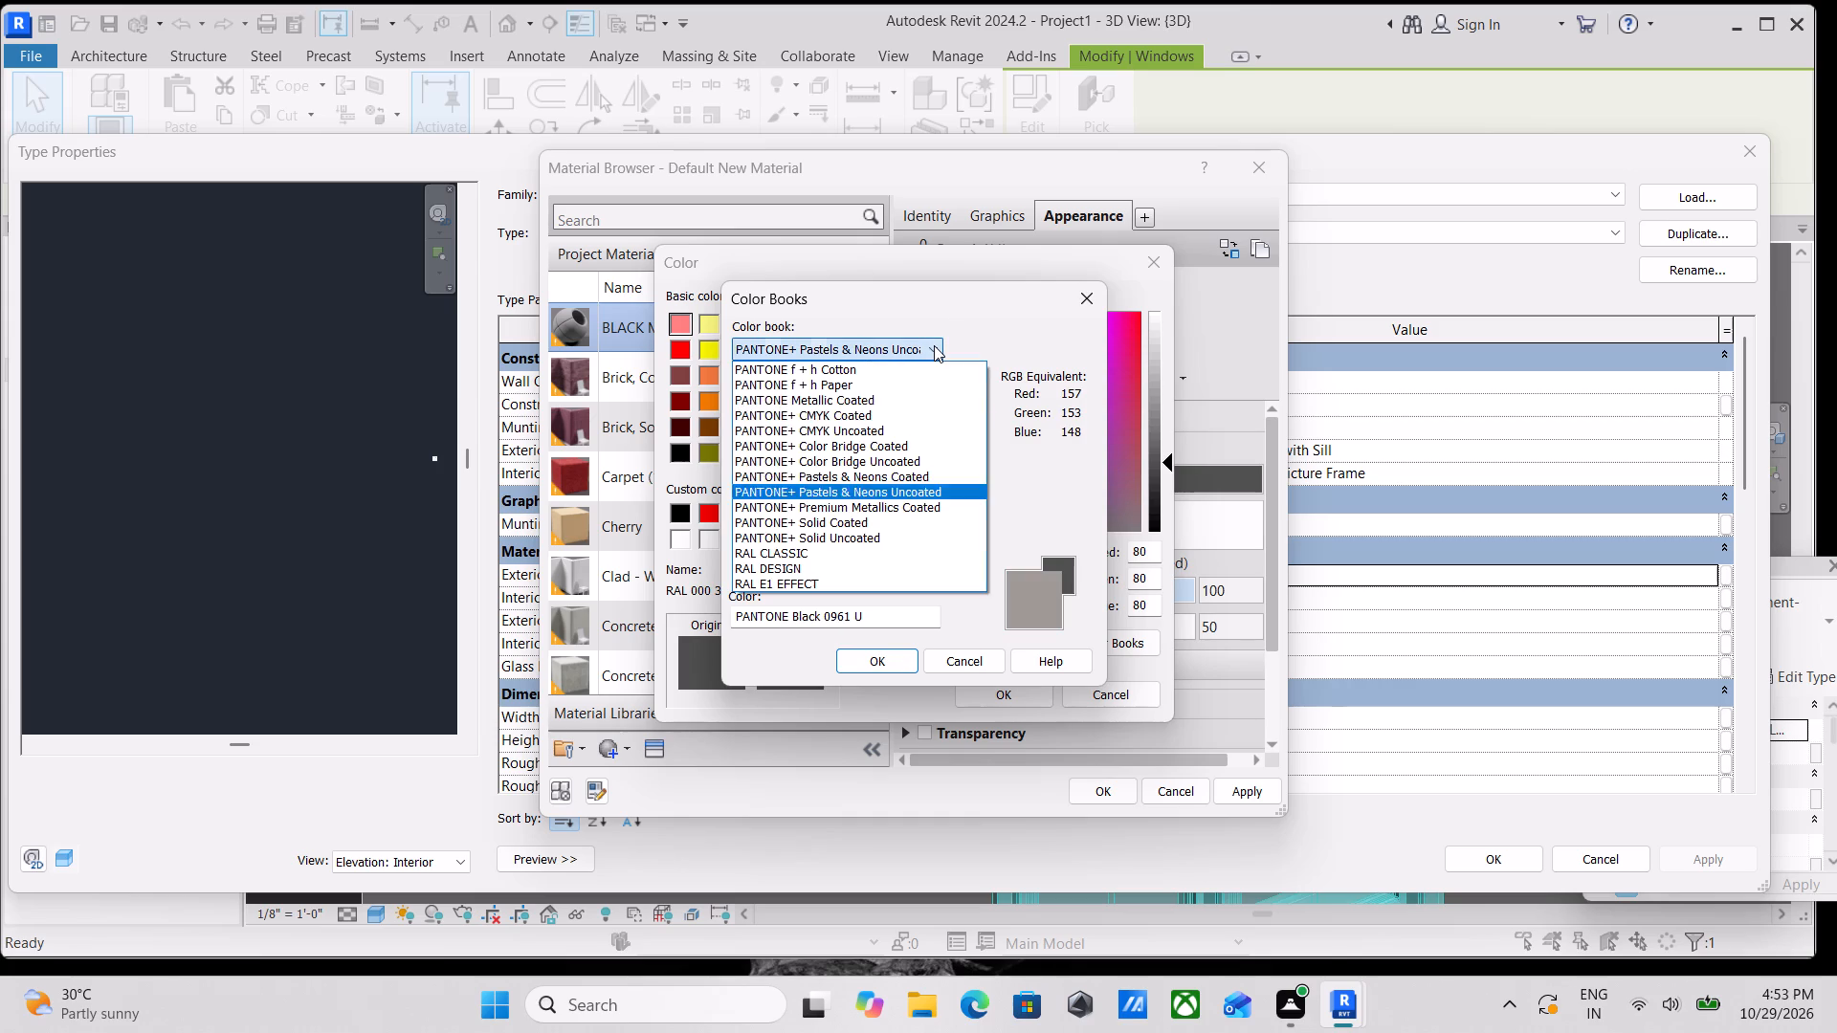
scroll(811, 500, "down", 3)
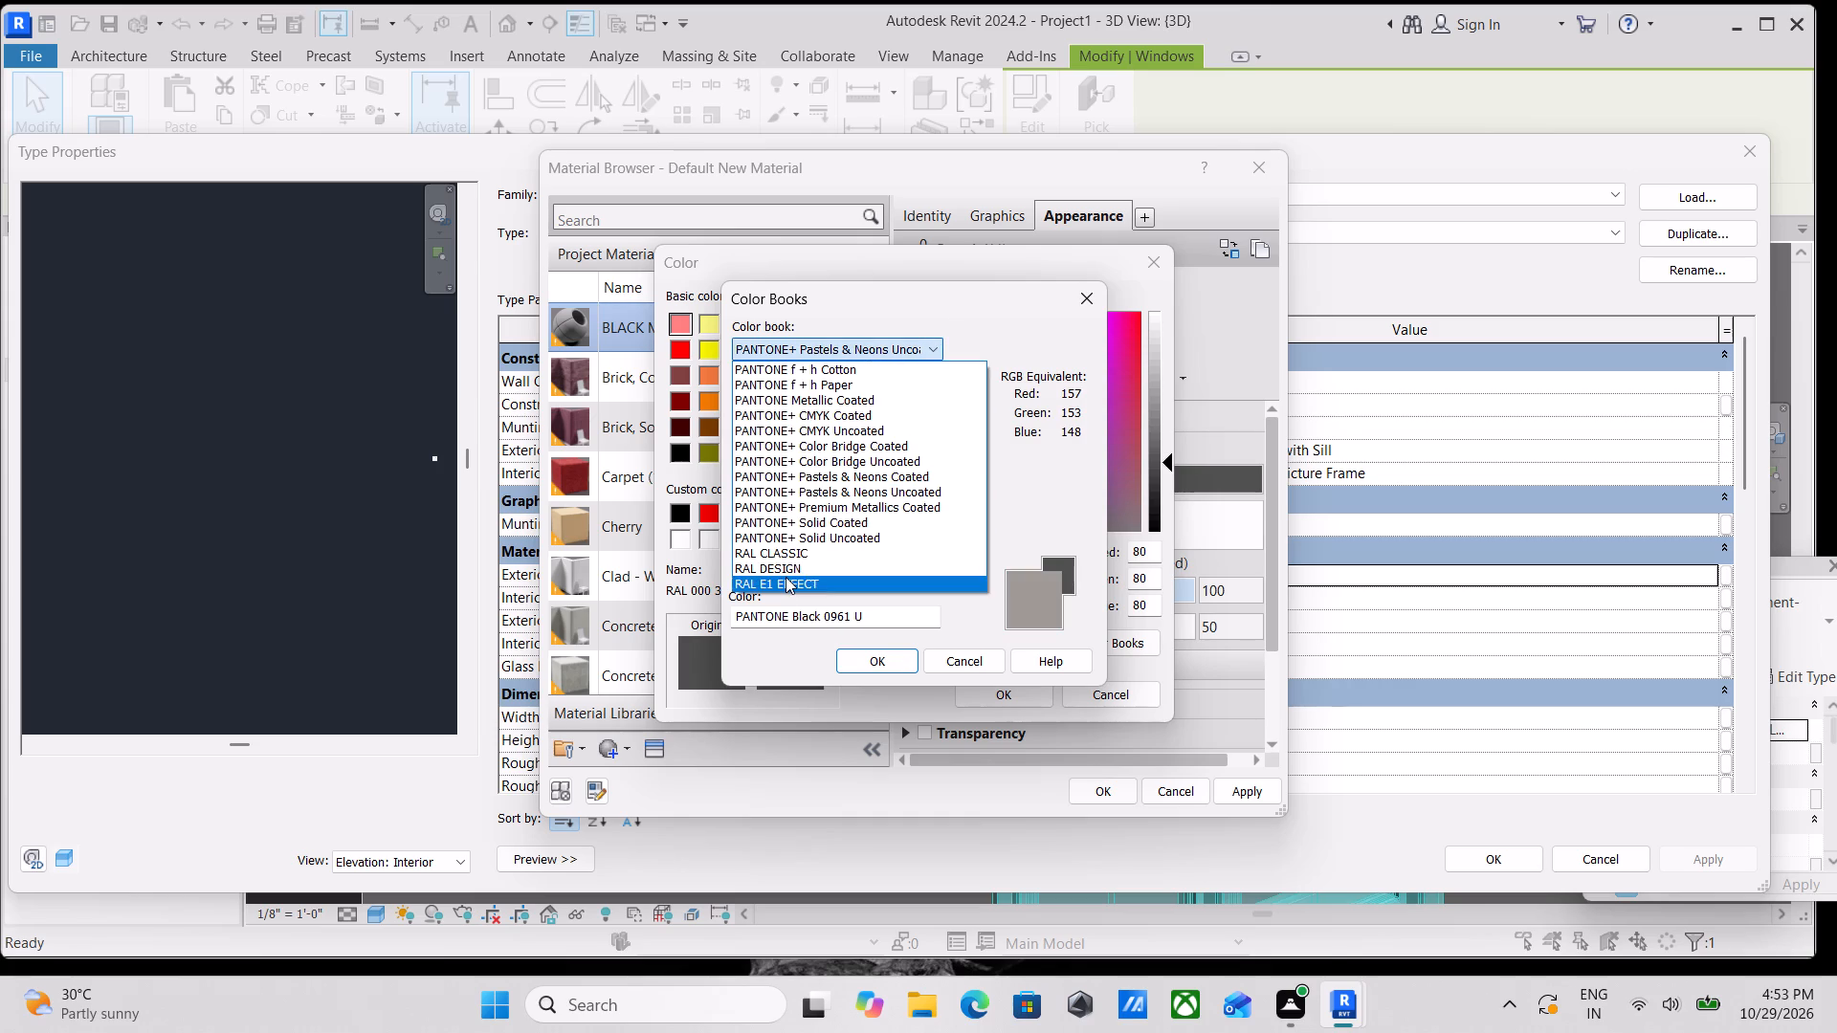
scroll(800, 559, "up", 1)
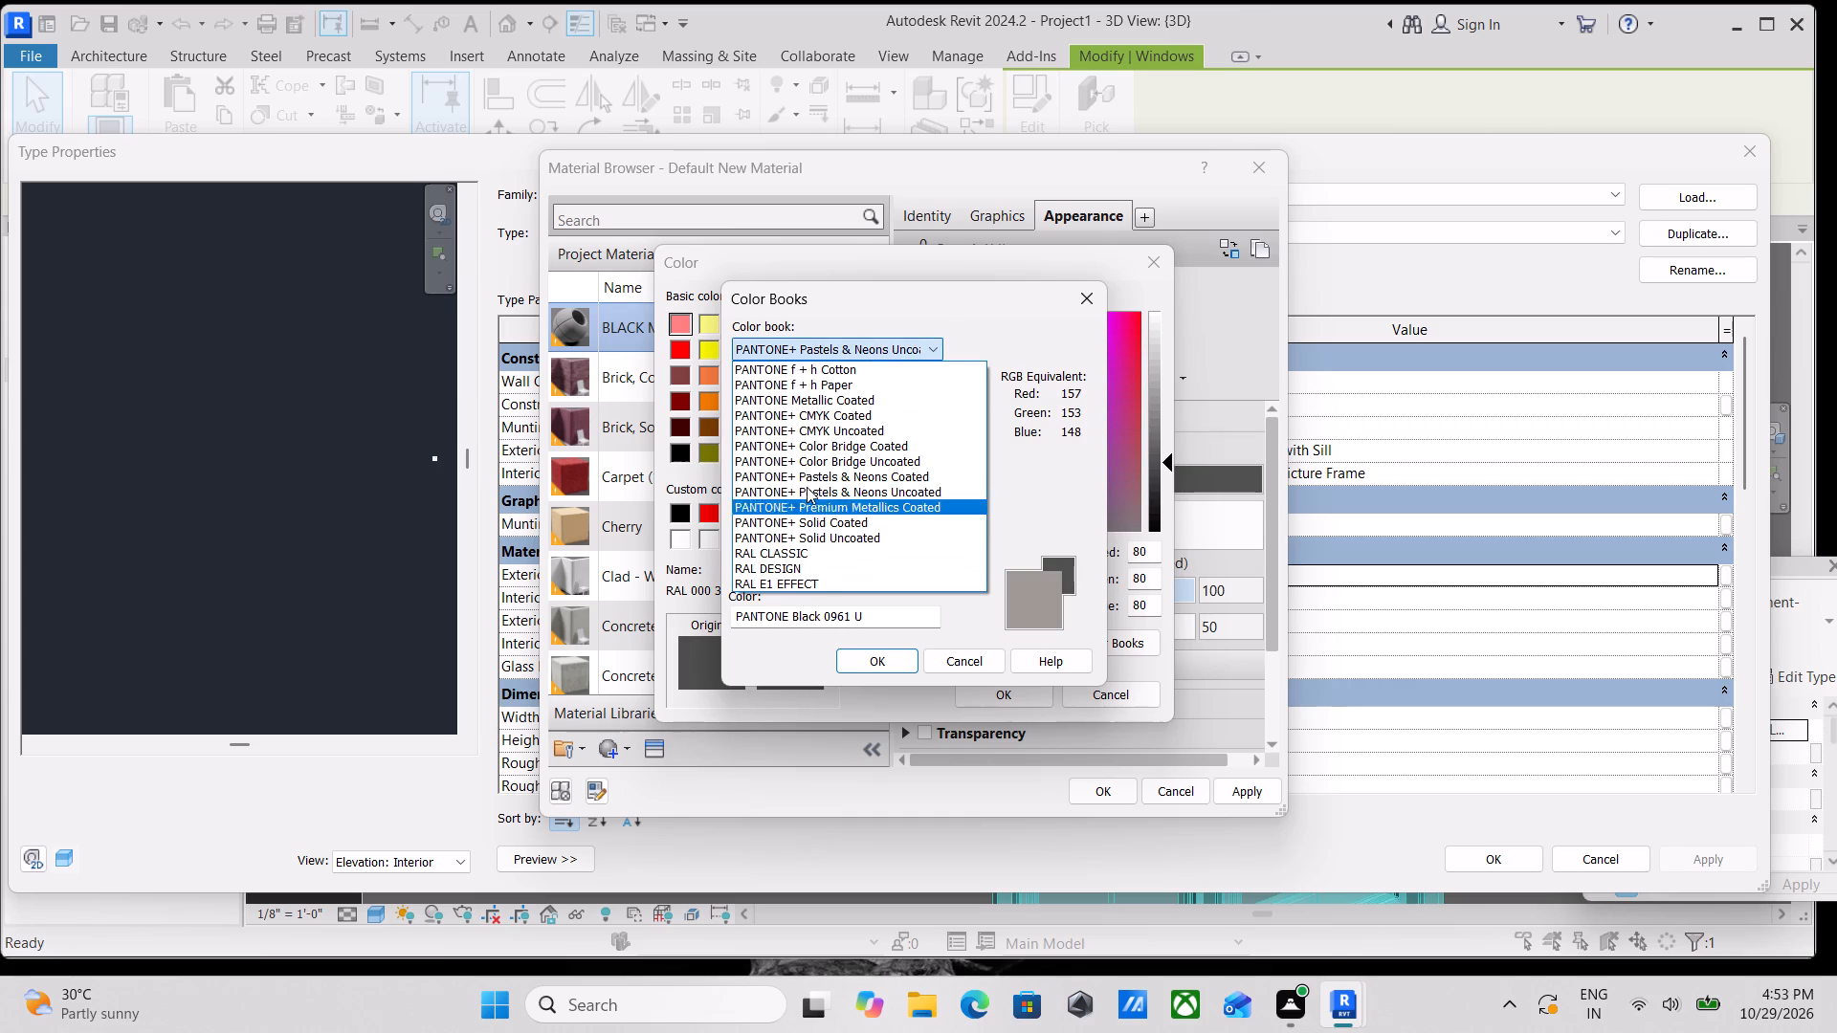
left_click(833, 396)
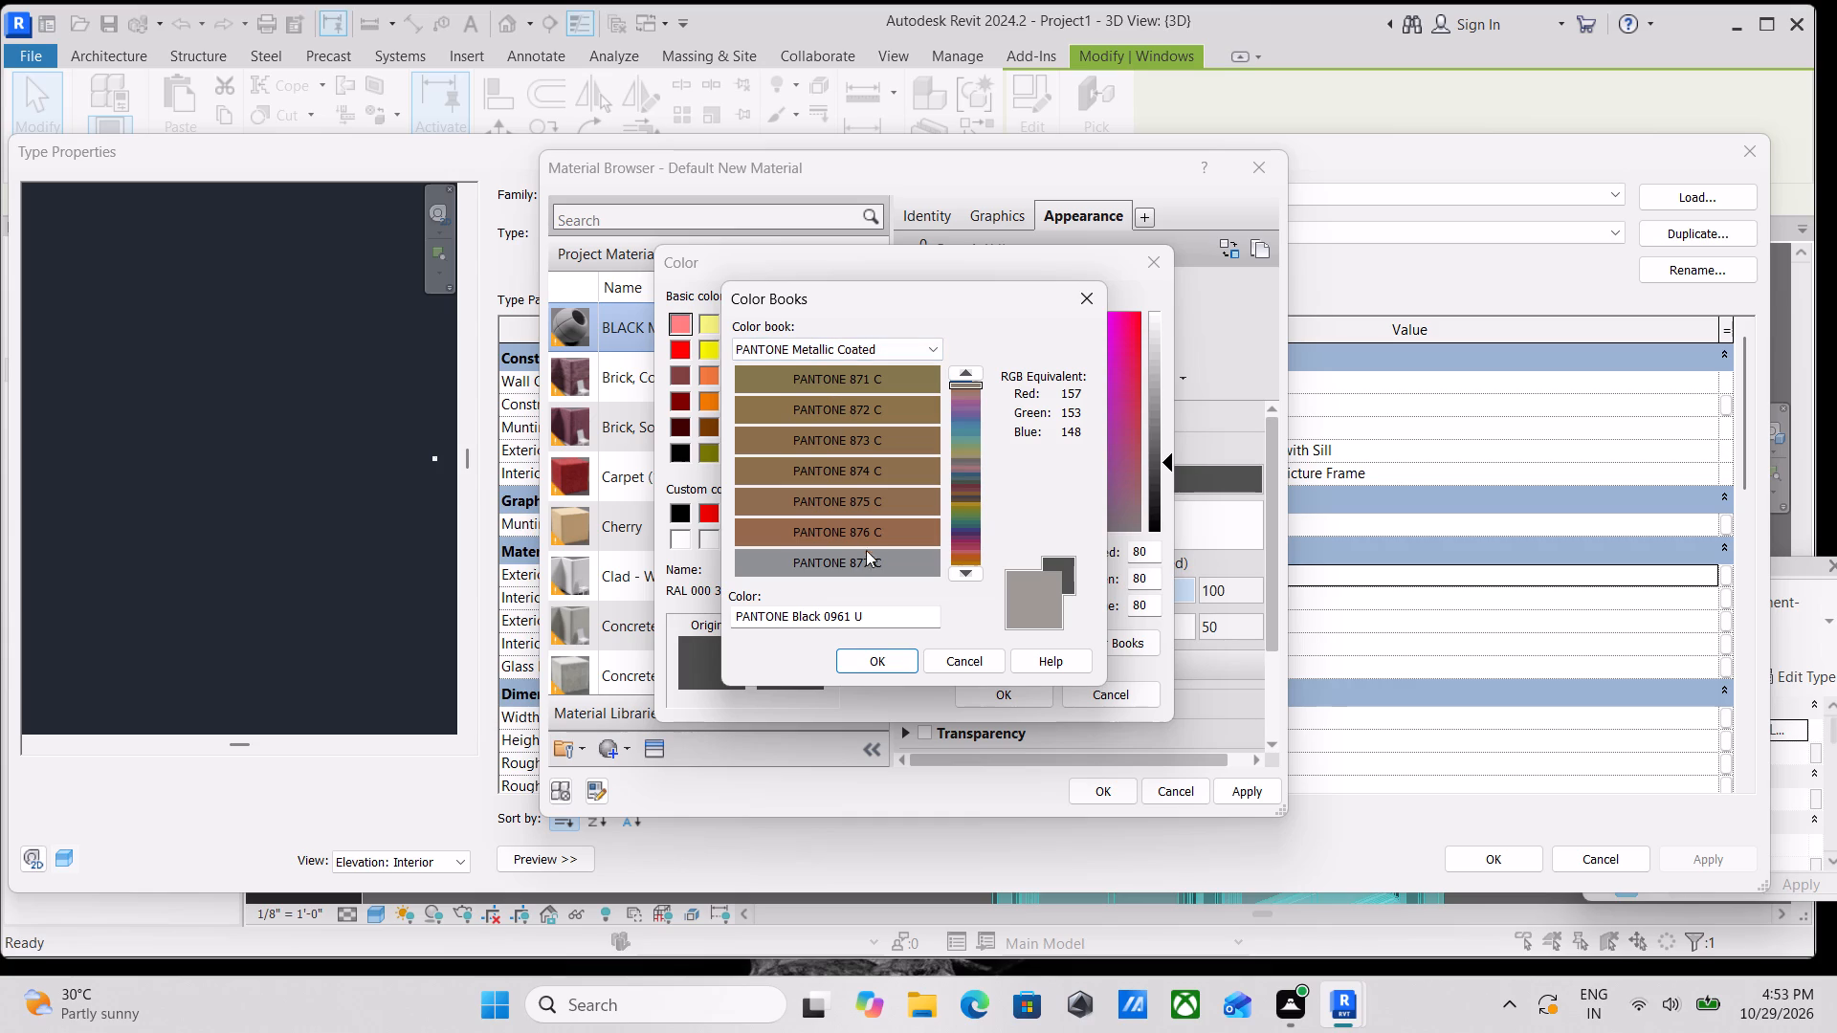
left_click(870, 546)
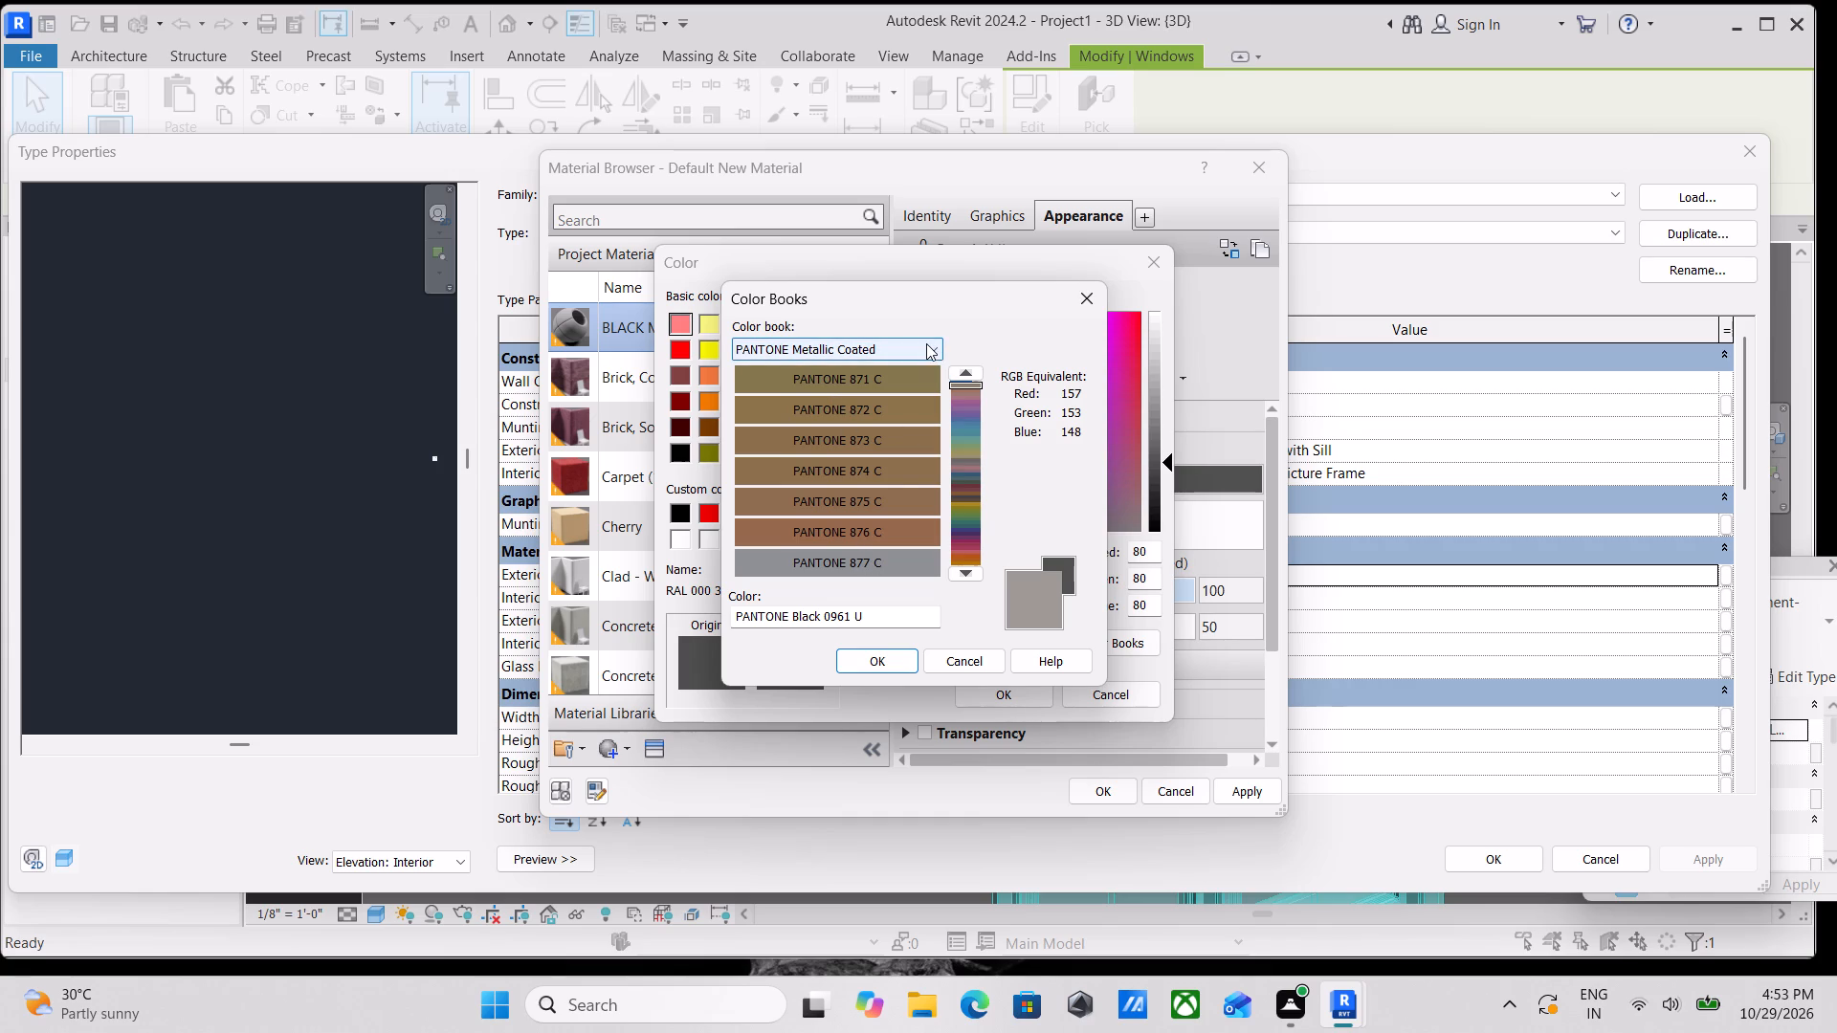
Compare the dark grey shades in the RAL DESIGN colour book and set BLACK MATERIAL's appearance colour to RAL 000 35 00.
left_click(926, 343)
scroll(838, 539, "down", 2)
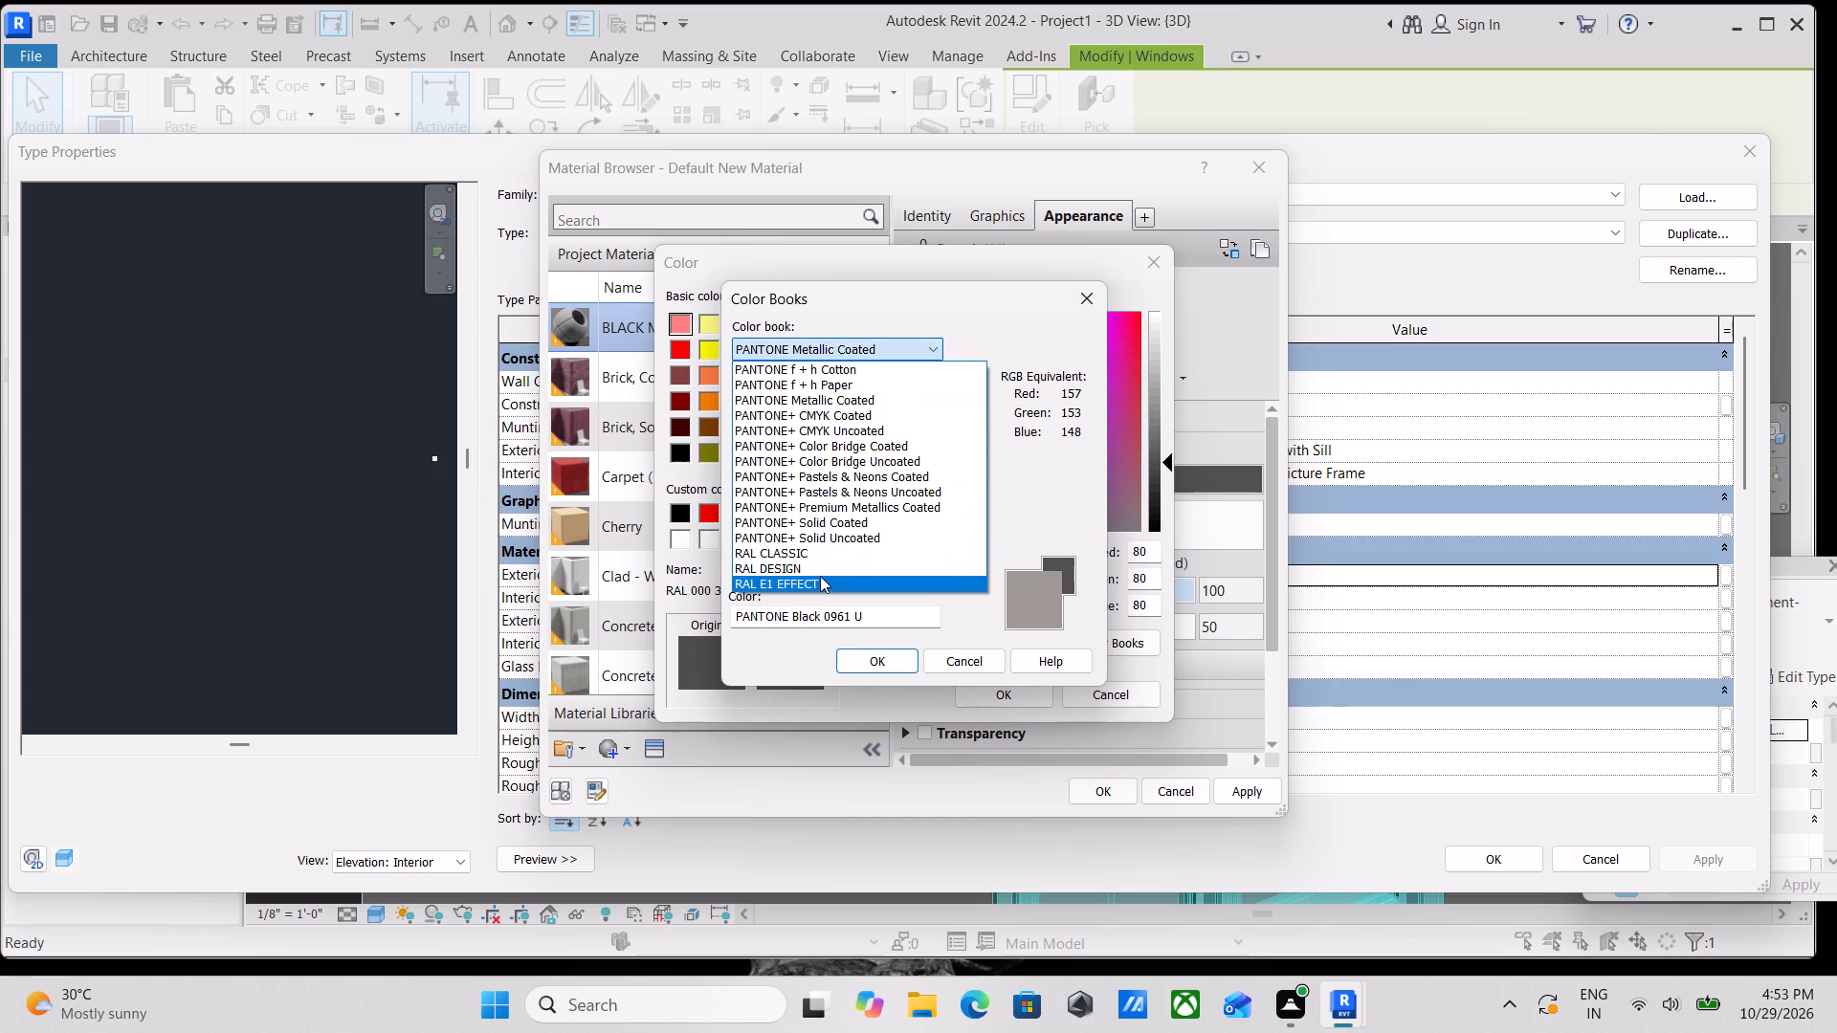
left_click(798, 563)
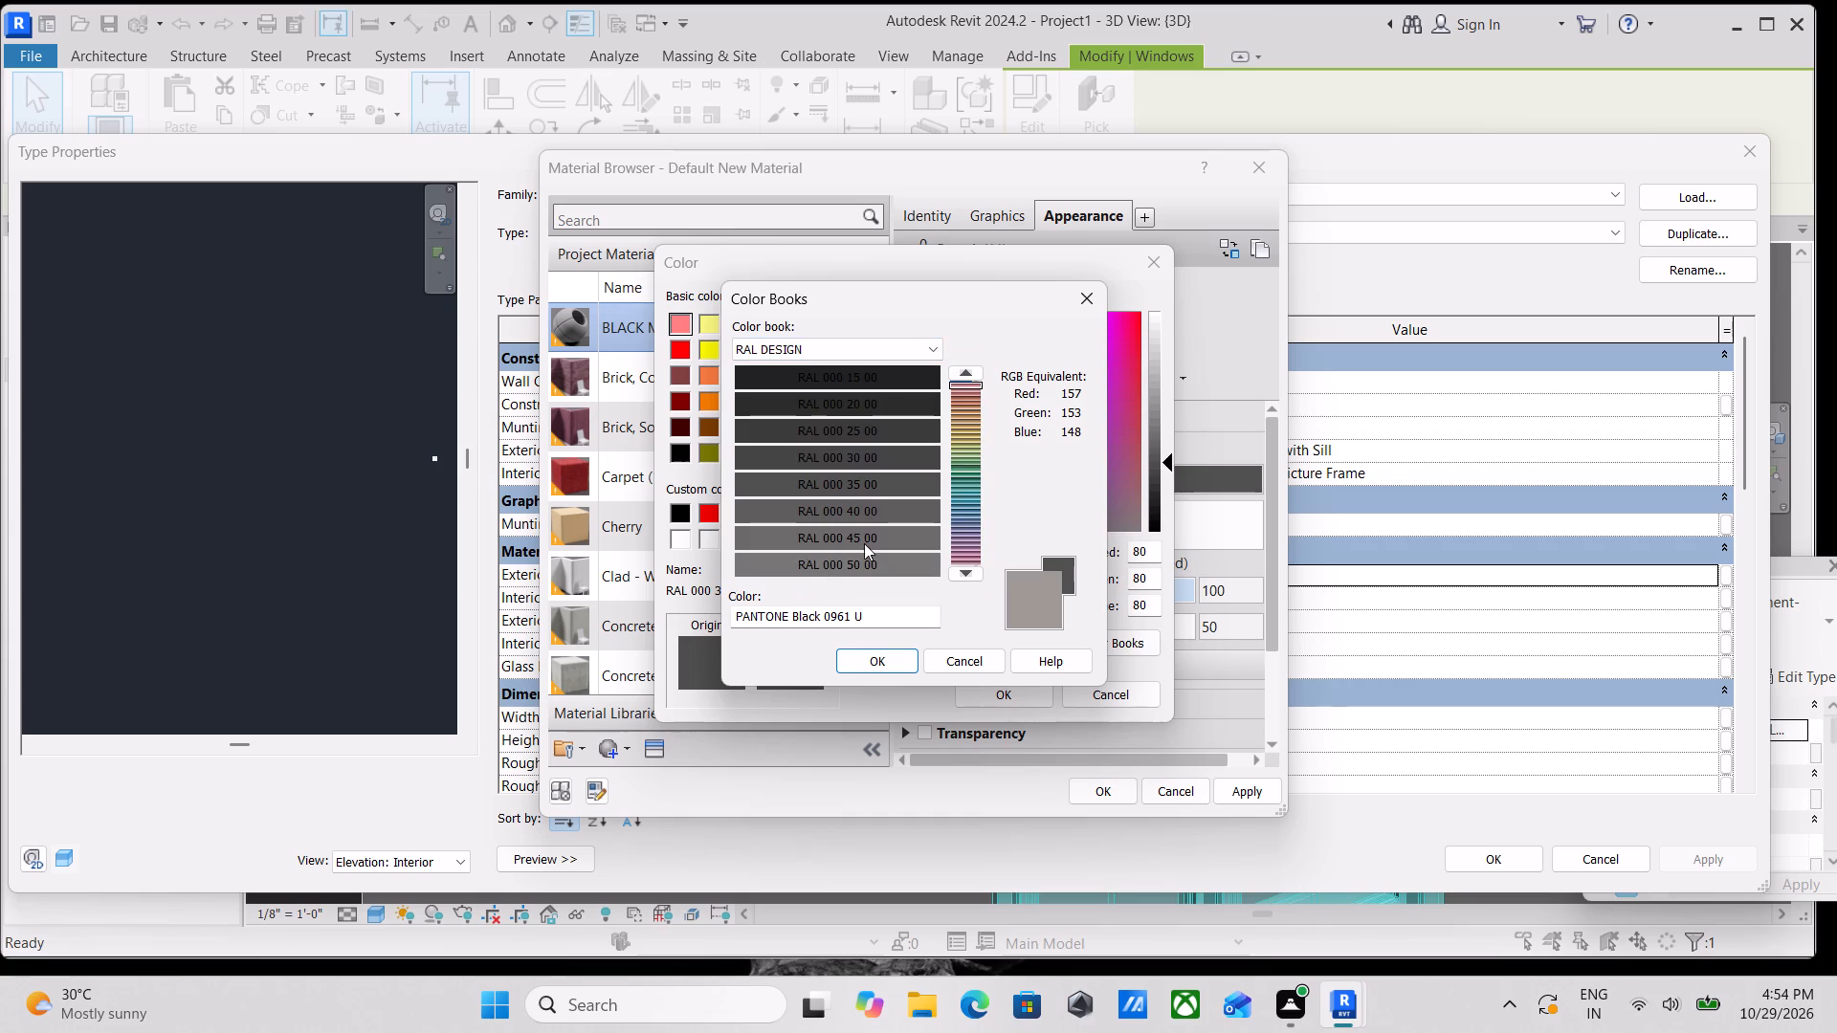
left_click(864, 485)
left_click(862, 407)
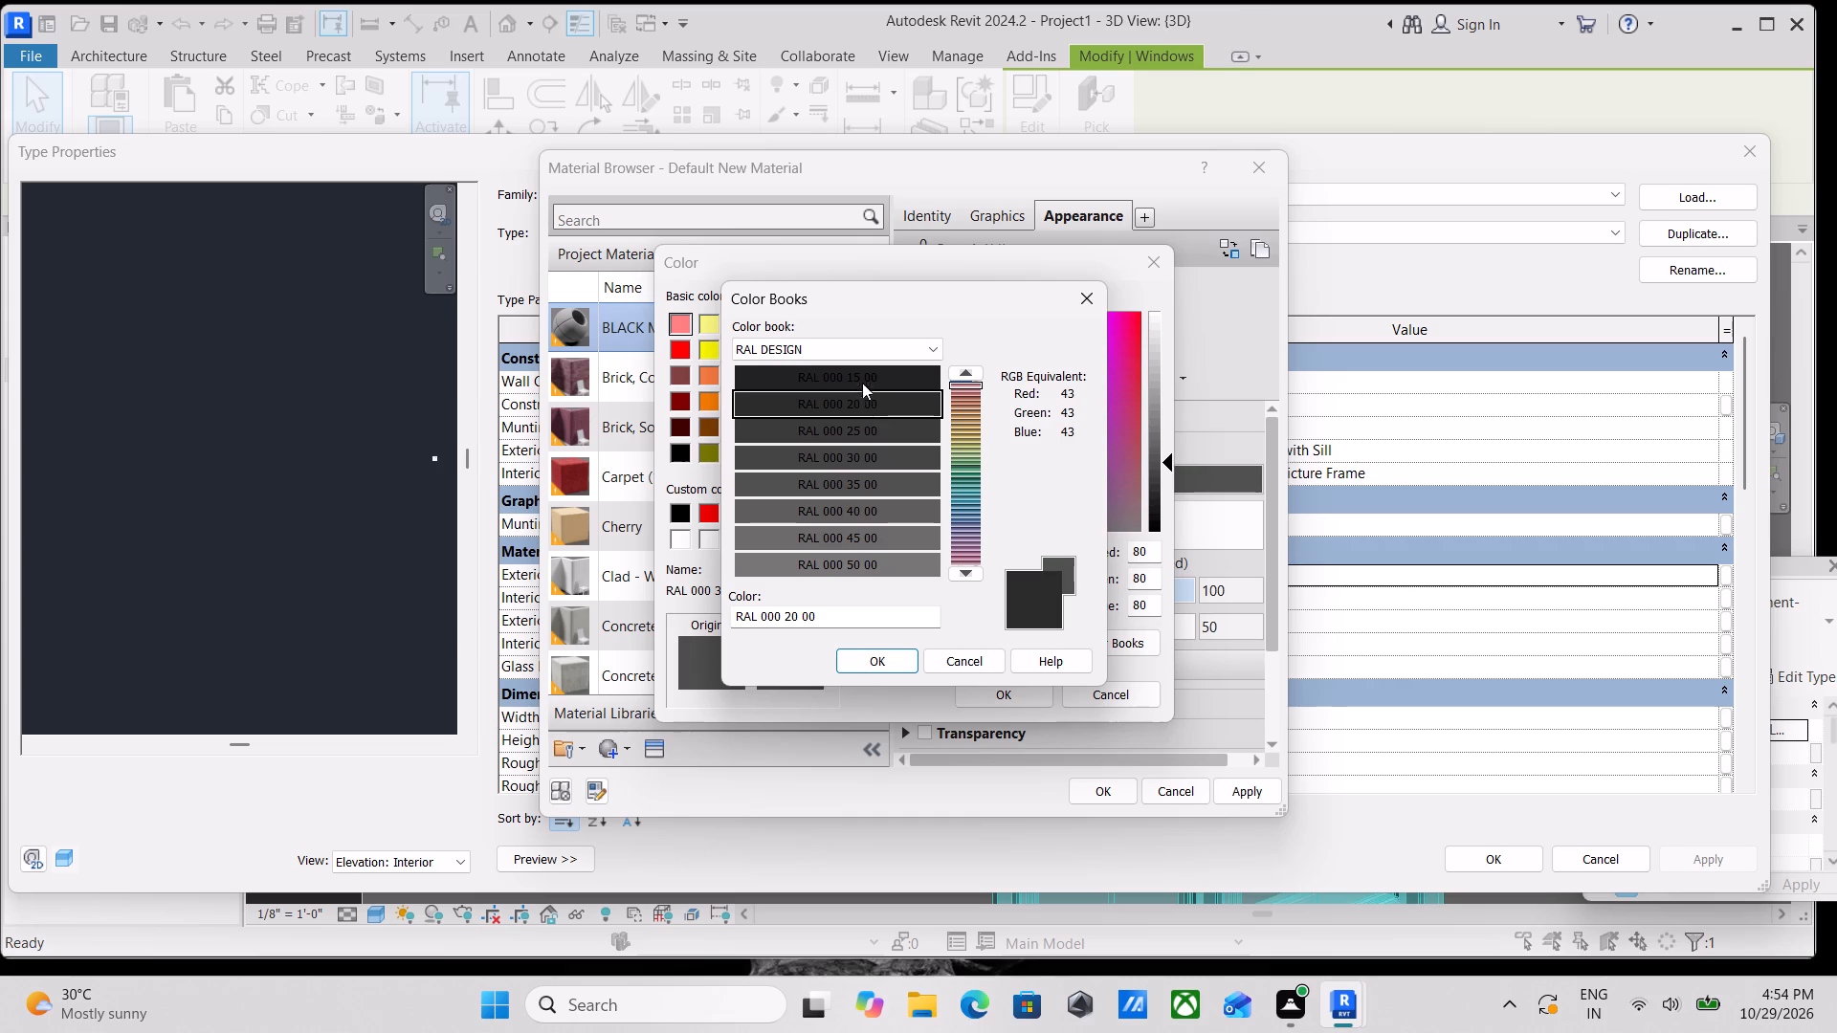
left_click(861, 377)
left_click(854, 407)
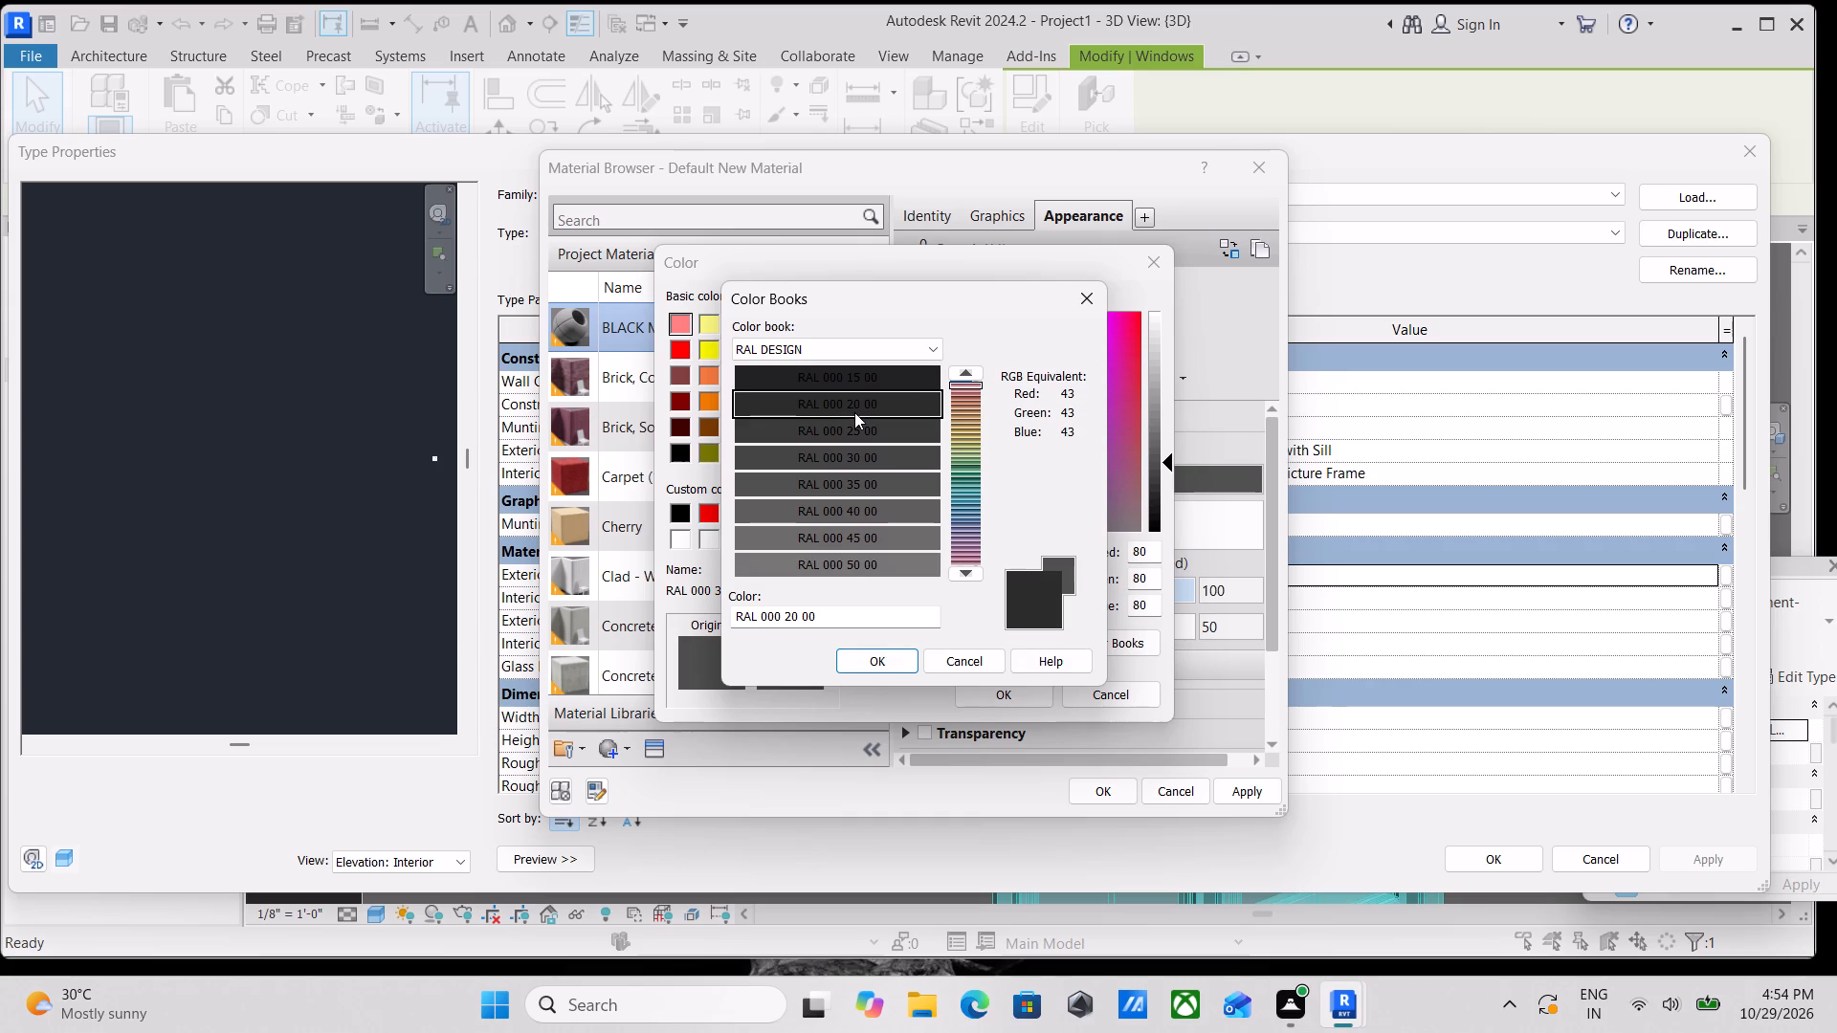
left_click(854, 412)
left_click(854, 434)
left_click(846, 454)
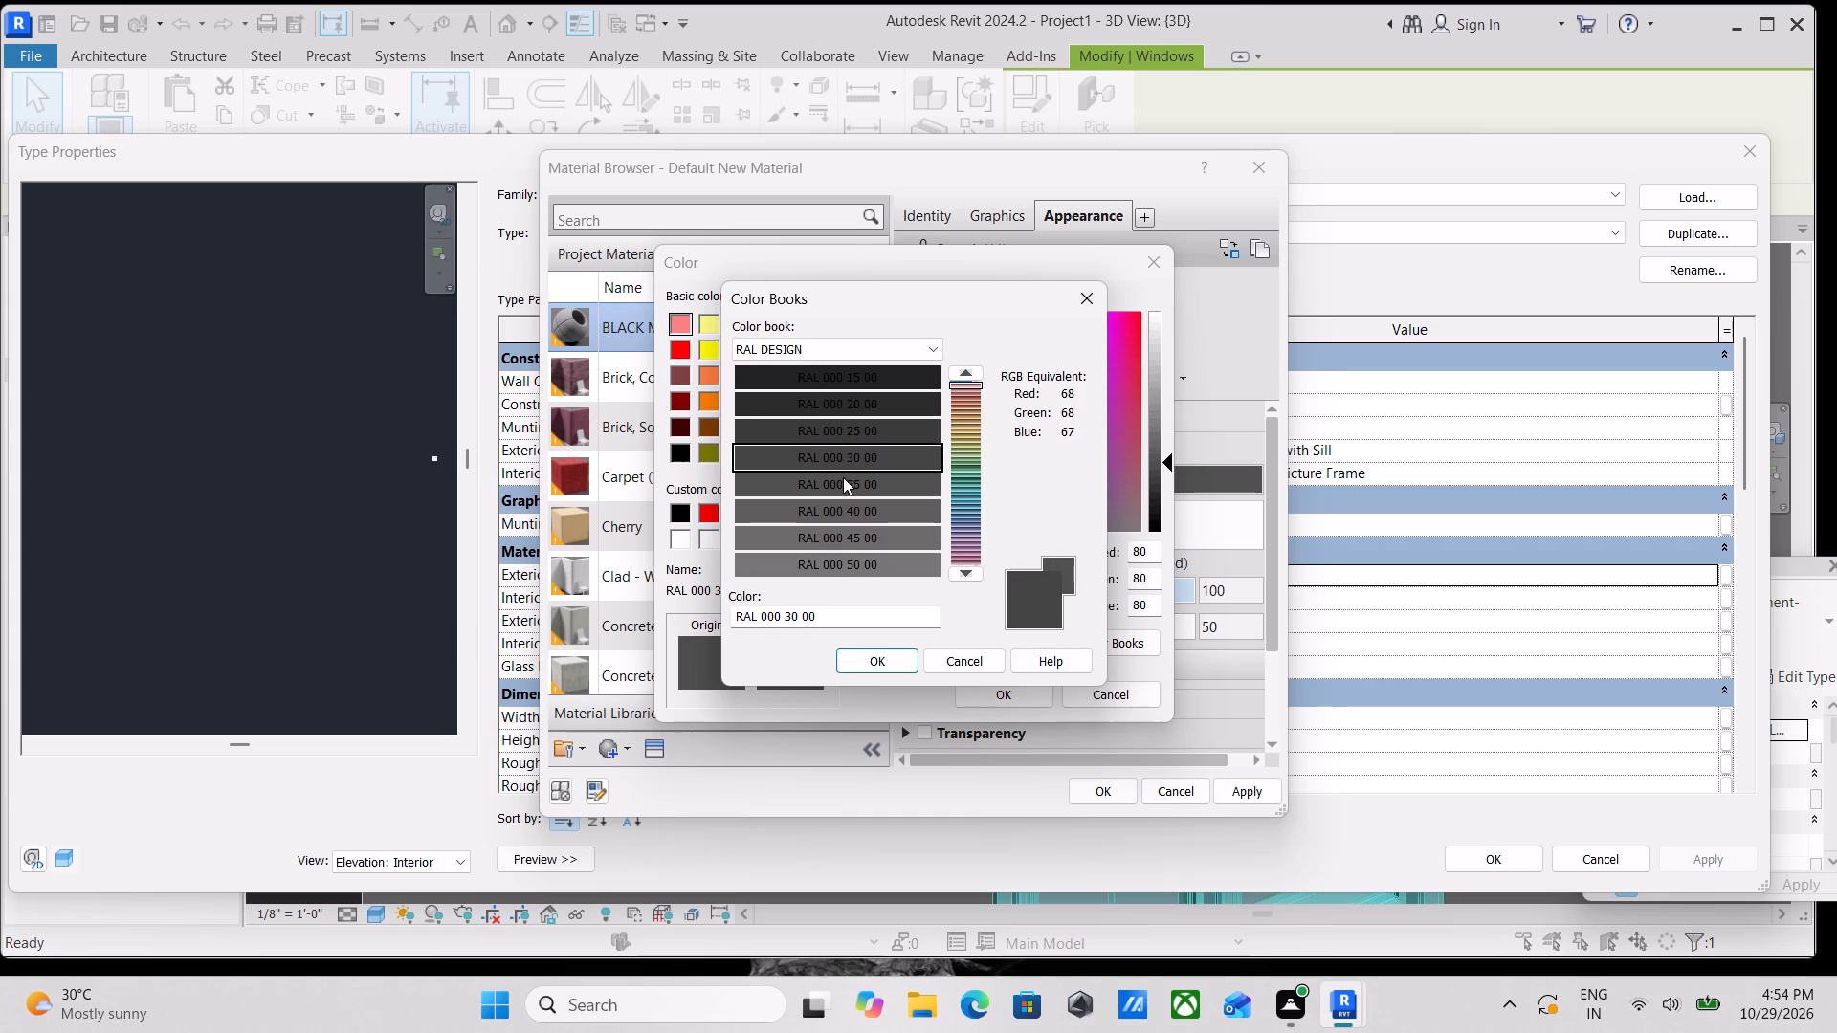
left_click(834, 495)
left_click(834, 505)
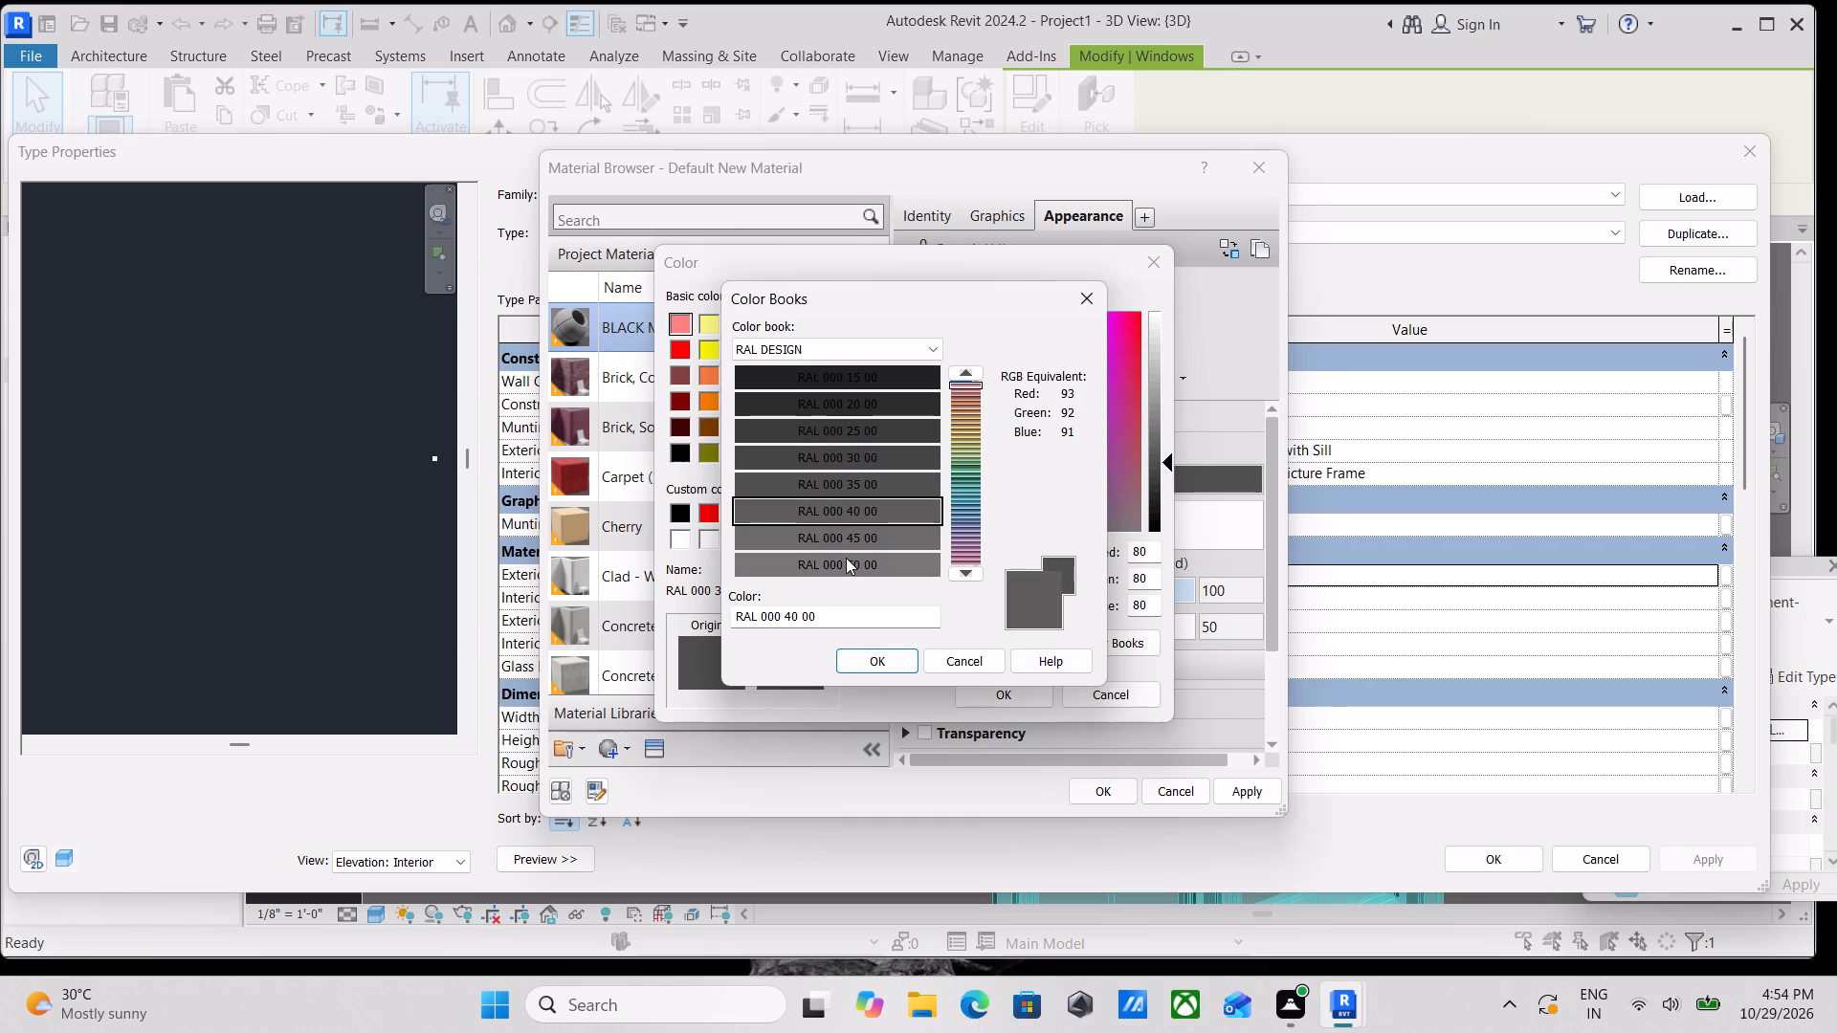
left_click(846, 558)
left_click(836, 536)
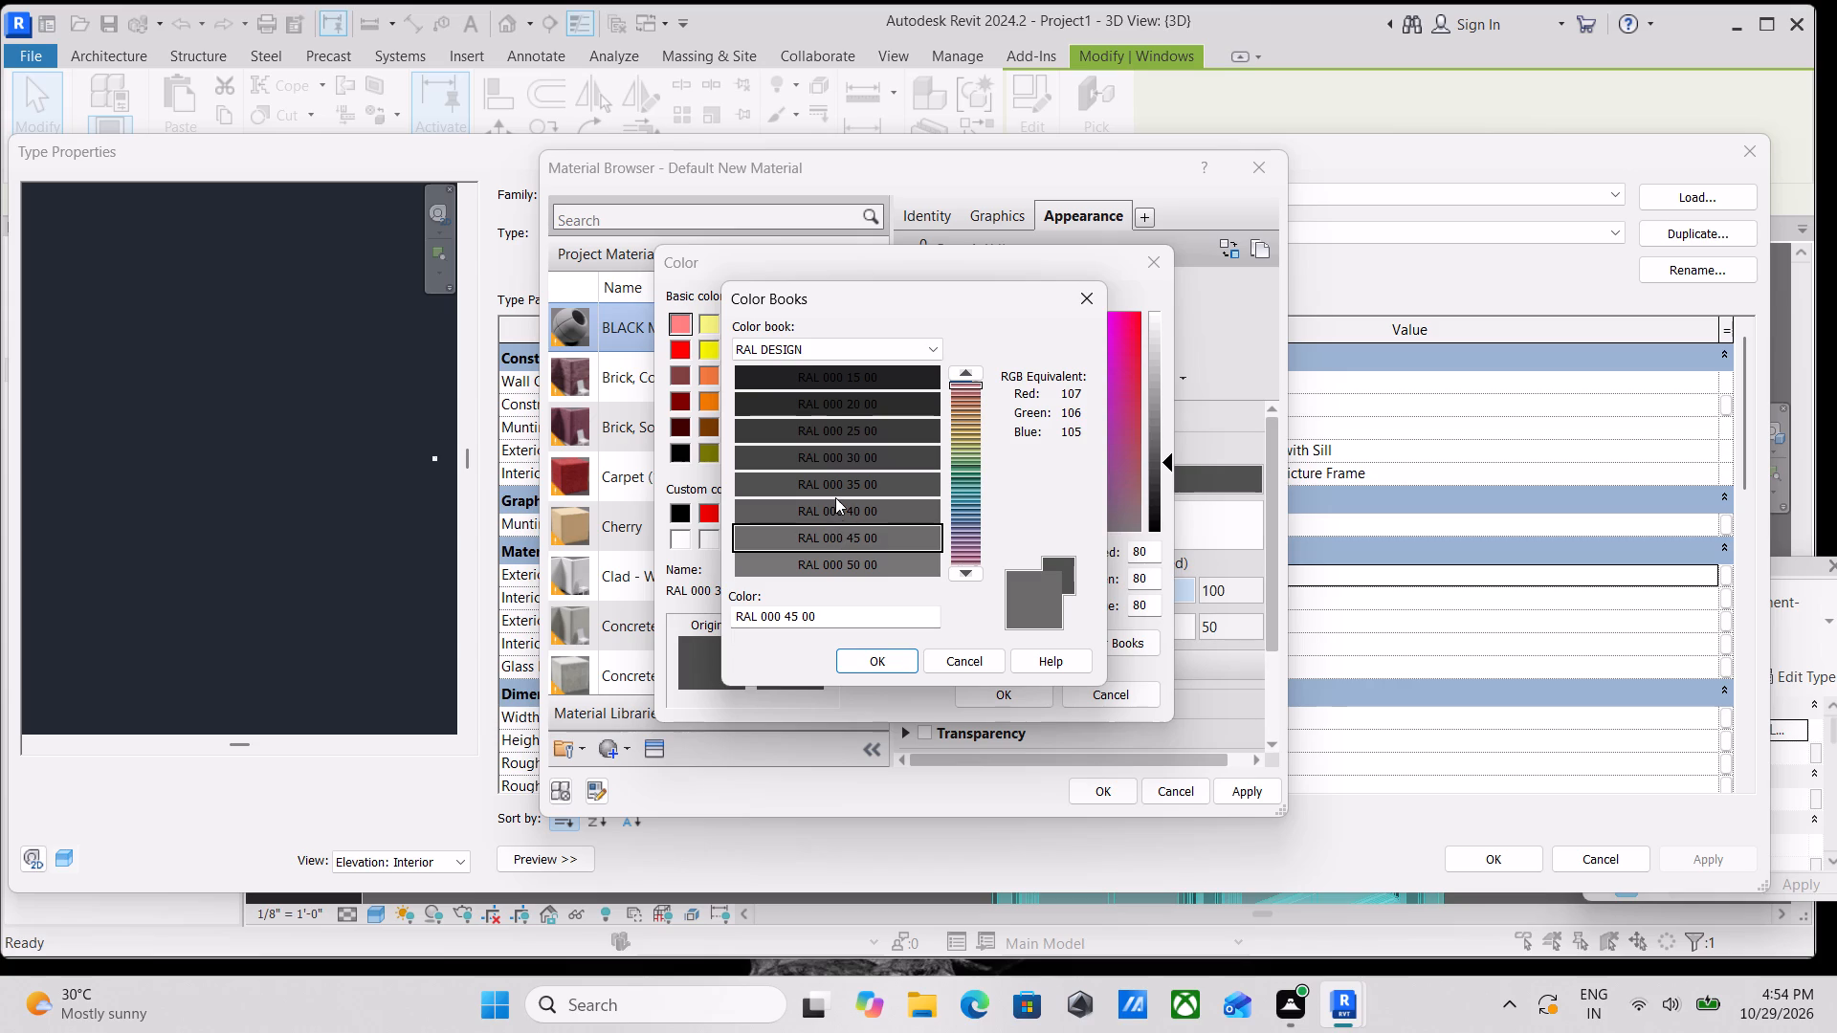
left_click(835, 495)
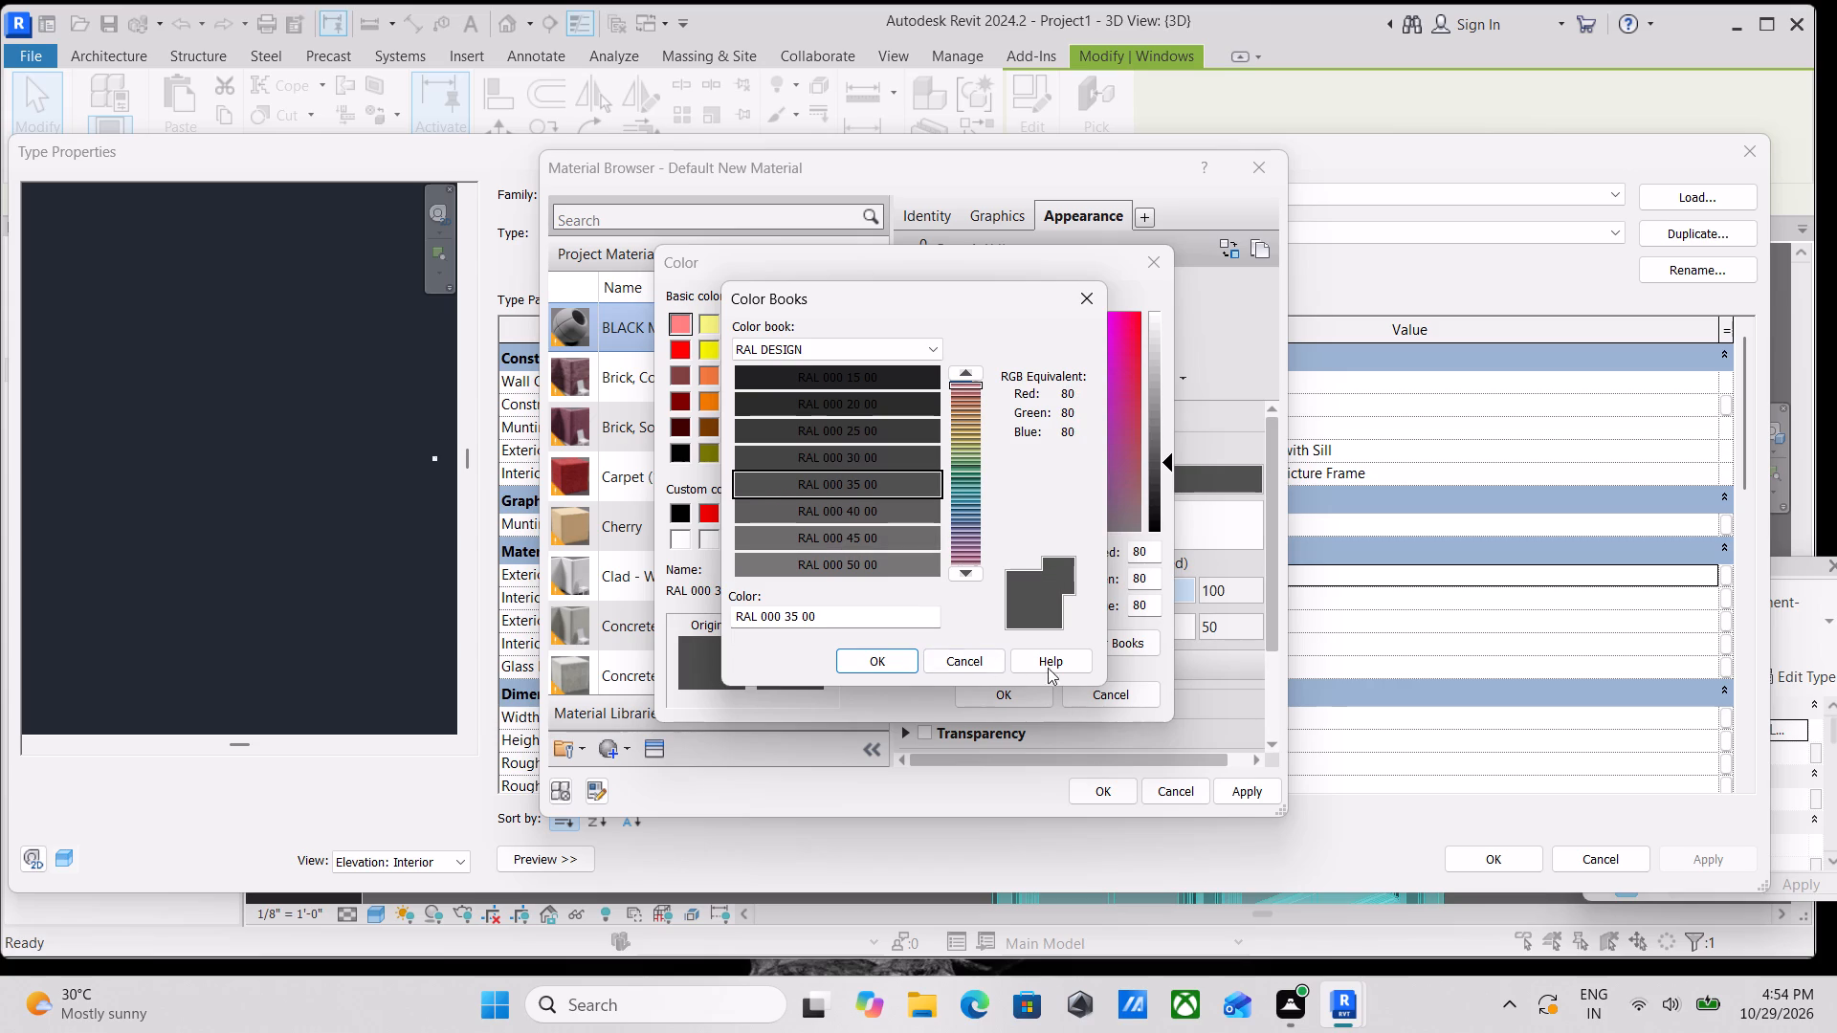
left_click(906, 662)
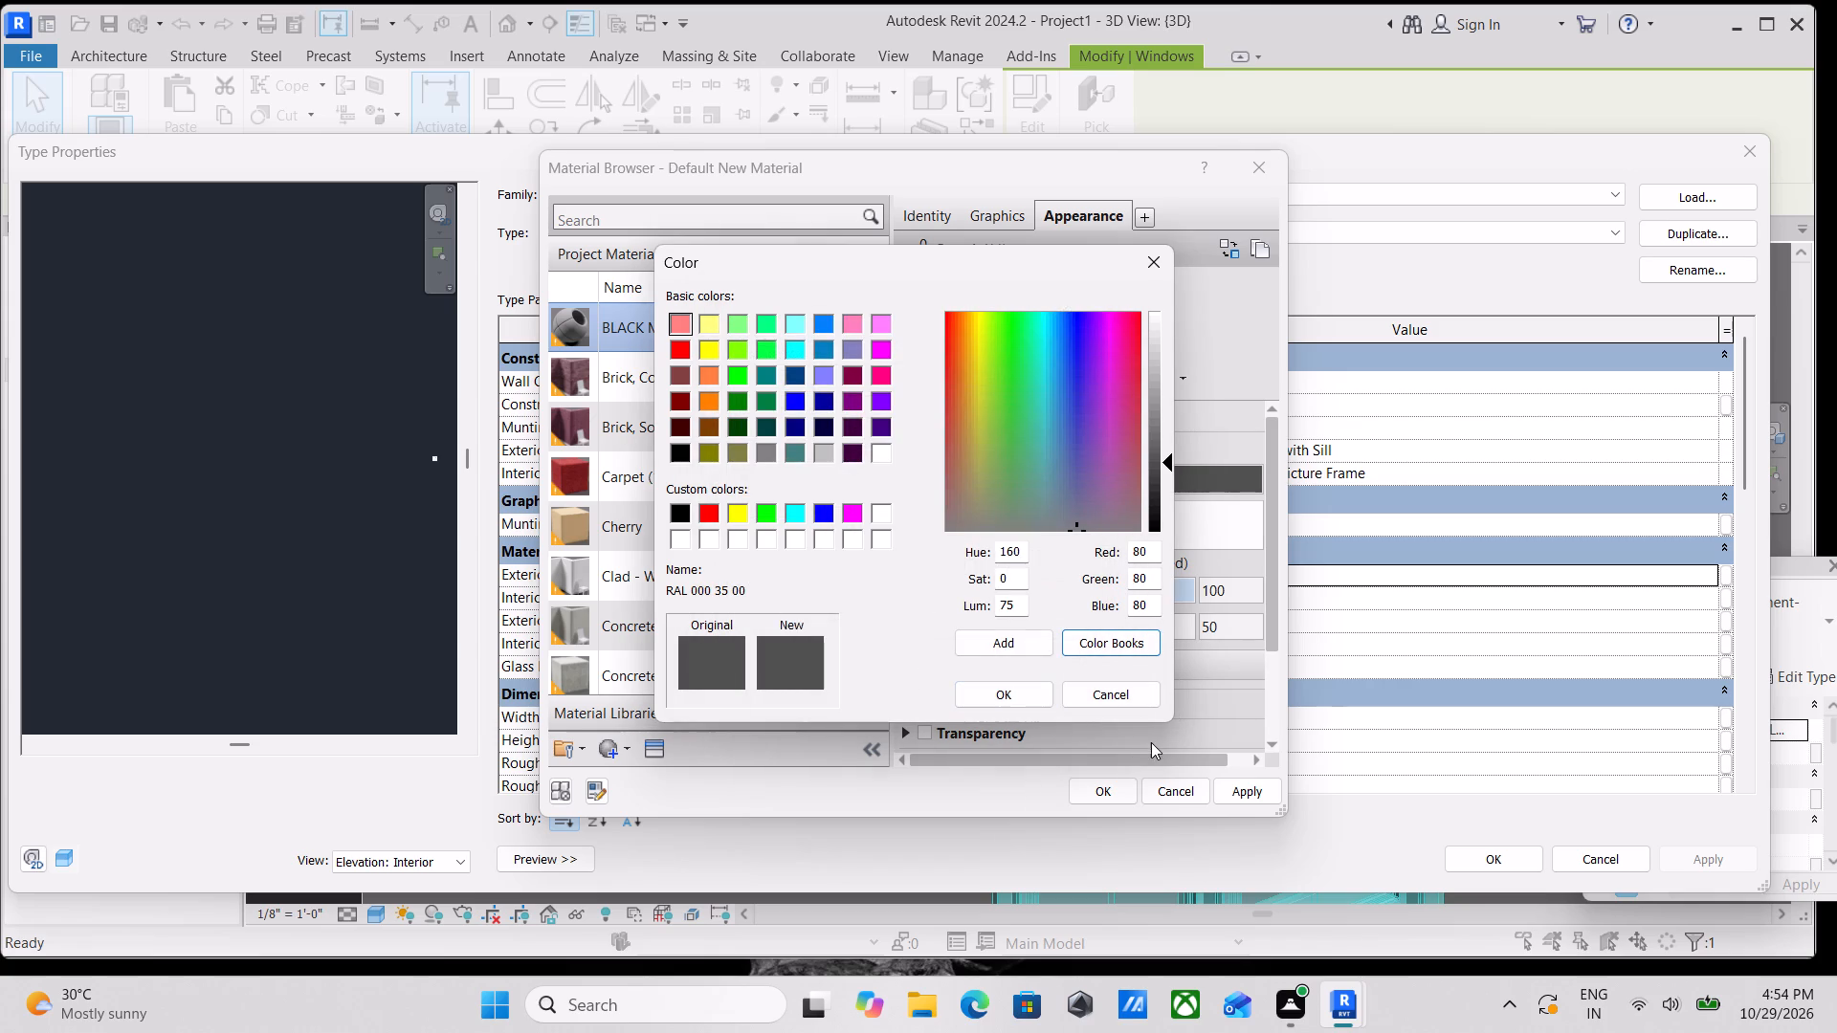
left_click(1010, 692)
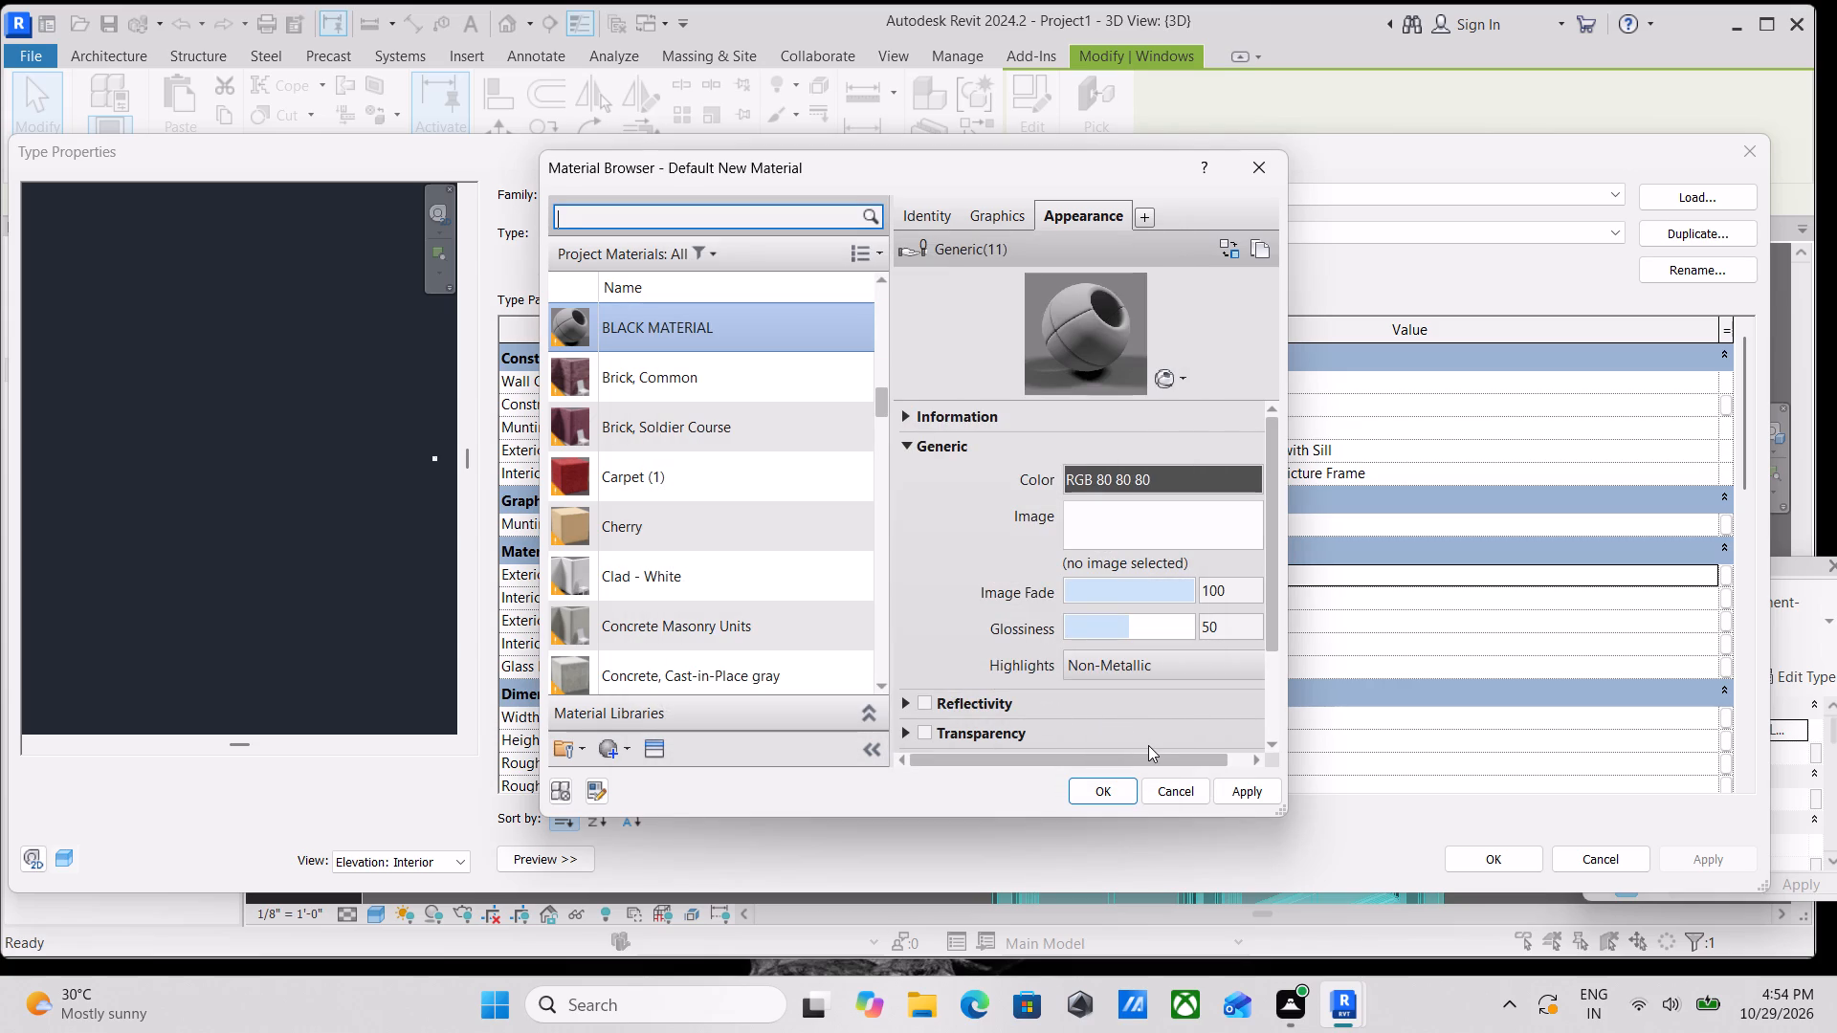
Apply the material edits and assign BLACK MATERIAL as the window type's exterior frame material.
left_click(1248, 786)
left_click(1115, 794)
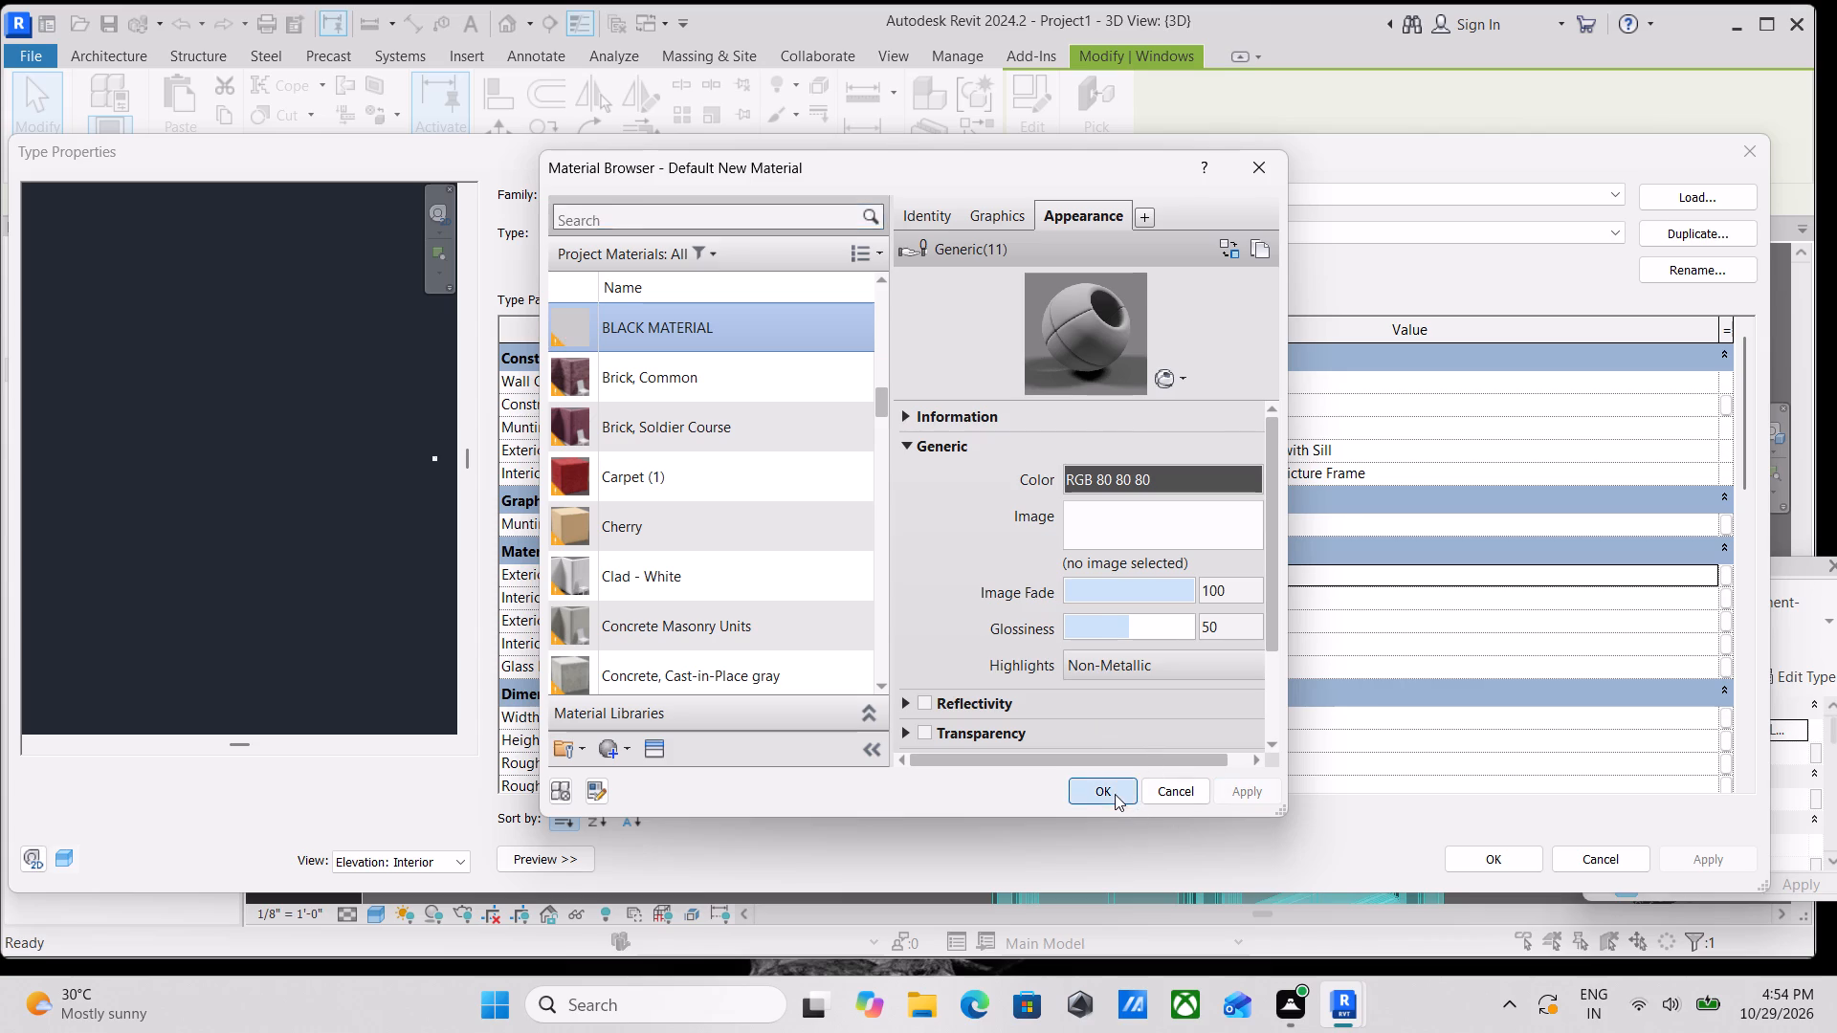
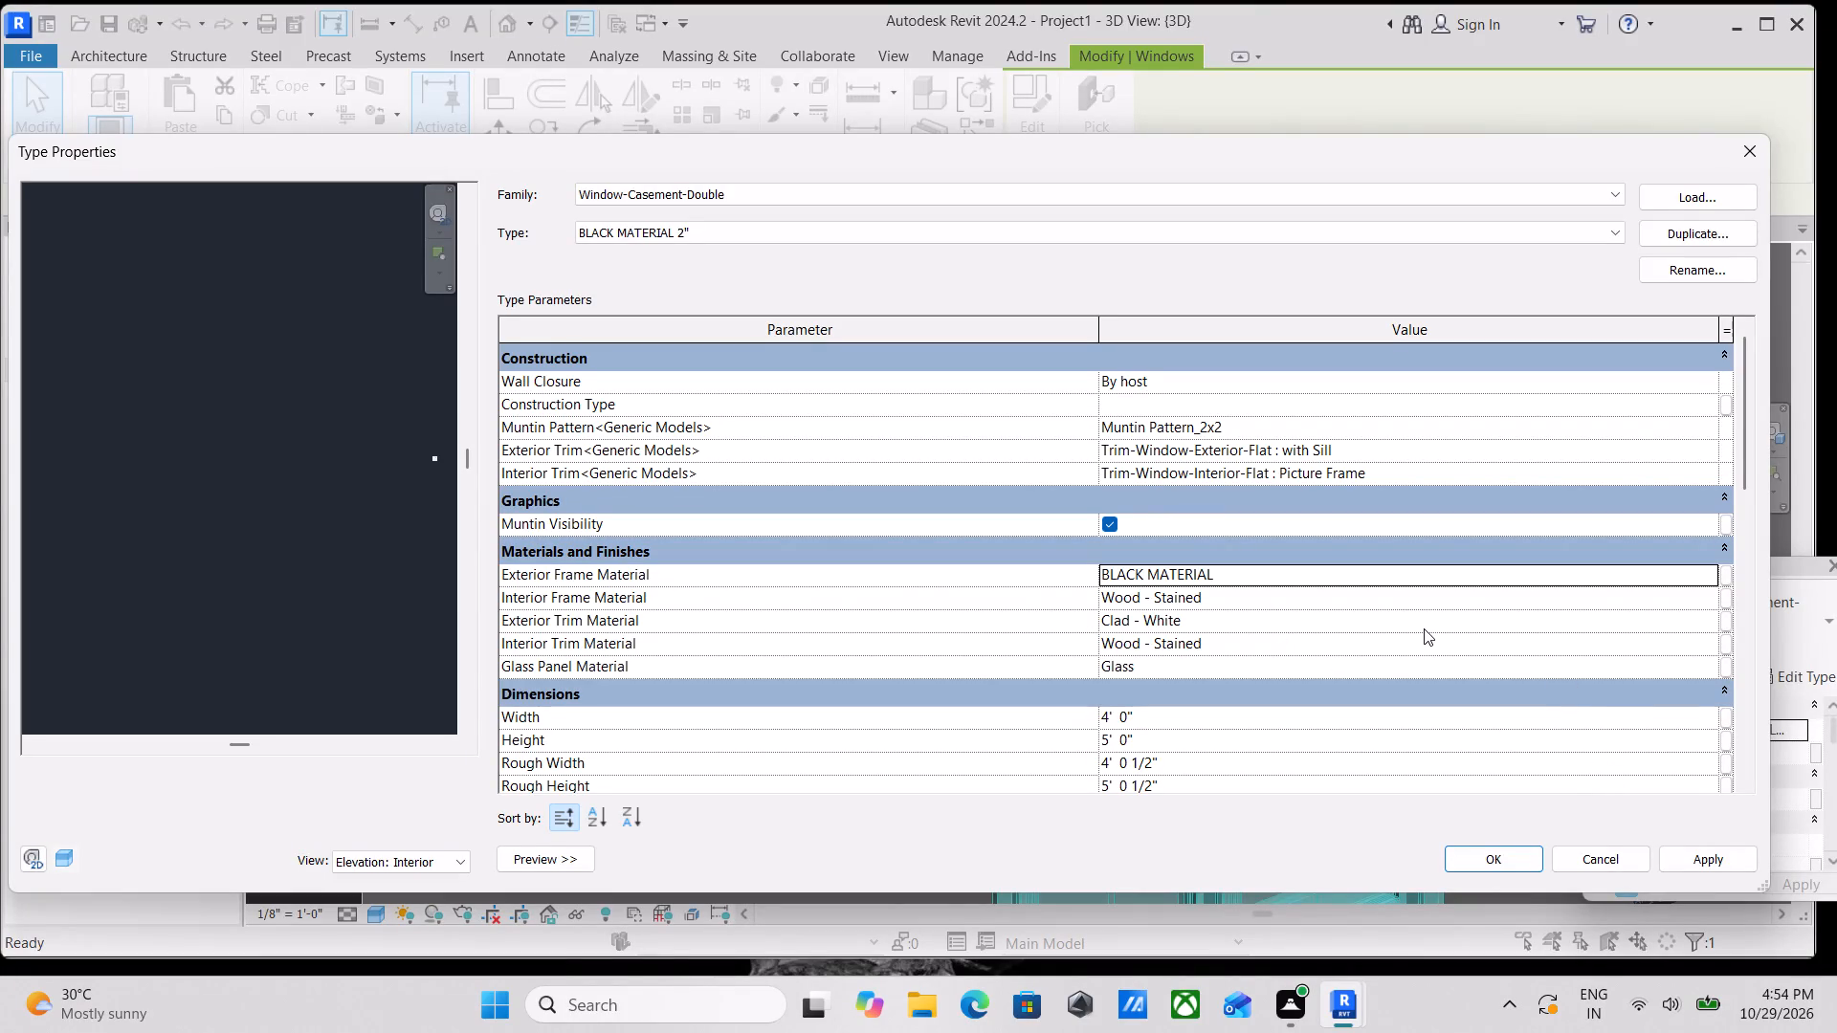
Assign BLACK MATERIAL as the exterior trim material of the BLACK MATERIAL 2" window type and apply the type changes.
left_click(1693, 621)
left_click(1708, 619)
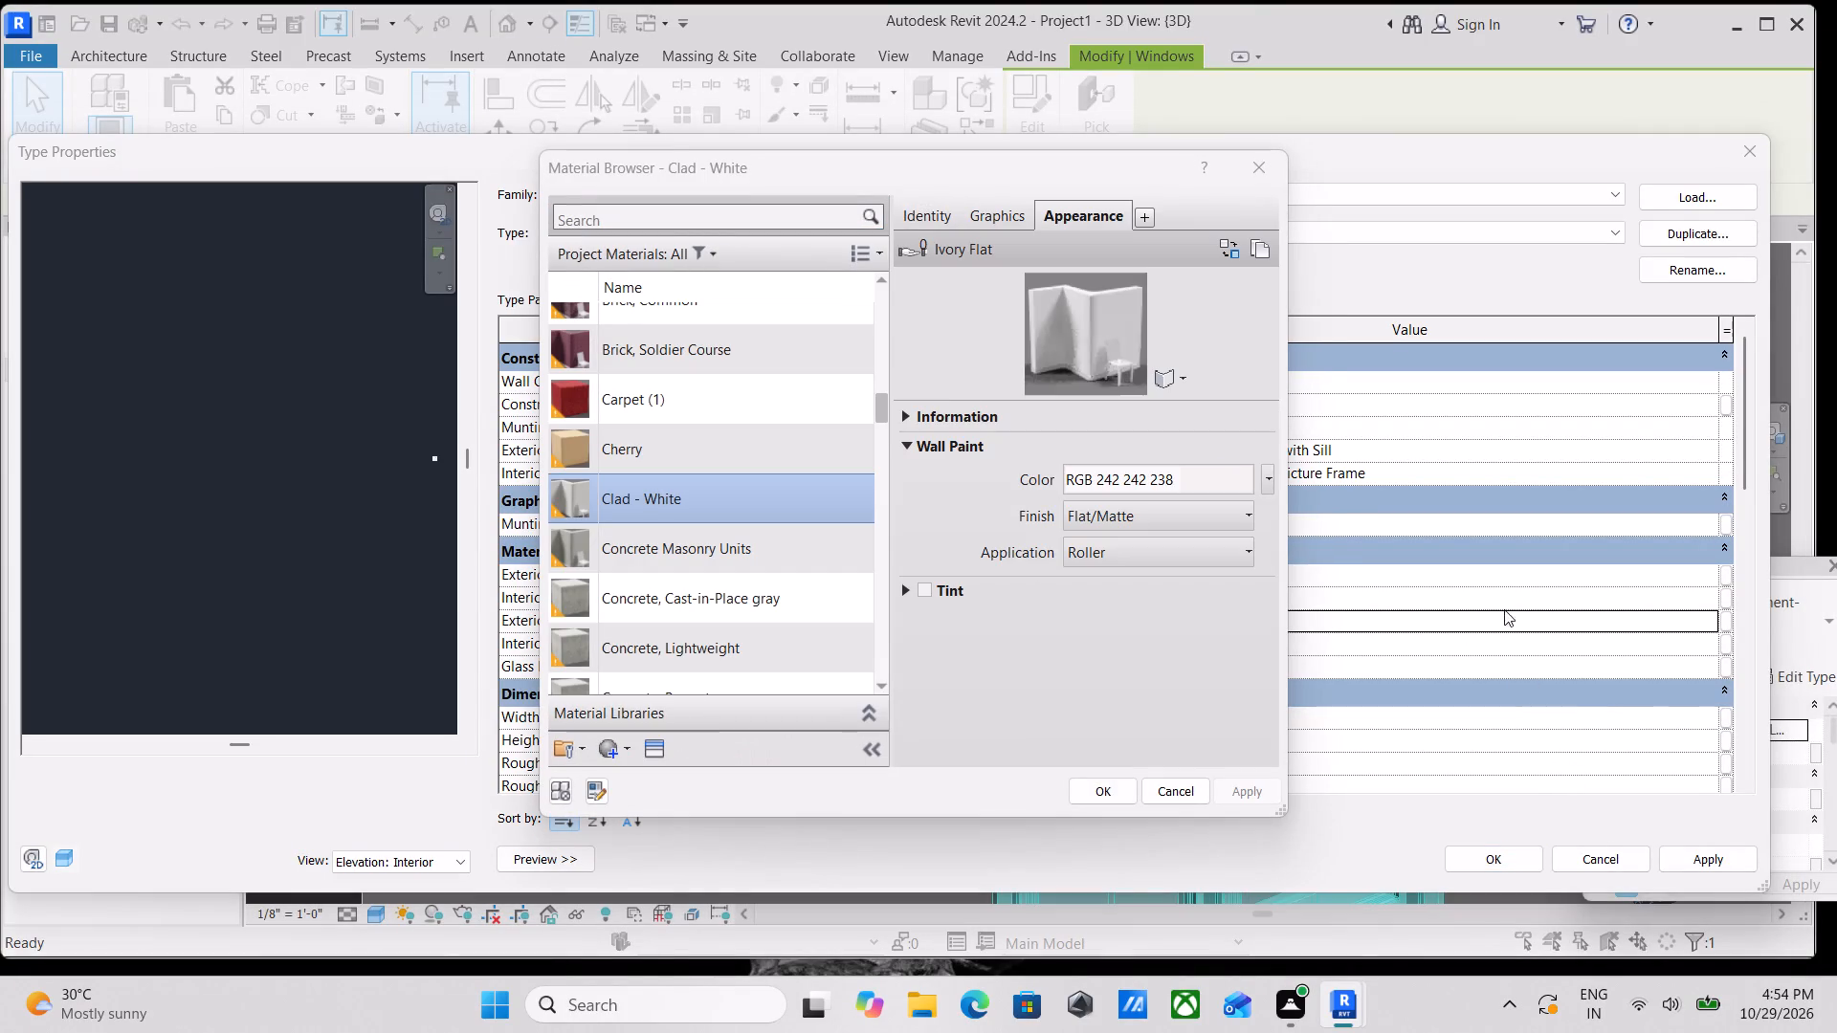
left_click(603, 214)
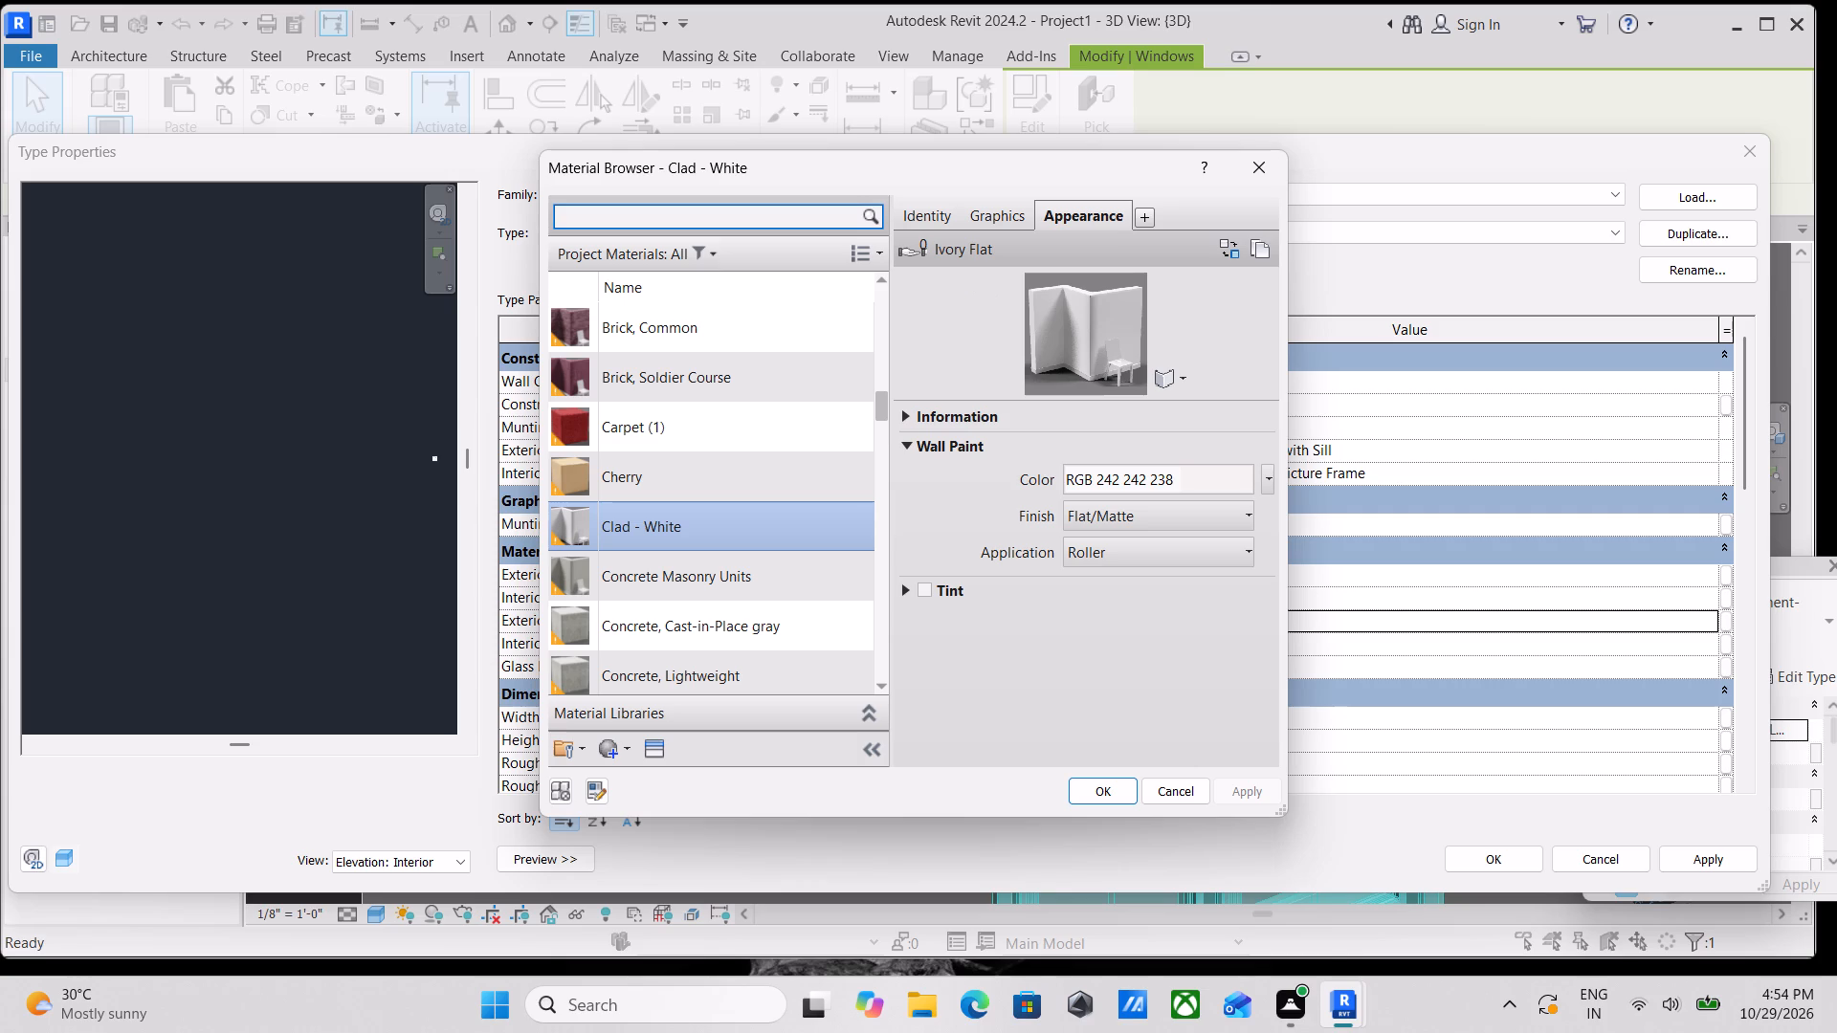
type("BLACK")
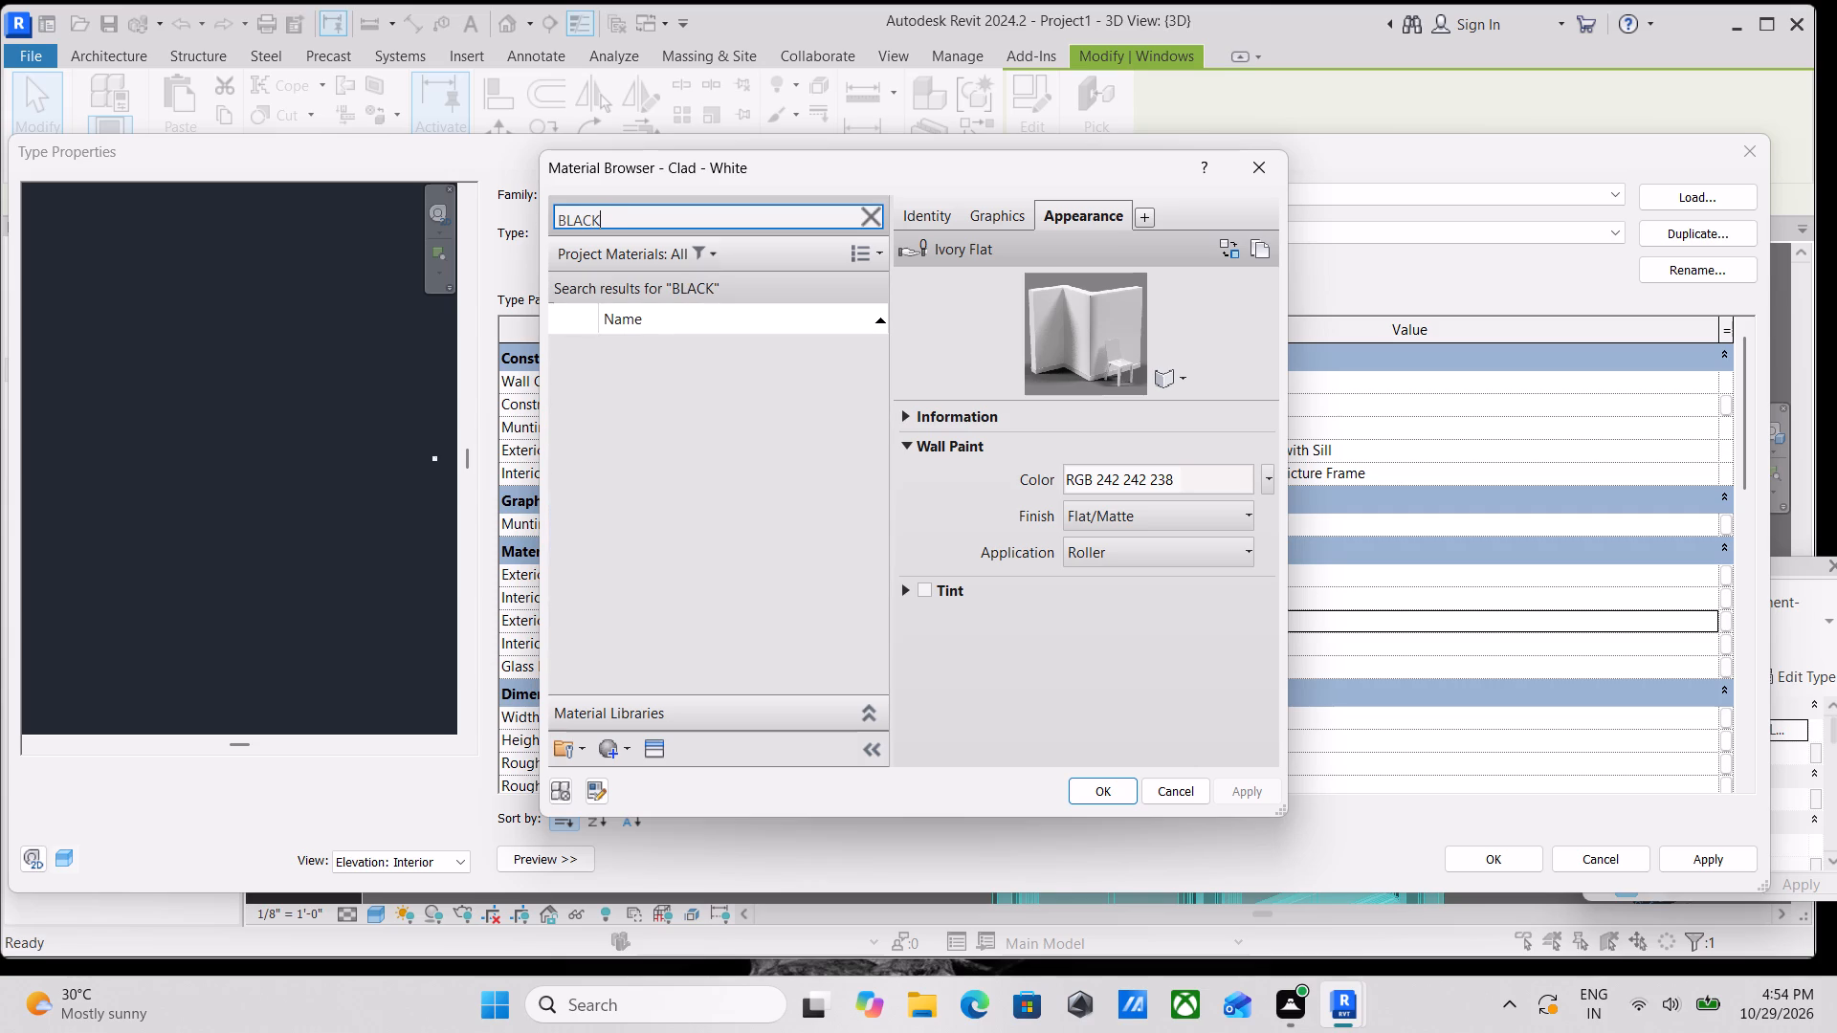
key("space")
type("MA")
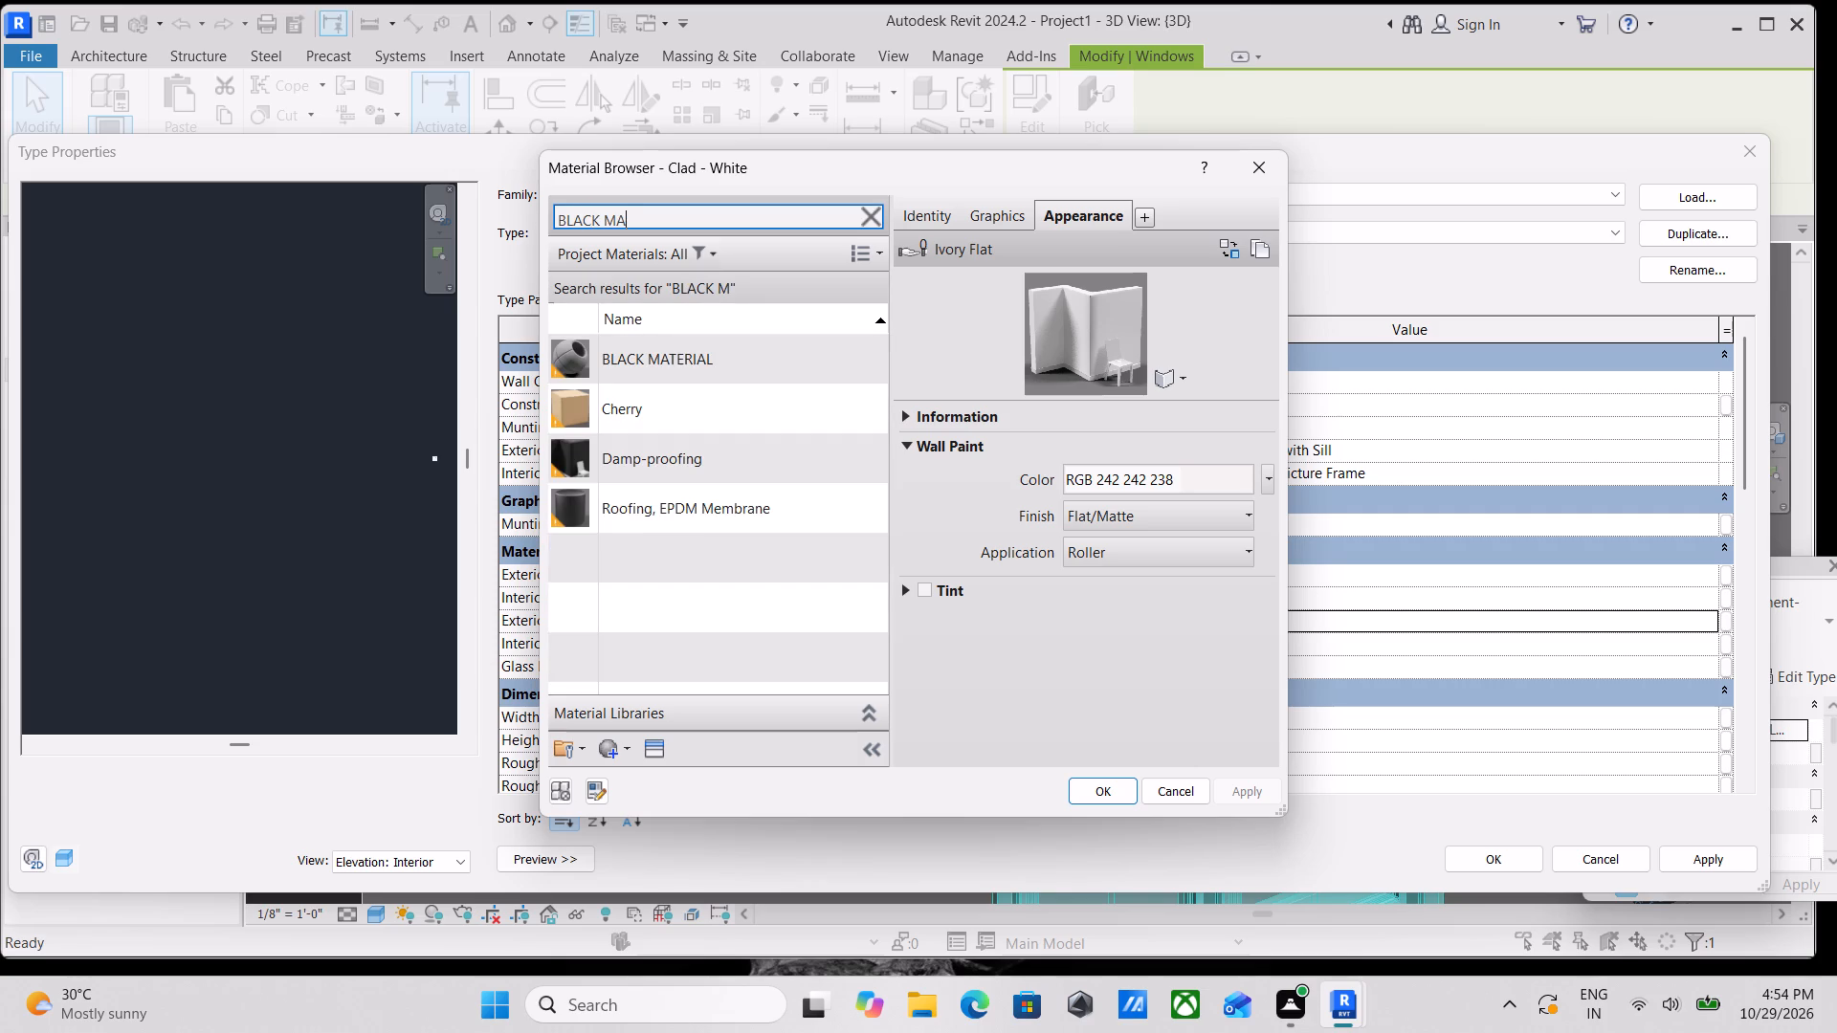
left_click(667, 357)
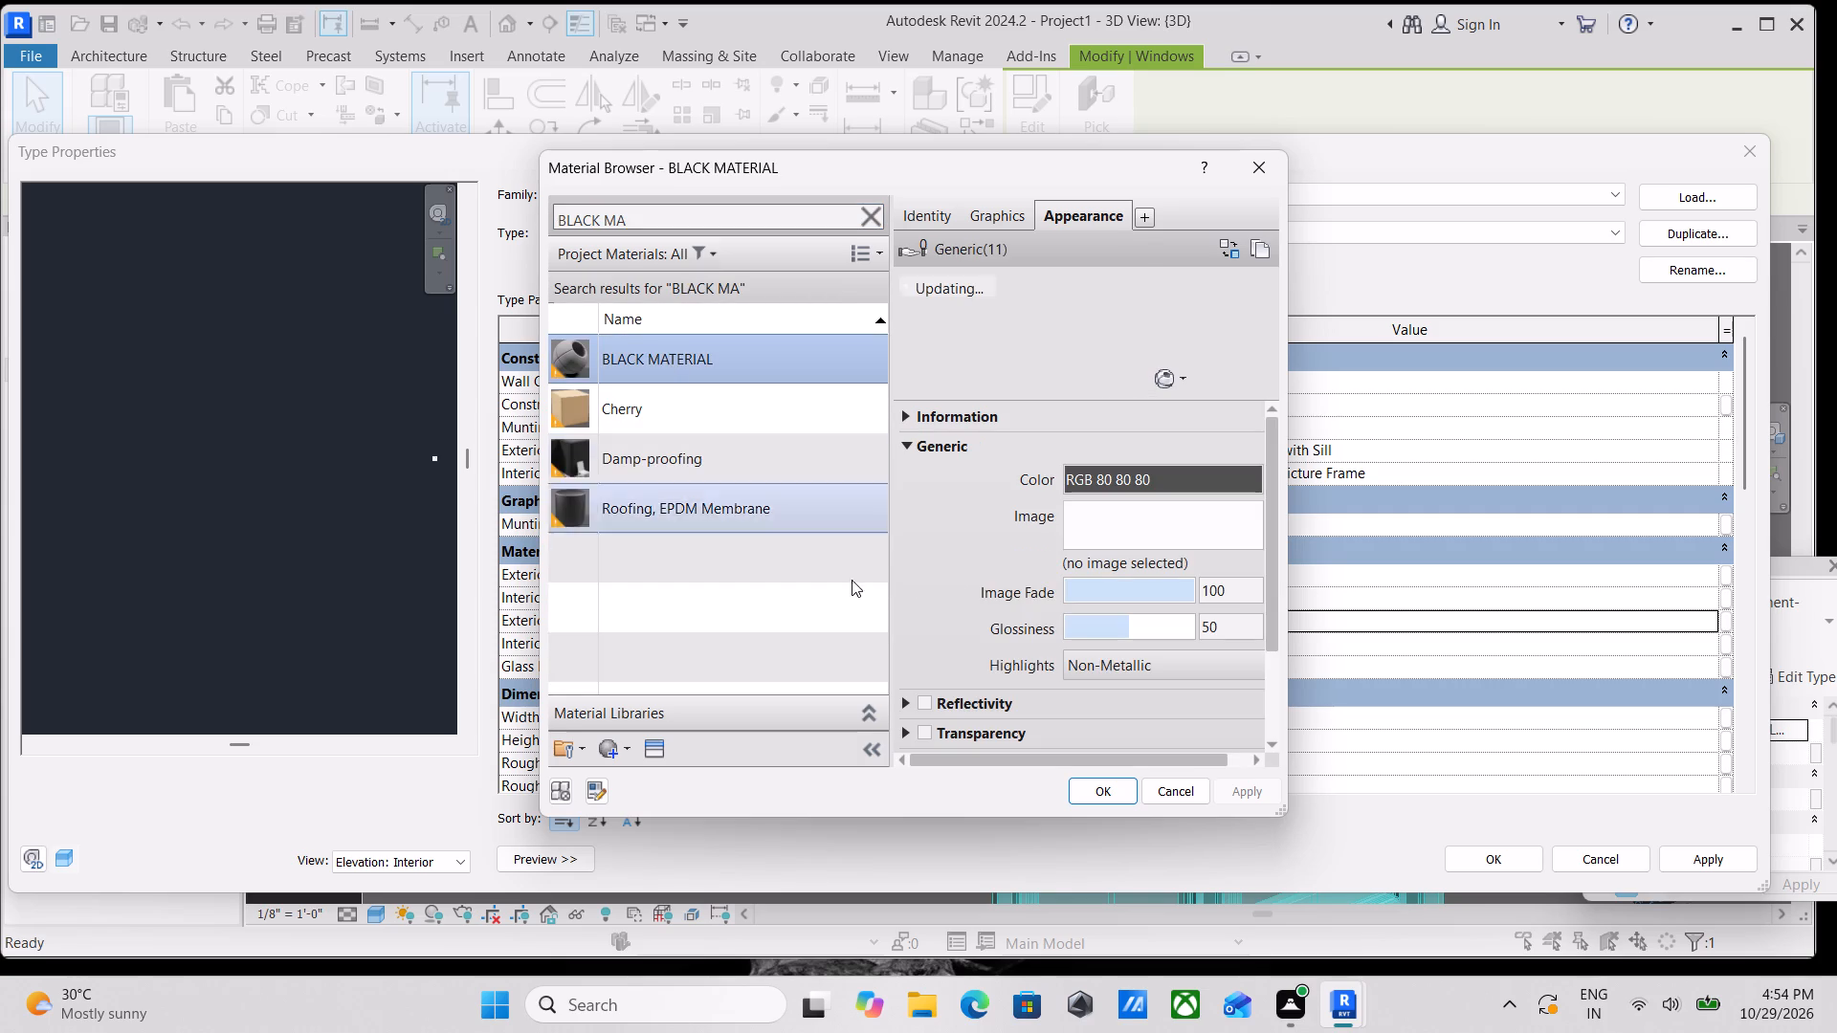
left_click(1083, 790)
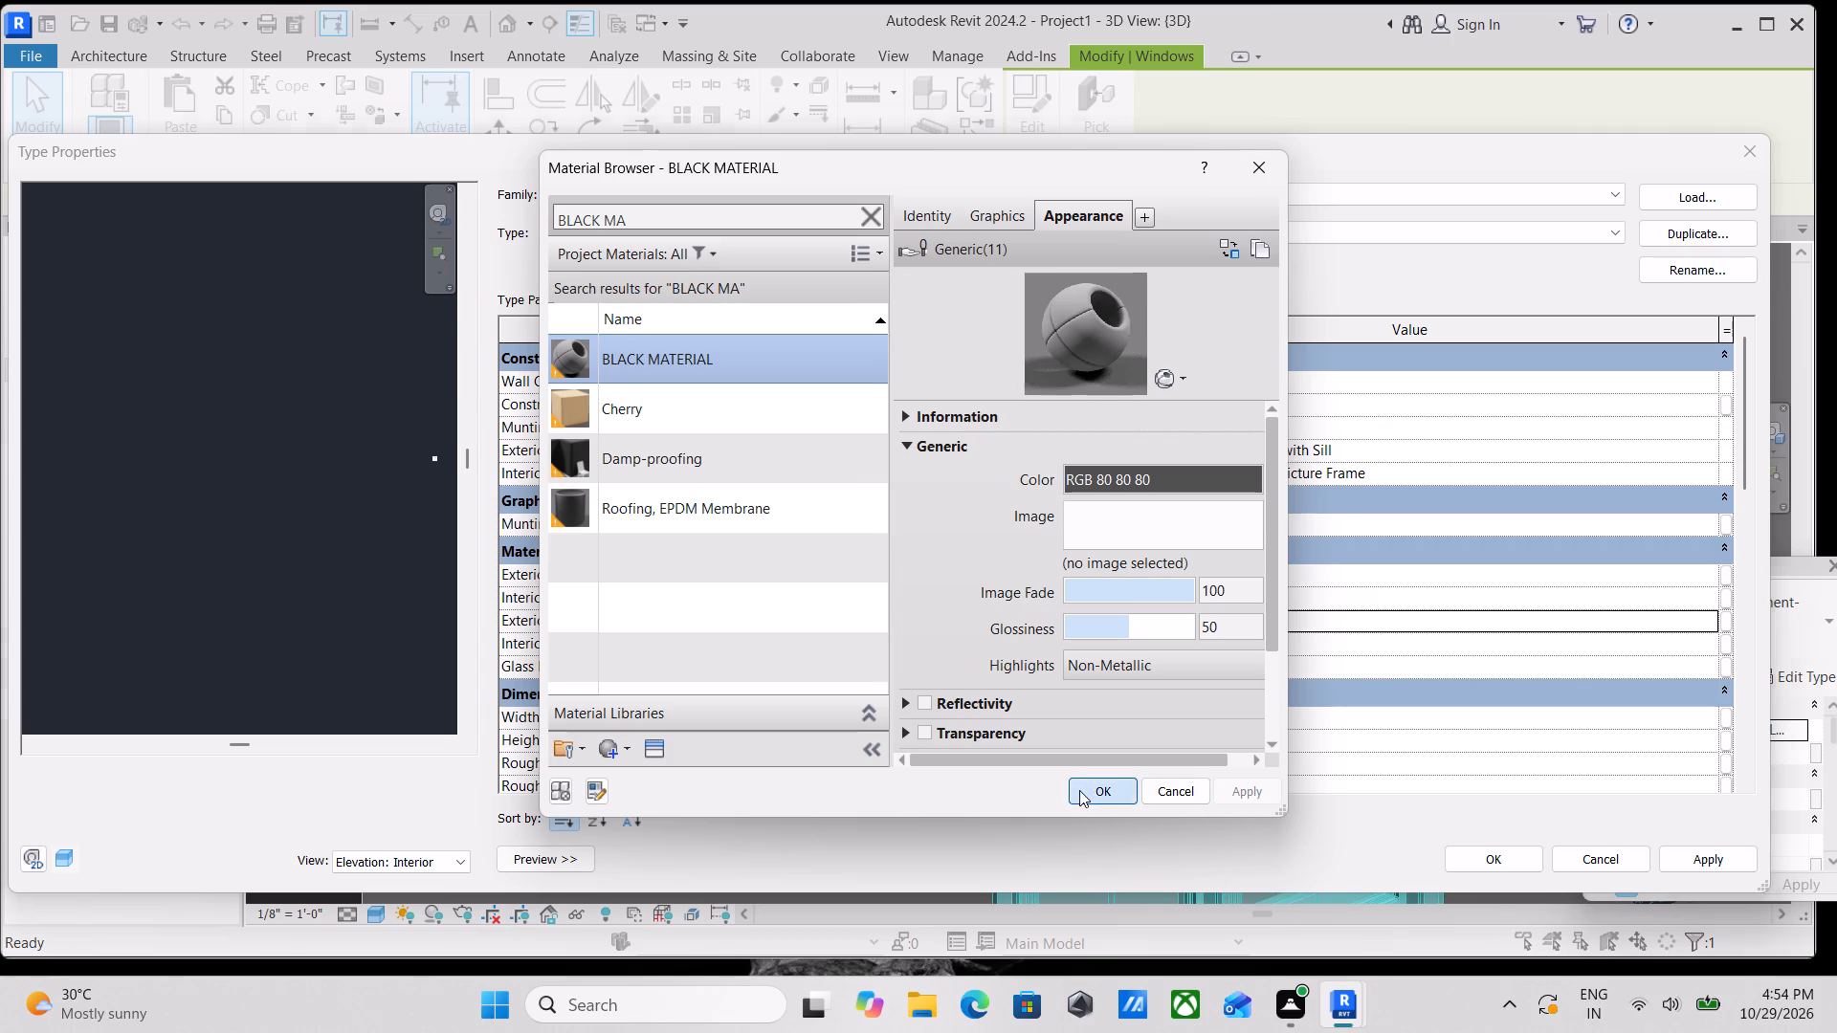
left_click(1698, 857)
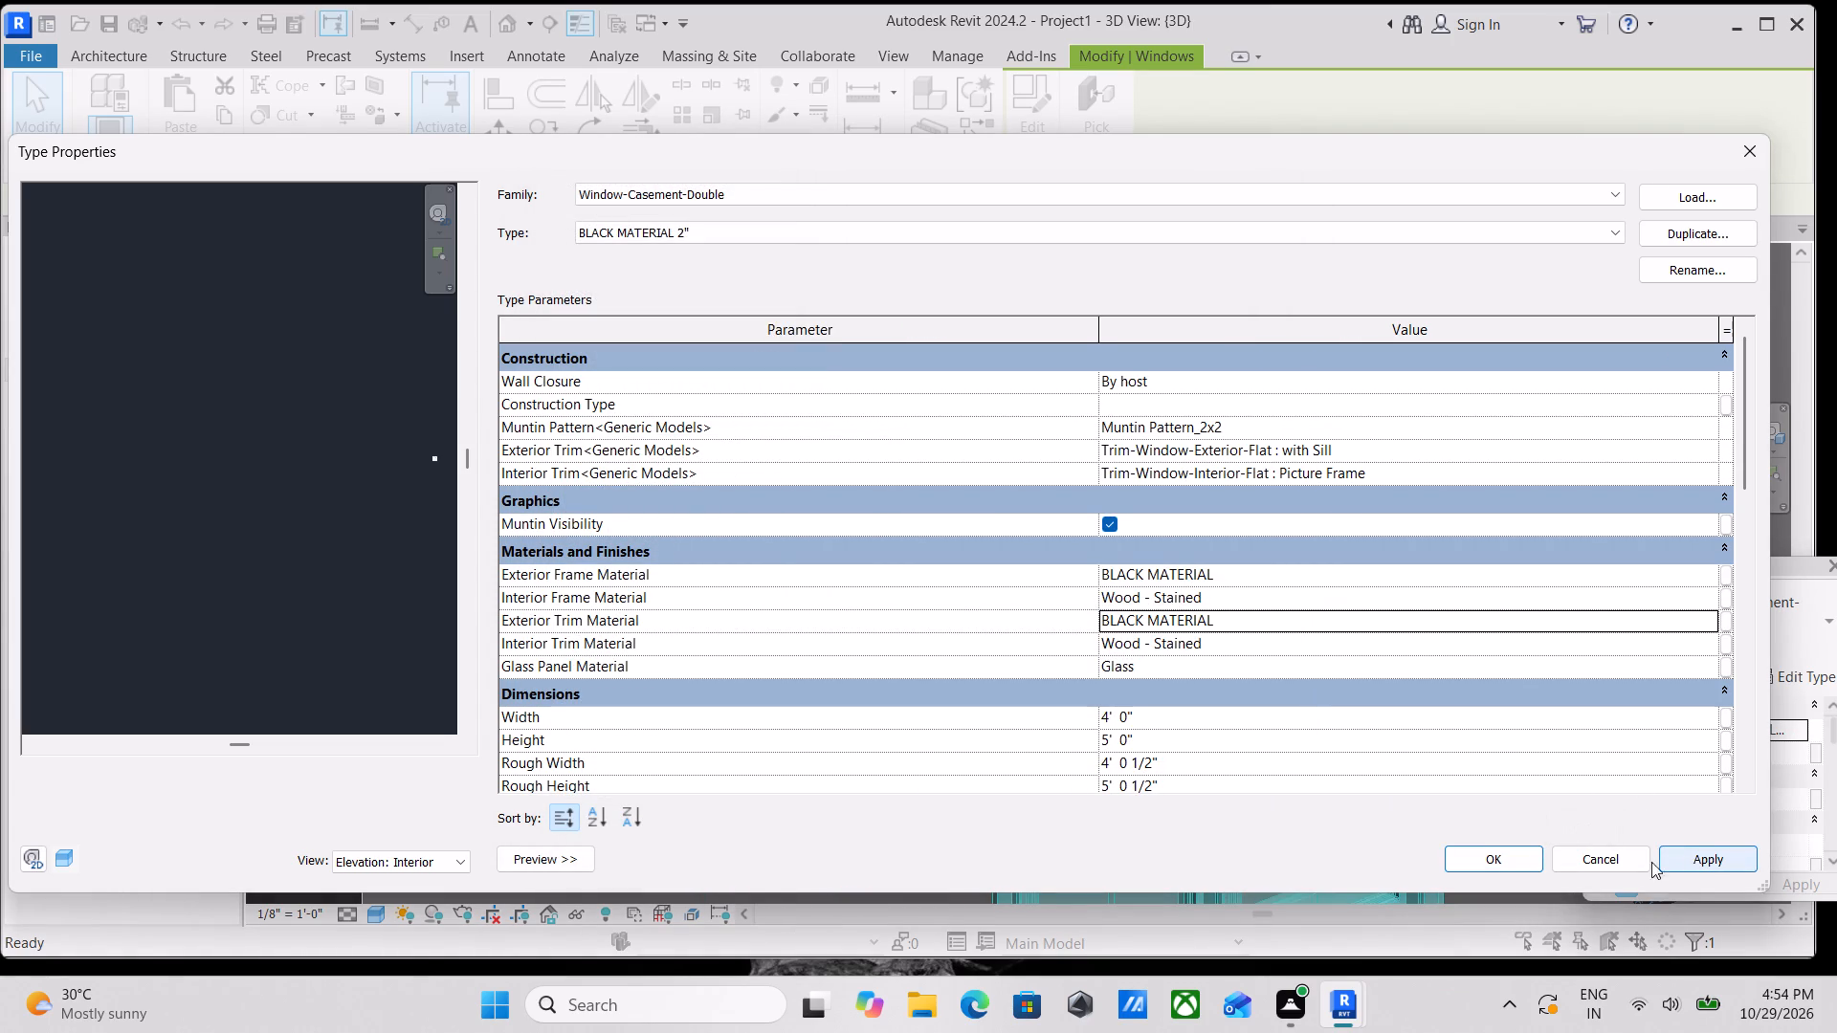
left_click(1481, 859)
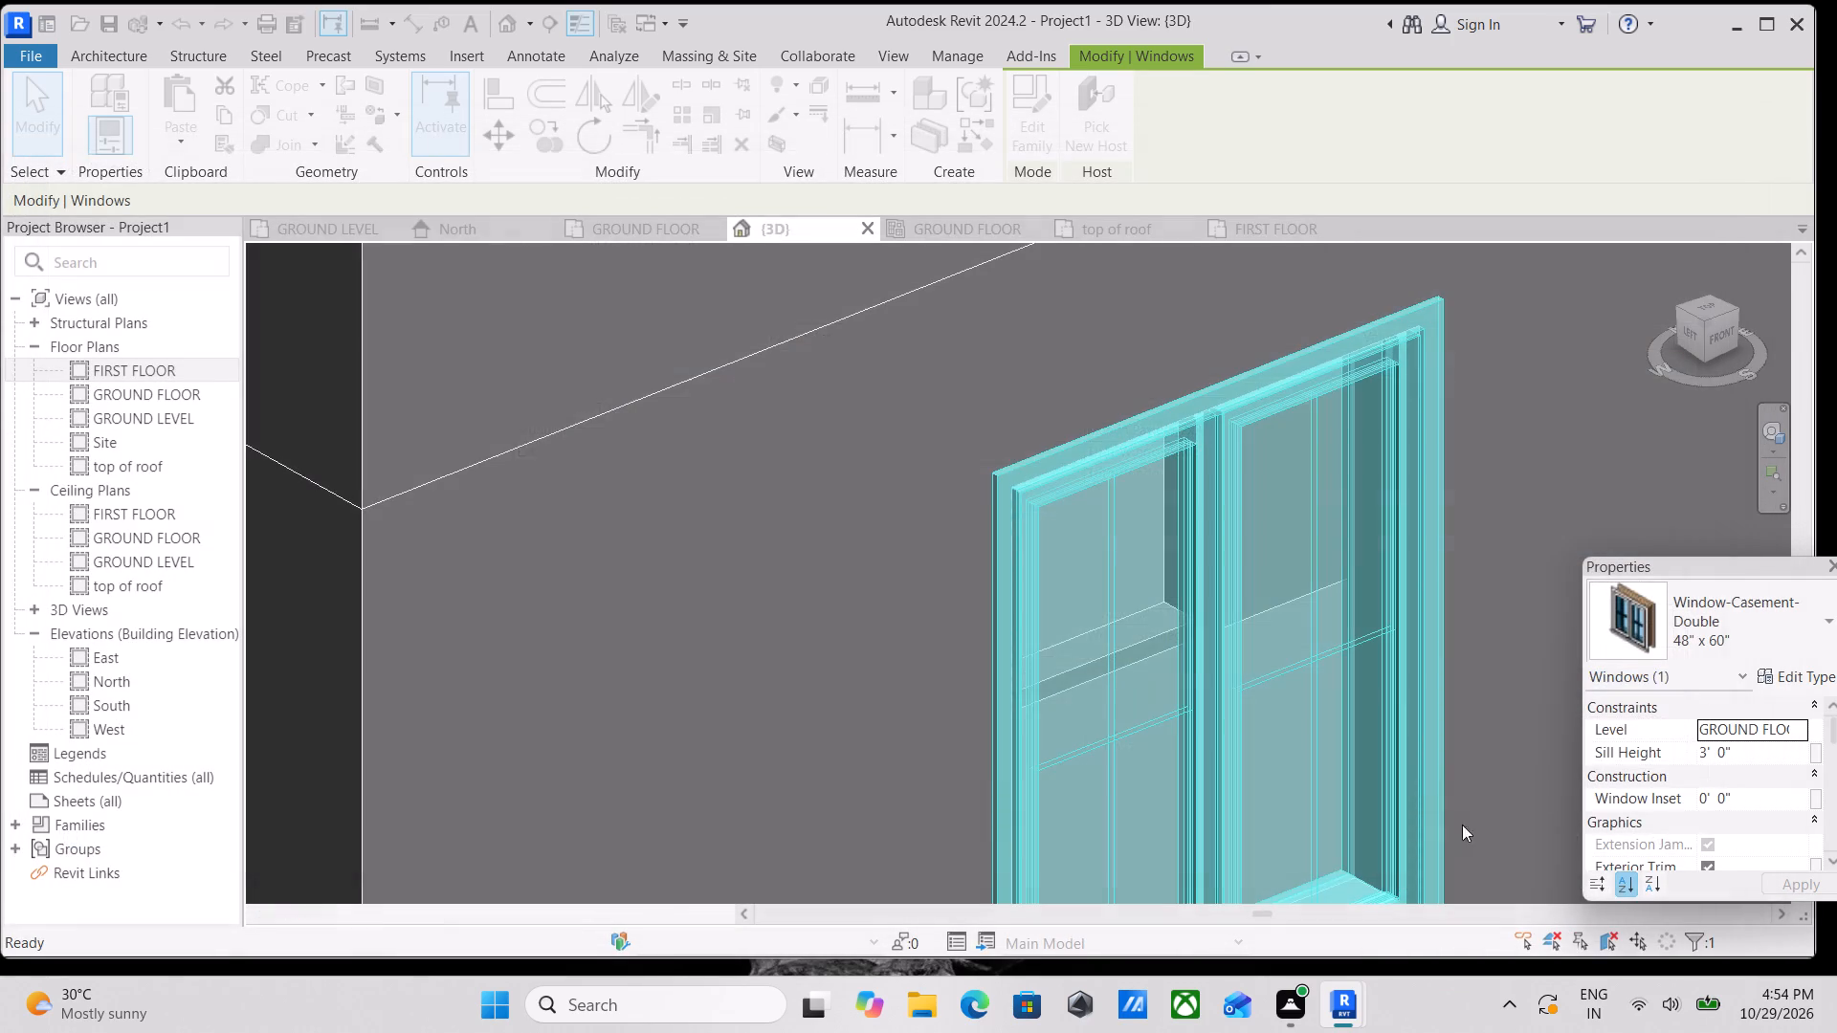
Select all 48" x 60" Window-Casement-Double instances and change their type to BLACK MATERIAL 2".
scroll(1338, 613, "down", 5)
middle_click_drag(1339, 604, 1170, 568)
scroll(1177, 568, "up", 1)
scroll(1206, 588, "down", 2)
middle_click_drag(1206, 588, 1038, 584)
key("Escape")
scroll(1340, 767, "up", 2)
scroll(1044, 691, "up", 2)
scroll(1320, 675, "down", 2)
middle_click_drag(1320, 675, 1197, 663)
scroll(1197, 663, "up", 1)
scroll(1203, 662, "down", 9)
middle_click_drag(1213, 666, 1227, 589)
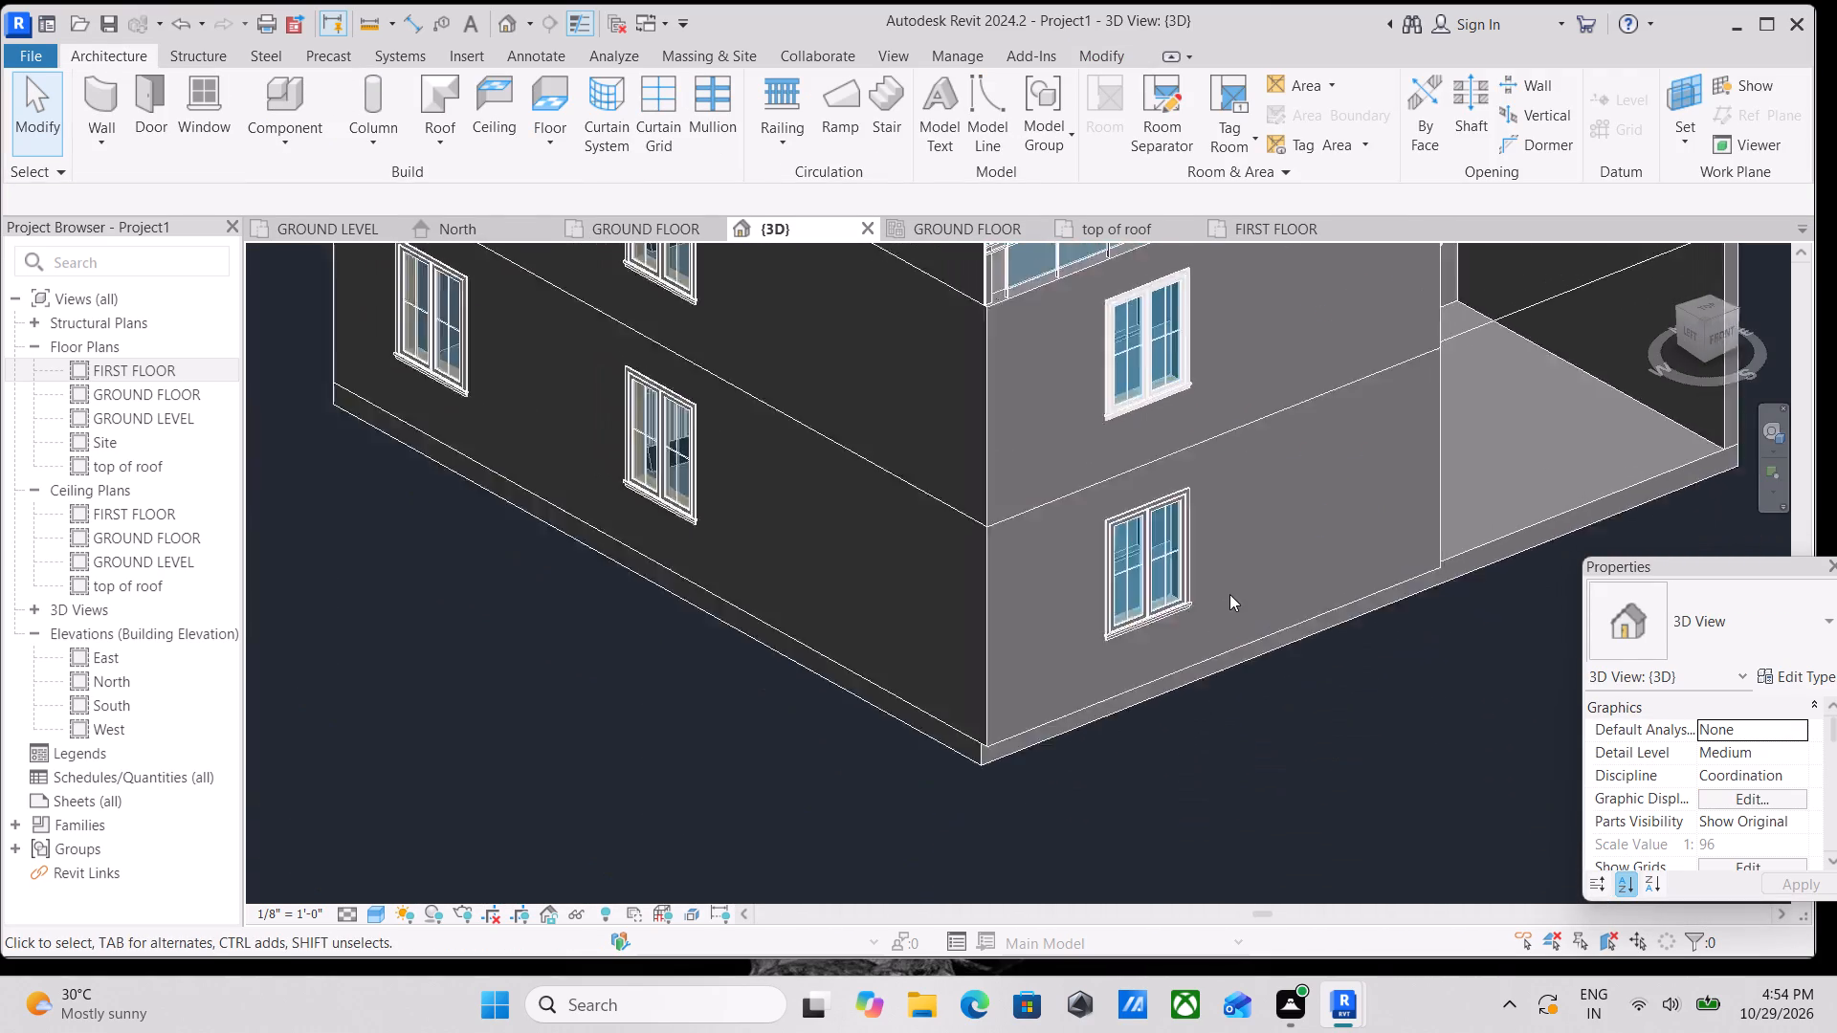
scroll(1229, 595, "up", 4)
middle_click_drag(1053, 446, 1091, 550)
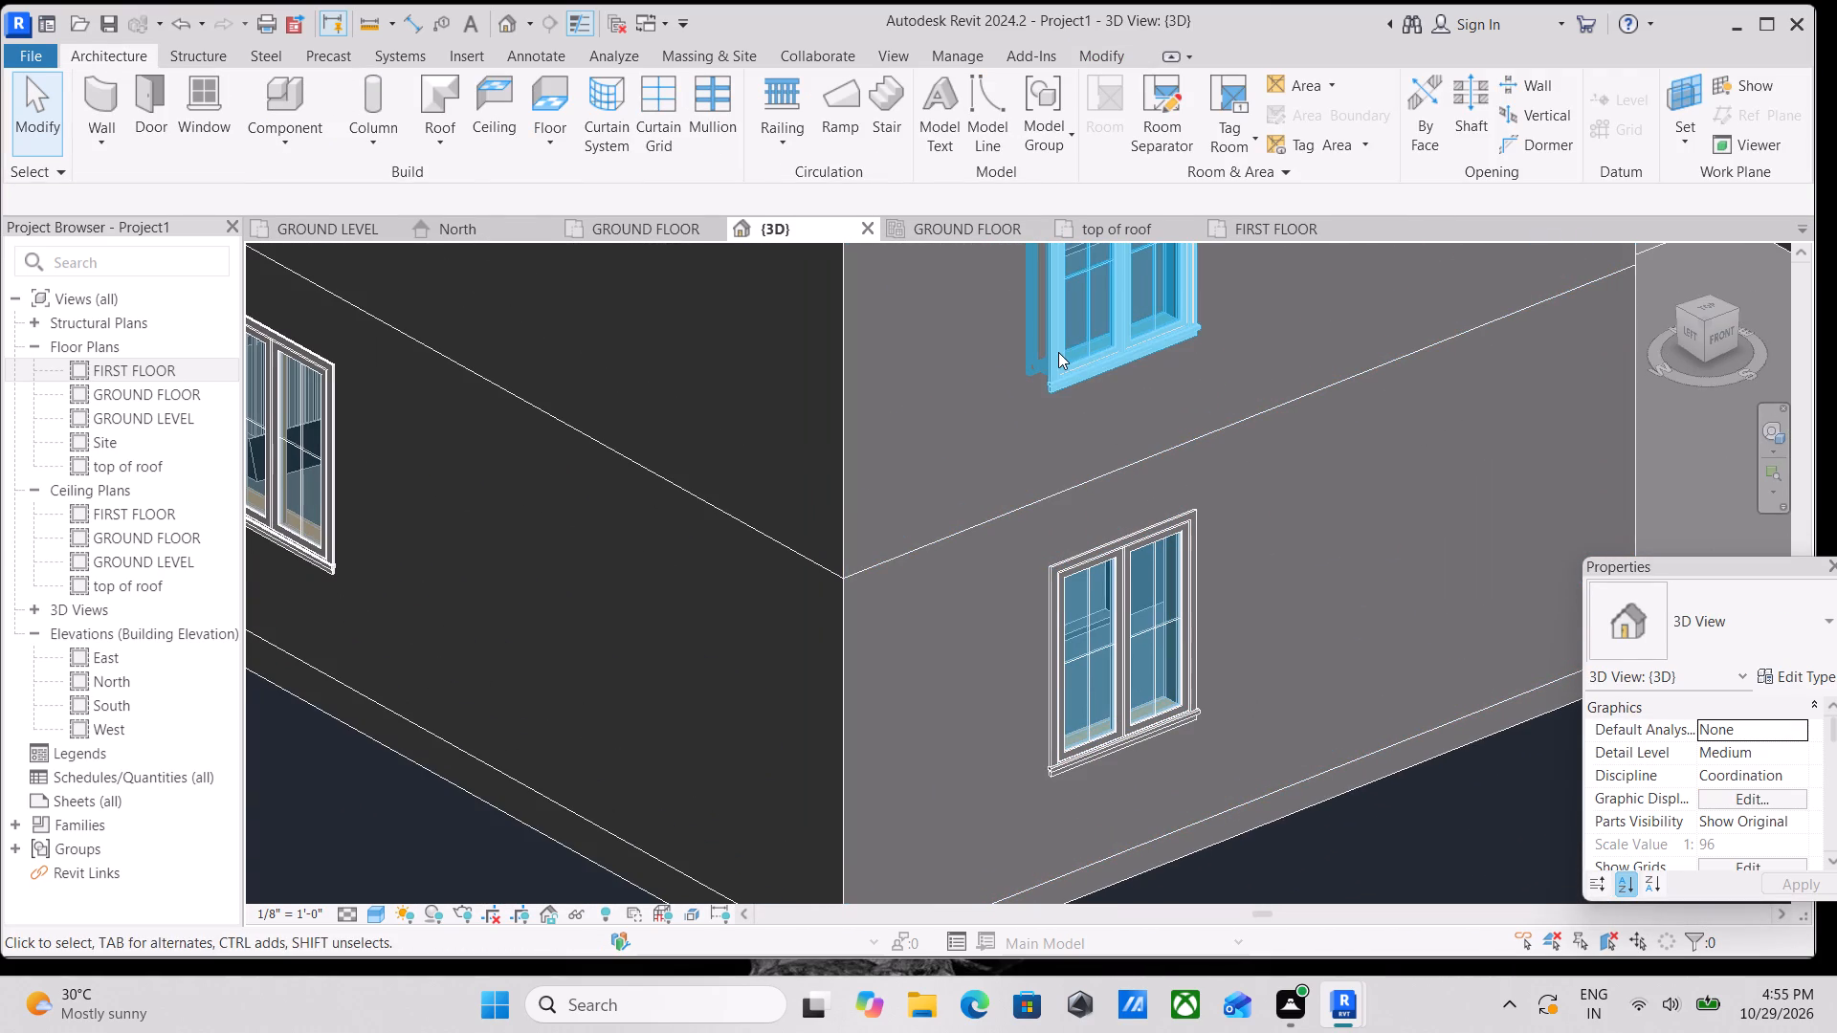
left_click(1058, 352)
type("SA")
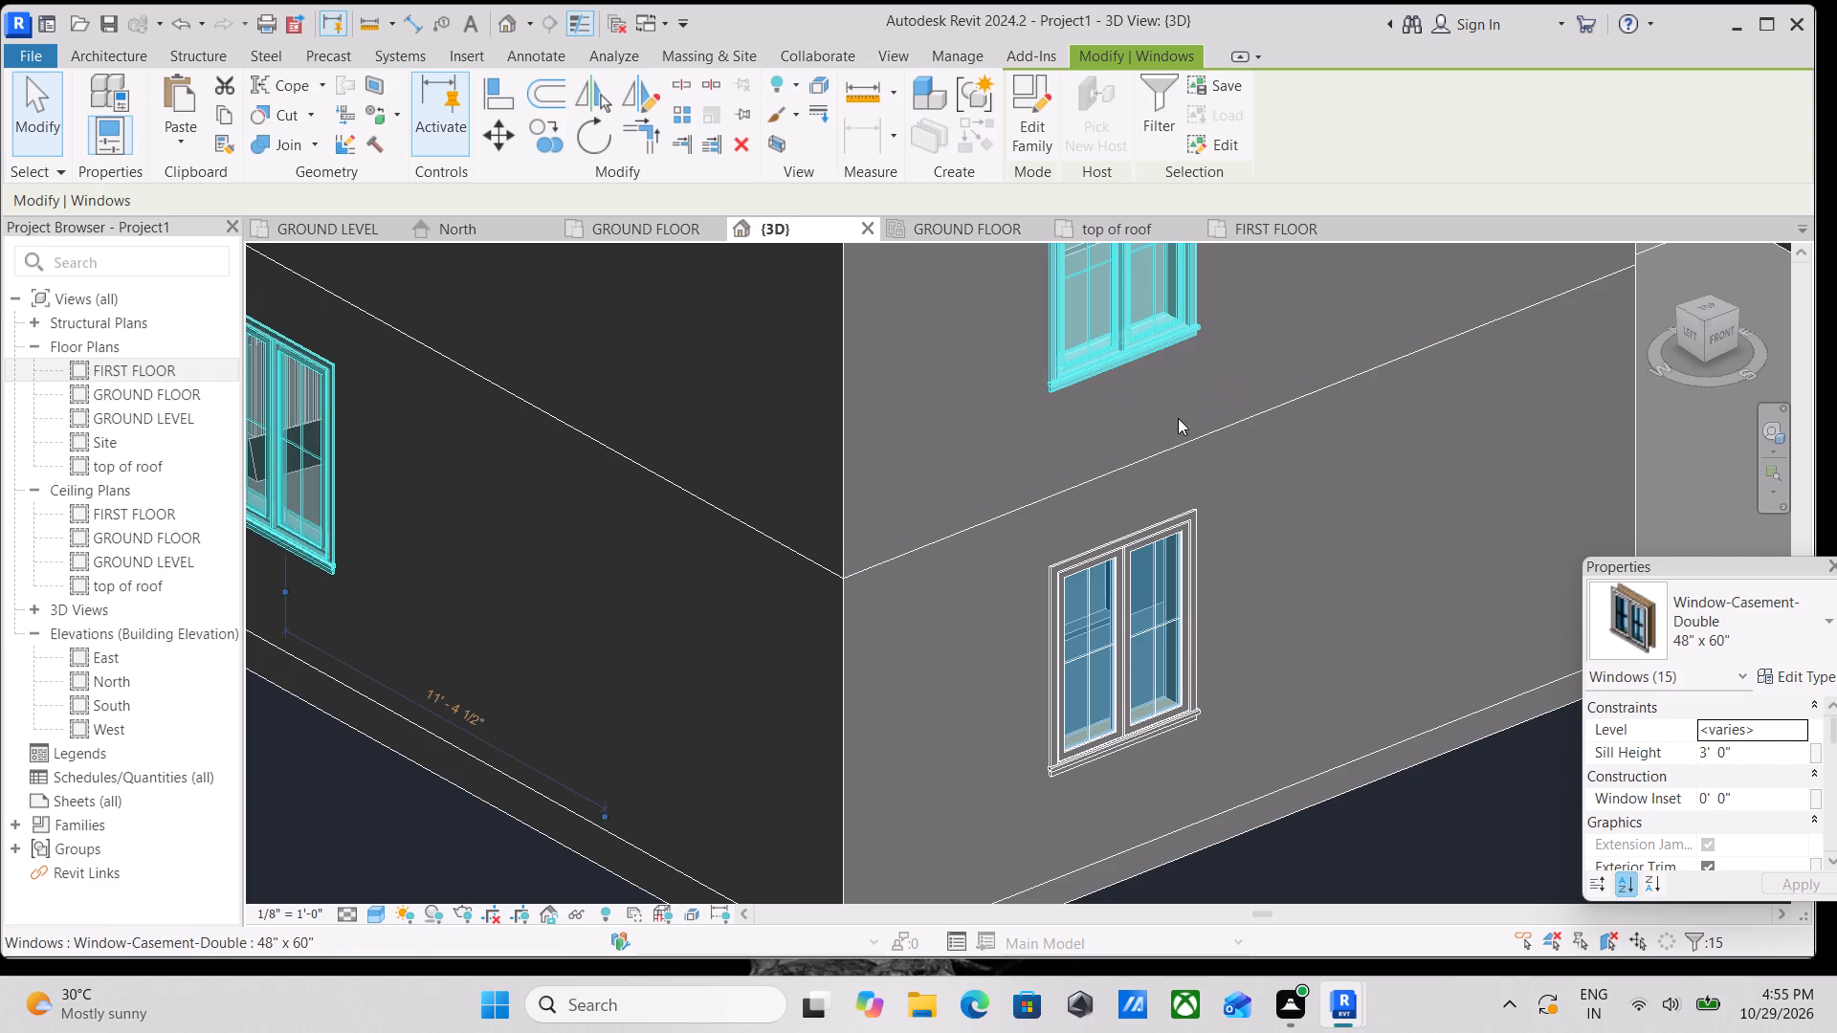
left_click(1826, 626)
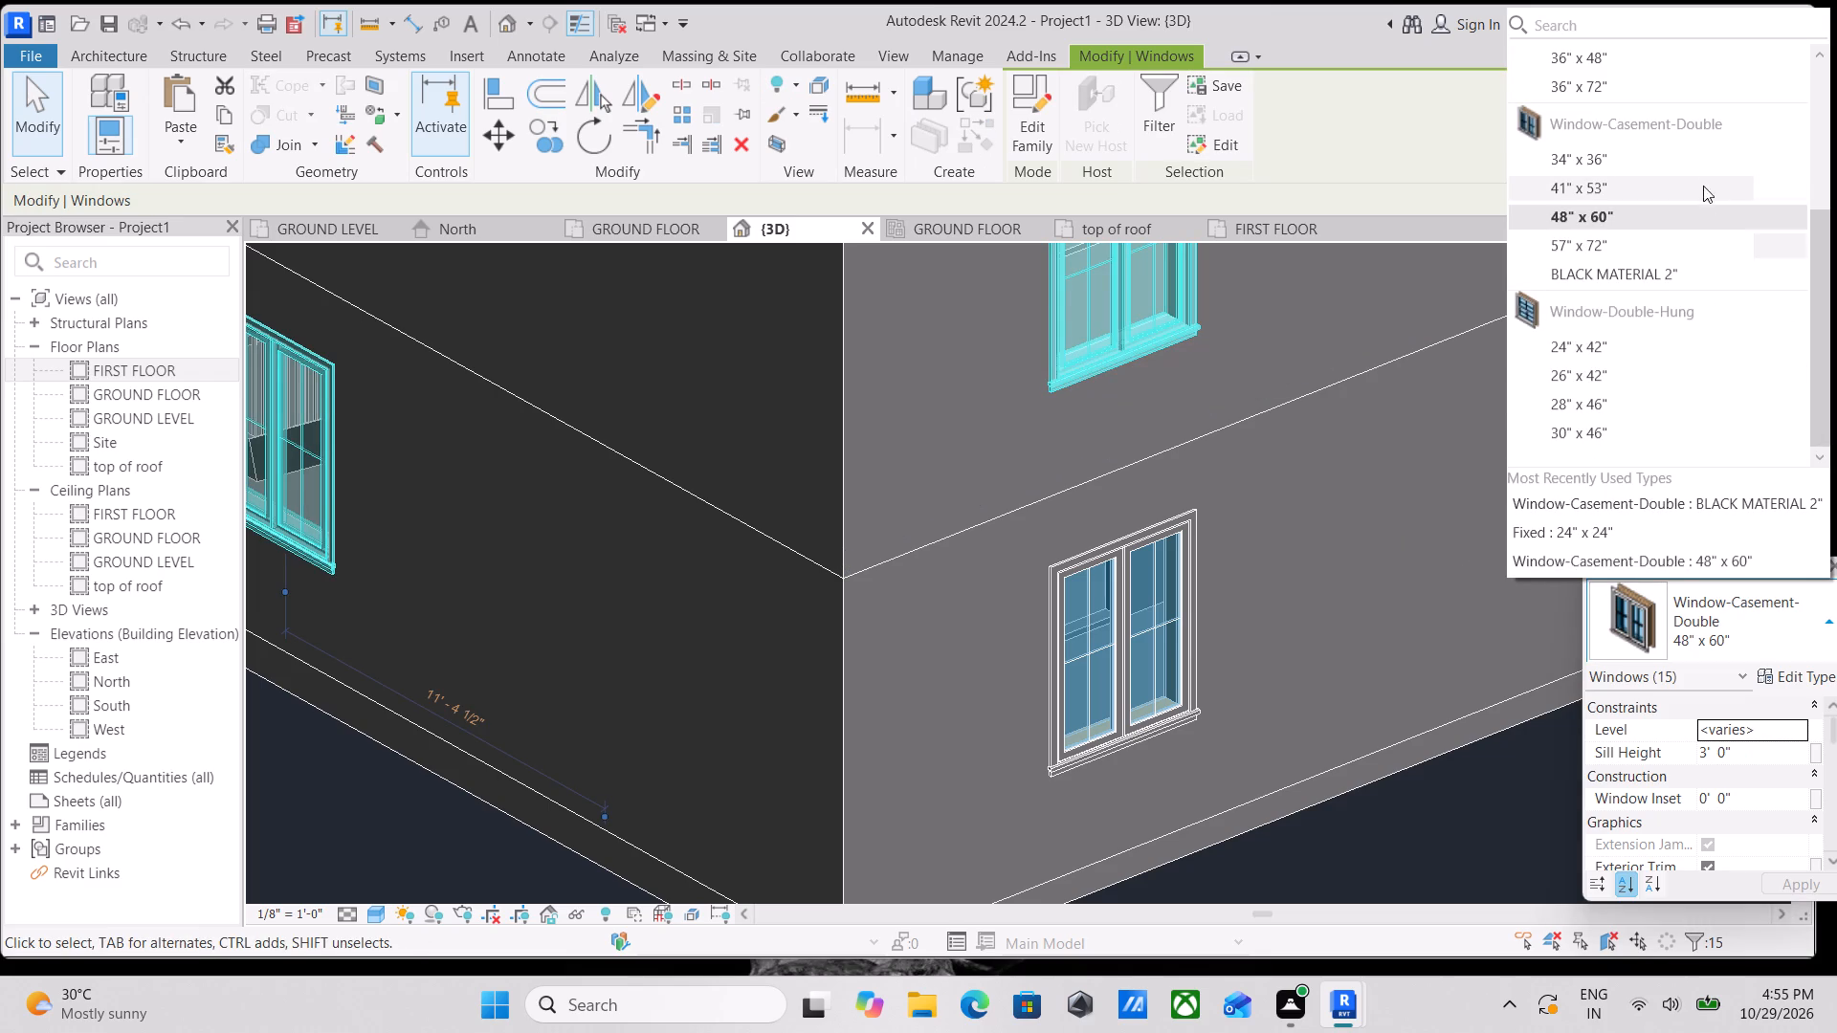
scroll(1678, 246, "up", 1)
left_click(1667, 361)
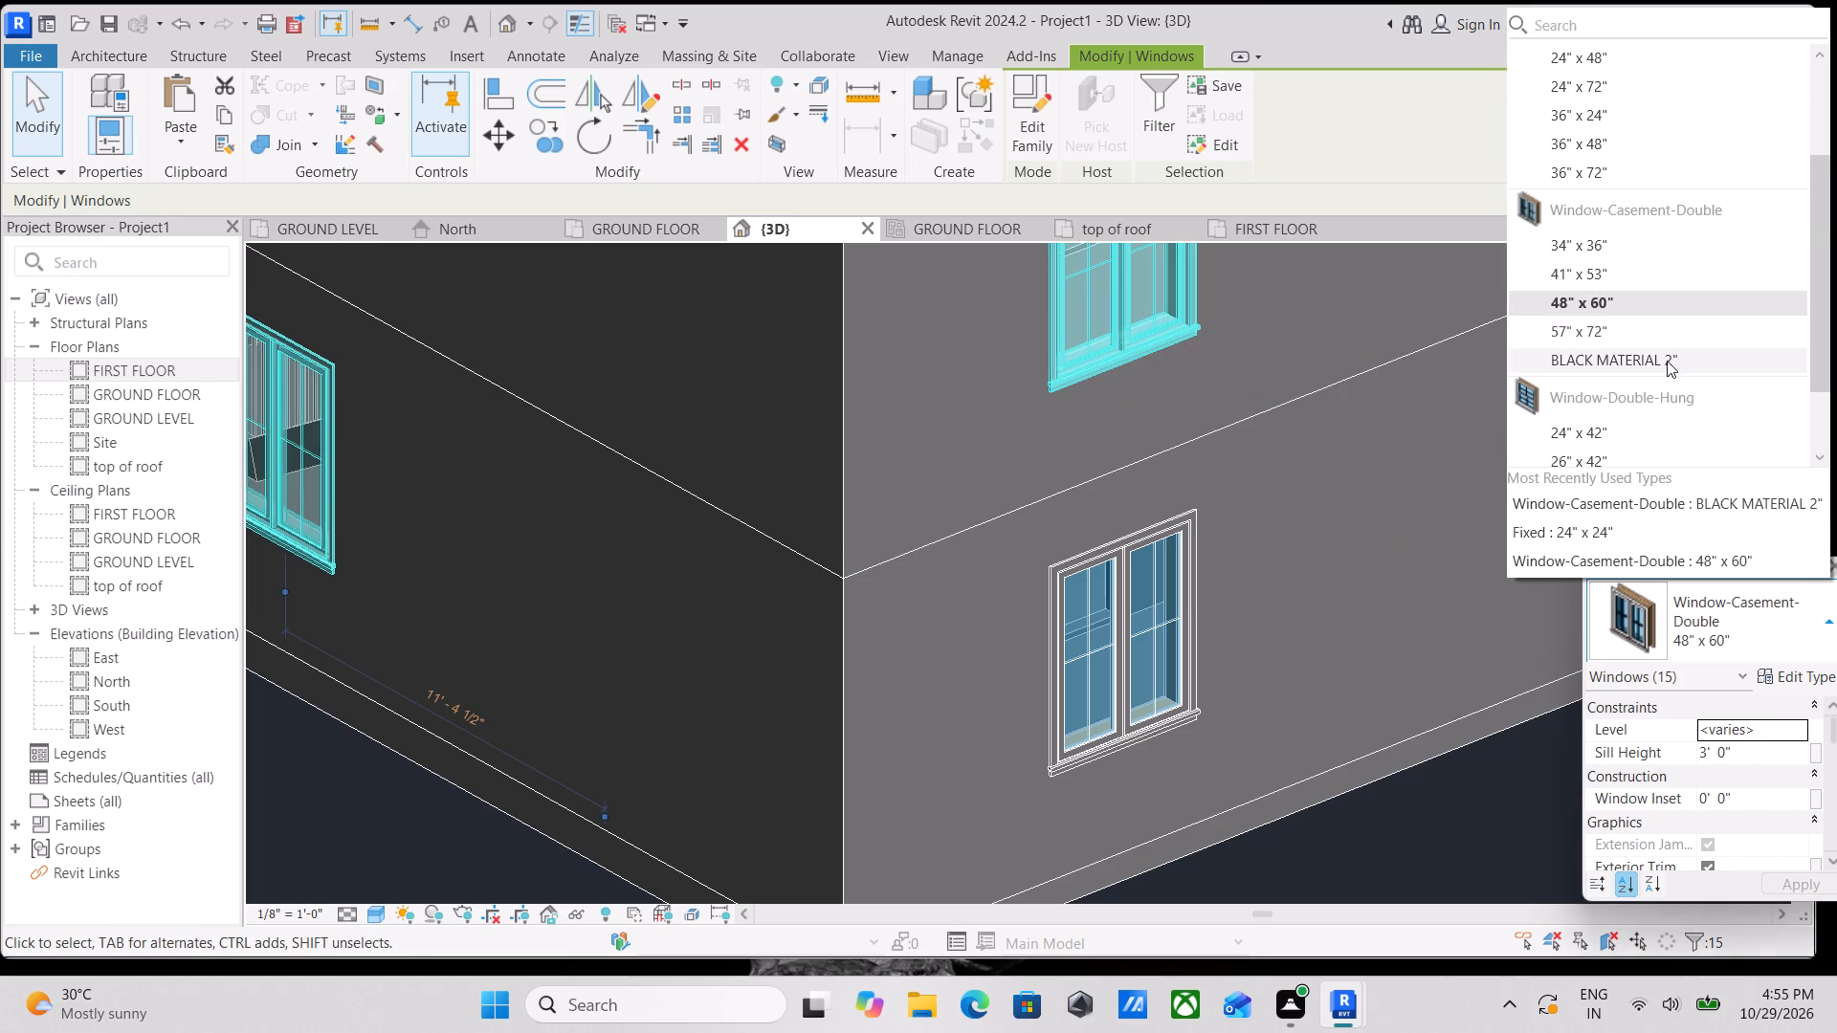
scroll(1016, 583, "up", 3)
scroll(1247, 570, "down", 2)
middle_click_drag(1236, 574, 1071, 715)
scroll(1081, 726, "up", 1)
scroll(1159, 632, "down", 3)
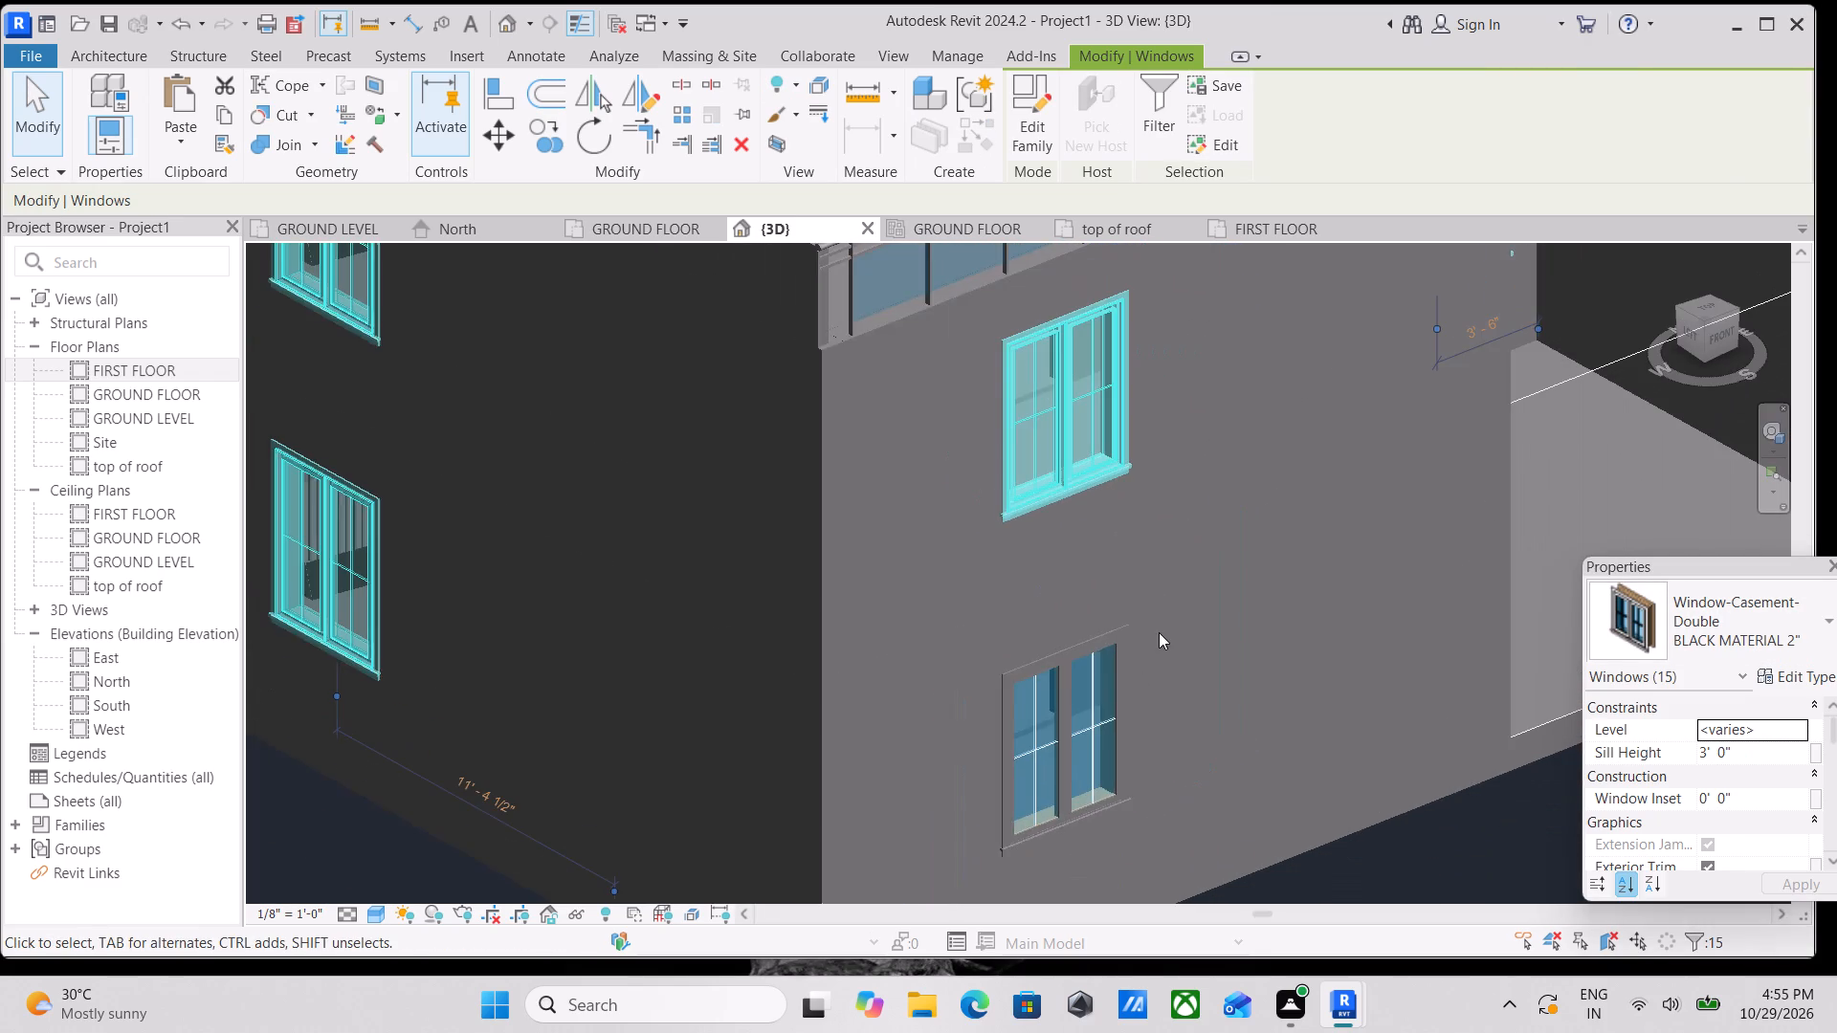
key("Escape")
Set the 3D view's visual style to Realistic.
scroll(1159, 632, "down", 2)
middle_click_drag(1159, 632, 1109, 581)
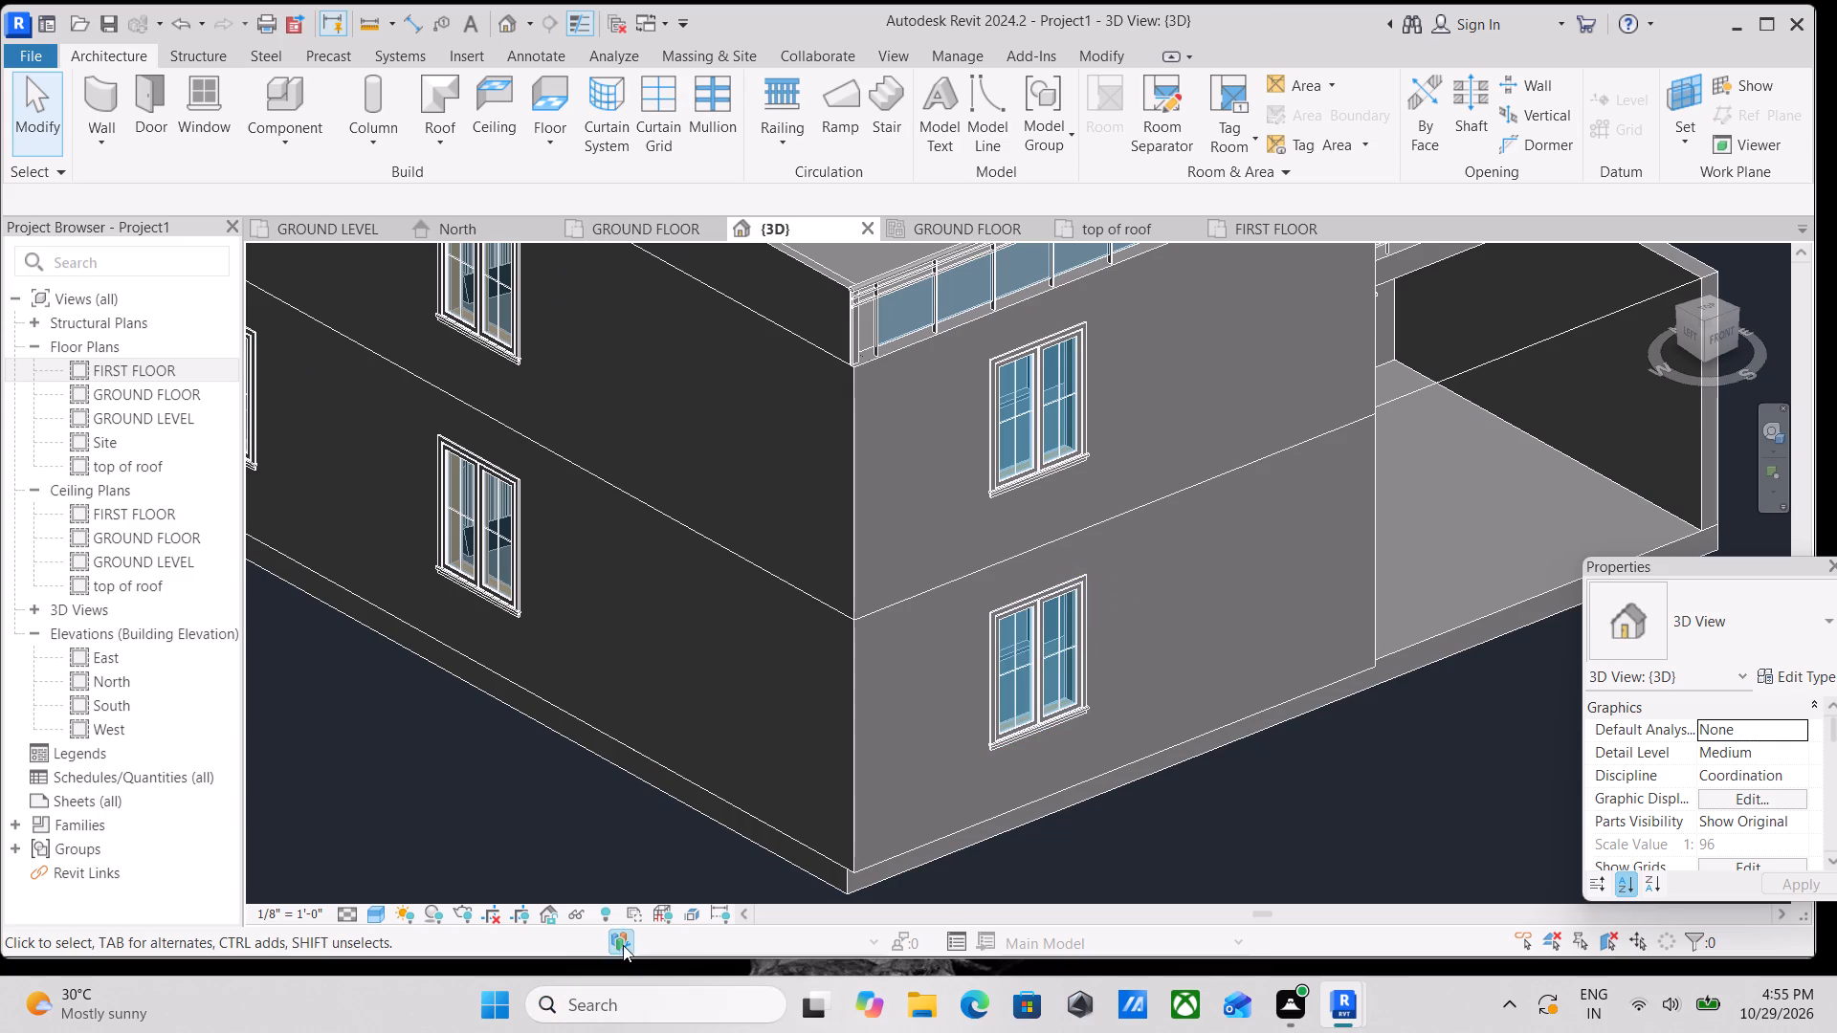
left_click(386, 911)
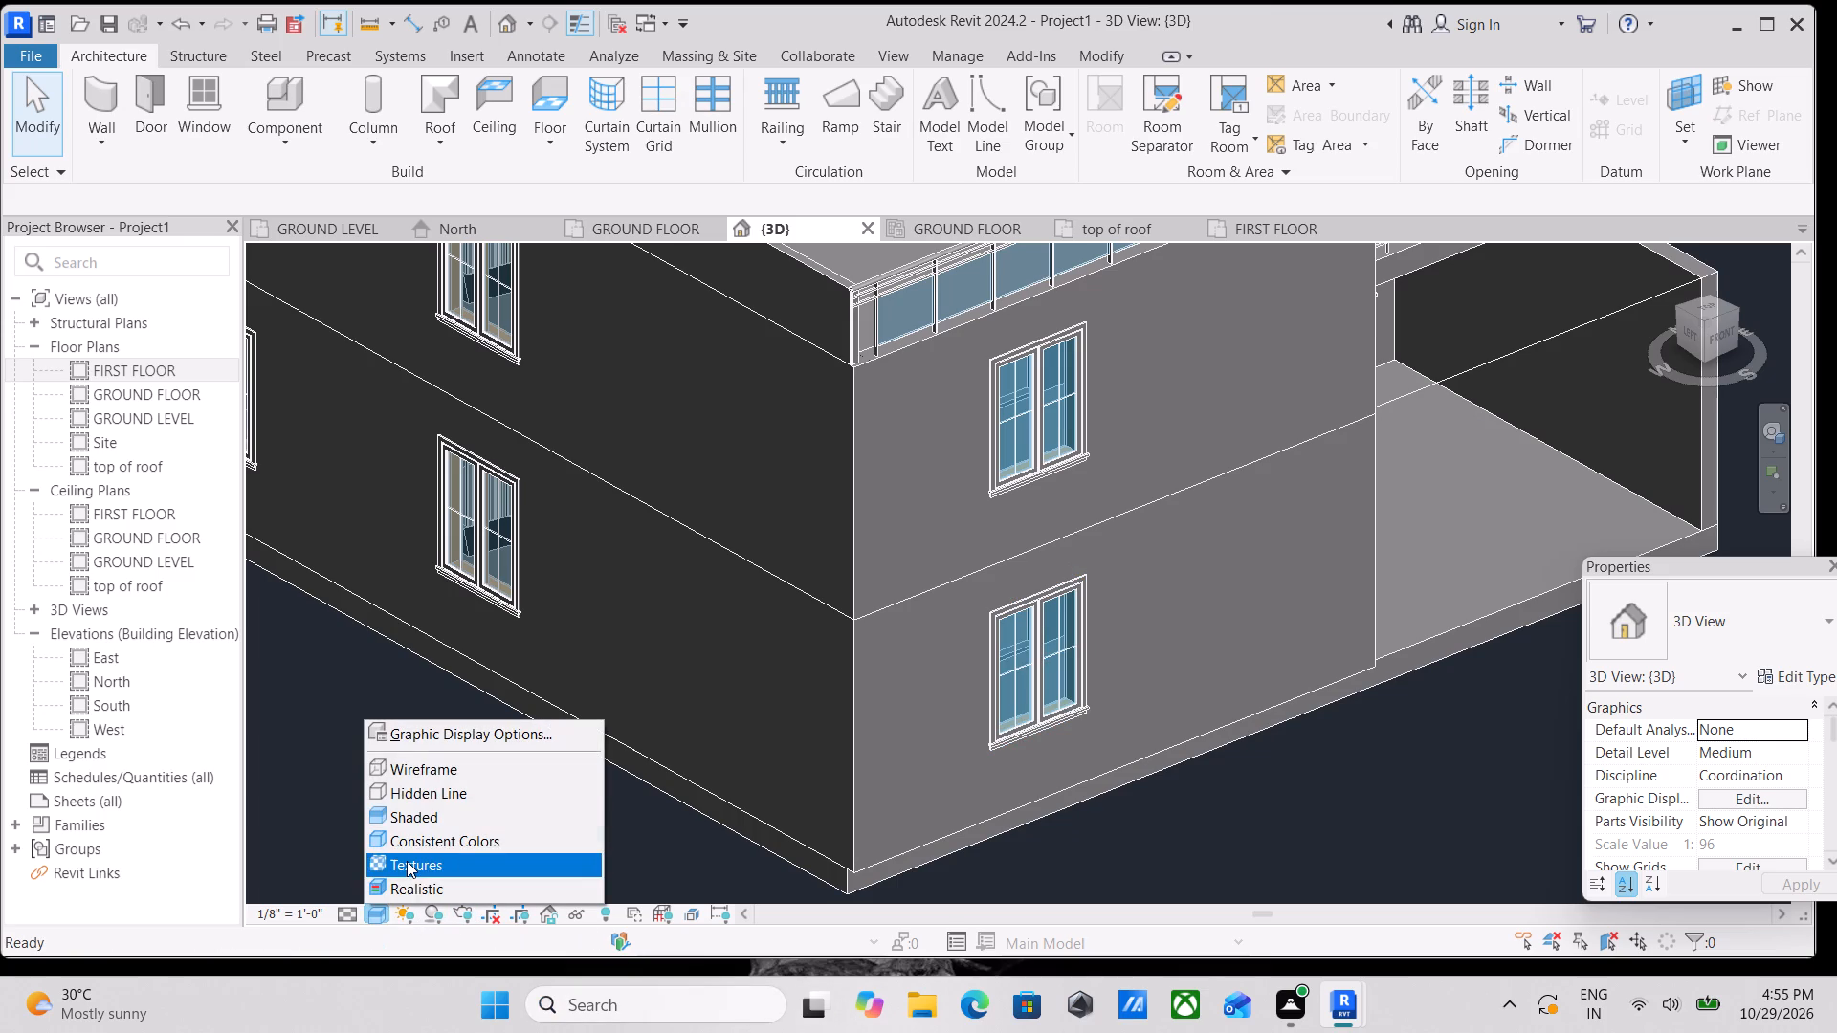
left_click(419, 887)
Examine the casement windows' frame and trim finish on the house's outer walls on both storeys.
scroll(1050, 608, "up", 3)
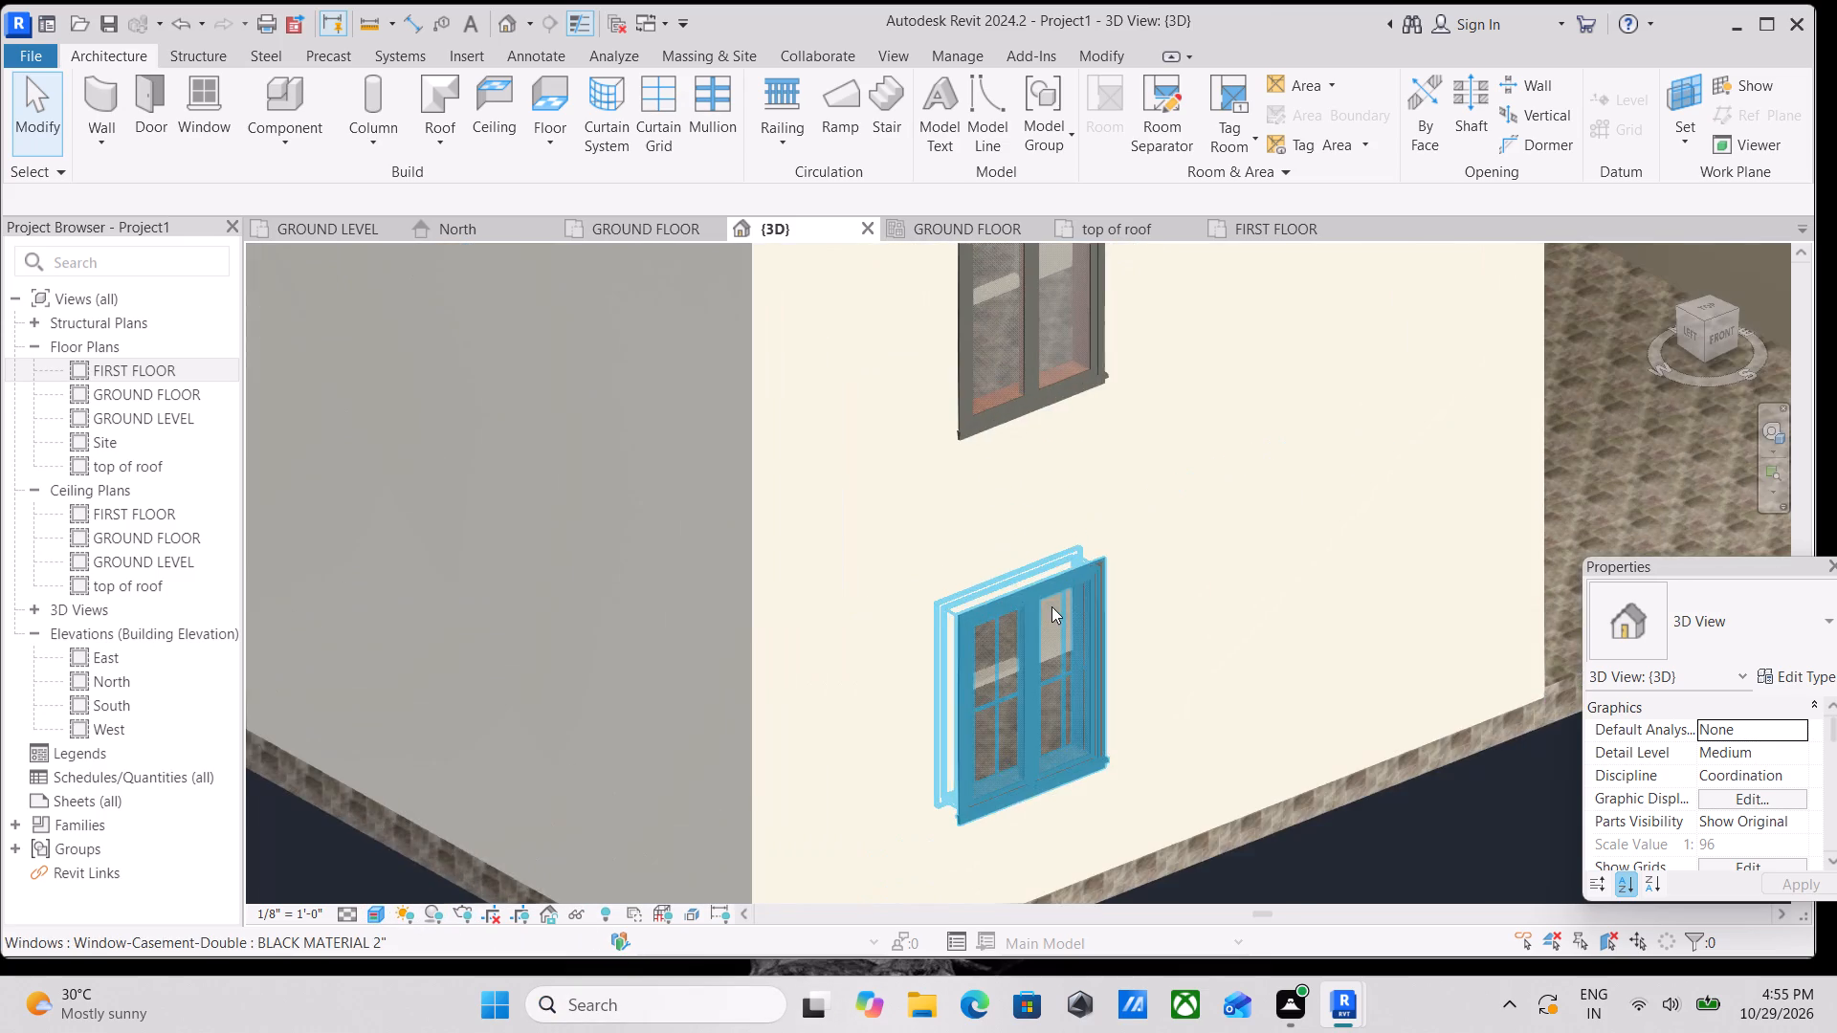
scroll(1186, 561, "up", 4)
scroll(1247, 642, "up", 2)
key("Escape")
scroll(1247, 642, "down", 4)
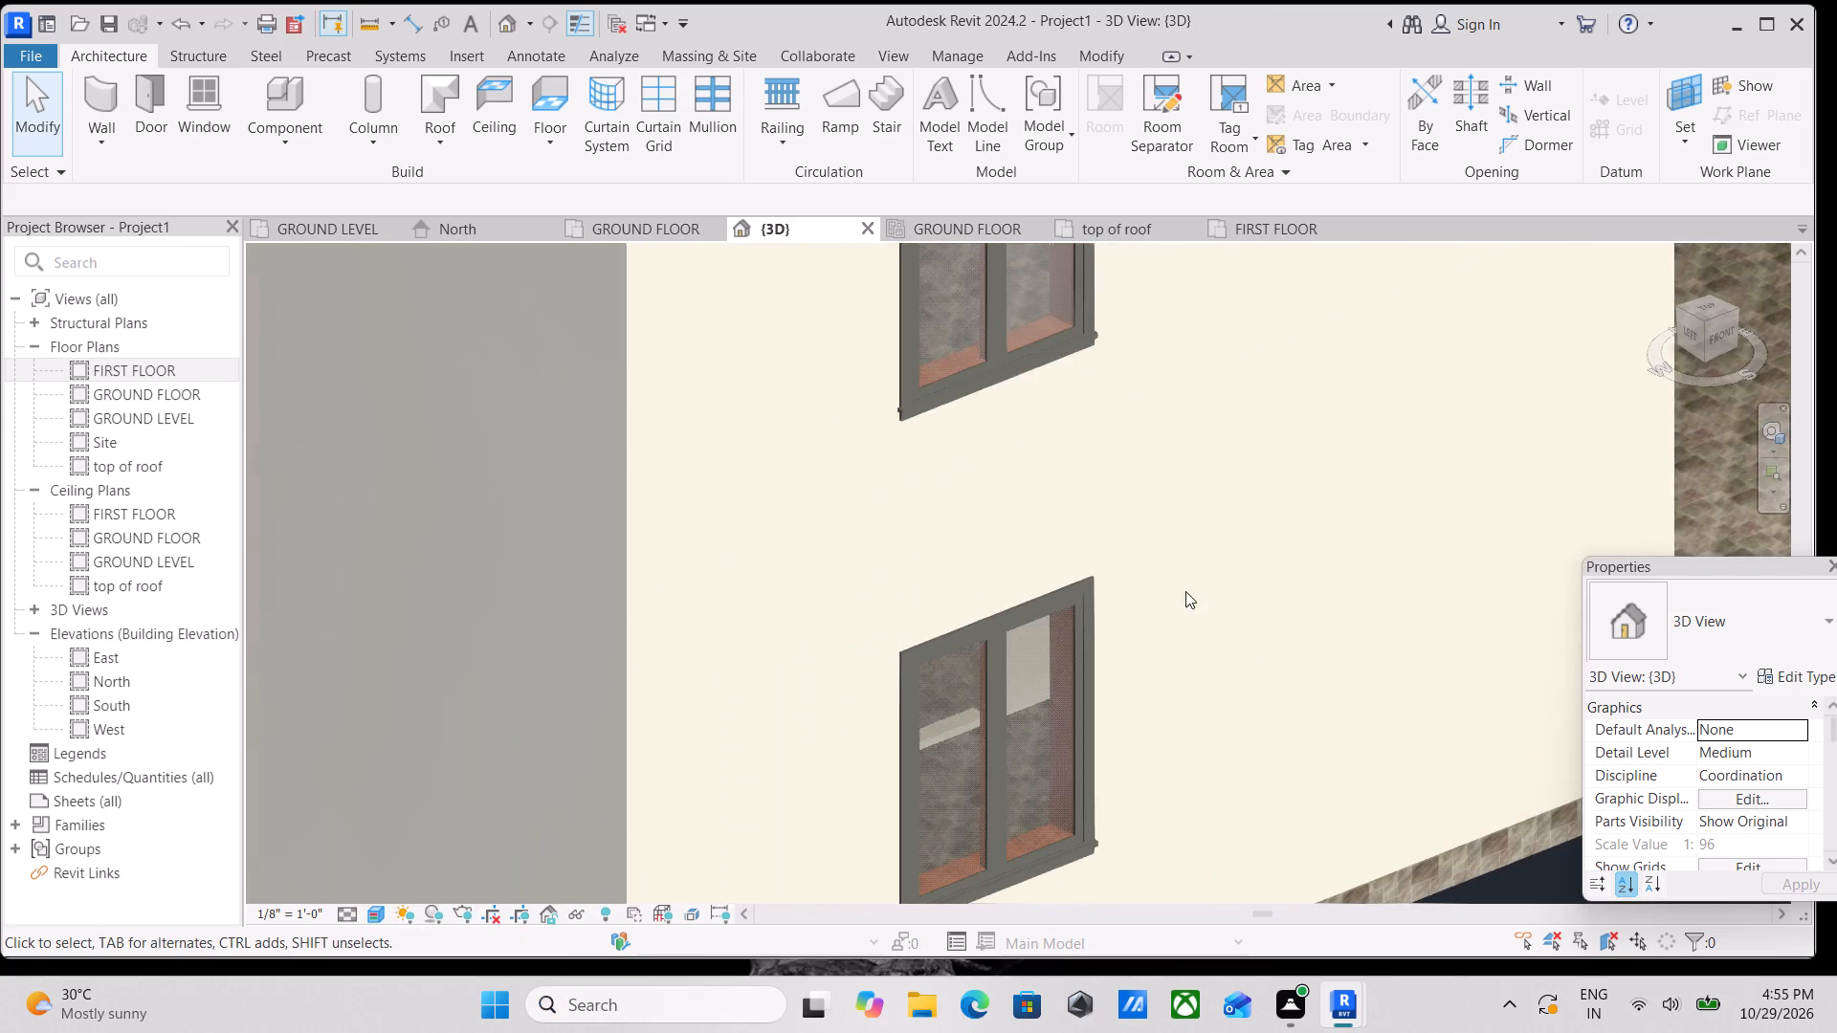
scroll(1185, 591, "down", 3)
middle_click_drag(1110, 481, 809, 516, "shift")
scroll(882, 479, "down", 1)
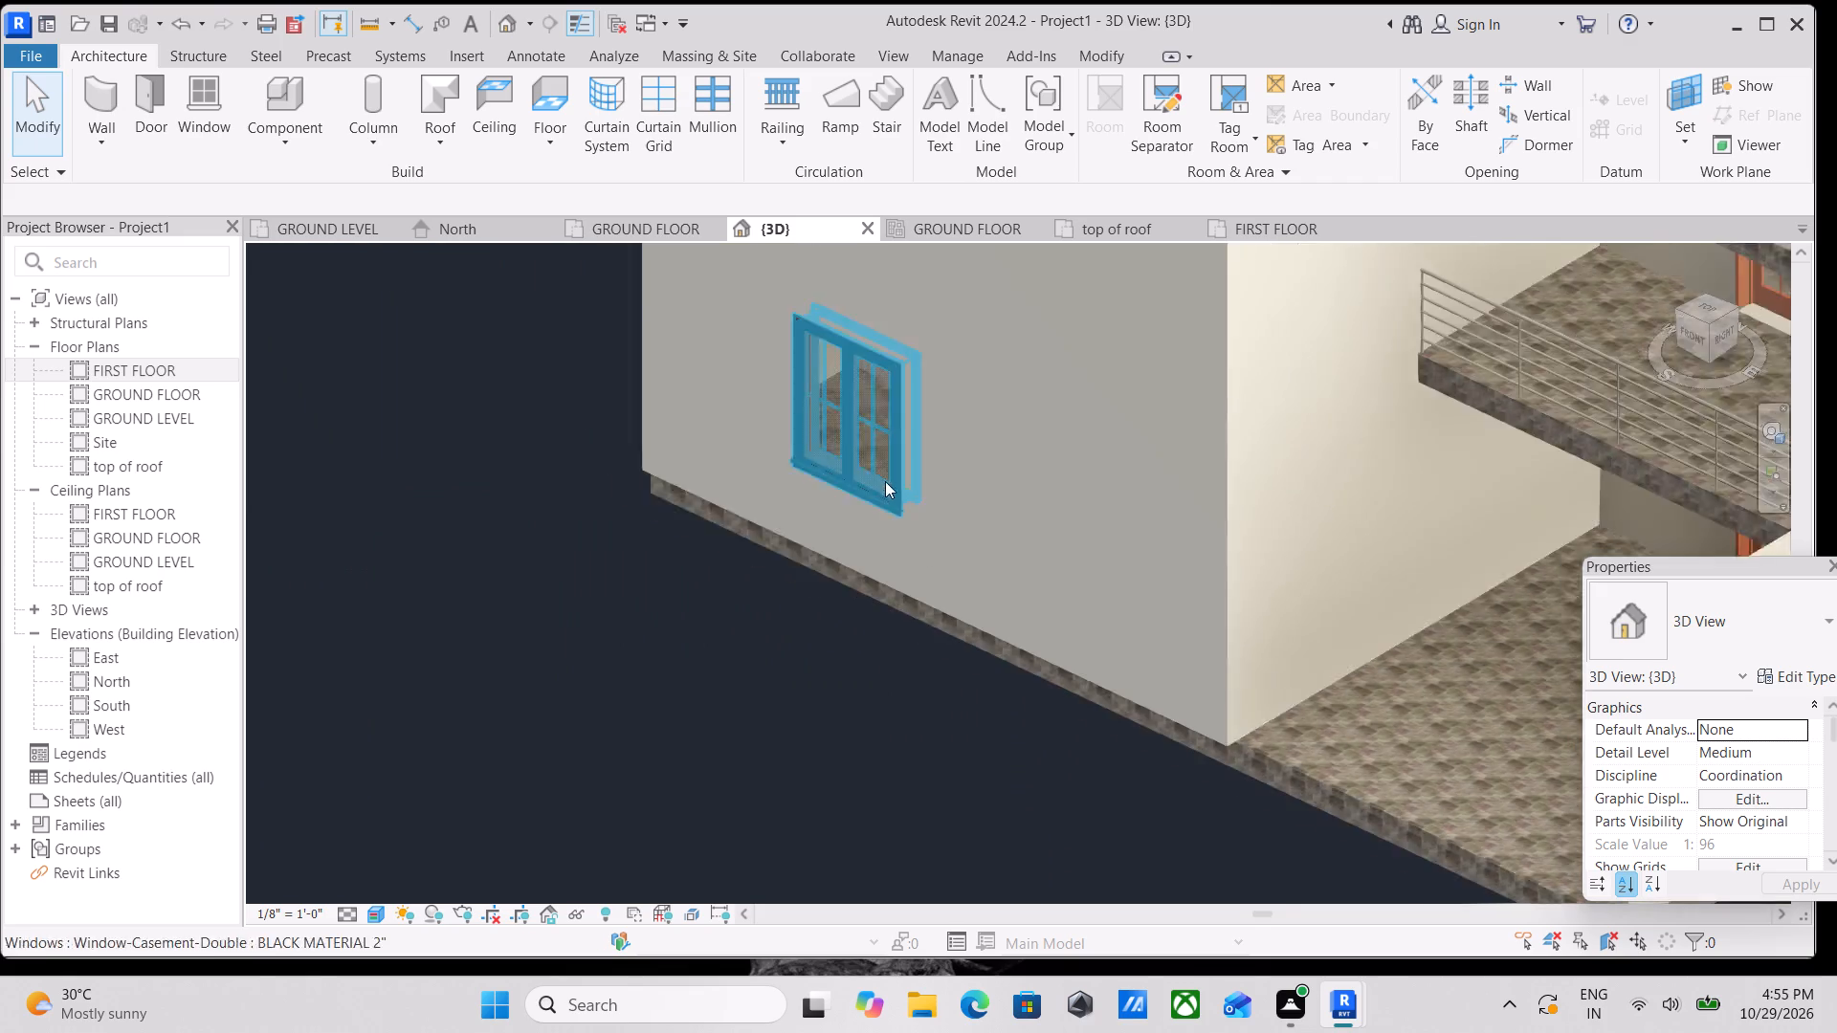
middle_click_drag(890, 489, 994, 635)
scroll(970, 613, "up", 4)
scroll(966, 568, "down", 2)
middle_click_drag(976, 589, 1062, 922)
scroll(1145, 718, "down", 1)
middle_click_drag(1143, 718, 962, 634)
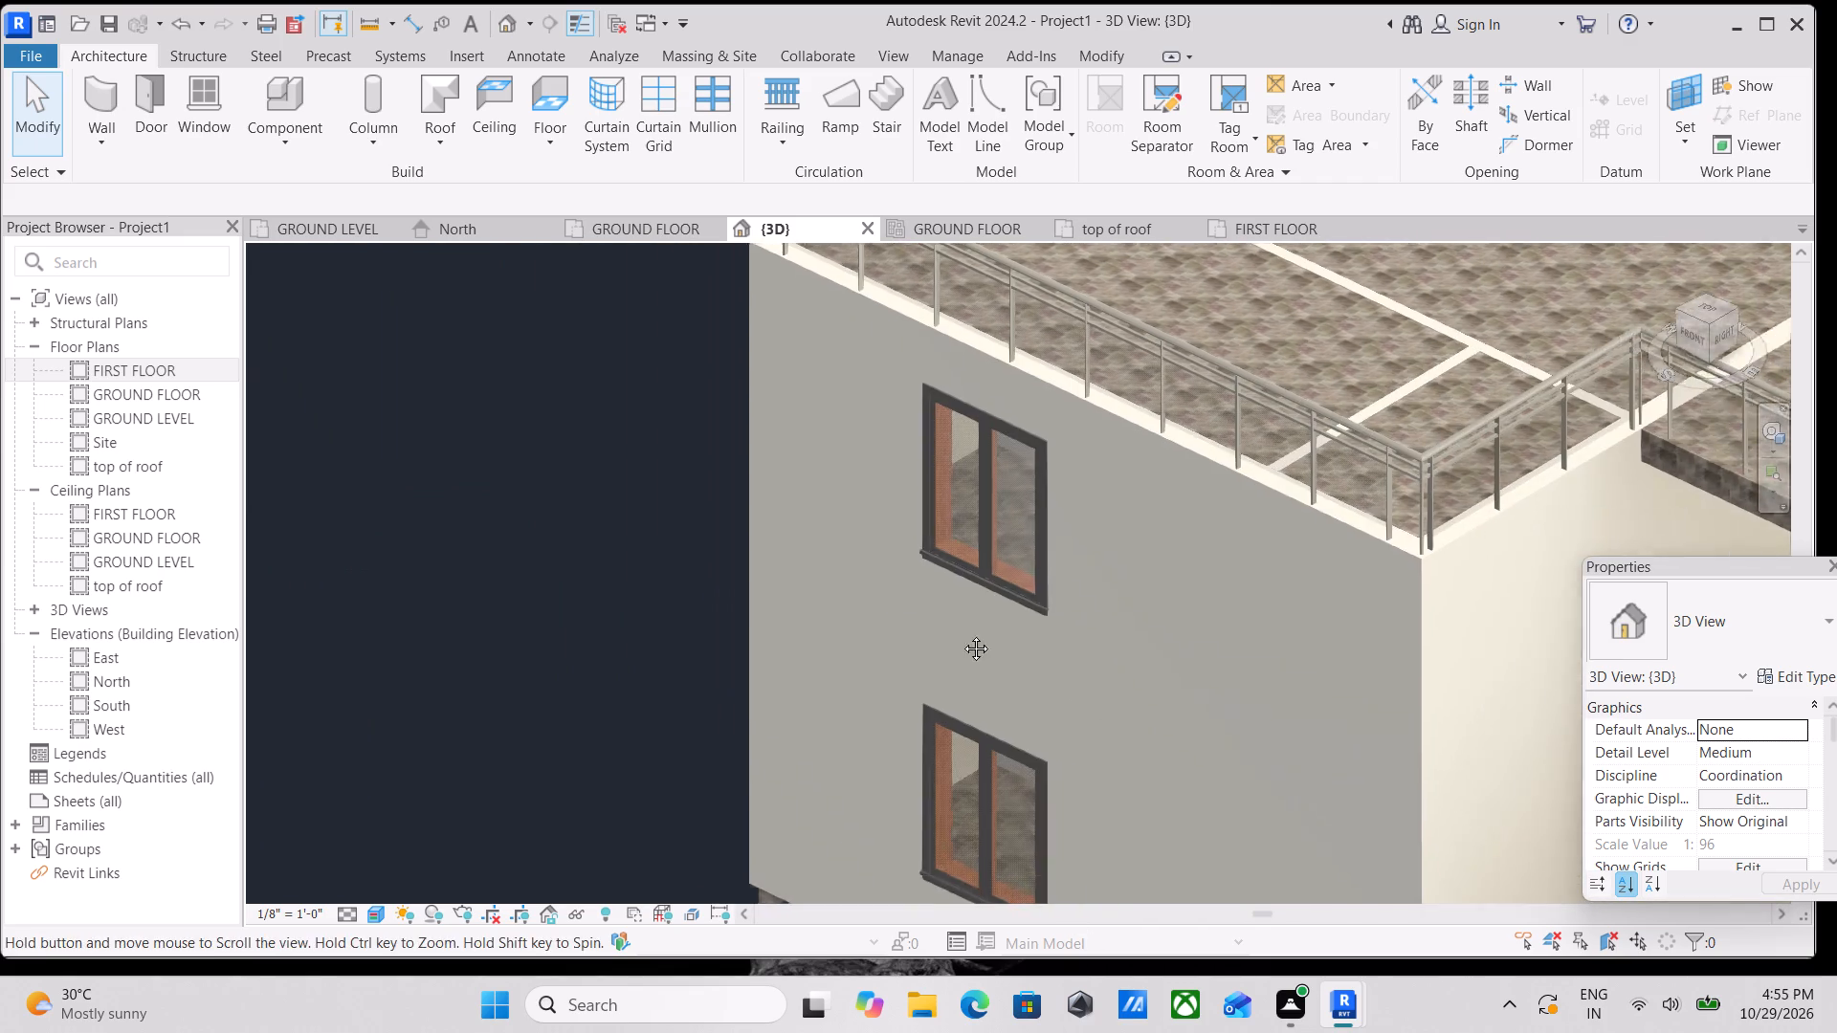
middle_click_drag(962, 634, 903, 601)
scroll(1271, 643, "down", 2)
middle_click_drag(1256, 643, 916, 545)
scroll(1079, 604, "down", 1)
middle_click_drag(1077, 604, 758, 504)
middle_click_drag(1168, 501, 965, 643)
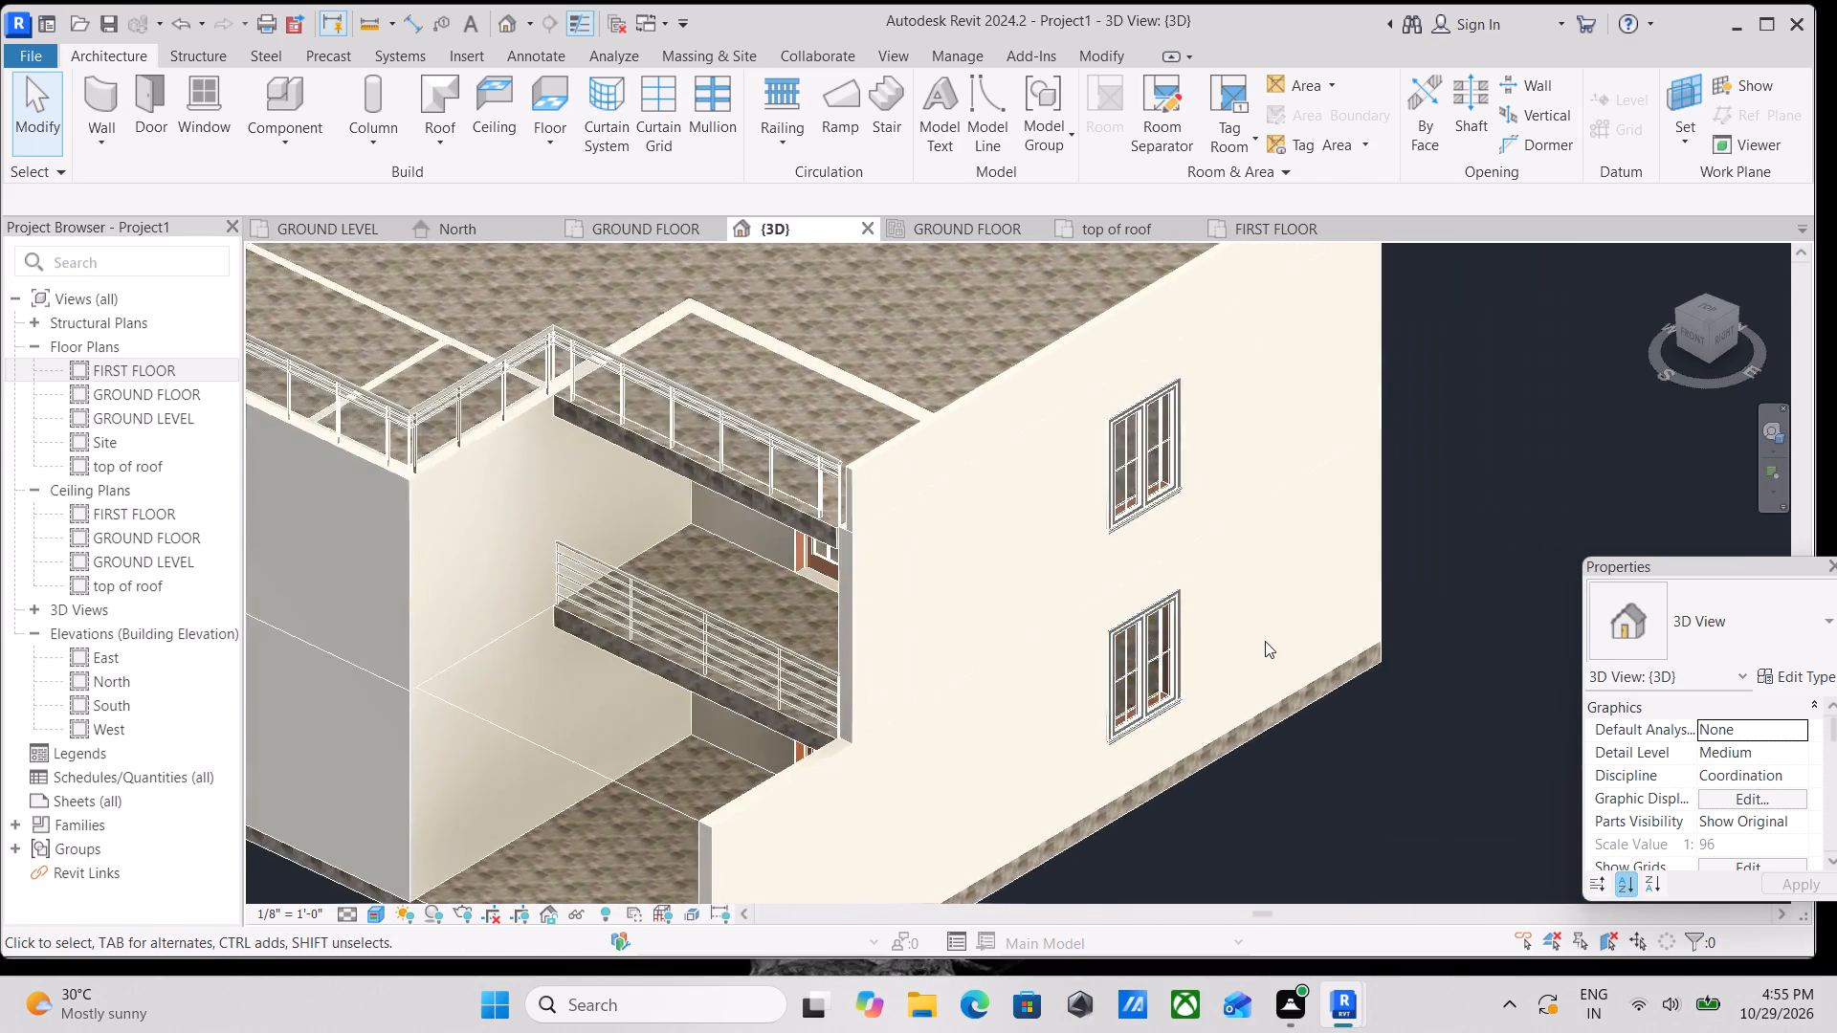
scroll(1265, 641, "up", 4)
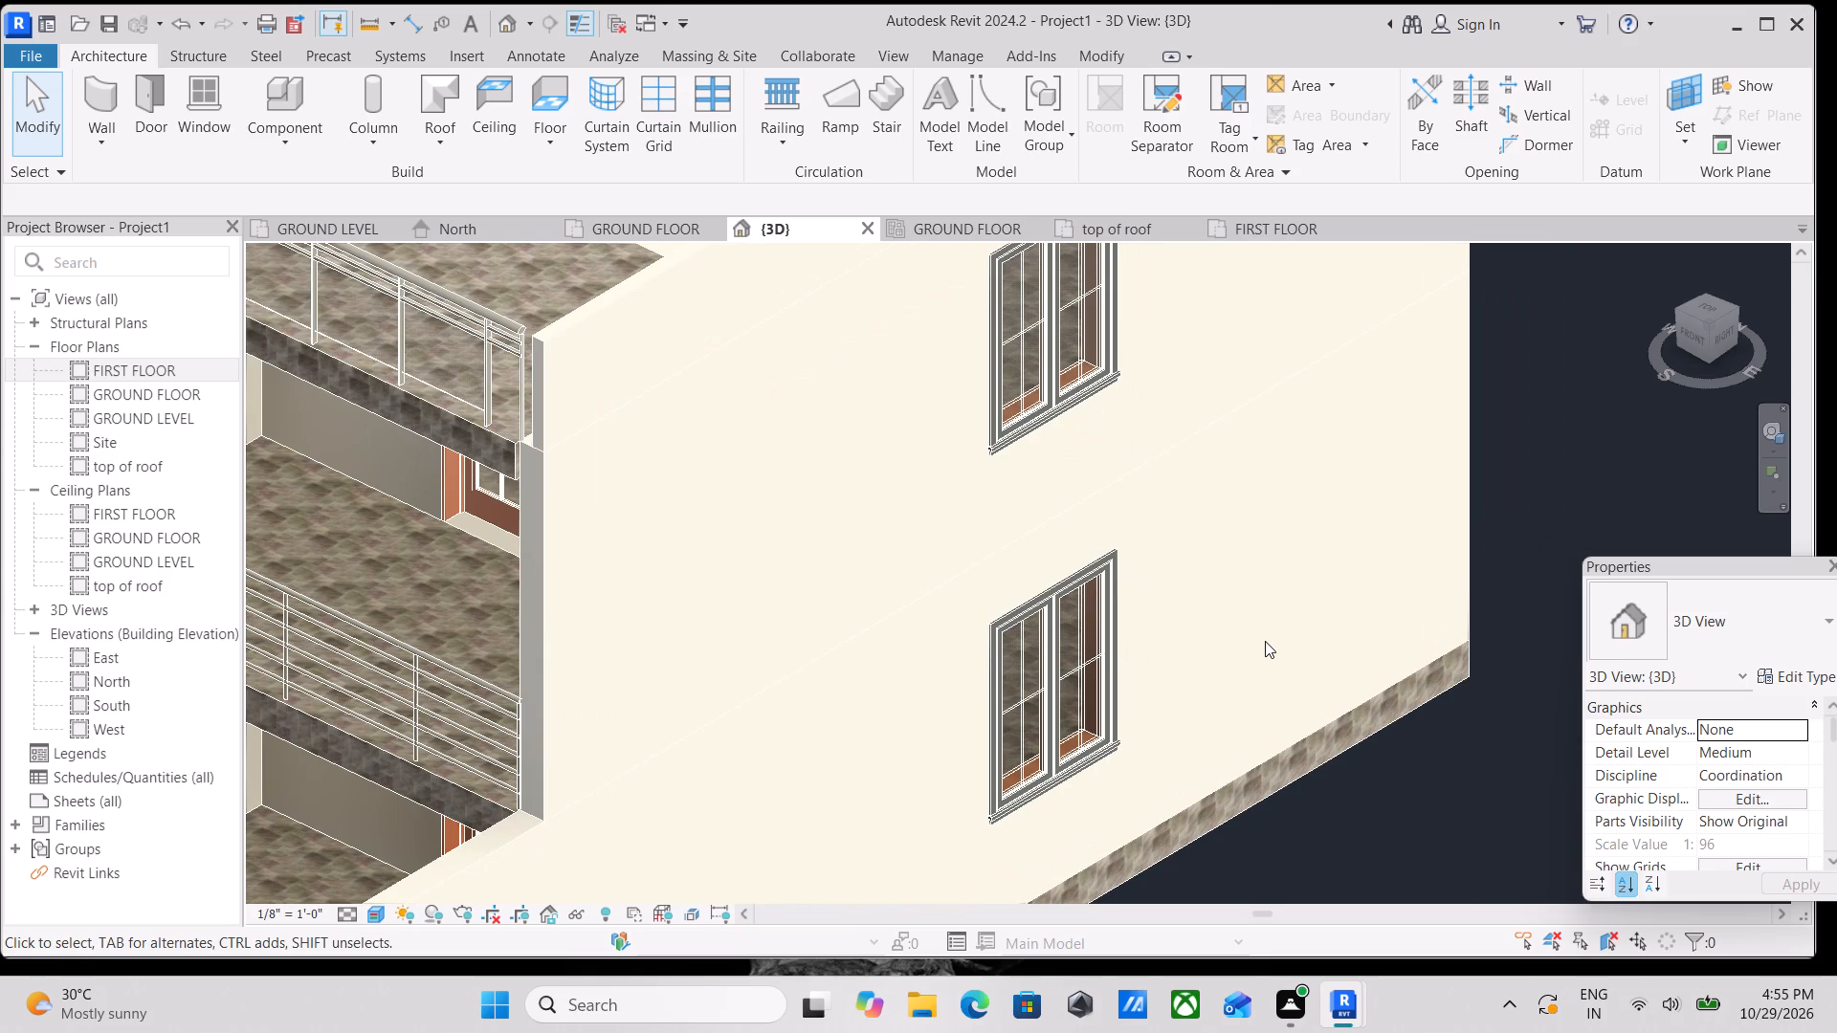
scroll(1252, 637, "down", 3)
scroll(1153, 626, "down", 3)
scroll(1022, 670, "down", 2)
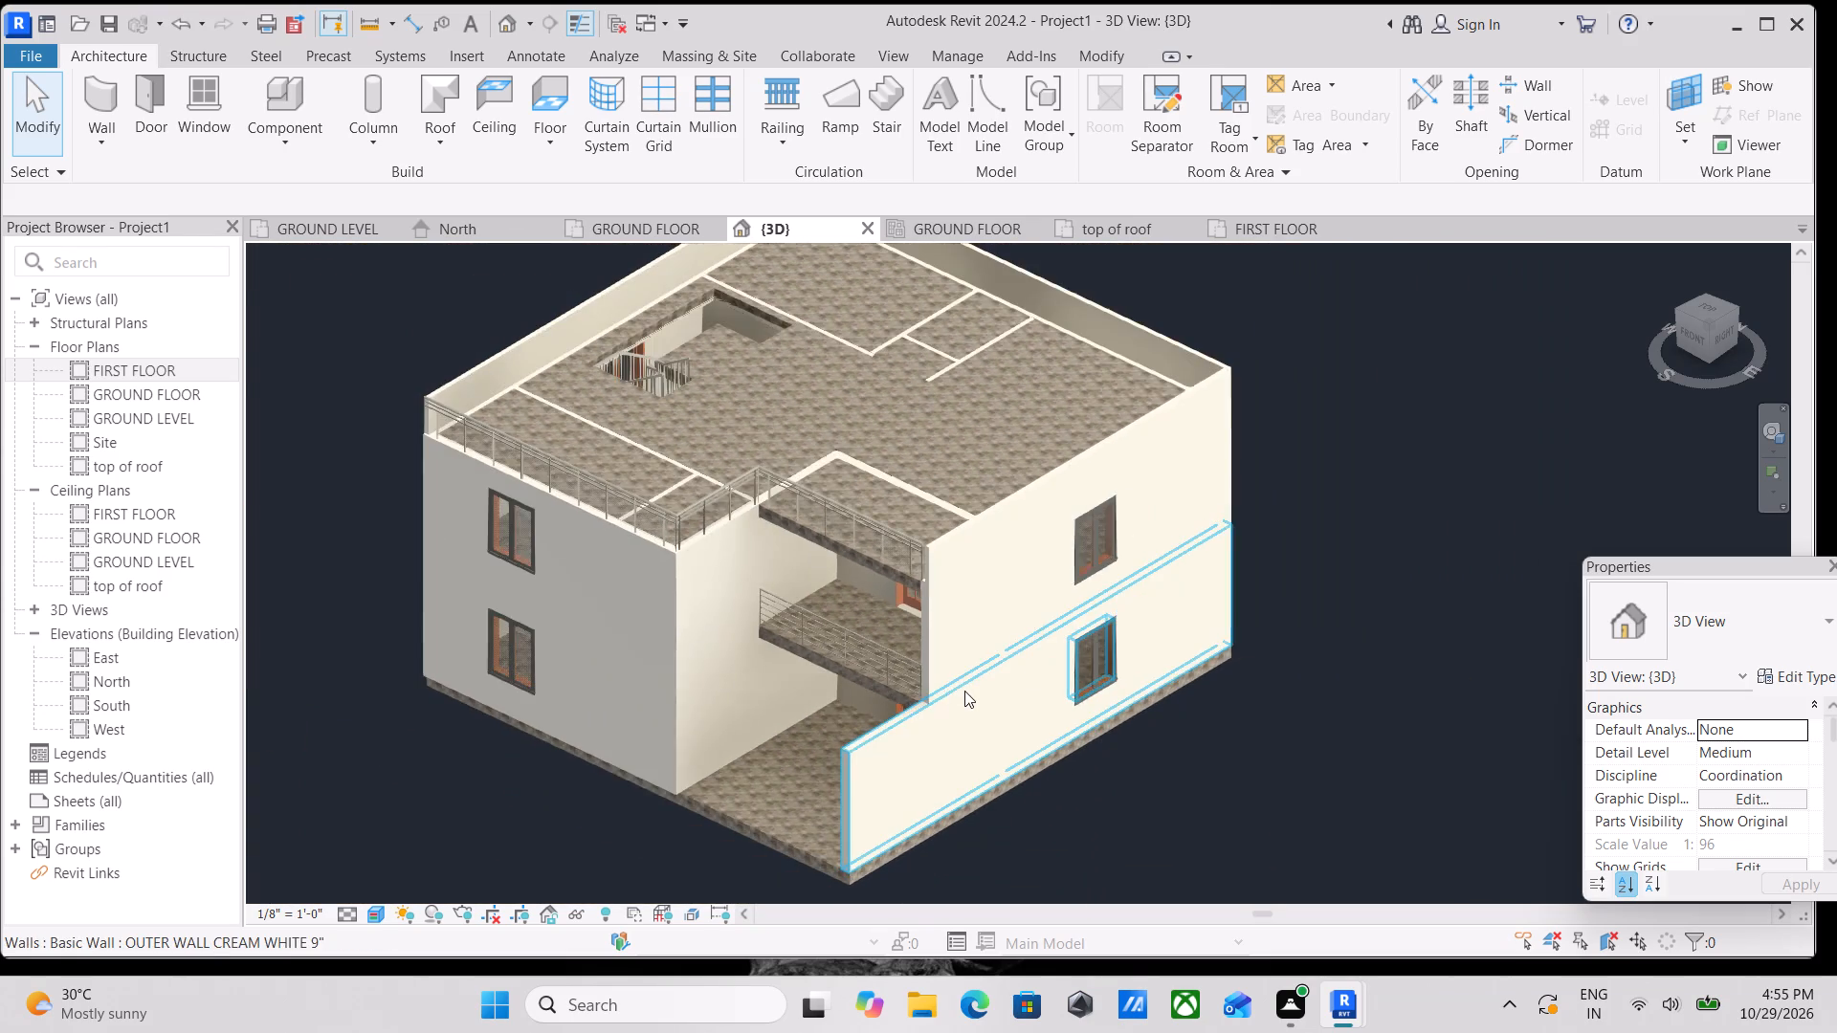
Examine the roof level of the house, including the terrace railings, parapet walls and stair opening.
scroll(978, 697, "down", 2)
scroll(724, 491, "up", 3)
scroll(876, 560, "up", 5)
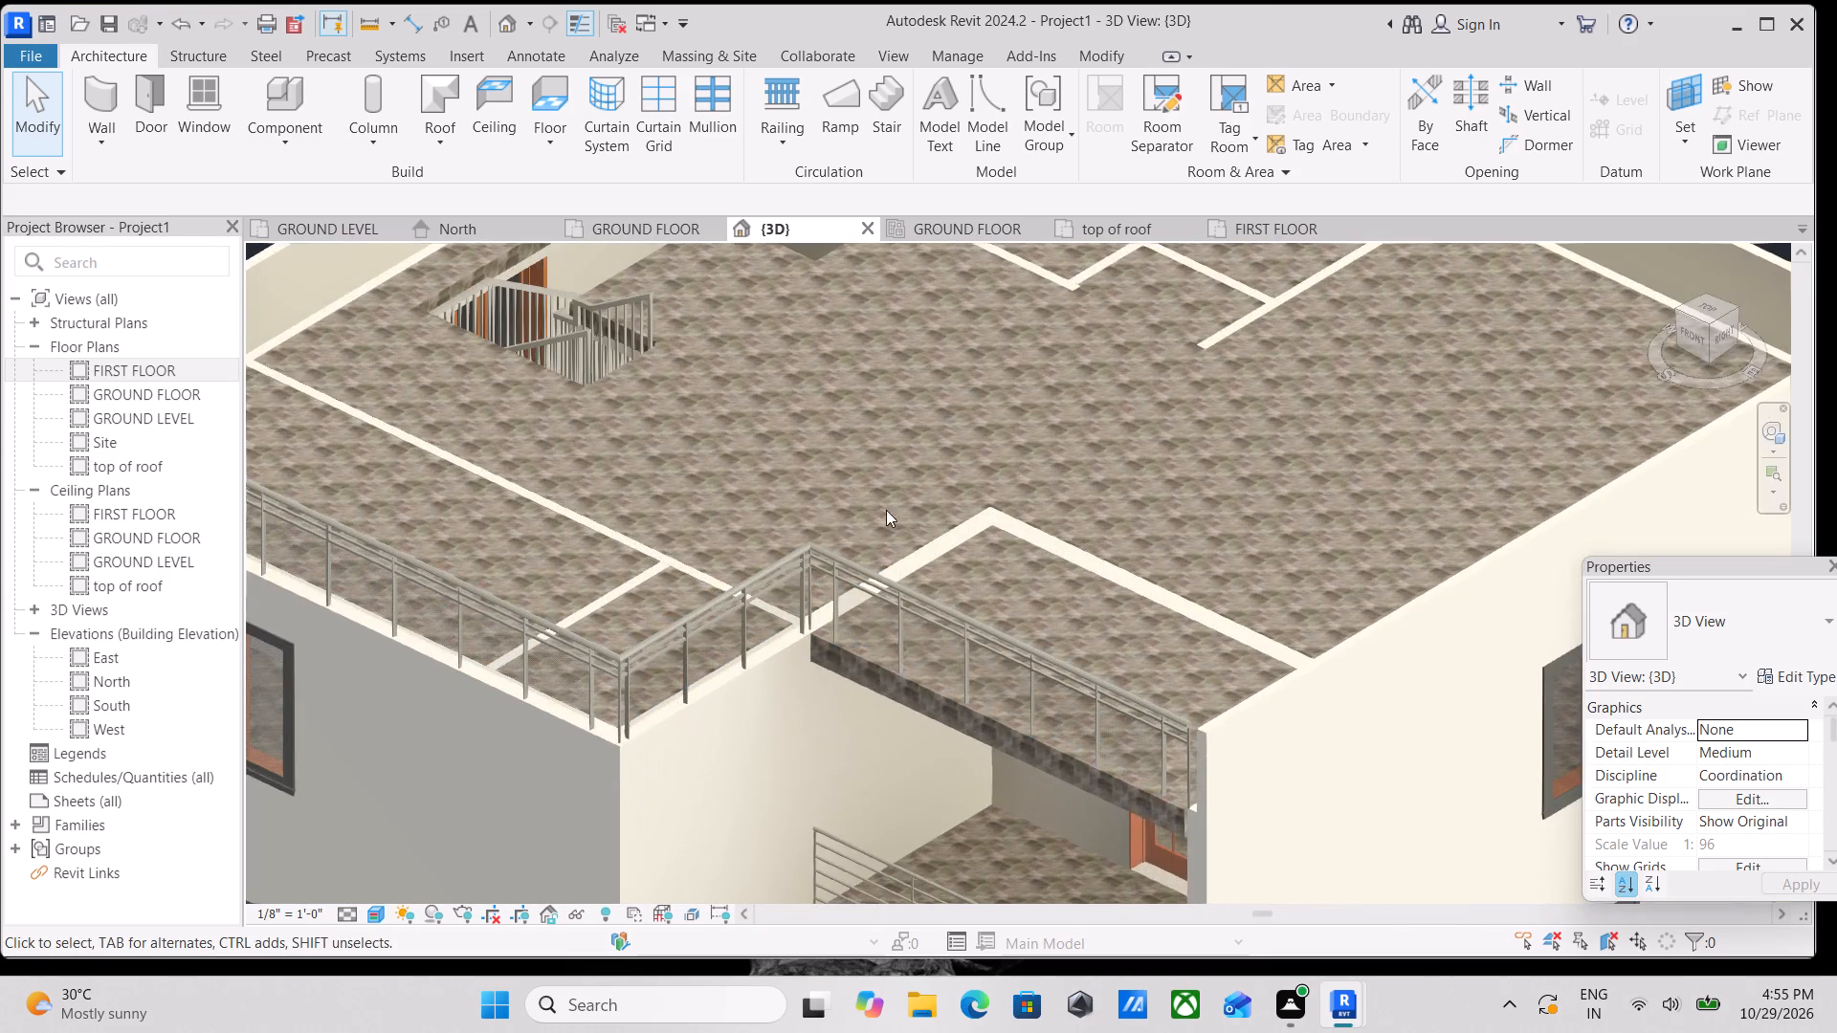
scroll(652, 515, "up", 3)
middle_click_drag(361, 506, 788, 513)
scroll(785, 516, "up", 2)
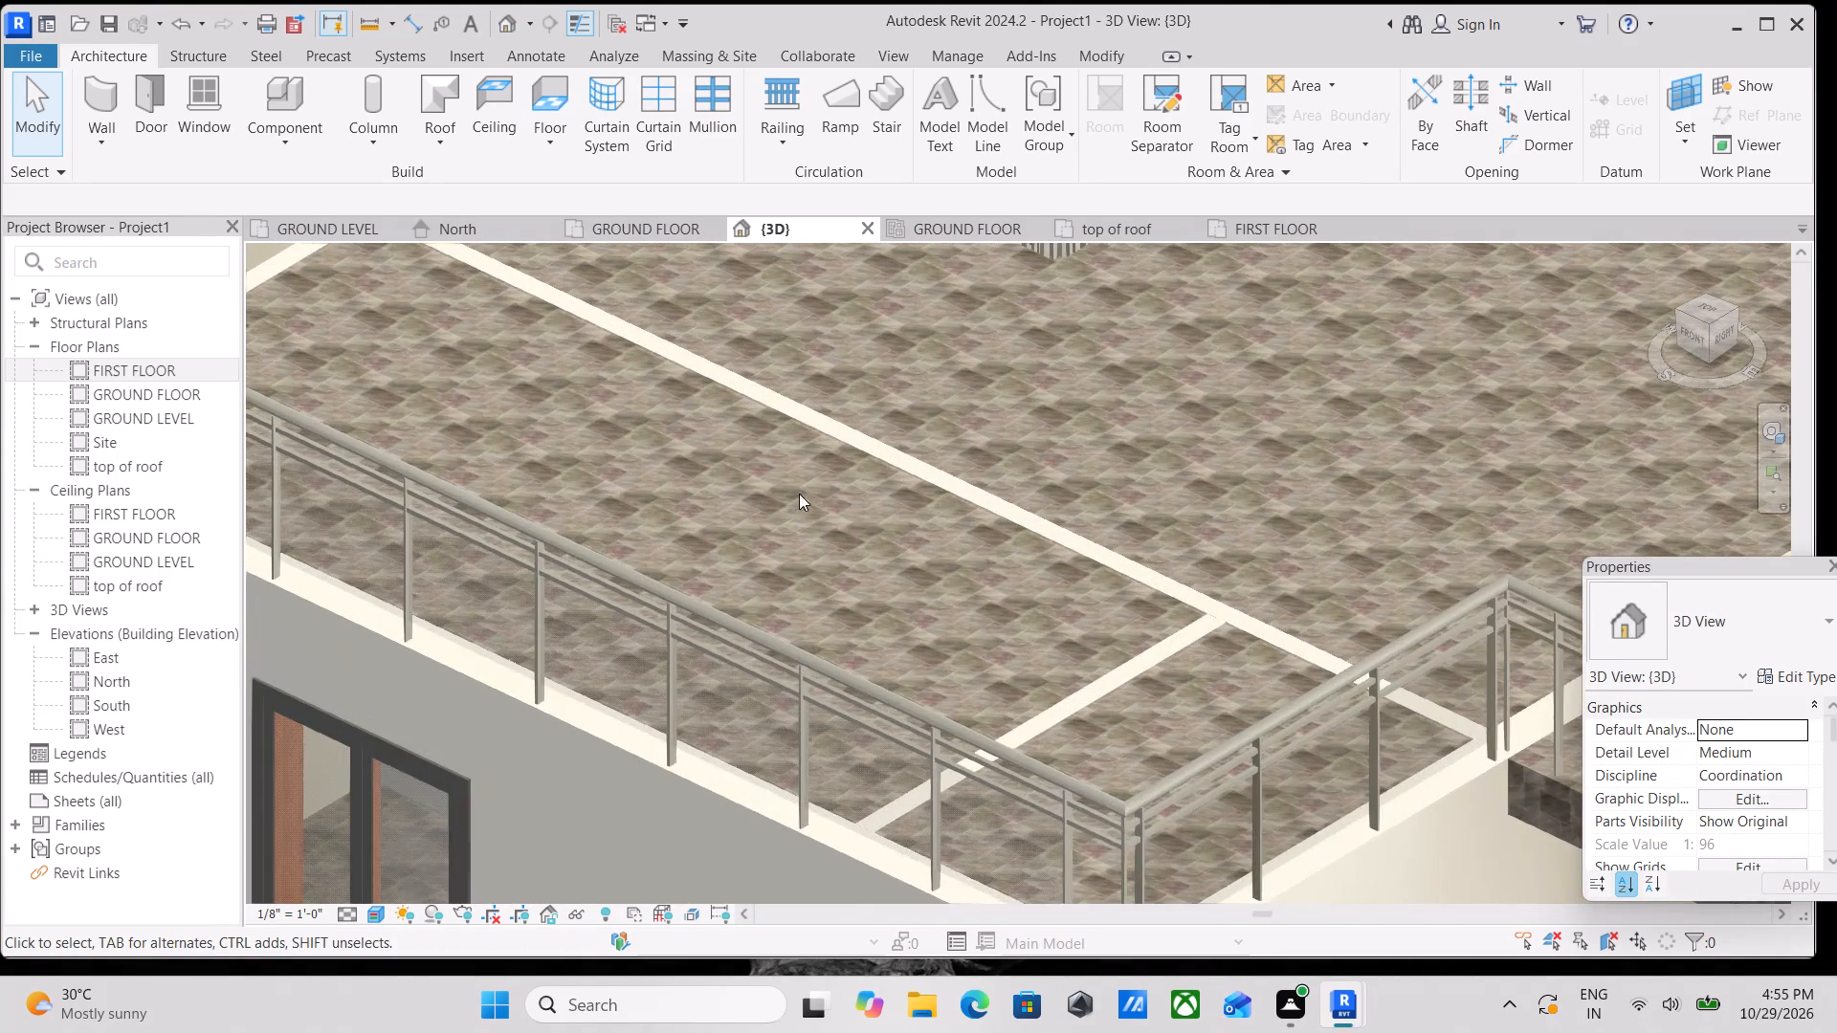
scroll(807, 490, "down", 1)
middle_click_drag(807, 490, 929, 534)
scroll(930, 534, "down", 3)
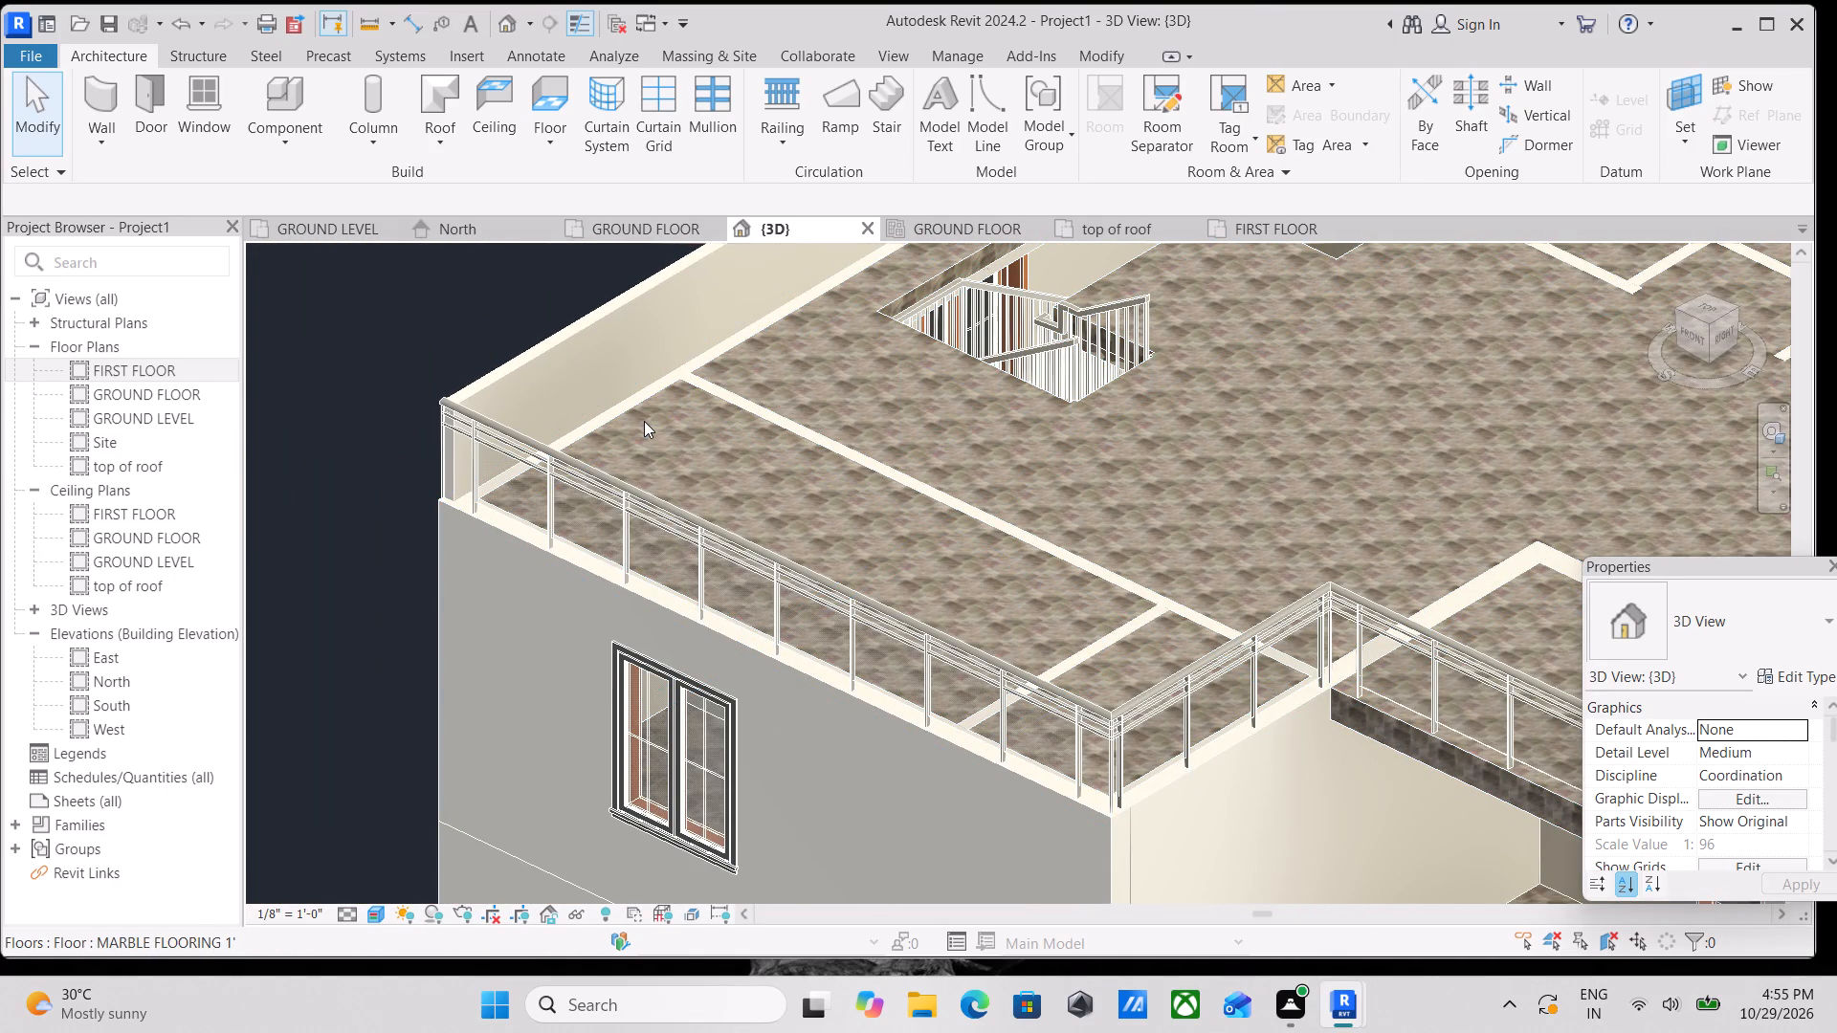
scroll(646, 349, "up", 1)
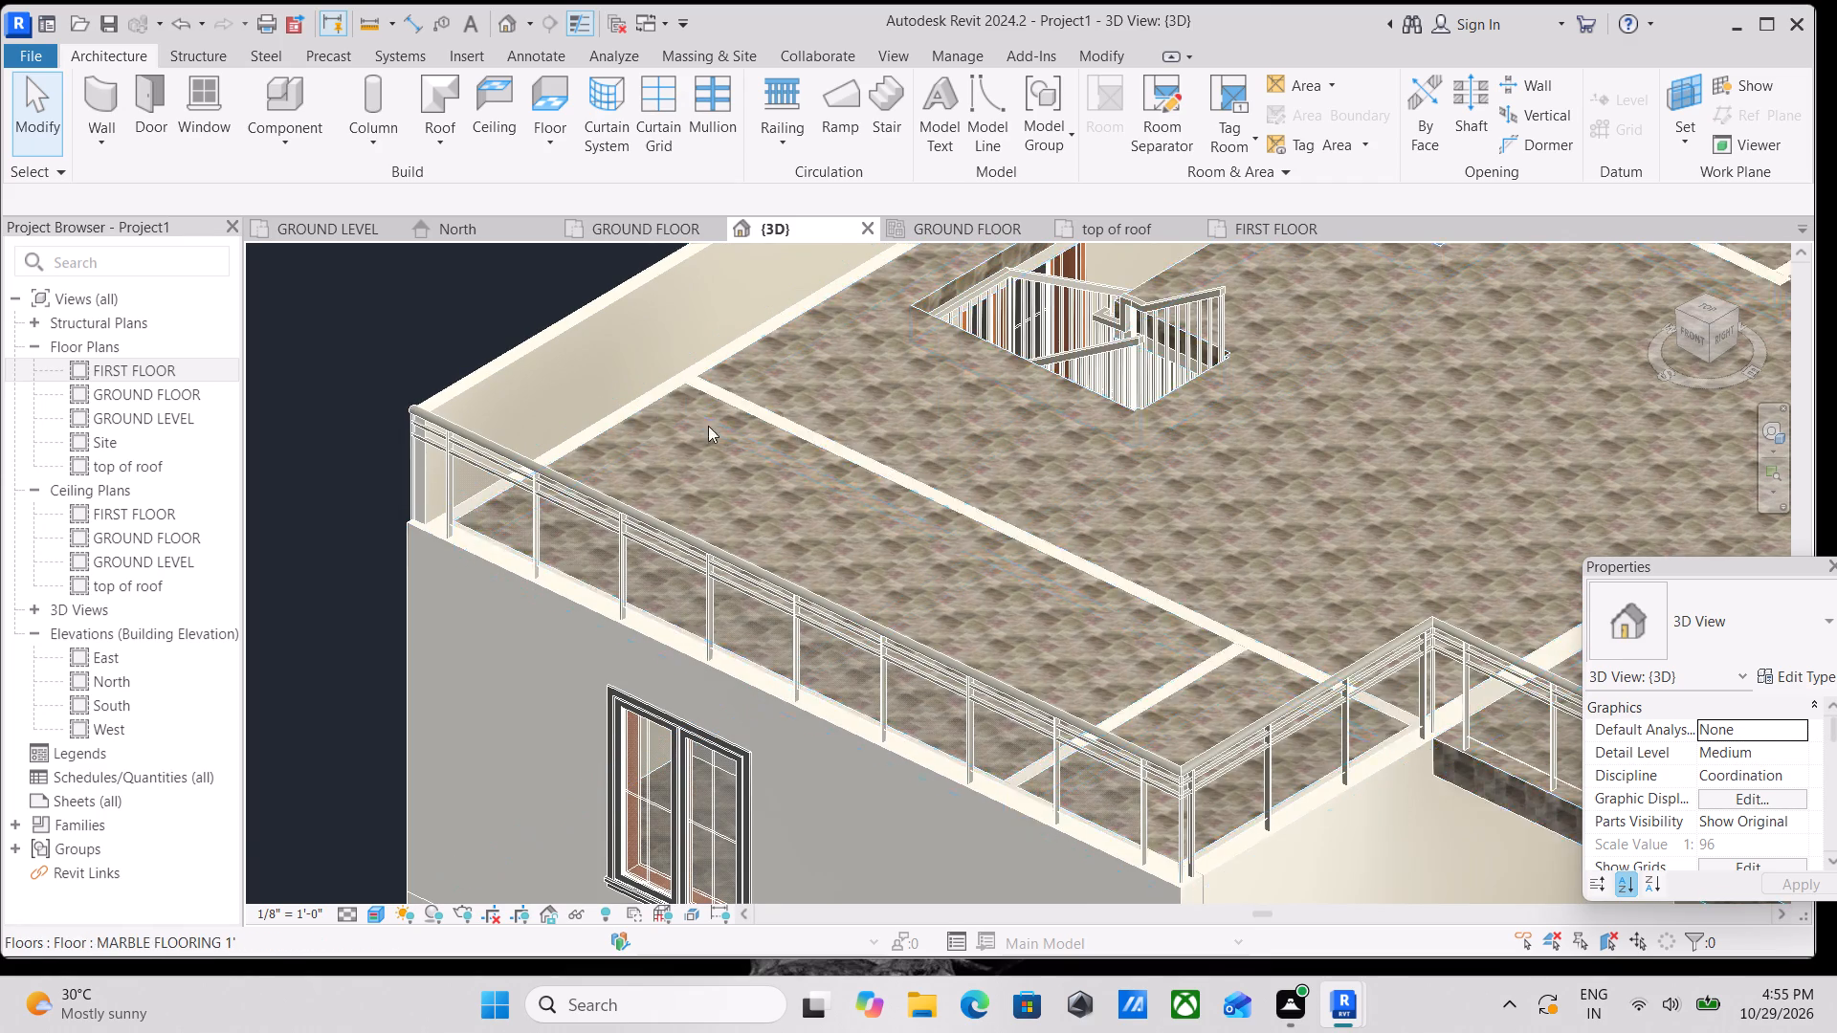
scroll(830, 463, "down", 4)
middle_click_drag(1000, 727, 1283, 595, "shift")
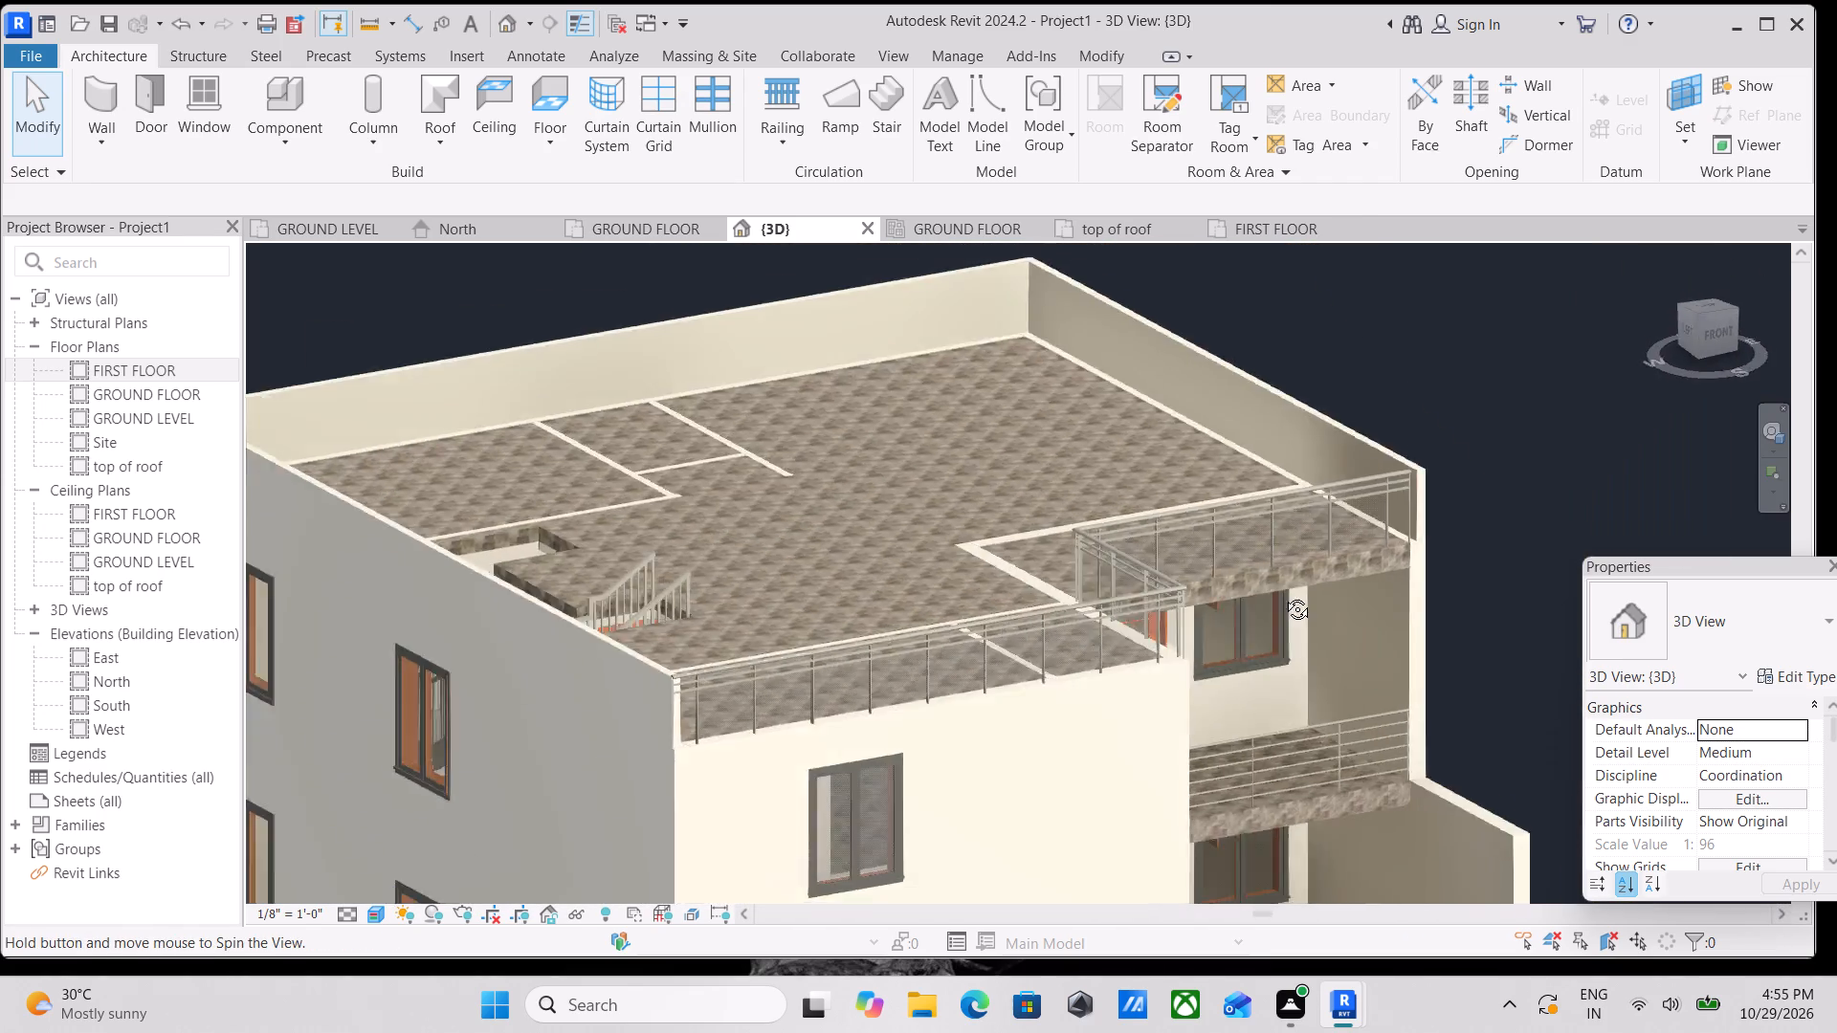
middle_click_drag(1283, 595, 1250, 768, "shift")
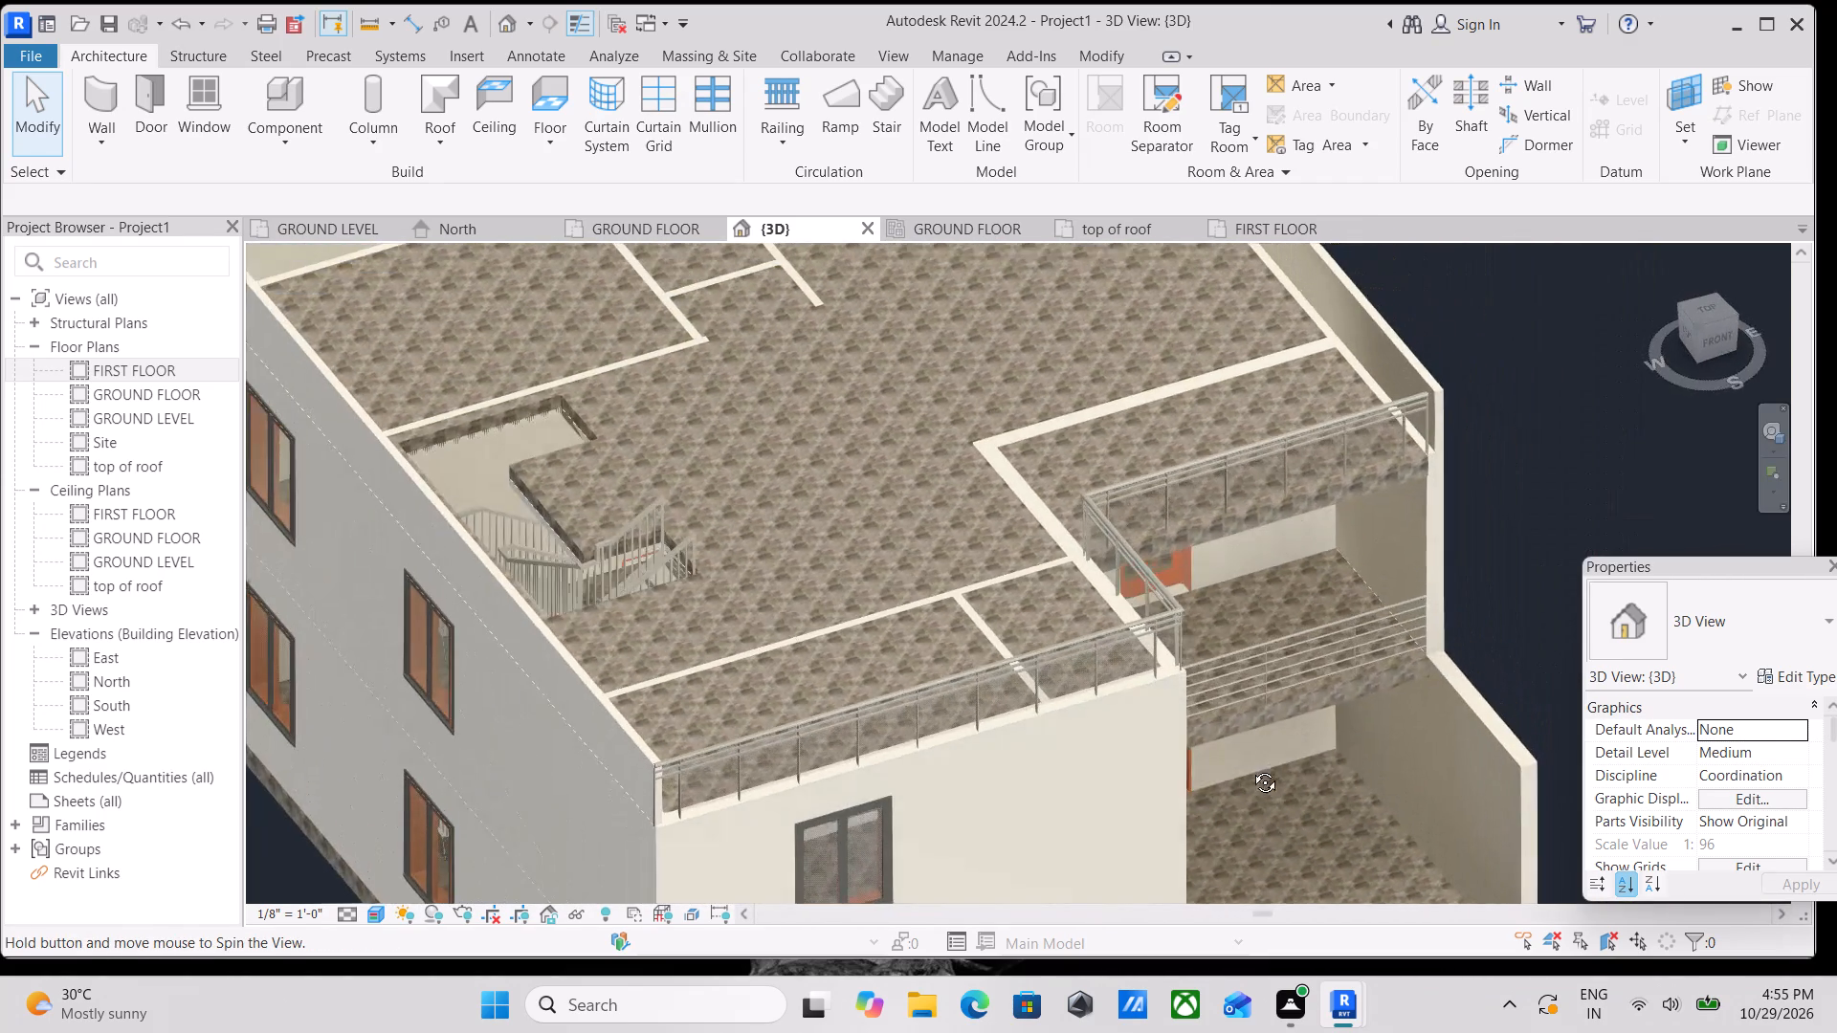
middle_click_drag(1250, 768, 1007, 499, "shift")
Examine the front and side facades from lower angles, checking the windows, balcony doors and railings.
scroll(1058, 539, "down", 1, "shift")
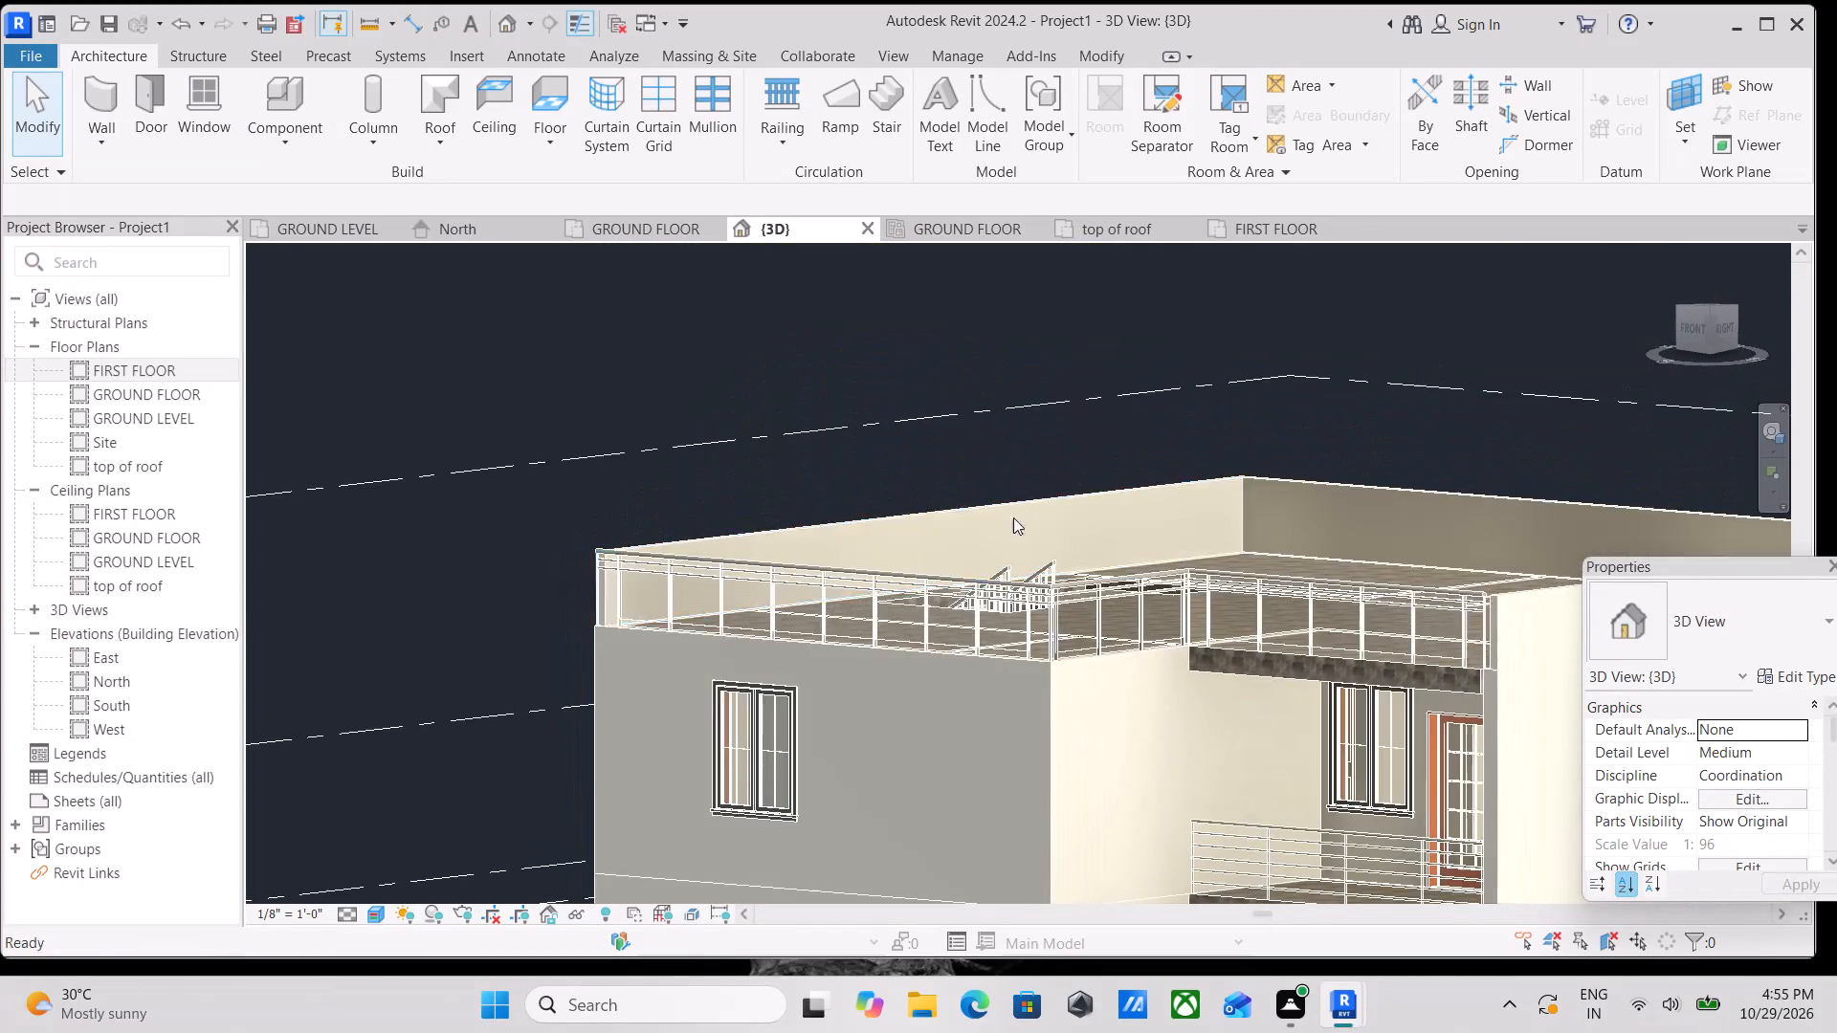
scroll(1116, 759, "down", 1)
middle_click_drag(1116, 763, 1126, 670)
middle_click_drag(1120, 683, 1317, 658, "shift")
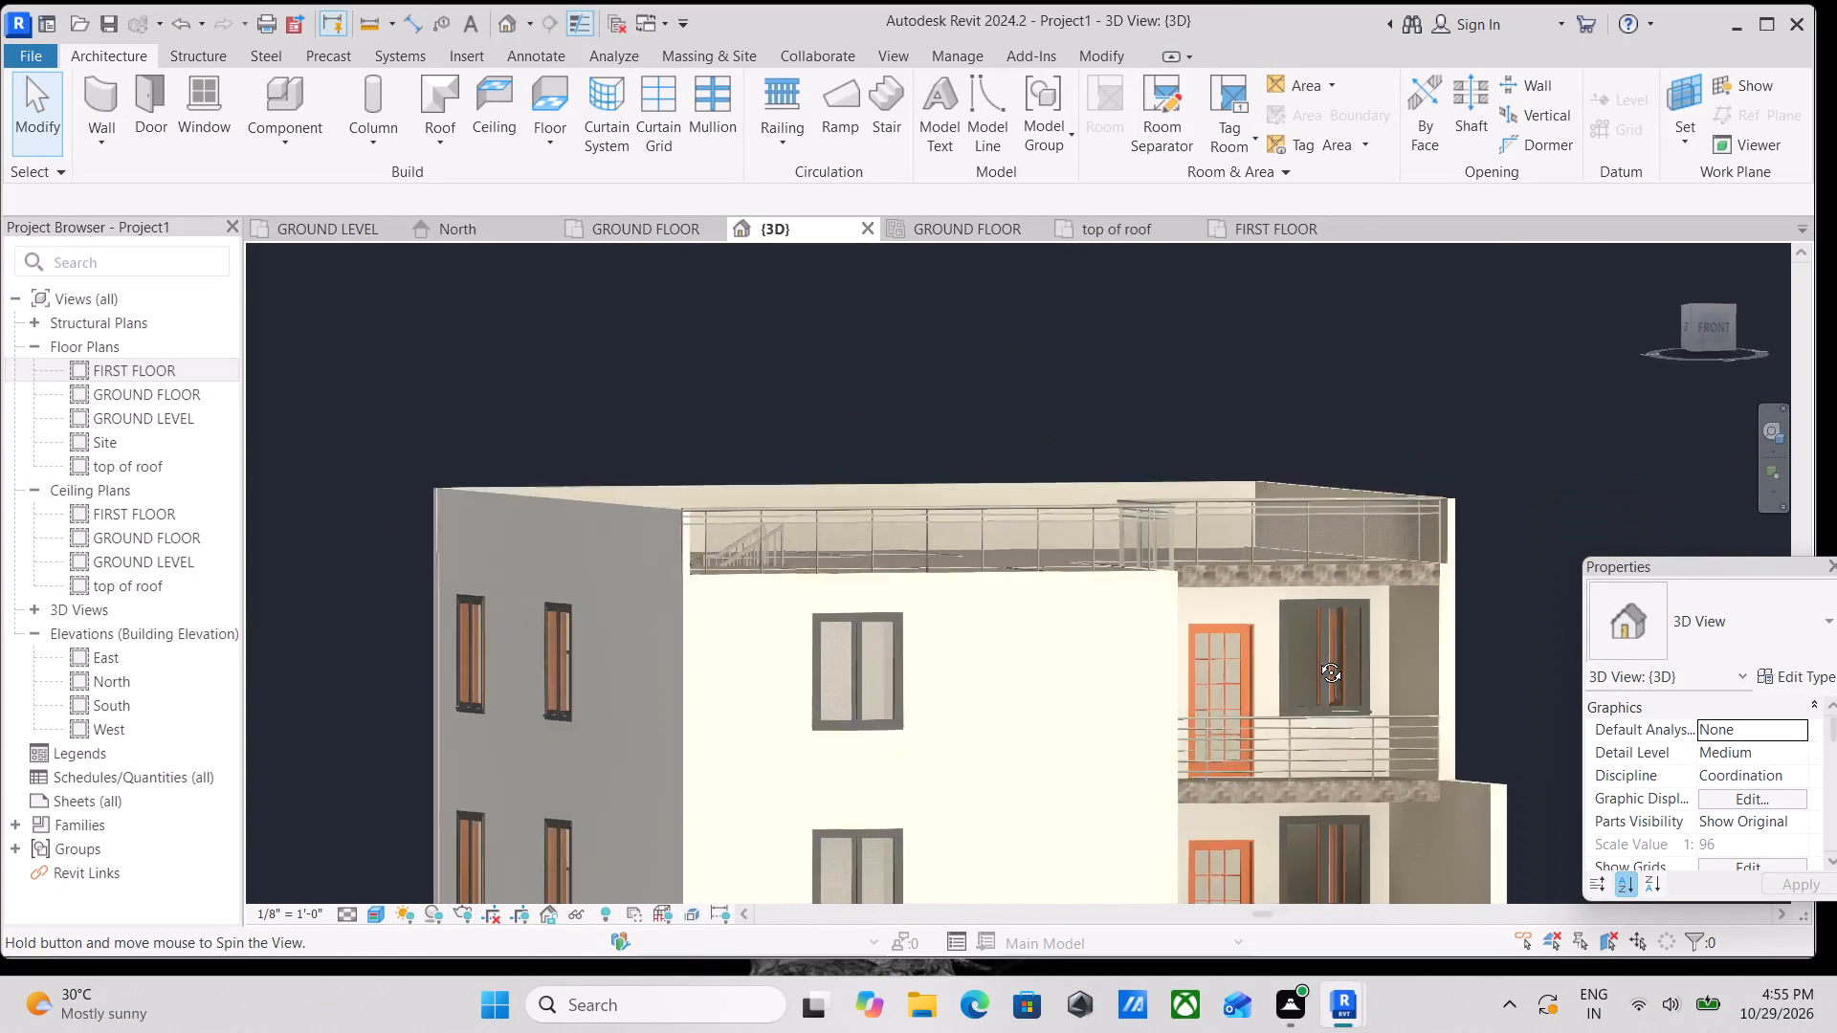
middle_click_drag(1317, 658, 1293, 671, "shift")
scroll(1293, 671, "down", 1)
middle_click_drag(1285, 671, 1243, 694, "shift")
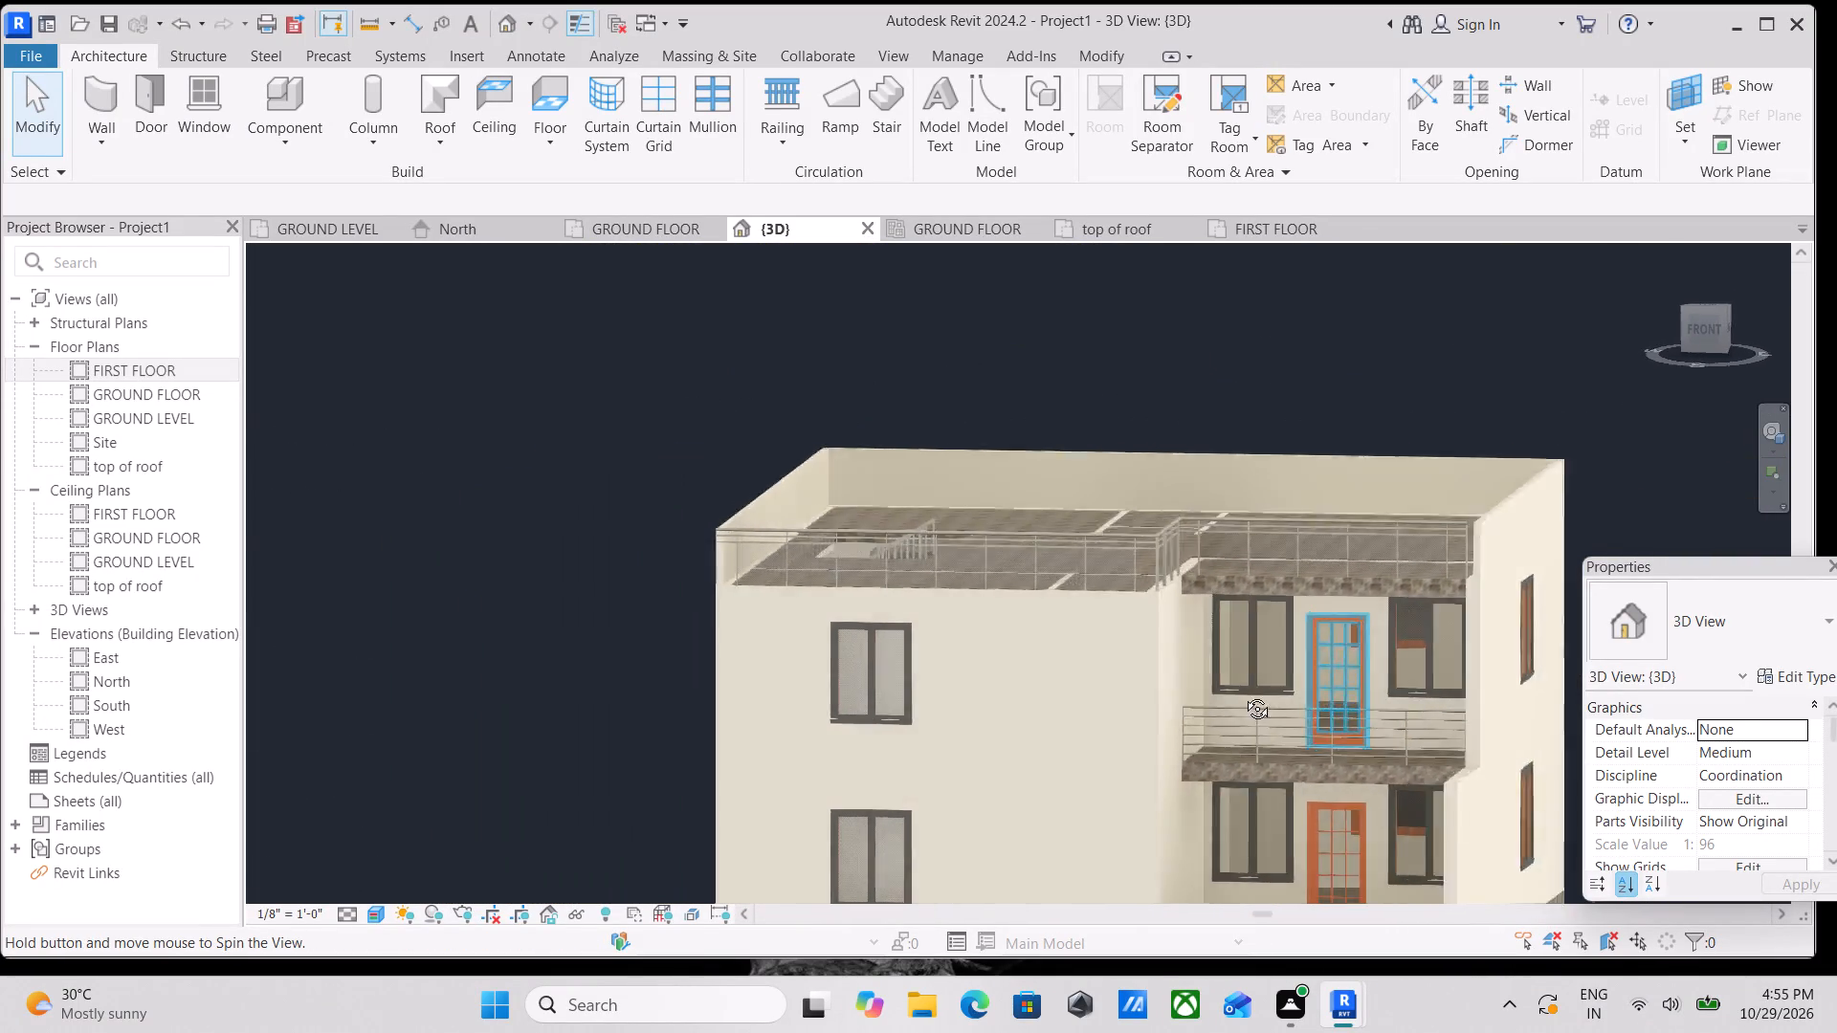
middle_click_drag(1243, 694, 1260, 701, "shift")
scroll(1265, 709, "down", 1)
scroll(1265, 709, "up", 3)
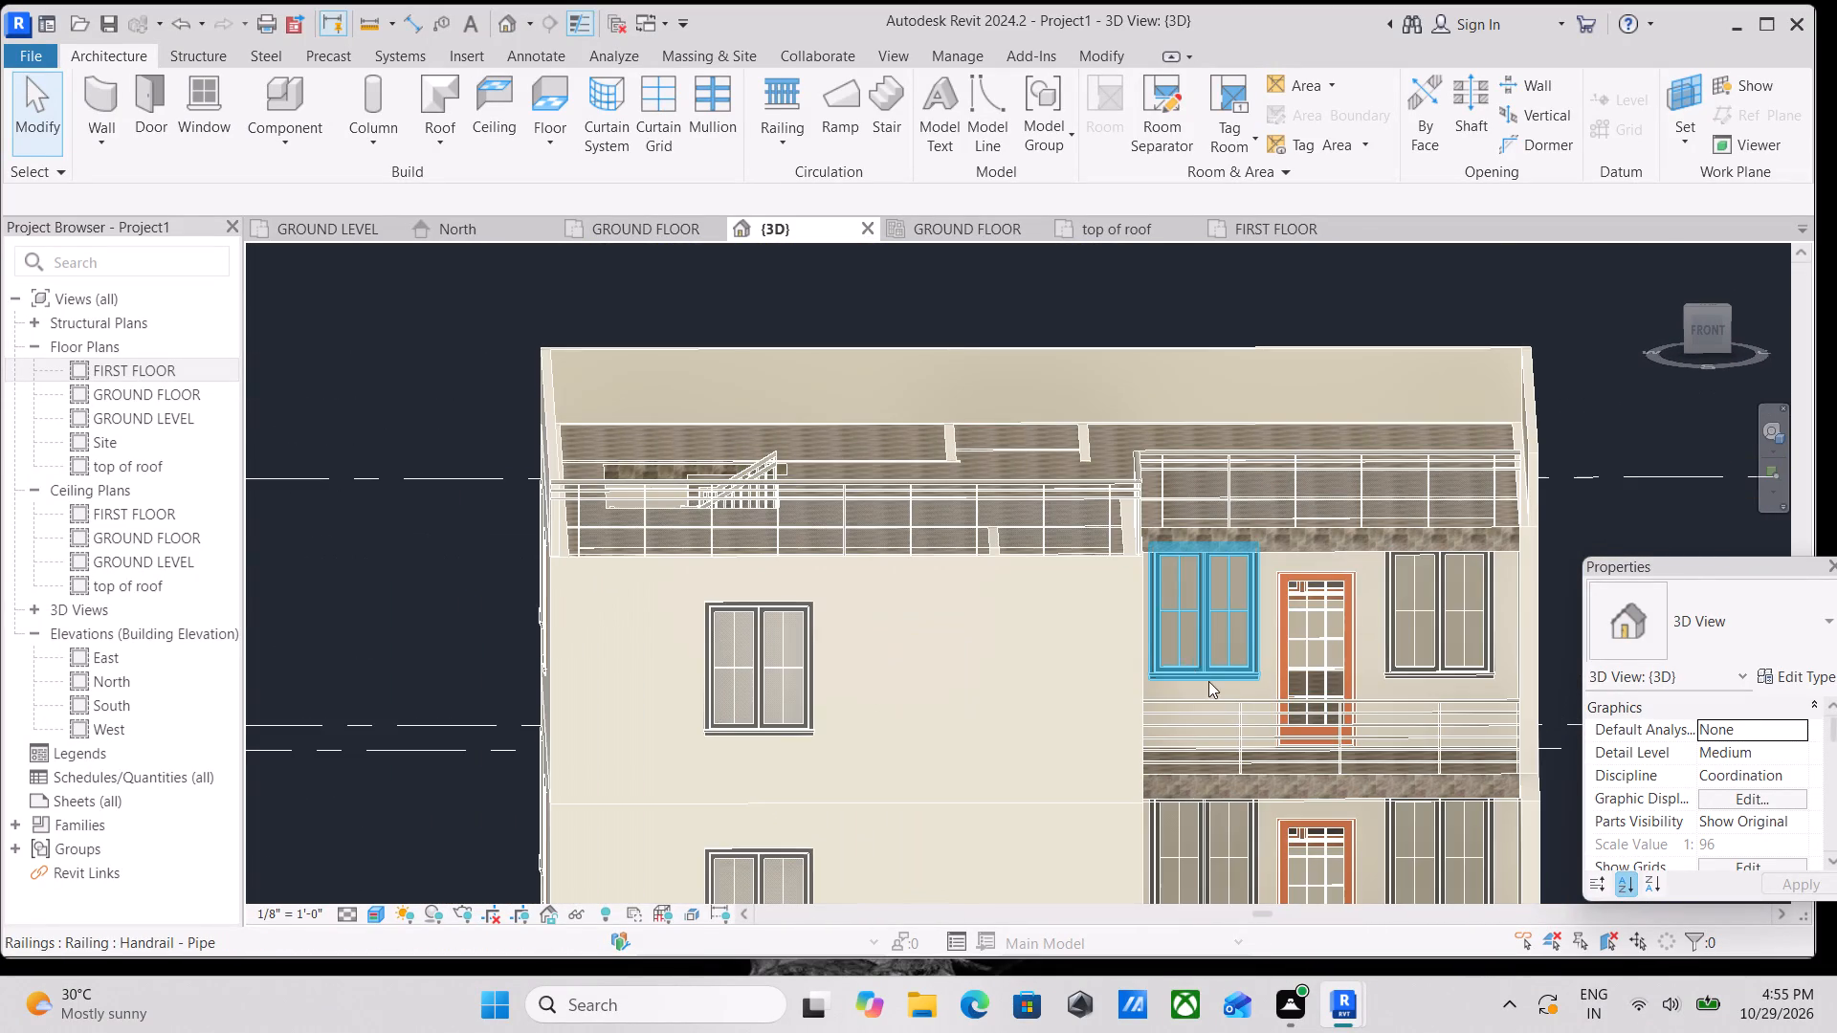
scroll(1375, 626, "down", 2)
middle_click_drag(1308, 661, 1482, 658, "shift")
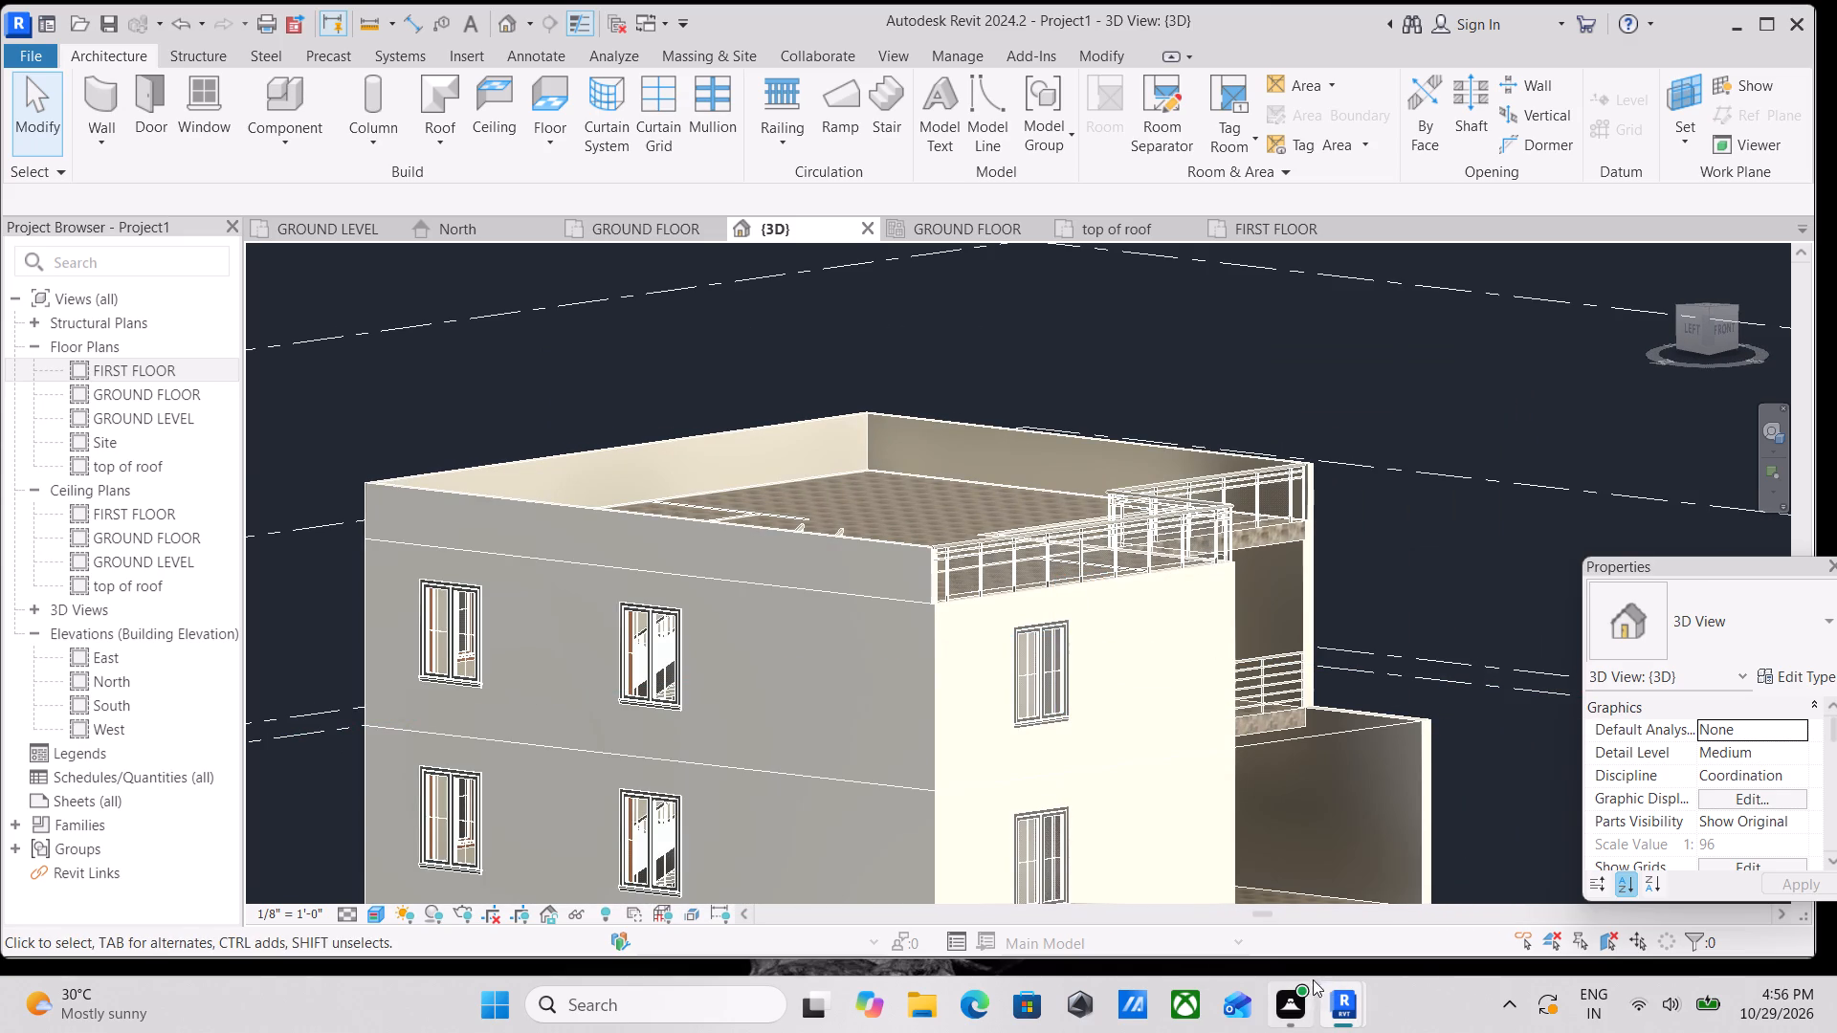
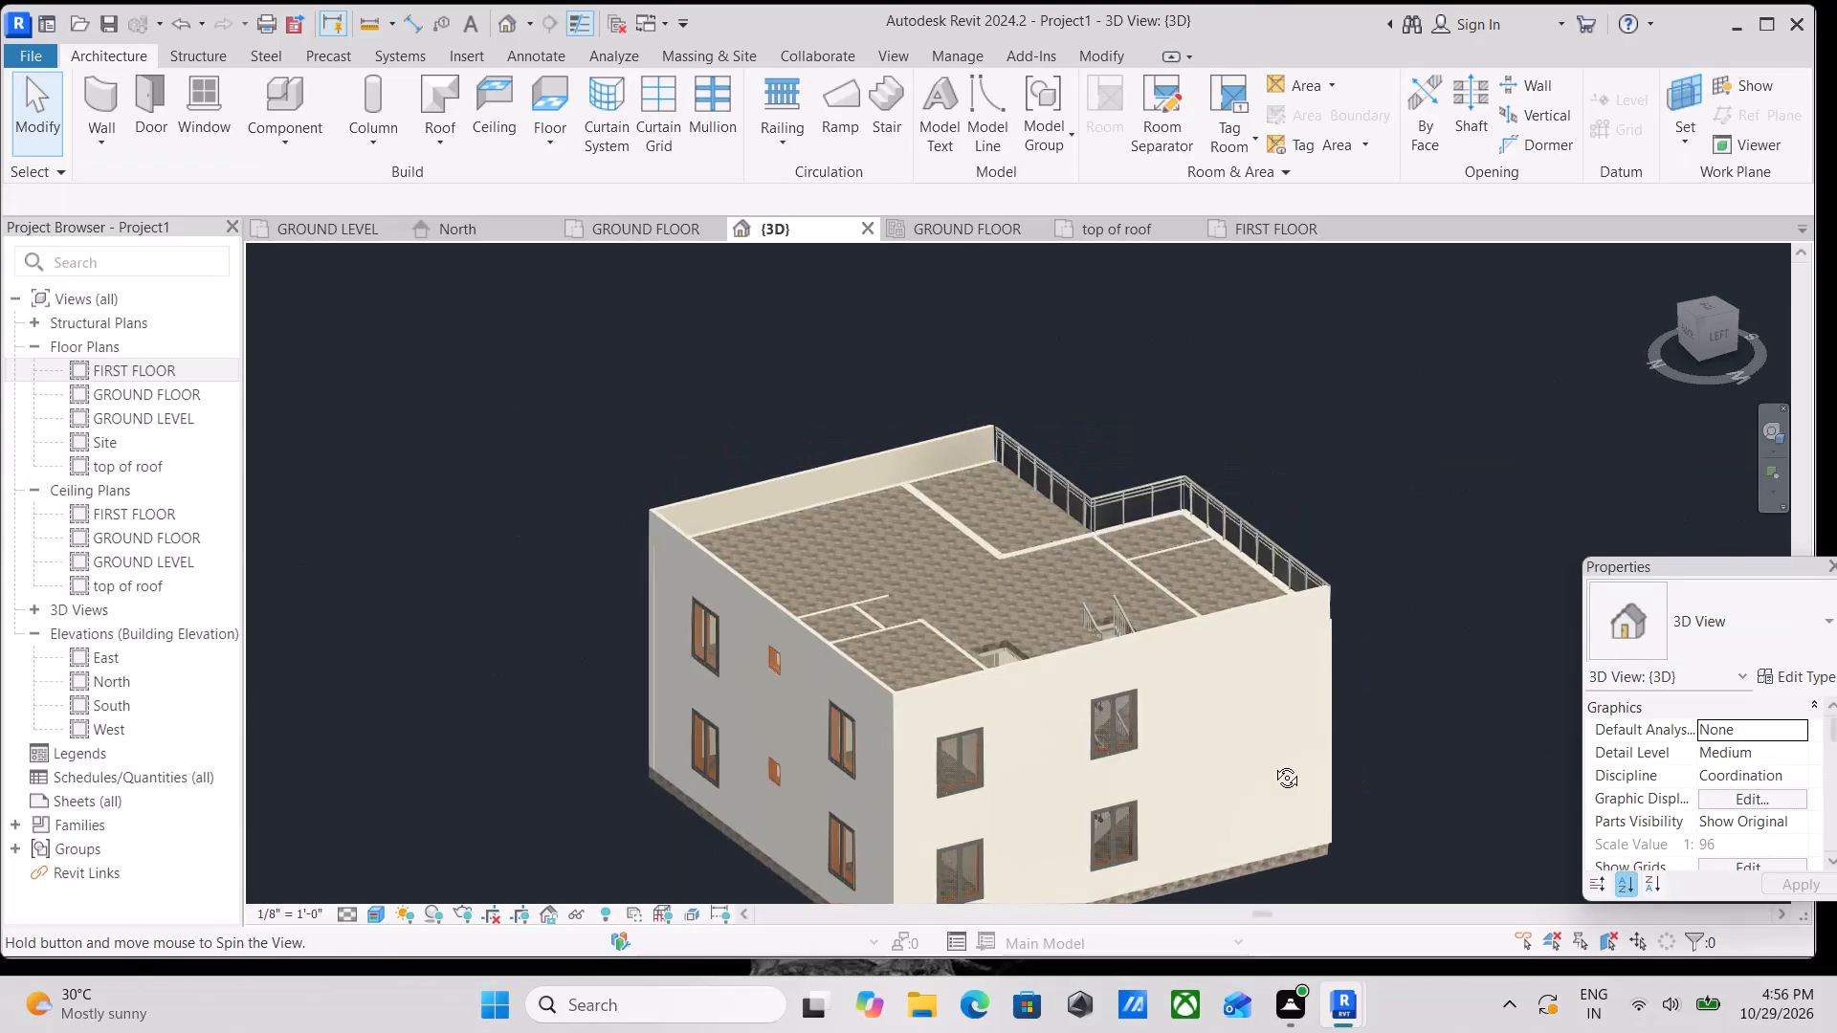
Set the height offset of the MARBLE FLOORING 1' floor at the top of roof level to 4".
middle_click_drag(1051, 748, 1229, 654, "shift")
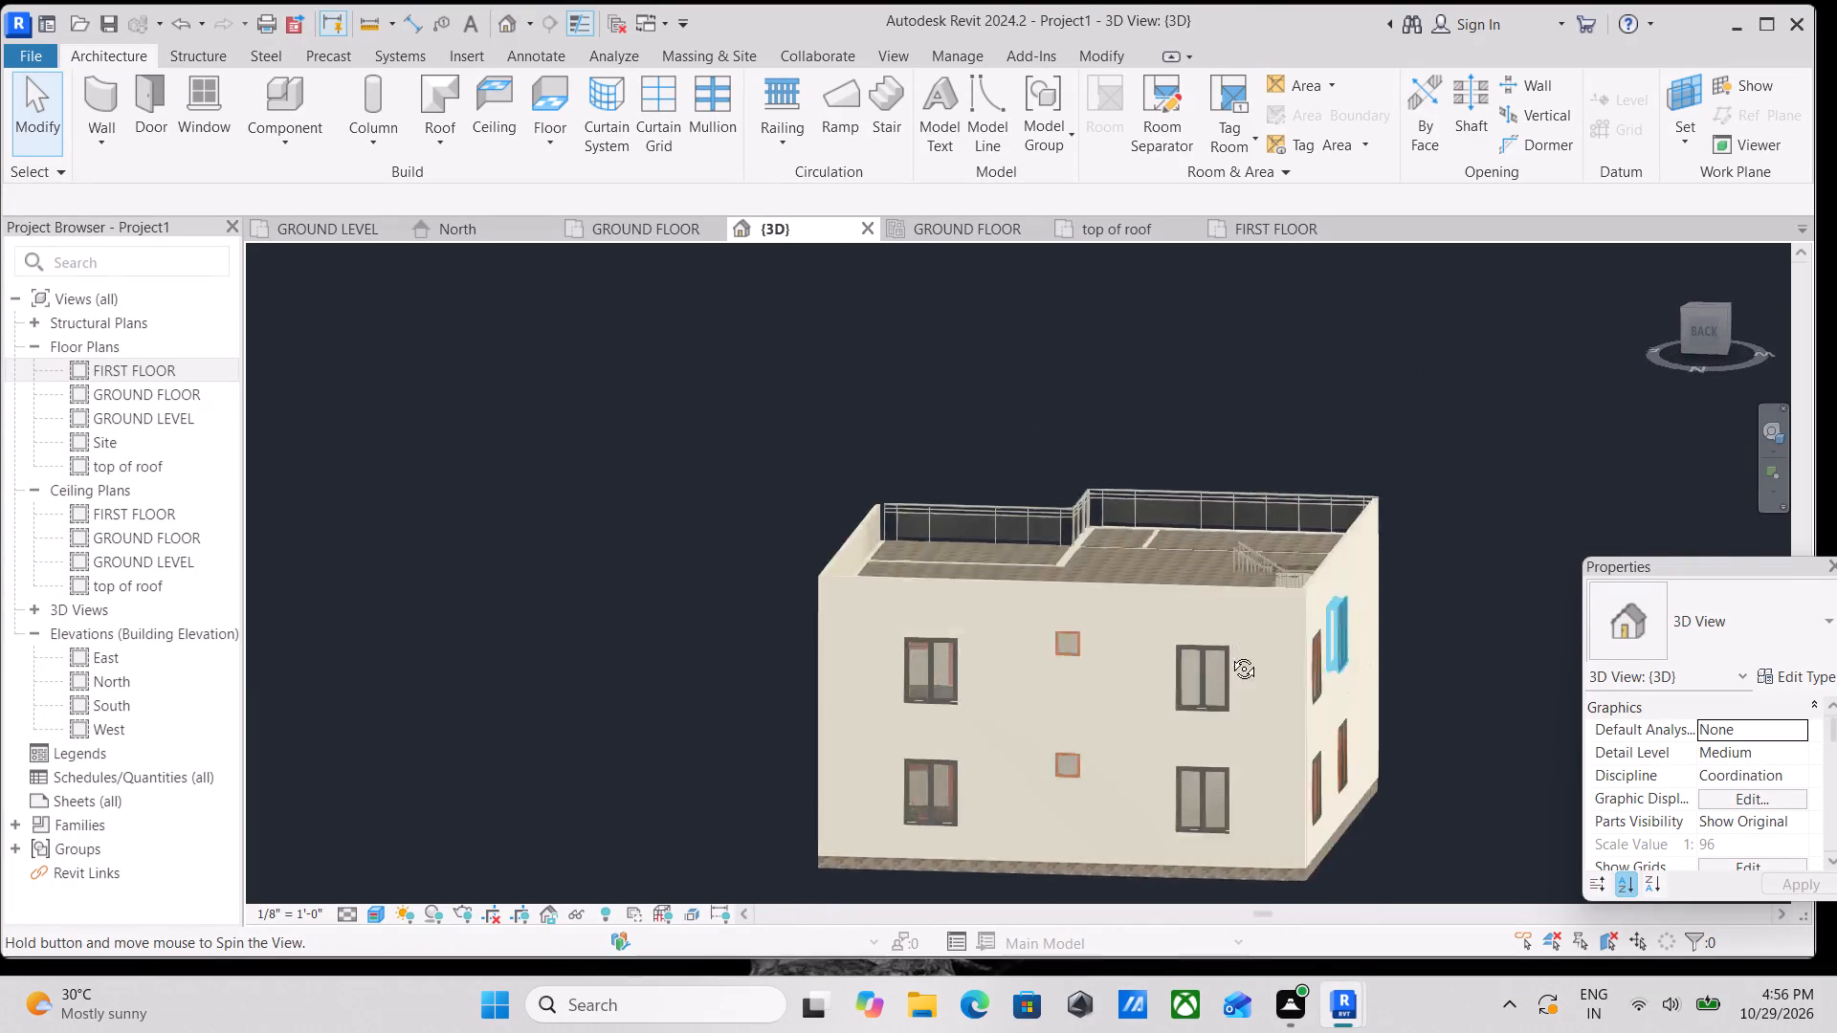
middle_click_drag(1229, 654, 451, 745, "shift")
middle_click_drag(1443, 661, 1131, 650)
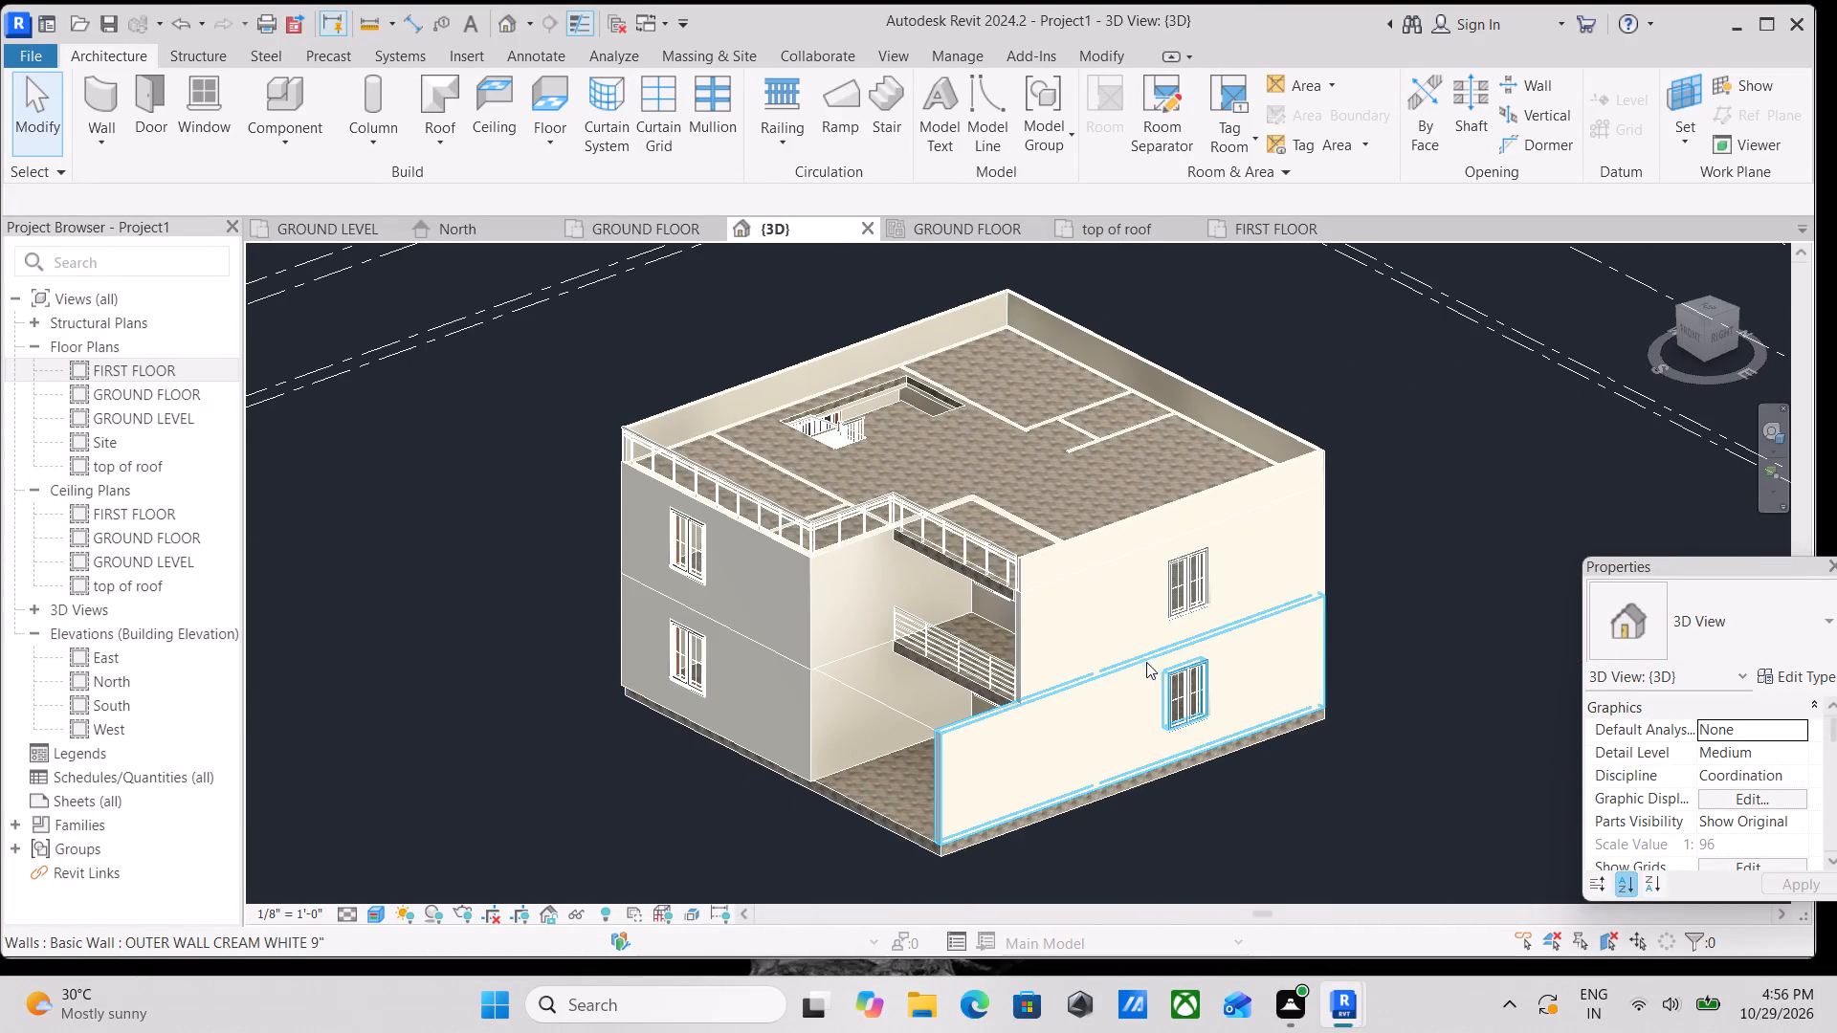
scroll(1158, 665, "up", 4, "shift")
middle_click_drag(1083, 648, 1078, 753)
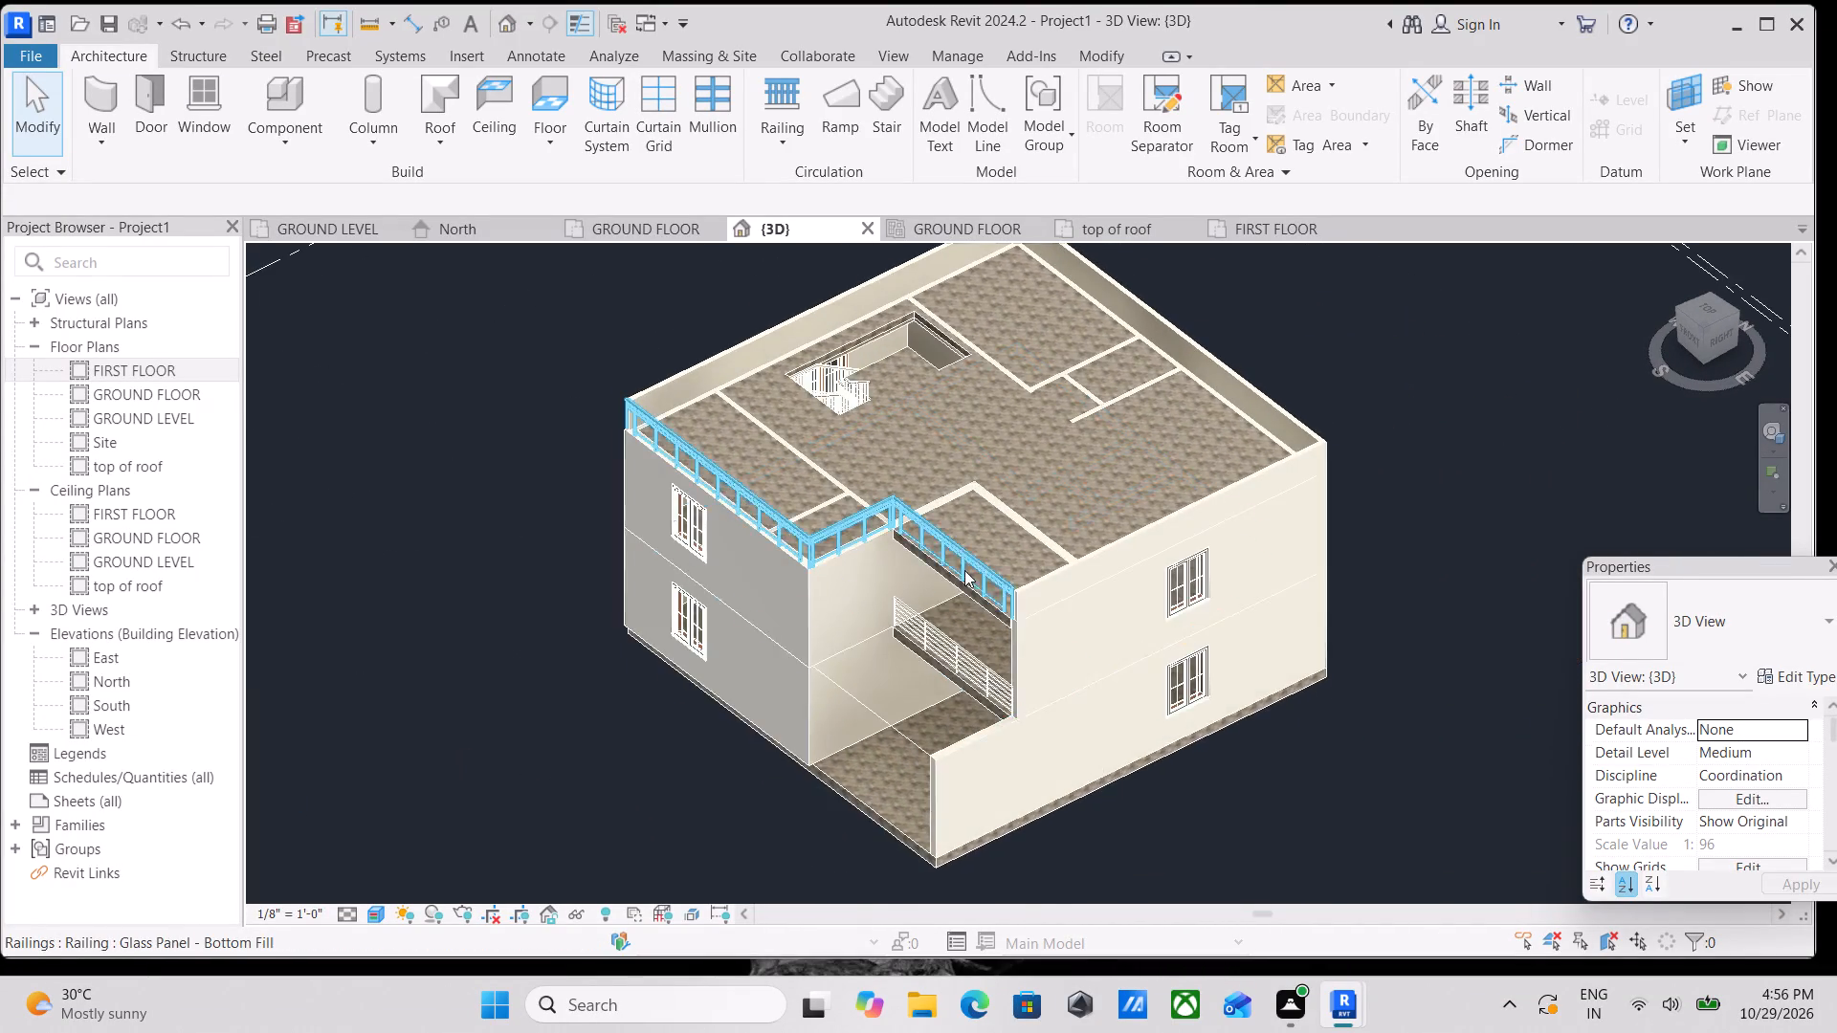
scroll(964, 570, "up", 2)
scroll(771, 497, "up", 3)
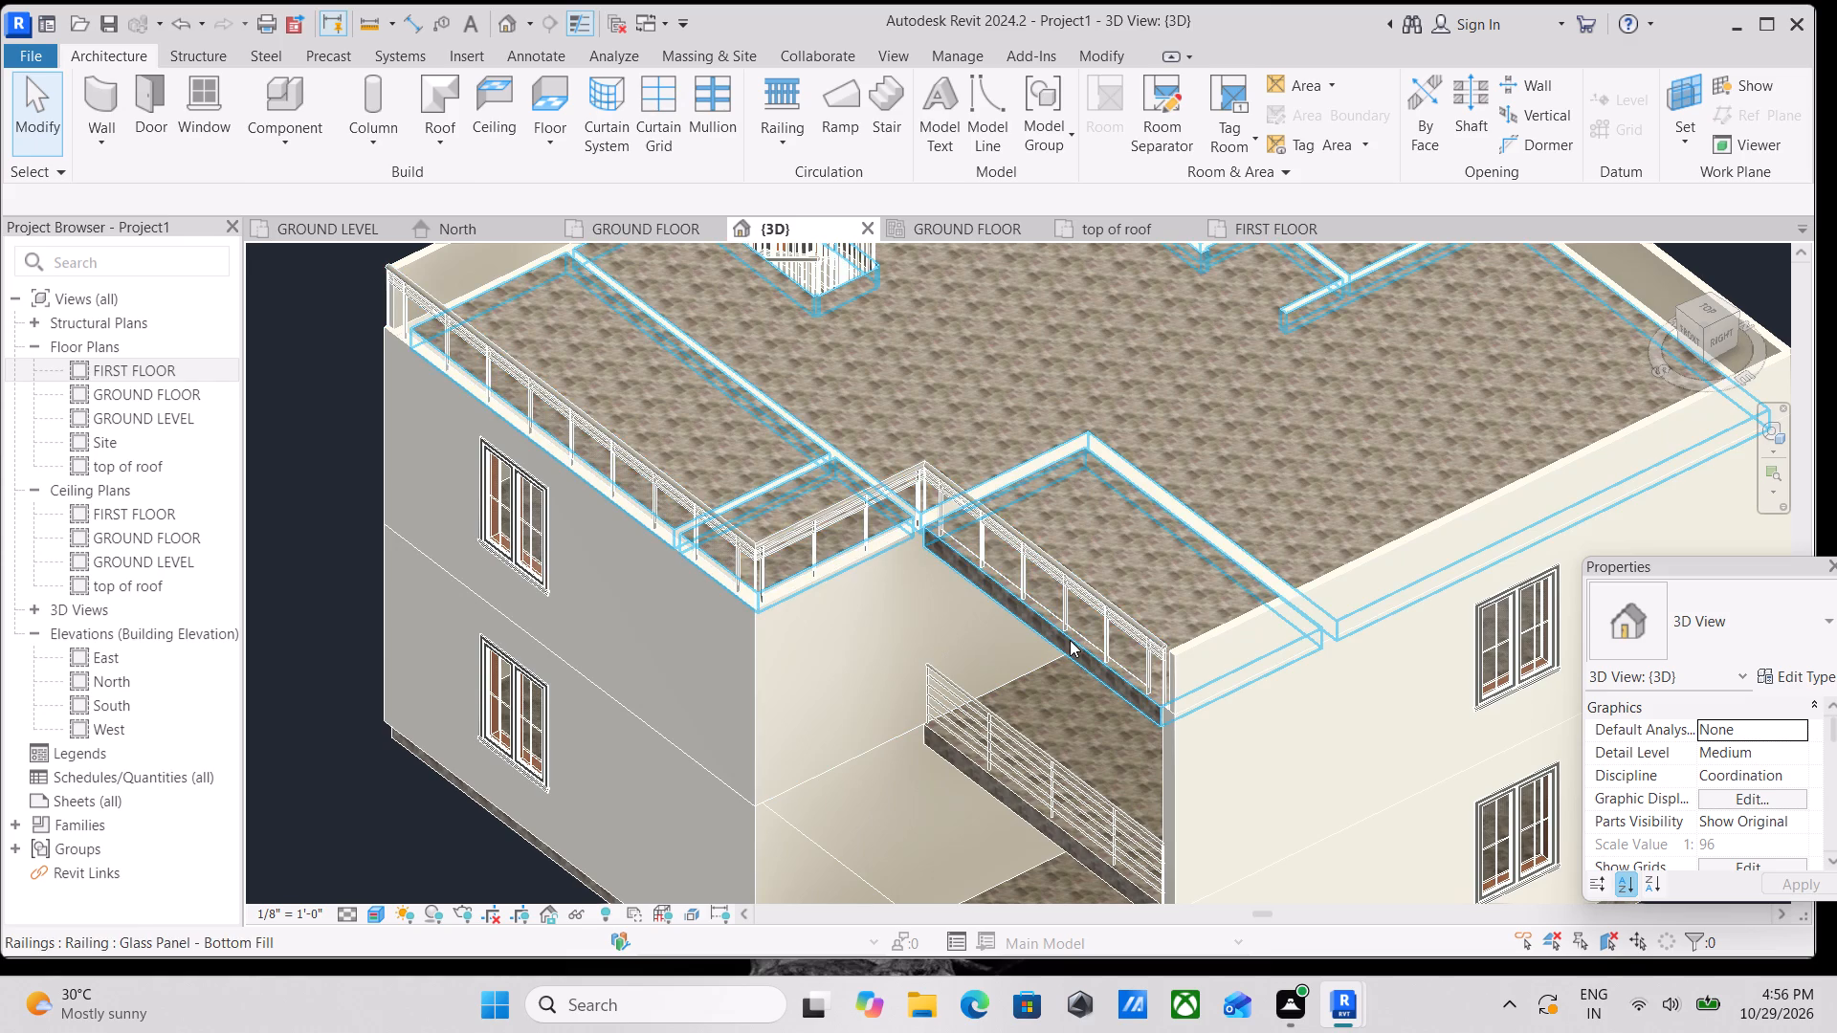
left_click(1070, 640)
scroll(1070, 639, "down", 2)
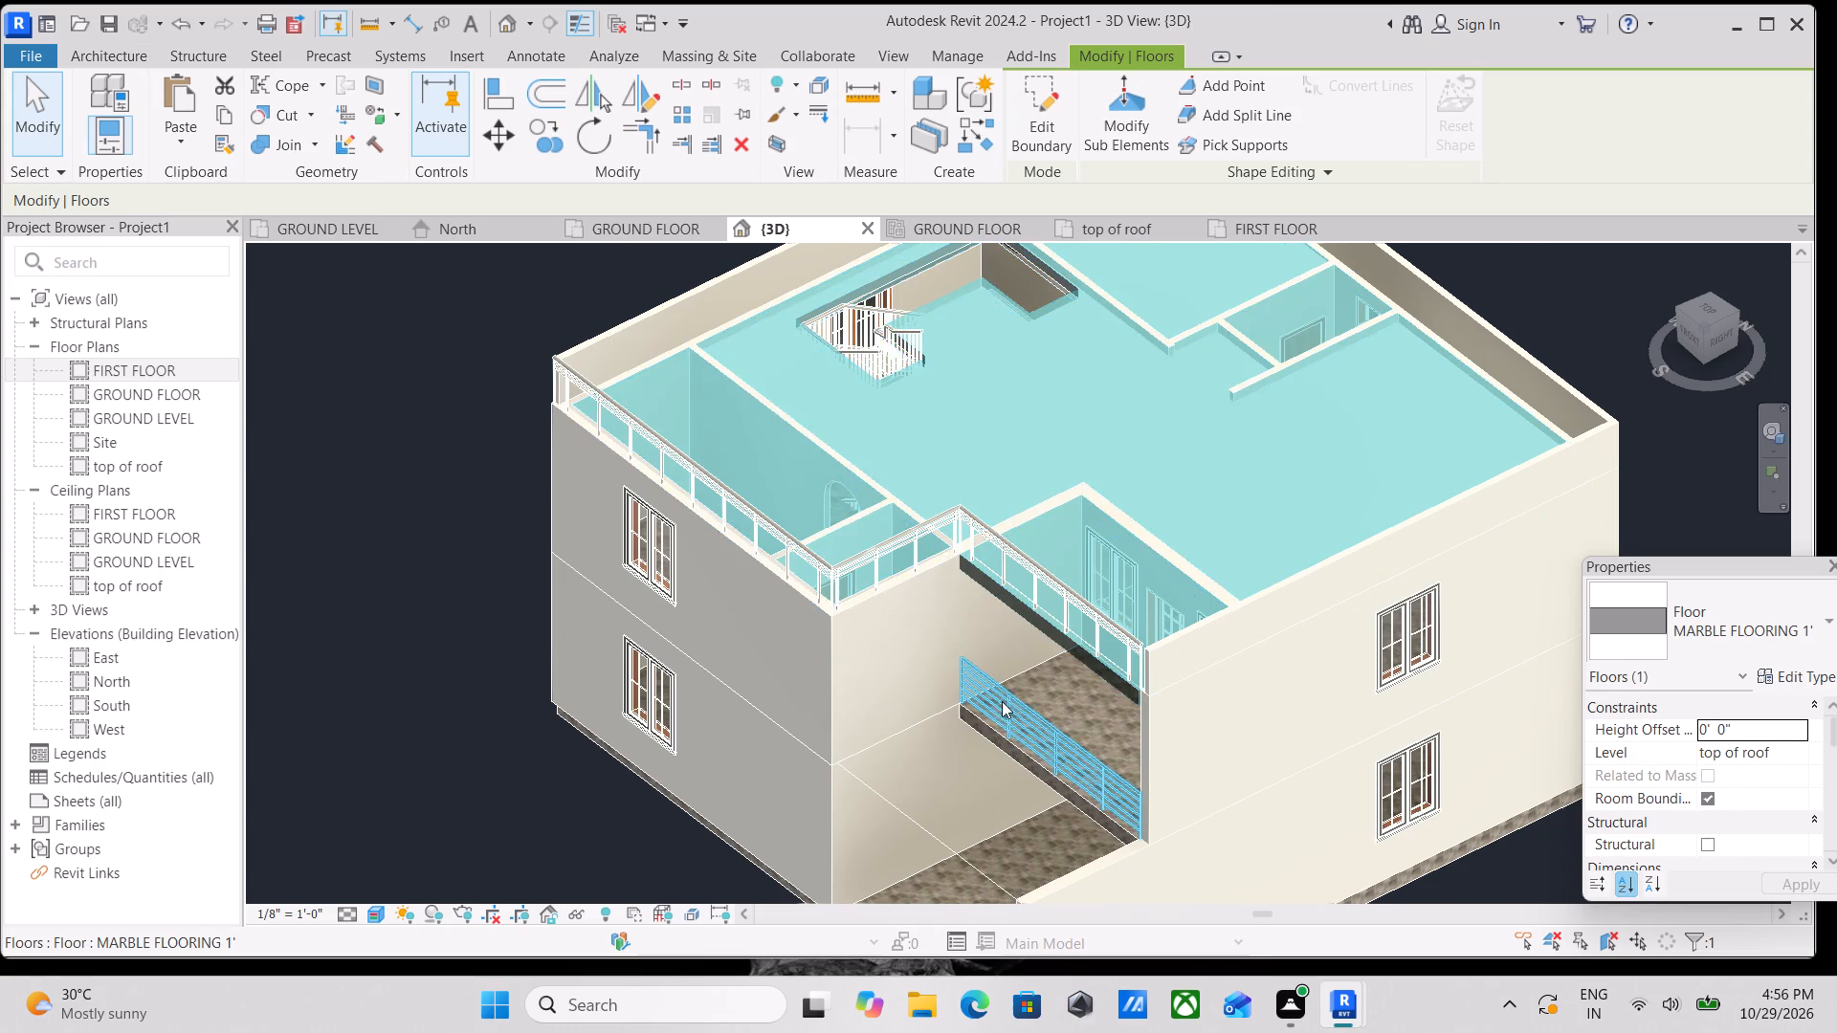
middle_click_drag(1002, 701, 1204, 421, "shift")
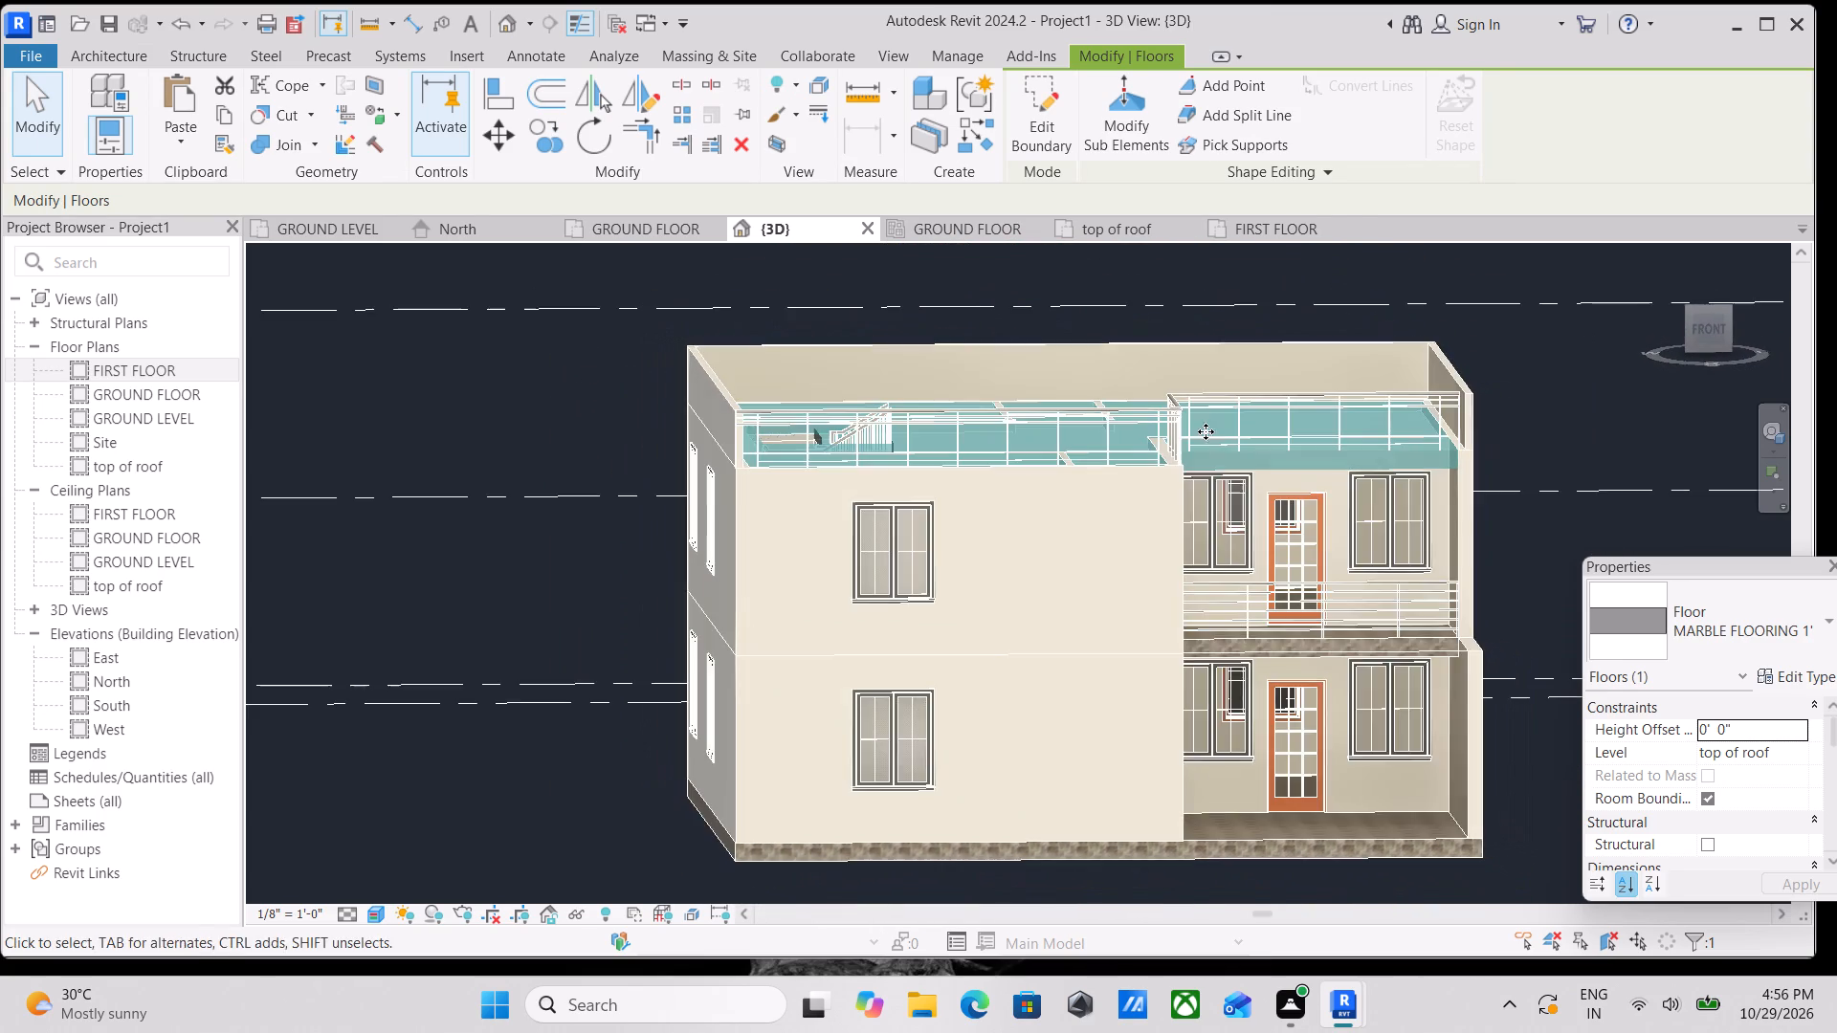
middle_click_drag(1211, 451, 1124, 435, "shift")
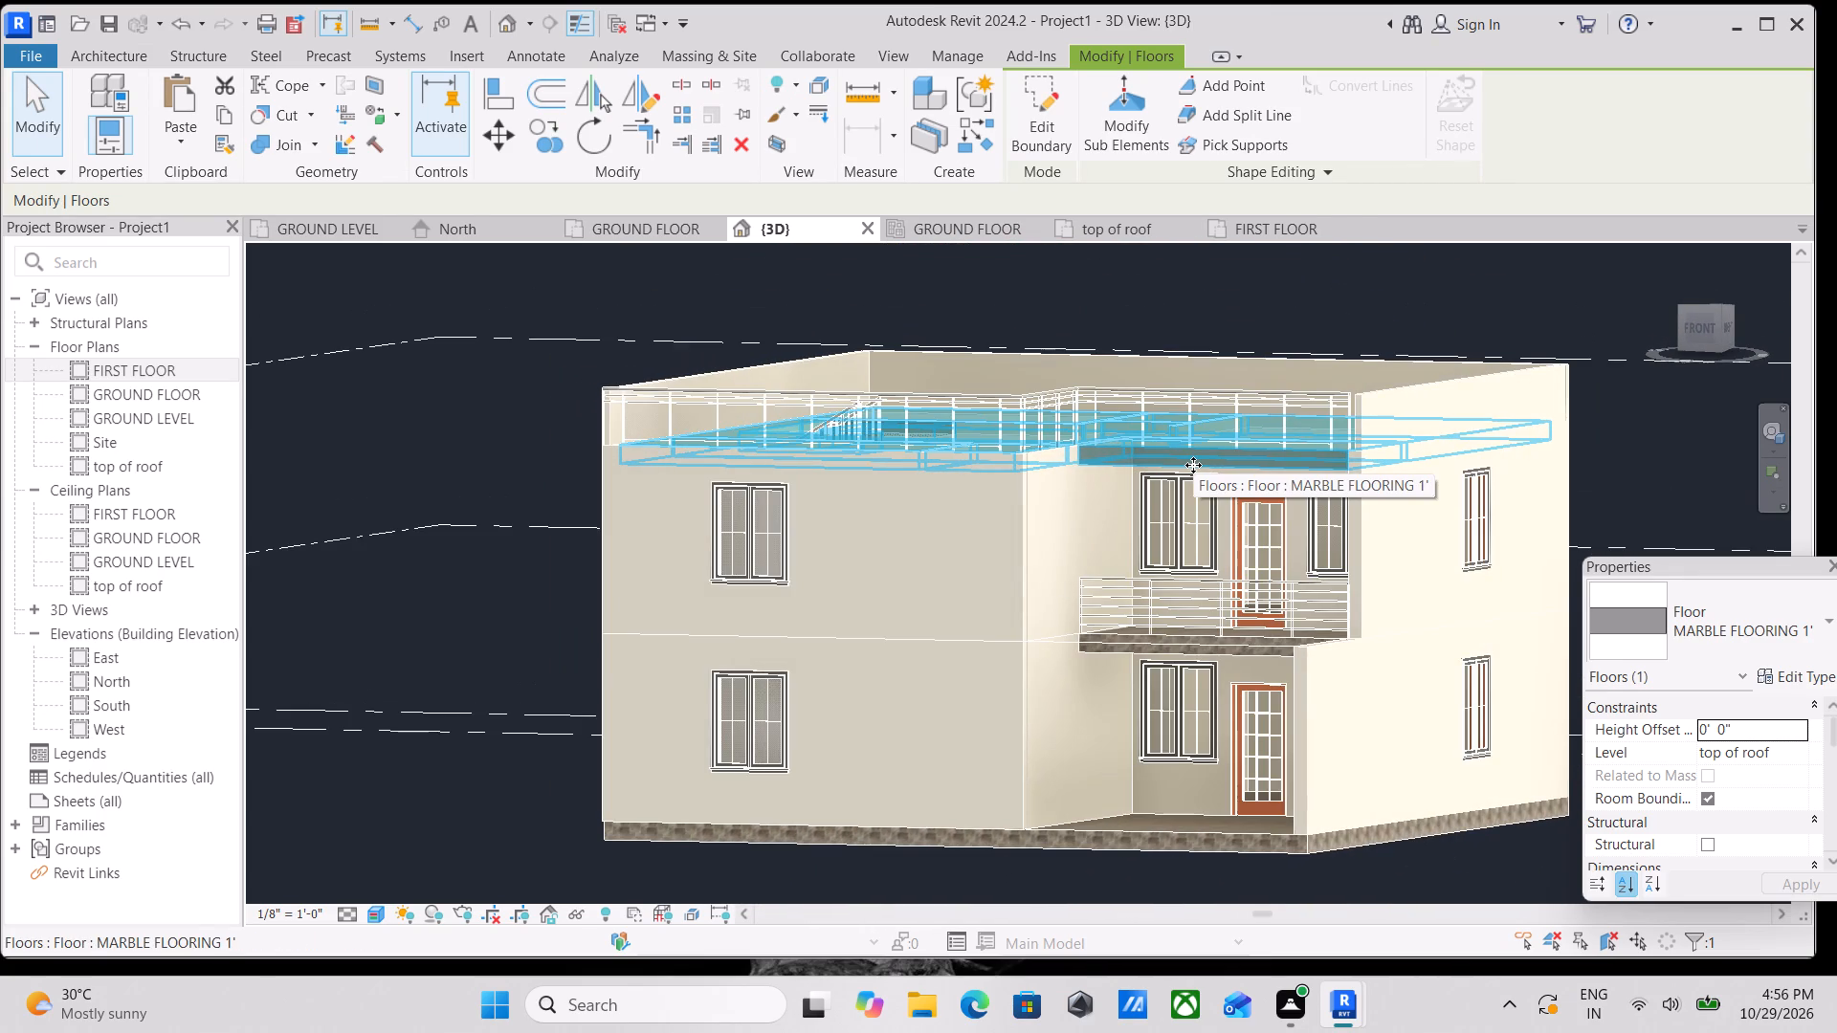
left_click(1734, 727)
left_click_drag(1740, 730, 1649, 732)
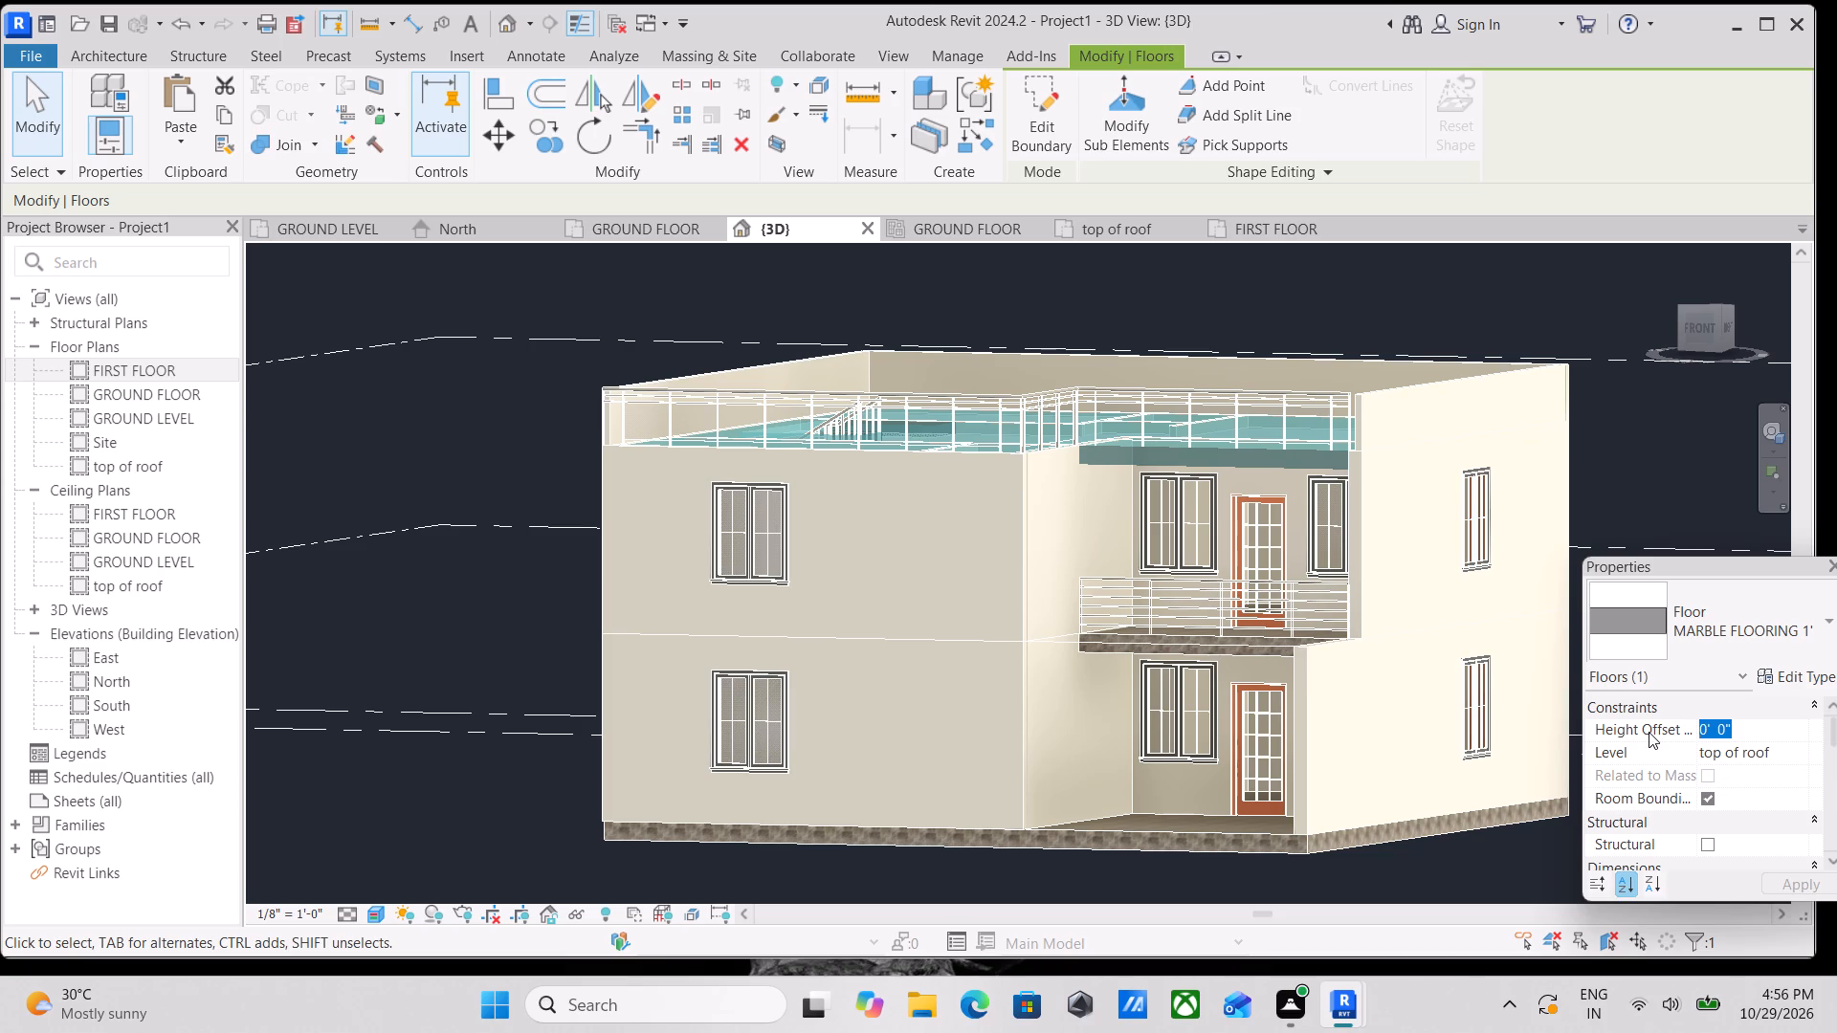
key("4")
key("shift+quotedbl")
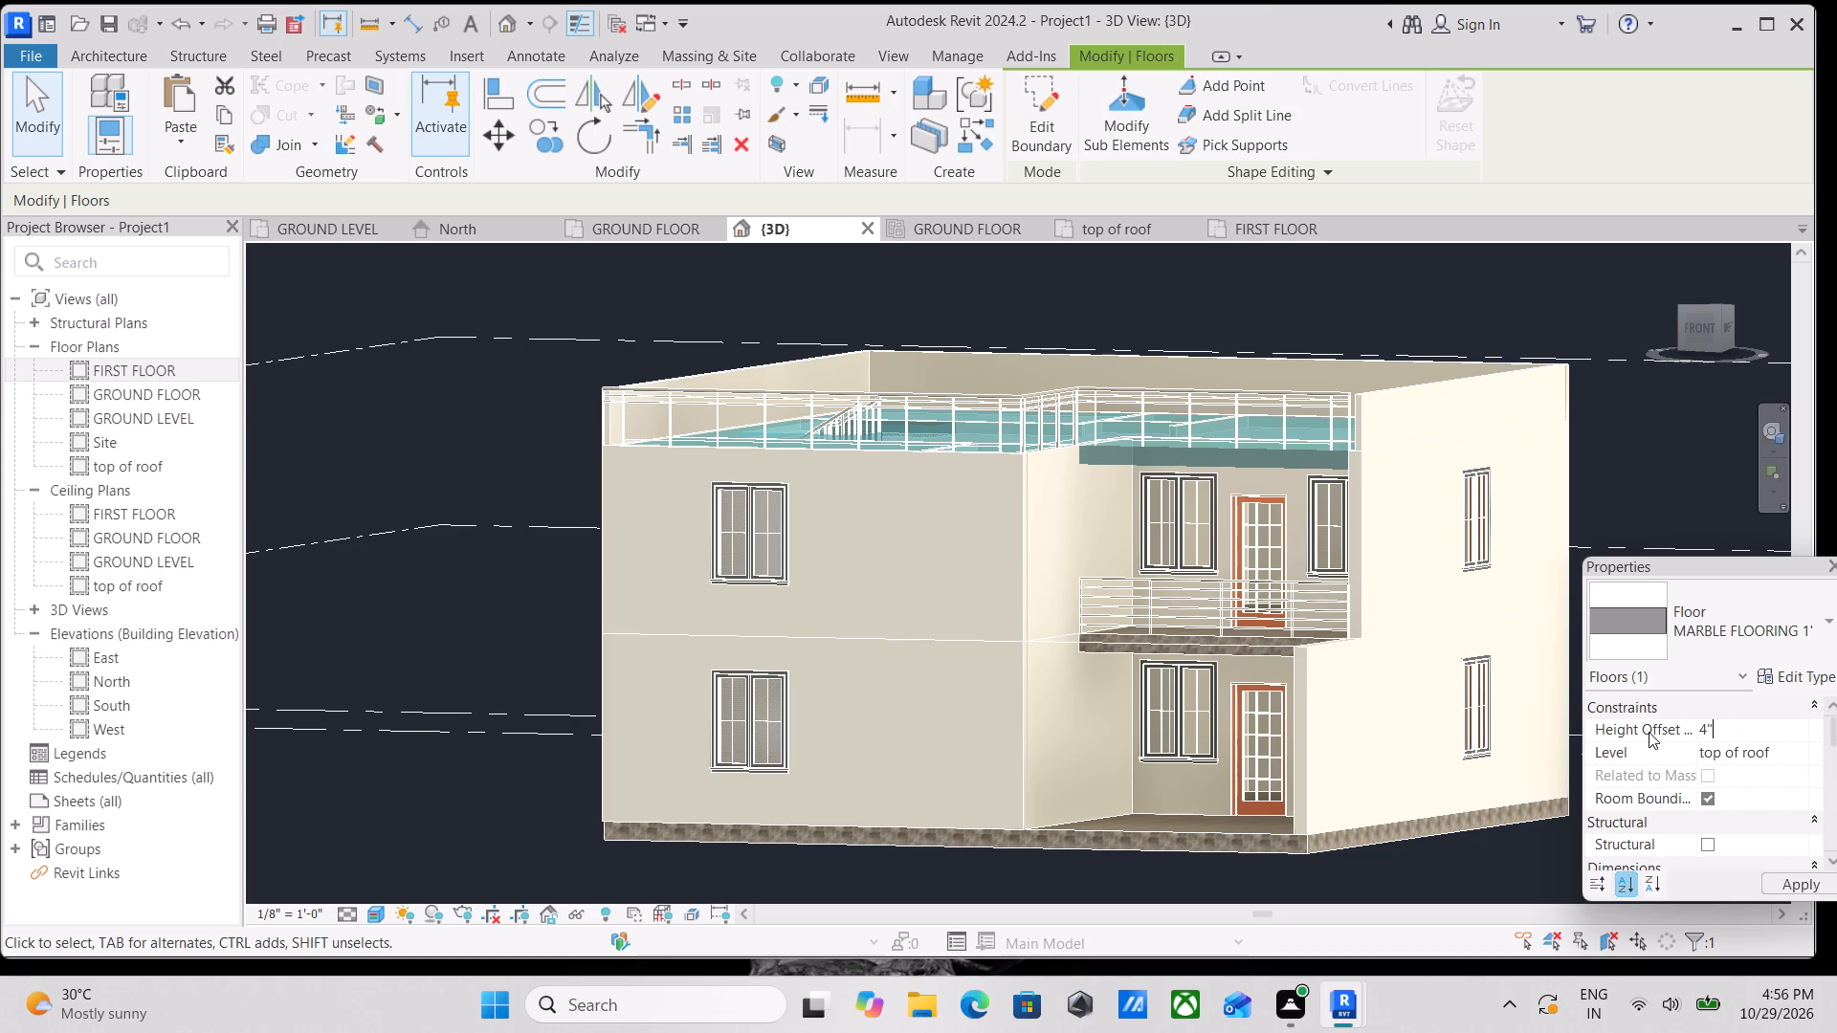
key("Return")
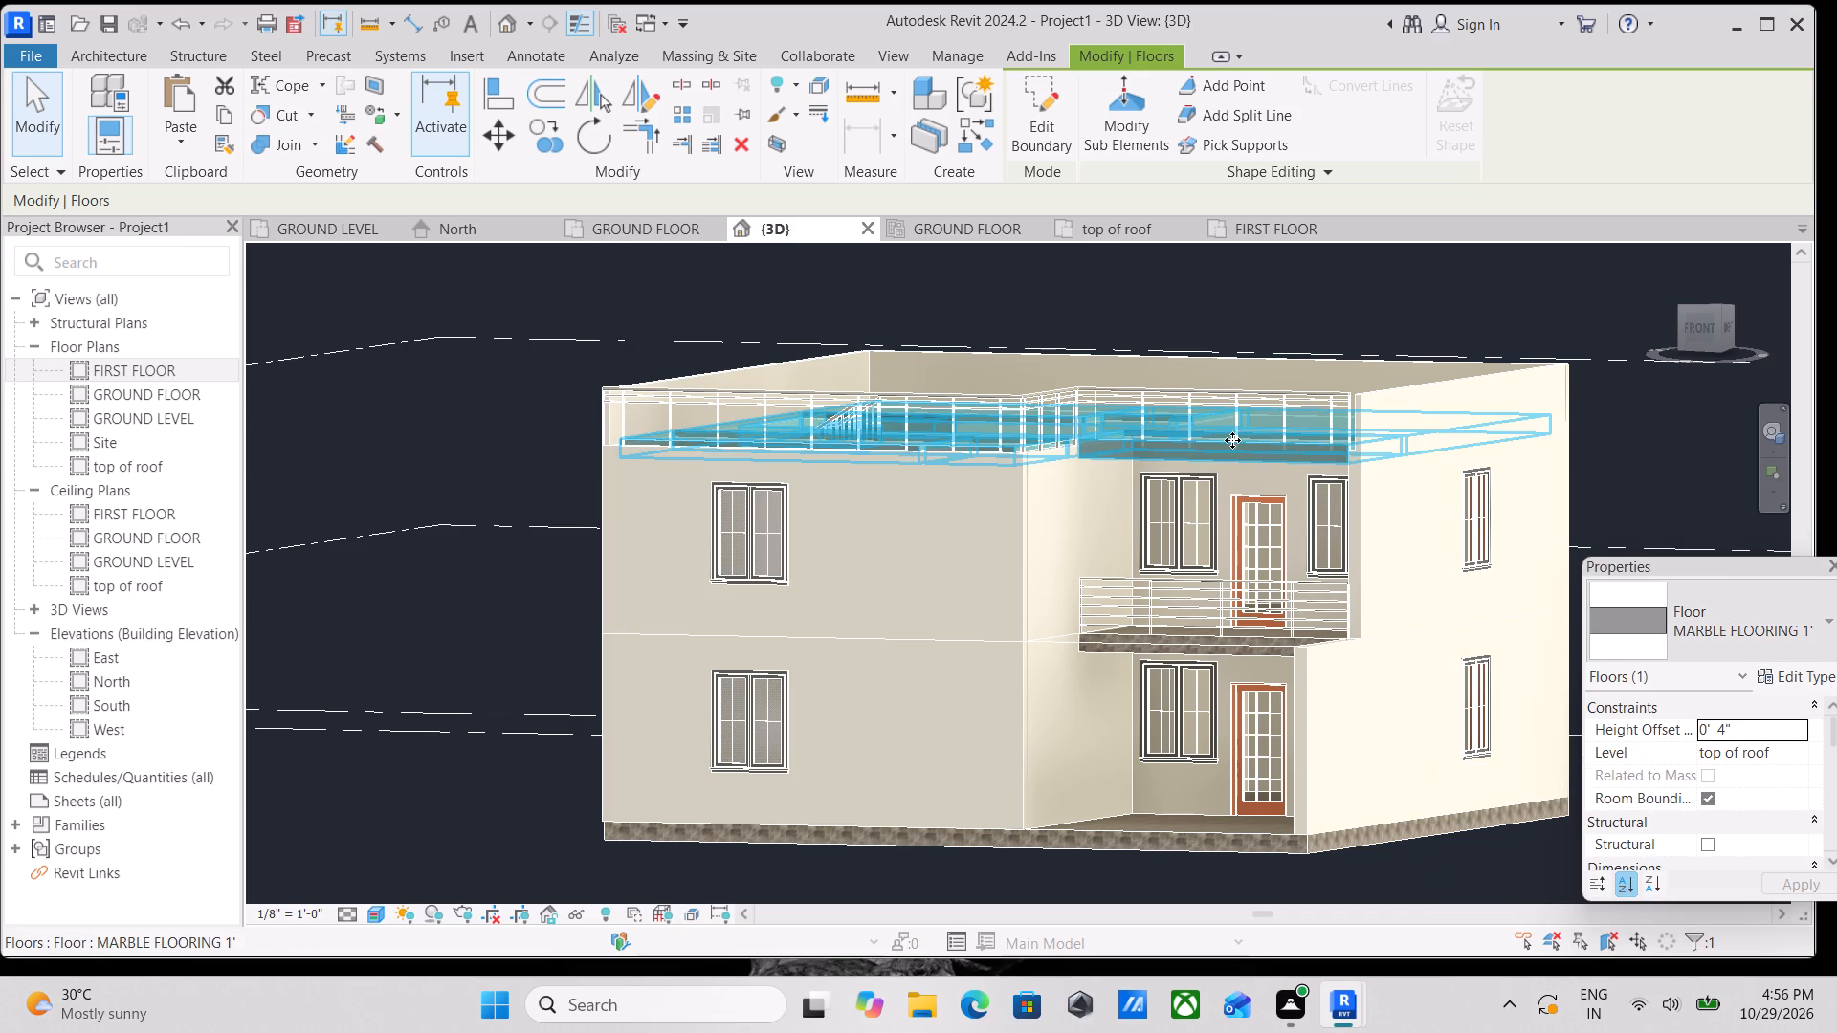
scroll(1242, 460, "down", 1)
key("Escape")
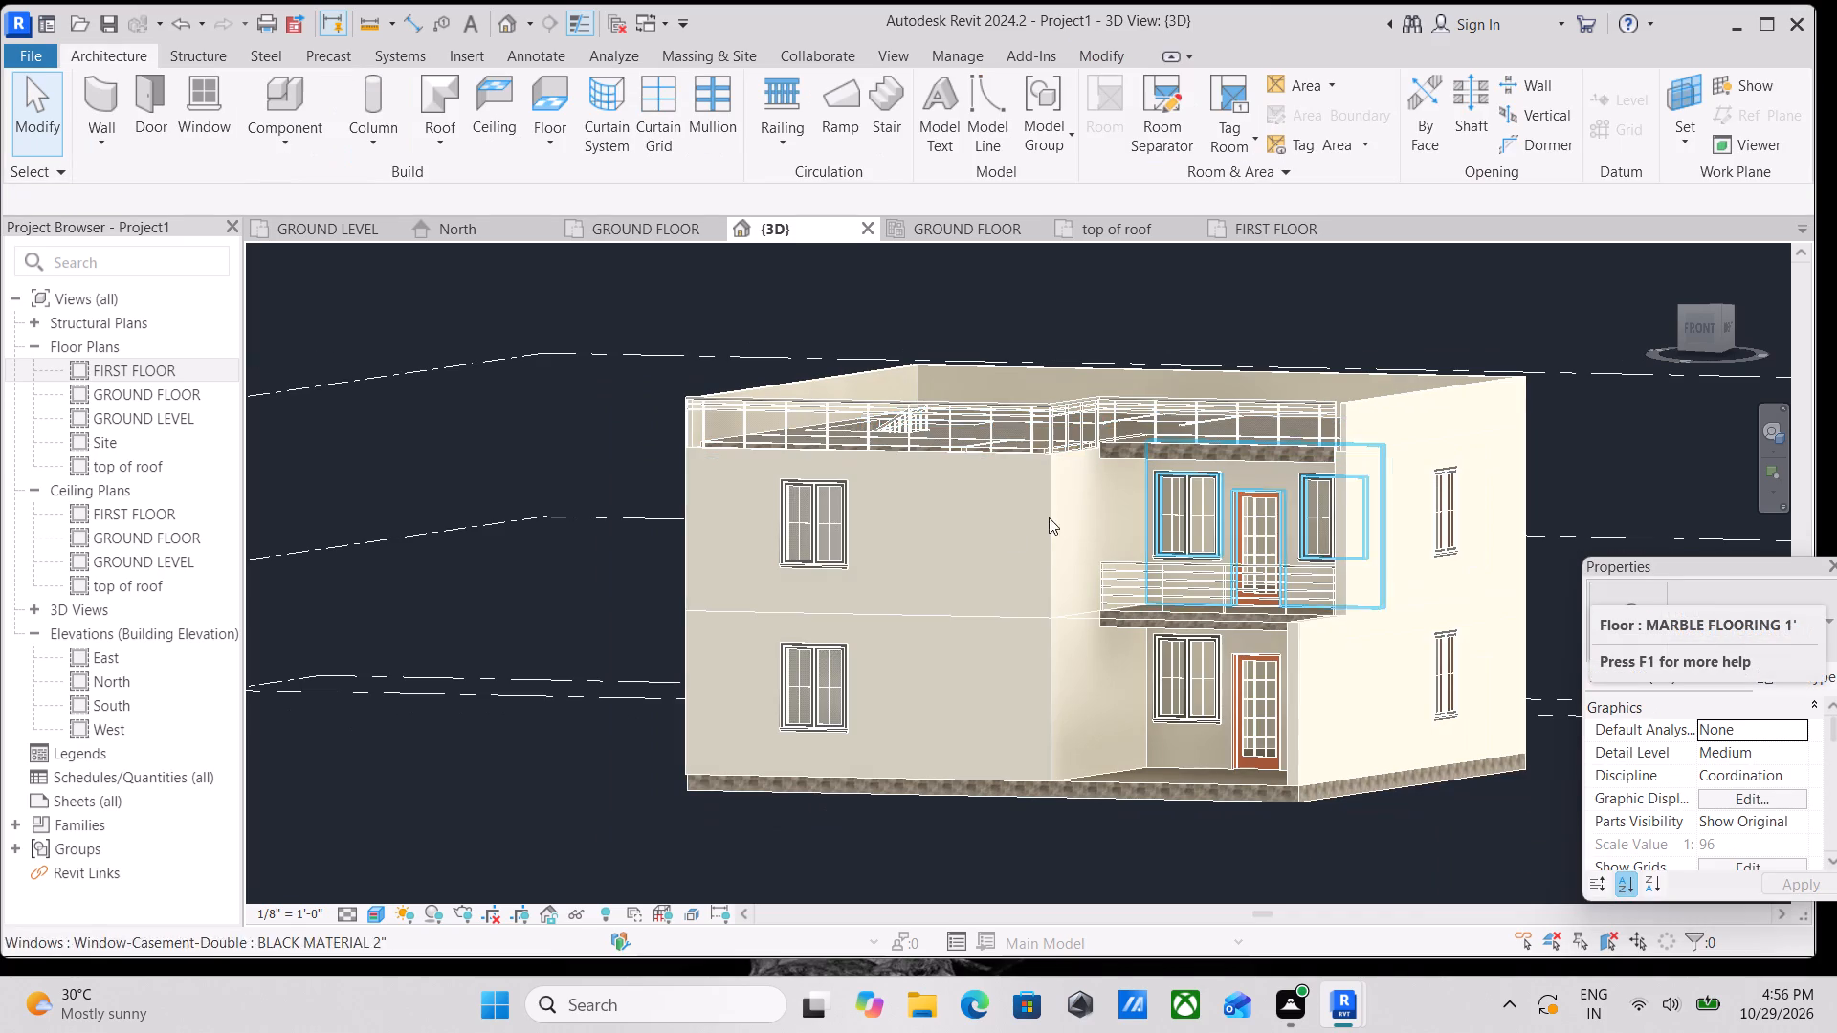
Examine the roof-level floor against the wall tops, stair opening and terrace railings from several angles.
middle_click_drag(1021, 429, 1184, 821, "shift")
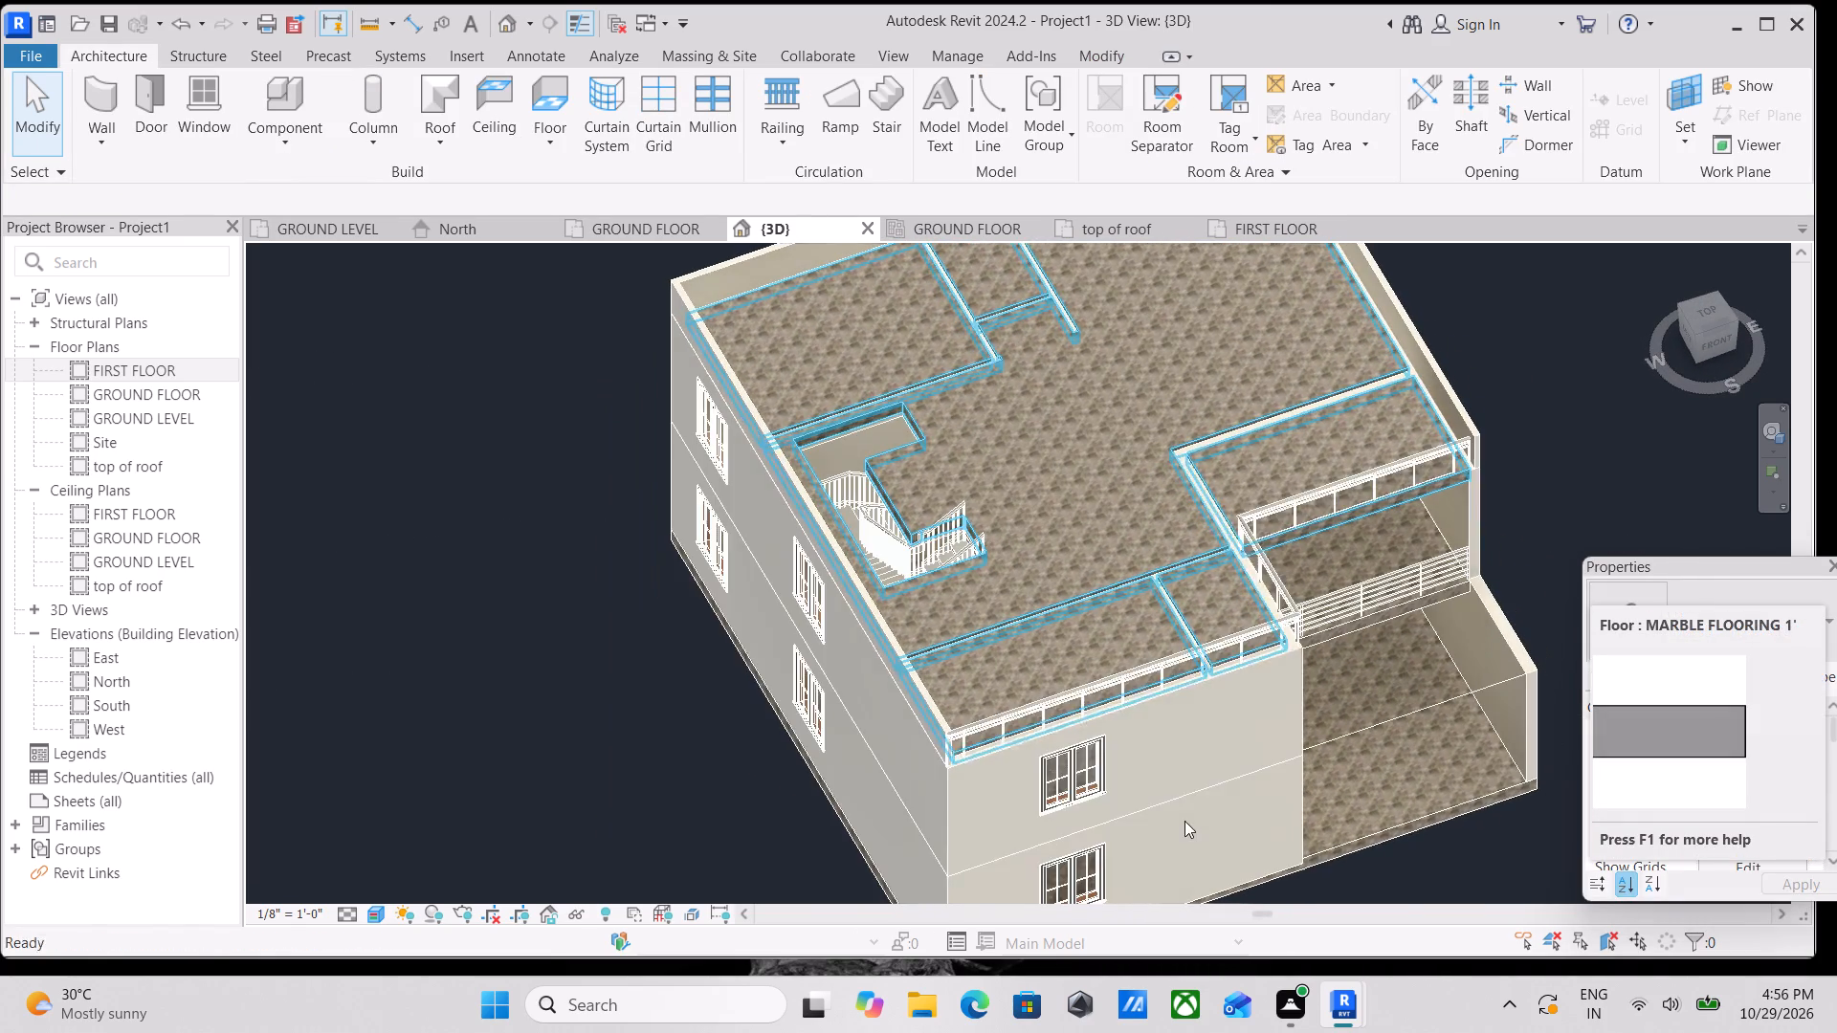
scroll(1275, 475, "up", 3)
scroll(1138, 434, "up", 2)
scroll(1166, 457, "down", 2)
middle_click_drag(1166, 456, 1183, 483)
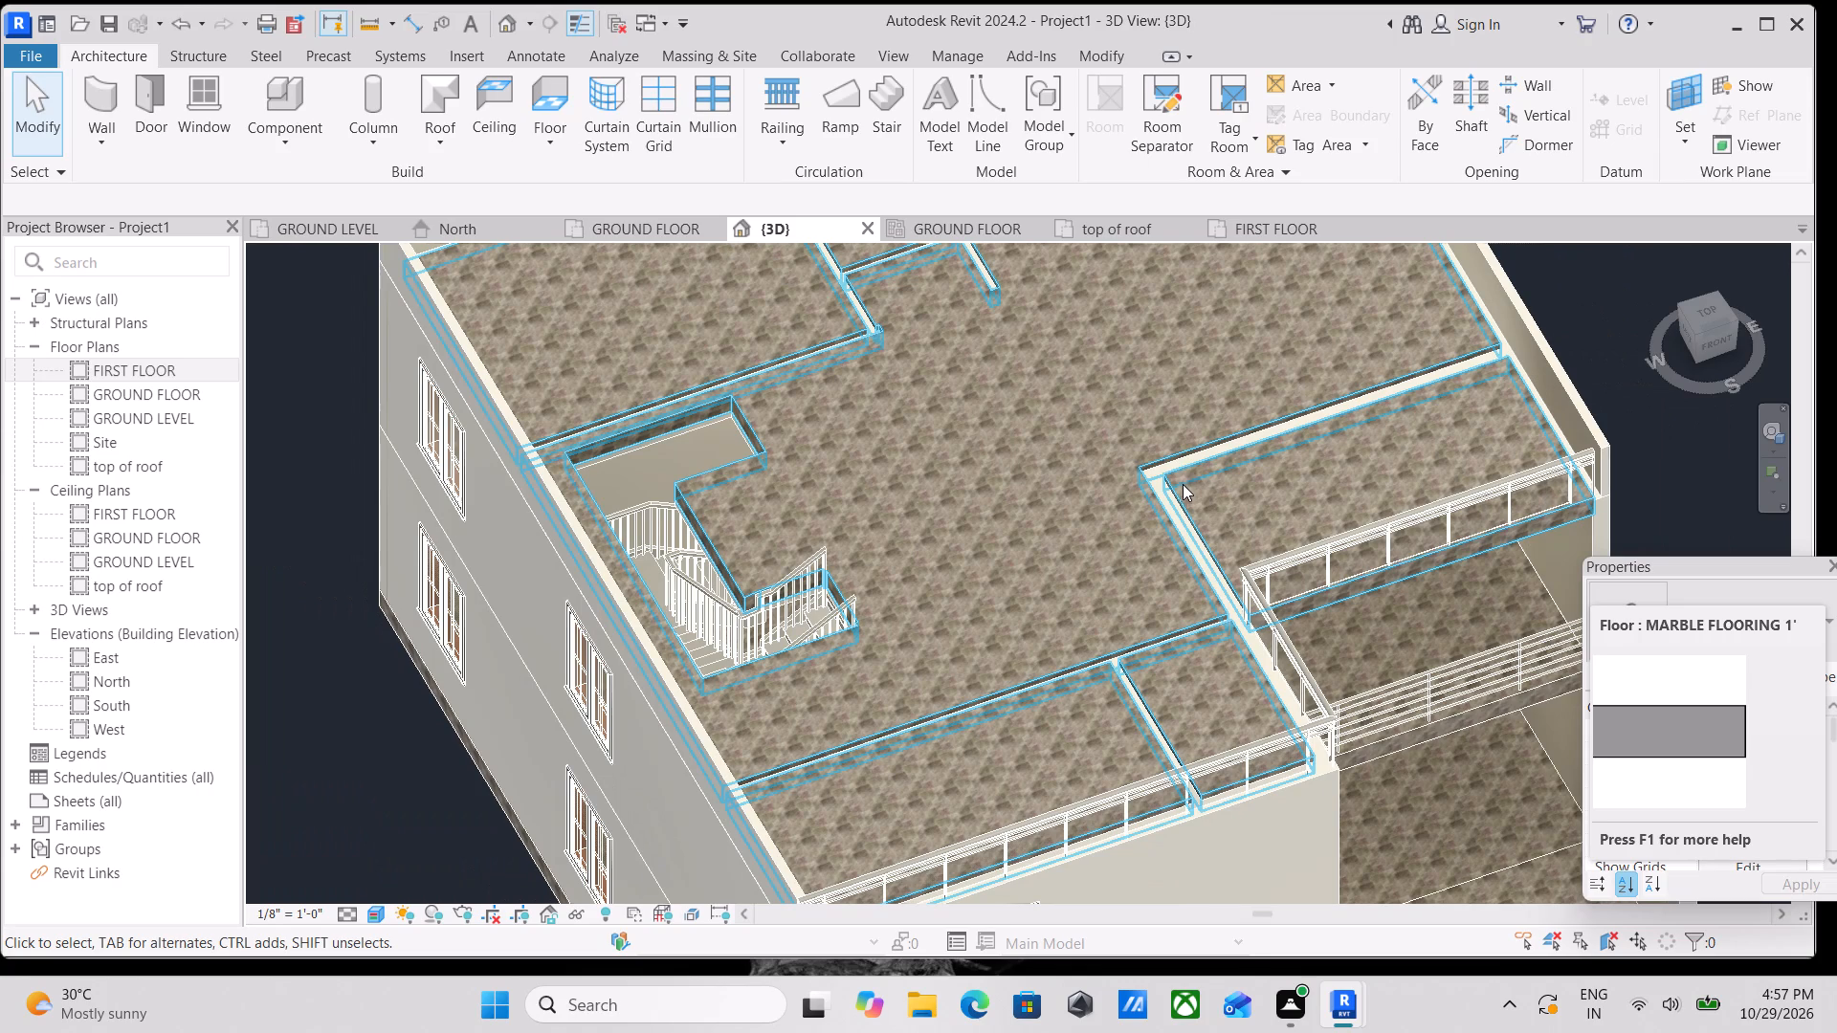
middle_click_drag(1183, 484, 1009, 462, "shift")
scroll(1126, 530, "up", 1)
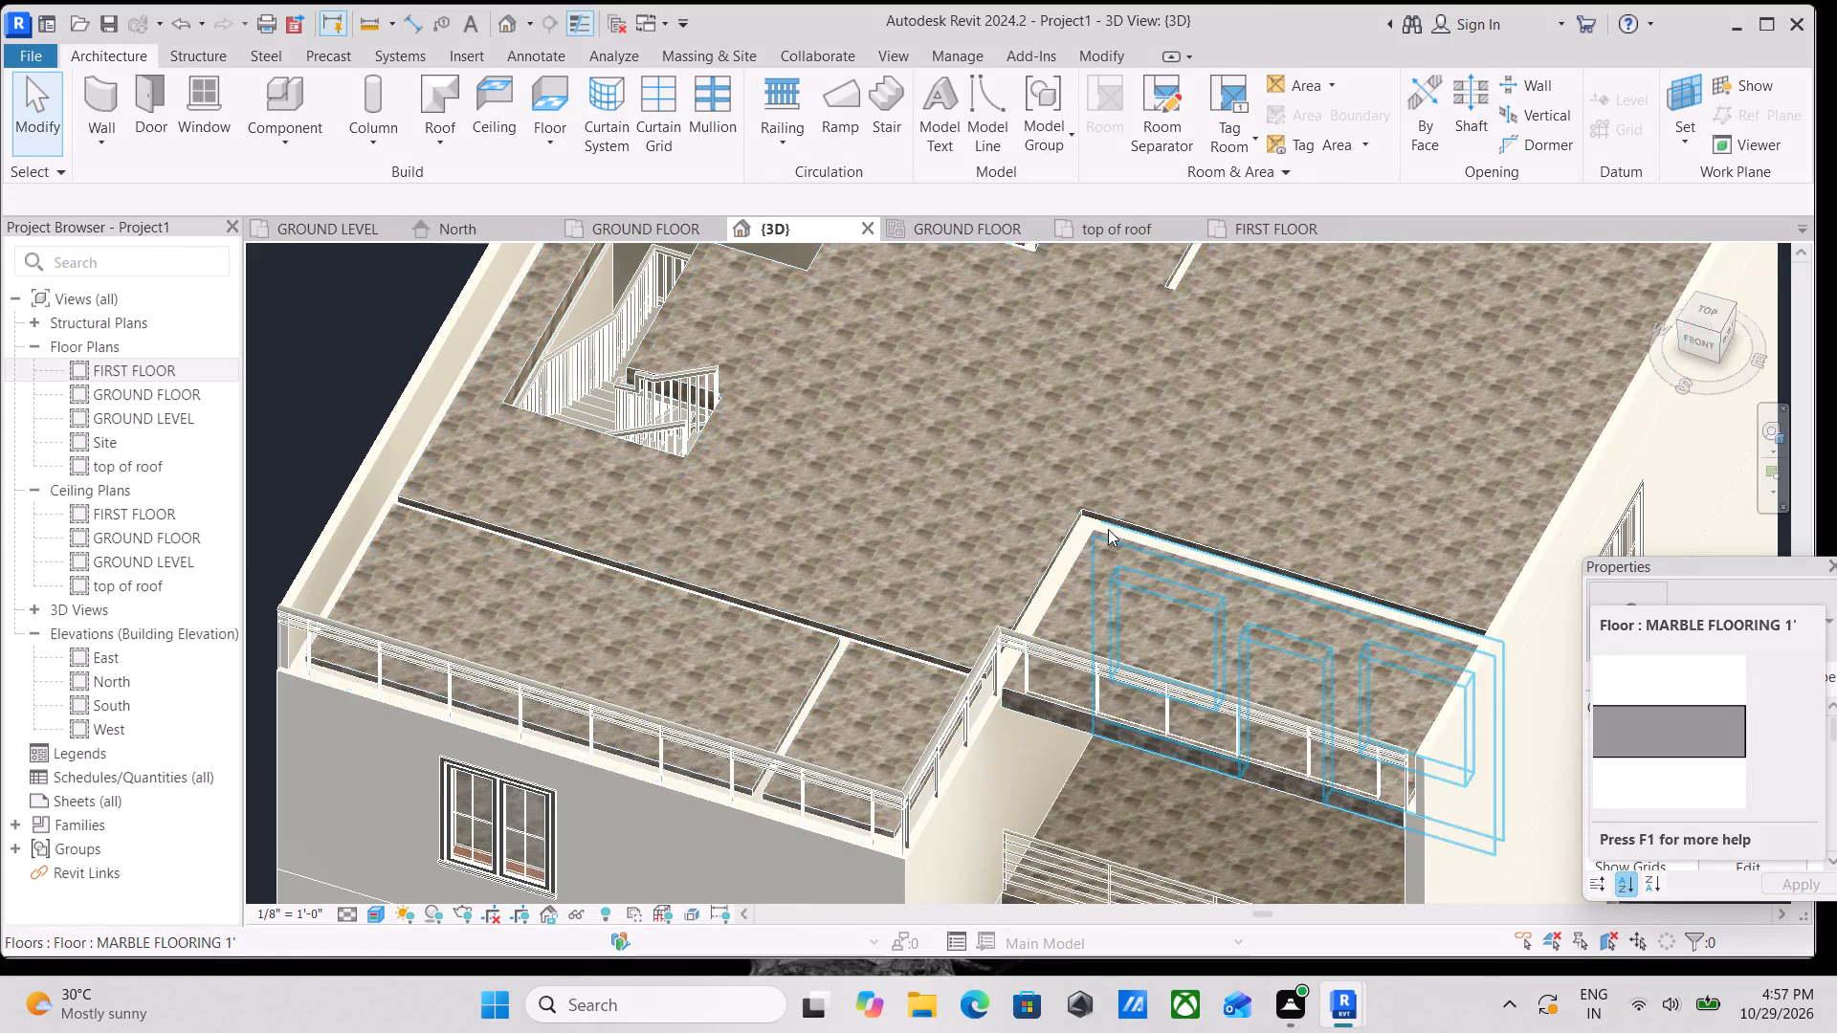
left_click(1105, 535)
scroll(1063, 431, "down", 2)
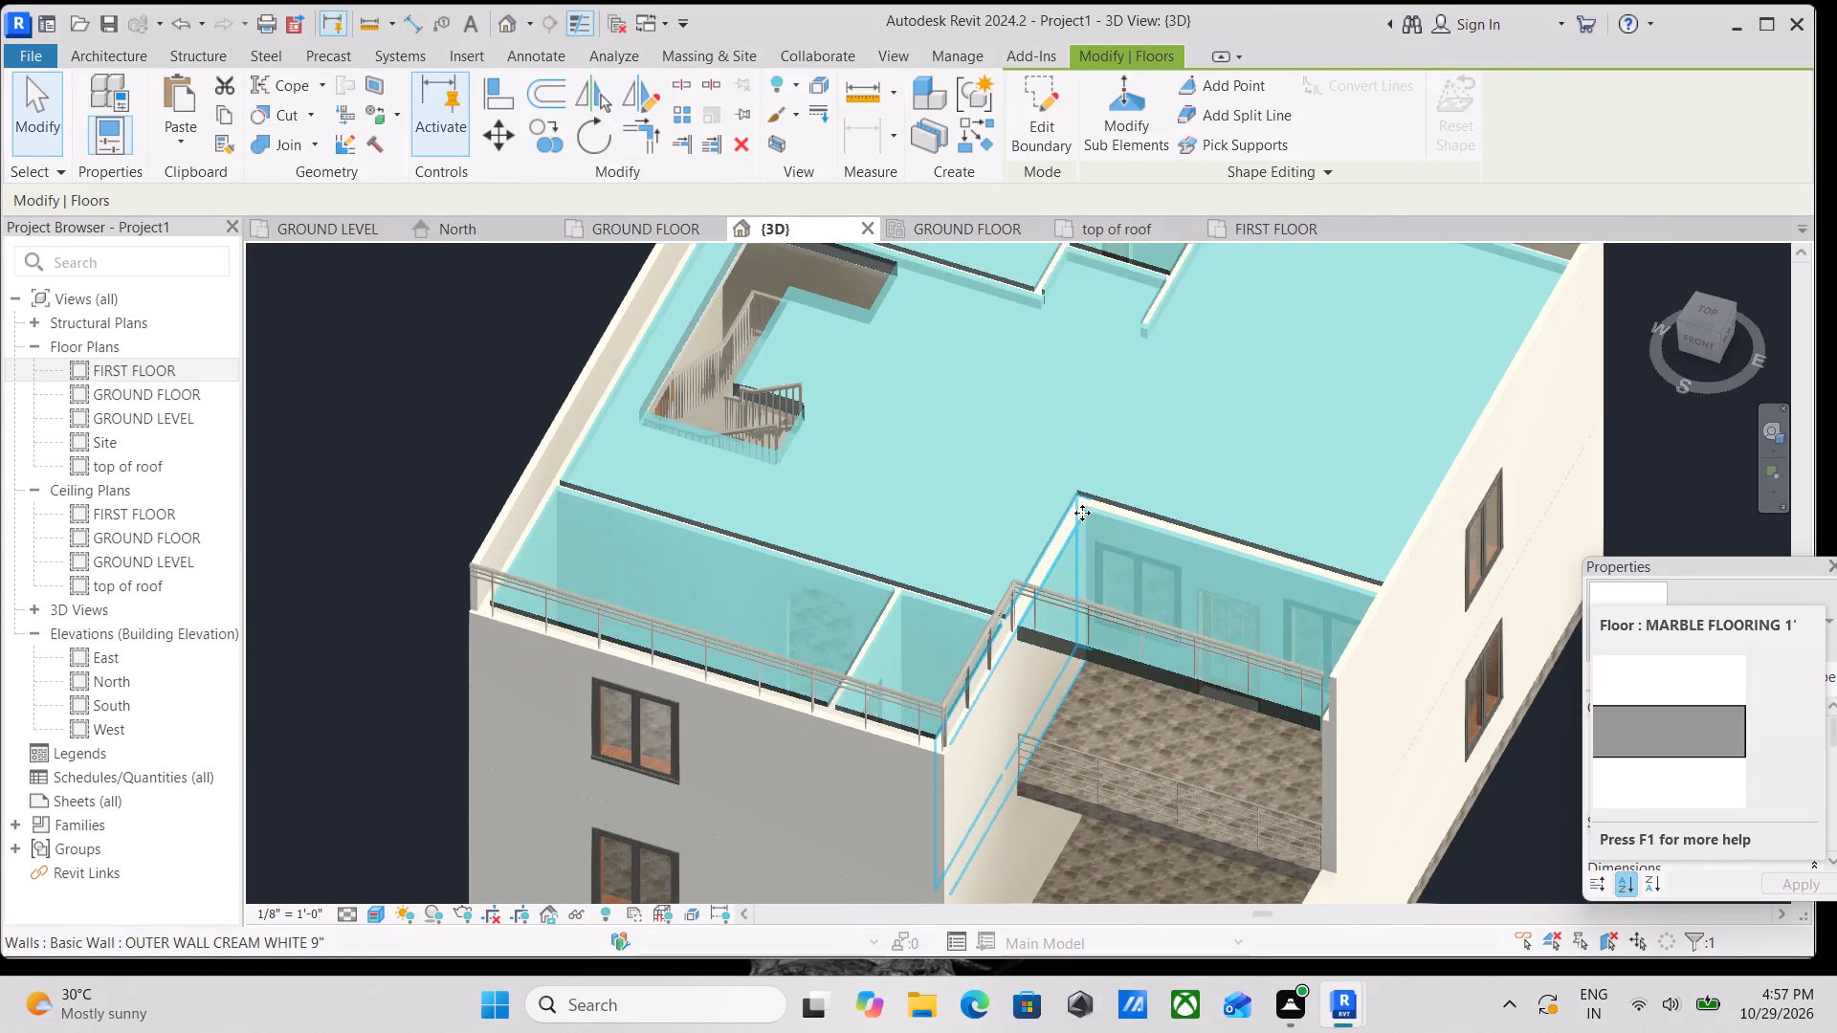
middle_click_drag(1082, 513, 1090, 546)
scroll(1090, 546, "up", 1)
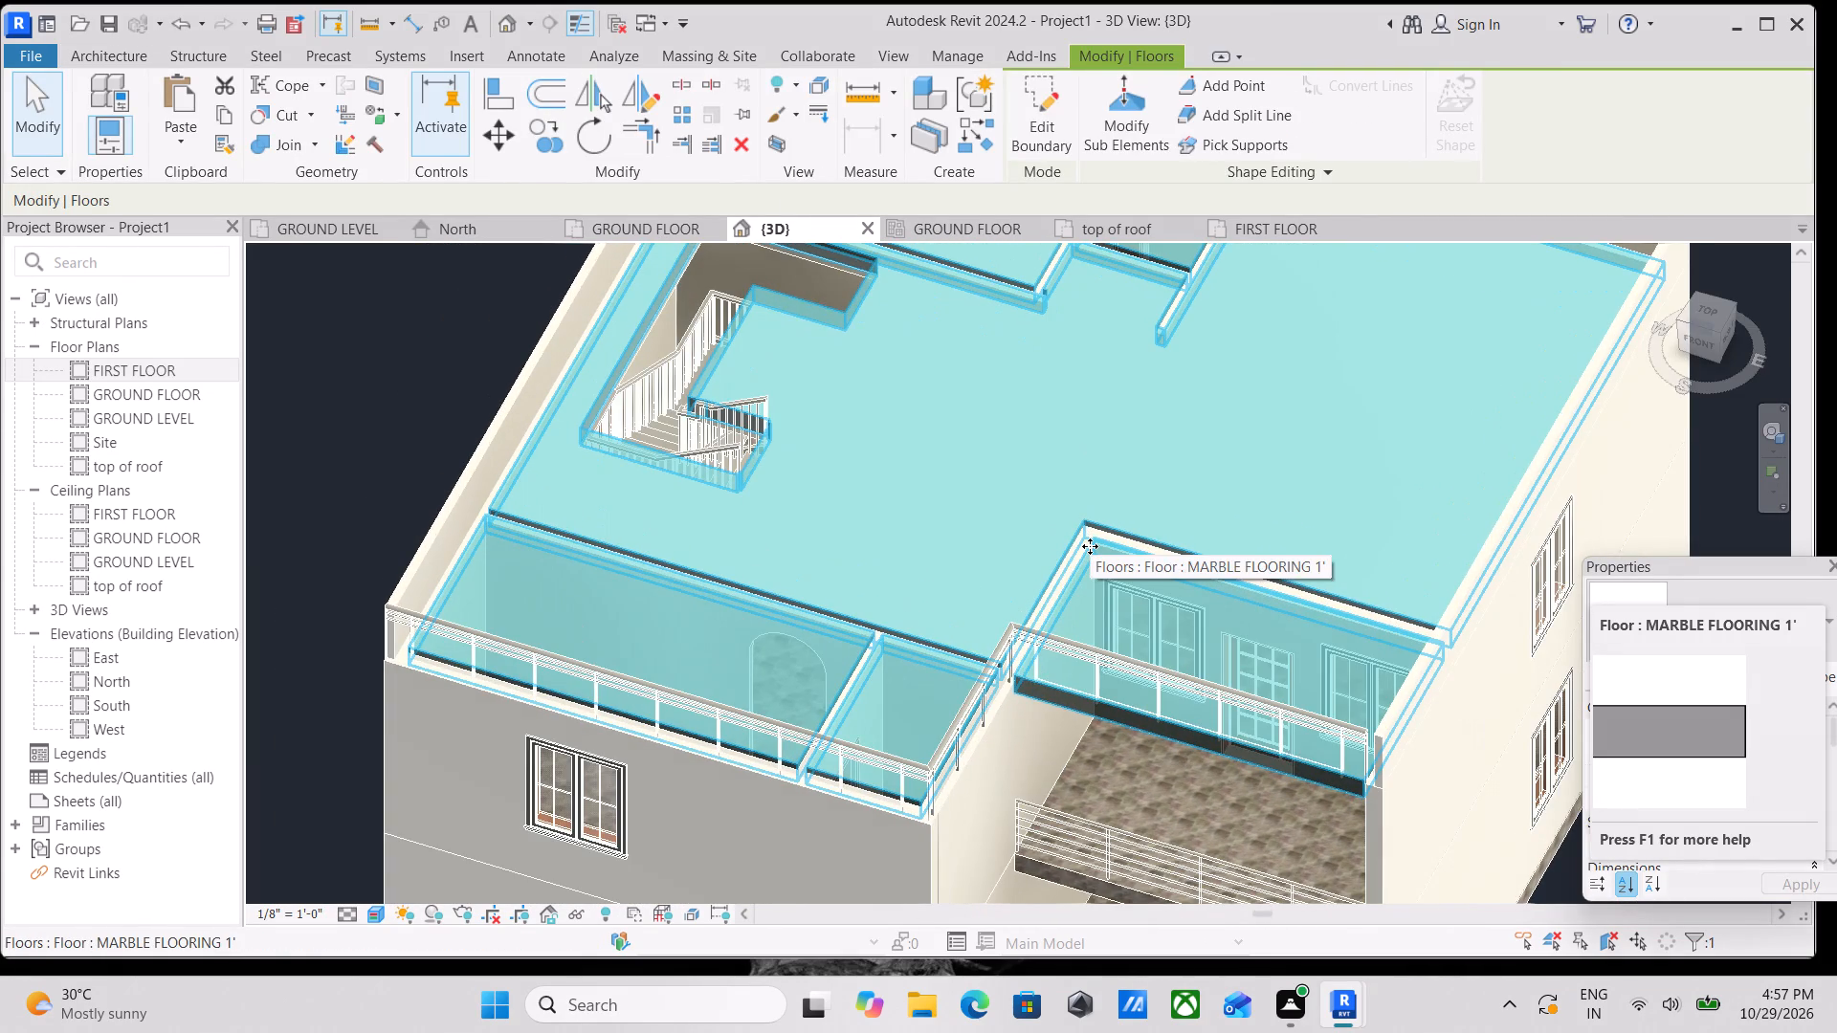
scroll(1090, 546, "down", 1)
middle_click_drag(1090, 546, 1125, 604)
scroll(1131, 560, "down", 1)
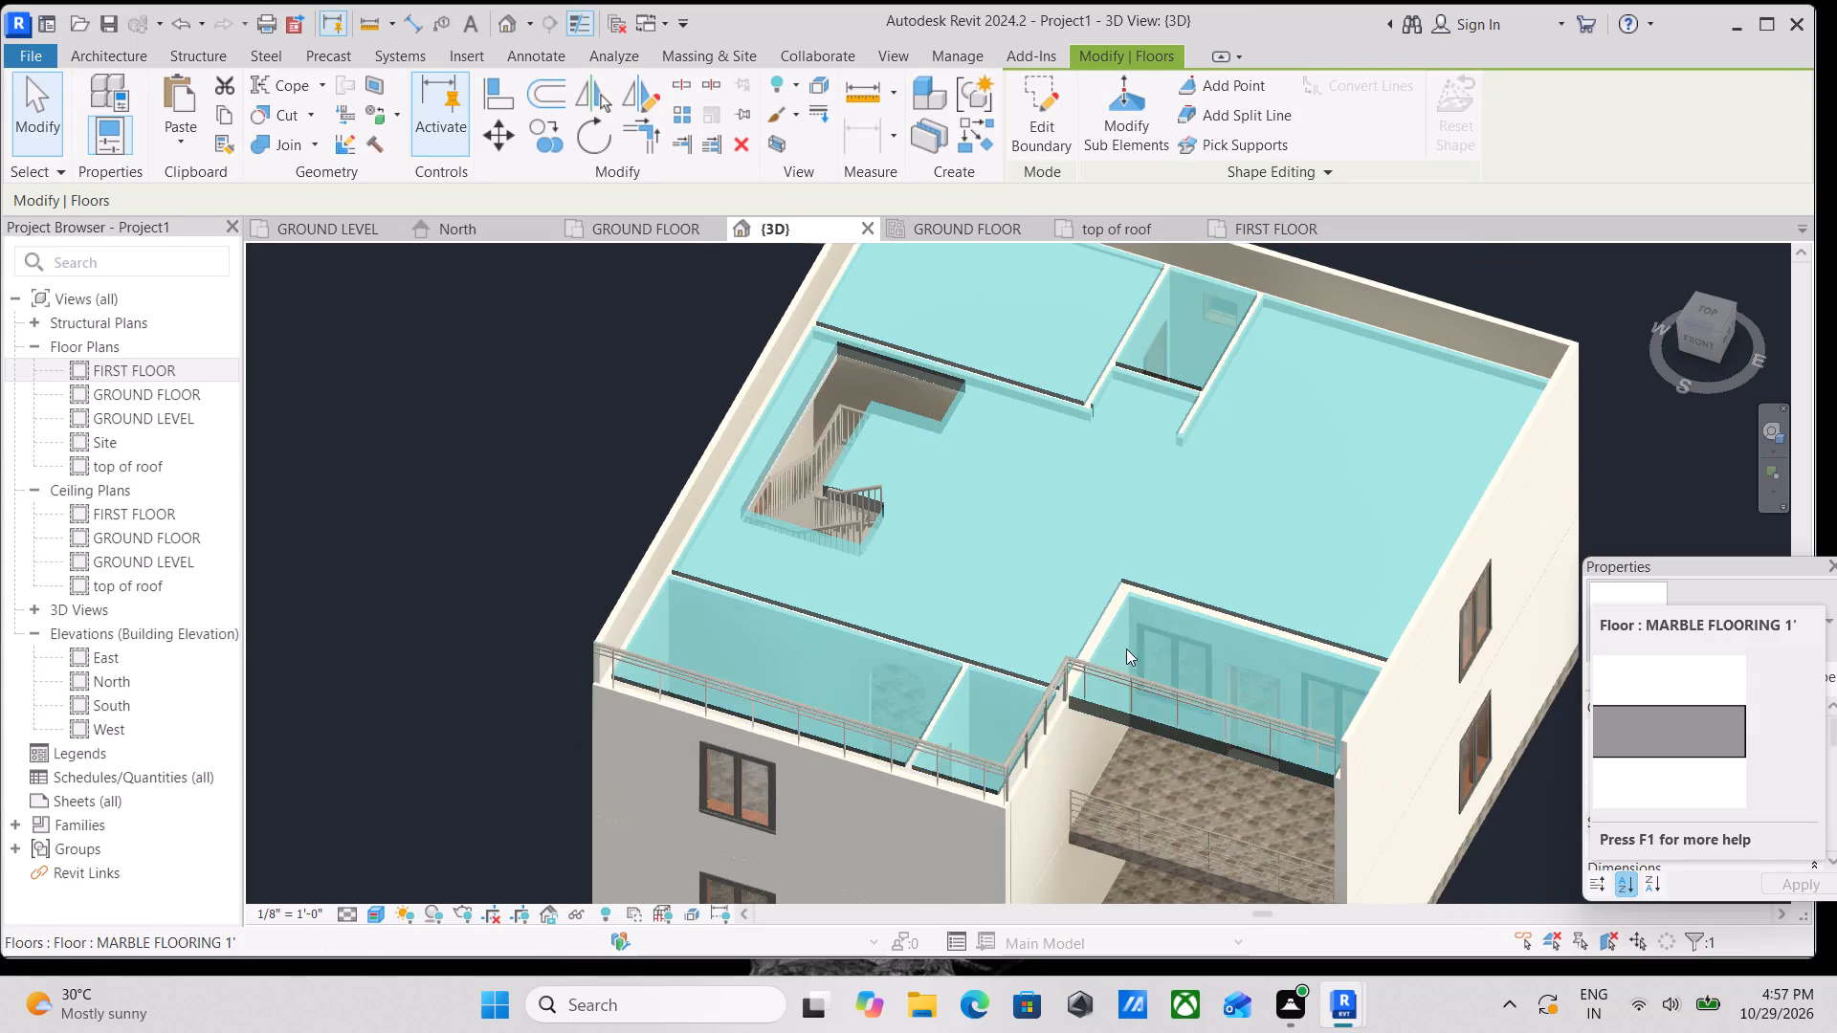
middle_click_drag(1130, 666, 1048, 540)
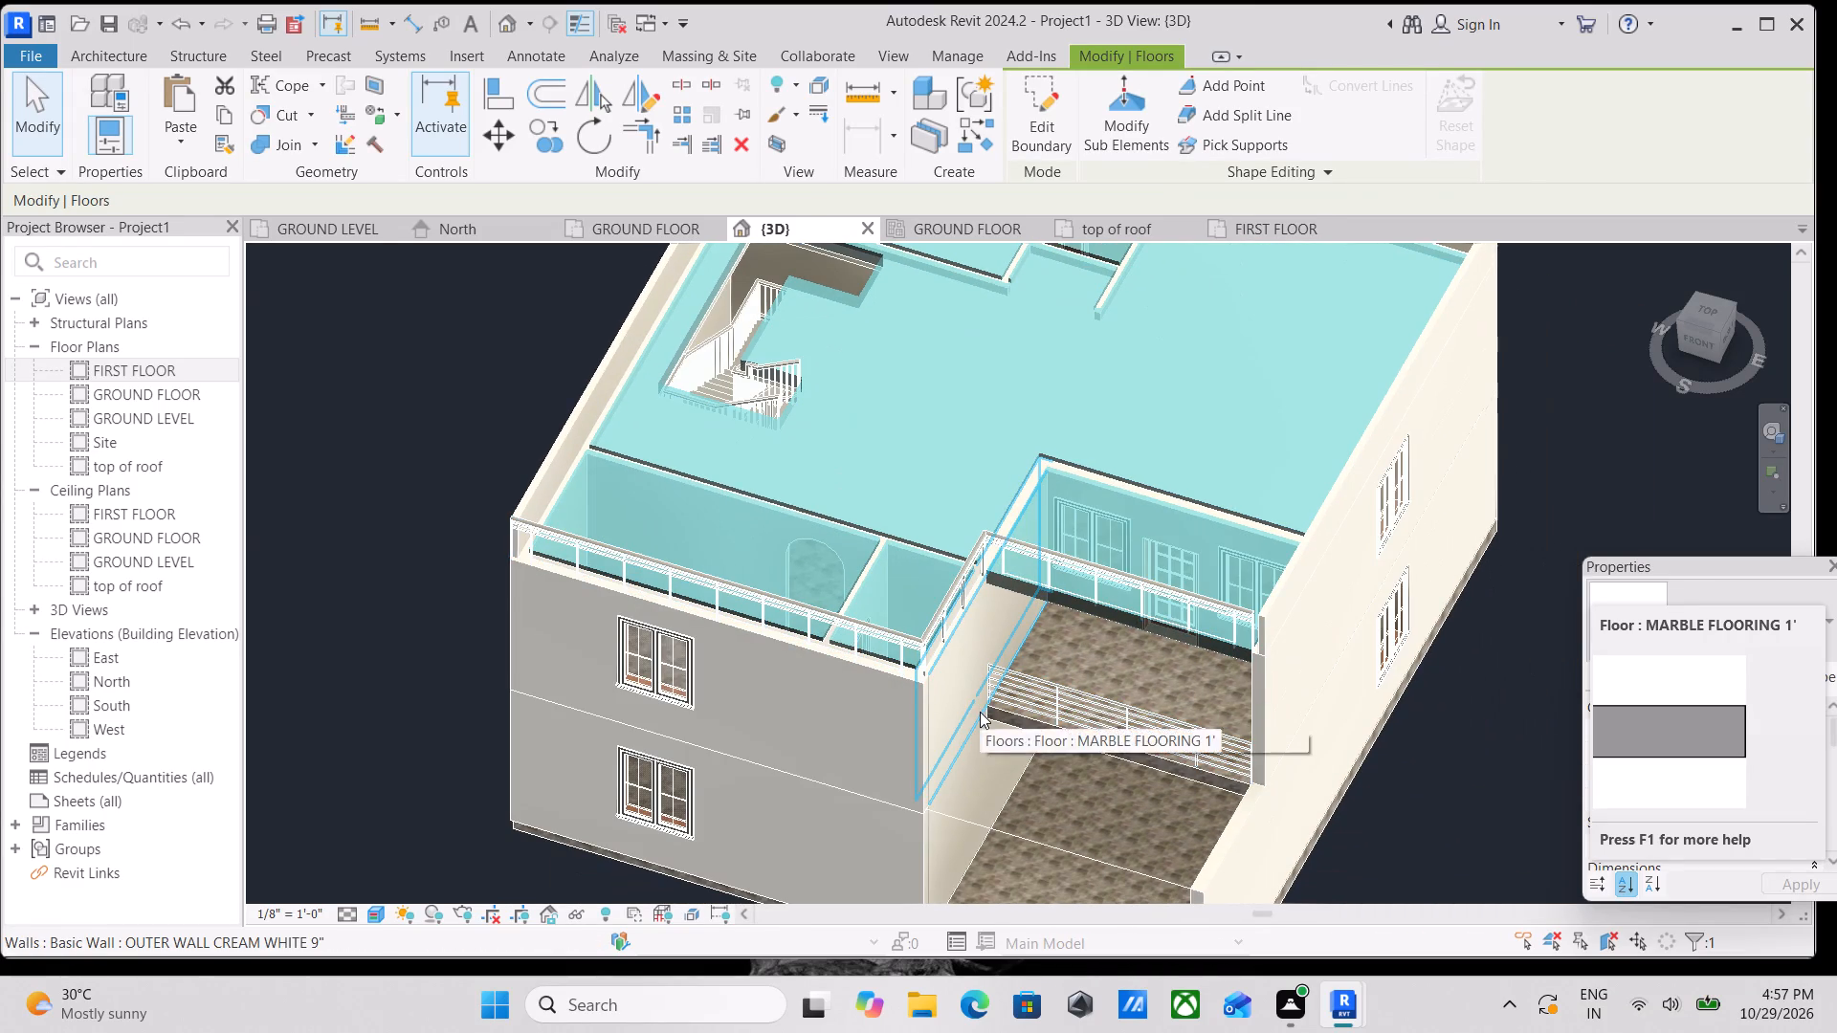
middle_click_drag(999, 661, 1144, 497, "shift")
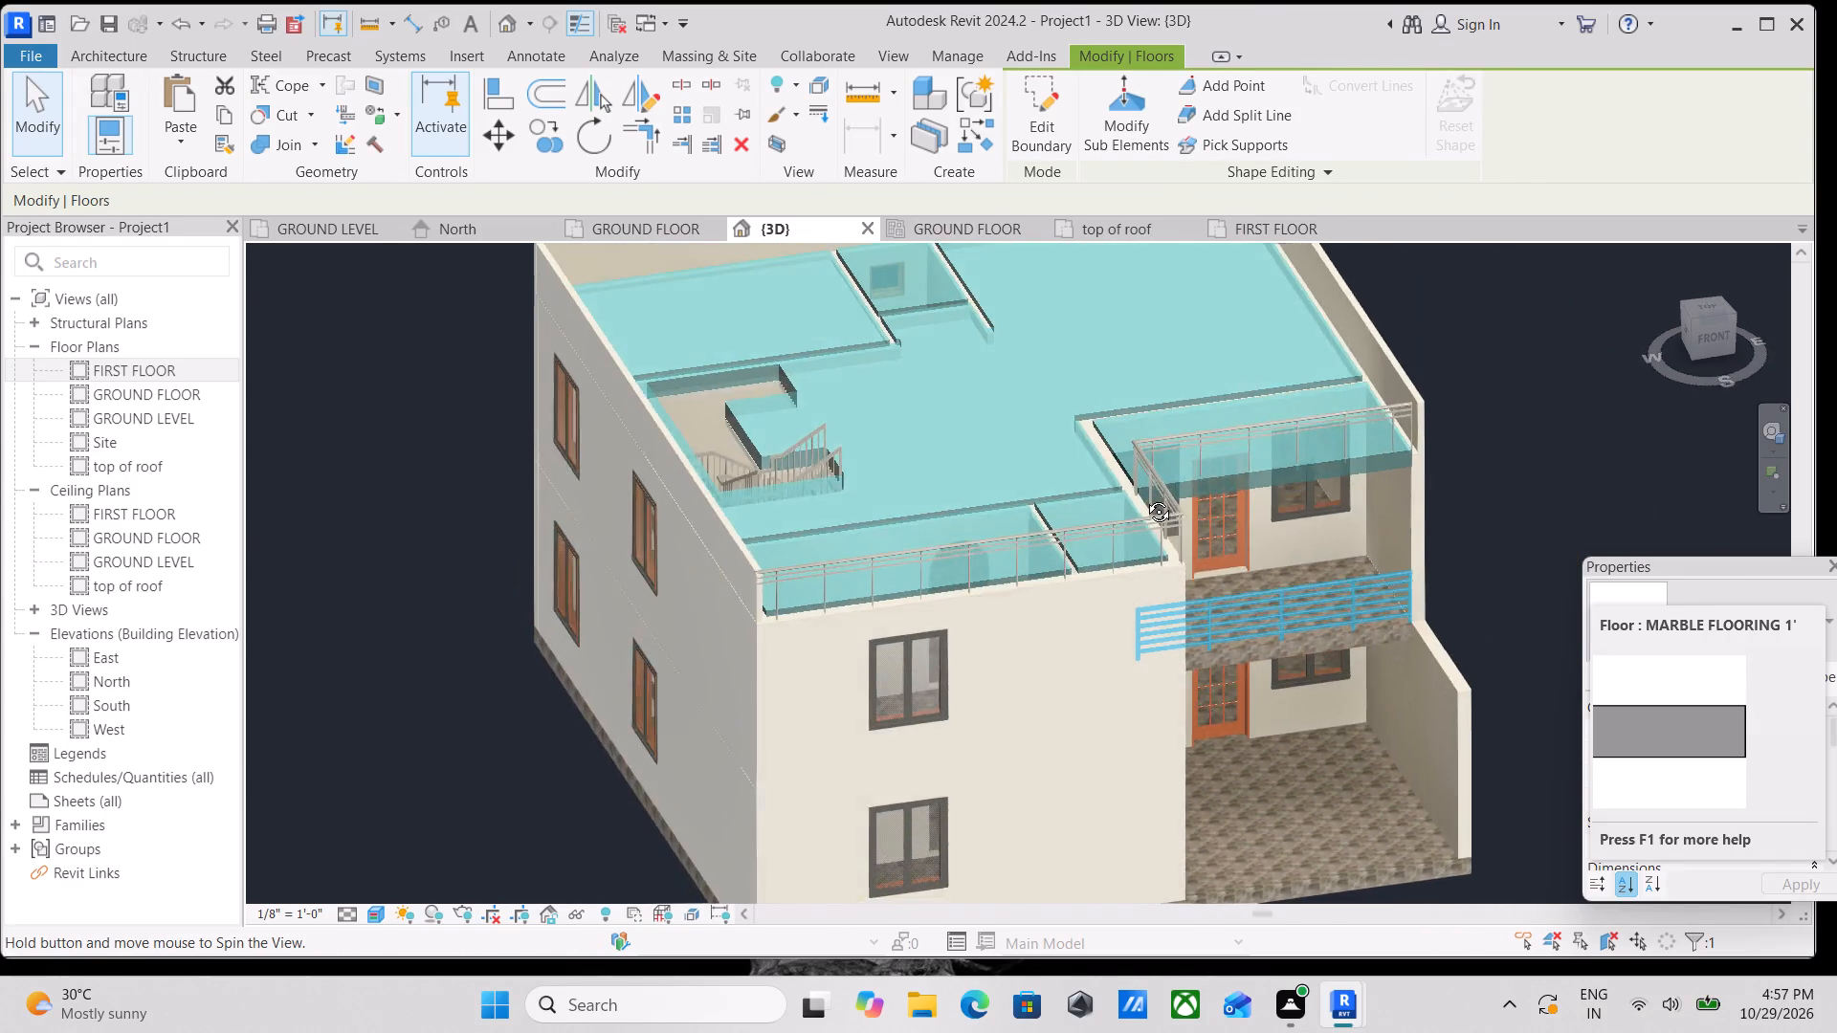
middle_click_drag(1144, 497, 1152, 580, "shift")
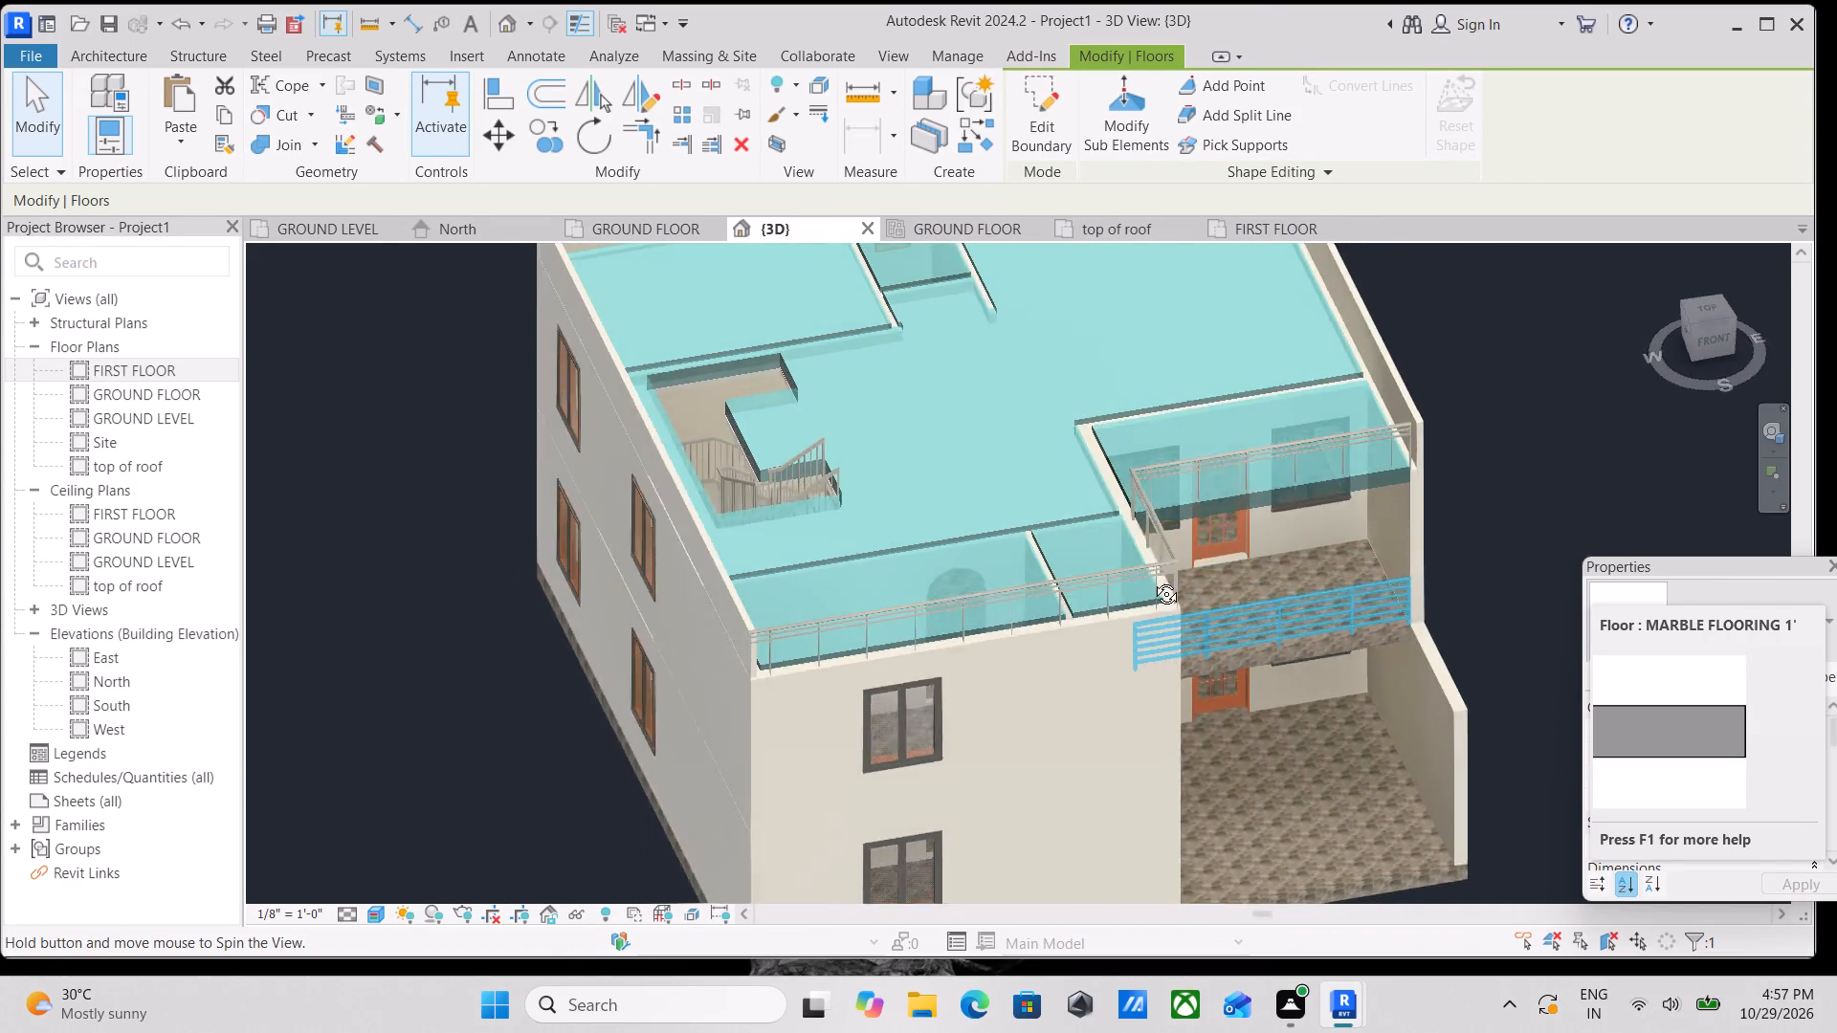
middle_click_drag(1152, 580, 1081, 490, "shift")
scroll(1684, 627, "down", 2)
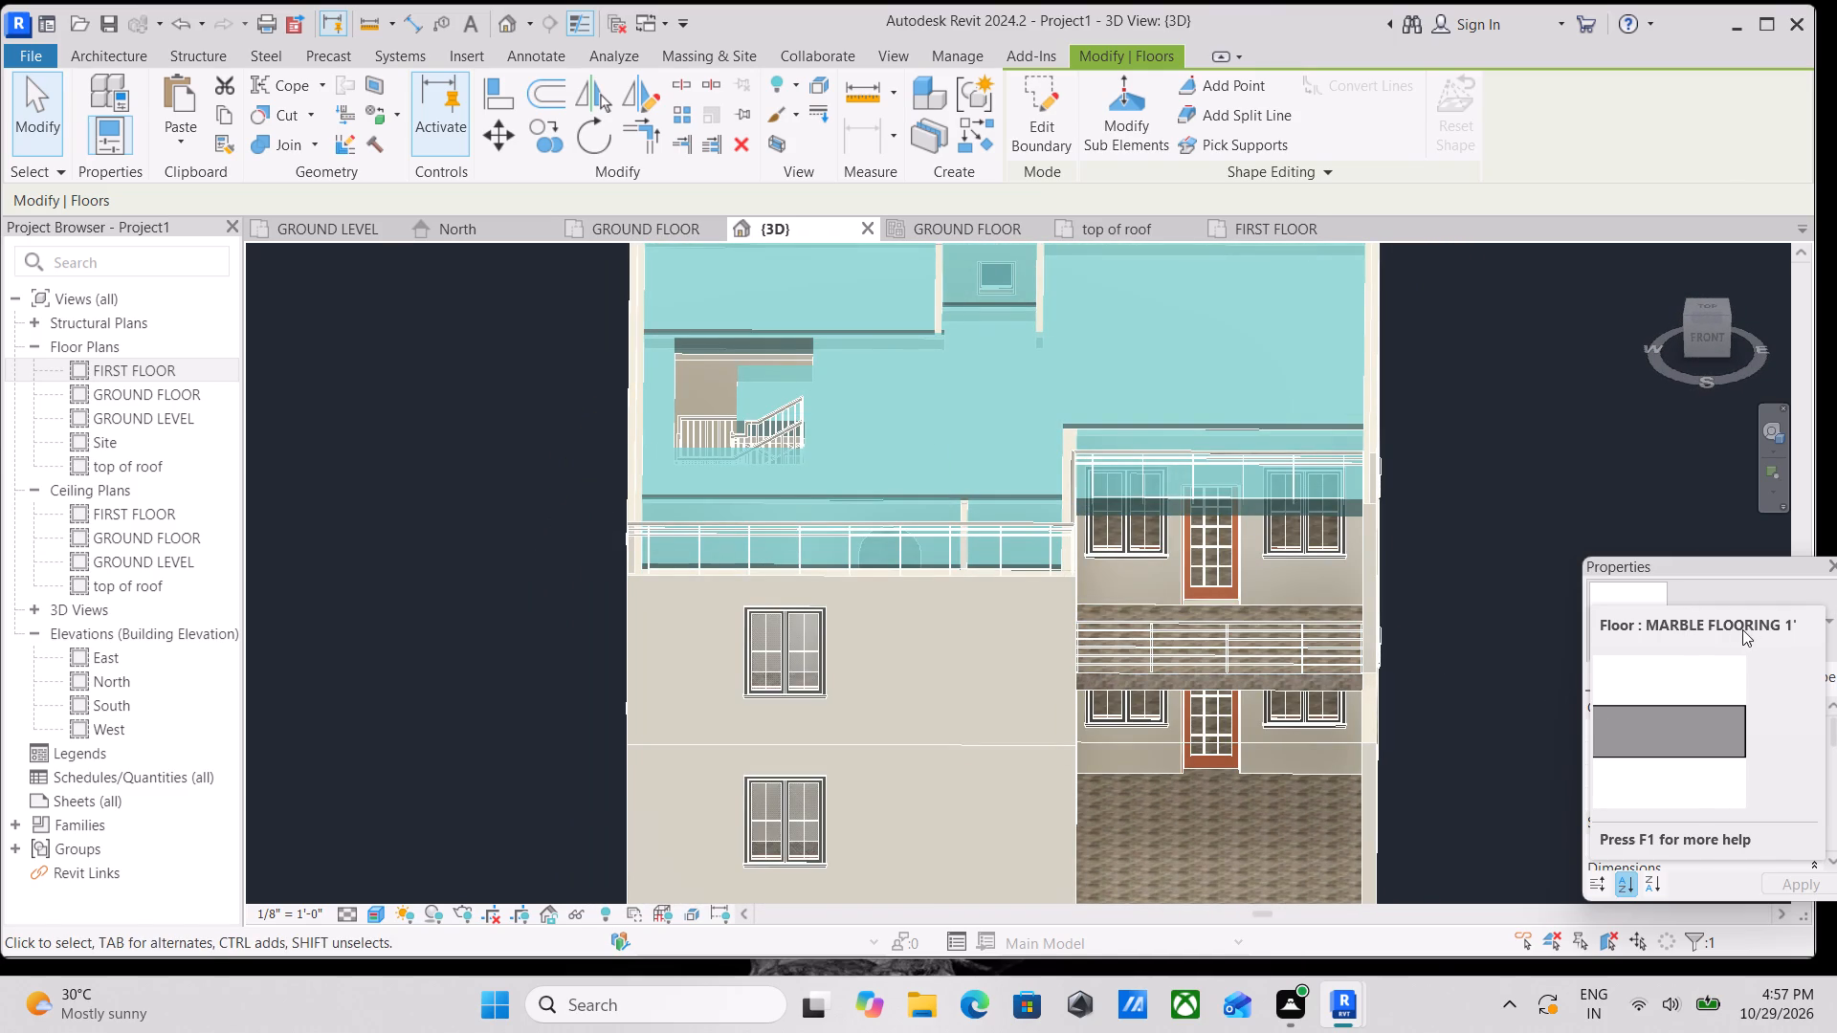
key("Escape")
Duplicate the roof-level floor's type as ROOFING 6".
scroll(1227, 537, "up", 6)
scroll(1046, 571, "up", 3)
scroll(1388, 419, "down", 6)
middle_click_drag(1364, 425, 1398, 520)
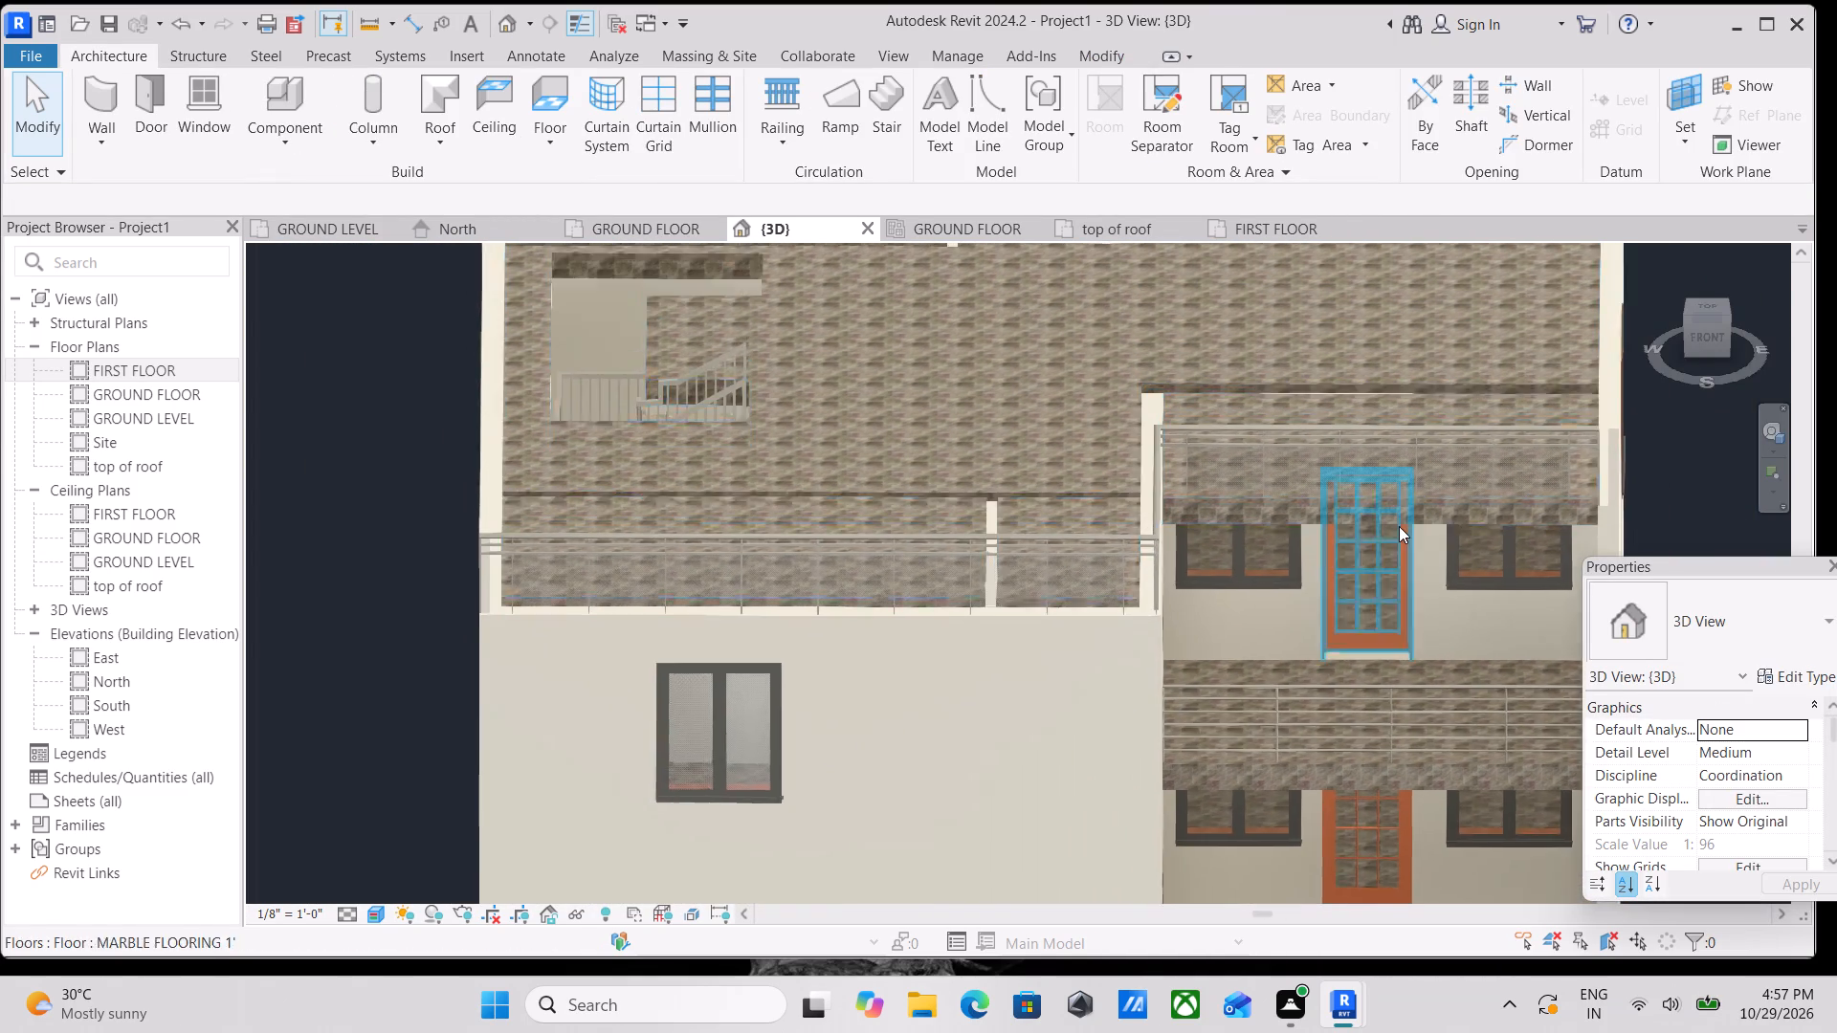
left_click(1493, 519)
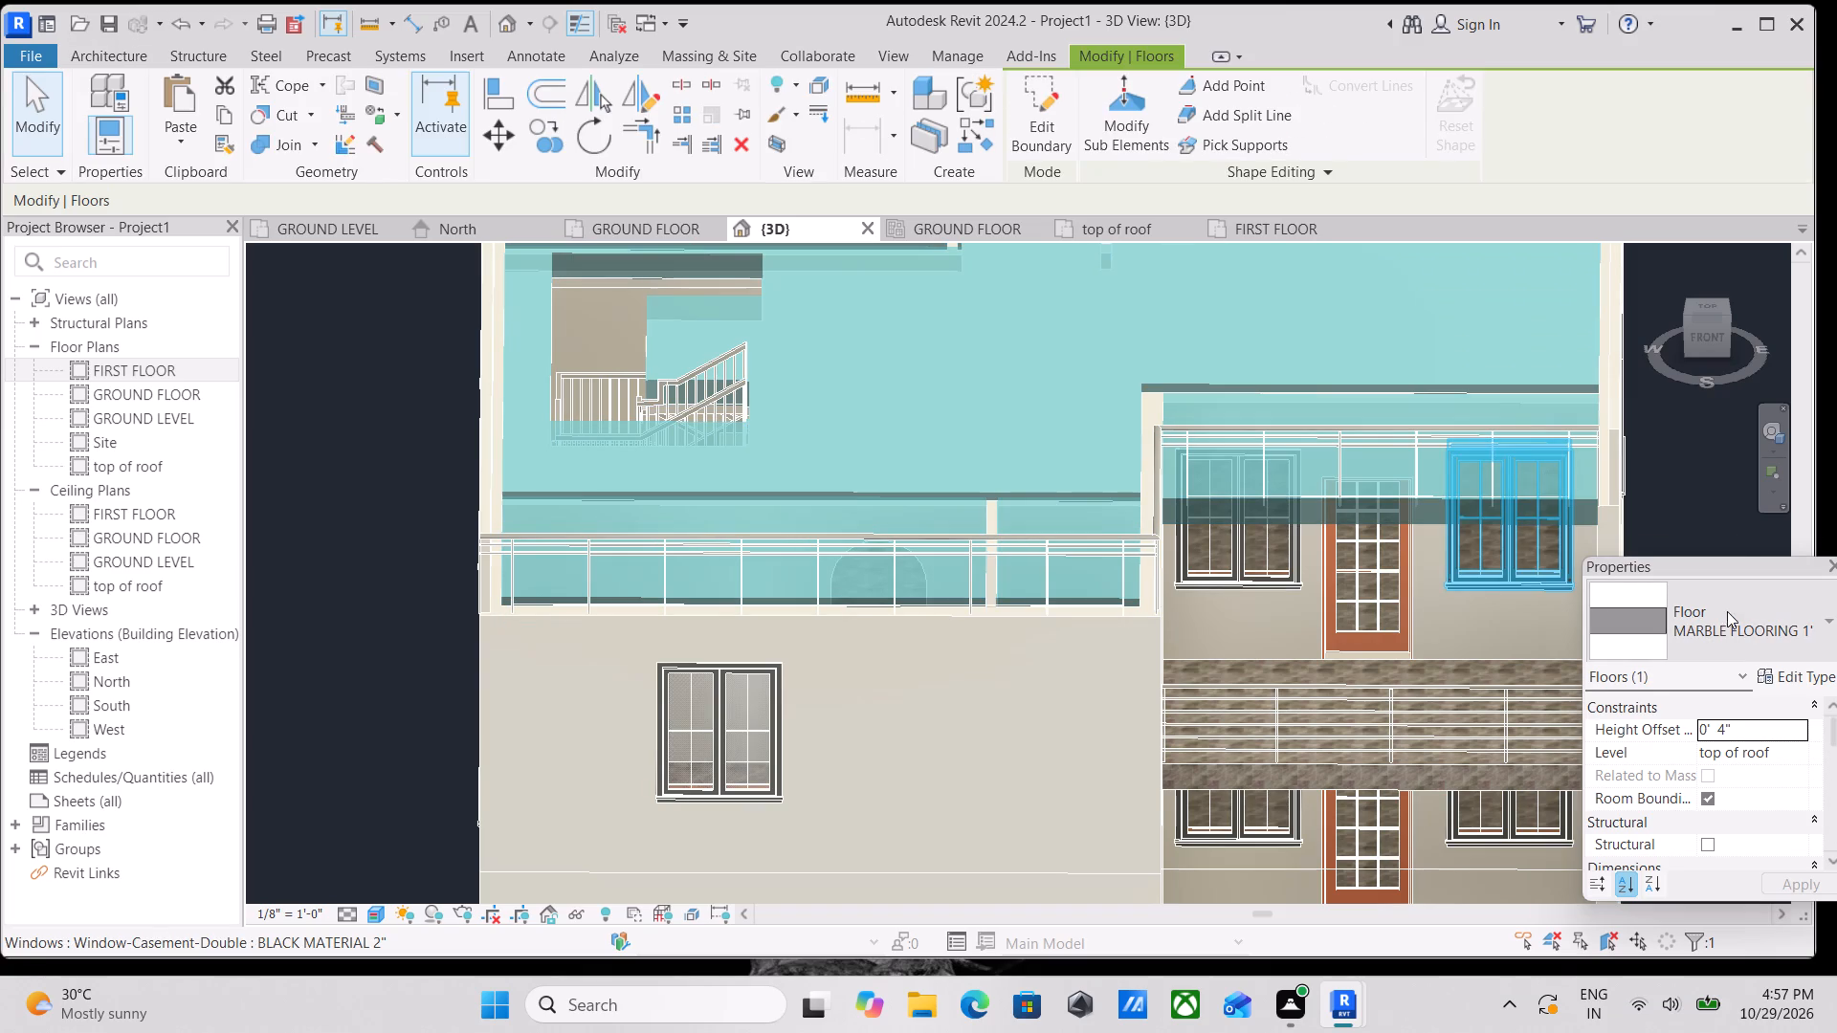
left_click(1786, 670)
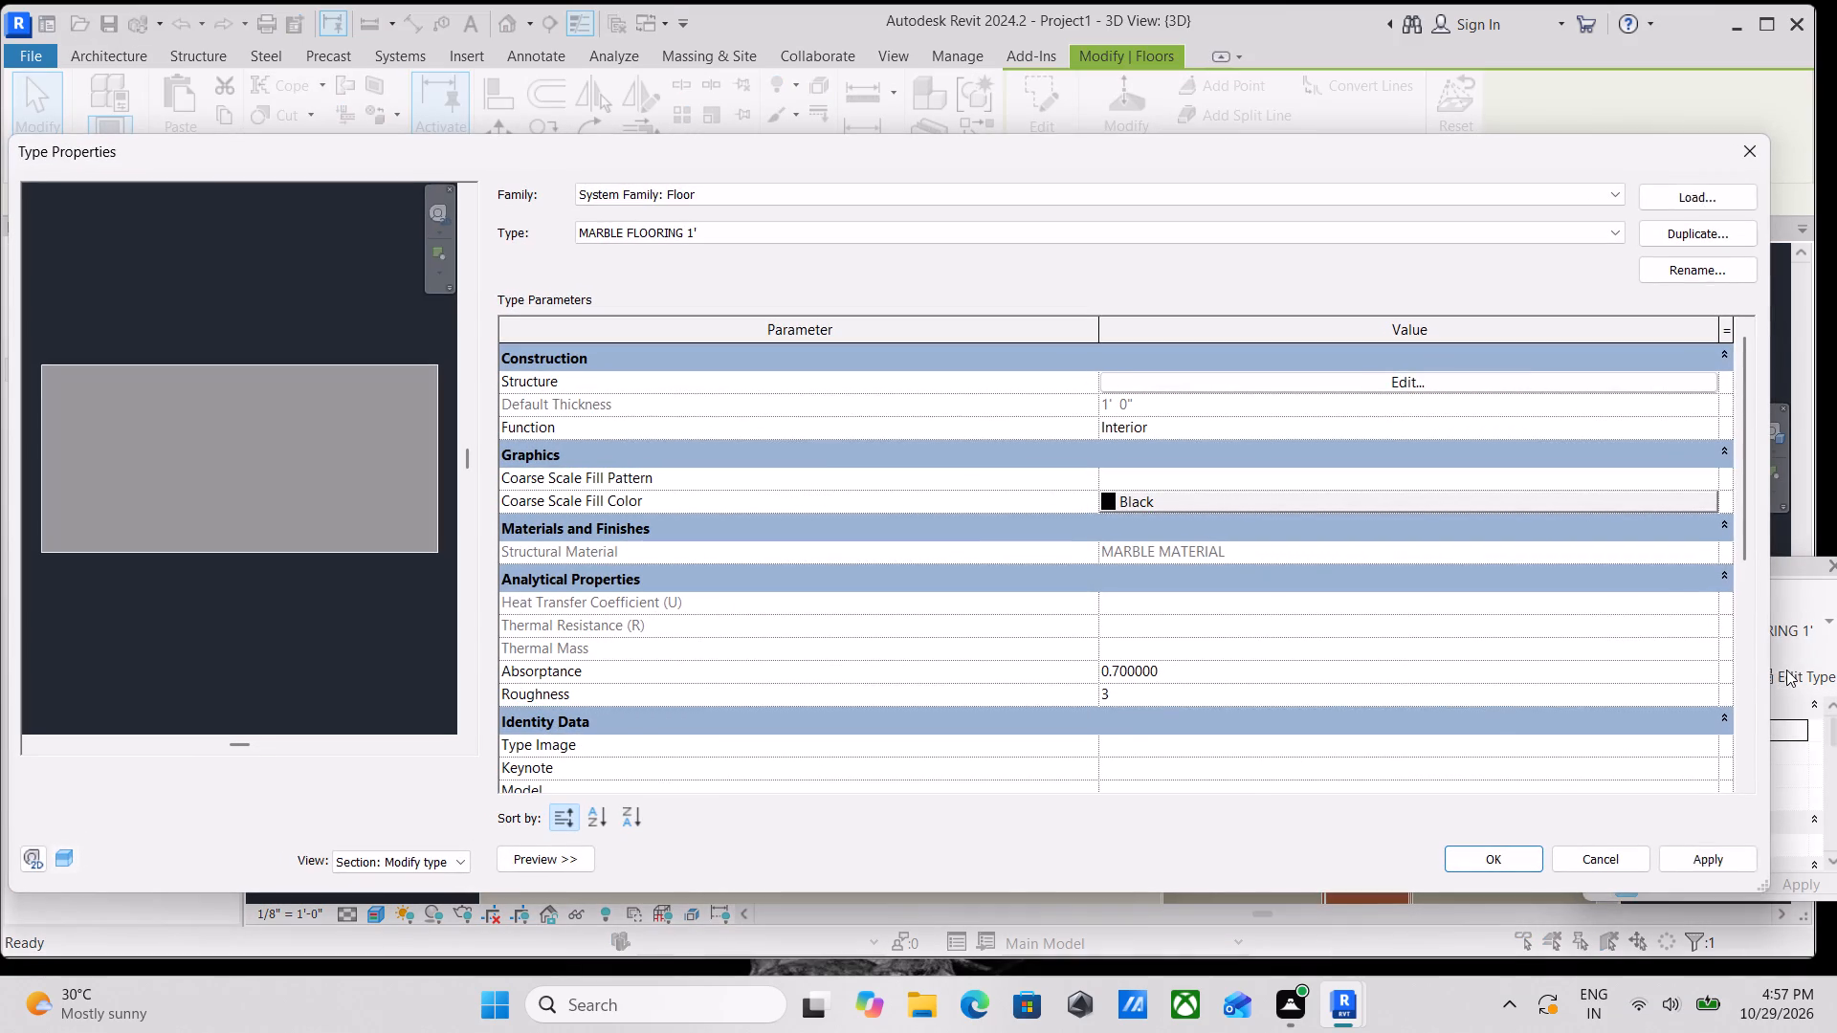
left_click(1681, 225)
key("r")
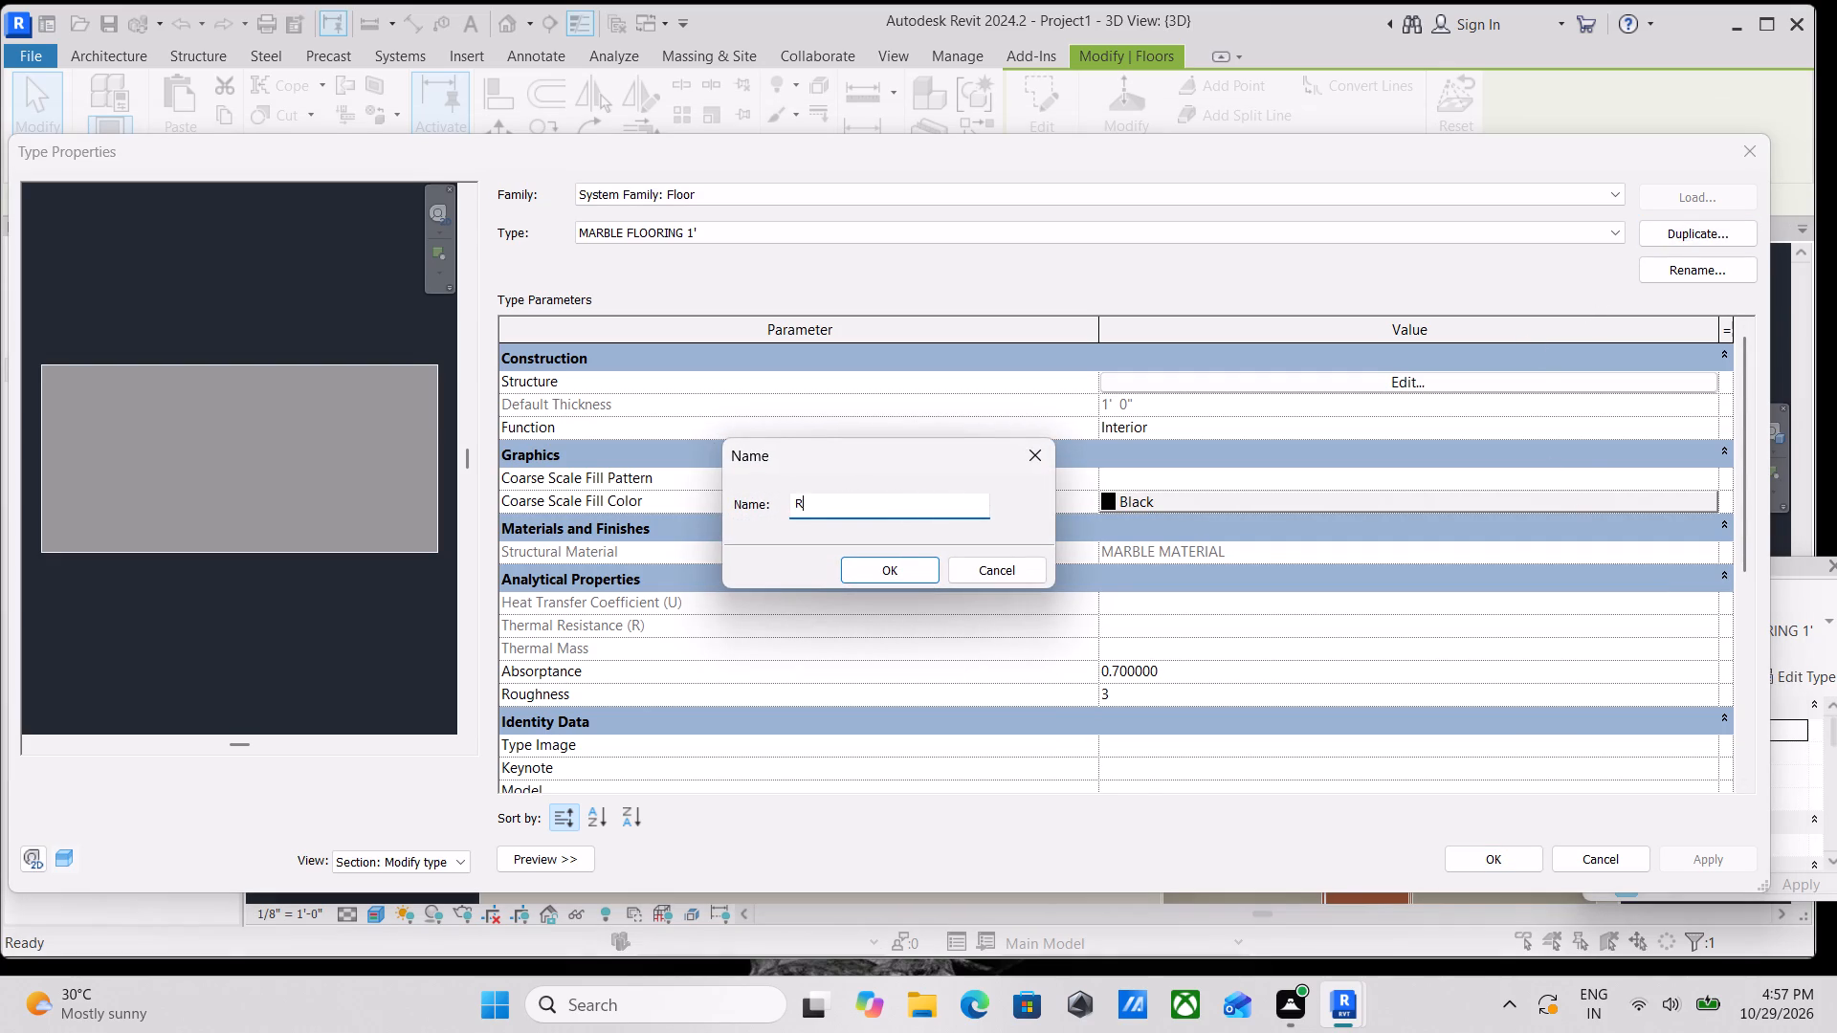
type("OO")
type("FING")
key("space")
type("6")
key("shift+quotedbl")
left_click(893, 562)
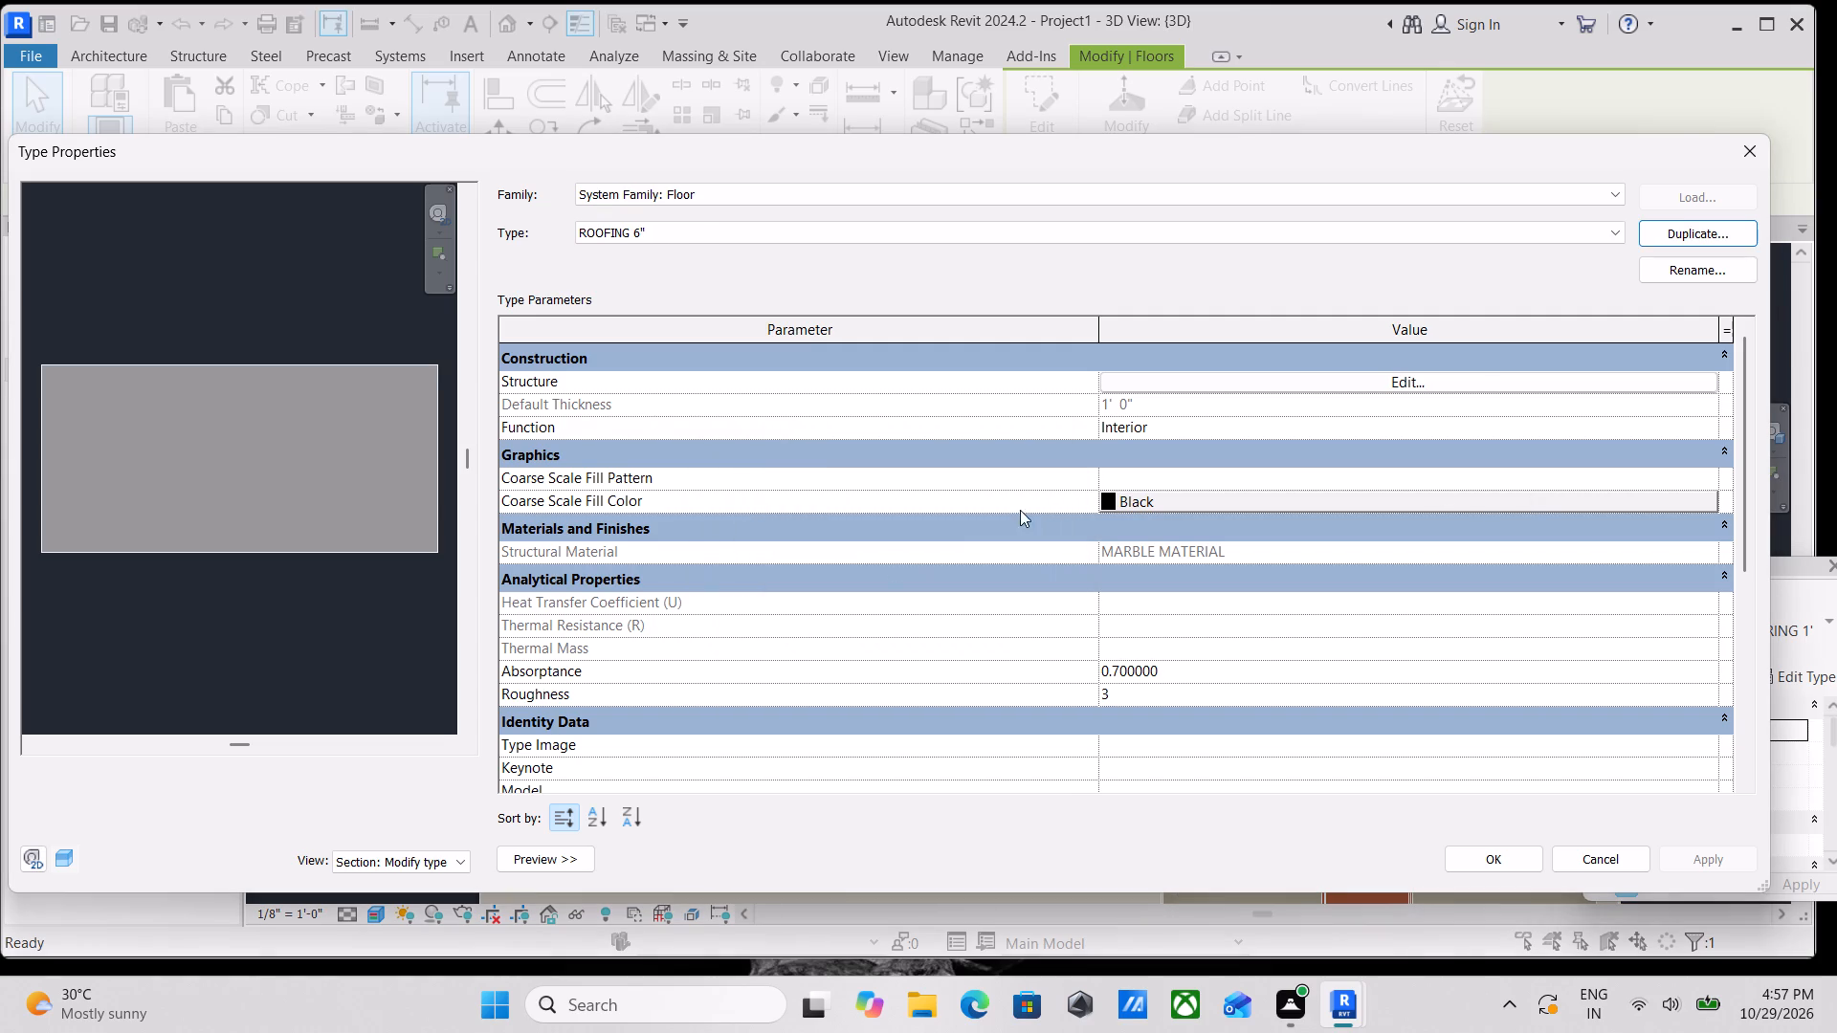
Create a new material named ROOFING MATERIAL 1' for the structure layer of the ROOFING 6" floor type.
left_click(1470, 381)
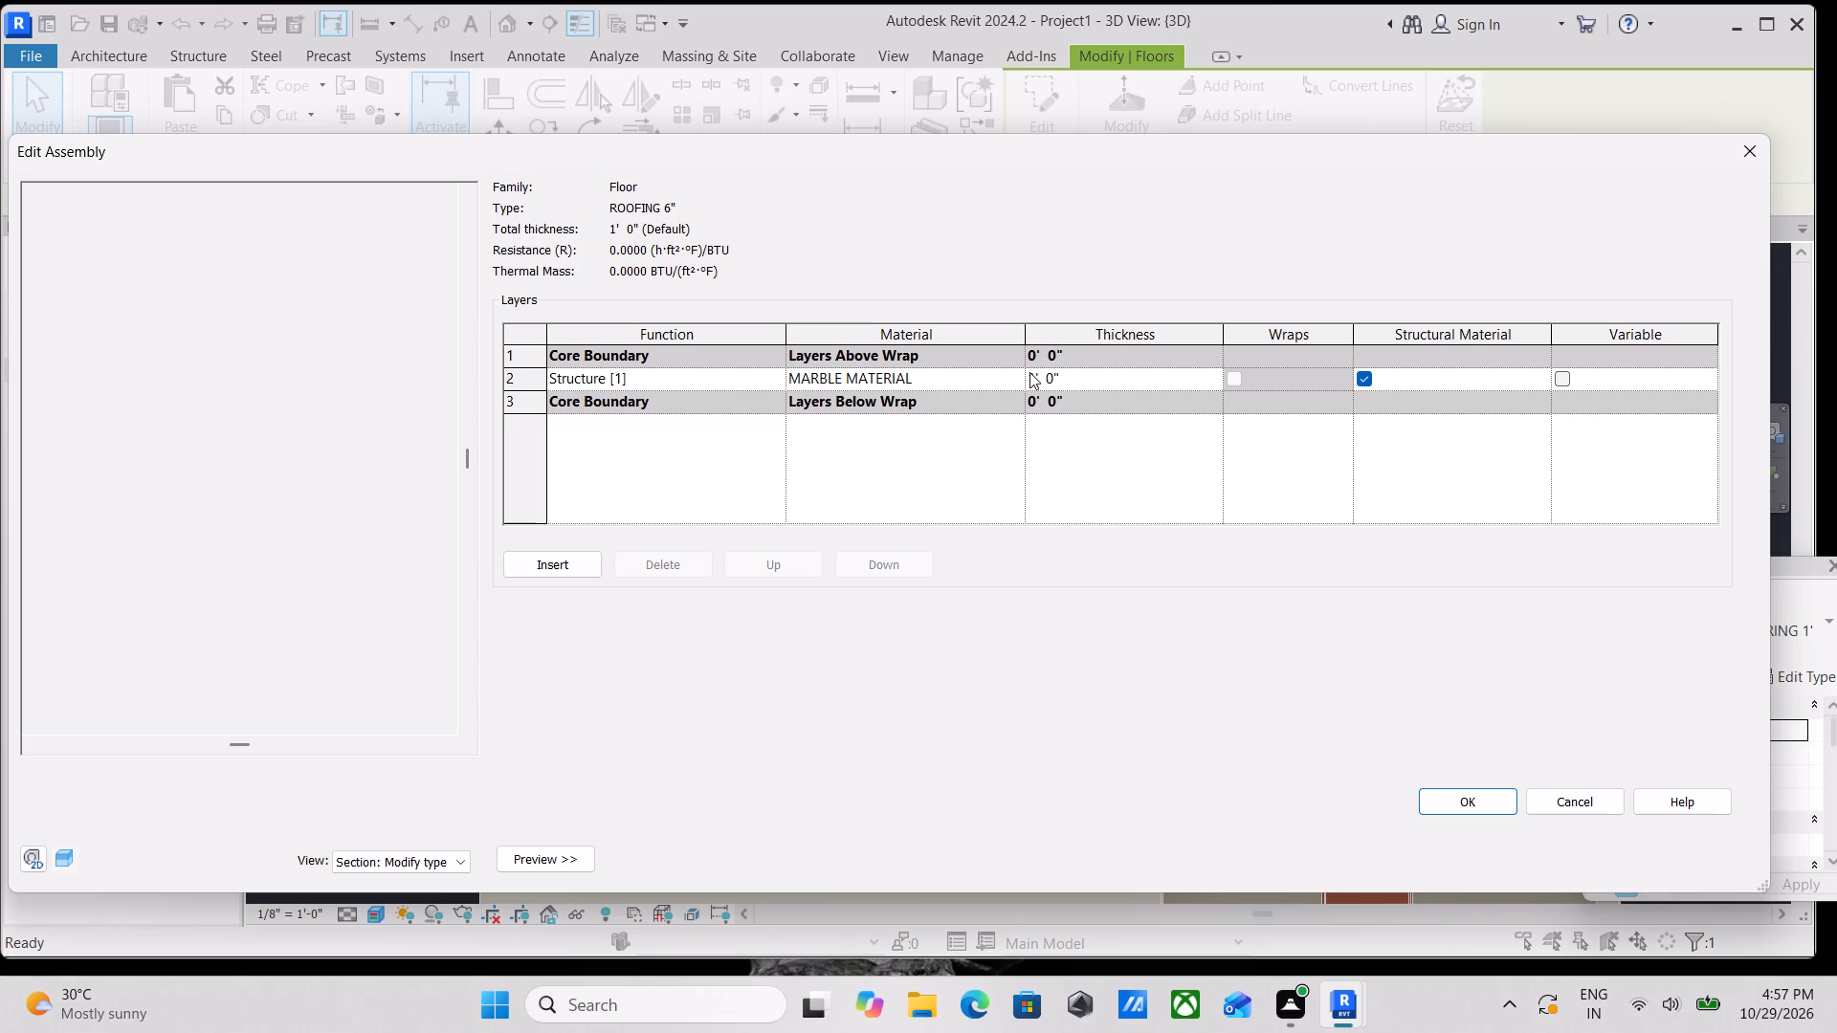
left_click(1184, 377)
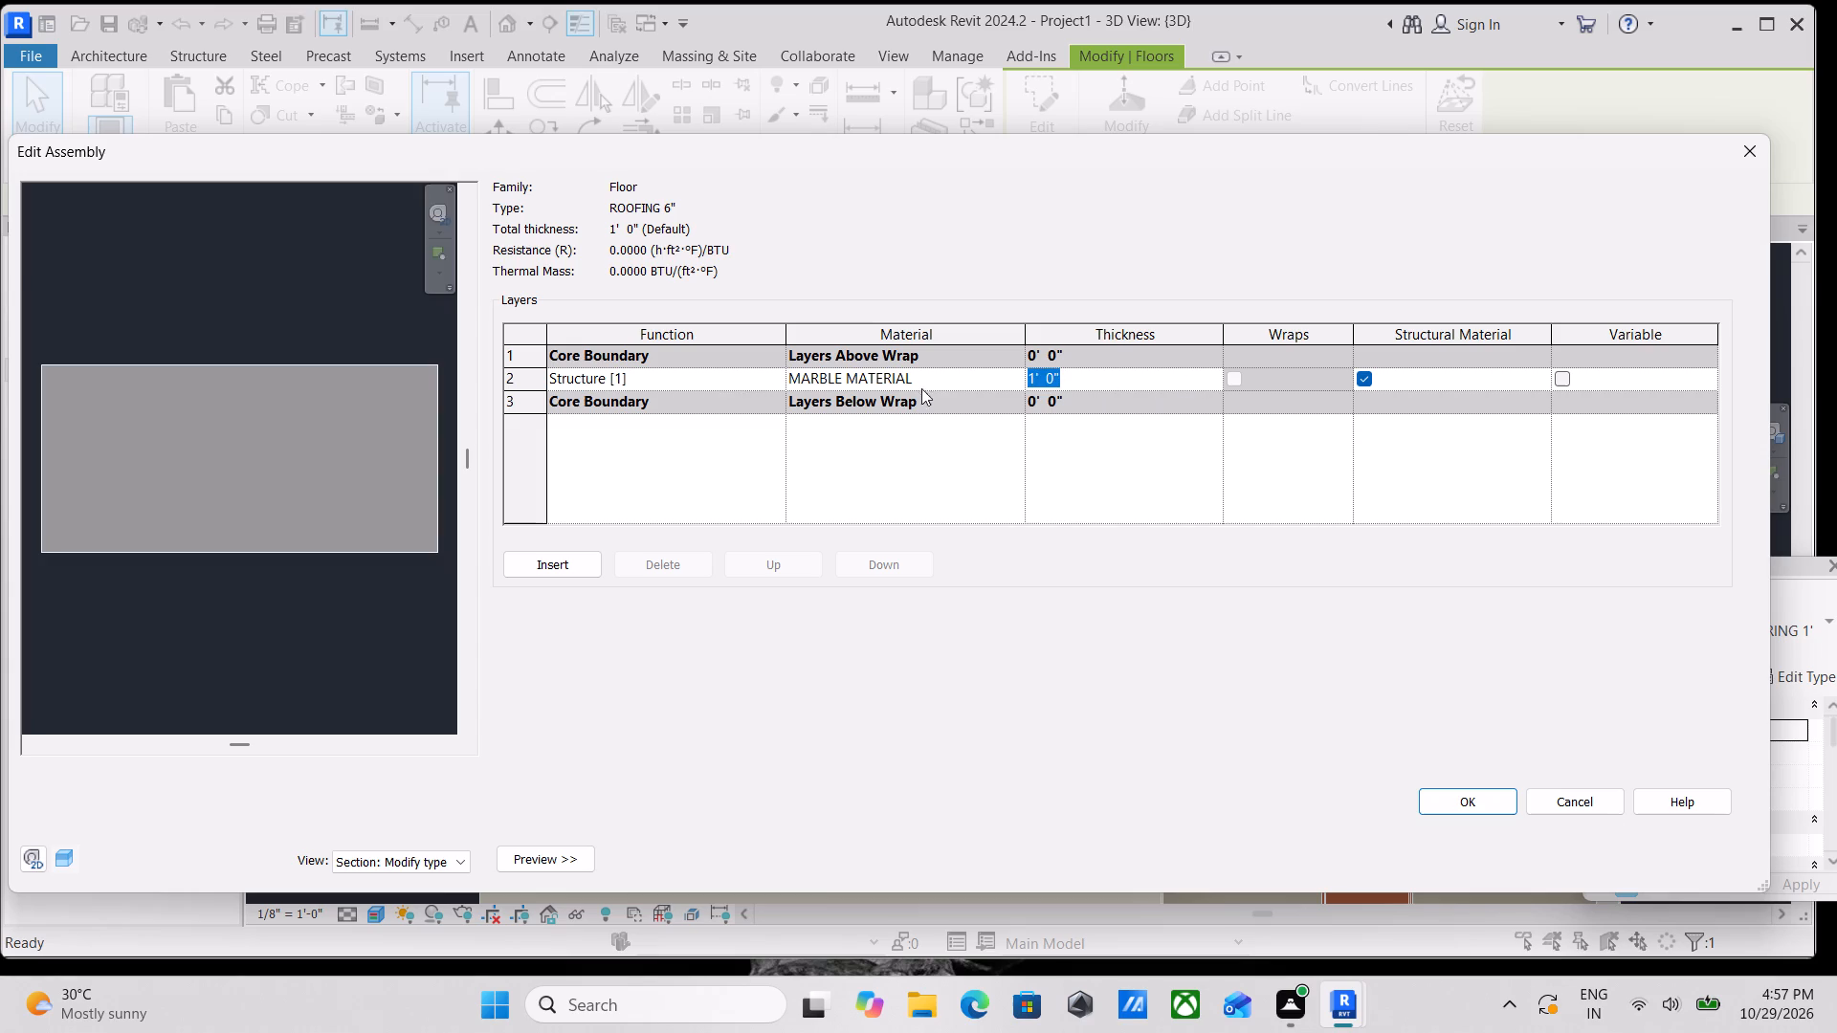
left_click(928, 379)
left_click(1022, 373)
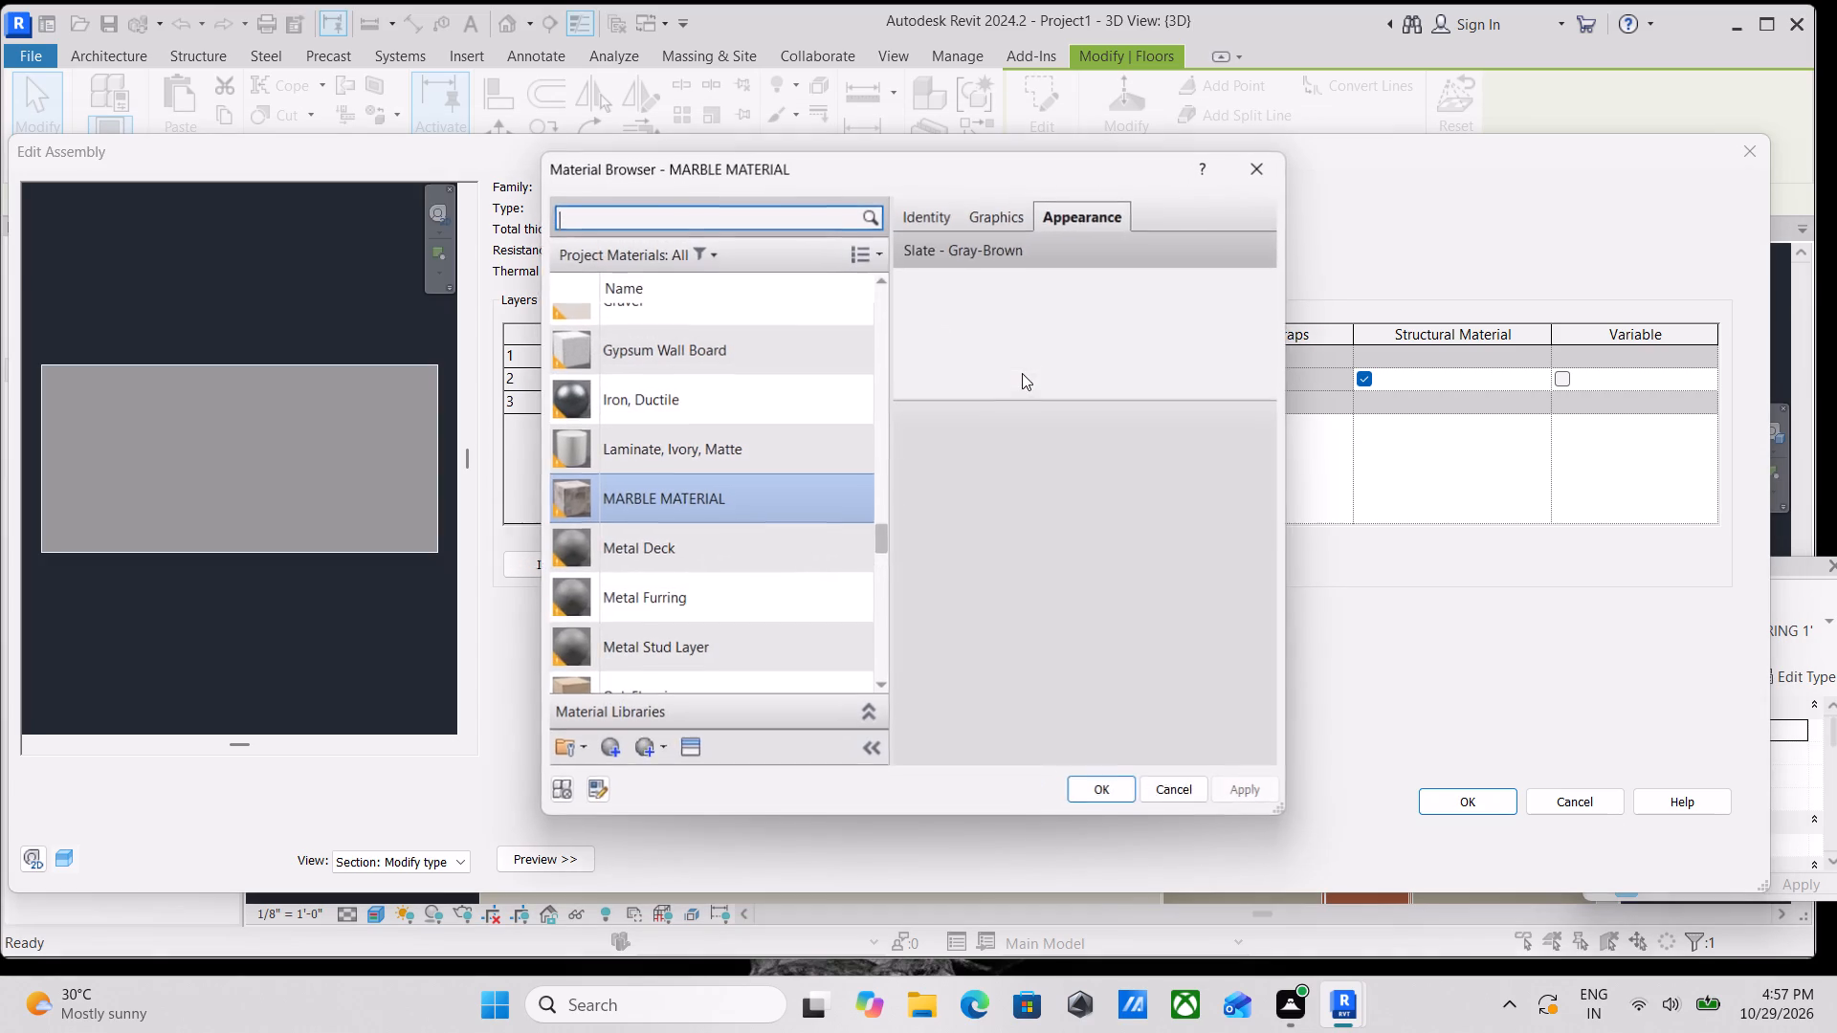
left_click(619, 749)
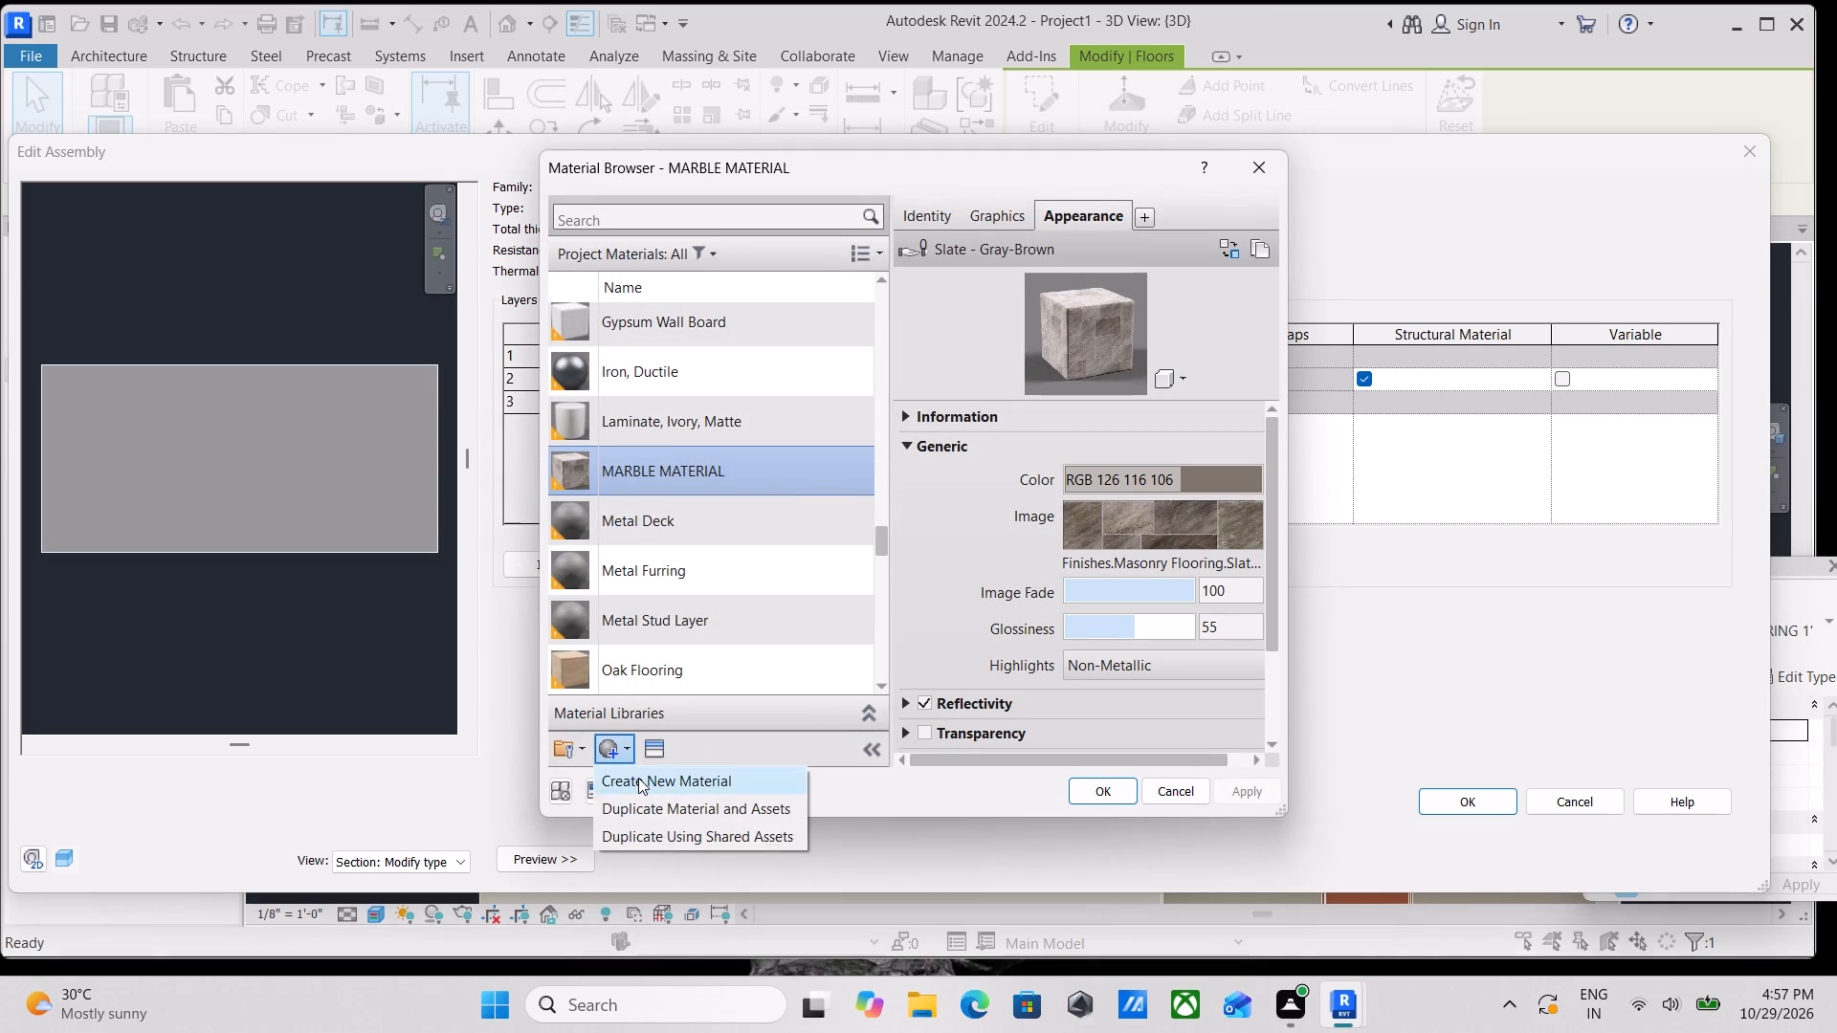
left_click(638, 778)
right_click(680, 461)
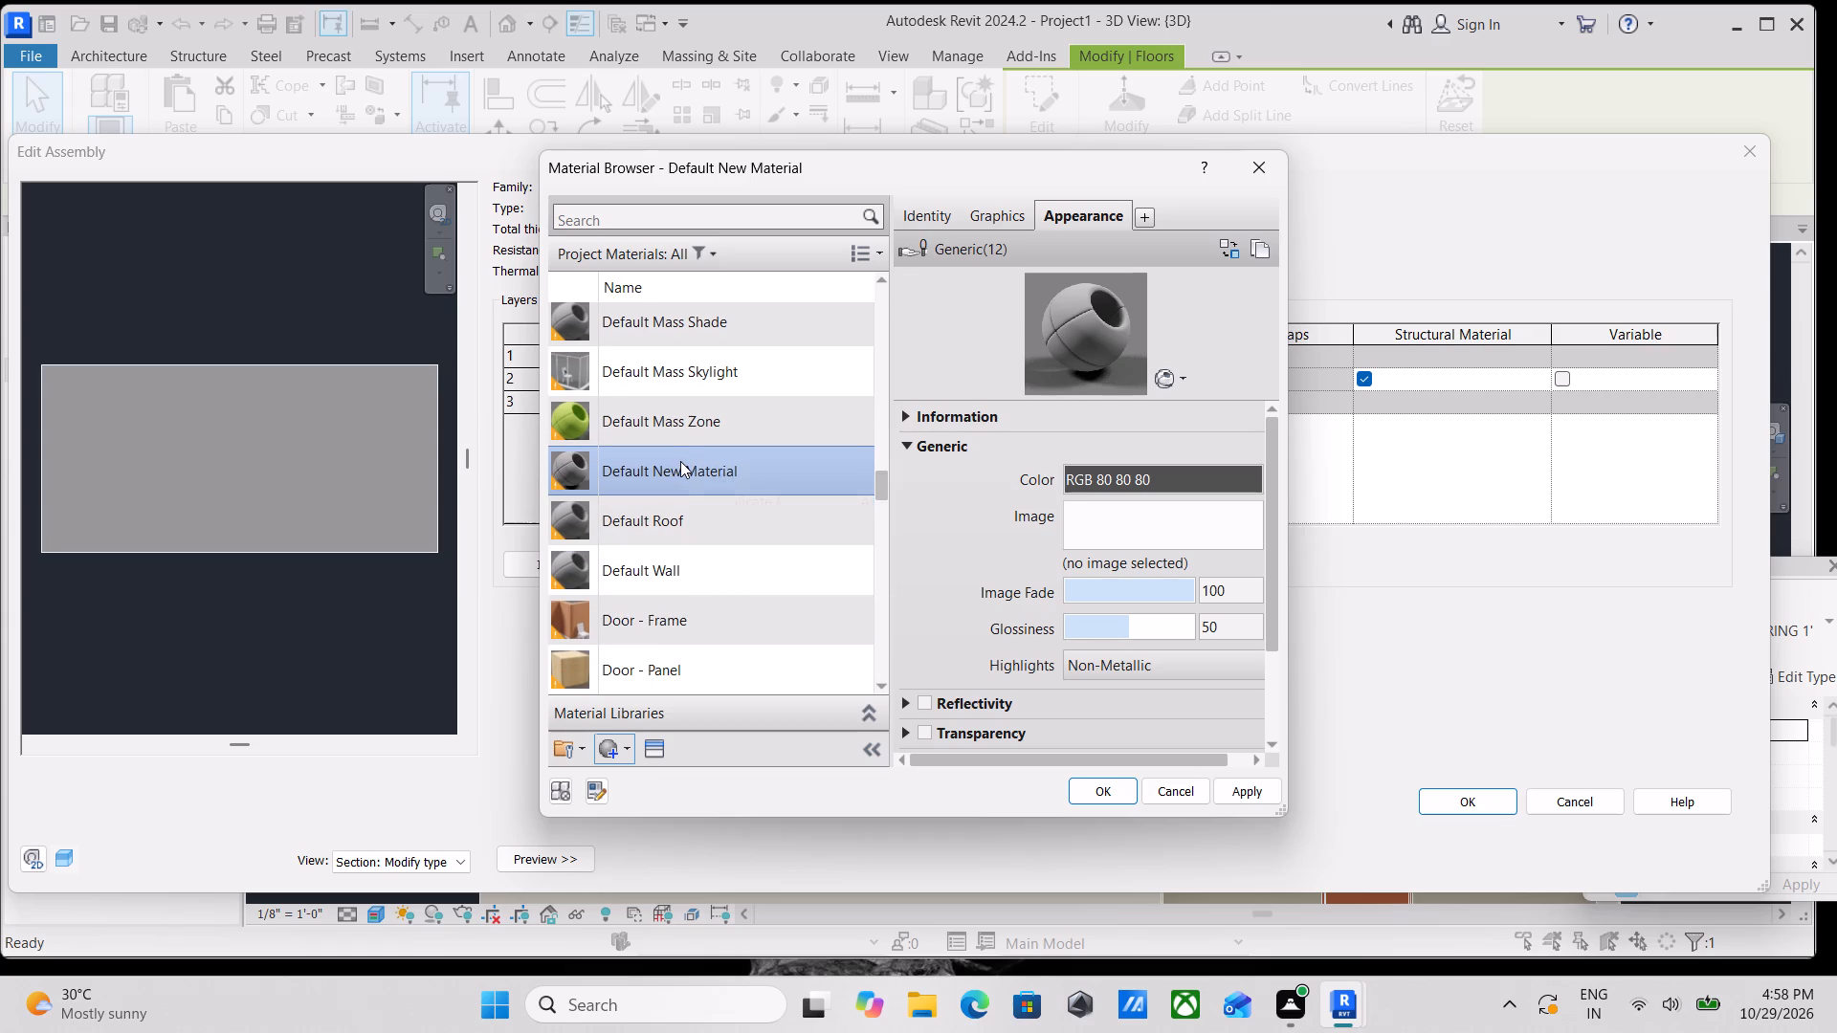
left_click(714, 554)
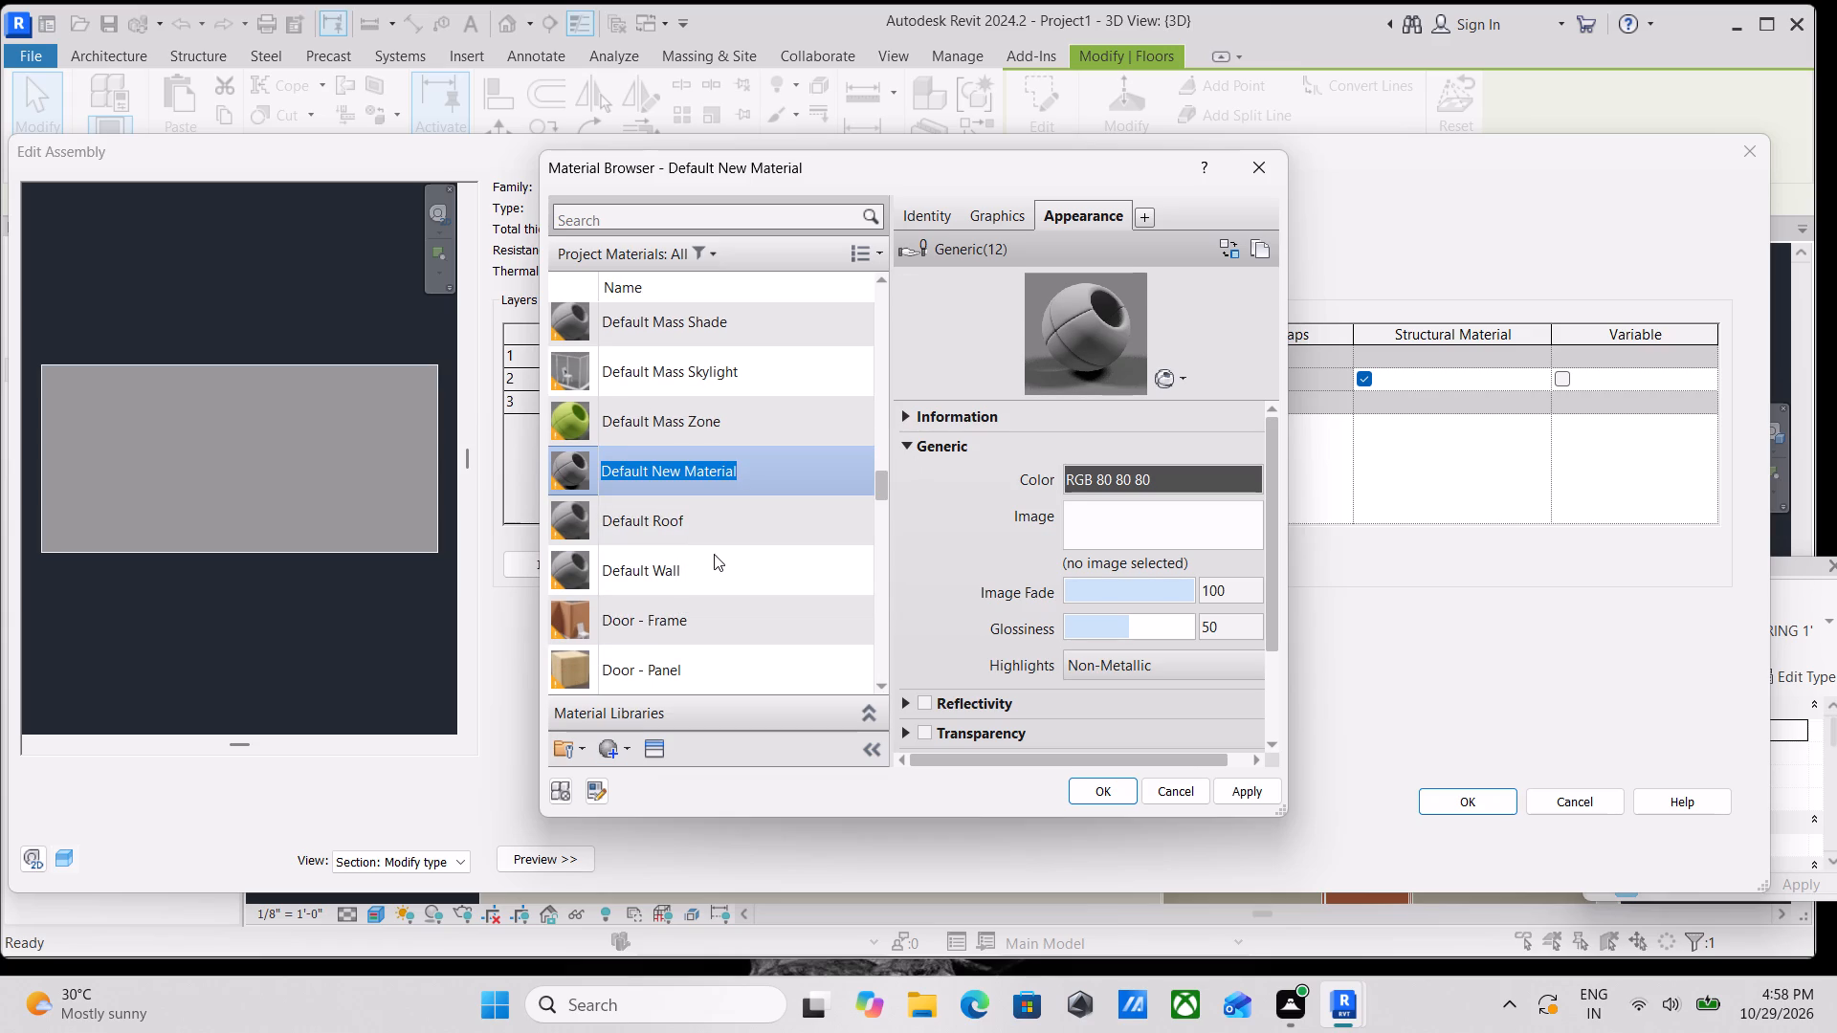
key("r")
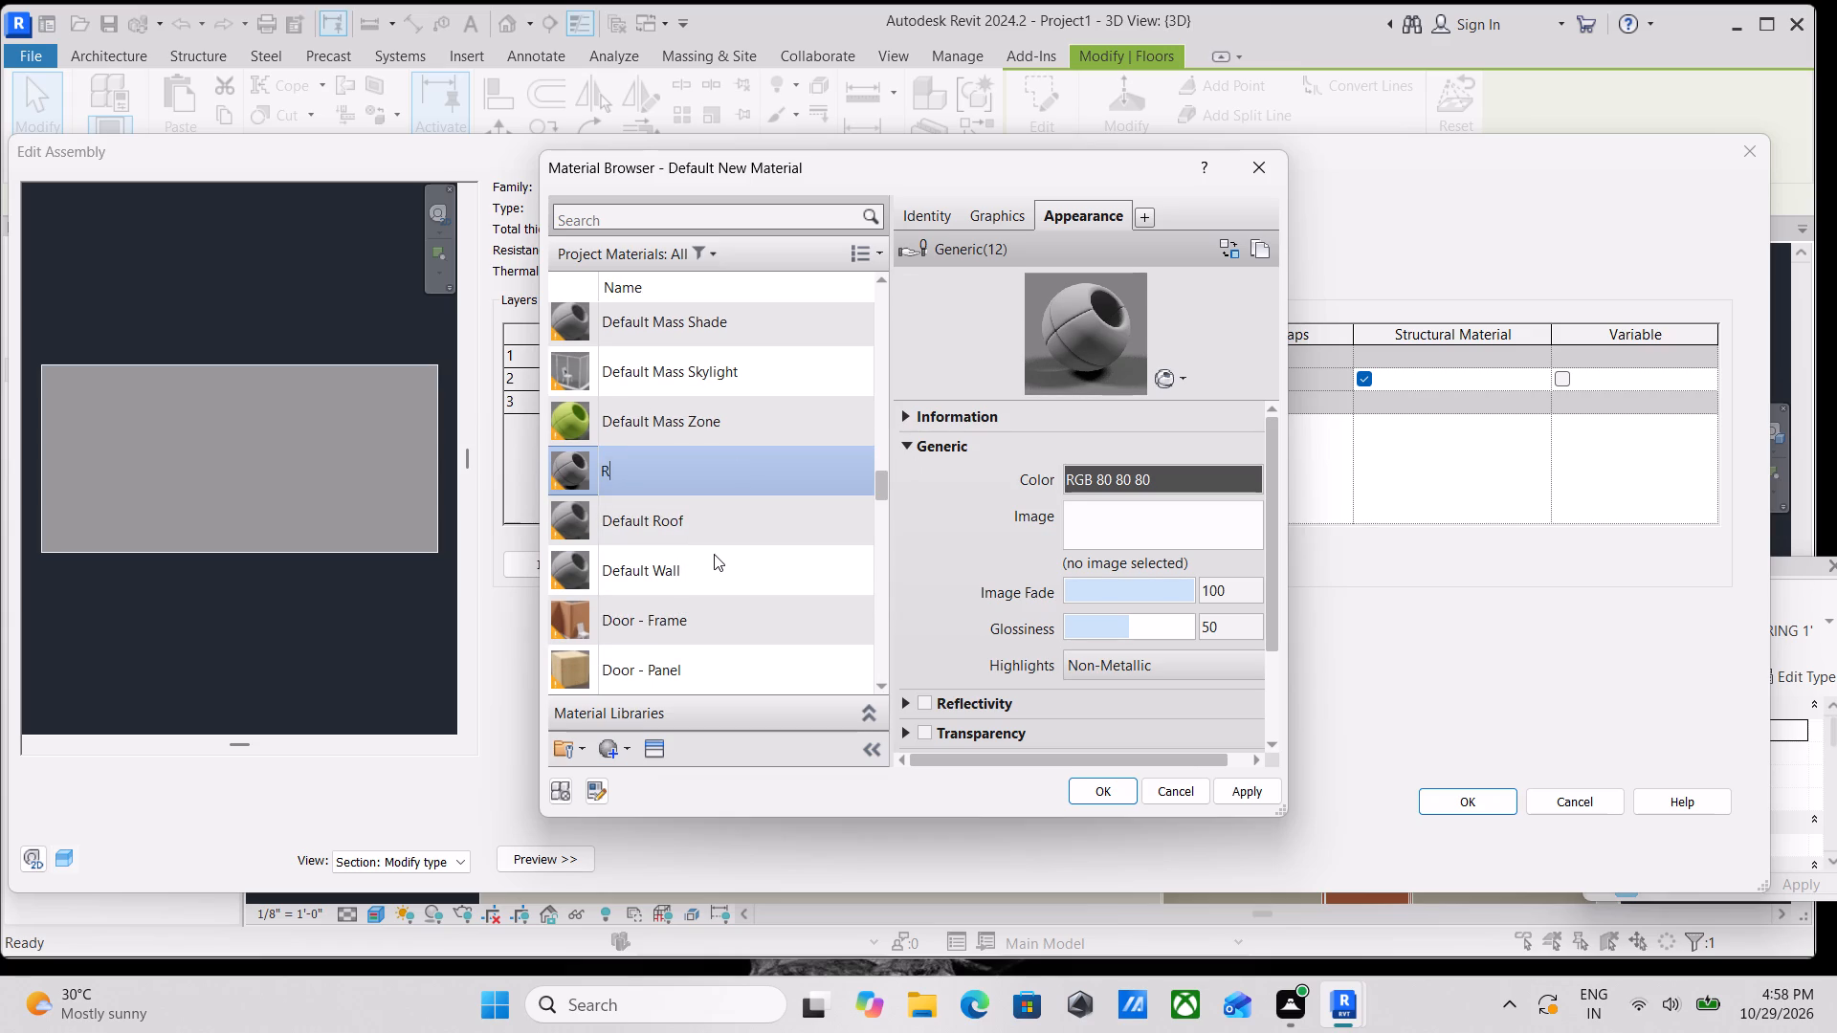
type("OOFING")
key("space")
type("MA")
type("TER")
type("IAL")
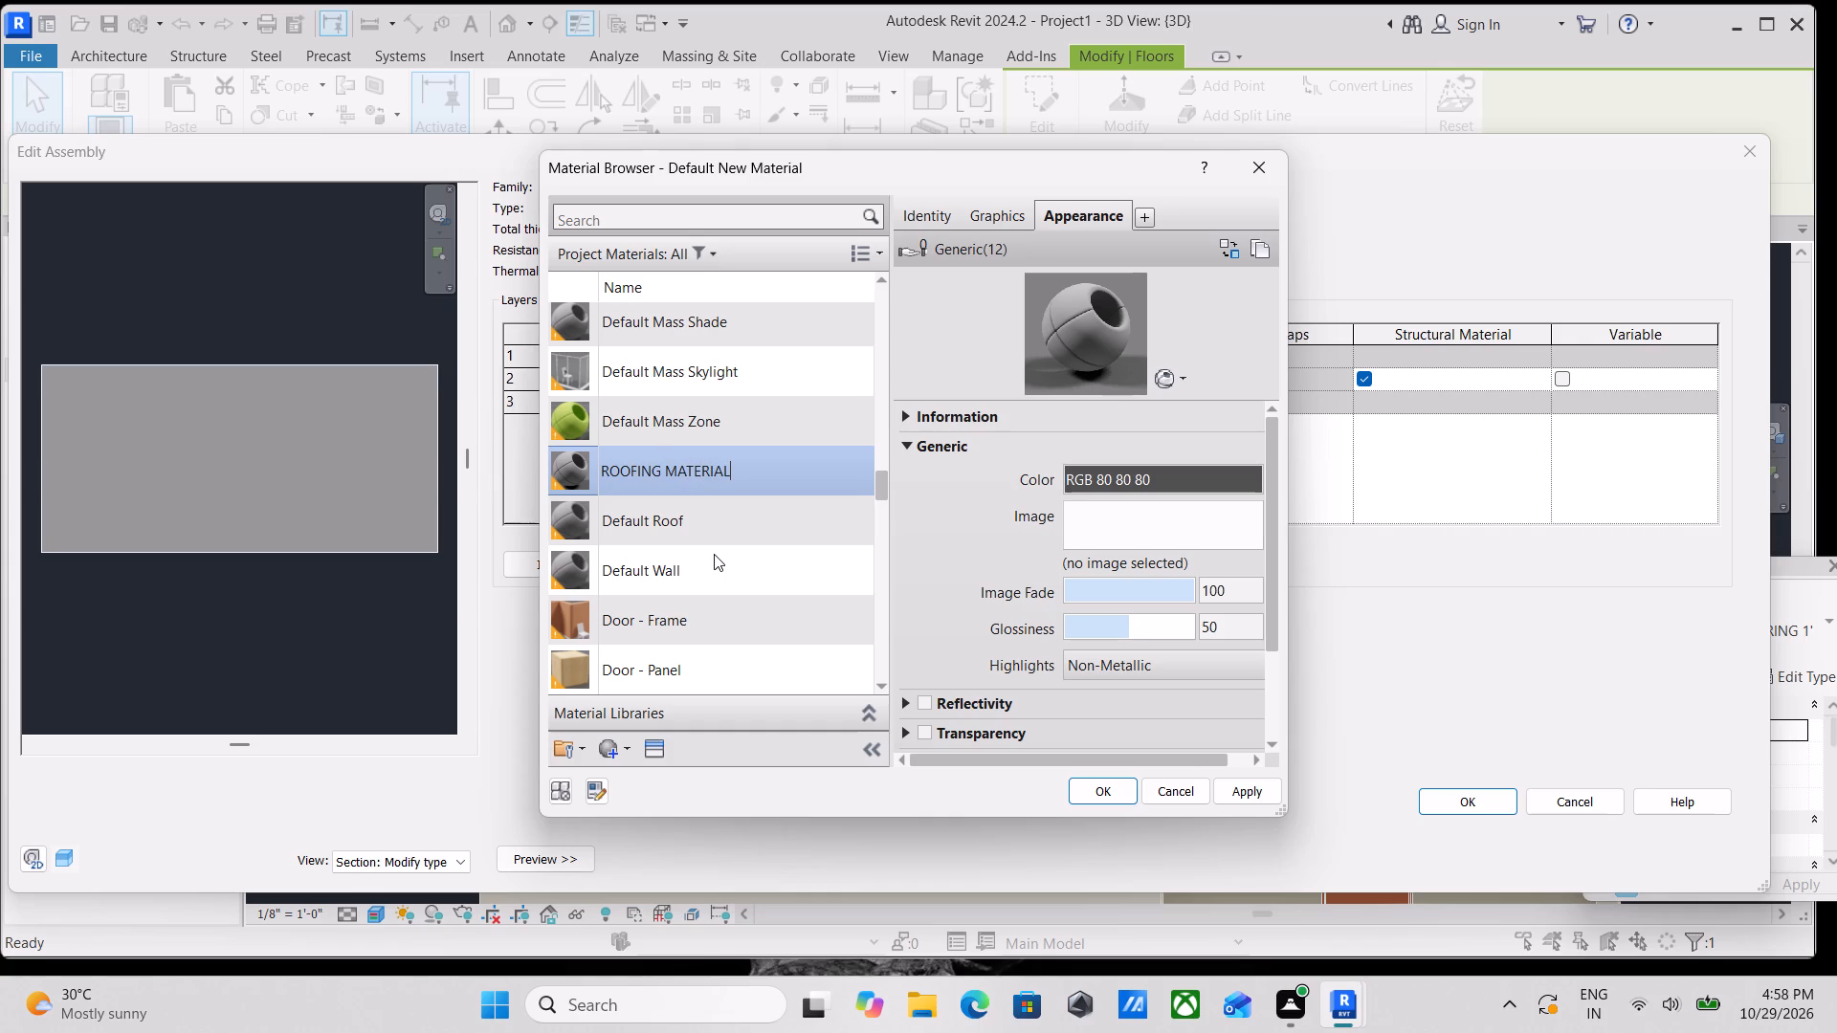
key("space")
type("1'")
left_click(724, 476)
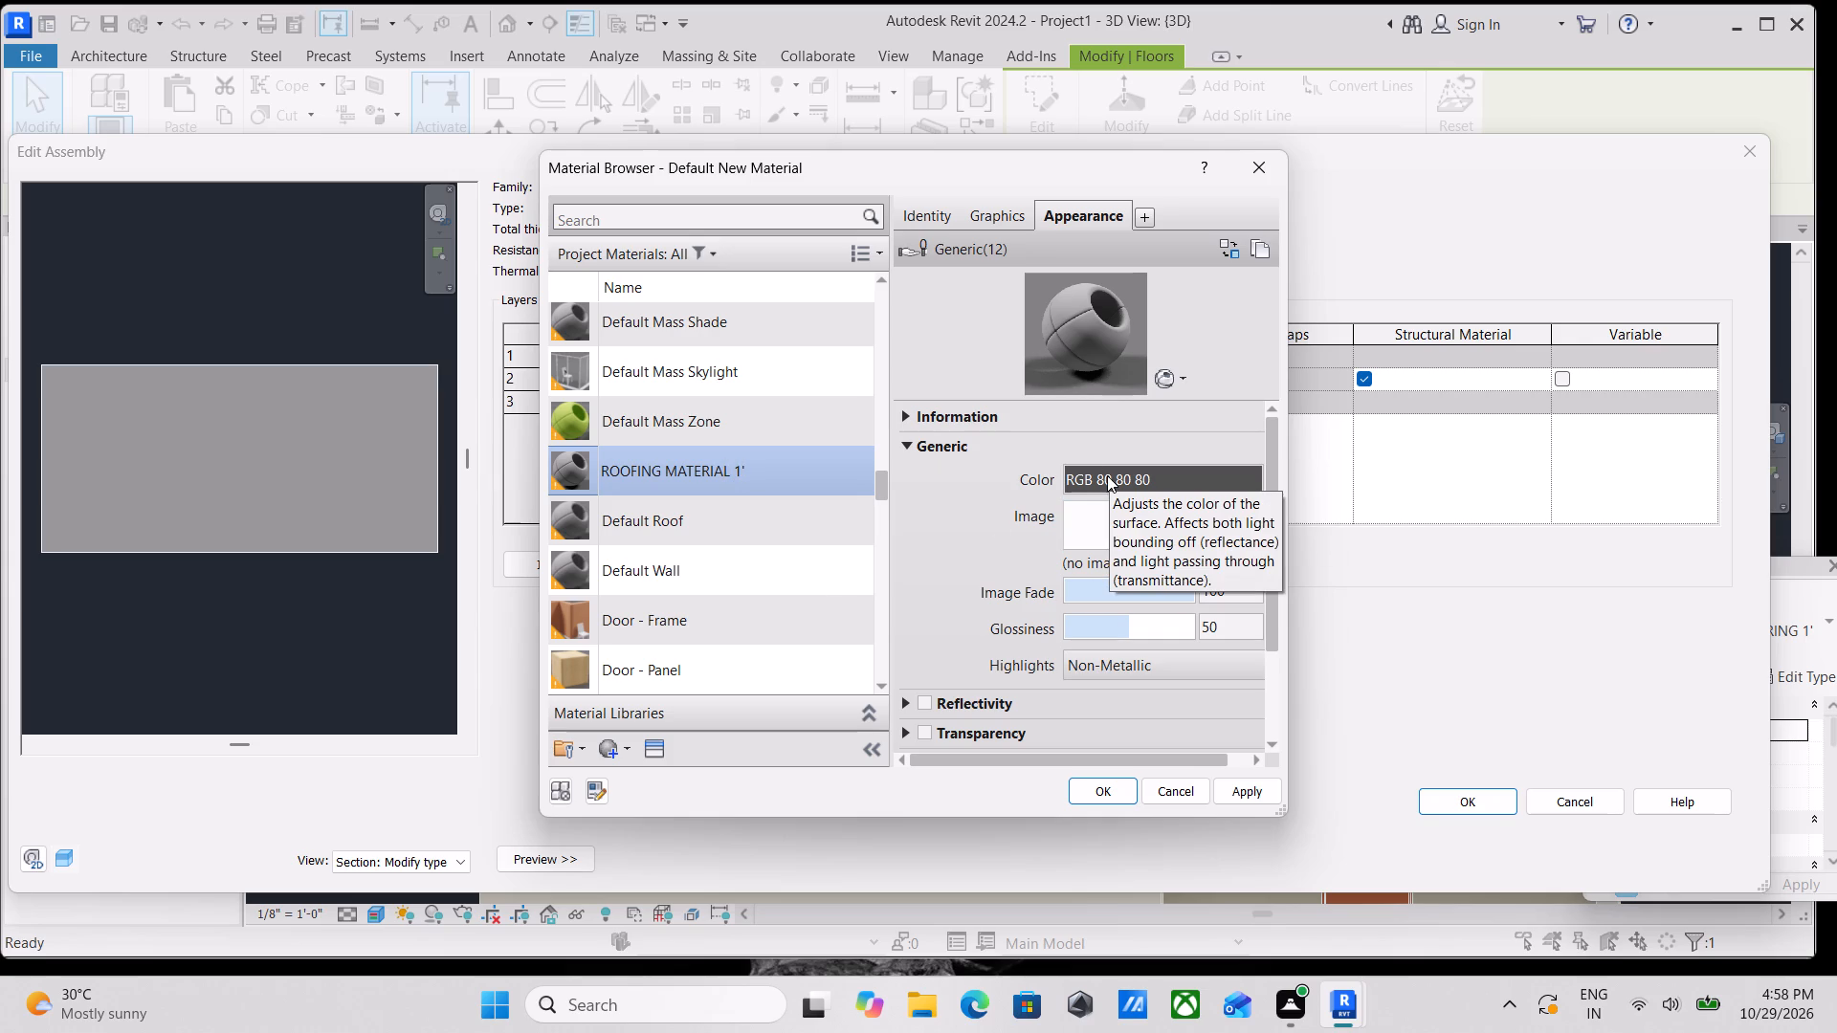
Browse the Appearance Library categories in the Asset Browser for a suitable roofing surface.
left_click(659, 743)
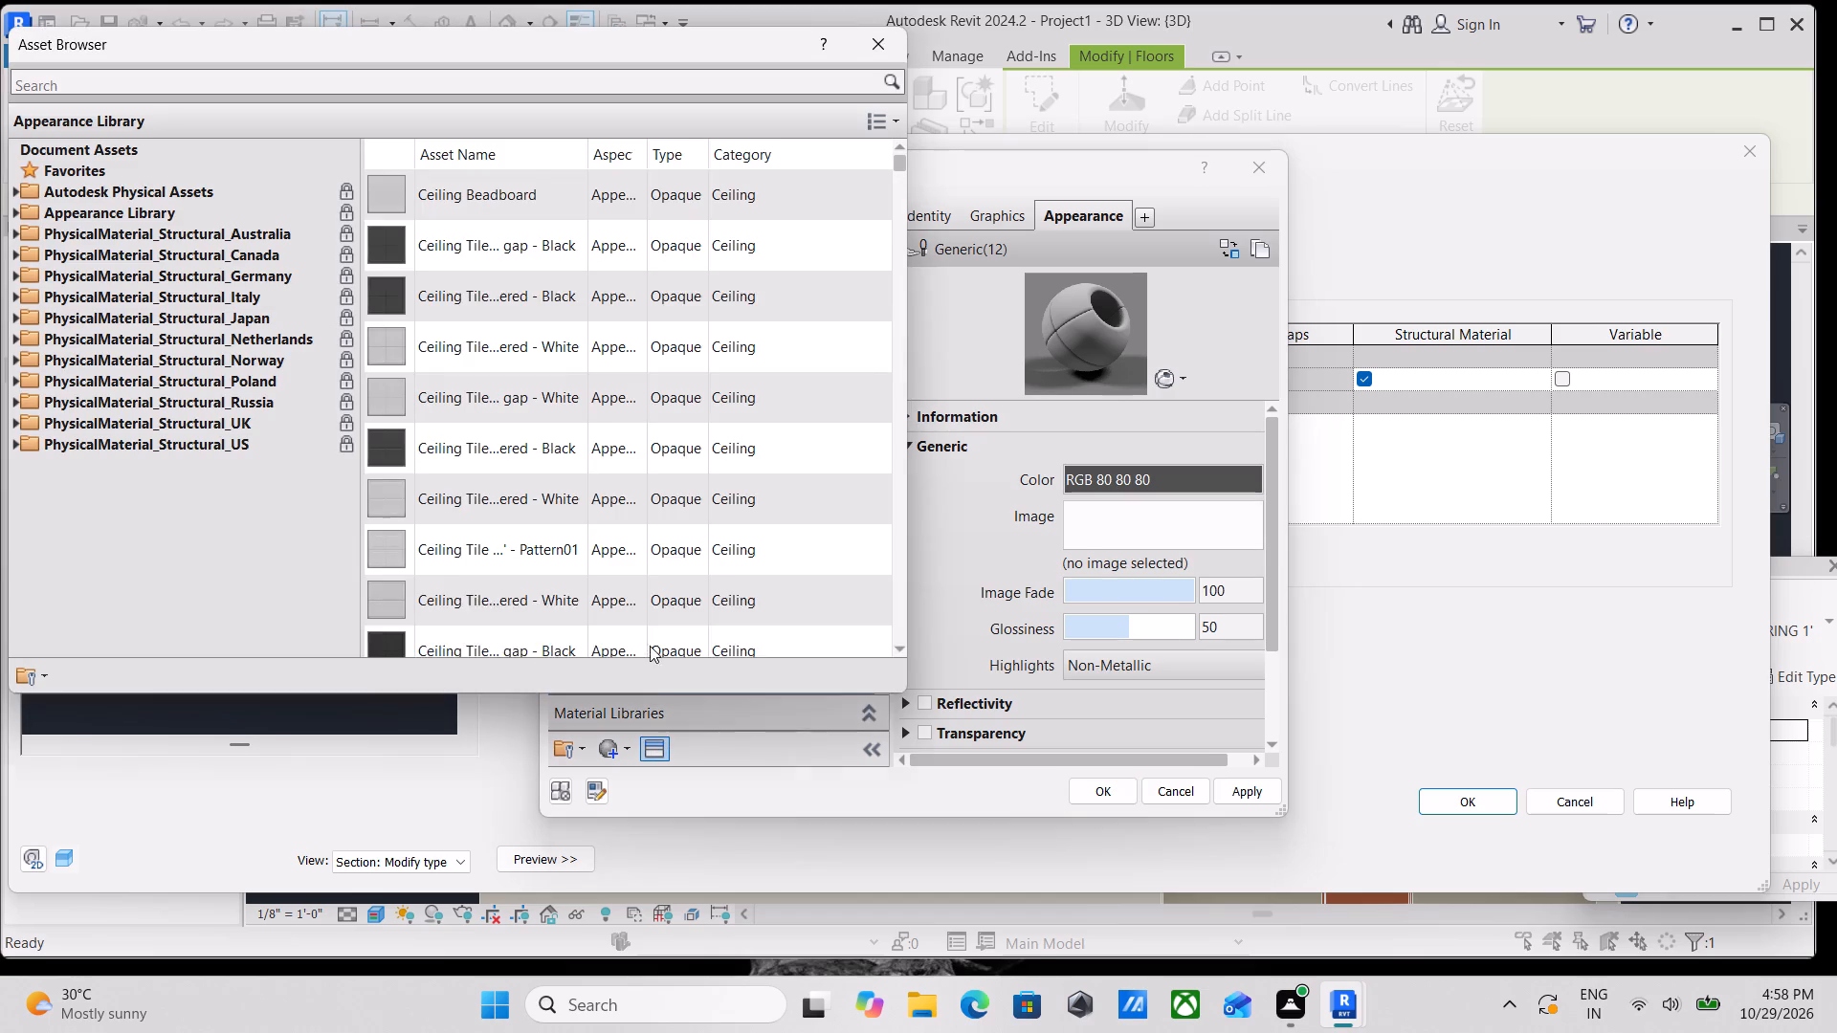
left_click(12, 219)
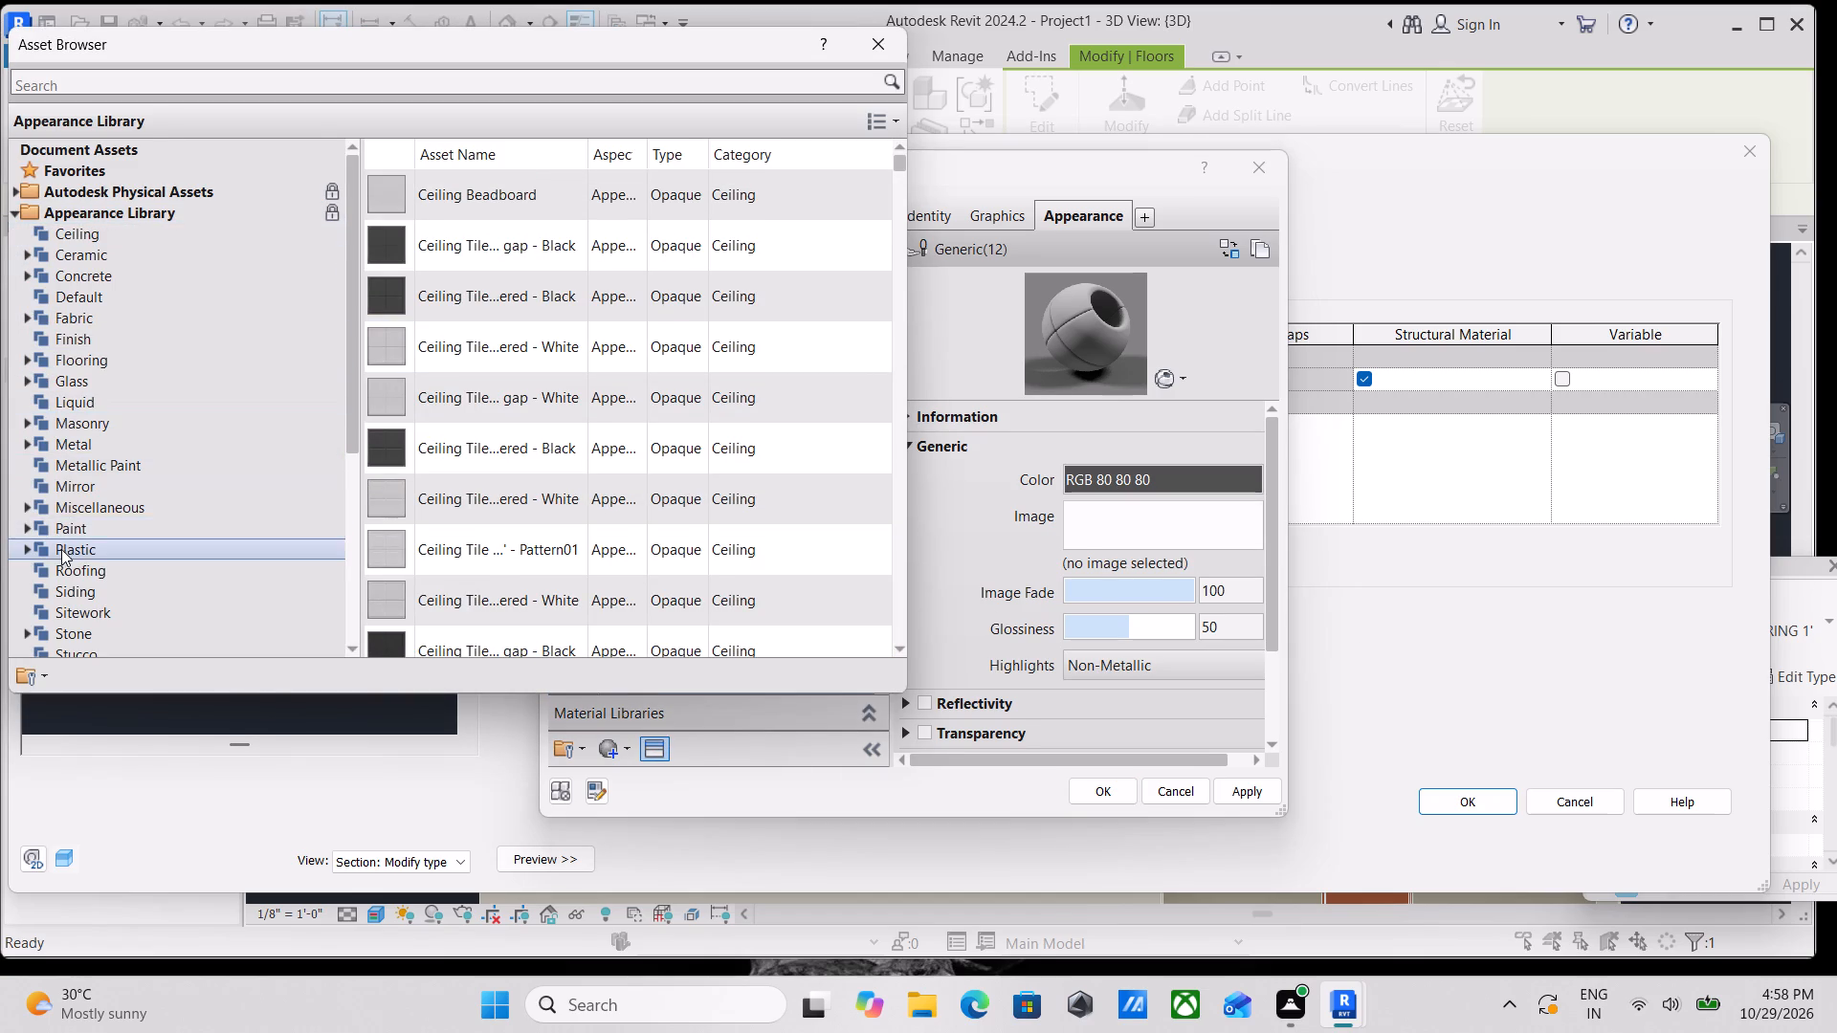
scroll(55, 554, "down", 1)
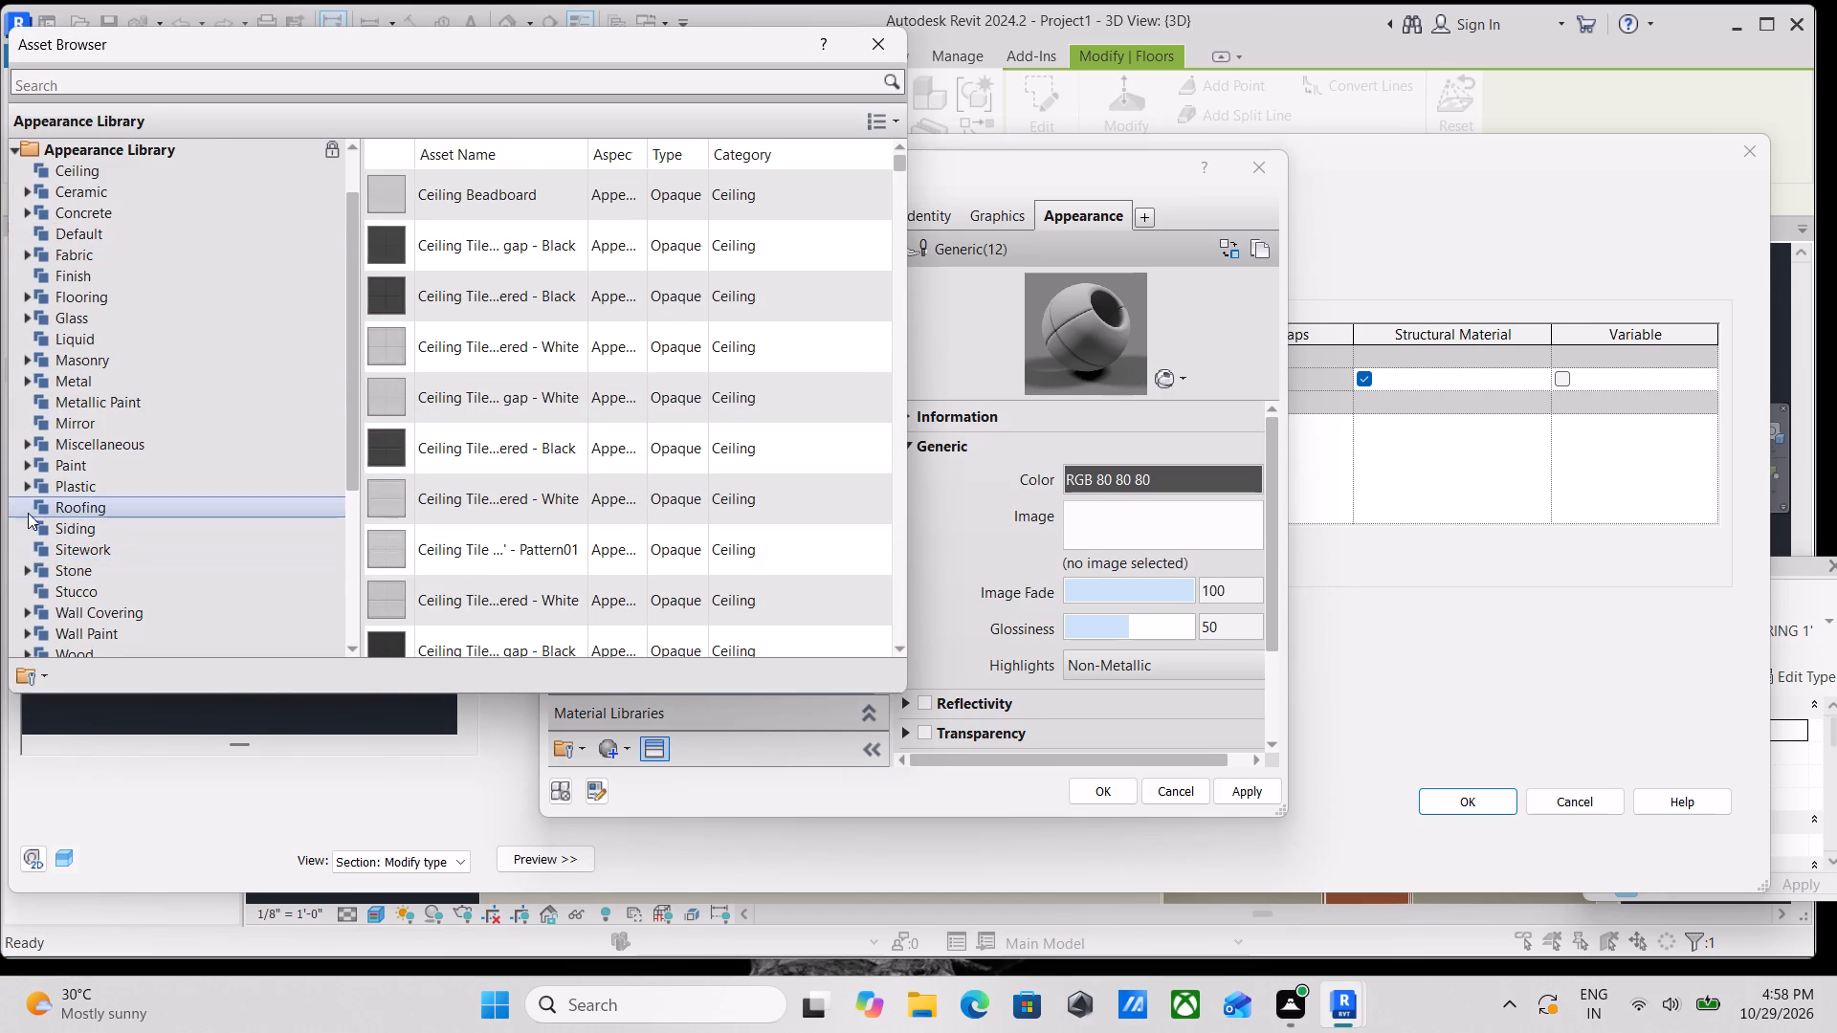
left_click(24, 493)
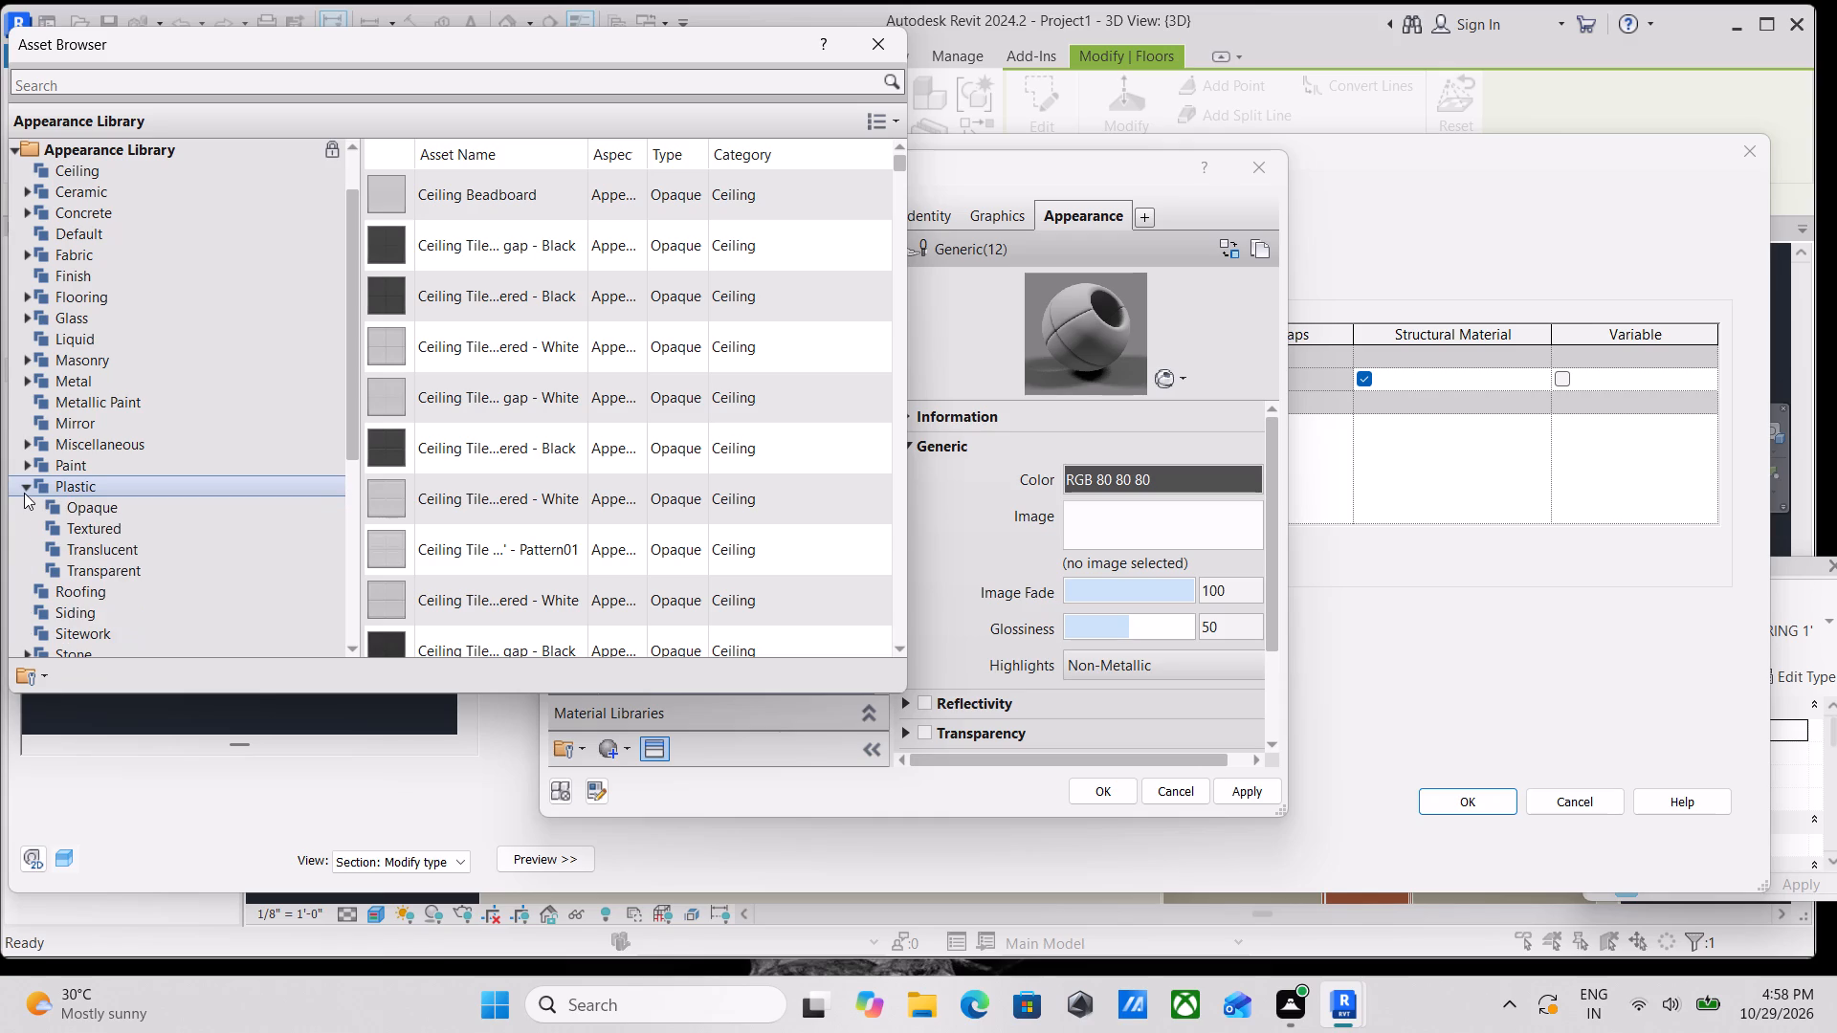
left_click(24, 493)
left_click(24, 493)
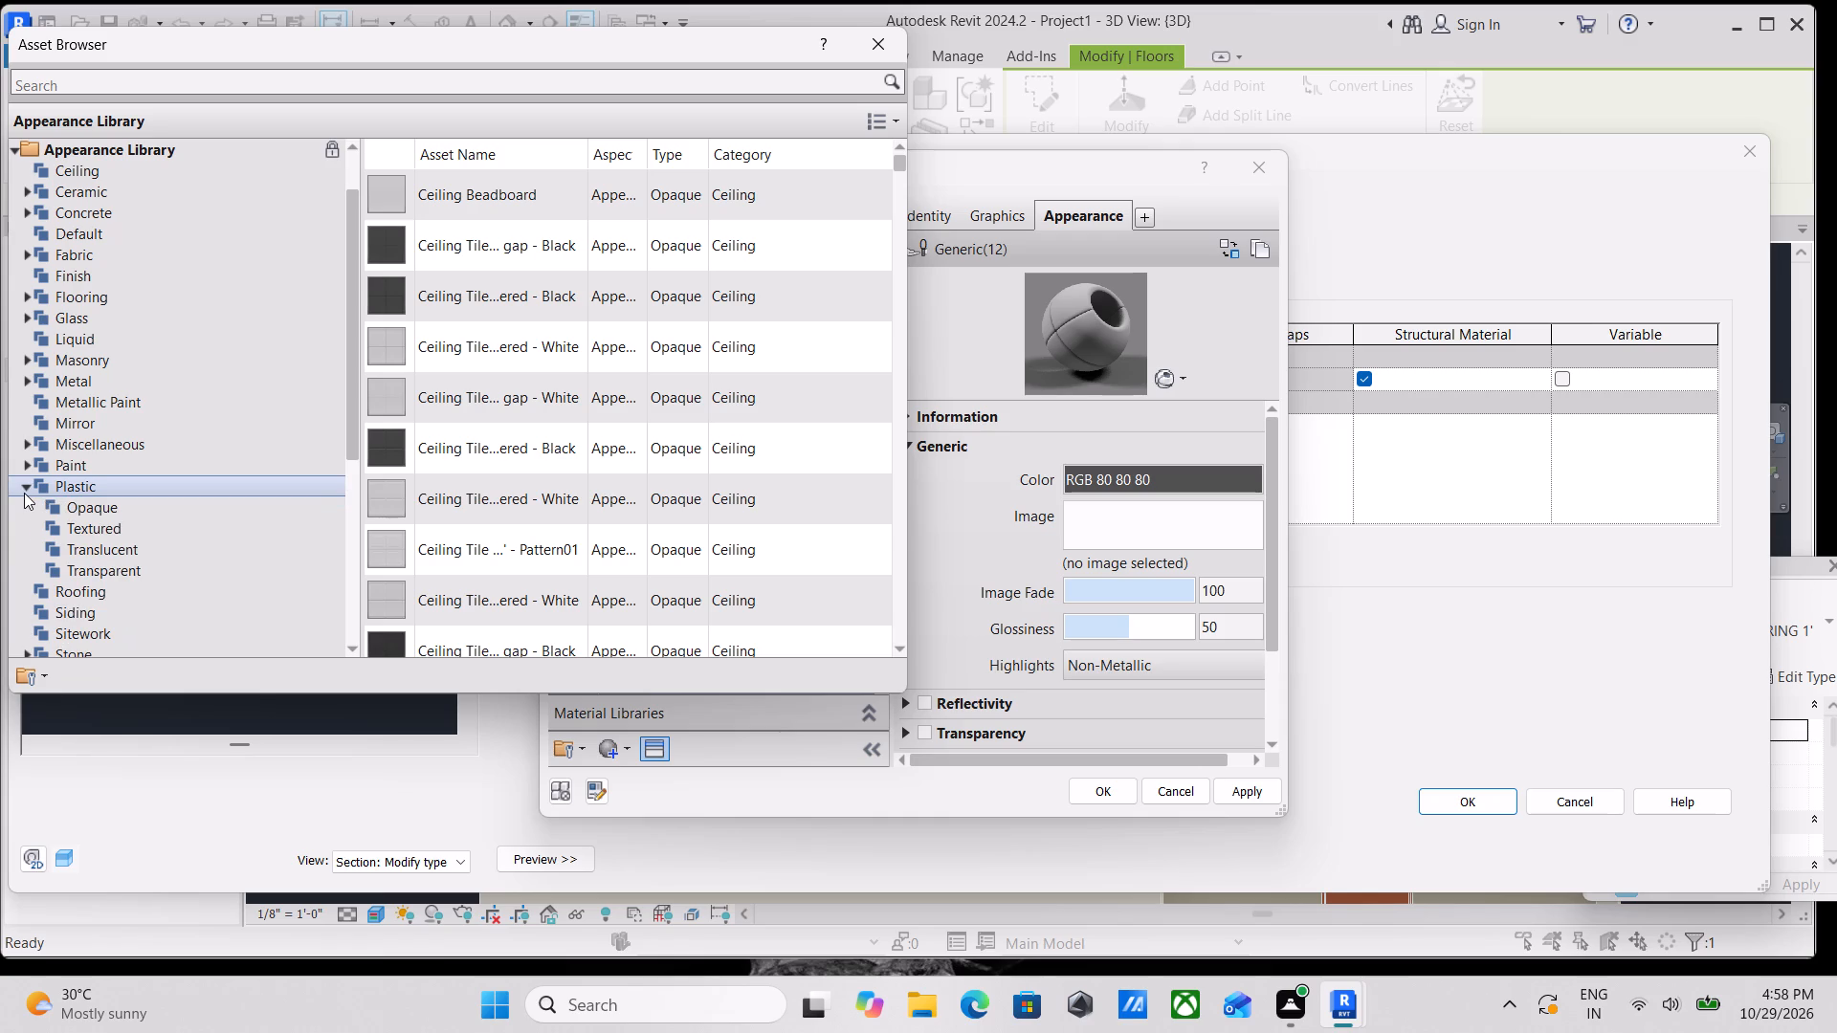
left_click(24, 493)
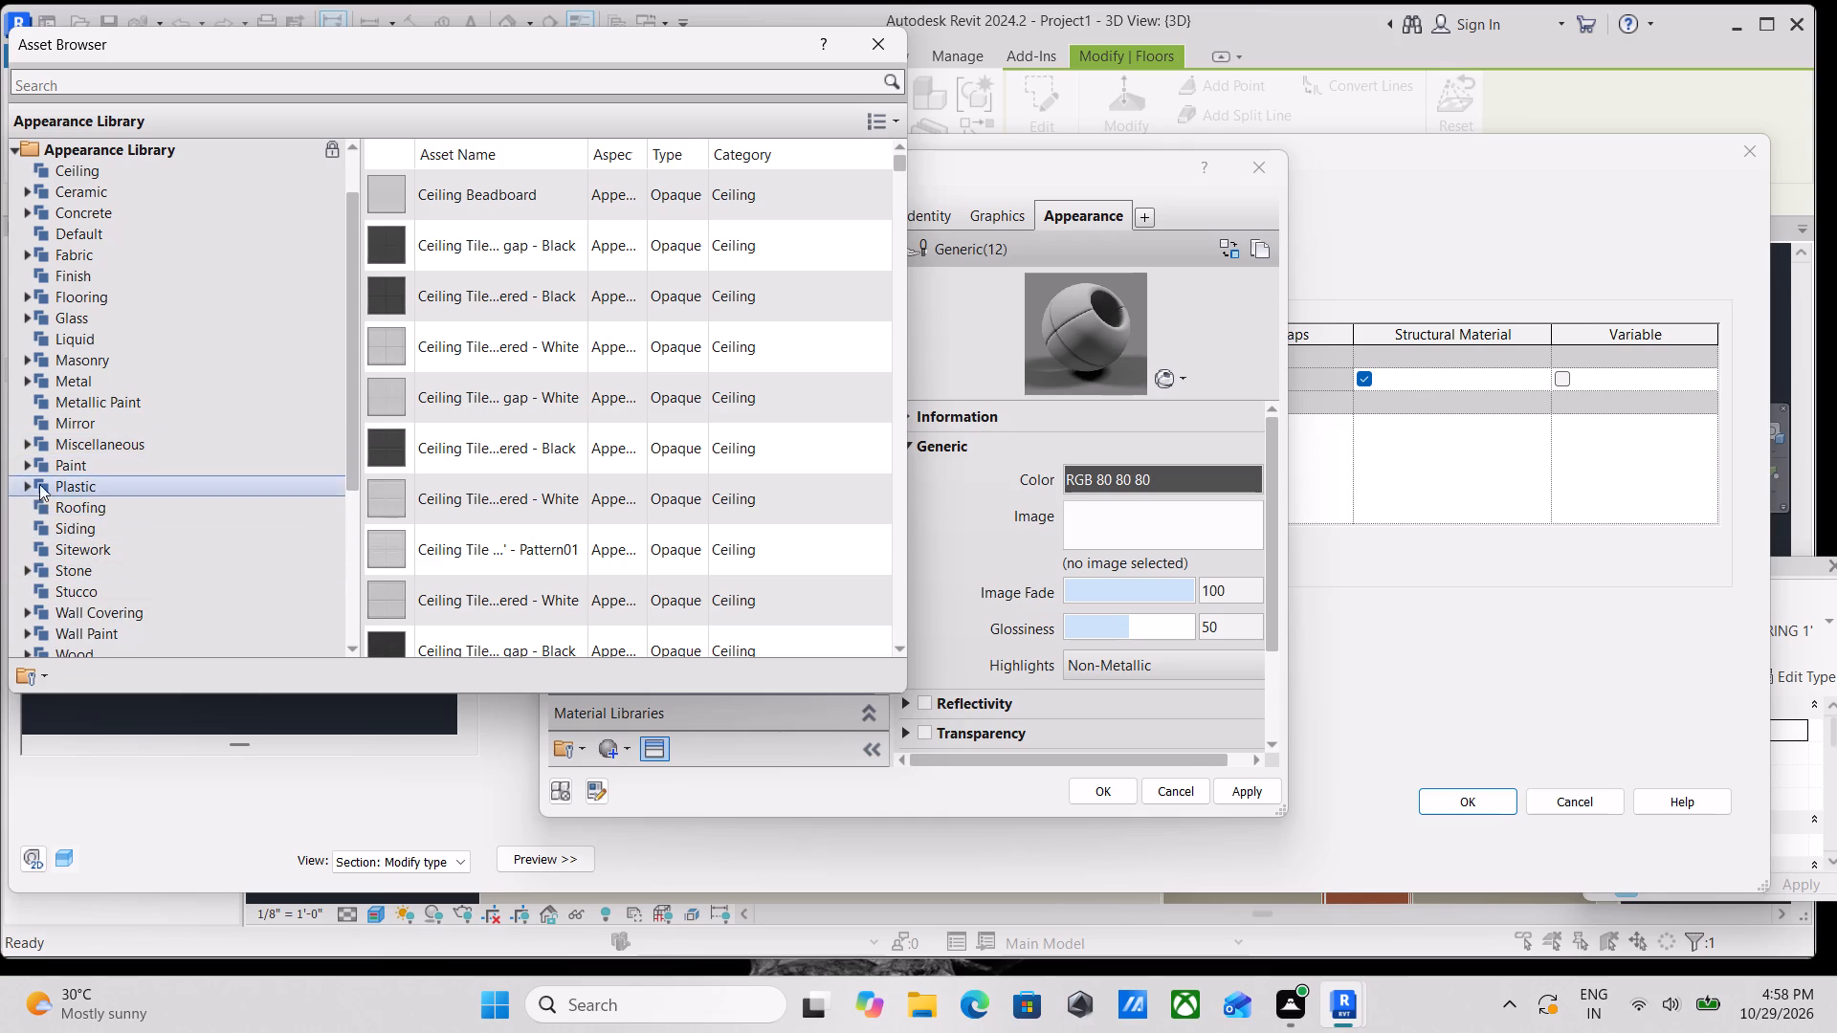
scroll(52, 613, "down", 1)
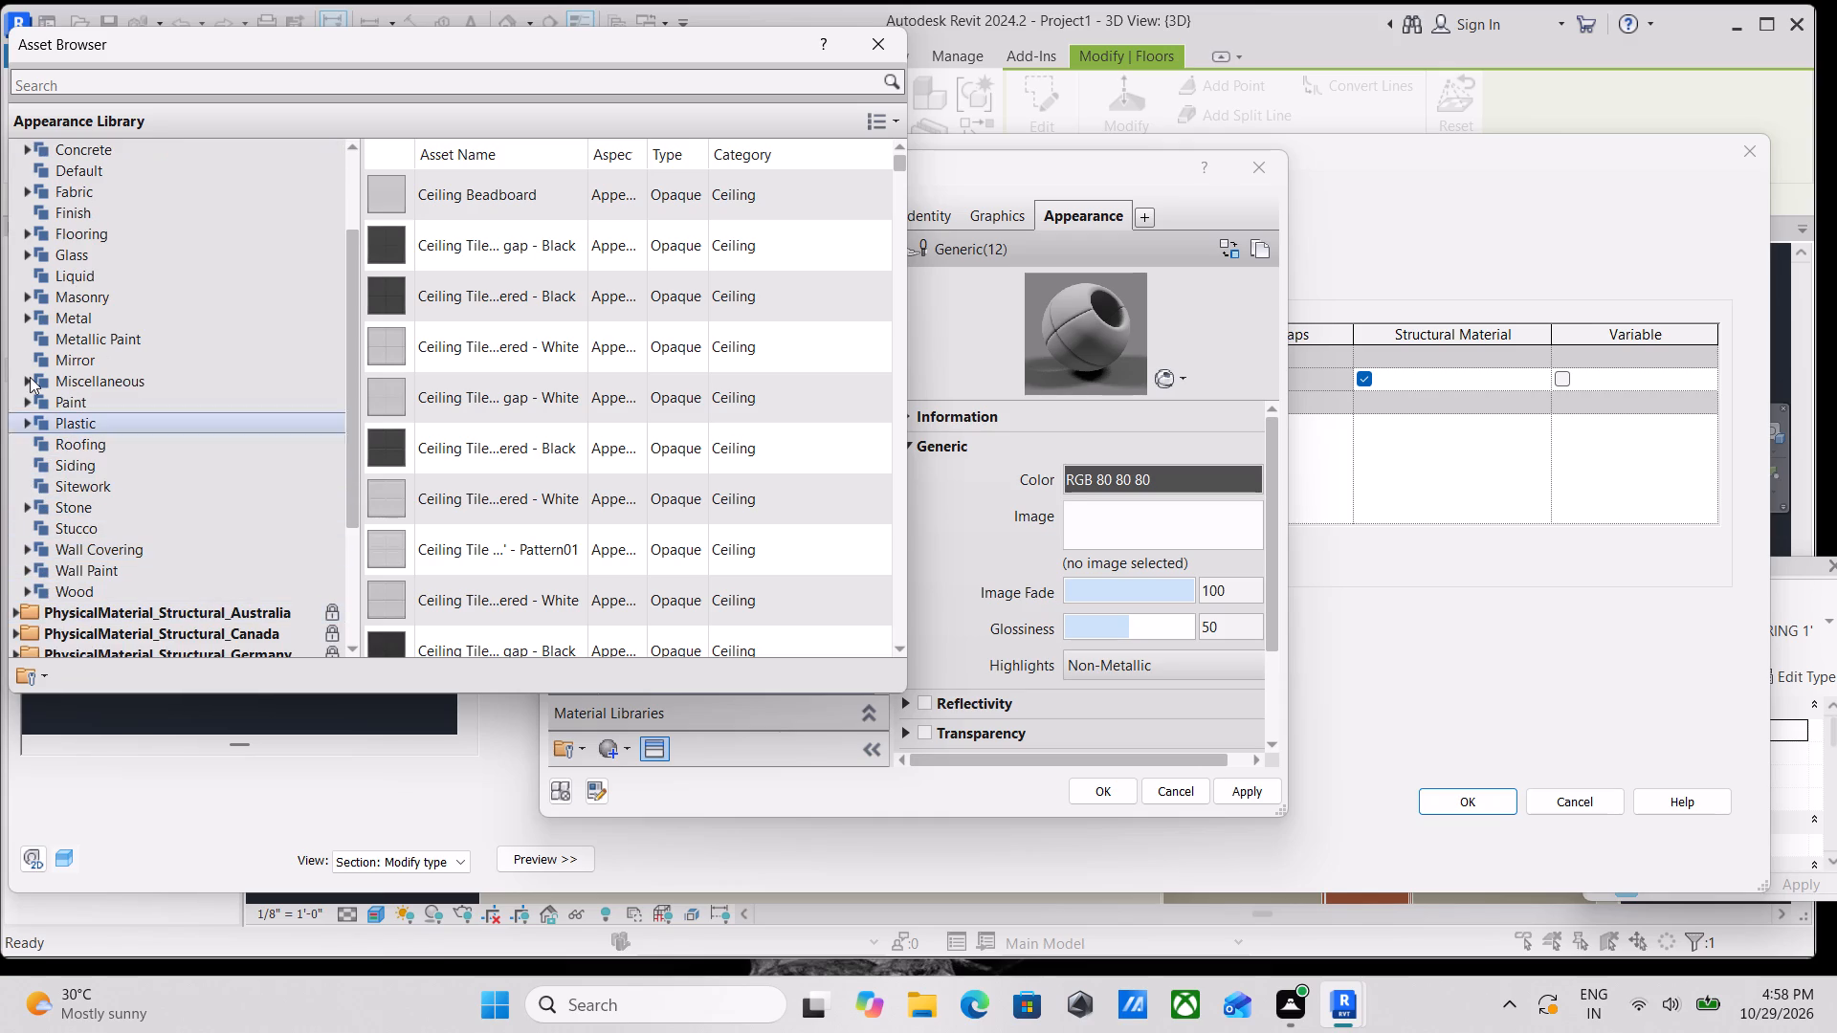
scroll(39, 365, "up", 1)
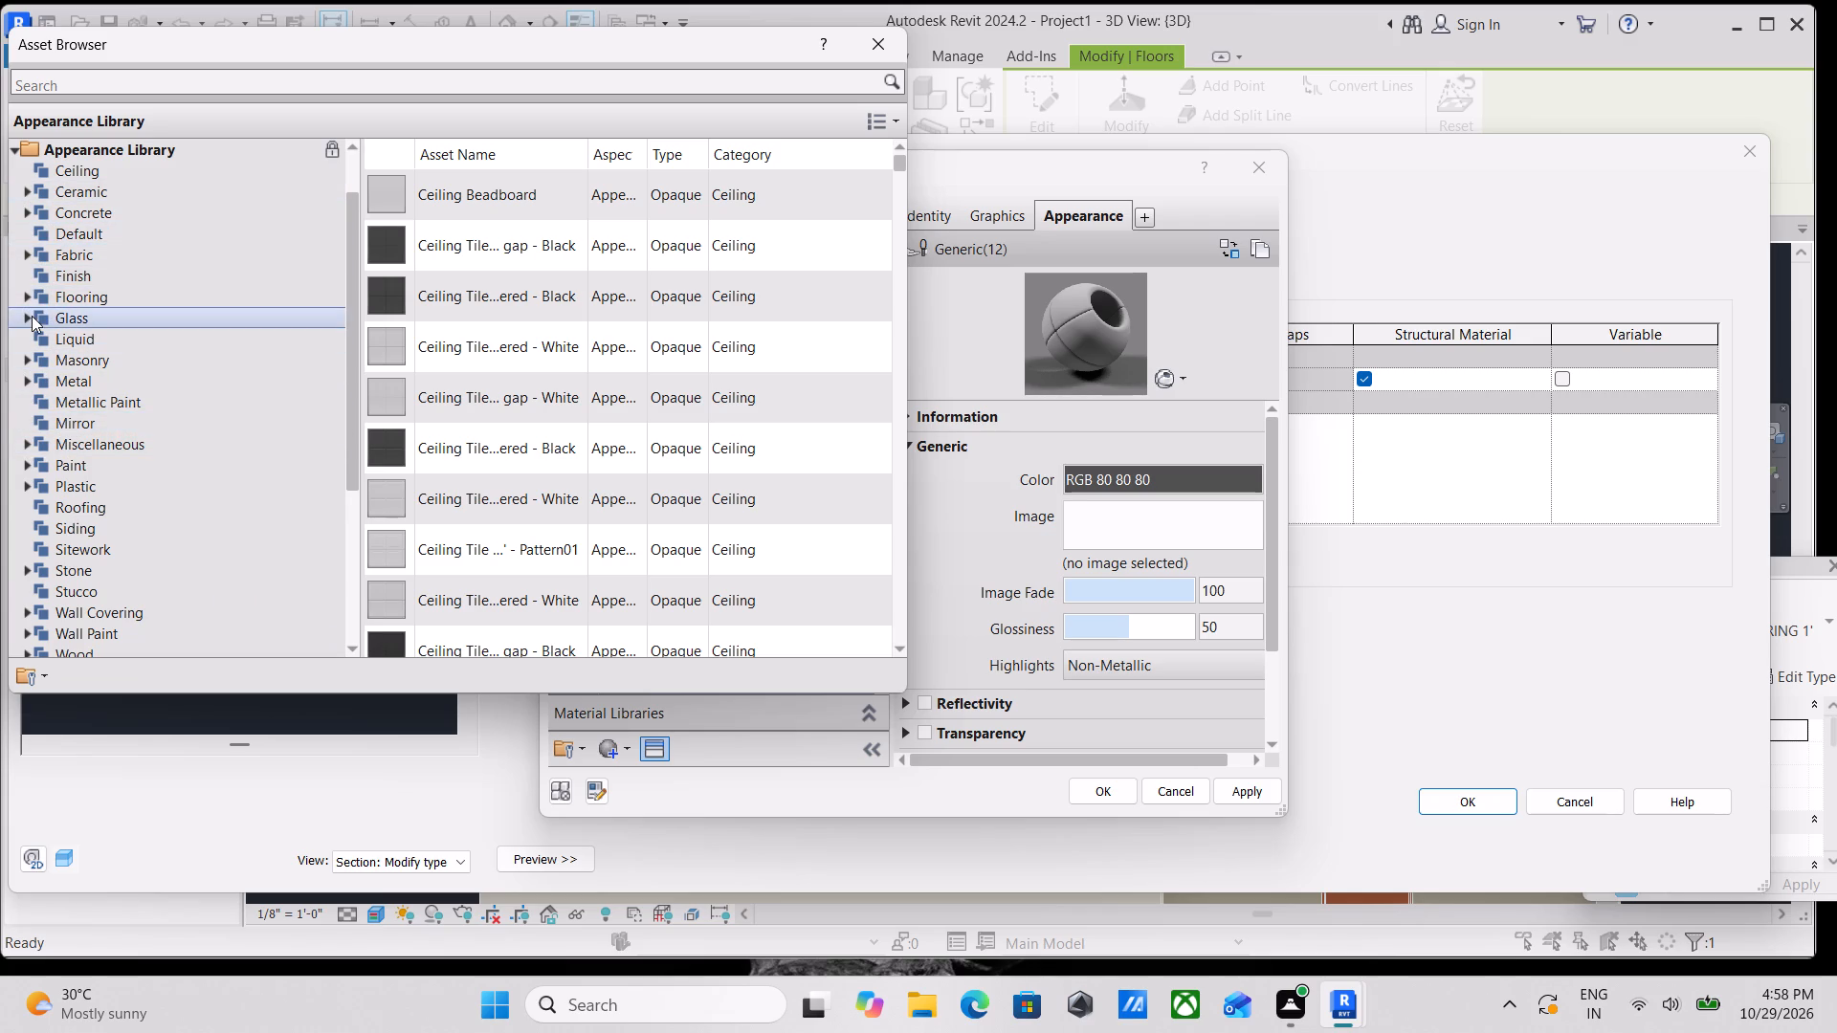
left_click(28, 189)
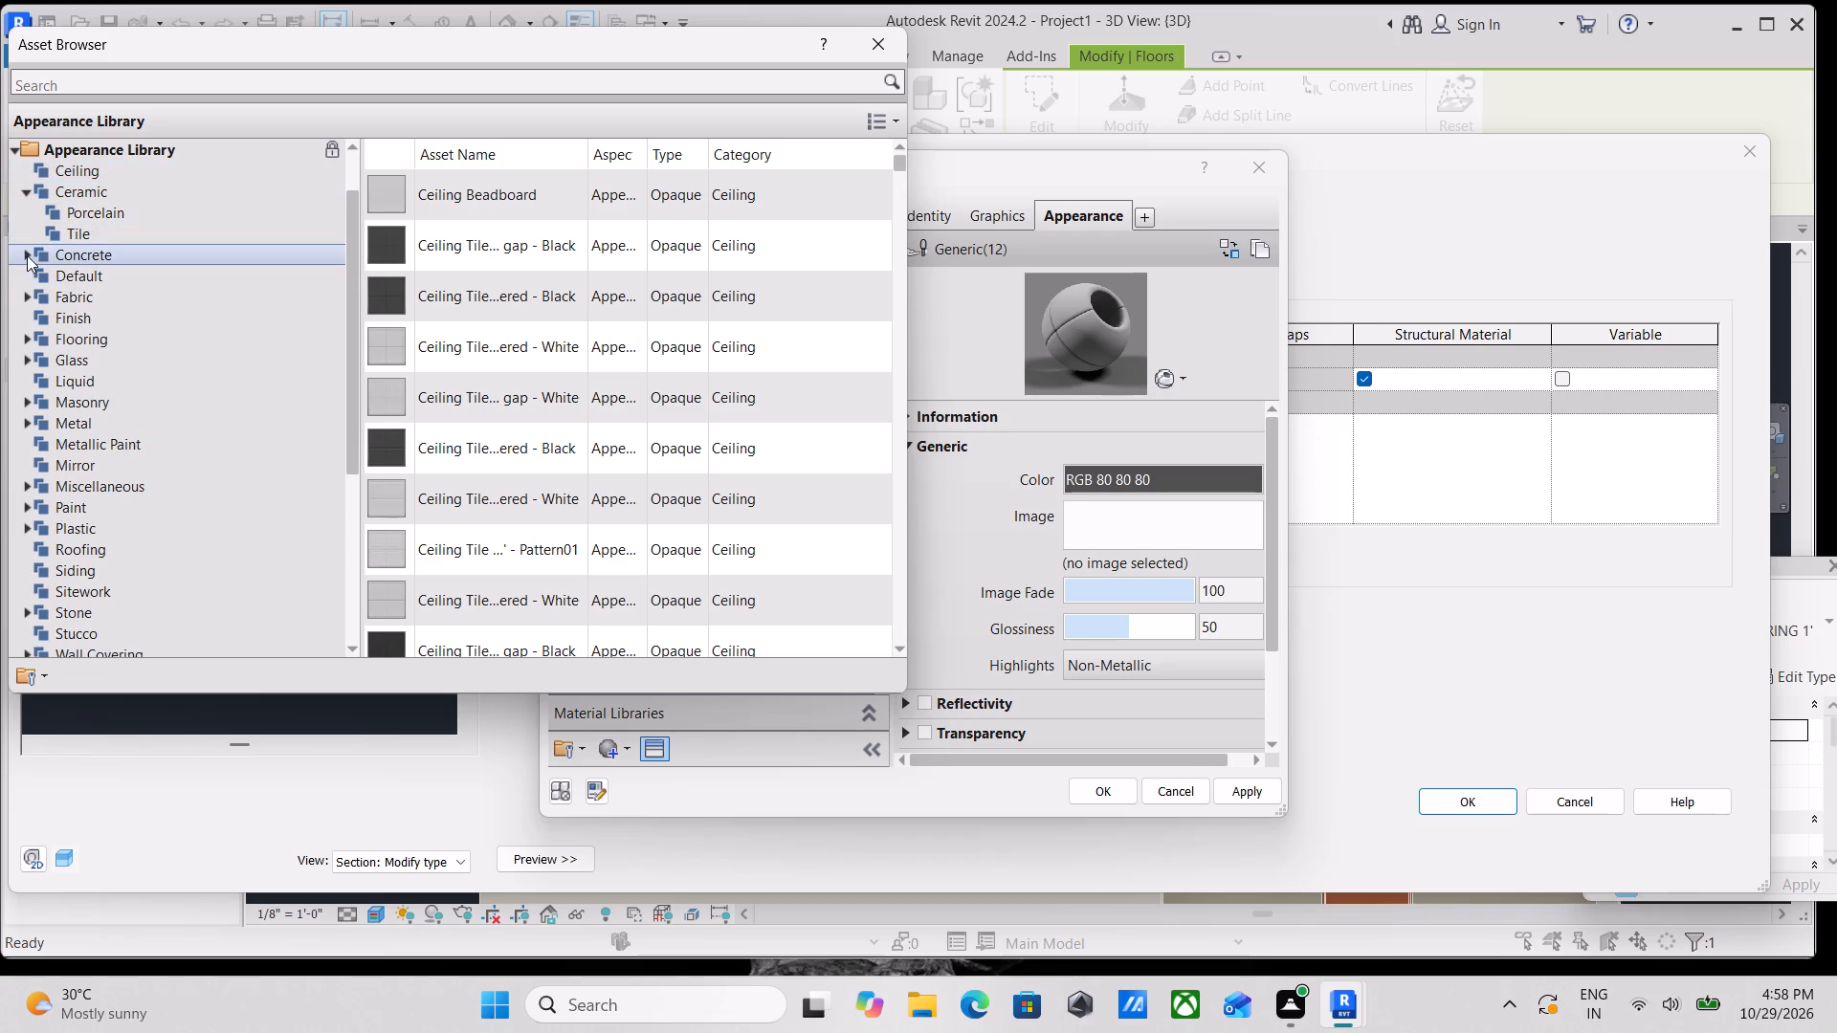
left_click(17, 253)
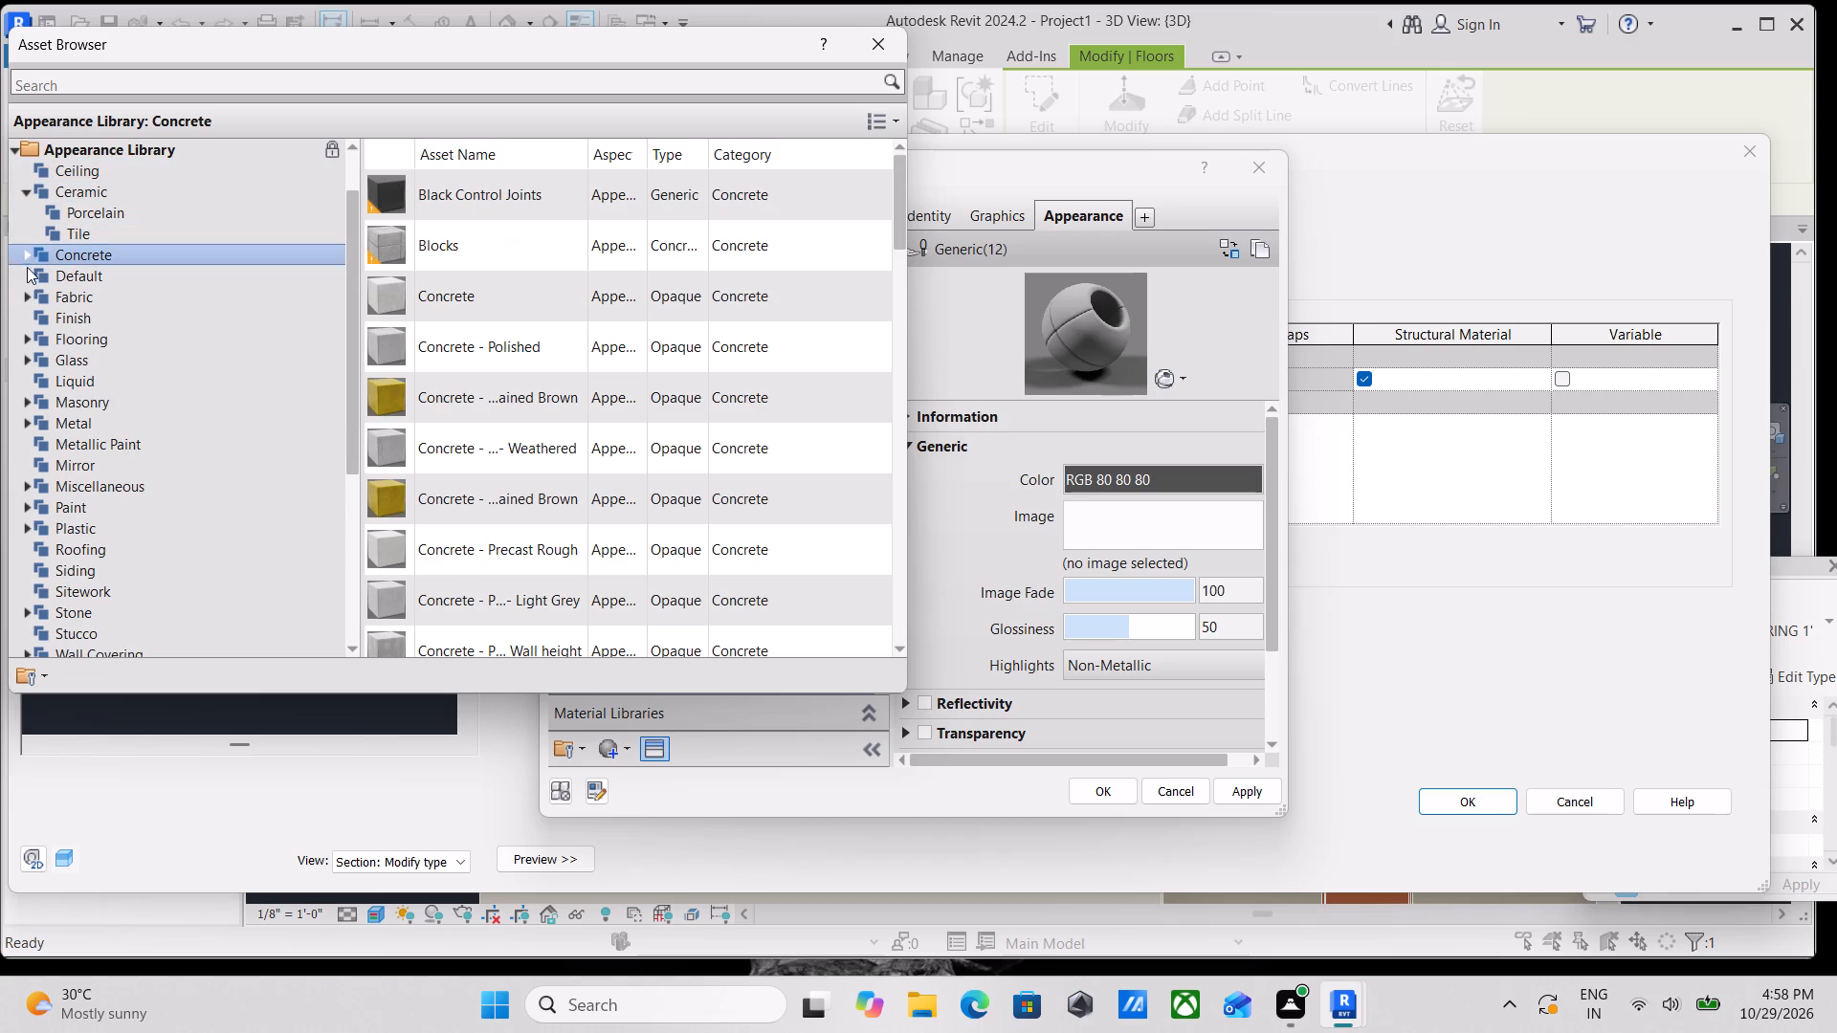
left_click(30, 282)
left_click(21, 294)
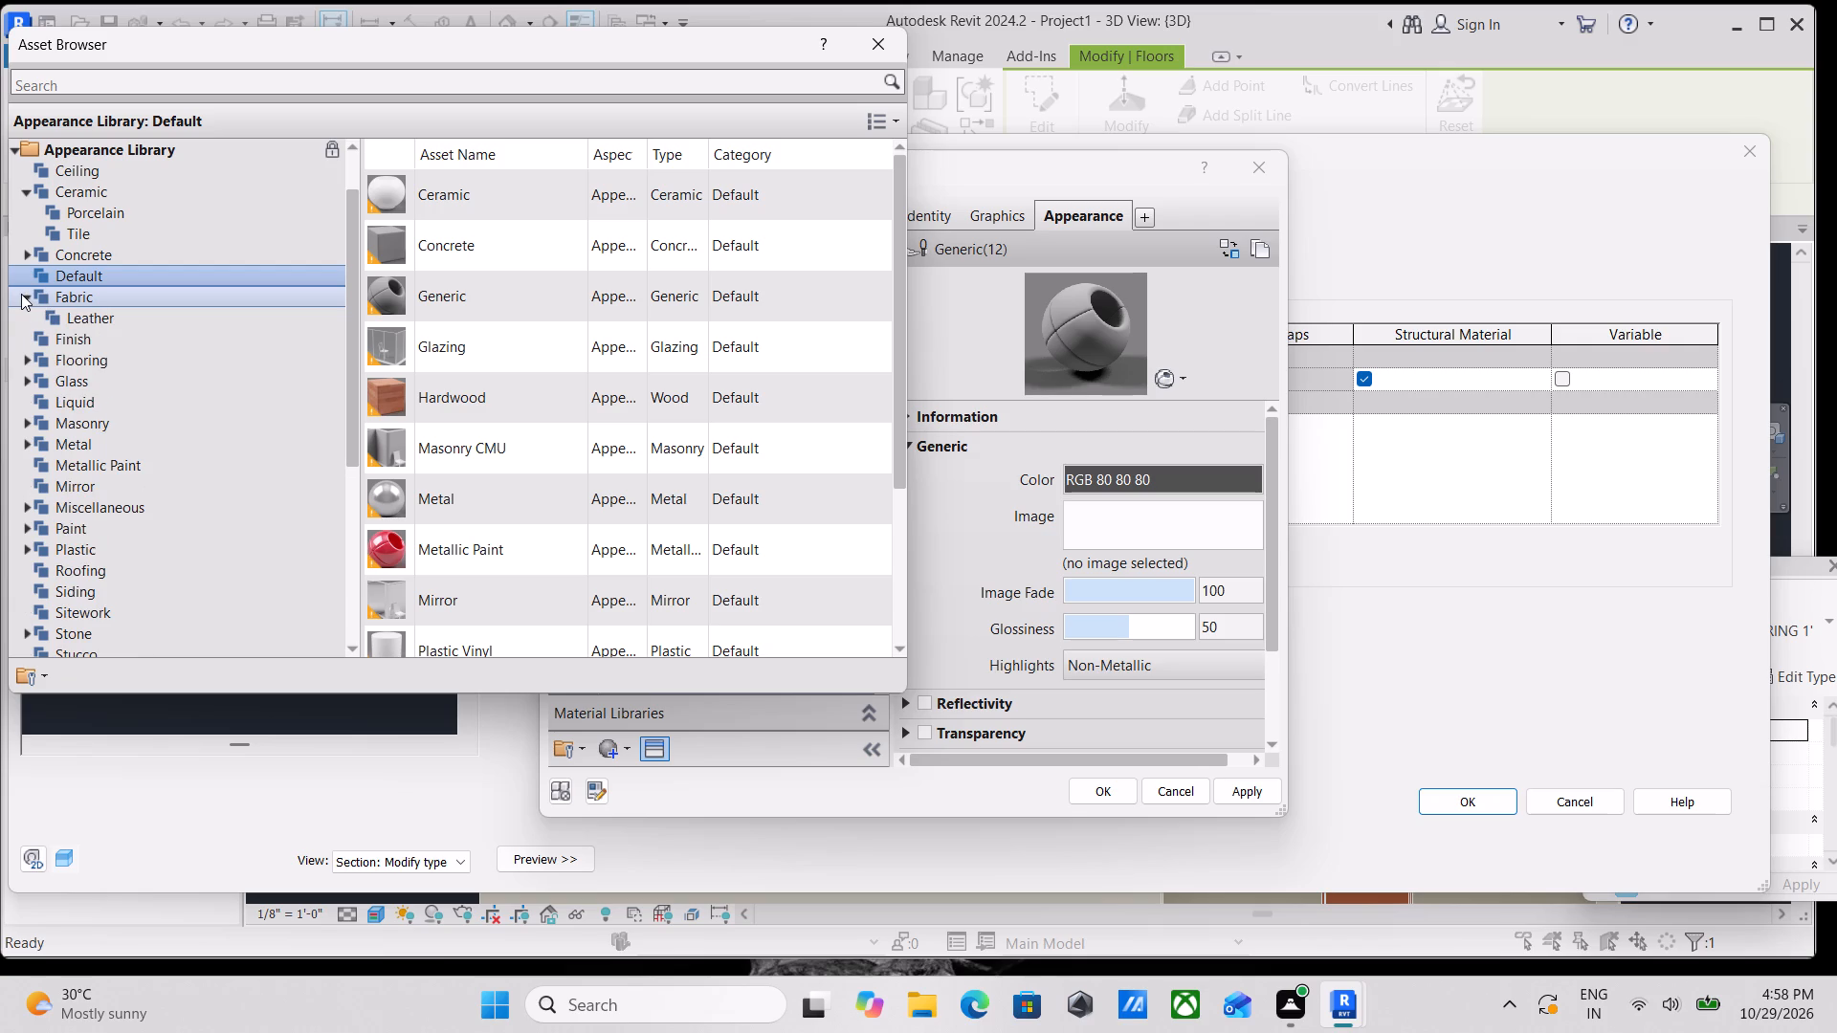
left_click(21, 348)
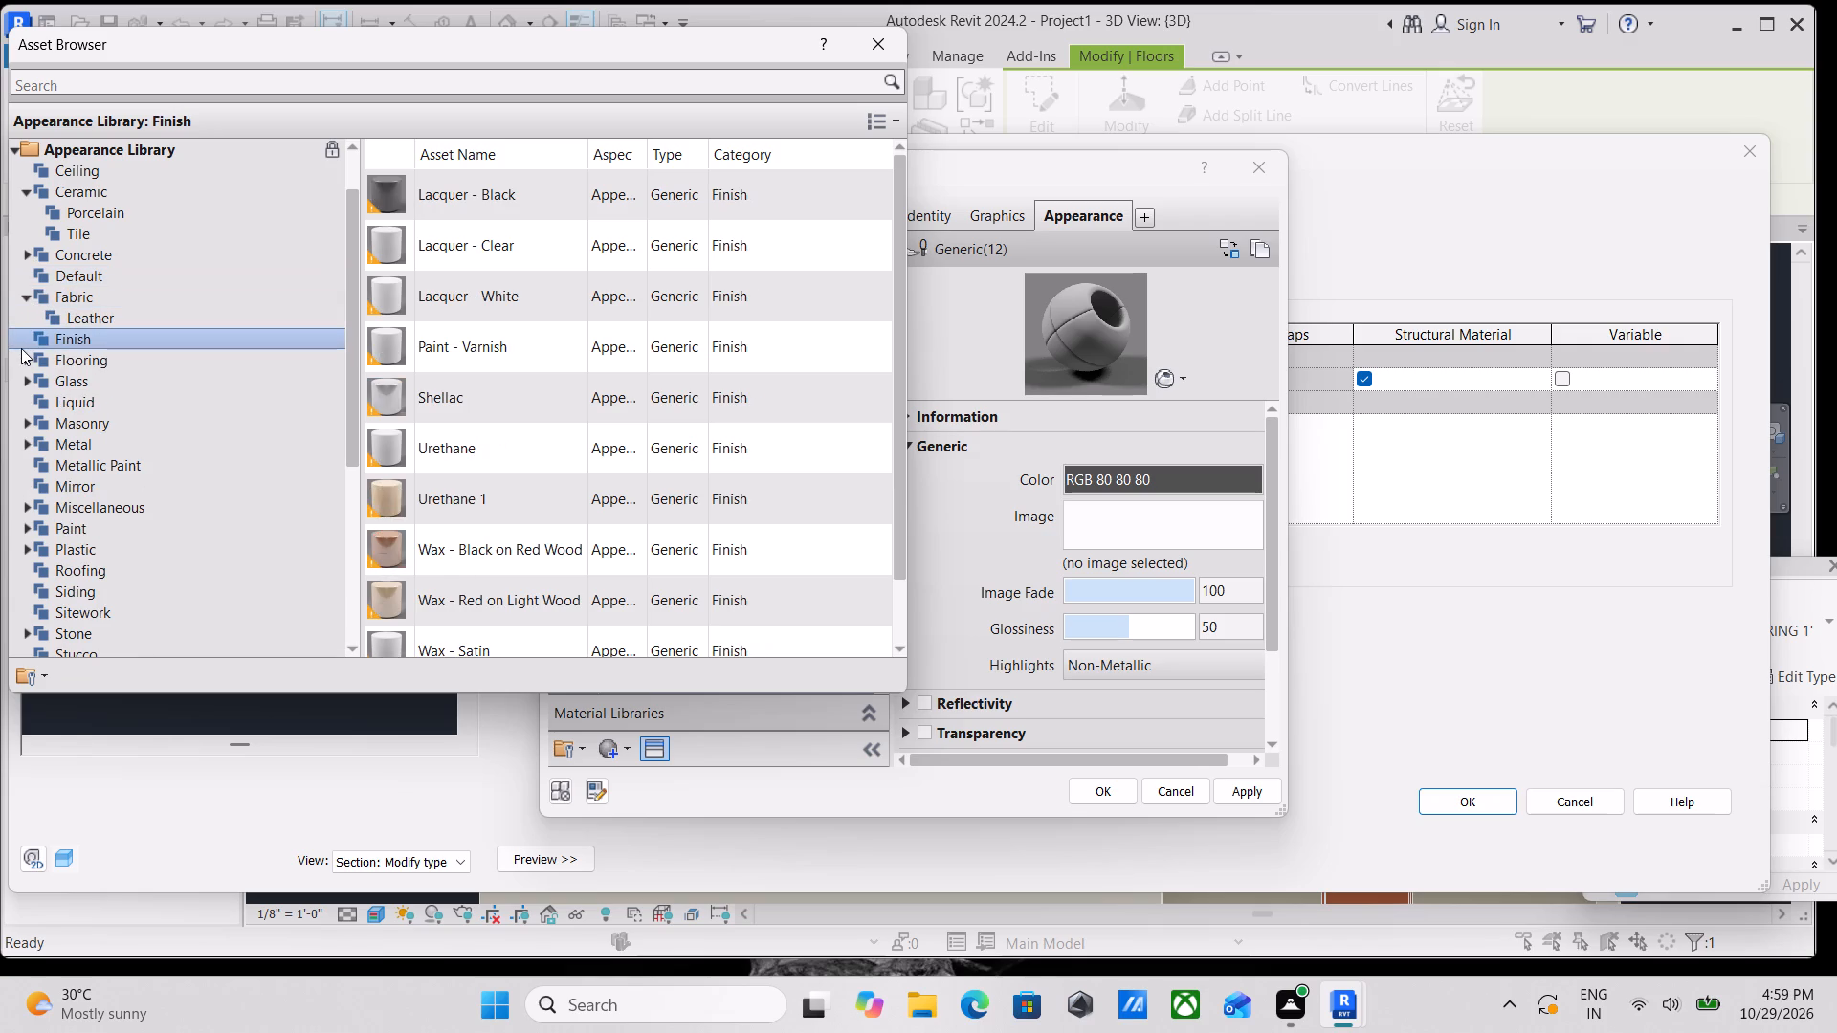
left_click(32, 358)
left_click(28, 358)
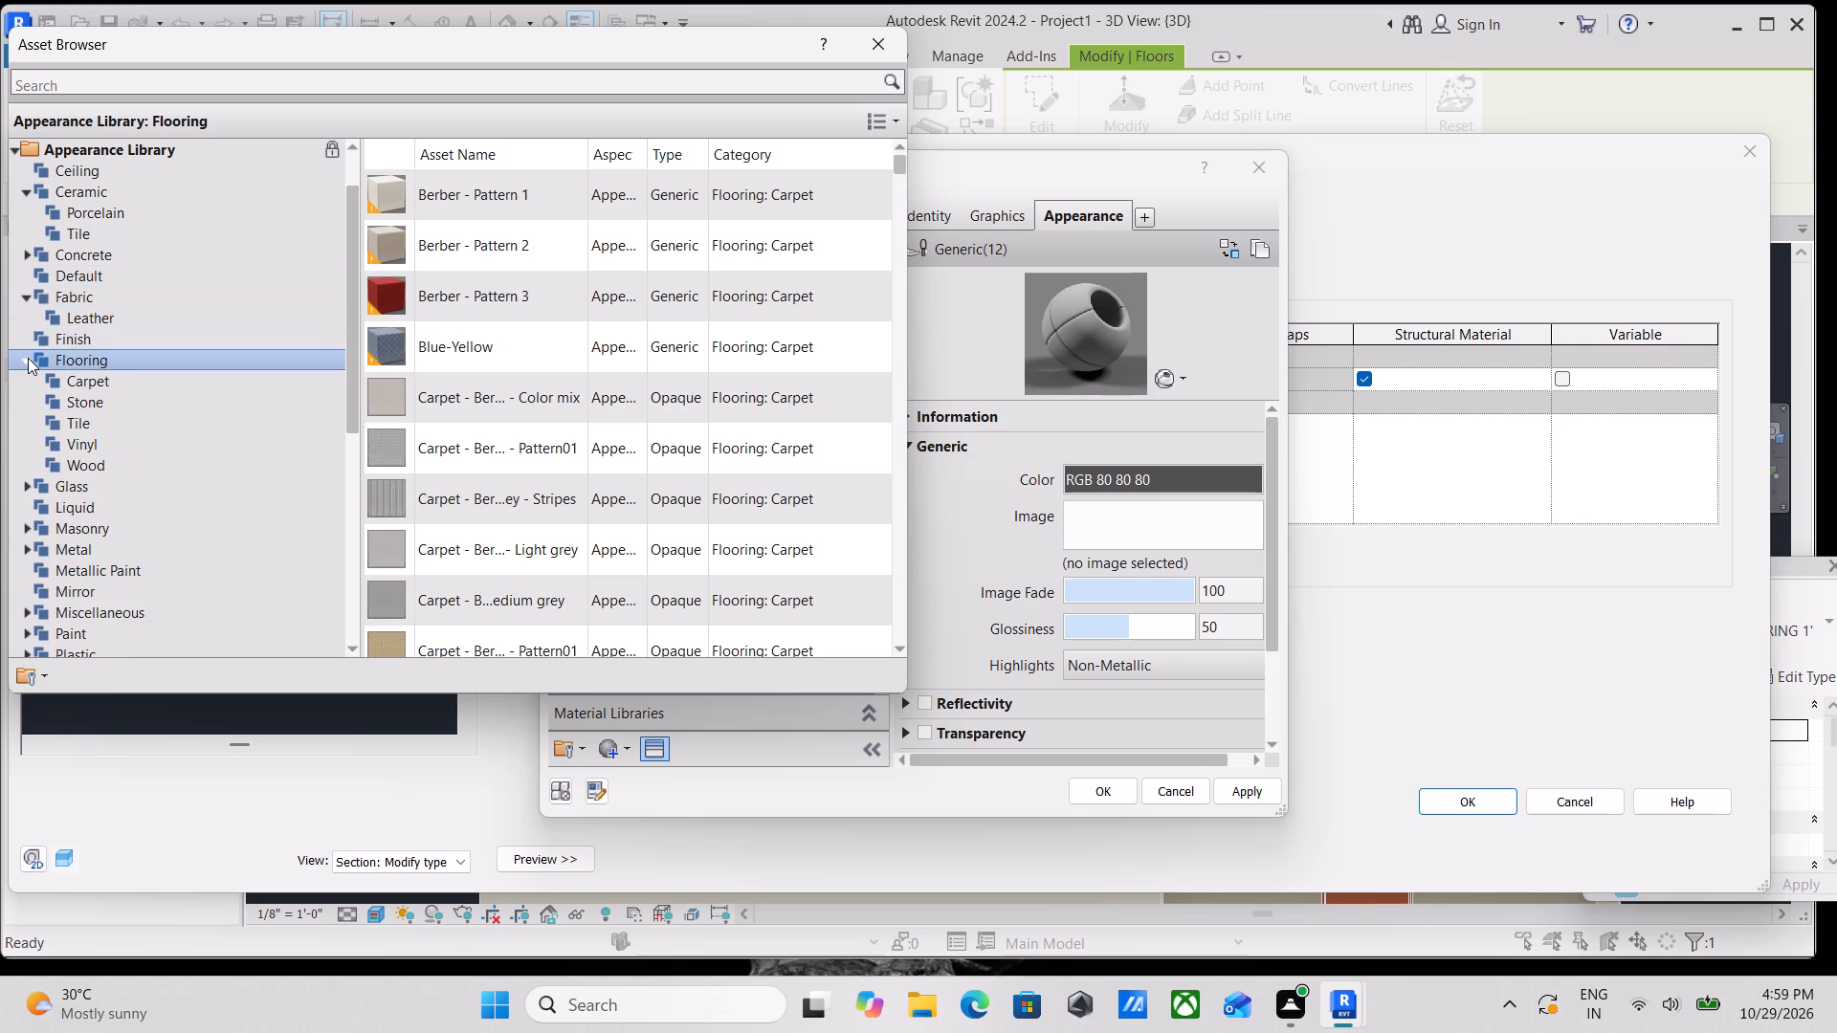
left_click(31, 483)
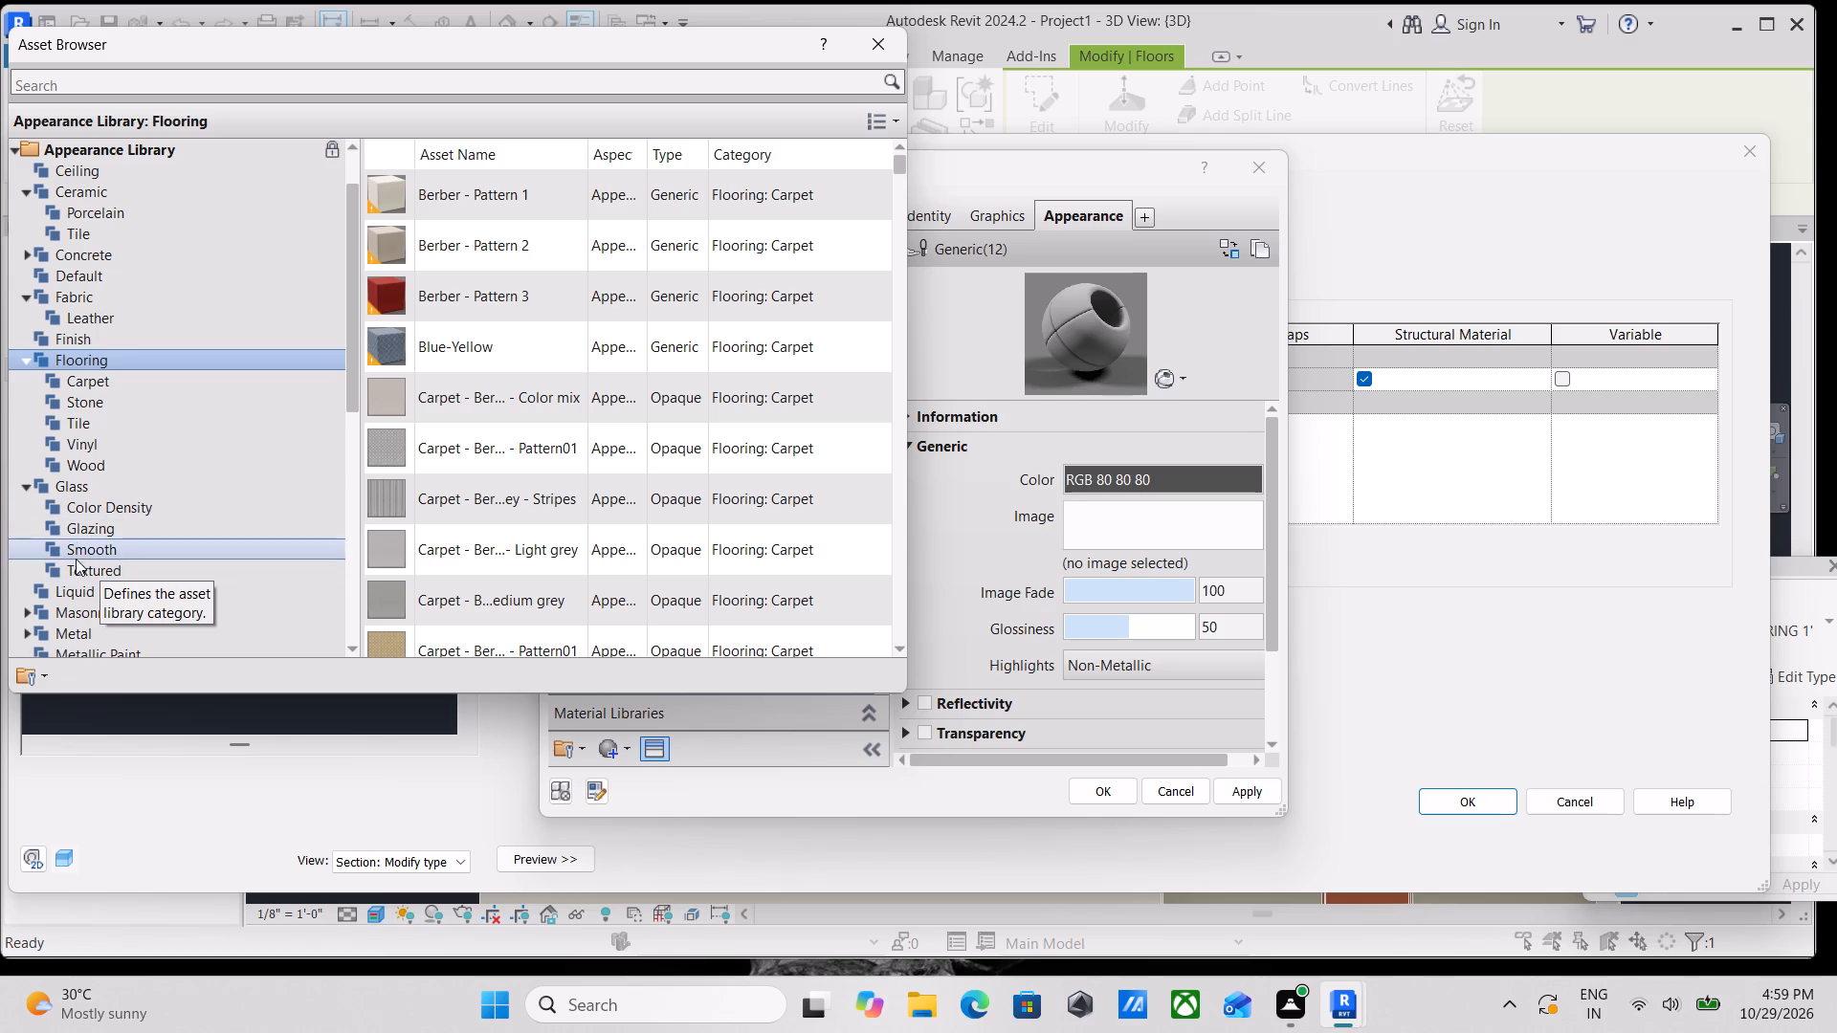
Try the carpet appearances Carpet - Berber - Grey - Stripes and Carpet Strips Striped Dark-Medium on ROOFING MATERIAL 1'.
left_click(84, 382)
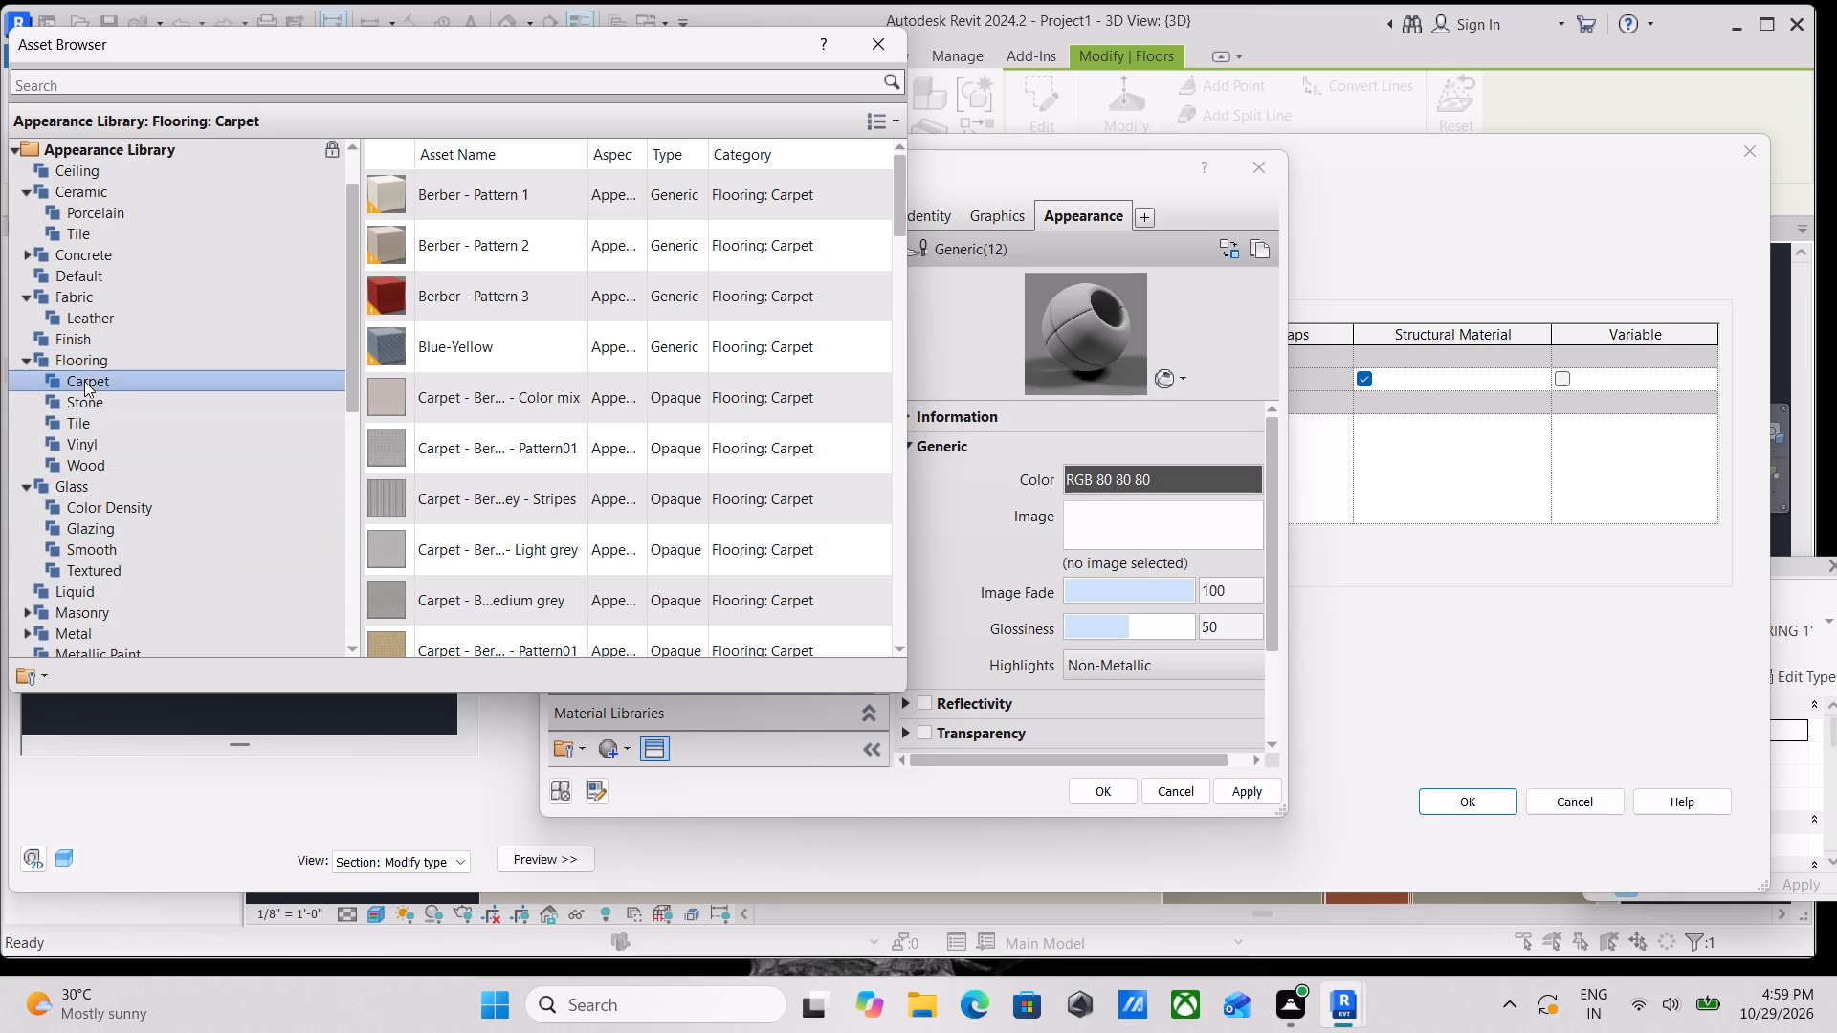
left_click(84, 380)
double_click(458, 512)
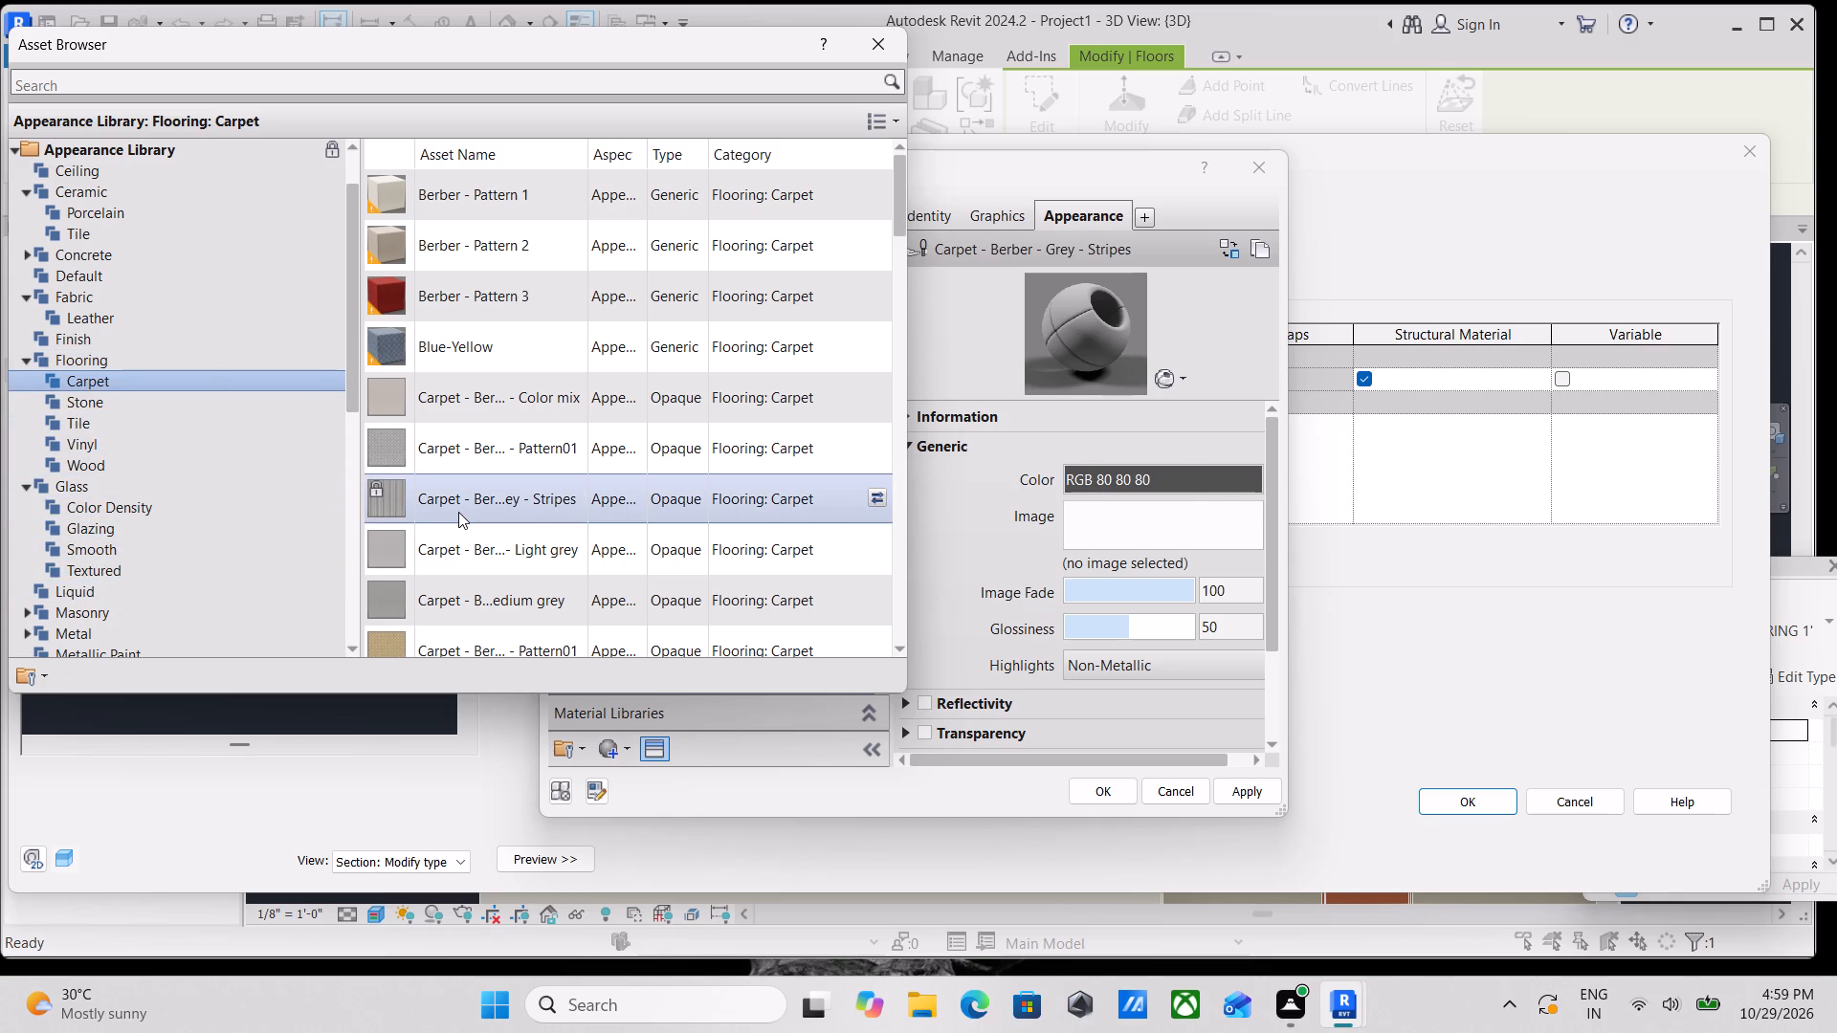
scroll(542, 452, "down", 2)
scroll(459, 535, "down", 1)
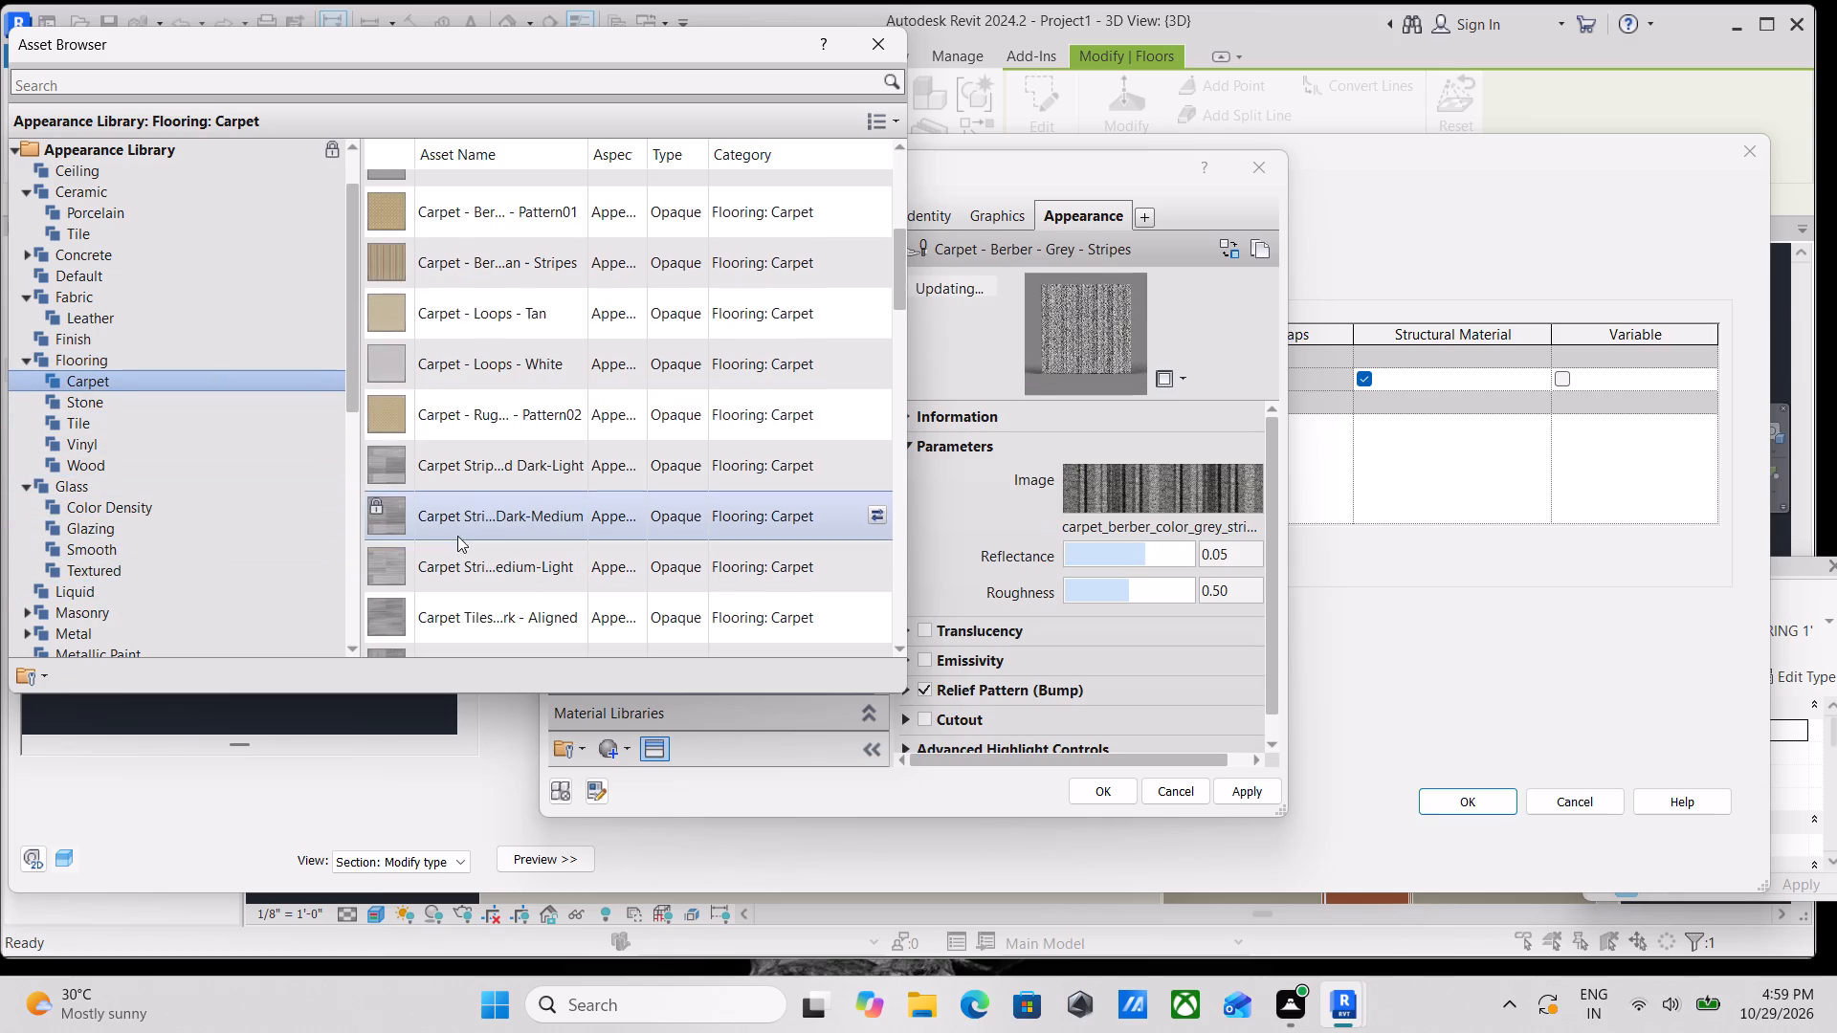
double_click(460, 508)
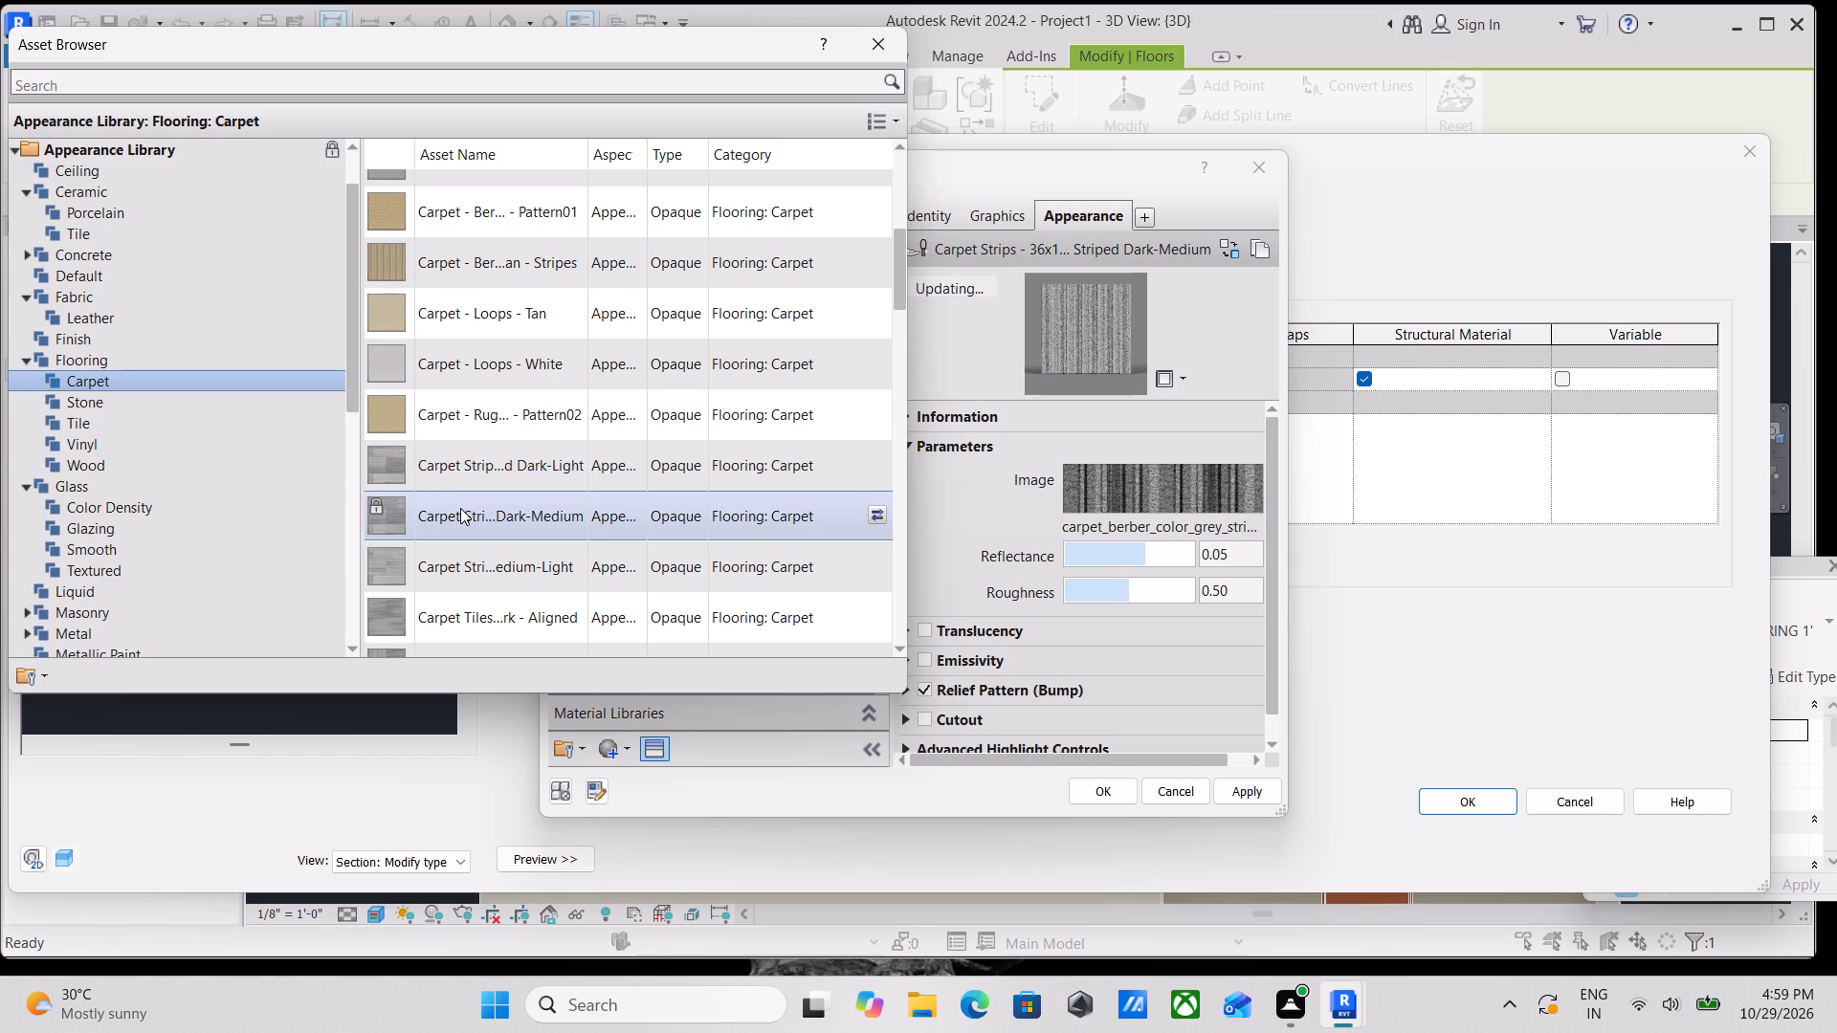
Apply the Carpet Tiles Striped Dark - Stacked appearance from the Flooring: Carpet category to ROOFING MATERIAL 1'.
scroll(460, 508, "down", 4)
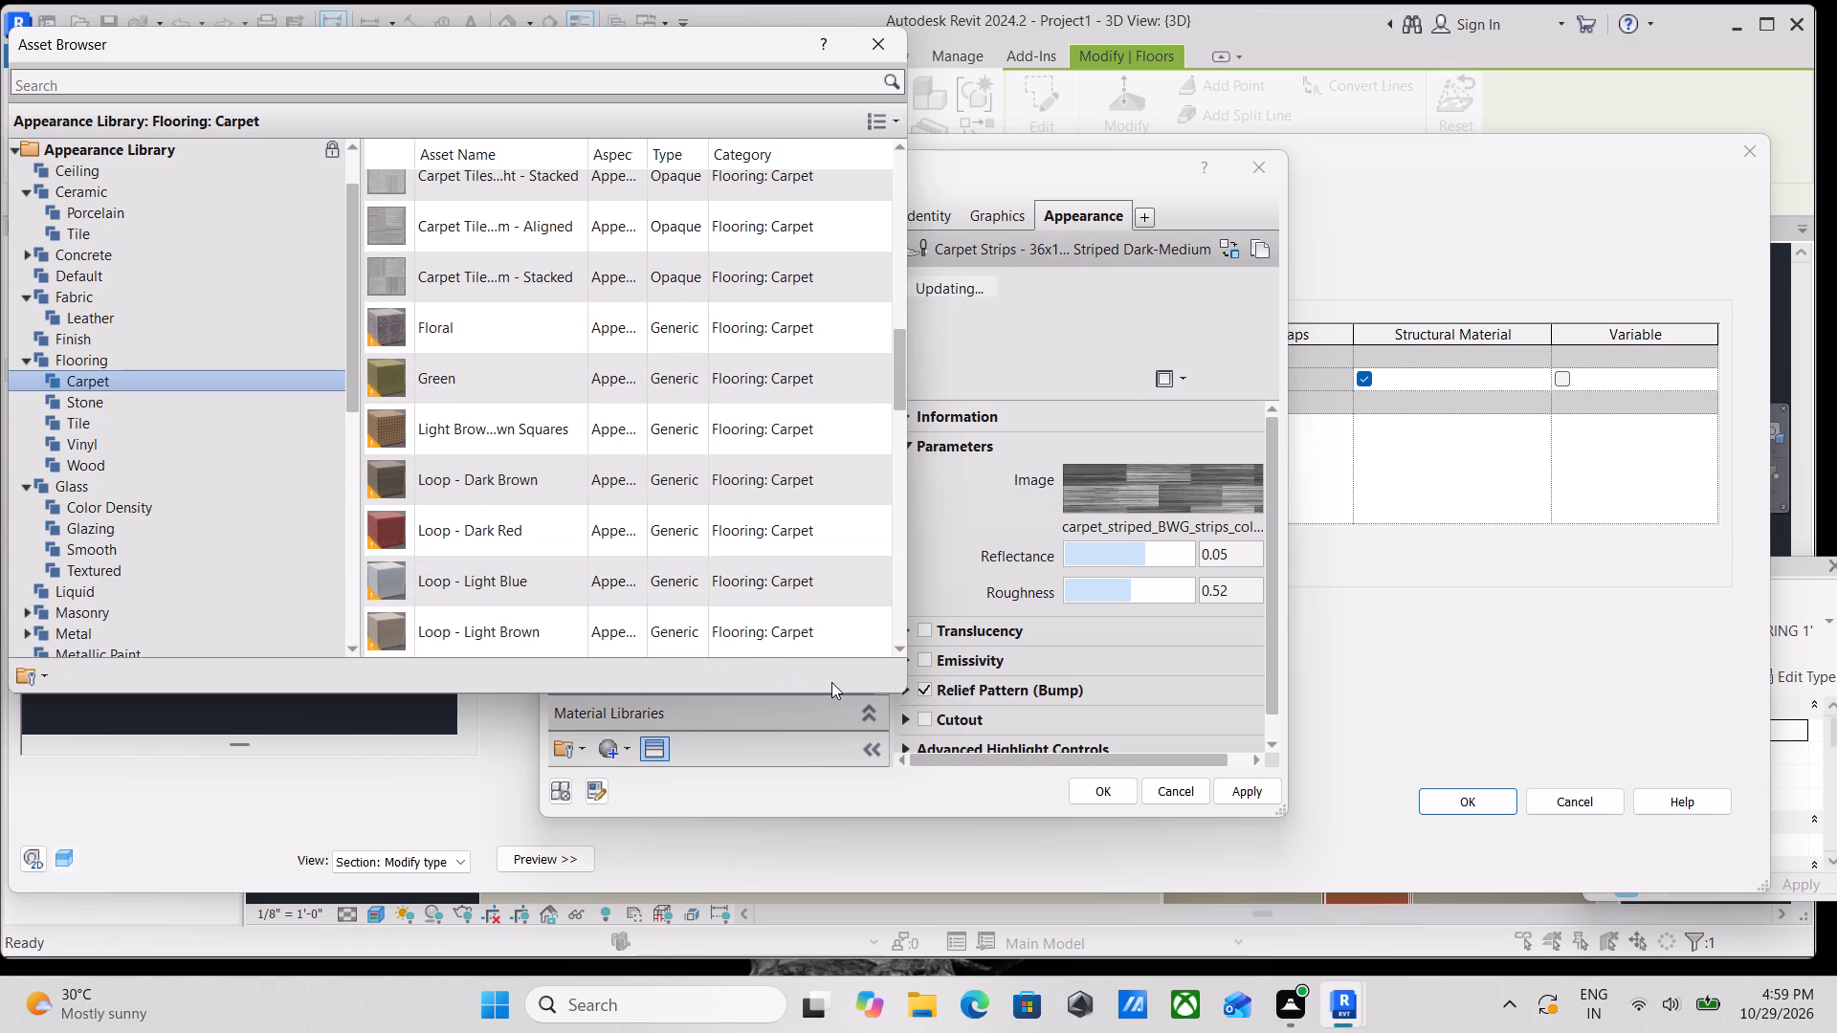
scroll(510, 426, "up", 2)
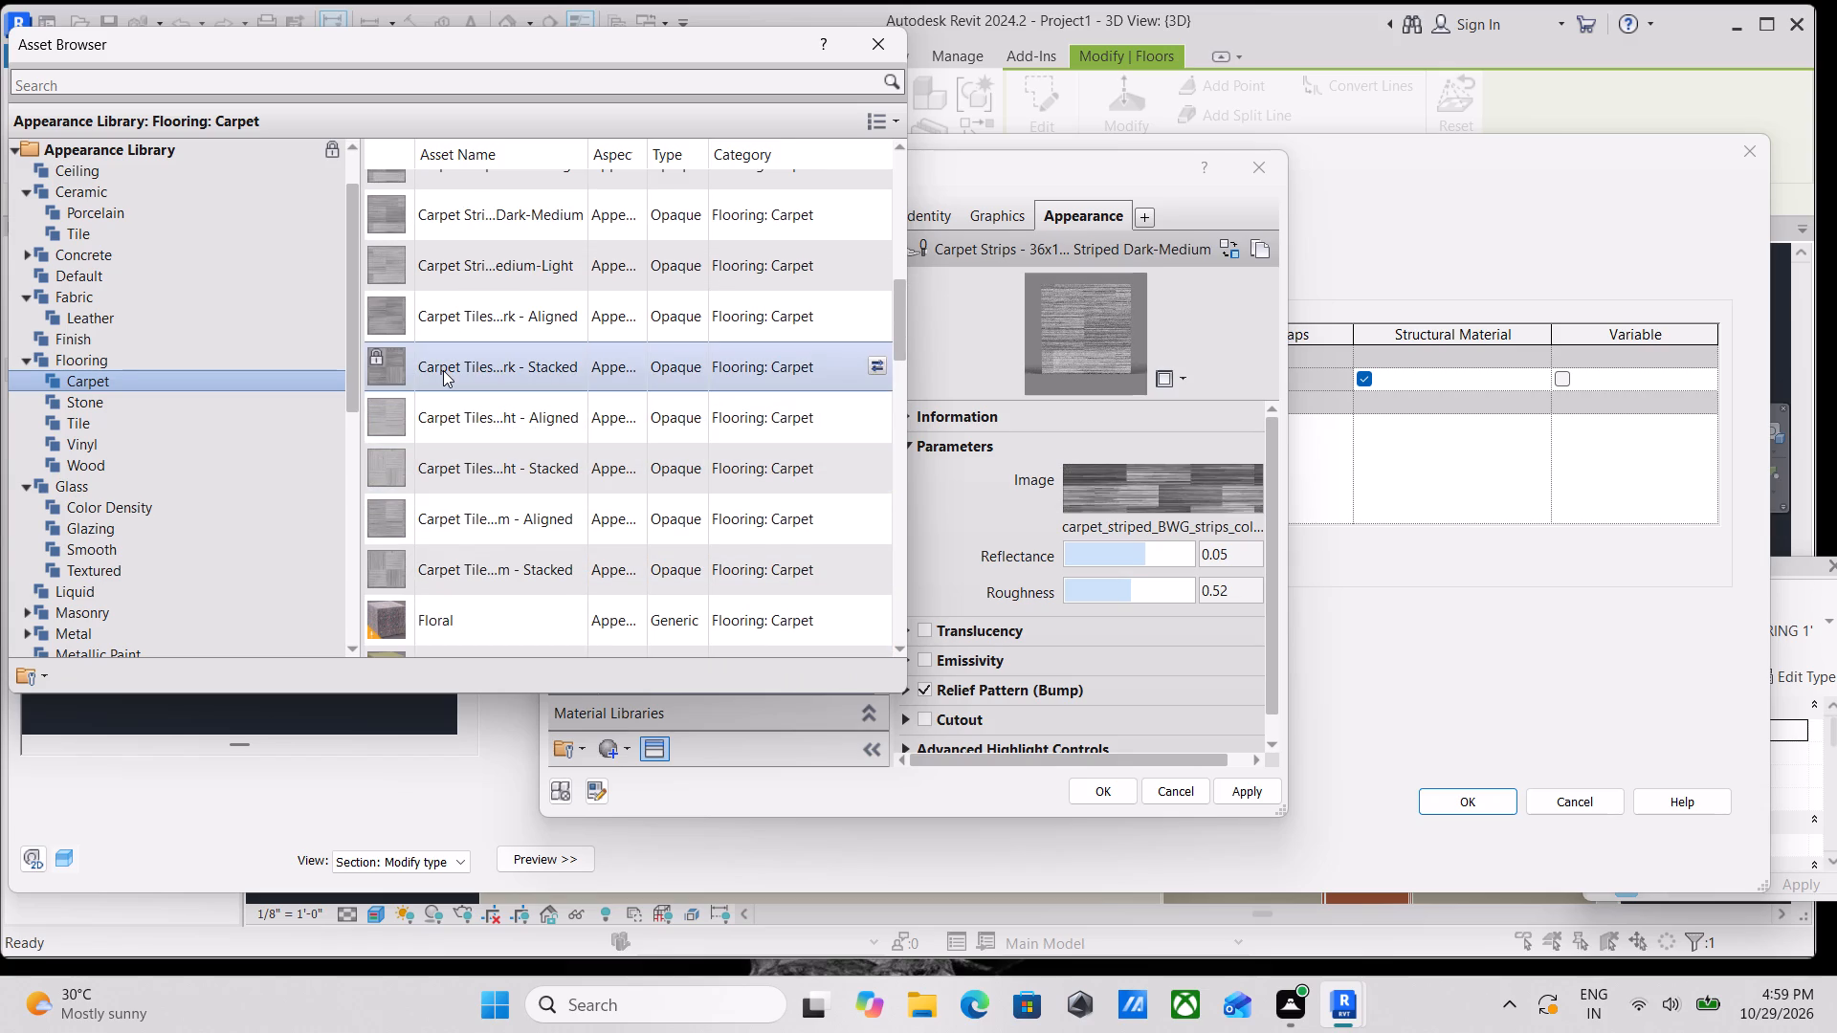
double_click(443, 370)
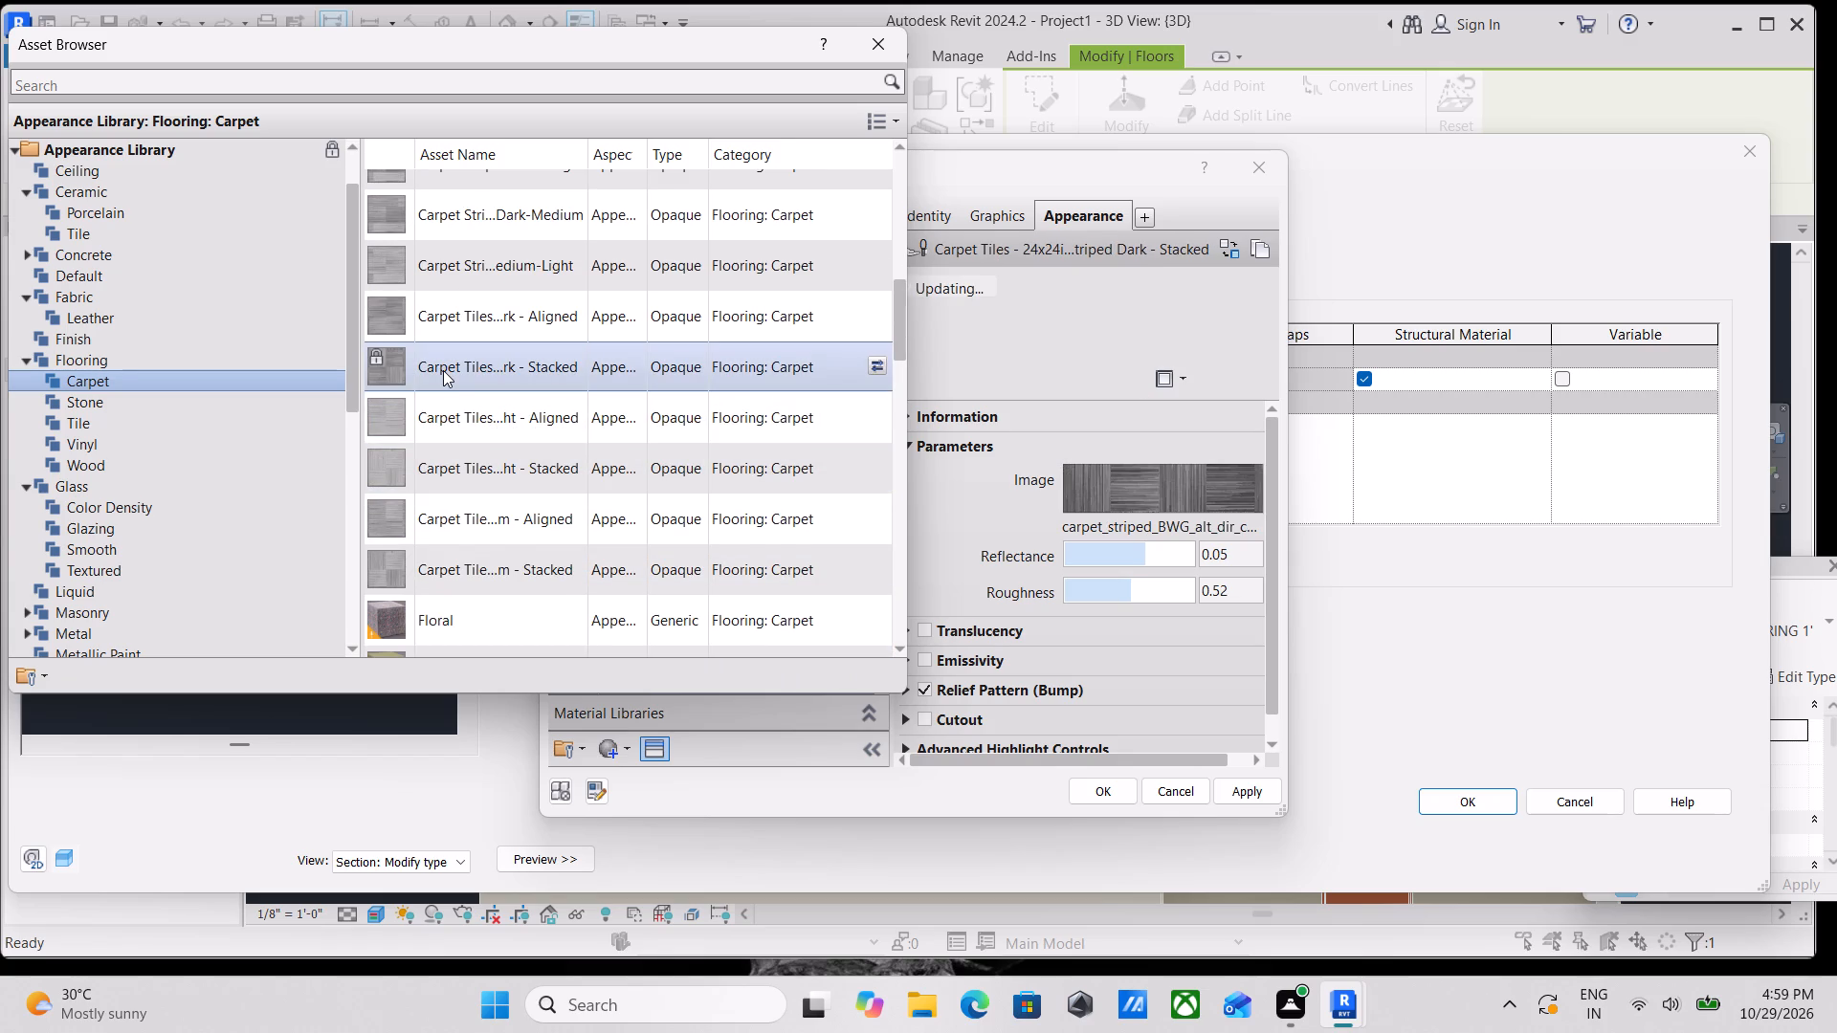
Save ROOFING MATERIAL 1' with its striped dark carpet tile appearance, apply it to the ROOFING 6" floor type, and deselect the floor.
left_click(1241, 785)
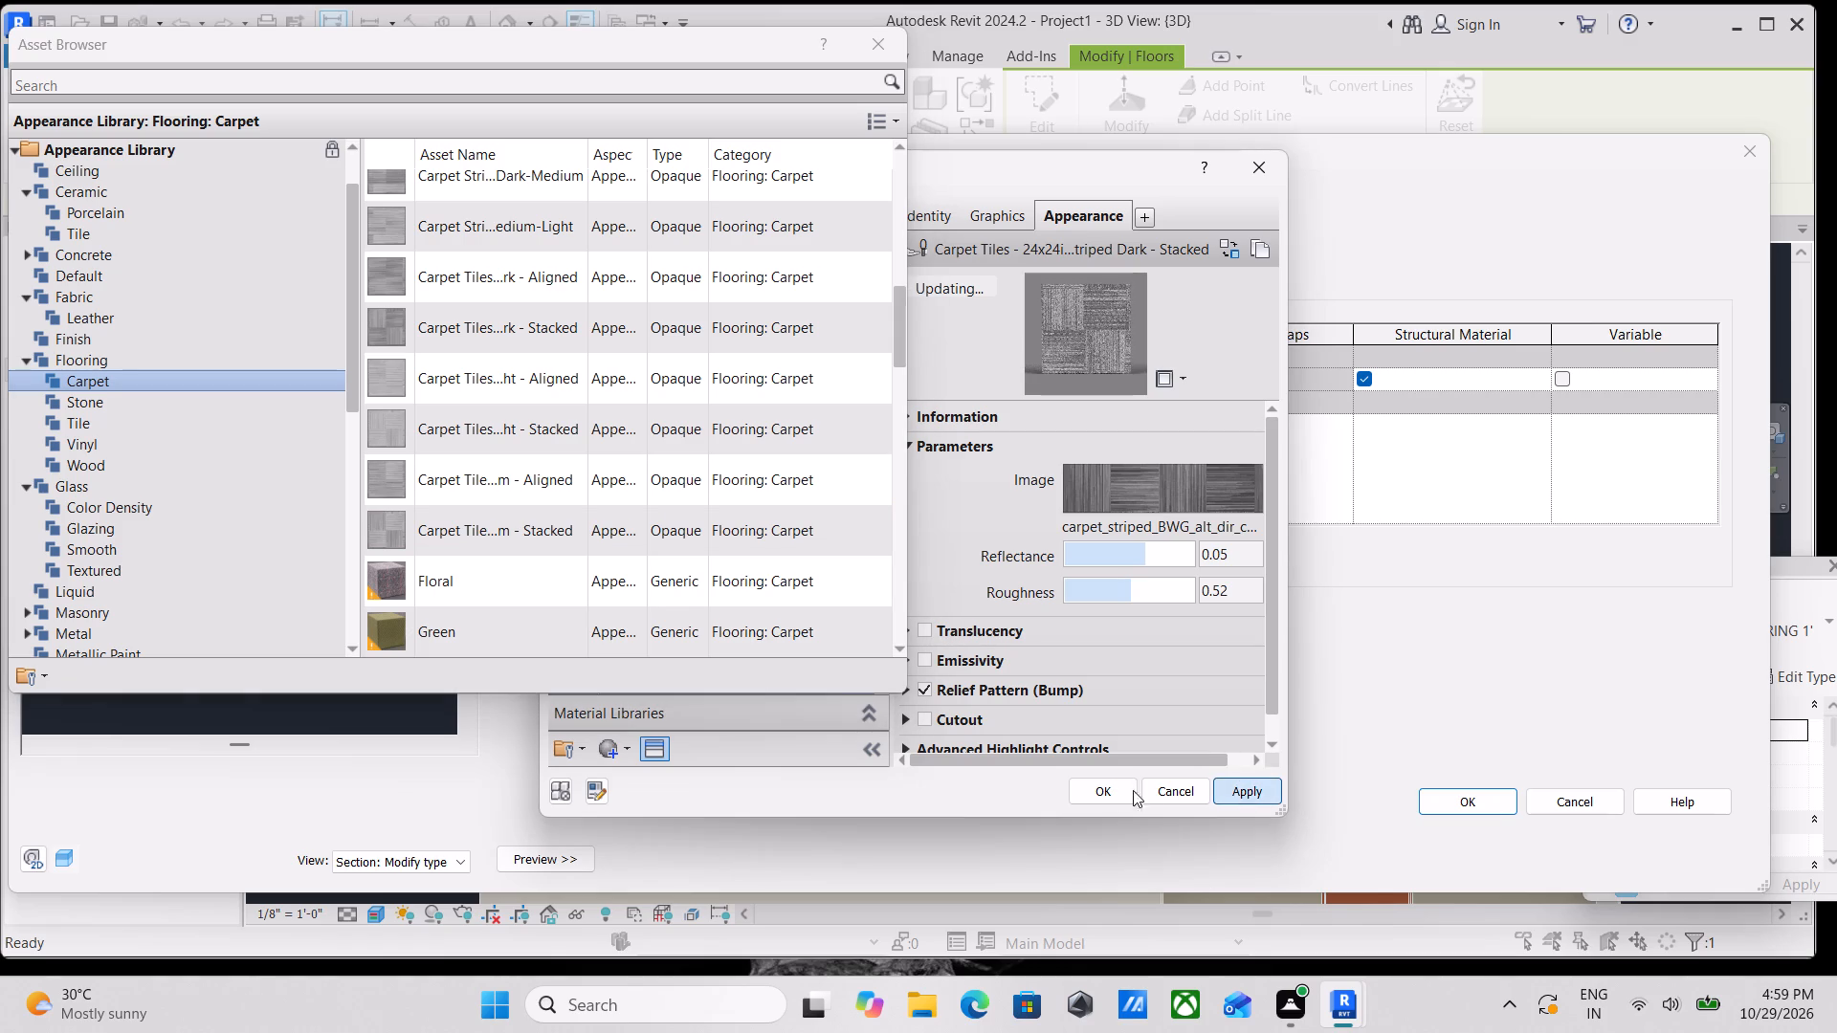
left_click(1084, 781)
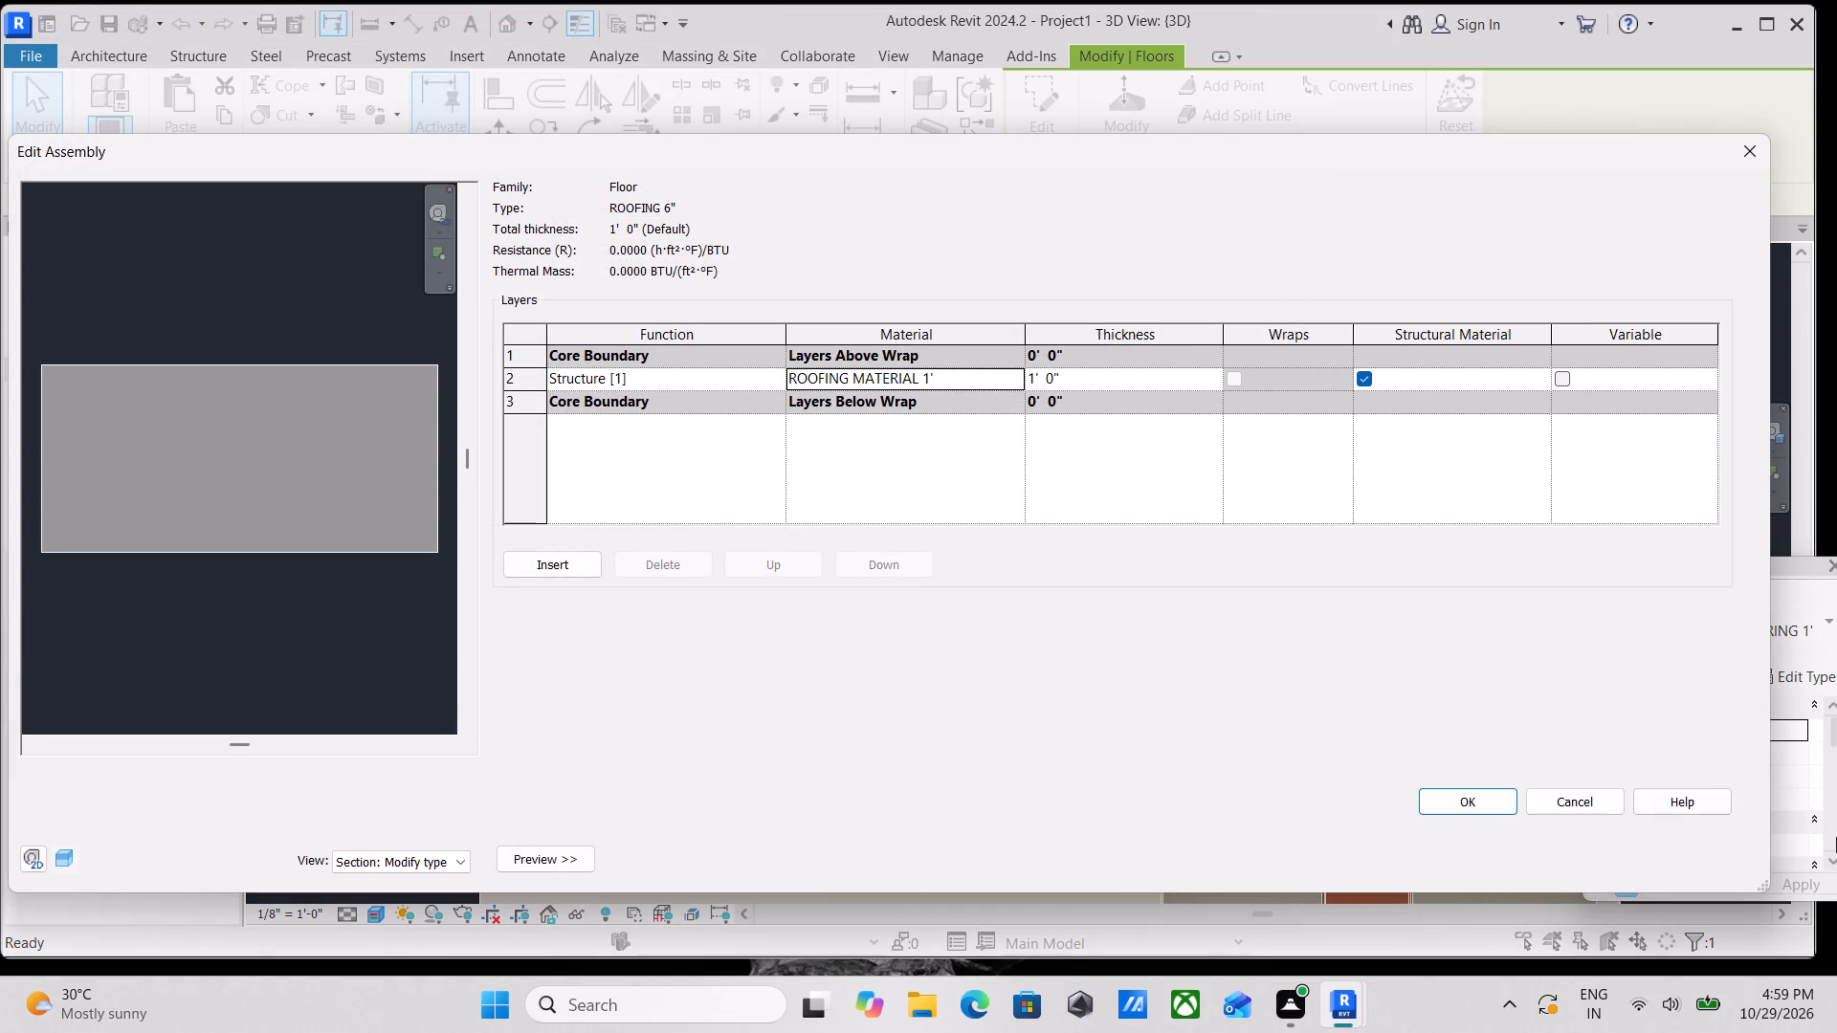
left_click(1475, 808)
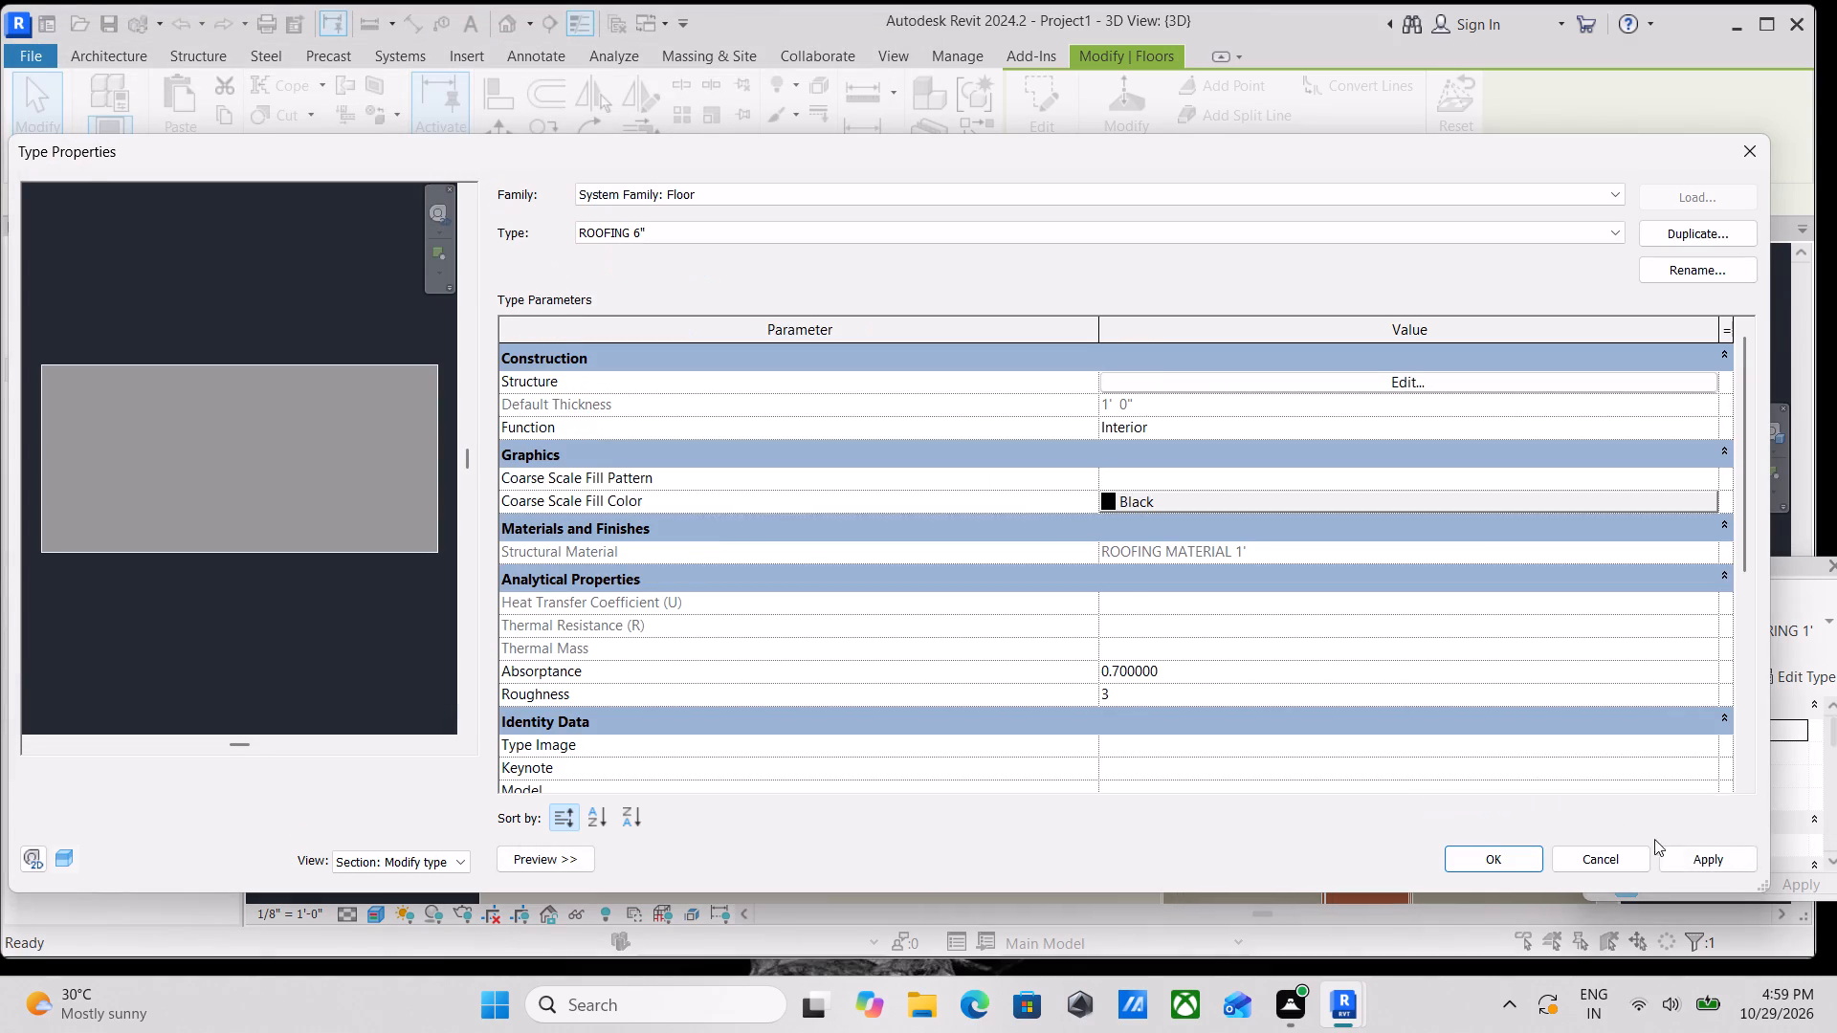
left_click(1701, 860)
left_click(1491, 846)
scroll(1400, 690, "down", 3)
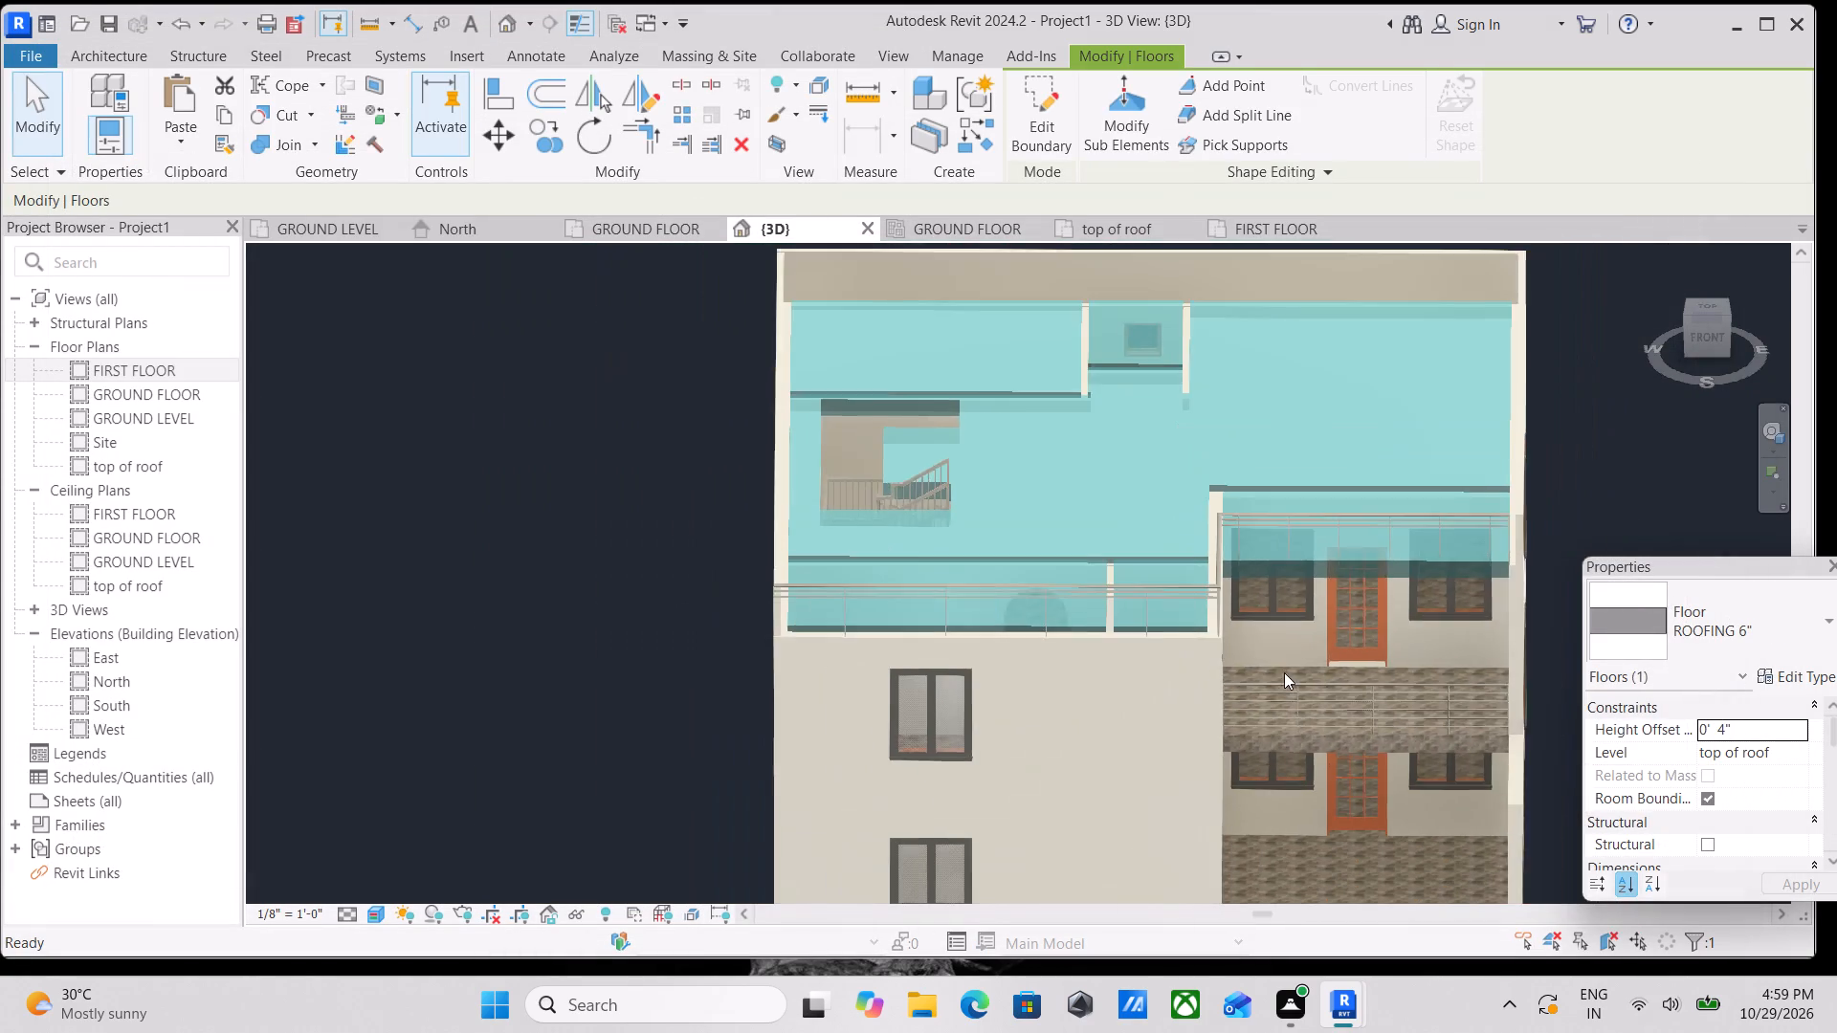
middle_click_drag(1284, 672, 1232, 680)
scroll(1232, 680, "up", 1)
key("Escape")
Examine the roof floor's finish, the railings, the front balconies and the outer walls of the house in 3D from several angles.
middle_click_drag(1317, 690, 1144, 482, "shift")
middle_click_drag(1203, 593, 1314, 665)
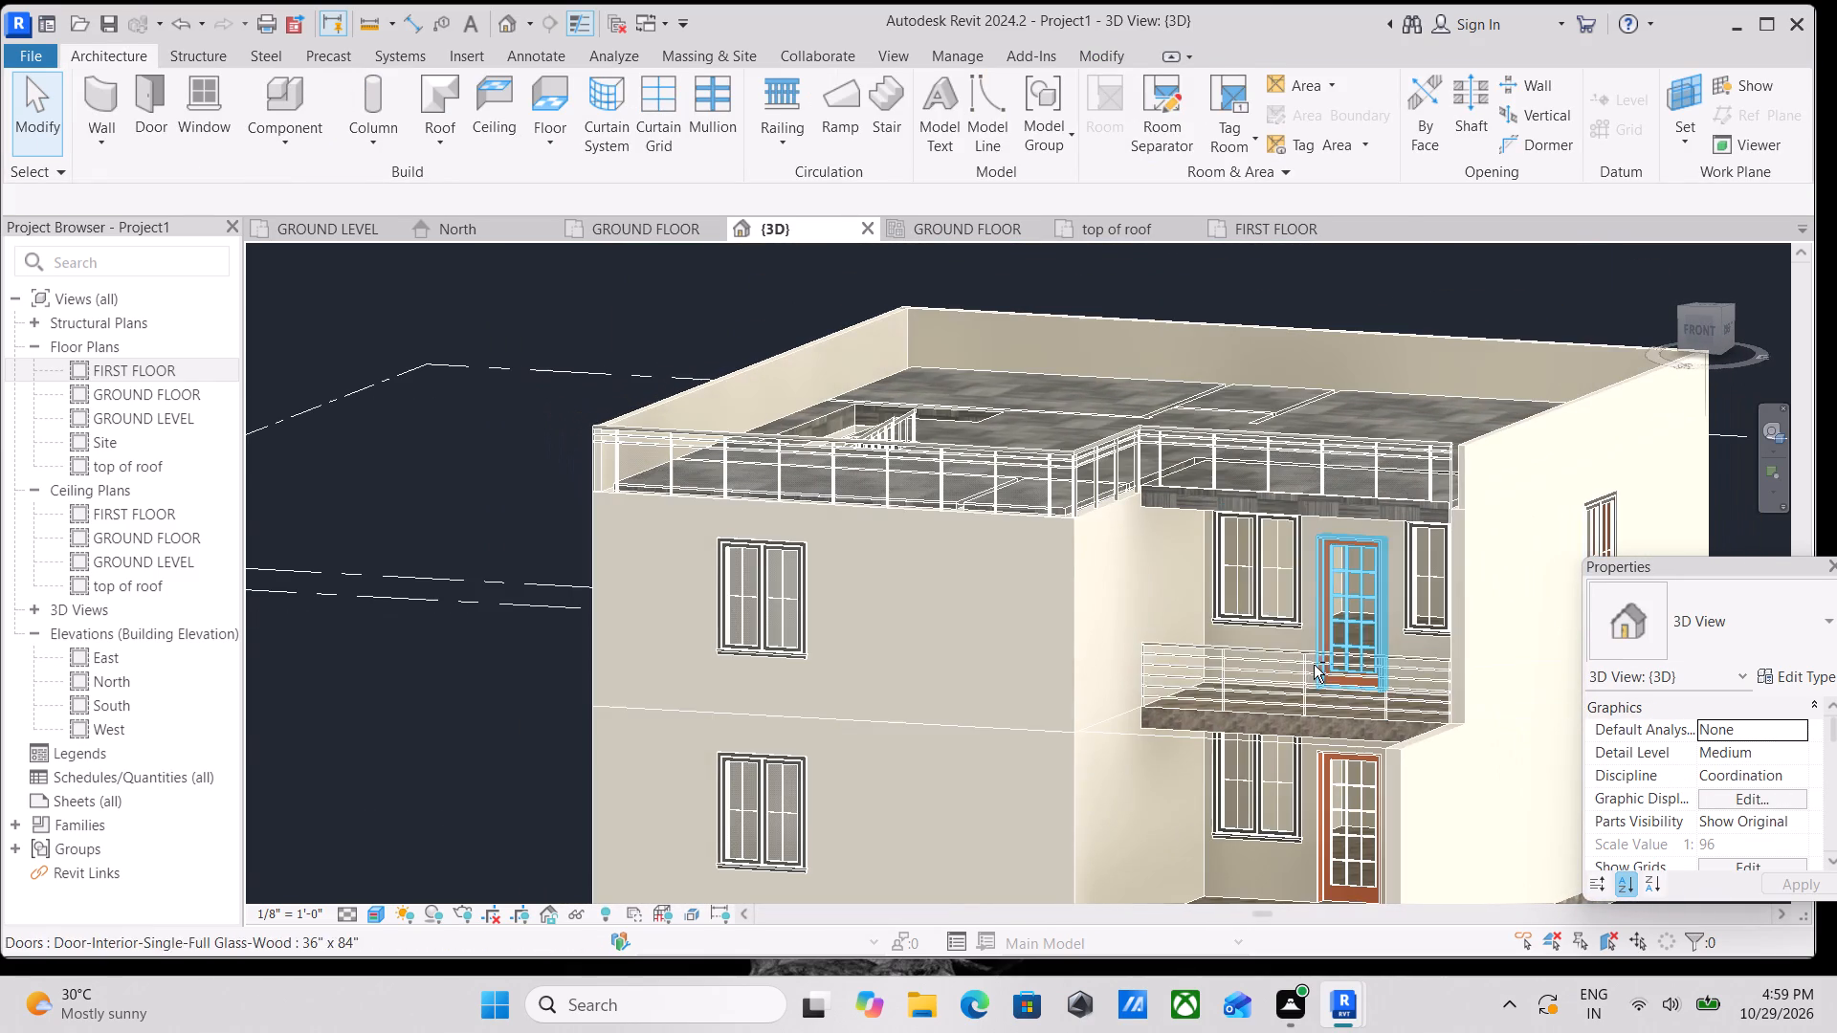
middle_click_drag(944, 535, 1011, 642)
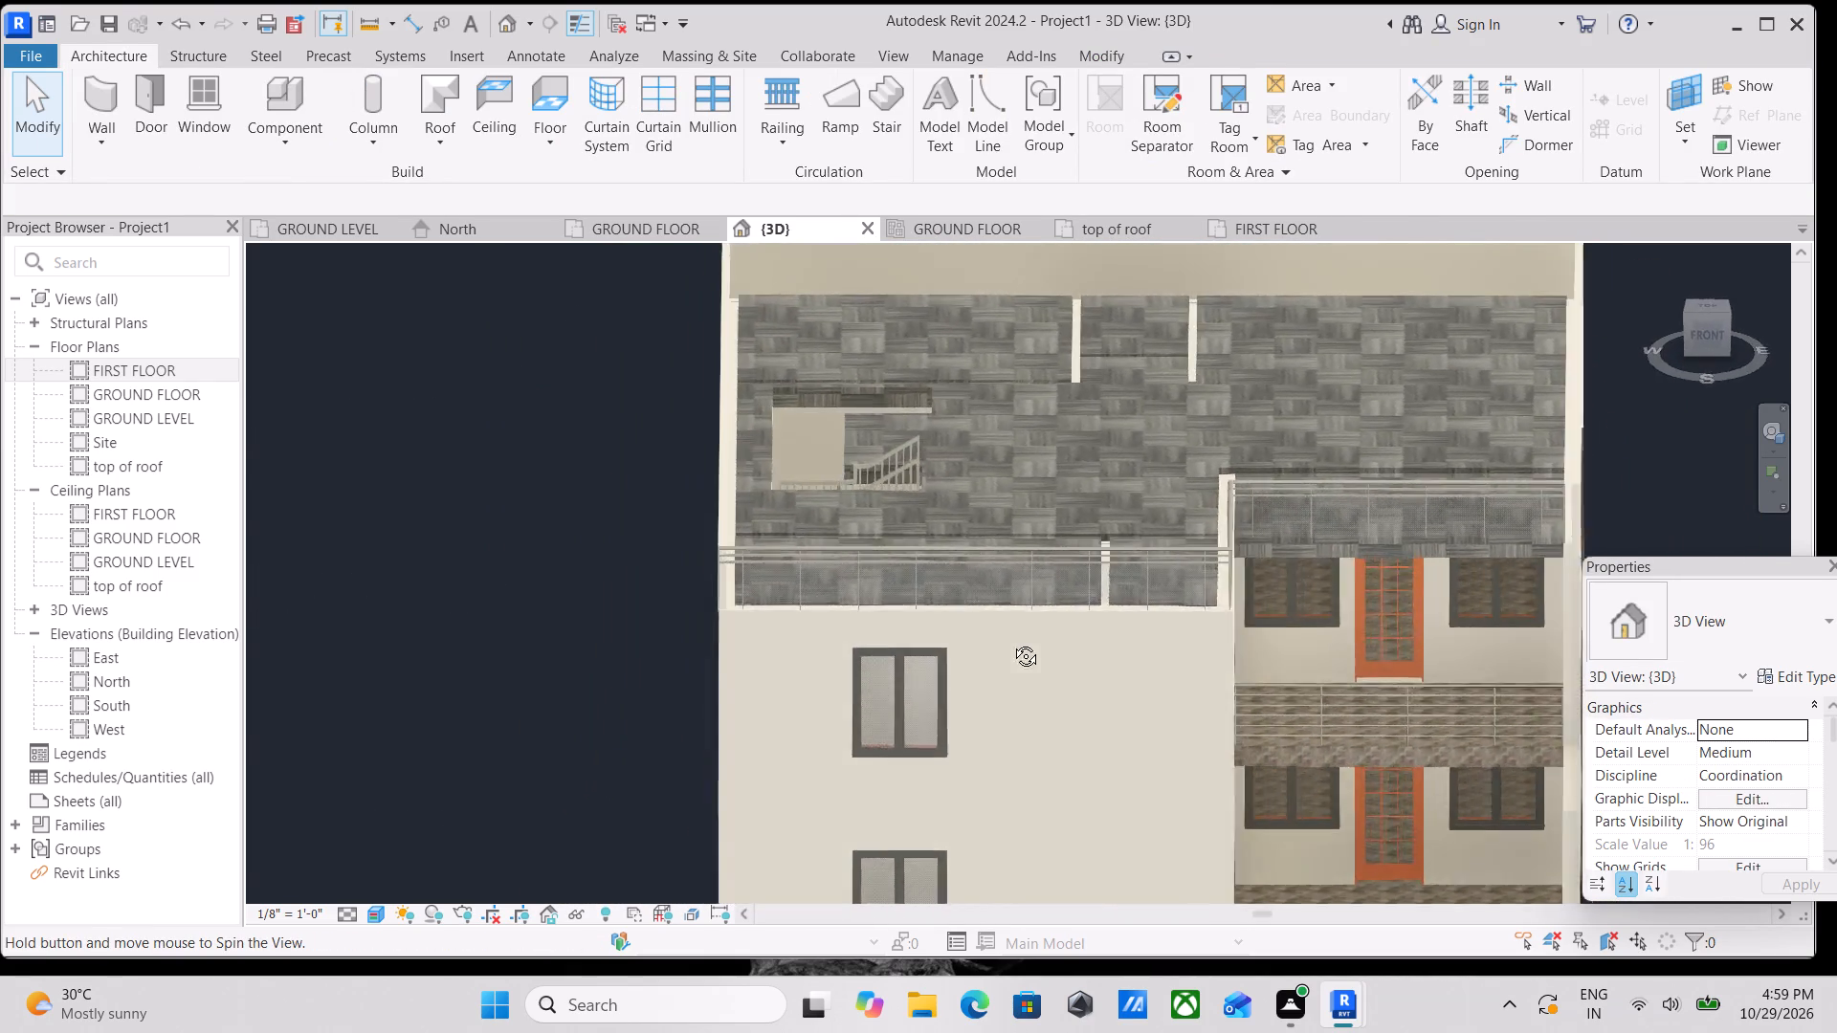
middle_click_drag(1011, 642, 913, 610)
middle_click_drag(1036, 649, 1161, 601, "shift")
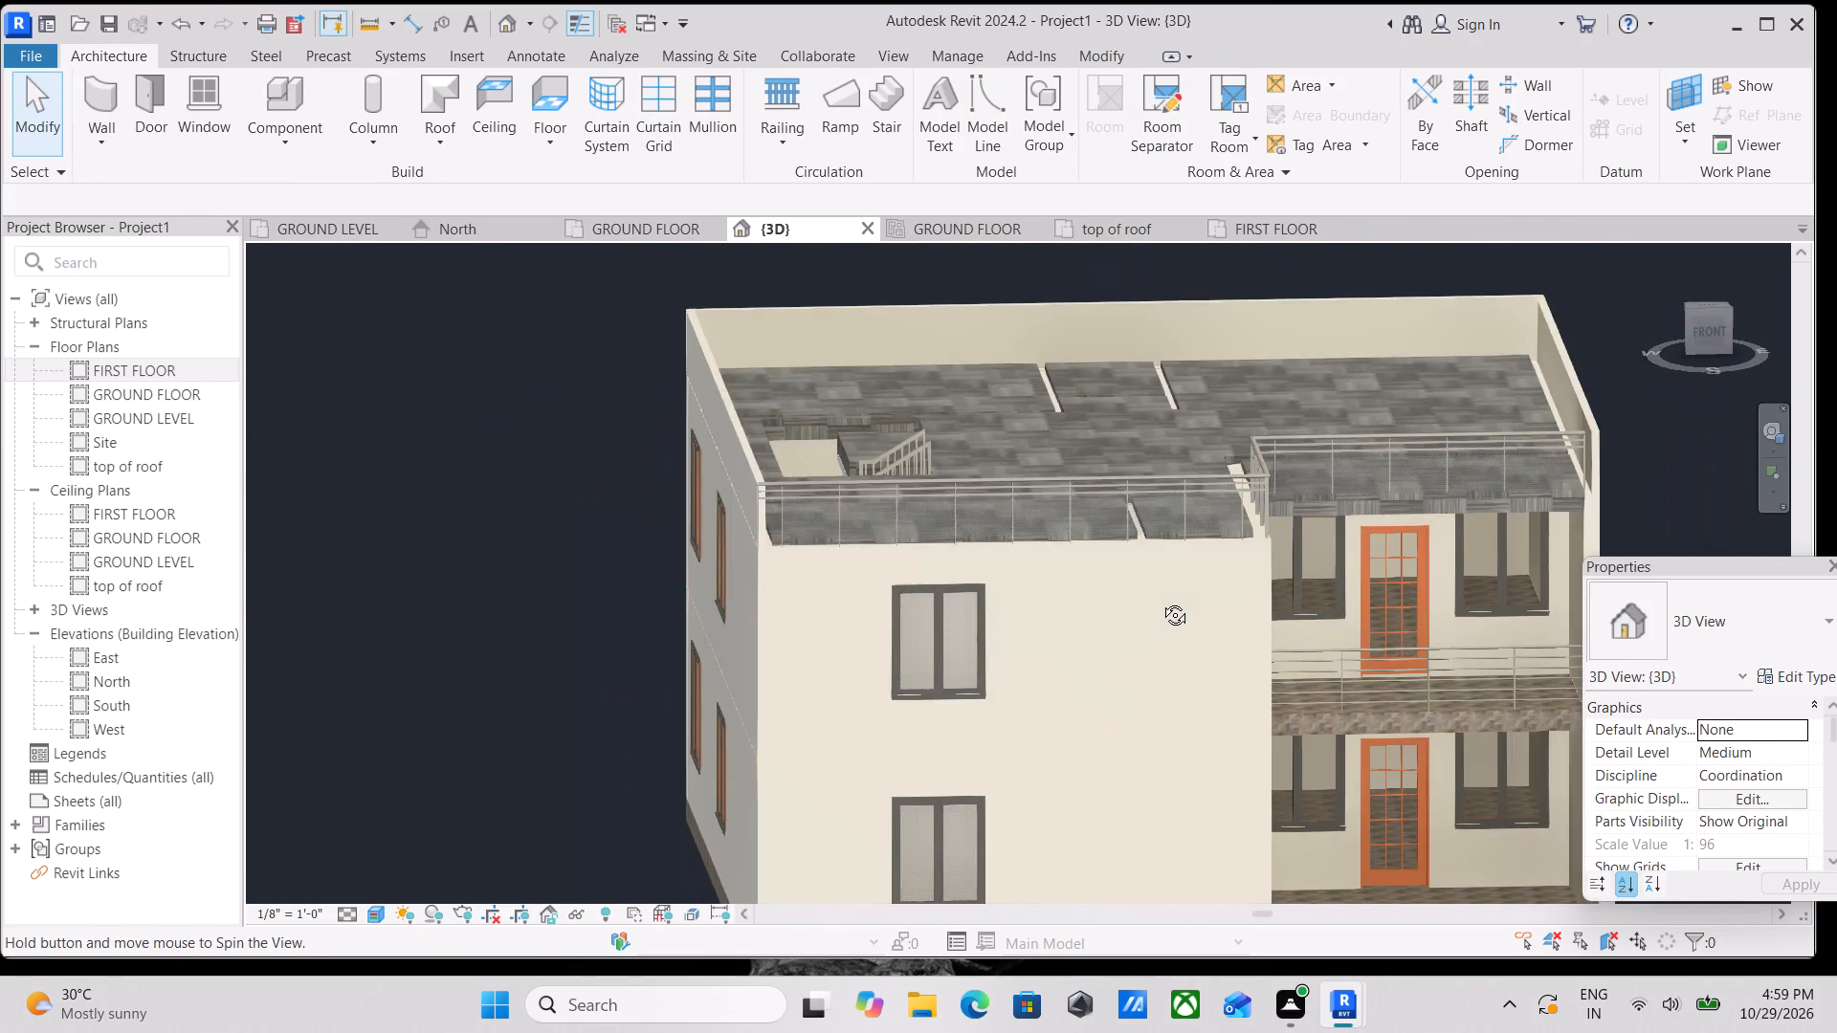
middle_click_drag(1161, 601, 1203, 574, "shift")
scroll(1232, 577, "up", 4)
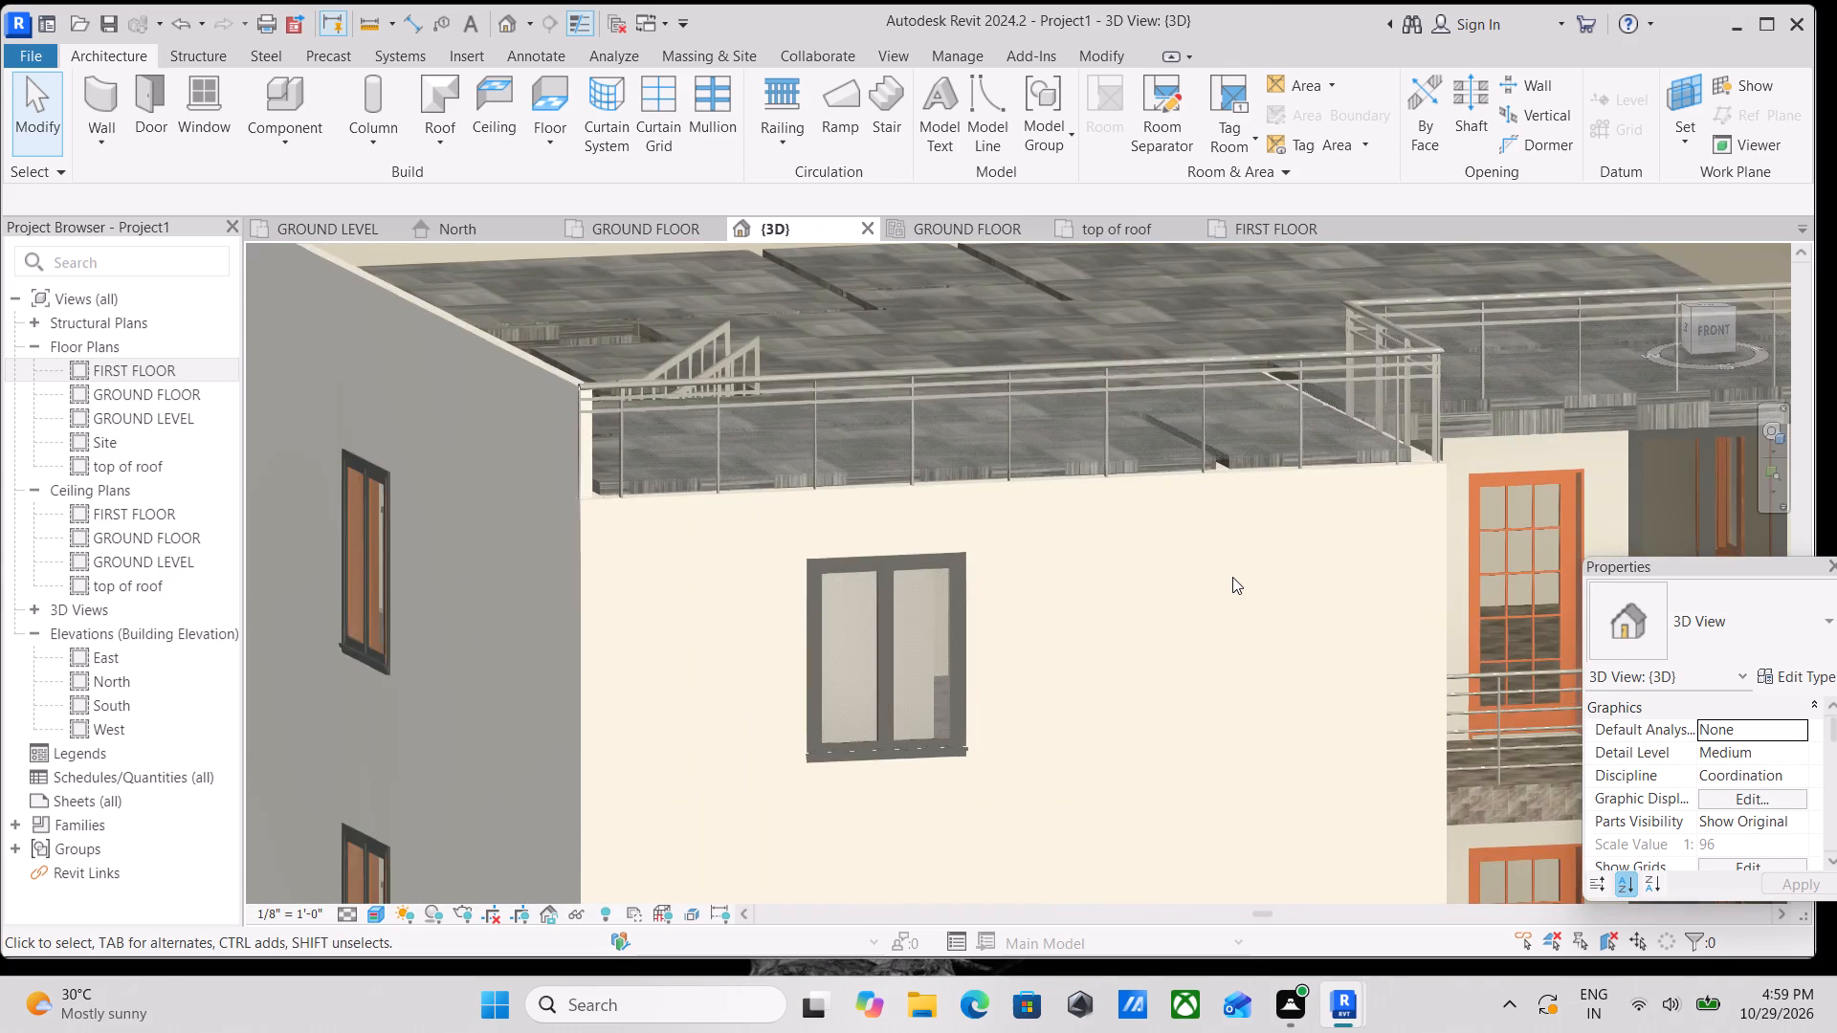
scroll(1232, 577, "up", 3)
middle_click_drag(1216, 577, 1068, 588)
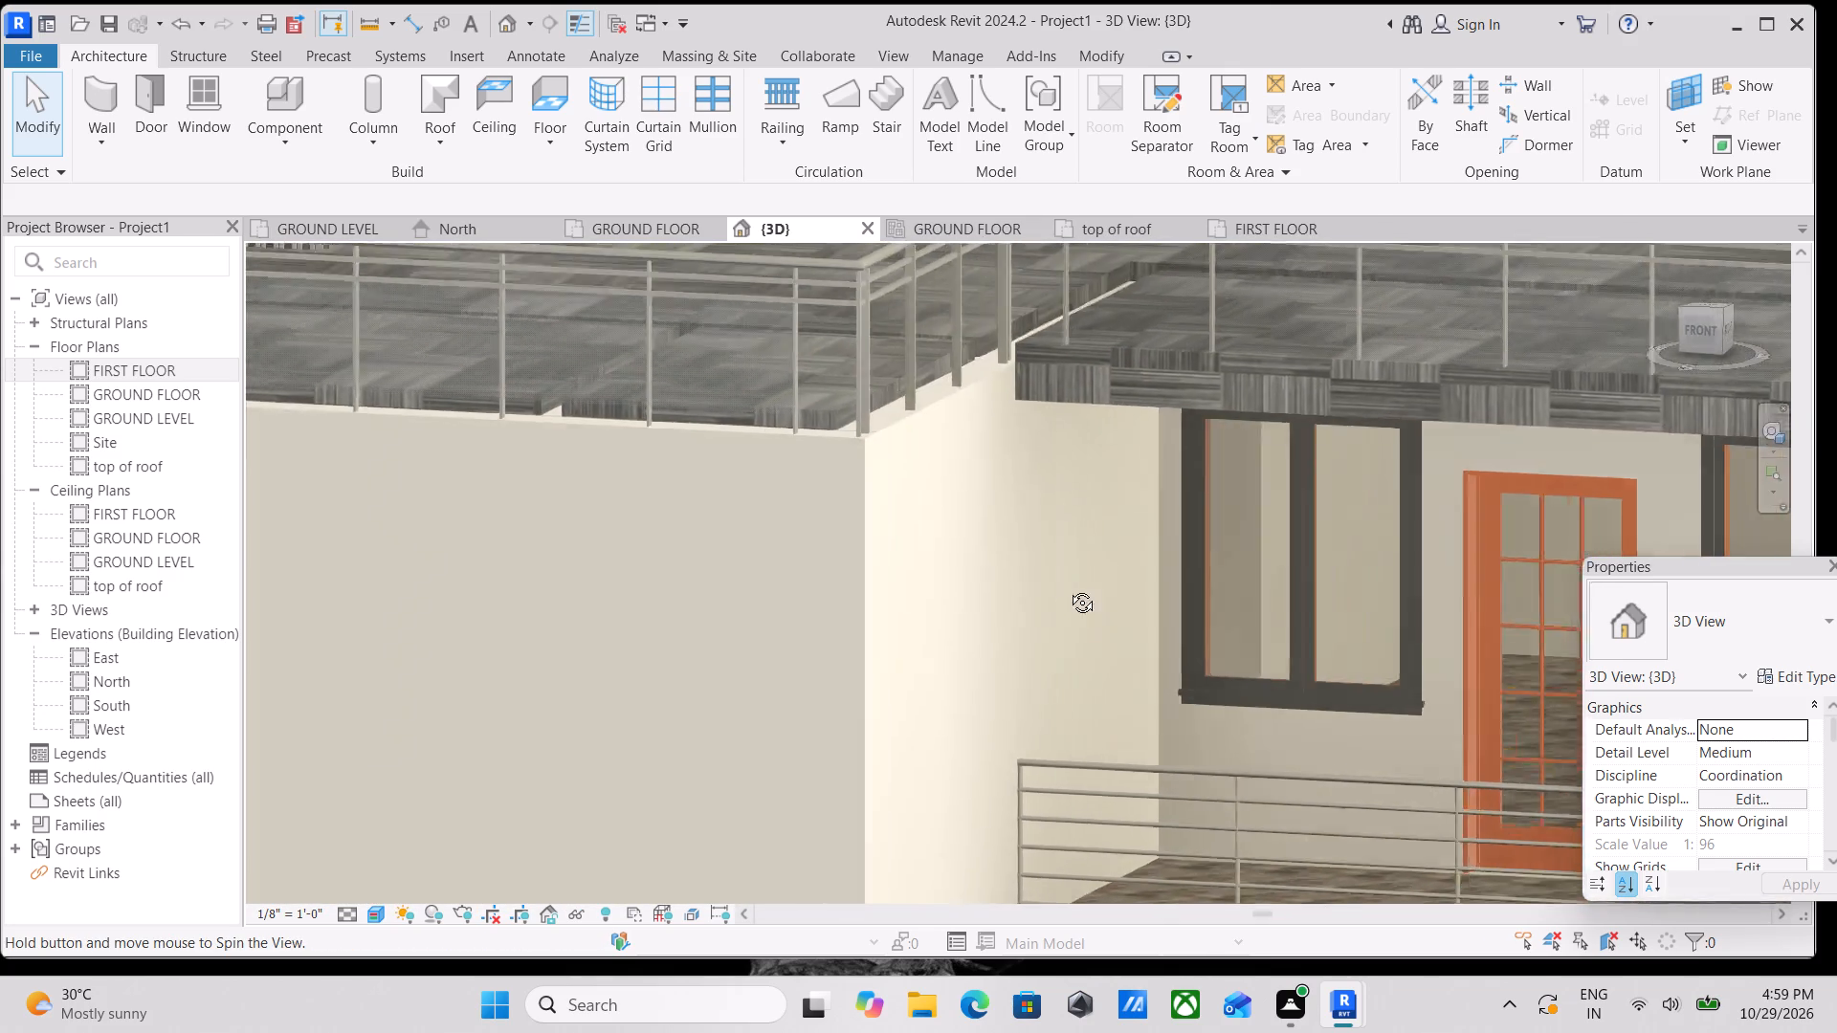
middle_click_drag(1068, 588, 1051, 594)
scroll(1052, 594, "down", 2)
middle_click_drag(1053, 594, 1068, 600)
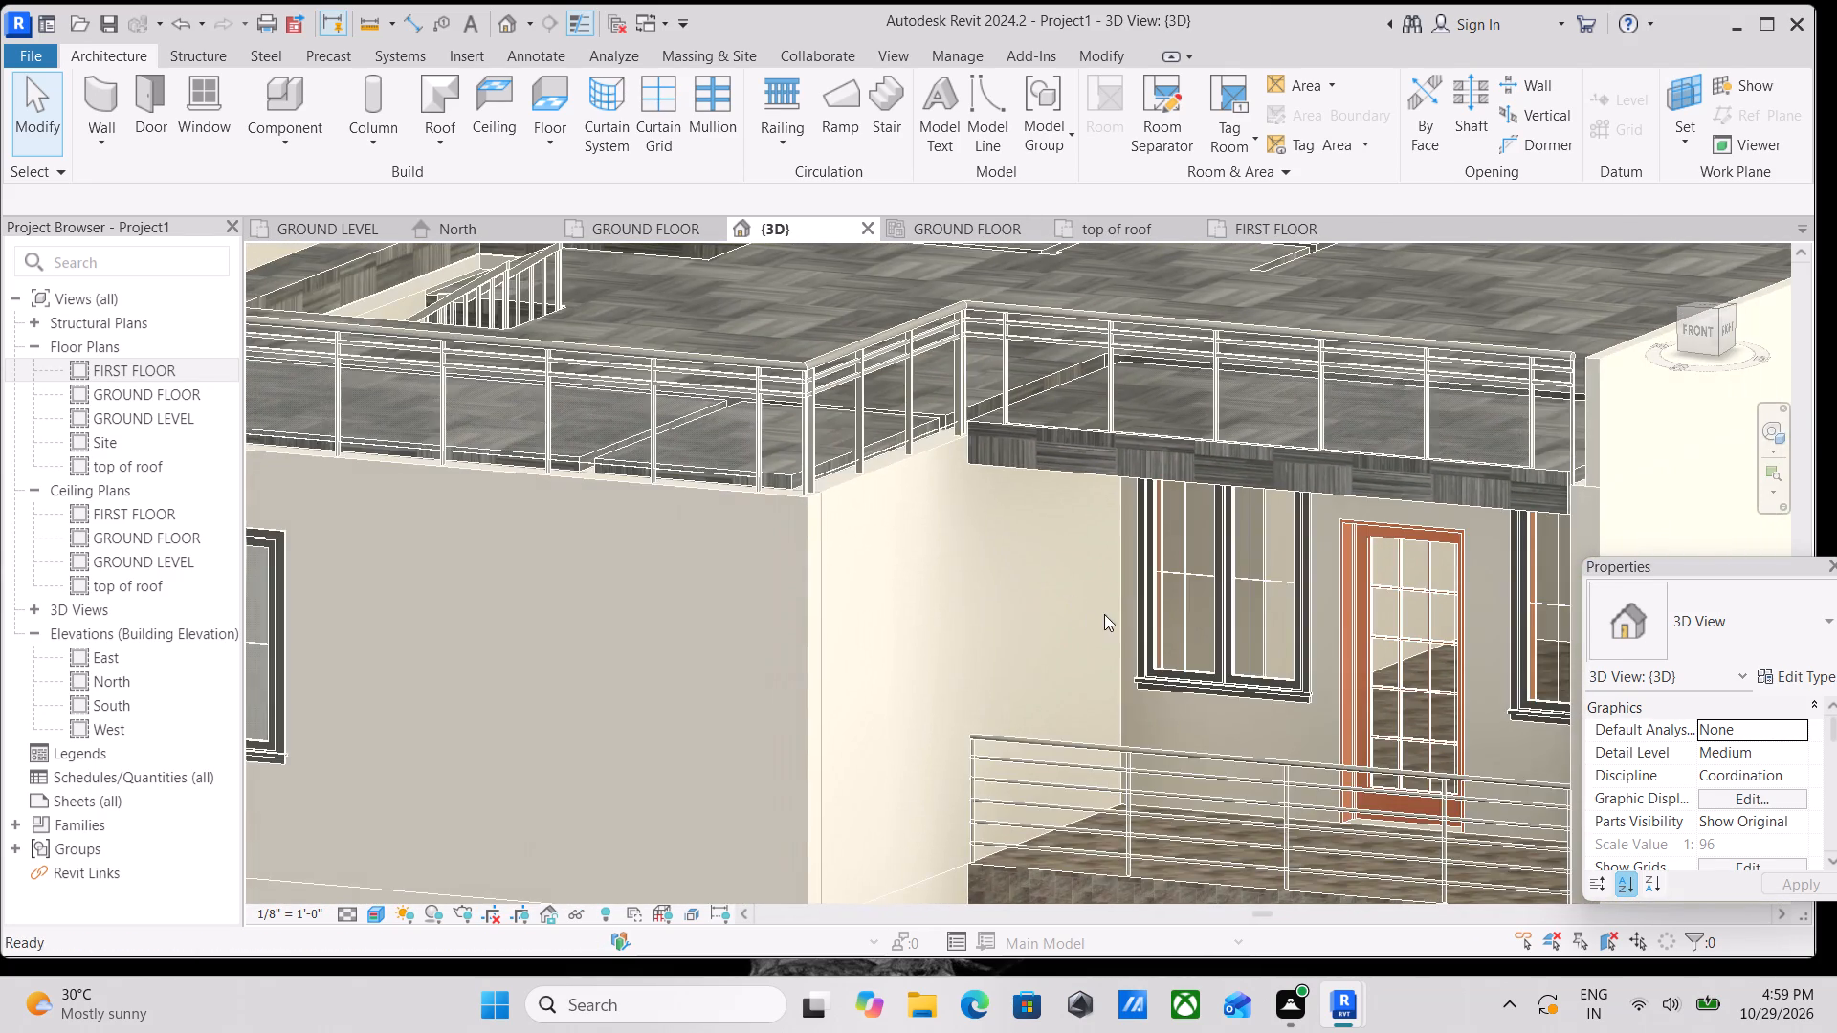
middle_click_drag(1104, 614, 1228, 592, "shift")
middle_click_drag(1213, 585, 1007, 442)
scroll(1125, 604, "down", 2)
middle_click_drag(1126, 607, 964, 513)
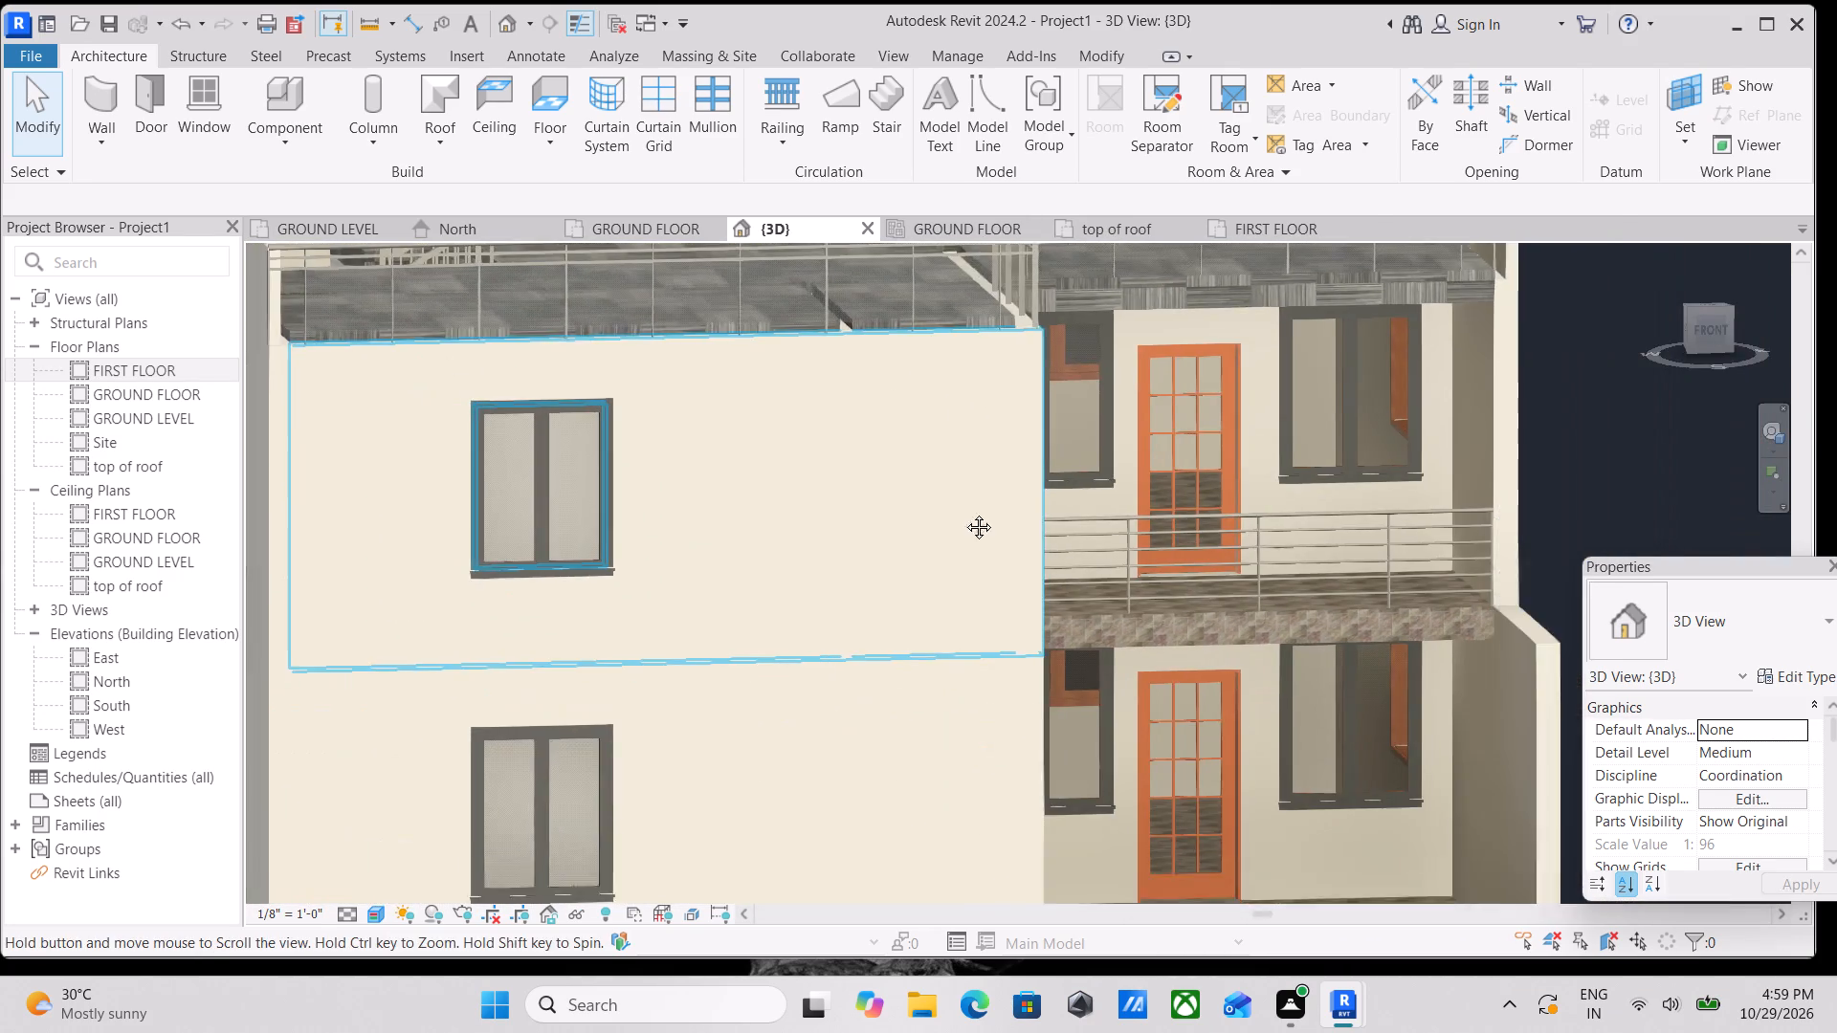
middle_click_drag(964, 513, 933, 496)
middle_click_drag(1003, 564, 1206, 715, "shift")
scroll(1265, 673, "down", 1)
middle_click_drag(1262, 673, 1130, 634)
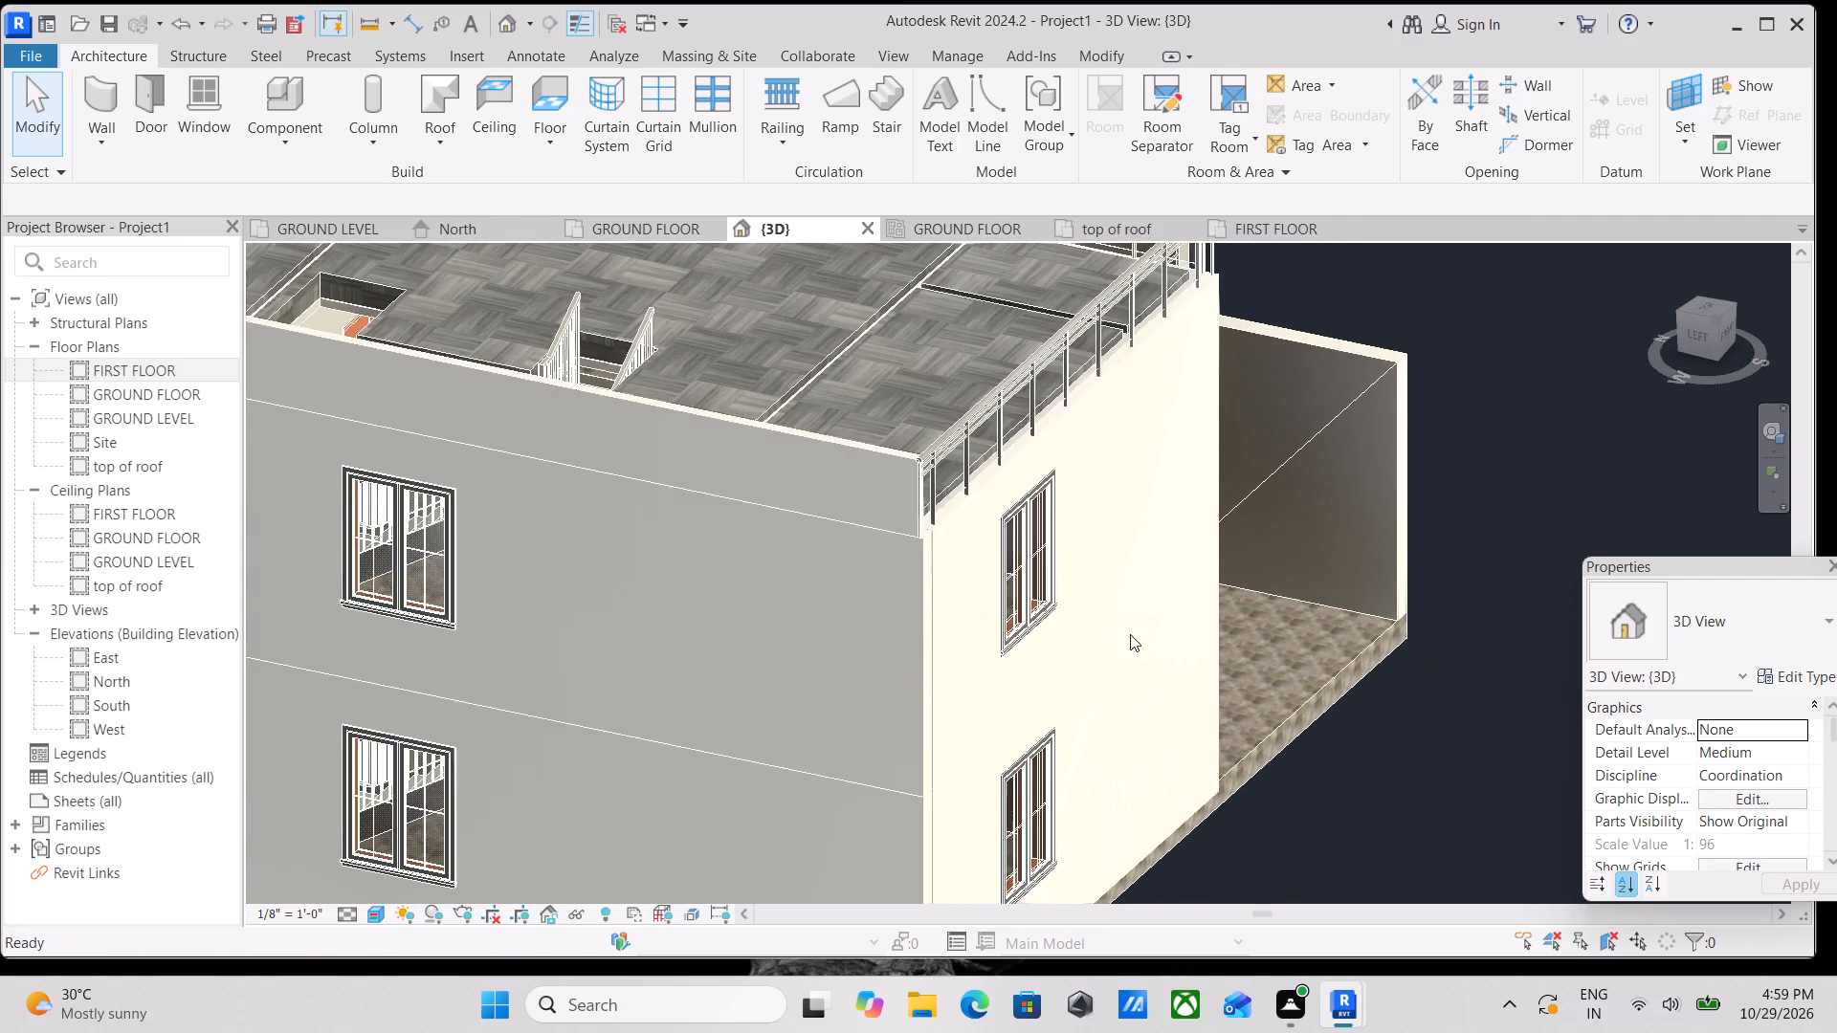
scroll(1130, 634, "down", 4)
middle_click_drag(1131, 636, 1246, 635)
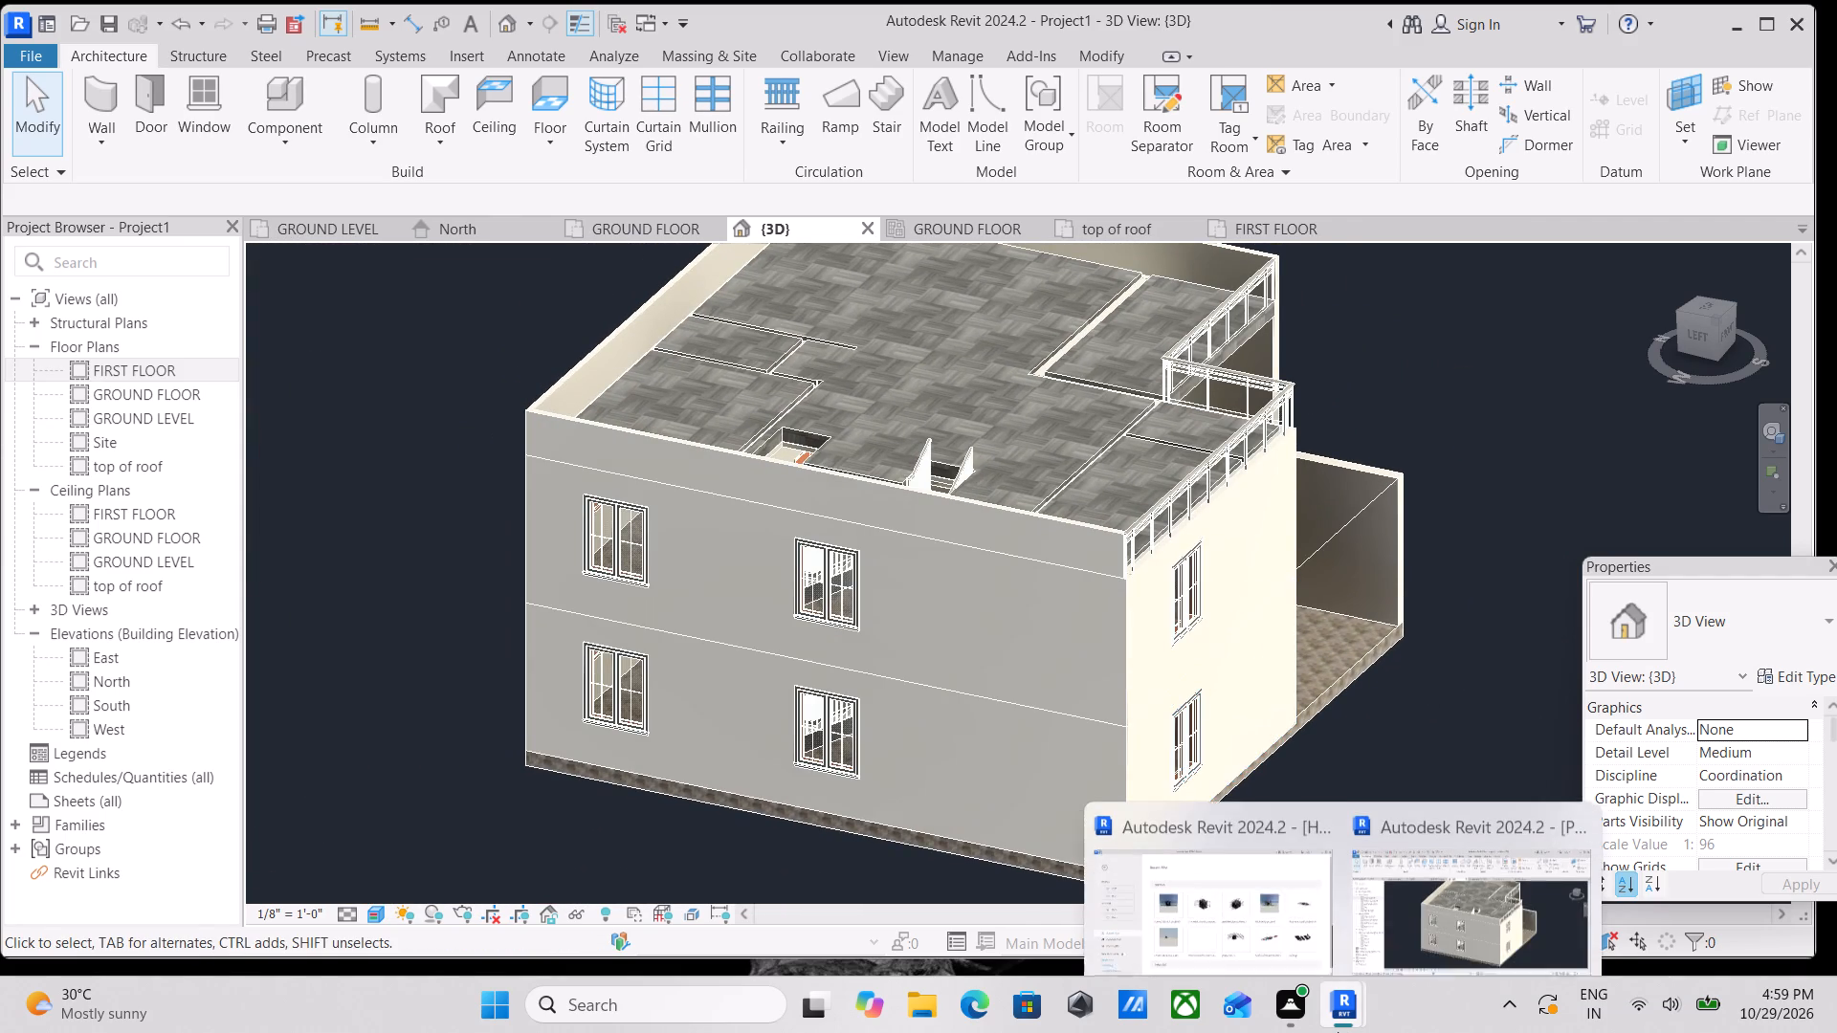
left_click(1448, 905)
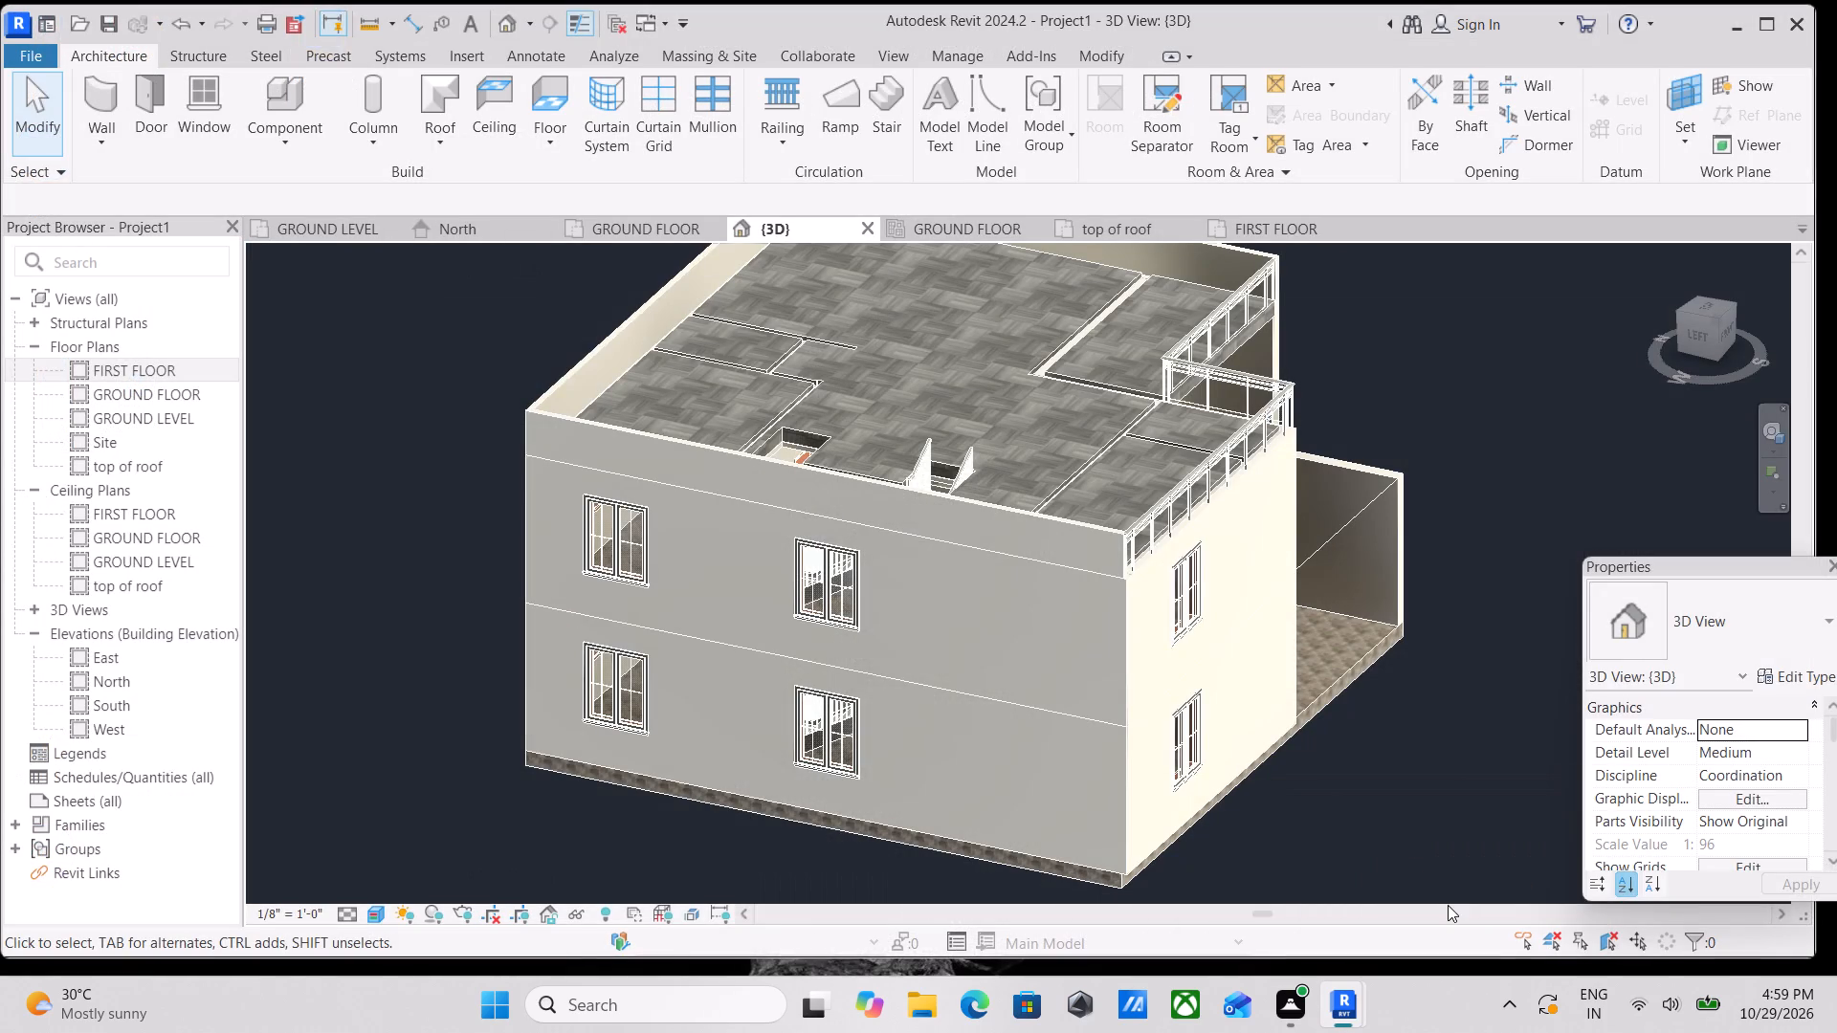
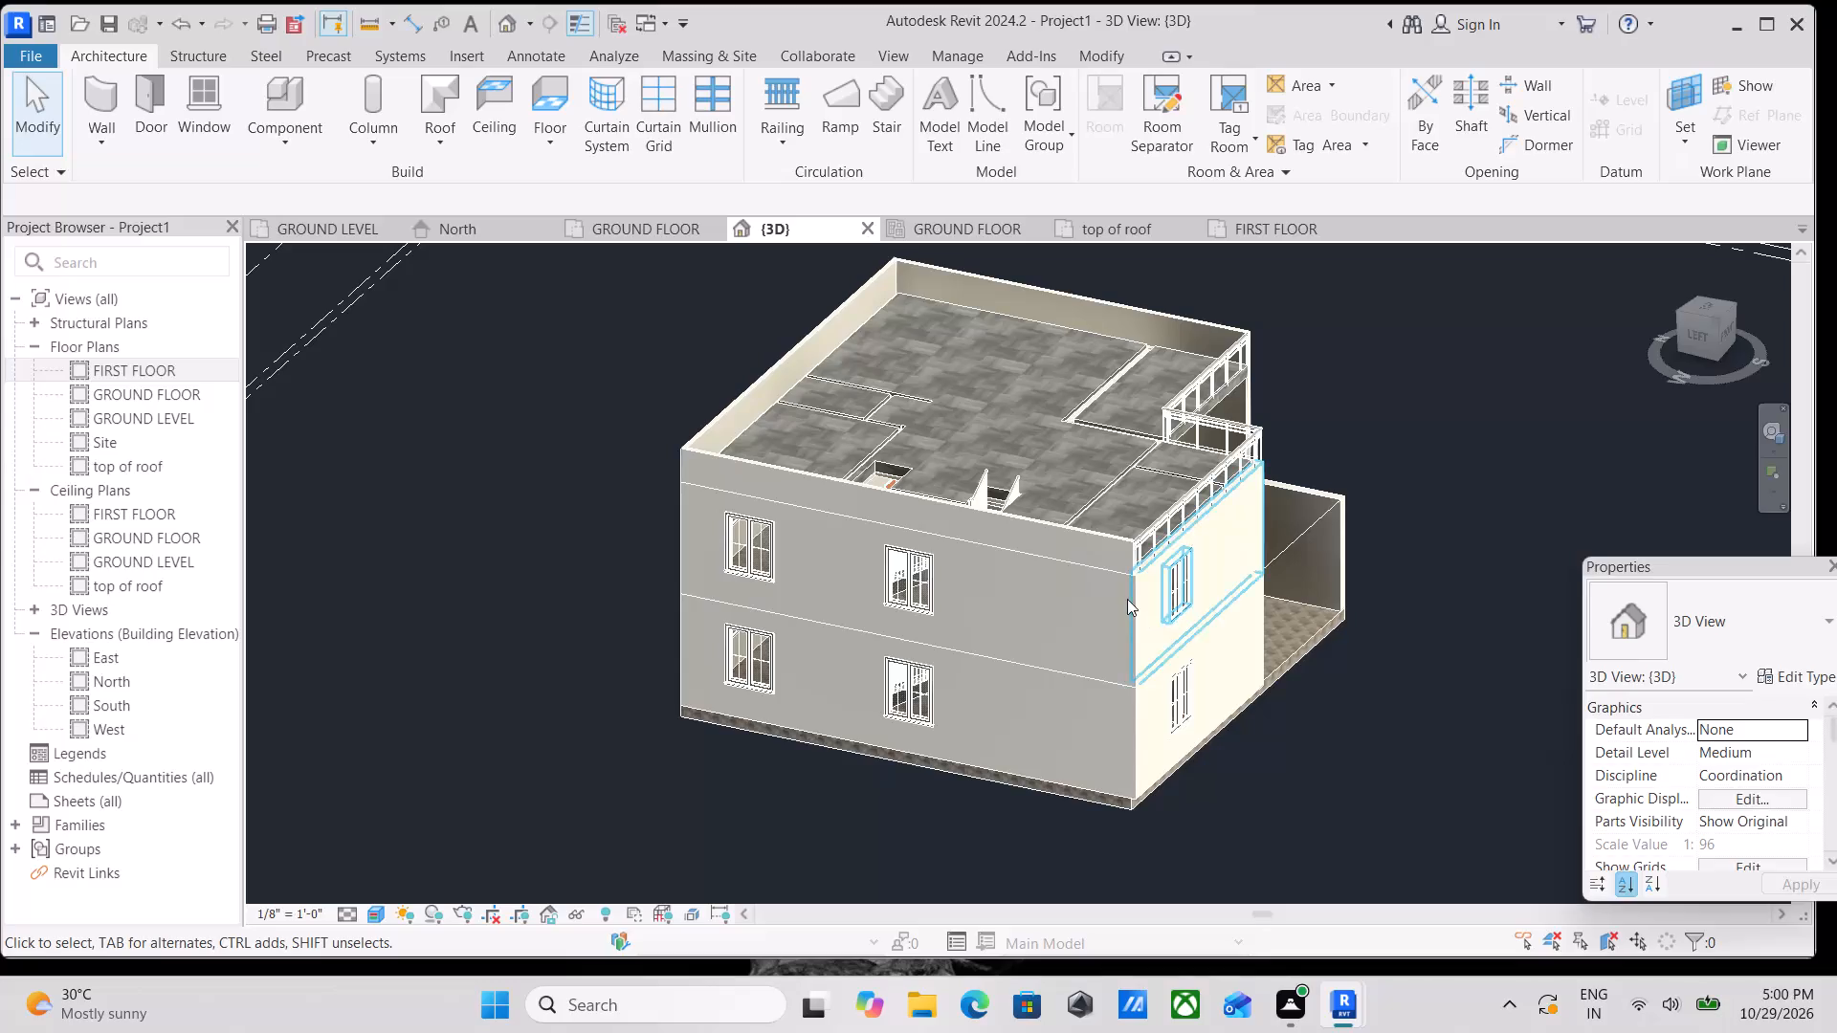
Examine the finished house in 3D from all sides and from above, including roof floor, railings, balcony and walls.
scroll(1152, 531, "down", 1)
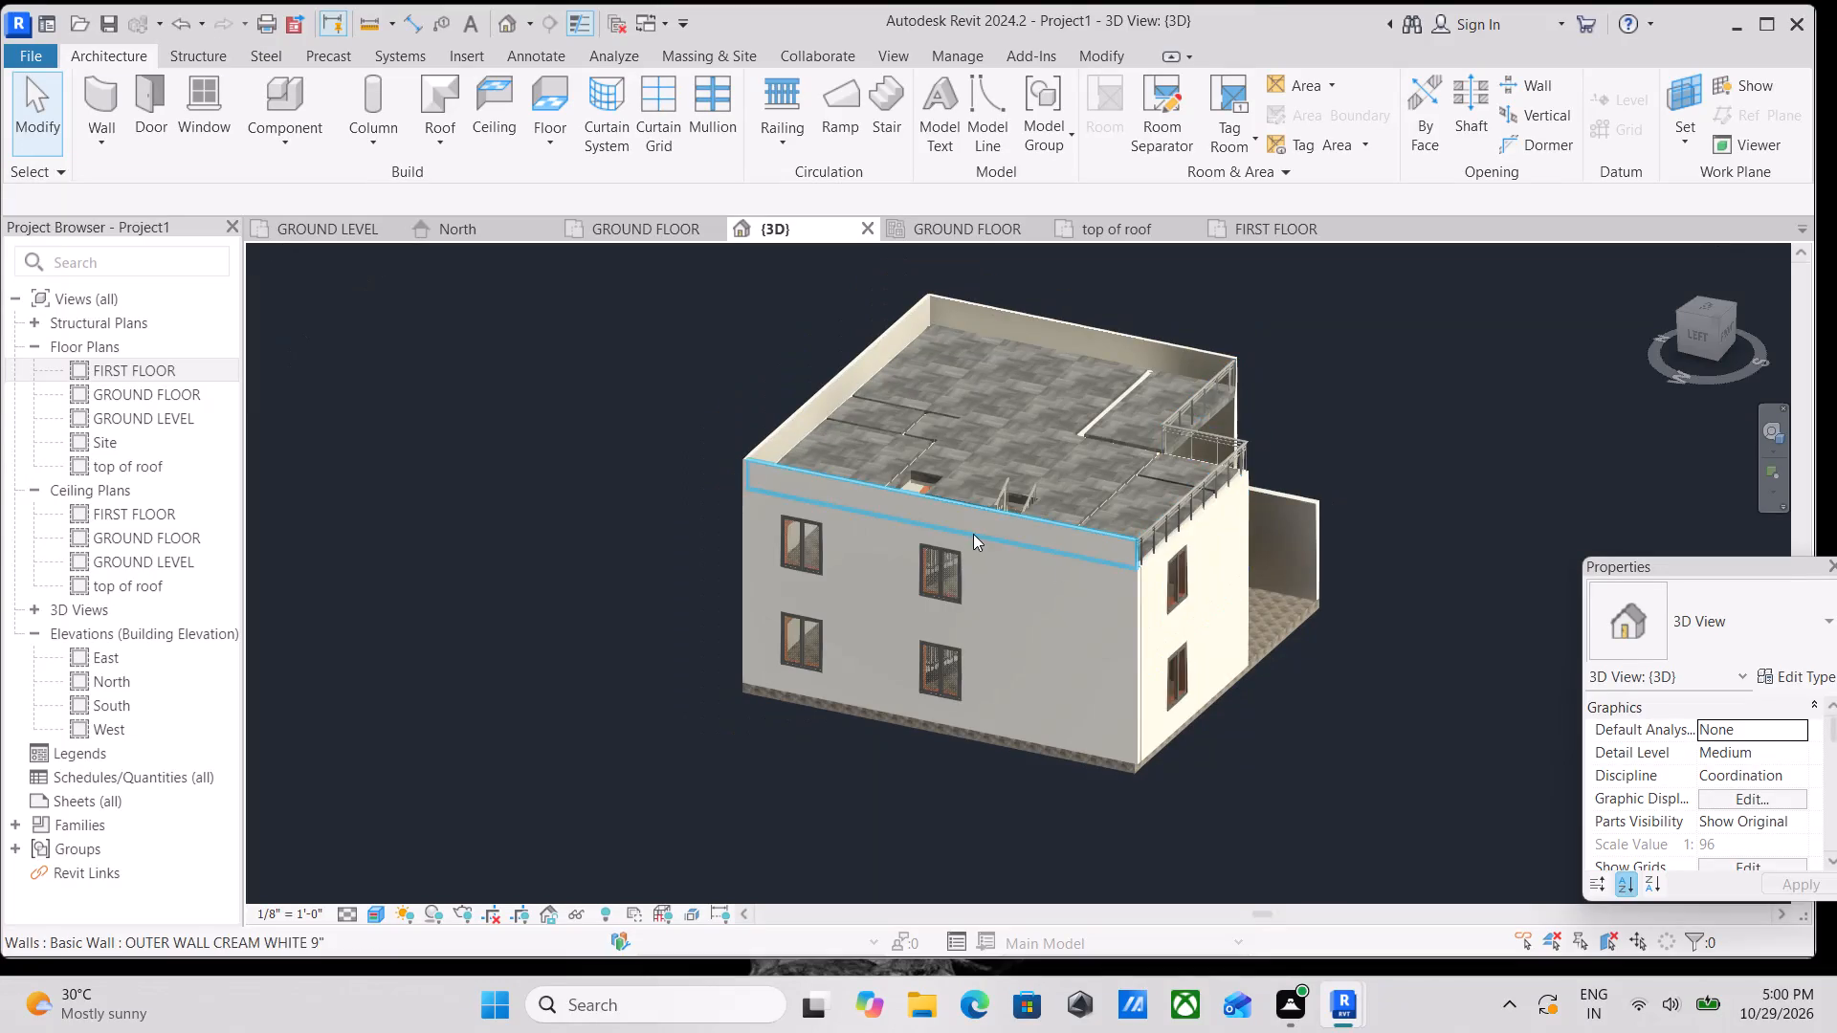
middle_click_drag(798, 622, 1389, 602)
middle_click_drag(1004, 595, 1048, 603, "shift")
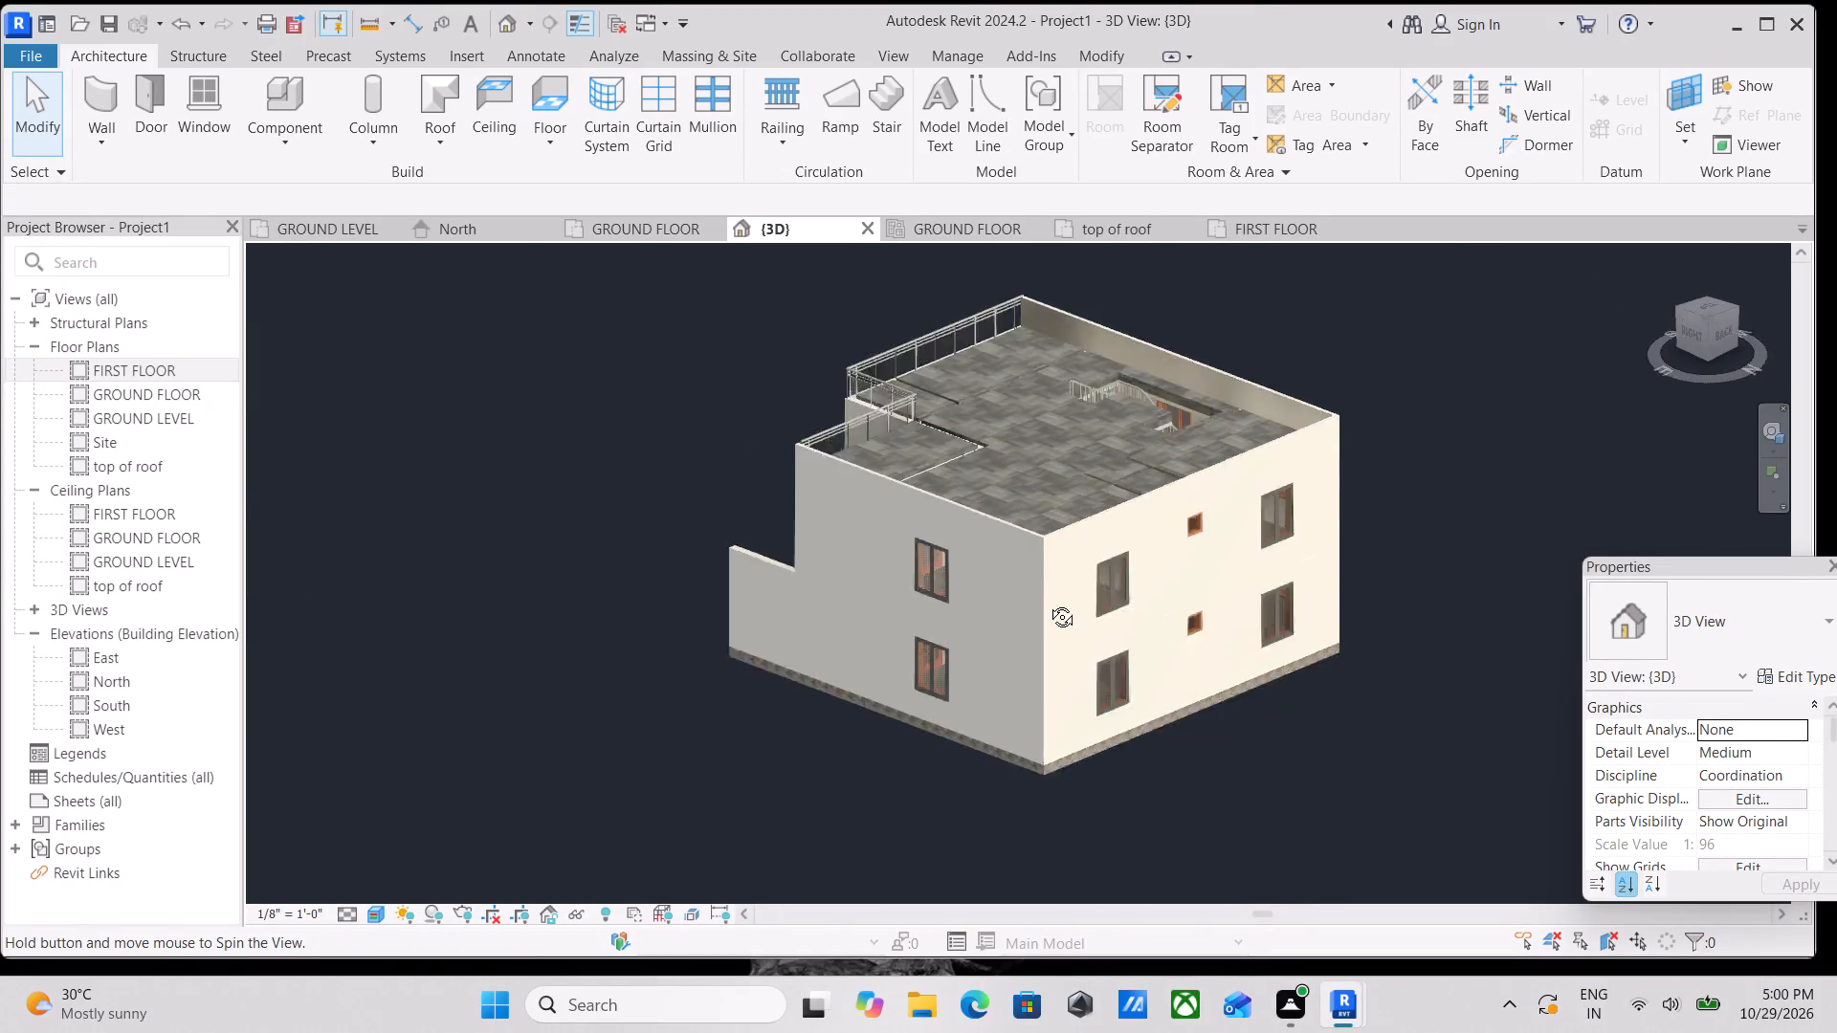
middle_click_drag(1048, 603, 1361, 604, "shift")
middle_click_drag(1088, 713, 1319, 657, "shift")
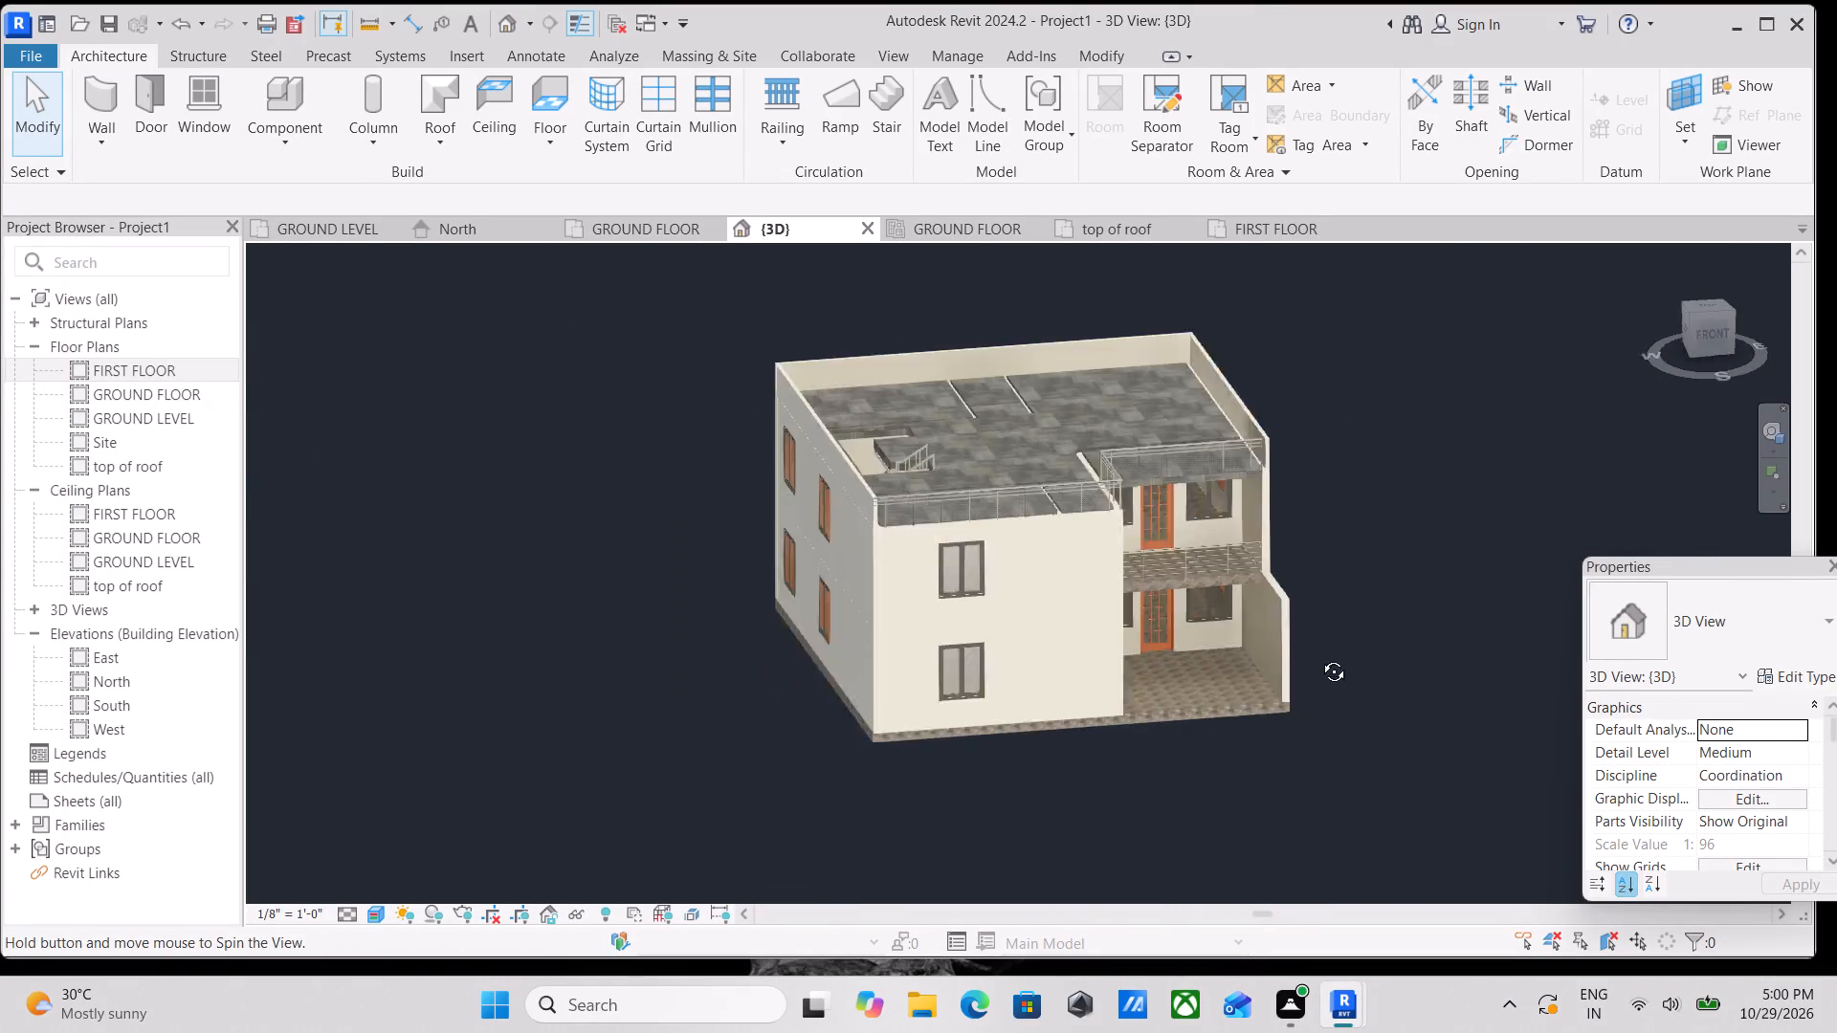
middle_click_drag(1319, 657, 1204, 648, "shift")
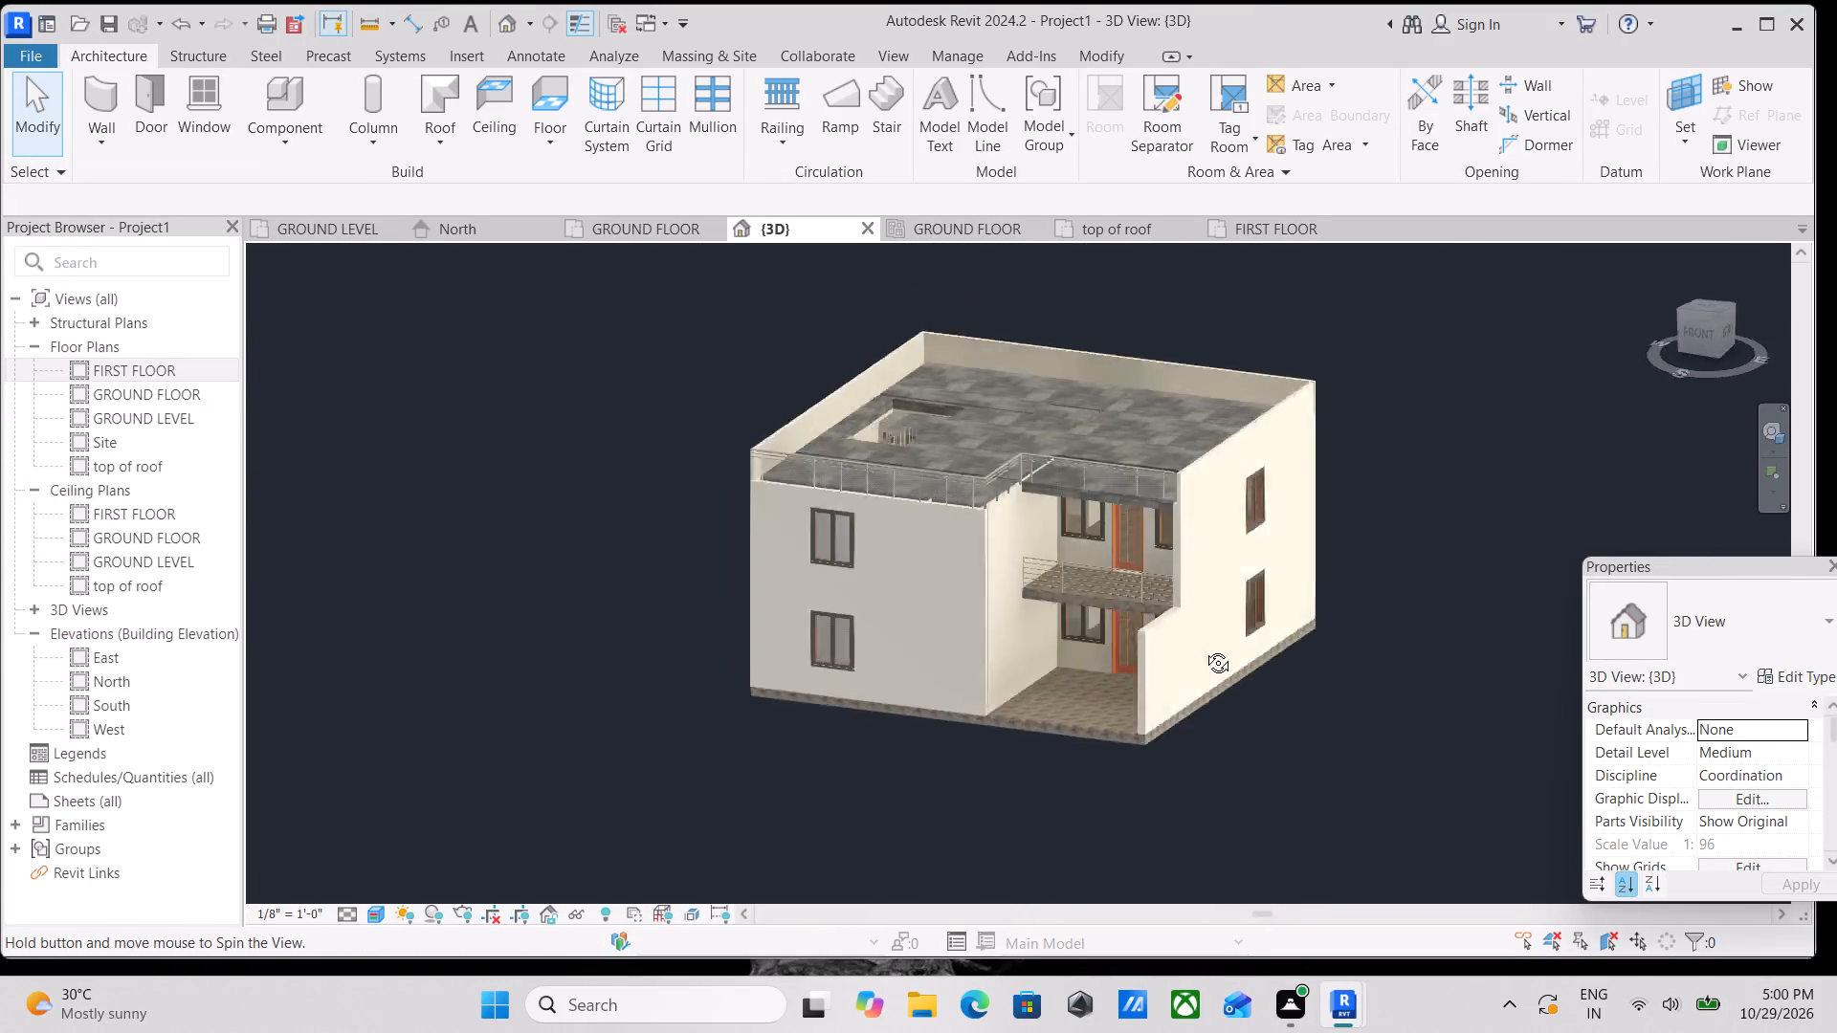
middle_click_drag(1204, 648, 1300, 652, "shift")
middle_click_drag(1007, 714, 874, 872, "shift")
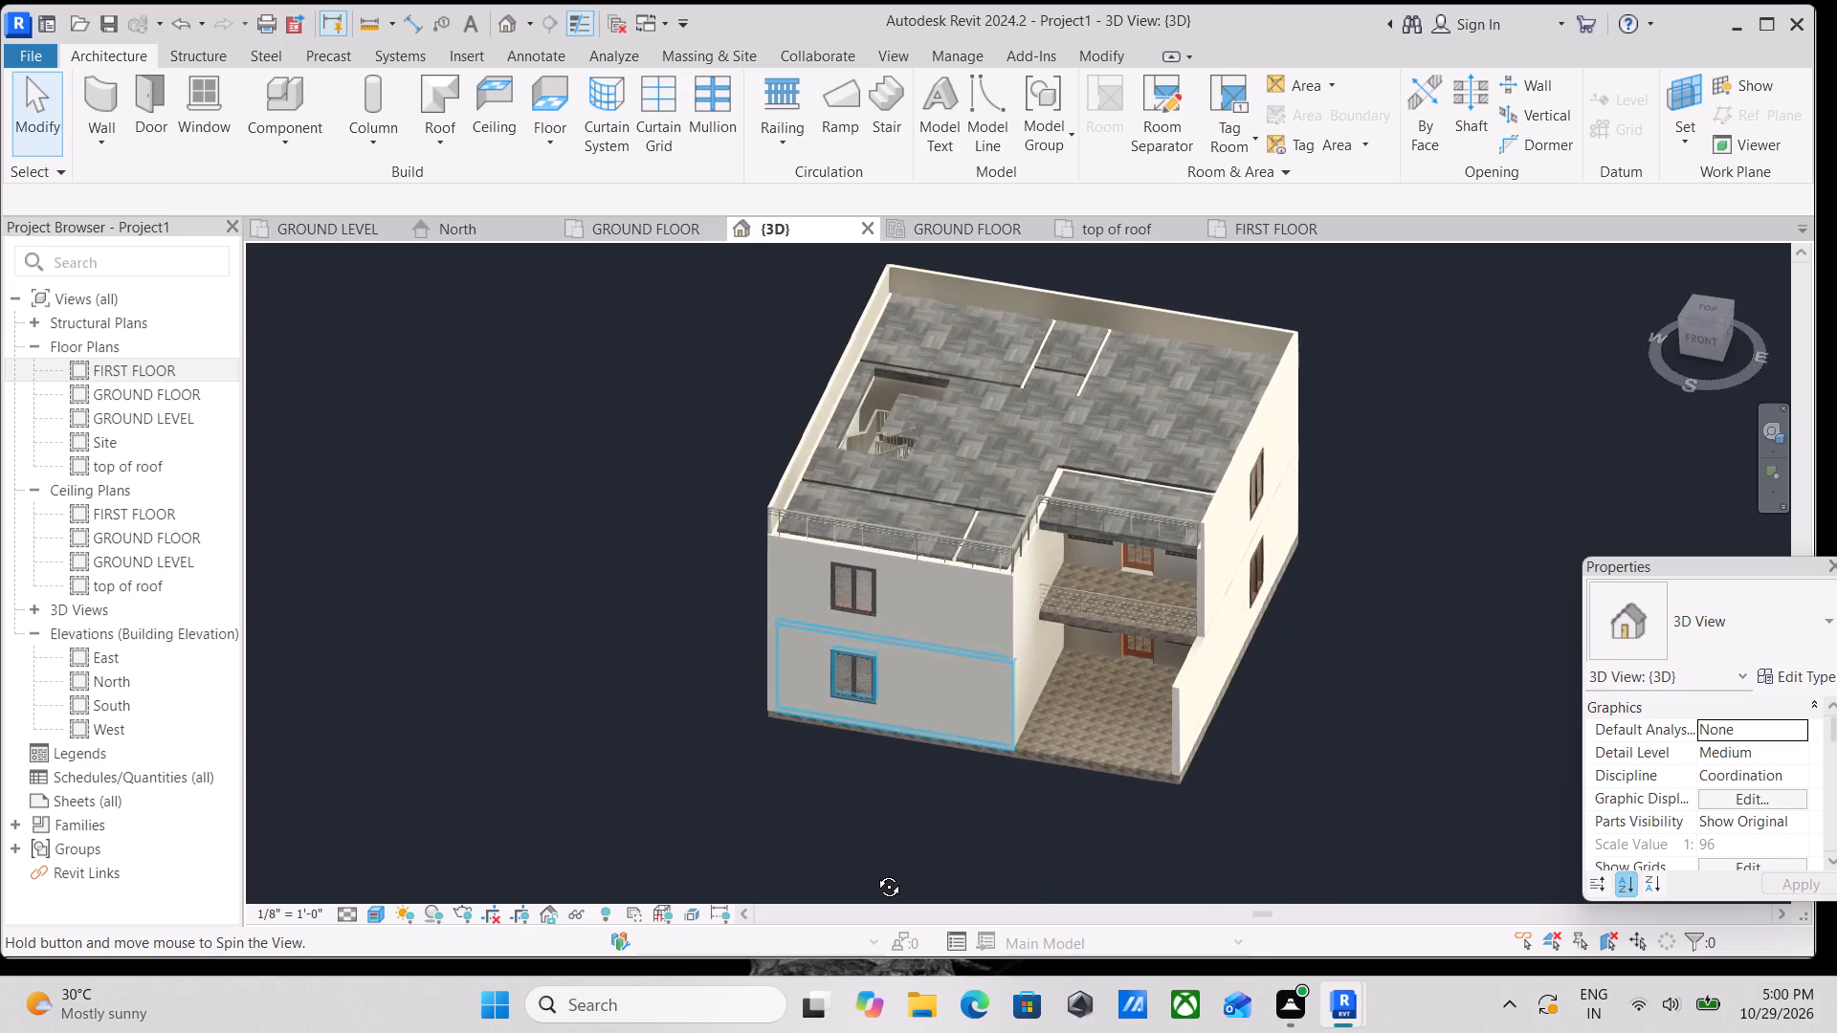
middle_click_drag(874, 872, 891, 880, "shift")
middle_click_drag(943, 749, 998, 804)
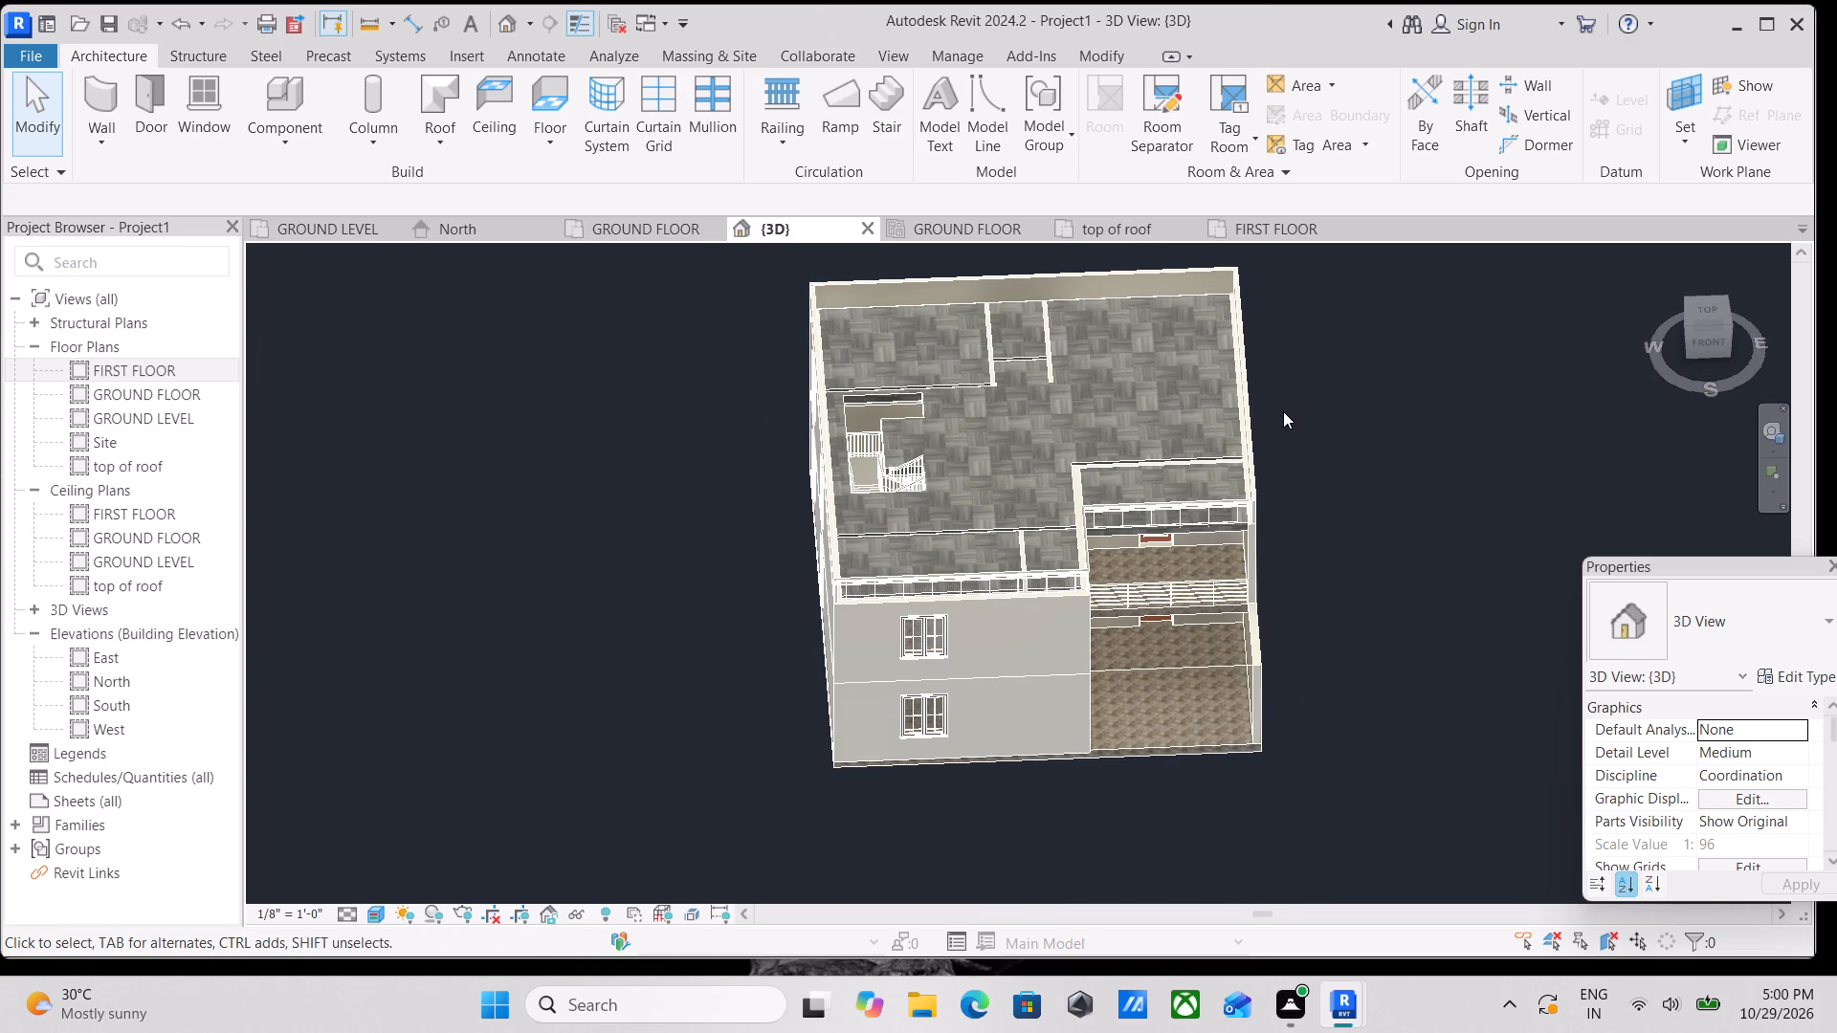
left_click(1708, 308)
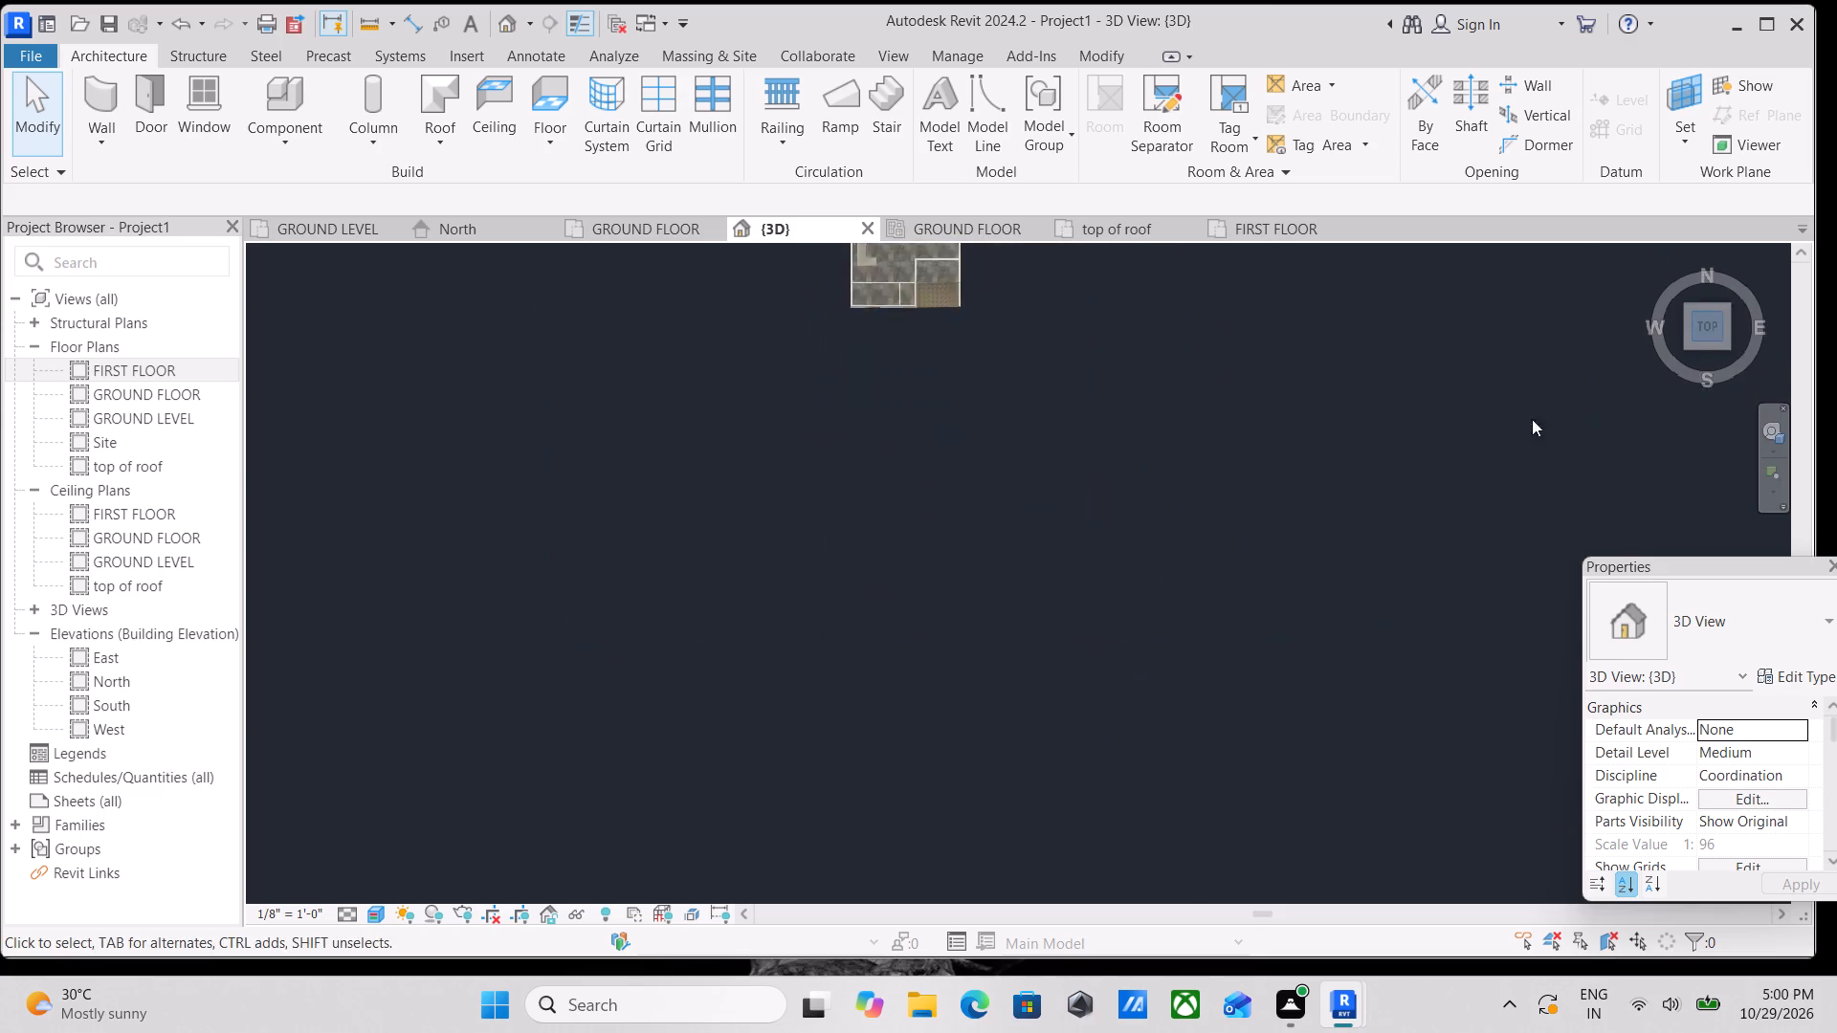
scroll(973, 473, "up", 2)
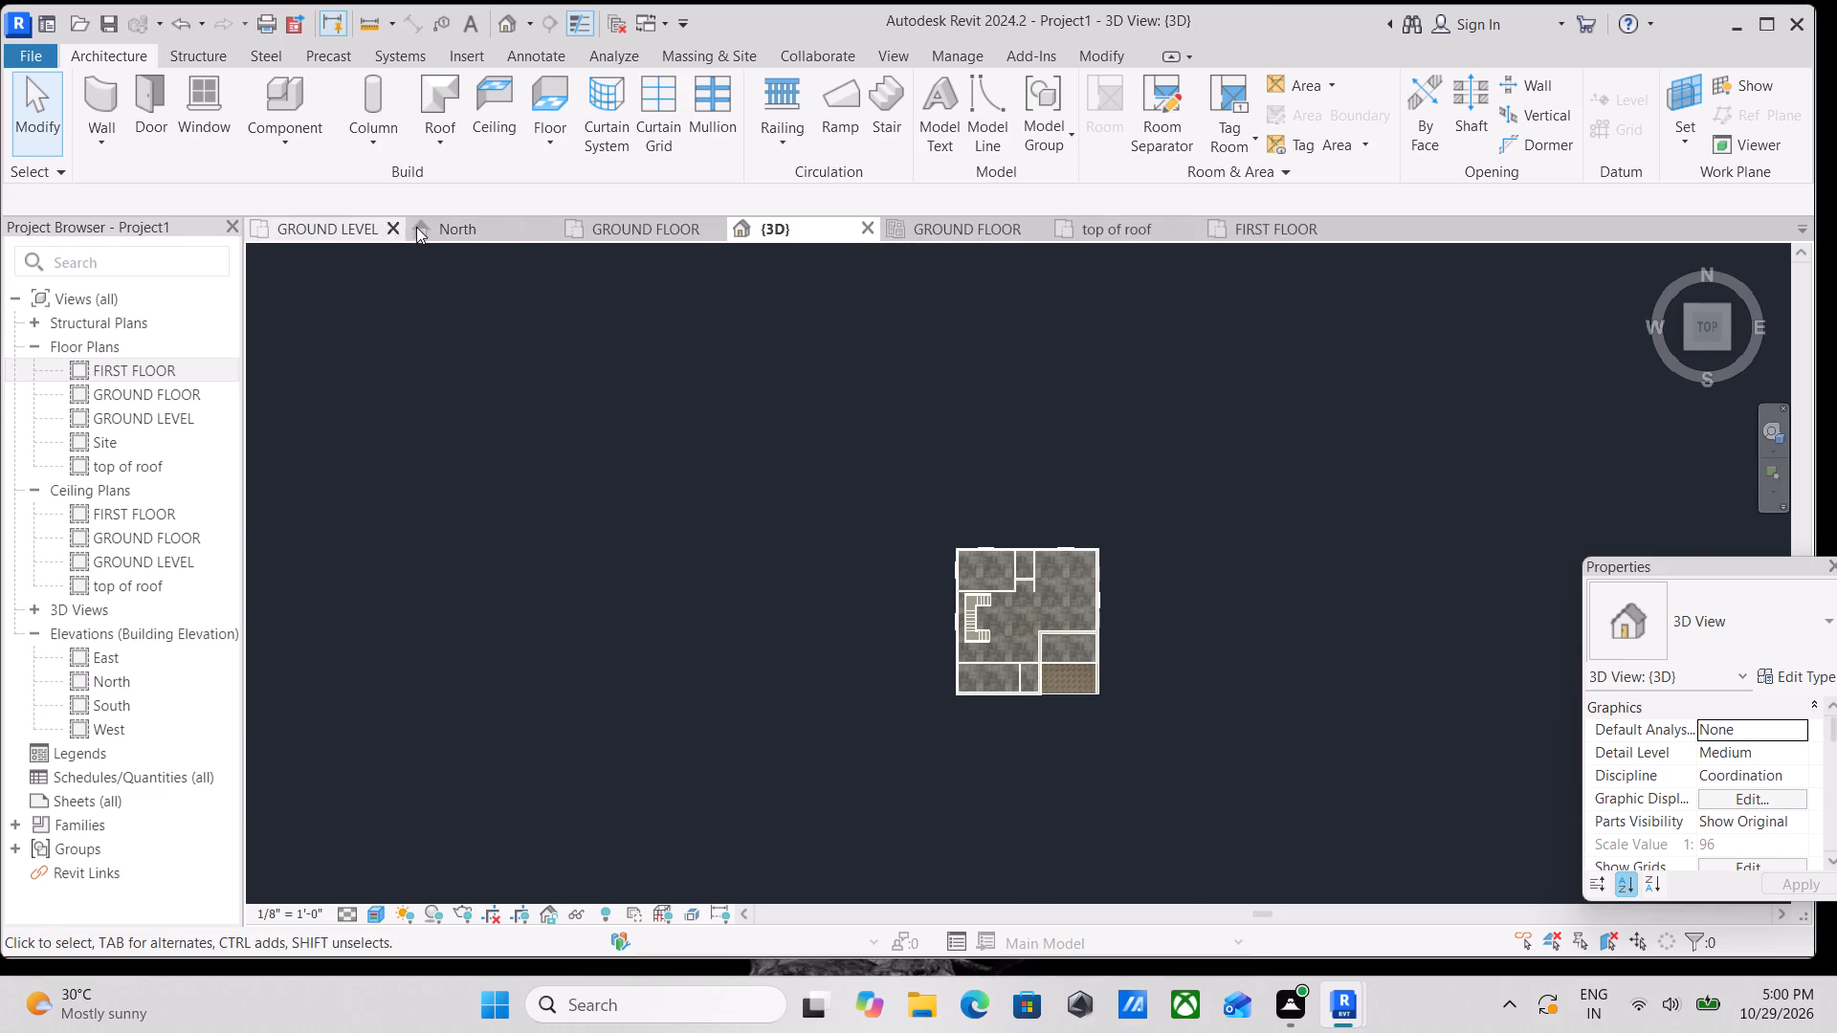
In the GROUND FLOOR plan, create a Grassland - 16" toposolid from a rectangular sketch around the house, about 77' by 76'.
left_click(655, 232)
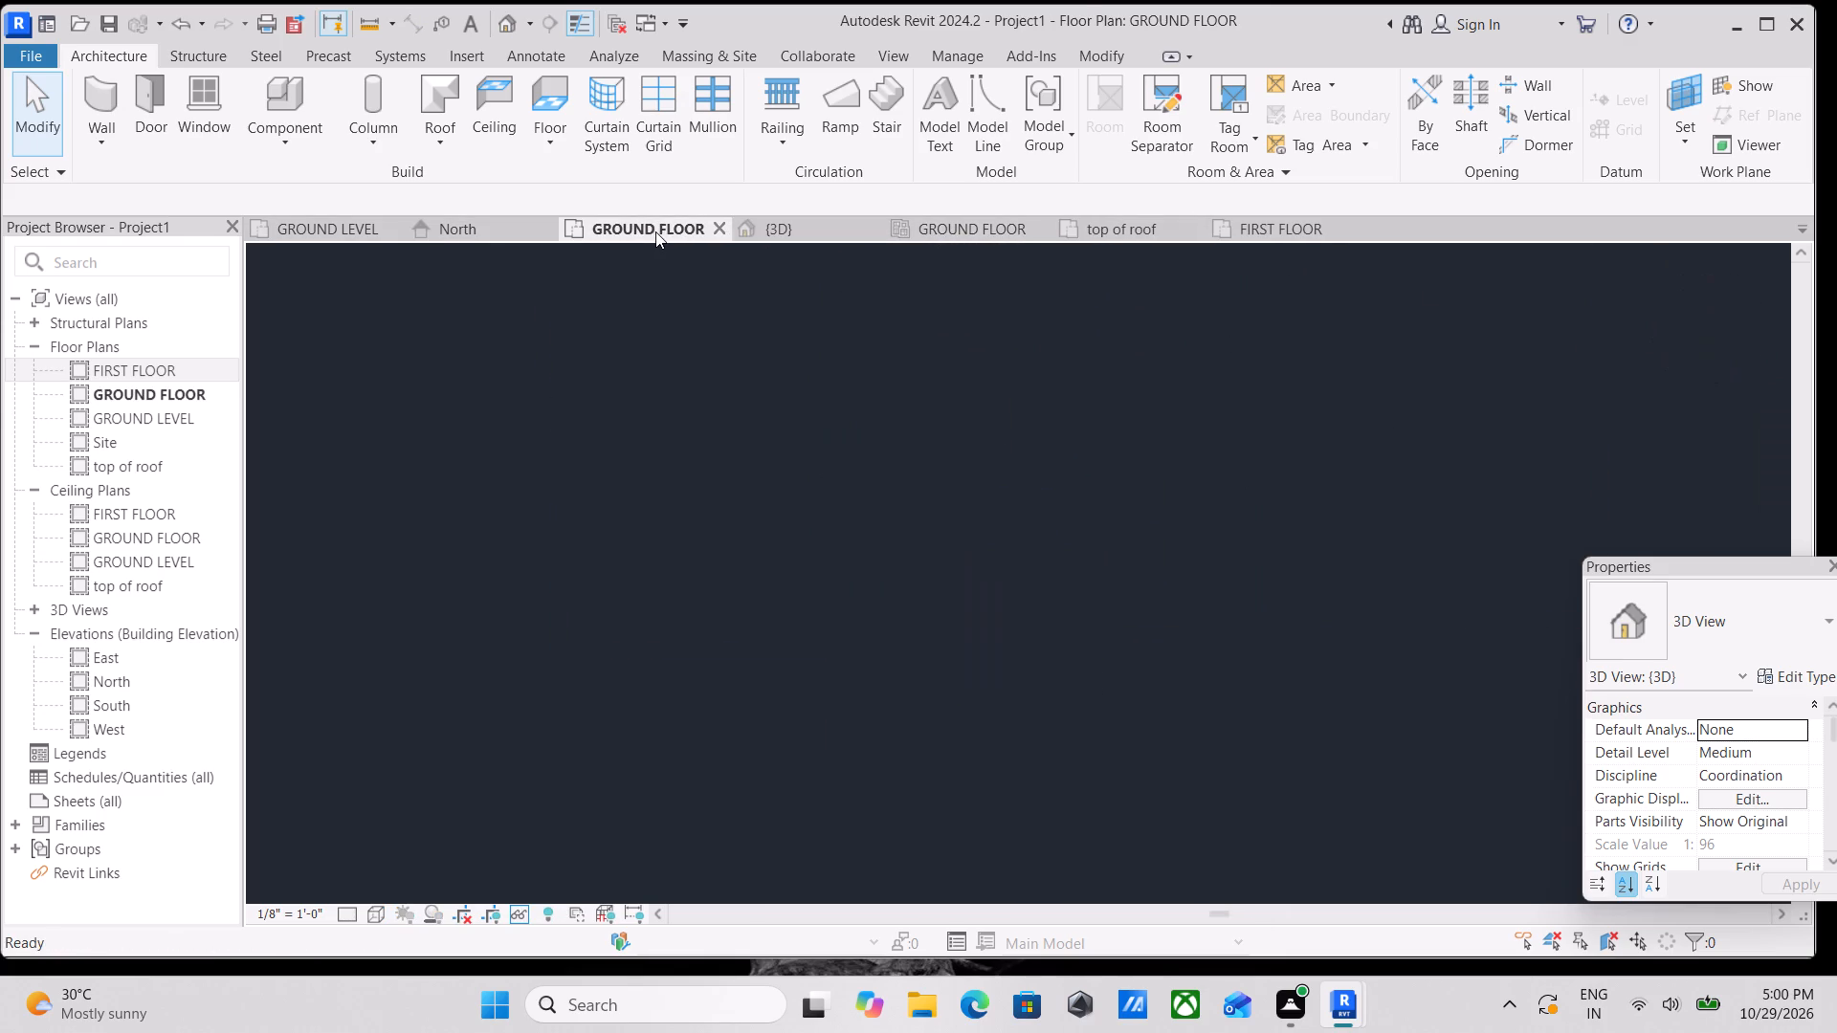
scroll(865, 525, "down", 1)
middle_click_drag(865, 525, 1159, 633)
scroll(1057, 567, "down", 2)
middle_click_drag(1049, 561, 1111, 549)
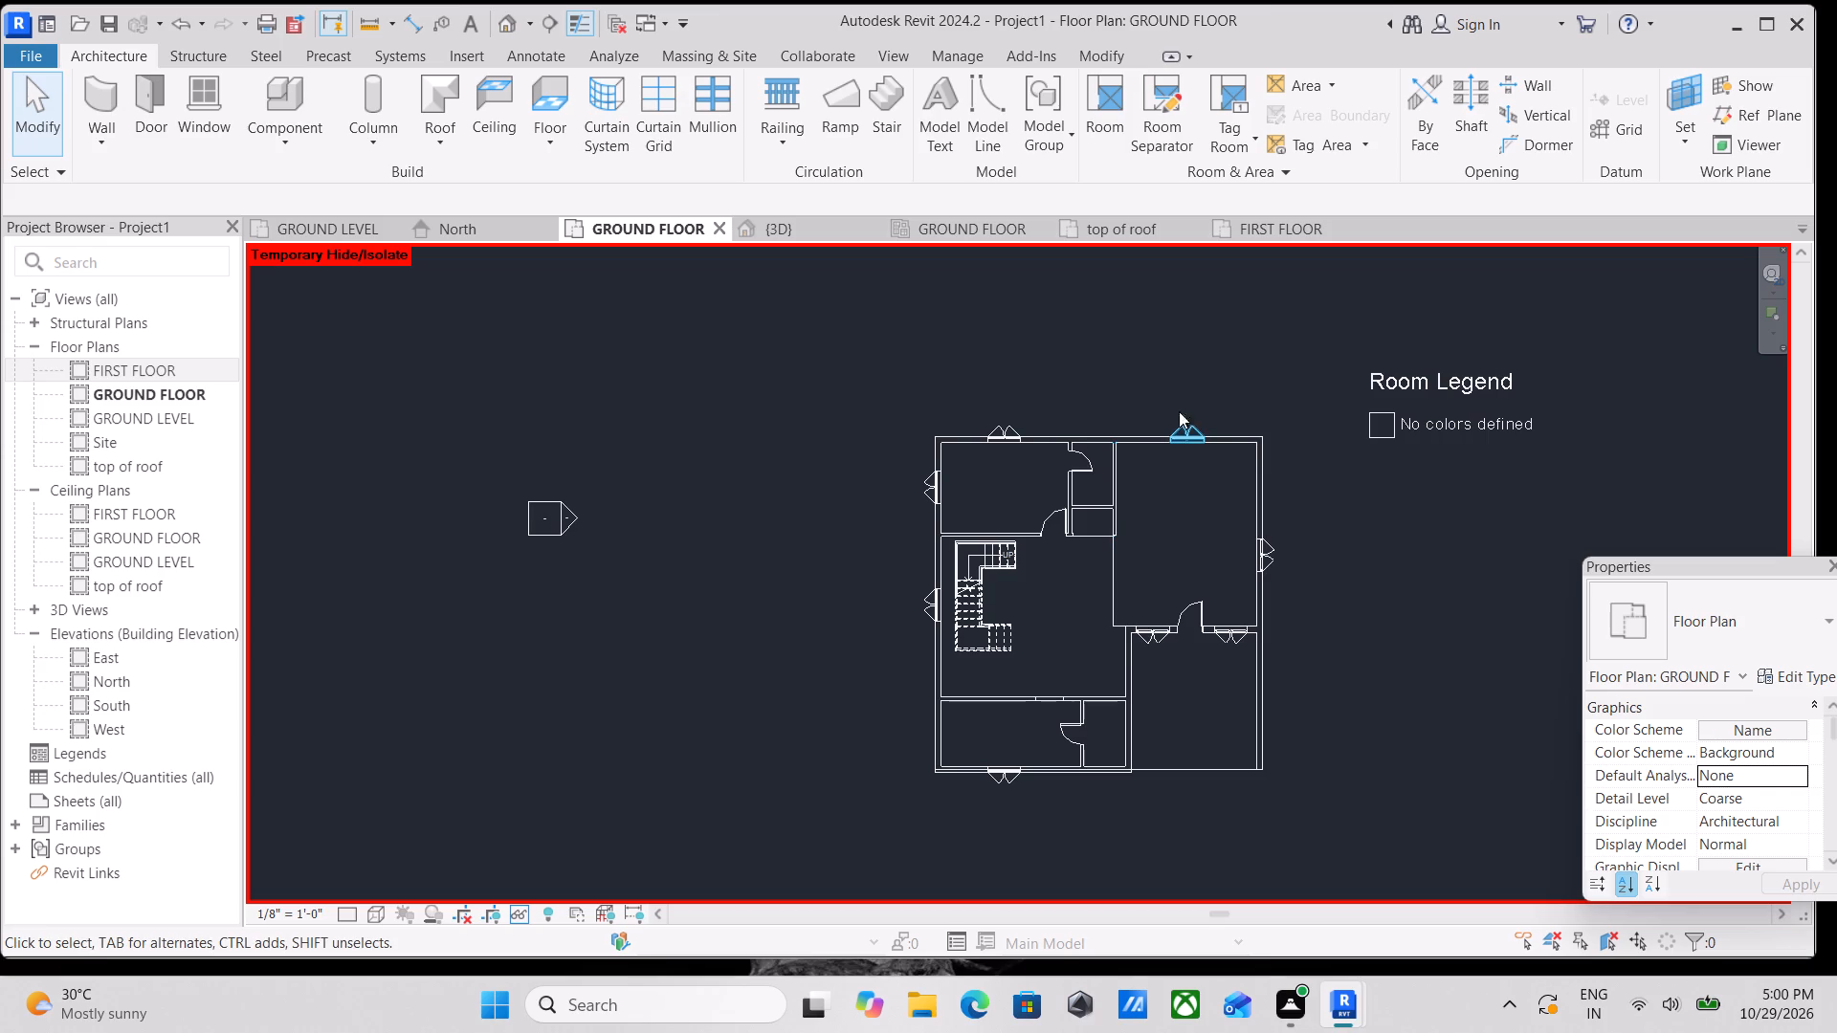
left_click(448, 149)
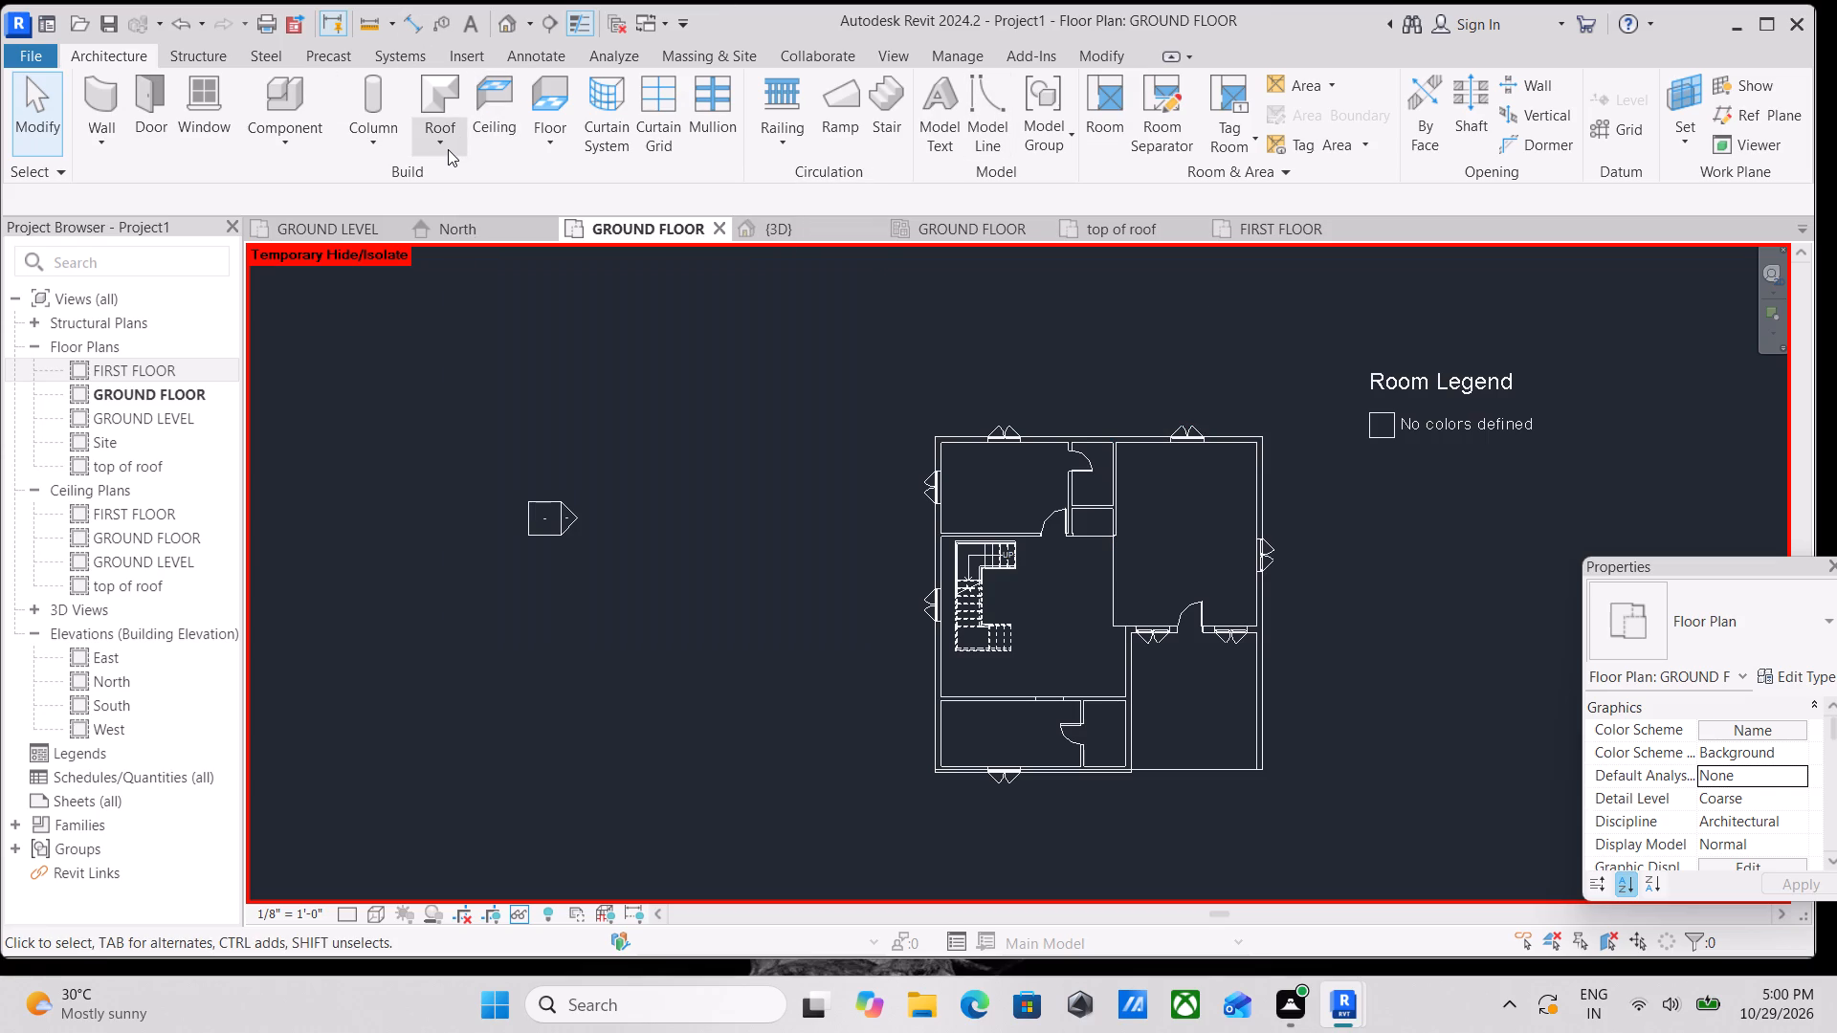
left_click(448, 149)
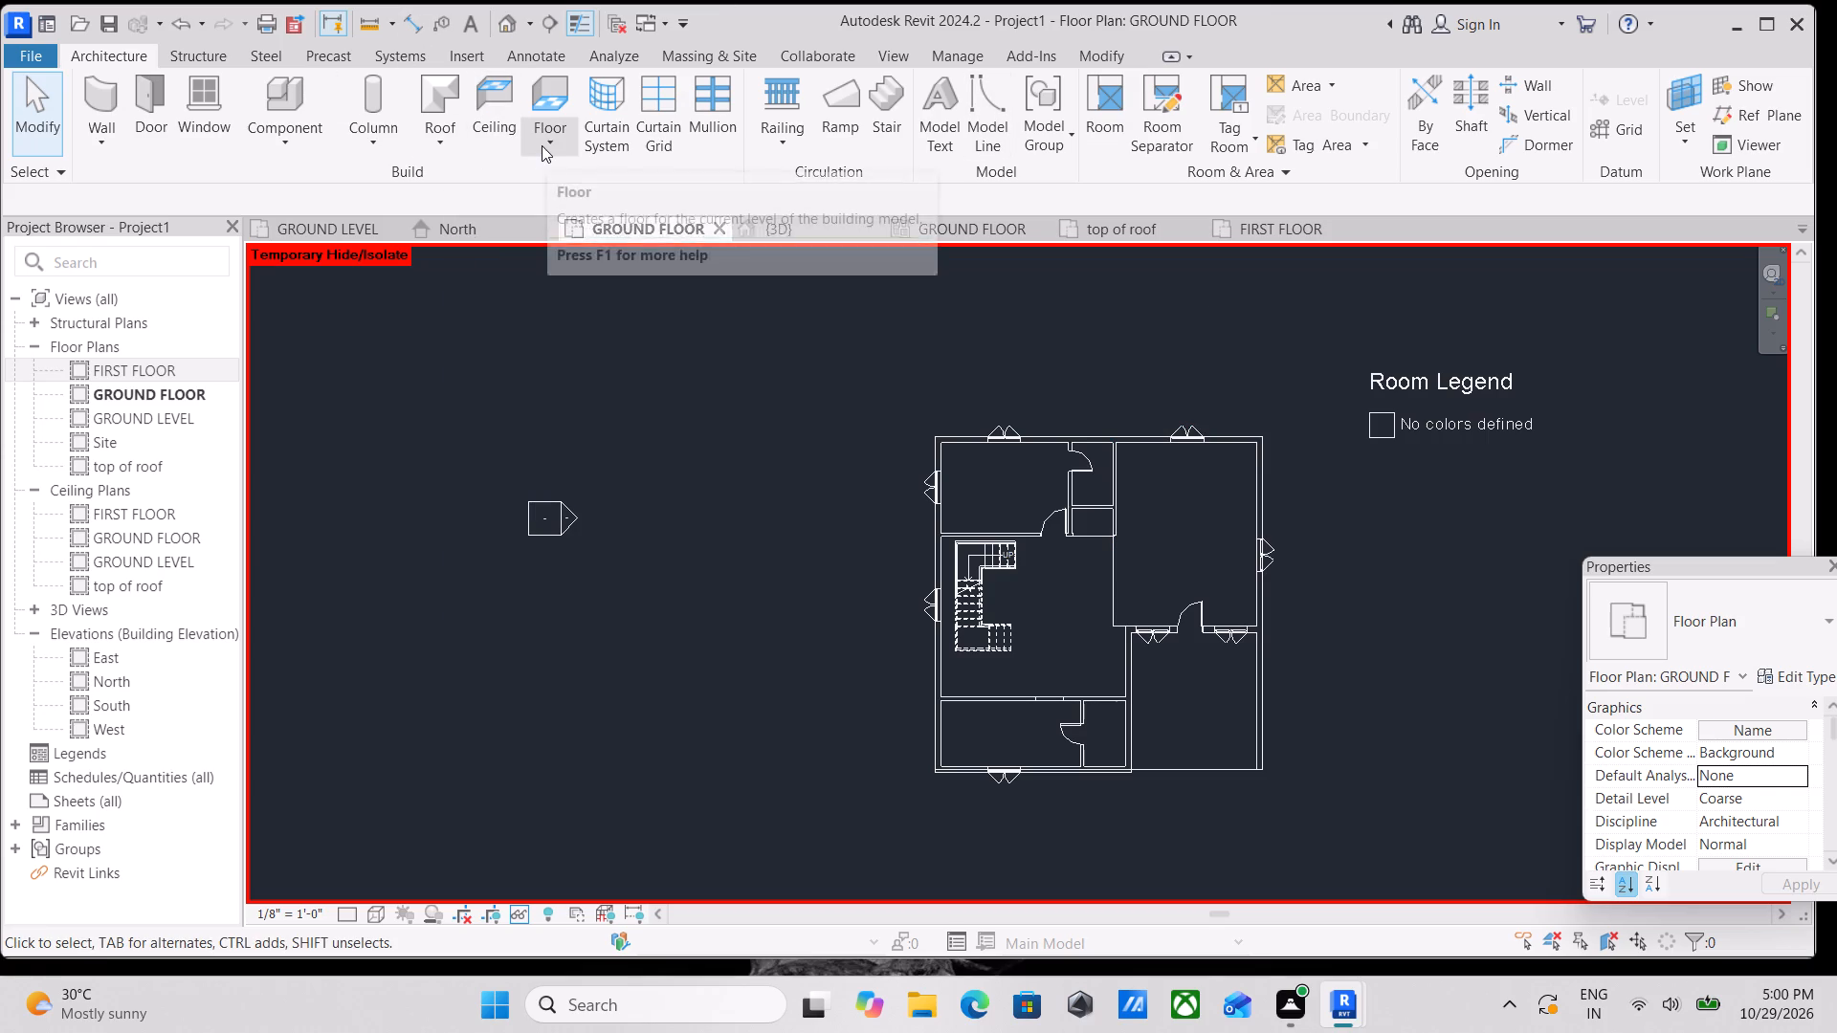
left_click(713, 54)
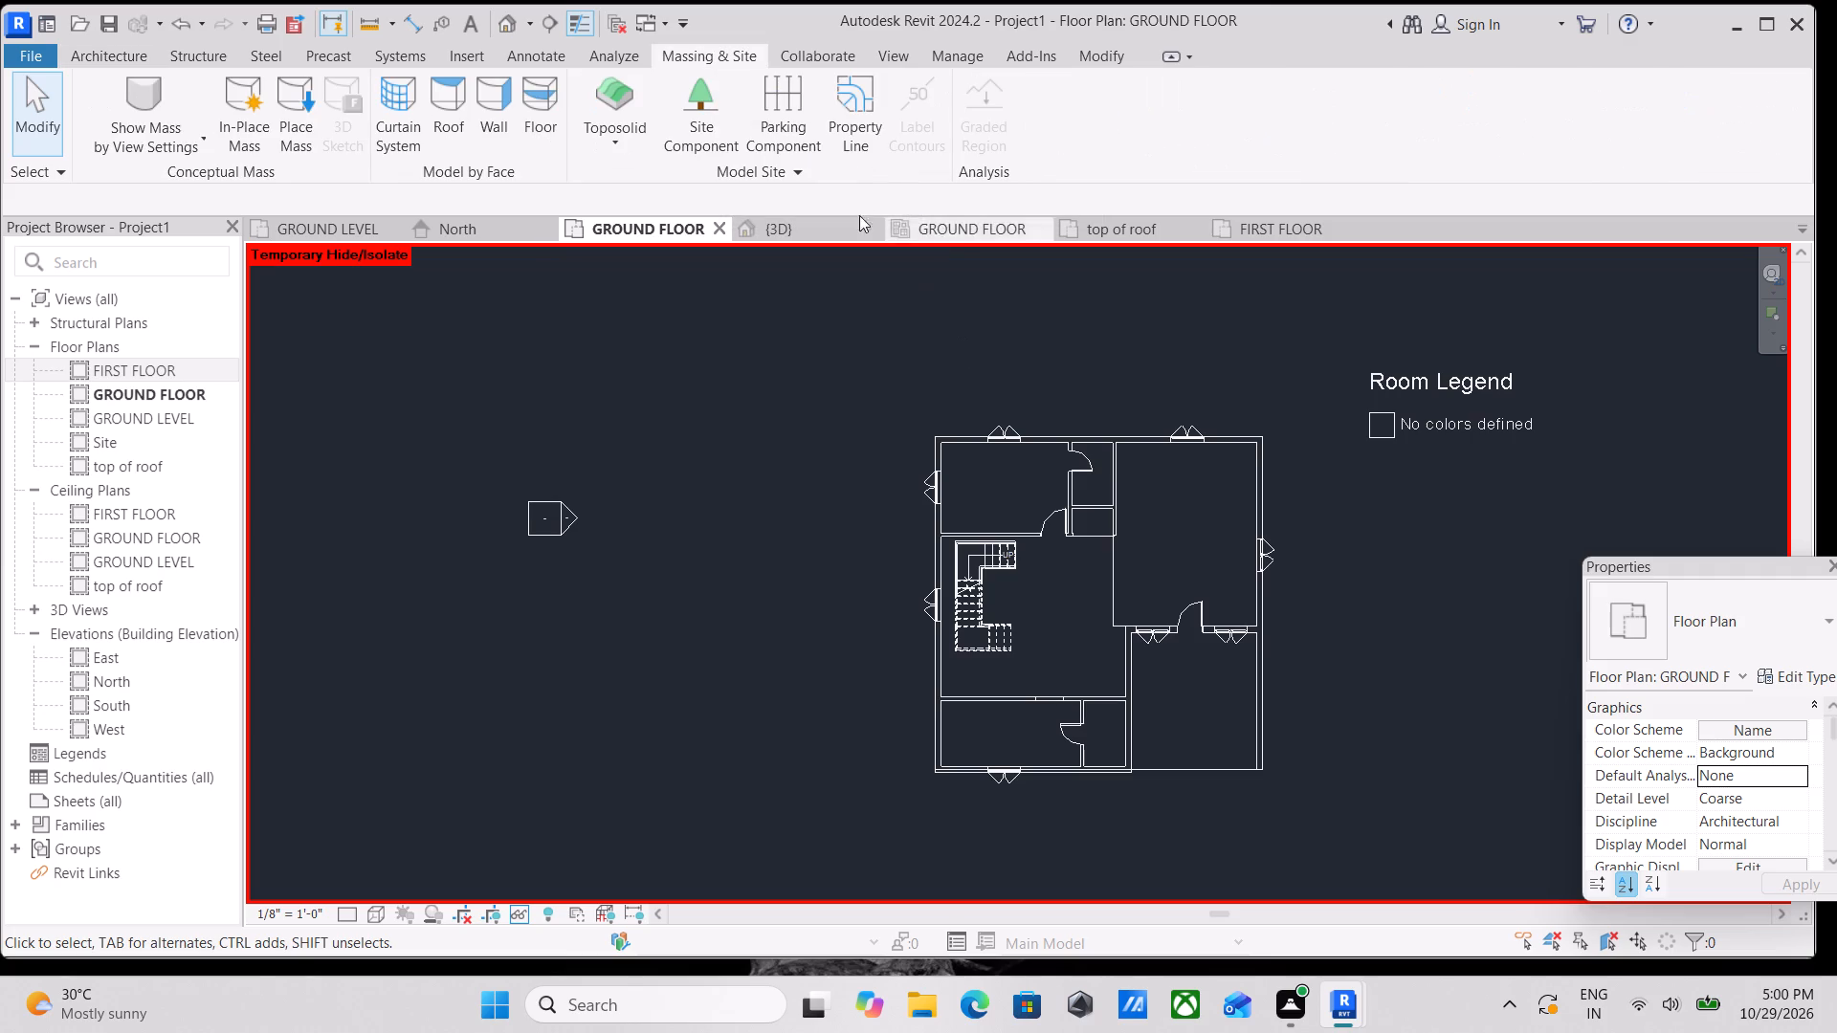
left_click(633, 134)
left_click(650, 180)
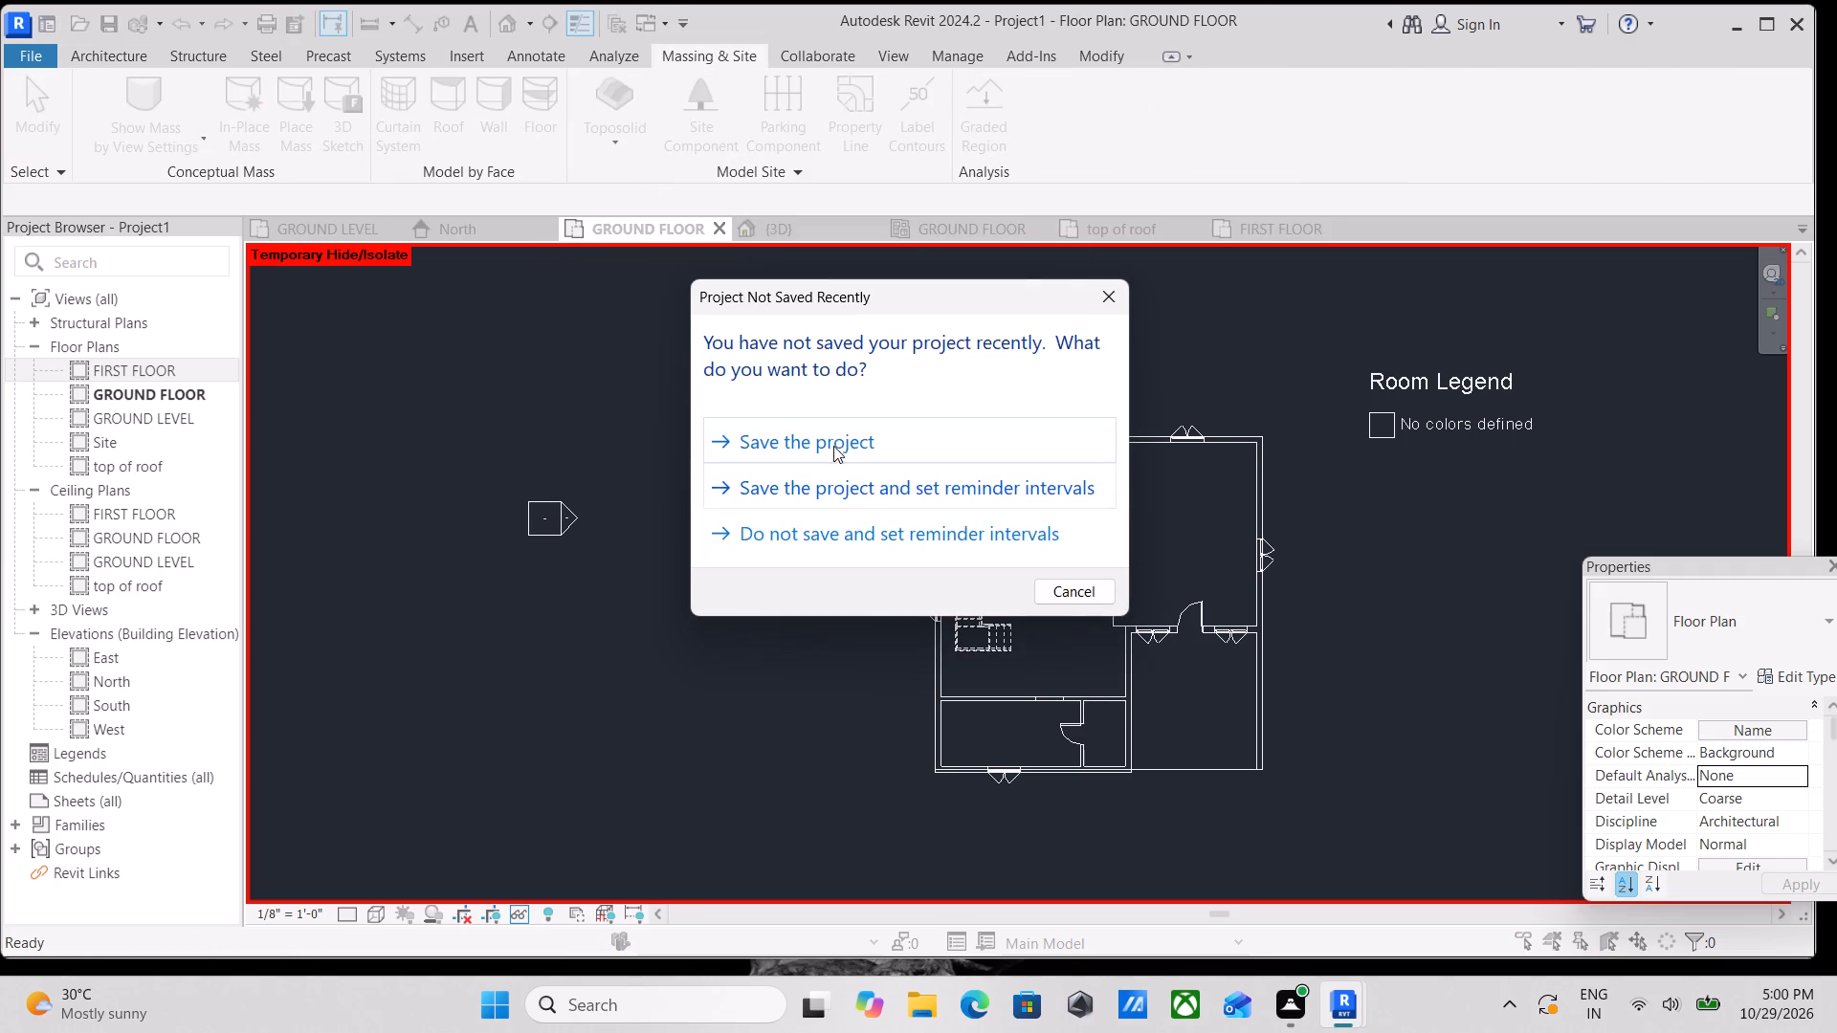
left_click(1107, 295)
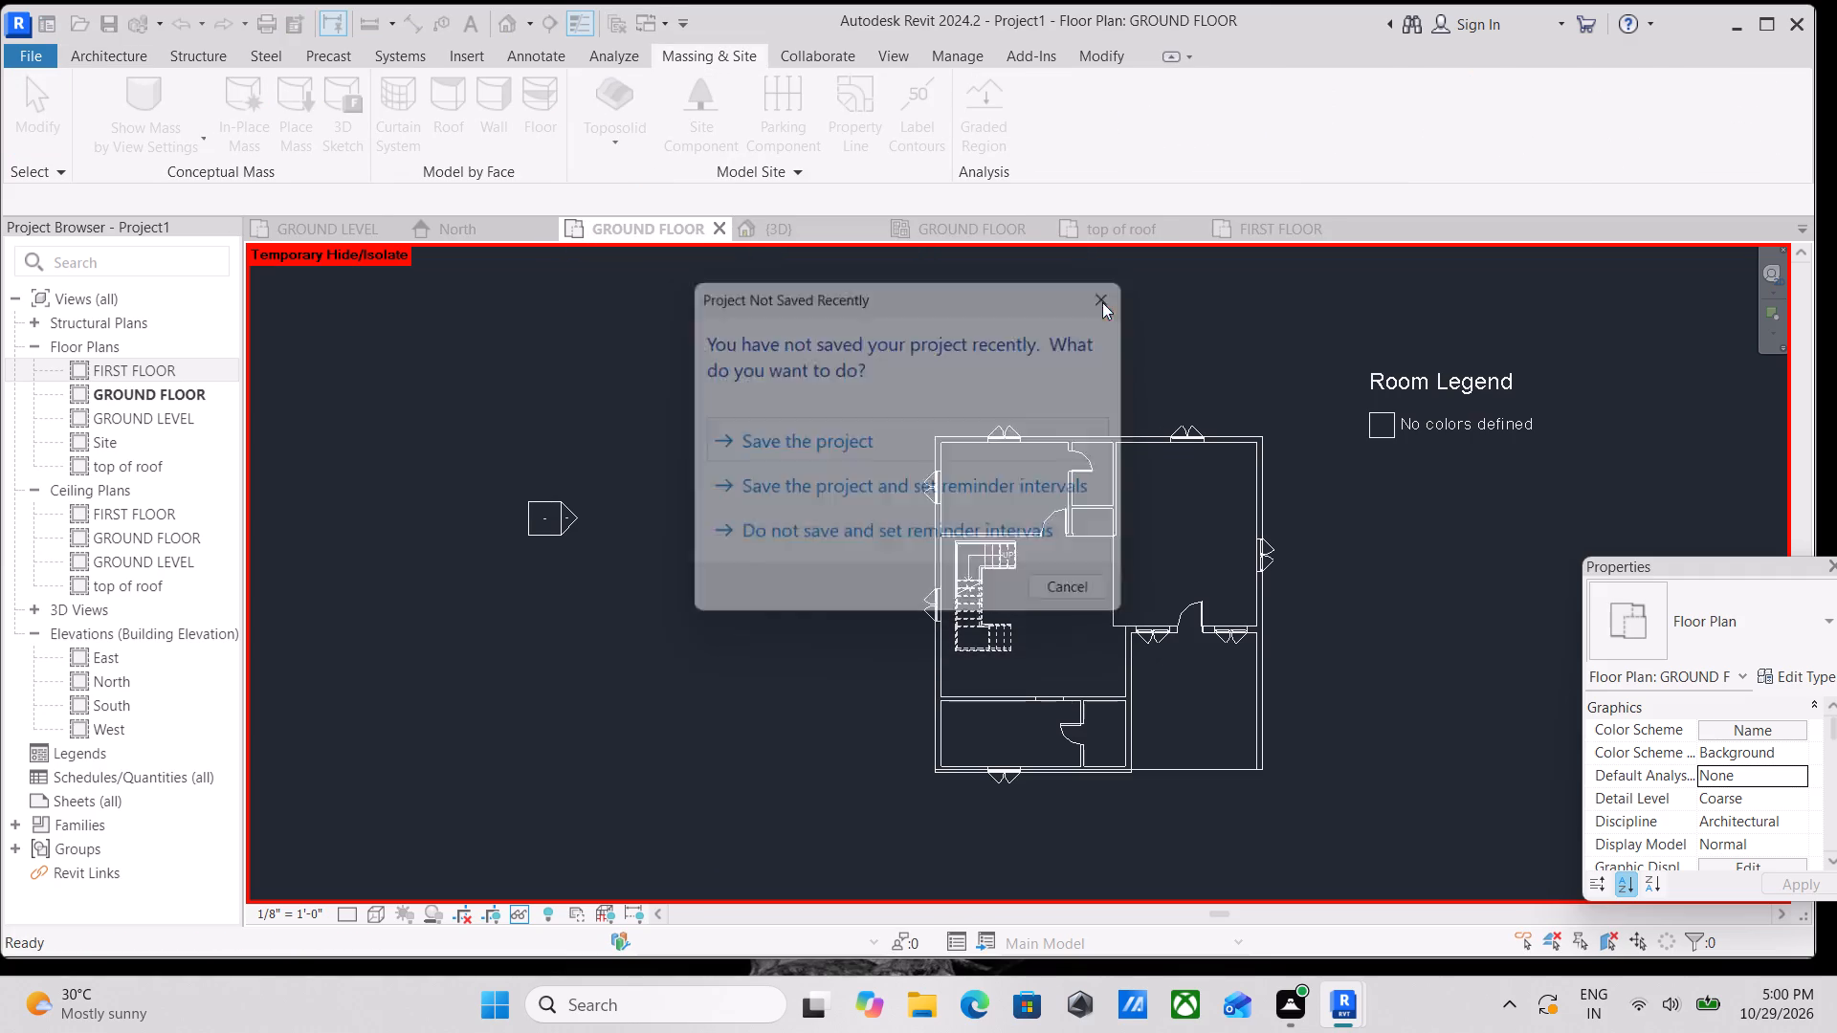
scroll(797, 376, "down", 2)
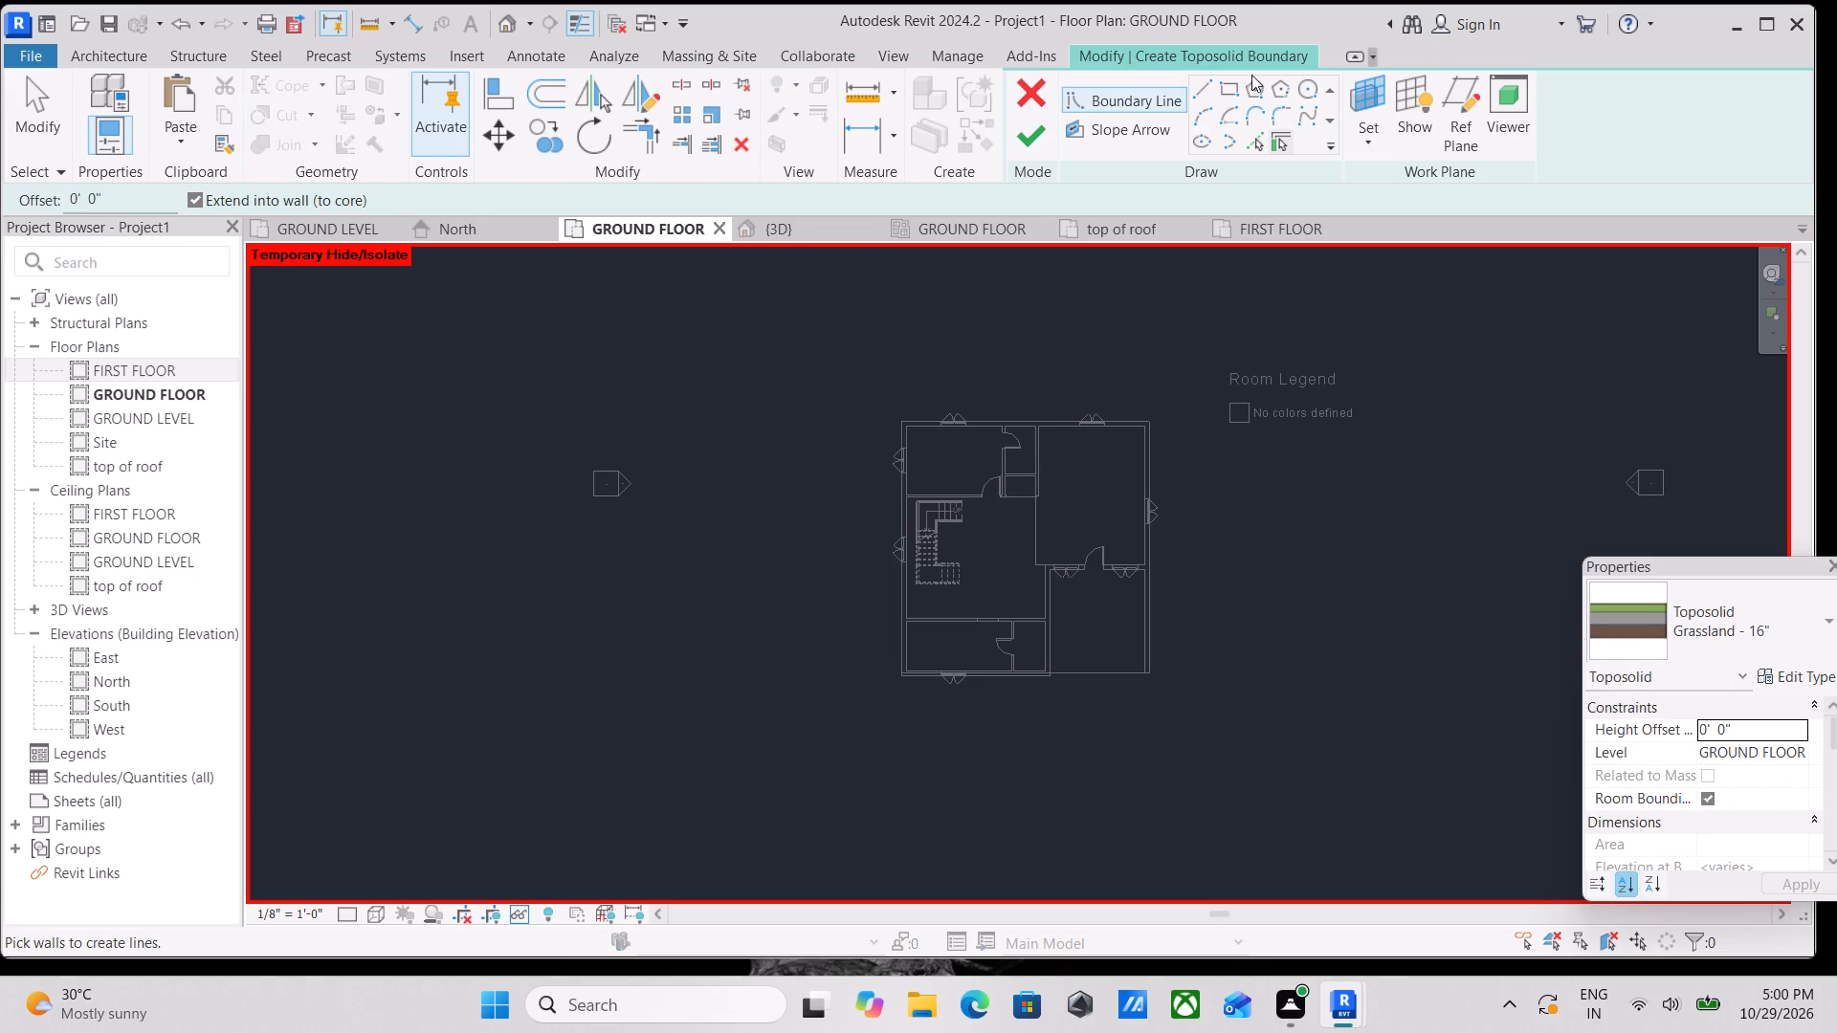
left_click(1228, 84)
left_click(796, 319)
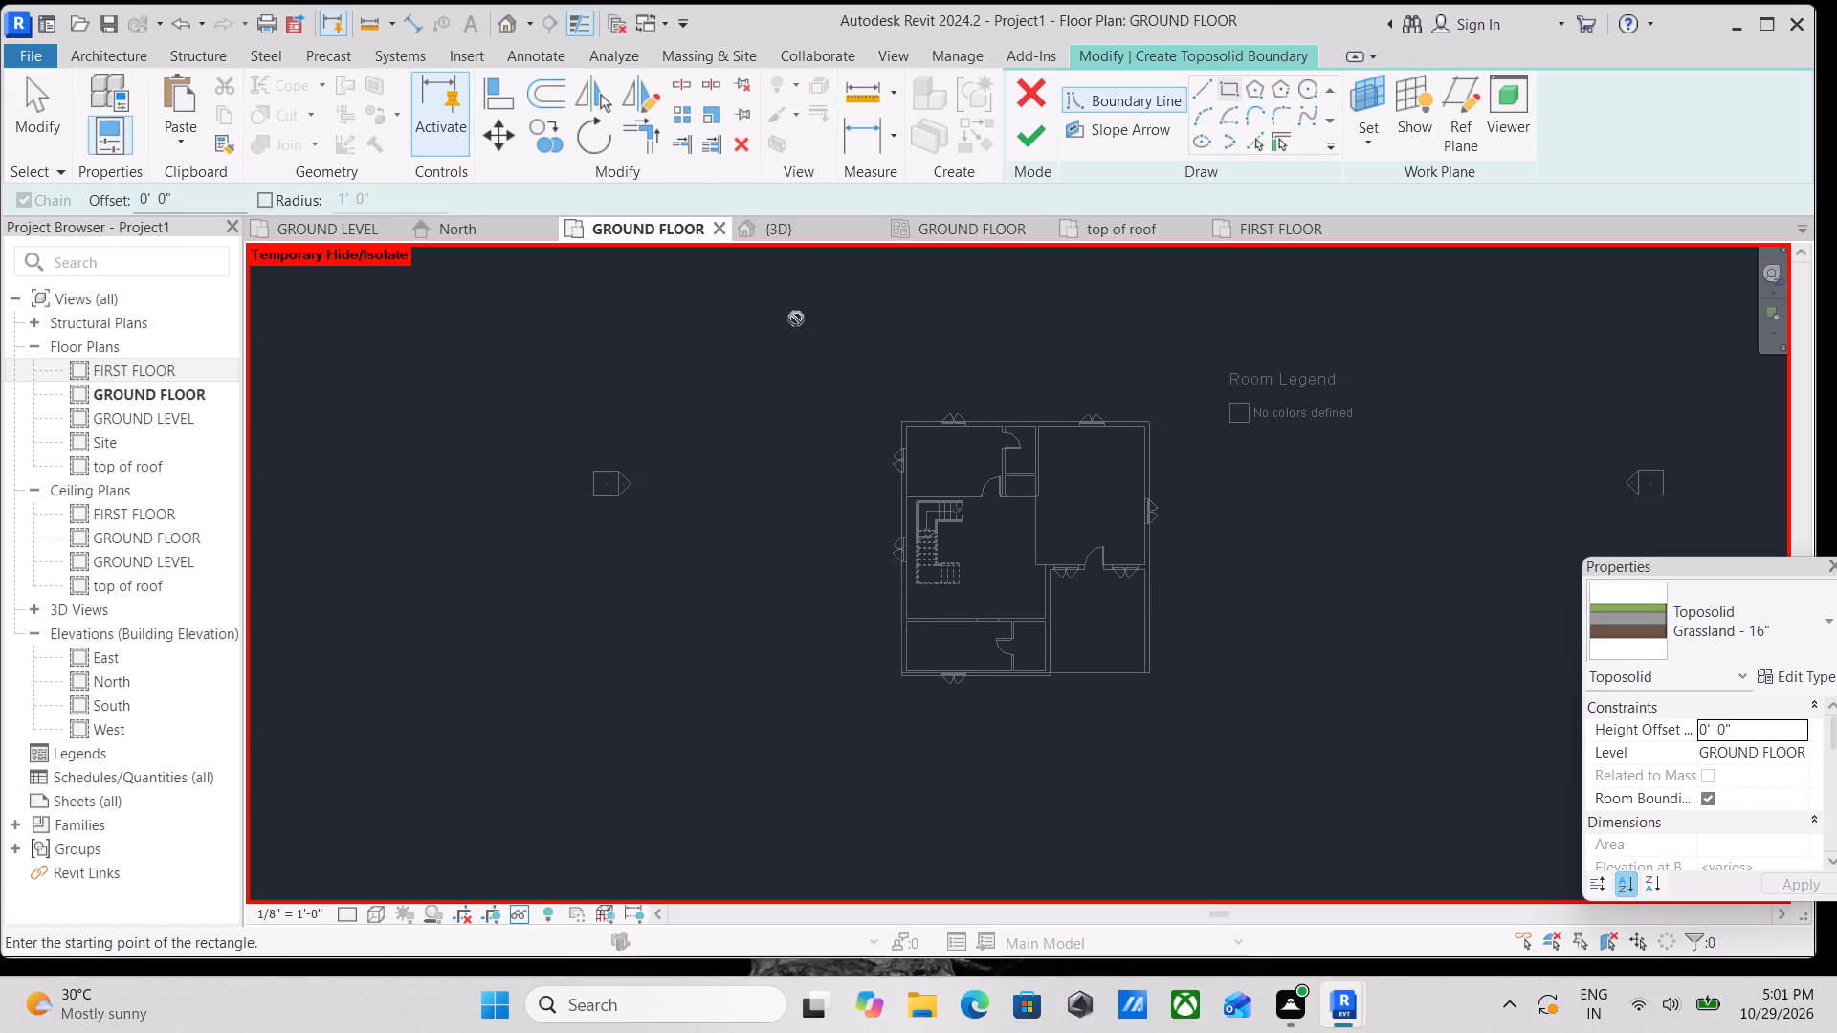
left_click(1278, 792)
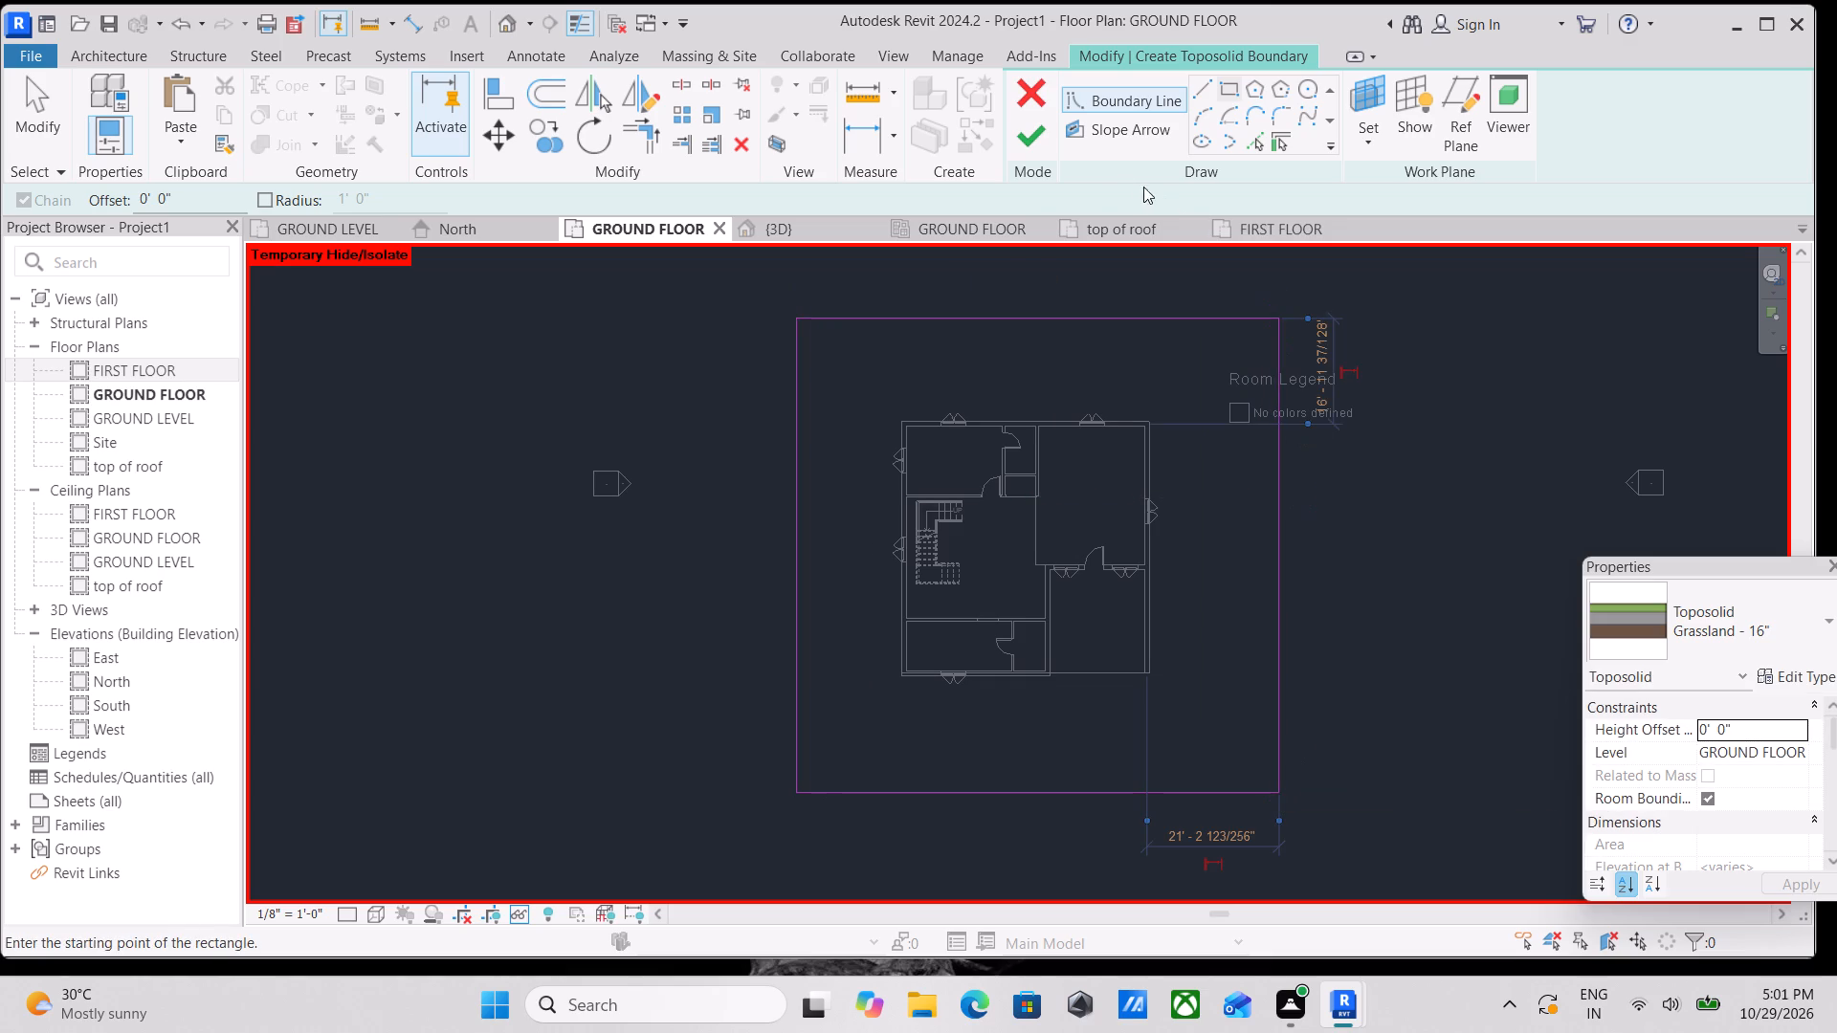
left_click(1017, 133)
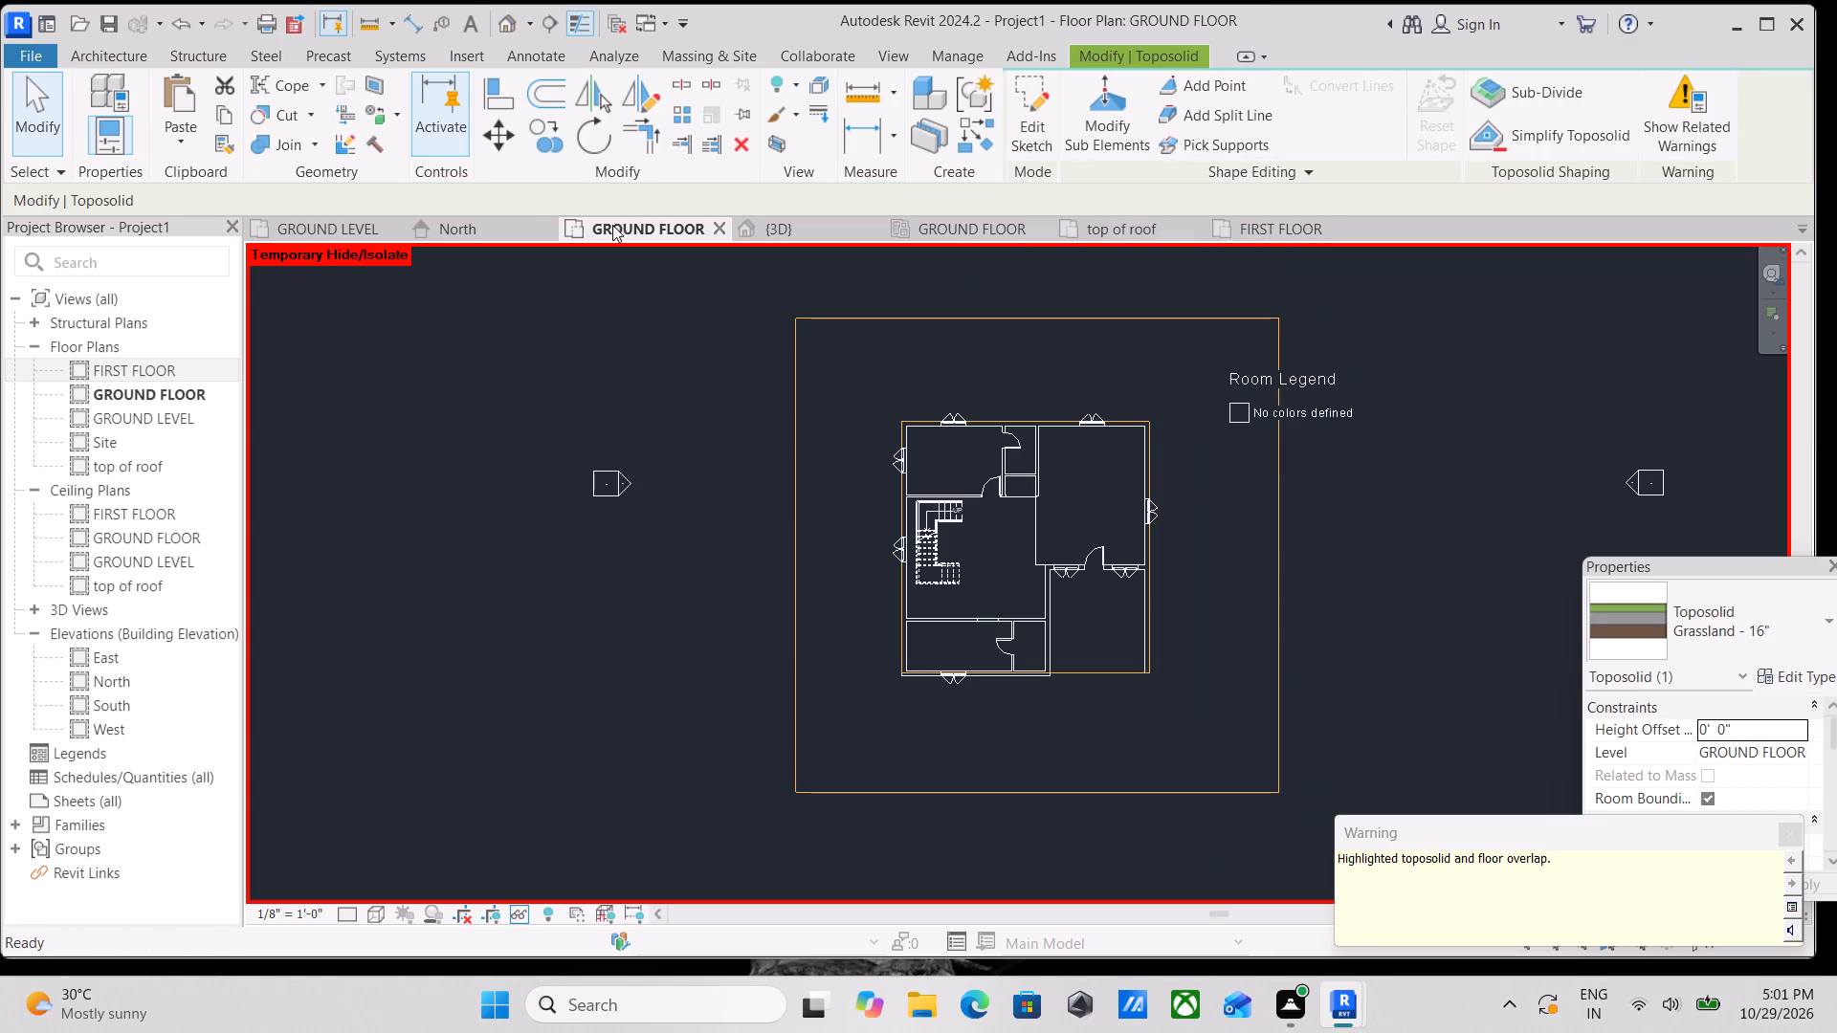
In the 3D view, set the grass toposolid's level to GROUND LEVEL and deselect it.
left_click(787, 230)
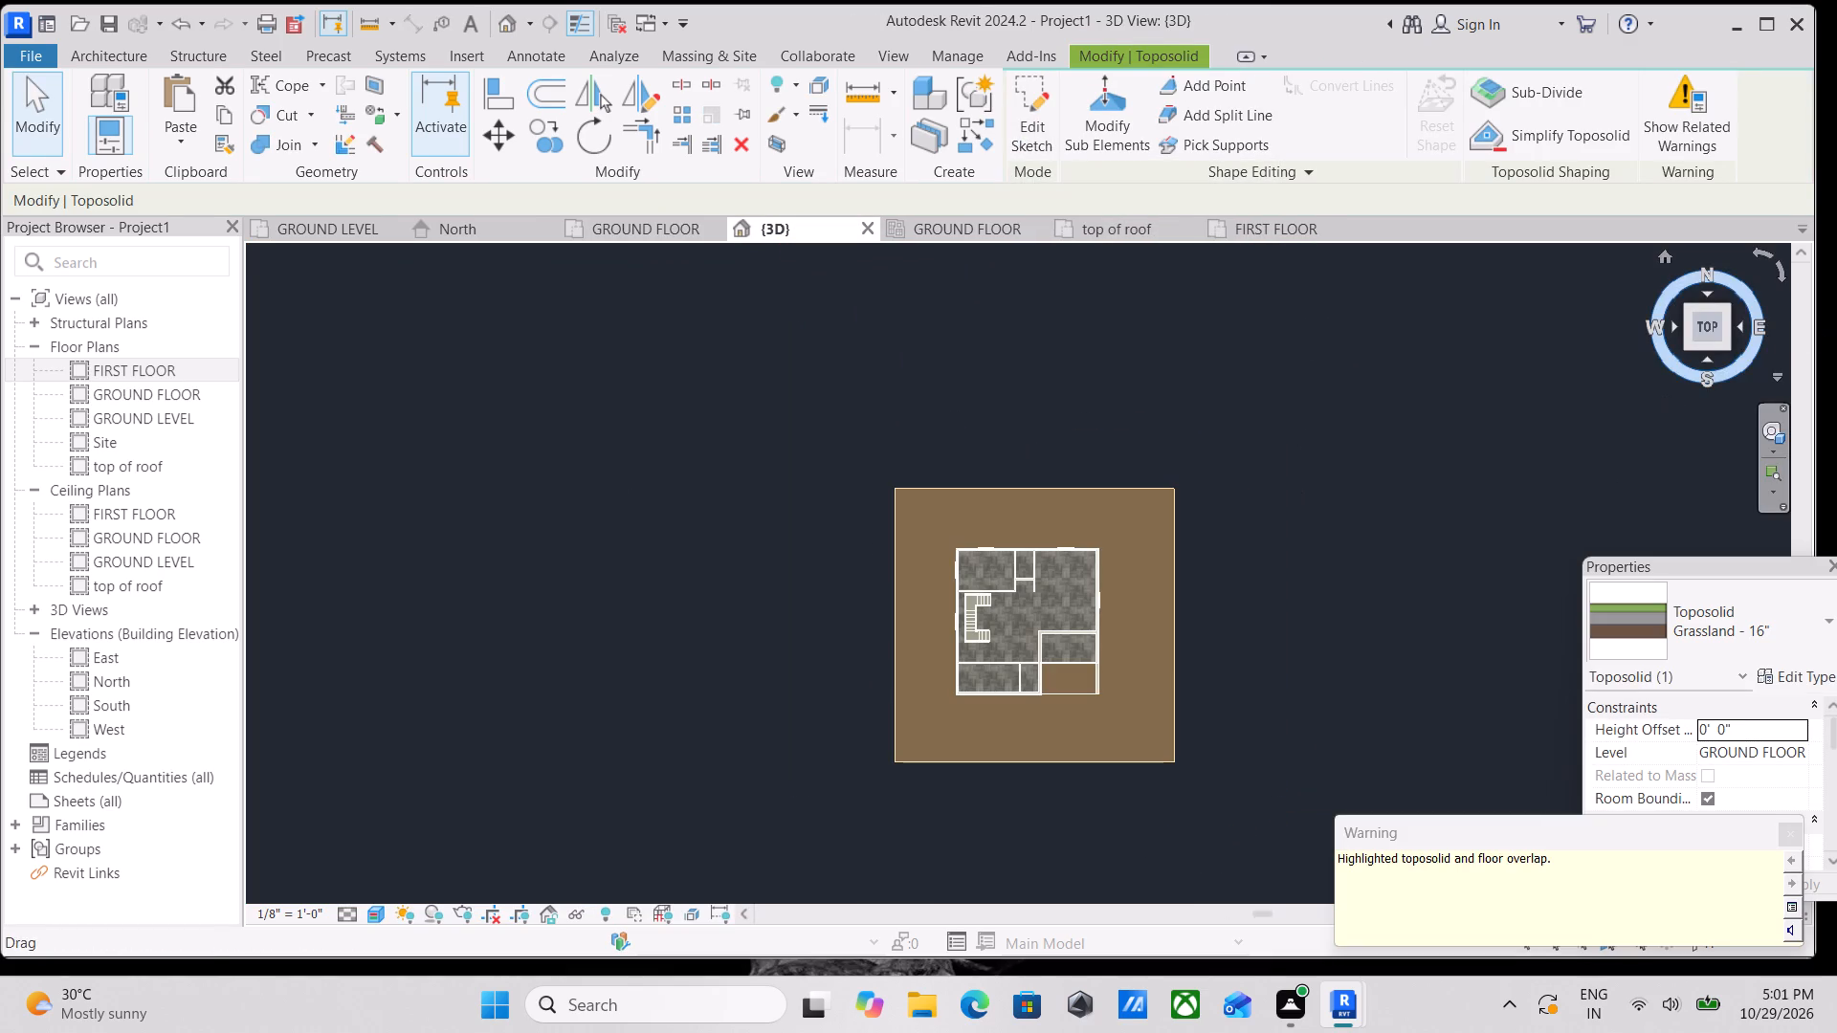
left_click(1728, 346)
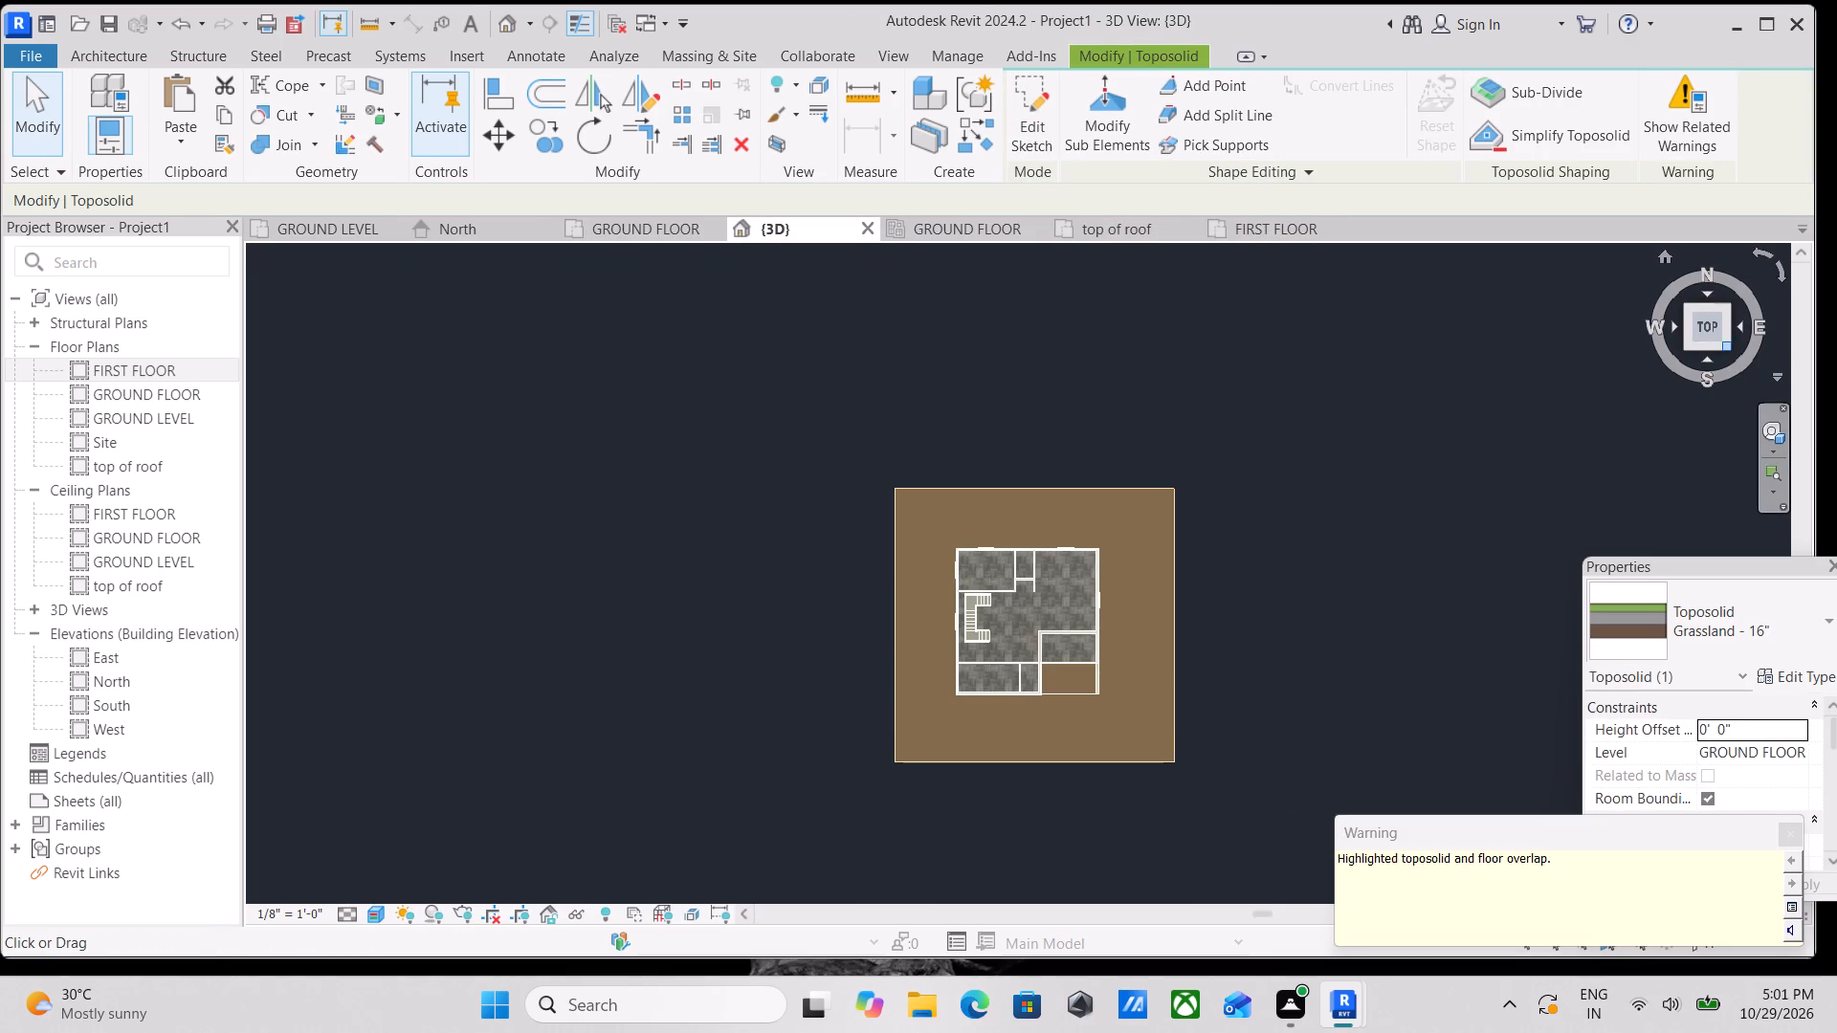
middle_click_drag(1102, 813, 1257, 624)
scroll(1257, 624, "down", 2)
key("Escape")
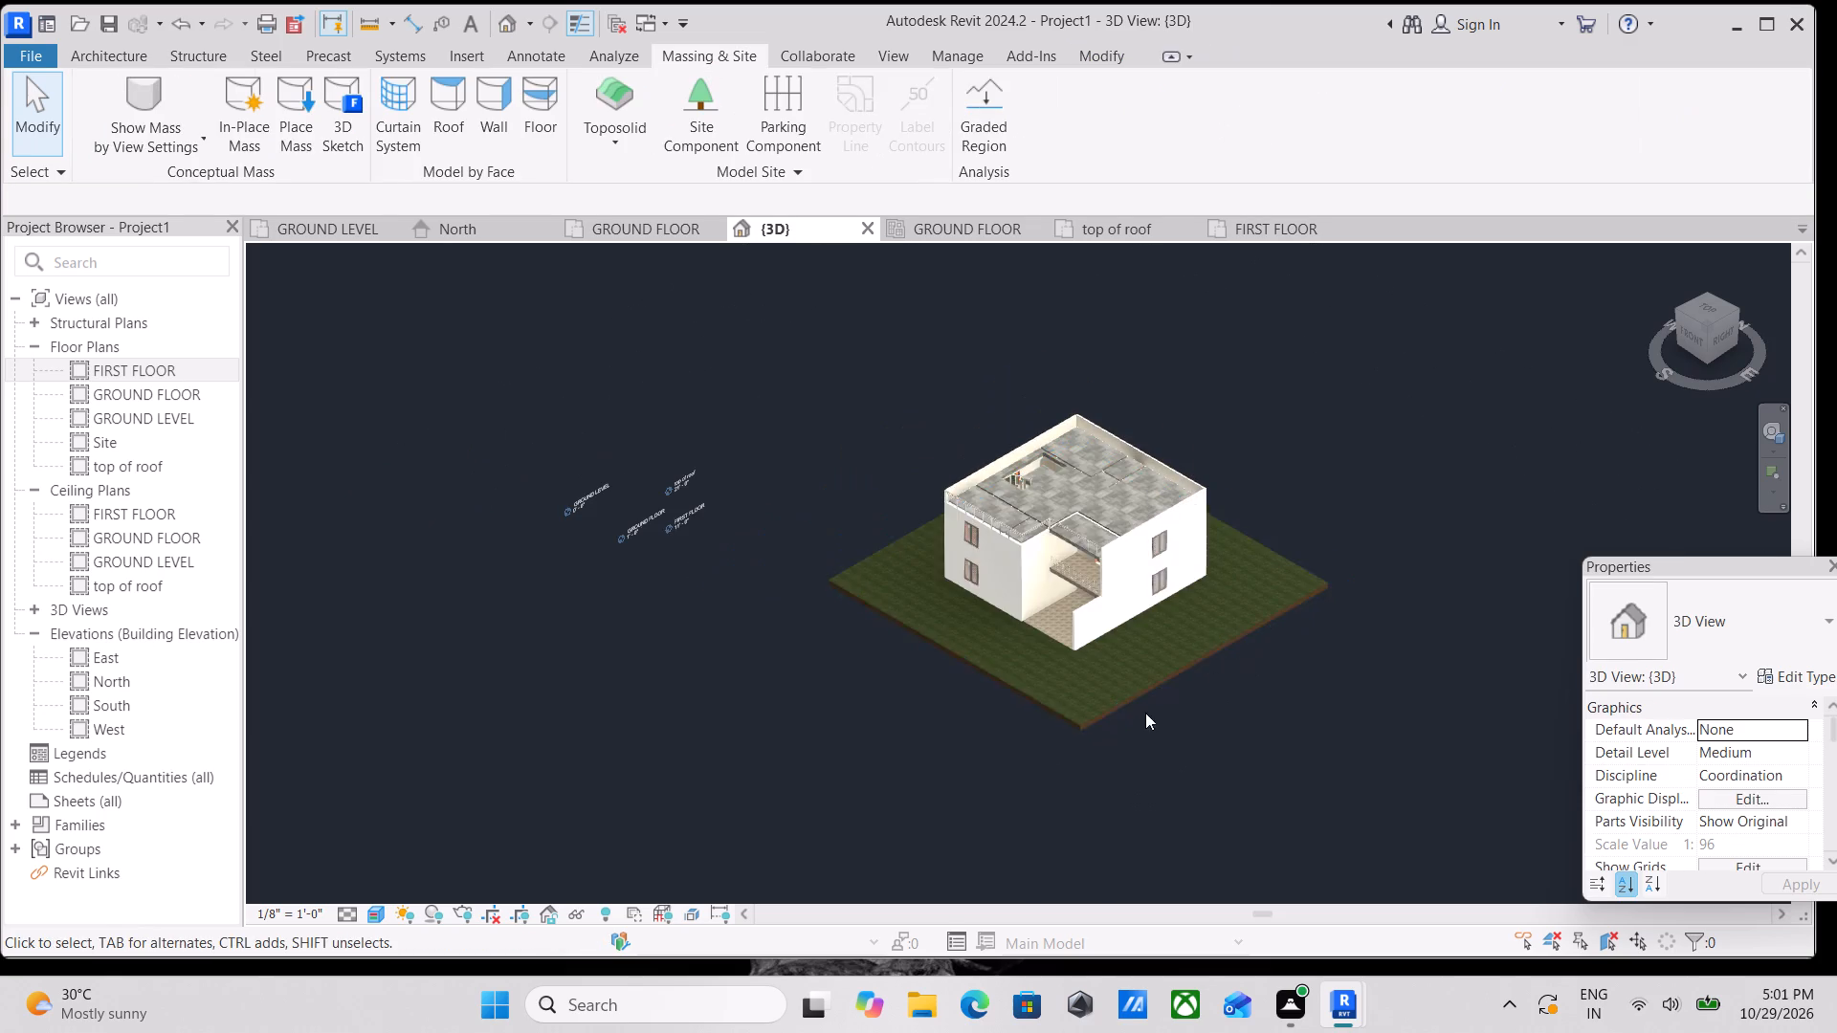
middle_click_drag(1028, 768, 1297, 695)
scroll(1249, 681, "up", 3)
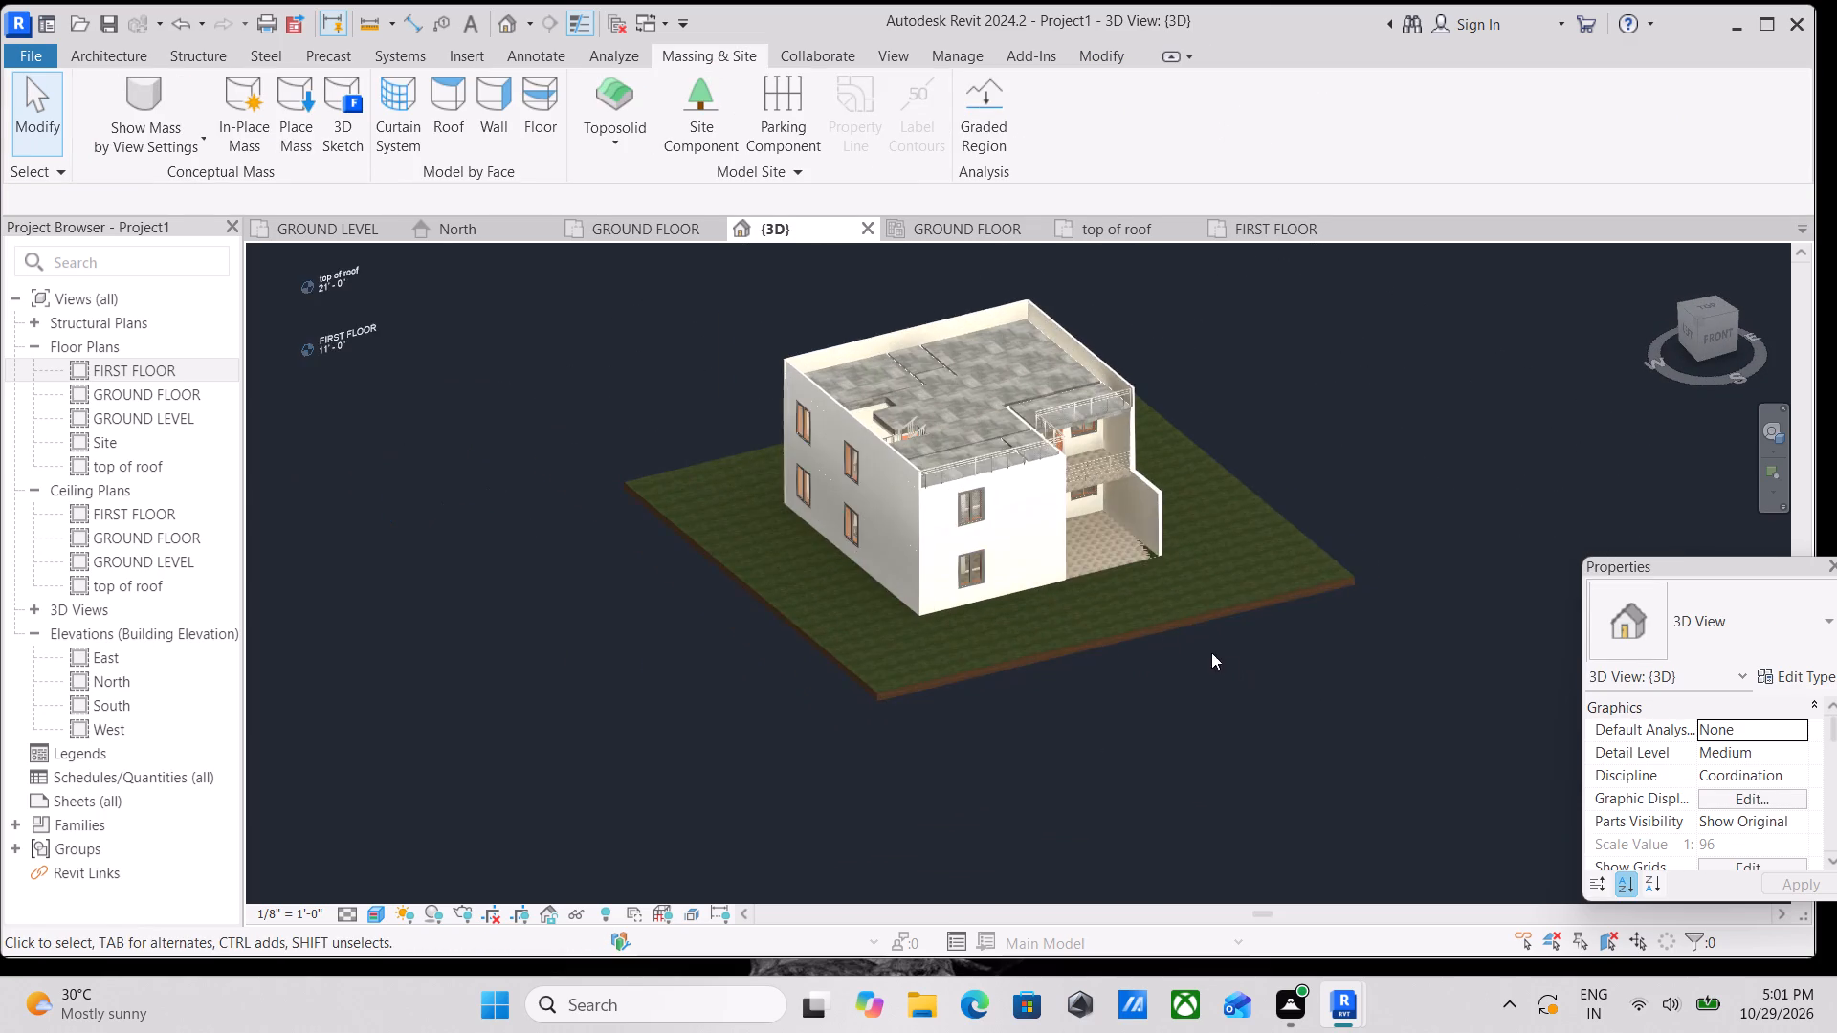
scroll(1211, 652, "up", 4)
left_click(1698, 337)
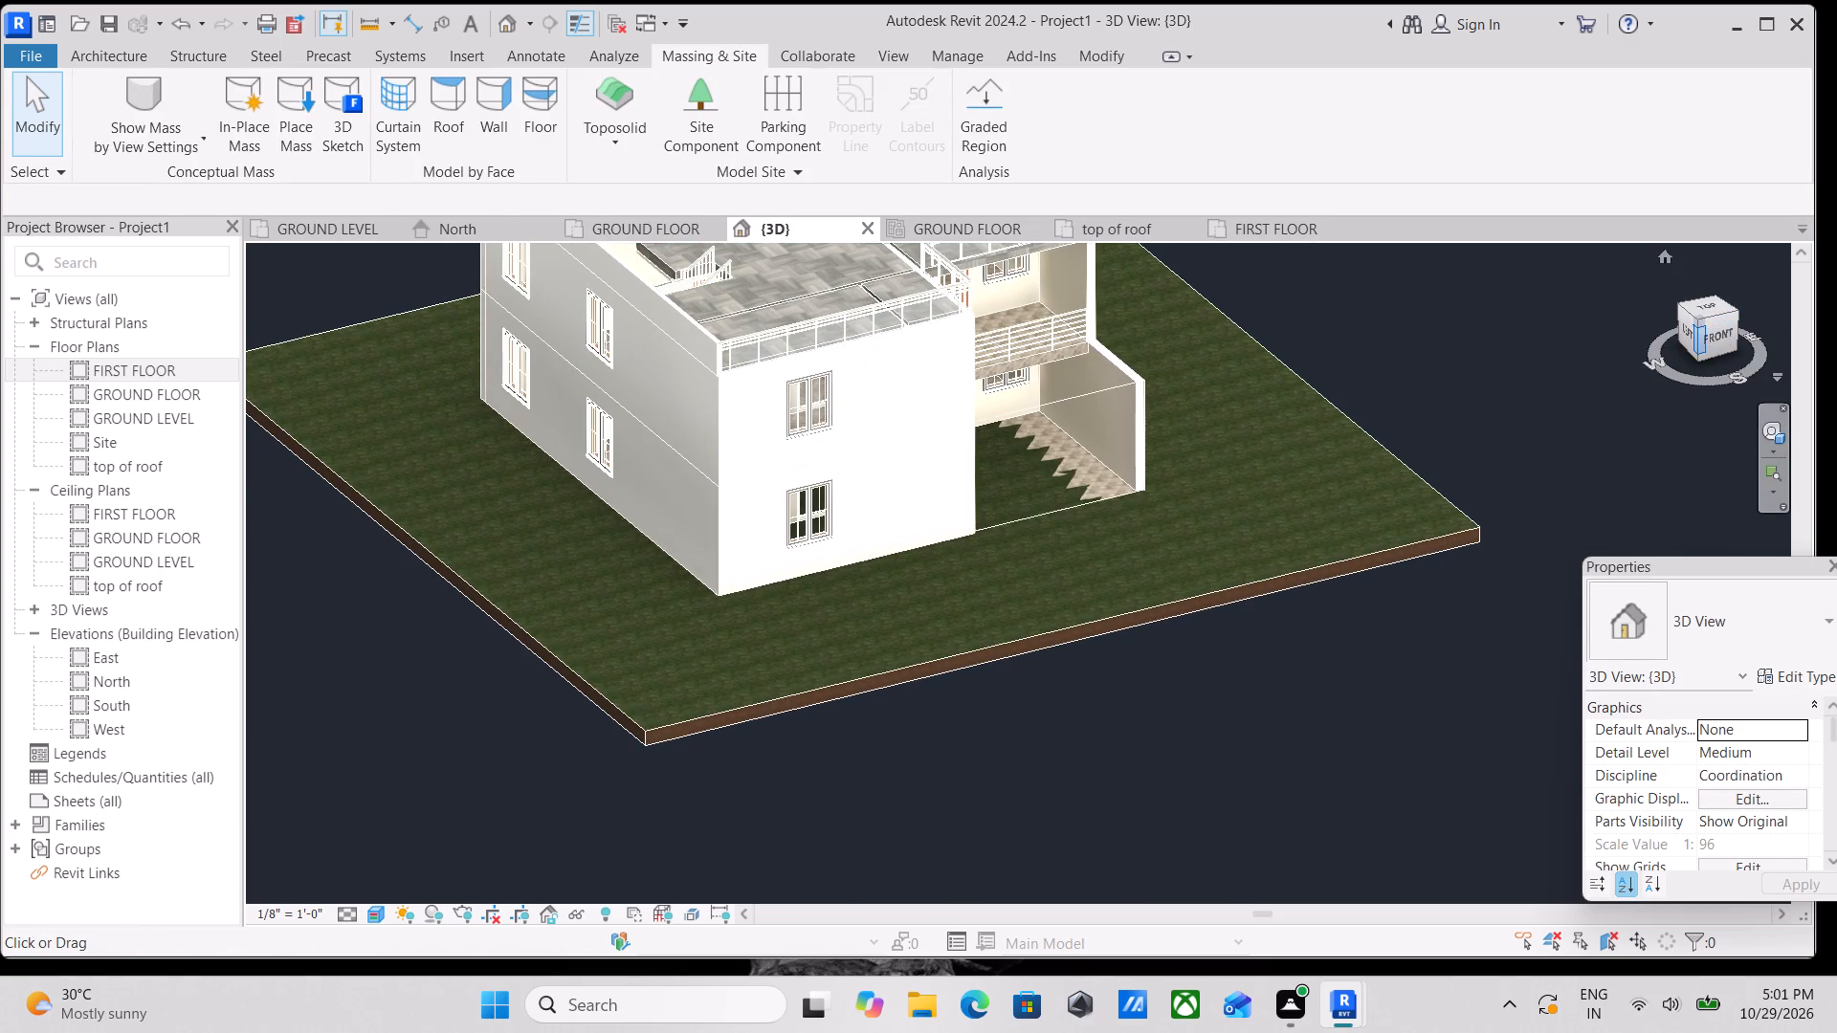
left_click(1733, 334)
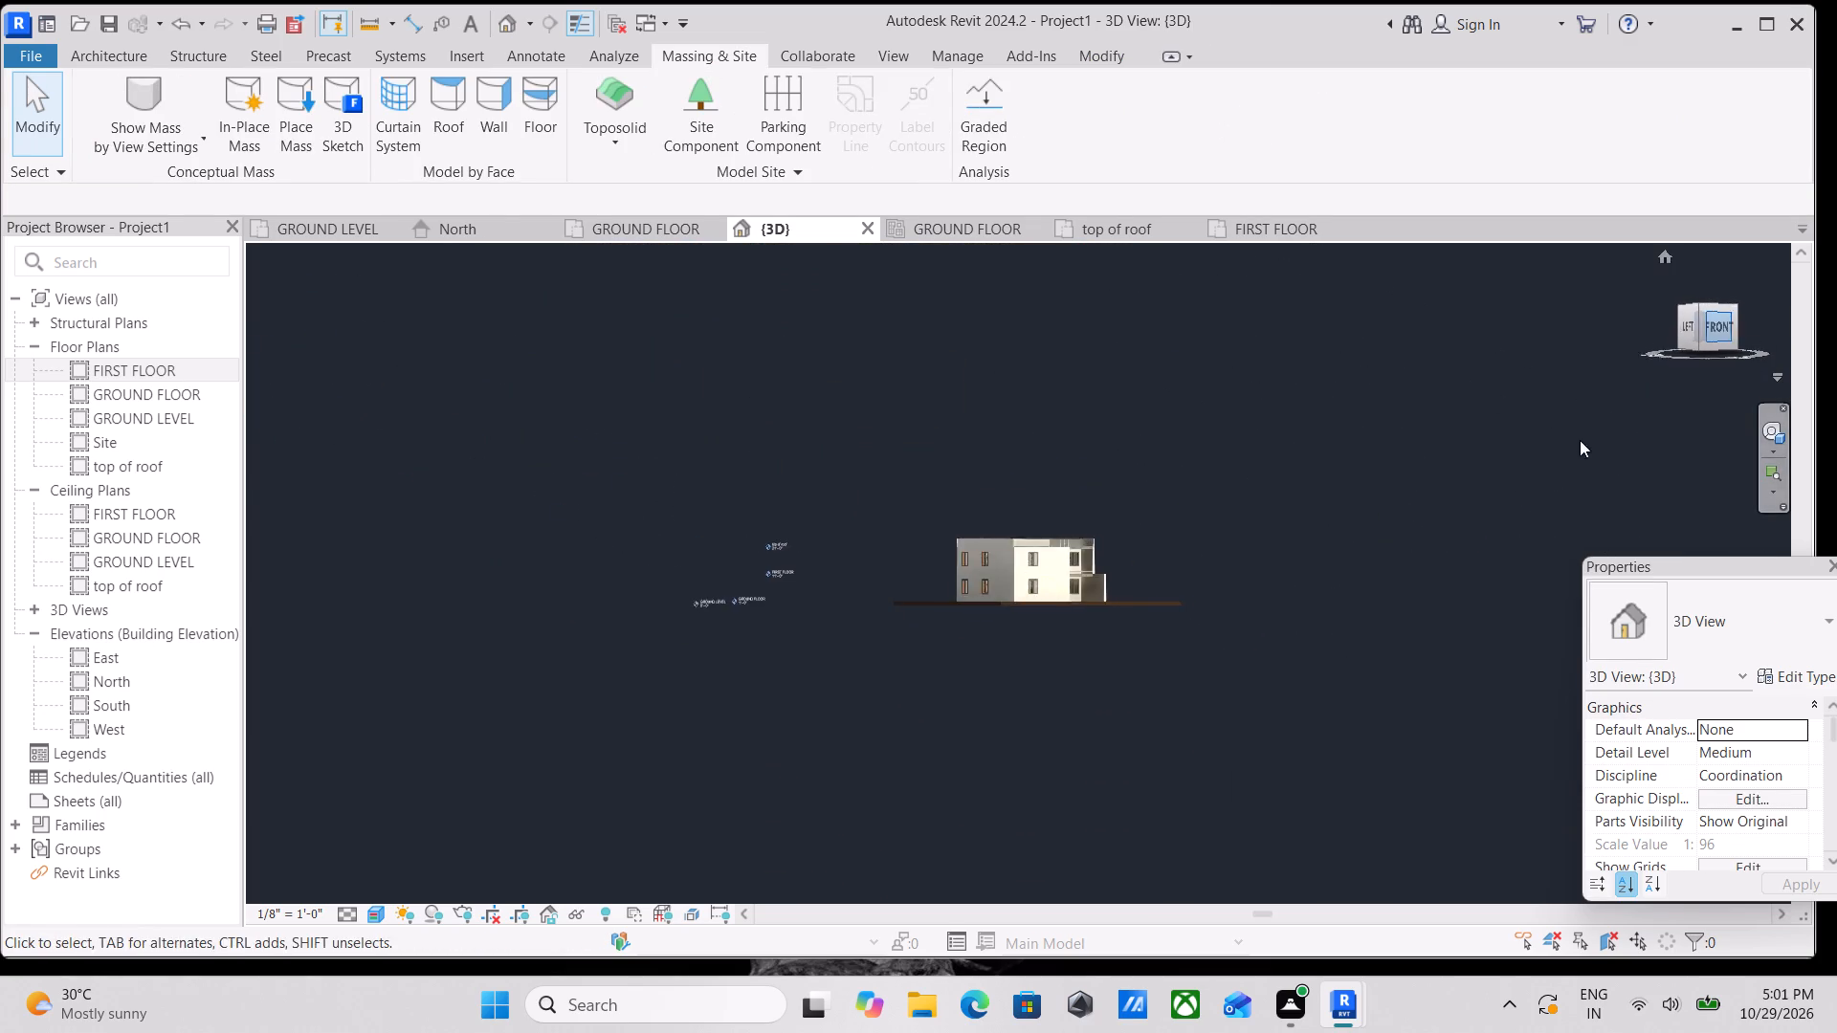
scroll(1039, 667, "up", 8)
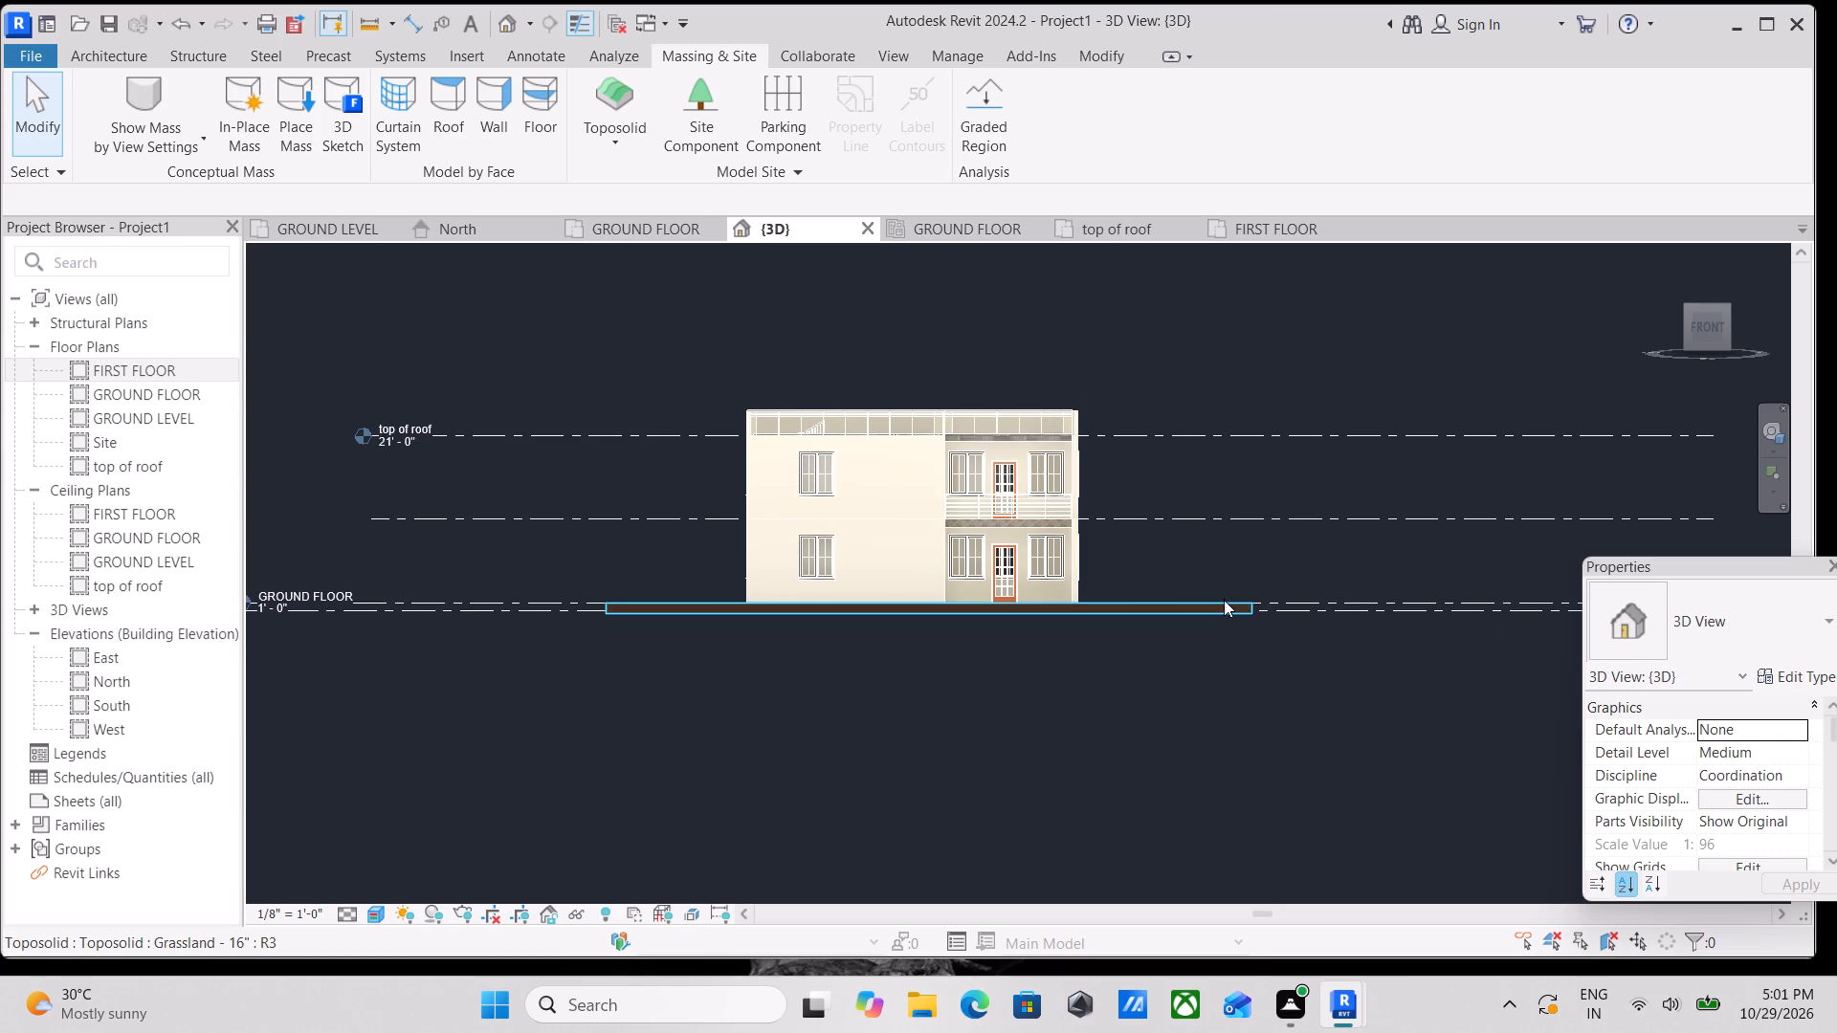
left_click(1224, 607)
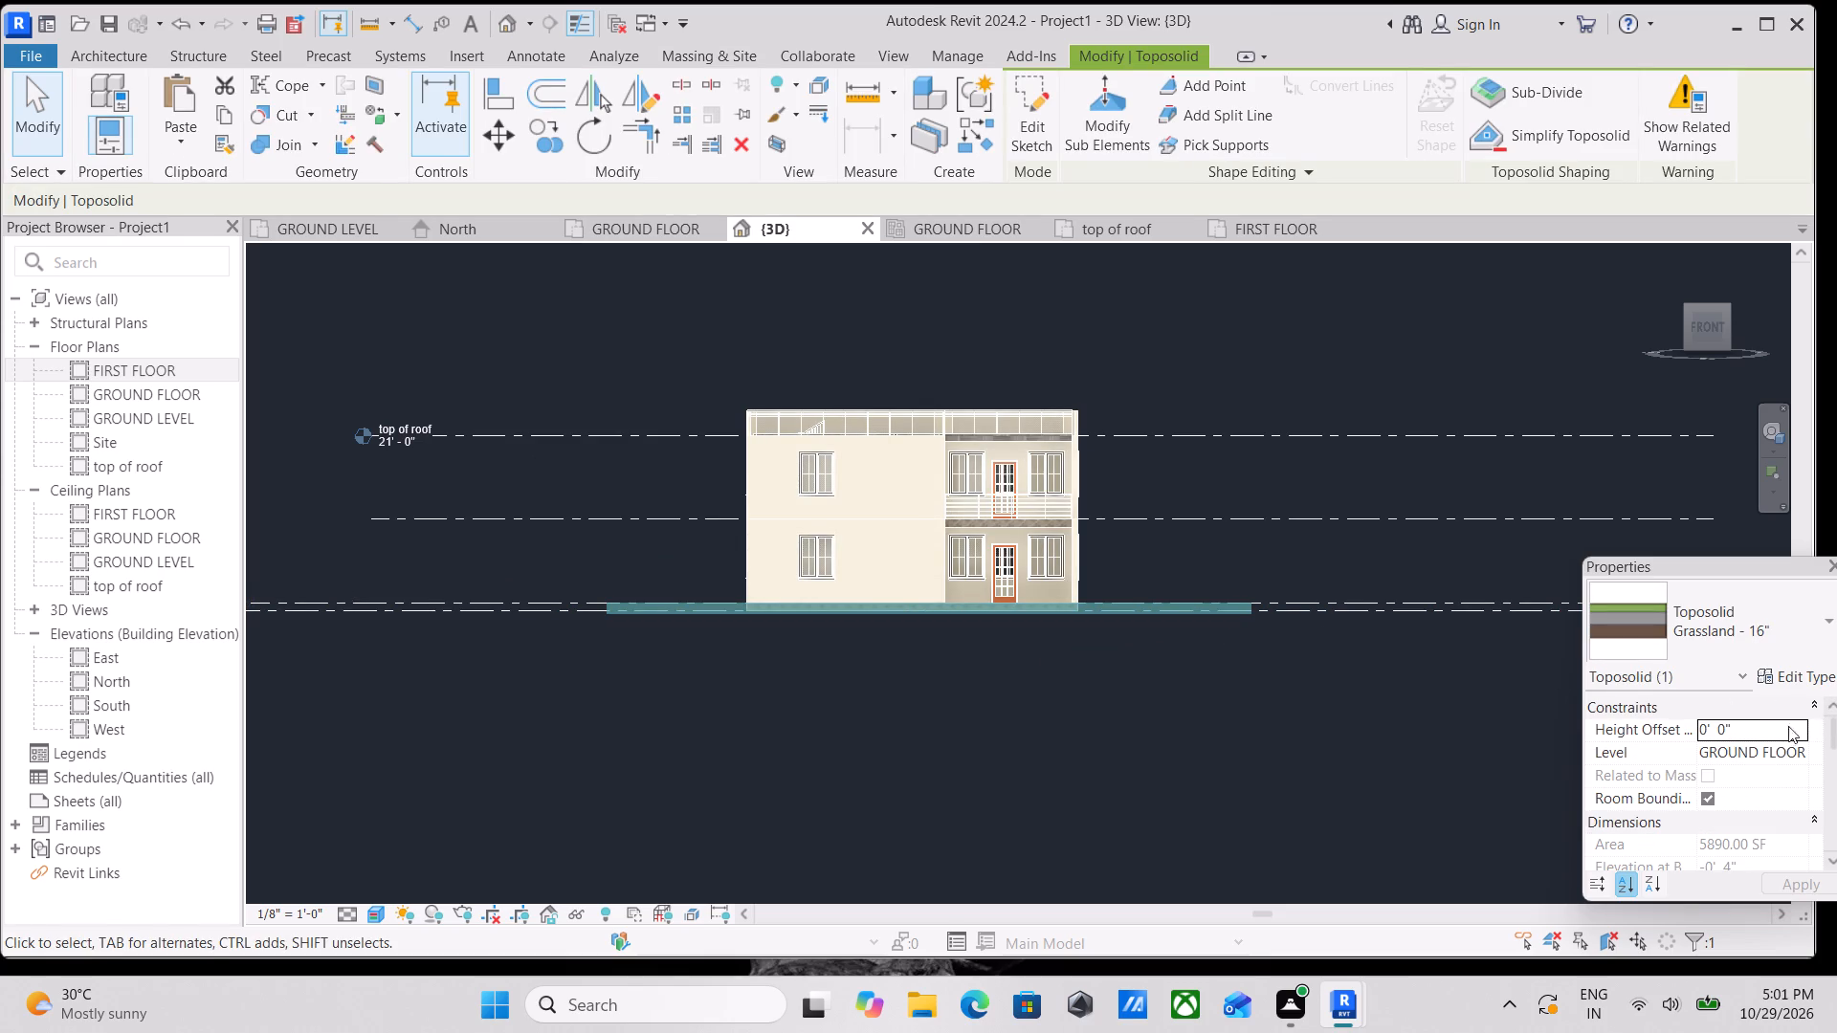
left_click(1800, 755)
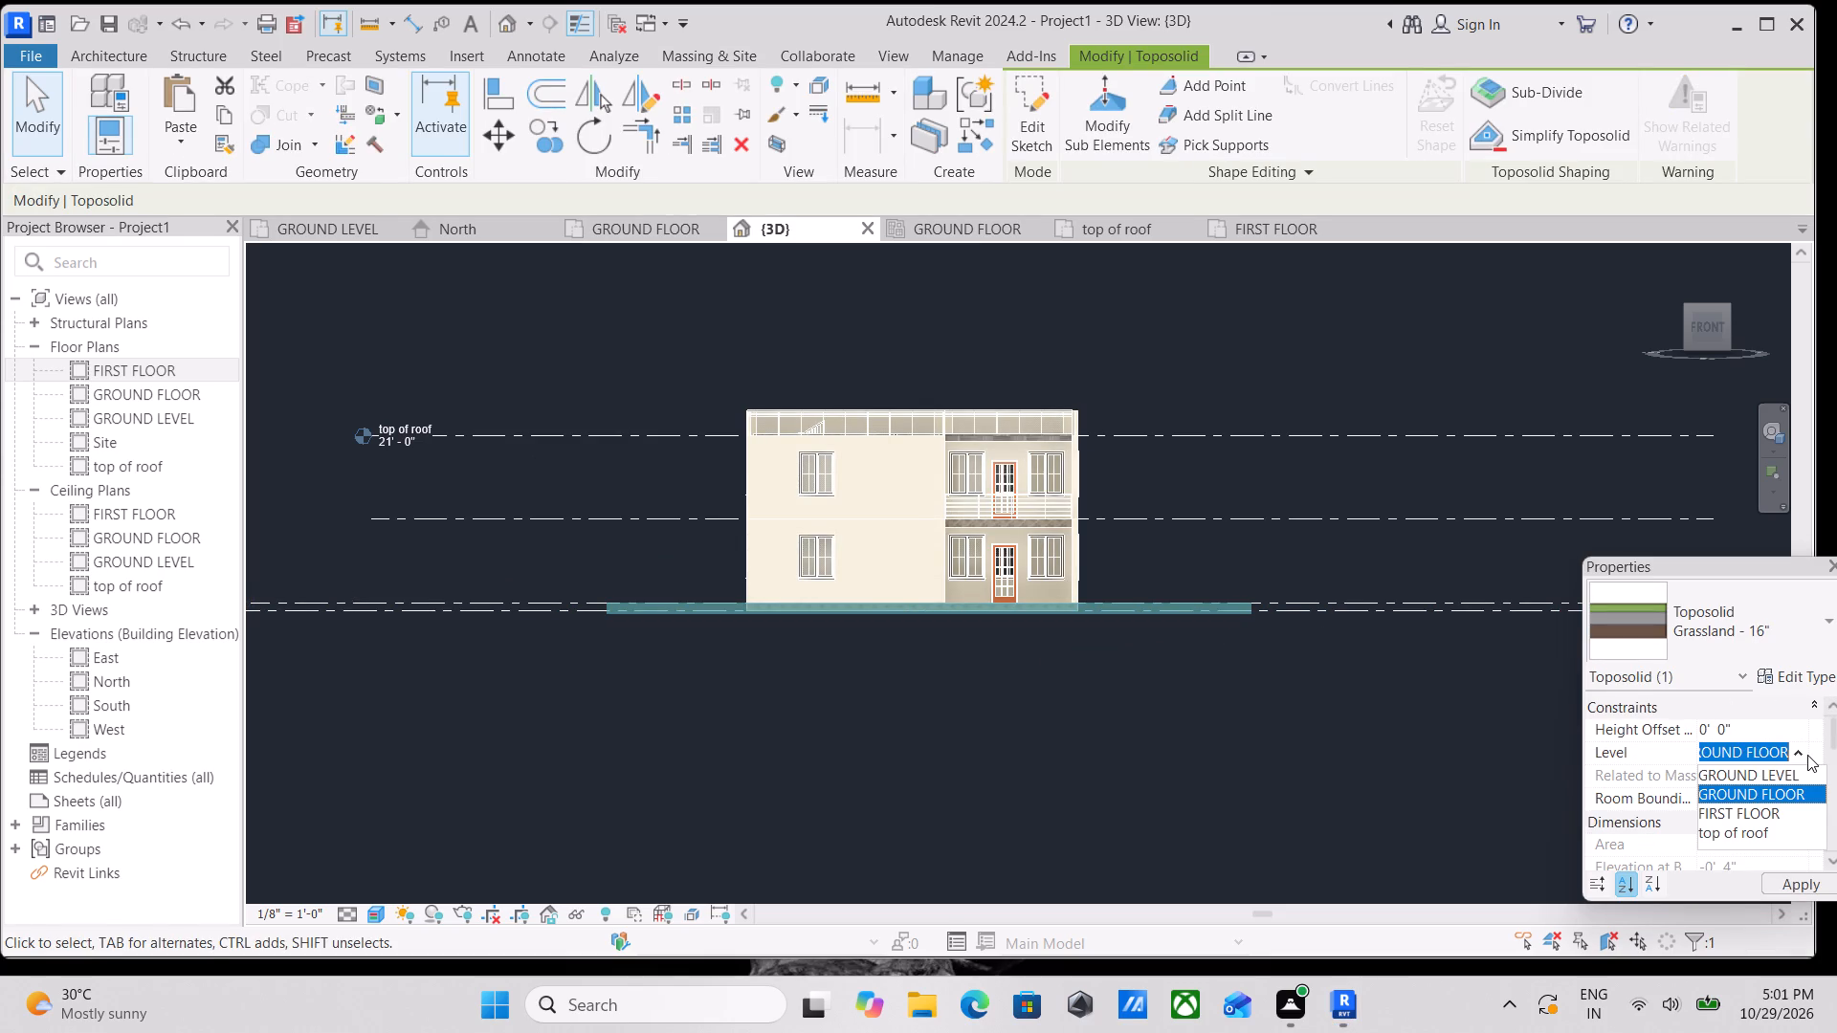
left_click(1762, 776)
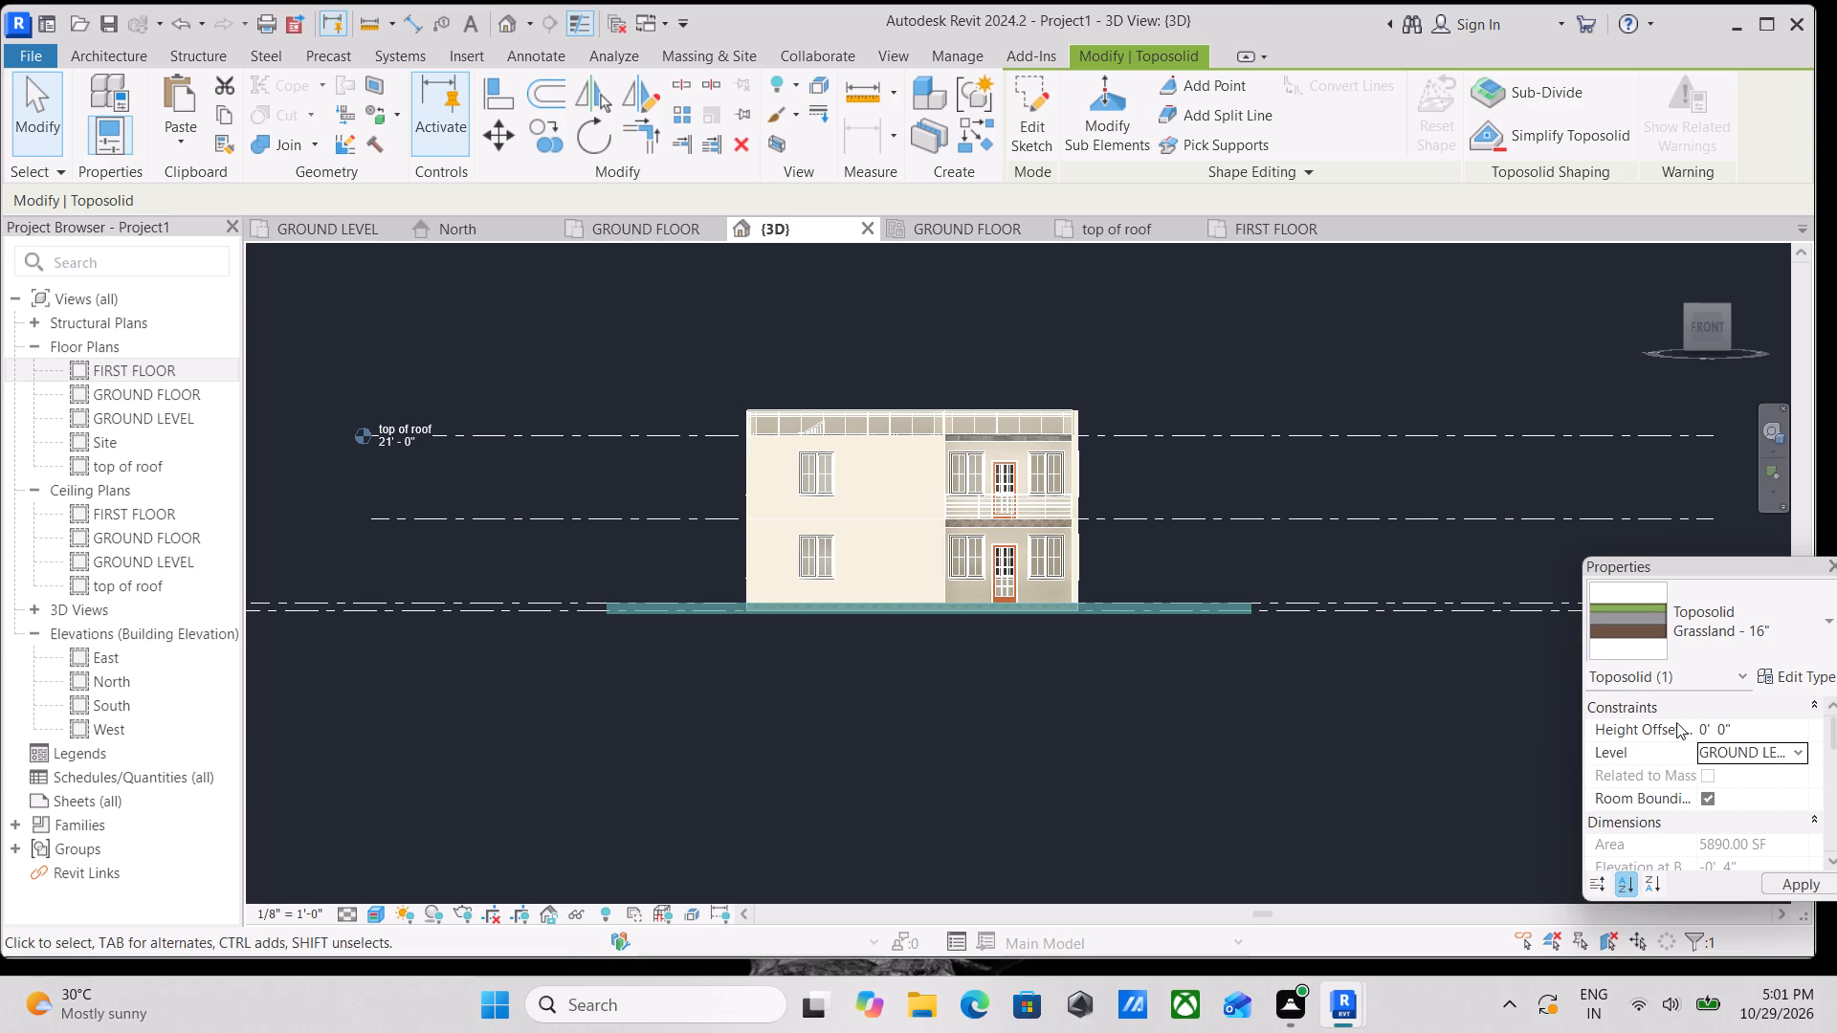
scroll(1202, 628, "up", 2)
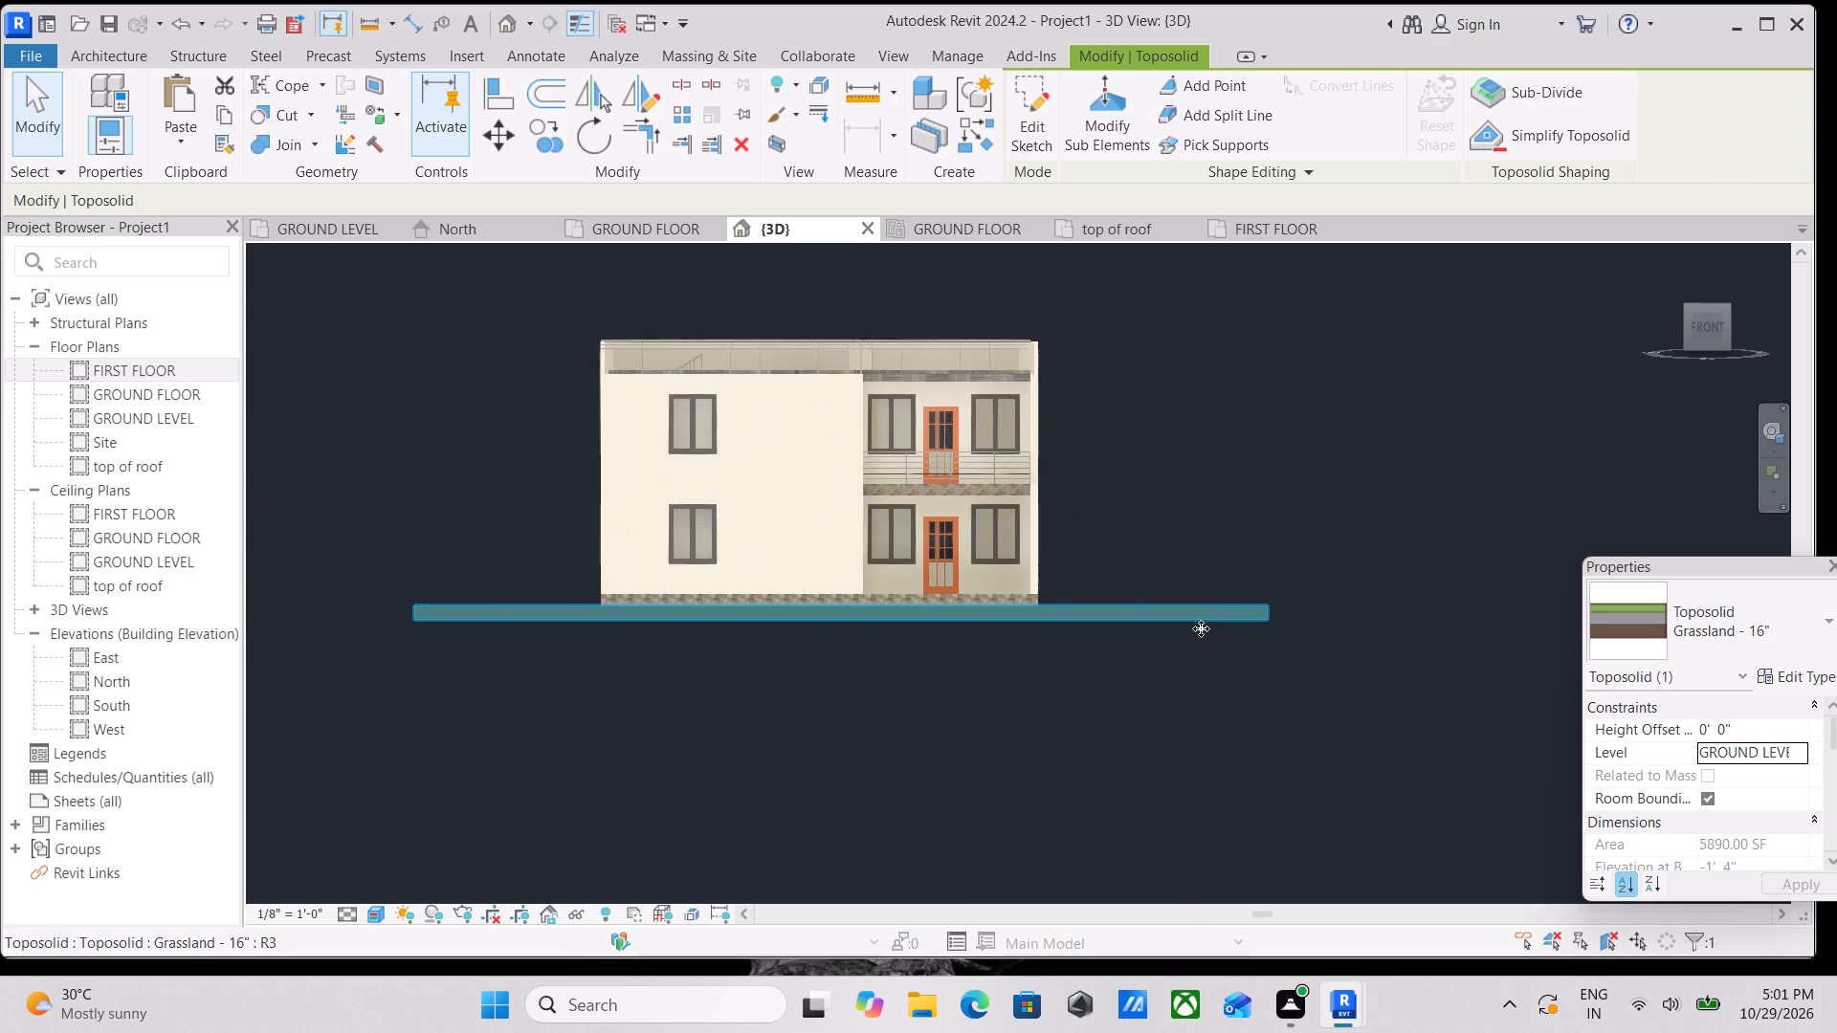
key("Escape")
Examine how the house and its plinth sit on the grass toposolid in 3D from several angles.
scroll(1121, 611, "down", 2)
middle_click_drag(1059, 616, 1246, 777, "shift")
scroll(1199, 636, "up", 6)
scroll(1182, 597, "down", 2)
middle_click_drag(1182, 597, 1187, 751)
scroll(1230, 640, "down", 1)
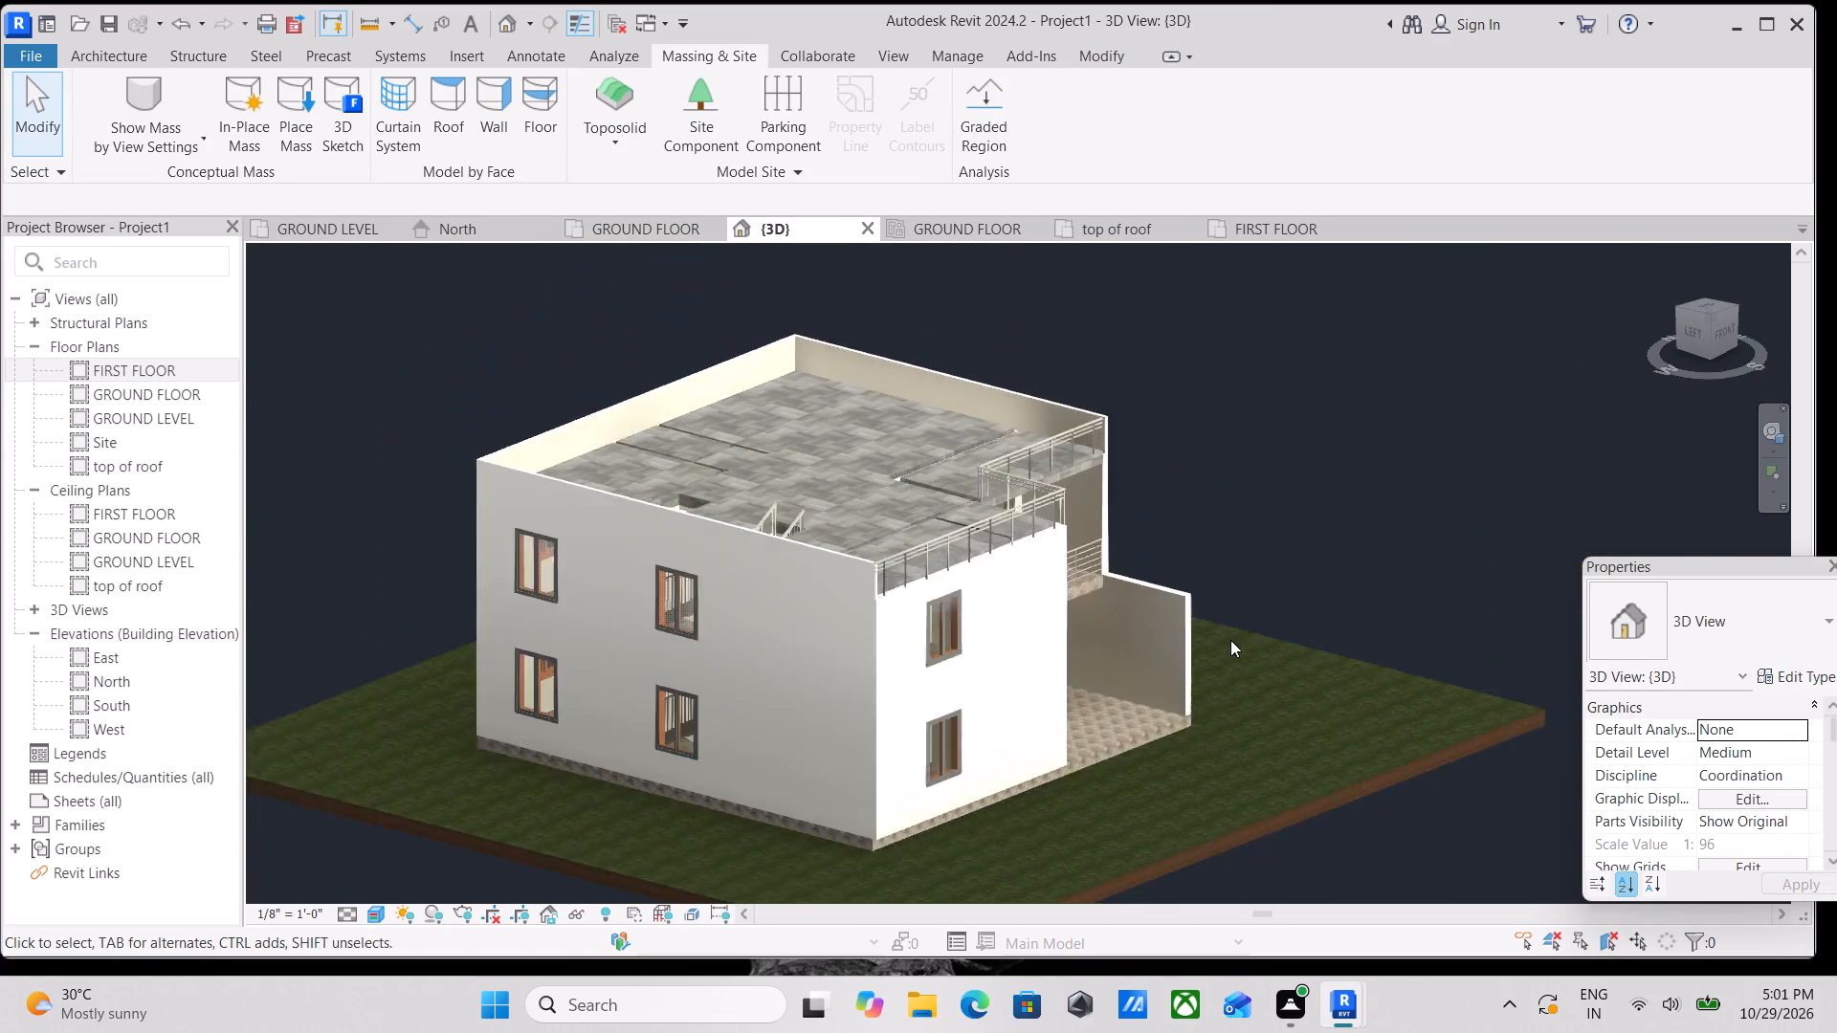
scroll(1230, 640, "down", 2)
left_click(84, 59)
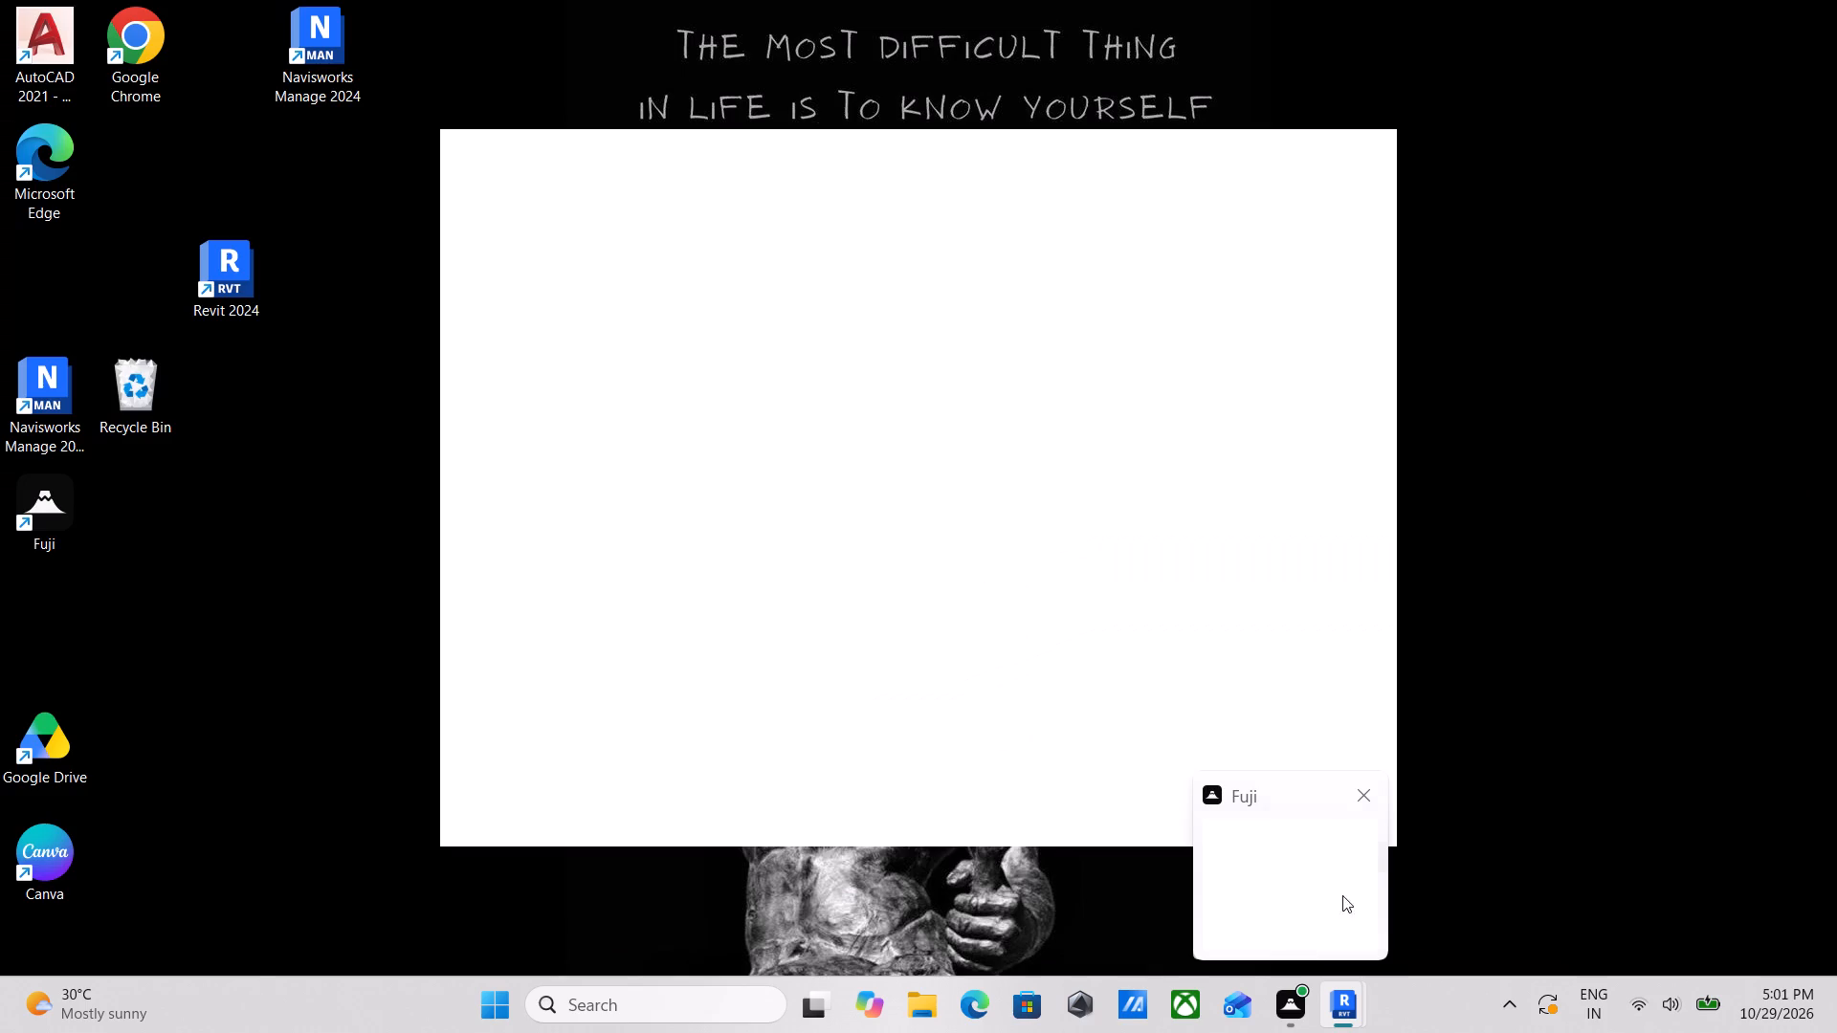
scroll(1485, 551, "down", 3)
middle_click_drag(1258, 571, 1141, 698)
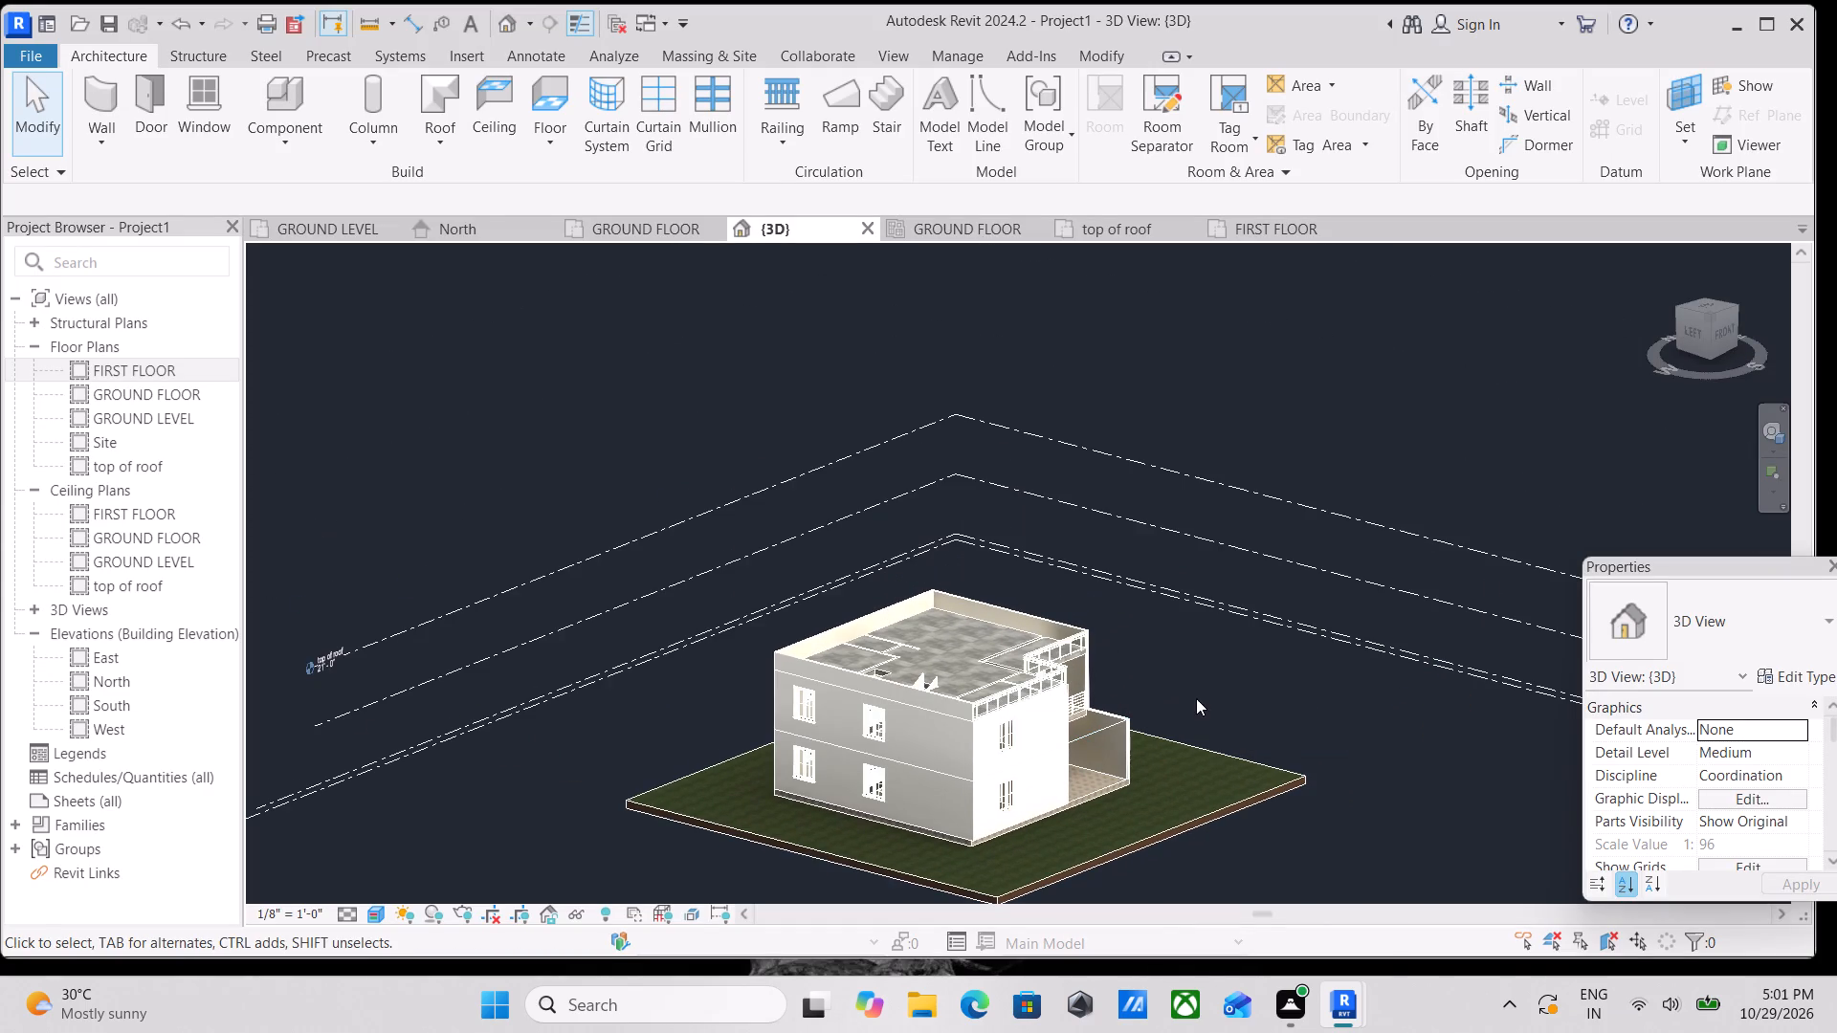
middle_click_drag(1195, 699, 911, 660, "shift")
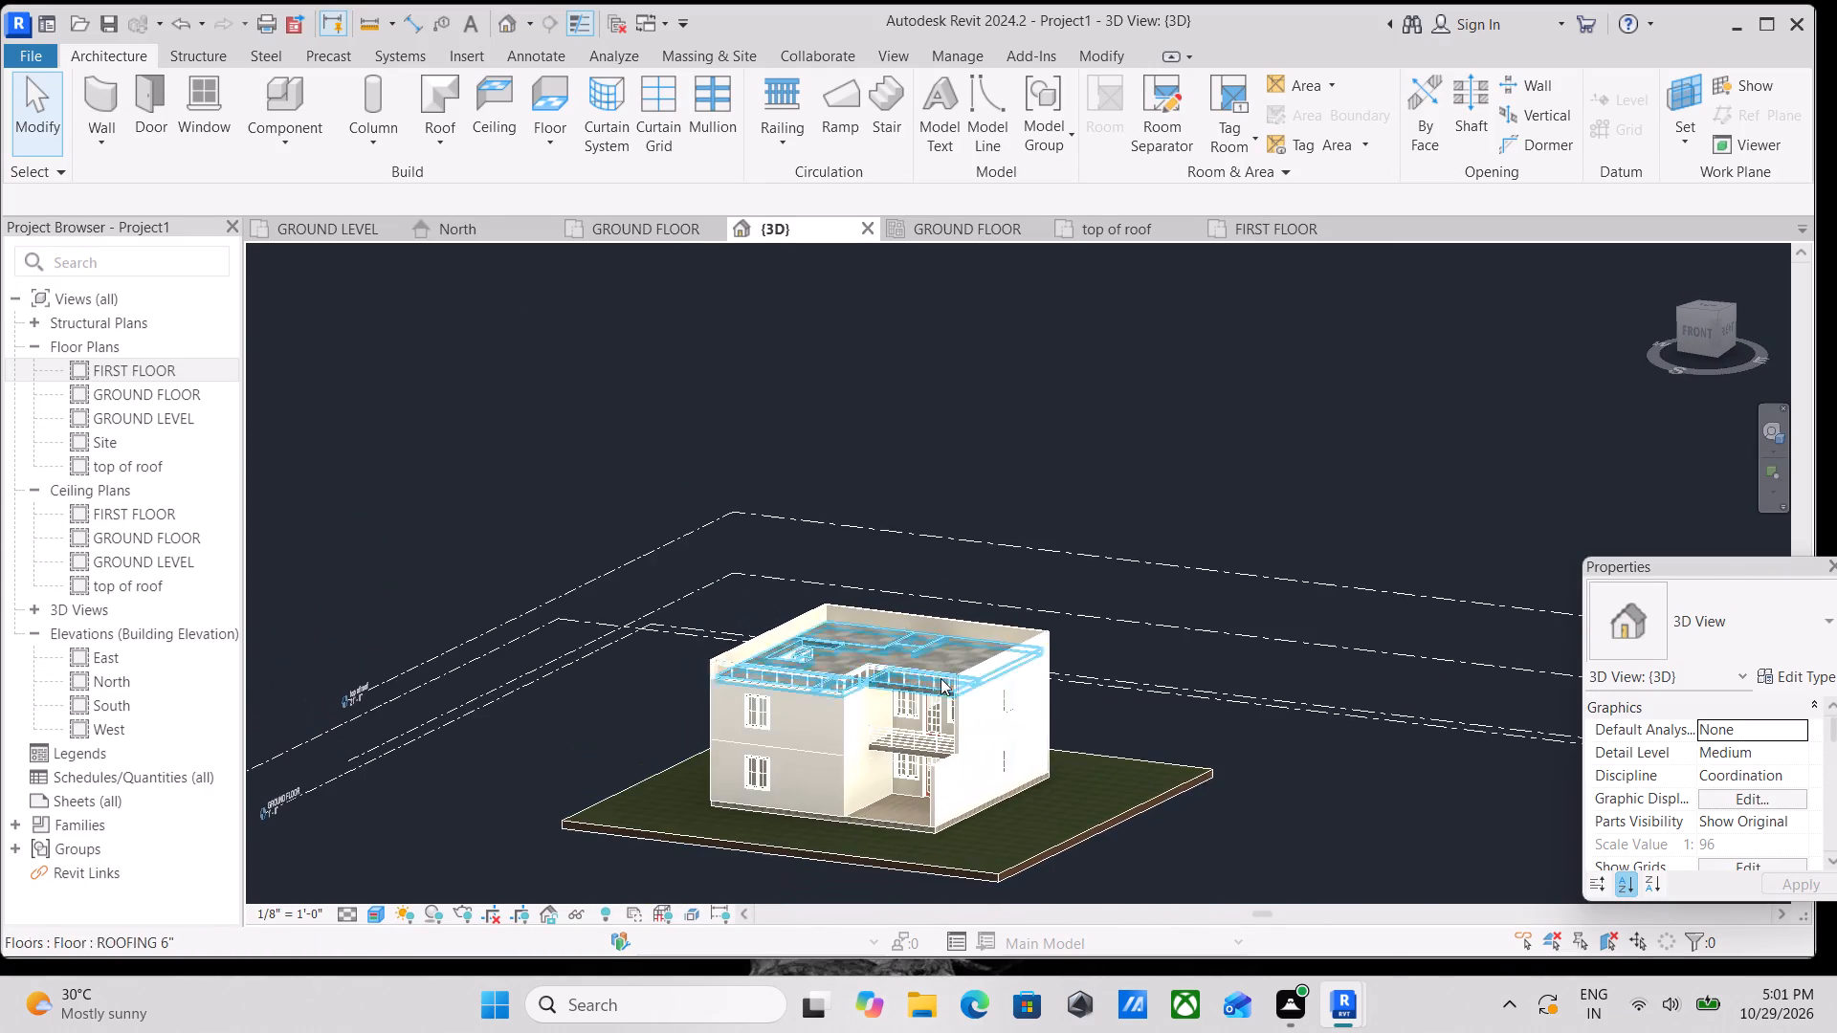
scroll(1003, 784, "up", 5)
middle_click_drag(1003, 784, 1200, 733)
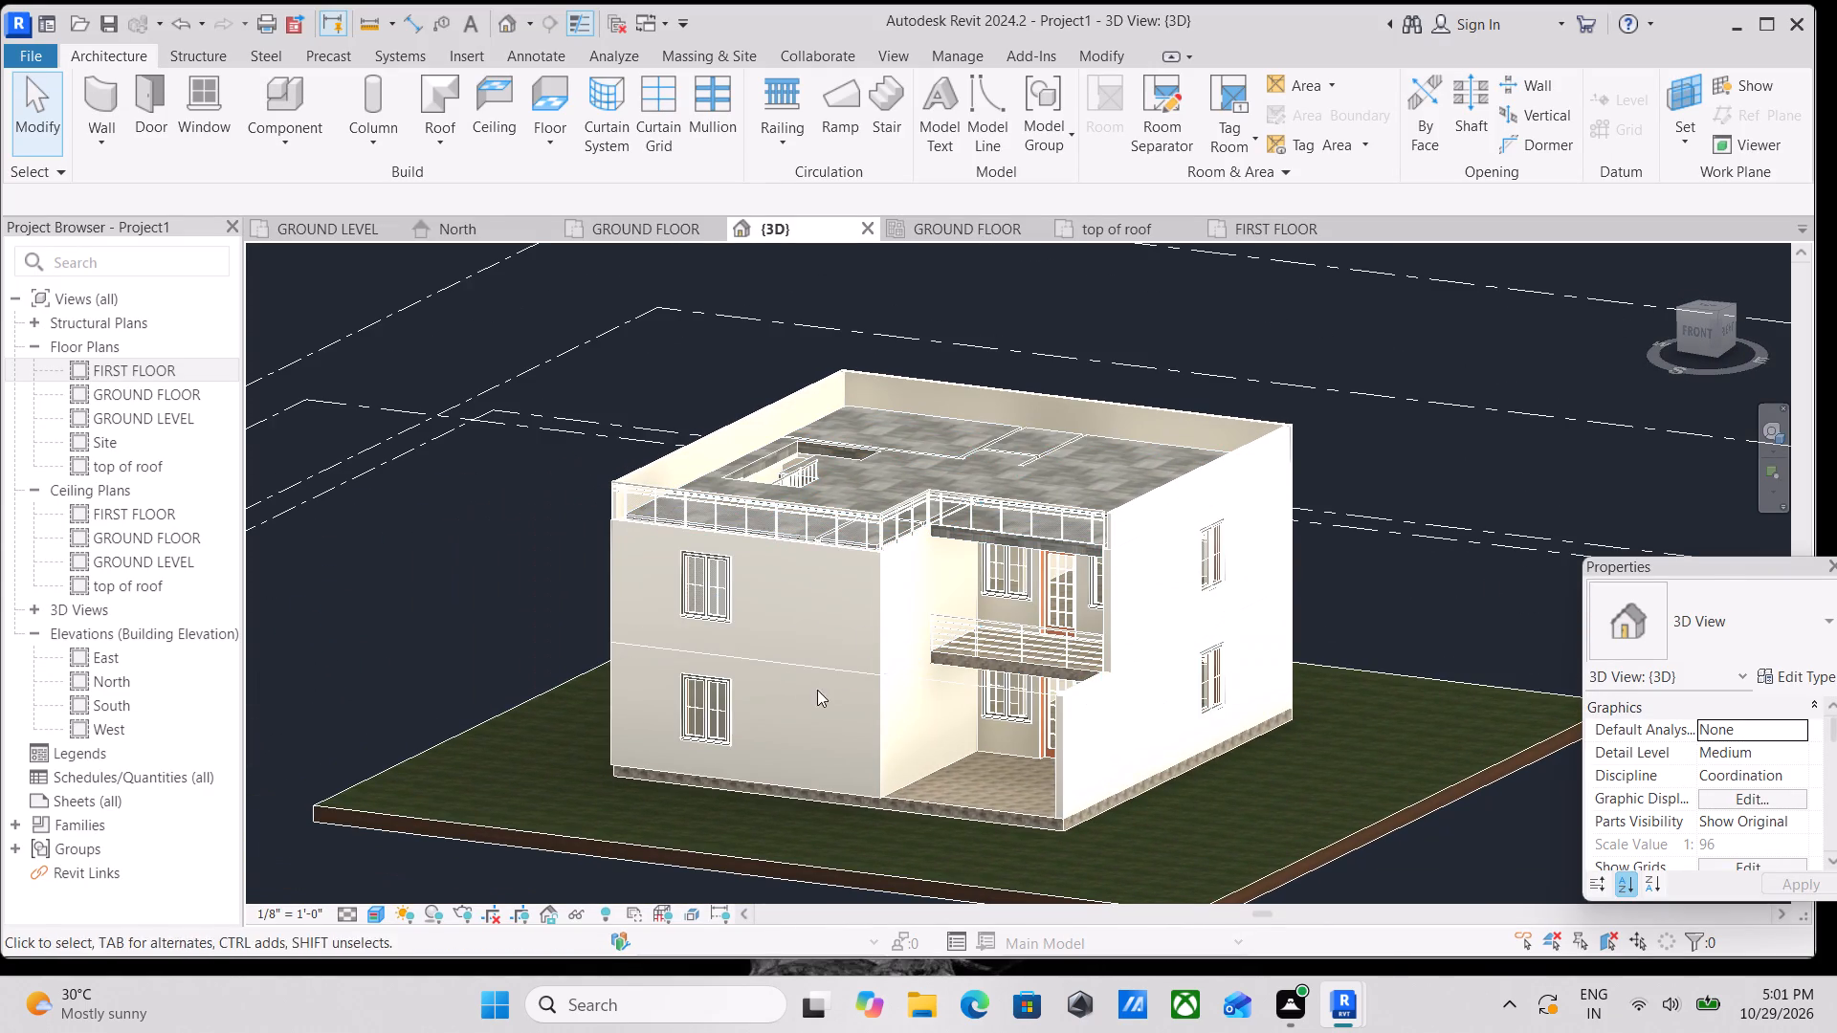
Switch the 3D view's visual style to Shaded.
left_click(383, 908)
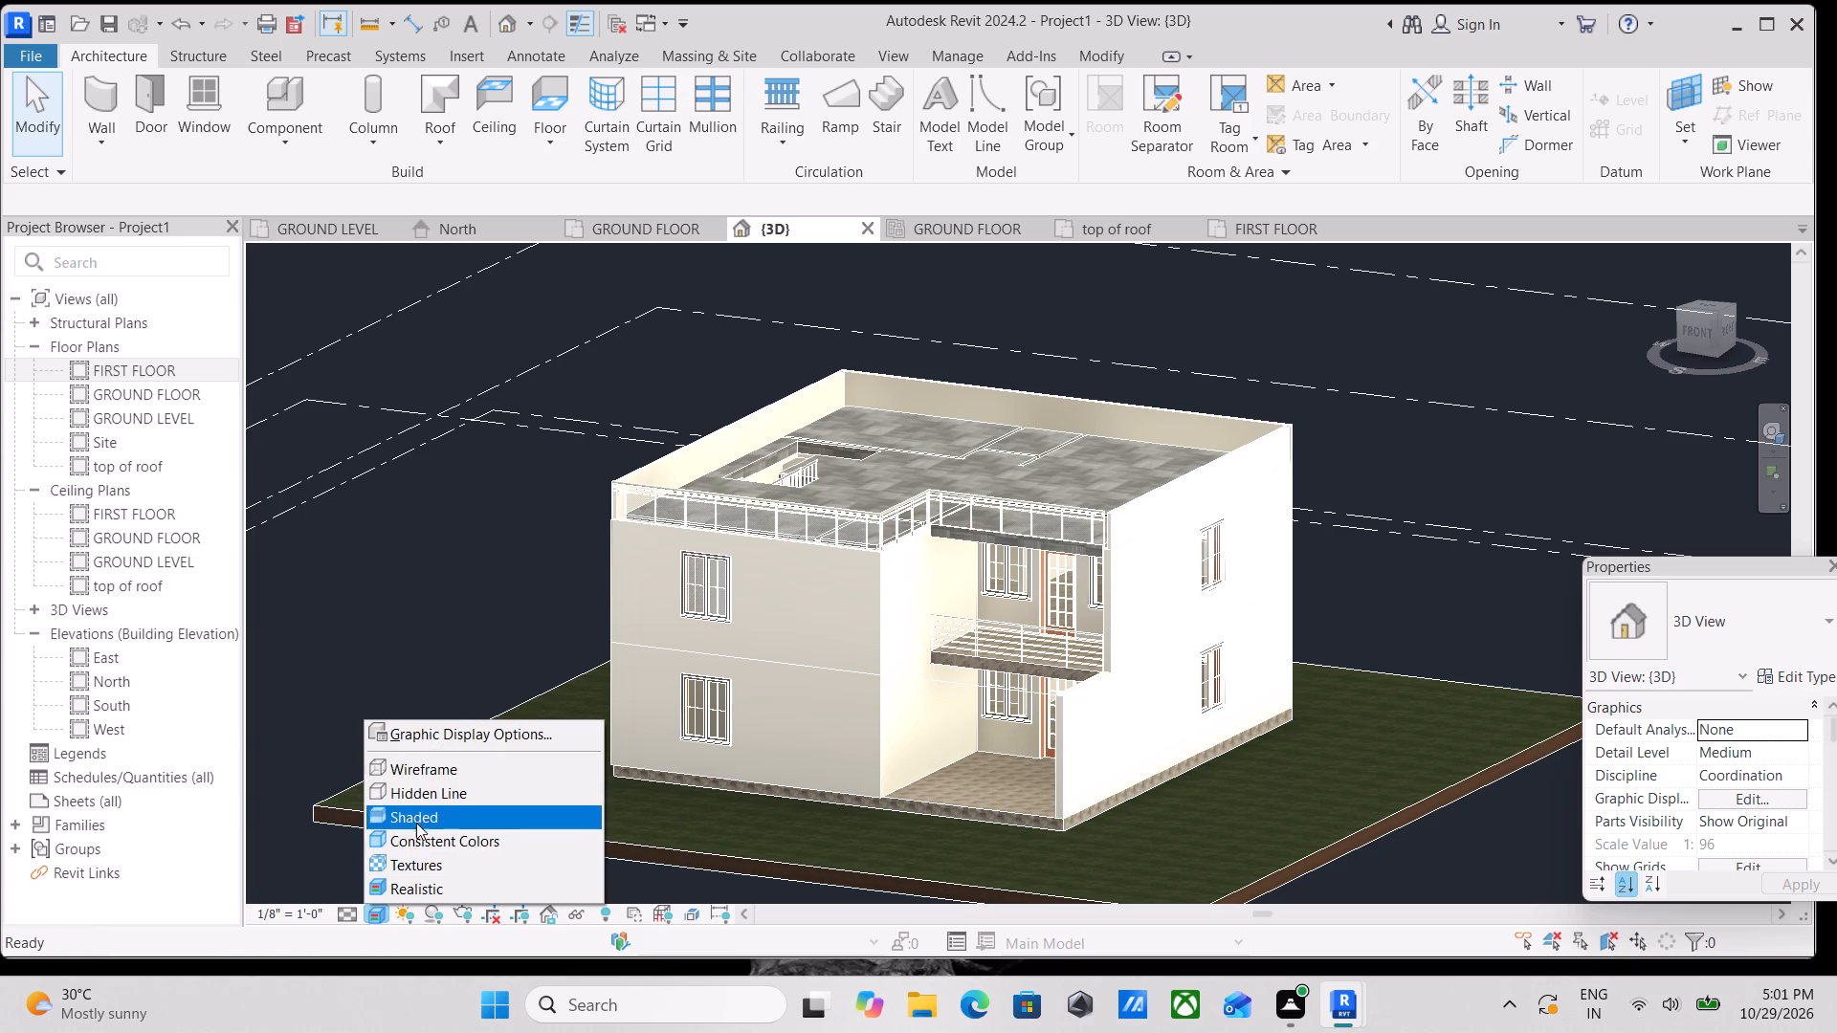
left_click(416, 820)
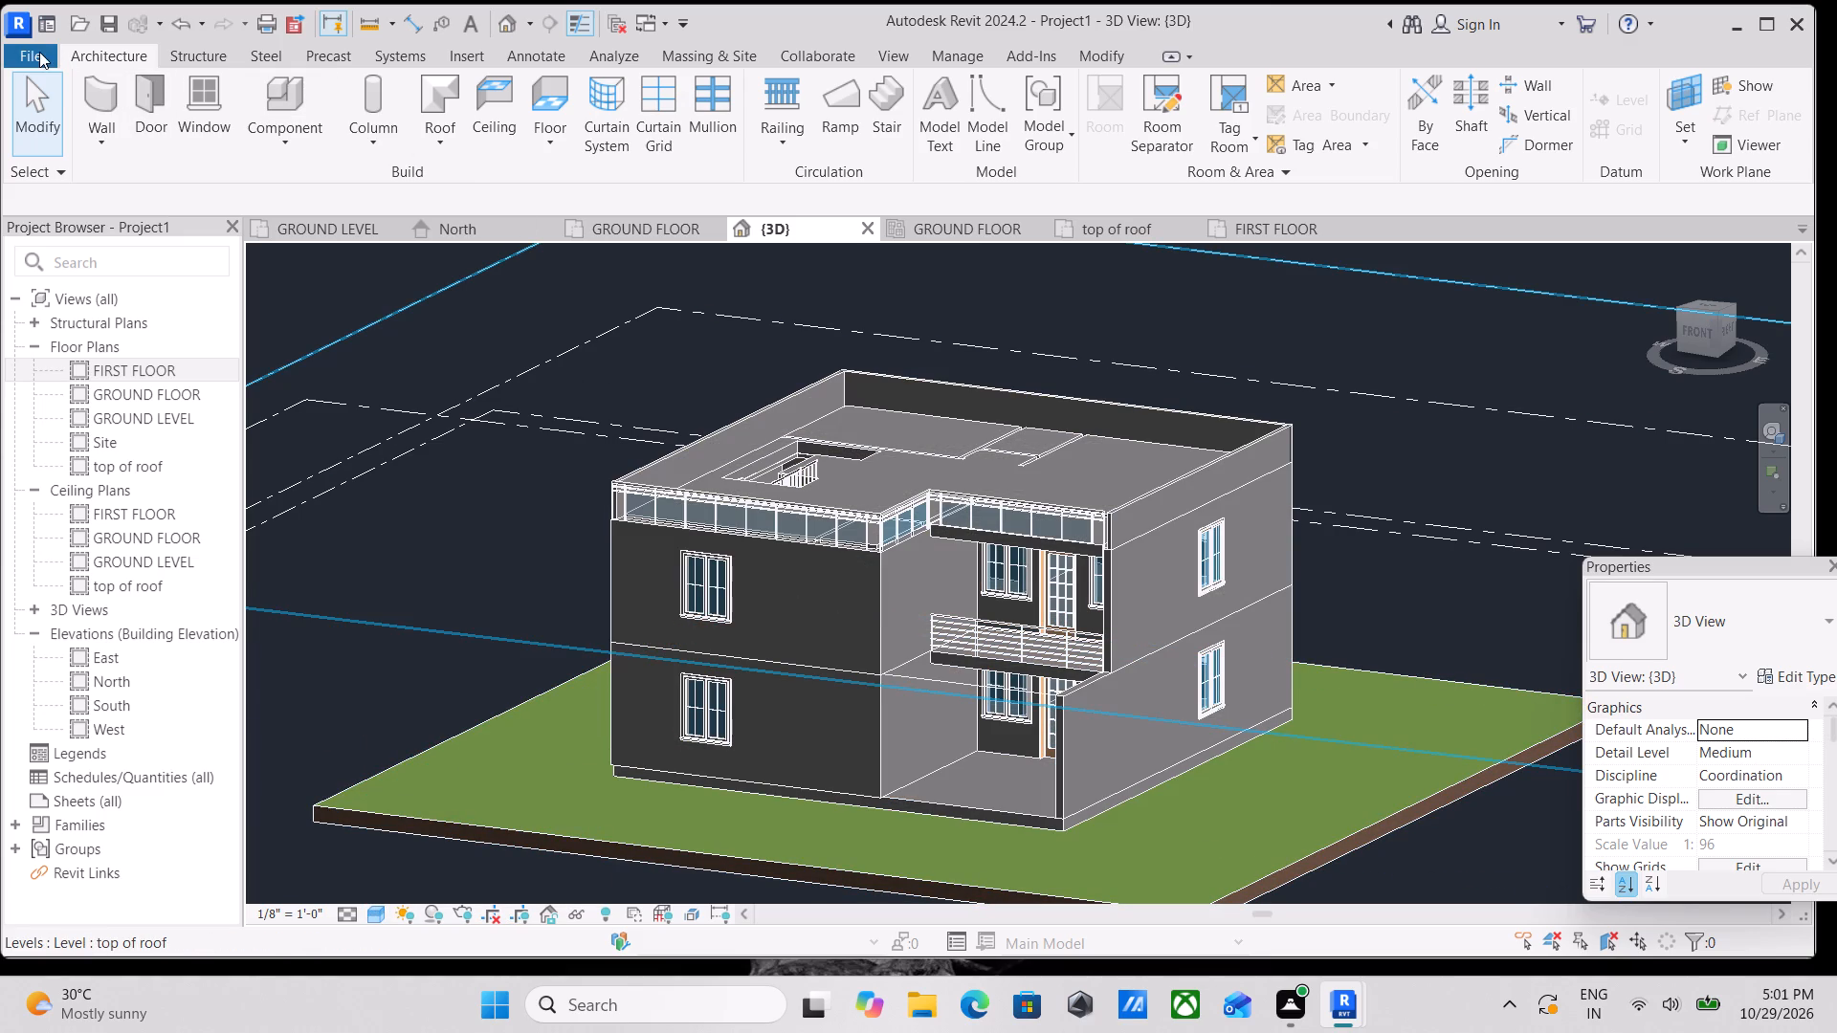
Save the project to the Desktop as a Revit project file named REVIT 55567 PROJECT.
left_click(33, 52)
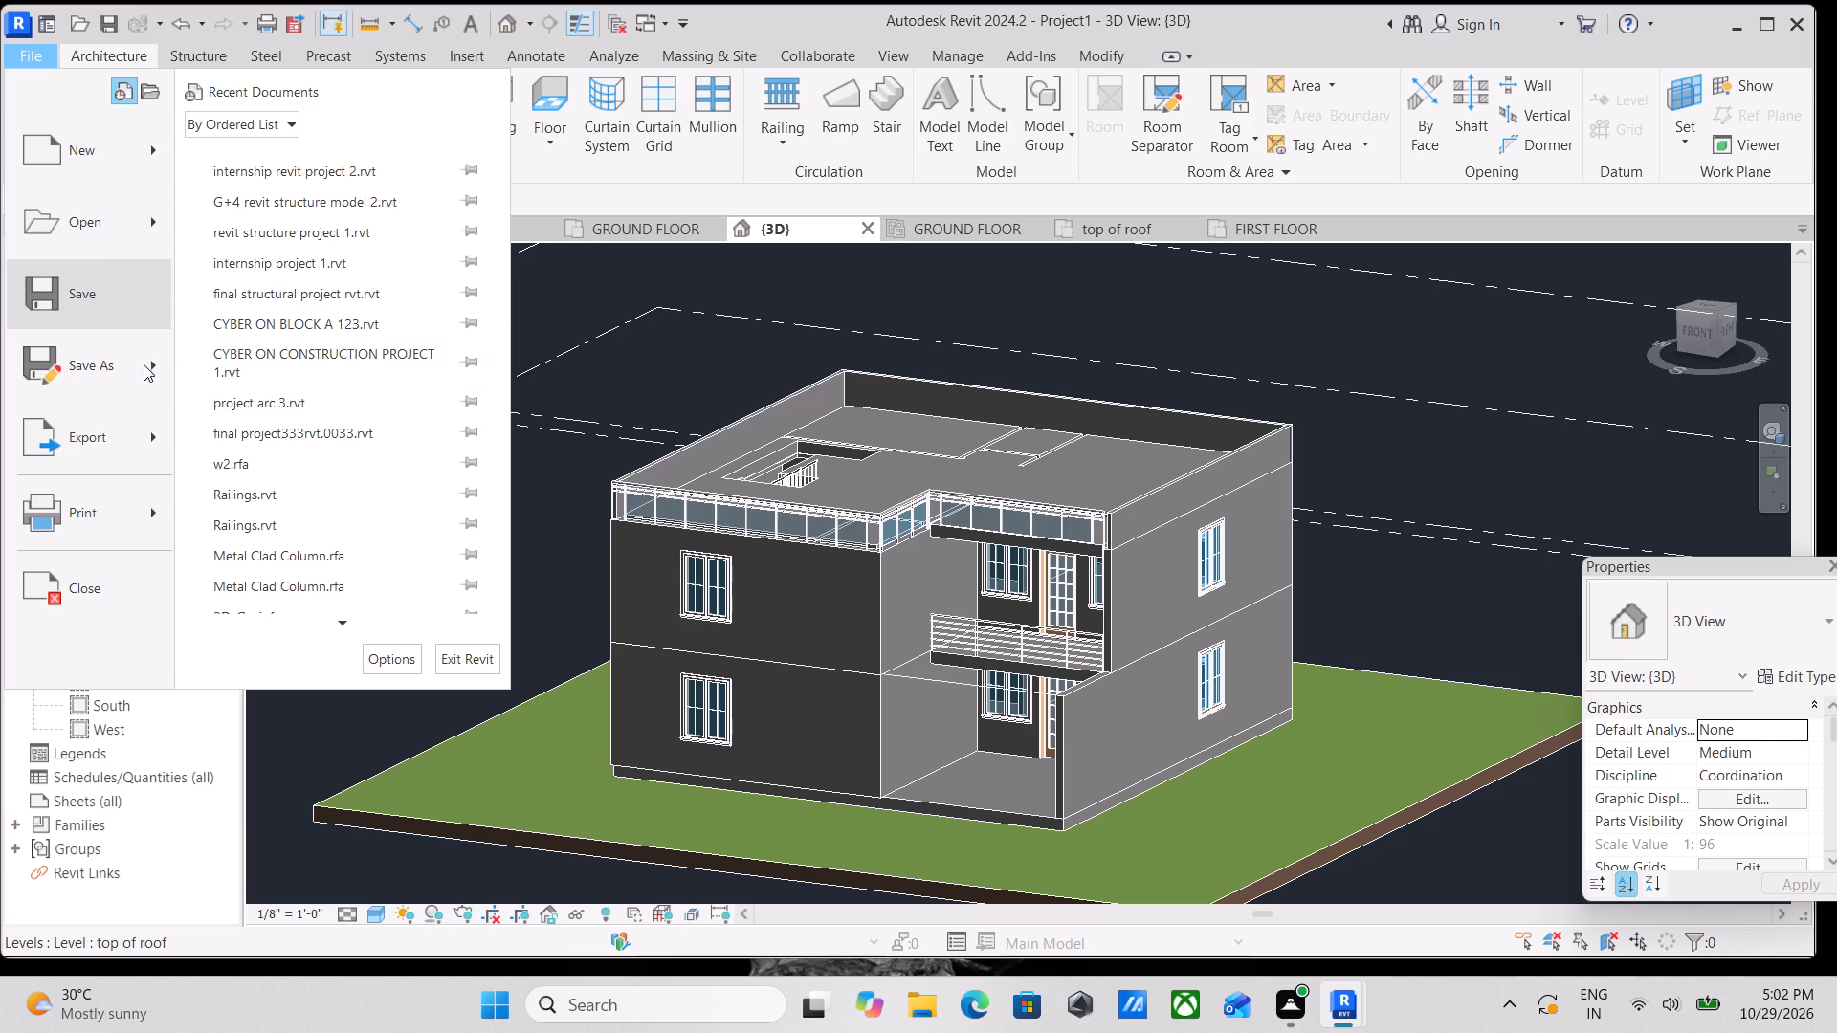
left_click(259, 283)
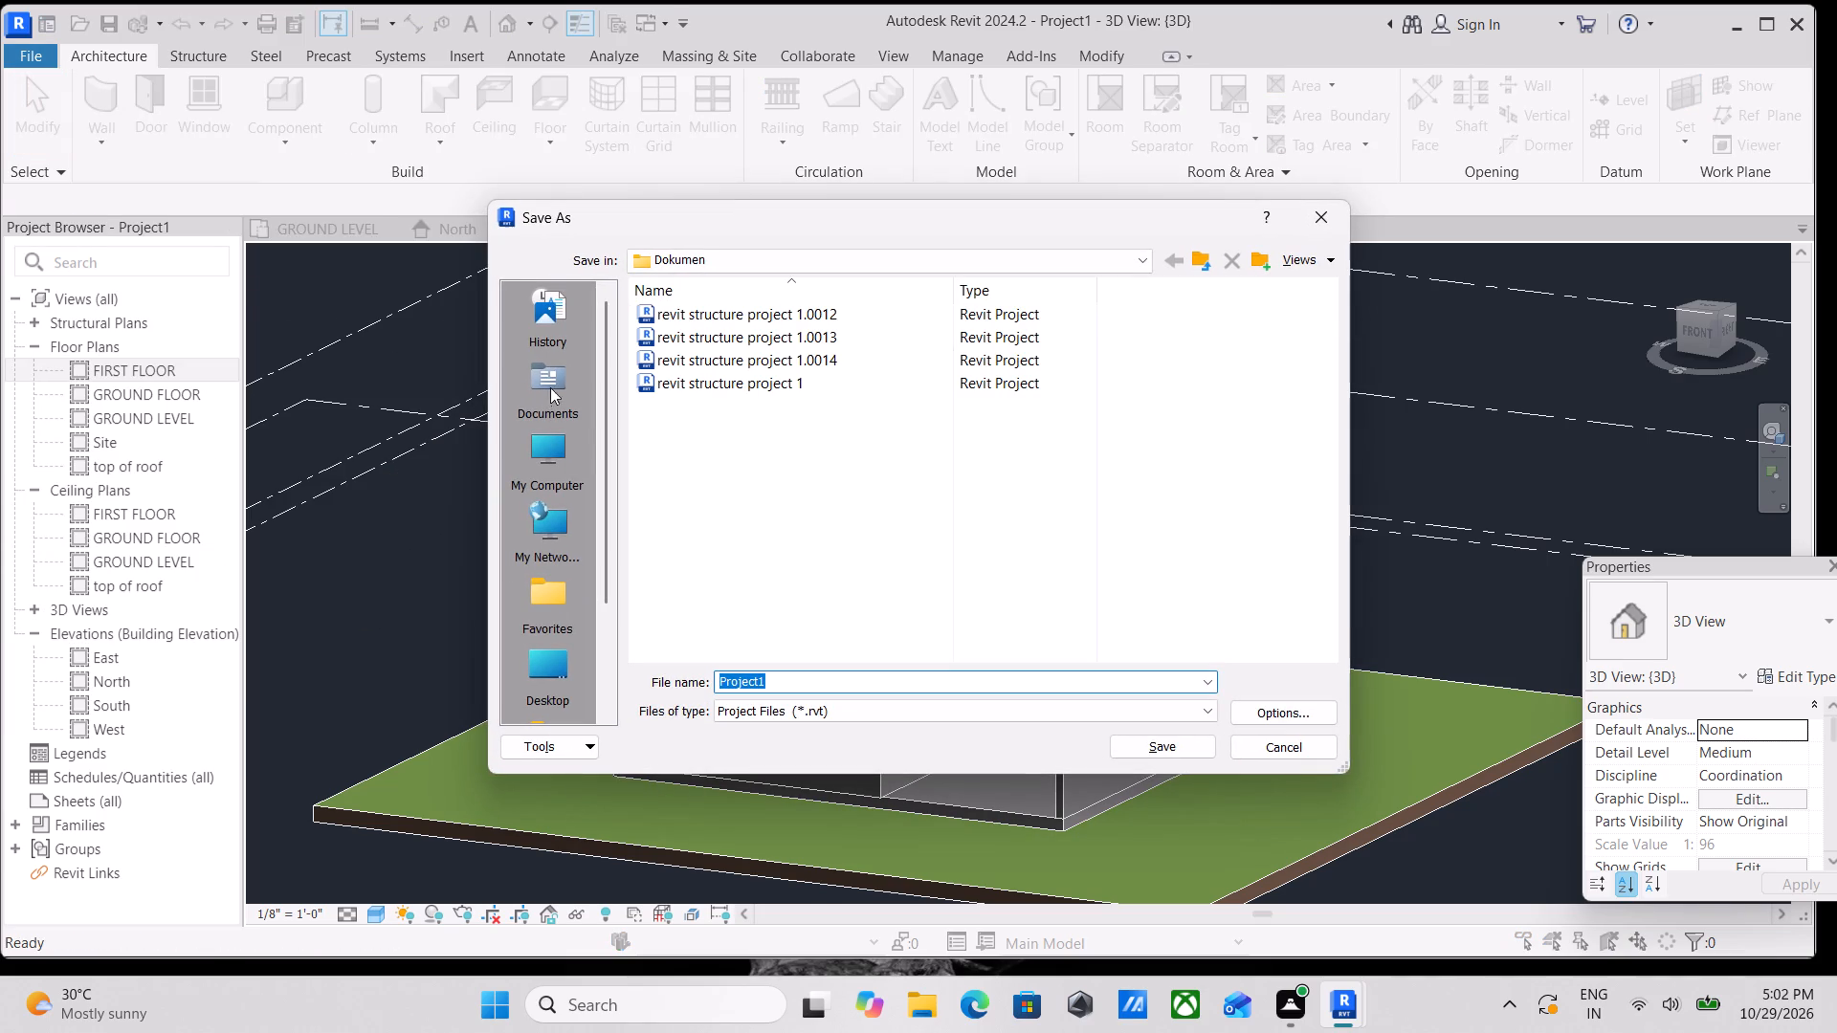
double_click(547, 663)
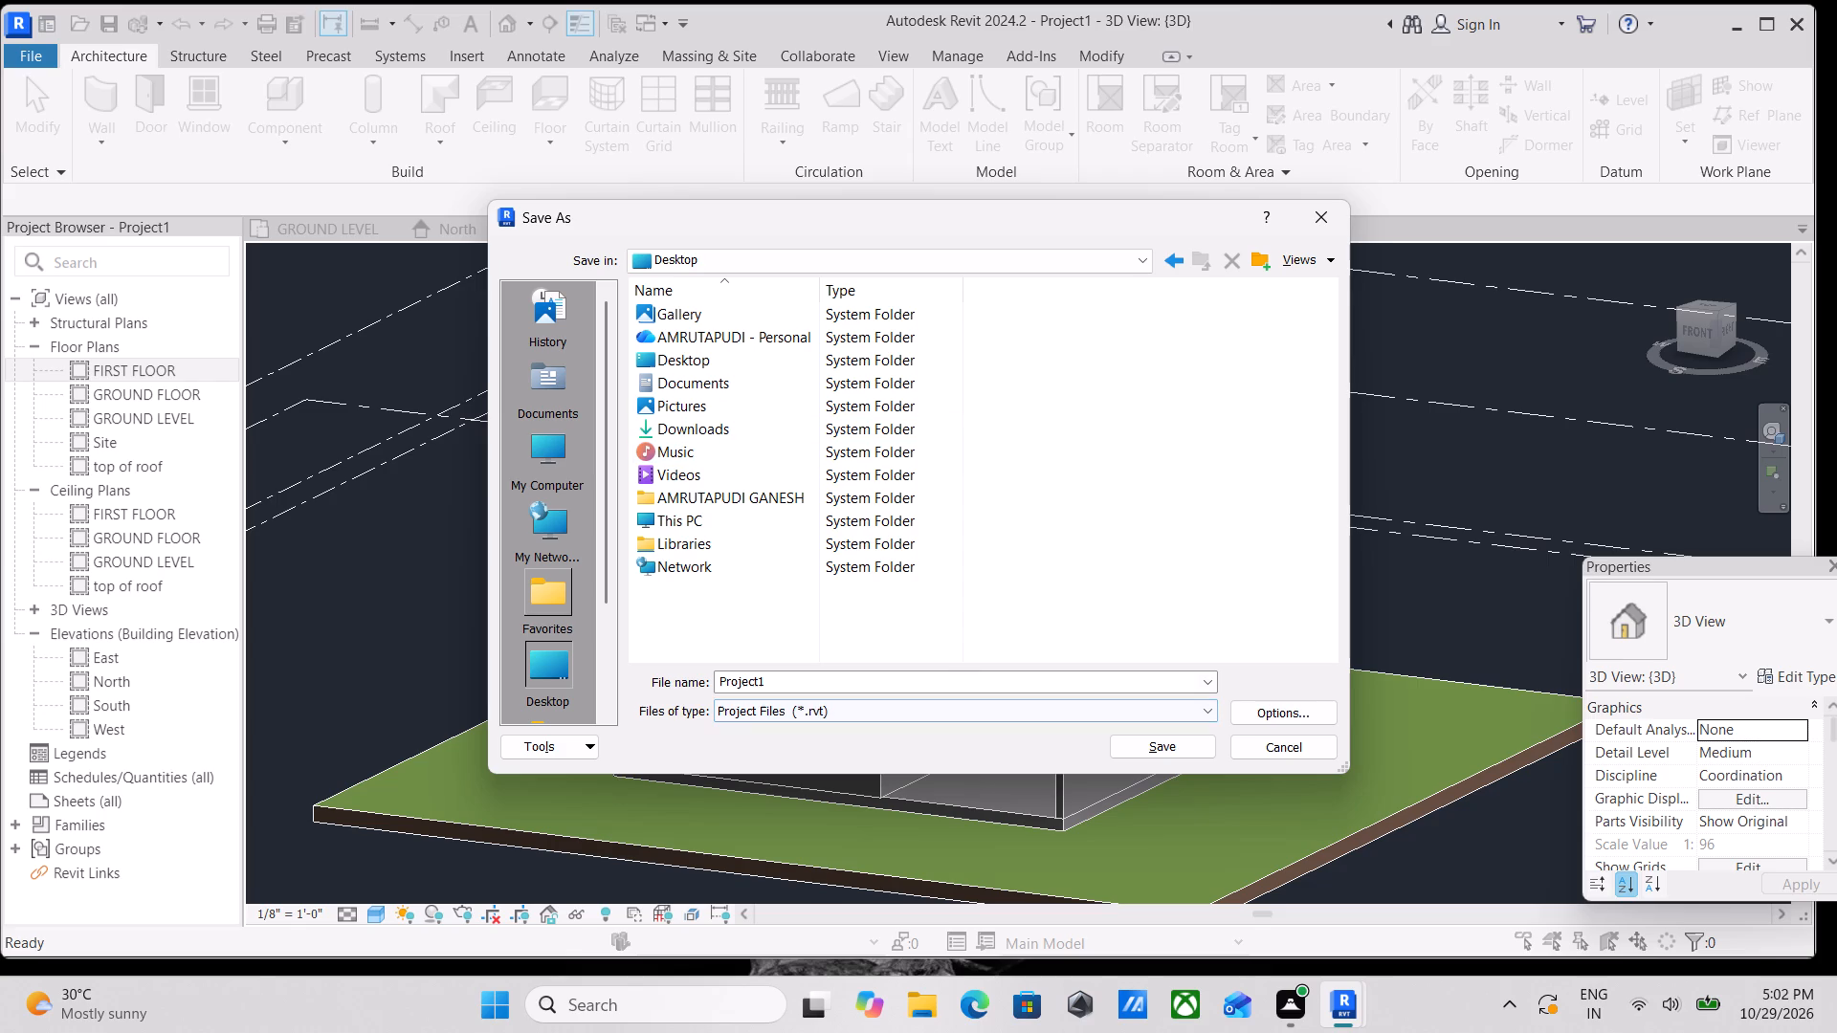
left_click_drag(795, 678, 759, 683)
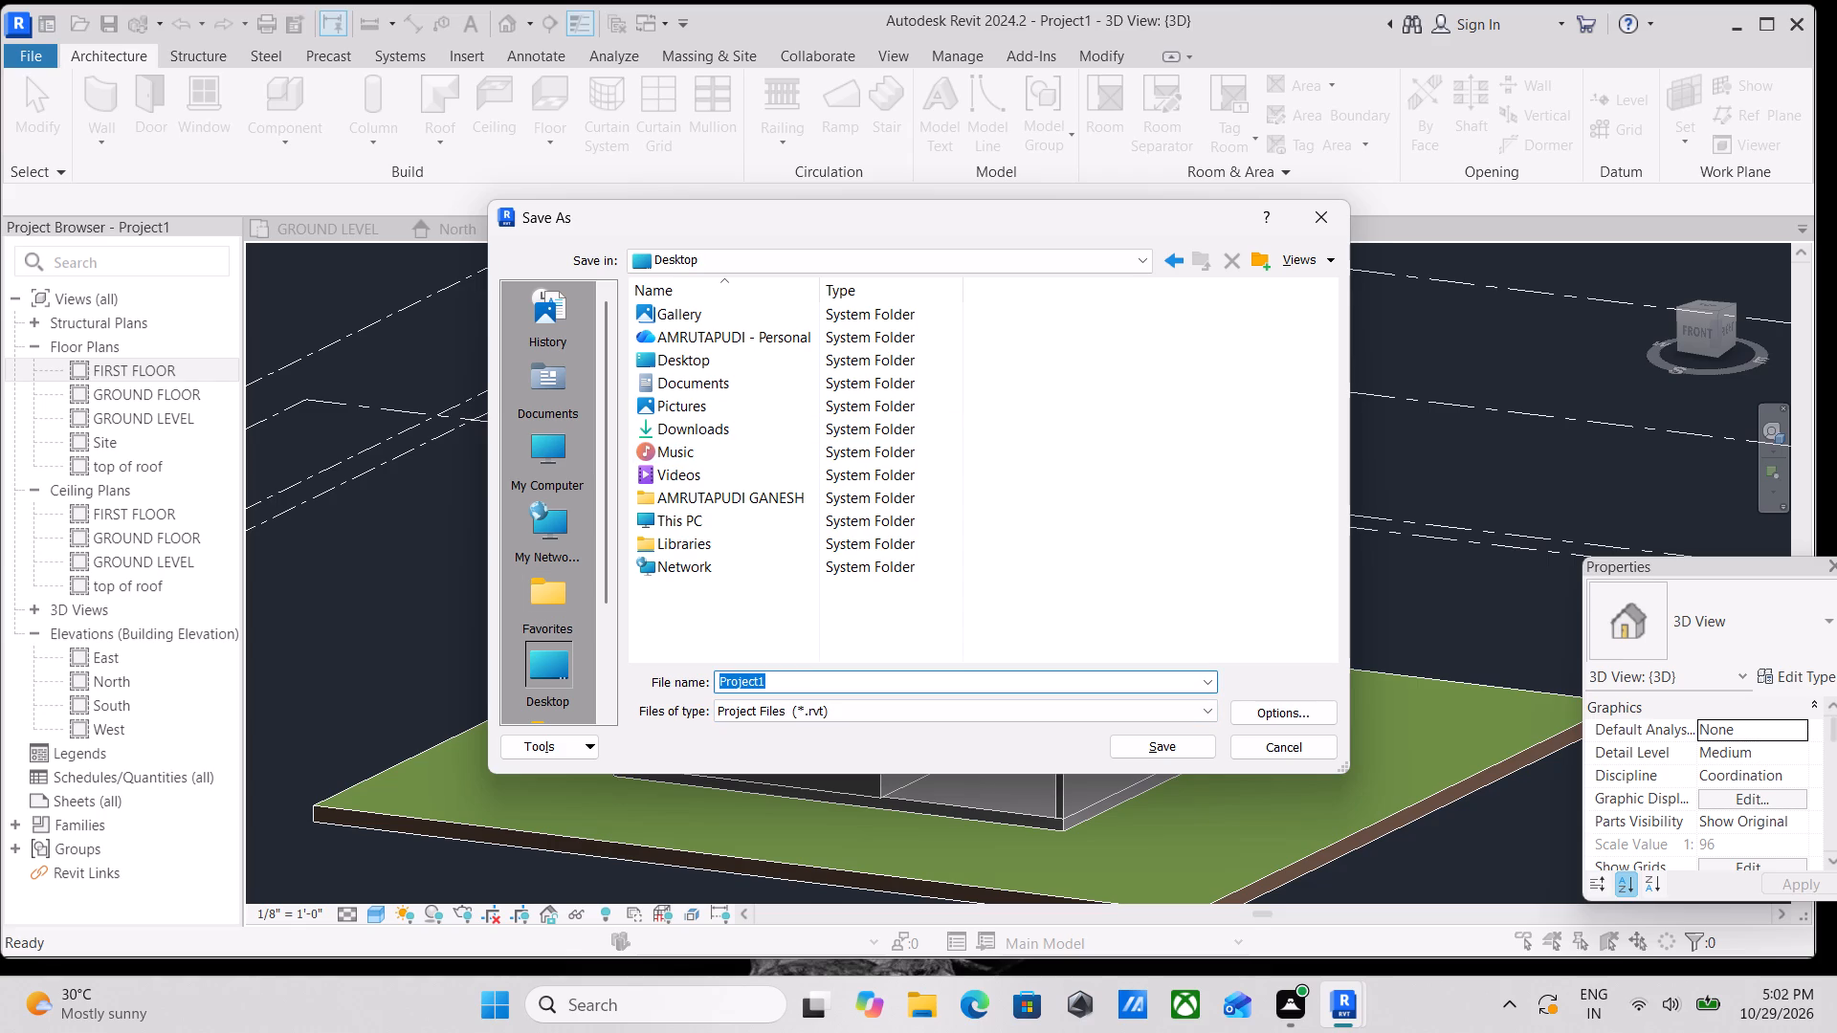
type("REVIT")
key("space")
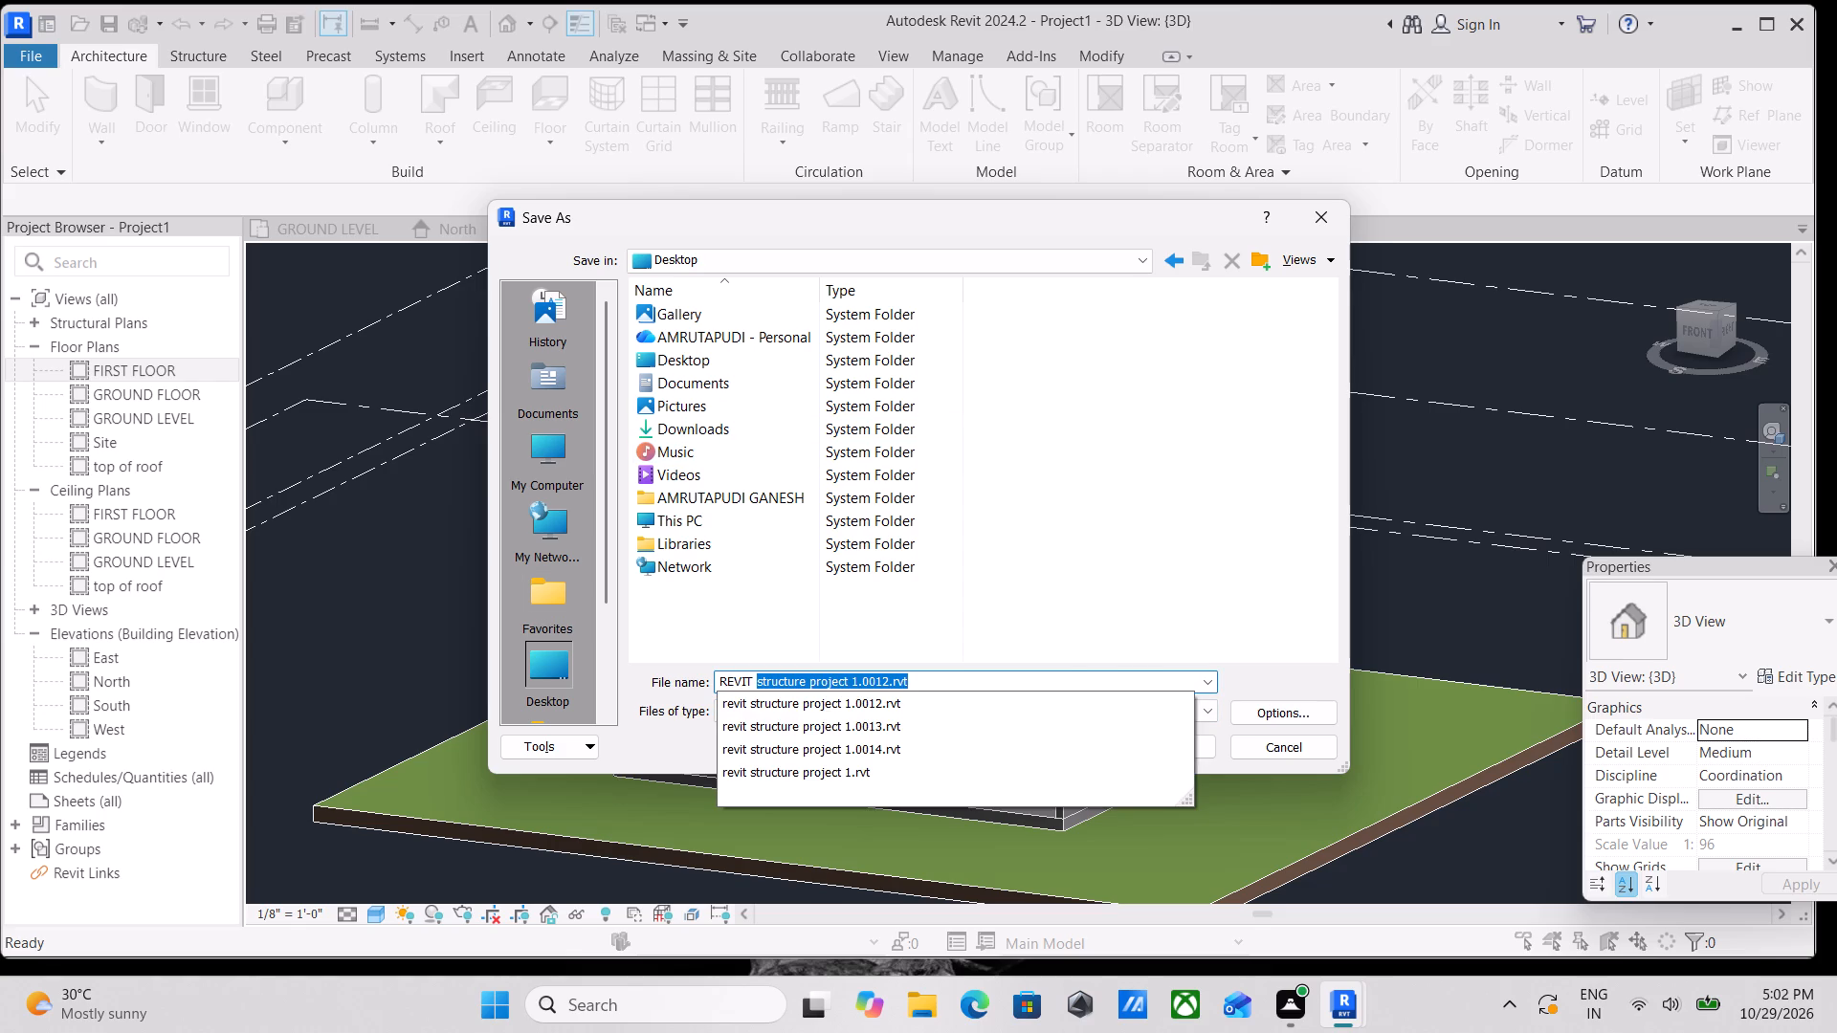
type("5556")
key("7")
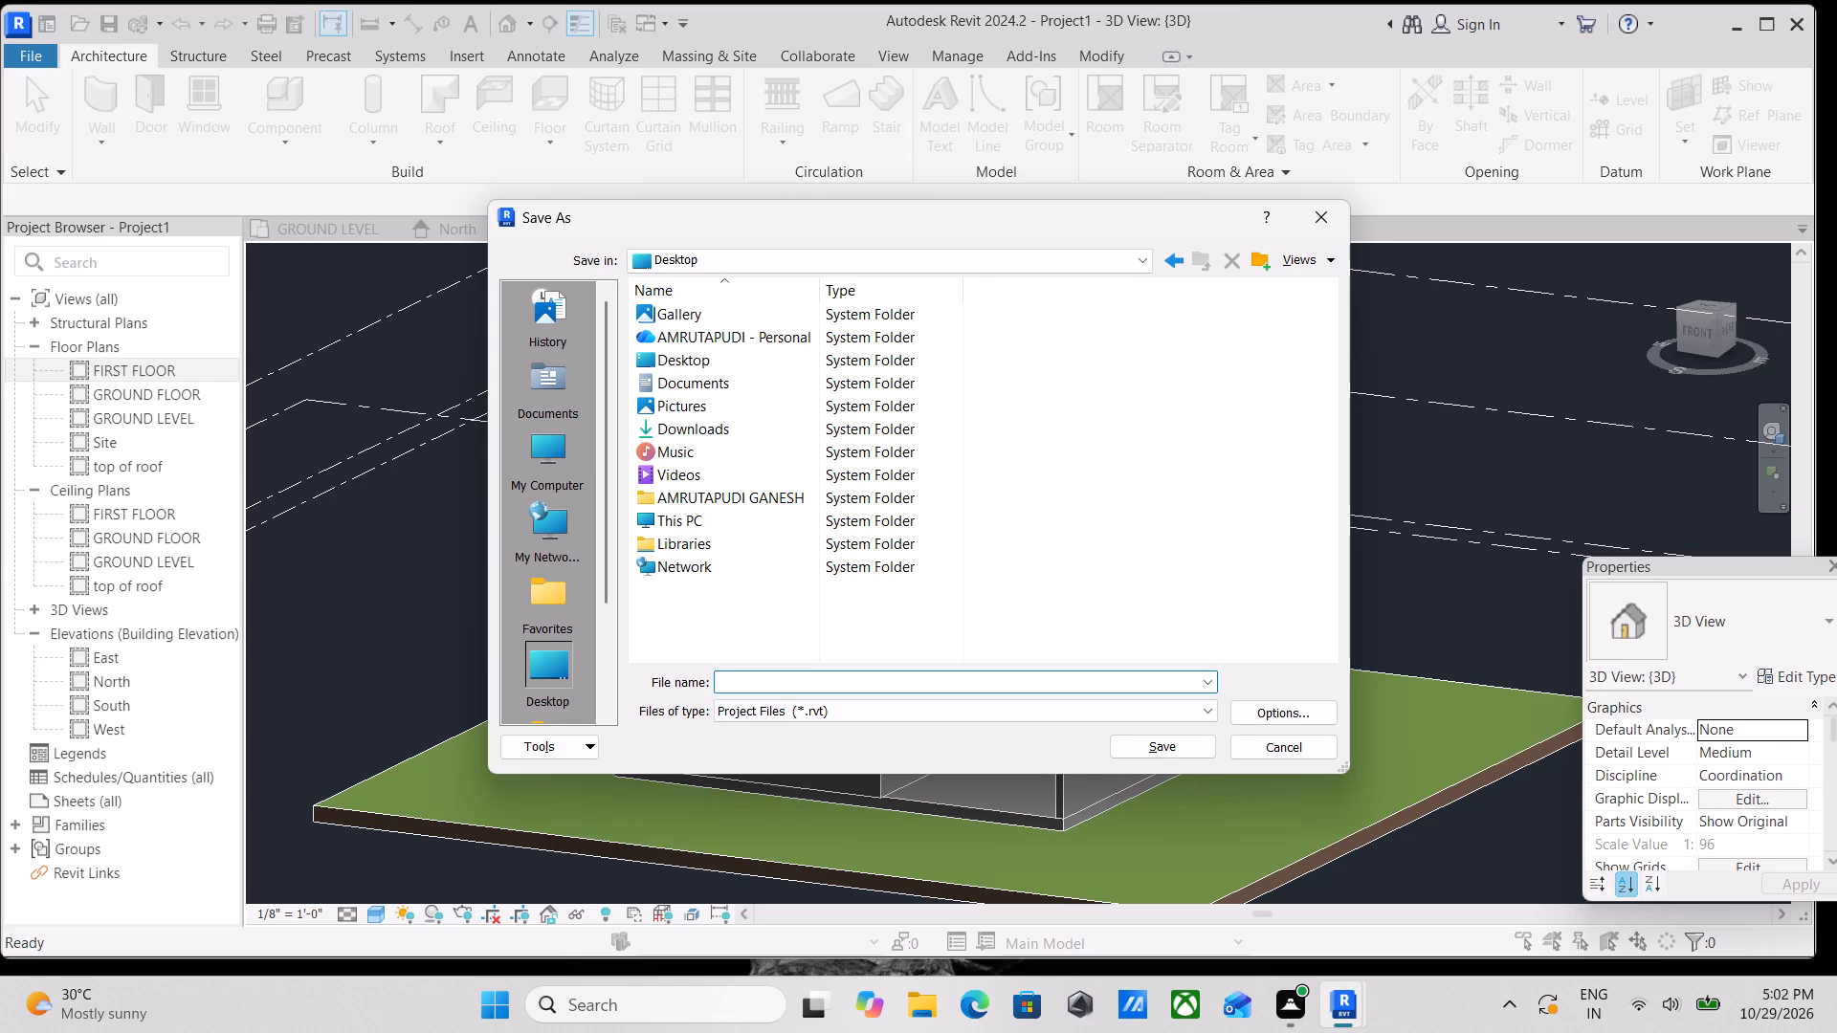
key("space")
type("PROJECT")
key("space")
left_click(1151, 746)
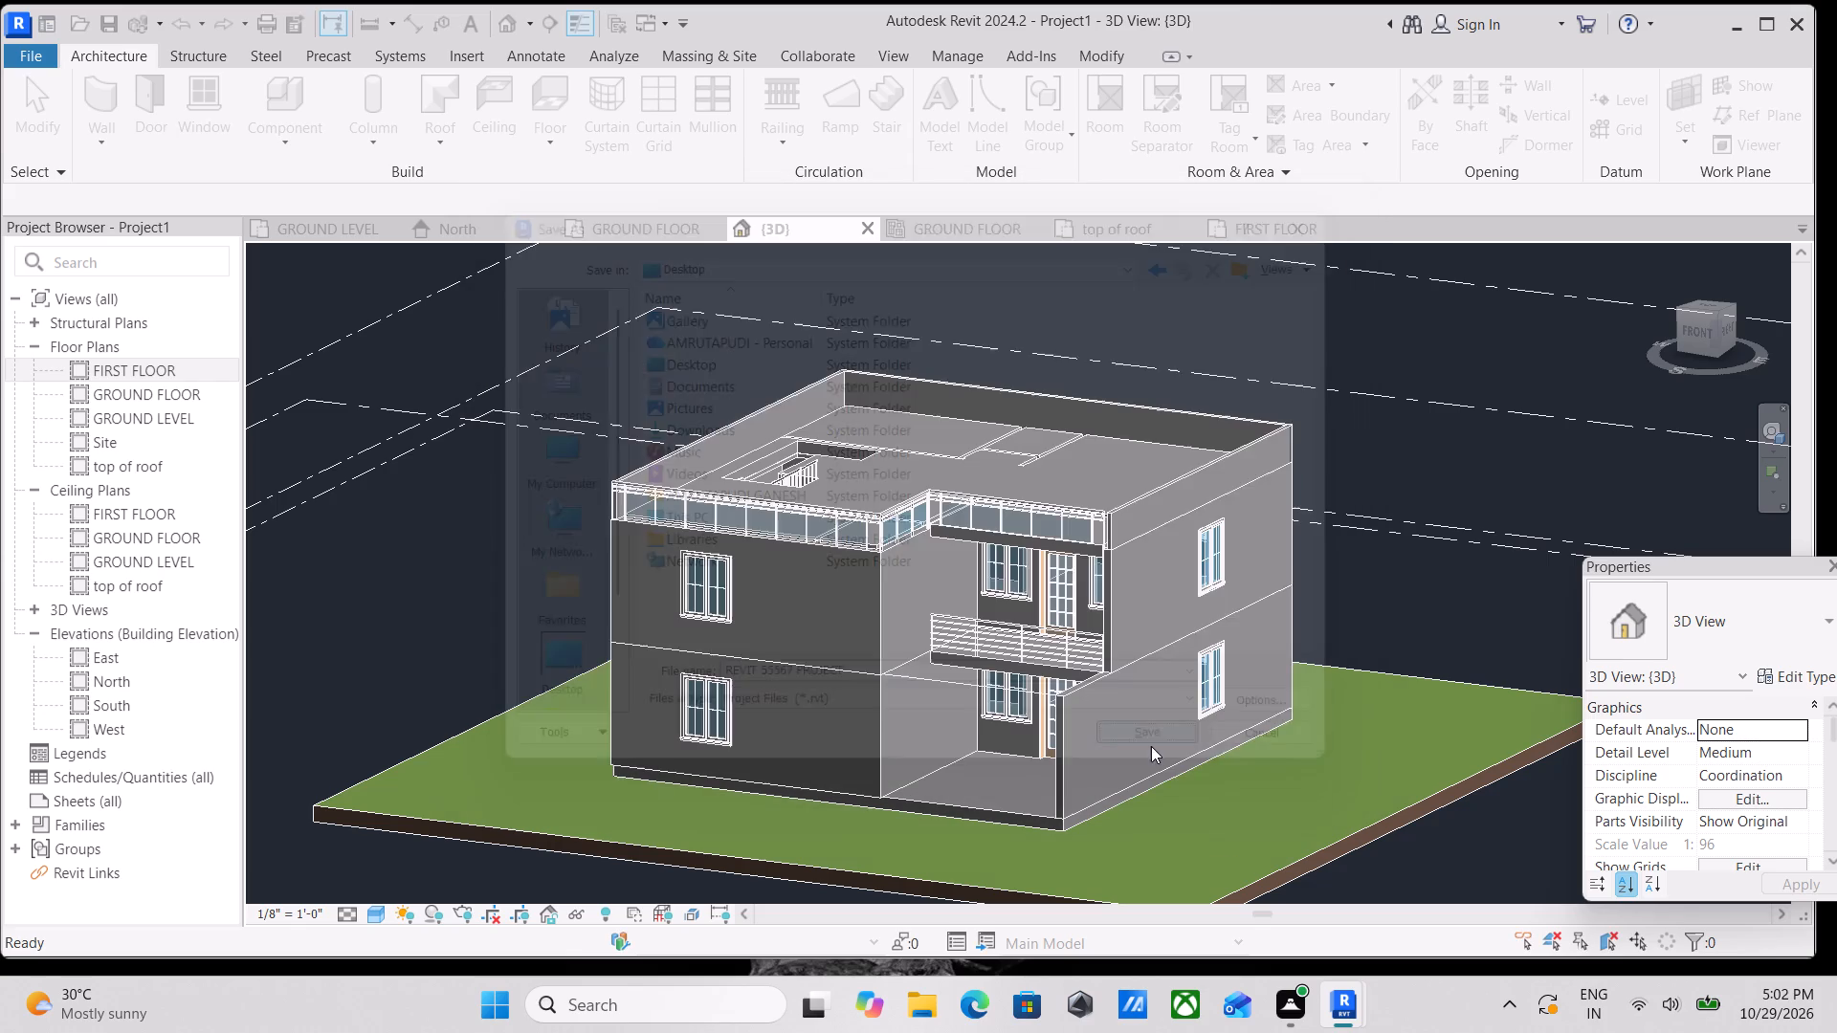
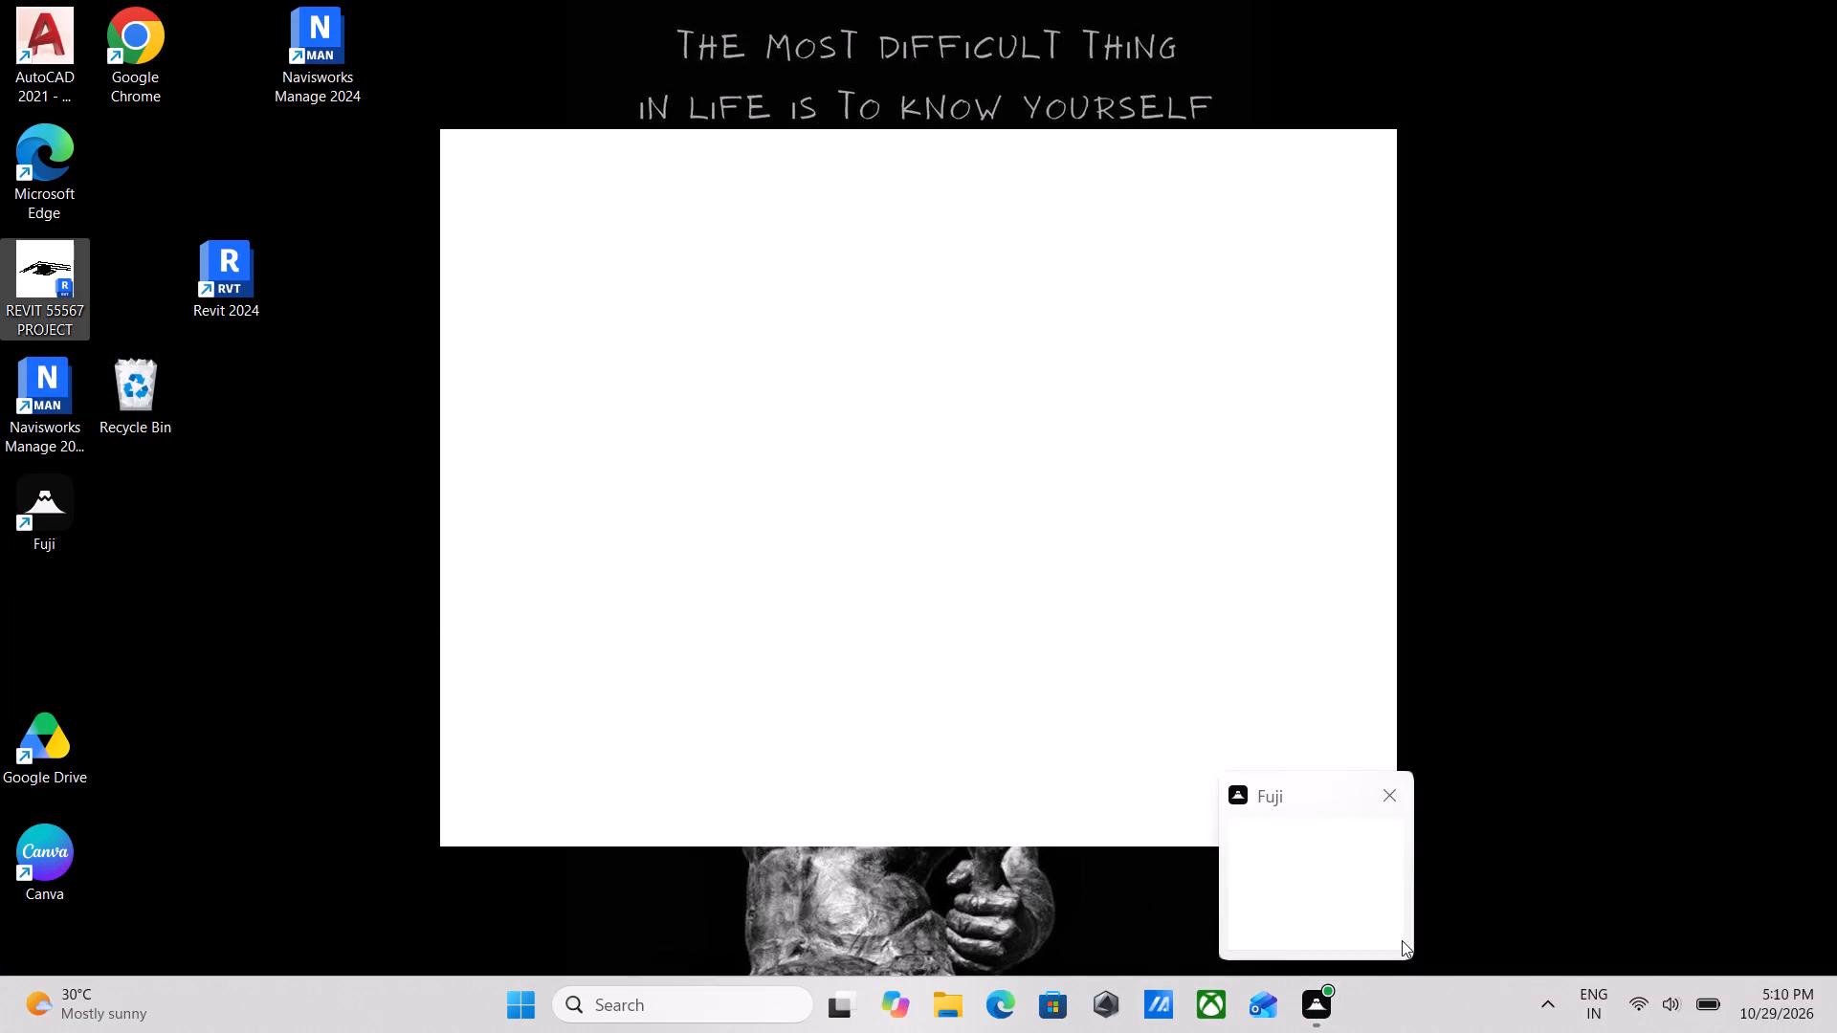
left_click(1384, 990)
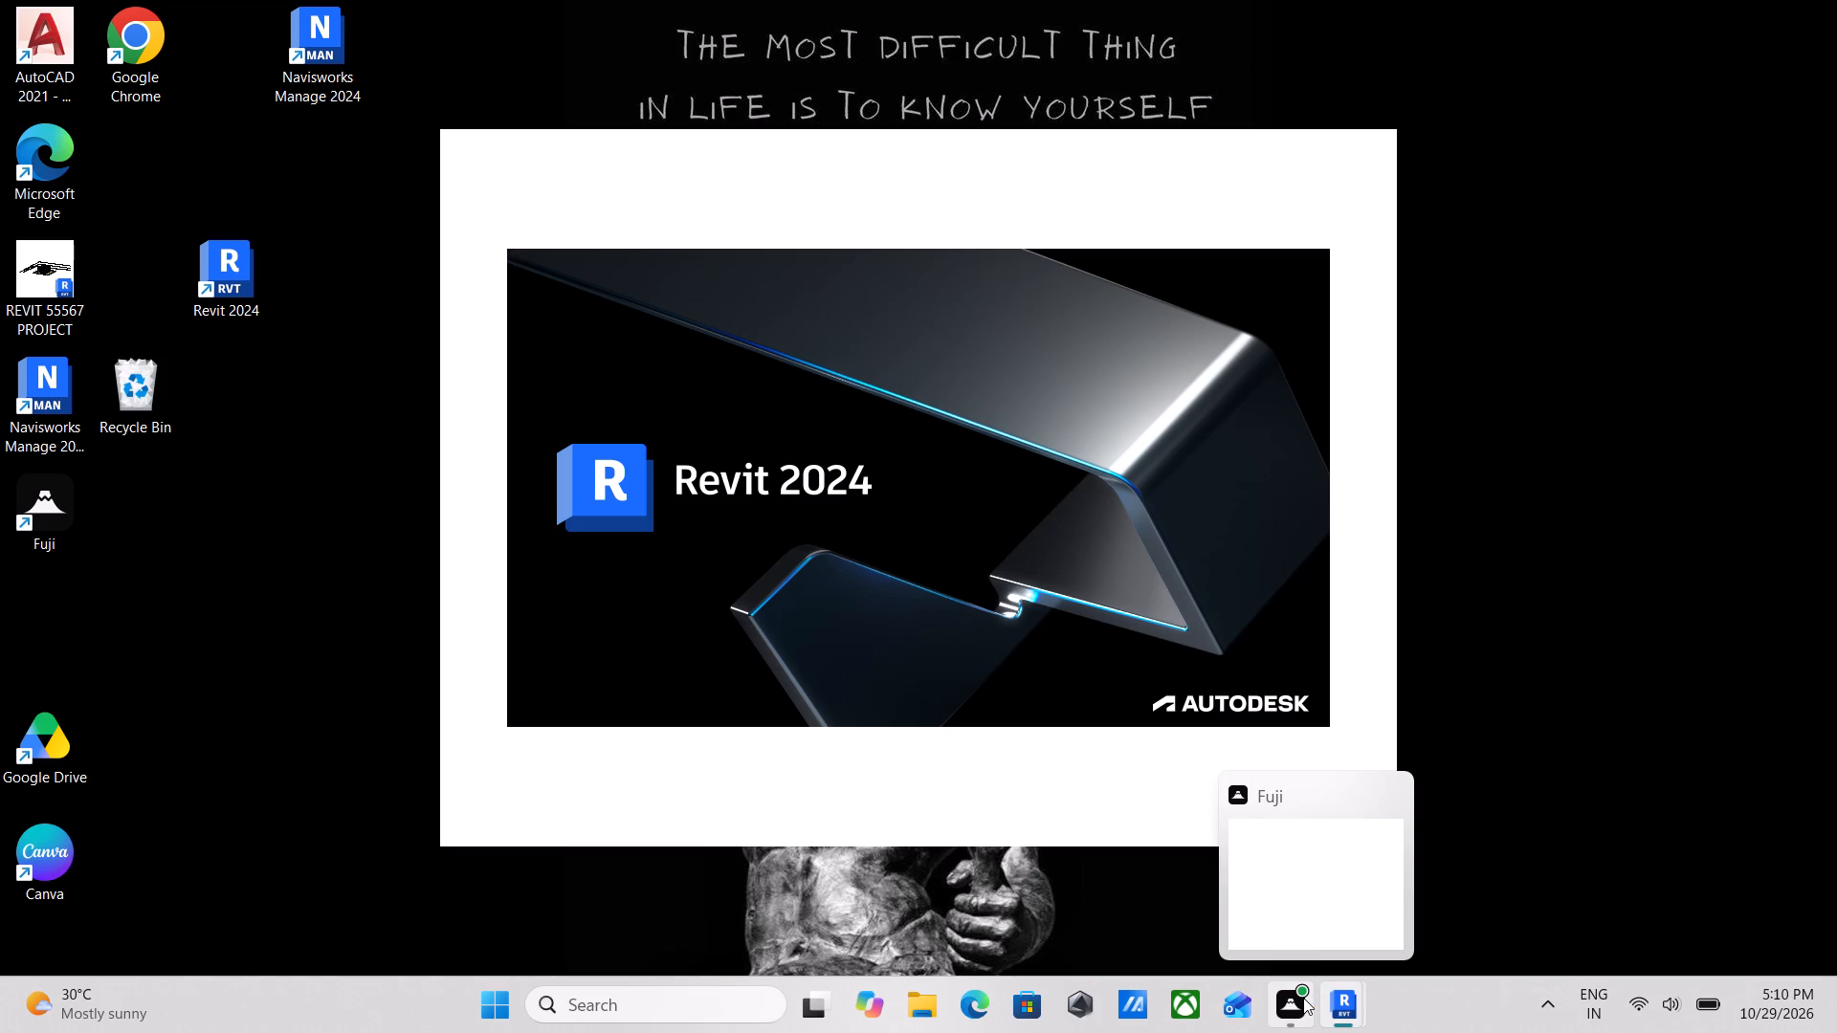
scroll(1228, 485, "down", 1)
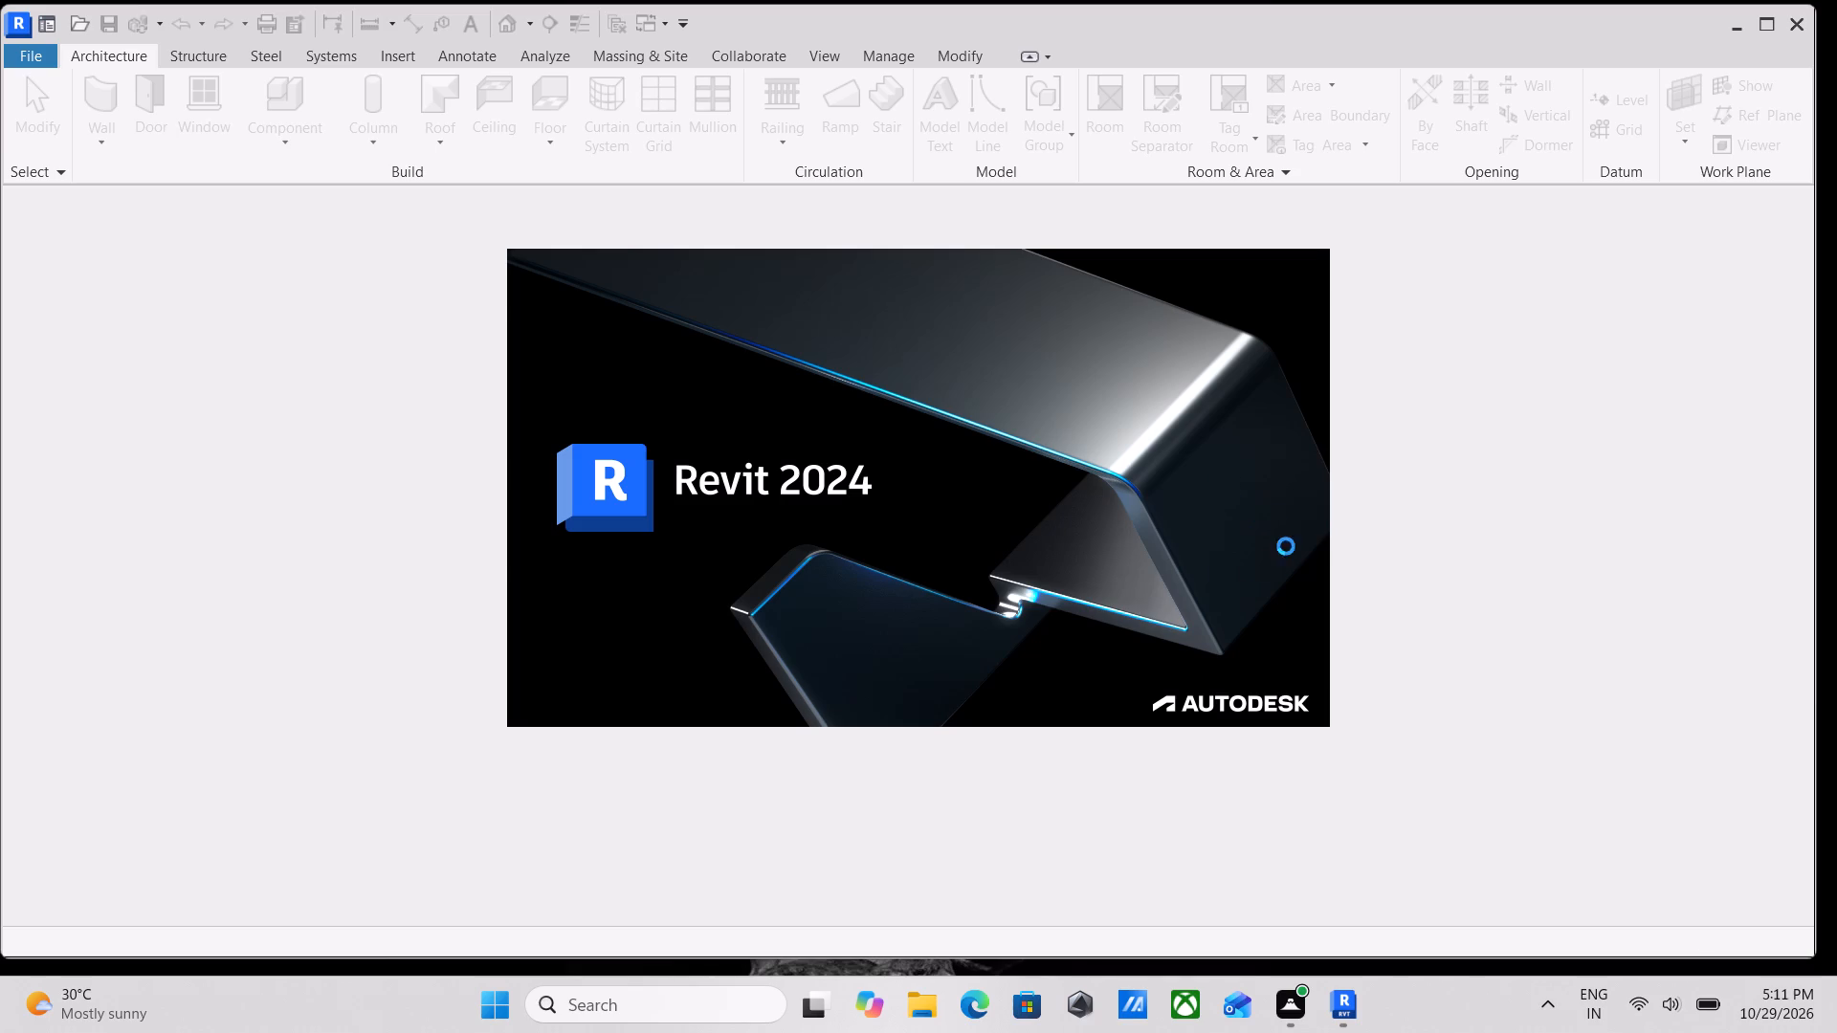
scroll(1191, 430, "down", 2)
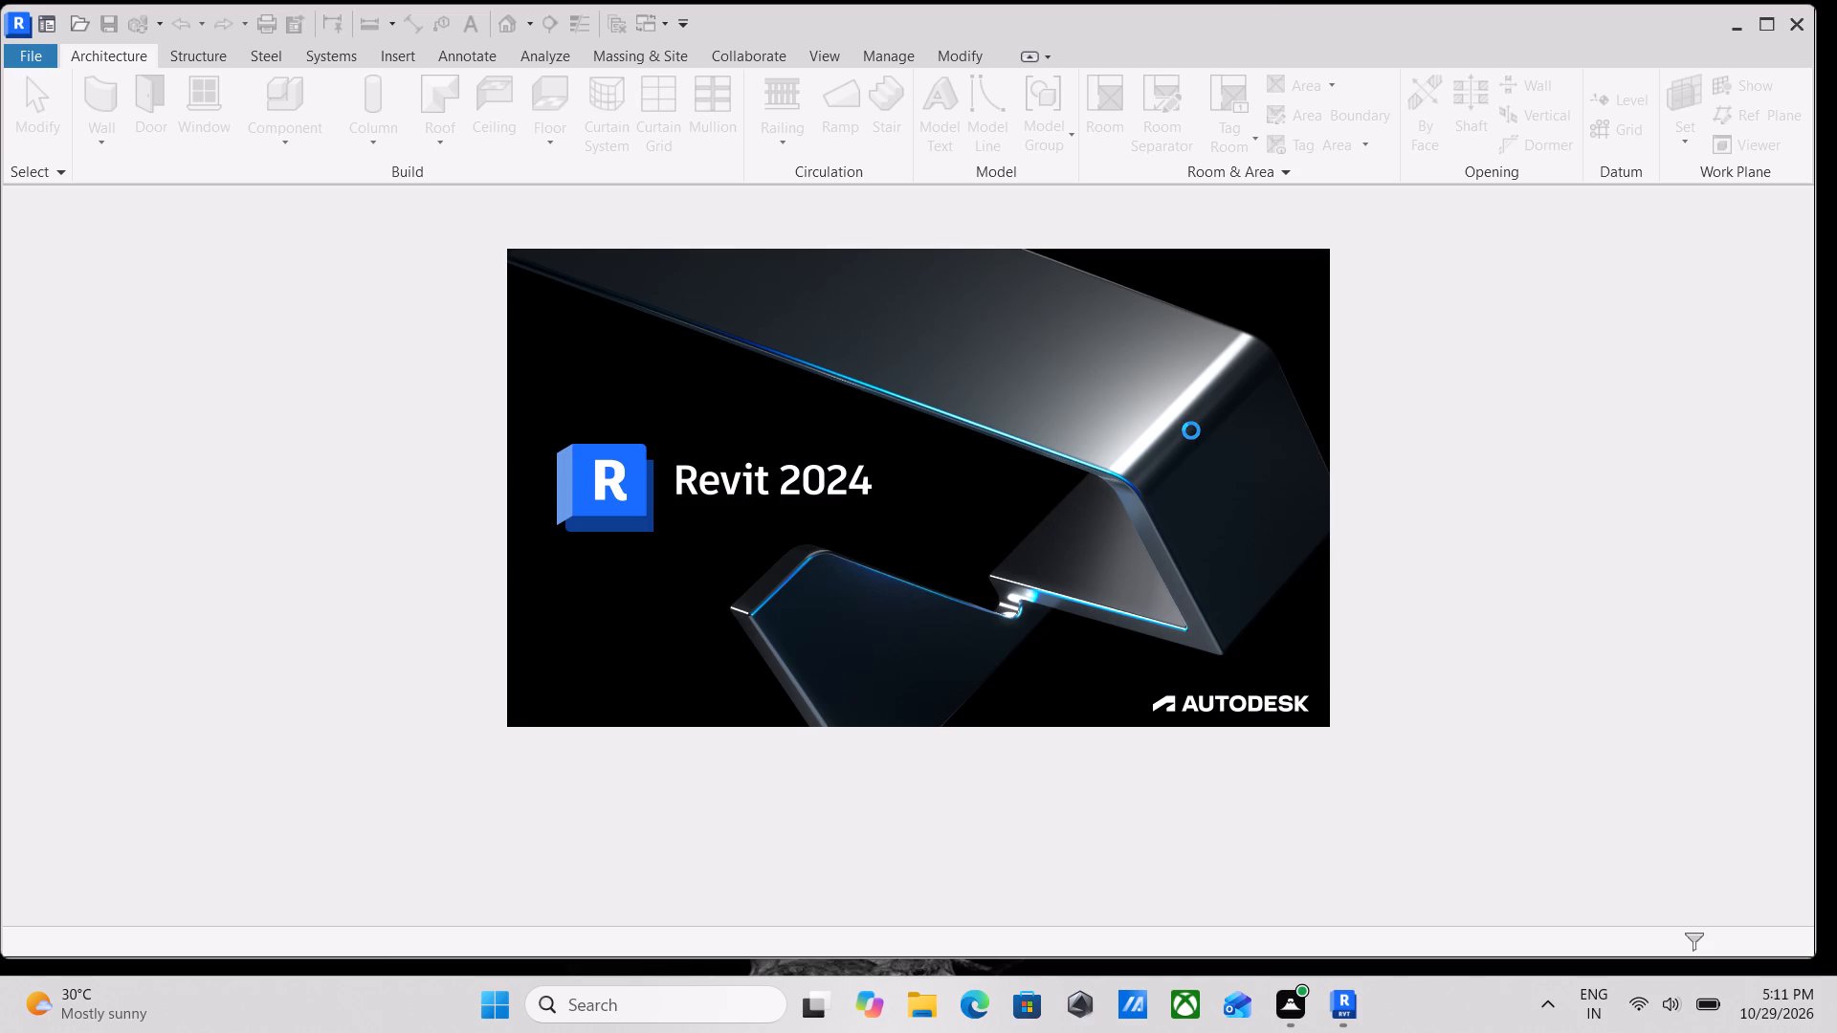
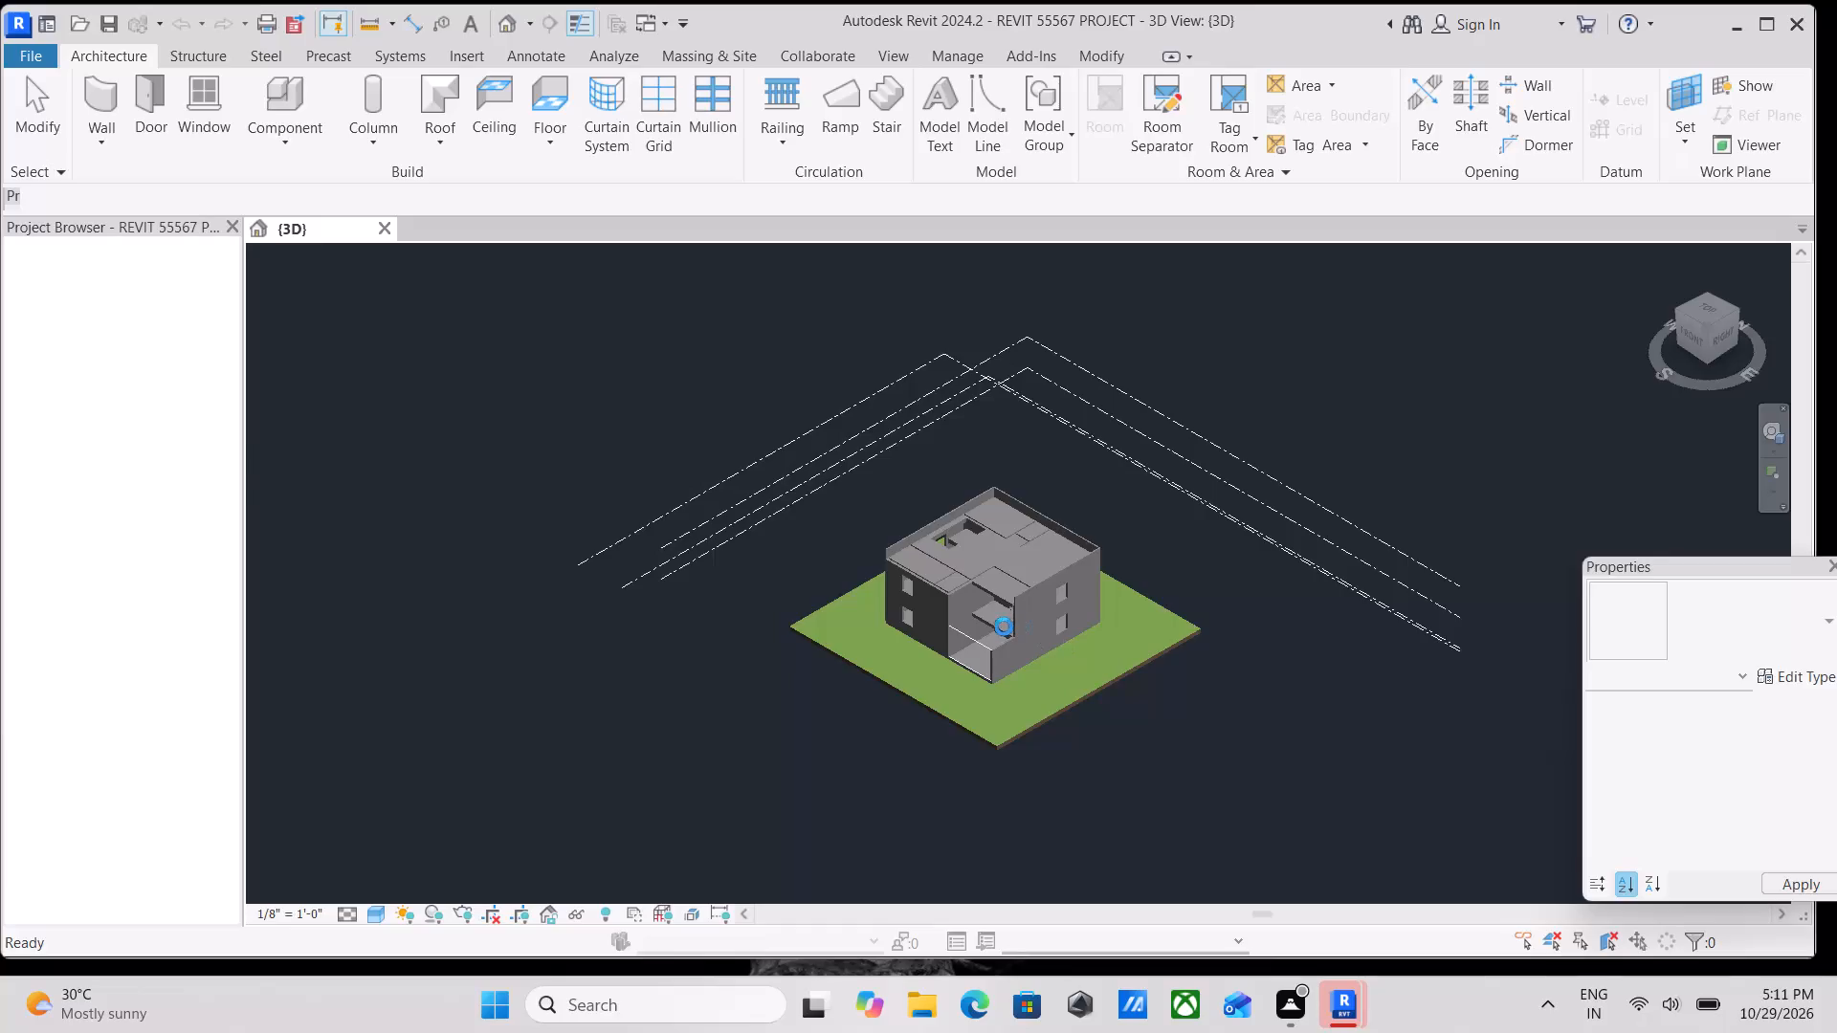
Examine the house model in 3D from several sides, checking the roof slab, the balcony railings and the front recess.
scroll(981, 640, "up", 6)
scroll(1118, 652, "up", 1)
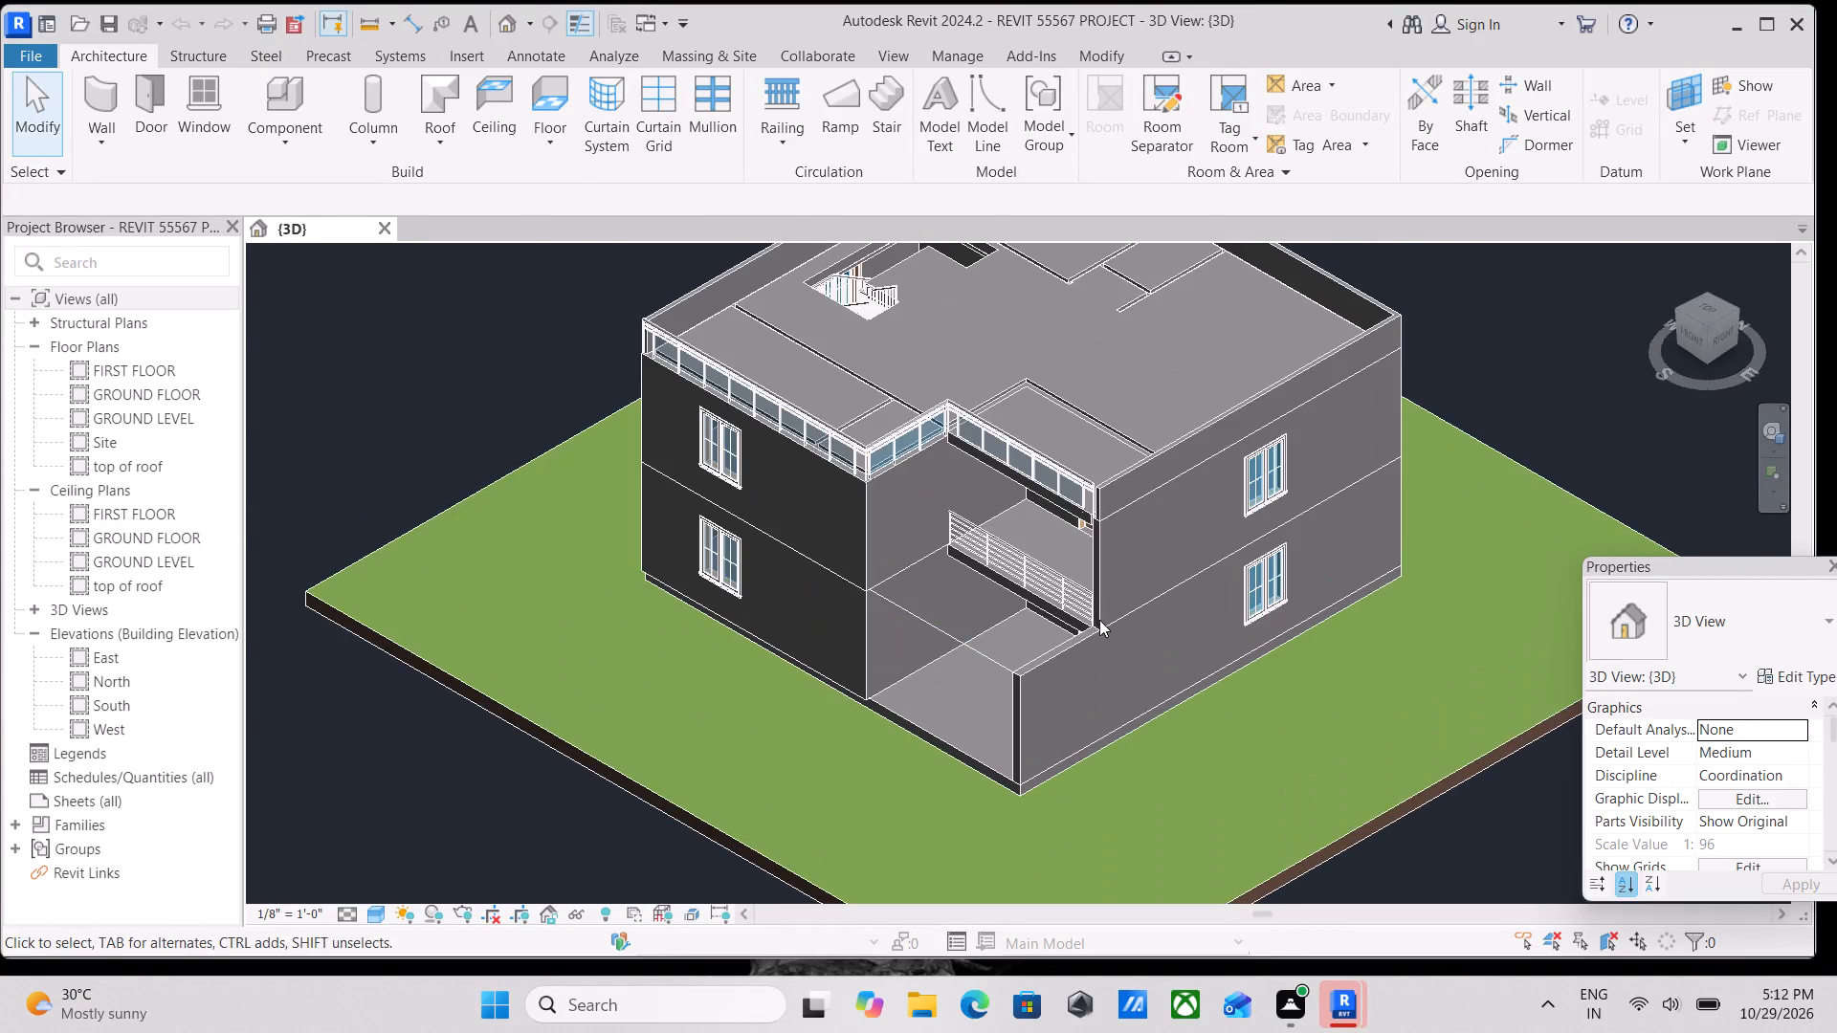
scroll(1085, 601, "up", 2)
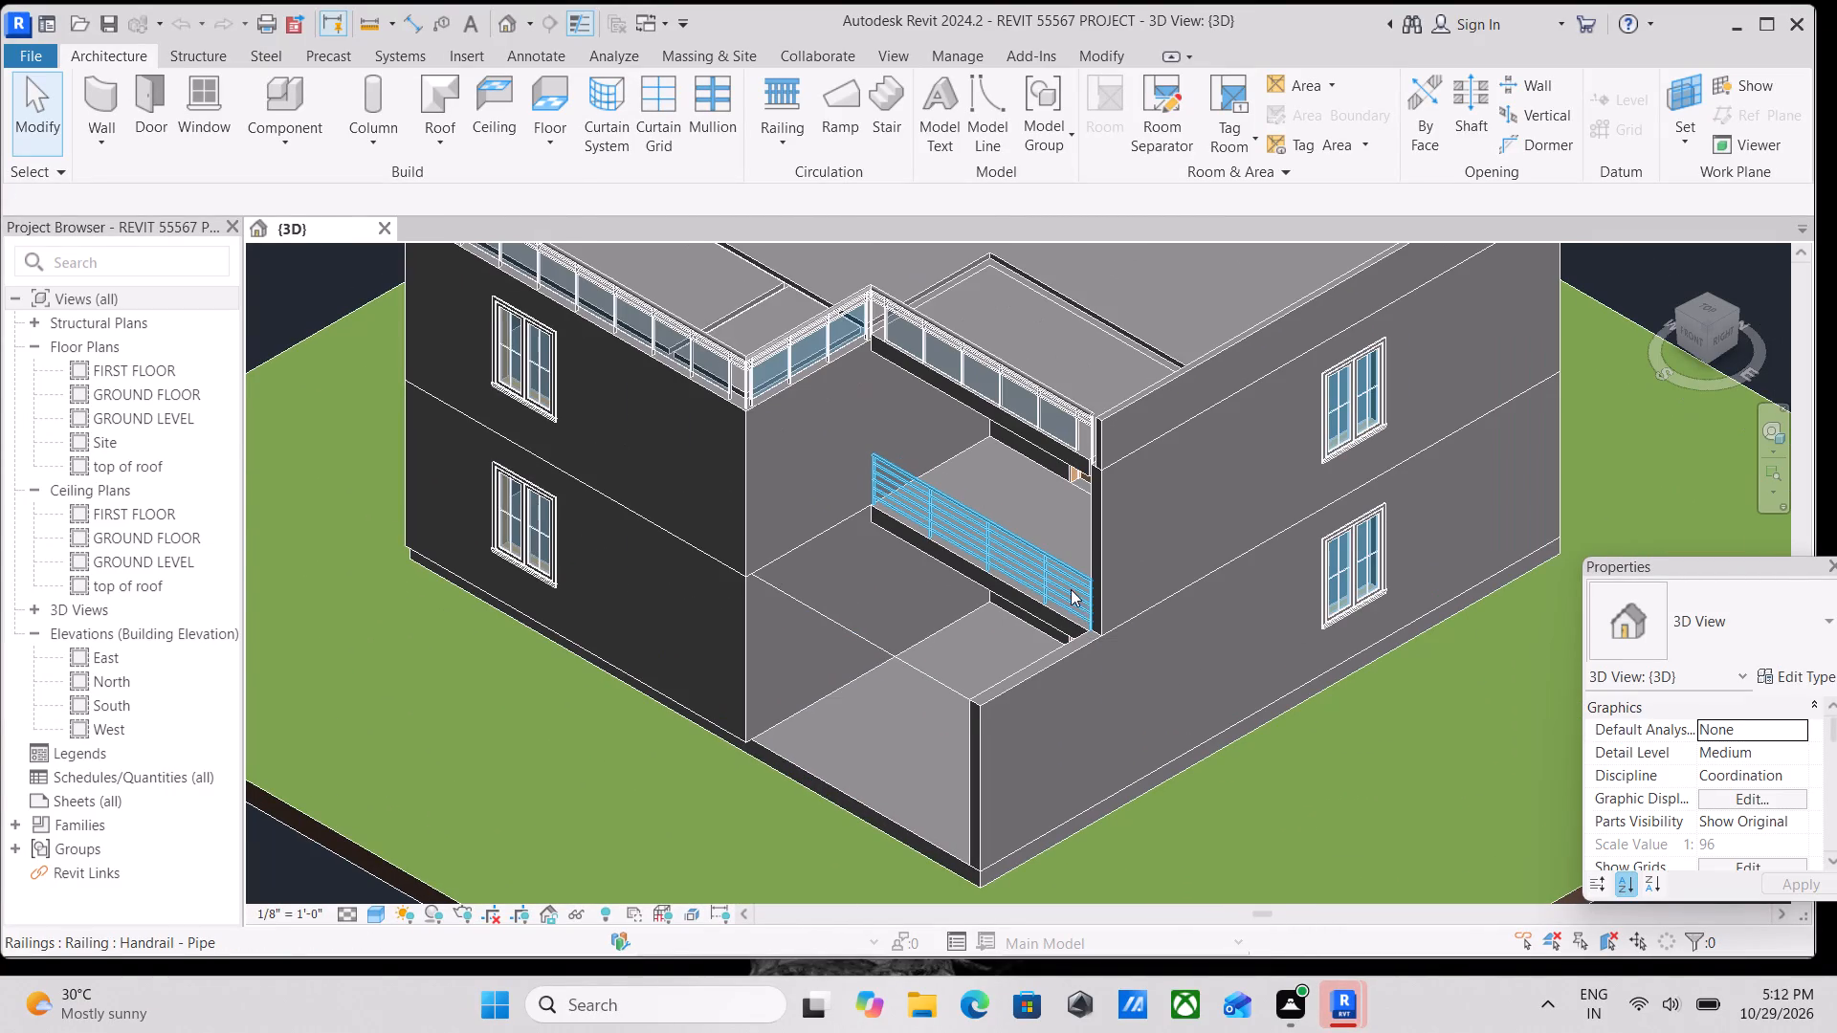
scroll(1071, 589, "down", 1)
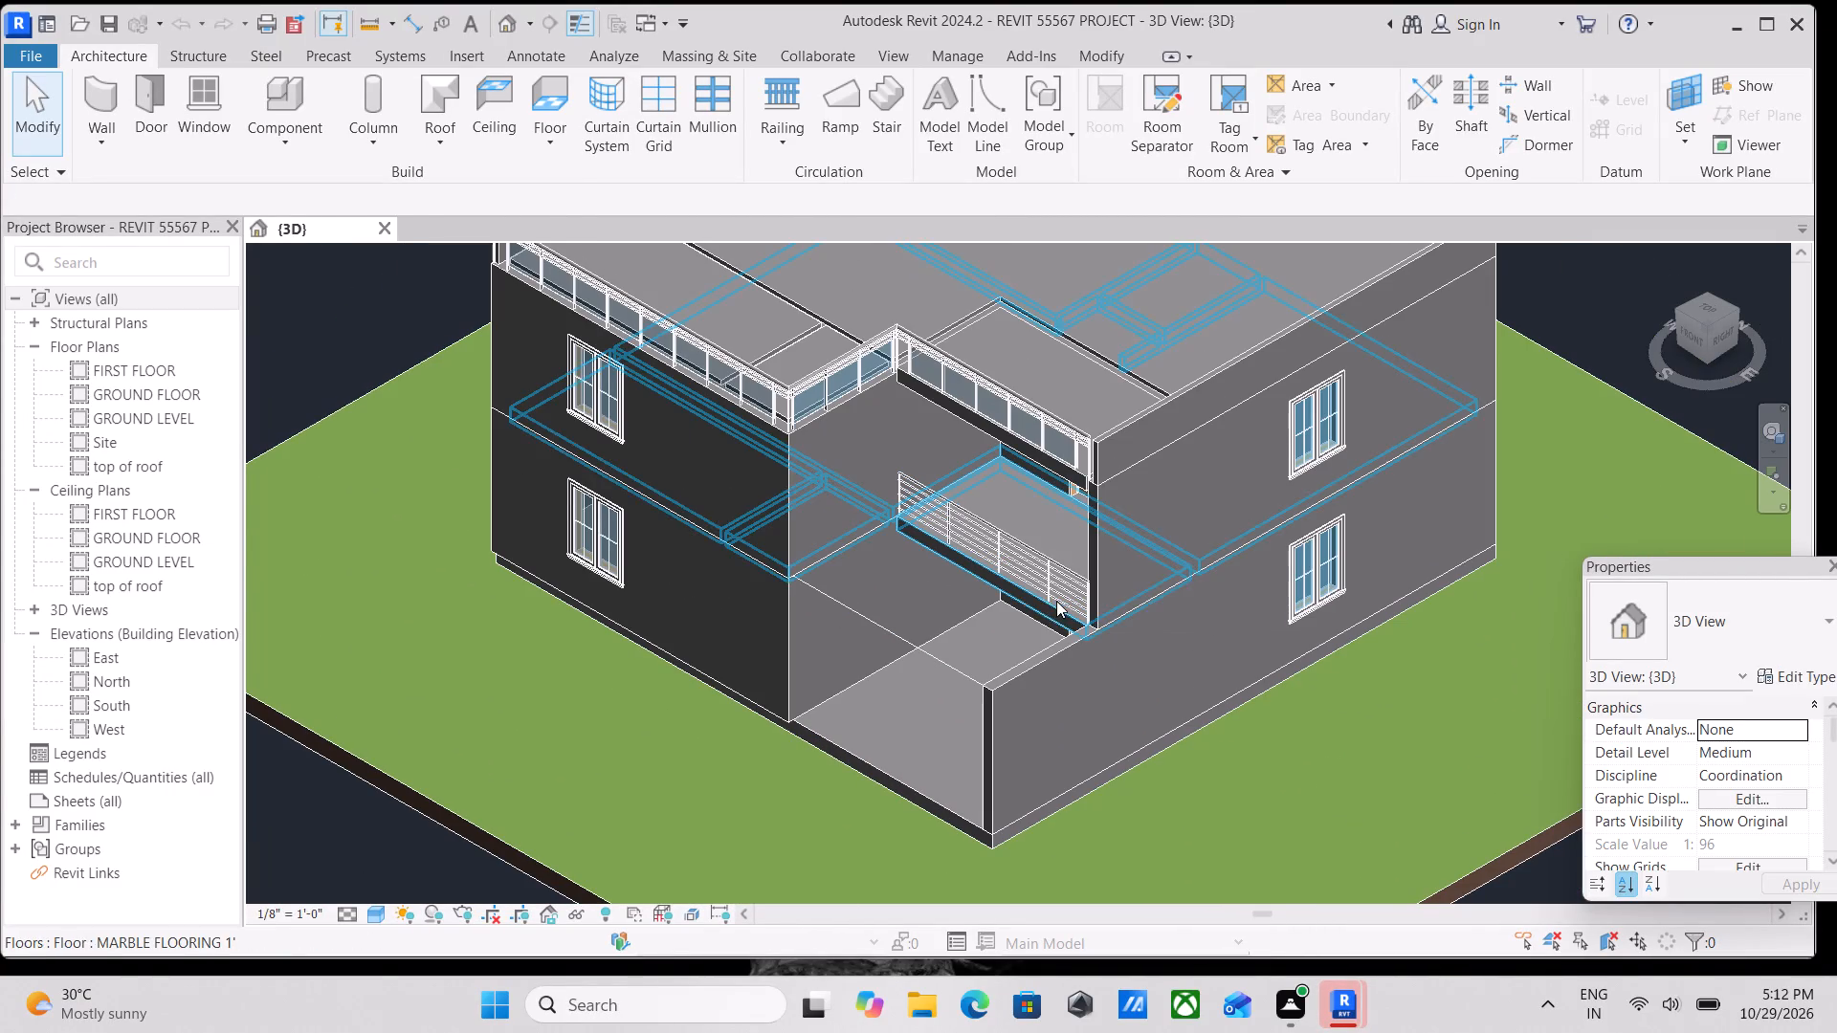
scroll(979, 588, "up", 1)
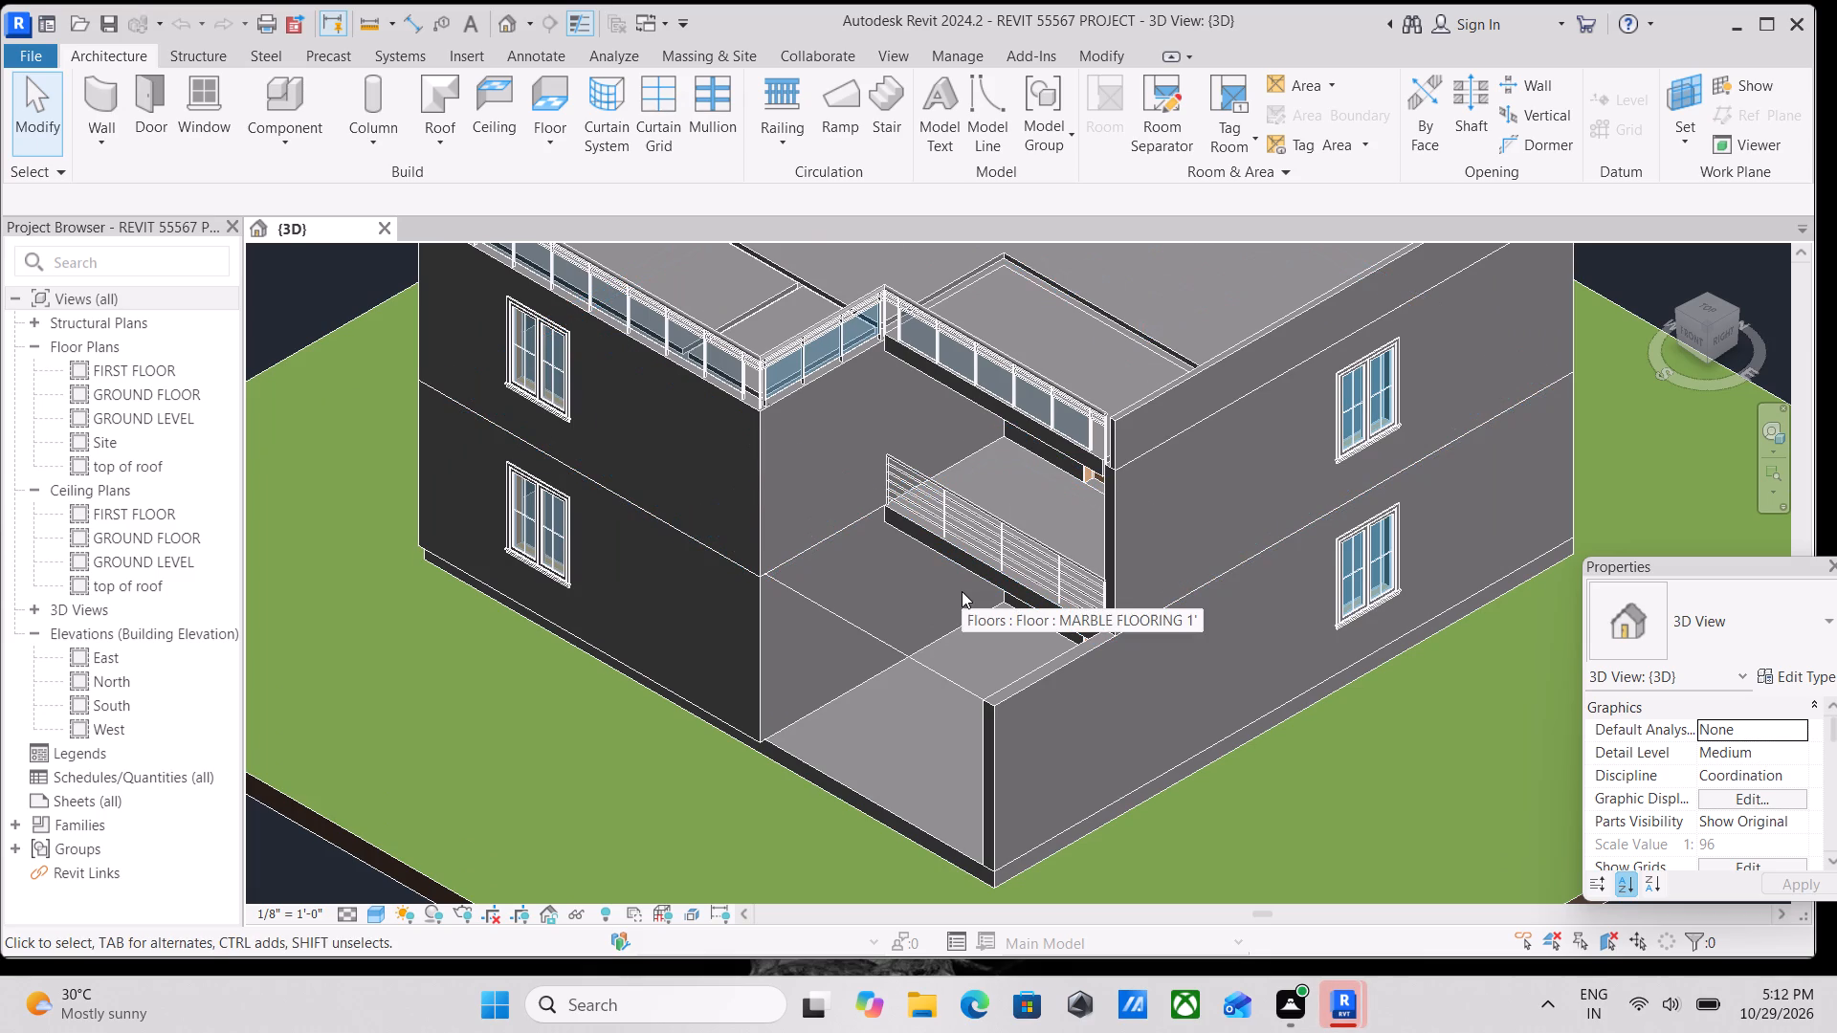
scroll(941, 623, "up", 2)
middle_click_drag(1030, 518, 1152, 692)
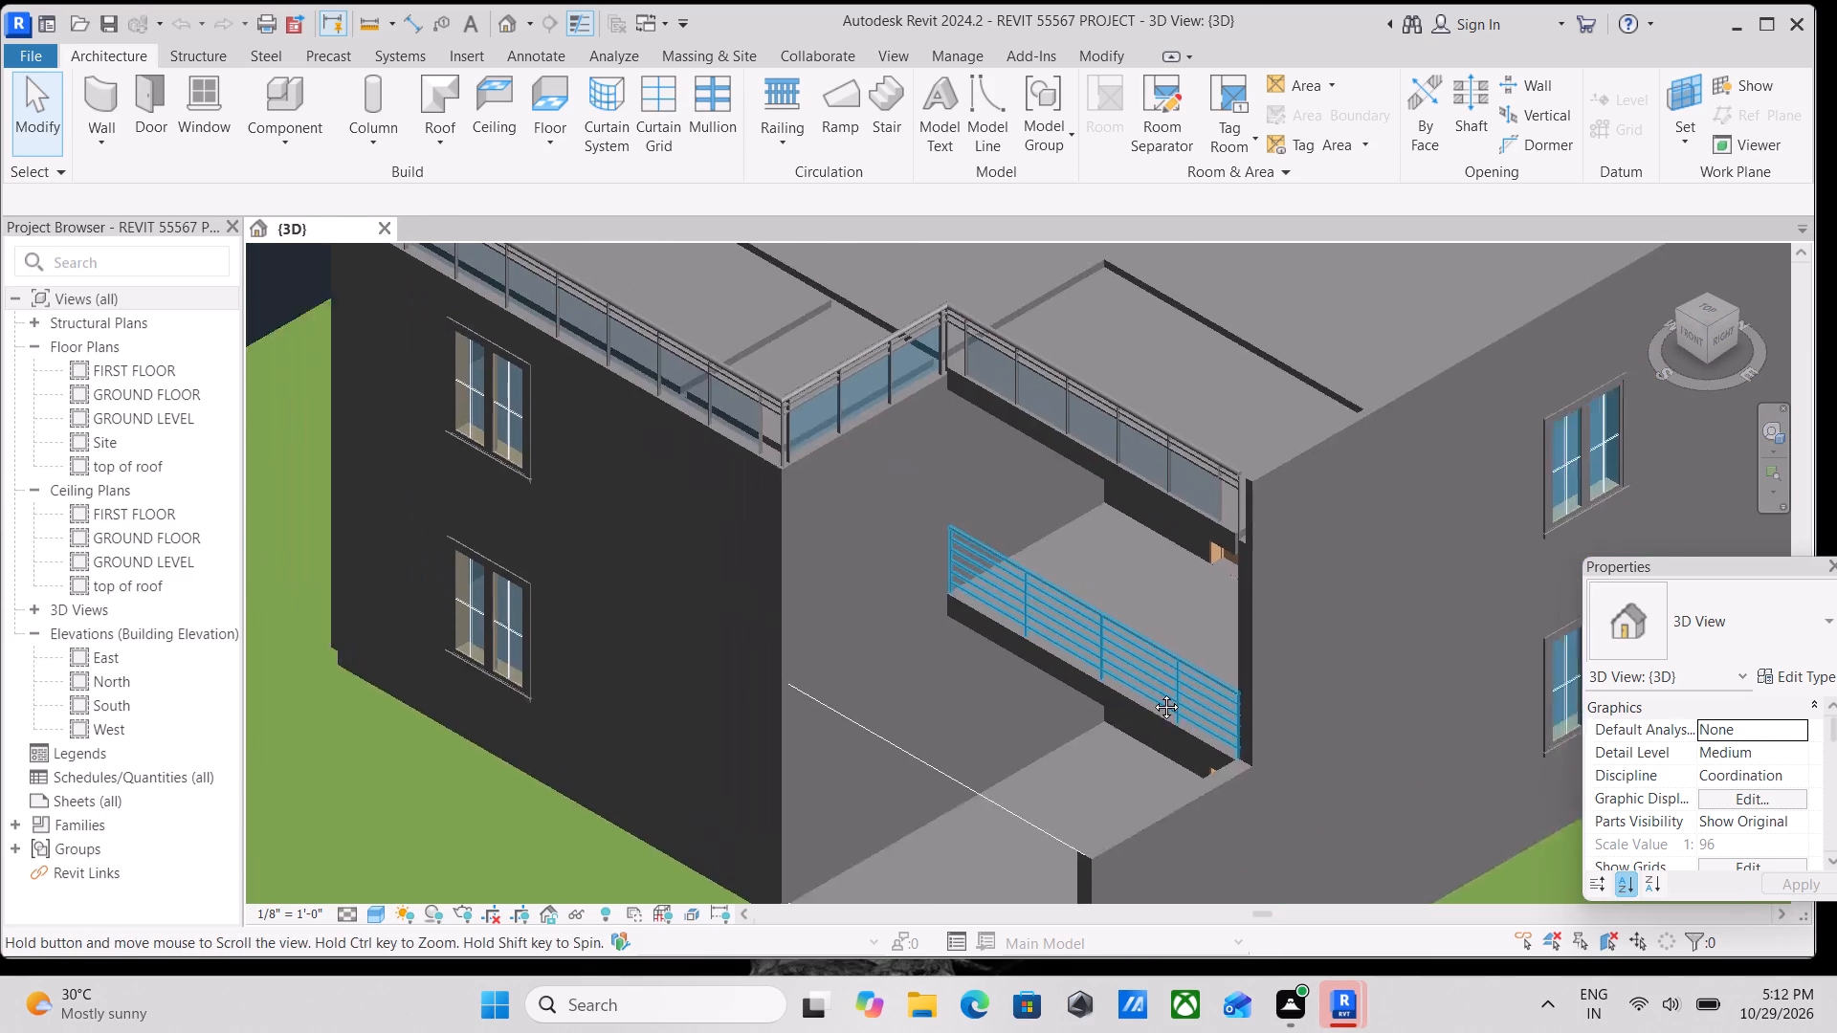
middle_click_drag(1152, 692, 1155, 694)
scroll(1089, 672, "down", 2)
scroll(967, 696, "down", 1)
middle_click_drag(967, 696, 1120, 595, "shift")
middle_click_drag(1138, 603, 935, 913, "shift")
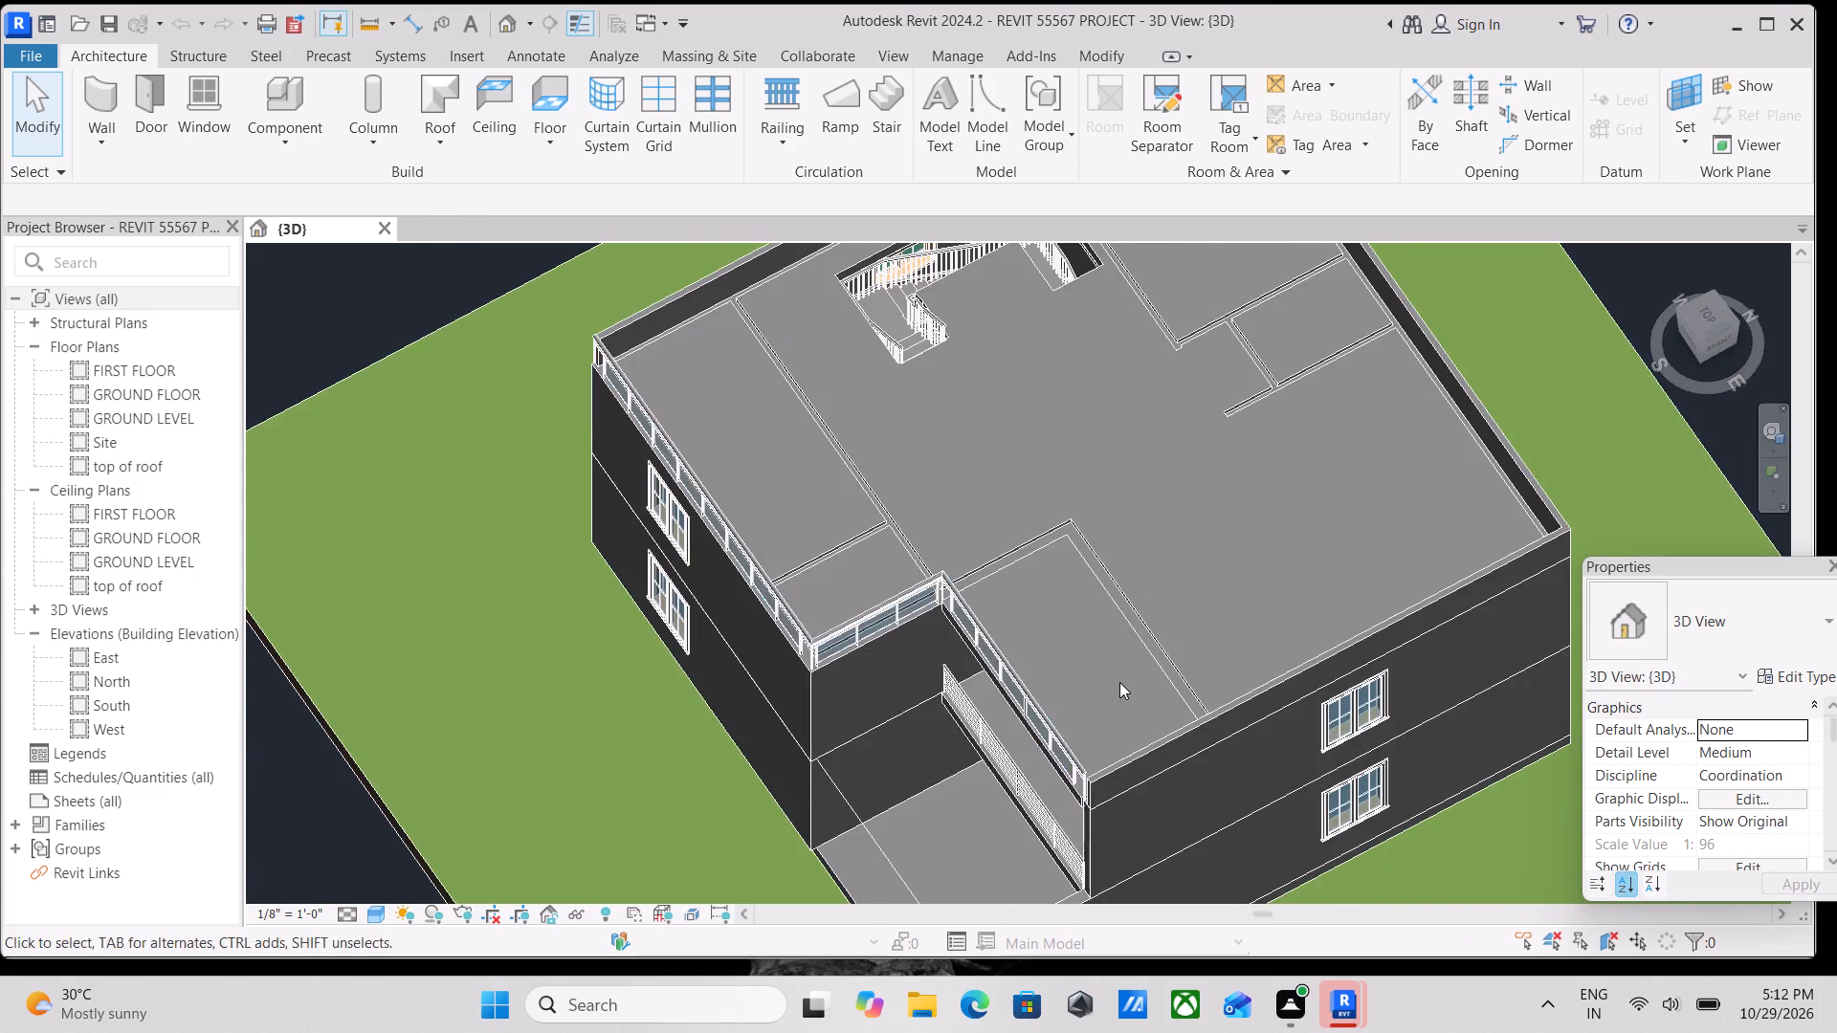
middle_click_drag(1119, 682, 1320, 511, "shift")
scroll(1292, 528, "up", 4)
scroll(1172, 564, "up", 4)
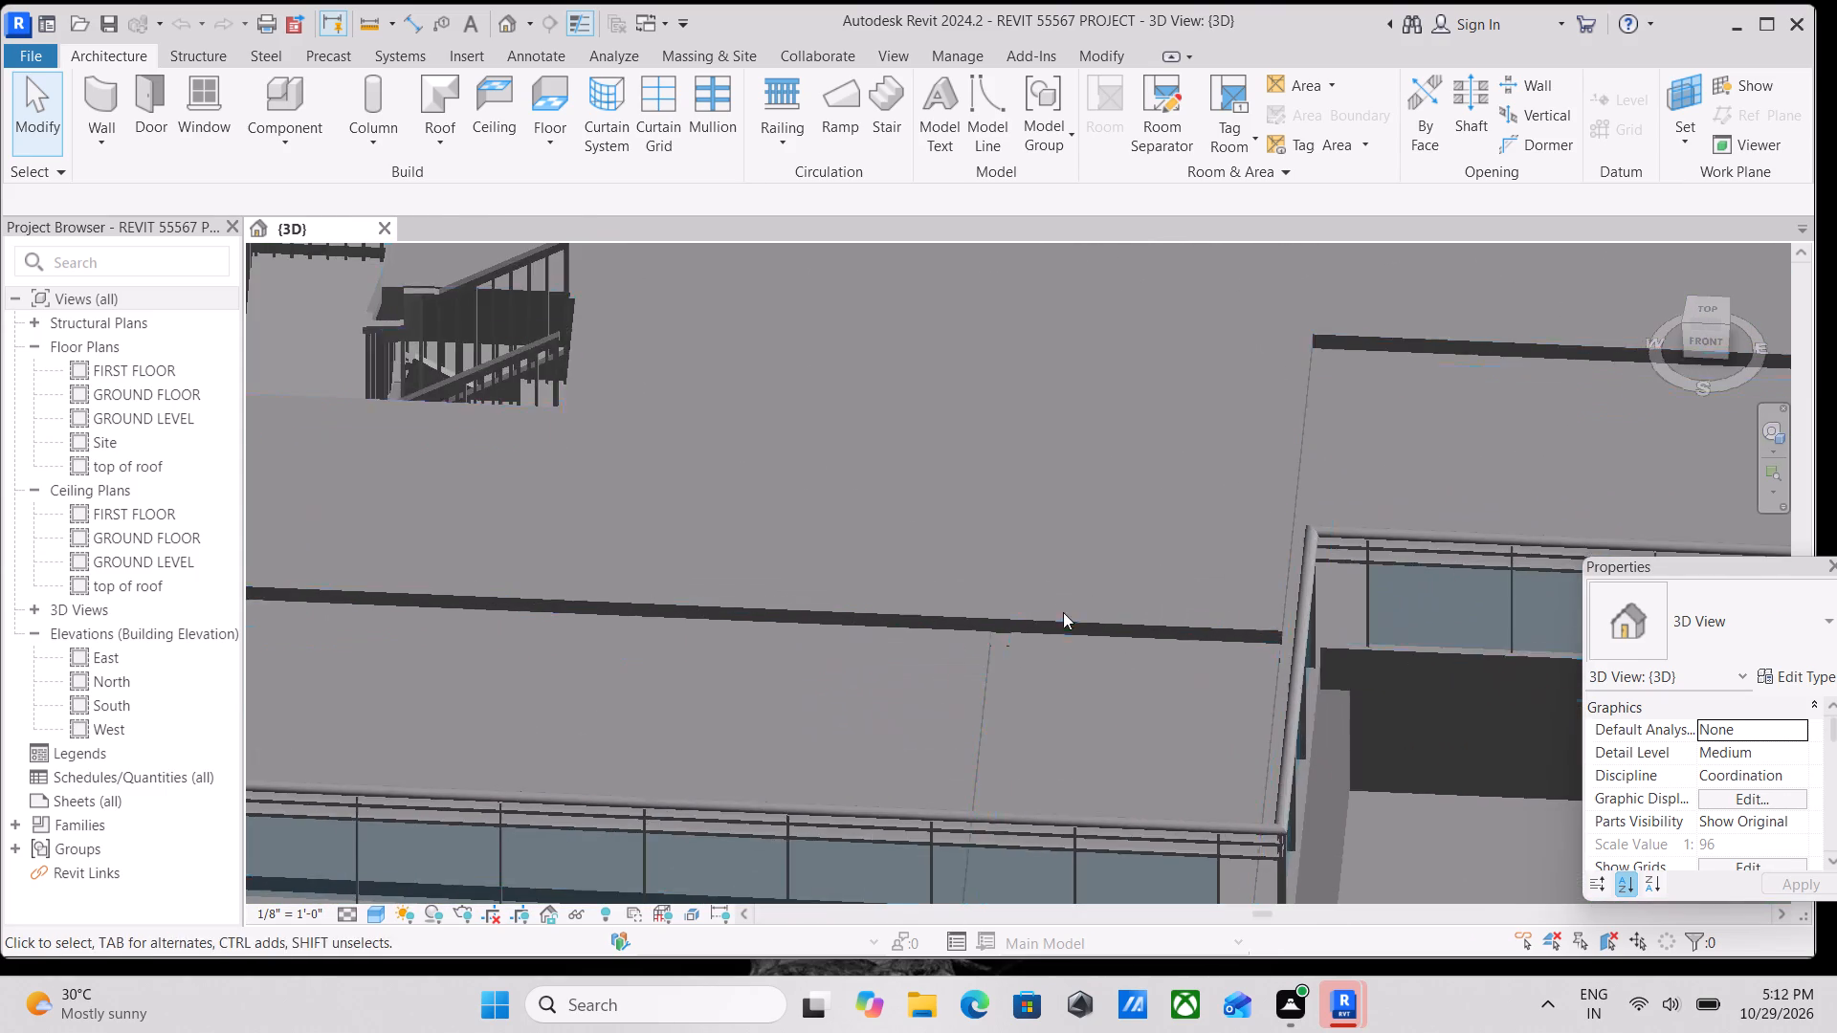
left_click(1121, 614)
scroll(1121, 614, "down", 4)
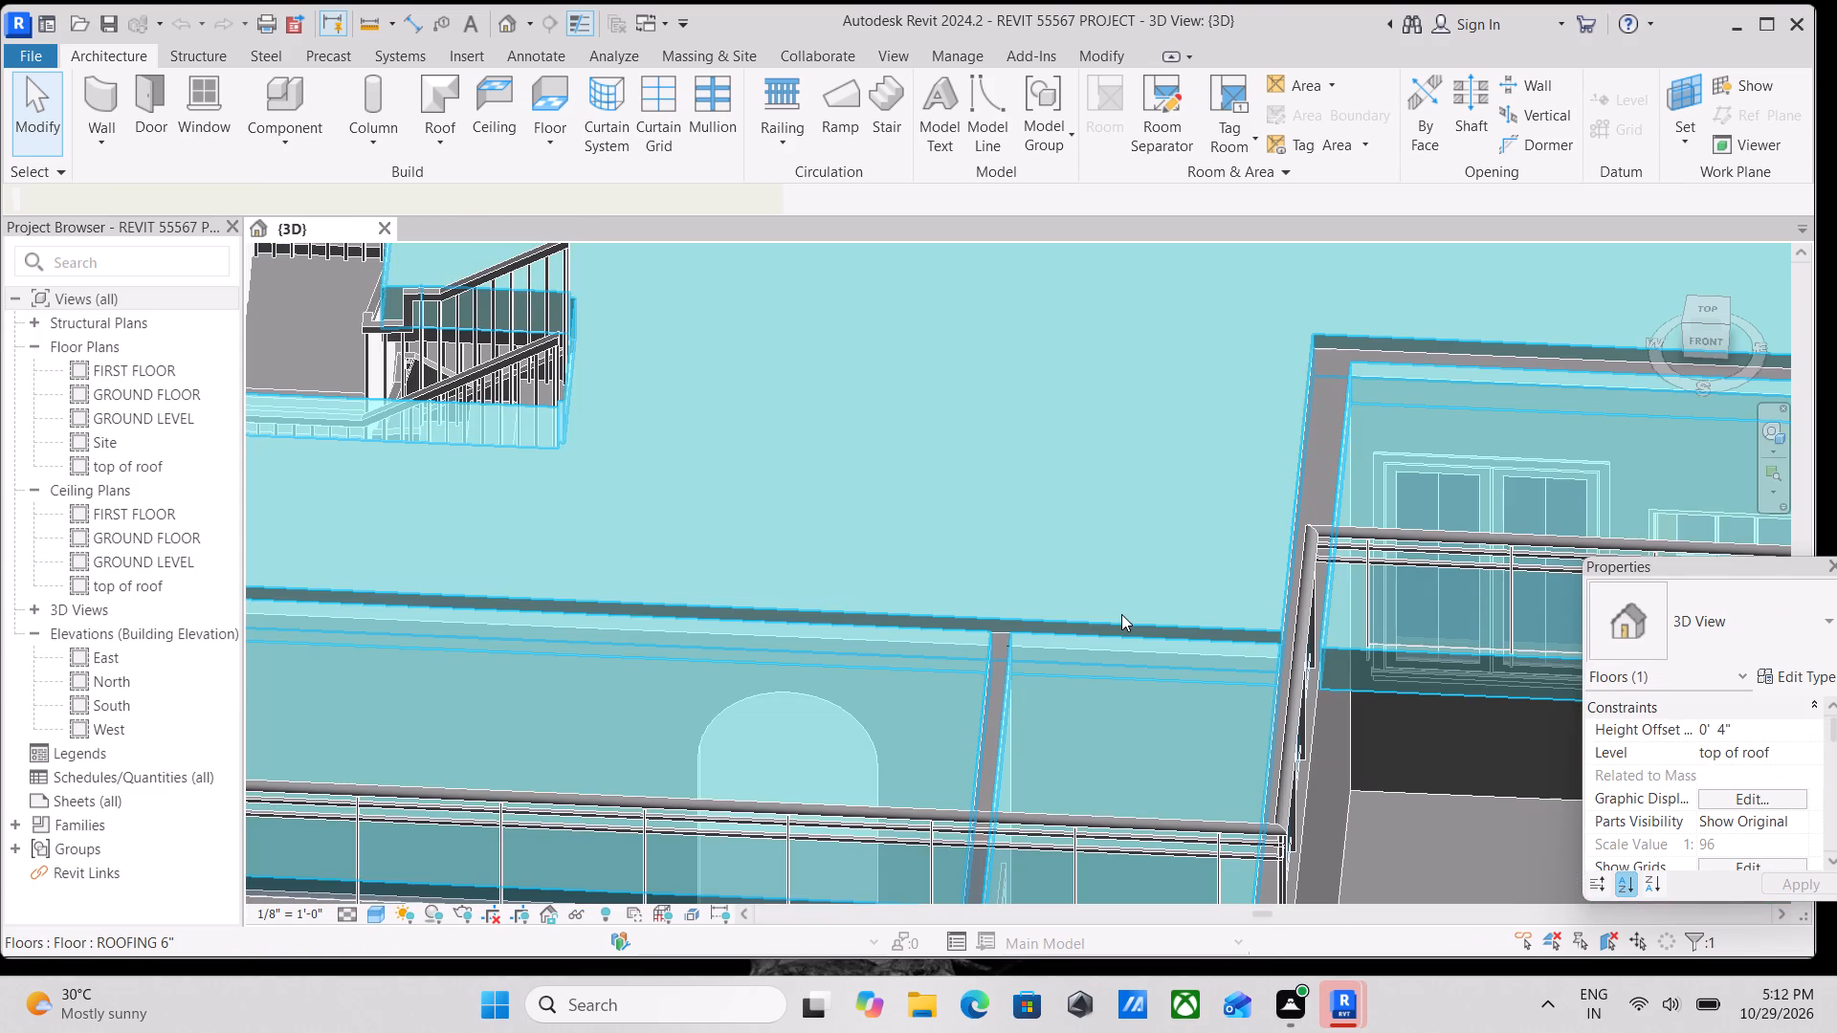
scroll(1121, 614, "down", 1)
middle_click_drag(1121, 614, 1141, 708)
scroll(1144, 677, "down", 4)
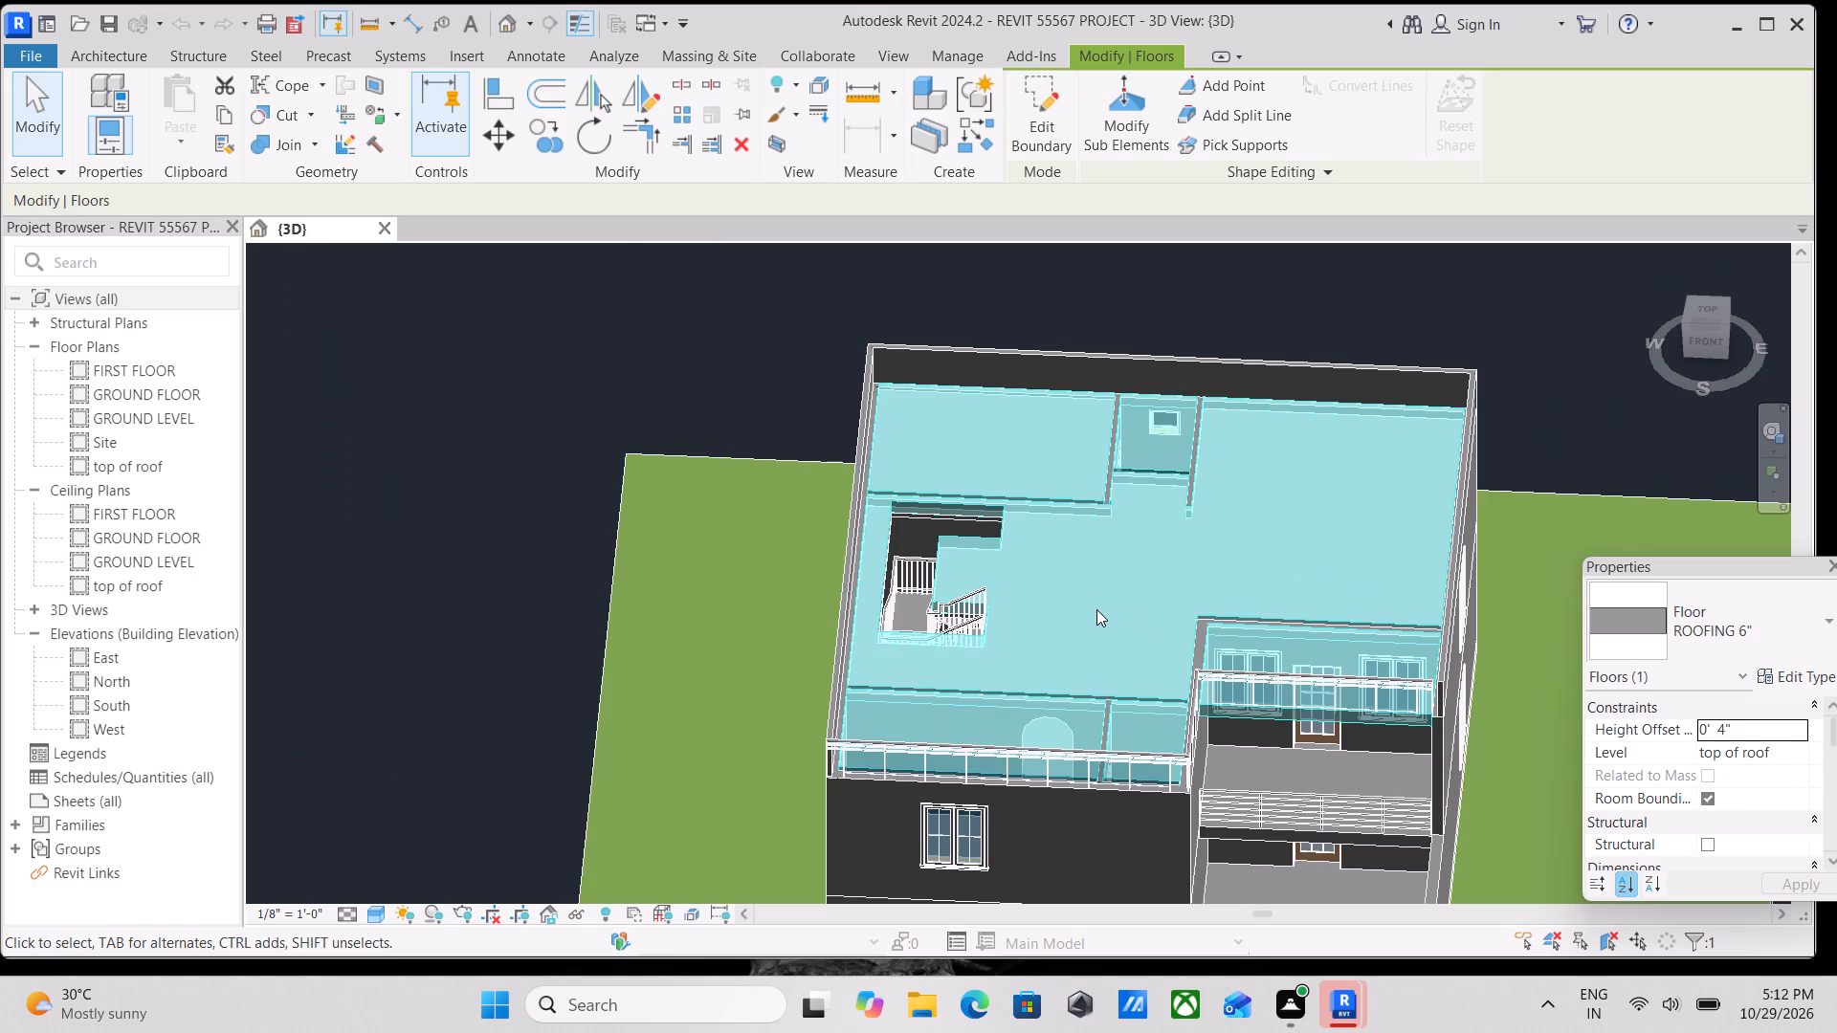
scroll(1097, 609, "up", 2)
key("Escape")
scroll(1106, 684, "up", 3)
middle_click_drag(1136, 684, 1118, 388, "shift")
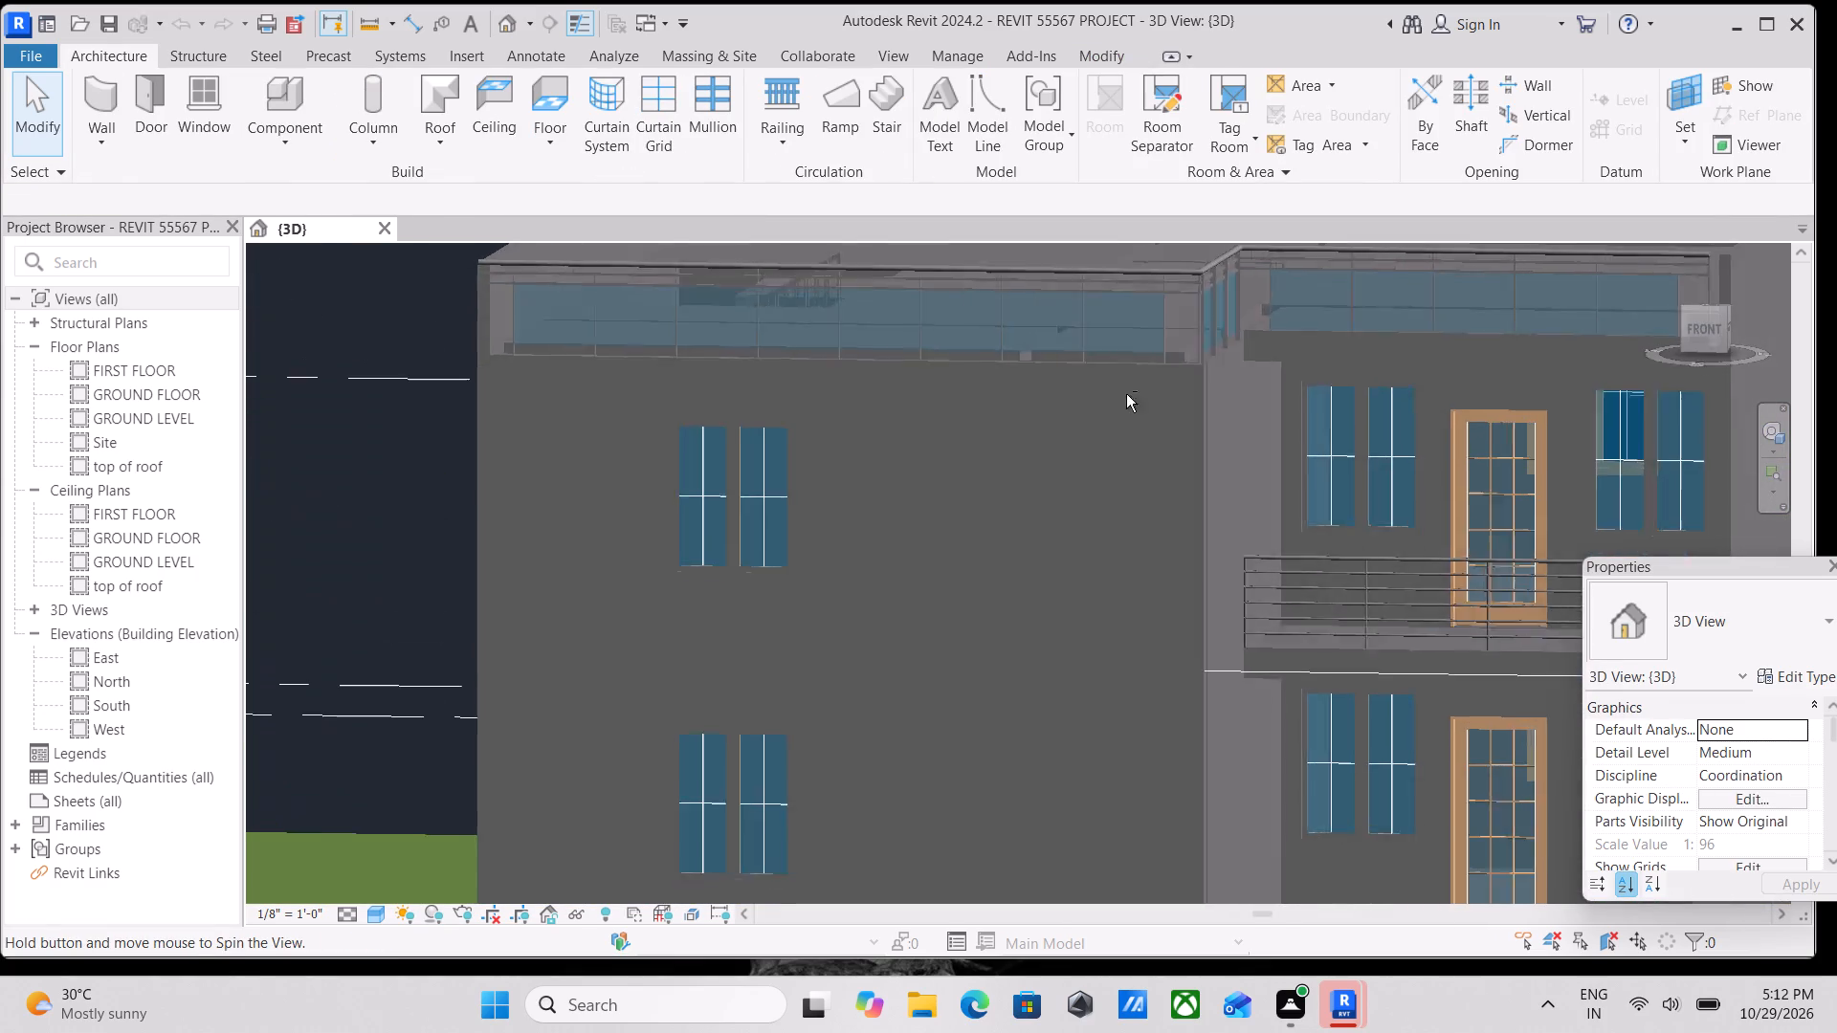
middle_click_drag(1210, 626, 1019, 715, "shift")
middle_click_drag(1031, 702, 1264, 512)
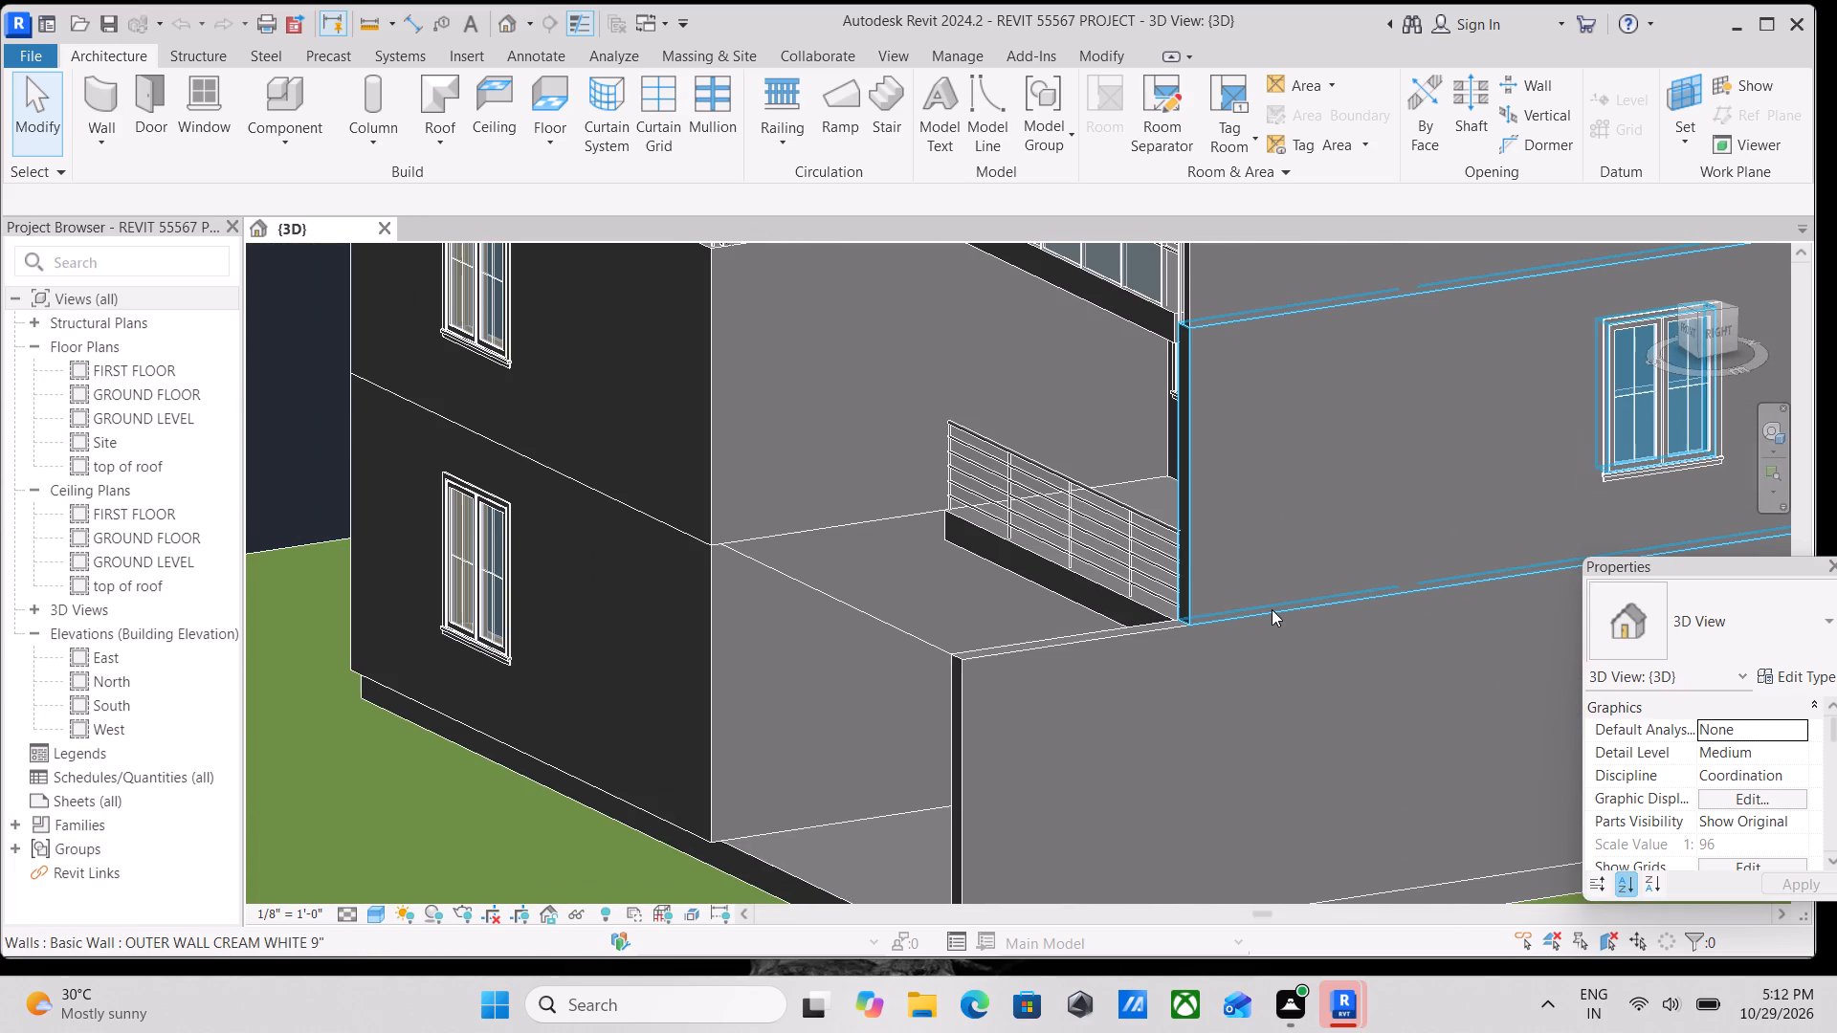
middle_click_drag(1300, 563, 1271, 561)
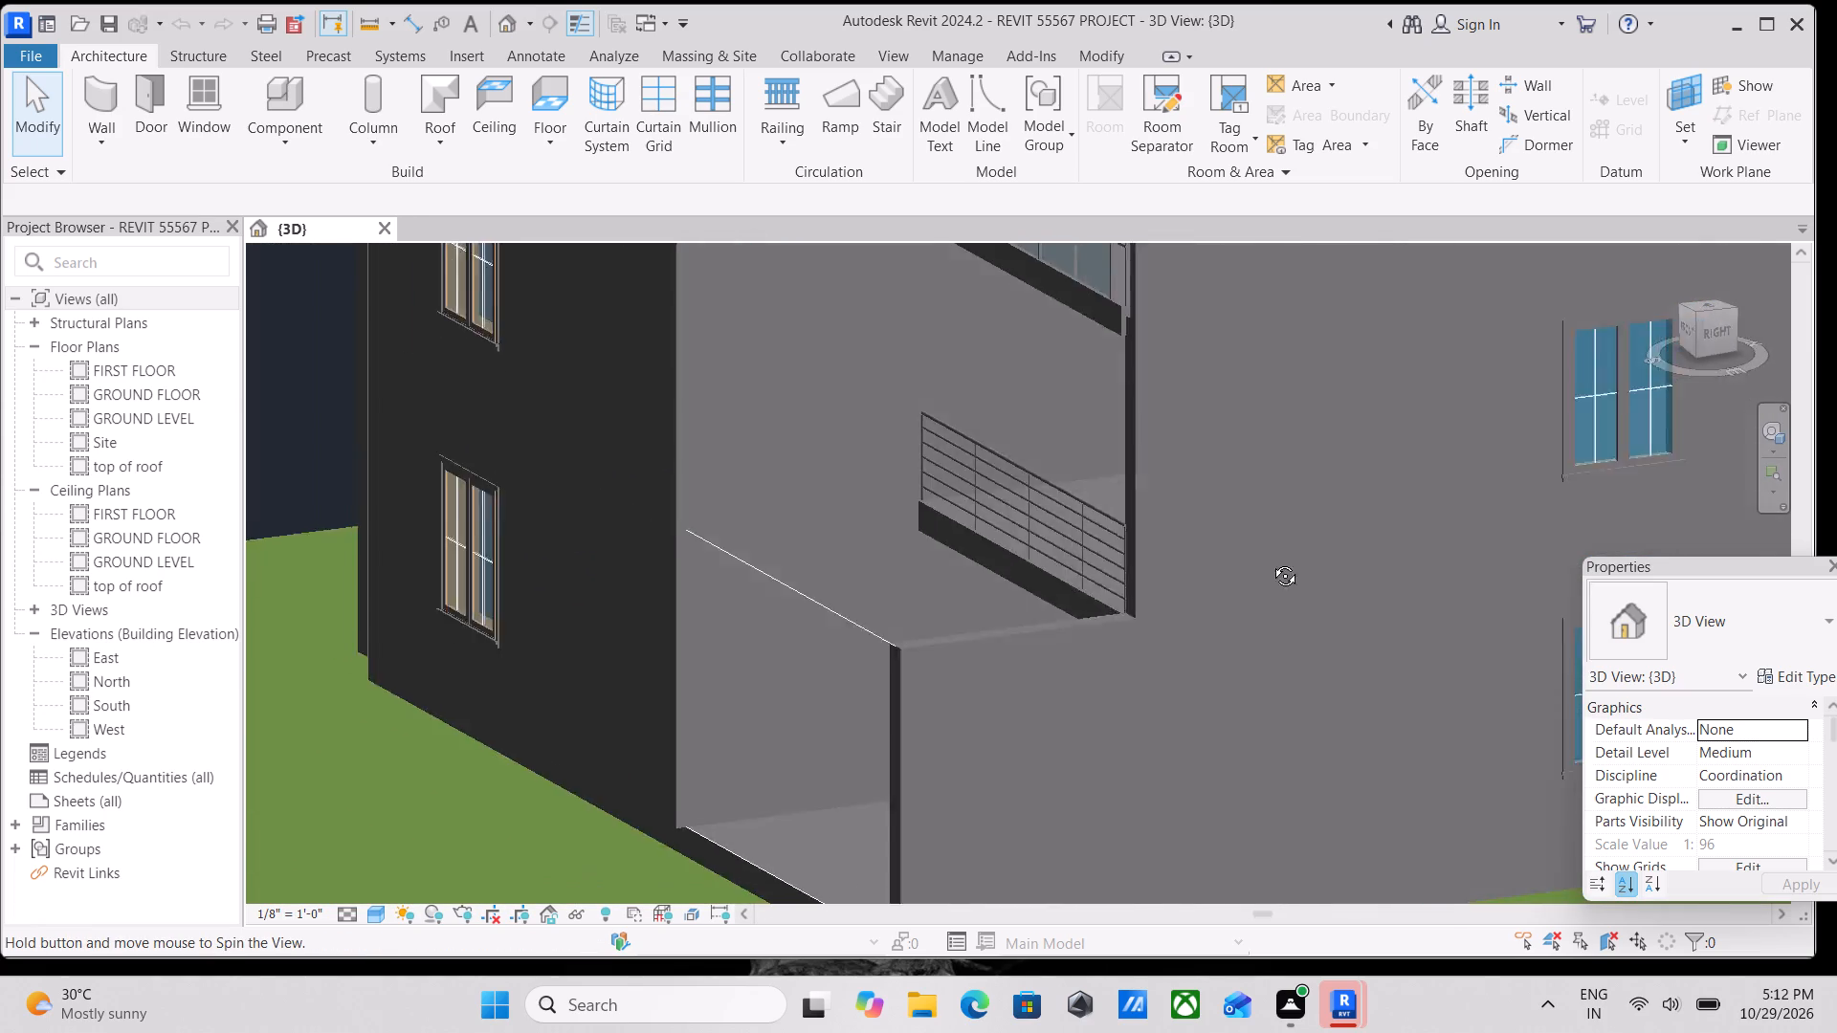
middle_click_drag(1271, 561, 1151, 572)
scroll(1151, 571, "down", 1, "shift")
scroll(1211, 589, "down", 1)
middle_click_drag(1214, 593, 1348, 665)
scroll(1143, 601, "down", 2)
middle_click_drag(1156, 604, 1218, 623, "shift")
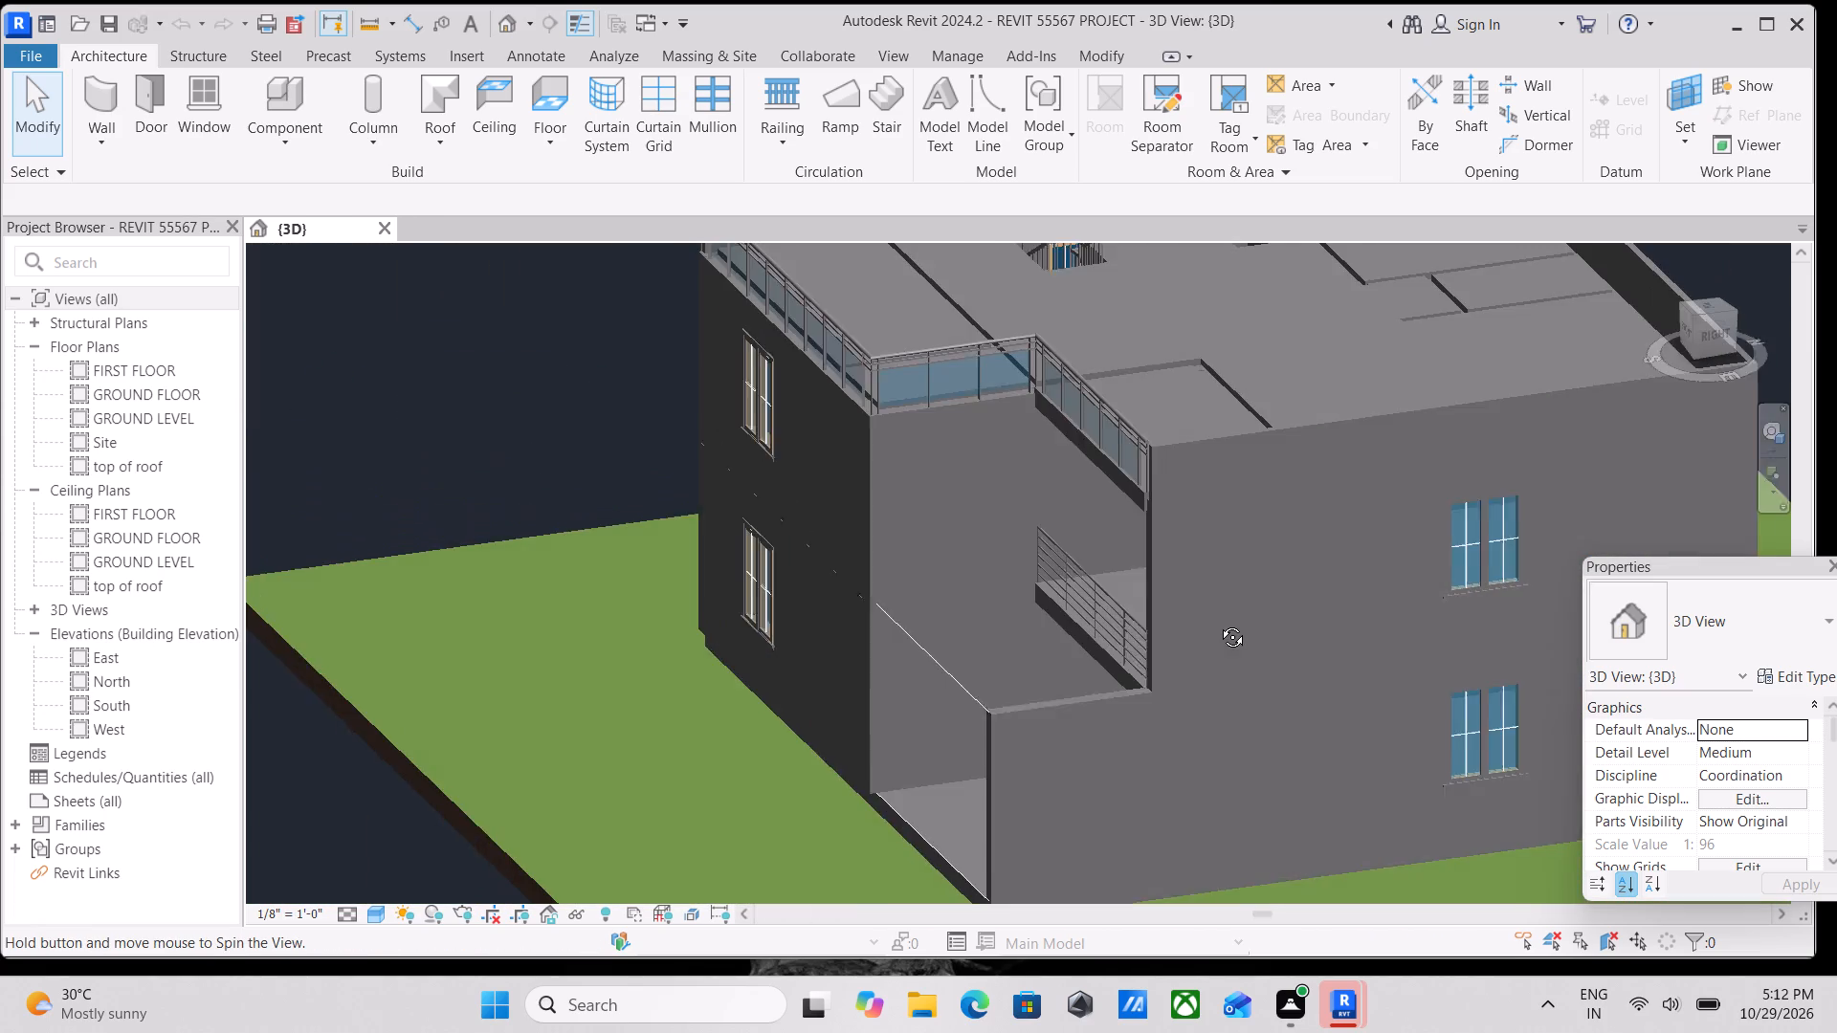
middle_click_drag(1218, 623, 1164, 623, "shift")
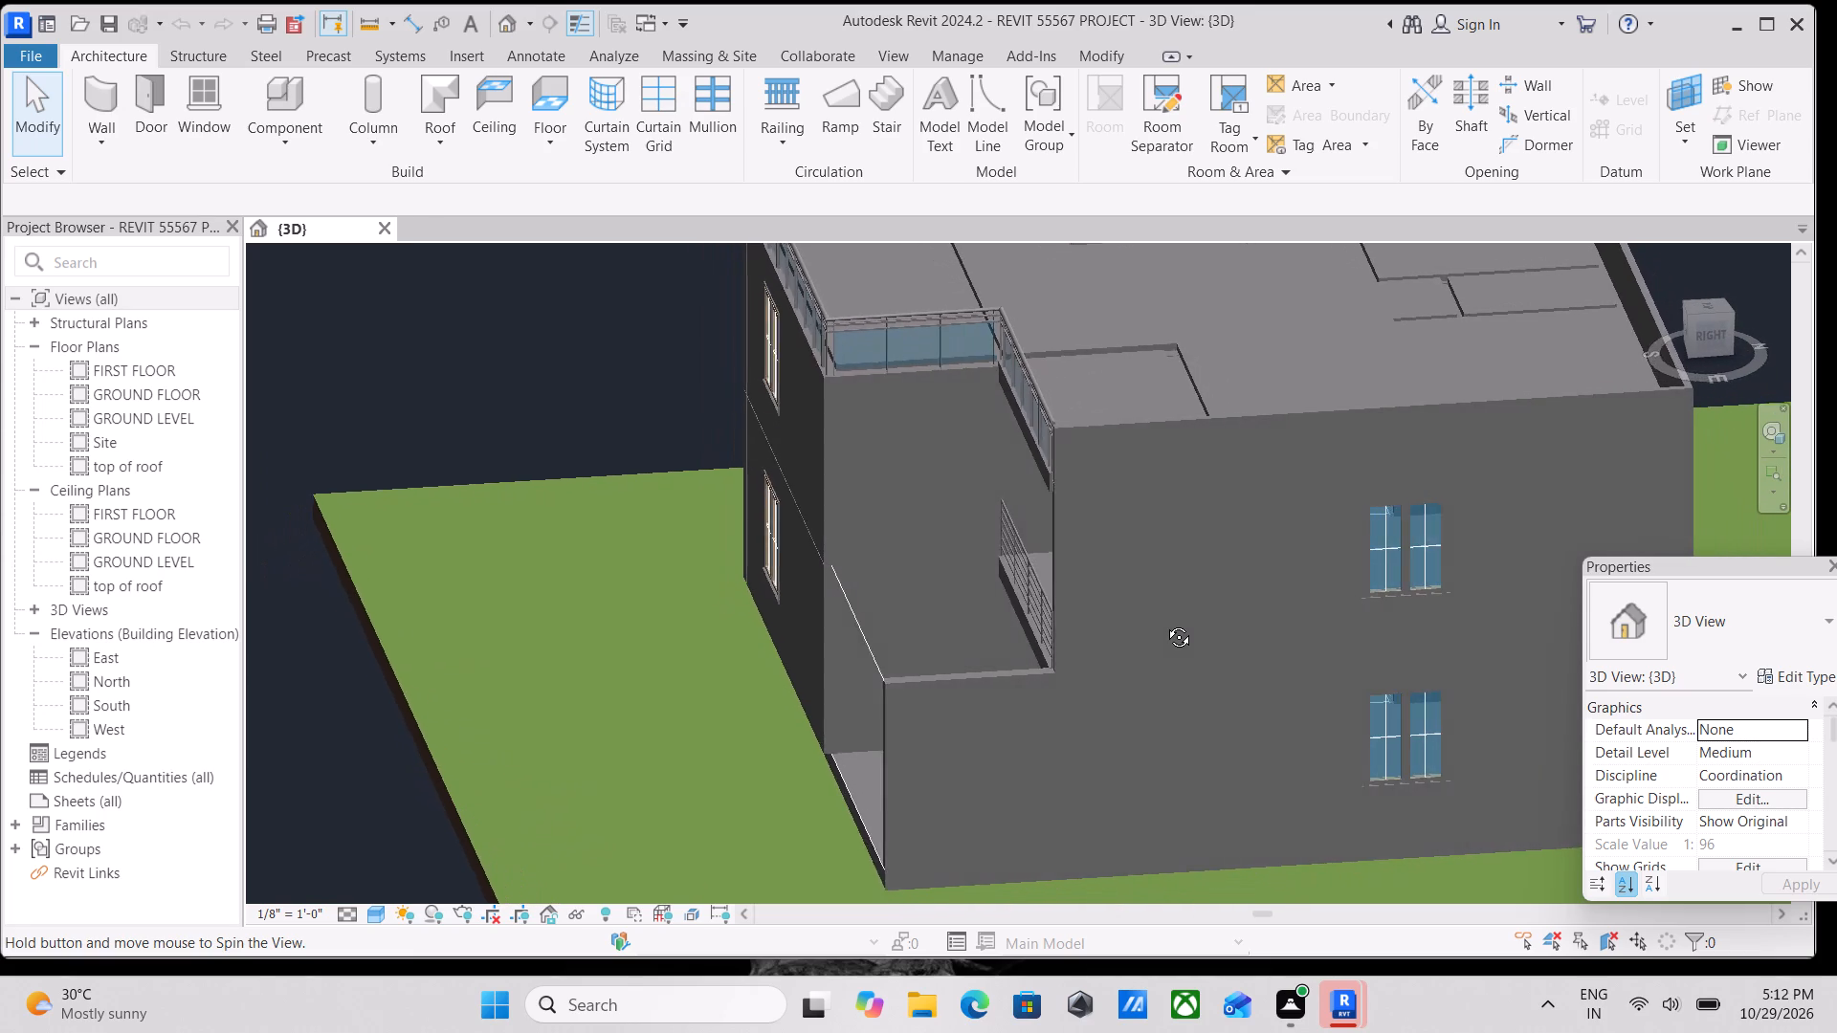
middle_click_drag(1164, 623, 1198, 641, "shift")
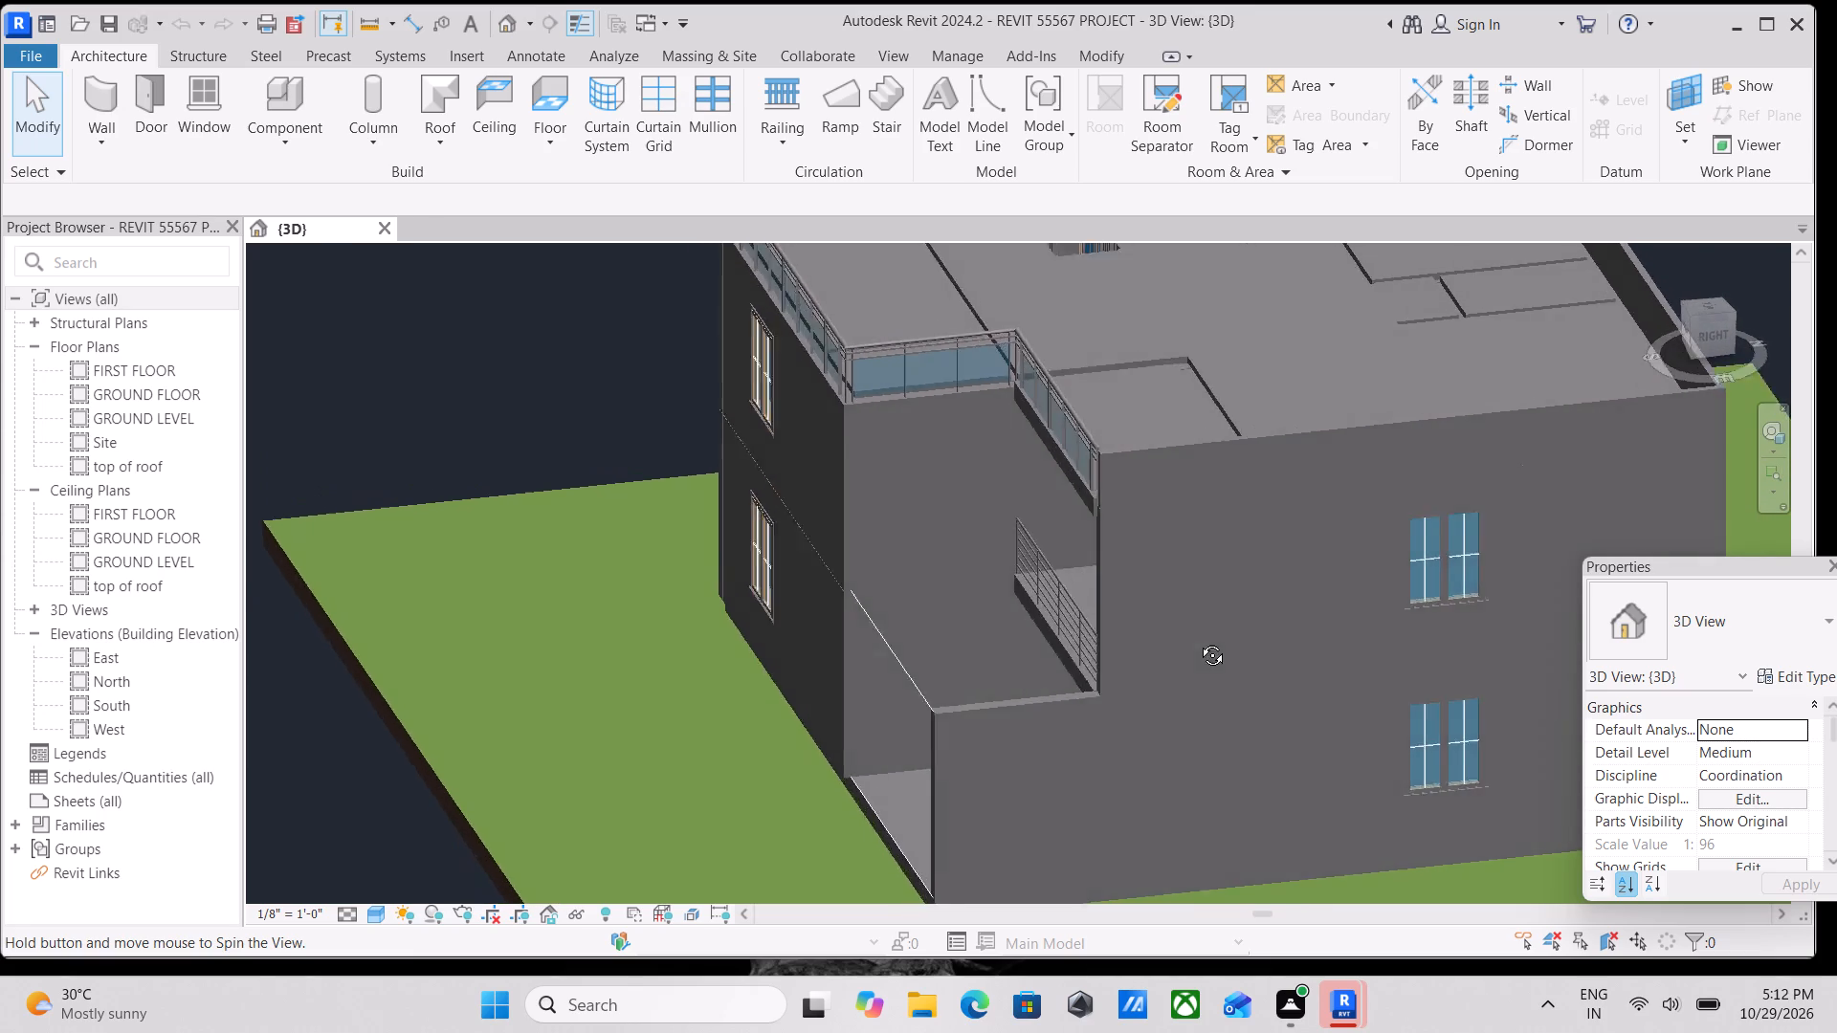
middle_click_drag(1198, 641, 1339, 663, "shift")
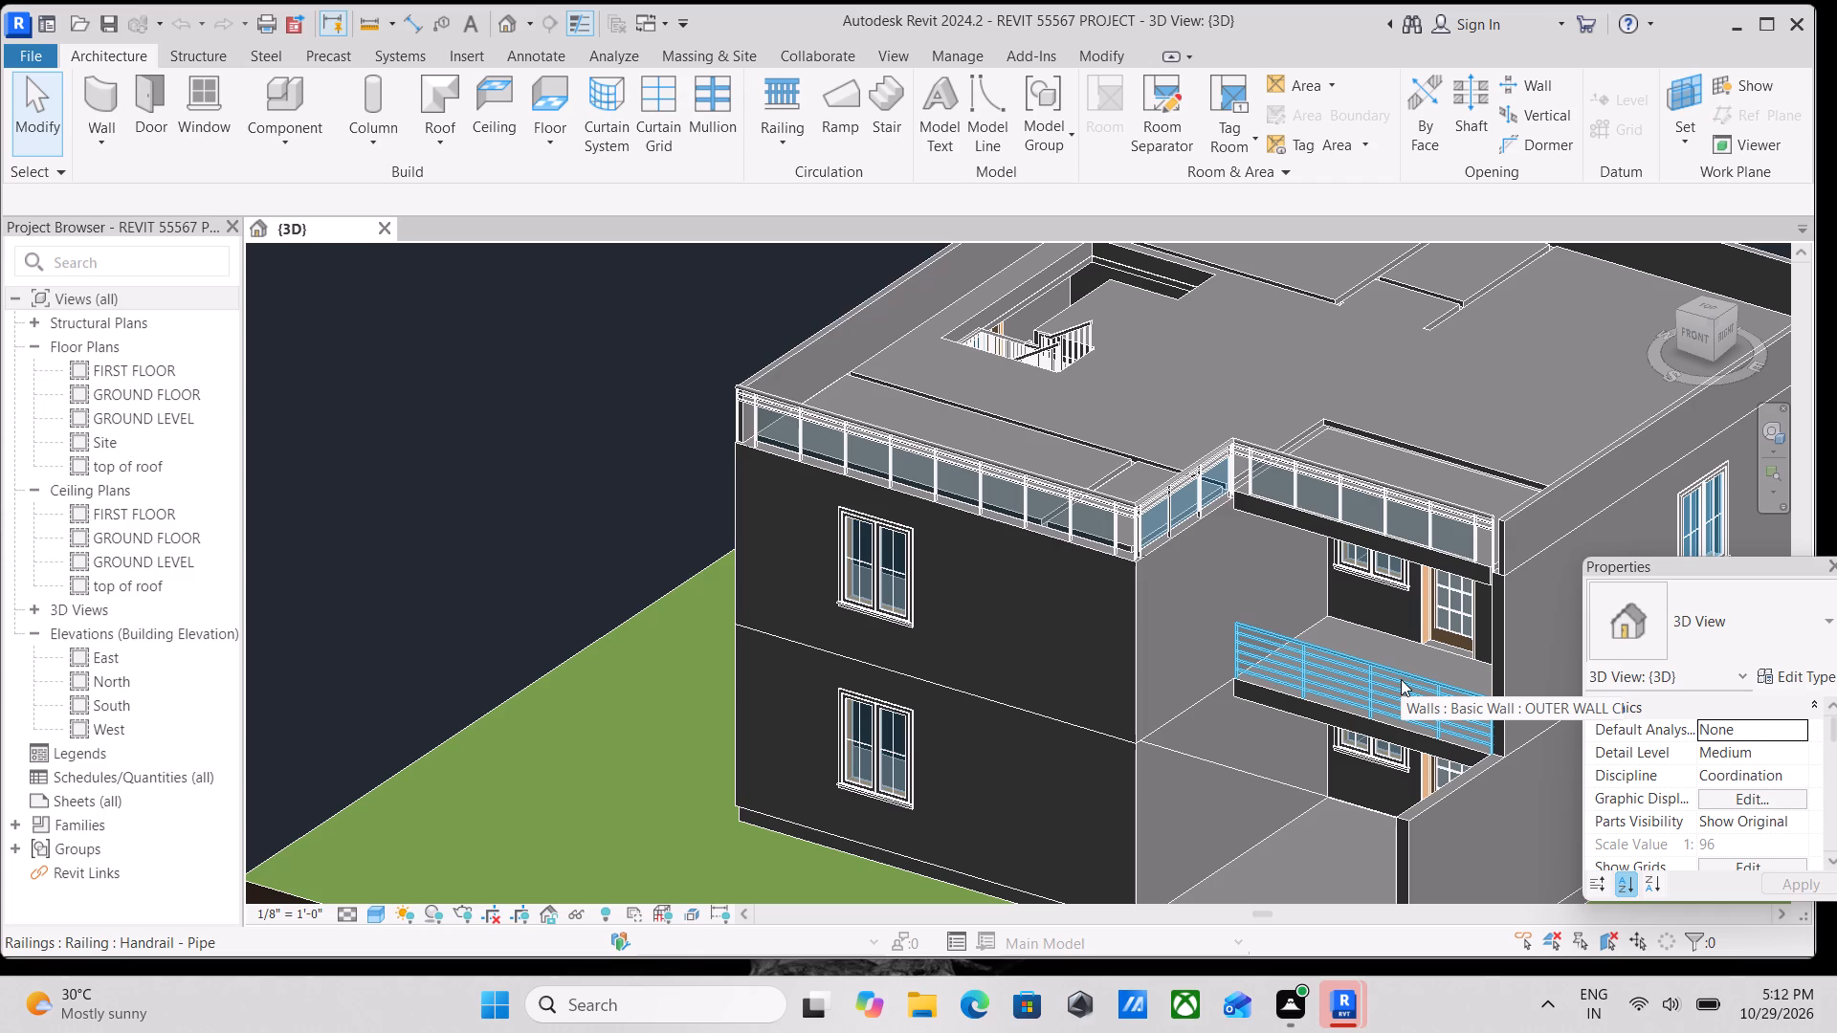
Delete the Handrail - Pipe railing along the front edge of the first-floor balcony.
scroll(1403, 706, "up", 3)
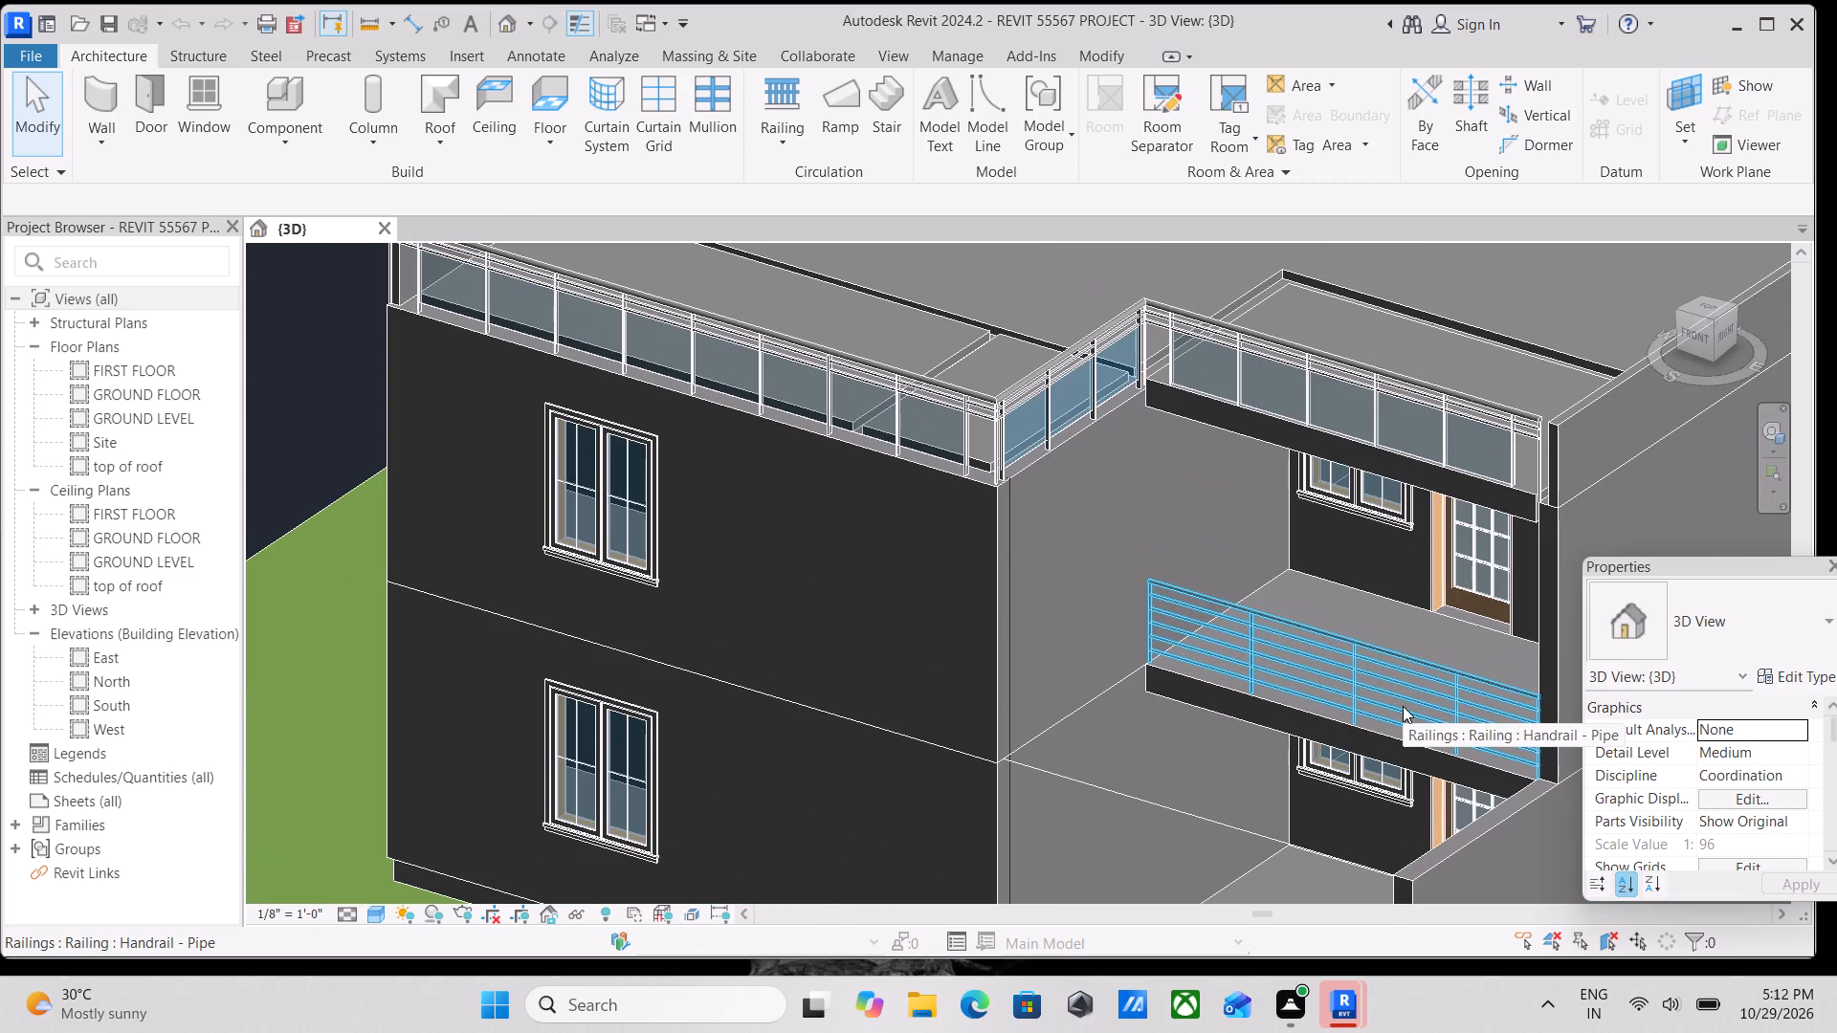
scroll(1378, 750, "down", 1)
middle_click_drag(1378, 750, 1377, 667)
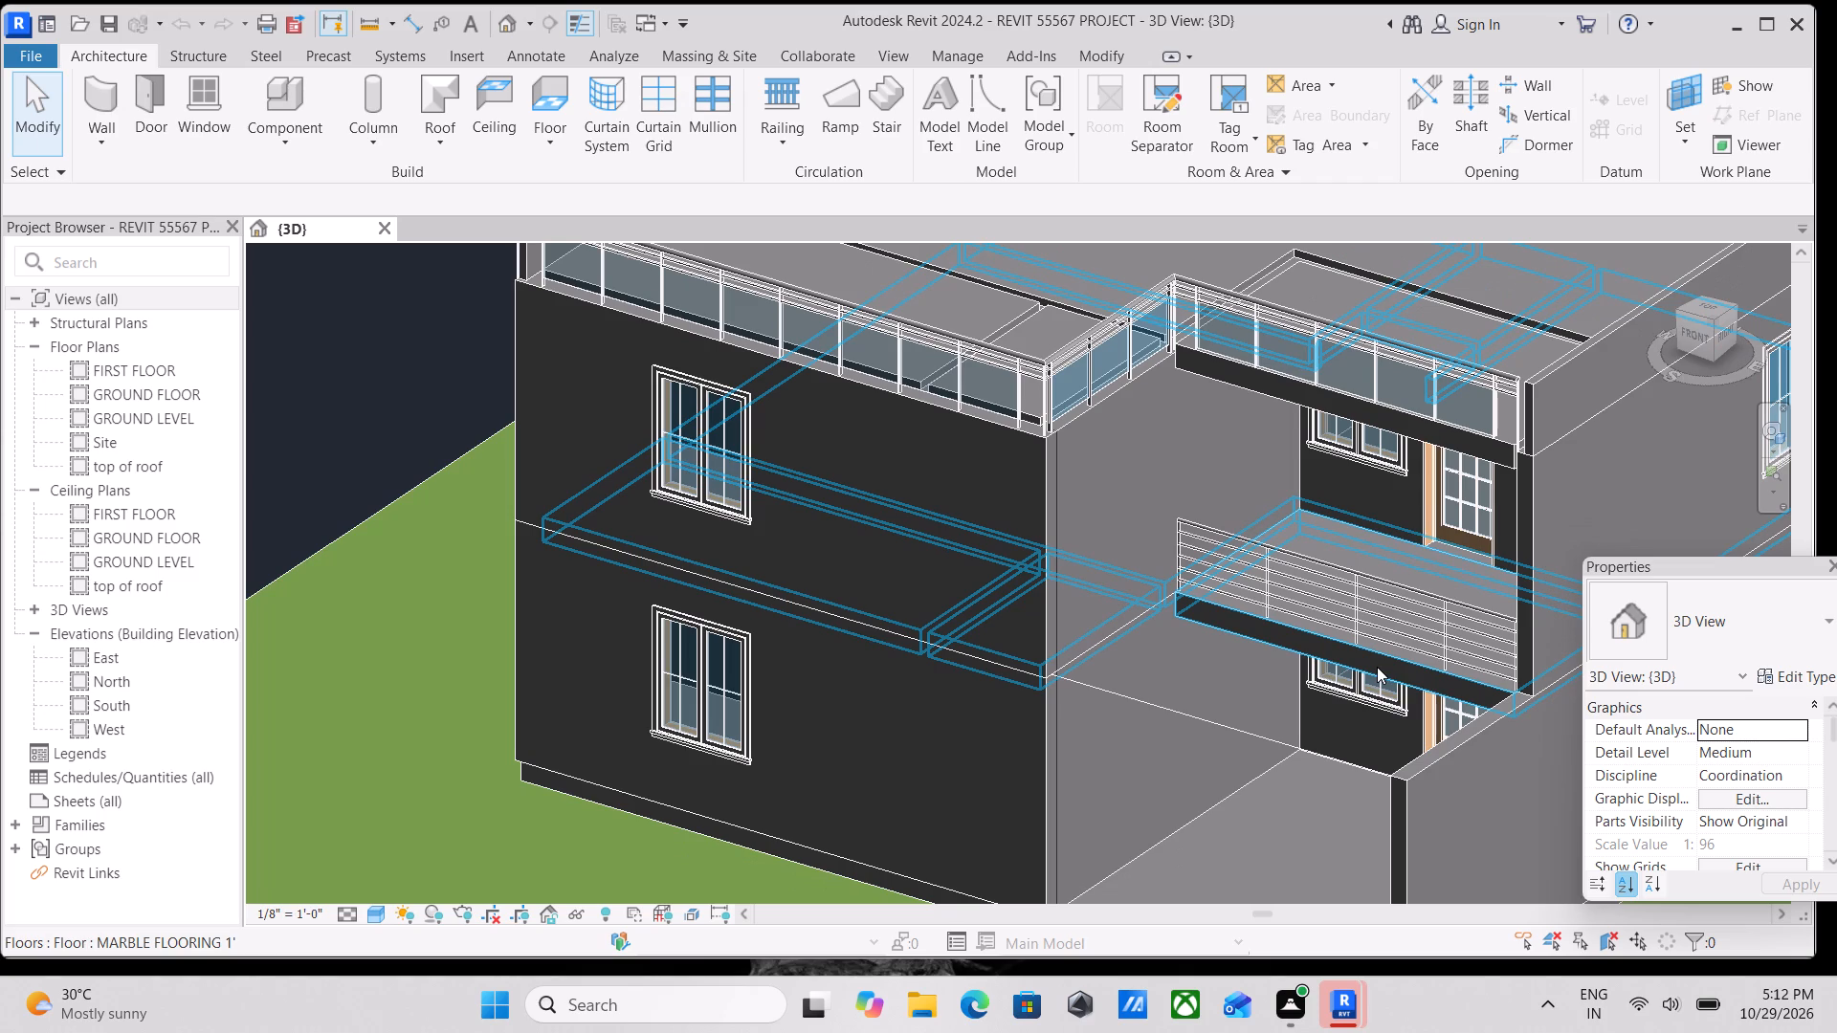
scroll(1393, 708, "up", 2)
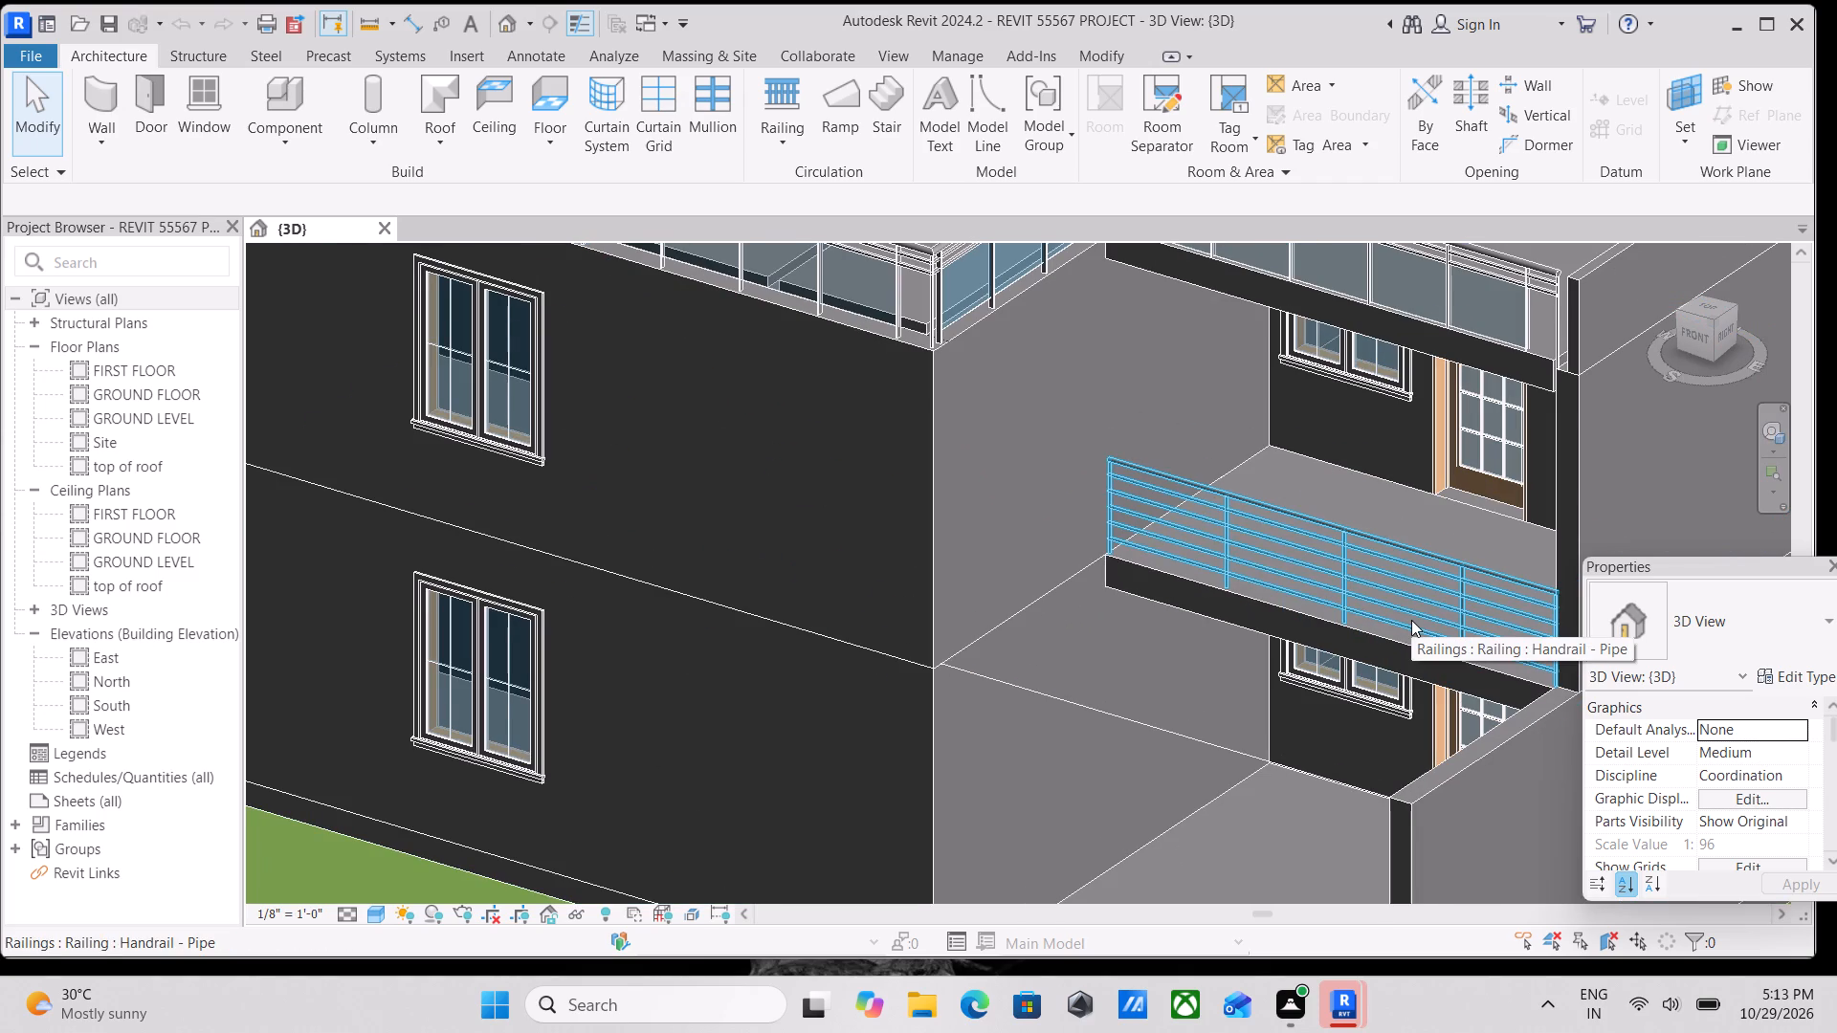
left_click(1284, 530)
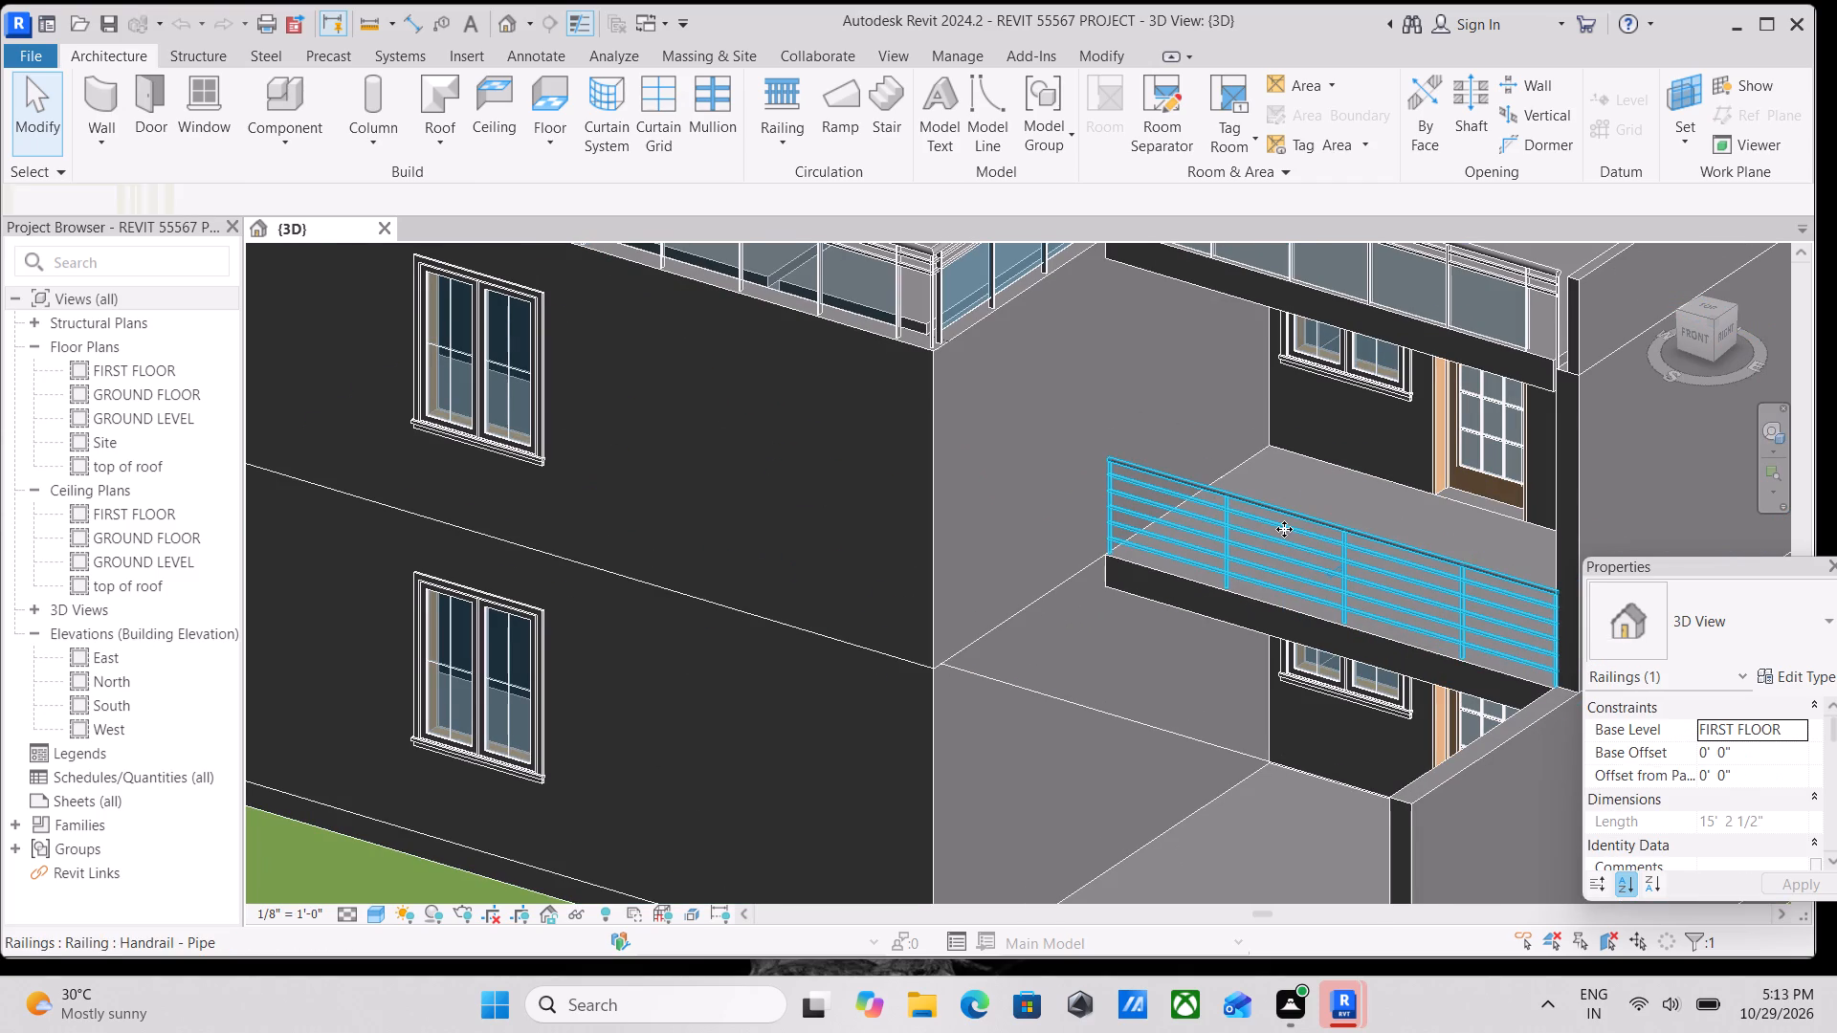
right_click(1284, 529)
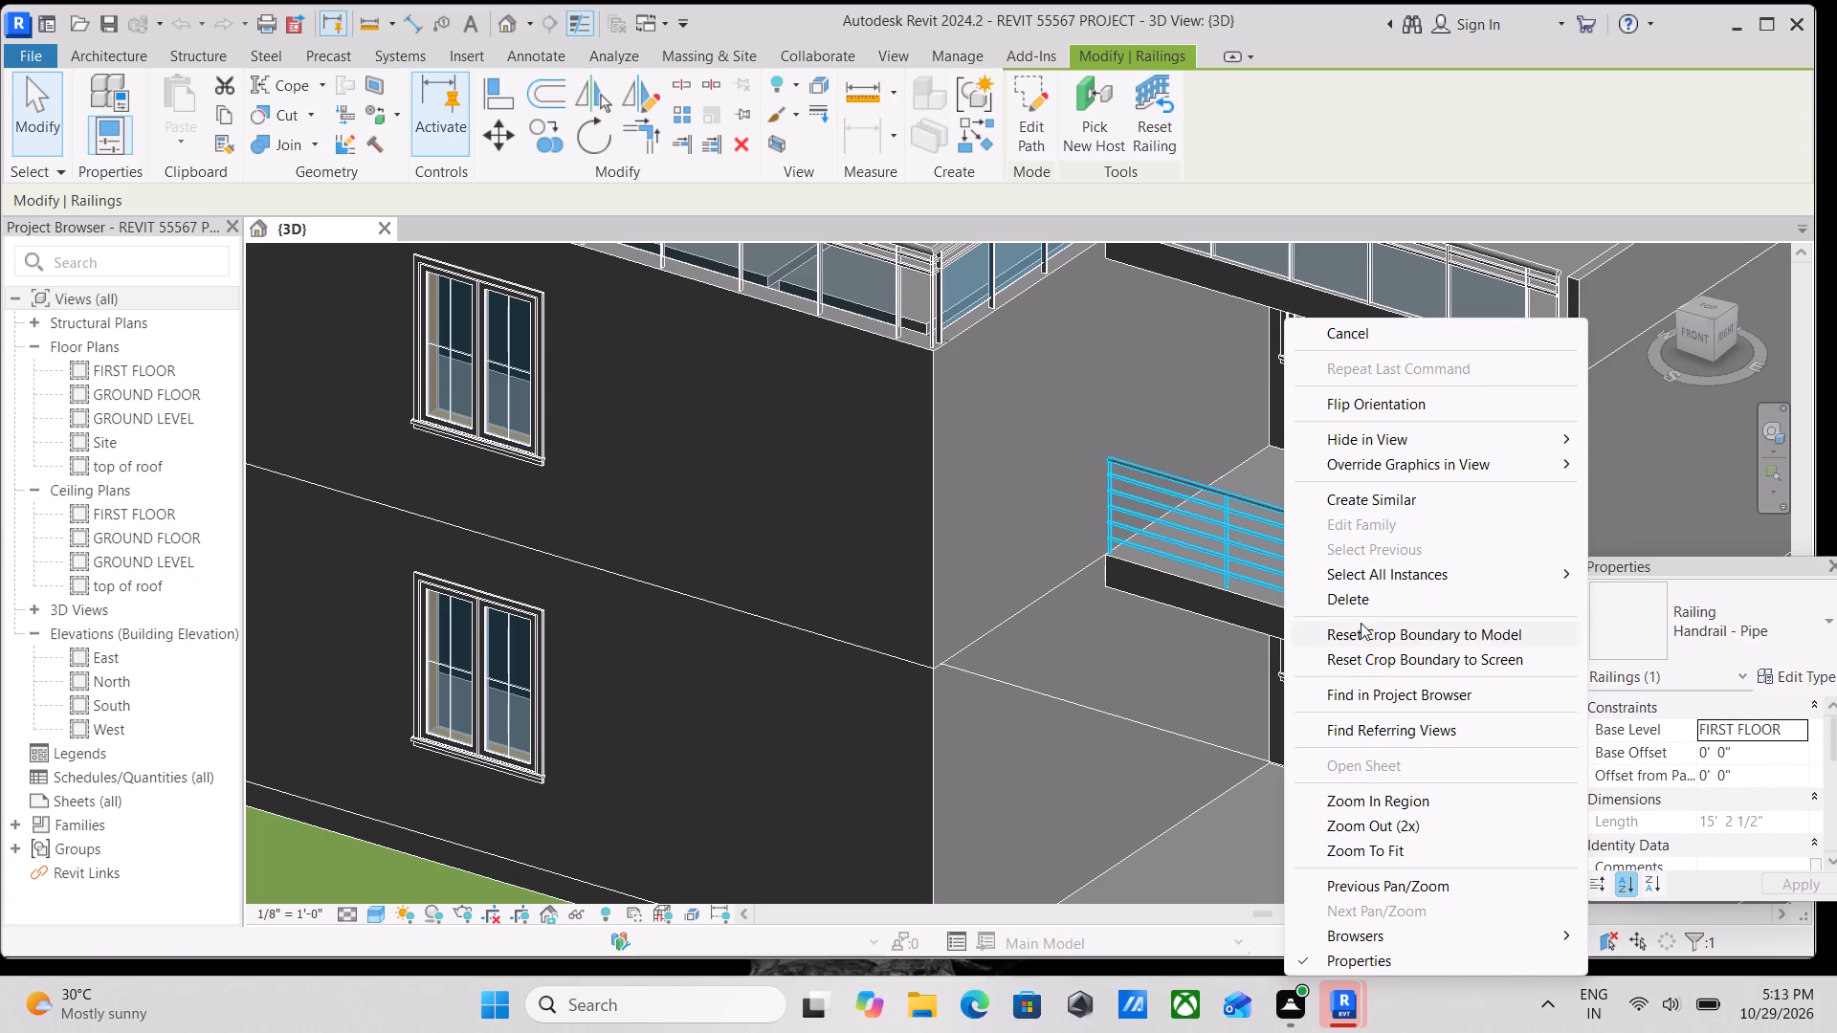
left_click(1360, 597)
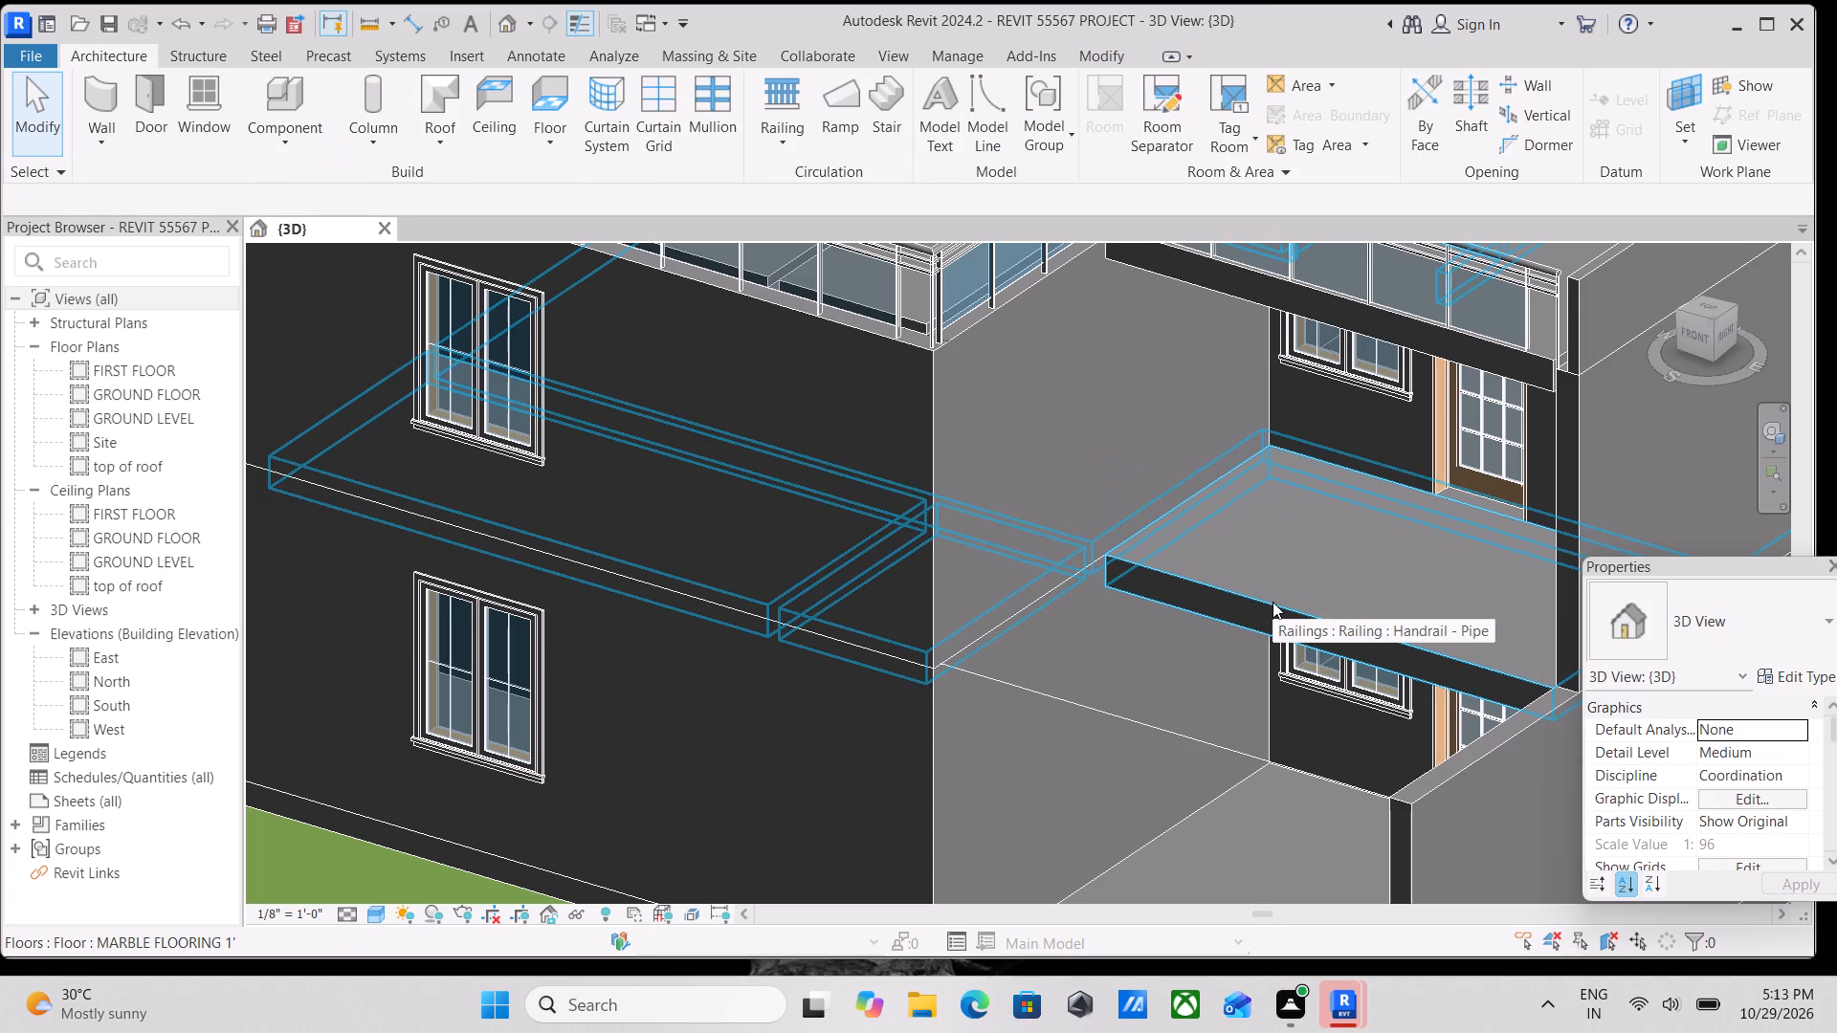
Extend the first-floor MARBLE FLOORING 1' slab by moving its balcony boundary line out to the house's front edge, without attaching walls.
left_click(1273, 602)
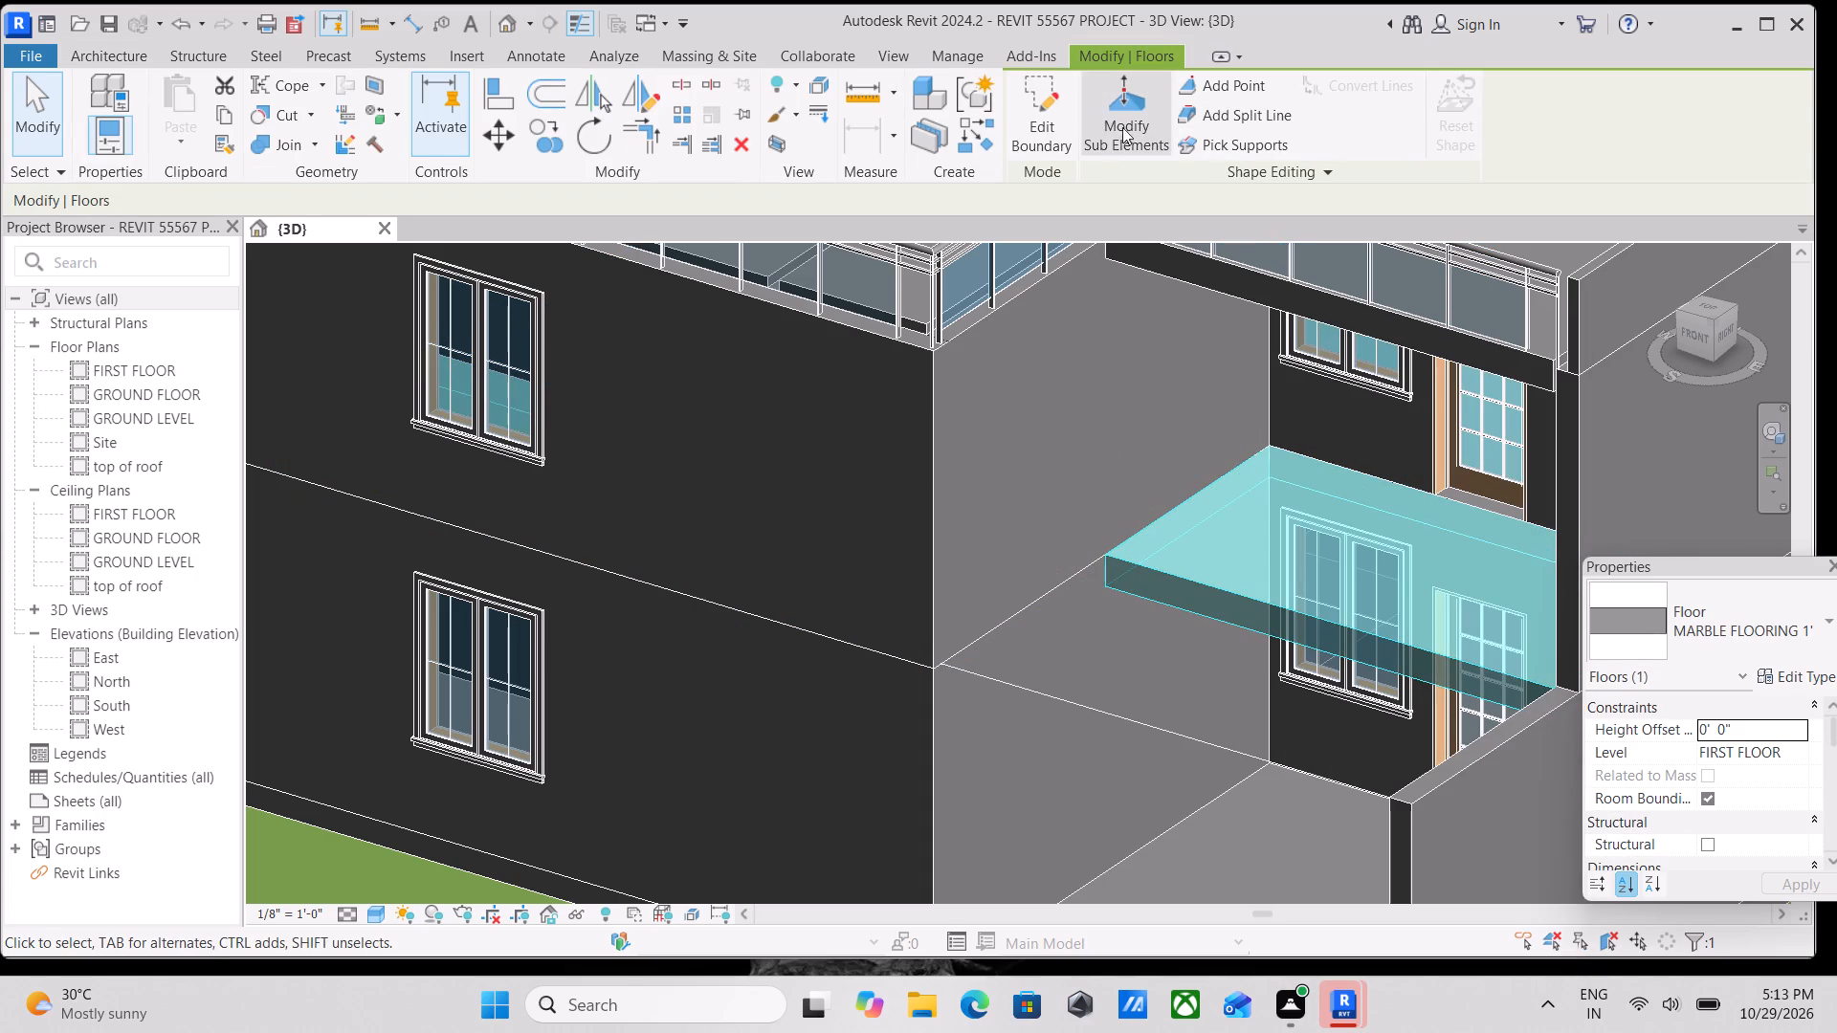
left_click(1046, 121)
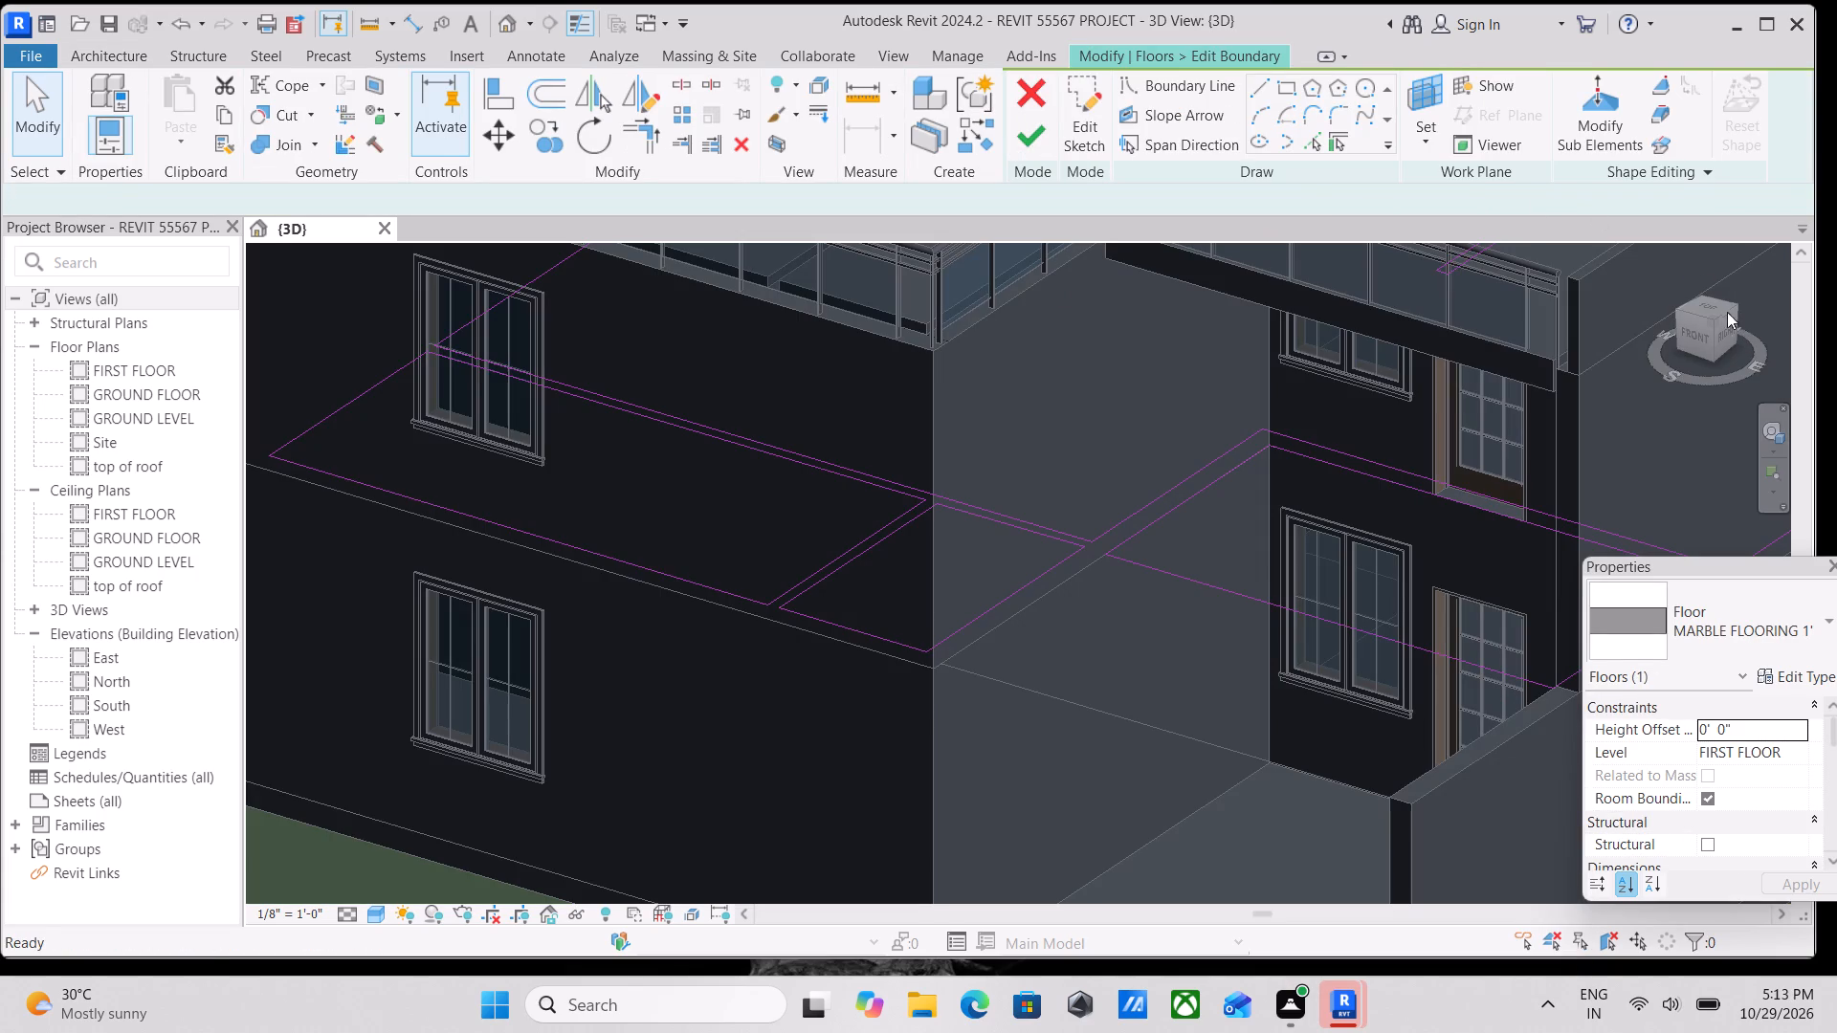
left_click(1711, 307)
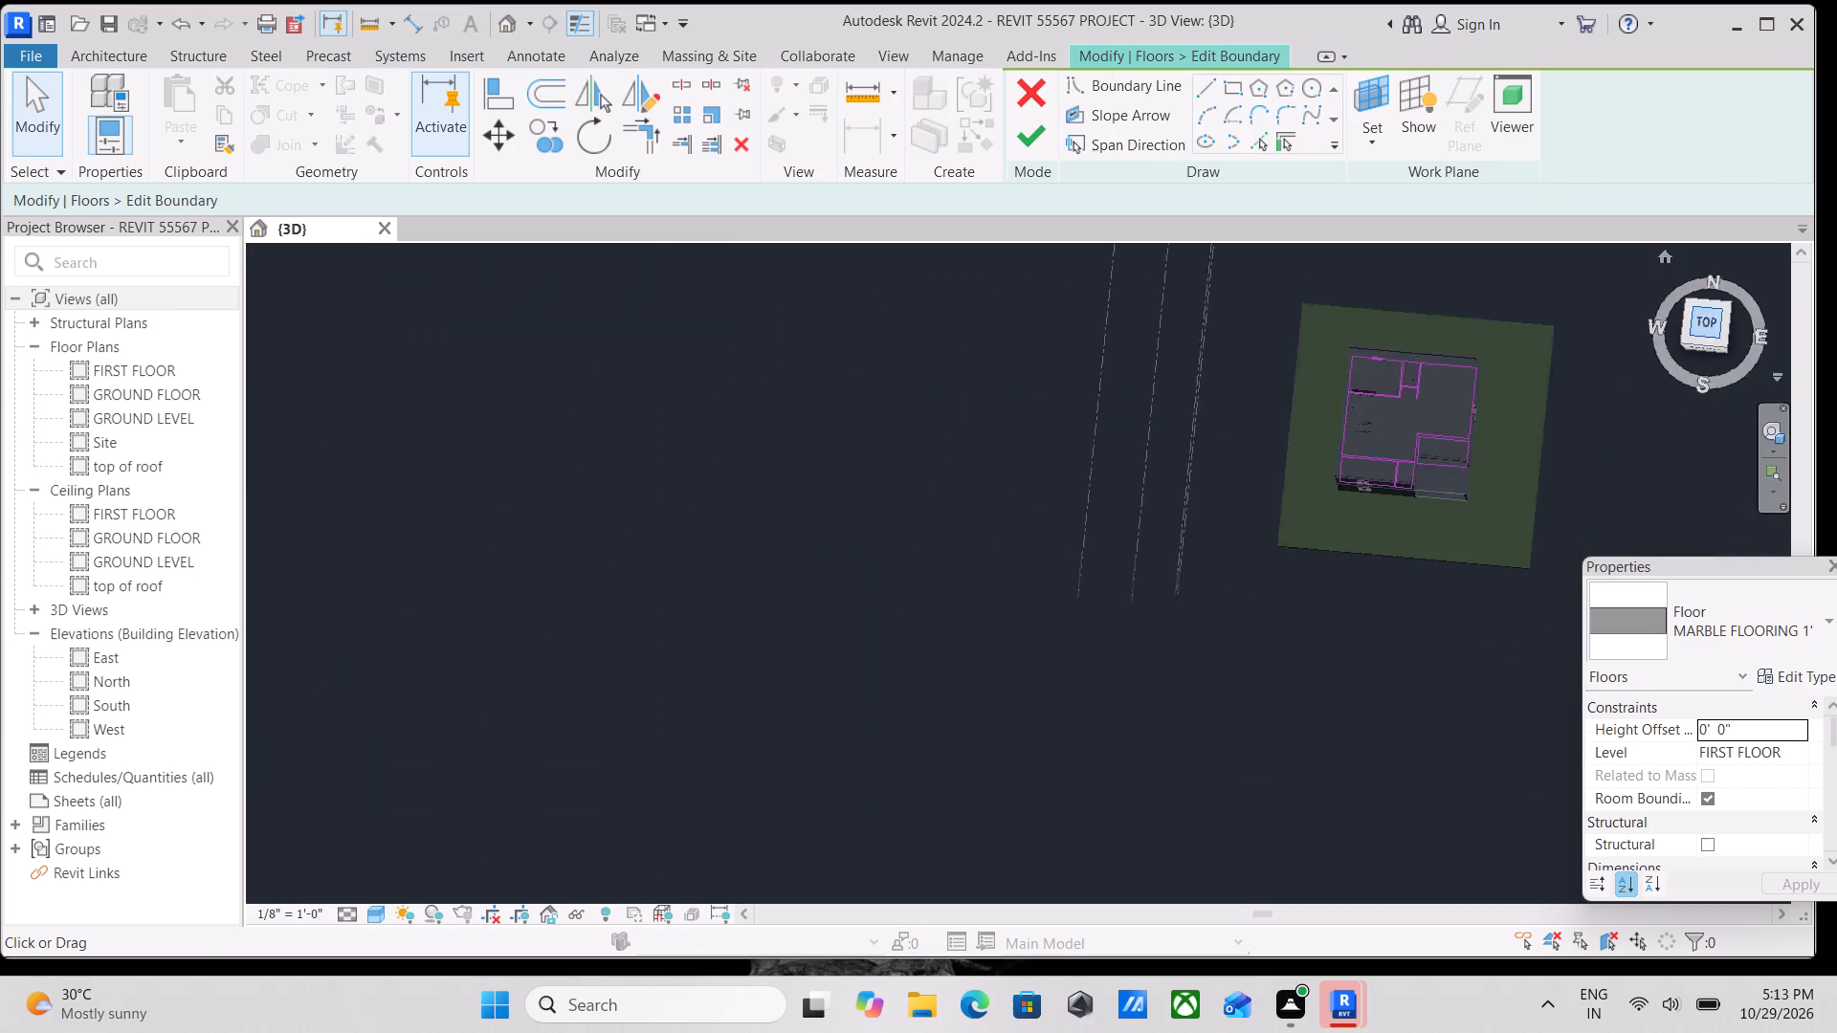
scroll(1087, 691, "up", 12)
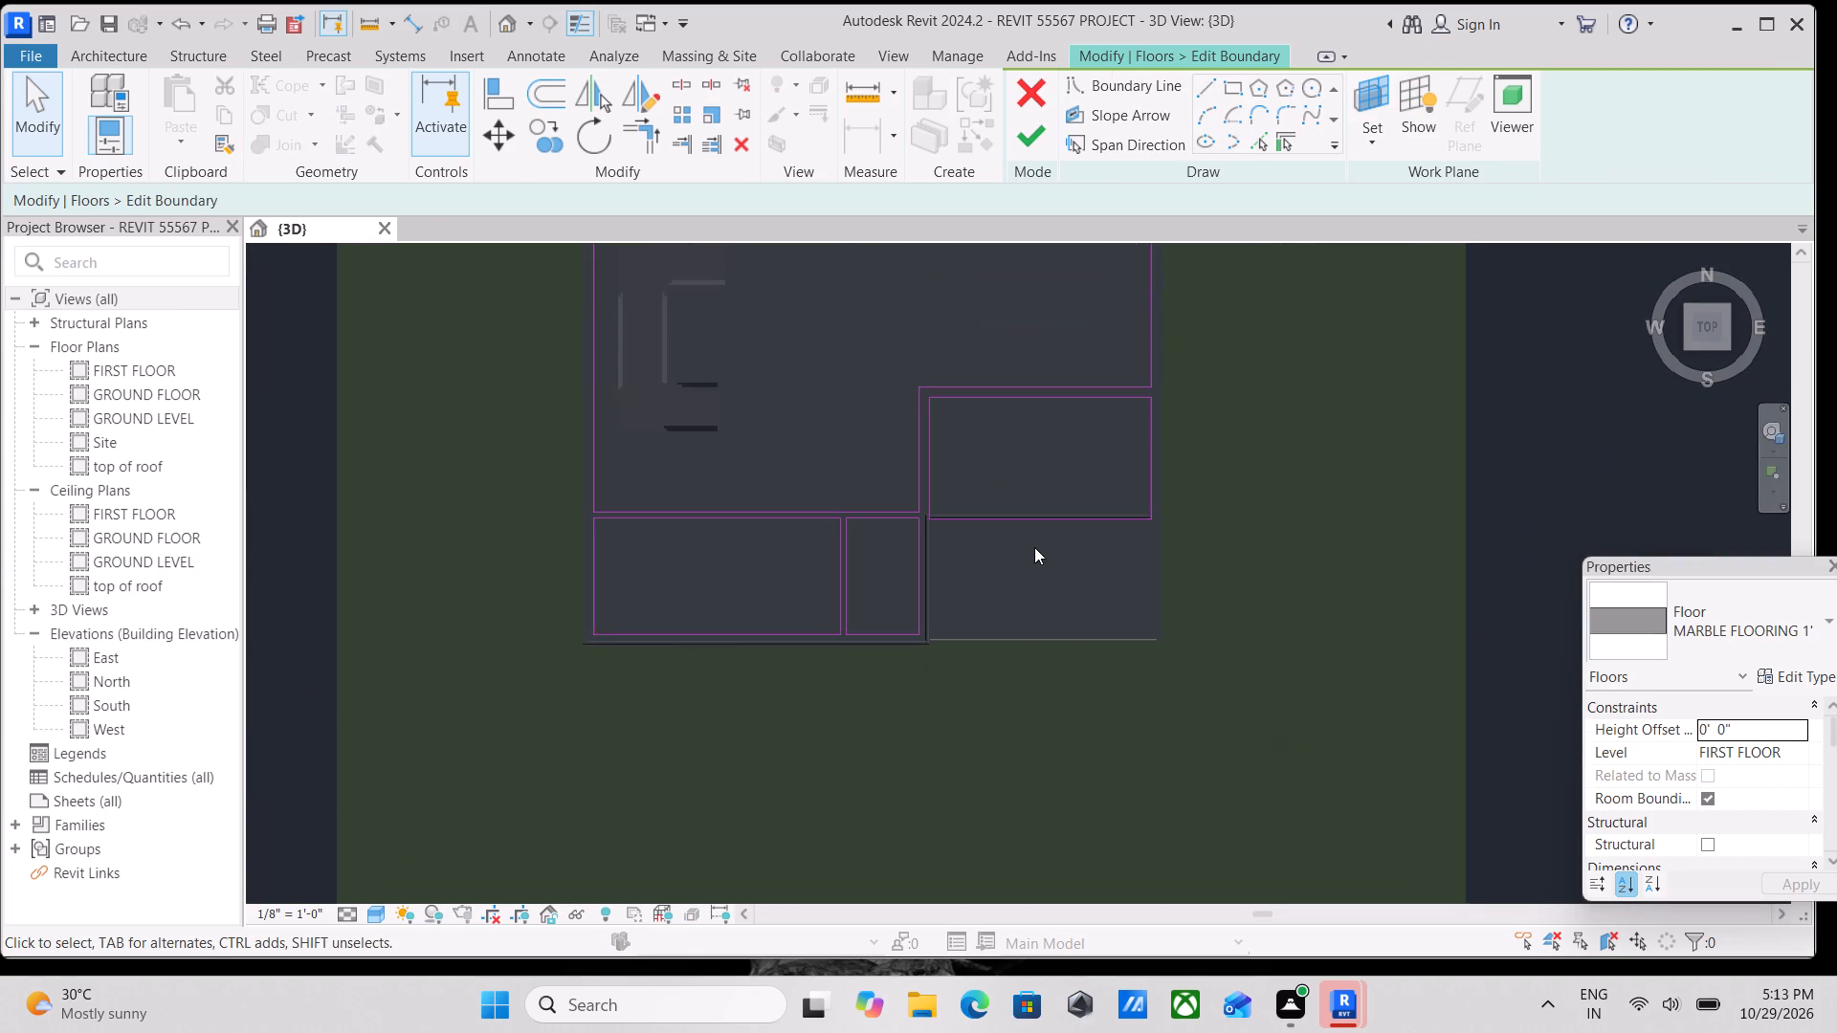
scroll(1034, 547, "up", 3)
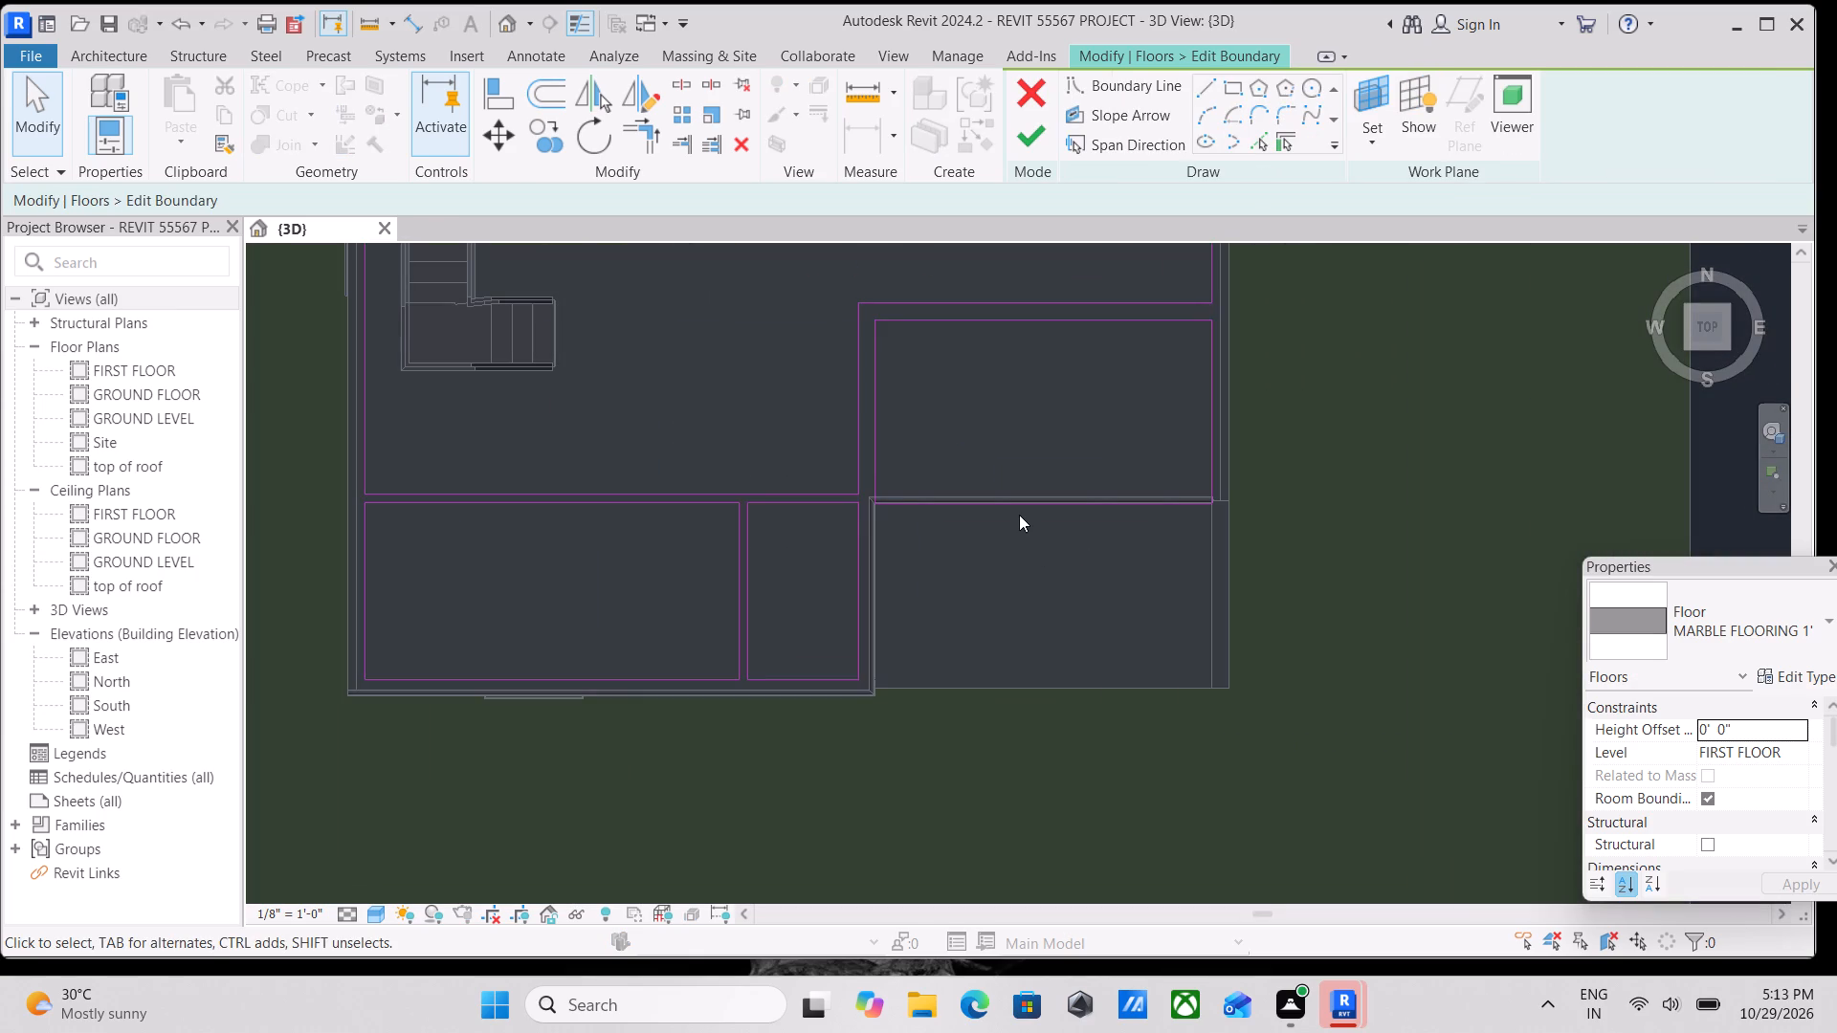
scroll(1019, 515, "up", 5)
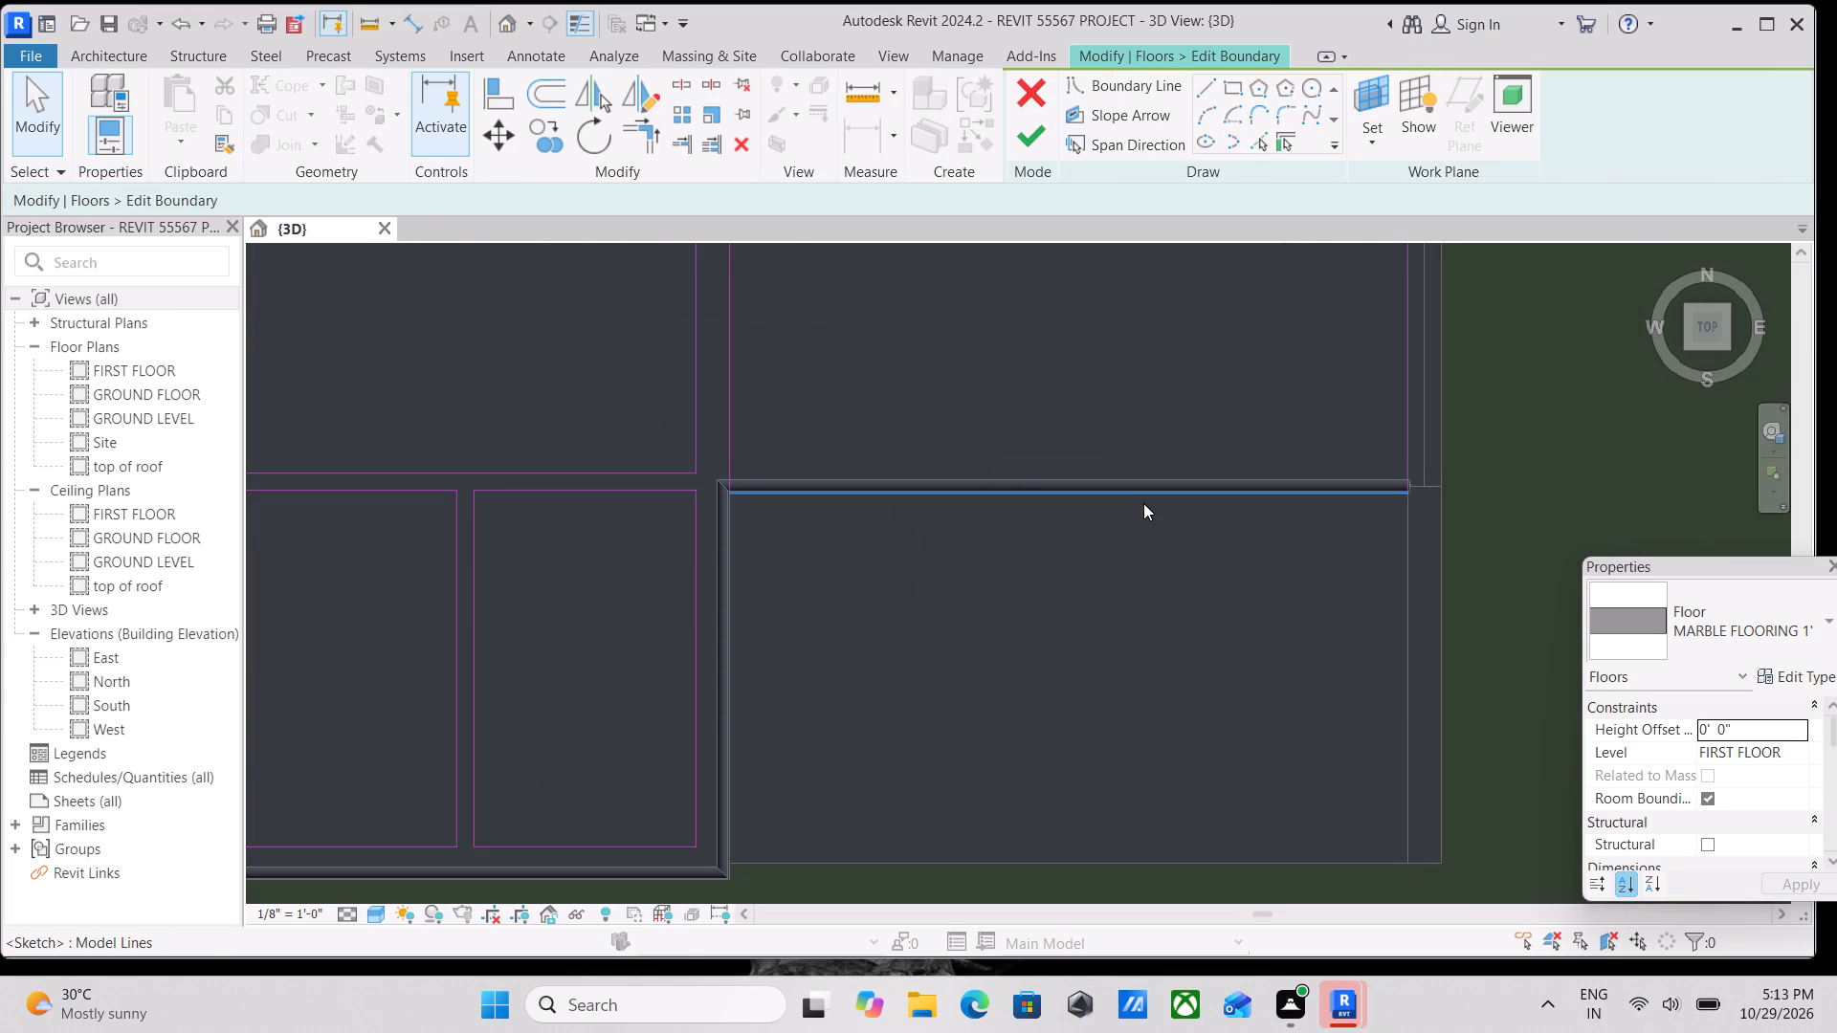
left_click(1143, 503)
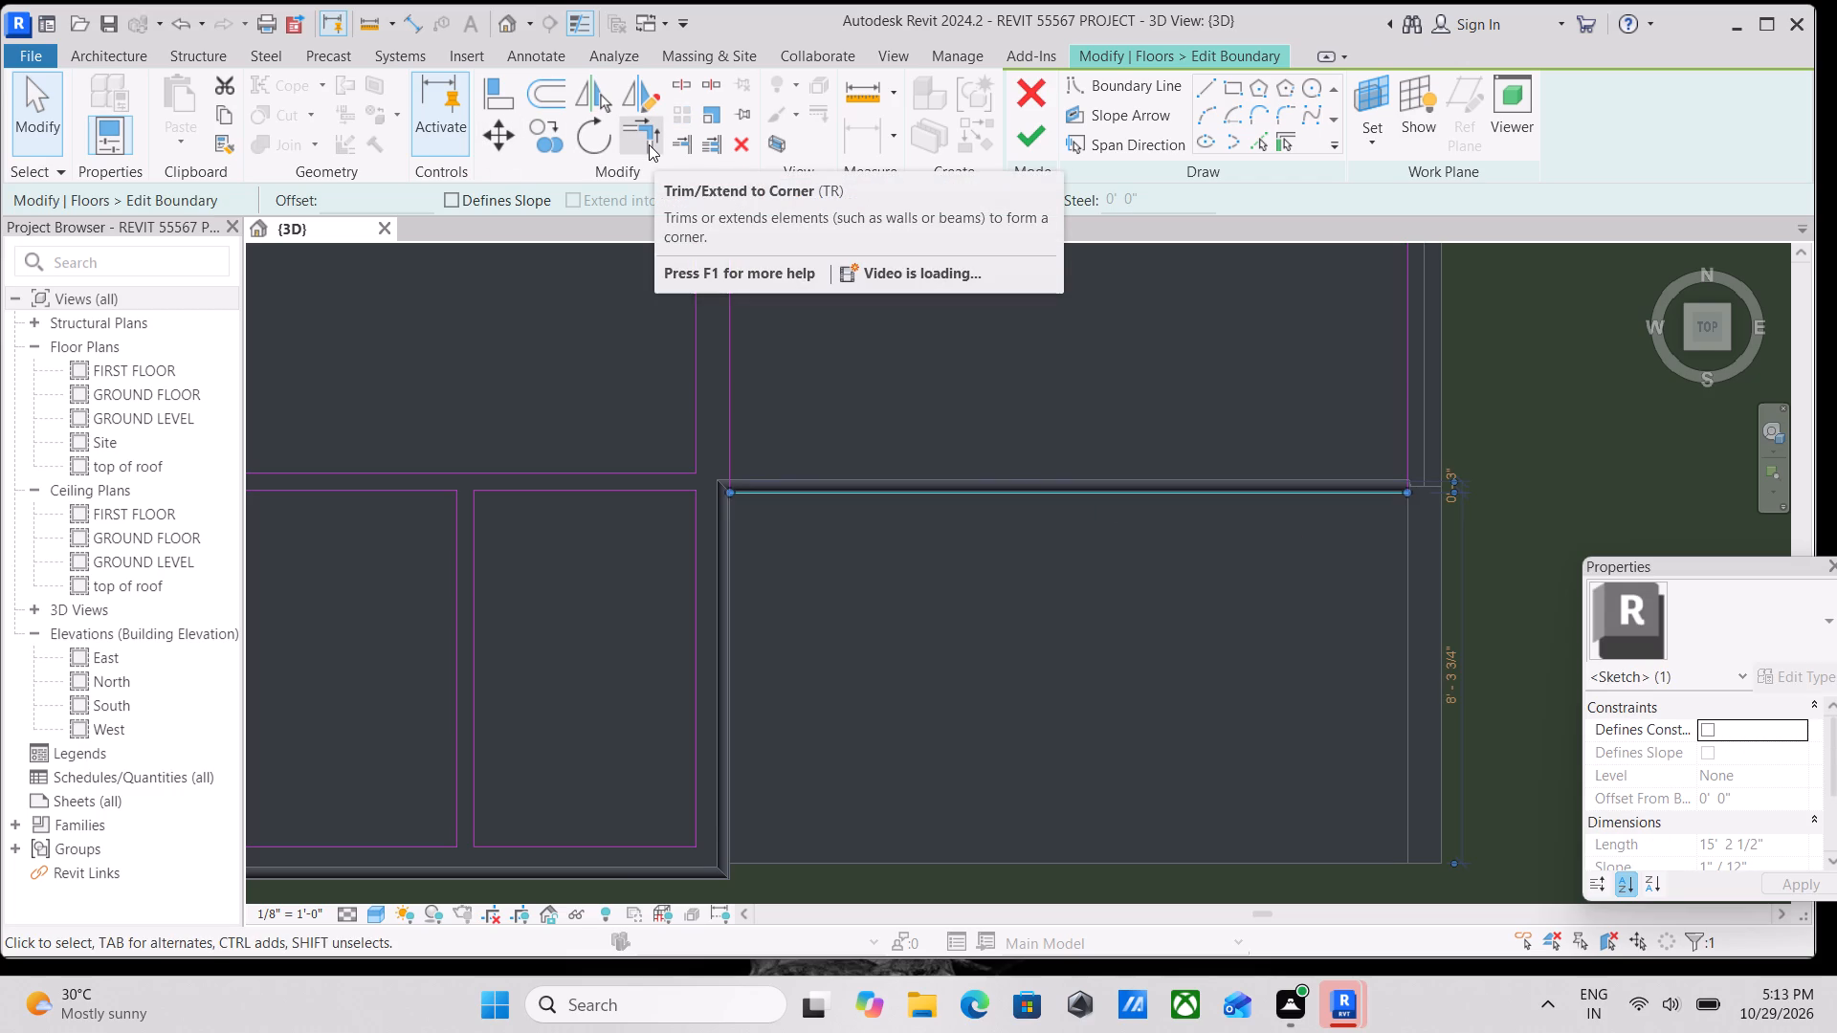
left_click(499, 130)
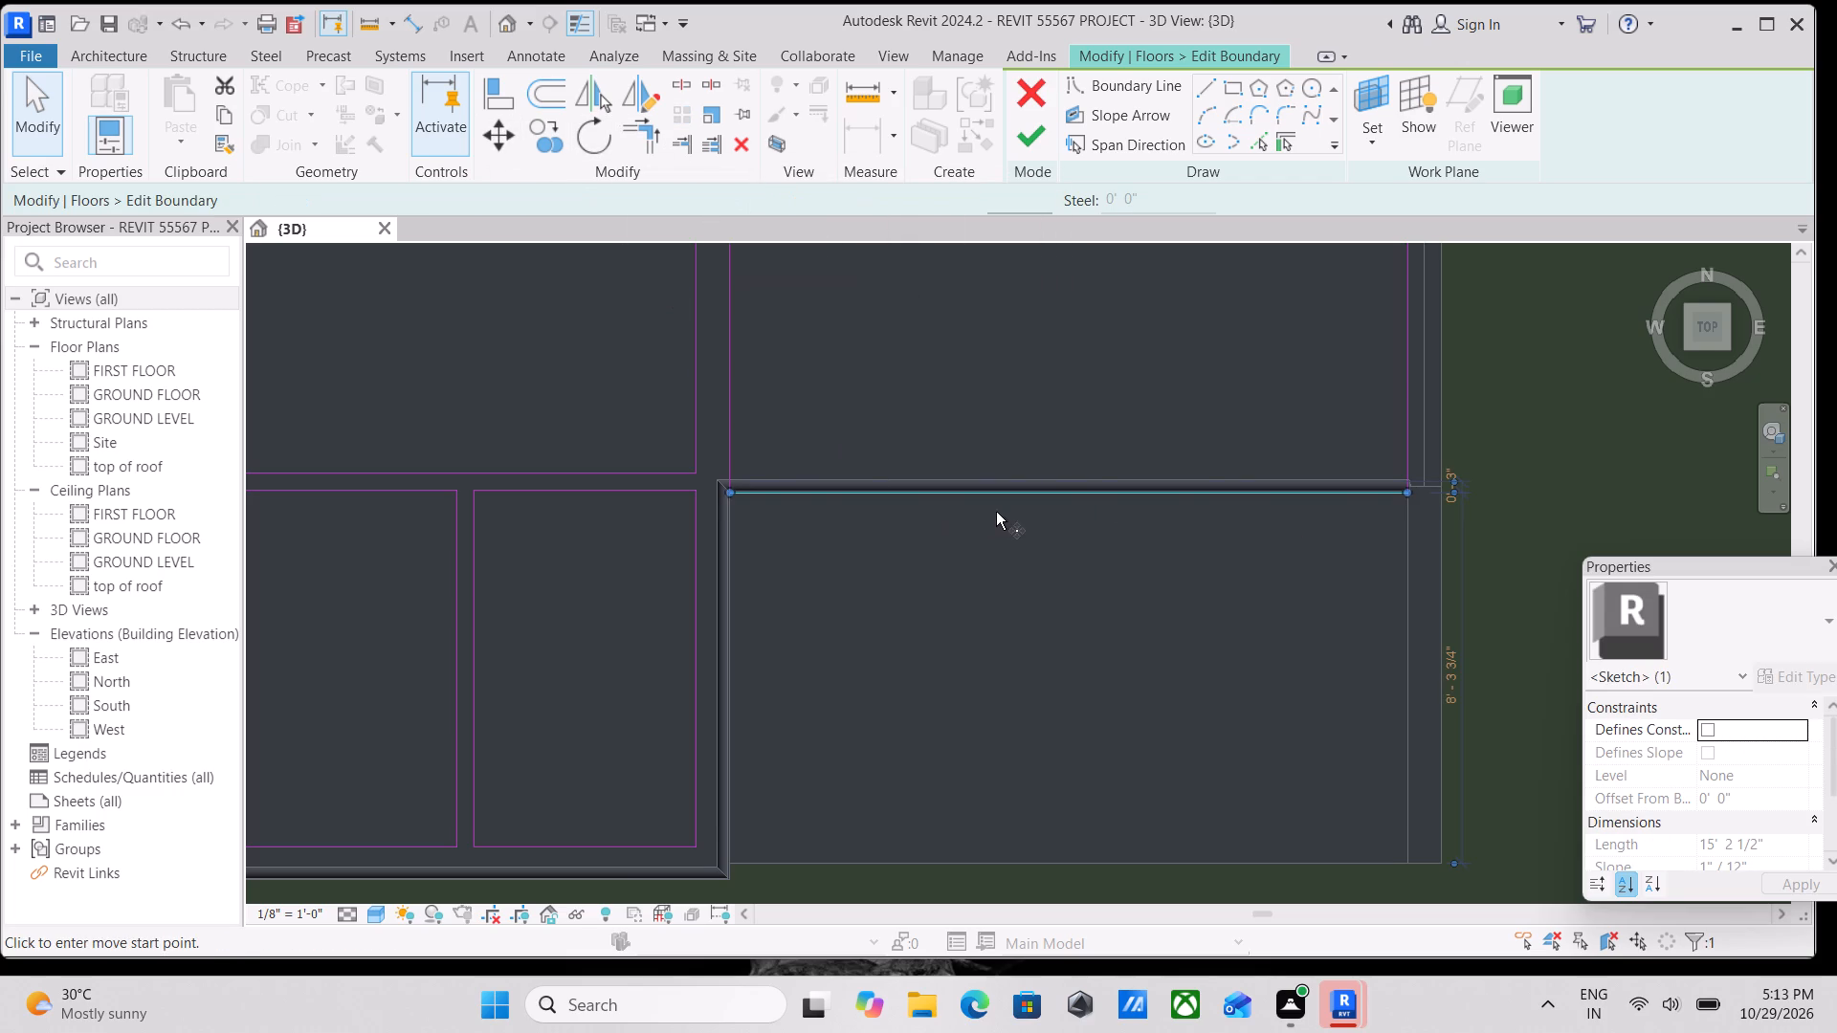
left_click(1006, 497)
middle_click_drag(986, 663, 1030, 424)
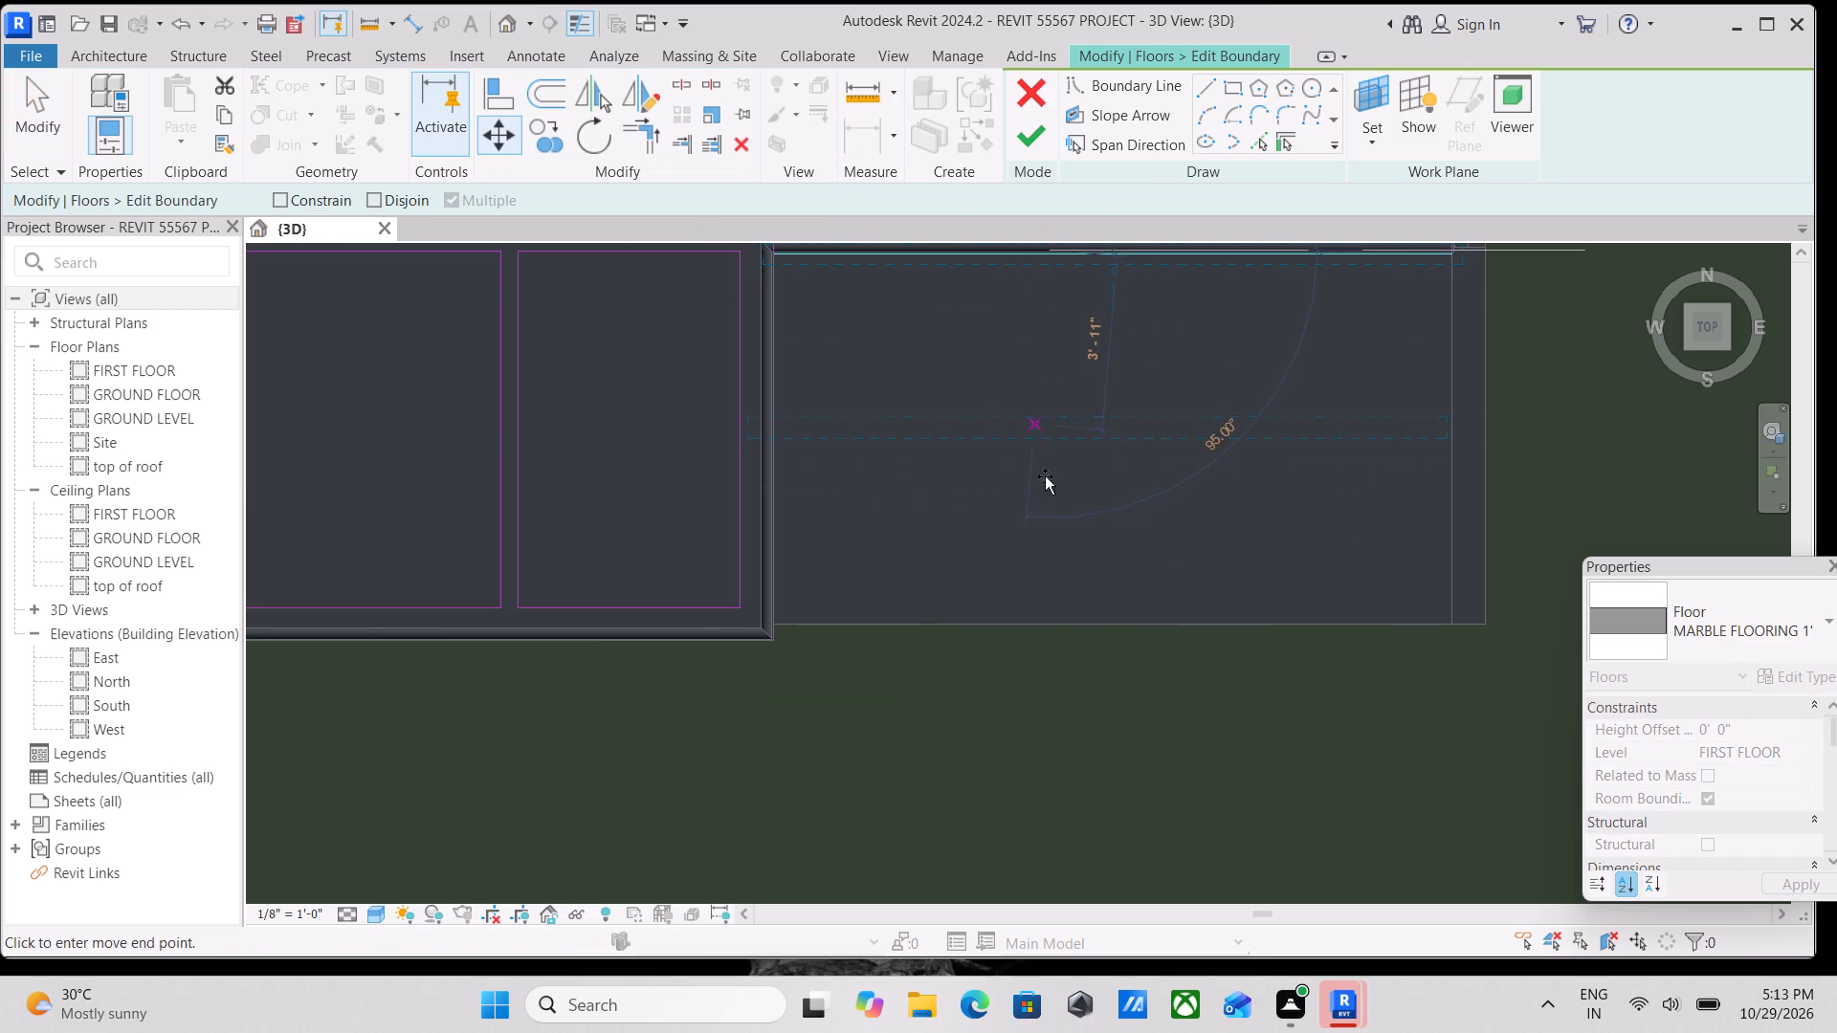
left_click(1043, 614)
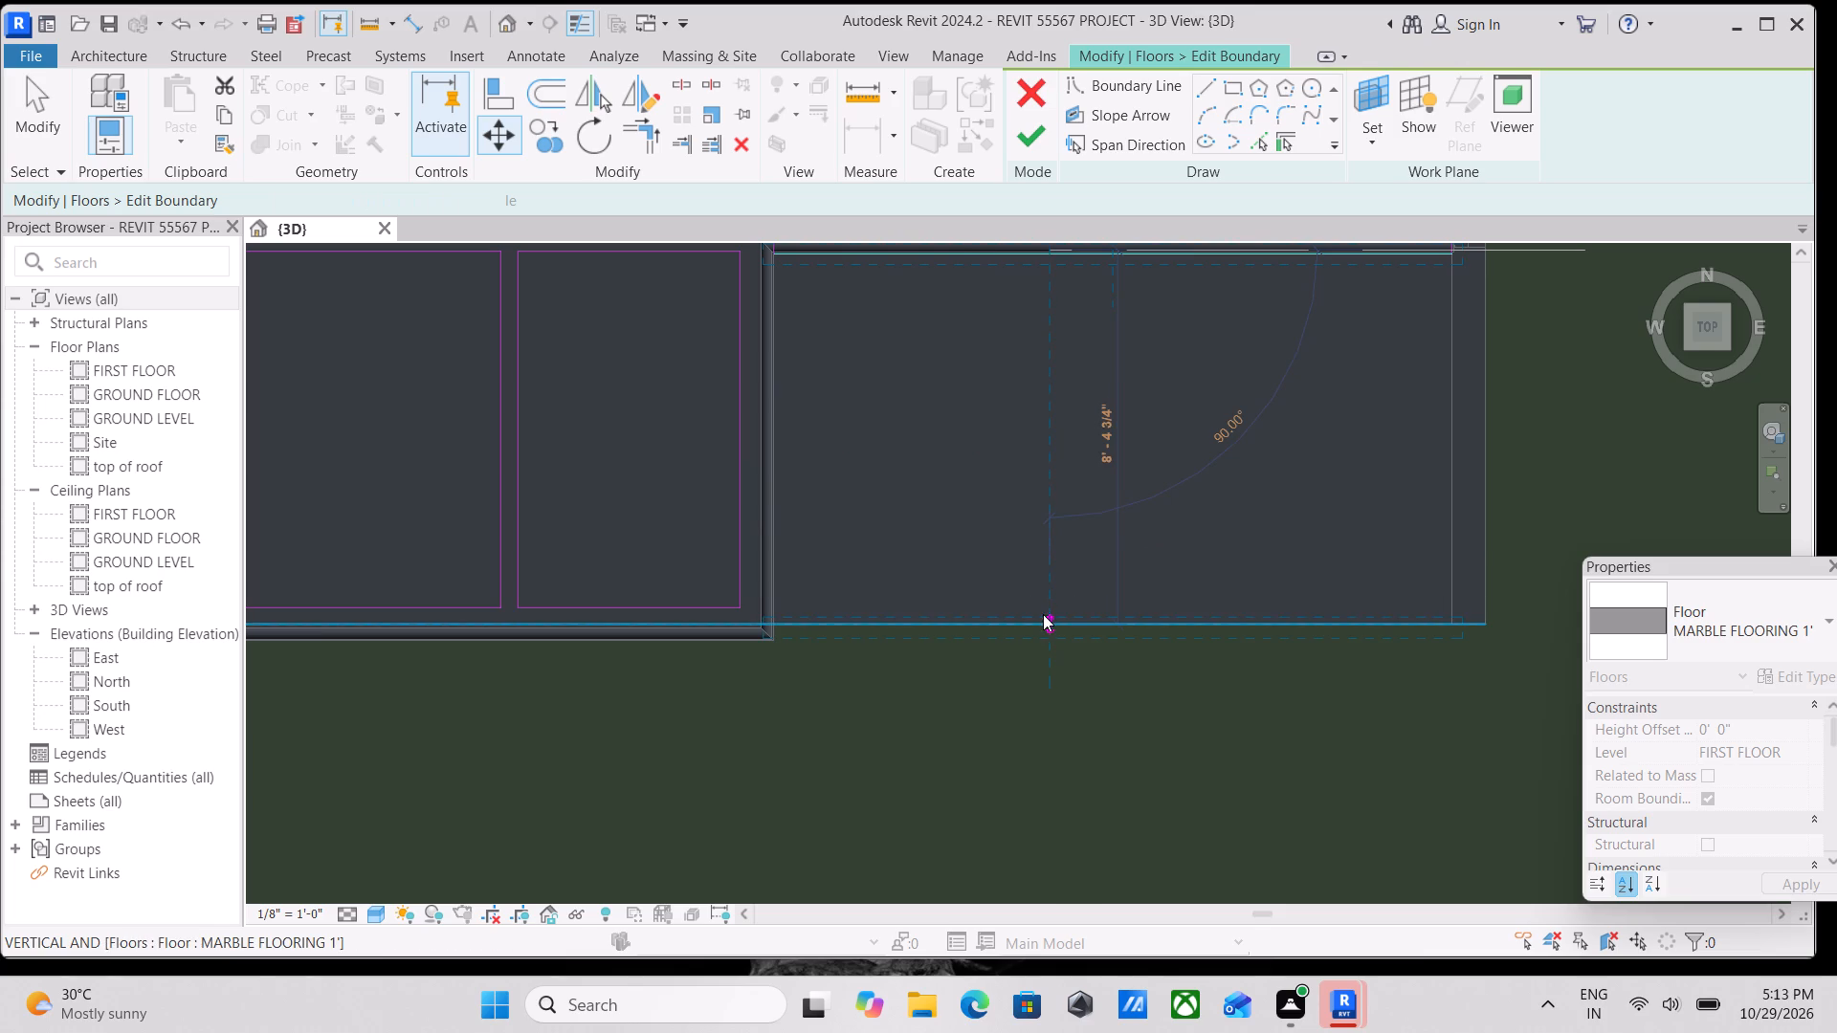
left_click(1021, 137)
scroll(1234, 554, "down", 3)
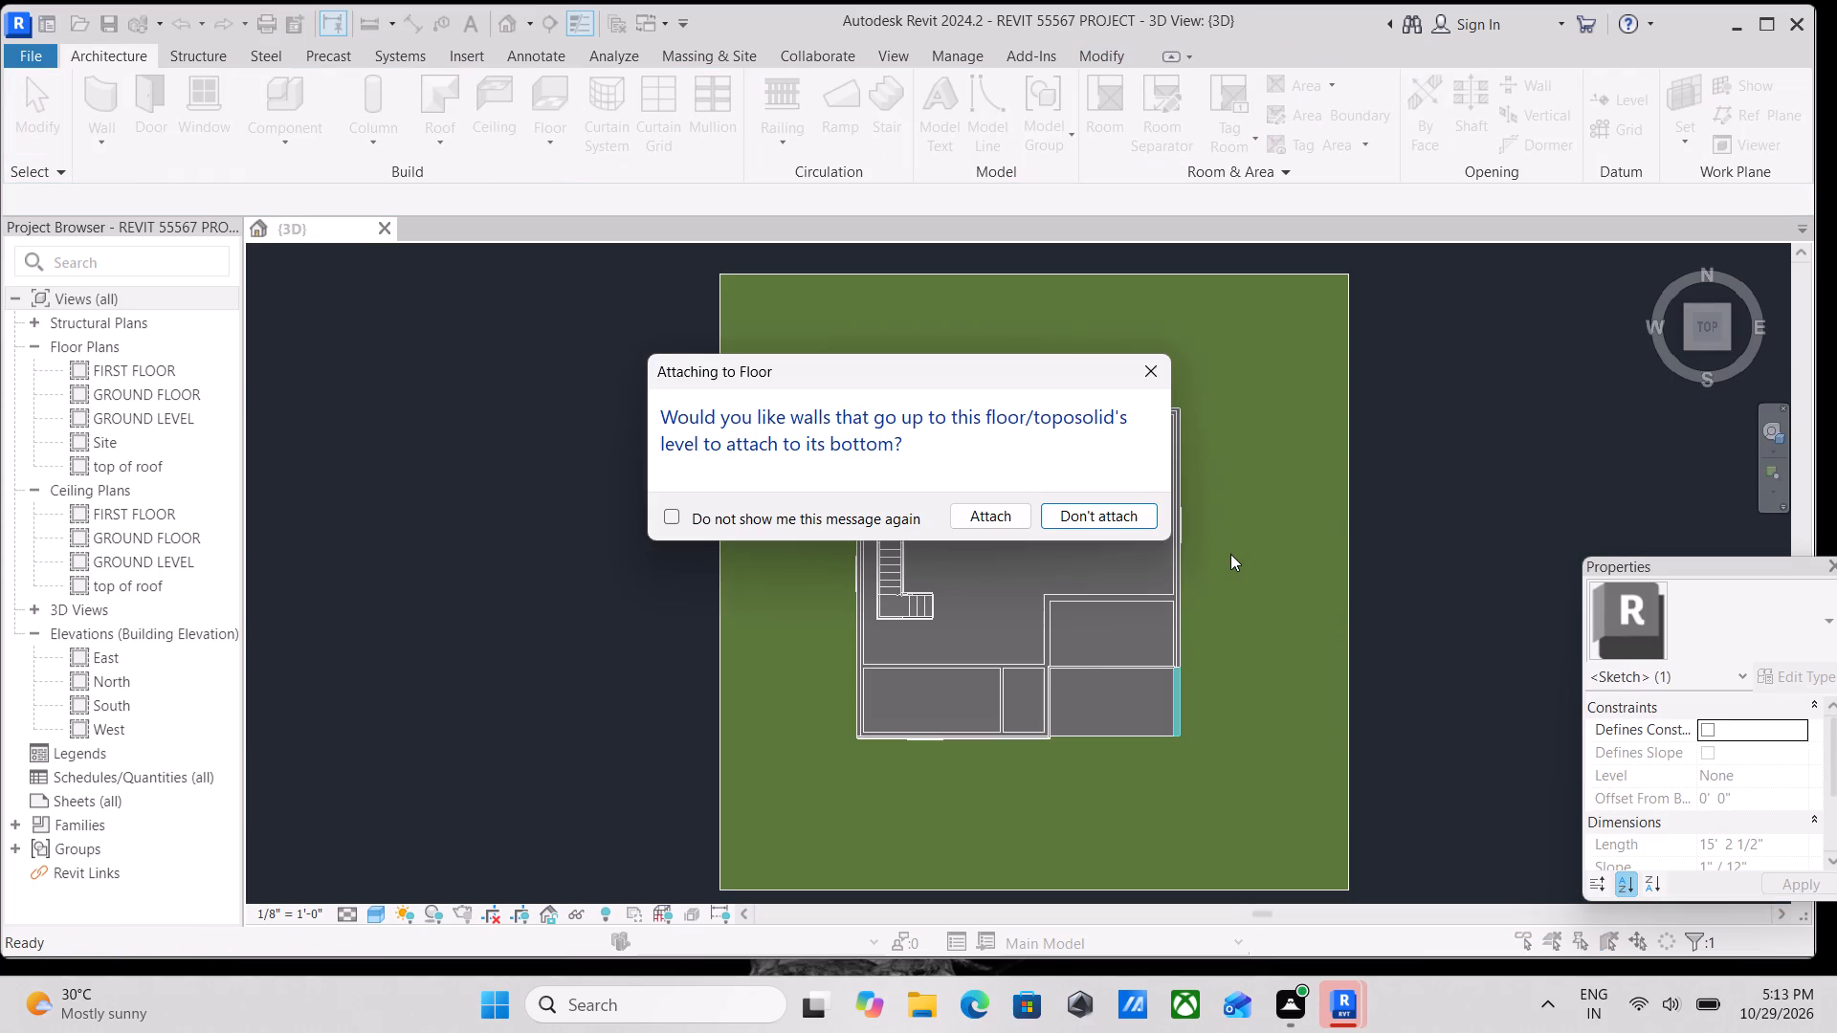
middle_click(1078, 662, "shift")
left_click(1101, 522)
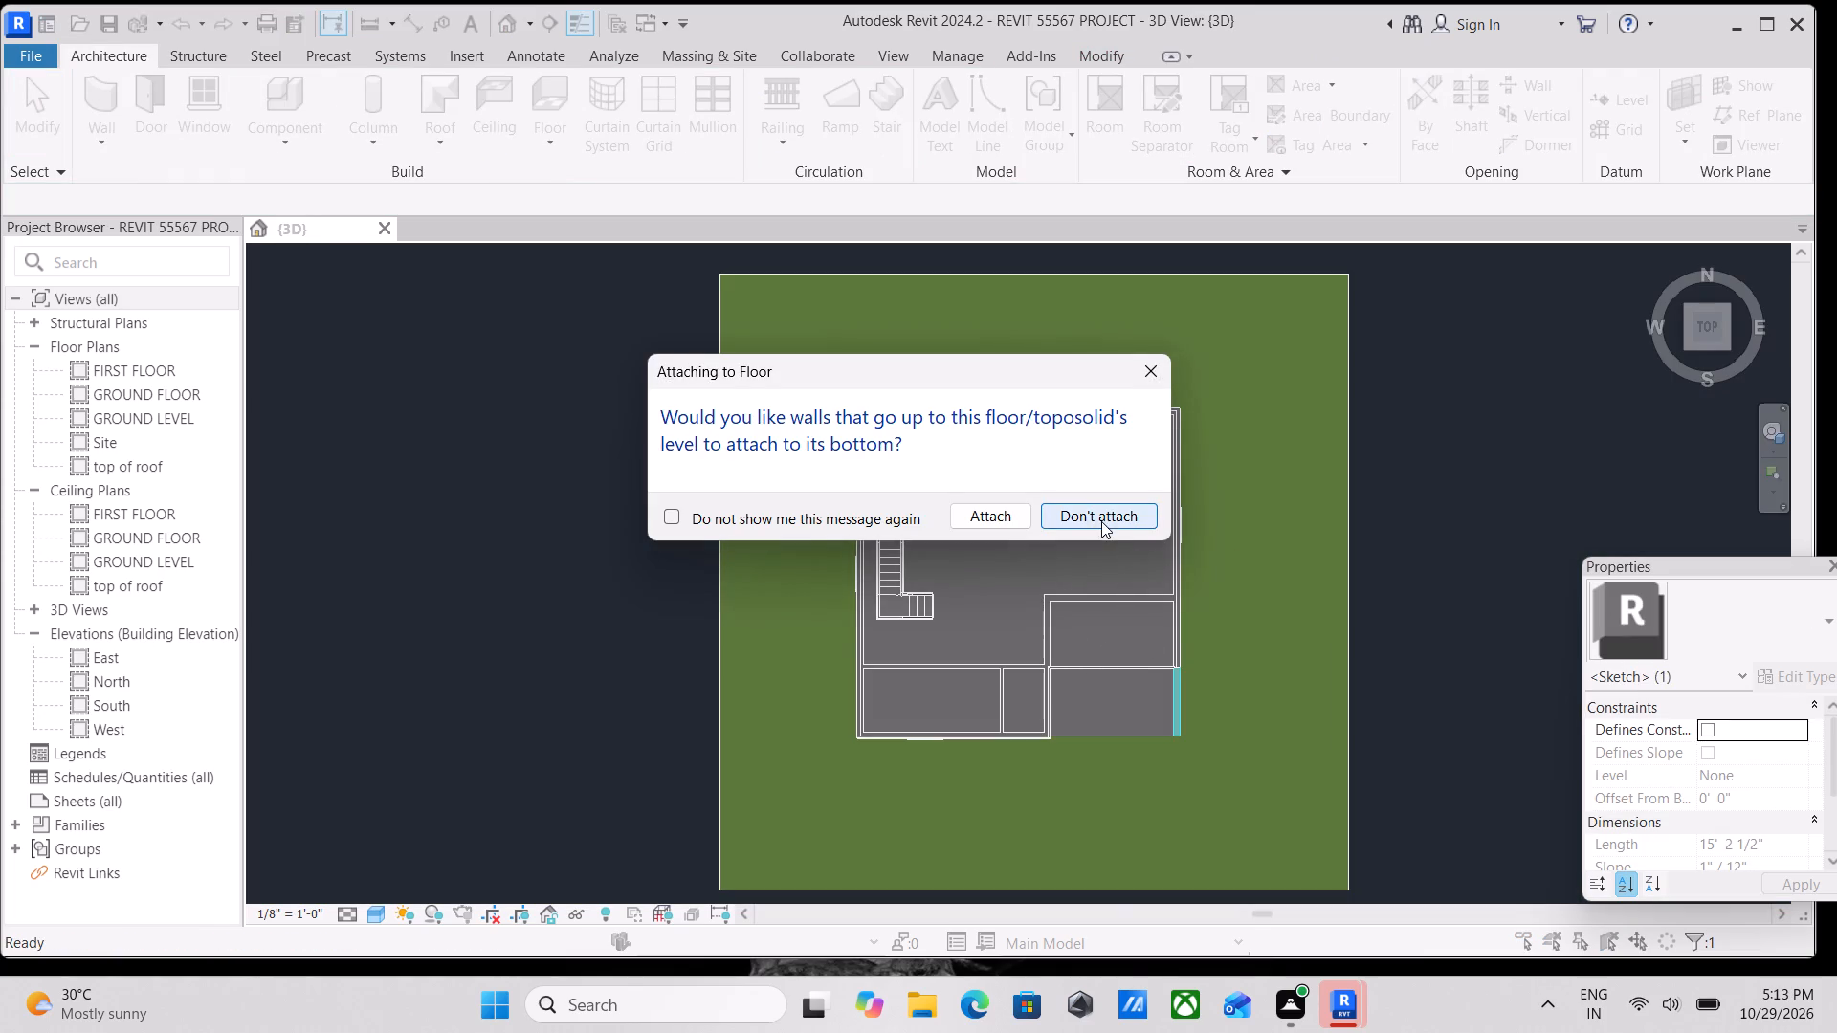
middle_click_drag(1100, 659, 1279, 348, "shift")
scroll(1113, 484, "down", 1, "shift")
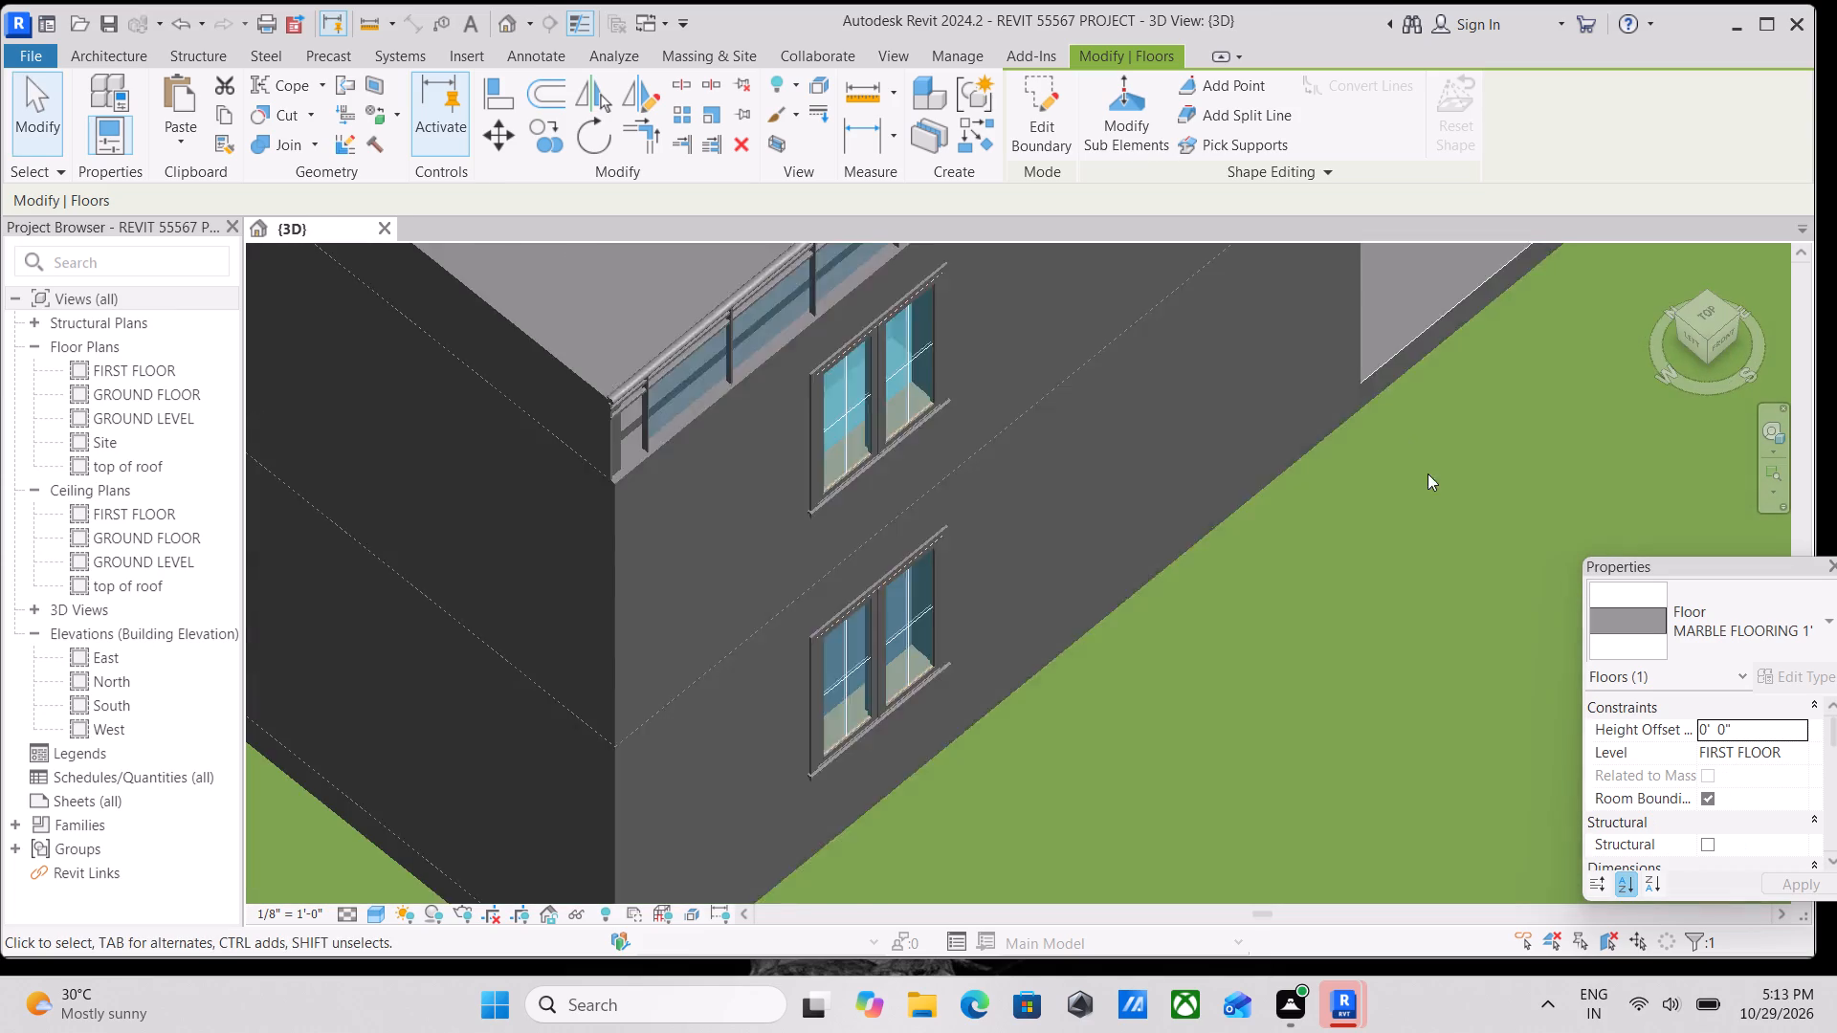
Delete the Glass Panel - Bottom Fill railing along the front edge of the top of the roof.
scroll(1309, 477, "down", 1)
middle_click_drag(1293, 483, 1004, 761)
scroll(1003, 769, "up", 1)
scroll(1283, 563, "down", 3)
middle_click_drag(1283, 563, 765, 963)
scroll(1183, 548, "down", 1)
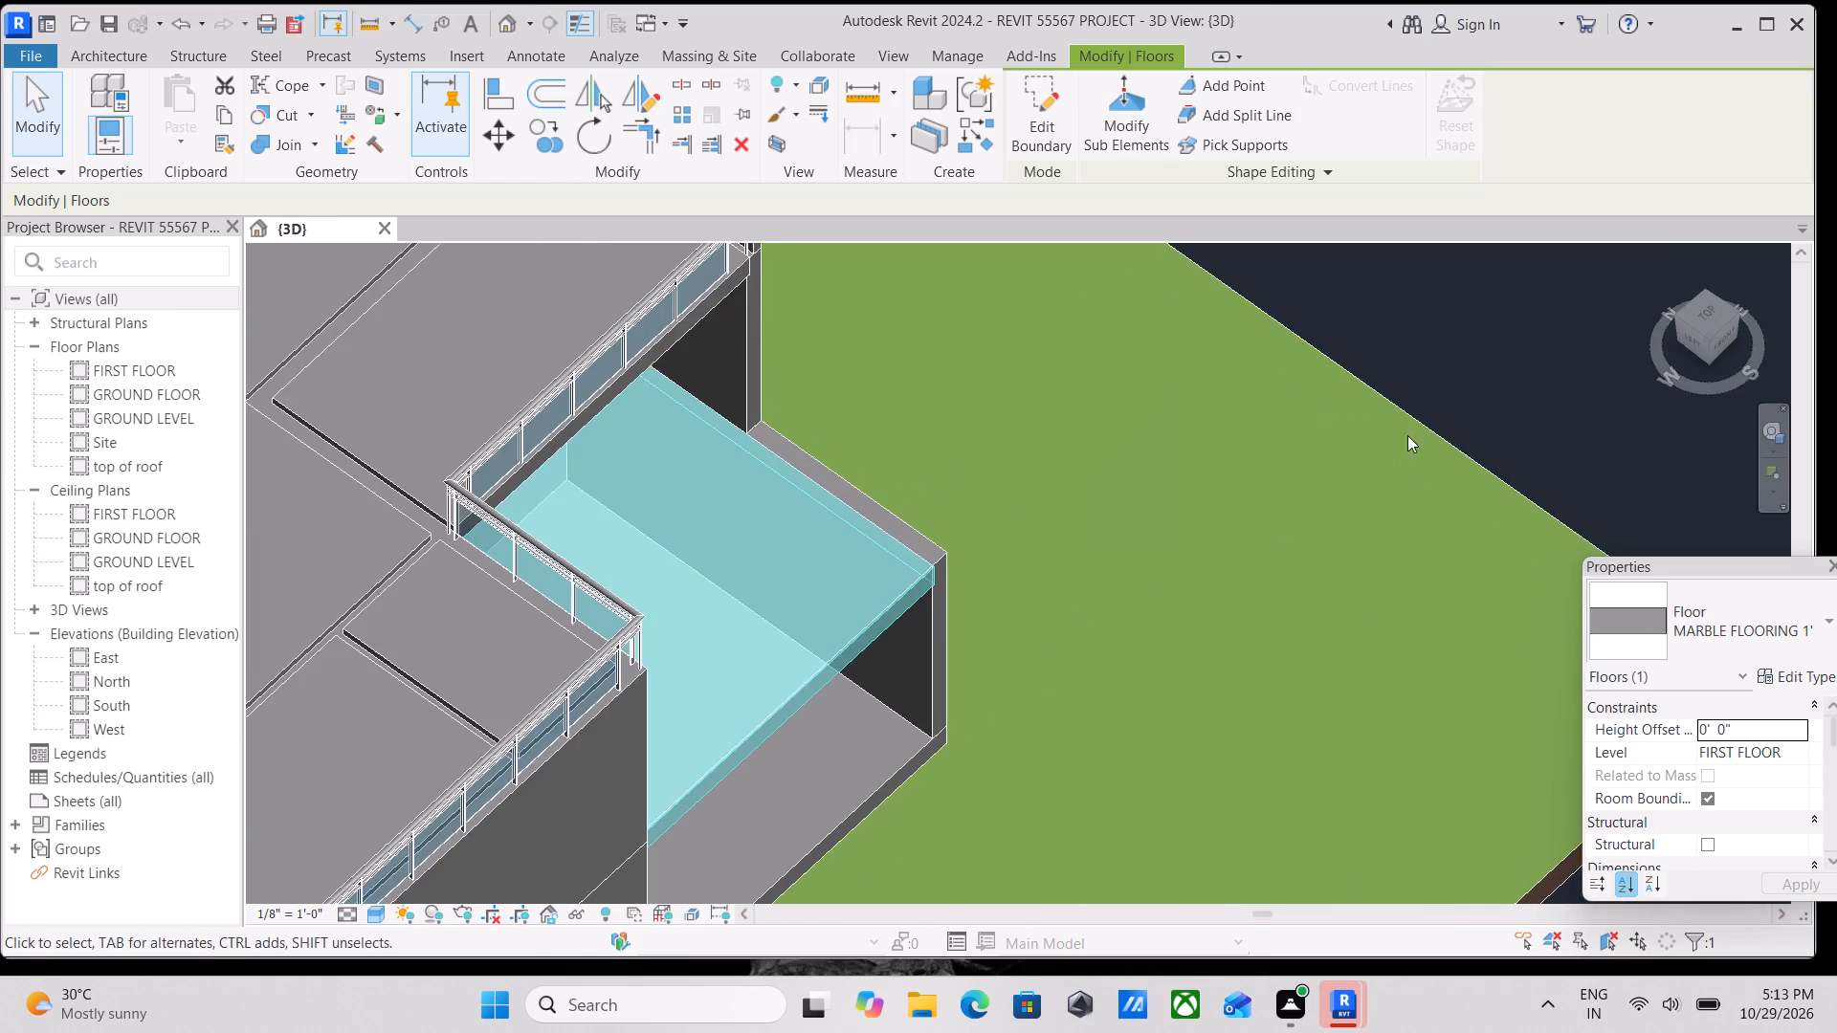
left_click(1739, 316)
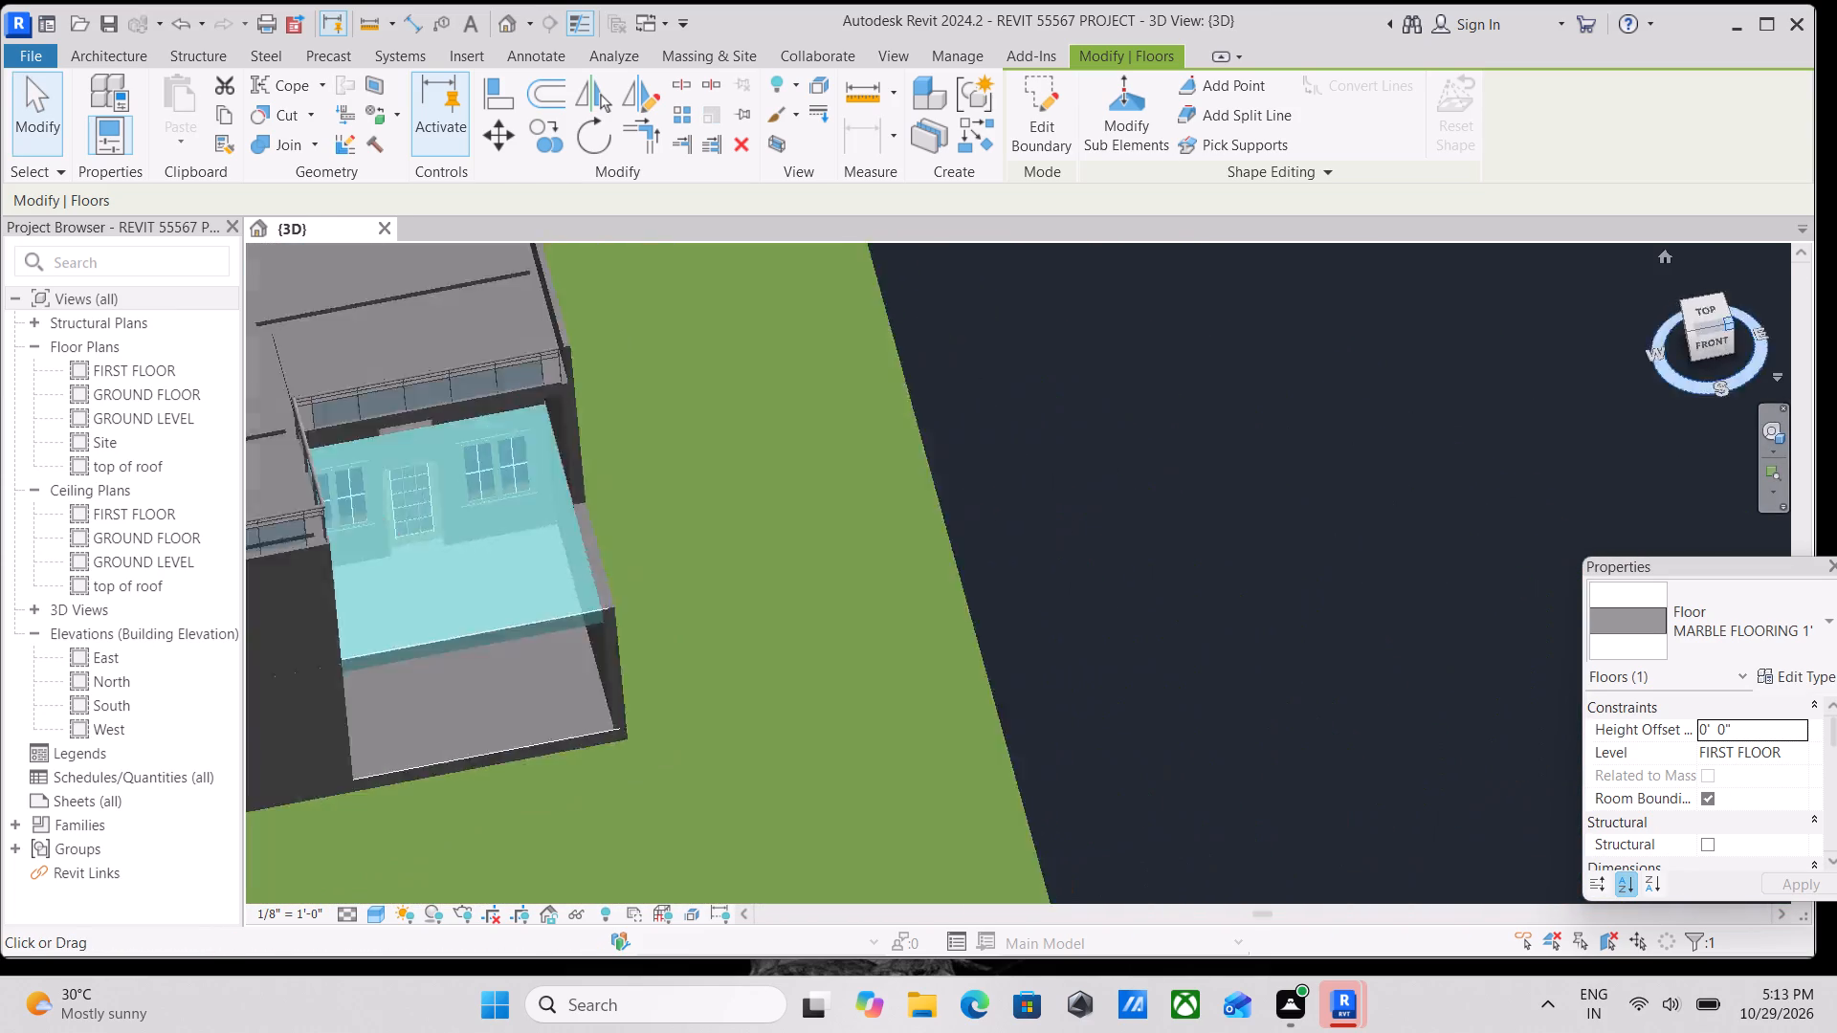
middle_click_drag(970, 380, 1246, 361)
scroll(951, 552, "up", 7)
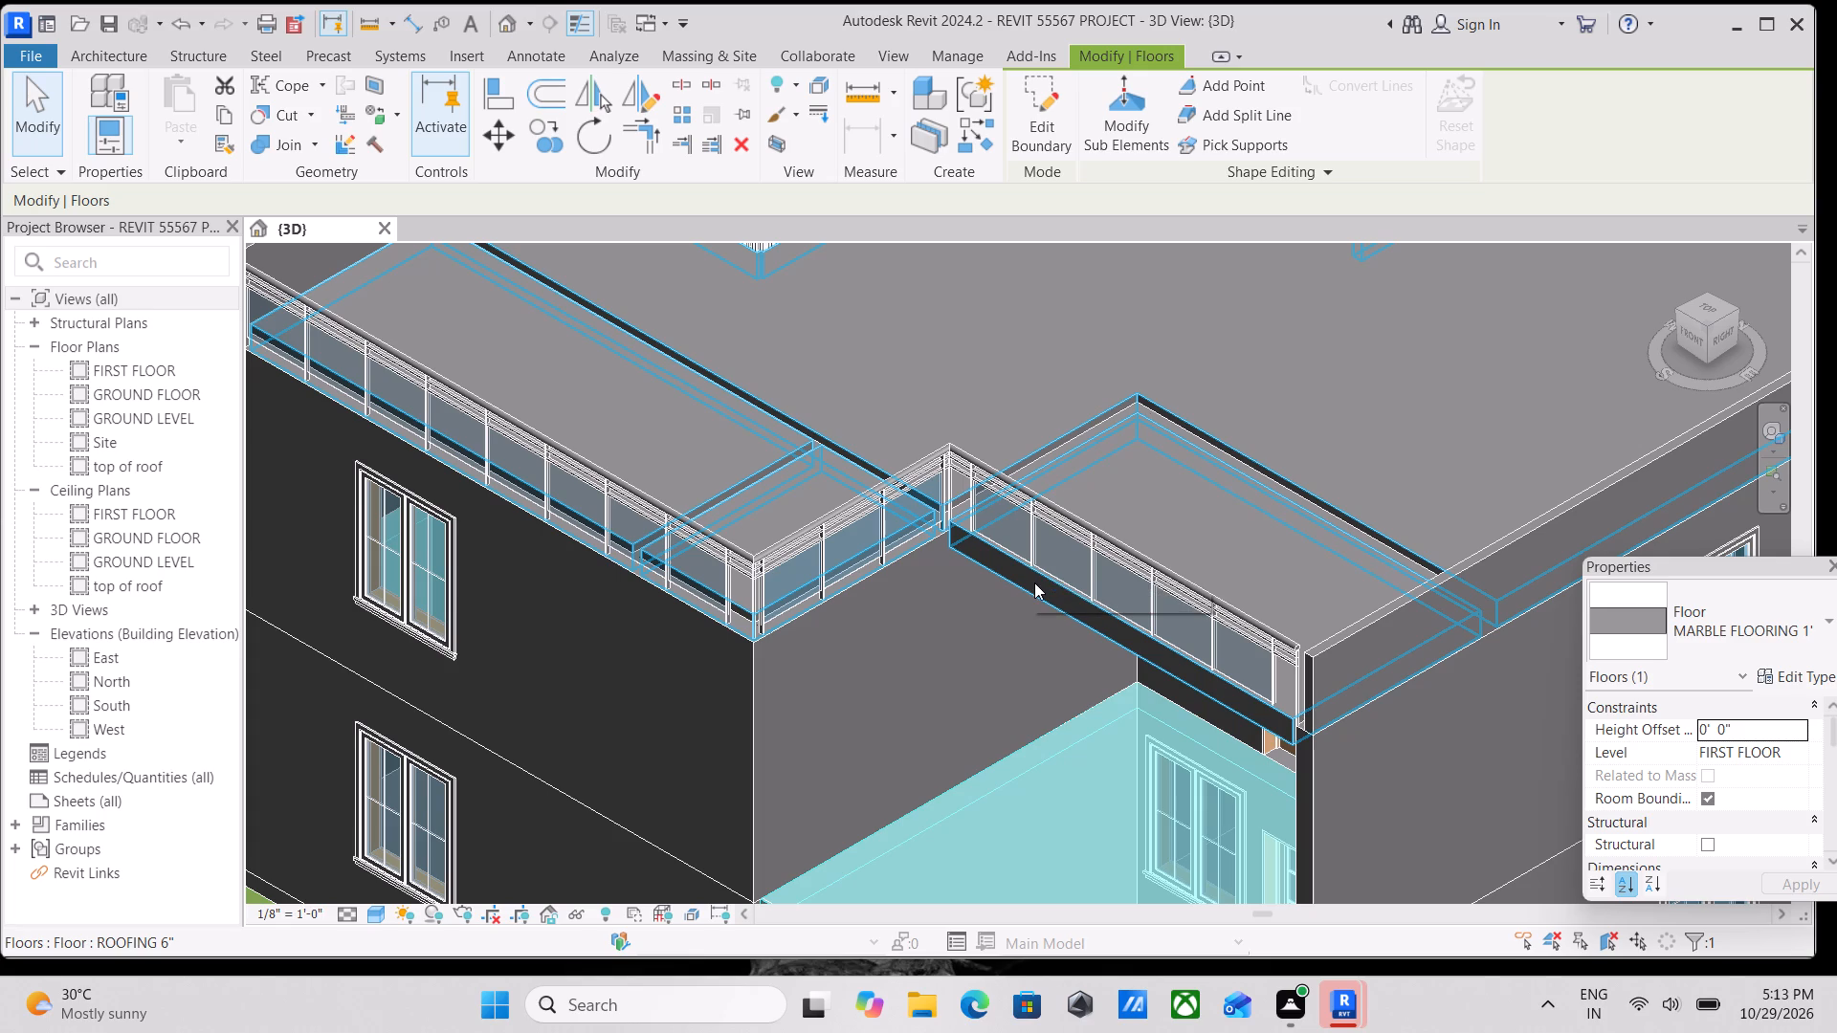
middle_click_drag(1029, 544, 1098, 453)
scroll(1029, 544, "down", 1)
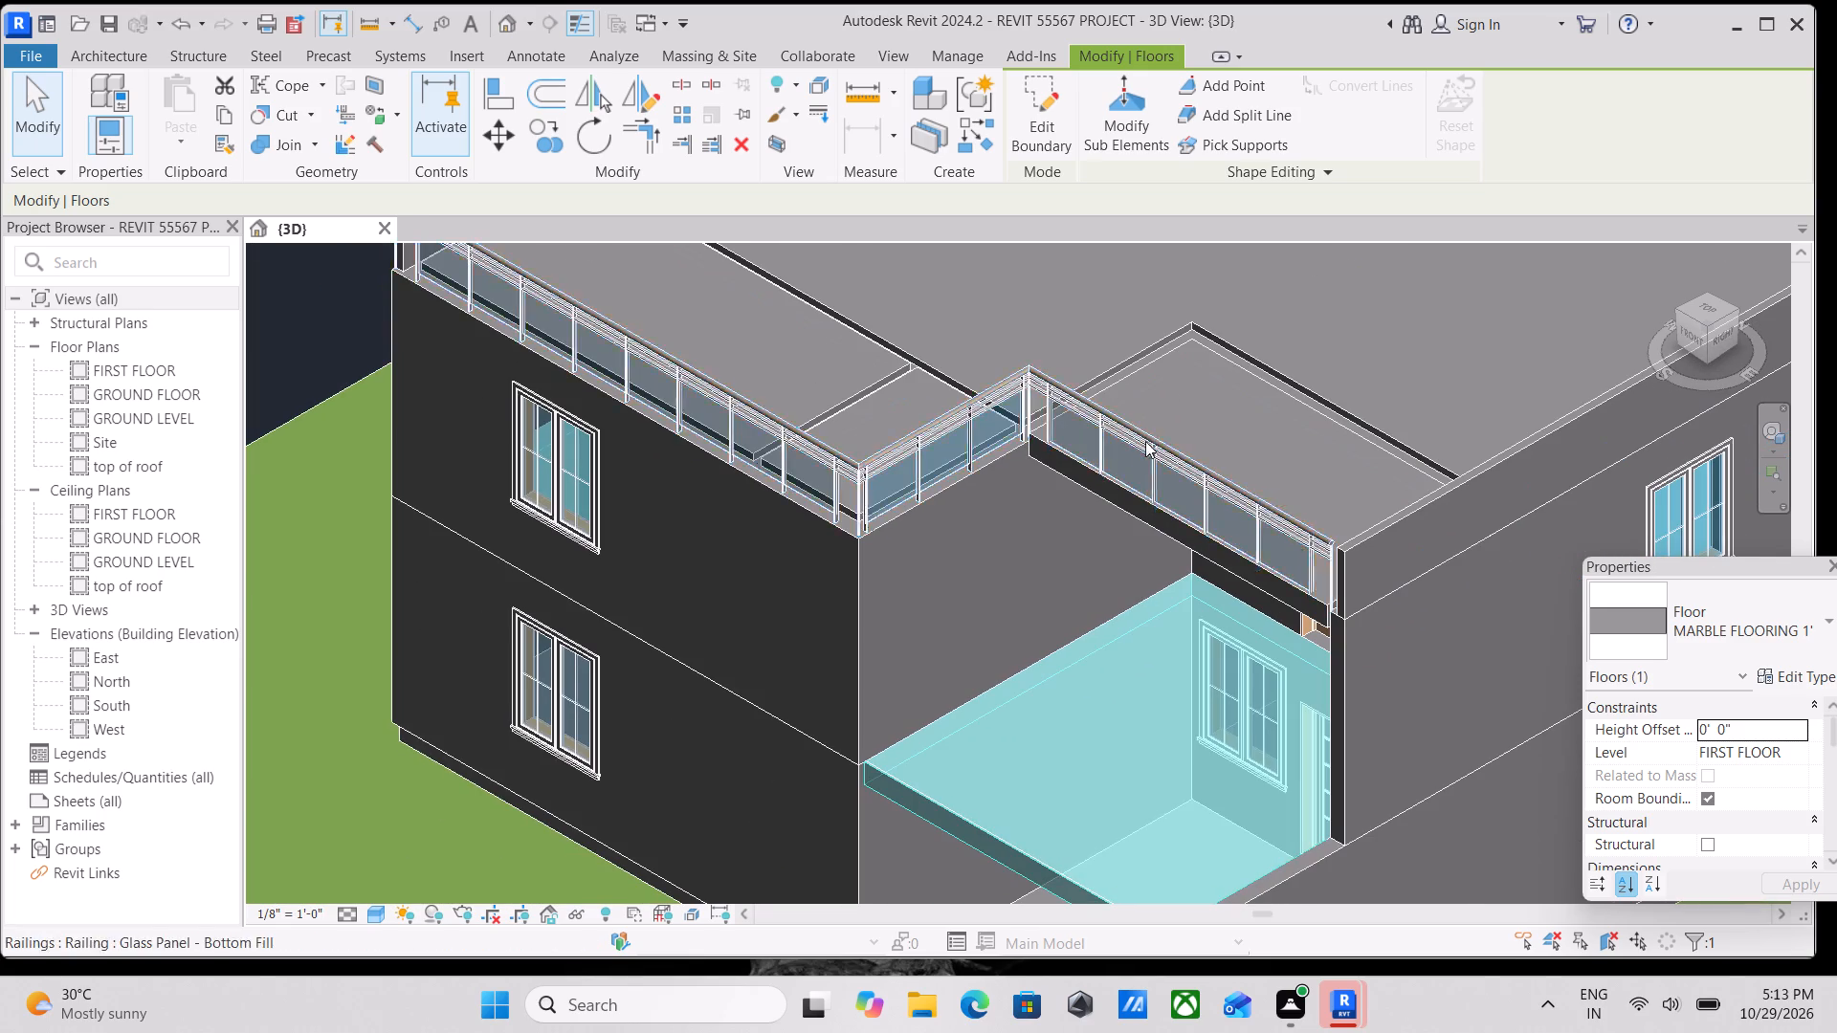
left_click(1144, 442)
right_click(1144, 442)
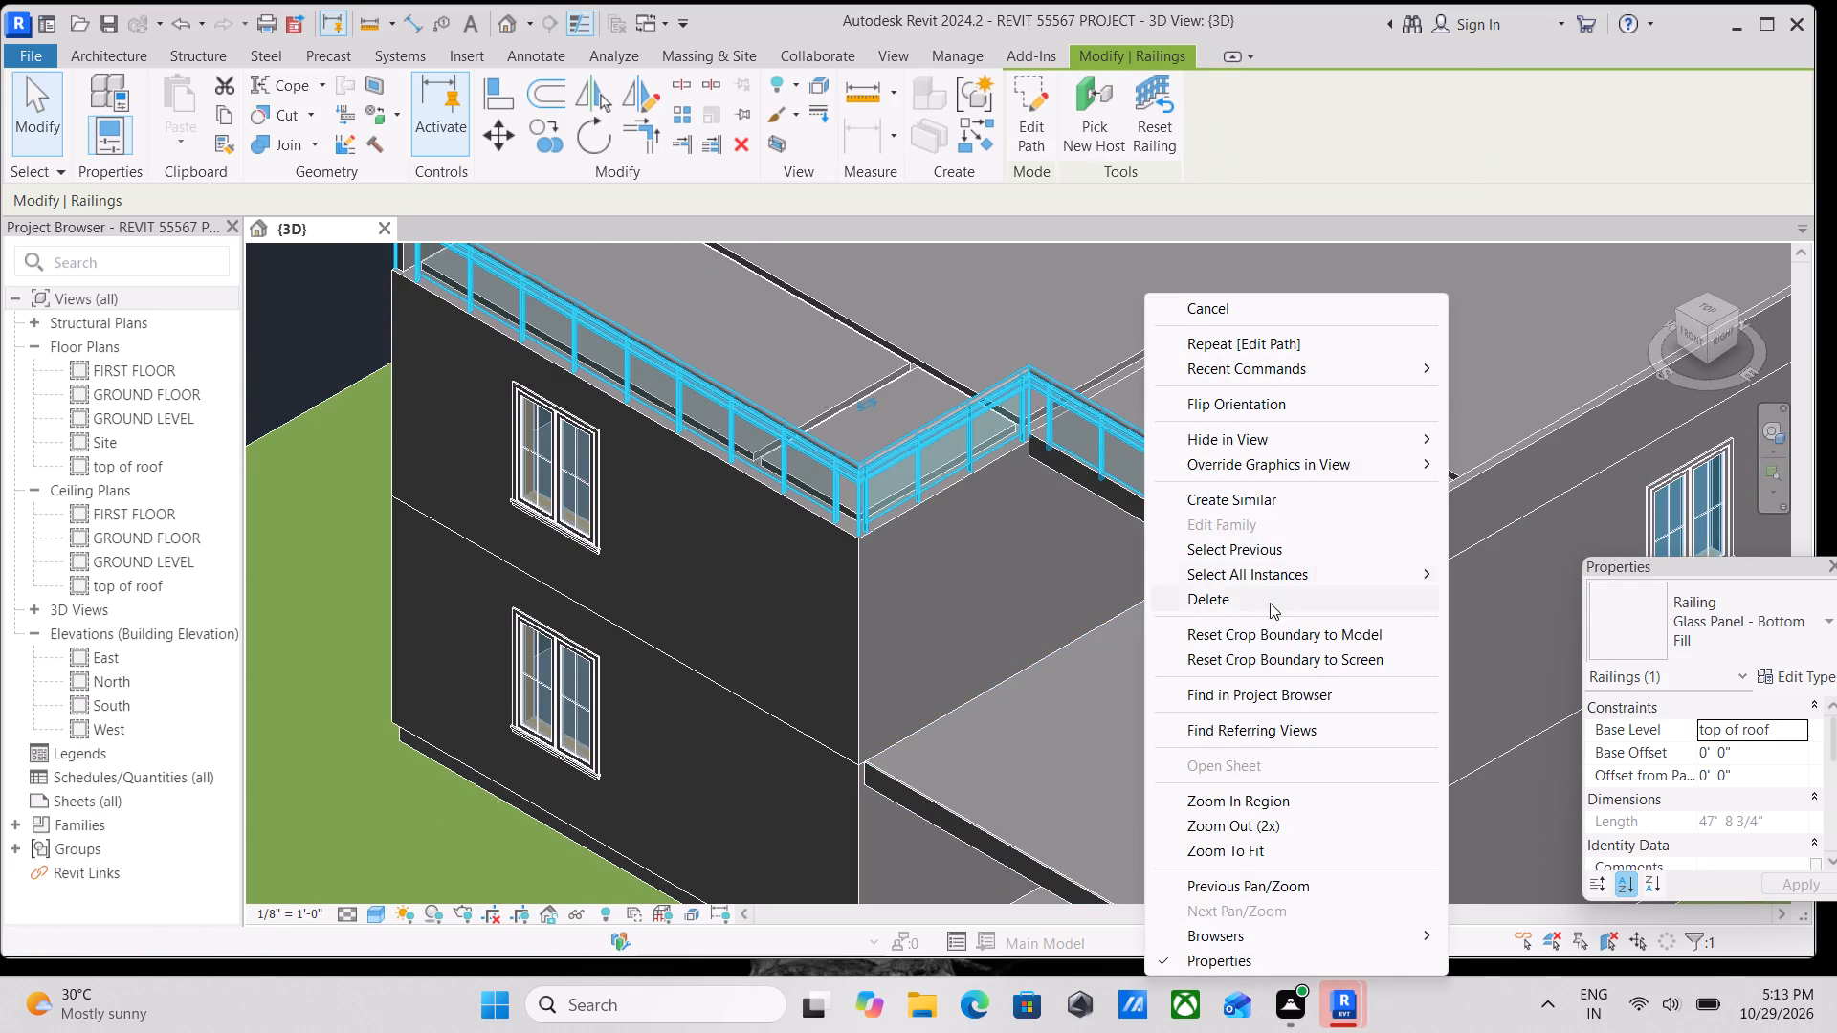
left_click(1246, 607)
Open the boundary sketch of the ROOFING 6" slab on the top of roof level for editing, seen in plan from above.
middle_click_drag(1106, 475, 1169, 599)
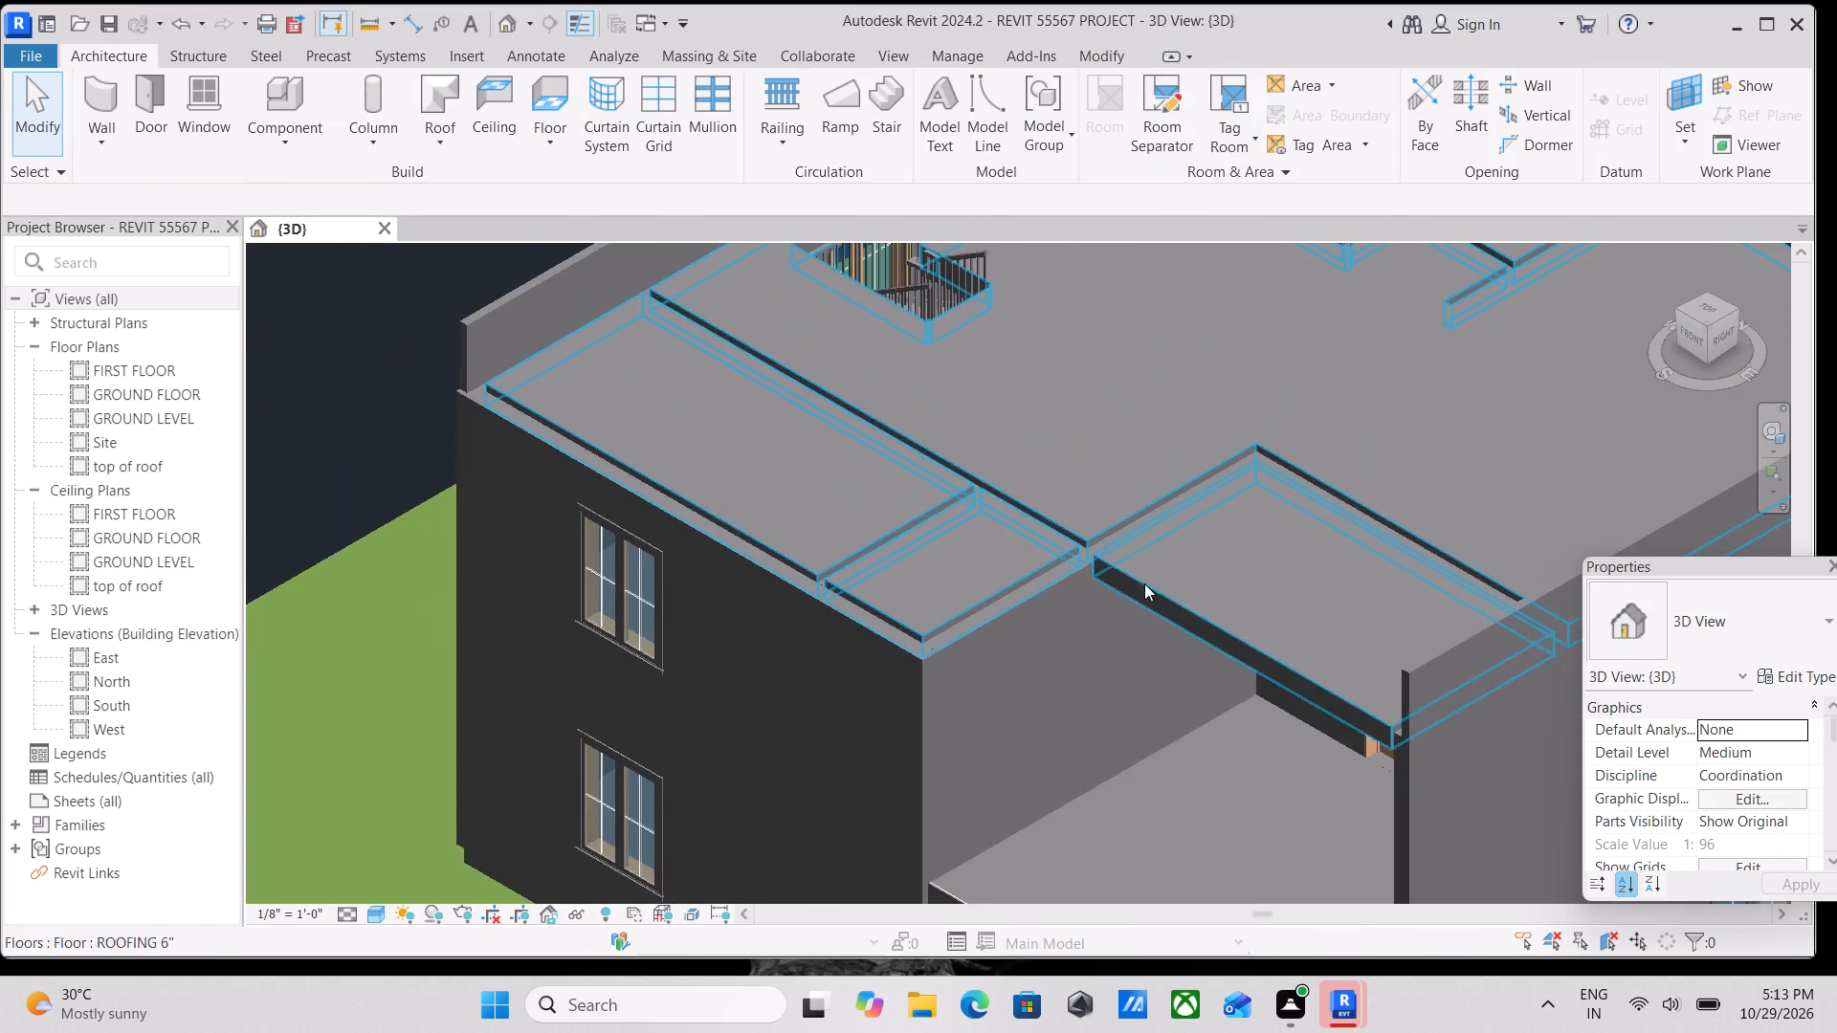
left_click(1107, 522)
scroll(1107, 522, "down", 1)
middle_click_drag(1107, 522, 1122, 566)
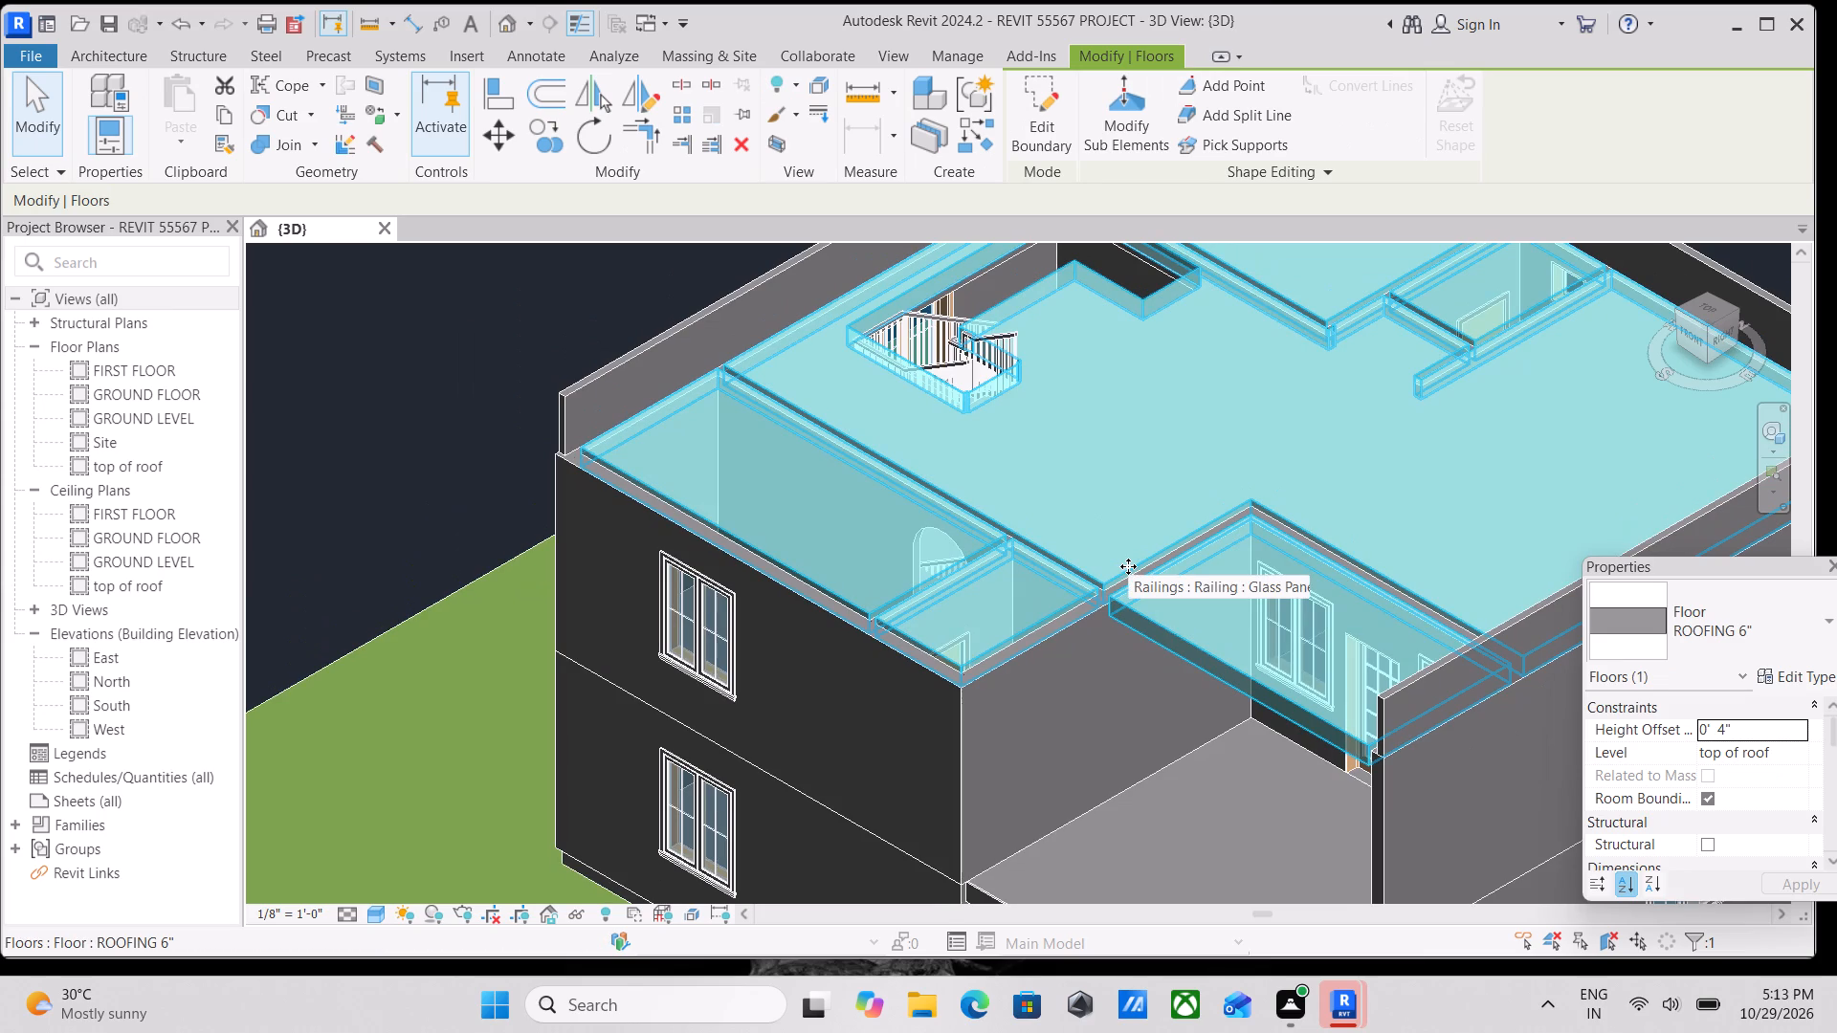
key("Escape")
scroll(1128, 566, "down", 1)
middle_click_drag(1128, 566, 1168, 547)
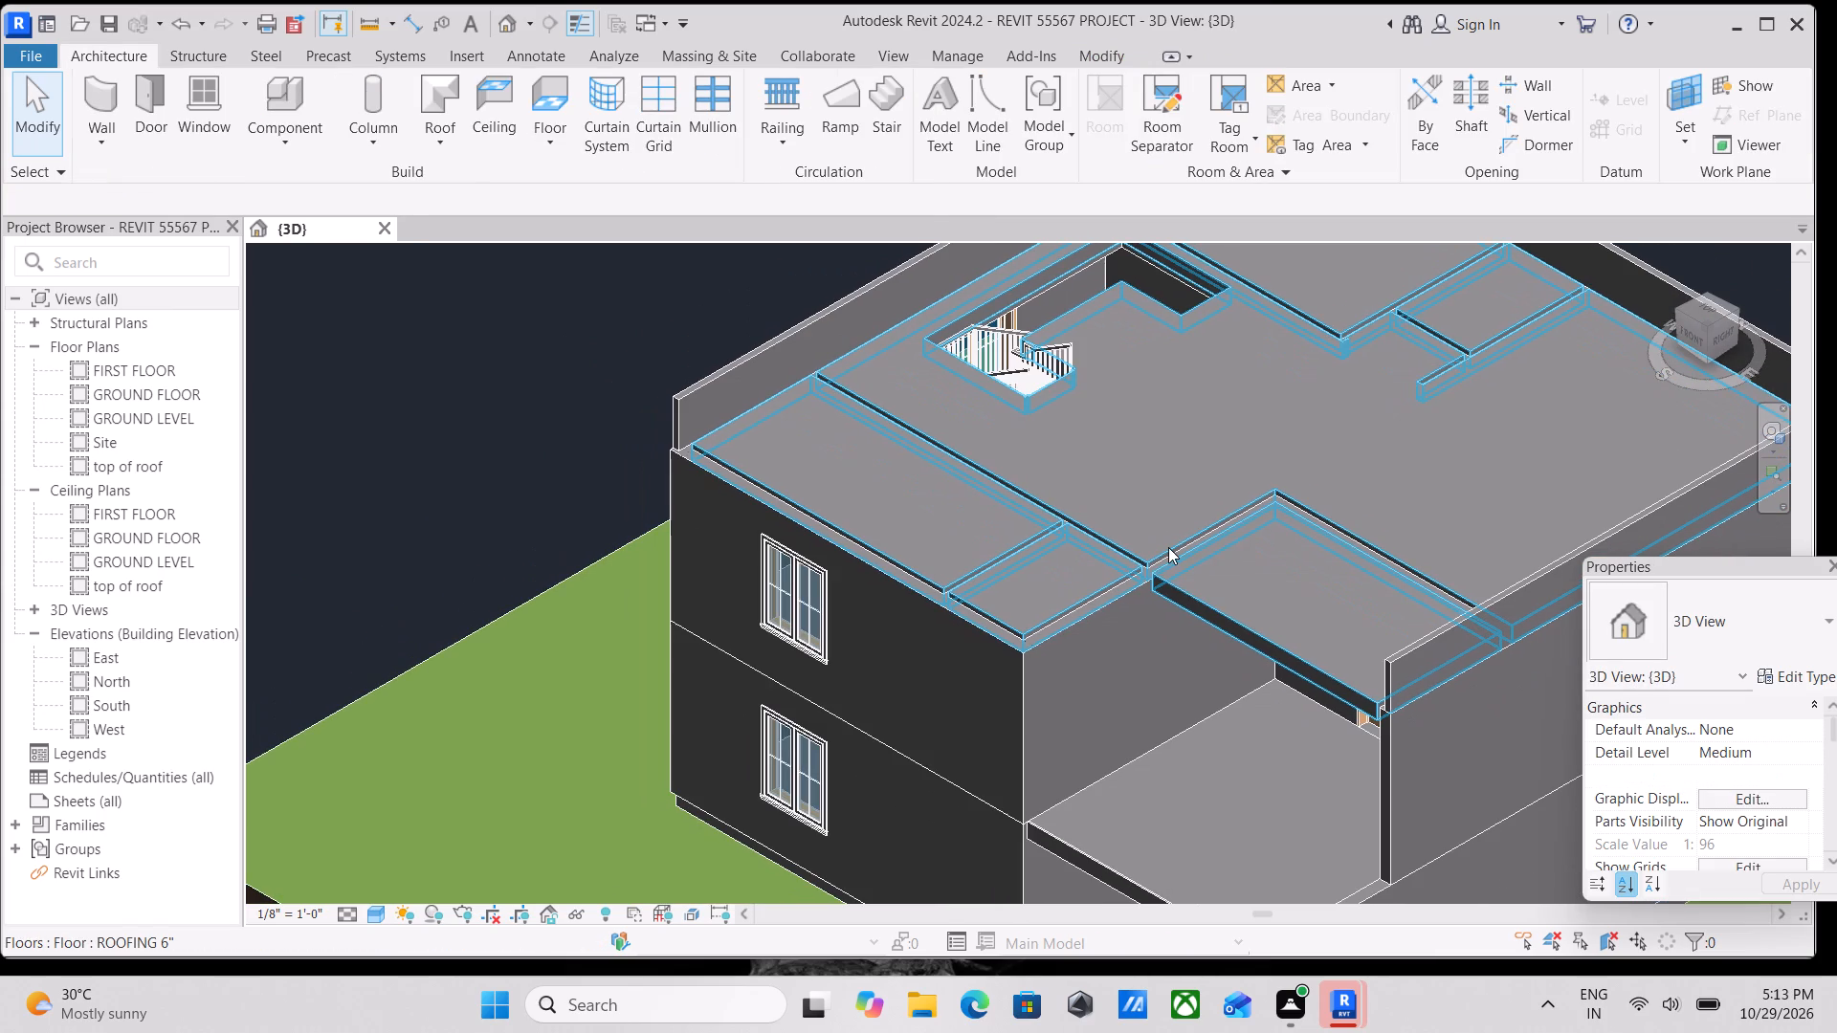
middle_click_drag(1162, 575, 1163, 581)
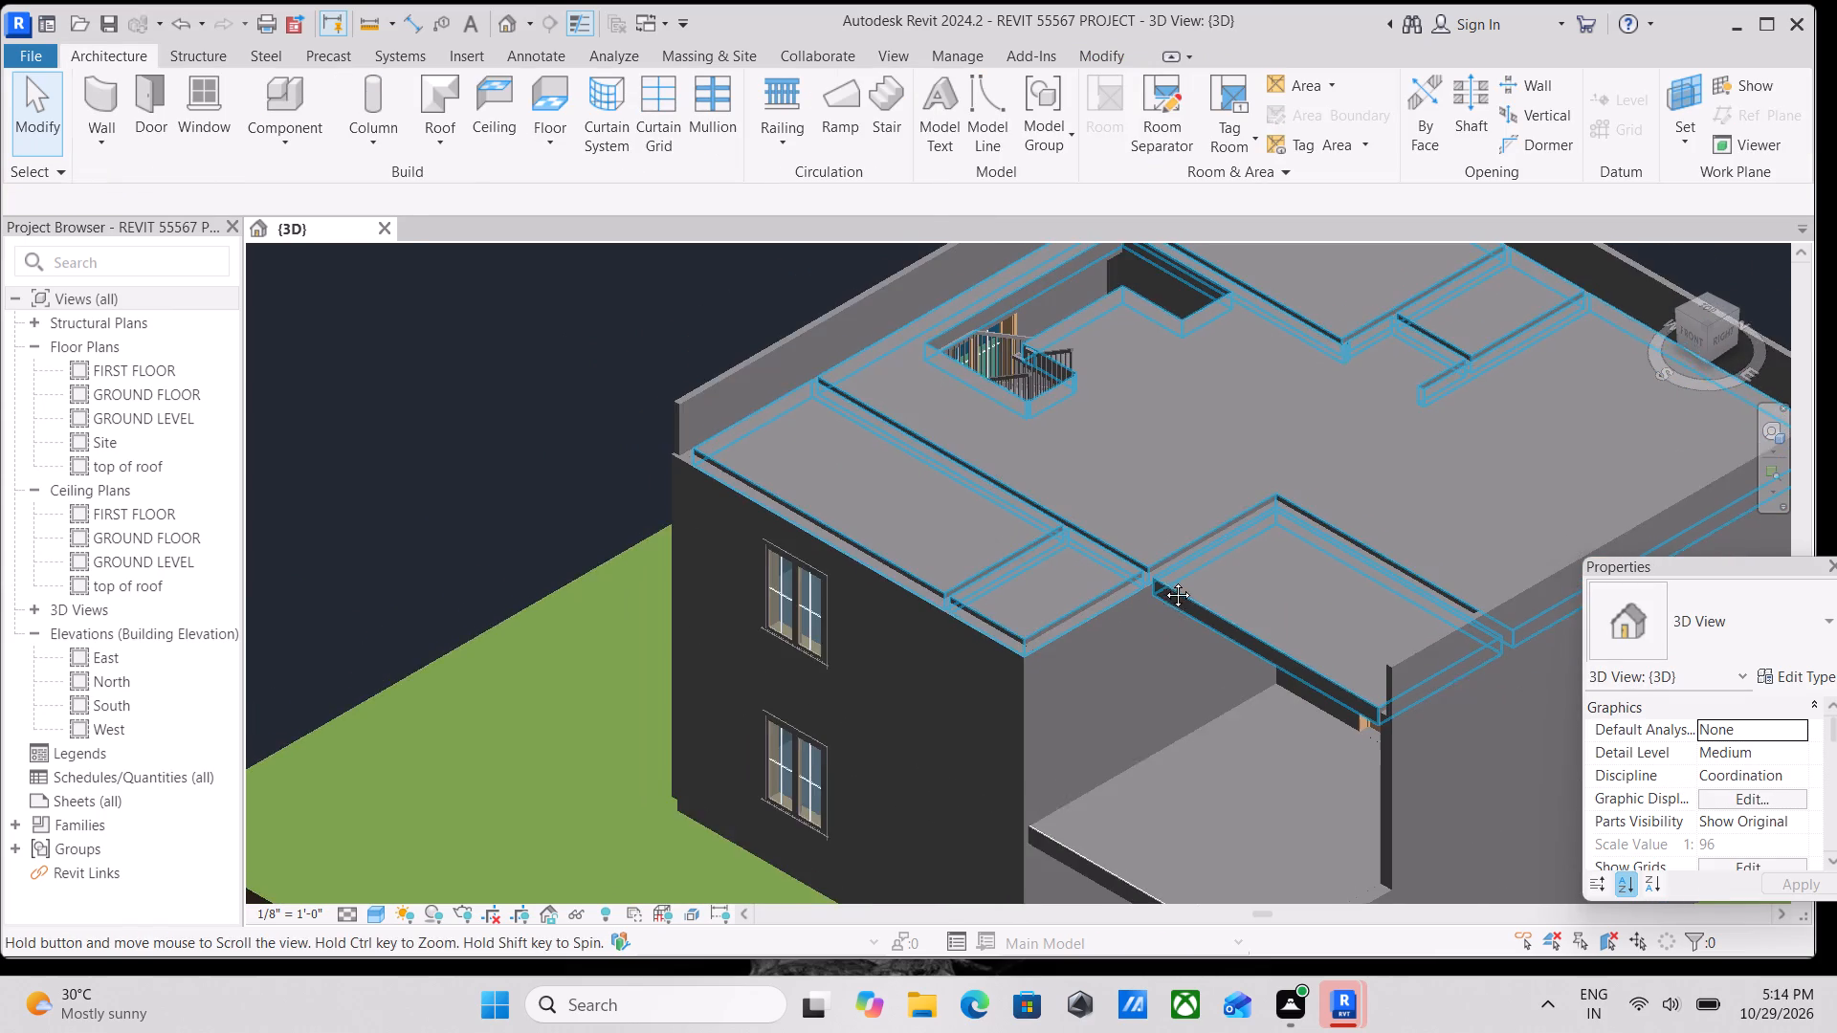
middle_click_drag(1163, 581, 1166, 589)
scroll(1204, 624, "up", 2)
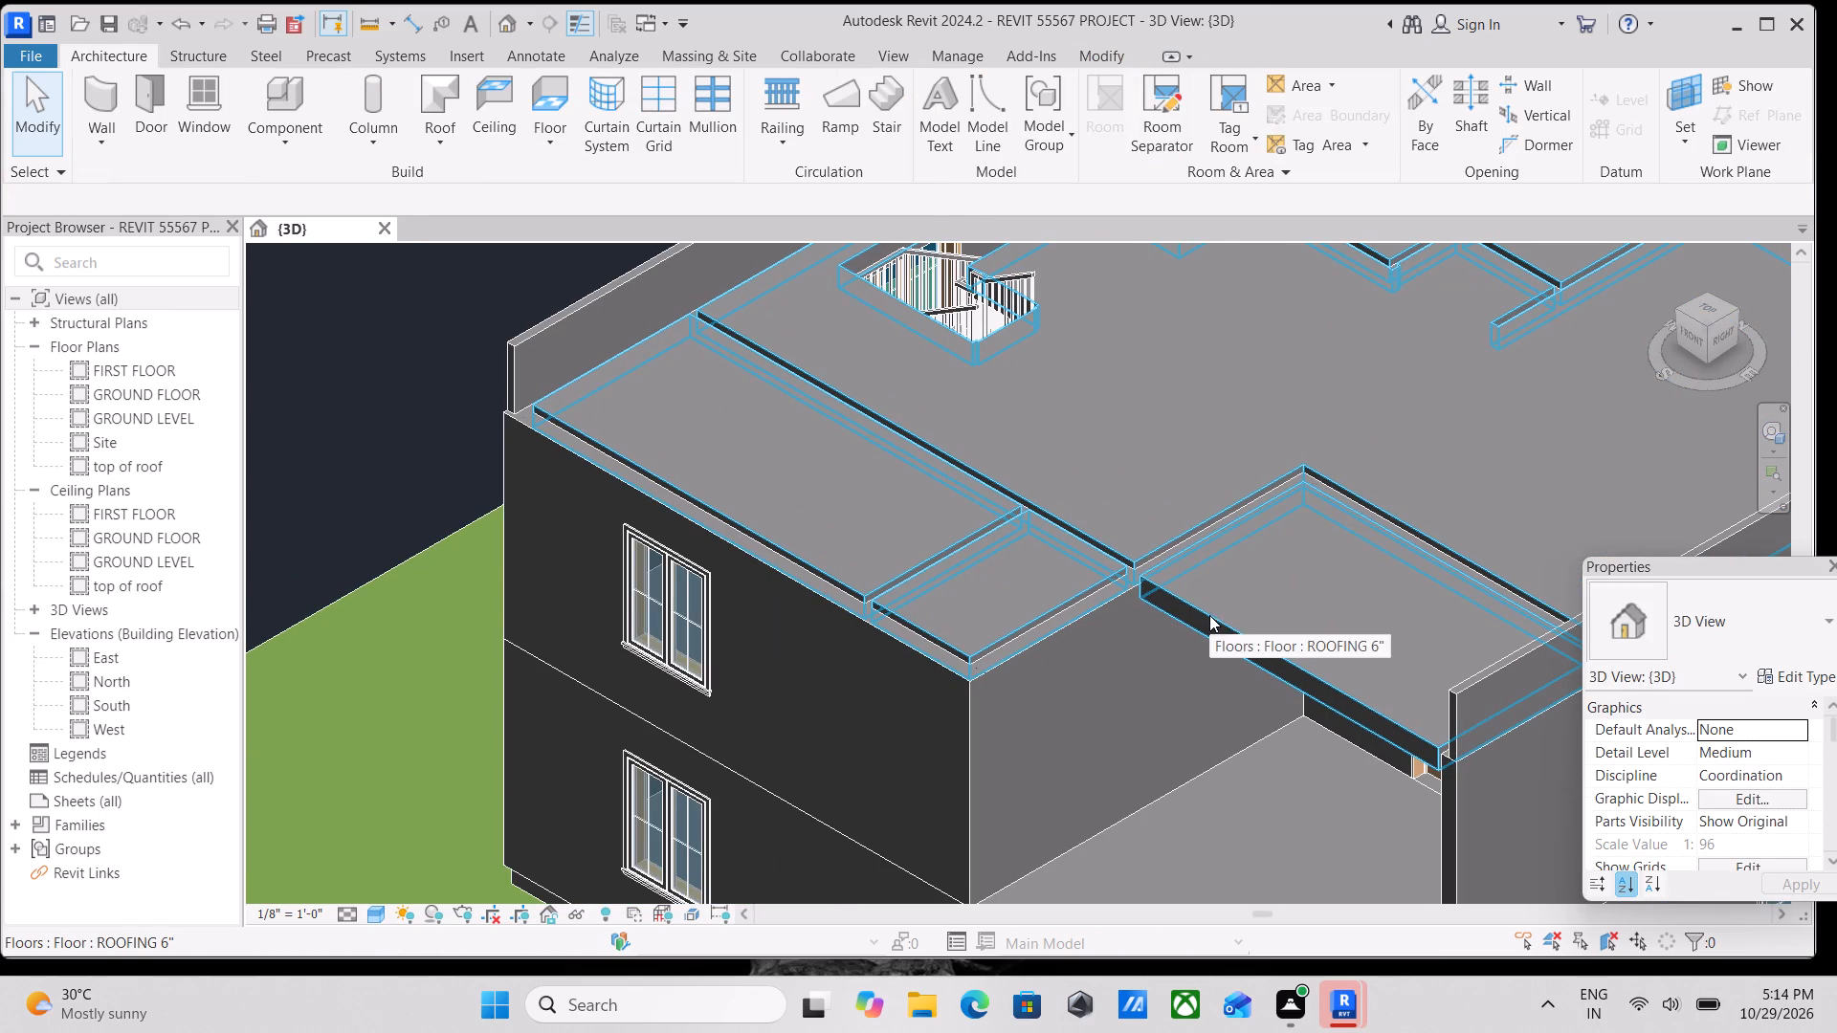
left_click(1209, 615)
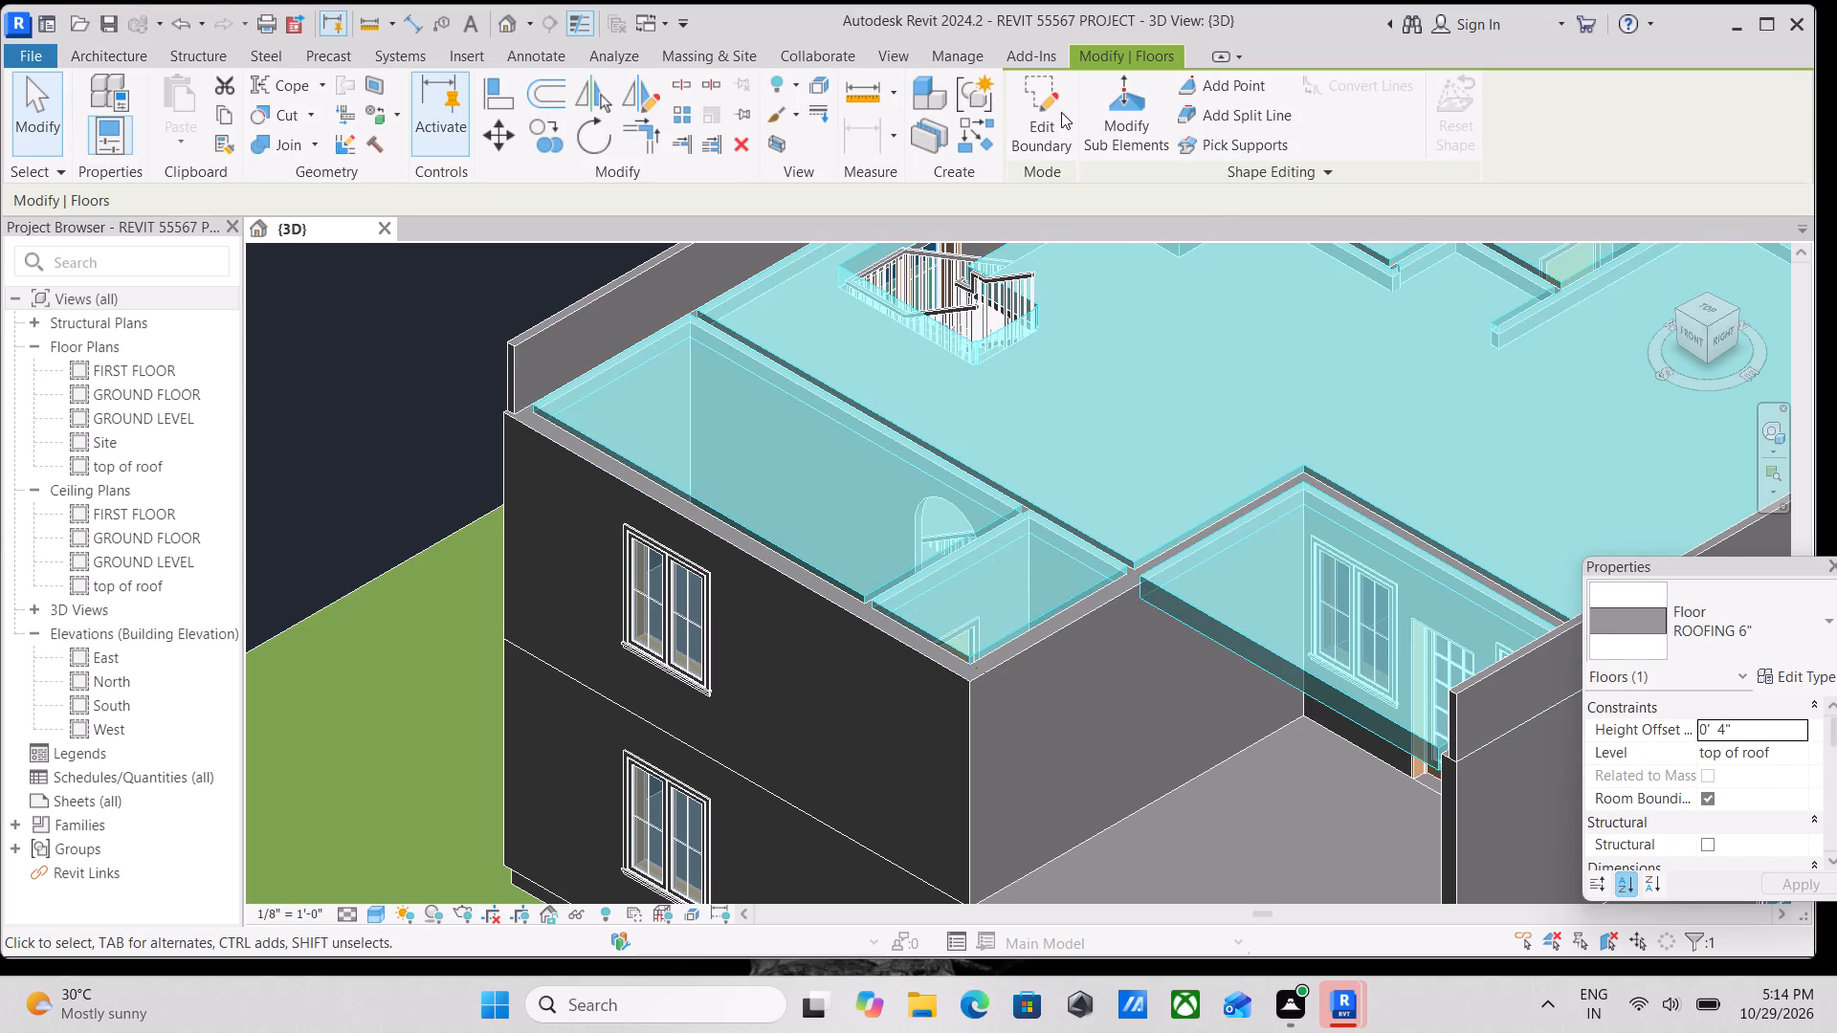
left_click(1033, 116)
scroll(1141, 529, "down", 2)
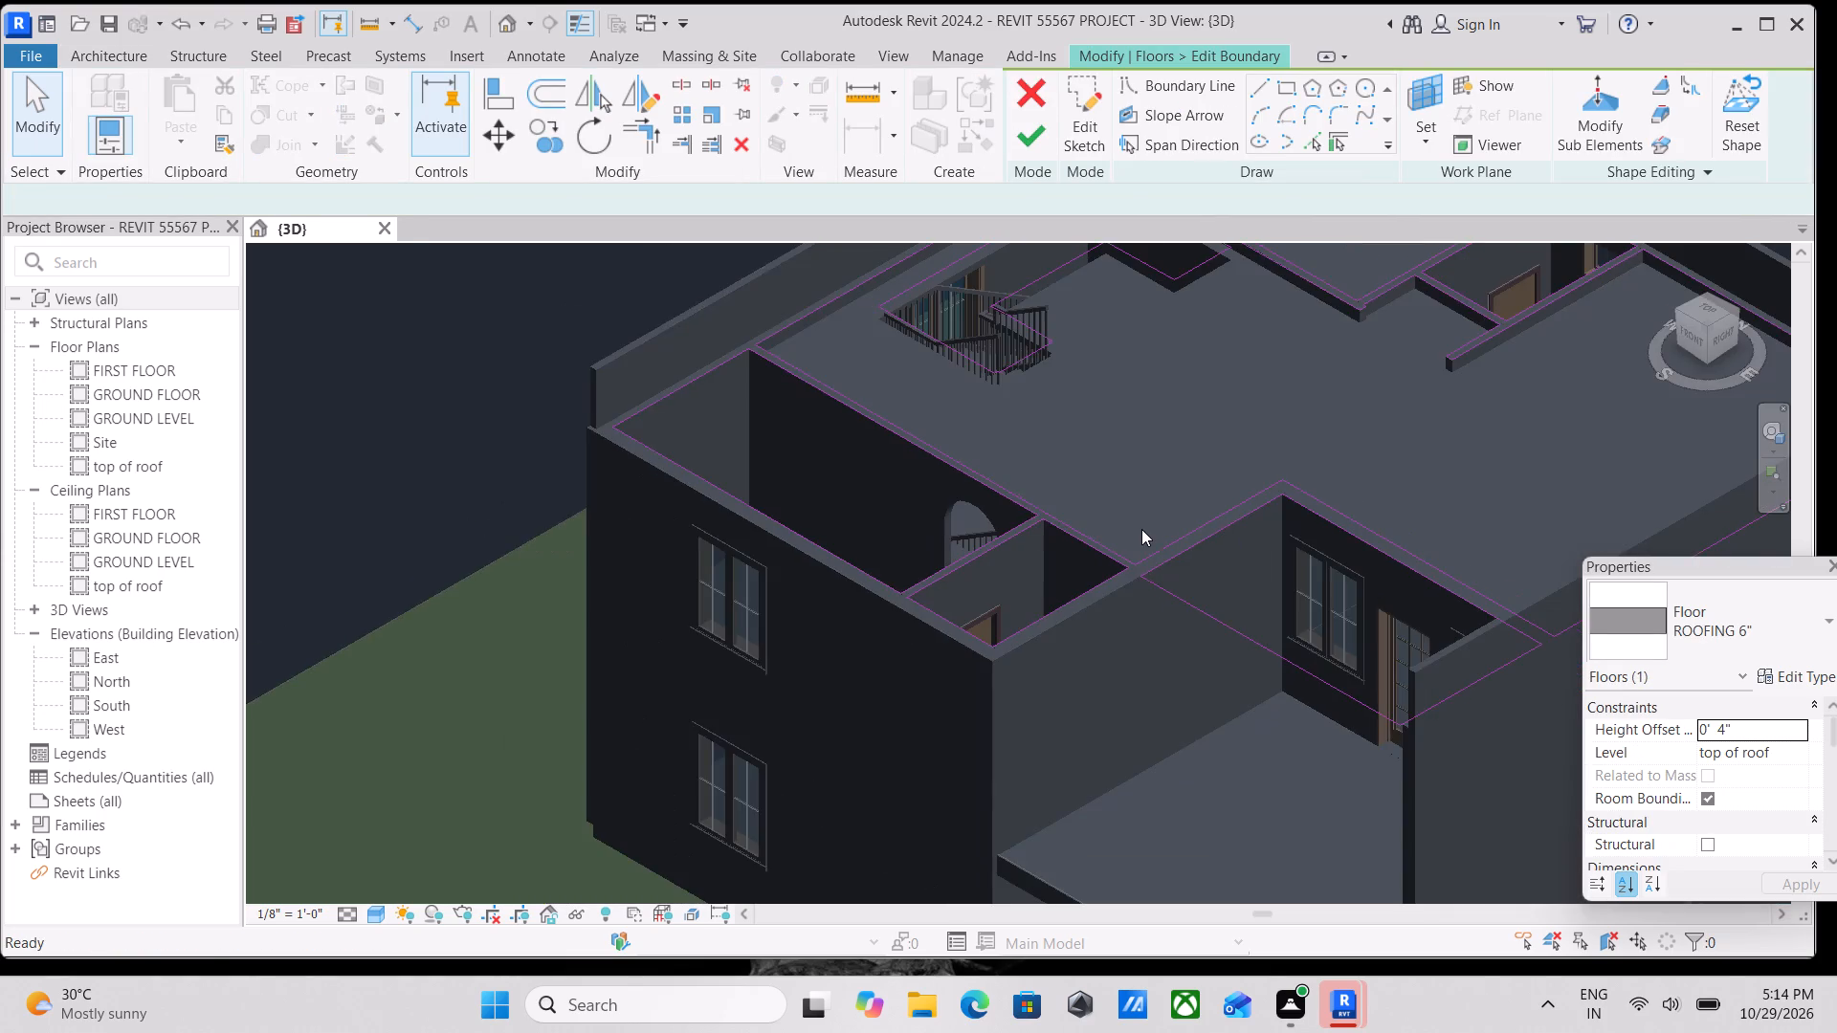
scroll(1148, 515, "down", 1)
middle_click_drag(1092, 462, 1276, 619)
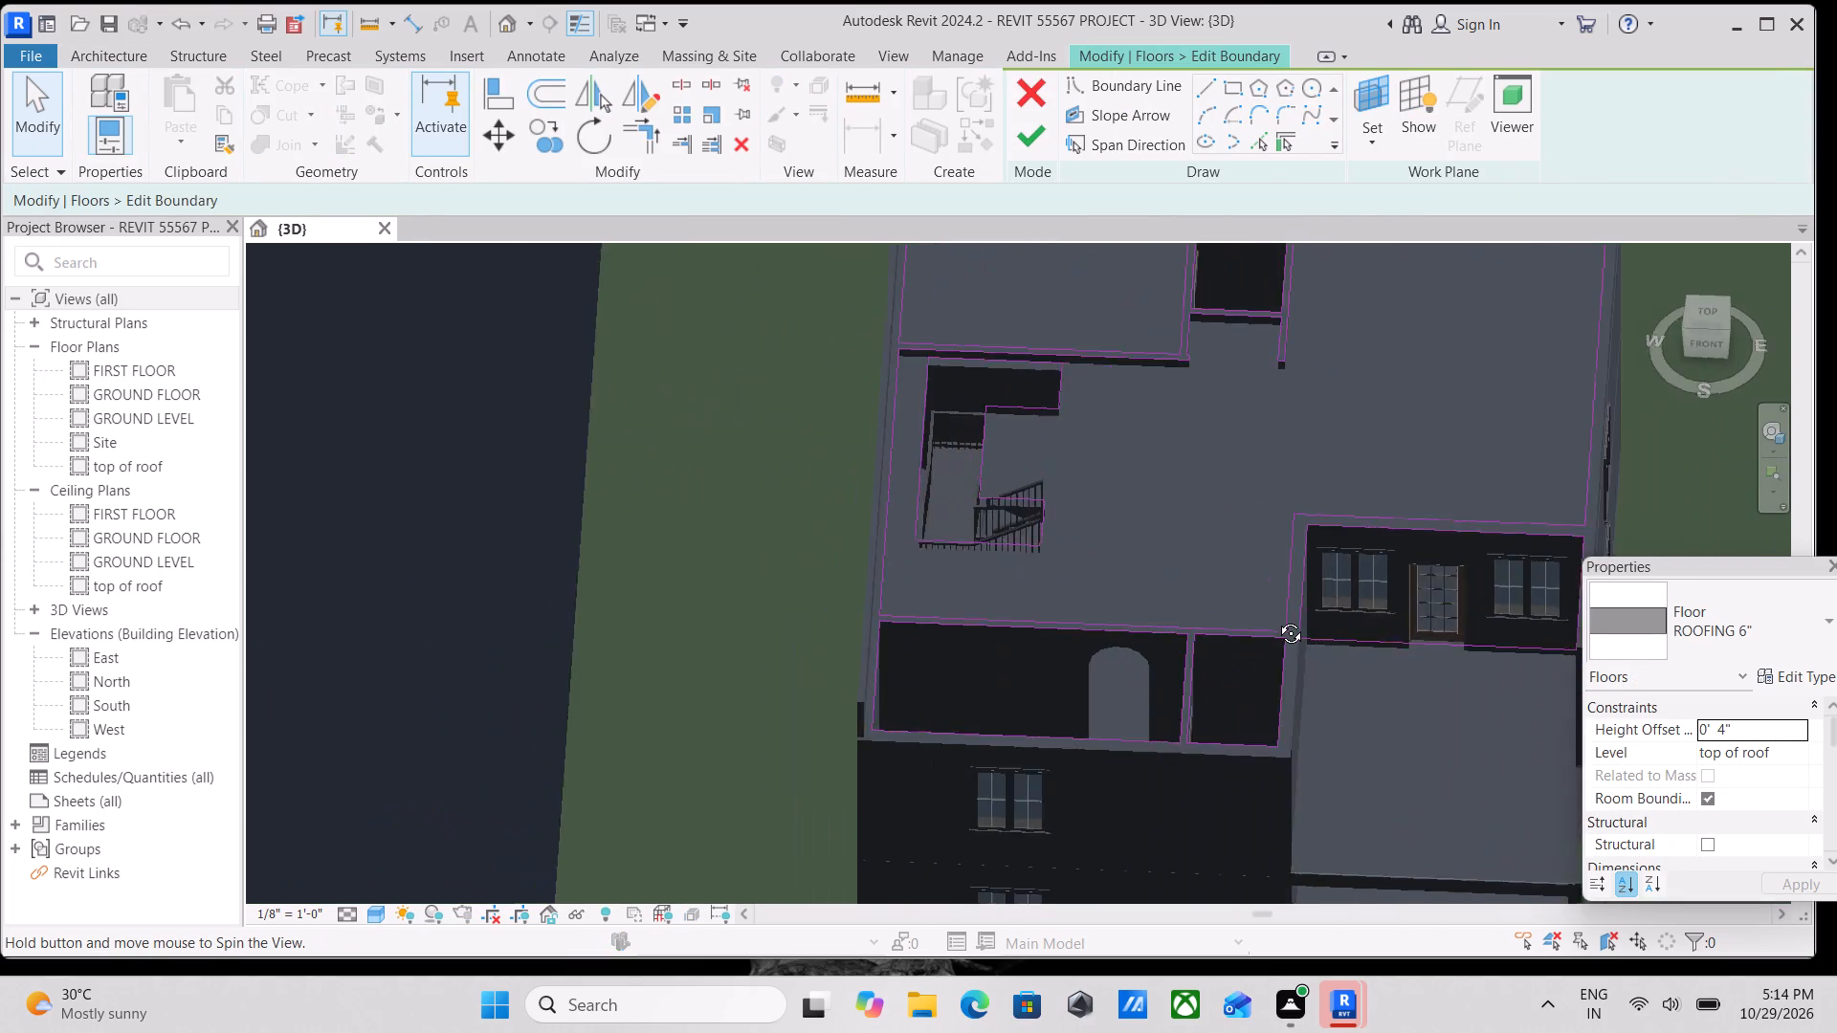
middle_click_drag(1276, 619, 1203, 665)
middle_click_drag(1192, 407, 1276, 731, "shift")
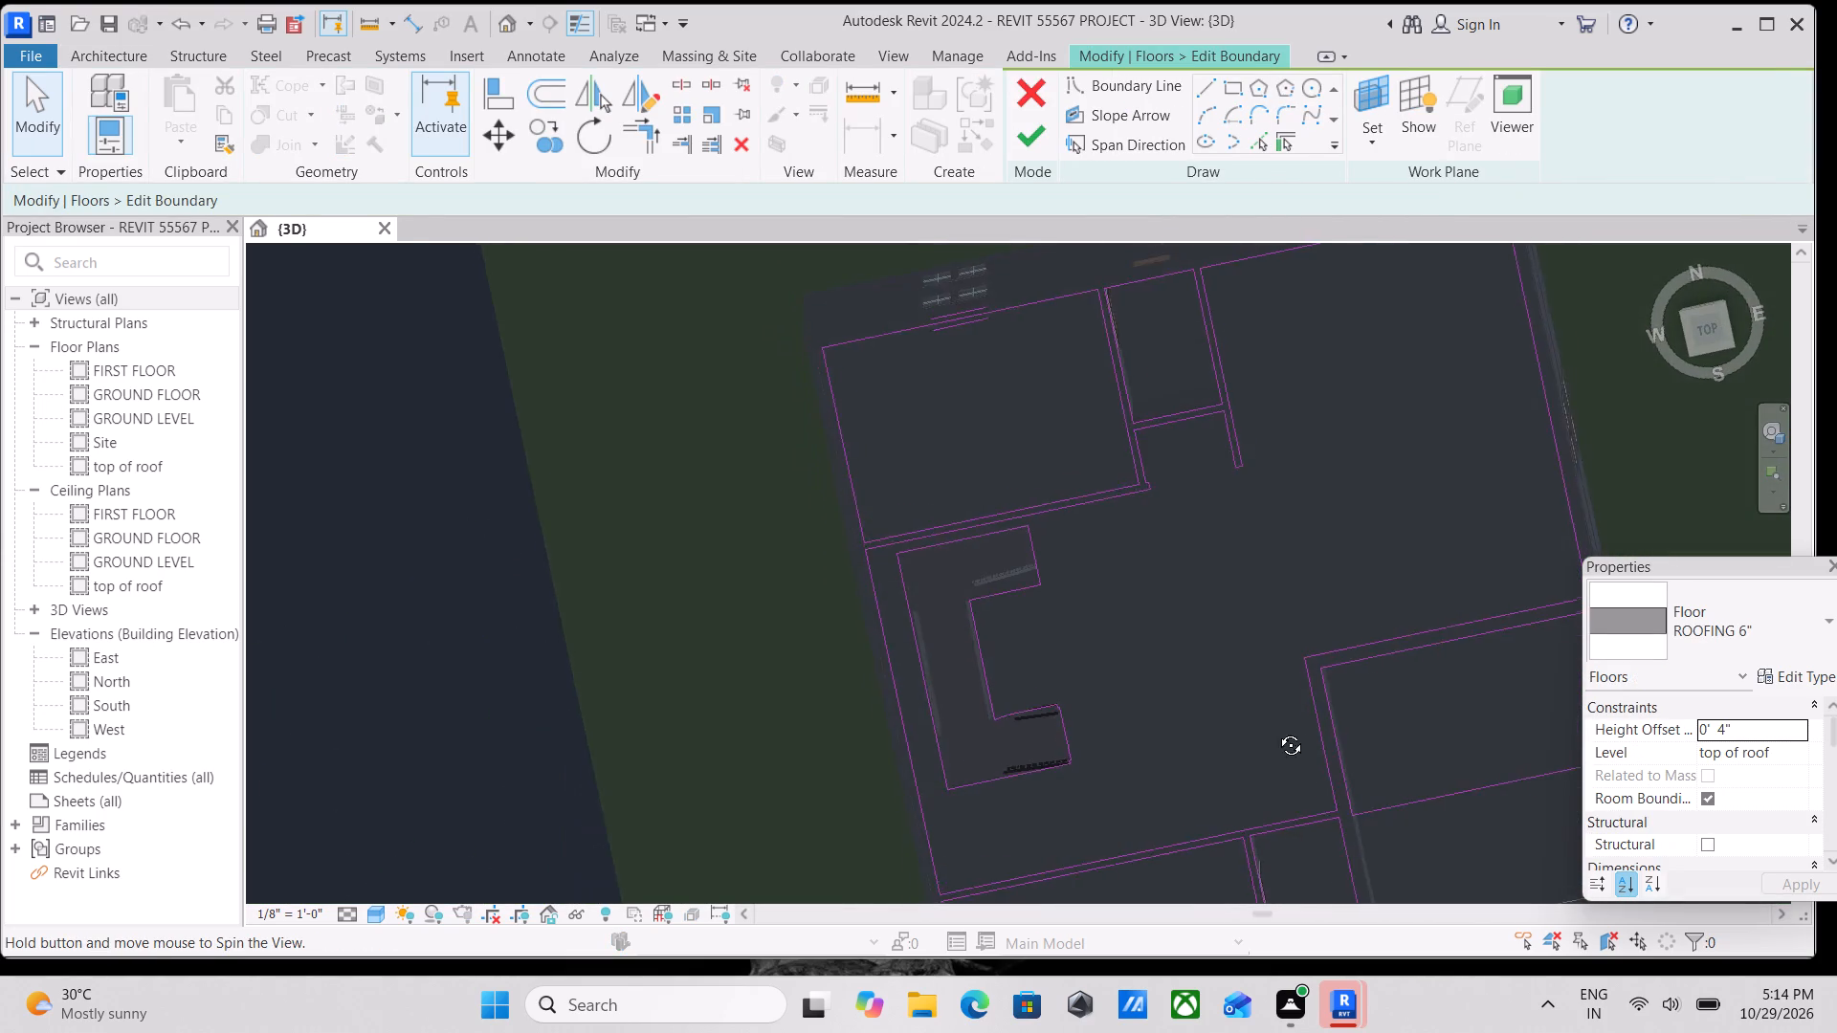
middle_click_drag(1276, 731, 1249, 720, "shift")
left_click_drag(1110, 306, 1221, 385)
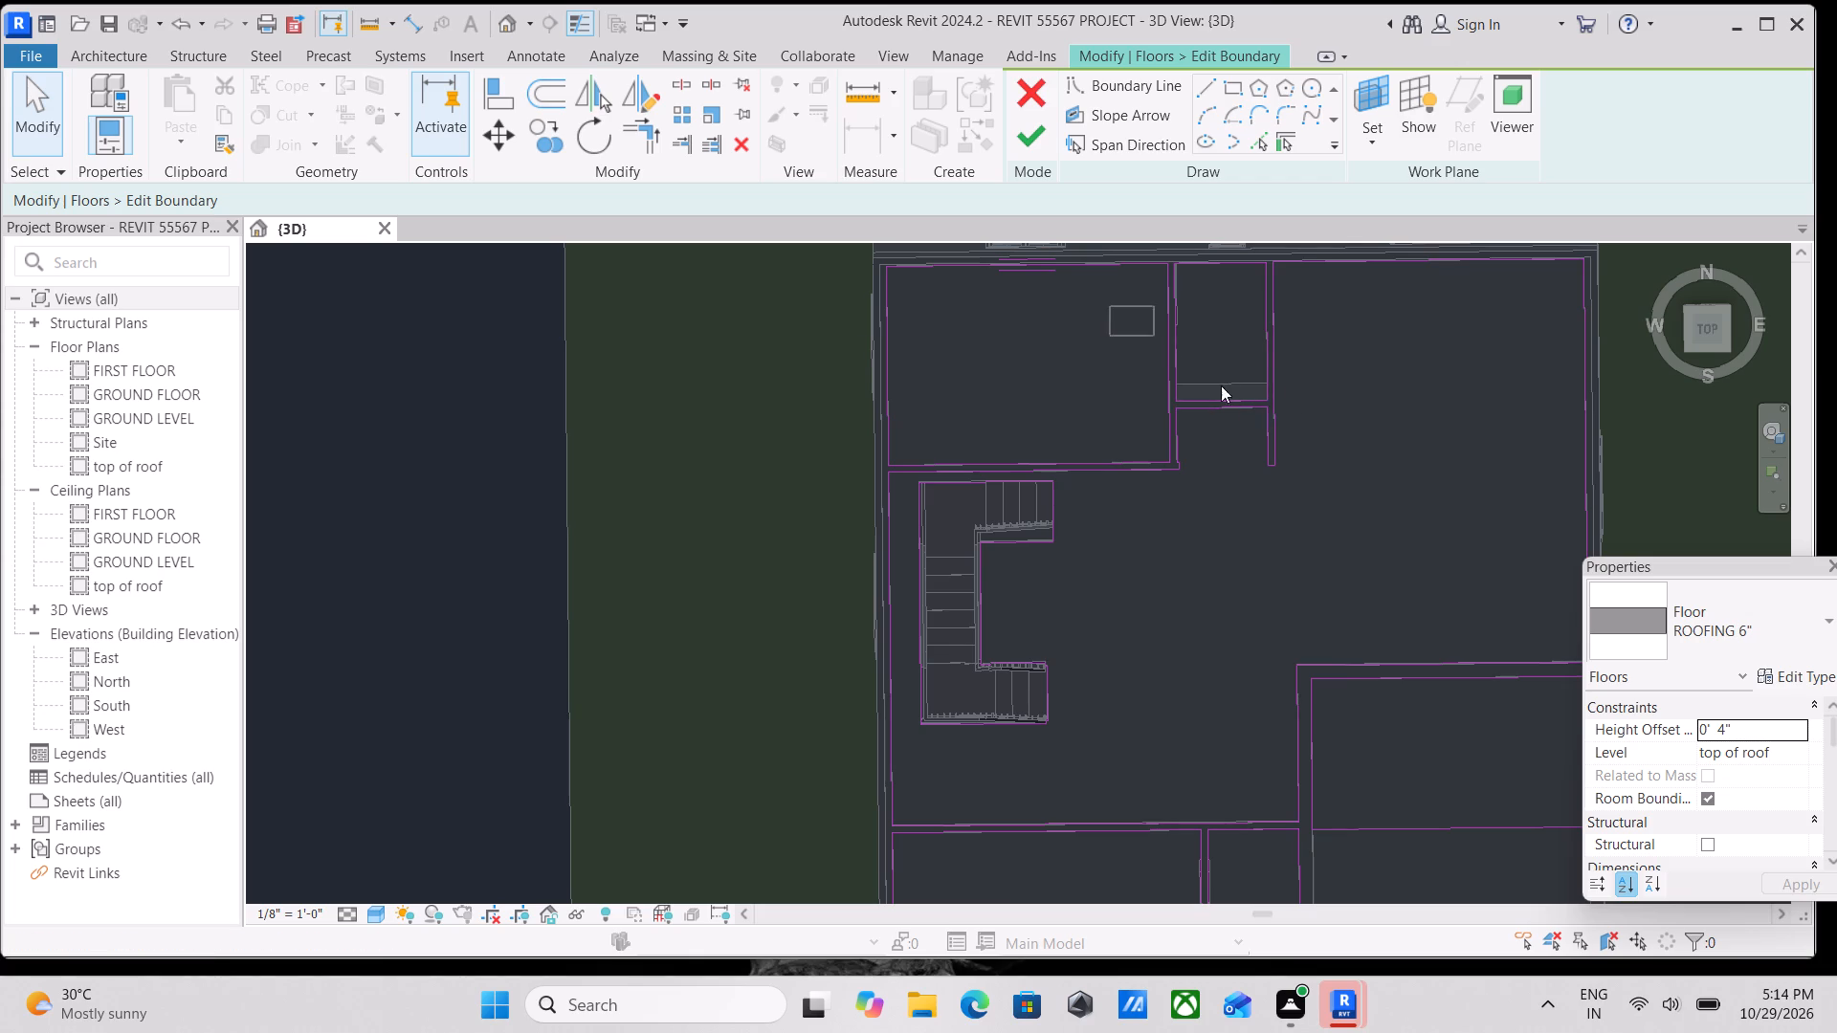
left_click_drag(1221, 385, 1400, 521)
scroll(1238, 452, "down", 2)
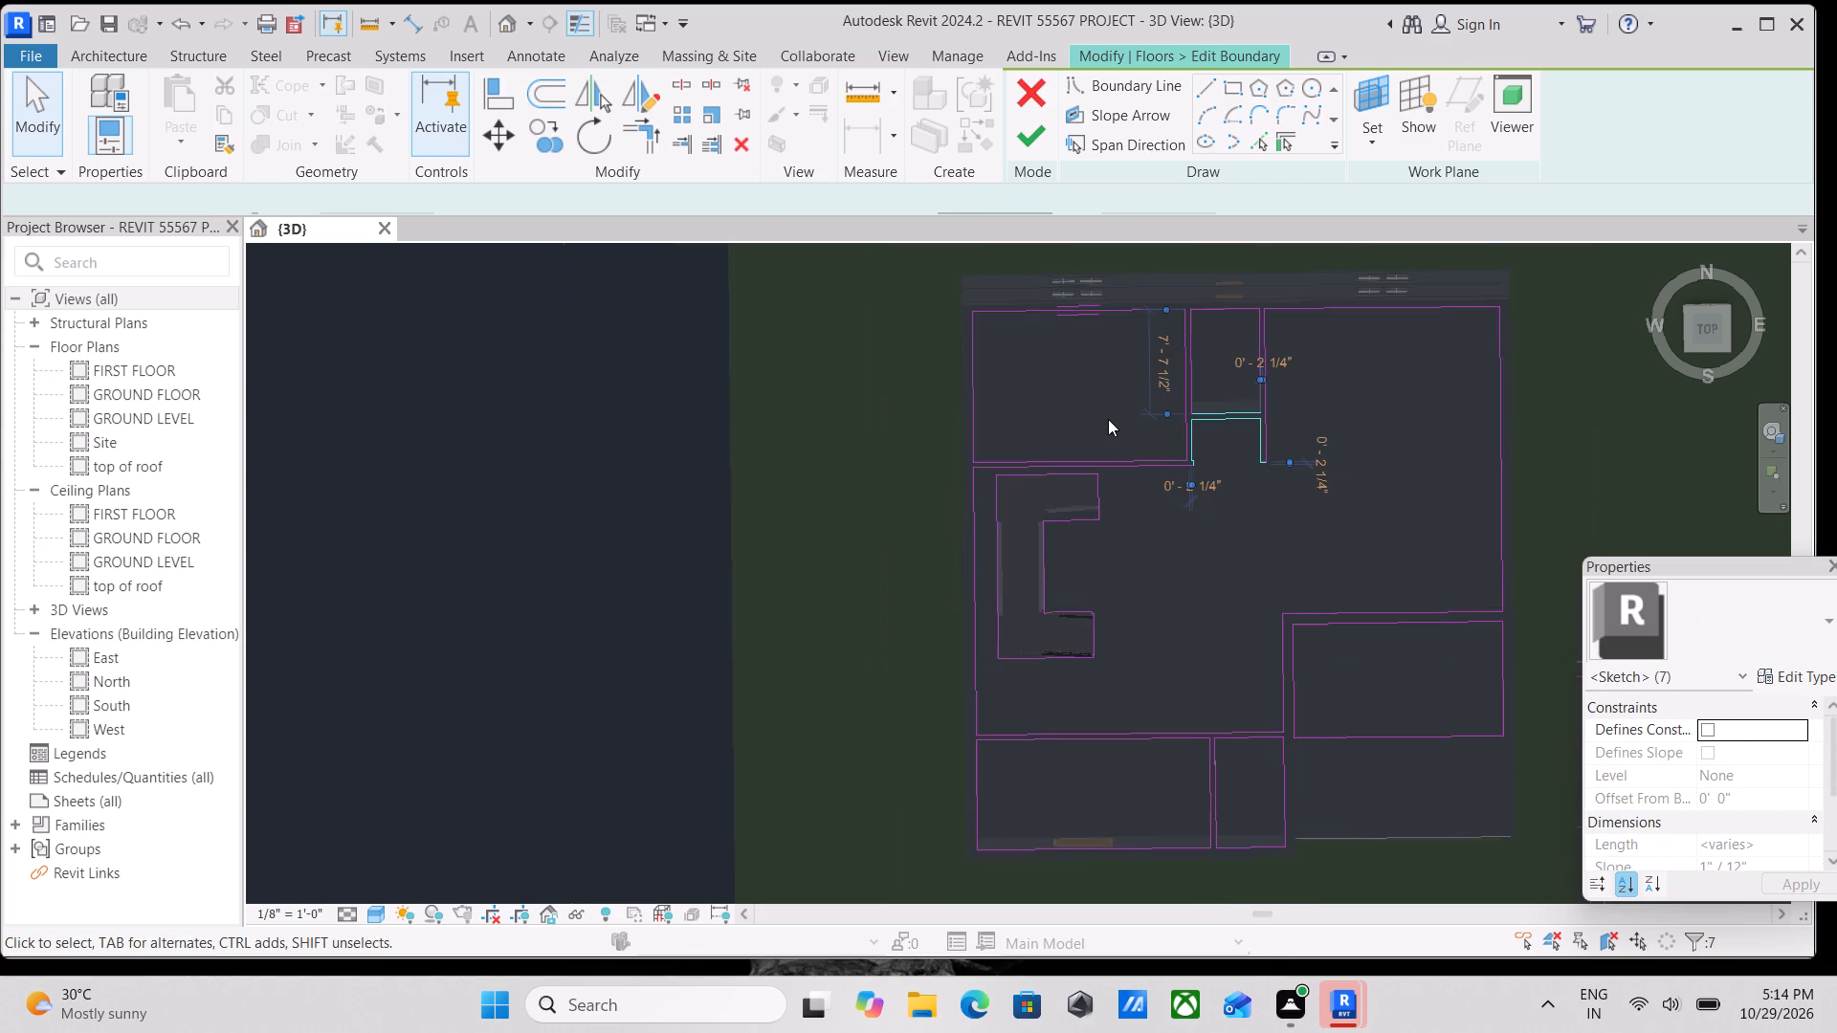
key("Escape")
scroll(998, 342, "up", 1)
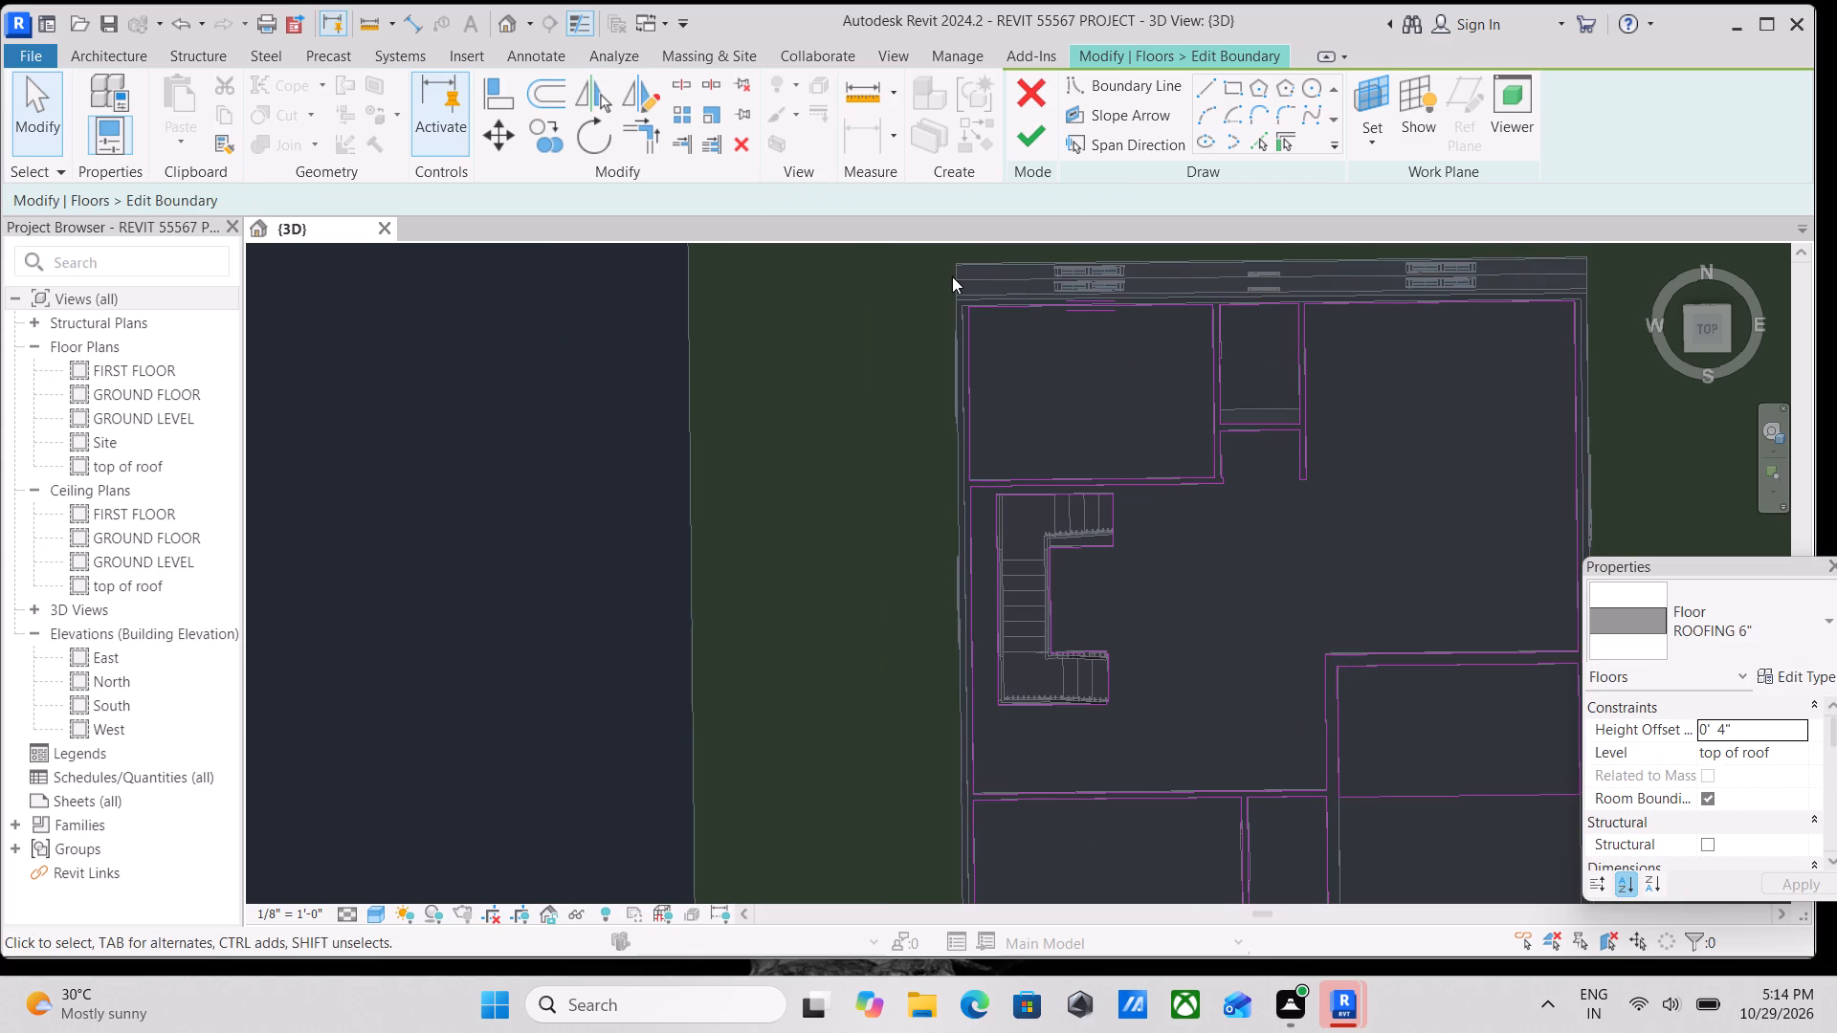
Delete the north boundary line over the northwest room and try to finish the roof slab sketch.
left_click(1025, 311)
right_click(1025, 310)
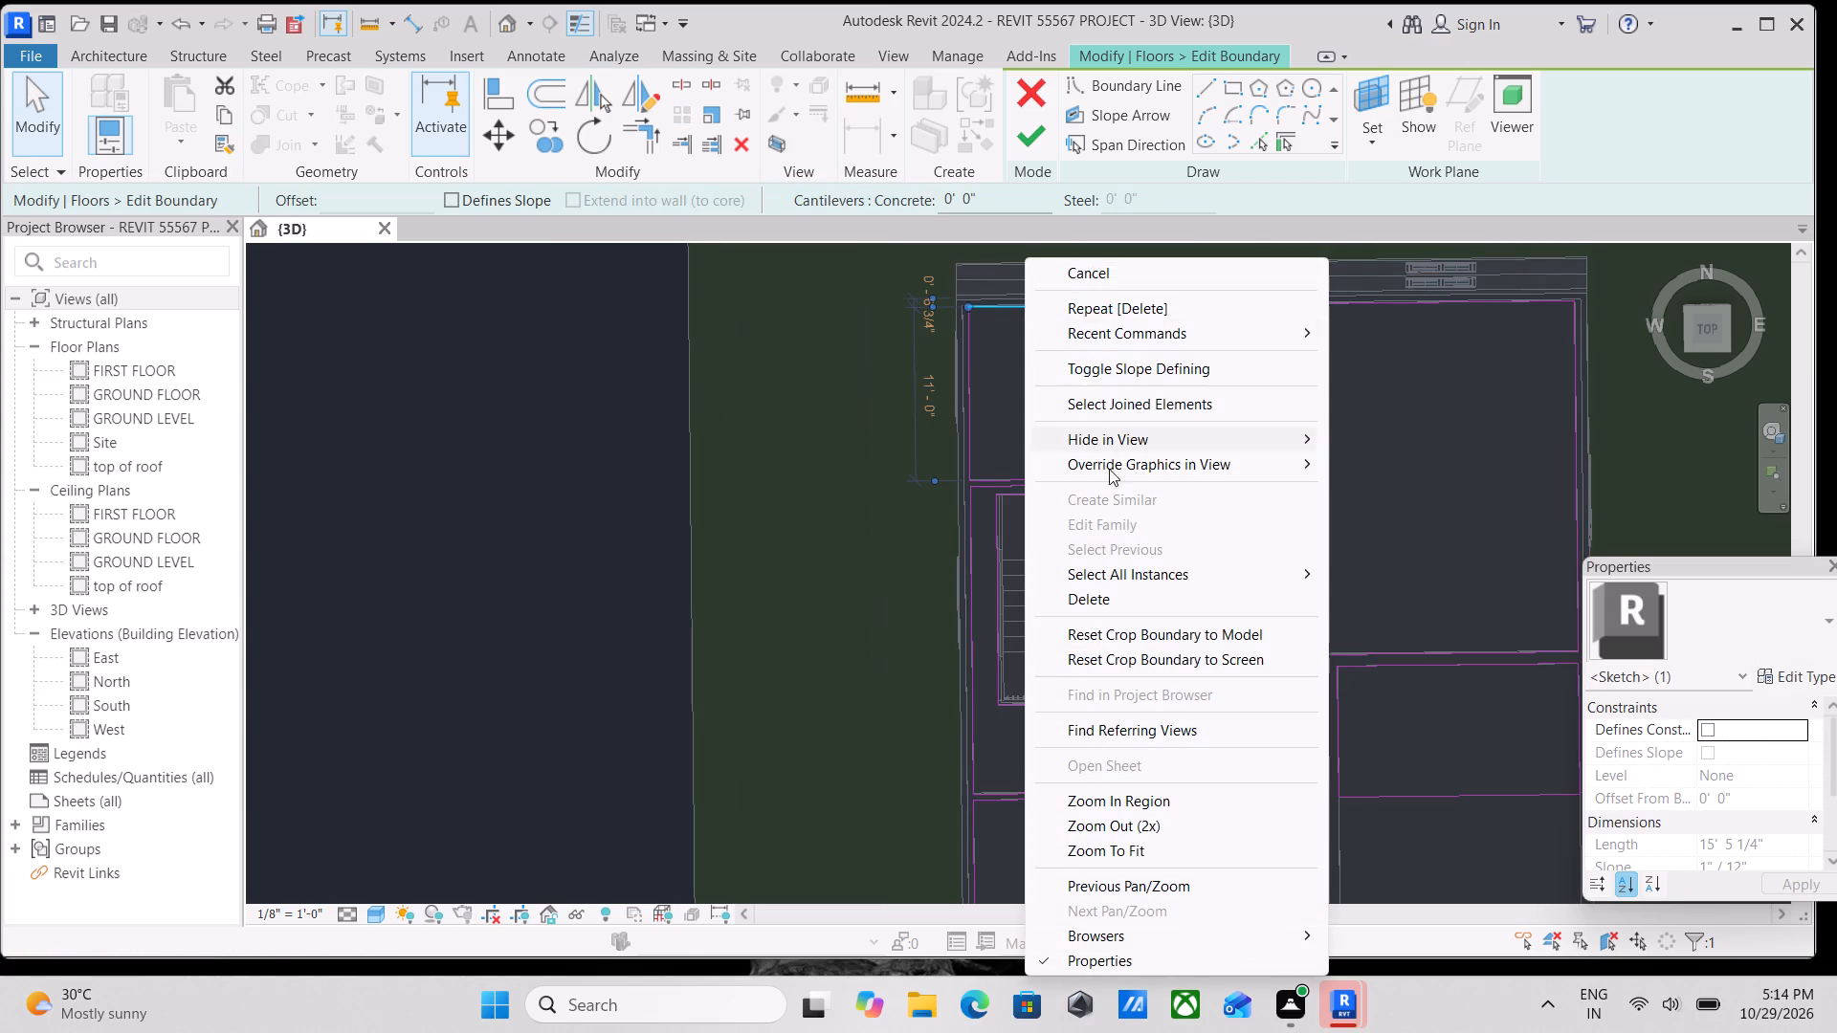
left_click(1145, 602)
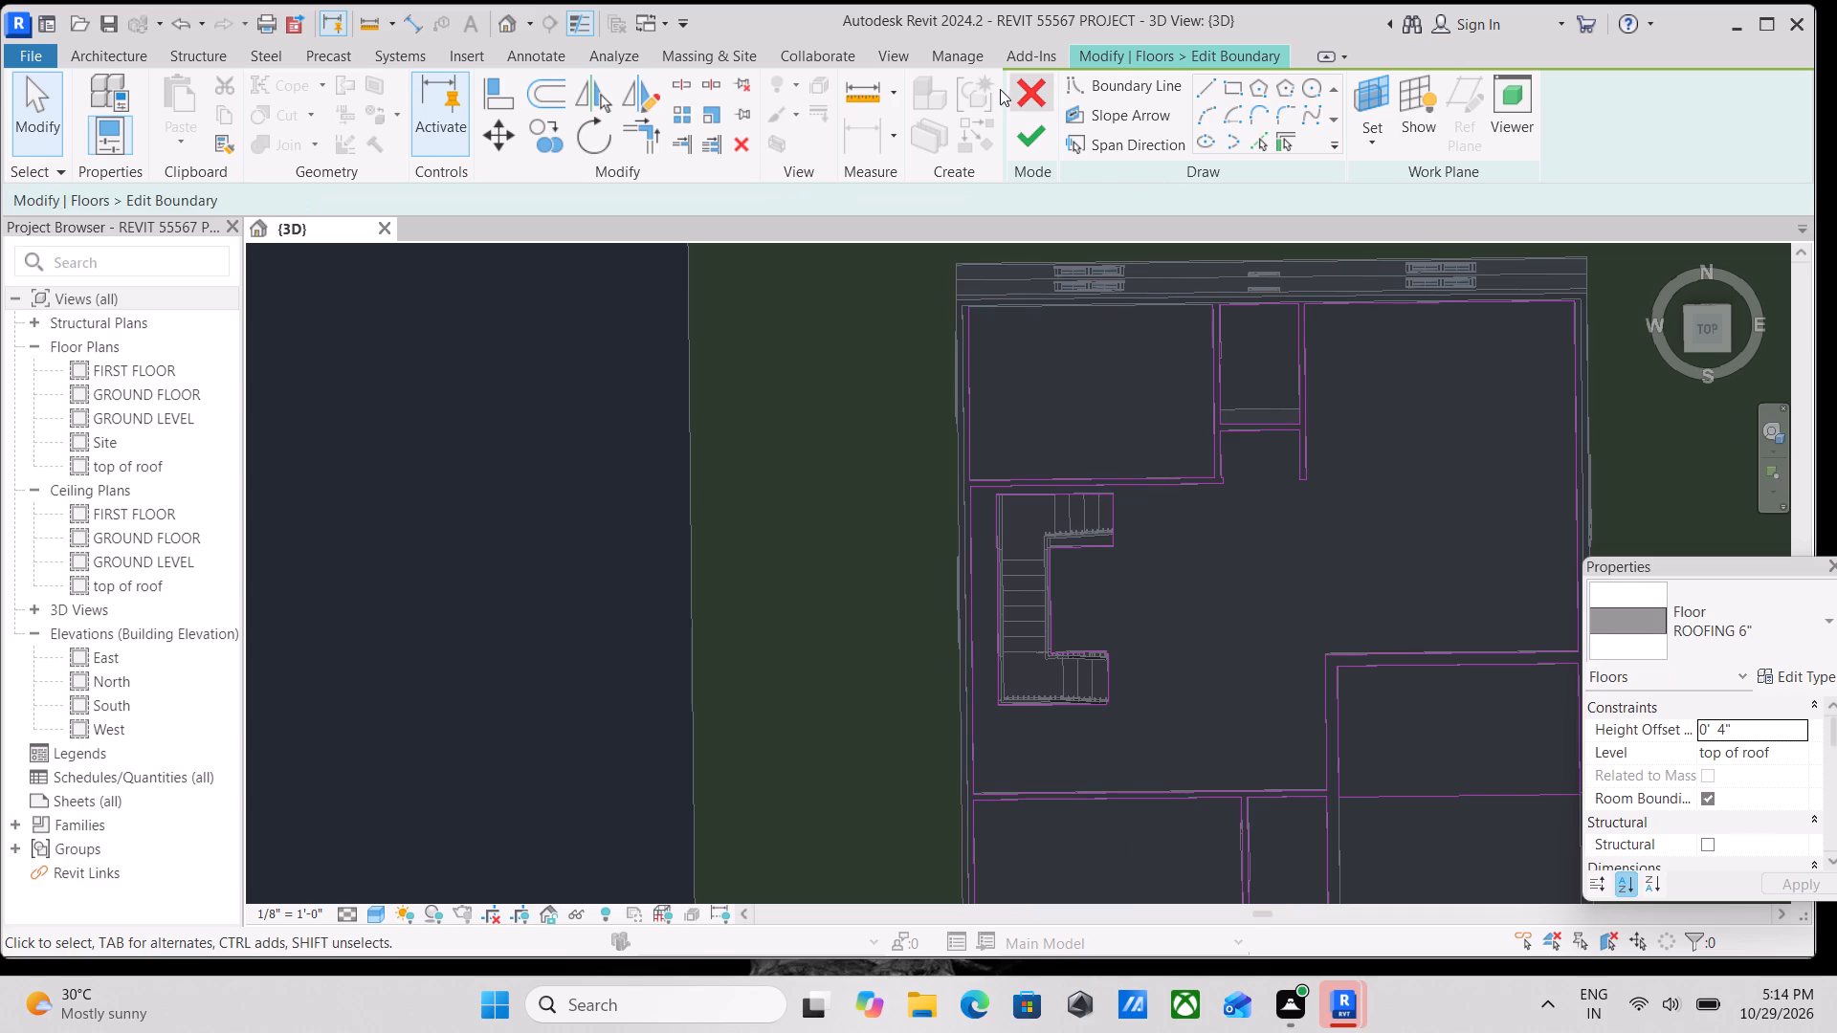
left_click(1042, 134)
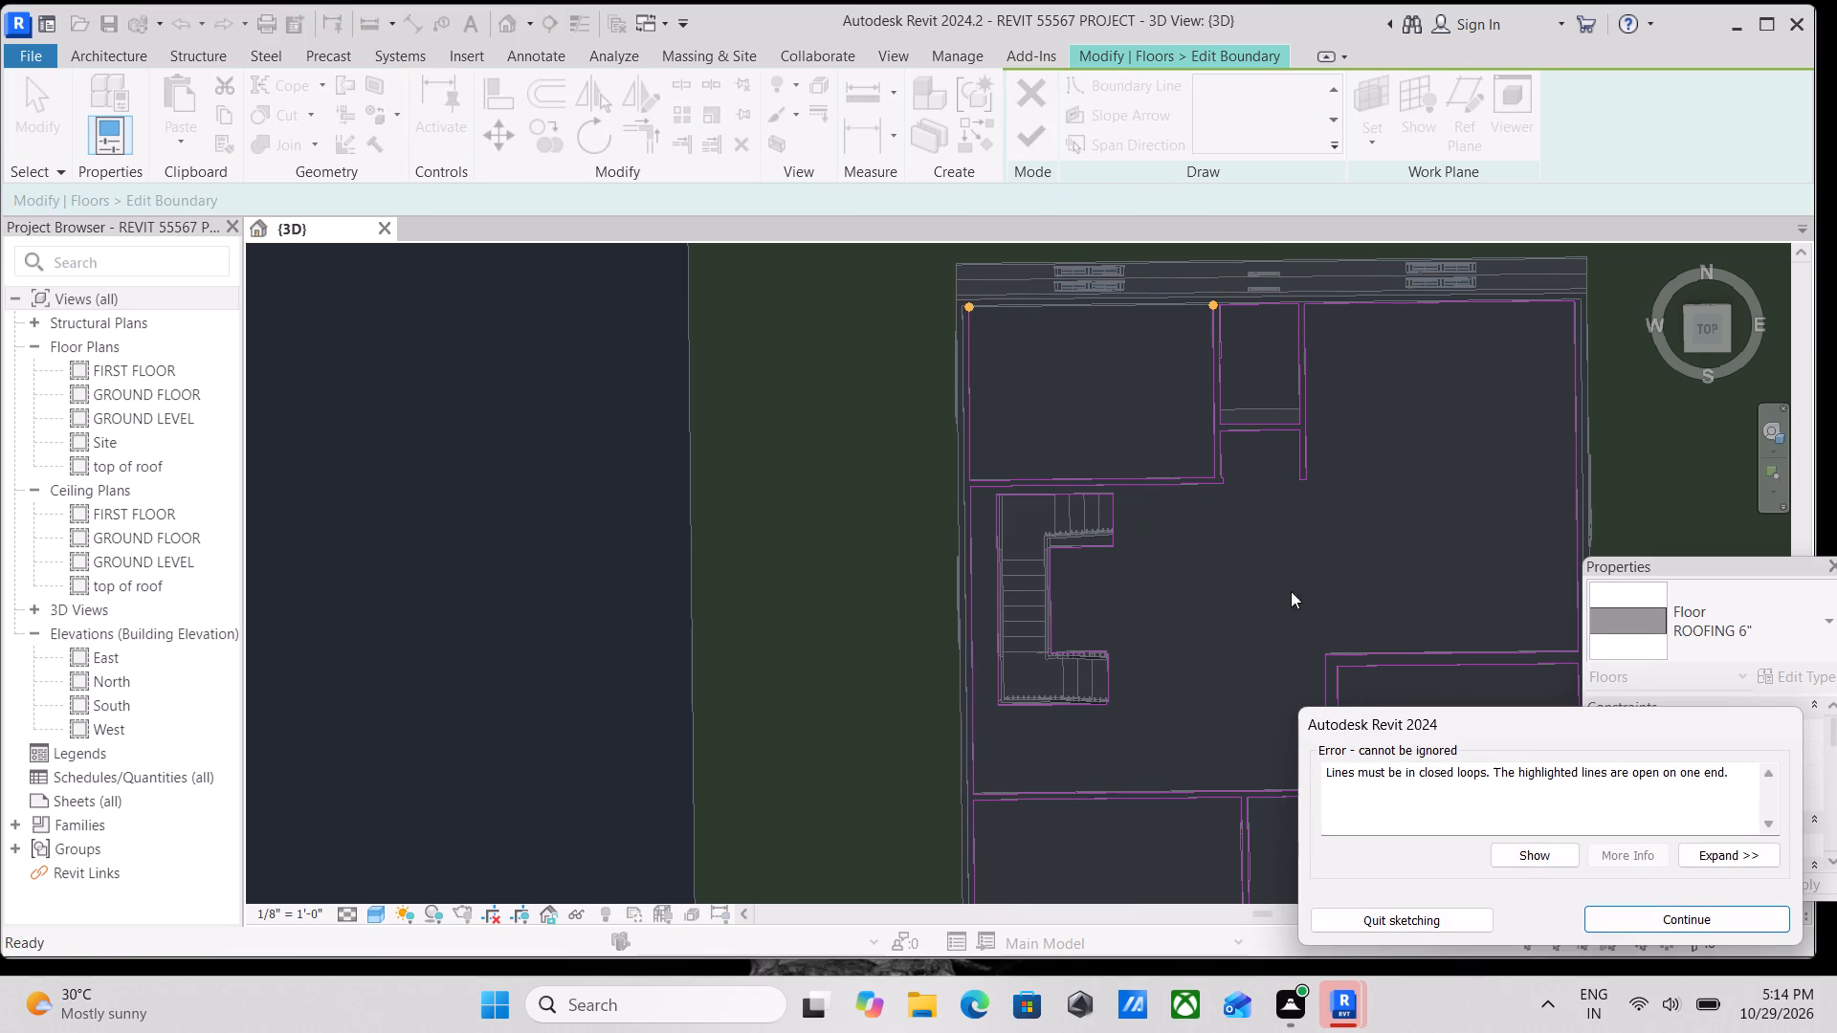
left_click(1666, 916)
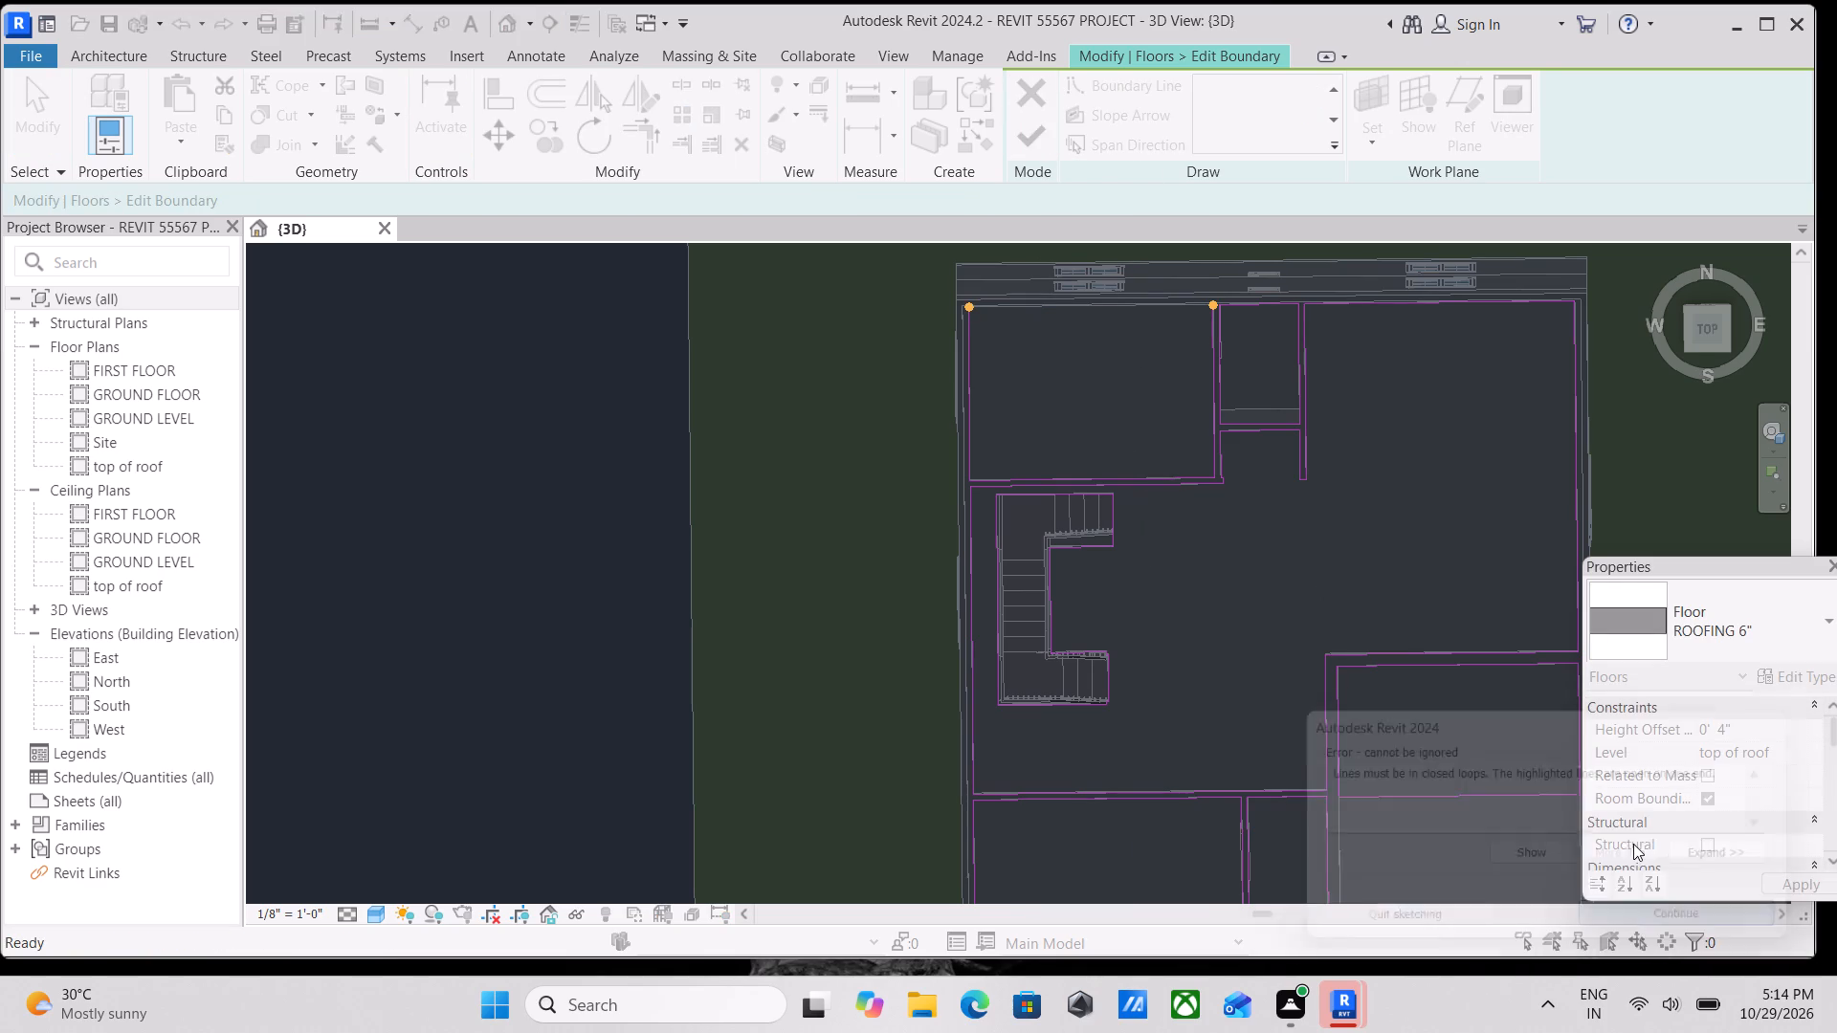
Delete all remaining boundary lines of the ROOFING 6" slab sketch and try to finish the sketch.
scroll(1305, 465, "down", 2)
middle_click_drag(1287, 466, 1103, 402)
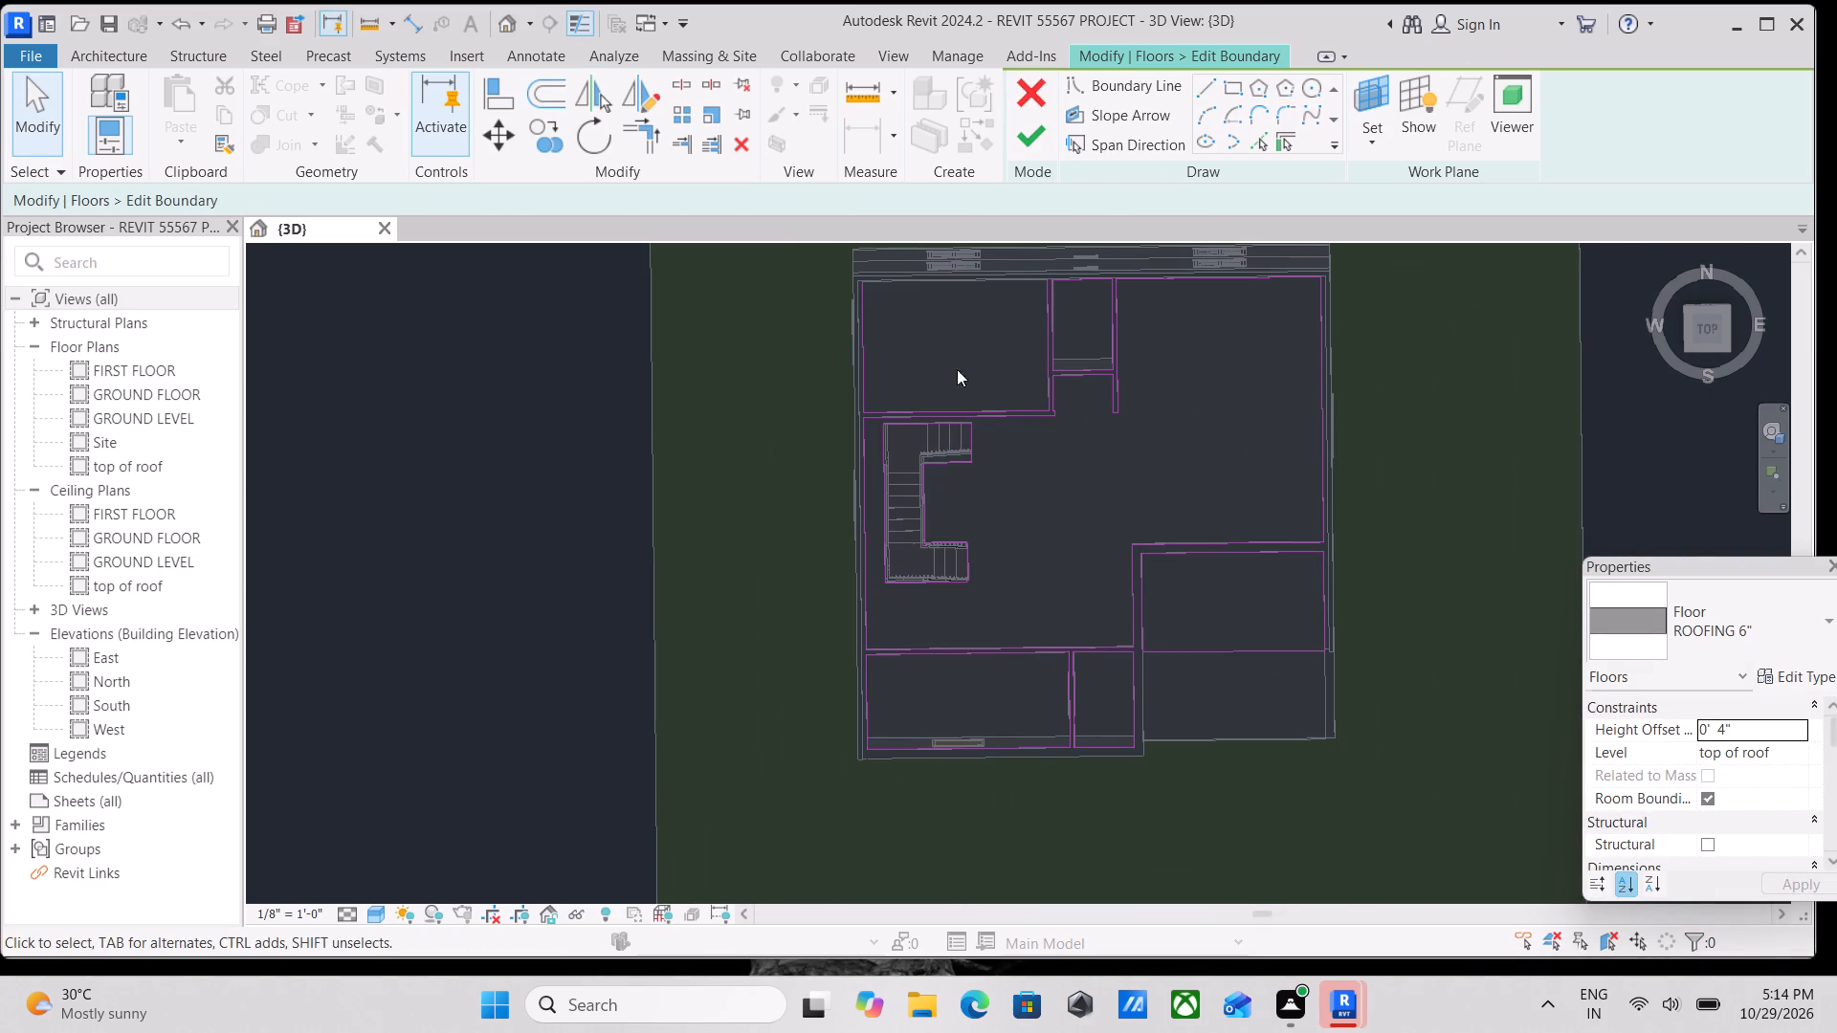
left_click_drag(789, 260, 1488, 786)
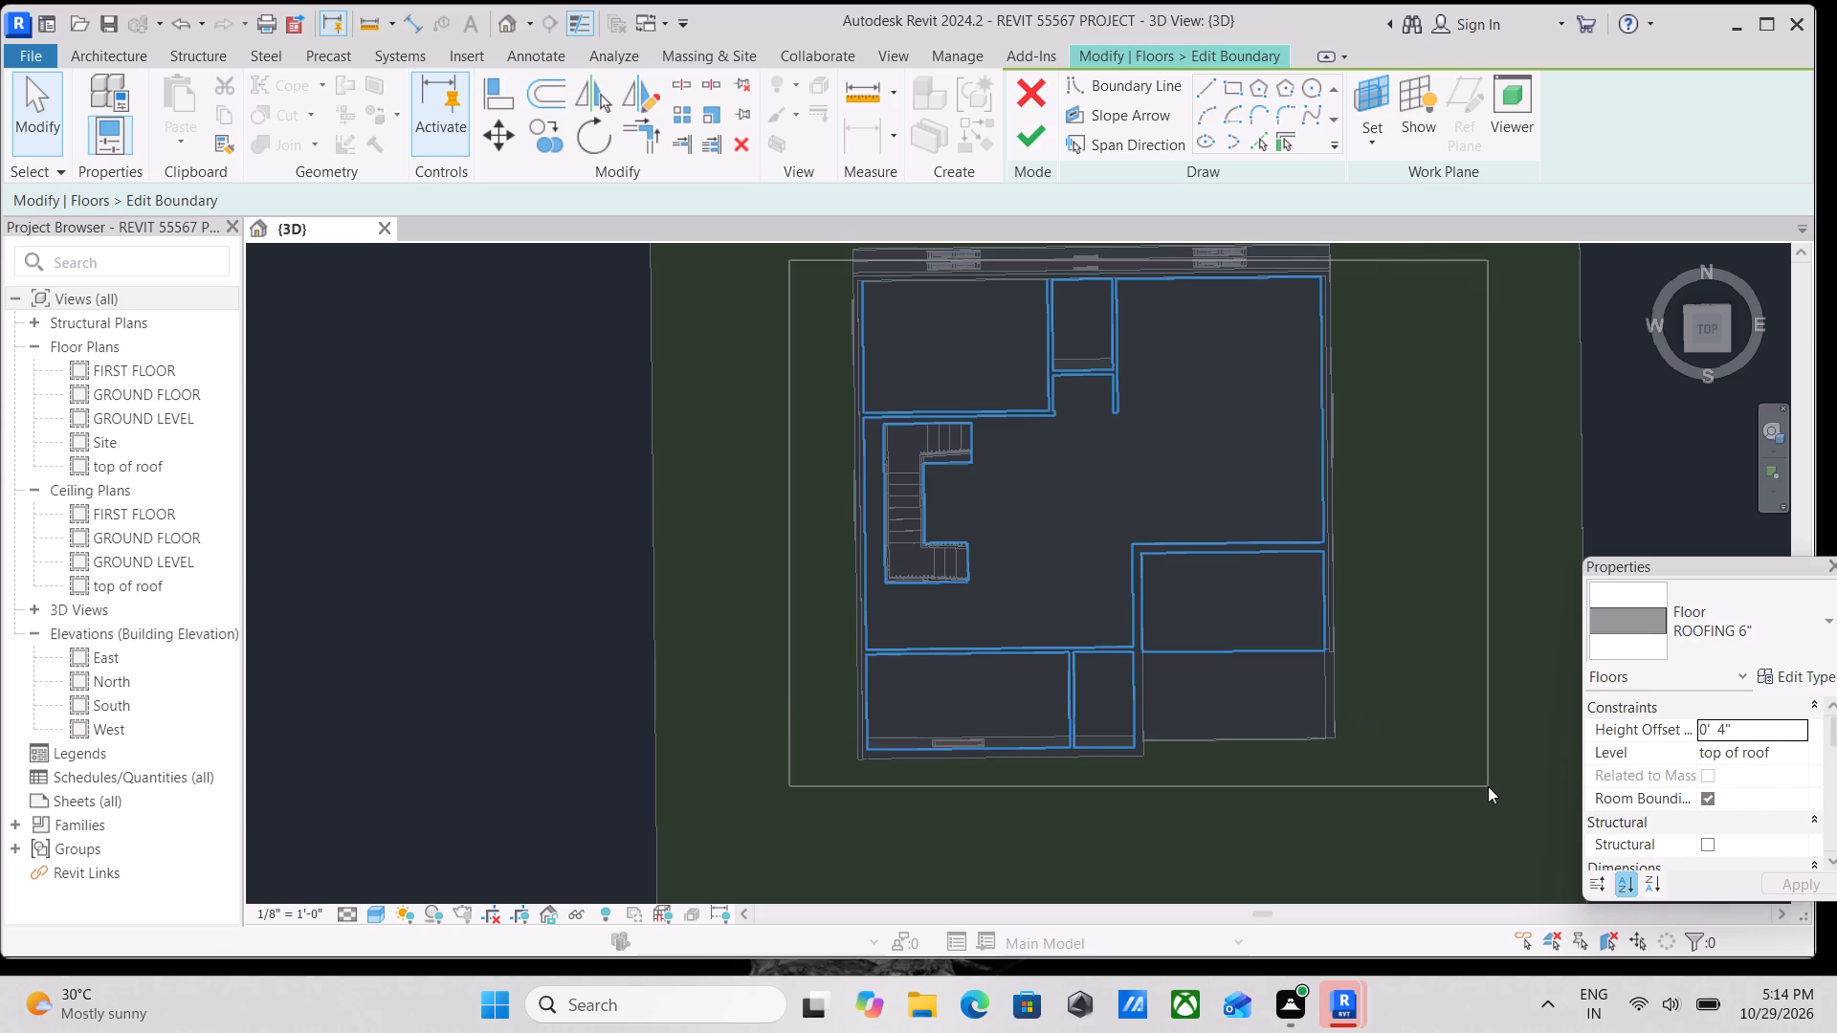
right_click(1407, 487)
left_click(1491, 607)
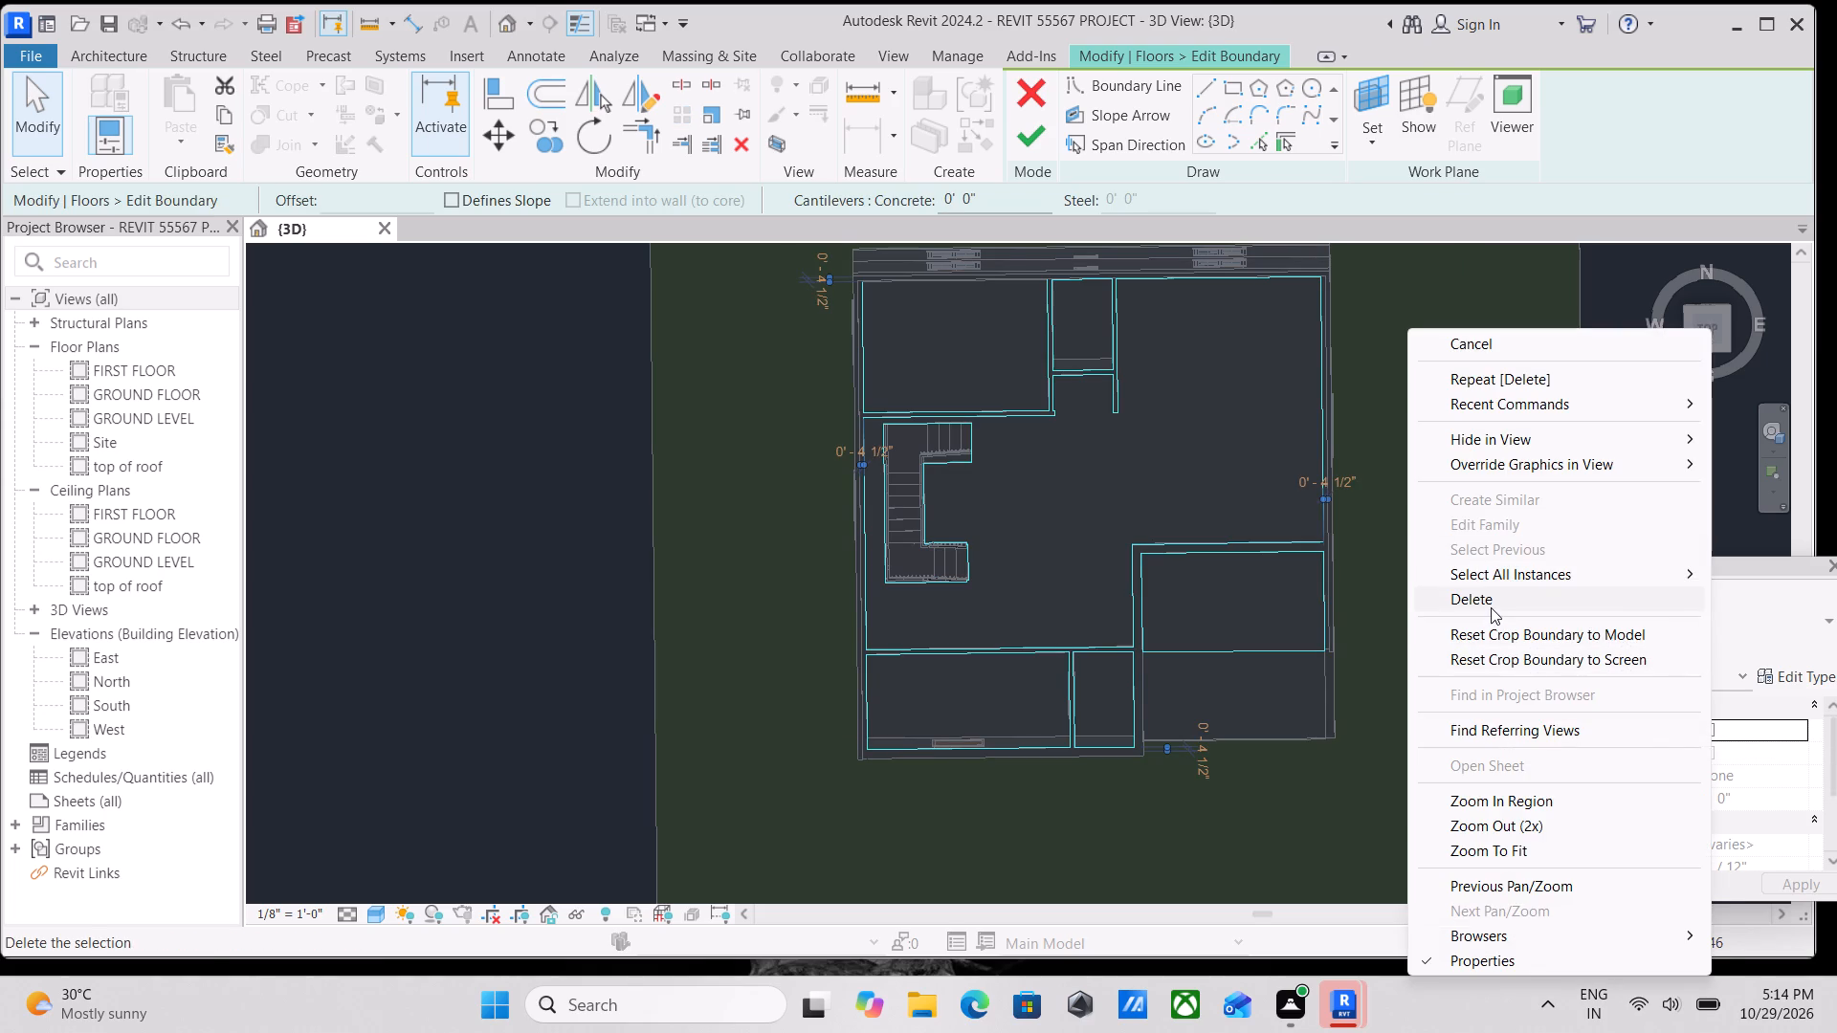
middle_click_drag(1272, 566, 1284, 602)
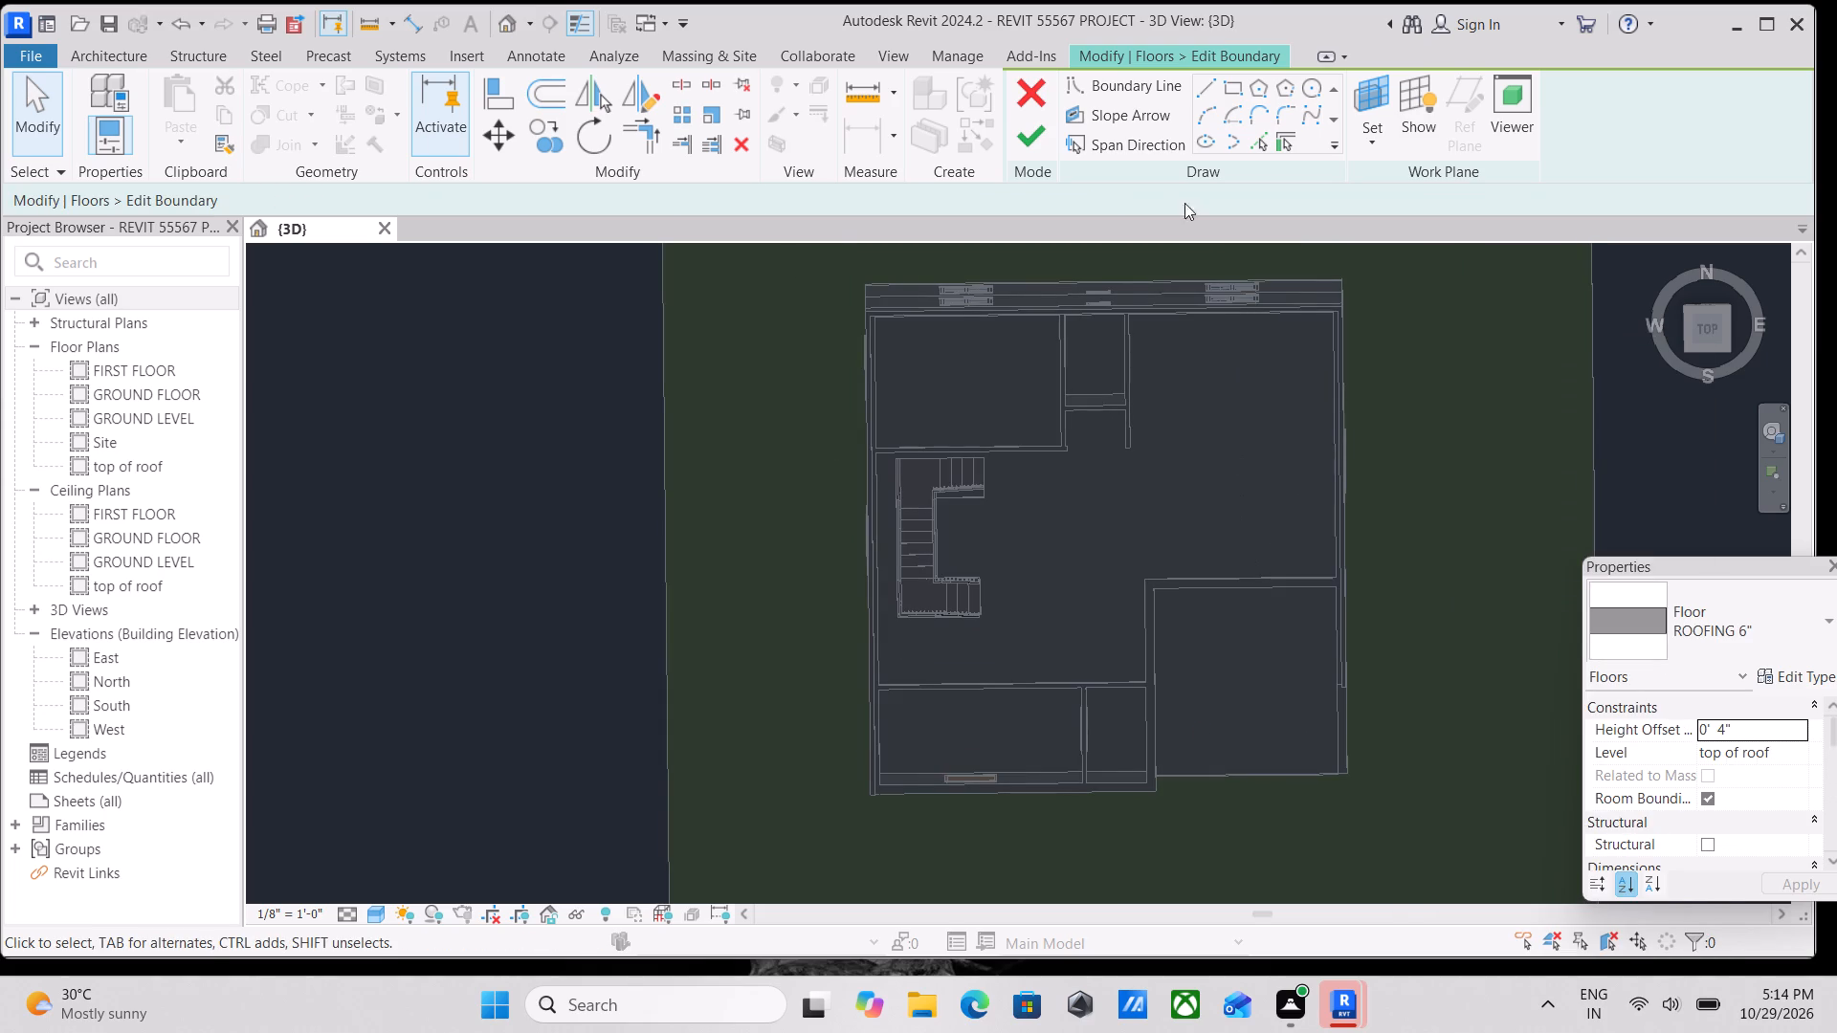
left_click(1030, 125)
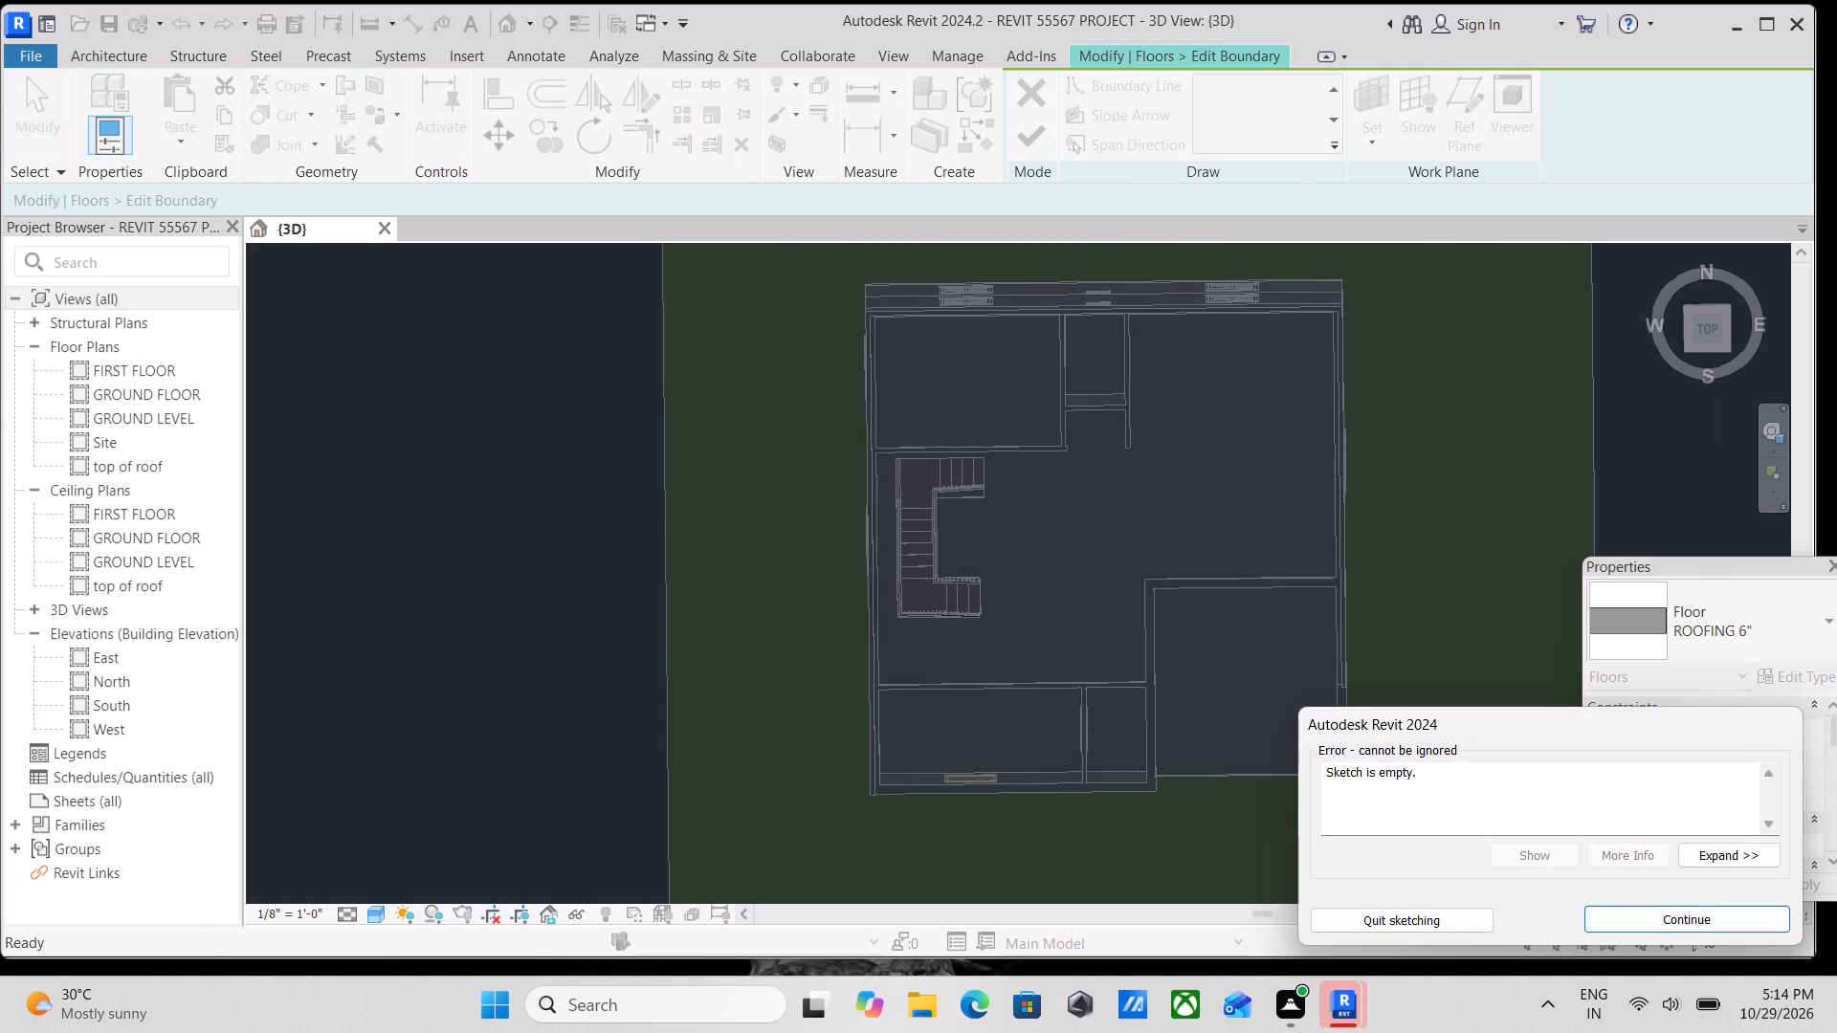
left_click(1661, 925)
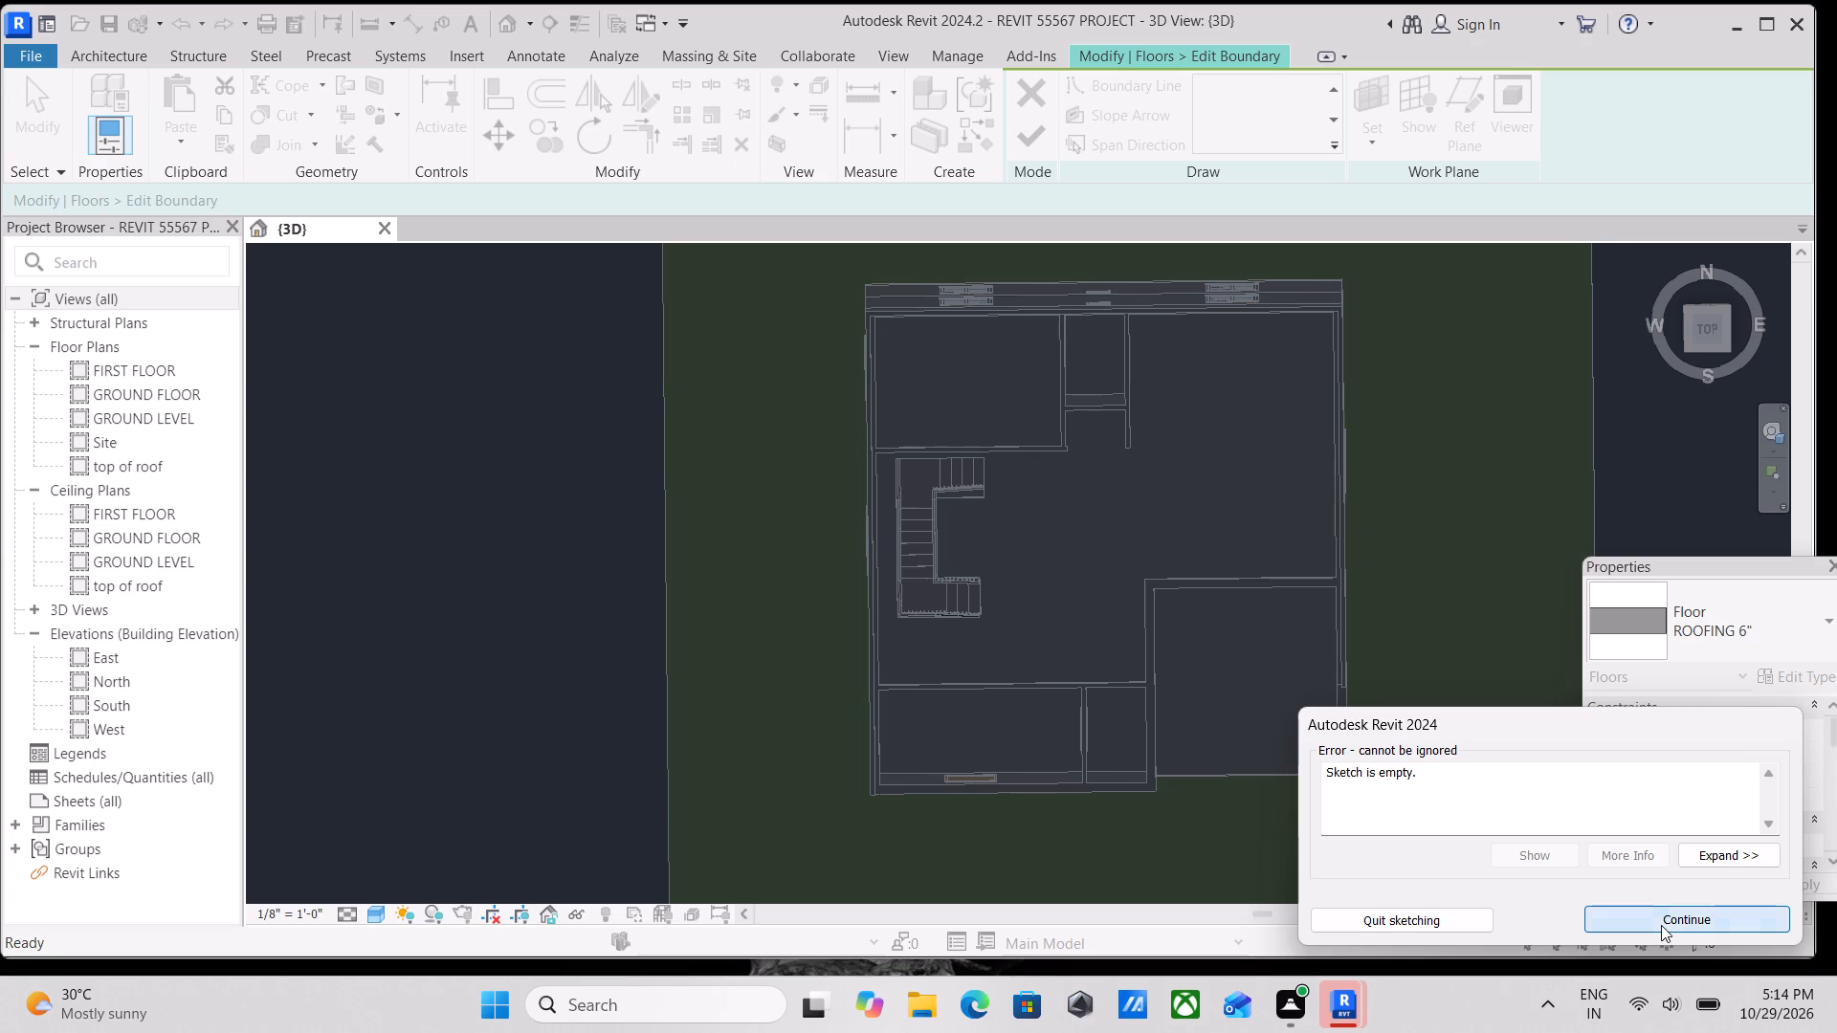
Sketch a rectangular boundary for the ROOFING 6" slab from the northwest room's inner corner to the outer wall face at the house's southeast corner.
scroll(1274, 594, "up", 2)
scroll(1261, 613, "down", 1)
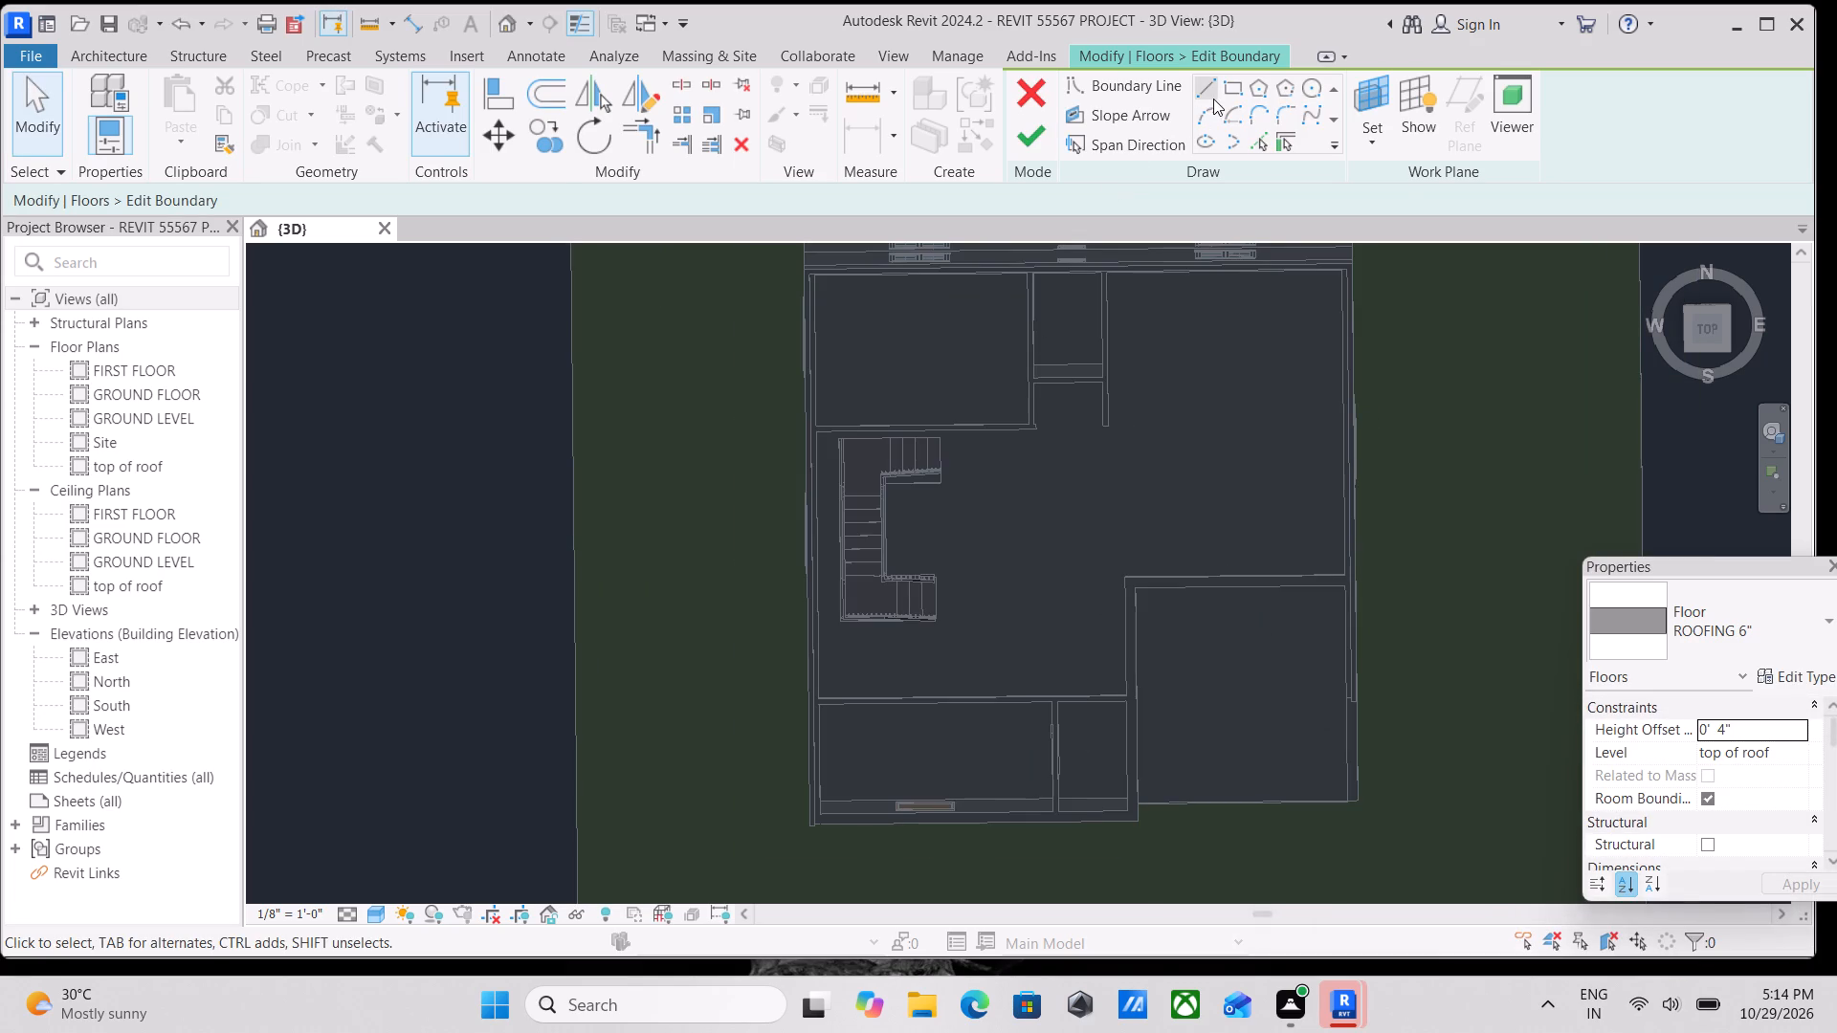
left_click(1239, 89)
scroll(867, 277, "up", 7)
middle_click_drag(838, 294, 975, 558)
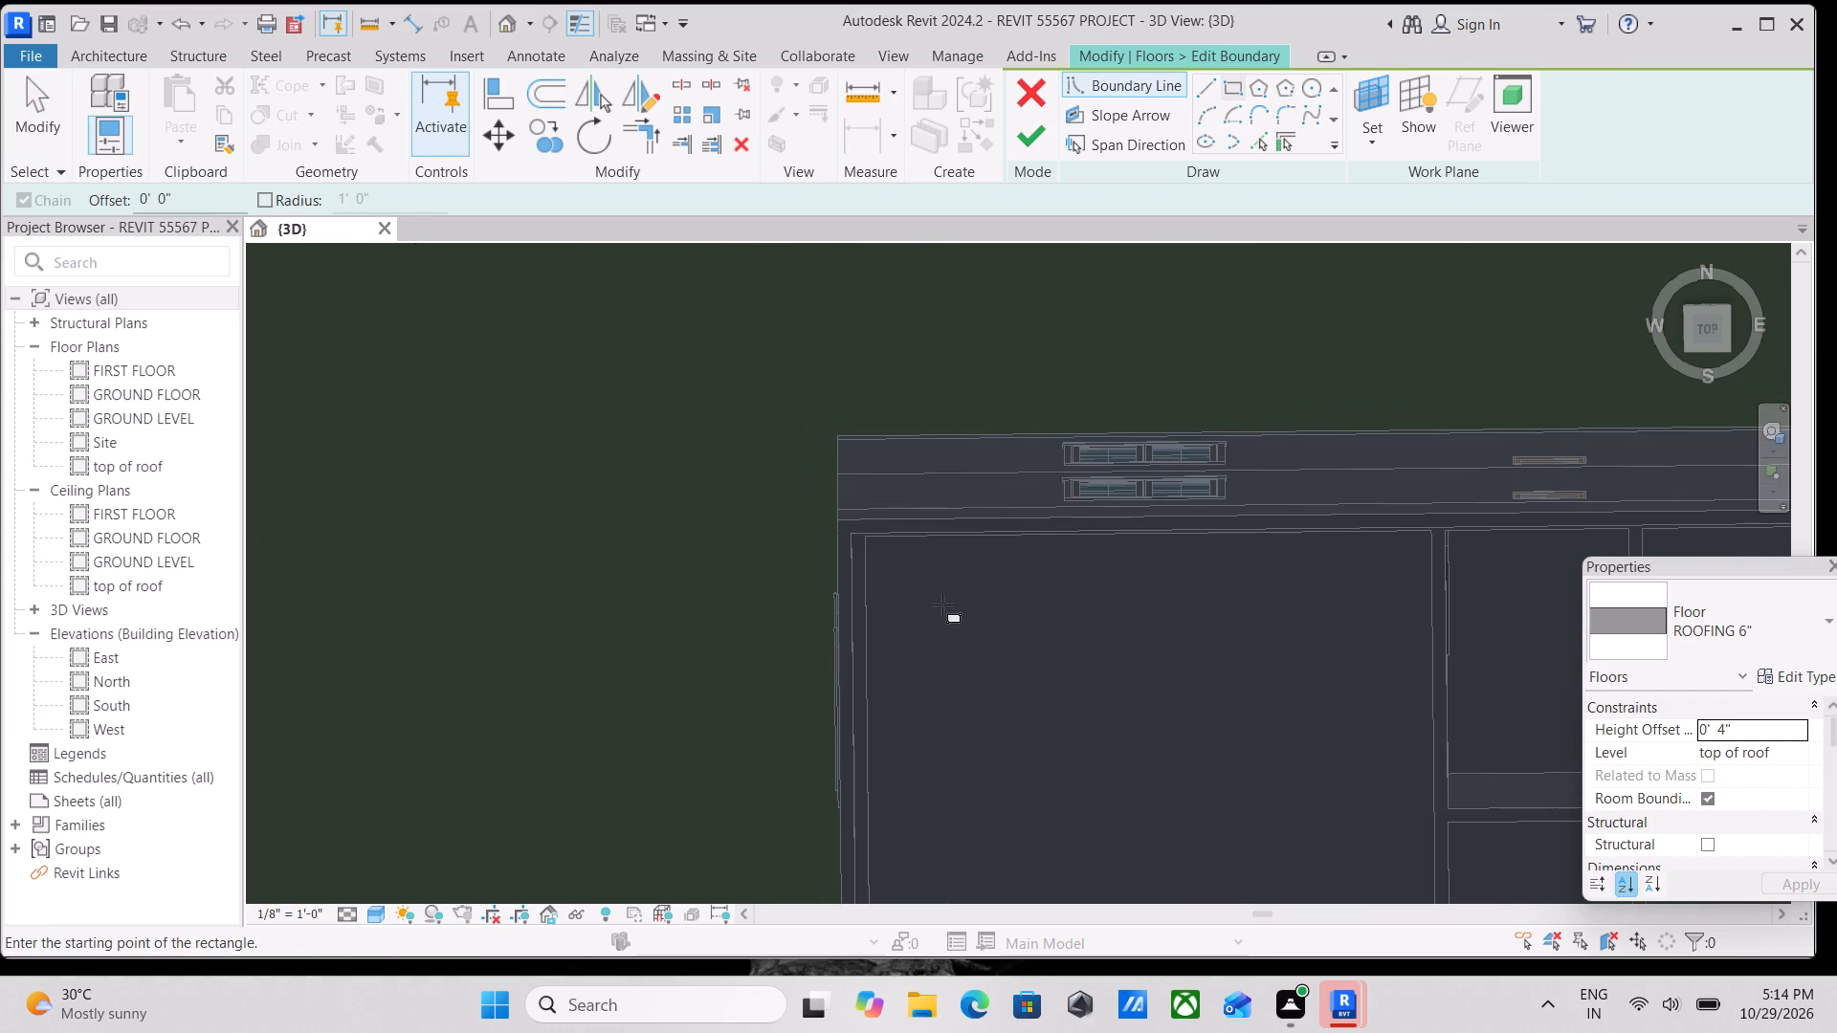
scroll(866, 538, "down", 1)
middle_click_drag(866, 538, 570, 309)
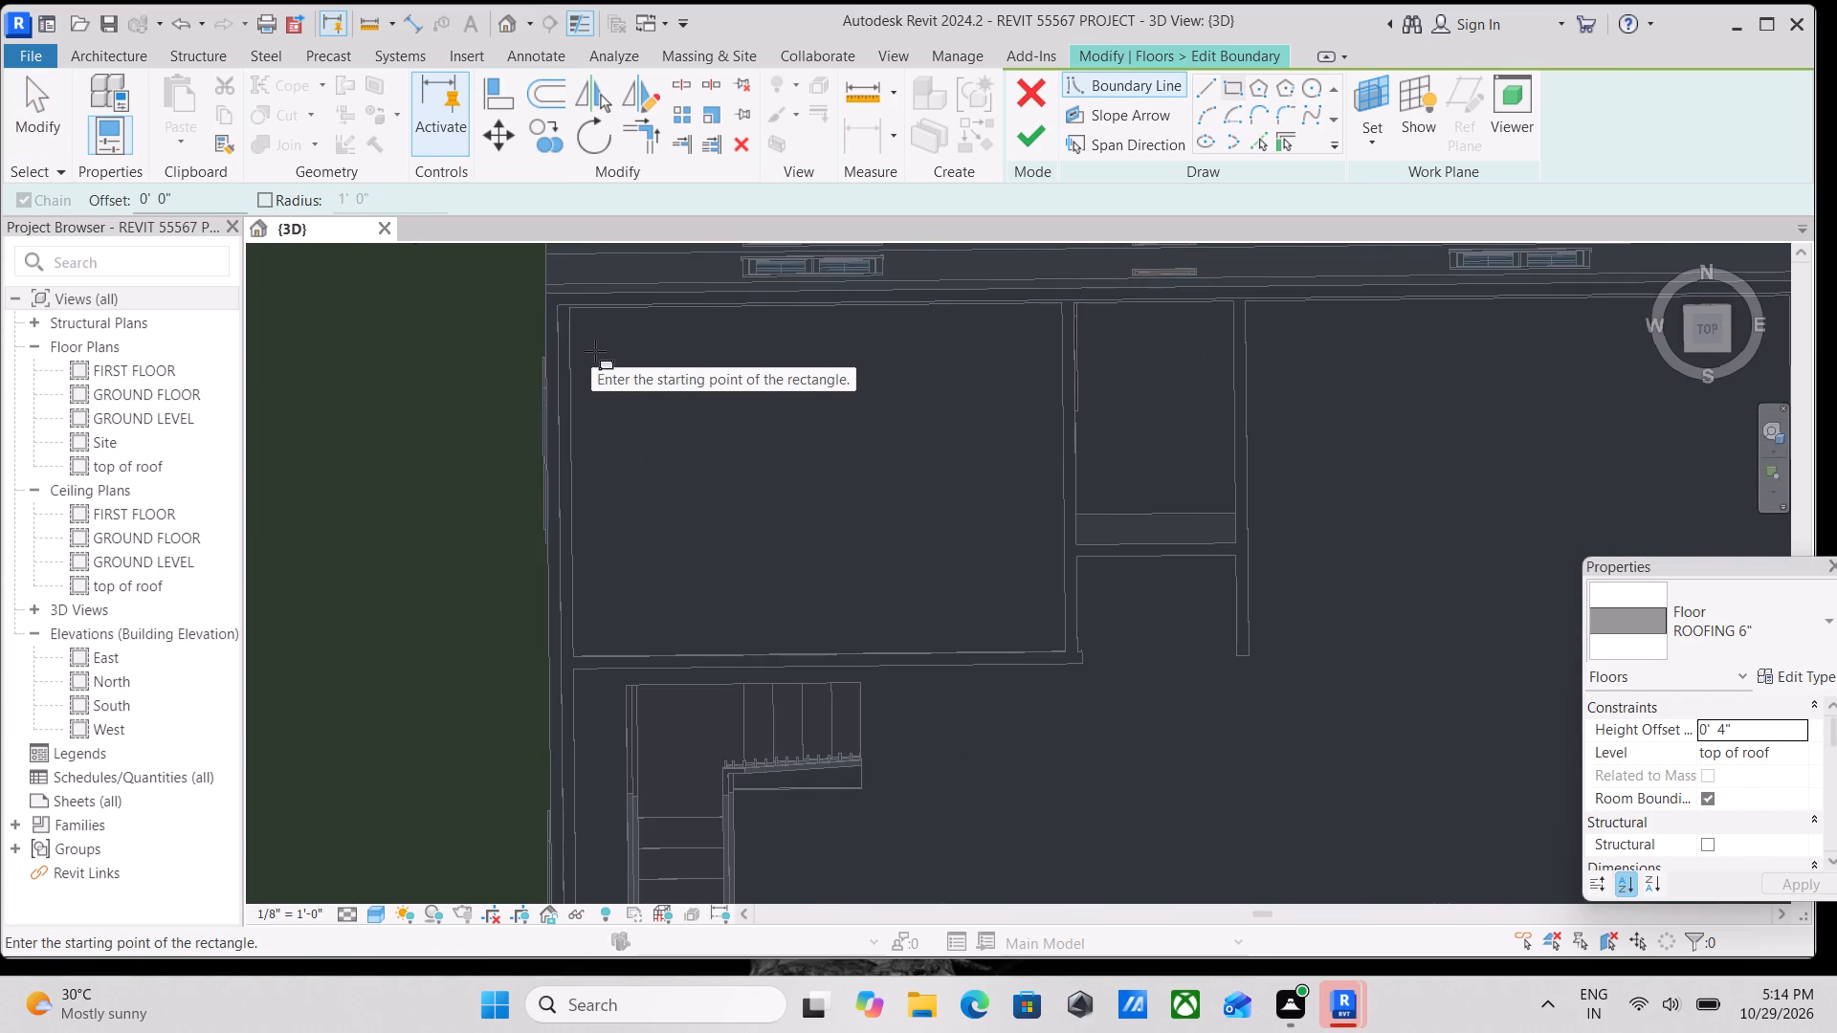
scroll(580, 336, "up", 2)
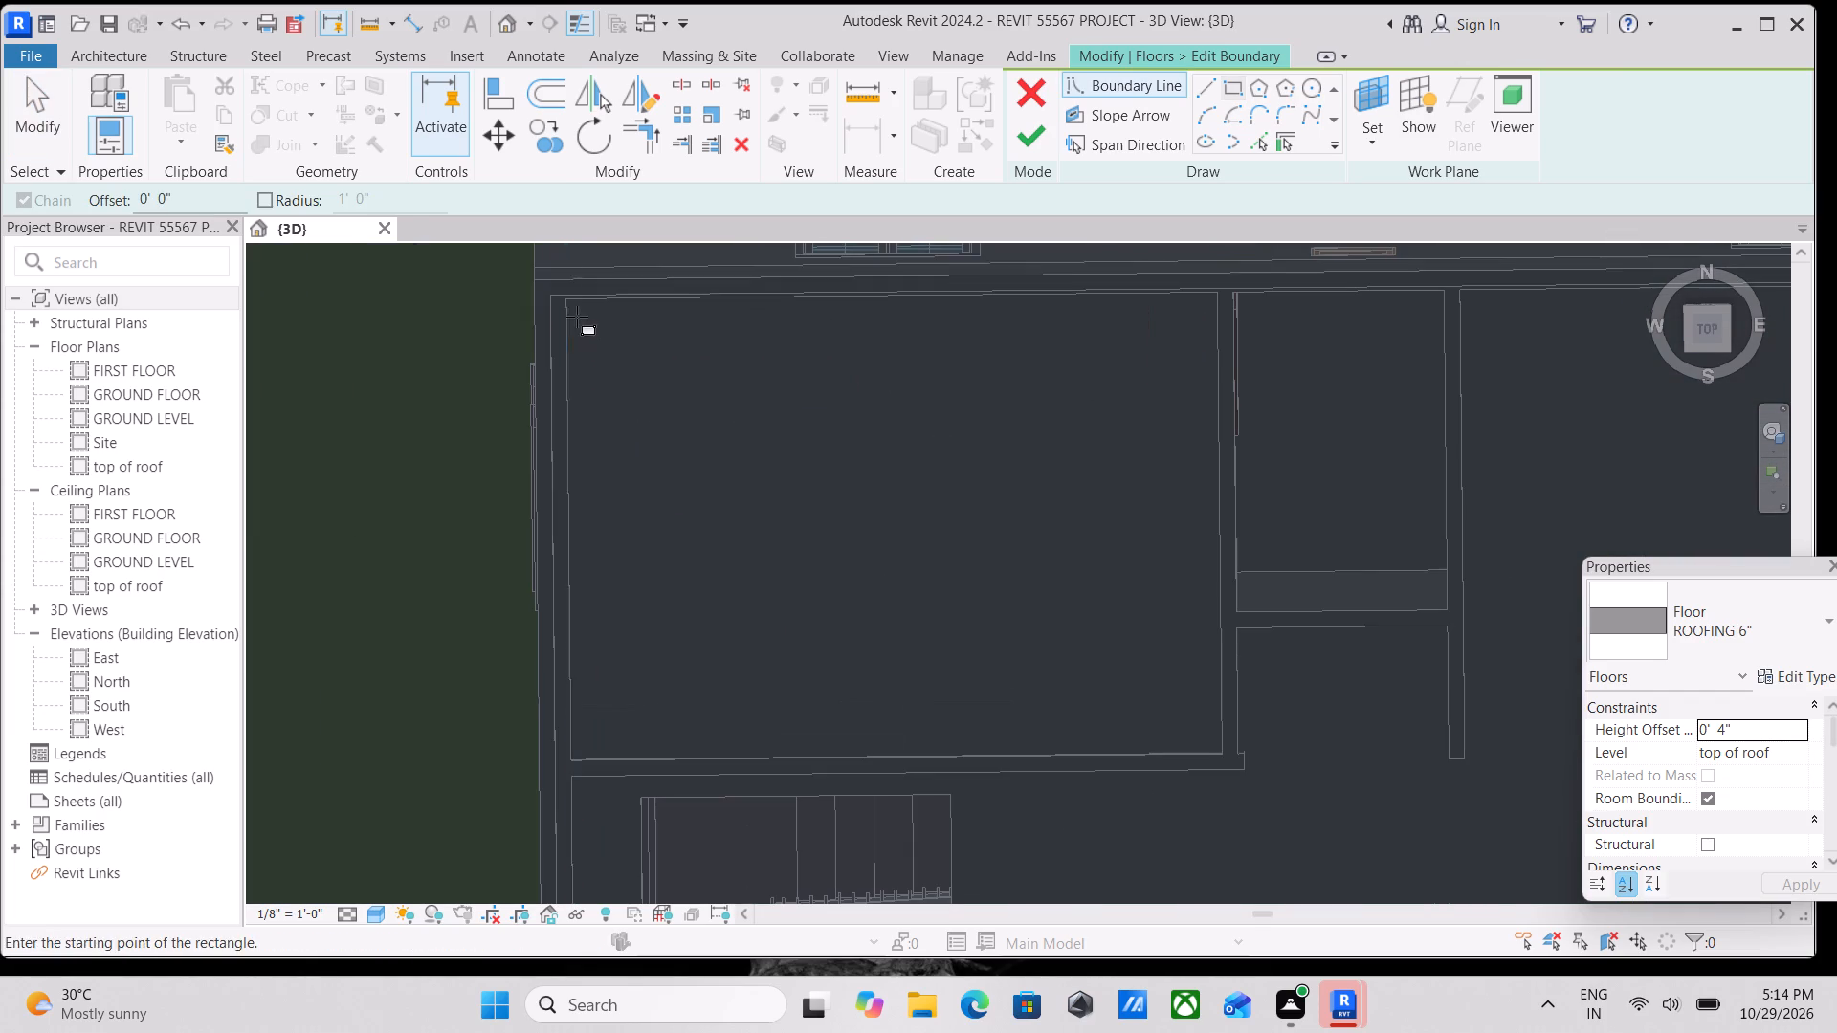
left_click(567, 293)
middle_click_drag(927, 578, 673, 409)
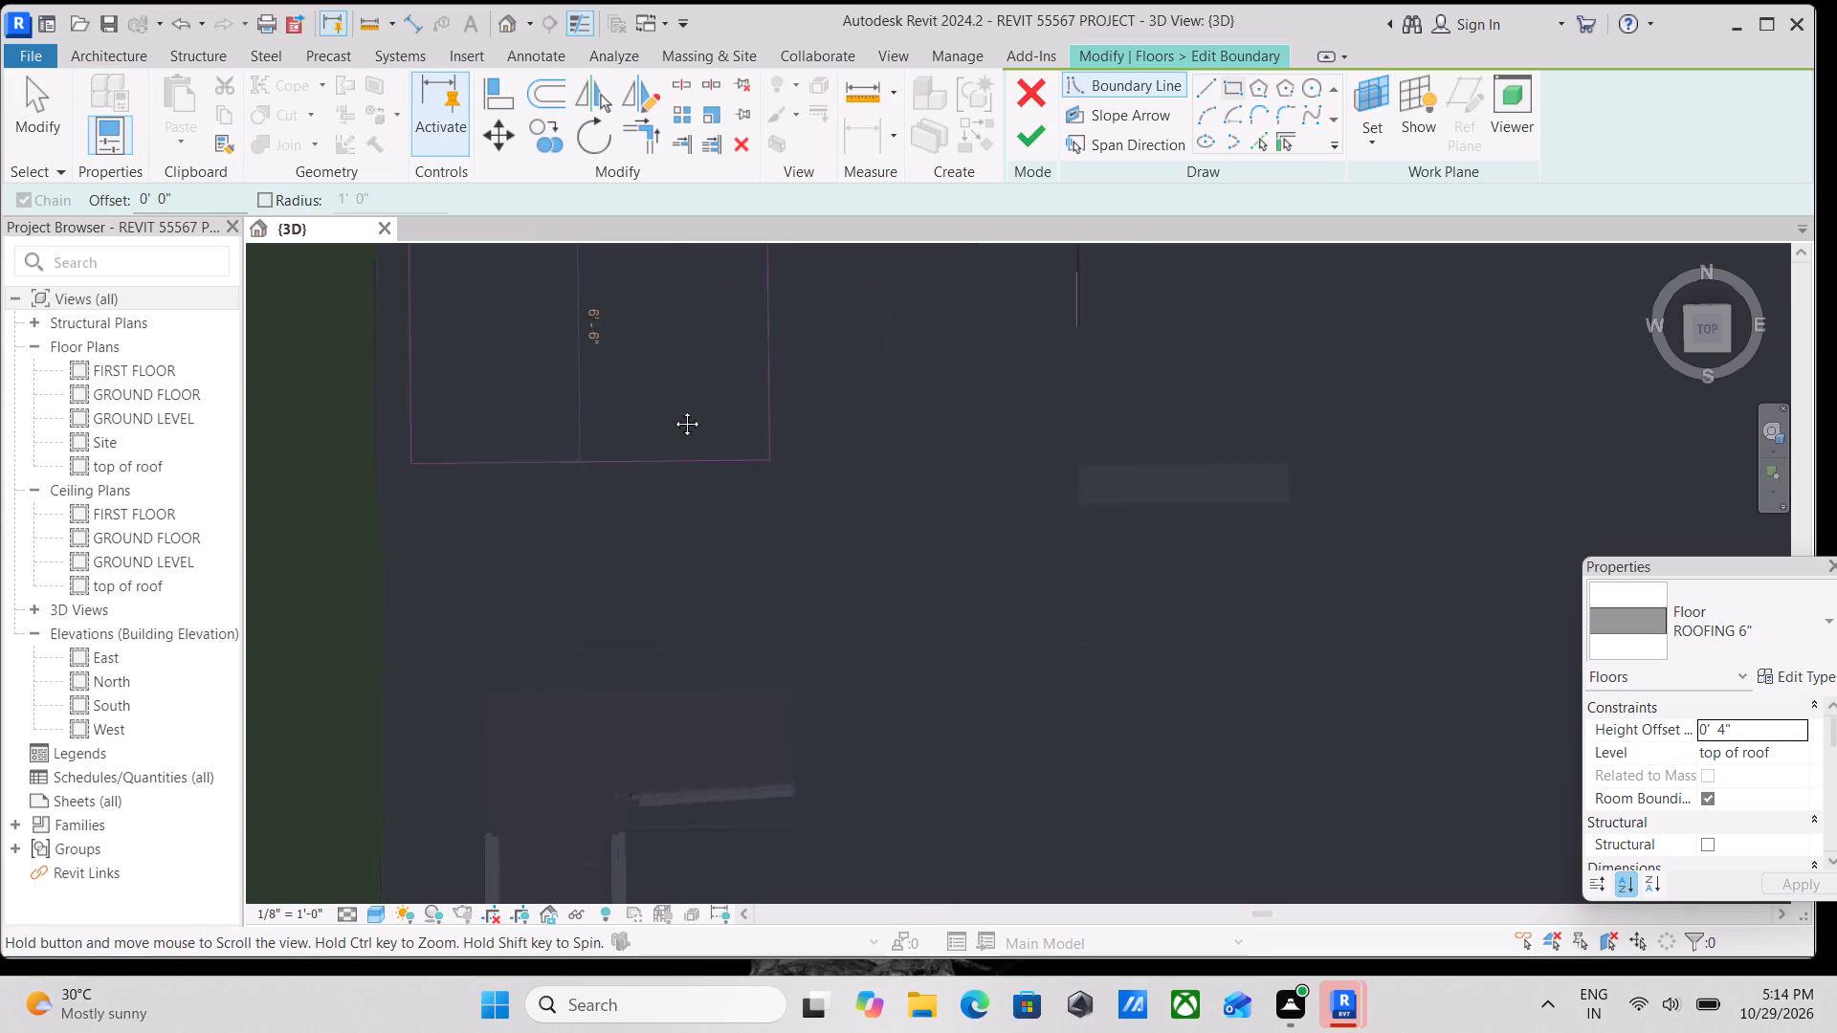
middle_click_drag(673, 409, 653, 391)
middle_click_drag(1384, 800, 881, 428)
scroll(1229, 655, "down", 1)
scroll(1004, 497, "down", 3)
middle_click_drag(1029, 536, 1024, 536)
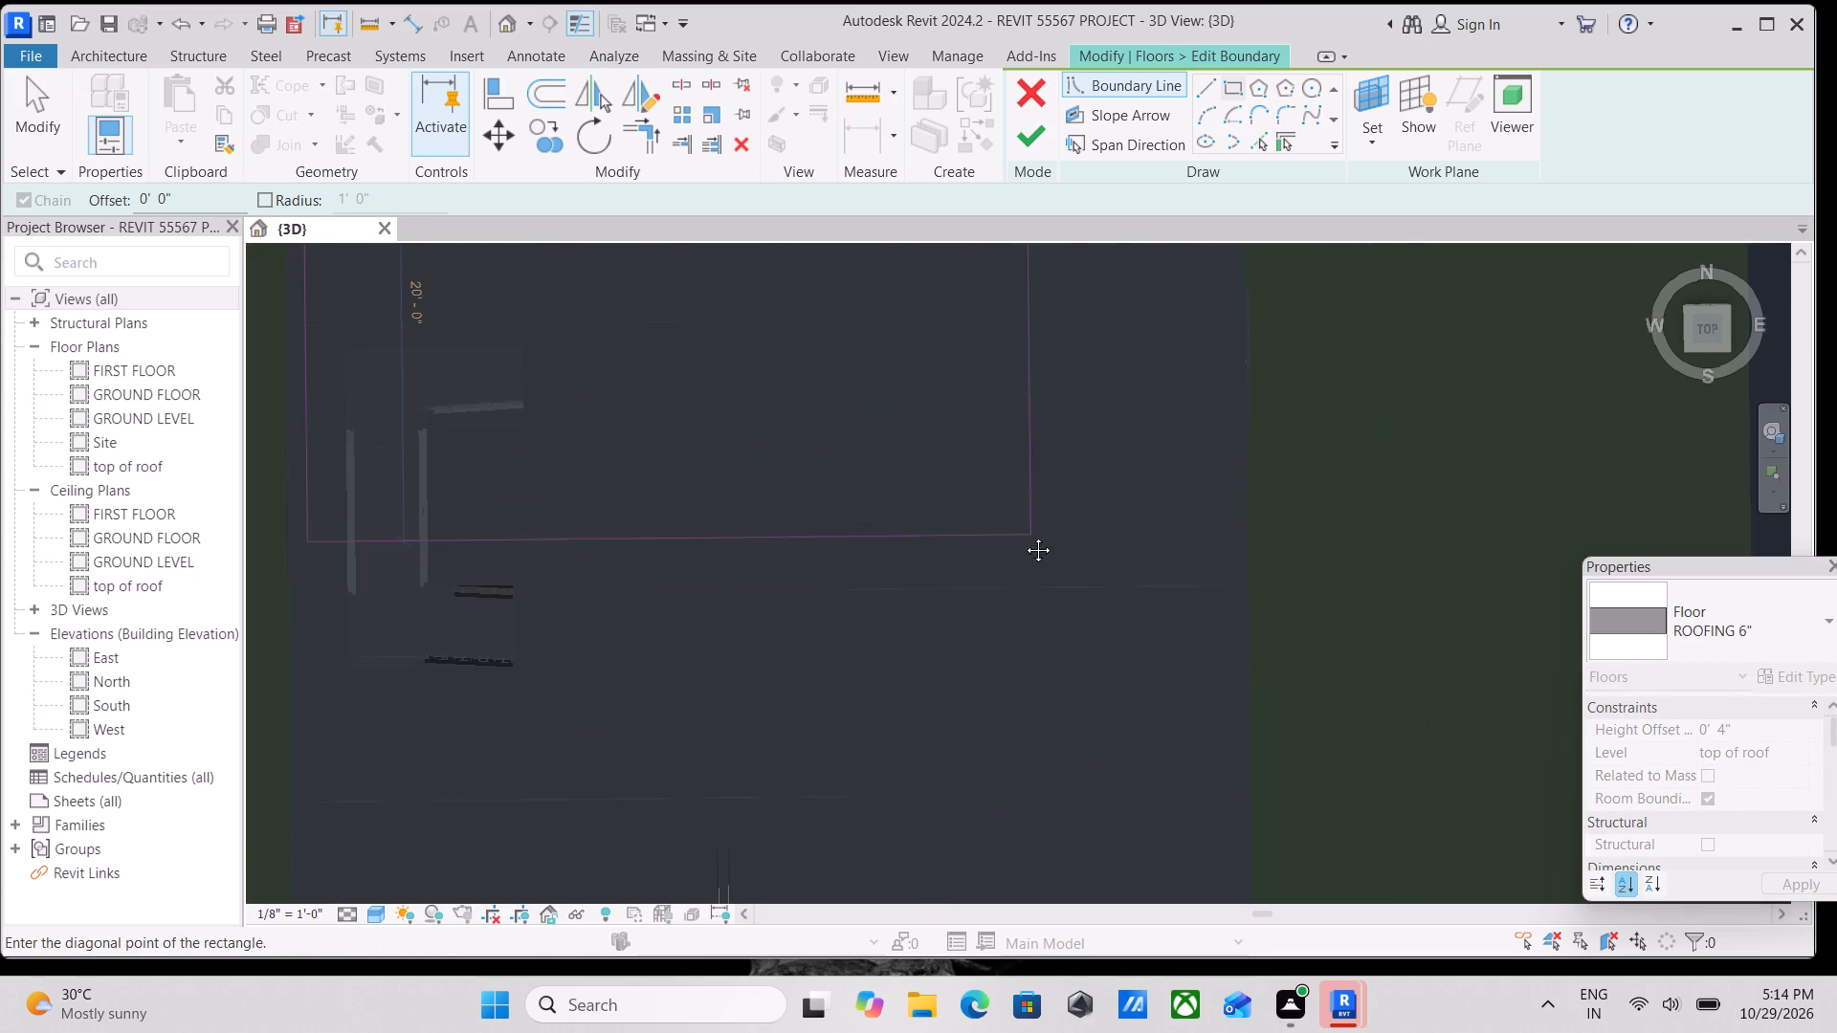
middle_click_drag(1024, 536, 931, 324)
scroll(1111, 675, "down", 1)
middle_click_drag(1112, 675, 1208, 577)
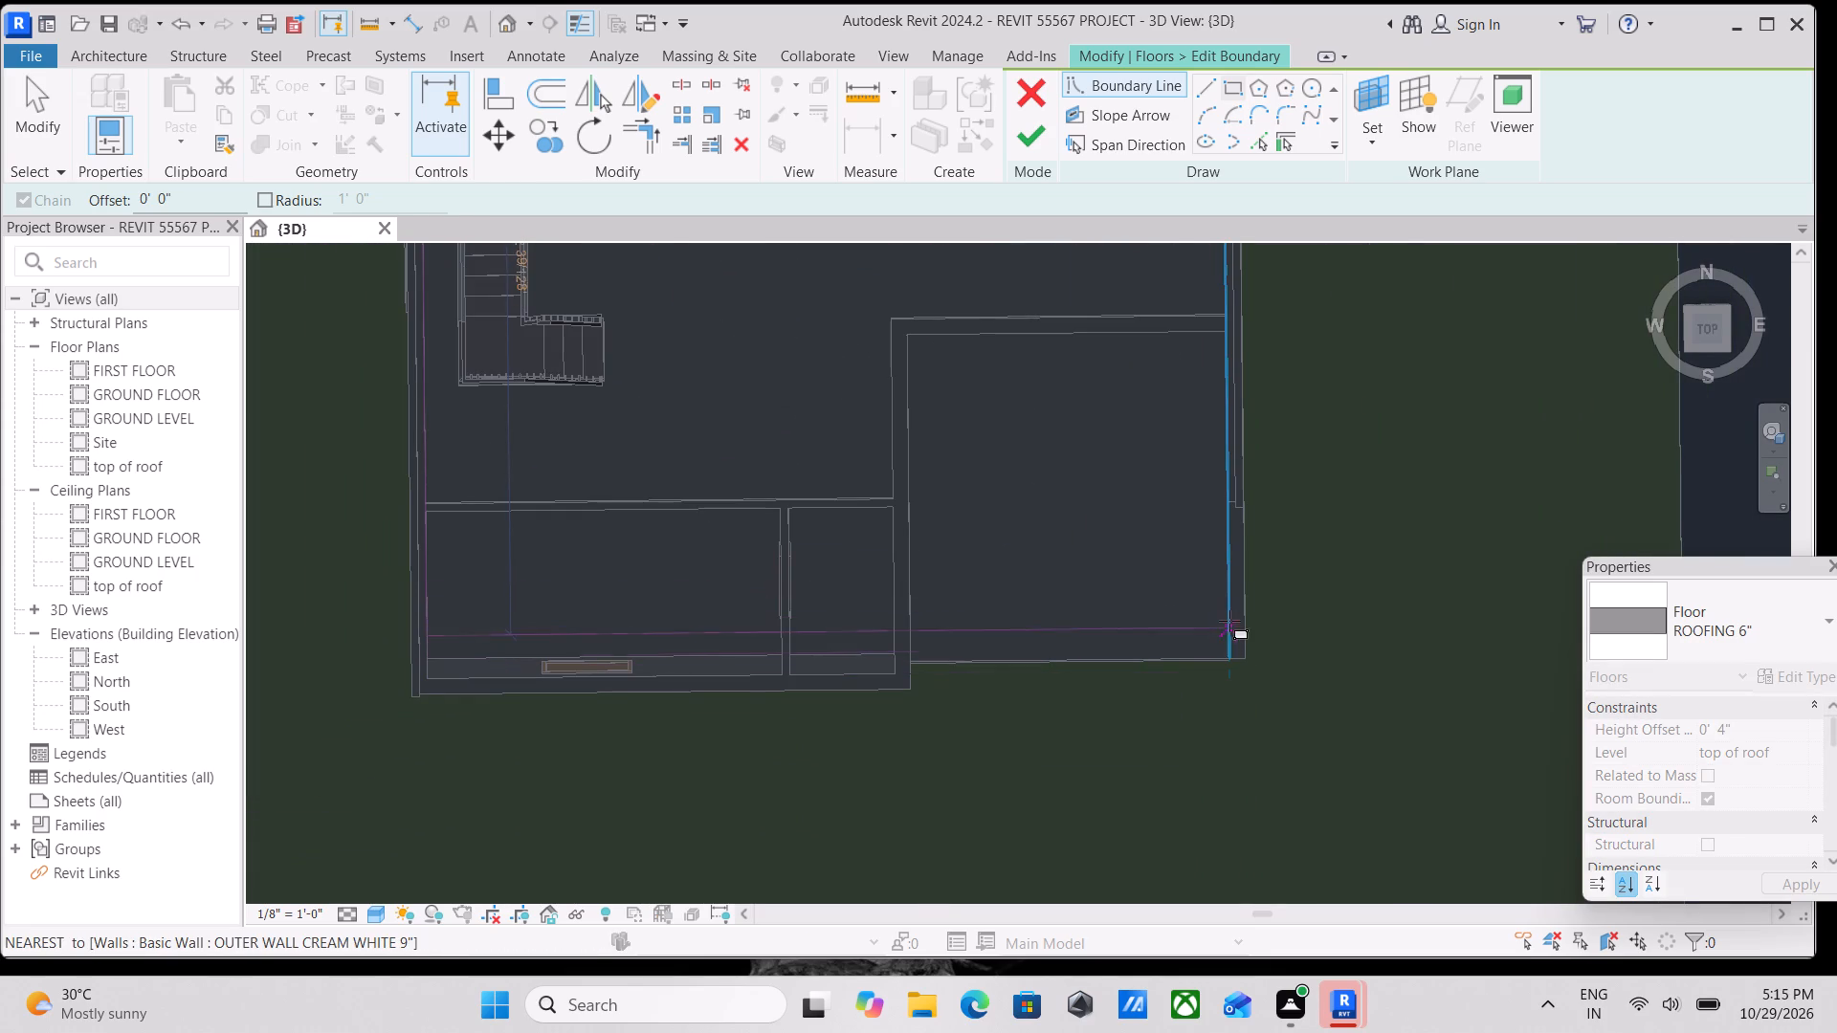
scroll(1241, 670, "down", 1)
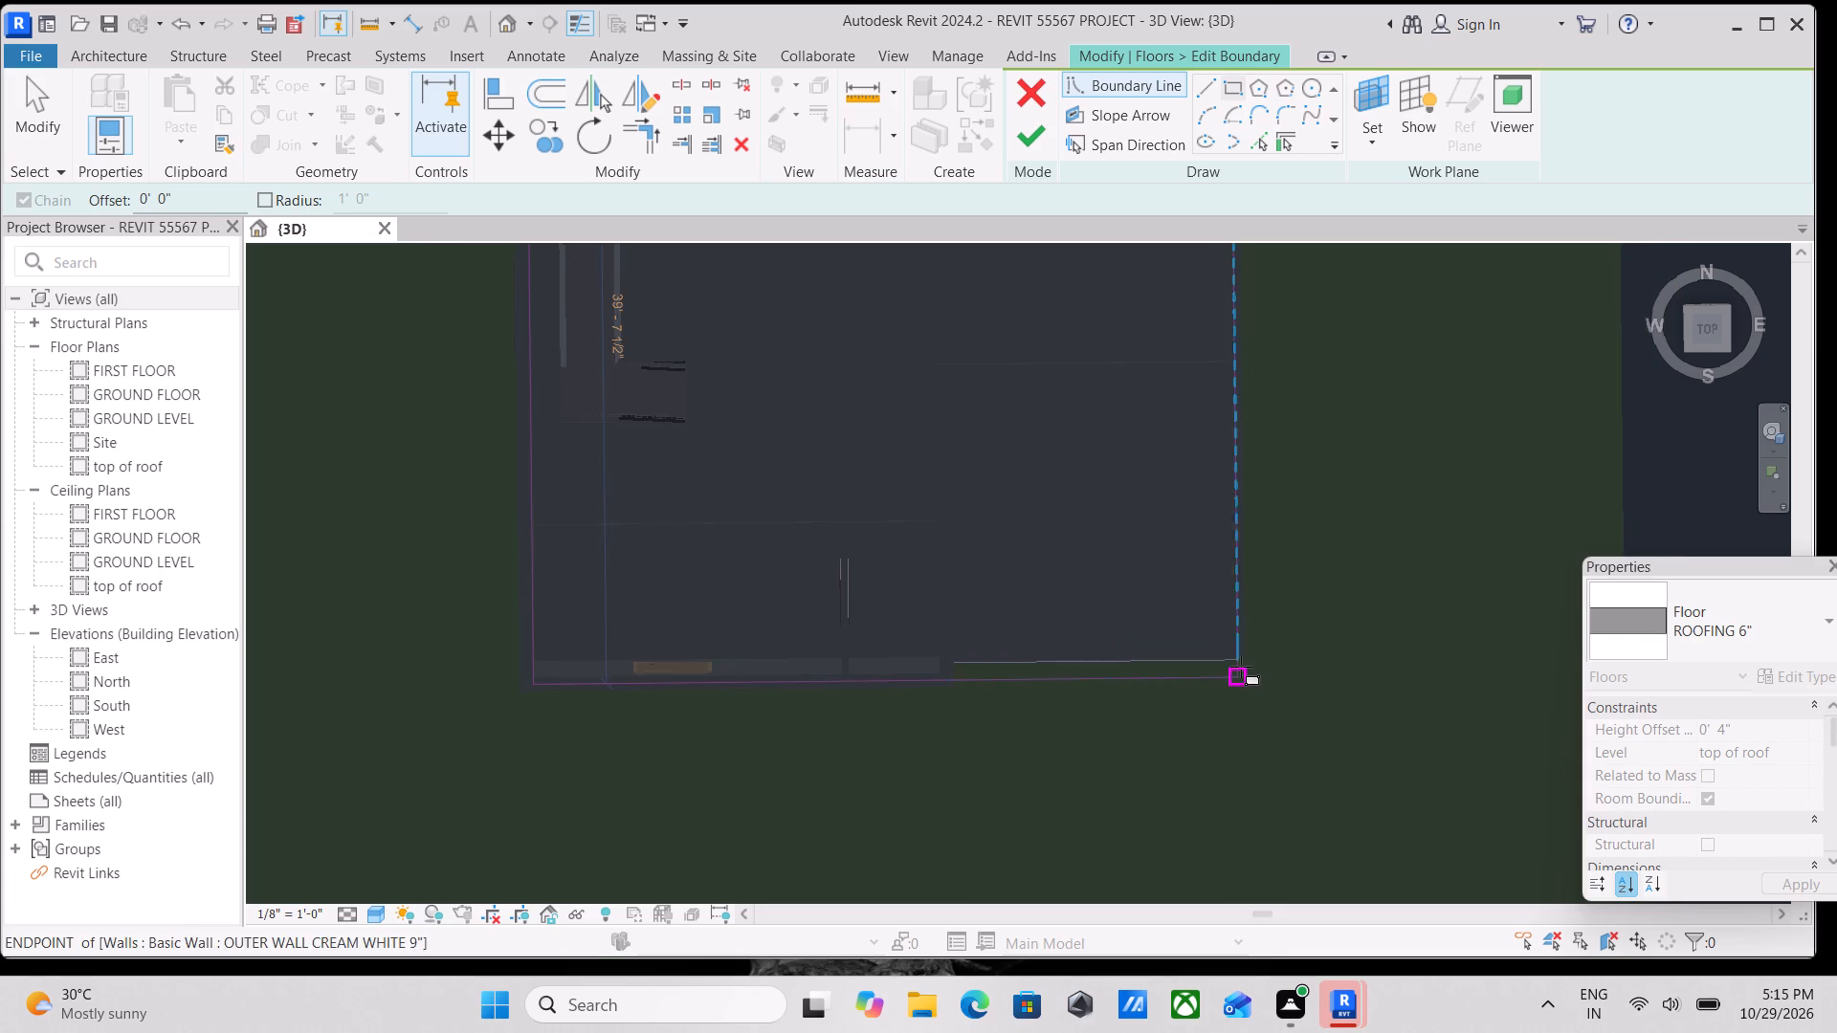
scroll(1243, 671, "up", 4)
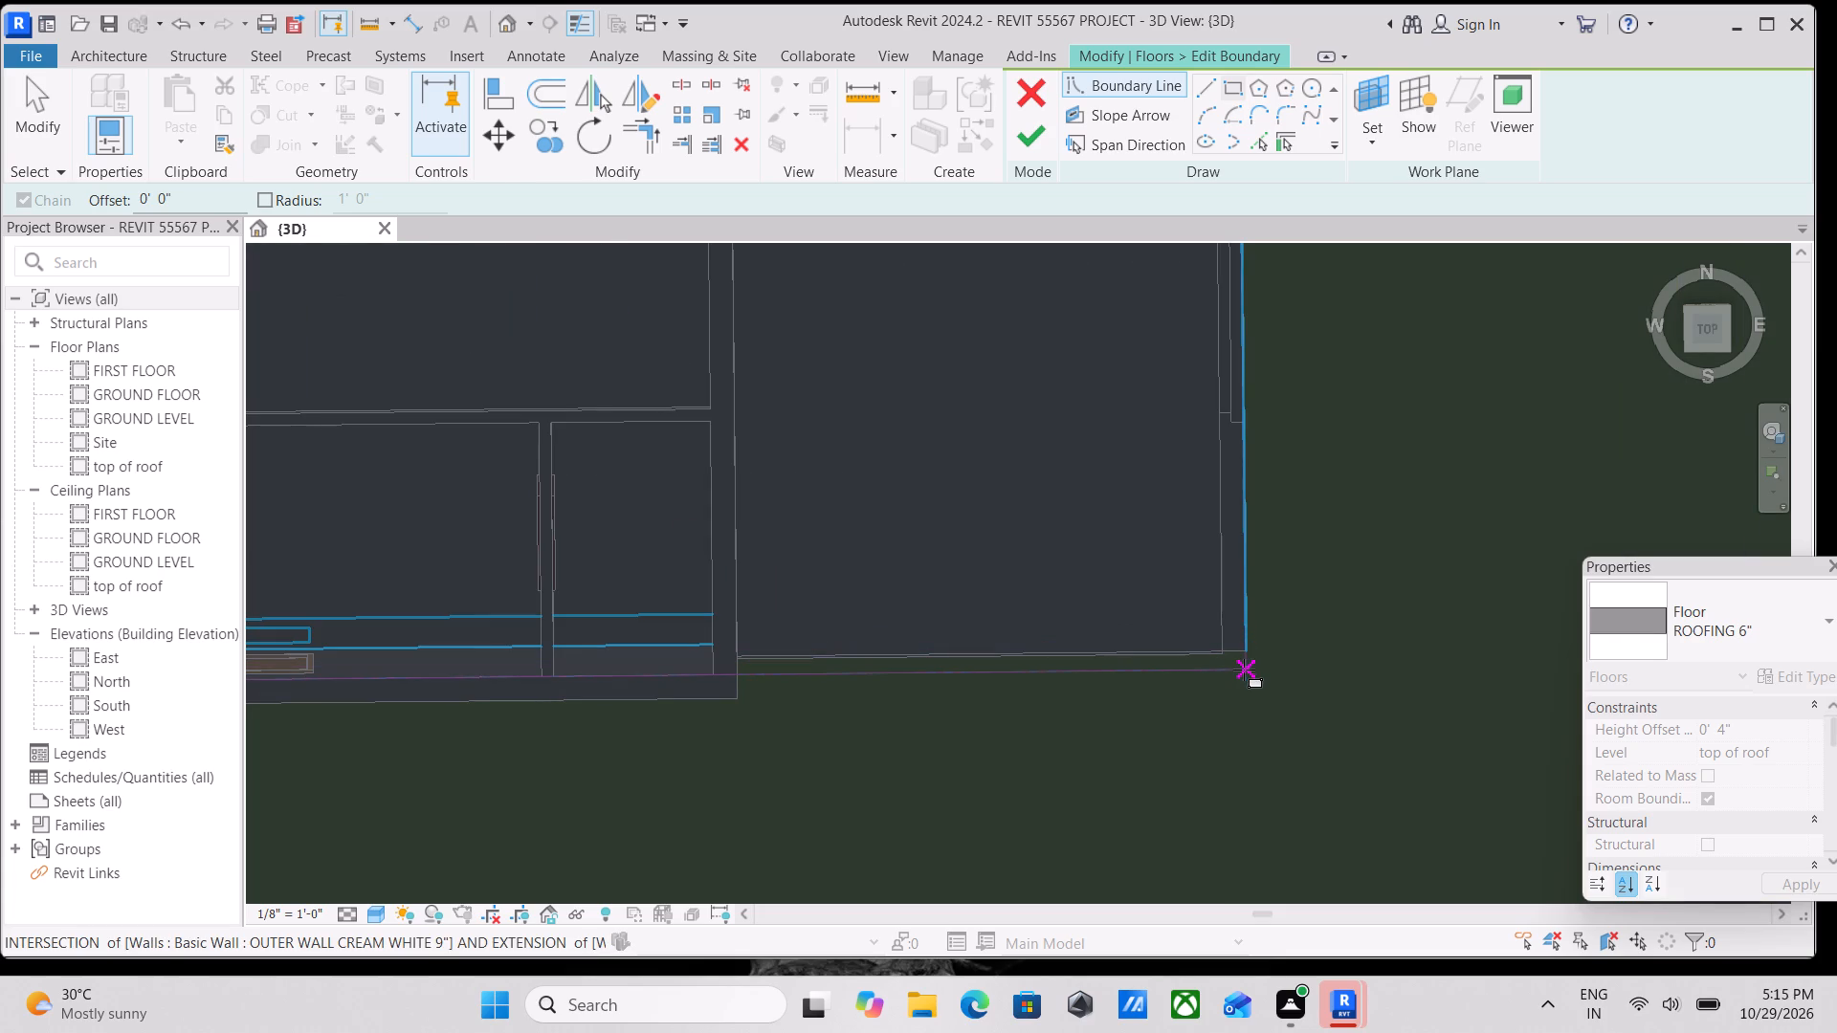
left_click(1244, 670)
Finish the ROOFING 6" slab sketch and do not attach the walls to its underside.
scroll(1101, 502, "down", 3)
middle_click_drag(1101, 502, 1103, 502)
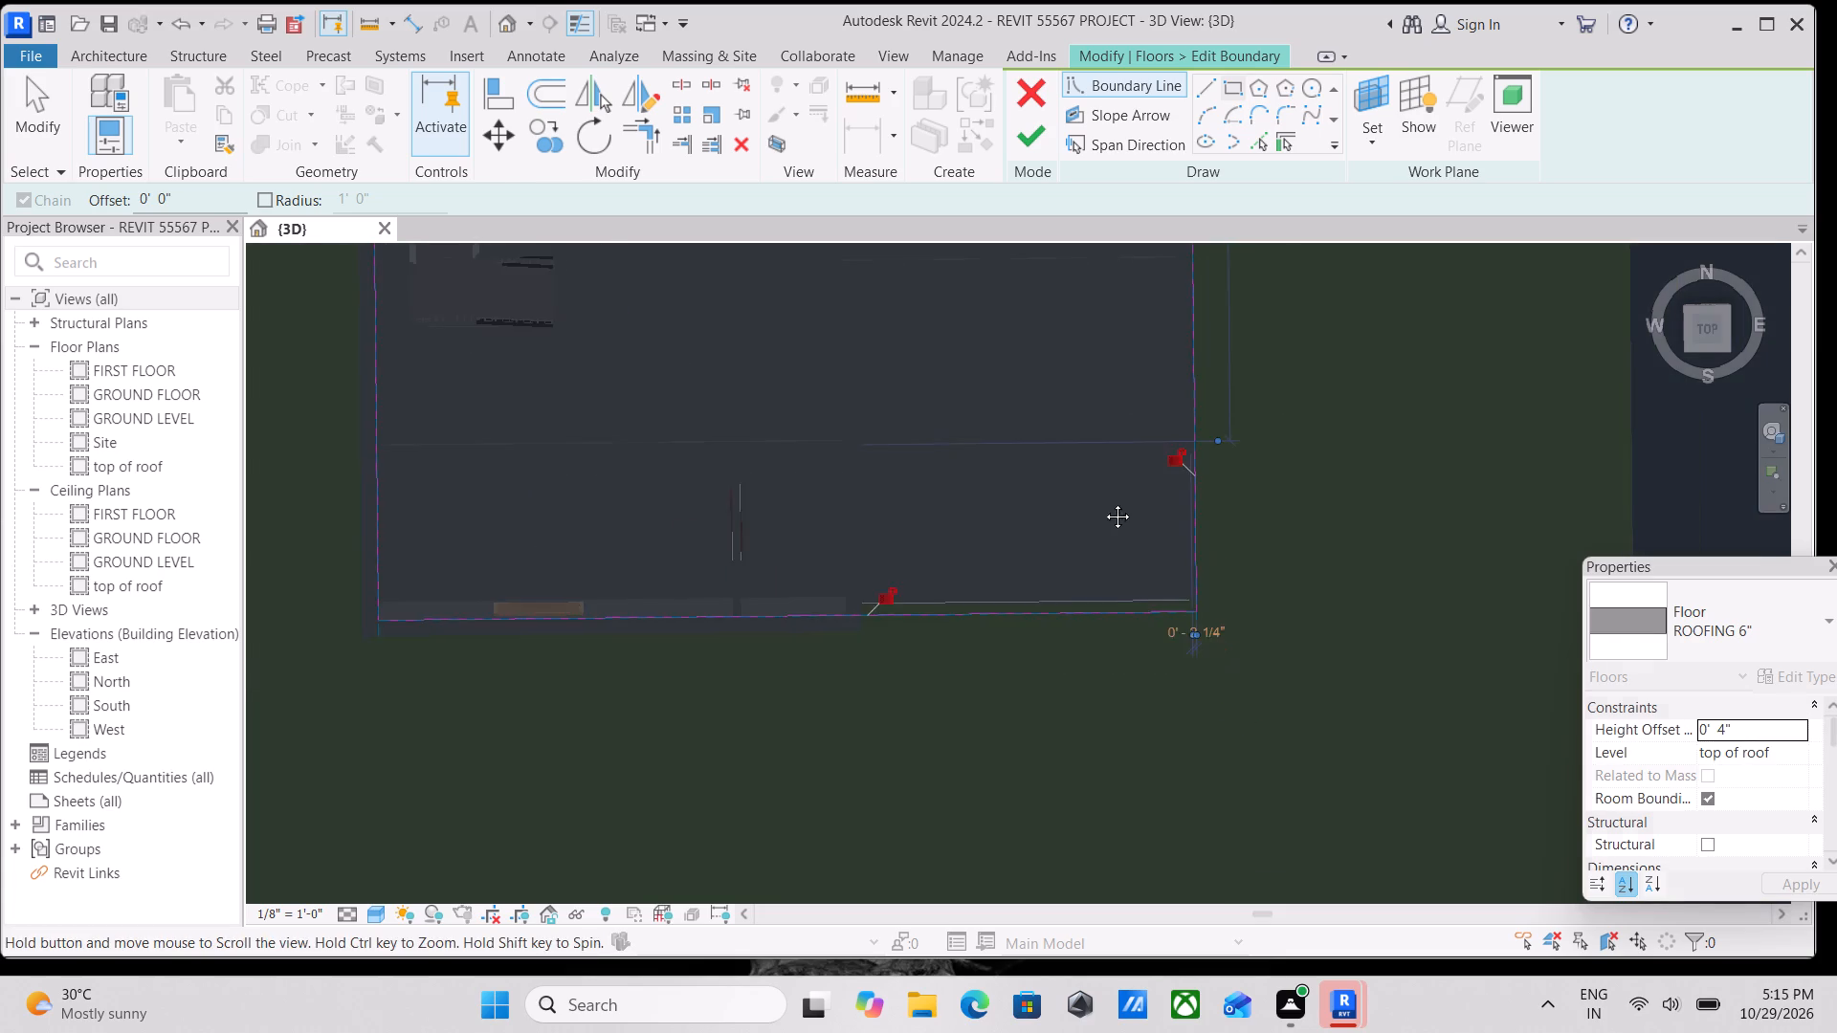
middle_click_drag(1103, 502, 1247, 510)
scroll(1196, 500, "down", 2)
middle_click_drag(1193, 499, 1211, 574)
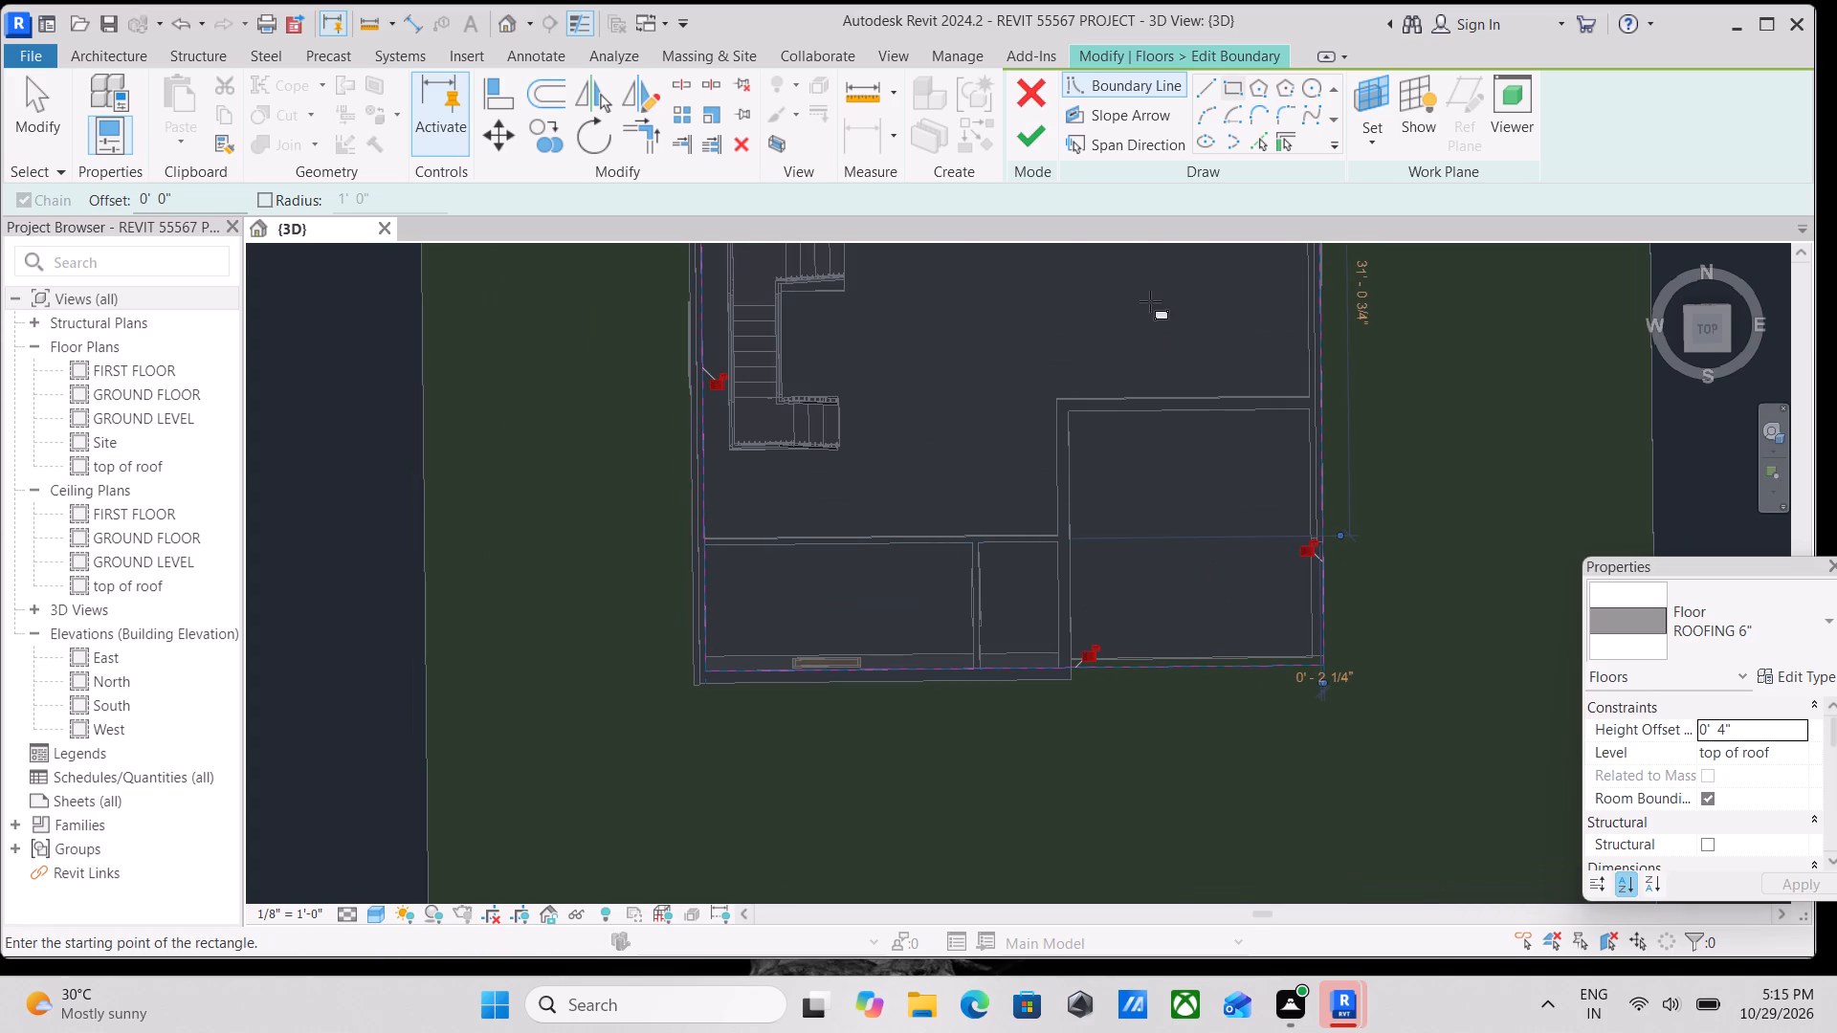
left_click(1048, 134)
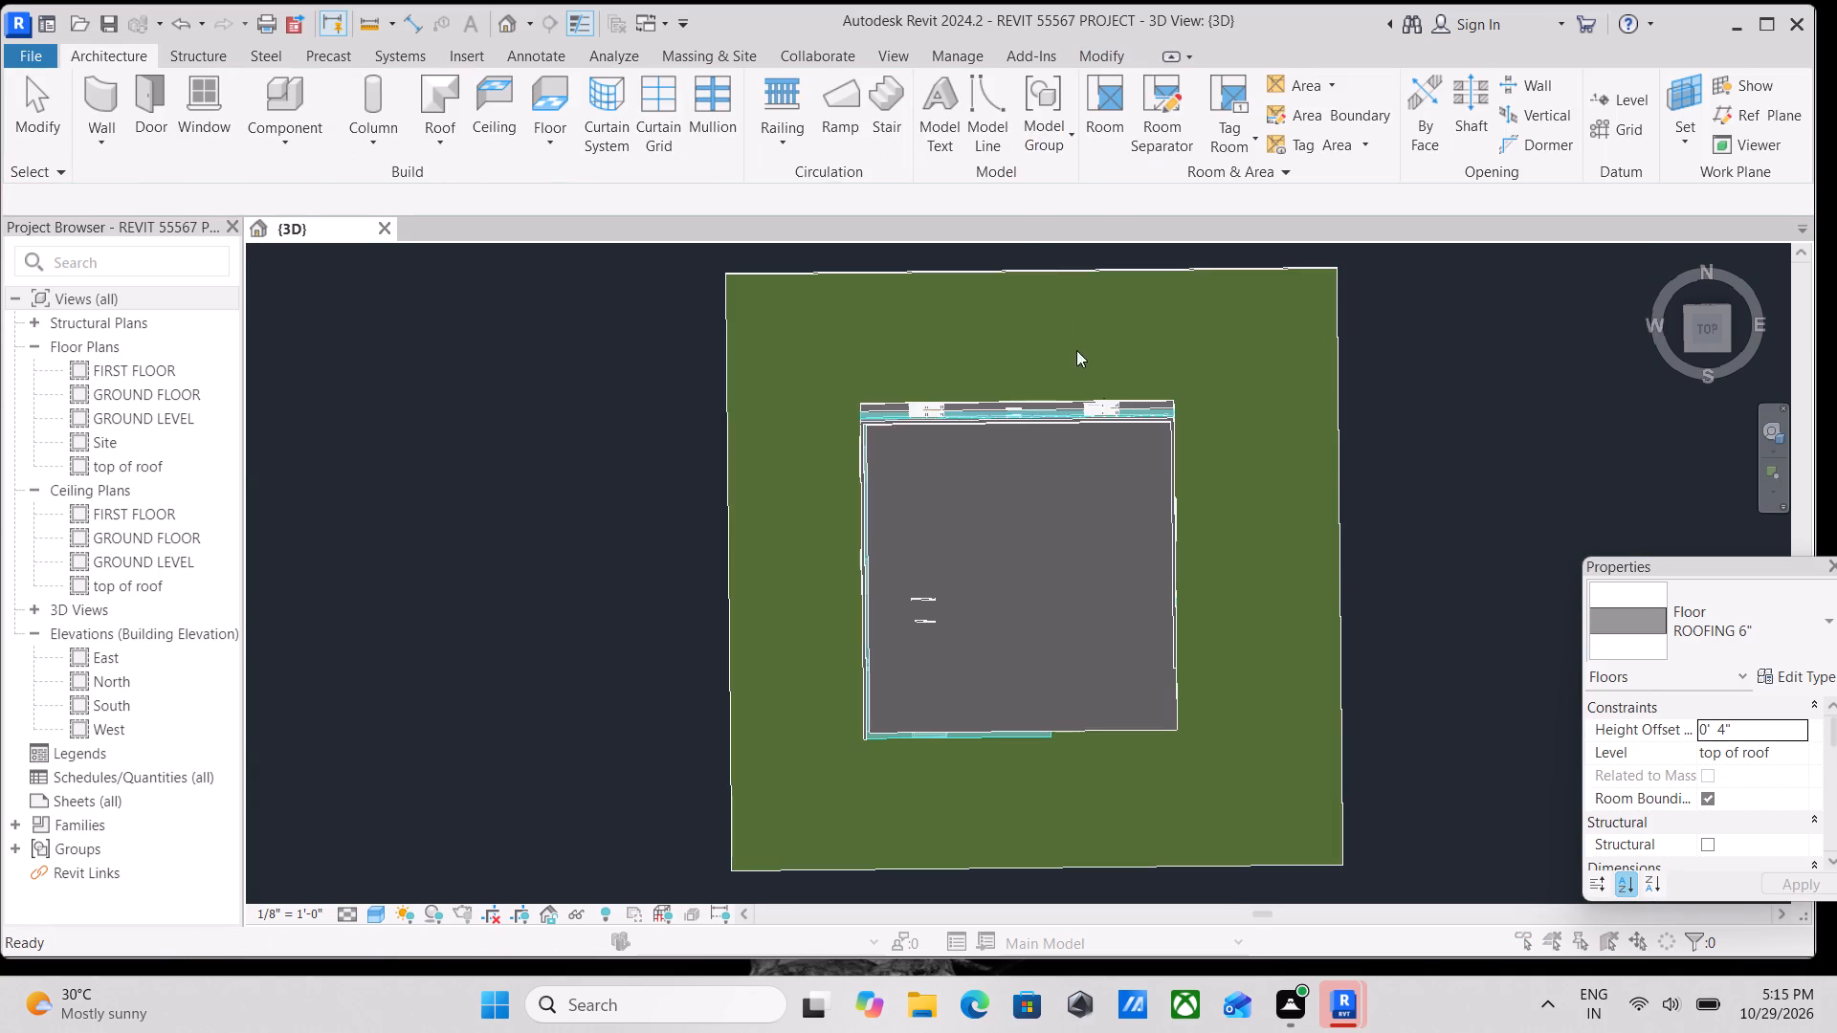
scroll(1199, 483, "down", 1)
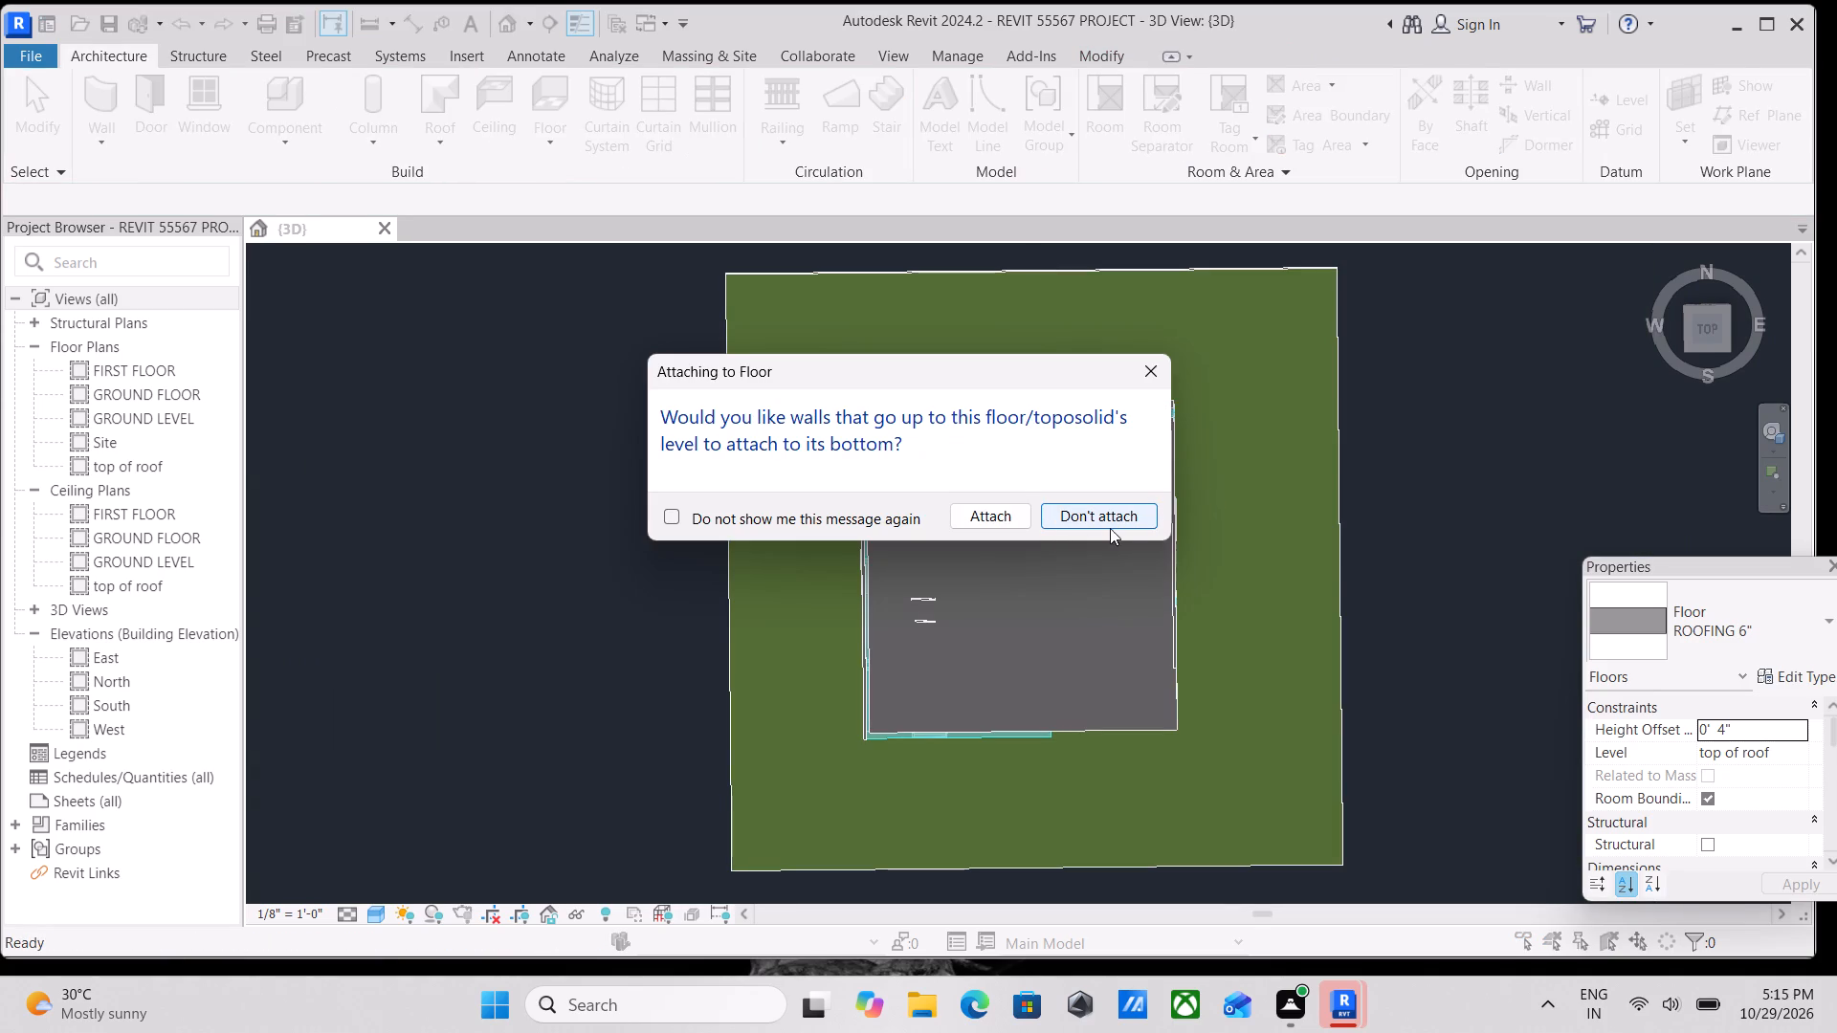
left_click(1108, 520)
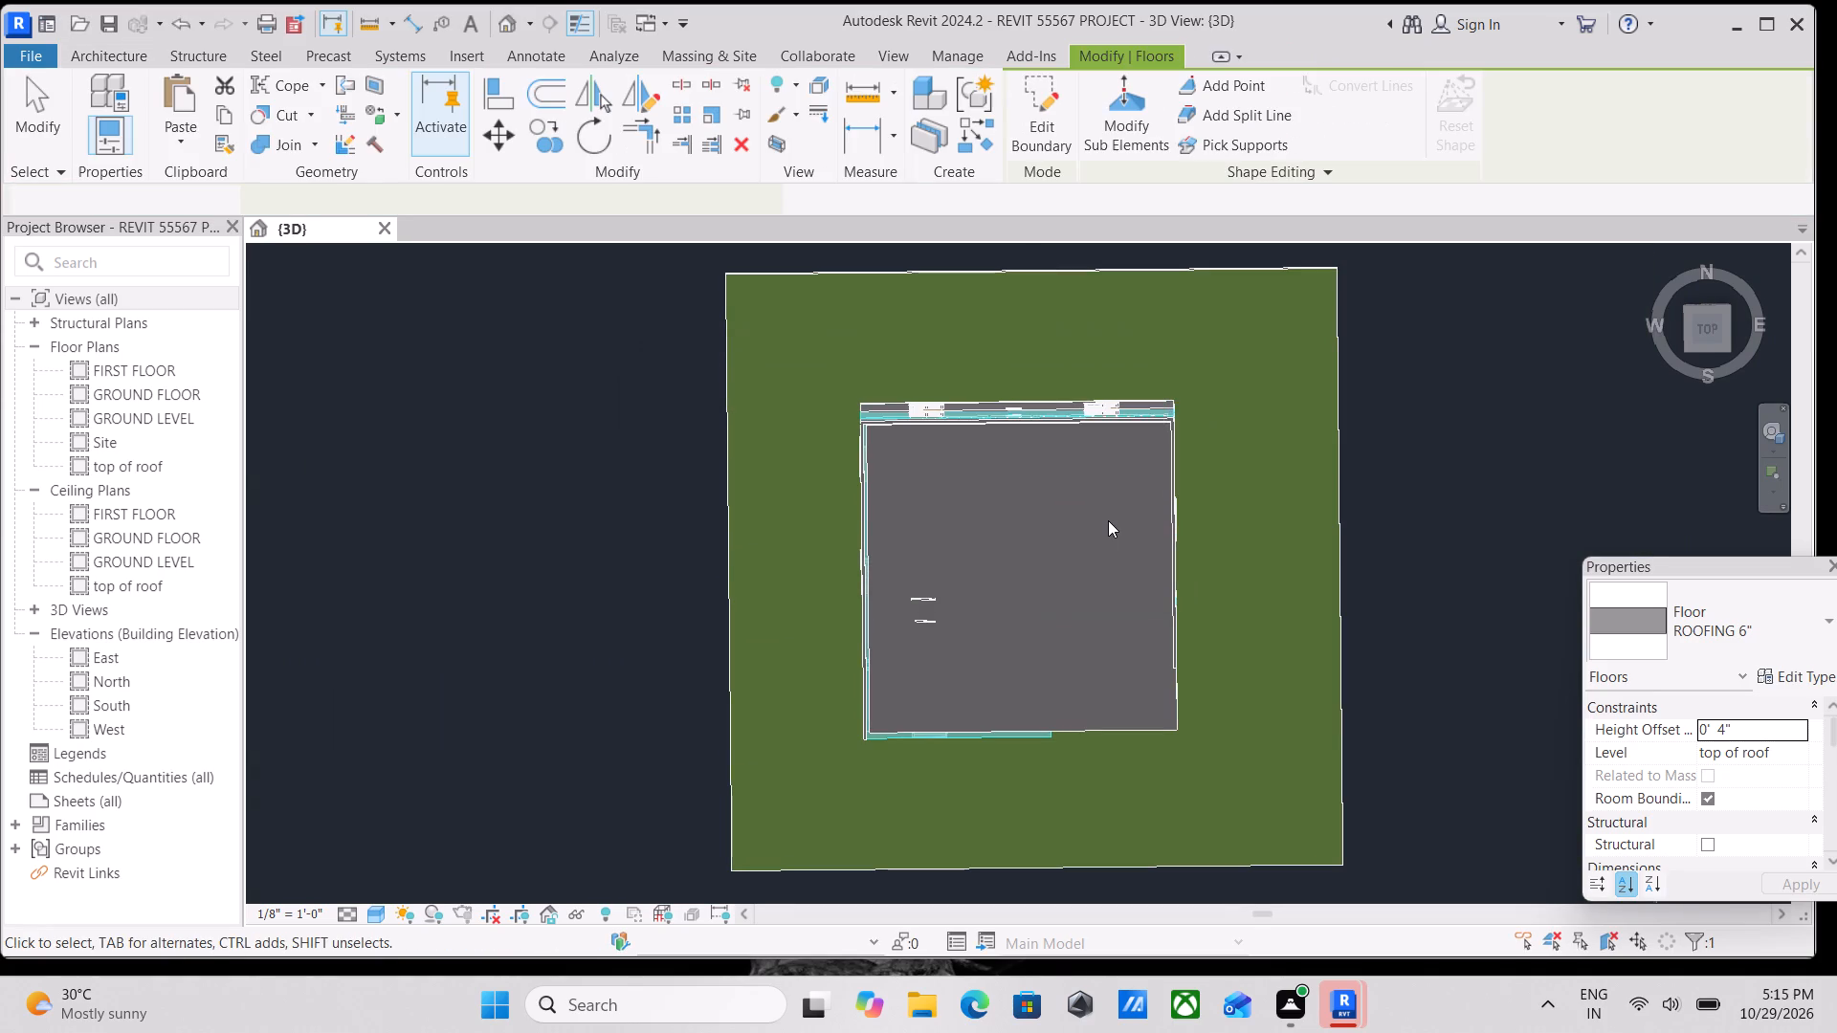
Reopen the boundary sketch of the ROOFING 6" slab for editing.
scroll(1108, 520, "down", 1)
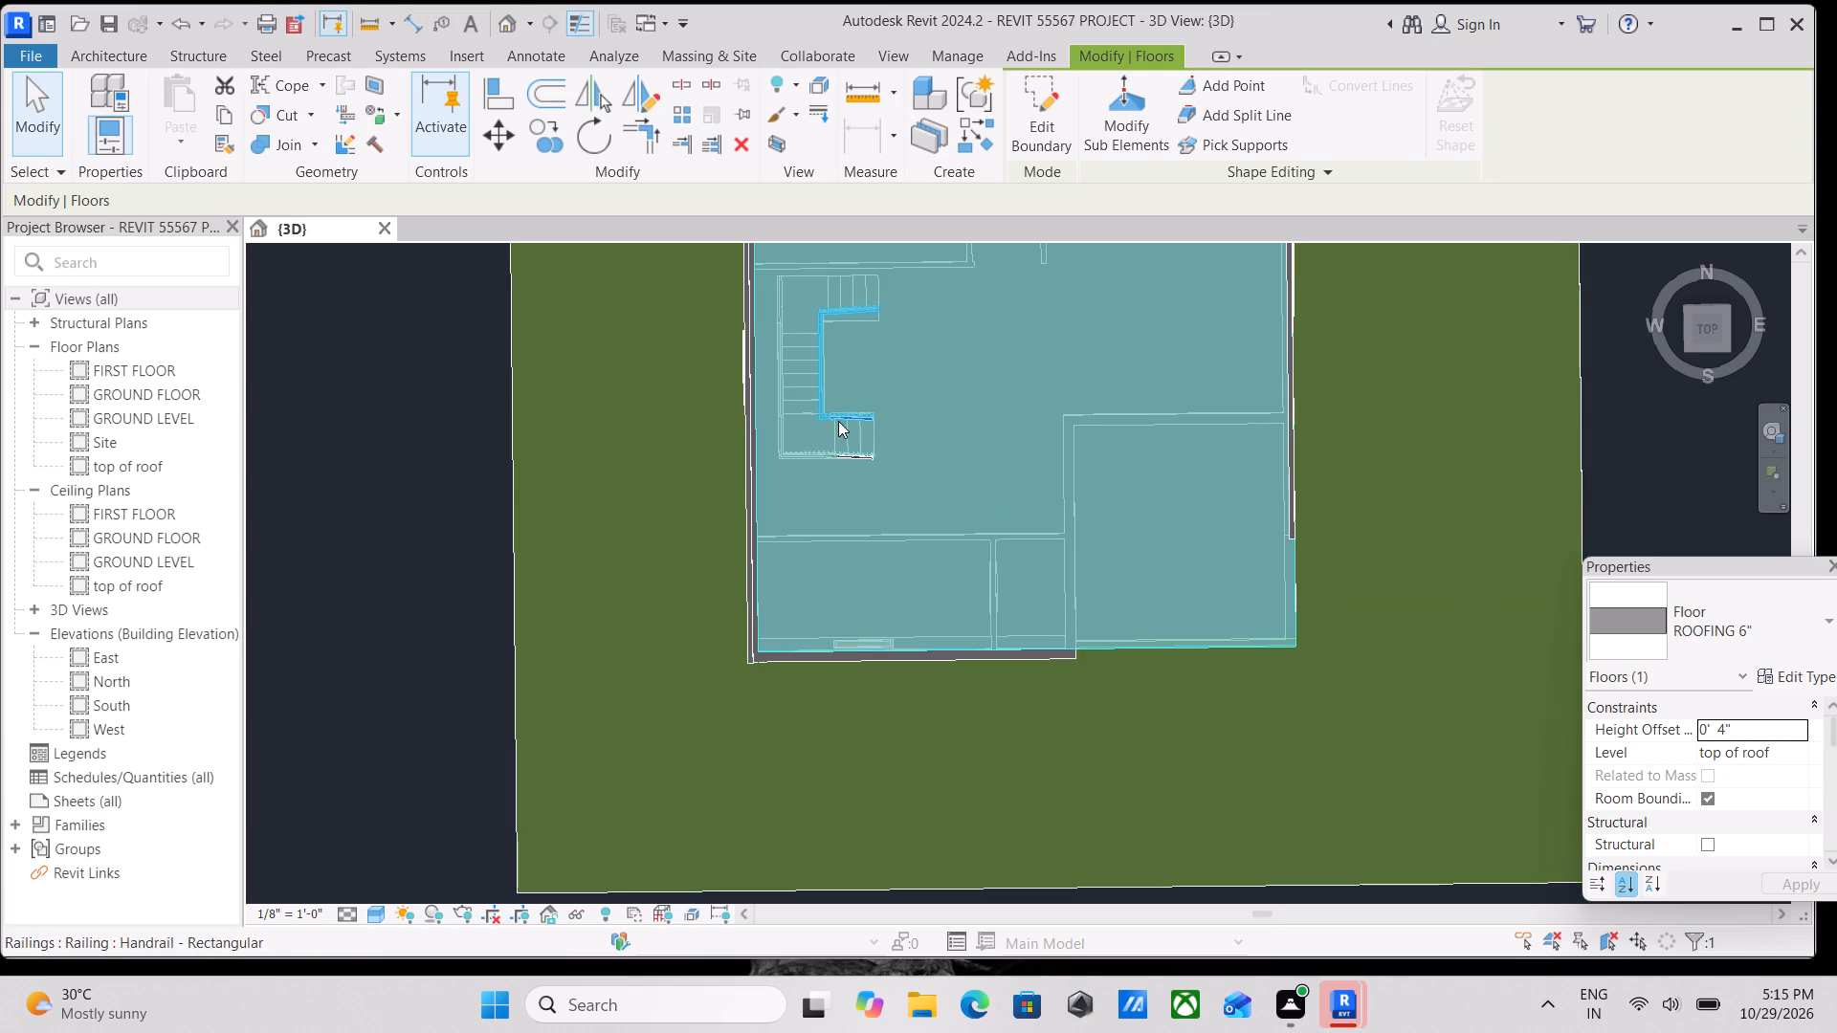
scroll(1291, 706, "up", 3)
key("Escape")
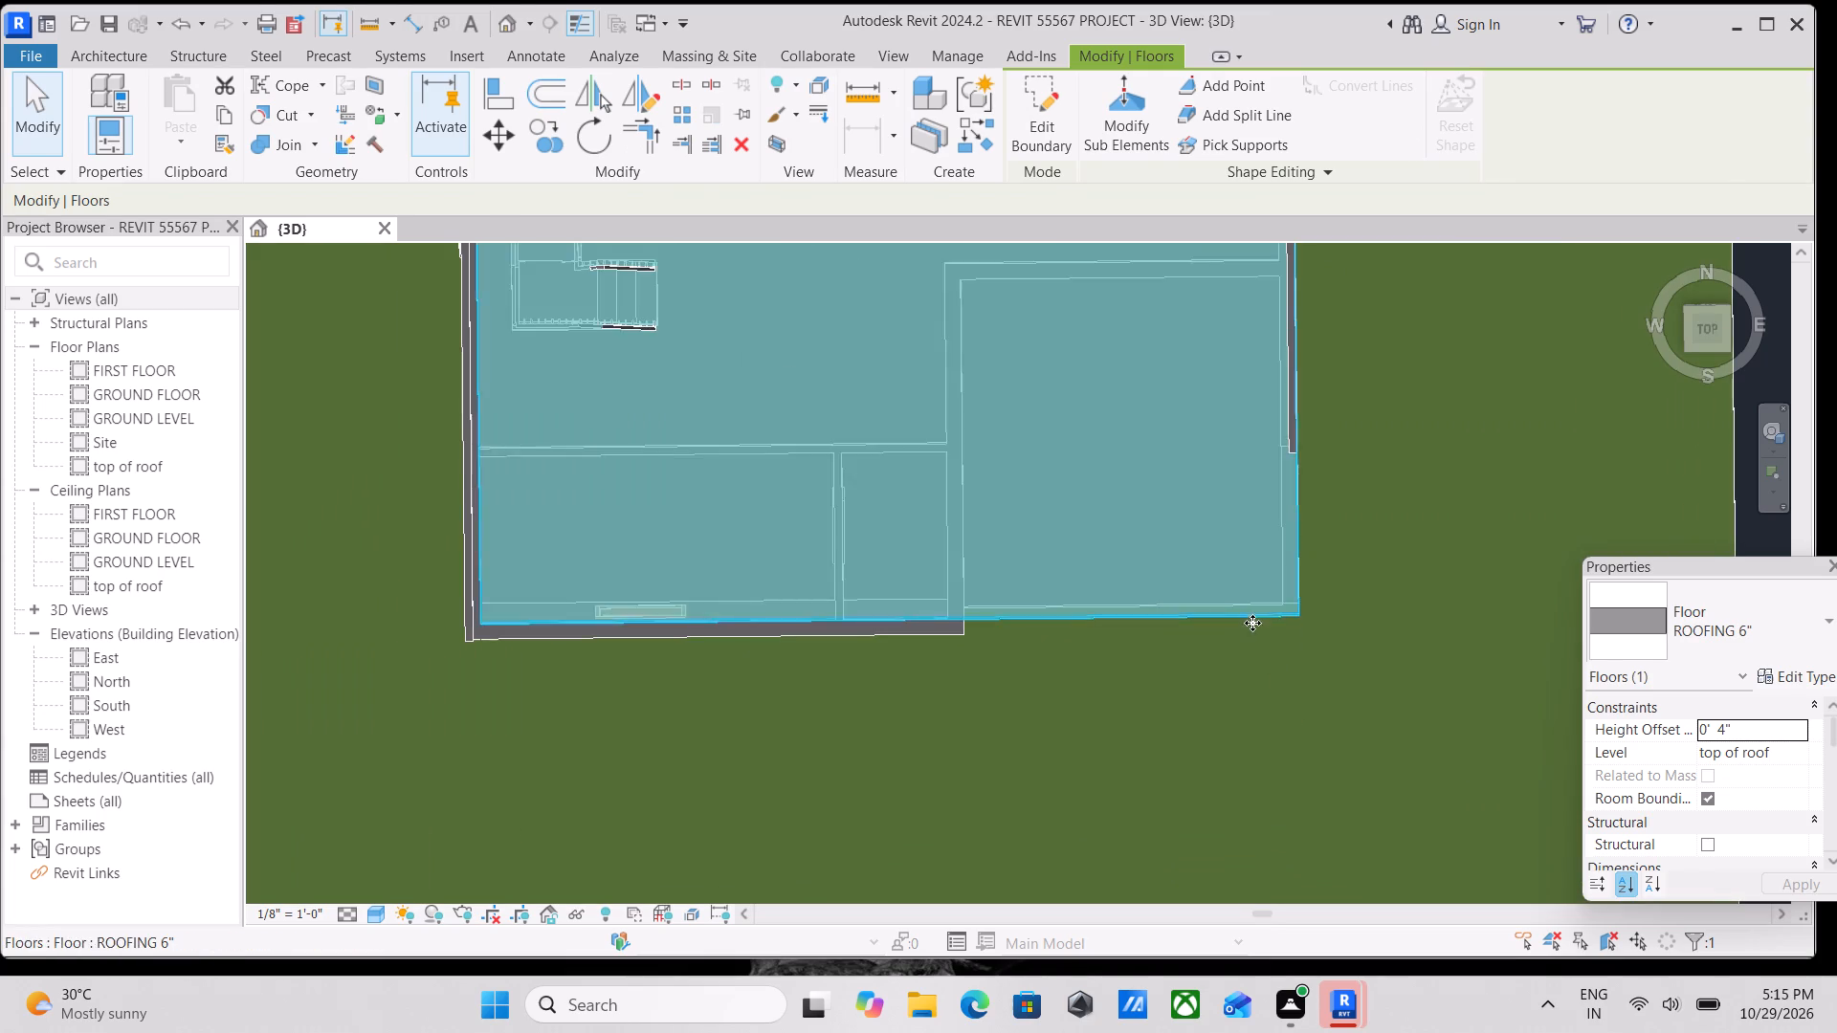
left_click(1288, 614)
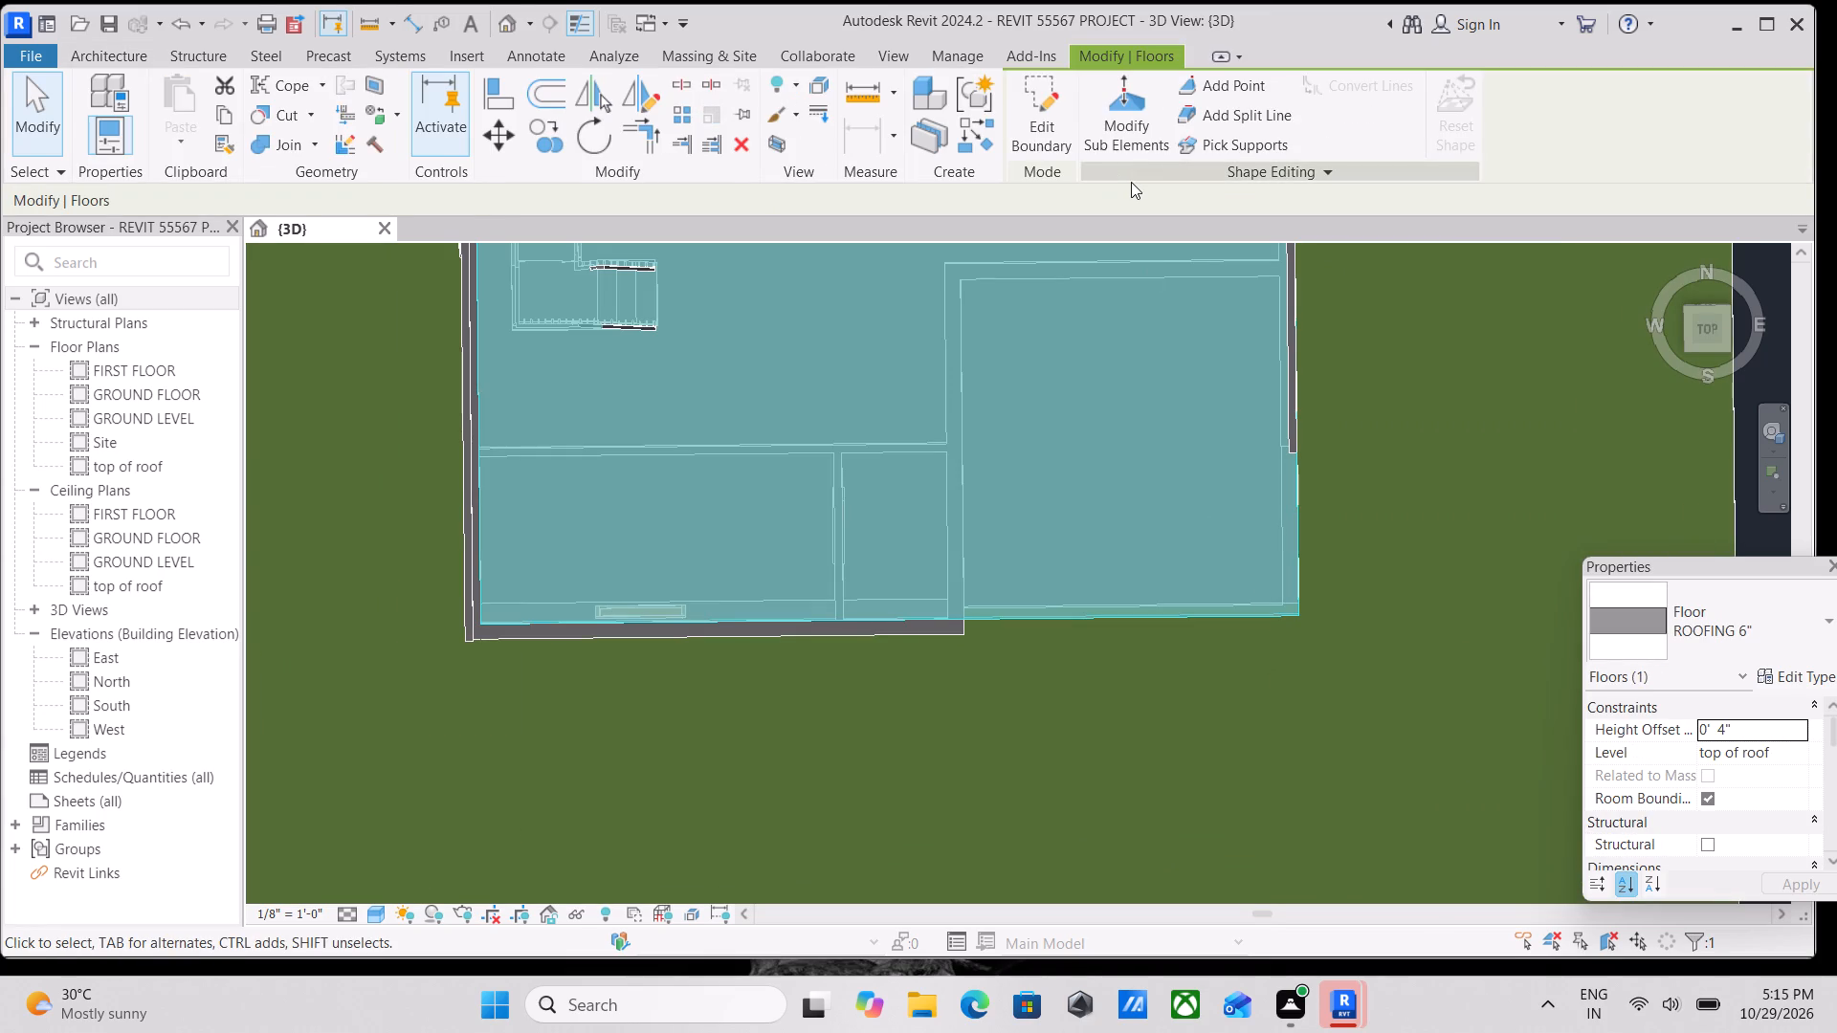
left_click(1044, 100)
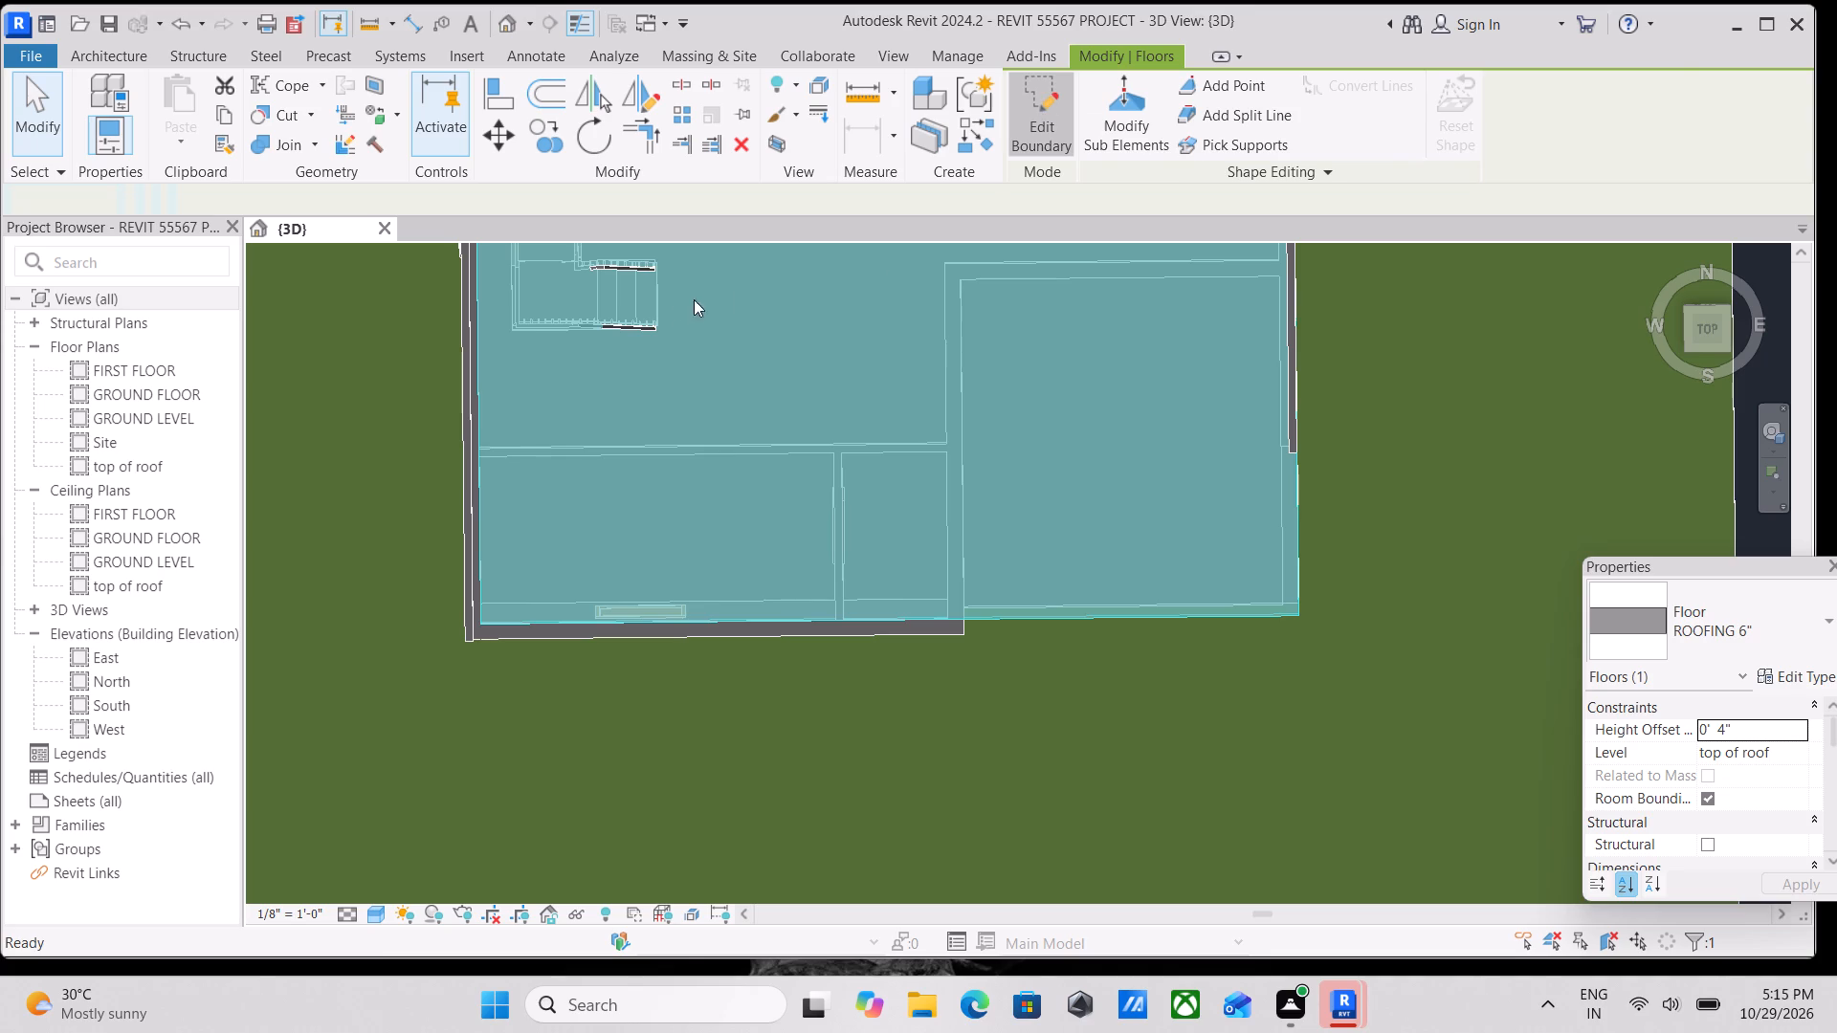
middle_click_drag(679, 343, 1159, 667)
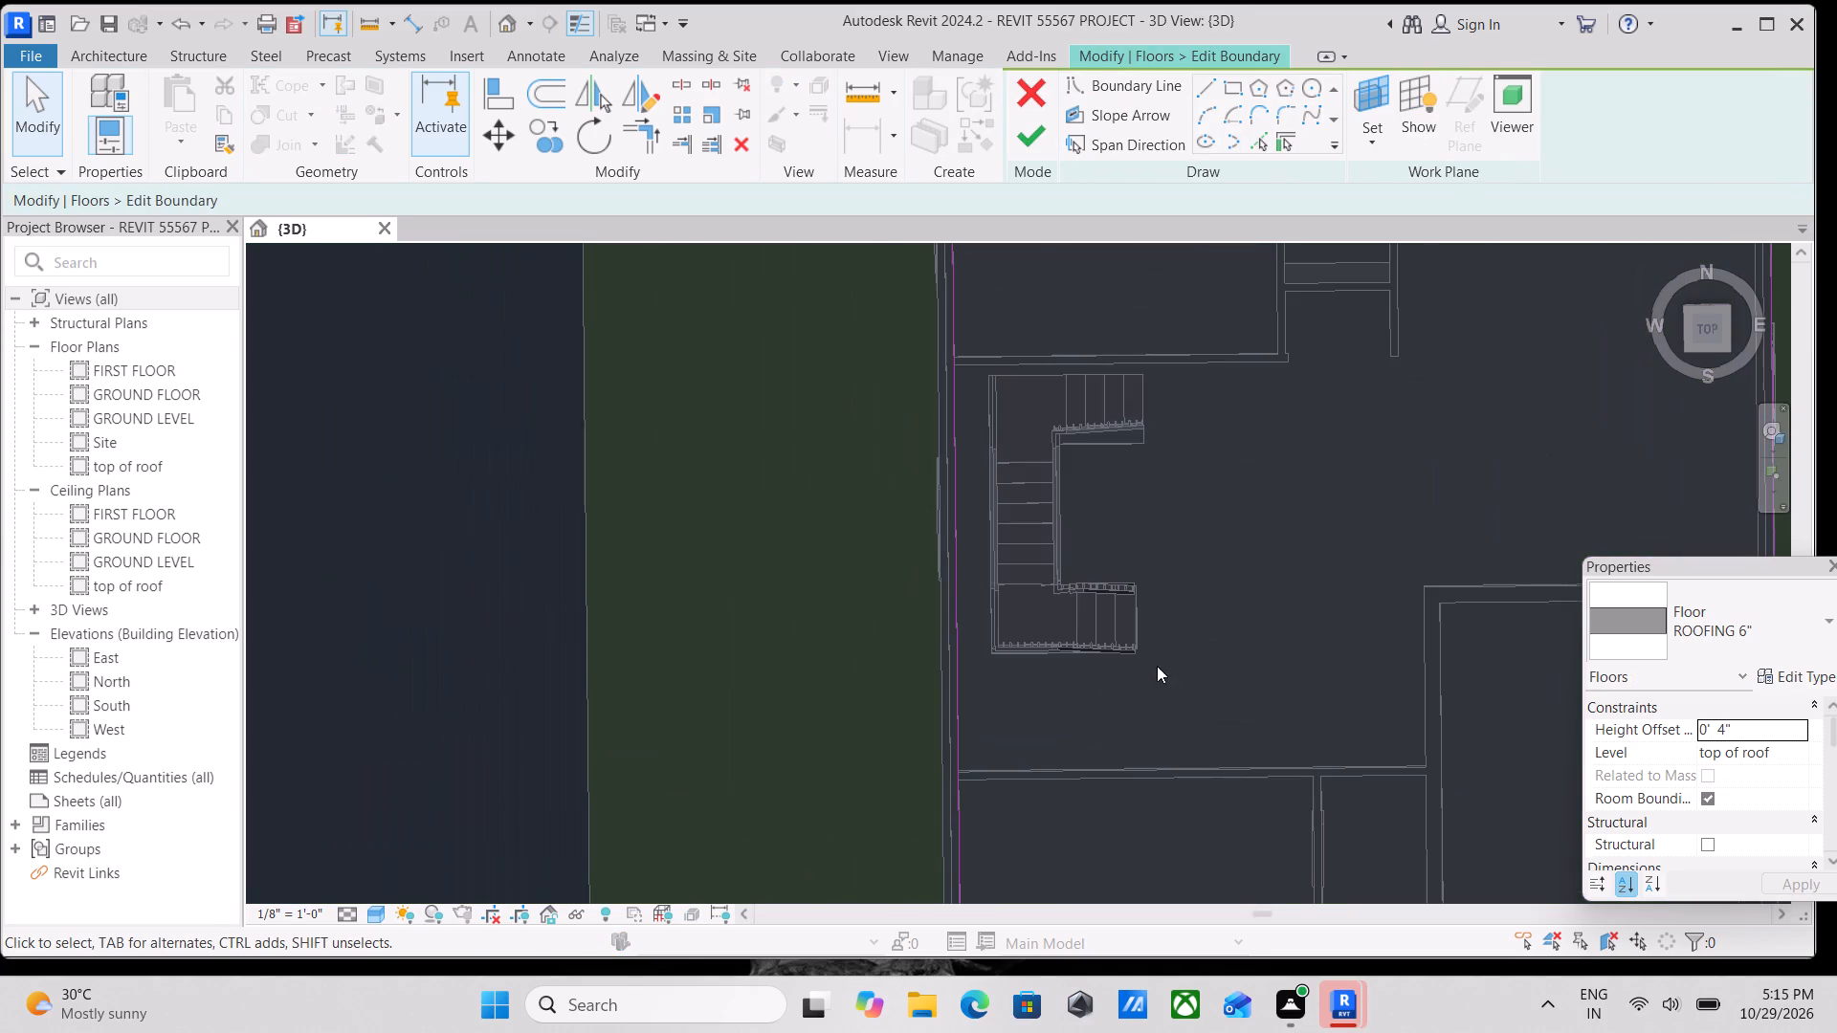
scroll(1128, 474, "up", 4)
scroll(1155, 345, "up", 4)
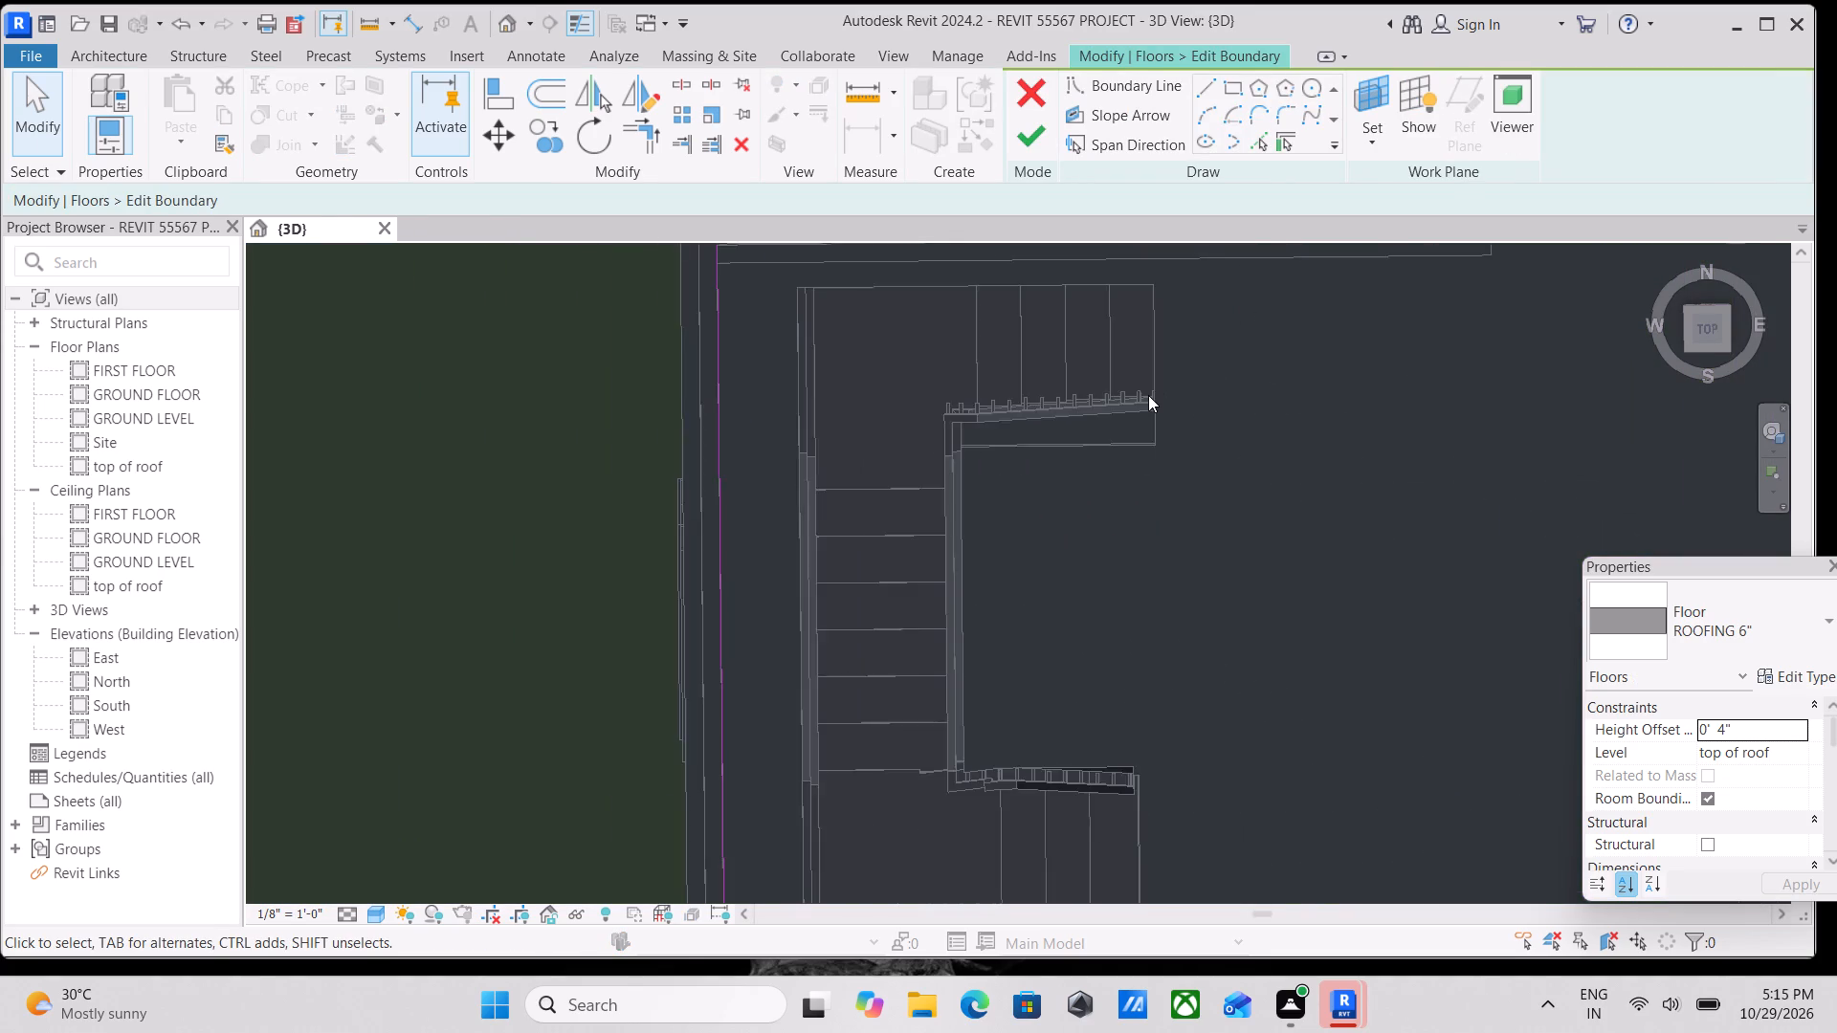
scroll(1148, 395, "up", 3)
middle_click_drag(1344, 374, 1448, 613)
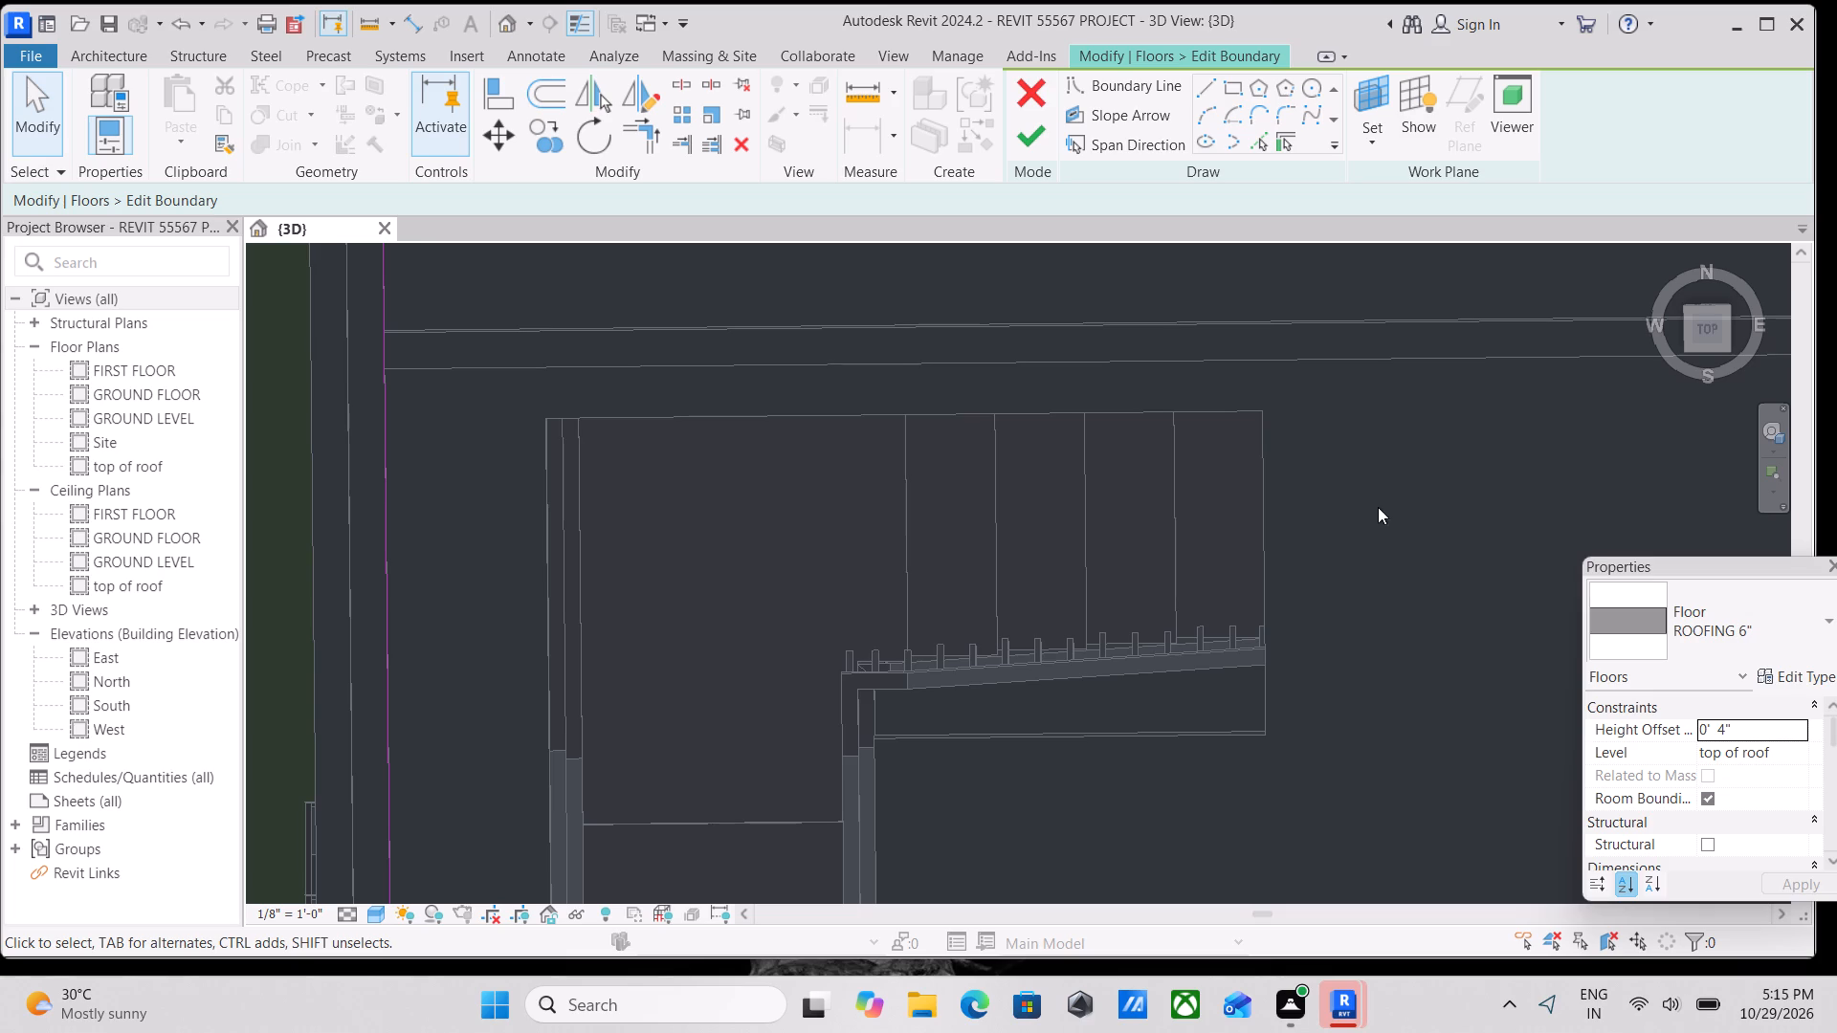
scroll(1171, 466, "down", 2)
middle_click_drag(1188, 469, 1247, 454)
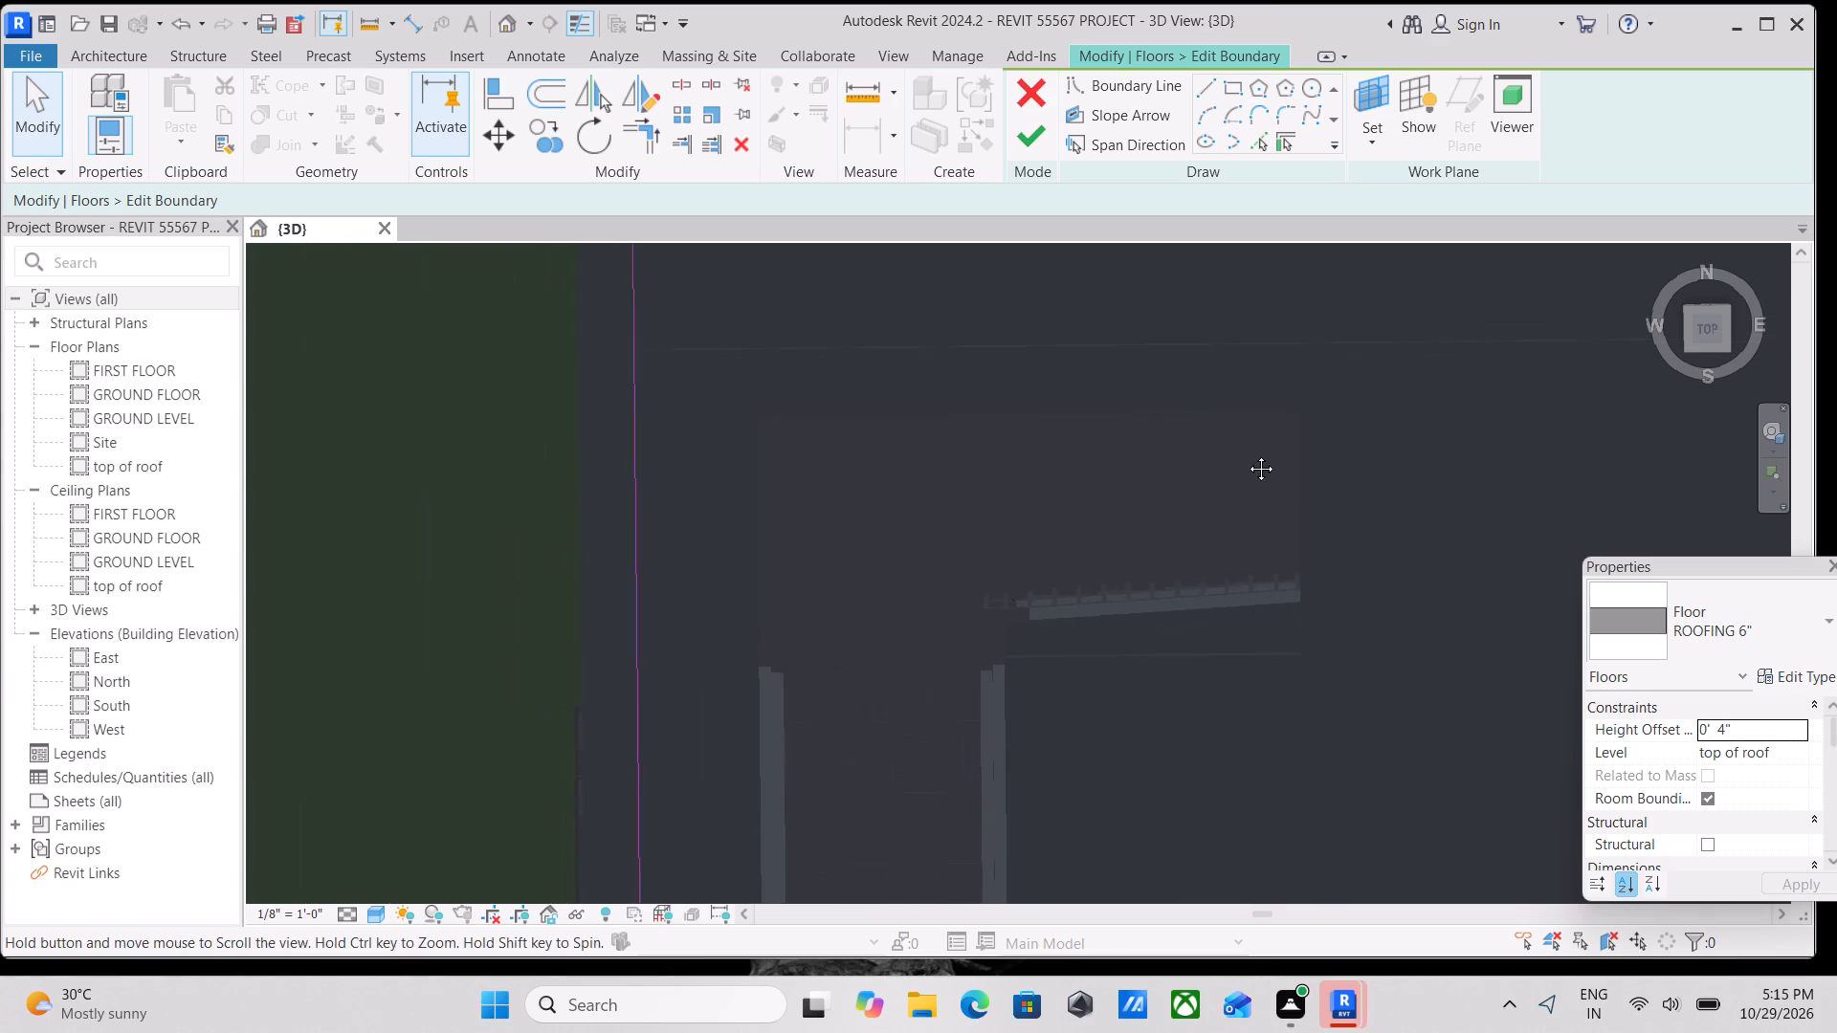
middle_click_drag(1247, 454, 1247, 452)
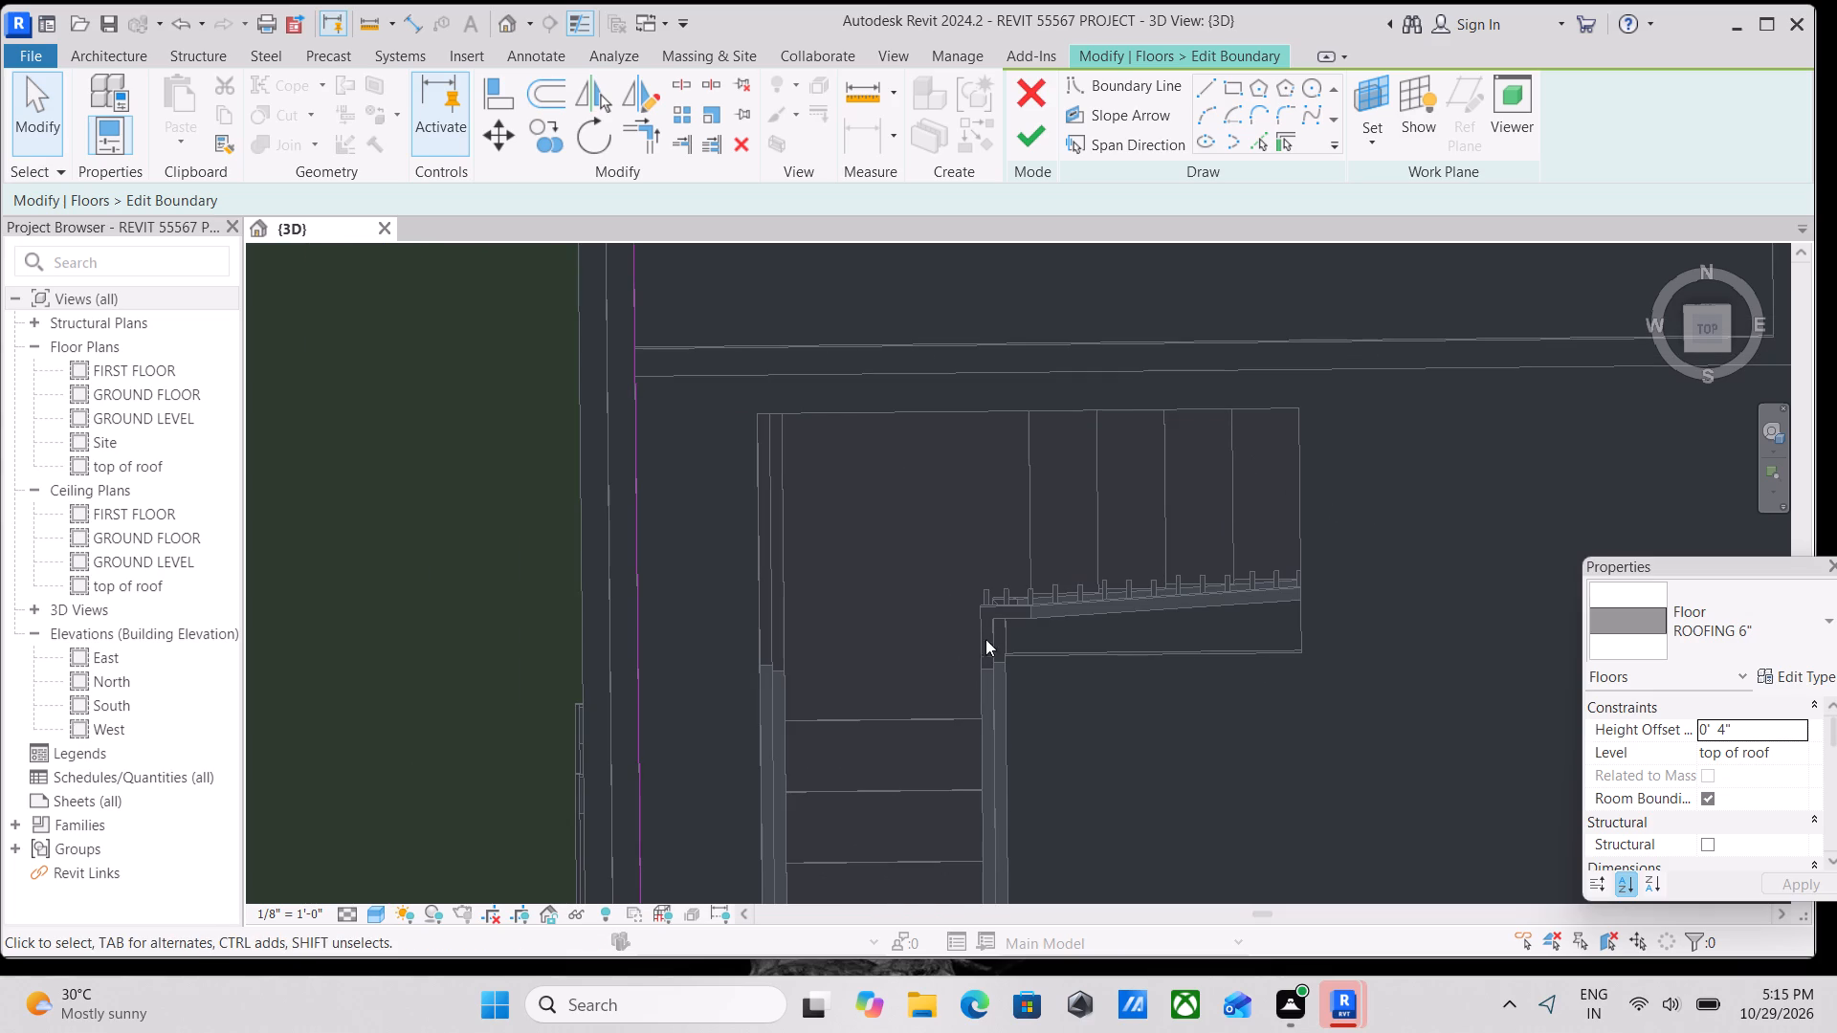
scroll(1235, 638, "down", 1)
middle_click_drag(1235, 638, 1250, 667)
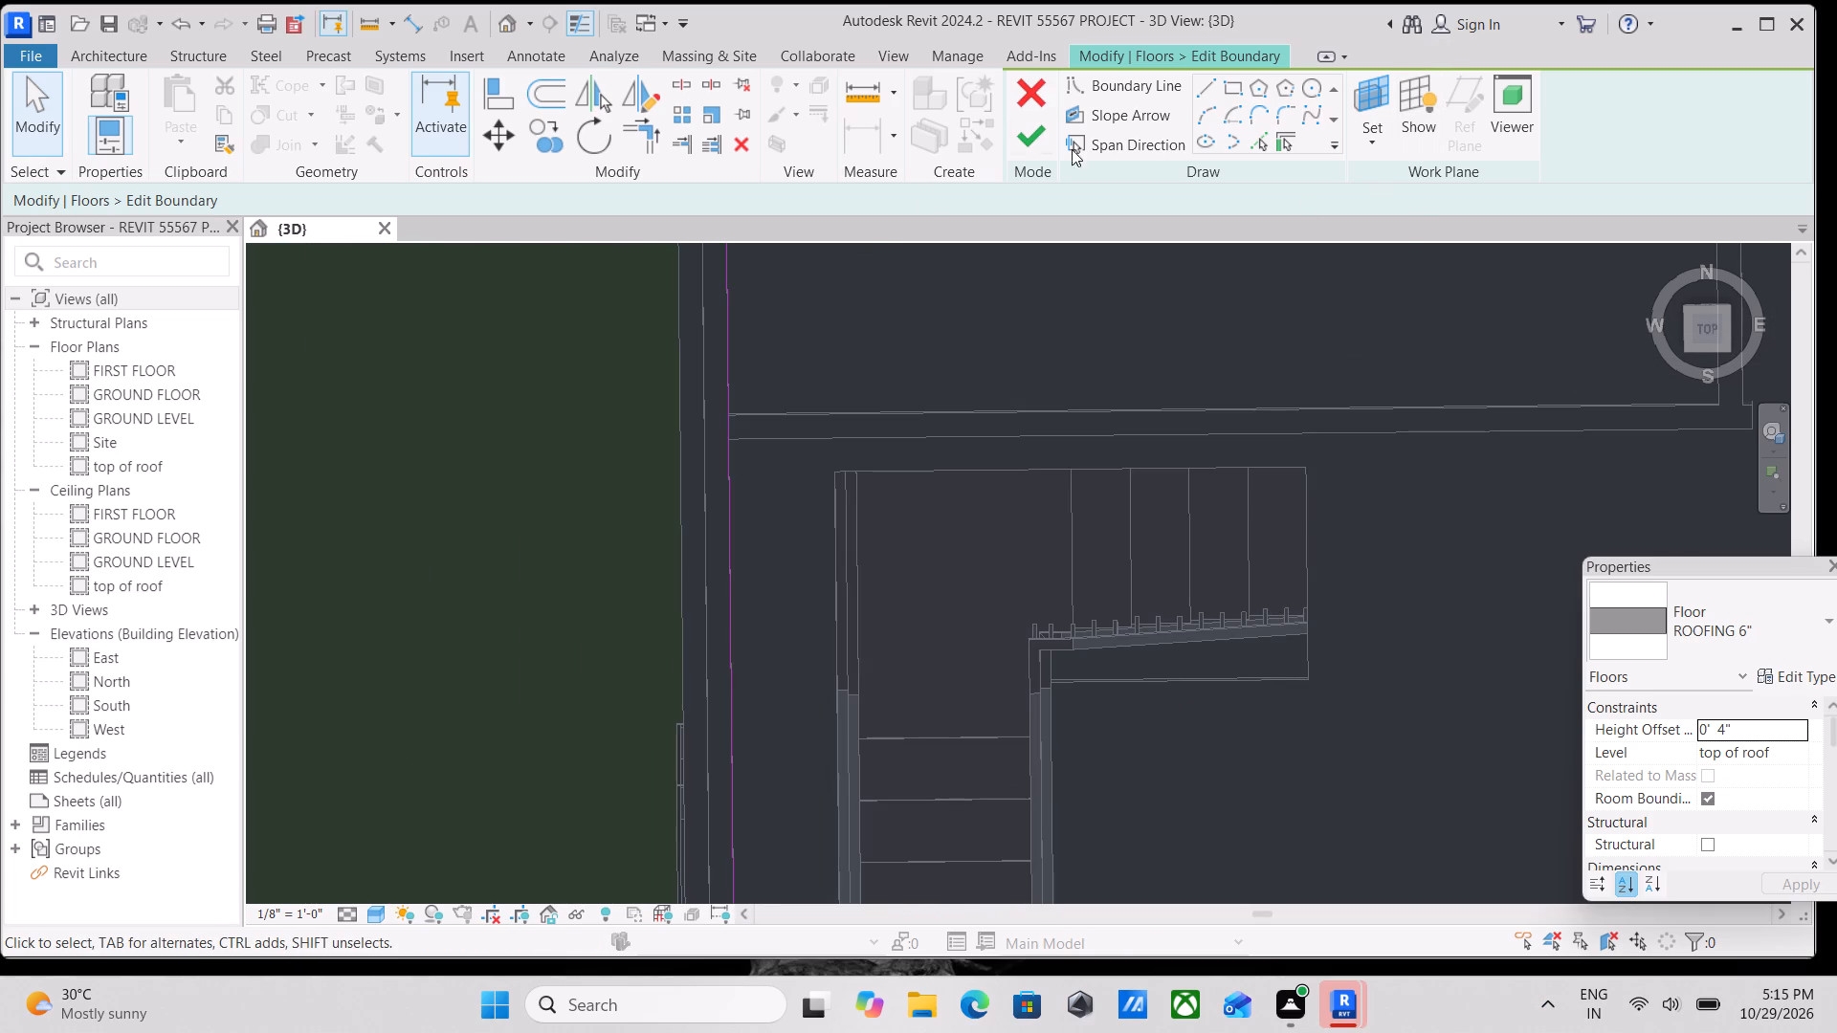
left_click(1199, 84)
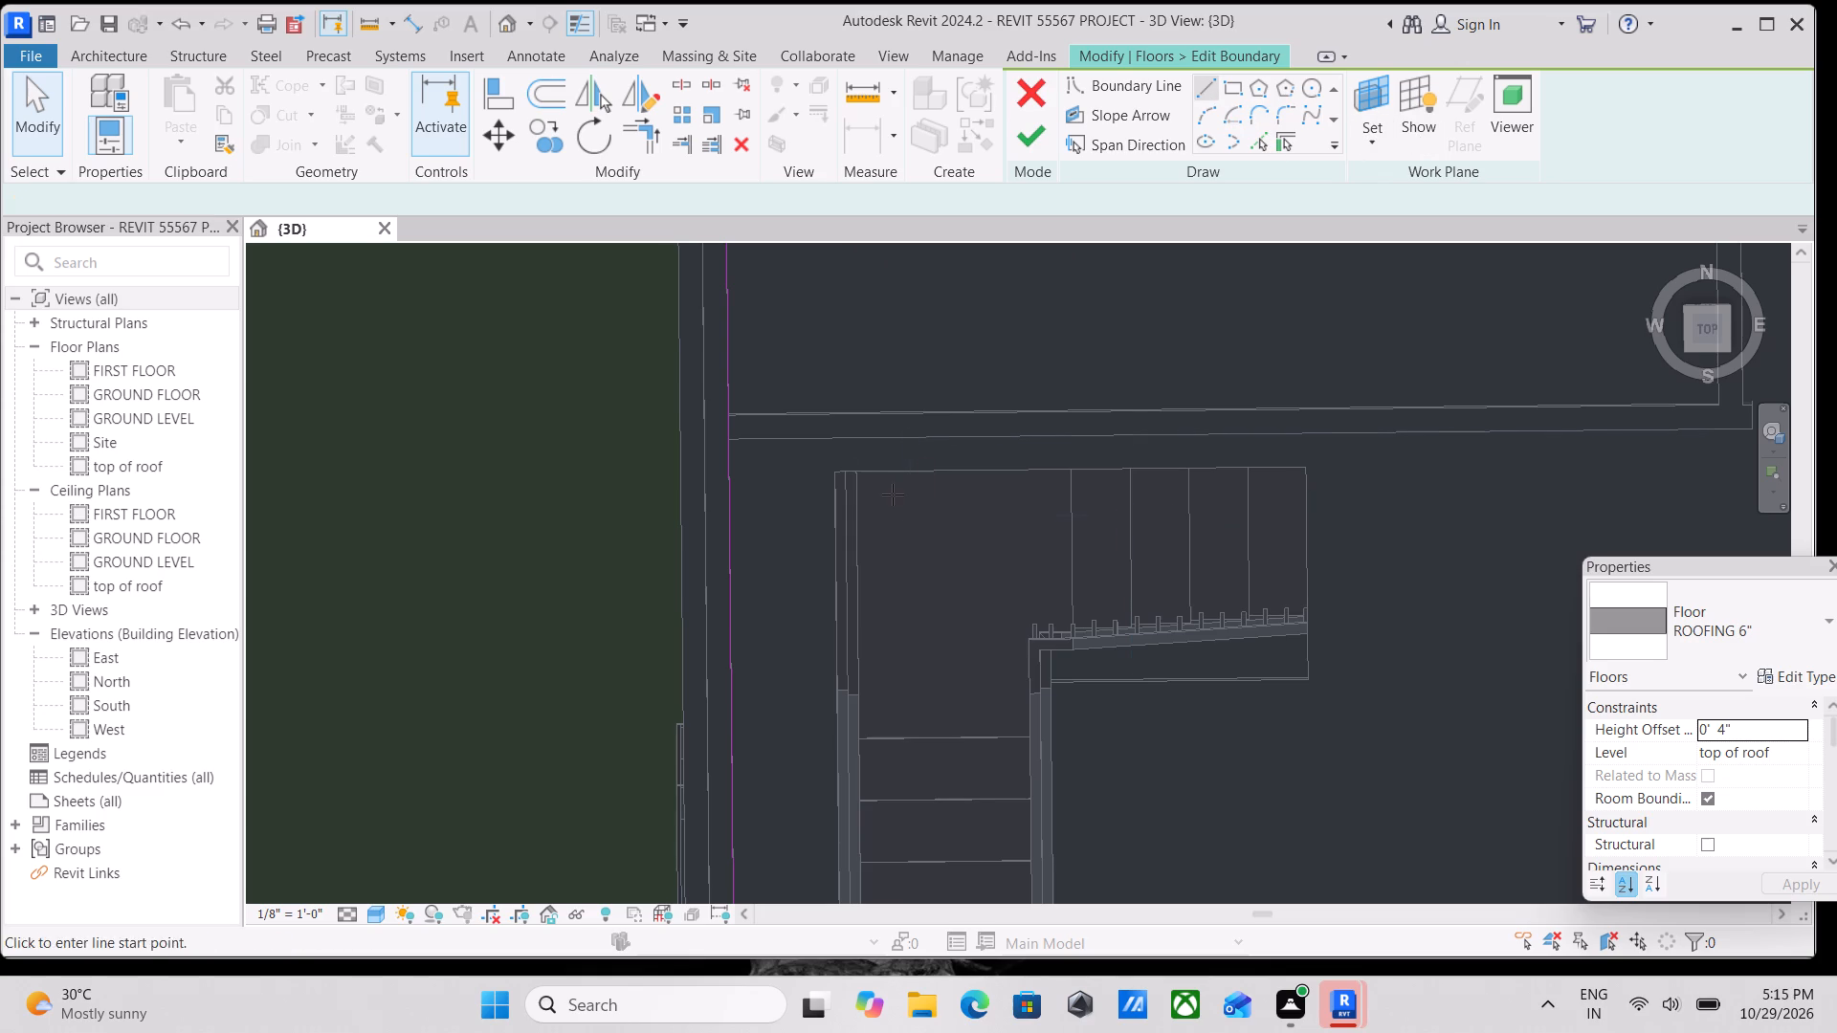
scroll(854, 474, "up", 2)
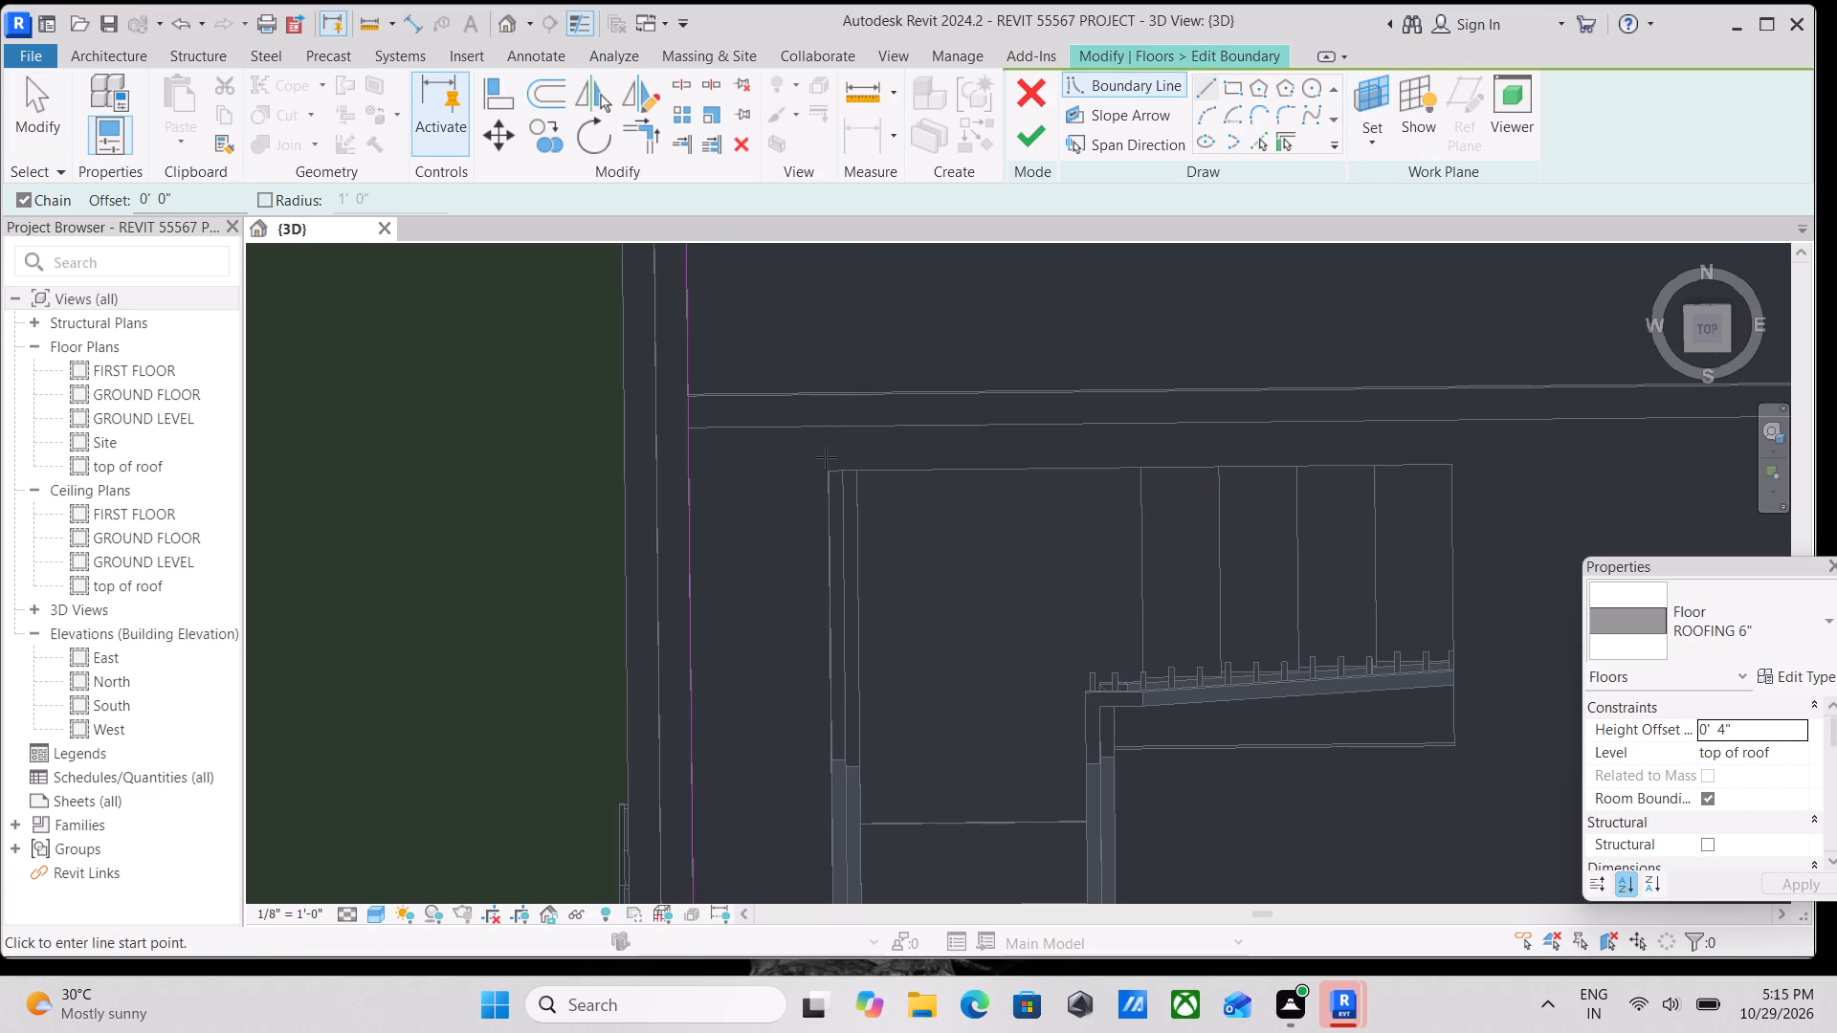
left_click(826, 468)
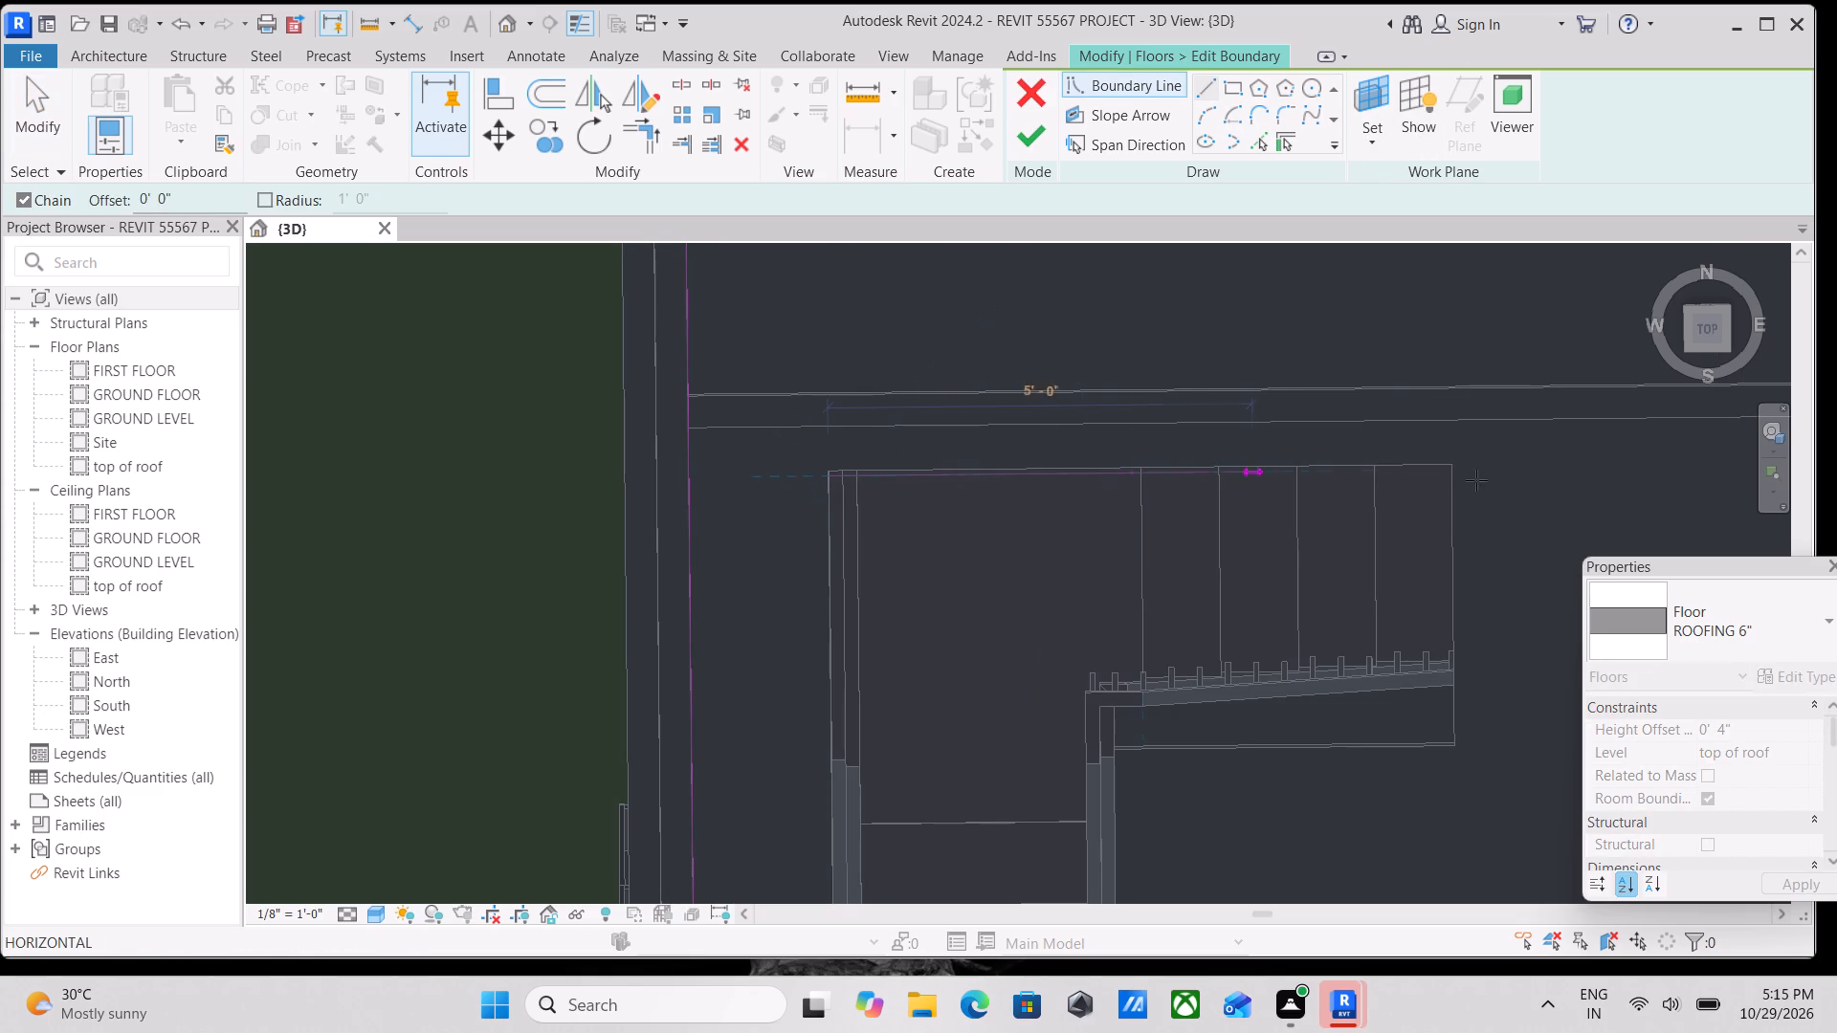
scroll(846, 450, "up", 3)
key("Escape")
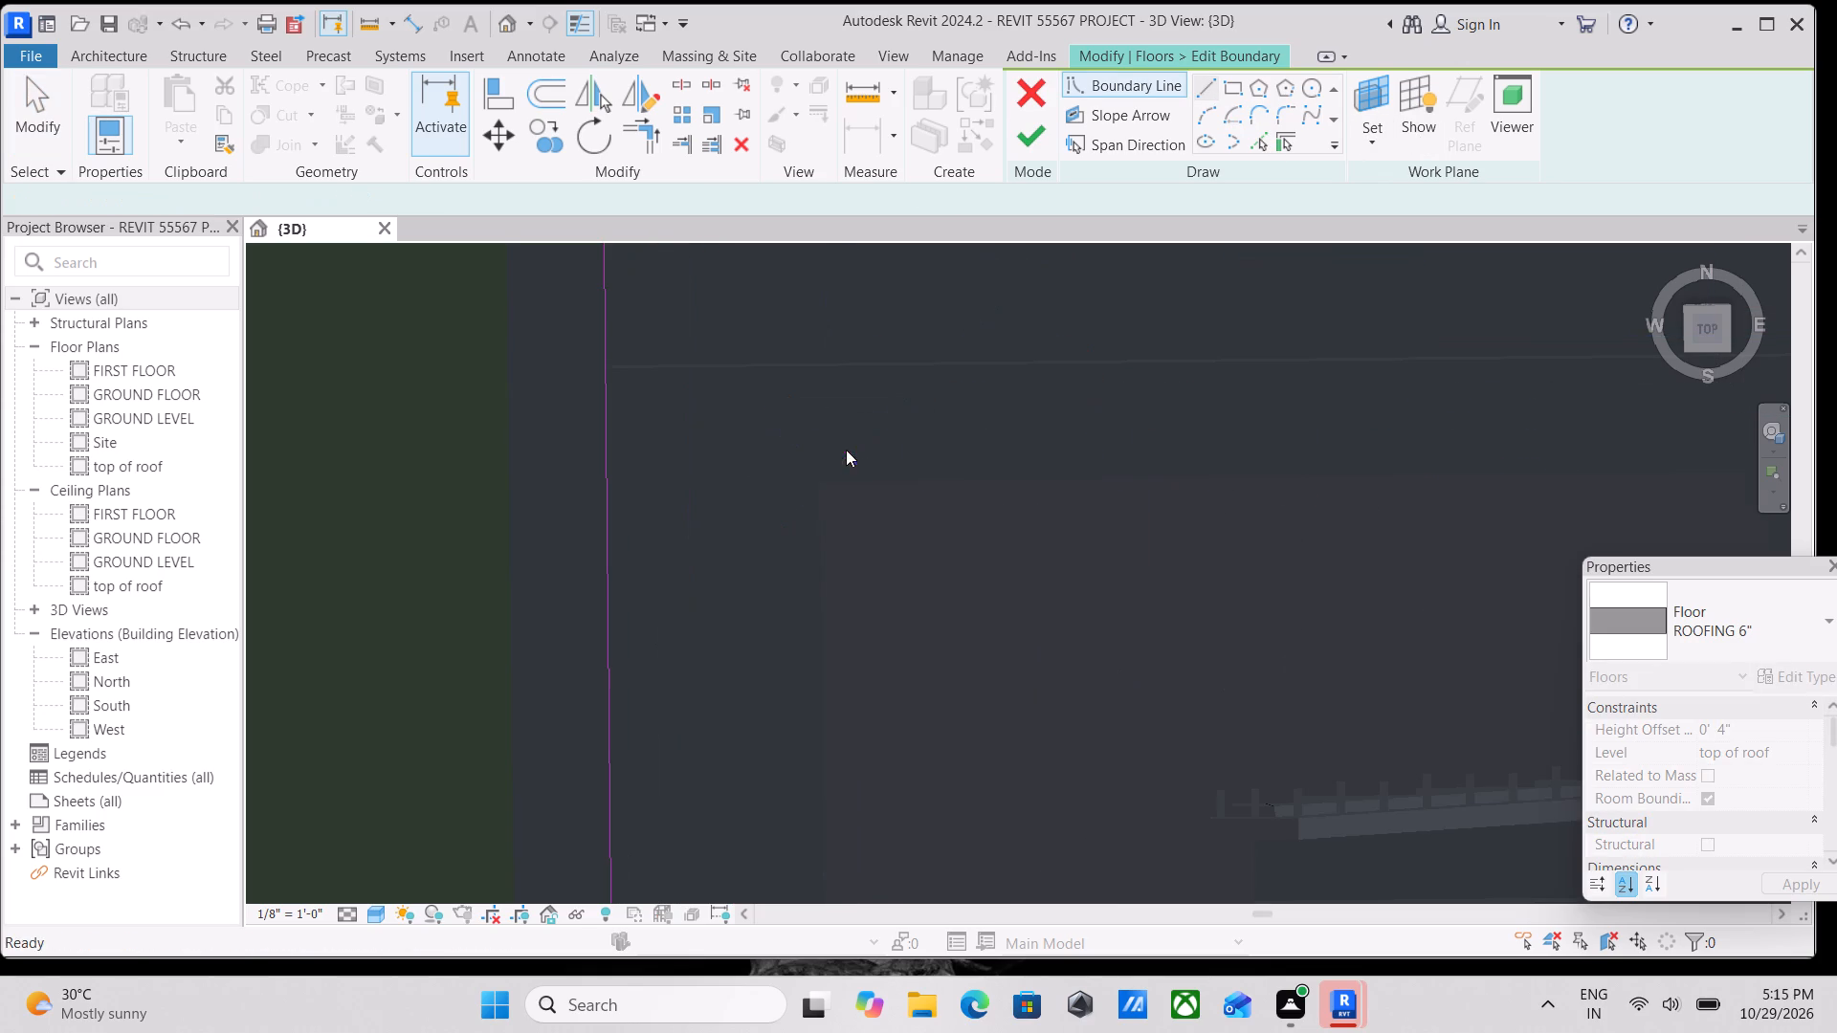
From the top view, trace the staircase's north flight with slab boundary lines: outer north edge, 3' 4" east end and inner edge to the inside corner.
scroll(1063, 491, "down", 9)
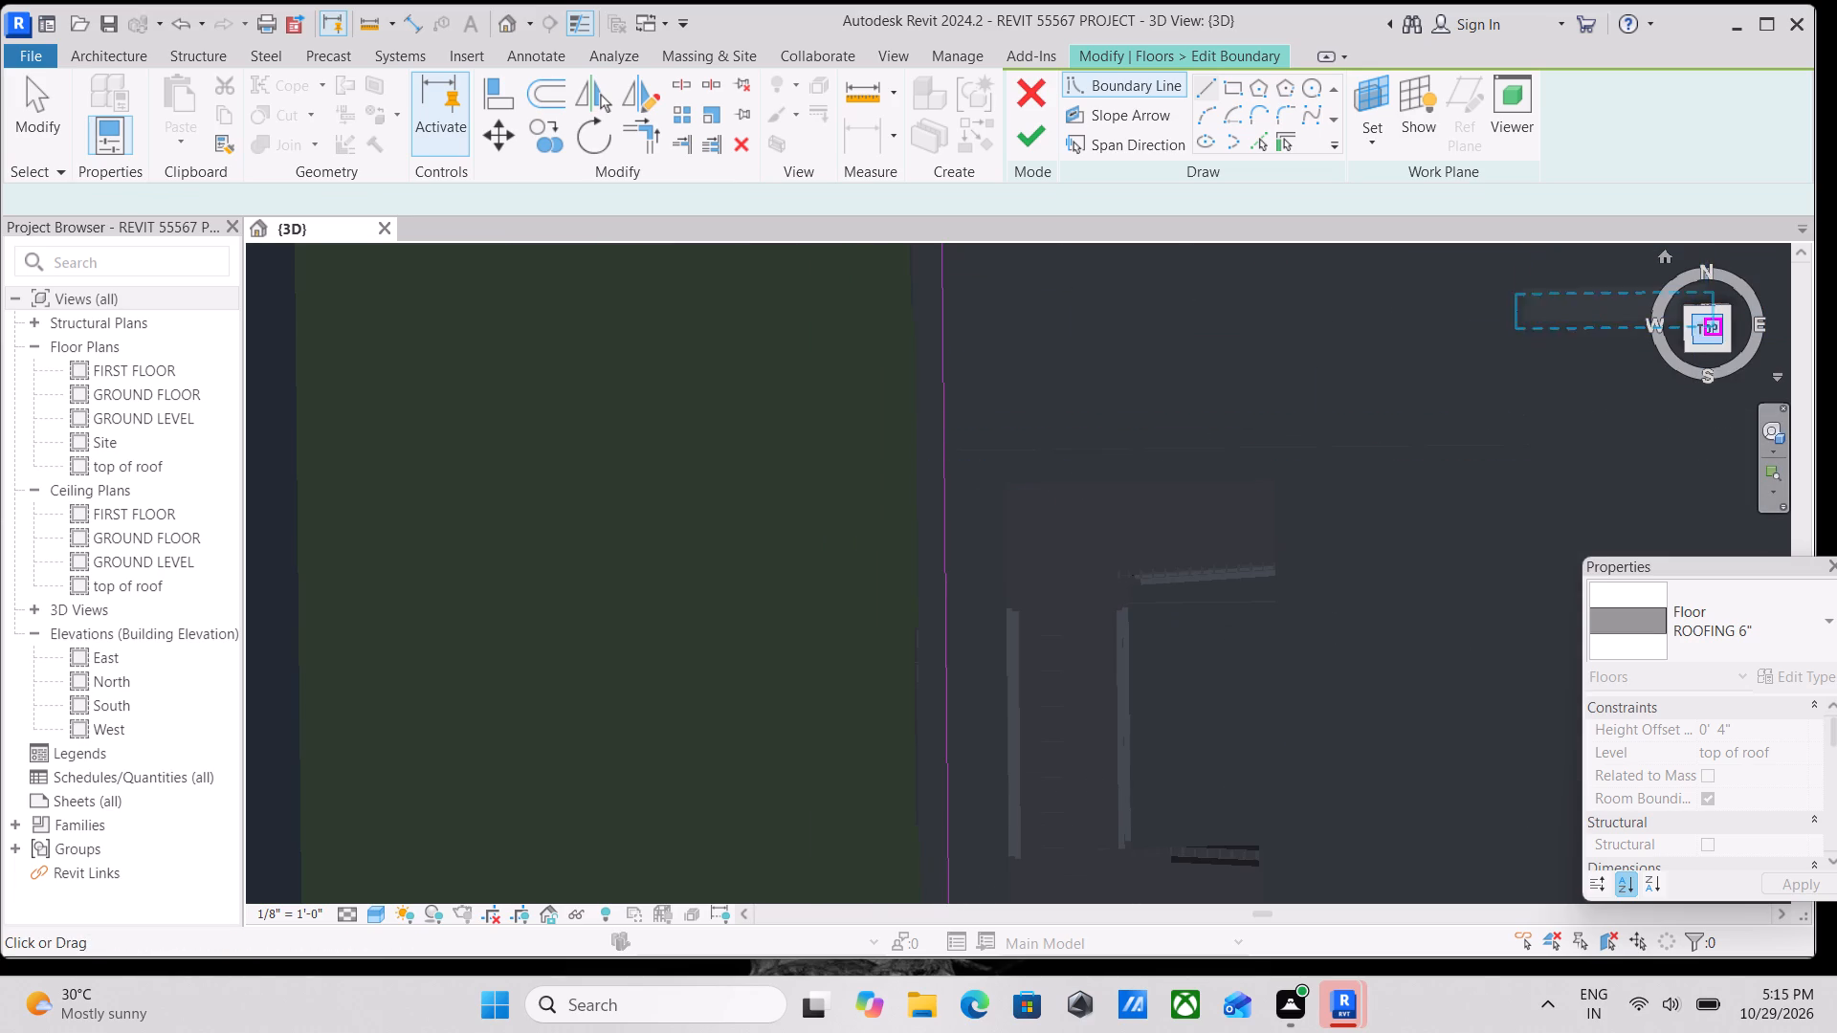
left_click(1712, 332)
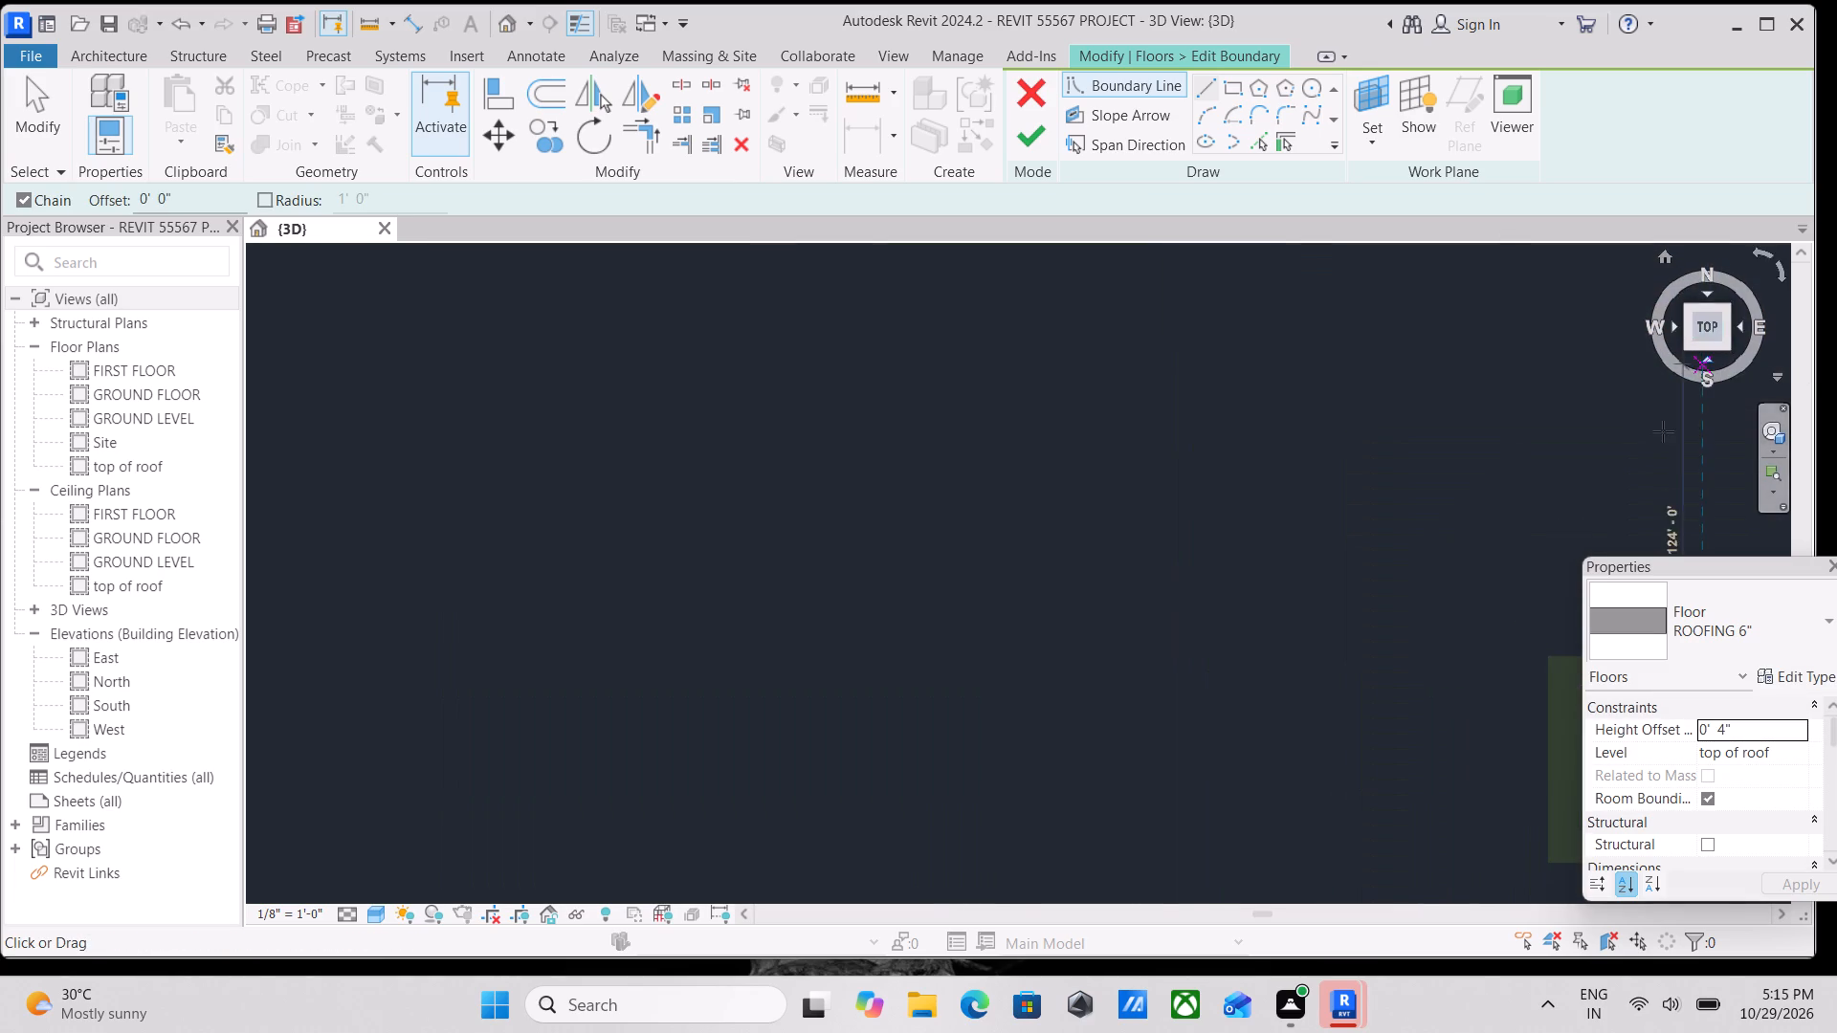
scroll(1184, 727, "up", 4)
scroll(904, 569, "up", 4)
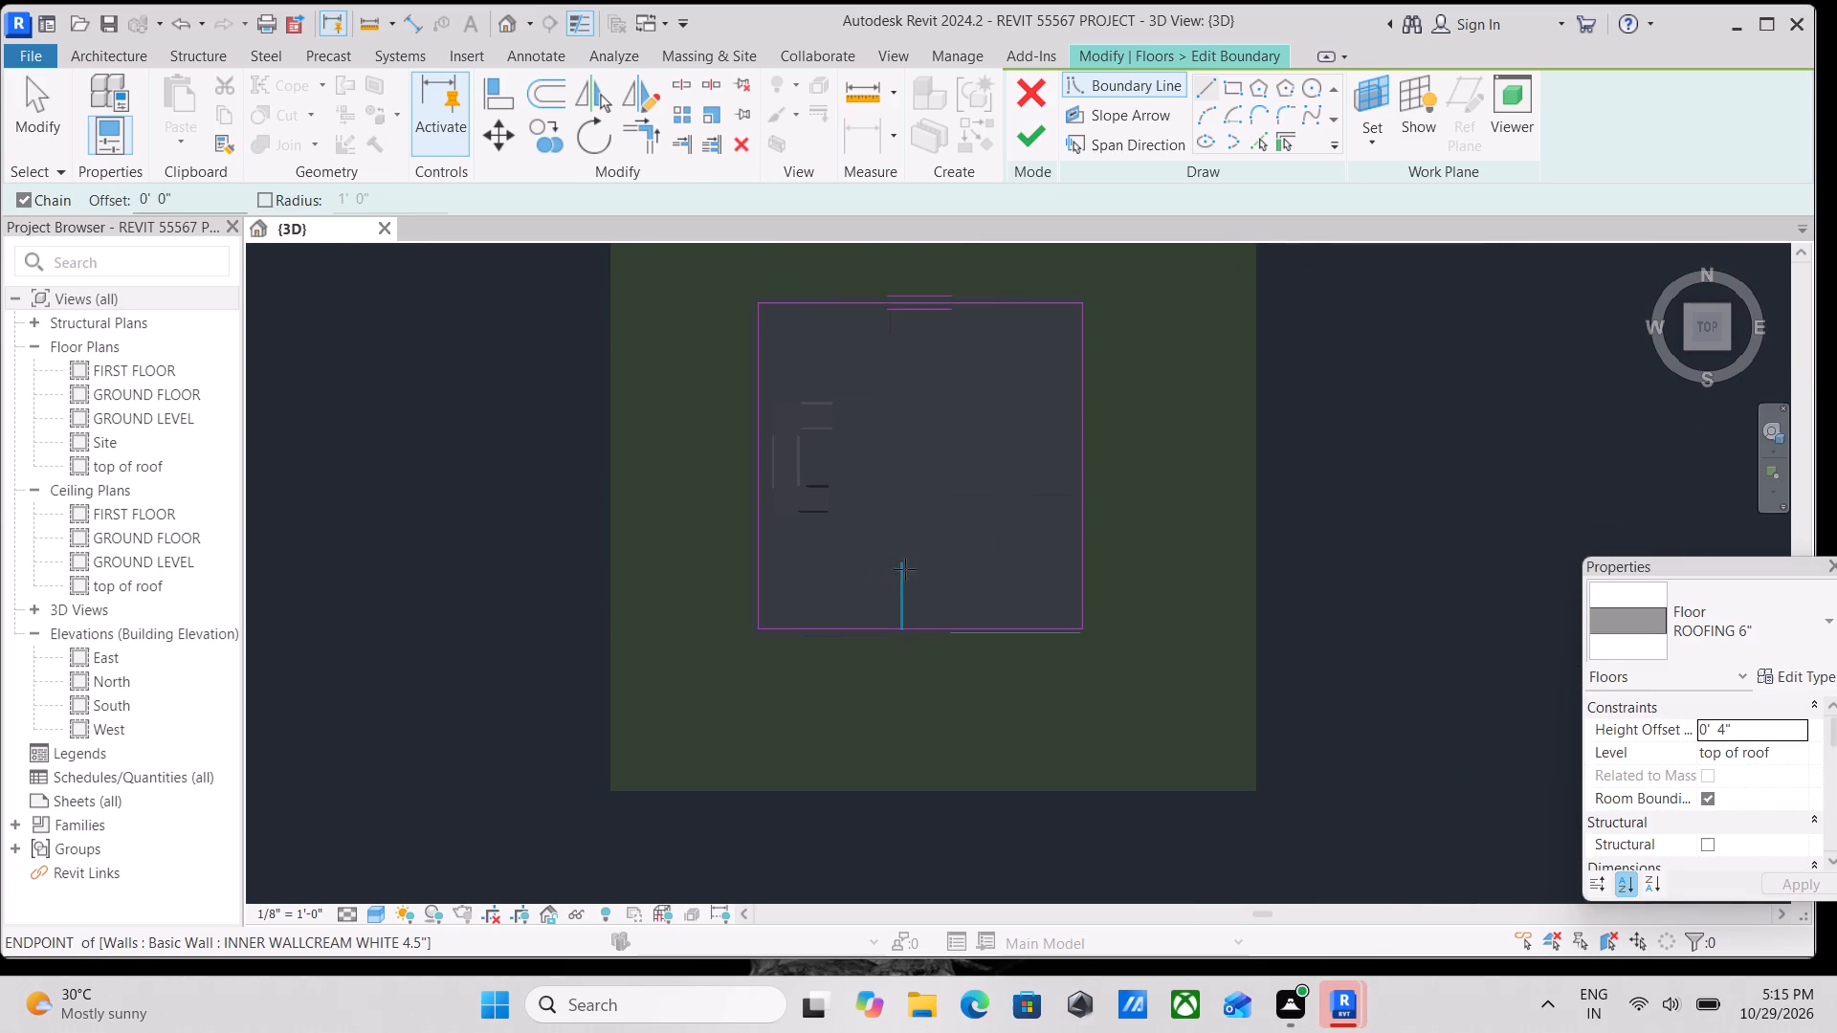
scroll(830, 518, "up", 8)
scroll(914, 484, "up", 2)
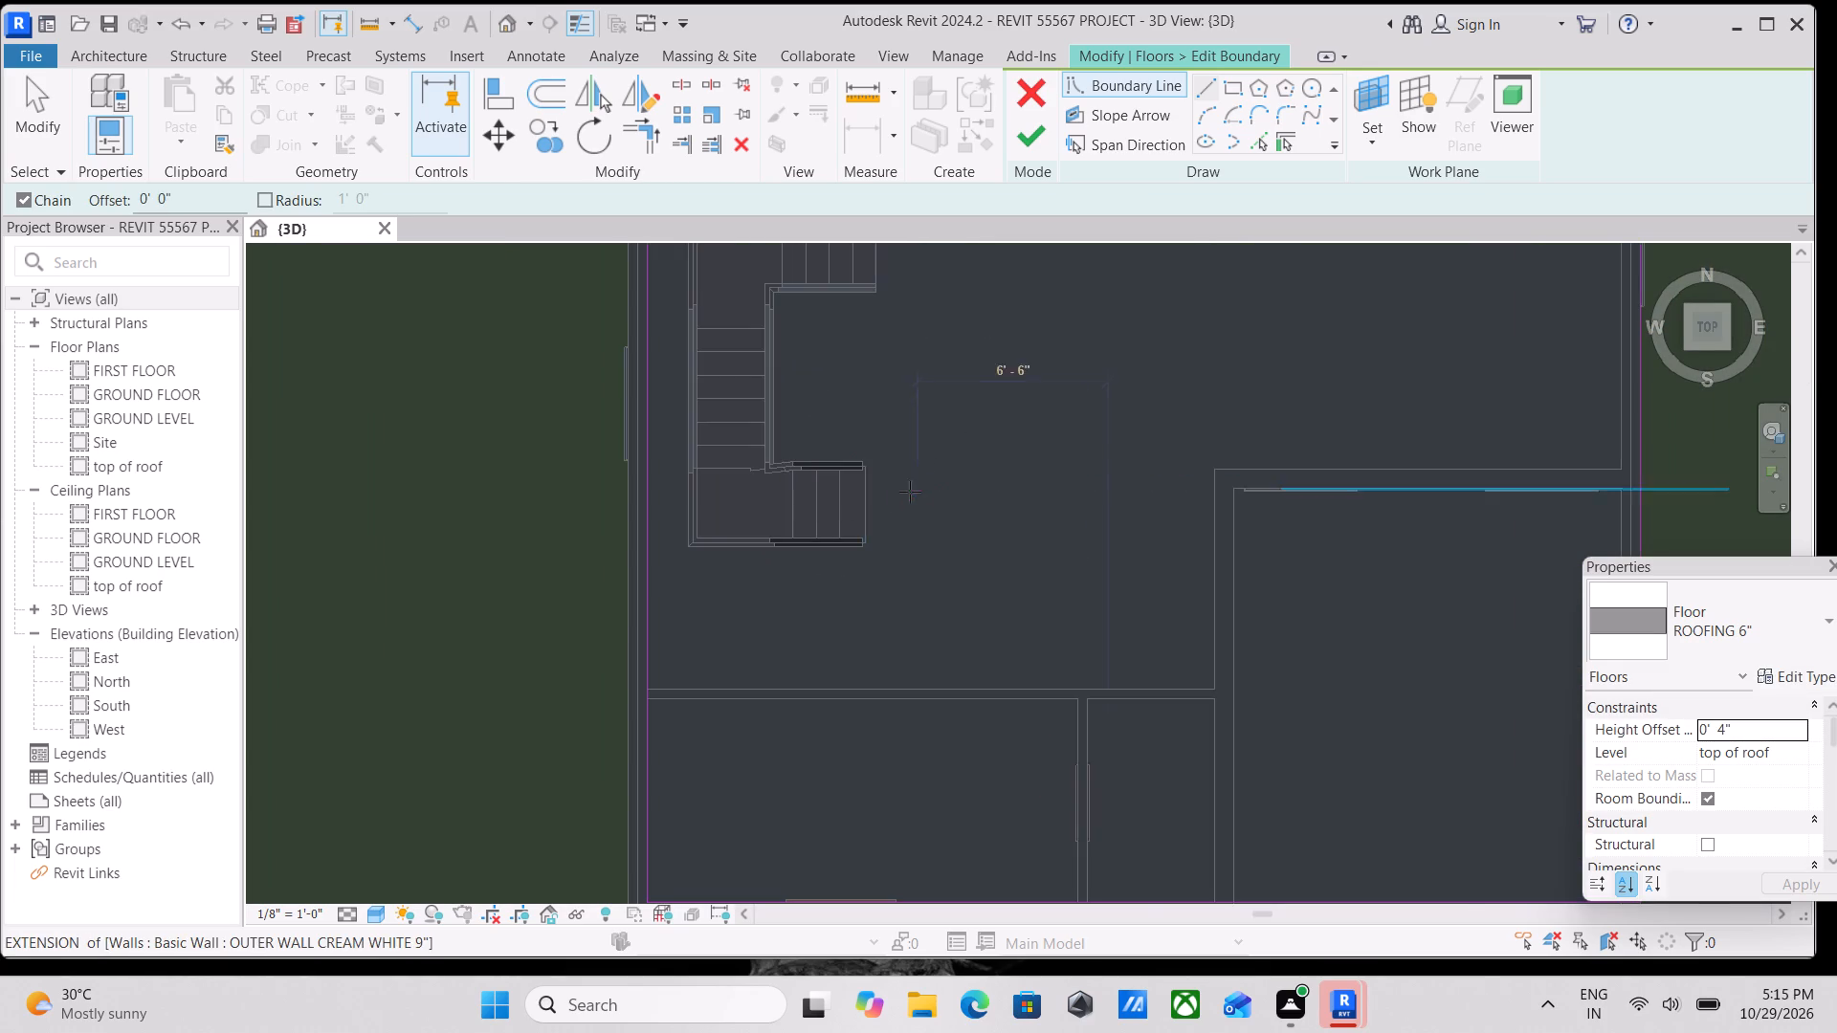
scroll(910, 492, "up", 1)
middle_click_drag(823, 617, 1236, 820)
scroll(1236, 819, "up", 1)
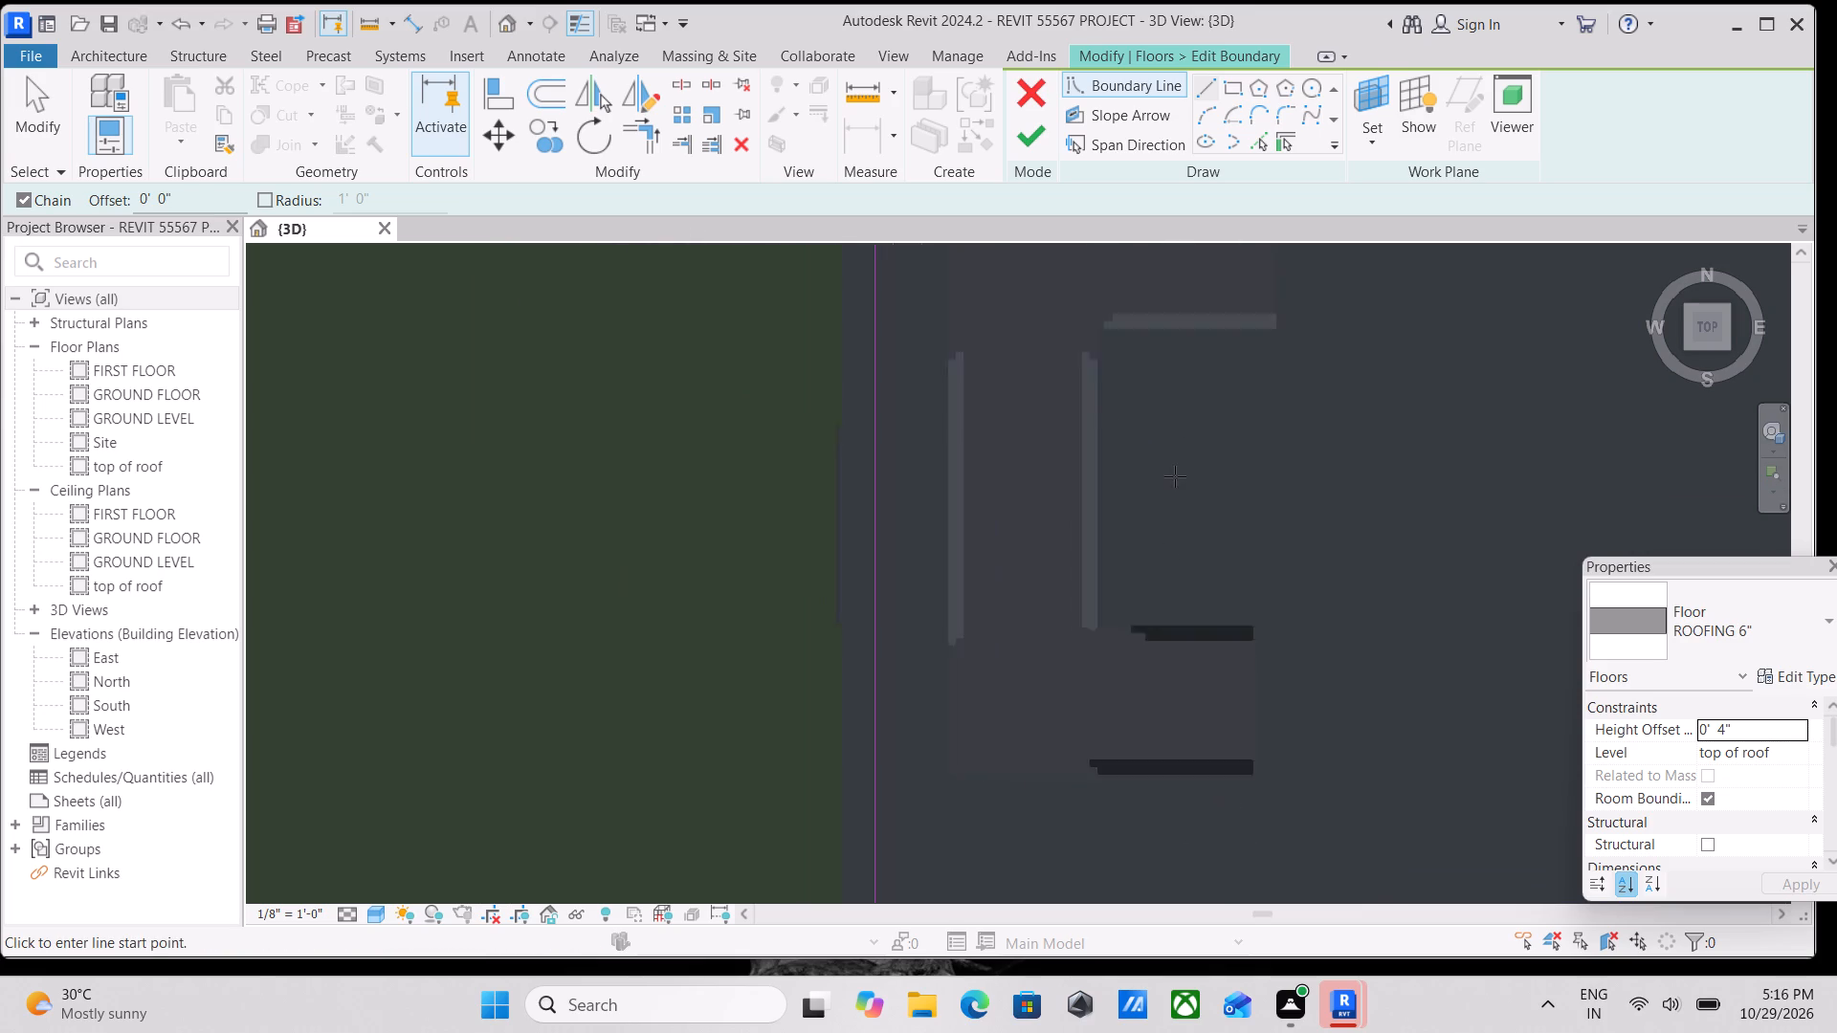
middle_click_drag(1175, 477, 1292, 758)
scroll(1251, 667, "up", 1)
scroll(1167, 406, "up", 4)
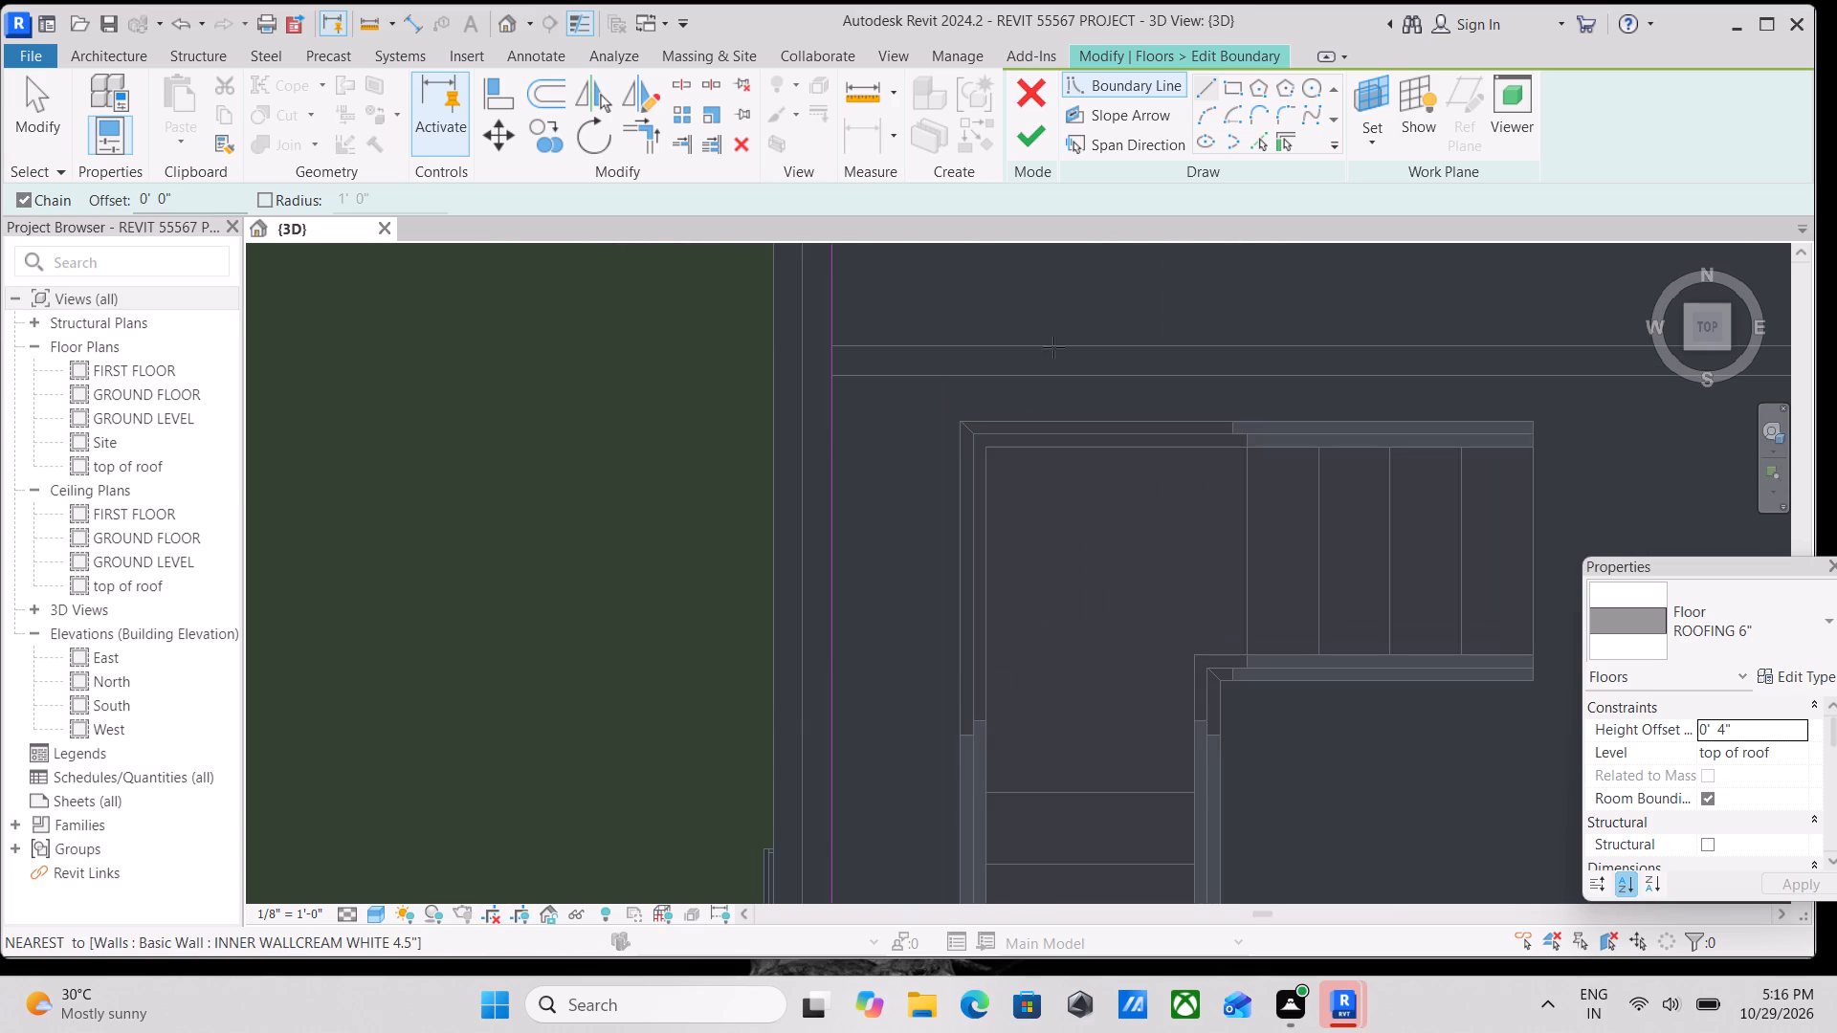
left_click(927, 418)
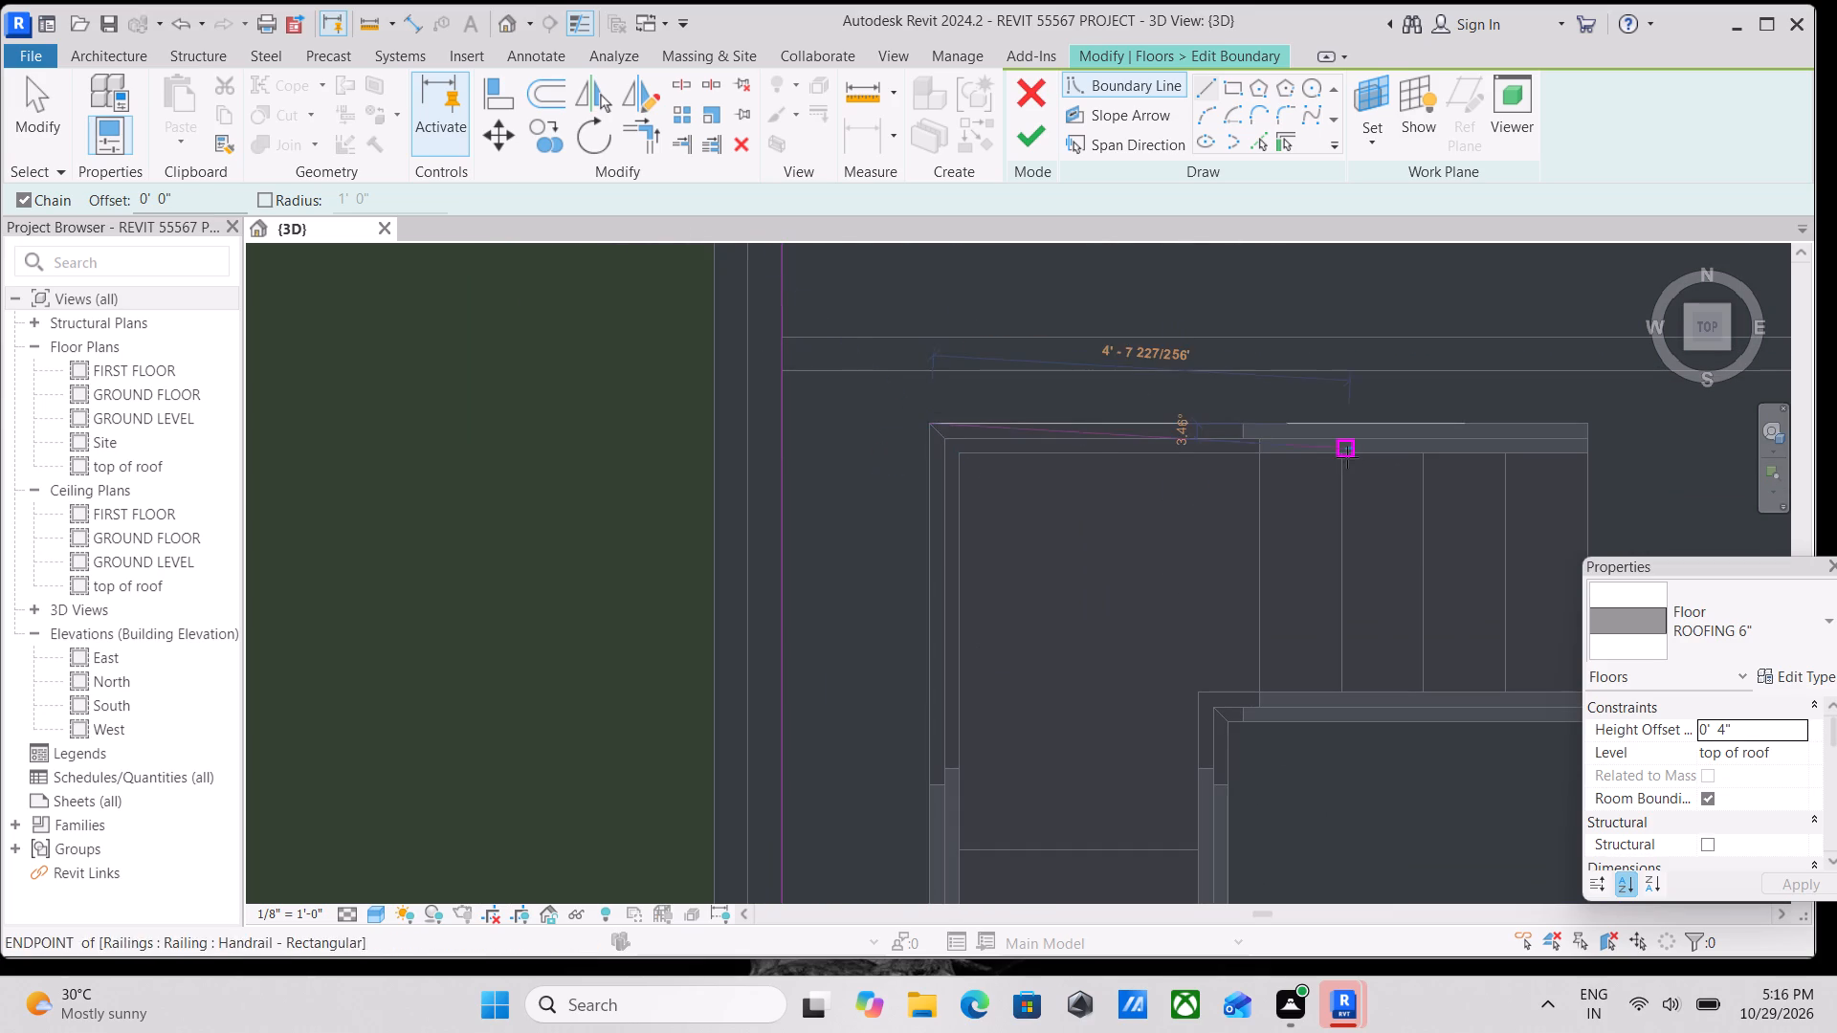
middle_click_drag(1345, 457, 1057, 435)
left_click(1296, 399)
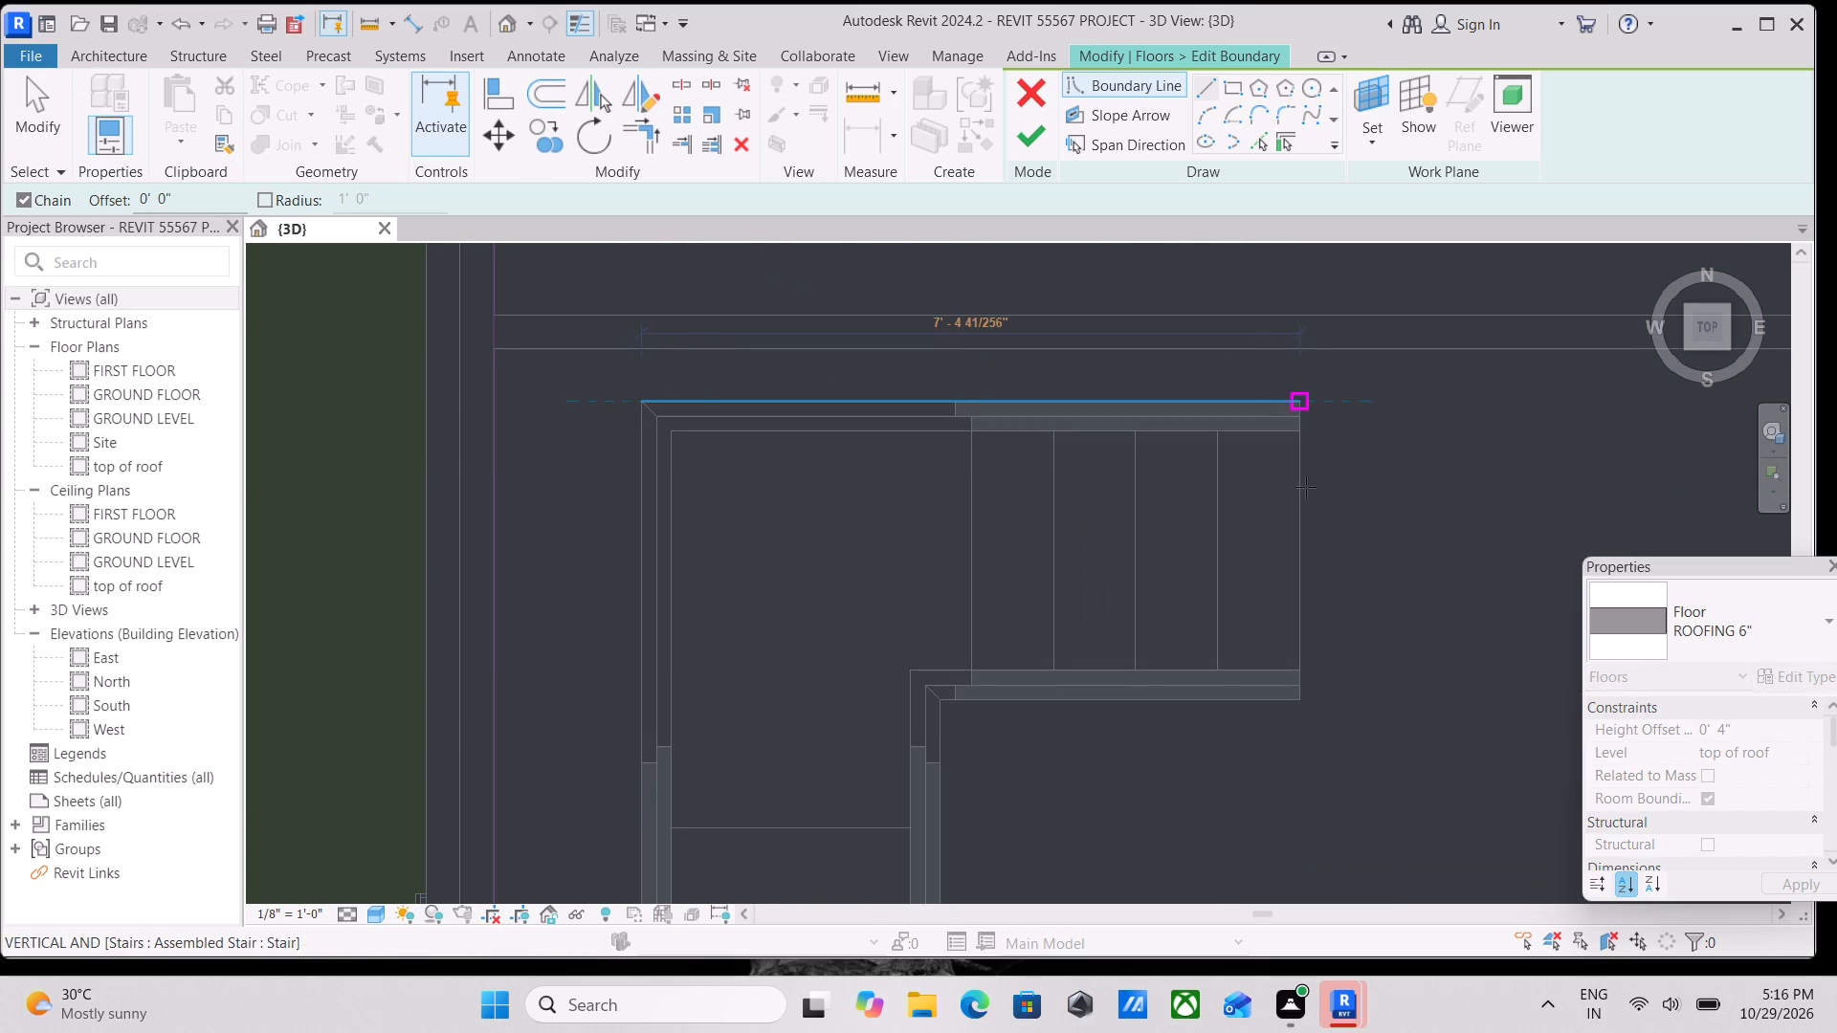
scroll(1300, 701, "up", 2)
left_click(1310, 699)
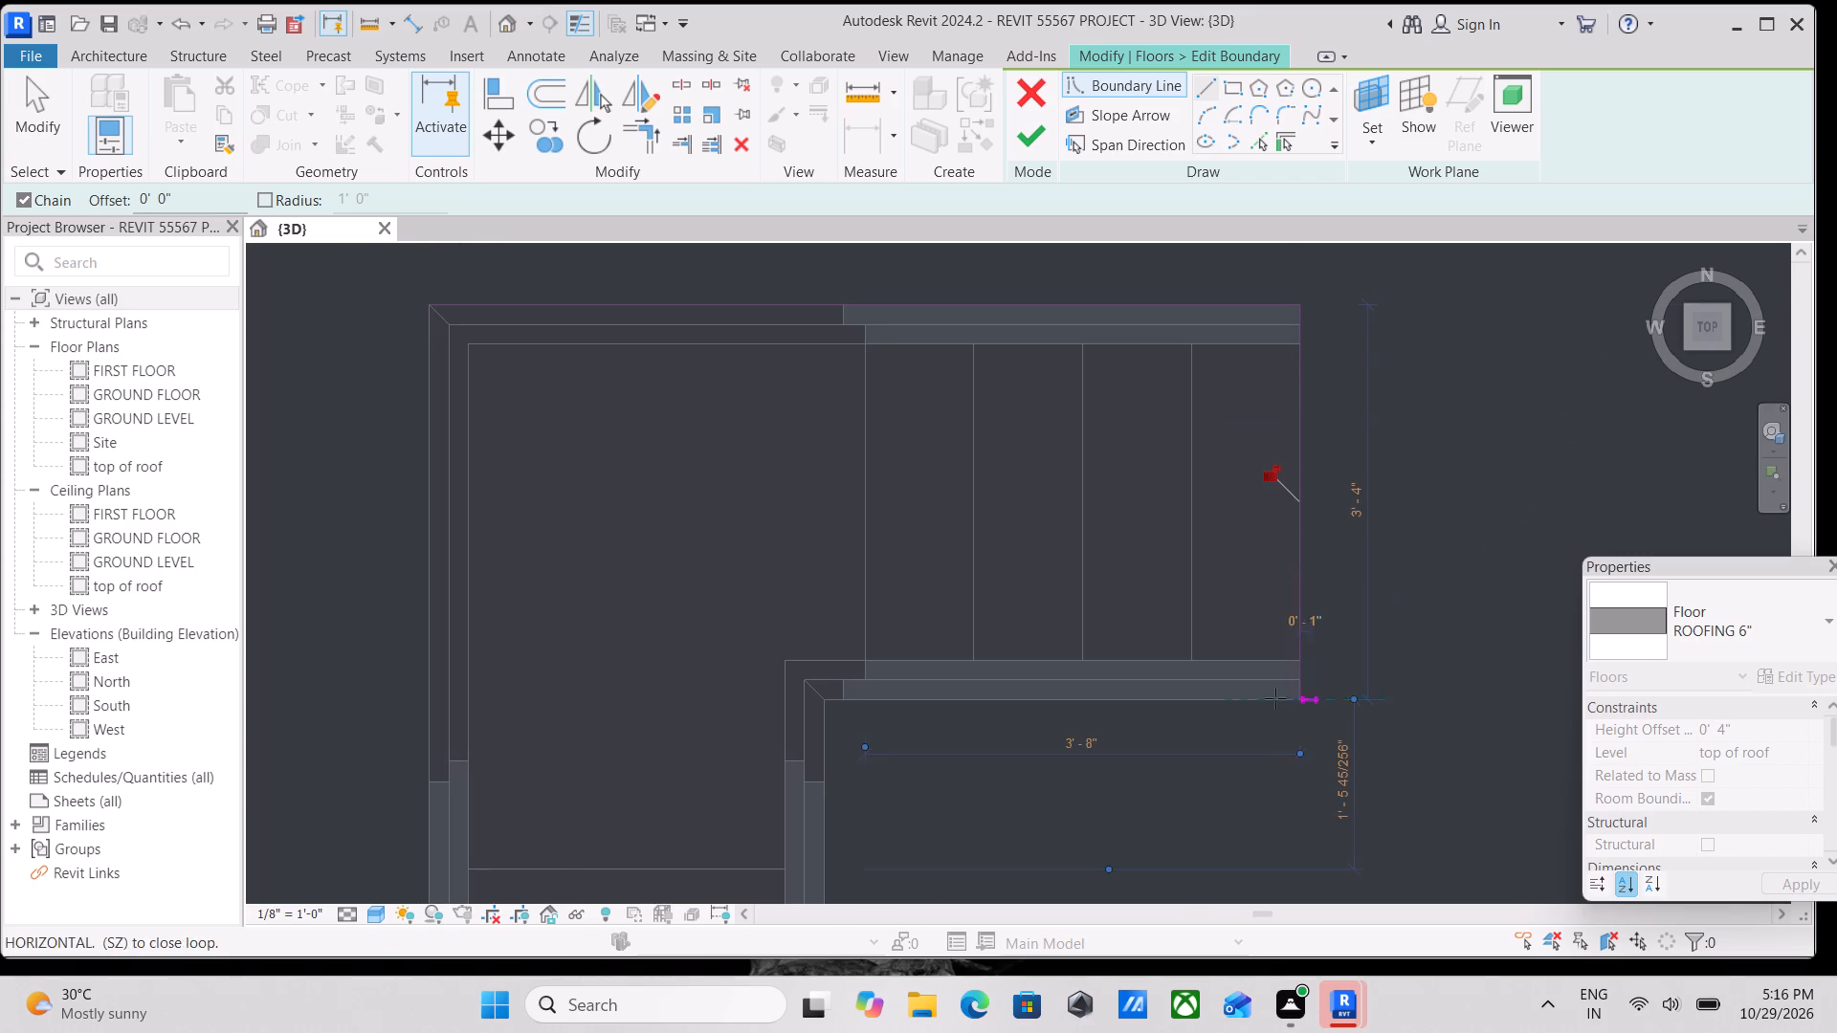
left_click(827, 708)
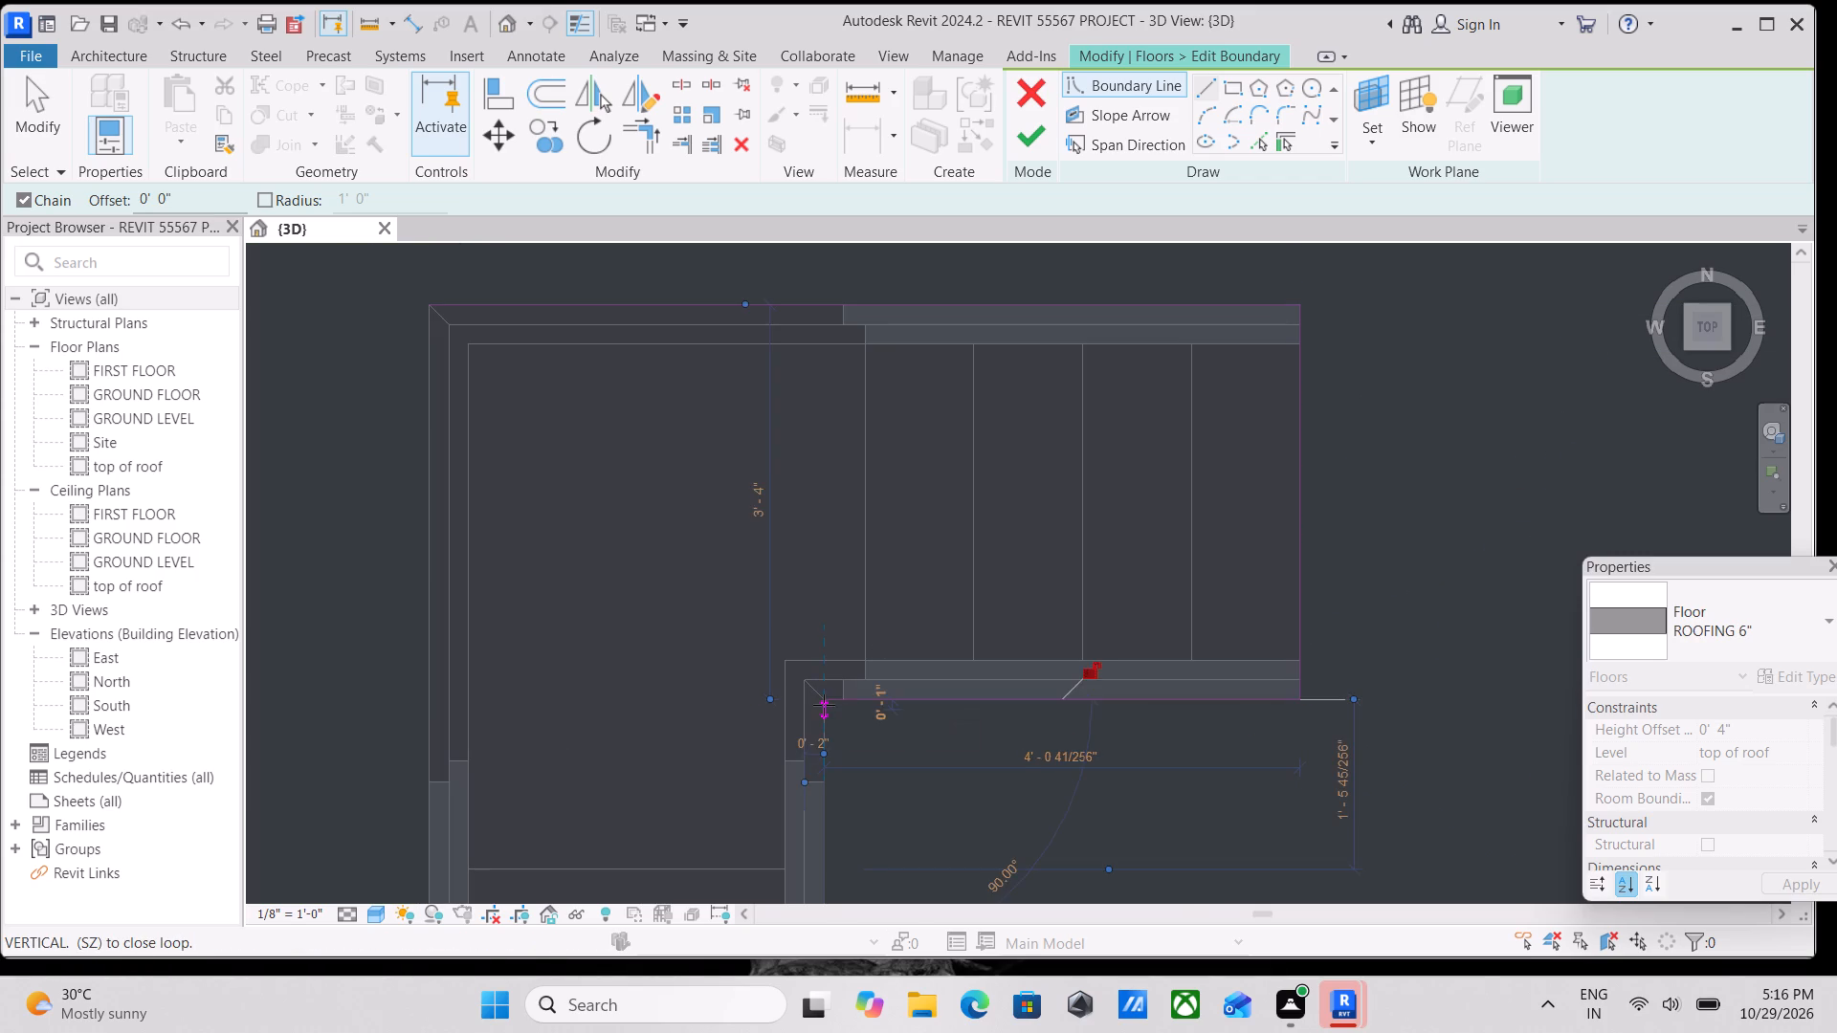
Draw a boundary line south along the middle flight's inner side to the sloped edge at the lower landing.
scroll(824, 705, "down", 1)
middle_click_drag(824, 705, 888, 324)
middle_click_drag(932, 679, 973, 221)
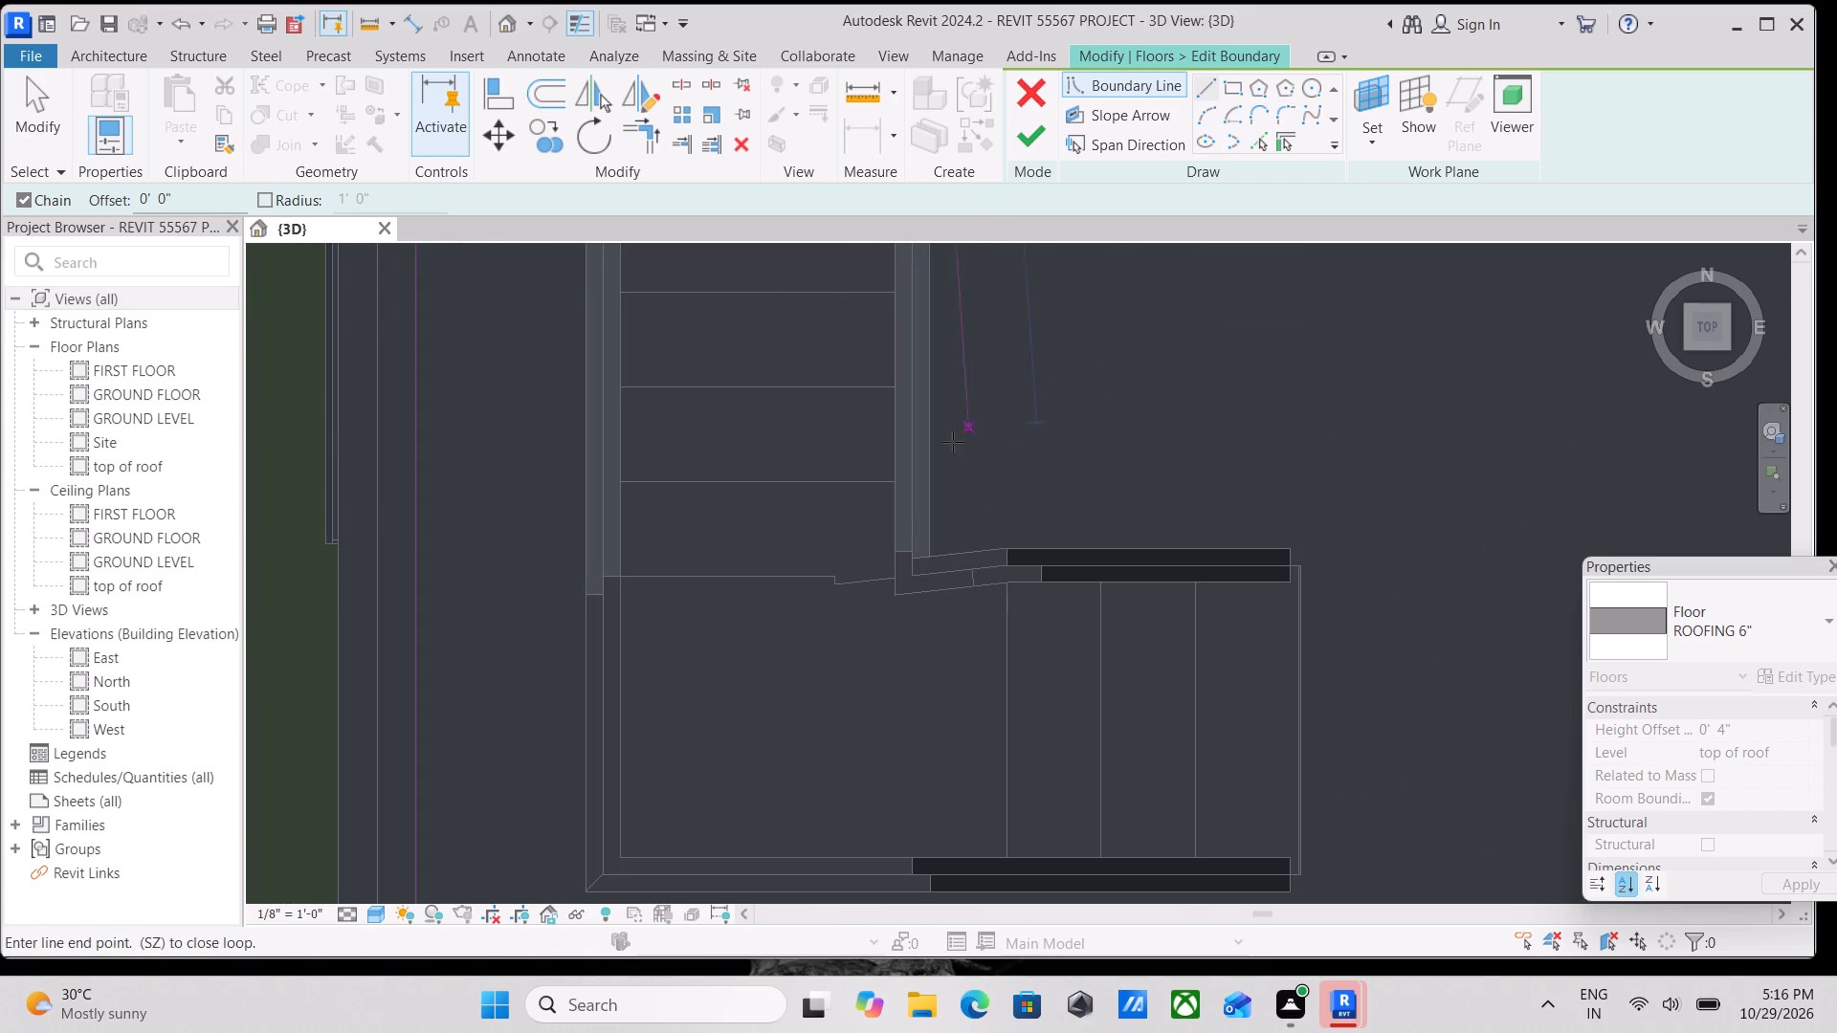
scroll(922, 551, "up", 2)
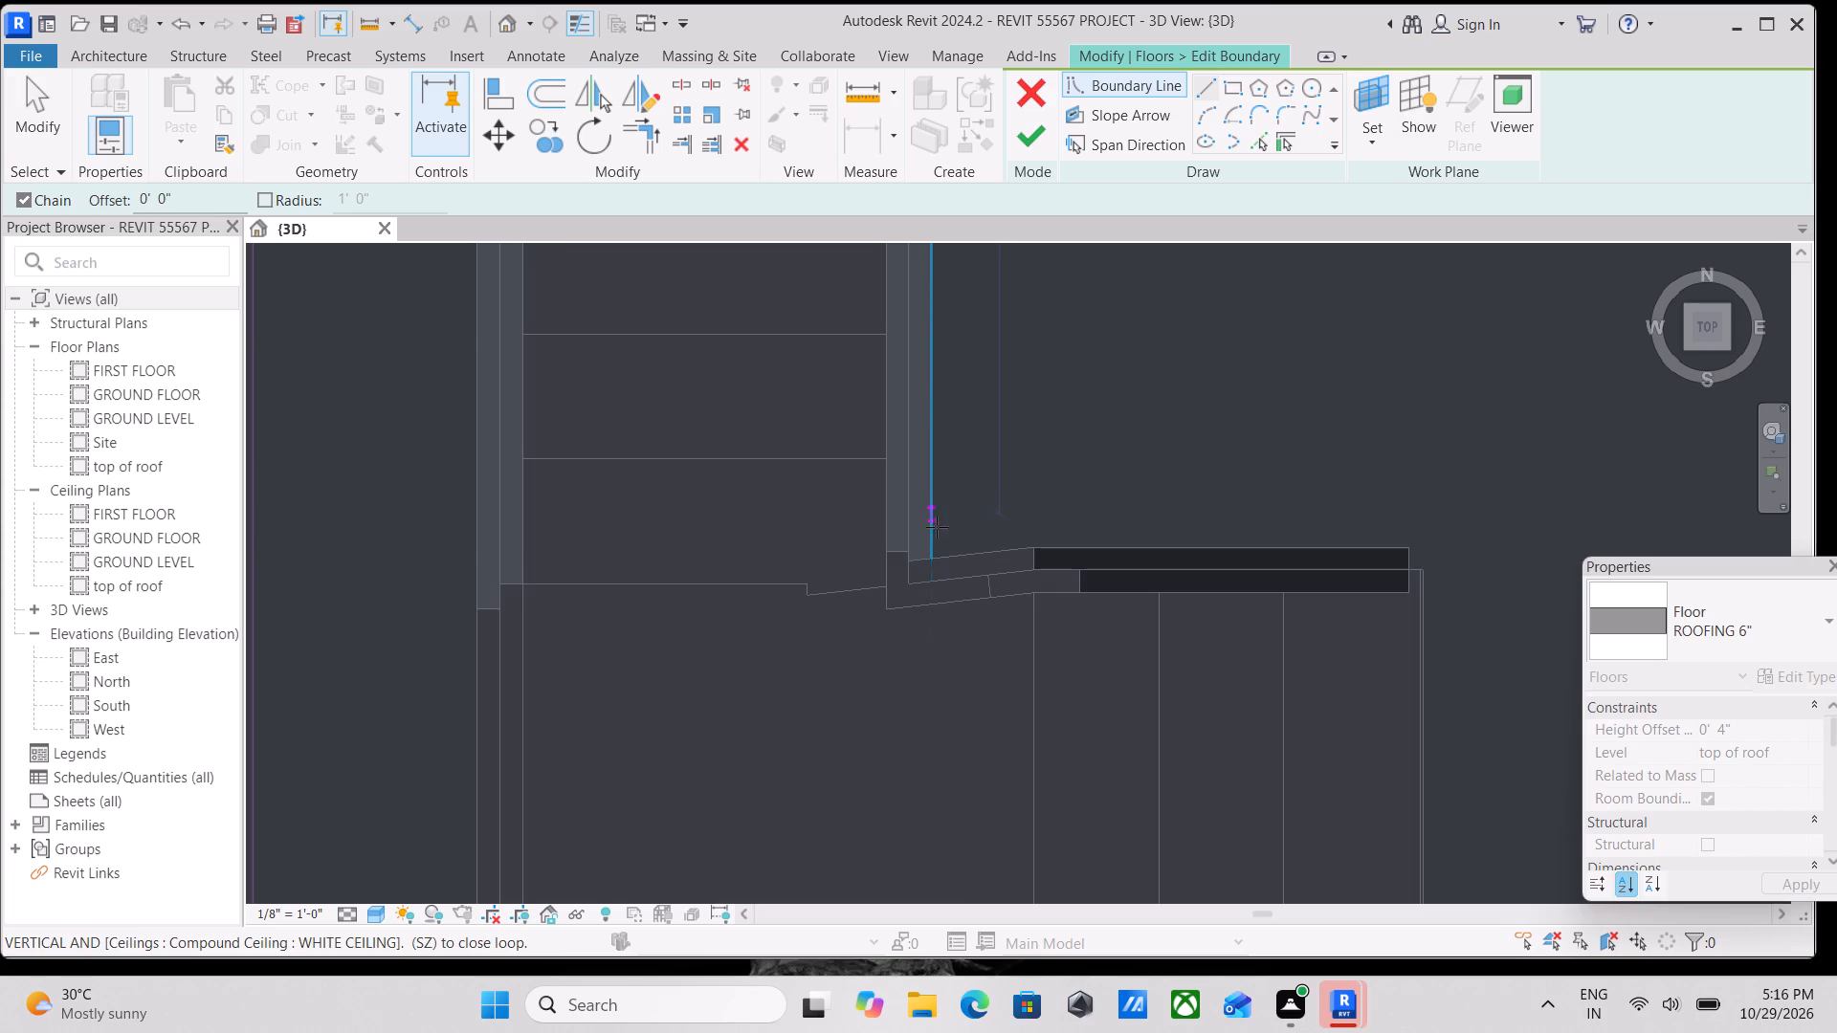
left_click(935, 560)
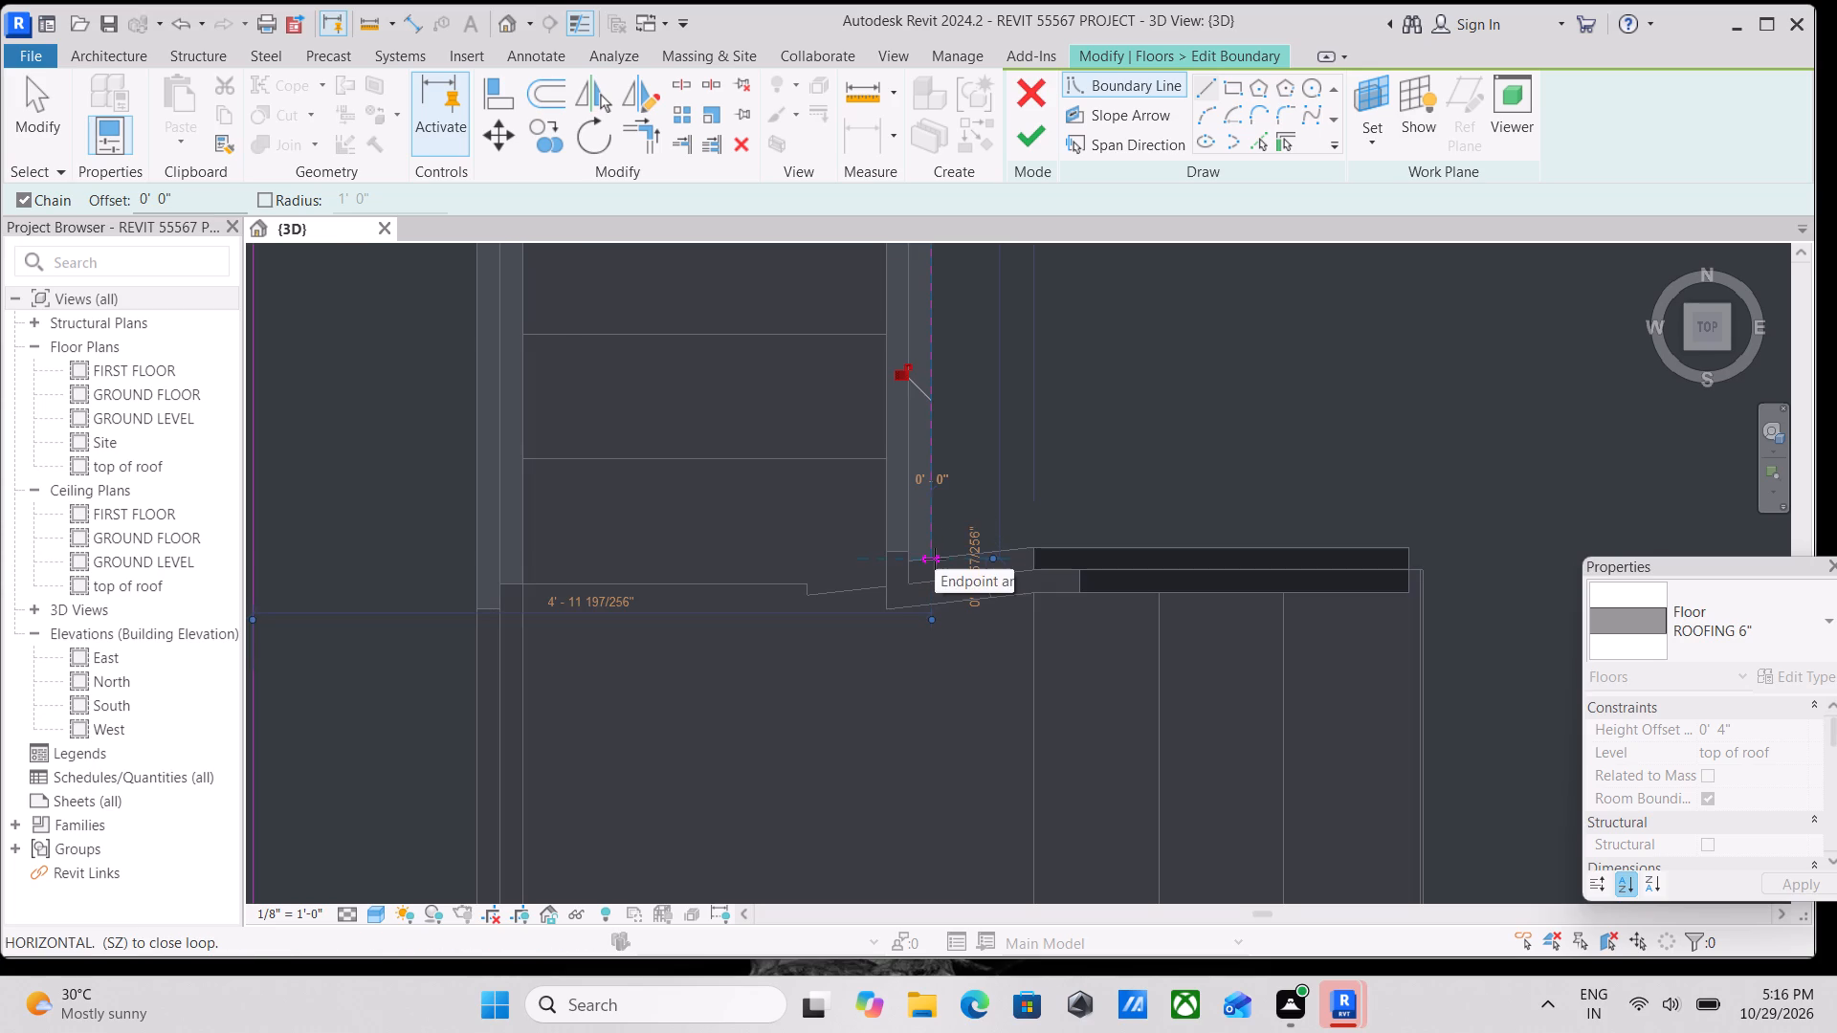
key("Escape")
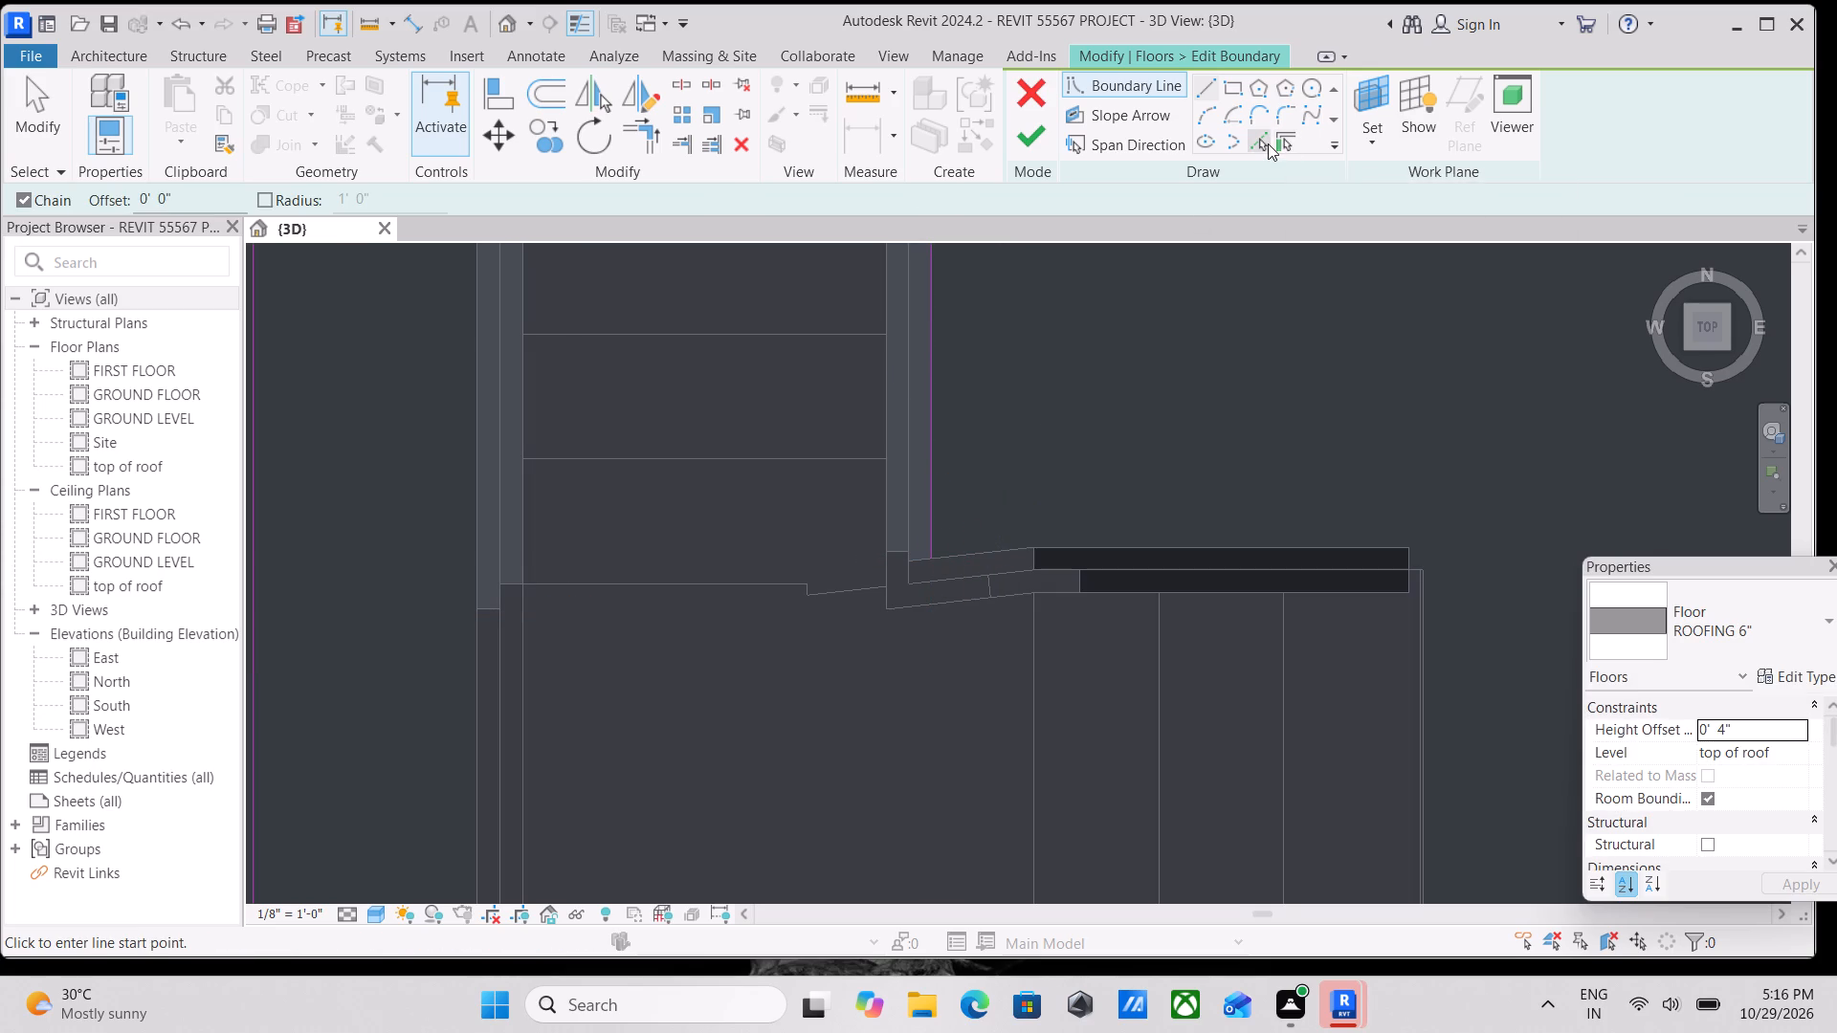
Pick the sloped stair edge at the lower landing as a boundary line and shorten its west end to meet the vertical boundary line.
left_click(1268, 143)
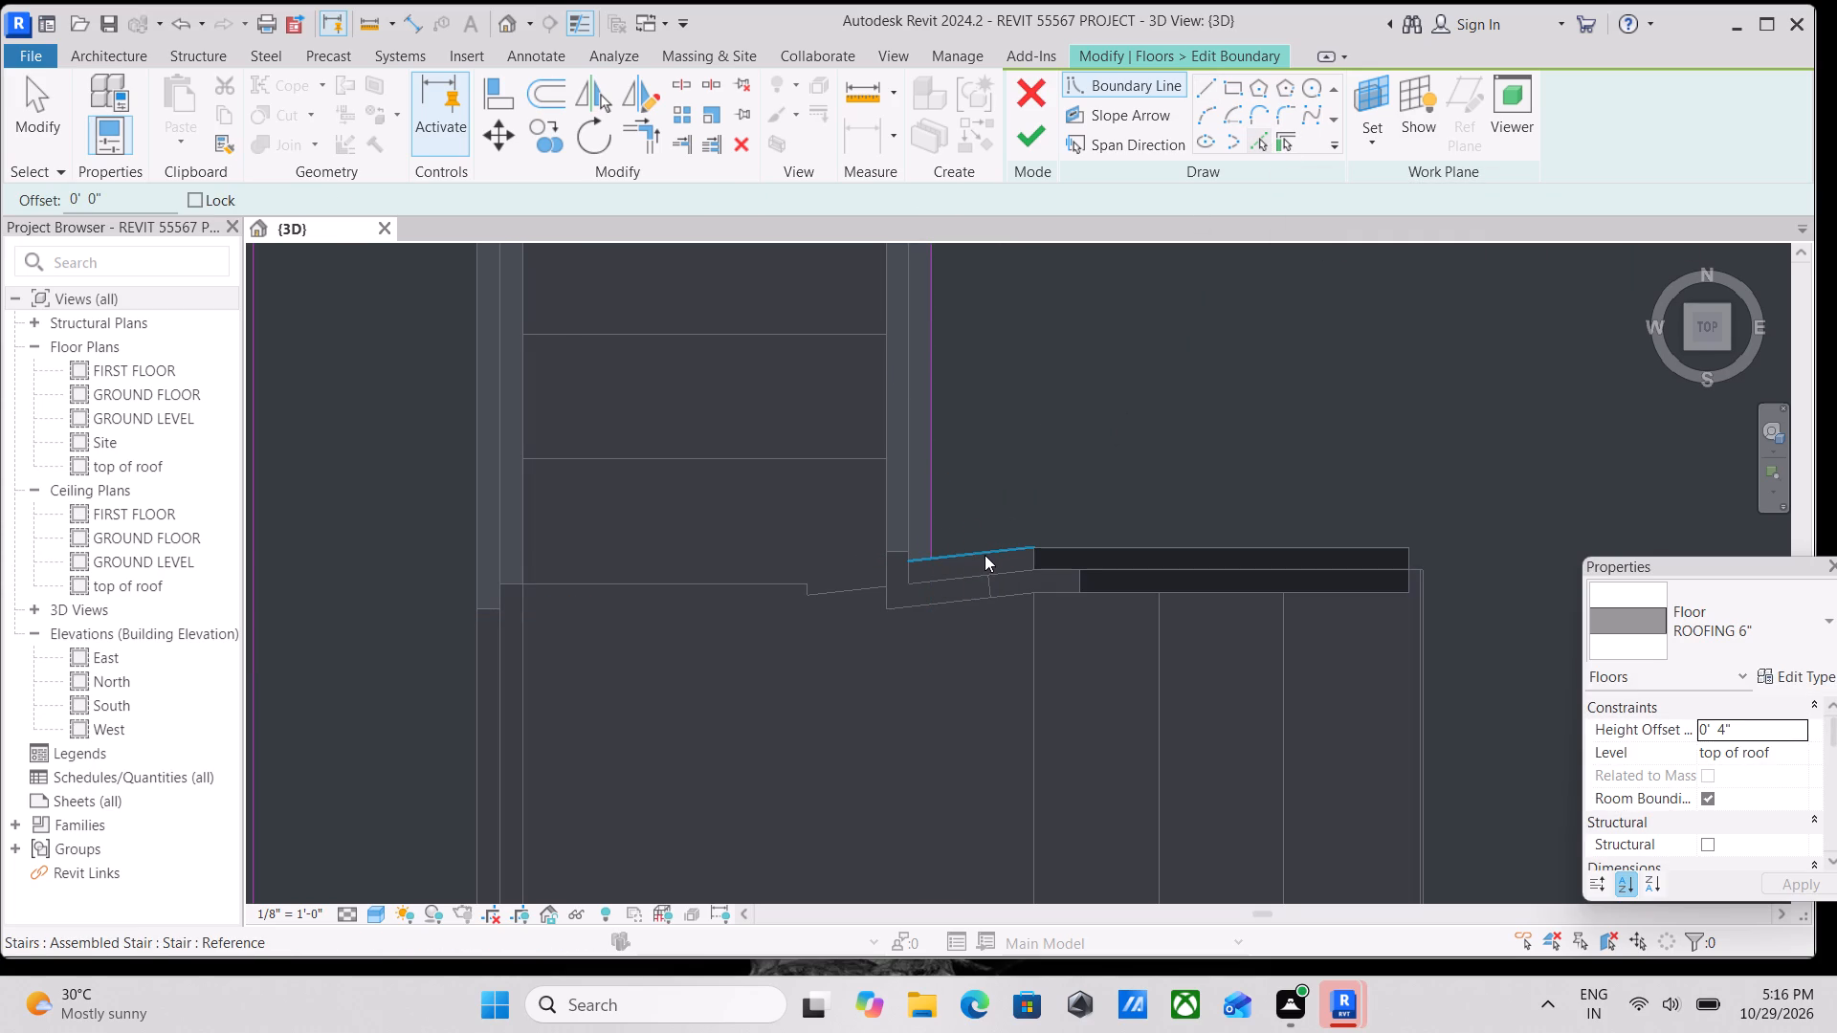
left_click(985, 554)
scroll(976, 563, "up", 7)
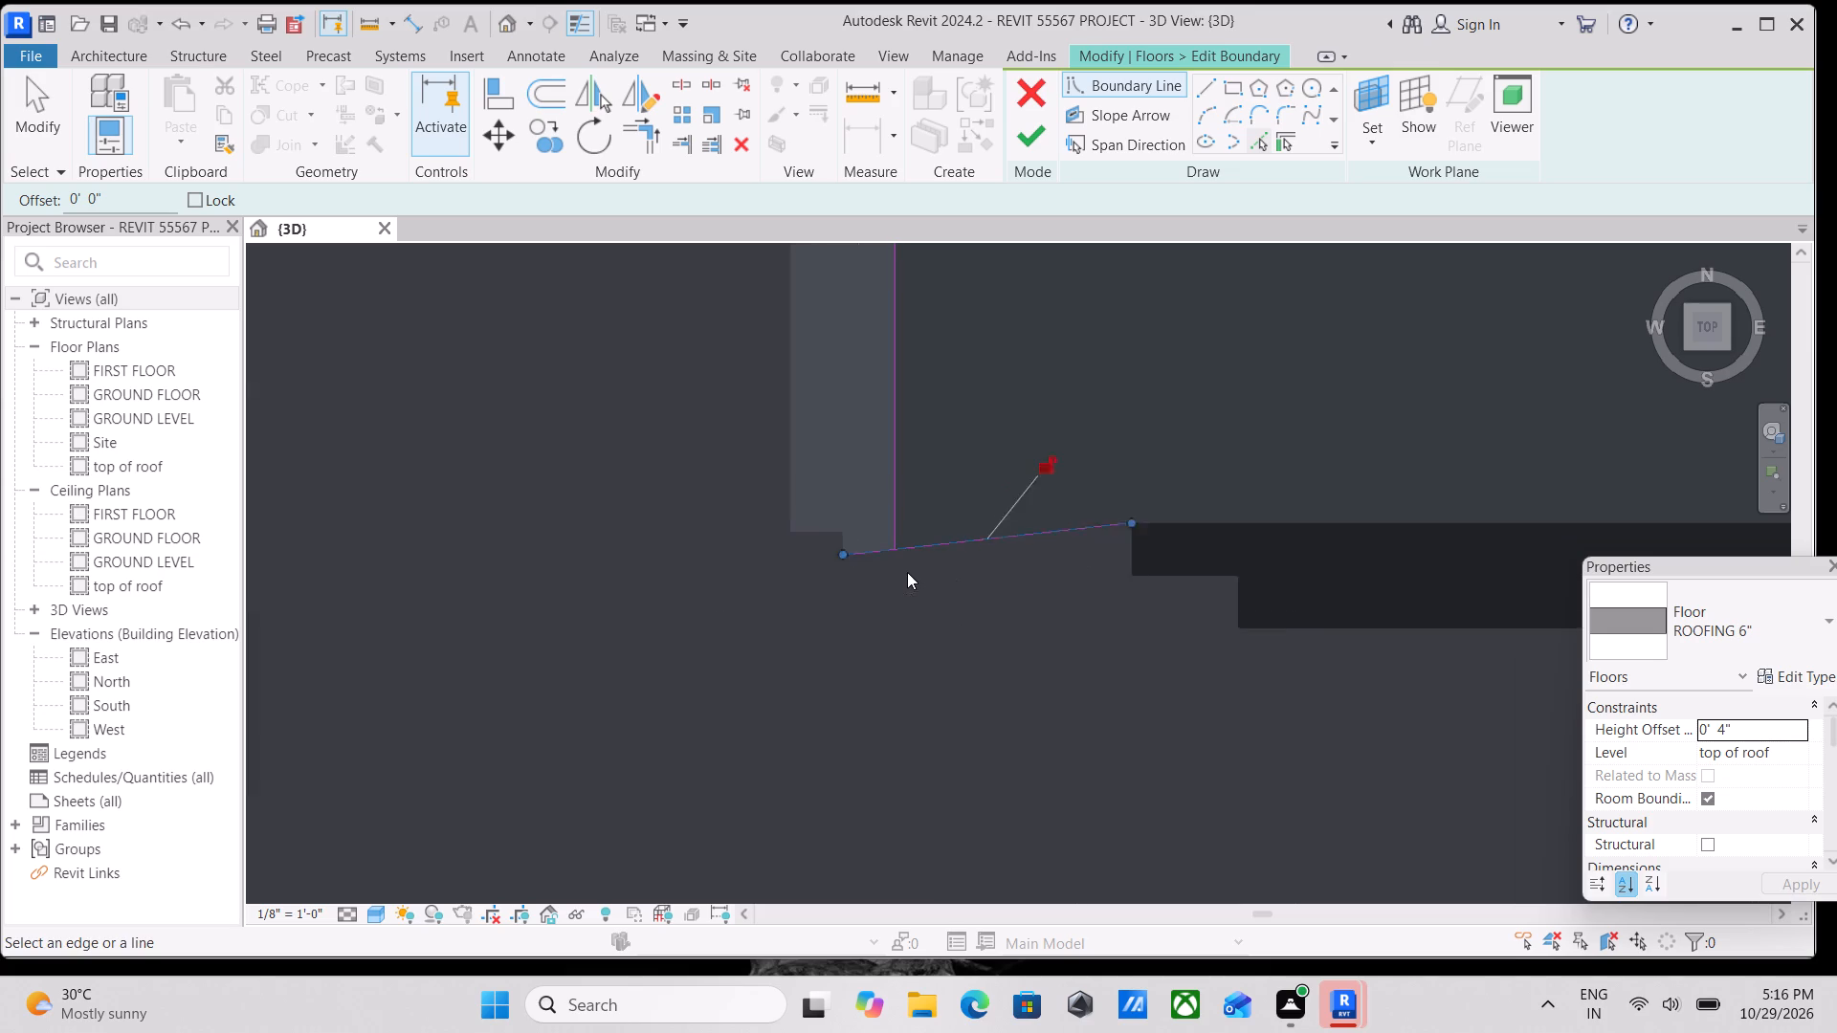
key("Escape")
key("Escape")
scroll(837, 558, "up", 3)
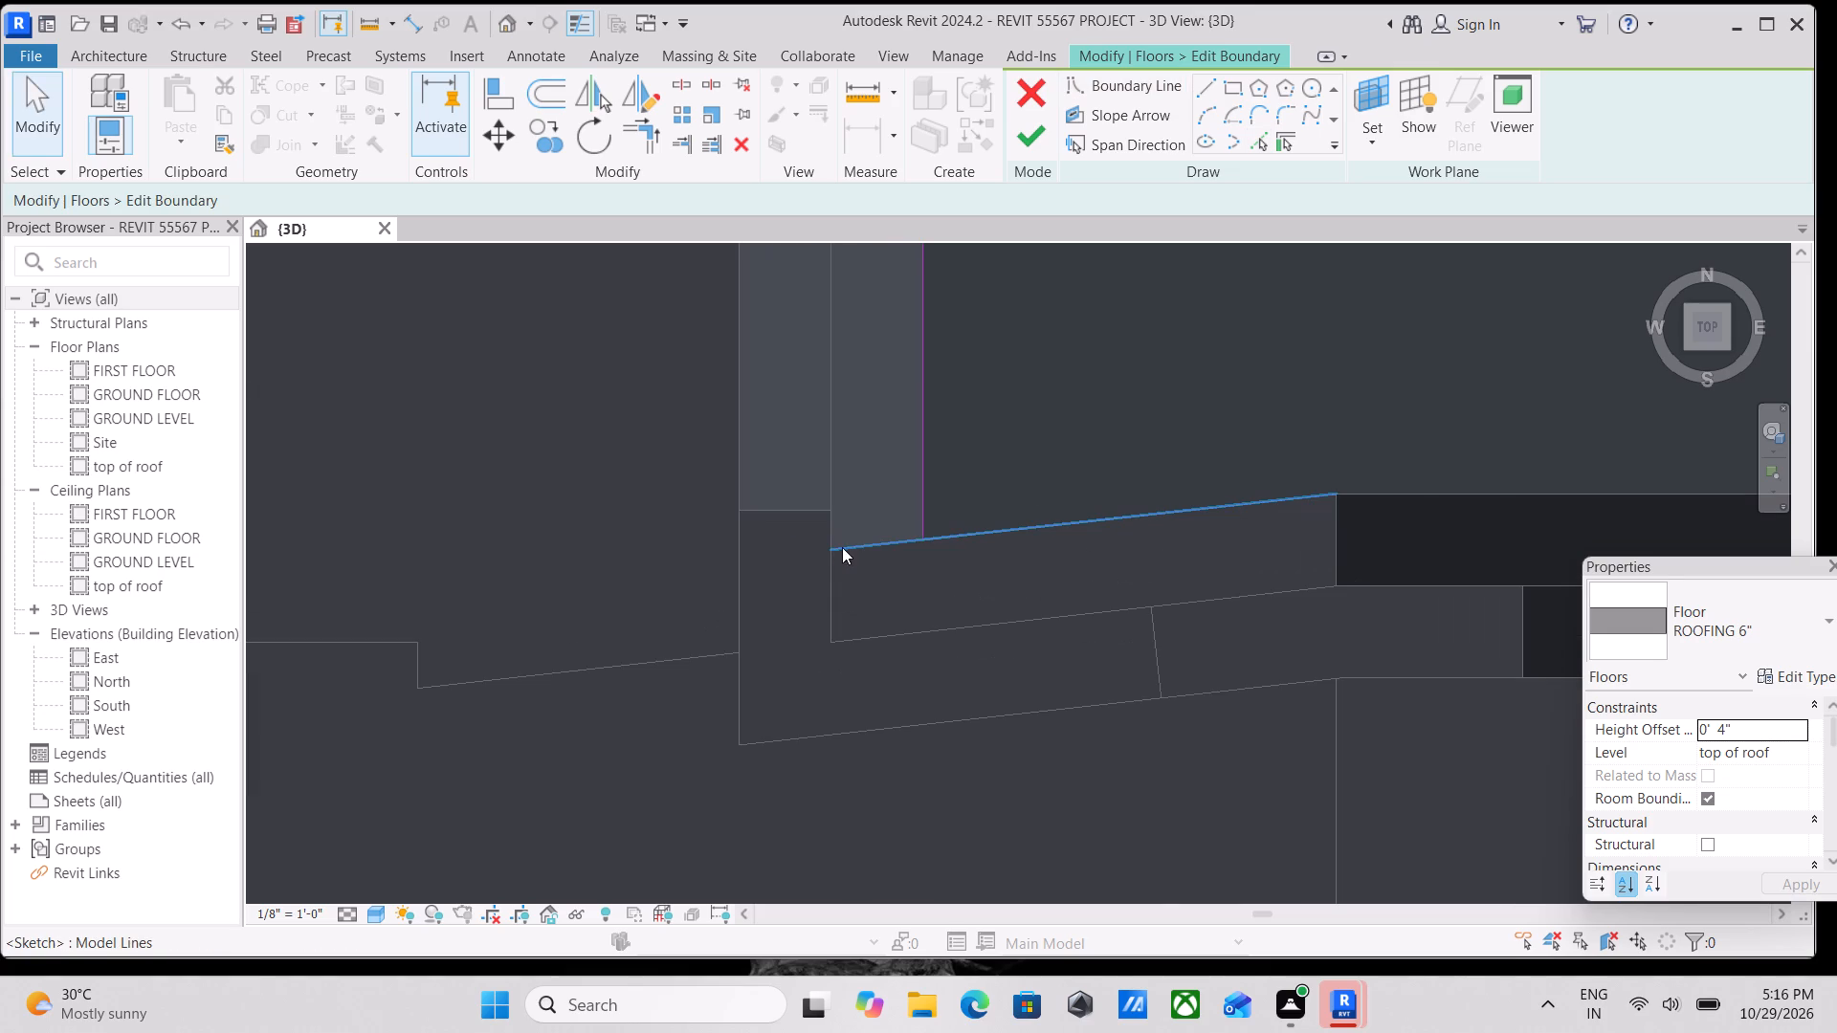
left_click(843, 545)
left_click_drag(830, 552, 927, 541)
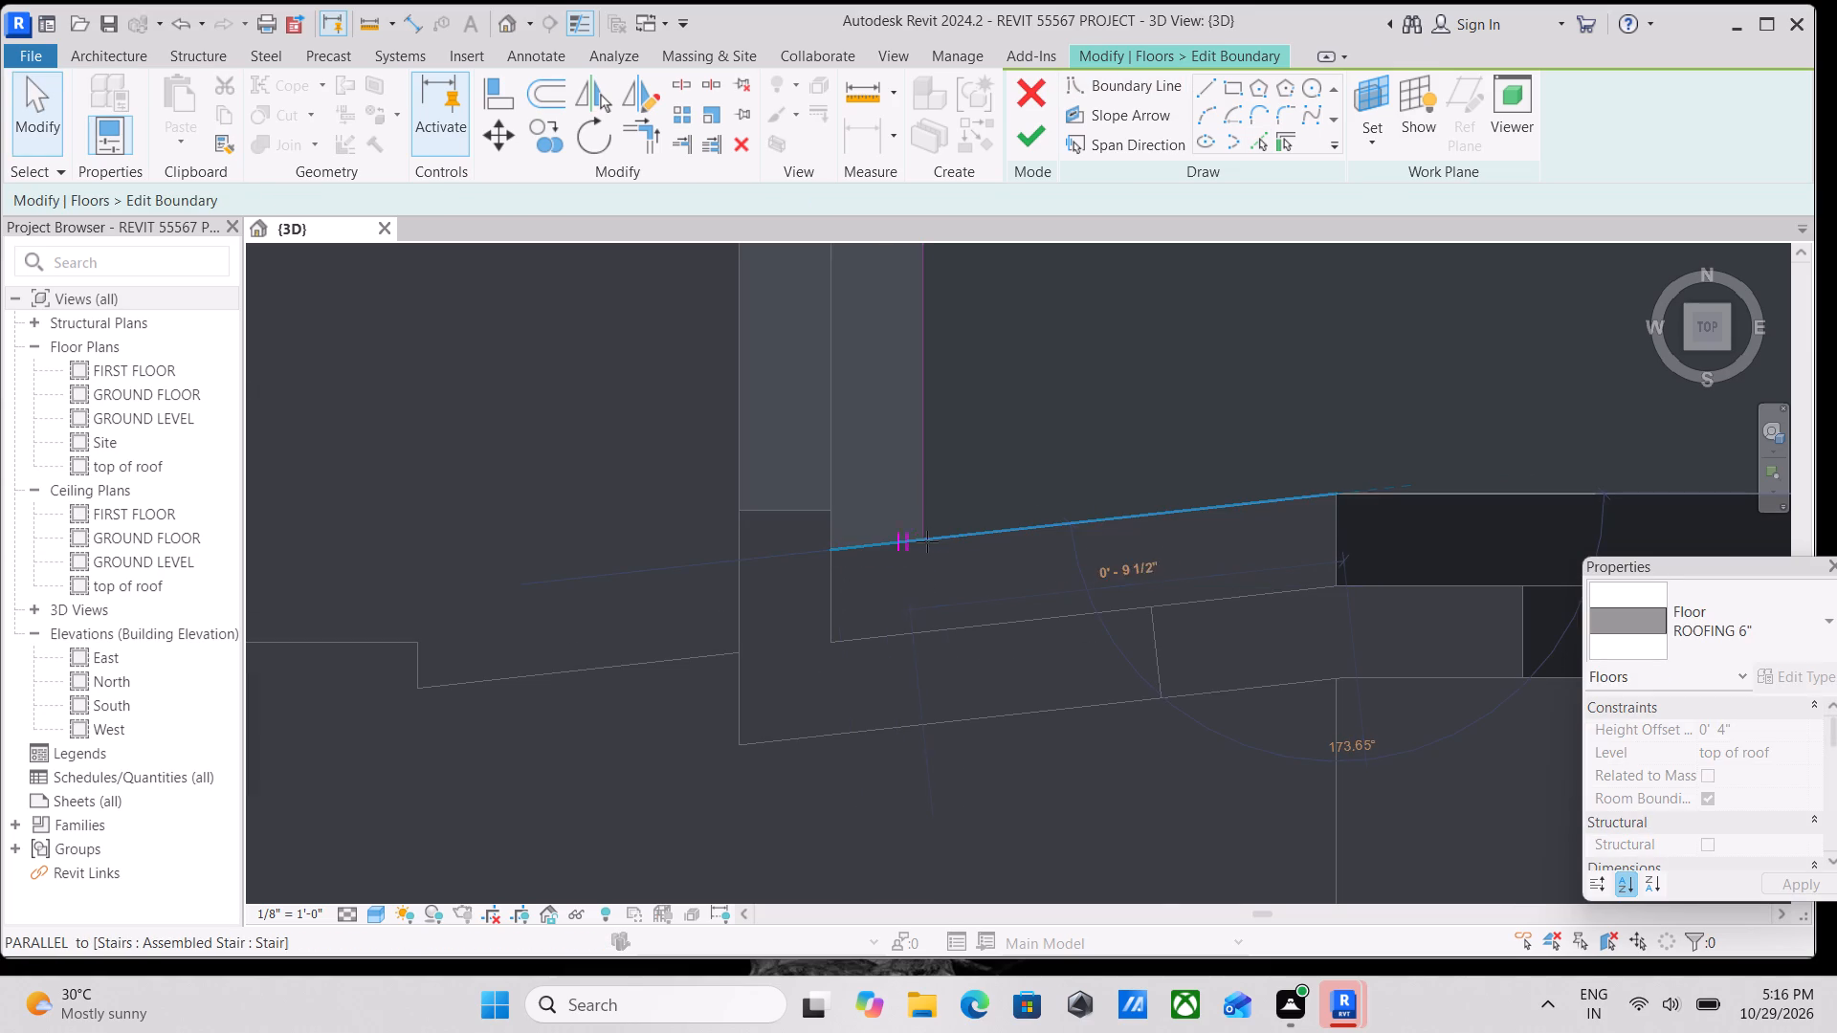
left_click_drag(927, 541, 918, 539)
scroll(1147, 488, "down", 5)
key("Escape")
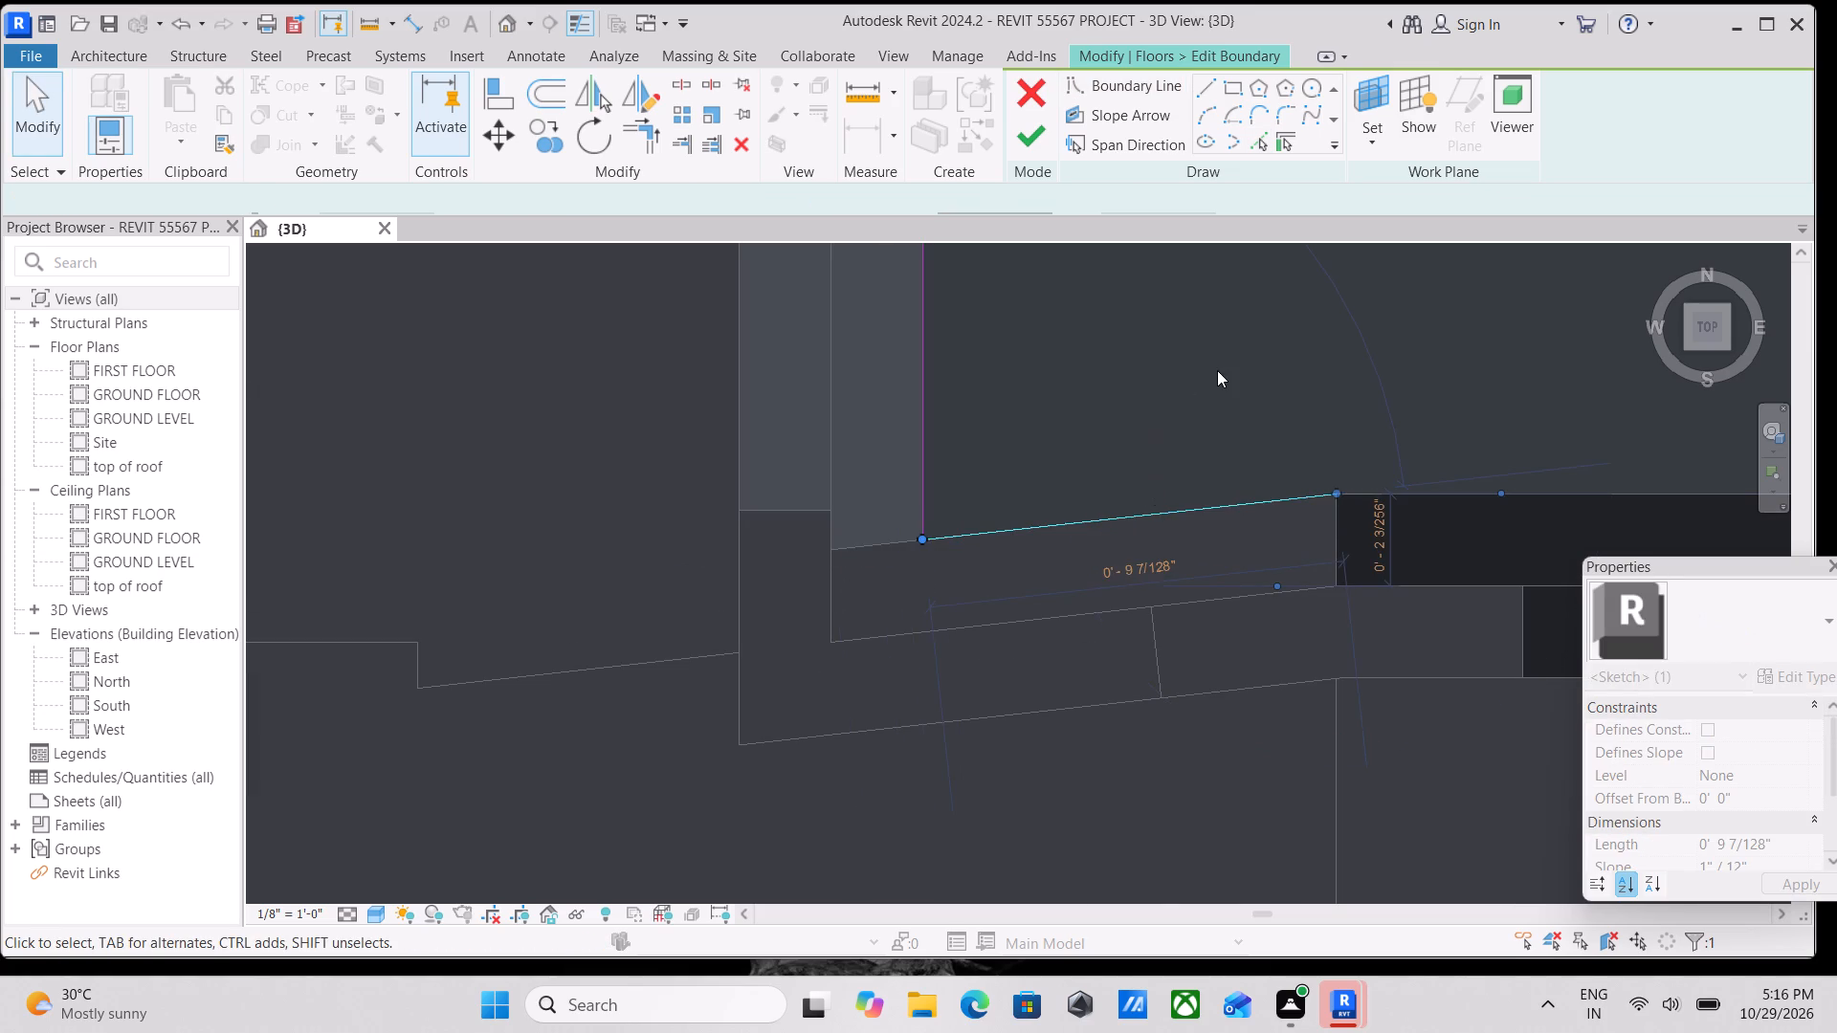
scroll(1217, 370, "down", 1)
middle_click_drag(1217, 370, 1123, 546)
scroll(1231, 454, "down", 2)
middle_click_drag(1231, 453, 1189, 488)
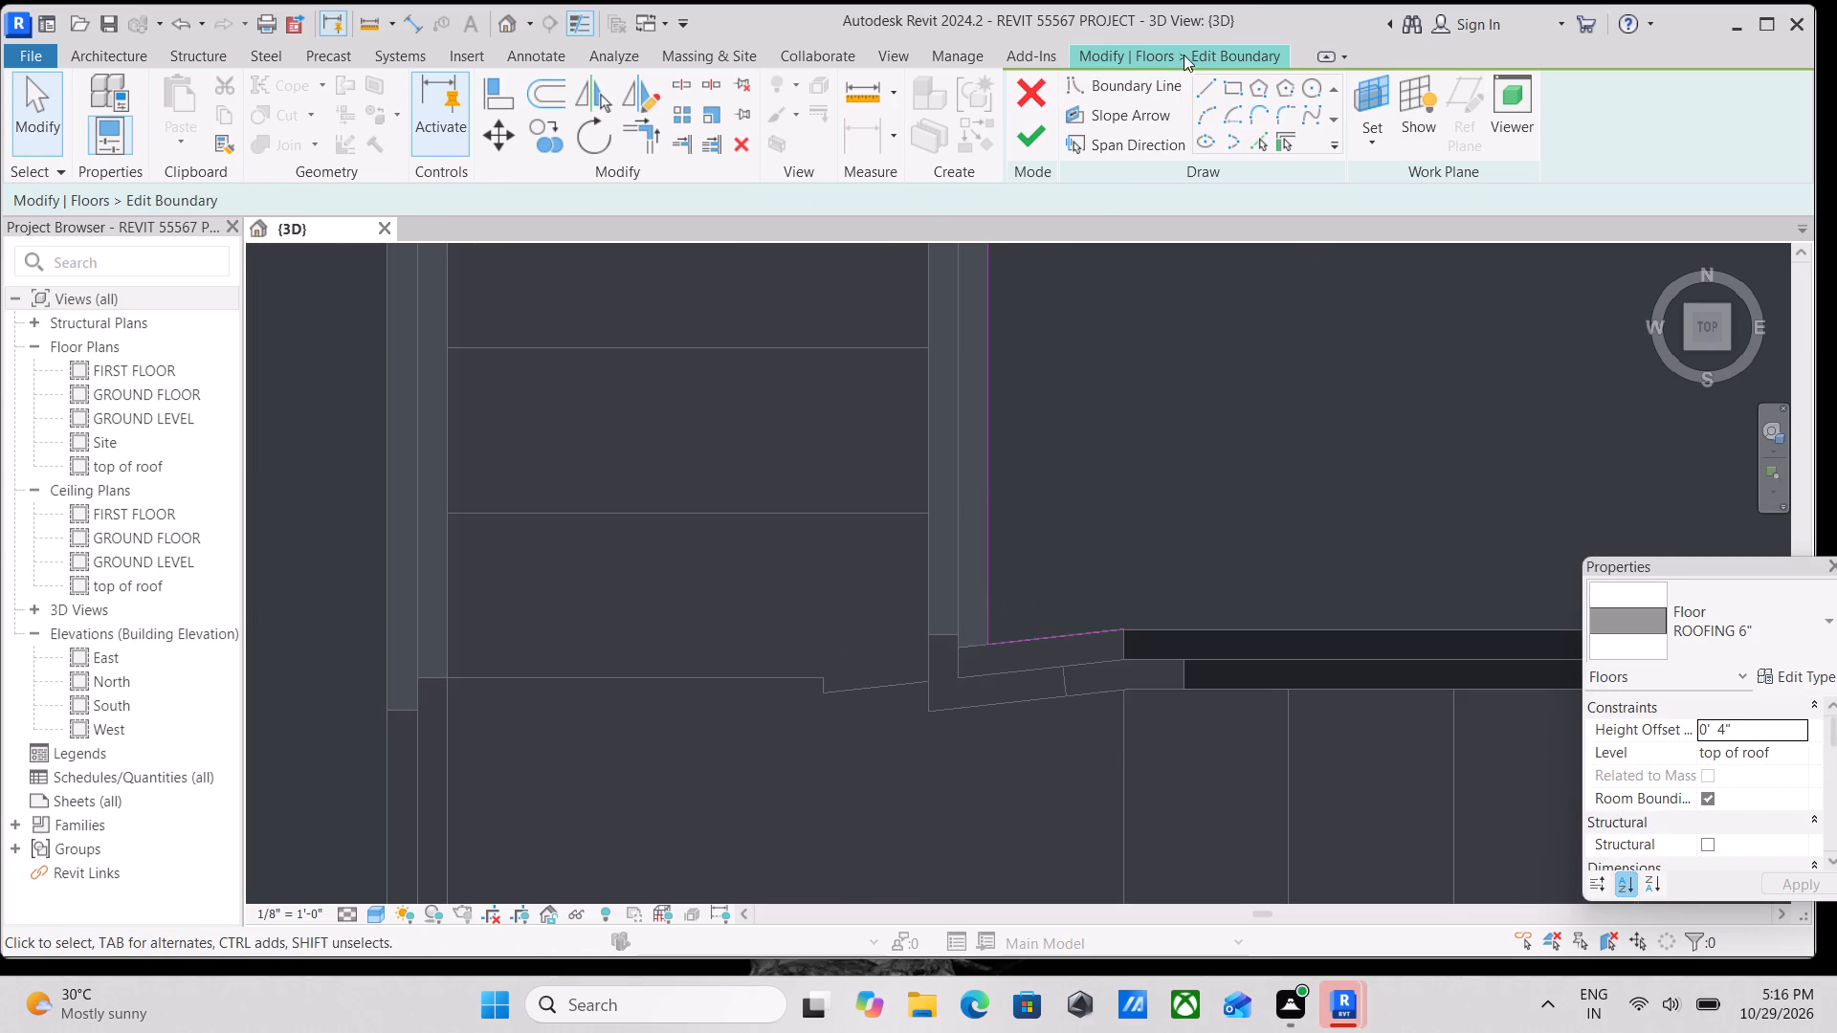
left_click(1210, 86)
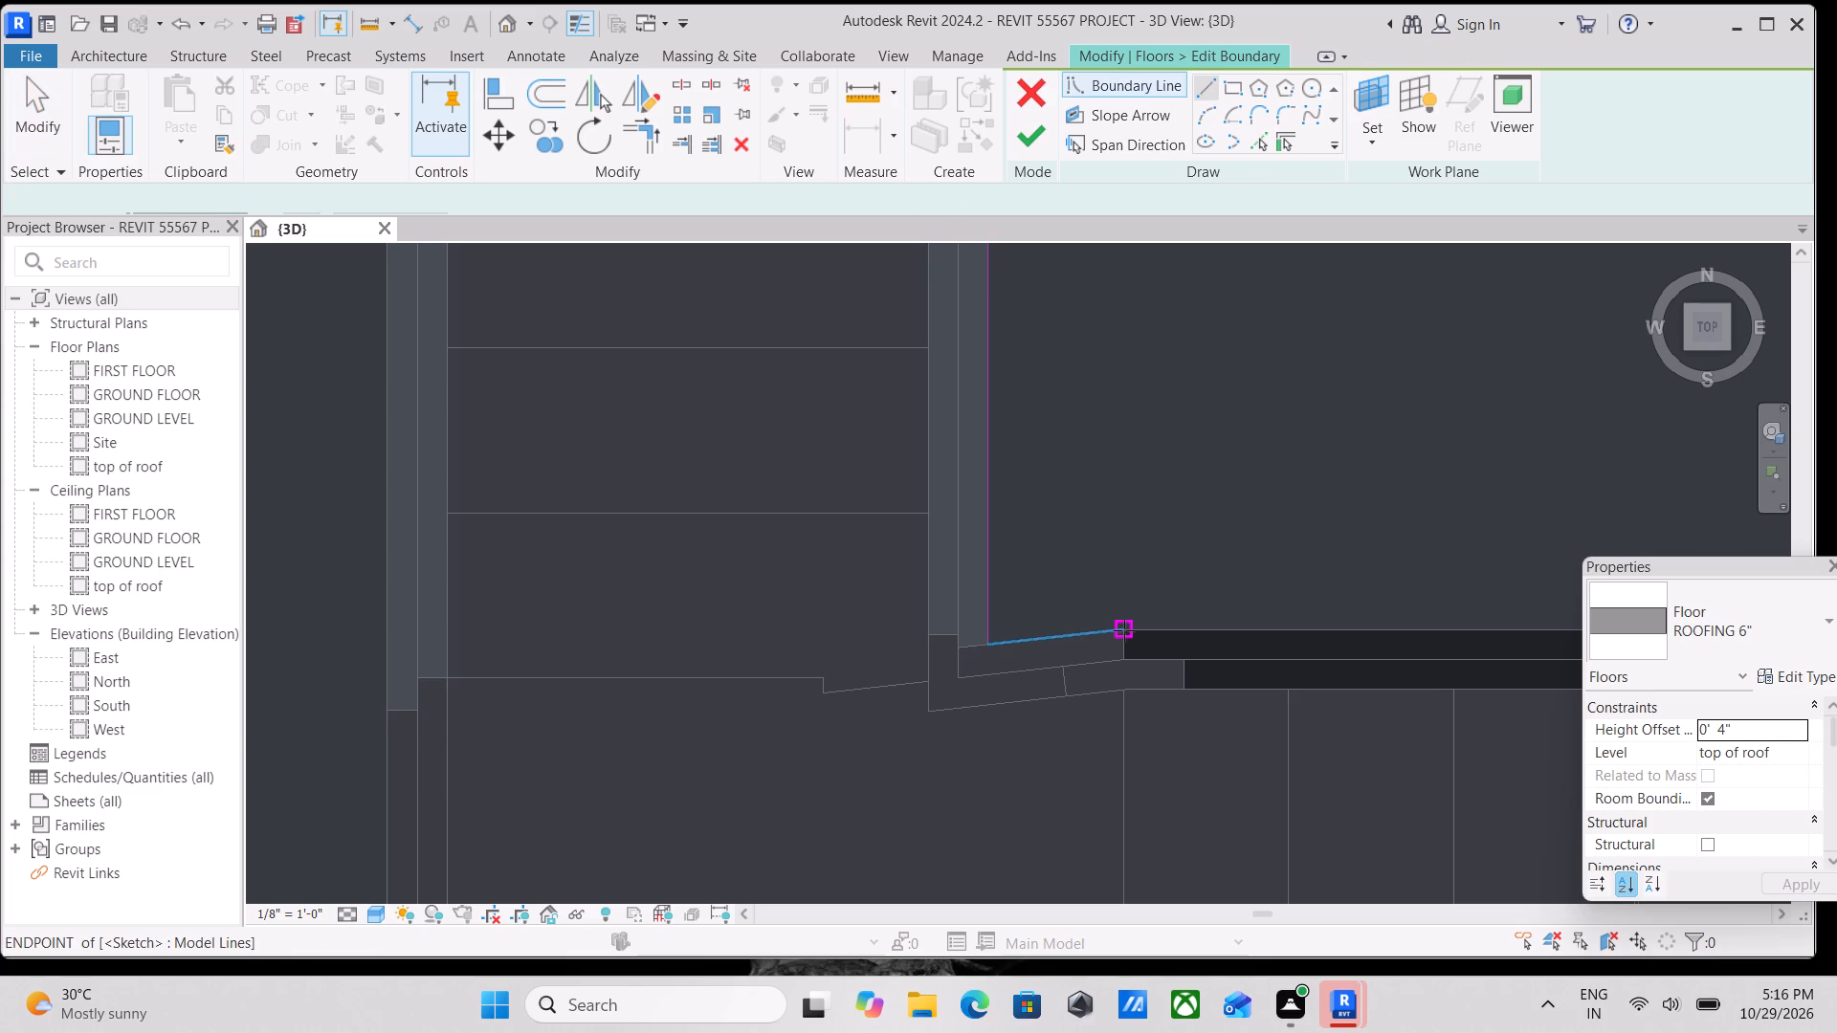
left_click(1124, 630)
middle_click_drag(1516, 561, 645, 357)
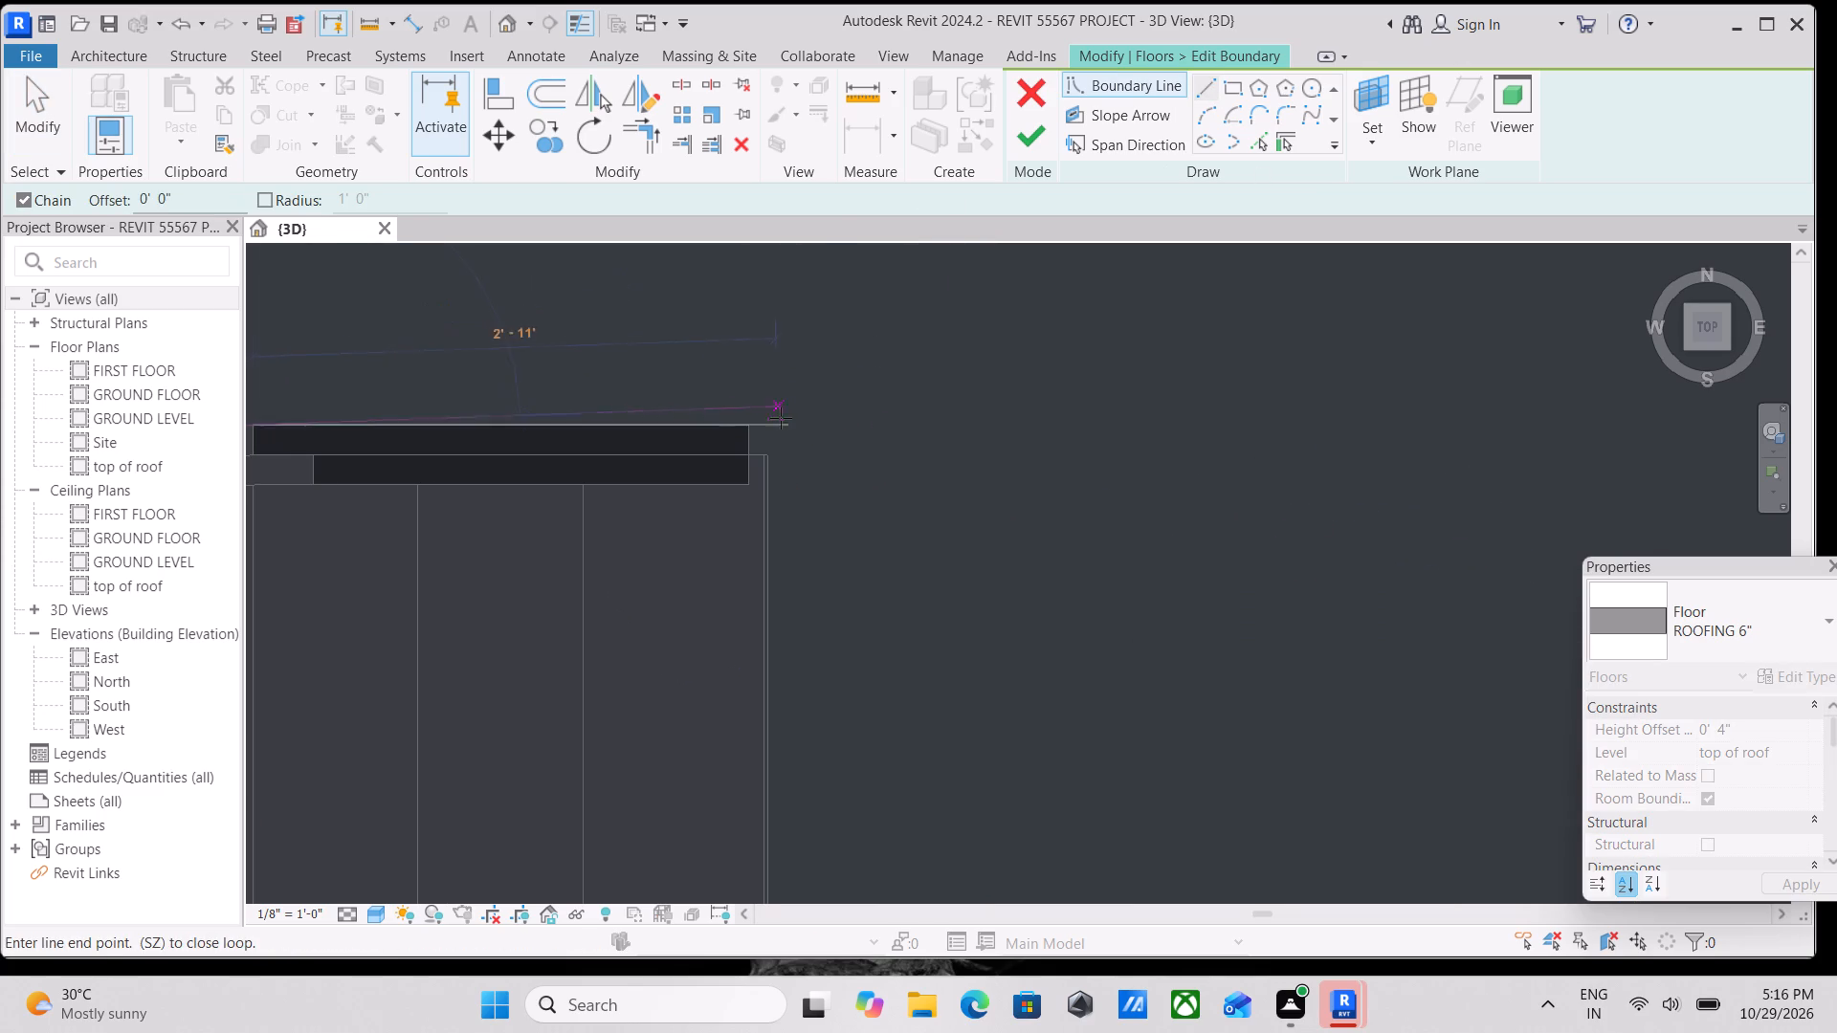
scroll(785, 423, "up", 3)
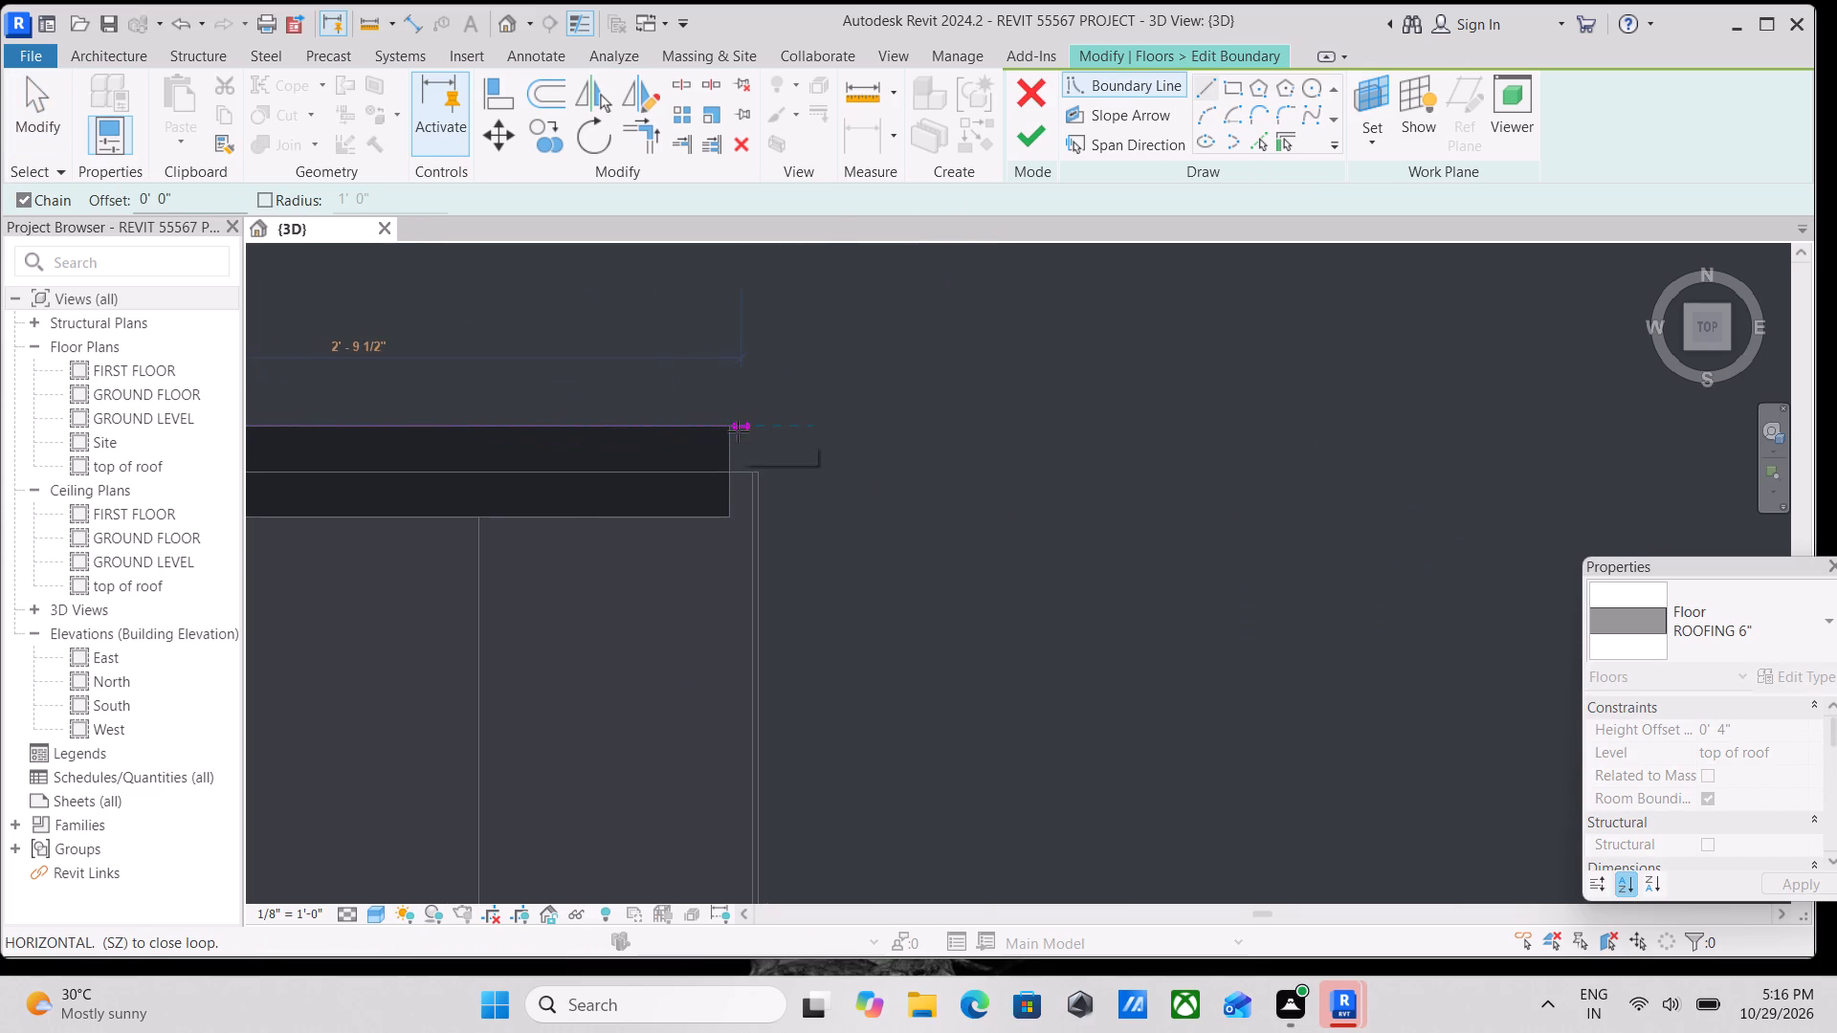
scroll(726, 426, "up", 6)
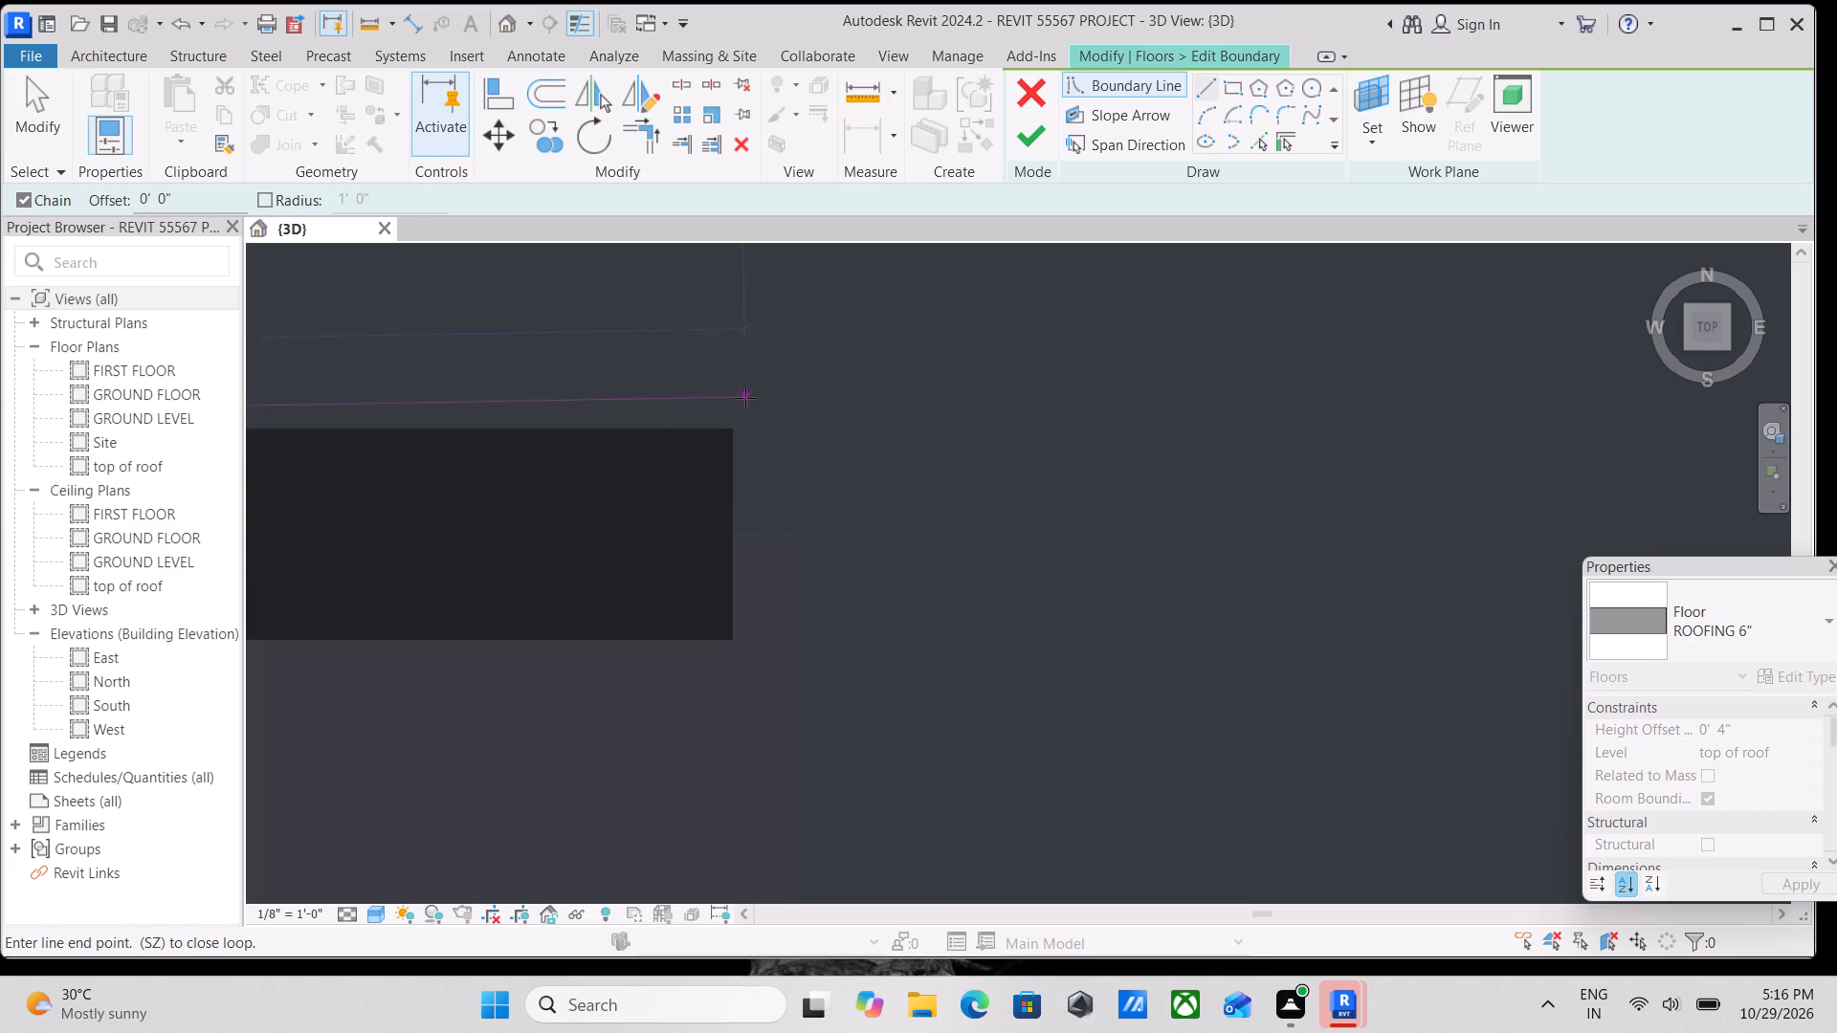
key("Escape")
Draw boundary lines about 2" down the east end of the south flight's upper railing and along its north edge to the sloped line.
scroll(630, 400, "down", 3)
middle_click_drag(603, 394, 1340, 446)
scroll(946, 440, "down", 3)
middle_click_drag(948, 440, 995, 467)
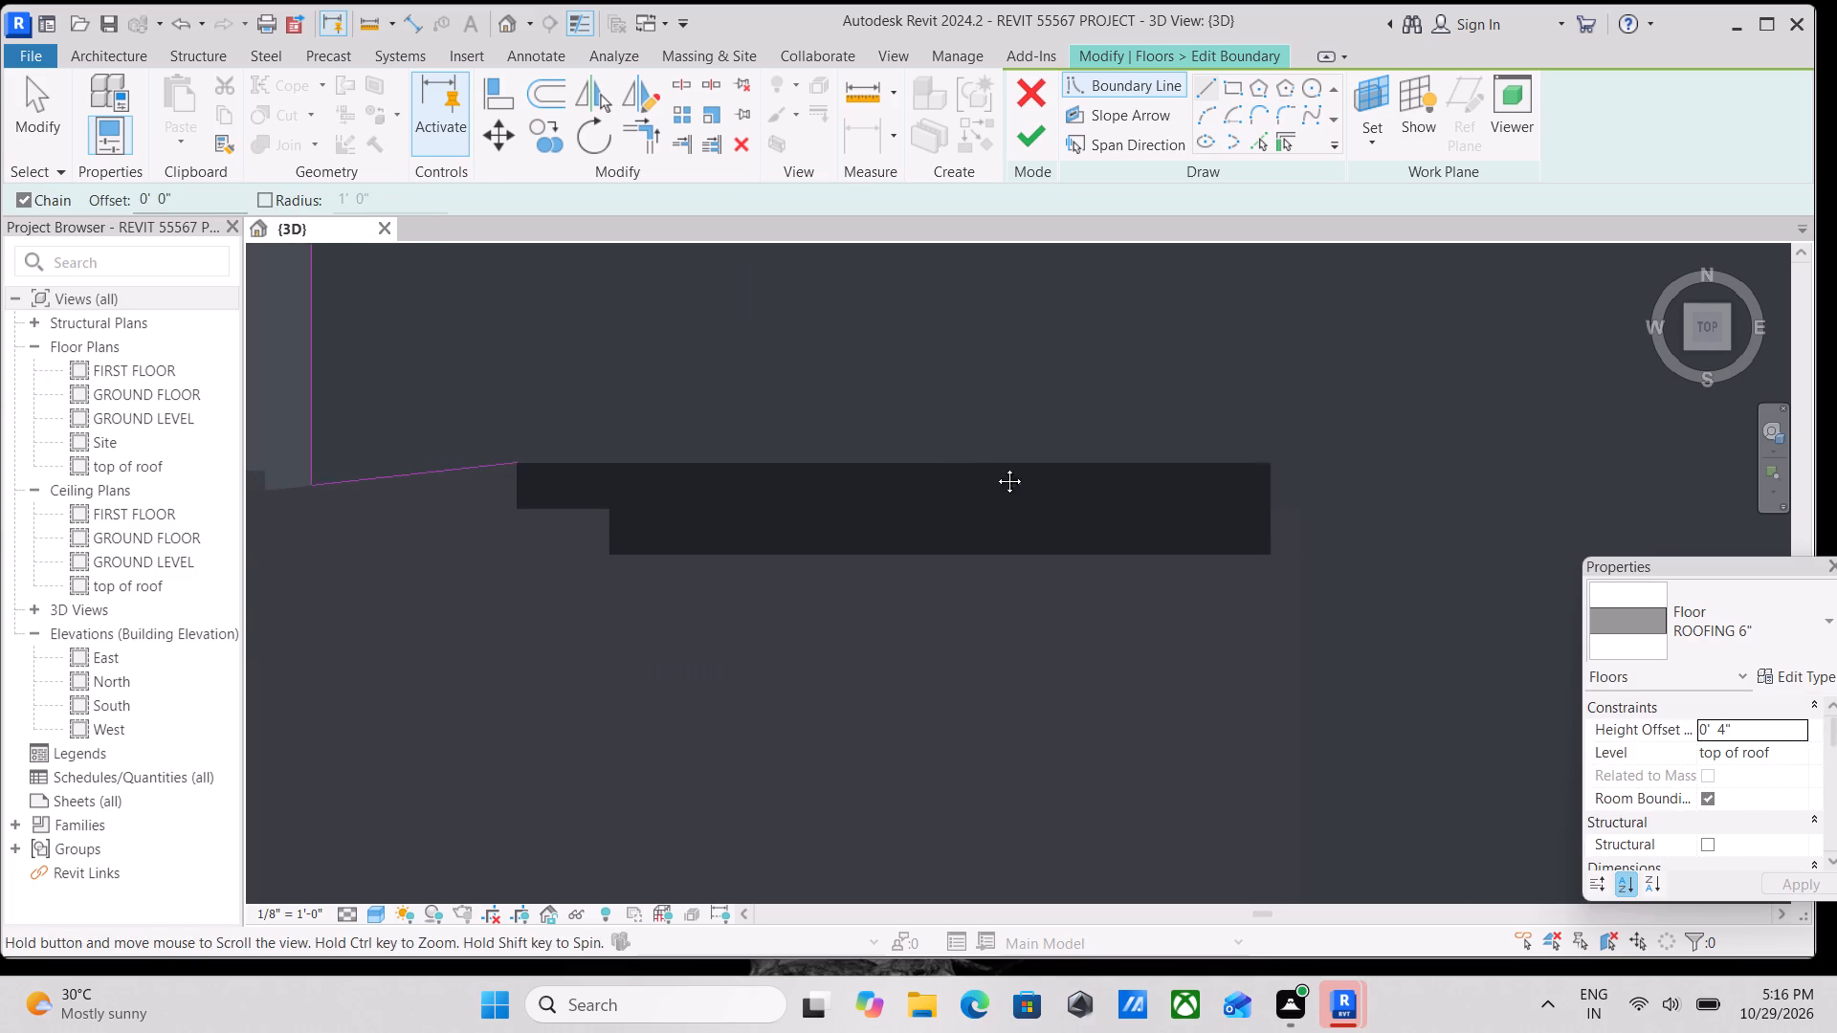
middle_click_drag(995, 467, 998, 469)
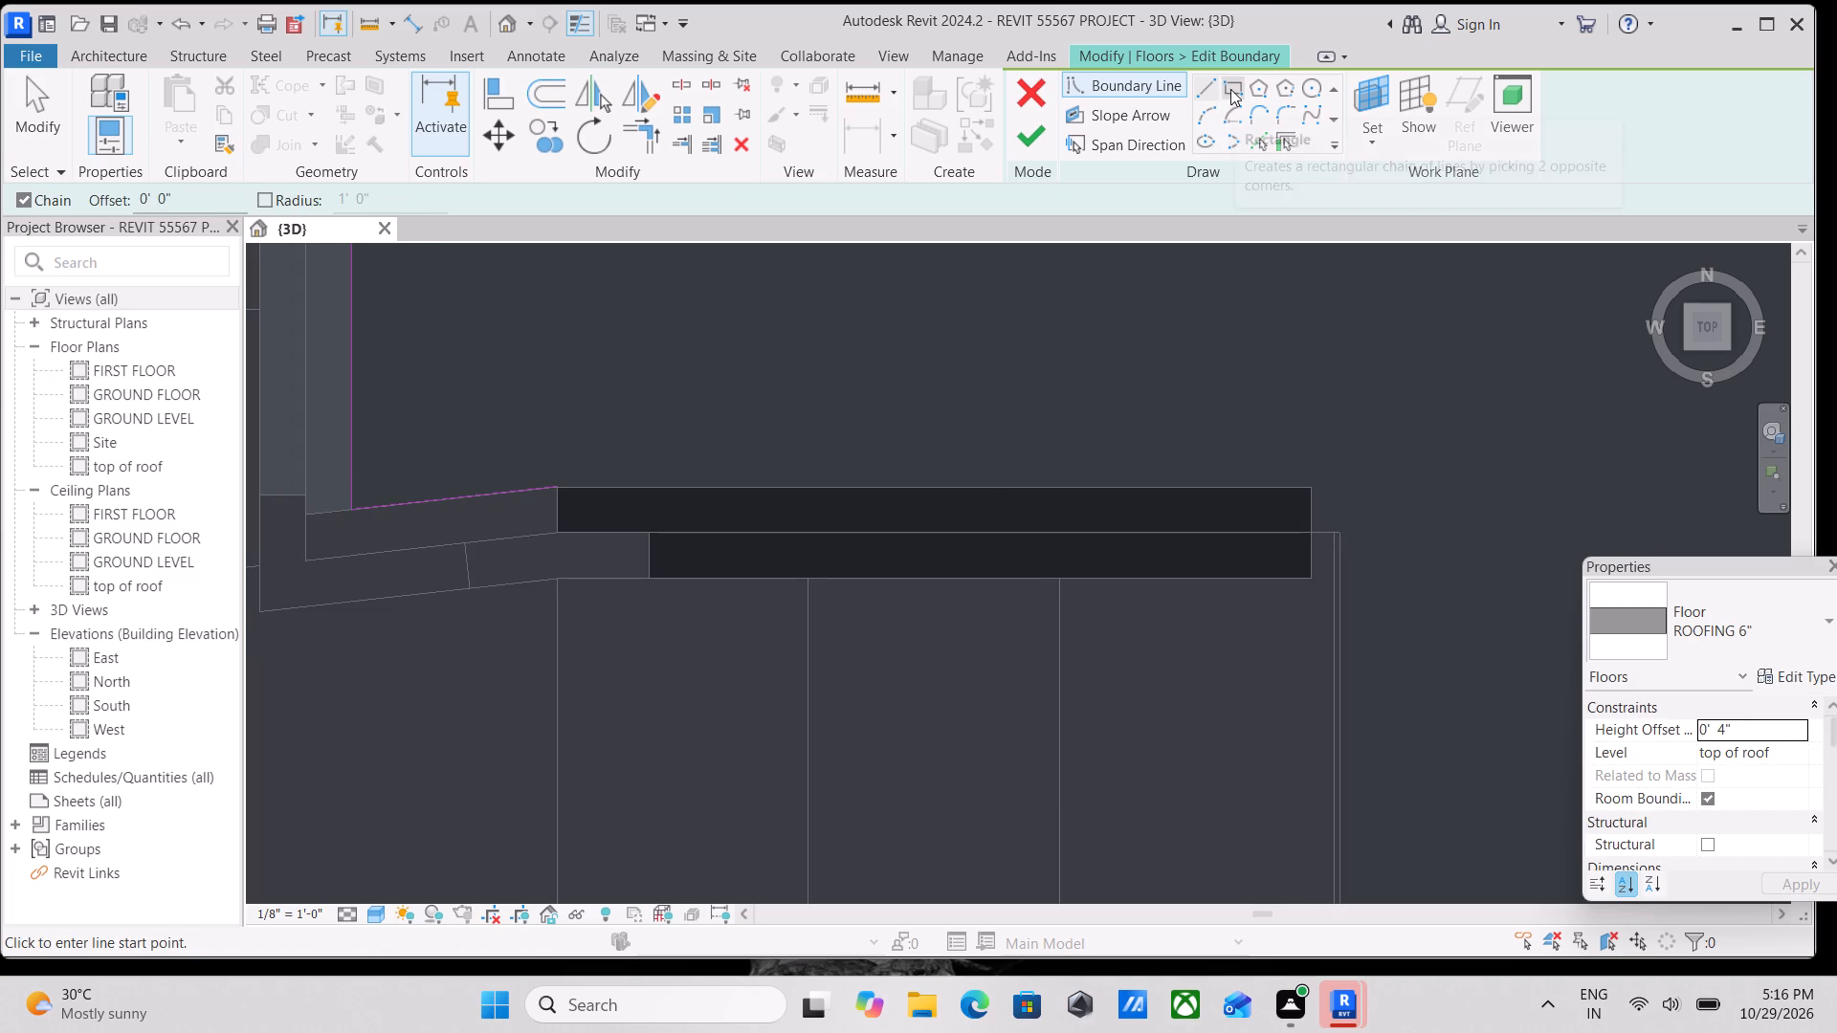
left_click(1205, 83)
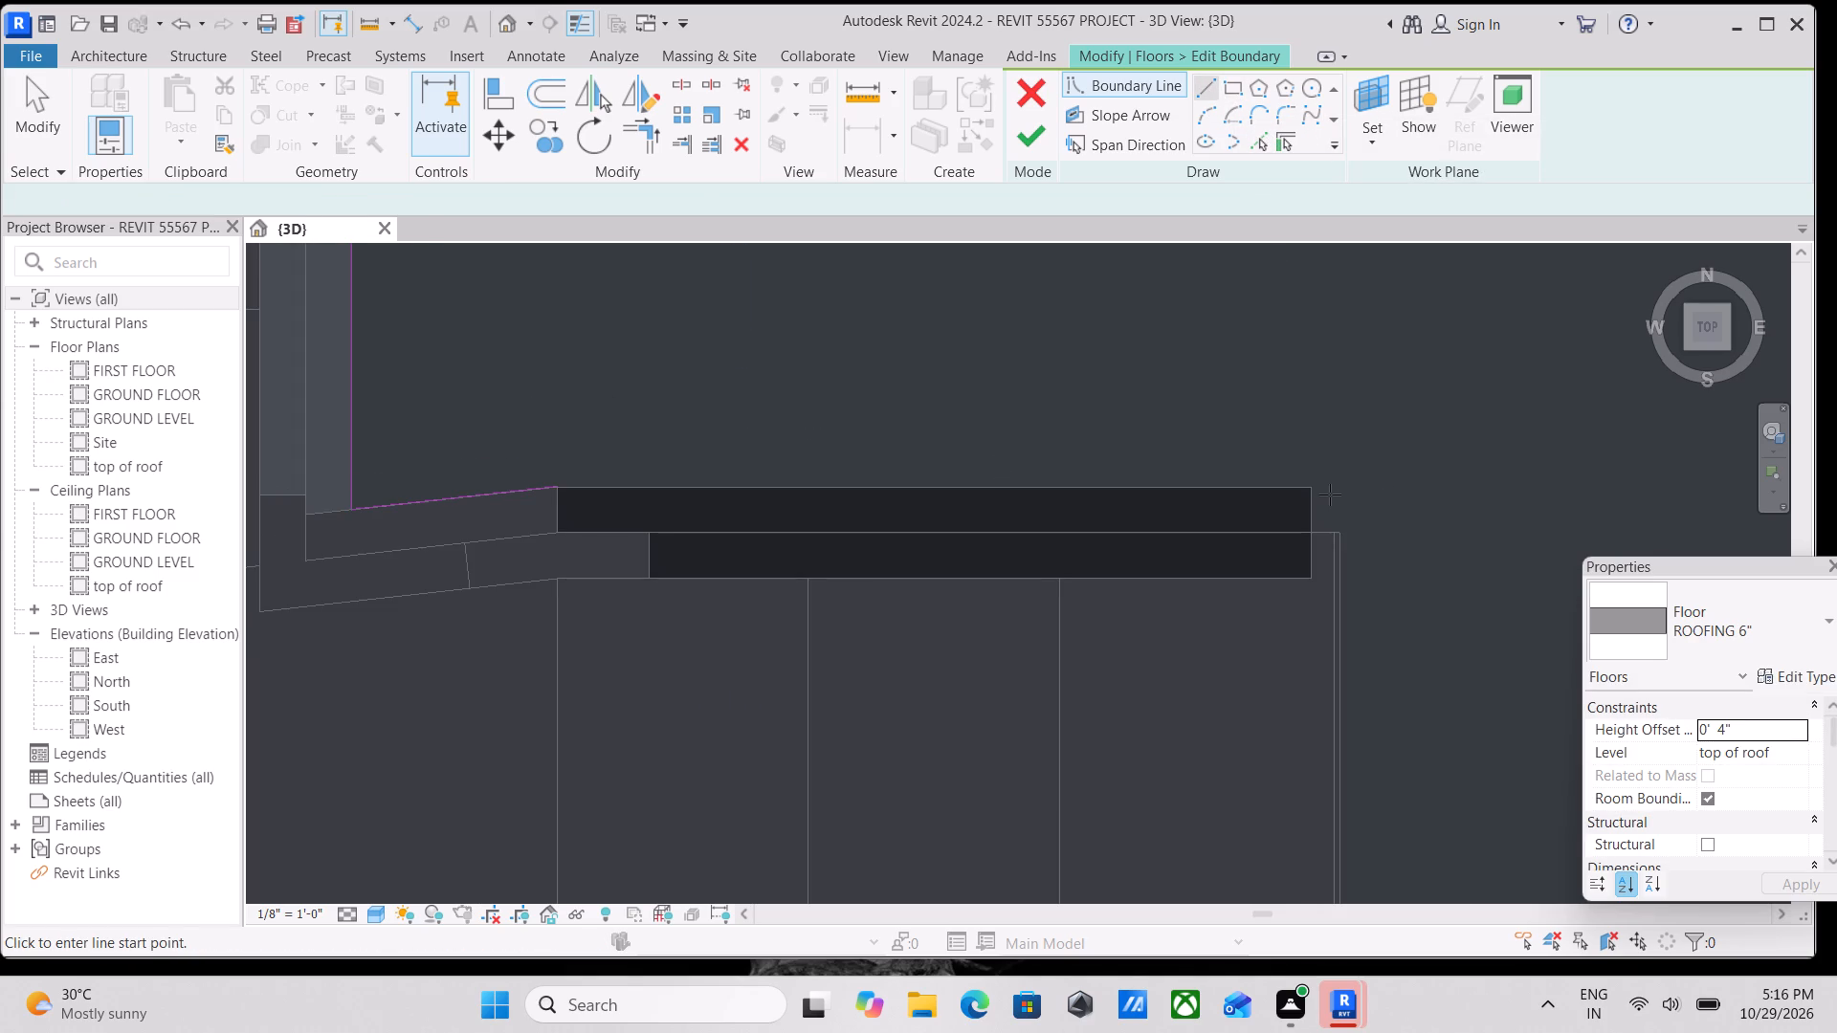
left_click(1315, 488)
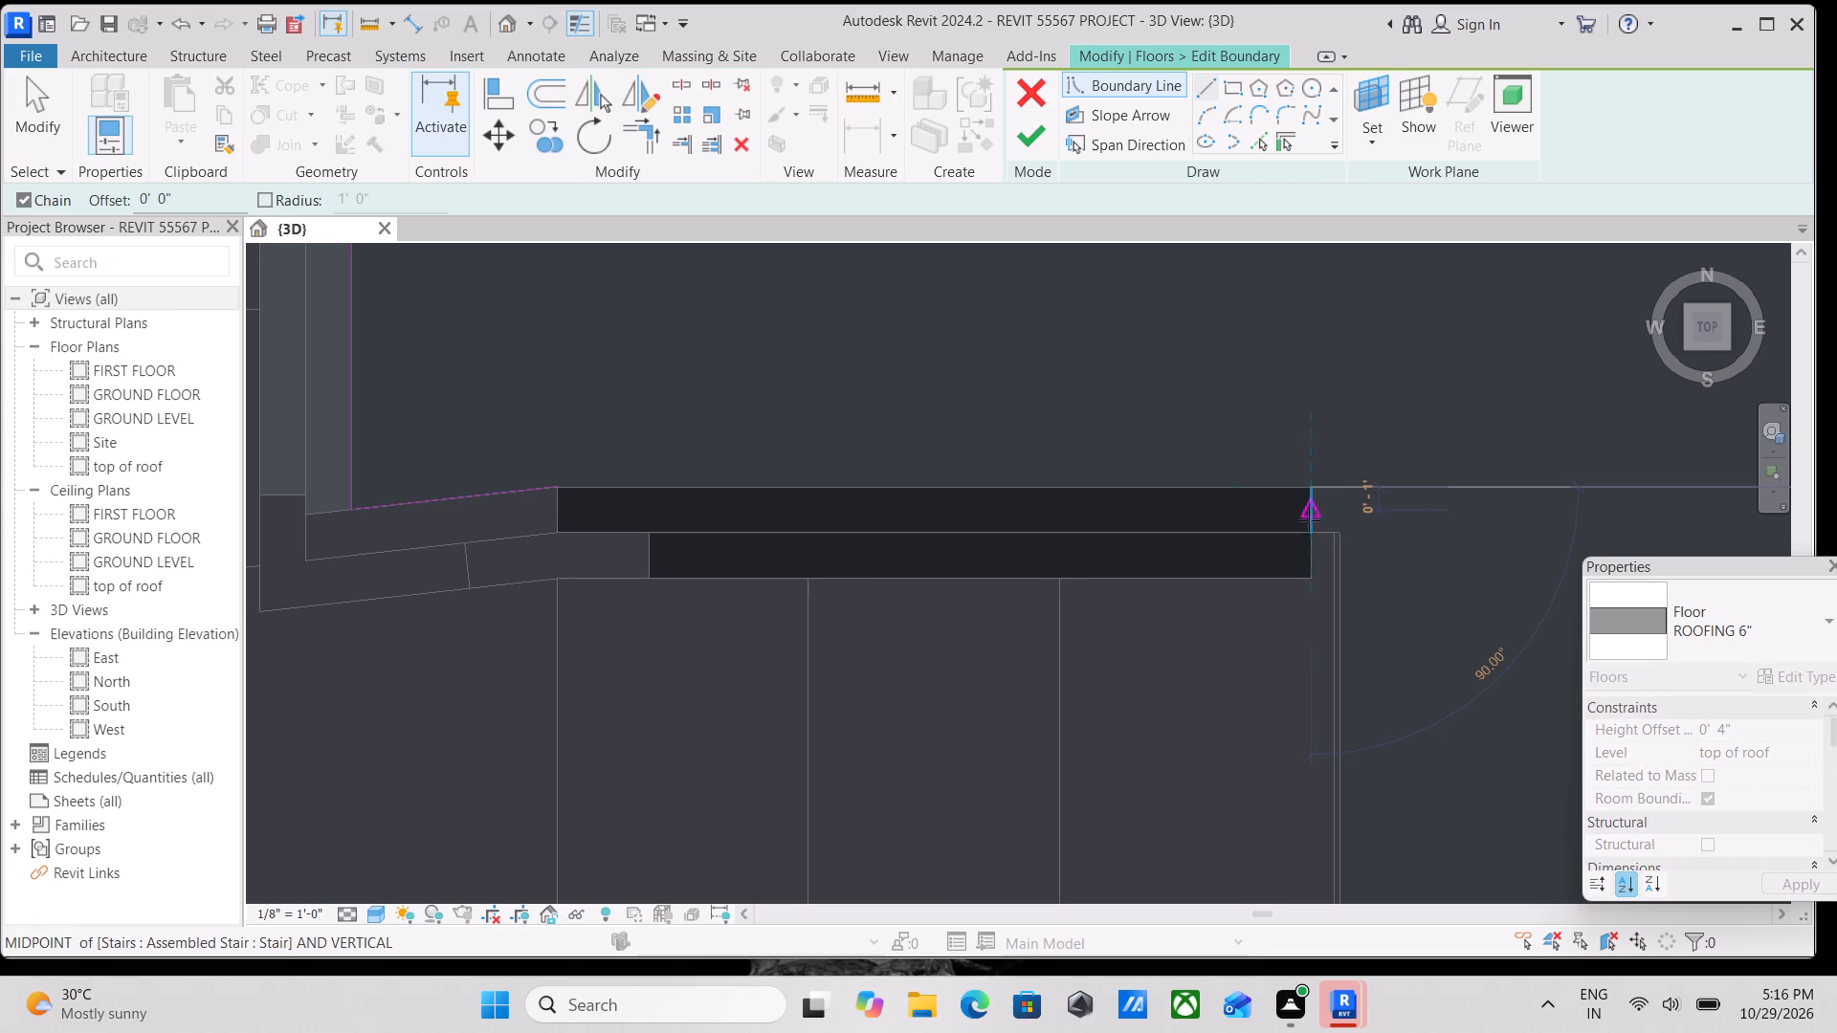
left_click(1310, 525)
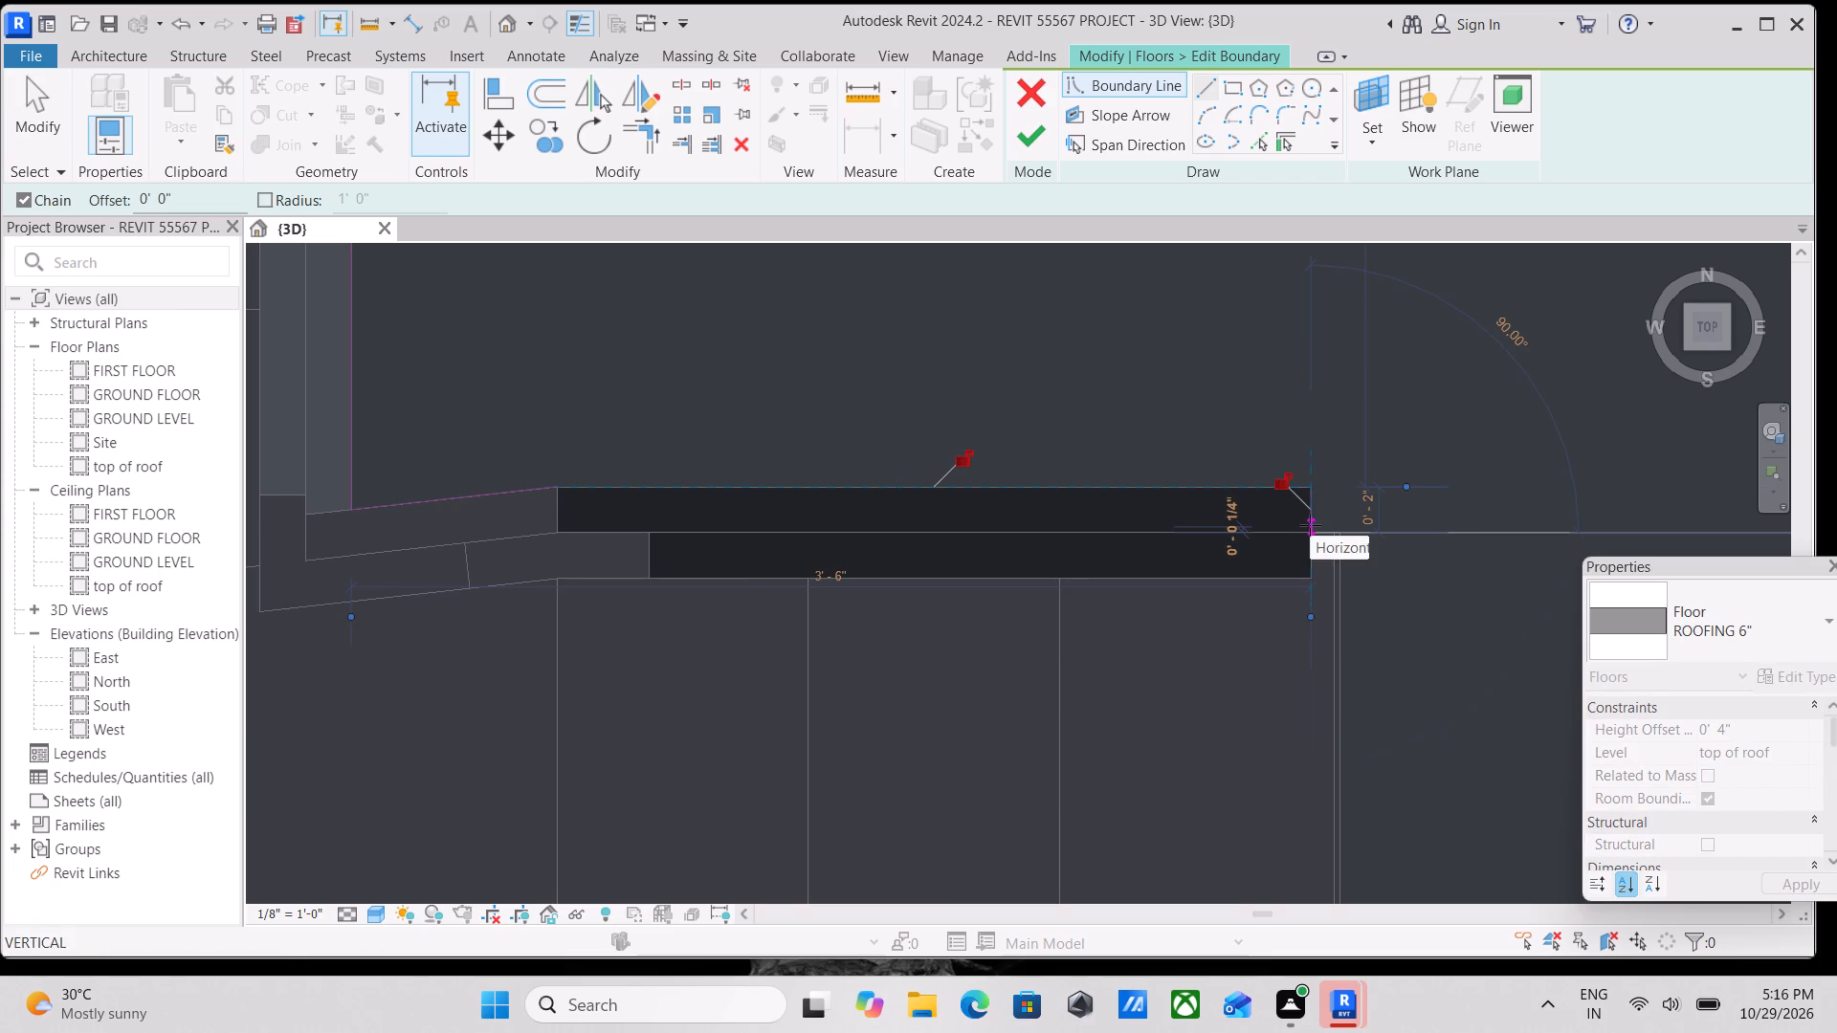
key("Escape")
left_click(1317, 483)
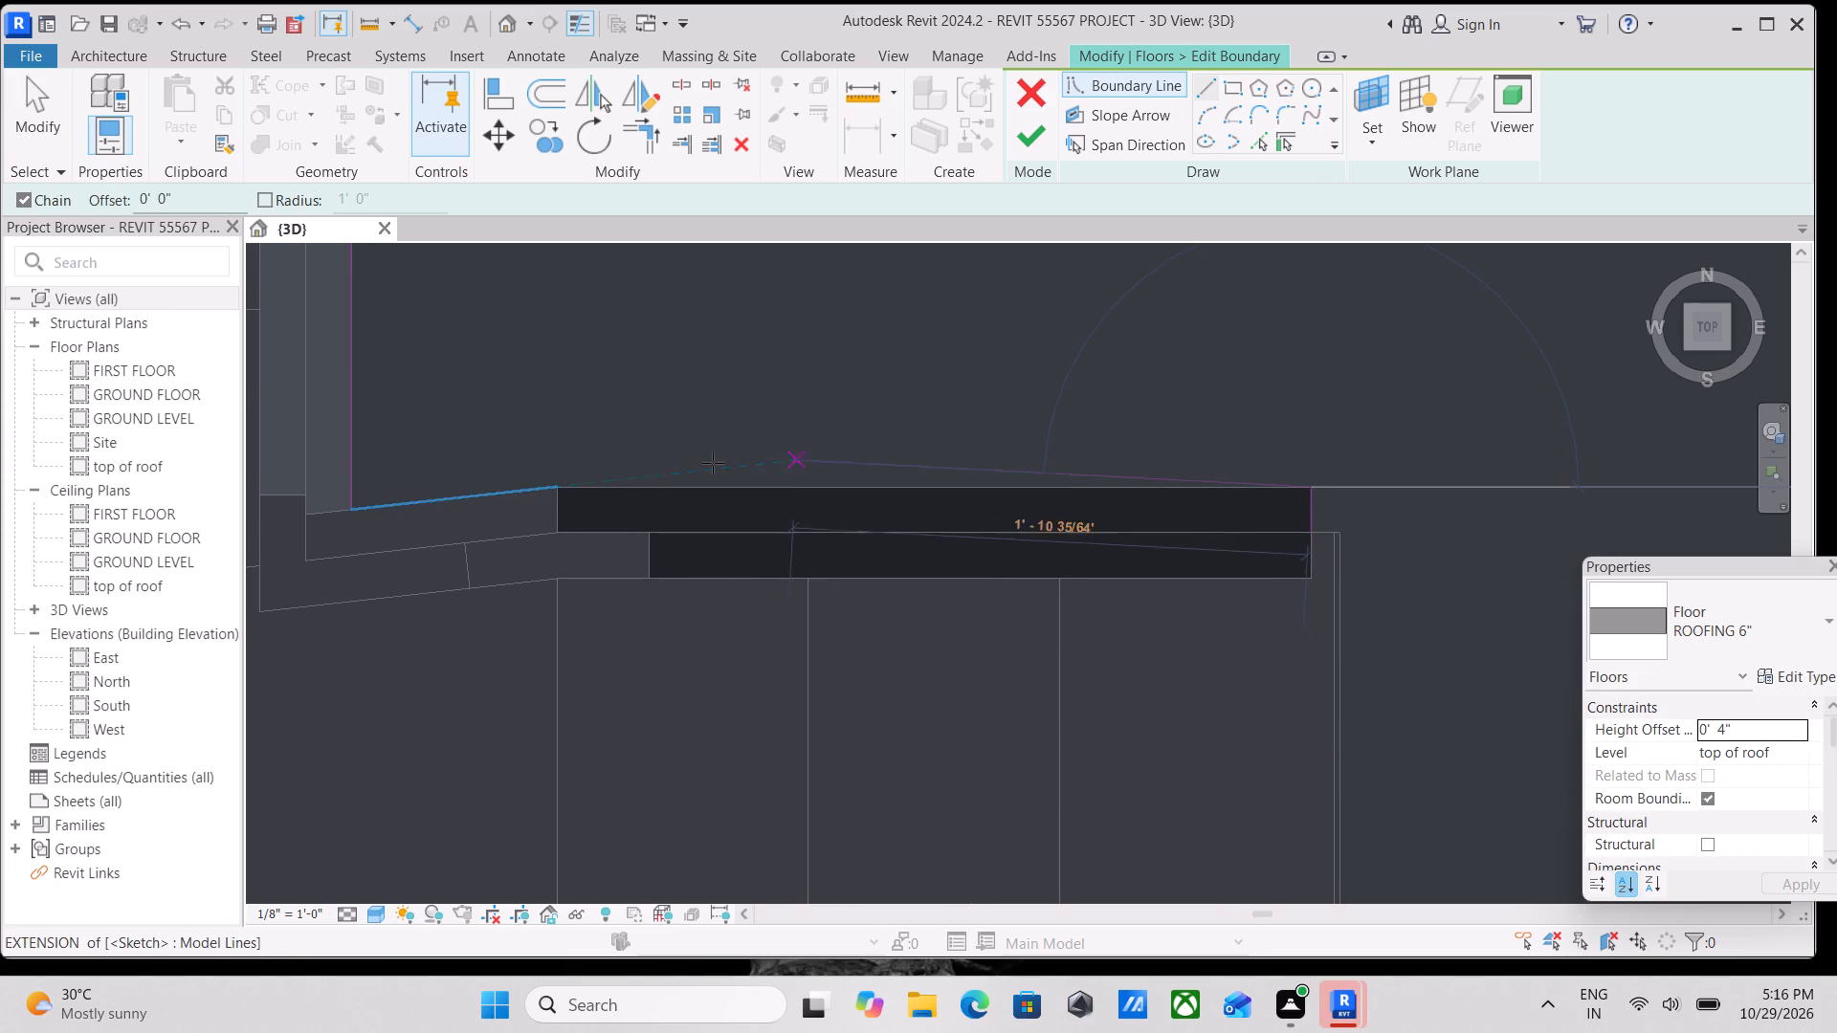
left_click(560, 483)
key("Escape")
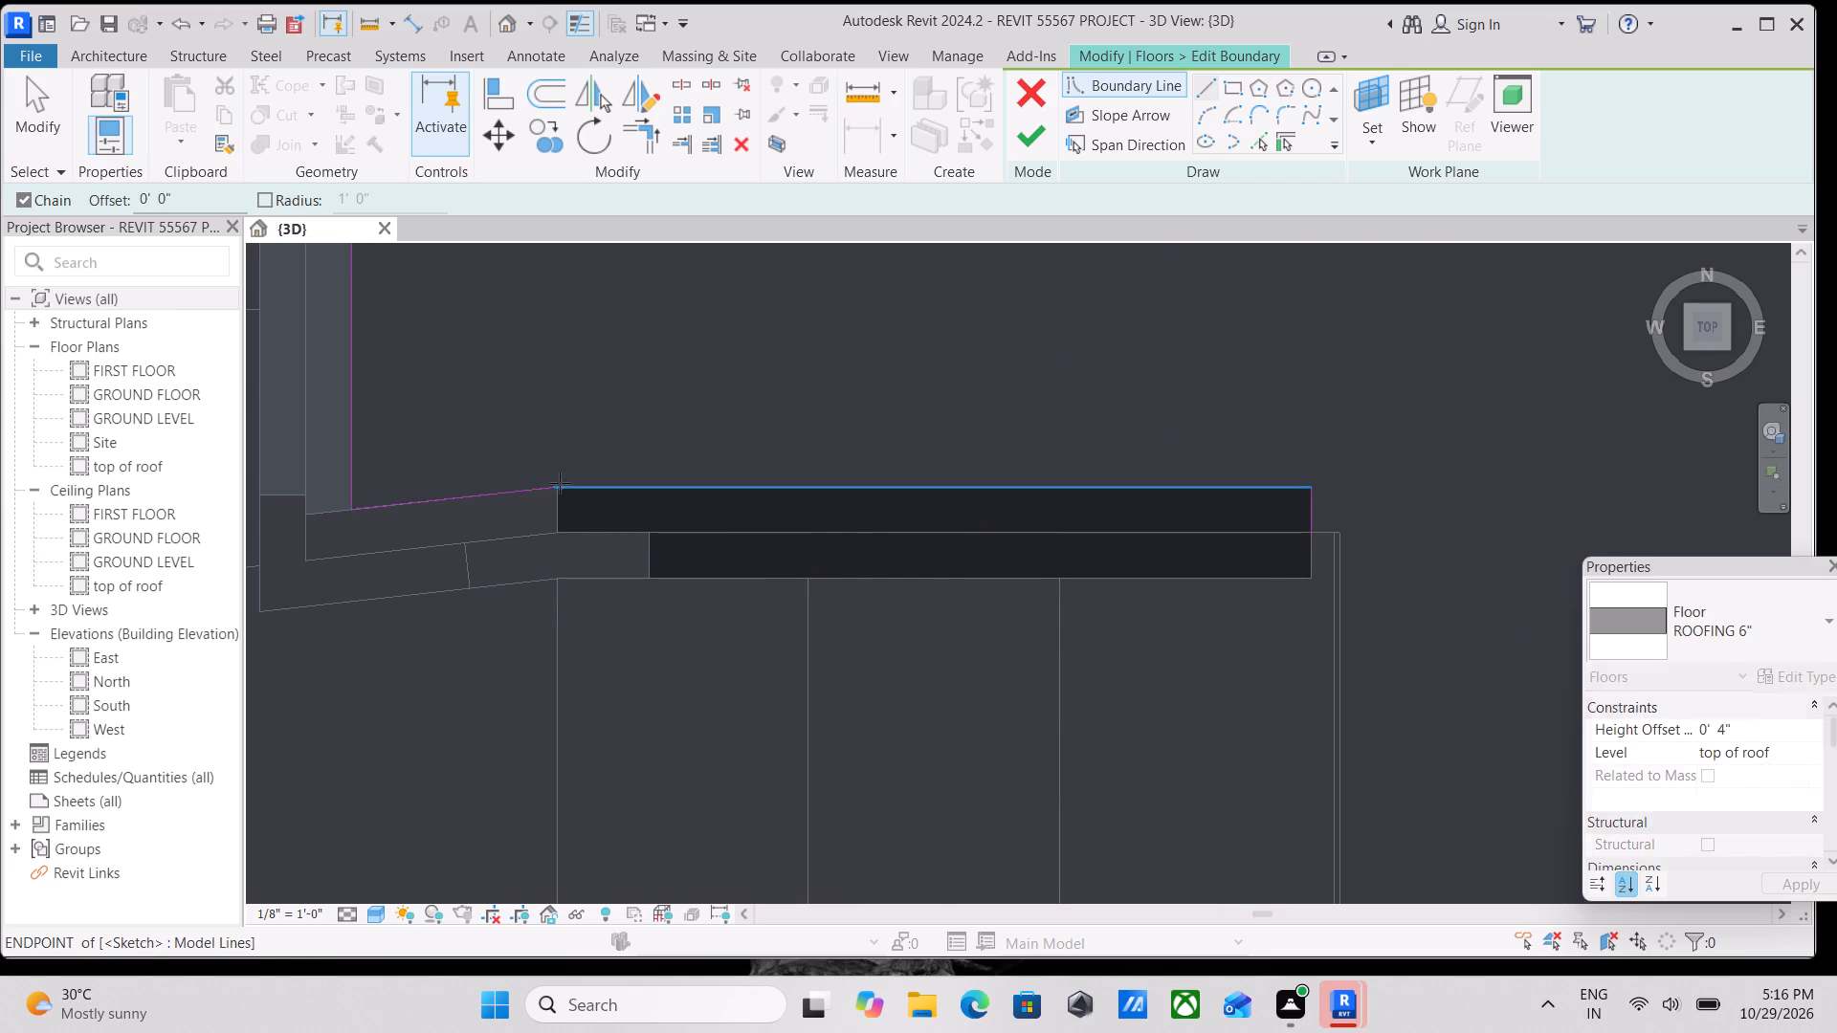
Trace the south flight's east end with boundary lines: about 1" east, south along the stair edge, back west to the lower railing, and 2" south.
scroll(1239, 442, "down", 3)
middle_click_drag(1258, 442, 1158, 397)
scroll(1233, 441, "up", 7)
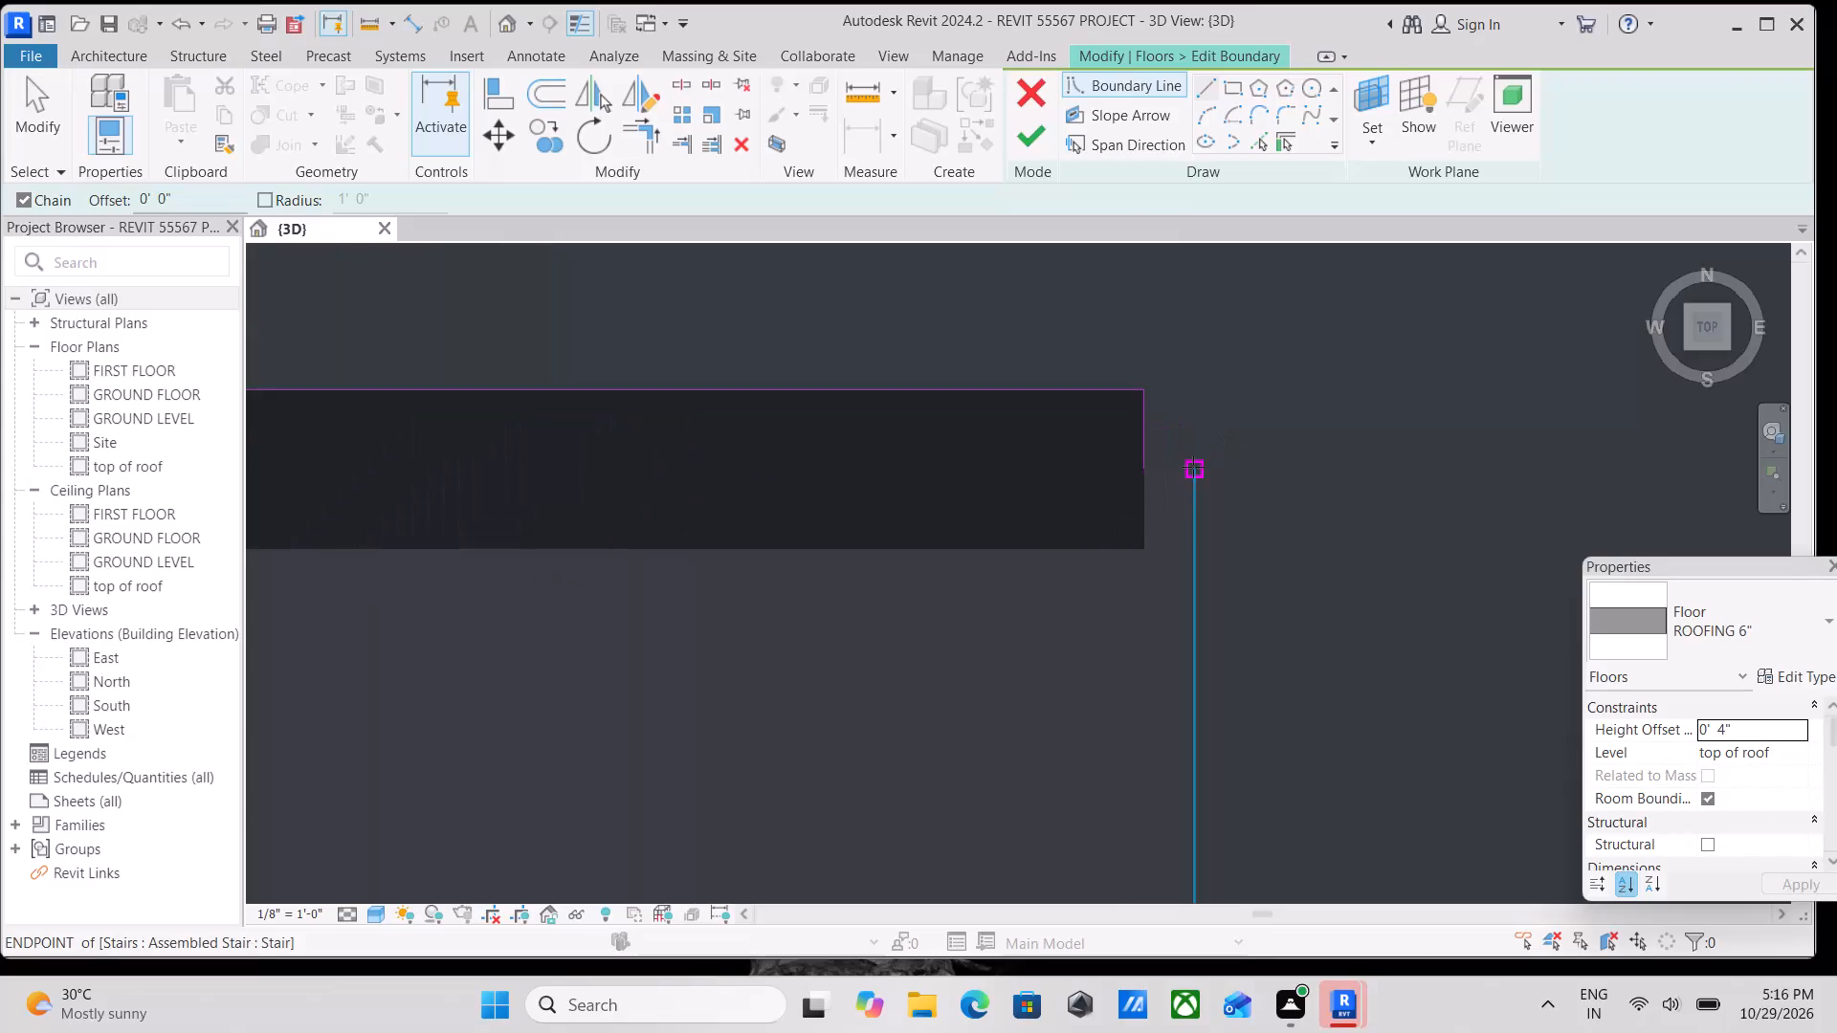
left_click(1143, 468)
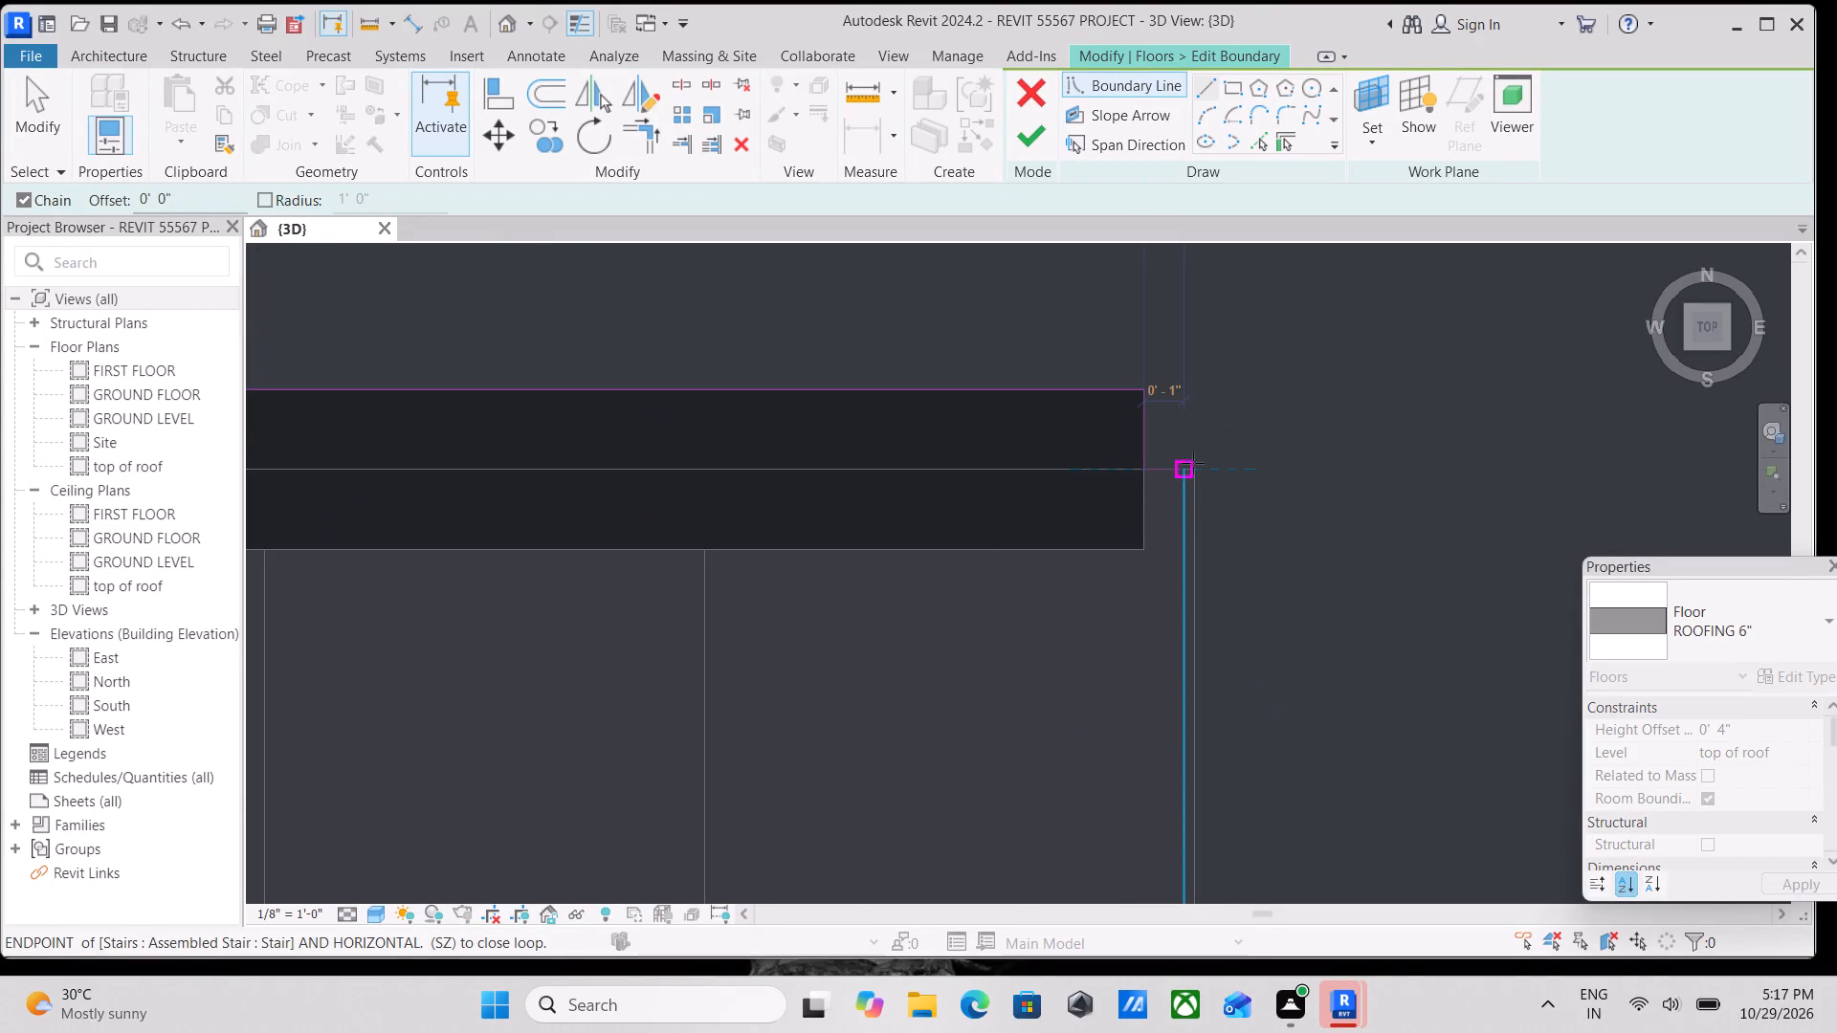
left_click(1196, 463)
scroll(1179, 601, "down", 1)
middle_click_drag(1179, 604, 1164, 314)
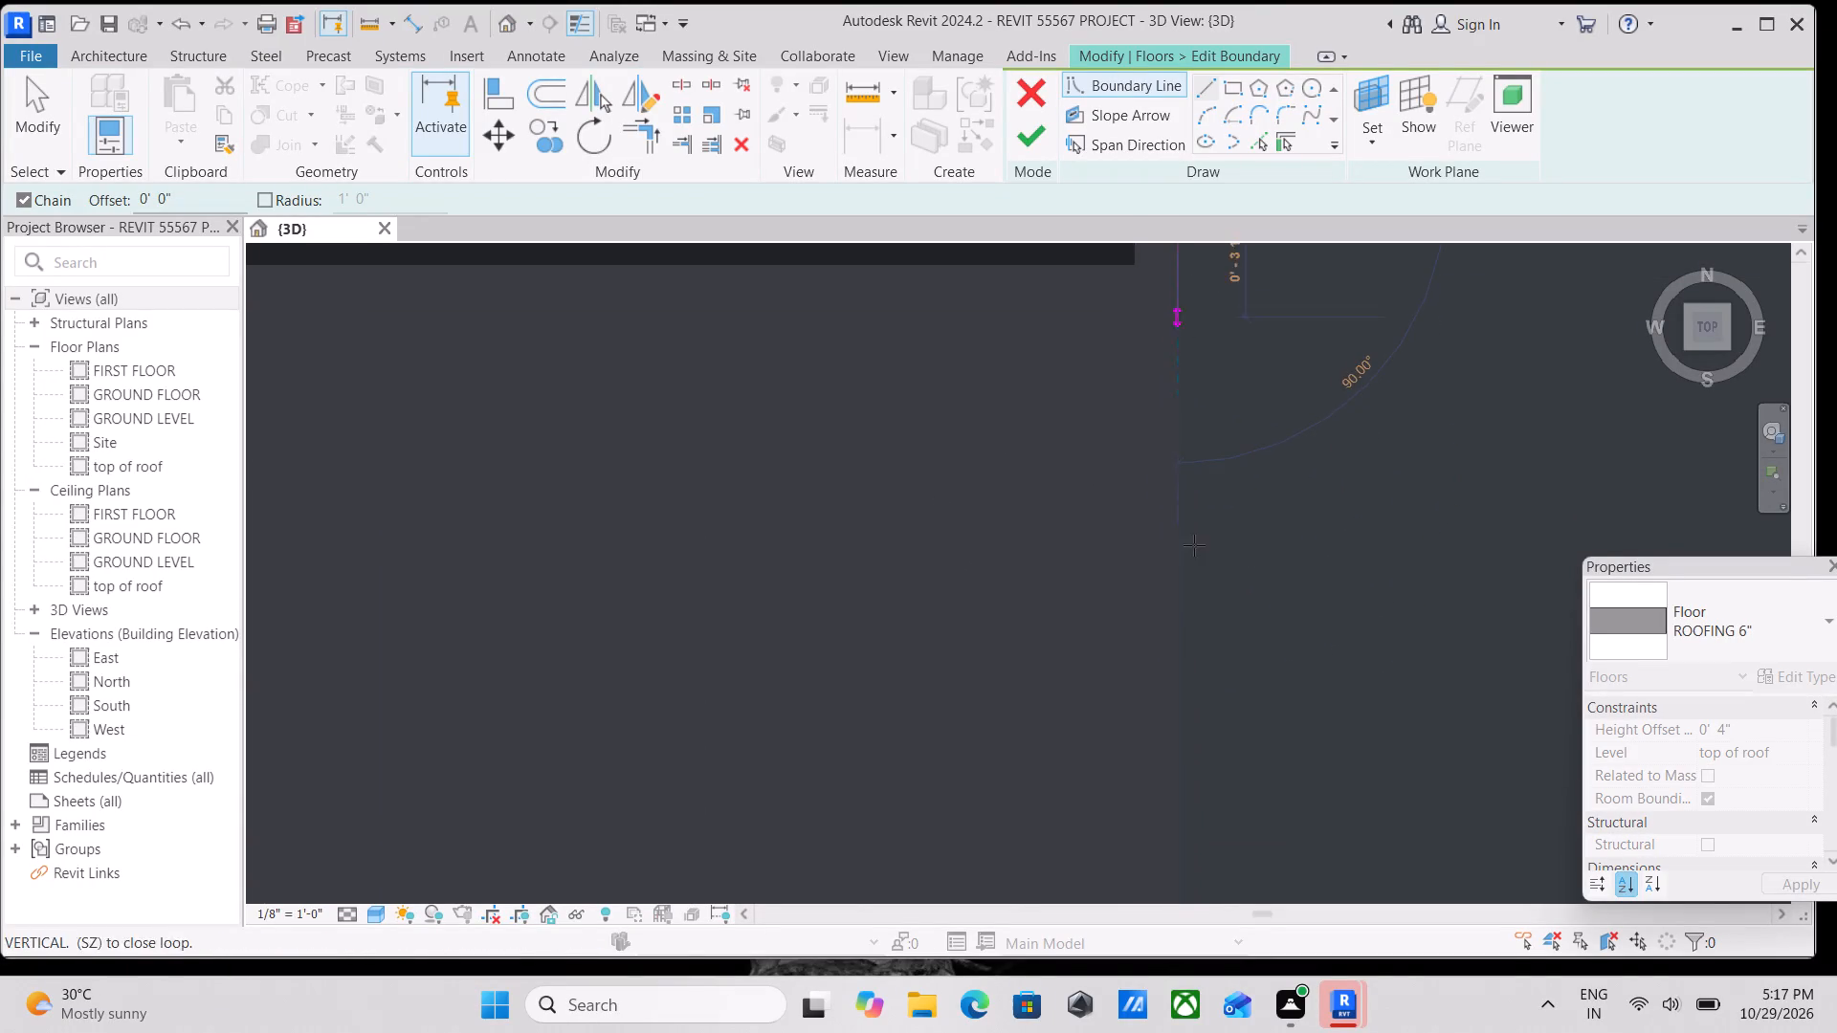
scroll(1194, 599, "down", 1)
middle_click_drag(1194, 595, 1212, 181)
scroll(1197, 374, "down", 1)
middle_click_drag(1178, 602, 1186, 402)
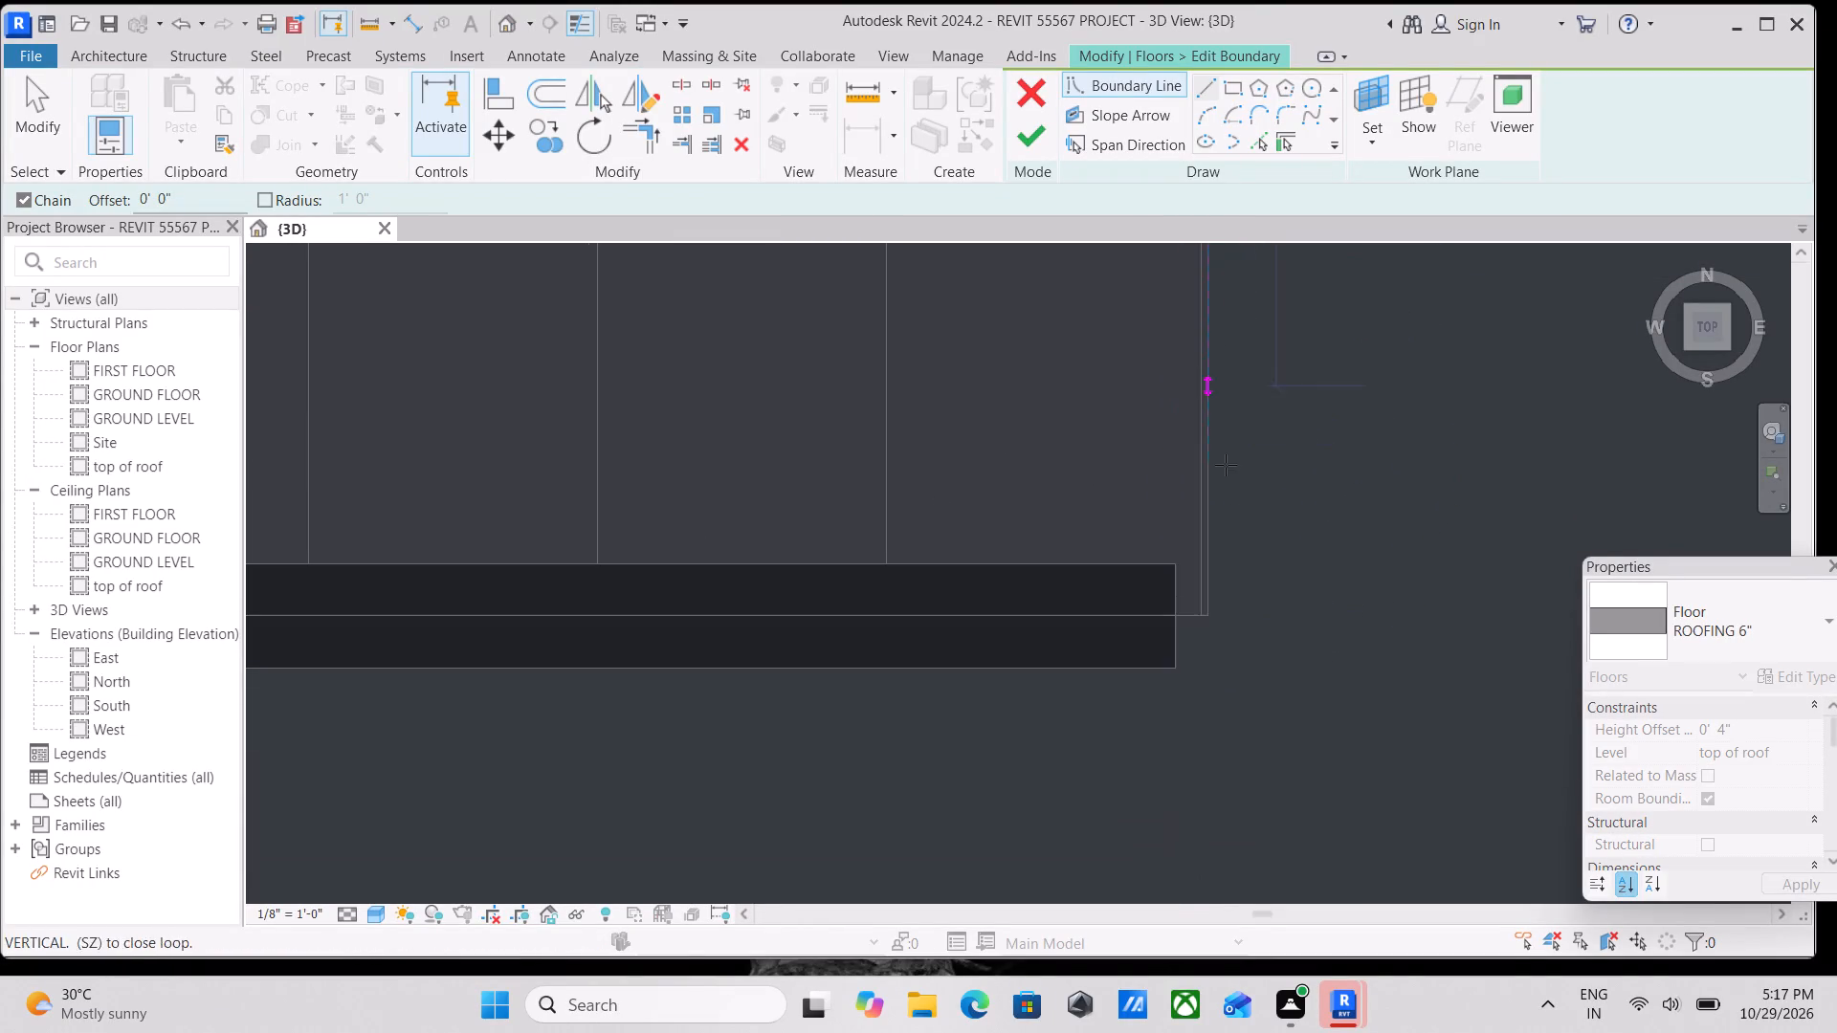
scroll(1226, 616, "up", 6)
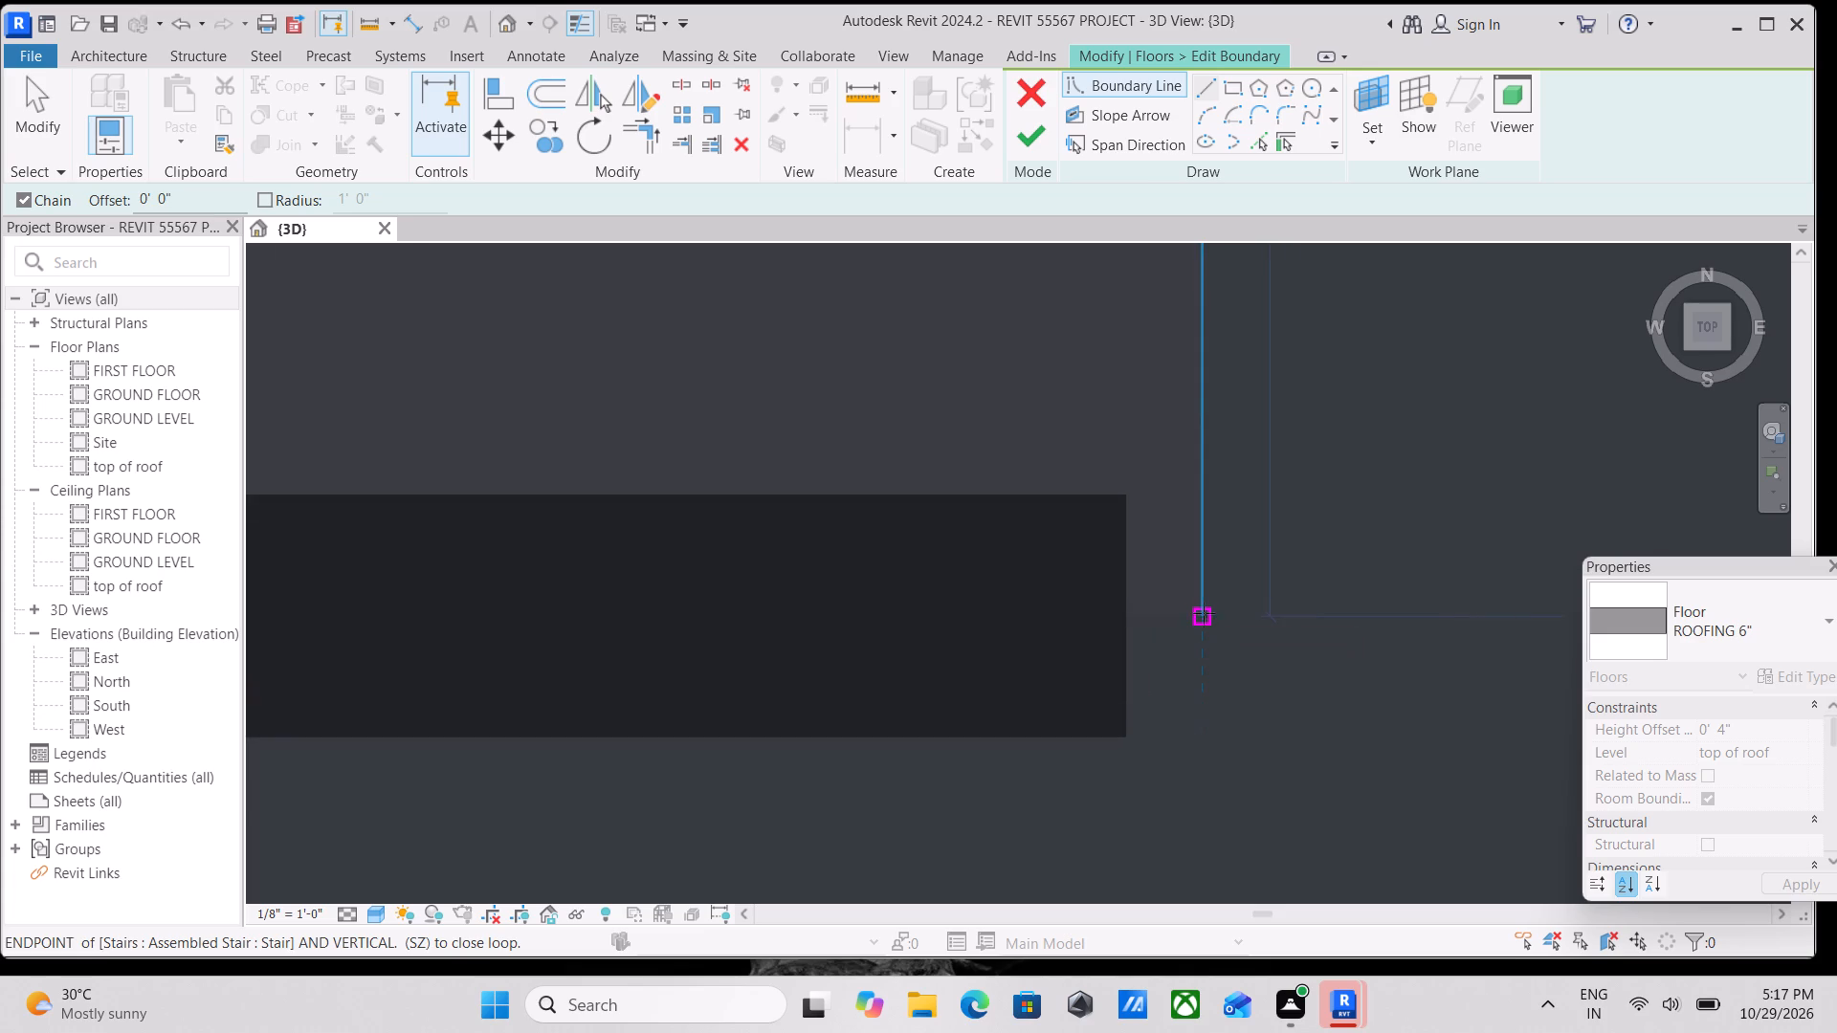
left_click(1203, 614)
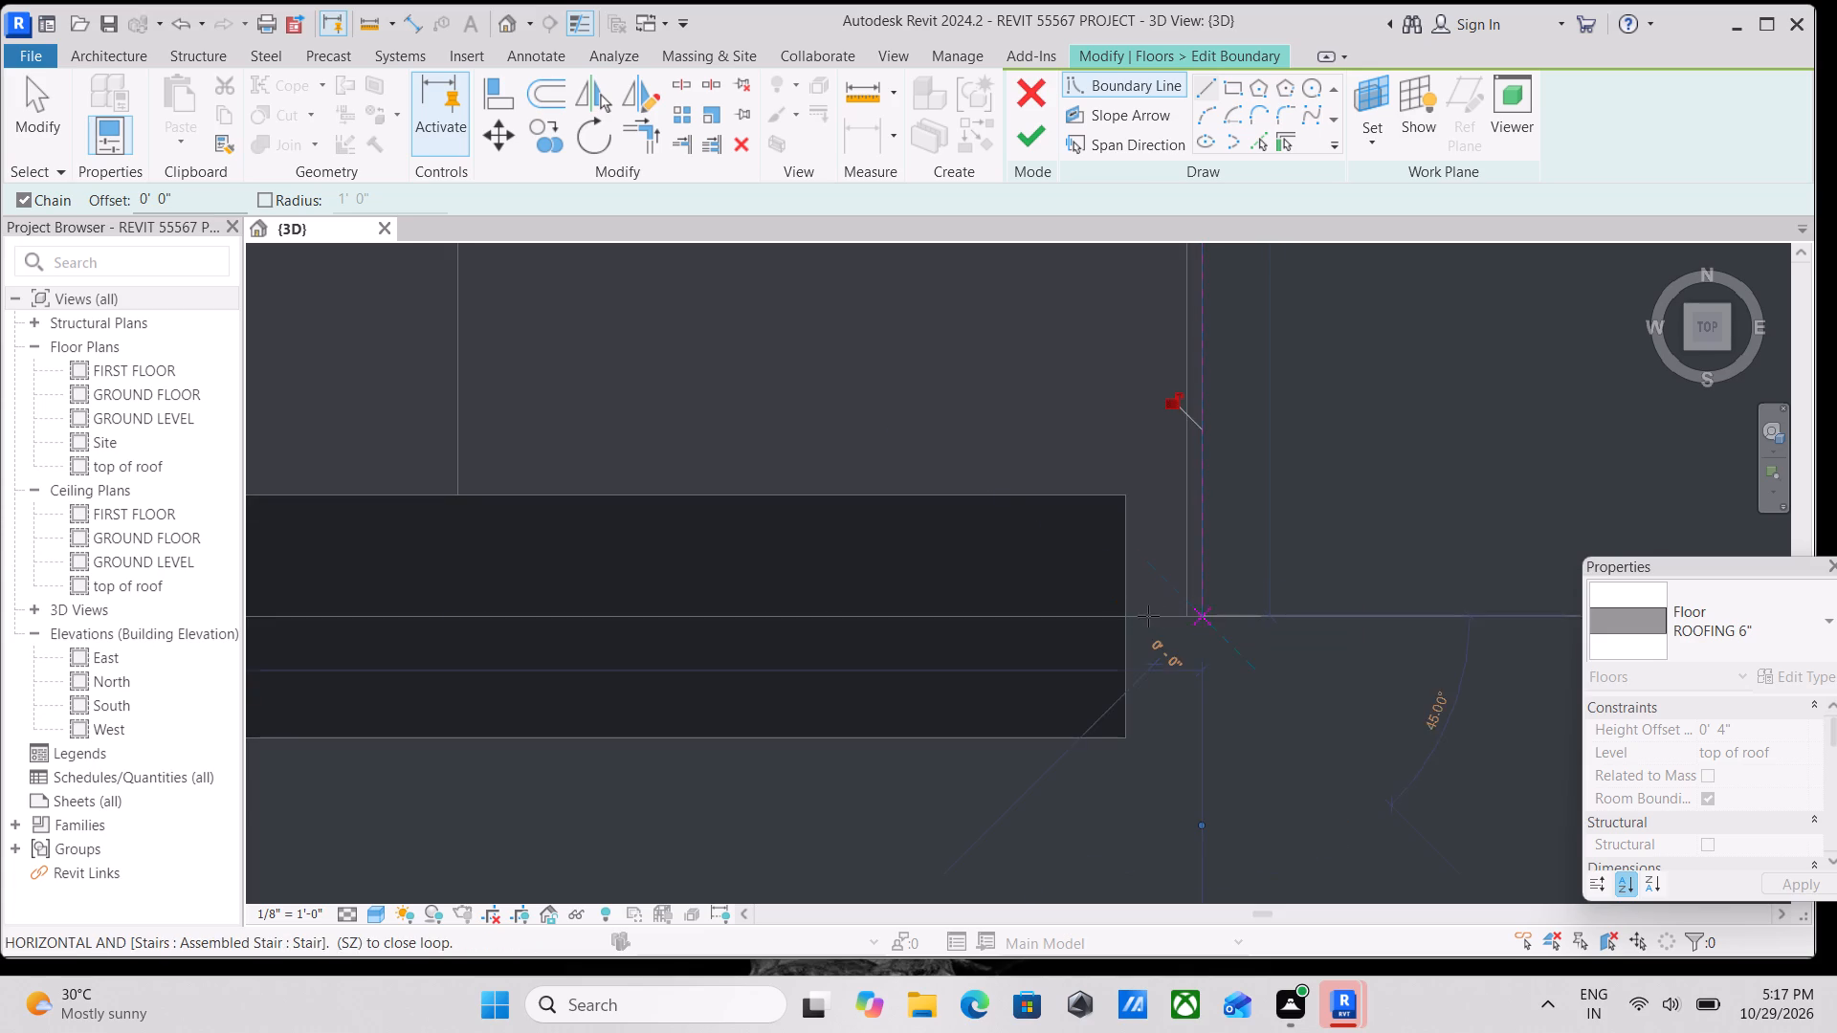
left_click(1125, 614)
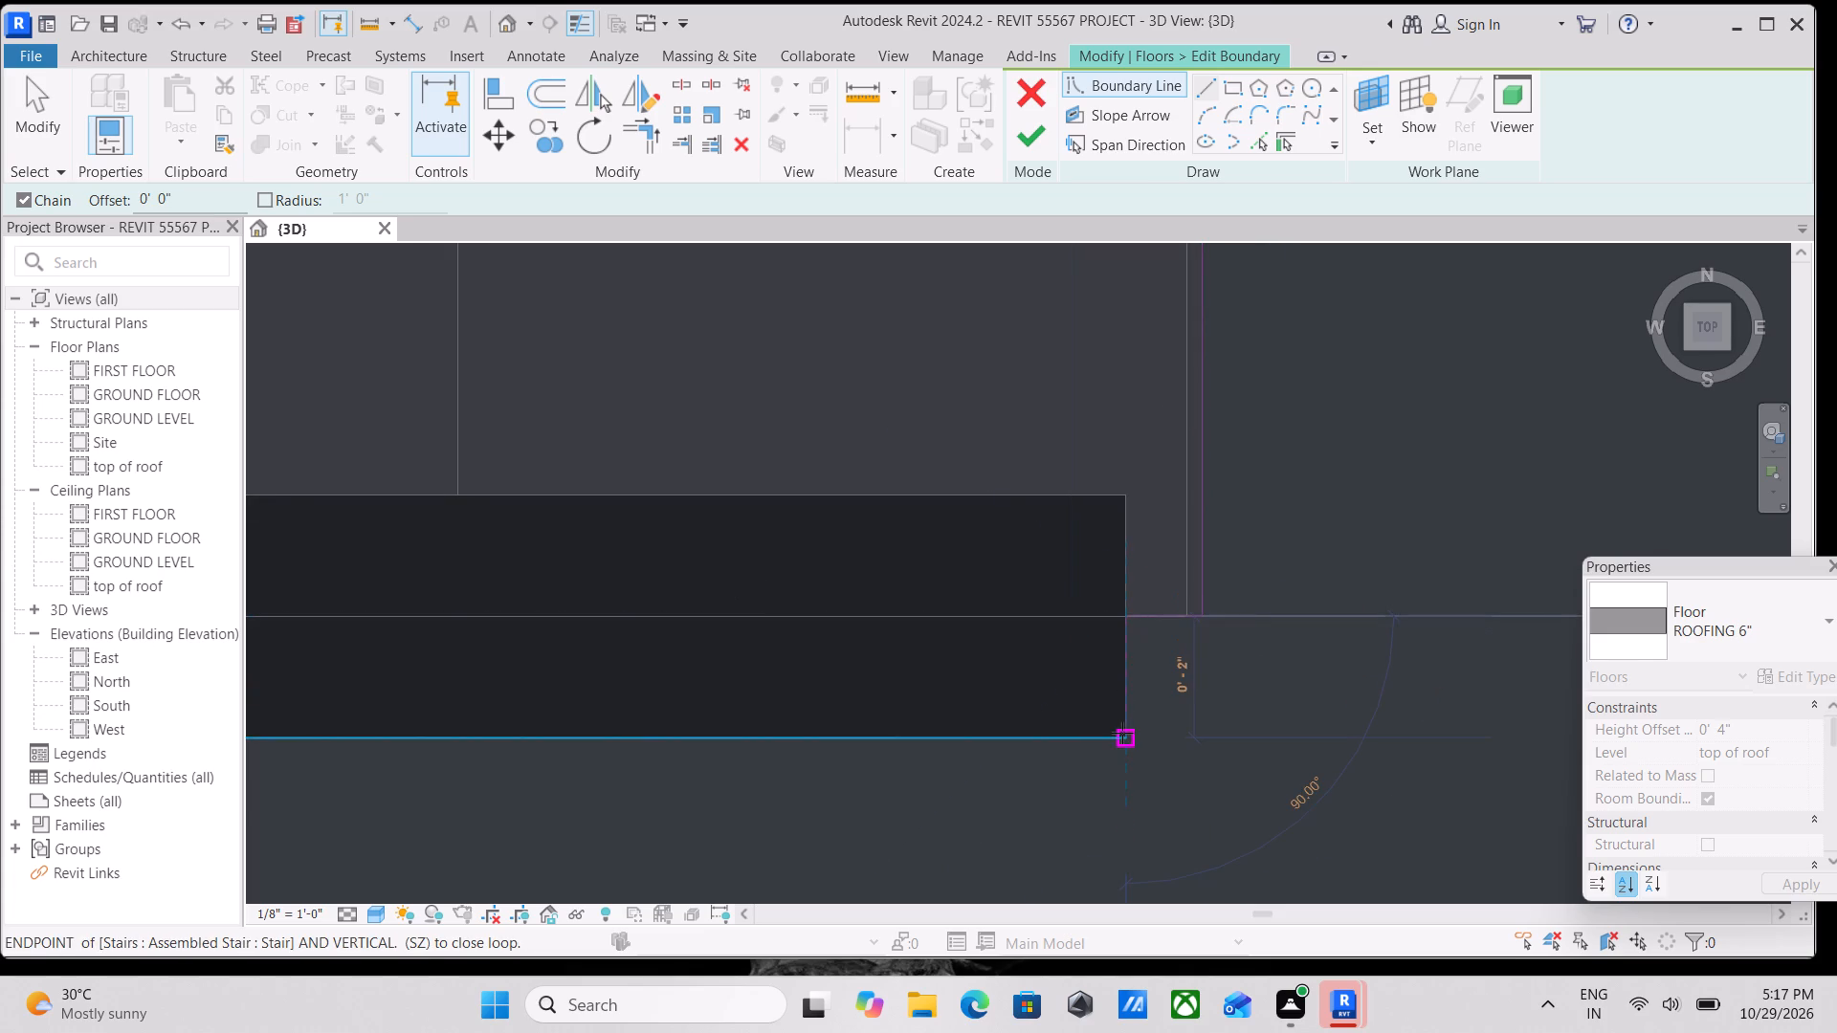
left_click(1123, 734)
Draw a 6' 10" boundary line west along the staircase's south edge to its southwest corner.
middle_click_drag(886, 720, 1794, 513)
scroll(641, 490, "down", 4)
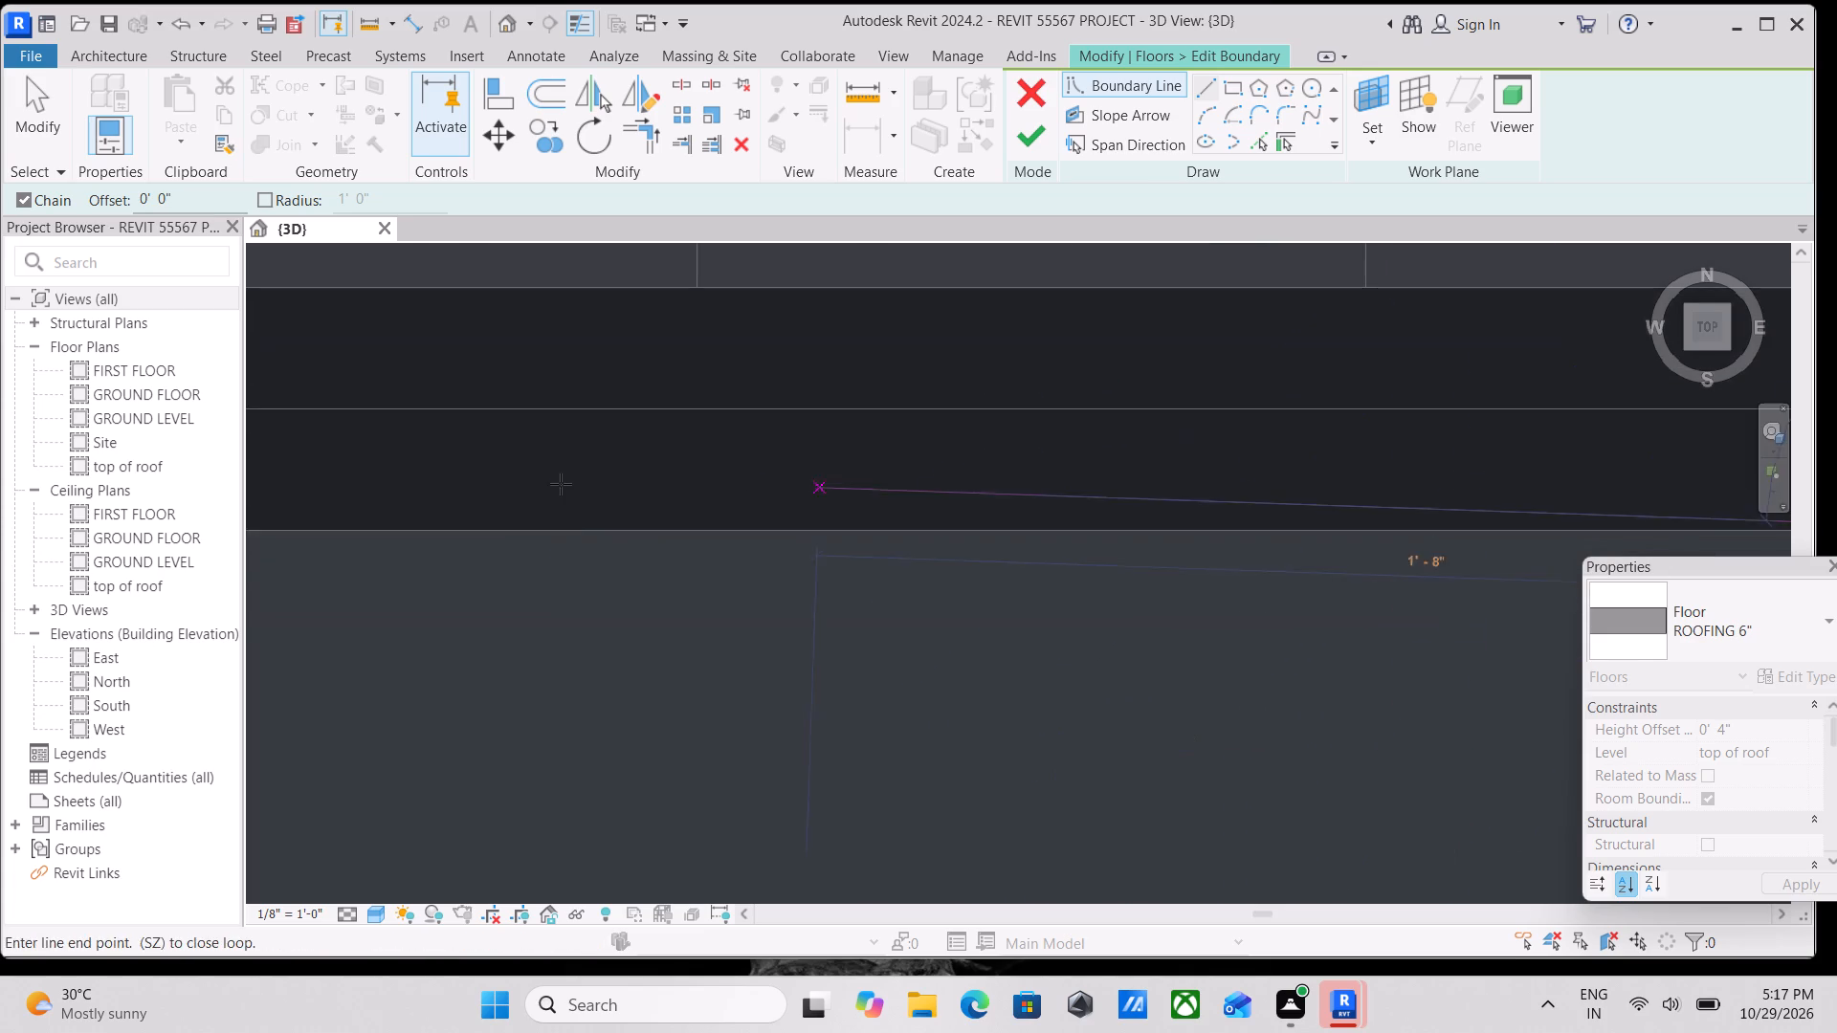
middle_click_drag(561, 484, 1103, 489)
scroll(813, 493, "down", 13)
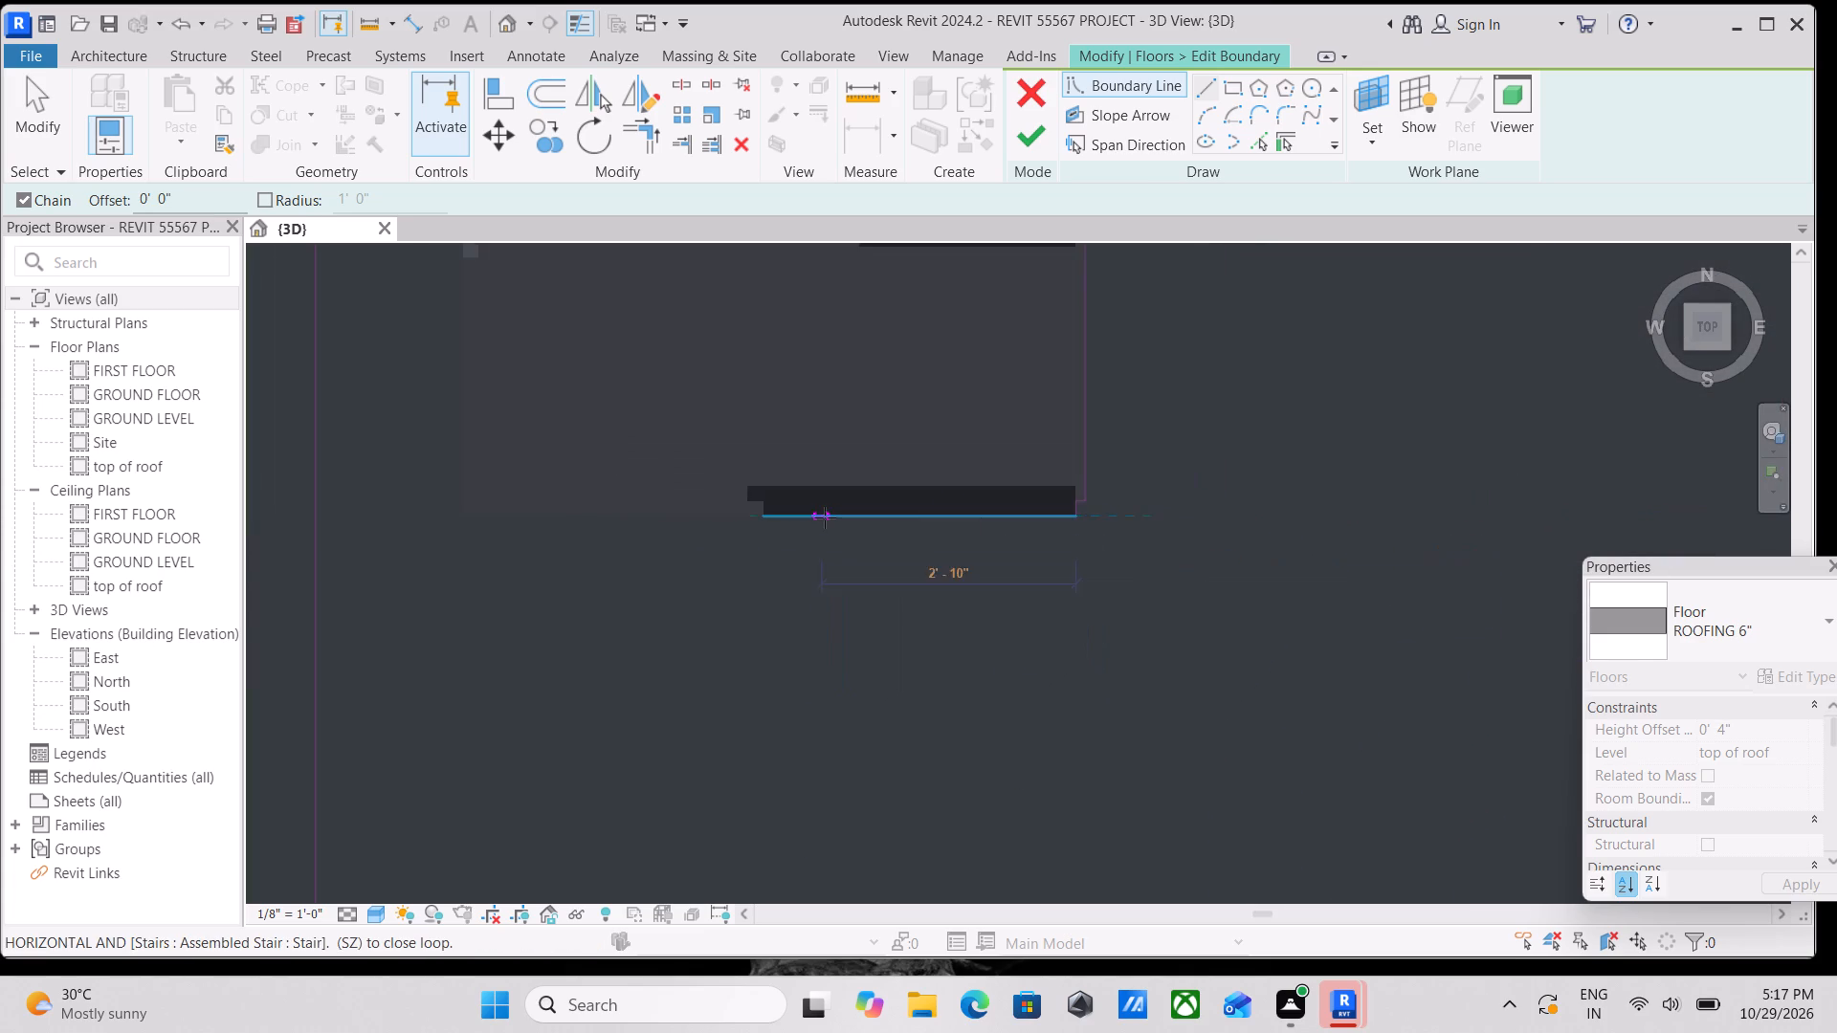
scroll(825, 517, "down", 2)
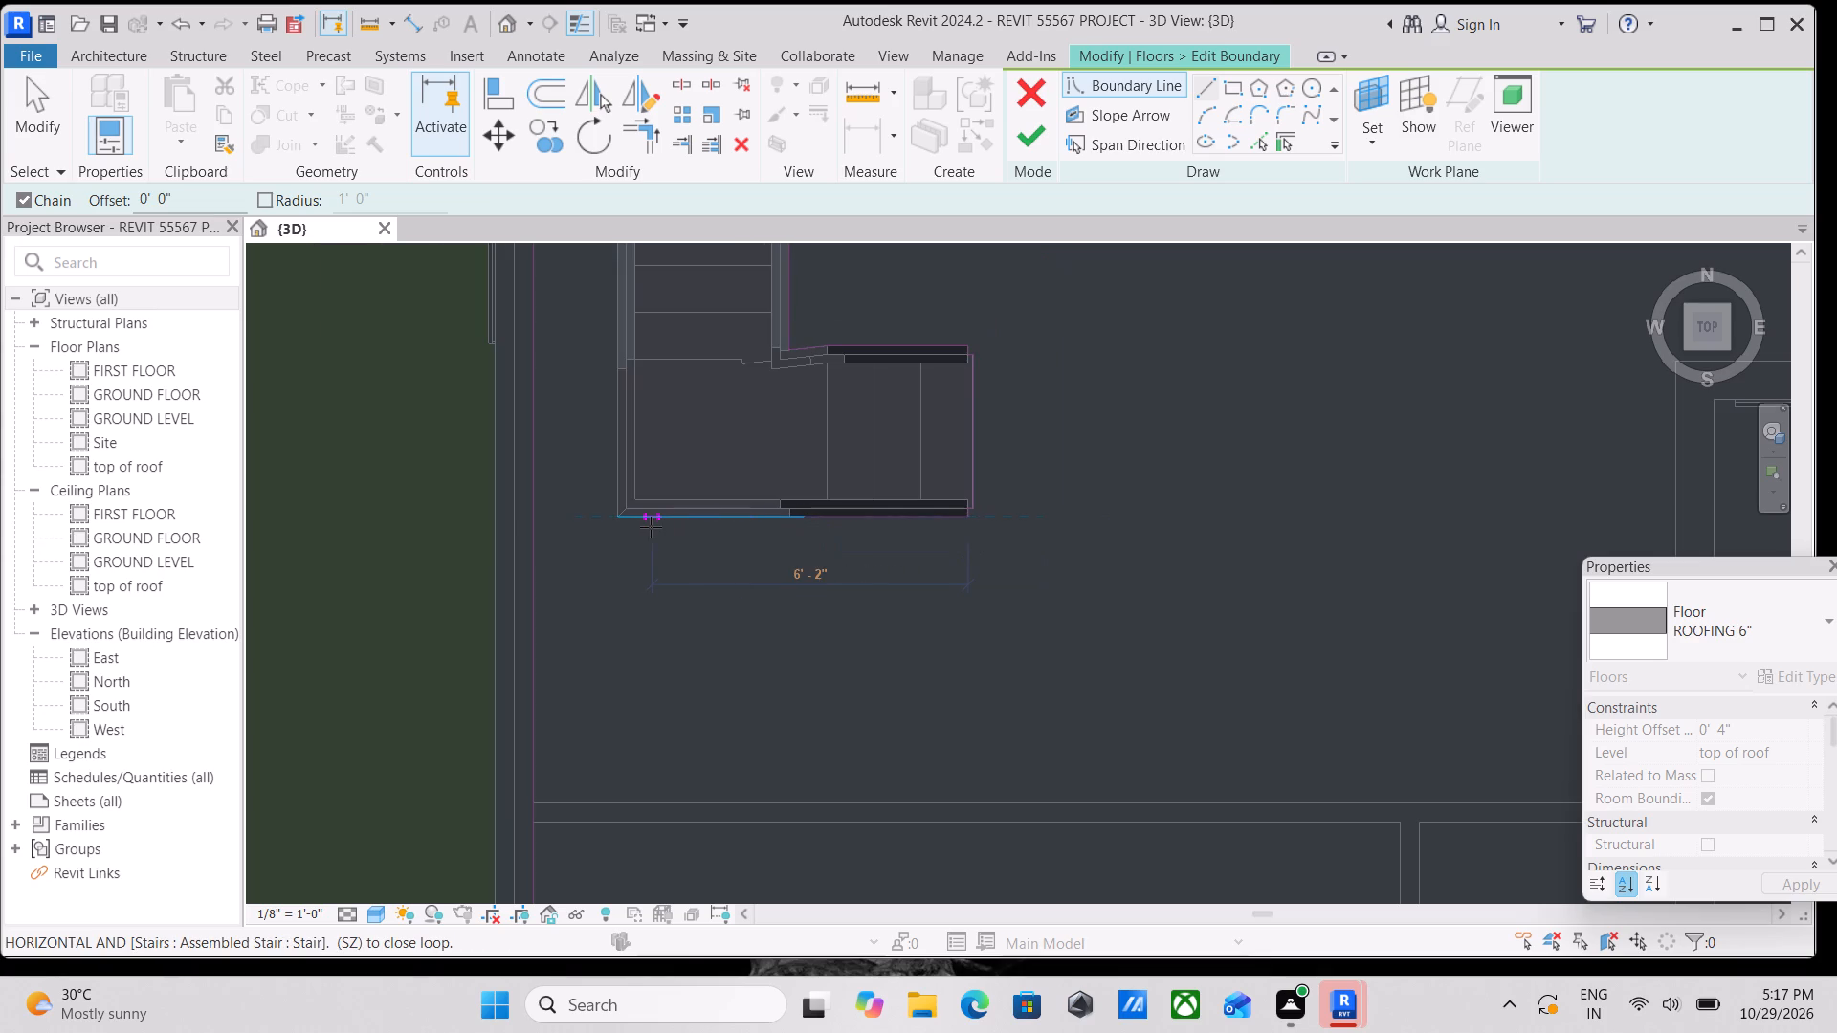
scroll(651, 527, "up", 4)
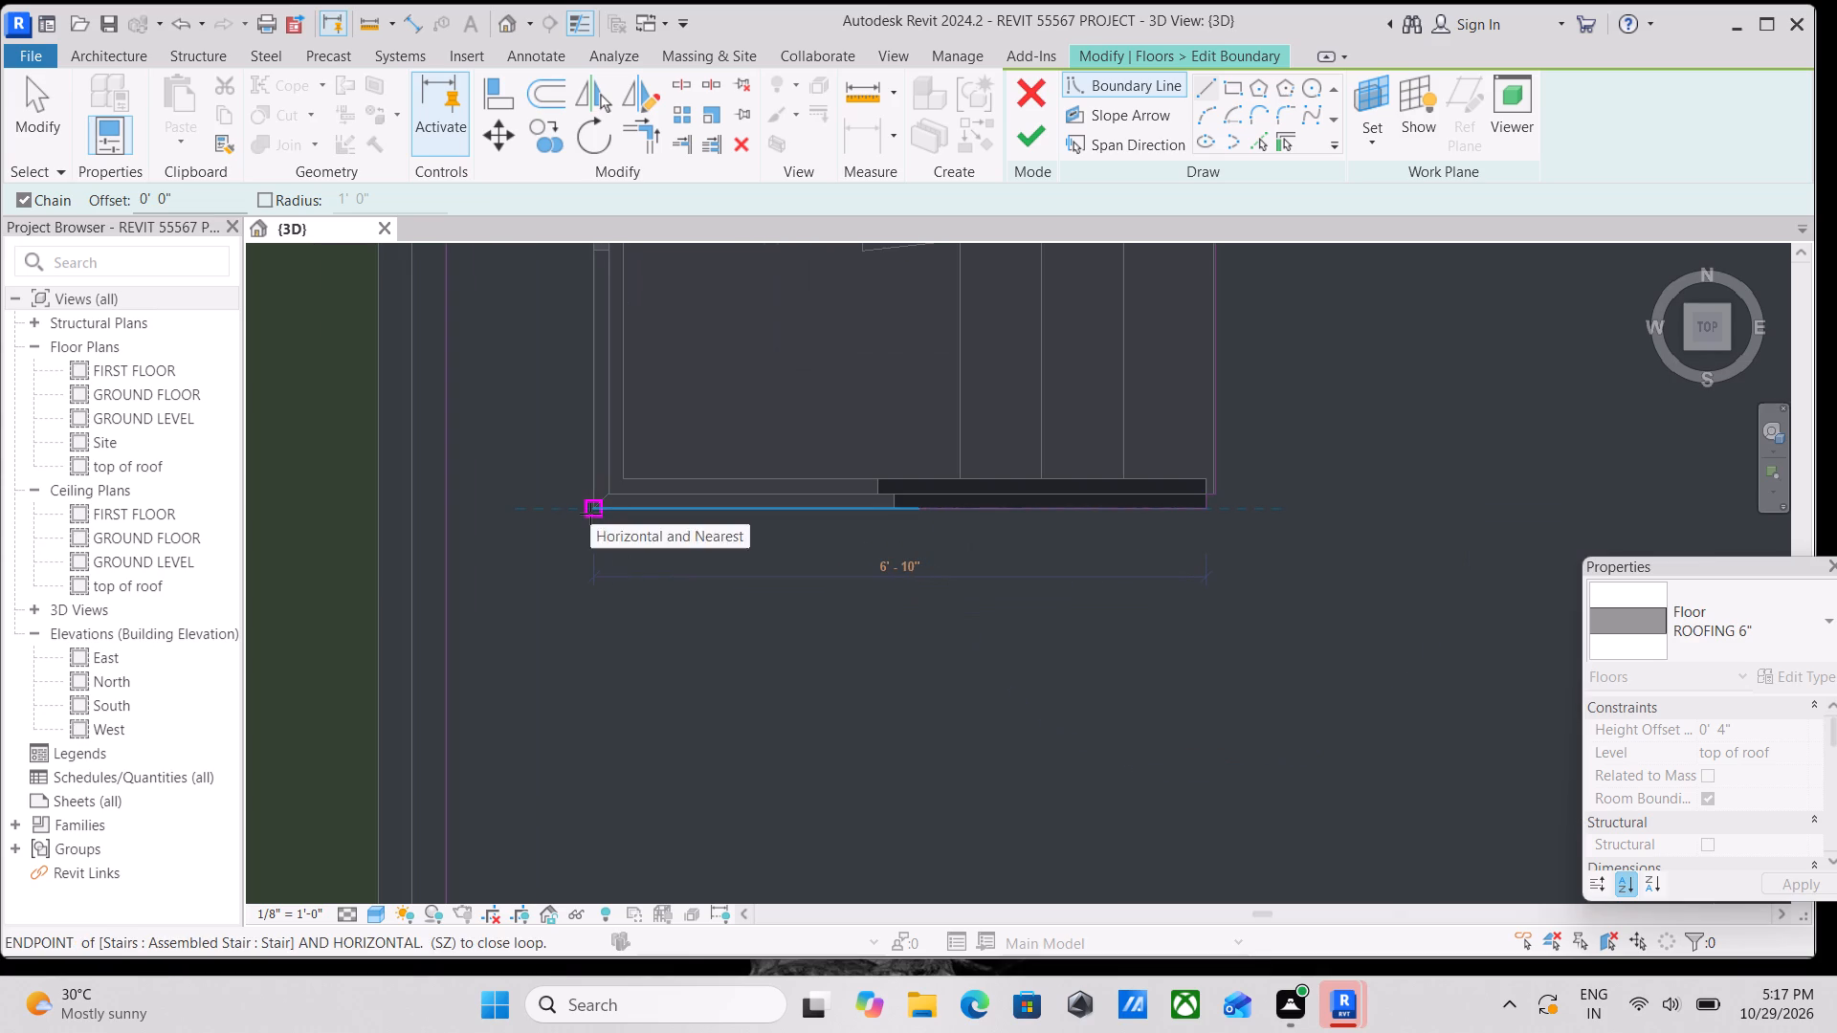
scroll(590, 514, "up", 3)
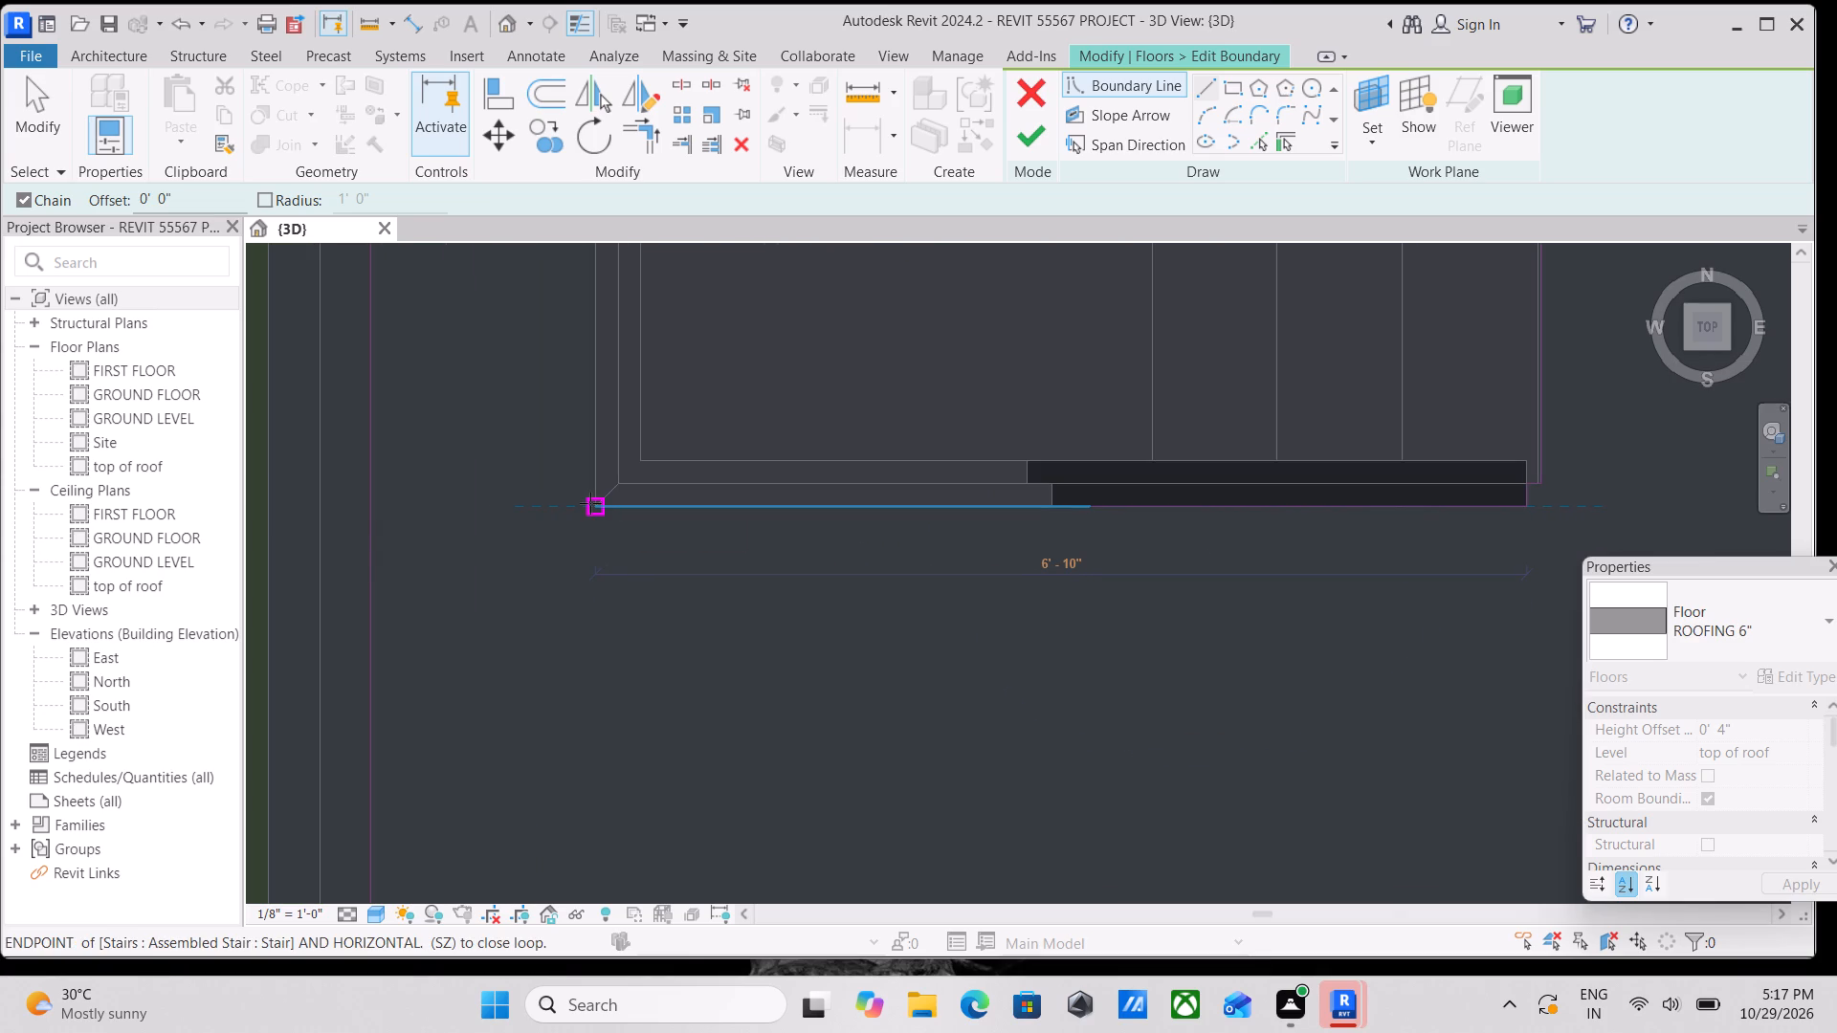
left_click(590, 503)
Close the opening loop with a boundary line north along the staircase's west side to the northwest corner.
middle_click_drag(601, 461, 725, 1000)
scroll(765, 461, "down", 1)
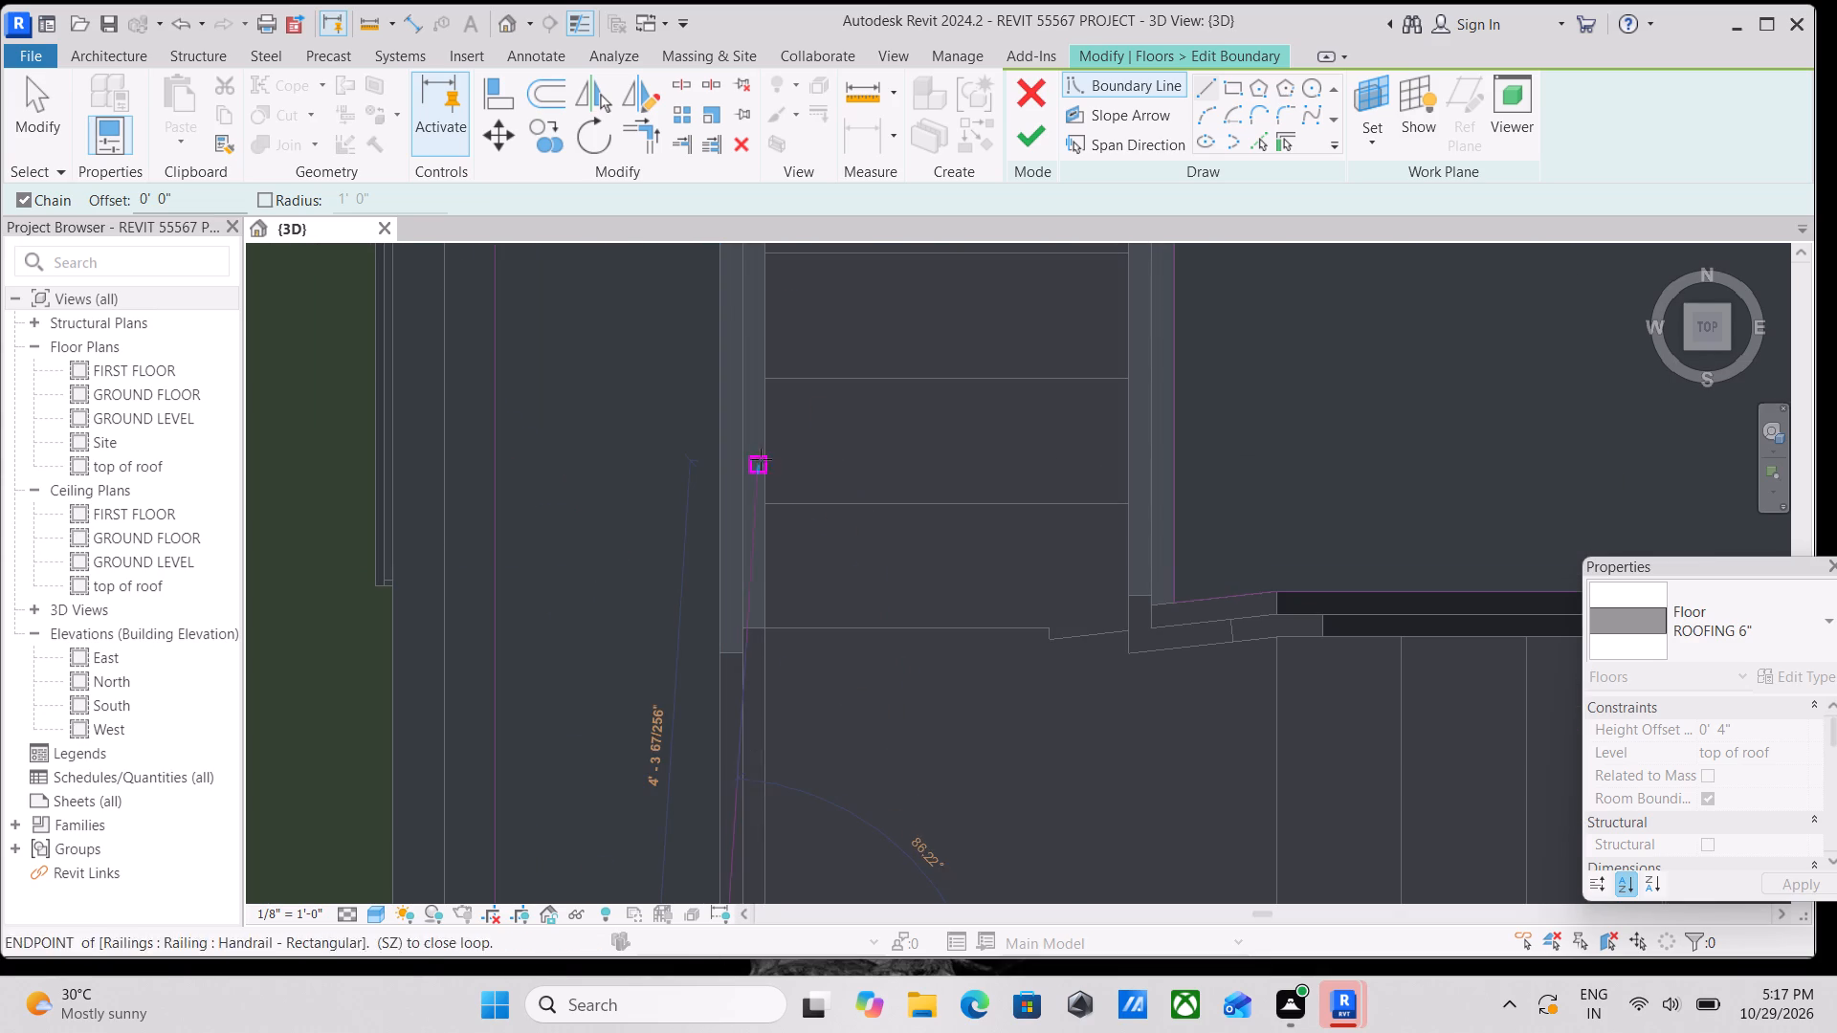
scroll(761, 459, "down", 2)
scroll(673, 400, "down", 2)
middle_click_drag(673, 398, 764, 780)
scroll(715, 504, "down", 1)
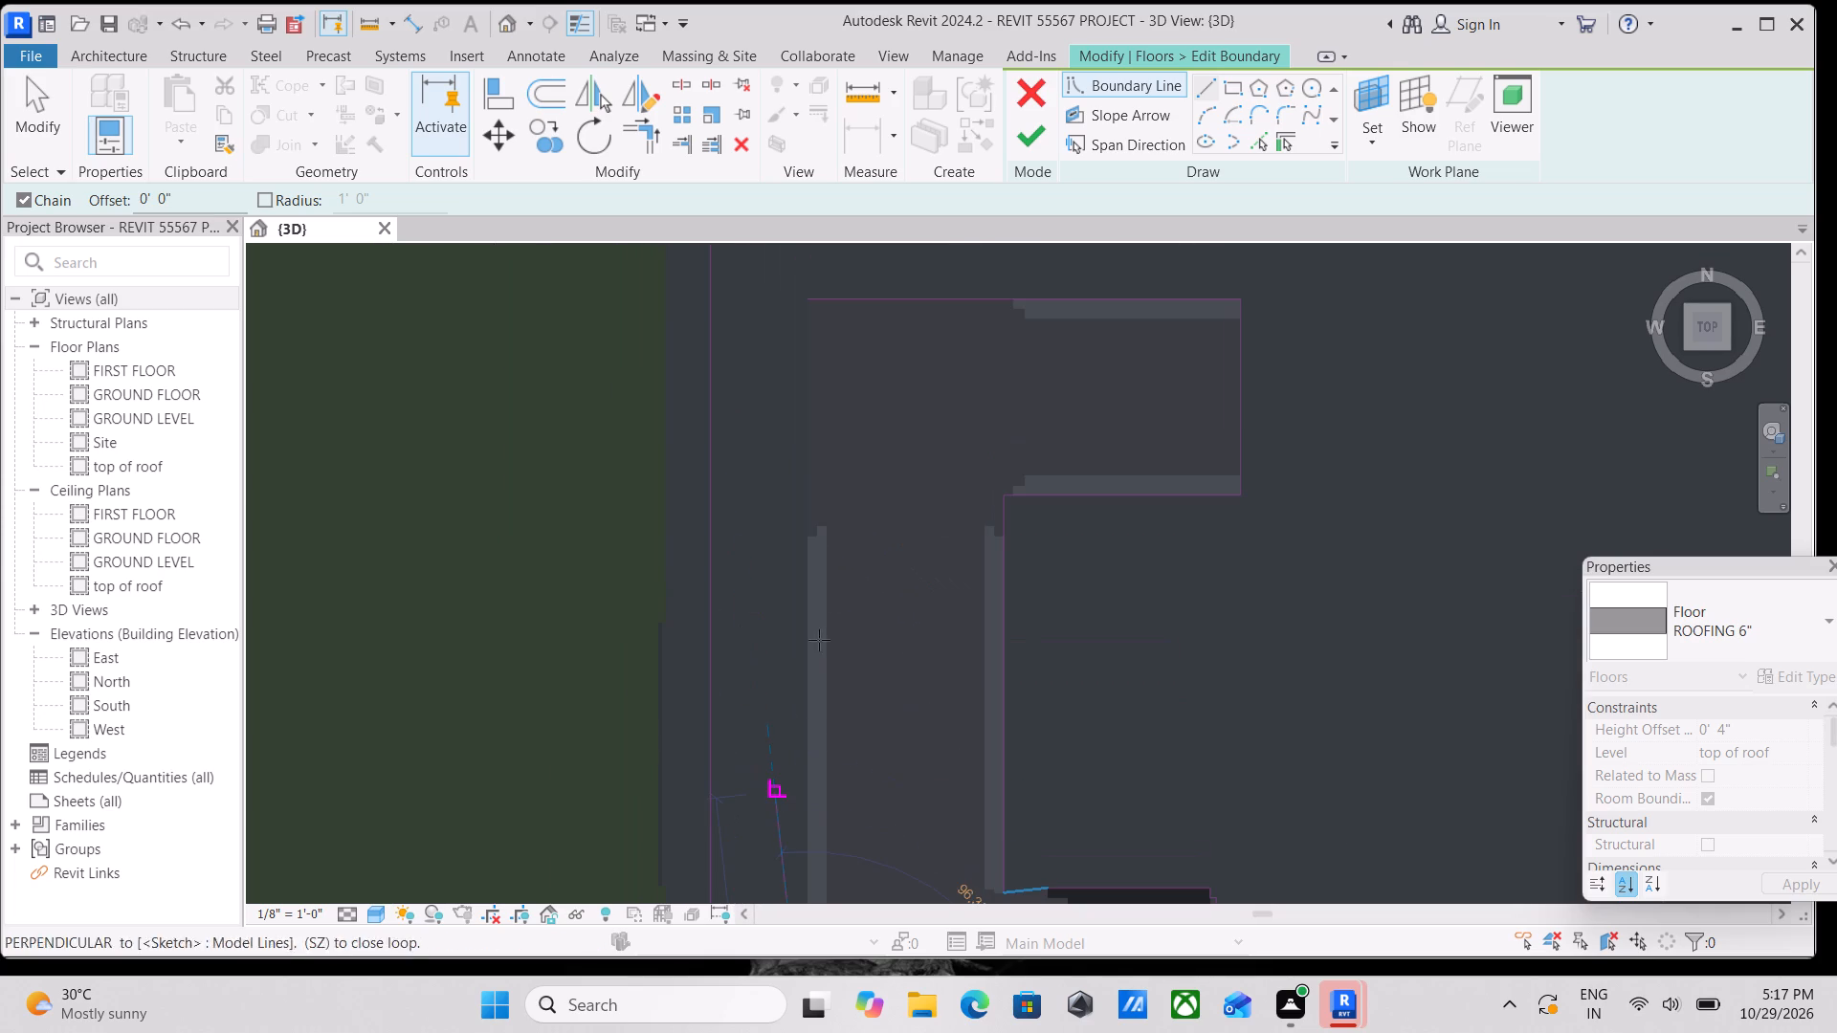
middle_click_drag(814, 405, 825, 620)
scroll(823, 548, "up", 7)
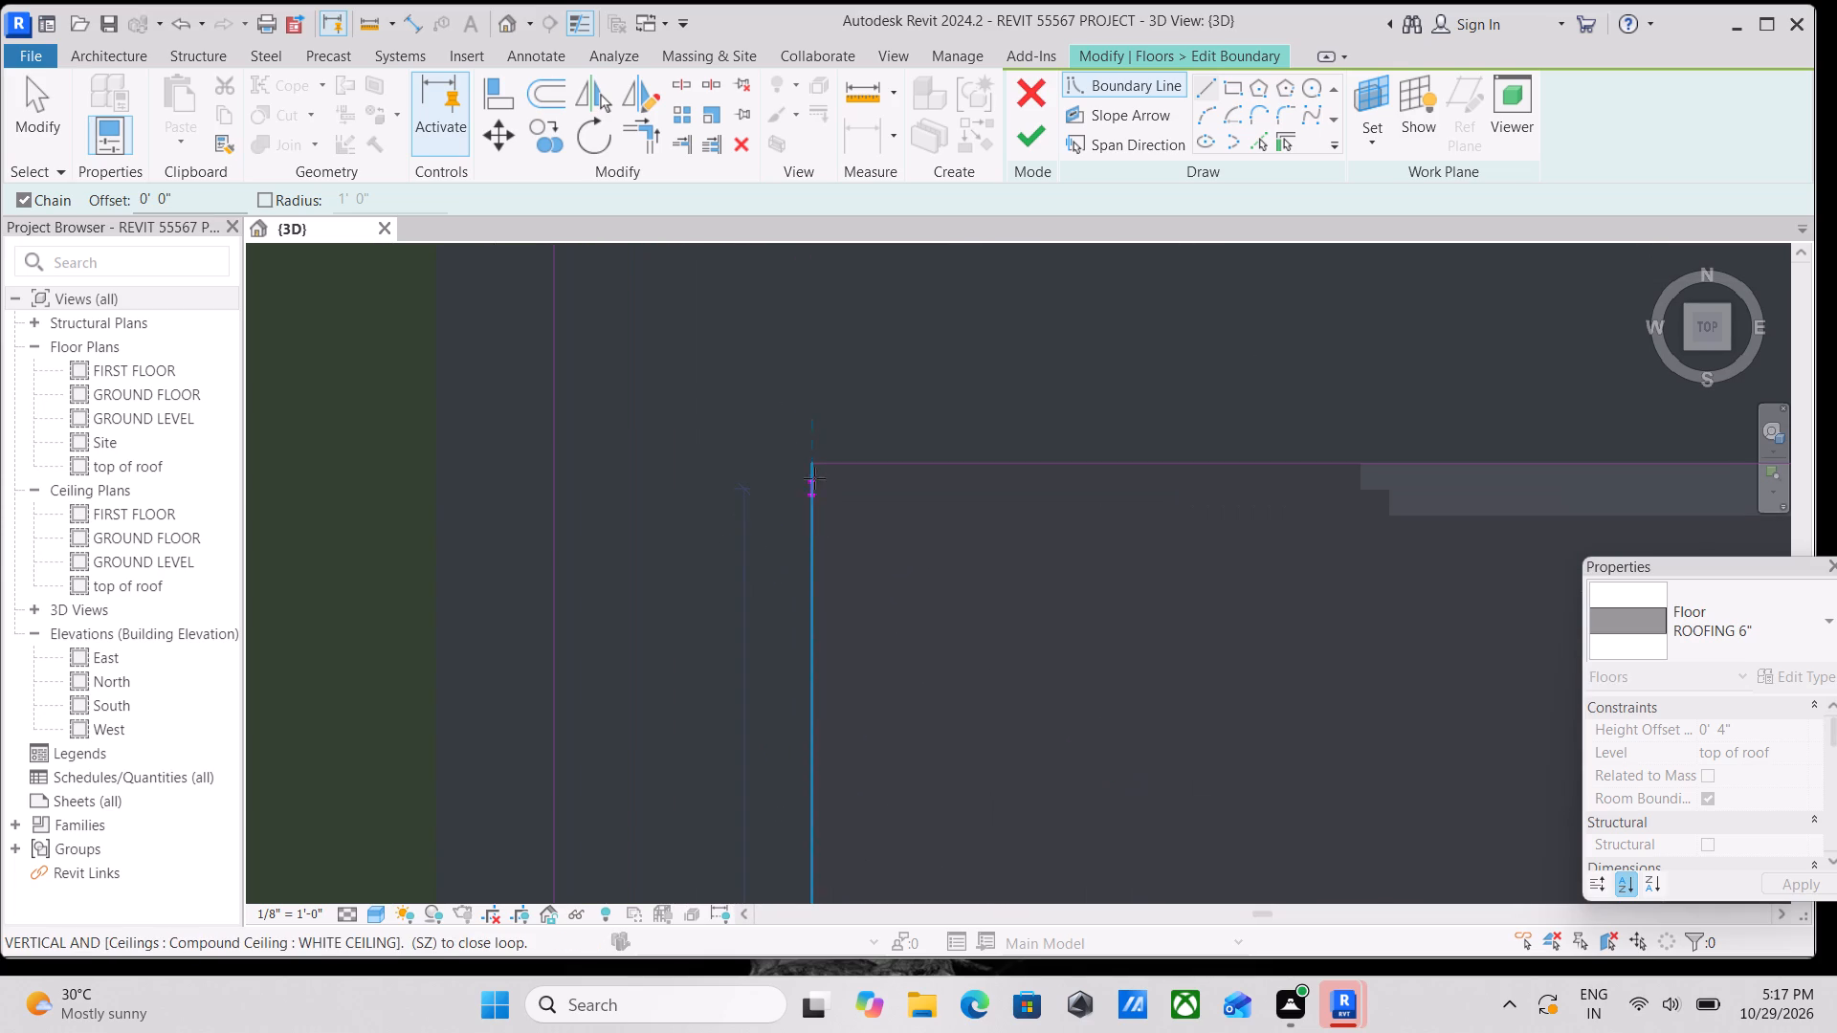
left_click(812, 464)
key("Escape")
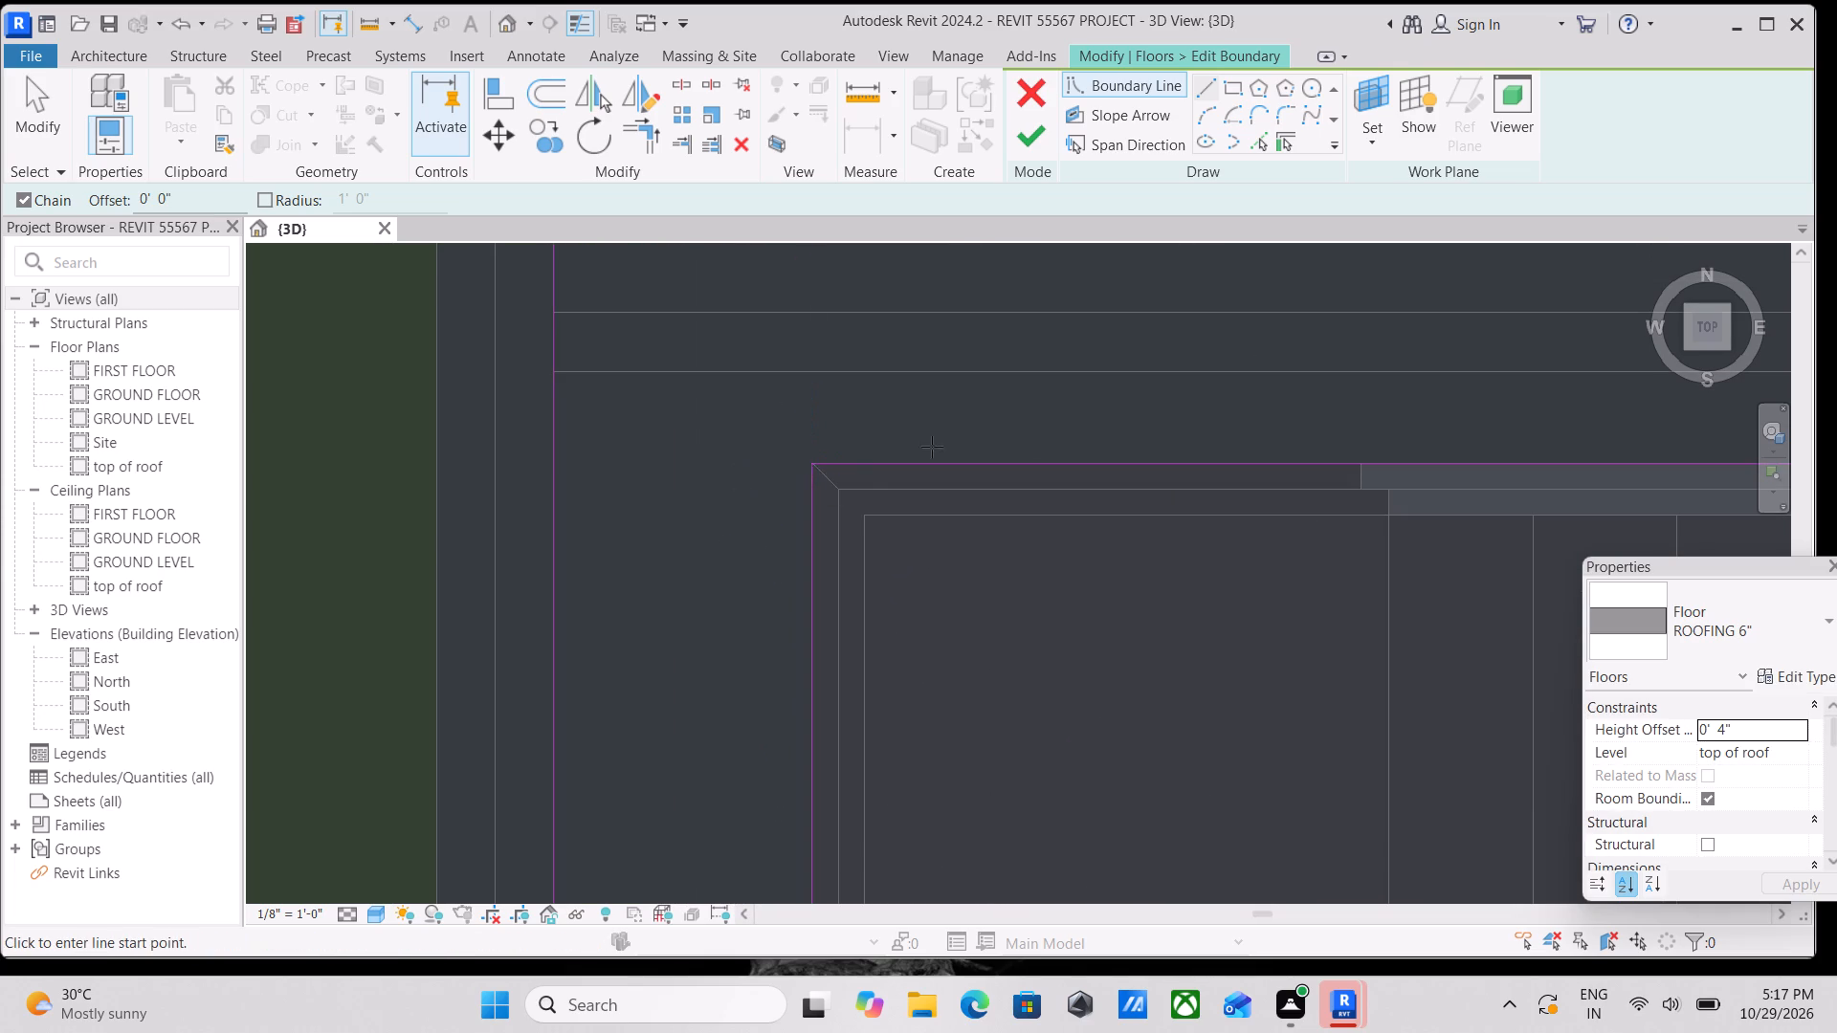
Finish the roof slab's boundary sketch and choose not to attach the walls to its underside.
scroll(1083, 441, "down", 4)
middle_click_drag(1122, 435, 849, 283)
middle_click_drag(1304, 665, 1211, 381)
scroll(1201, 552, "down", 2)
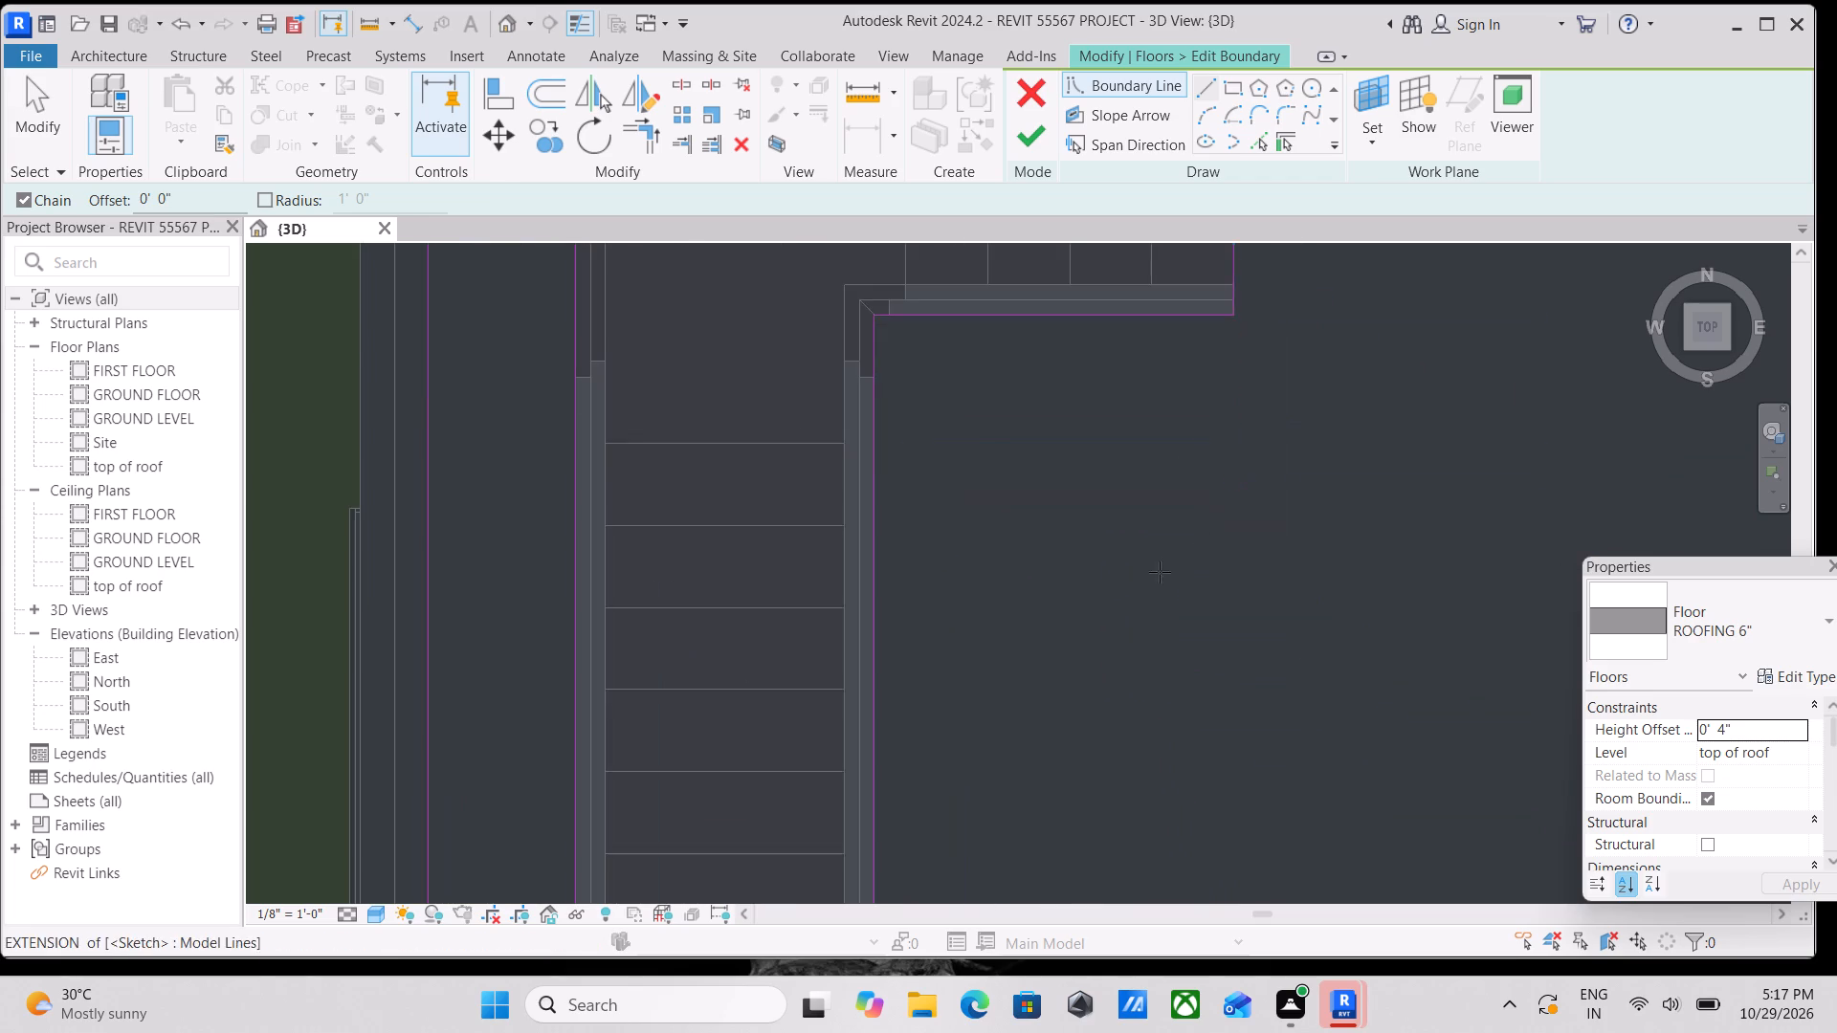
scroll(1160, 572, "down", 1)
middle_click_drag(1160, 572, 1250, 171)
scroll(1331, 504, "up", 2)
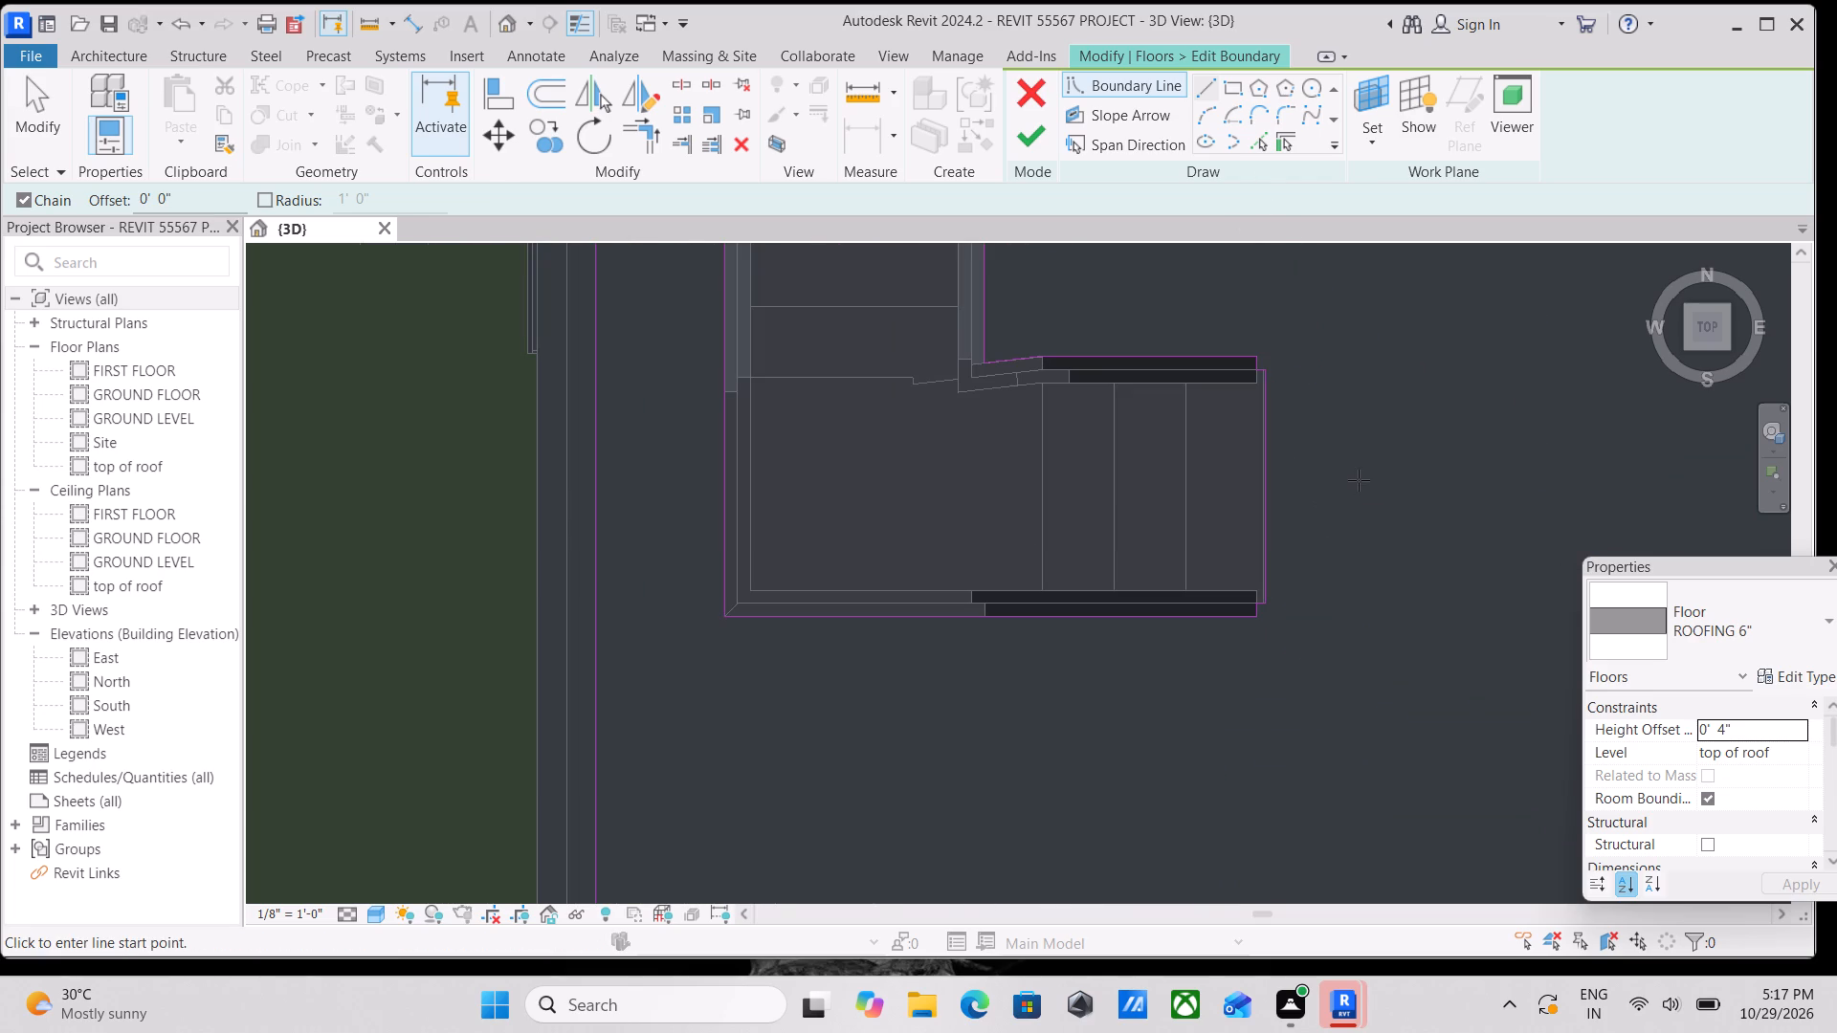
middle_click_drag(1359, 480, 1369, 582)
left_click(1020, 135)
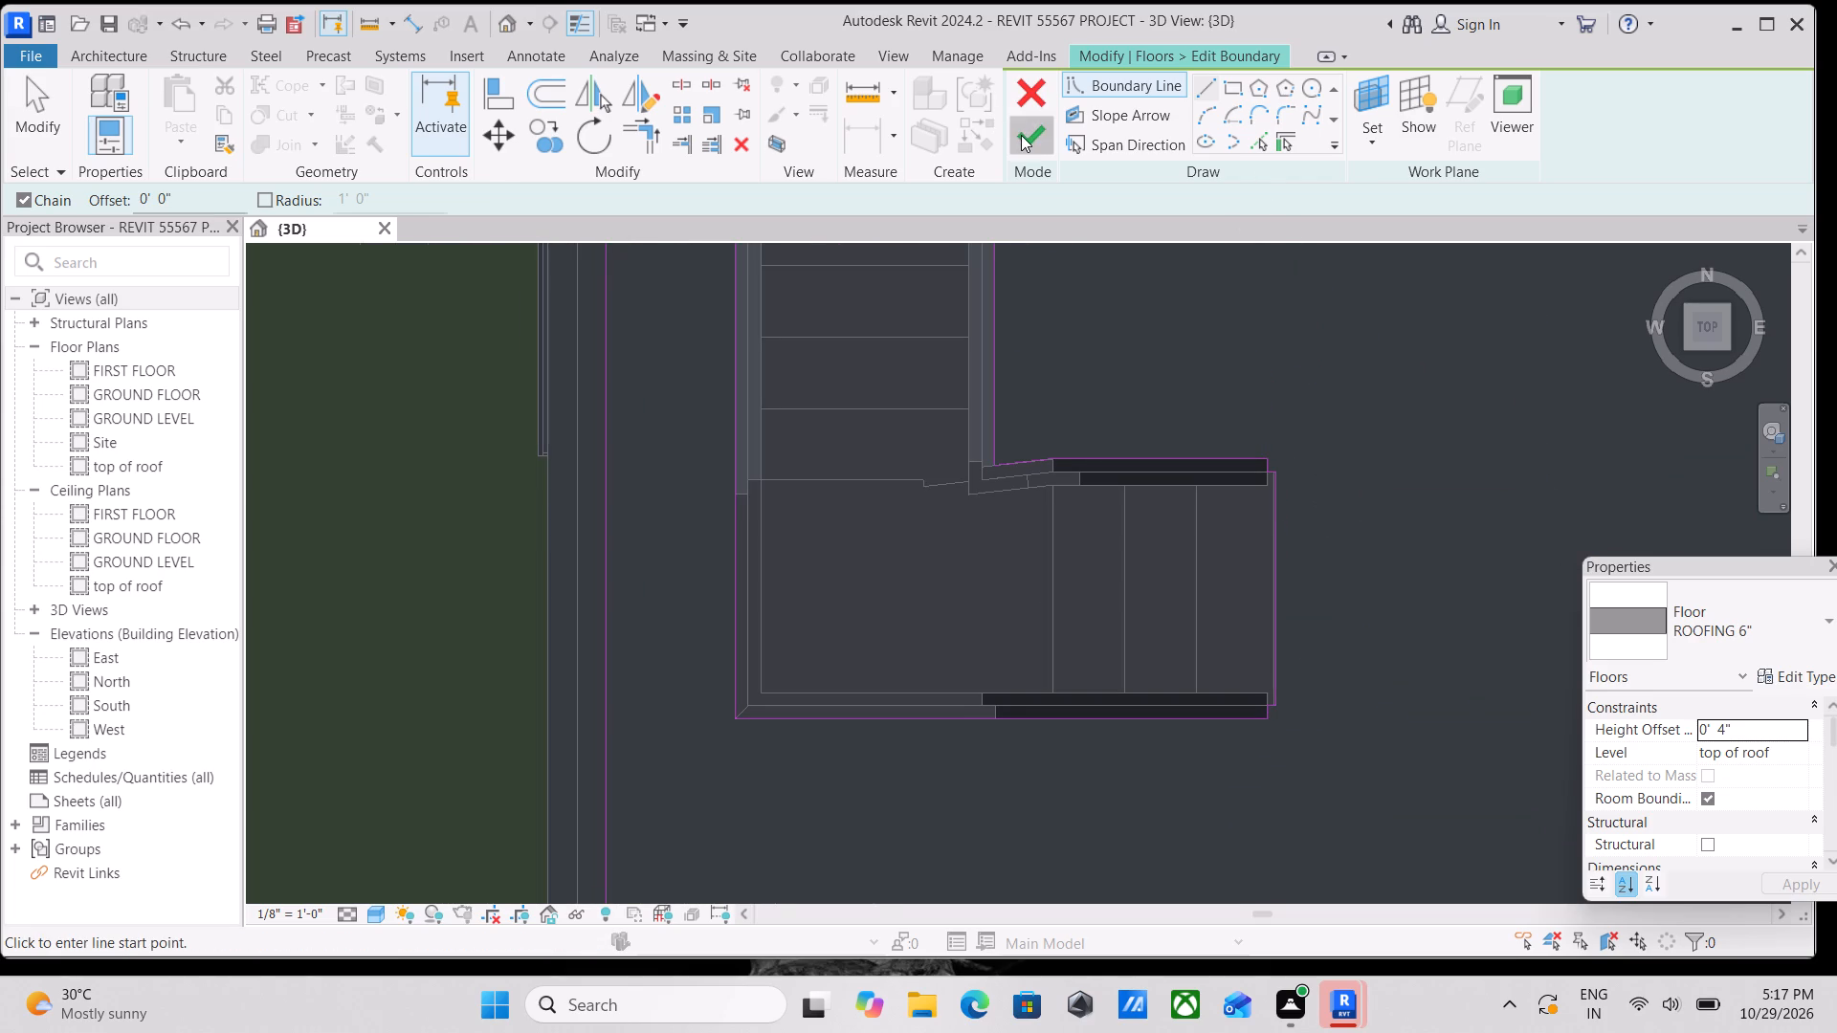
scroll(1123, 334, "down", 2)
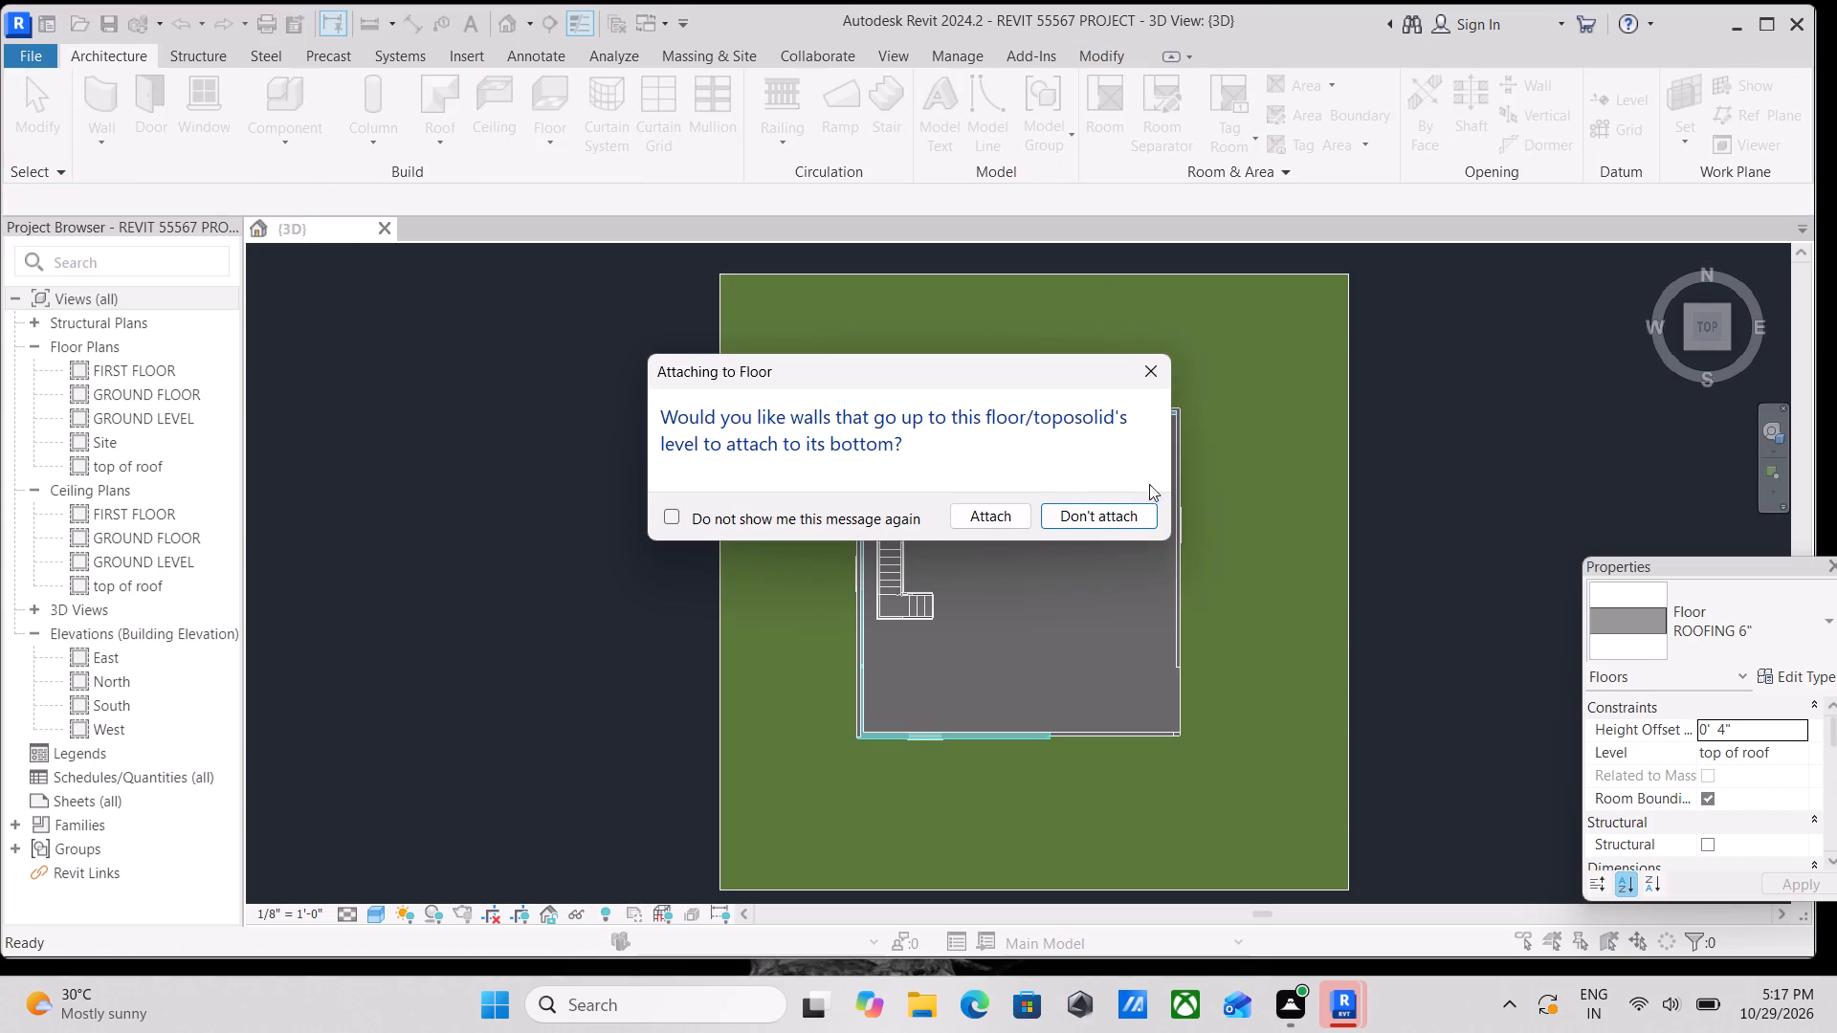
left_click(1096, 506)
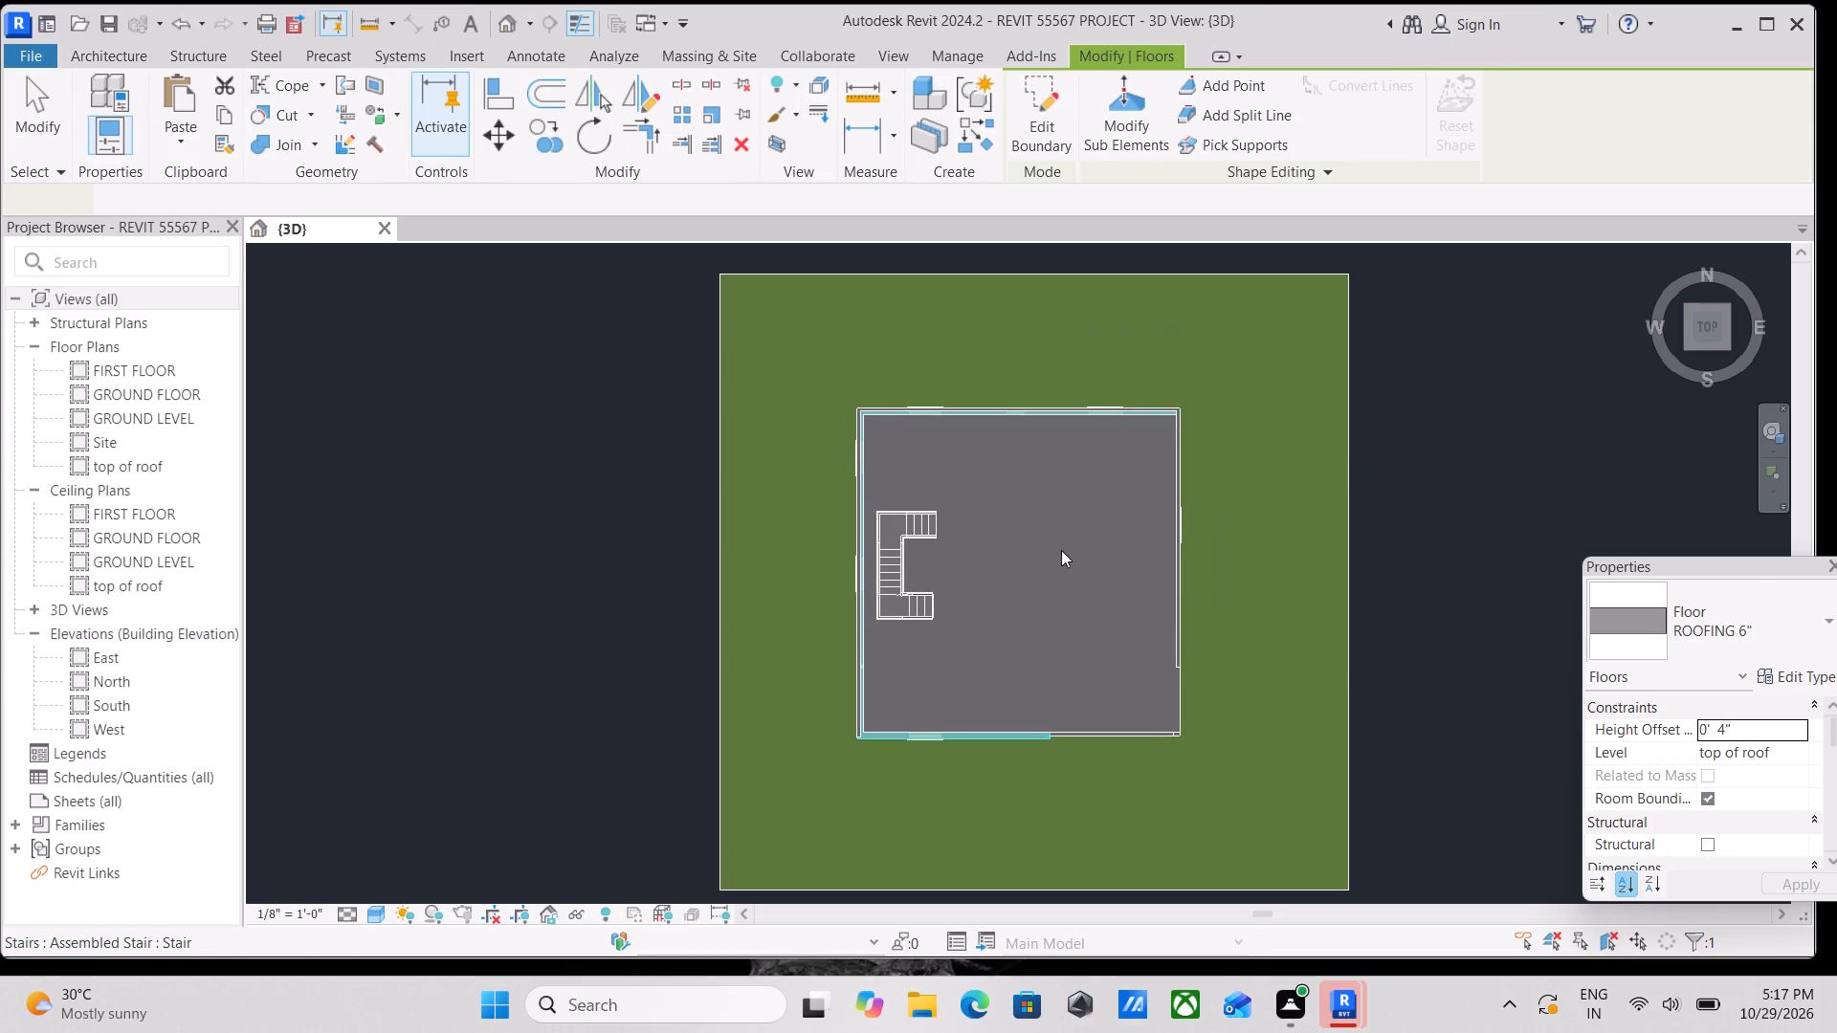
Examine the roof slab, its stair opening and the slab edge above the front balcony in 3D.
scroll(1043, 571, "up", 2)
scroll(1044, 562, "down", 7)
middle_click_drag(1187, 557, 1214, 400, "shift")
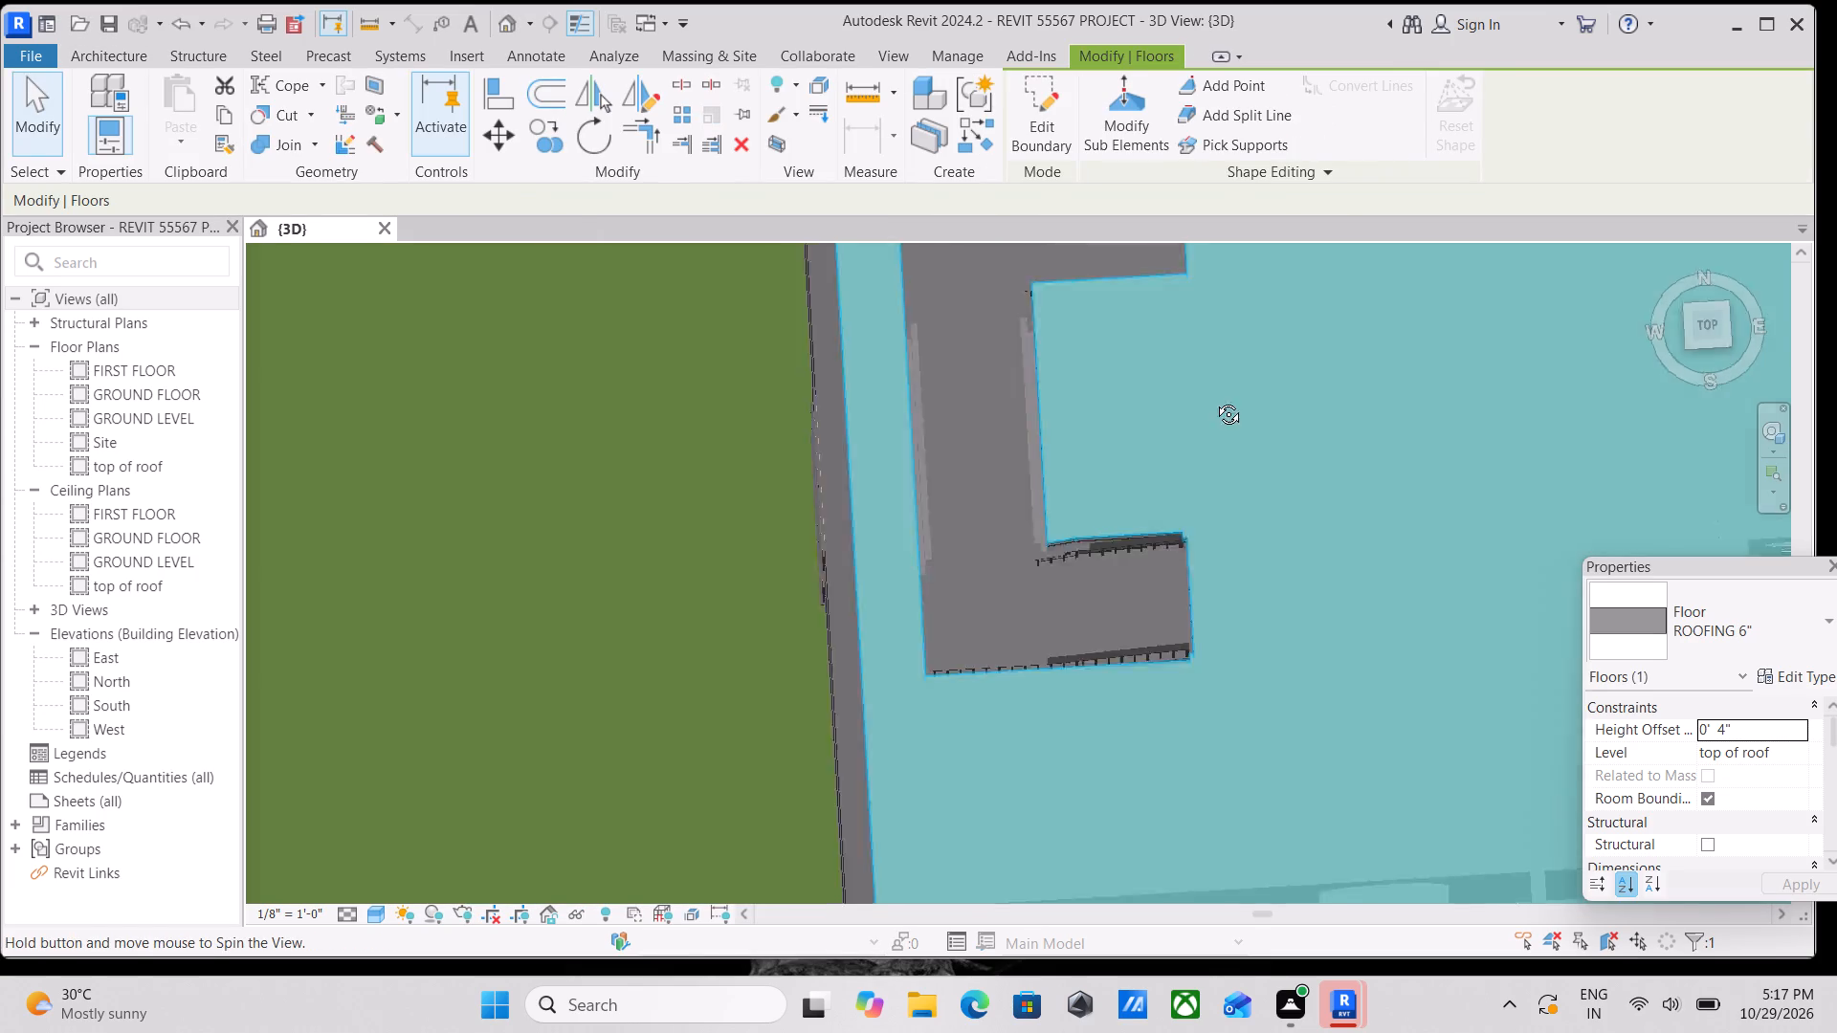
middle_click_drag(1214, 400, 1258, 153, "shift")
middle_click_drag(1401, 496, 1200, 286)
scroll(1259, 489, "down", 2)
middle_click_drag(1259, 489, 1135, 440)
middle_click_drag(1279, 559, 1159, 484, "shift")
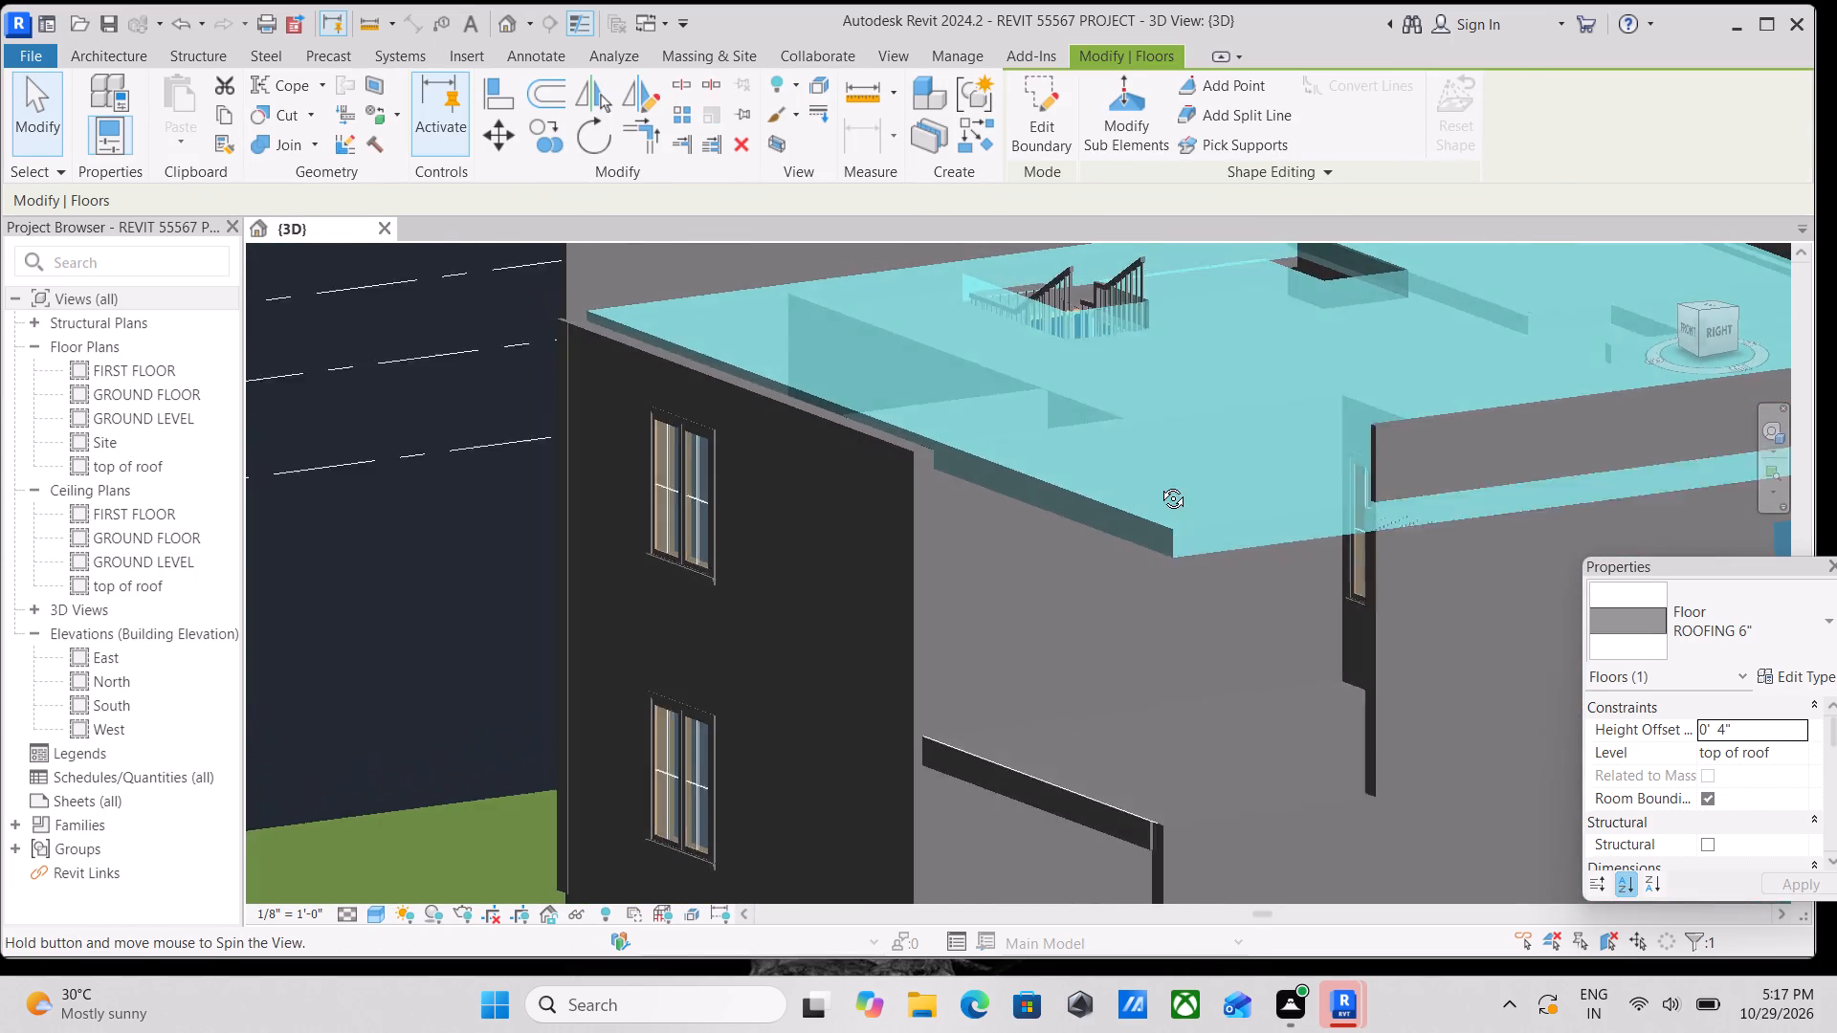
middle_click_drag(1159, 484, 1114, 467, "shift")
scroll(1029, 569, "up", 2)
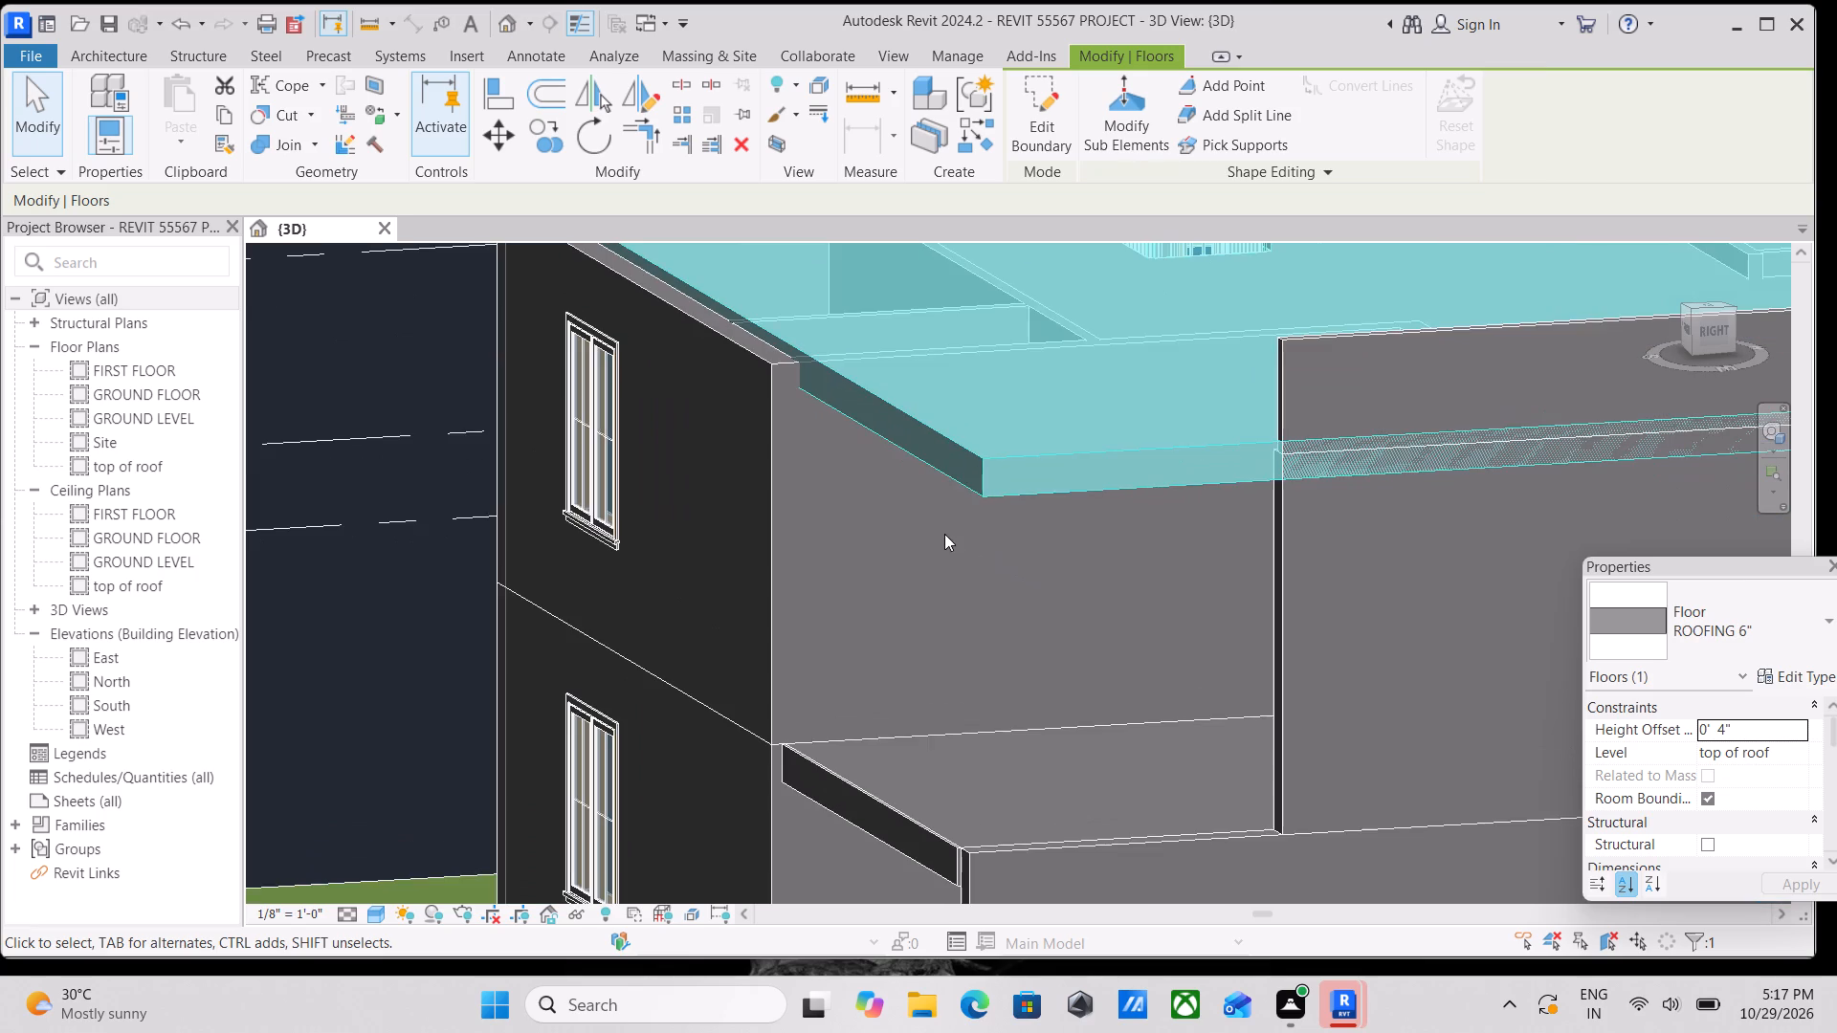
middle_click_drag(938, 532, 1207, 503, "shift")
middle_click_drag(1177, 494, 886, 459)
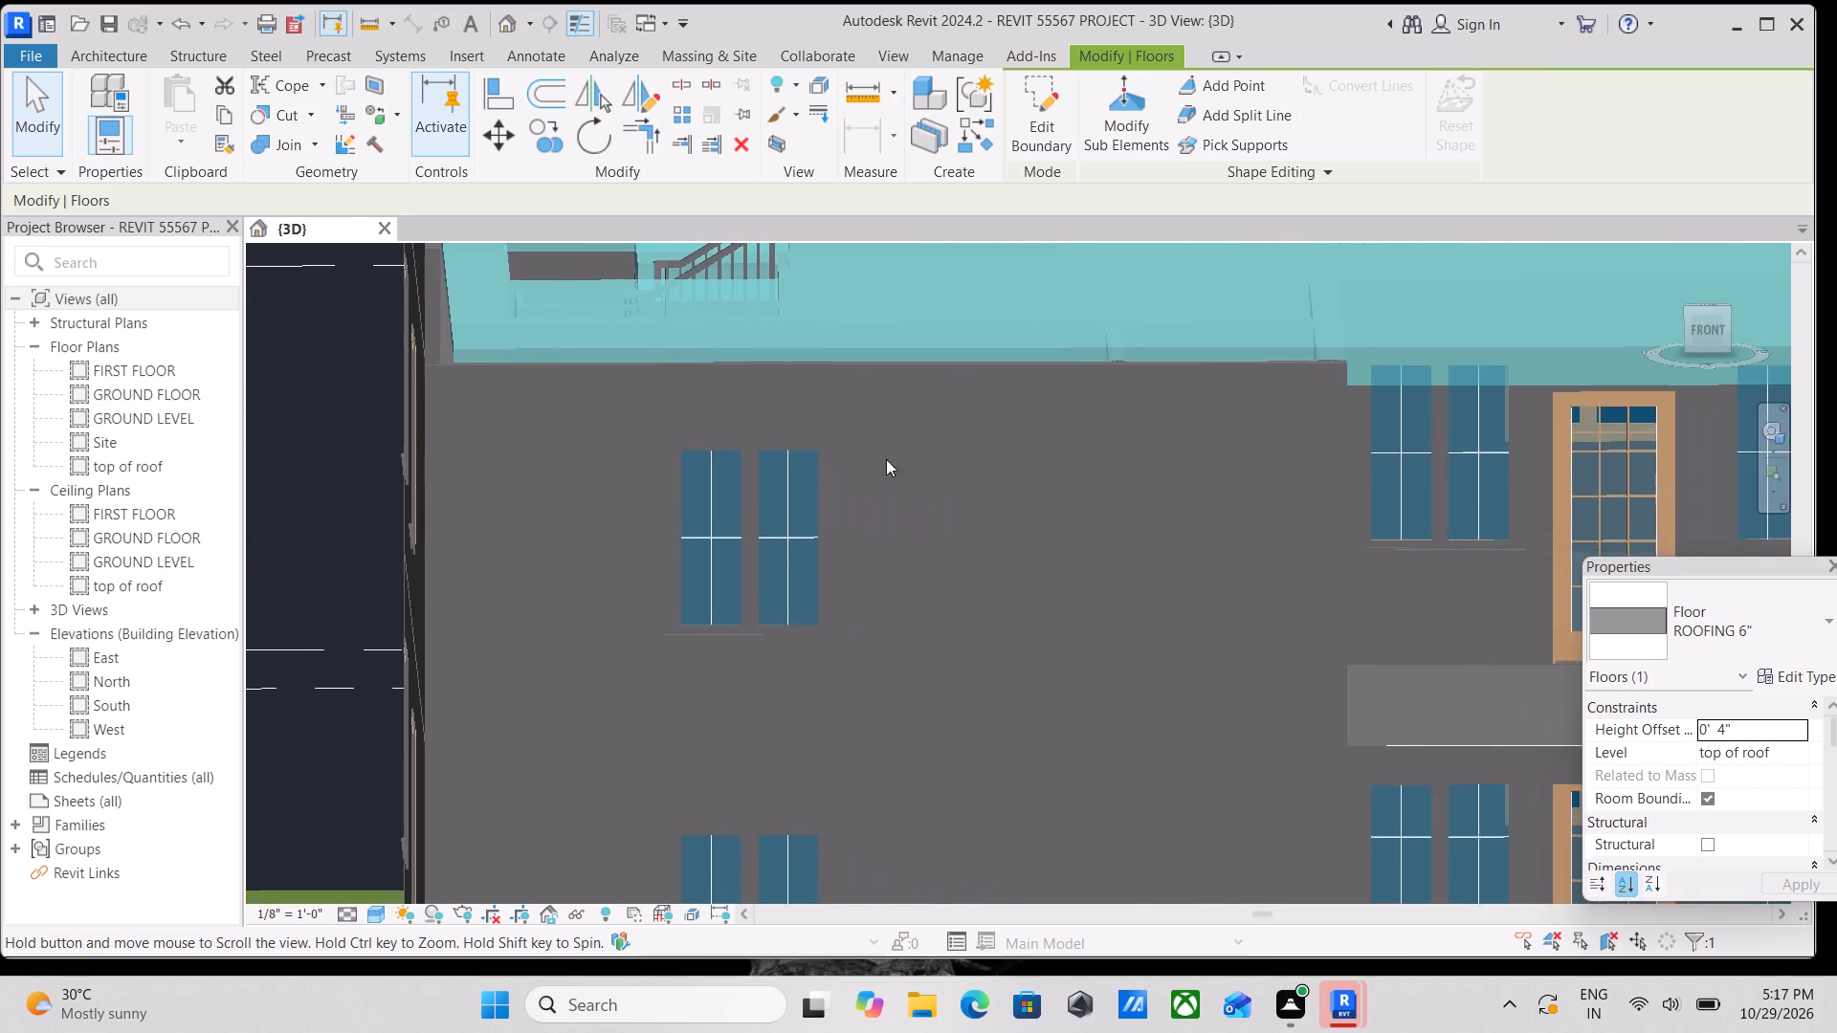
middle_click_drag(1022, 468, 933, 445, "shift")
key("Escape")
scroll(1052, 455, "down", 1)
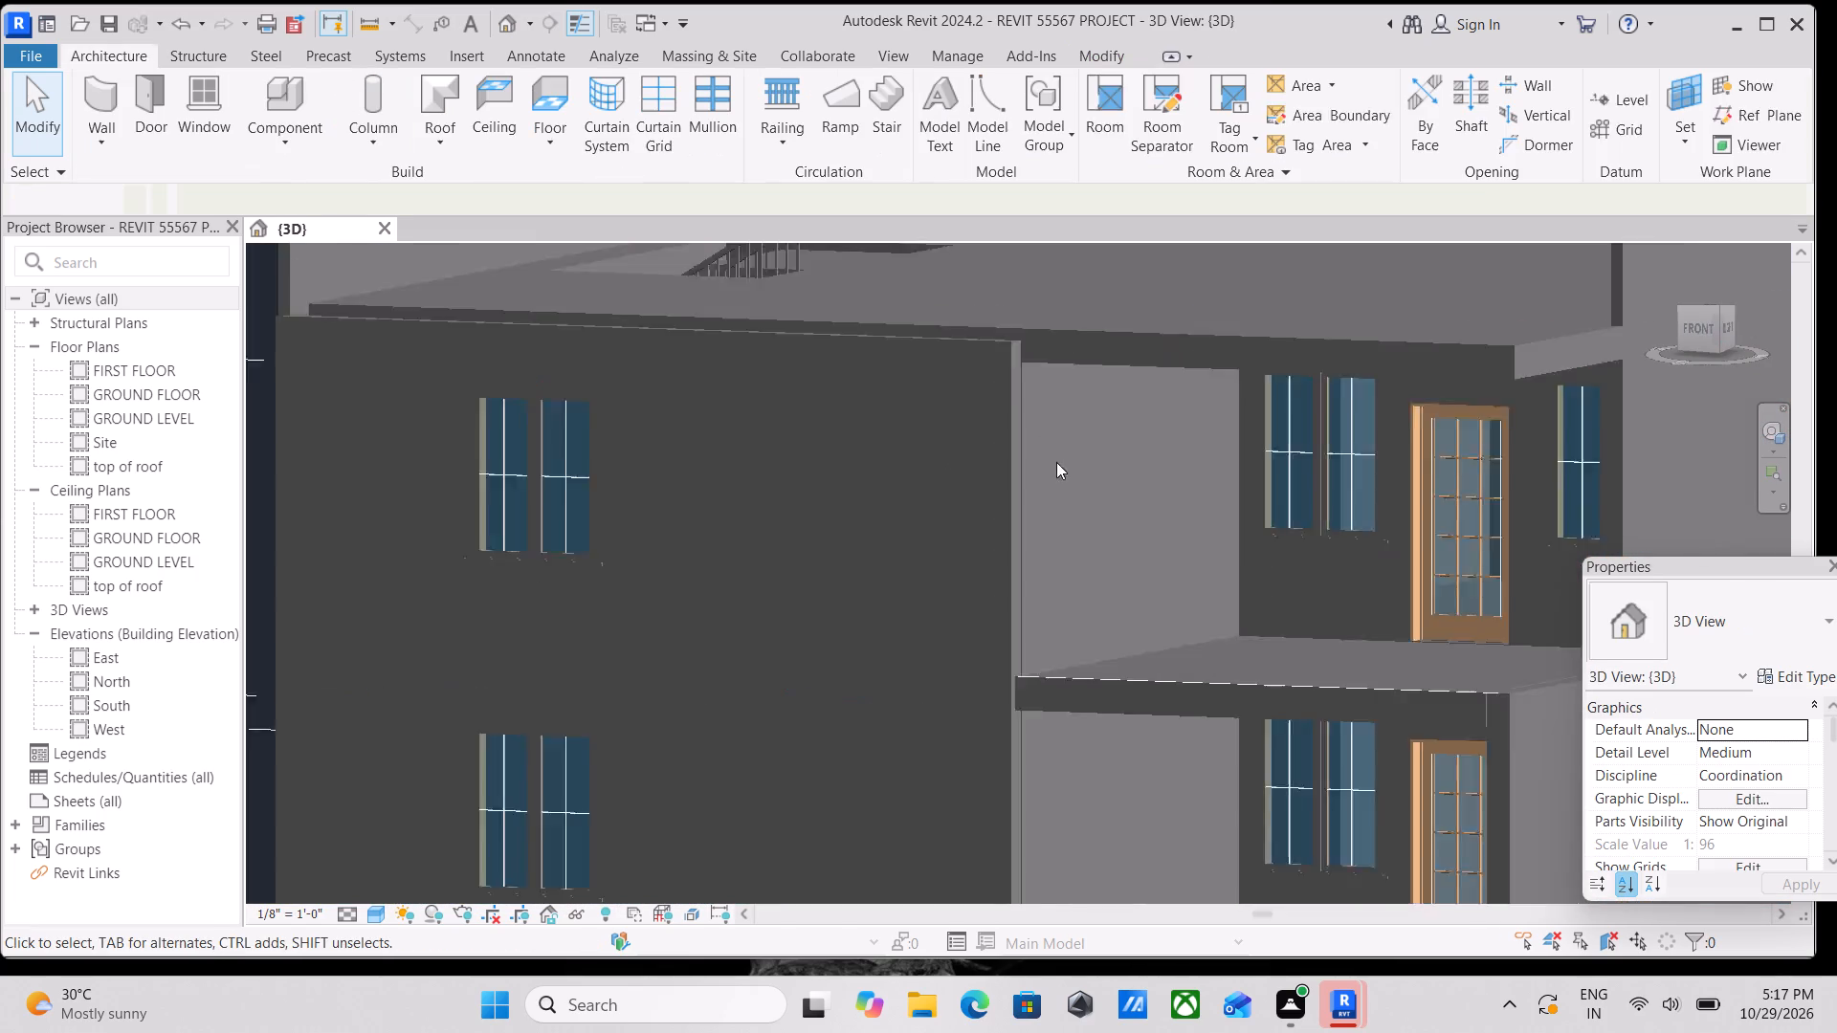
scroll(1056, 462, "down", 2)
middle_click_drag(1067, 476, 1113, 626)
scroll(1408, 551, "down", 1)
middle_click_drag(1383, 542, 1219, 526)
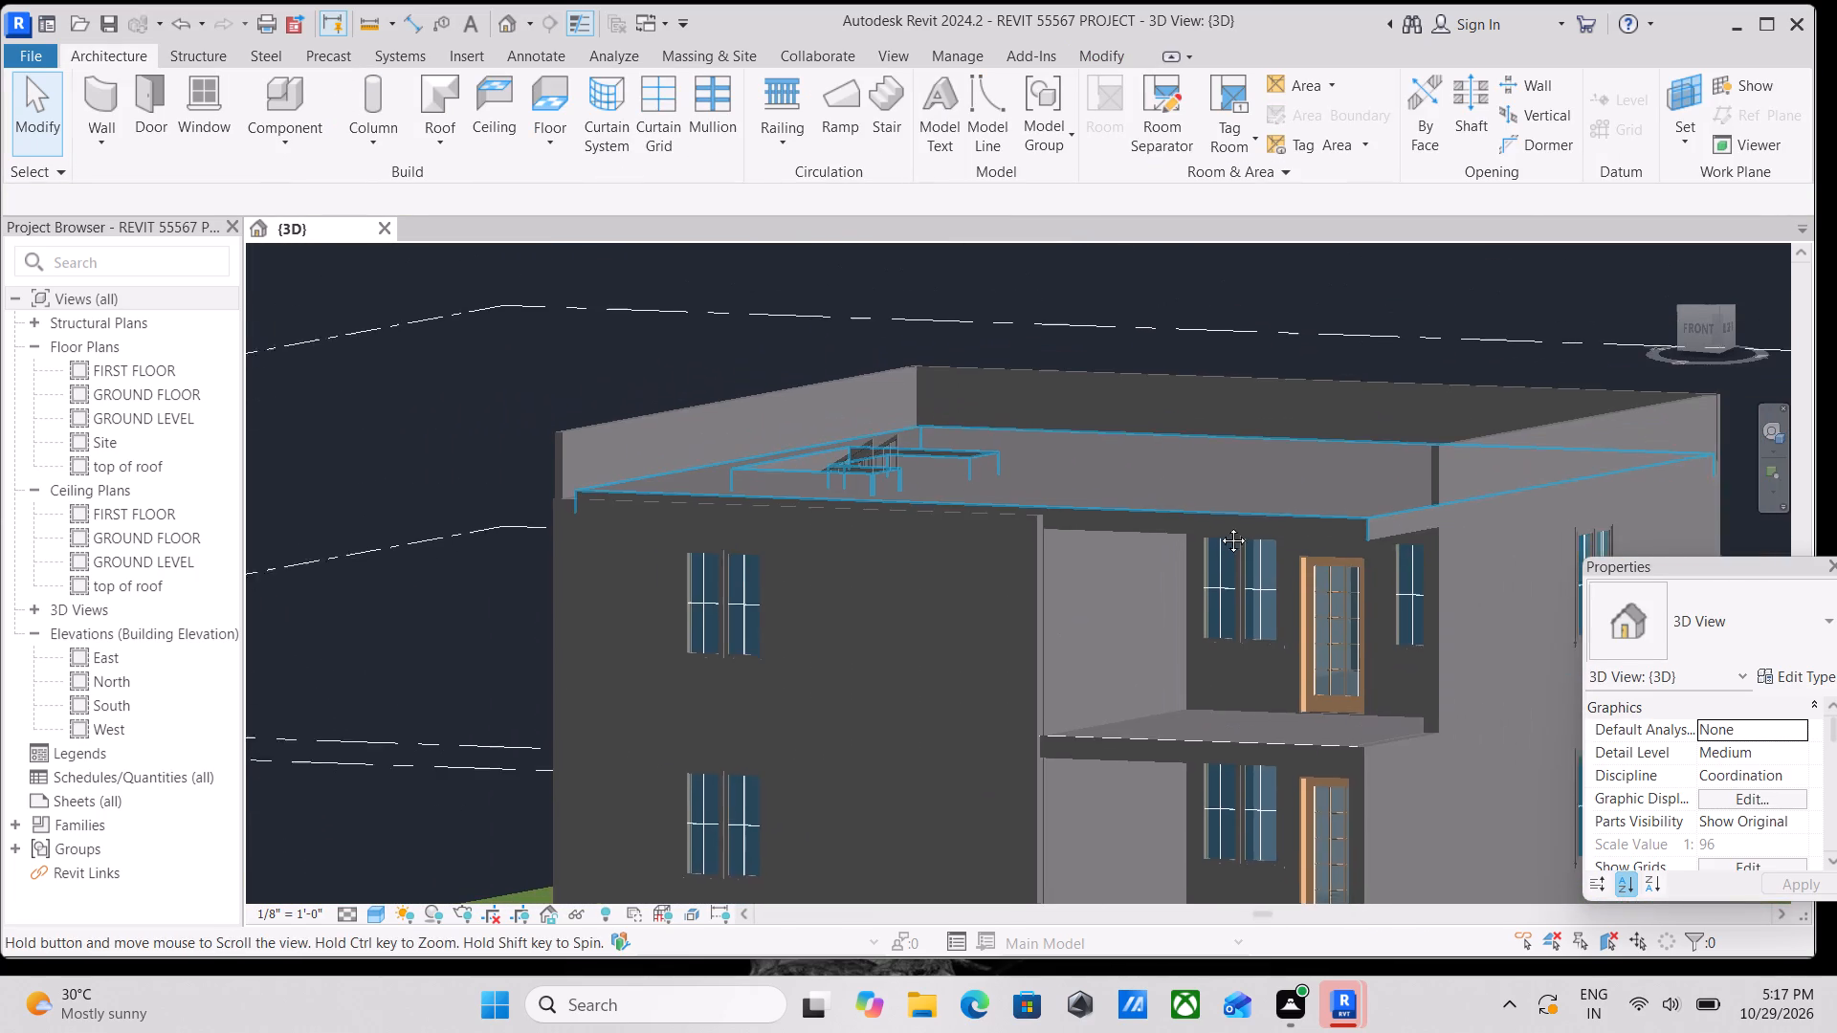
middle_click_drag(1219, 526, 1198, 525)
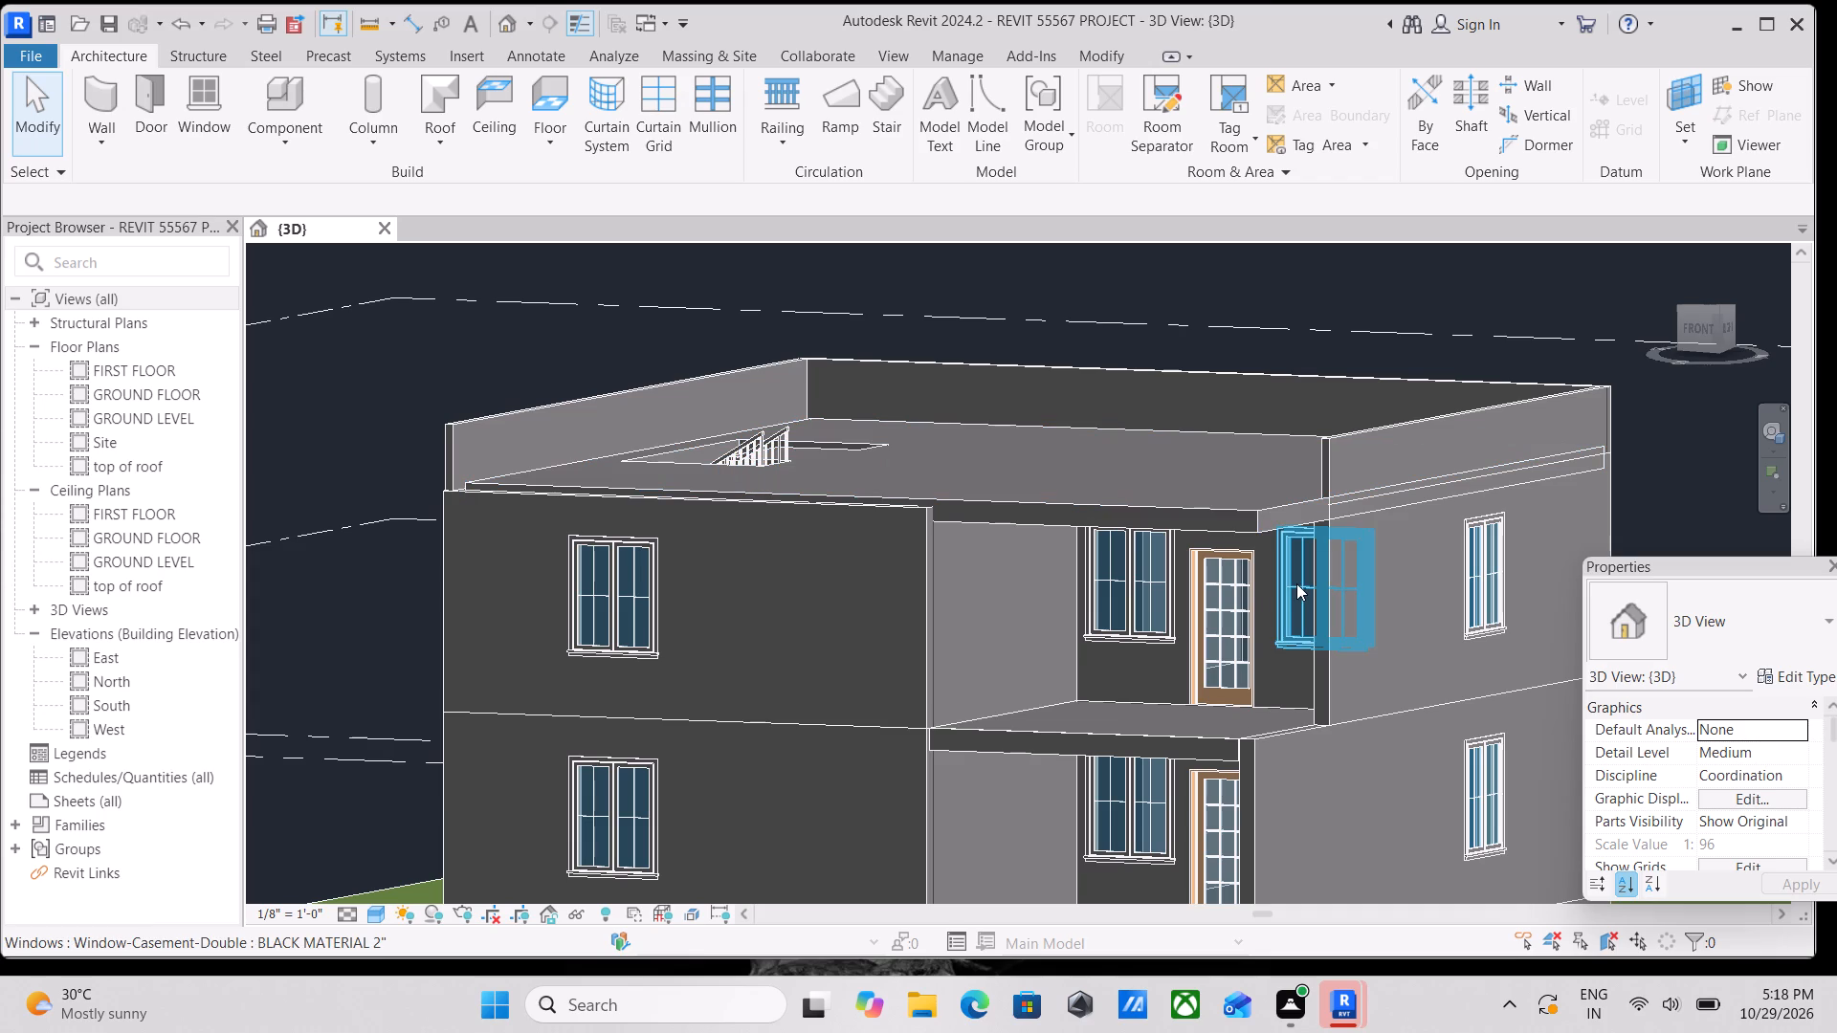
Start an architectural wall on the top of roof level and set its unconnected height to 7'.
left_click(1717, 311)
left_click(1717, 308)
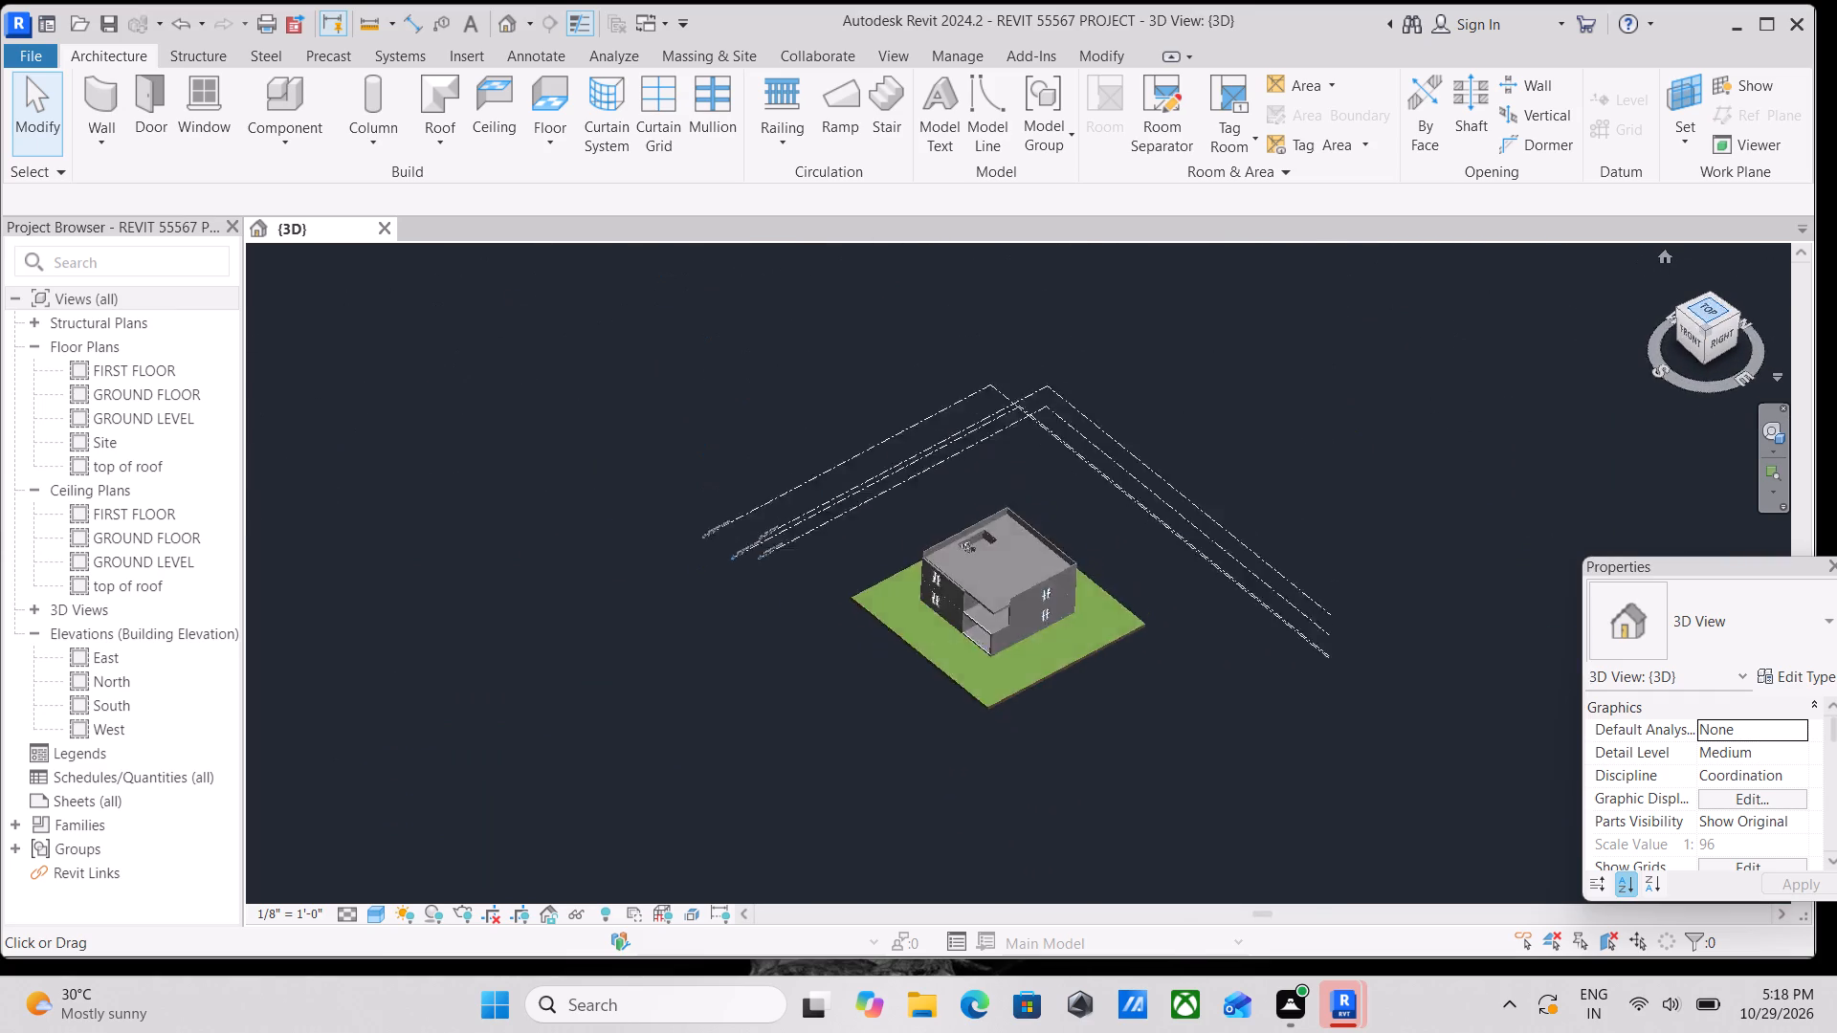
scroll(1013, 504, "up", 4)
scroll(958, 575, "up", 7)
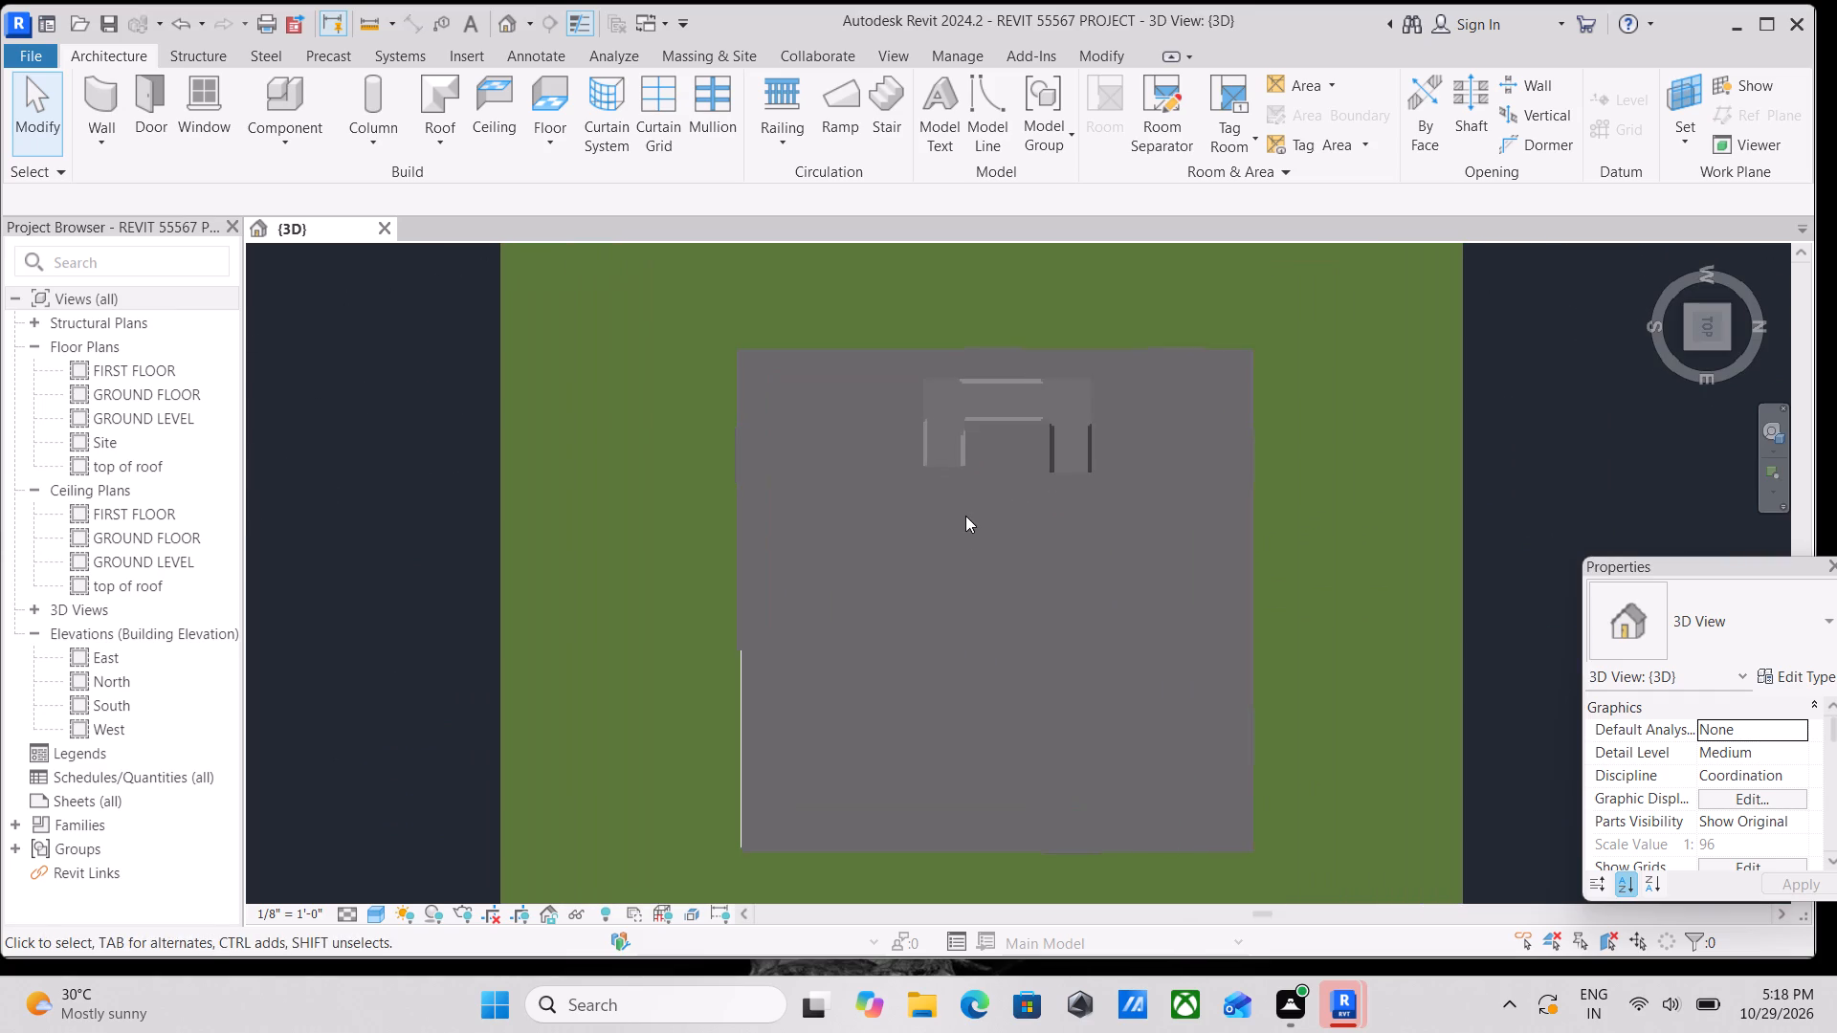
scroll(965, 516, "up", 1)
middle_click_drag(965, 516, 991, 637)
middle_click_drag(988, 607, 1011, 726)
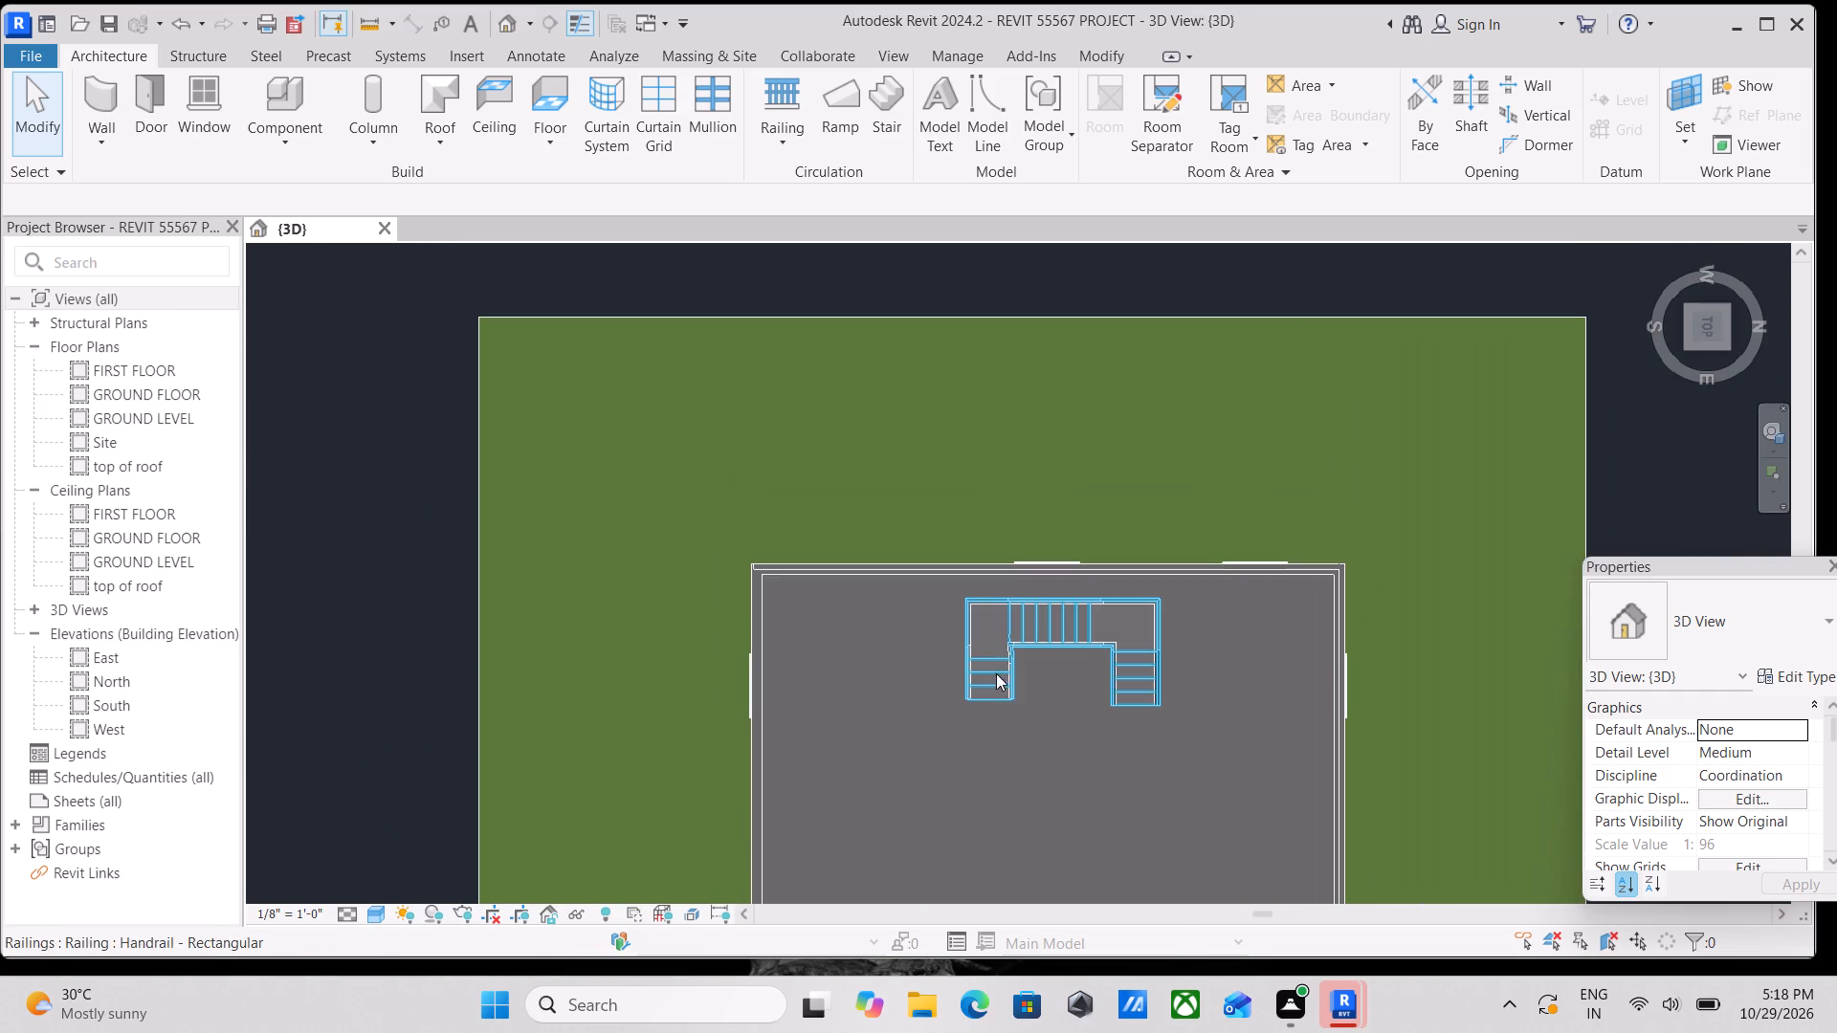
type("wa")
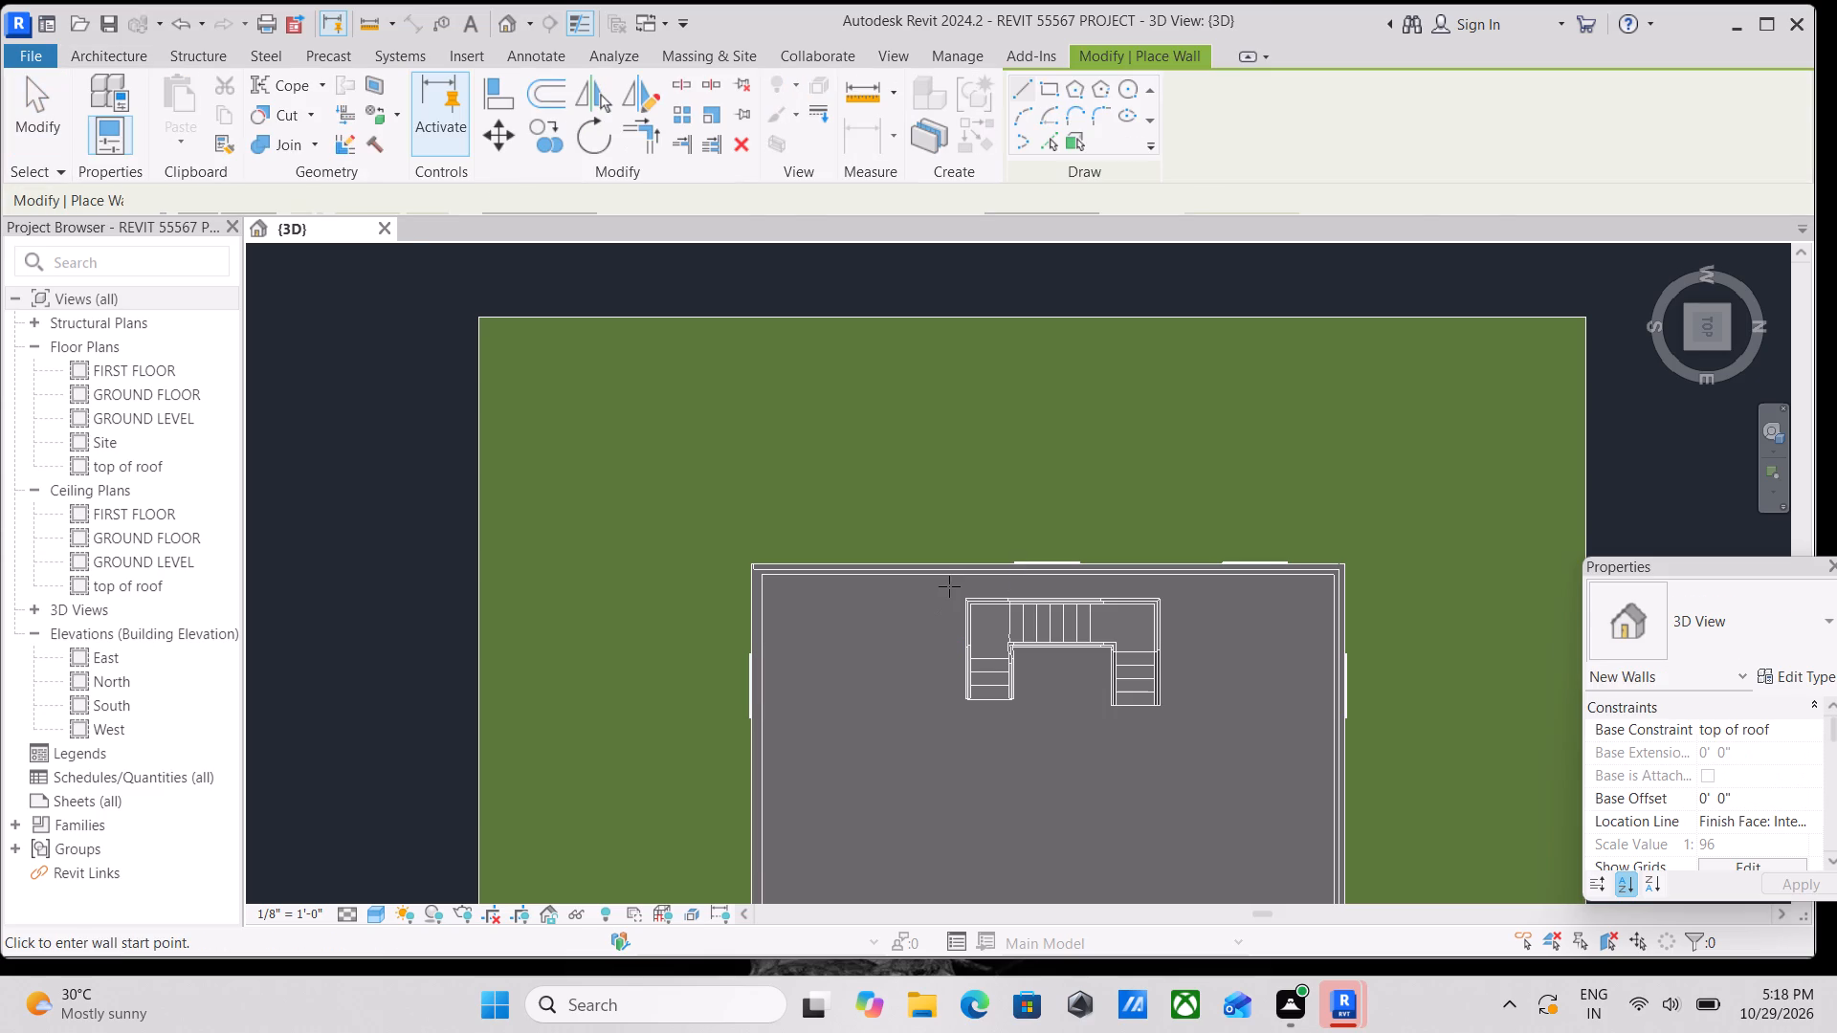
scroll(949, 586, "up", 6)
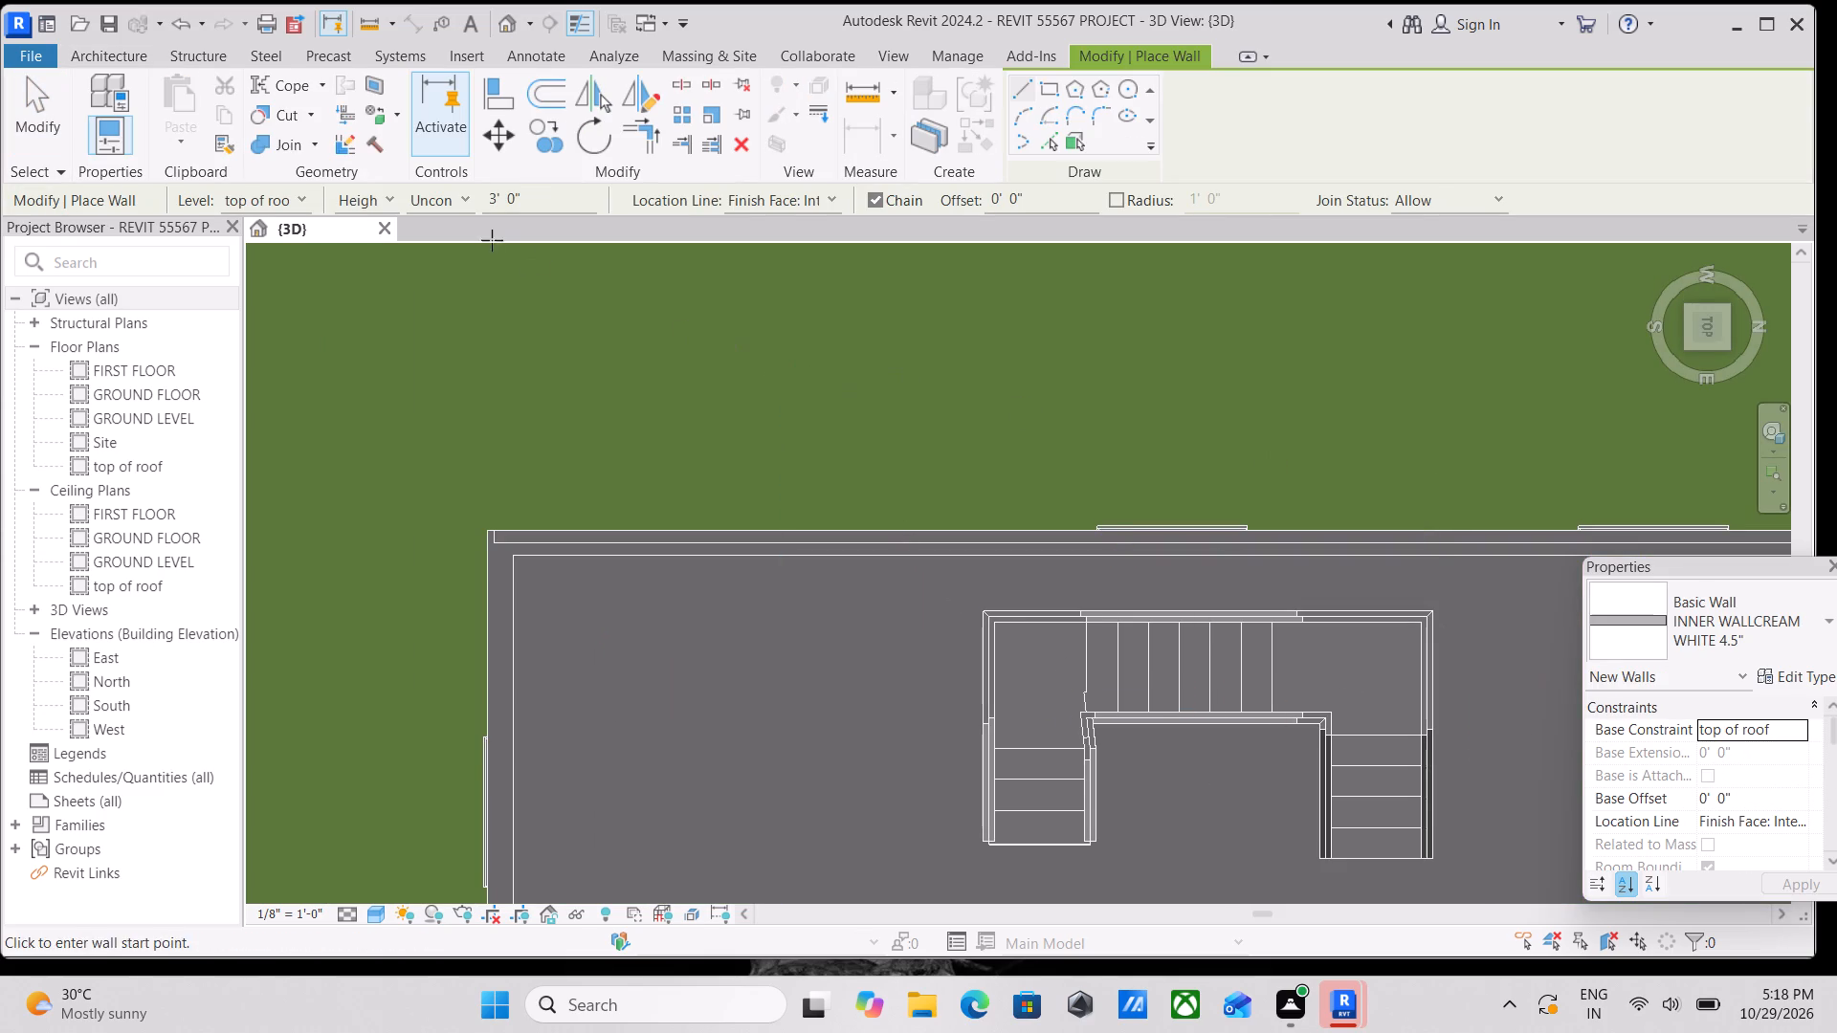
left_click_drag(546, 201, 389, 198)
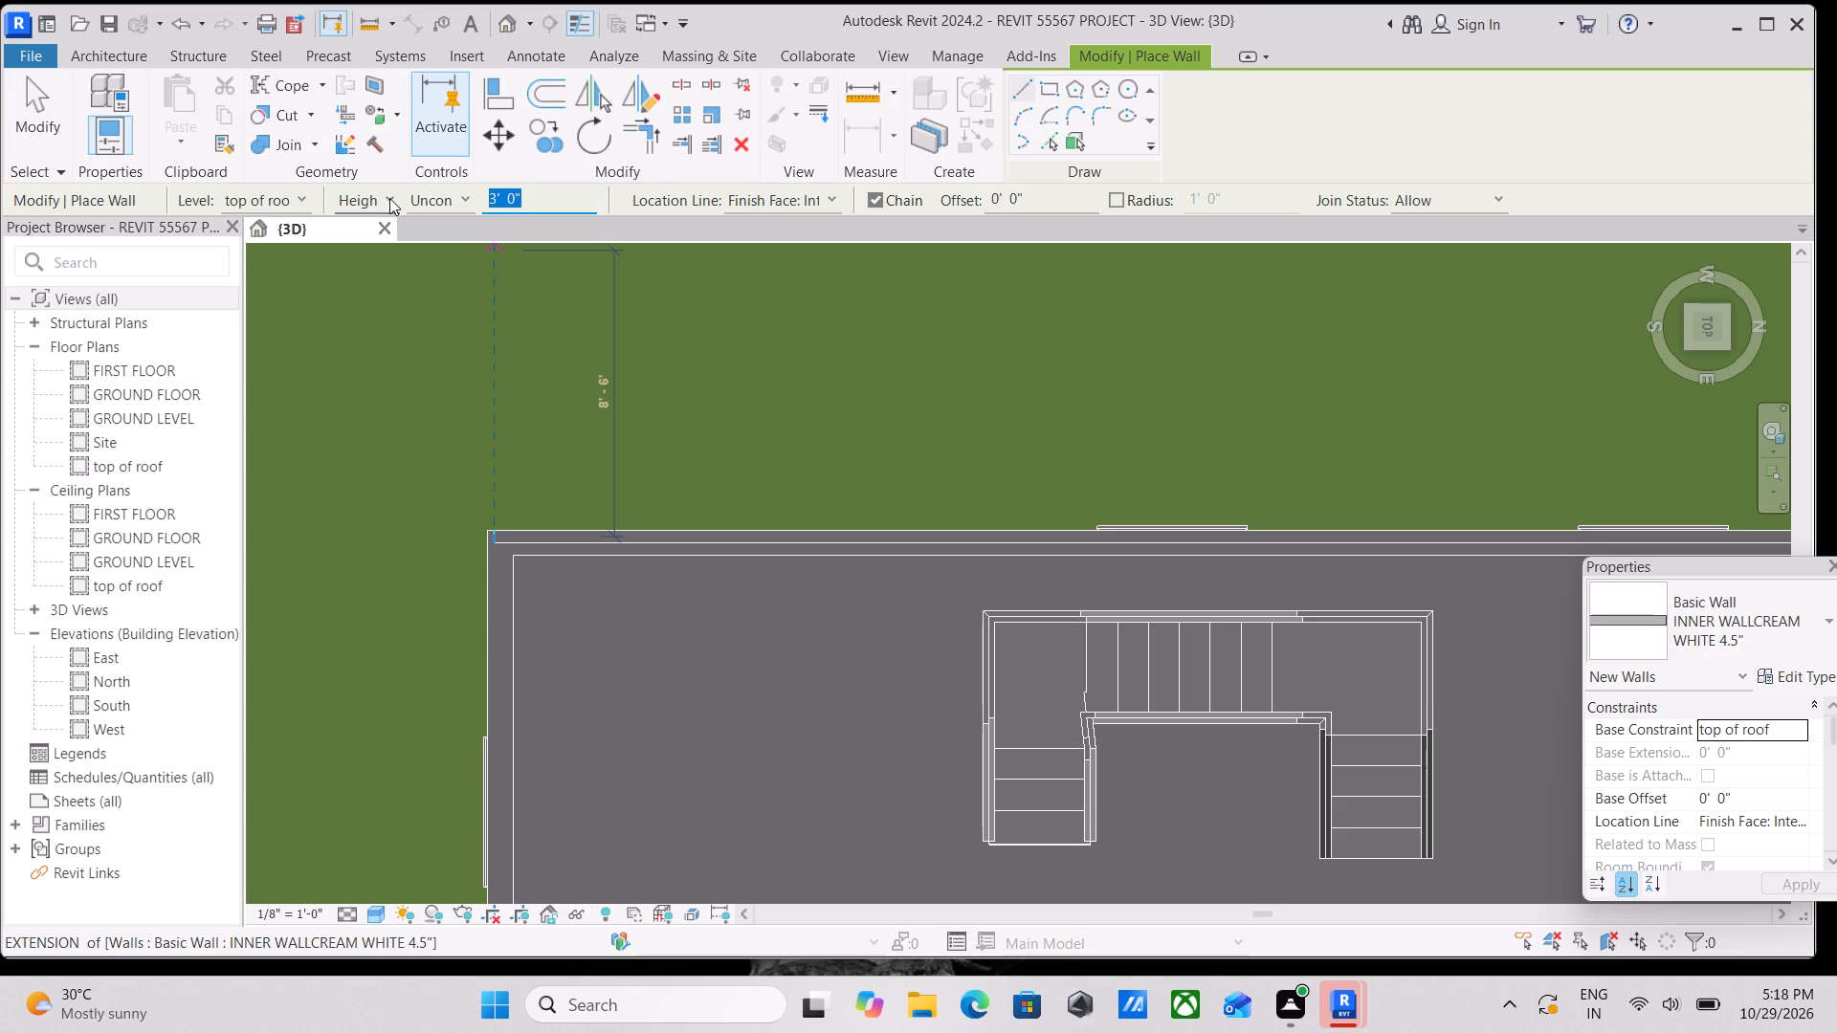
type("7'")
key("Return")
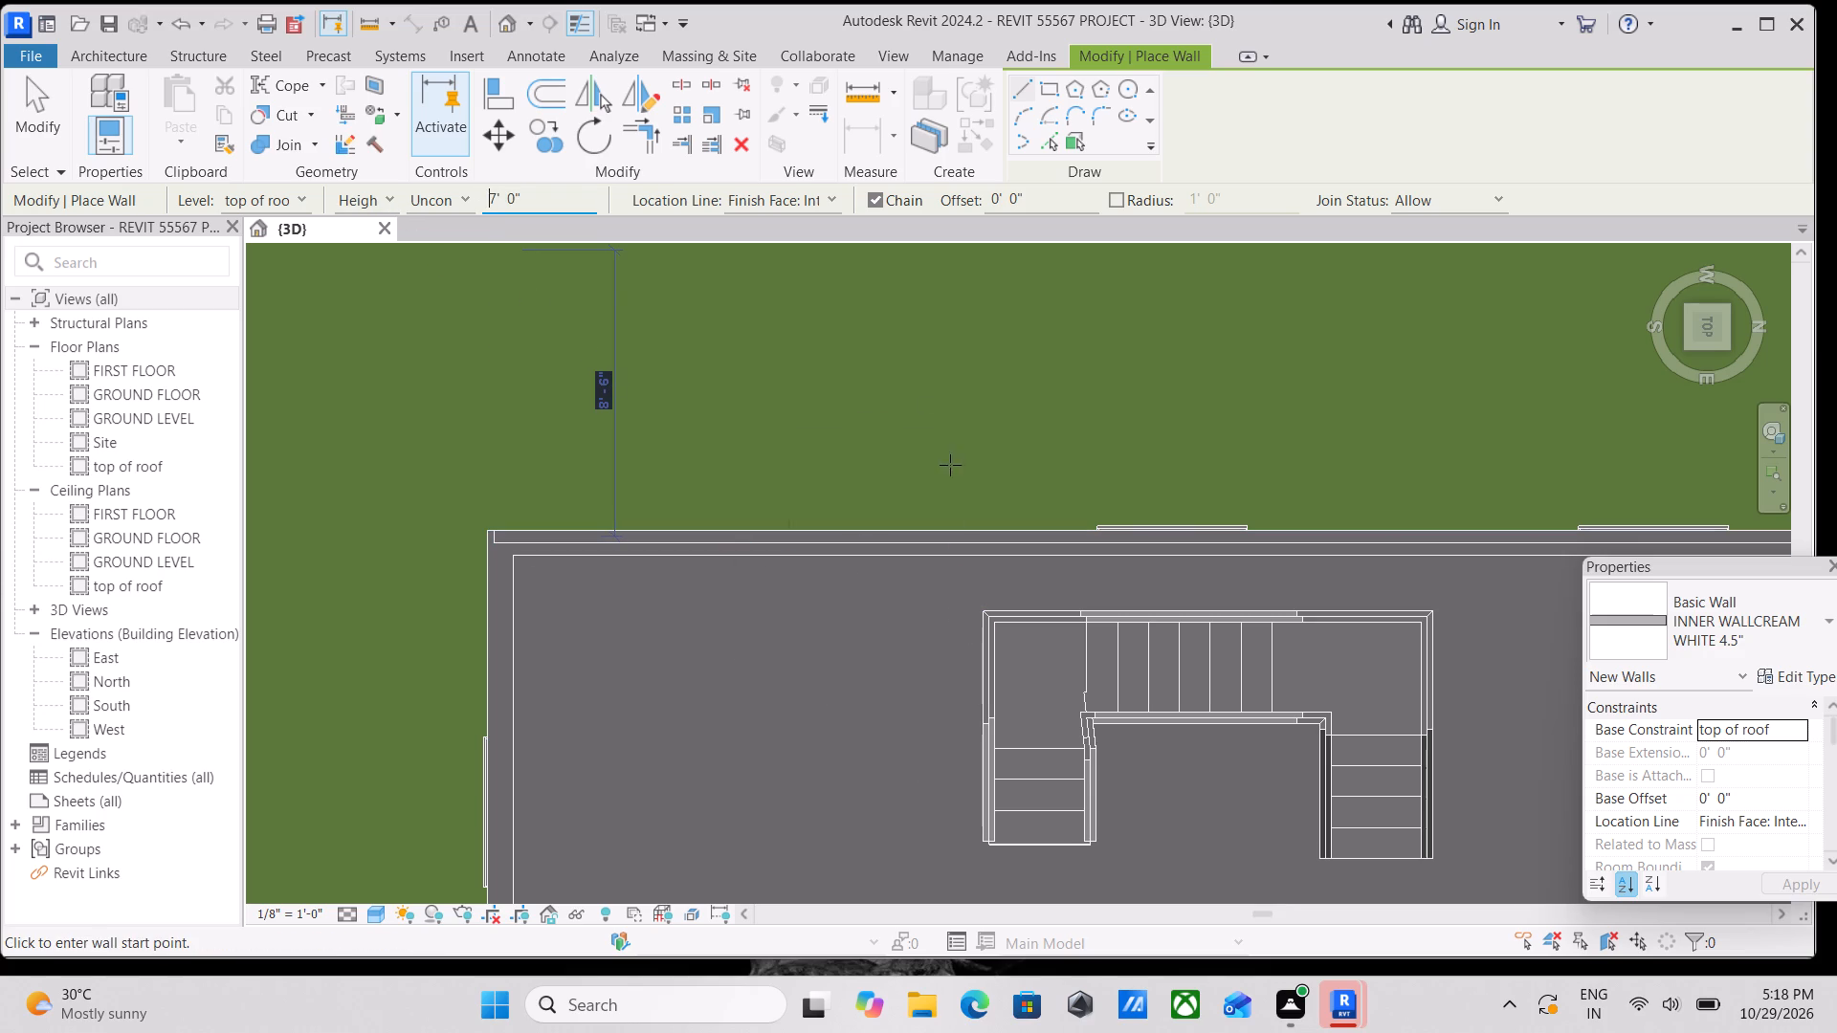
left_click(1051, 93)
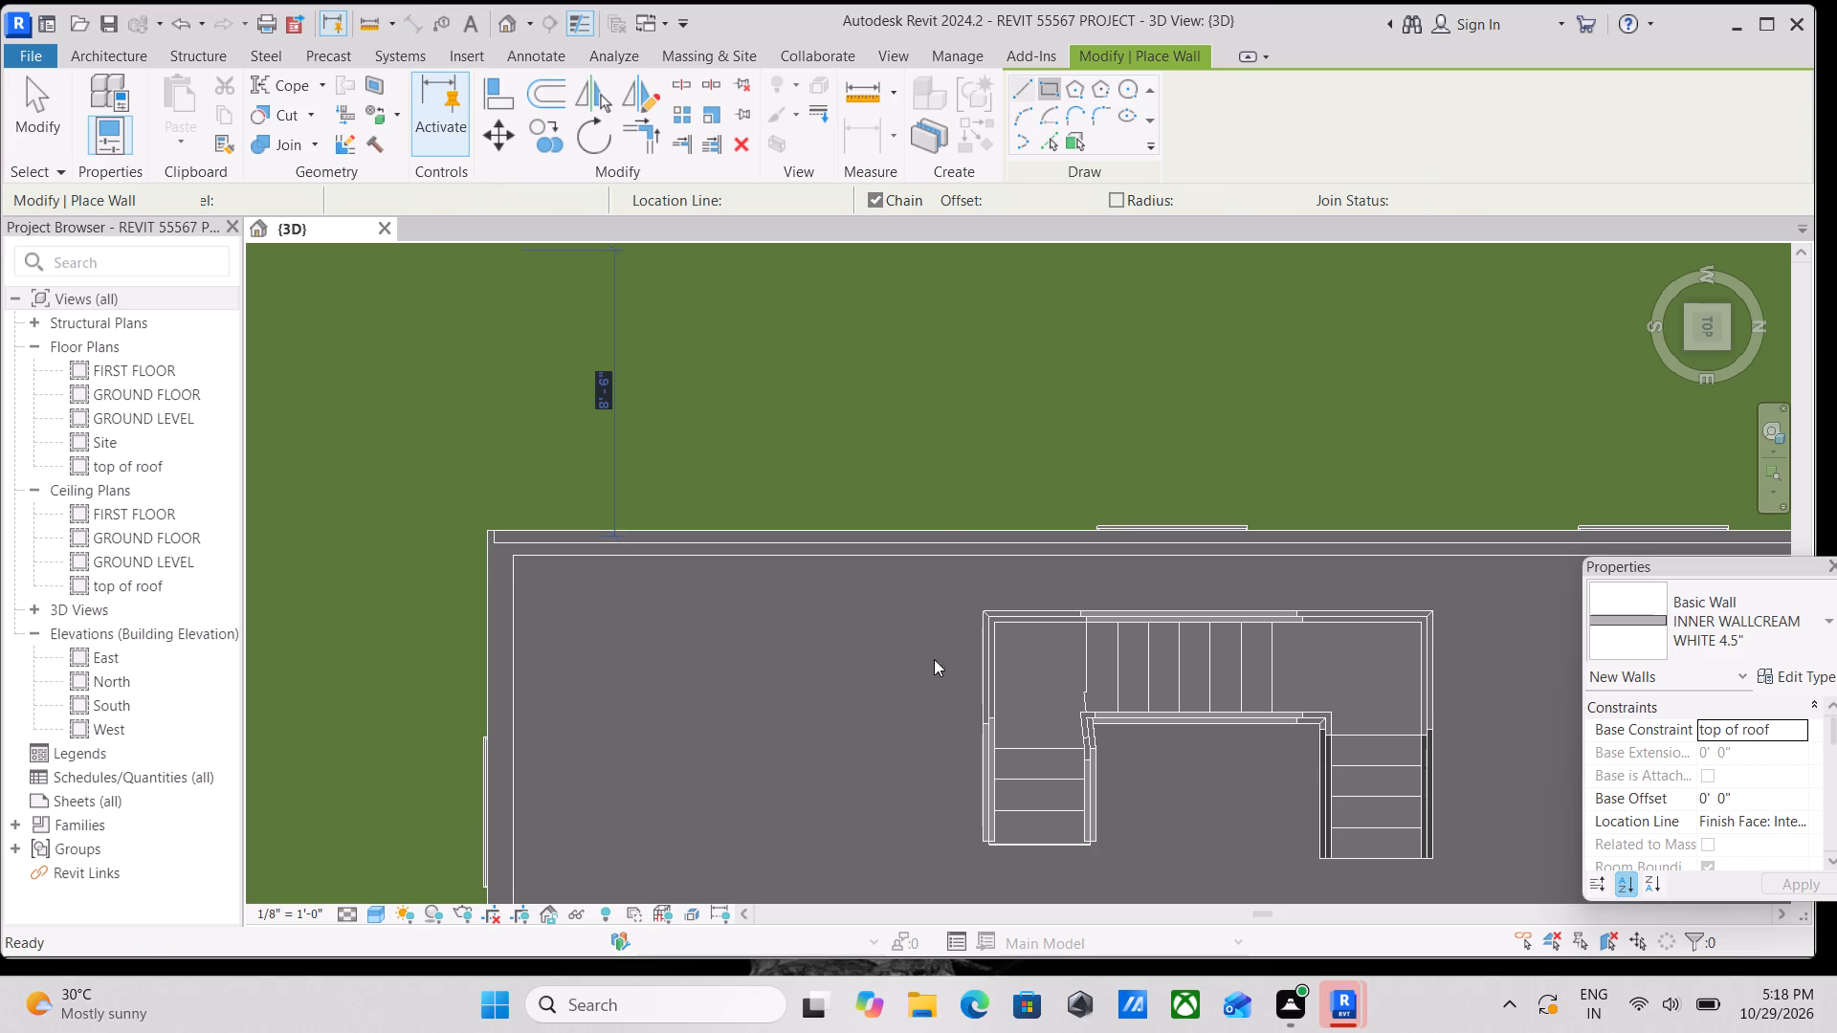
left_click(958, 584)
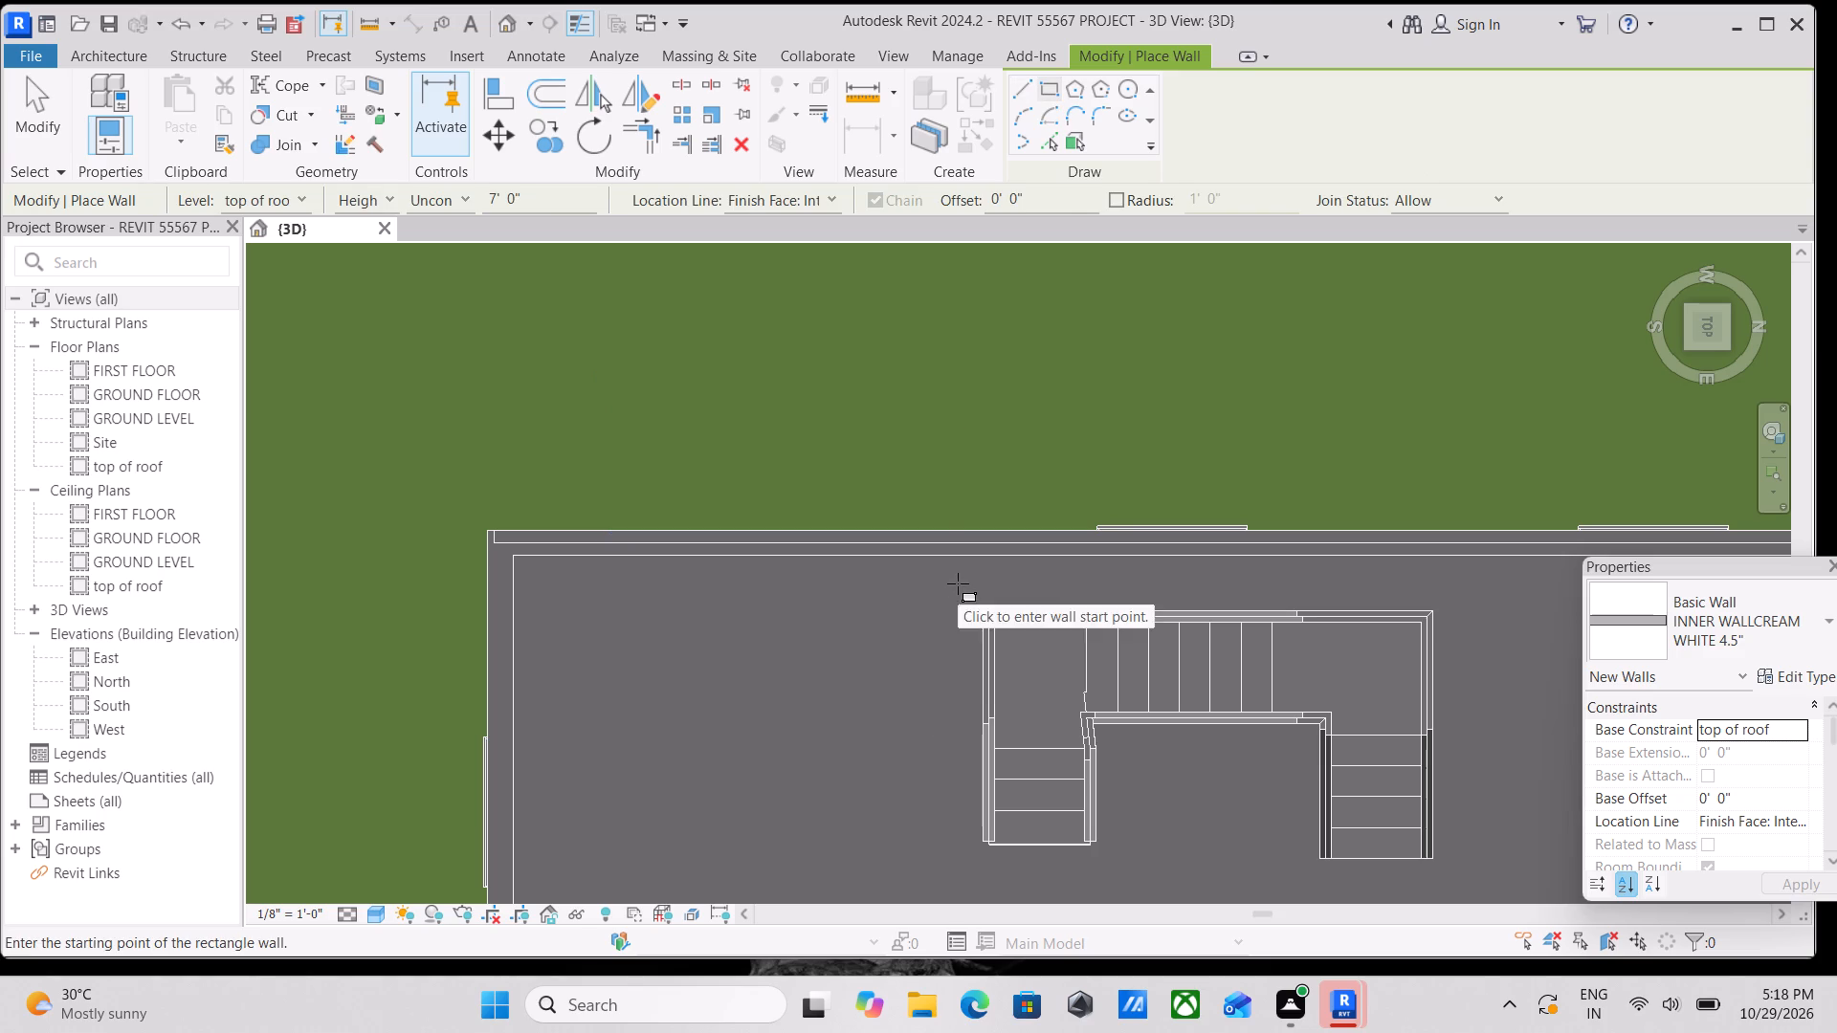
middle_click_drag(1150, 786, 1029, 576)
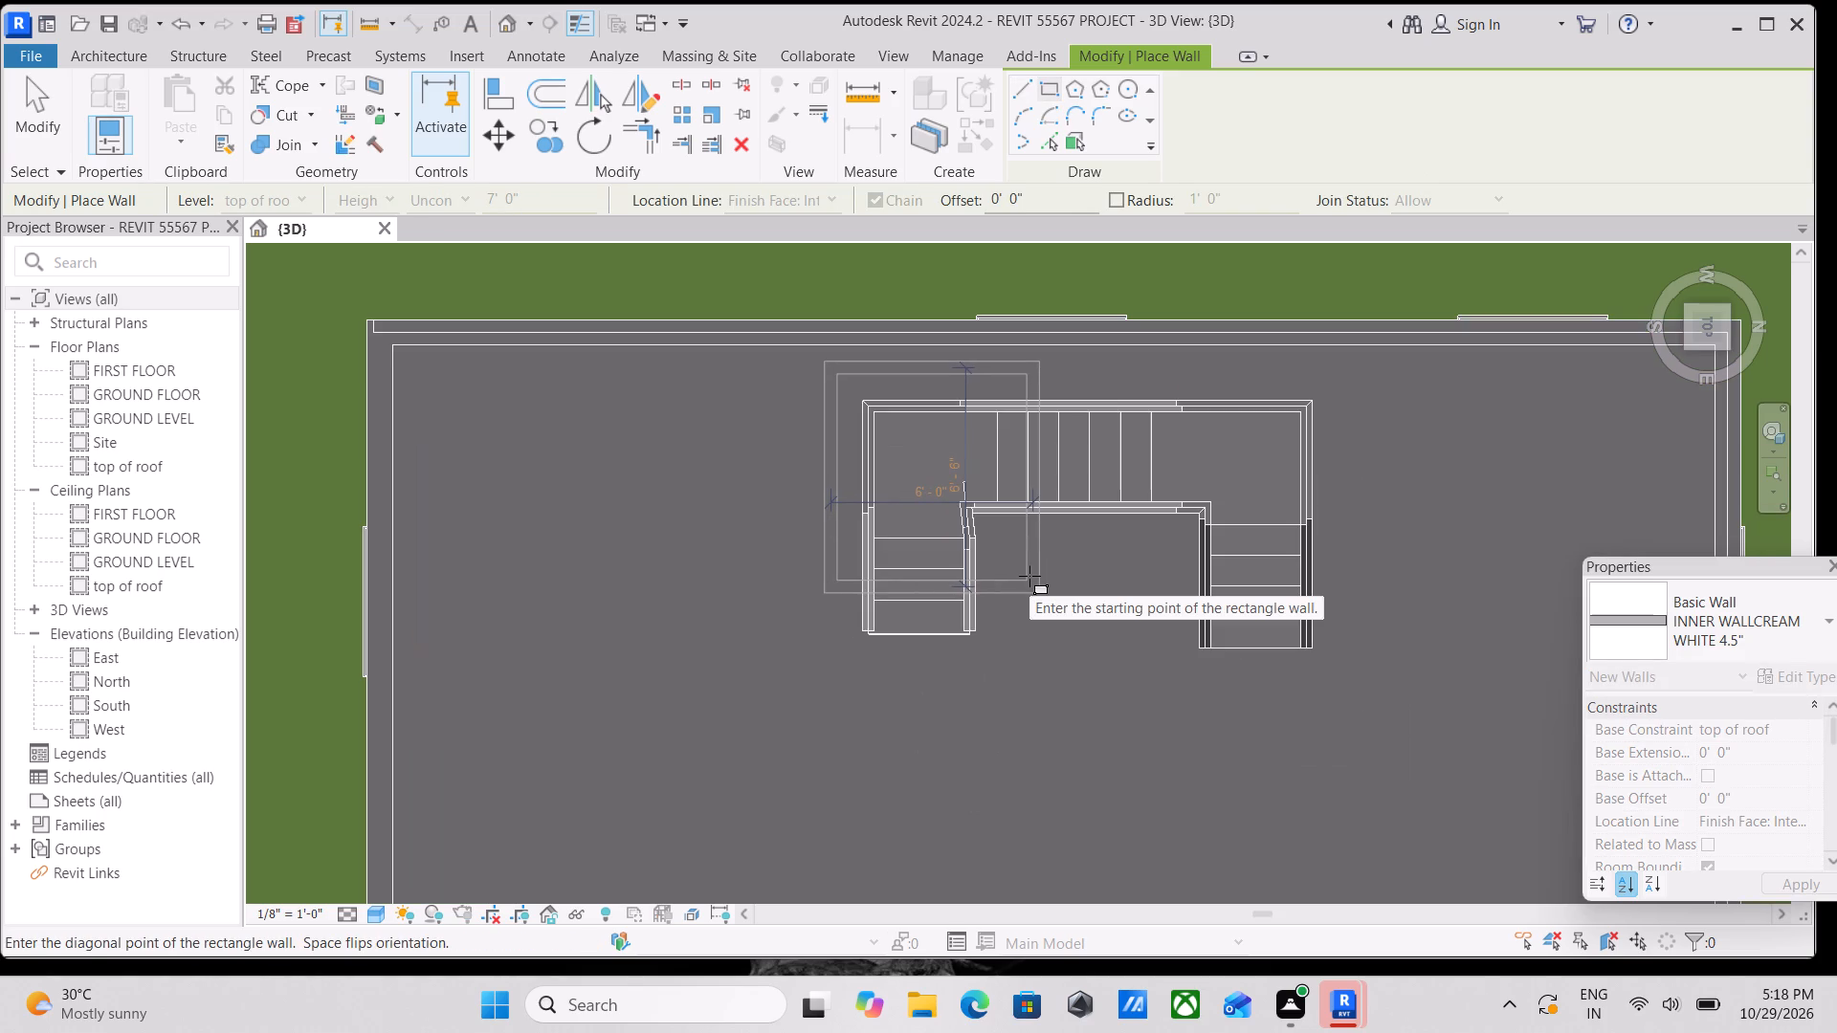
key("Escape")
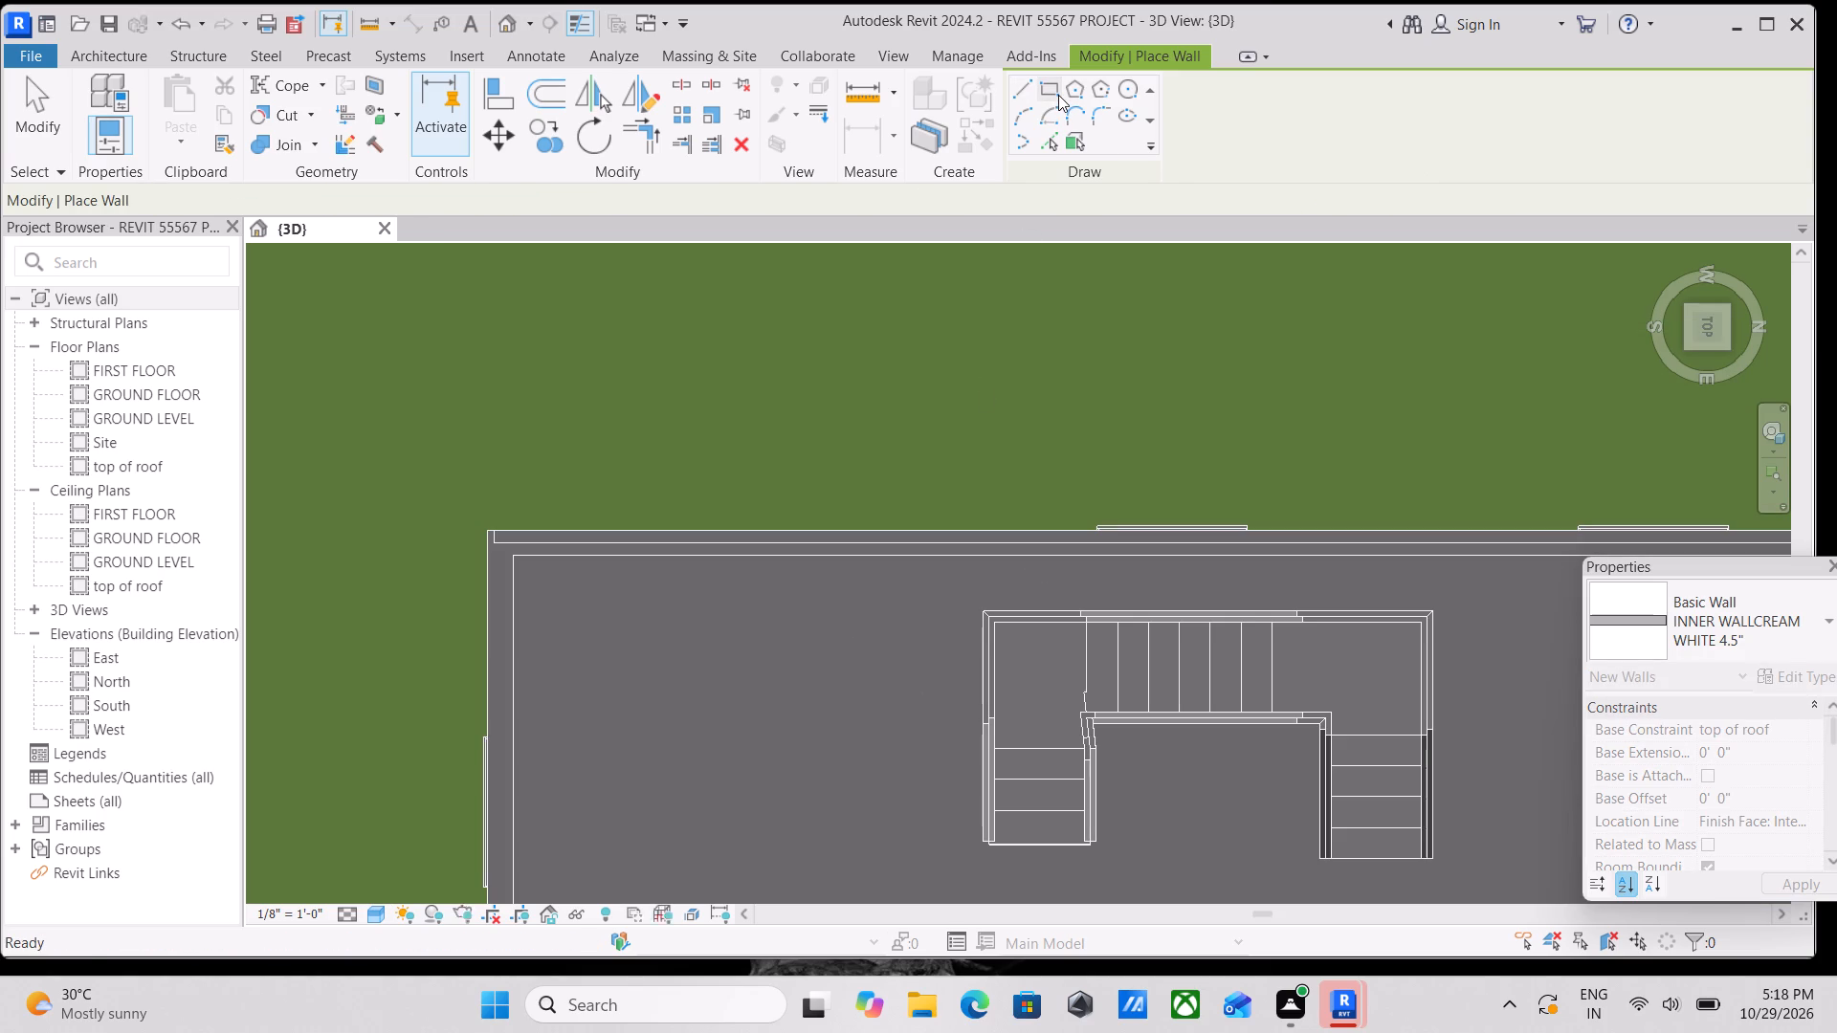
Draw a rectangle of 7' high INNER WALLCREAM WHITE 4.5" walls around the staircase opening, about 14' 7" long.
left_click(1055, 93)
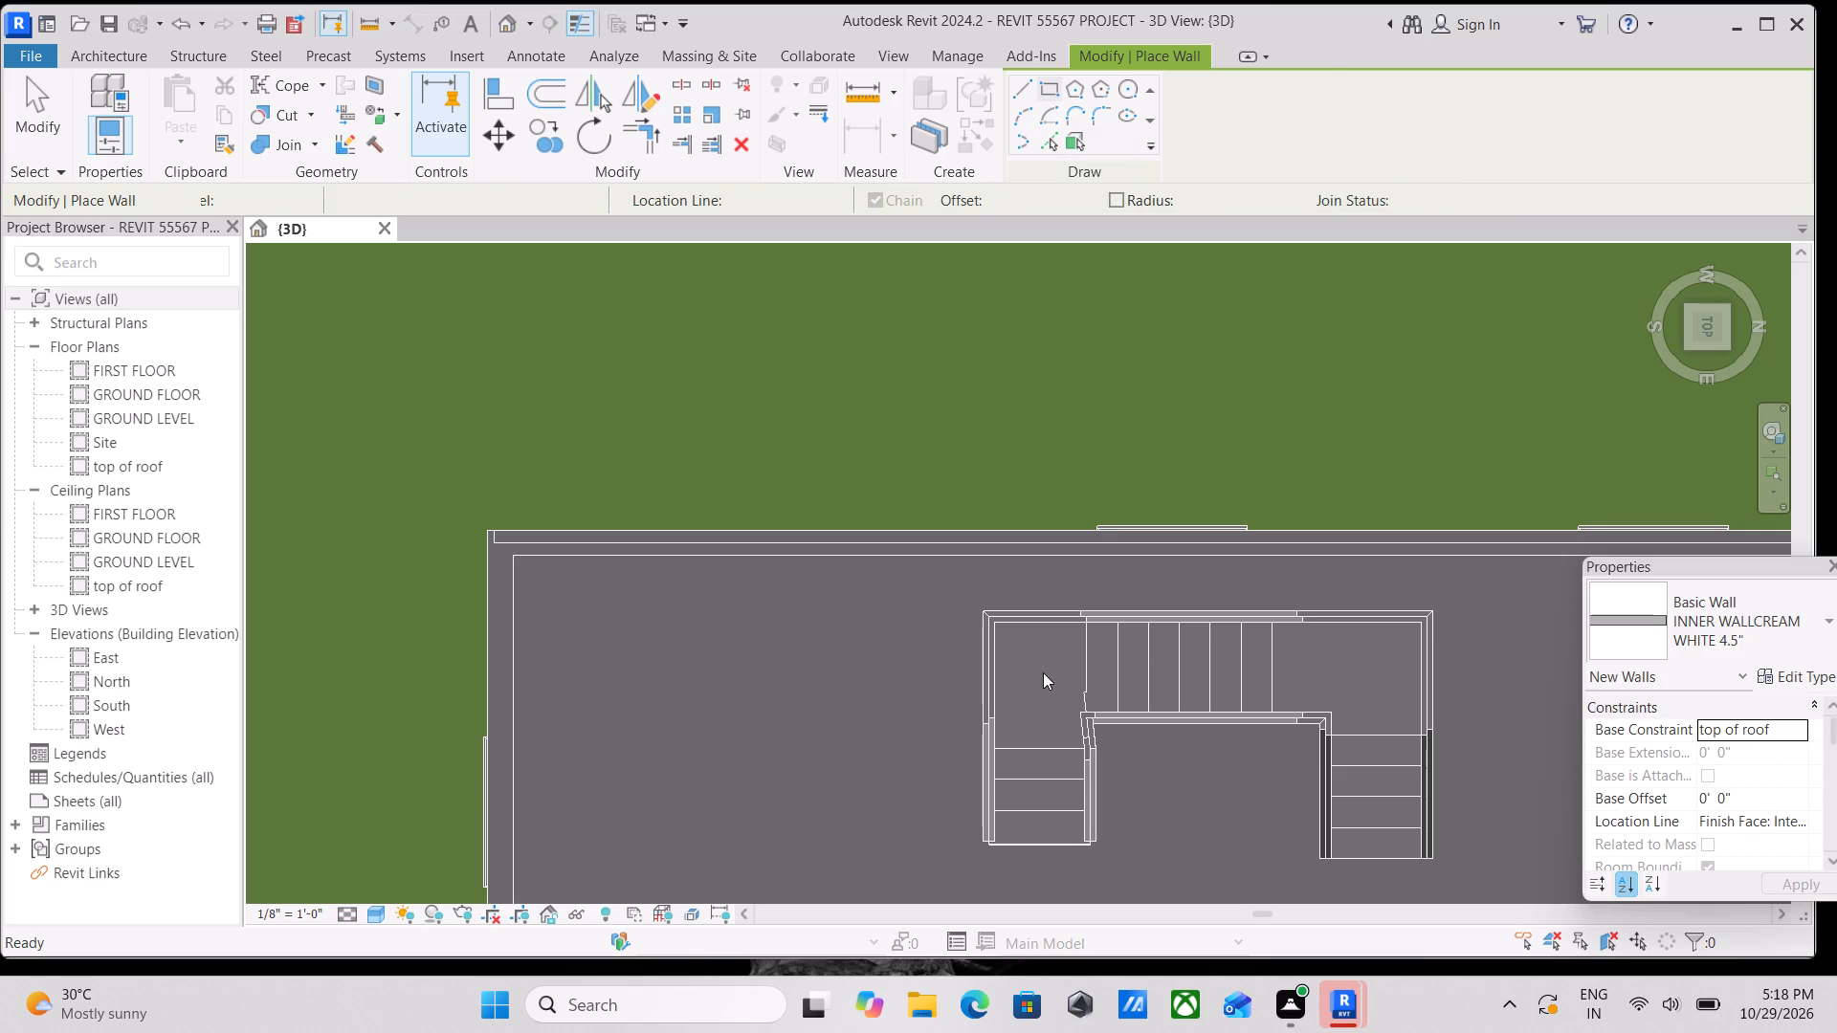
middle_click_drag(1040, 662, 1047, 513)
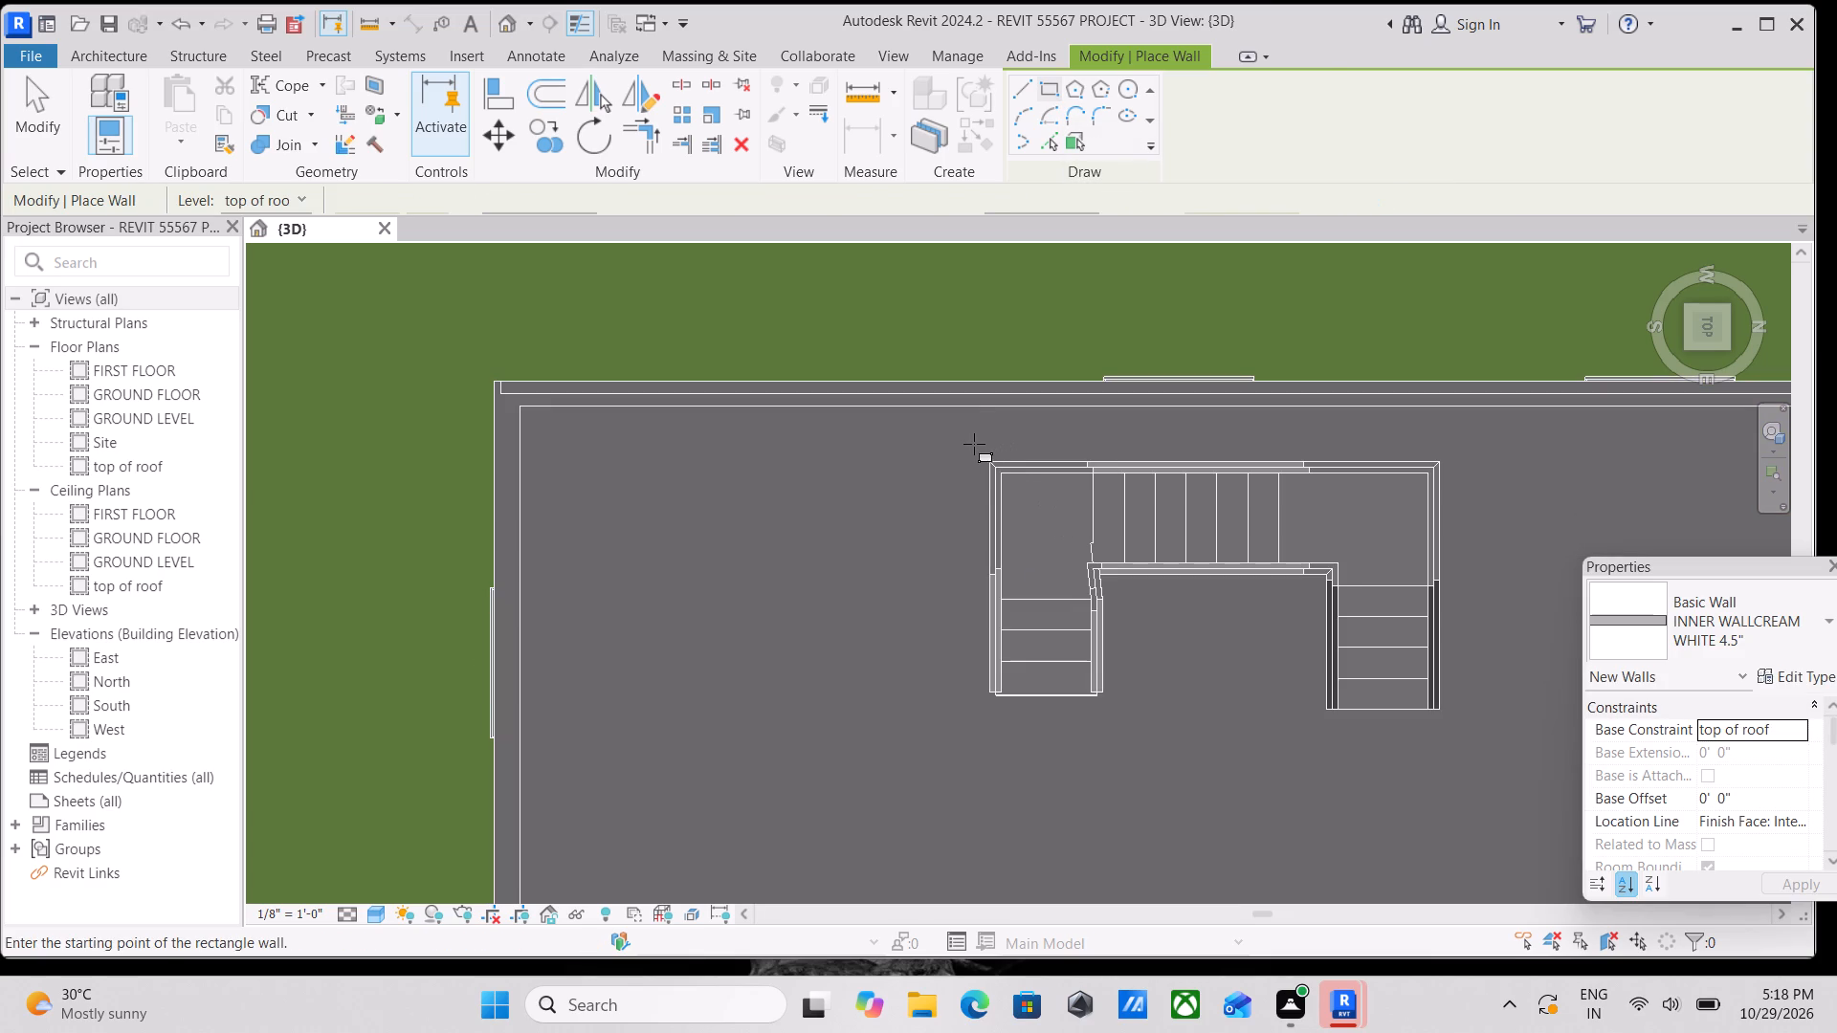
left_click(980, 448)
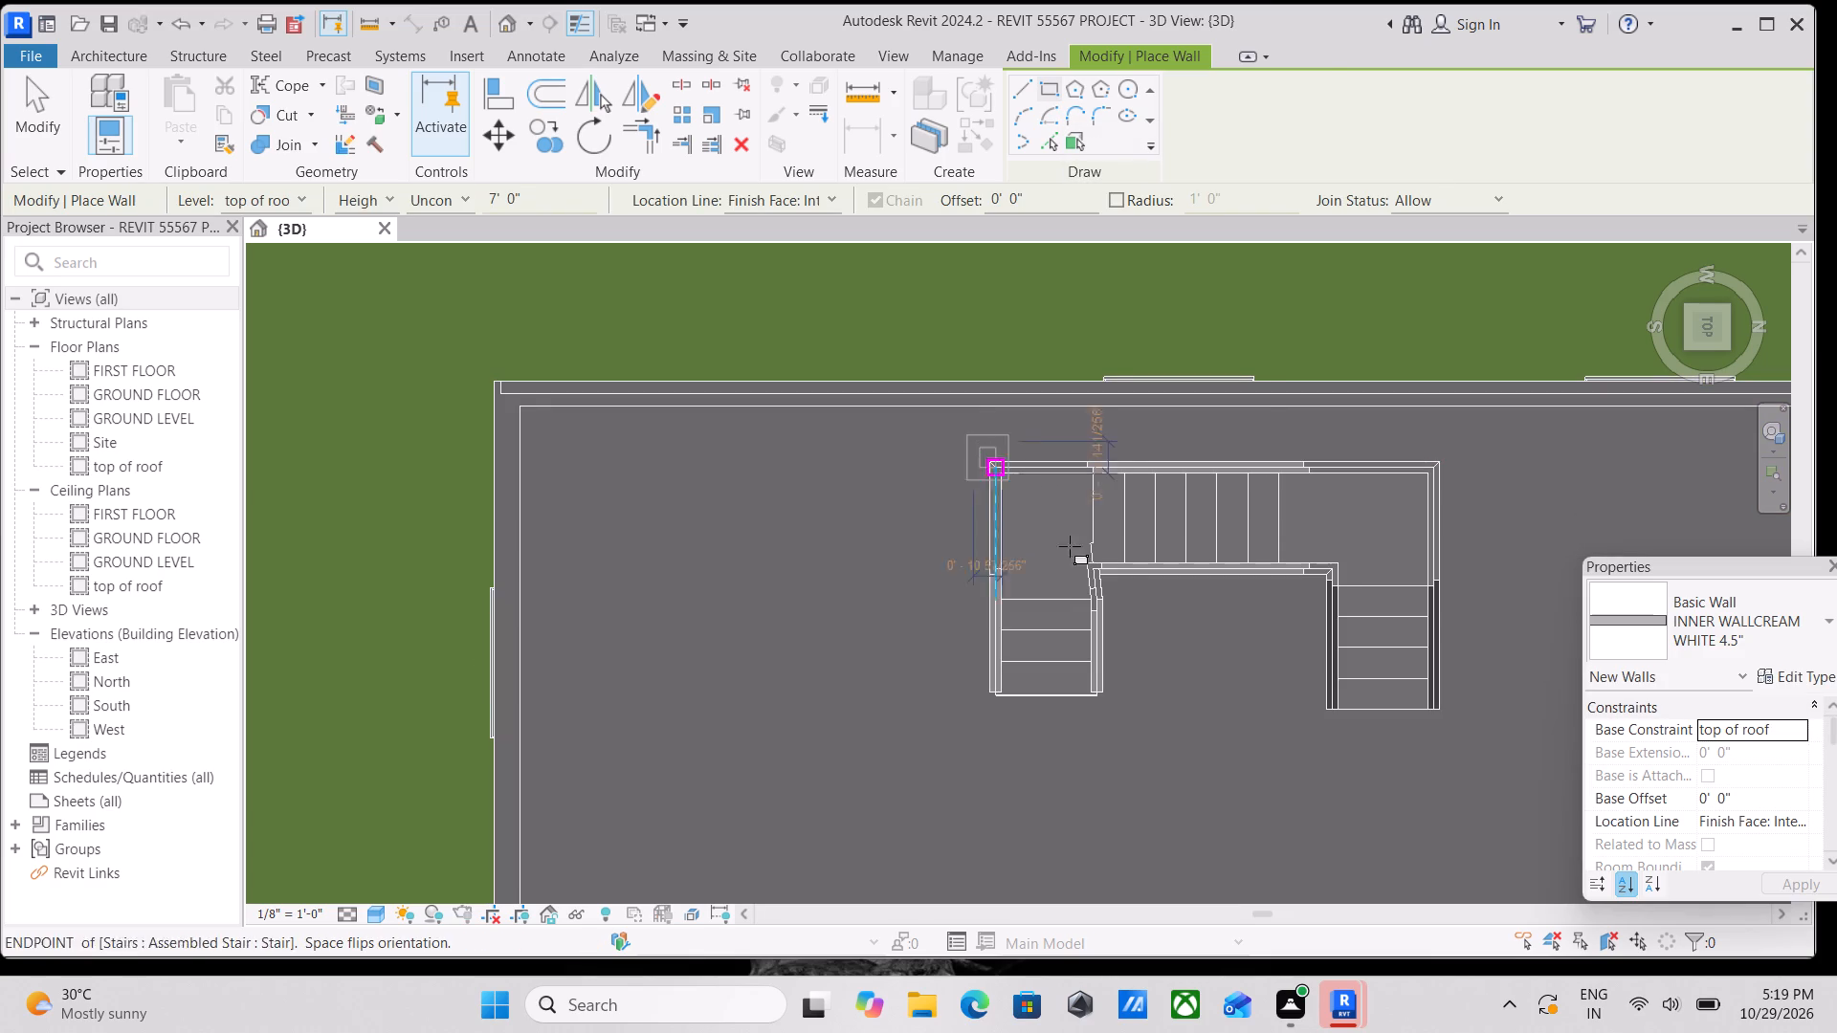
middle_click_drag(1260, 664, 1131, 575)
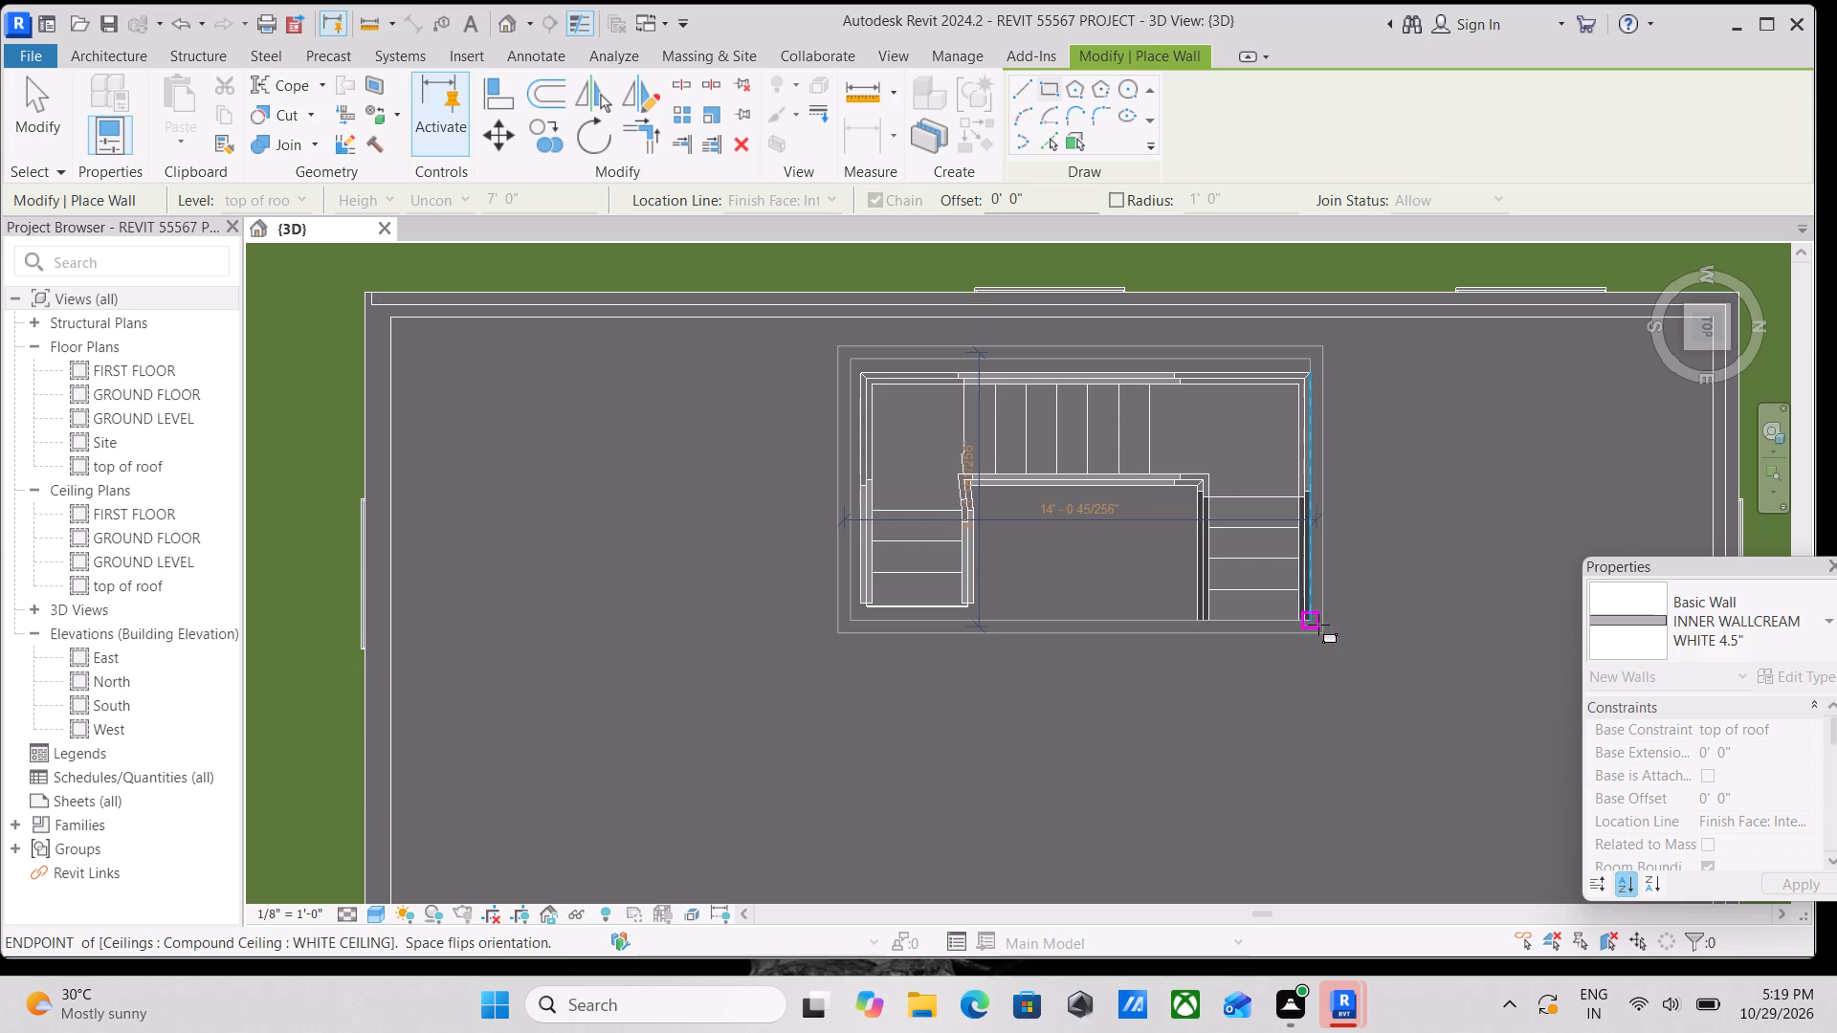
left_click(1324, 627)
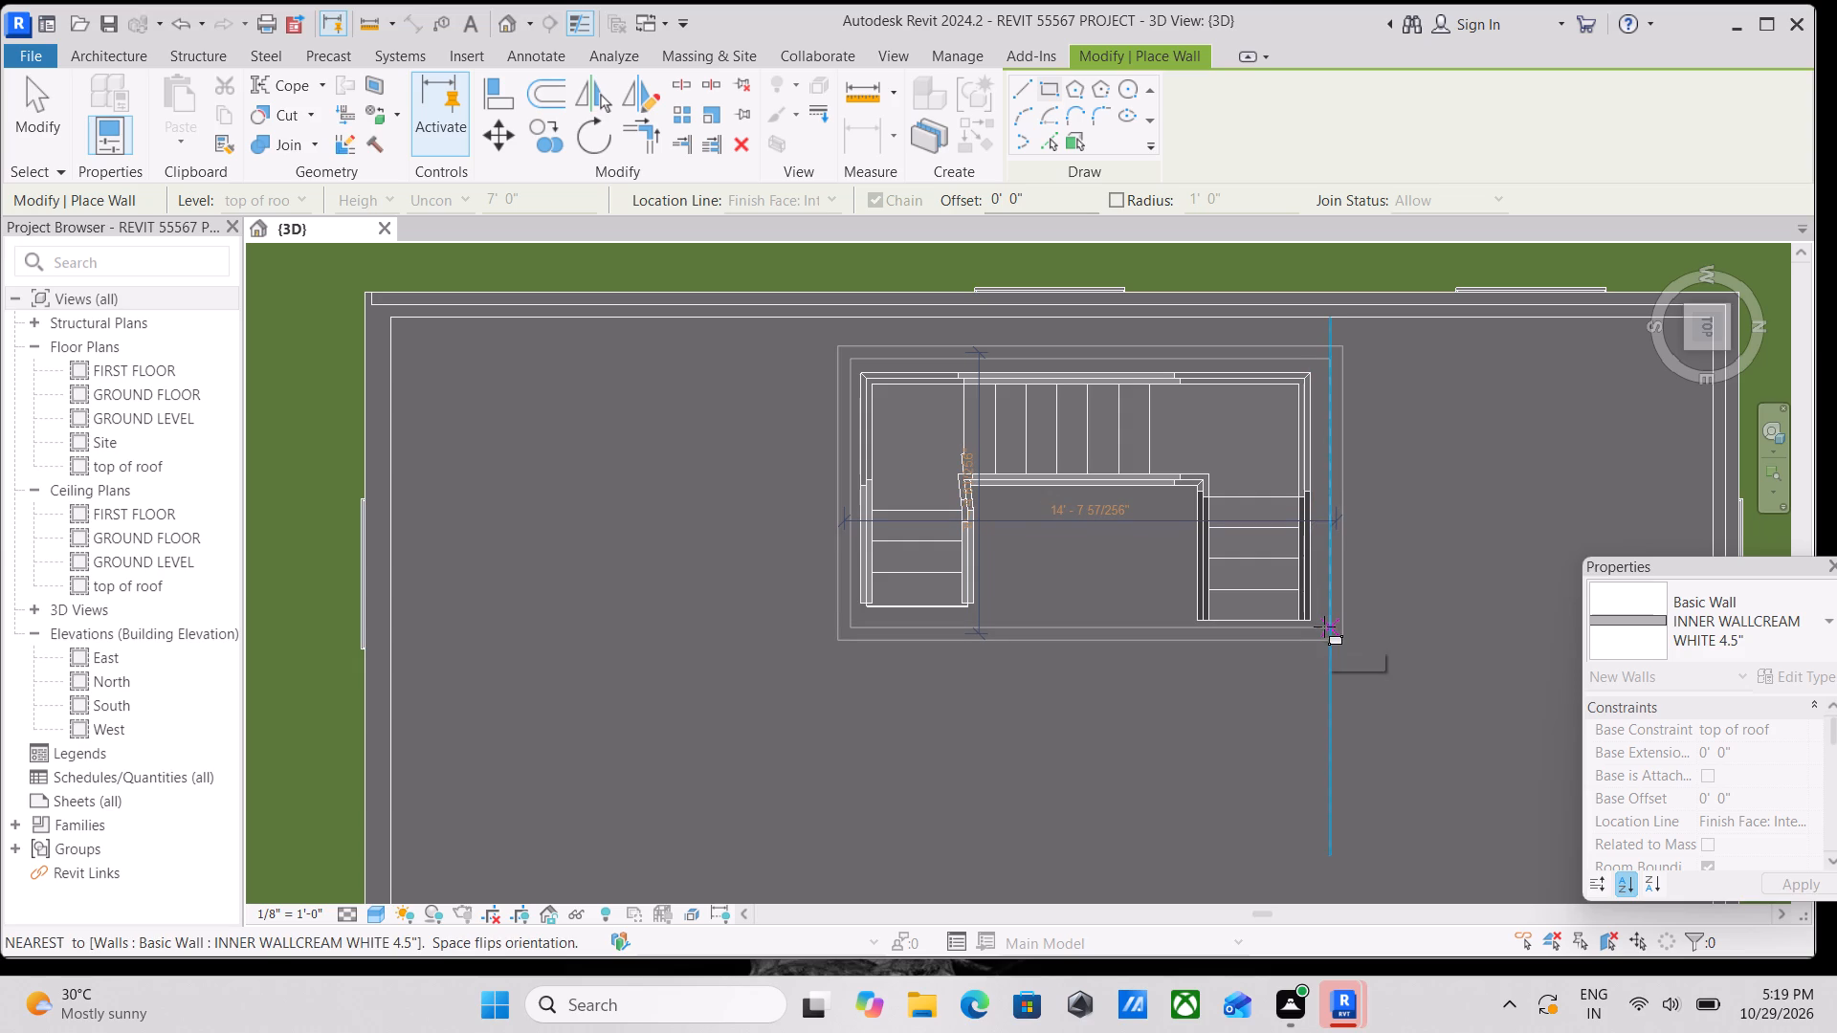
key("Escape")
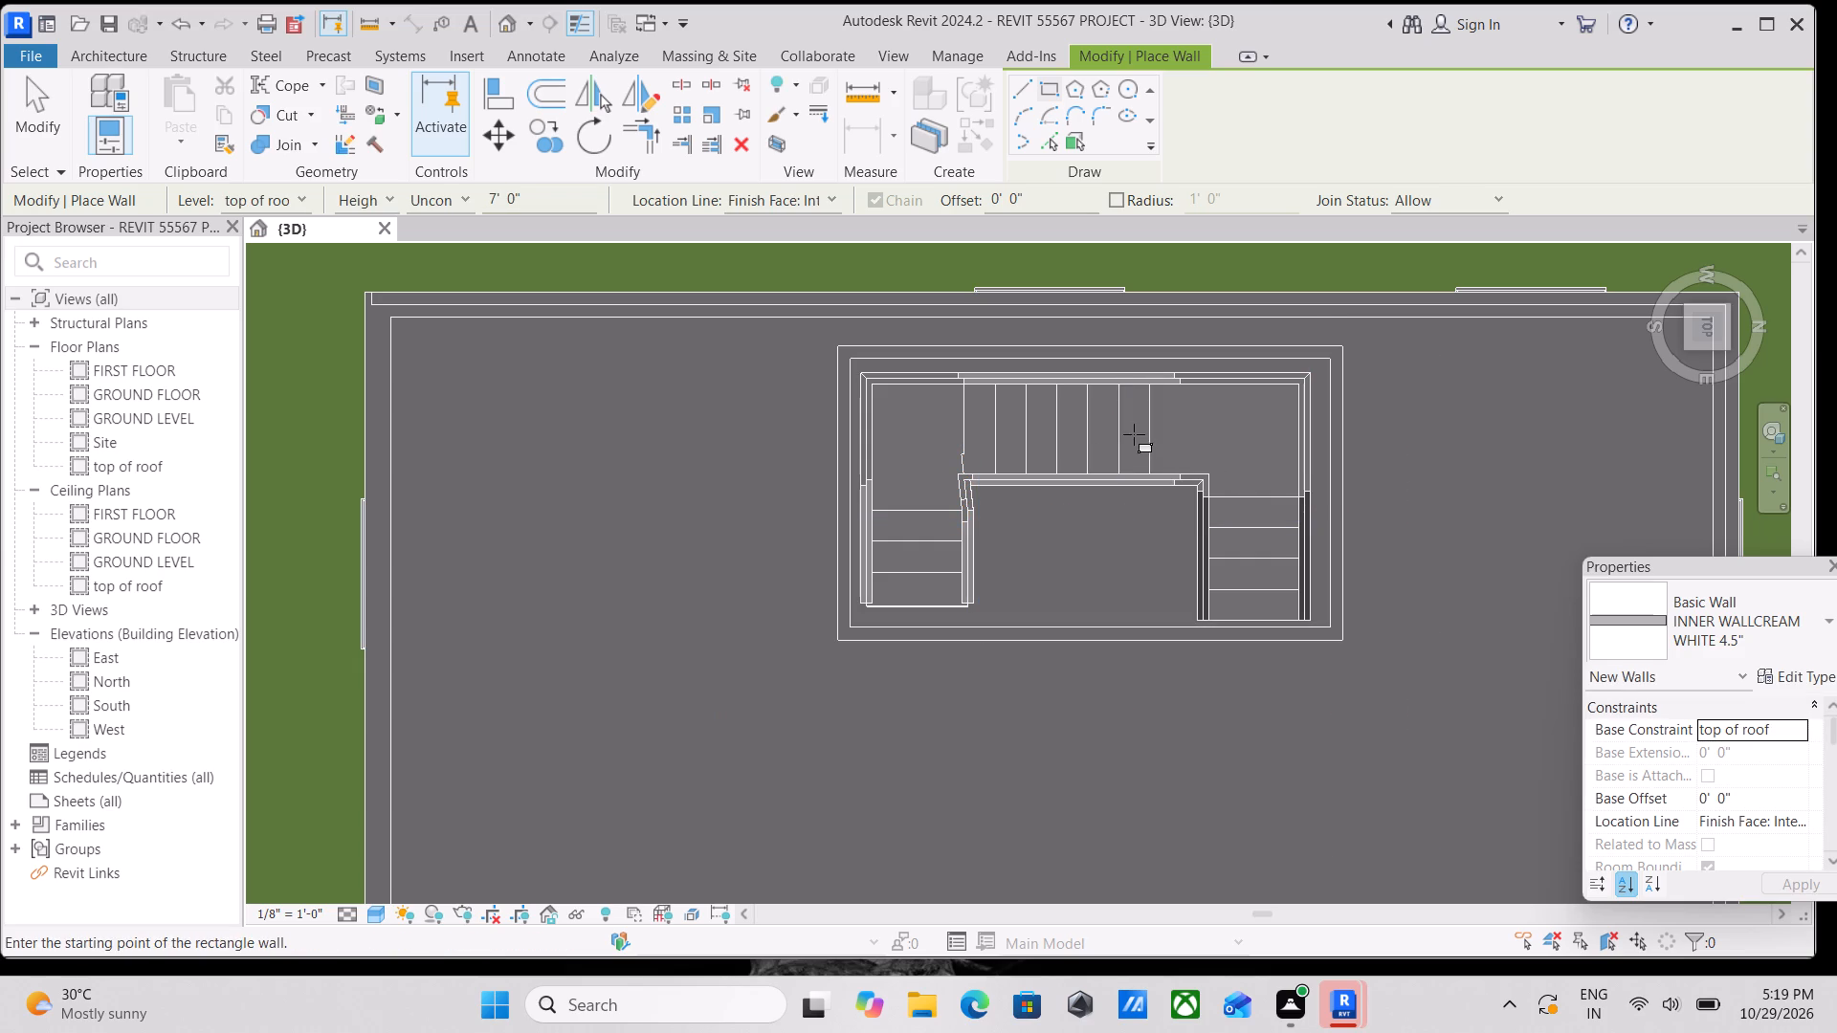
scroll(1134, 434, "down", 2)
key("Escape")
scroll(1203, 470, "down", 2)
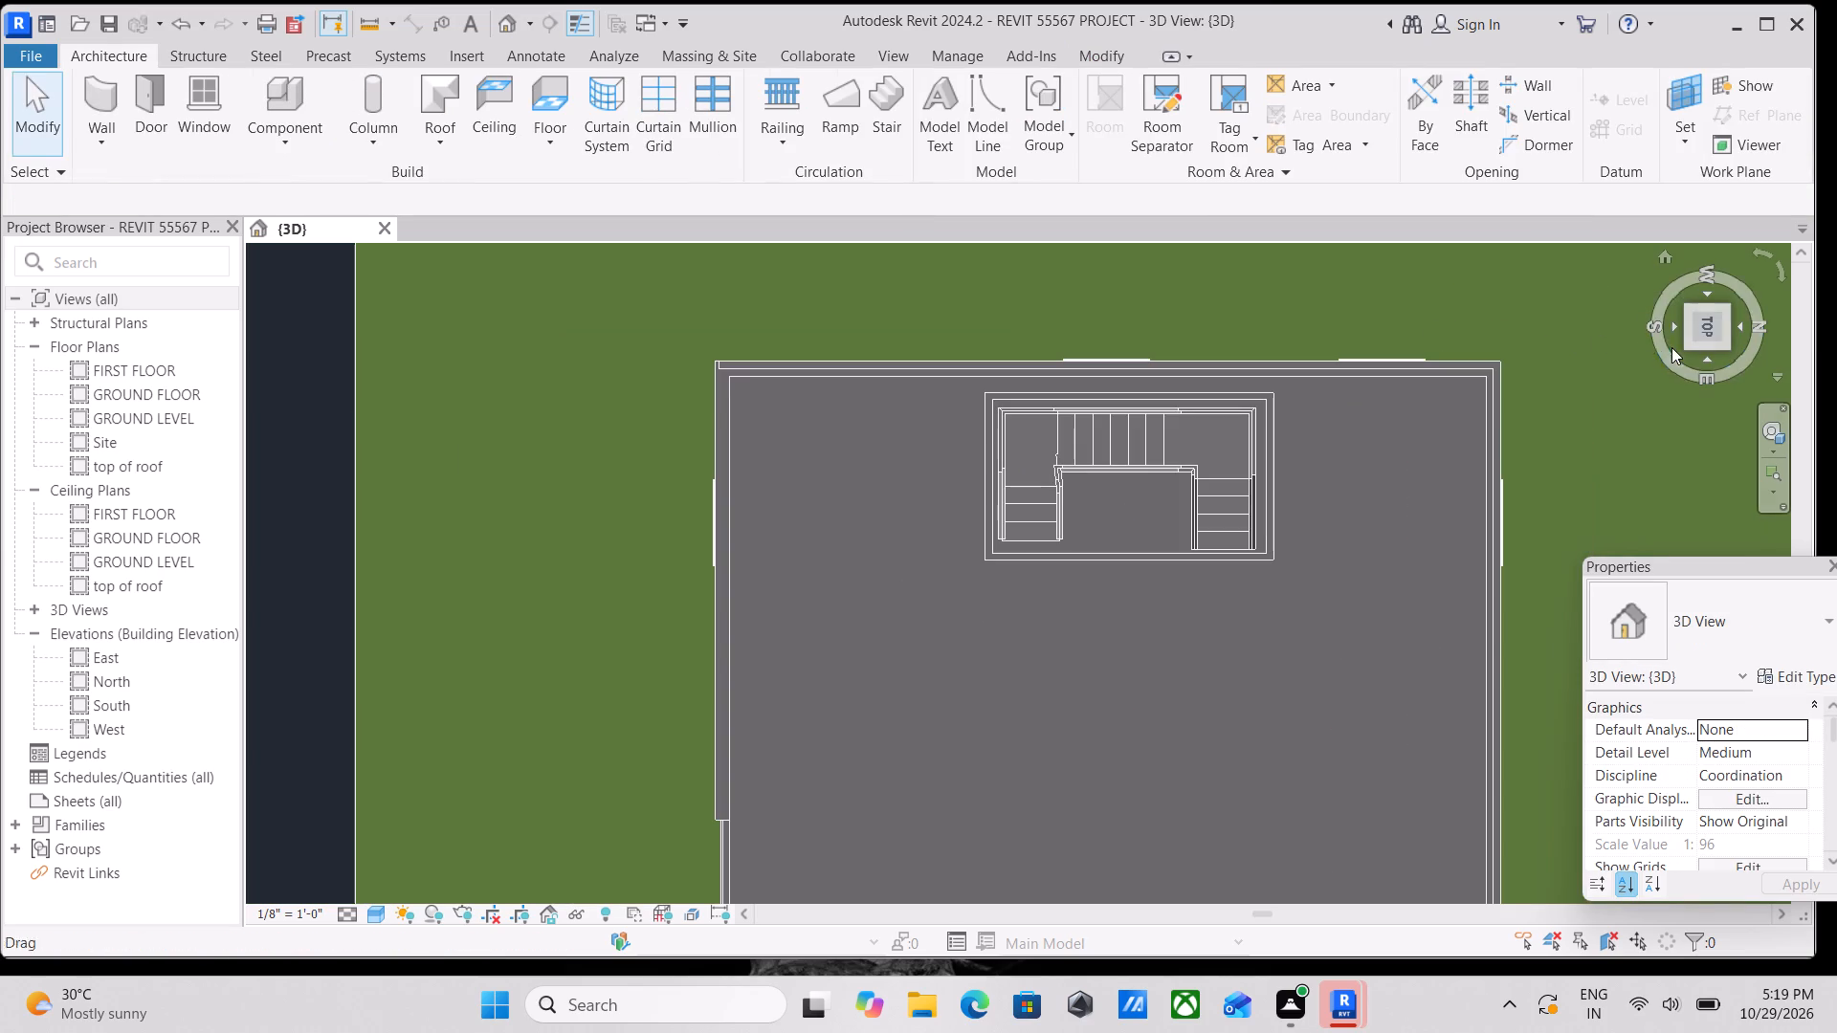
Delete the low parapet wall along the roof's west edge, beside the new stair enclosure.
left_click(1685, 344)
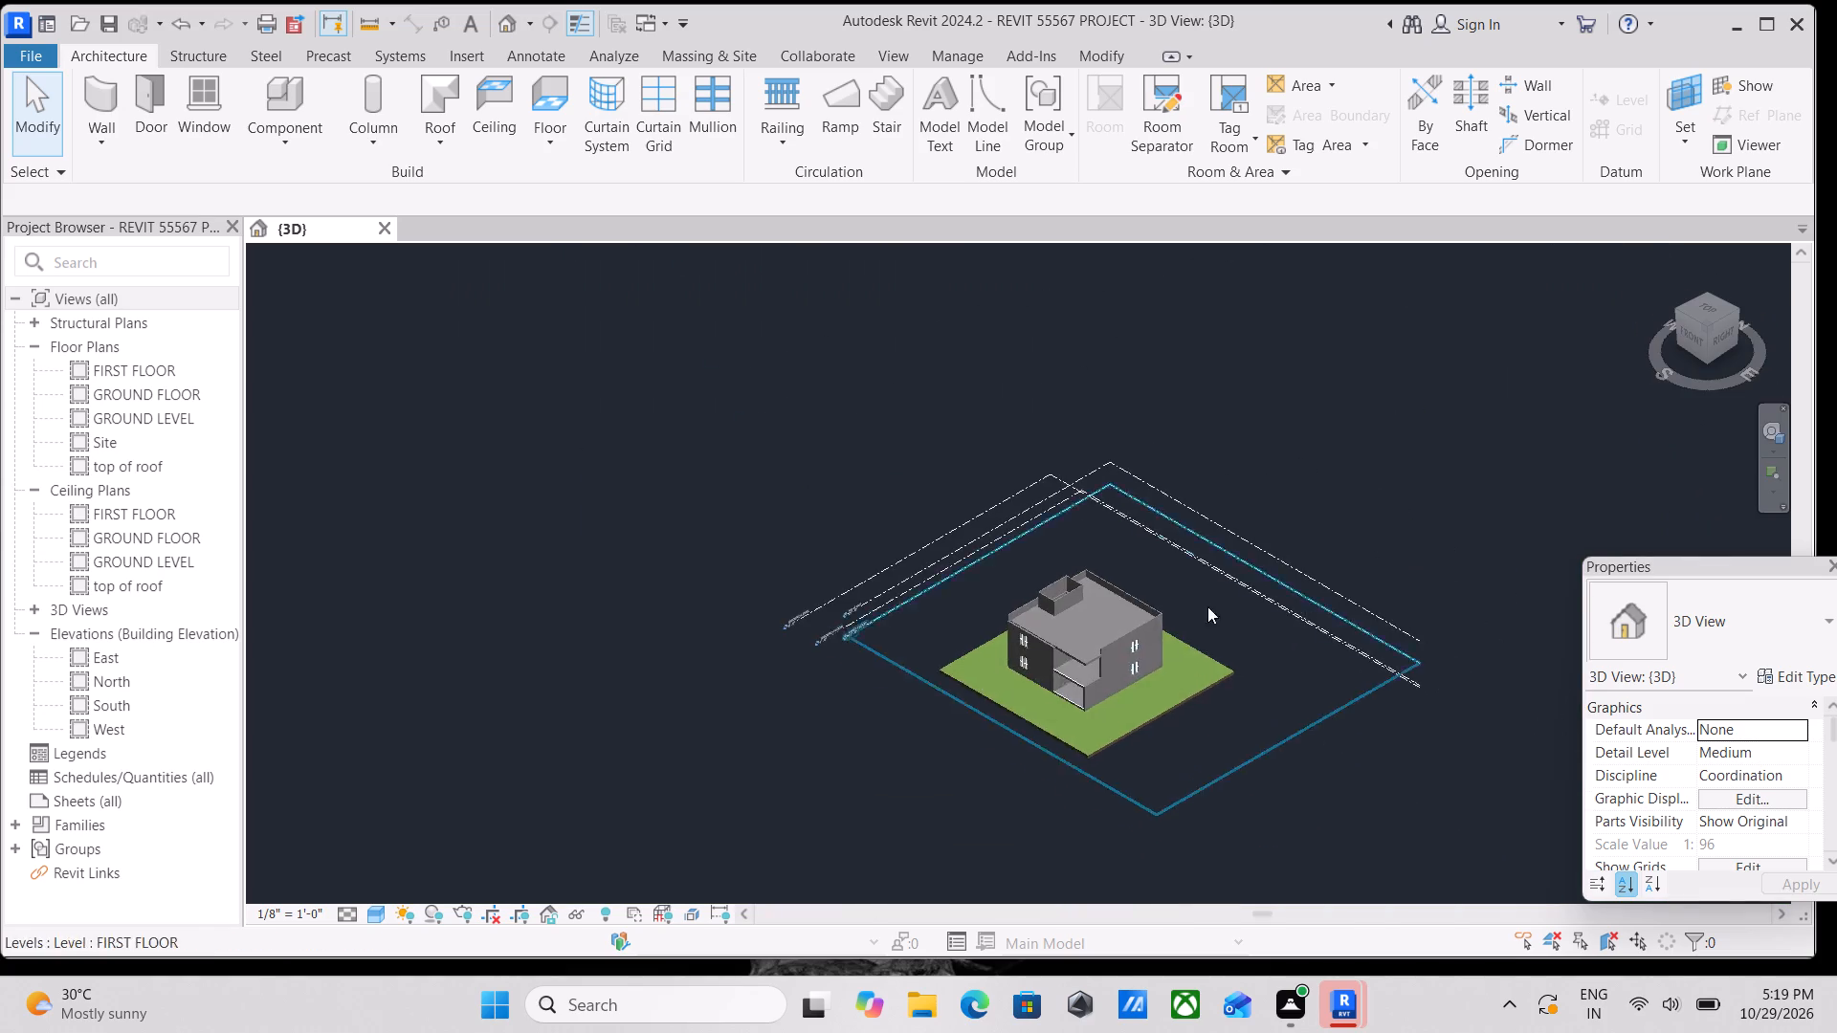
scroll(1207, 606, "up", 2)
scroll(984, 553, "up", 6)
middle_click_drag(926, 573, 1081, 447, "shift")
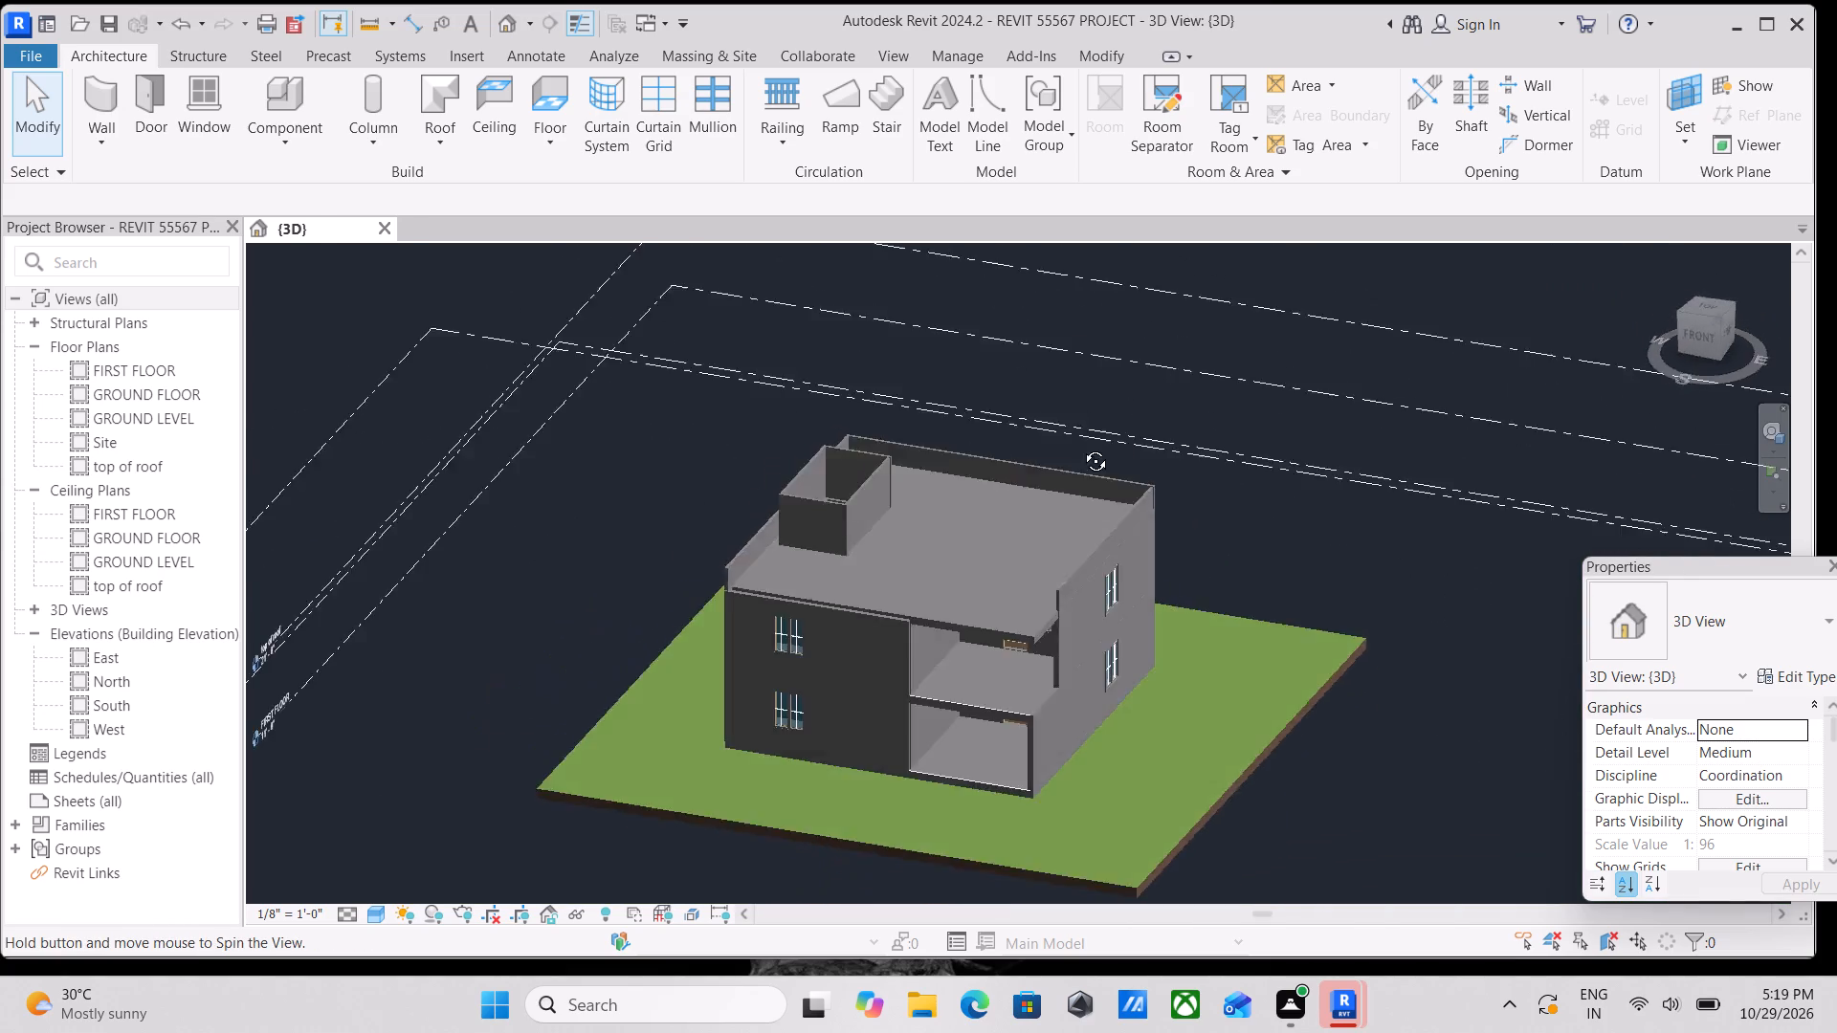
middle_click_drag(1081, 447, 1294, 370, "shift")
middle_click_drag(1178, 492, 1011, 541, "shift")
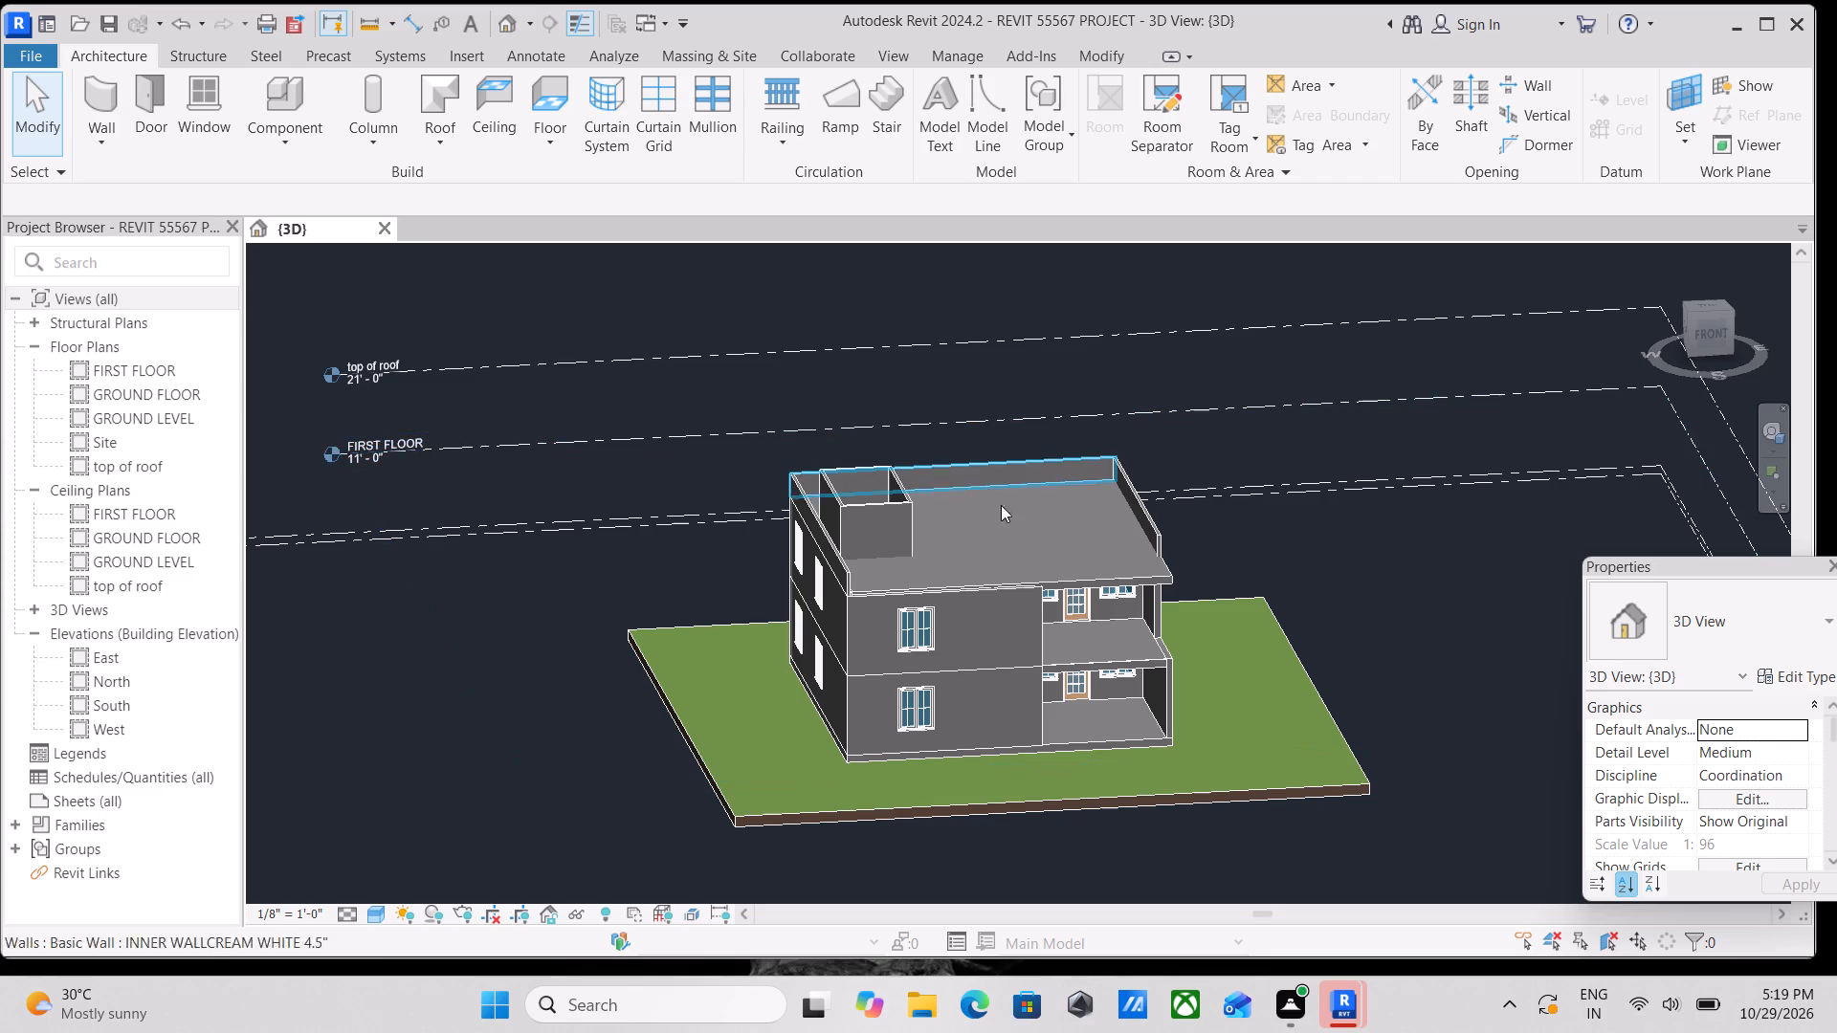
scroll(874, 609, "up", 2)
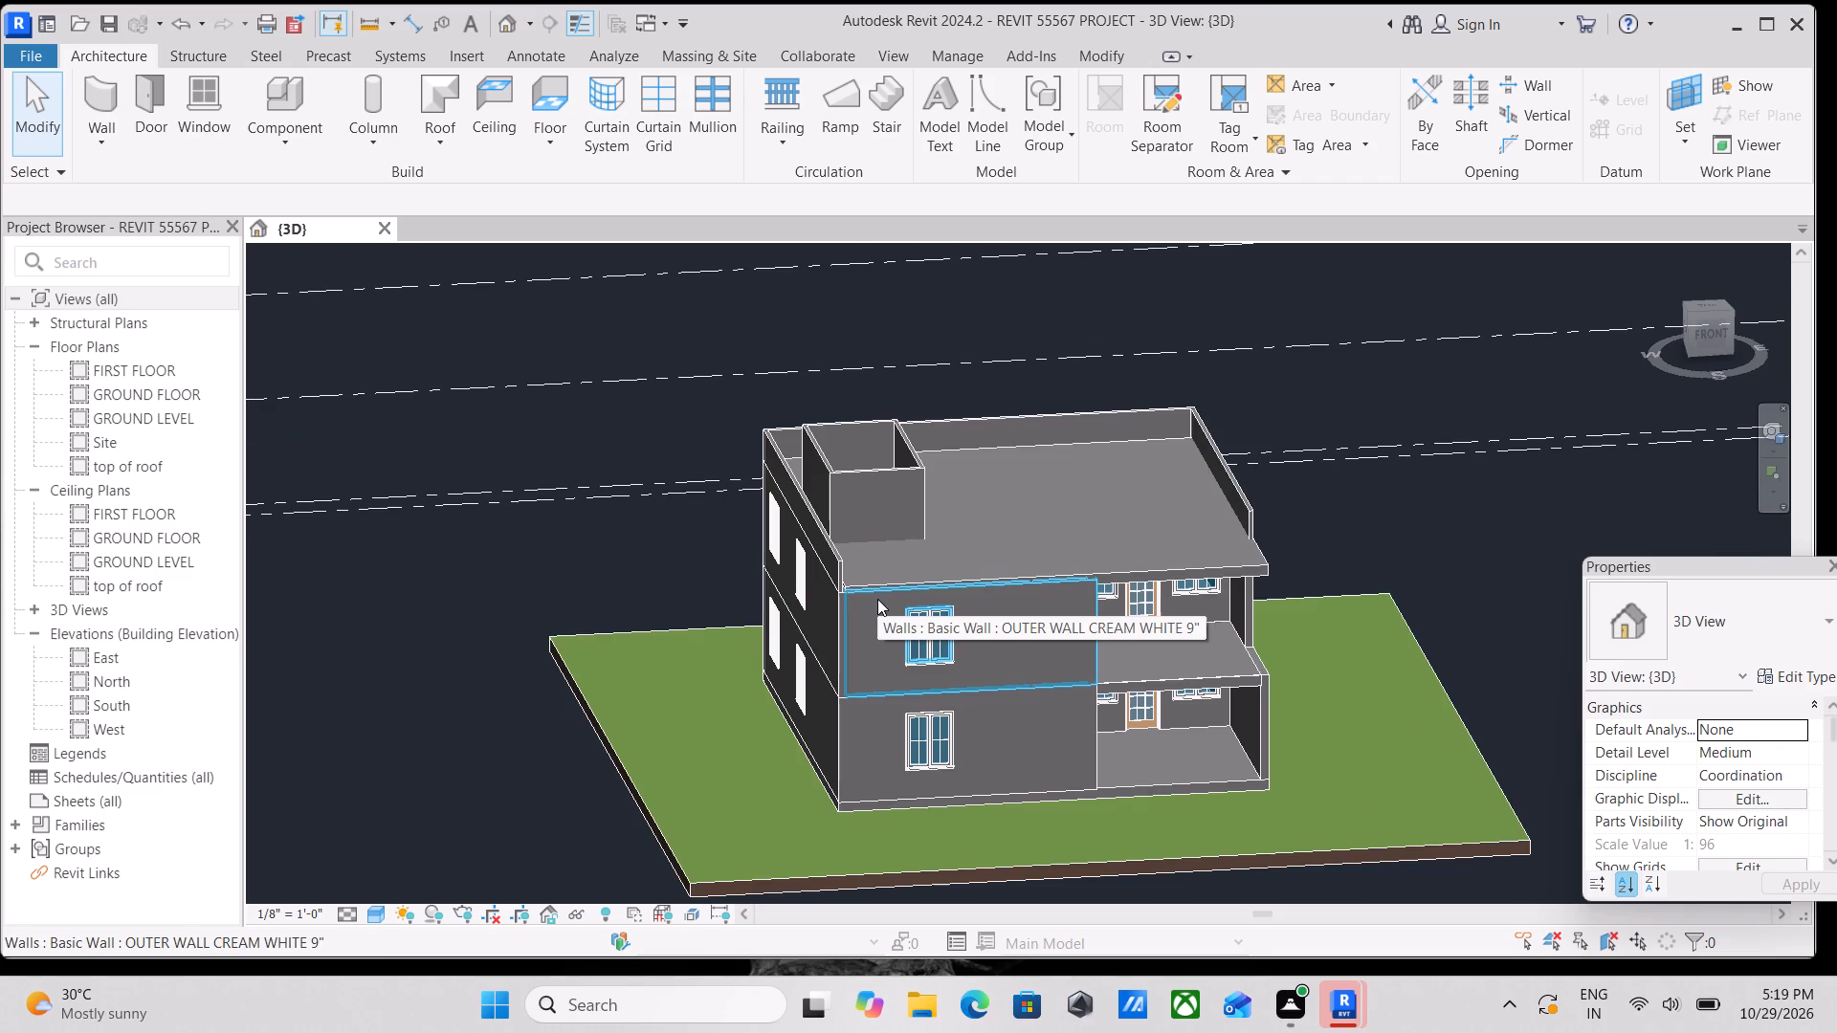
scroll(829, 567, "up", 1)
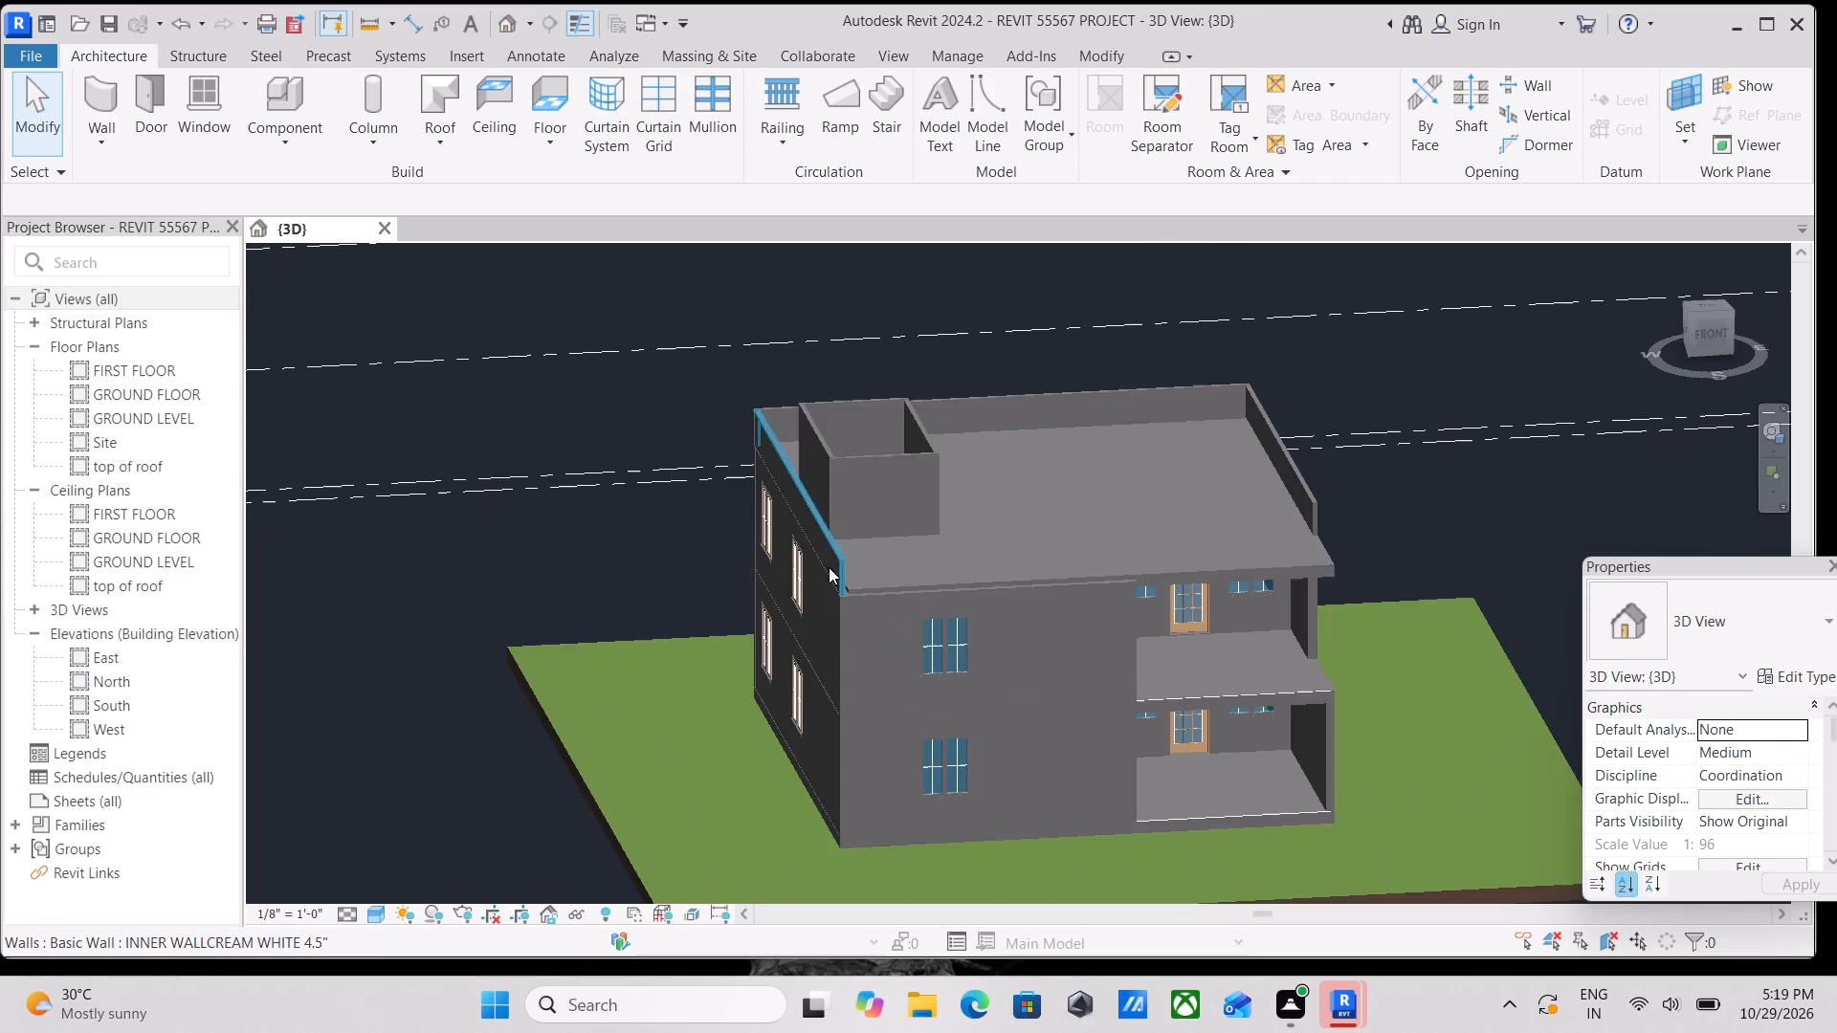
left_click(841, 564)
right_click(841, 563)
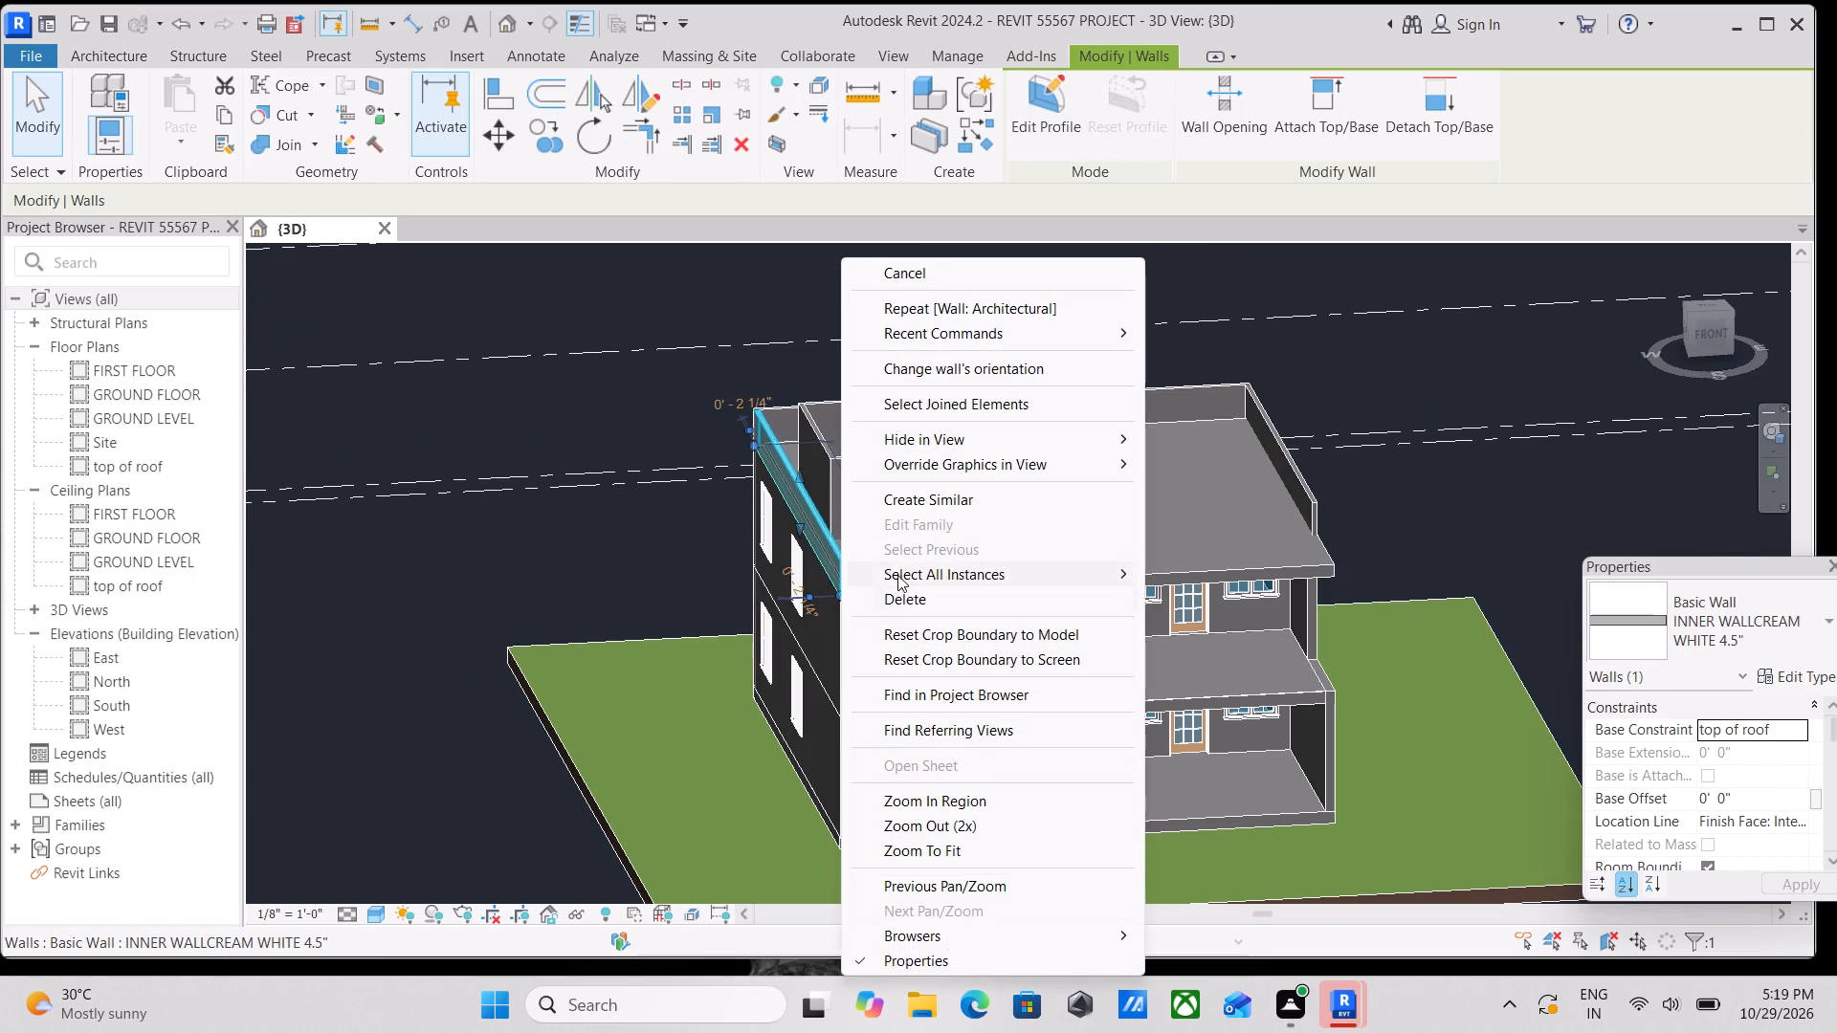
left_click(912, 593)
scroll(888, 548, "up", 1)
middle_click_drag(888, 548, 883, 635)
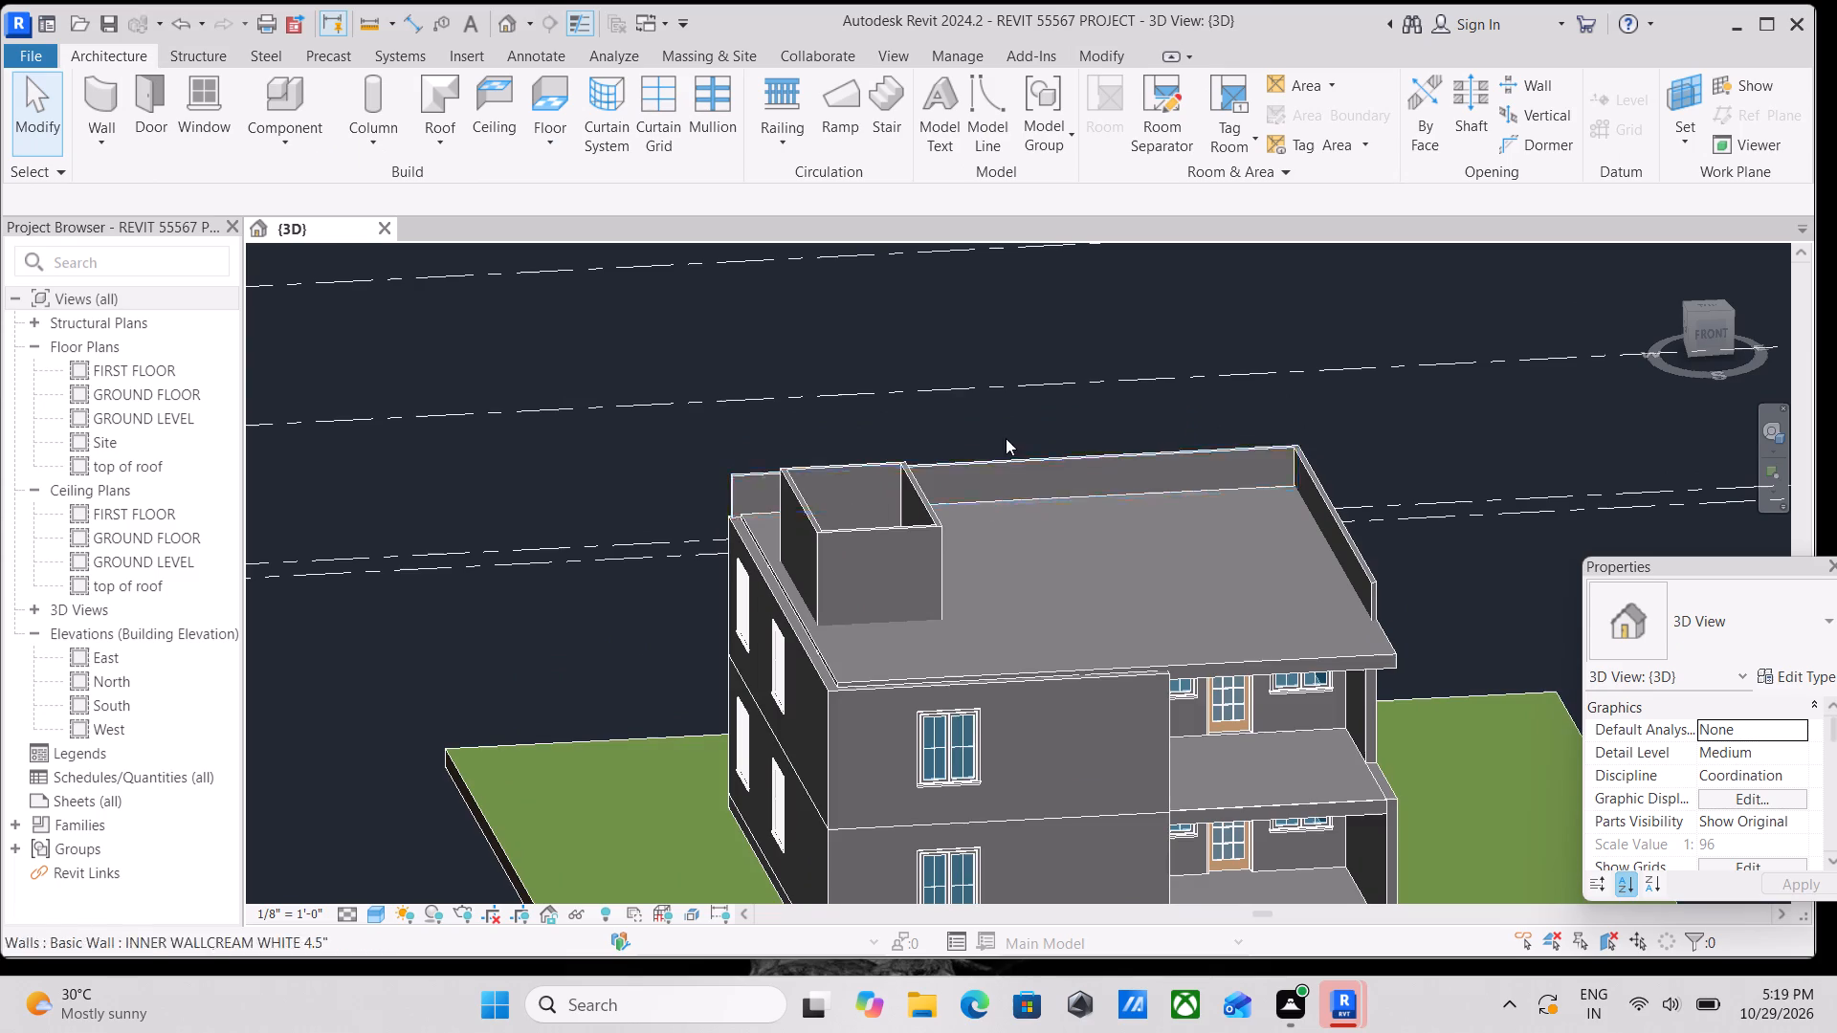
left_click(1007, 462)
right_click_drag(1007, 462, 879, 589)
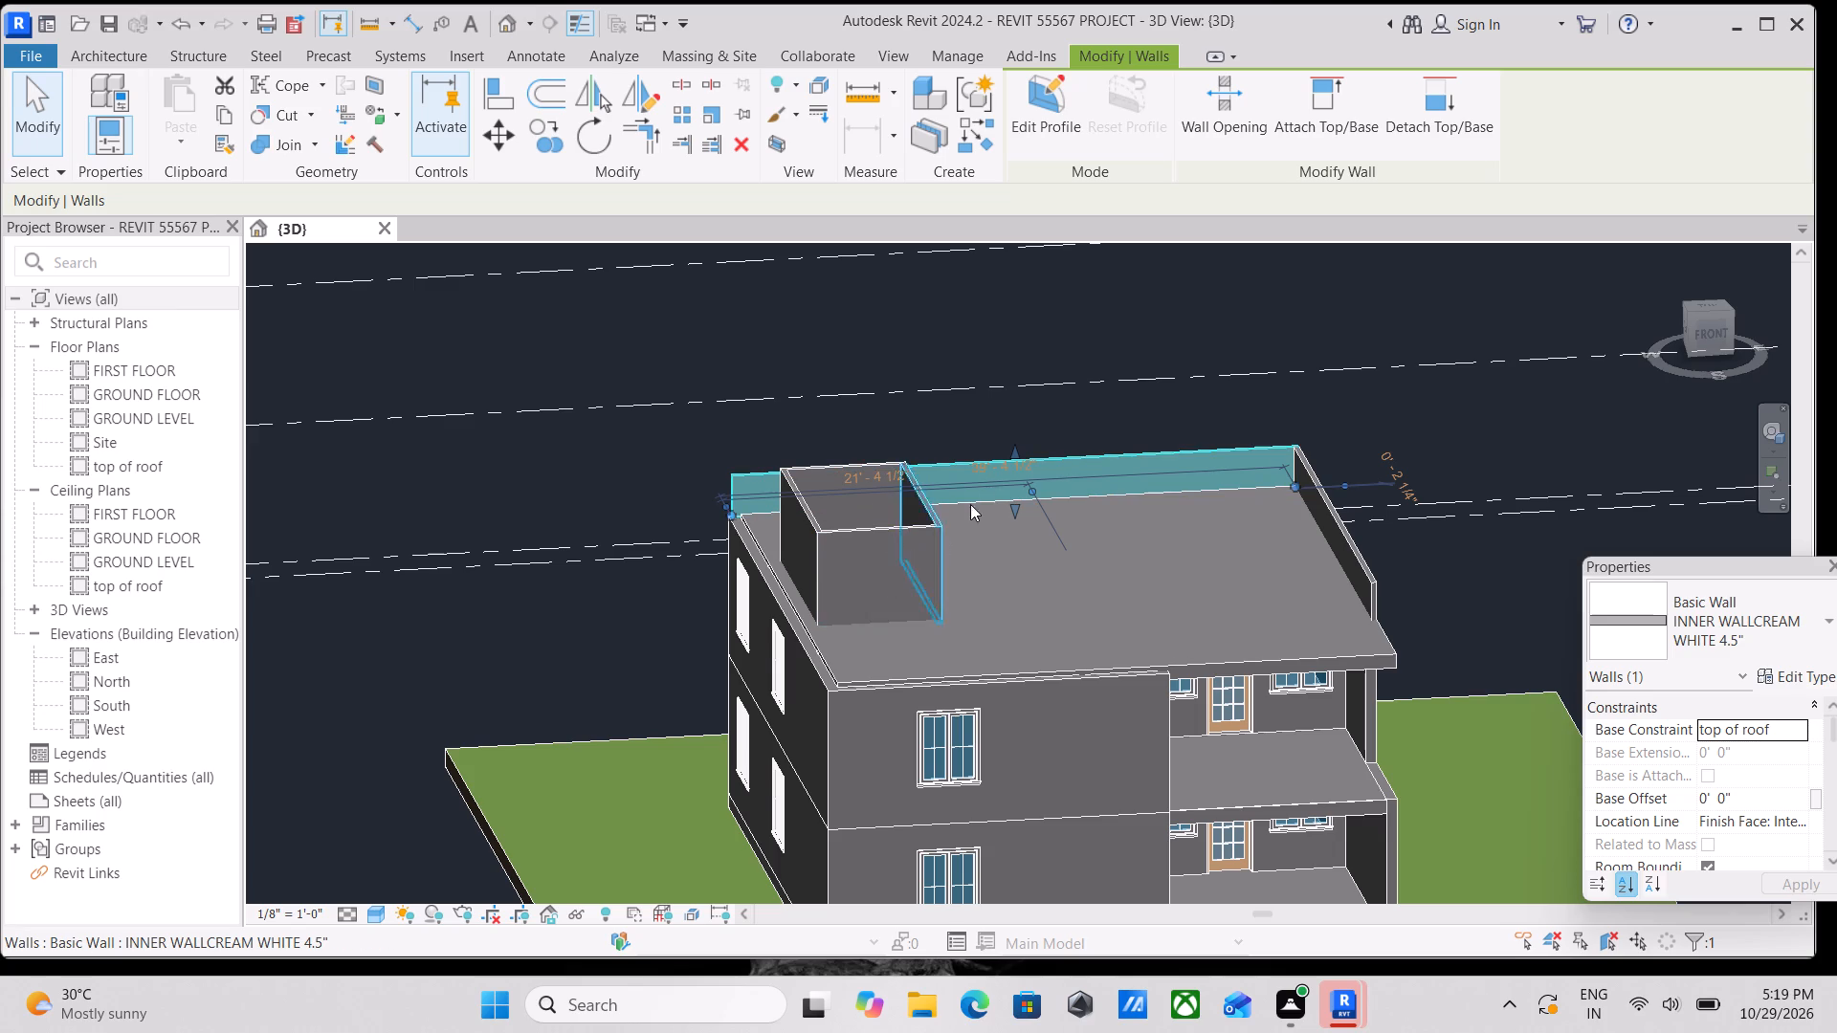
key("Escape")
Place a Single-Flush 30" x 80" door in the stair enclosure's long east wall, near its south corner.
scroll(989, 484, "down", 3)
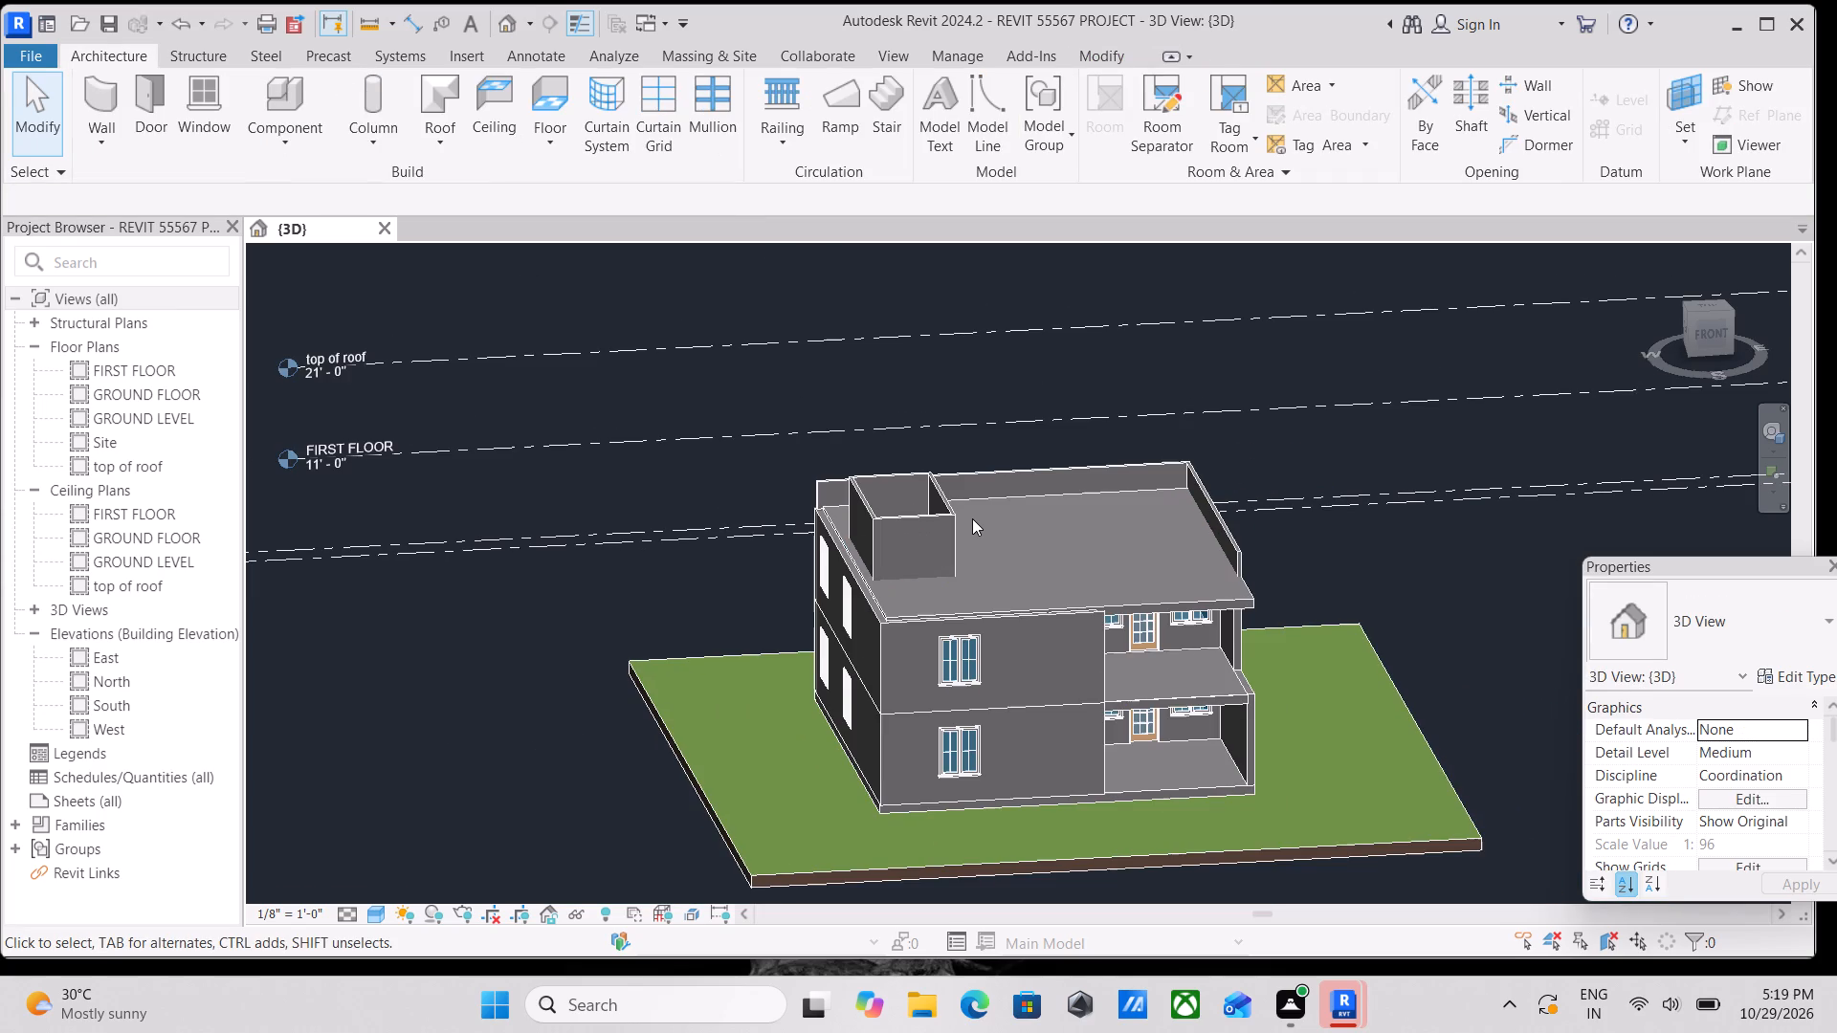
middle_click_drag(946, 550, 907, 830, "shift")
scroll(1006, 619, "up", 4)
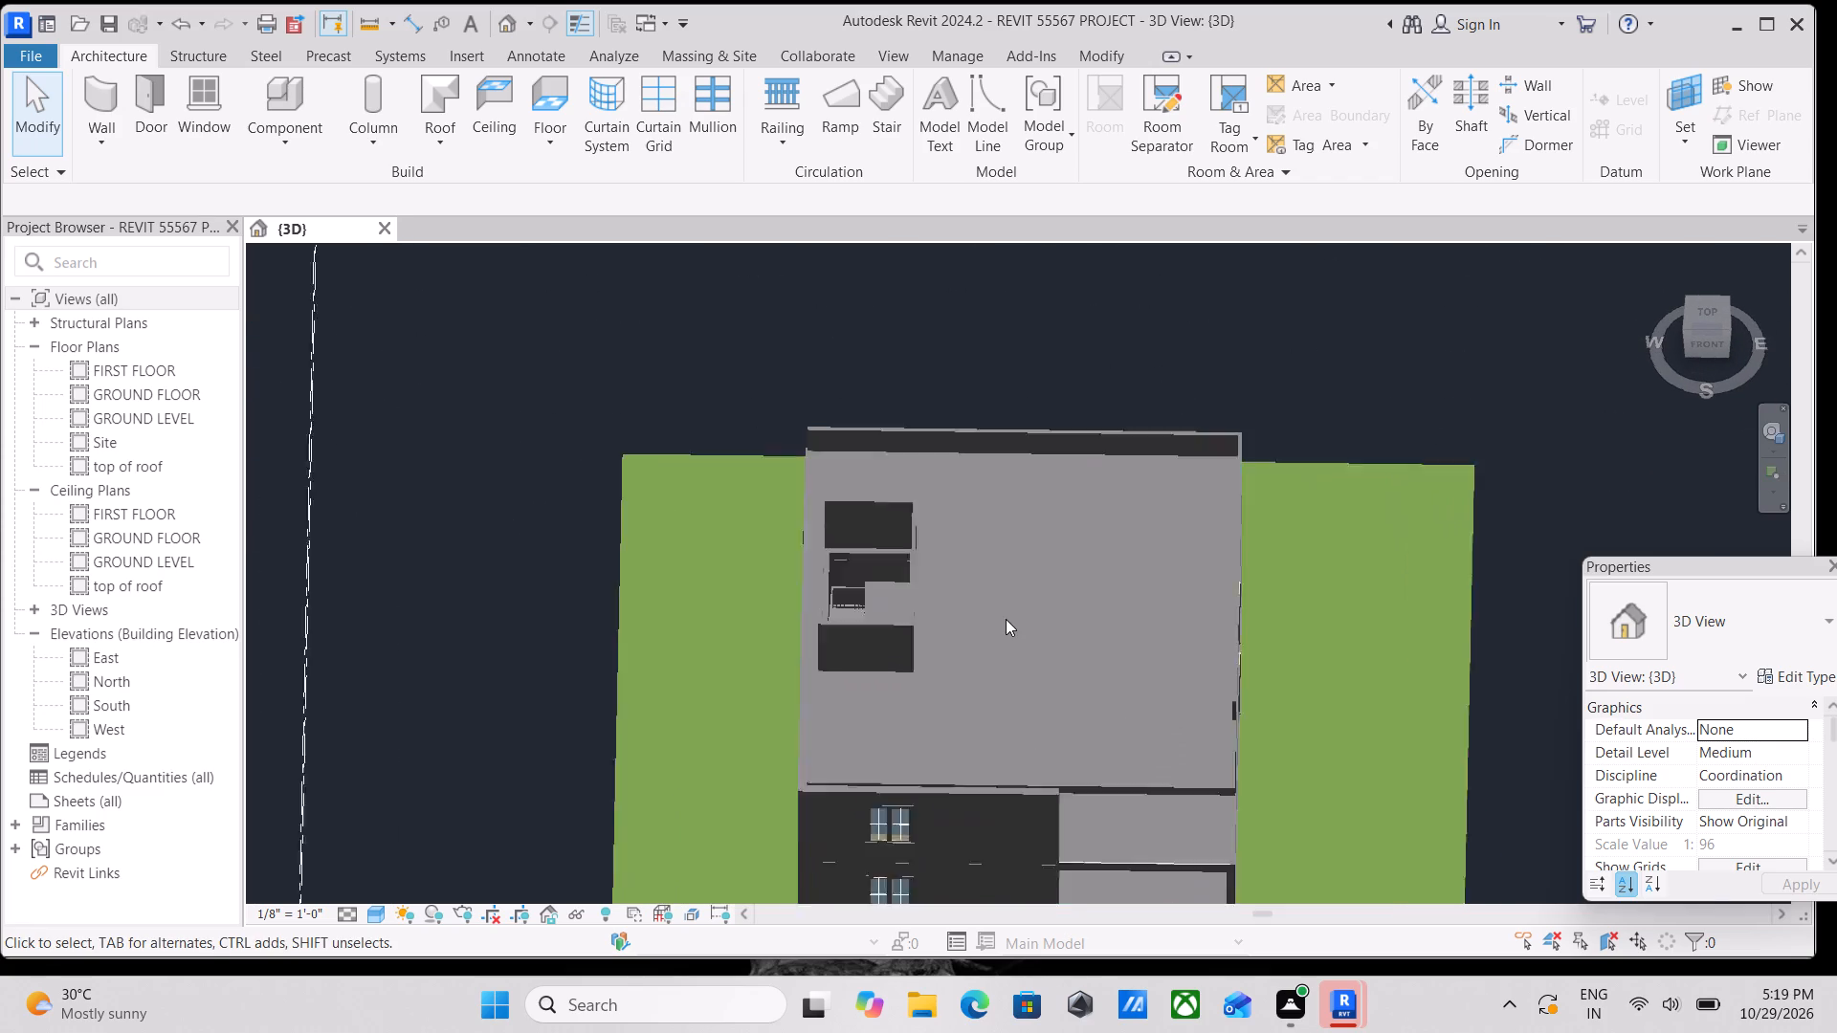
middle_click_drag(952, 608, 769, 475, "shift")
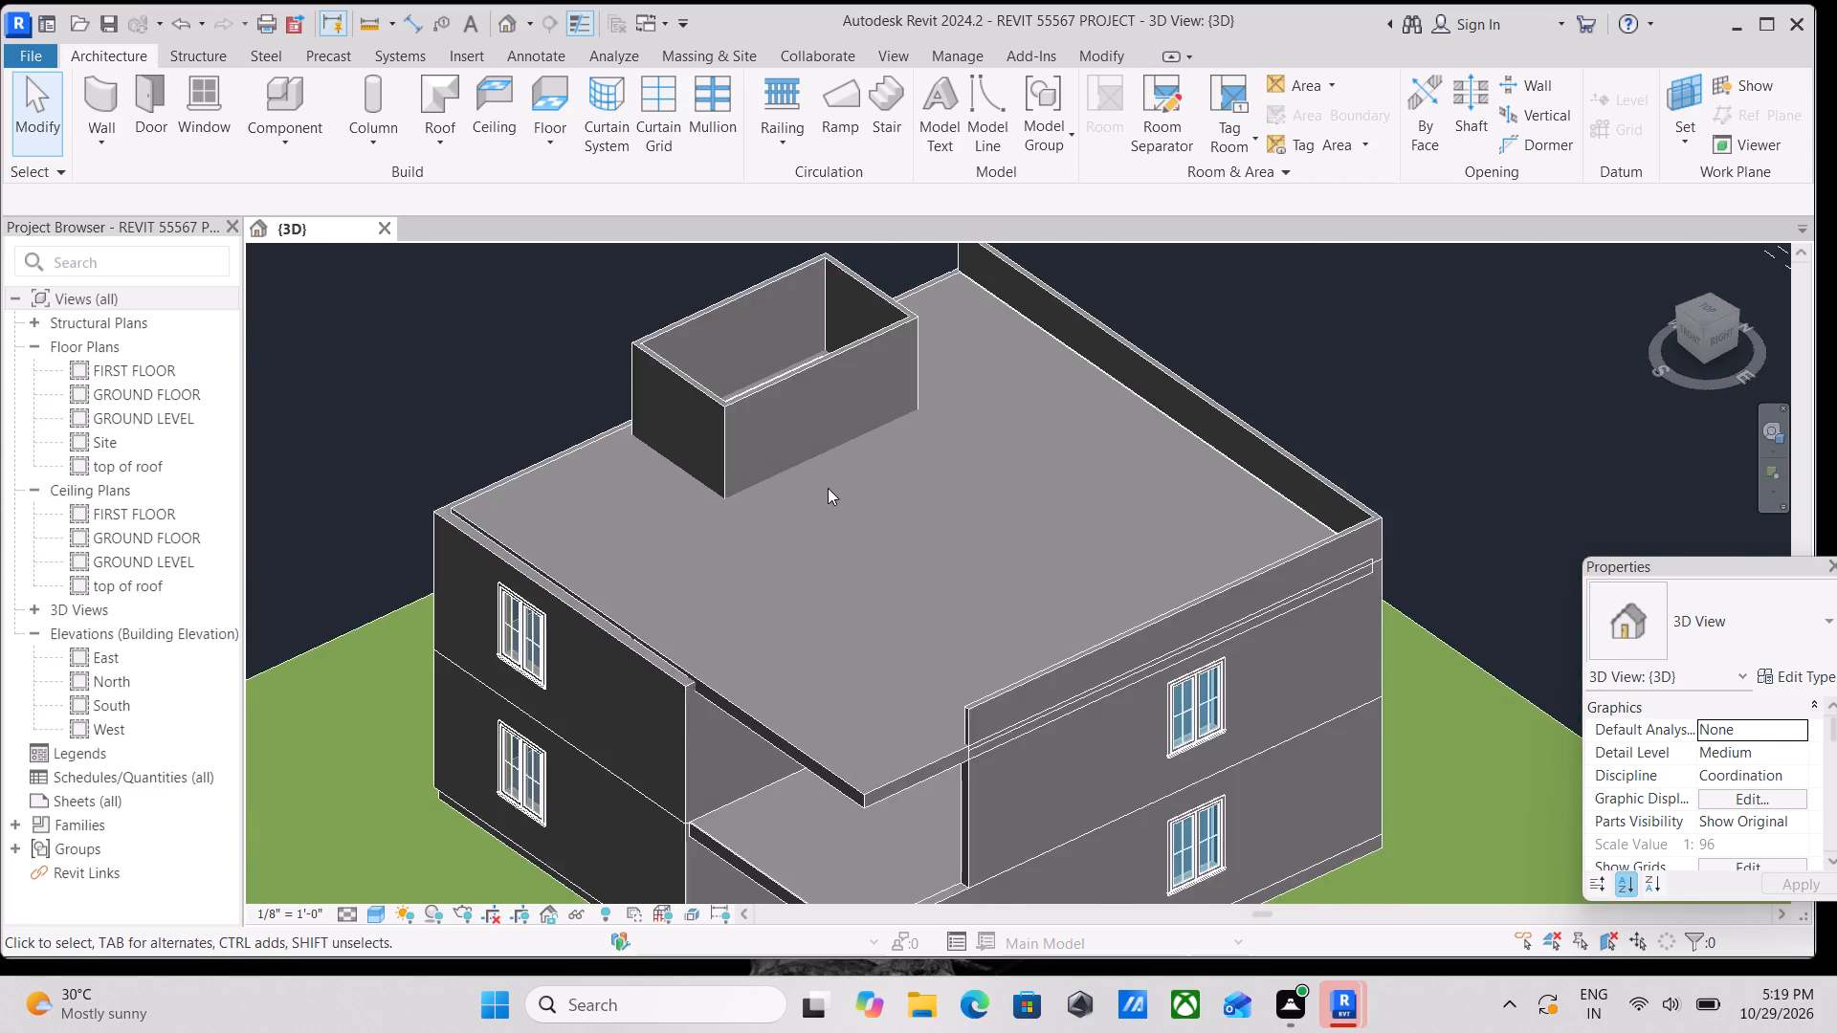
scroll(828, 488, "up", 2)
middle_click_drag(828, 489, 1008, 762)
scroll(1008, 762, "up", 4)
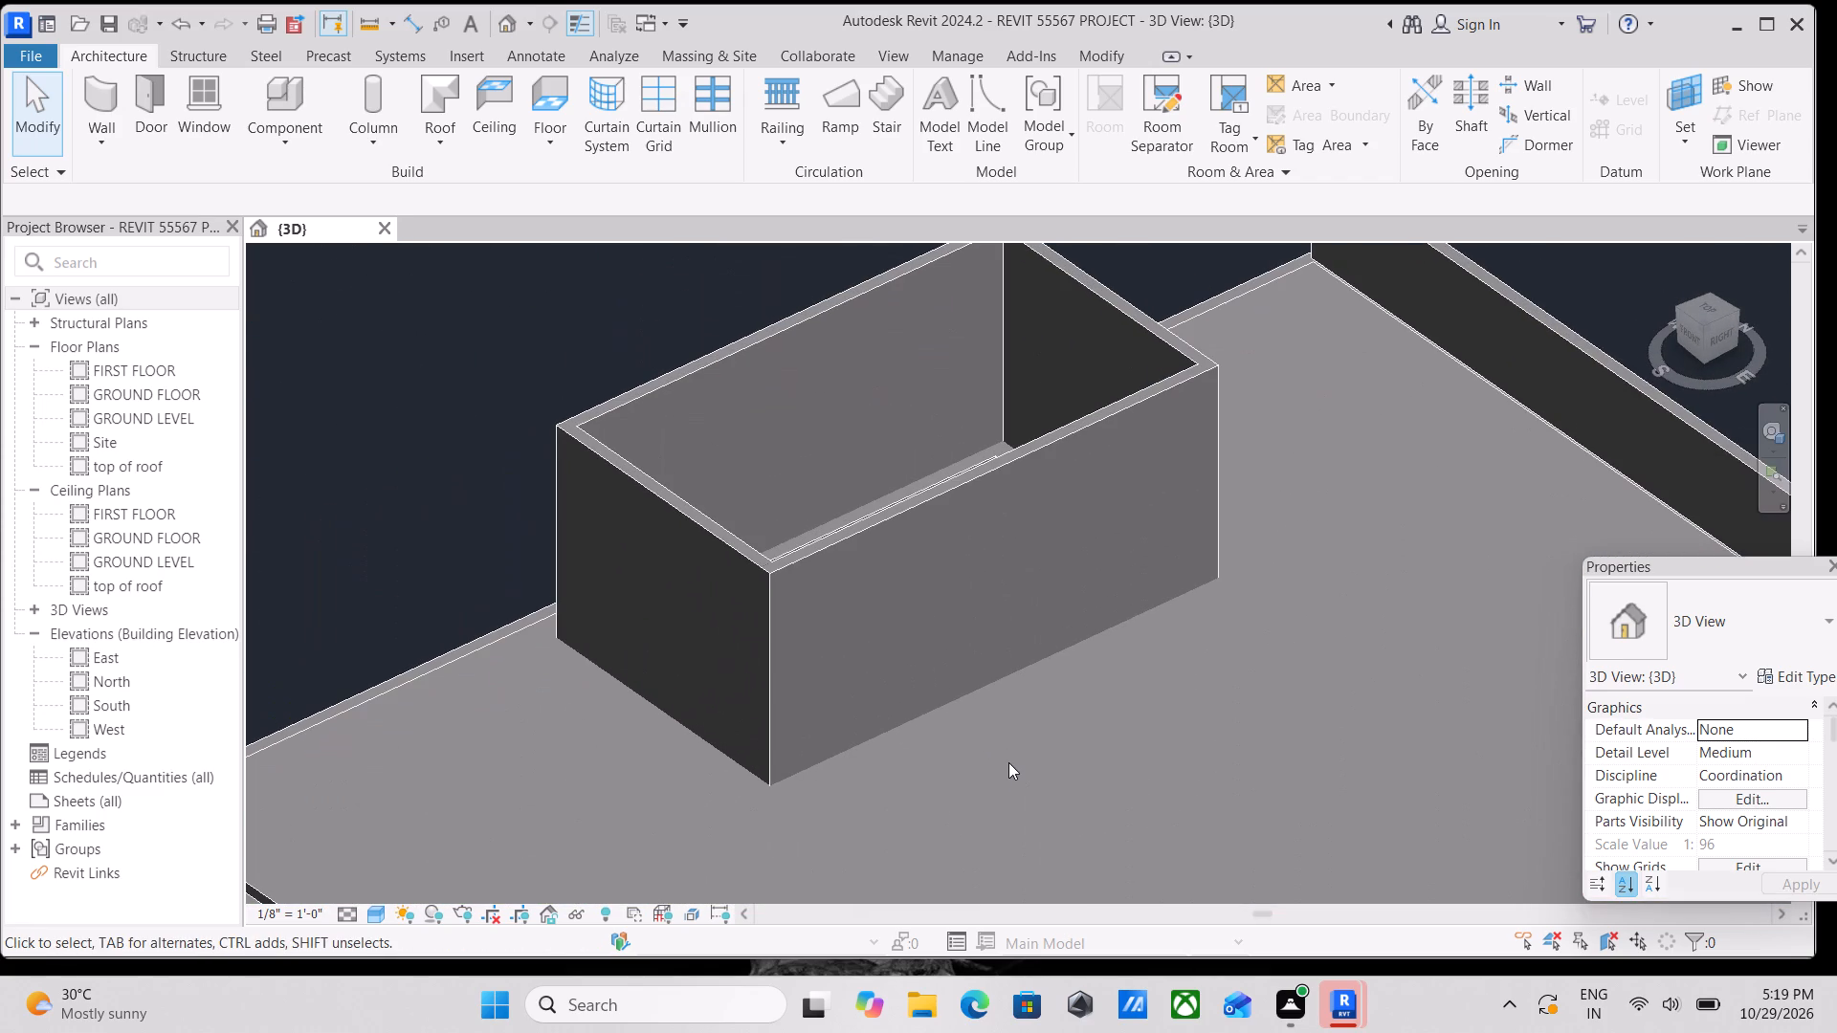
type("dr")
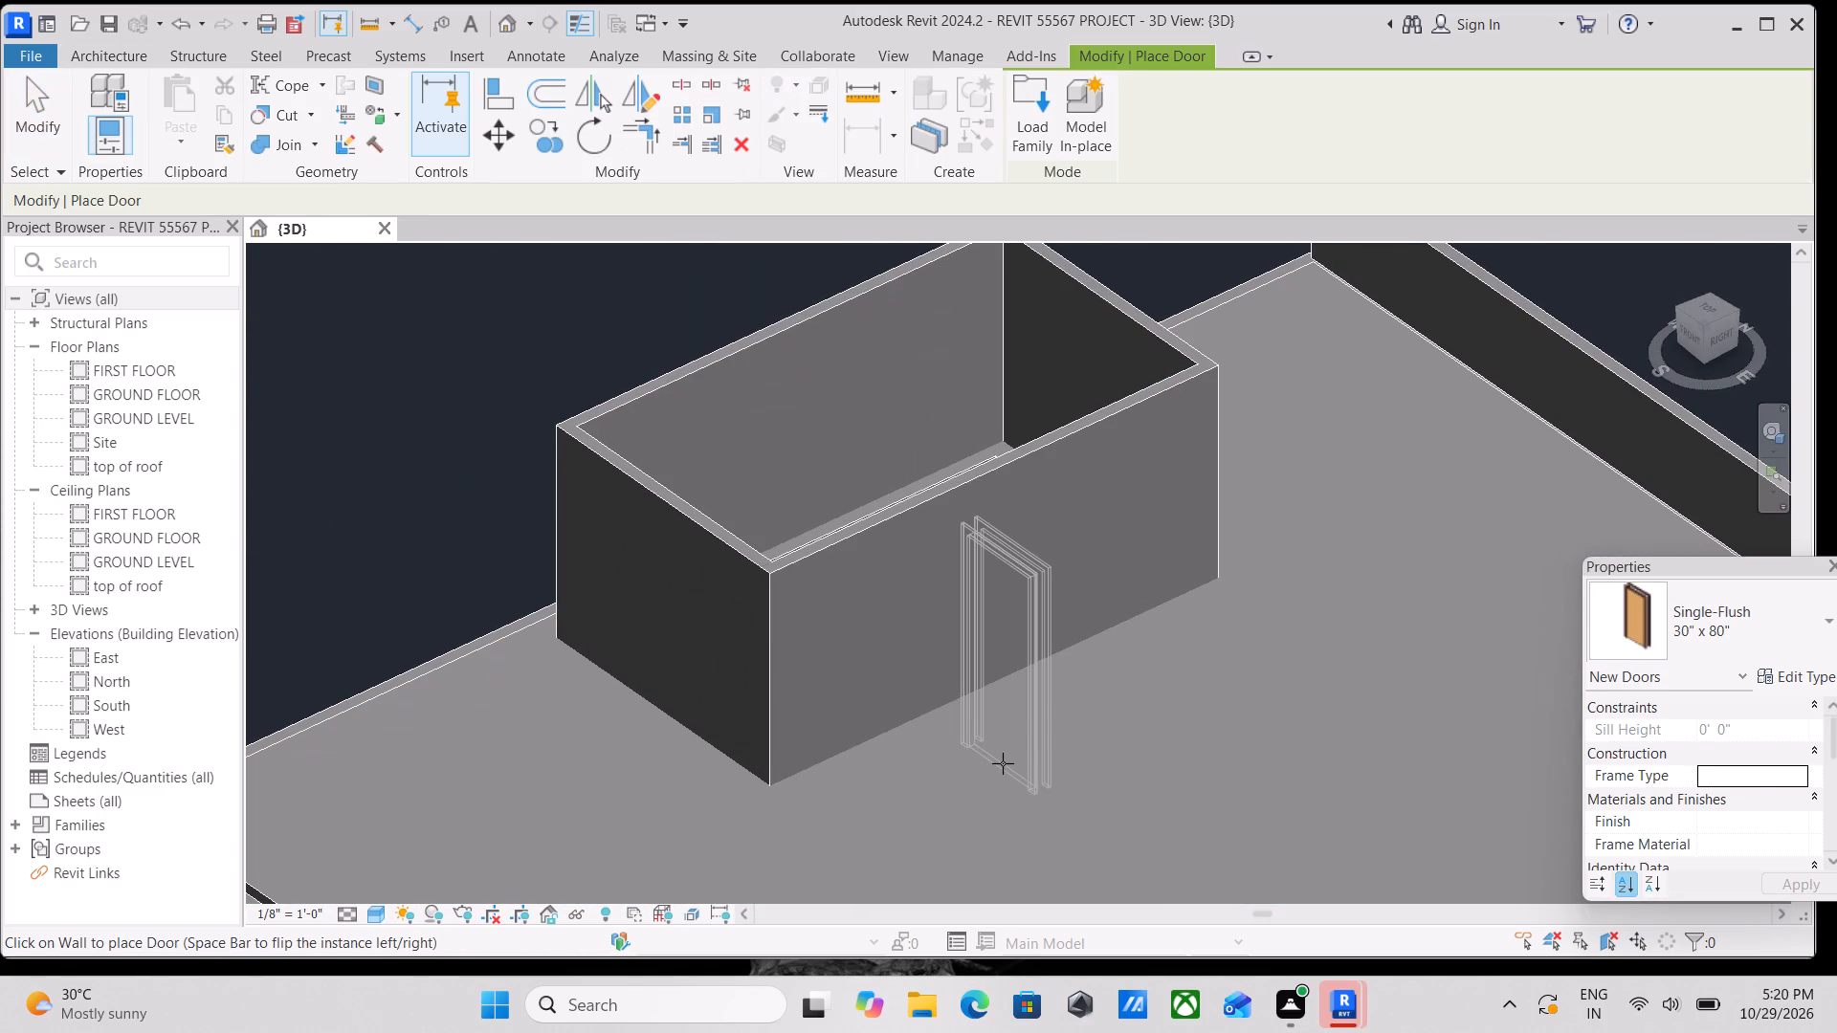
key("space")
scroll(1001, 637, "down", 3)
scroll(926, 649, "up", 6)
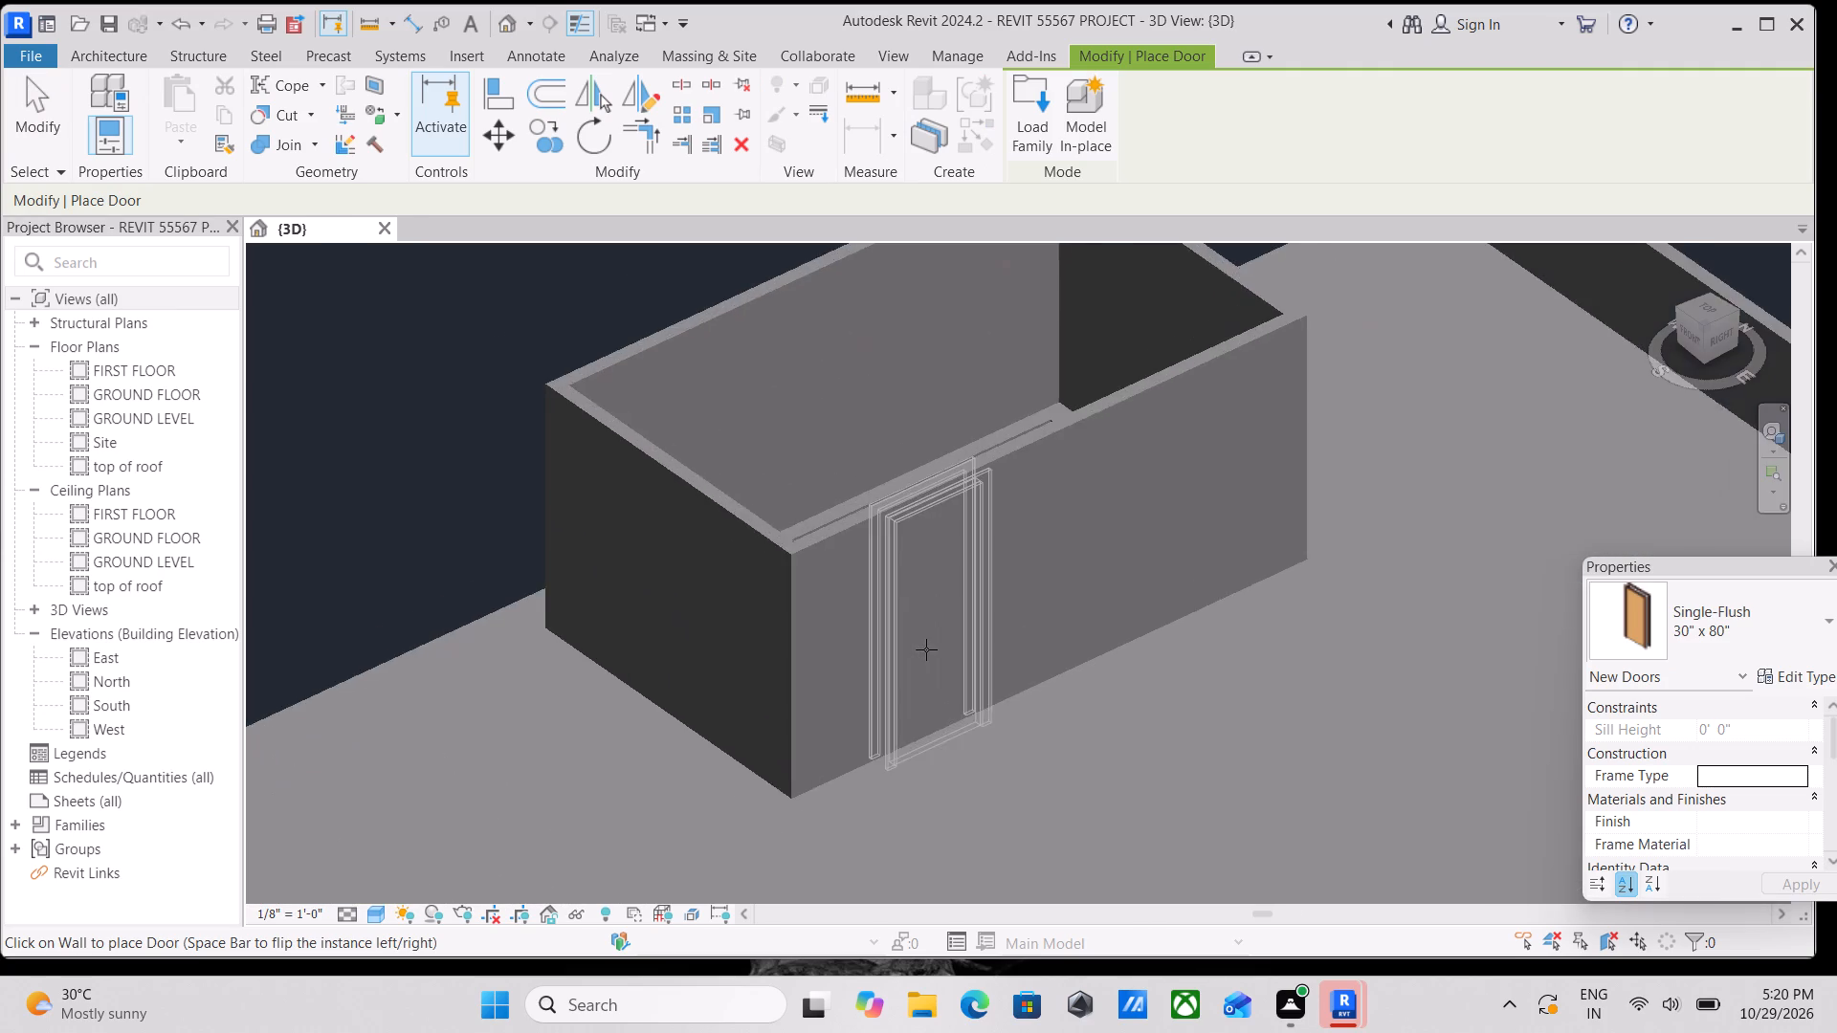
scroll(926, 649, "up", 3)
left_click(858, 666)
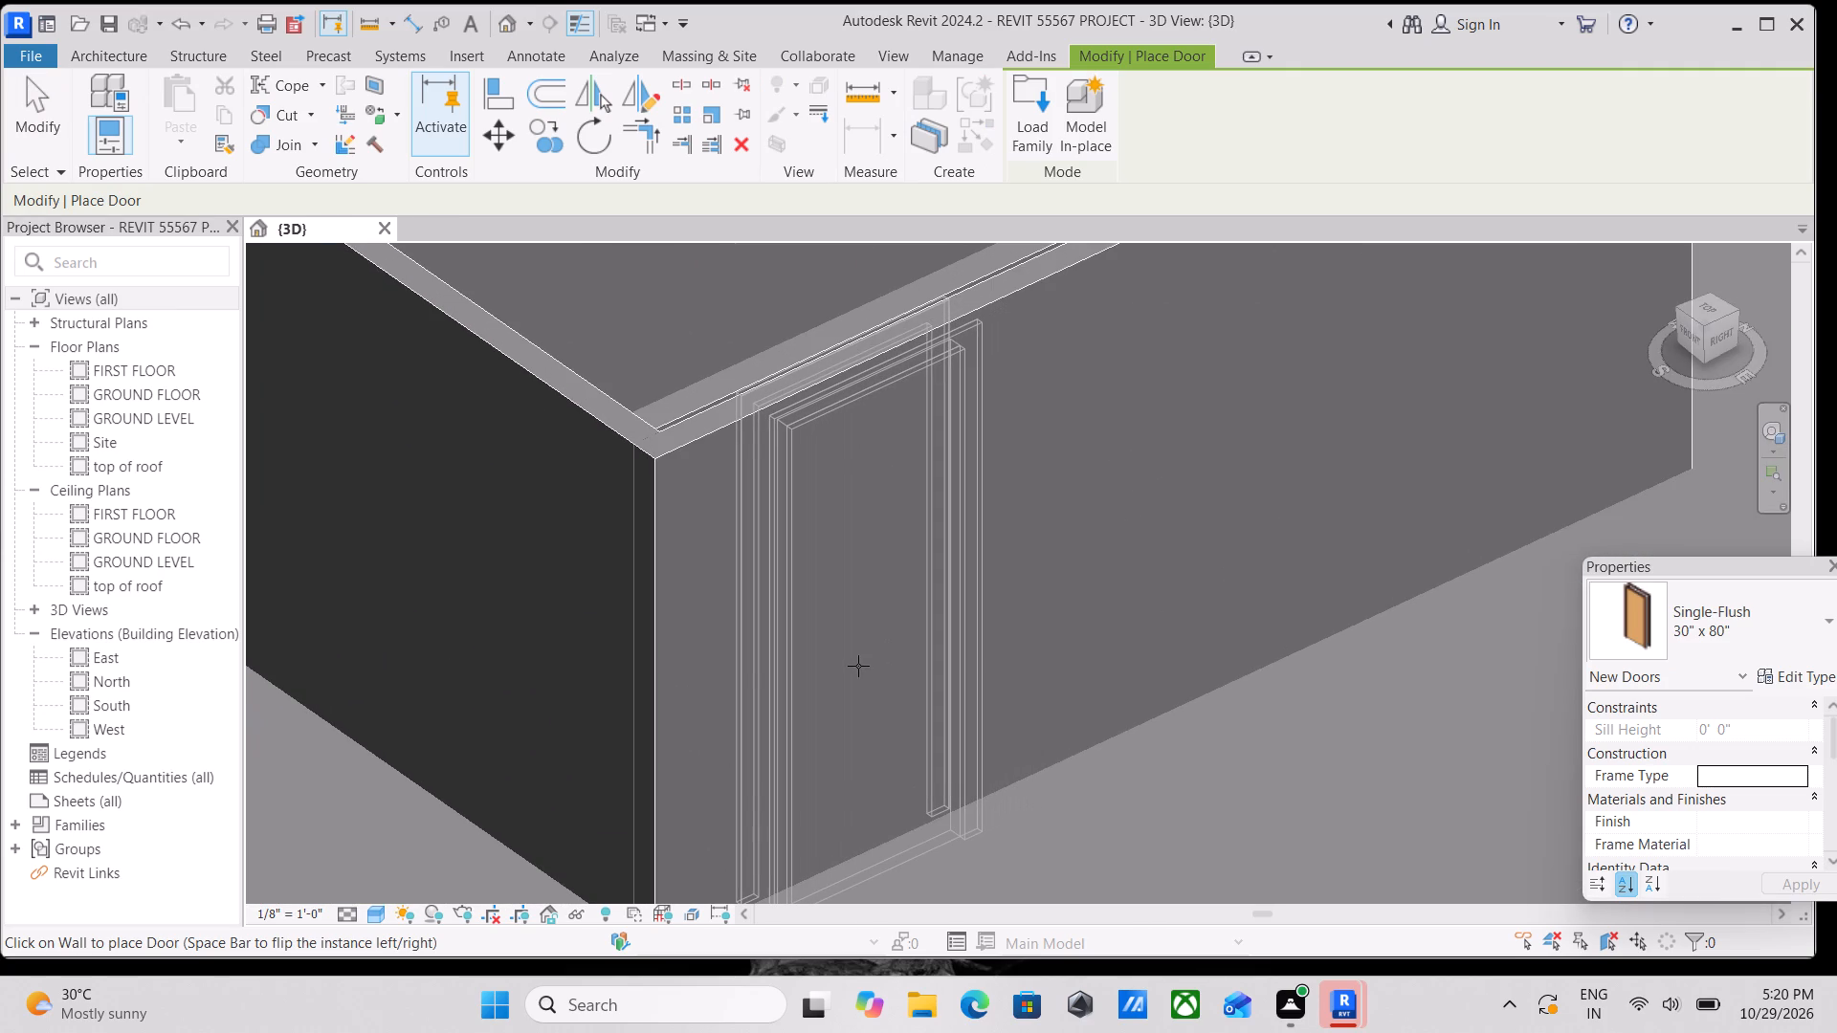
scroll(931, 623, "down", 3)
middle_click_drag(935, 623, 938, 753)
scroll(943, 748, "up", 1)
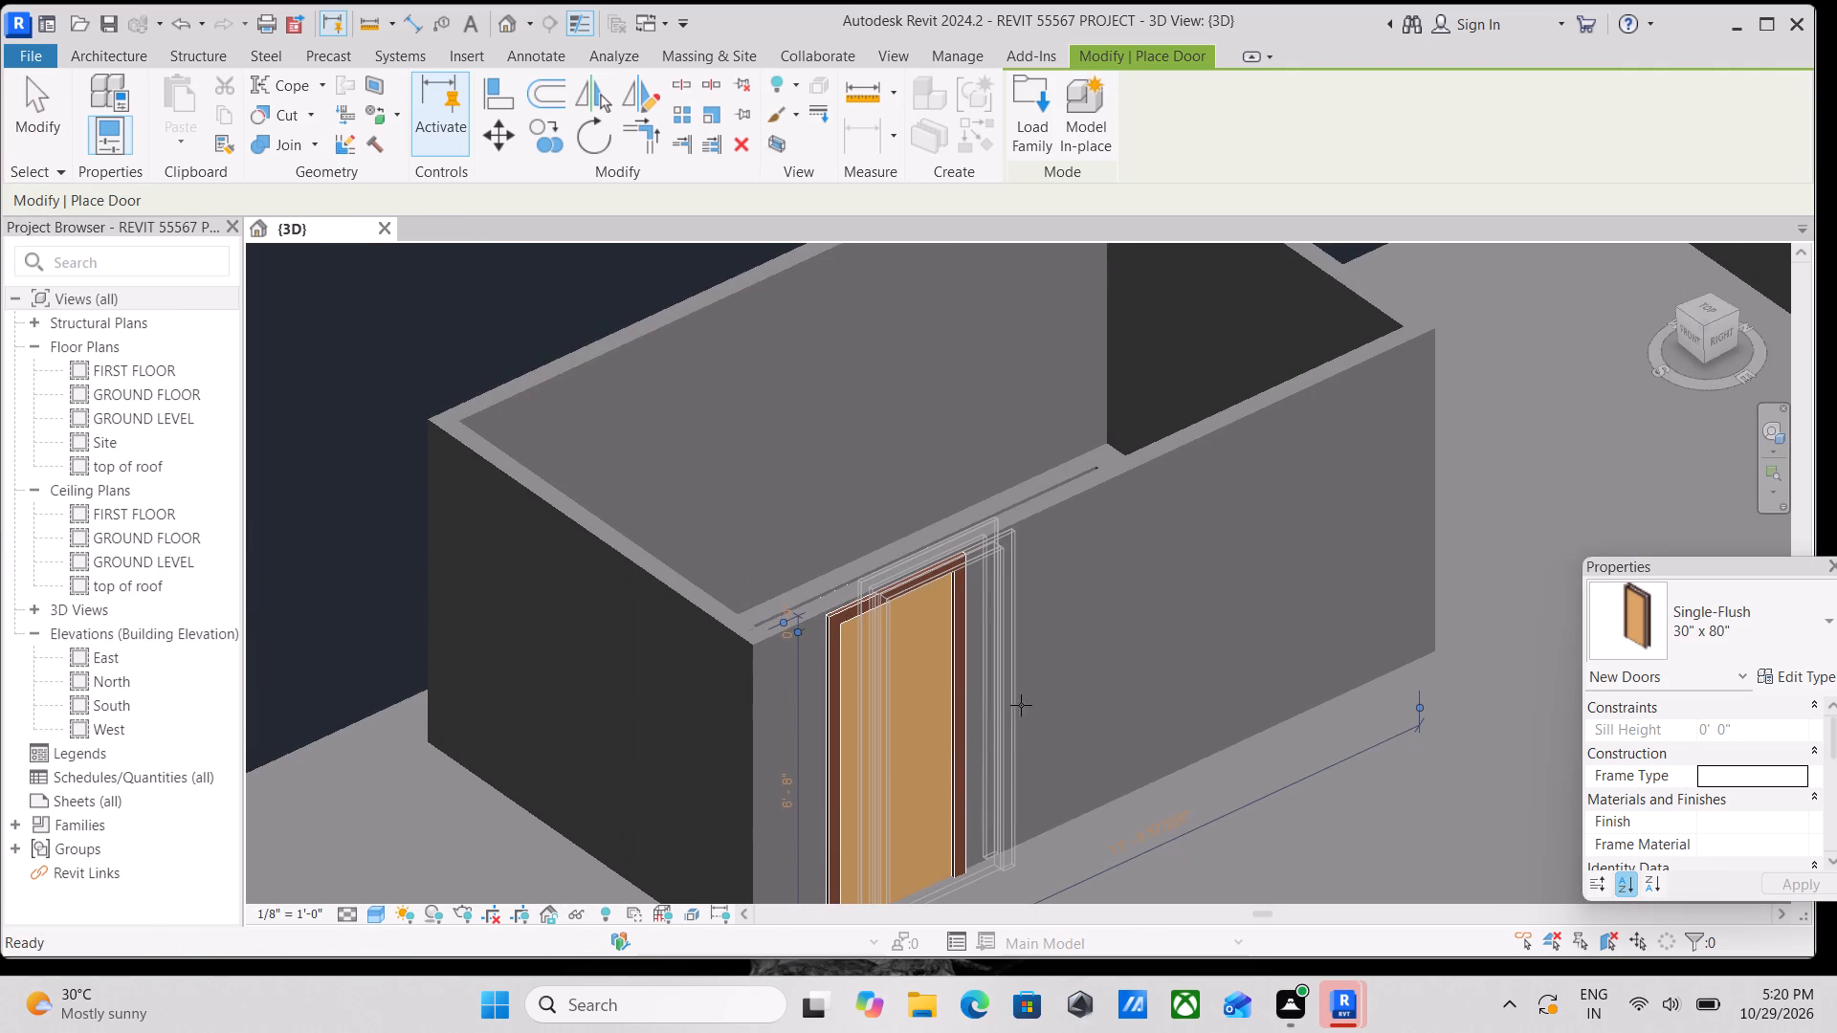
Examine the new stair enclosure, its door and the stairs inside it from above and in plan.
scroll(1184, 648, "down", 3)
middle_click(1191, 678)
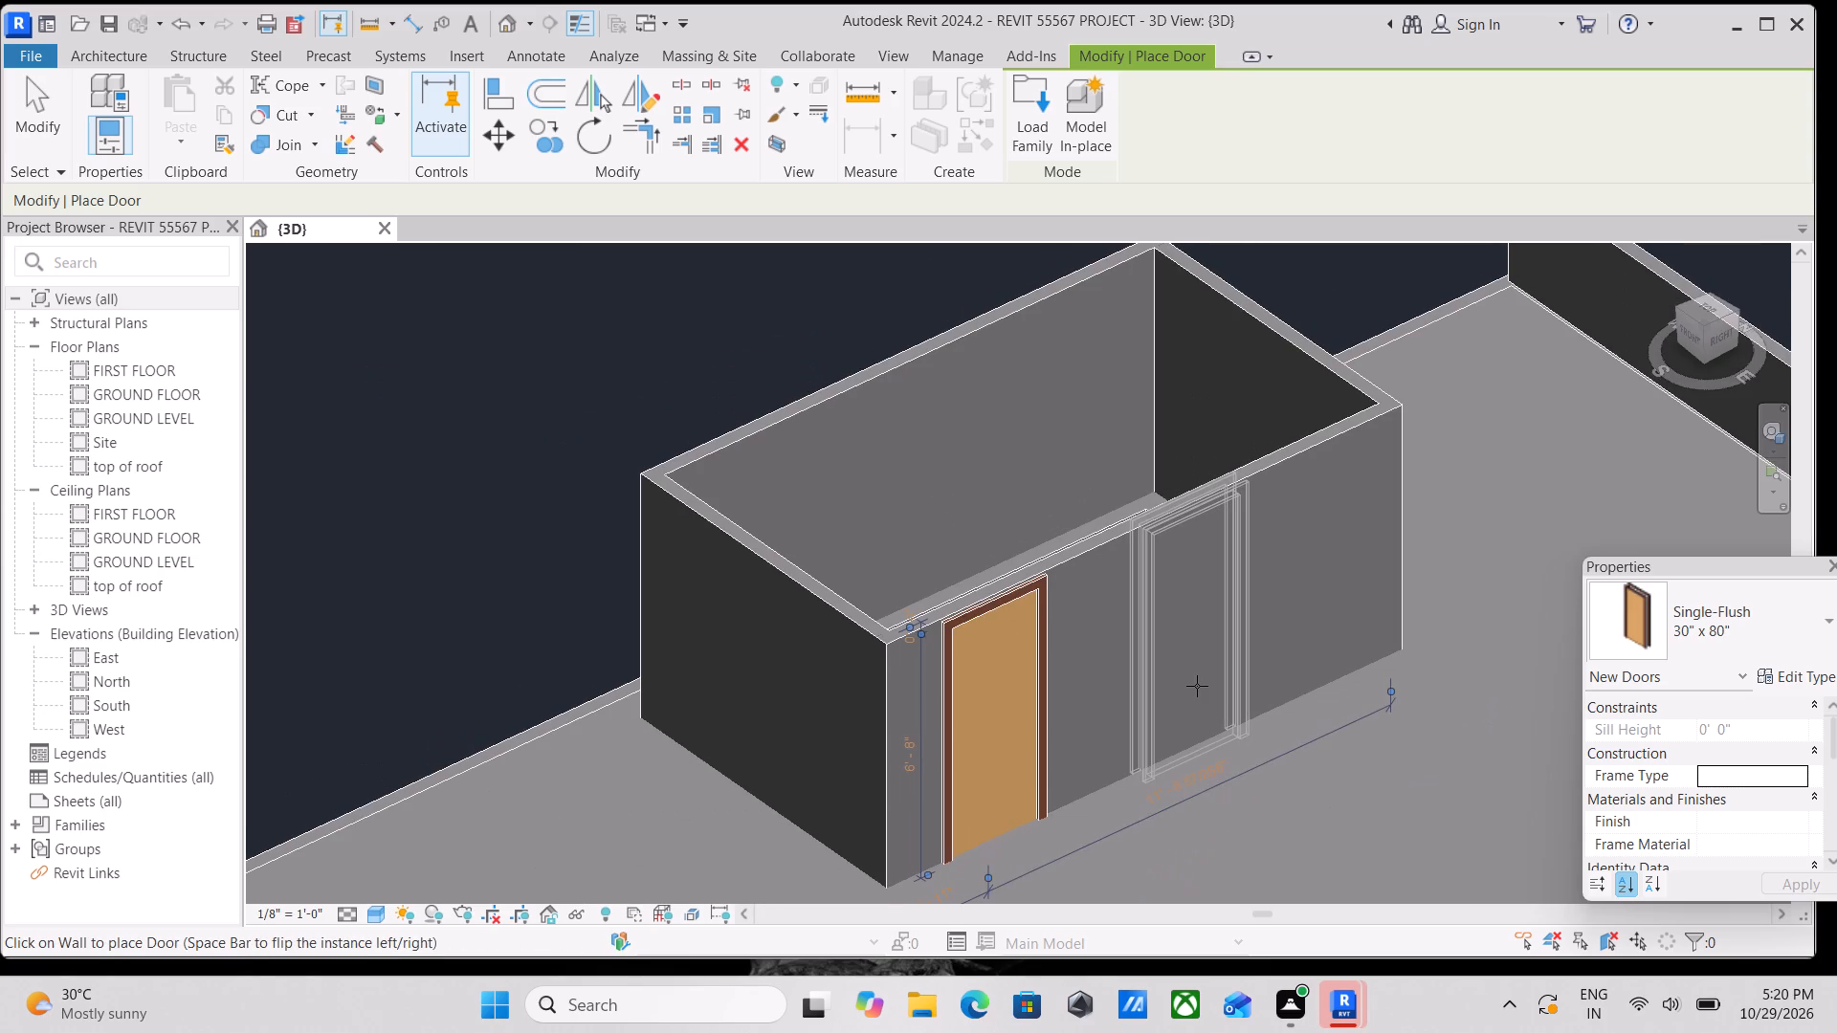
key("Escape")
key("Escape")
scroll(1193, 689, "down", 4)
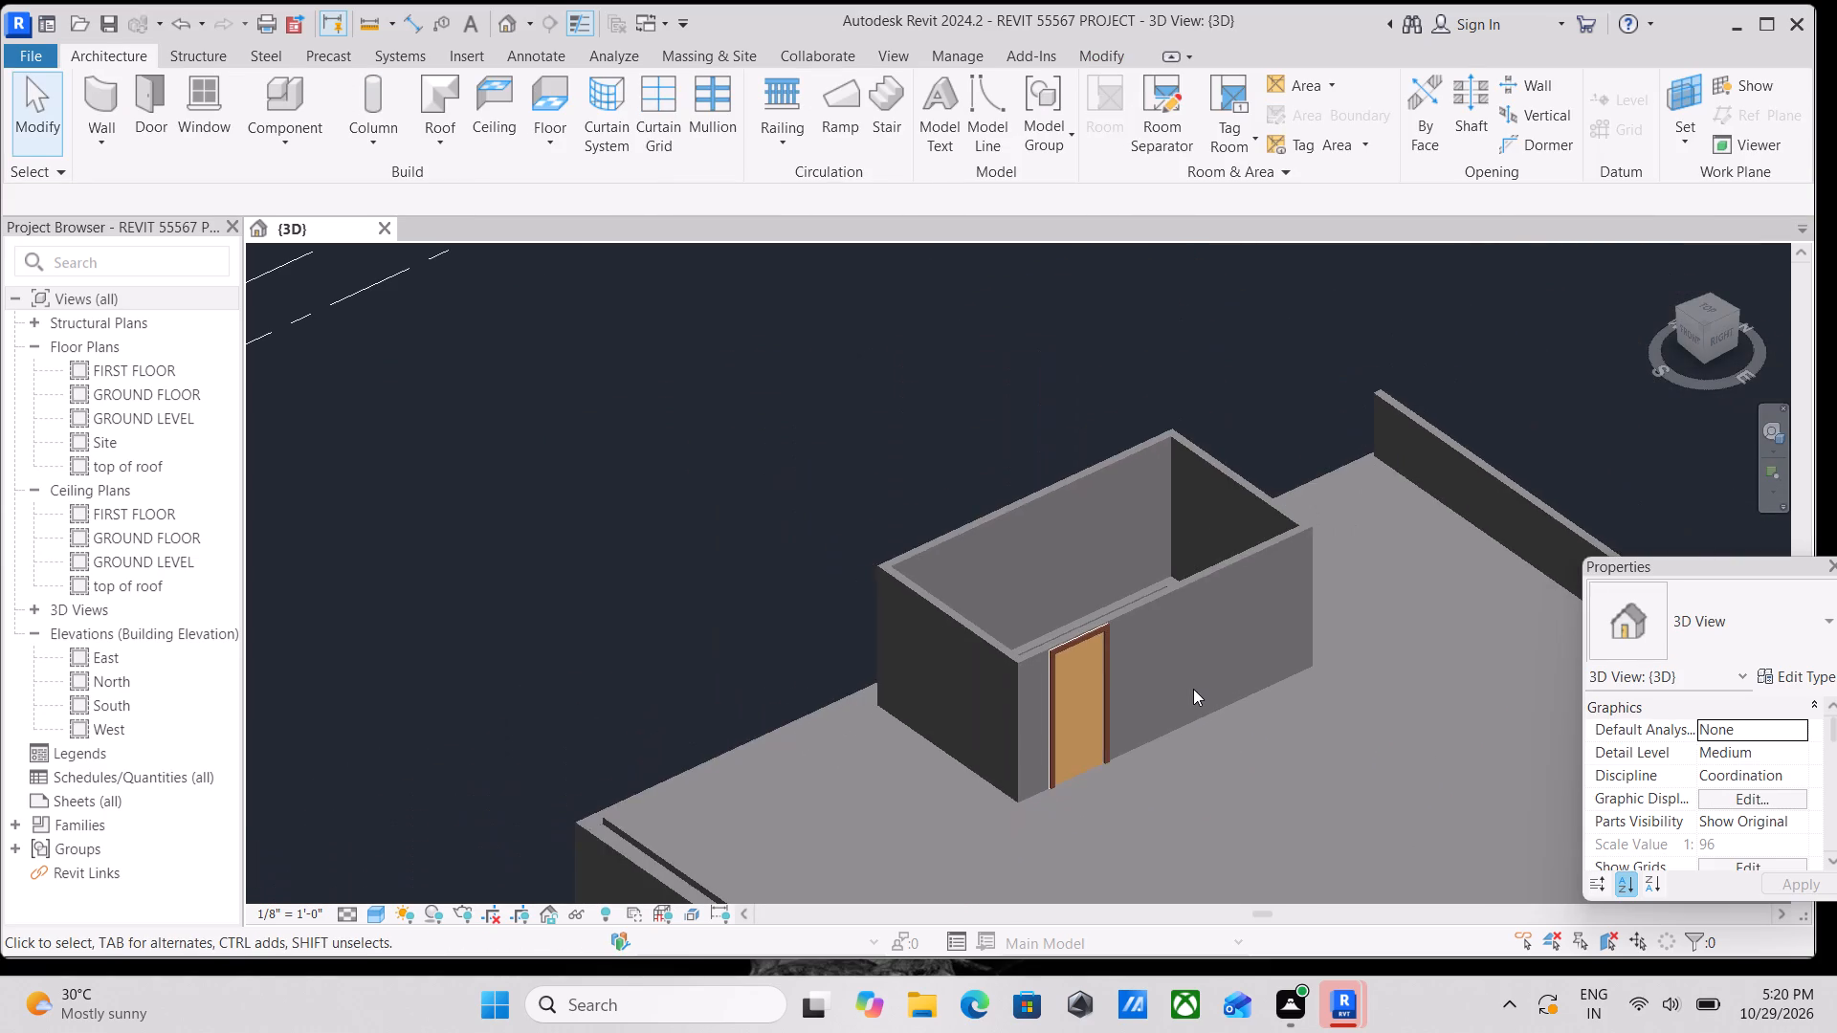
middle_click_drag(1173, 665, 1139, 927, "shift")
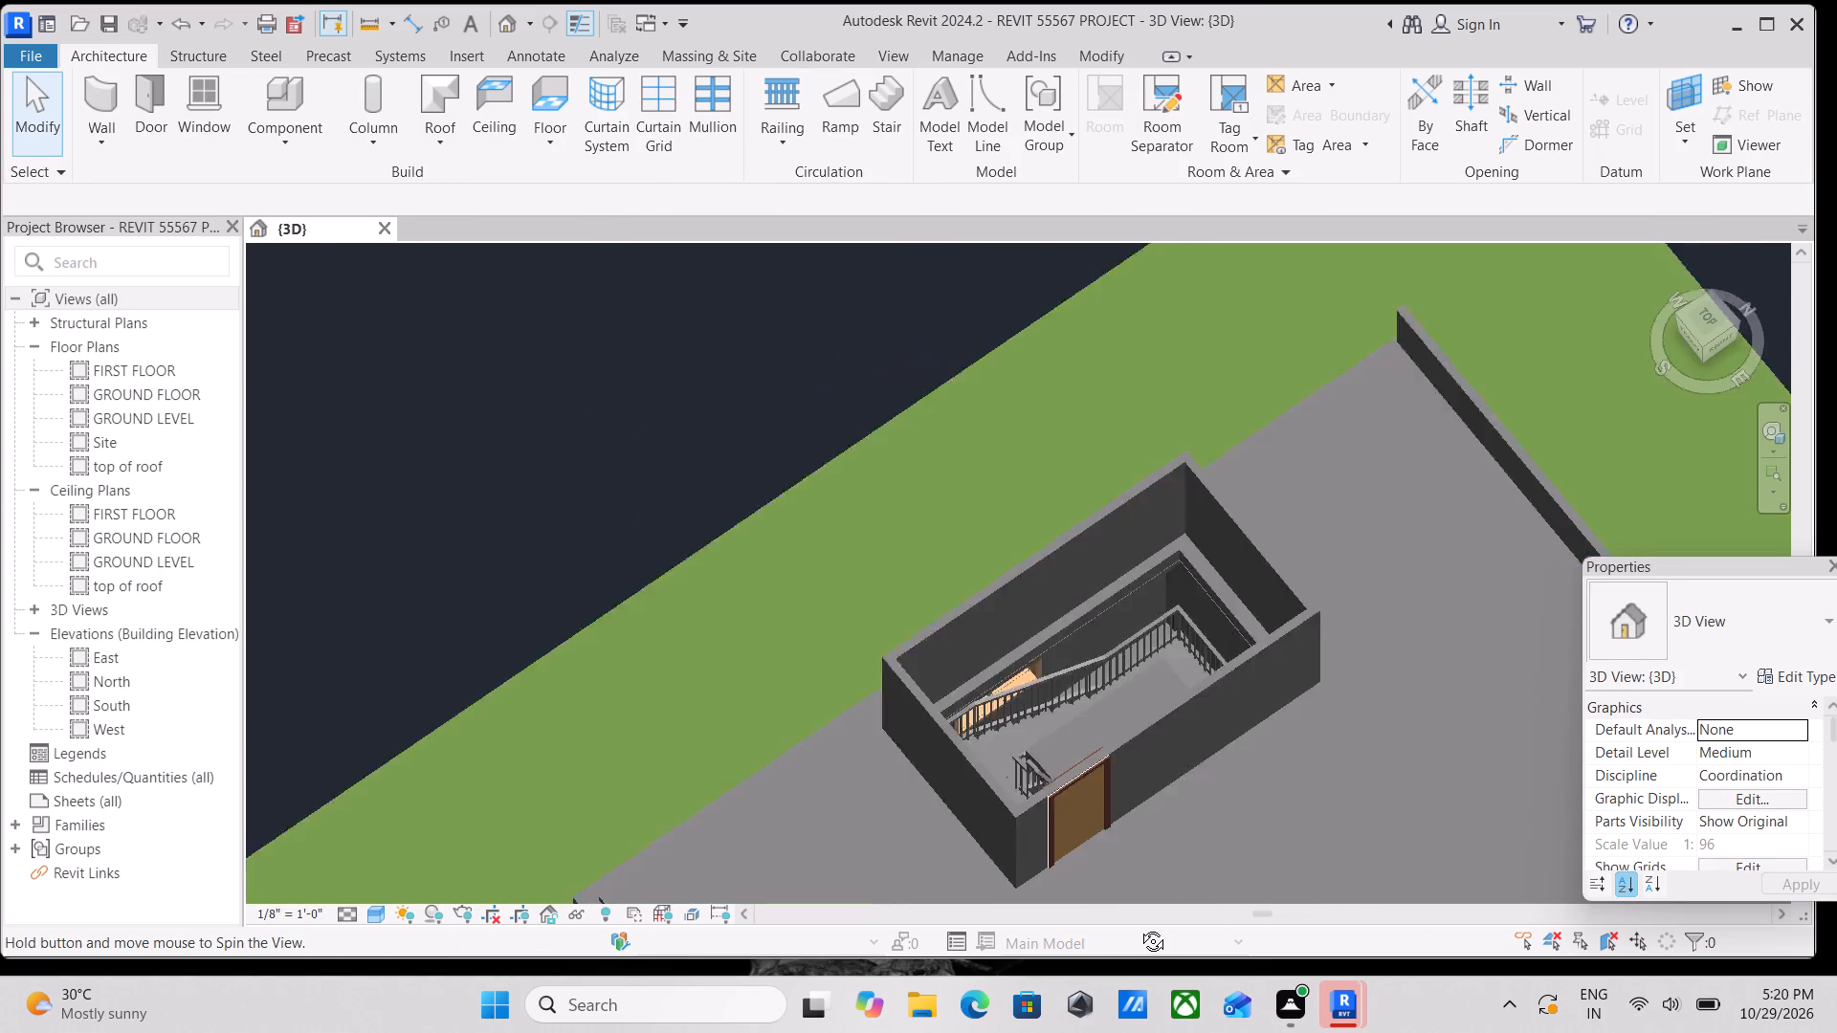
middle_click_drag(1139, 927, 1131, 927, "shift")
scroll(1181, 911, "up", 6)
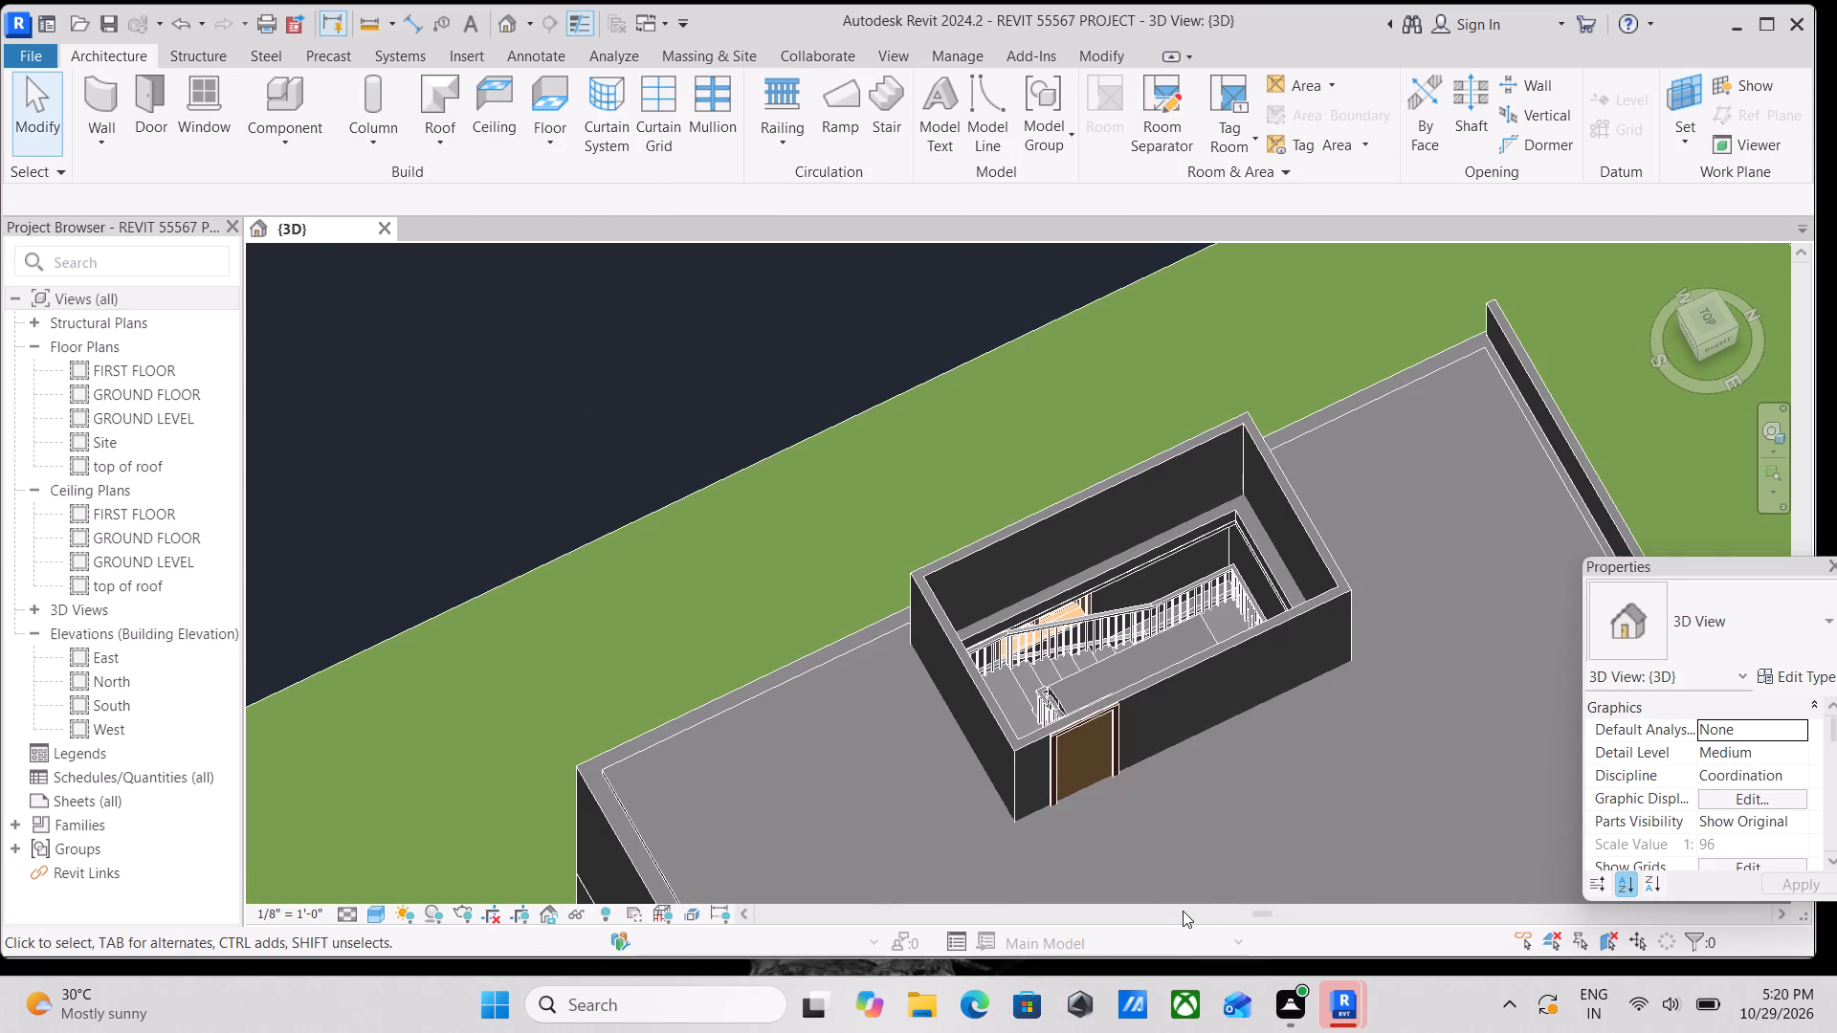
scroll(1183, 911, "down", 2)
scroll(1183, 911, "up", 5)
scroll(1140, 756, "down", 3)
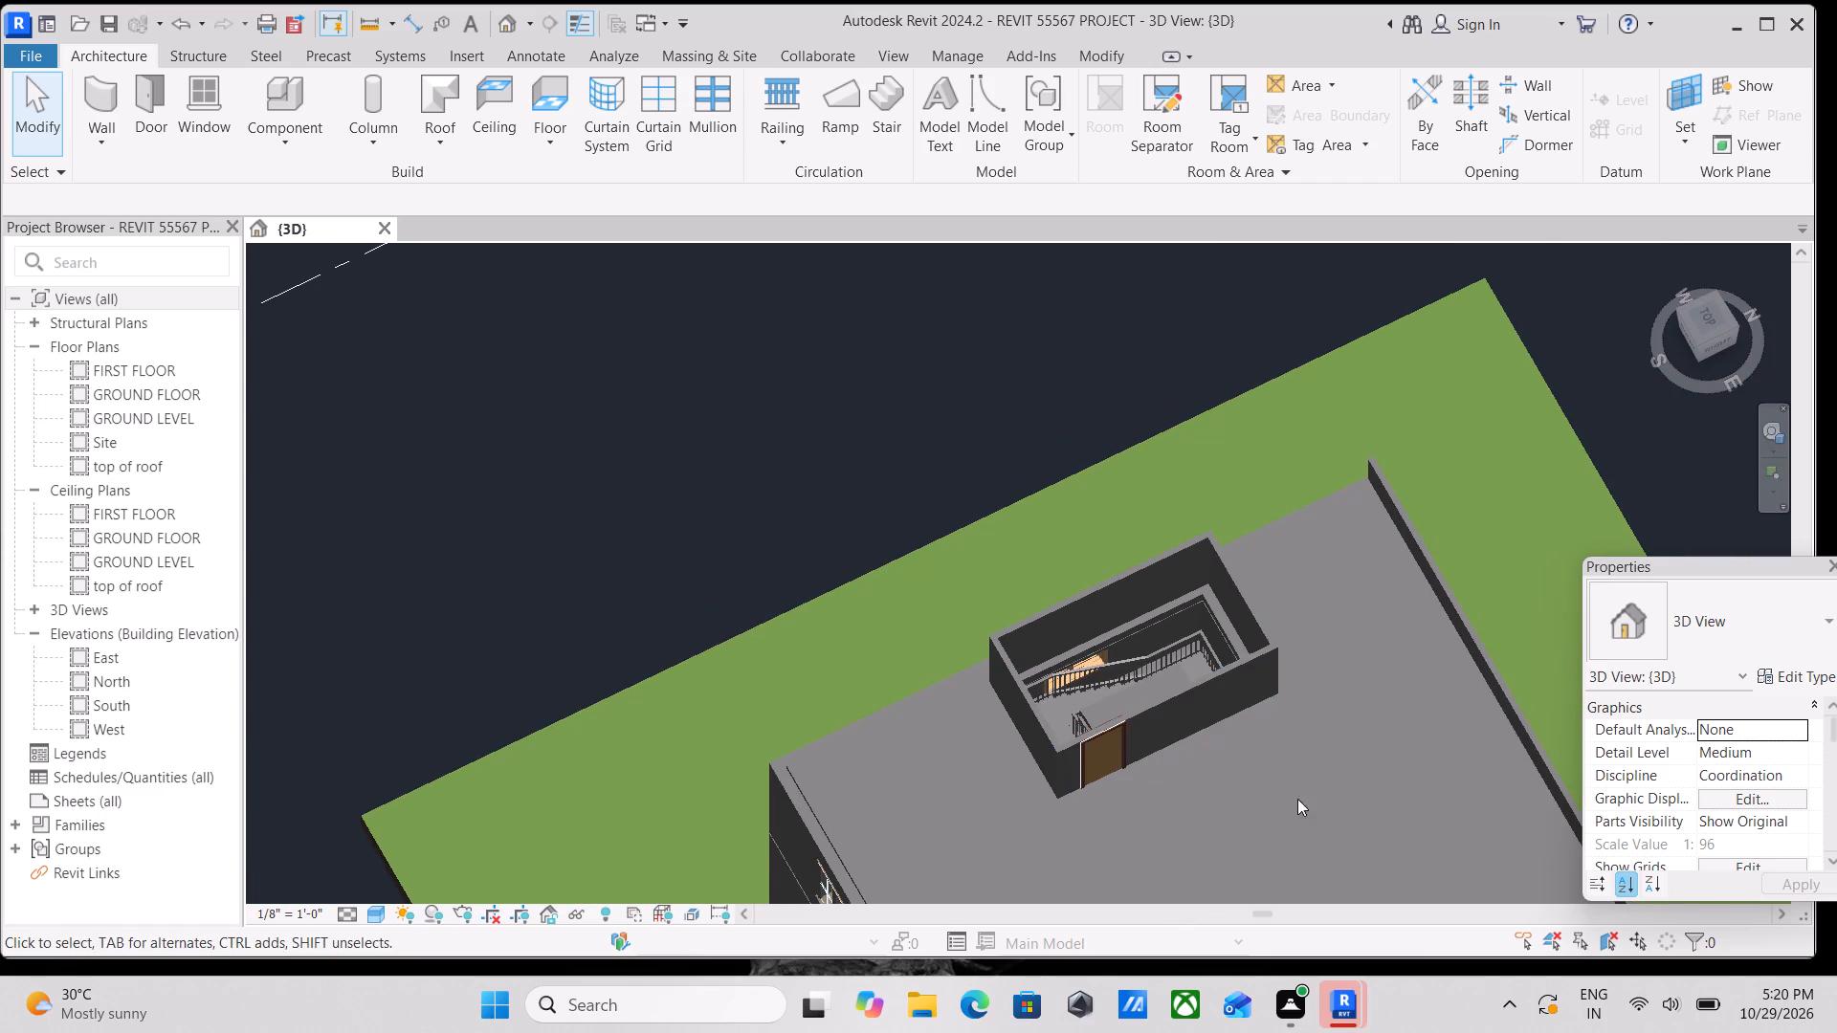
left_click(1704, 316)
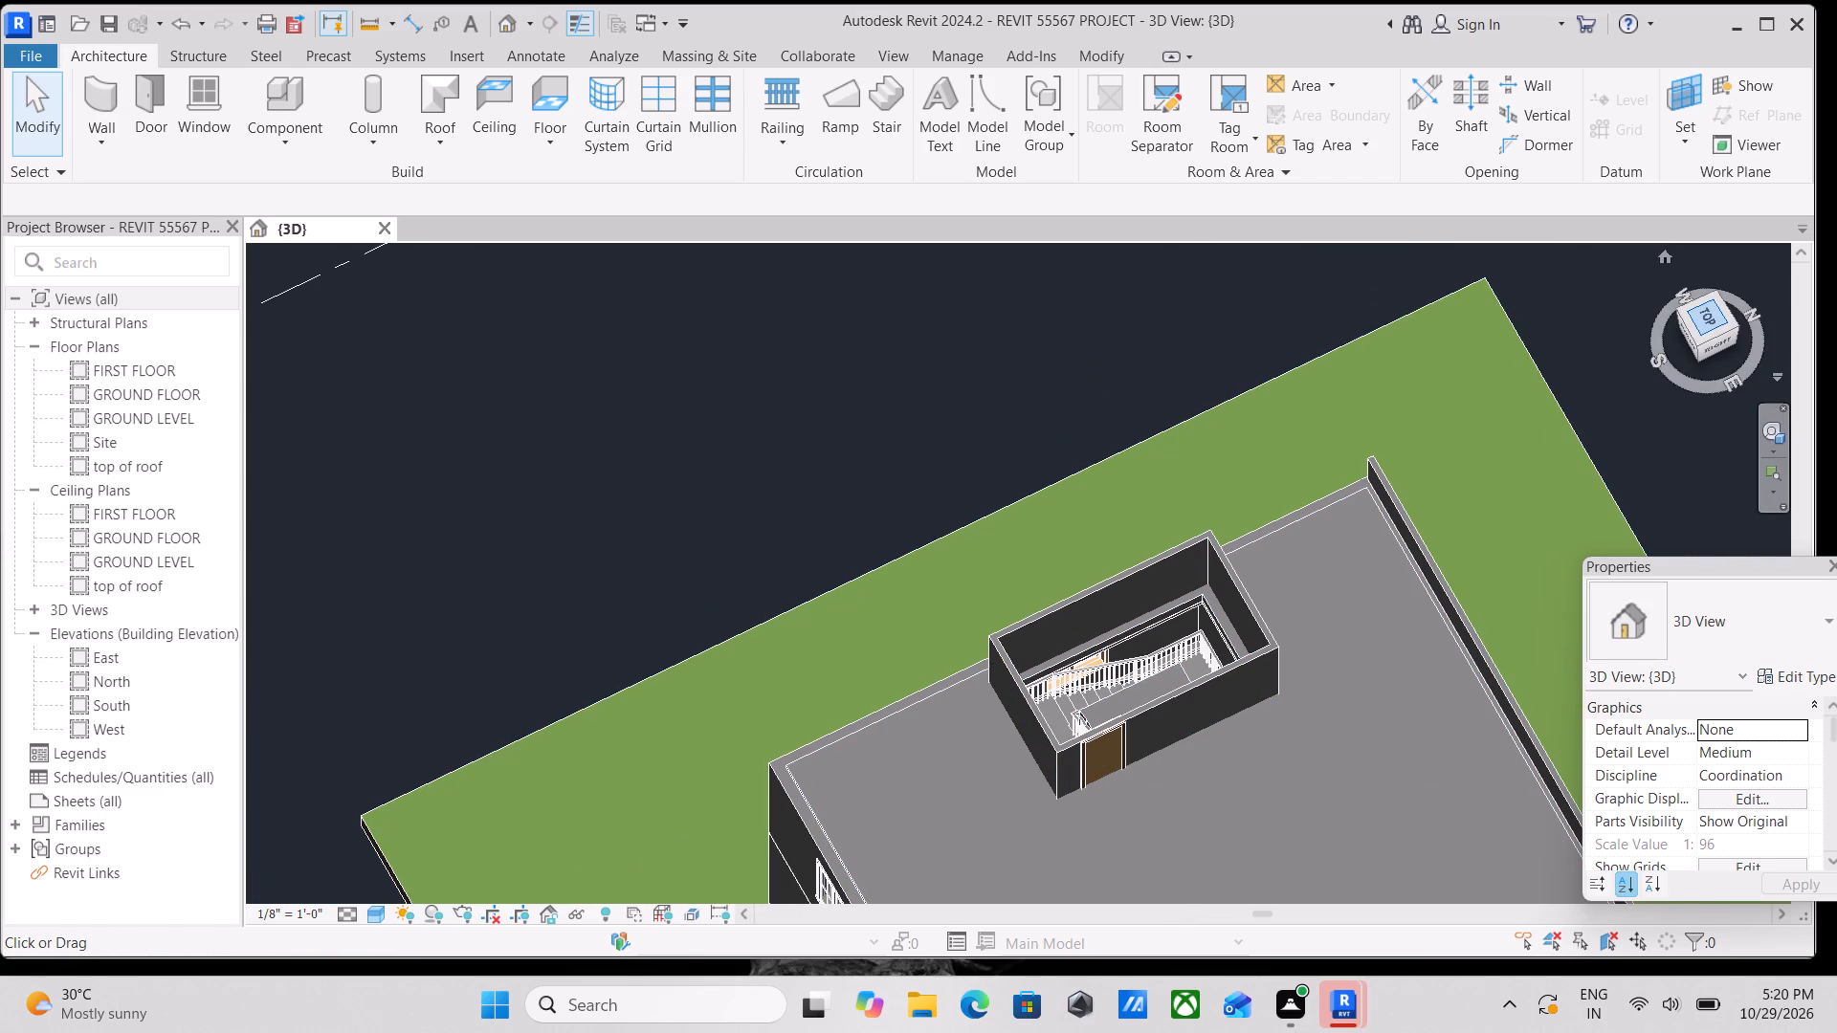
scroll(1237, 449, "up", 2)
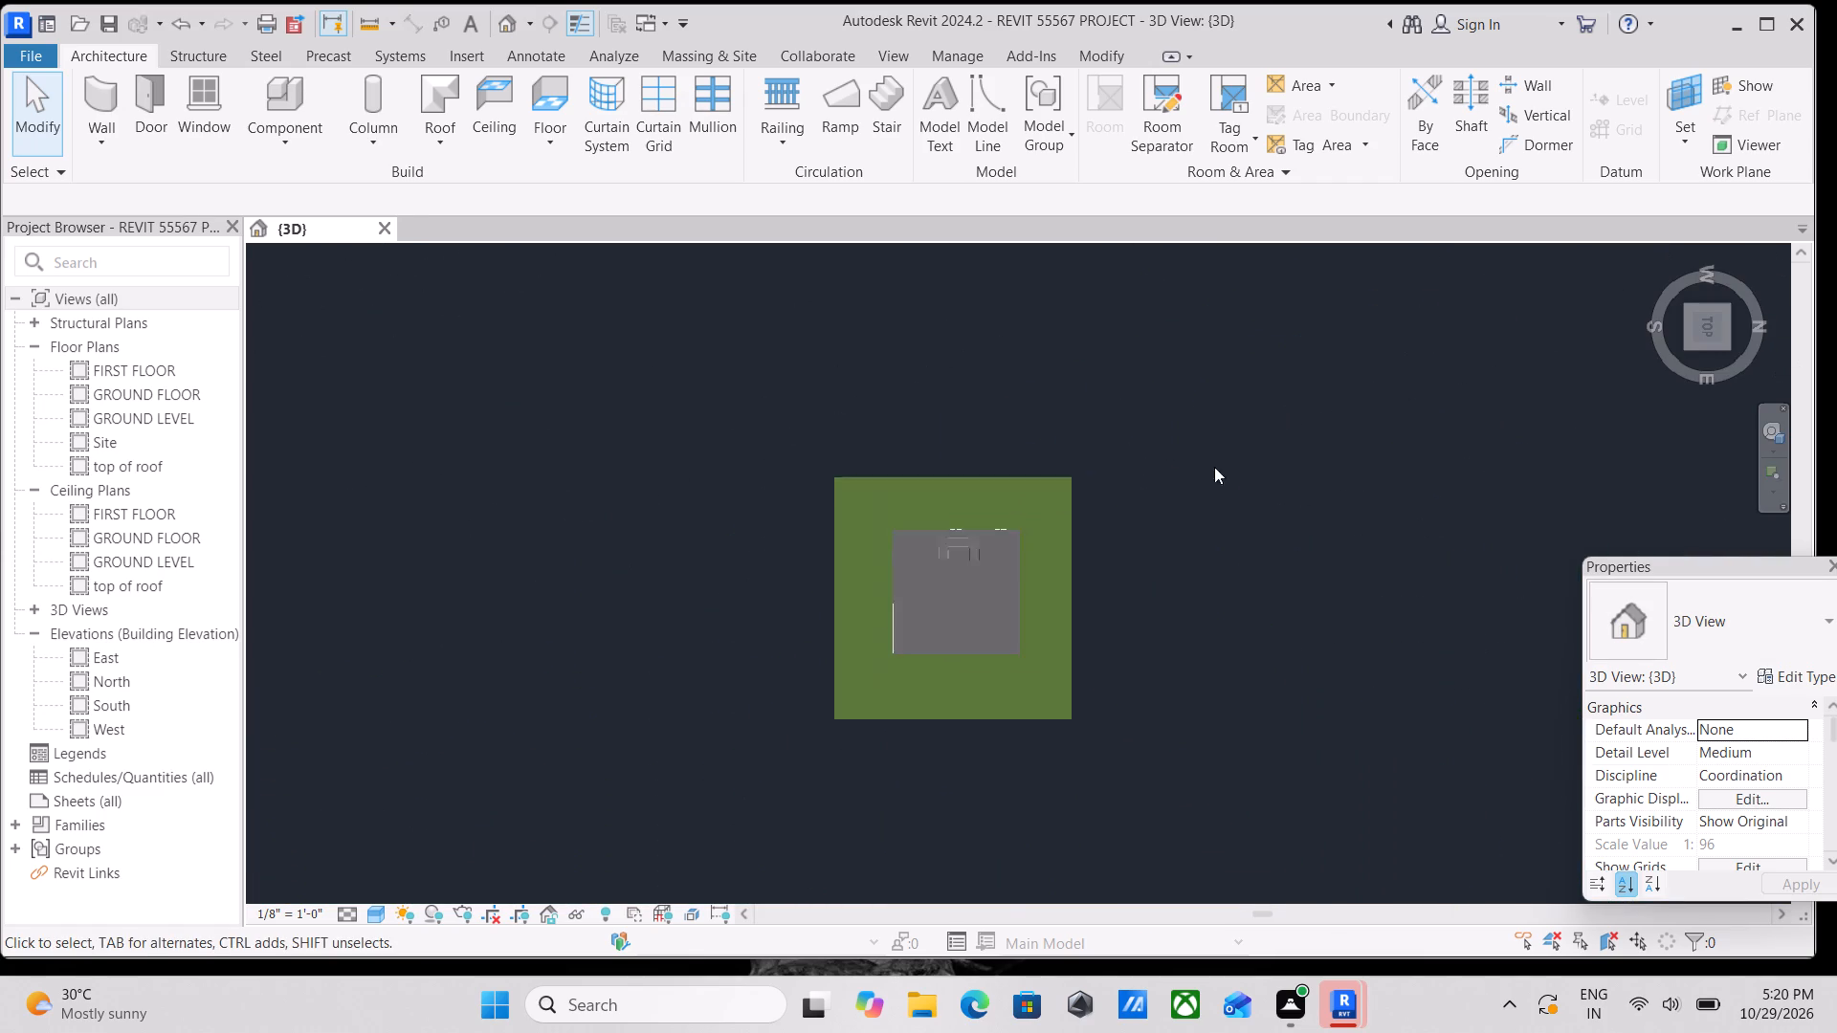
scroll(1214, 467, "up", 2)
scroll(963, 529, "up", 3)
middle_click_drag(885, 584, 1323, 598)
scroll(1278, 633, "up", 5)
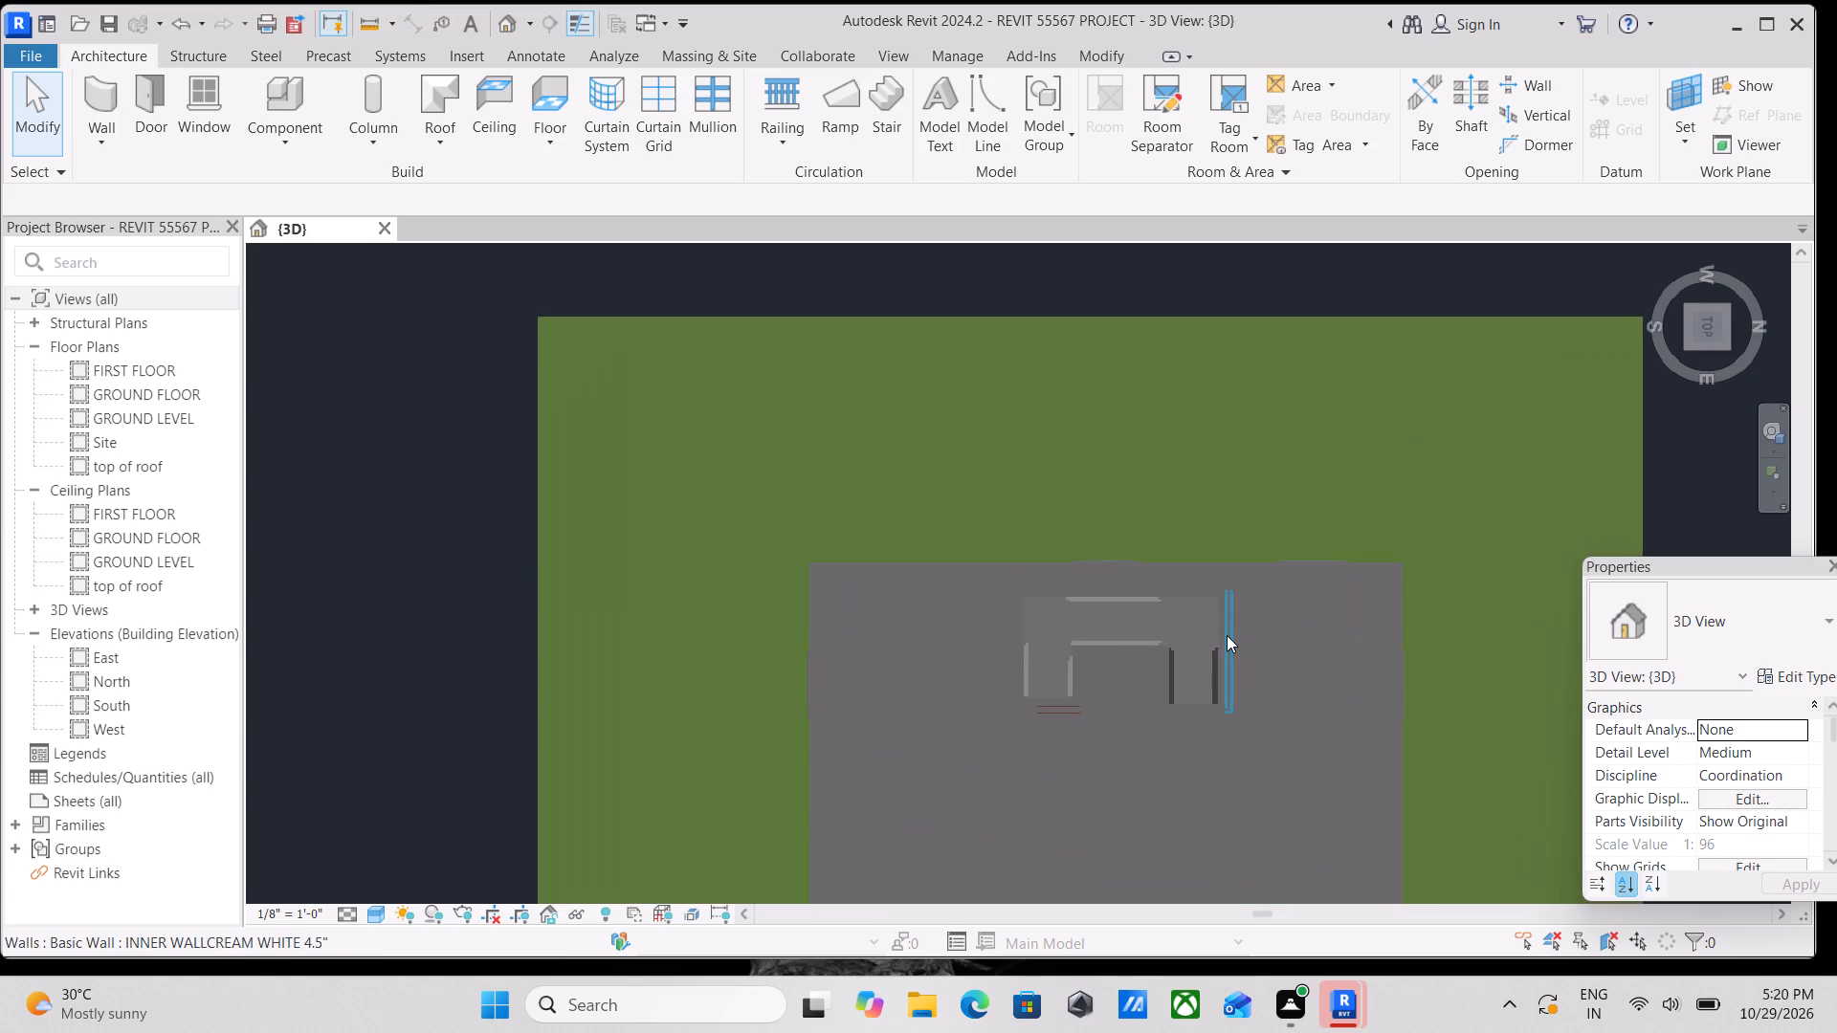
scroll(1227, 635, "up", 4)
middle_click_drag(1070, 589, 1161, 612)
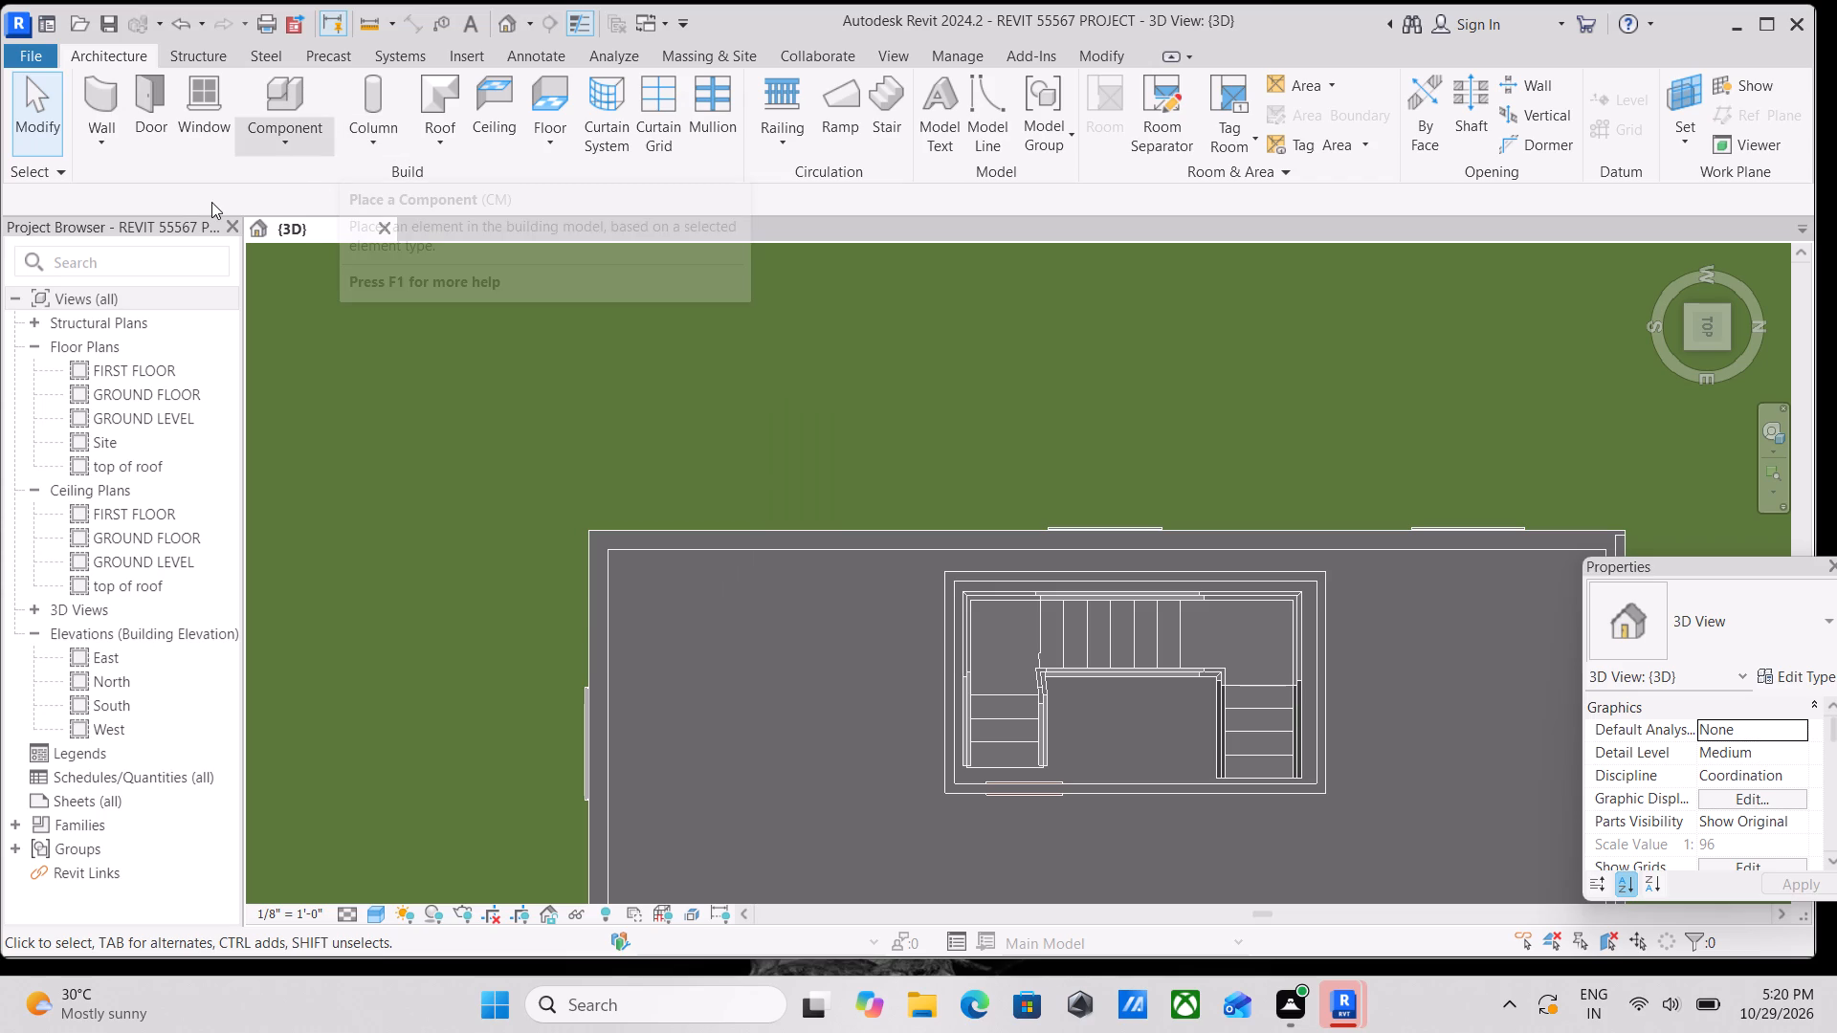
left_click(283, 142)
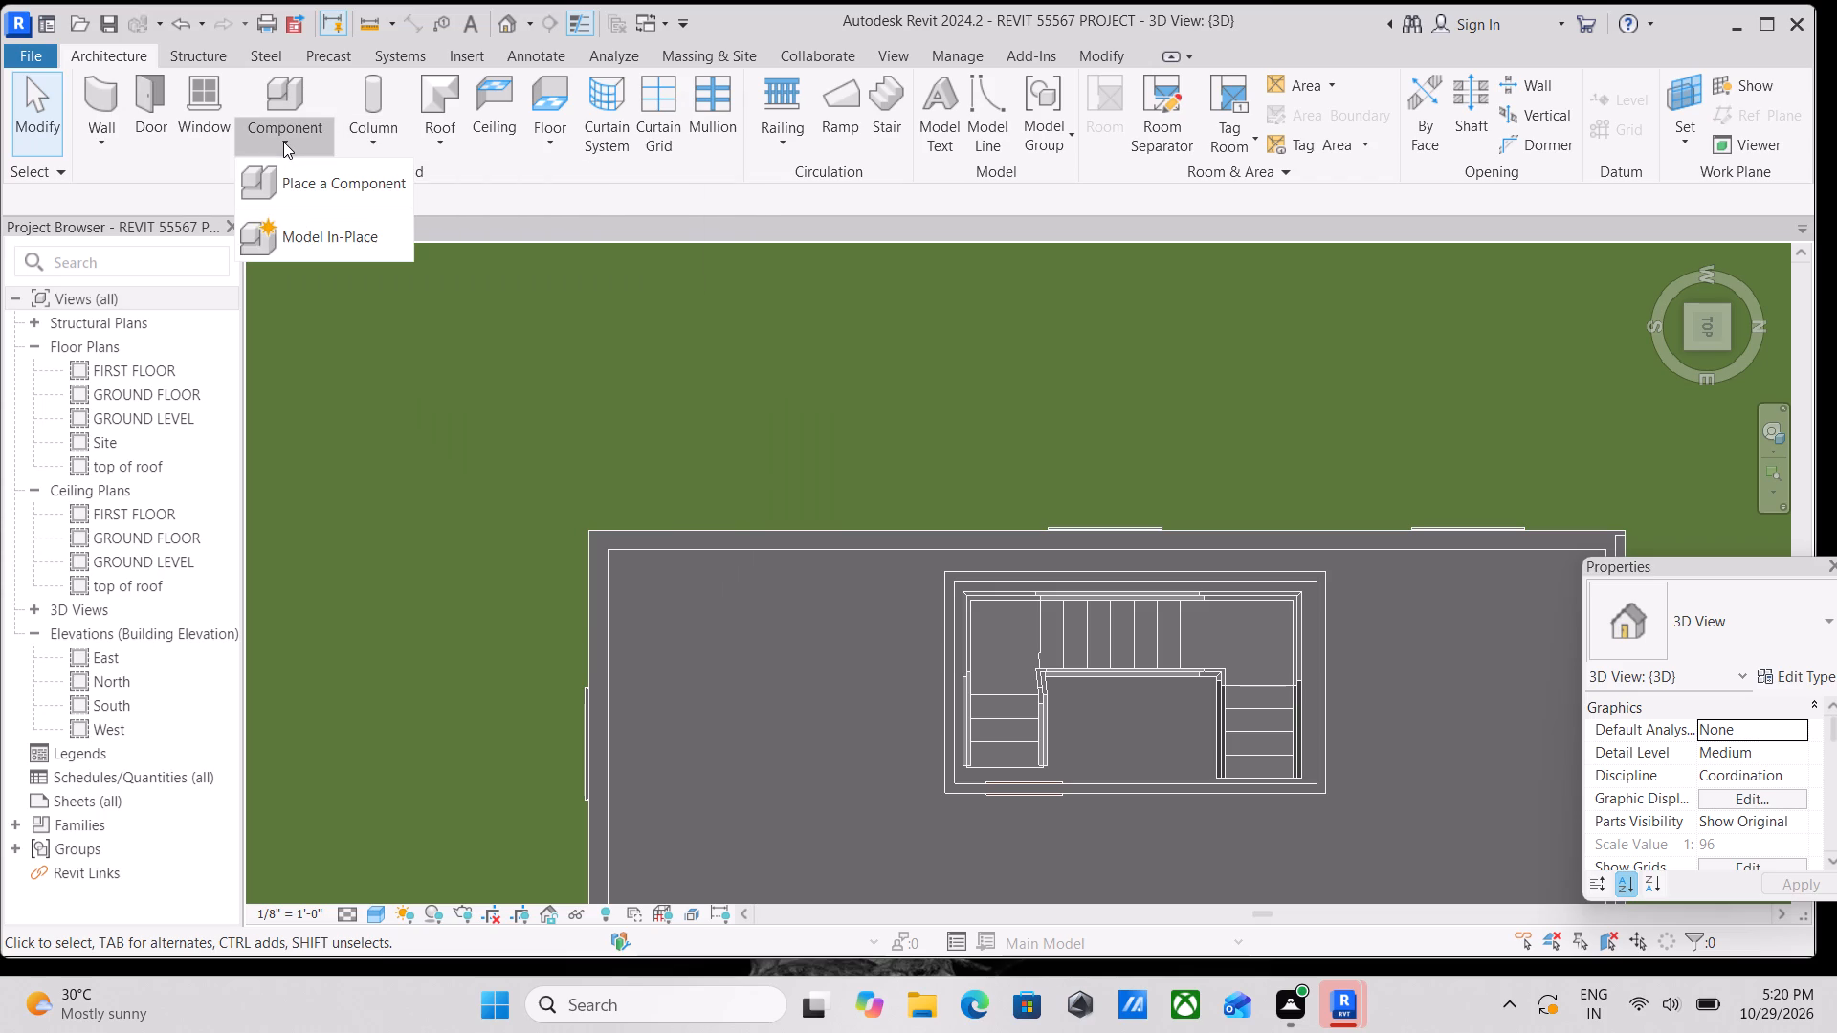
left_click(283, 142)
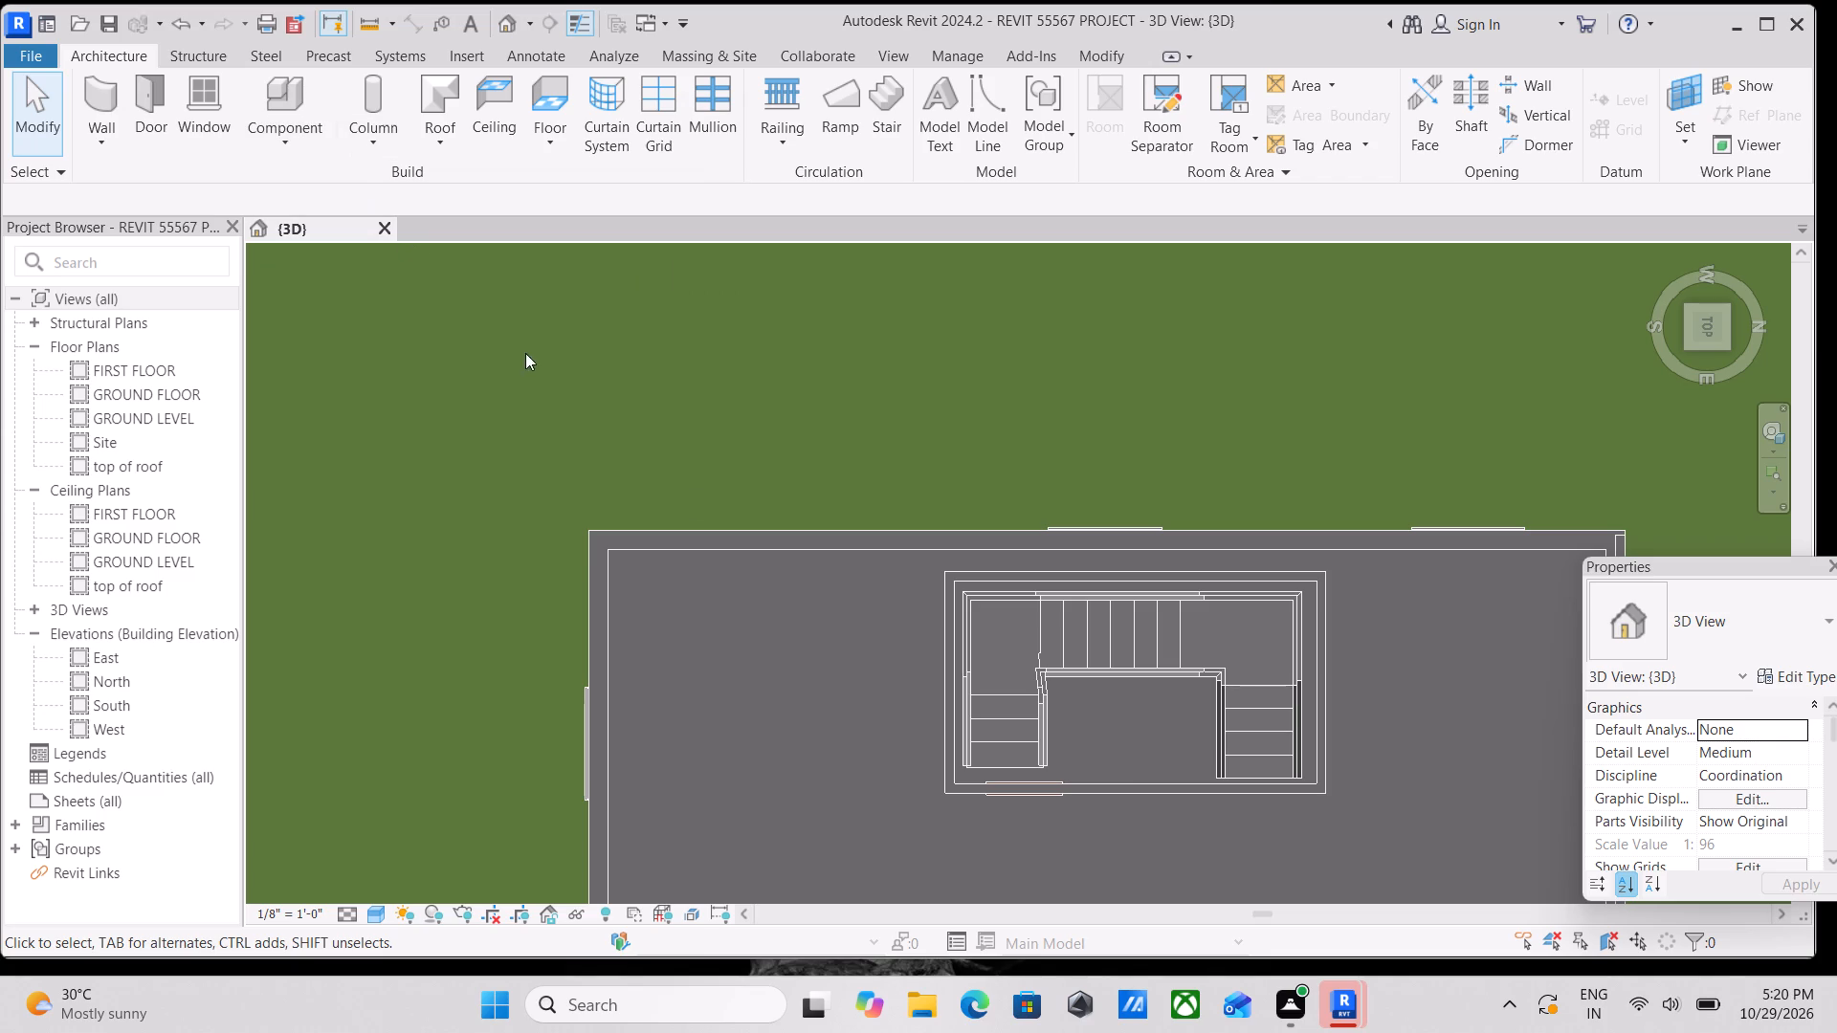
Check the house from the back and open the North elevation view.
scroll(1279, 726, "up", 4)
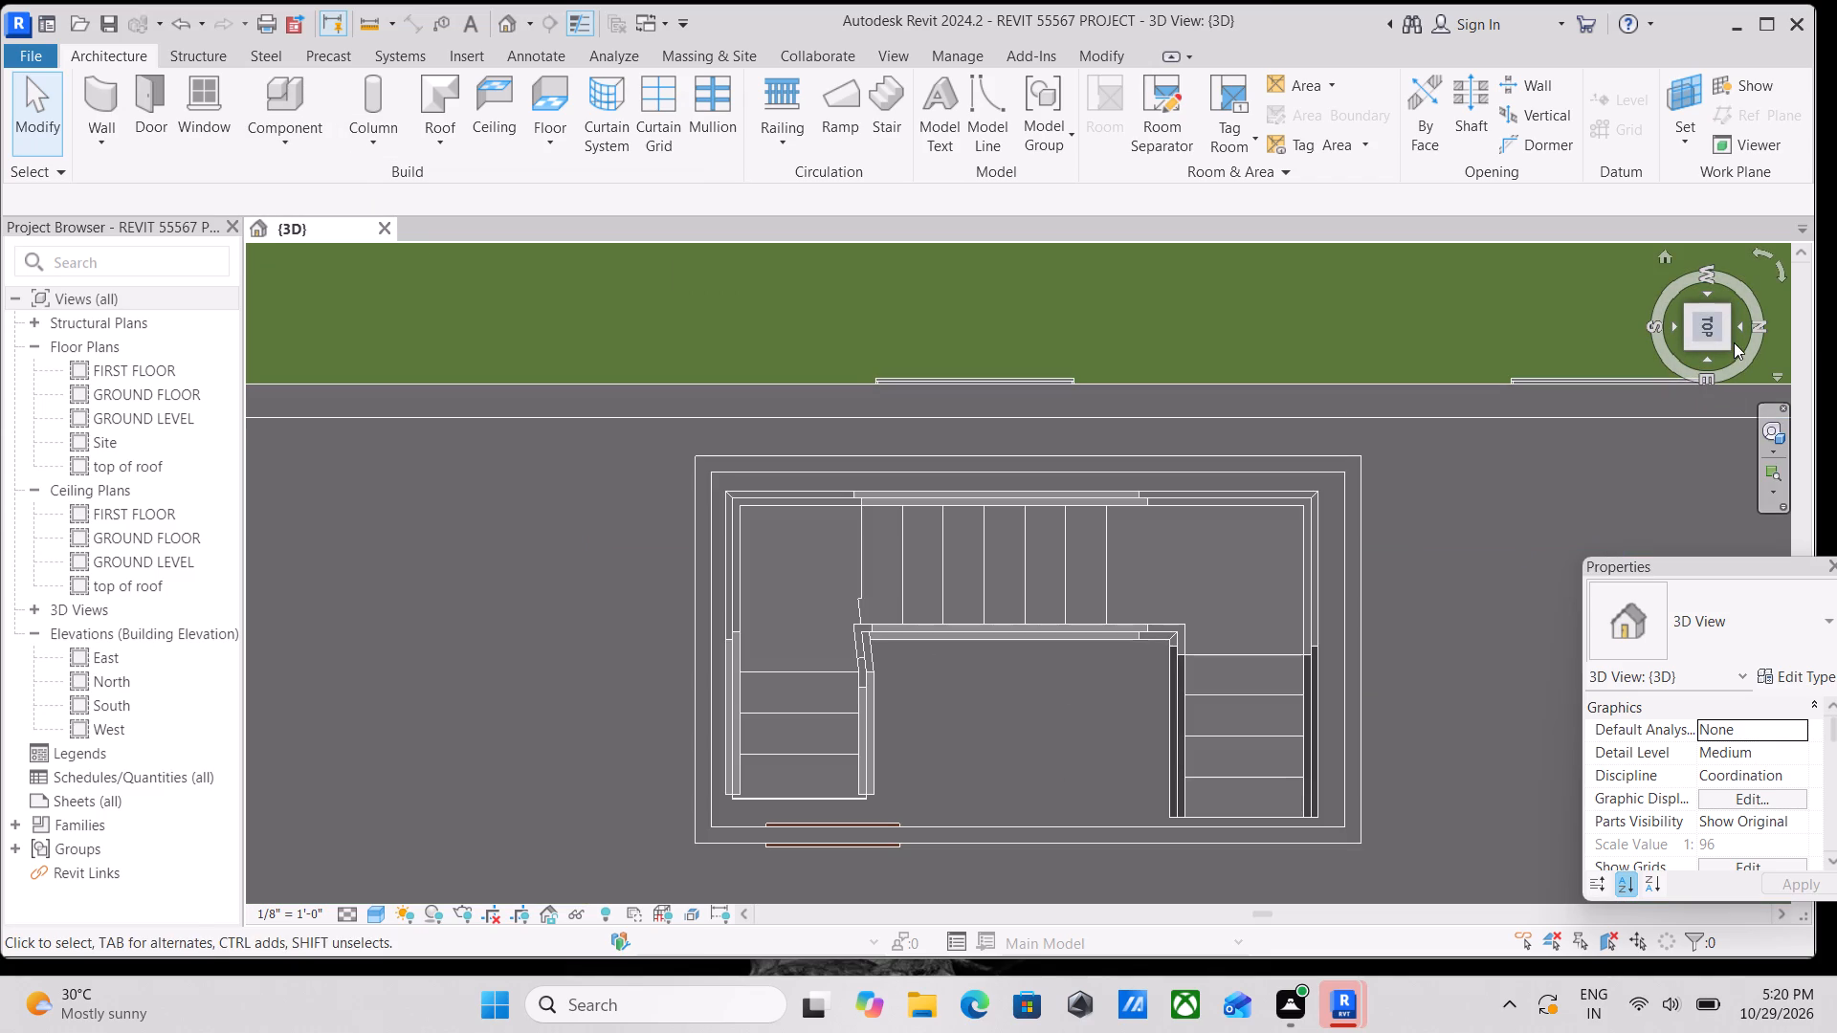
left_click(1728, 344)
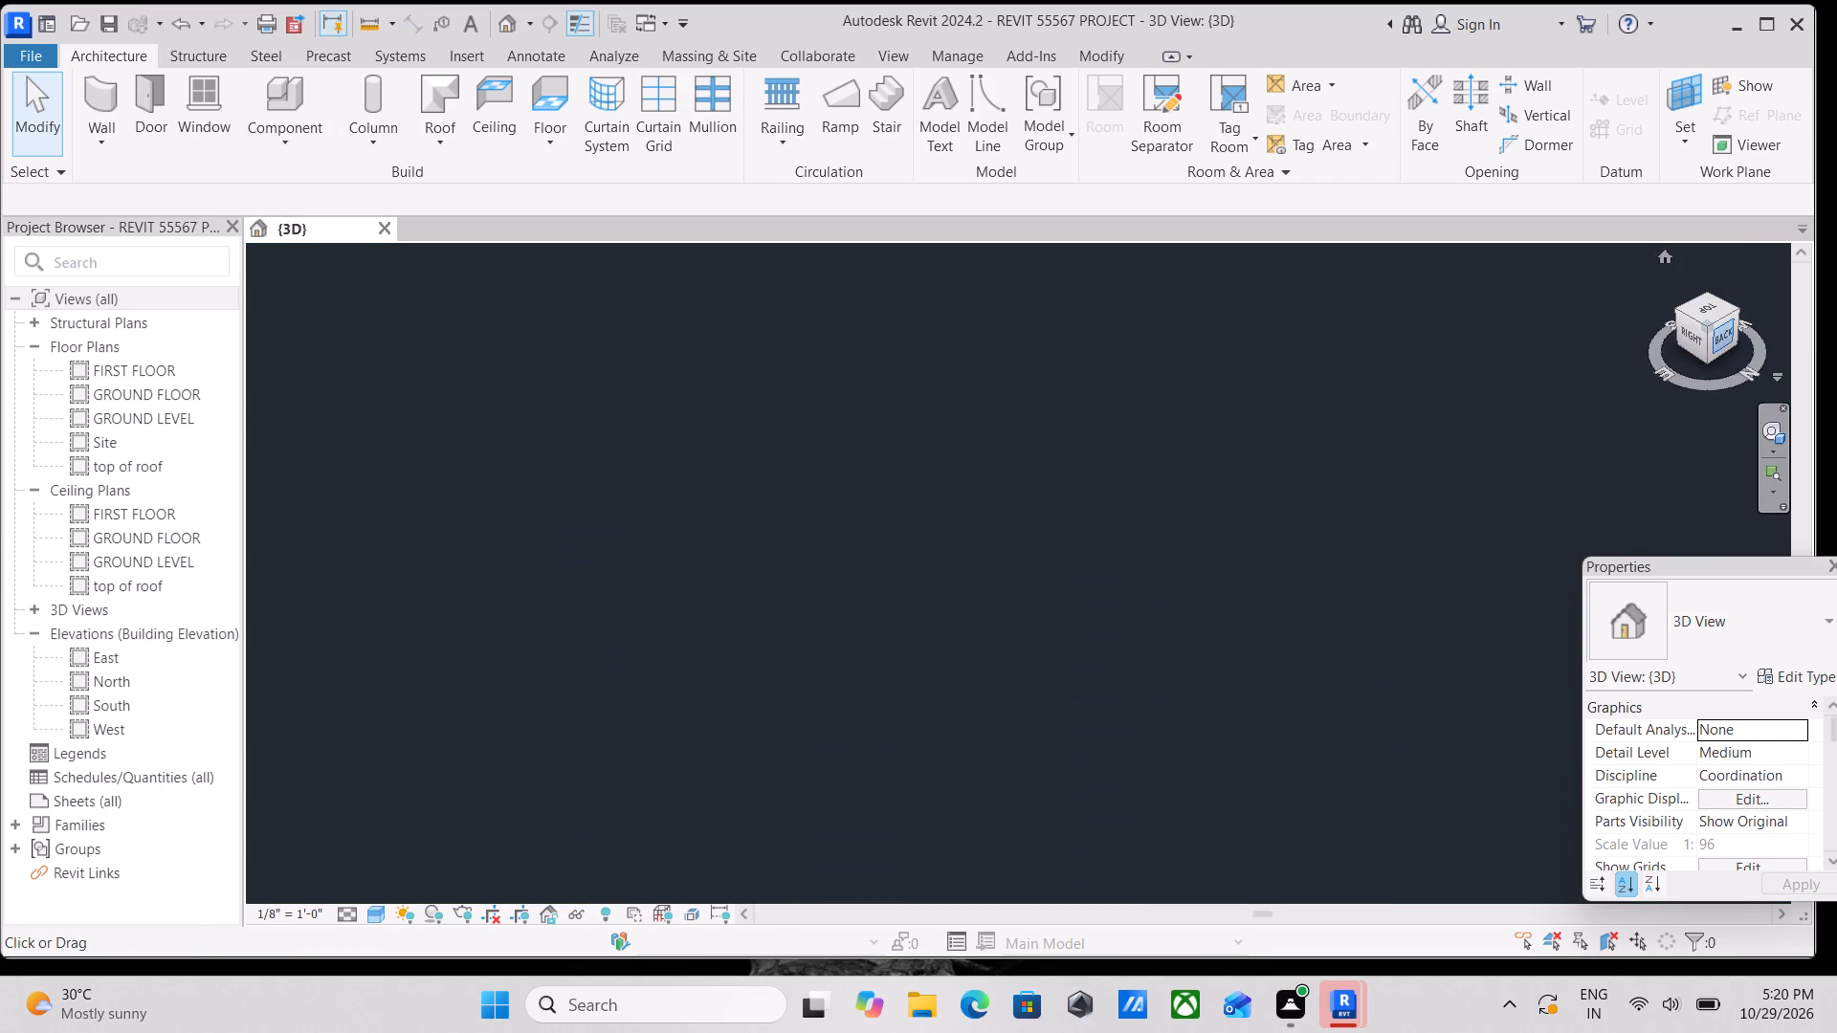
left_click(1726, 335)
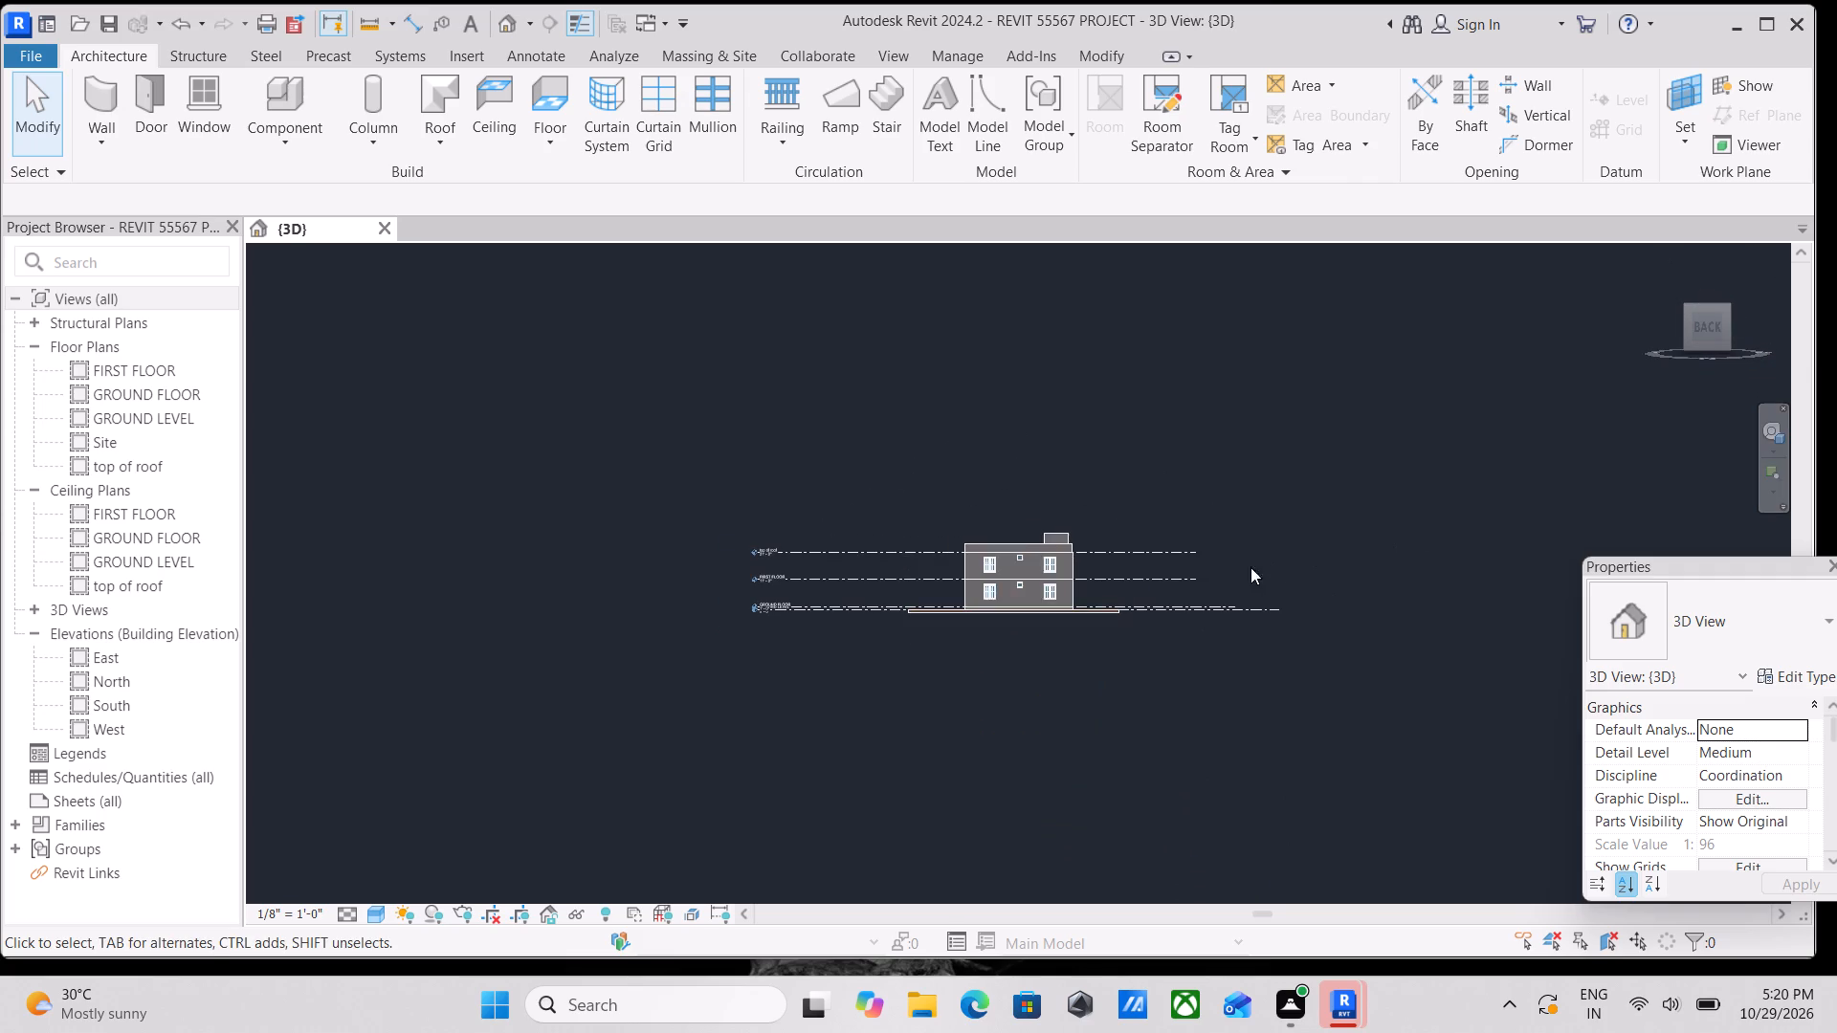
scroll(1258, 561, "up", 3)
scroll(1178, 579, "up", 3)
middle_click_drag(1178, 579, 1235, 614)
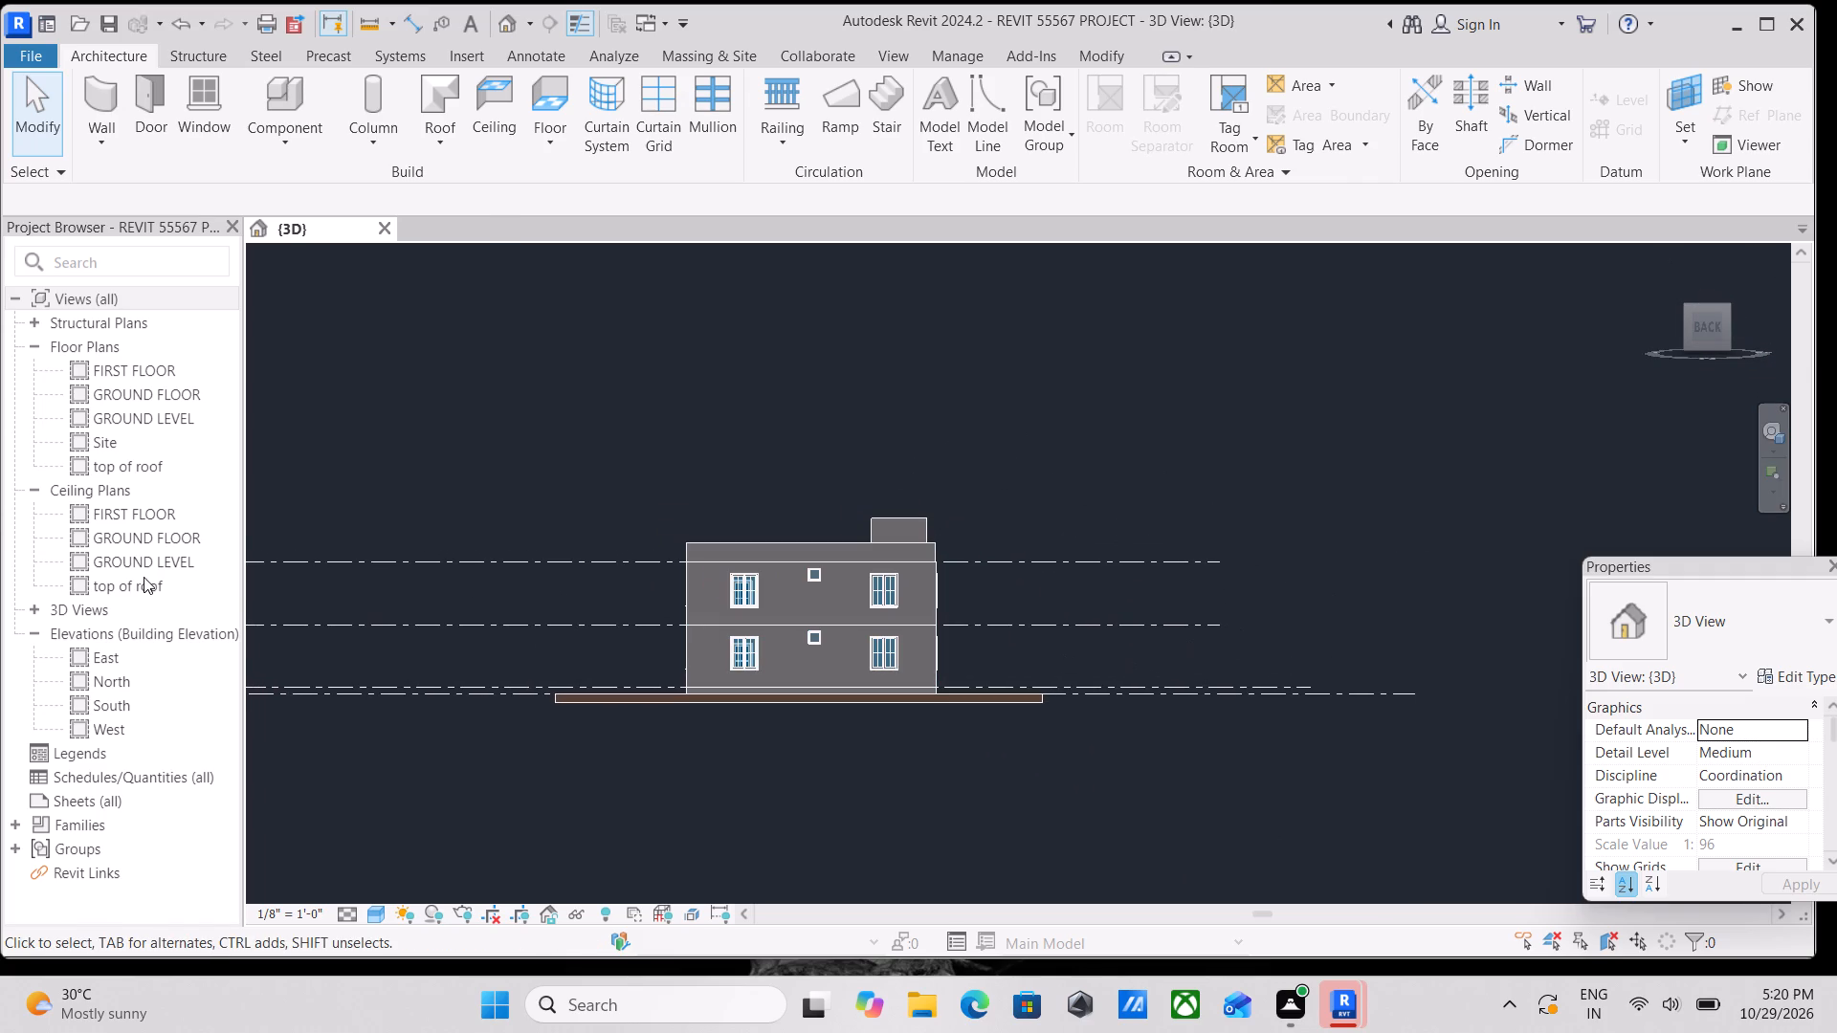
double_click(105, 688)
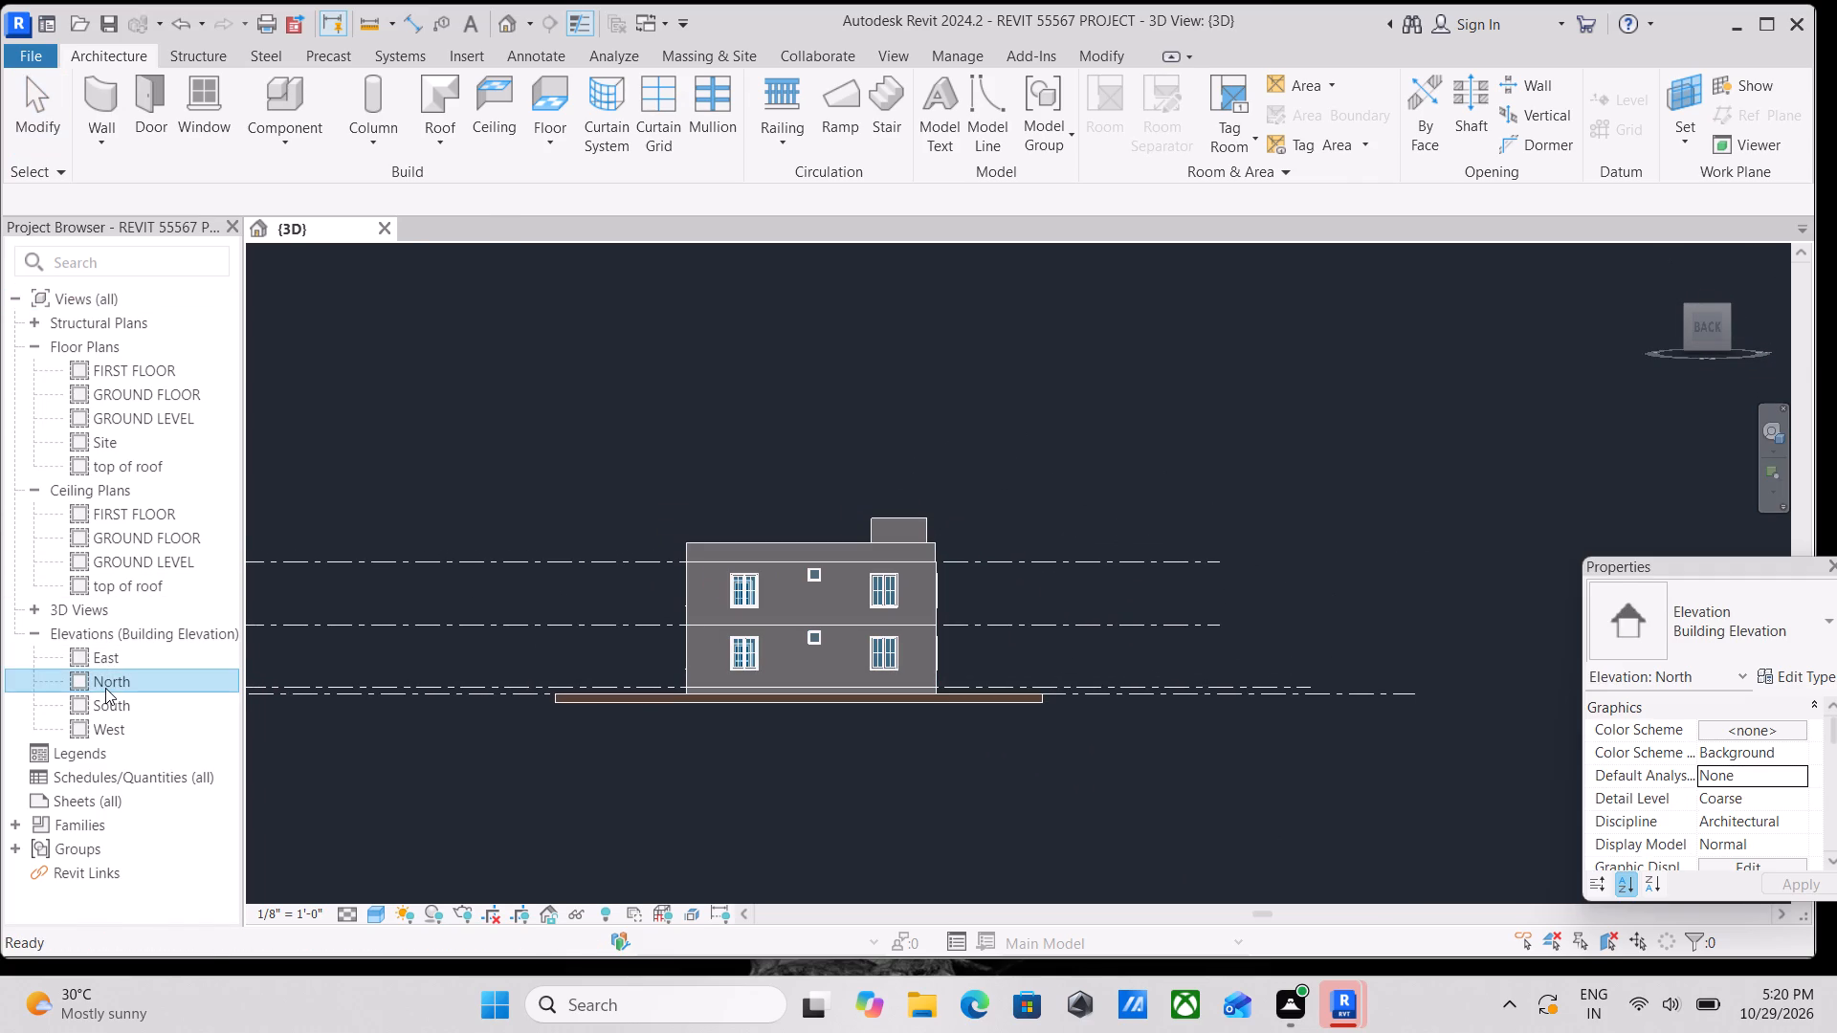
middle_click_drag(931, 567, 1009, 714)
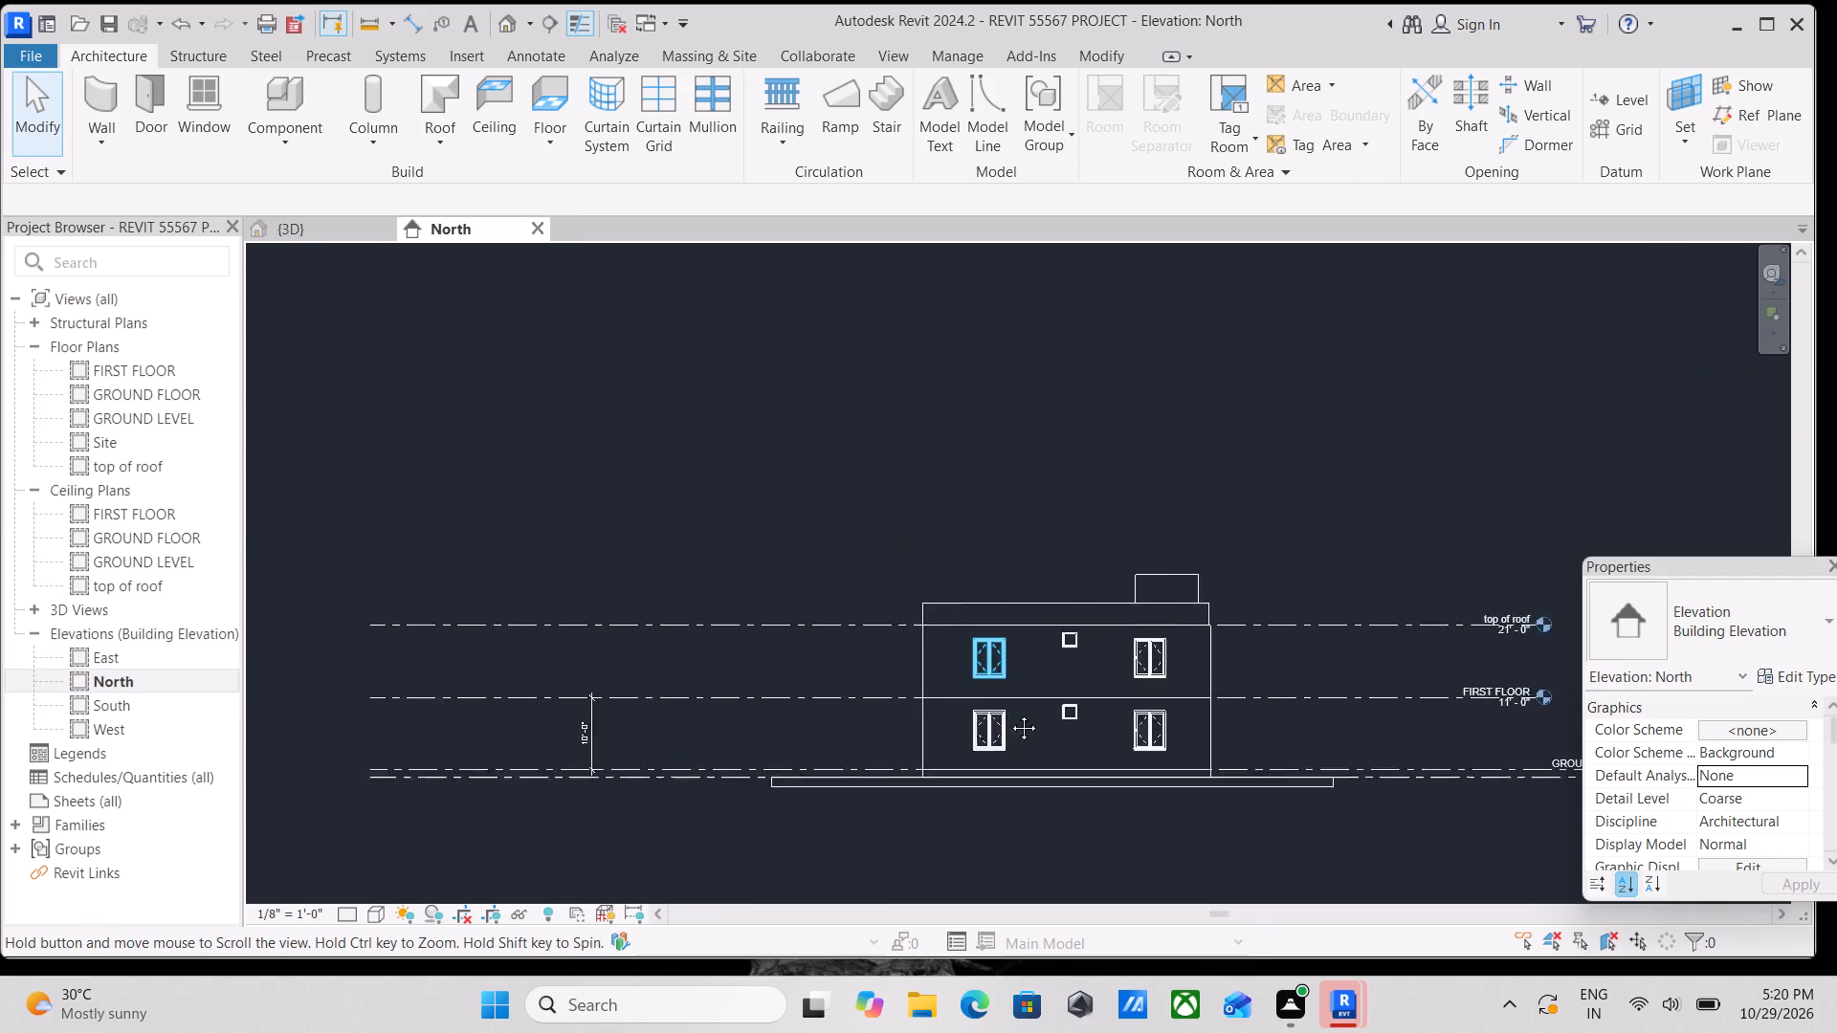
middle_click_drag(1009, 714, 1014, 724)
Draw a new level at 28' 0" along the top edge of the stair enclosure, running out past the house's east side.
type("ll")
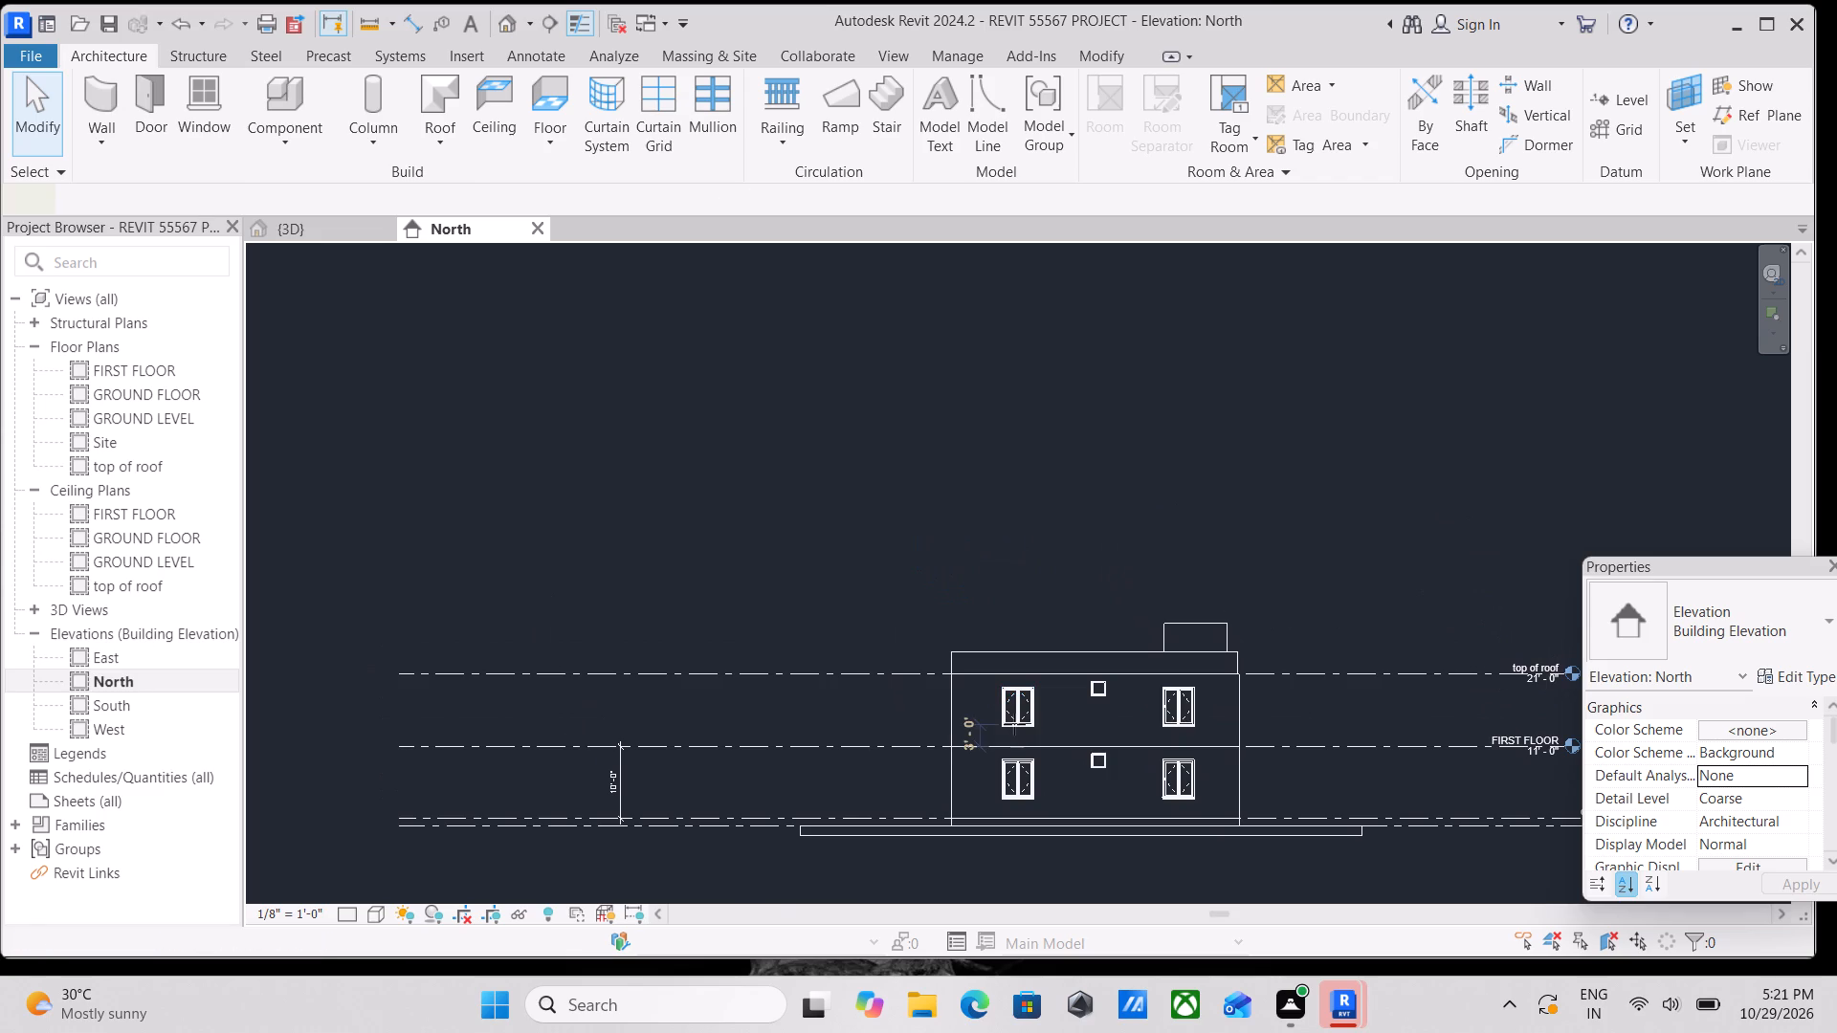
scroll(1168, 604, "up", 6)
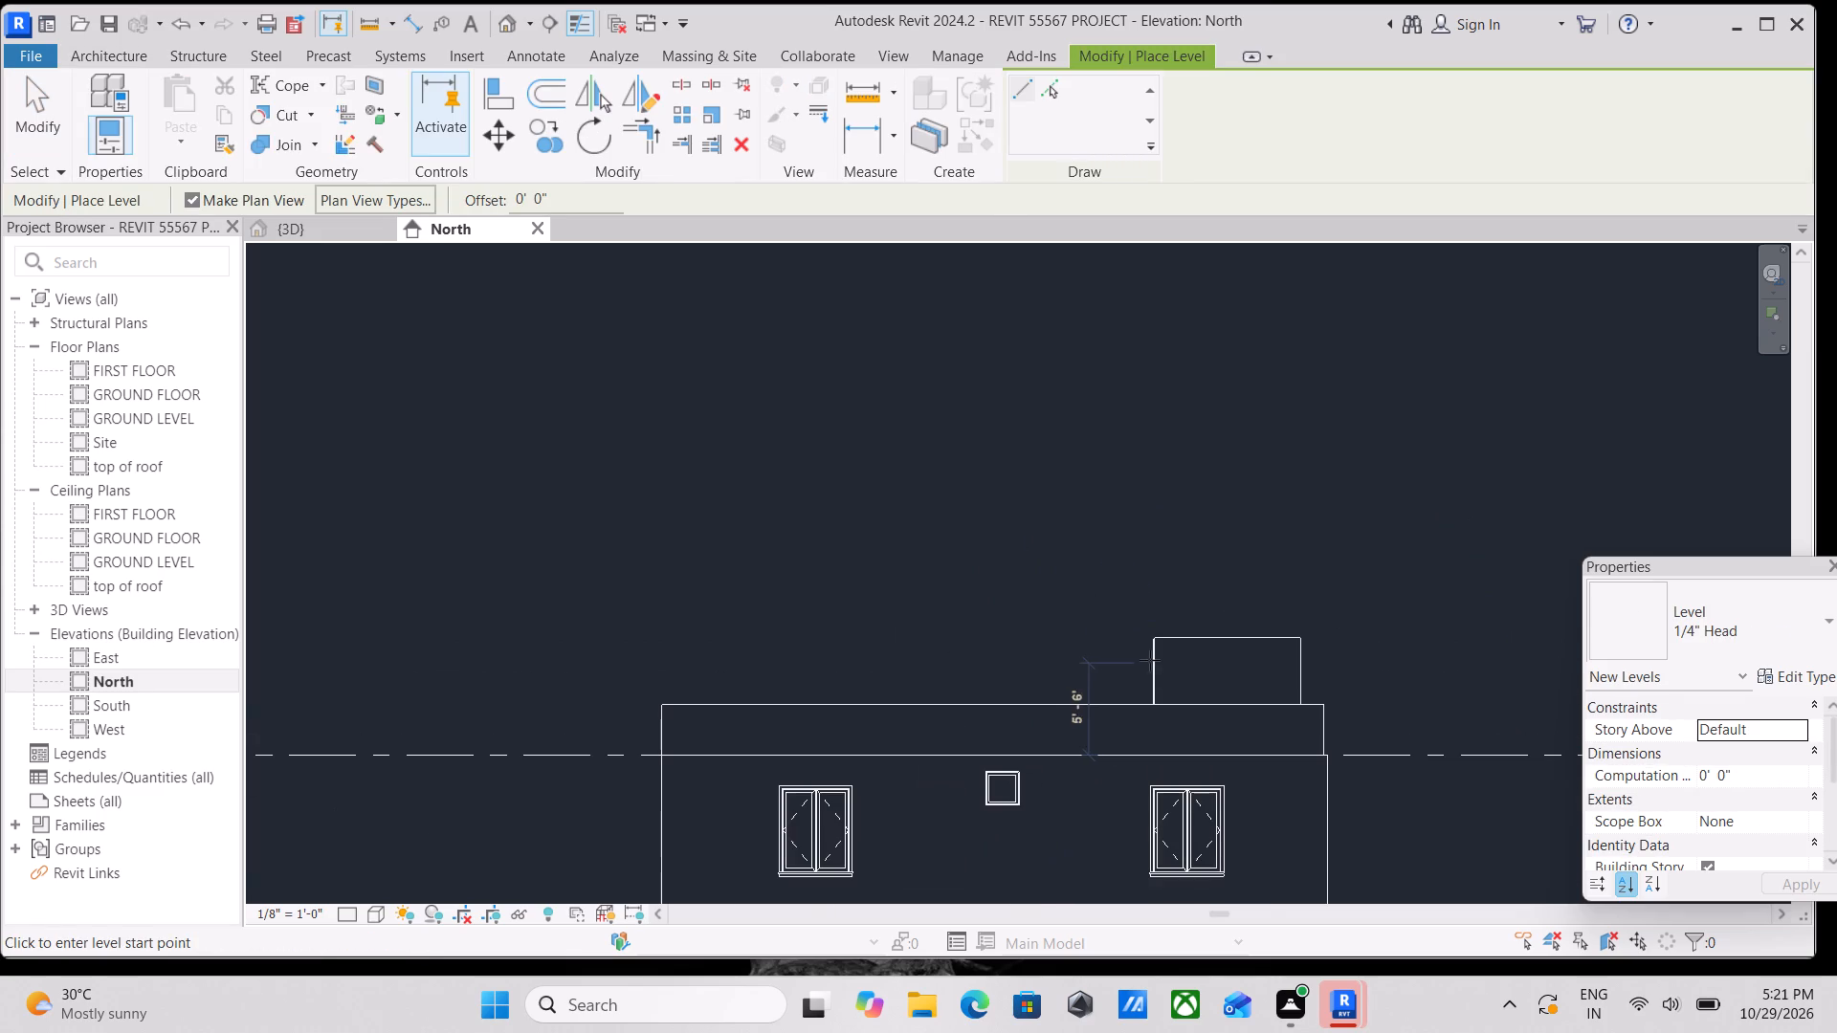
left_click_drag(1158, 636, 1146, 635)
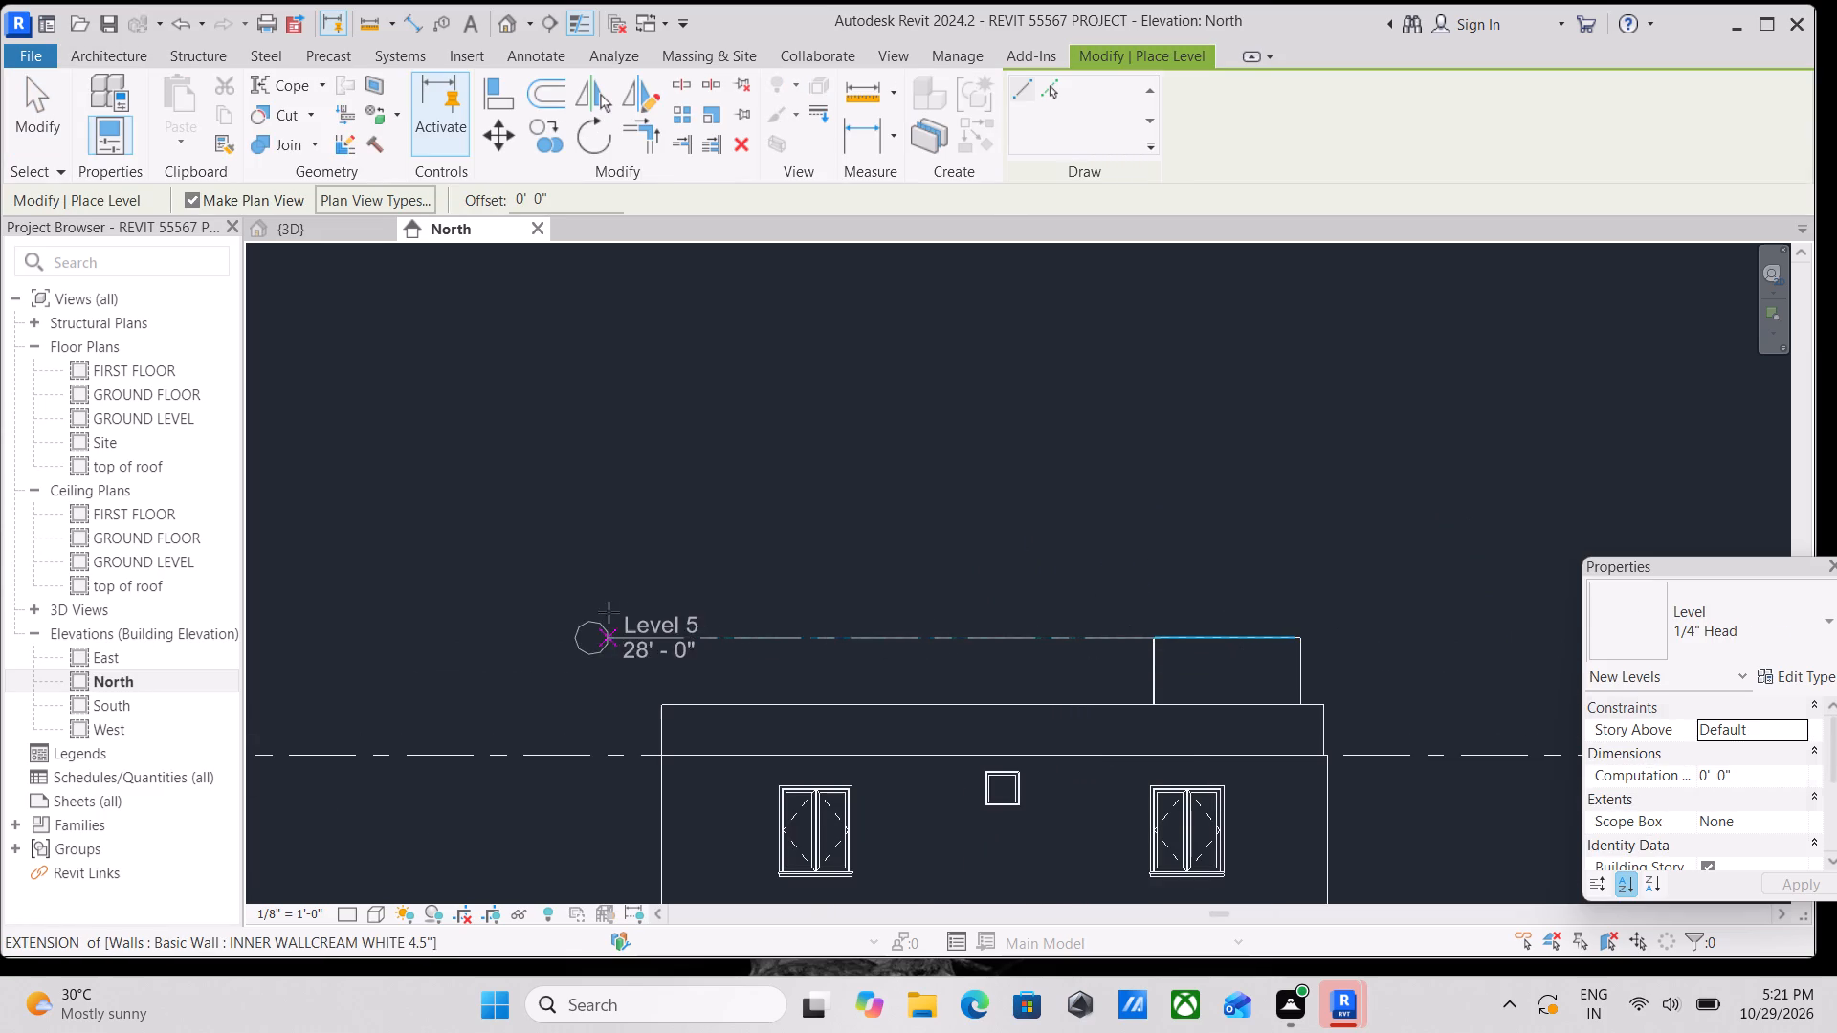
middle_click_drag(620, 616, 1422, 614)
scroll(834, 597, "down", 3)
middle_click_drag(834, 597, 1224, 594)
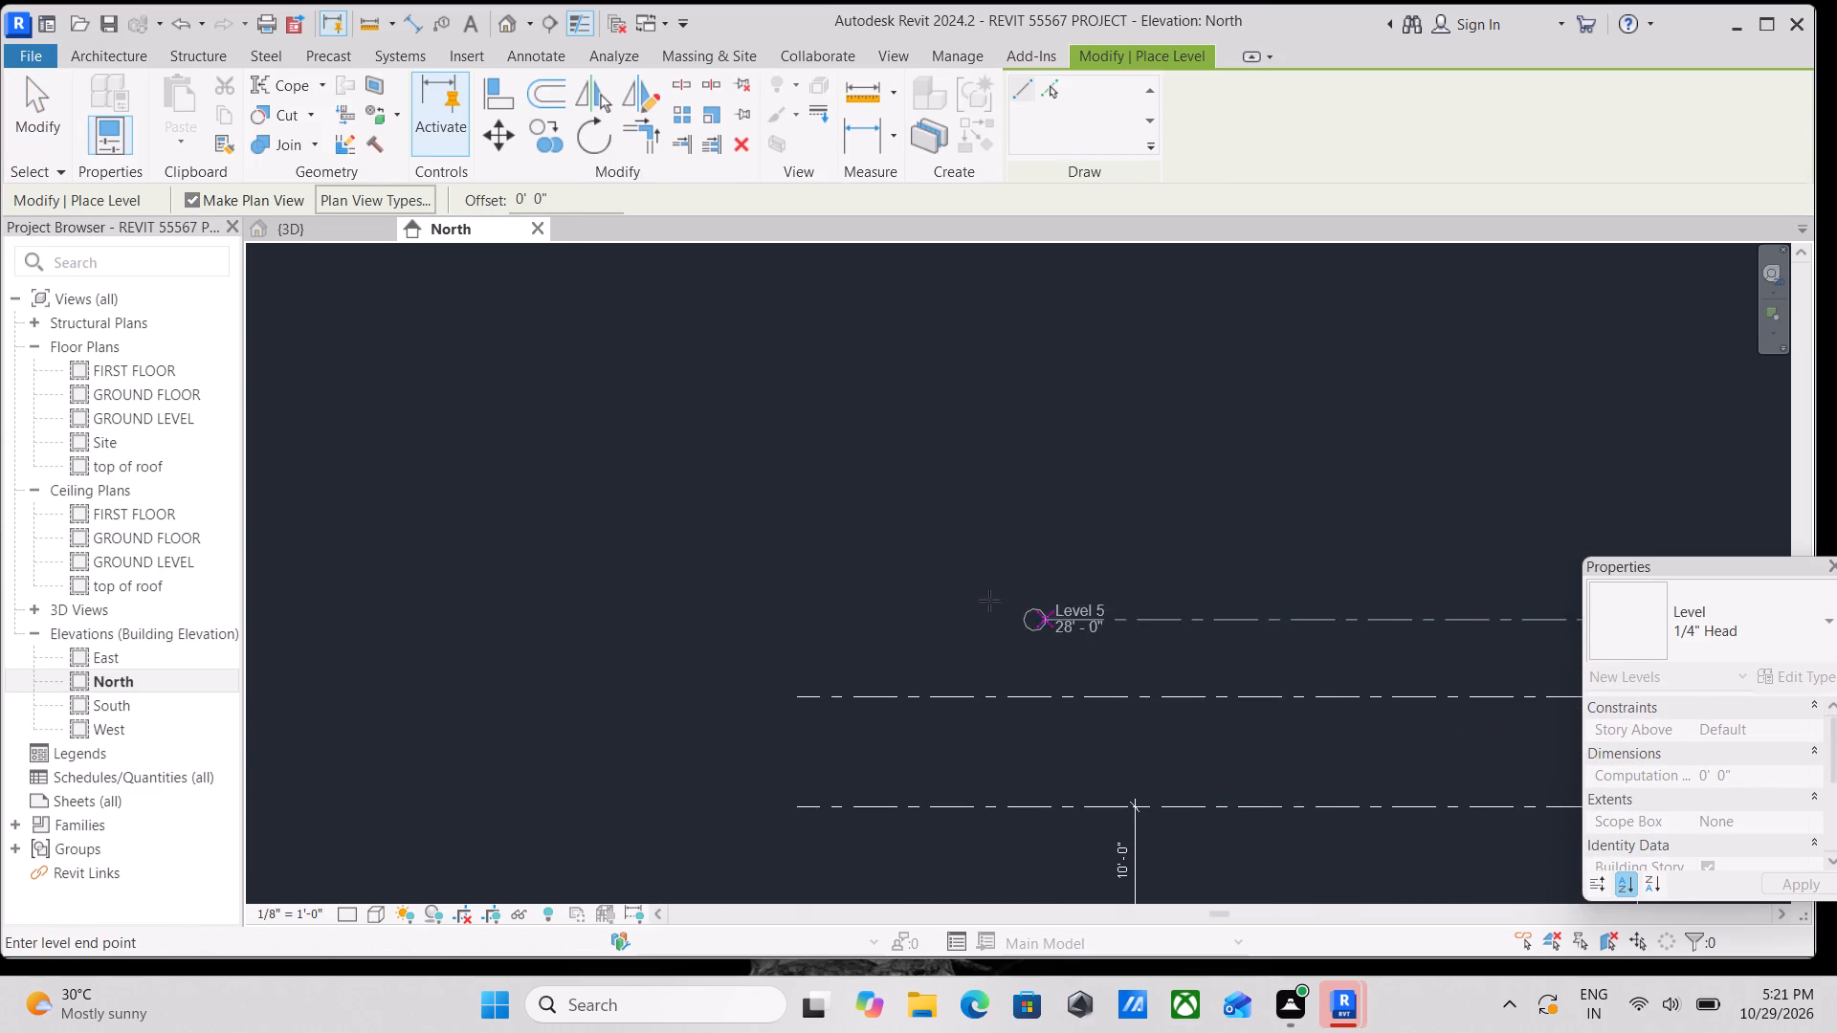
left_click(940, 603)
key("Escape")
key("Escape")
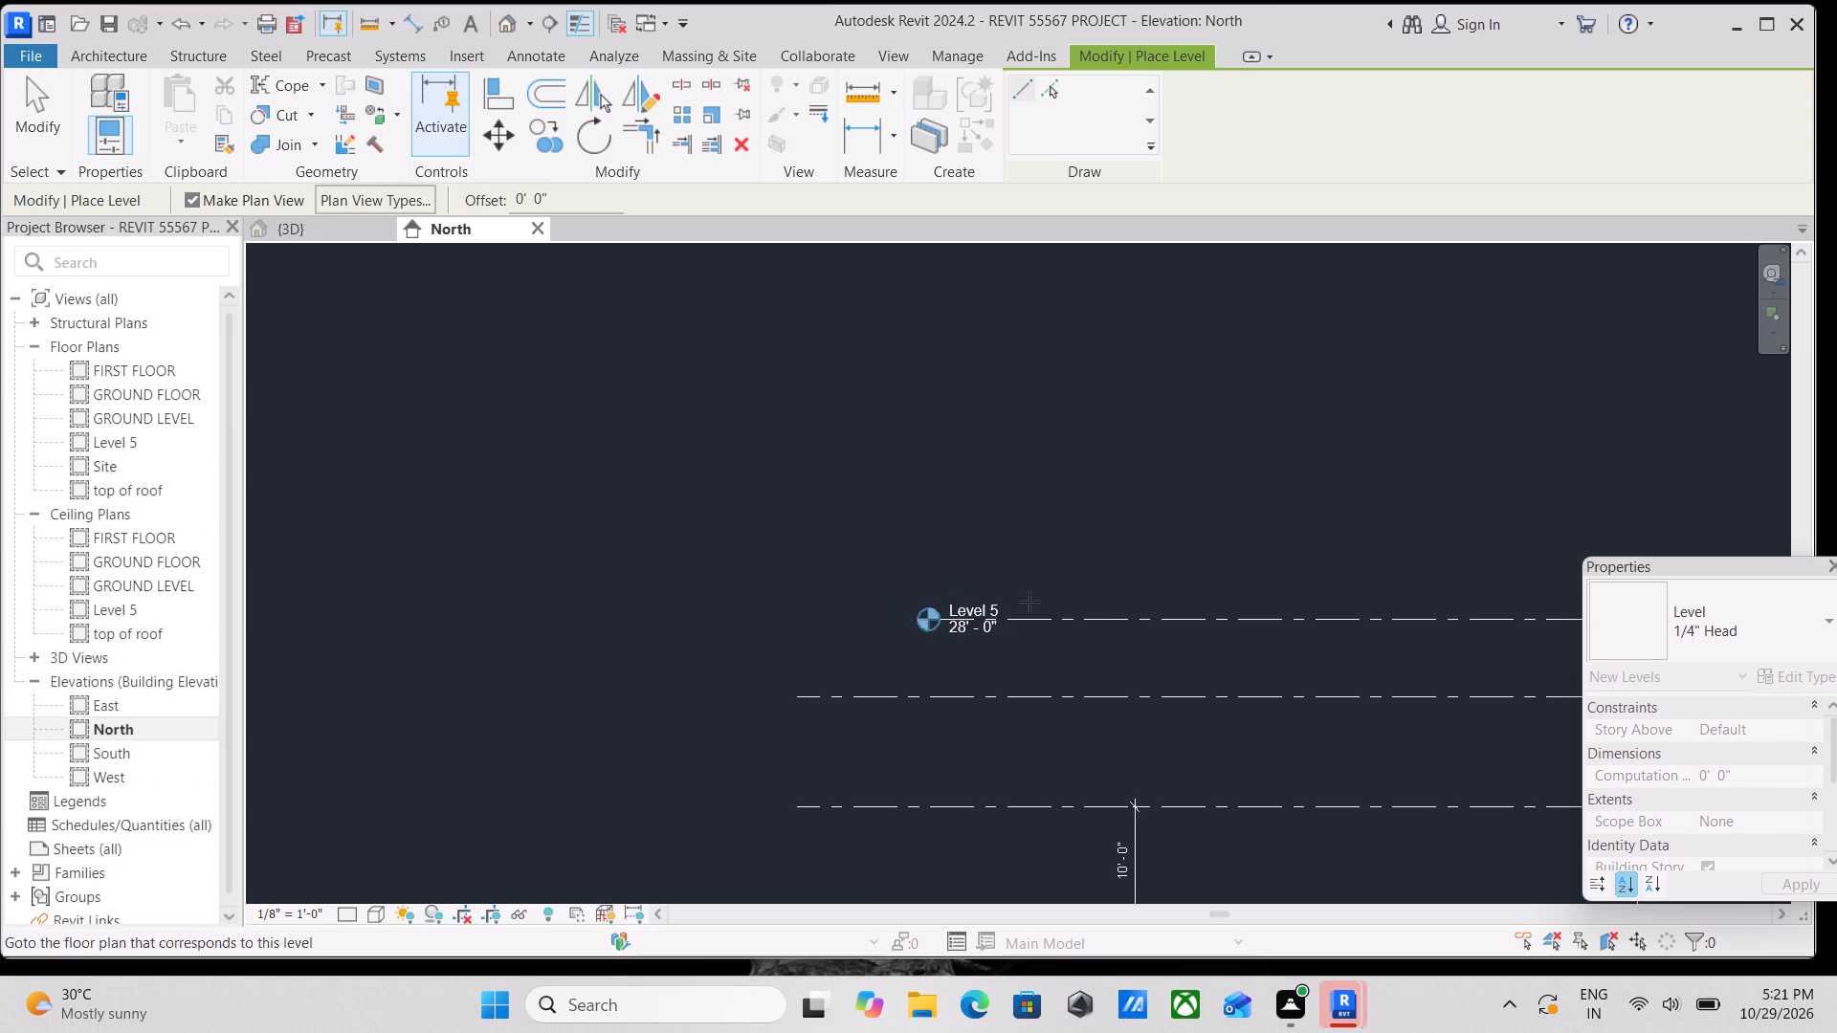
key("Escape")
scroll(1229, 519, "down", 3)
middle_click_drag(1229, 519, 701, 574)
key("Escape")
scroll(1209, 679, "up", 3)
key("Escape")
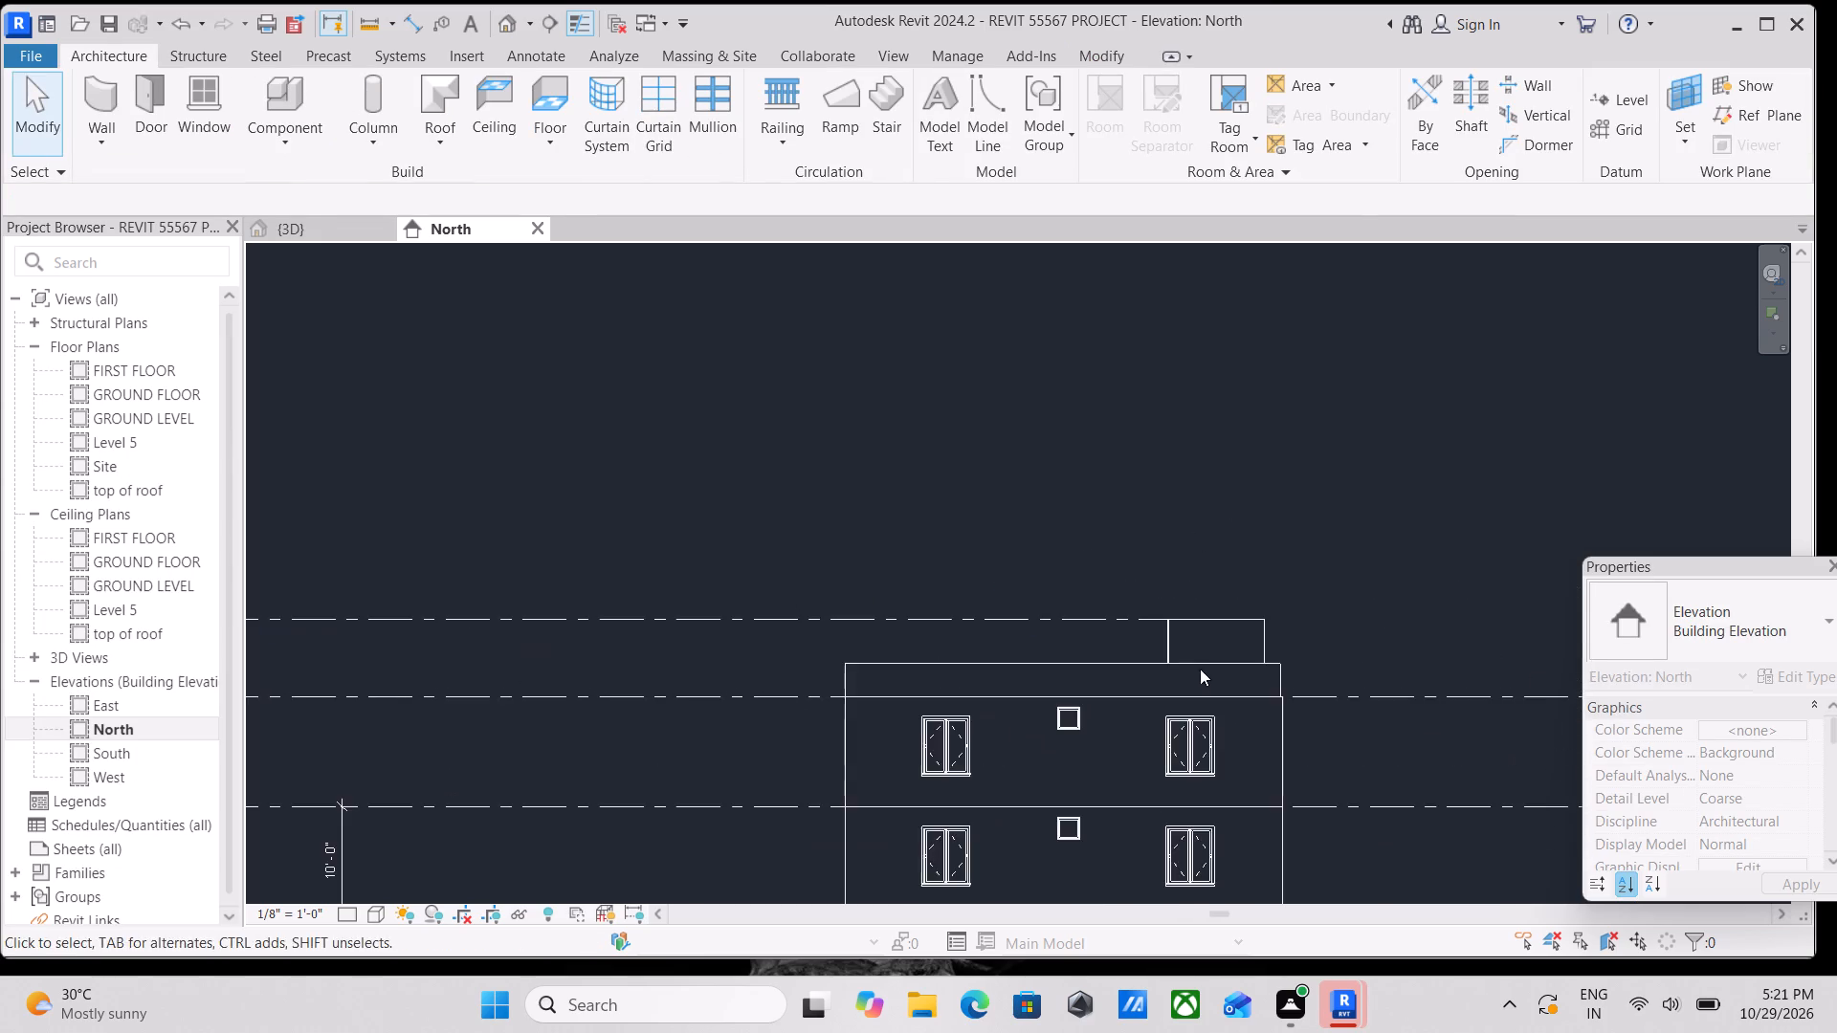
scroll(1184, 656, "up", 2)
key("Escape")
Extend the 28' 0" level line westward past the stair enclosure, almost to the heads of the levels below.
left_click(1065, 601)
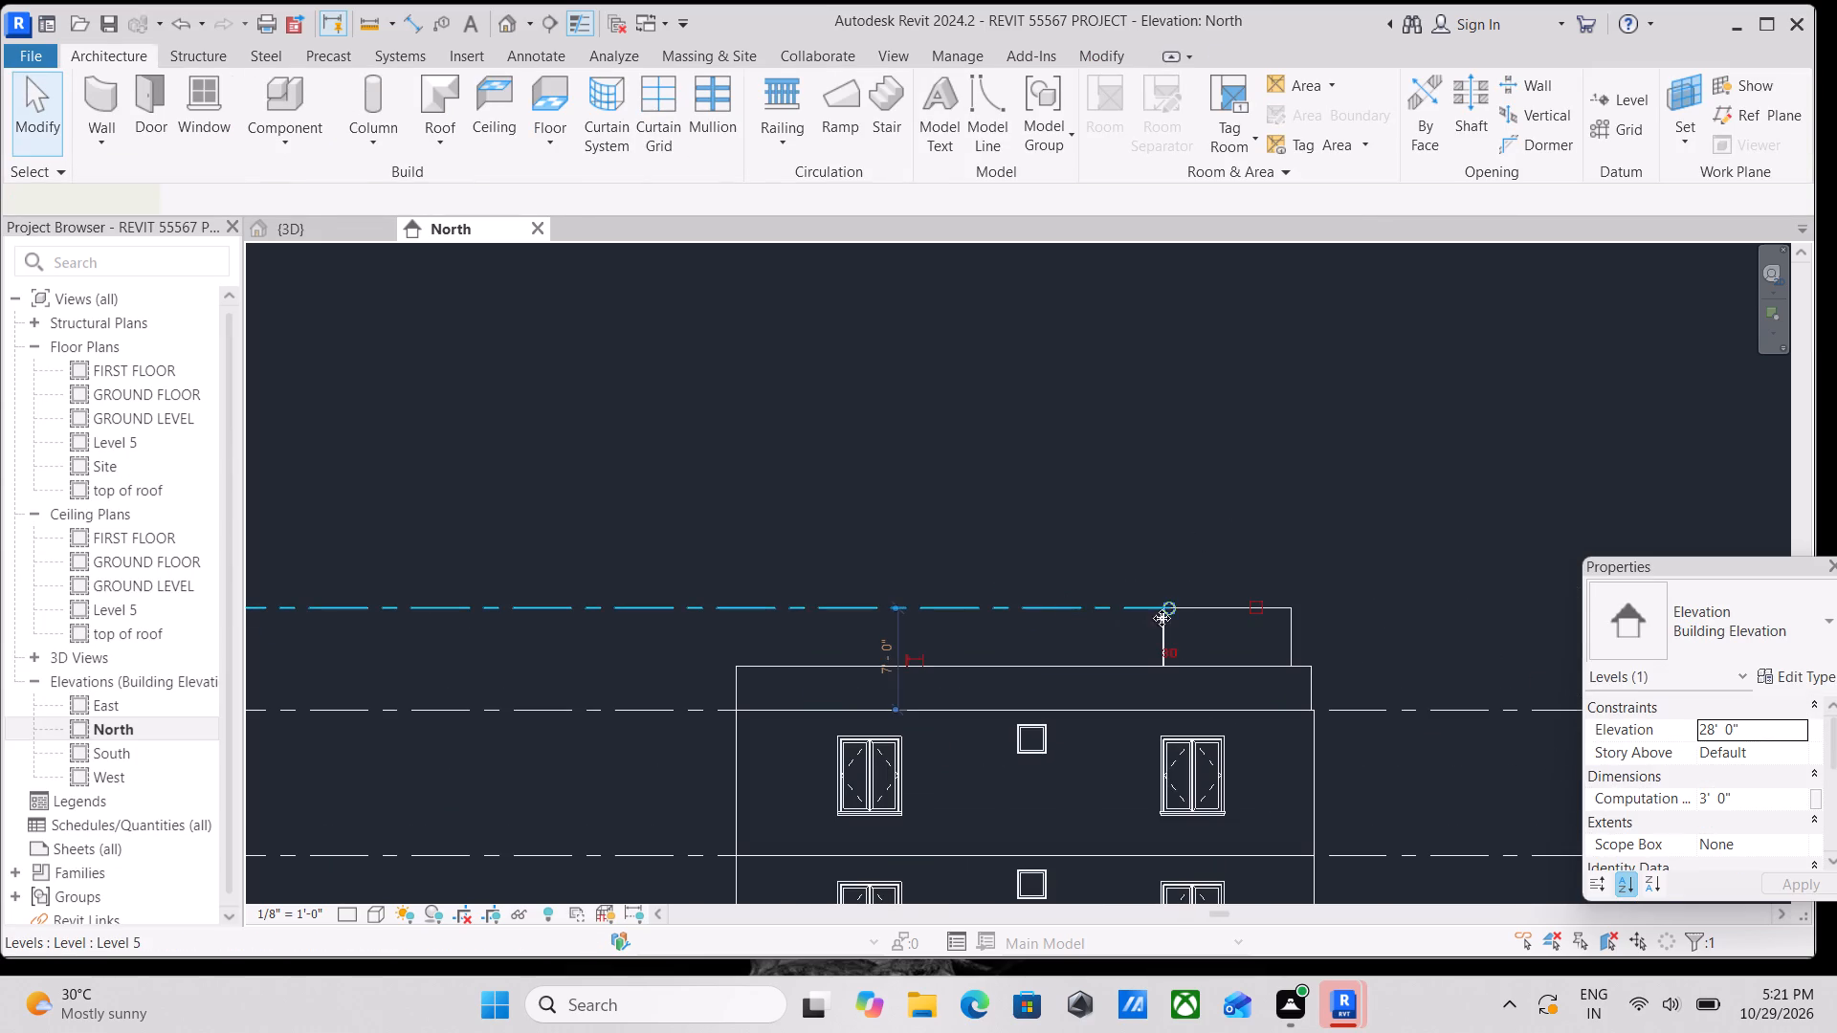
scroll(1176, 618, "up", 5)
left_click_drag(1156, 597, 1562, 594)
middle_click_drag(1562, 594, 1214, 569)
middle_click_drag(1240, 574, 1007, 579)
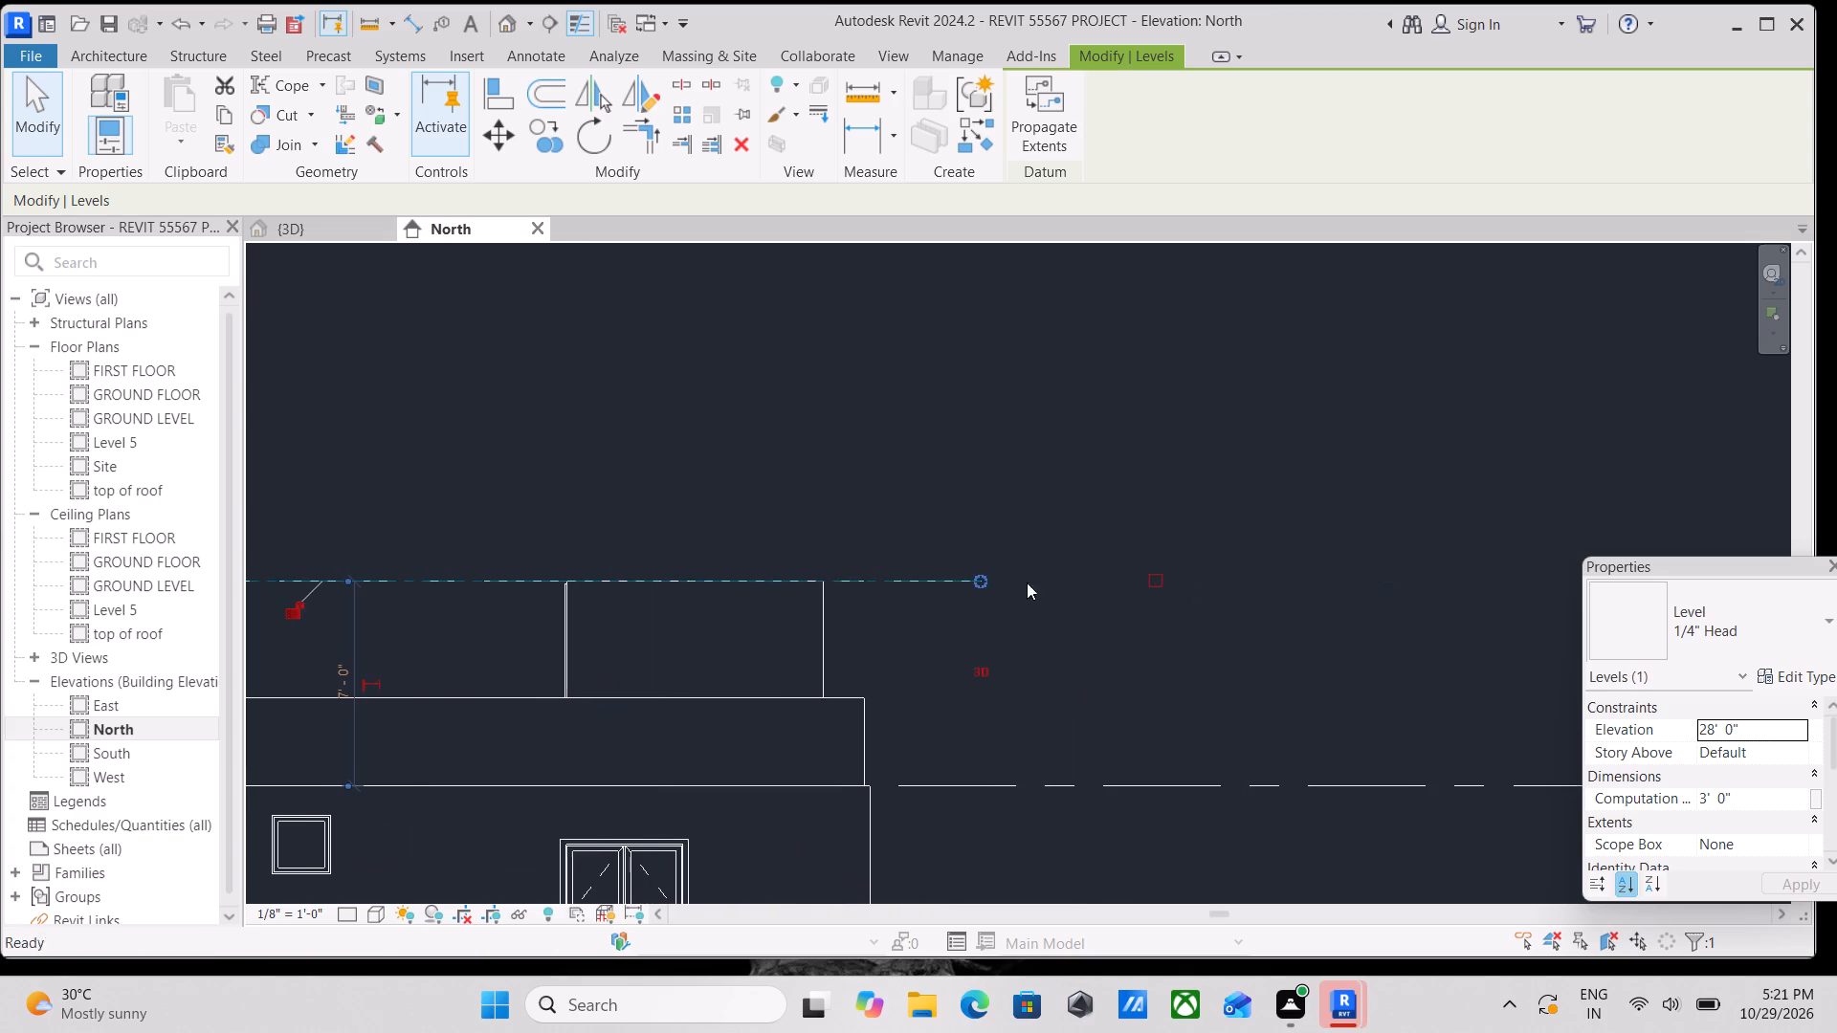
middle_click_drag(1321, 594, 1063, 540)
scroll(1319, 594, "down", 1)
scroll(1023, 566, "down", 3)
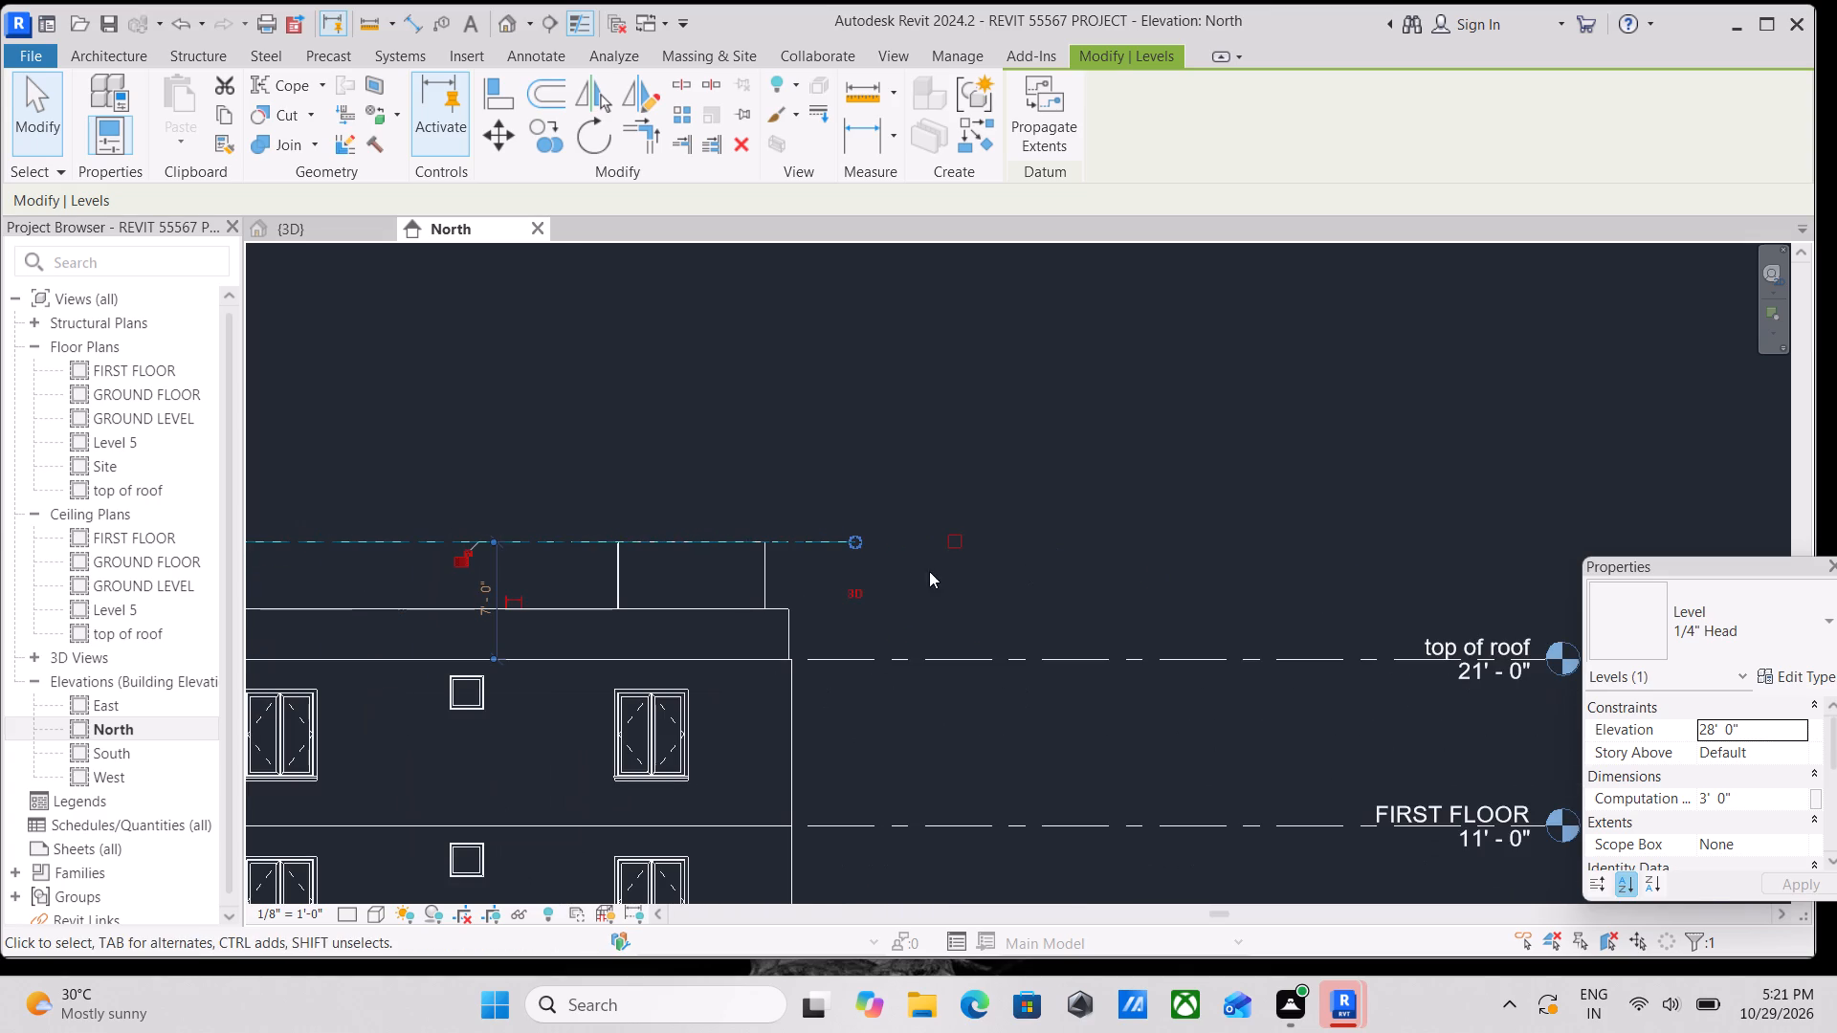
key("Escape")
left_click(483, 544)
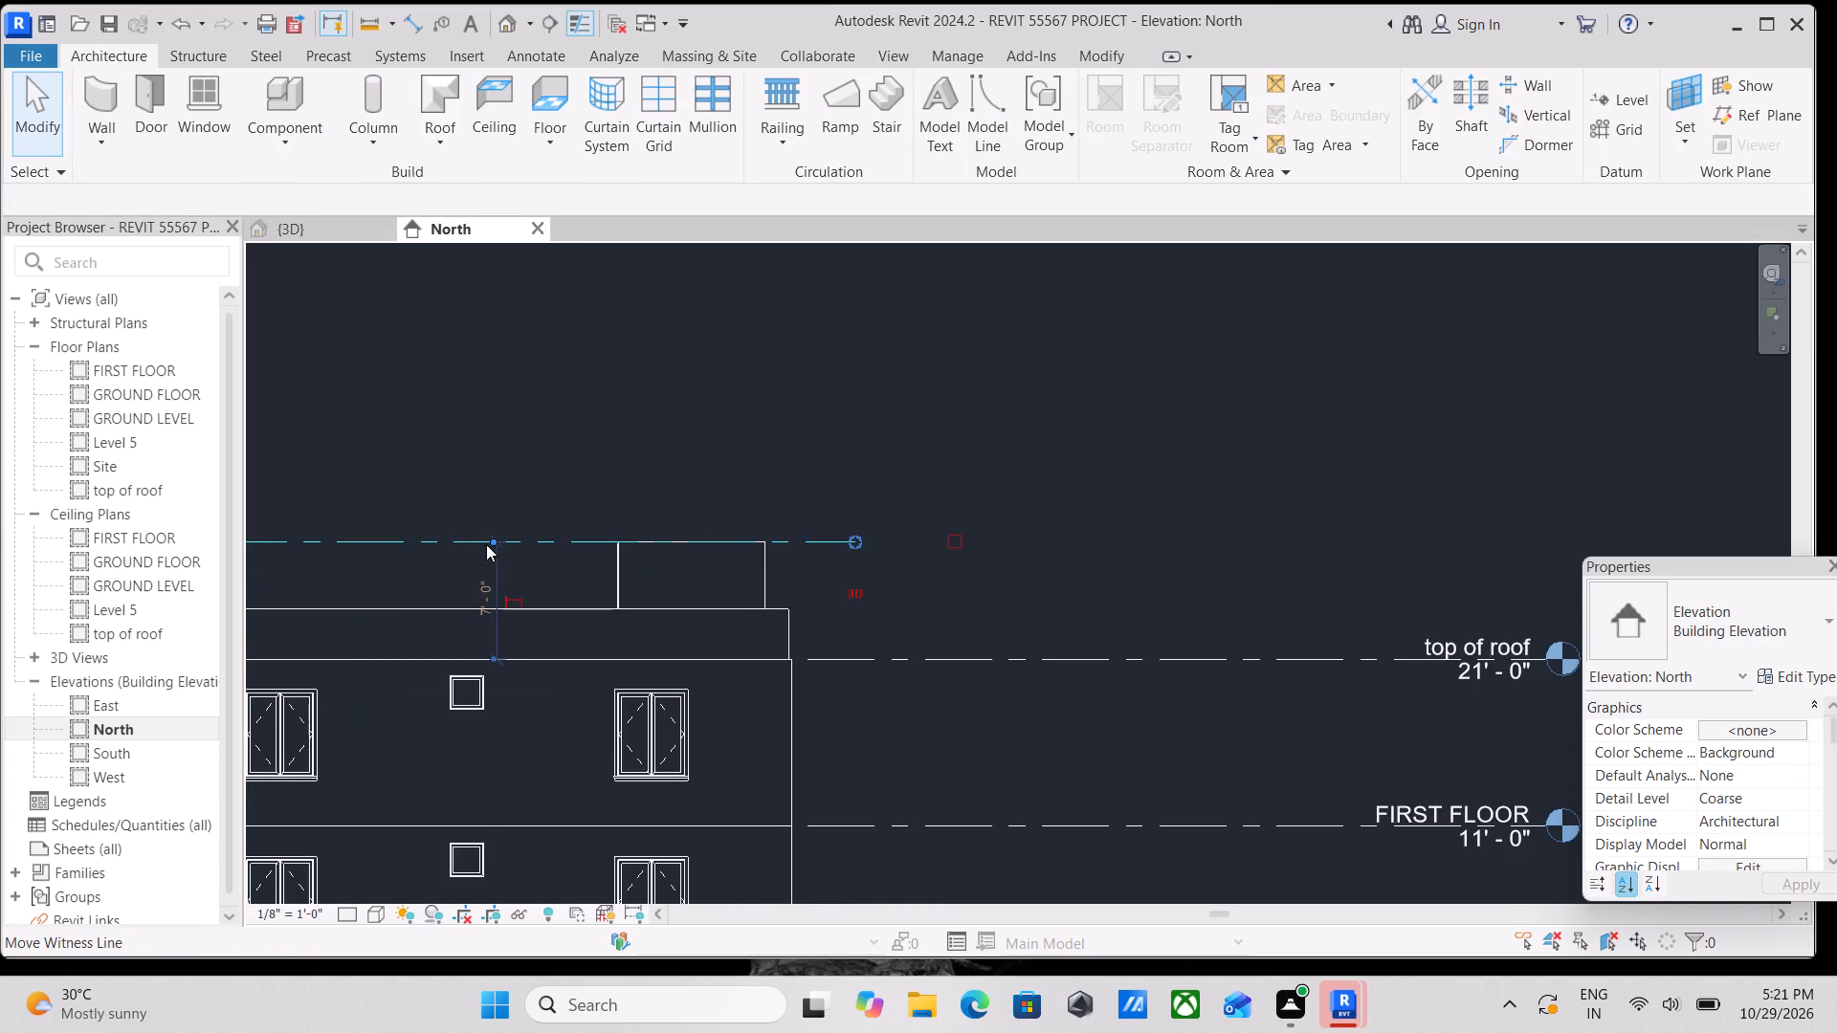
scroll(1121, 614, "down", 3)
left_click_drag(943, 558, 963, 560)
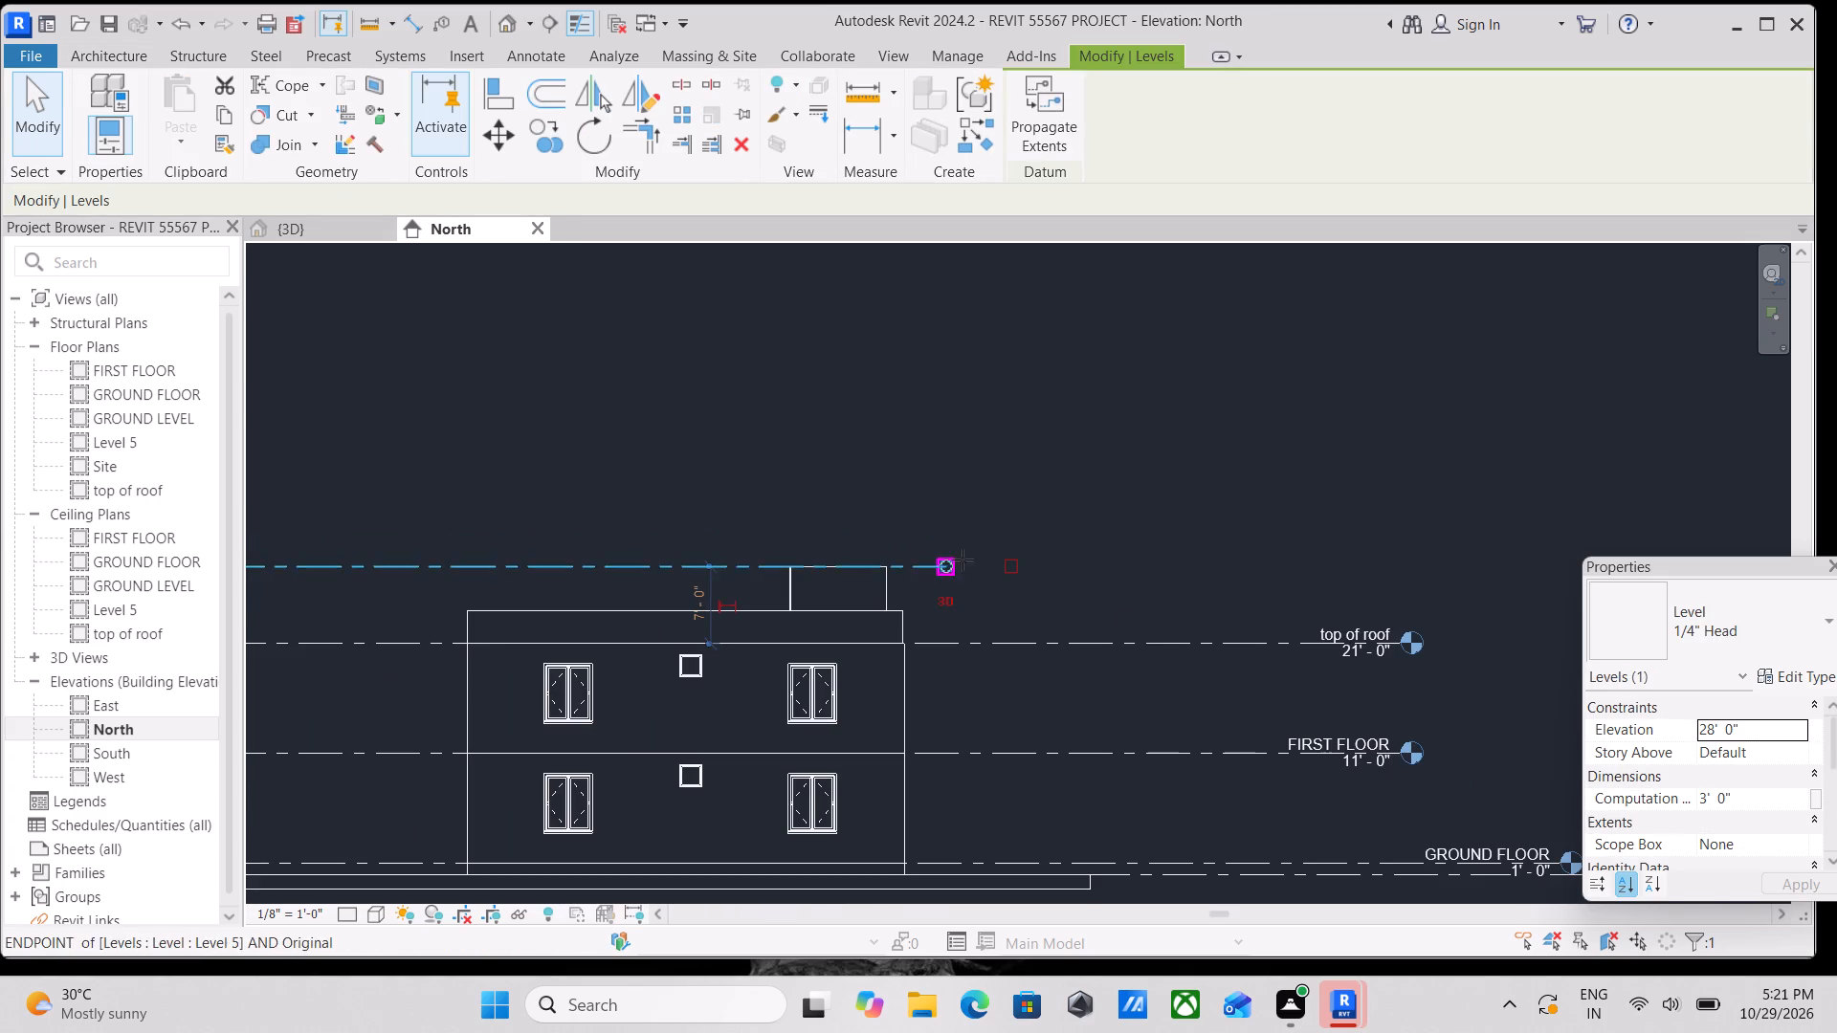
left_click_drag(963, 560, 1387, 579)
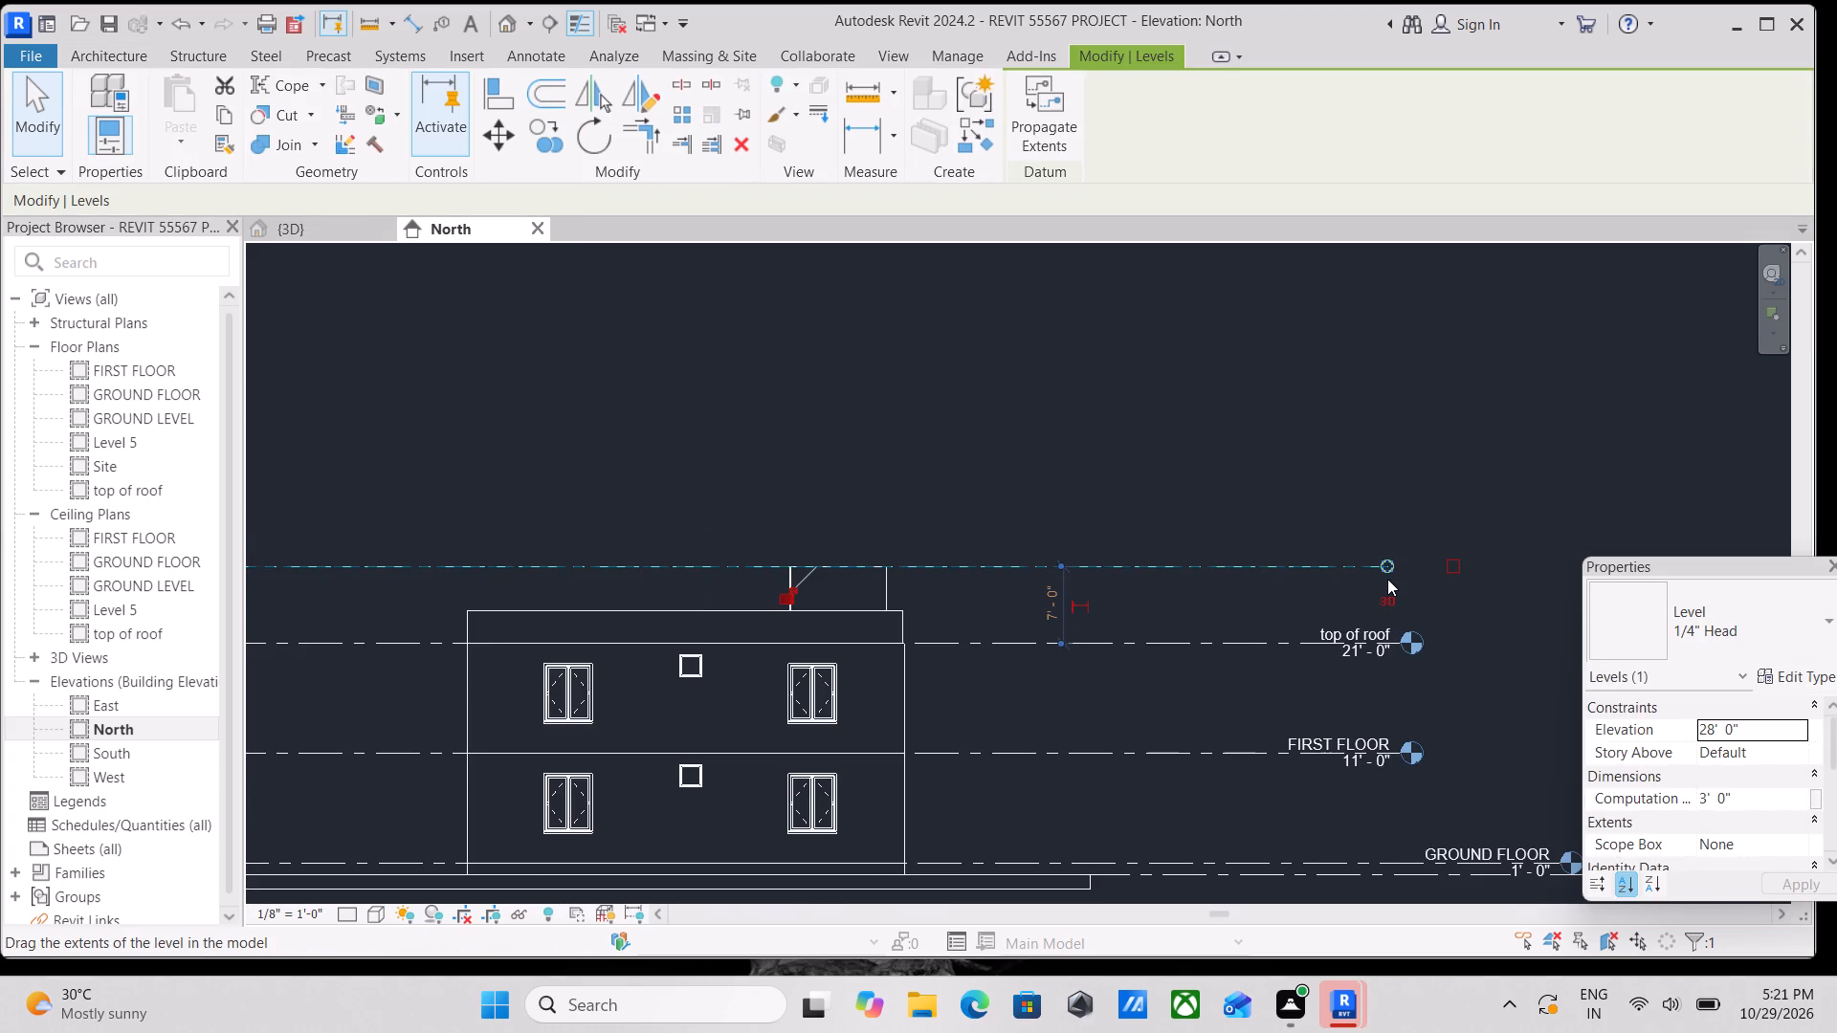
key("Escape")
Hide the 28' 0" level's head at its east end and show it at the west end, above the other level heads.
scroll(1206, 620, "down", 2)
middle_click_drag(1176, 619, 1456, 650)
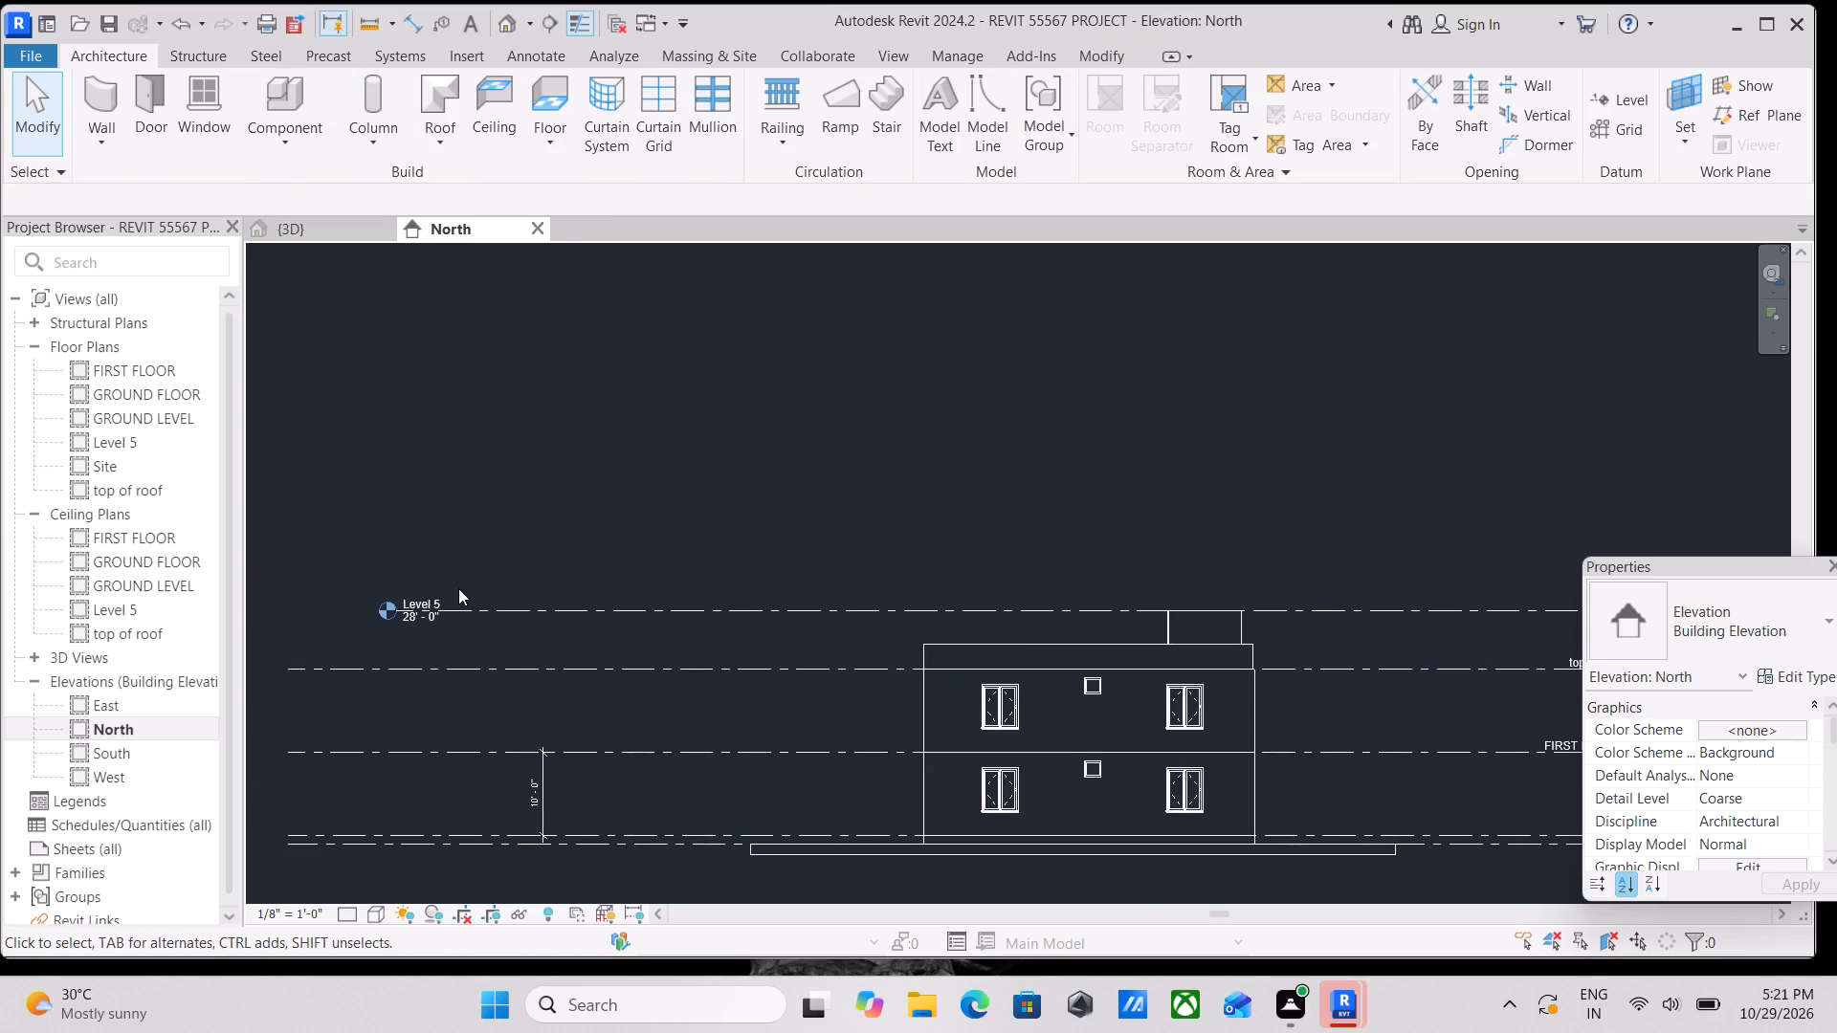
left_click(480, 605)
scroll(480, 605, "down", 2)
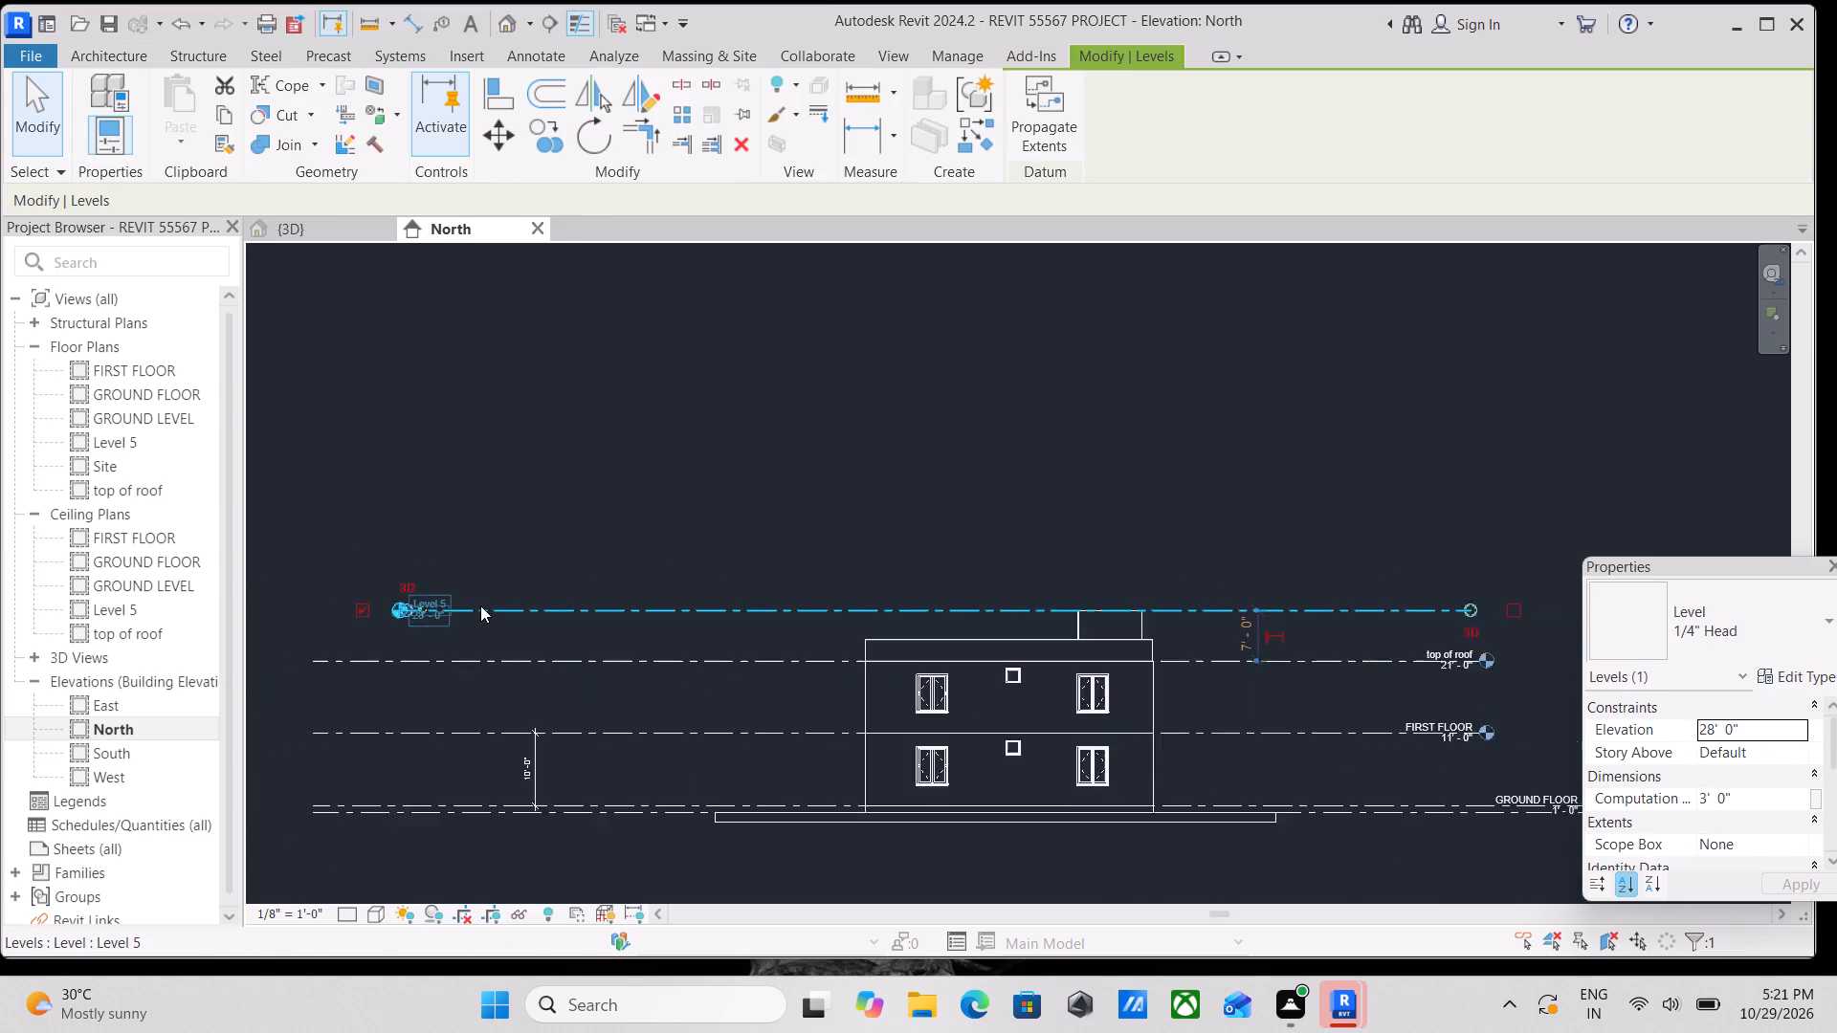
left_click(373, 605)
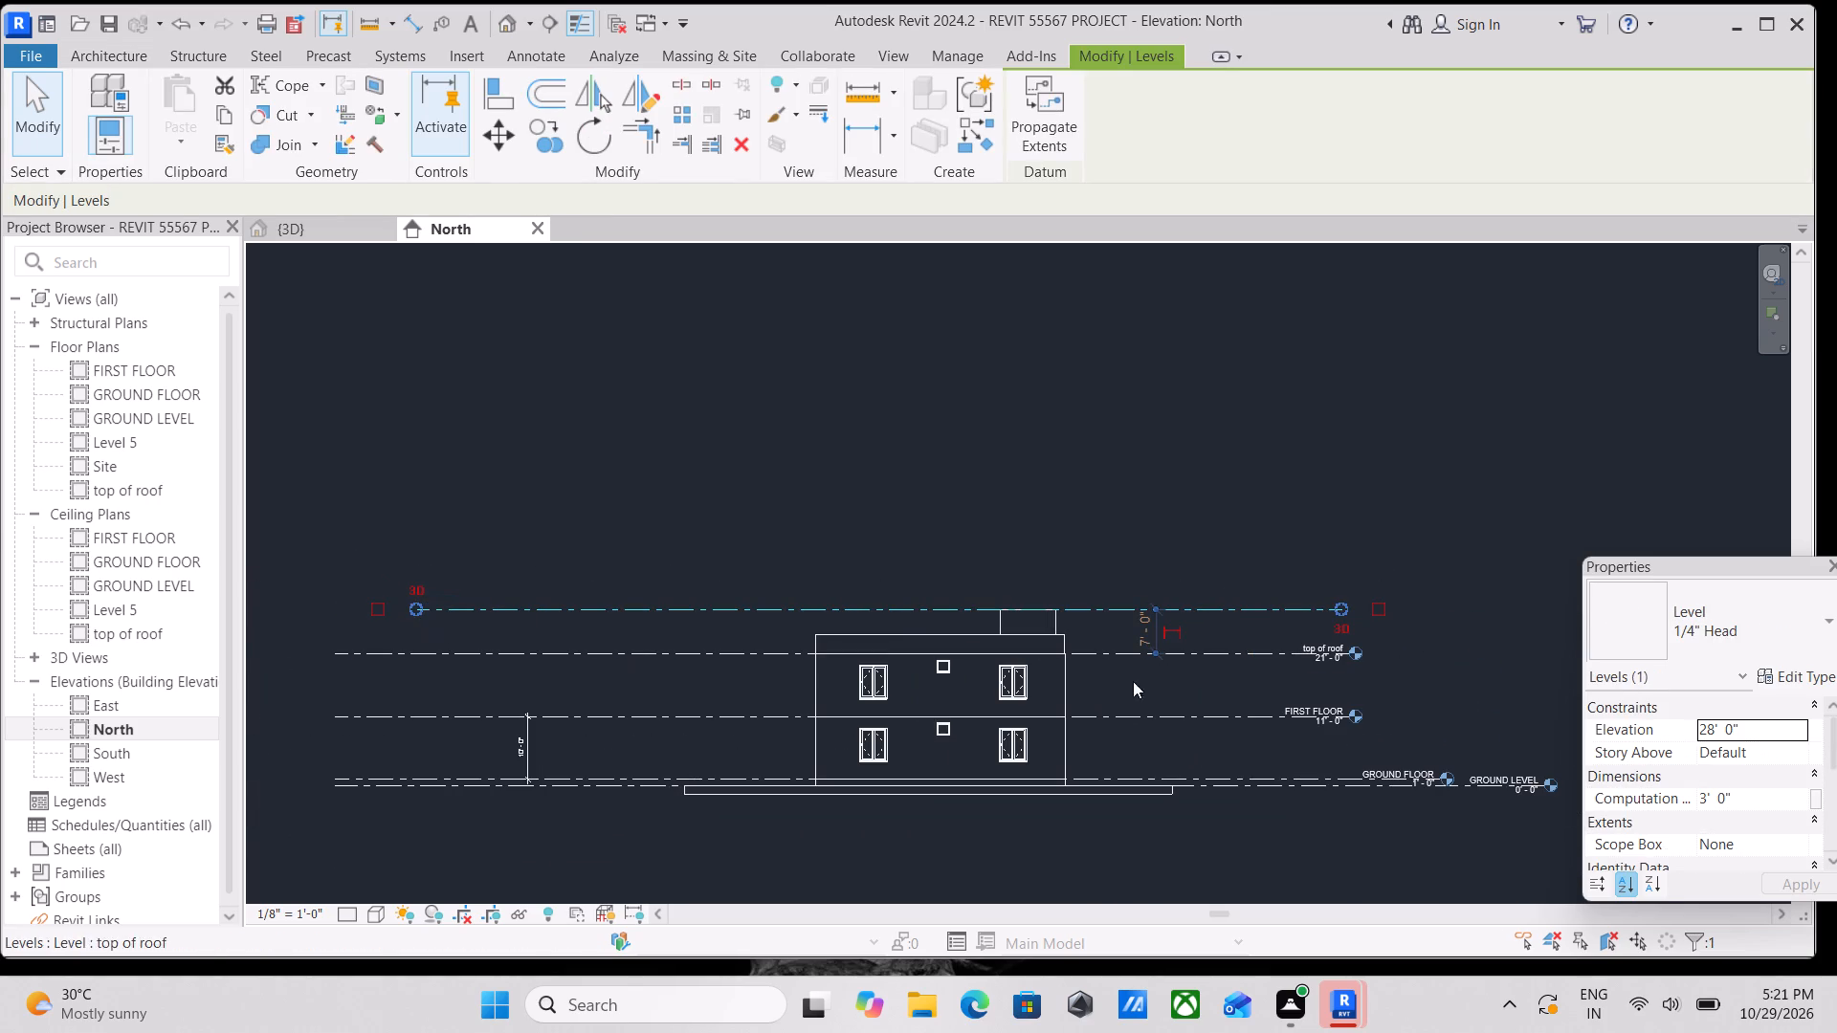
left_click(1384, 612)
scroll(1386, 632, "up", 2)
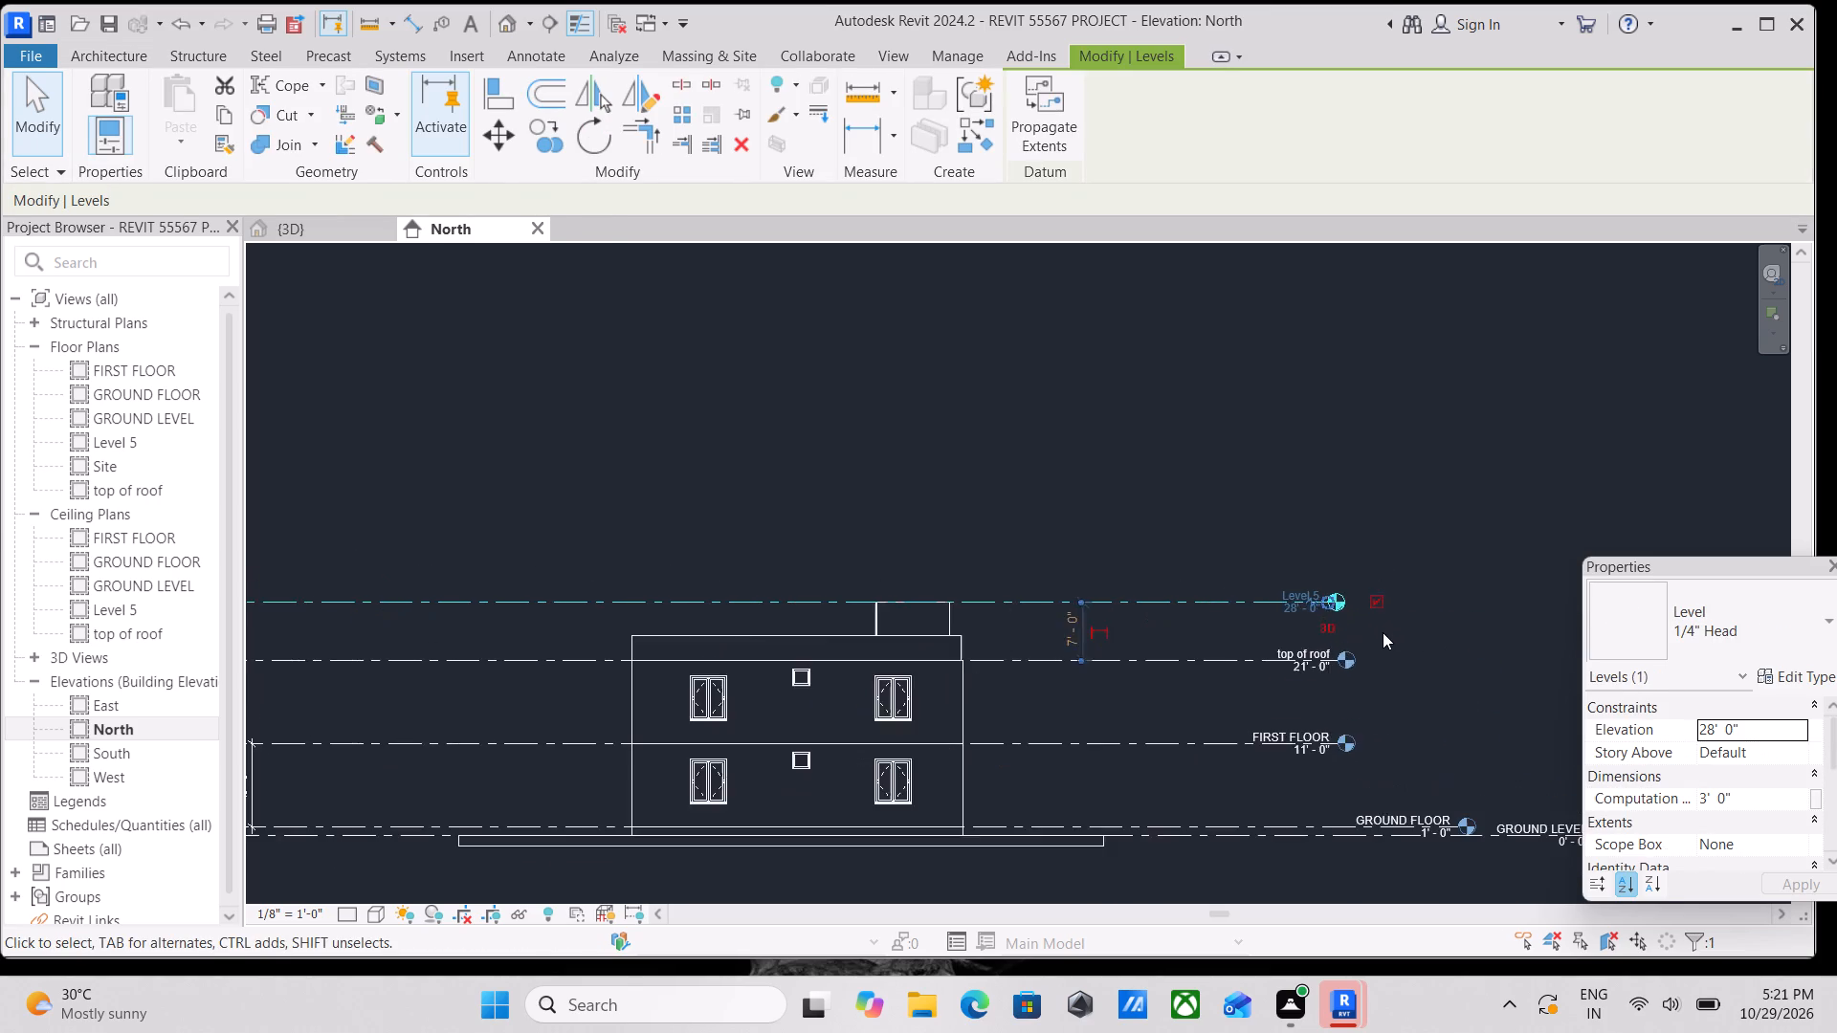
key("Escape")
Rename the 28' 0" level to TOP OF HEAD ROOM and rename its corresponding views as well.
scroll(1382, 632, "up", 8)
scroll(1245, 577, "up", 3)
double_click(1199, 516)
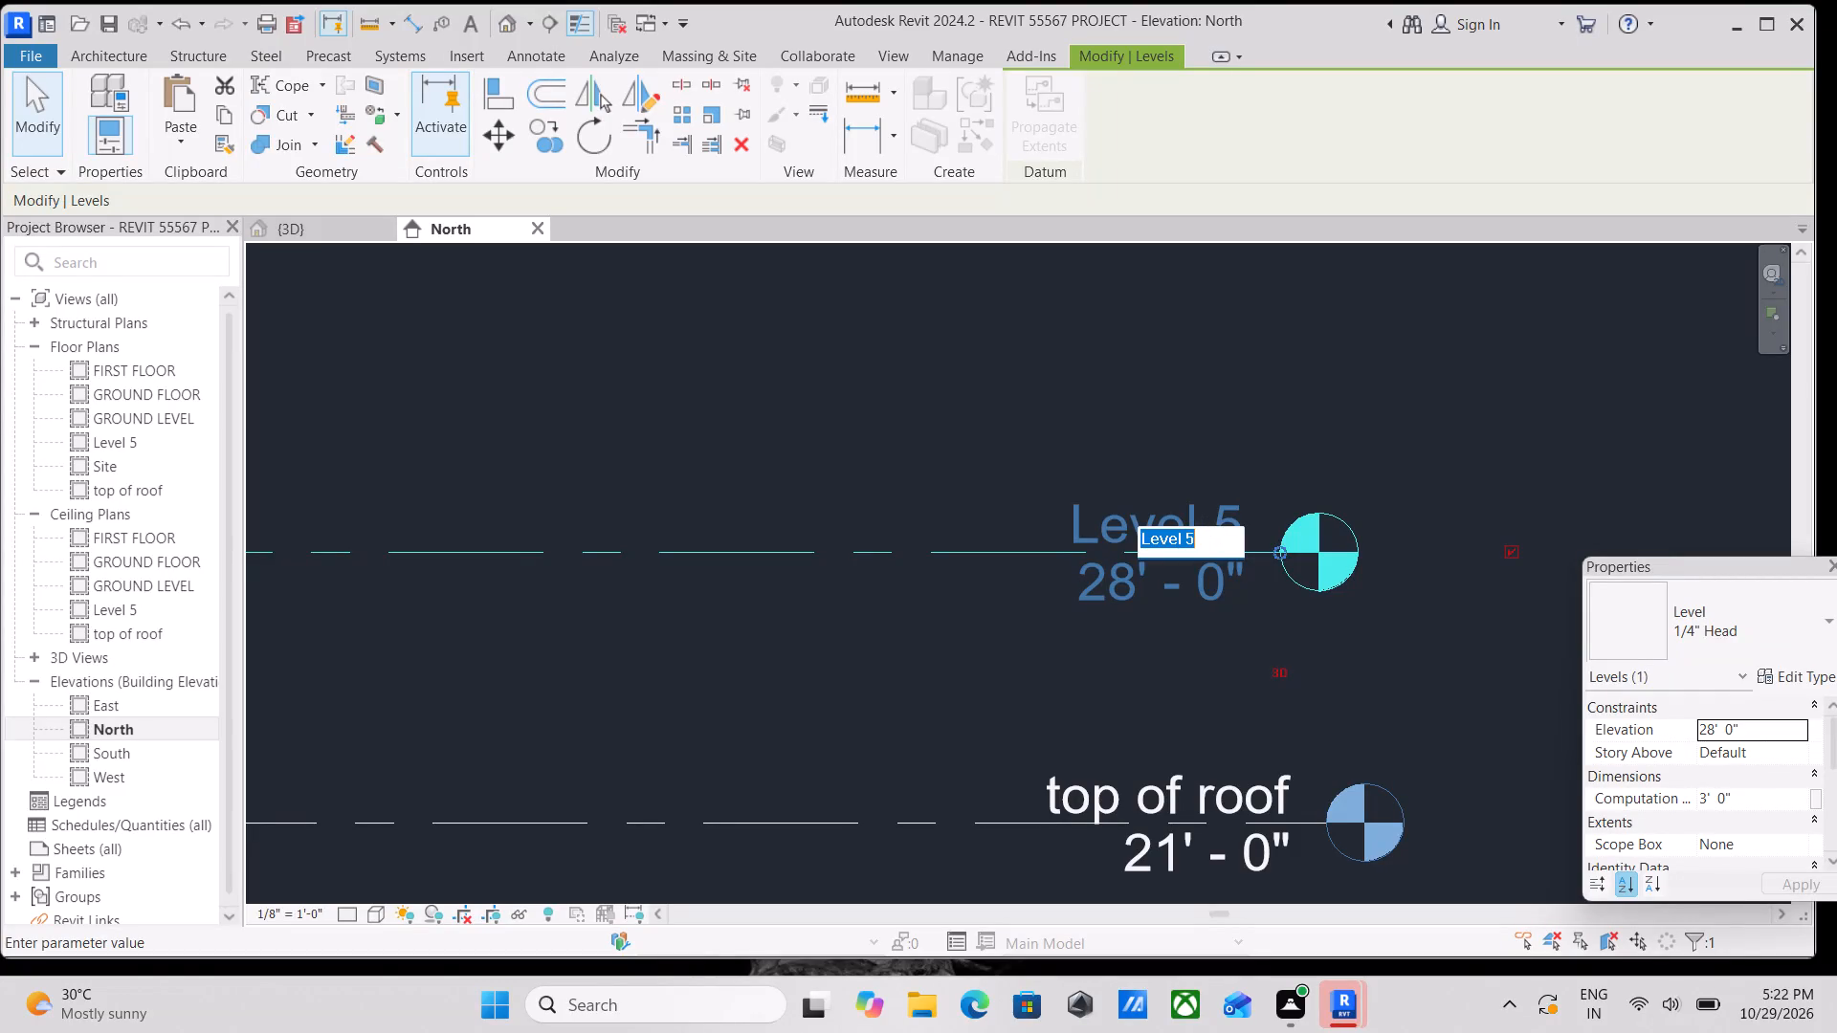
type("top")
key("space")
type("of")
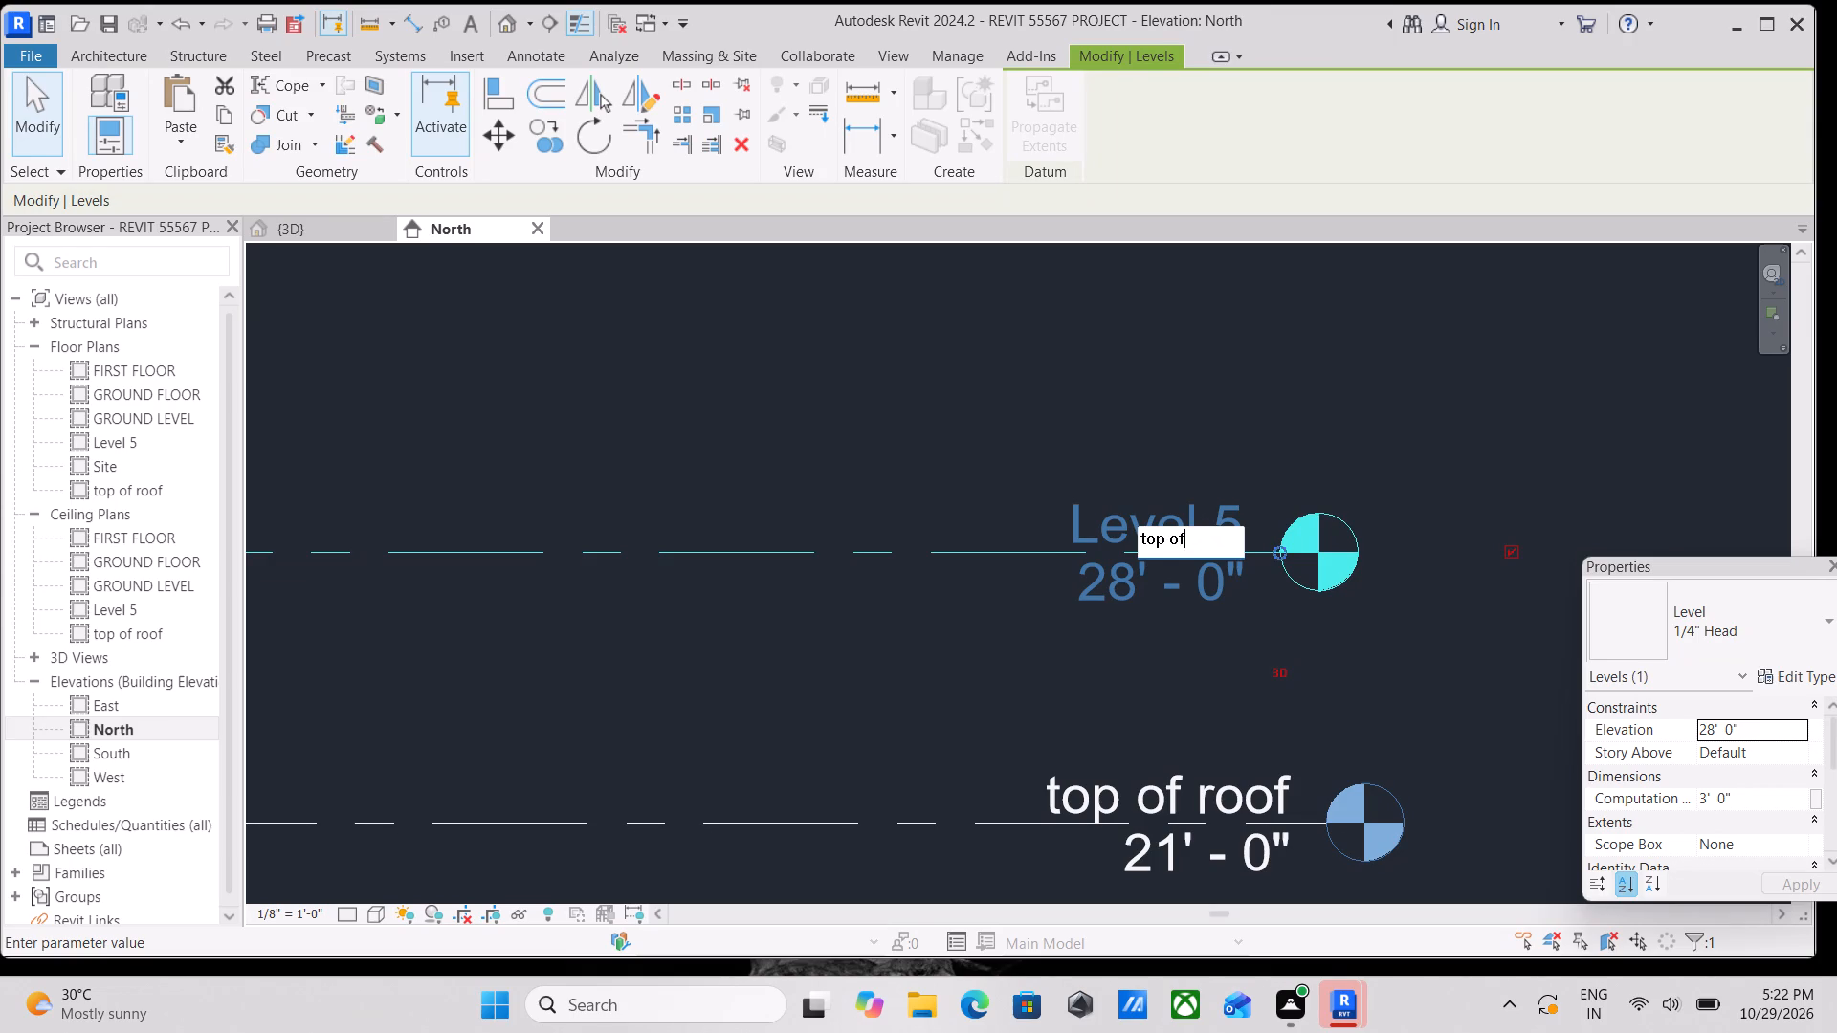
key("space")
key("BackSpace")
key("BackSpace")
key("BackSpace")
key("BackSpace")
key("BackSpace")
key("BackSpace")
key("BackSpace")
type("TOP")
key("space")
type("OF")
key("space")
type("HEAD ROOM")
key("Return")
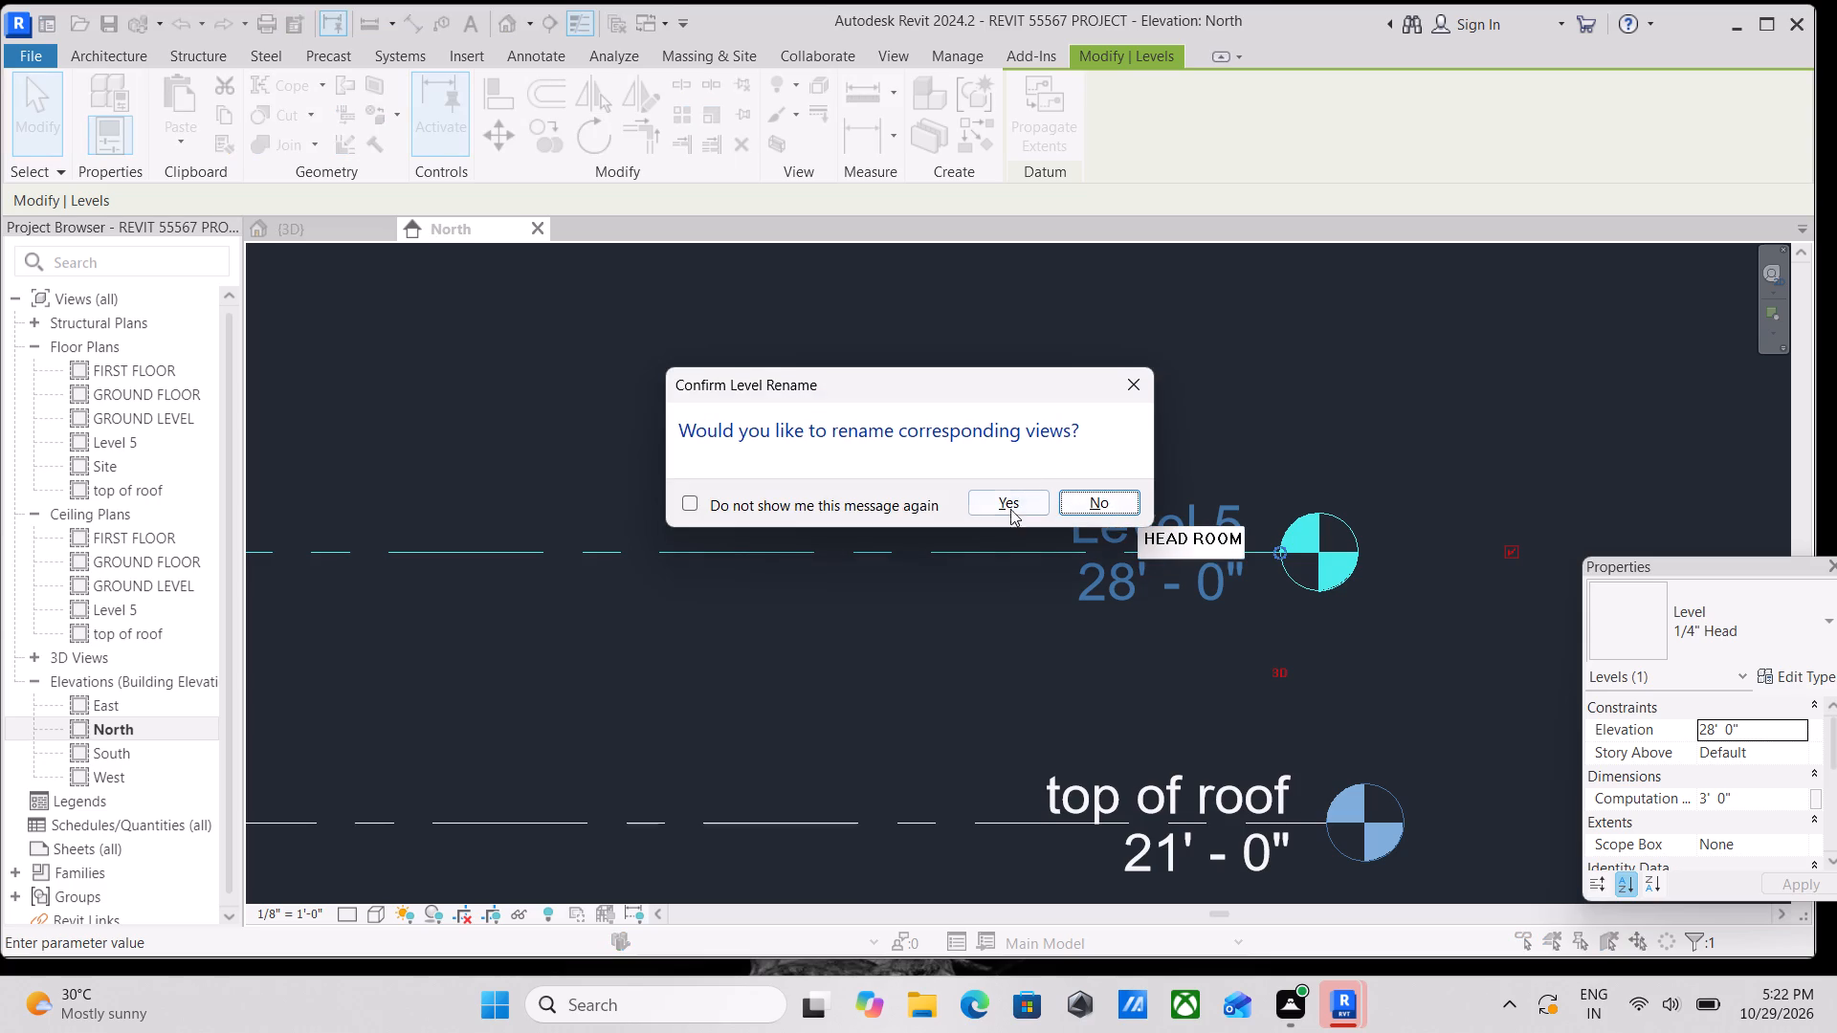
left_click(1007, 495)
key("Escape")
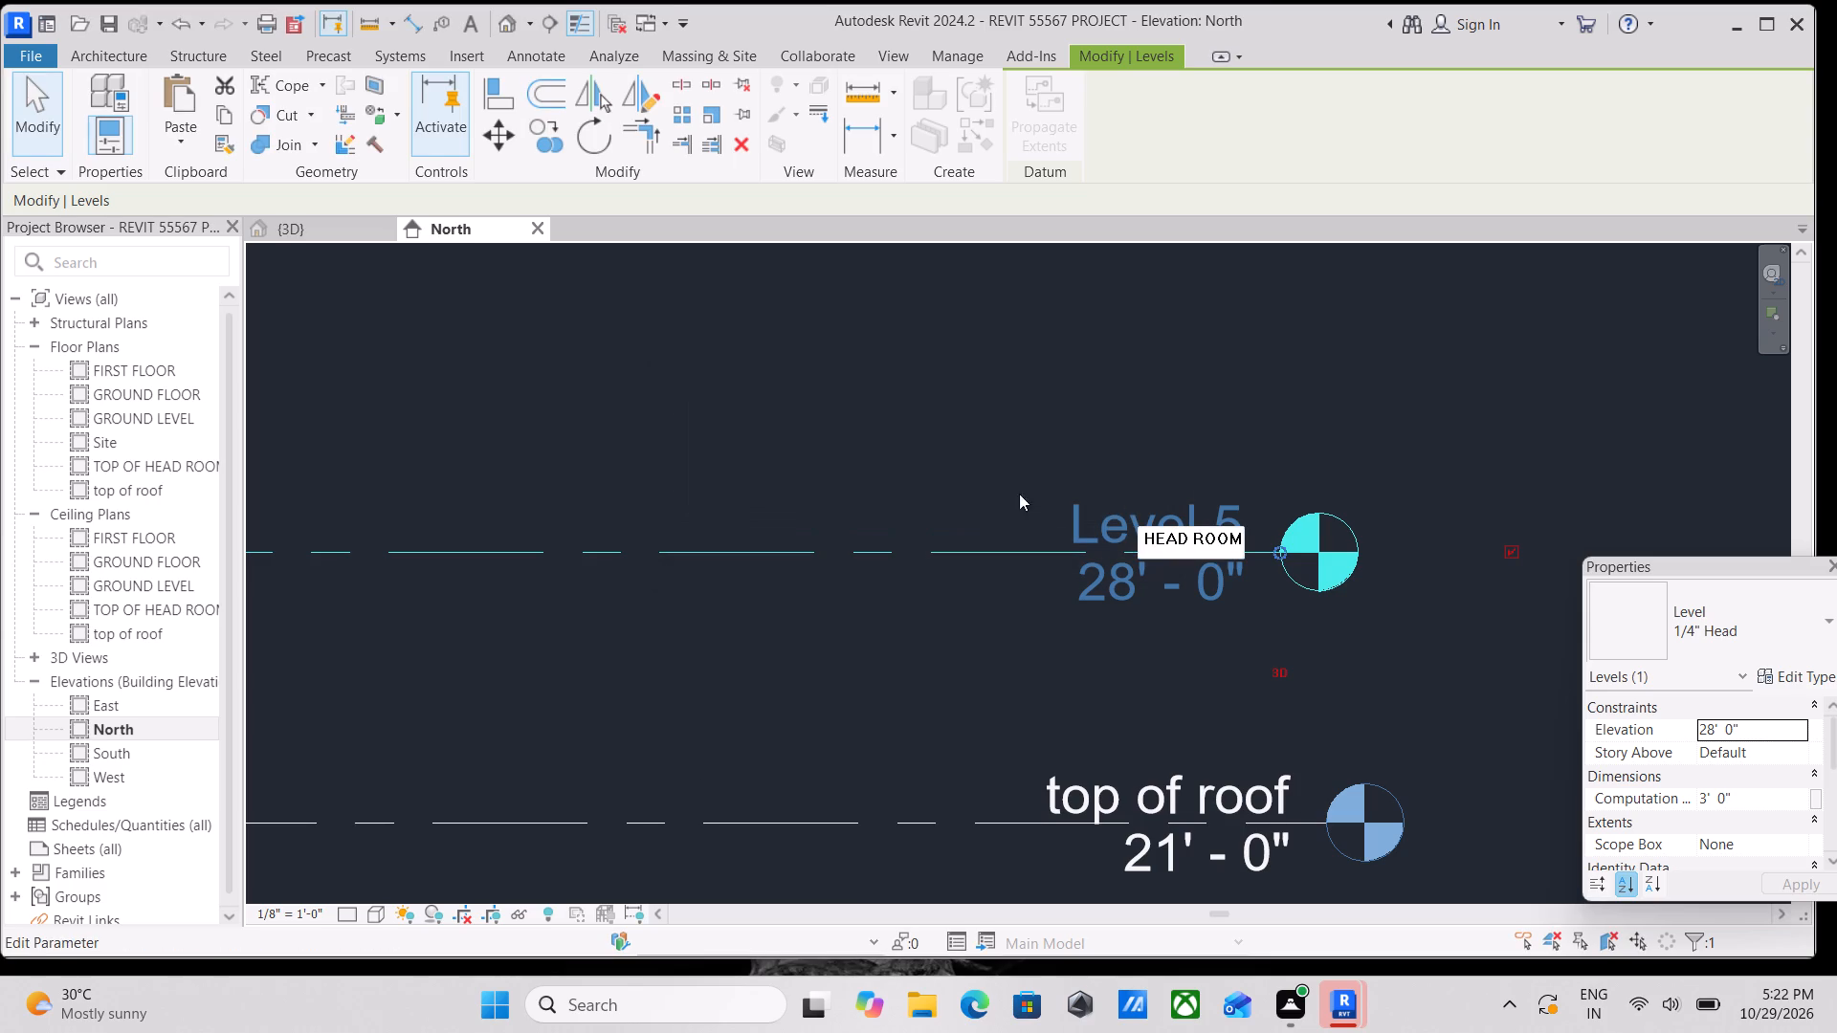
scroll(1103, 540, "down", 2)
key("Escape")
Examine the TOP OF HEAD ROOM level line along its whole length across the house in the North elevation.
scroll(1133, 549, "down", 3)
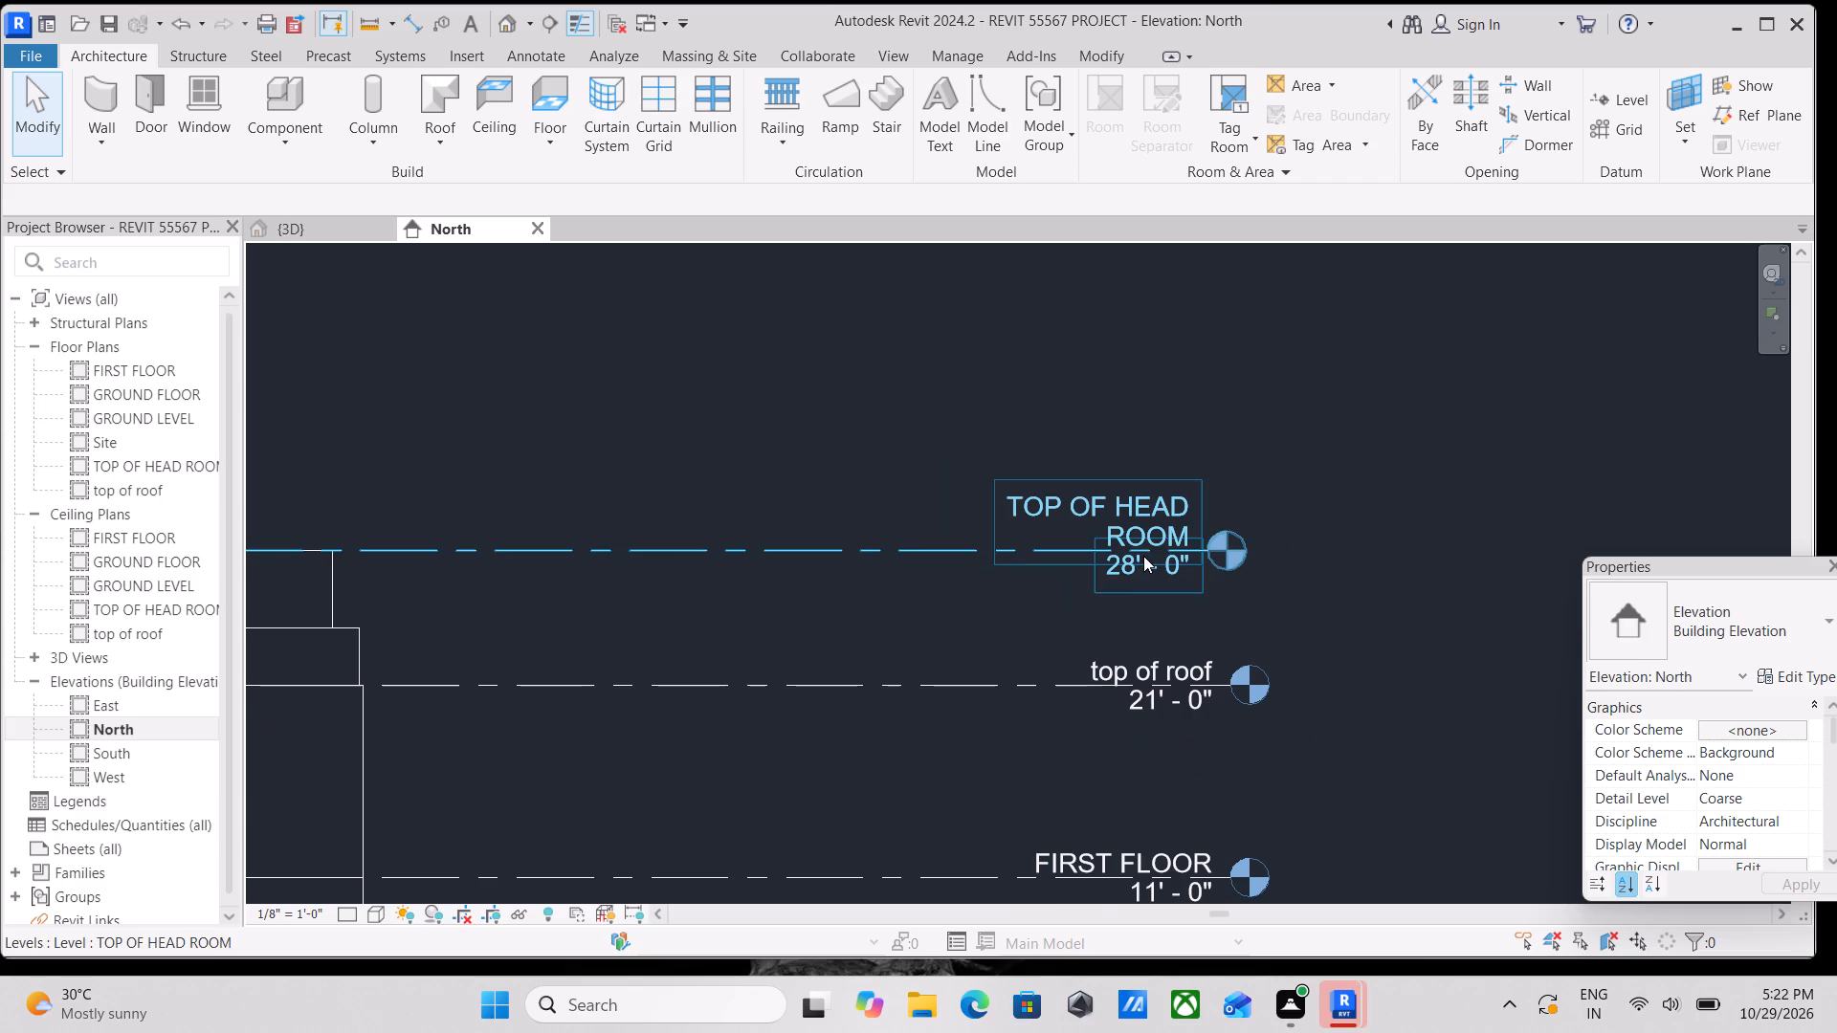
middle_click_drag(825, 554, 1182, 614, "shift")
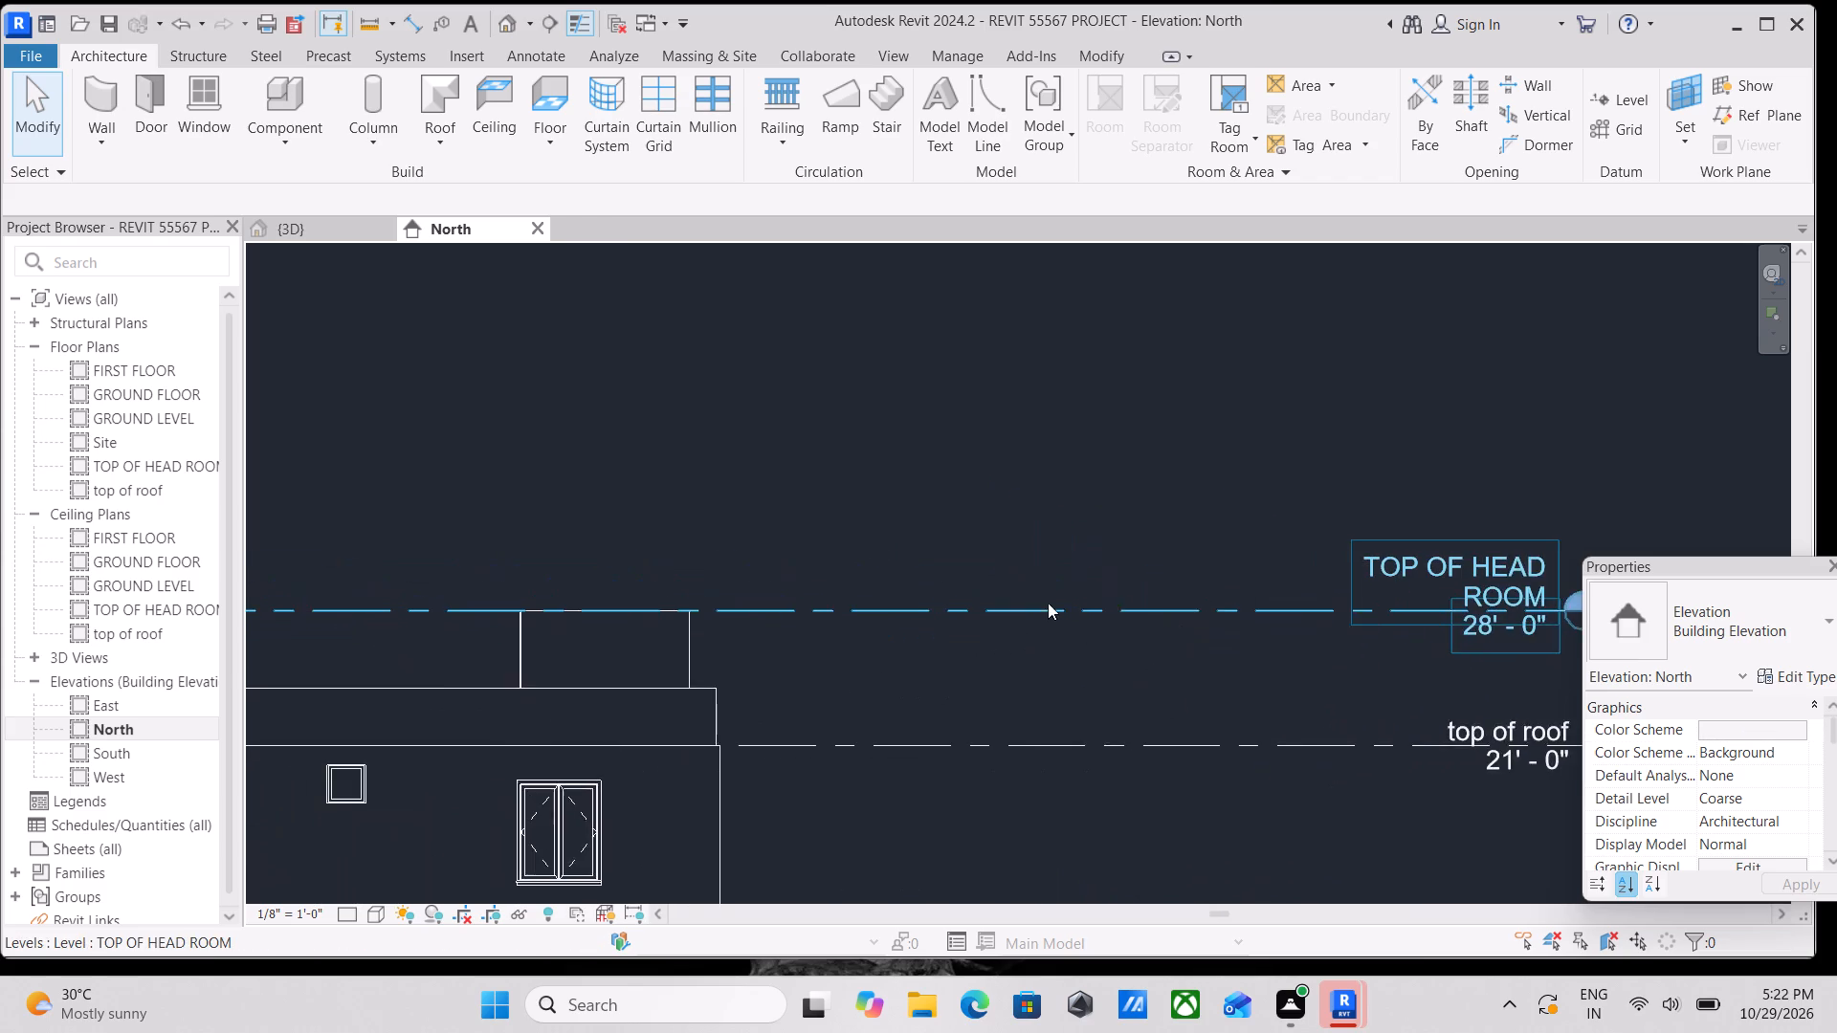
middle_click_drag(1048, 603, 1314, 591)
scroll(767, 532, "down", 2)
middle_click_drag(767, 532, 1004, 527)
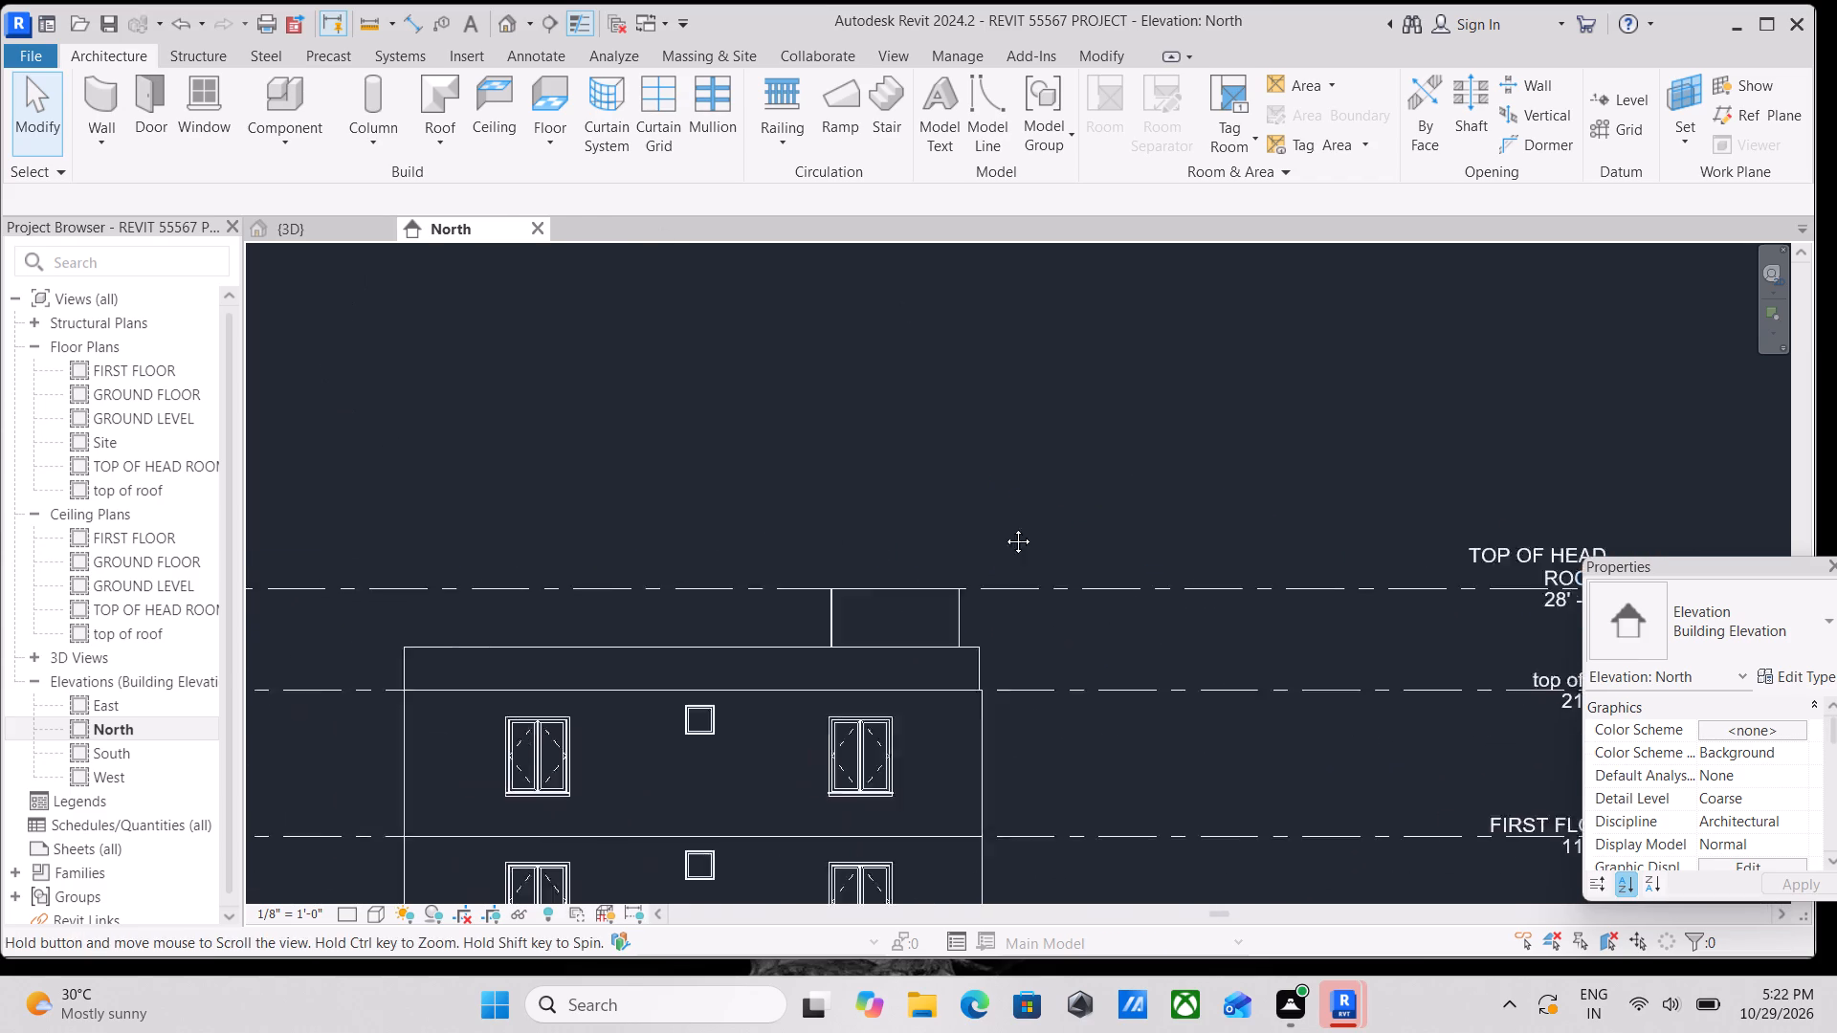
middle_click_drag(1004, 527, 1108, 522)
scroll(992, 533, "down", 2)
middle_click_drag(992, 533, 1194, 554)
scroll(850, 546, "down", 1)
middle_click_drag(850, 546, 1128, 541)
scroll(792, 569, "down", 2)
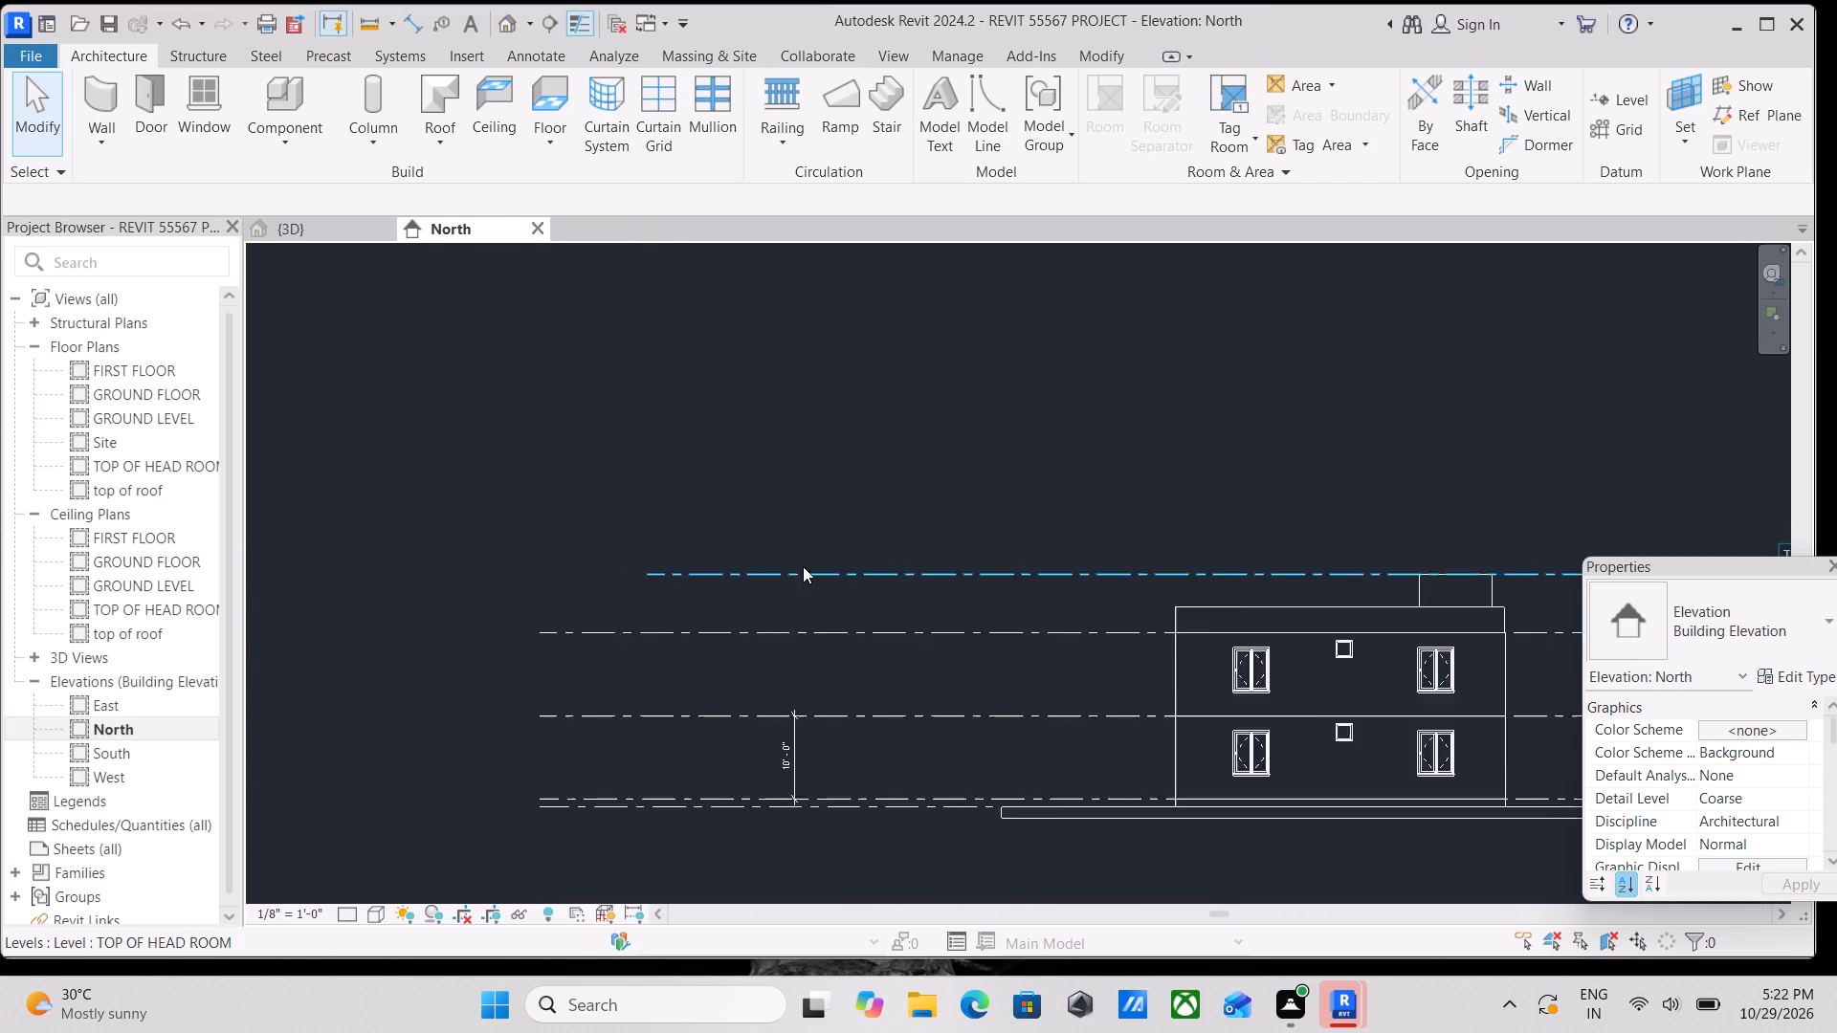
middle_click_drag(803, 566, 718, 569)
Open the TOP OF HEAD ROOM floor plan and set its underlay base level to top of roof.
double_click(160, 464)
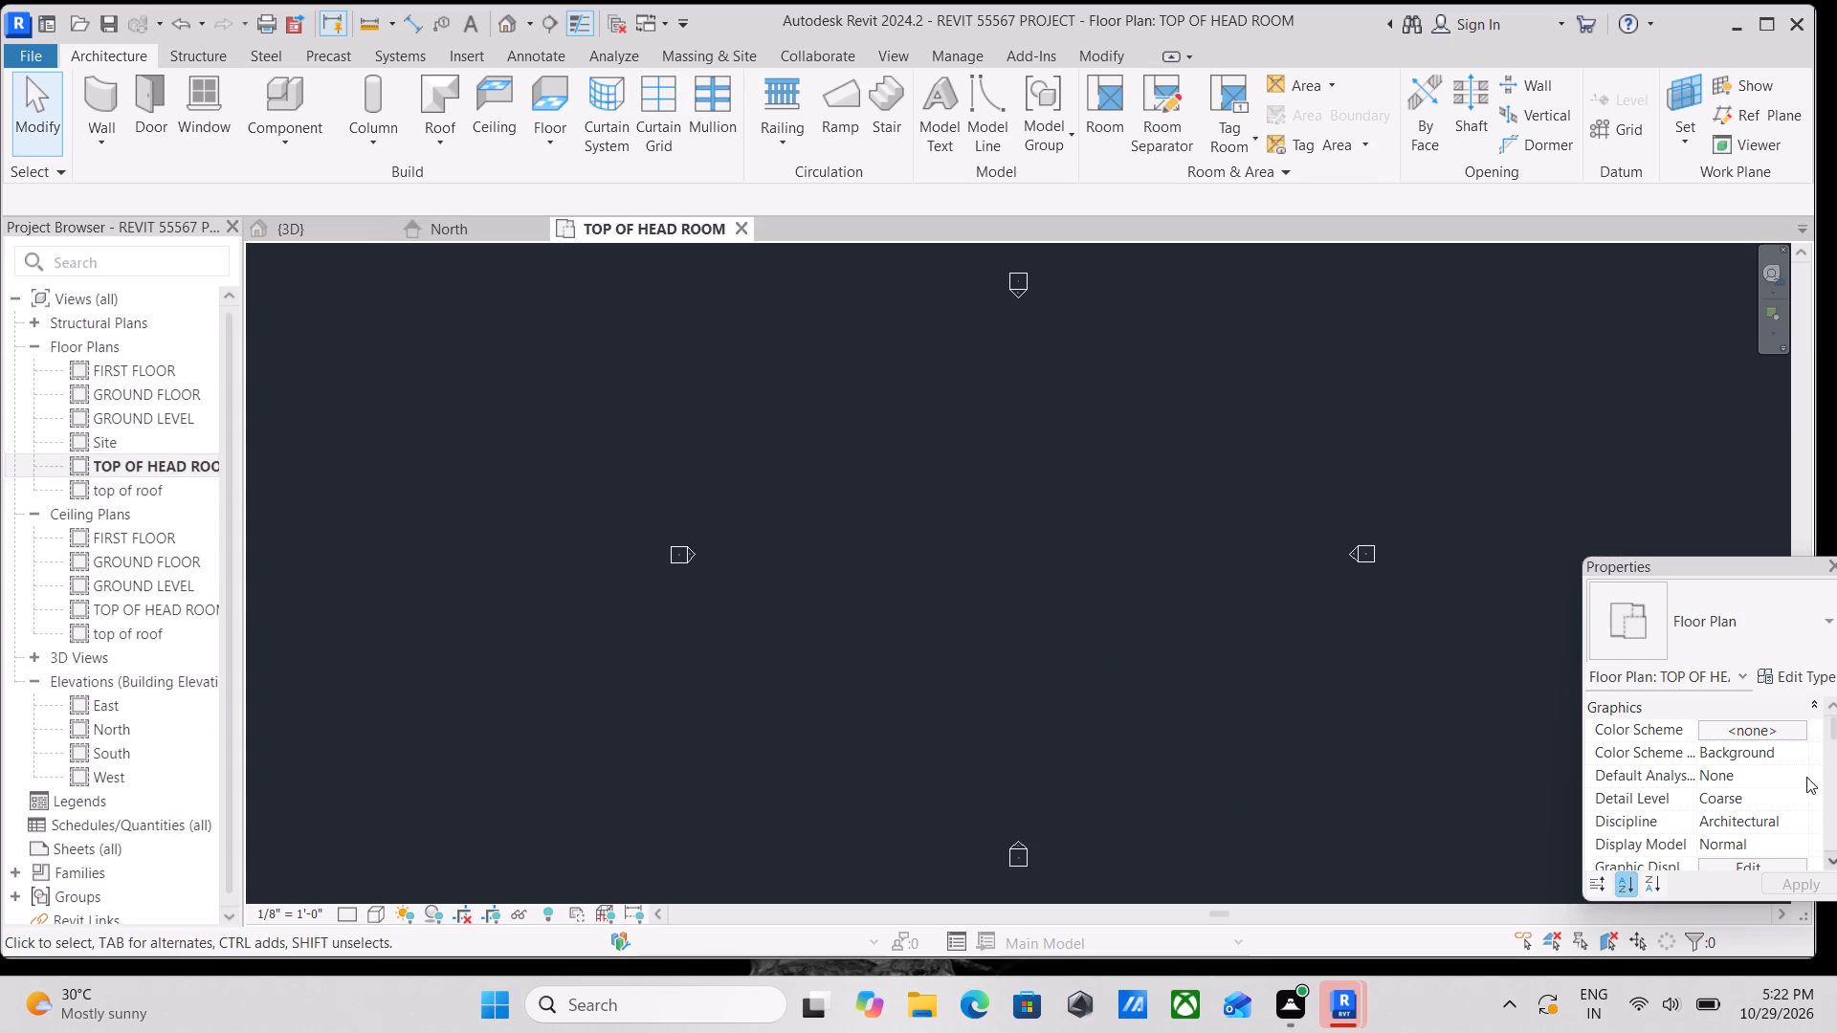
scroll(1756, 820, "down", 2)
scroll(1764, 800, "up", 2)
scroll(1764, 800, "down", 2)
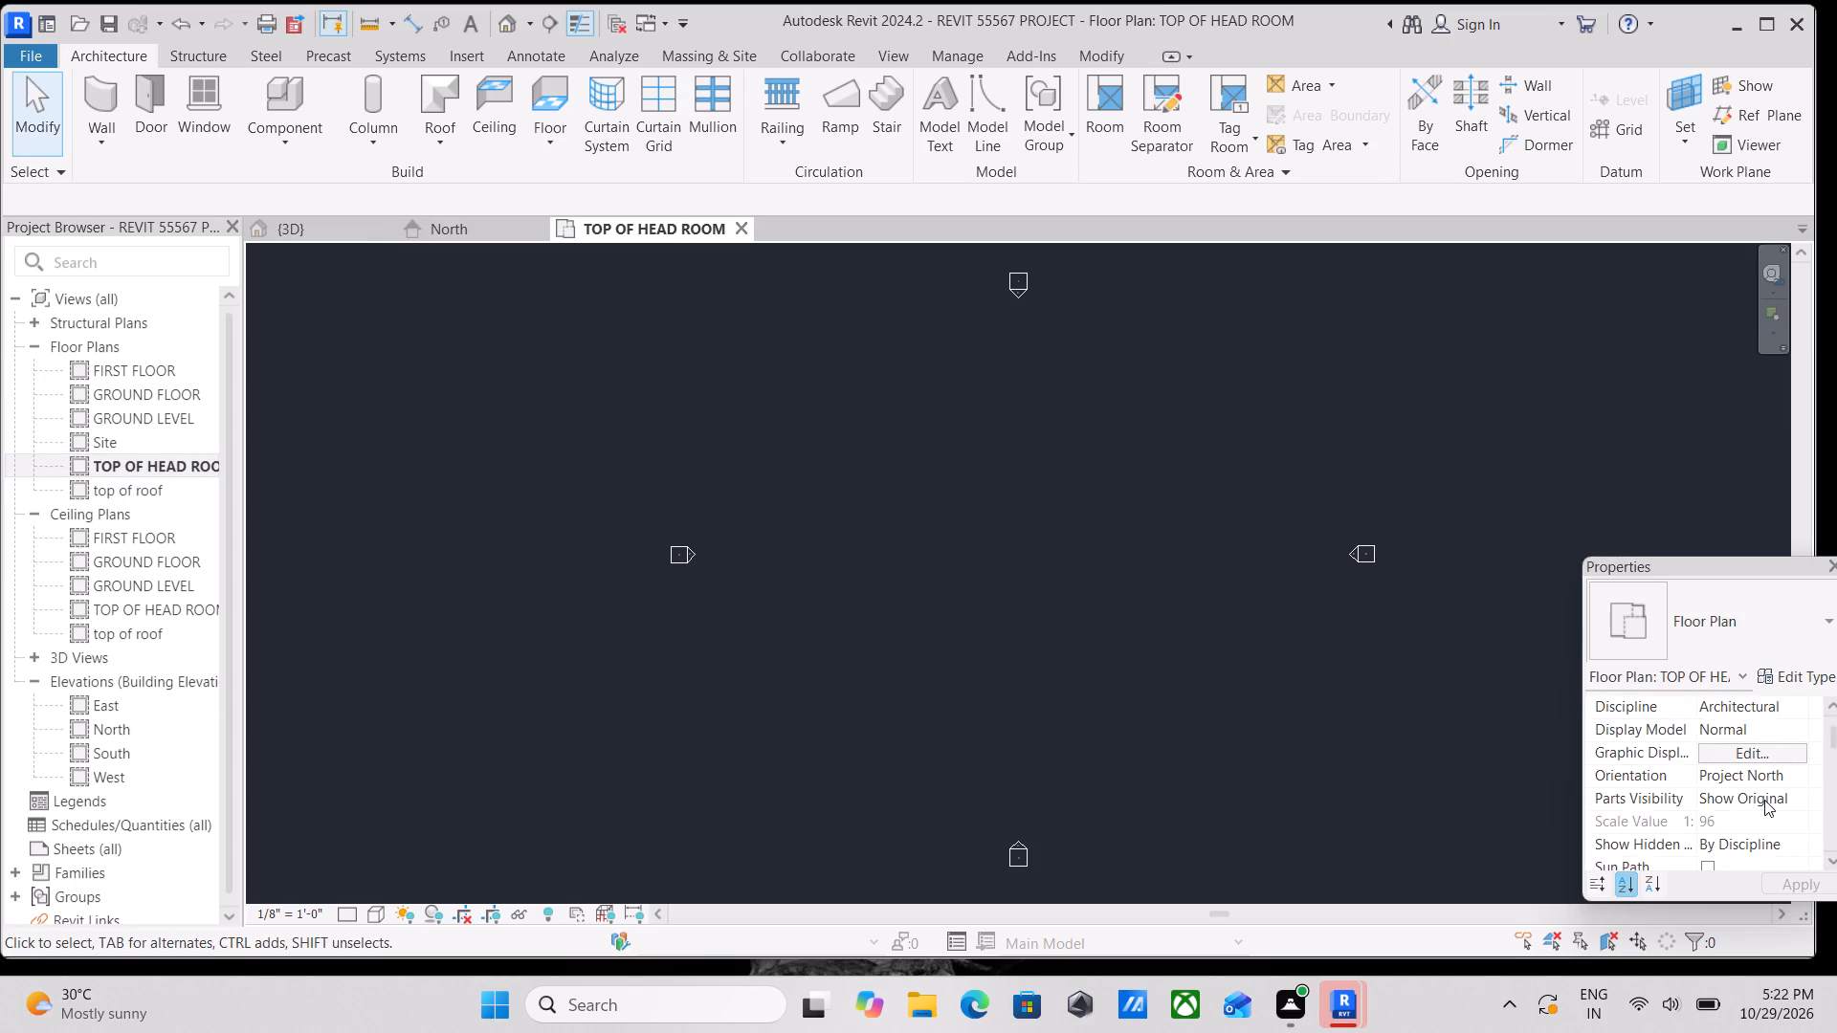
scroll(1764, 800, "down", 3)
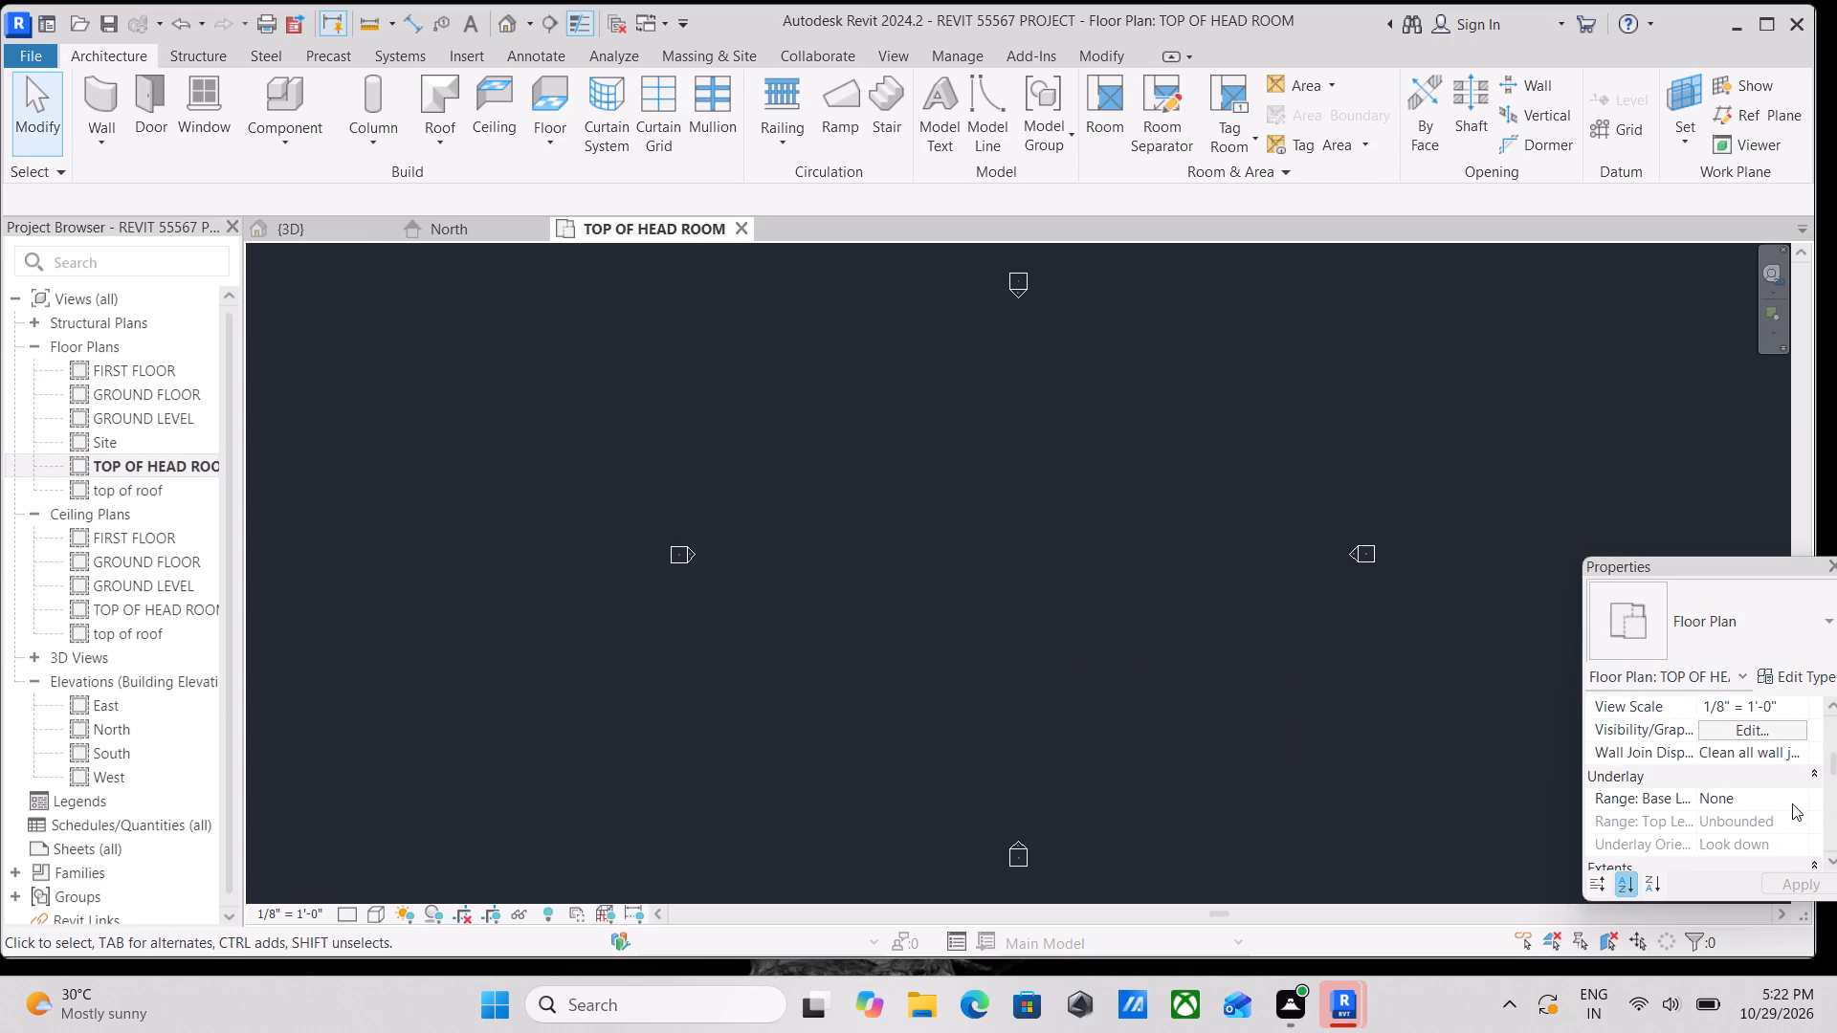
left_click(1792, 803)
scroll(1719, 912, "down", 1)
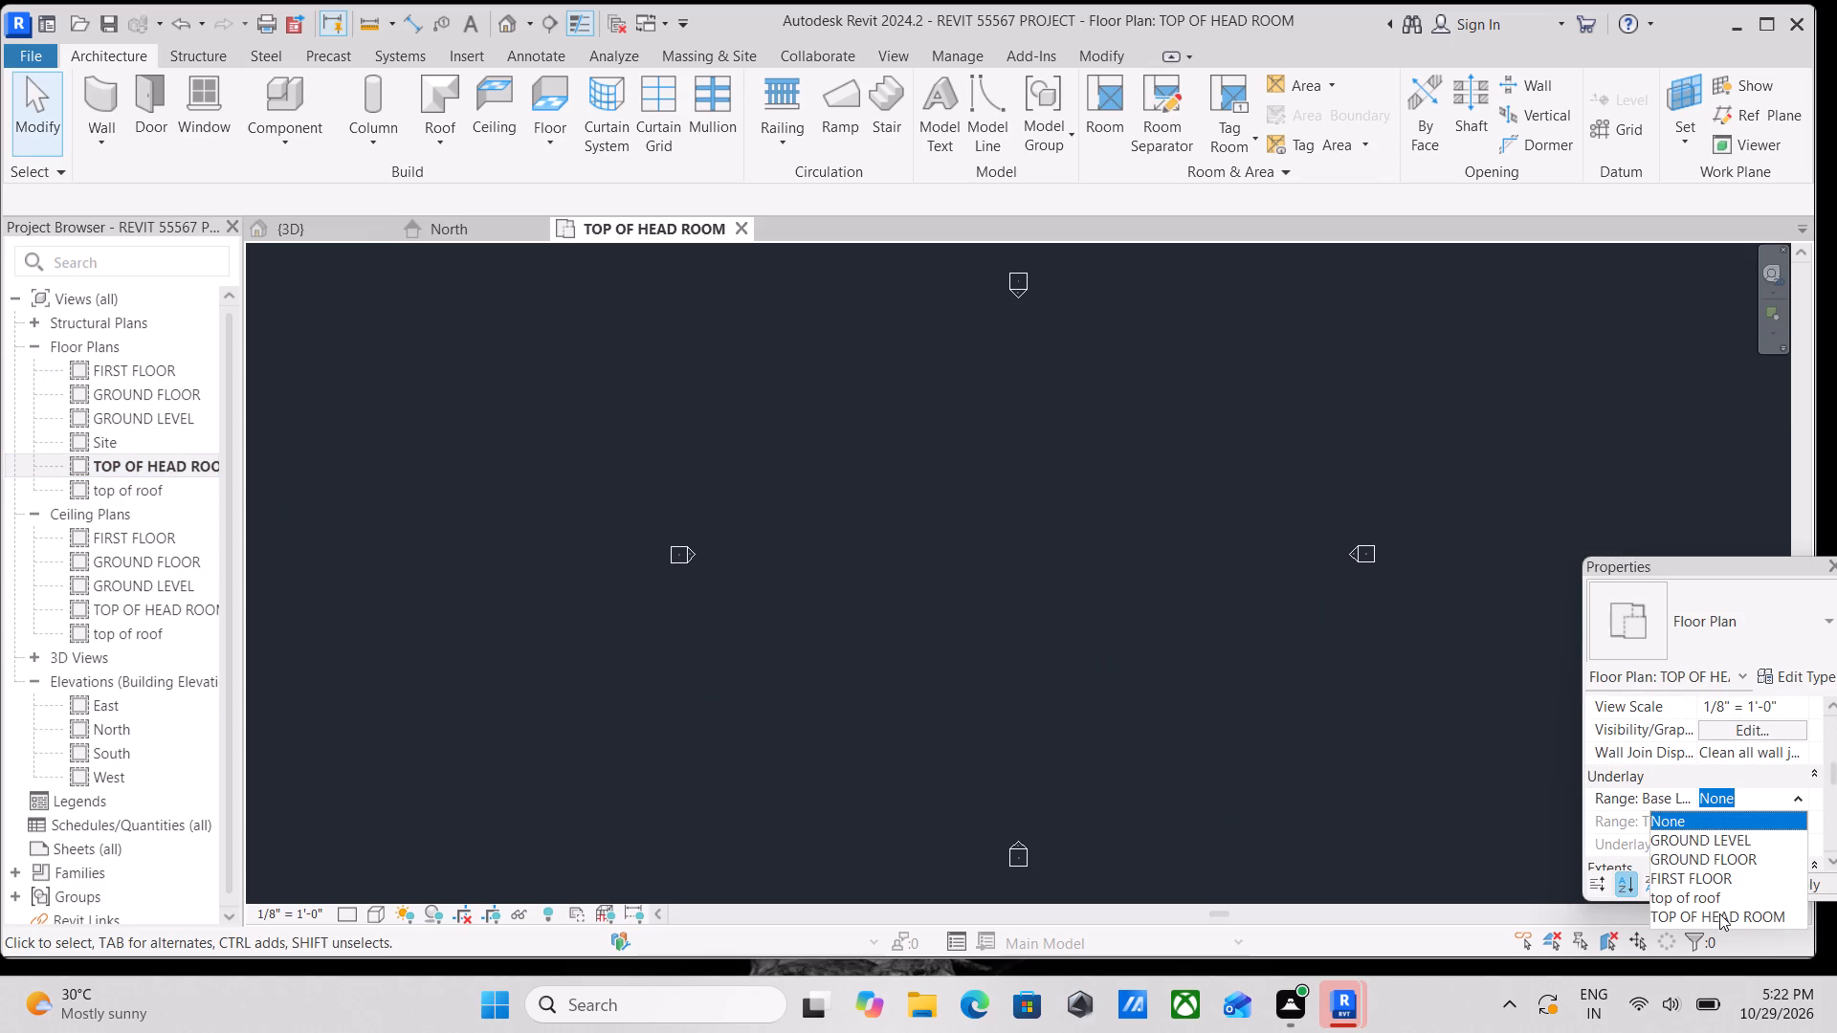
left_click(1722, 911)
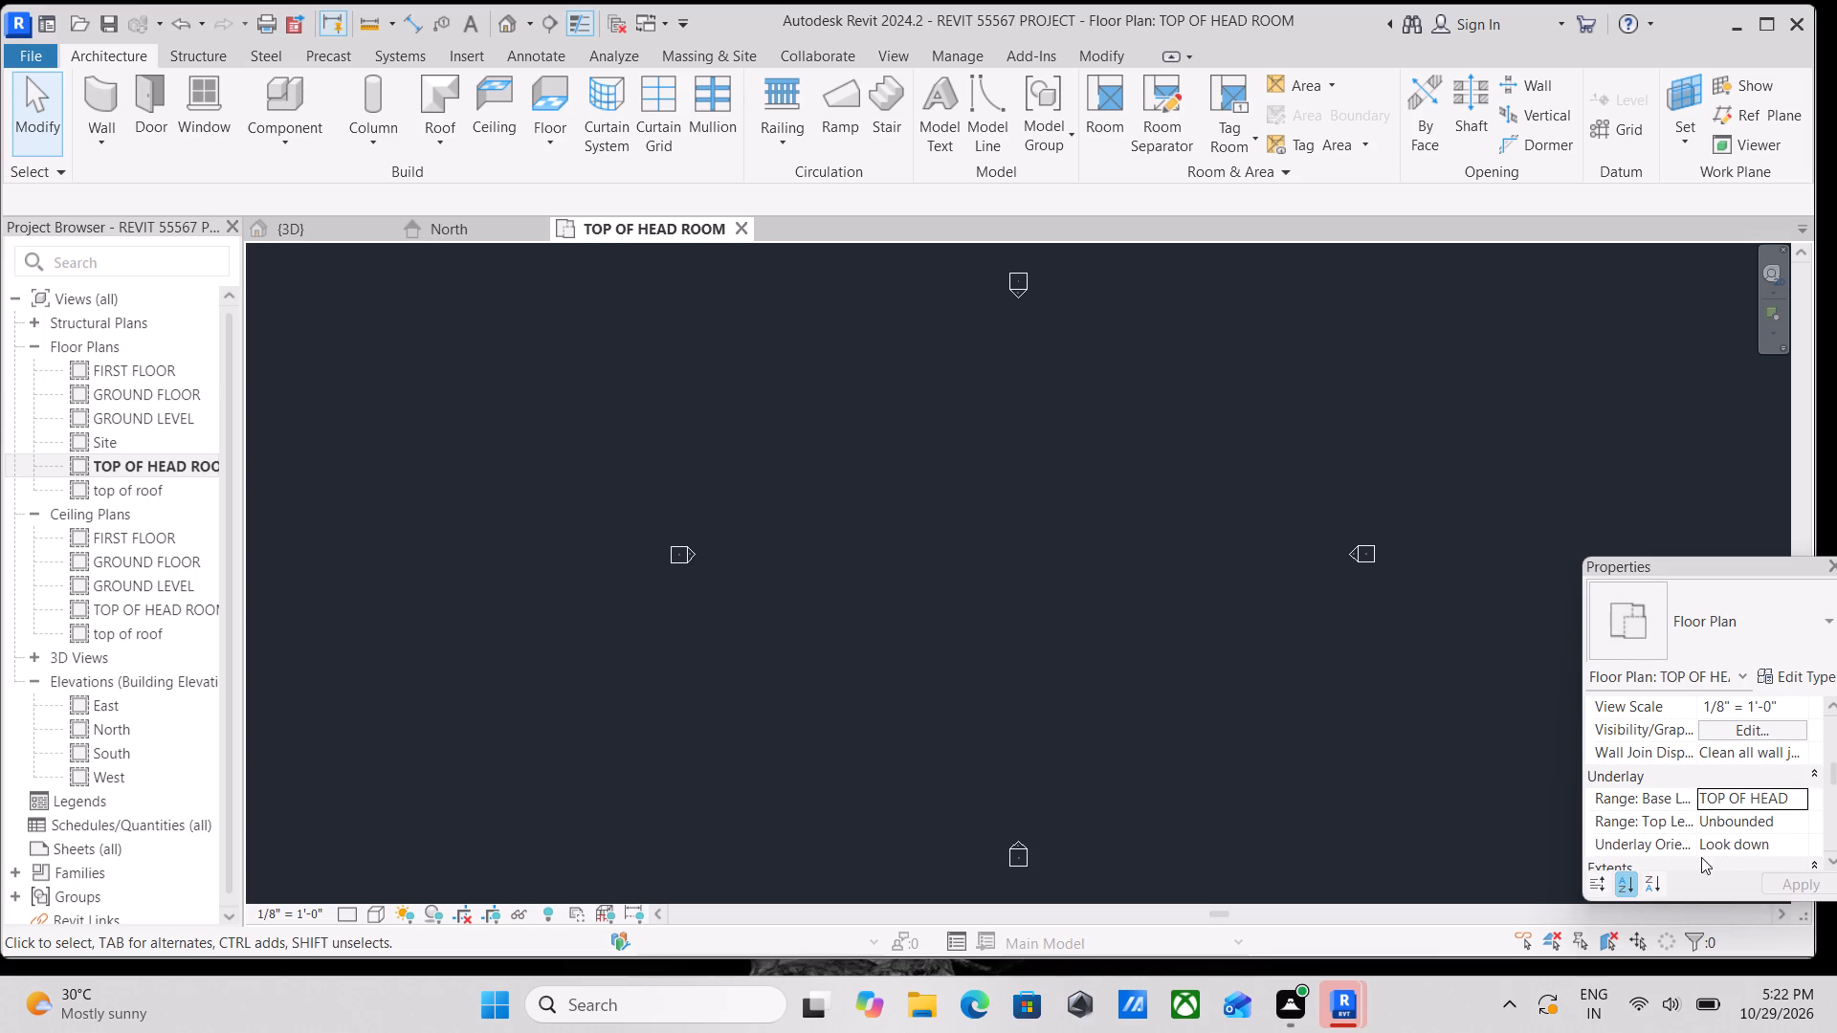
left_click(1790, 794)
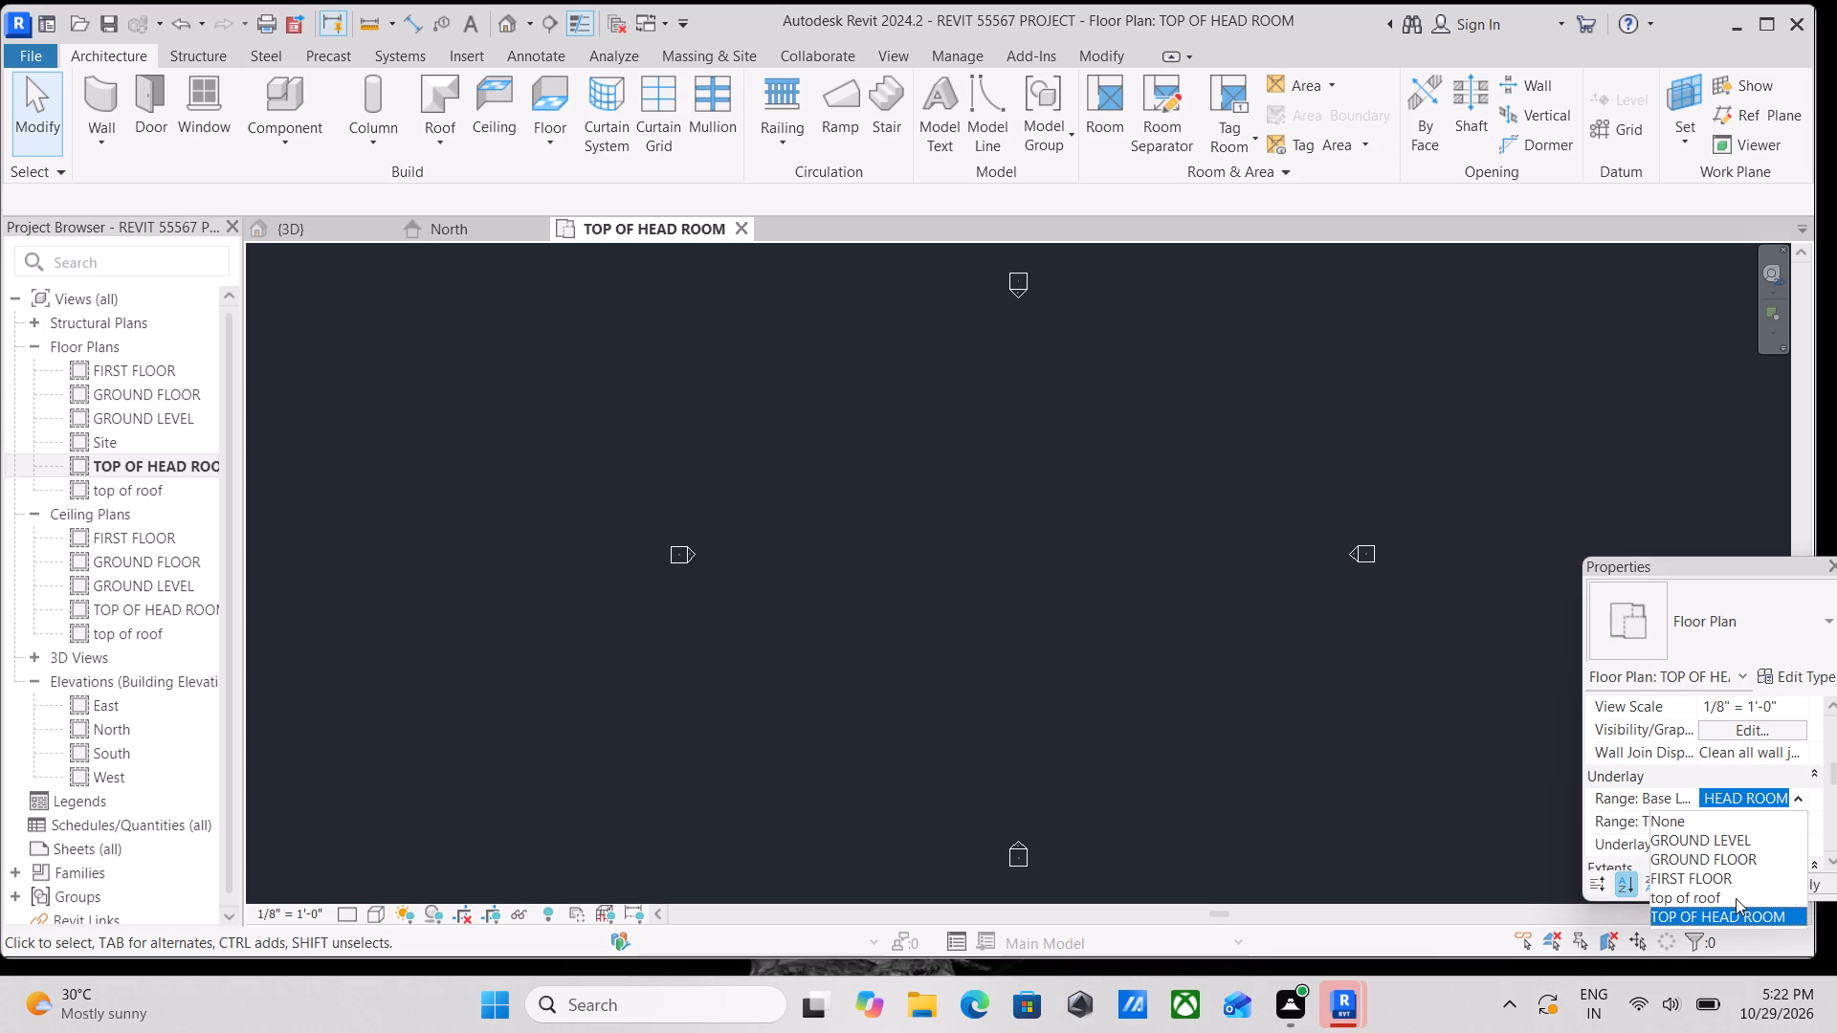
left_click(1729, 895)
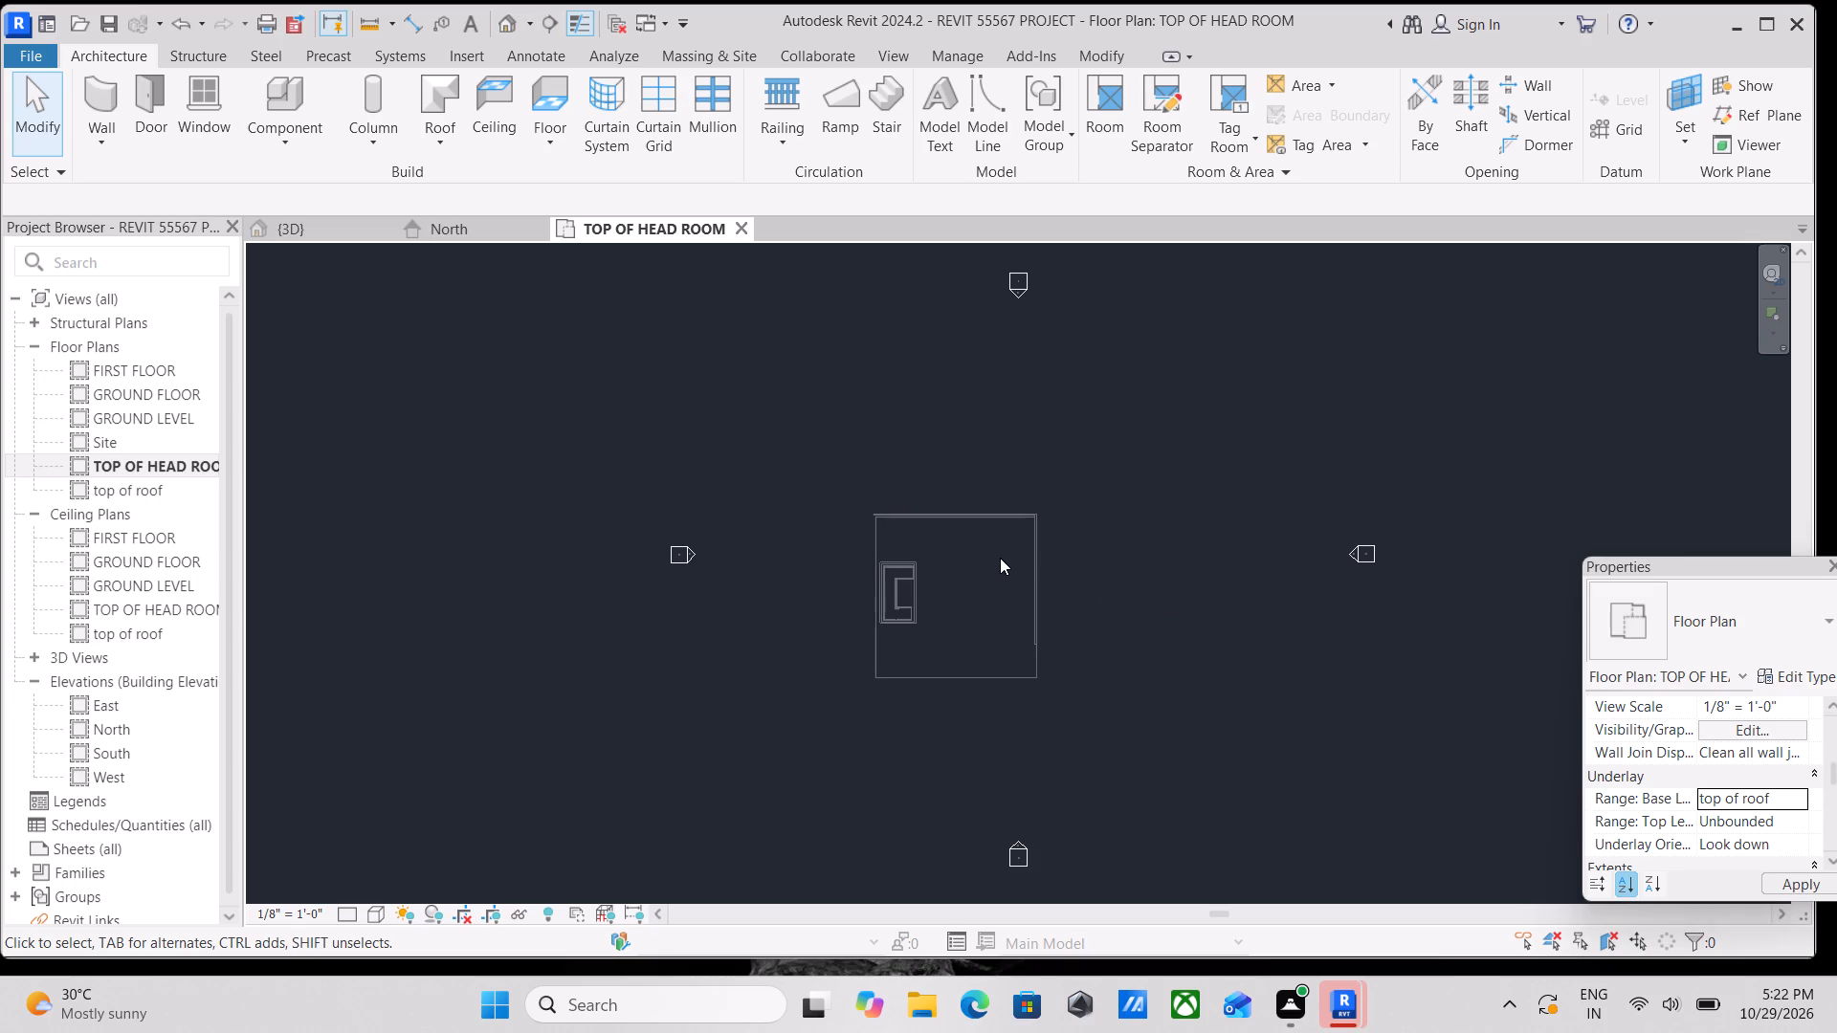
Start a Roof by Footprint for the stair enclosure and duplicate the Generic - 12" basic roof type.
scroll(1000, 558, "up", 2)
scroll(813, 637, "up", 7)
middle_click_drag(948, 570, 1248, 700)
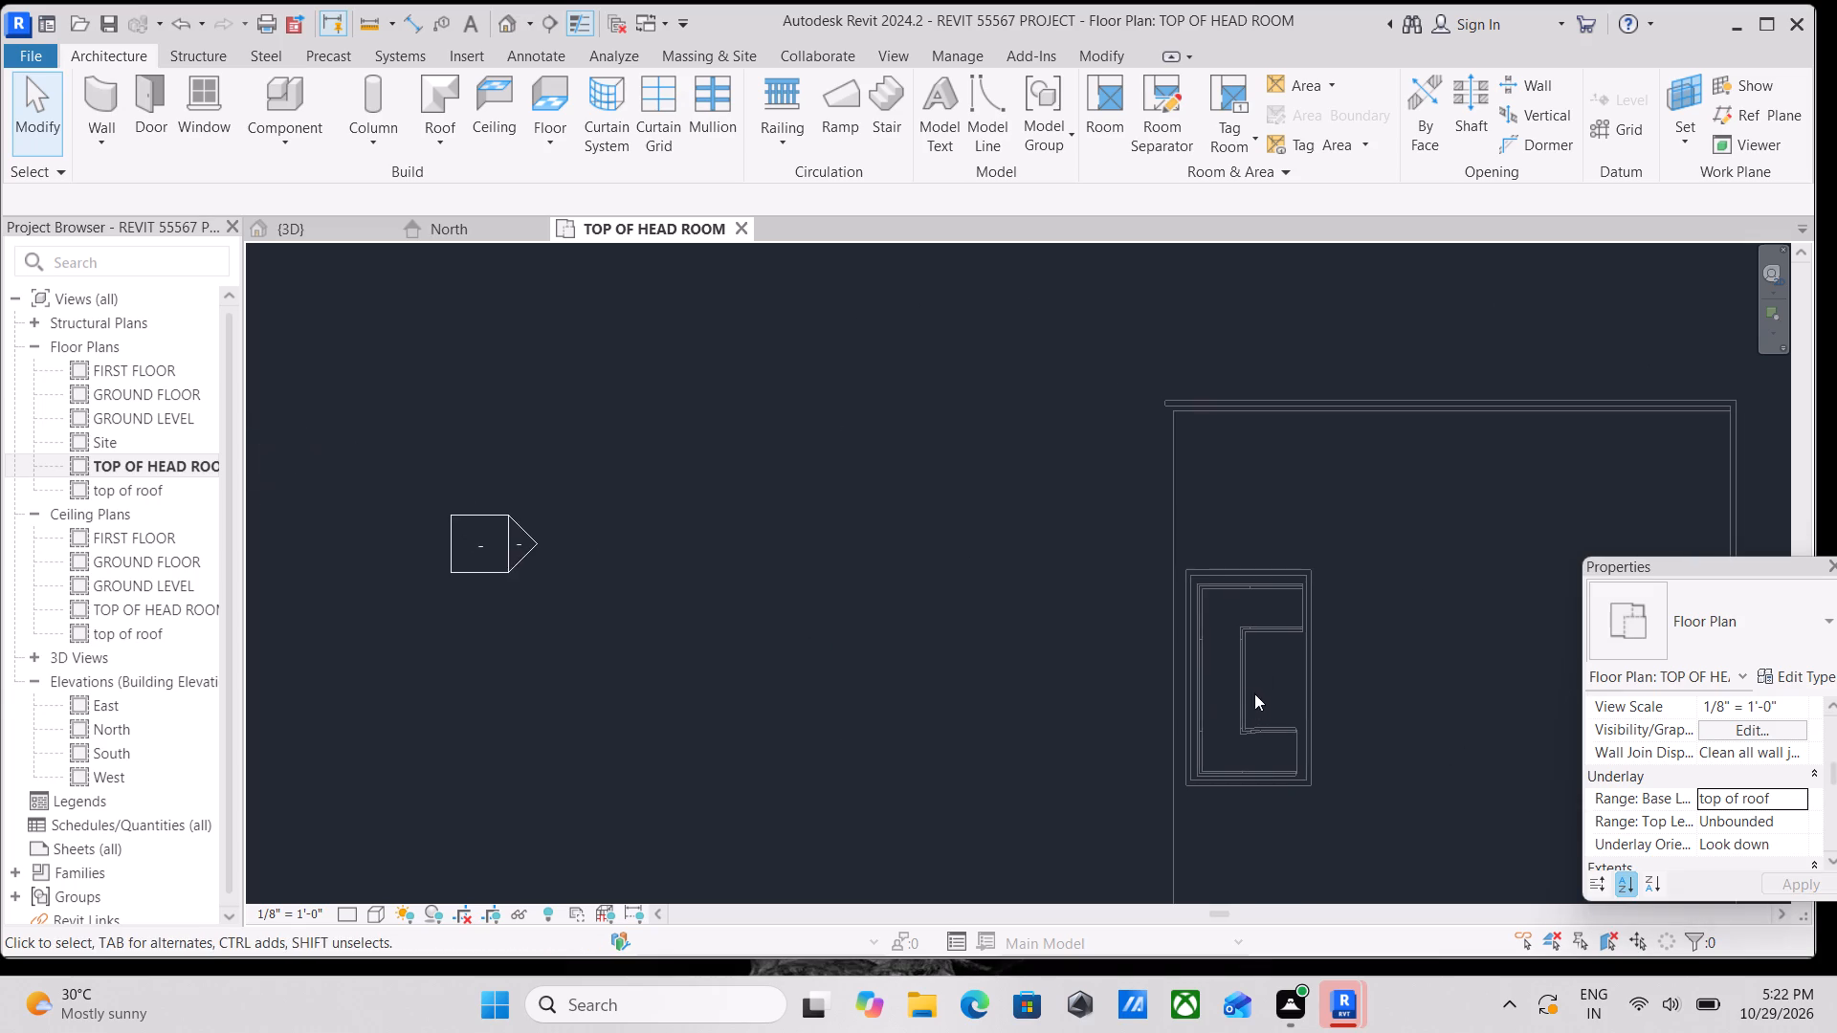
middle_click_drag(1270, 585, 1282, 407)
middle_click_drag(1271, 386, 1293, 532)
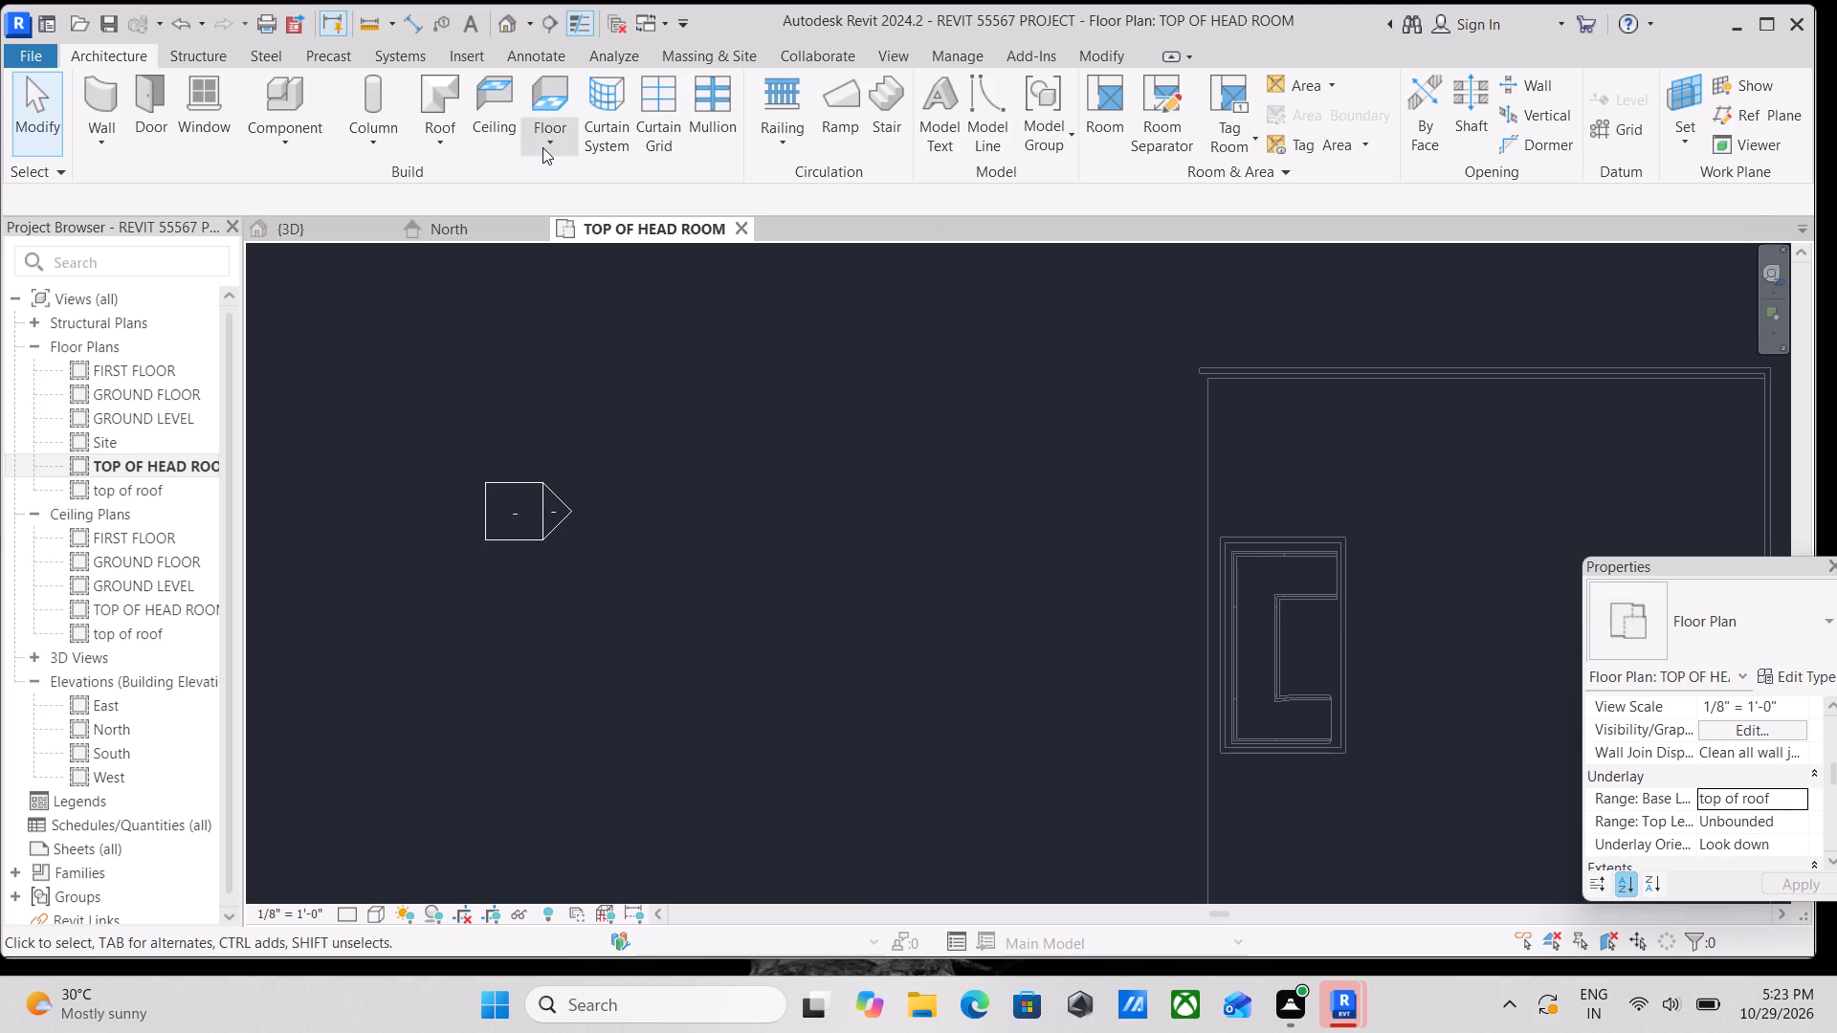
left_click(435, 135)
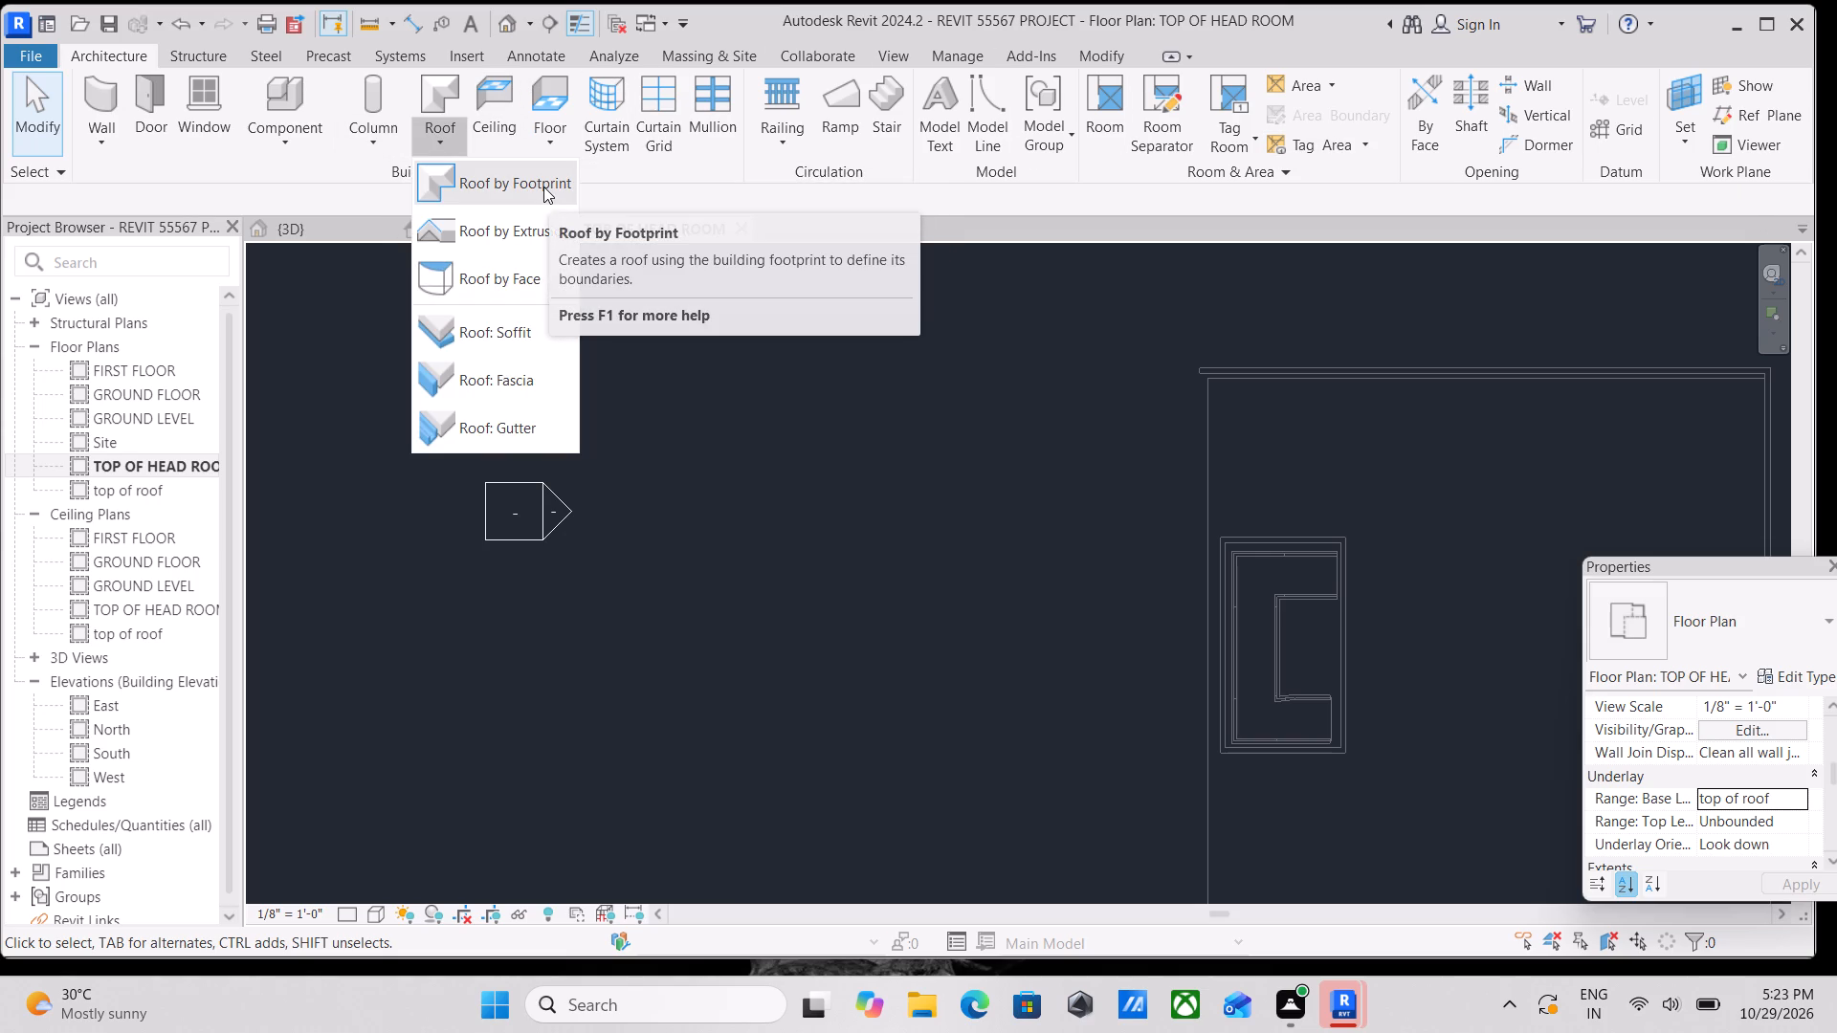
left_click(543, 187)
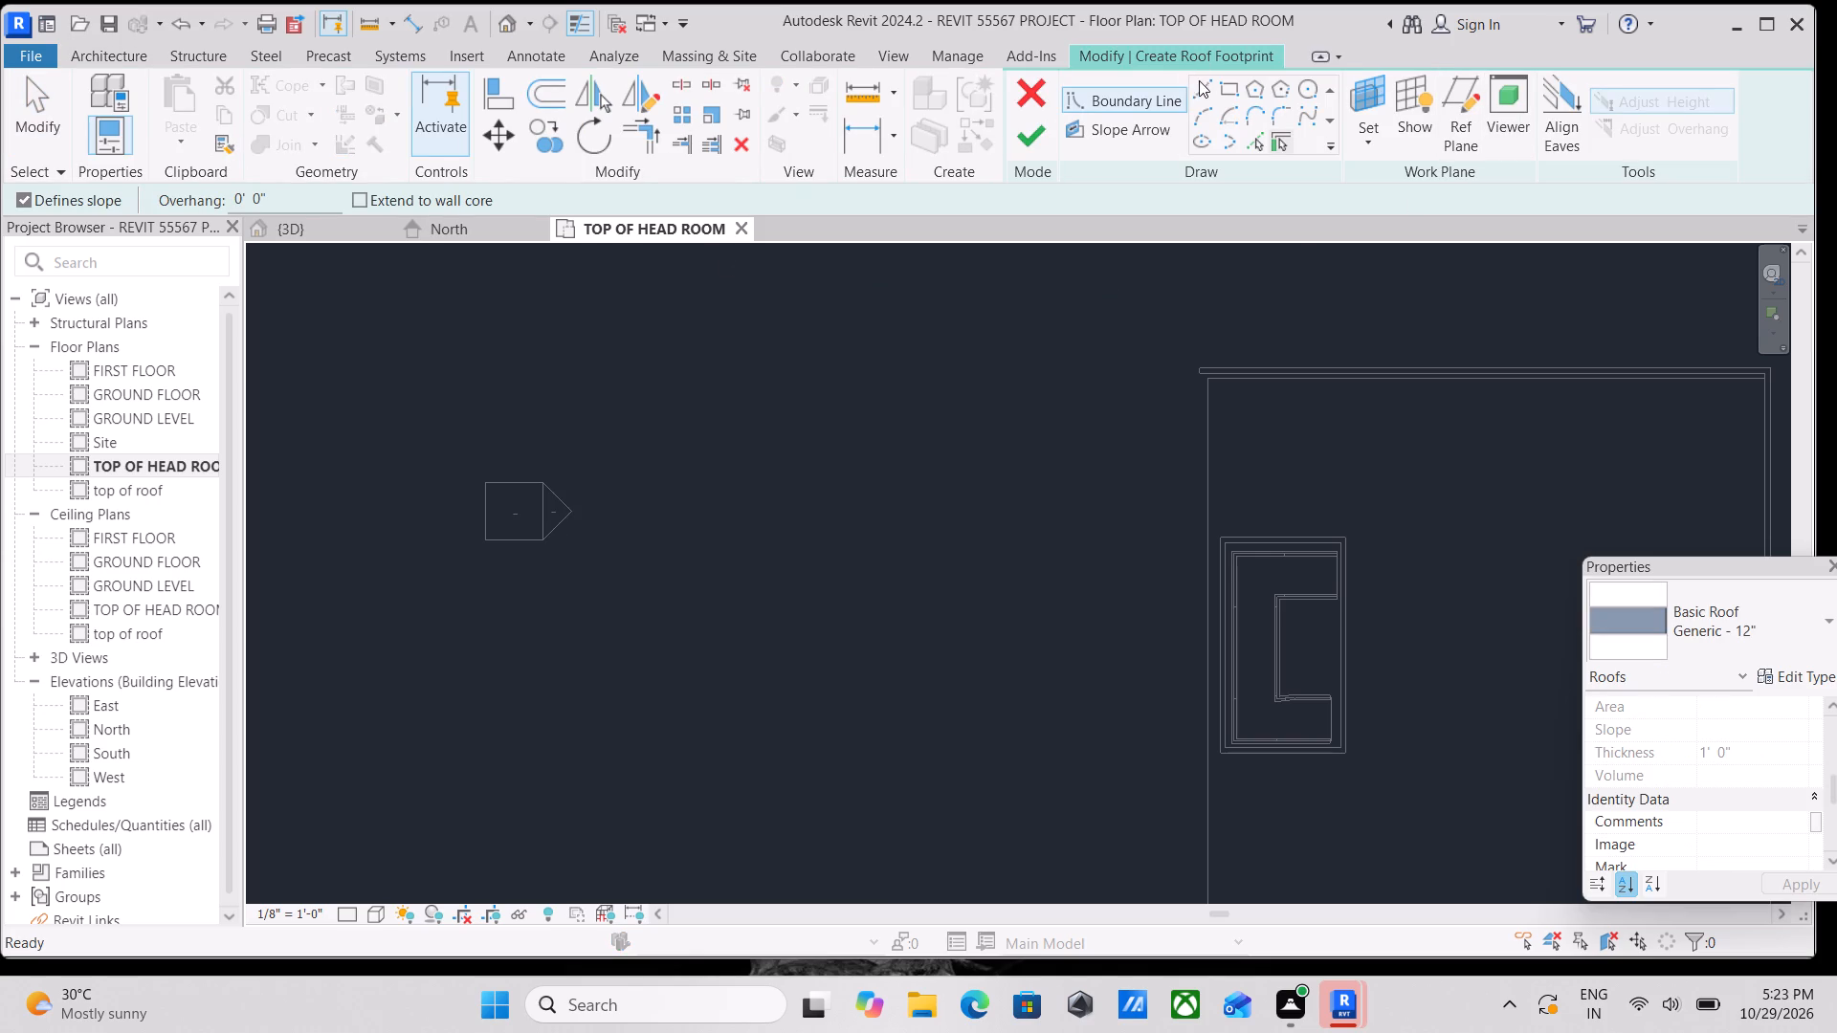
left_click(1816, 683)
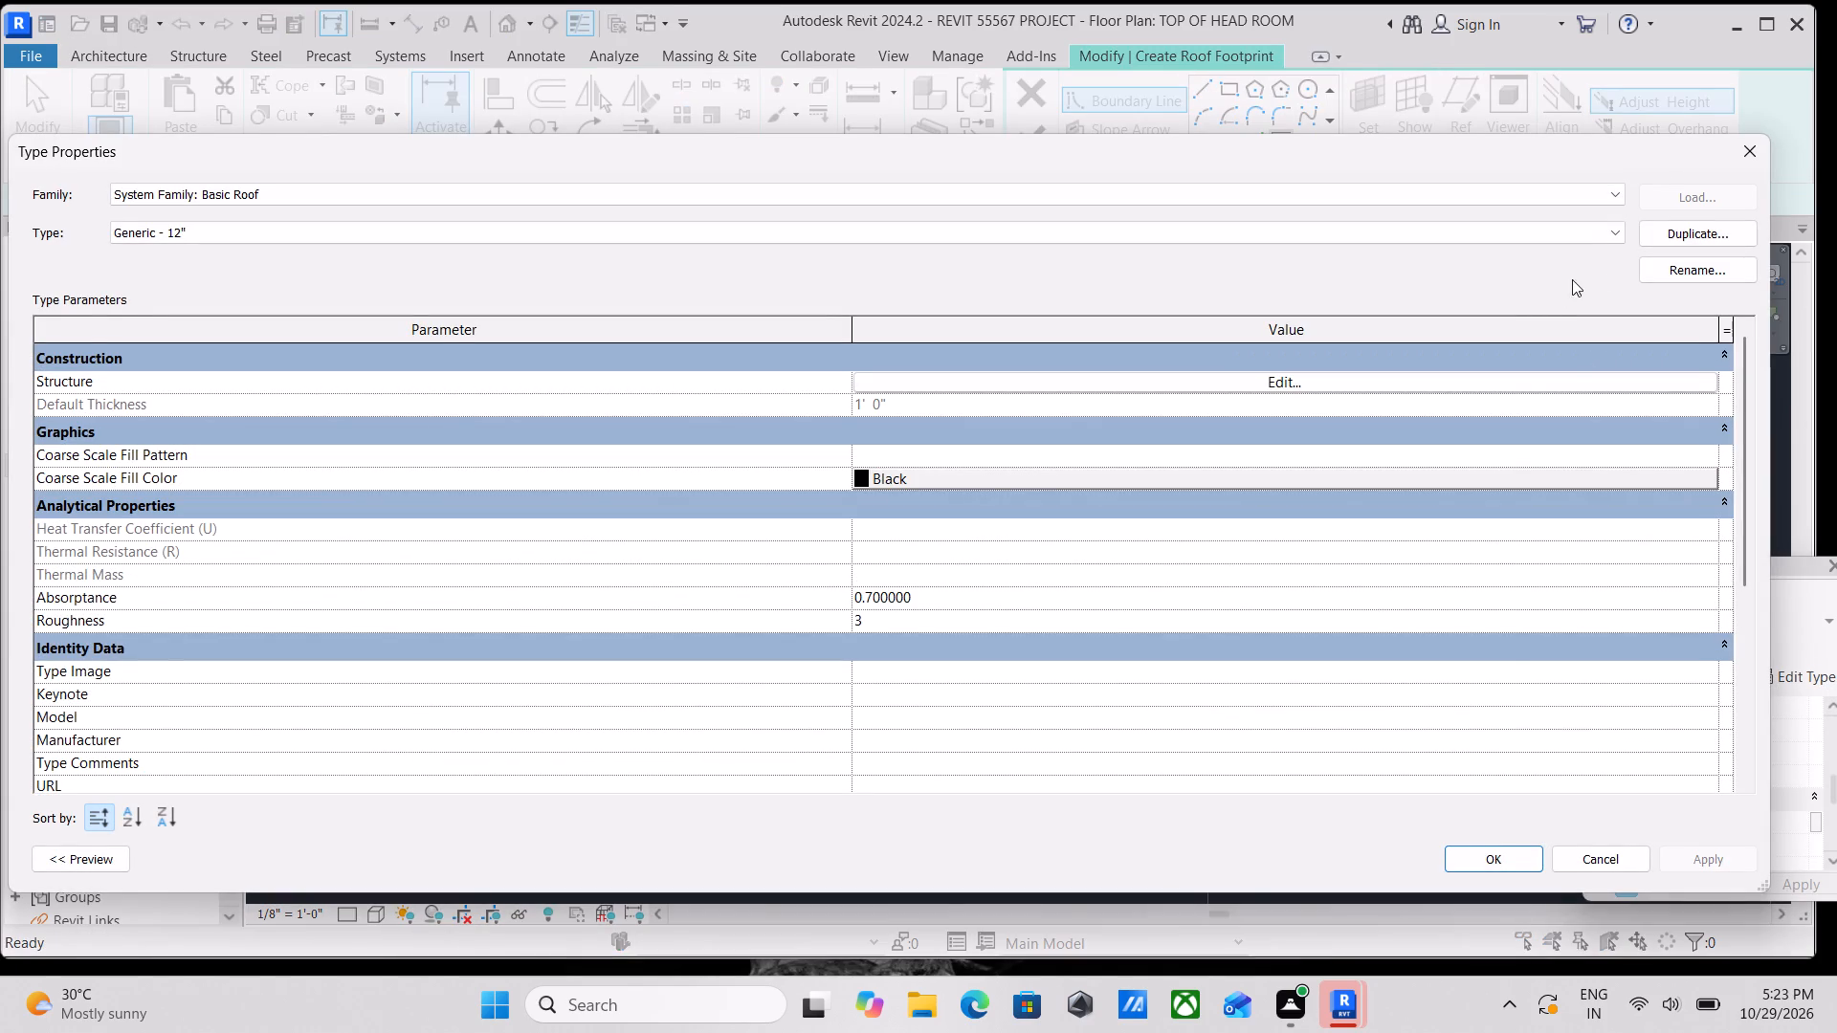
left_click(1669, 227)
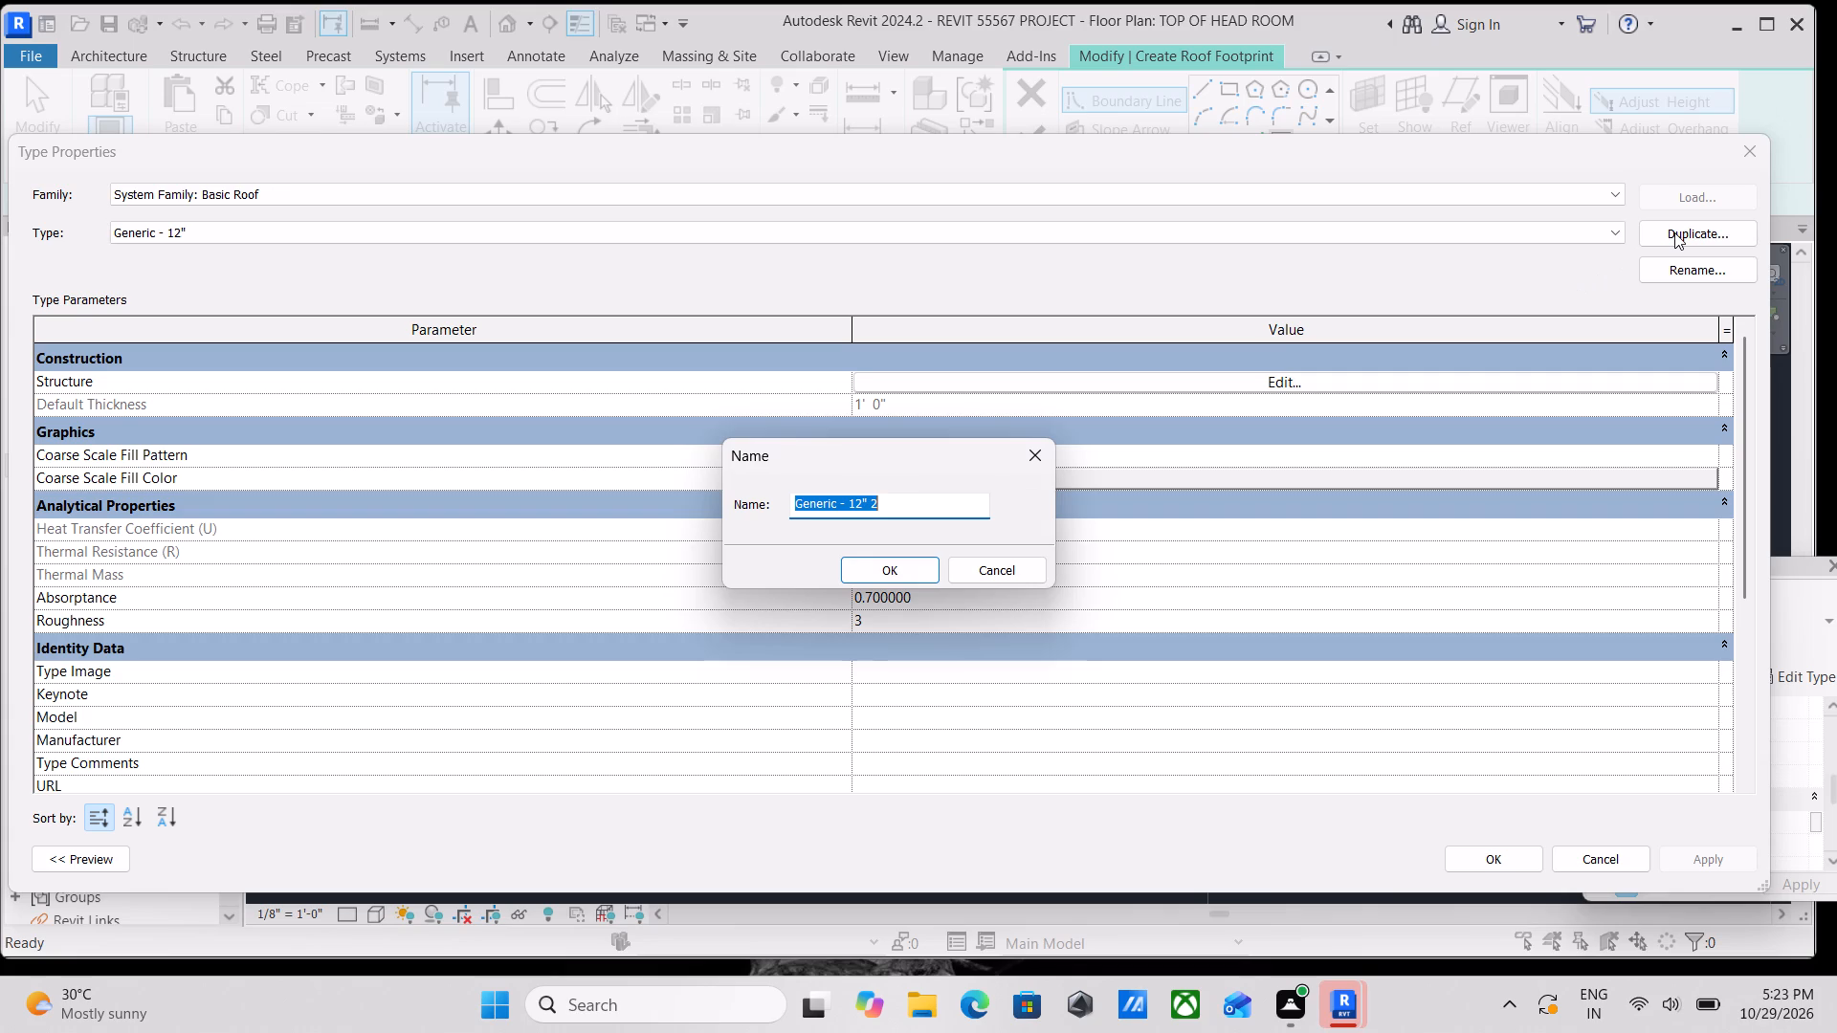
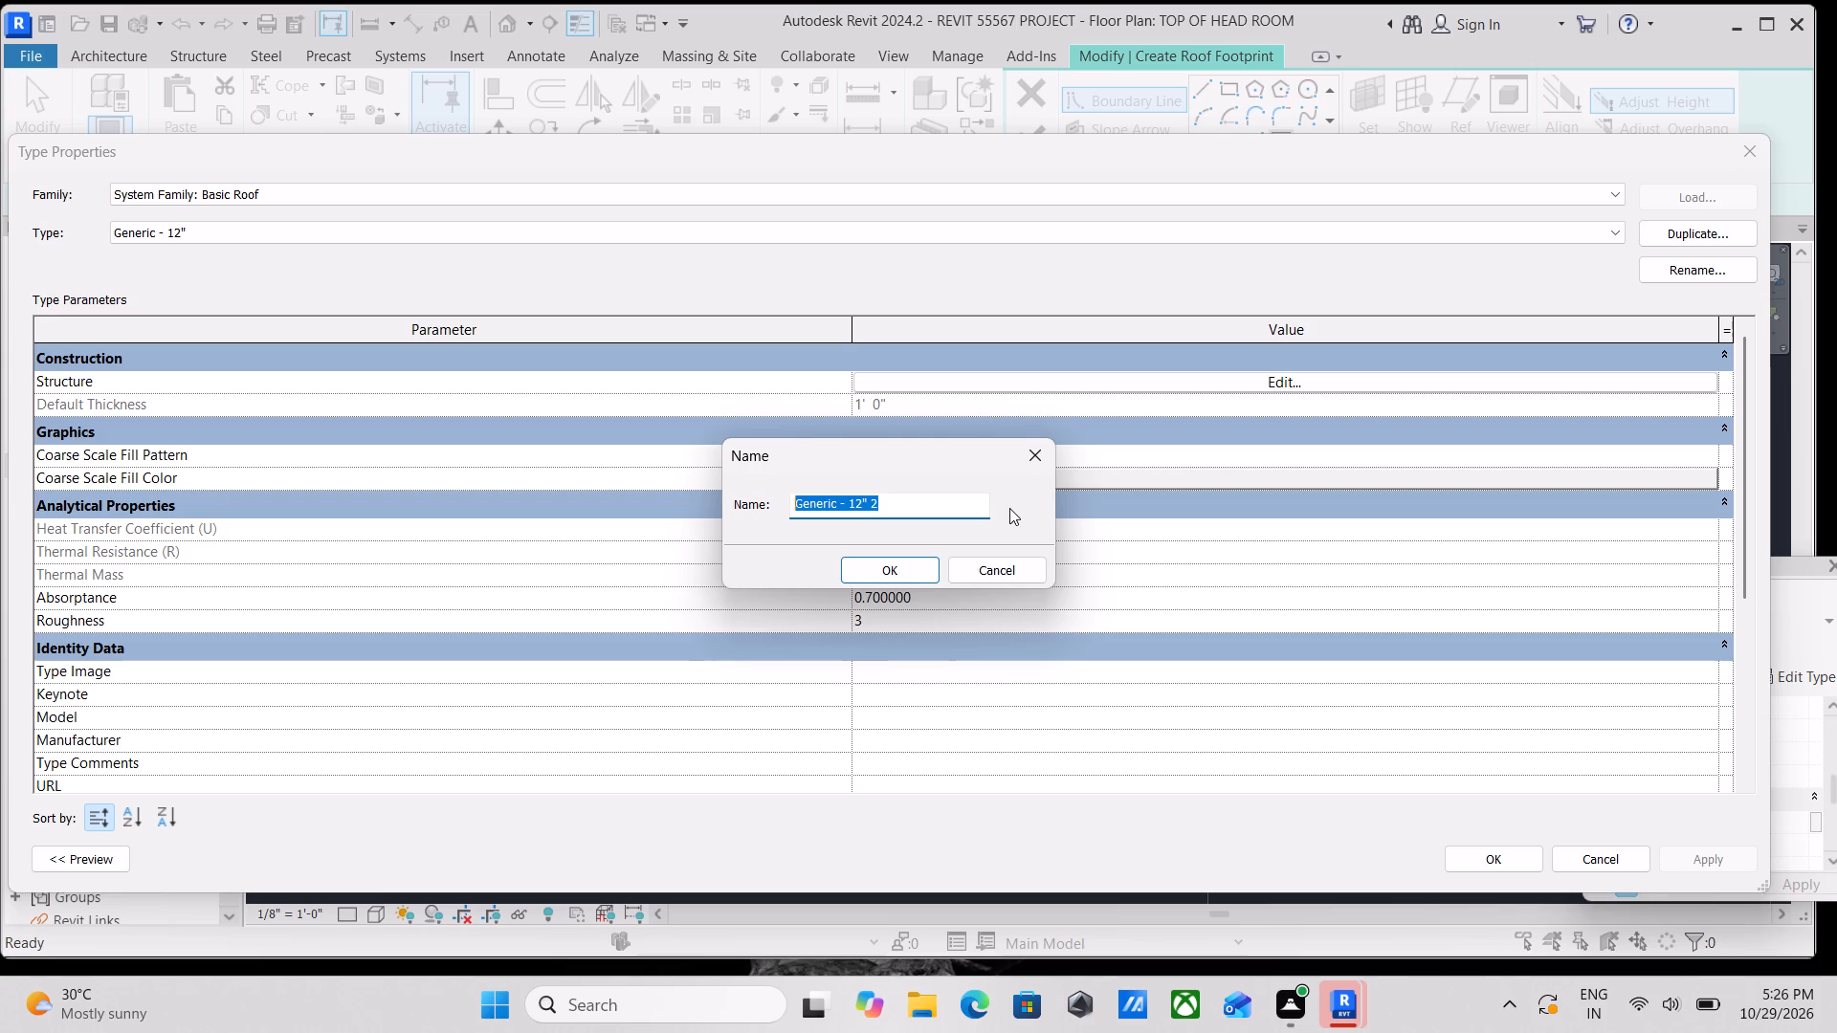
Name the duplicated roof type ROOFING.
type("ROOFING")
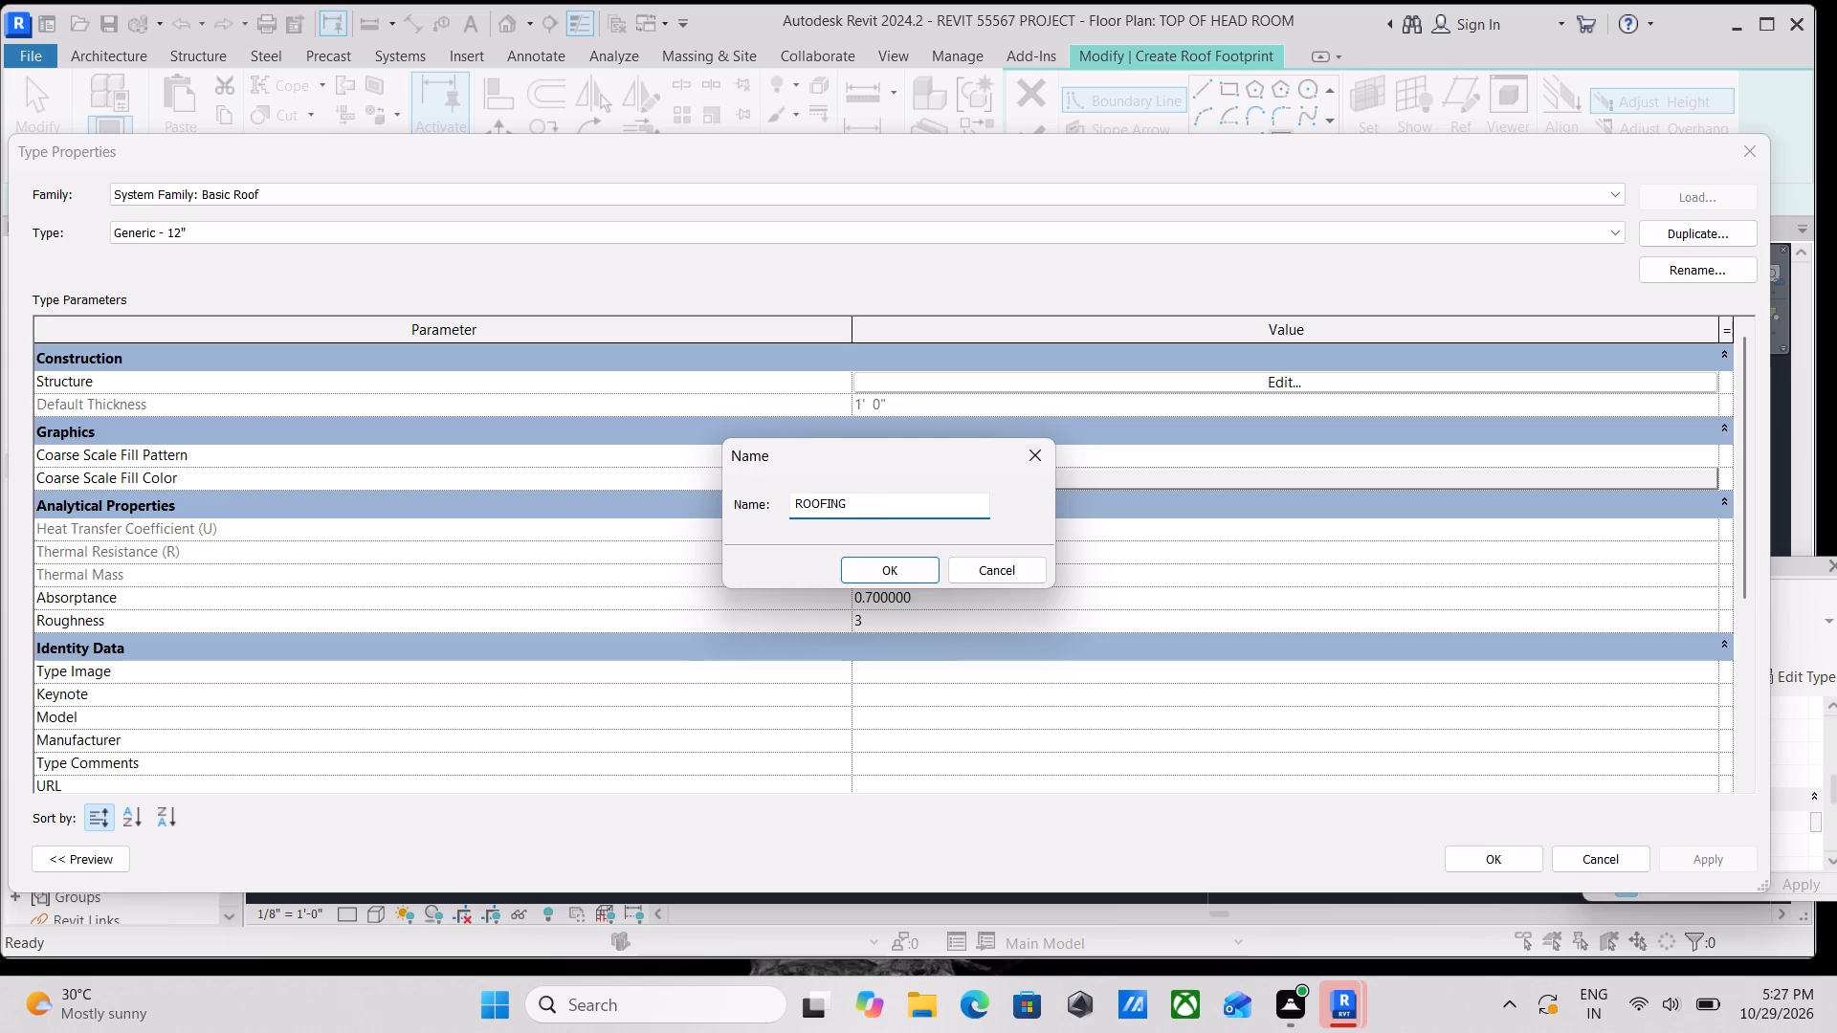
left_click(888, 575)
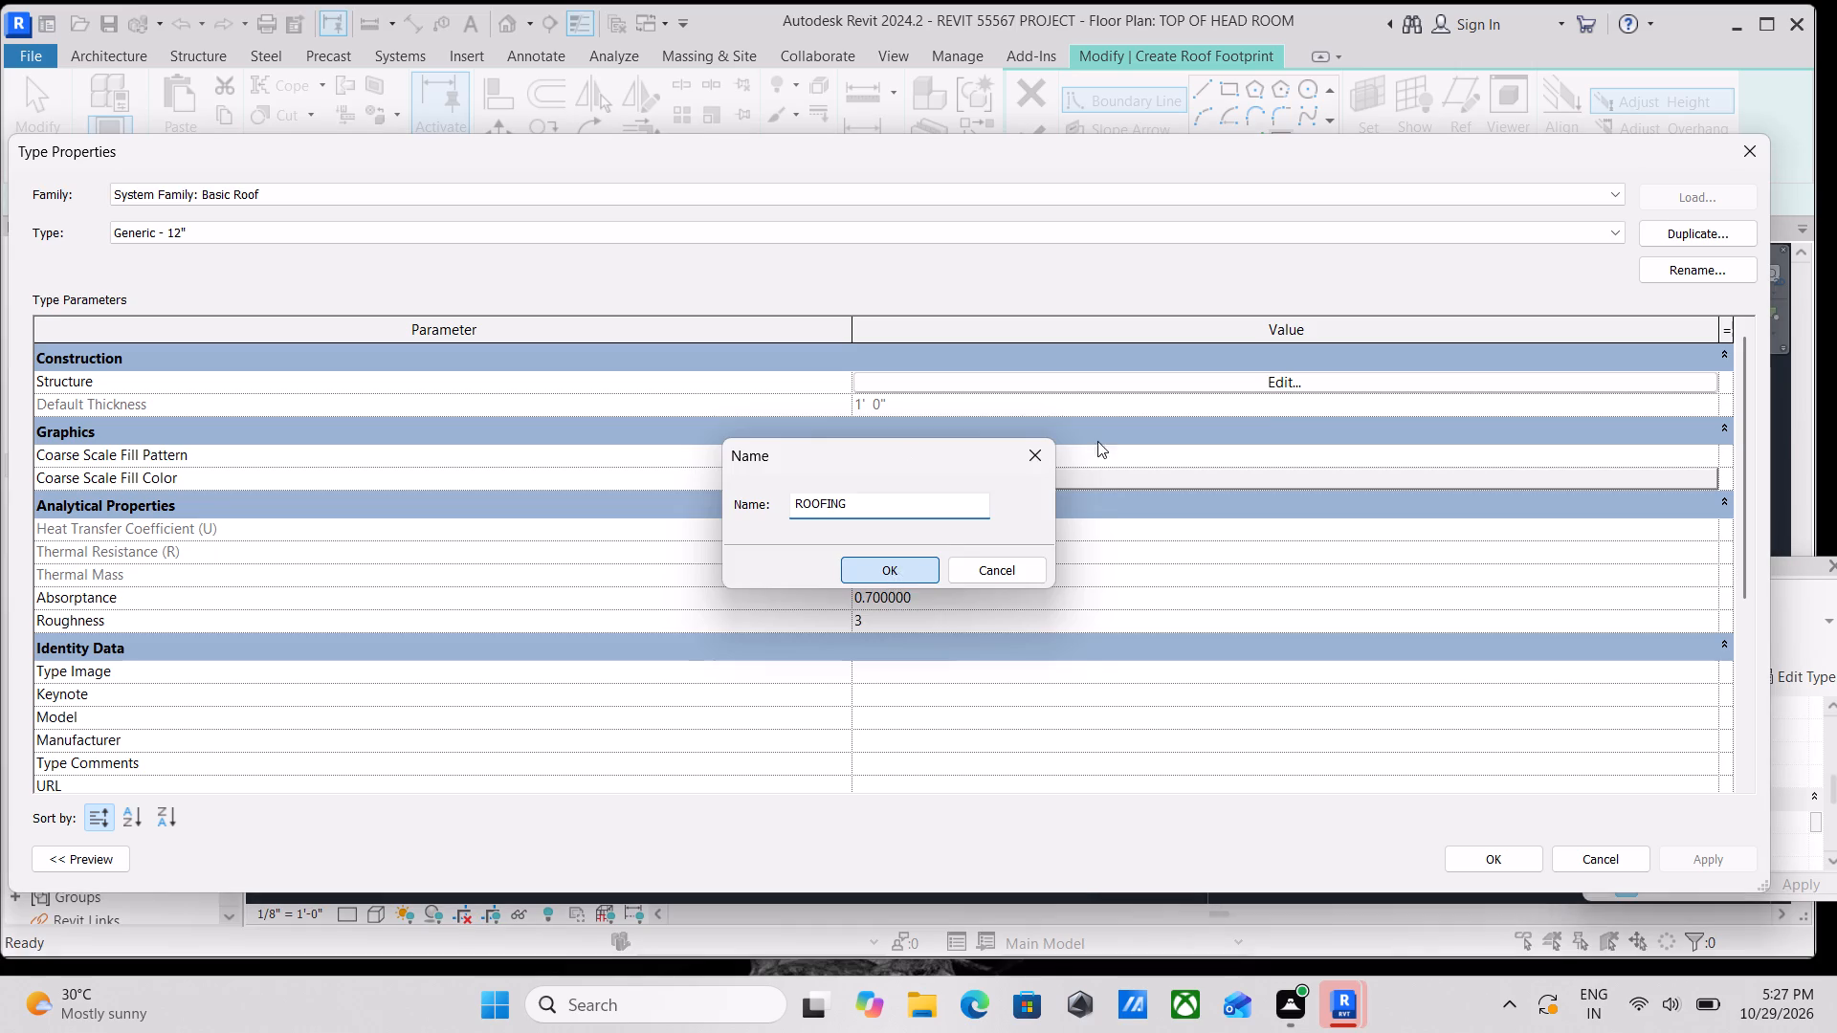
Edit the ROOFING type's structure and create a new material named ROOFING HEADROOM for its Structure [1] layer.
left_click(1266, 388)
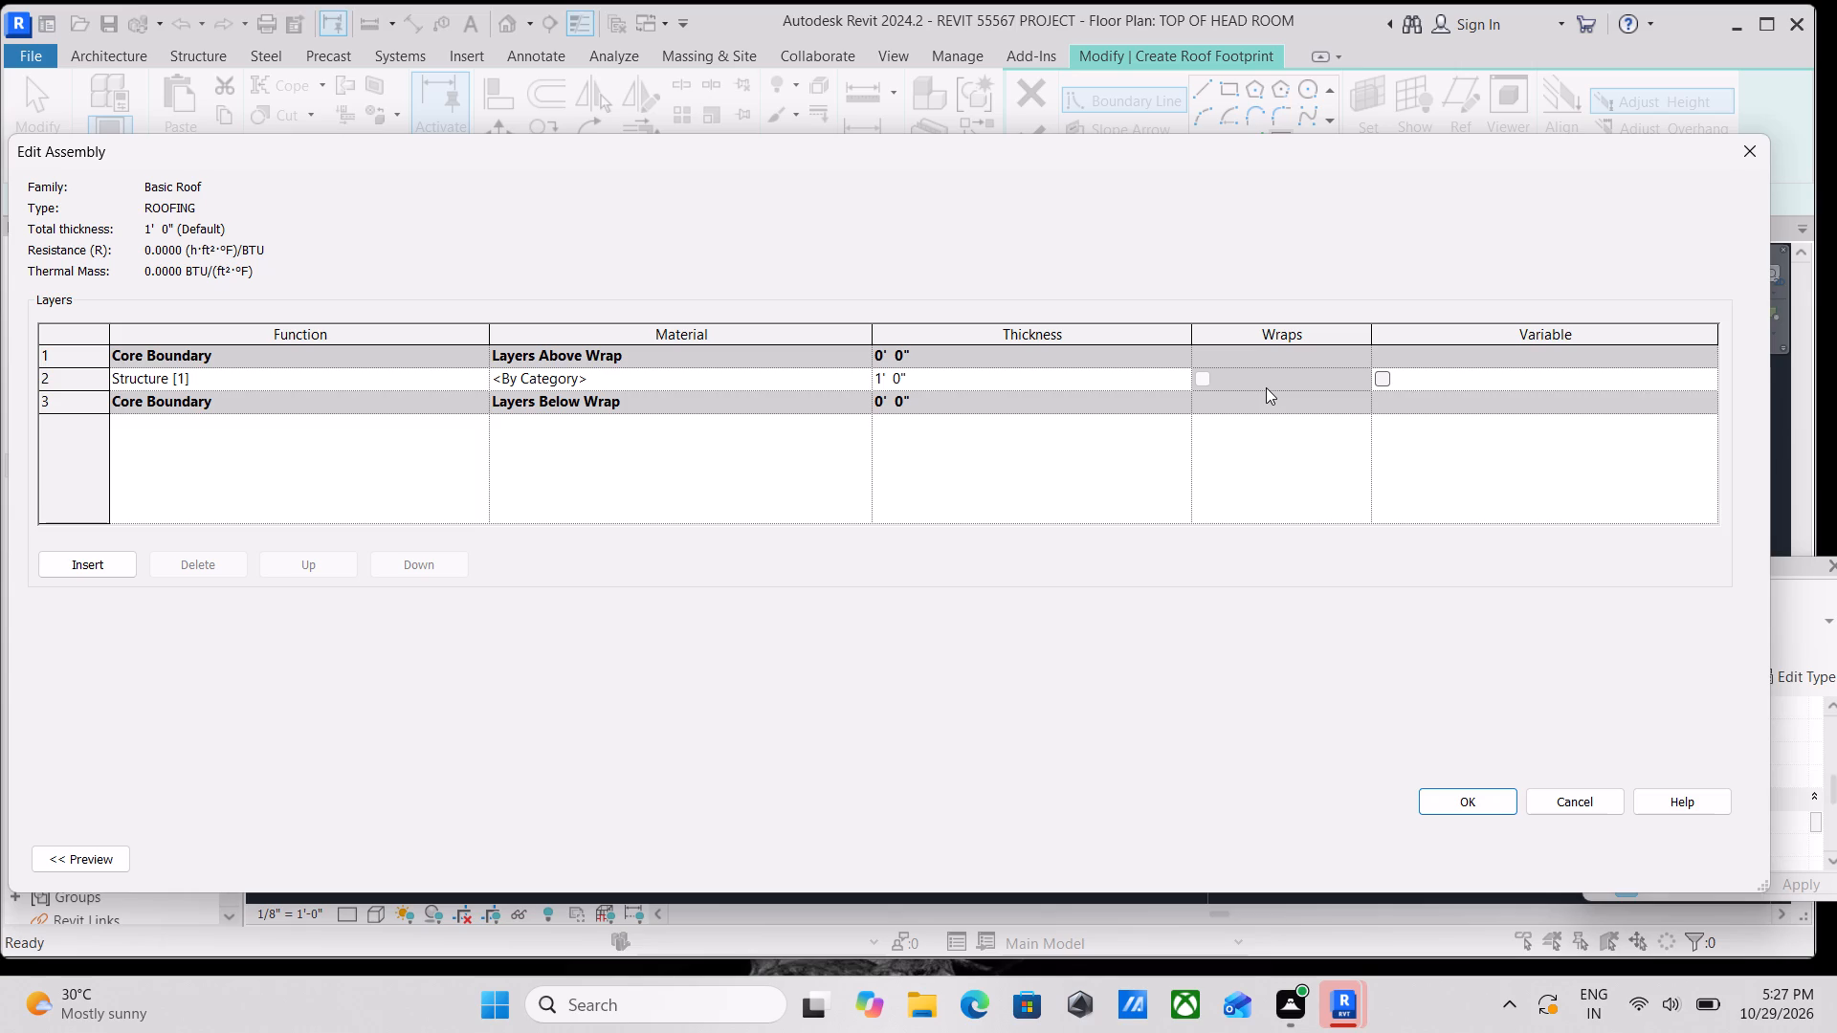
left_click(719, 380)
left_click(860, 377)
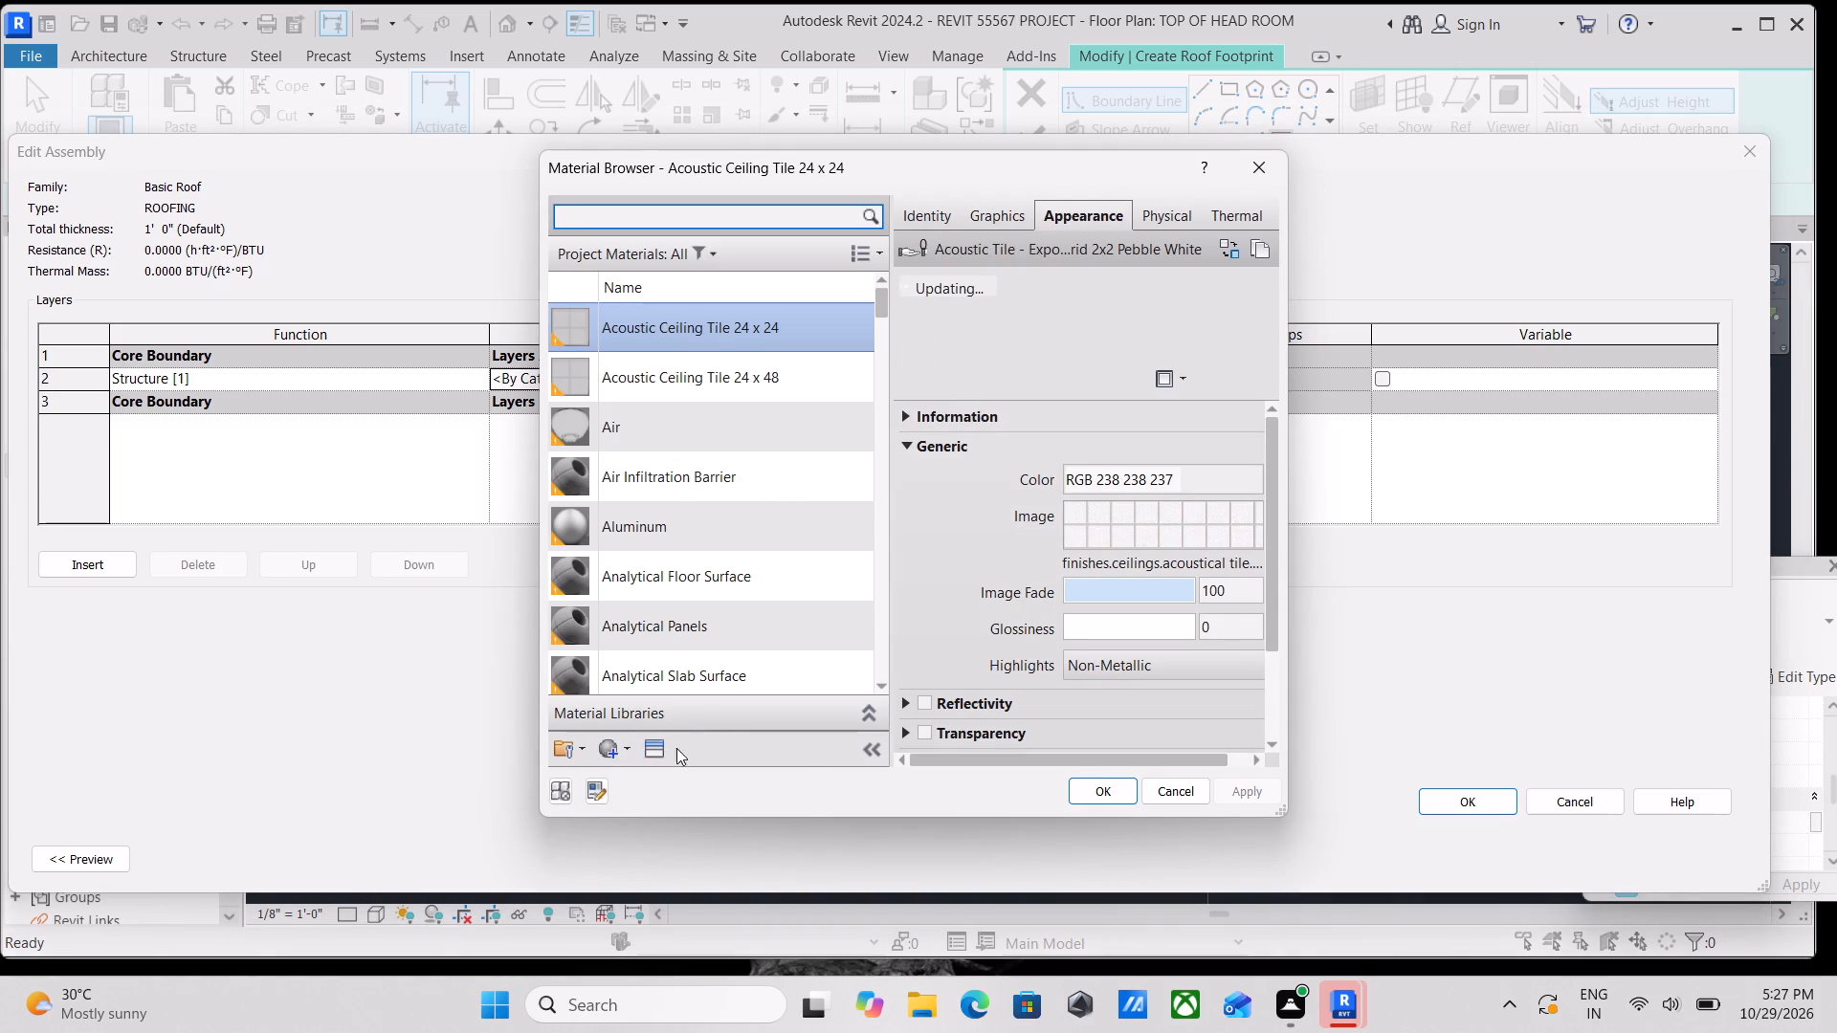
left_click(607, 742)
left_click(638, 780)
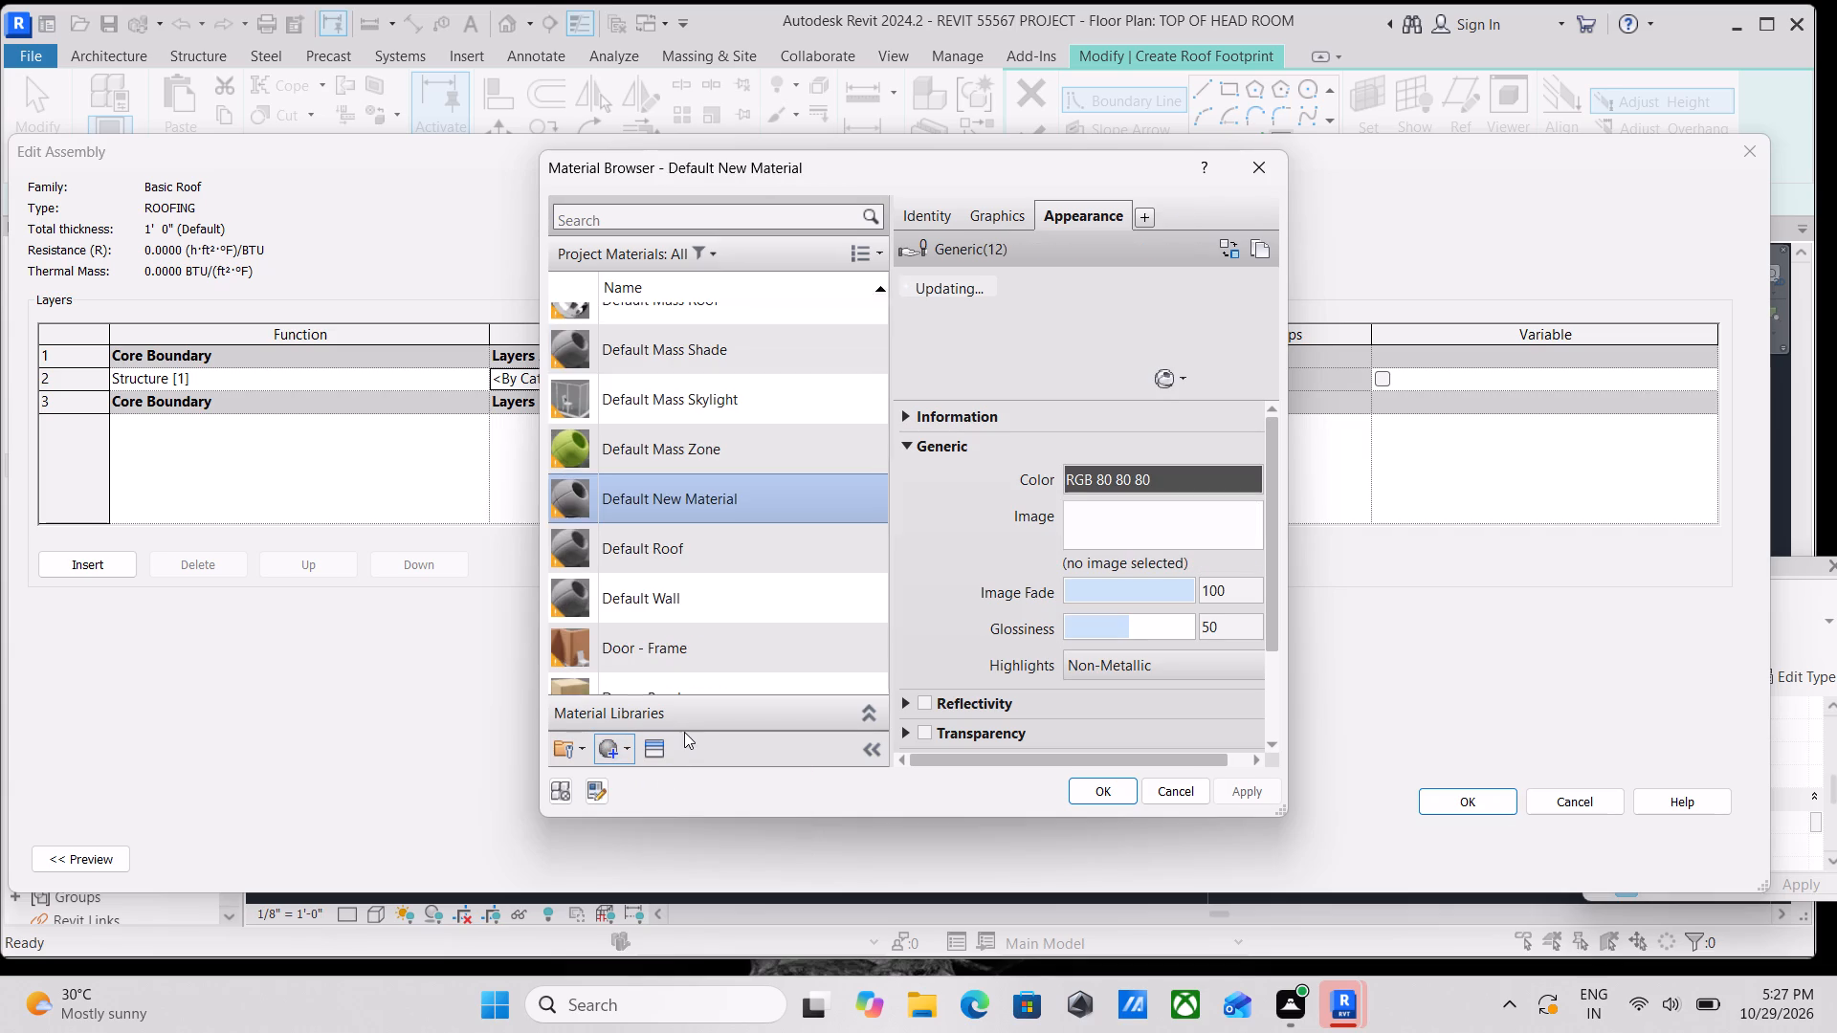
right_click(719, 457)
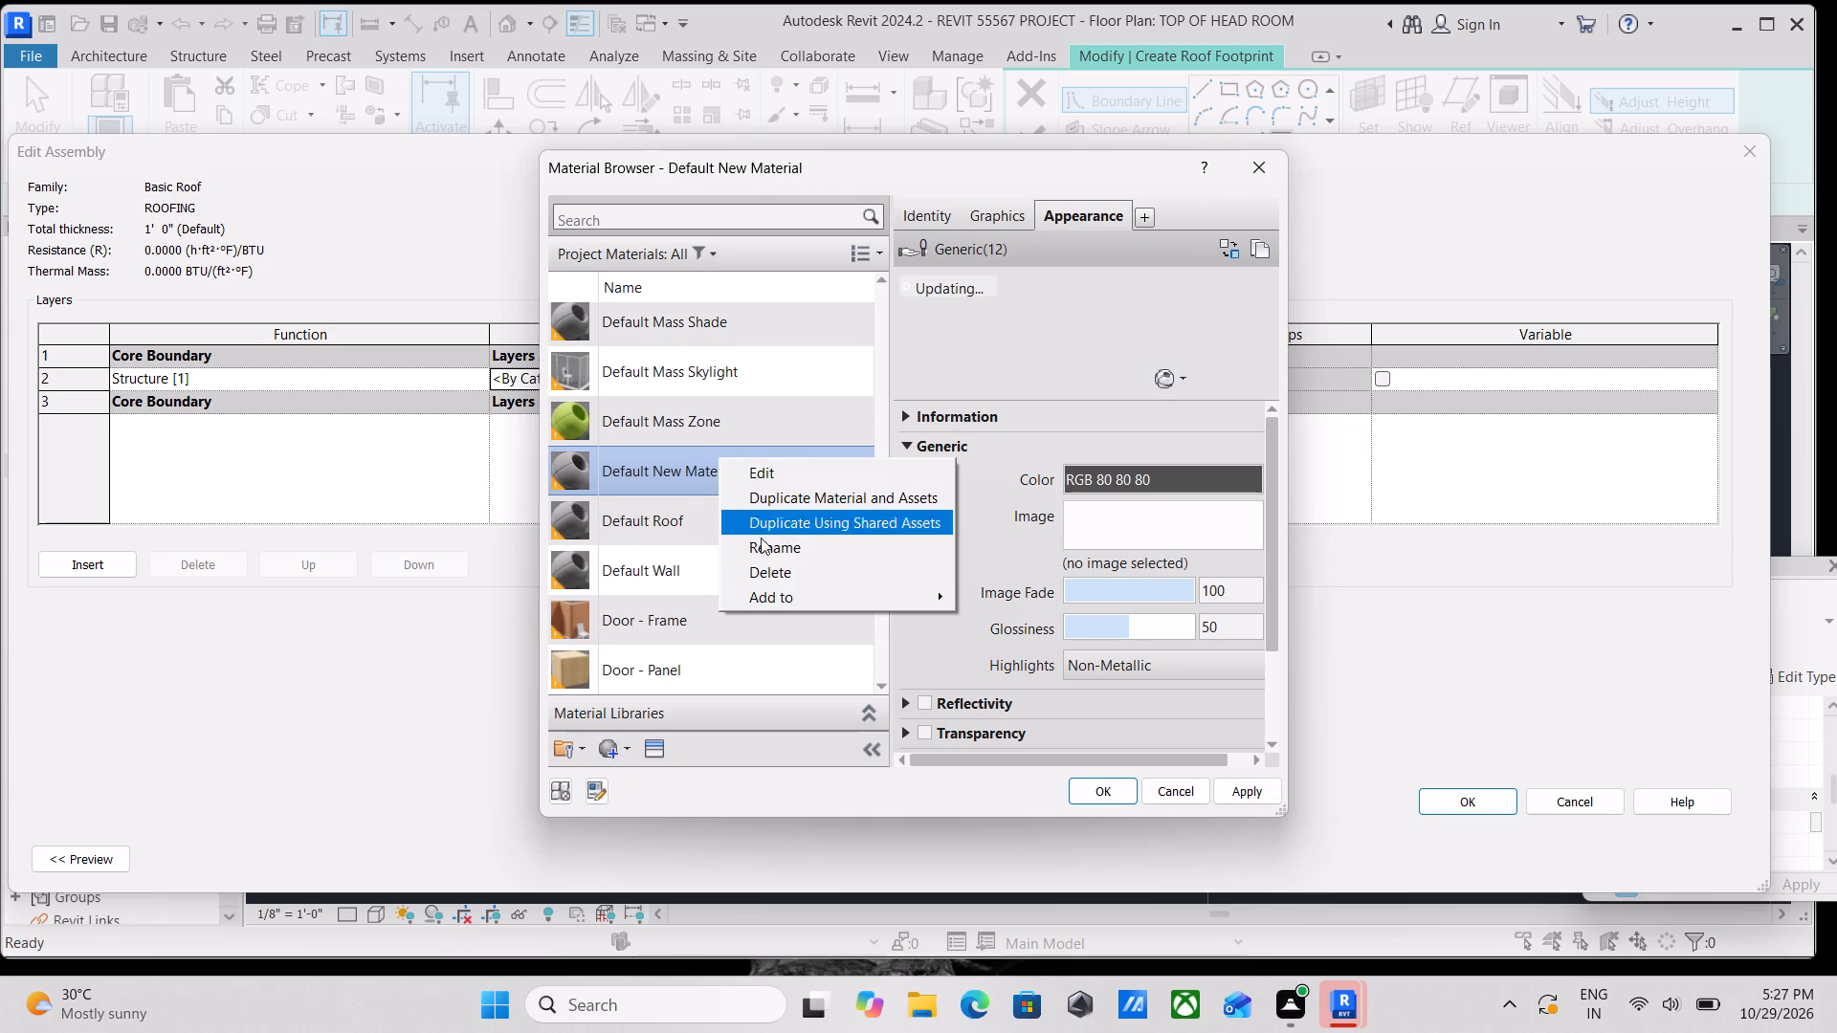
left_click(772, 552)
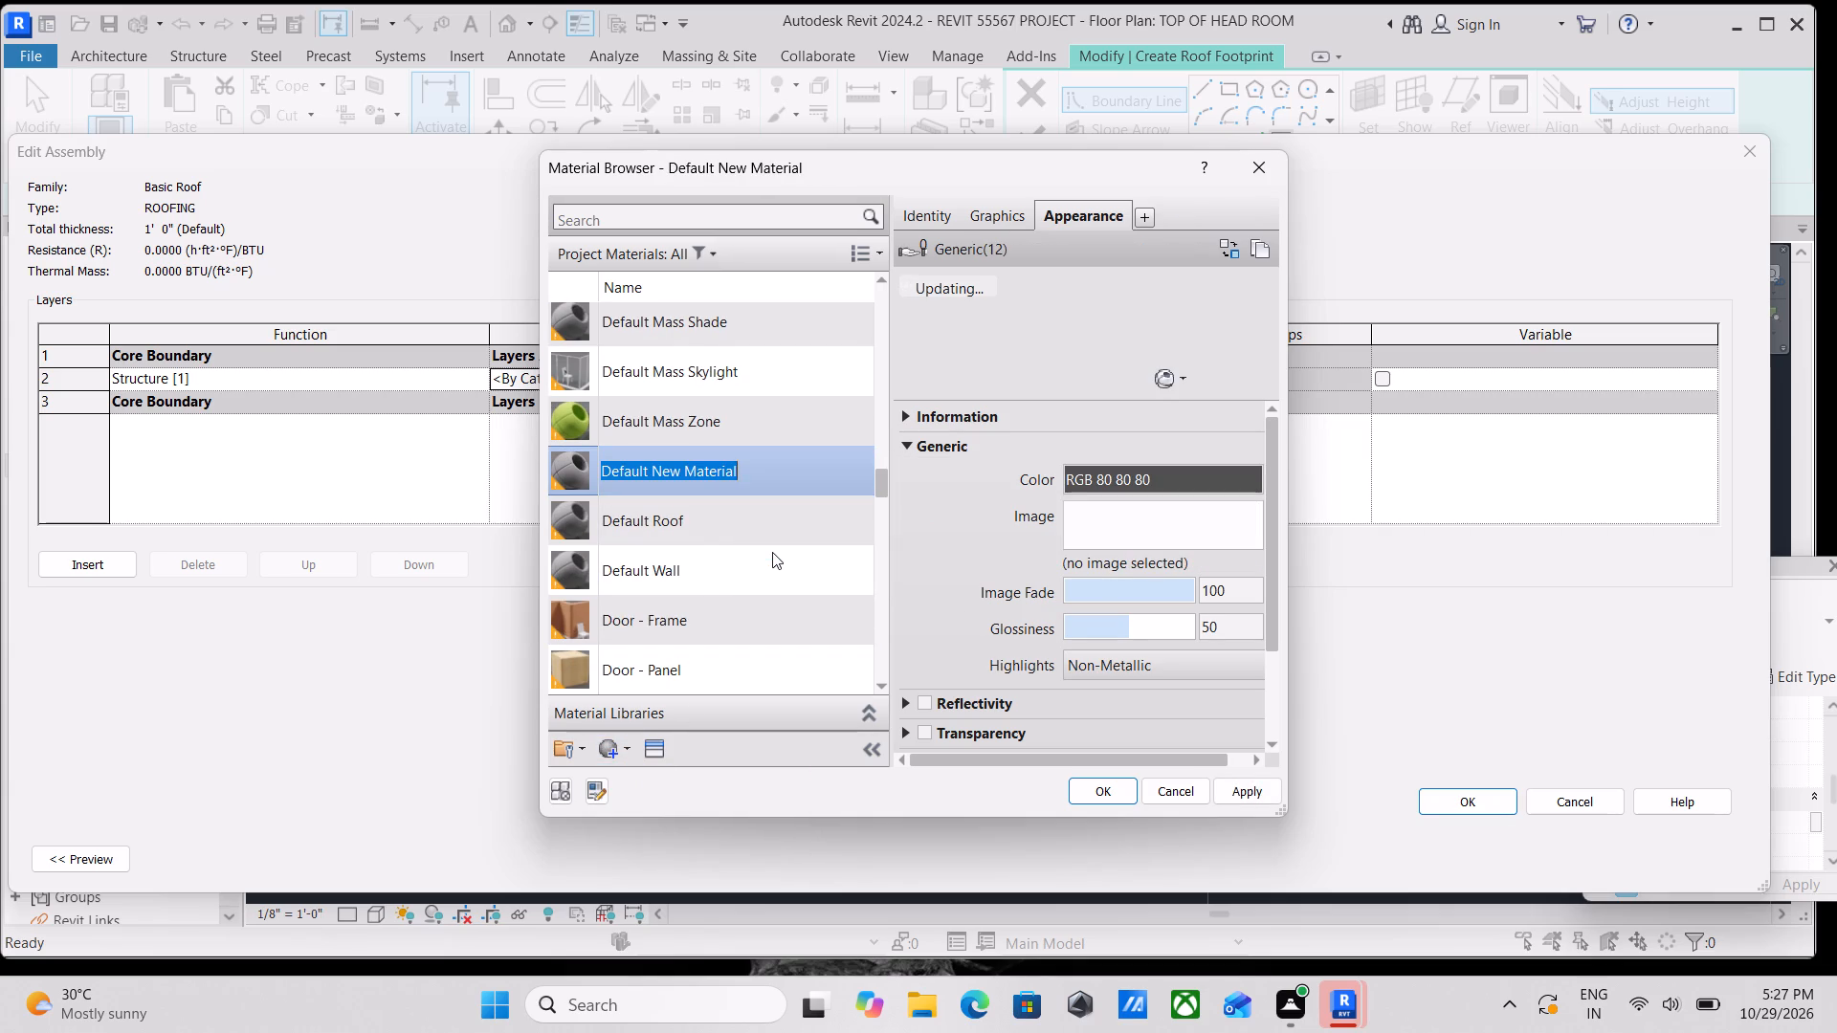
type("ROOFING")
key("space")
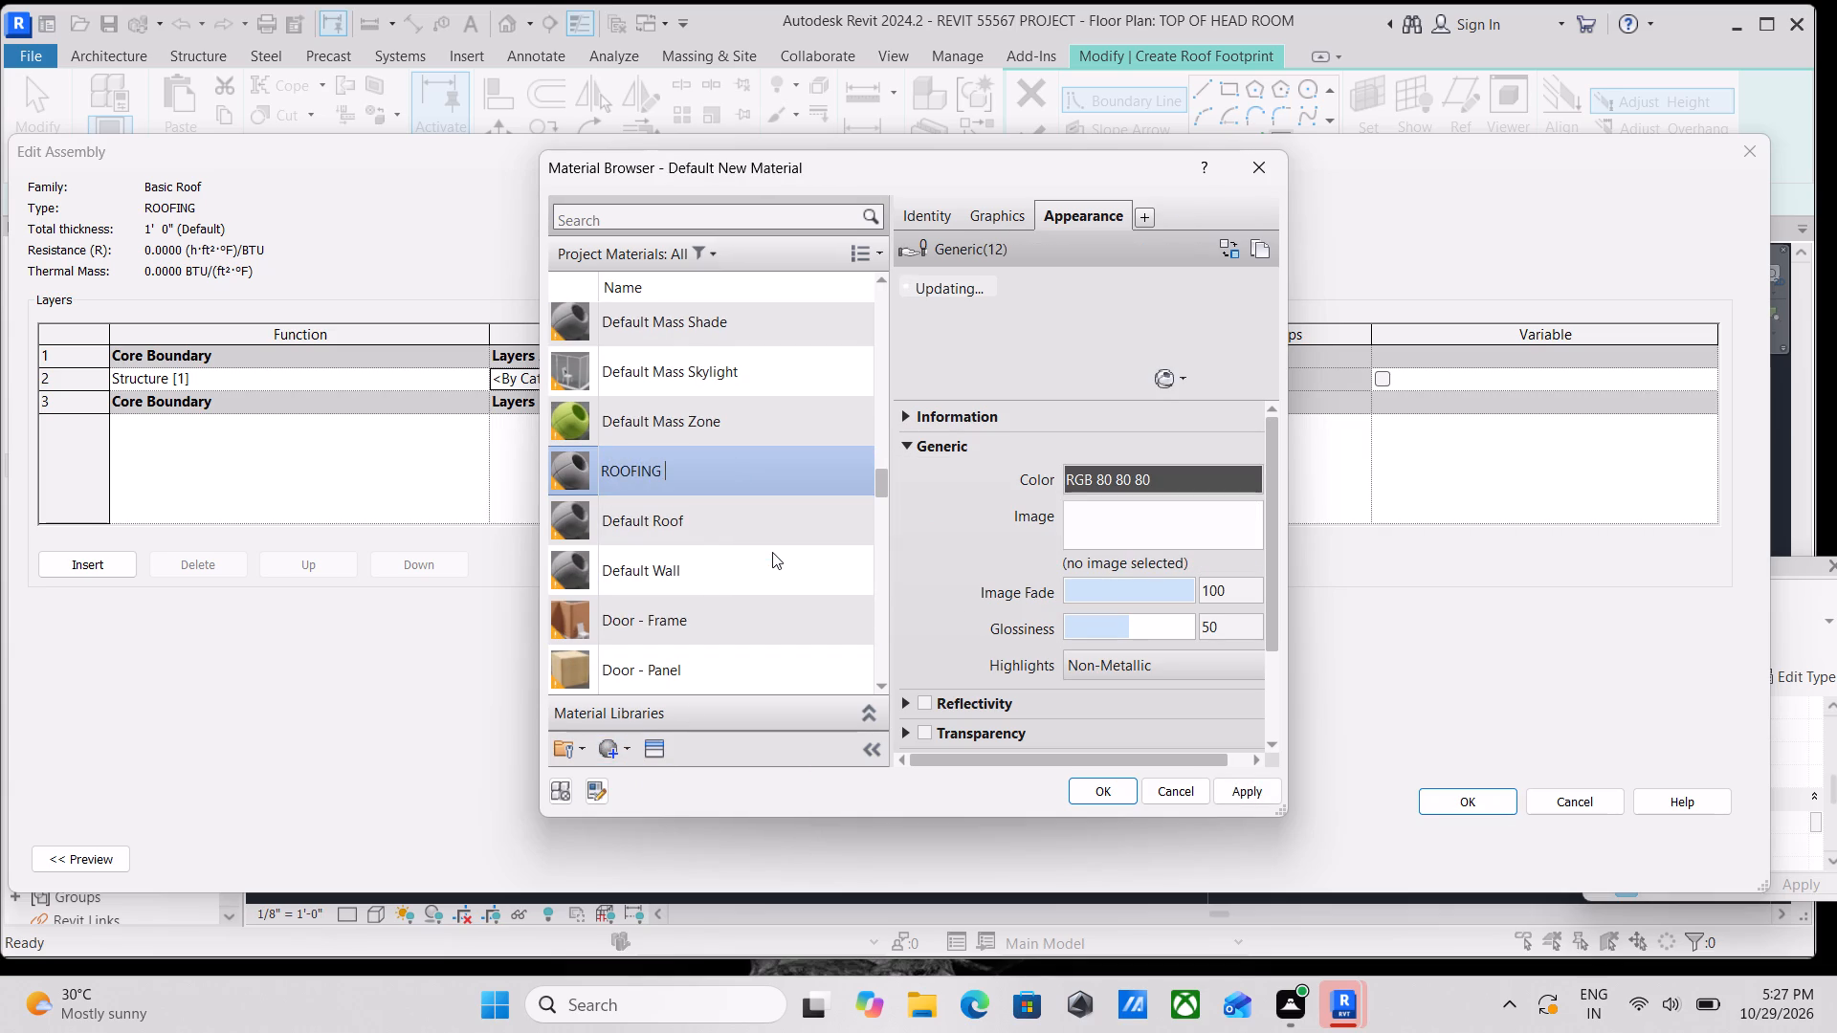
type("HEADI")
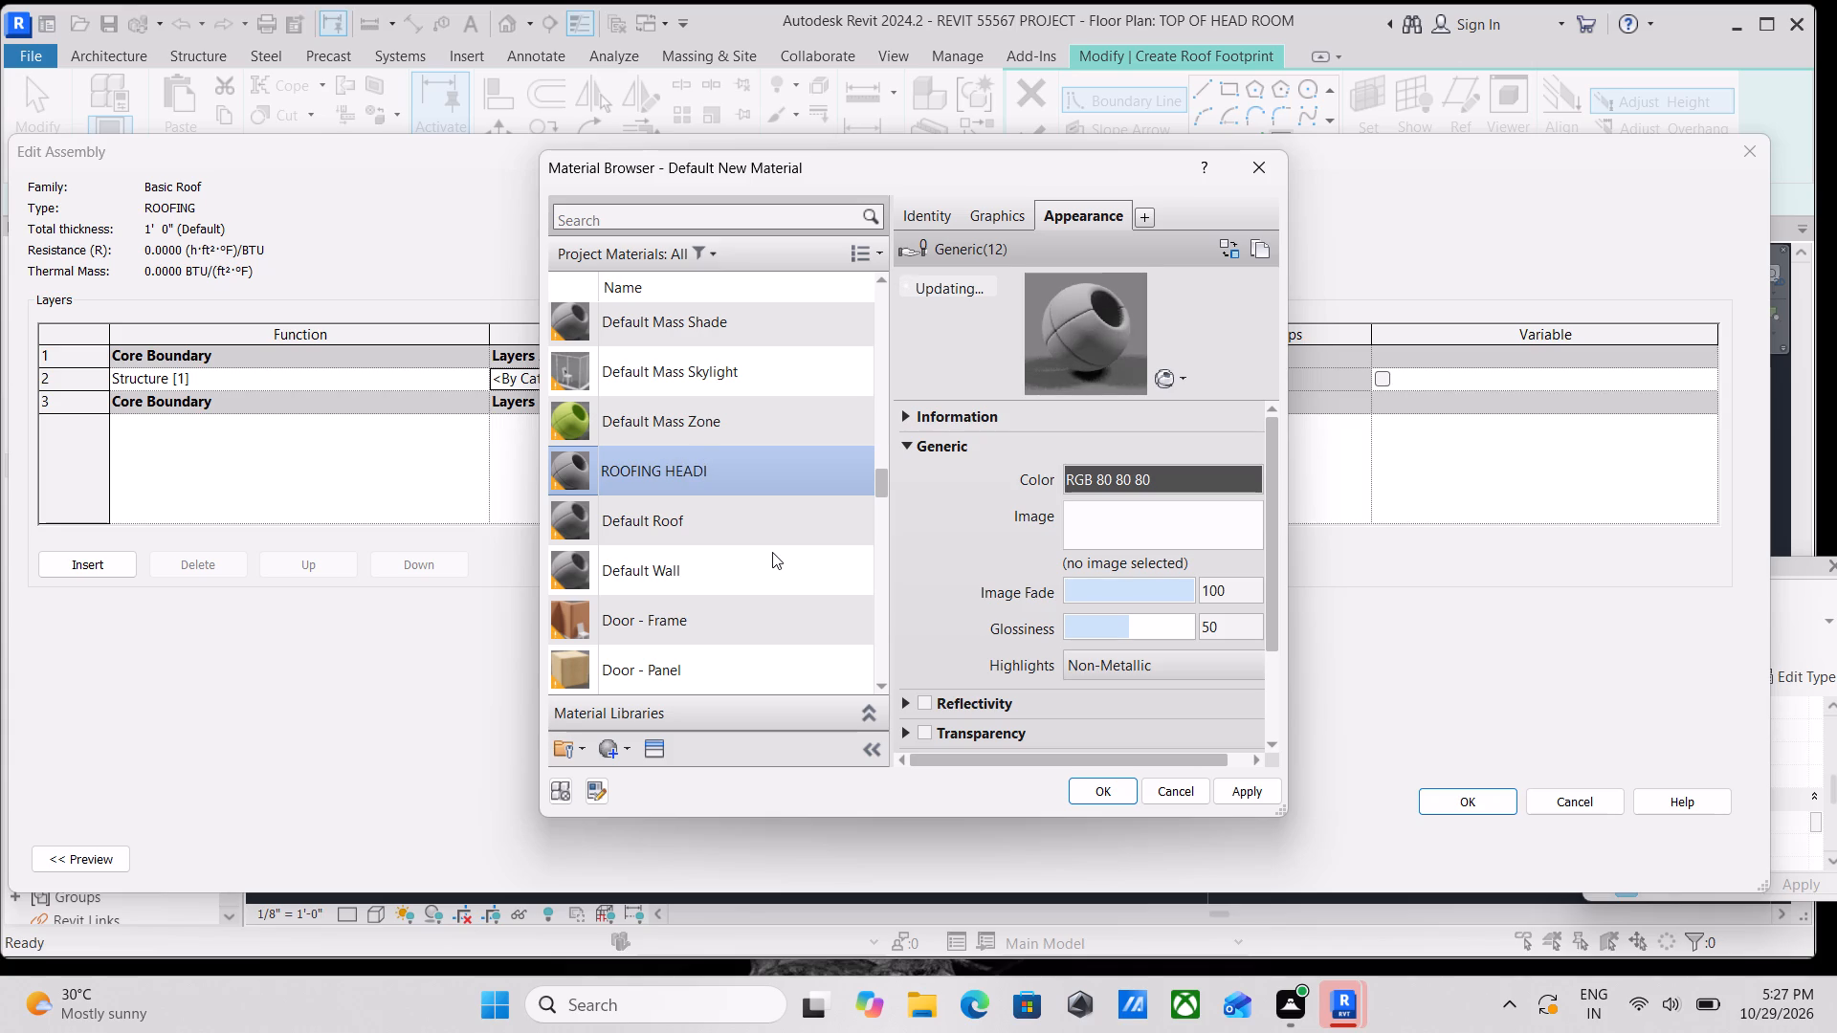
key("BackSpace")
type("ROOM")
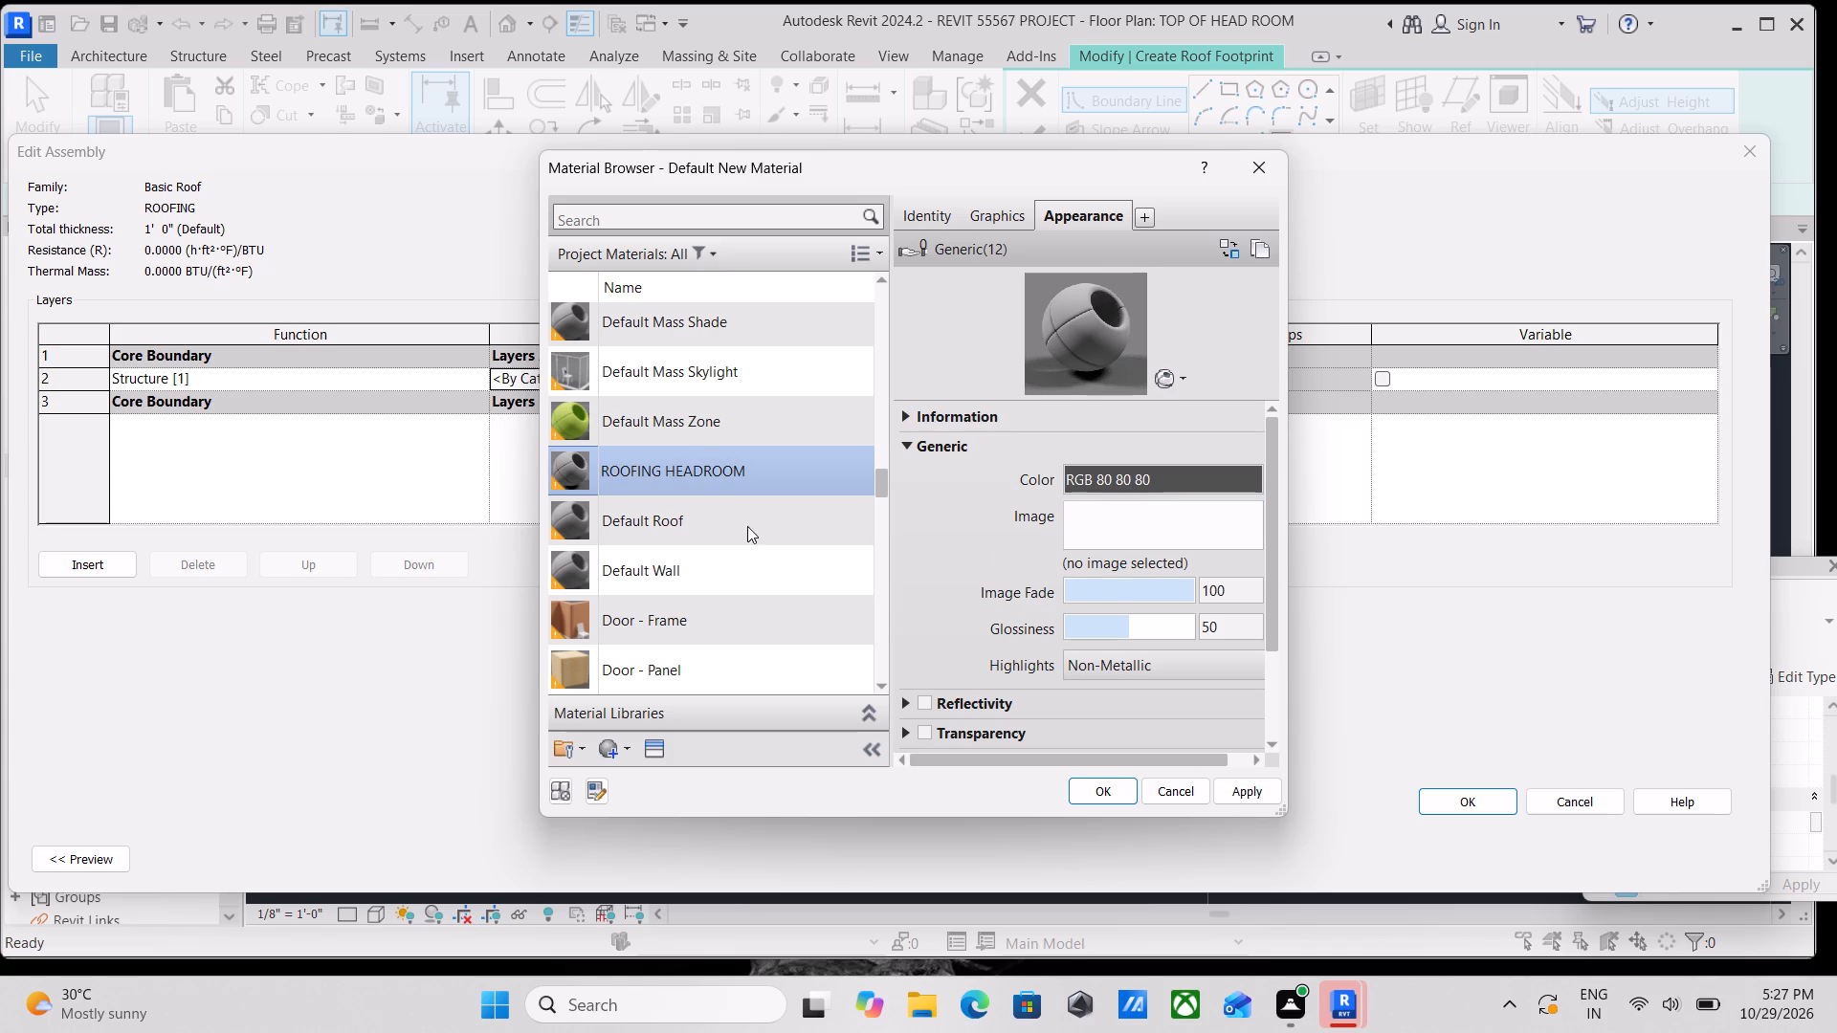
Open the asset browser for the ROOFING HEADROOM material and display the Appearance Library's Roofing category.
left_click(664, 744)
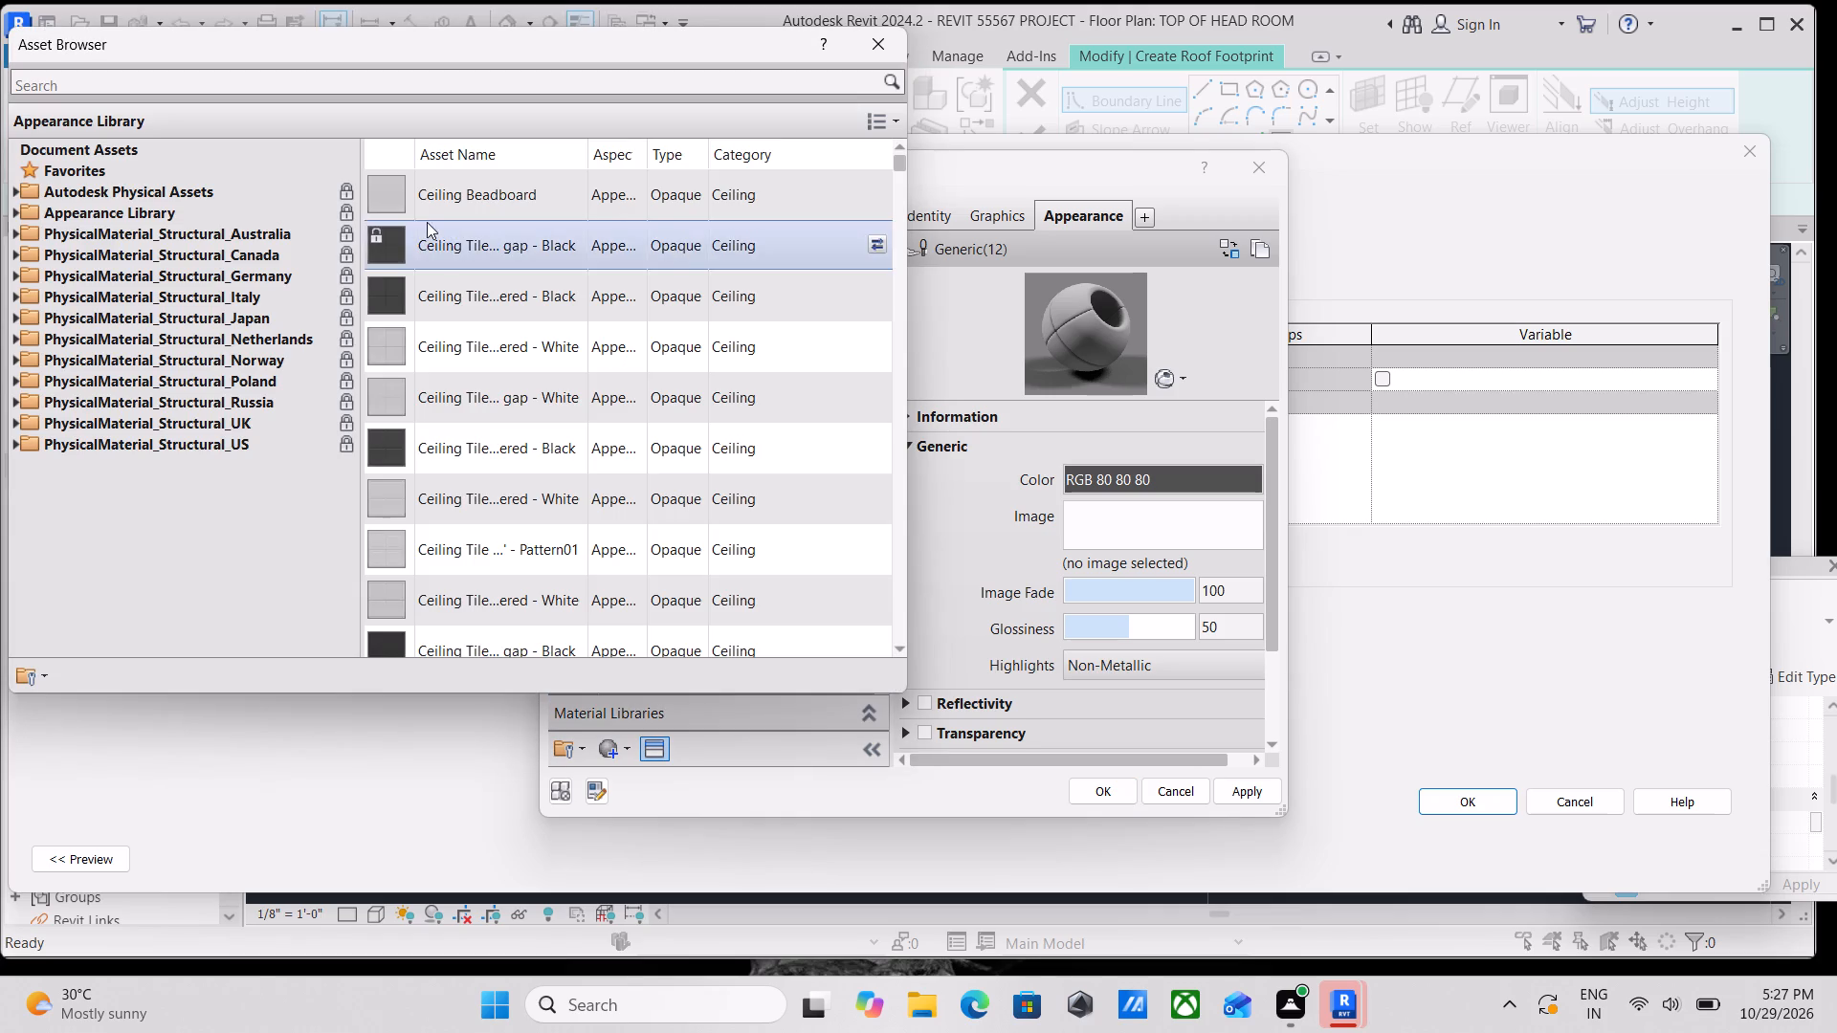
left_click(13, 218)
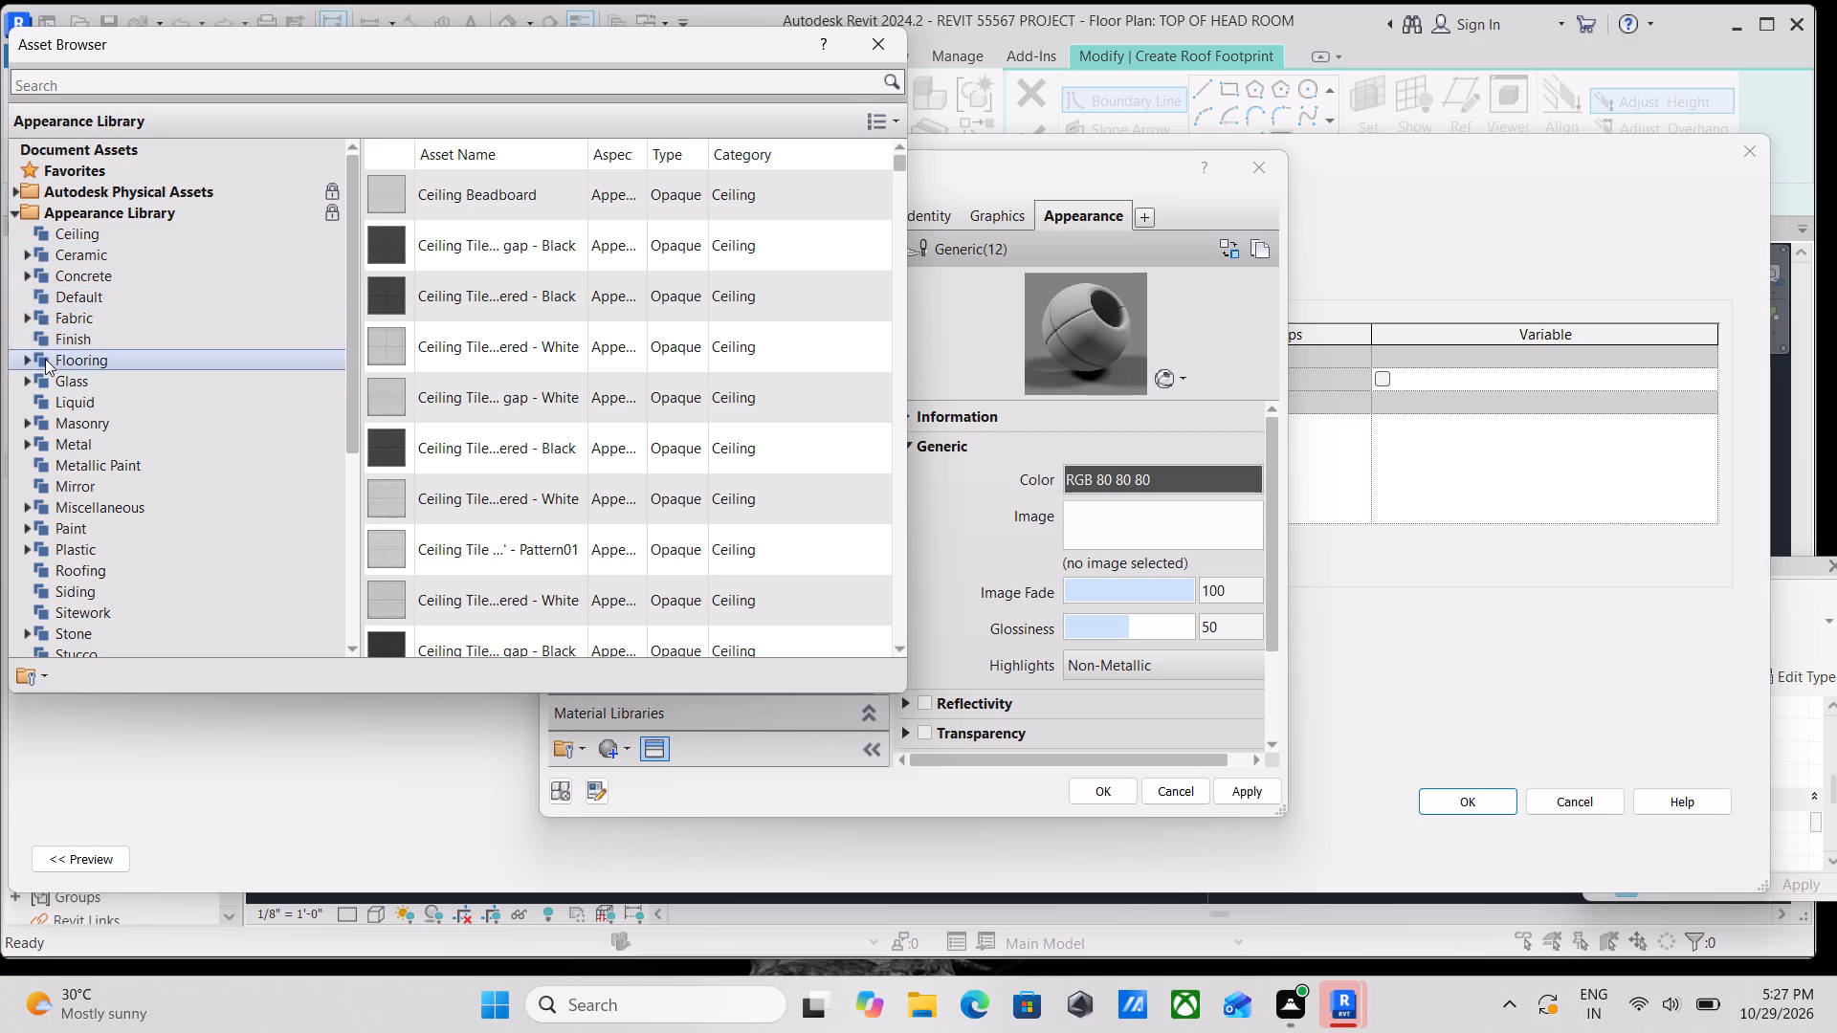
double_click(37, 235)
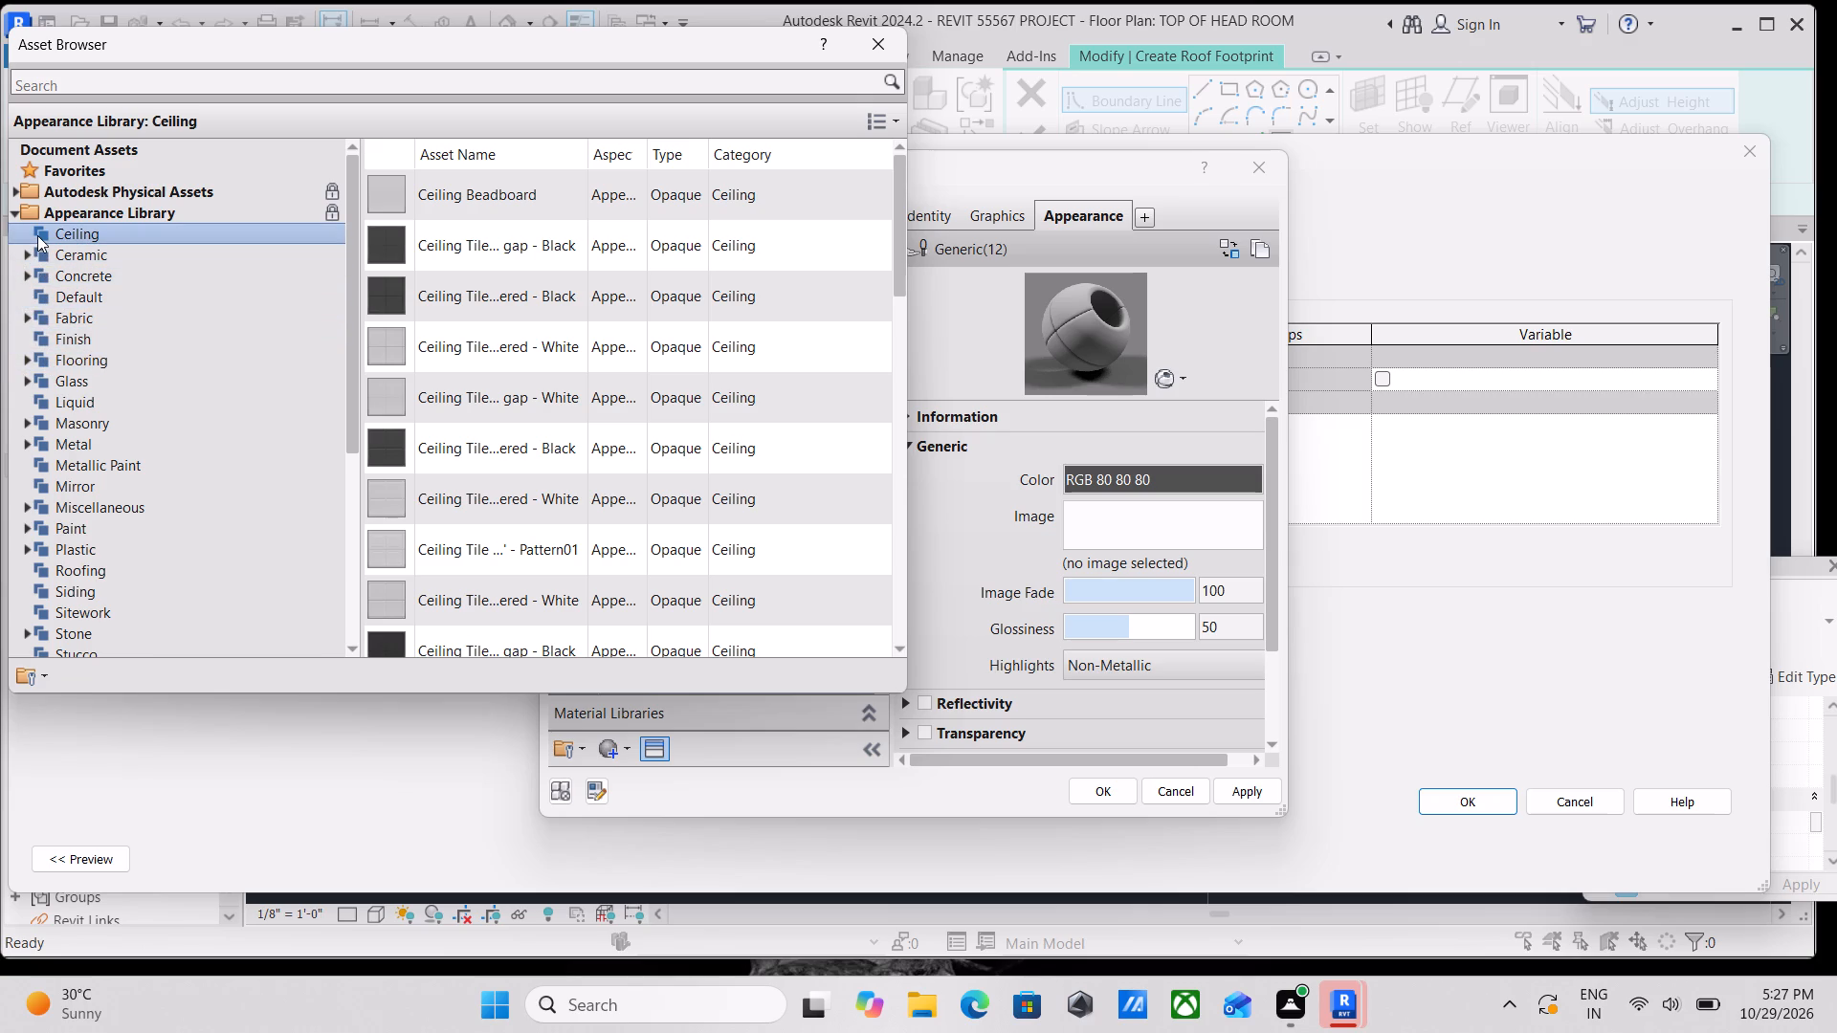
scroll(351, 473, "down", 9)
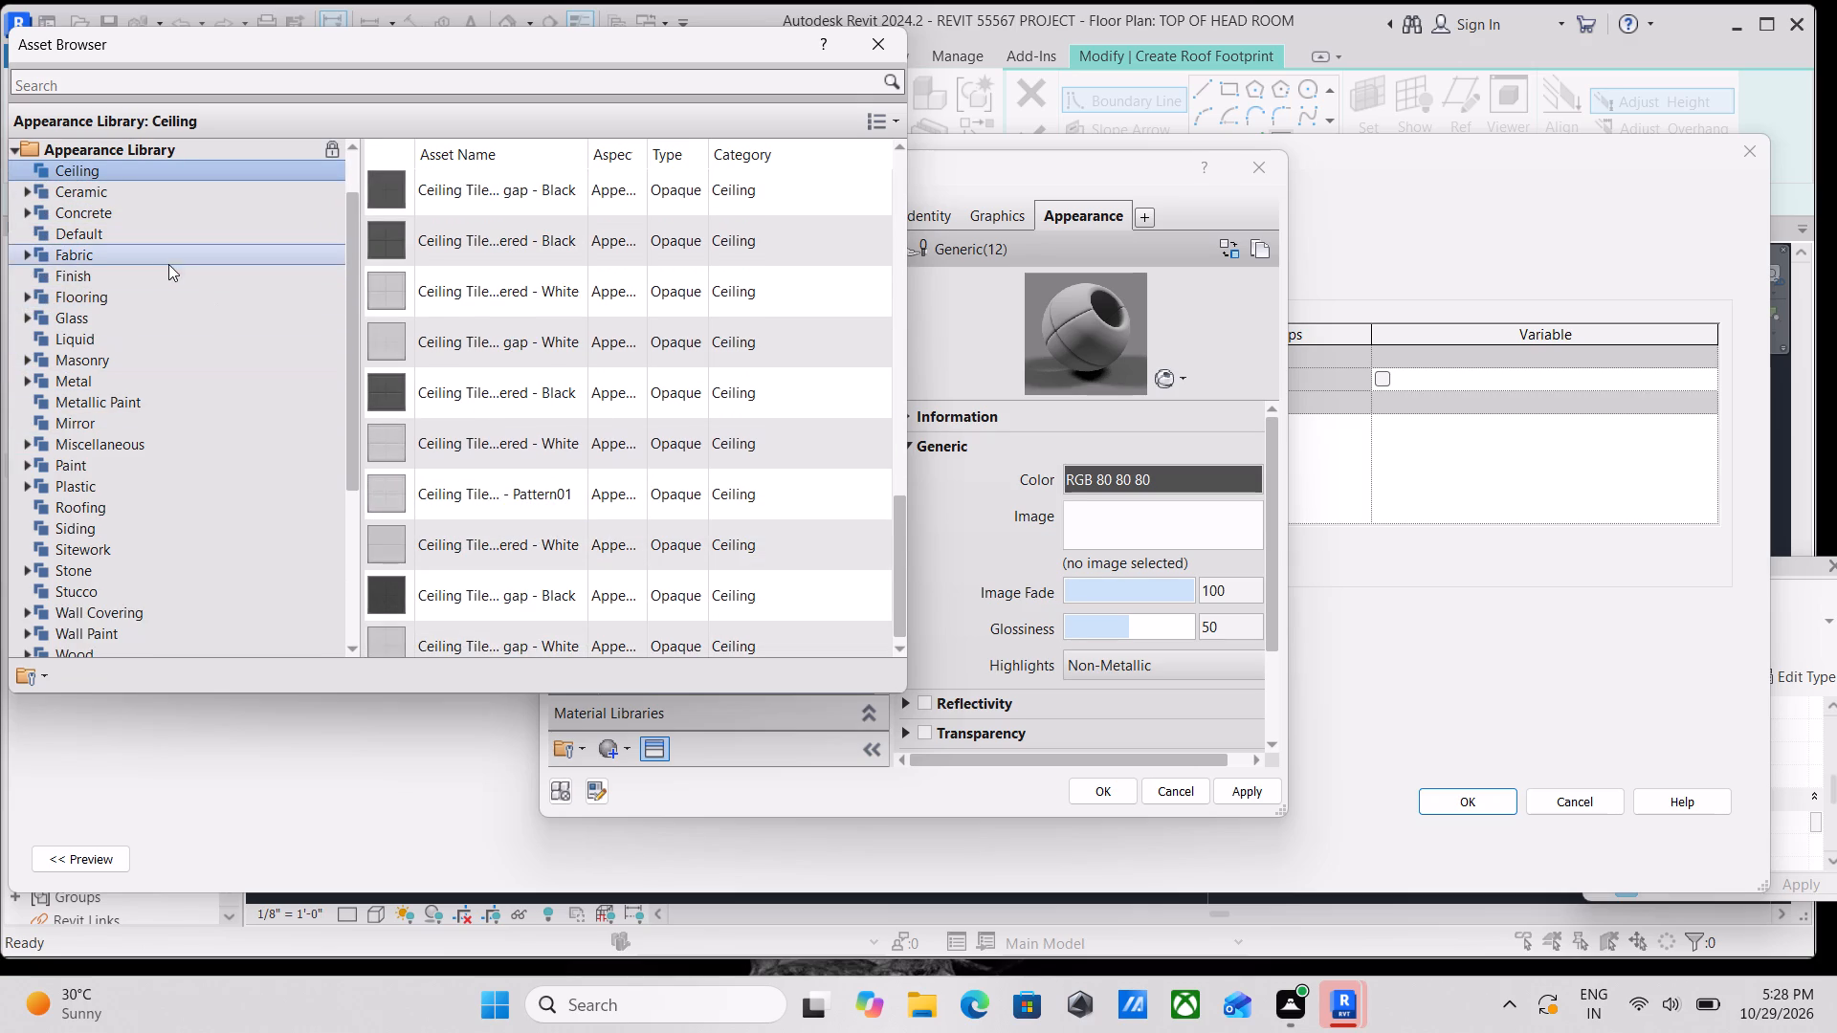
left_click(34, 232)
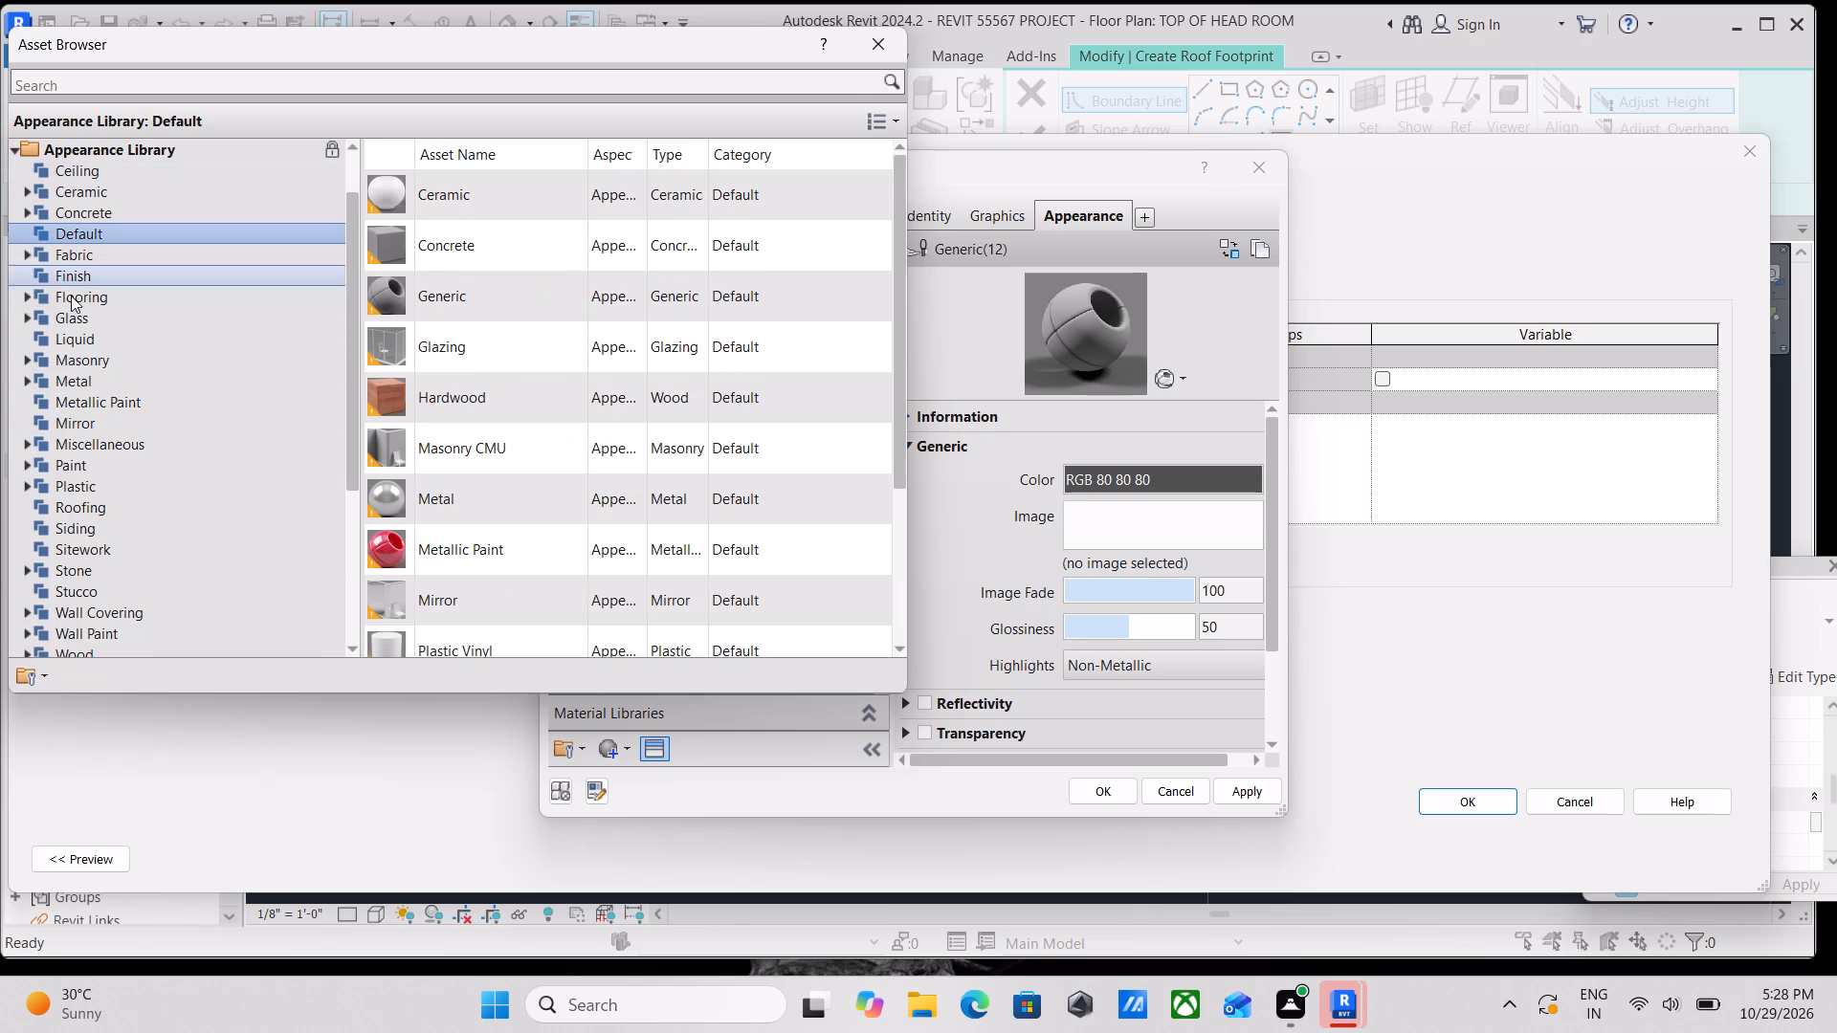
left_click(28, 317)
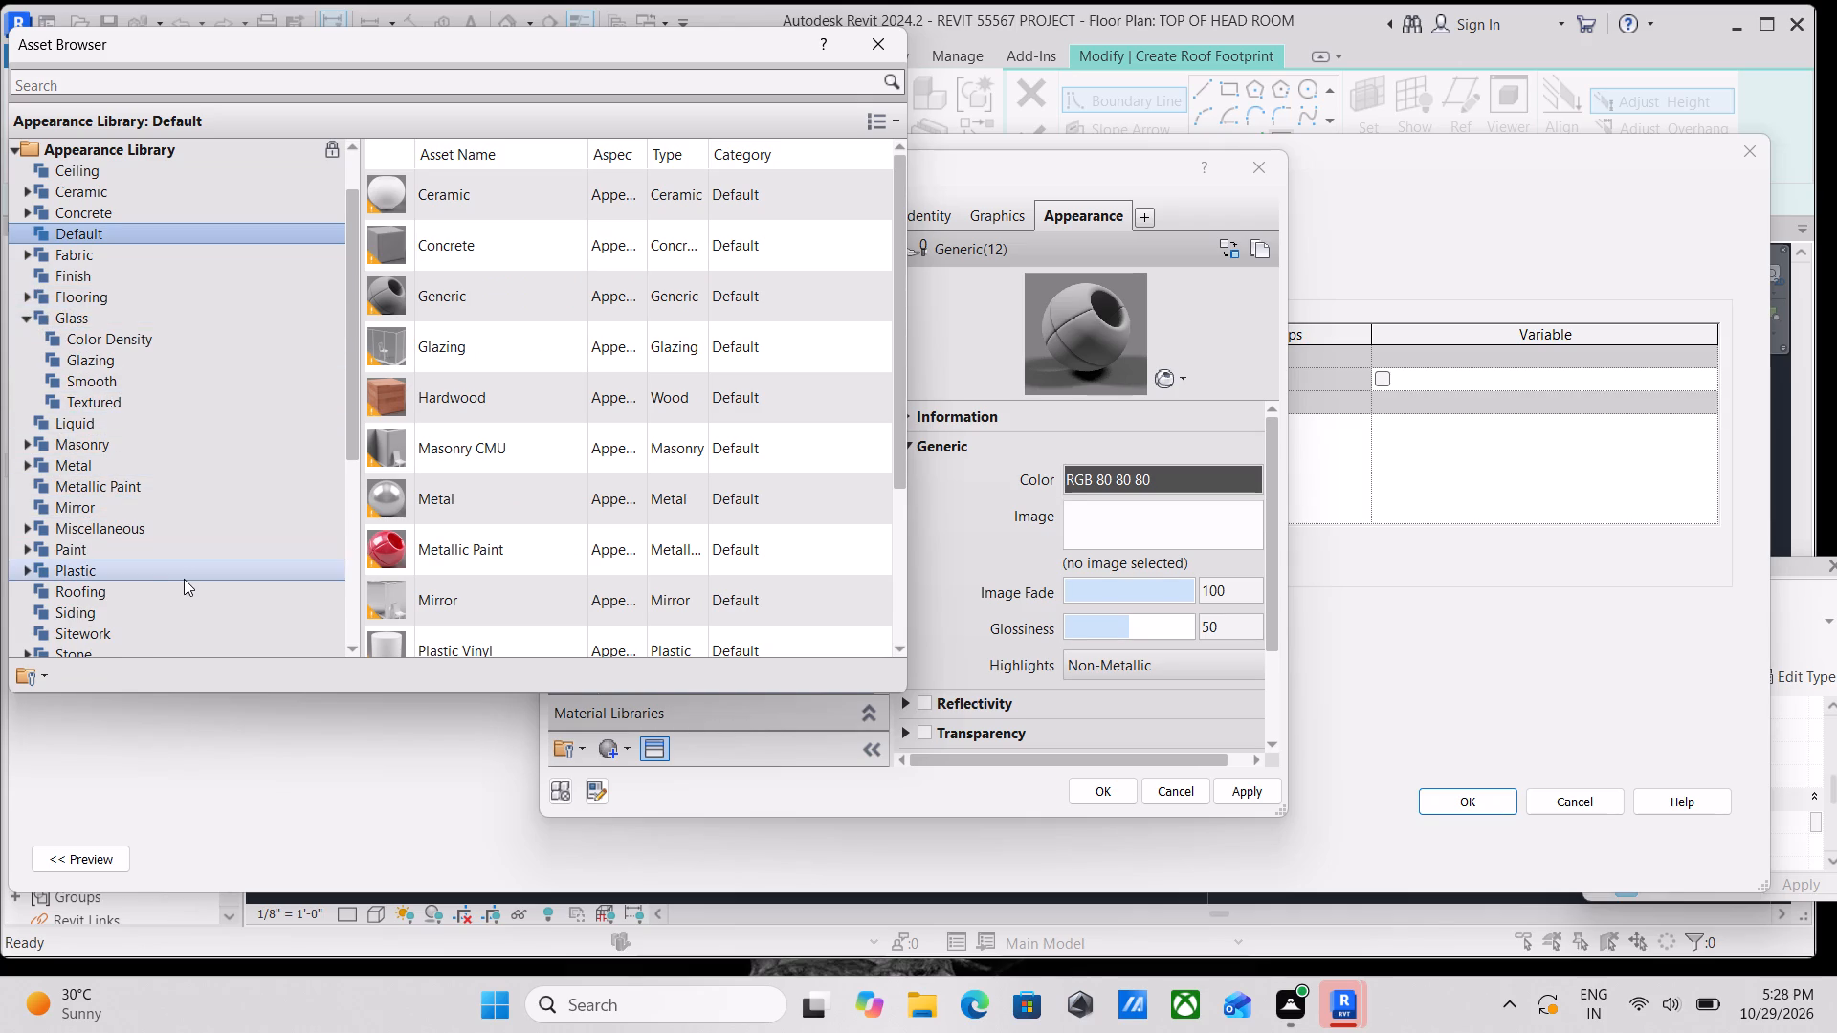
double_click(42, 592)
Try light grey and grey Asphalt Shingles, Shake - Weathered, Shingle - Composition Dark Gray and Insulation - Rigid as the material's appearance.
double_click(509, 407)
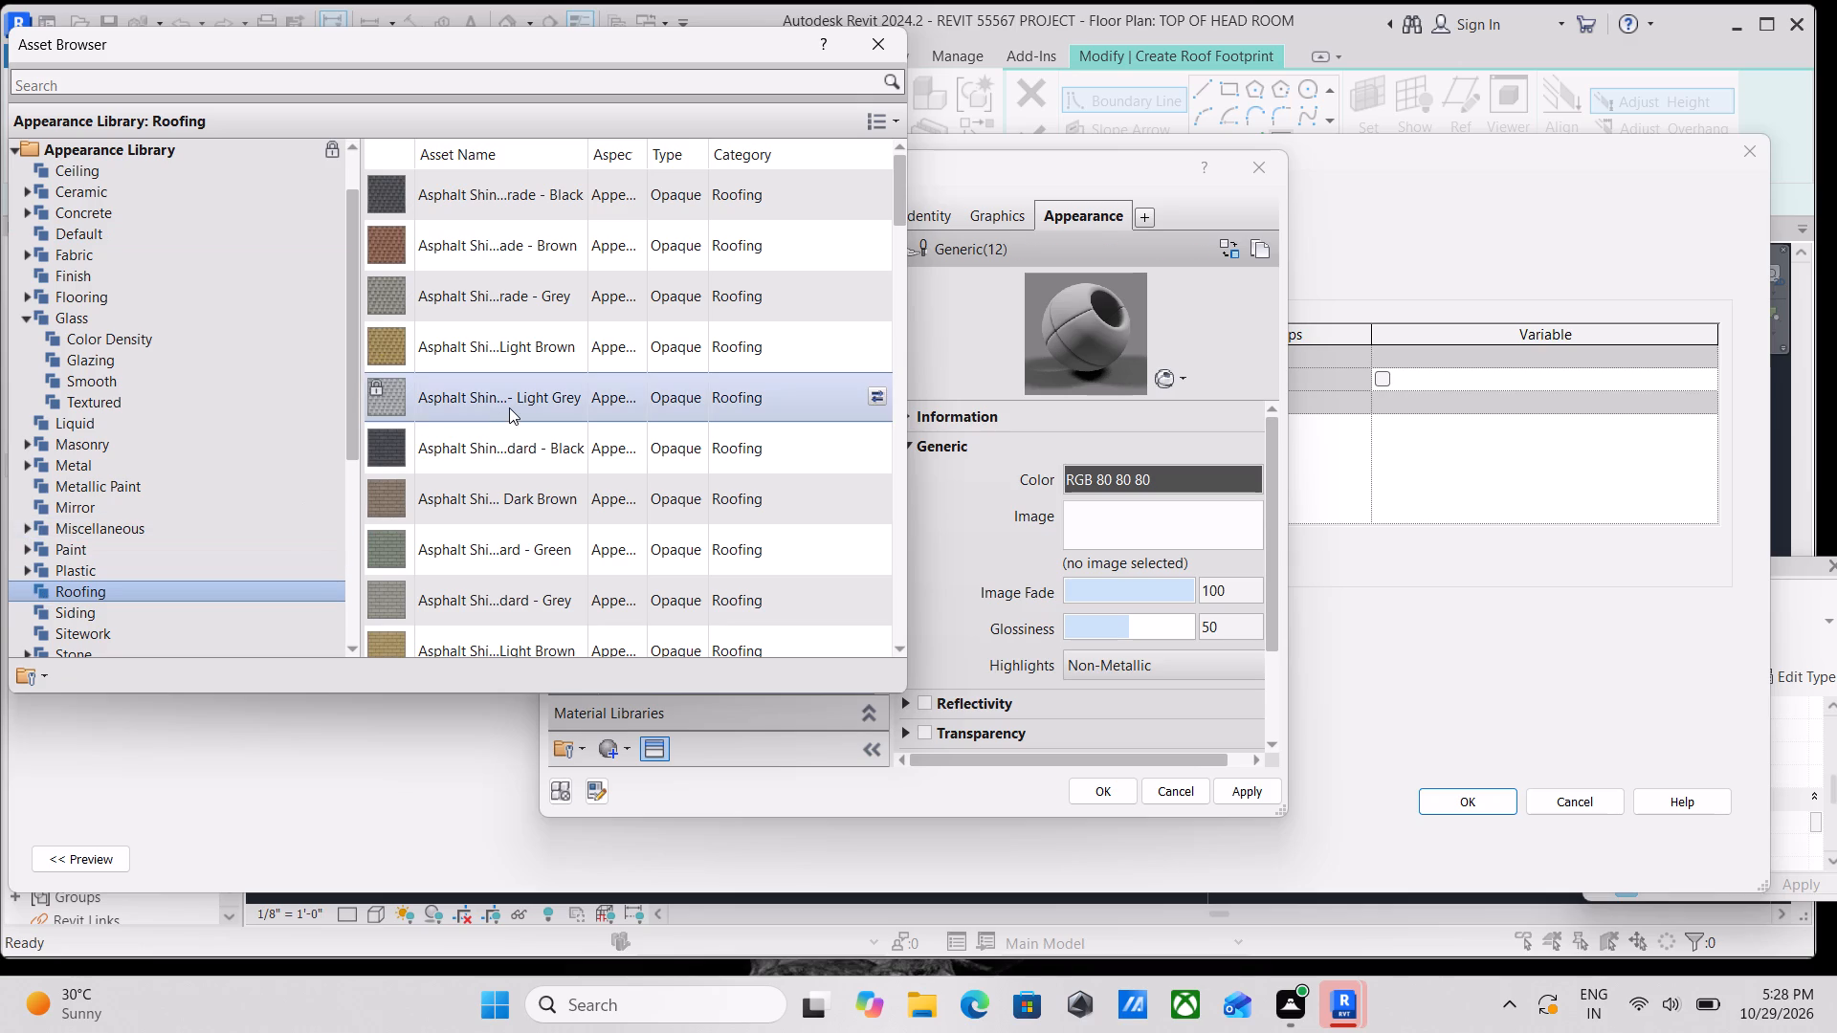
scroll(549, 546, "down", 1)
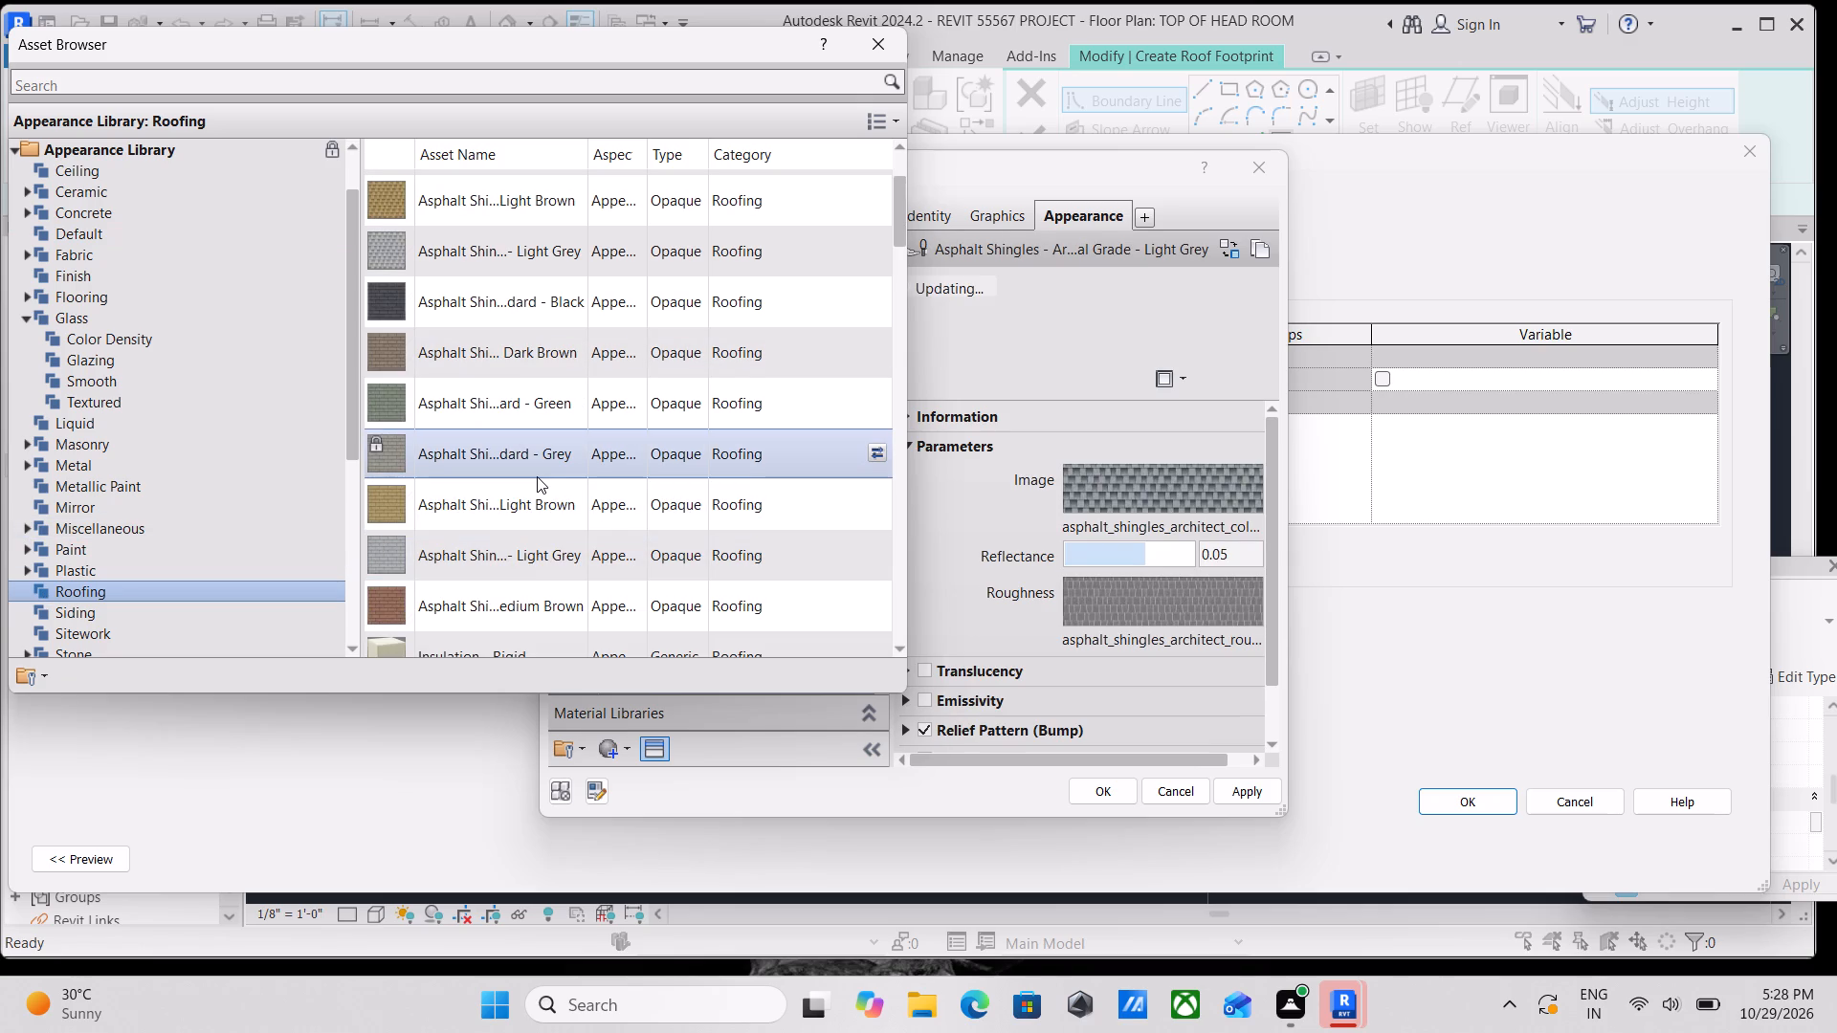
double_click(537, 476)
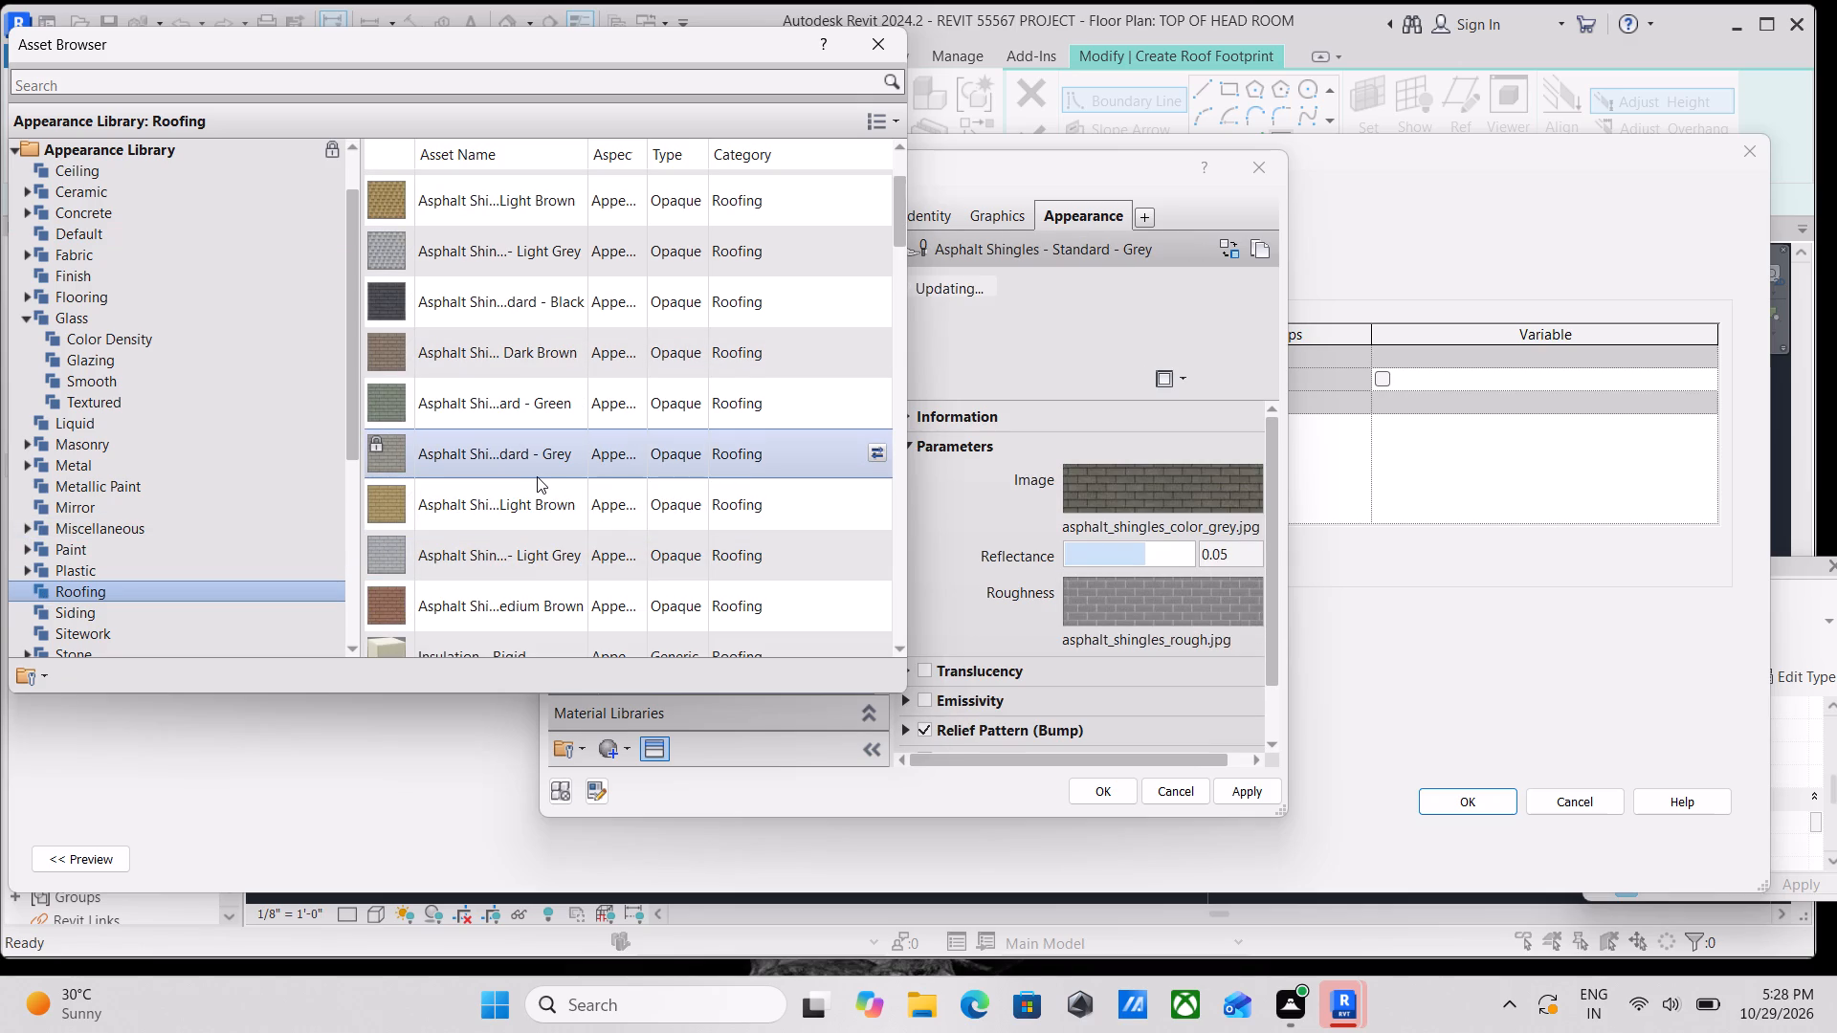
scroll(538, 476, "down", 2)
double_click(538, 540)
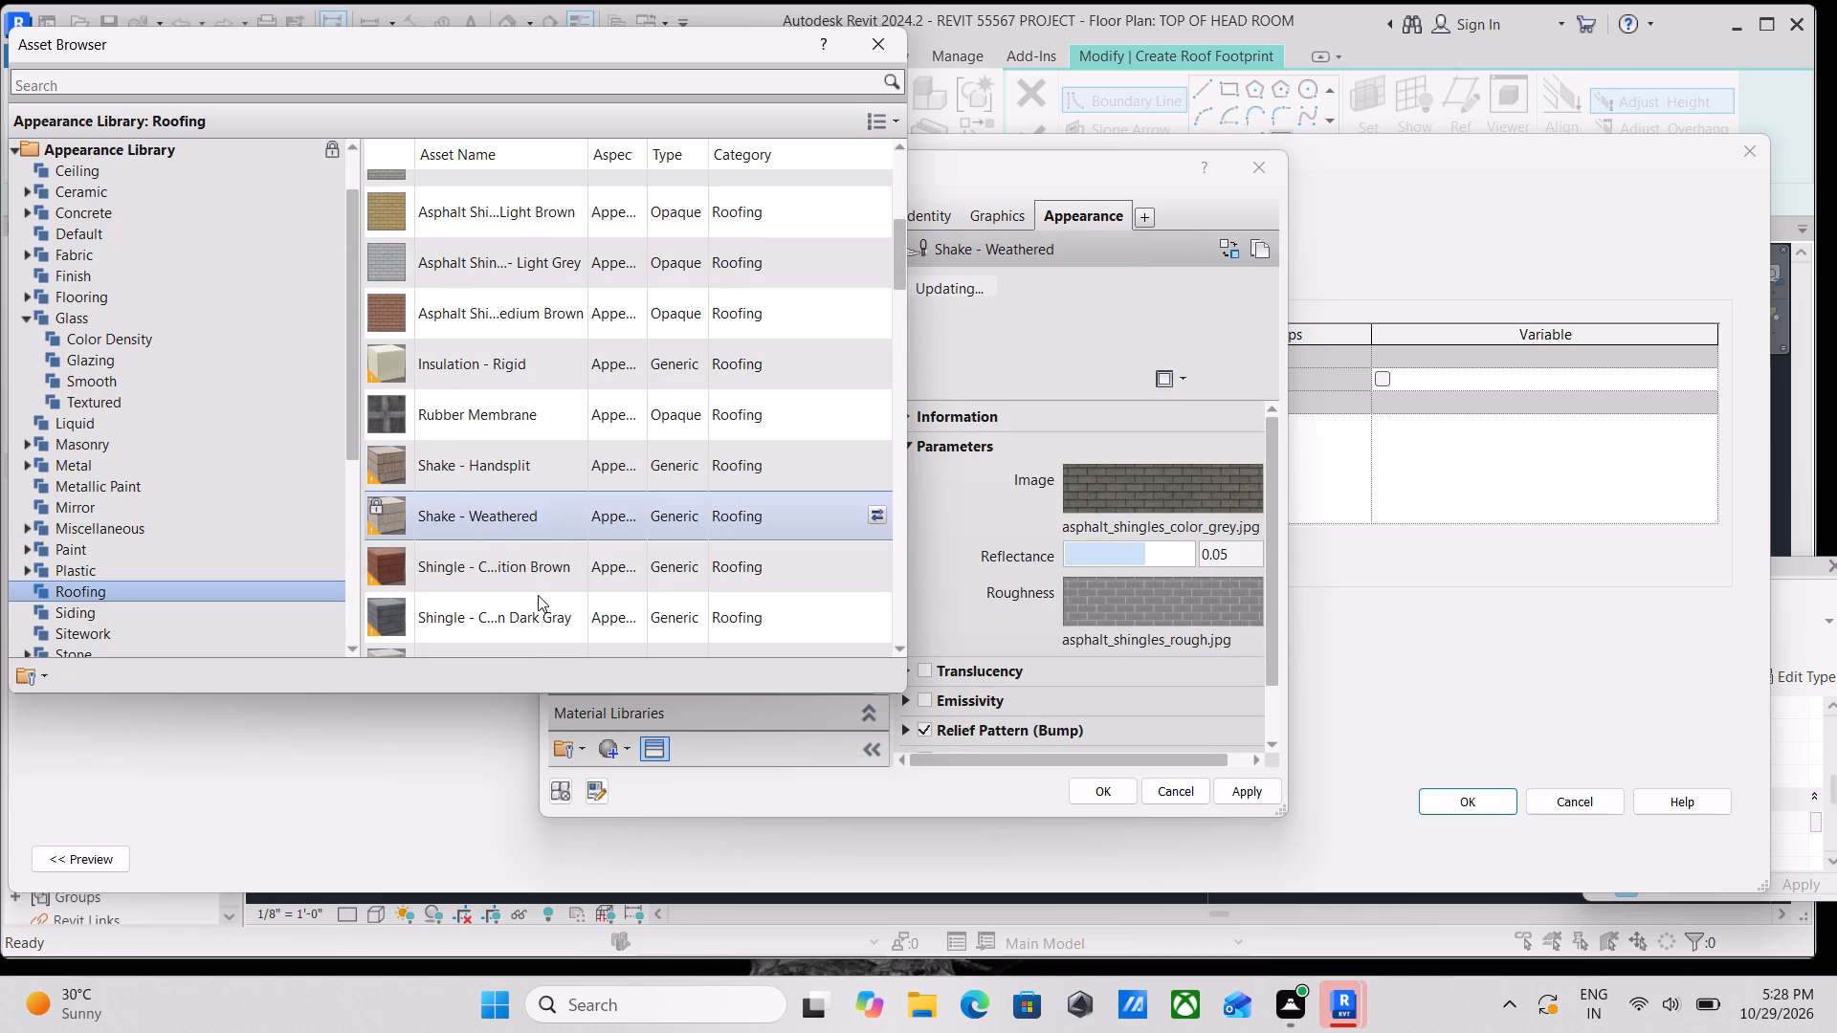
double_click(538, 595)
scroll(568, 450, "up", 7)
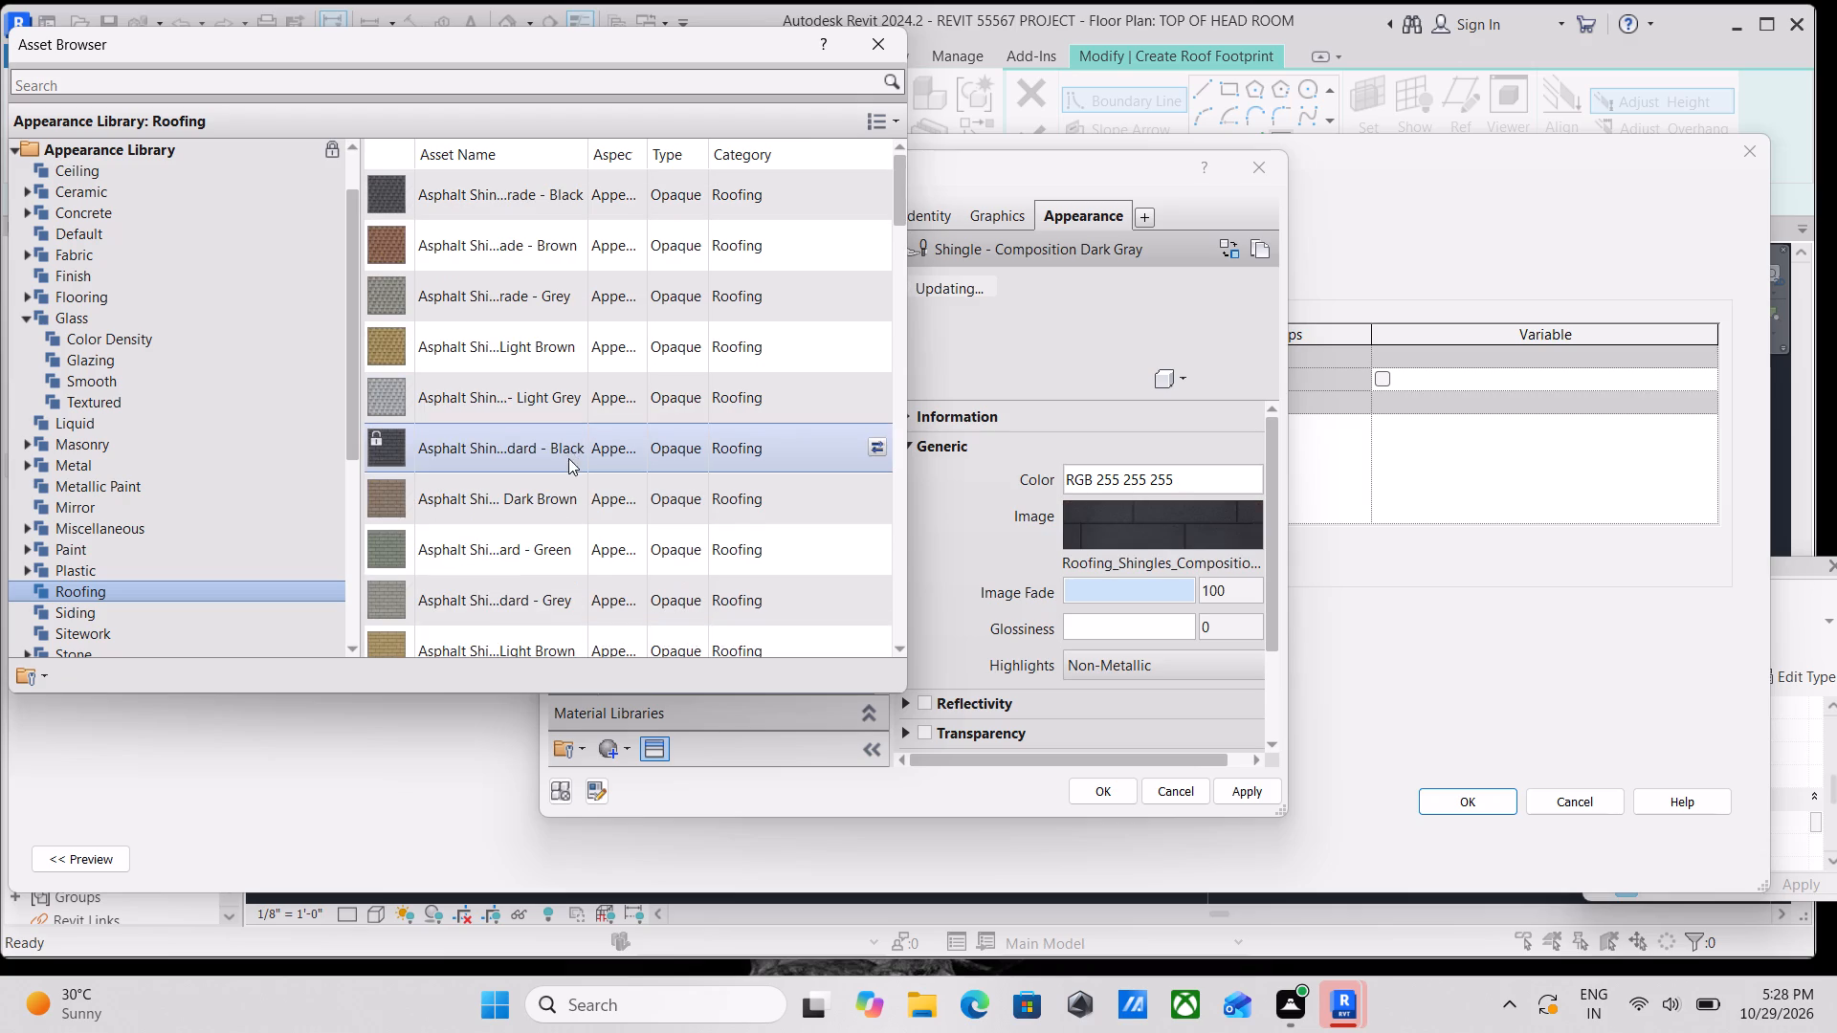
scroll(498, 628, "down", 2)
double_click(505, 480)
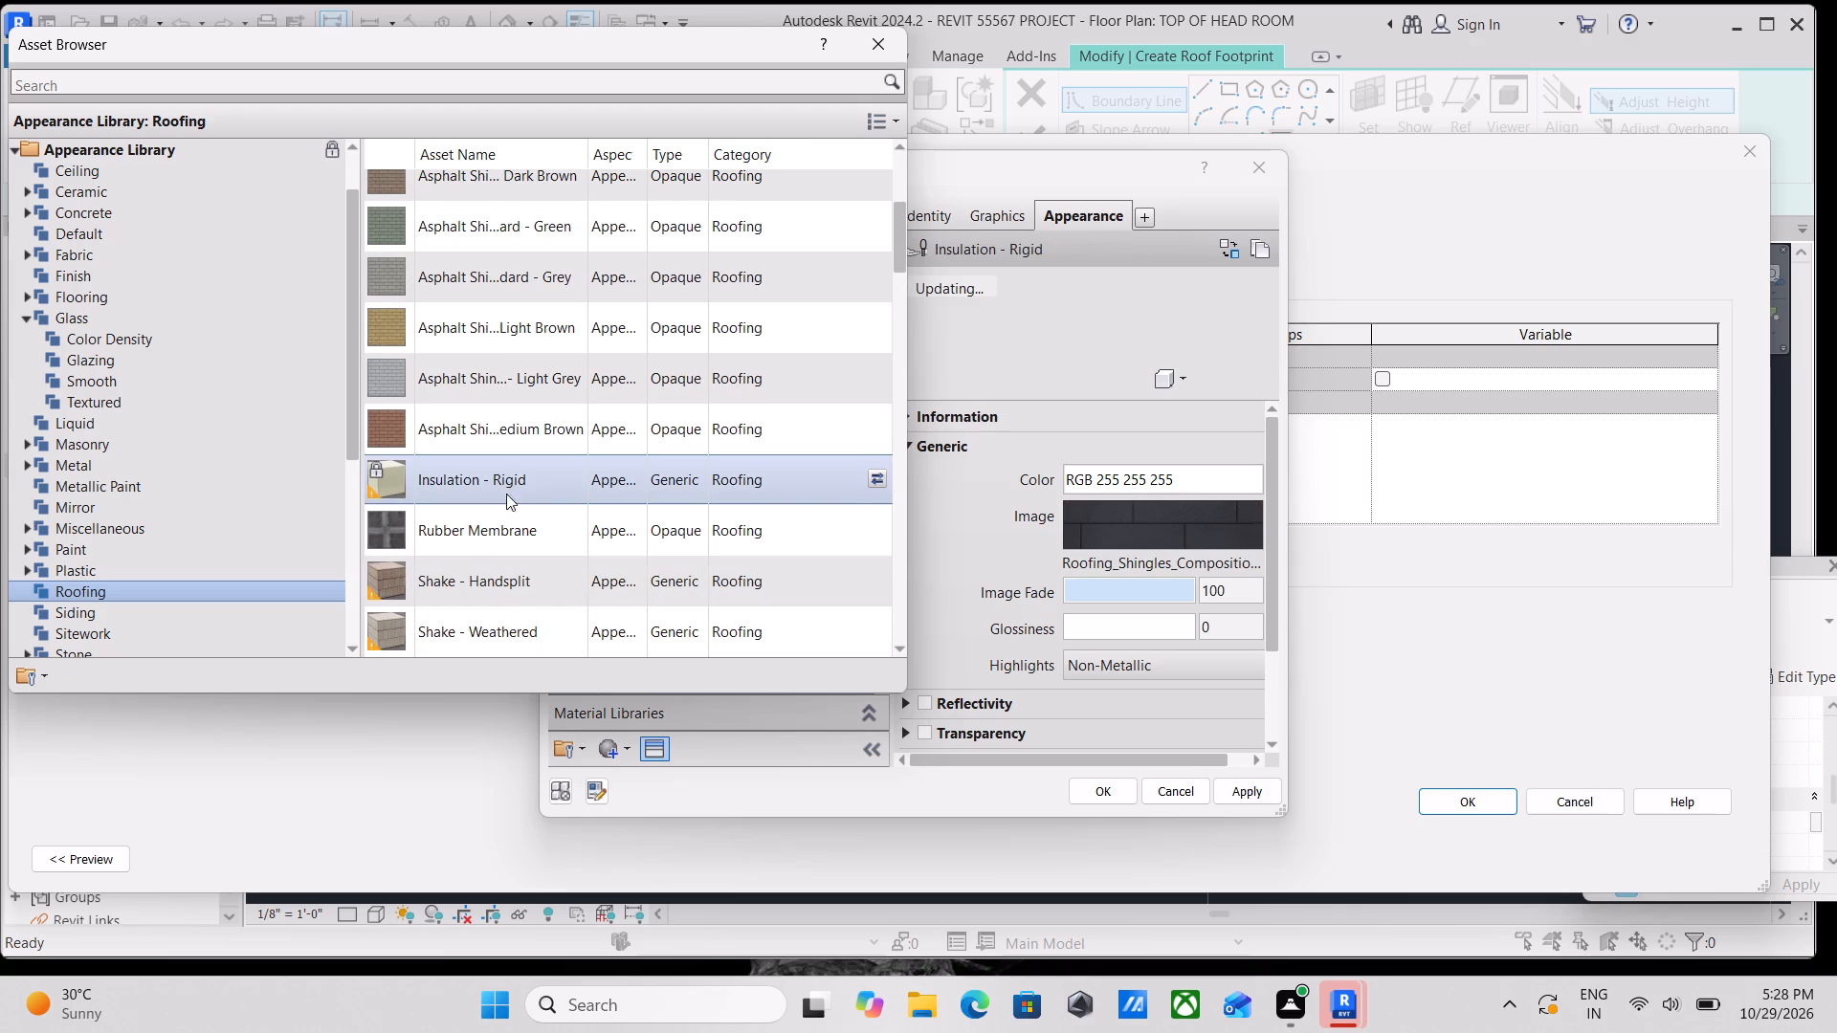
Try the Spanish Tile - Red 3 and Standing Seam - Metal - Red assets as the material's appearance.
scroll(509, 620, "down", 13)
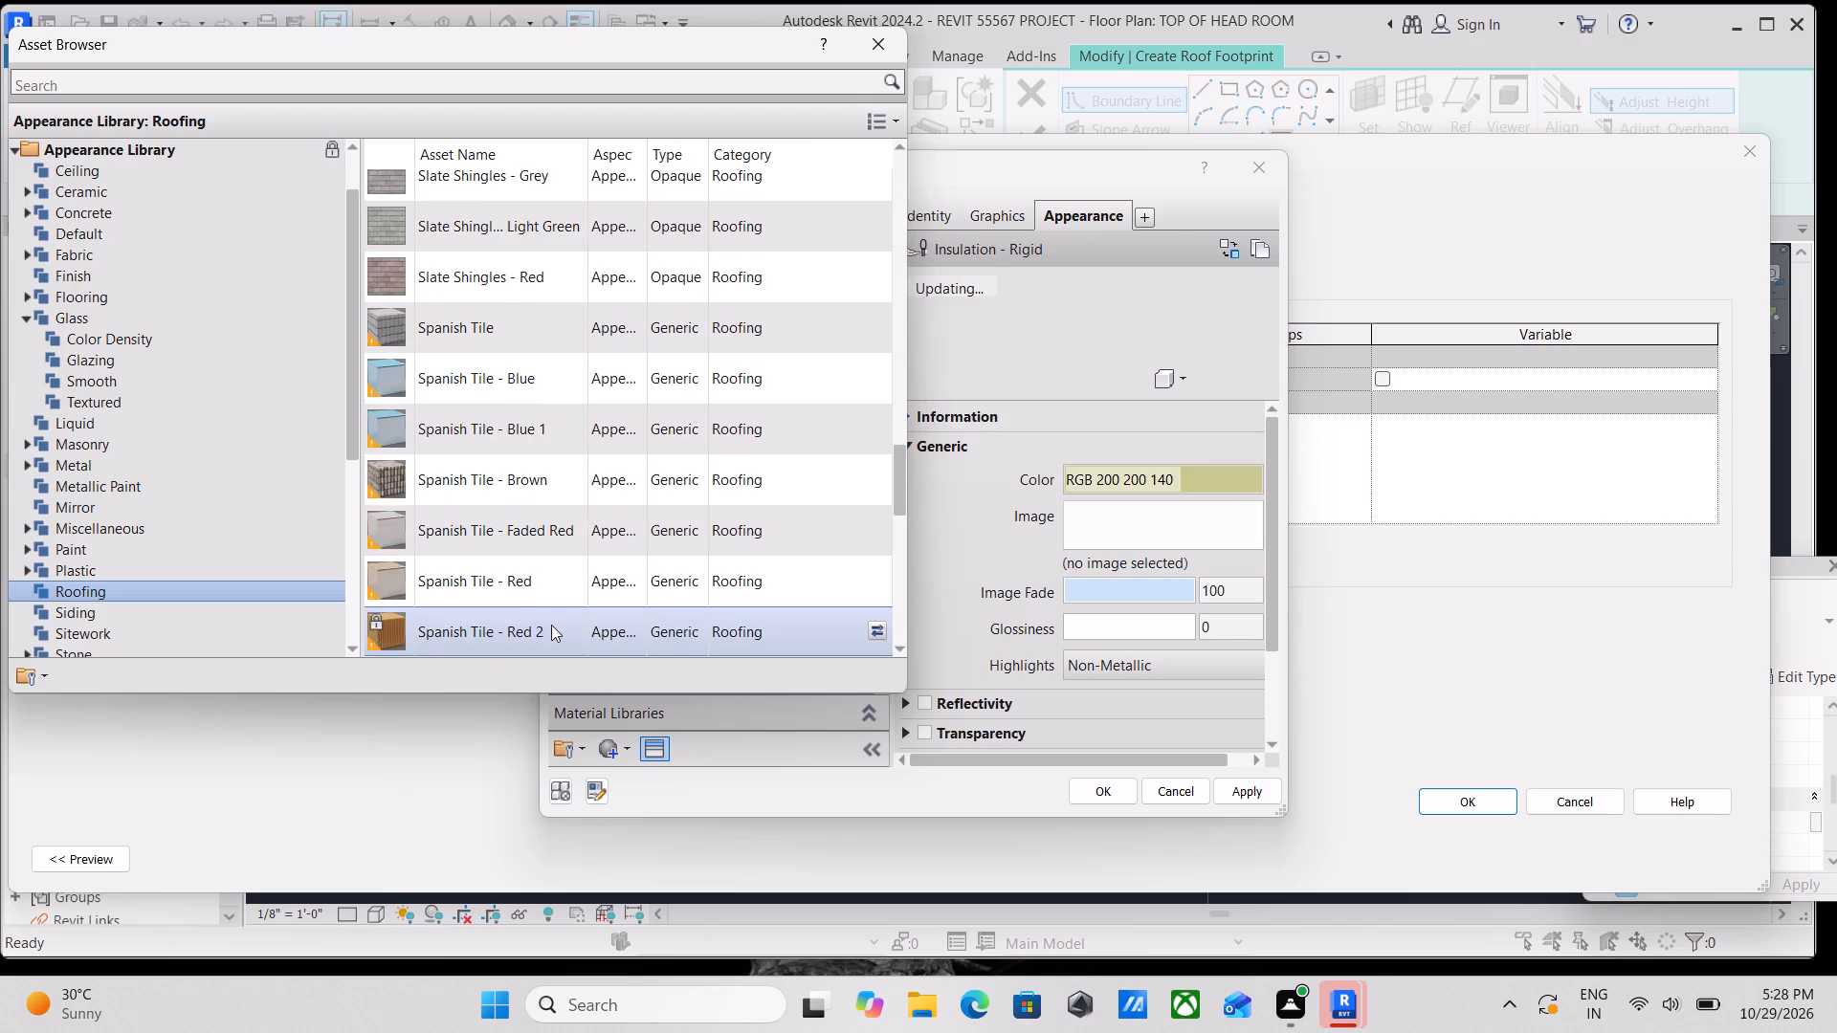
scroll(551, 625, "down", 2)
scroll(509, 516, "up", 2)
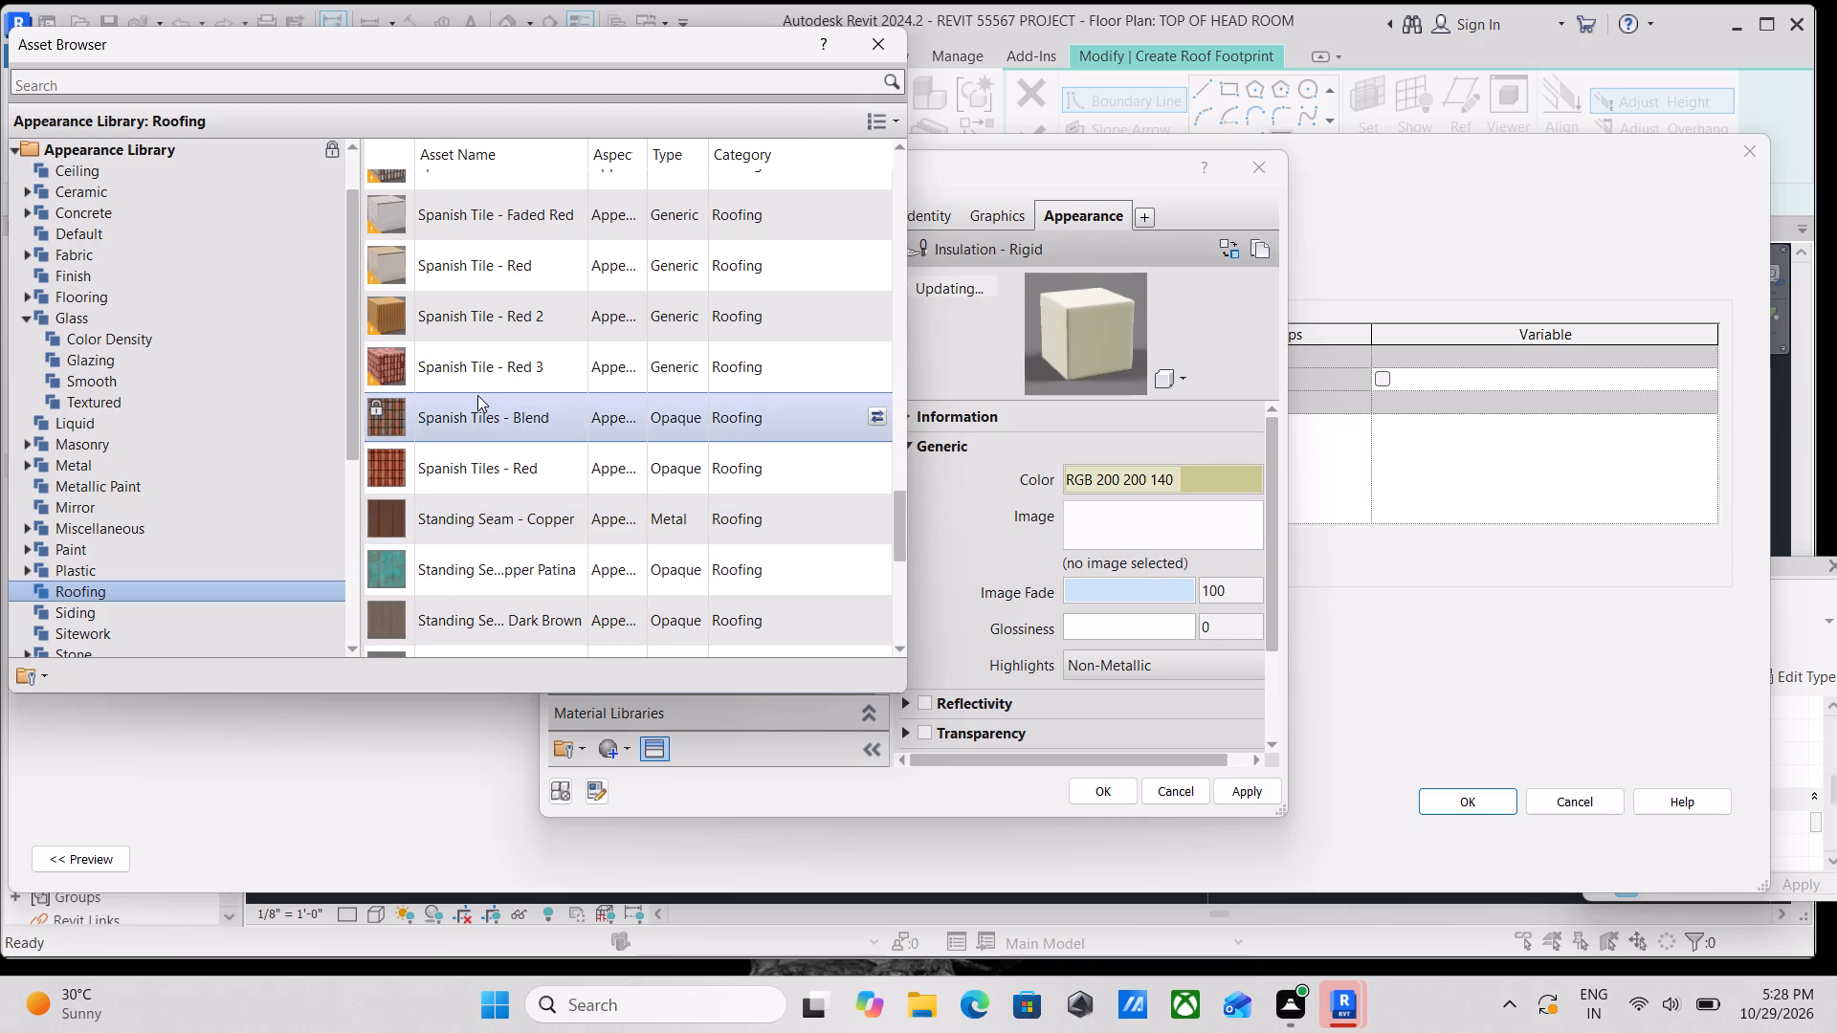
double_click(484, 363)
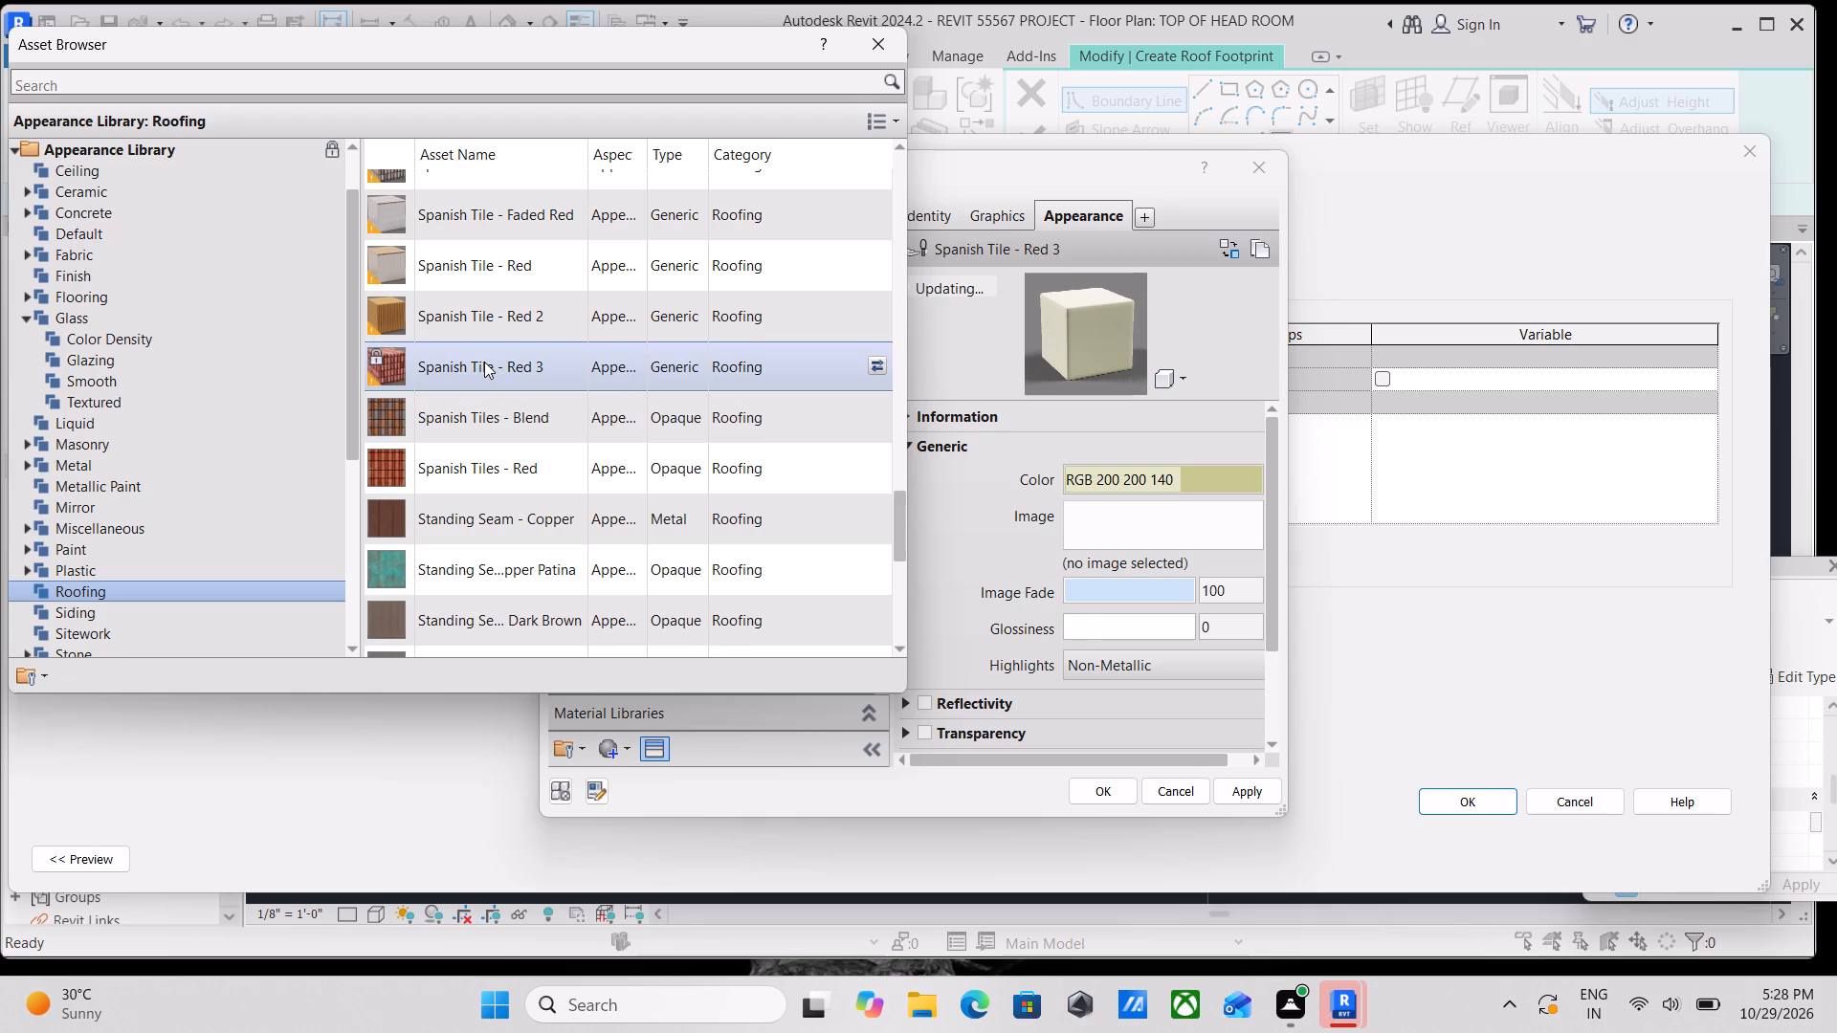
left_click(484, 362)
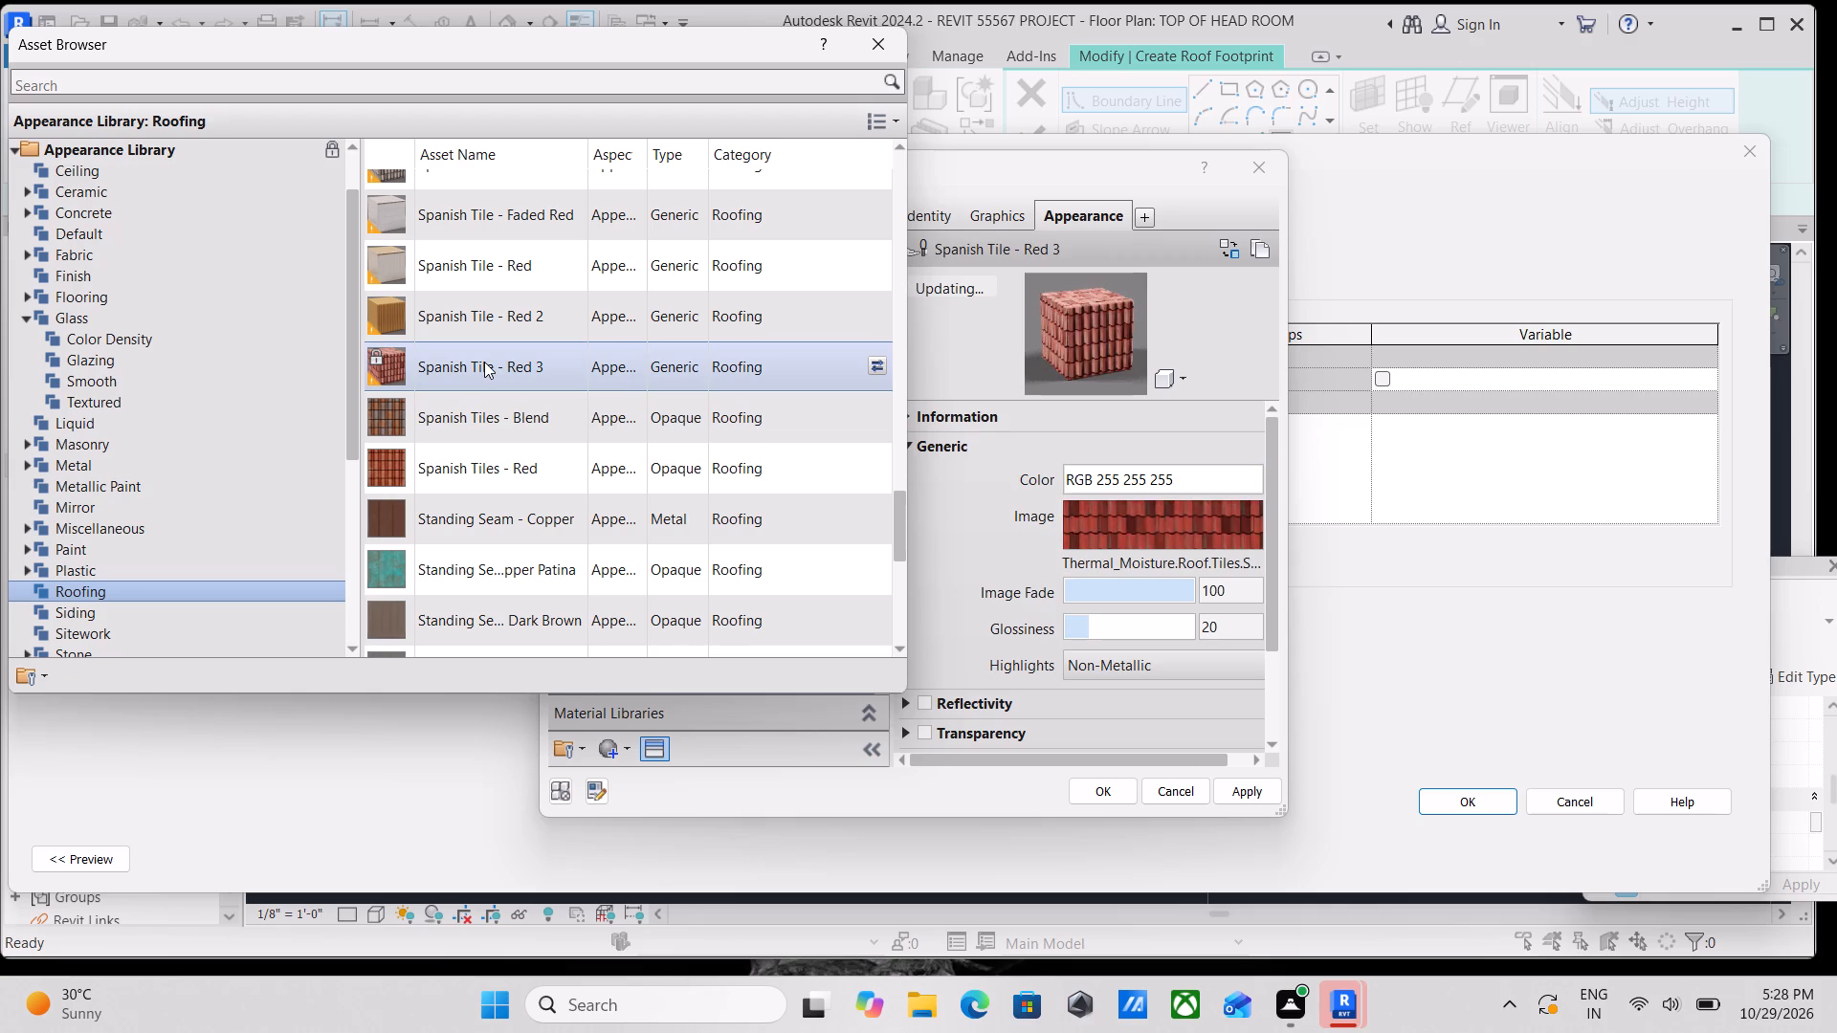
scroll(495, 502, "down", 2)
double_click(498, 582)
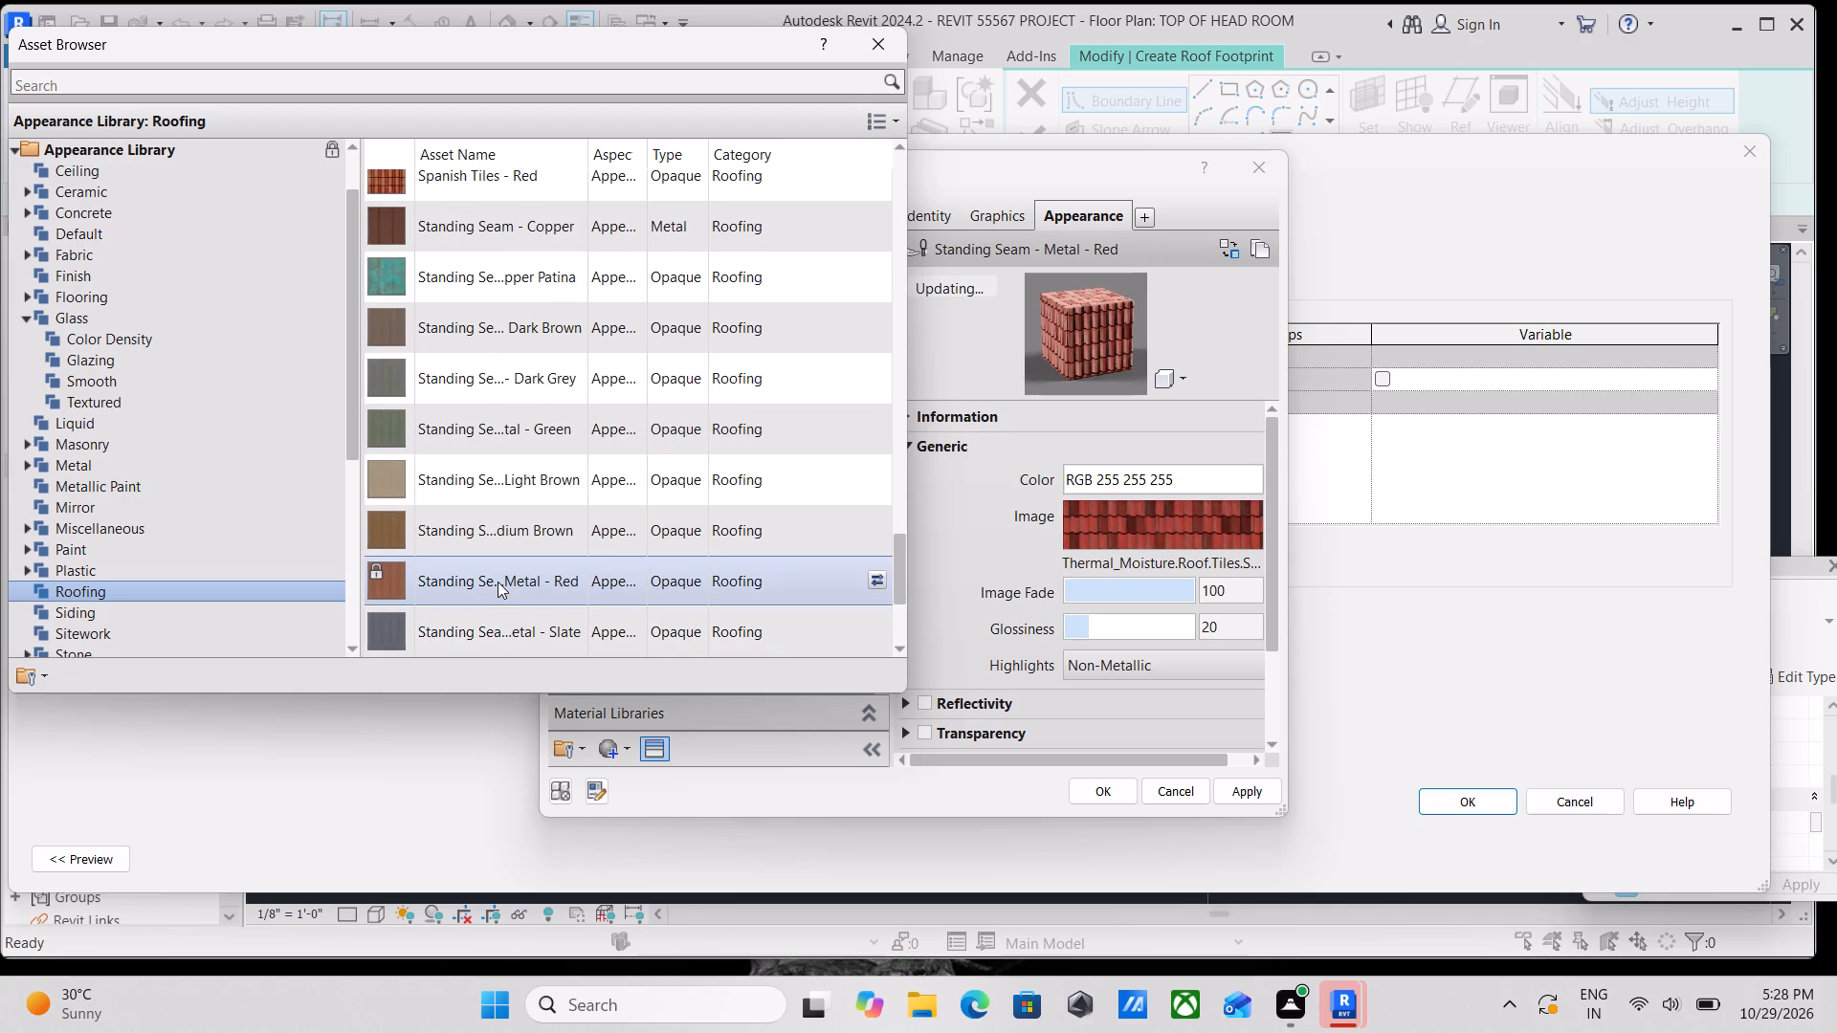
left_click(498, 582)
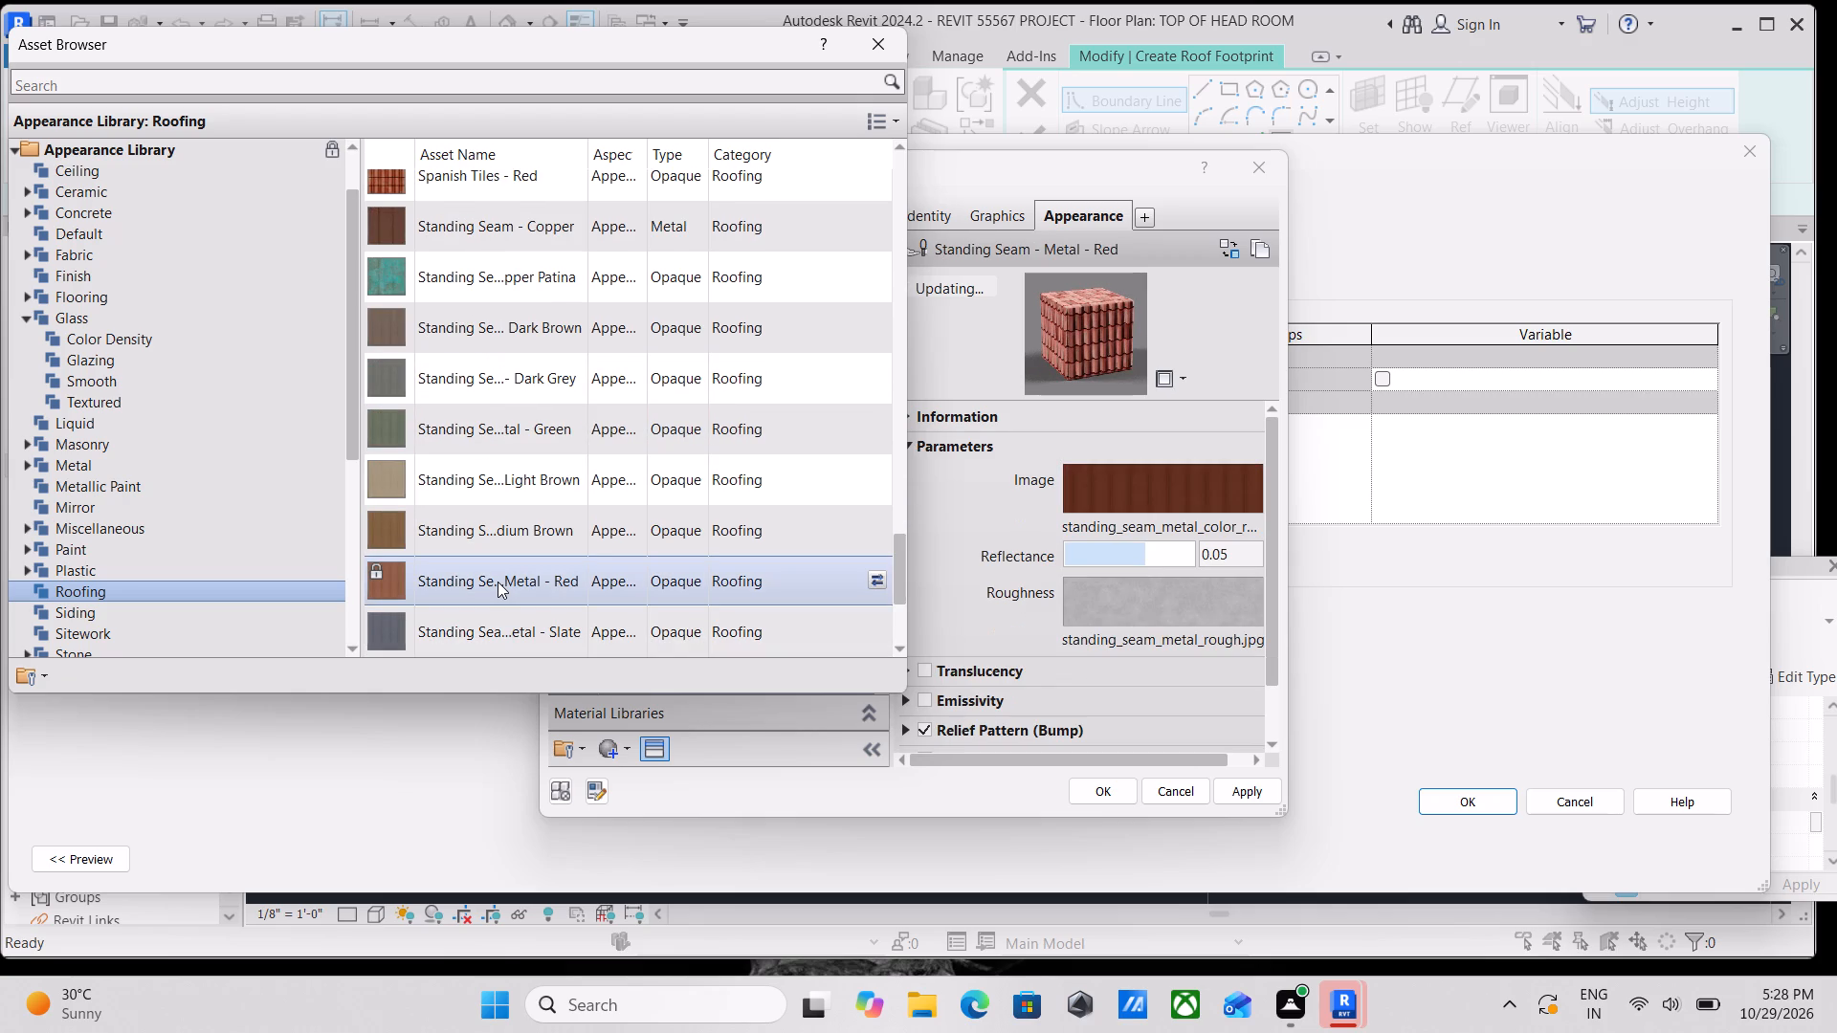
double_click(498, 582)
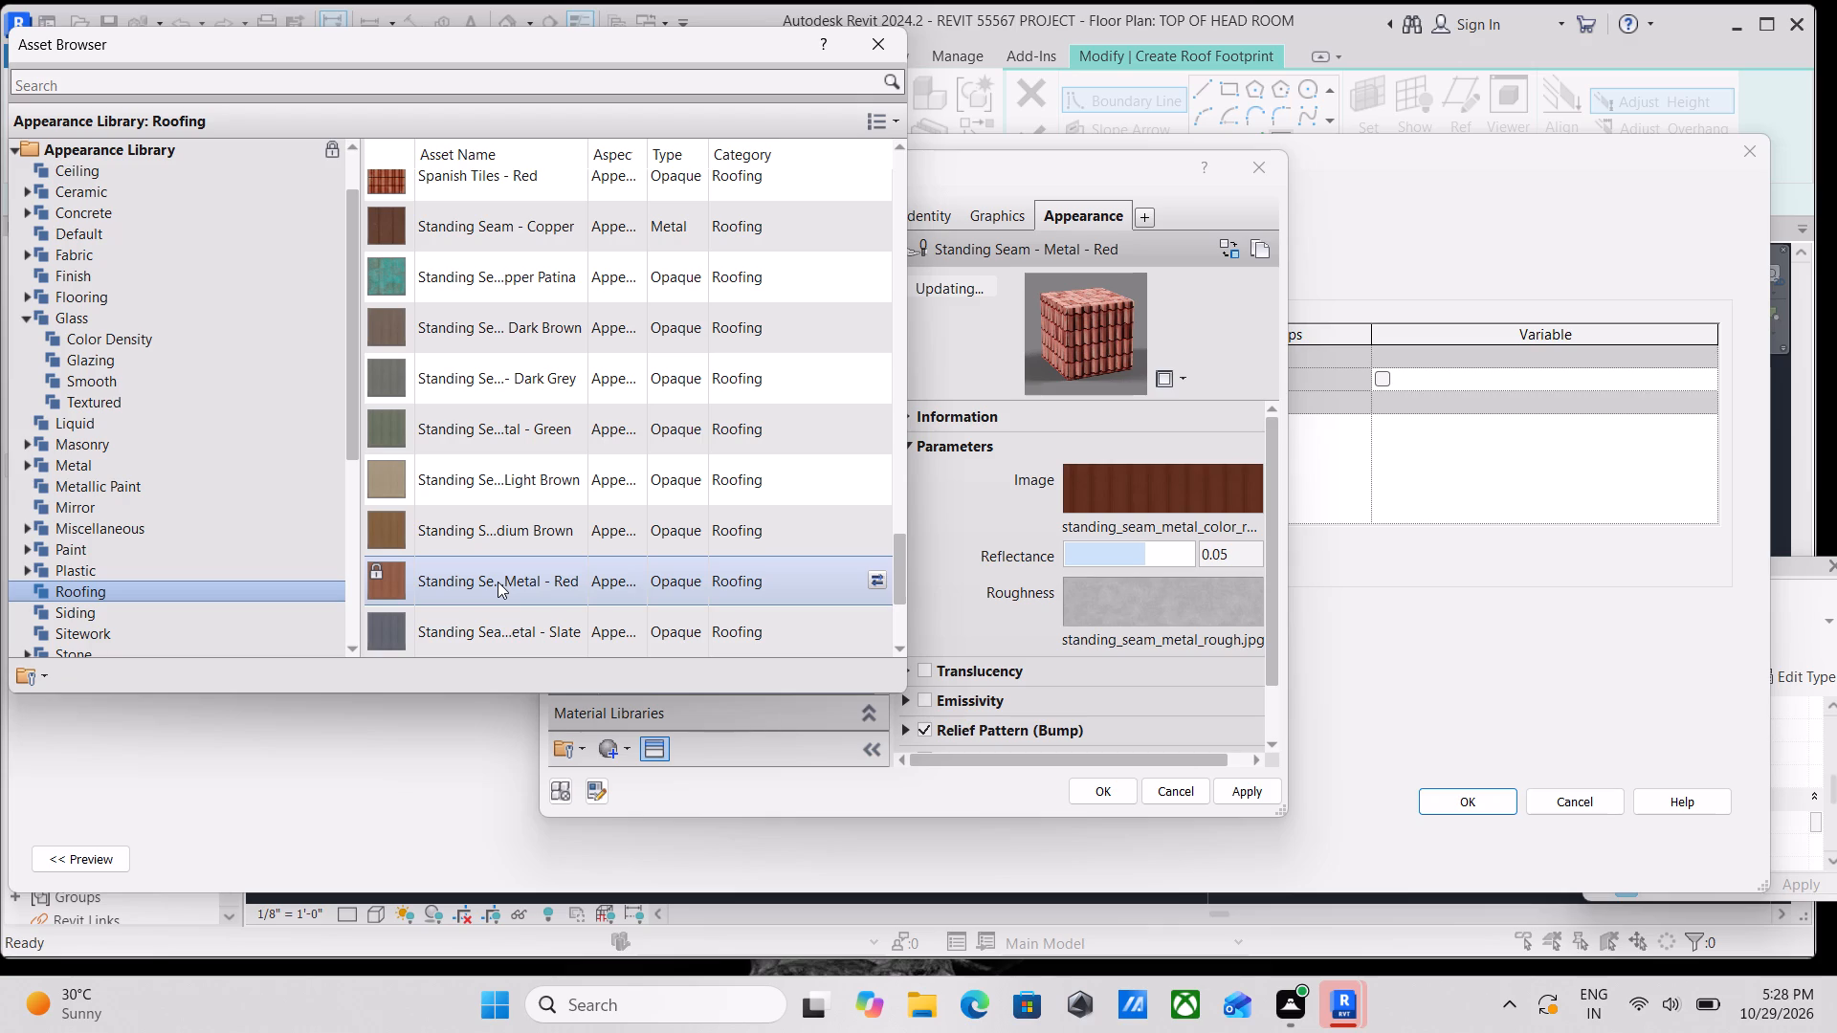
Apply the Standing Seam Roofing appearance asset to the ROOFING HEADROOM material and close the asset browser.
scroll(498, 582, "down", 1)
double_click(494, 589)
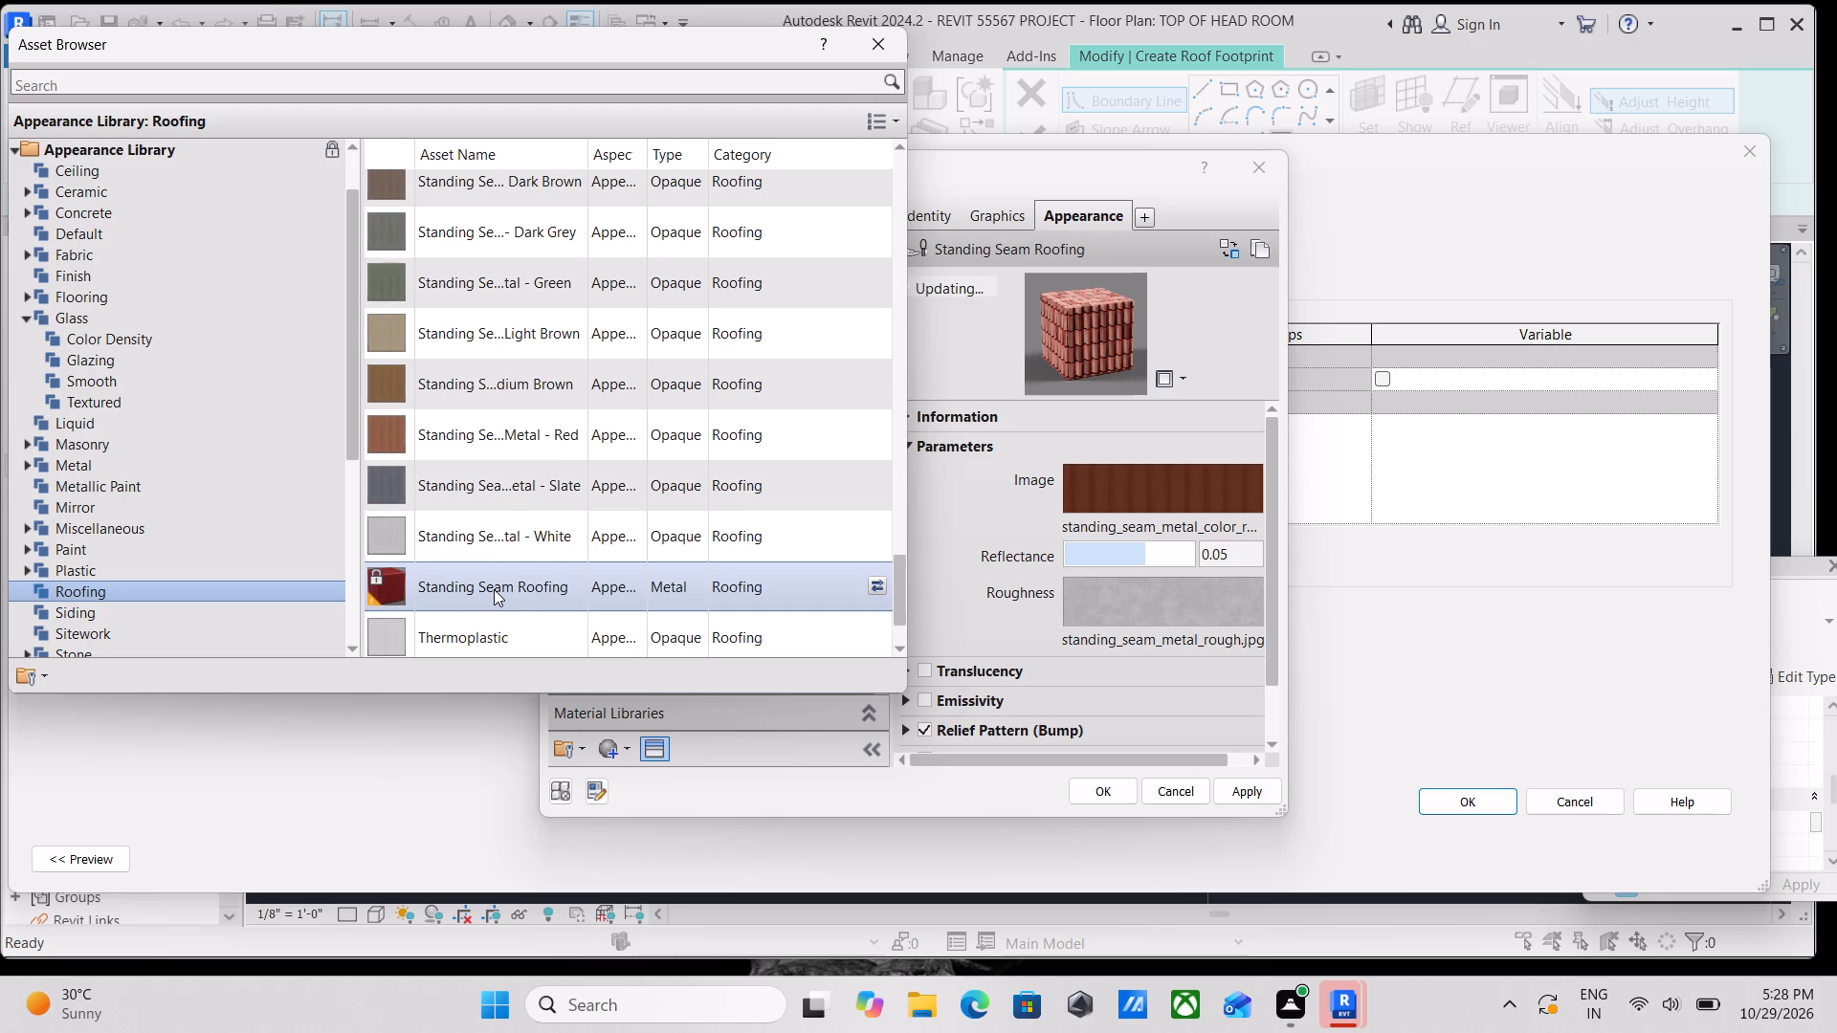
left_click(494, 589)
scroll(494, 589, "down", 2)
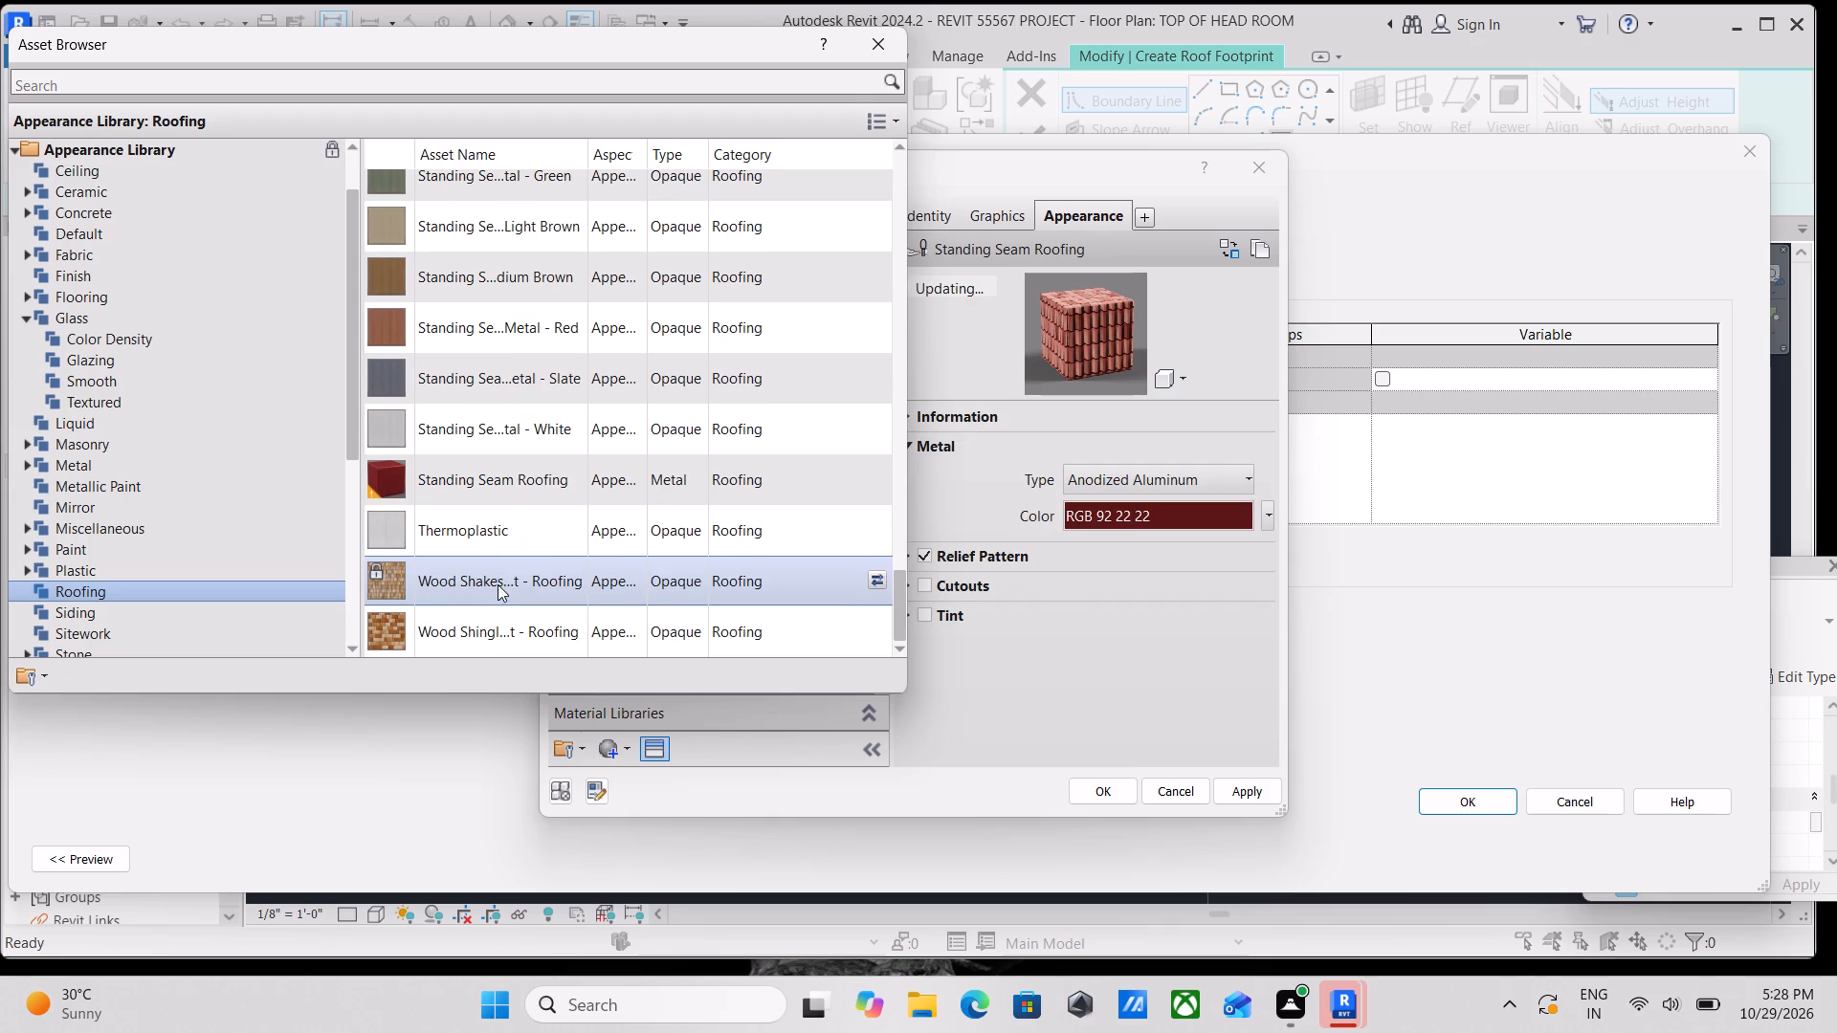
left_click(883, 39)
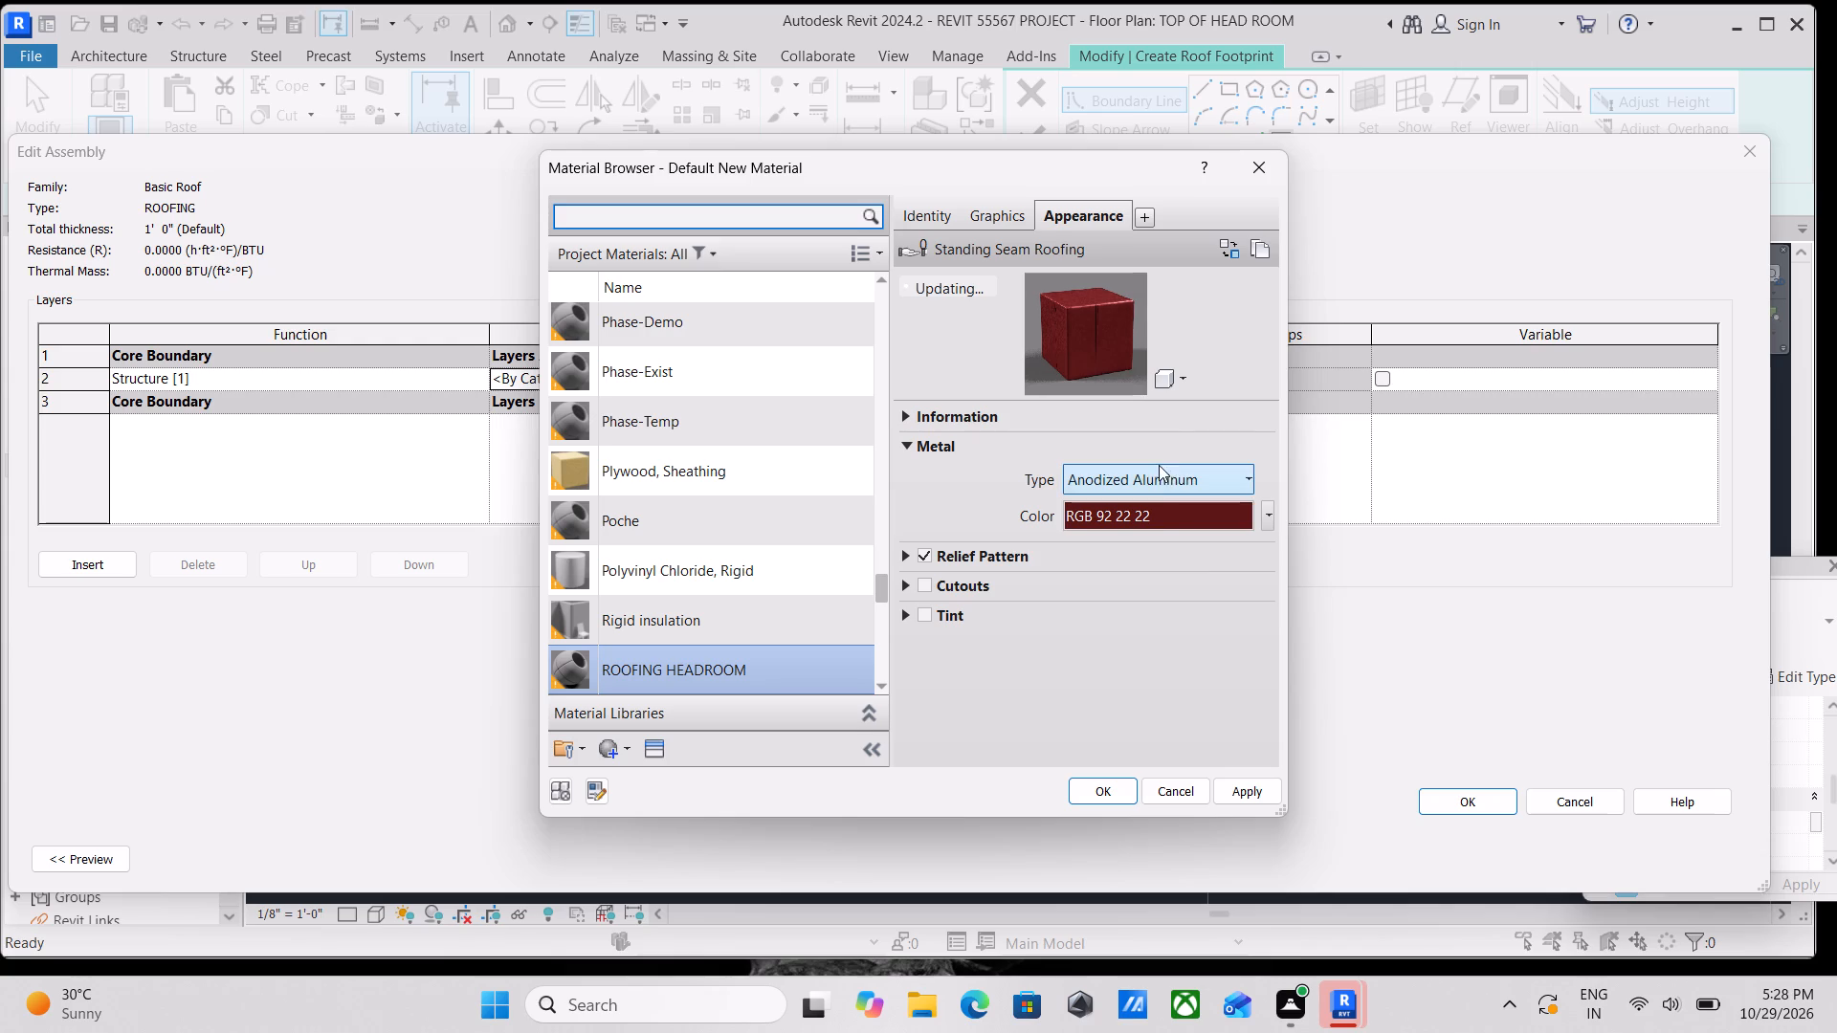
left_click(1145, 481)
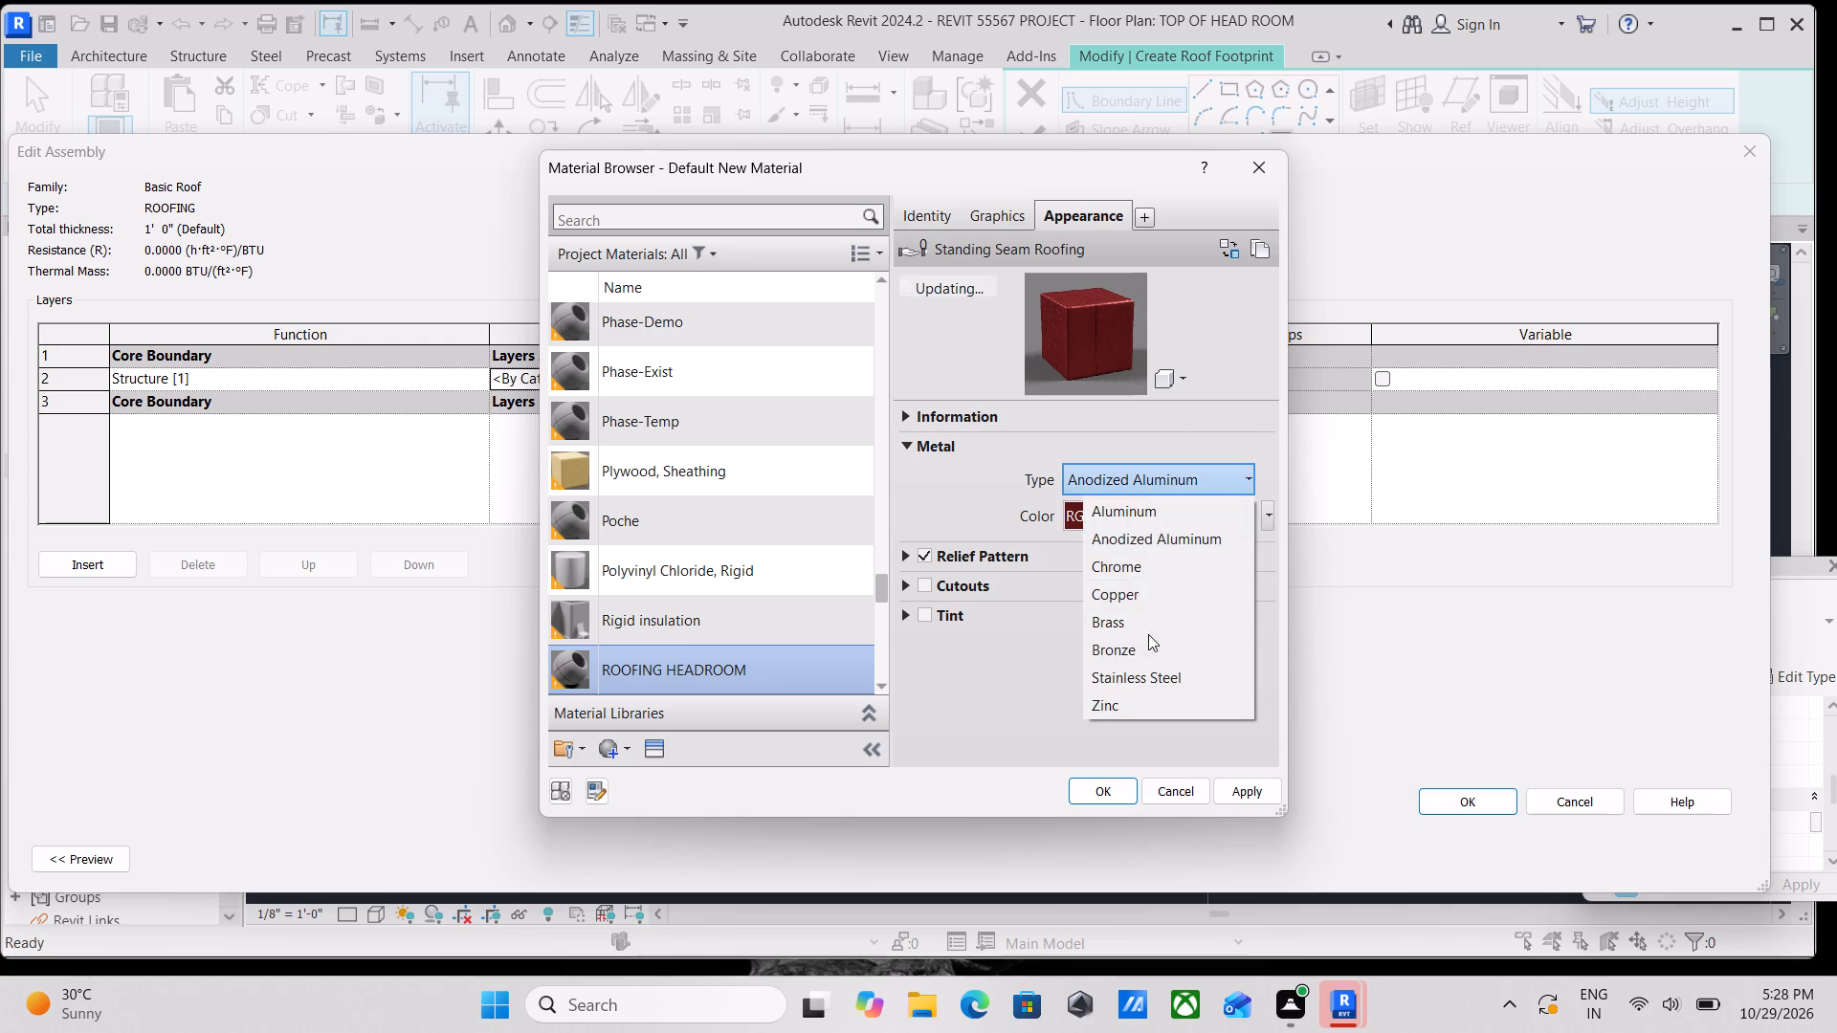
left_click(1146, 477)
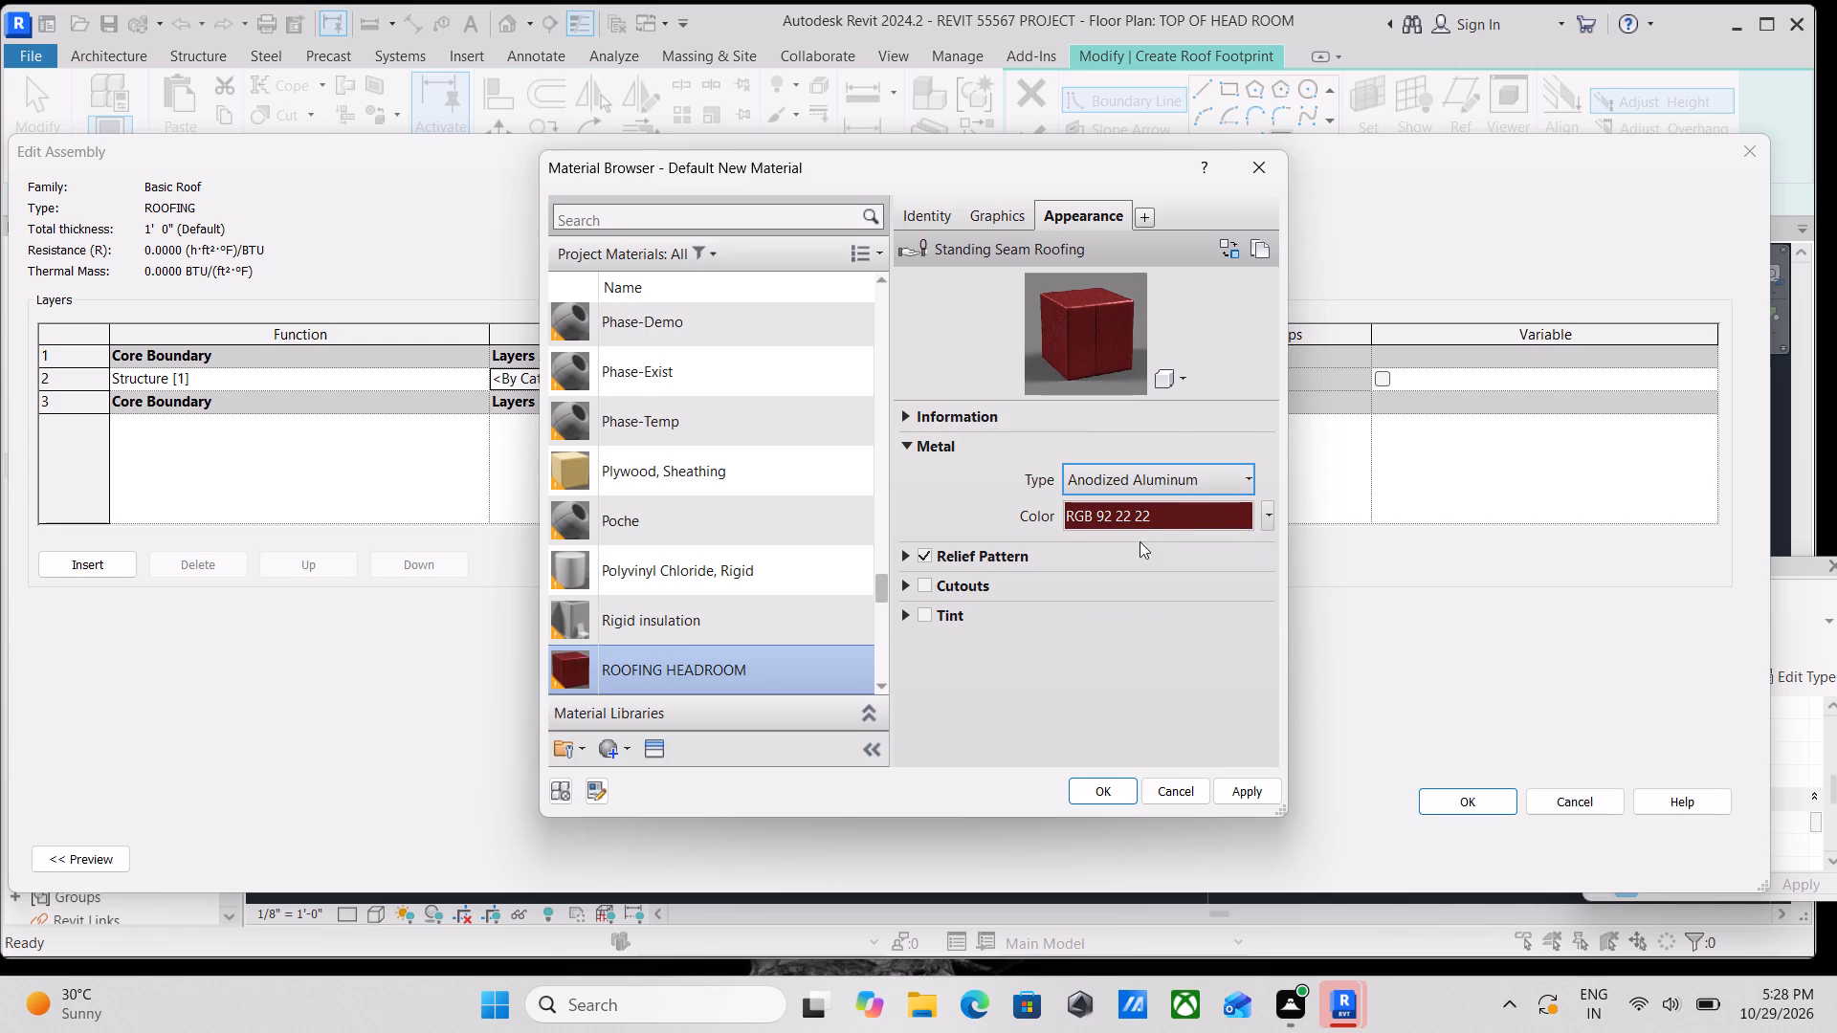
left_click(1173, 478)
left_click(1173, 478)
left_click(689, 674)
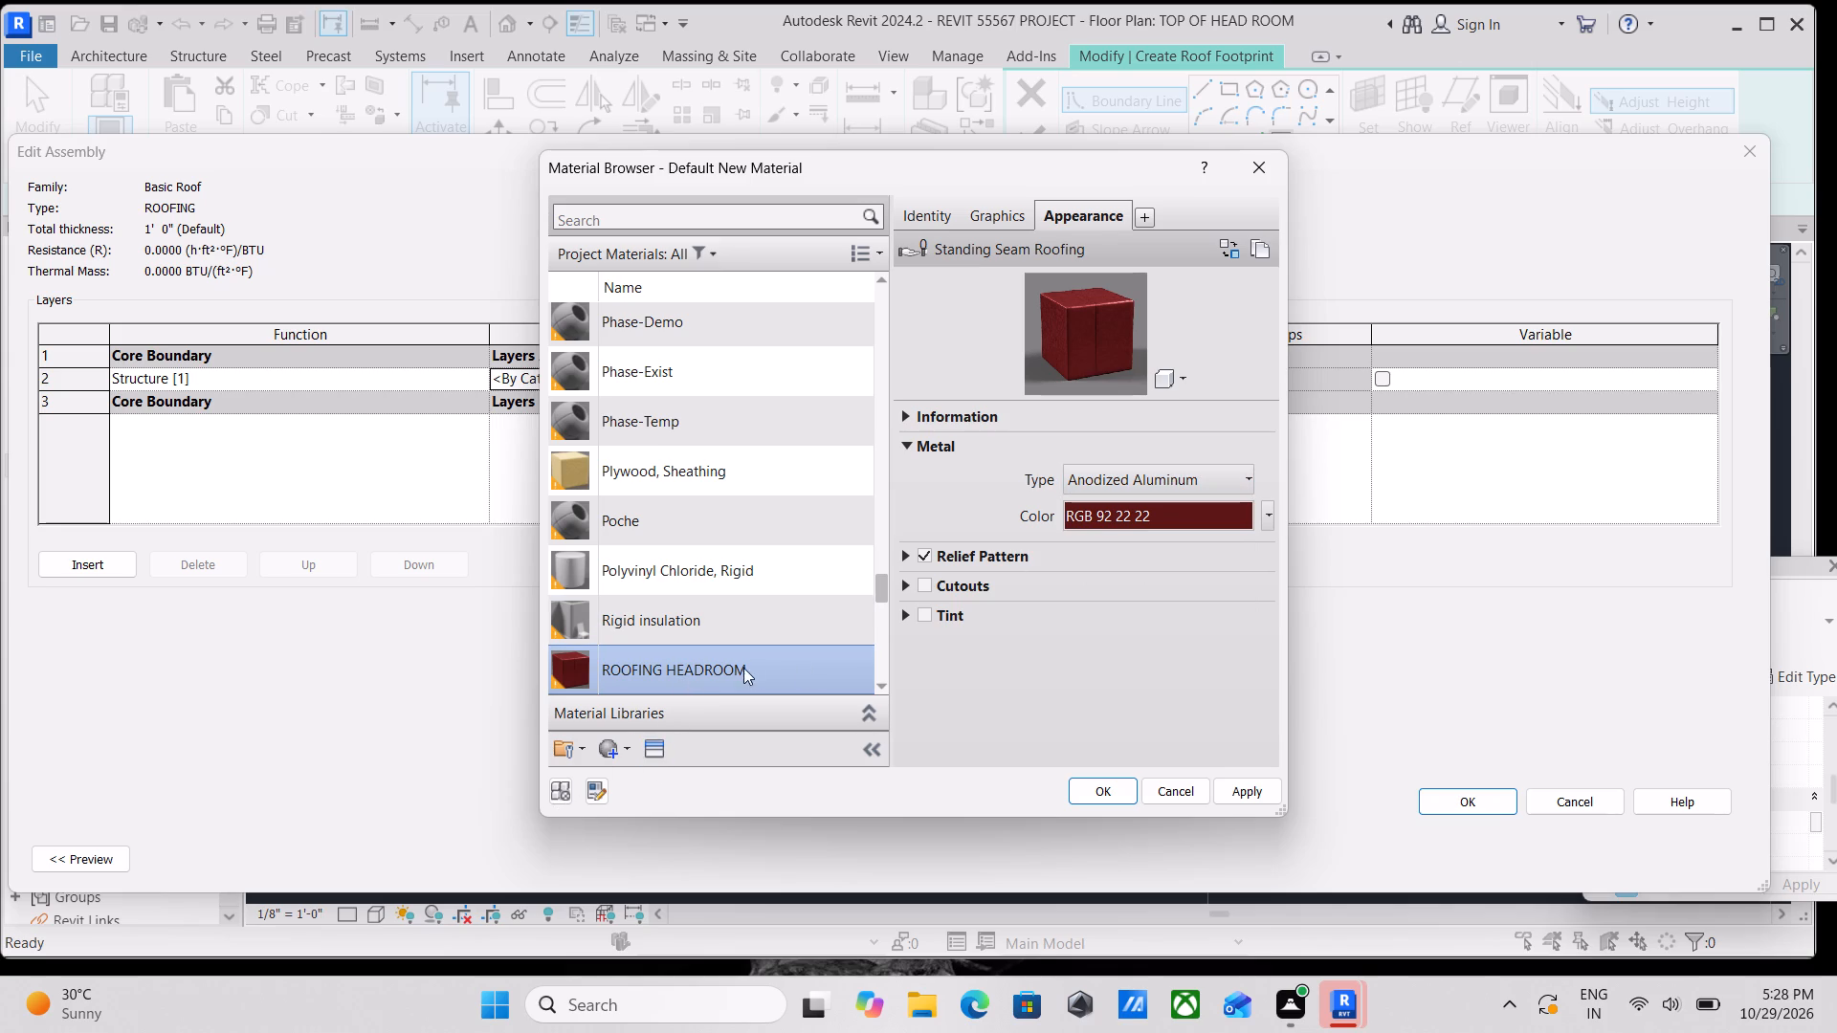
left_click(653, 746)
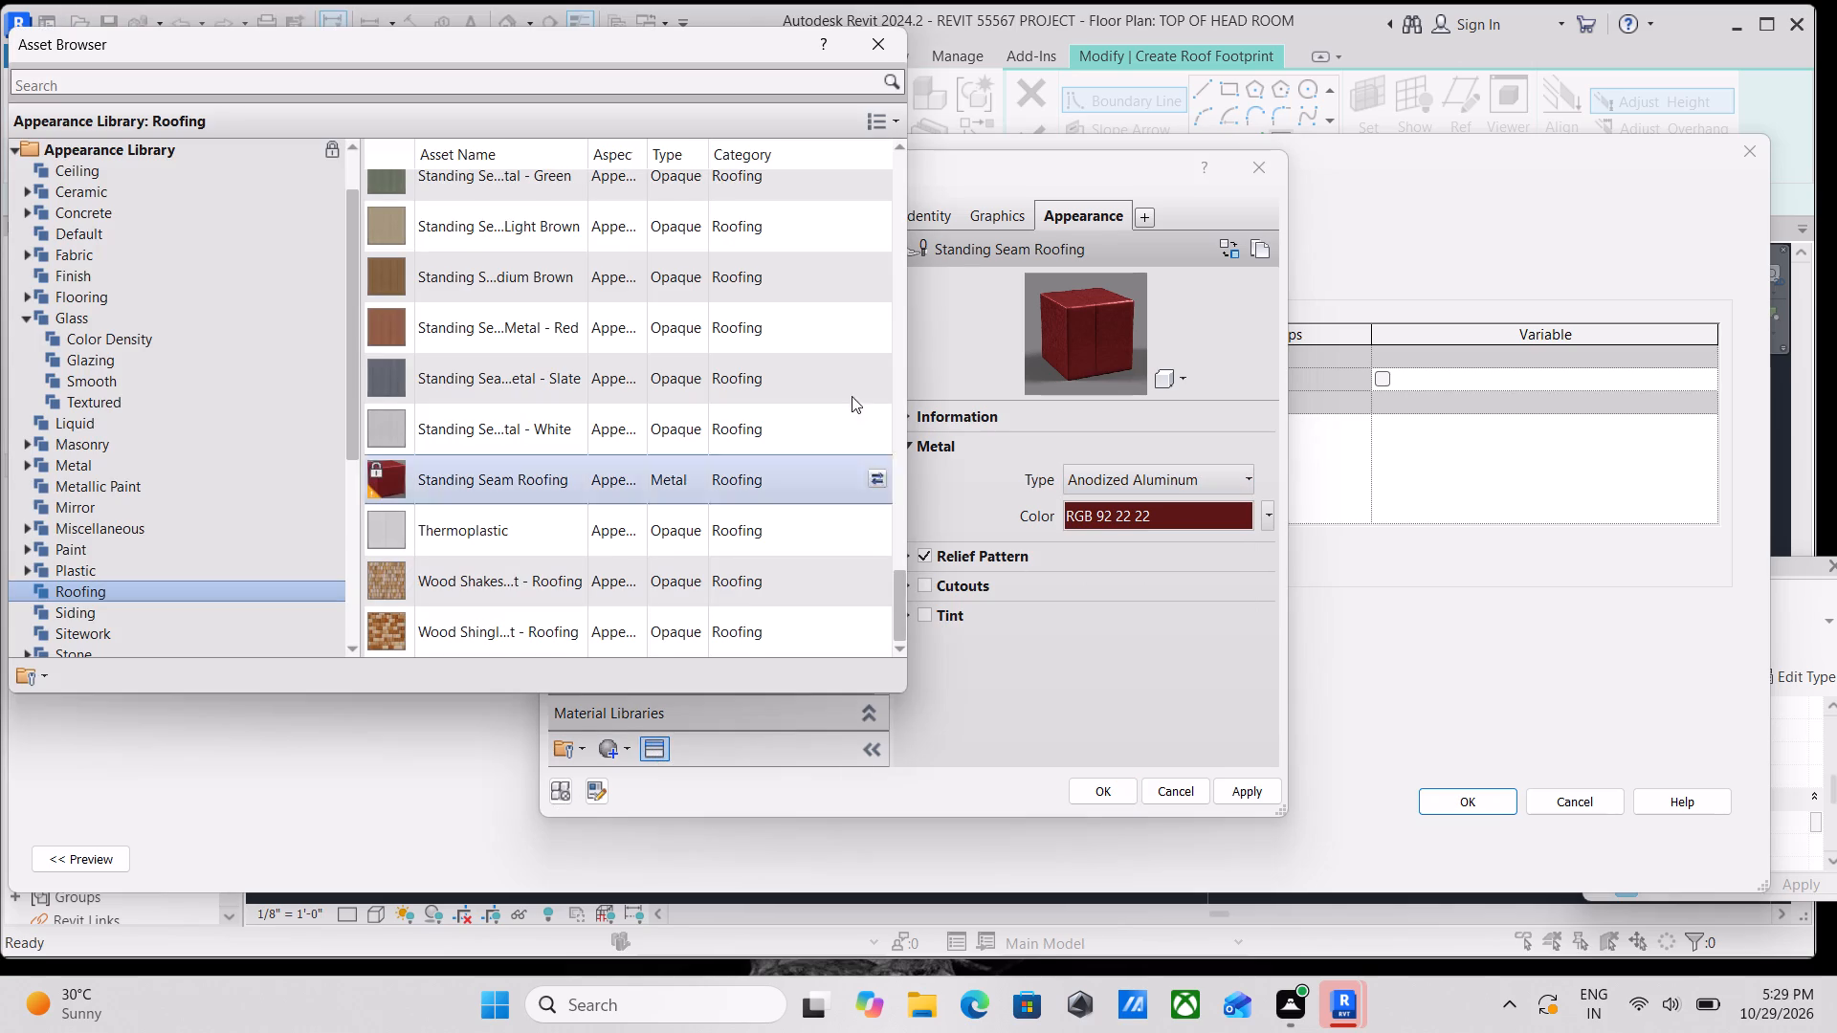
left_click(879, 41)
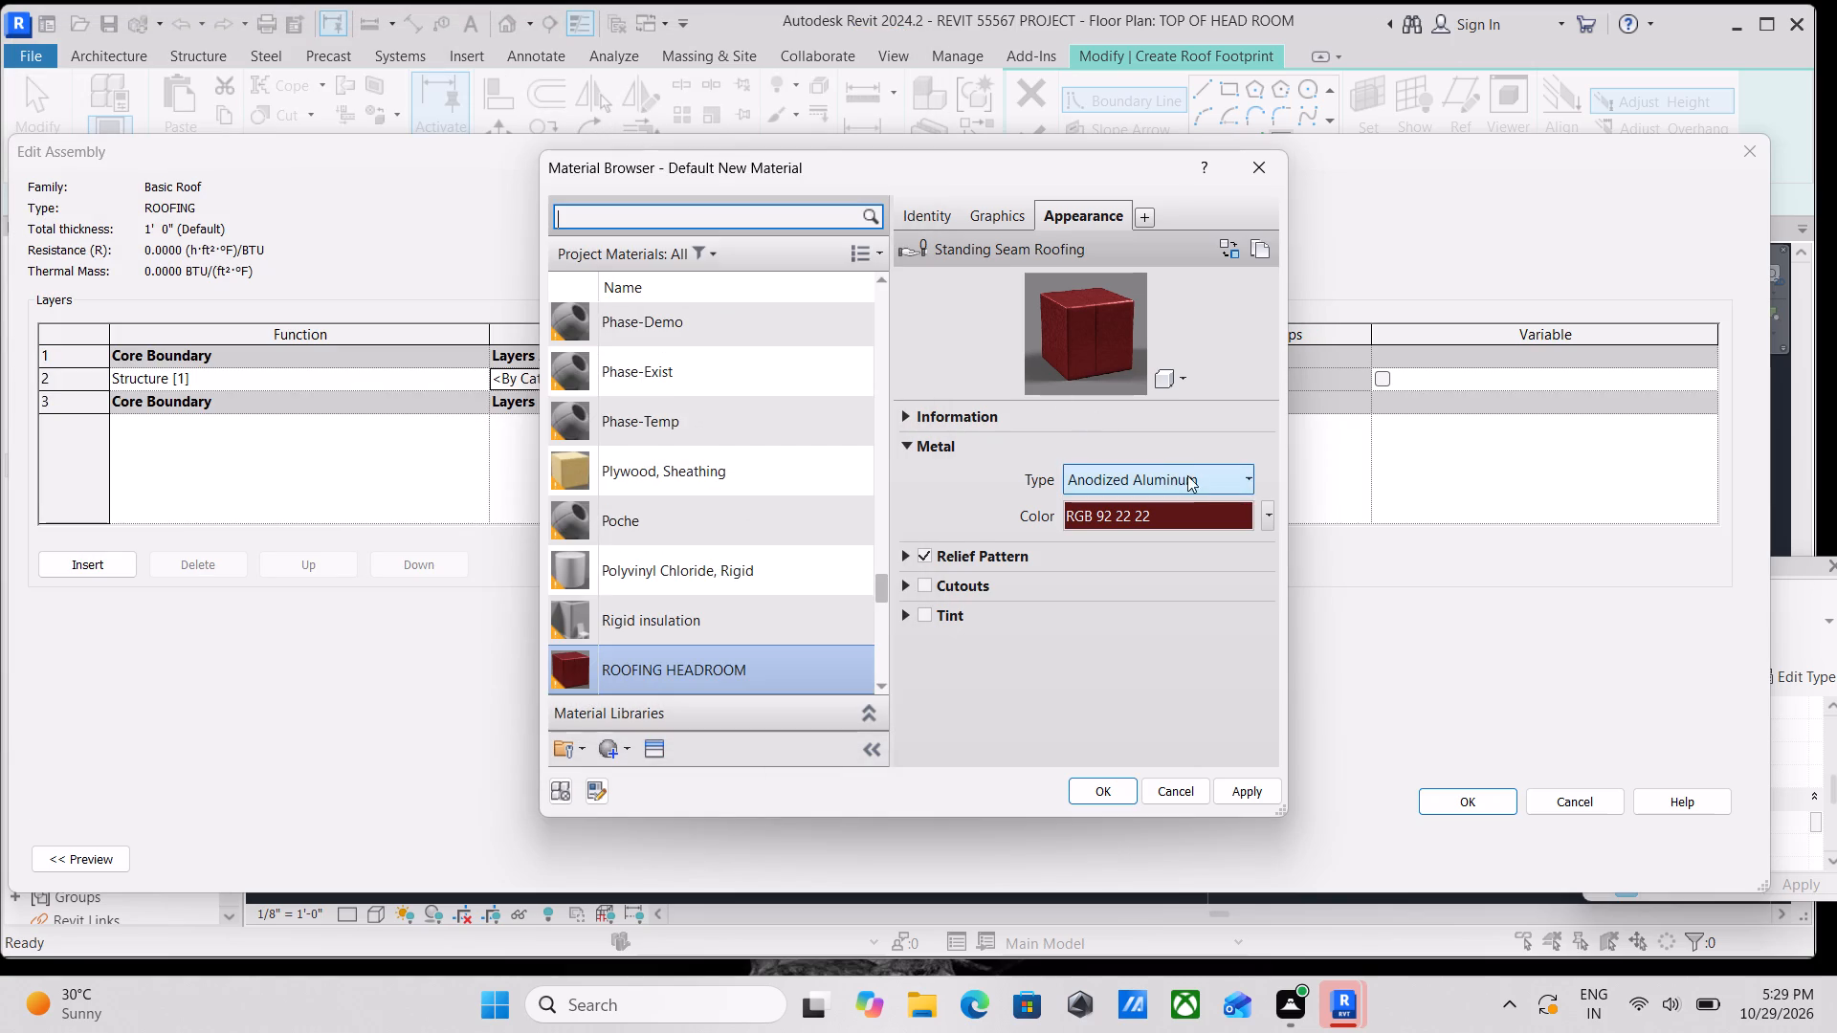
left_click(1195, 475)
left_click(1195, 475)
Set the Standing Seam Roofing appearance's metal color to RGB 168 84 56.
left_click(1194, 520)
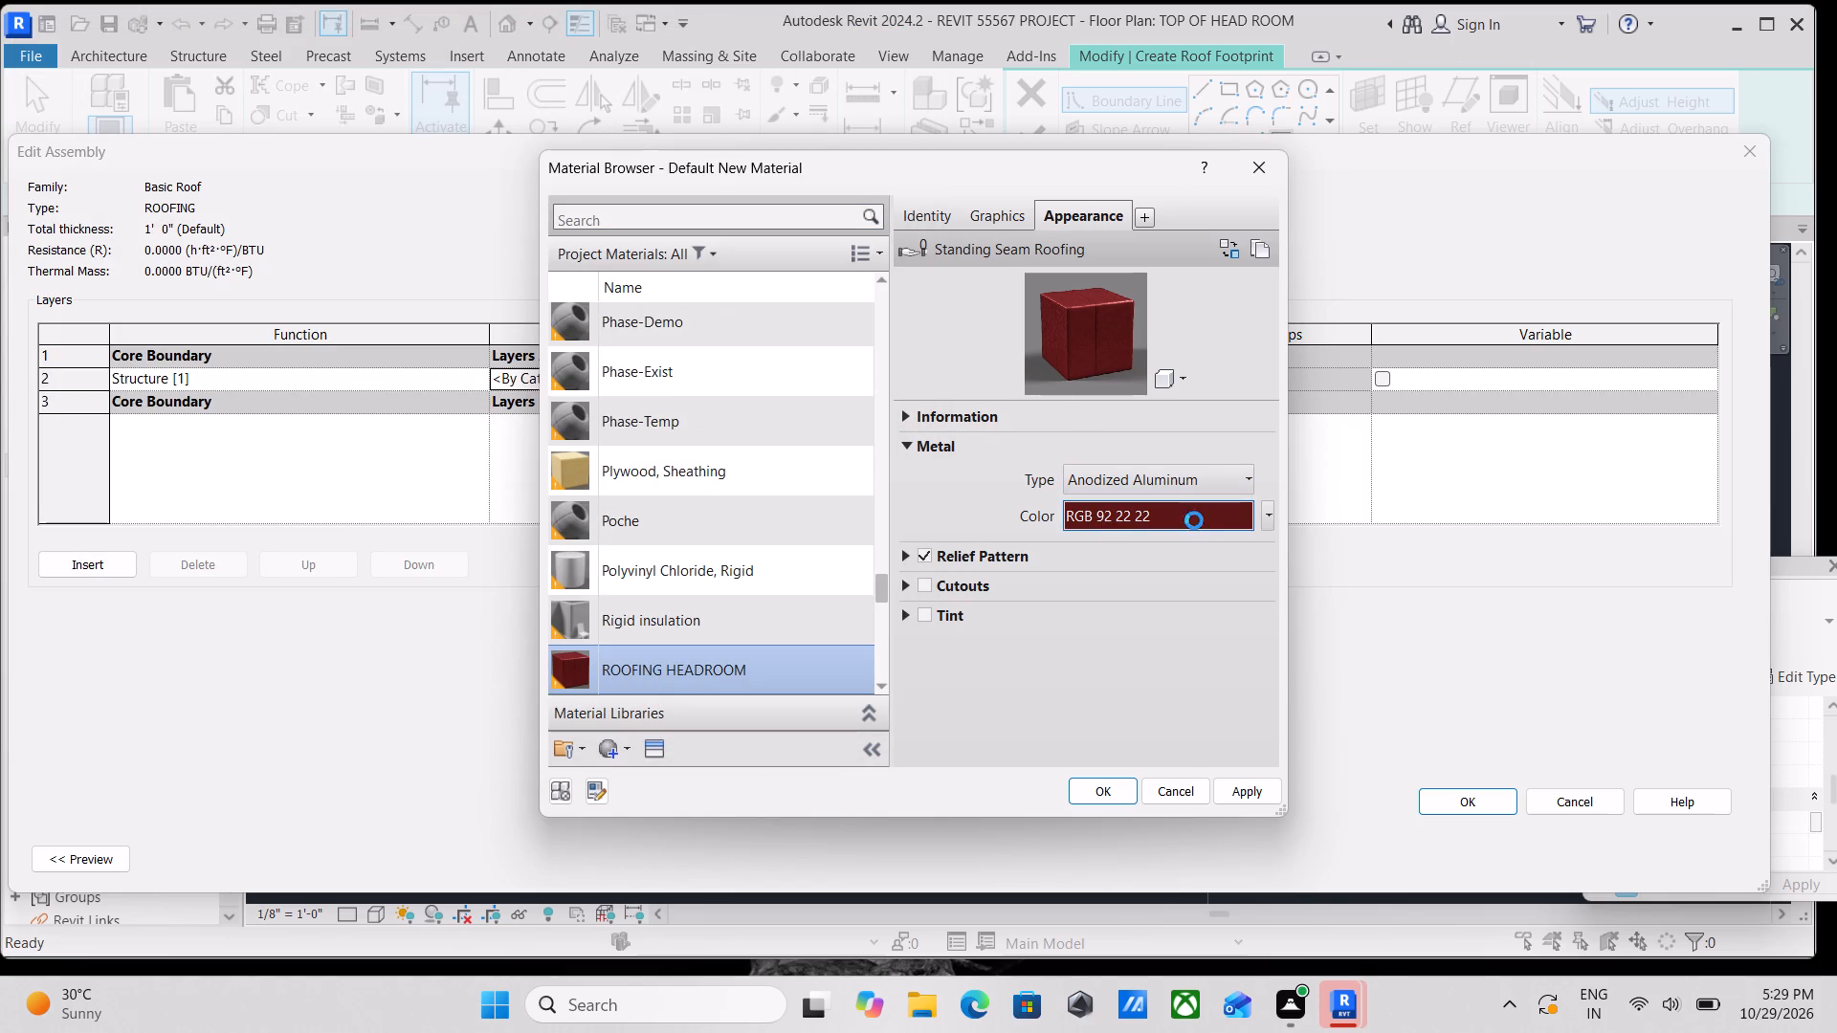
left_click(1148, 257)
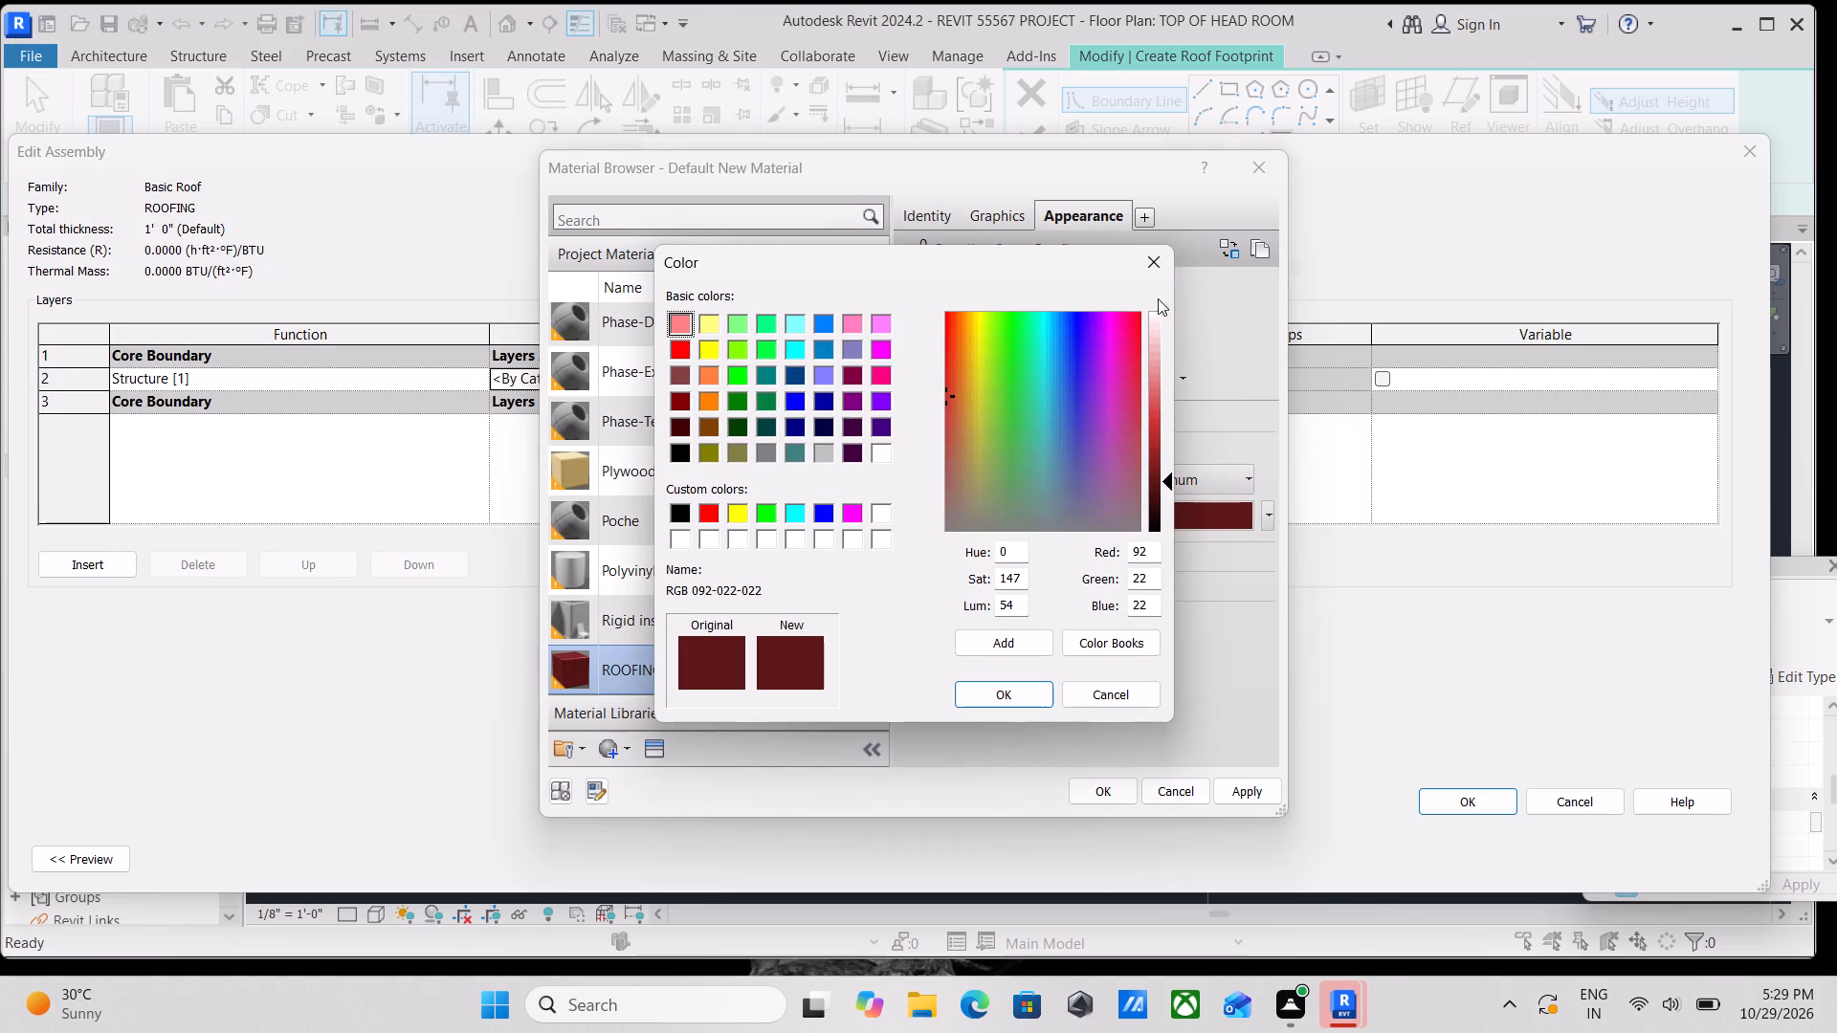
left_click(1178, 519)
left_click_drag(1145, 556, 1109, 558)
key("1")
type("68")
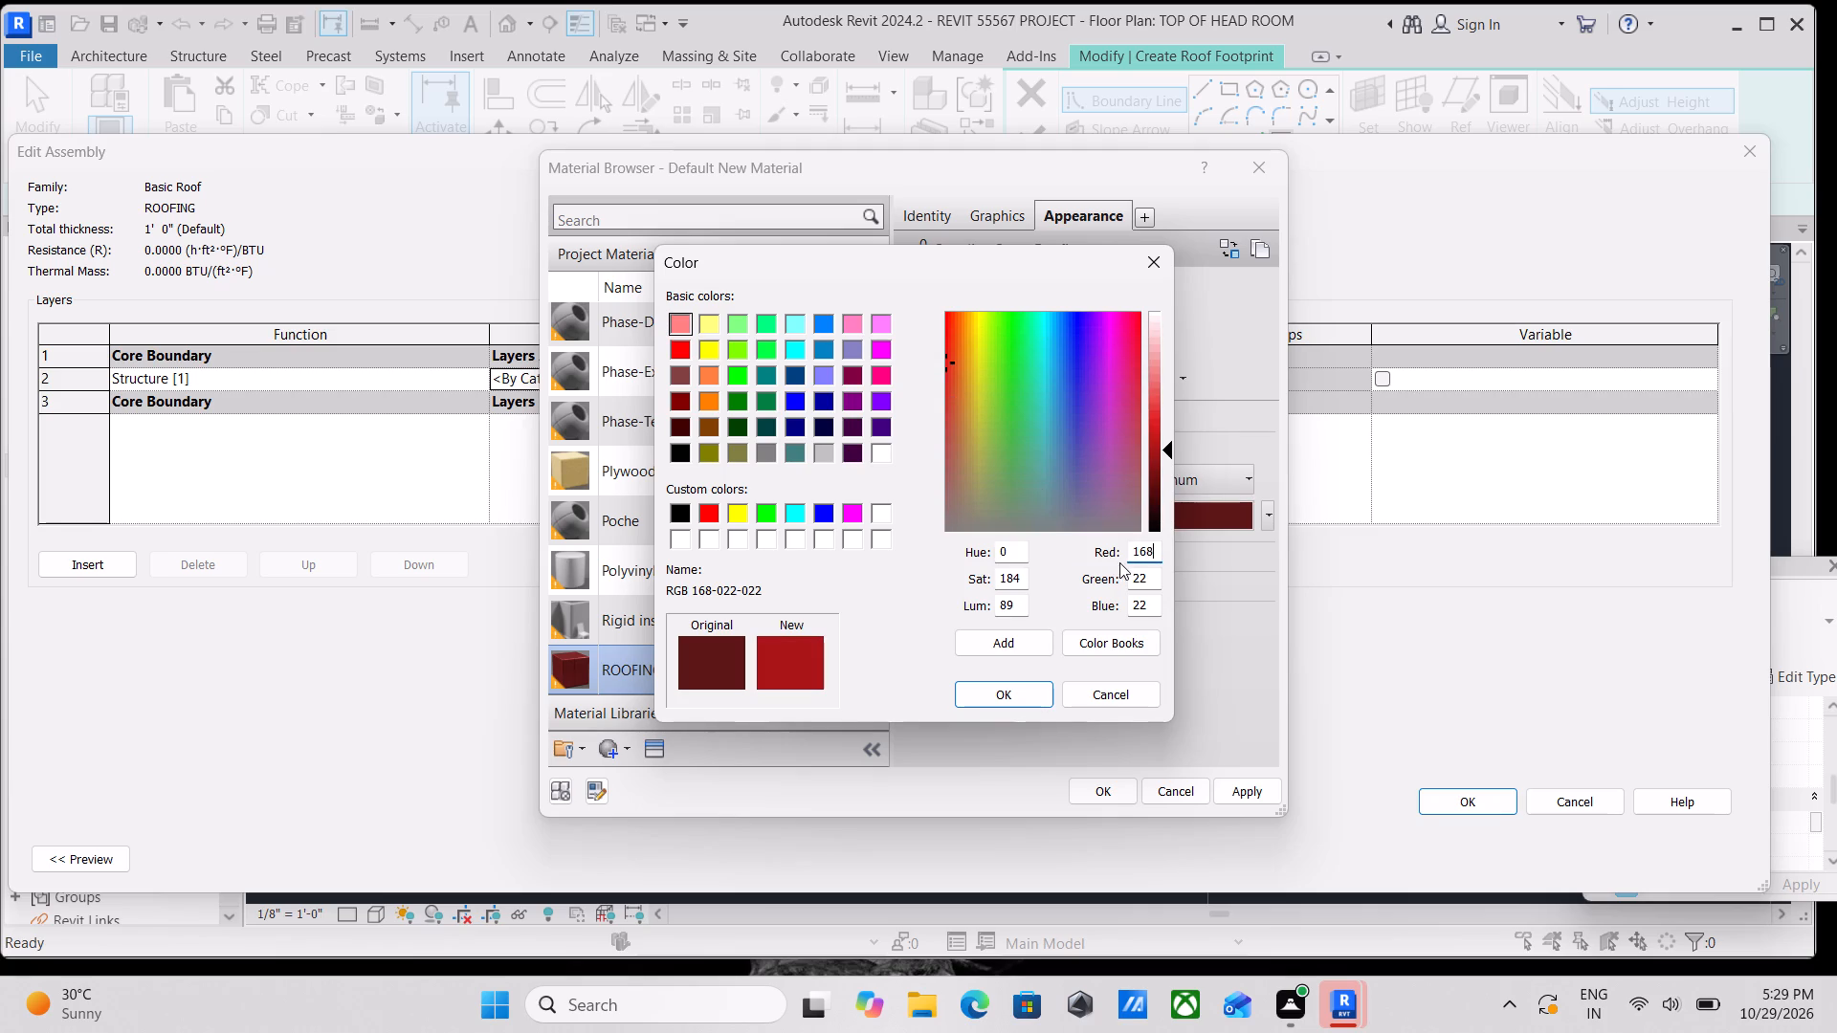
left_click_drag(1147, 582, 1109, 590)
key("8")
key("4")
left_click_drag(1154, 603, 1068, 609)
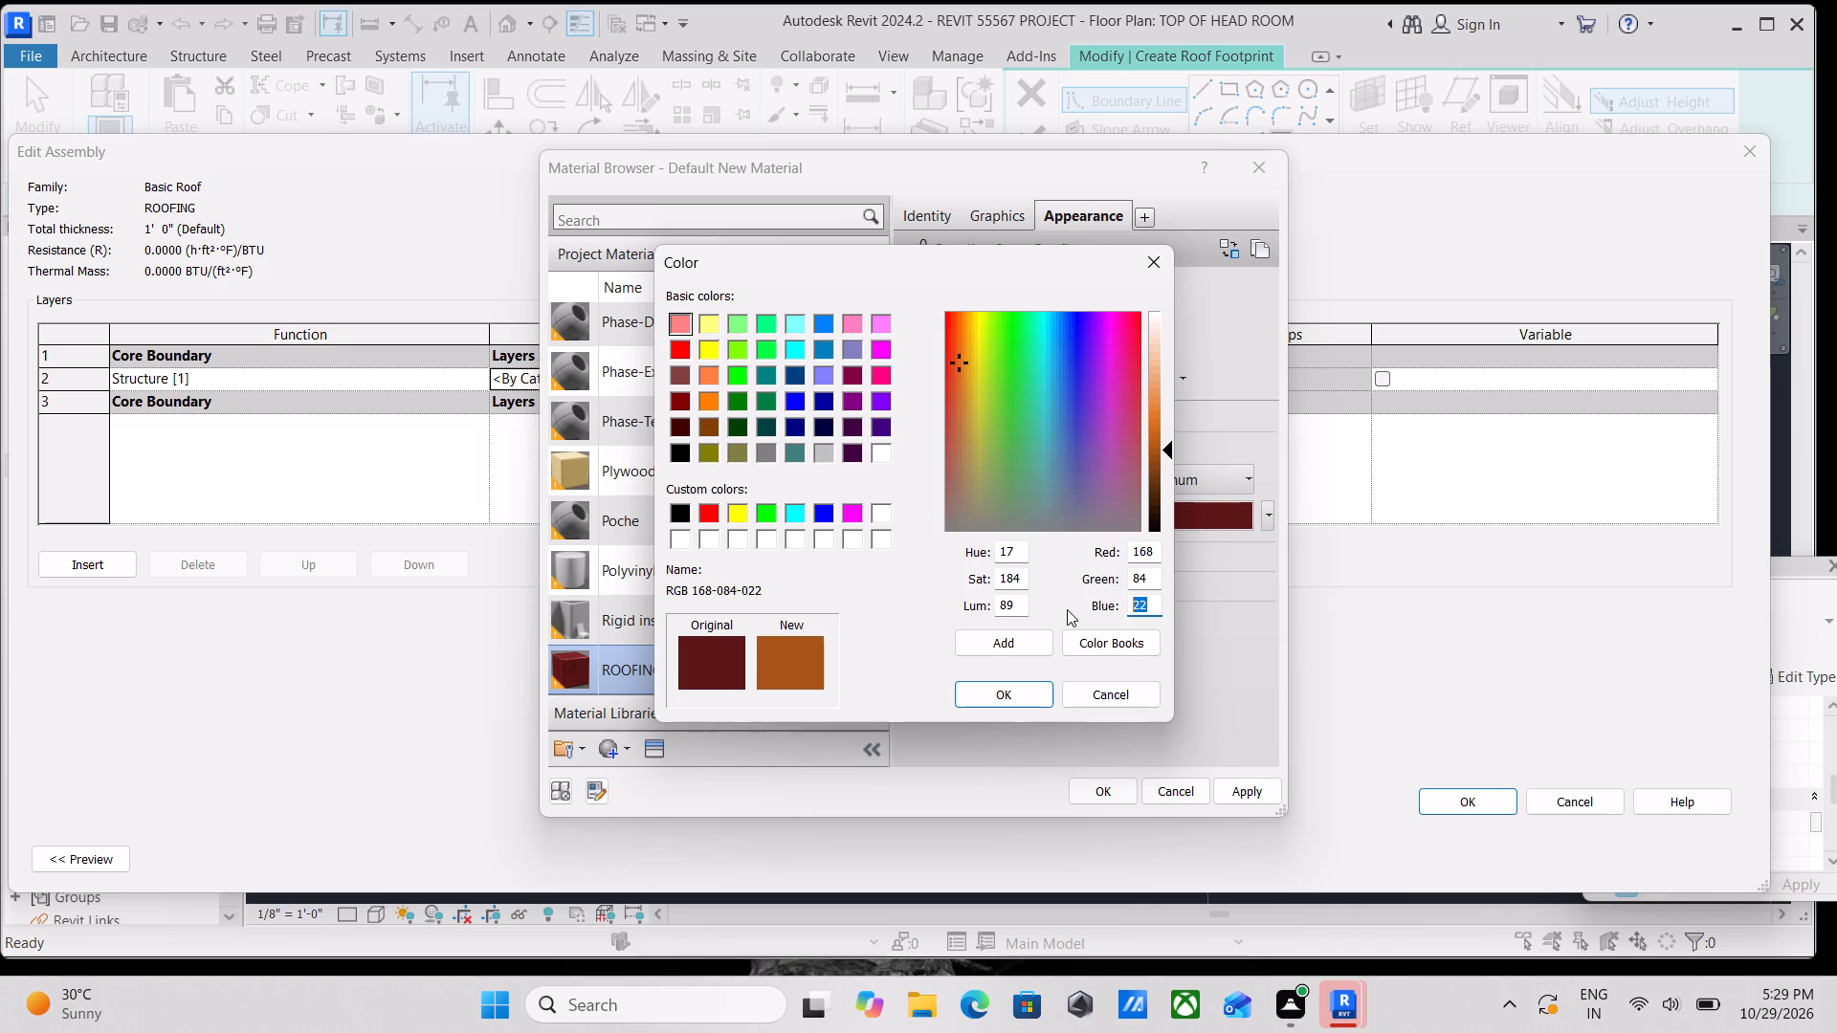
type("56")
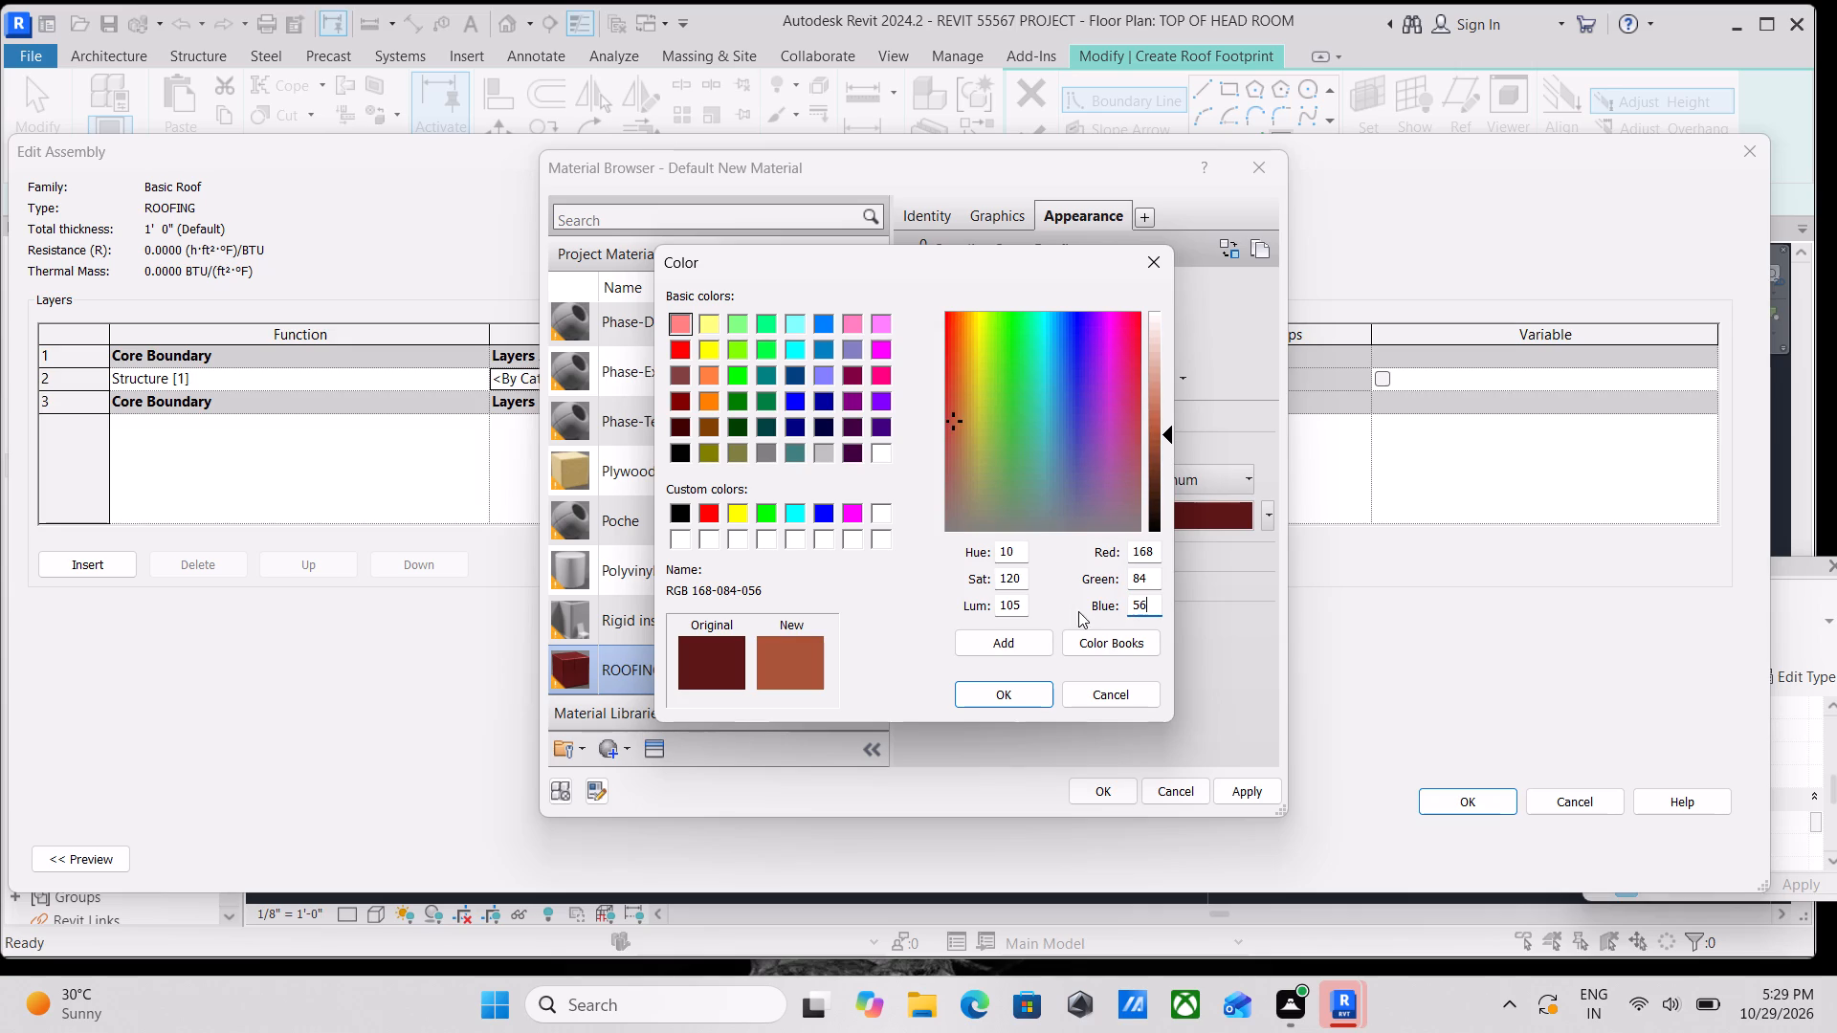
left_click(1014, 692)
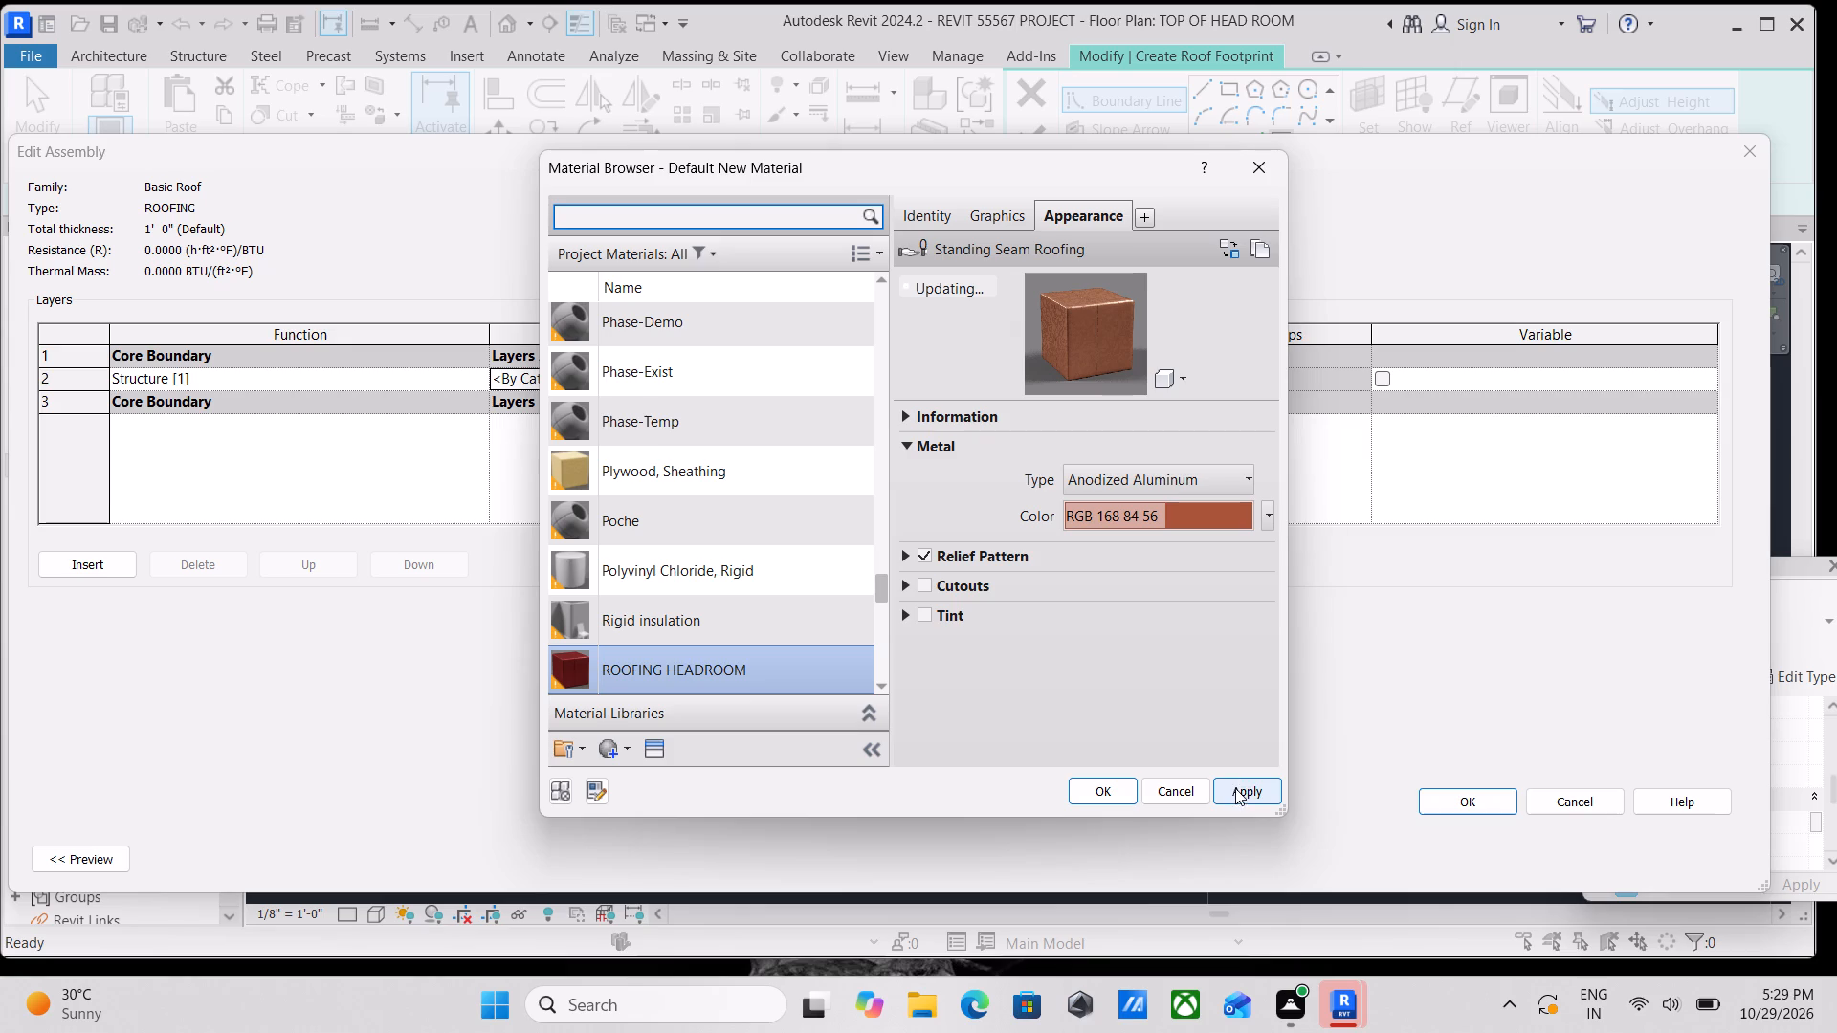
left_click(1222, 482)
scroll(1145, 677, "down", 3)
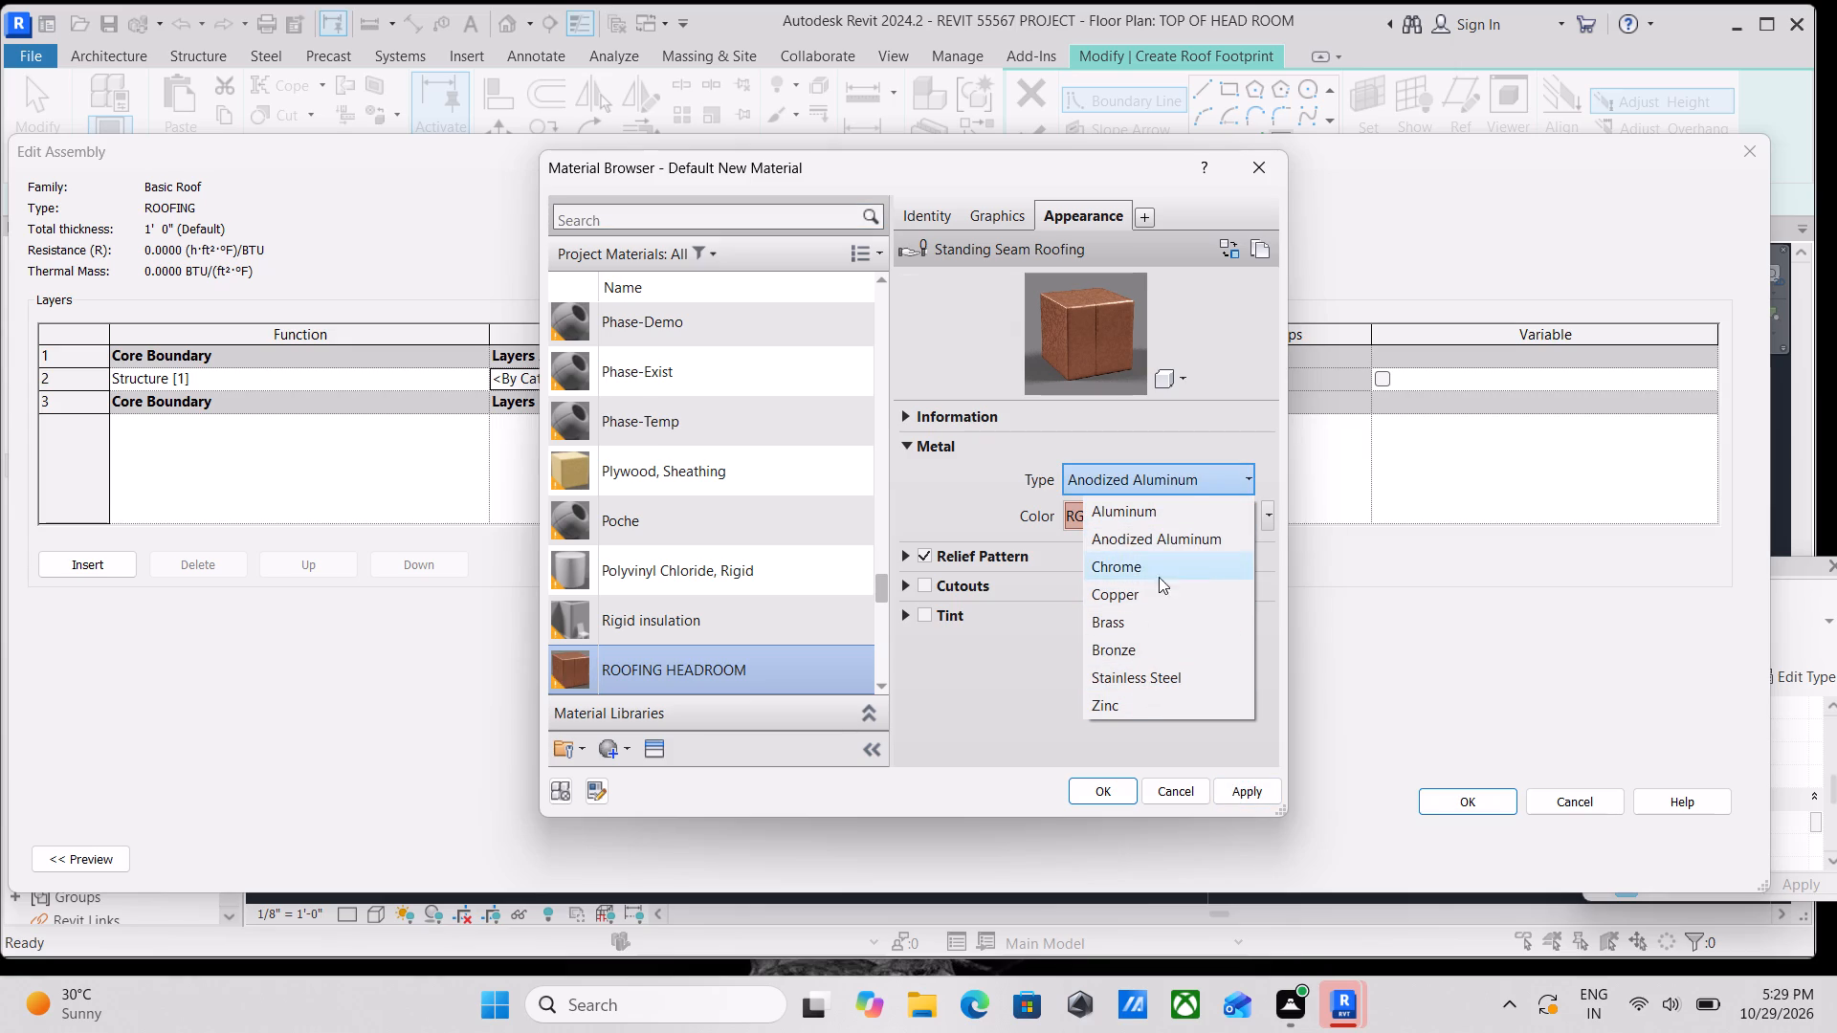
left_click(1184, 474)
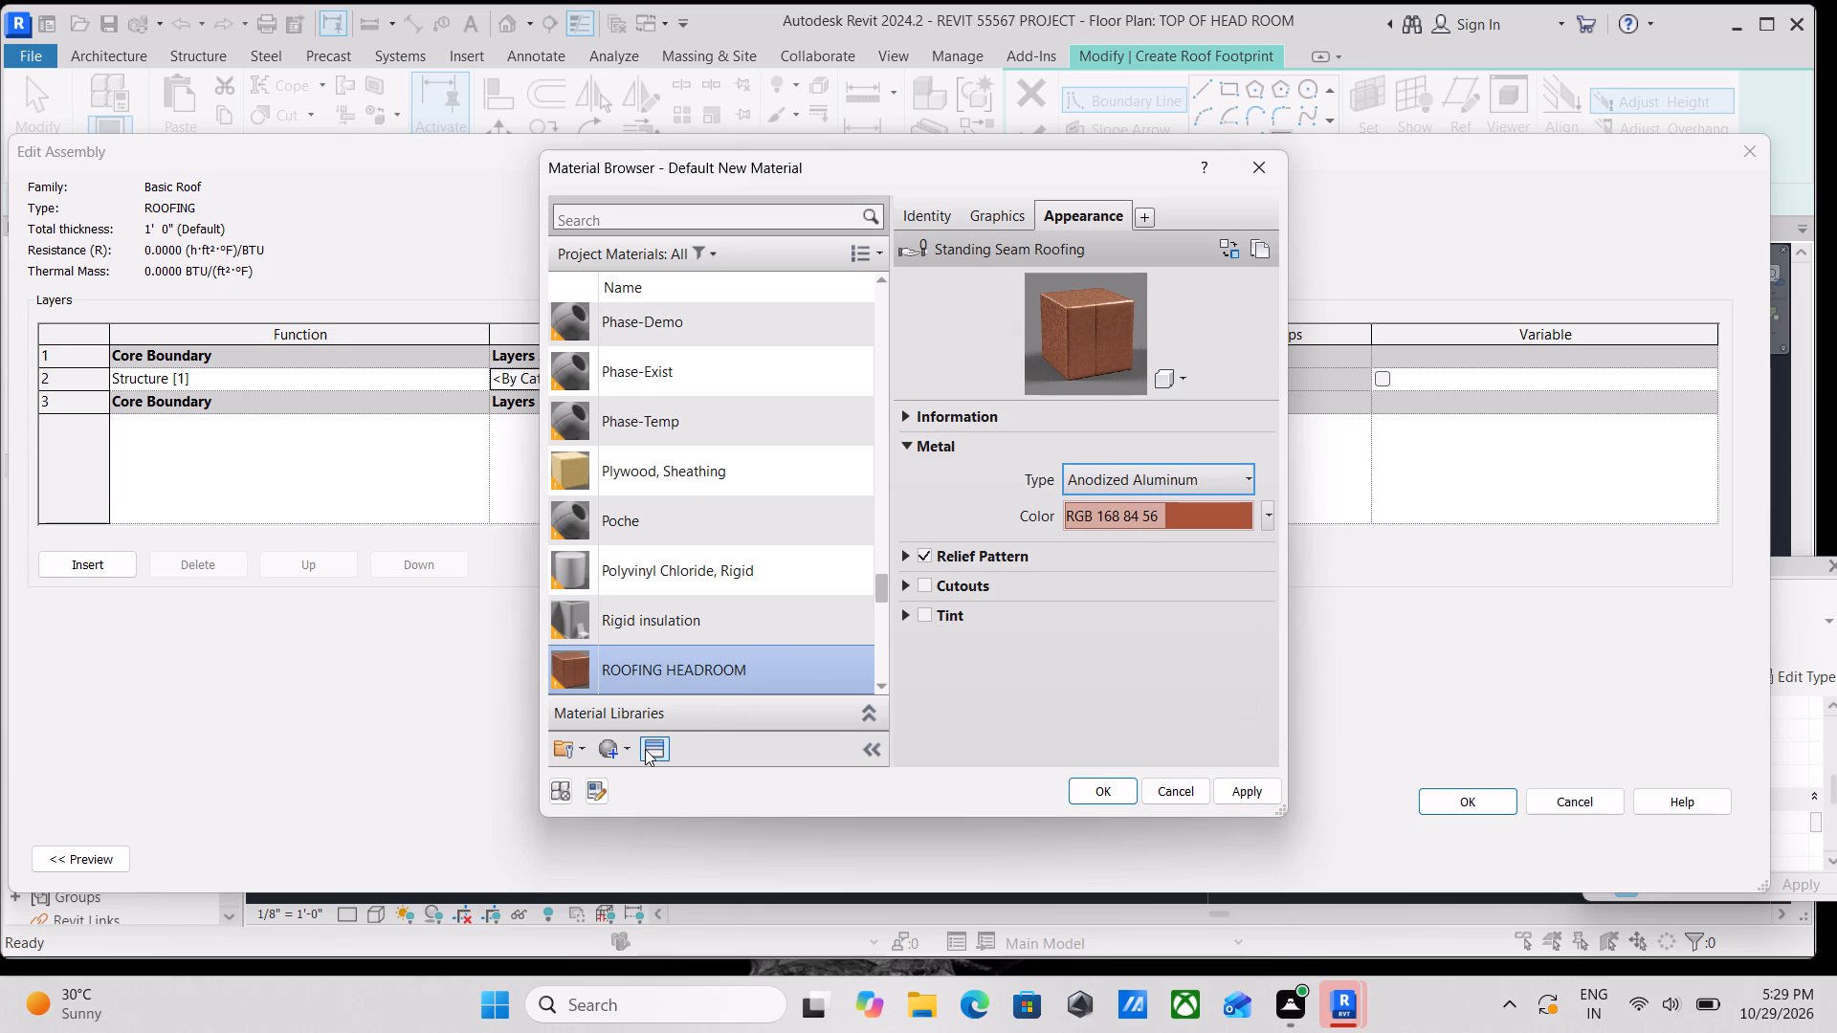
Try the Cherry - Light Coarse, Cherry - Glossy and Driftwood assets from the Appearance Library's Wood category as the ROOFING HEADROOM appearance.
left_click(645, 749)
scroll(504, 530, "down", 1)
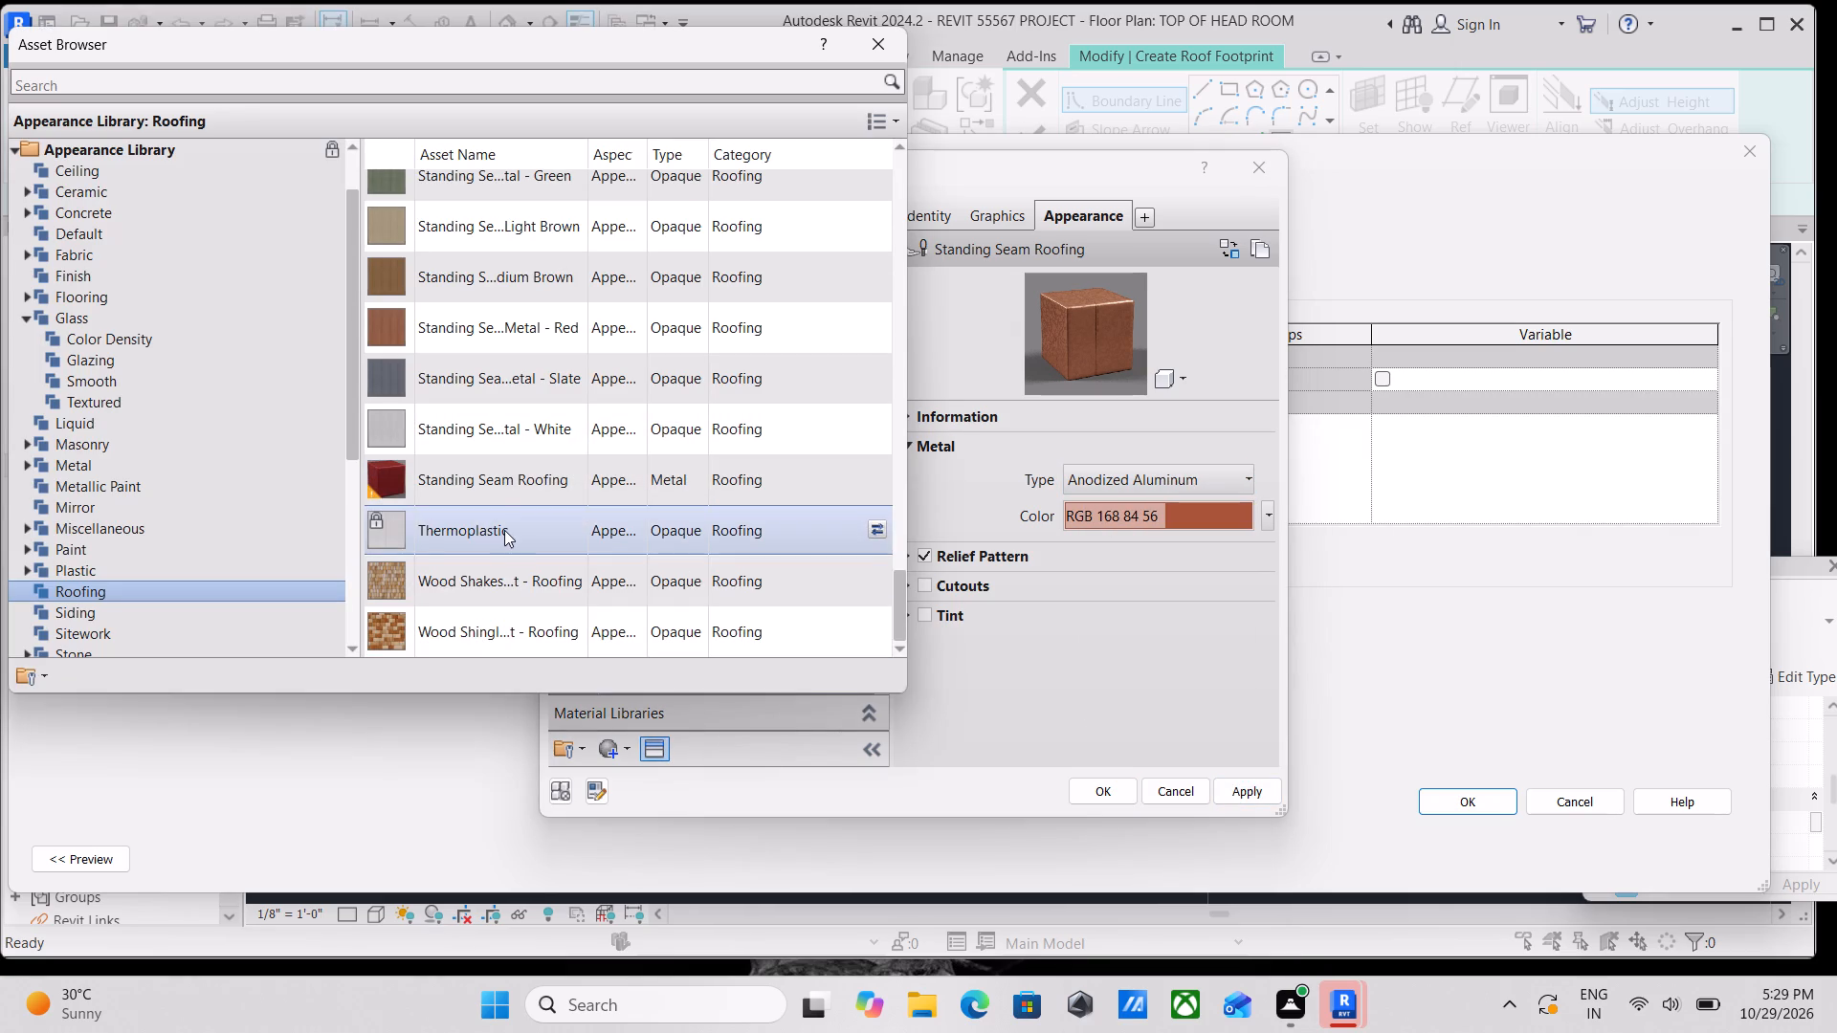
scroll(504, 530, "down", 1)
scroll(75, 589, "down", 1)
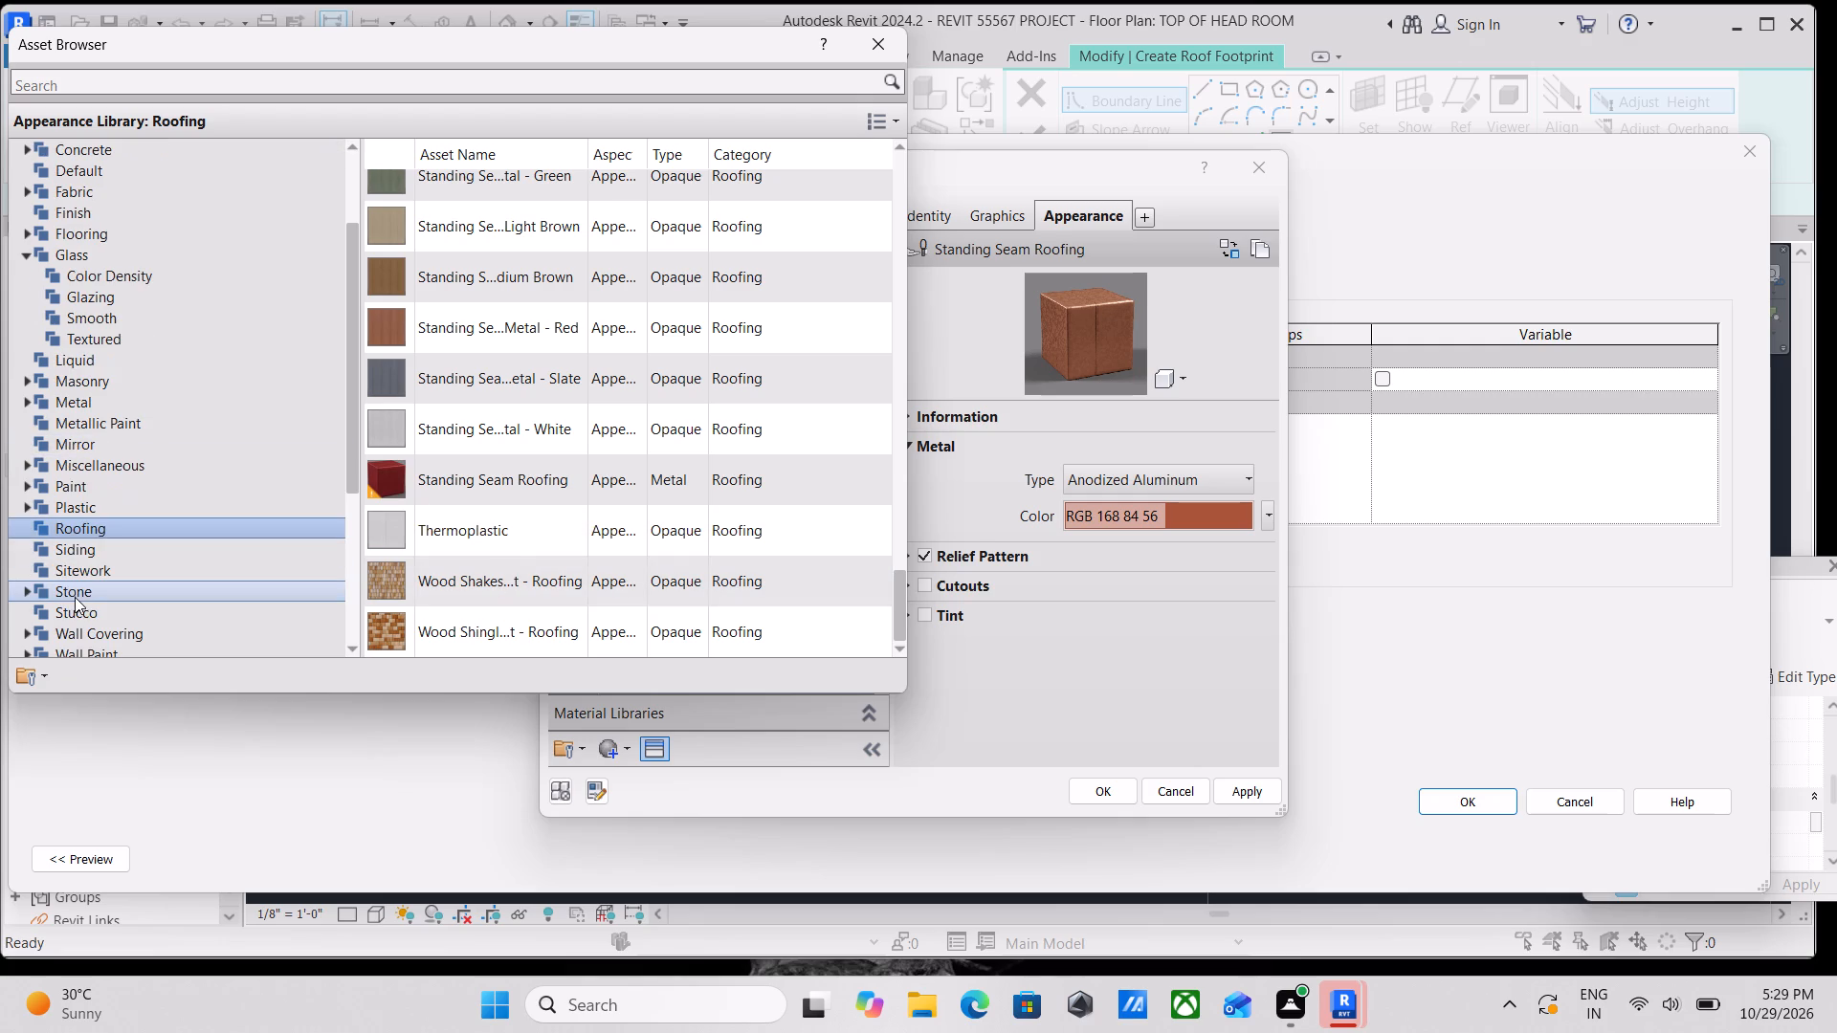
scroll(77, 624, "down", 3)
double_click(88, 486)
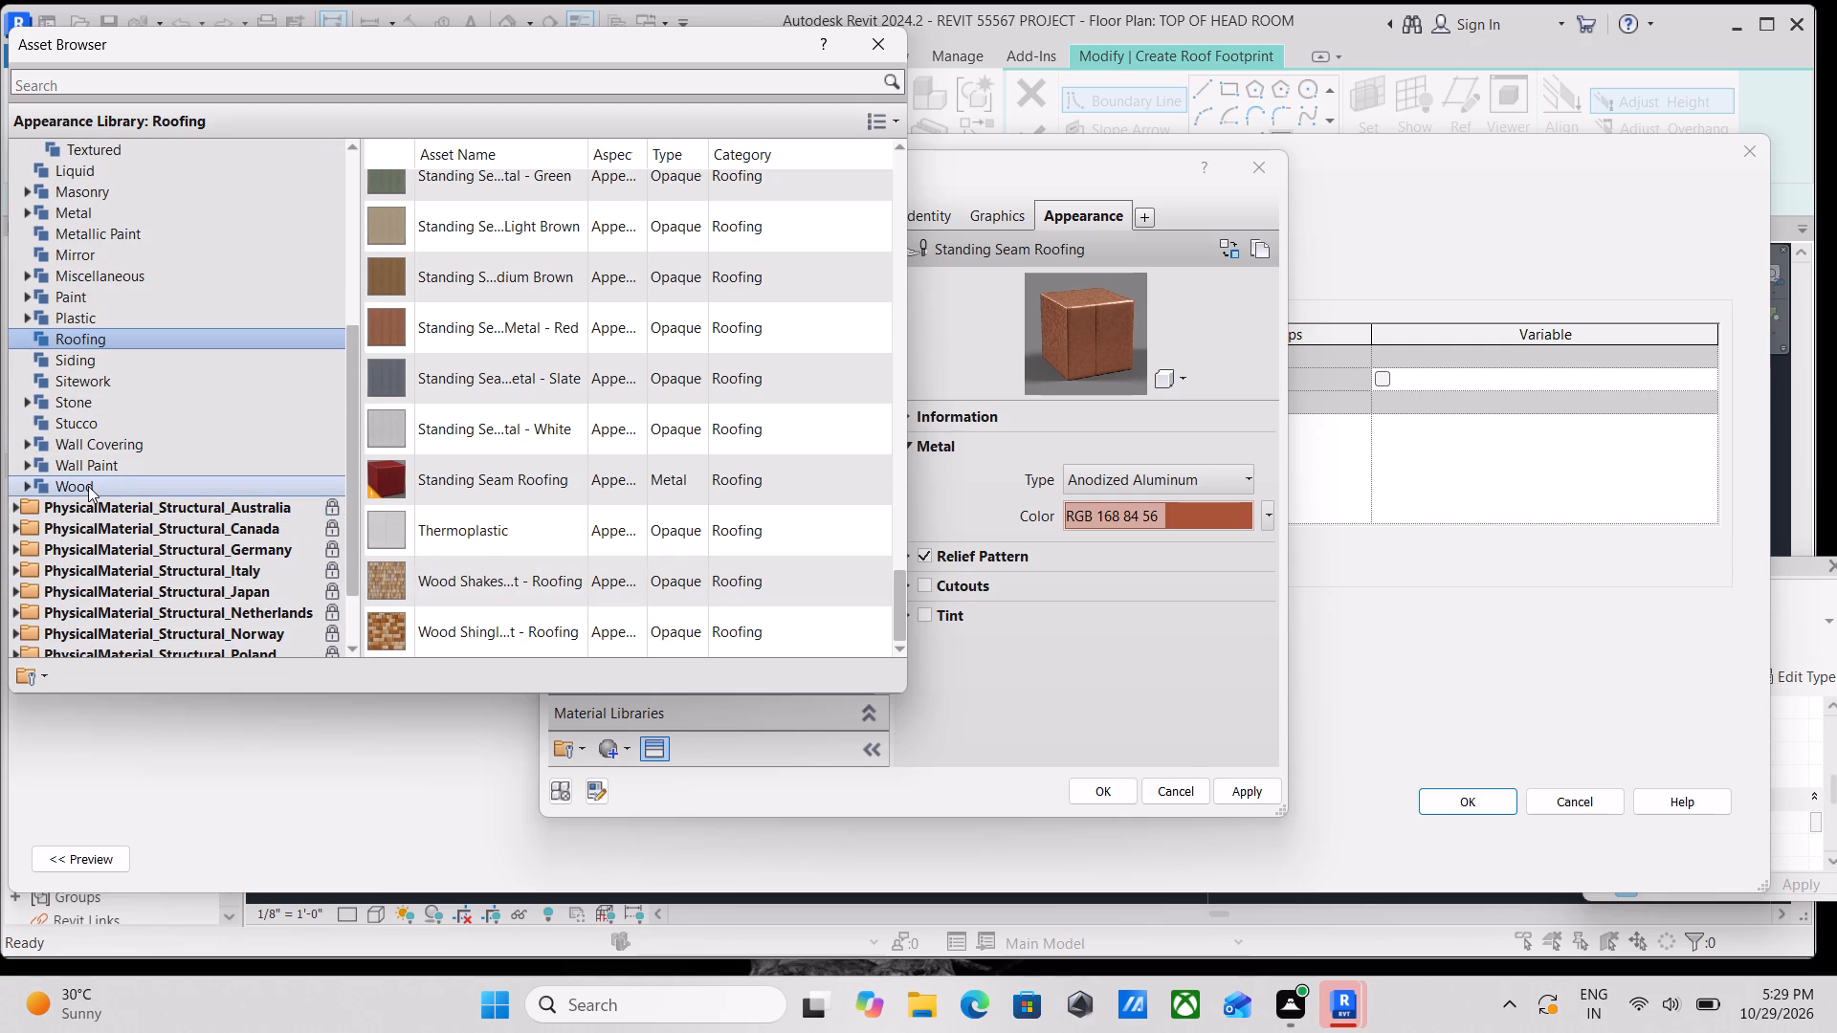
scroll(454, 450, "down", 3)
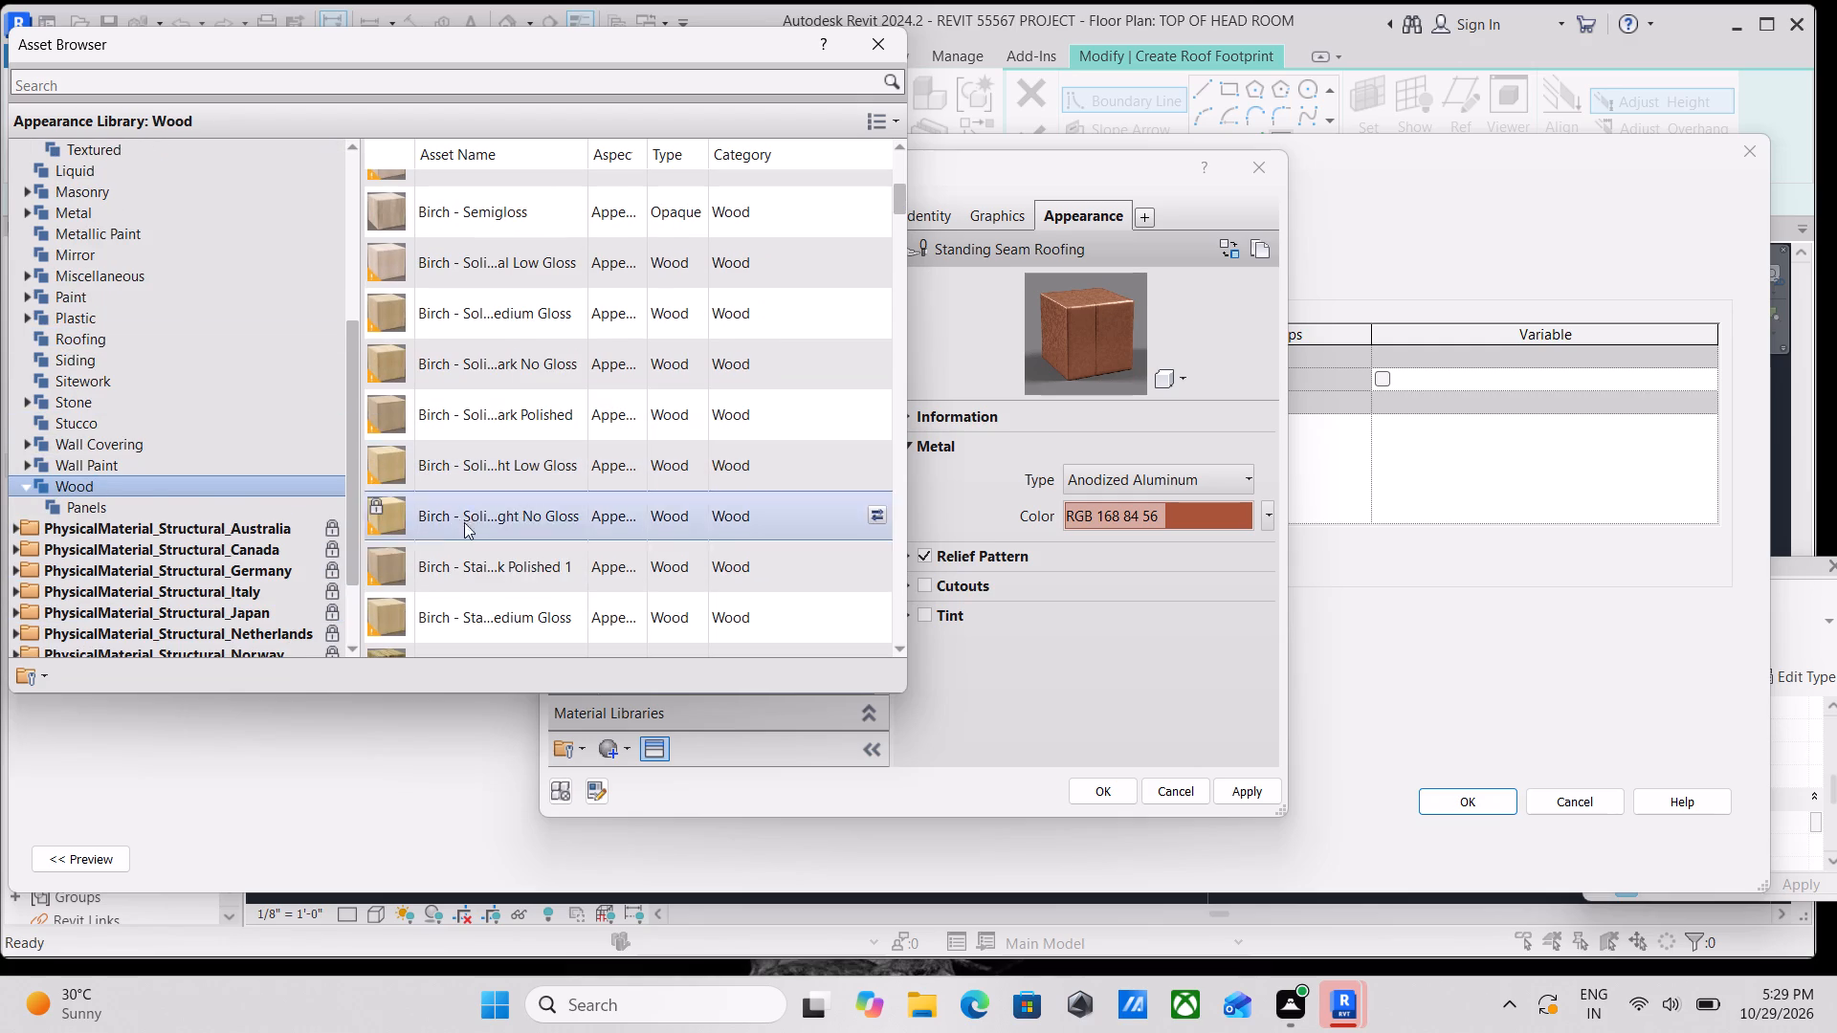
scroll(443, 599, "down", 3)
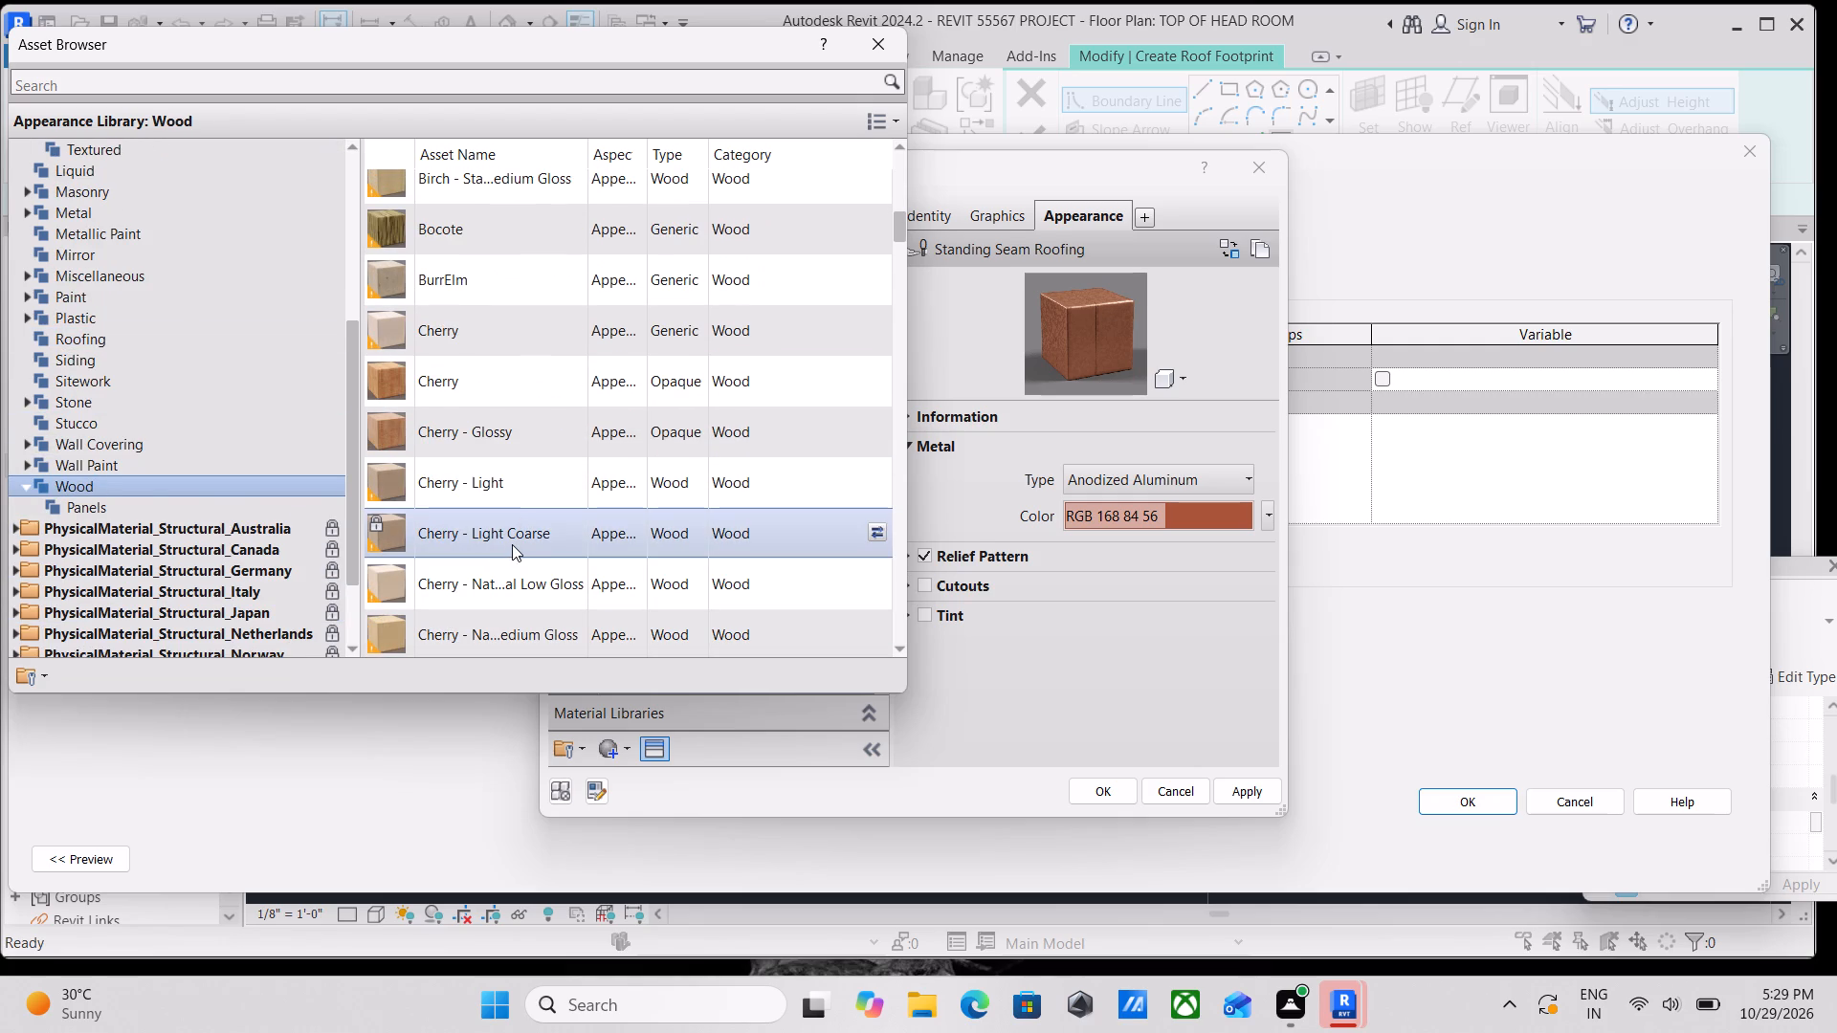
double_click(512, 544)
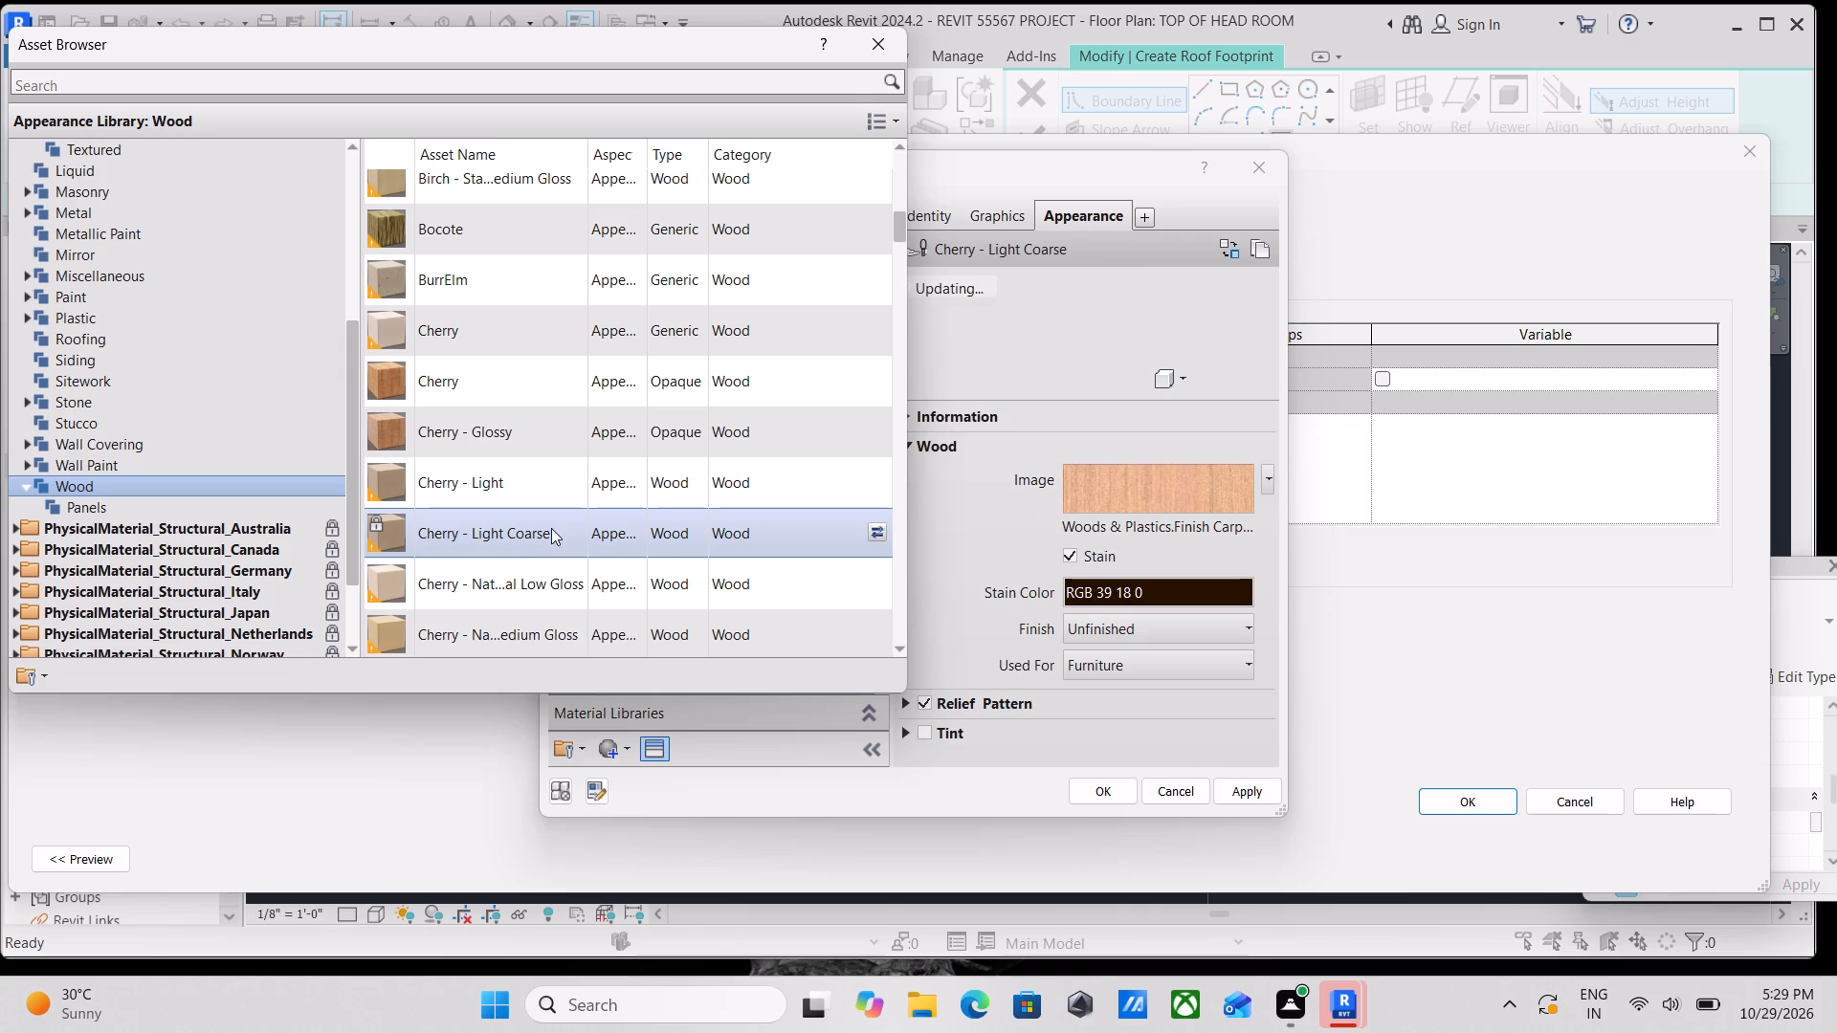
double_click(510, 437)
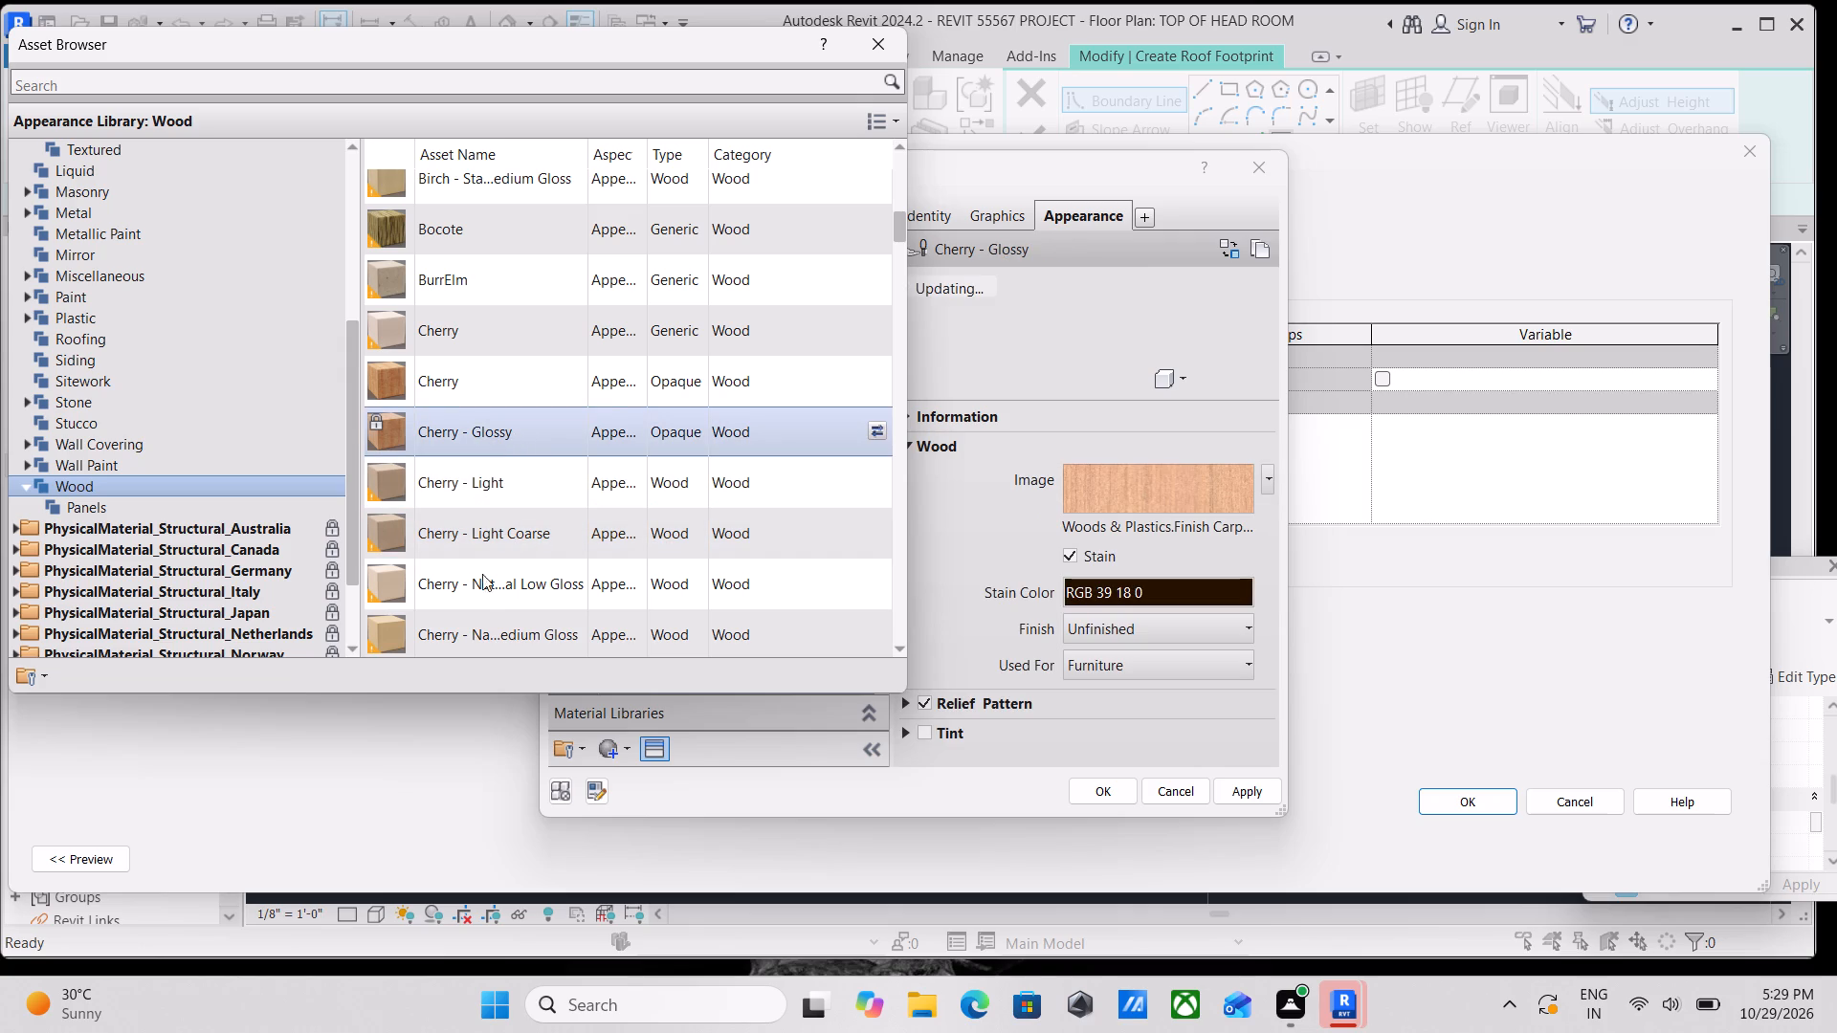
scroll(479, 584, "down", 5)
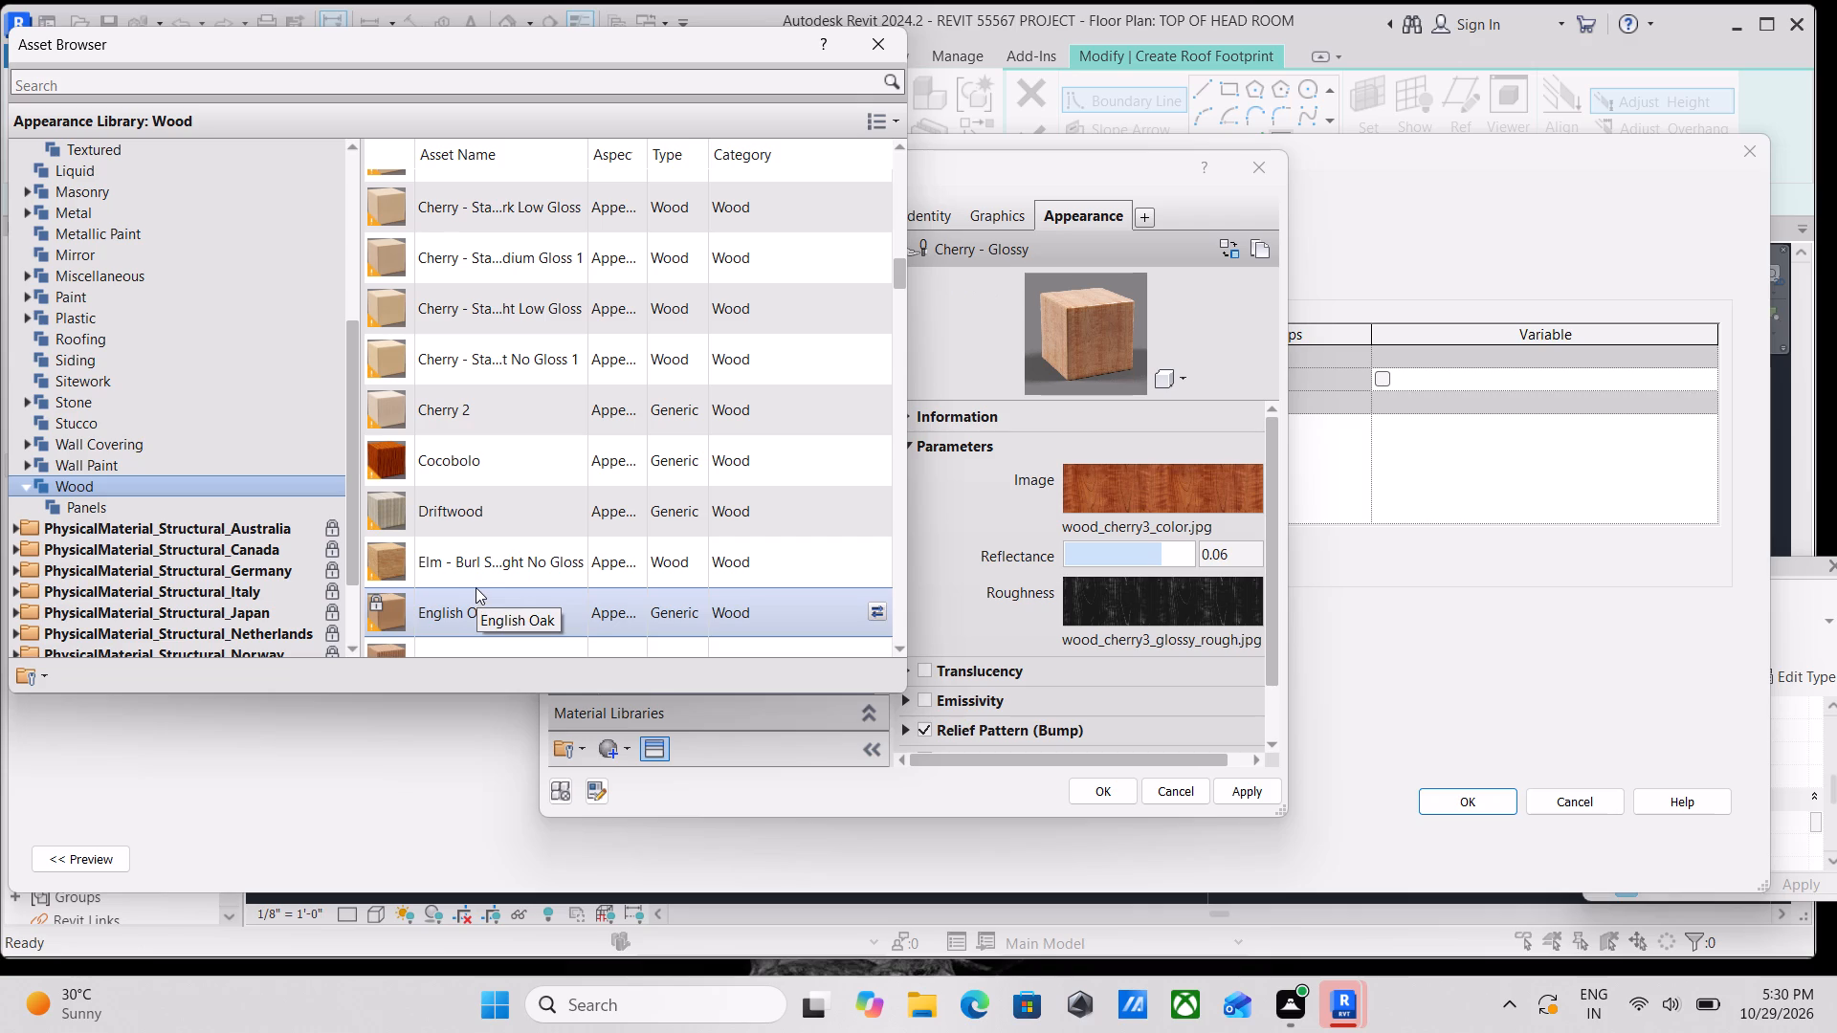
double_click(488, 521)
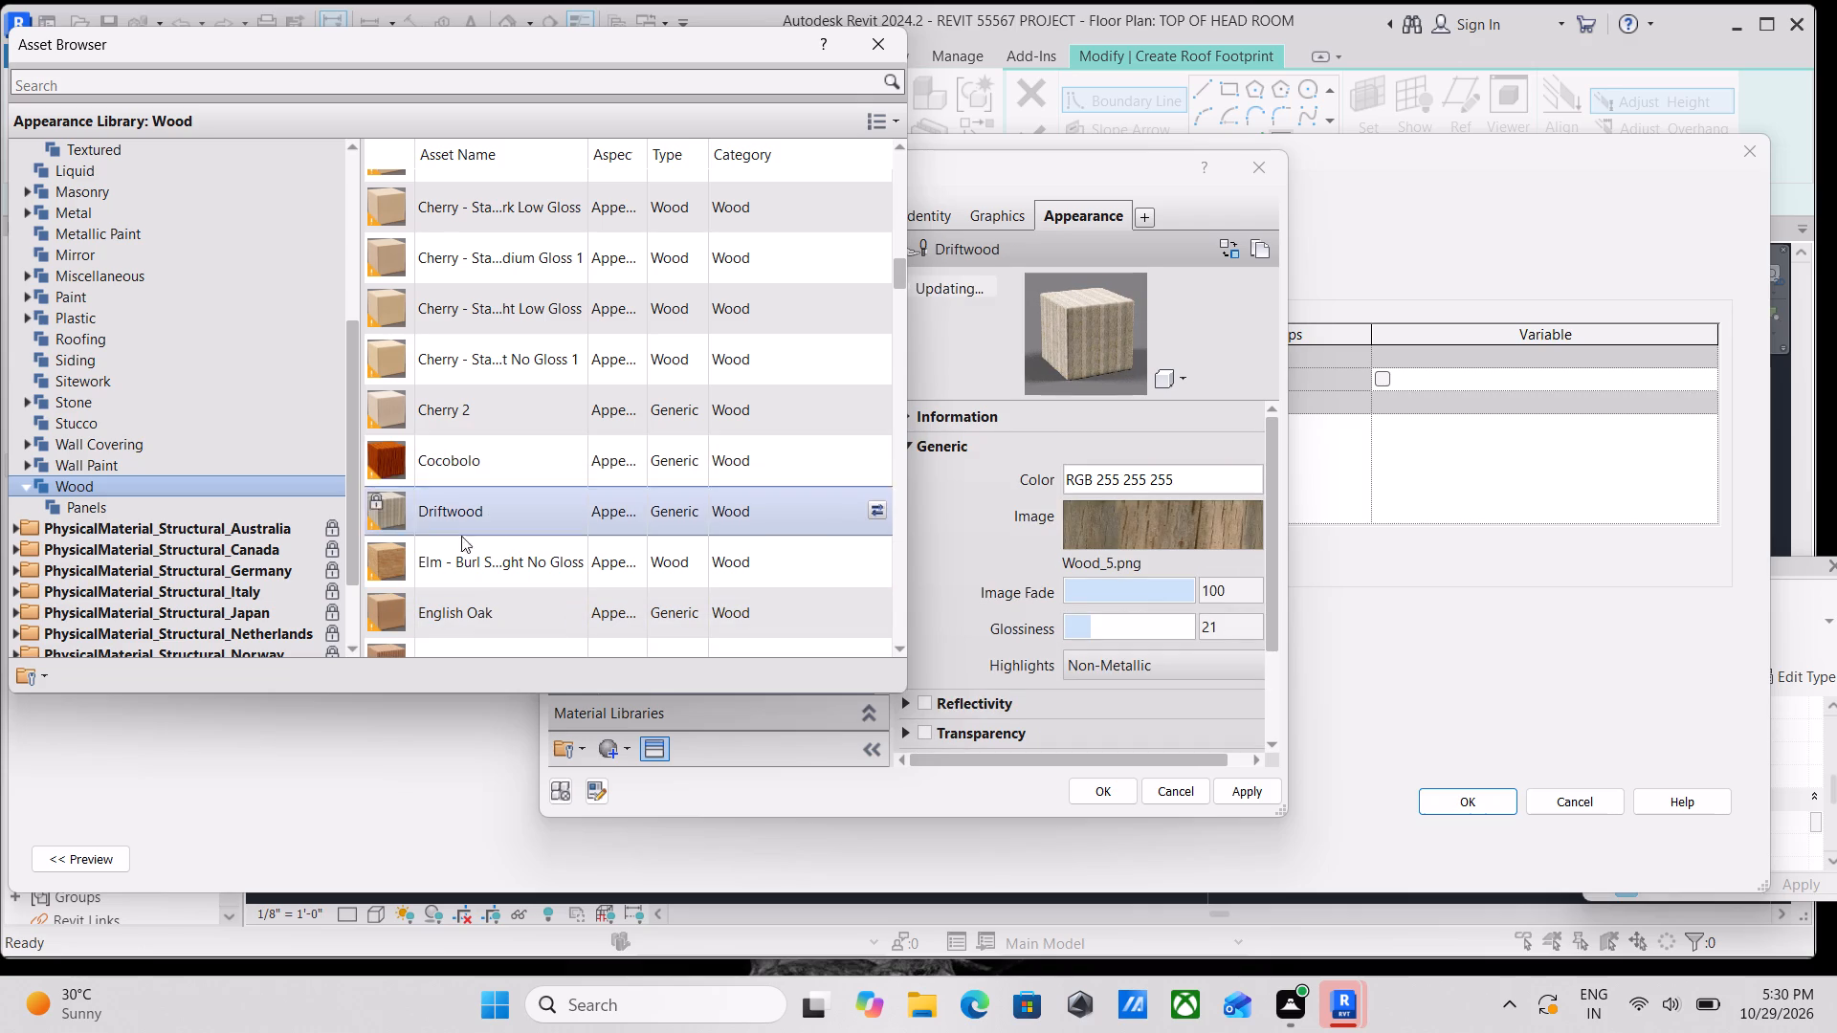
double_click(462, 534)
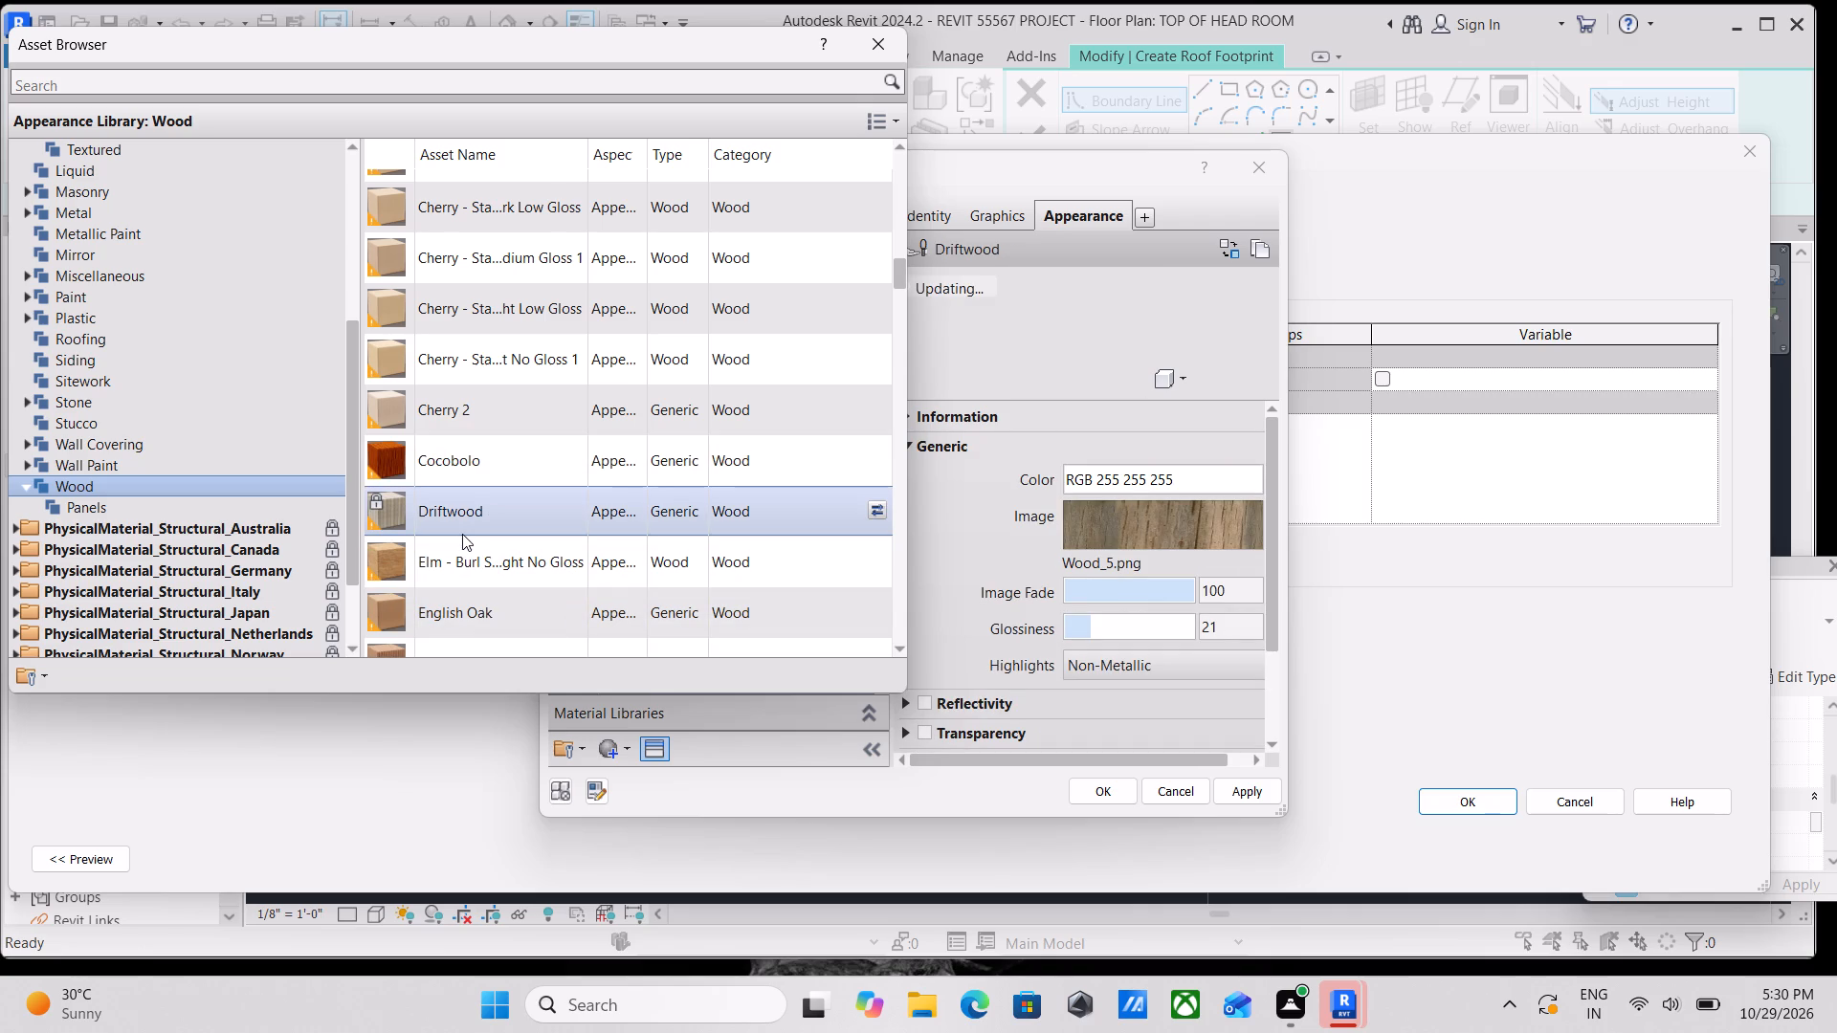
Apply the Elm - Burl Stained Light No Gloss appearance, used for Flooring with an Unfinished finish, and close the asset browser.
double_click(461, 560)
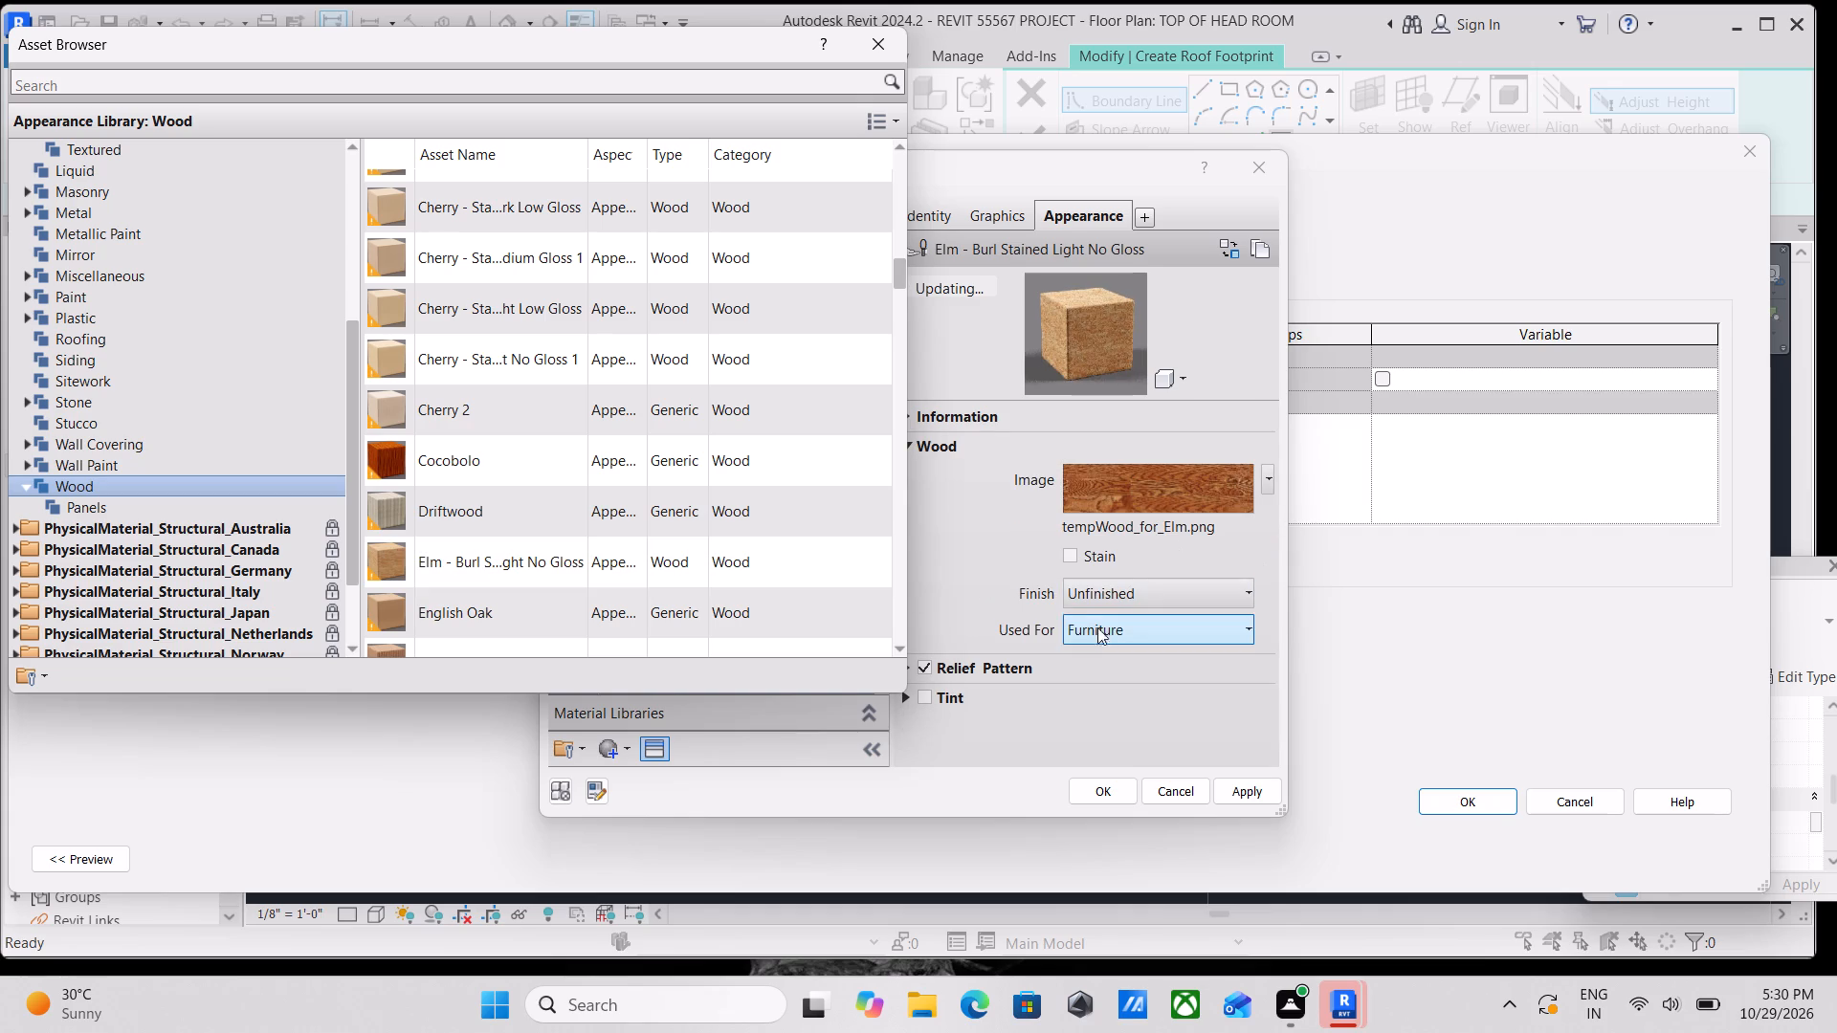
left_click(1153, 637)
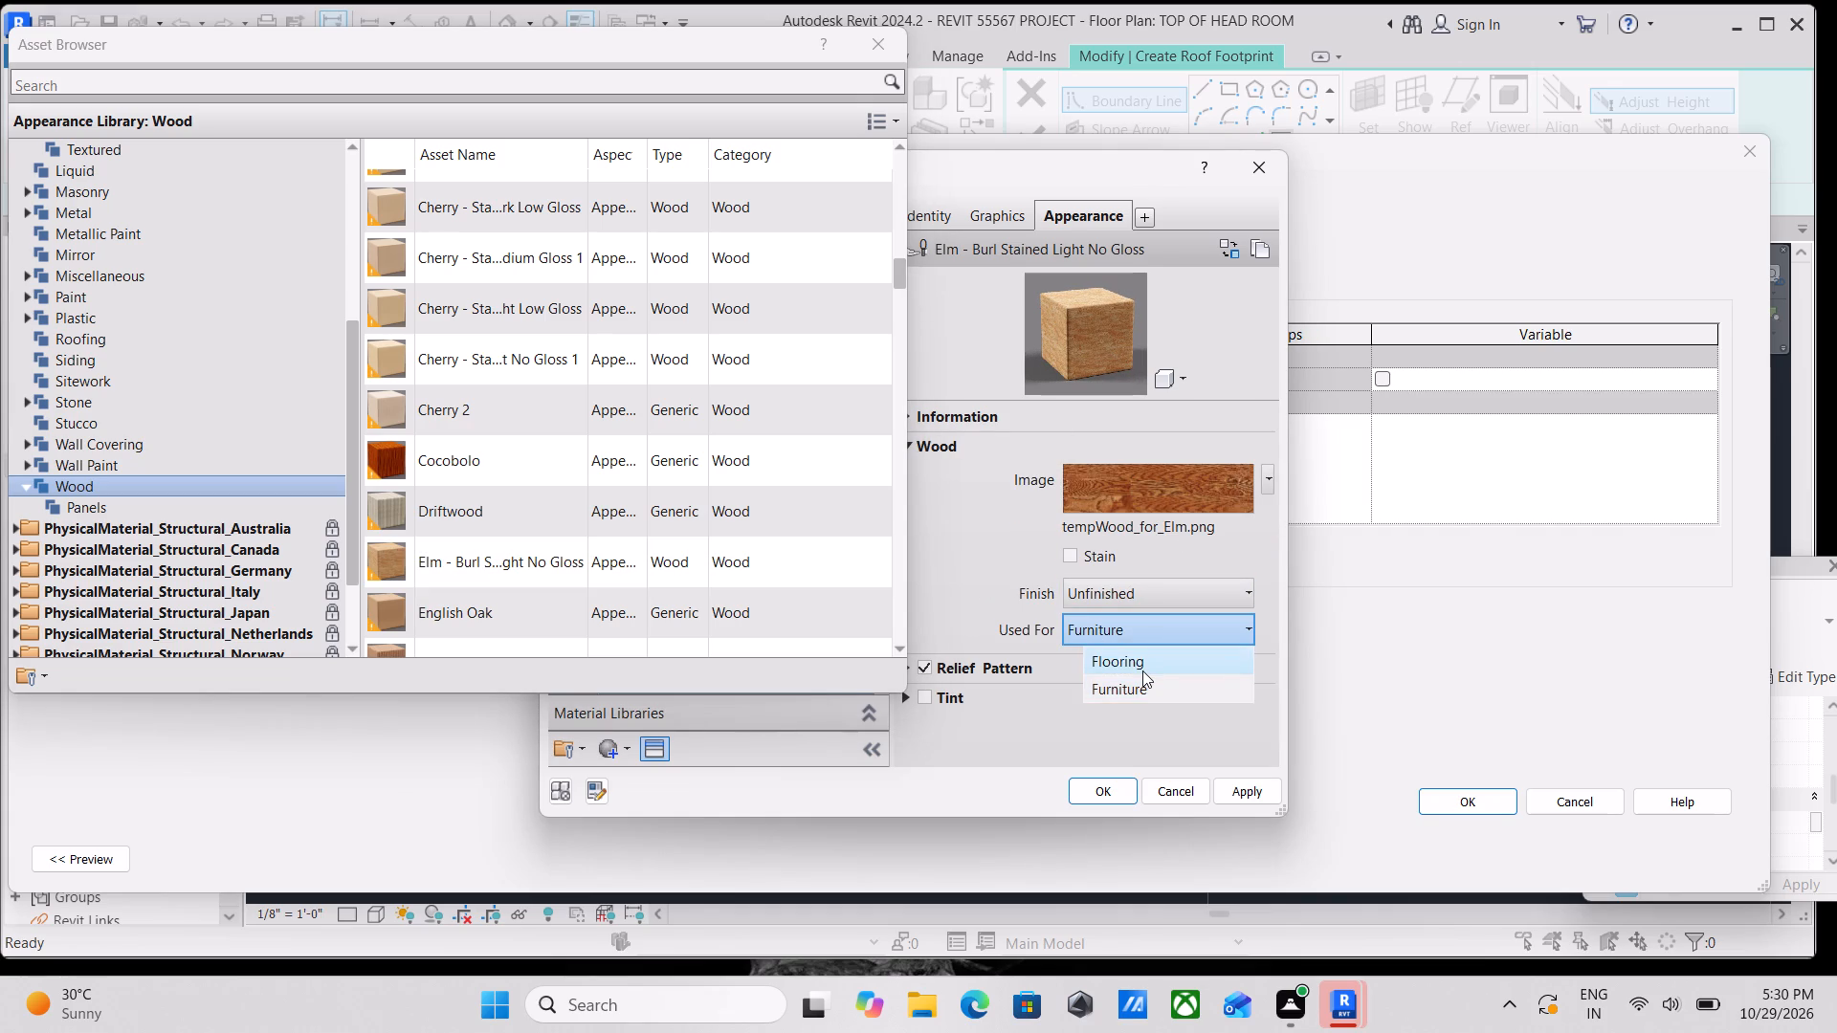
left_click(1142, 670)
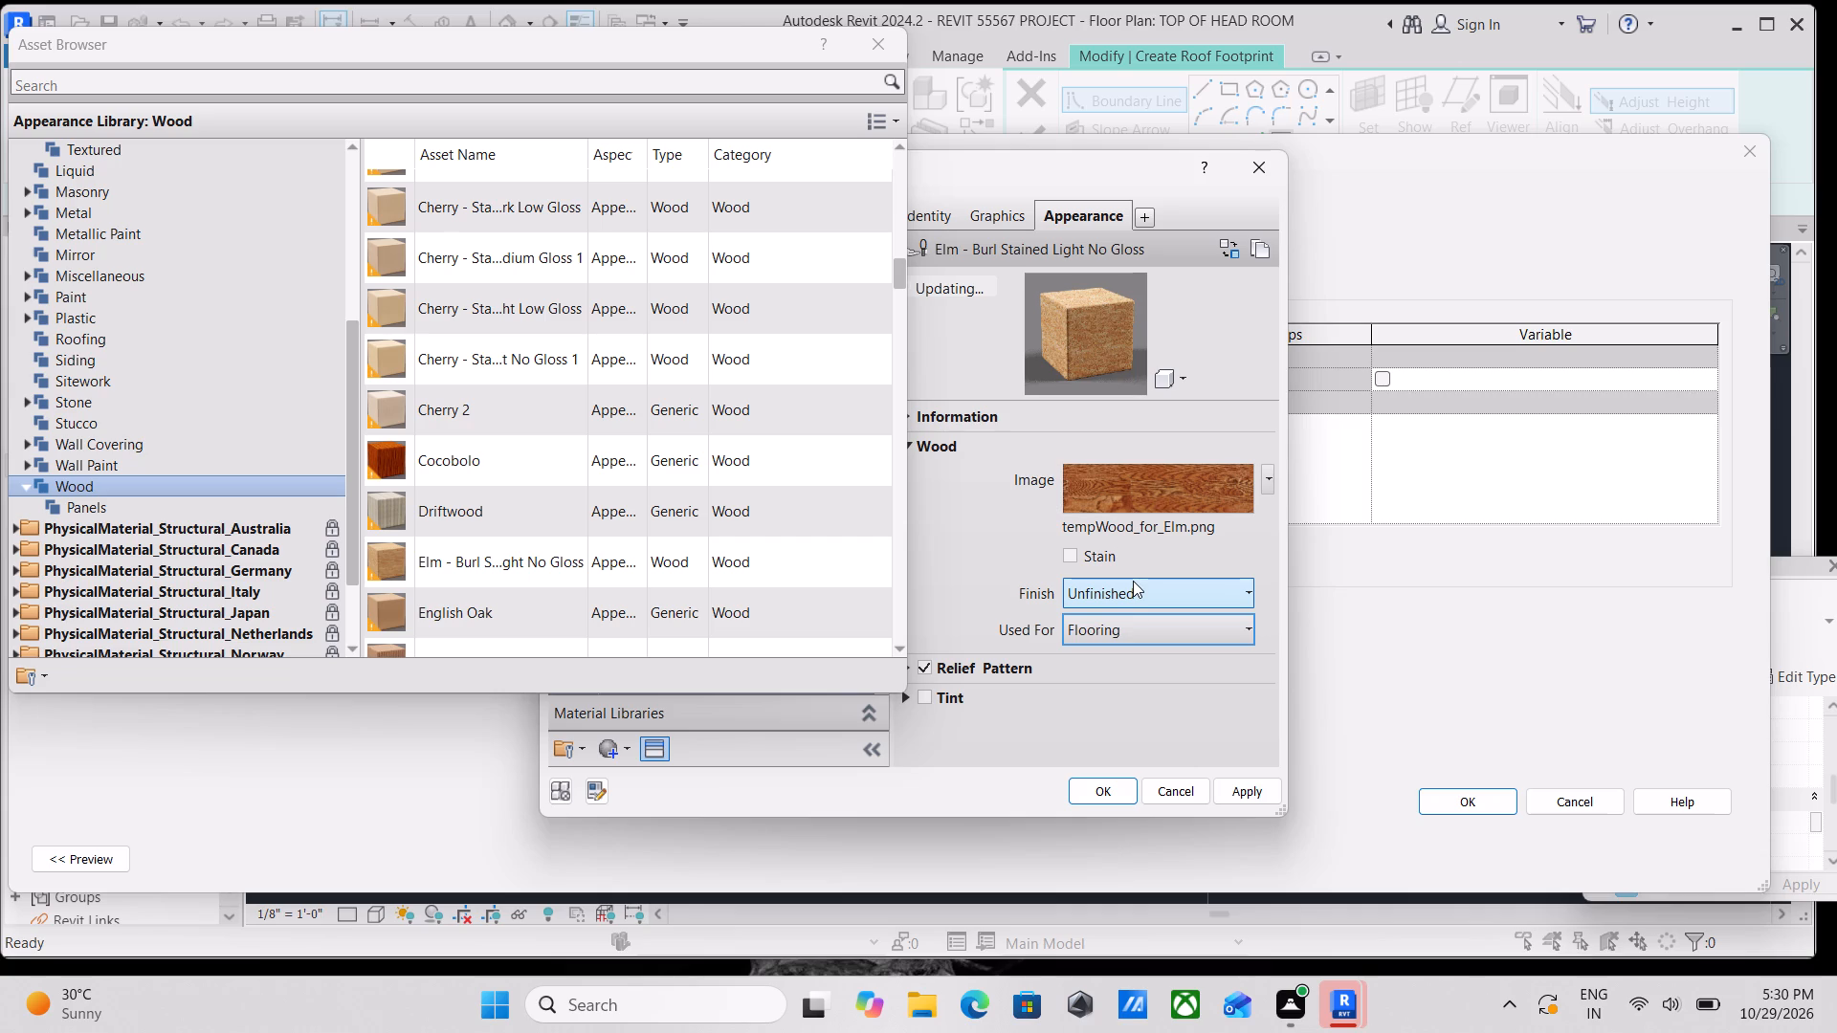
left_click(1161, 596)
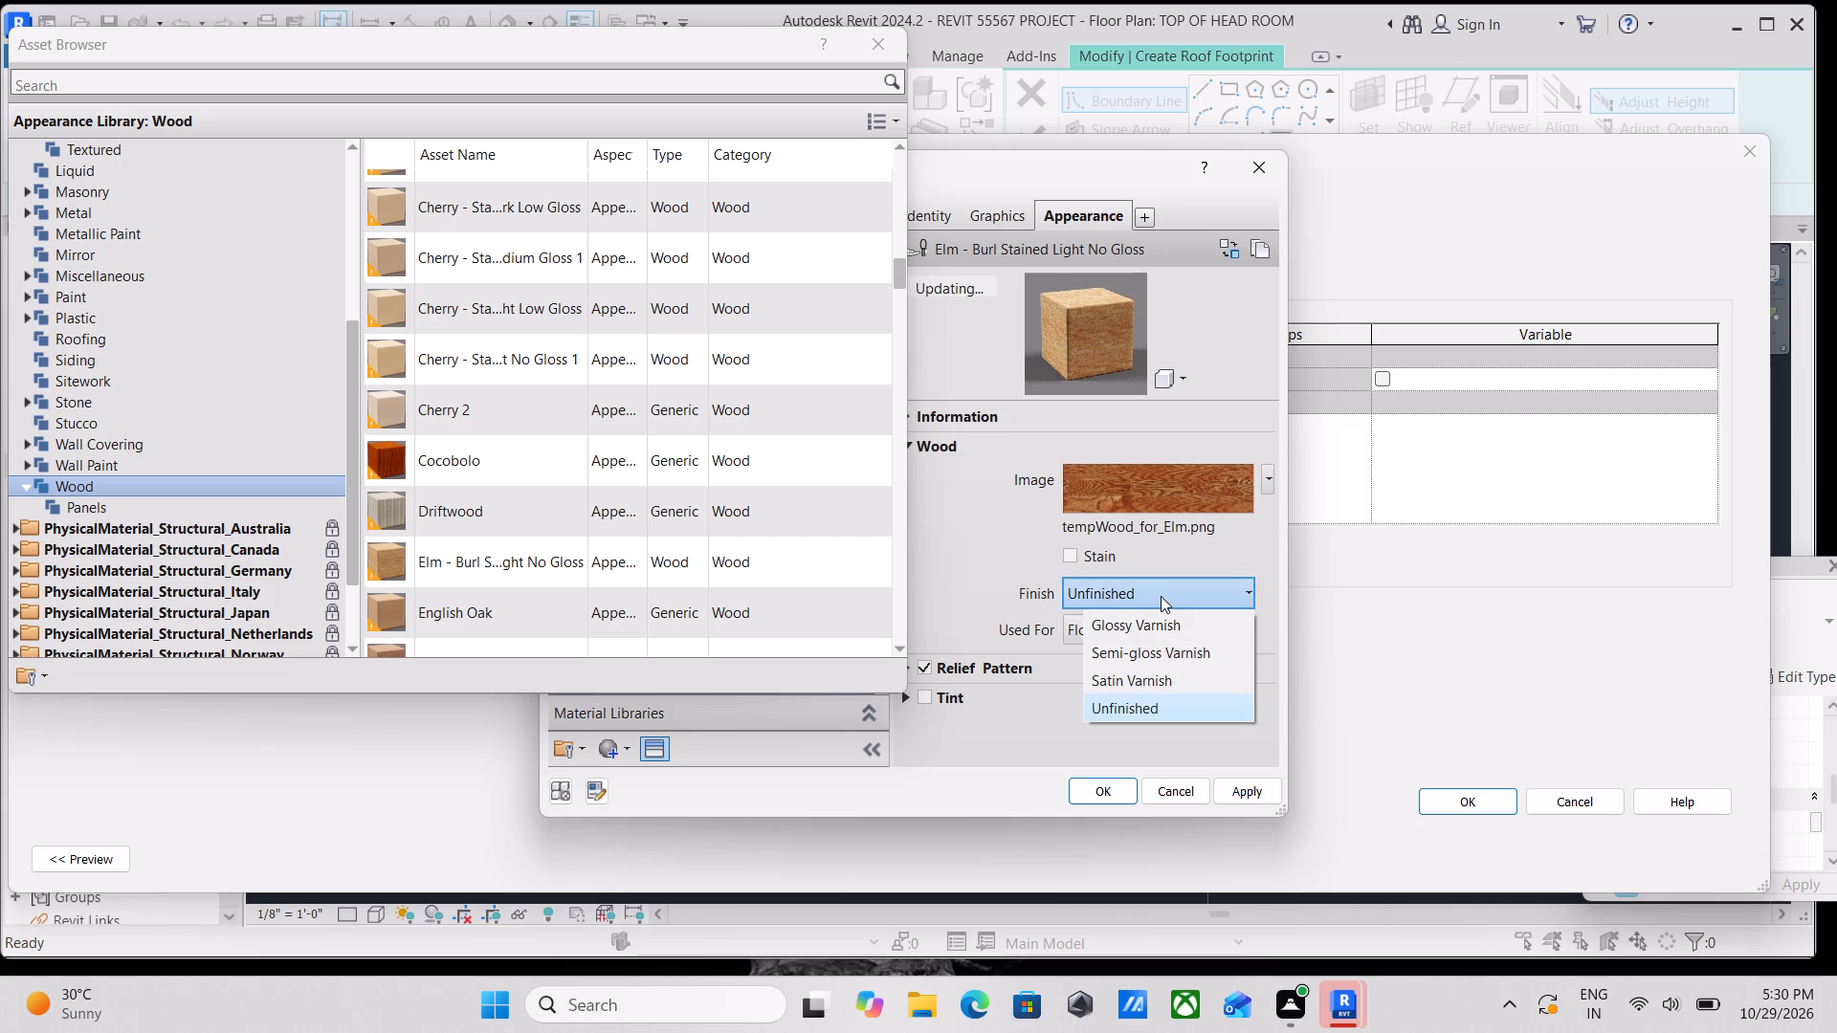
left_click(1125, 711)
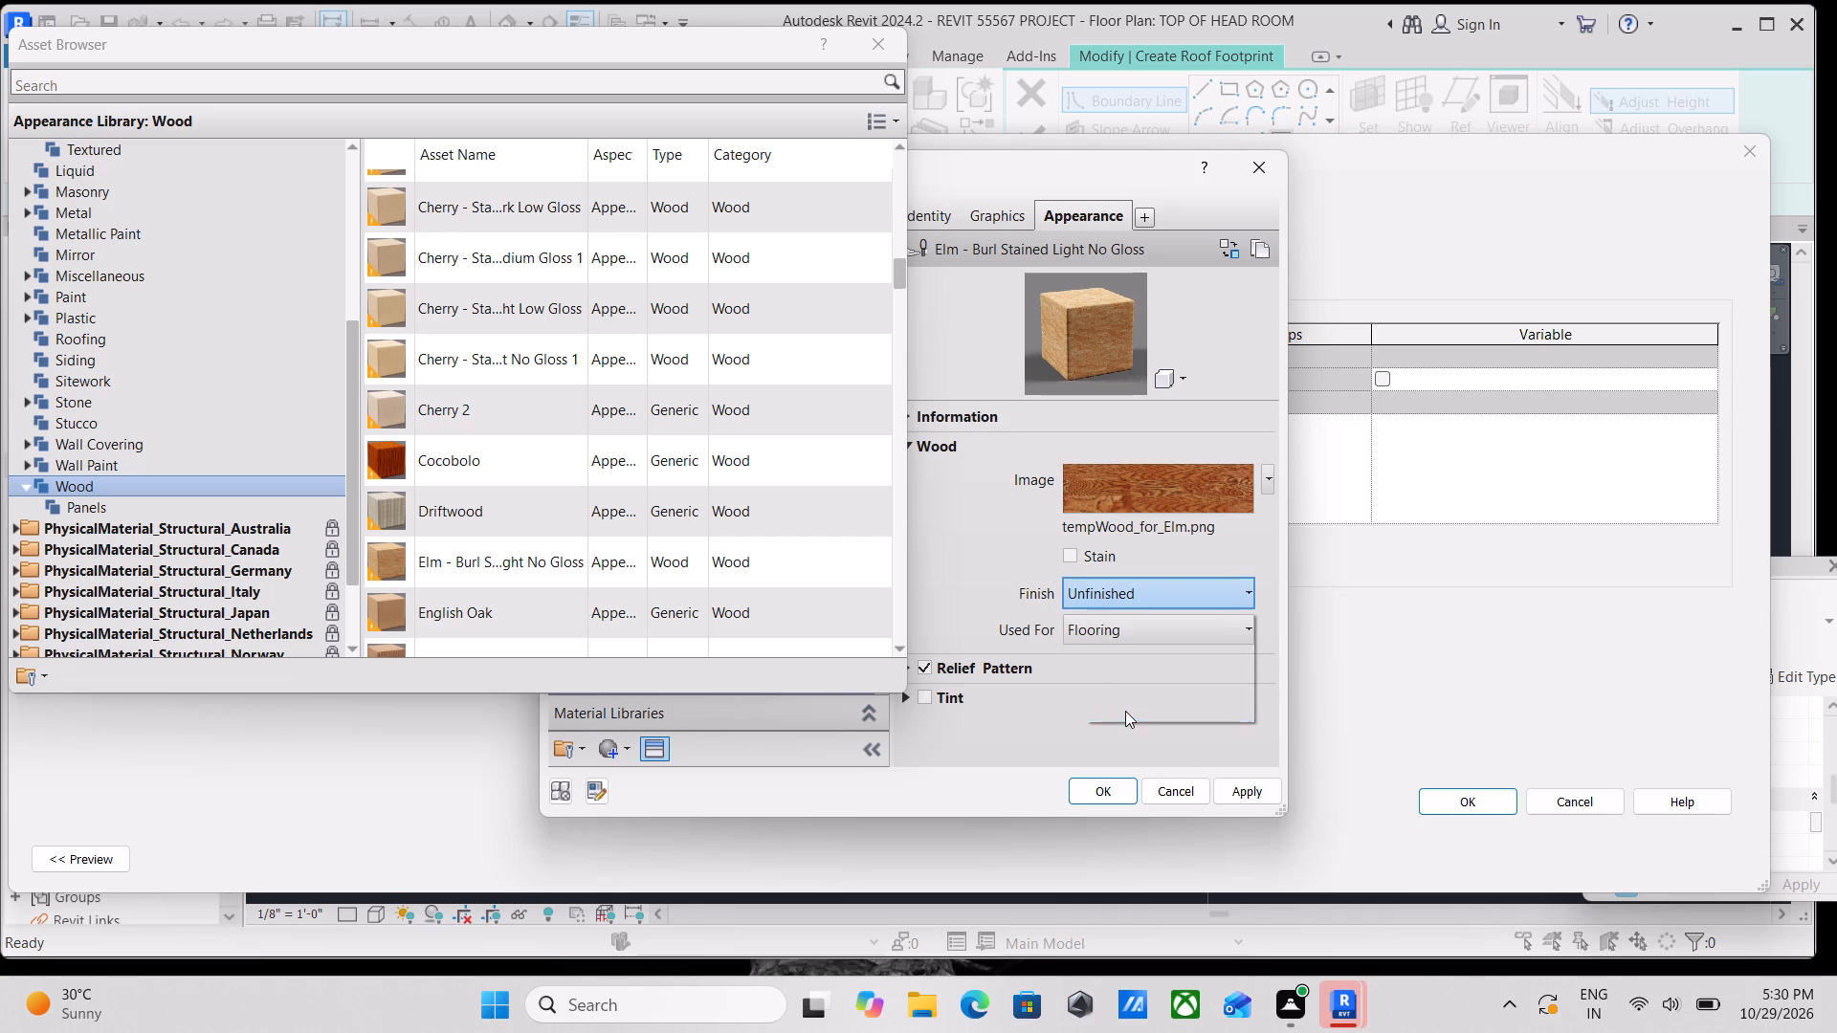
left_click(883, 39)
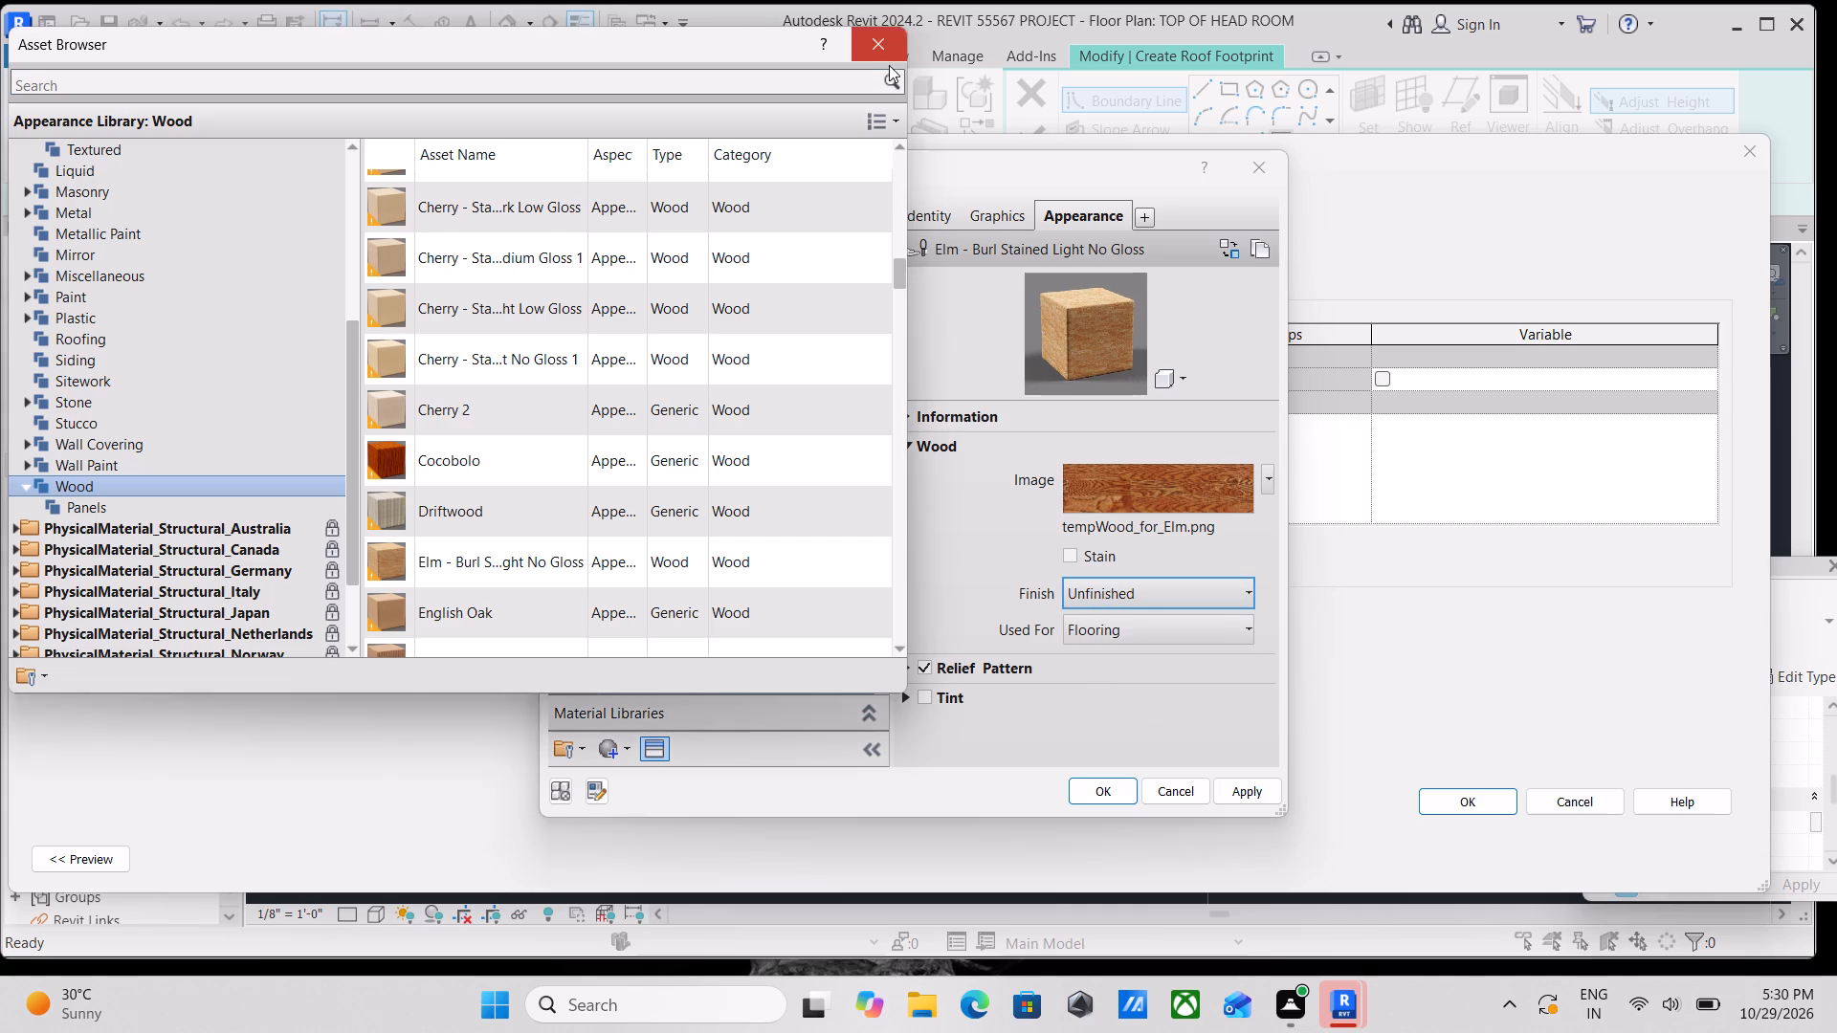
Enable tint on the ROOFING HEADROOM appearance and set the tint color to RGB 168 84 56.
left_click(939, 695)
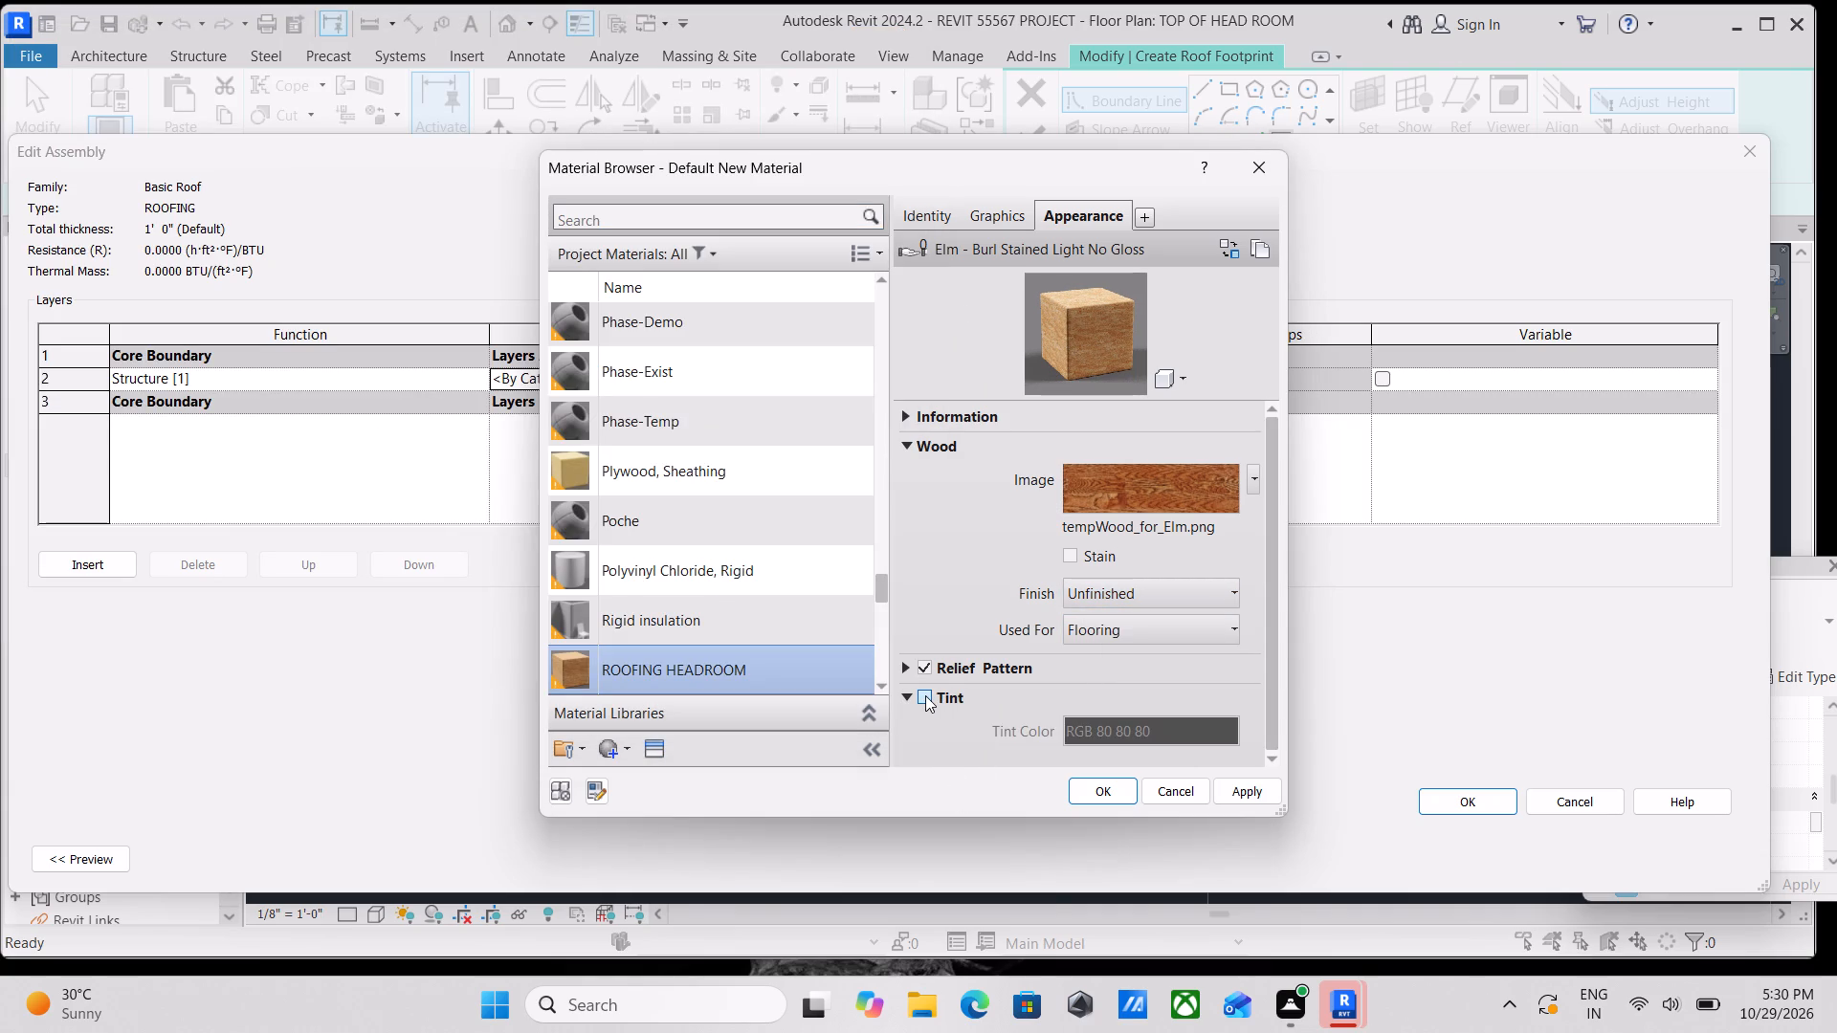
left_click(925, 695)
left_click(1165, 728)
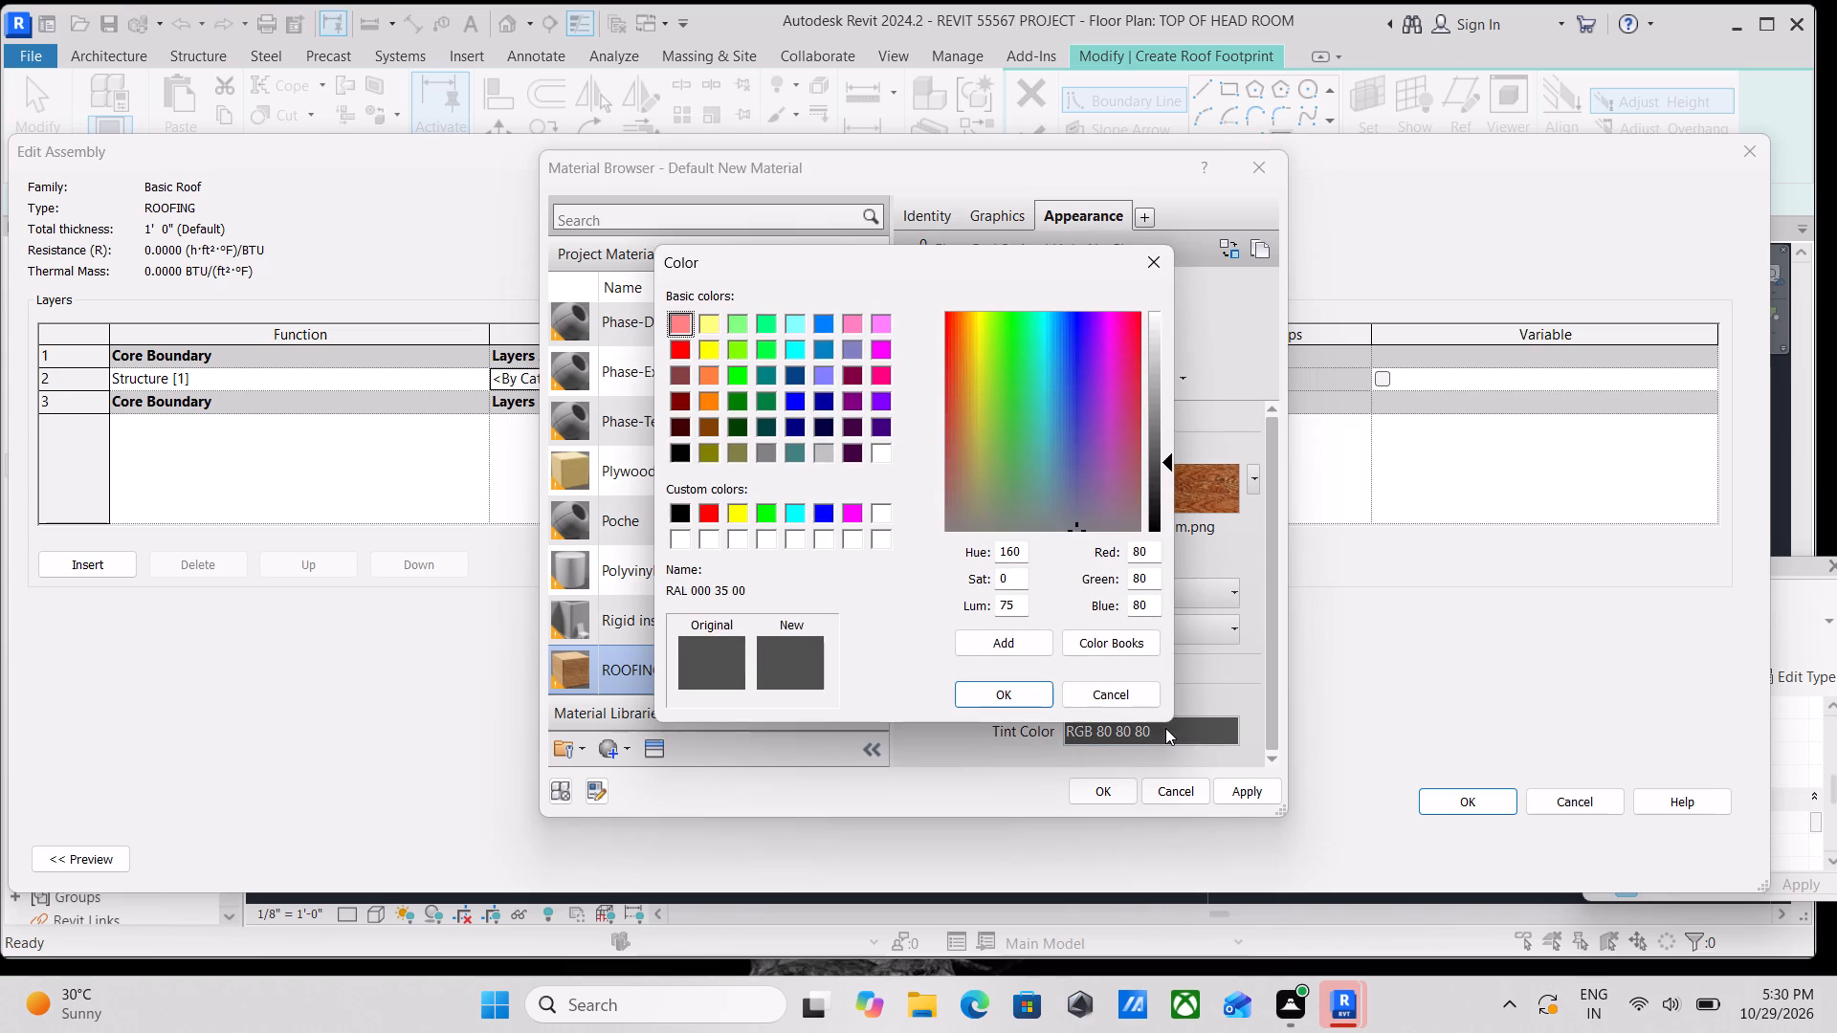
left_click_drag(1148, 556, 999, 558)
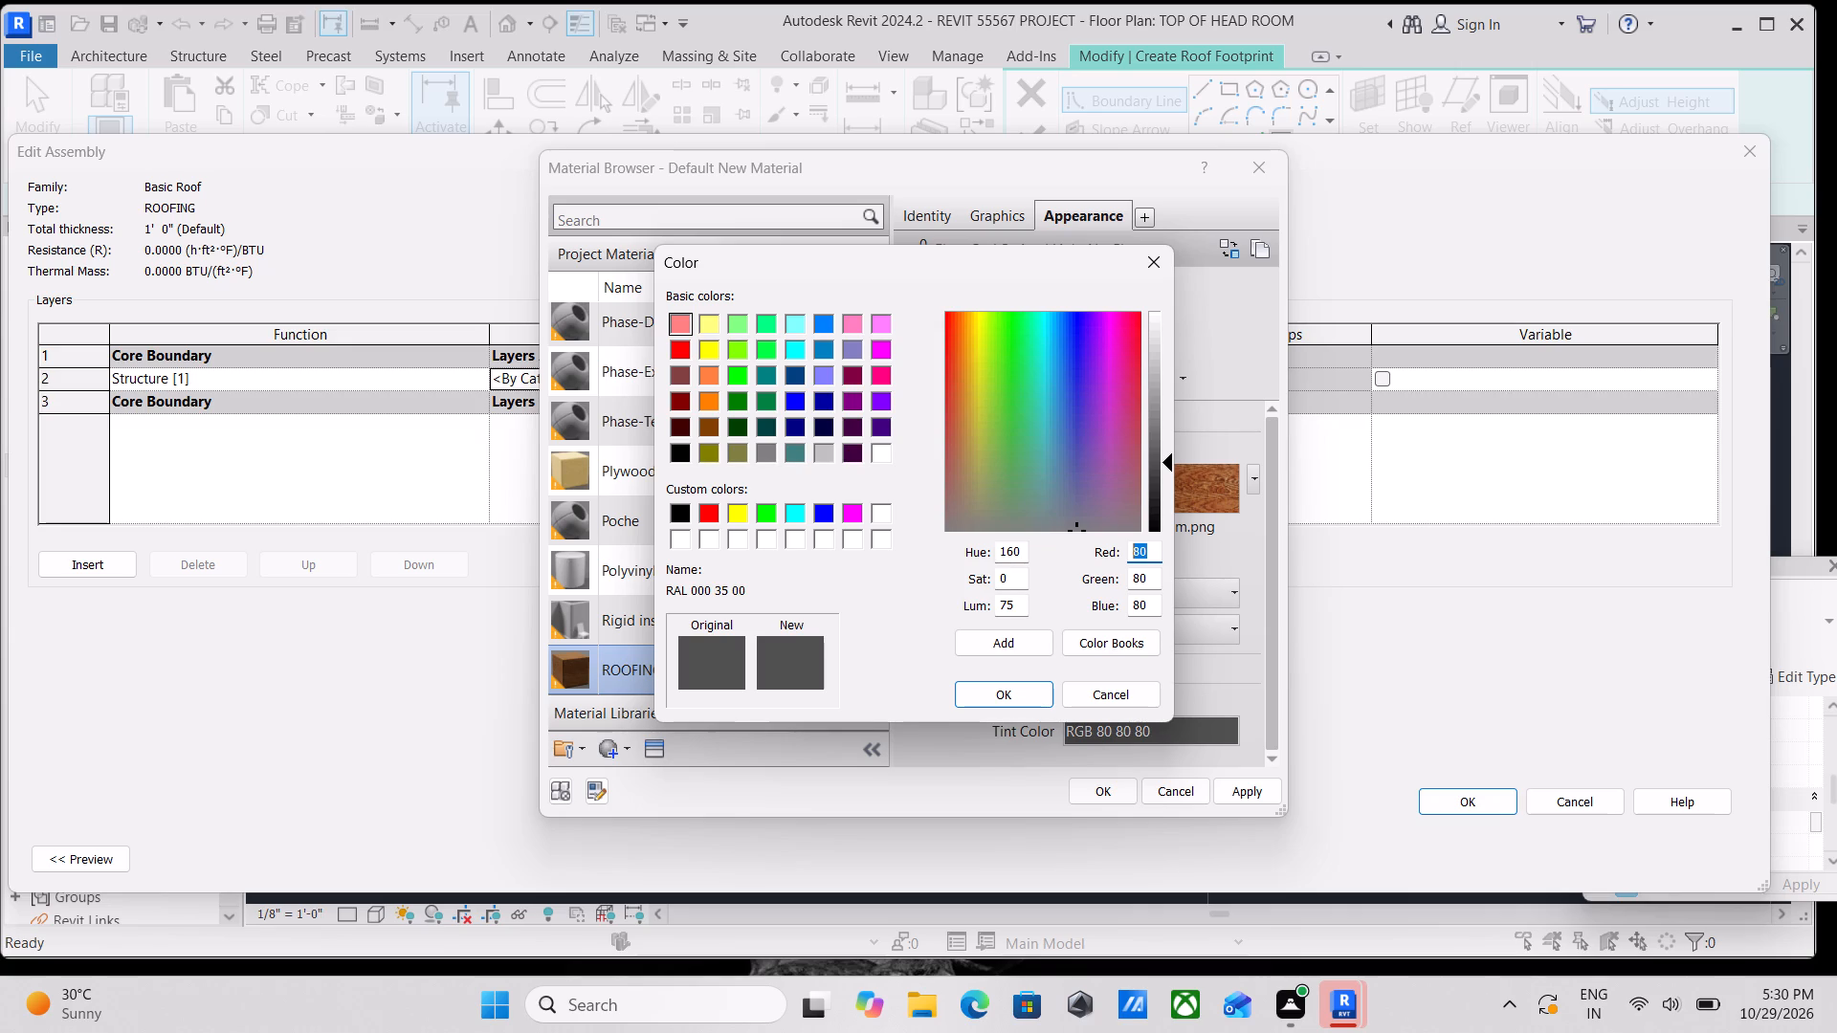
type("168")
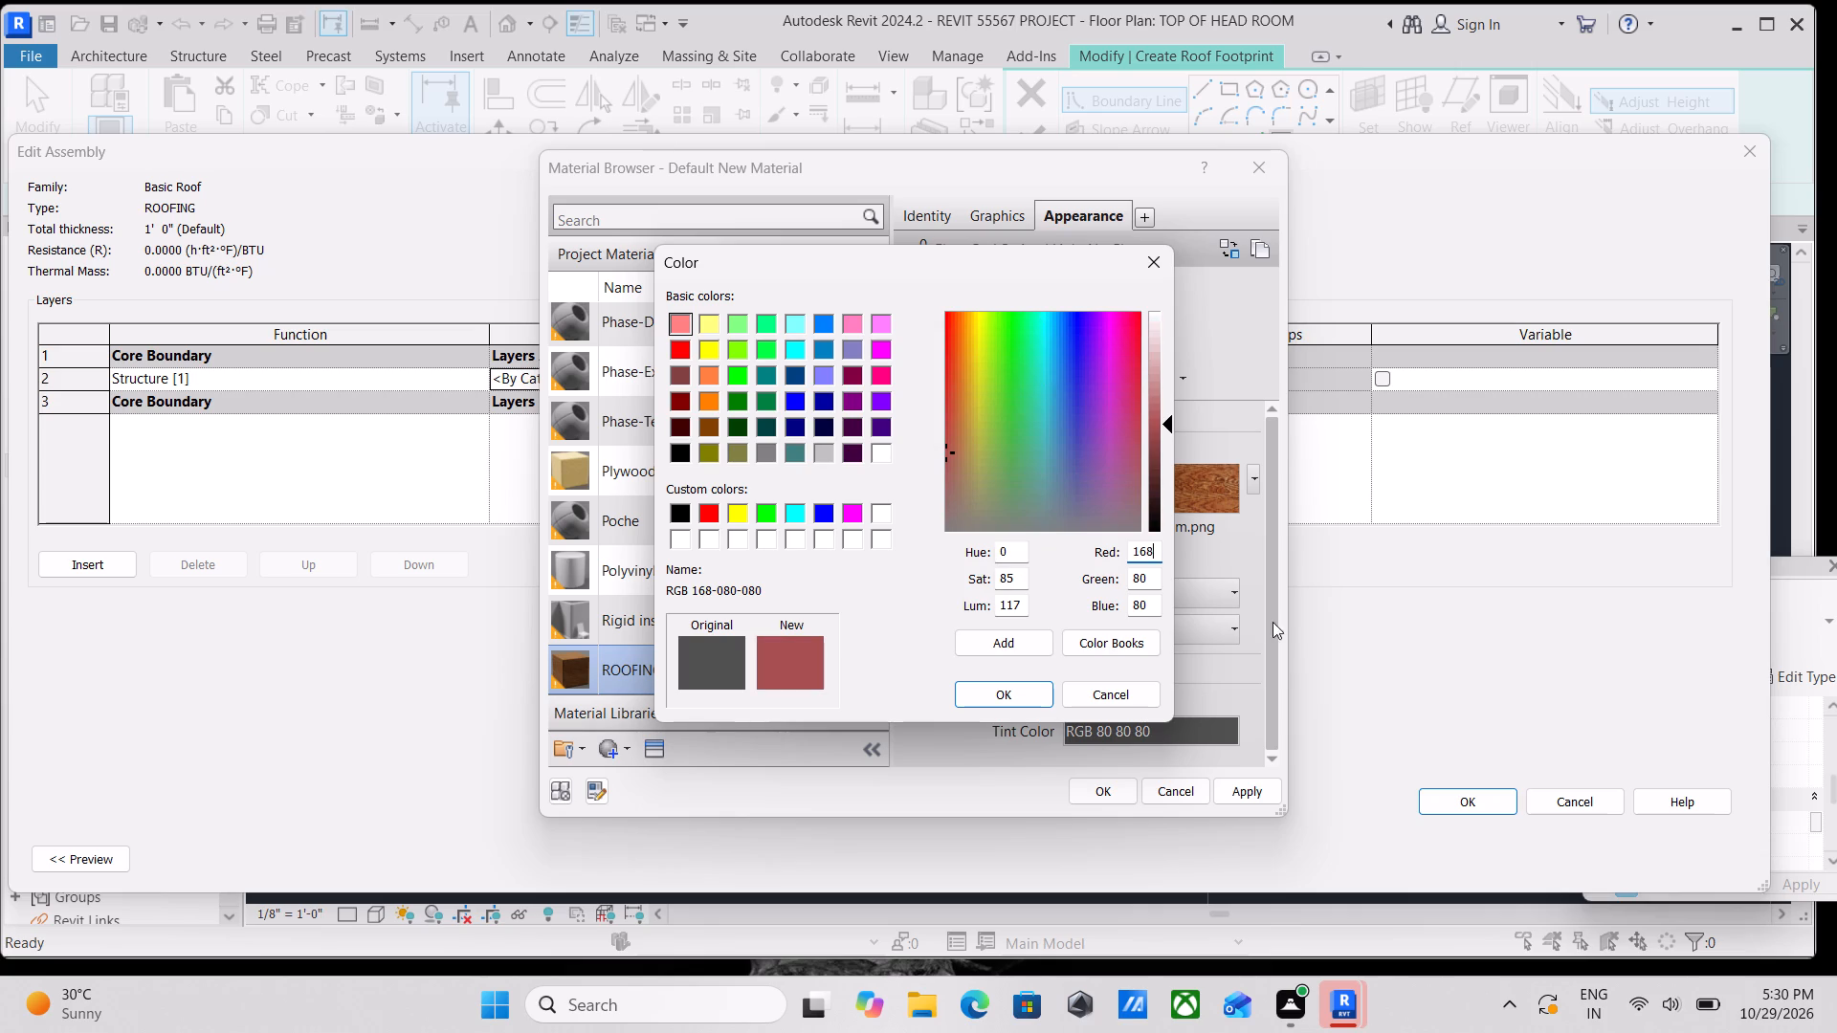
left_click_drag(1154, 584, 1049, 583)
type("84")
left_click_drag(1147, 598, 1030, 613)
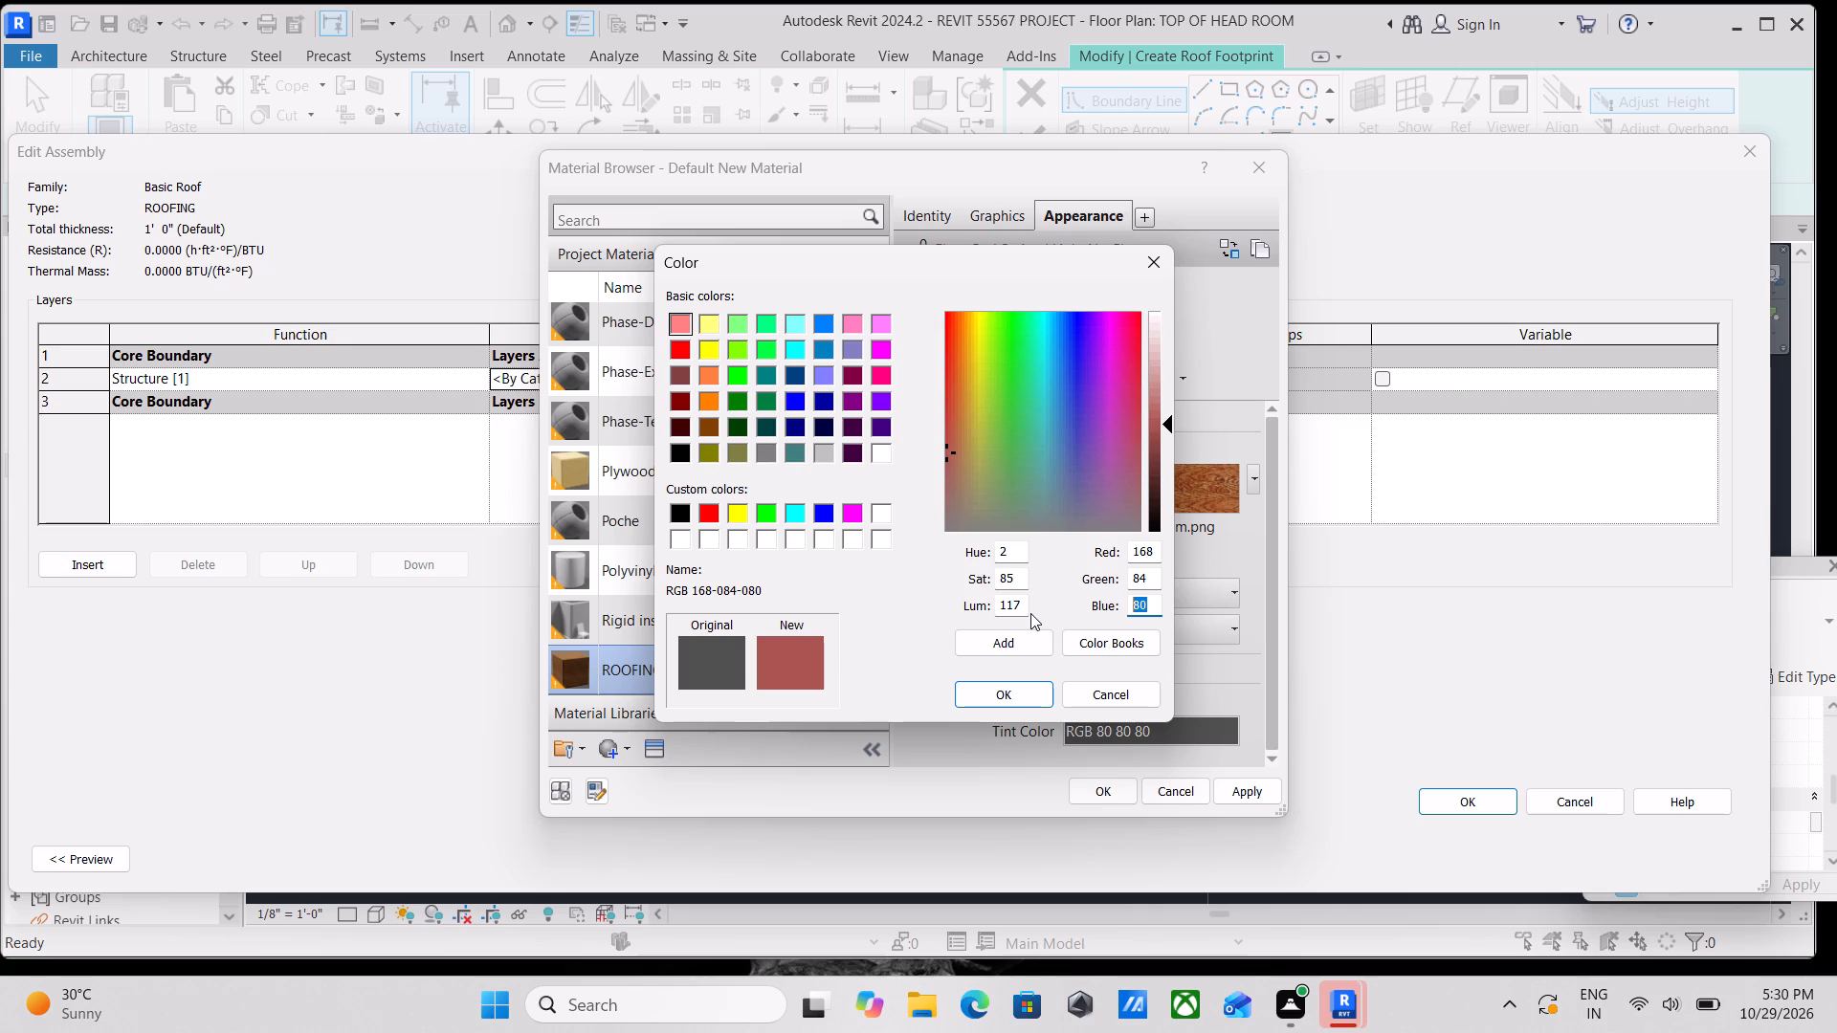
type("56")
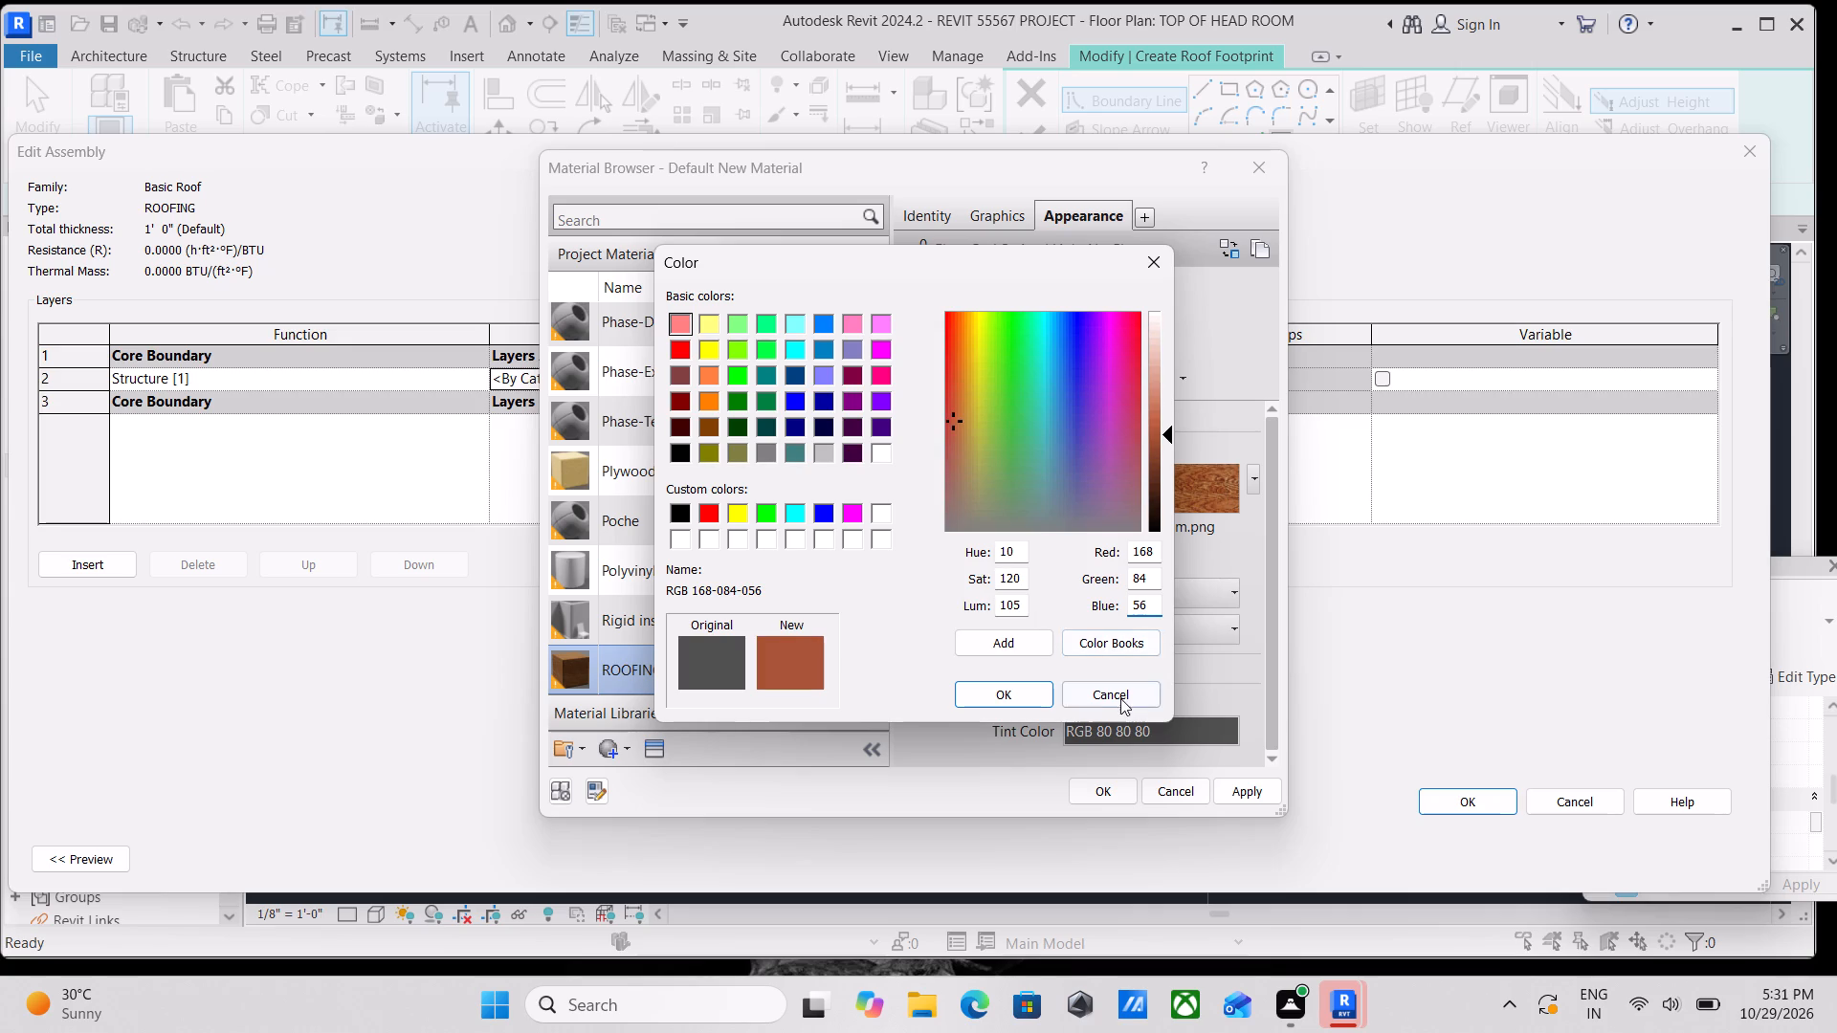
left_click(1017, 699)
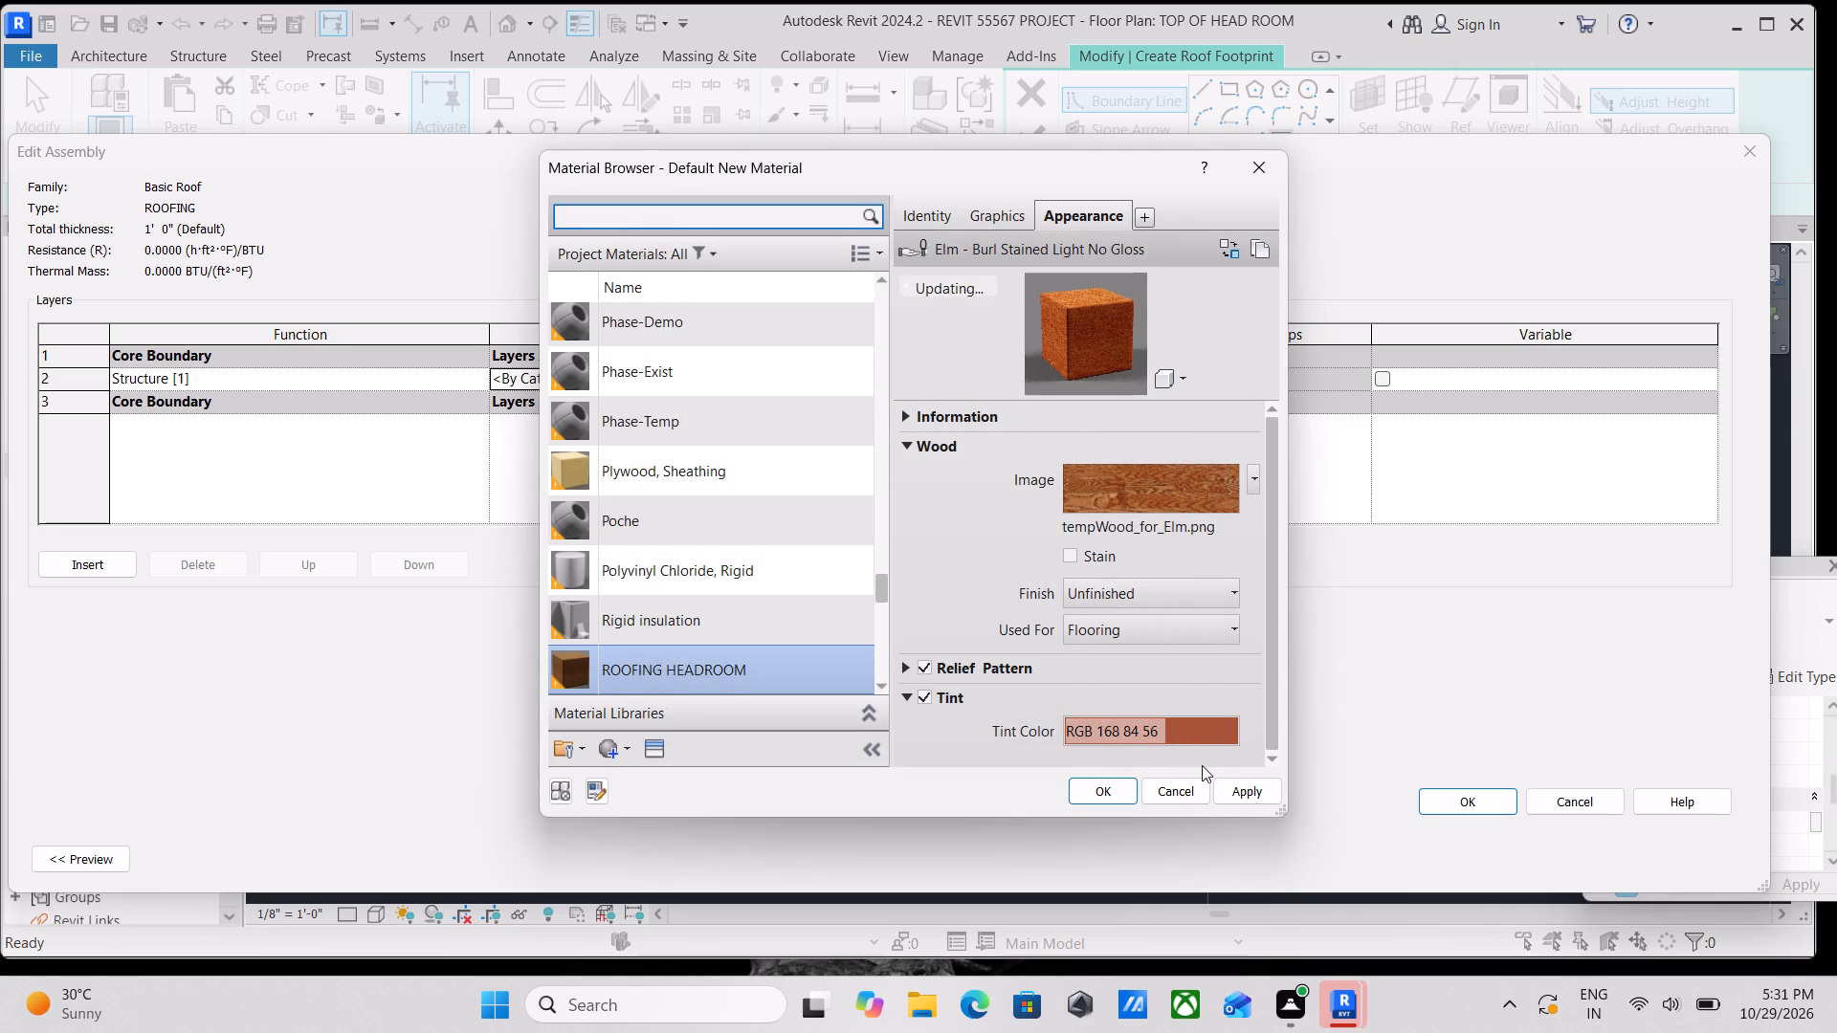
Assign the ROOFING HEADROOM material to the ROOFING type's structure layer and accept the assembly and type properties.
left_click(1231, 800)
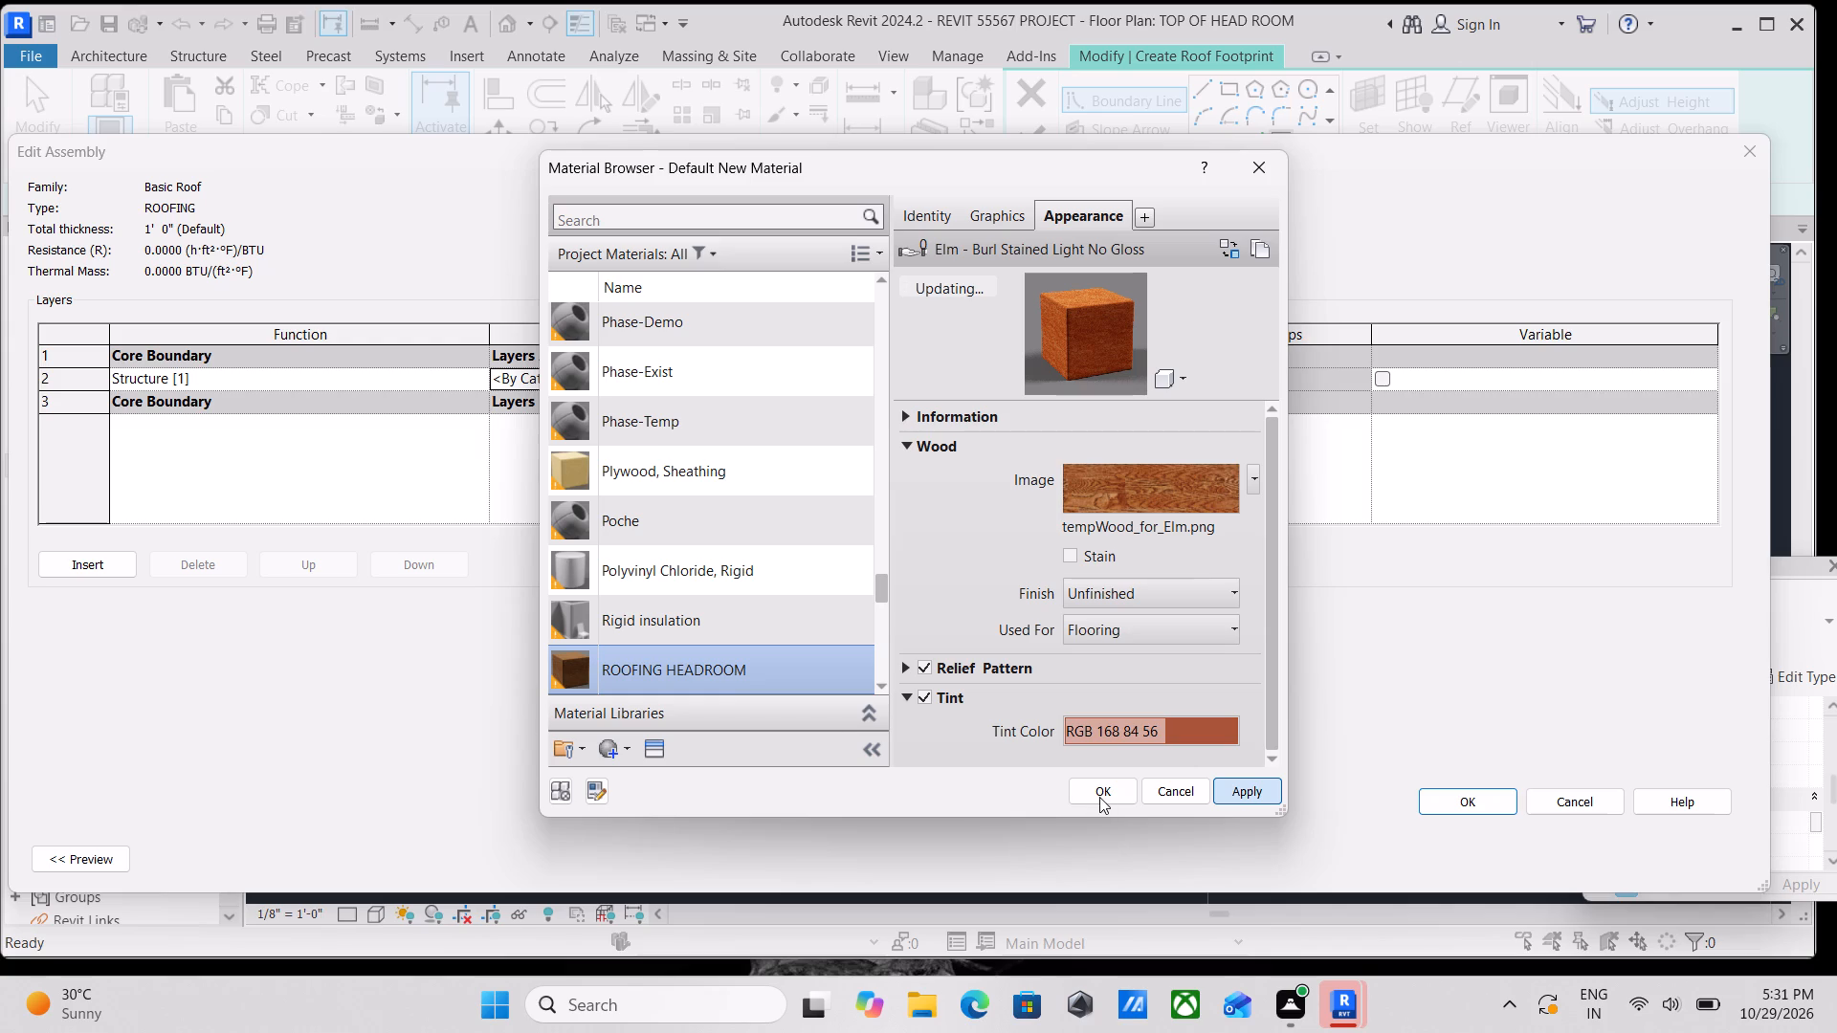
left_click(1102, 797)
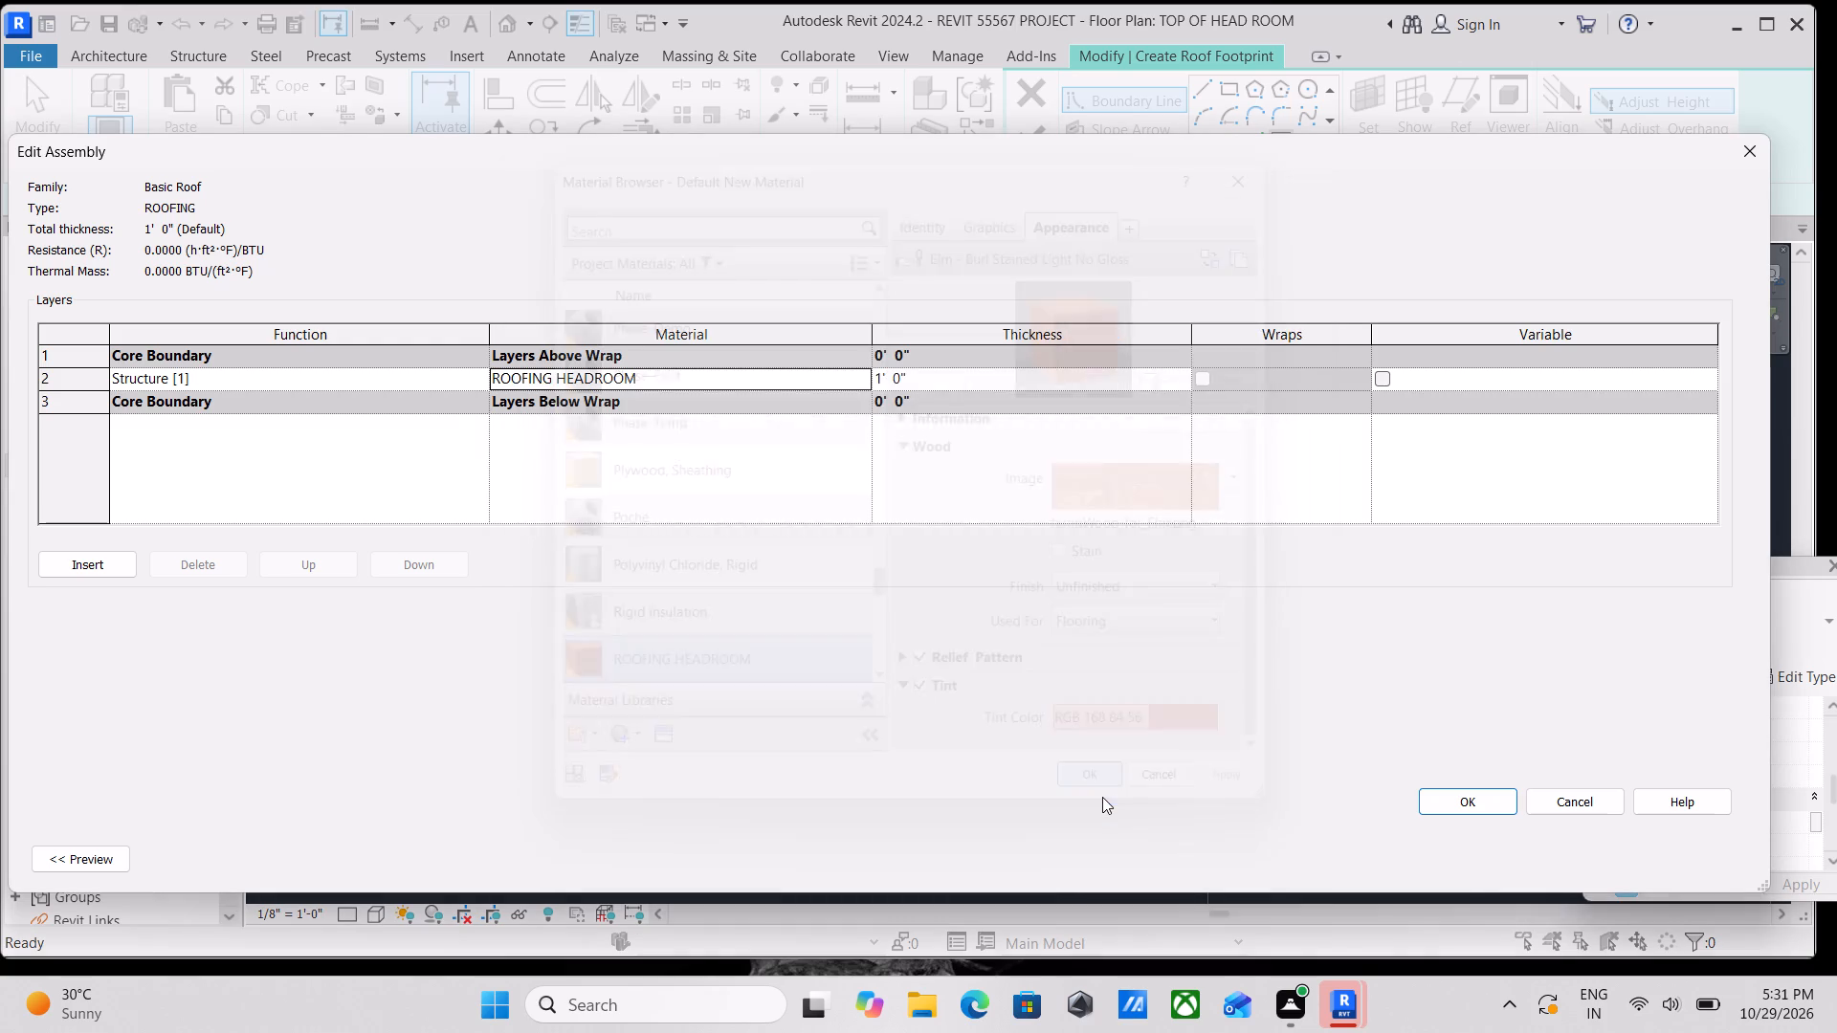
left_click(1455, 806)
left_click(1694, 857)
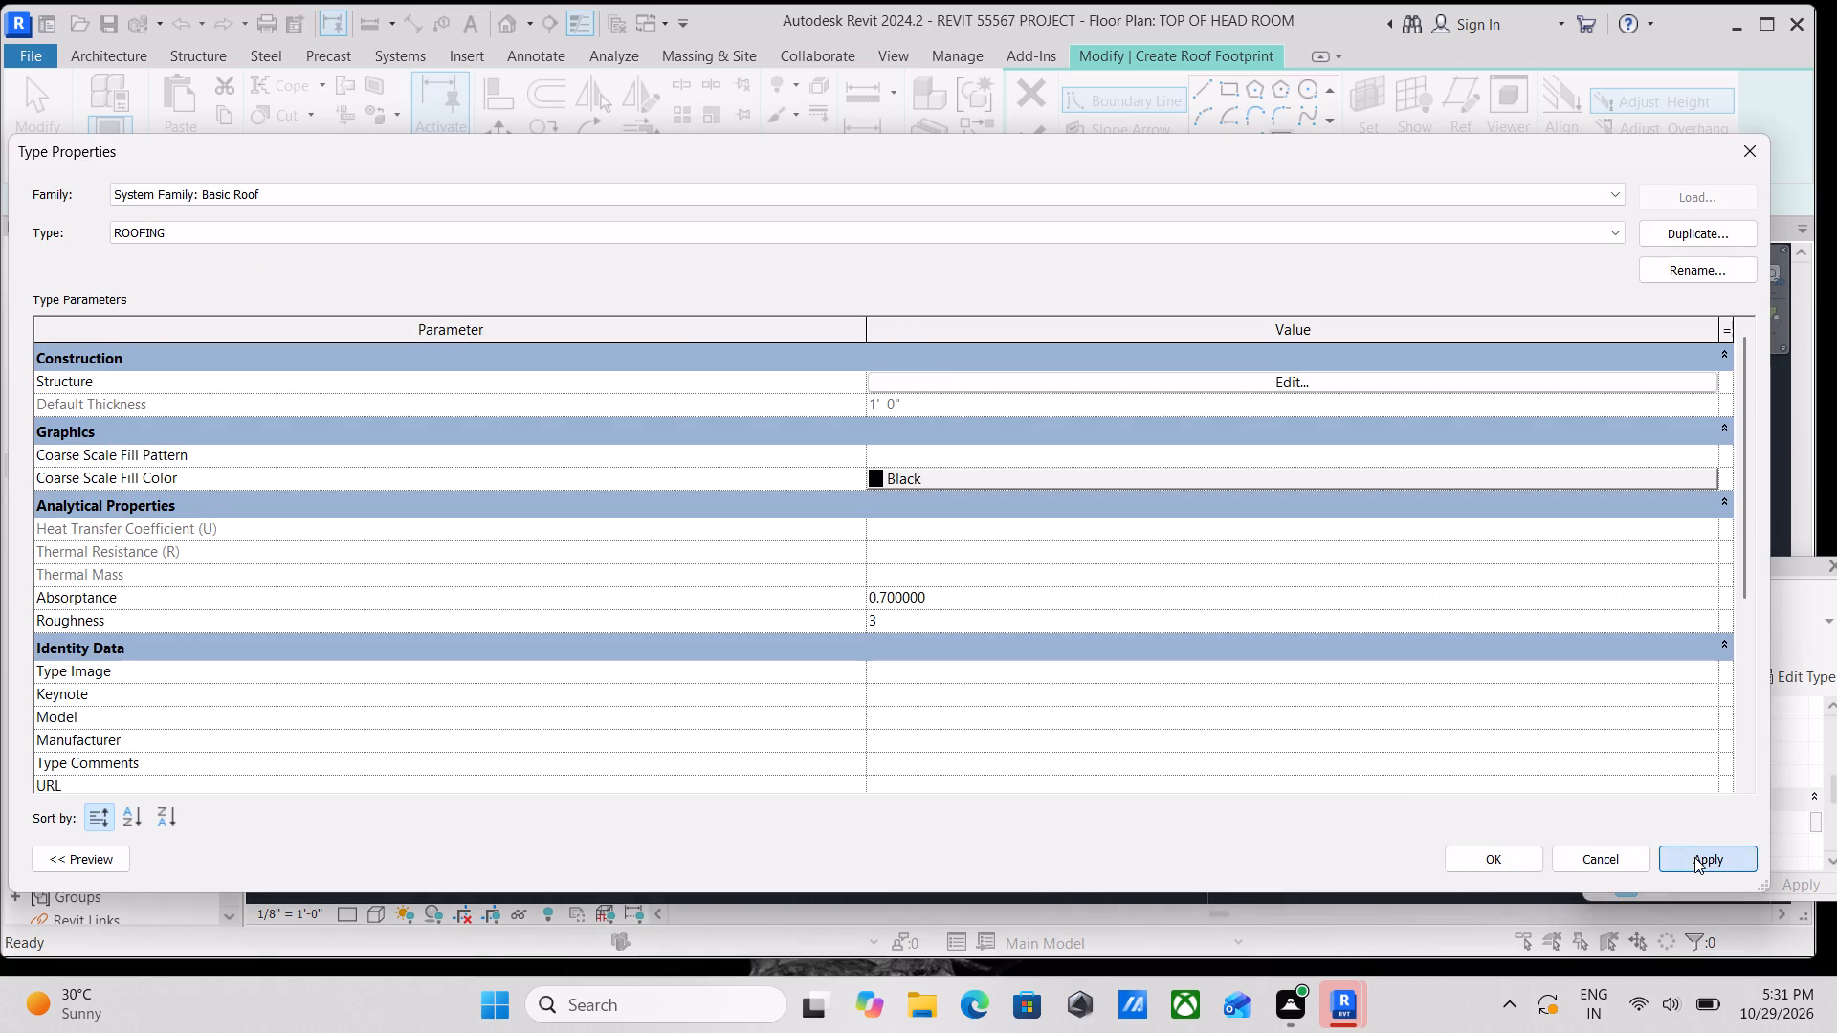
left_click(1487, 867)
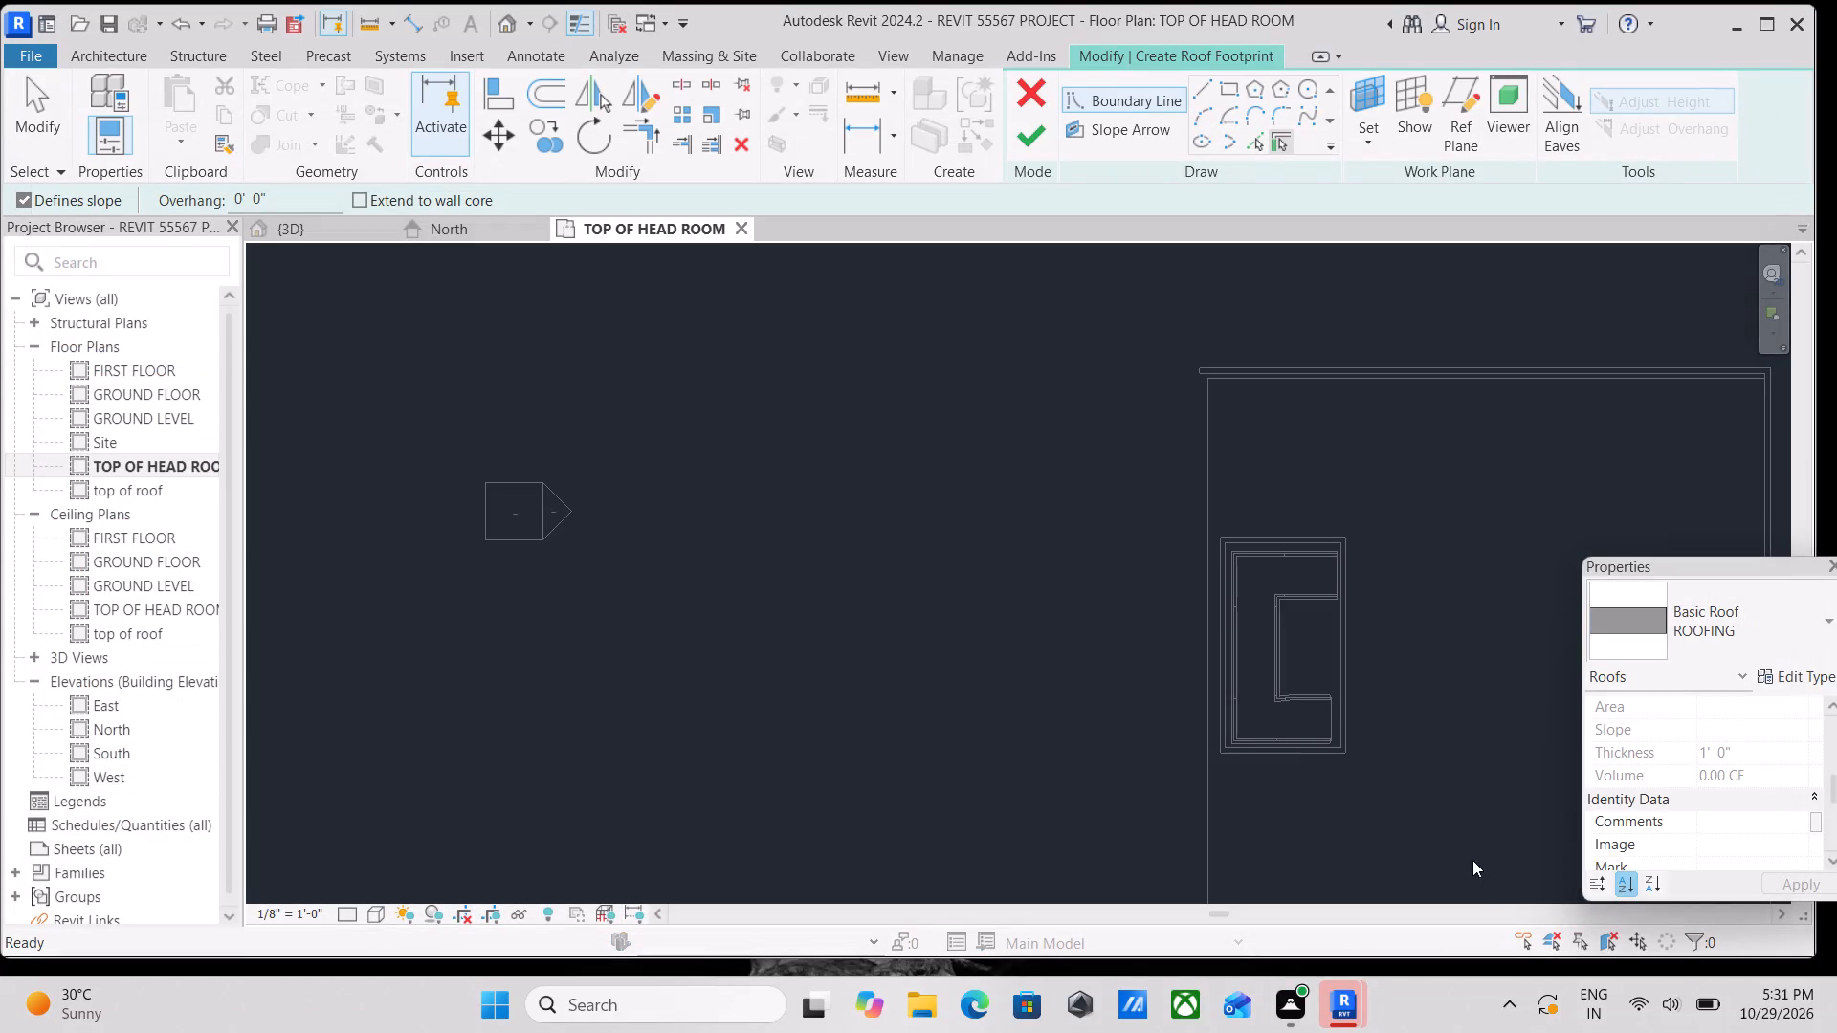
Sketch a rectangular roof boundary about 8' 8 3/4" by 39' 3", matching the stair enclosure's width and spanning between opposite floor edges.
scroll(1272, 334, "up", 1)
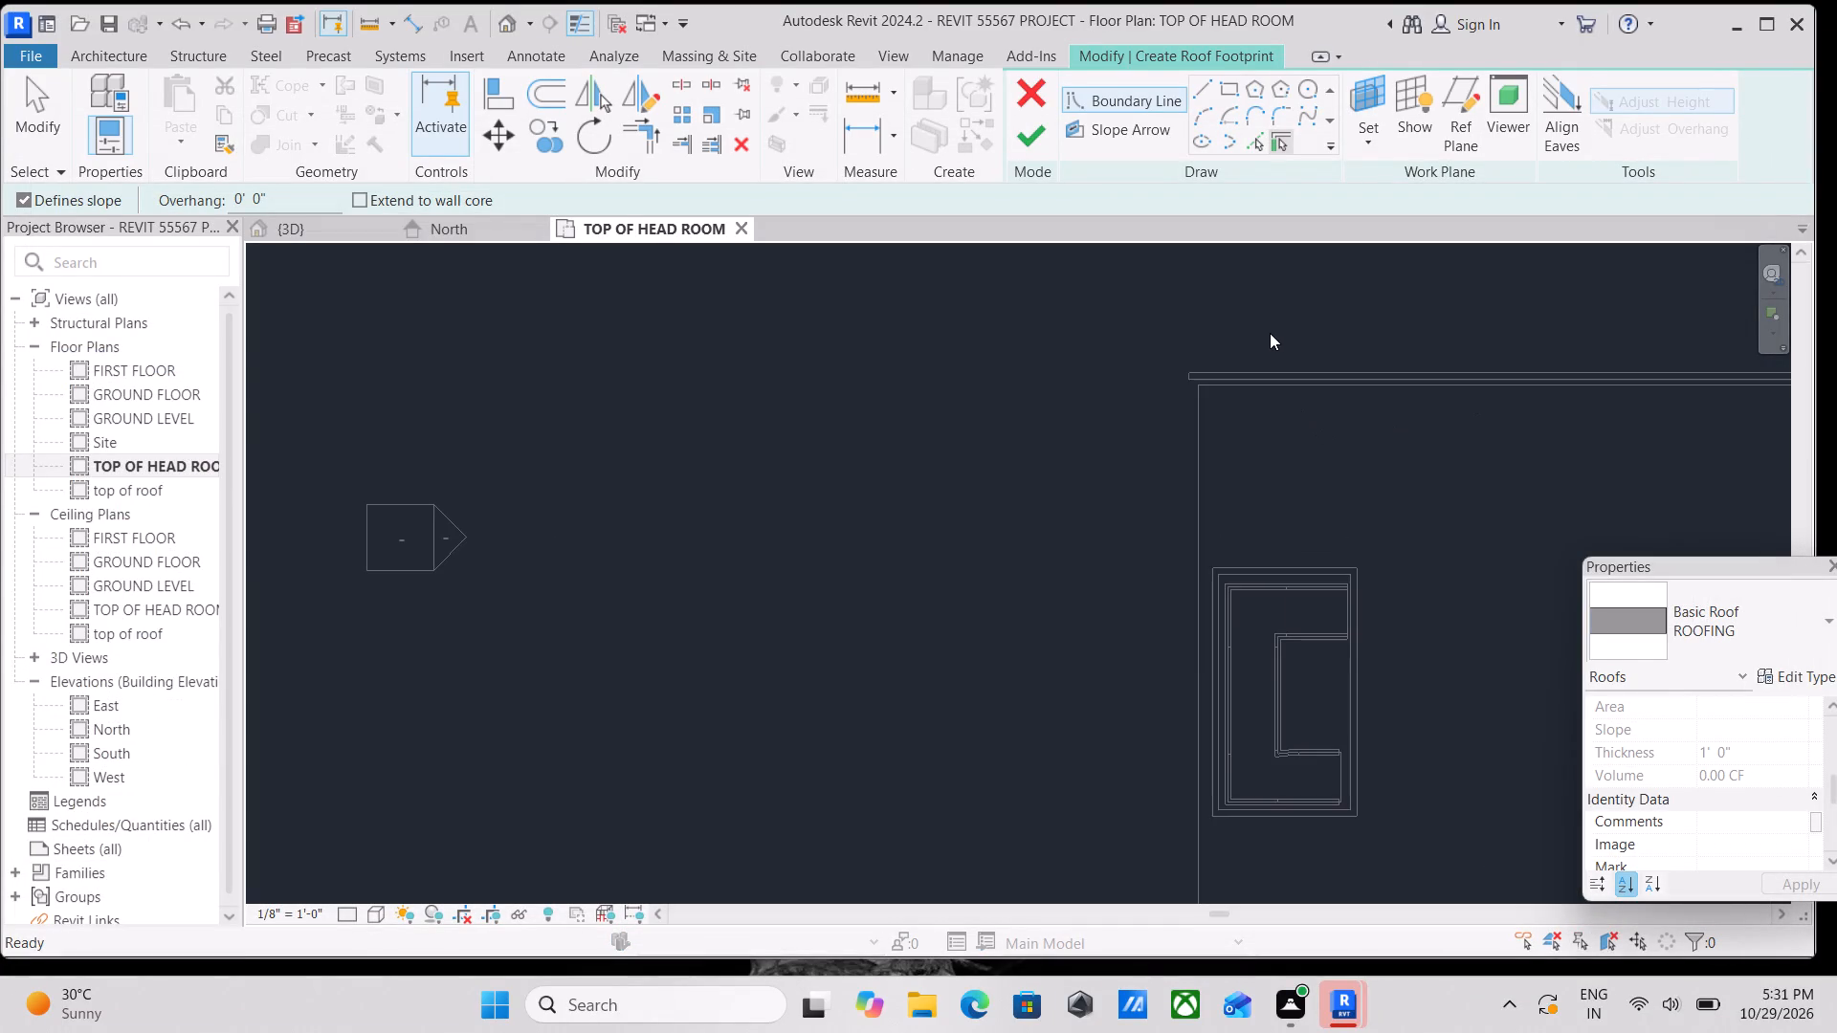
left_click(1229, 79)
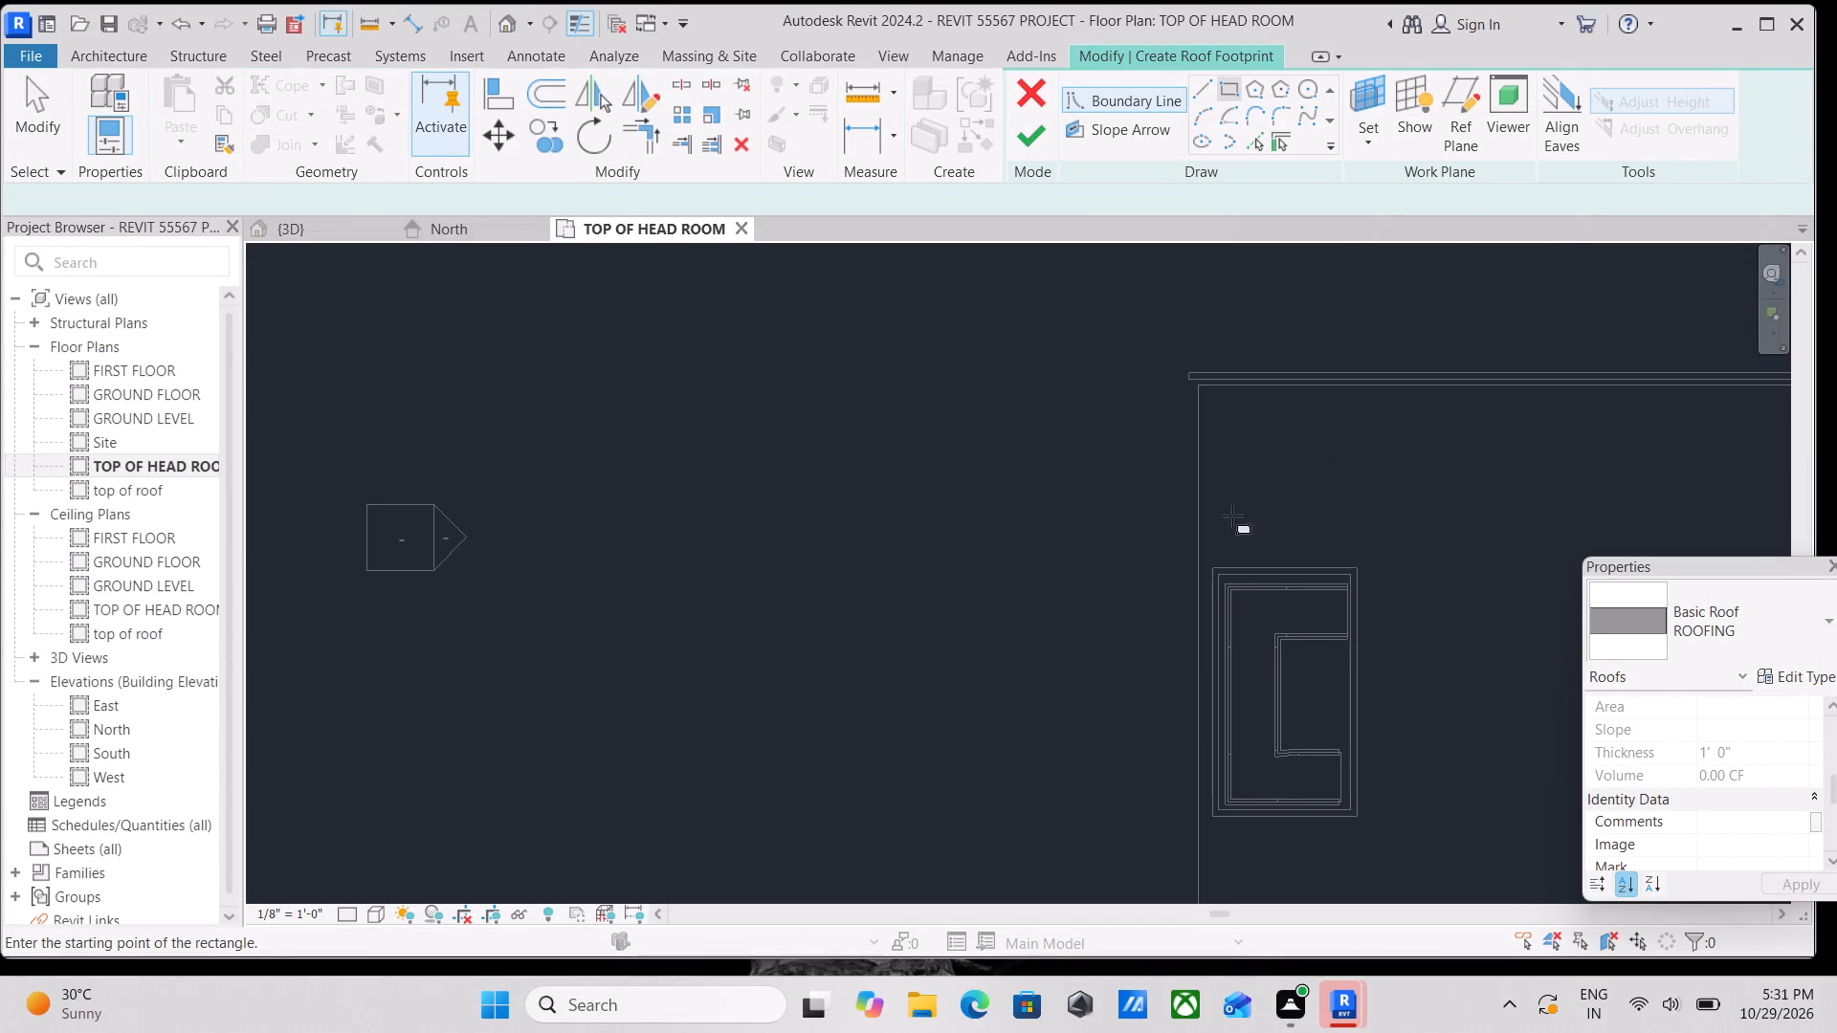
scroll(1218, 585, "up", 3)
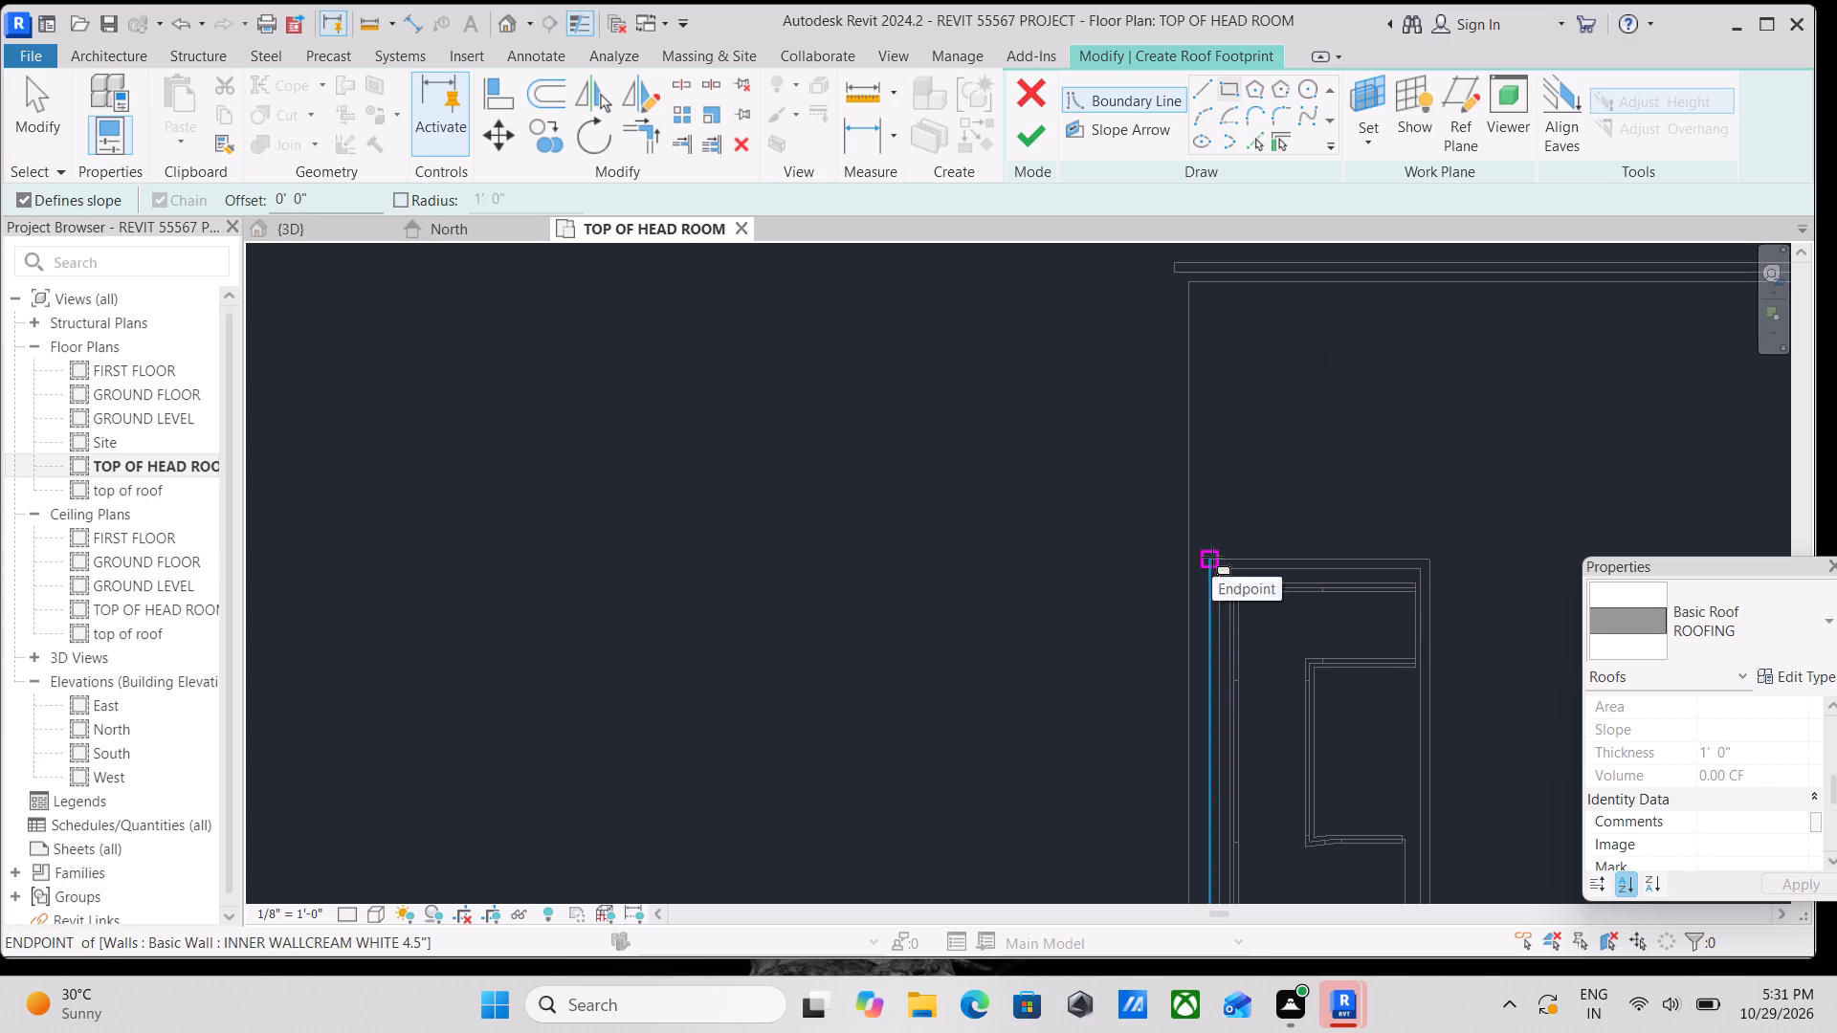
left_click(1208, 280)
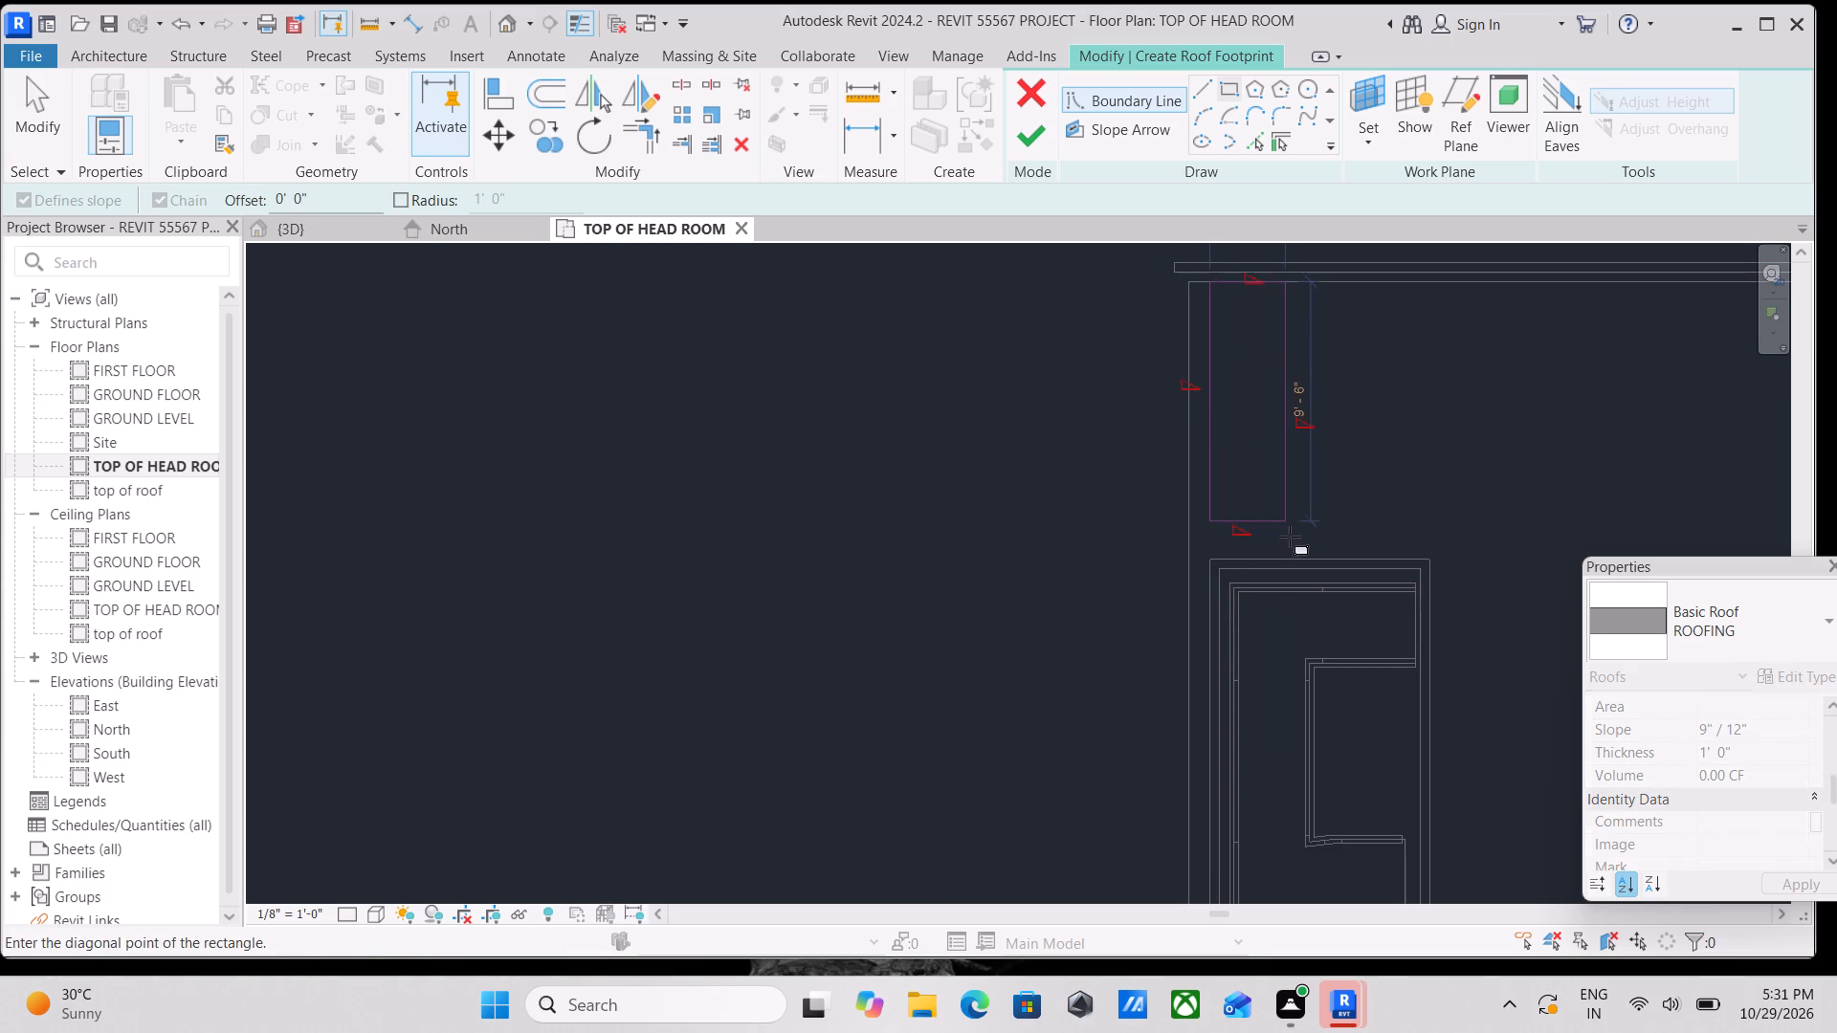
middle_click_drag(1291, 538, 1287, 387)
middle_click_drag(1365, 664, 1377, 400)
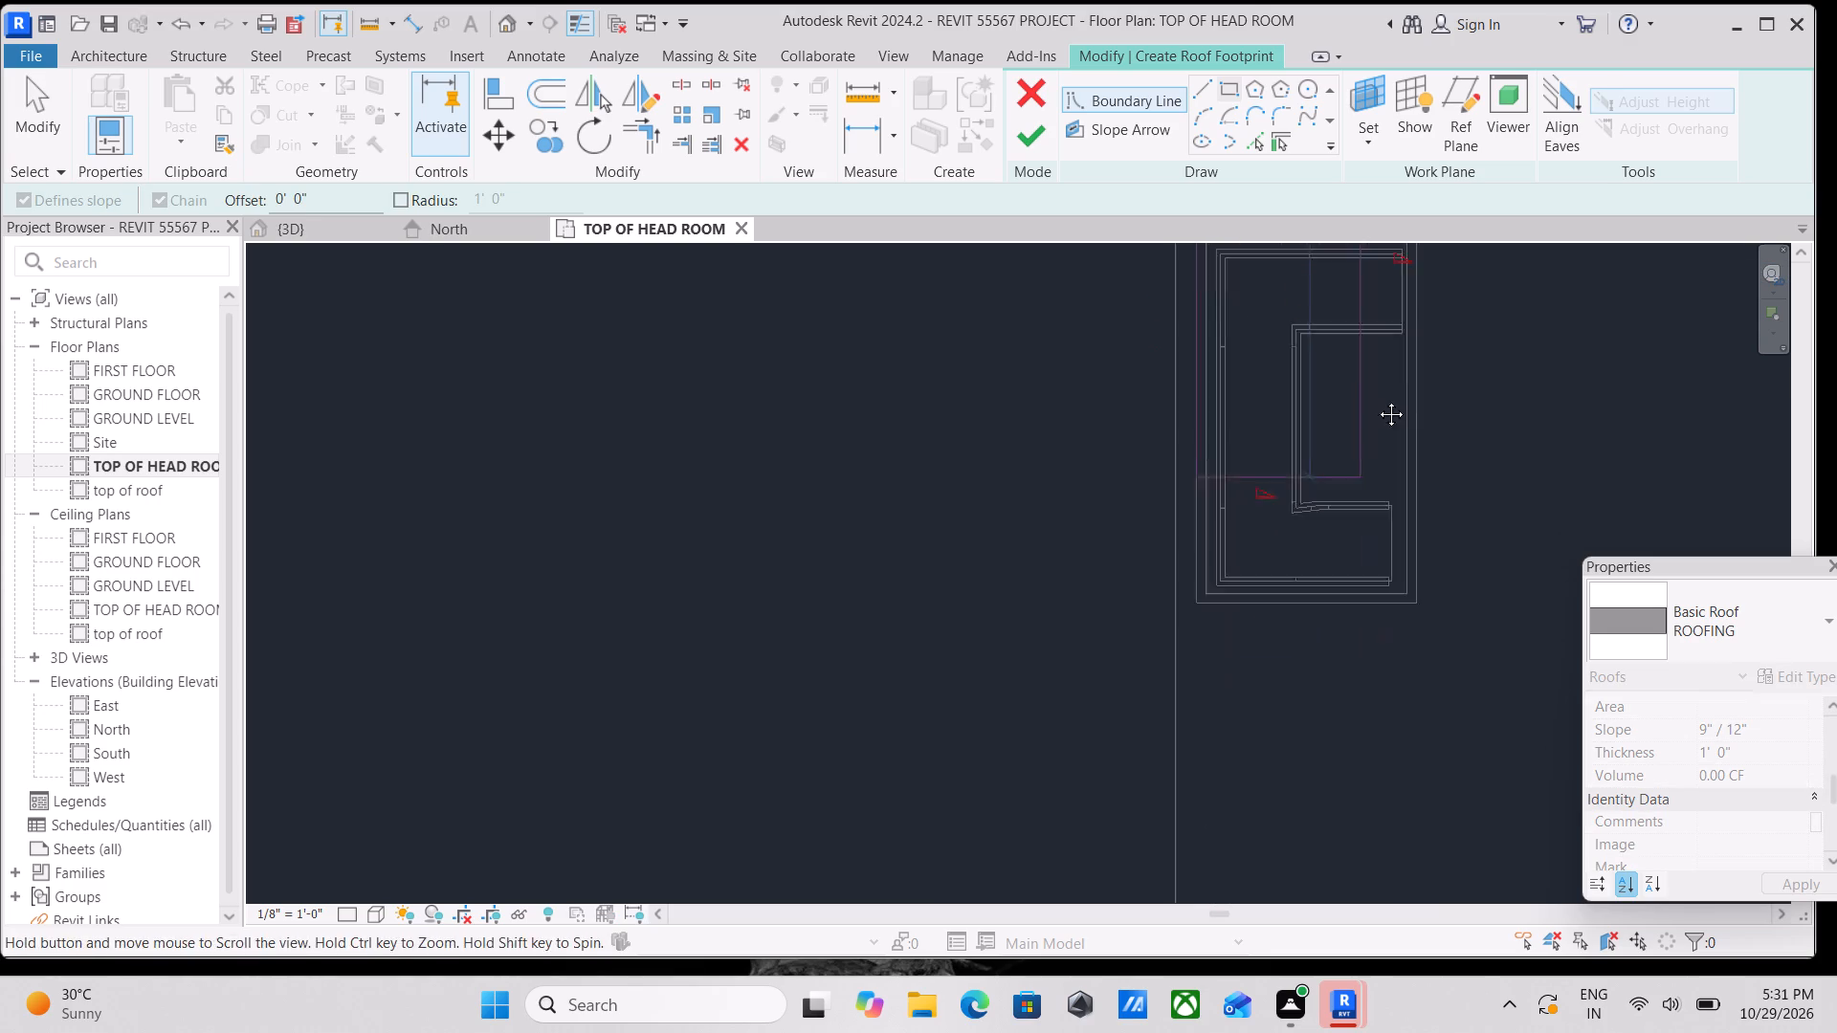
middle_click_drag(1377, 400, 1380, 393)
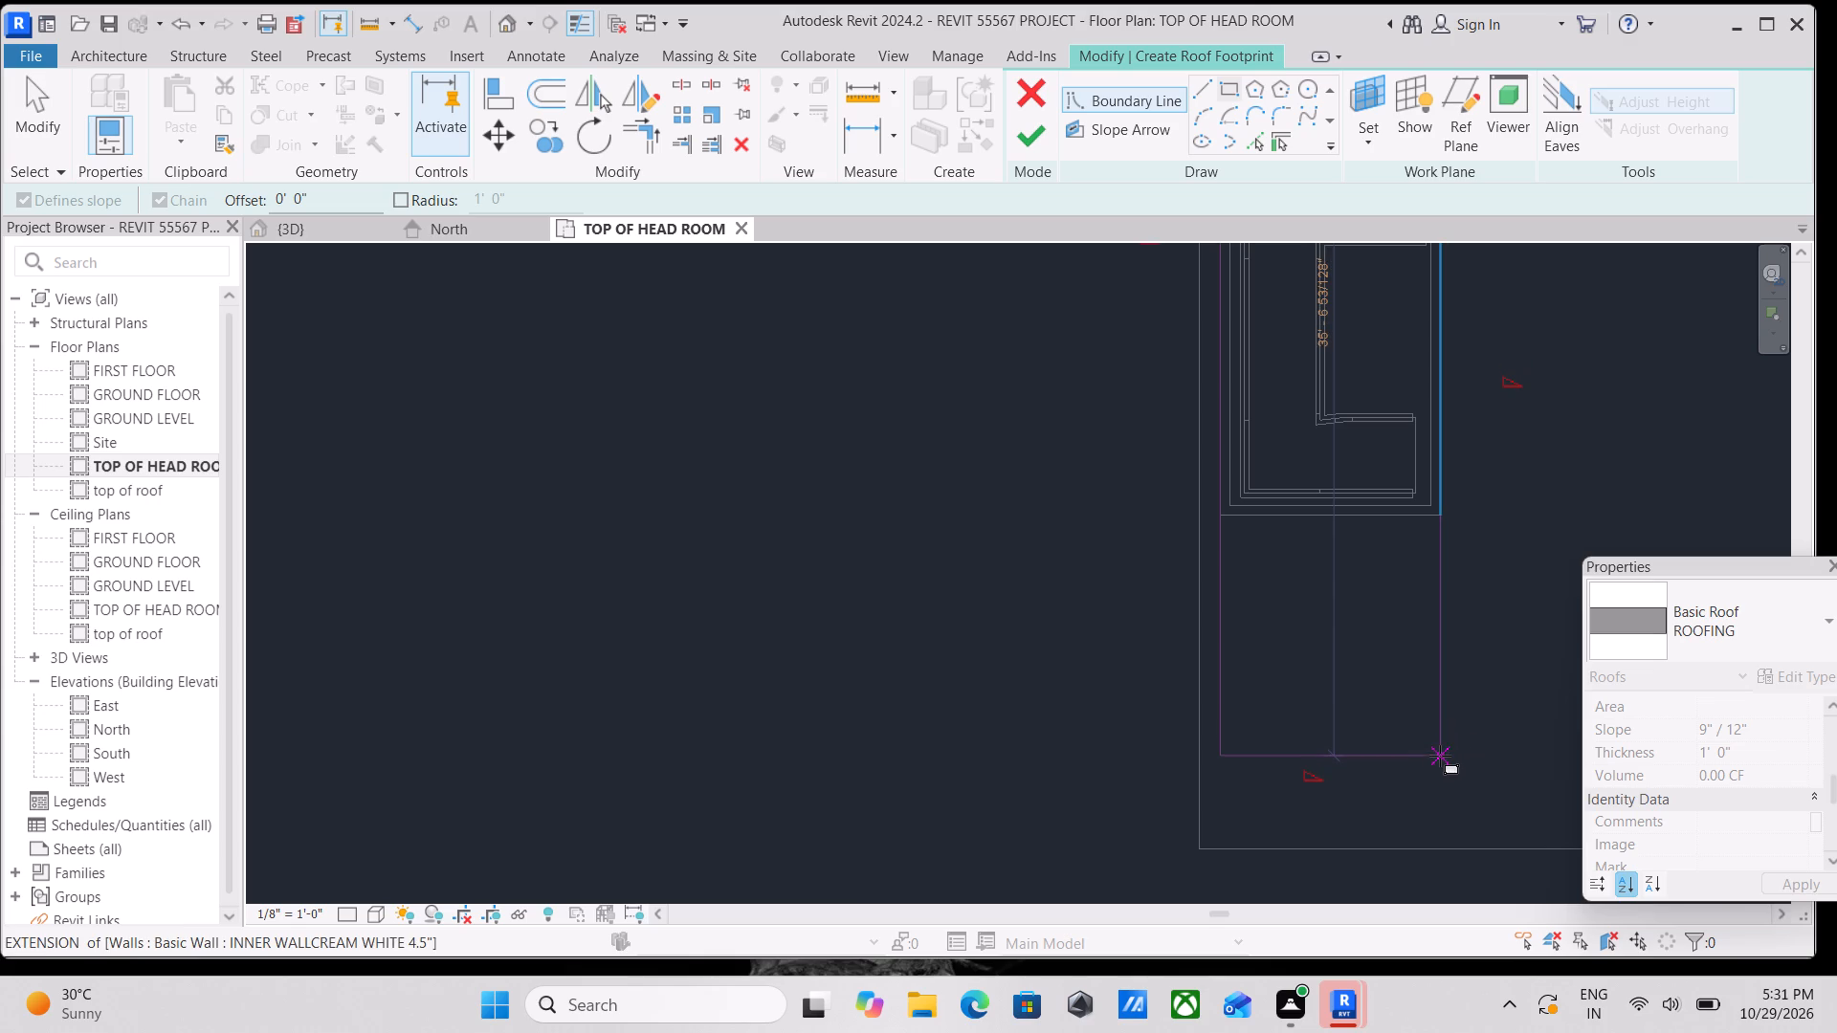
middle_click_drag(1440, 756, 1432, 716)
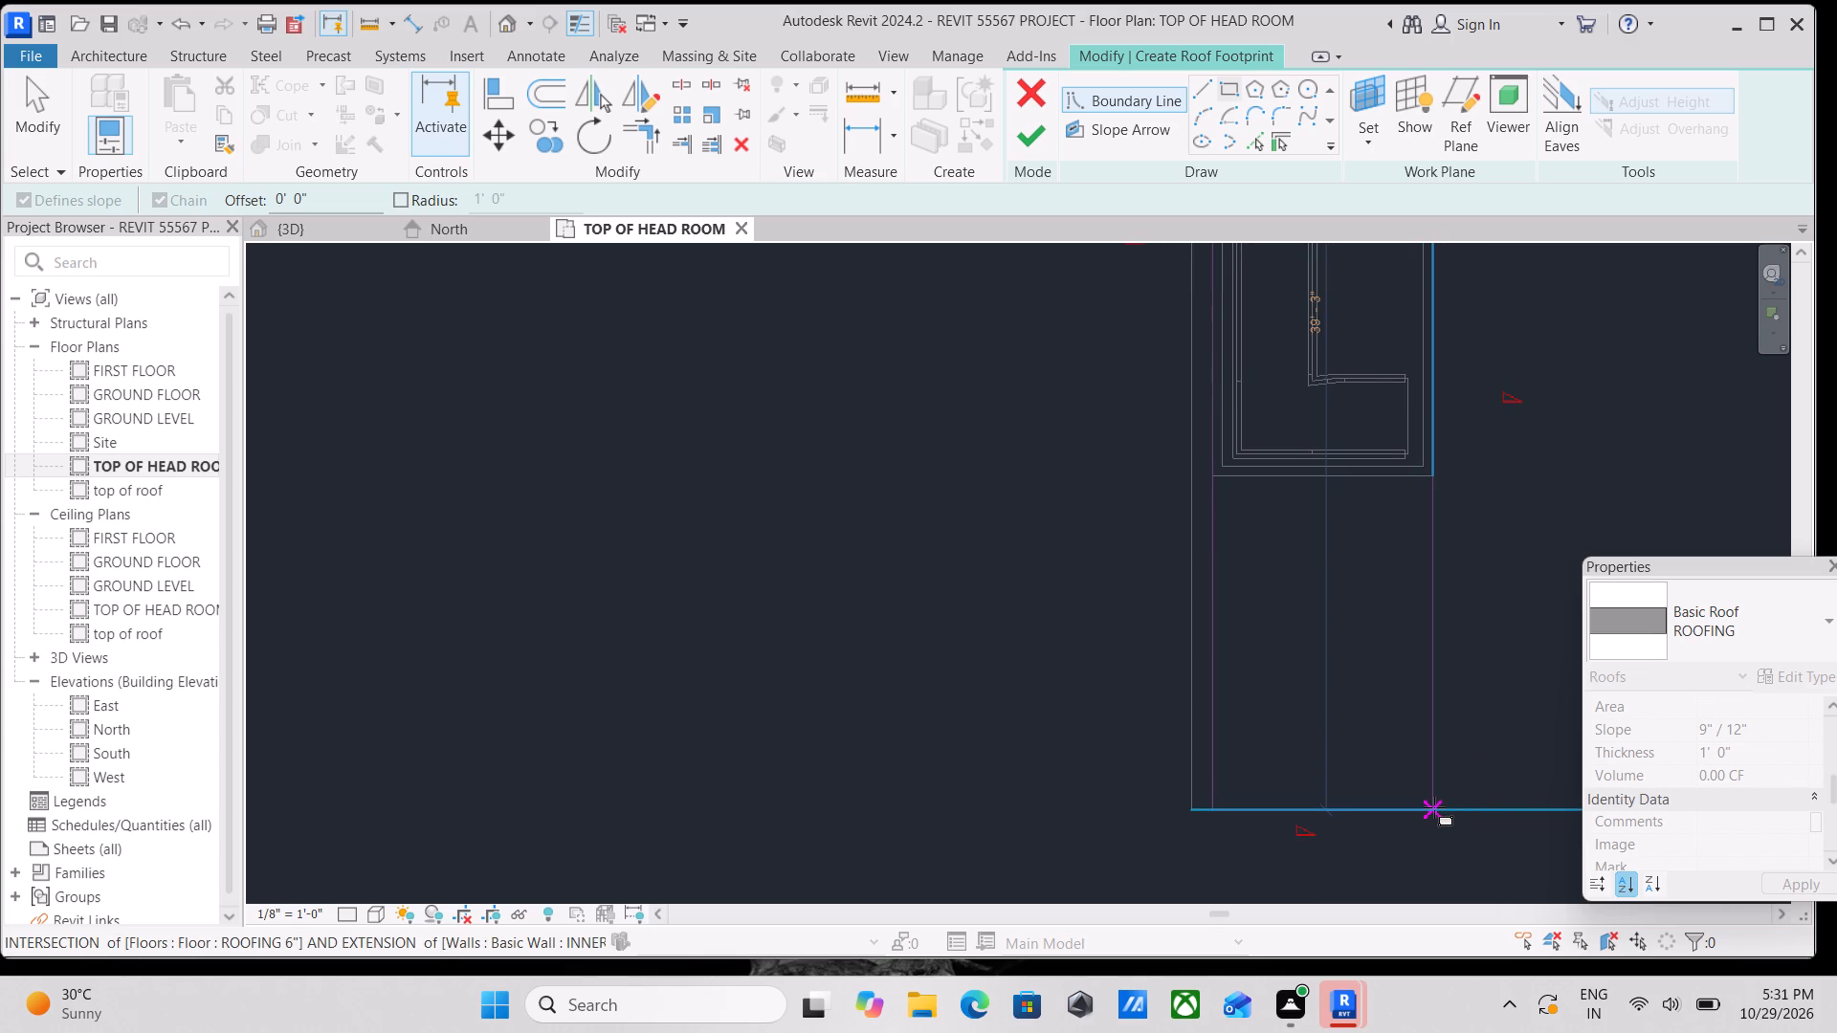
left_click(1434, 807)
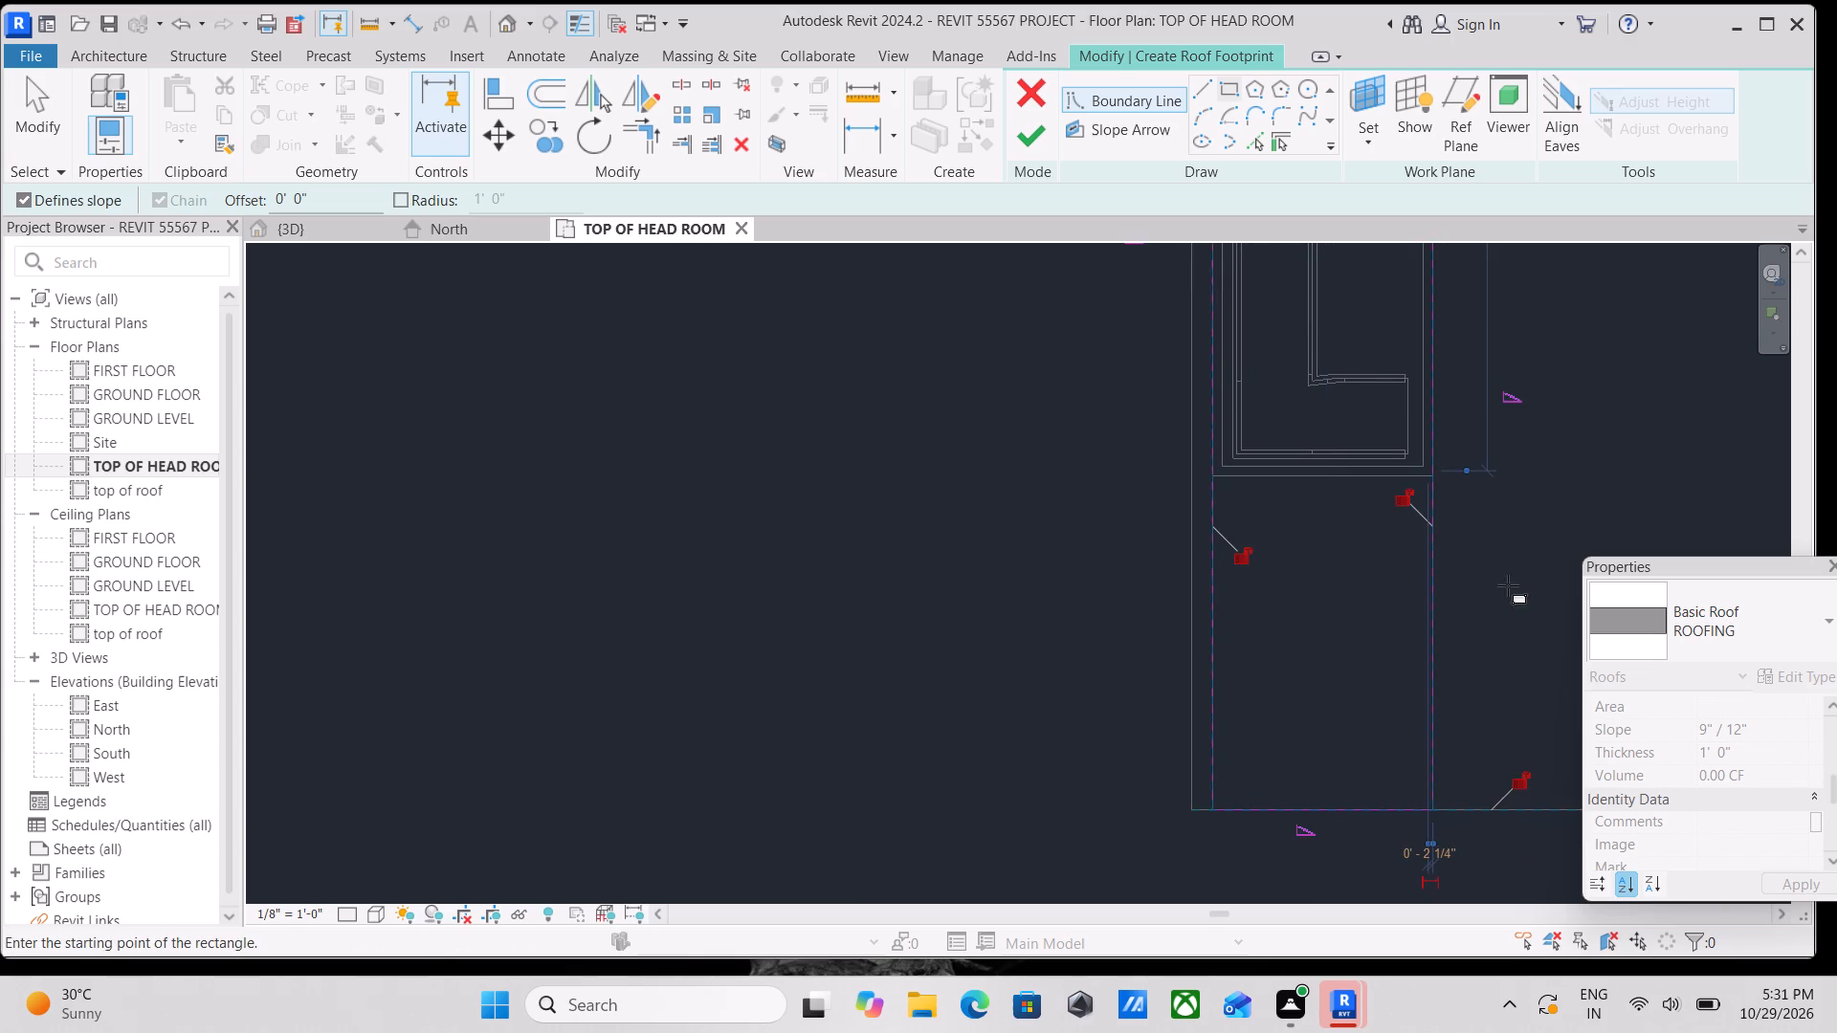
End boundary drawing and turn off Defines Slope for the two long boundary lines beside the stair enclosure.
scroll(1508, 585, "down", 1)
middle_click_drag(1508, 585, 1405, 824)
scroll(961, 501, "down", 1)
middle_click_drag(969, 516, 999, 618)
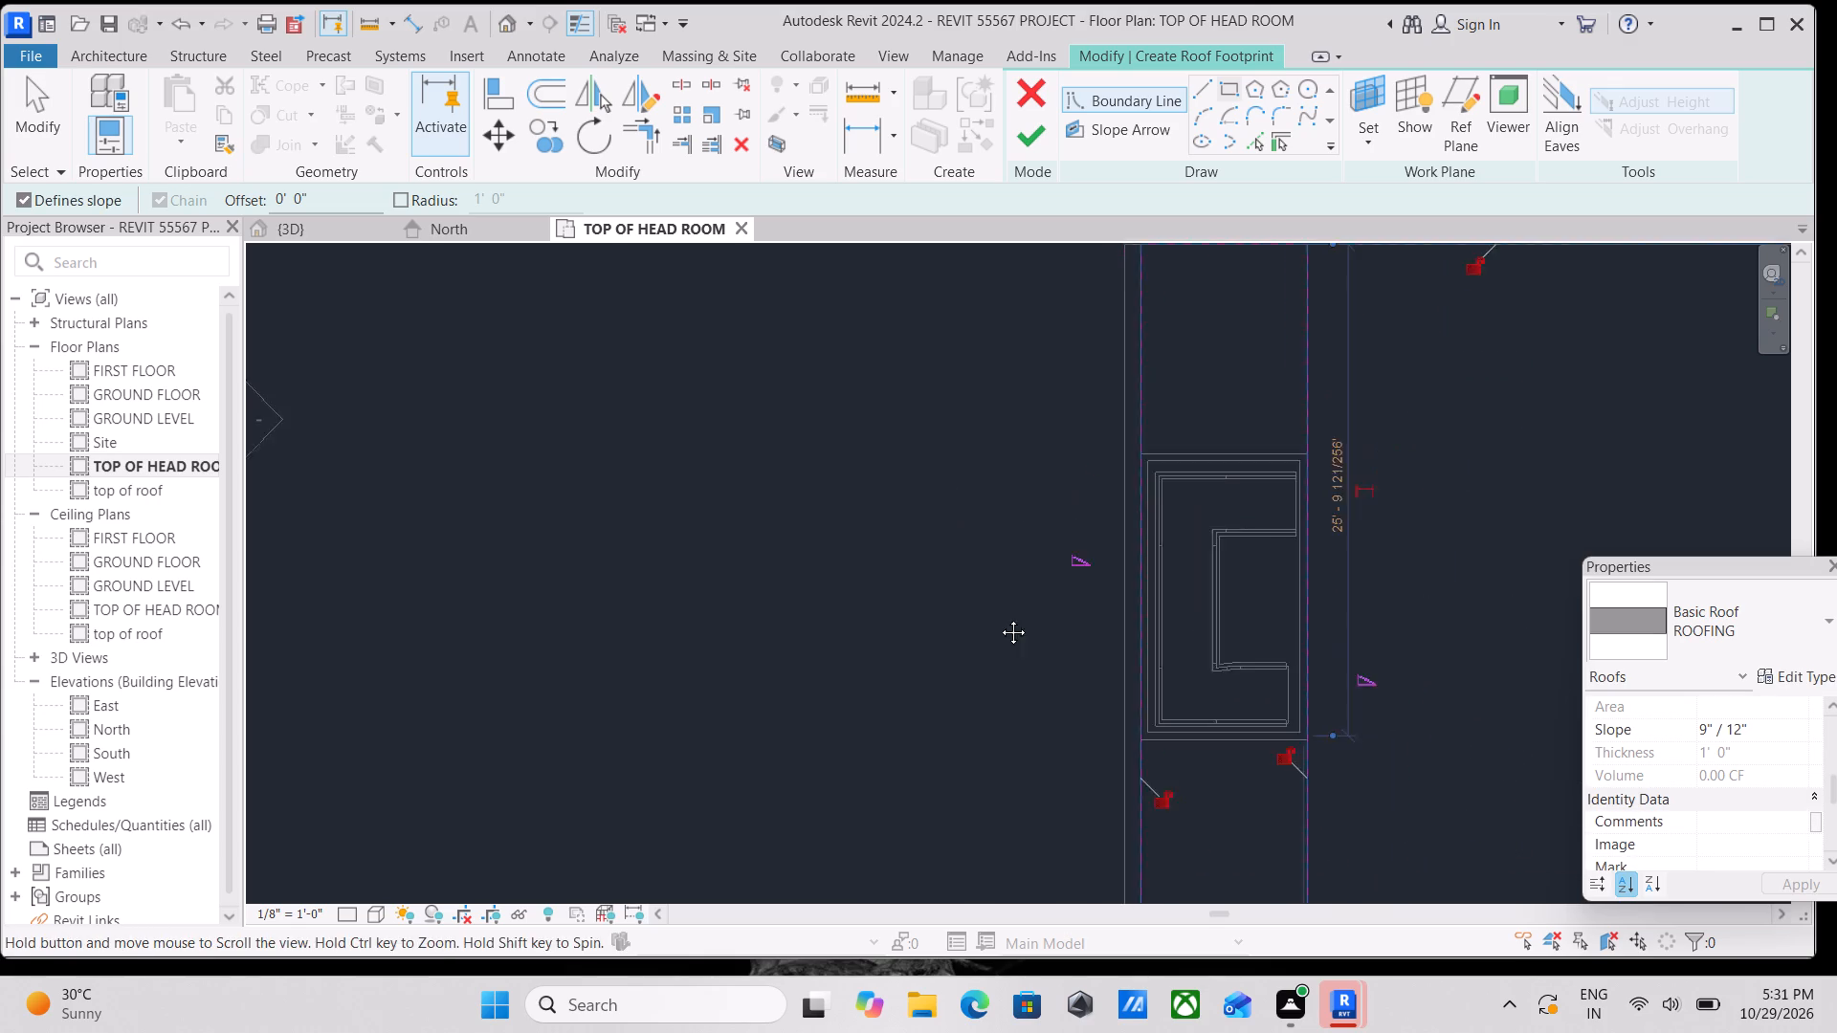
middle_click_drag(999, 618, 1002, 627)
left_click(24, 197)
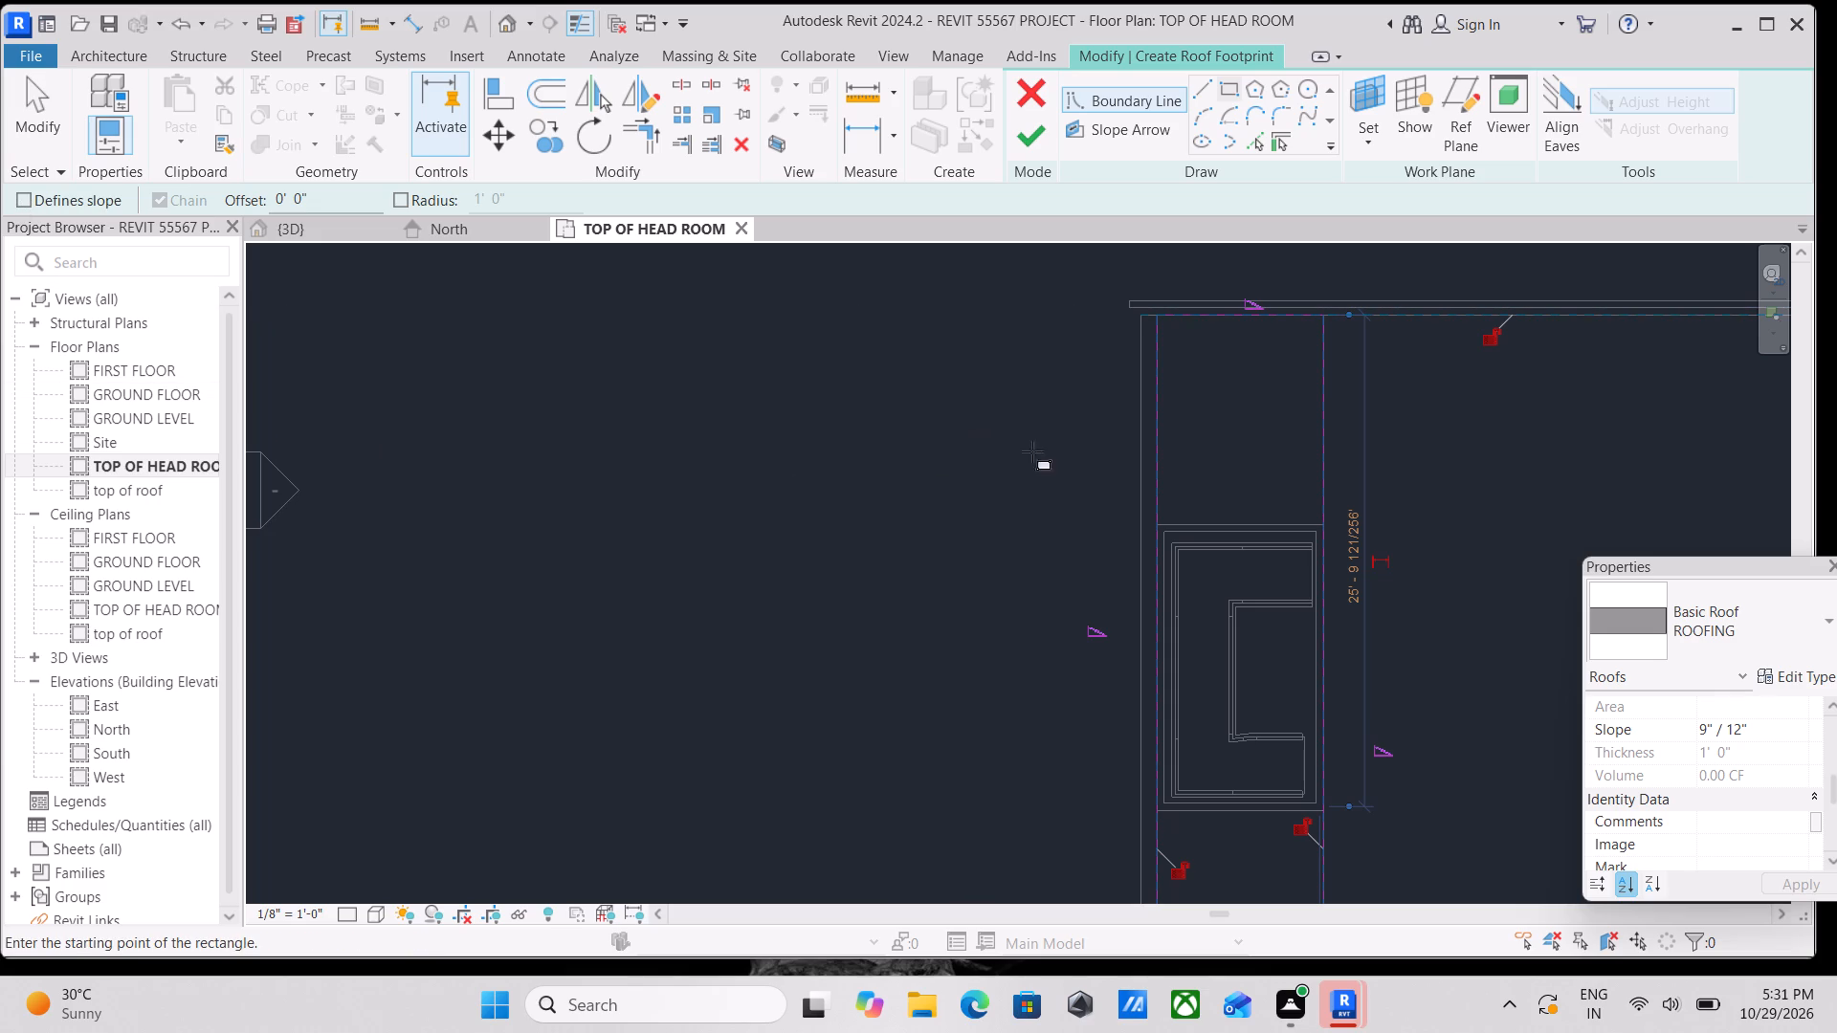
key("Escape")
key("Escape")
left_click_drag(1056, 565, 1093, 641)
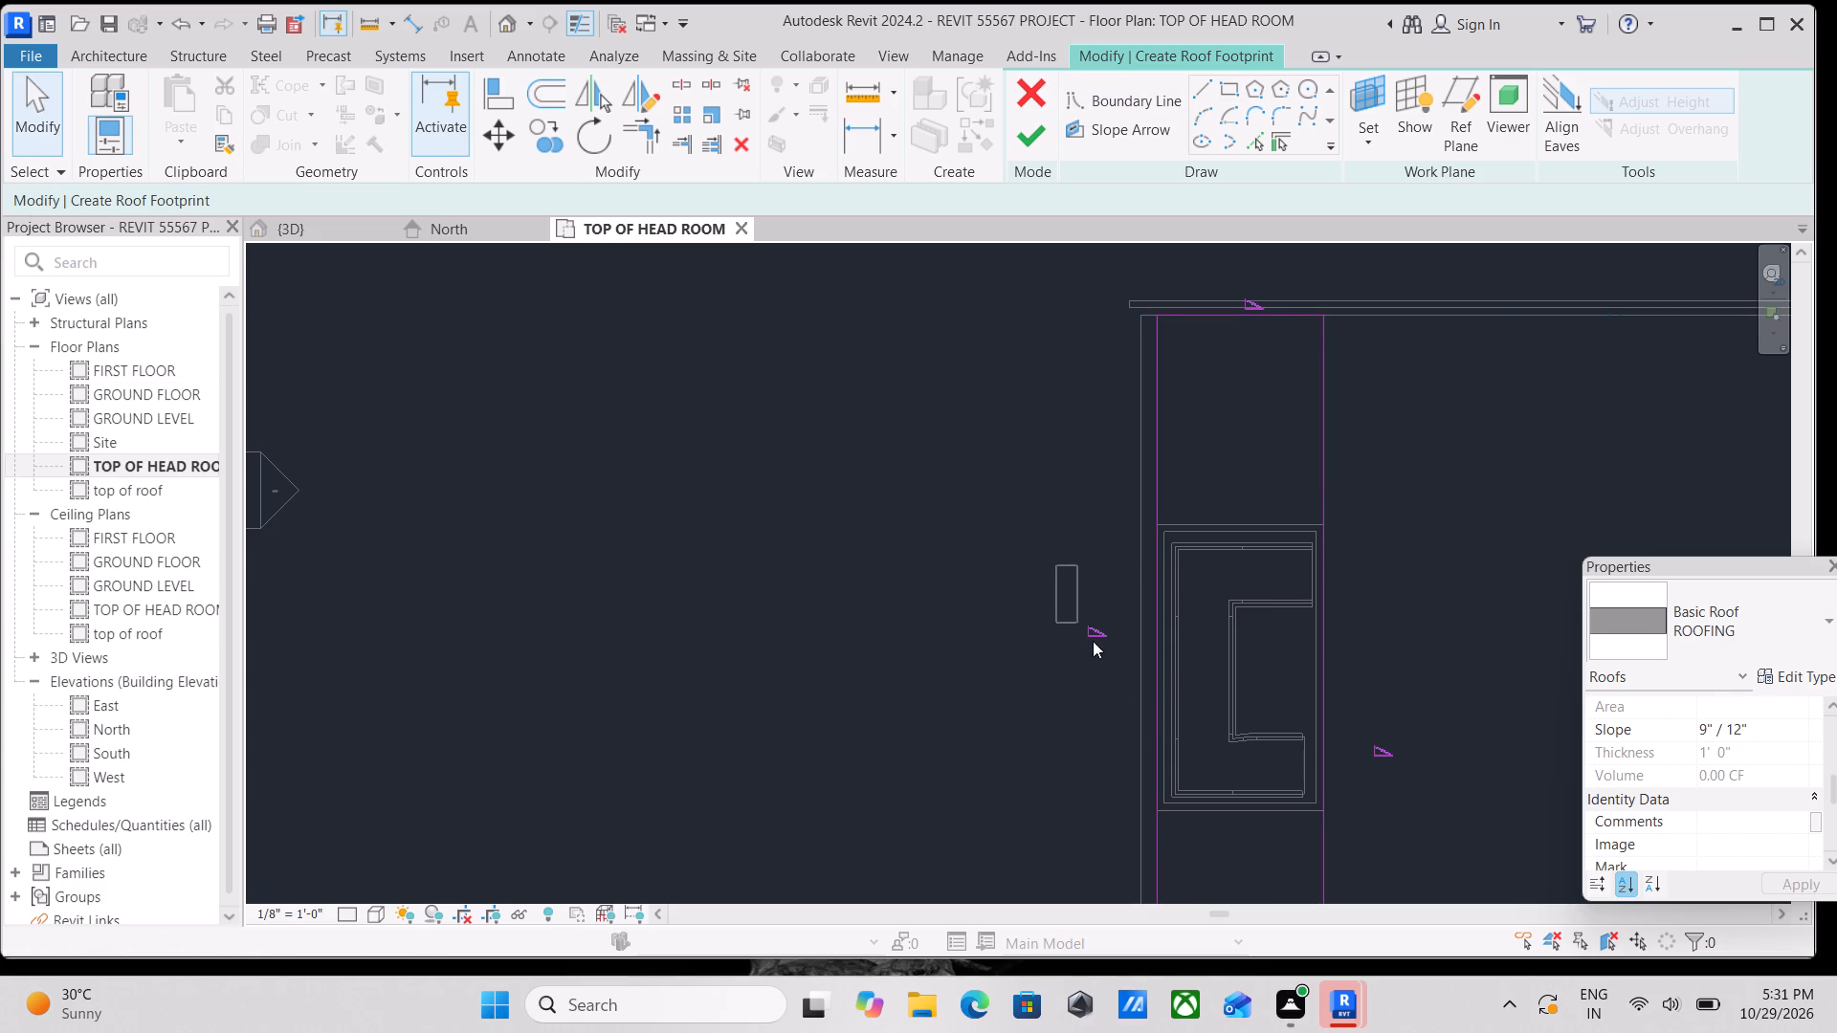
left_click_drag(1093, 641, 1469, 802)
left_click_drag(1449, 800, 1447, 800)
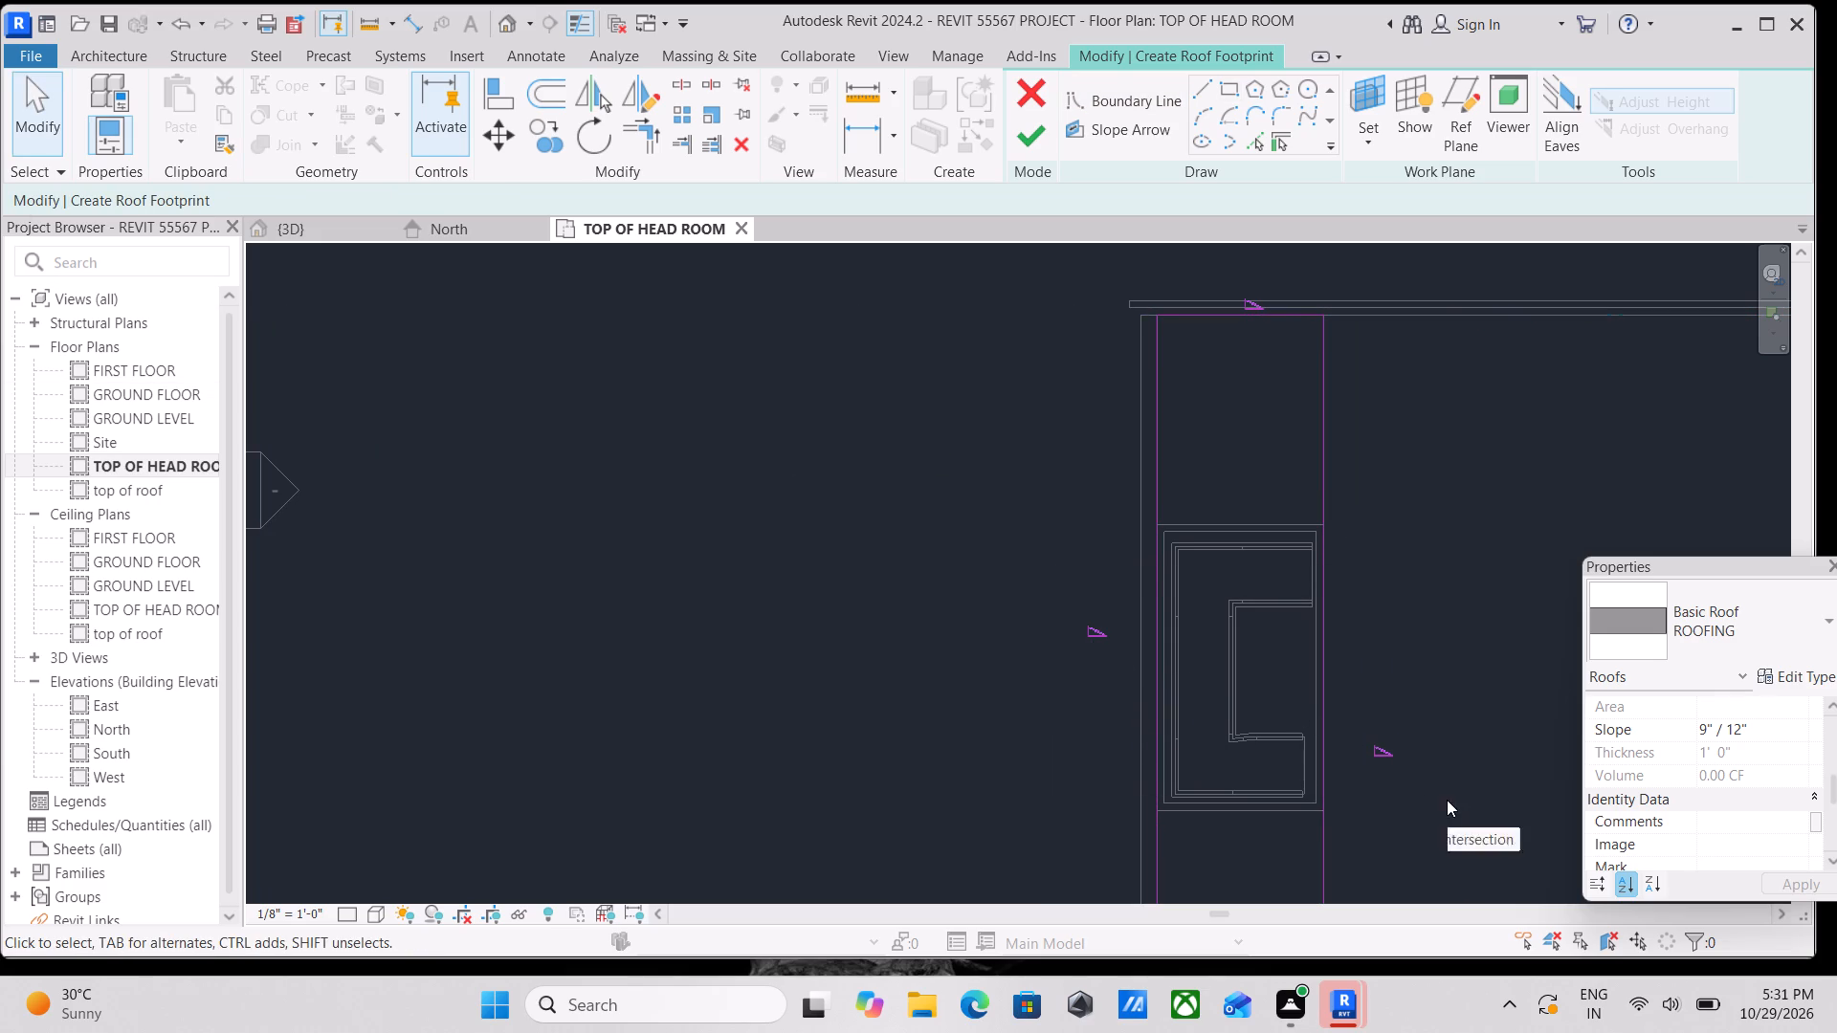
left_click_drag(1447, 800, 992, 594)
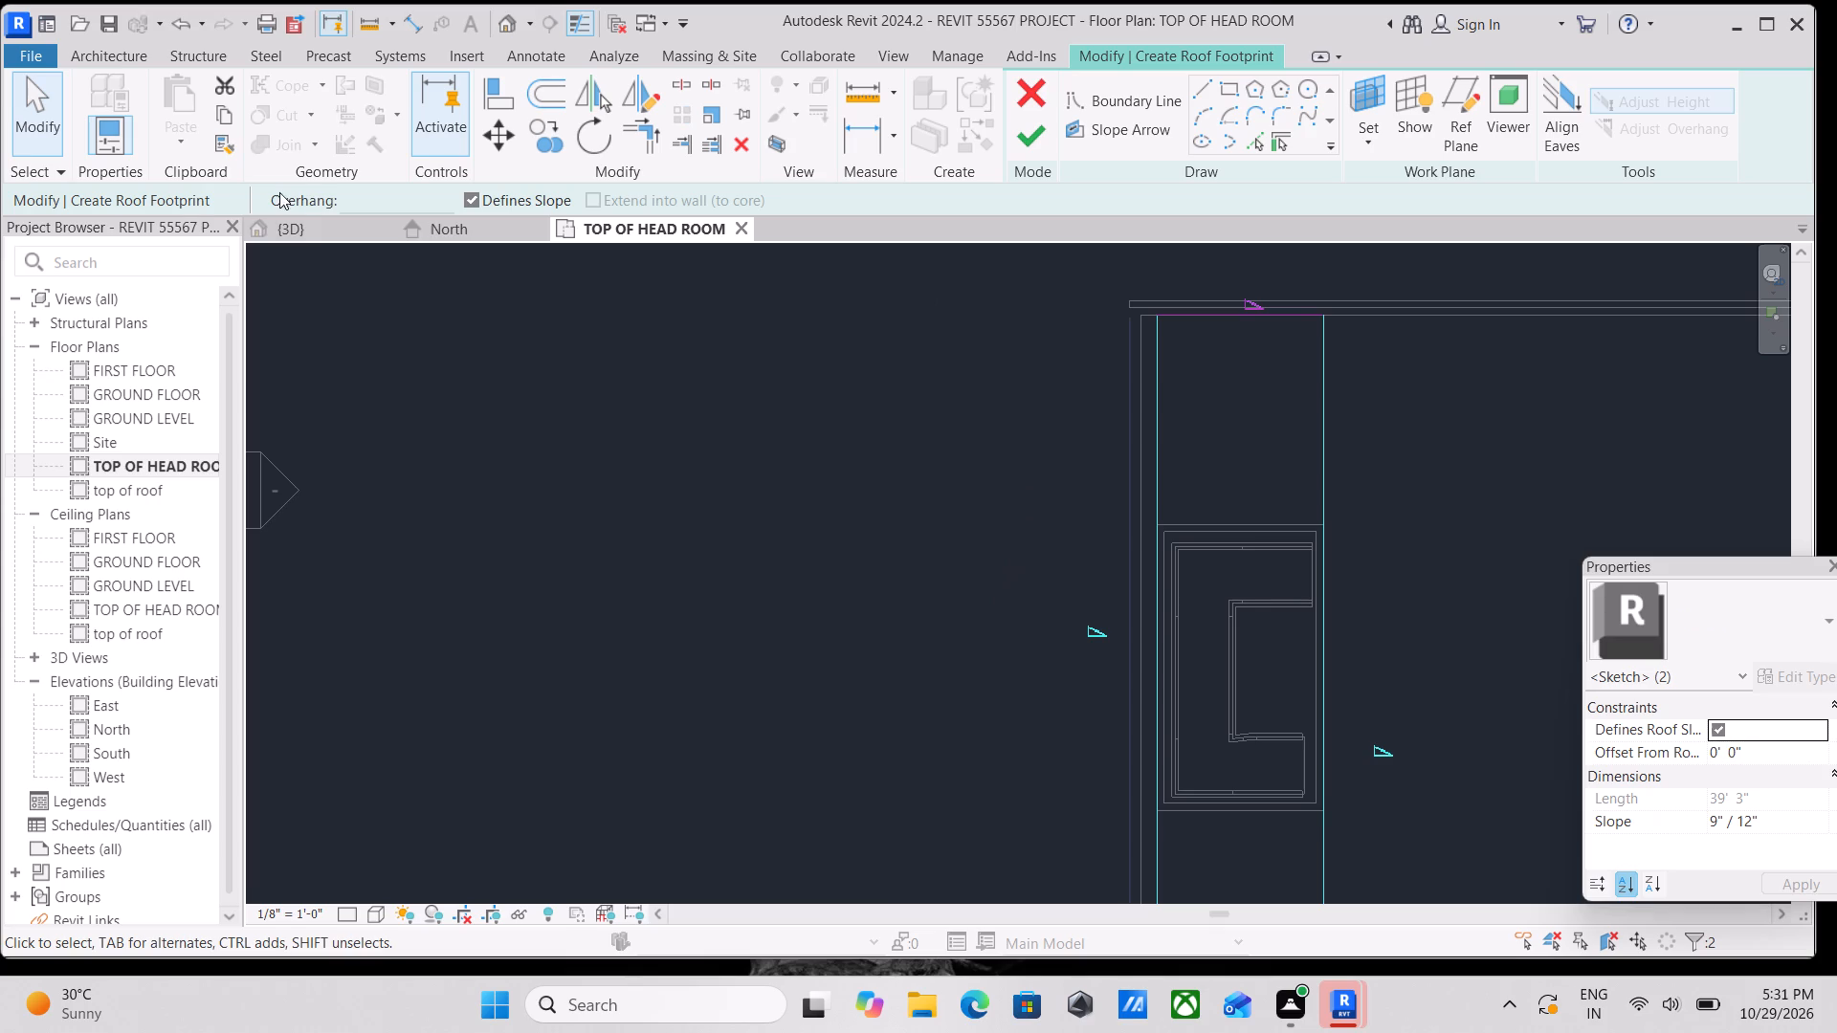
left_click(473, 196)
Turn off Defines Slope for the two short end lines of the roof boundary.
middle_click_drag(848, 558, 842, 433)
scroll(845, 495, "down", 1)
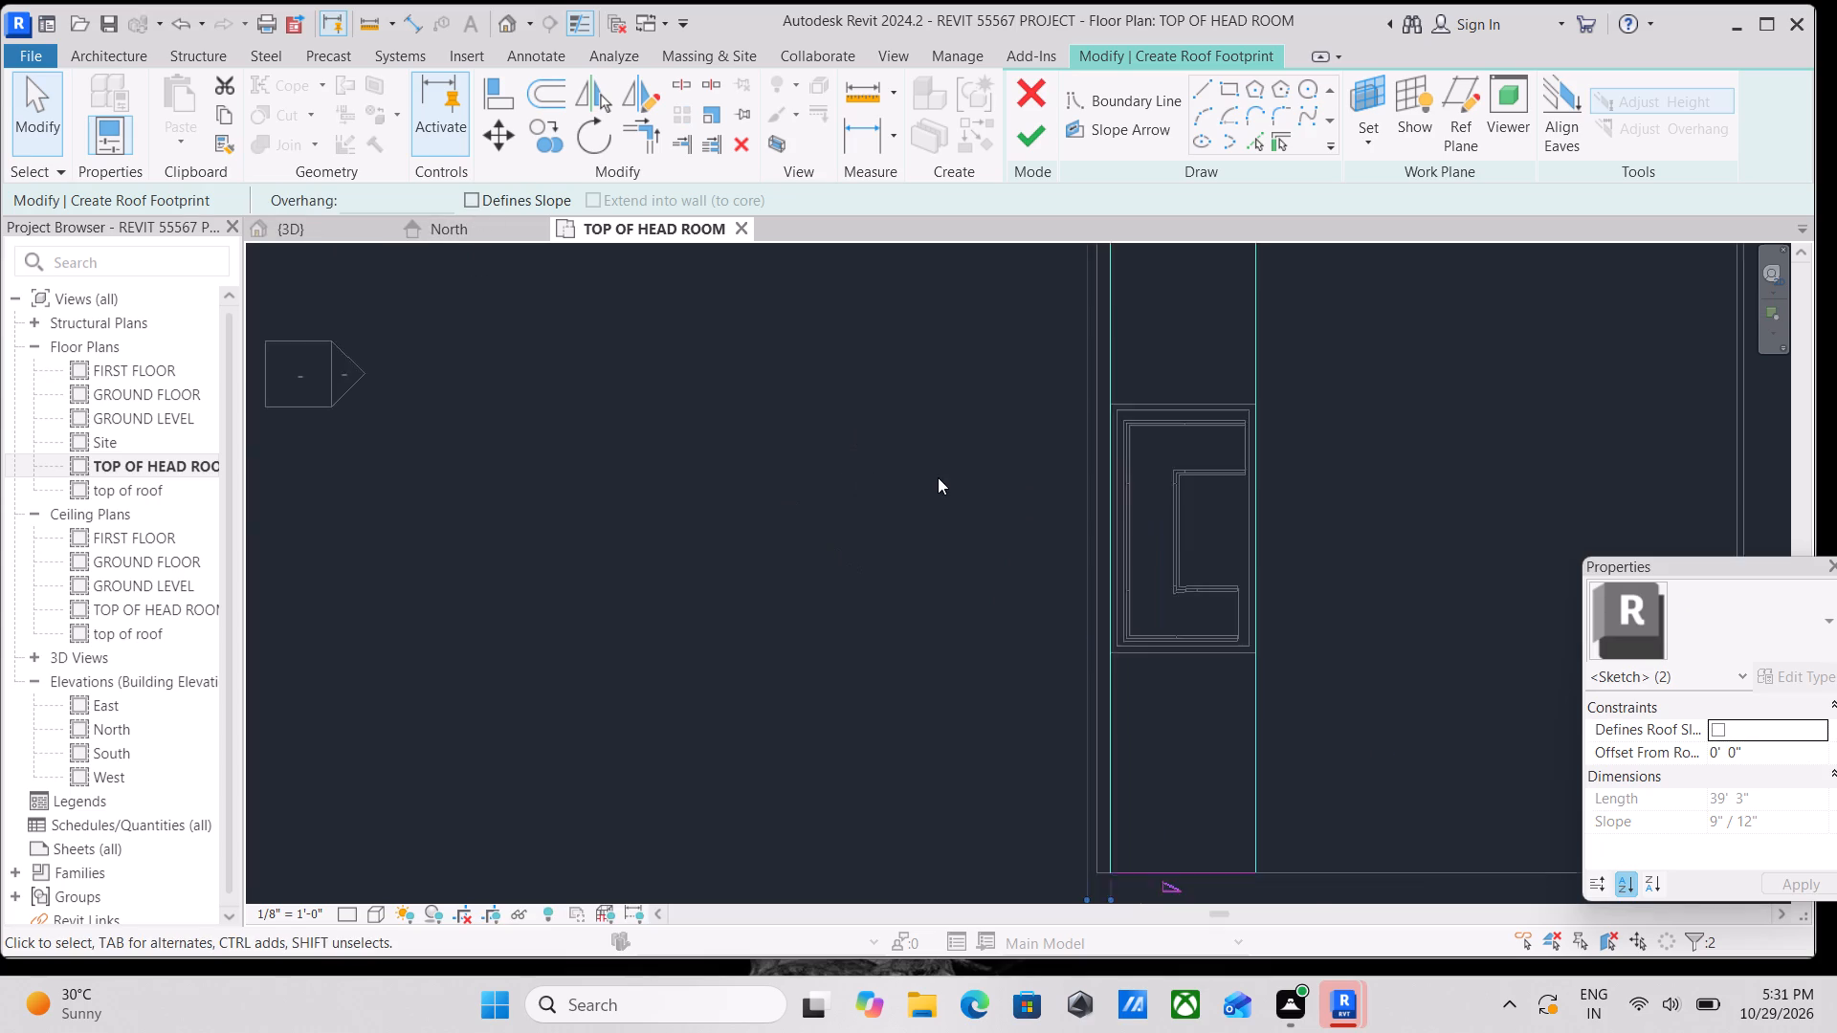
scroll(938, 477, "down", 4)
middle_click_drag(940, 476, 957, 537)
left_click_drag(1079, 336, 1090, 455)
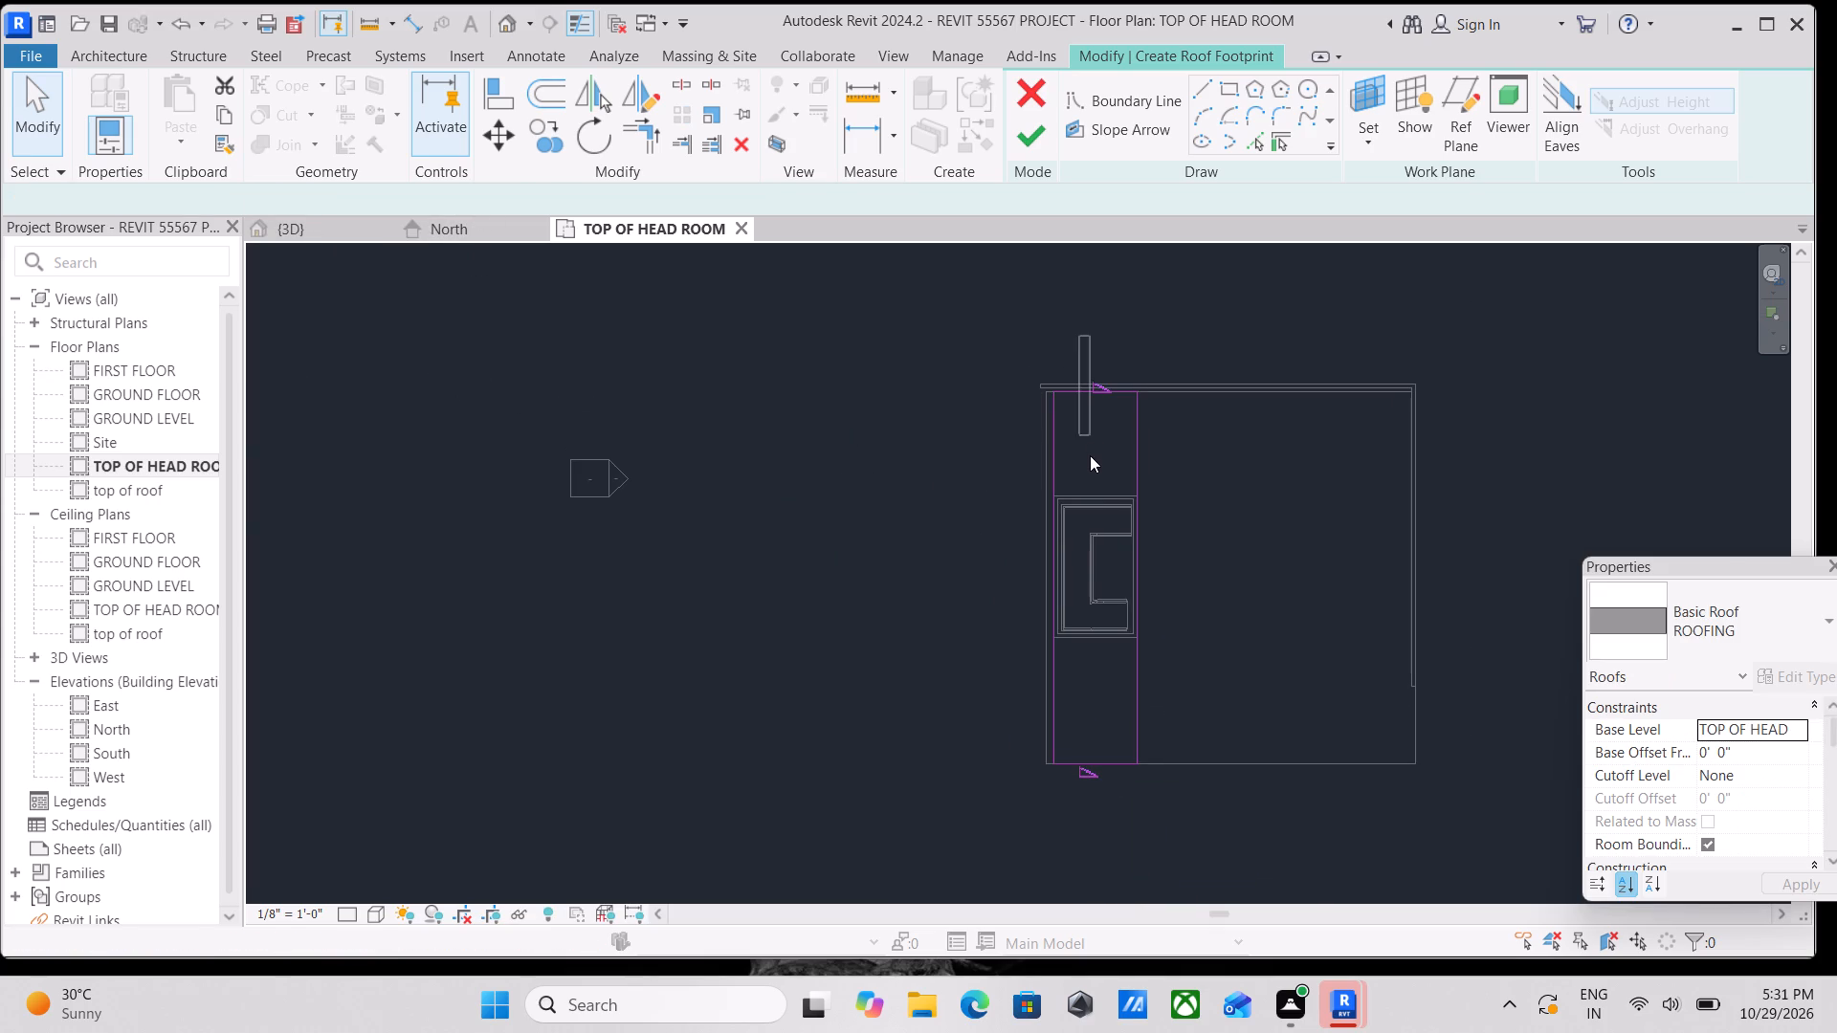
left_click_drag(1090, 455, 1113, 809)
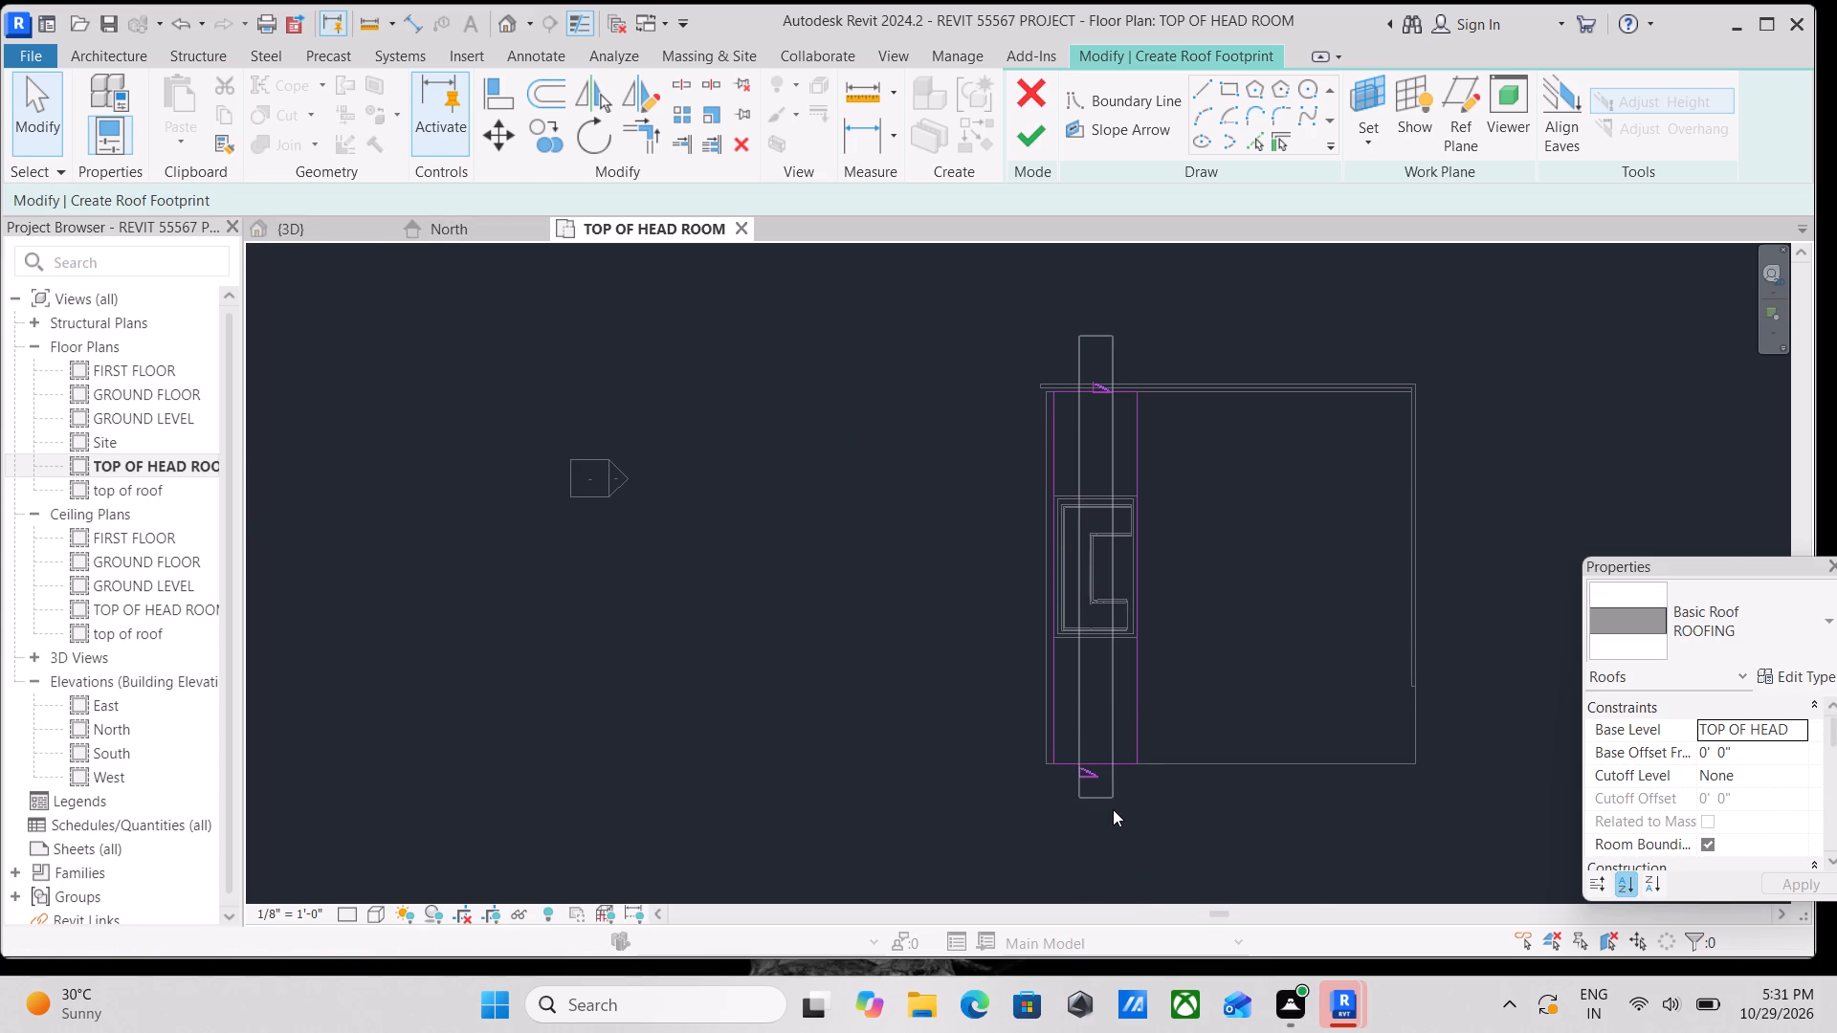
left_click_drag(1113, 809, 1113, 811)
left_click_drag(1077, 335, 1100, 603)
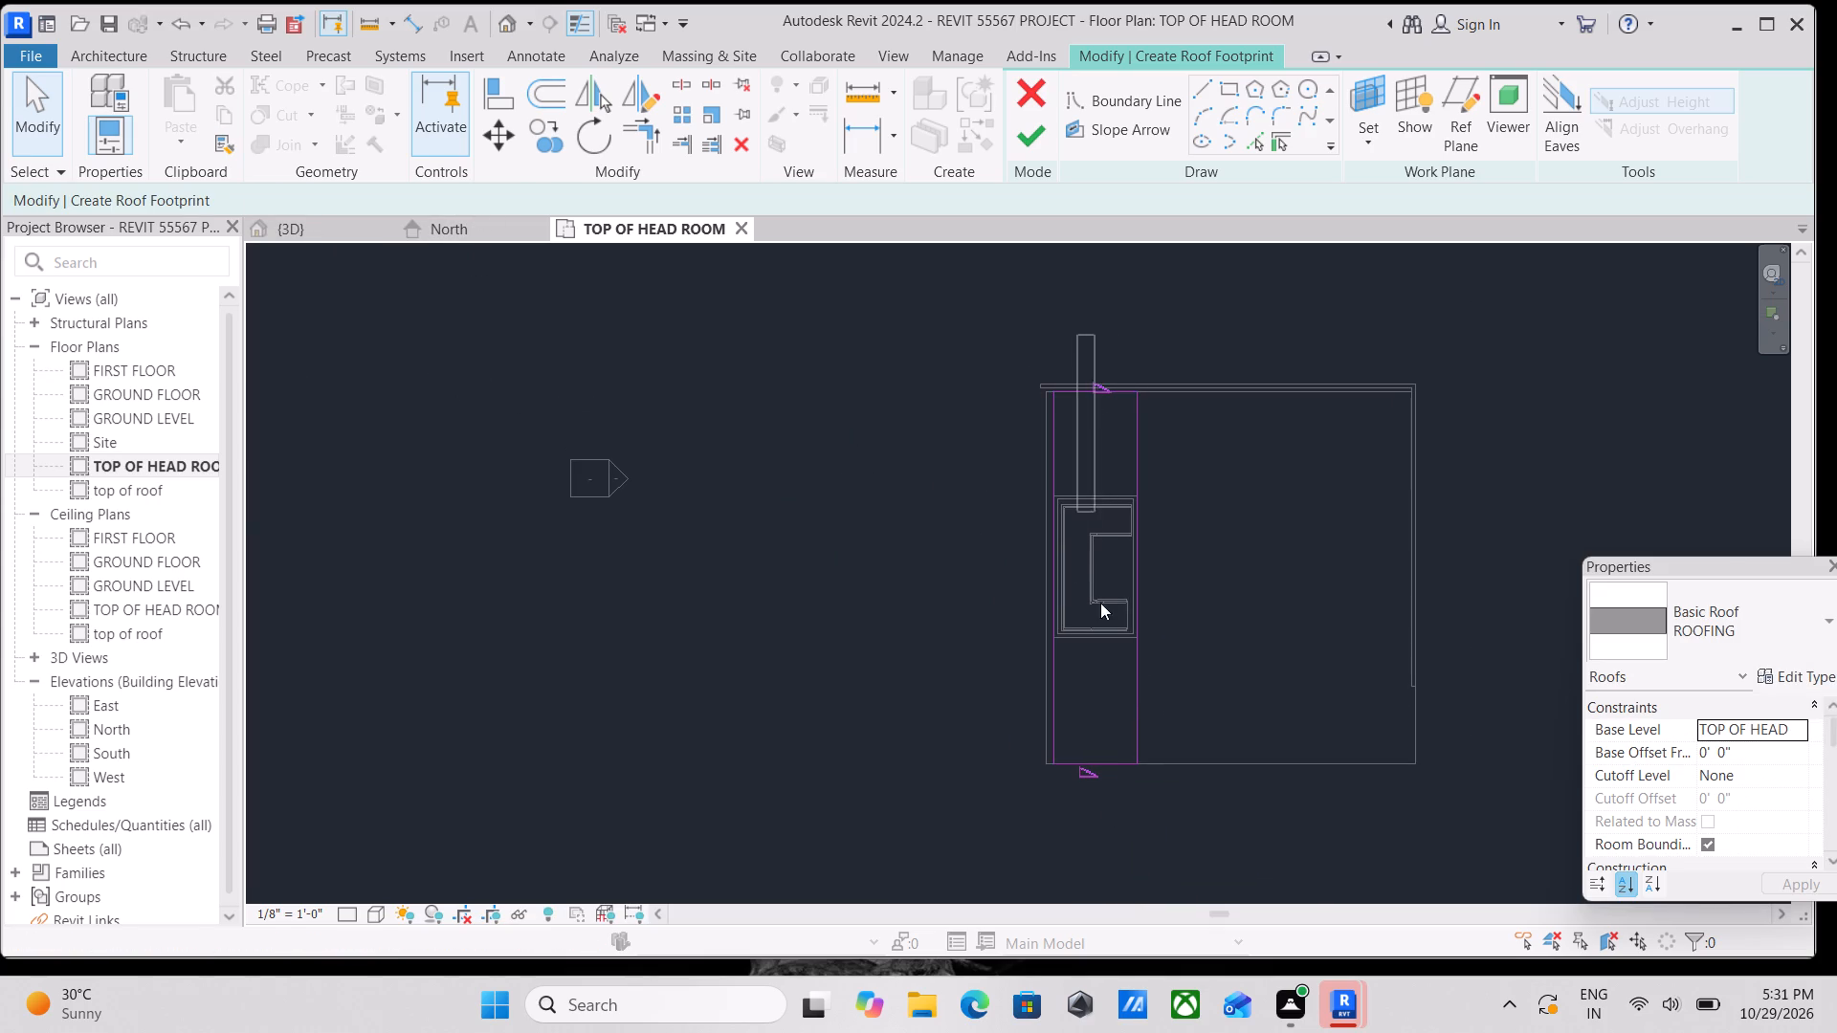
left_click_drag(1100, 603, 1115, 802)
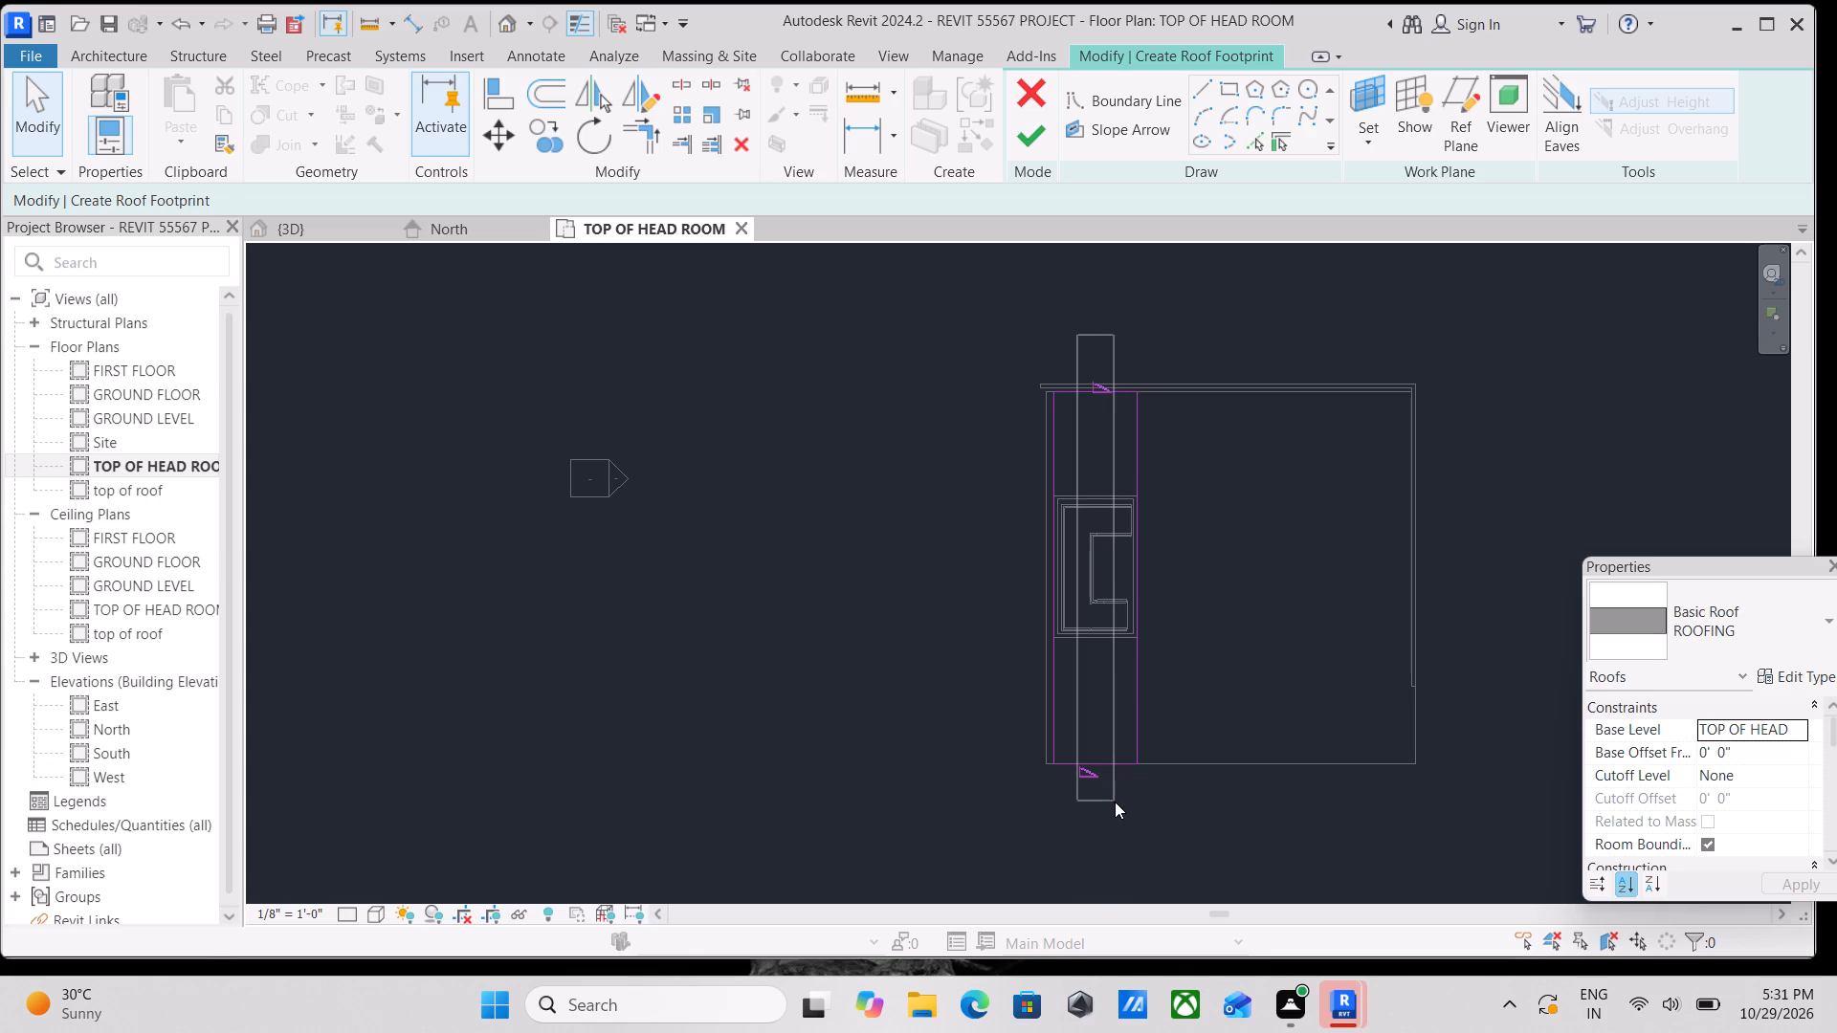
left_click_drag(1115, 802, 1125, 802)
left_click_drag(1124, 815, 1027, 485)
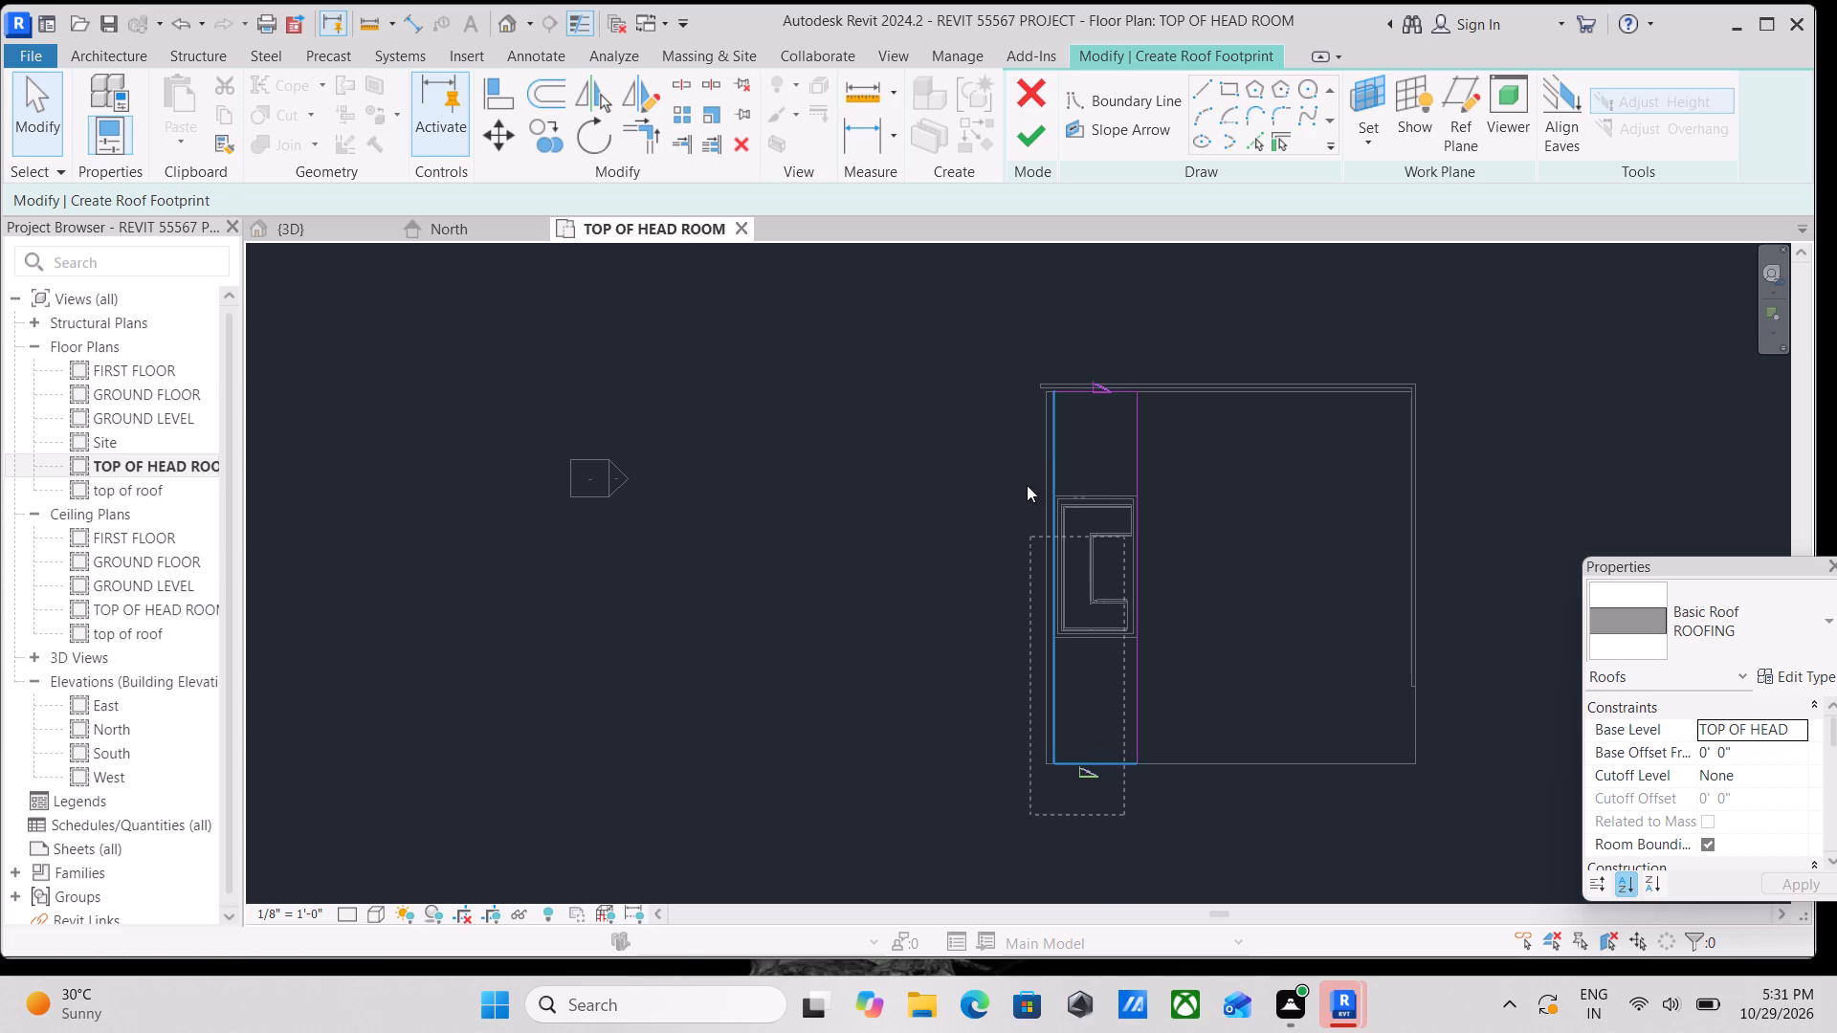
left_click_drag(1027, 485, 1062, 342)
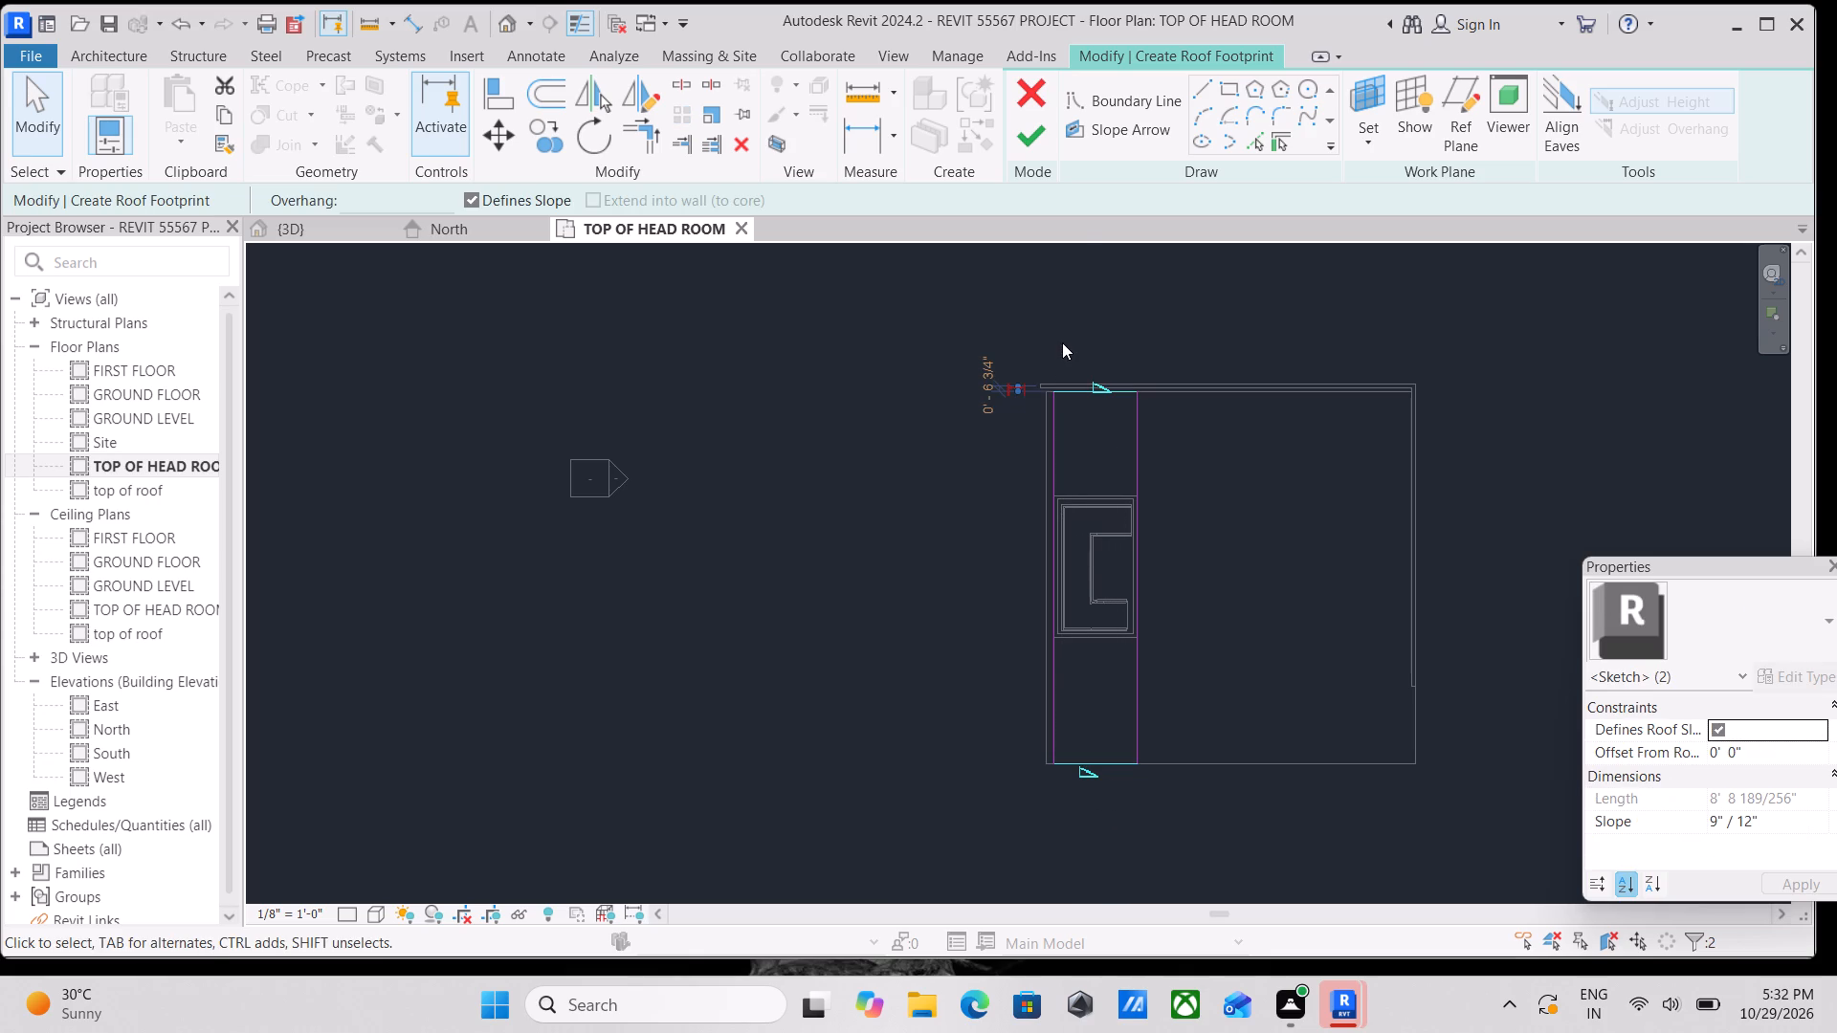
left_click(479, 198)
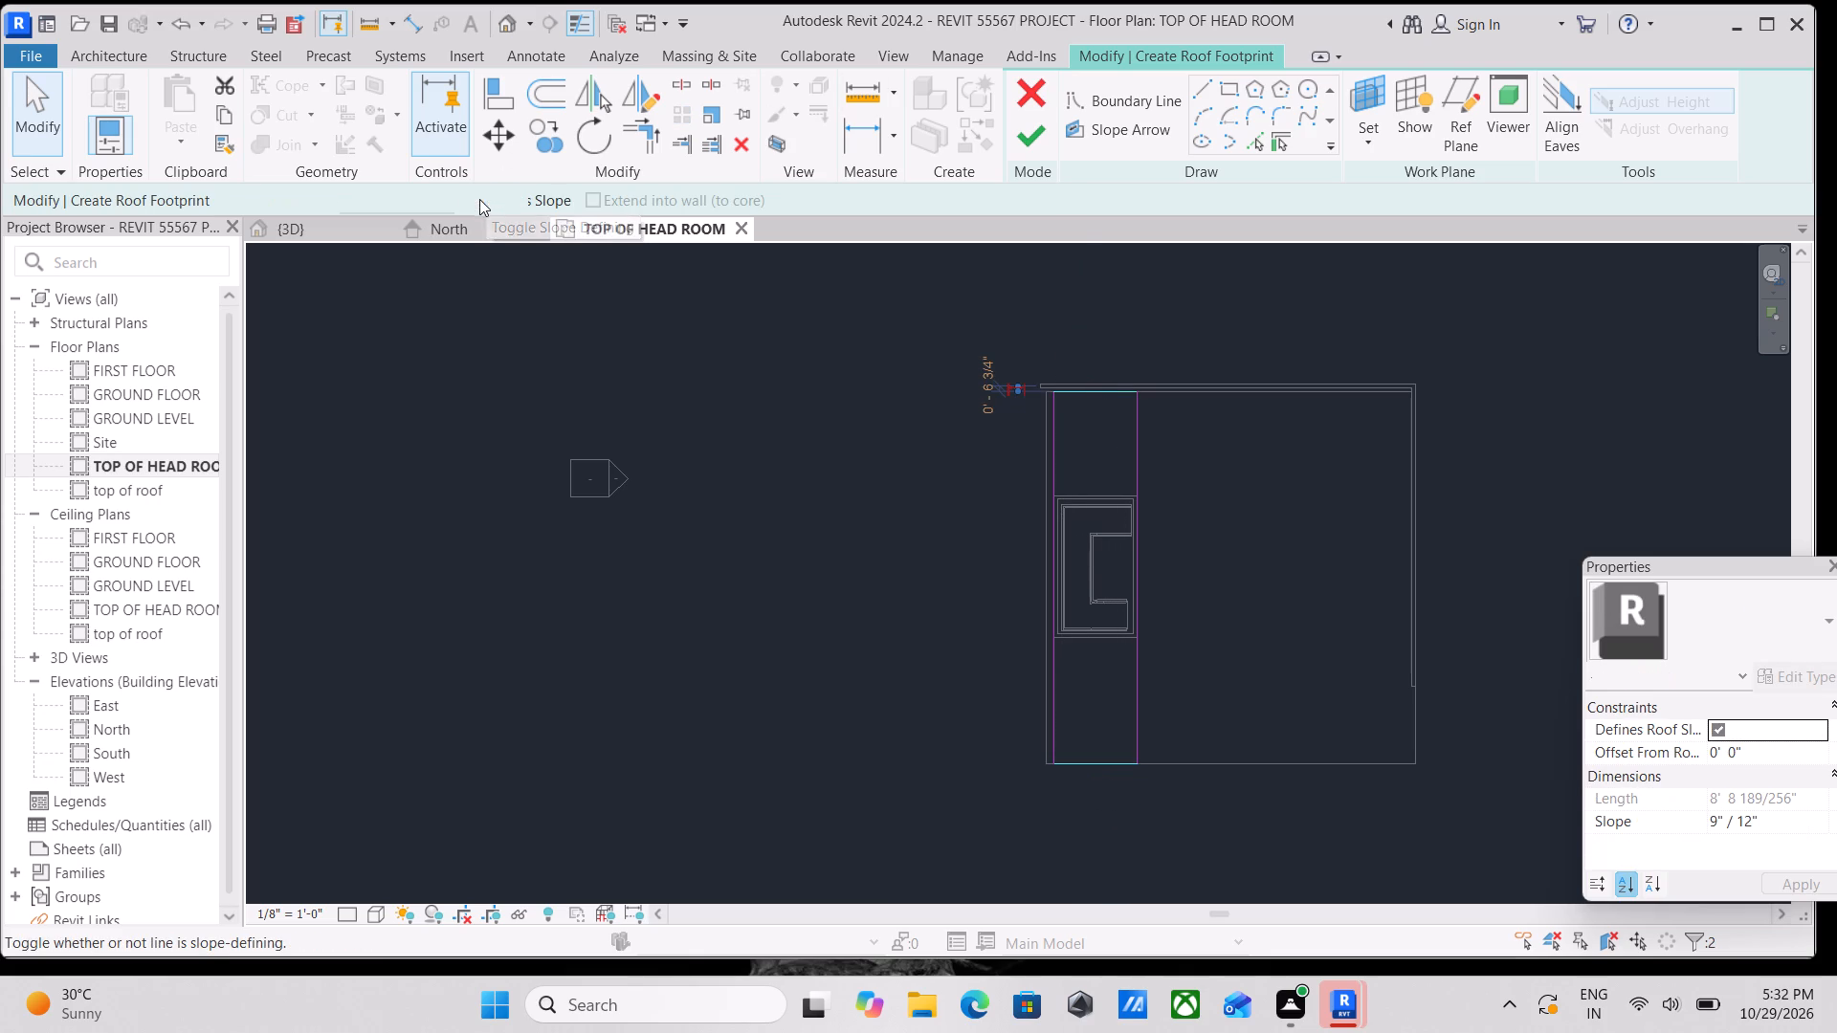
Finish the roof footprint sketch and decline attaching the highlighted walls to the roof.
left_click(1023, 130)
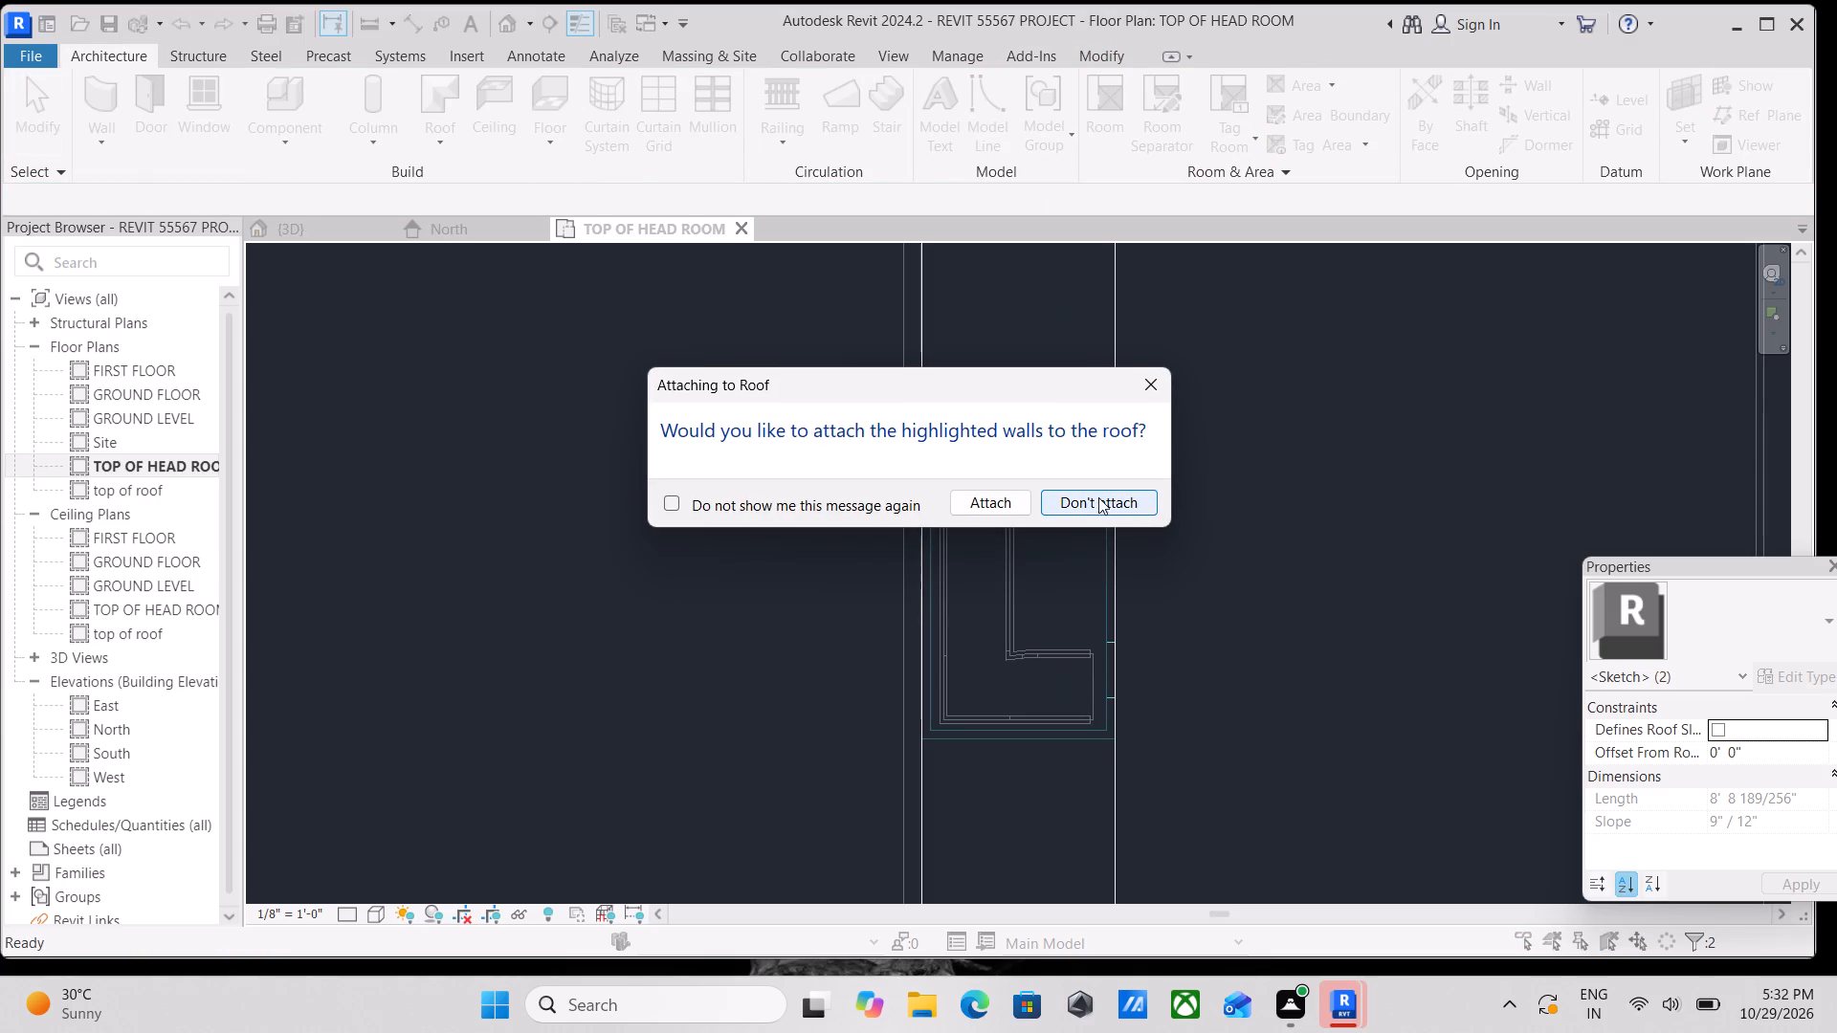
left_click(1097, 507)
scroll(1097, 481, "down", 3)
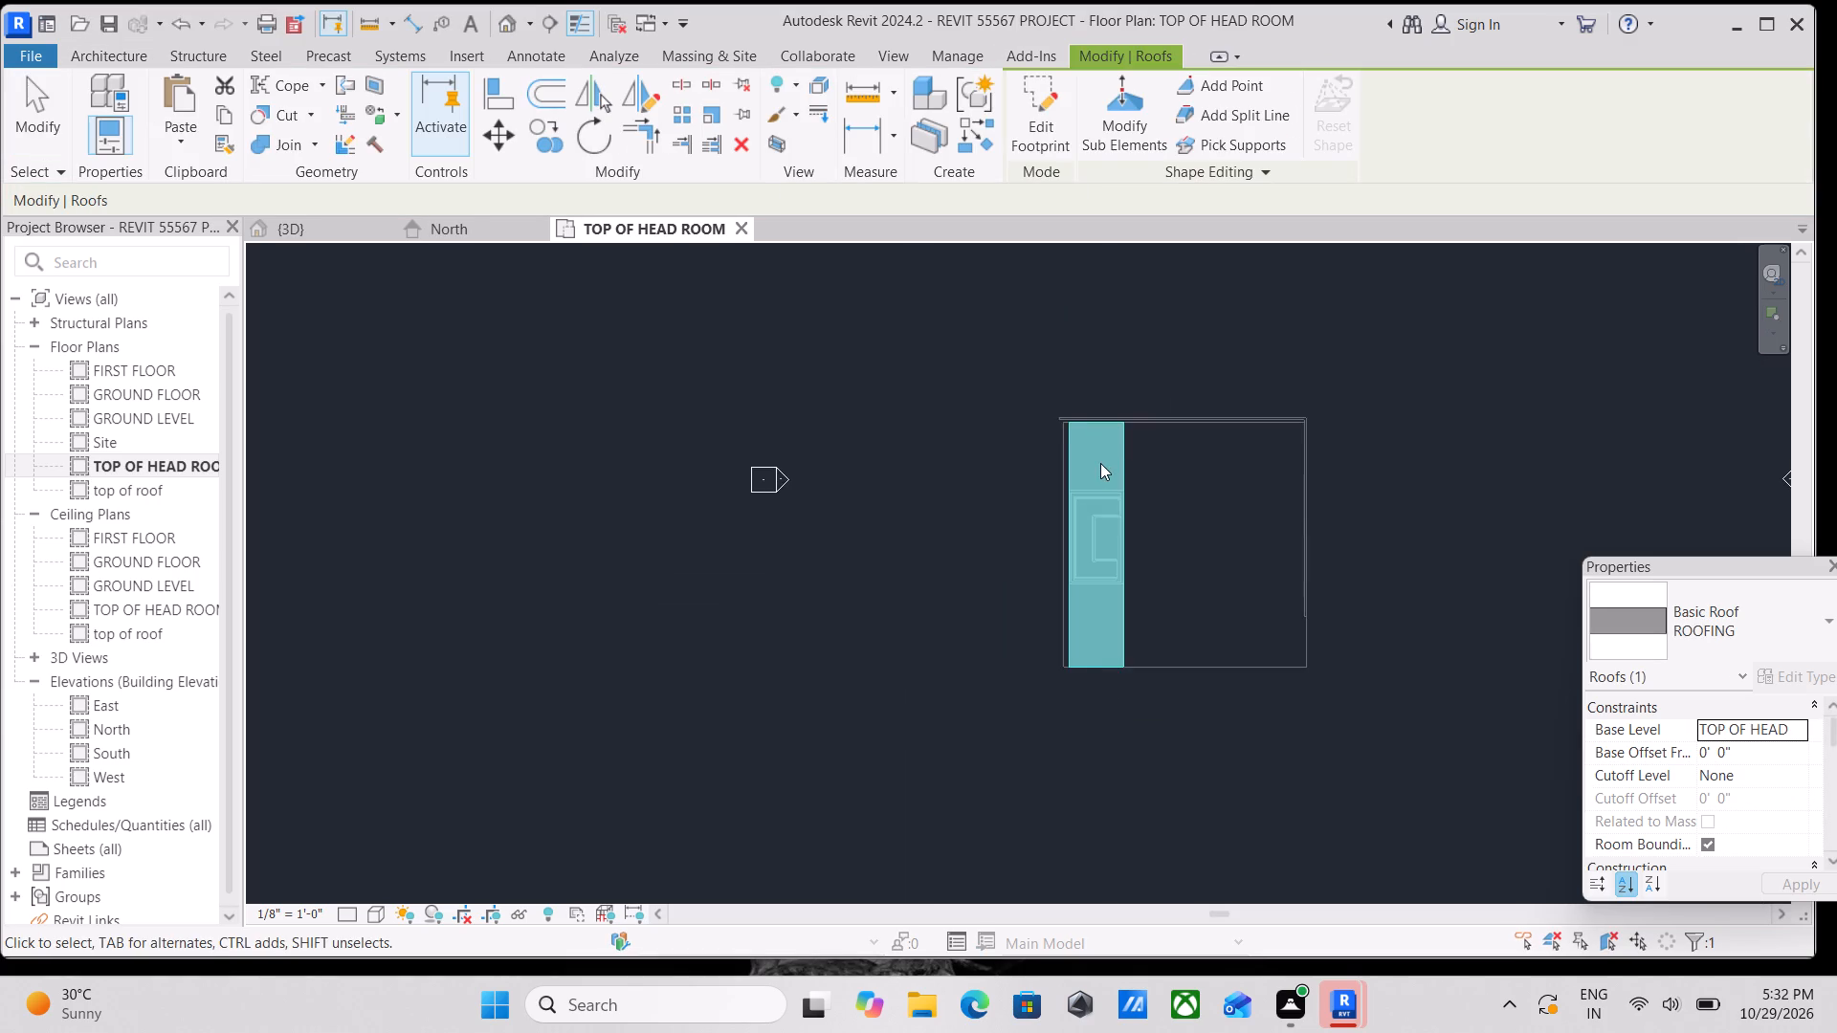
scroll(1100, 461, "down", 2)
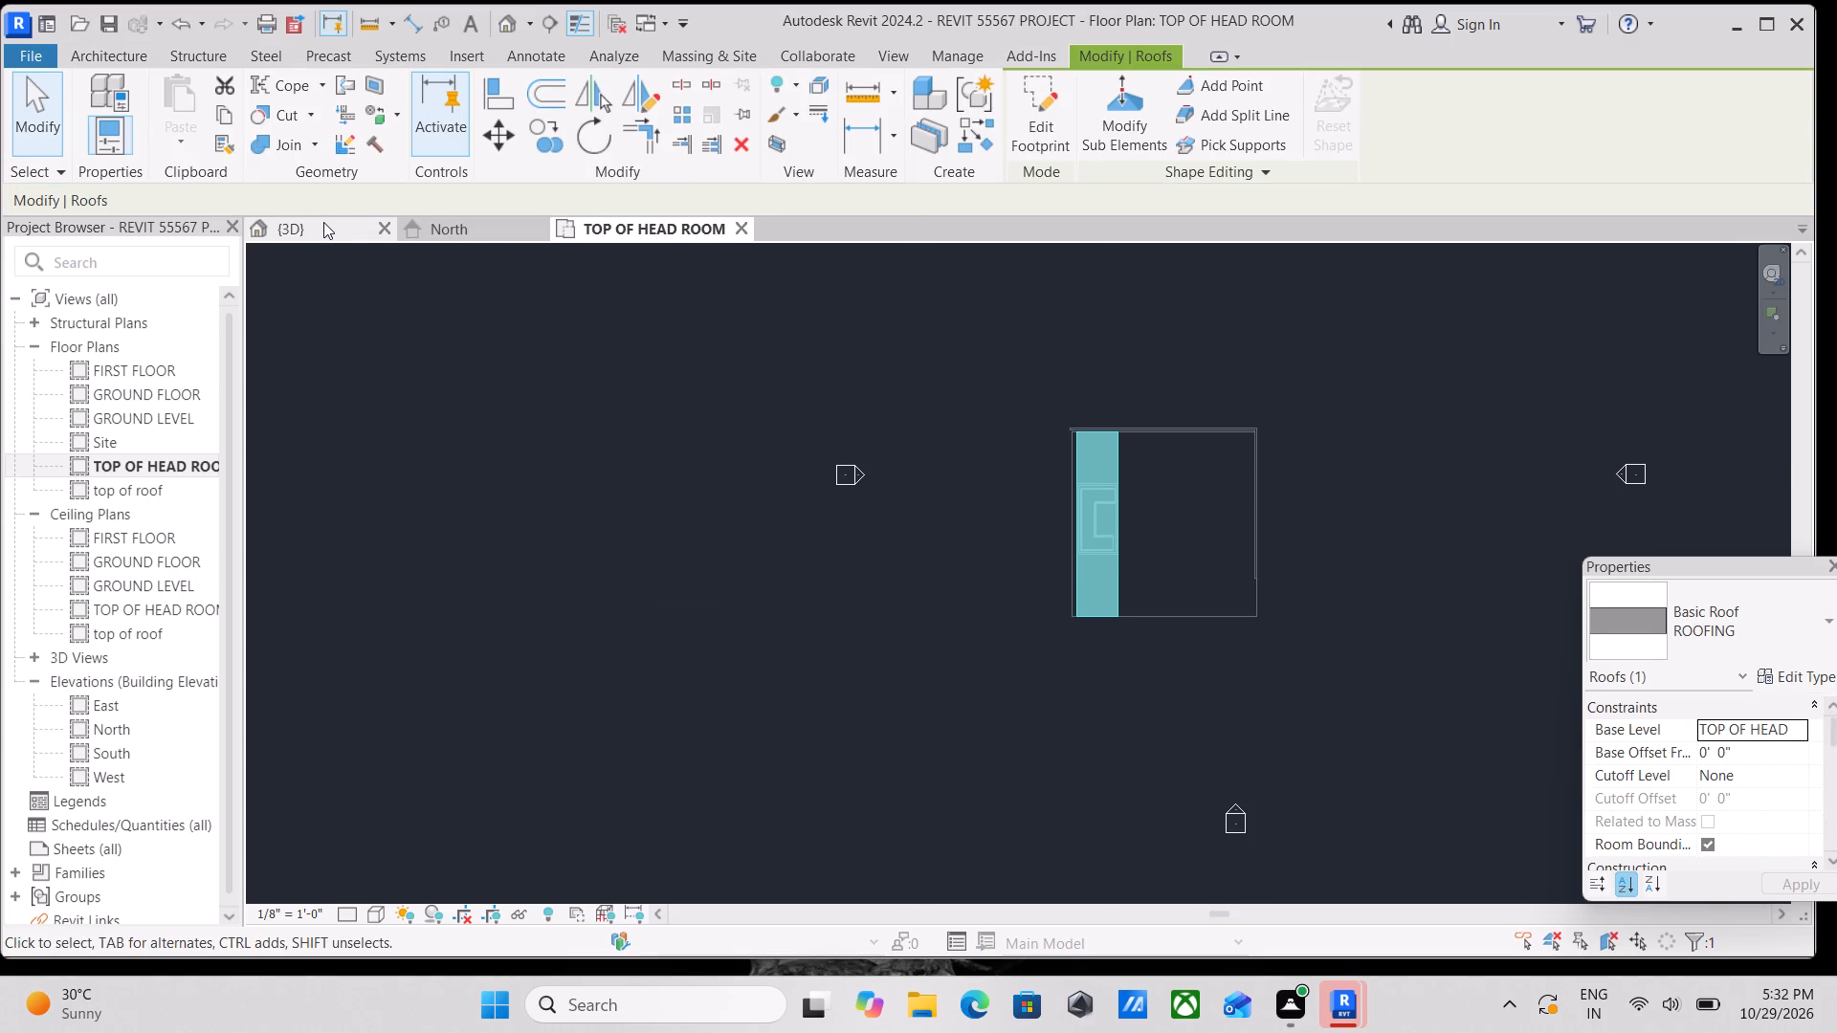
Switch to the 3D view and examine the new flat roof over the stair enclosure from several sides.
left_click(323, 222)
scroll(918, 483, "down", 1)
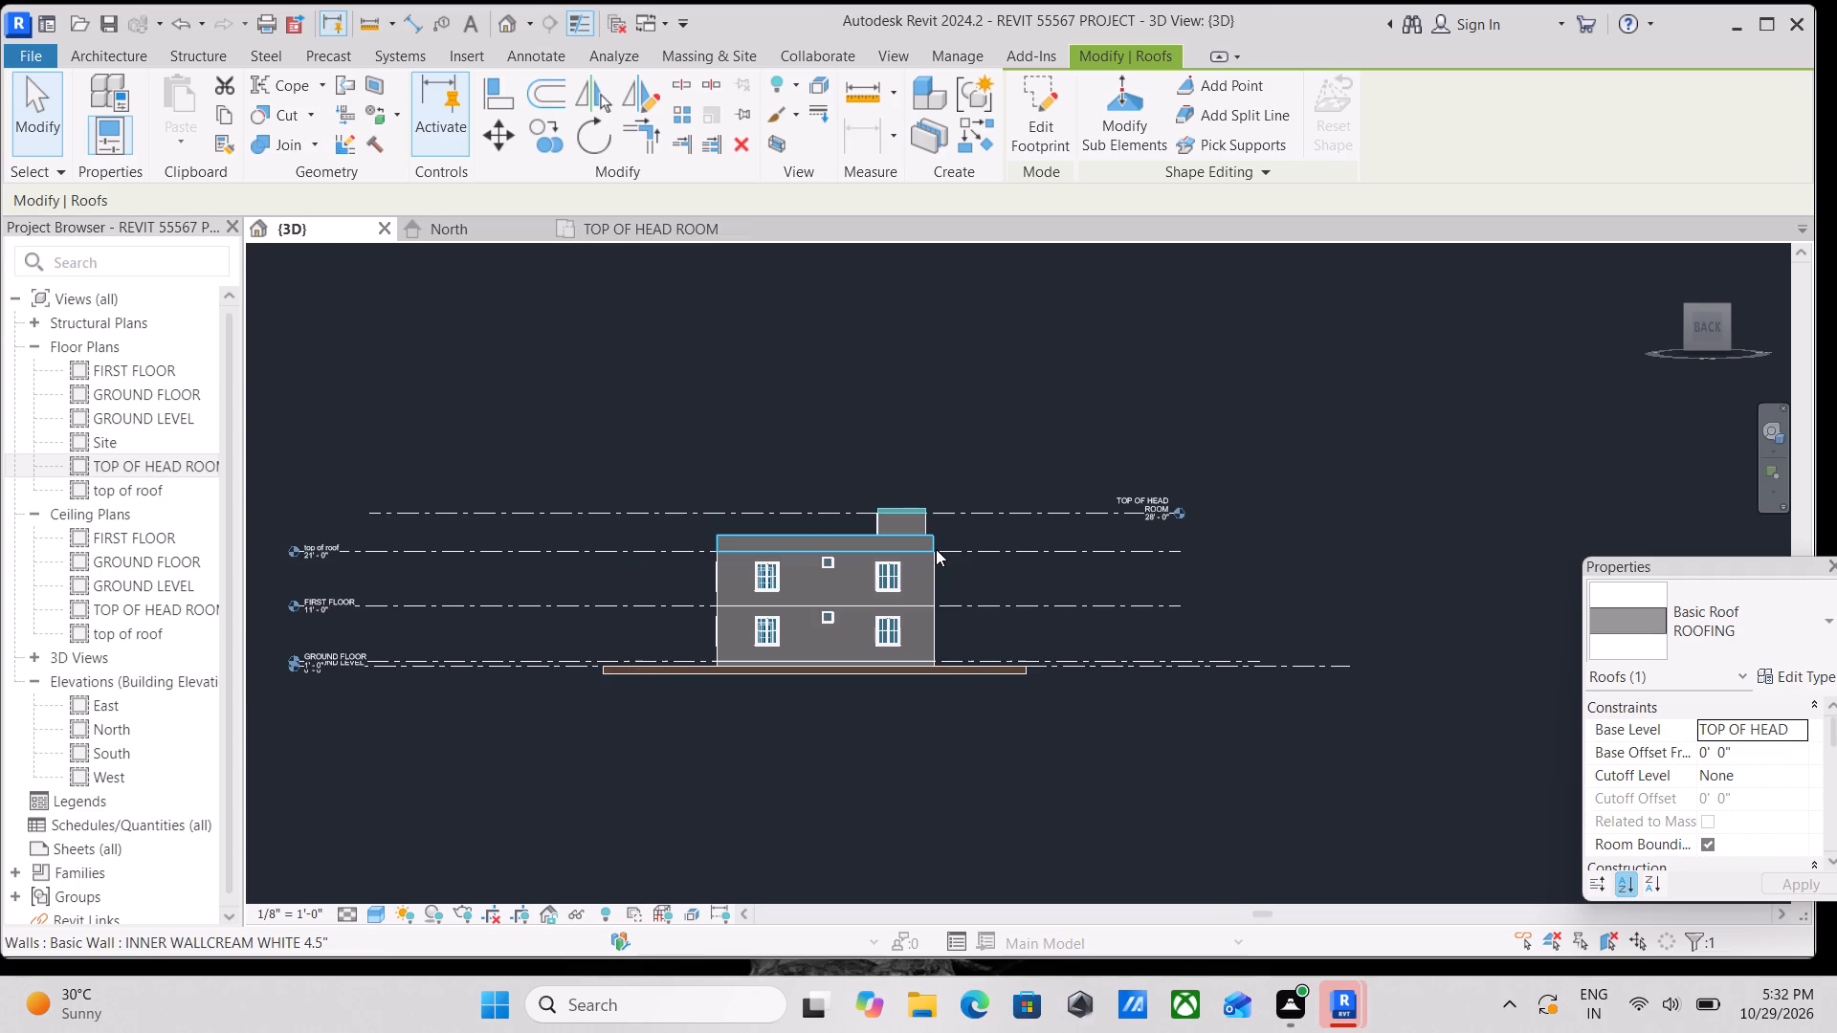
middle_click_drag(926, 569, 297, 635, "shift")
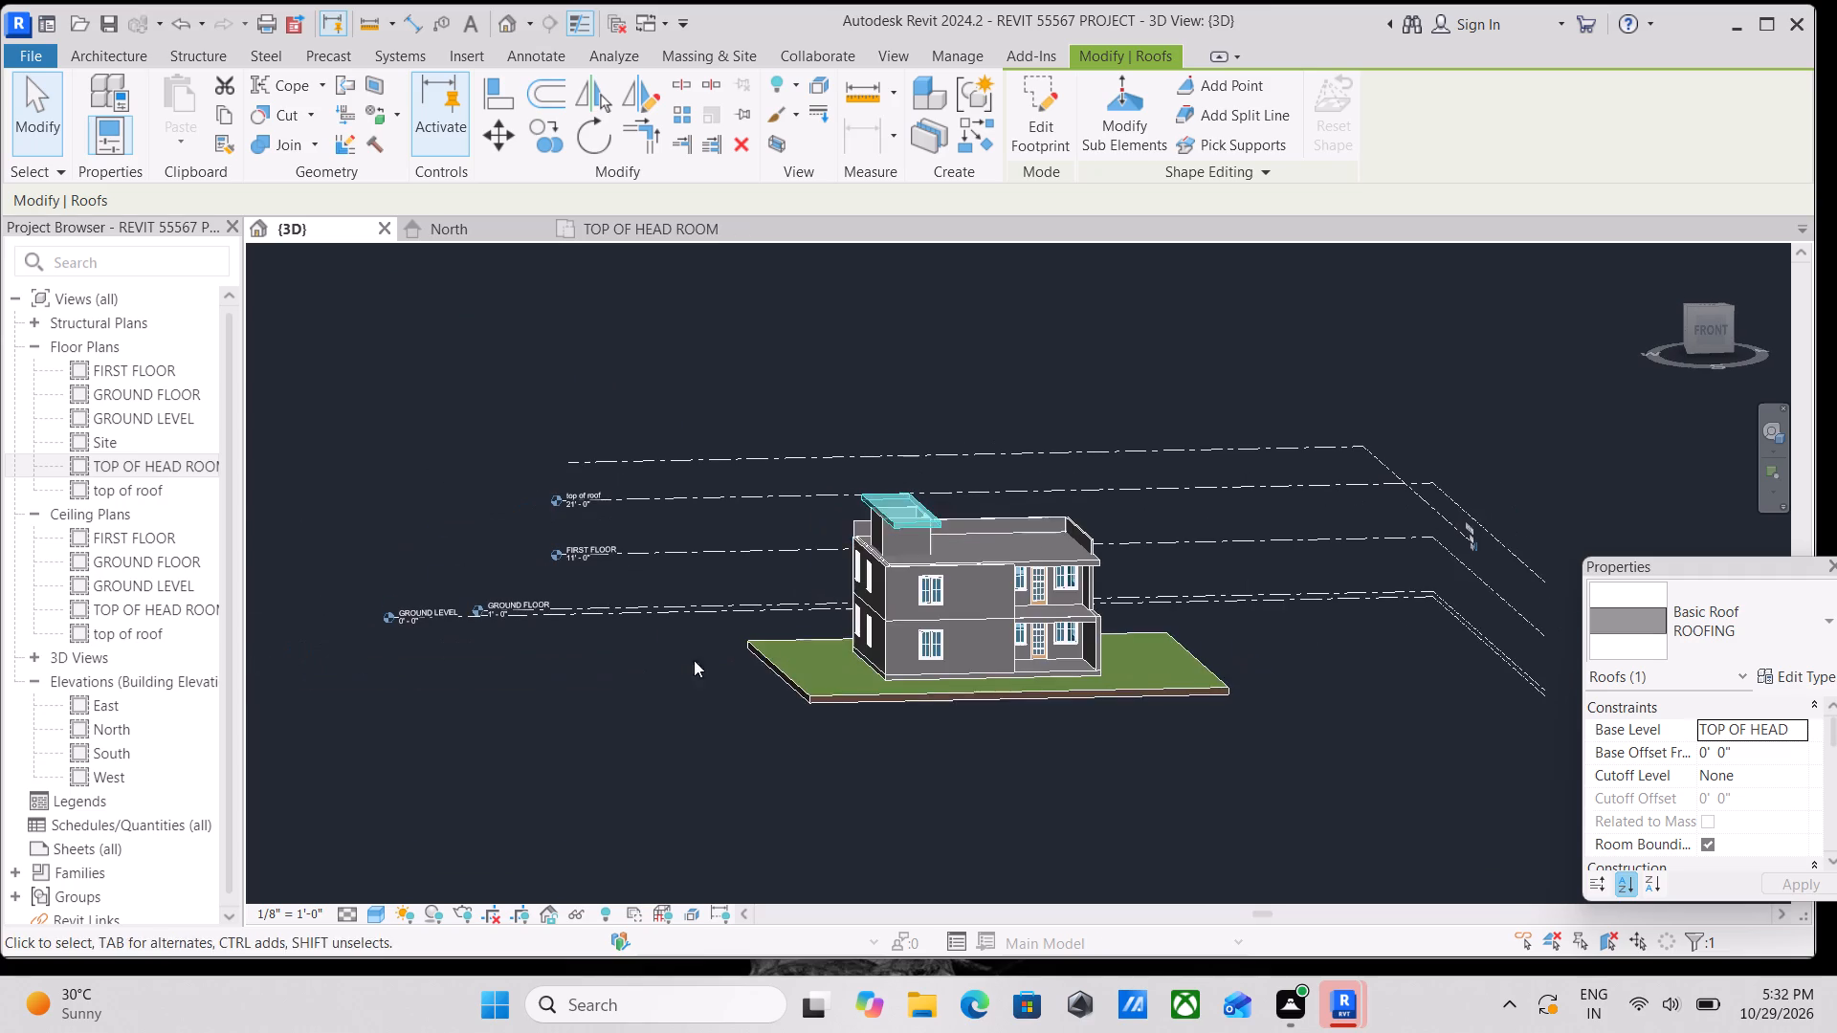
middle_click_drag(796, 644, 675, 644, "shift")
scroll(912, 548, "up", 4)
key("Escape")
scroll(921, 536, "up", 3)
key("Escape")
scroll(919, 515, "up", 1)
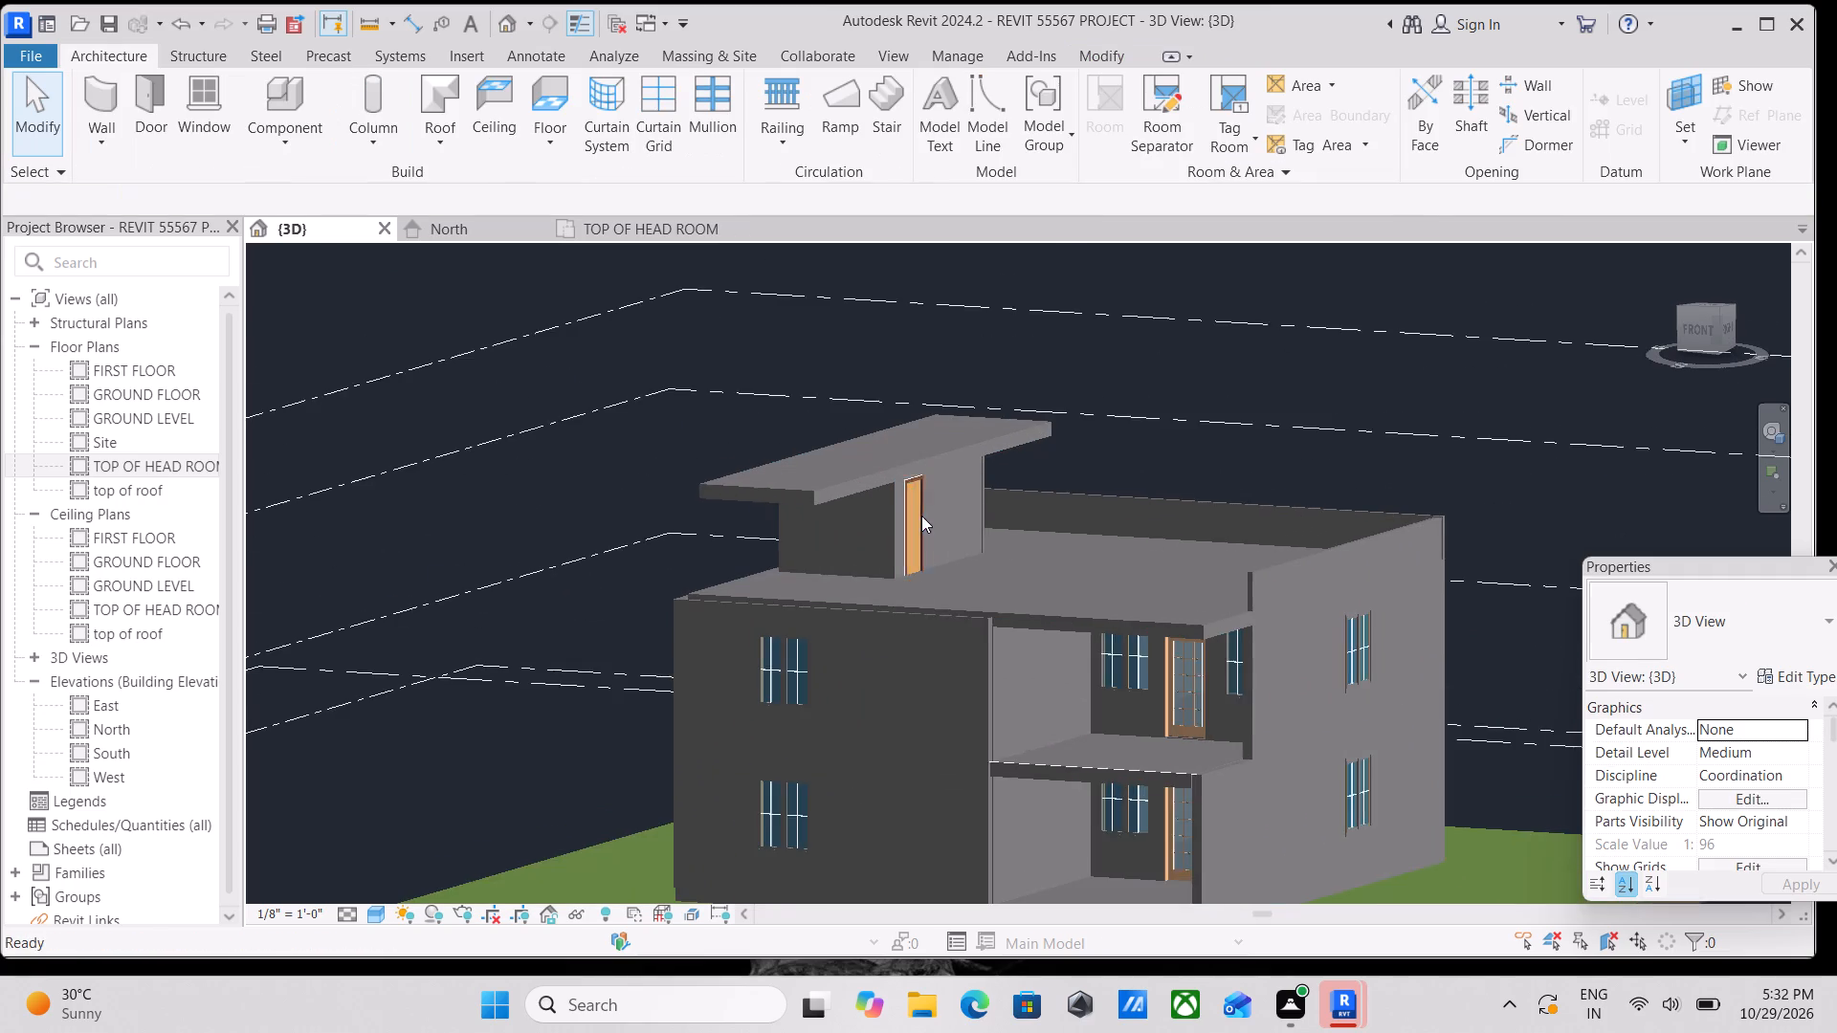
scroll(921, 516, "up", 4)
middle_click_drag(904, 602, 958, 532)
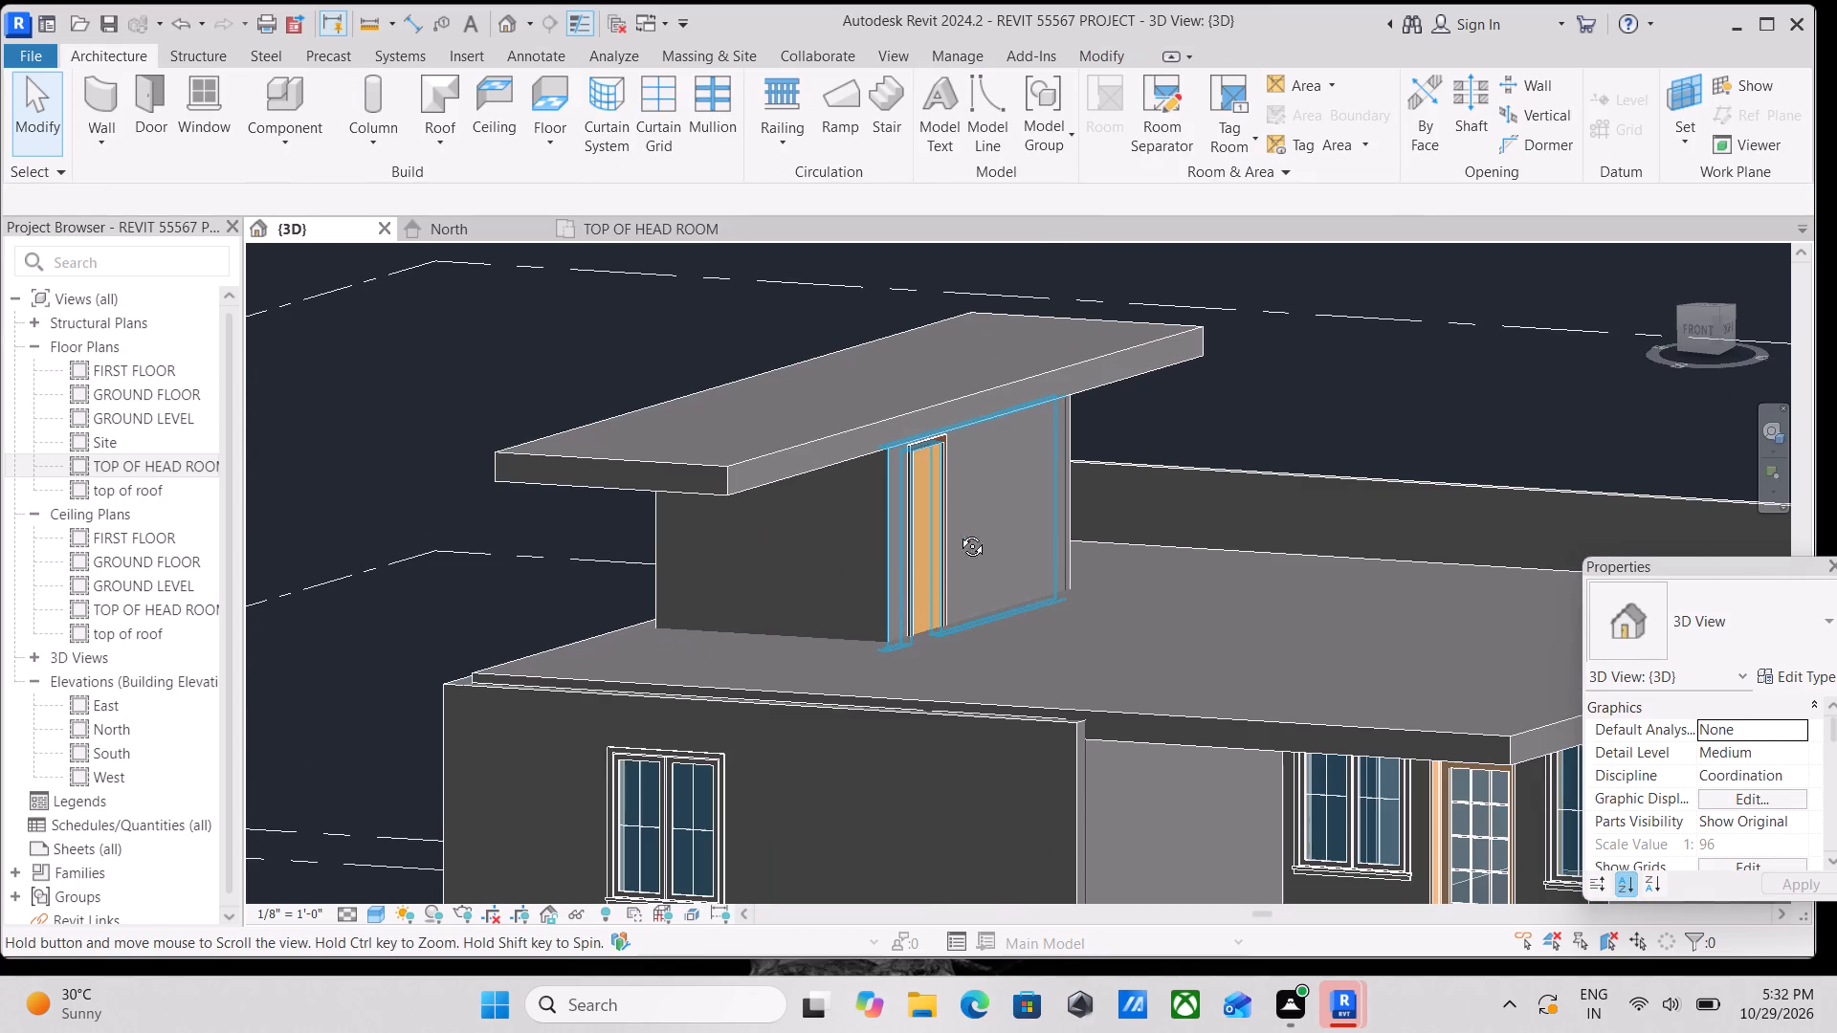
middle_click_drag(958, 532, 1040, 545)
scroll(1040, 545, "down", 1)
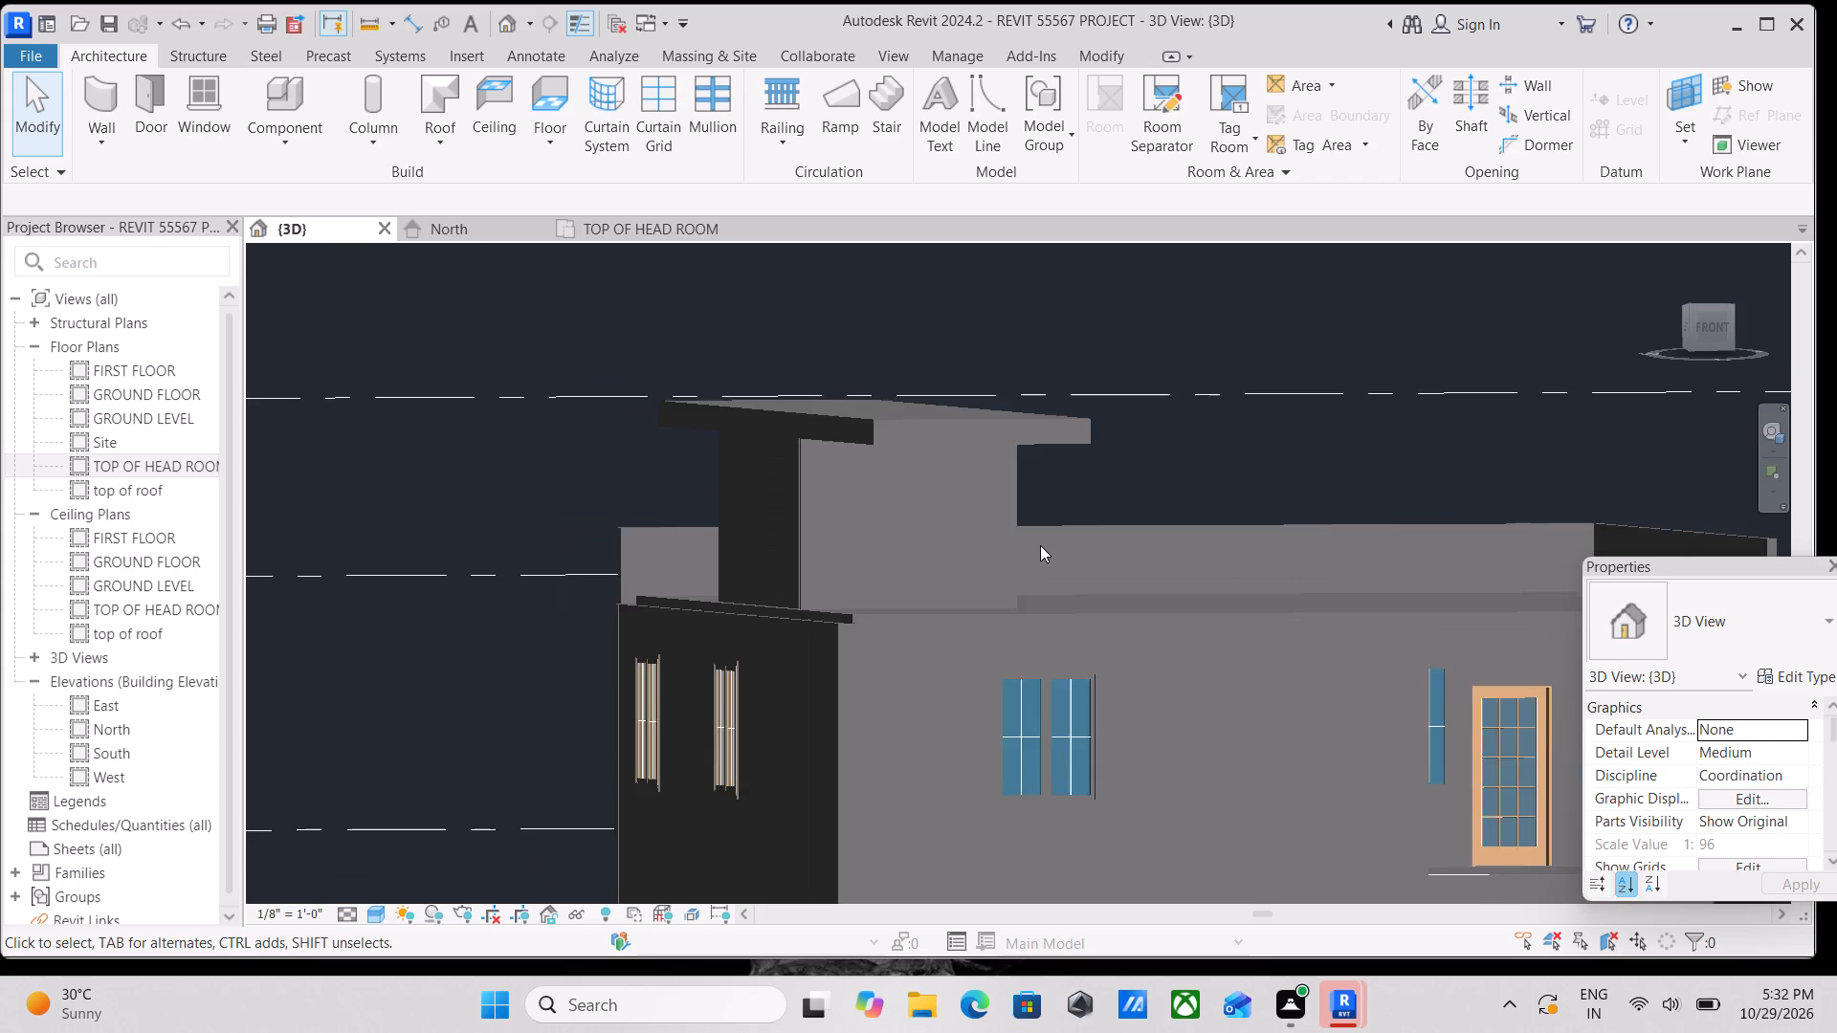
scroll(1043, 545, "down", 1)
middle_click_drag(1044, 545, 961, 621, "shift")
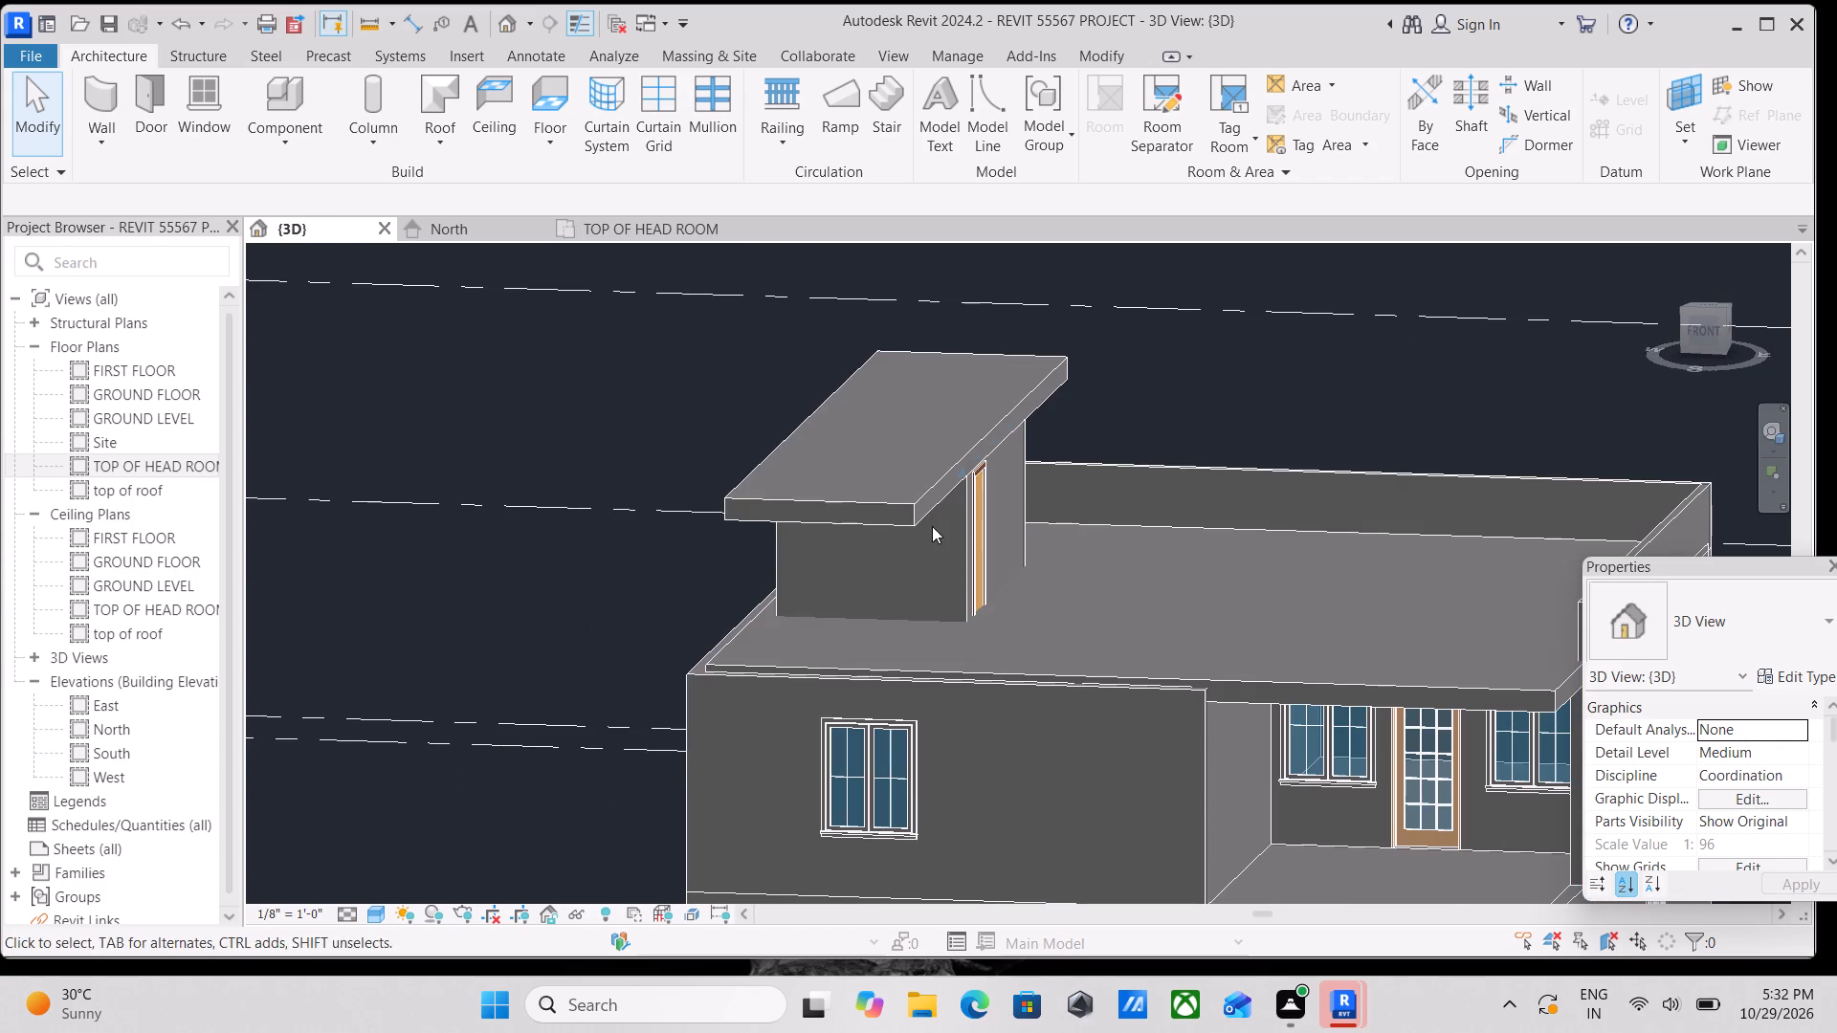
left_click(923, 510)
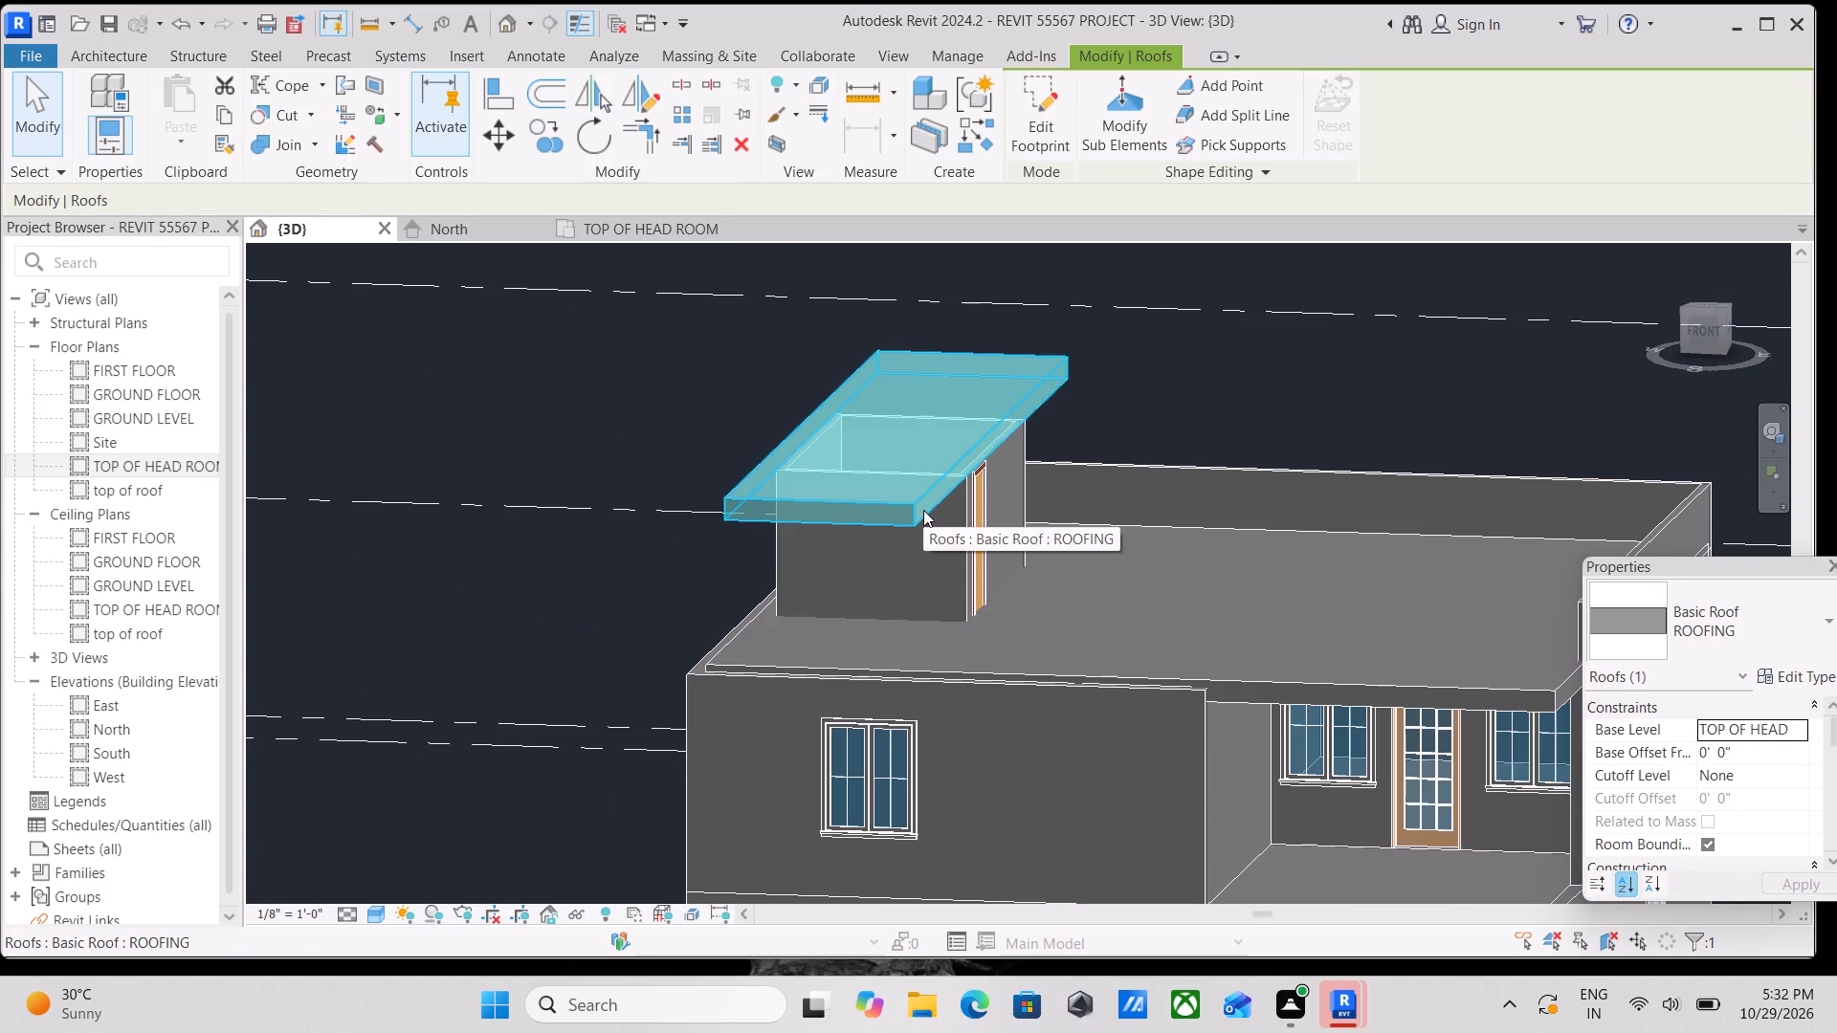
key("Escape")
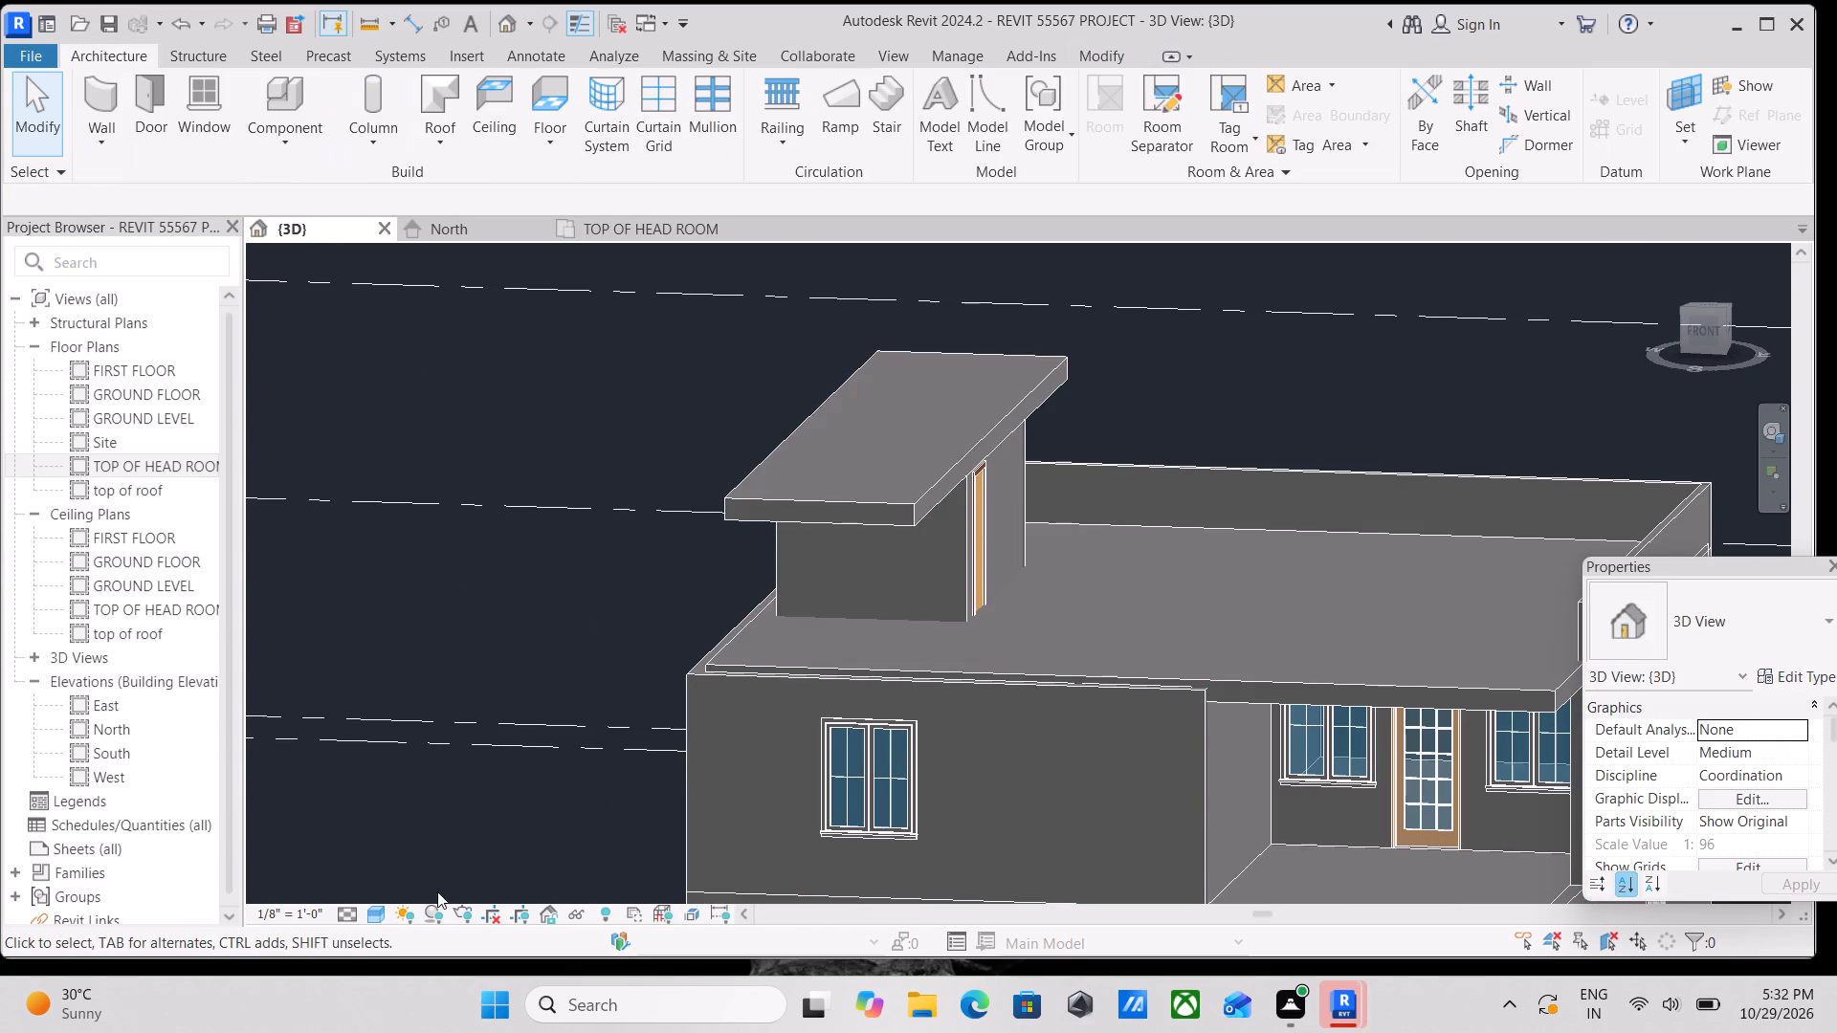
Set the 3D view's visual style to Realistic.
left_click(386, 904)
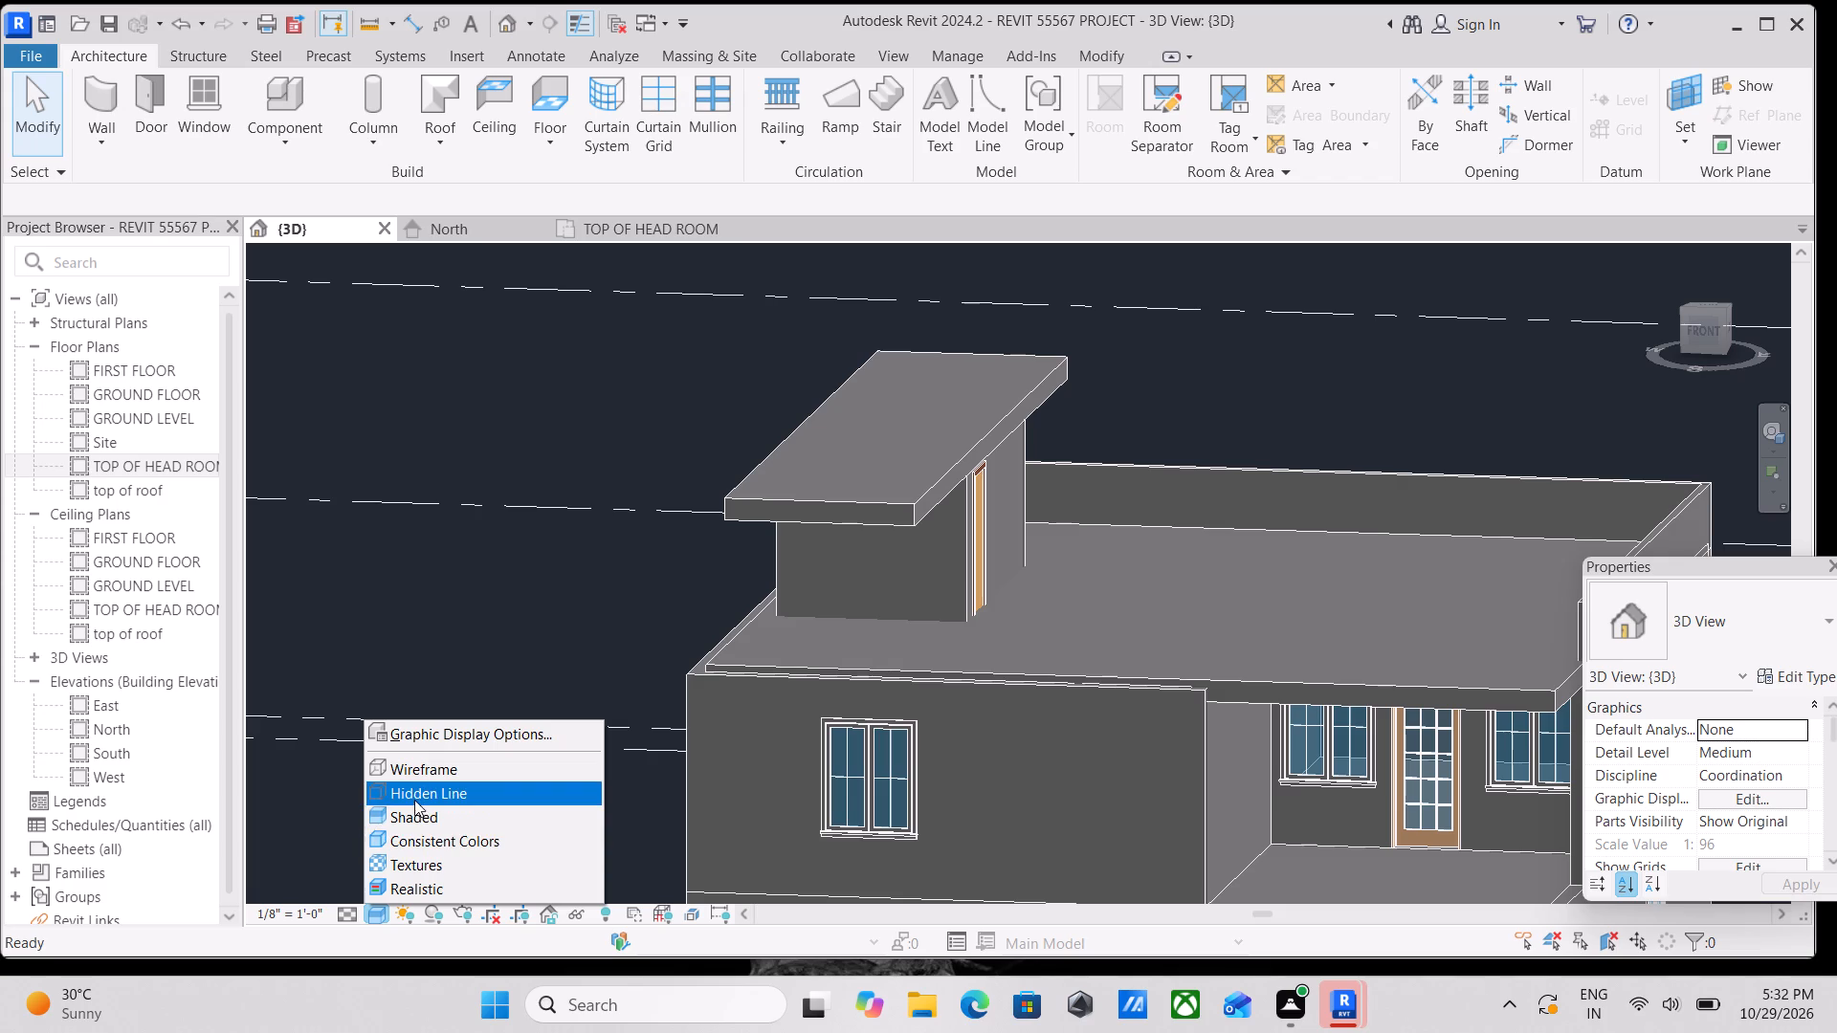
left_click(427, 888)
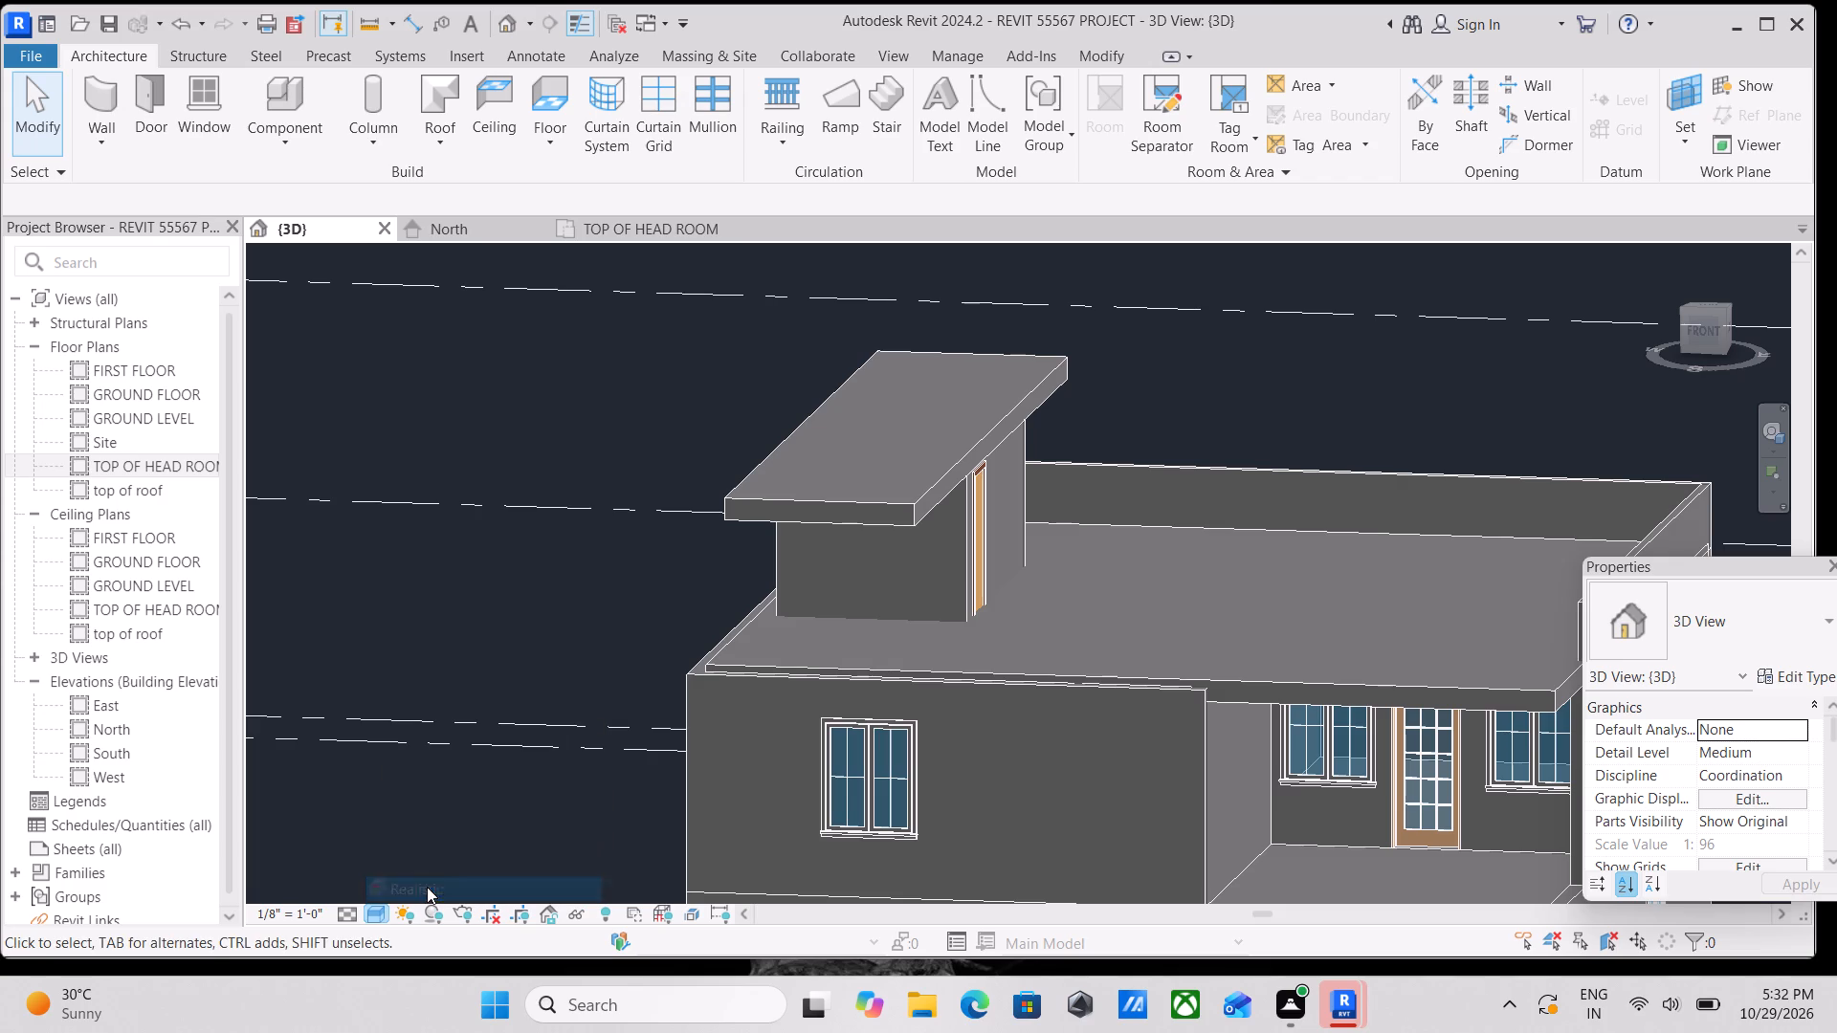
Examine the stair enclosure roof's material, slab edge and overhang from above, below and the sides.
scroll(883, 528, "up", 3)
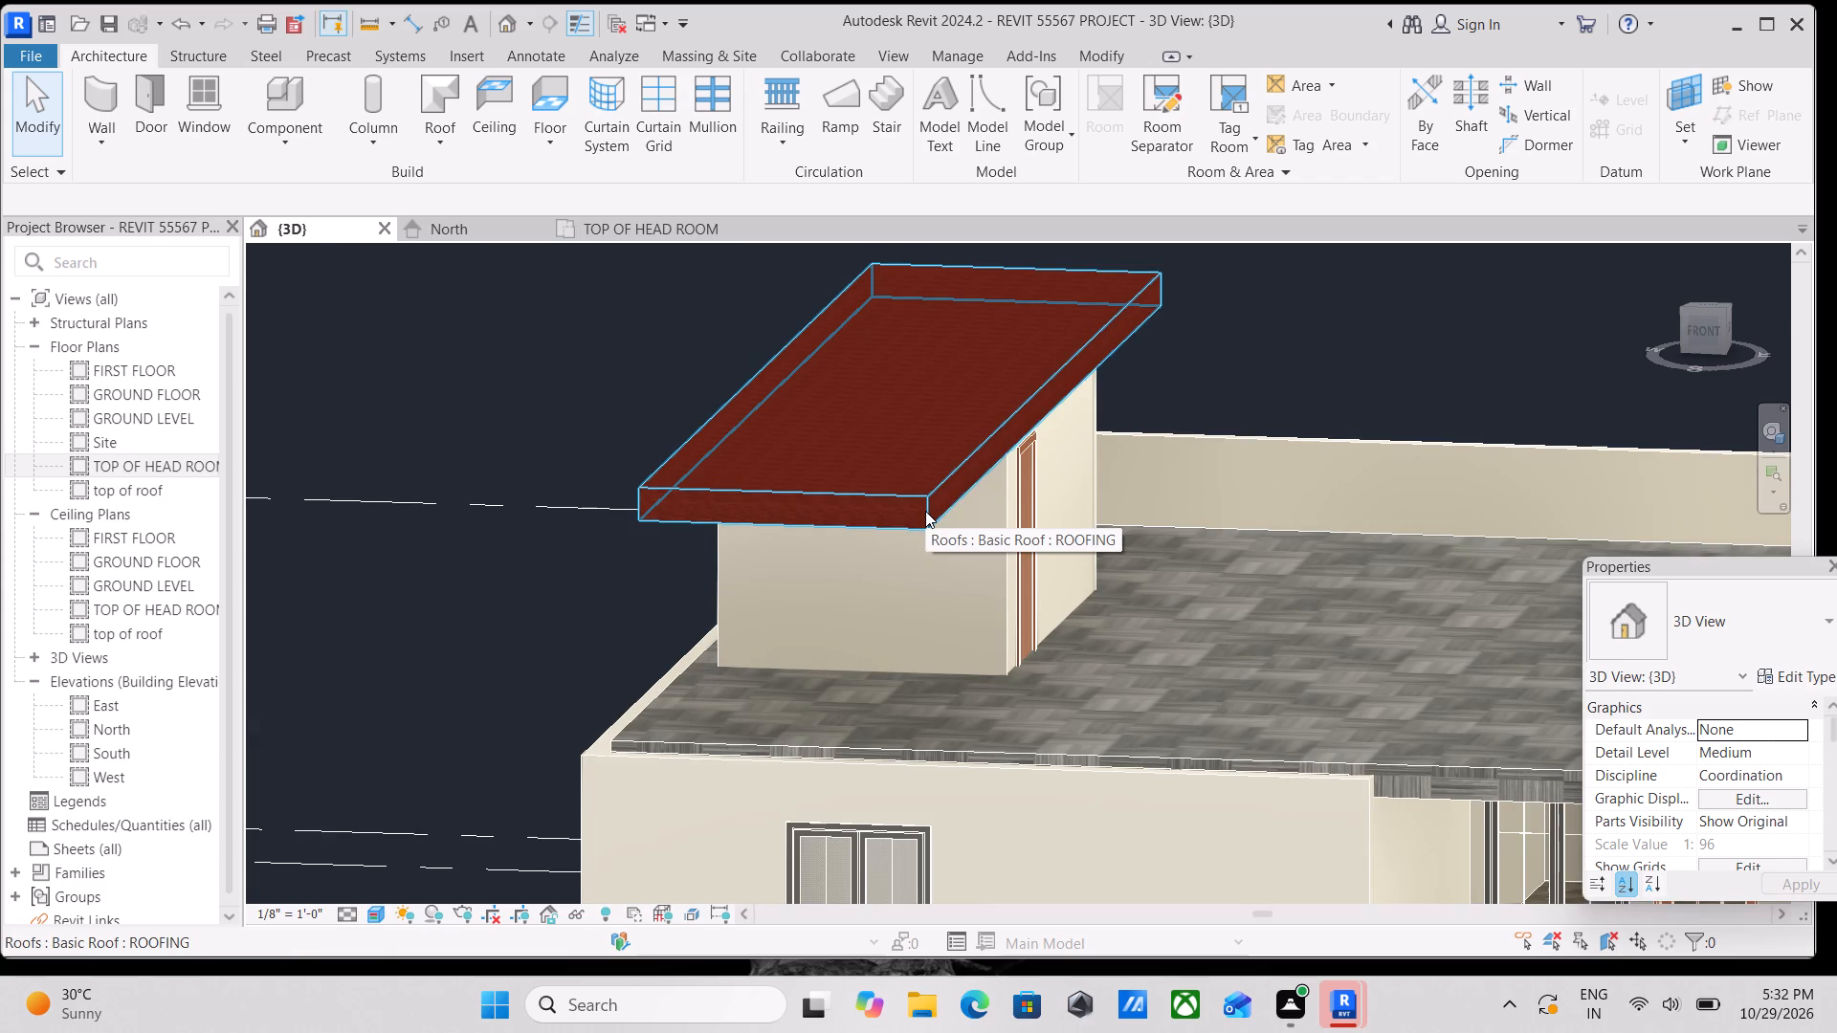
key("Escape")
scroll(860, 408, "down", 4)
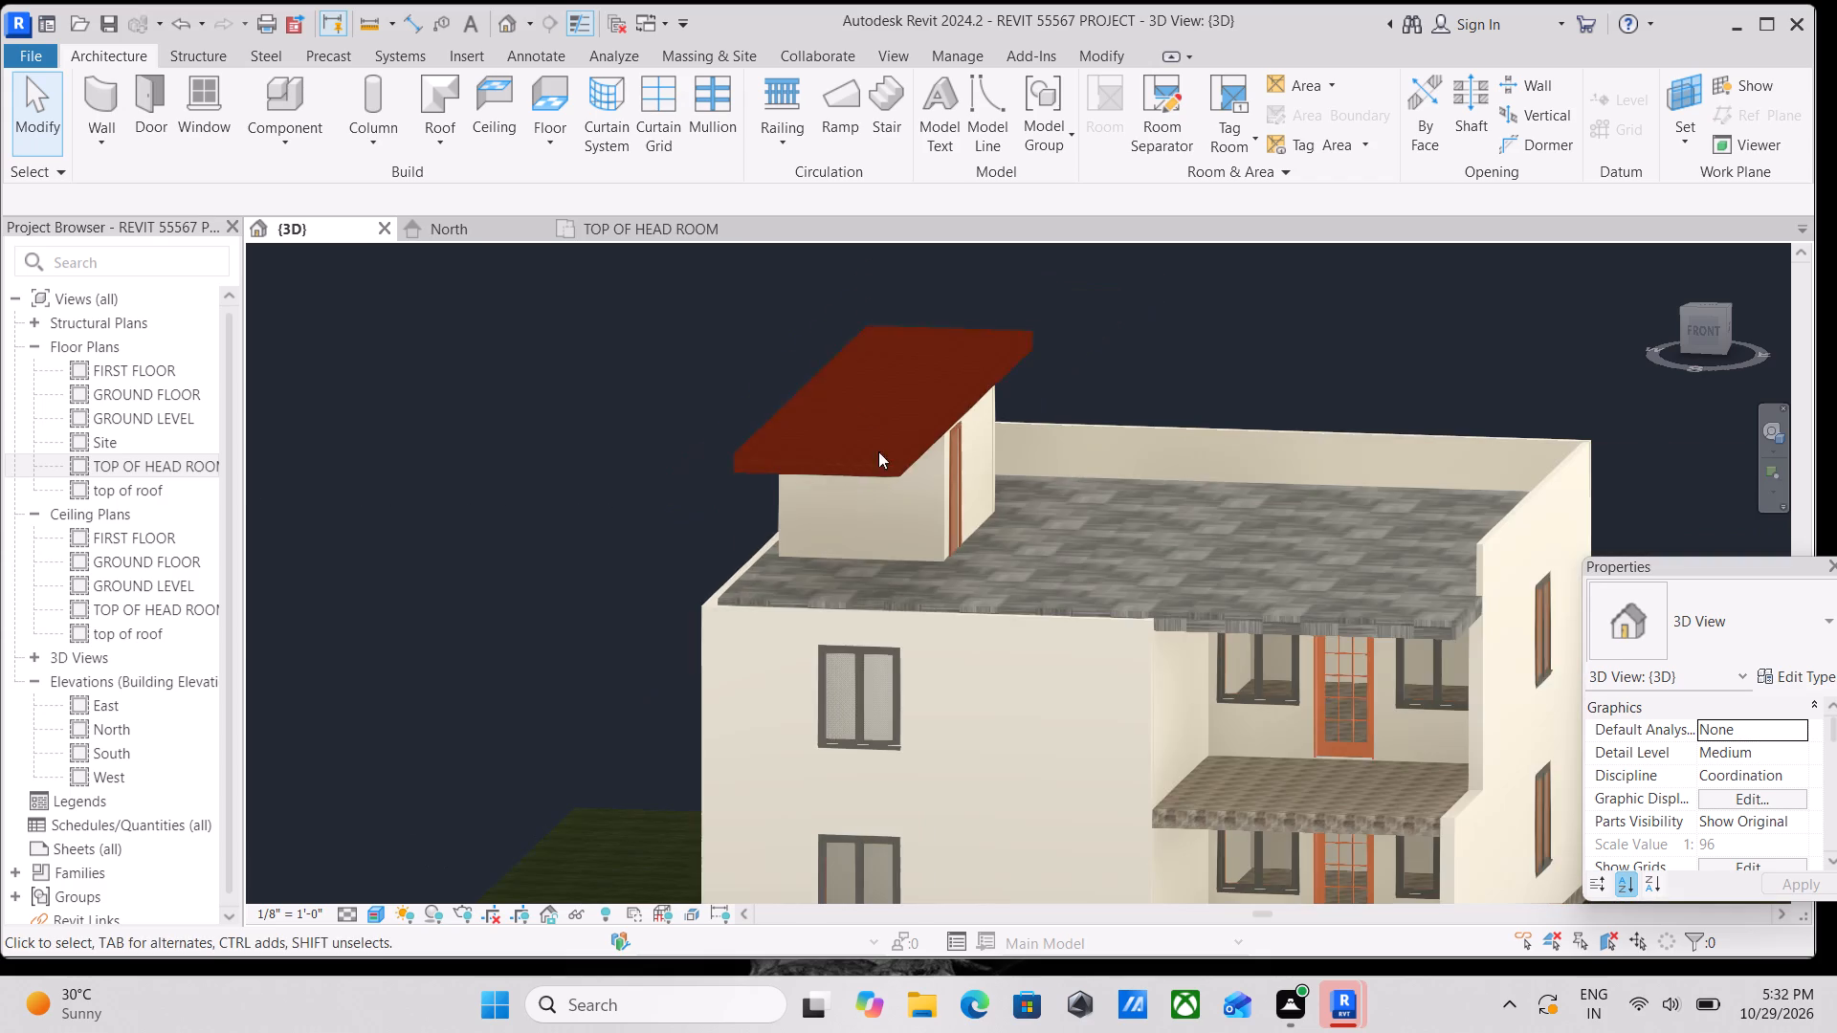
middle_click_drag(899, 596, 785, 385, "shift")
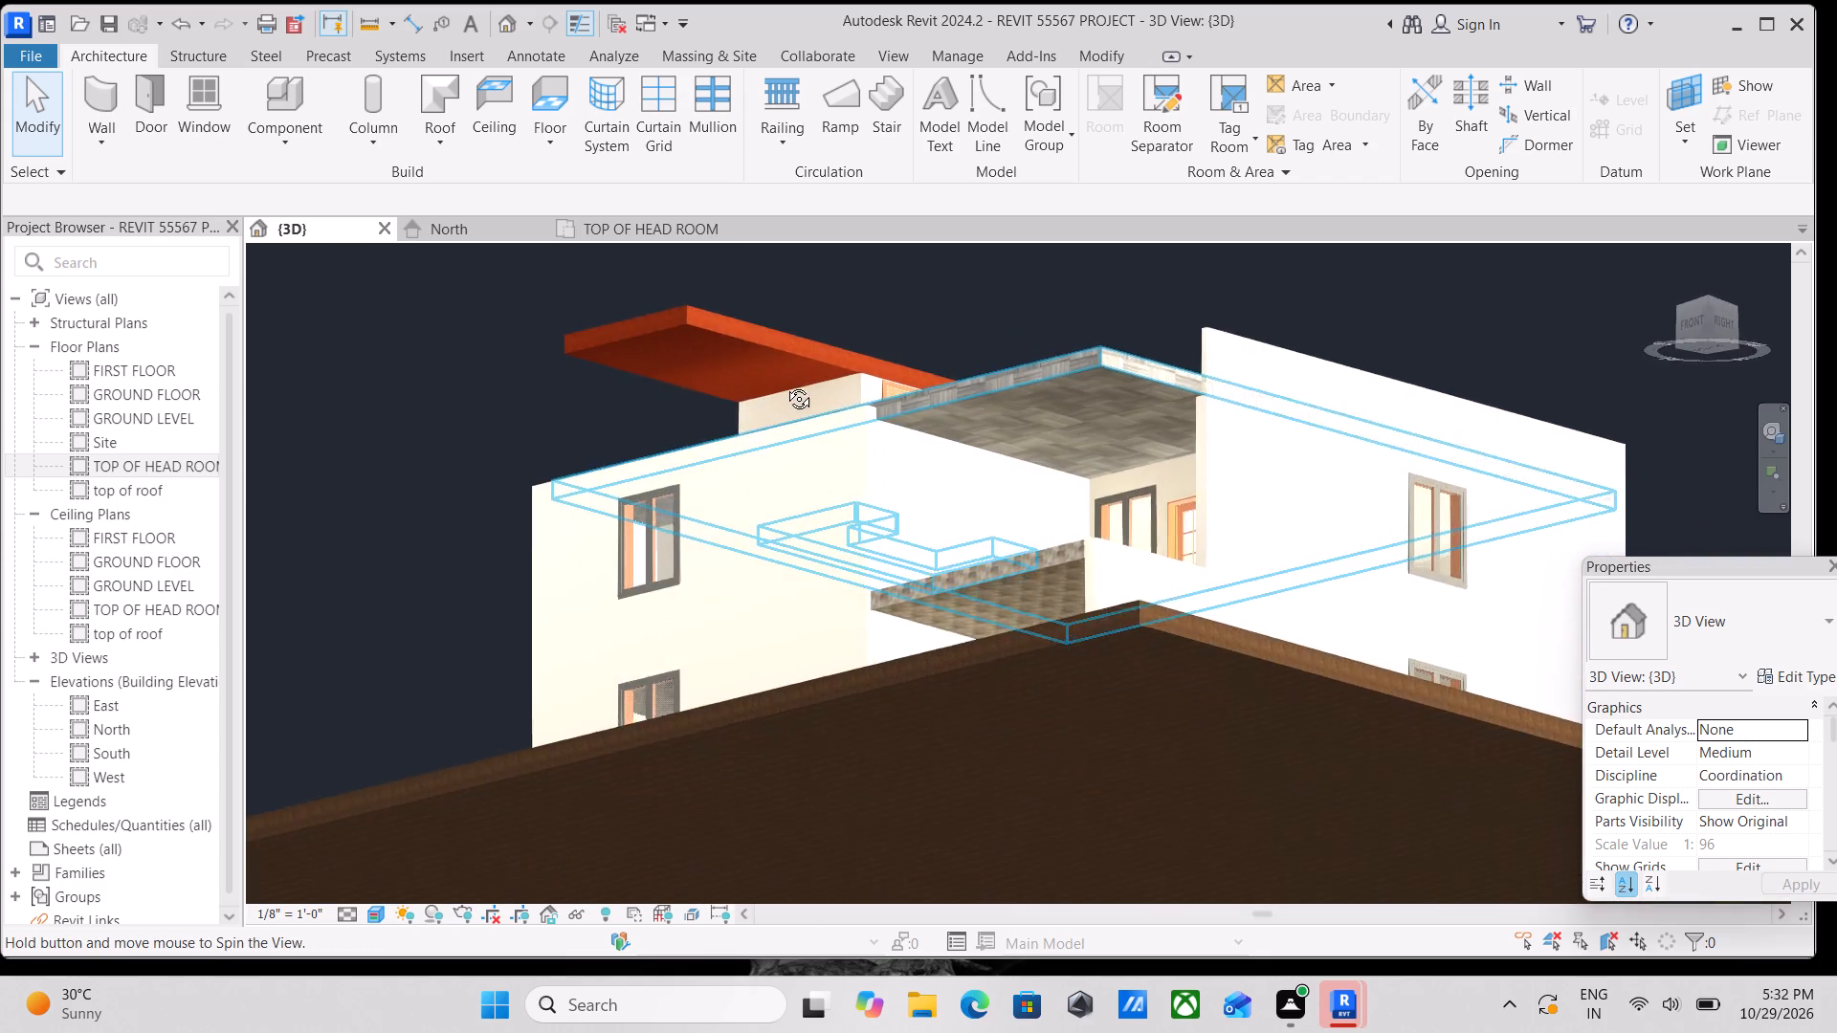
middle_click_drag(785, 385, 1060, 731, "shift")
scroll(973, 654, "up", 4)
scroll(991, 519, "up", 4)
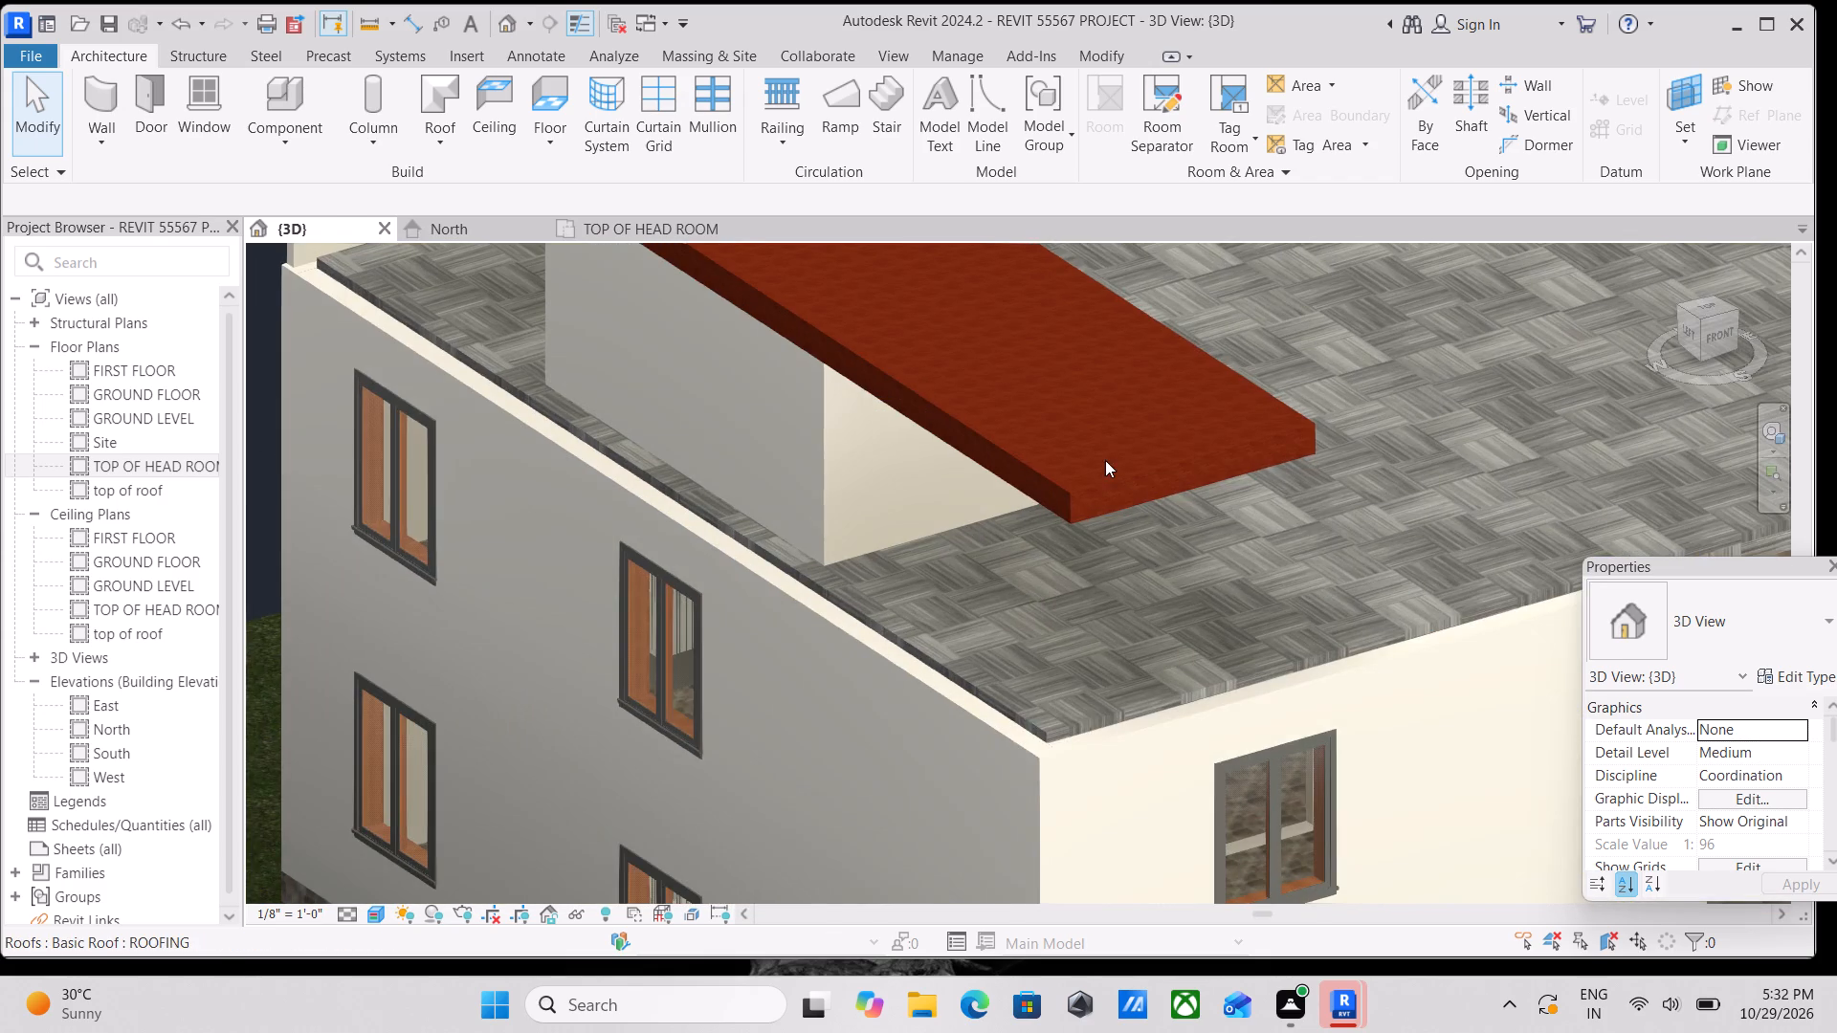
scroll(1106, 460, "up", 4)
scroll(1273, 448, "down", 7)
middle_click_drag(1268, 449, 1257, 469)
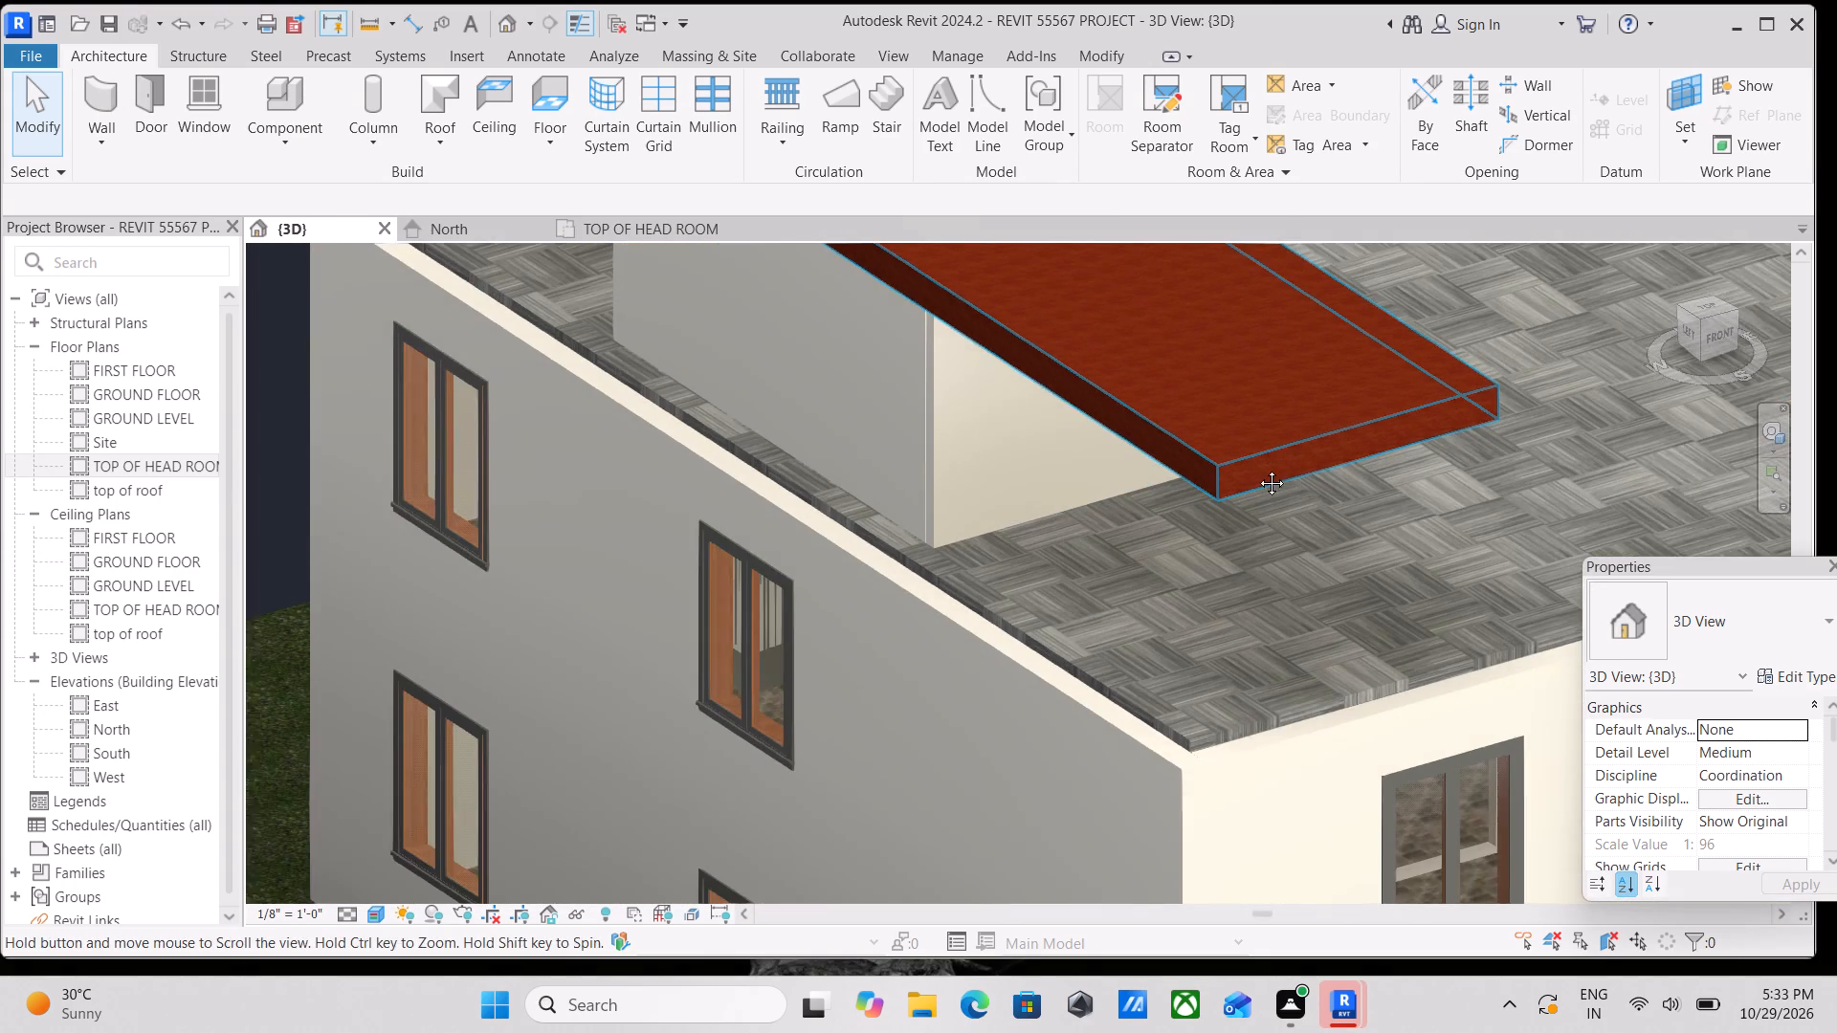
middle_click_drag(1257, 469, 1269, 537)
scroll(1270, 537, "down", 3)
middle_click_drag(1270, 537, 1242, 547, "shift")
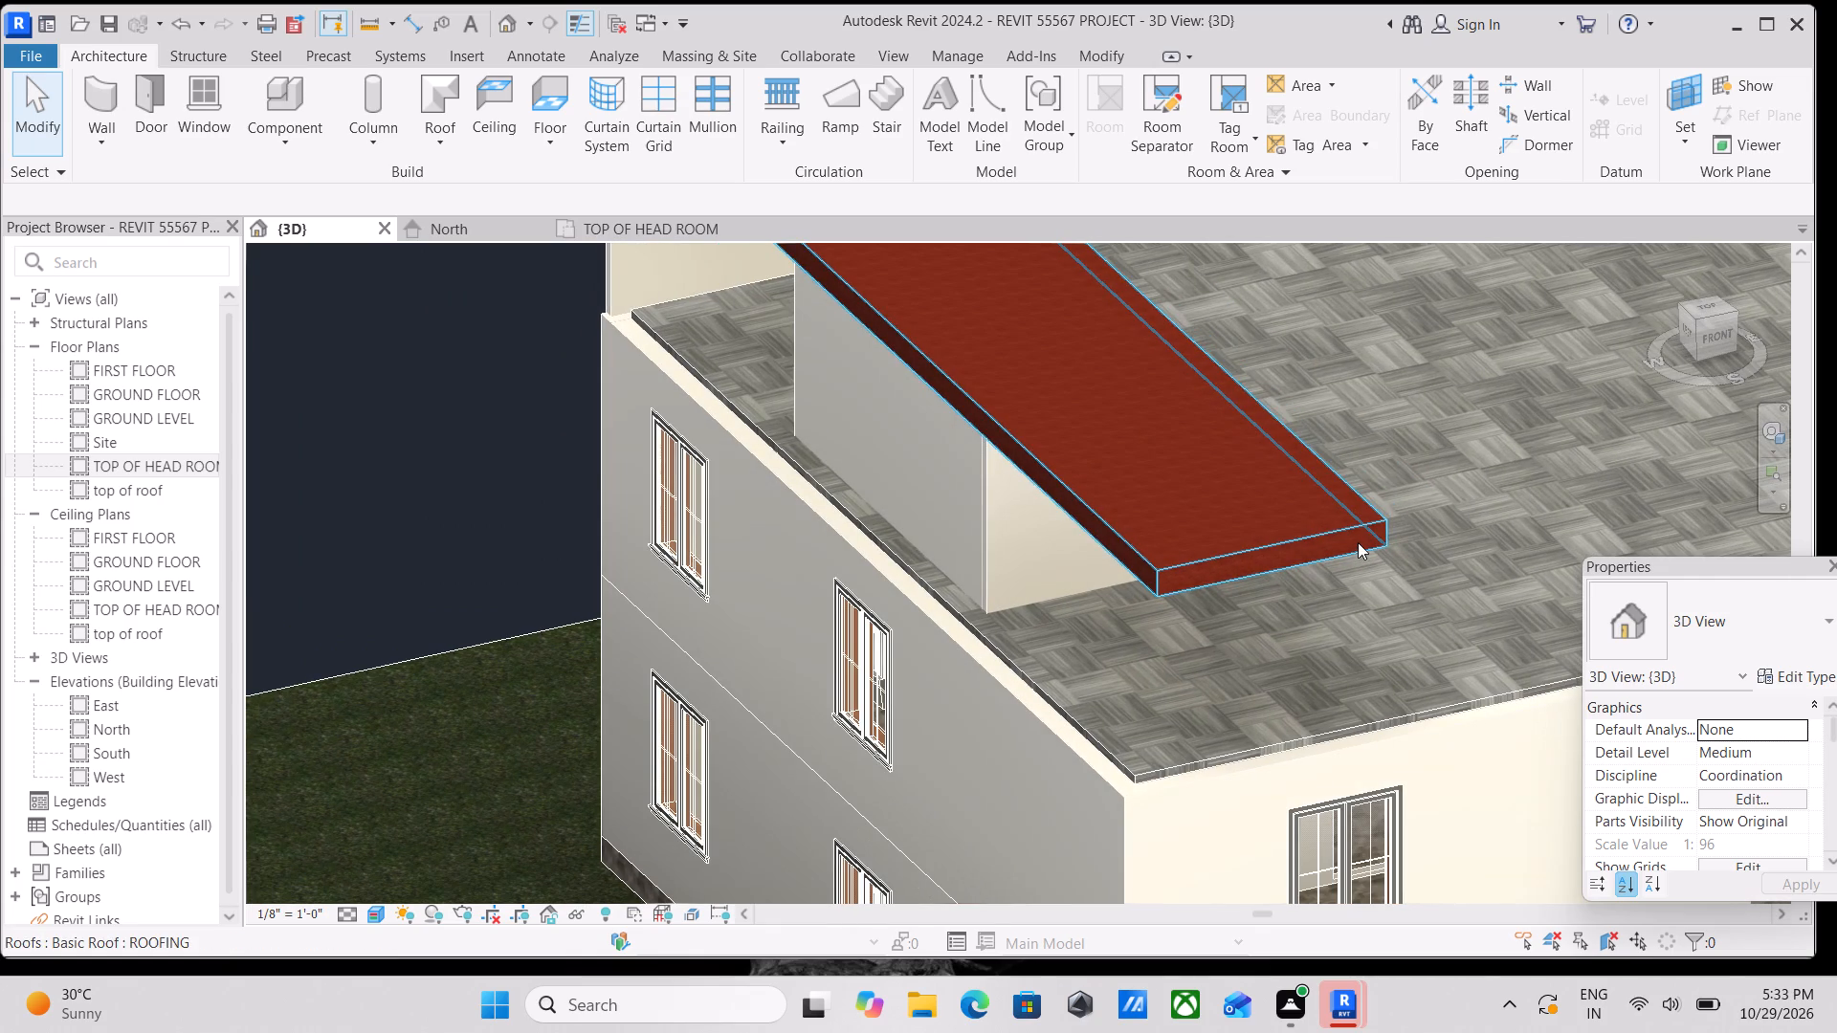
Duplicate the stair enclosure roof's ROOFING type as ROOFING 2.
left_click(1358, 542)
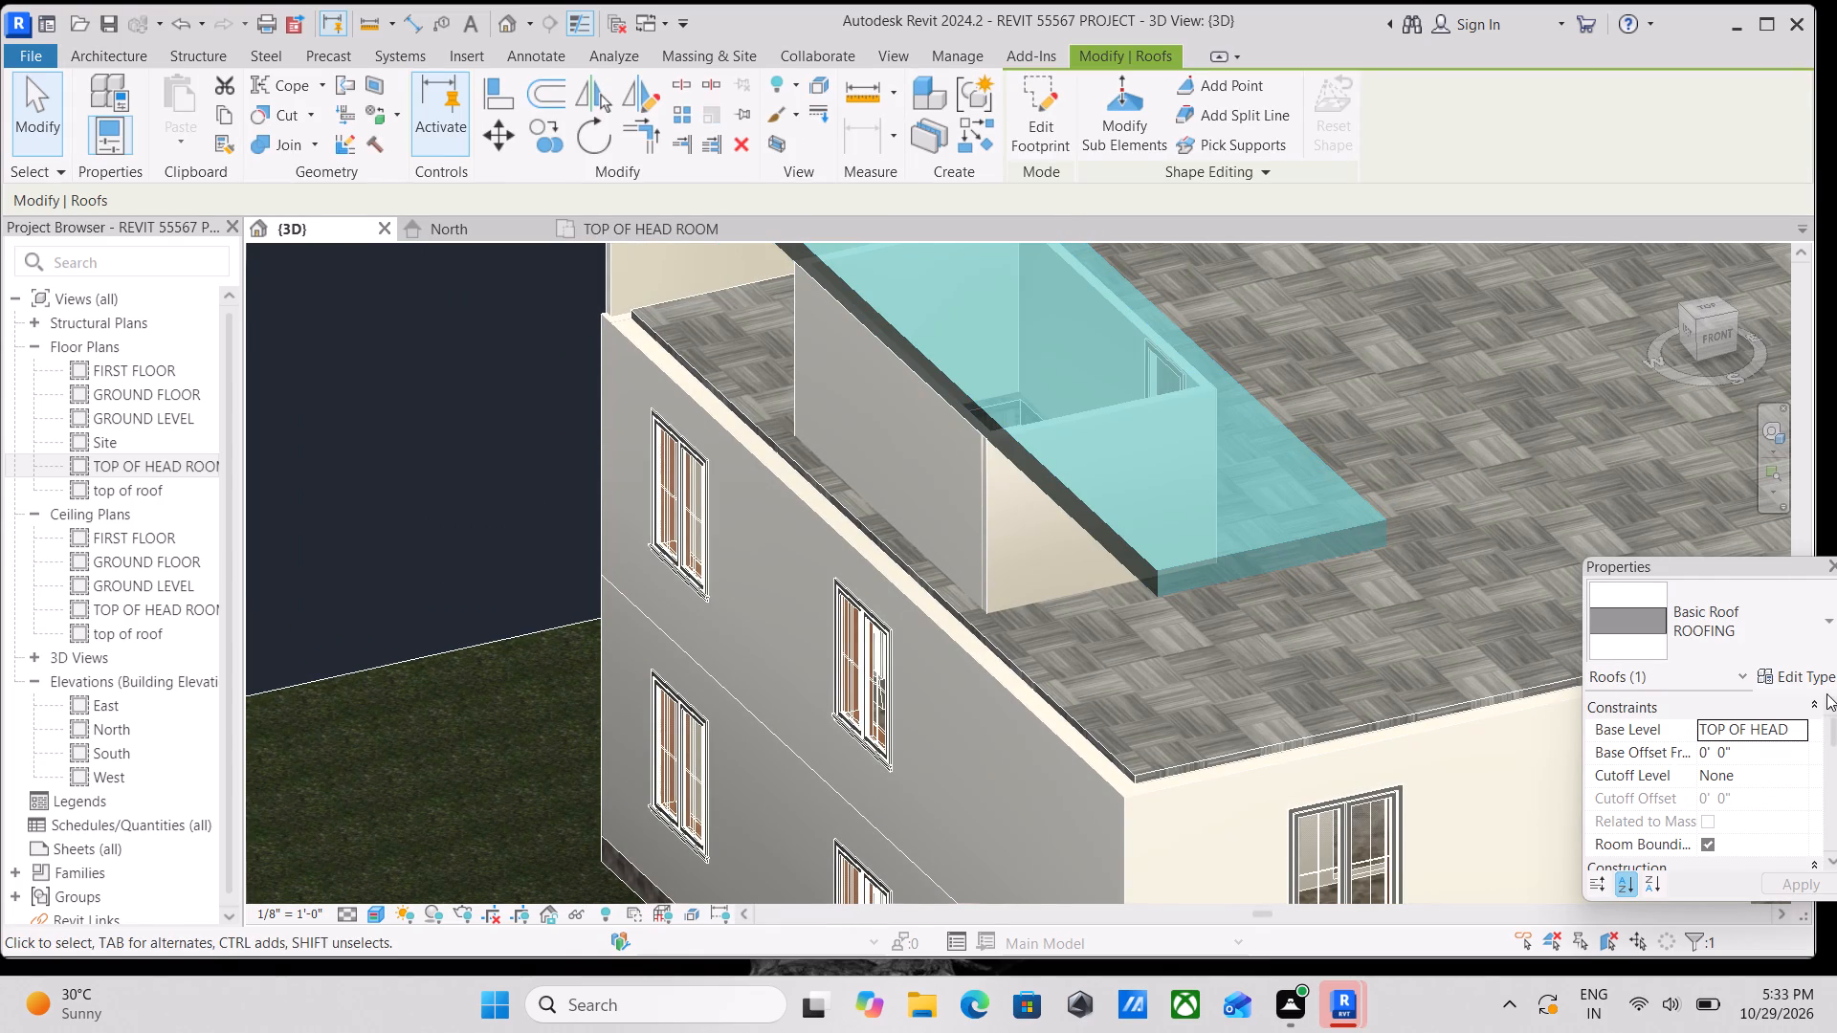
left_click(1826, 685)
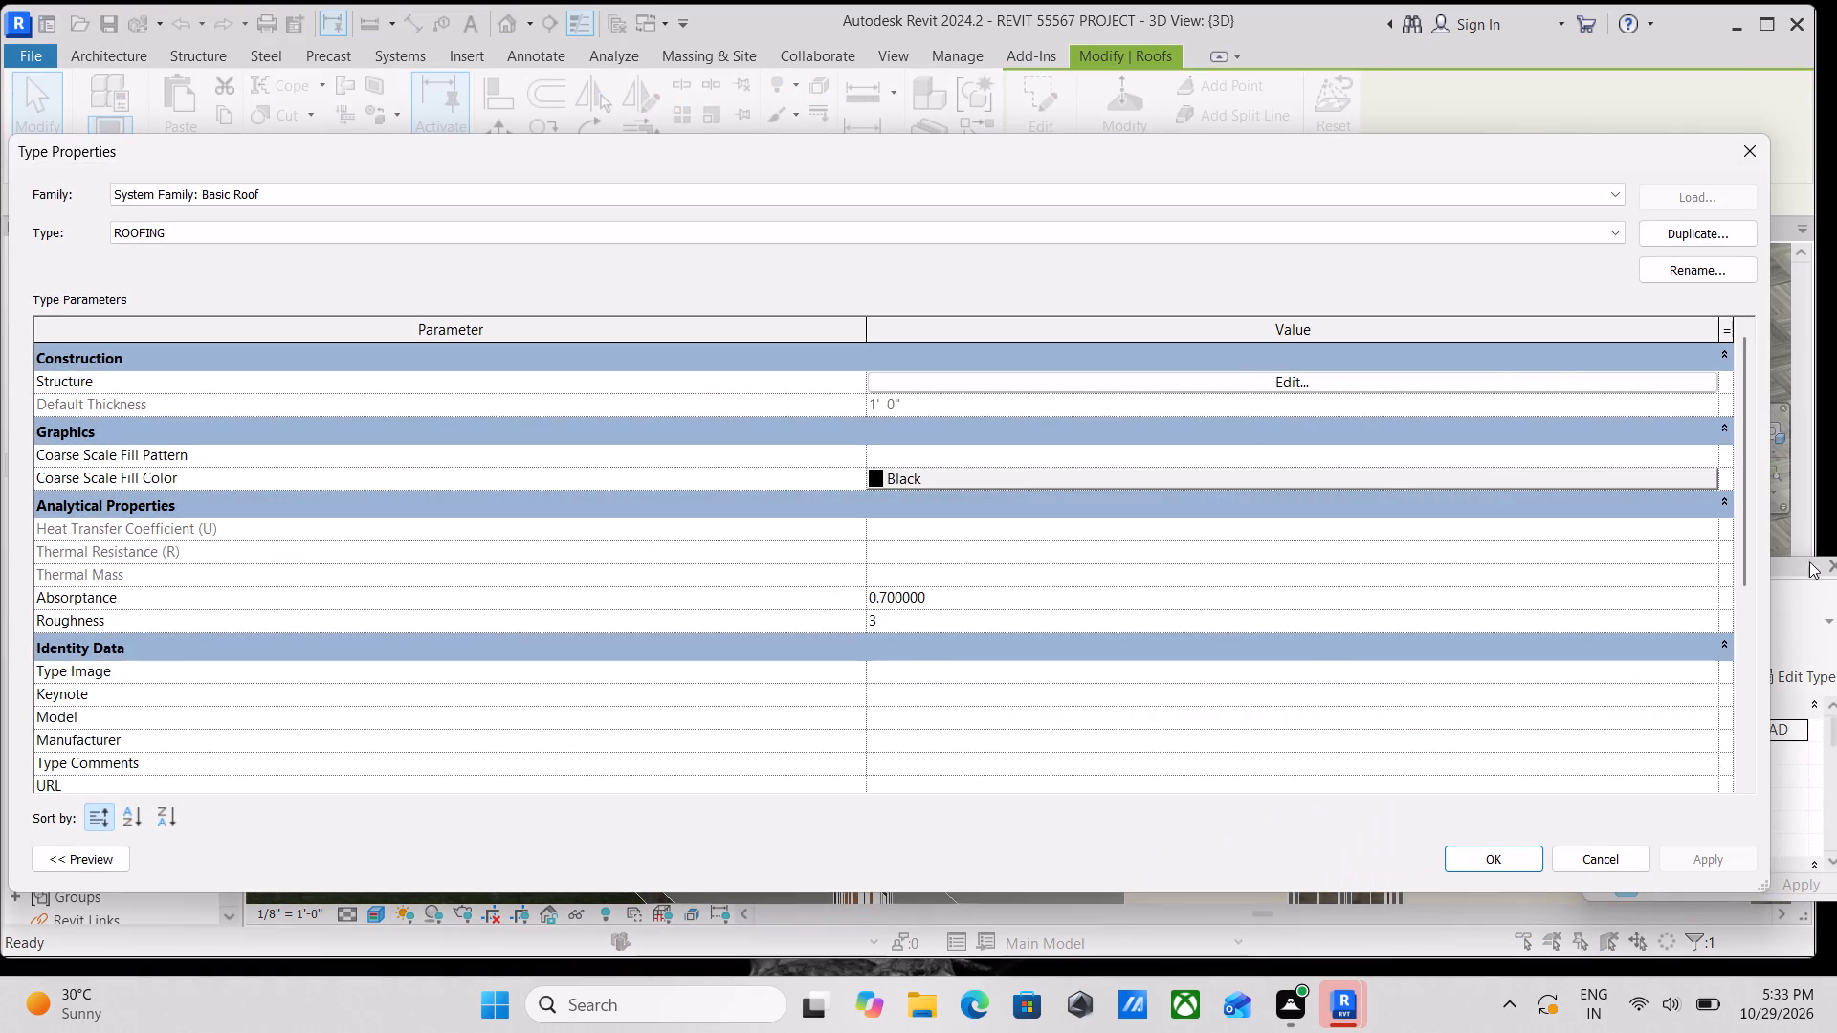
left_click(1657, 234)
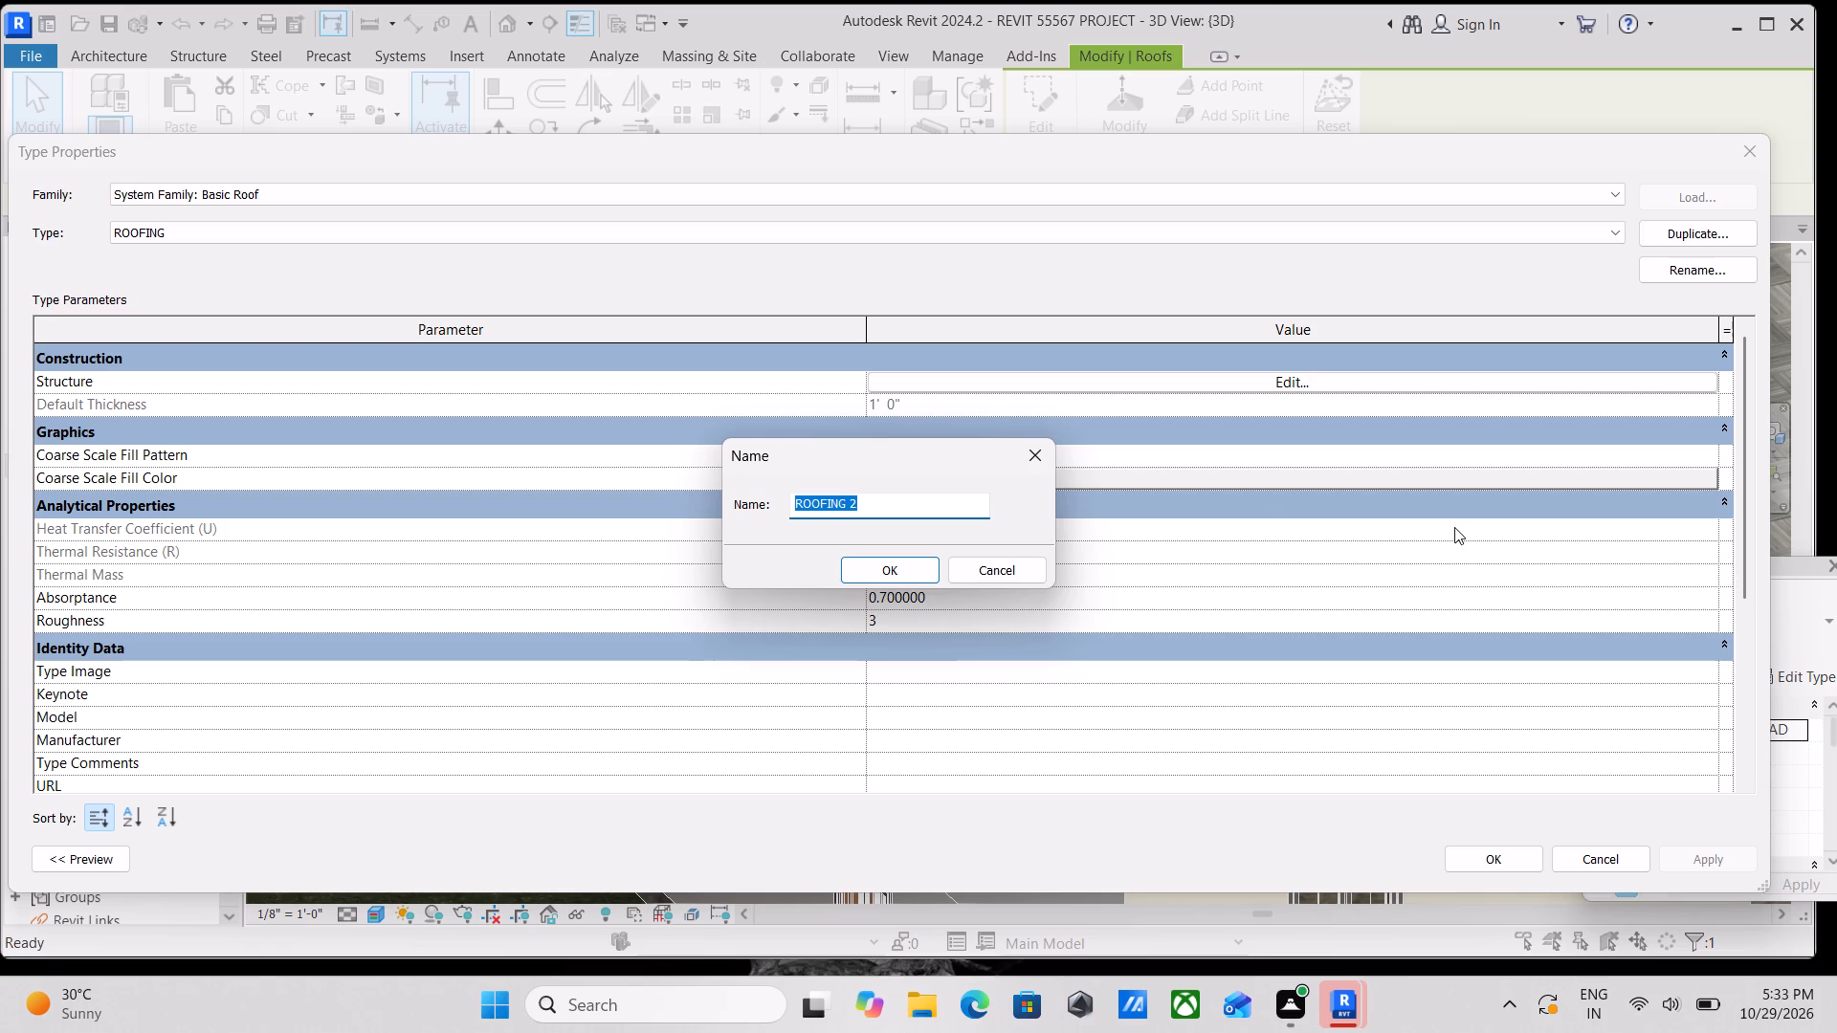
left_click(881, 565)
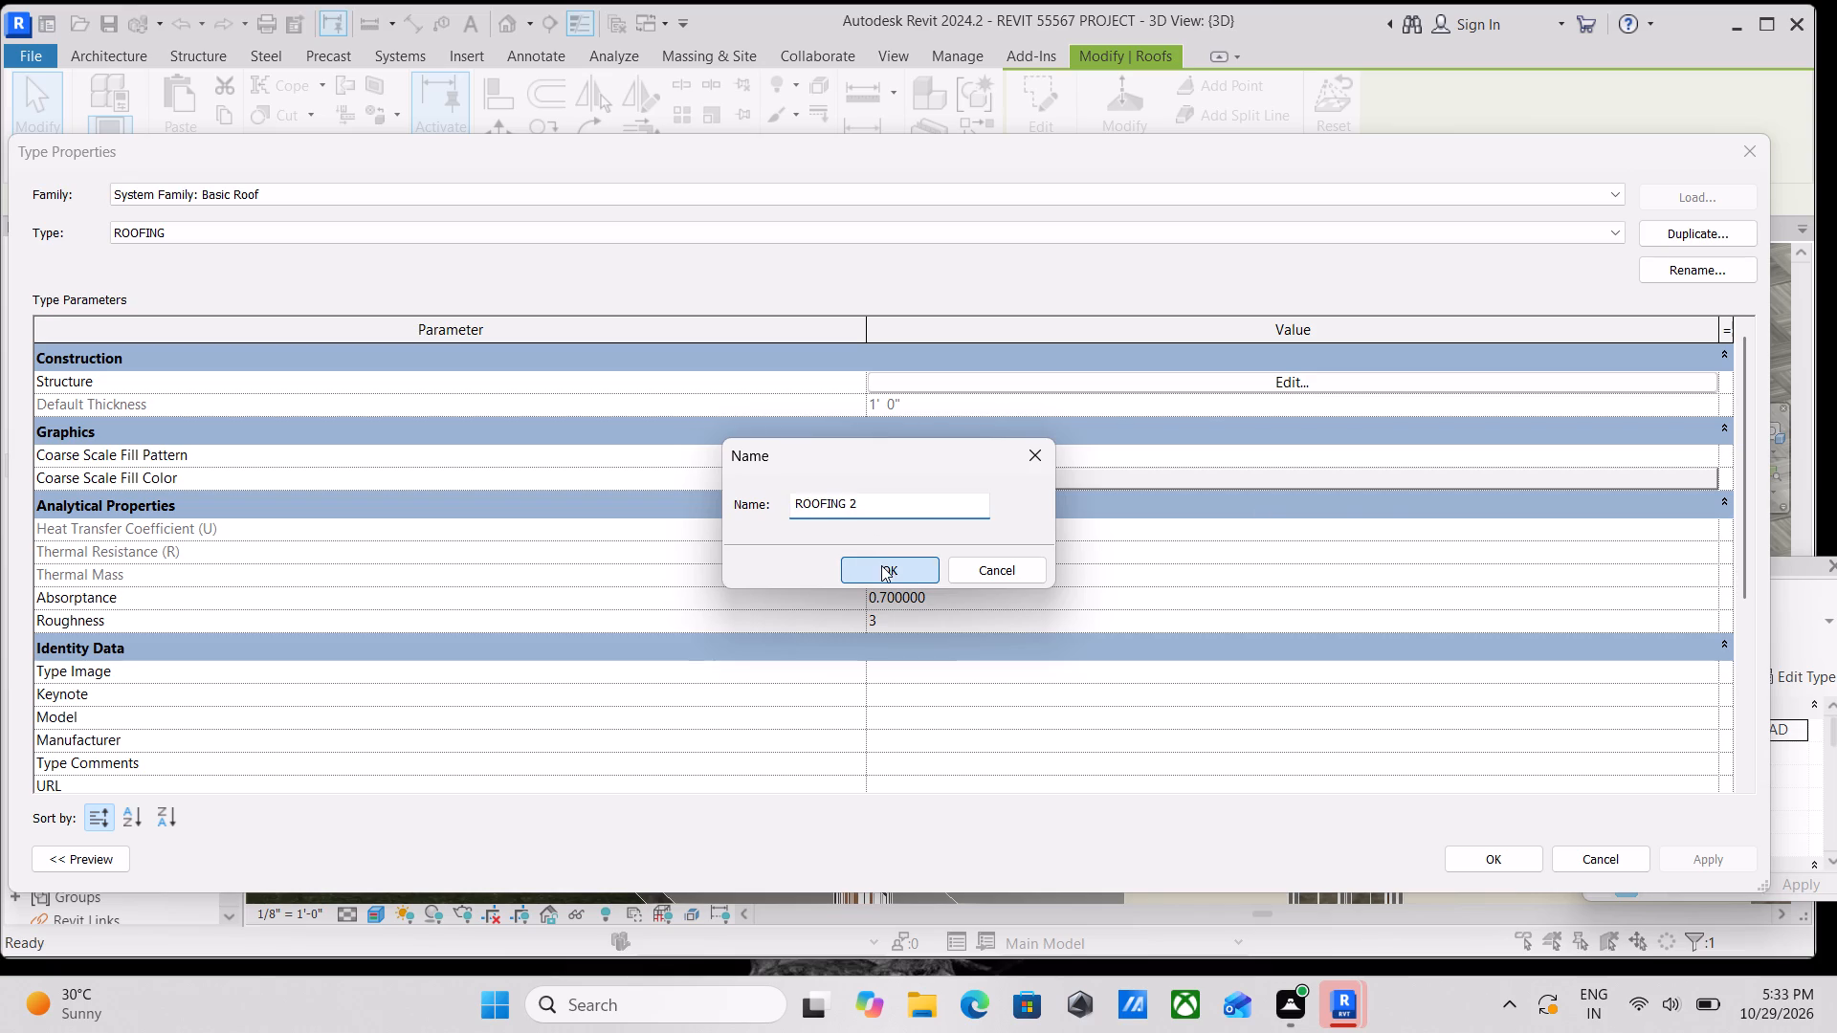
Set the ROOFING 2 structure layer's thickness to 6", apply the assembly and type properties, and deselect the roof.
left_click(1033, 385)
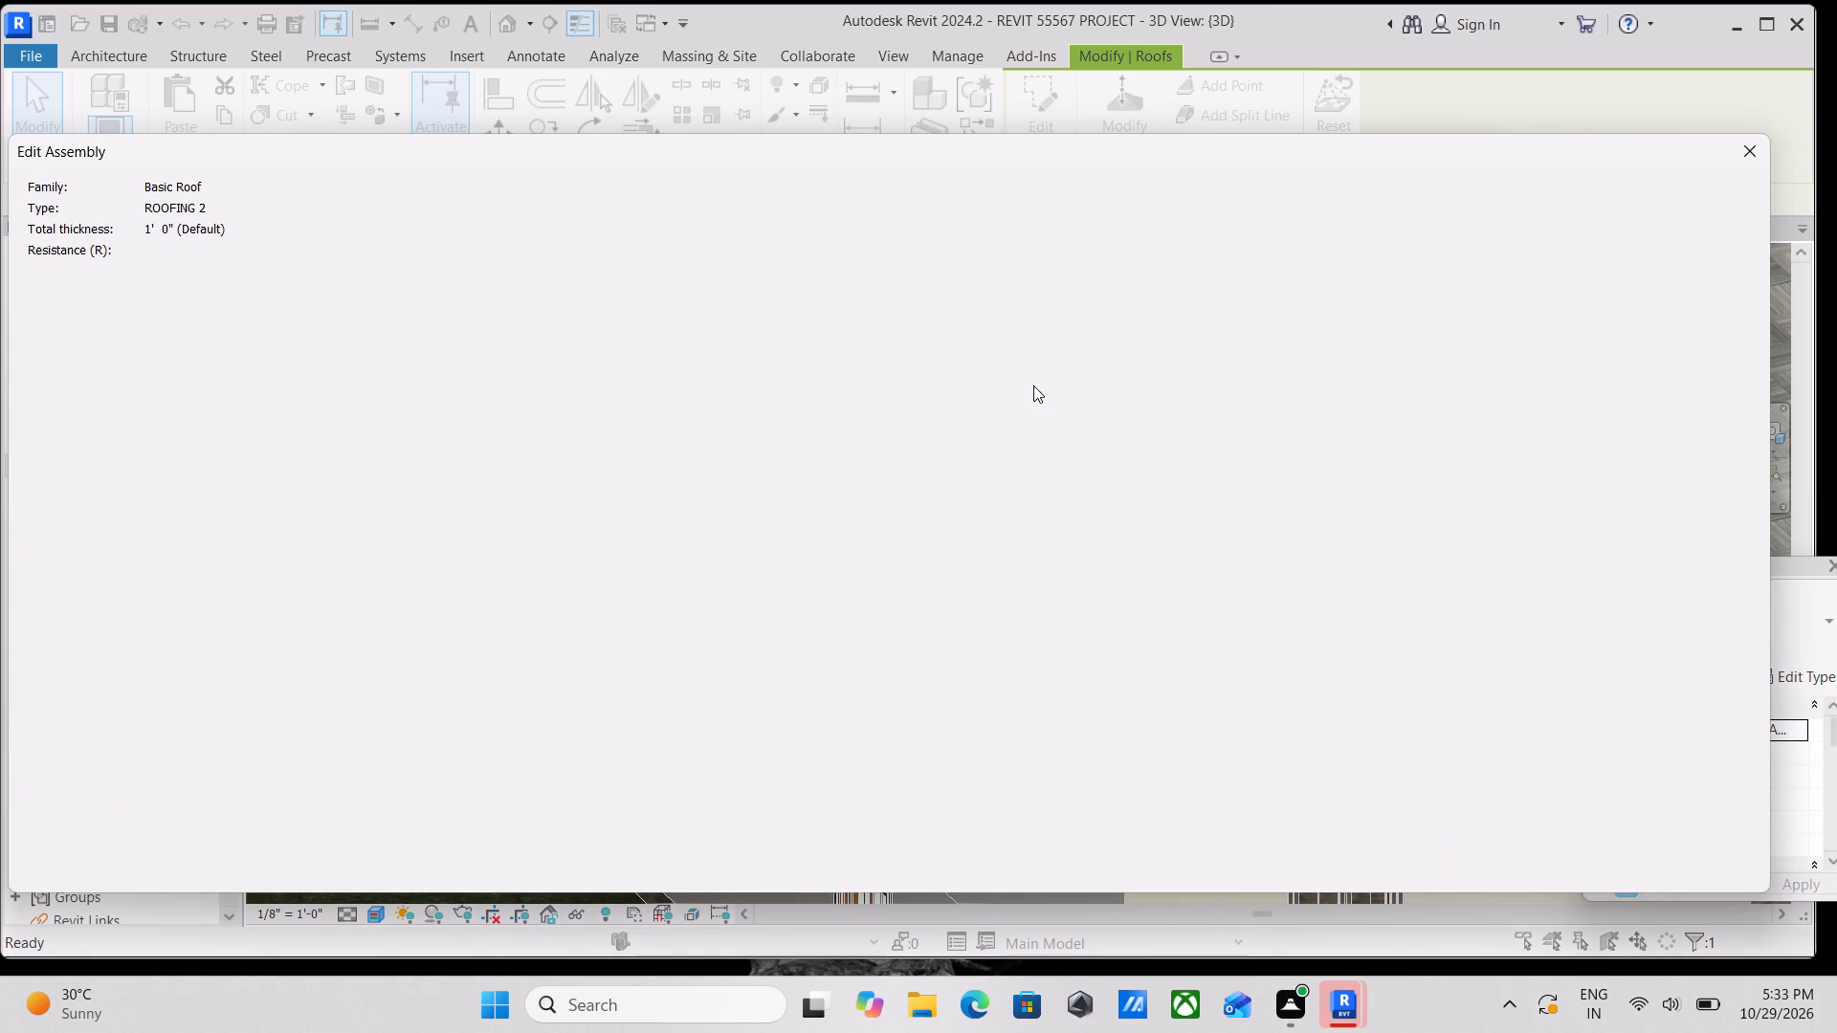
left_click(960, 379)
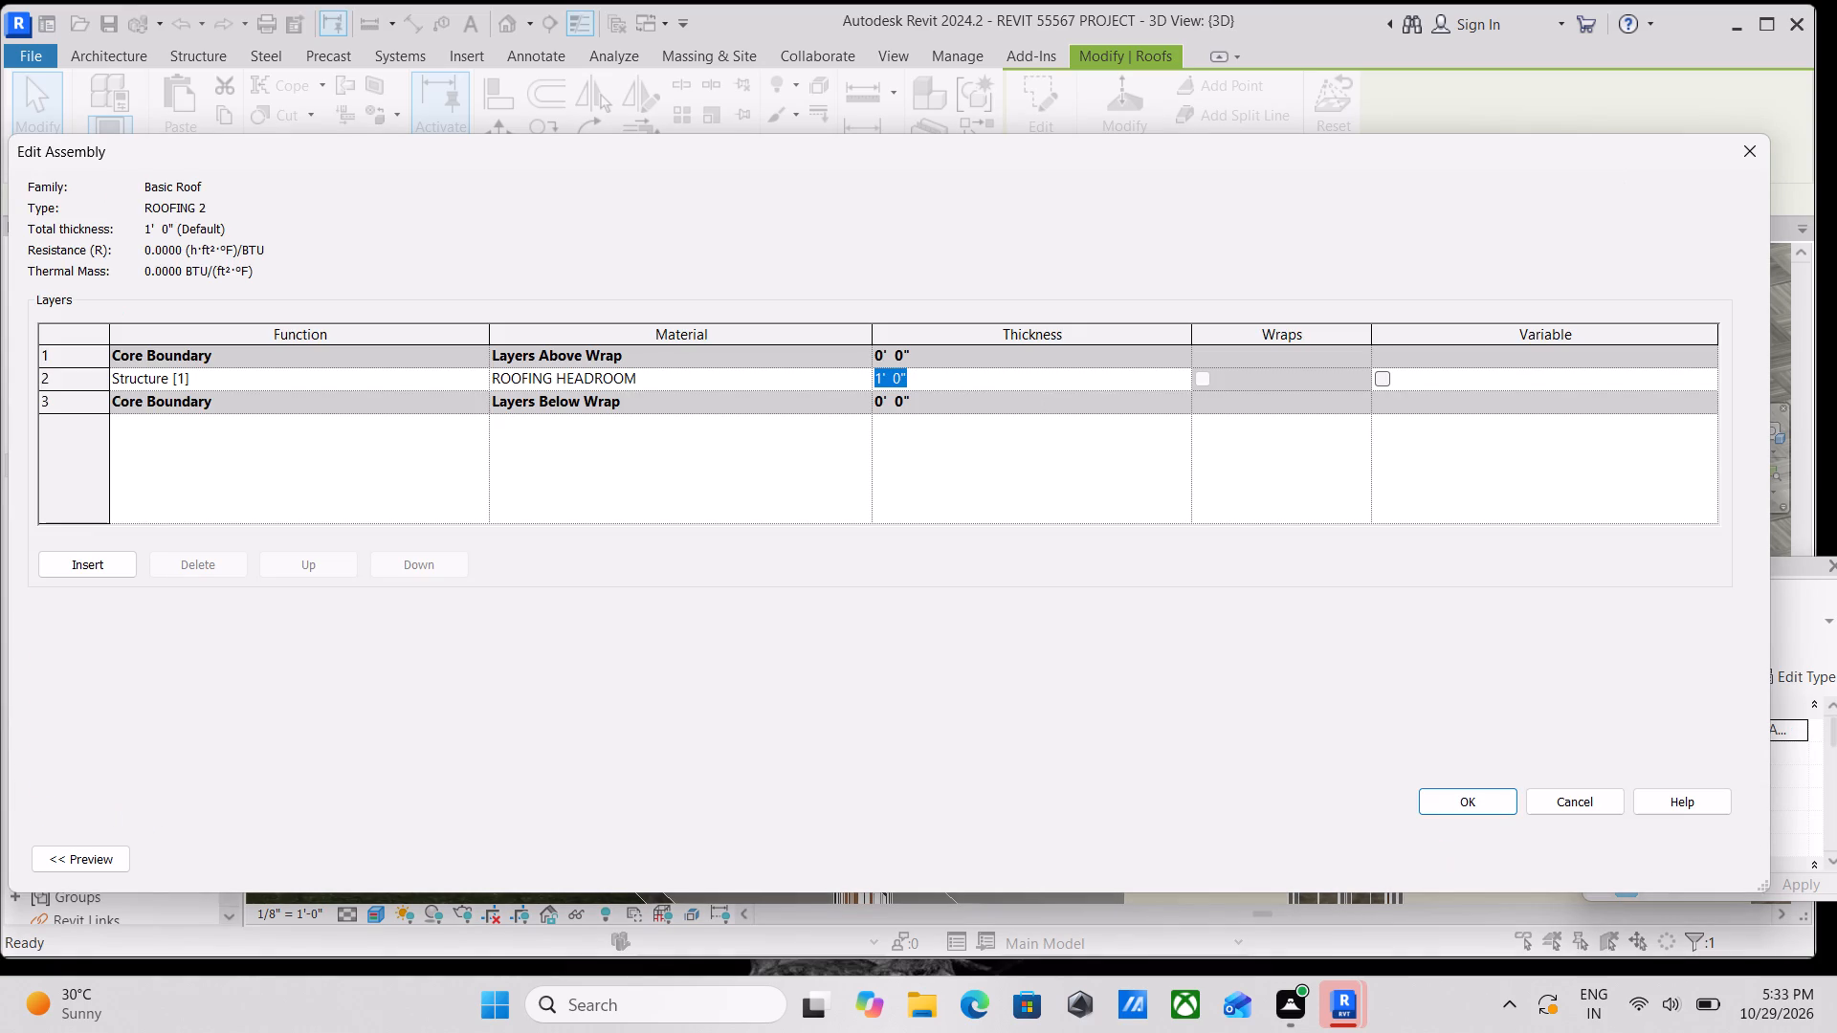
key("6")
key("shift+quotedbl")
key("Return")
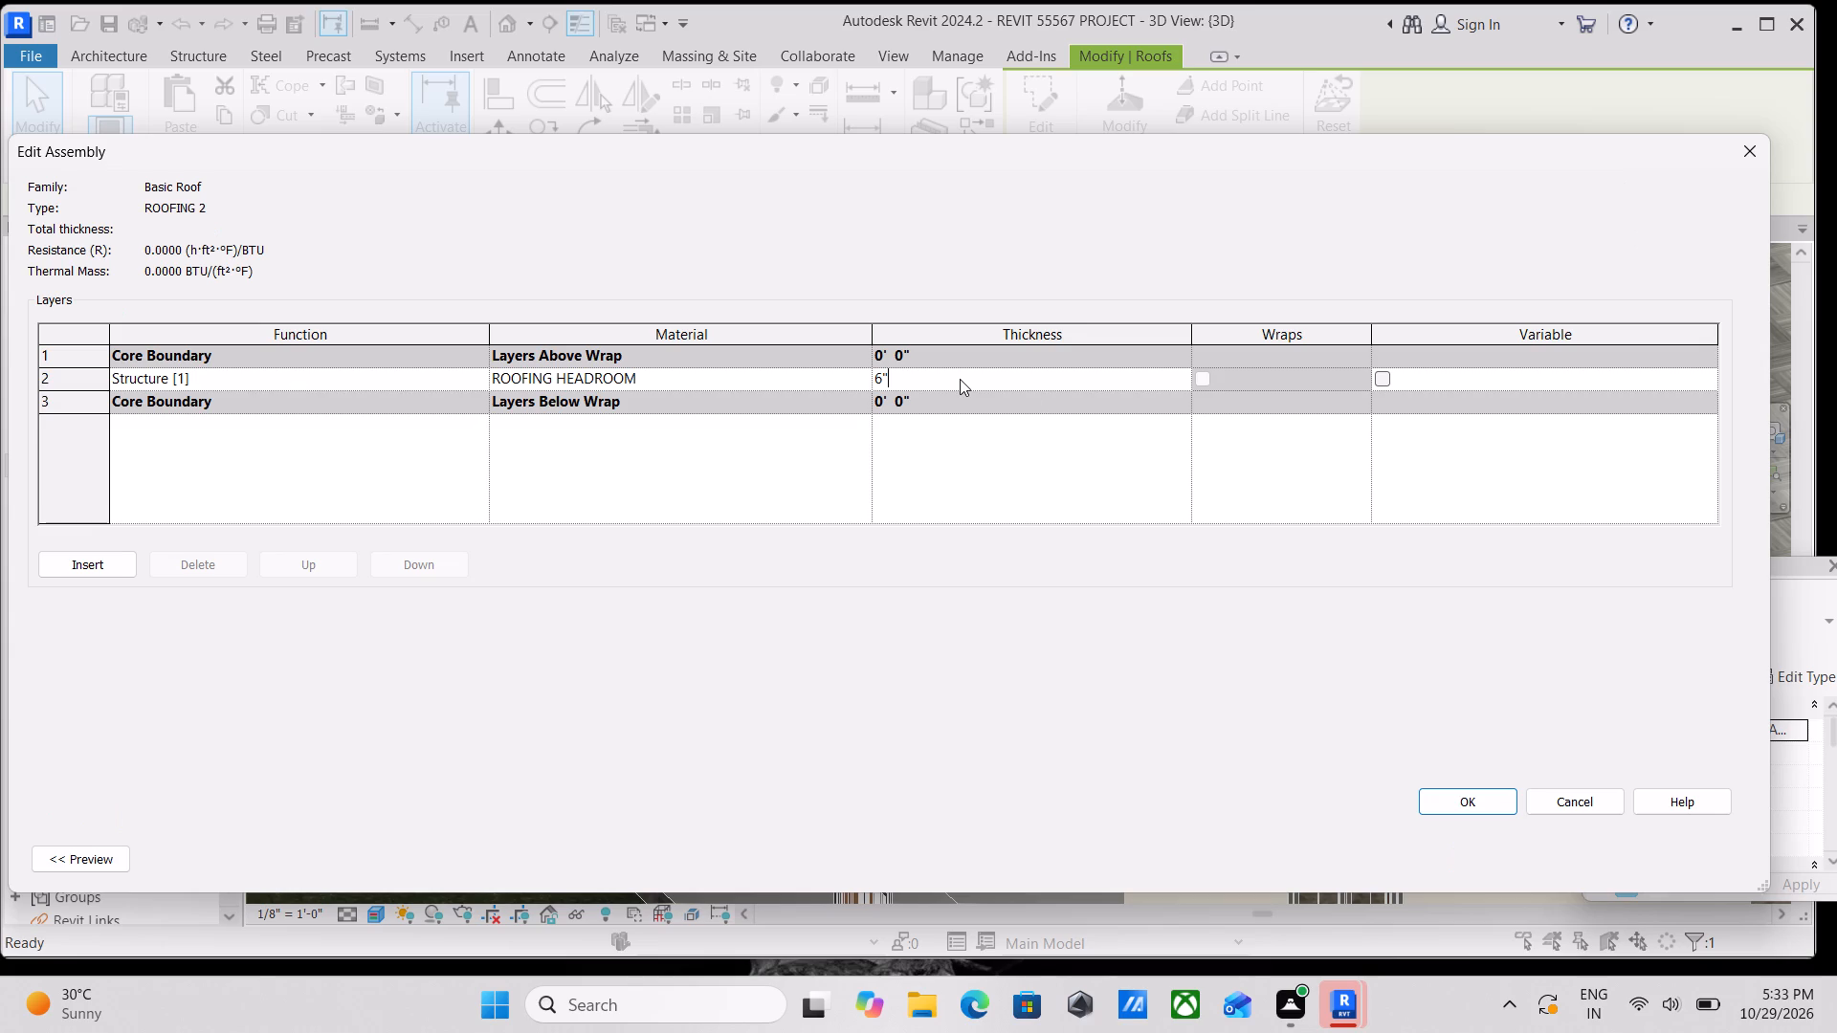
left_click(1457, 801)
left_click(1710, 864)
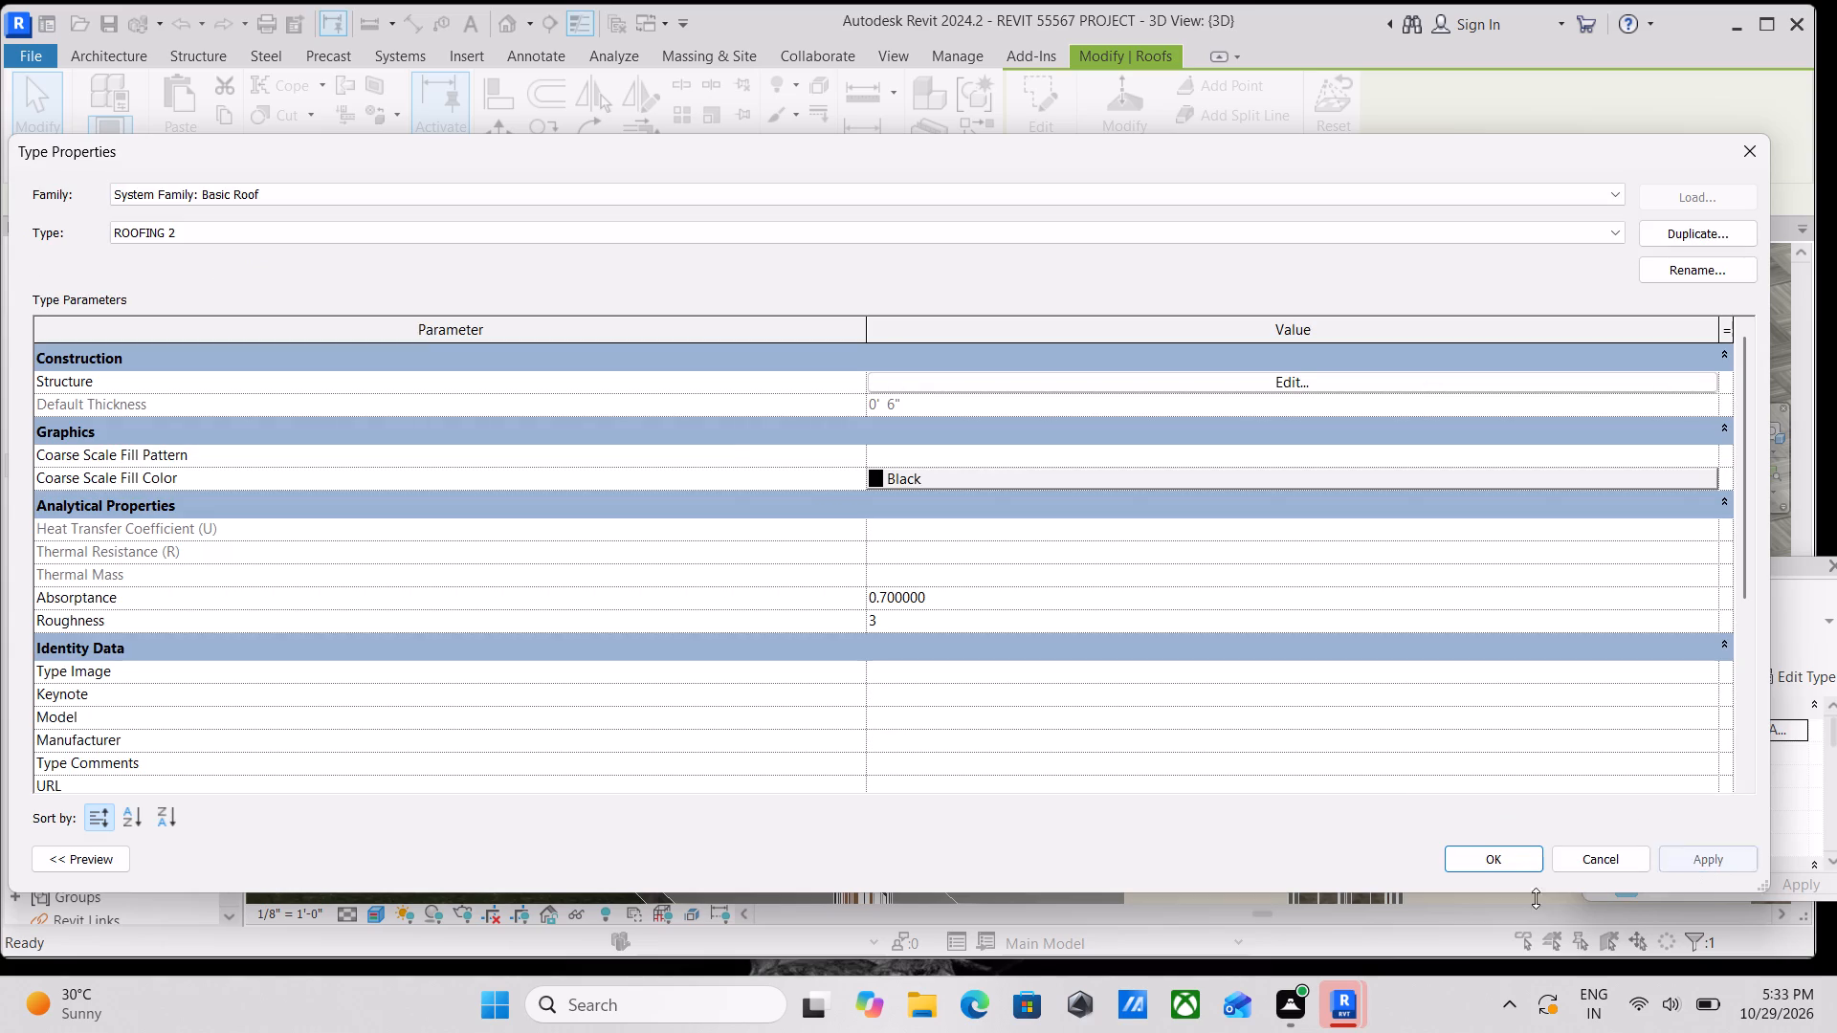
left_click(1475, 867)
scroll(1335, 576, "down", 1)
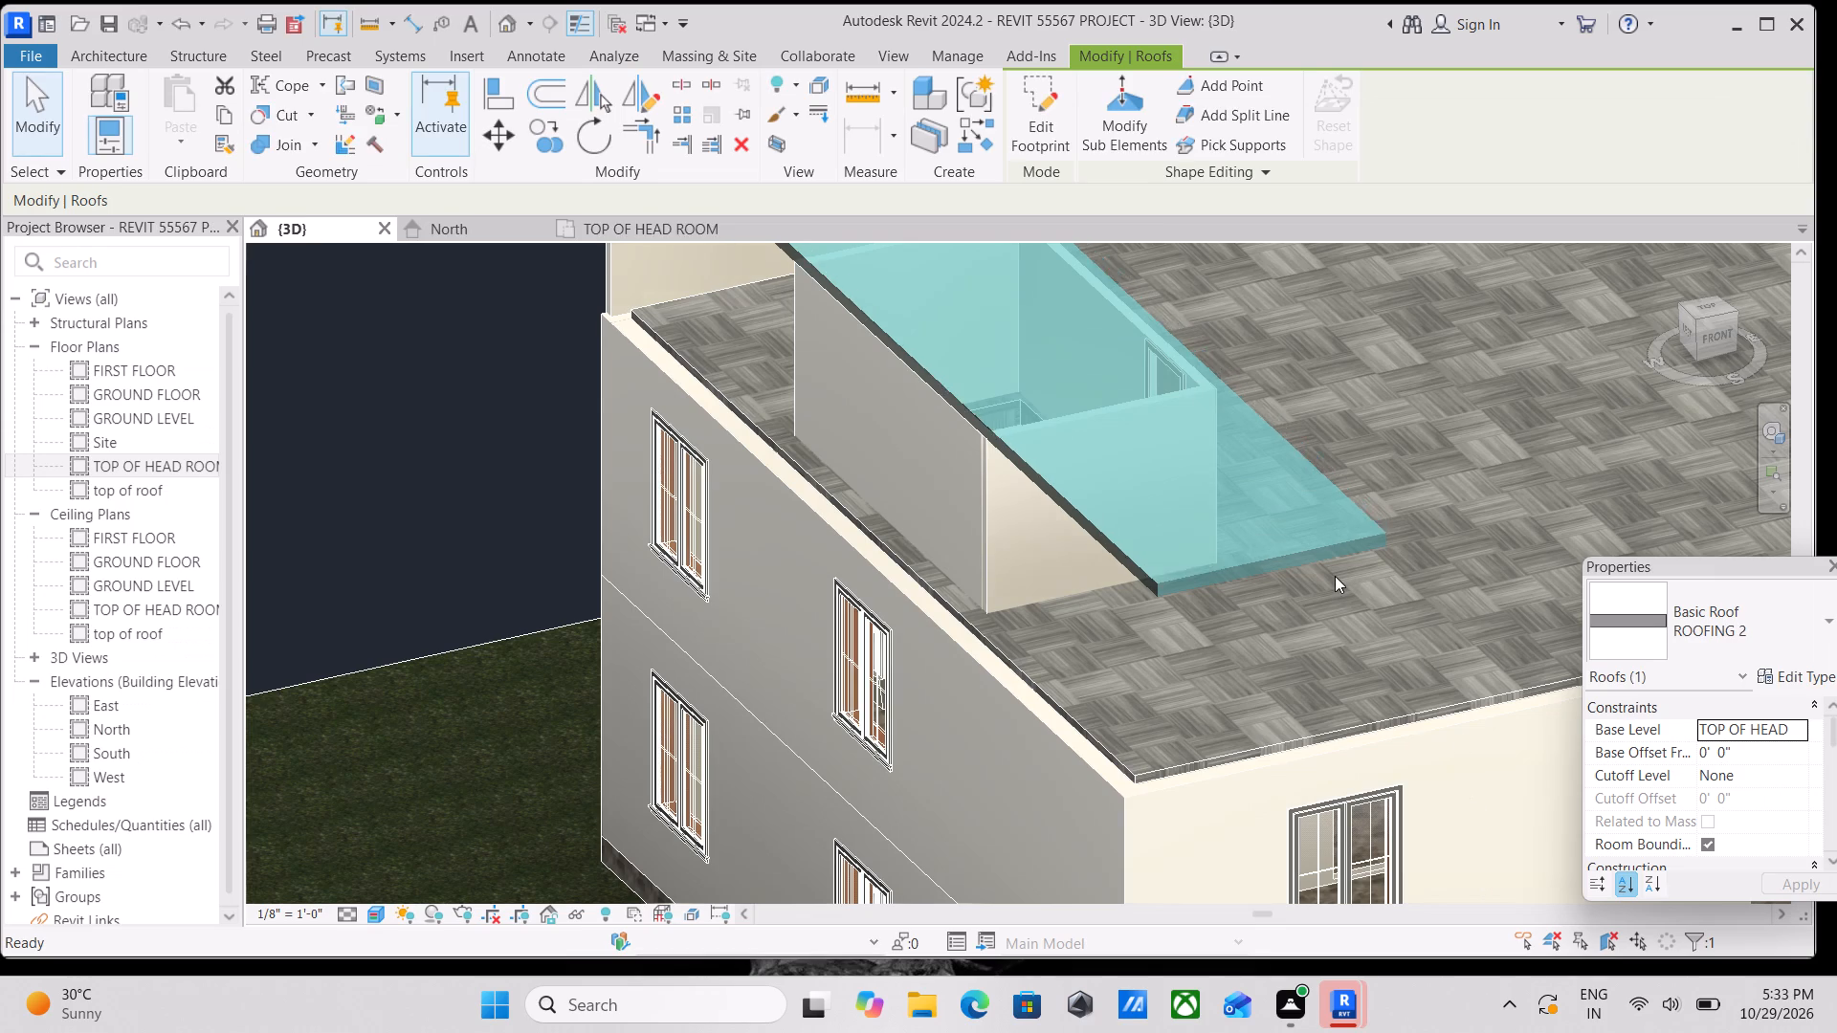
scroll(1335, 576, "down", 1)
key("Escape")
Examine the thinner stair enclosure roof and the house's front and side exterior in the 3D view.
scroll(1335, 579, "down", 2)
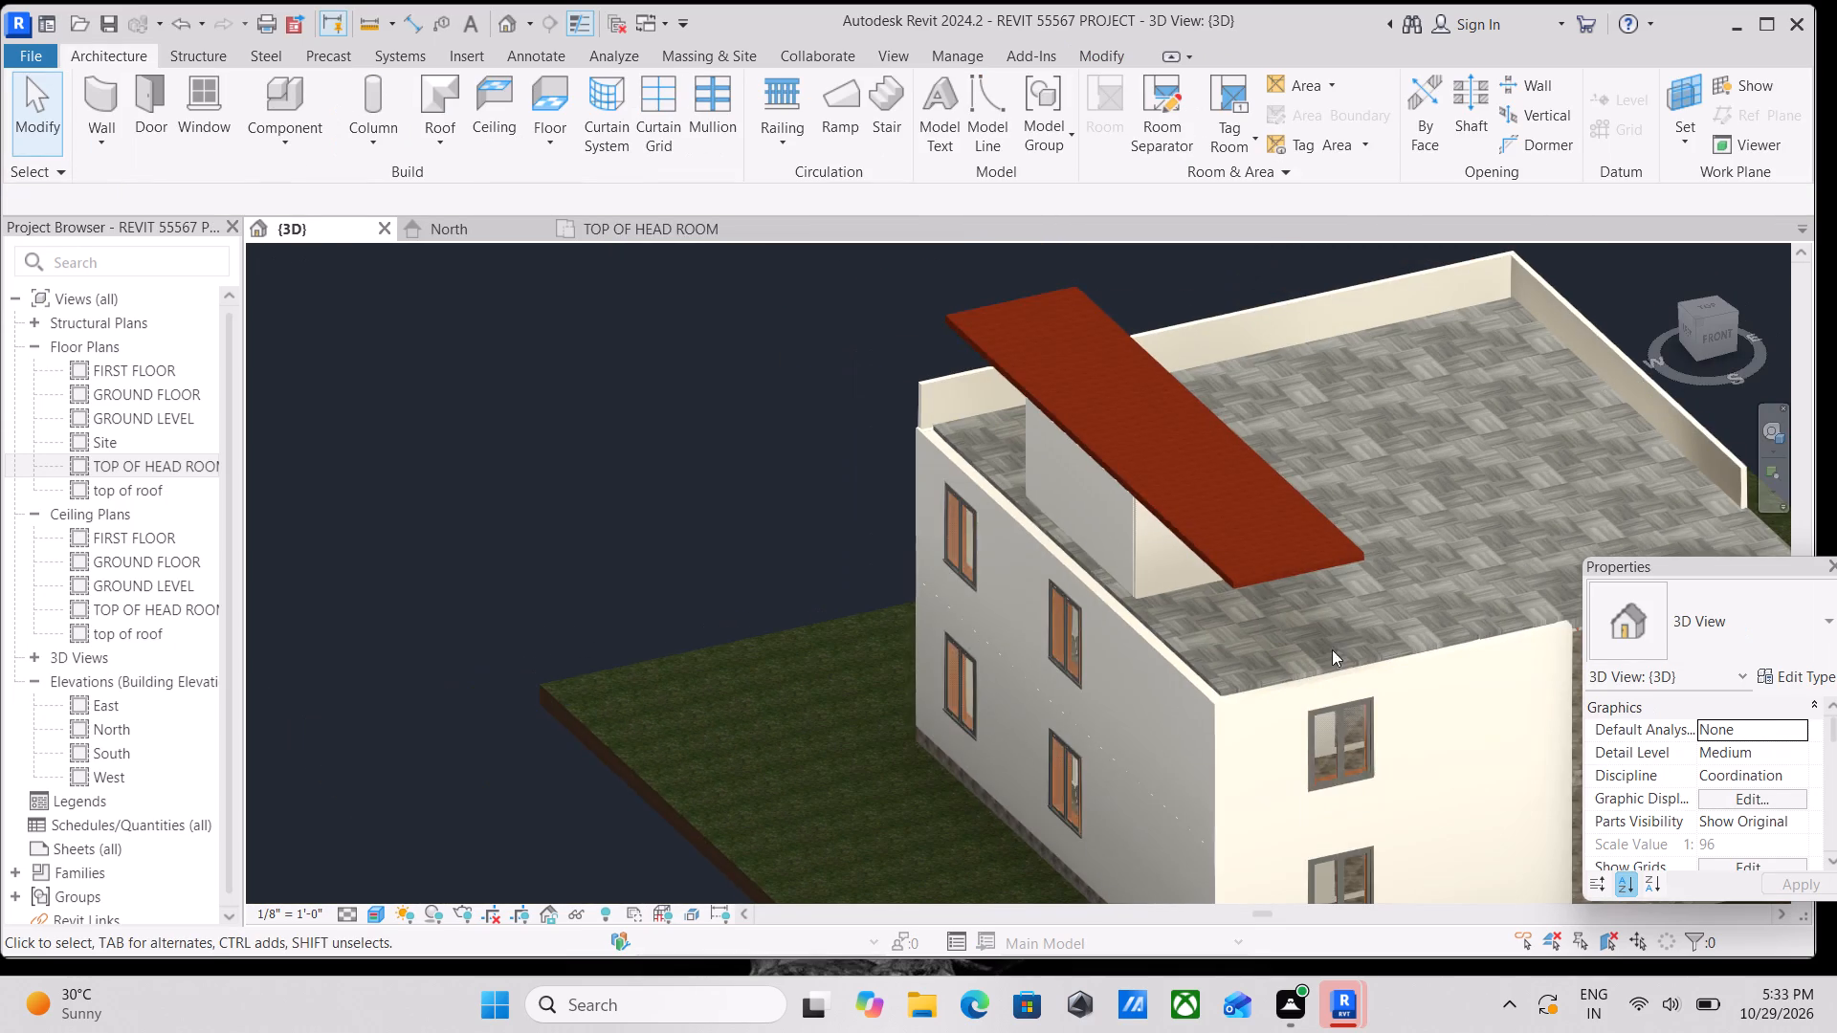
middle_click_drag(1314, 696, 1168, 501, "shift")
middle_click_drag(1184, 661, 1159, 676, "shift")
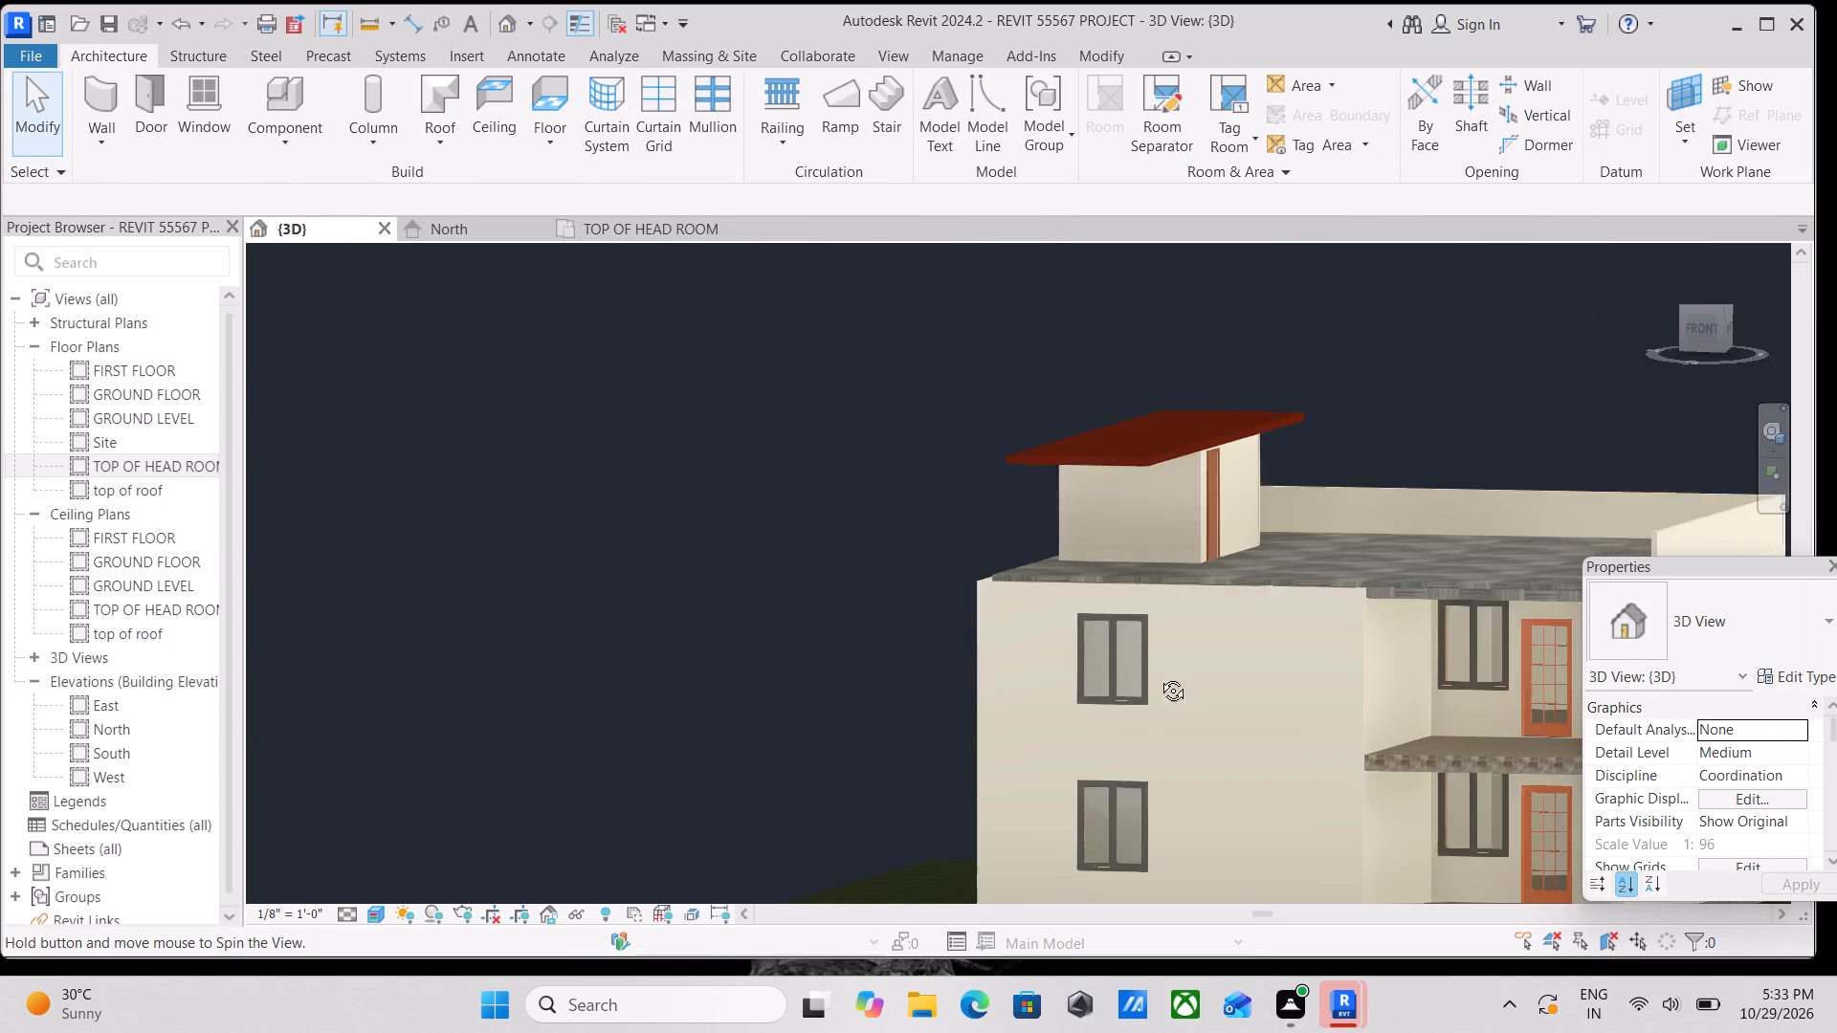
middle_click_drag(1159, 676, 1105, 696, "shift")
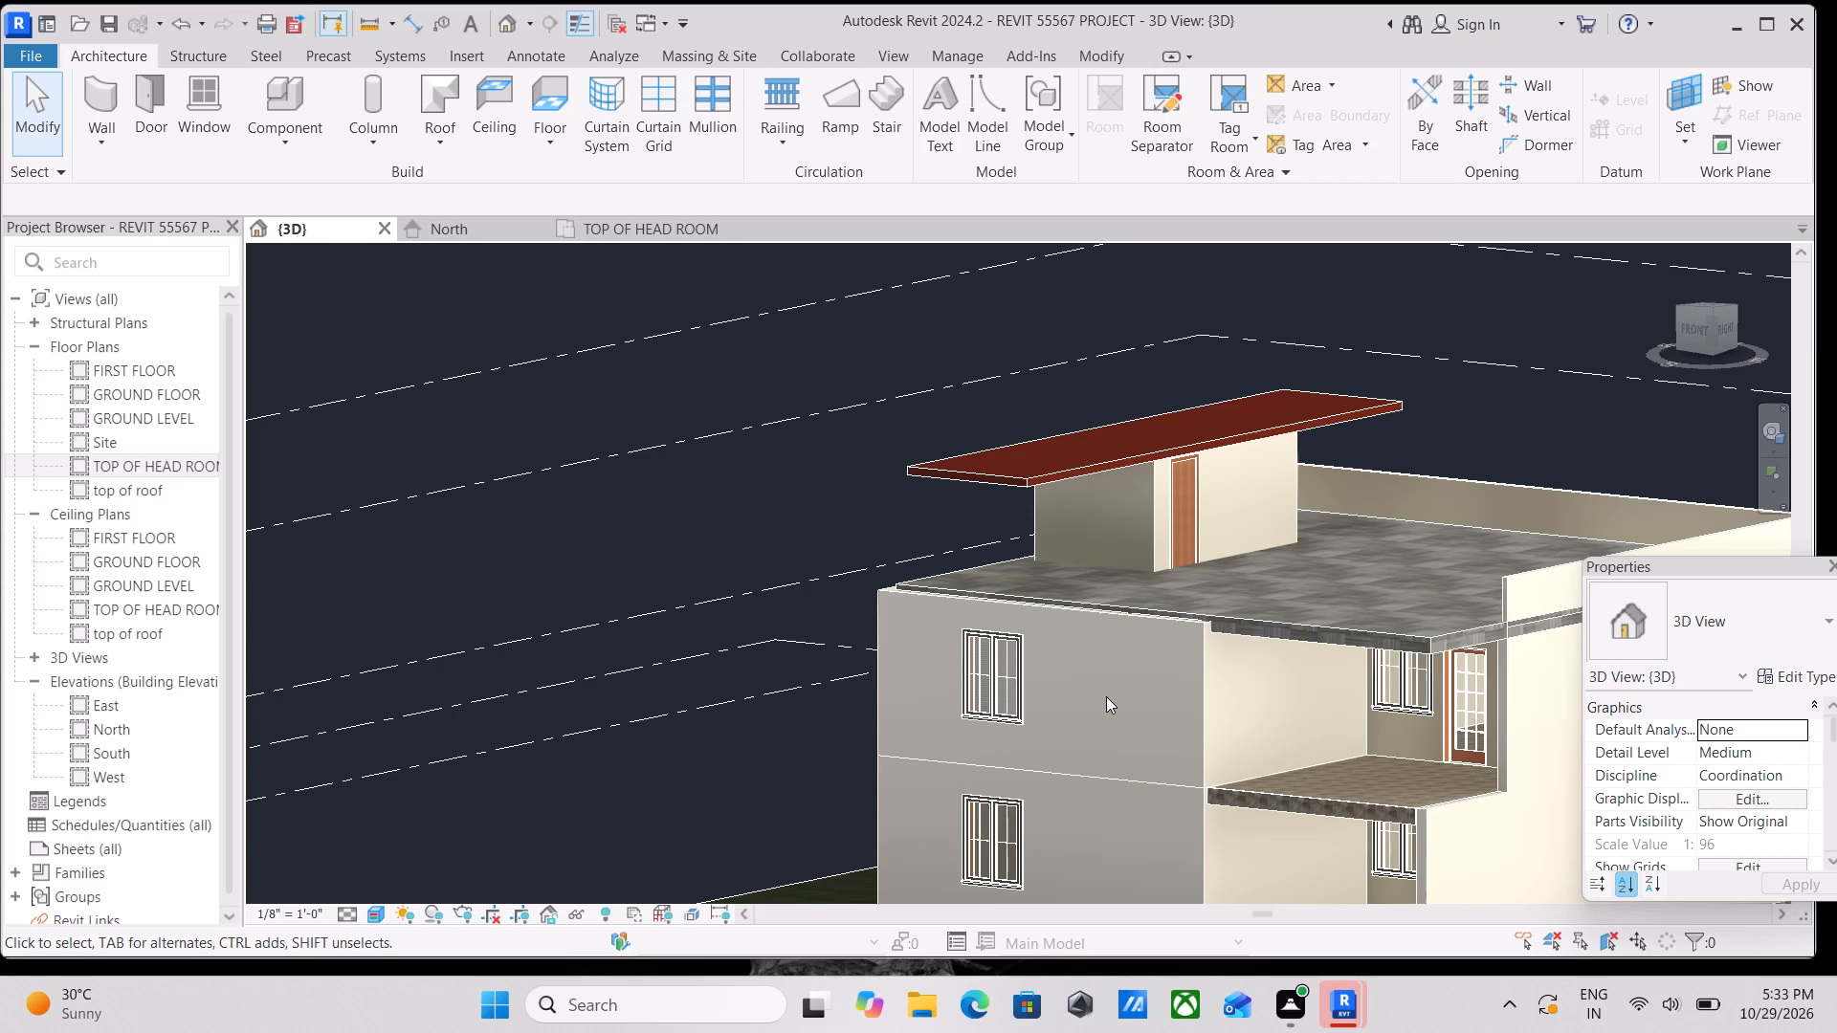
scroll(1091, 697, "down", 1)
middle_click_drag(1019, 722, 1139, 760)
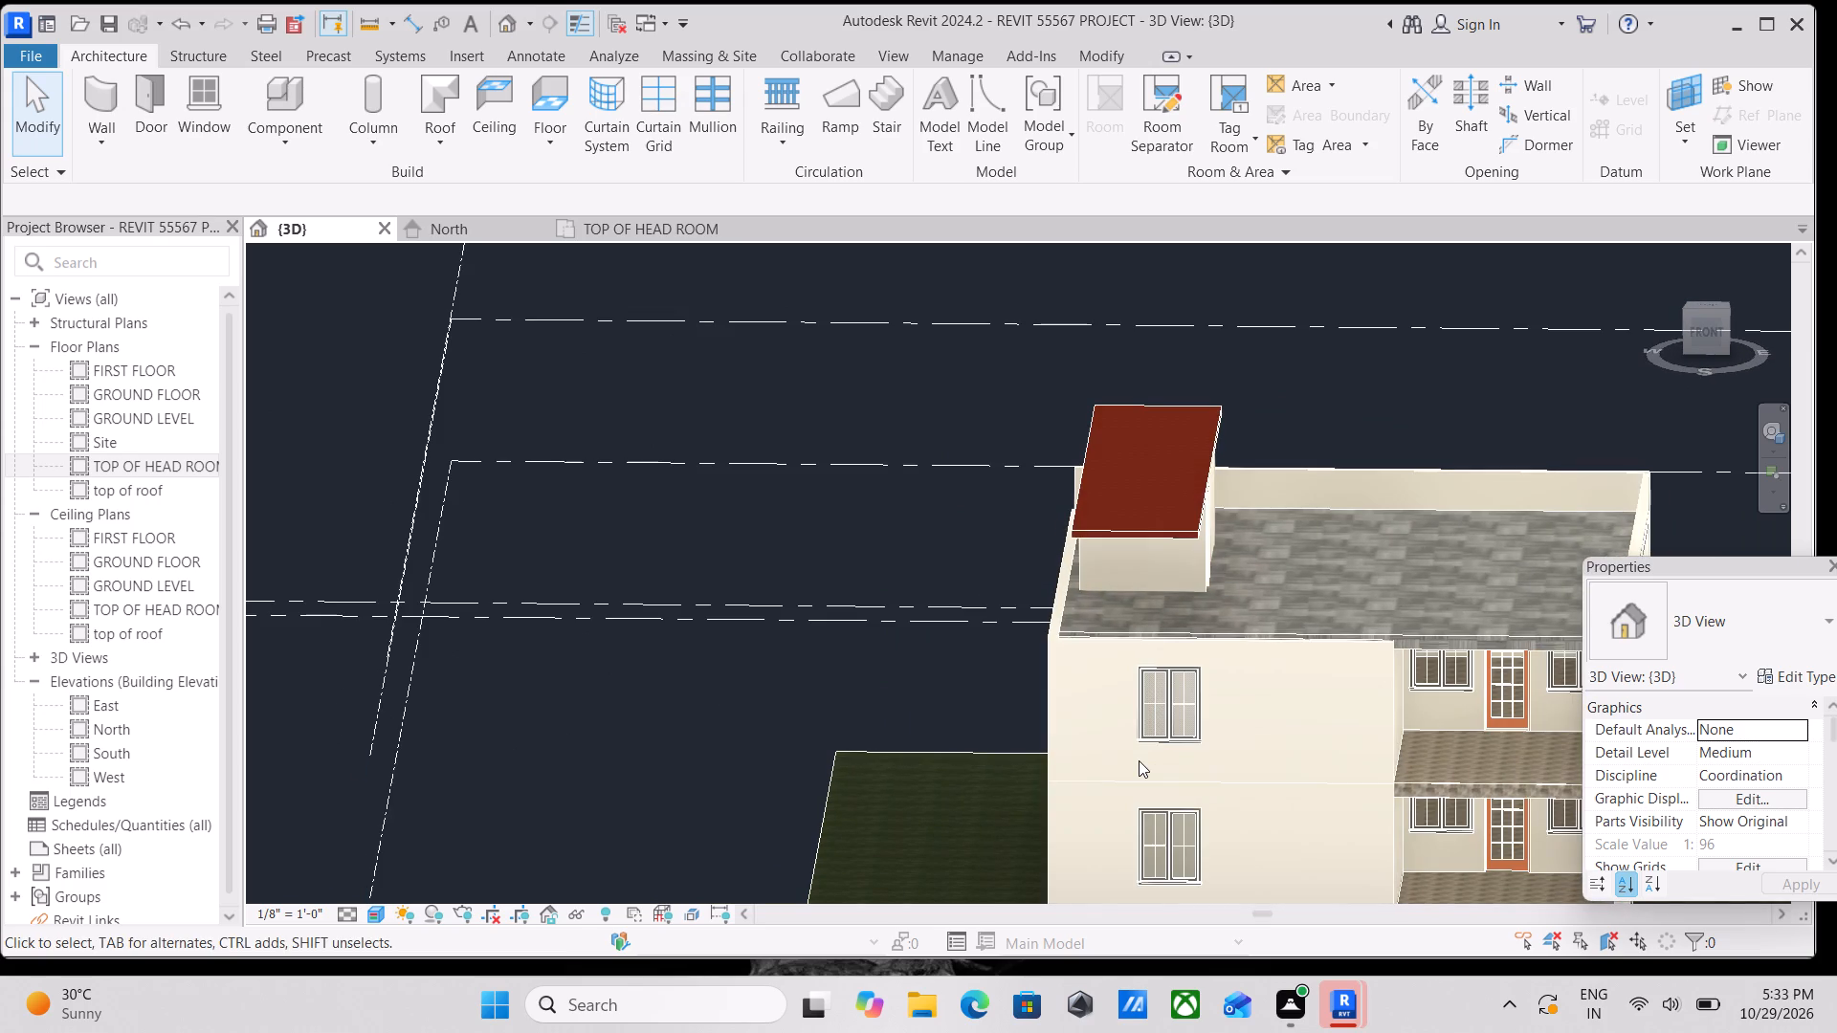
middle_click_drag(1139, 760, 1016, 782)
middle_click_drag(969, 800, 1145, 540)
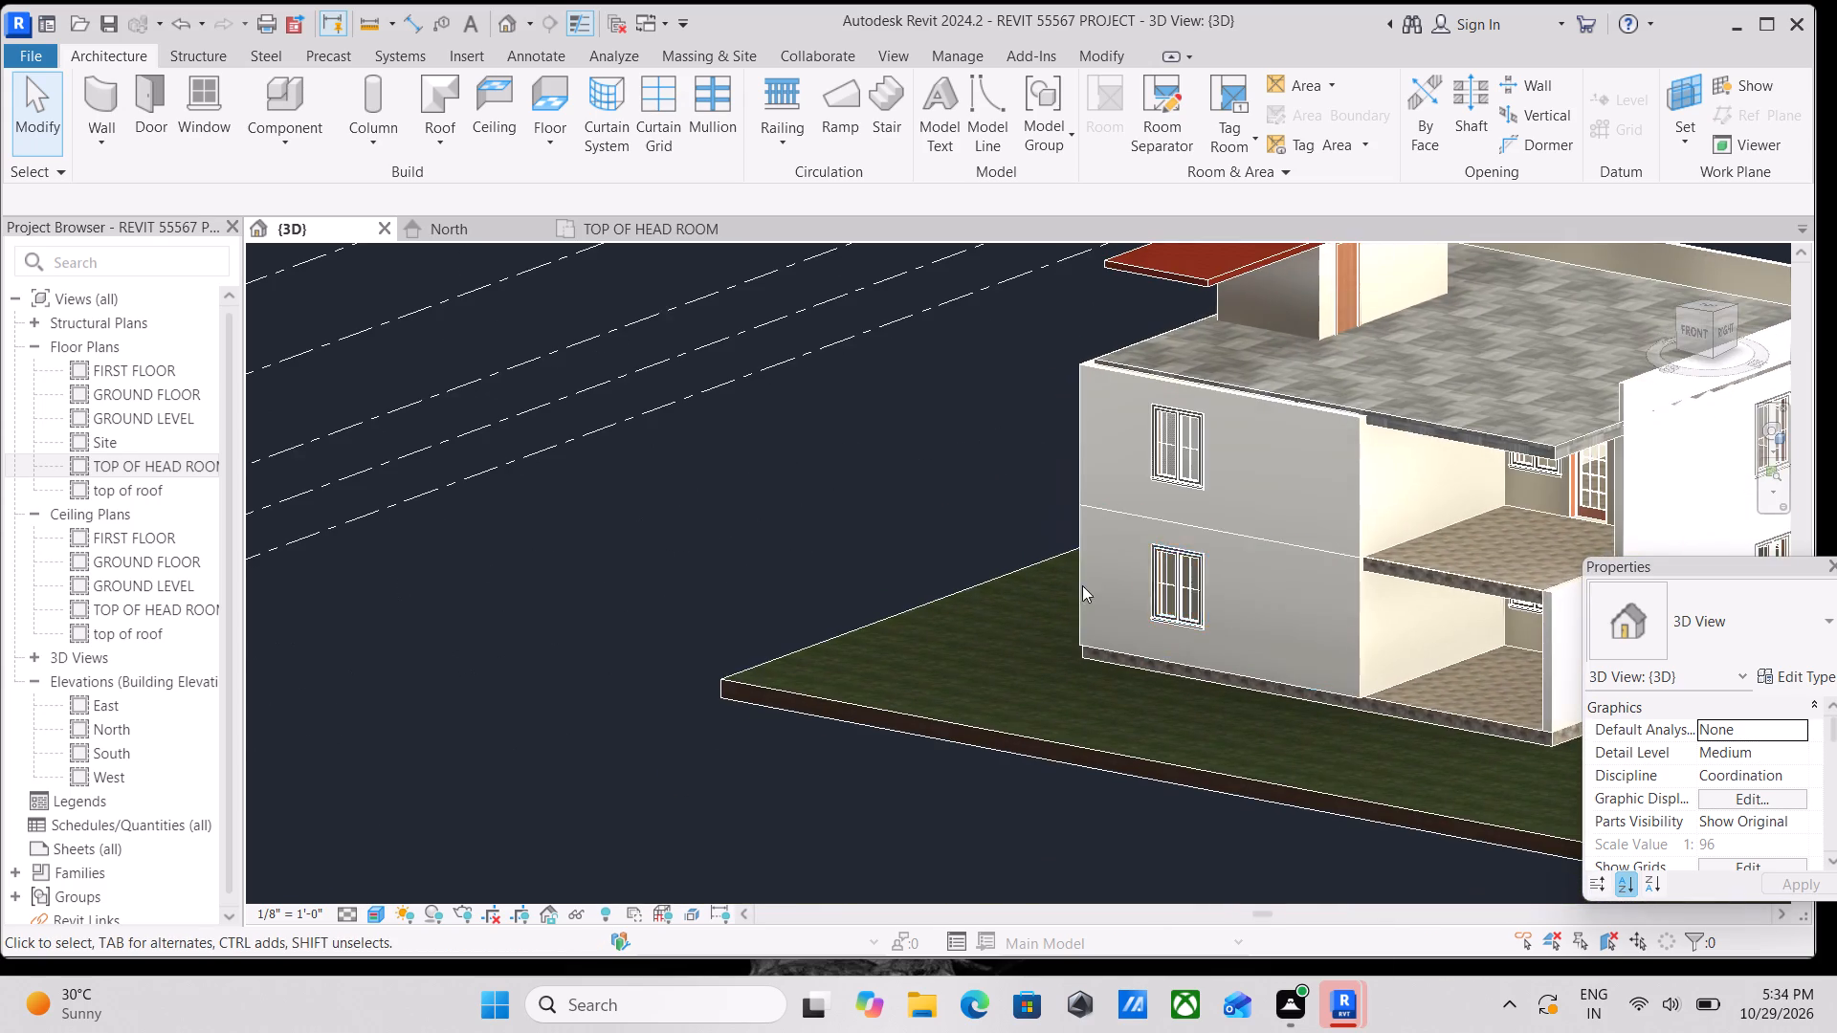
scroll(1042, 602, "up", 2)
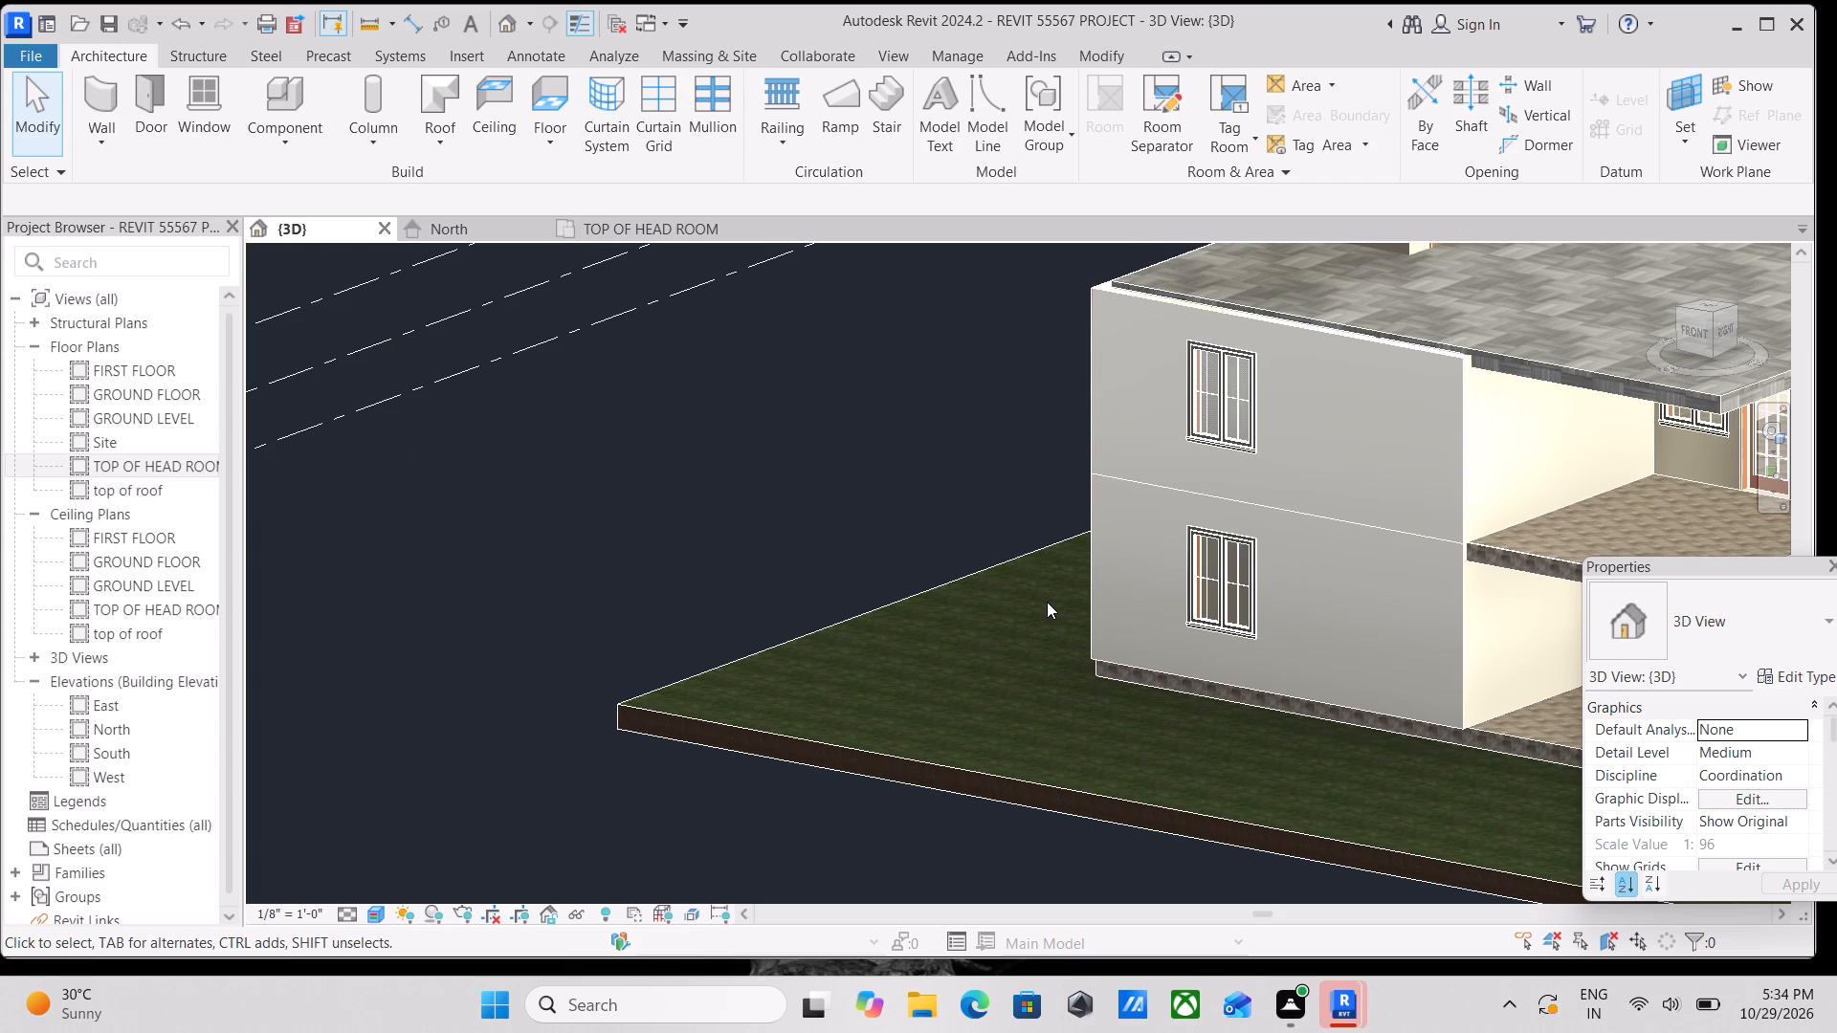
scroll(1150, 528, "down", 1)
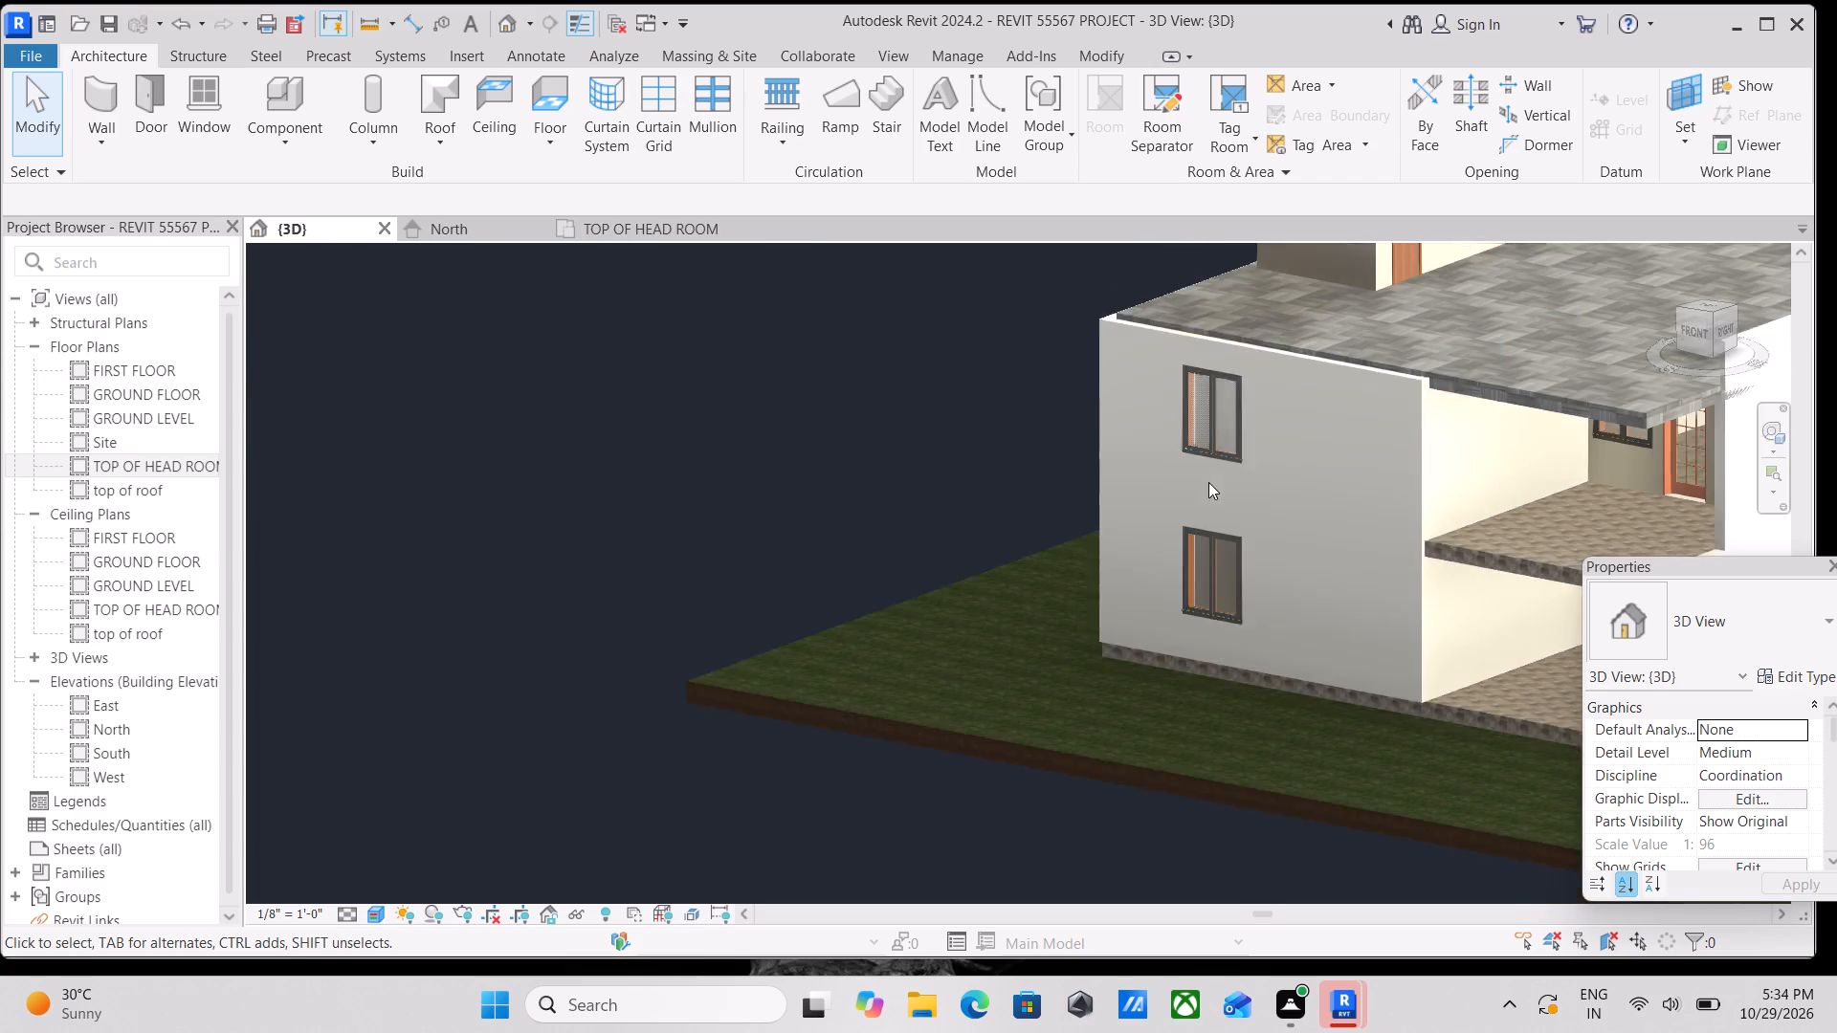
Edit the stair enclosure roof's footprint by moving its east boundary outward past the wall, and finish without attaching the walls.
scroll(1208, 482, "down", 1)
middle_click_drag(1208, 482, 1190, 716)
middle_click_drag(1211, 526, 1268, 582)
scroll(1309, 516, "up", 1)
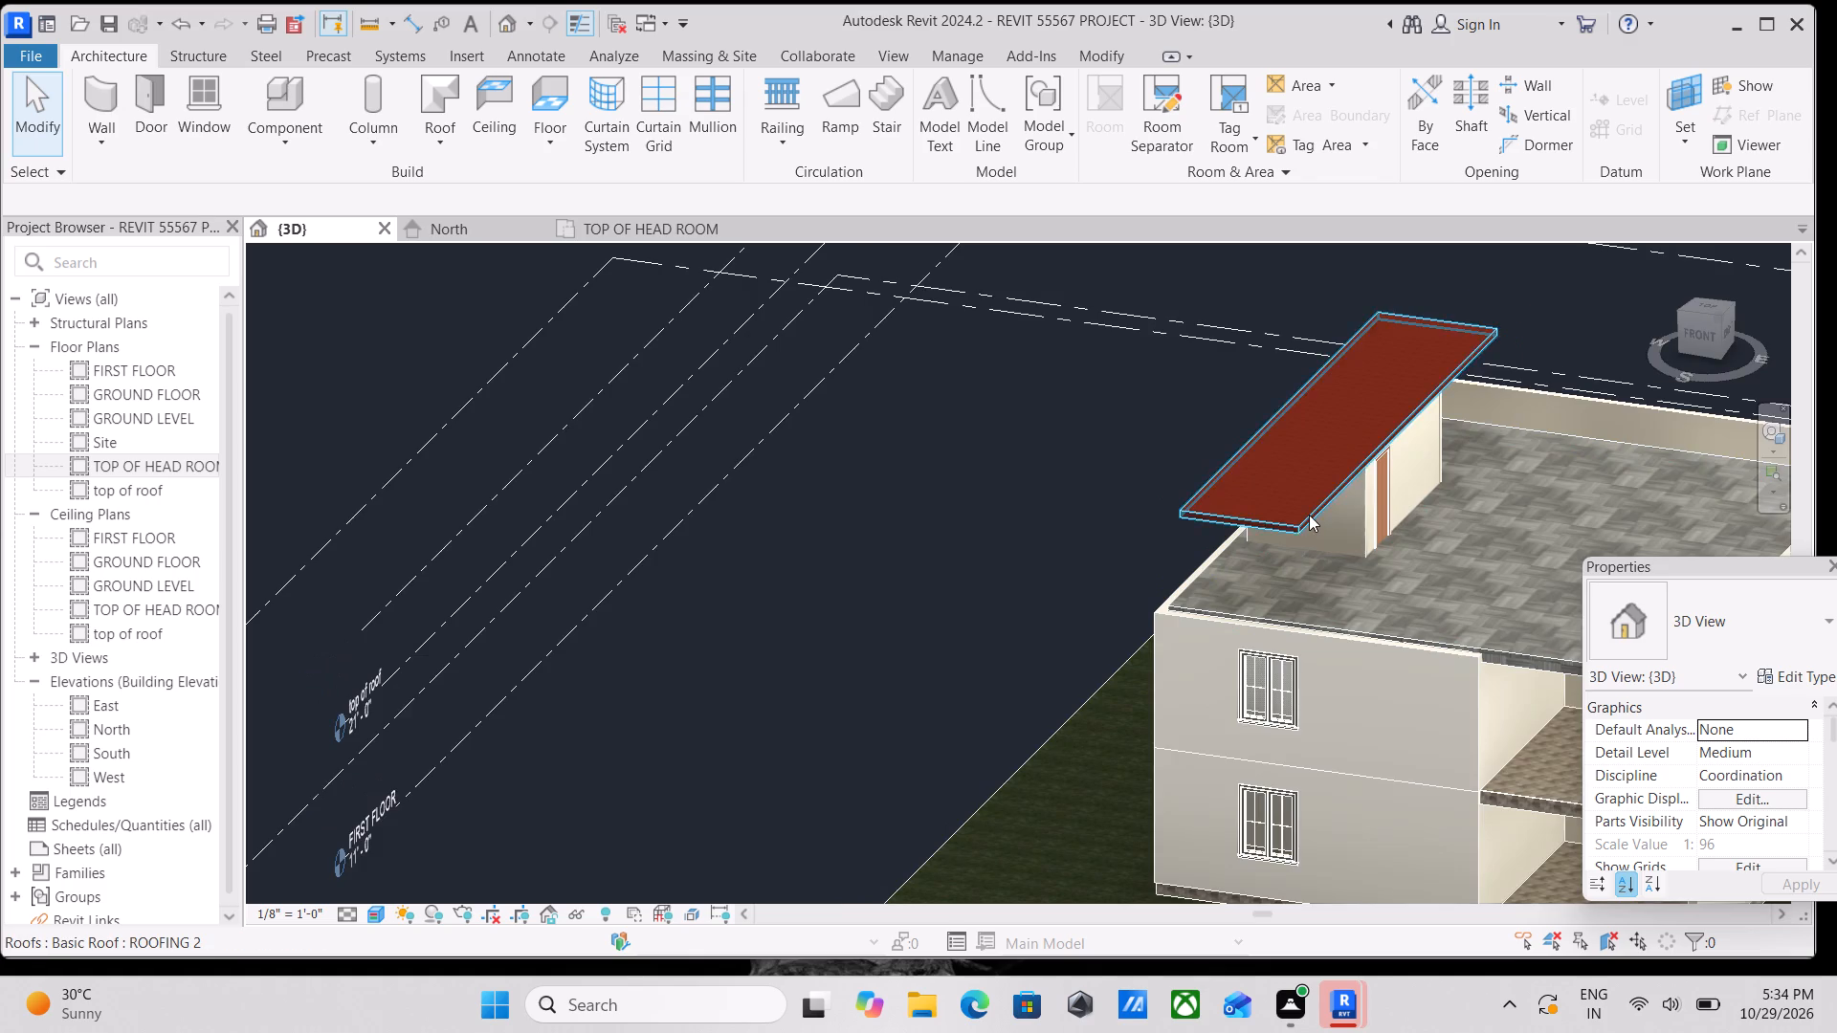
scroll(1309, 515, "up", 5)
left_click(1299, 531)
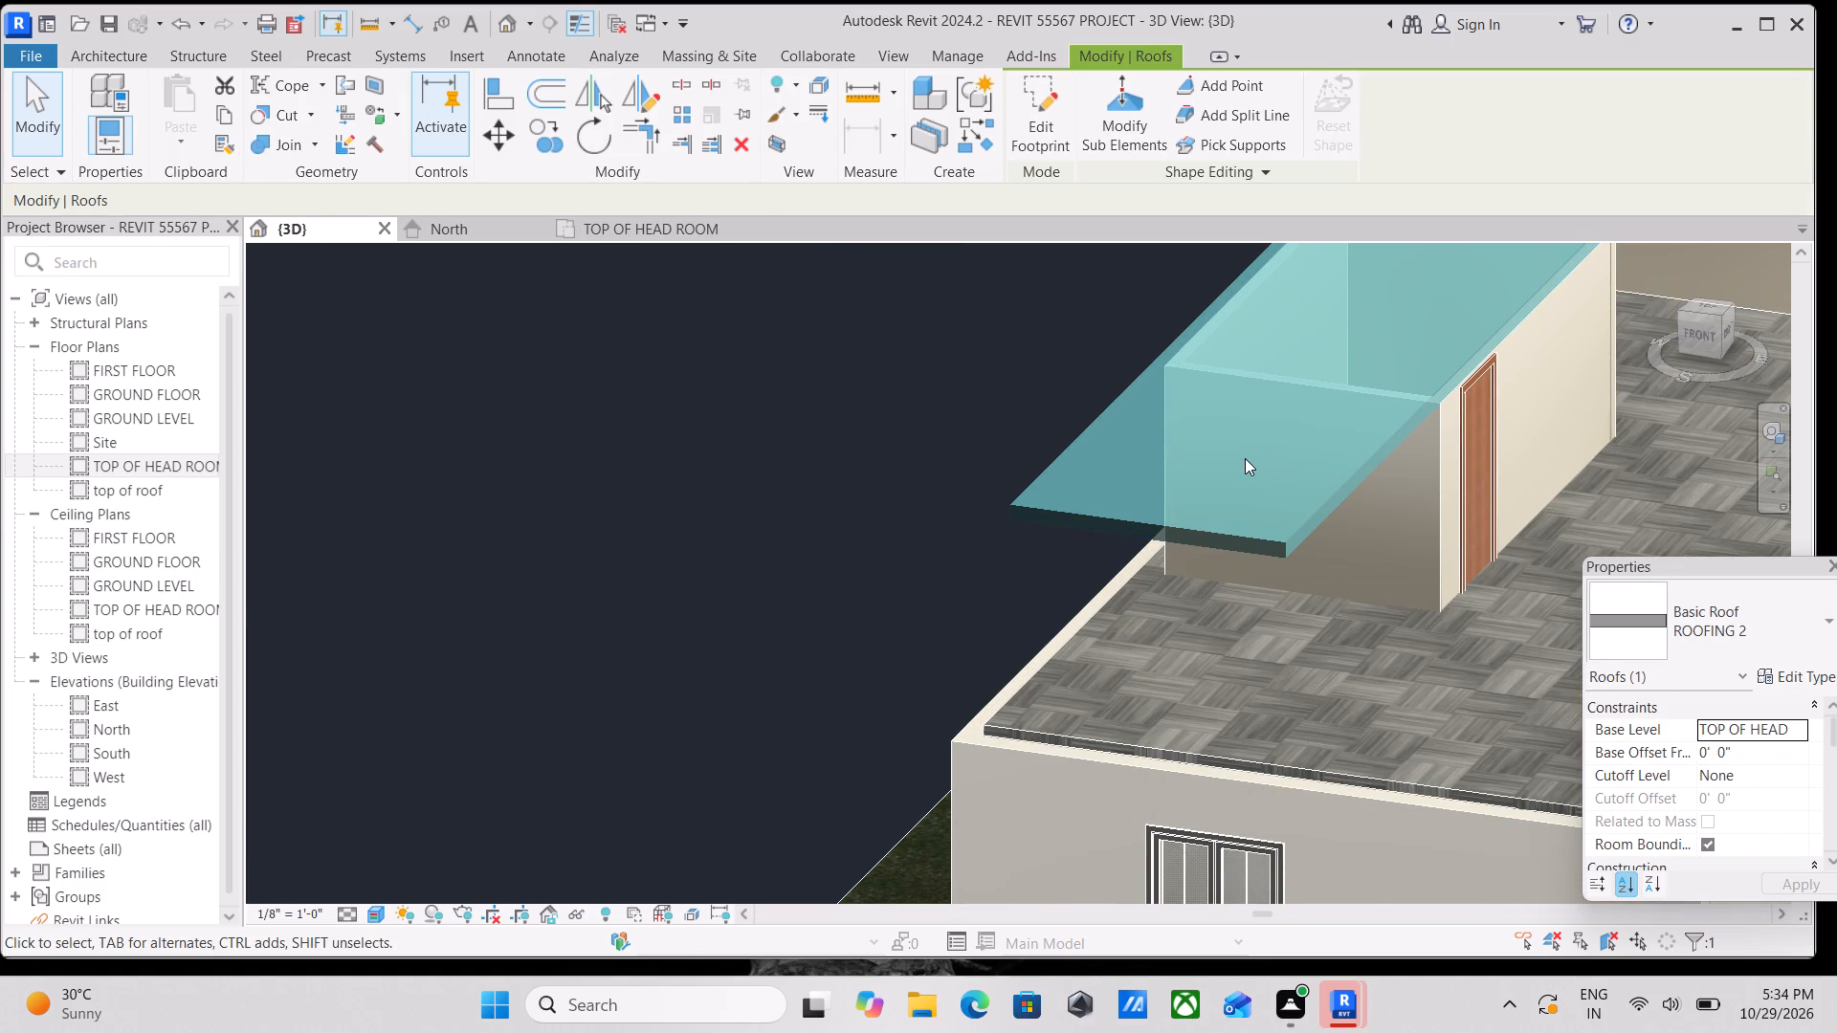
scroll(1245, 459, "down", 1)
middle_click_drag(1245, 465, 1245, 560)
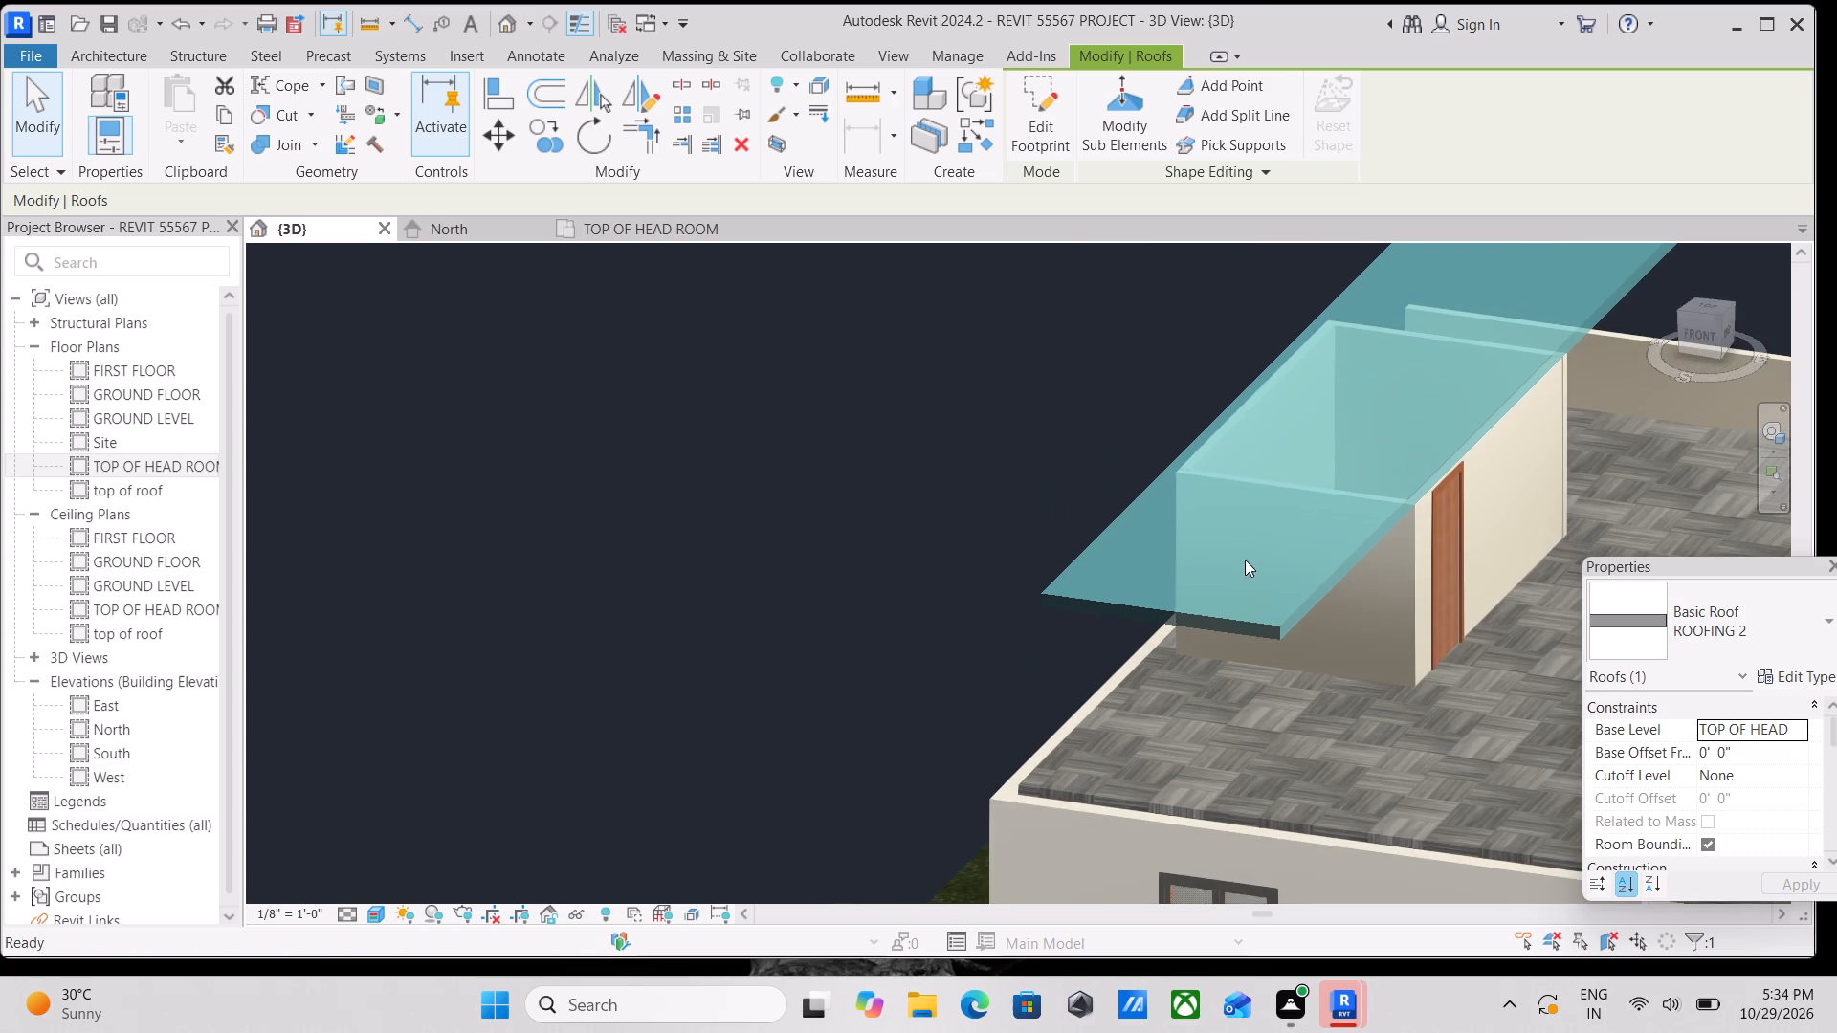
left_click(1027, 128)
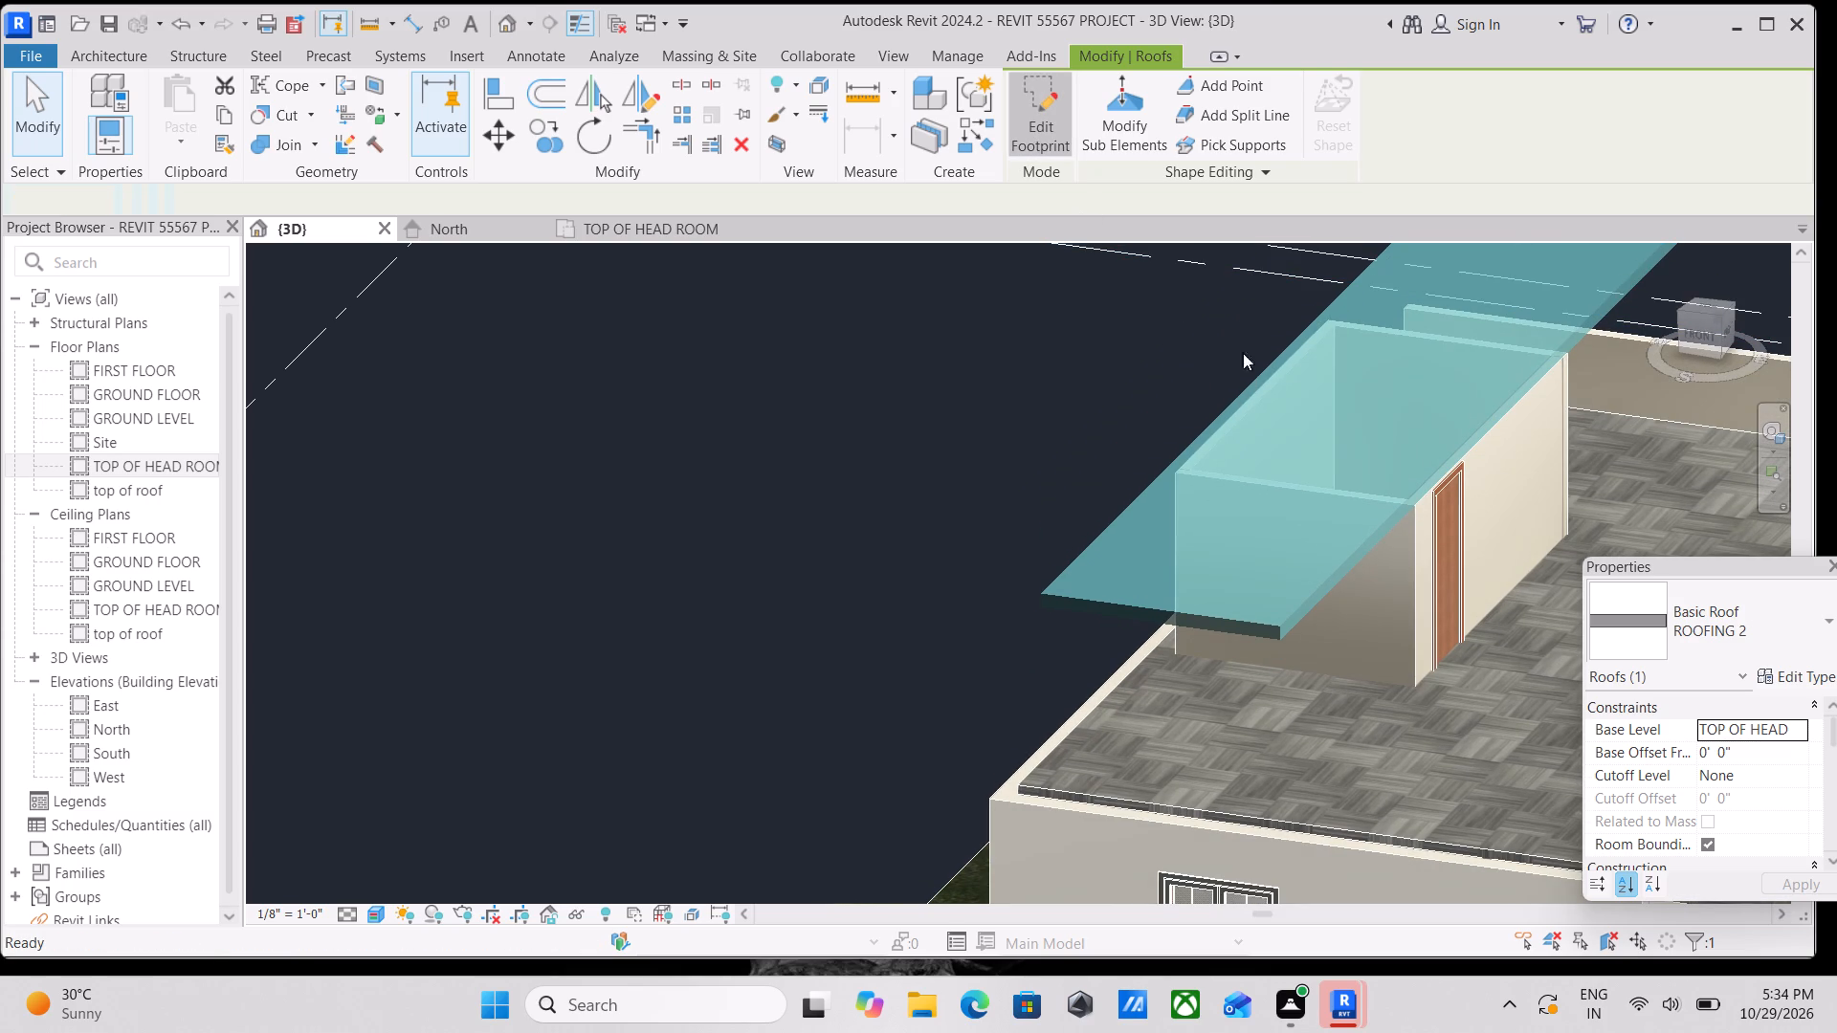
left_click(1711, 309)
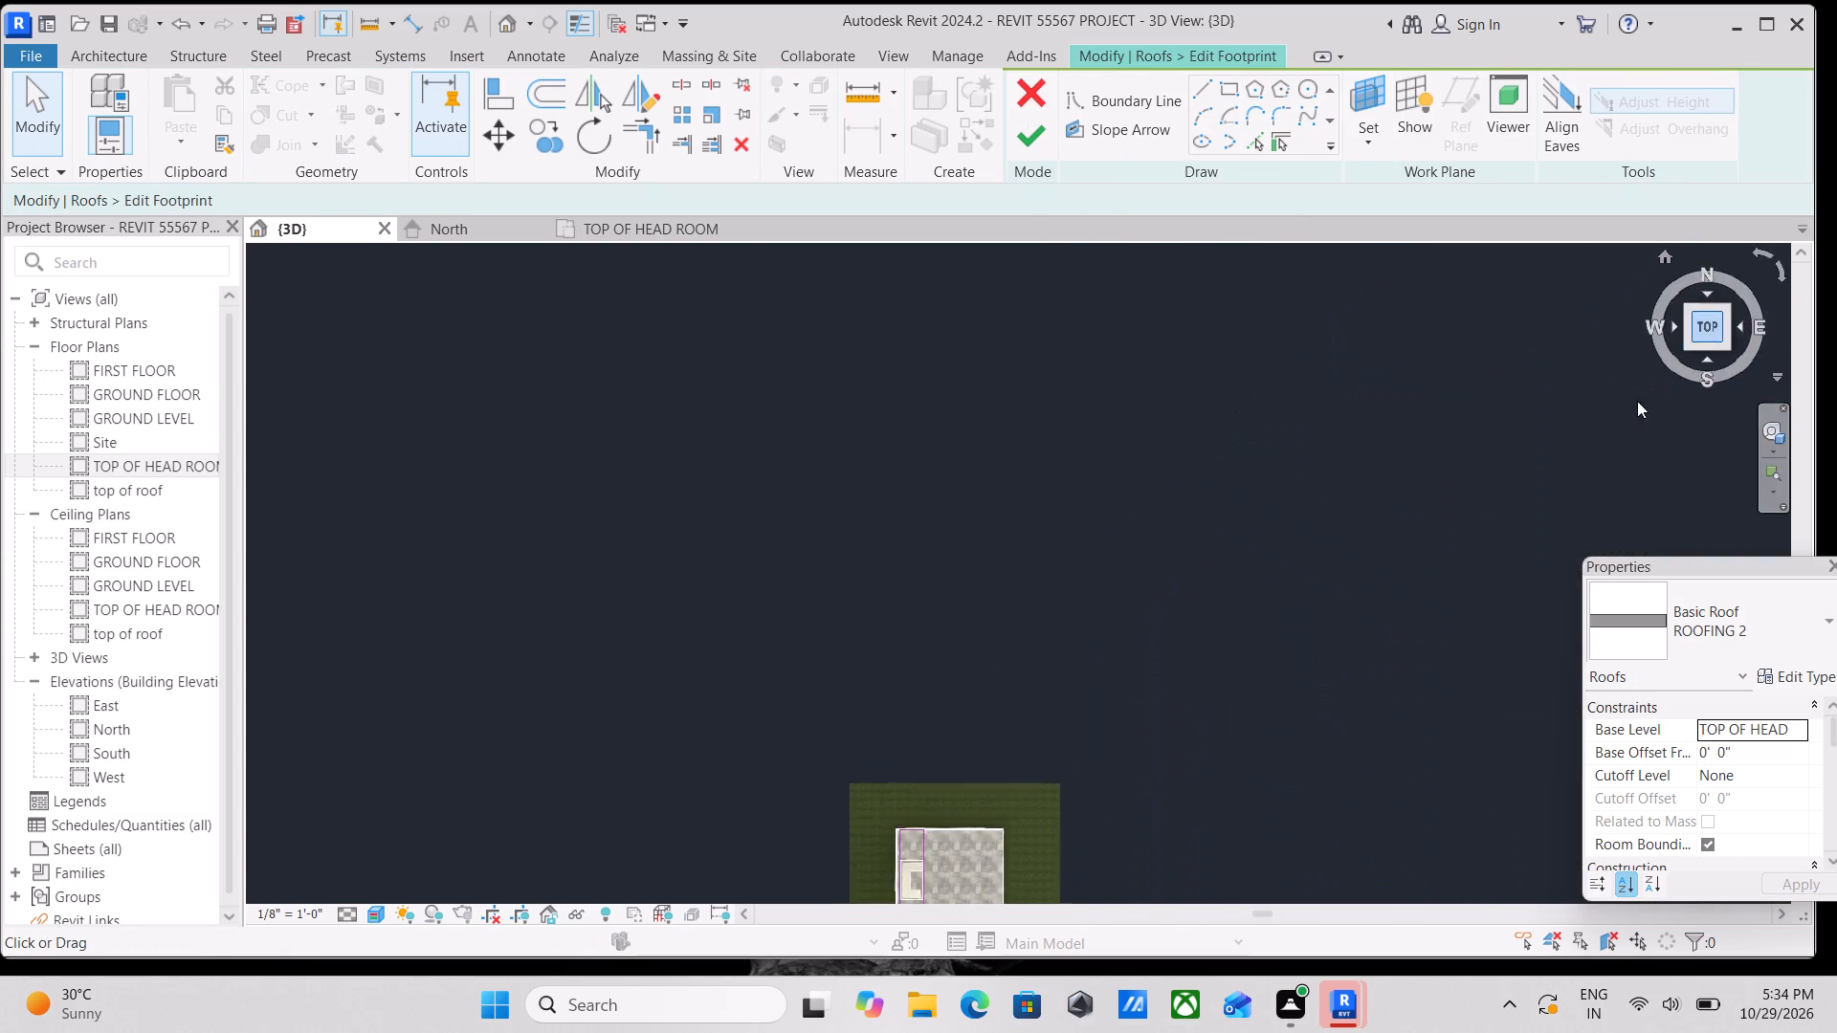
scroll(1140, 537, "up", 2)
scroll(906, 650, "up", 4)
scroll(986, 600, "up", 3)
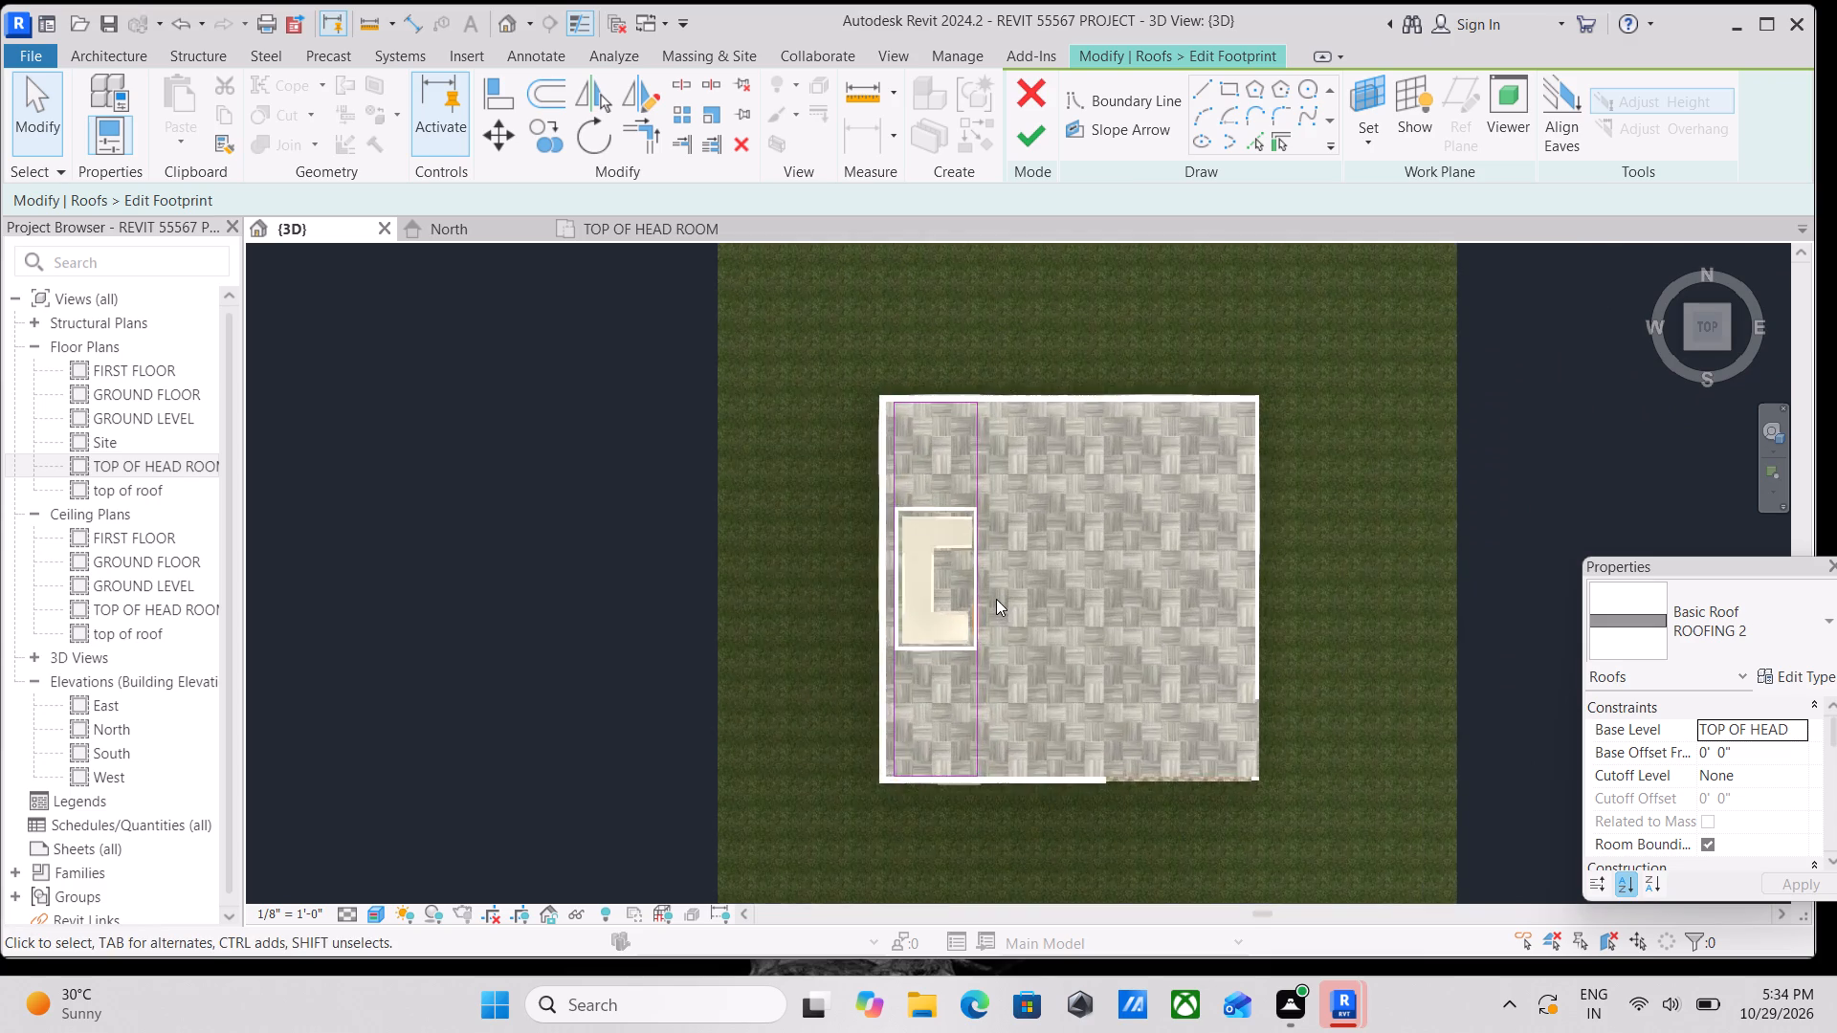
scroll(996, 599, "up", 9)
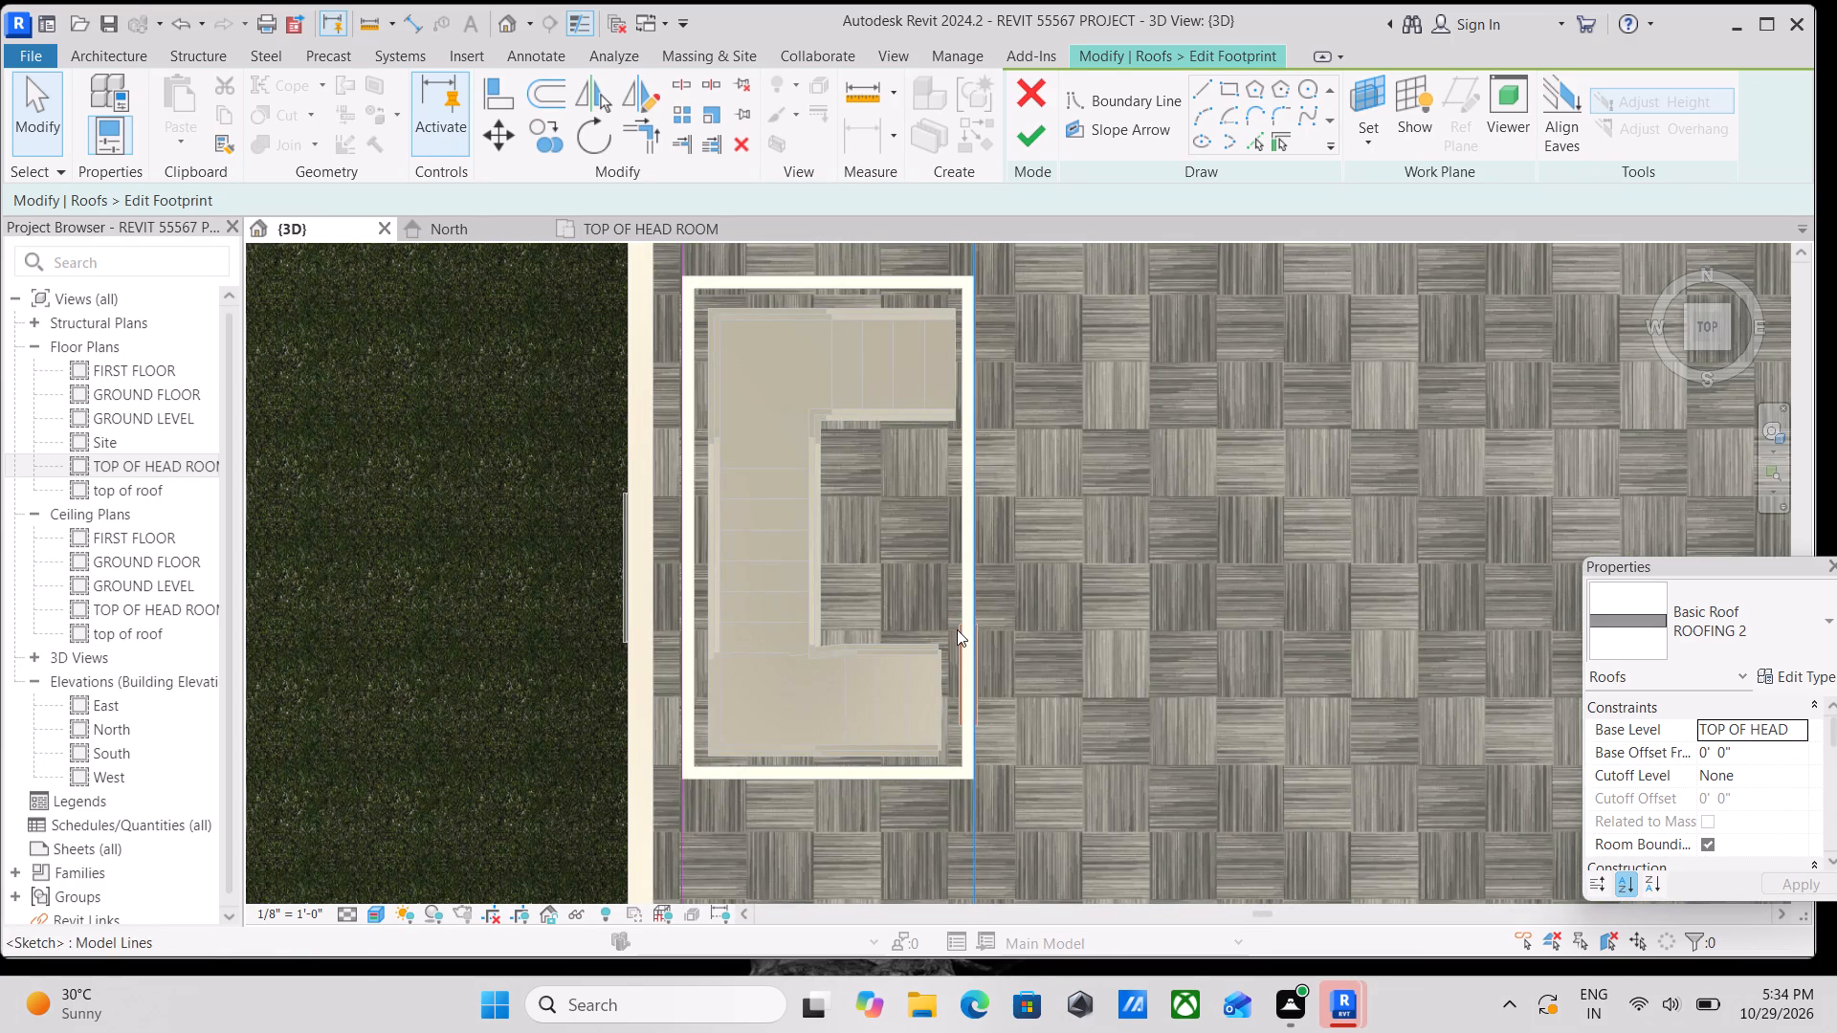
left_click(979, 621)
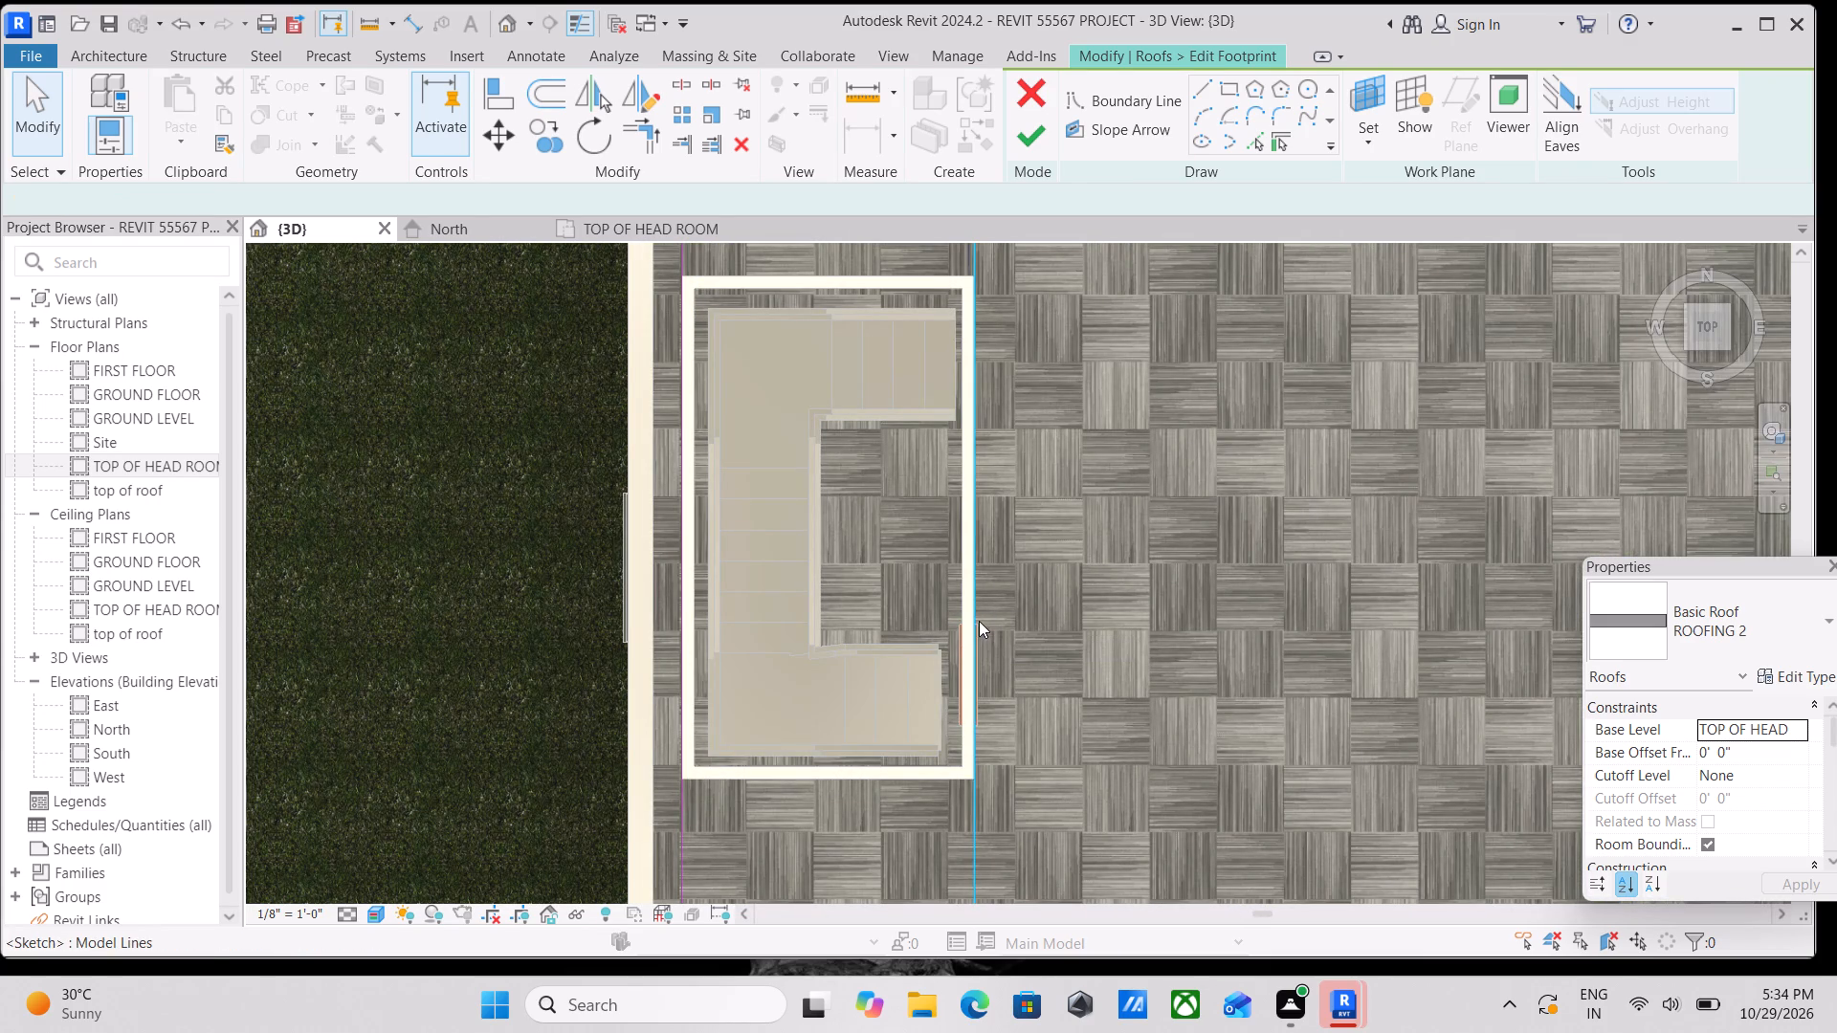
left_click(494, 128)
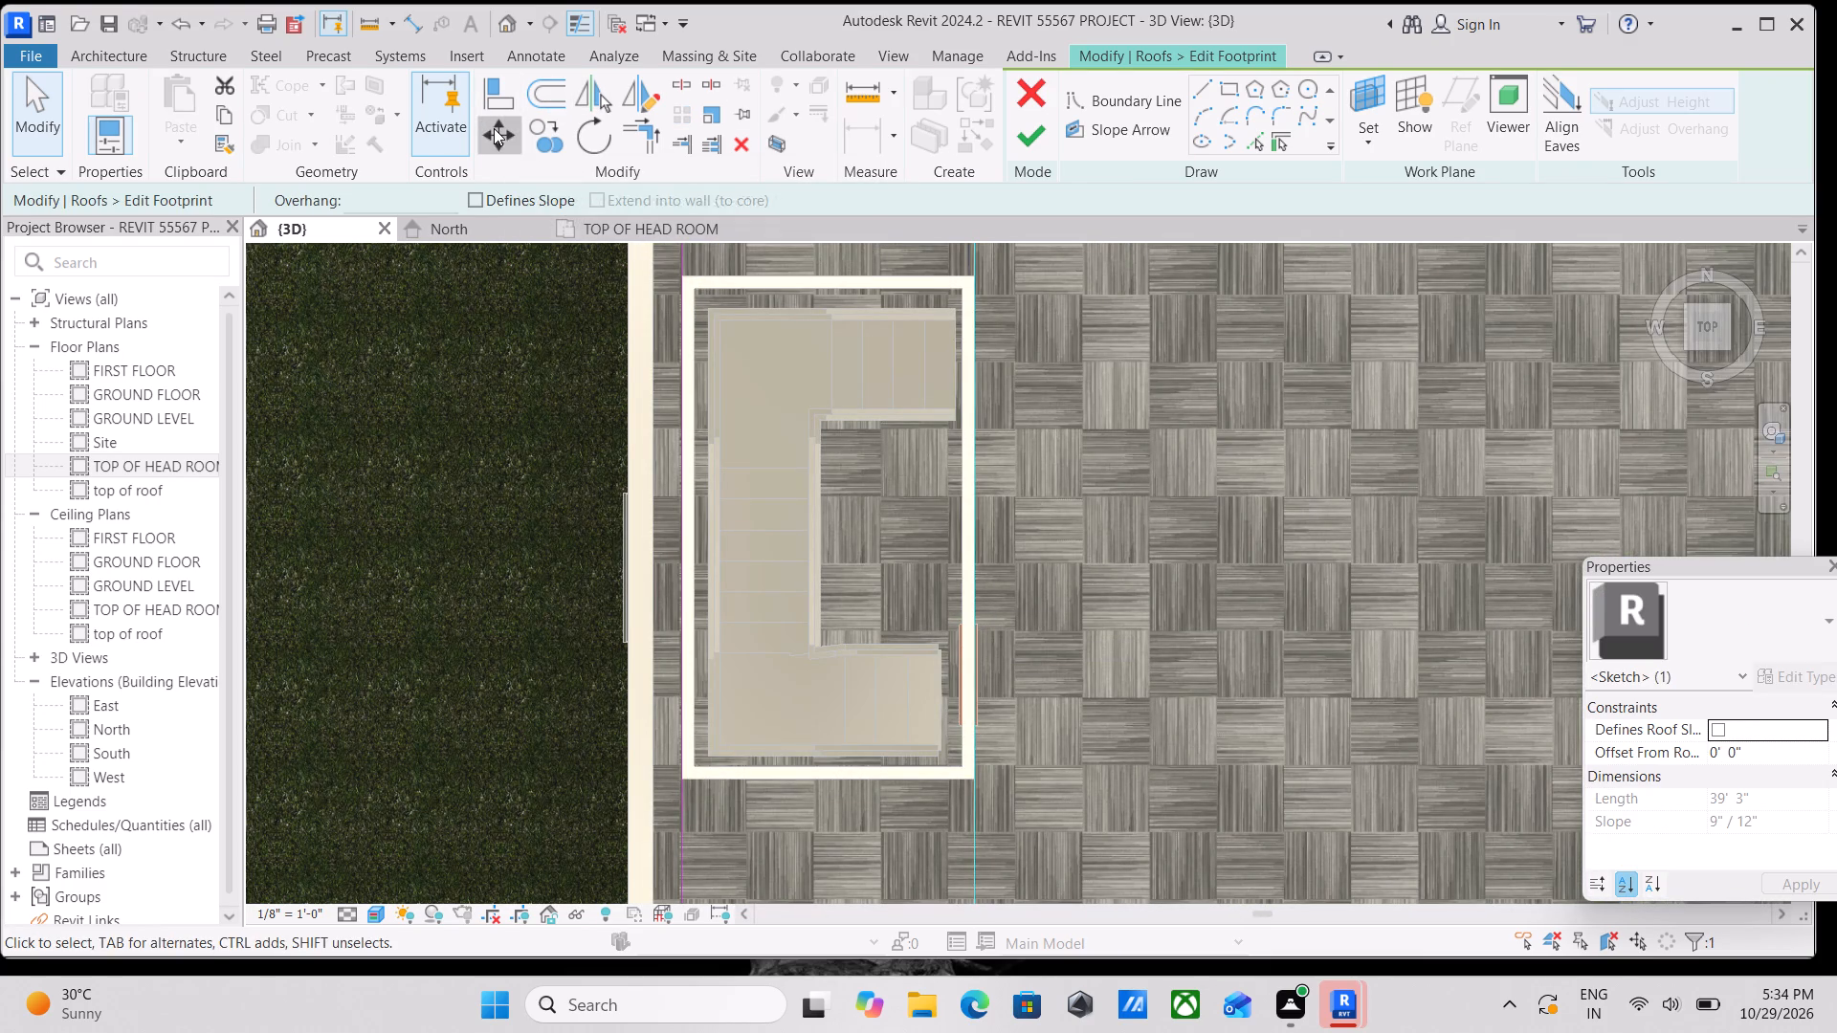
left_click(975, 540)
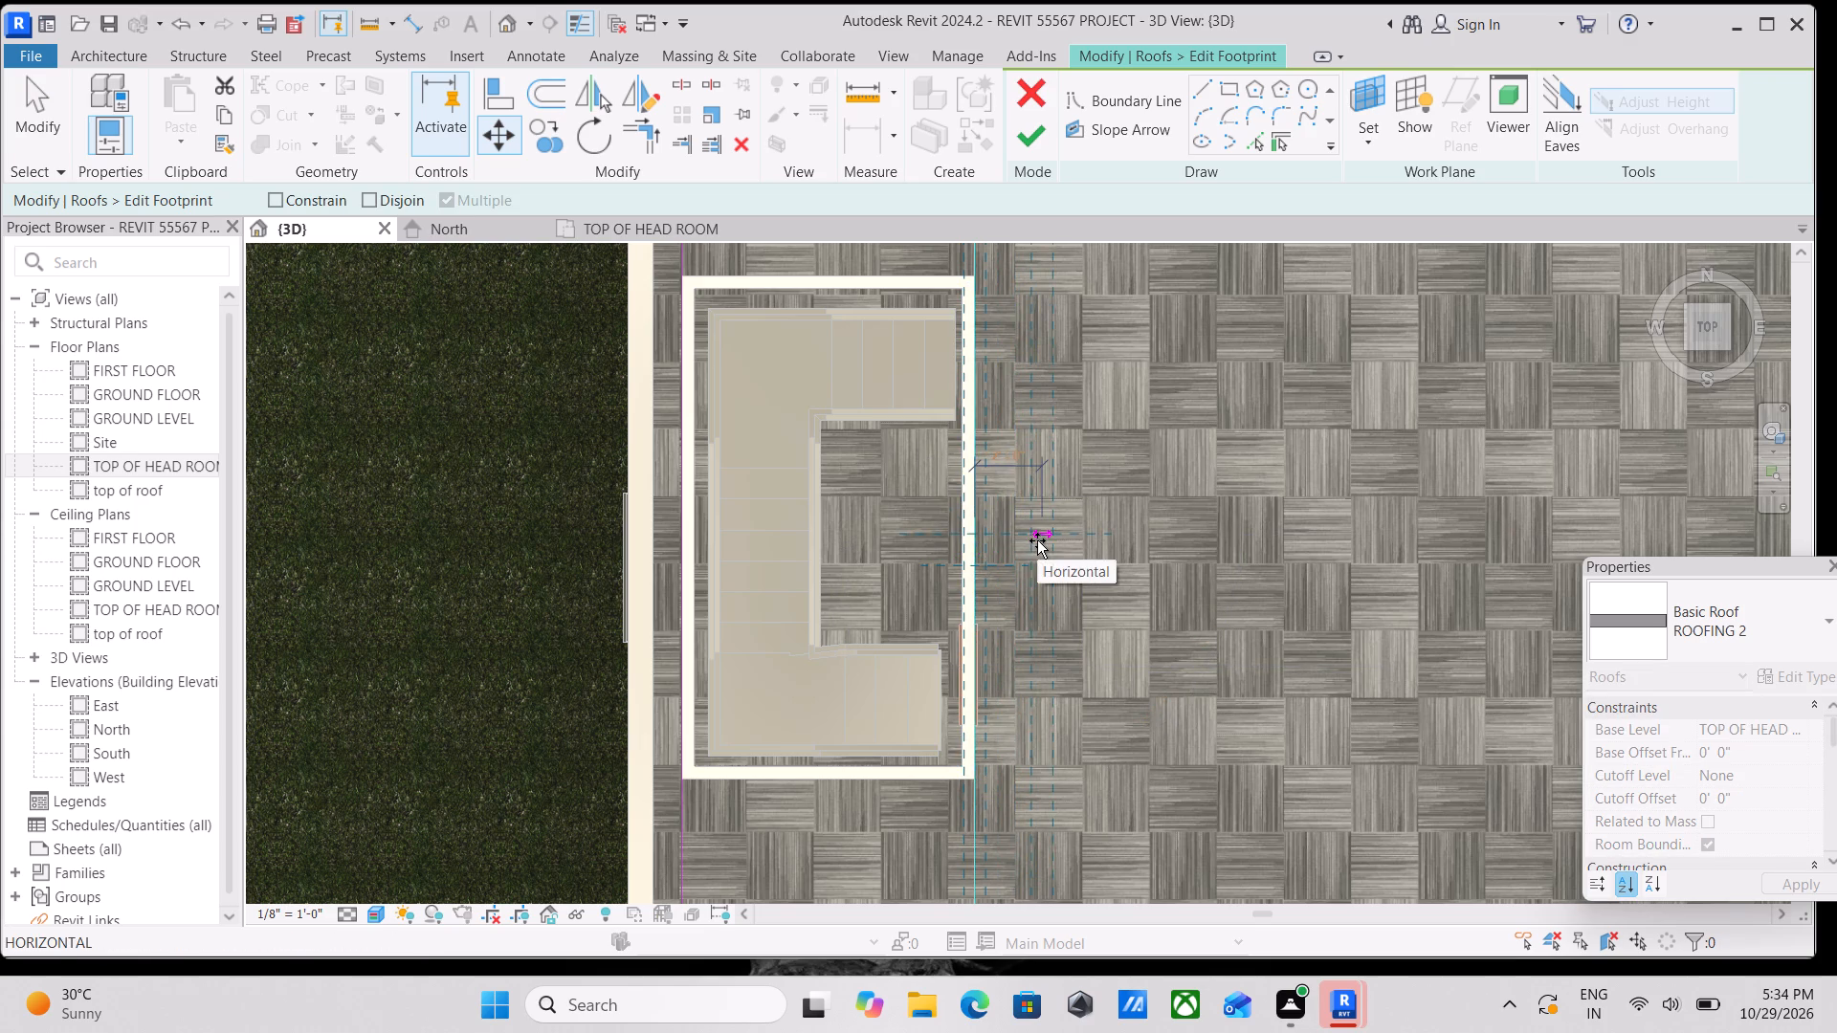
left_click(1031, 540)
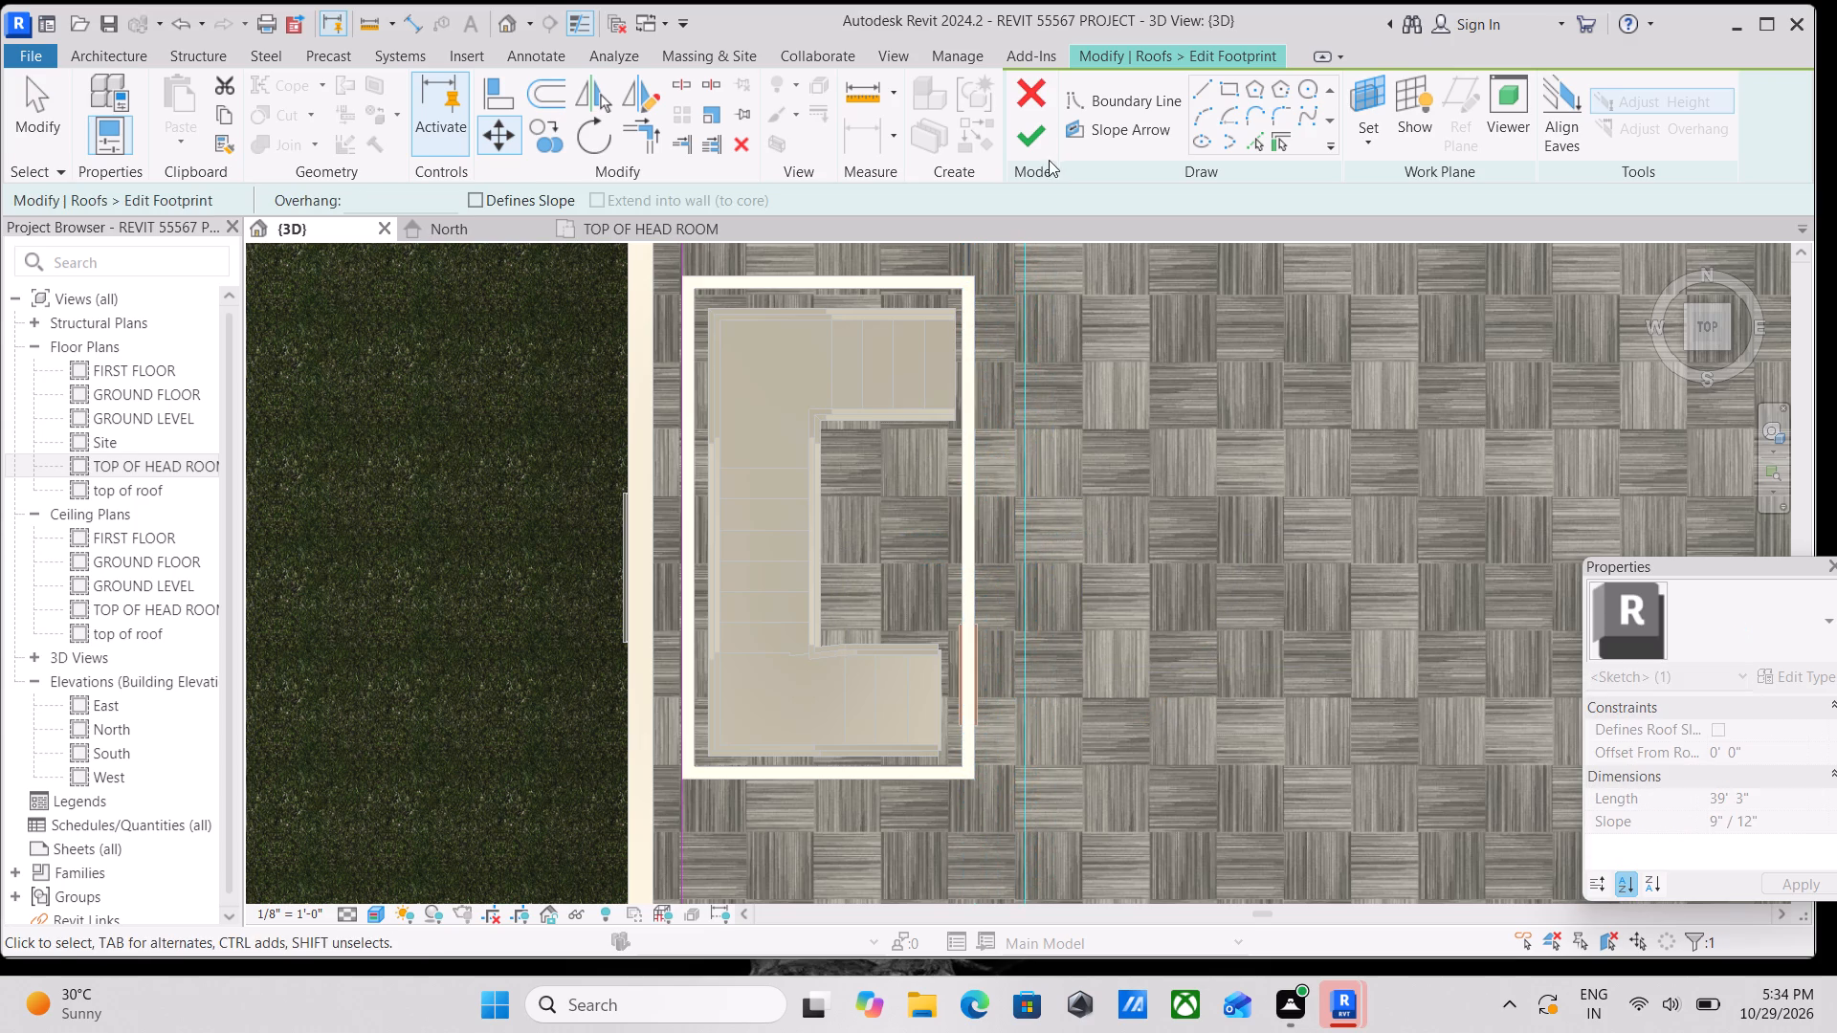
left_click(1032, 153)
scroll(1060, 452, "down", 3)
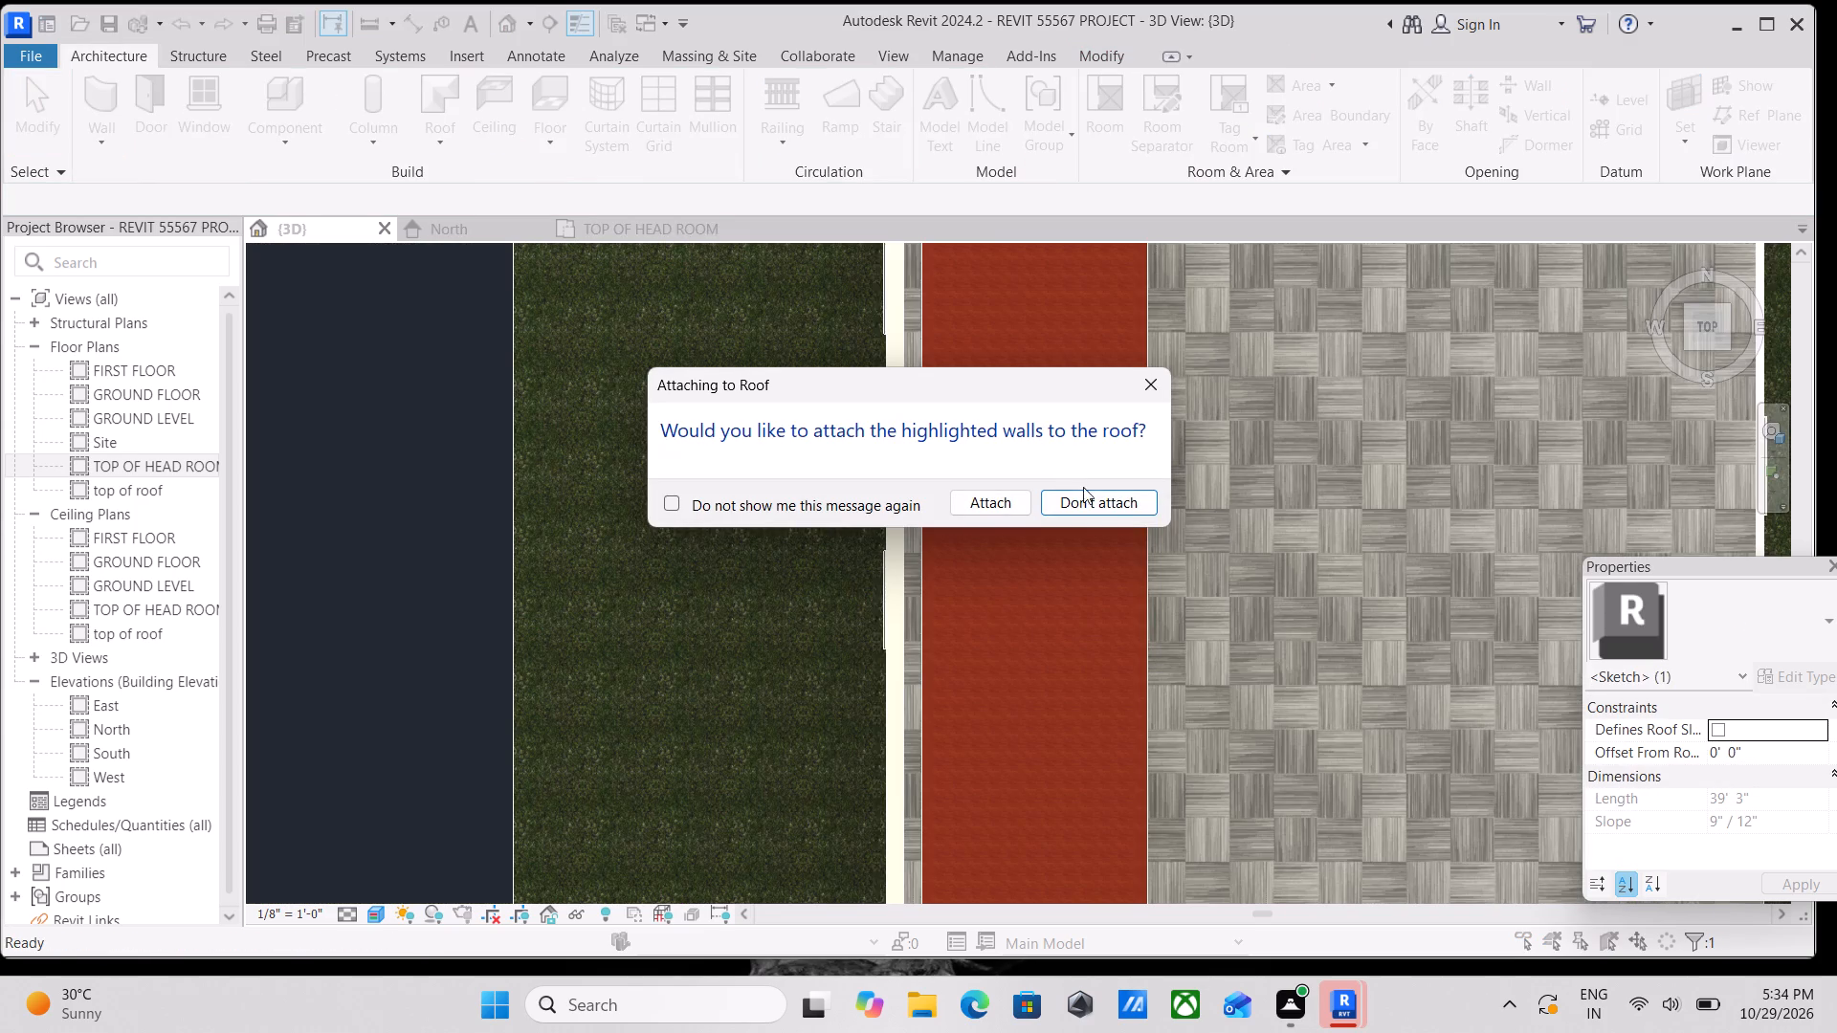
left_click(1090, 504)
Deselect the stair enclosure roof and examine its widened east overhang above the terrace.
scroll(1090, 499, "down", 4)
scroll(1171, 566, "down", 1)
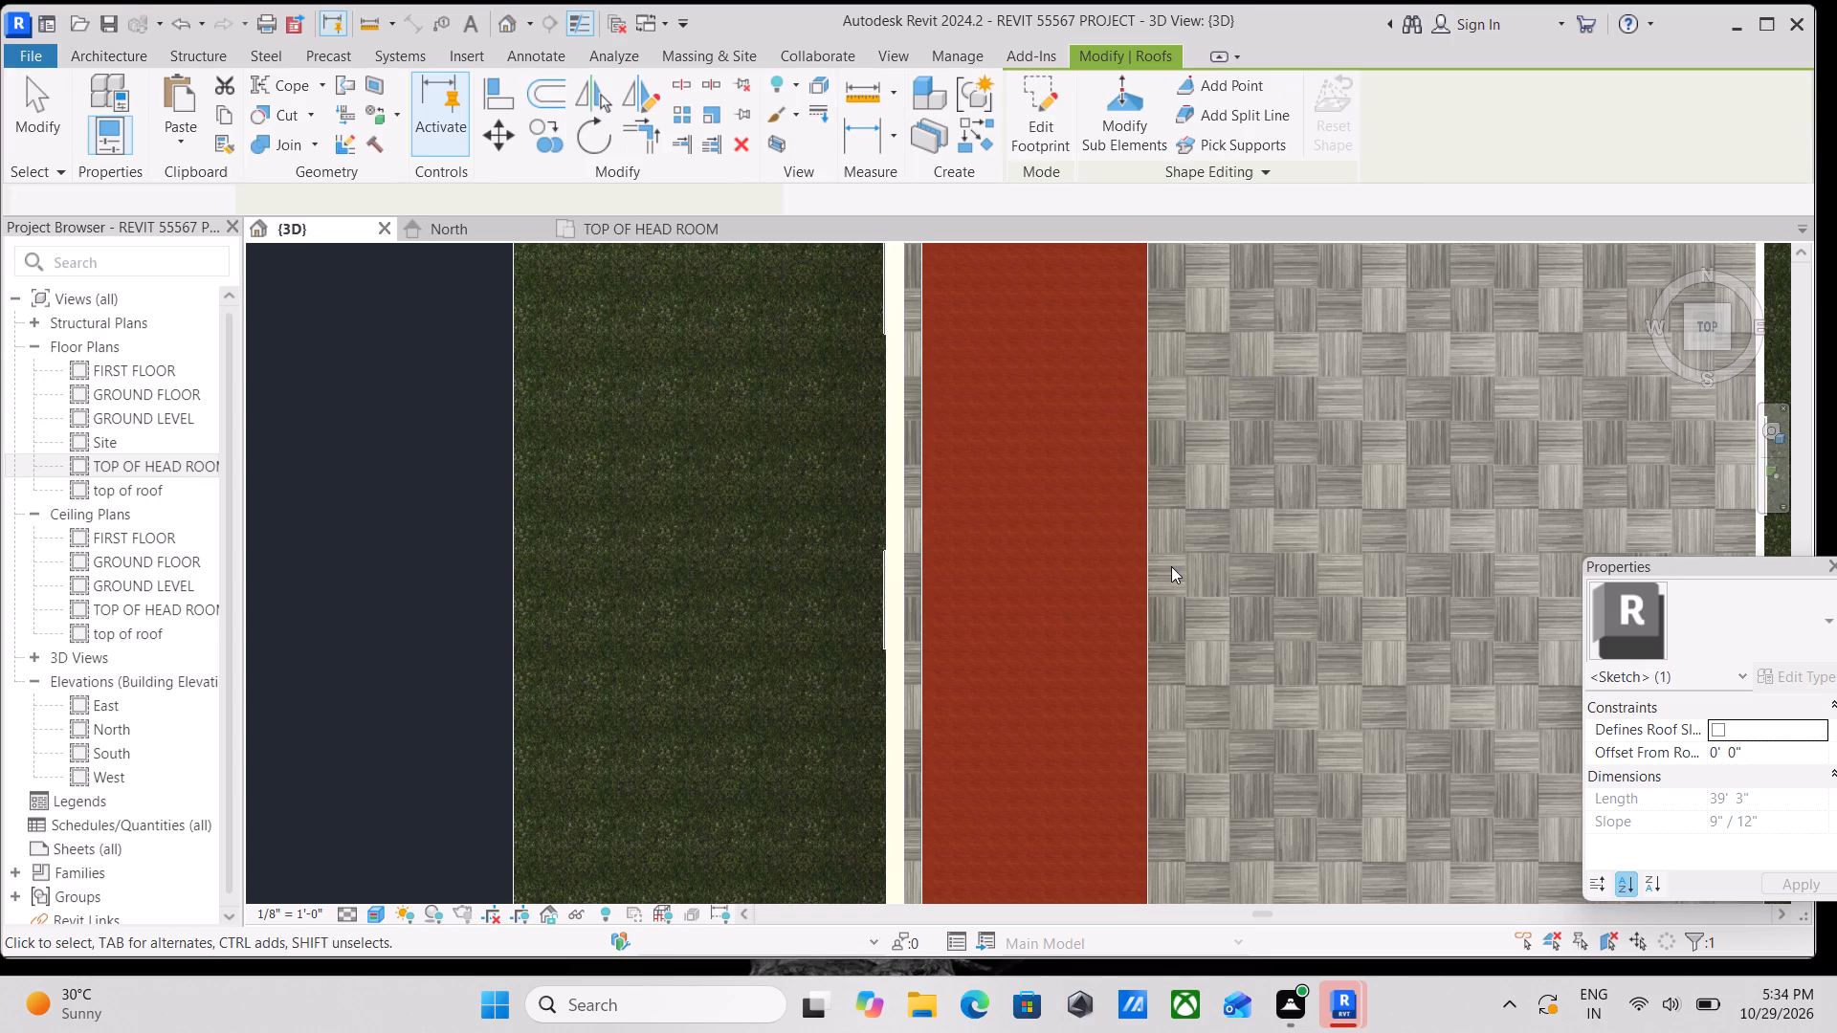
scroll(1171, 566, "down", 1)
middle_click_drag(1164, 560, 1040, 228, "shift")
middle_click_drag(1039, 617, 1054, 536)
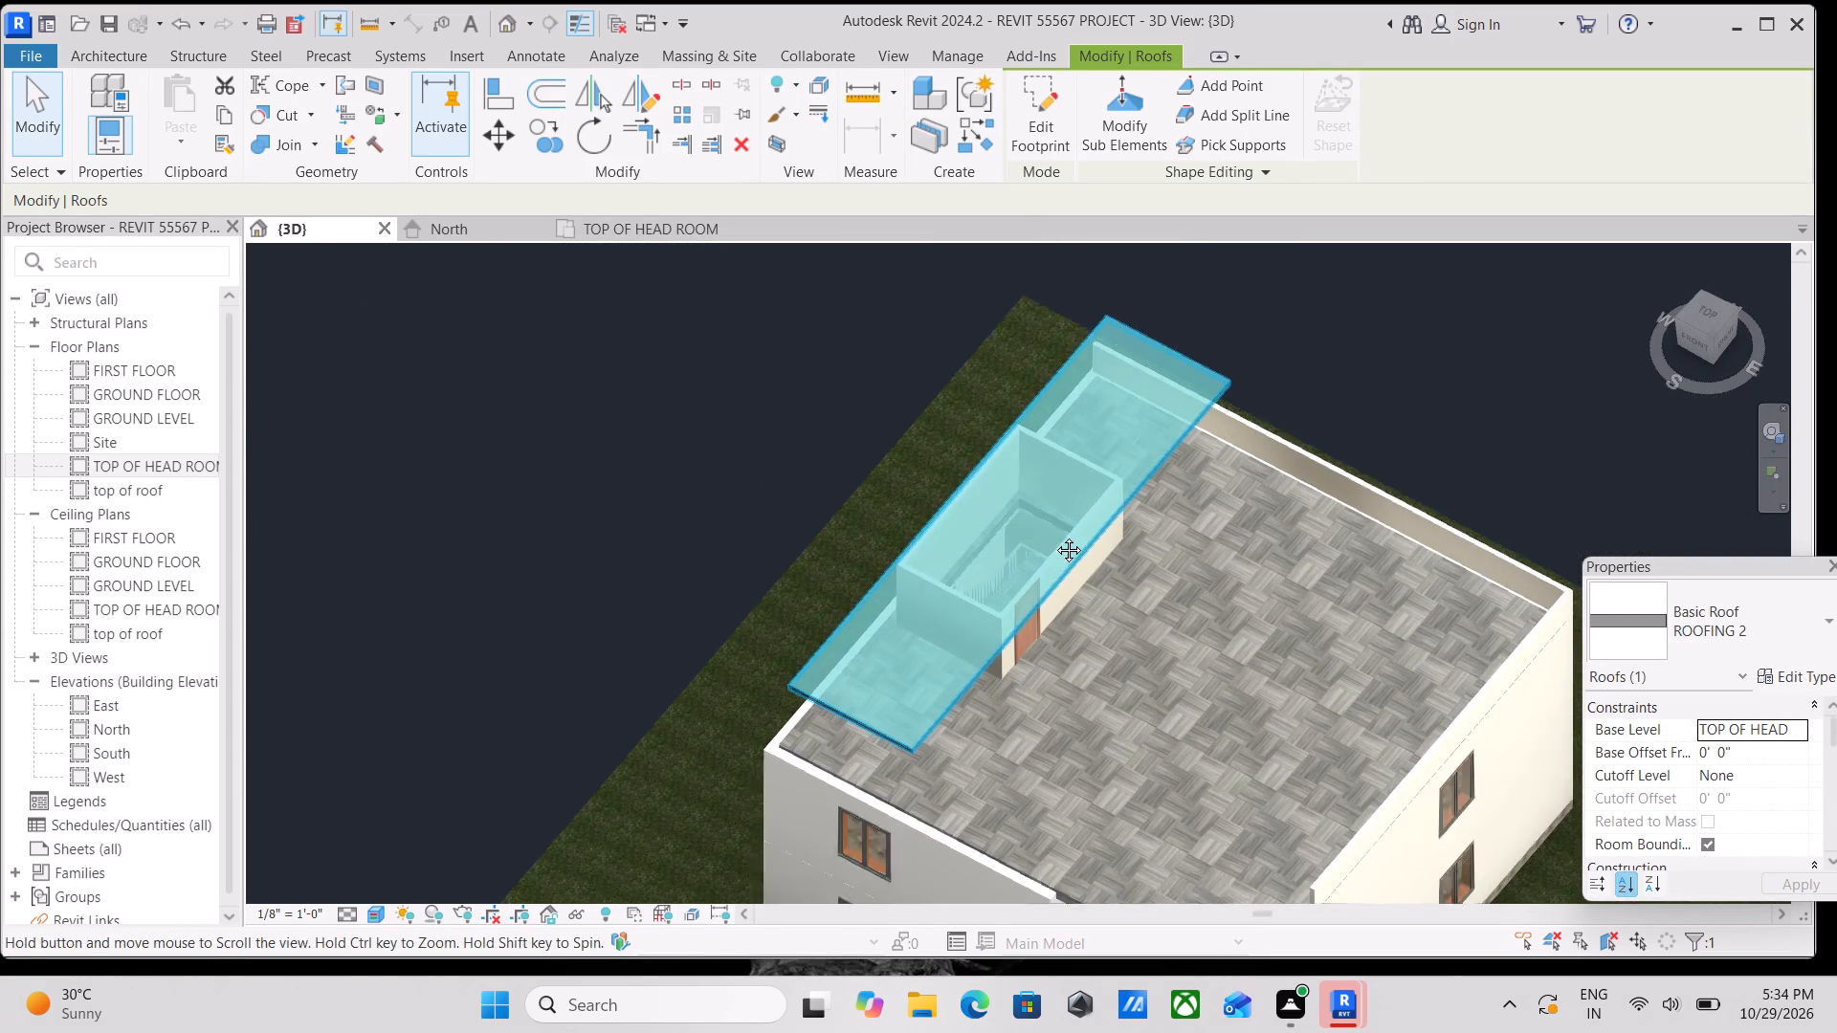
middle_click_drag(1054, 536, 1071, 477)
key("Escape")
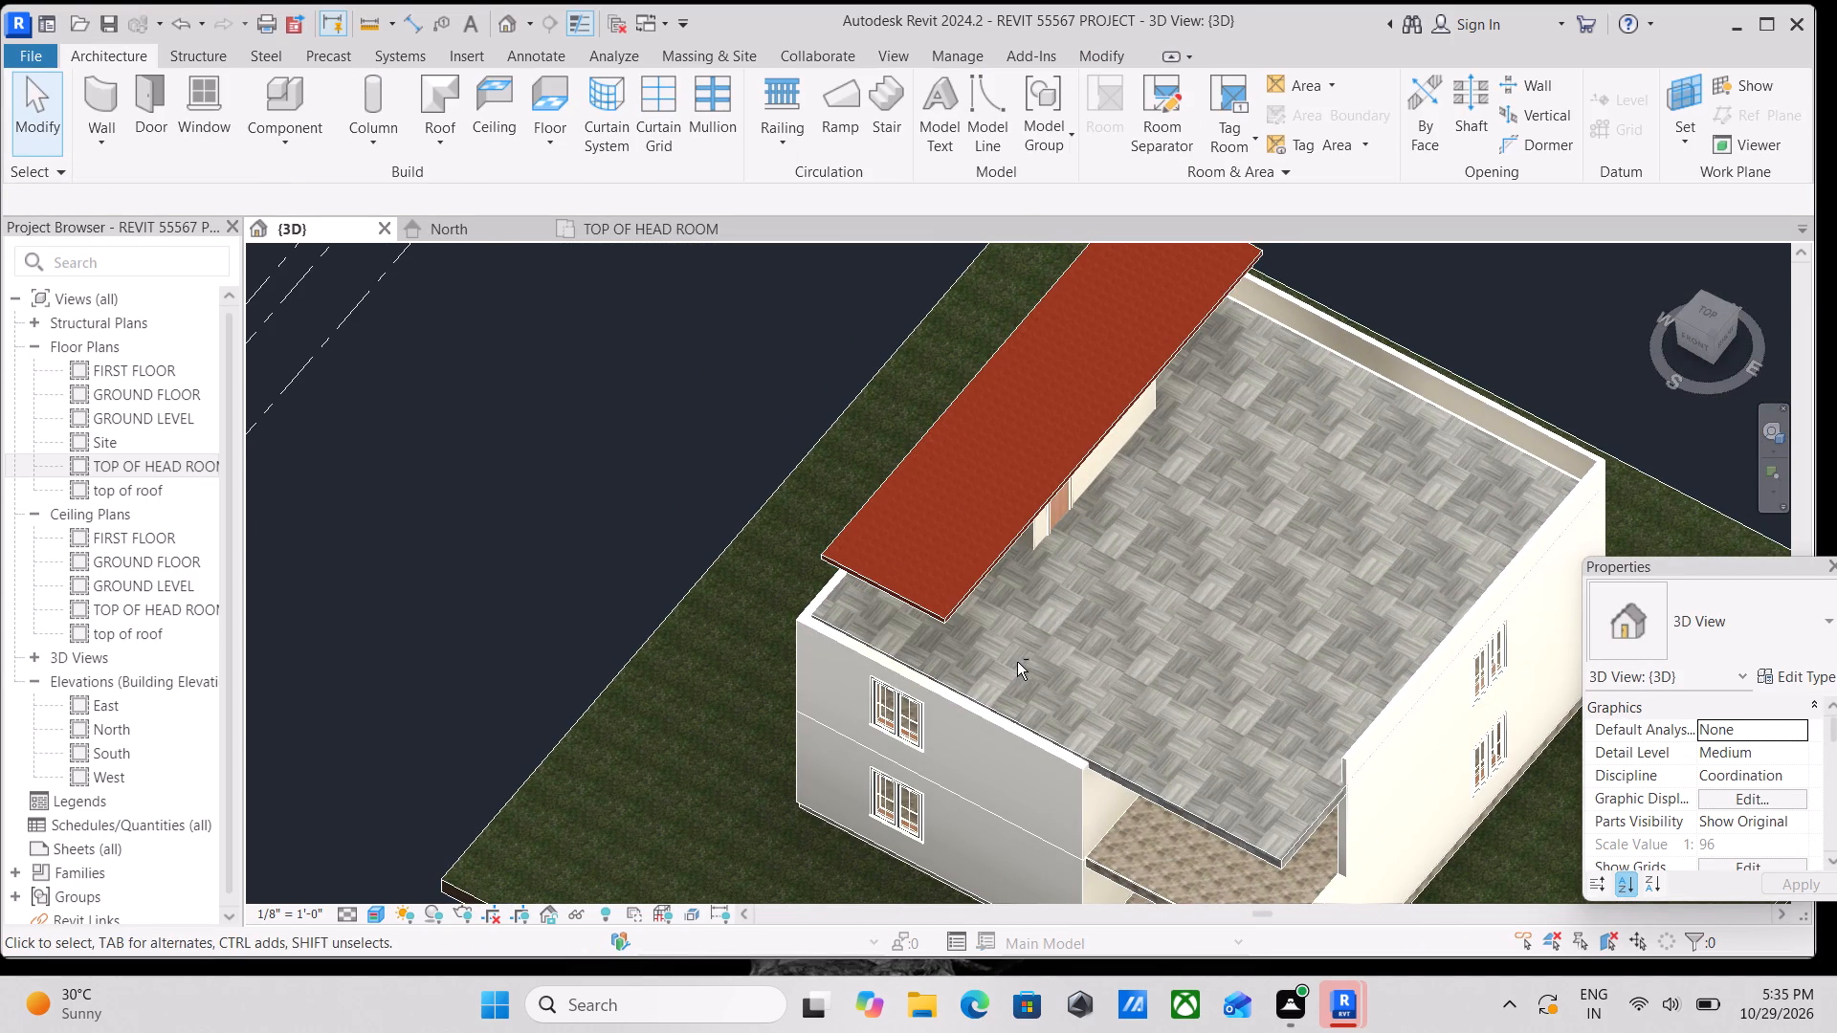
middle_click_drag(1017, 660, 1060, 398, "shift")
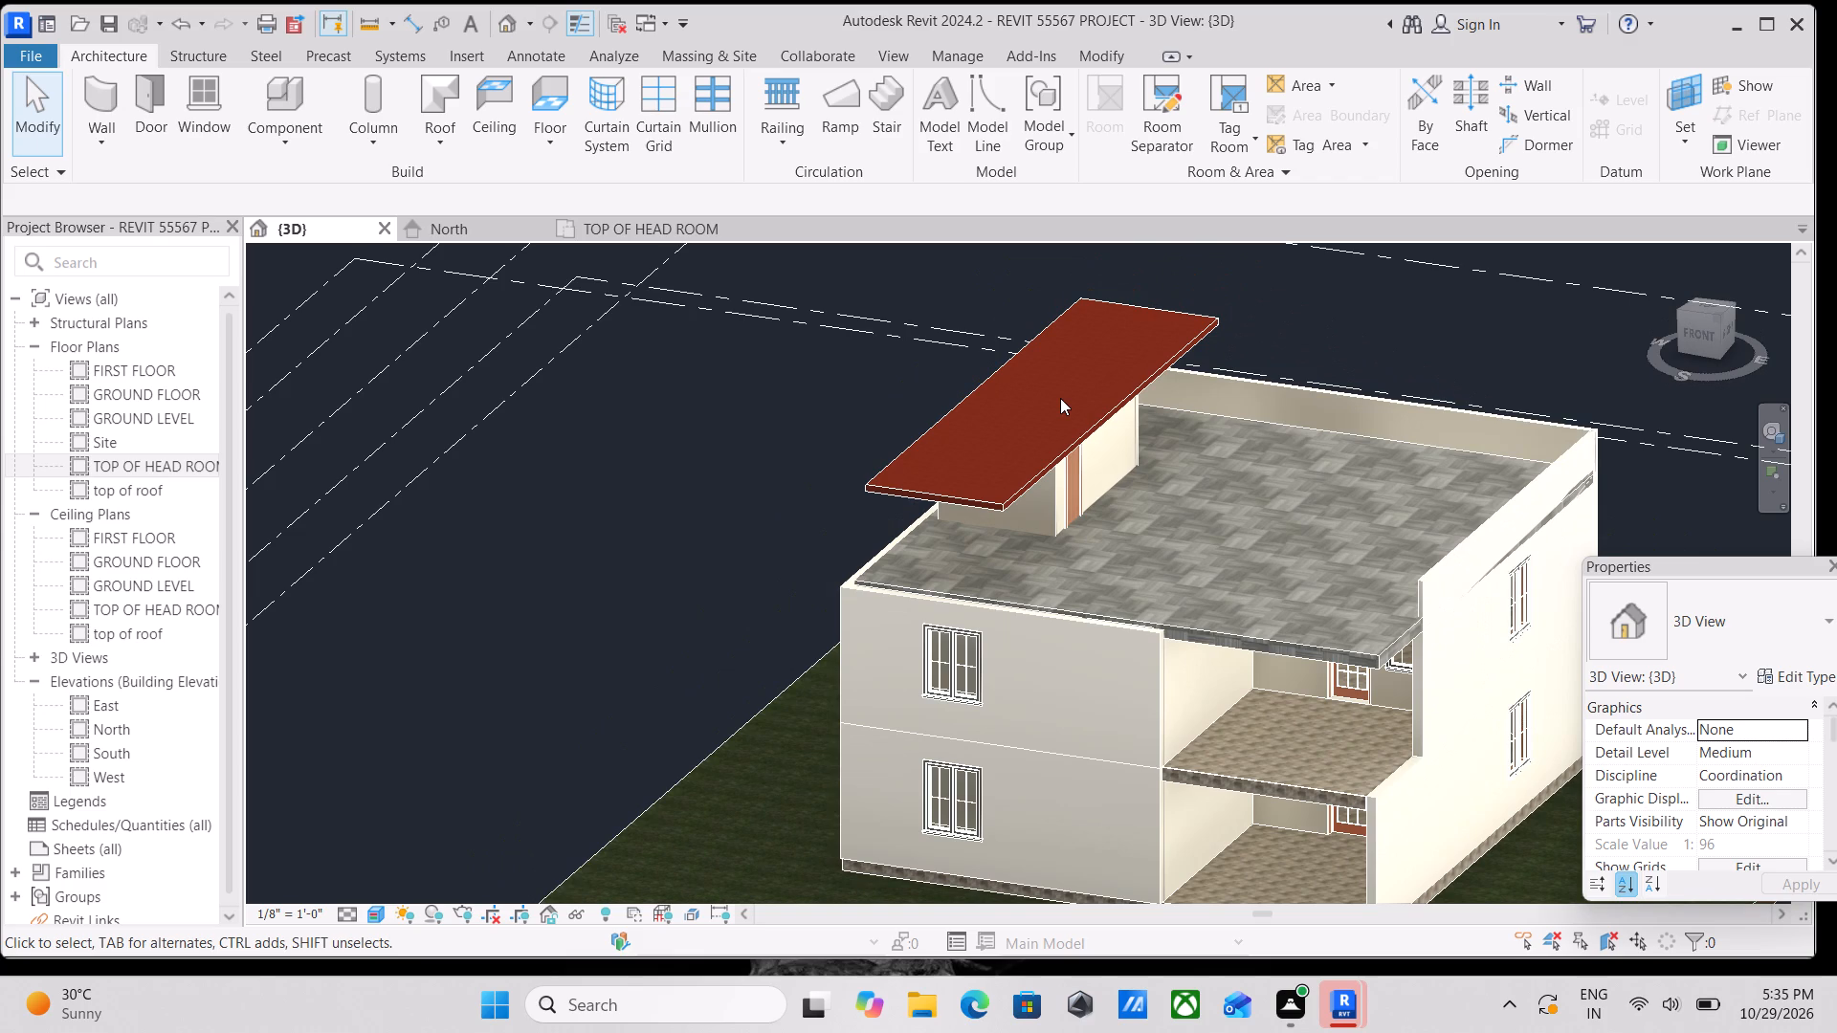
scroll(917, 569, "up", 2)
Examine the house's front corner from the floor slab at ground level up to the parapet.
middle_click_drag(884, 626, 1142, 371)
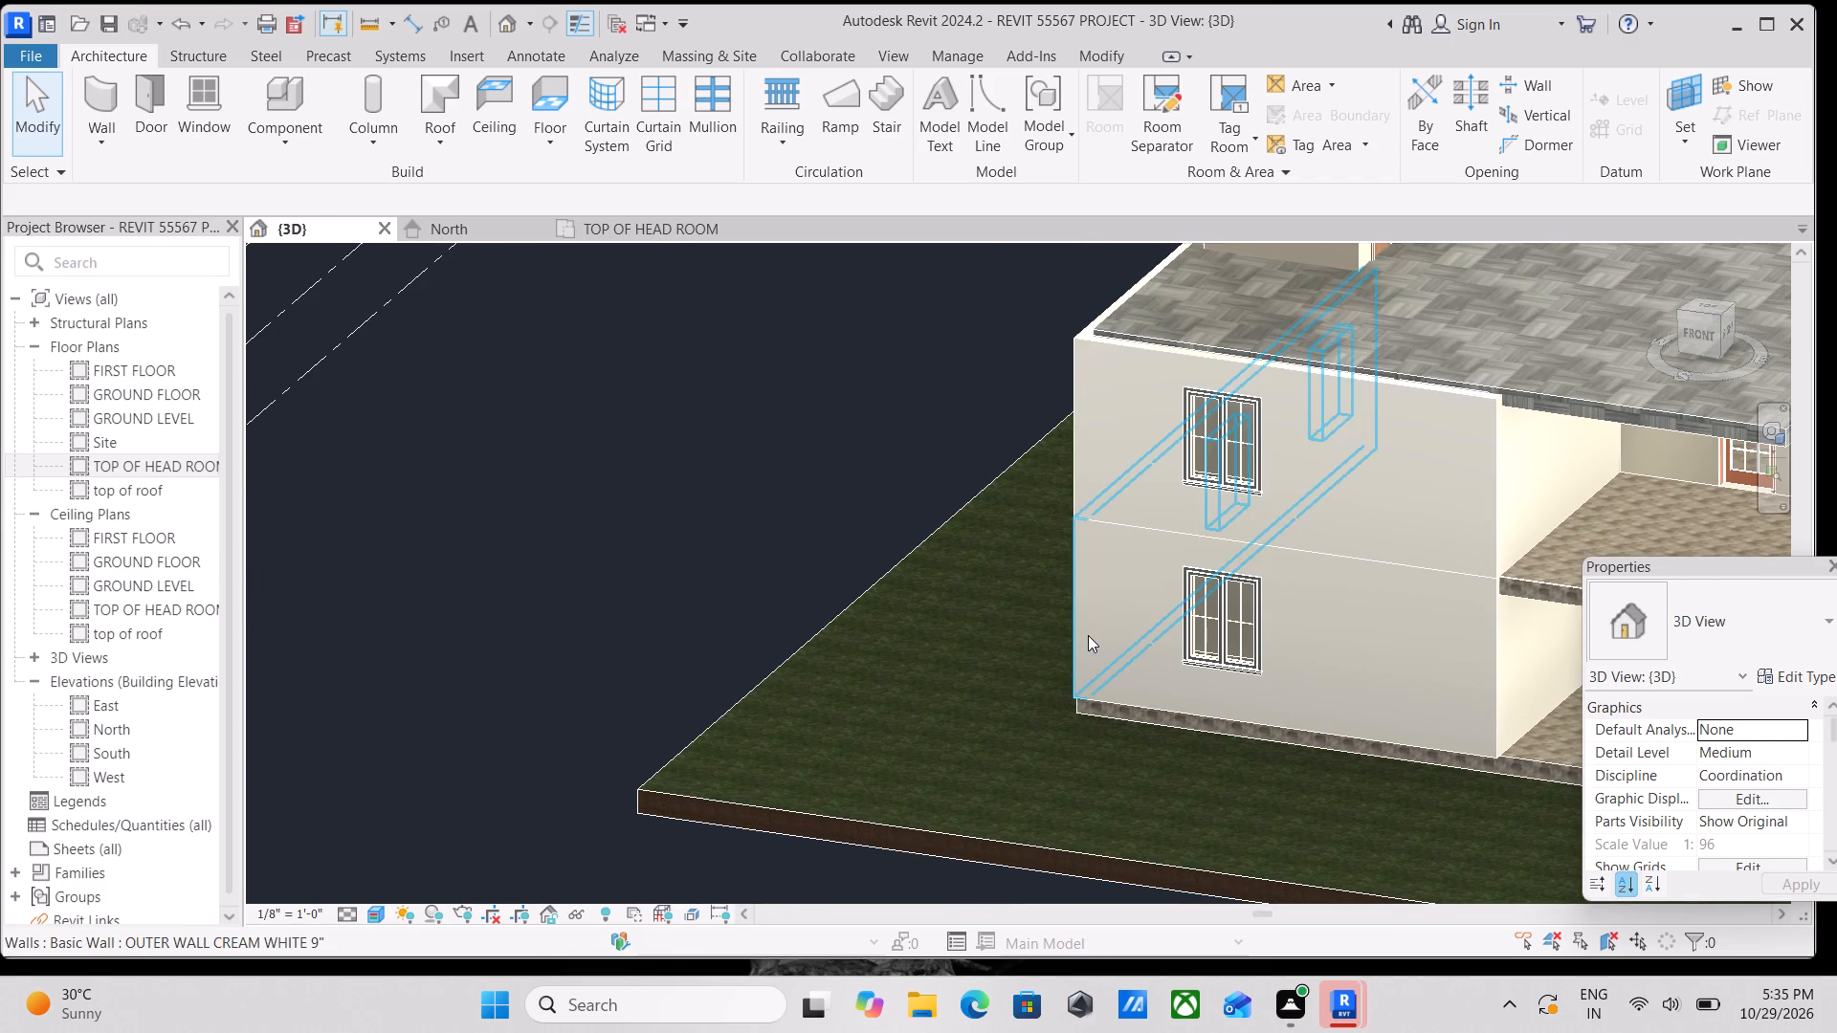
middle_click_drag(1088, 633, 1118, 560)
scroll(1096, 702, "up", 5)
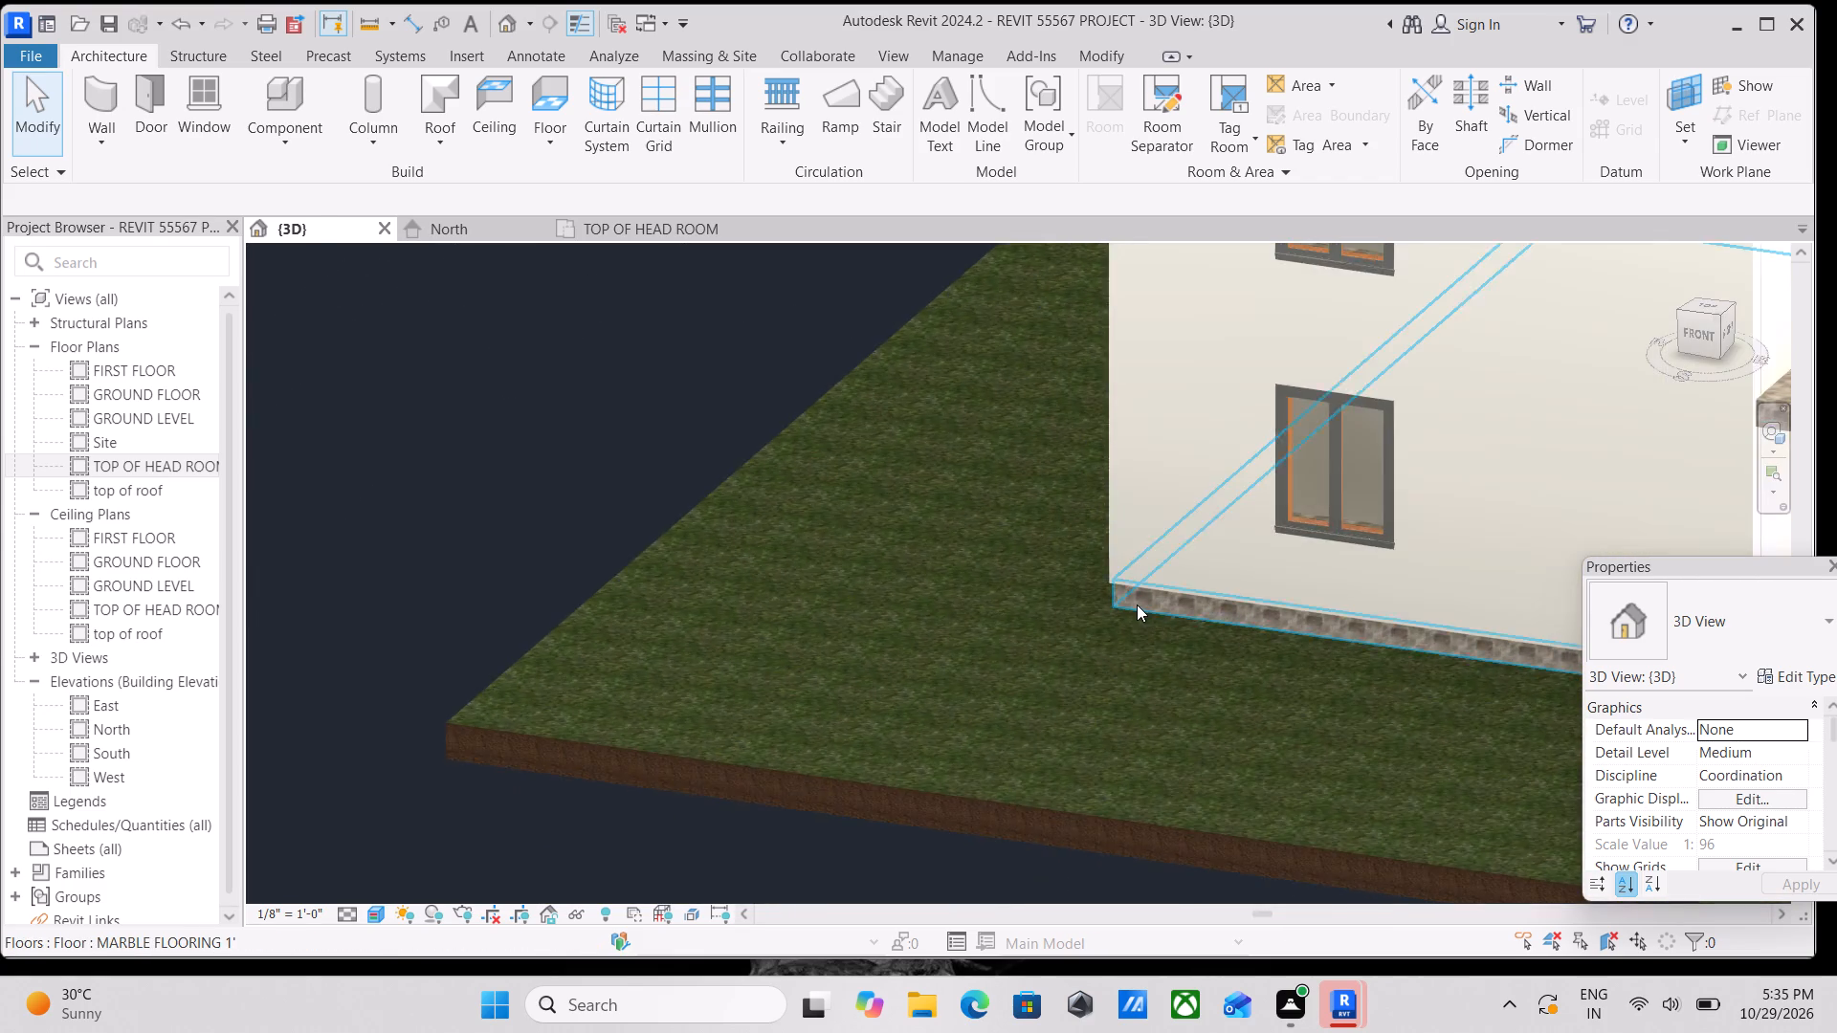
scroll(1137, 604, "up", 2)
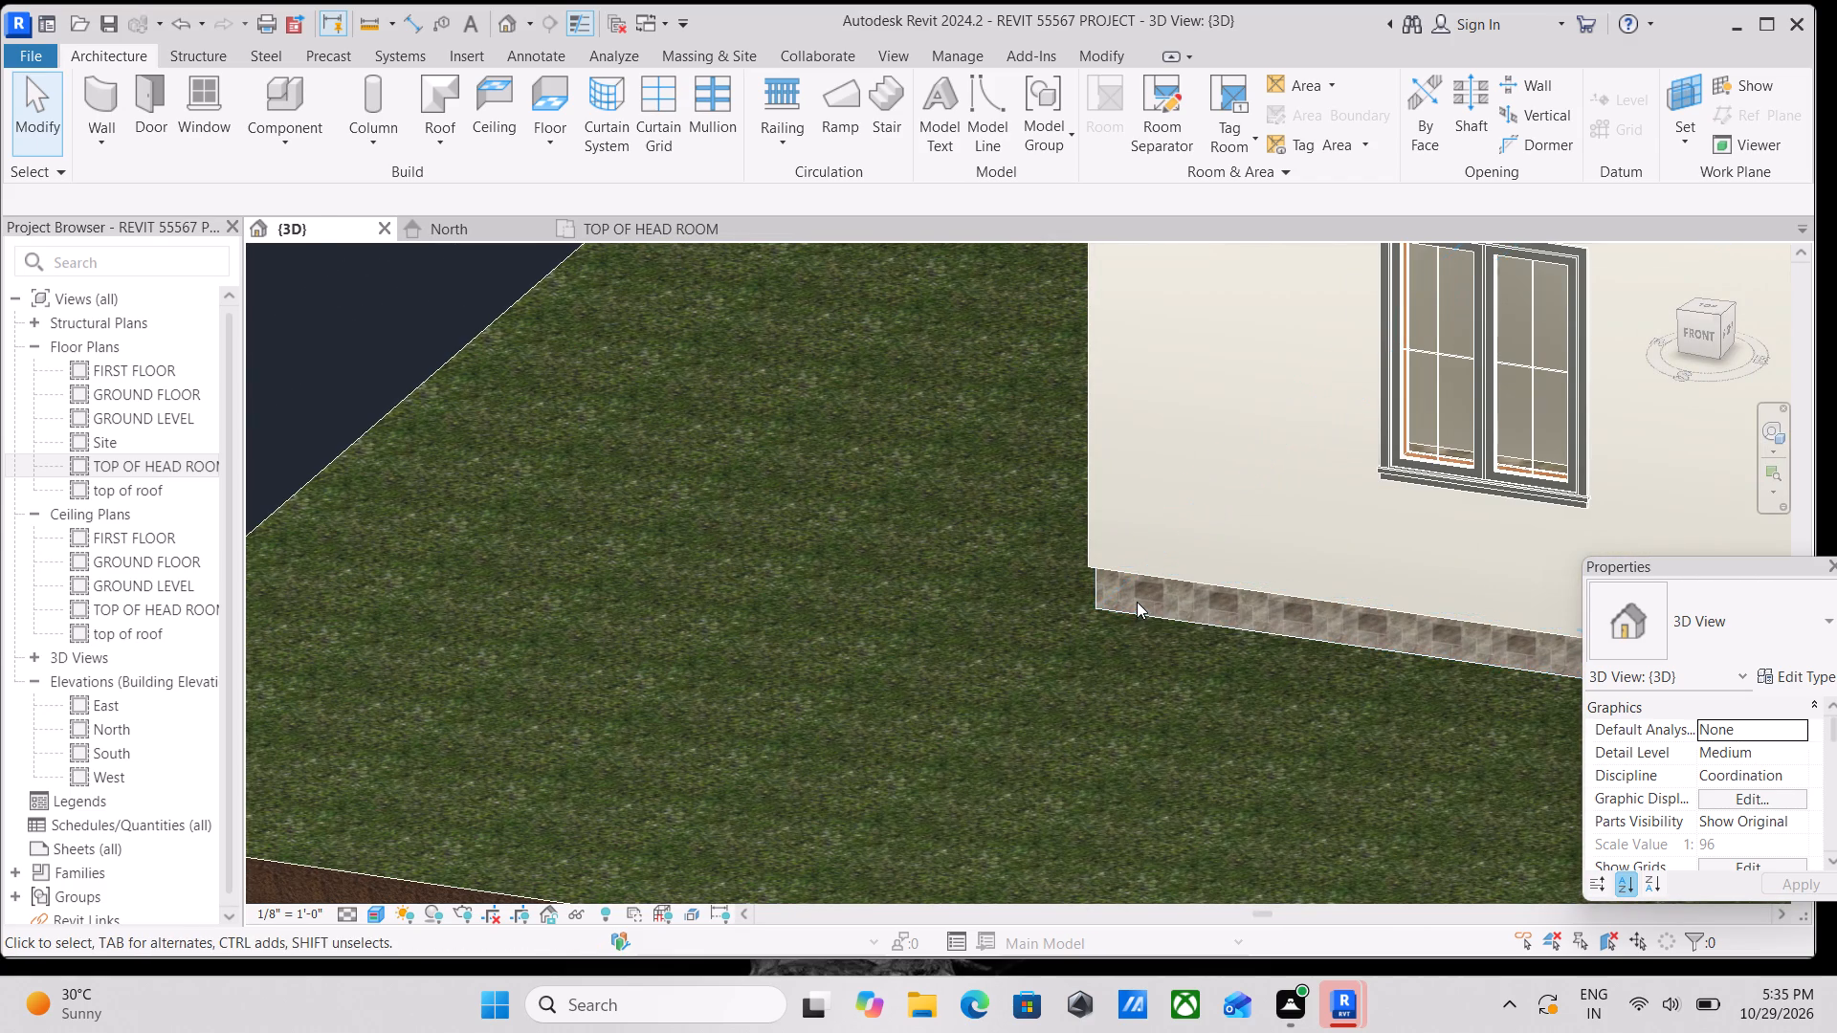
scroll(1137, 599, "down", 1)
middle_click_drag(1137, 599, 770, 583)
scroll(770, 583, "down", 3)
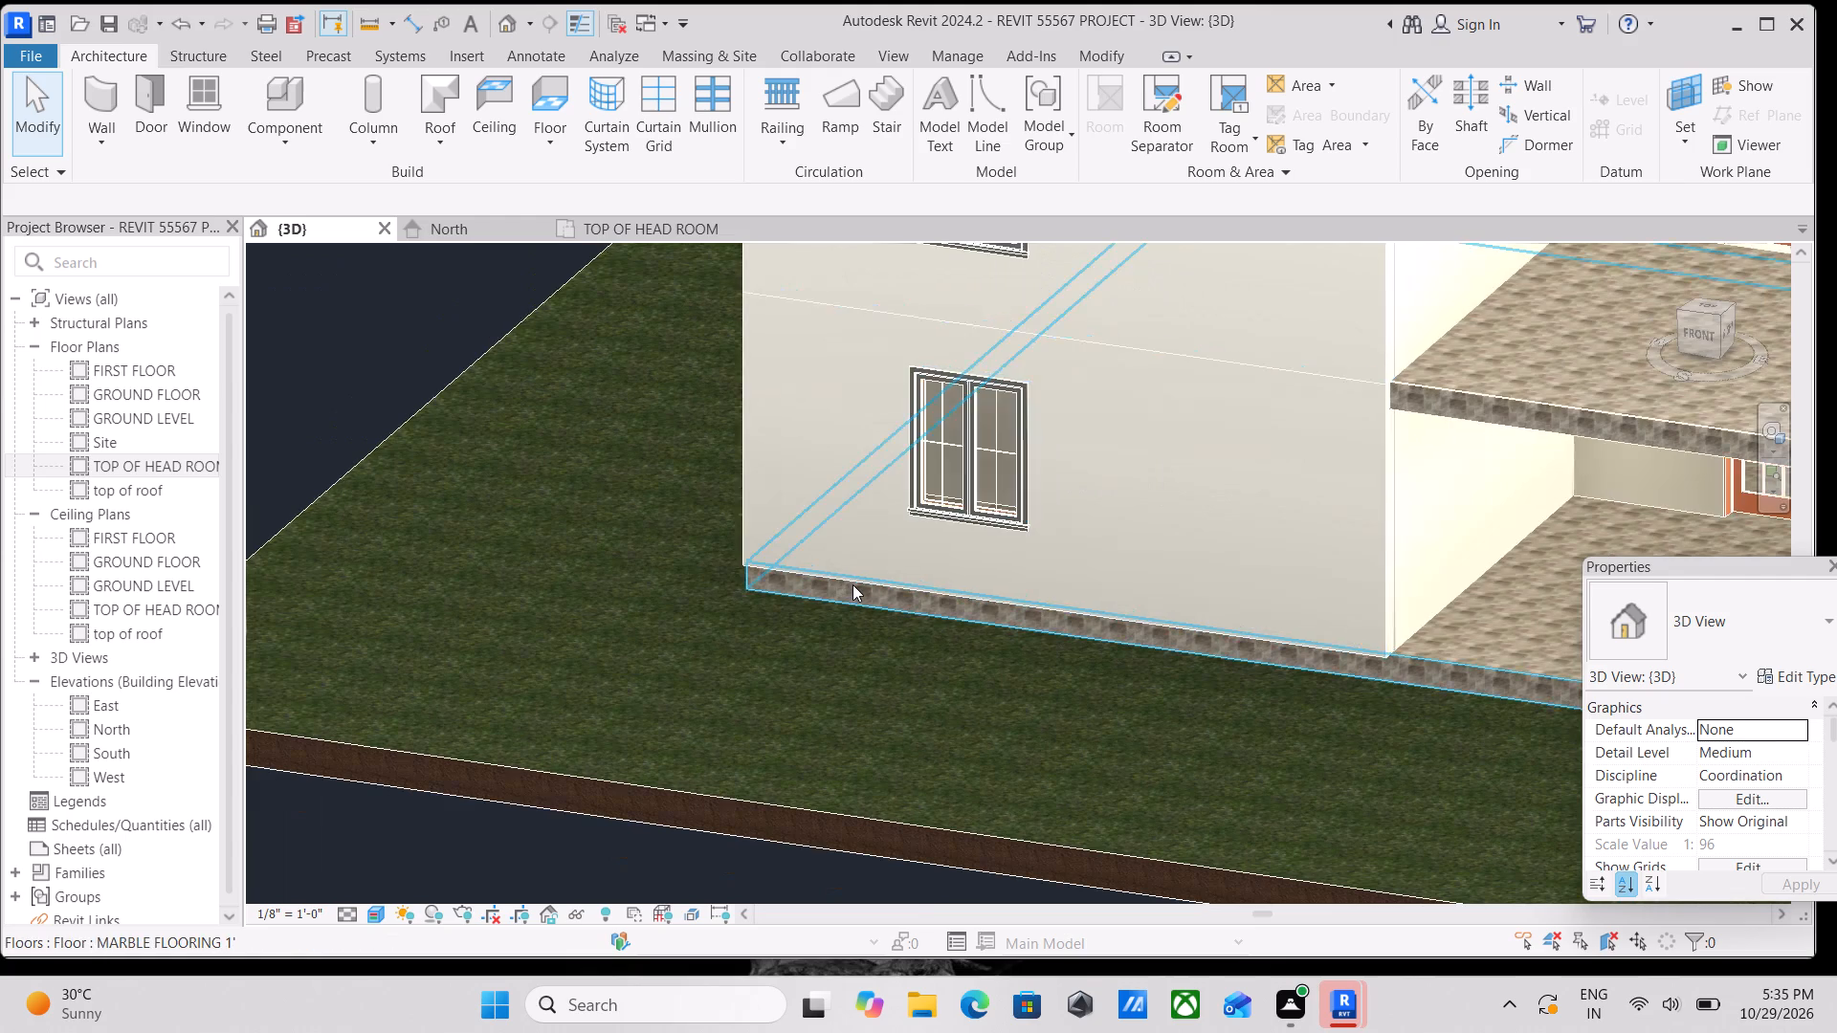
middle_click_drag(852, 584, 866, 598)
middle_click_drag(807, 577, 935, 730)
scroll(902, 626, "down", 2)
middle_click_drag(902, 626, 902, 626)
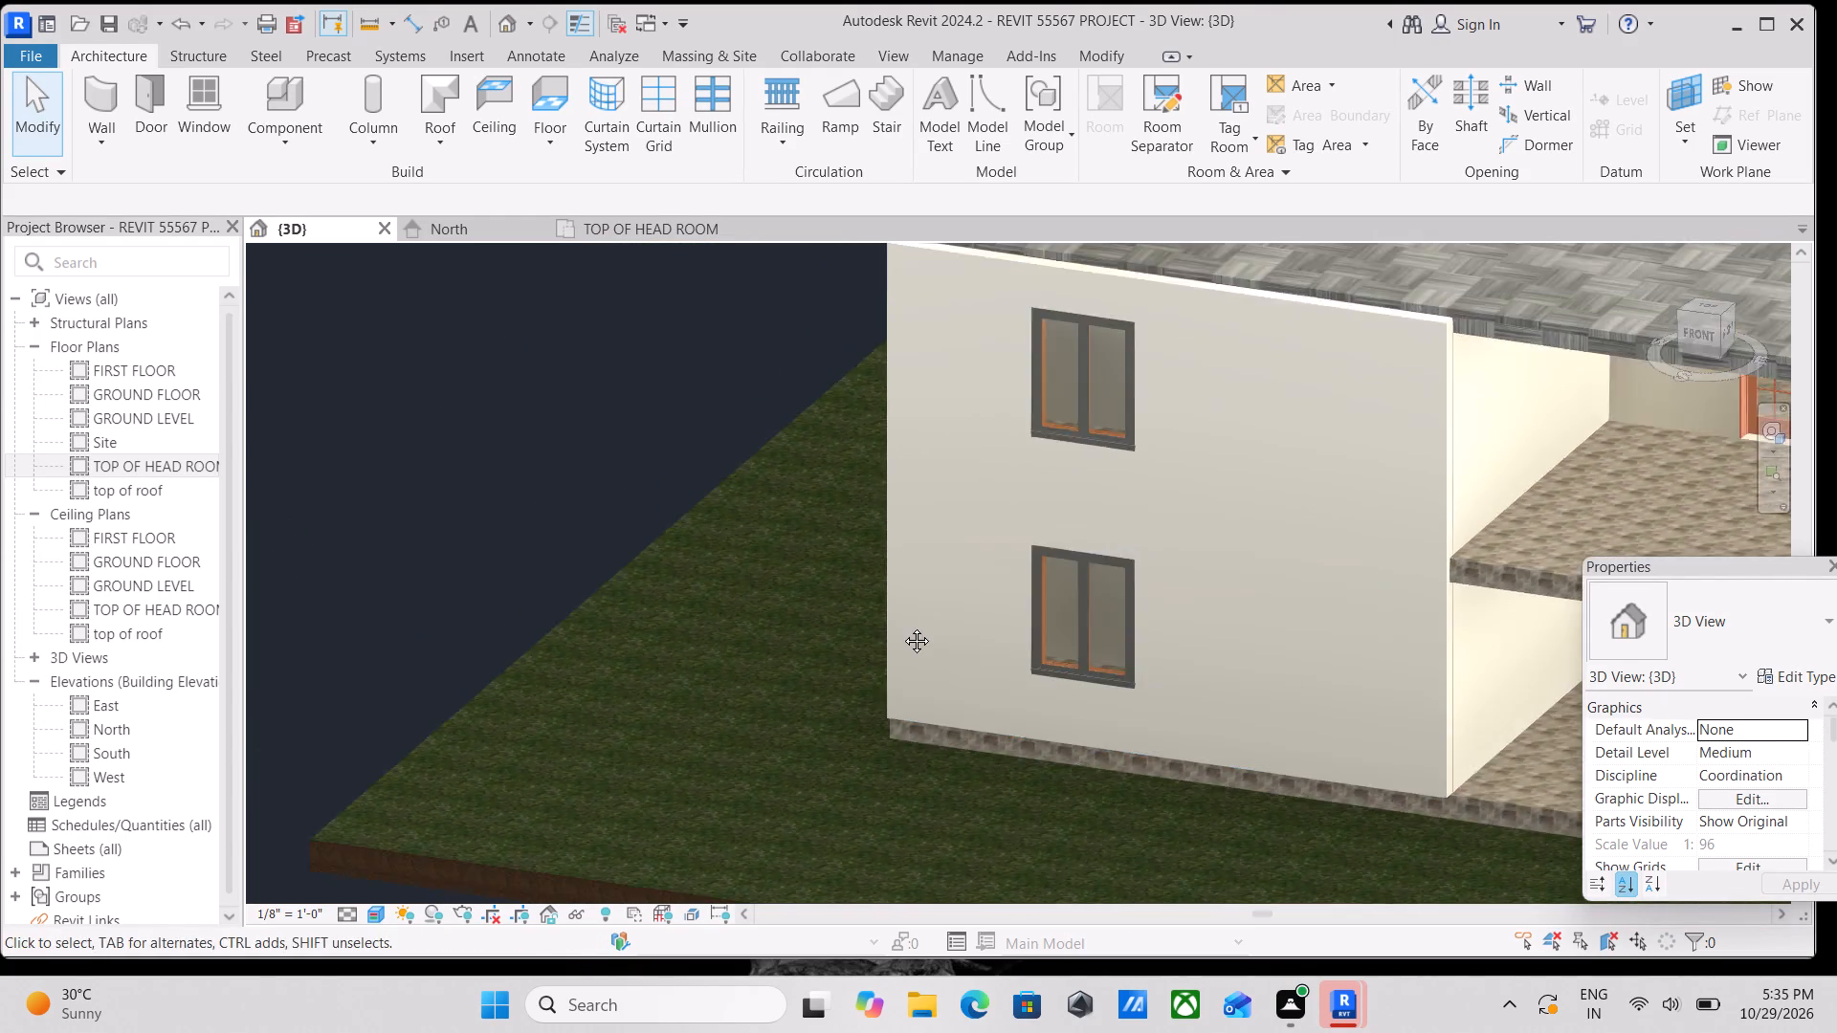
middle_click_drag(902, 626, 982, 802)
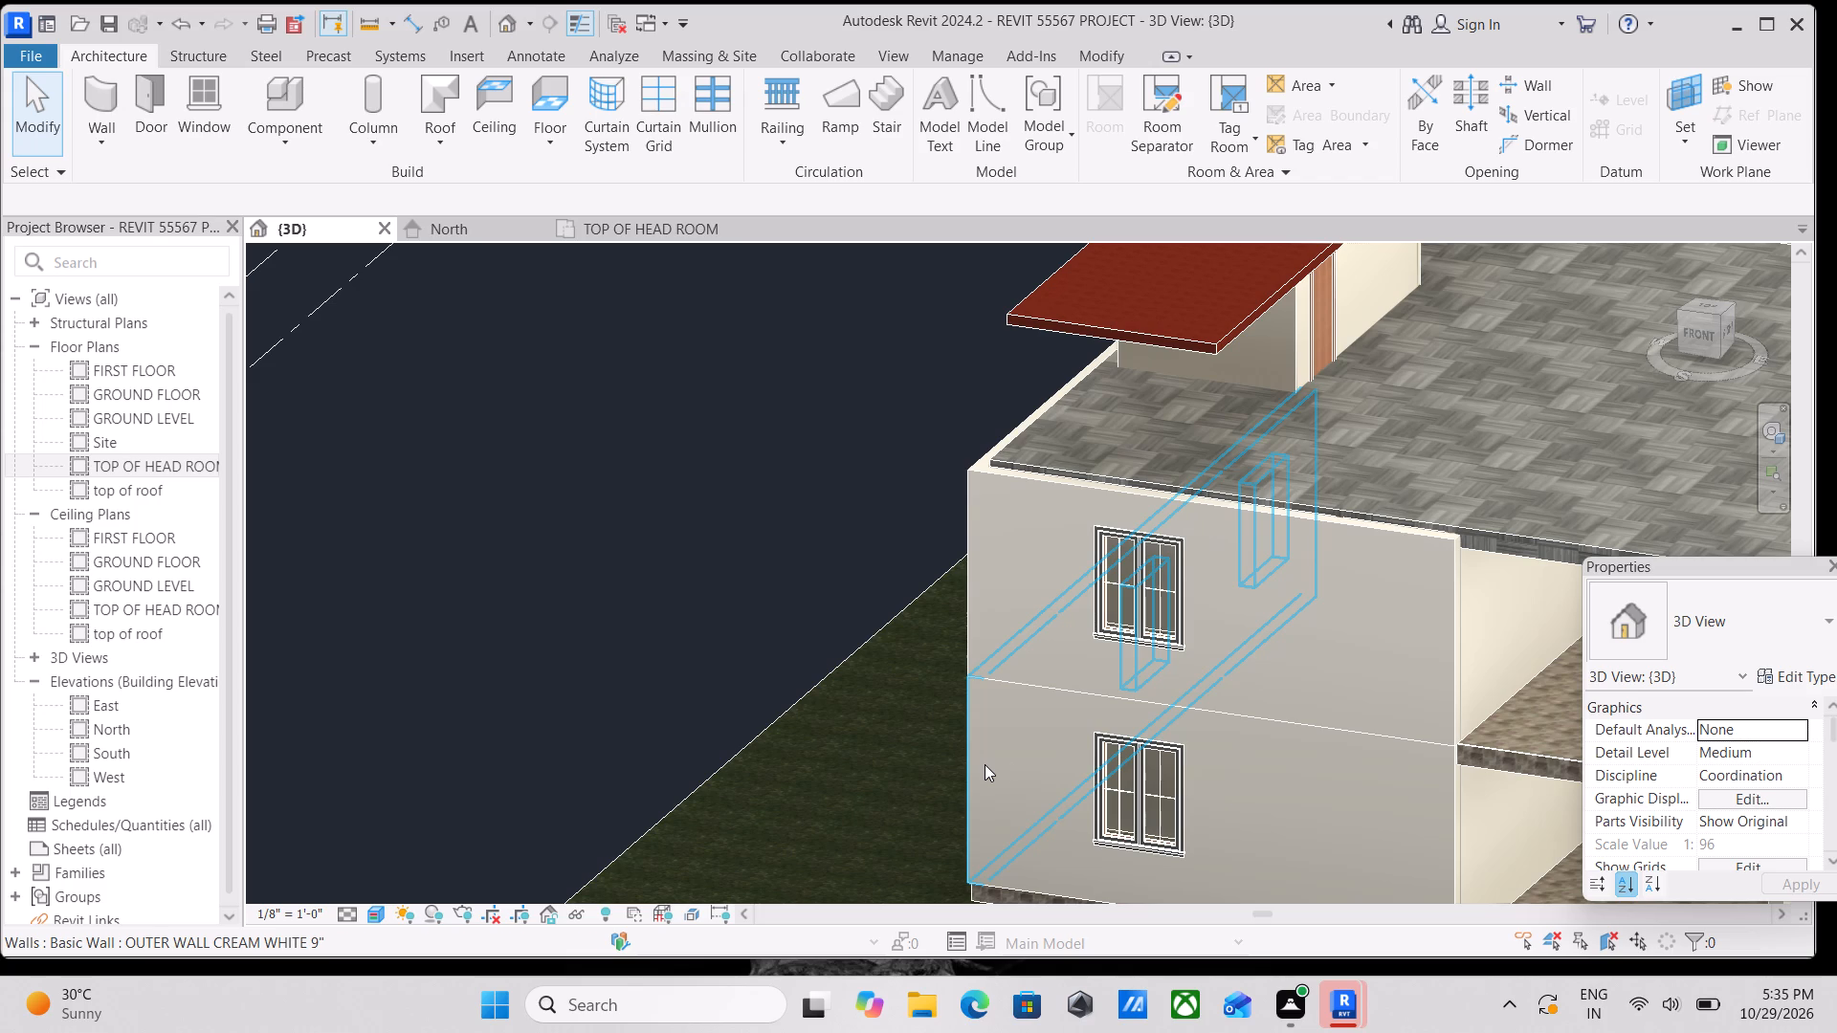
middle_click_drag(985, 762, 1007, 696)
scroll(1007, 695, "down", 1)
middle_click_drag(1007, 695, 1020, 675)
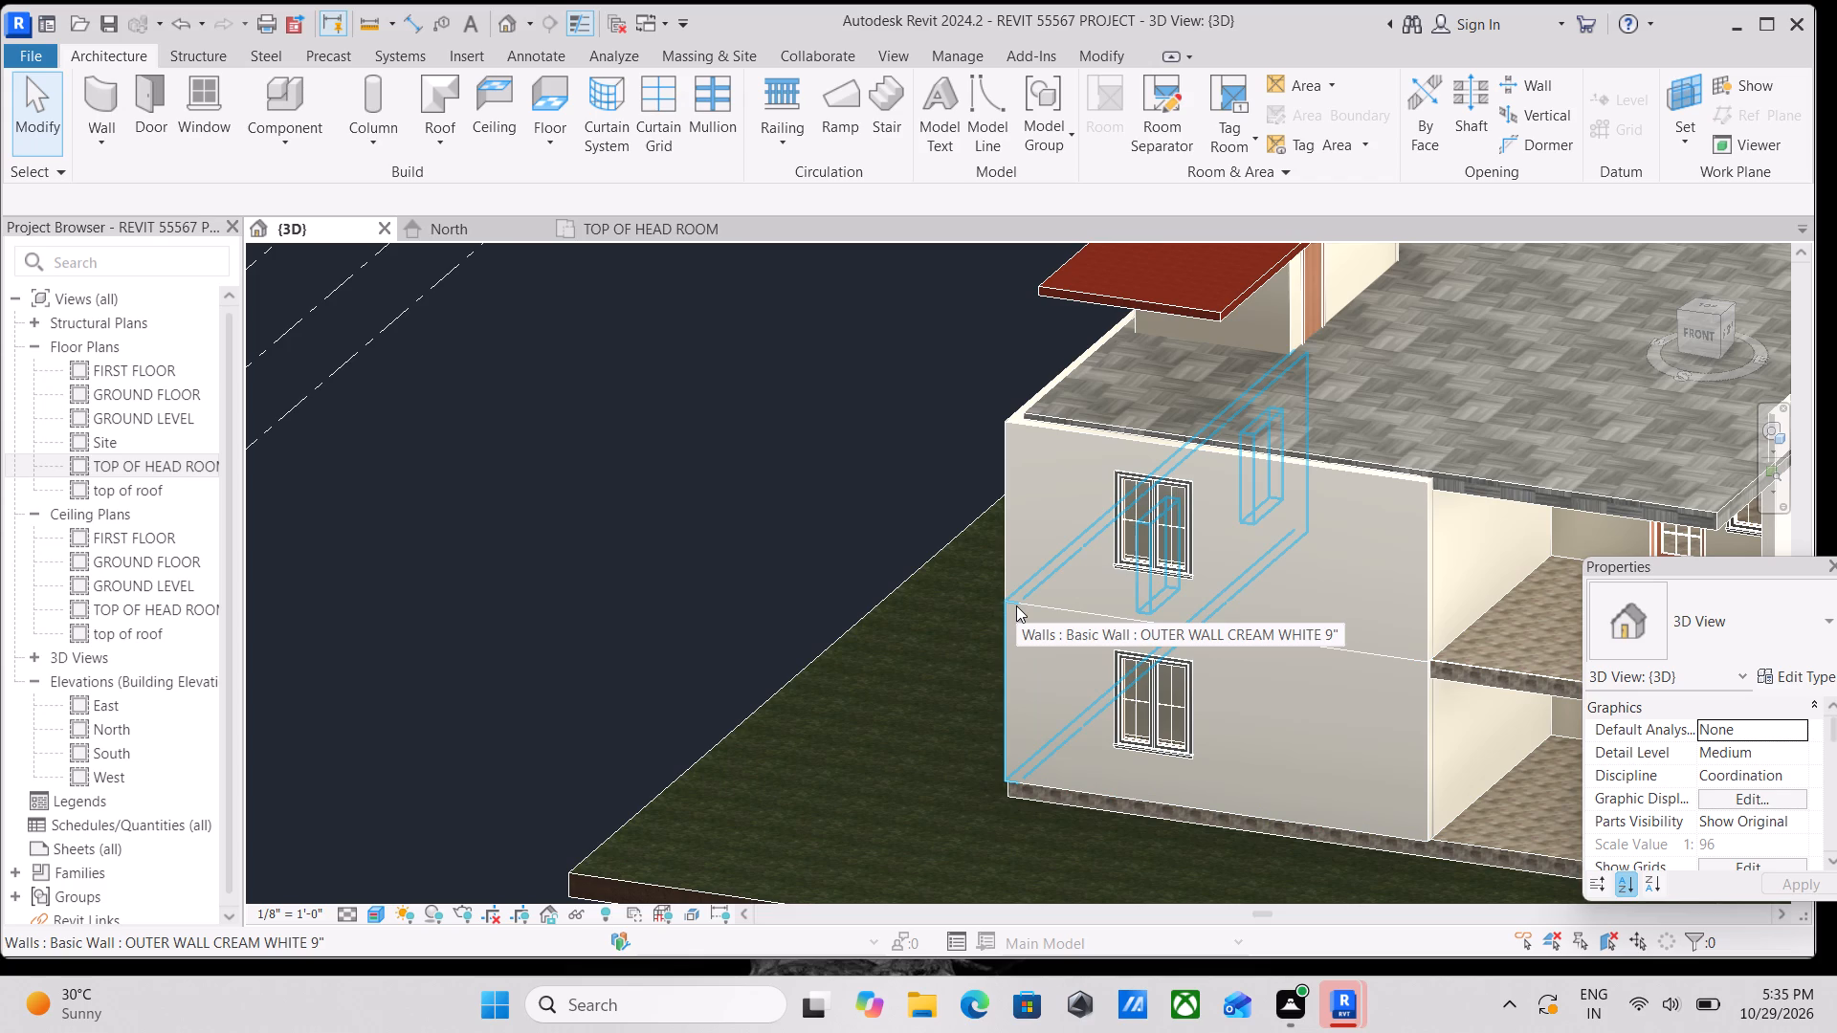
Examine the stair enclosure roof's front overhang in relation to the parapet and the front wall corner below.
left_click(1227, 310)
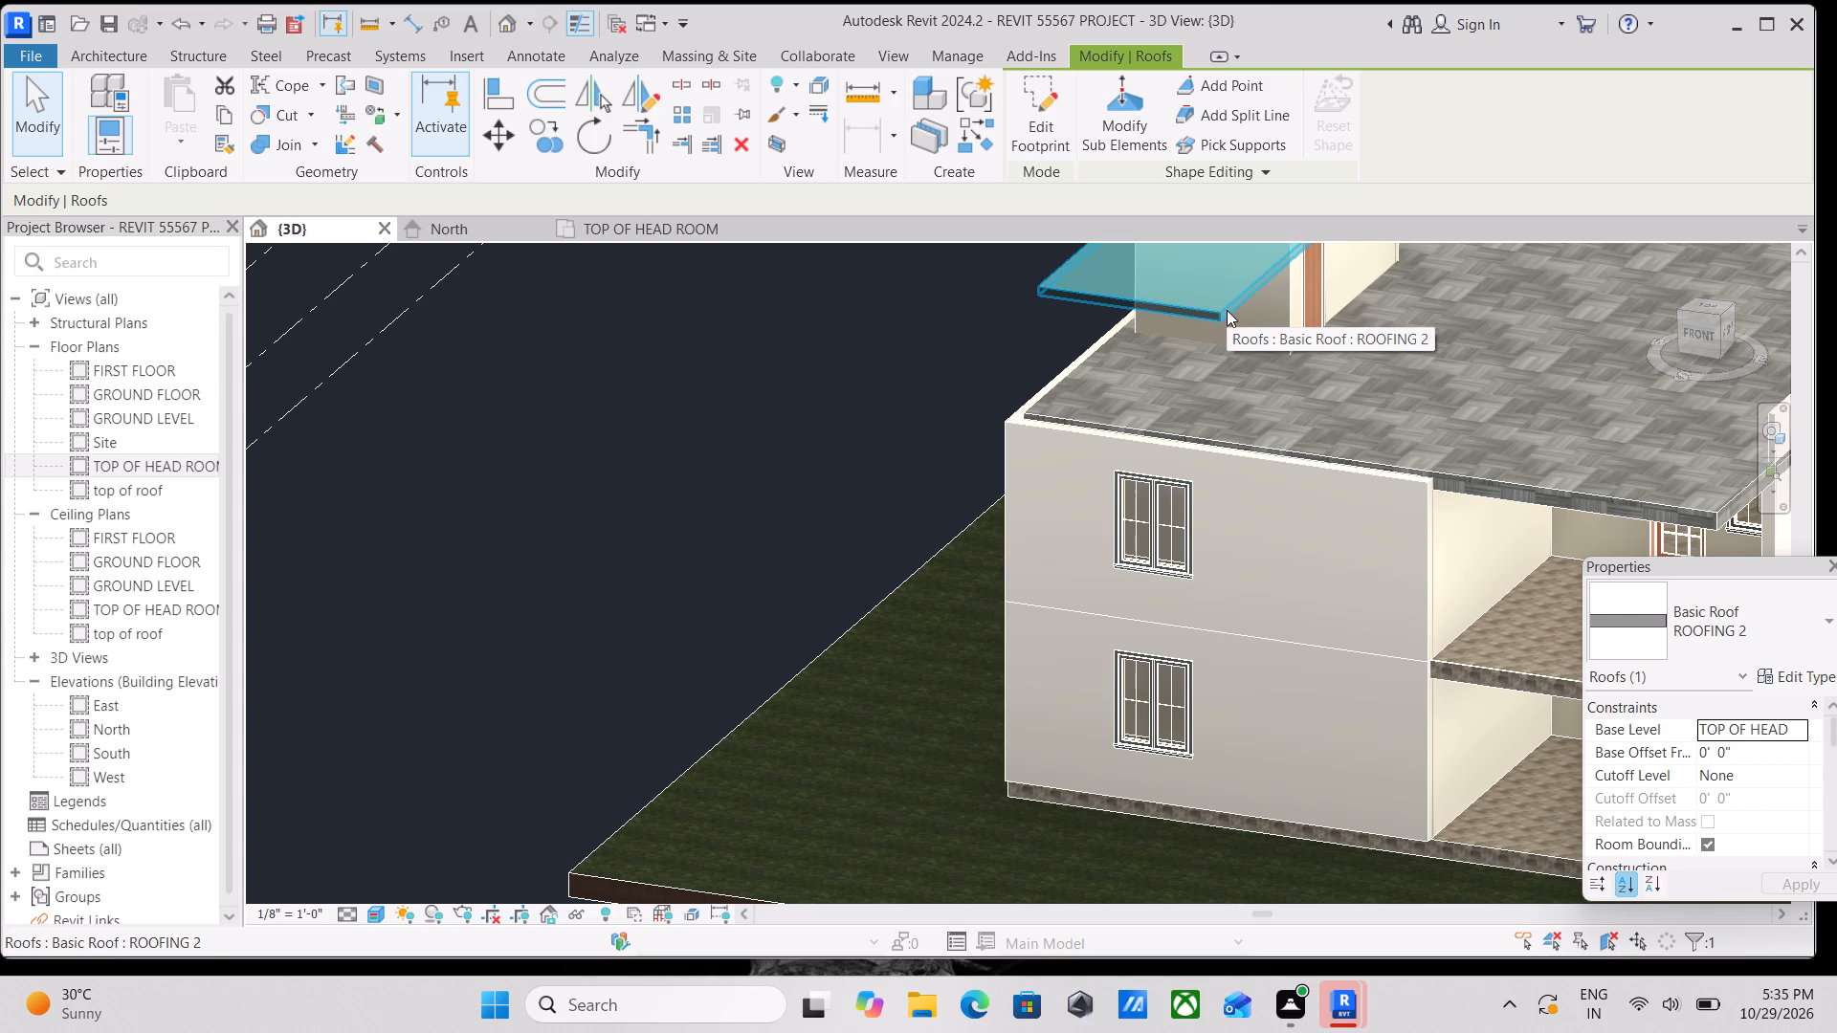
middle_click_drag(1220, 297, 1240, 420)
key("Escape")
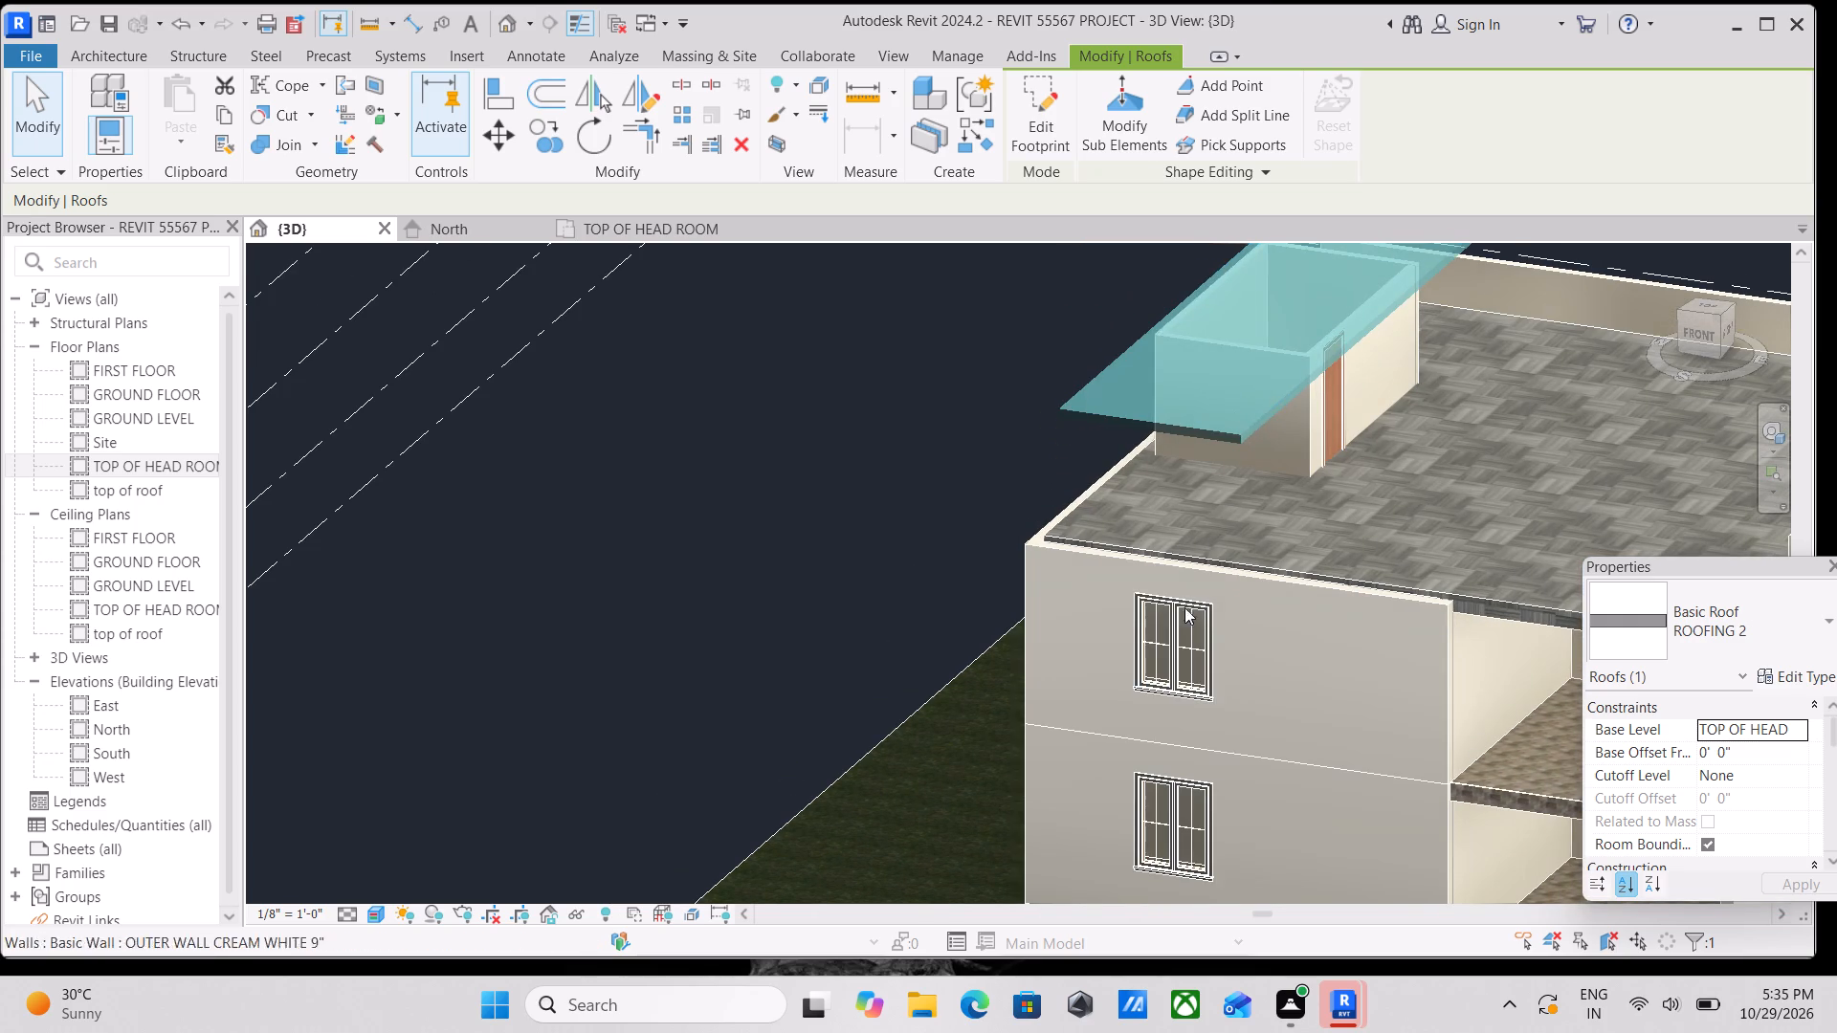
middle_click_drag(1179, 614, 1247, 493)
middle_click_drag(1180, 641, 1247, 591)
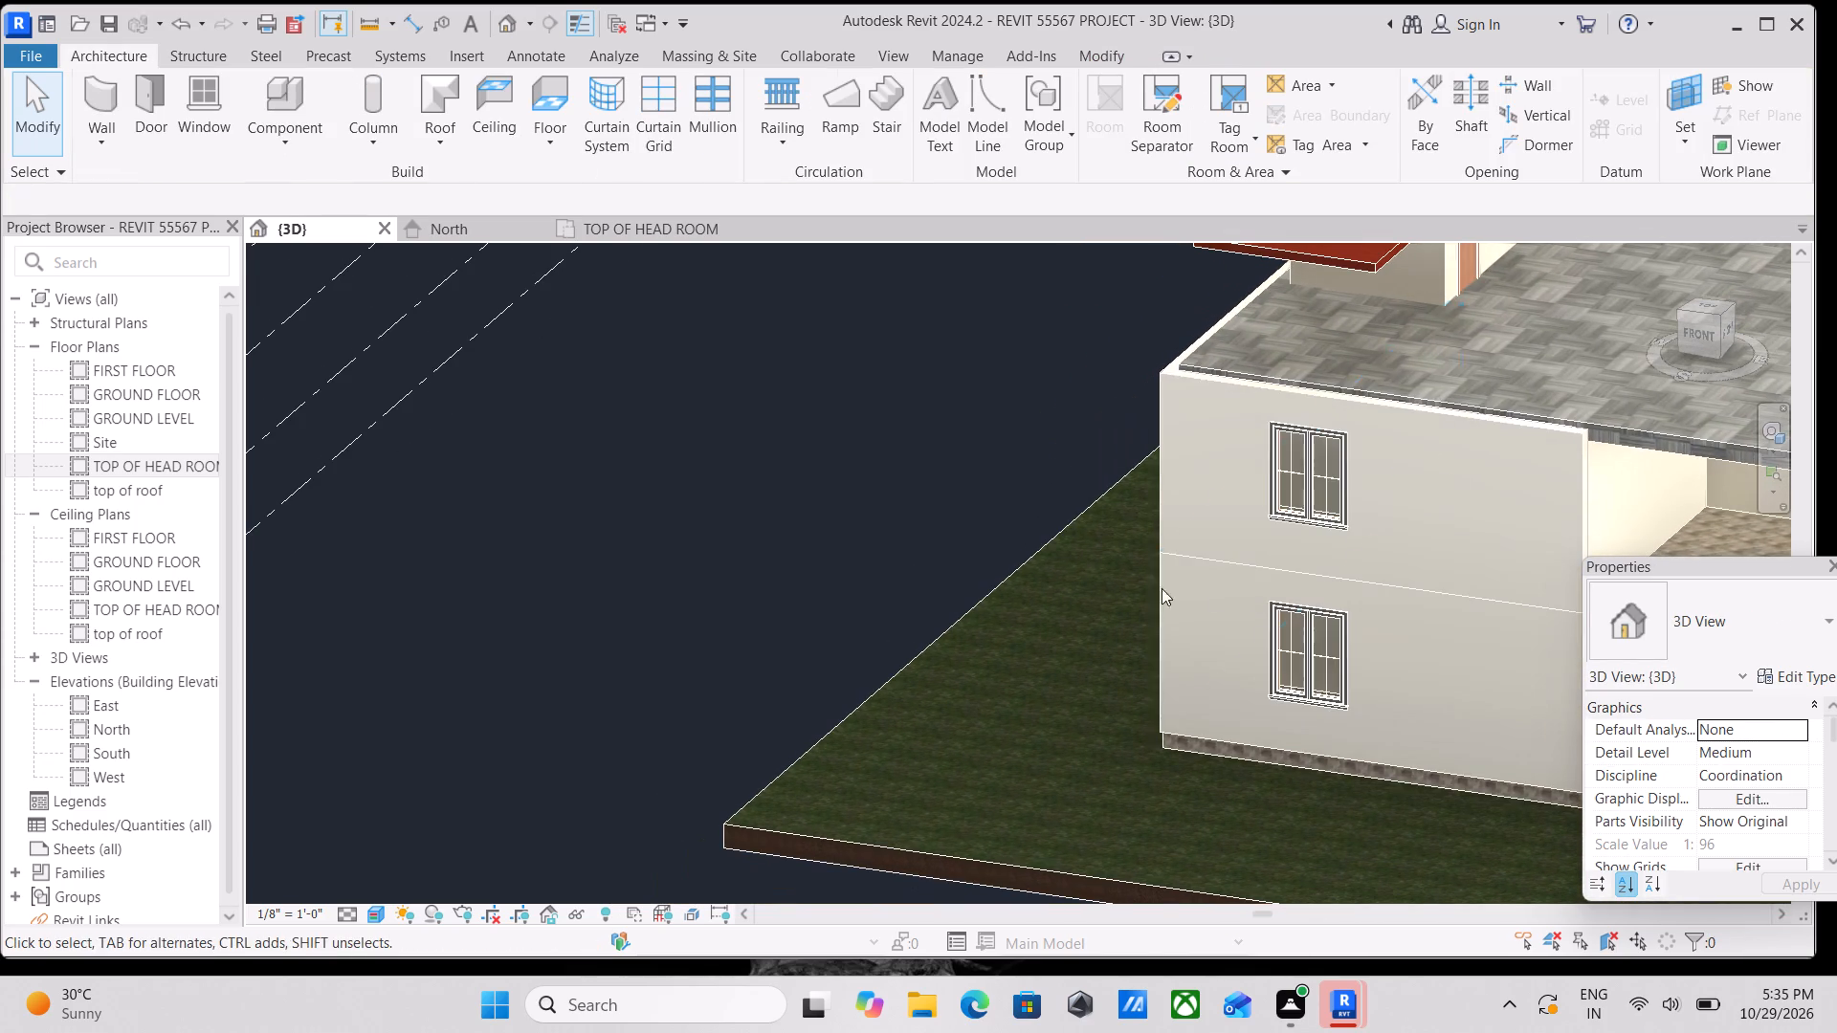
scroll(1040, 529, "down", 1)
middle_click_drag(1040, 531, 1074, 659)
middle_click_drag(1074, 628, 1072, 671)
middle_click(1126, 632)
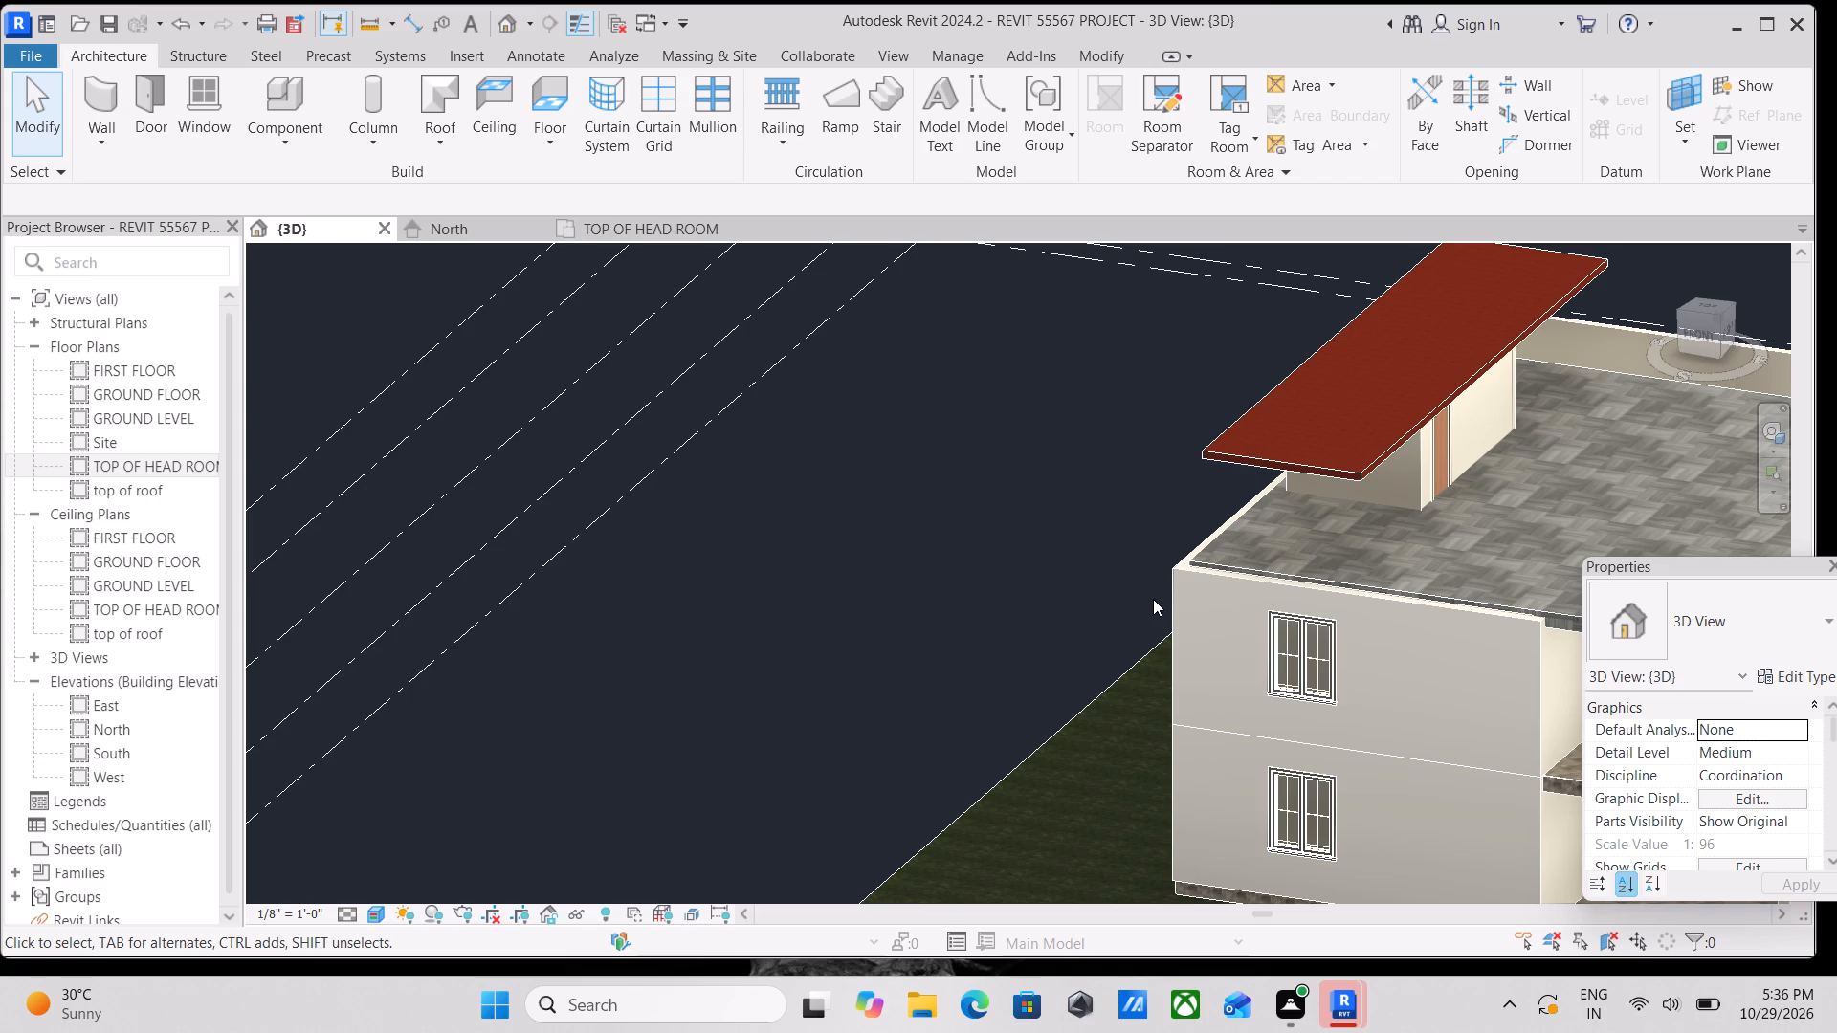
scroll(1206, 611, "down", 1)
middle_click_drag(1206, 611, 1057, 536)
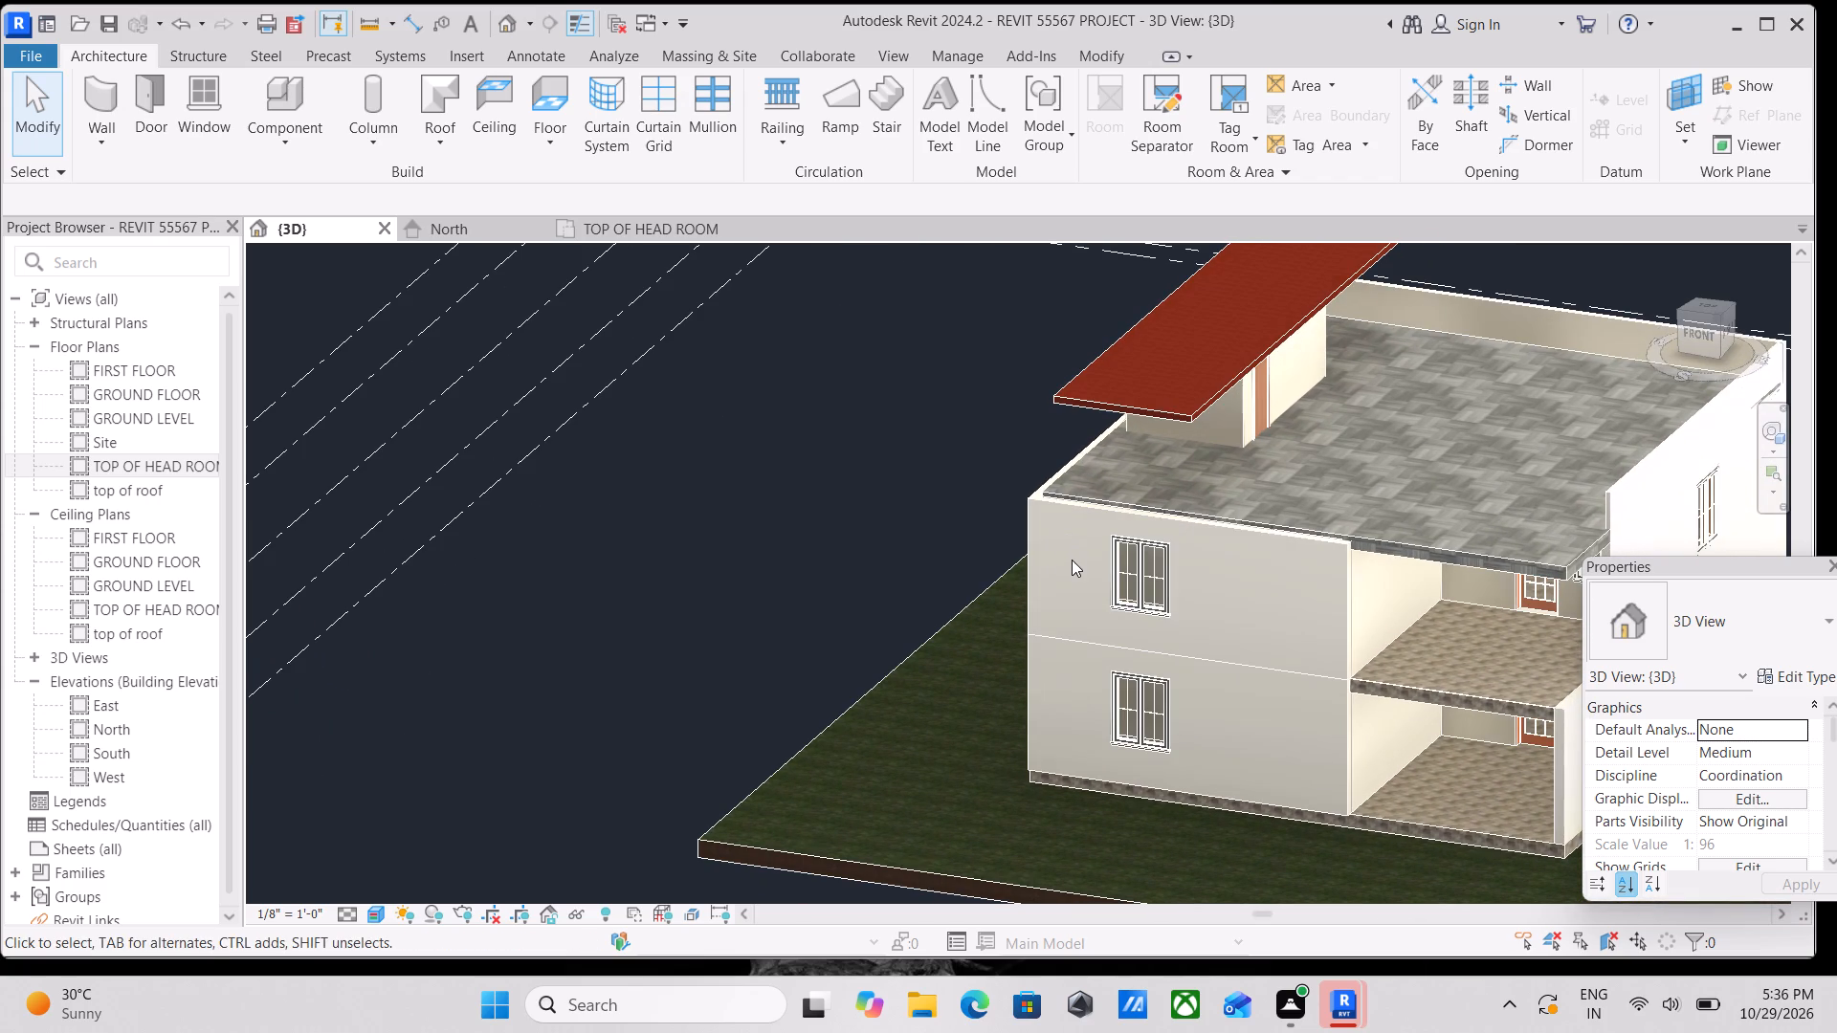
scroll(1022, 502, "up", 2)
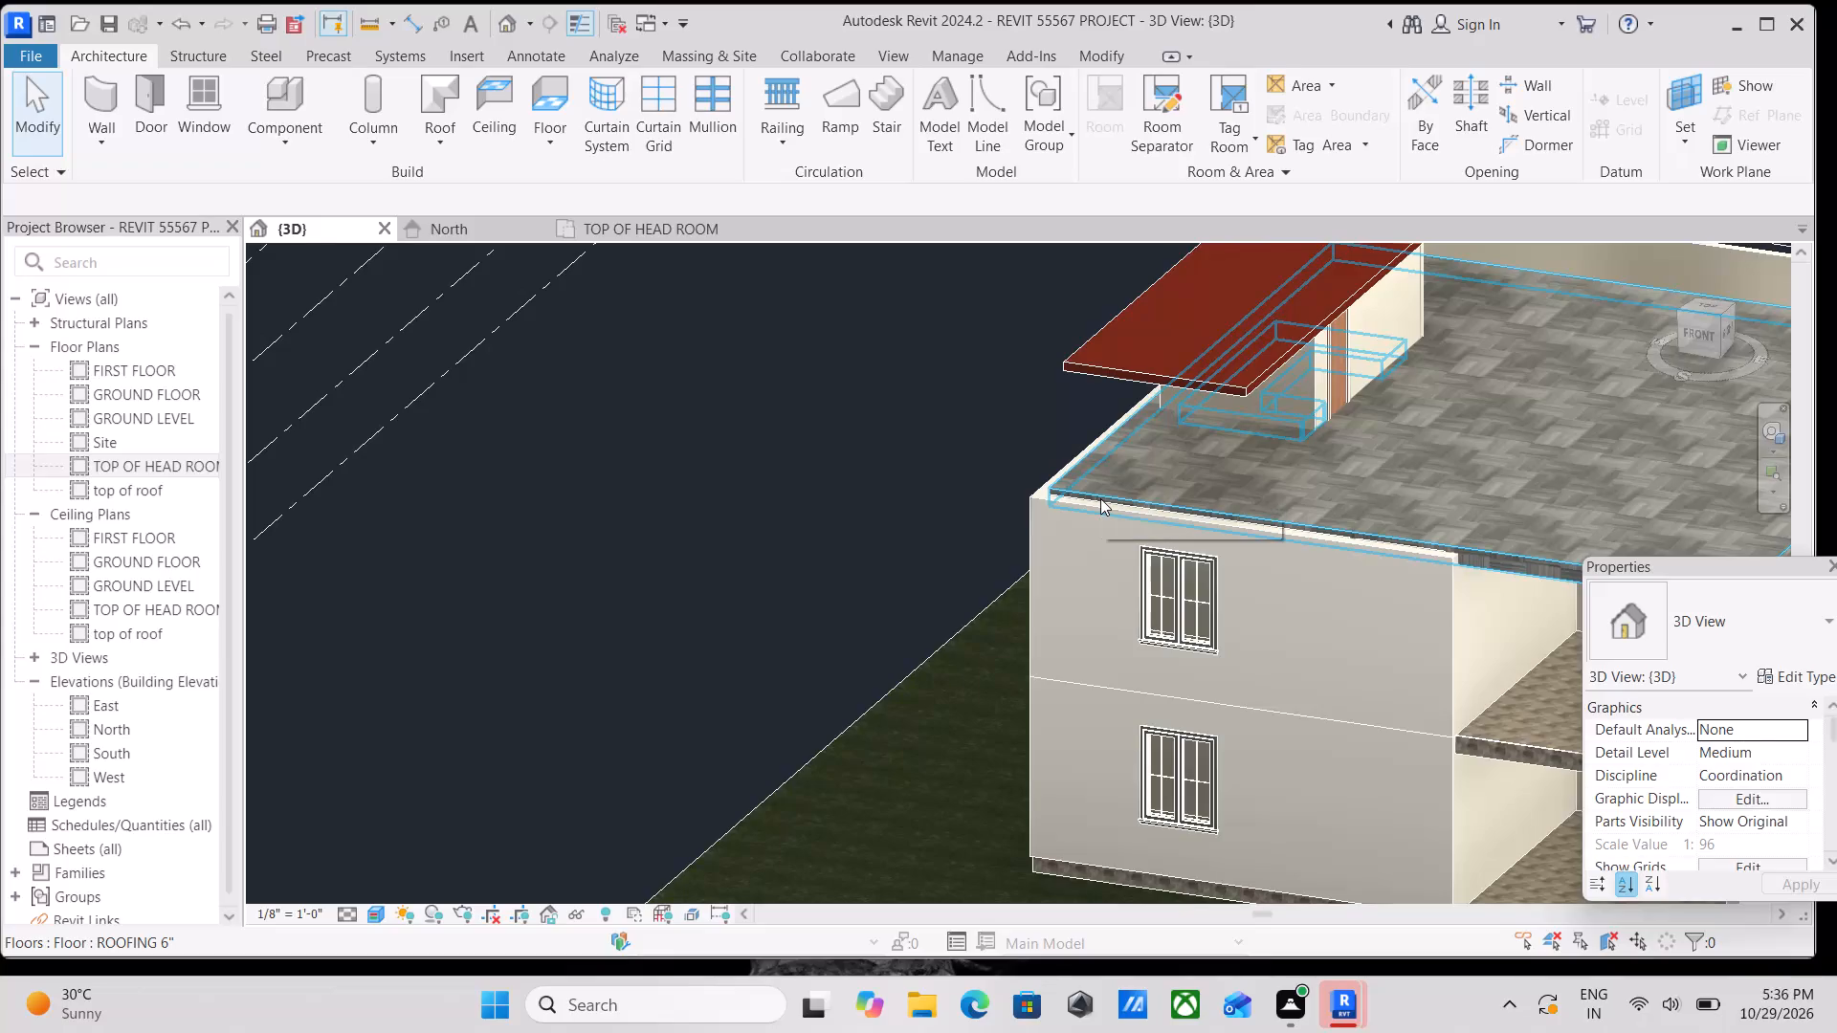
middle_click_drag(1047, 534, 1095, 559)
middle_click_drag(1095, 559, 1114, 566)
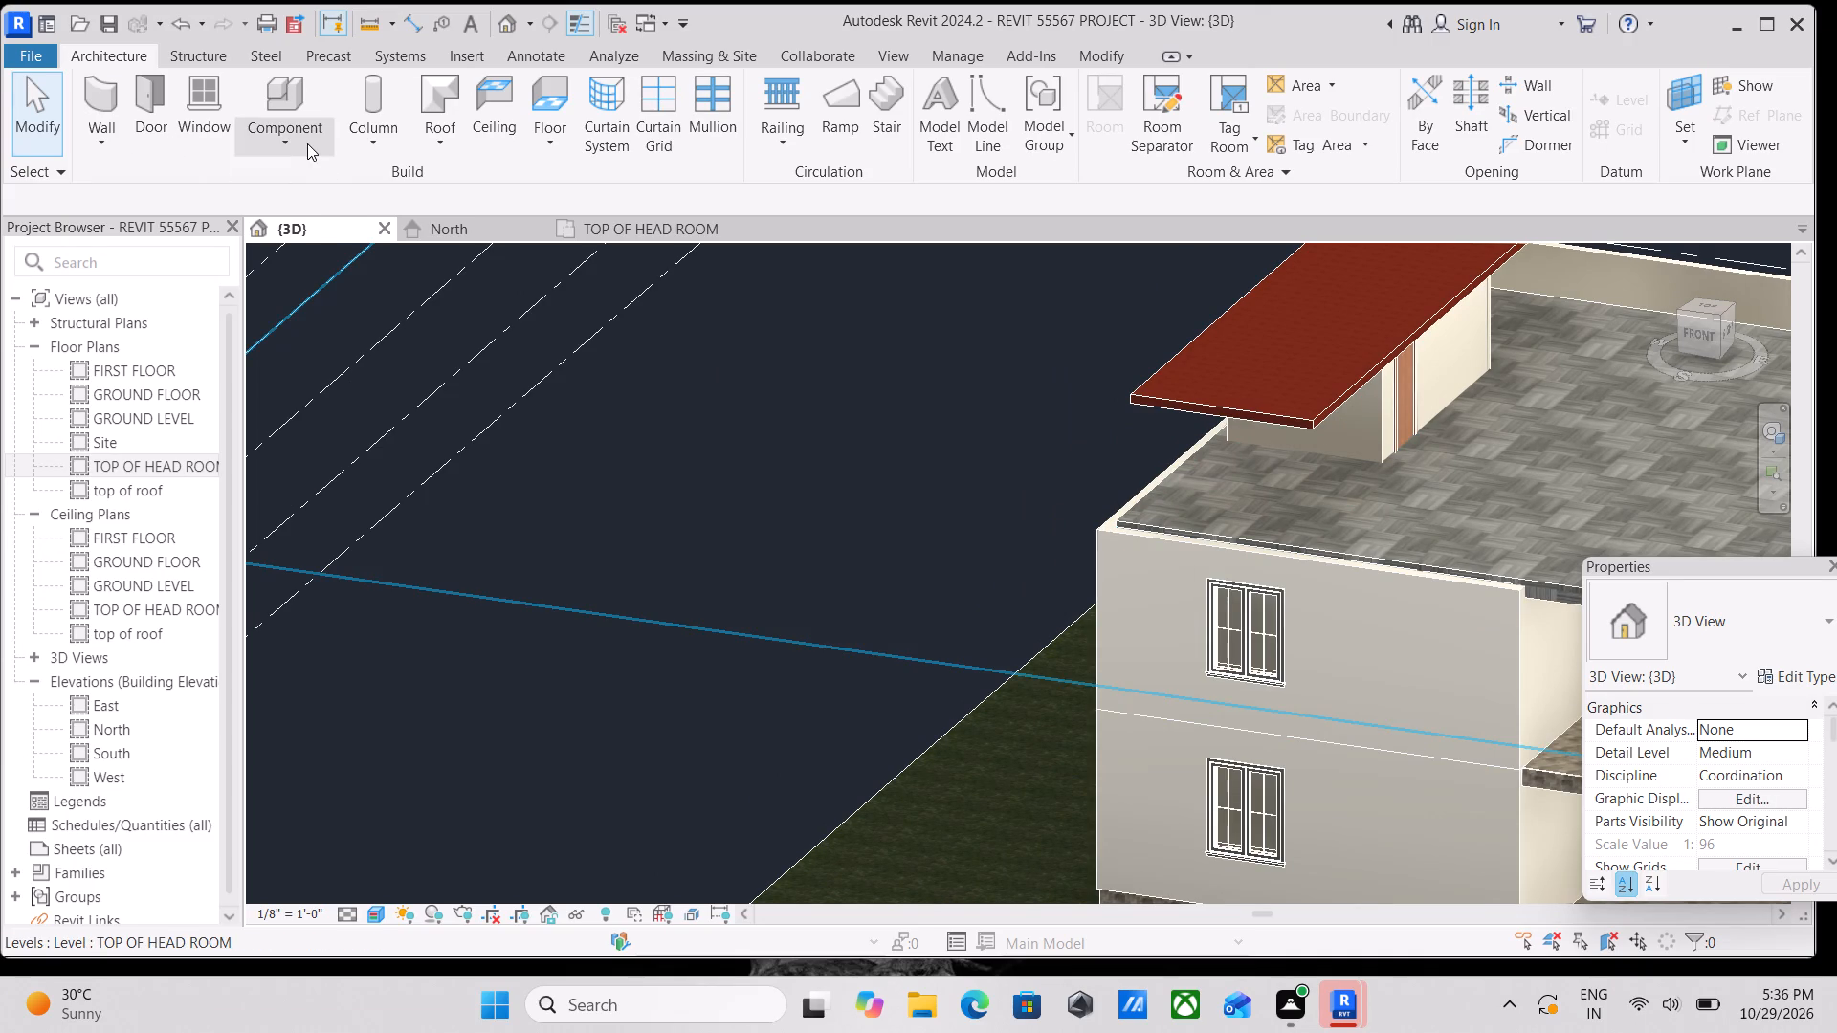
Start an in-place component in the Generic Models category named Generic Models 1.
left_click(306, 144)
left_click(342, 246)
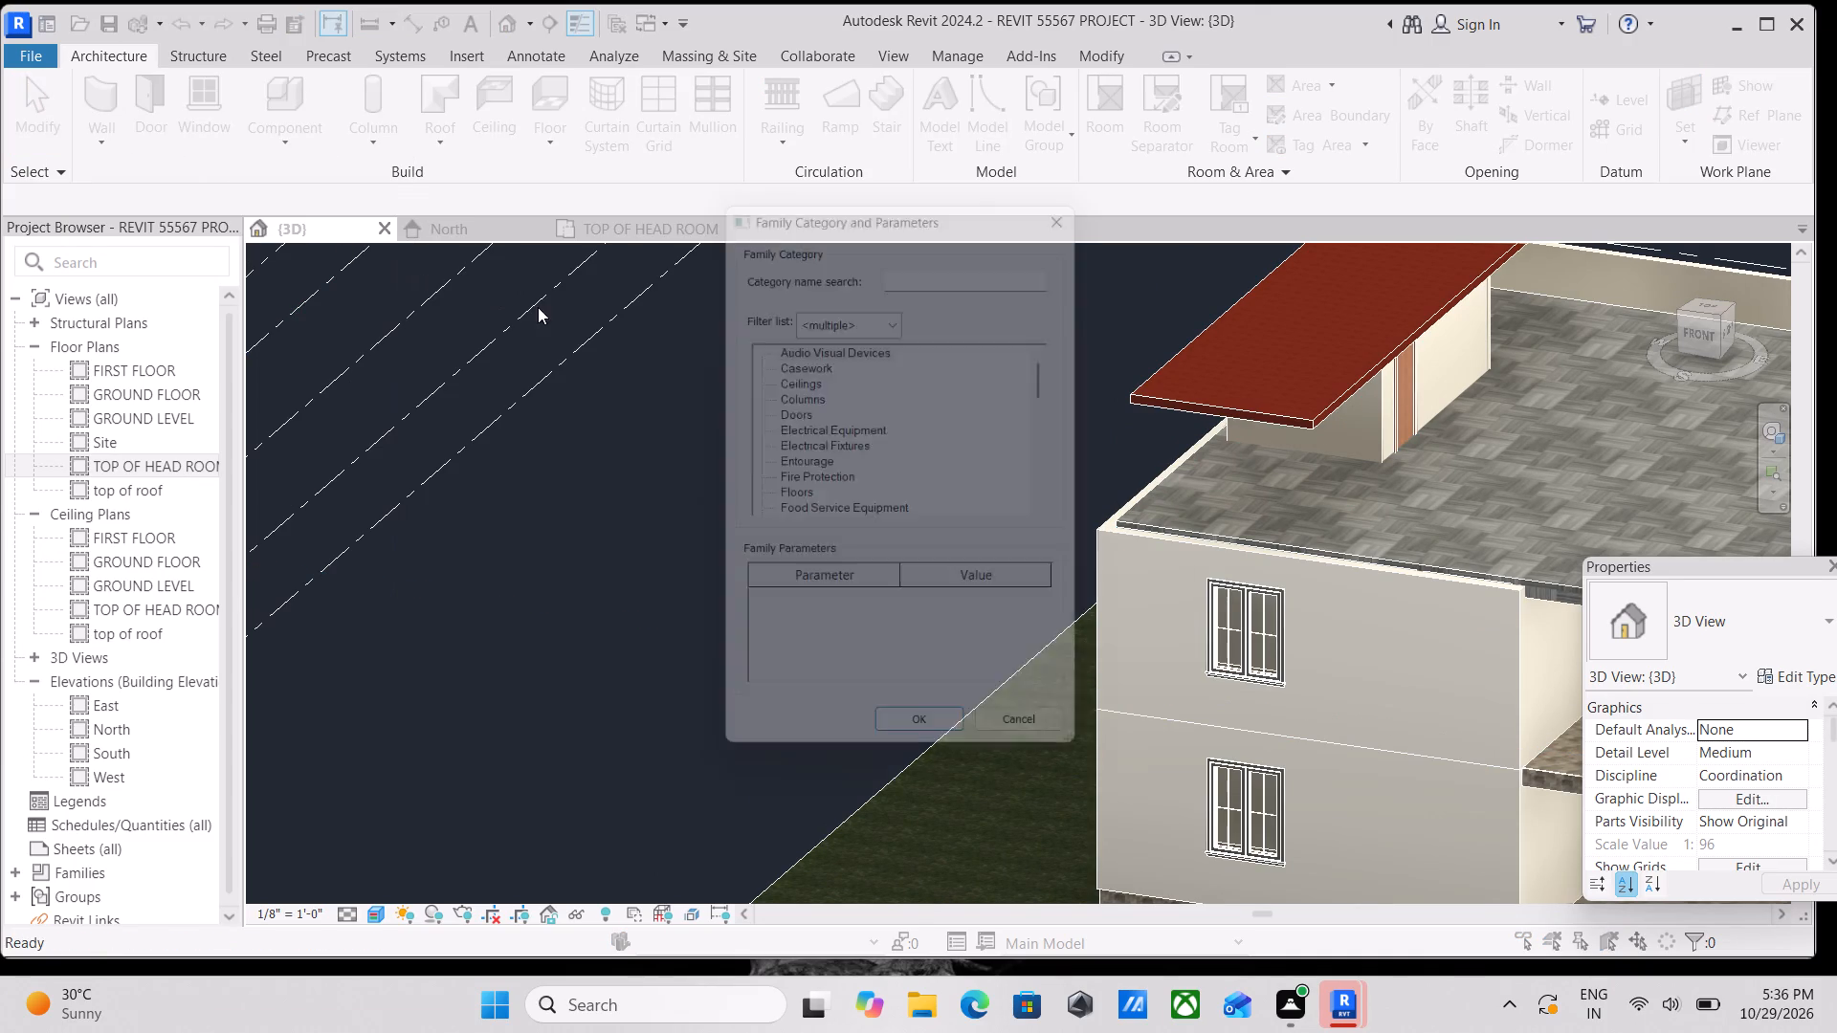
scroll(869, 468, "down", 3)
left_click(808, 515)
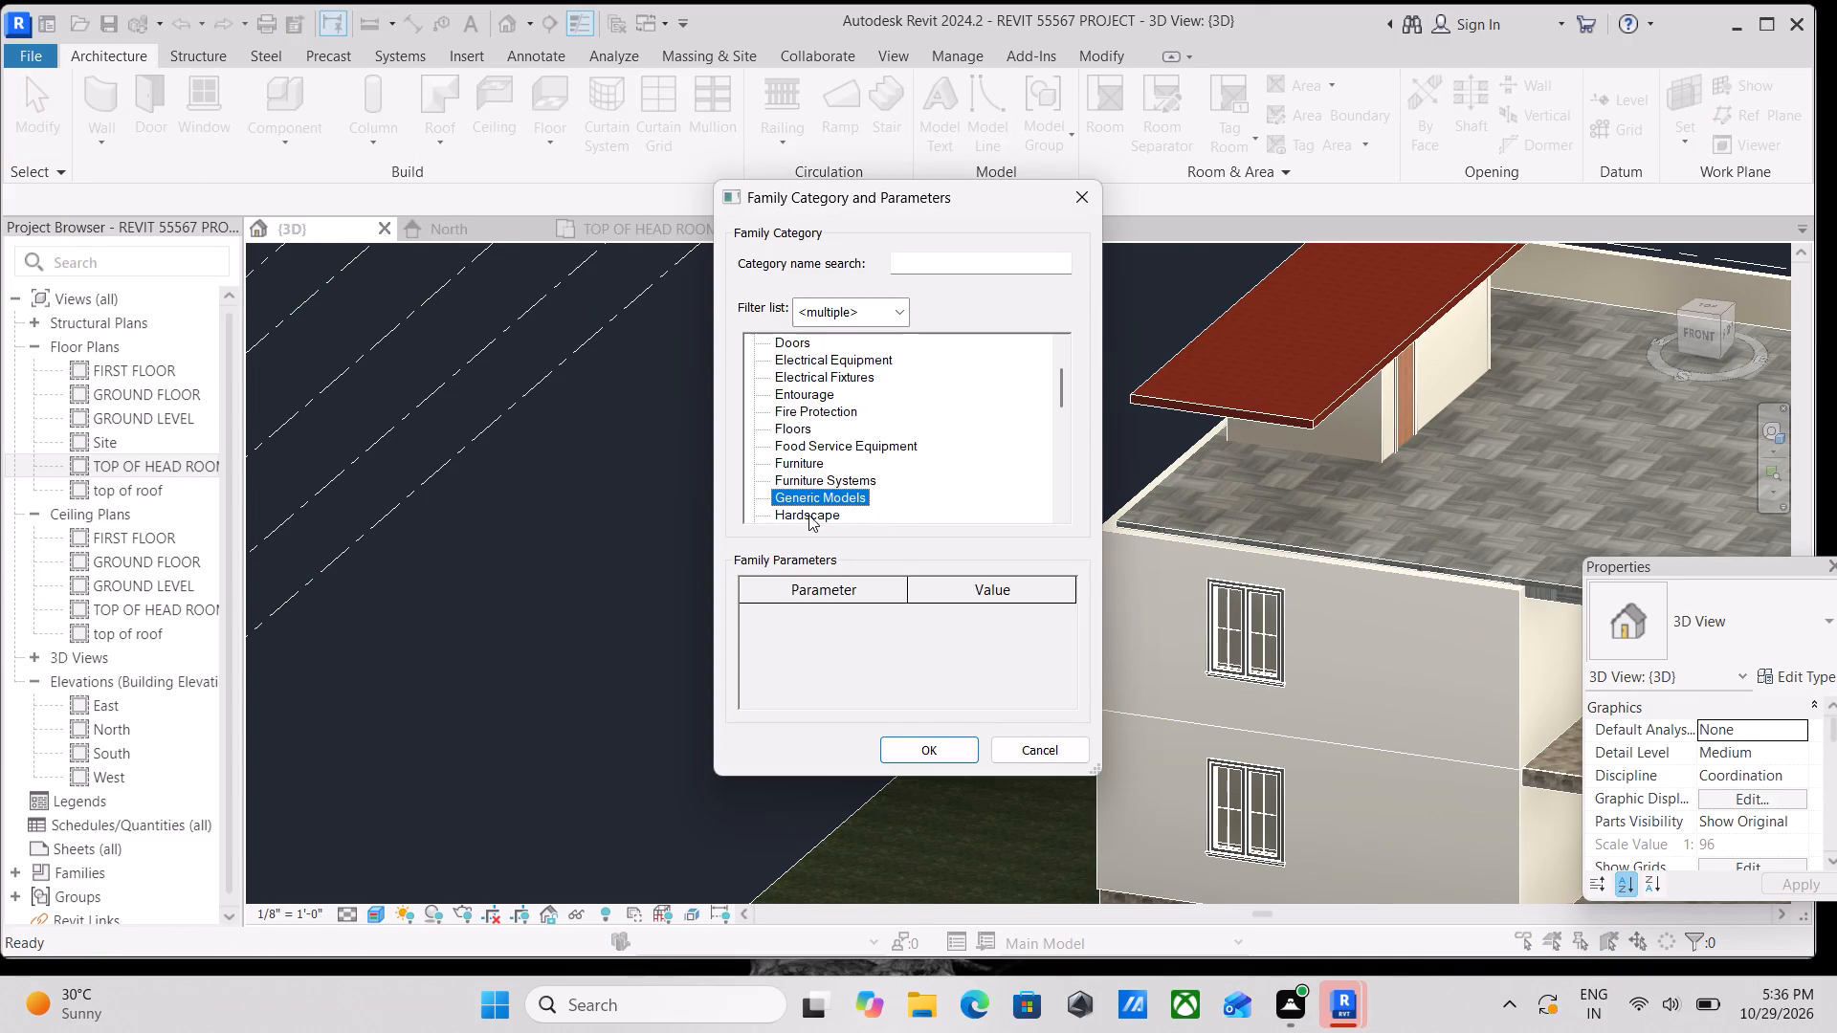
left_click(932, 738)
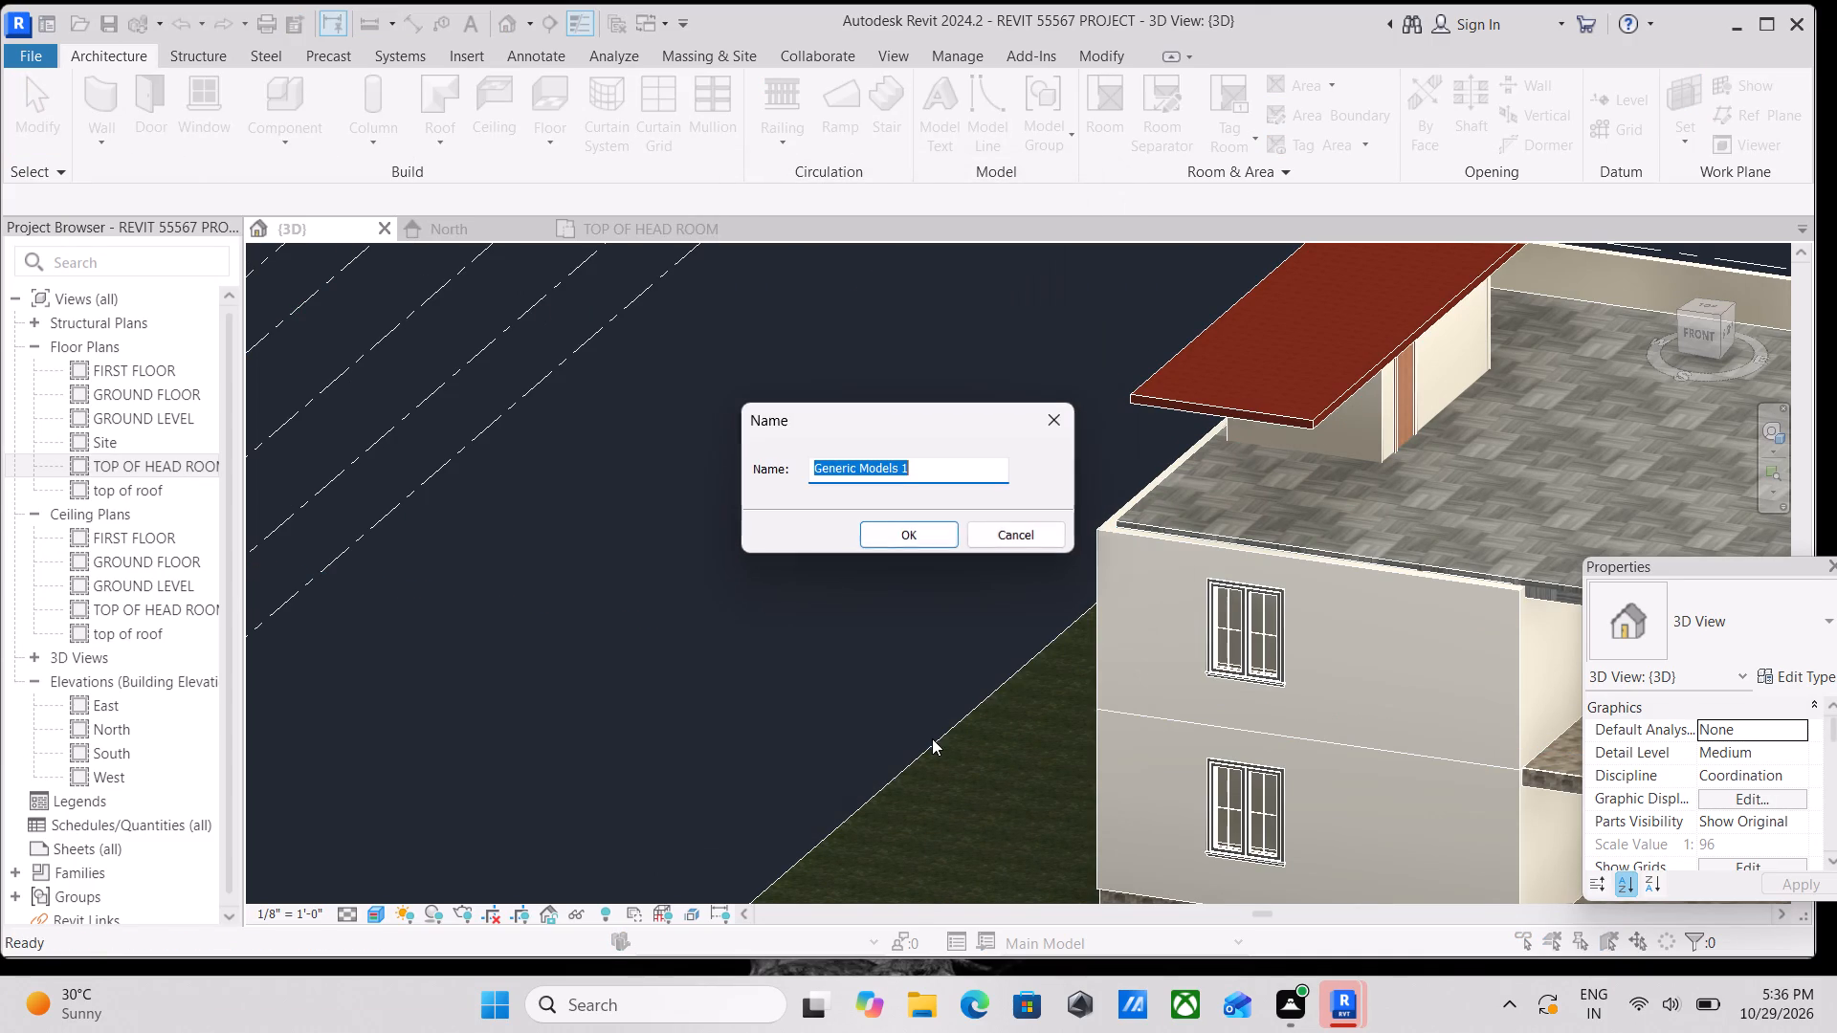
left_click(884, 530)
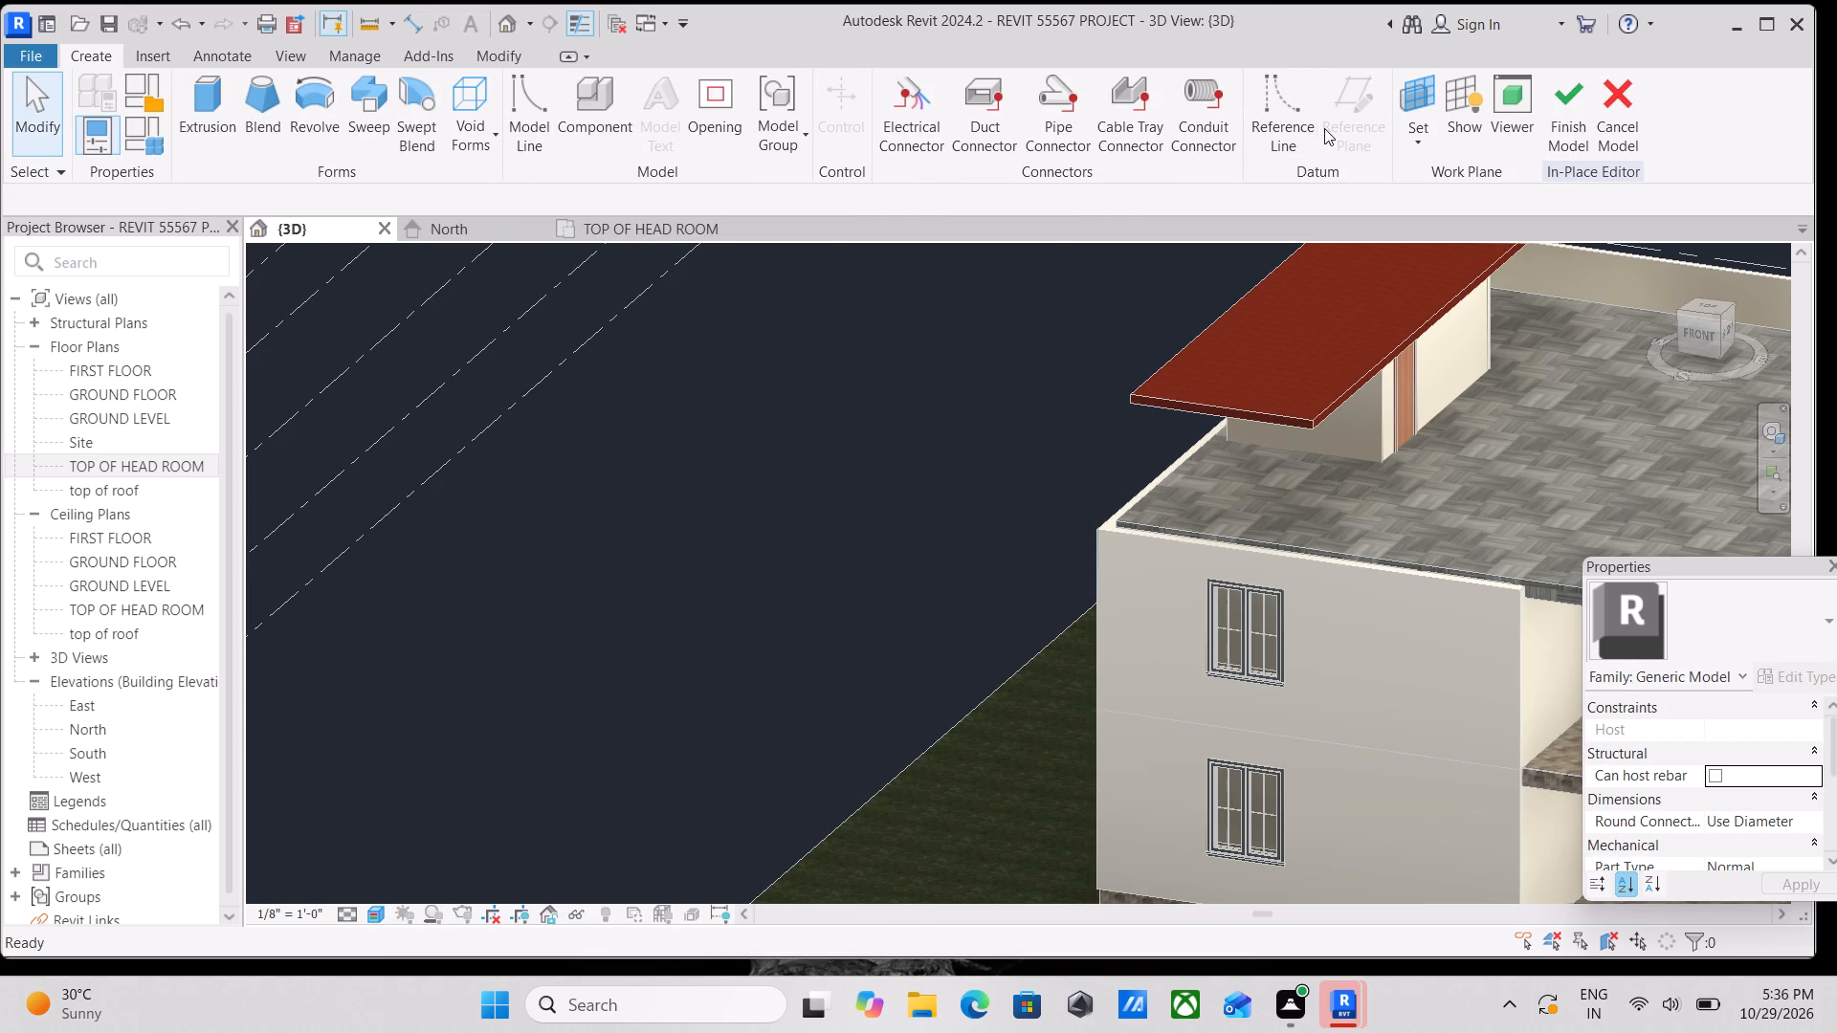
Set the work plane to the front exterior wall's outer face by picking it below the roof terrace.
left_click(1418, 145)
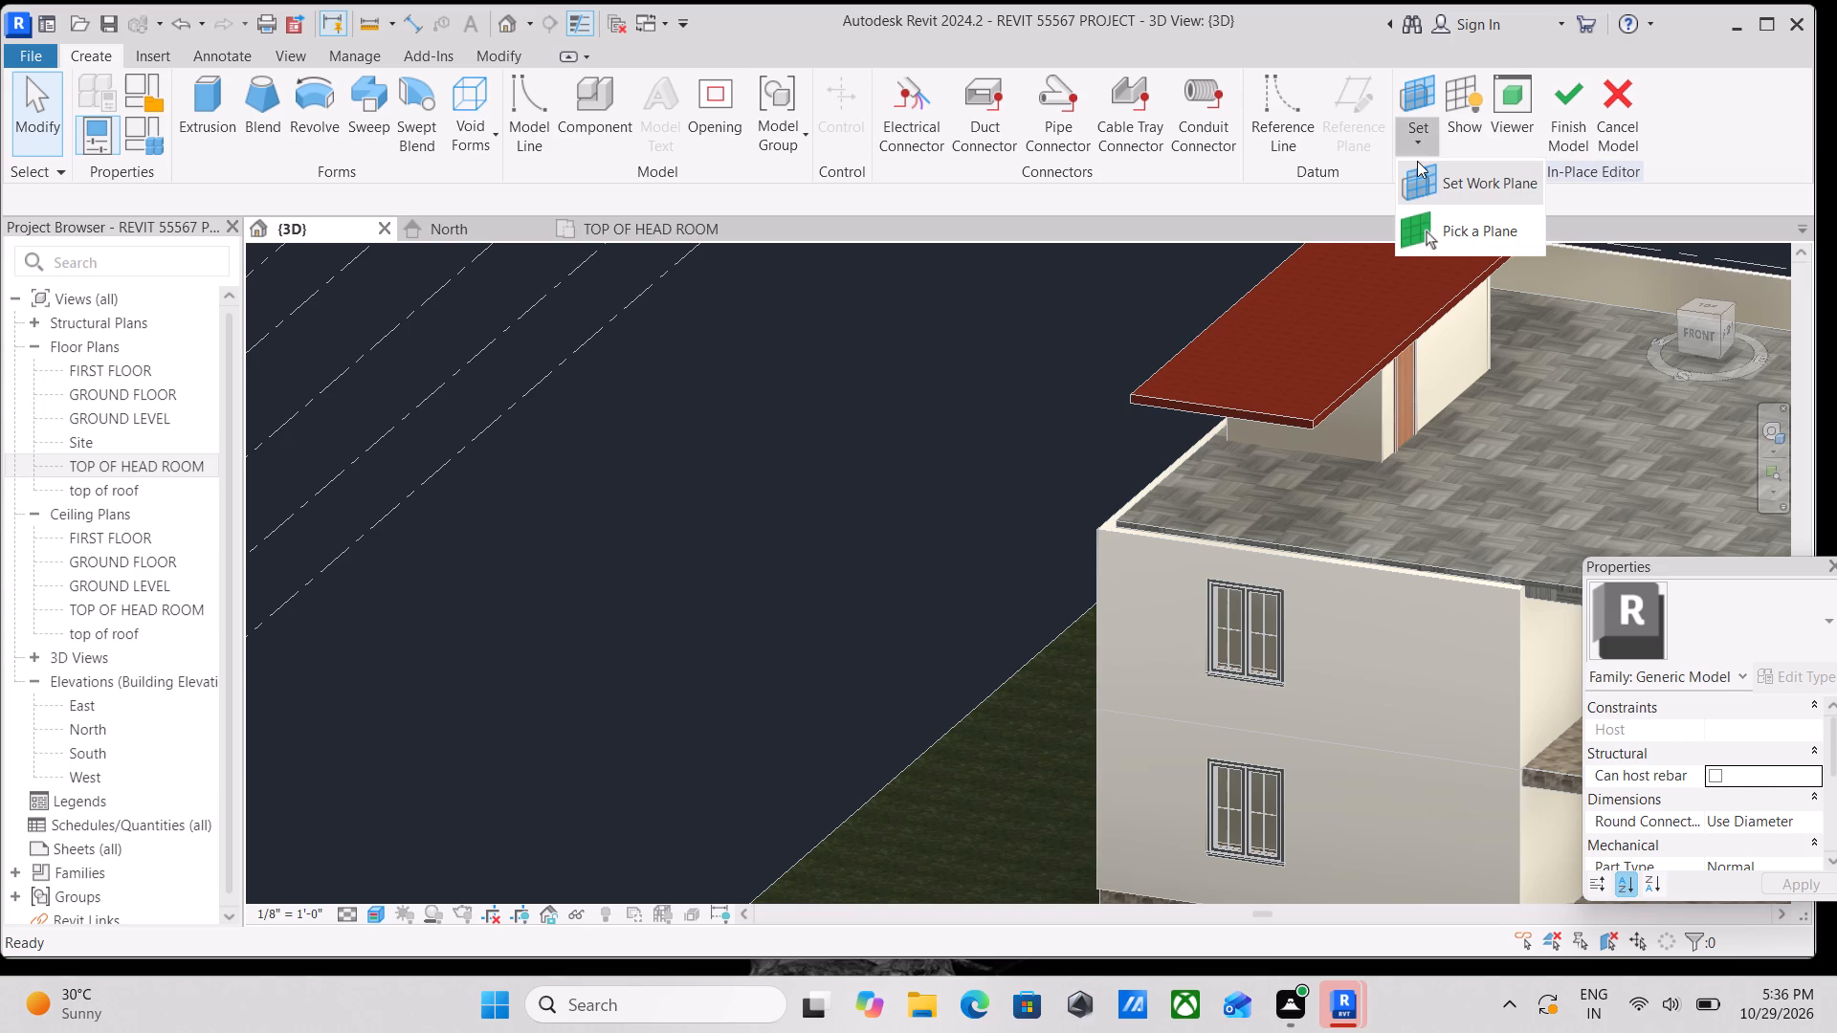
left_click(1437, 228)
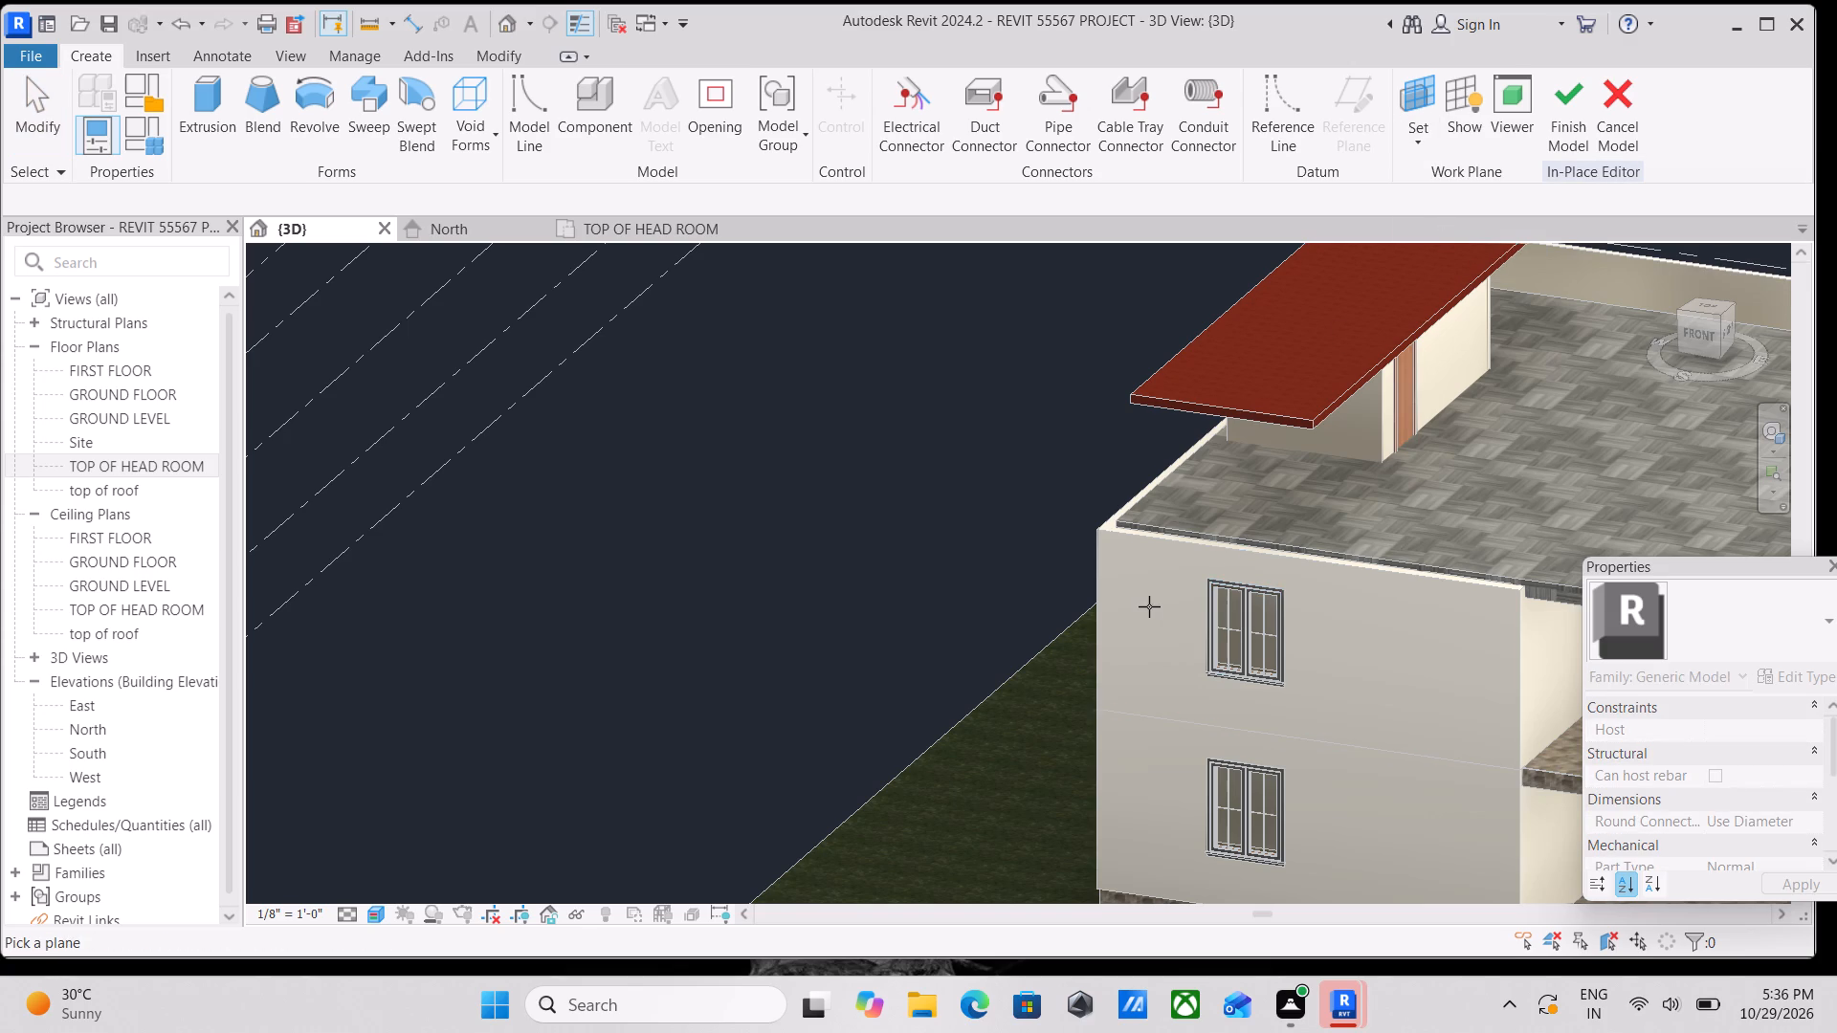
scroll(1148, 608, "up", 5)
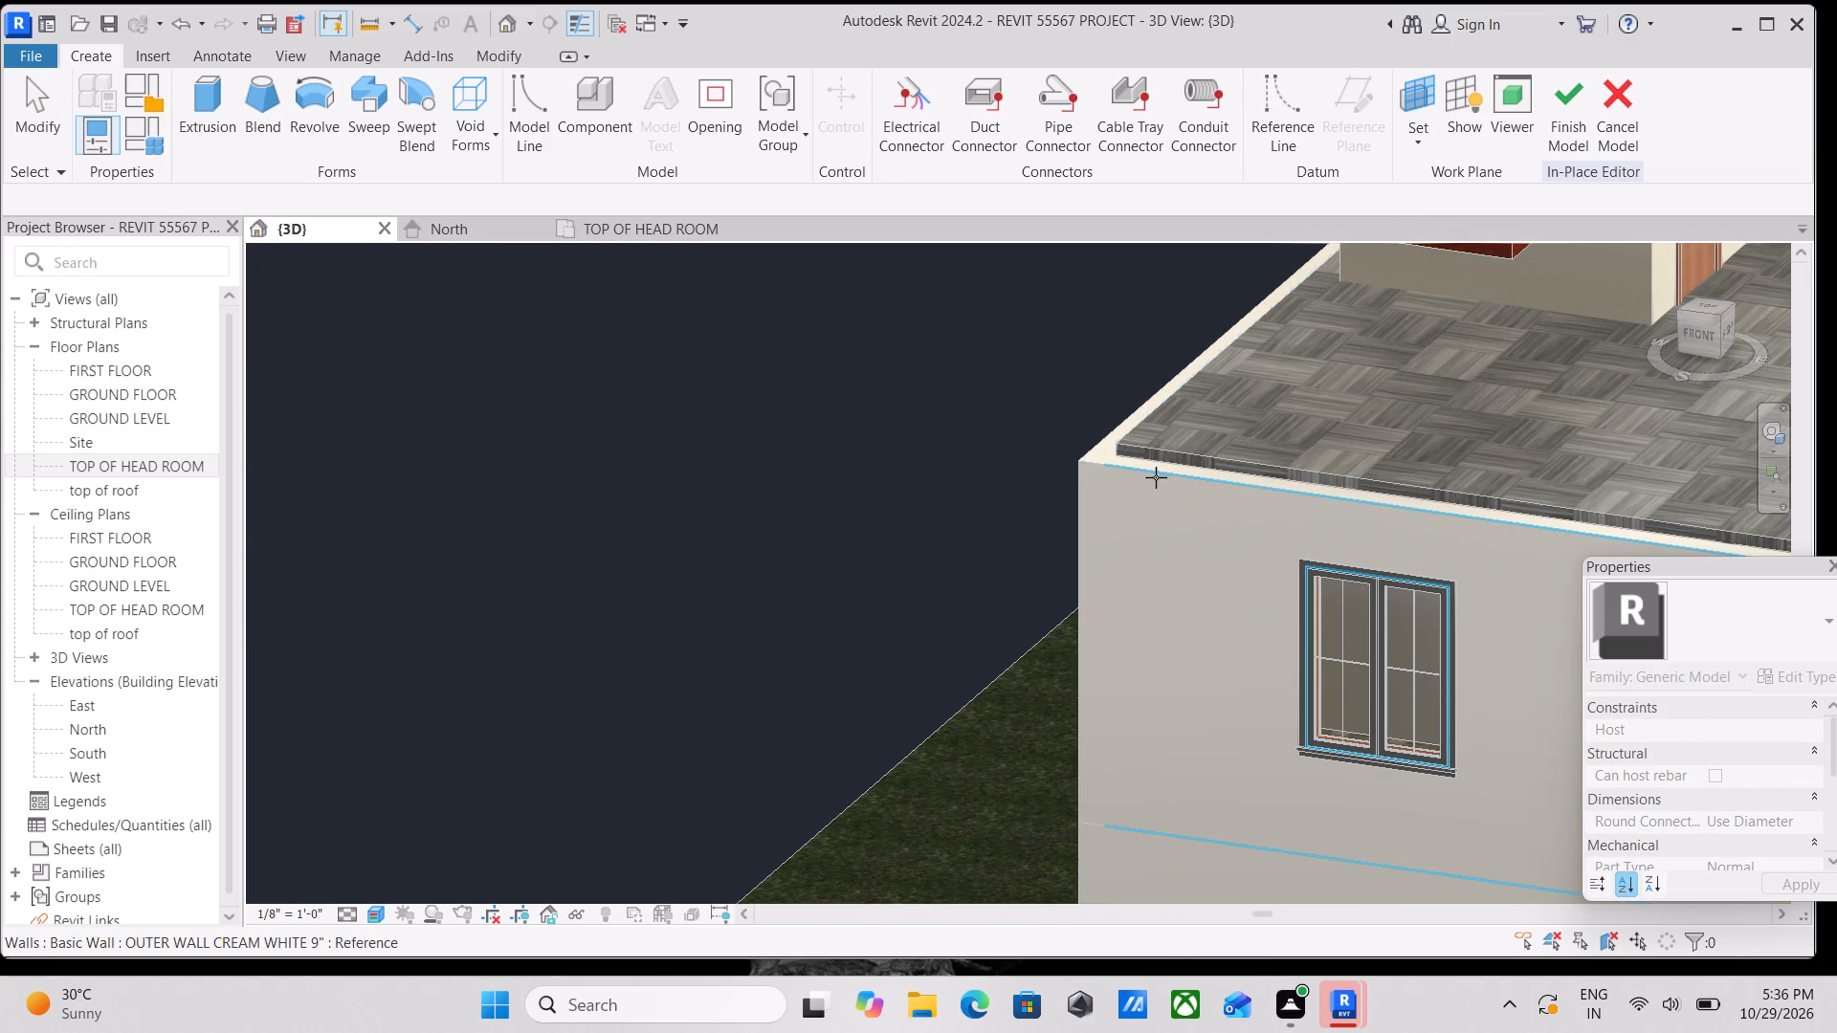
scroll(1157, 523, "down", 1)
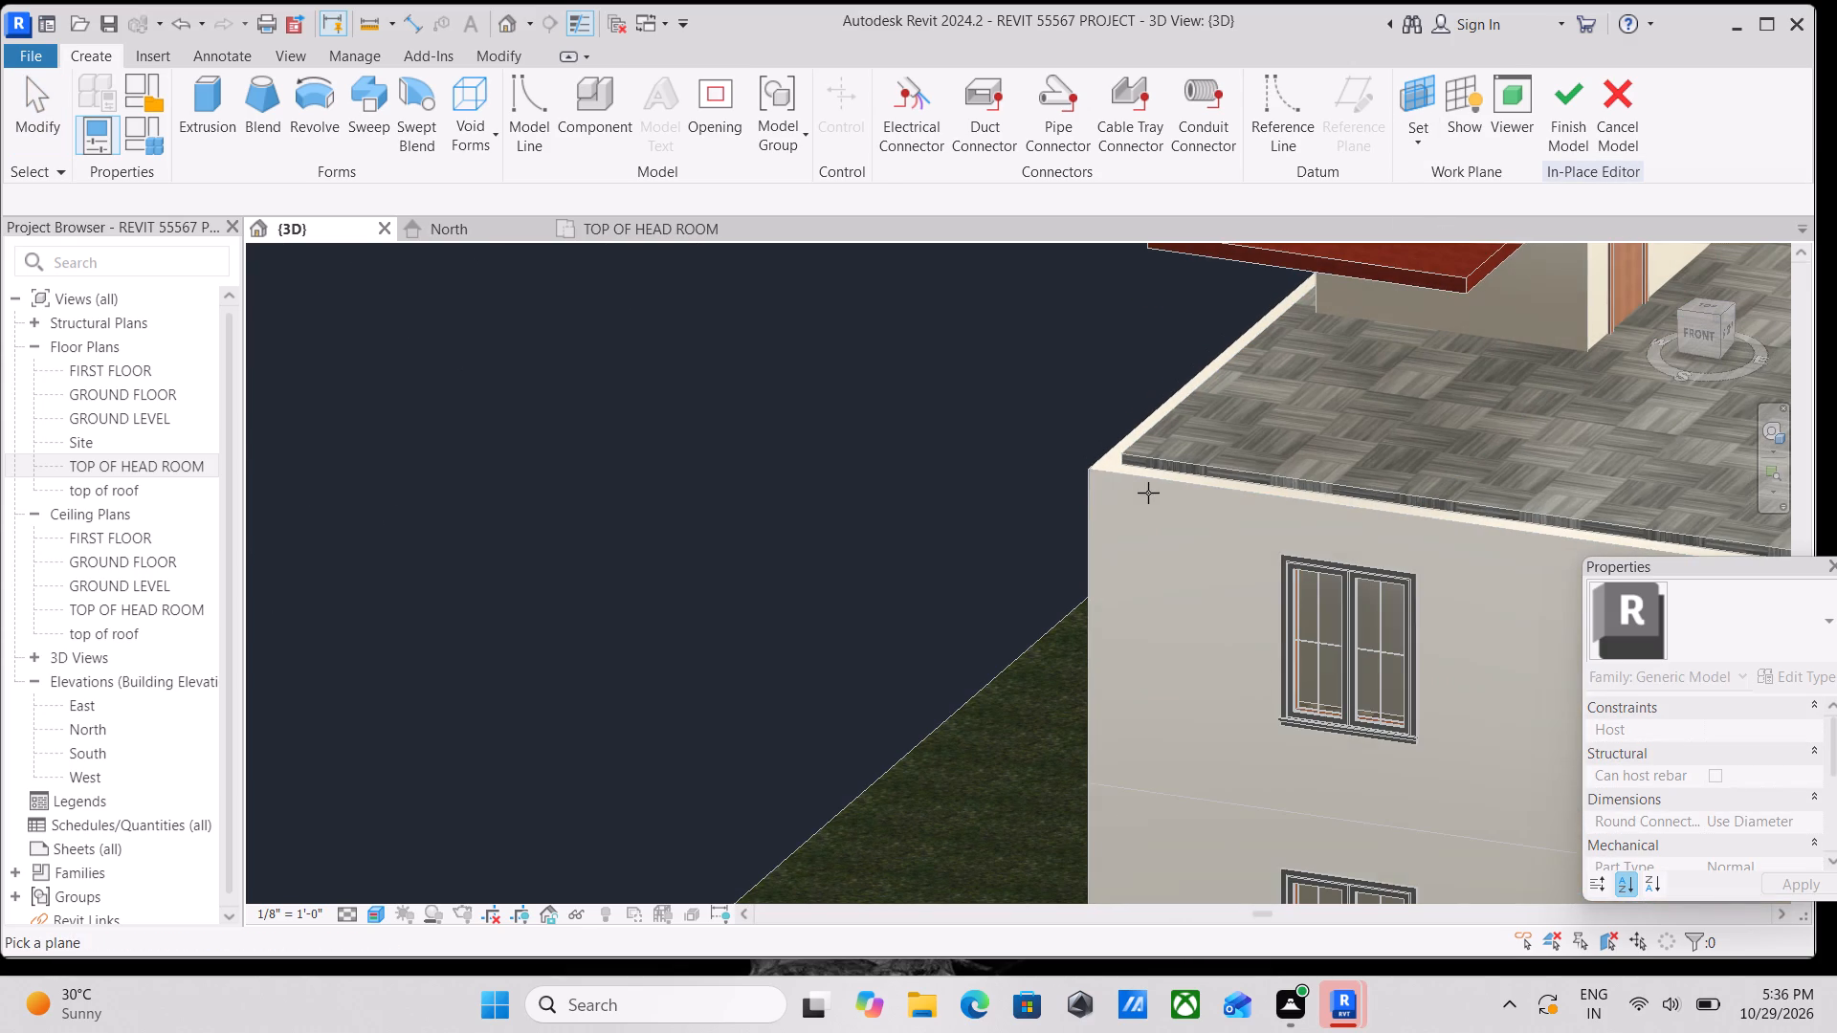
middle_click_drag(1170, 568, 1146, 629, "shift")
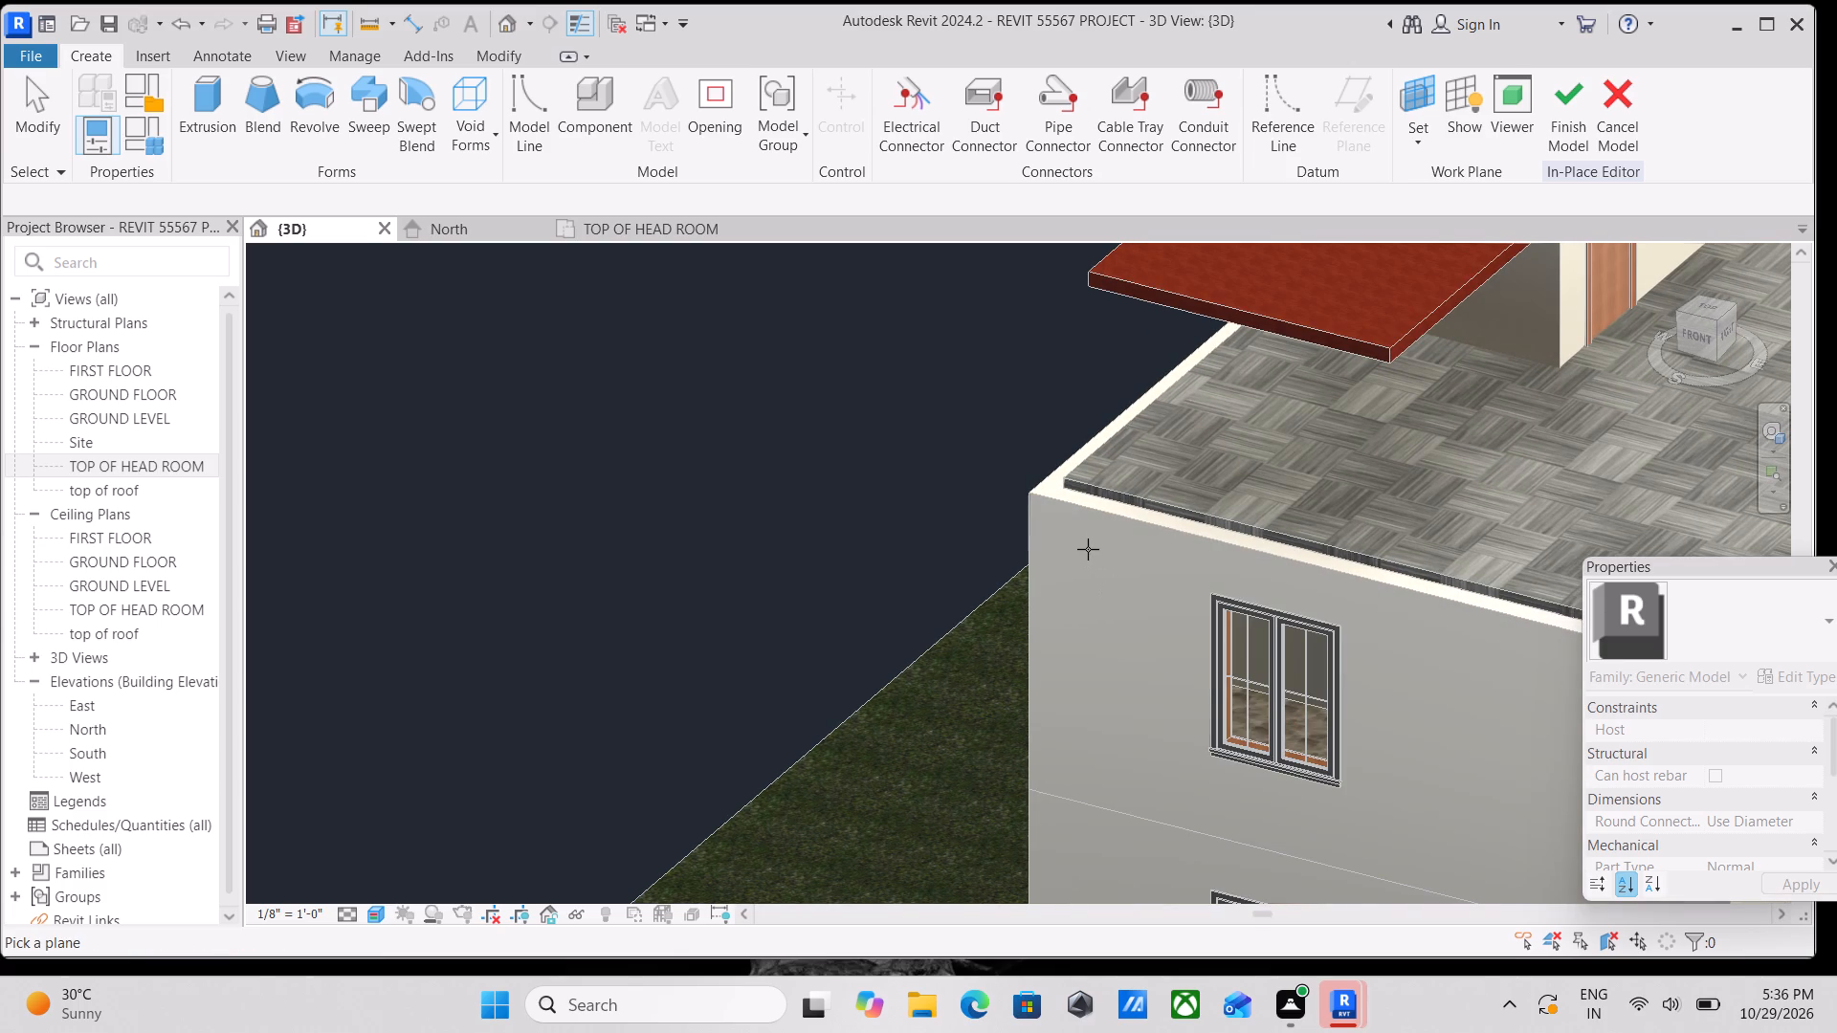
left_click(1096, 511)
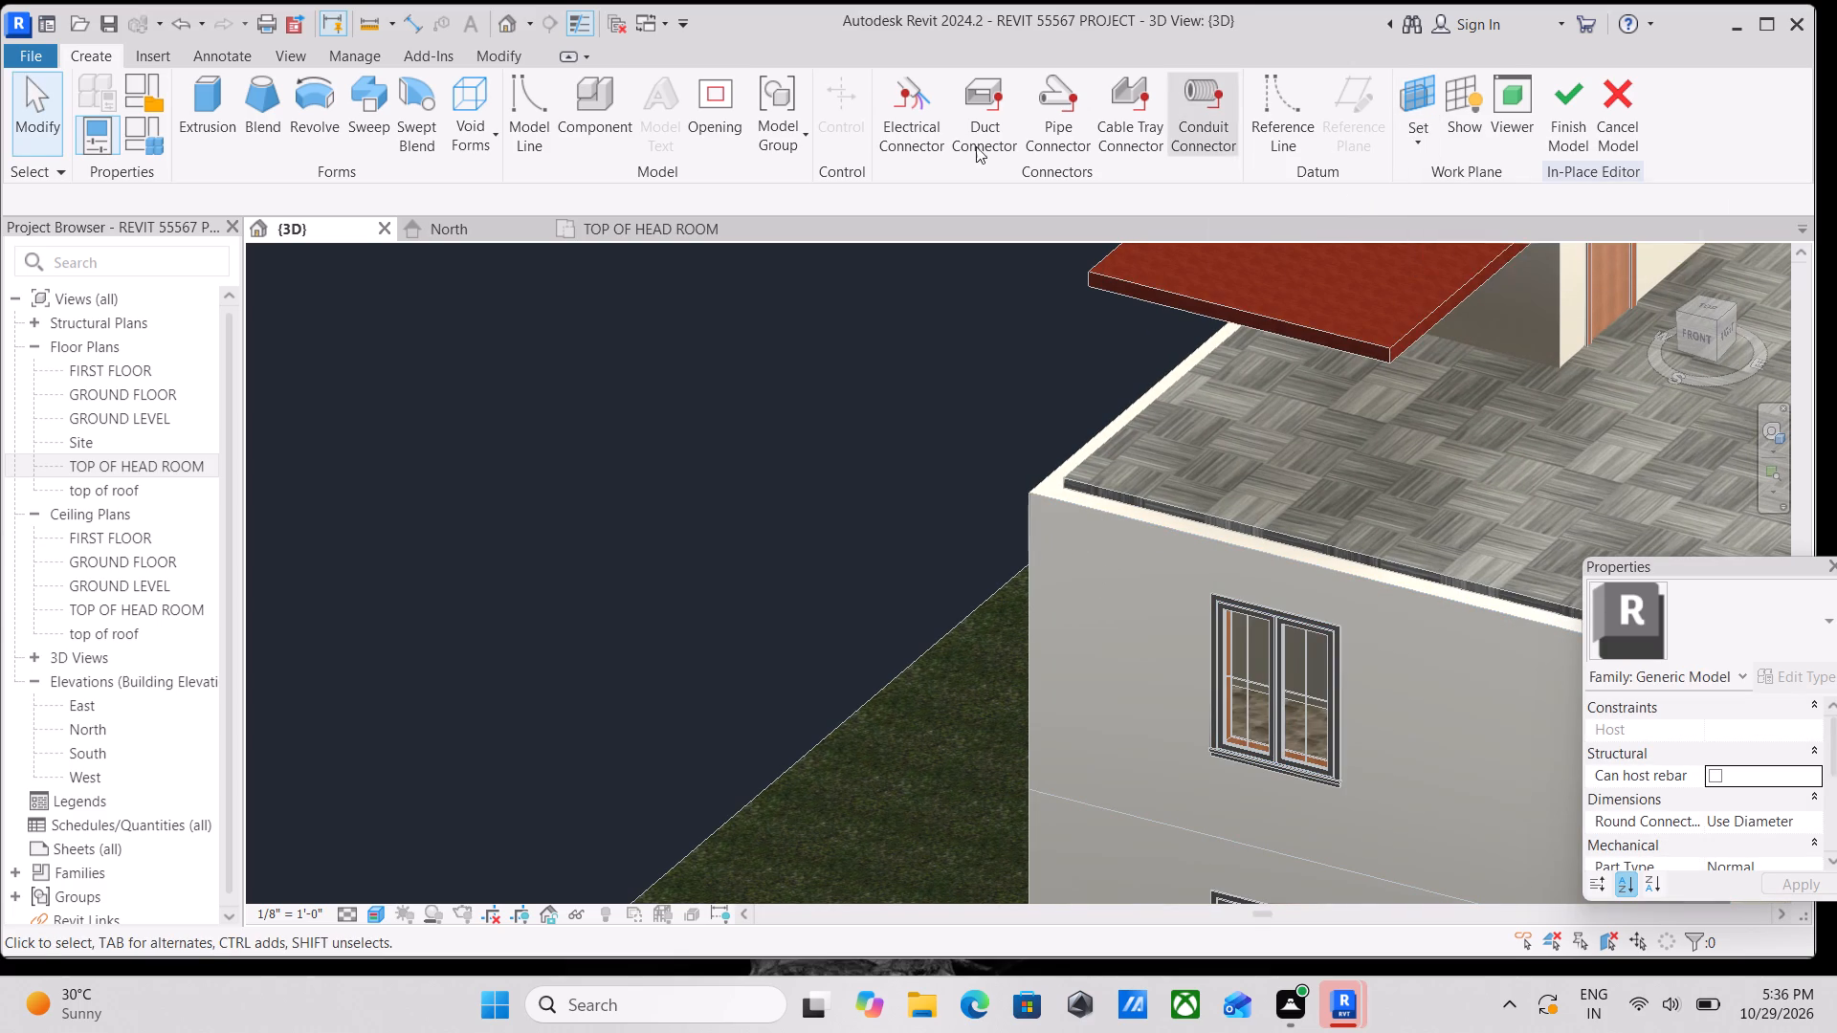
Start a solid extrusion and sketch a thin rectangle along the front wall's top edge, spanning from its outer corner to its opposite end.
left_click(207, 116)
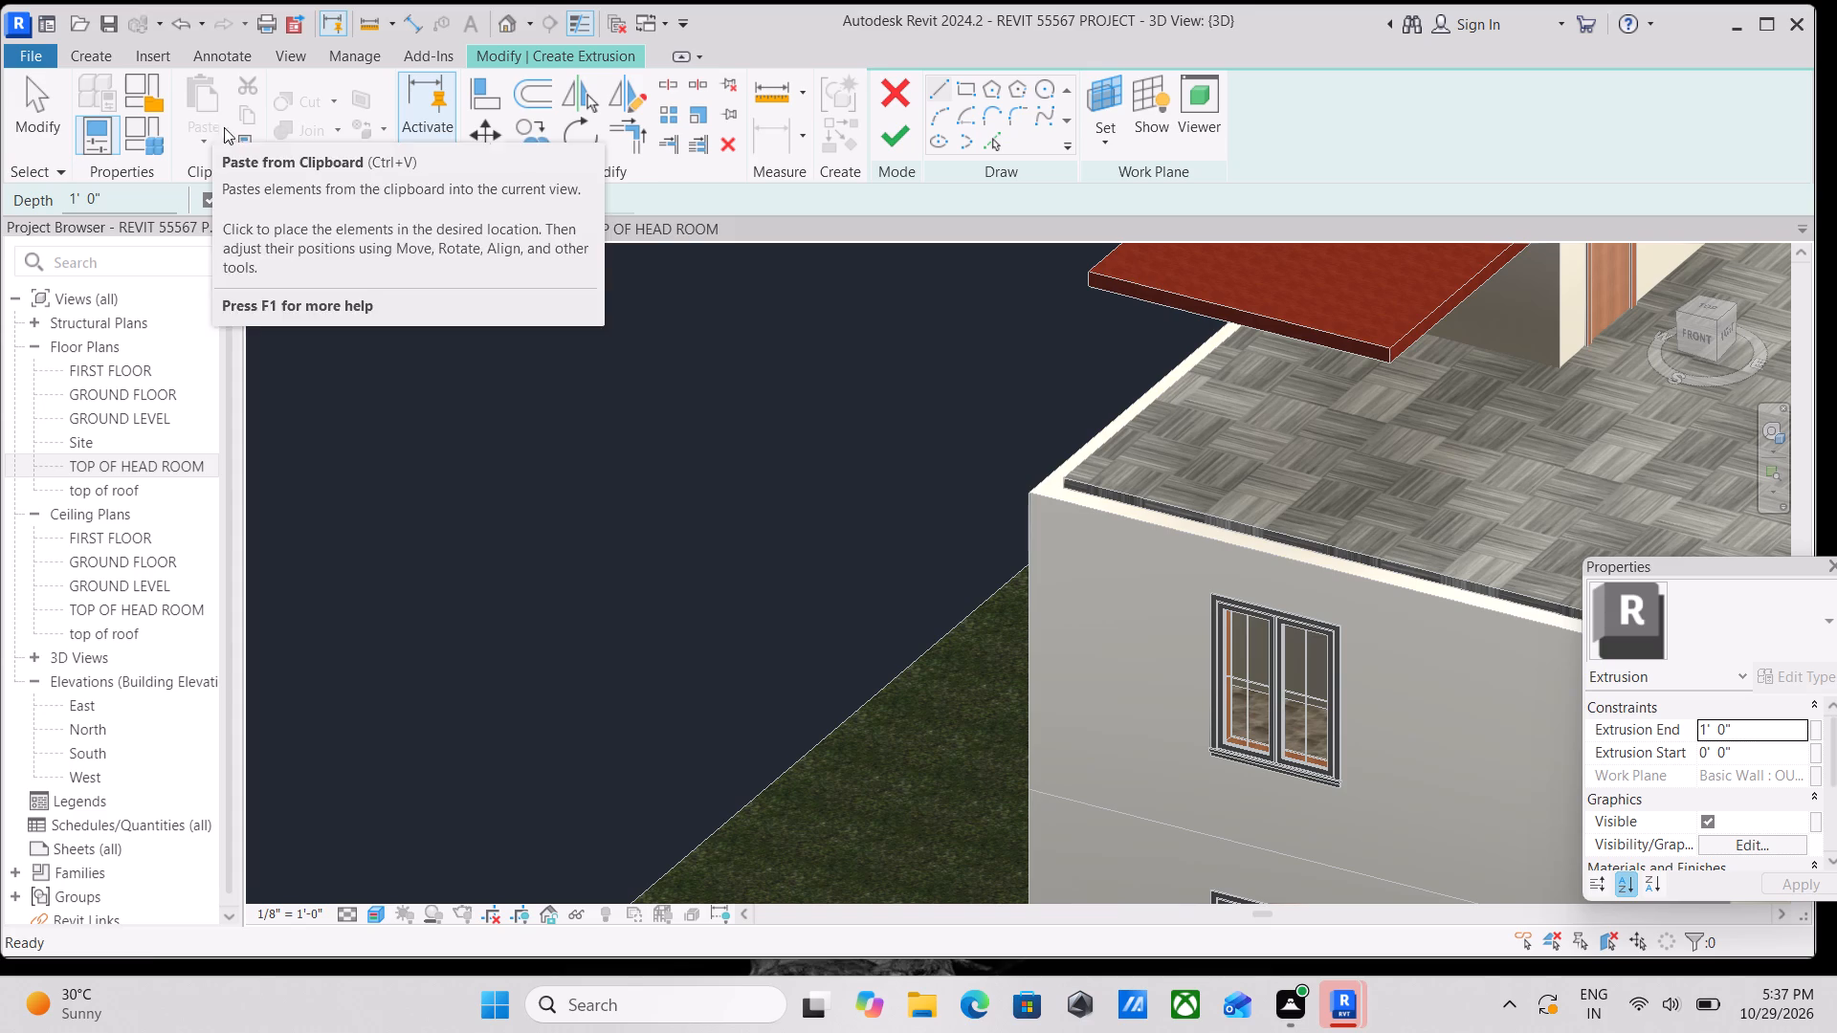
scroll(1059, 576, "up", 3)
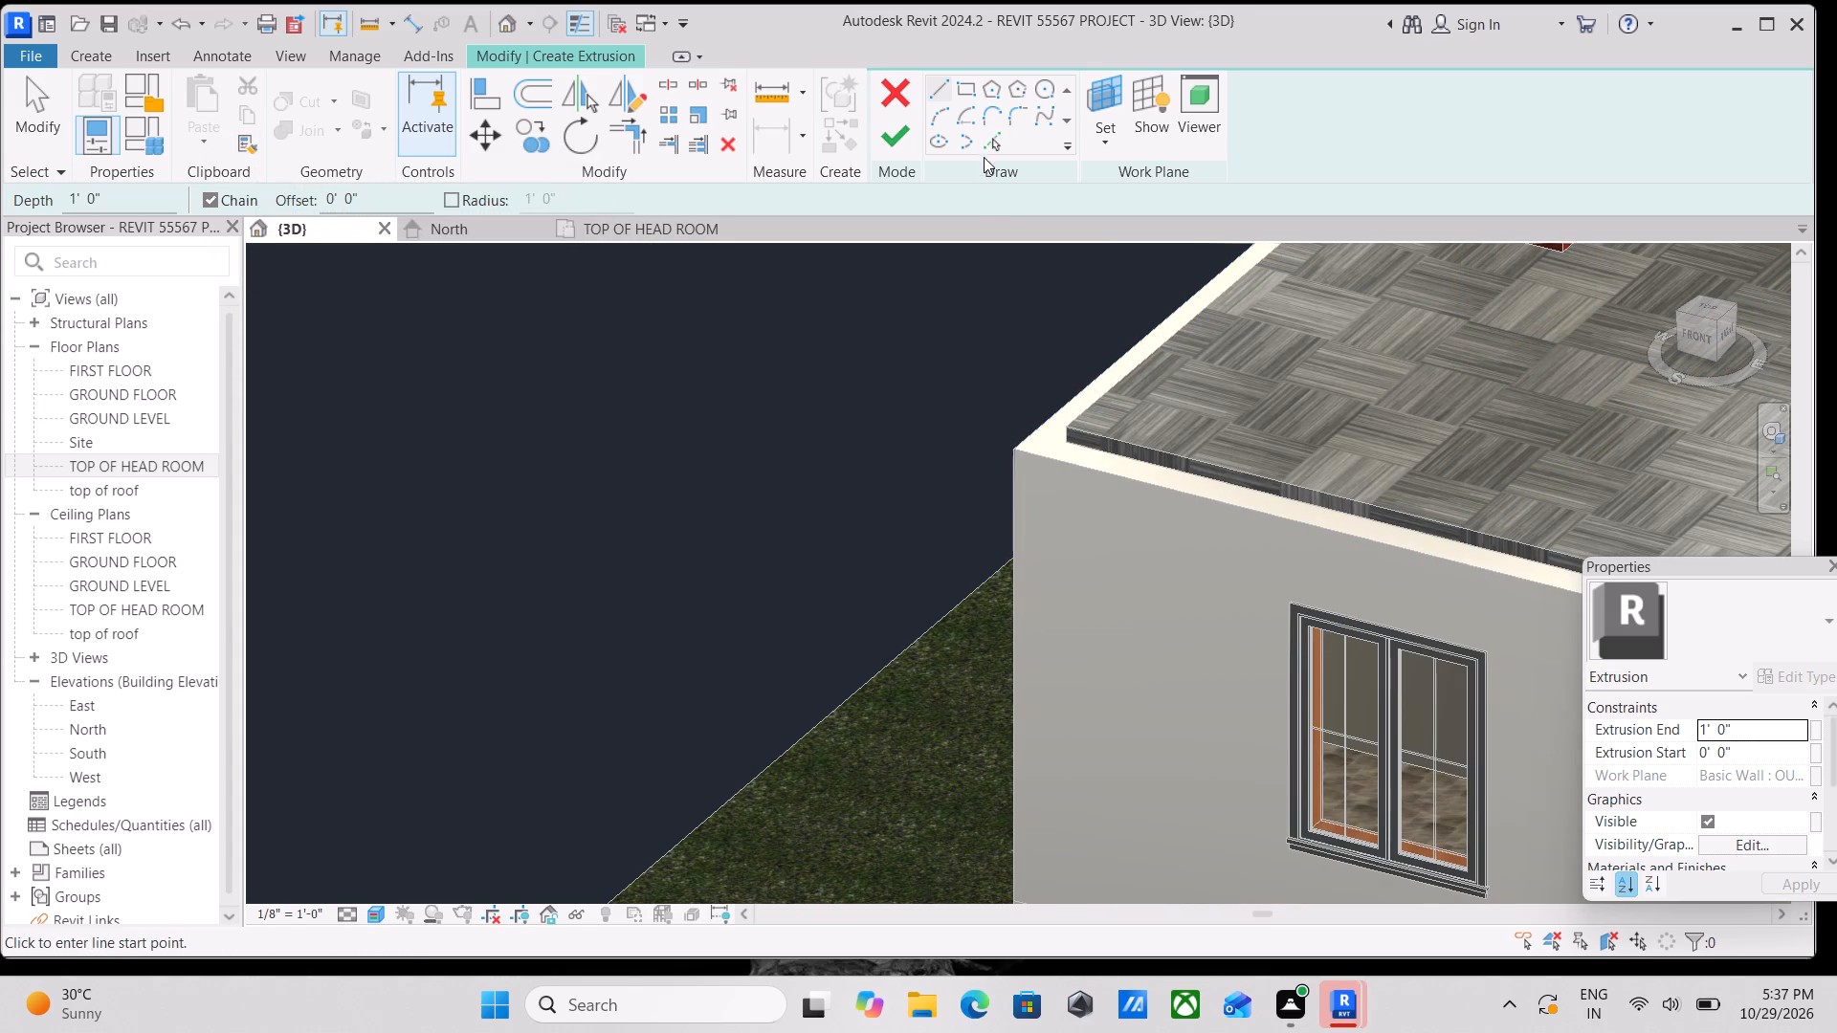
left_click(964, 84)
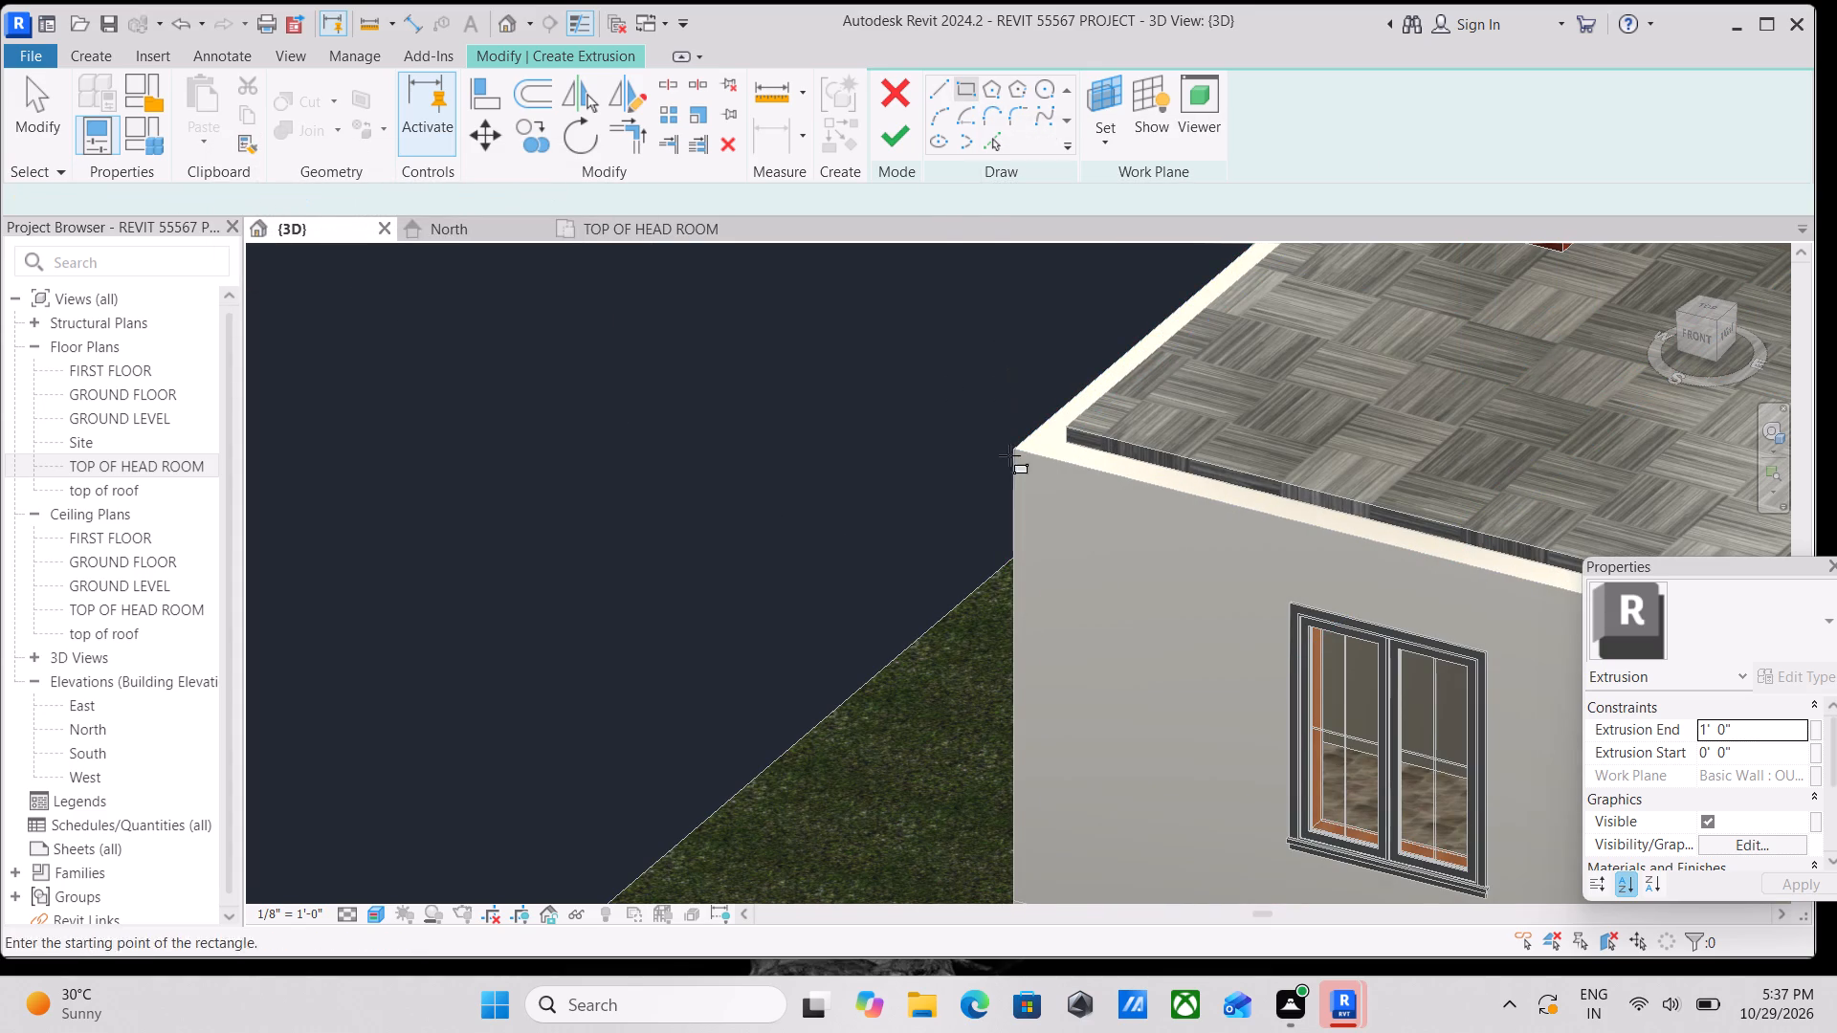
left_click(100, 56)
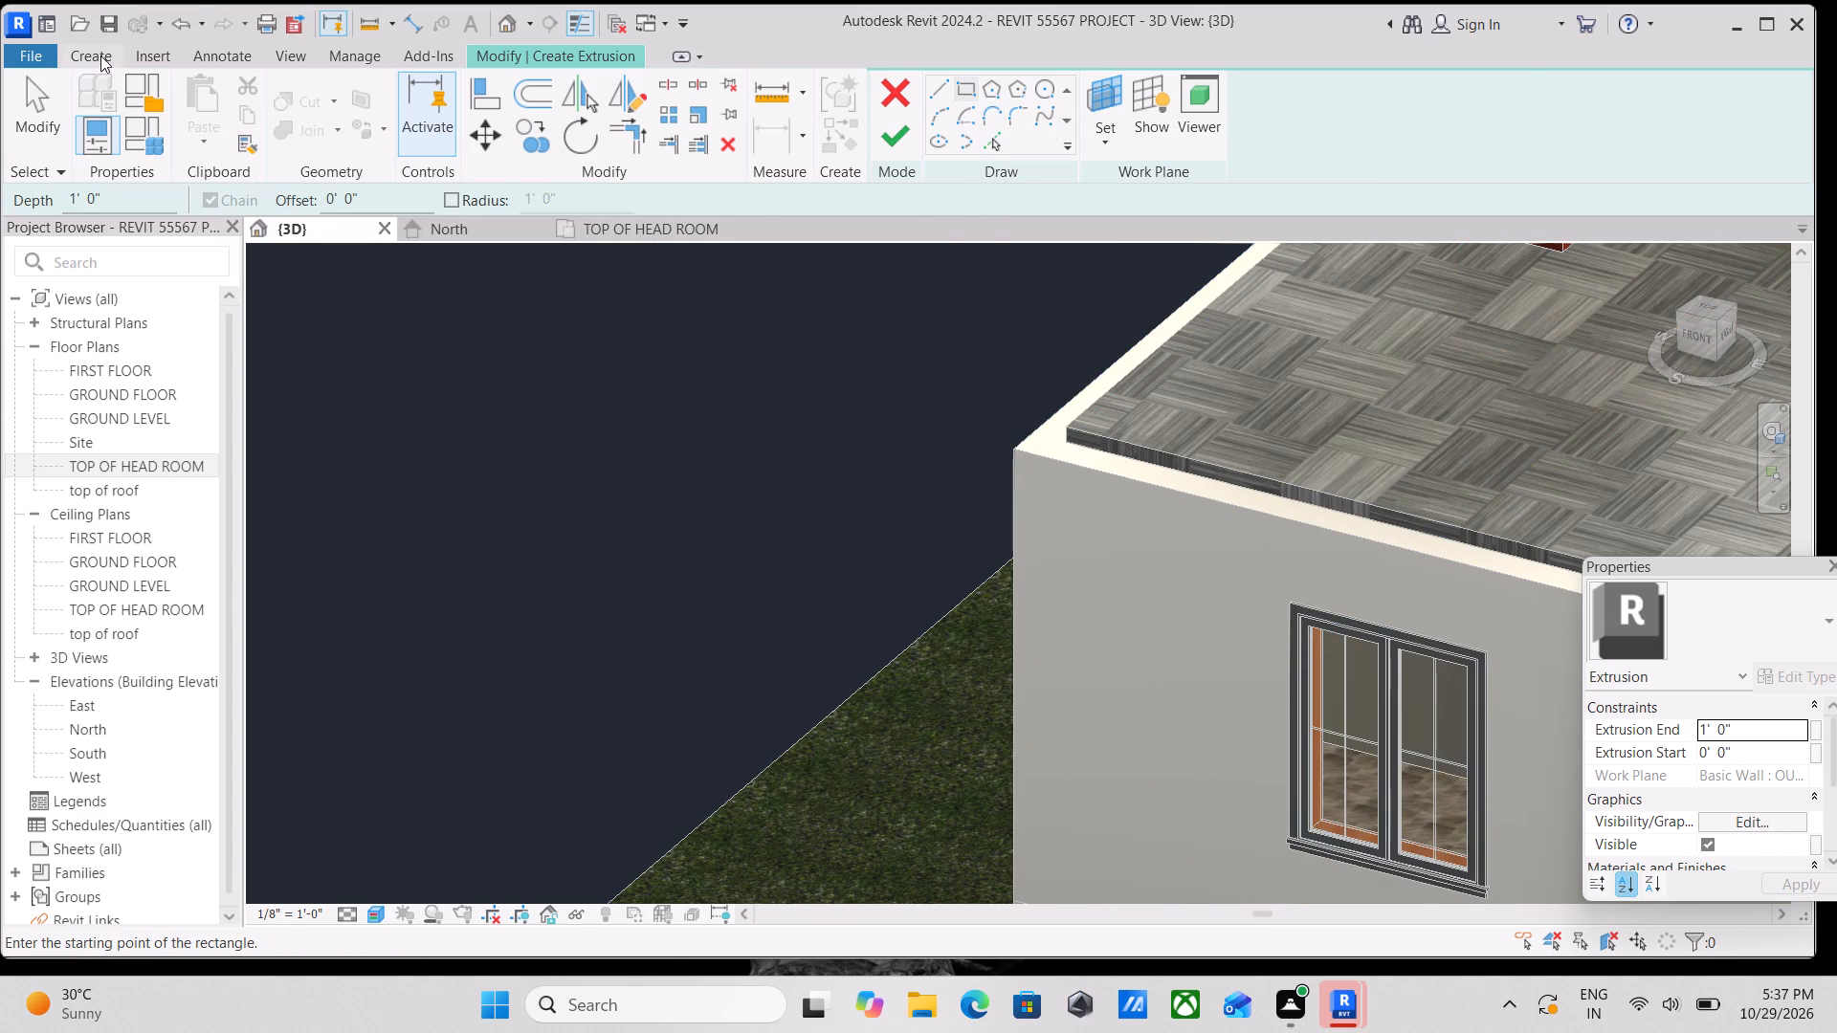
left_click(547, 53)
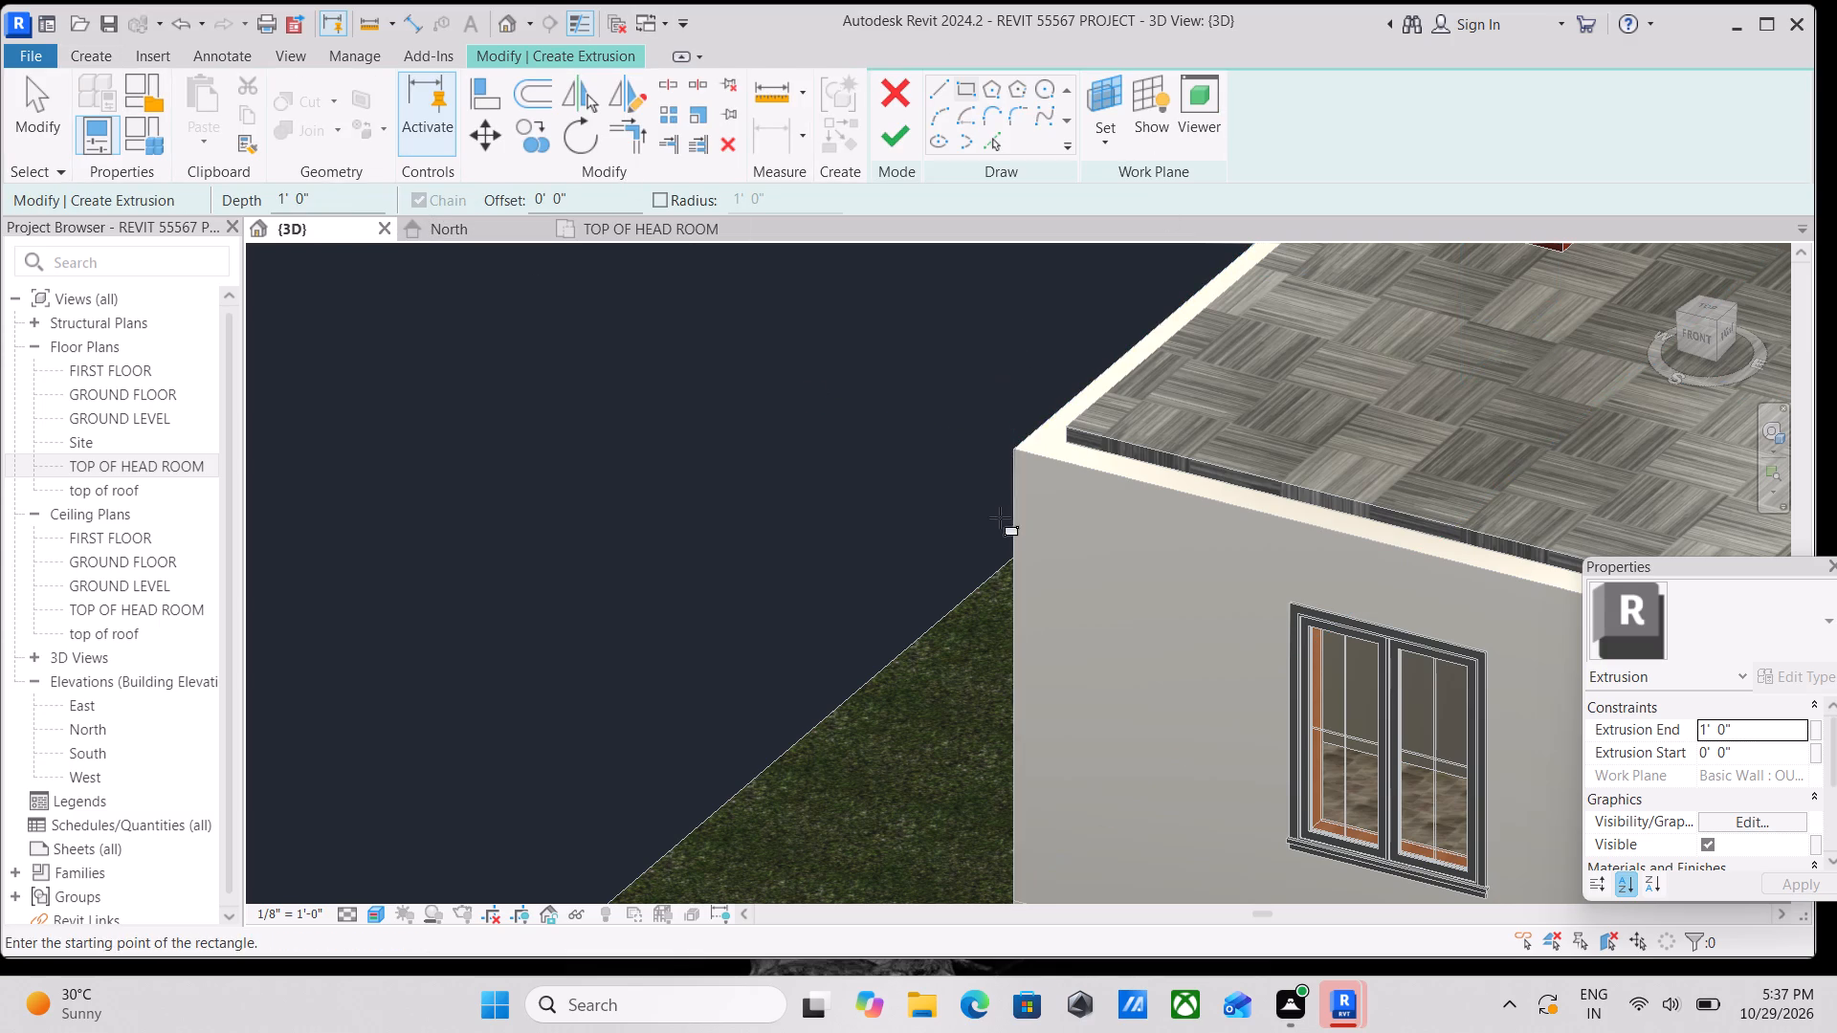
scroll(993, 569, "up", 2)
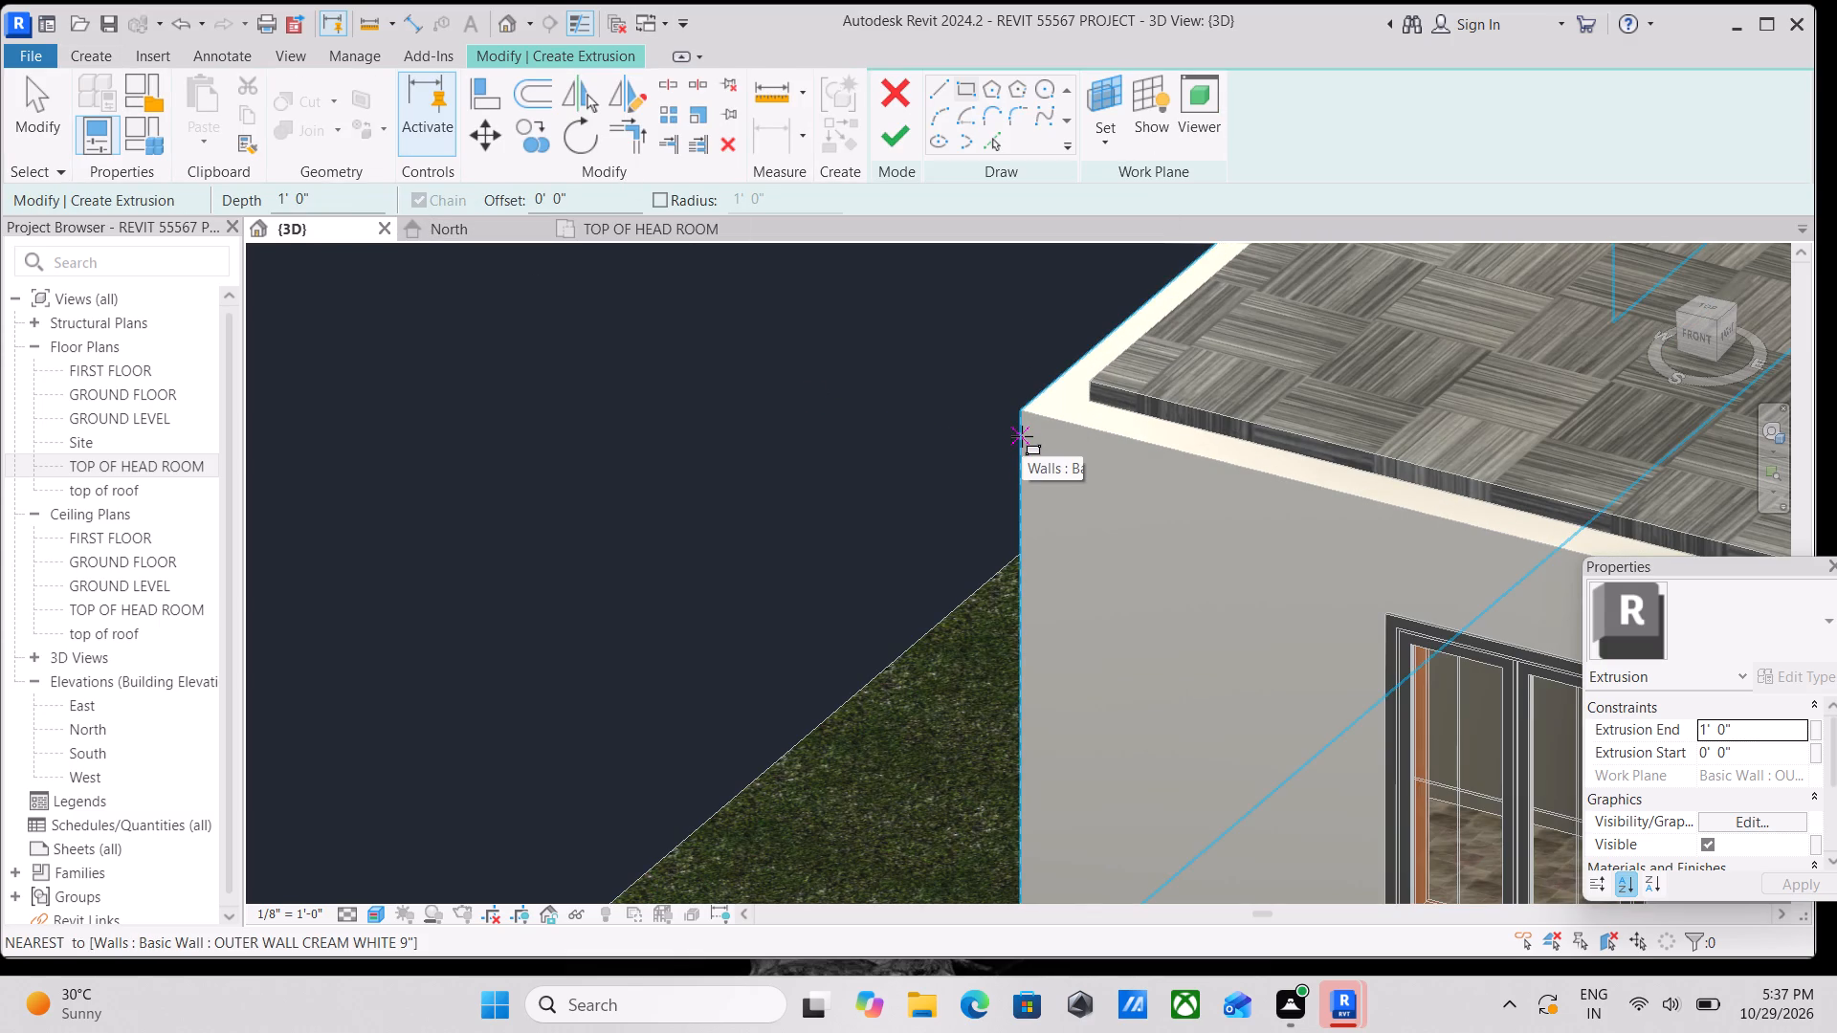
scroll(1093, 606, "up", 1)
middle_click_drag(1093, 606, 1143, 464)
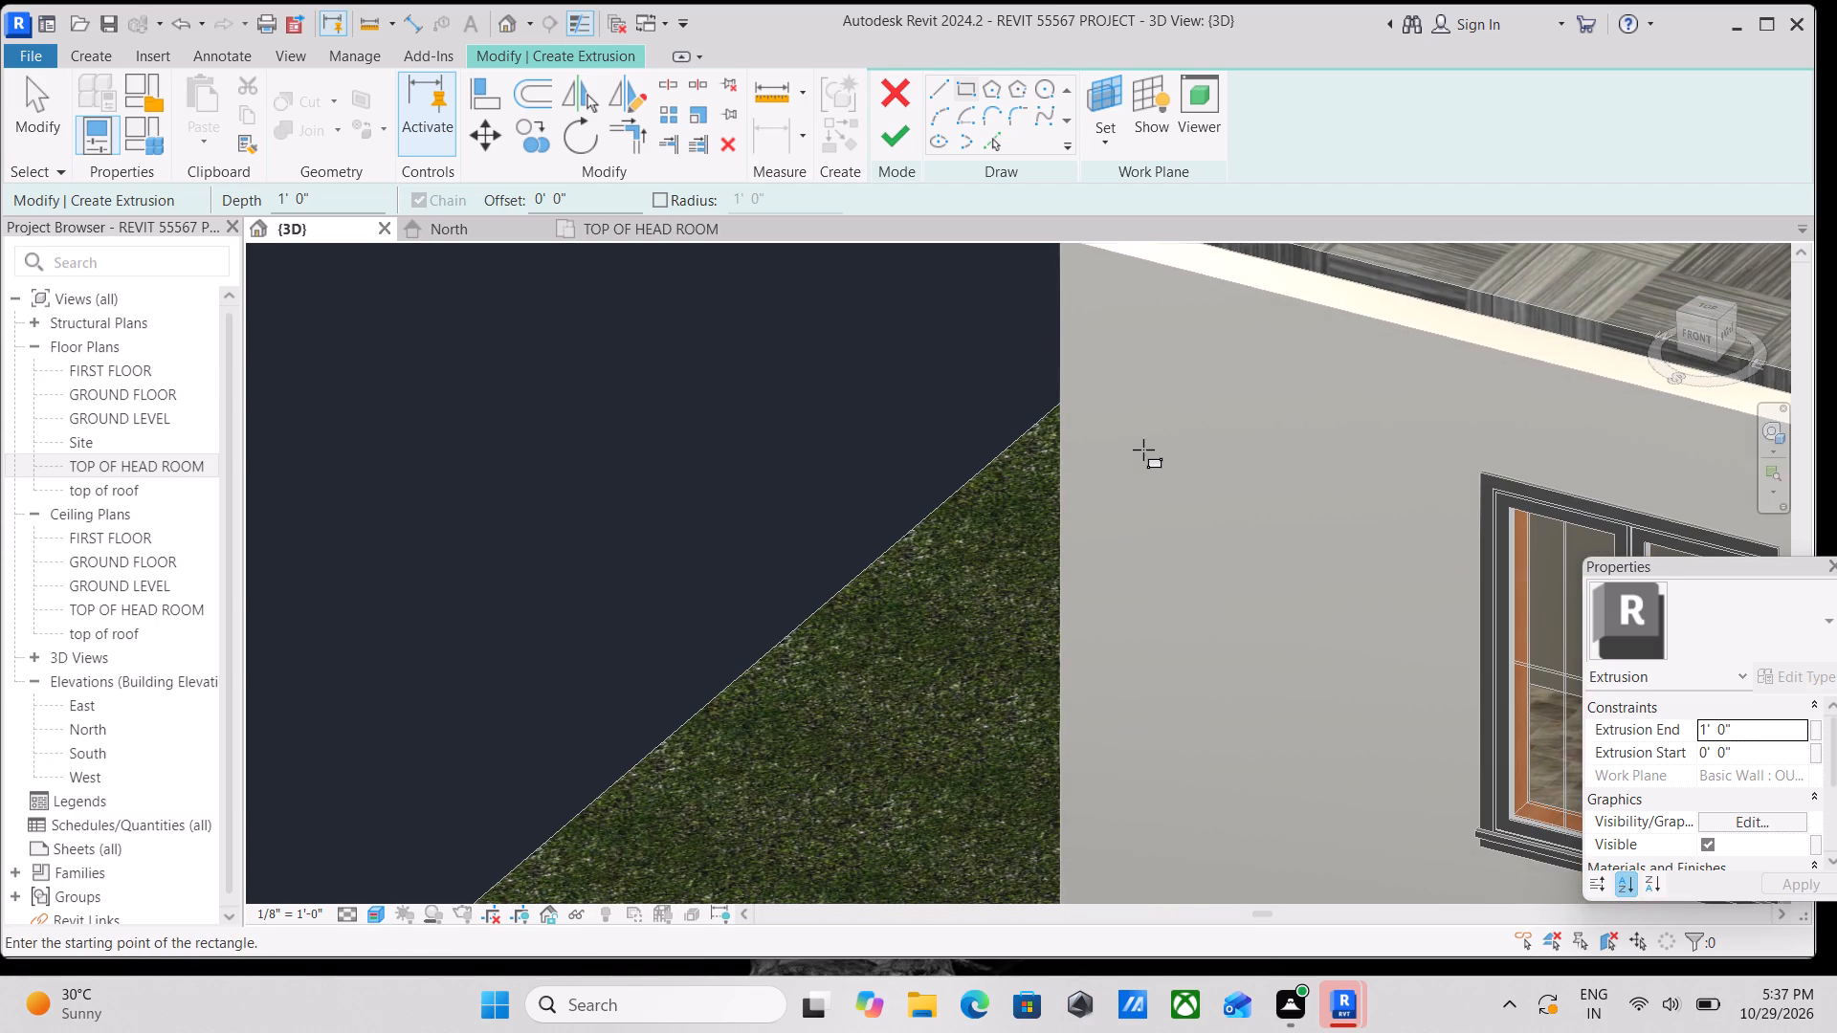
middle_click_drag(1143, 450, 1156, 570)
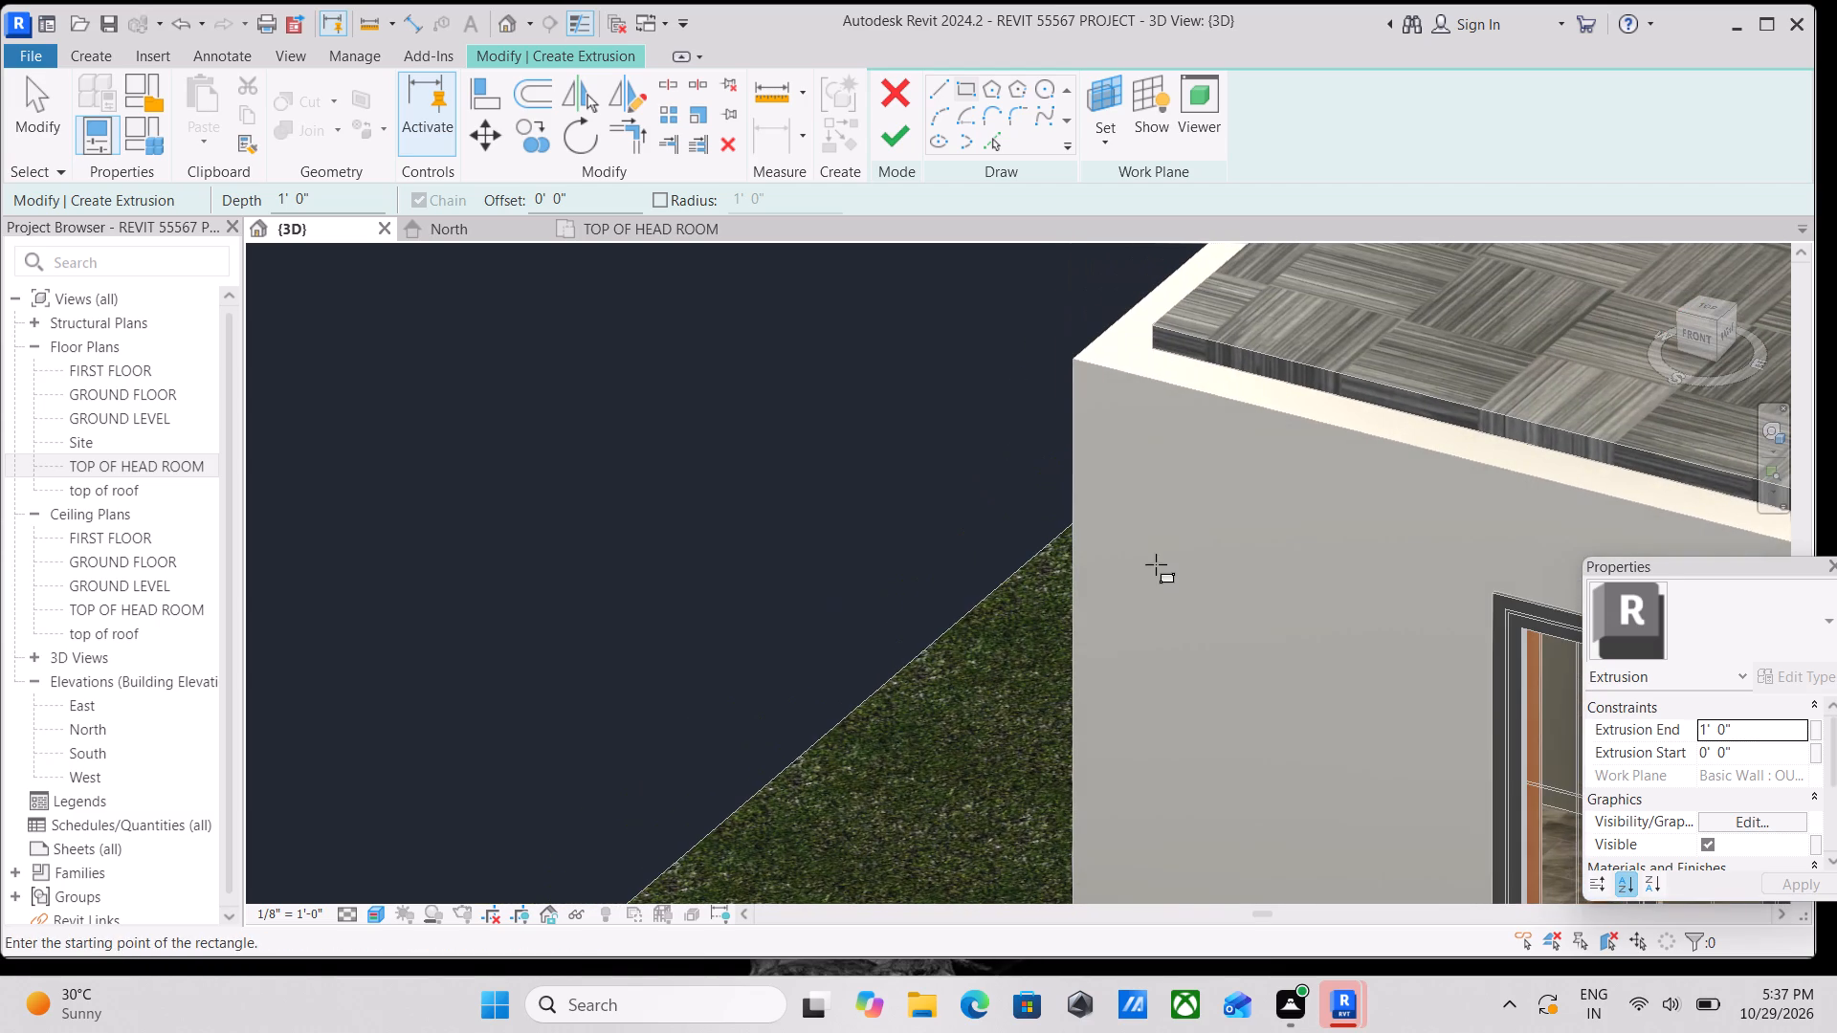
left_click(1078, 364)
middle_click_drag(1369, 474, 1188, 399)
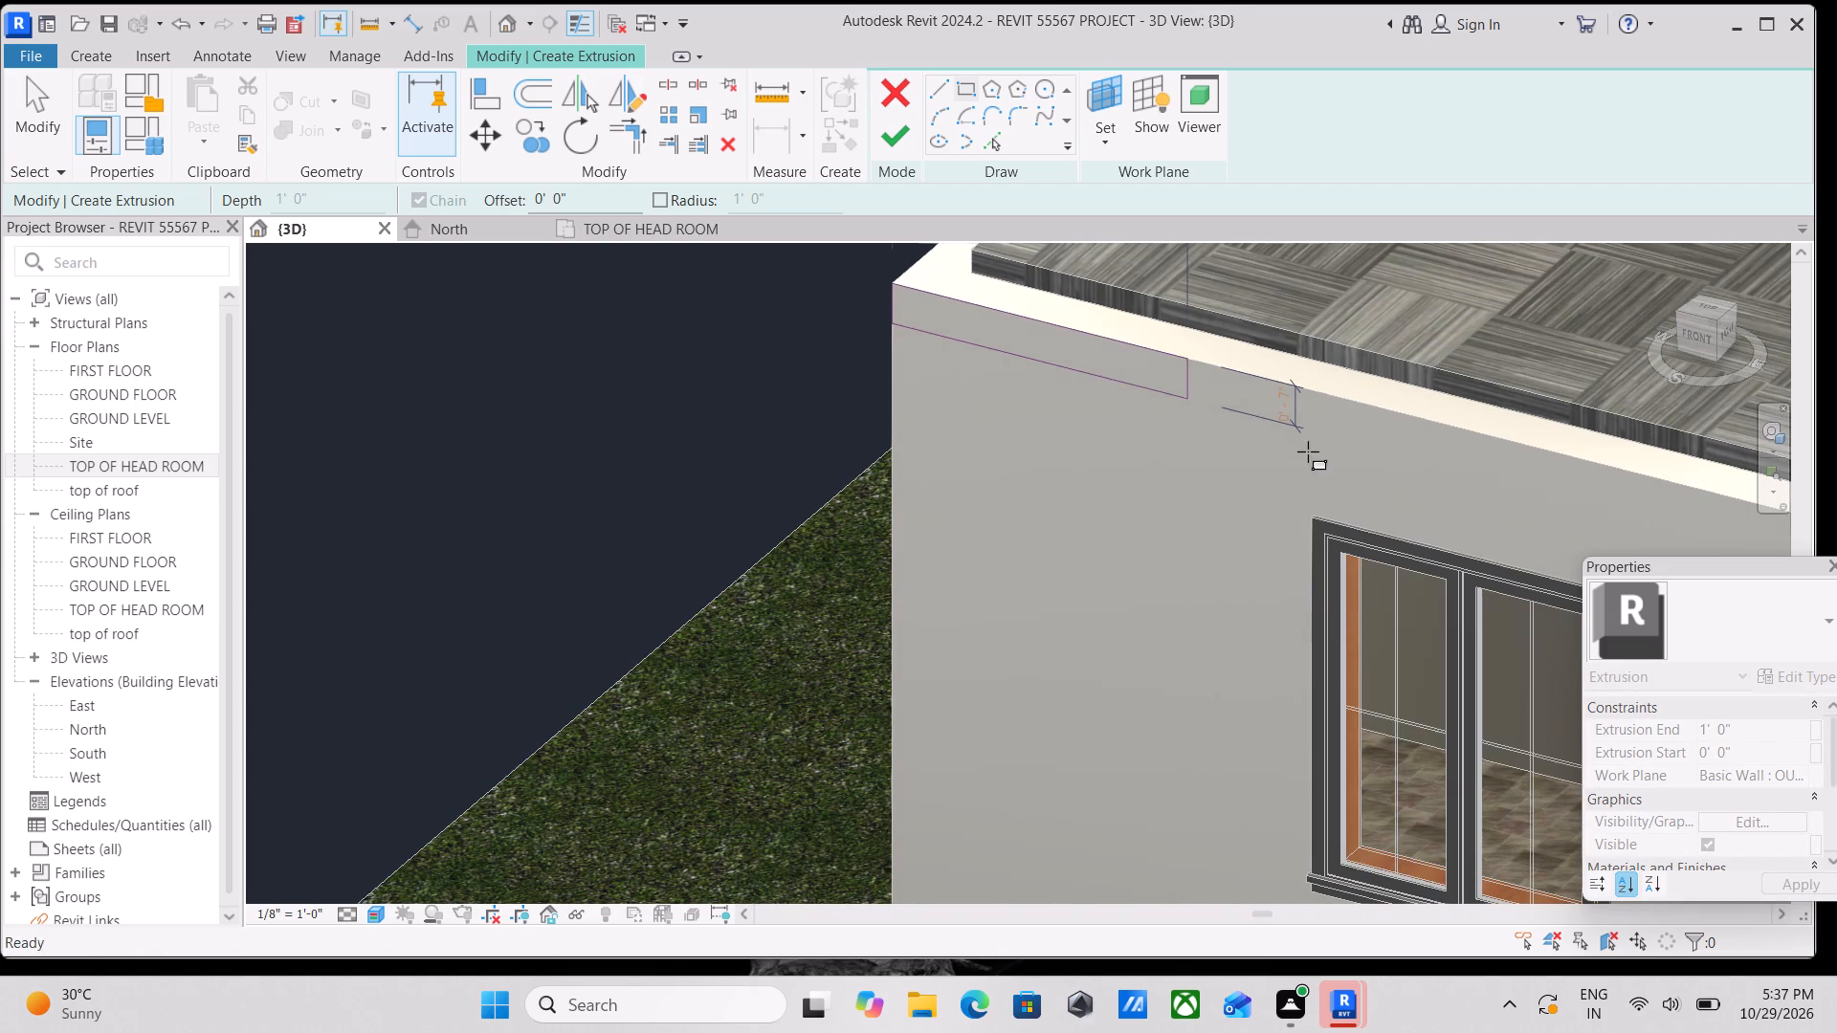
middle_click_drag(1395, 459, 1369, 444)
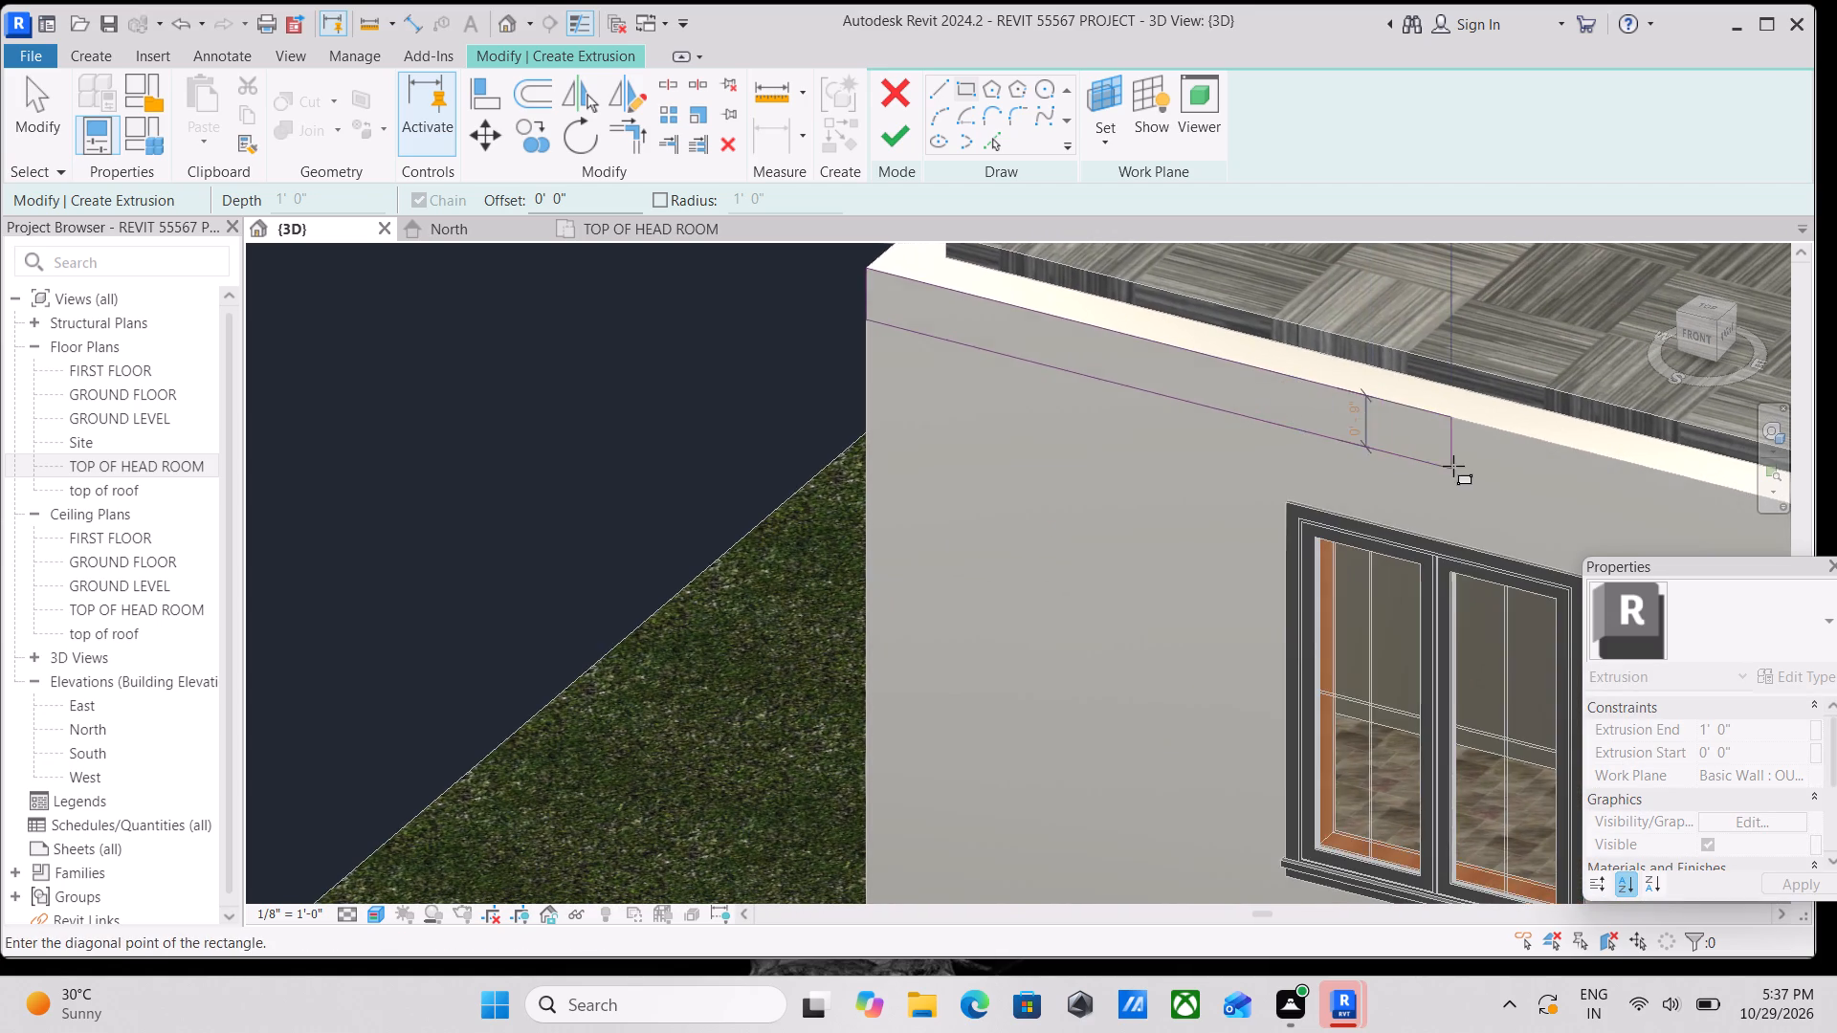
scroll(1453, 466, "down", 2)
middle_click_drag(1453, 466, 1021, 408)
scroll(1433, 457, "down", 1)
middle_click_drag(1433, 457, 1157, 354)
middle_click_drag(1440, 491, 1409, 460)
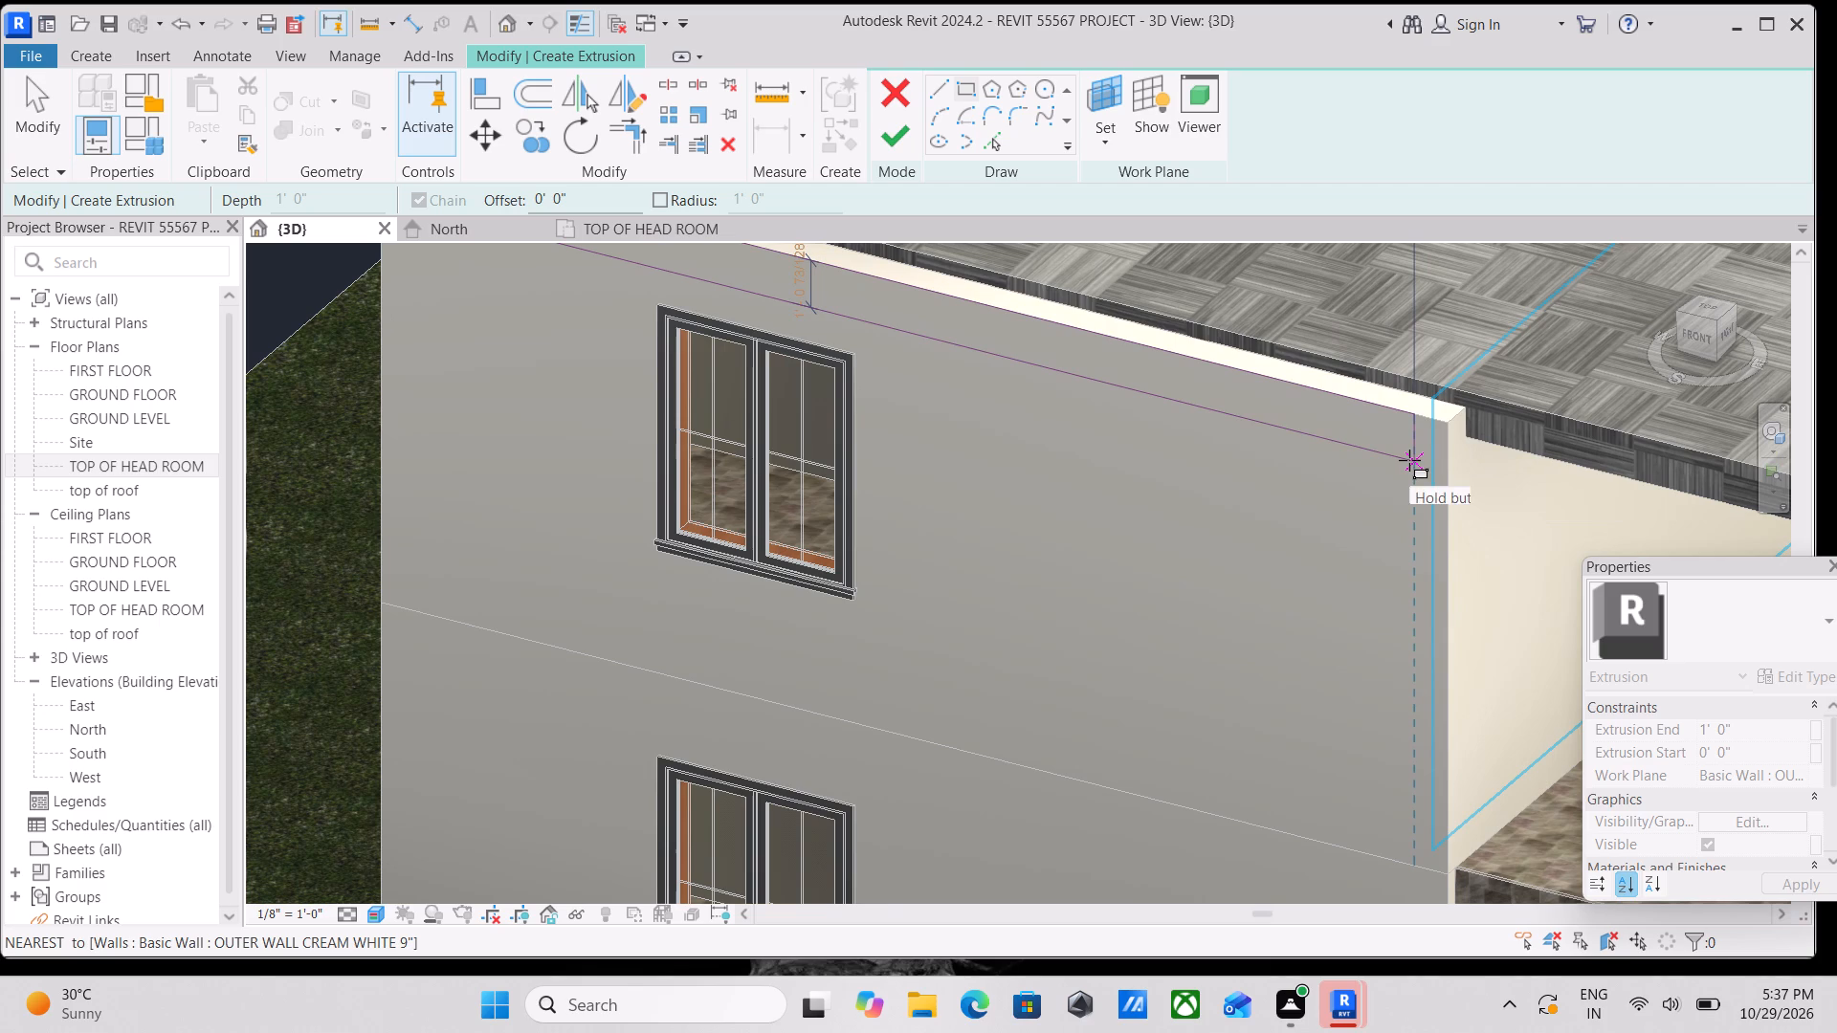
left_click(1450, 462)
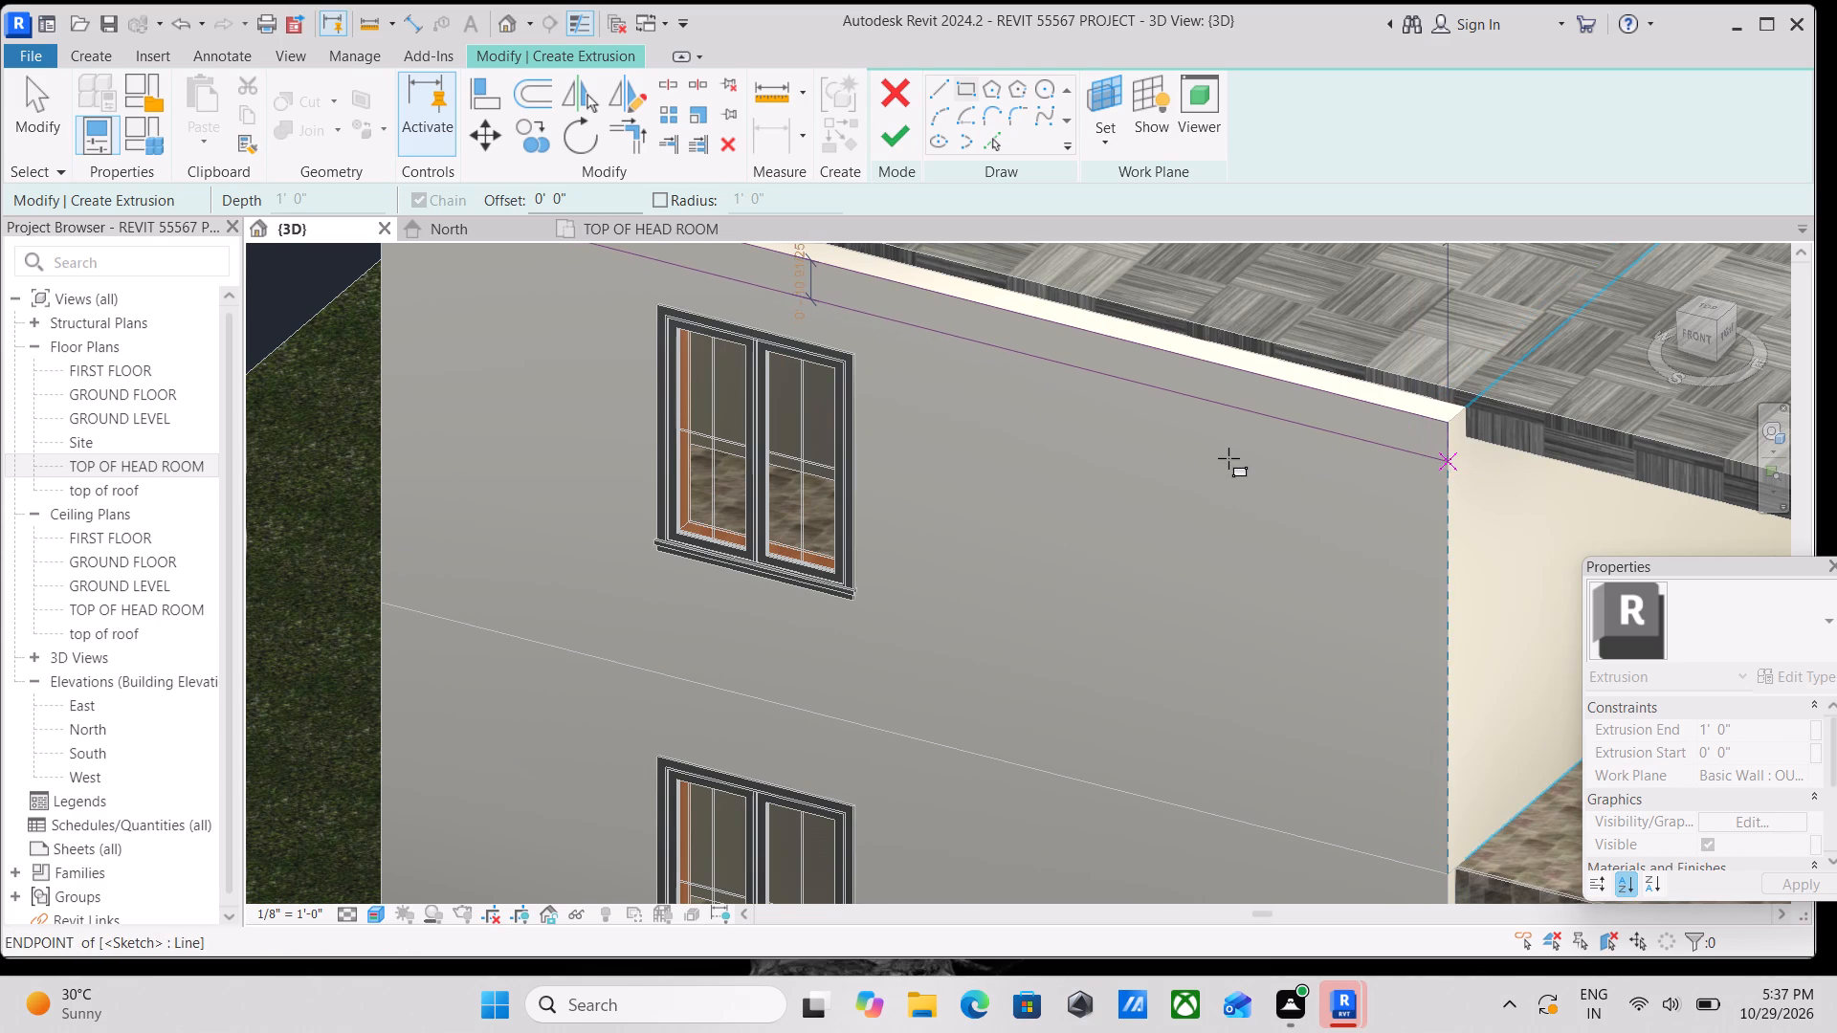
Finish the sketch as a solid extrusion with a depth of 1' 0" along the front wall's top edge.
scroll(1228, 457, "down", 1)
middle_click_drag(1228, 457, 1324, 675)
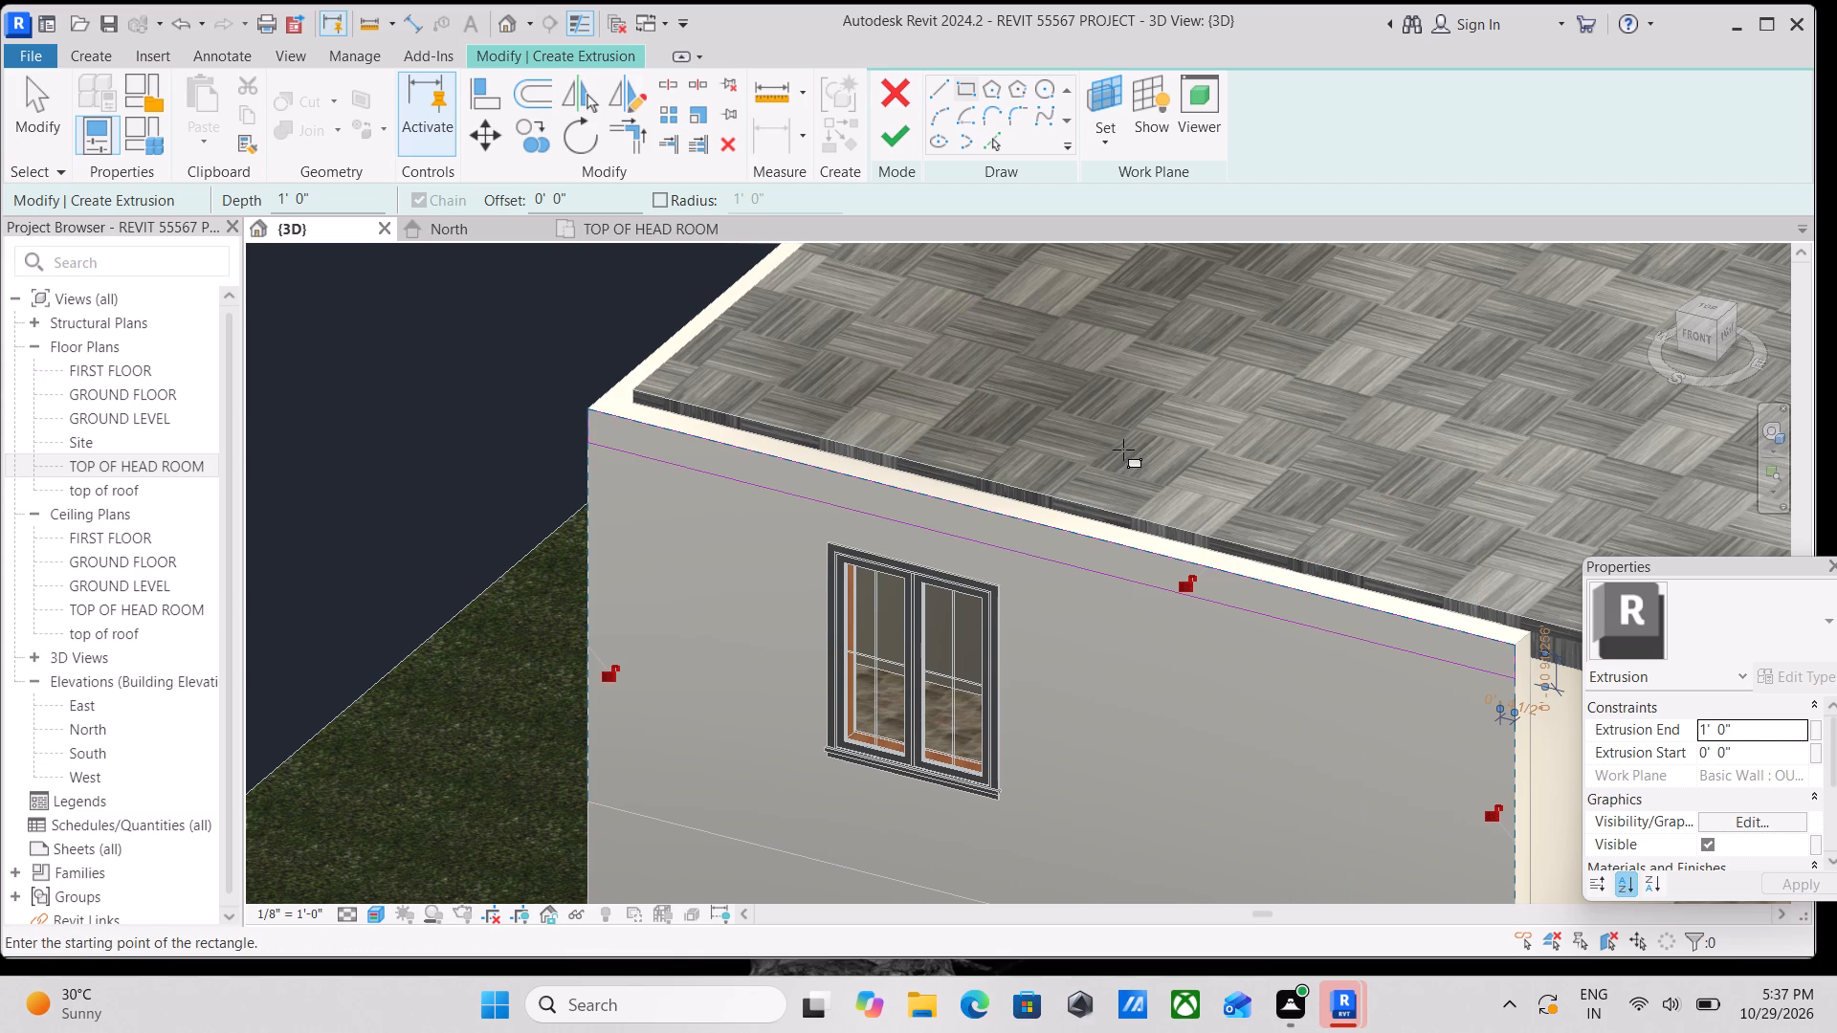
left_click(898, 143)
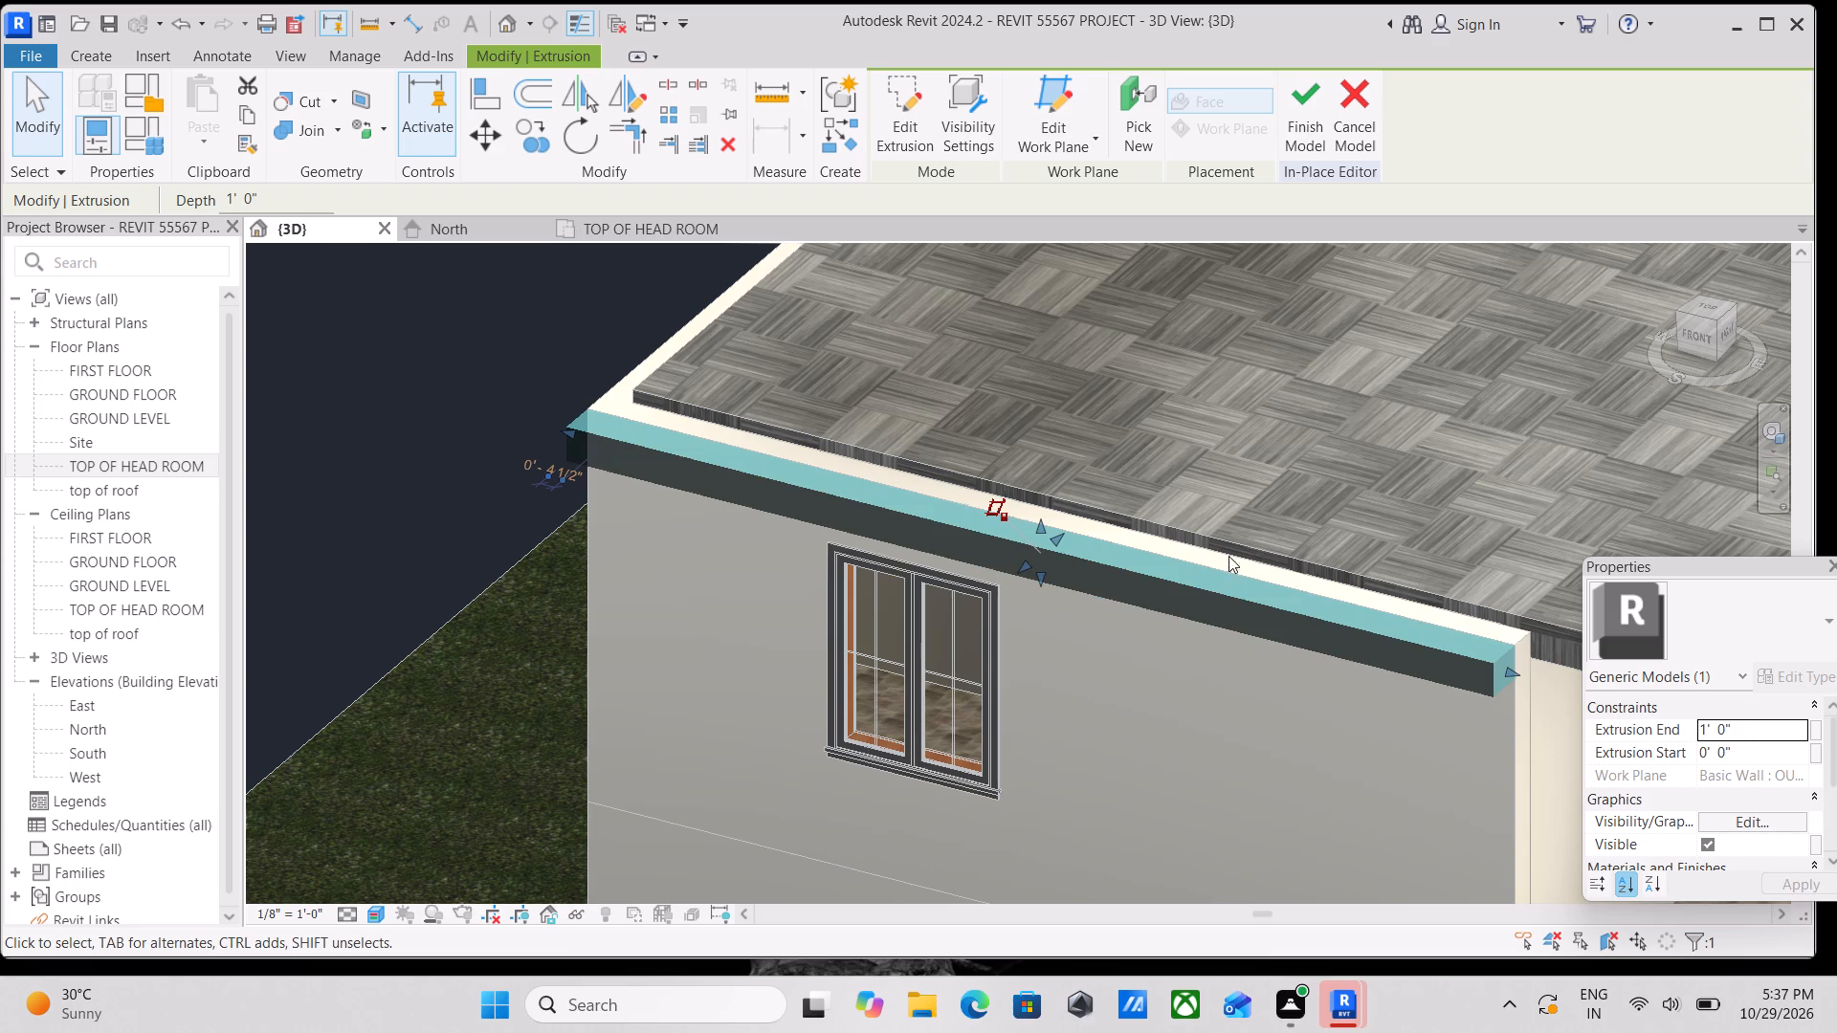
Open the new extrusion's material selection and browse the project materials for a suitable finish.
scroll(1760, 775, "down", 2)
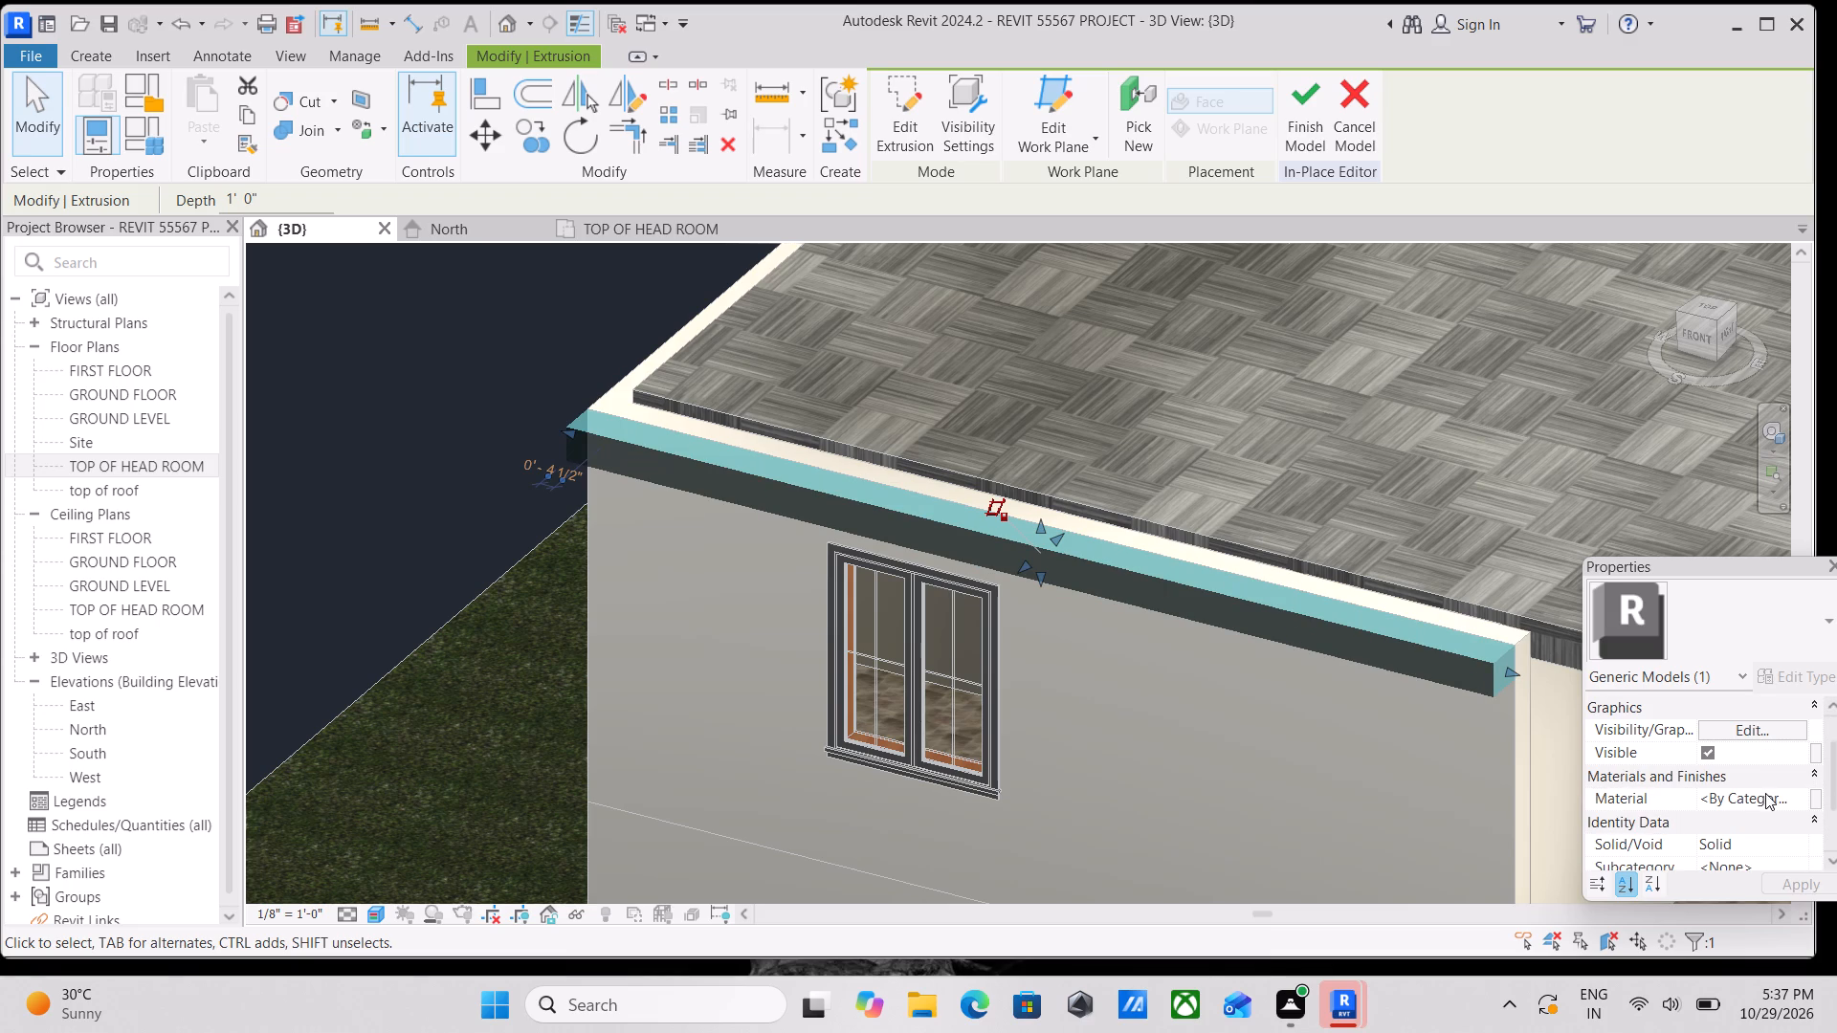
left_click(1792, 794)
left_click(1803, 795)
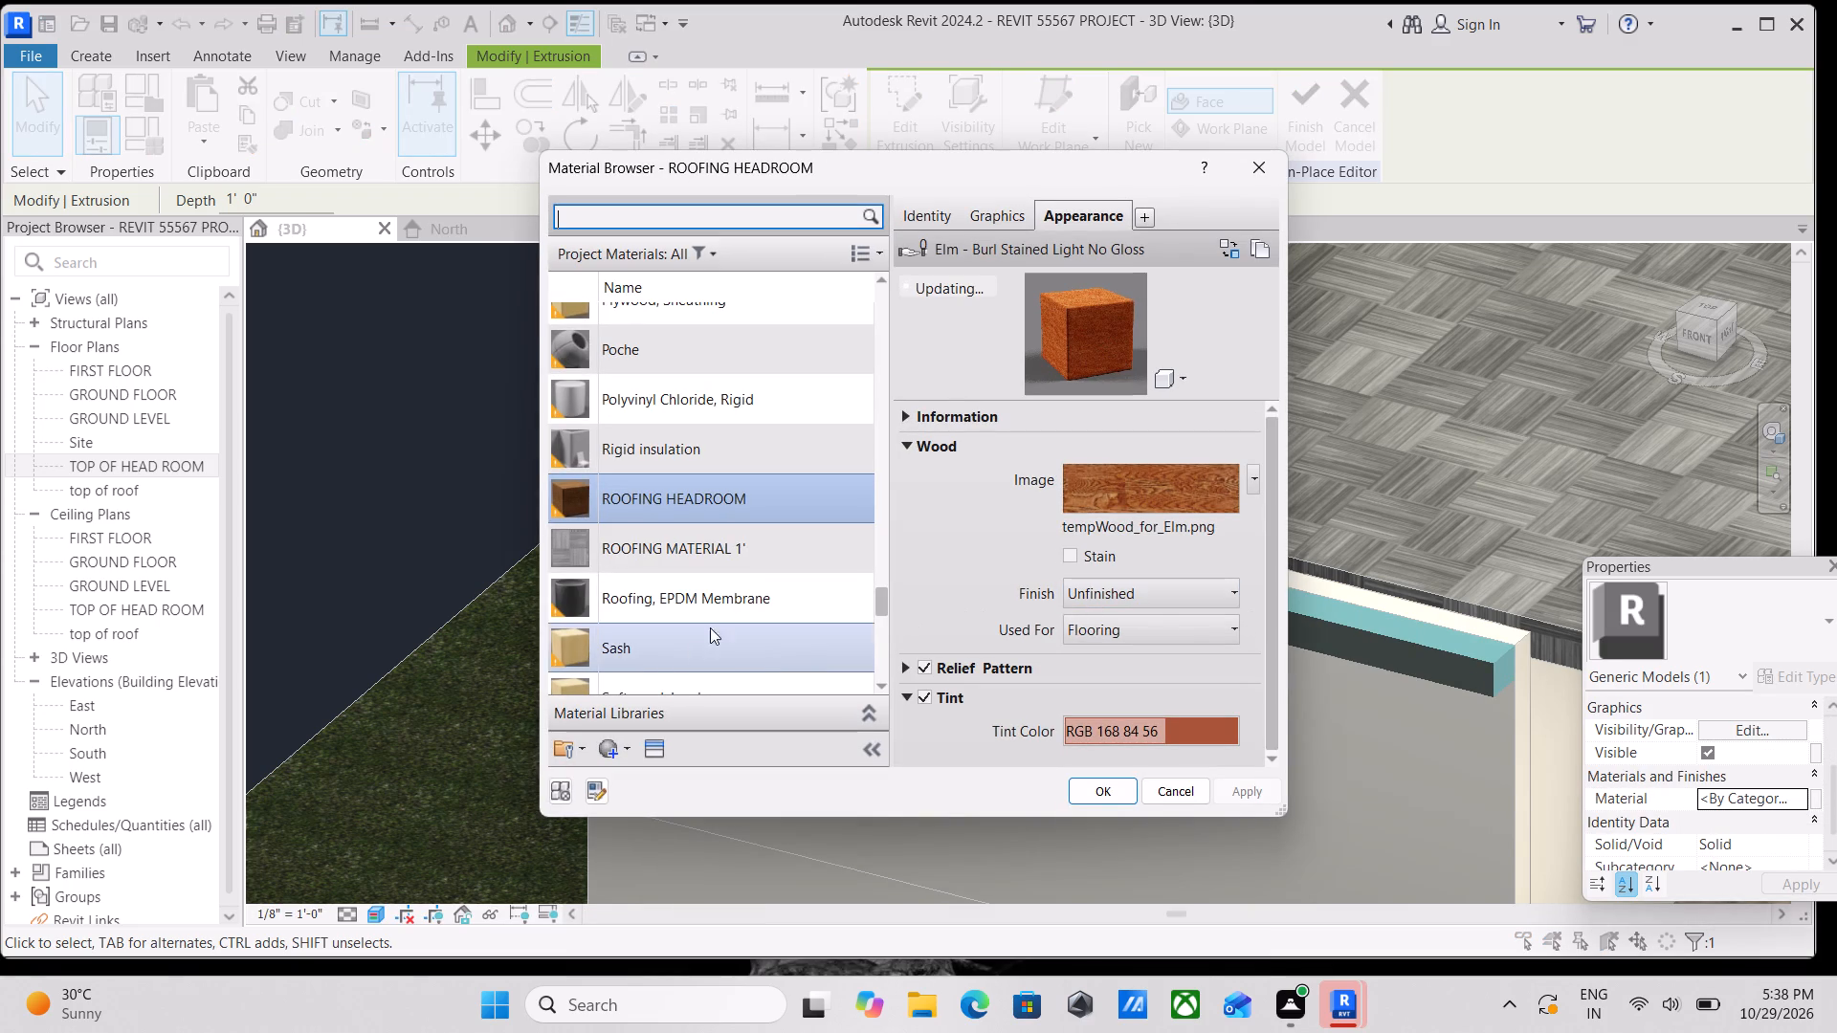
scroll(682, 643, "down", 3)
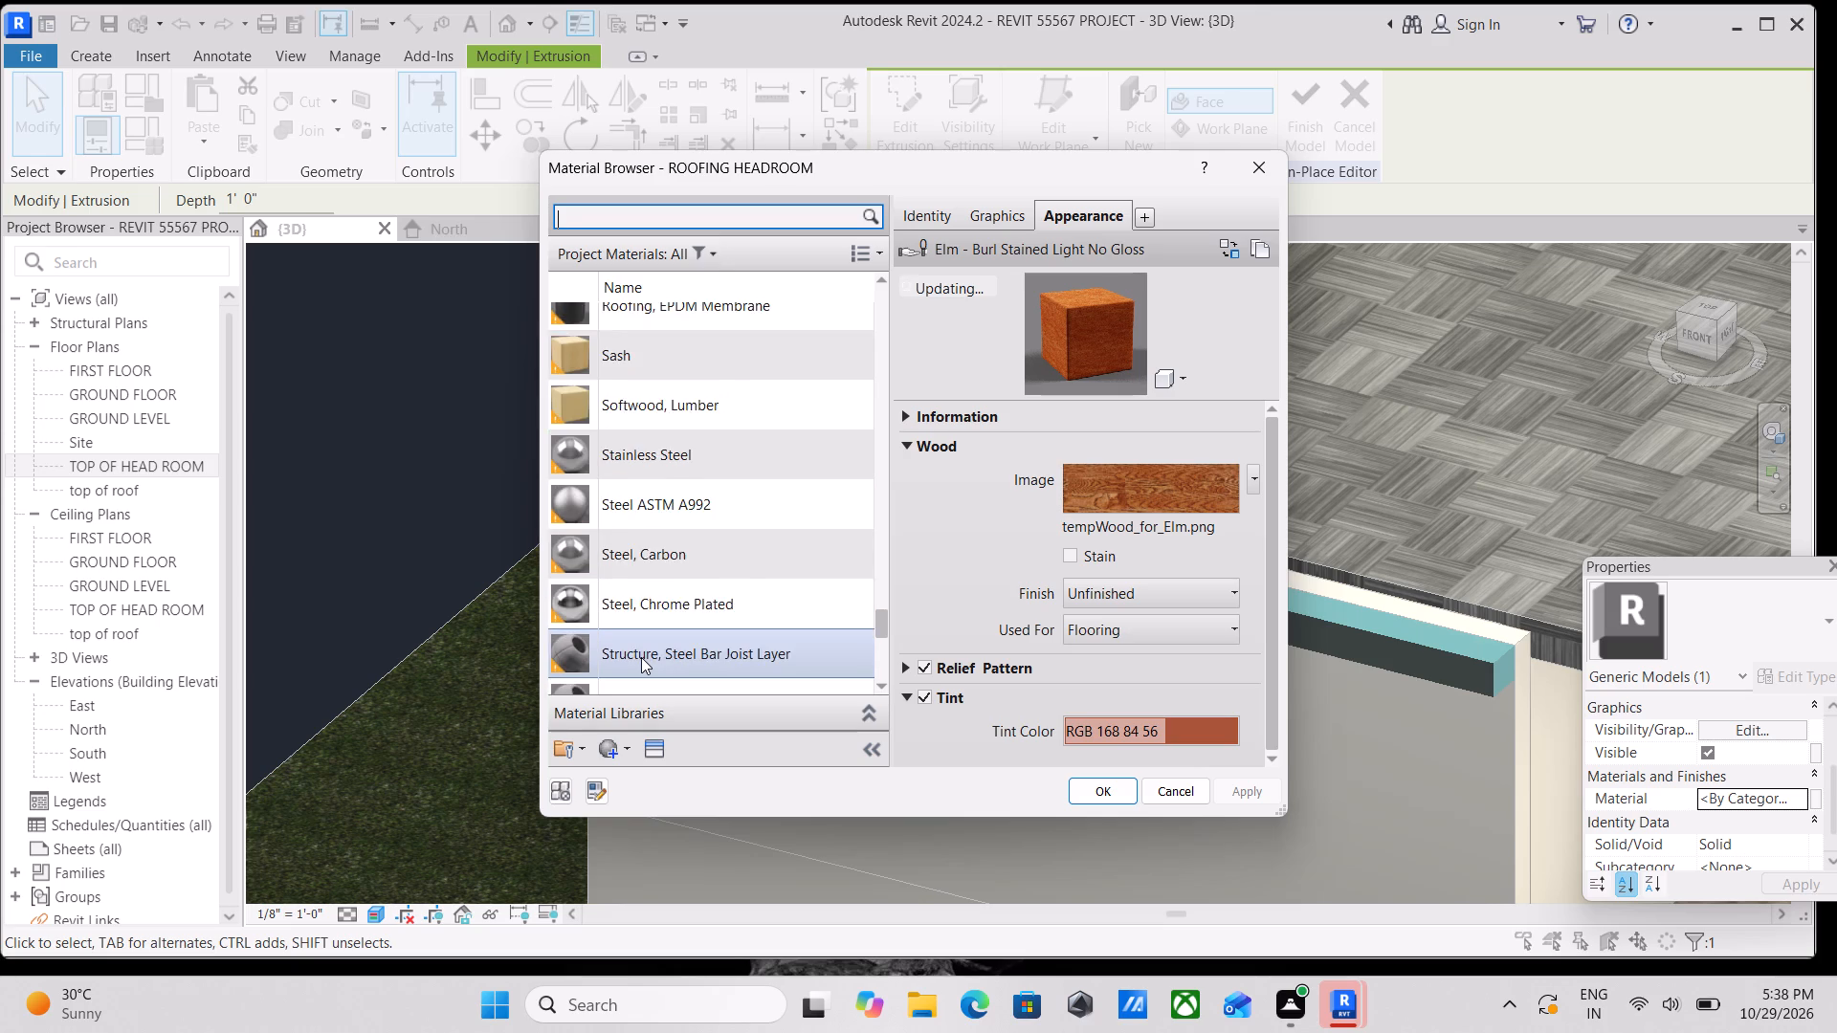
scroll(648, 656, "down", 4)
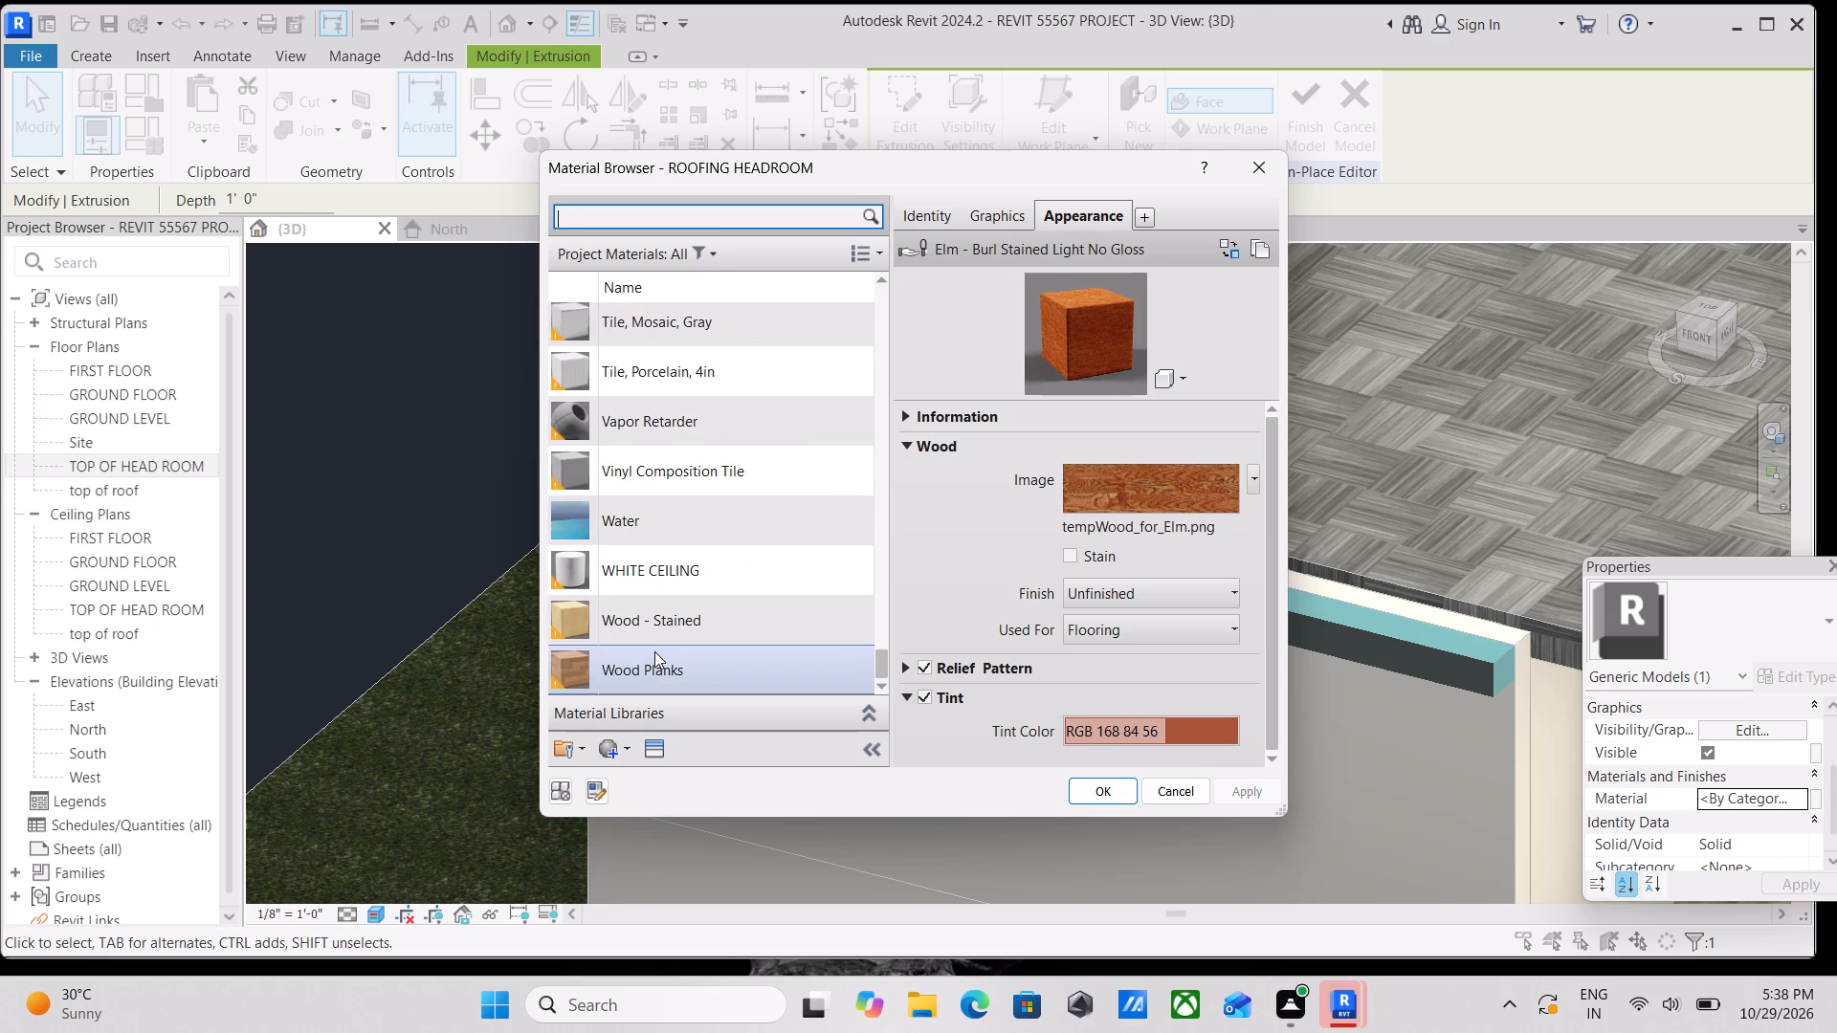
scroll(654, 651, "down", 2)
scroll(654, 651, "up", 10)
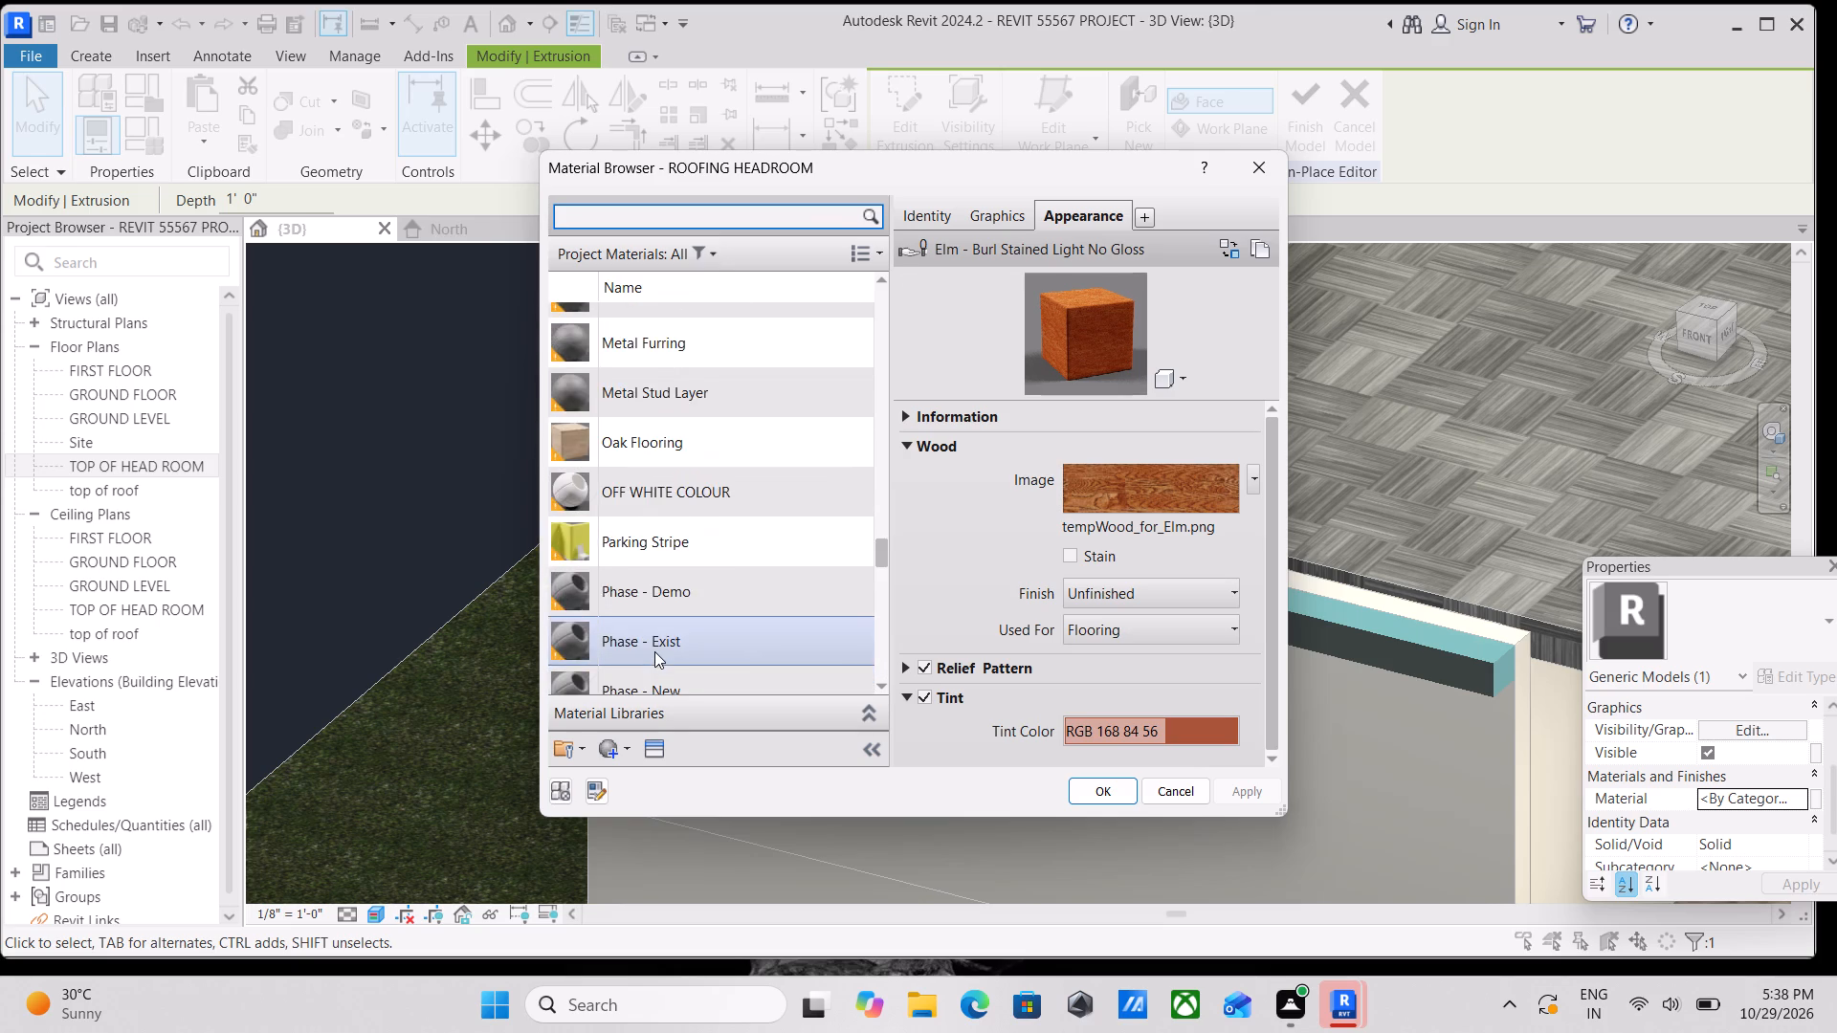
scroll(654, 651, "up", 16)
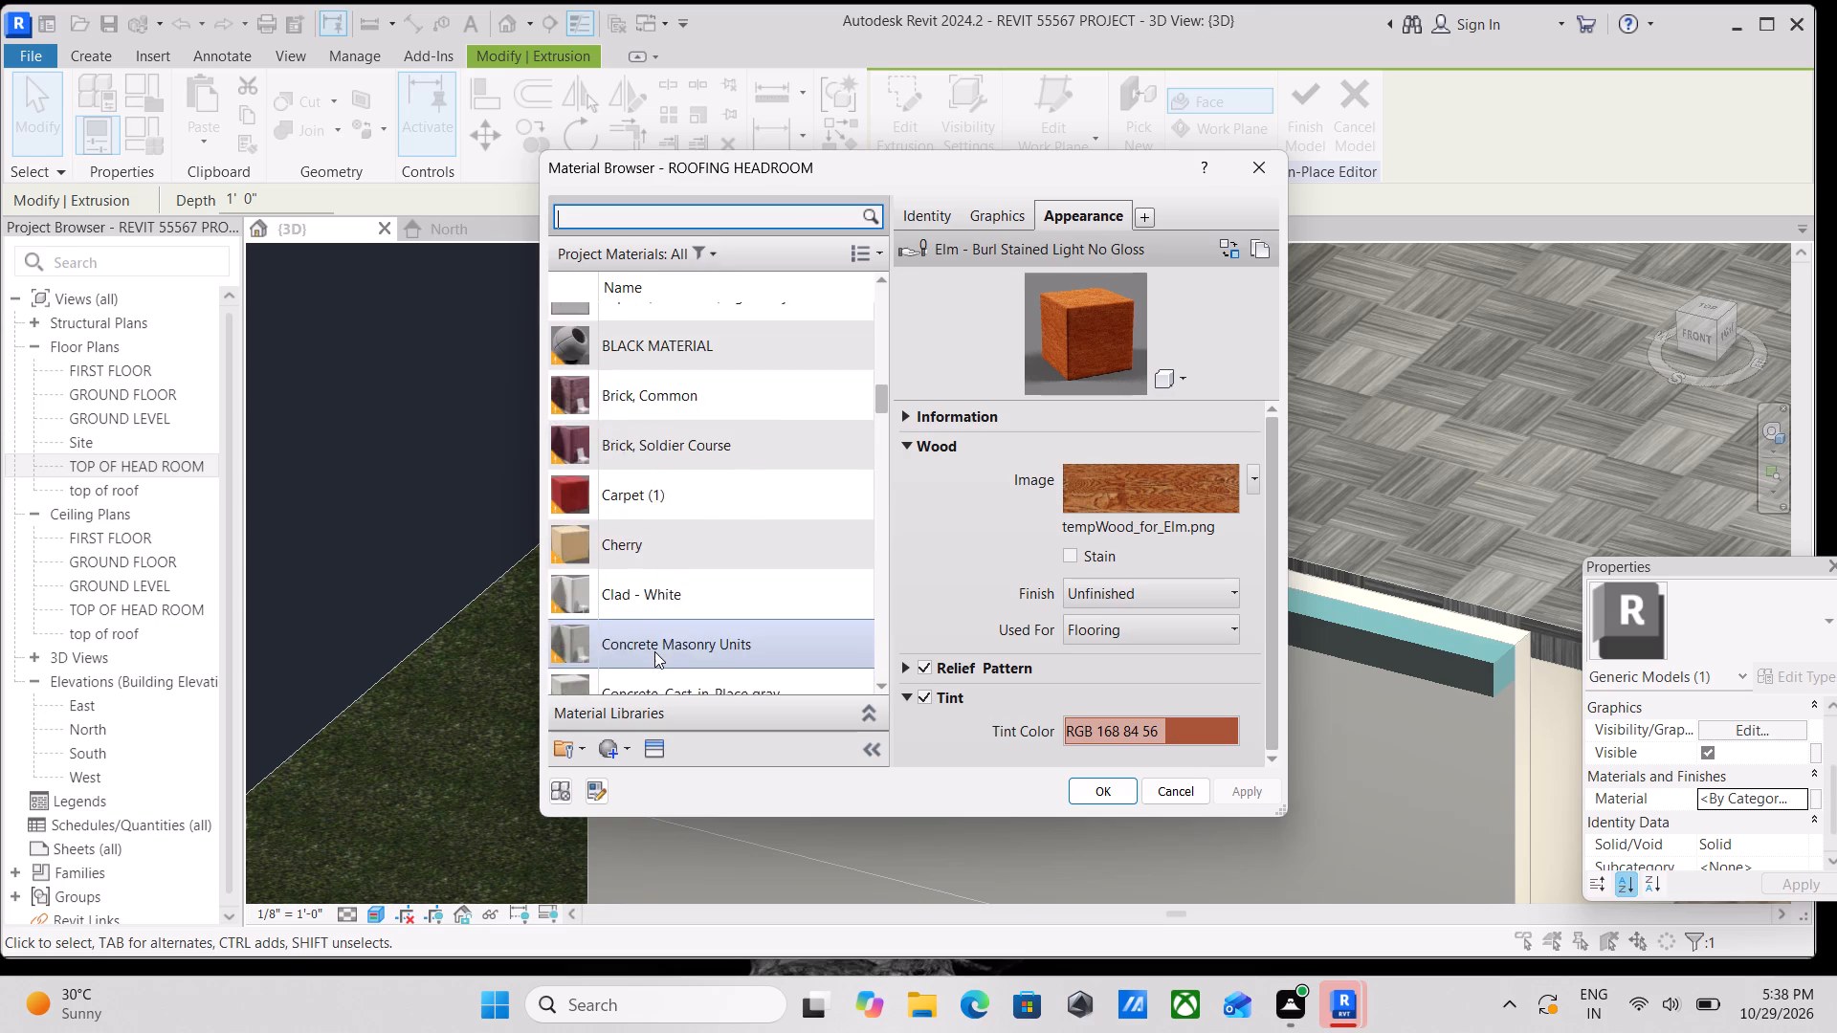
scroll(654, 651, "up", 11)
scroll(657, 649, "down", 3)
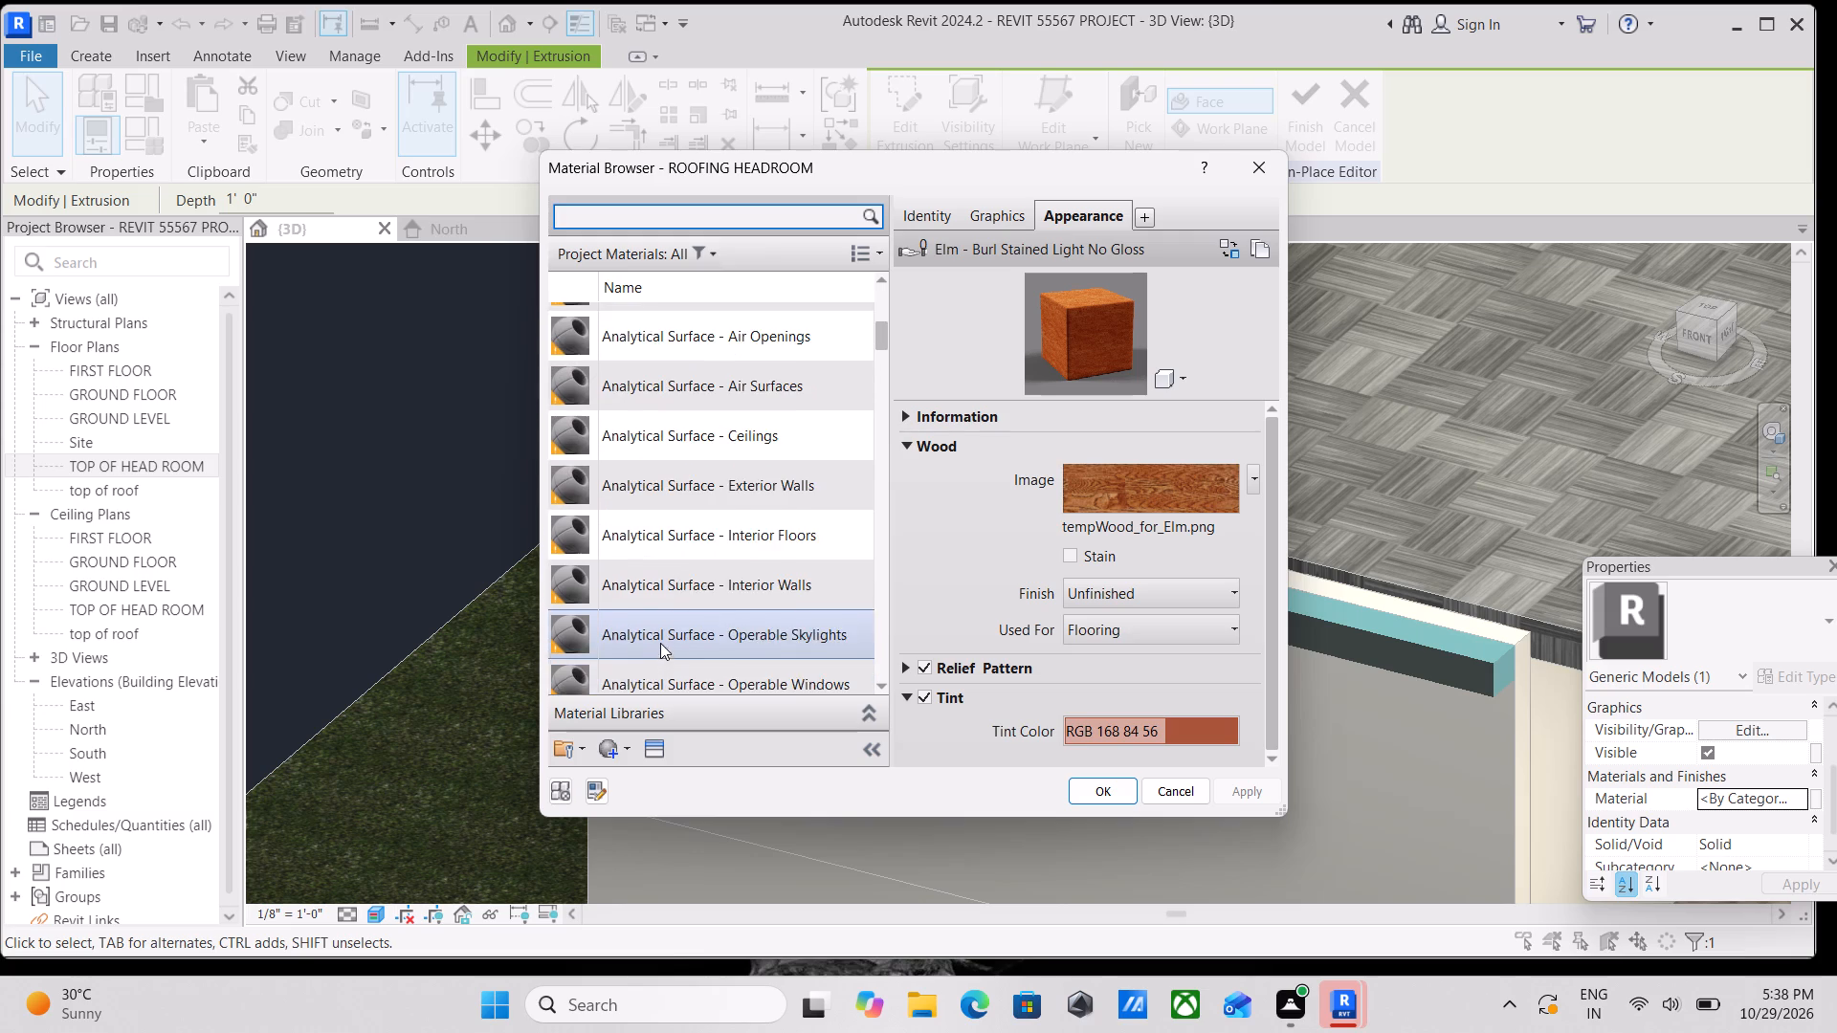
scroll(714, 484, "down", 8)
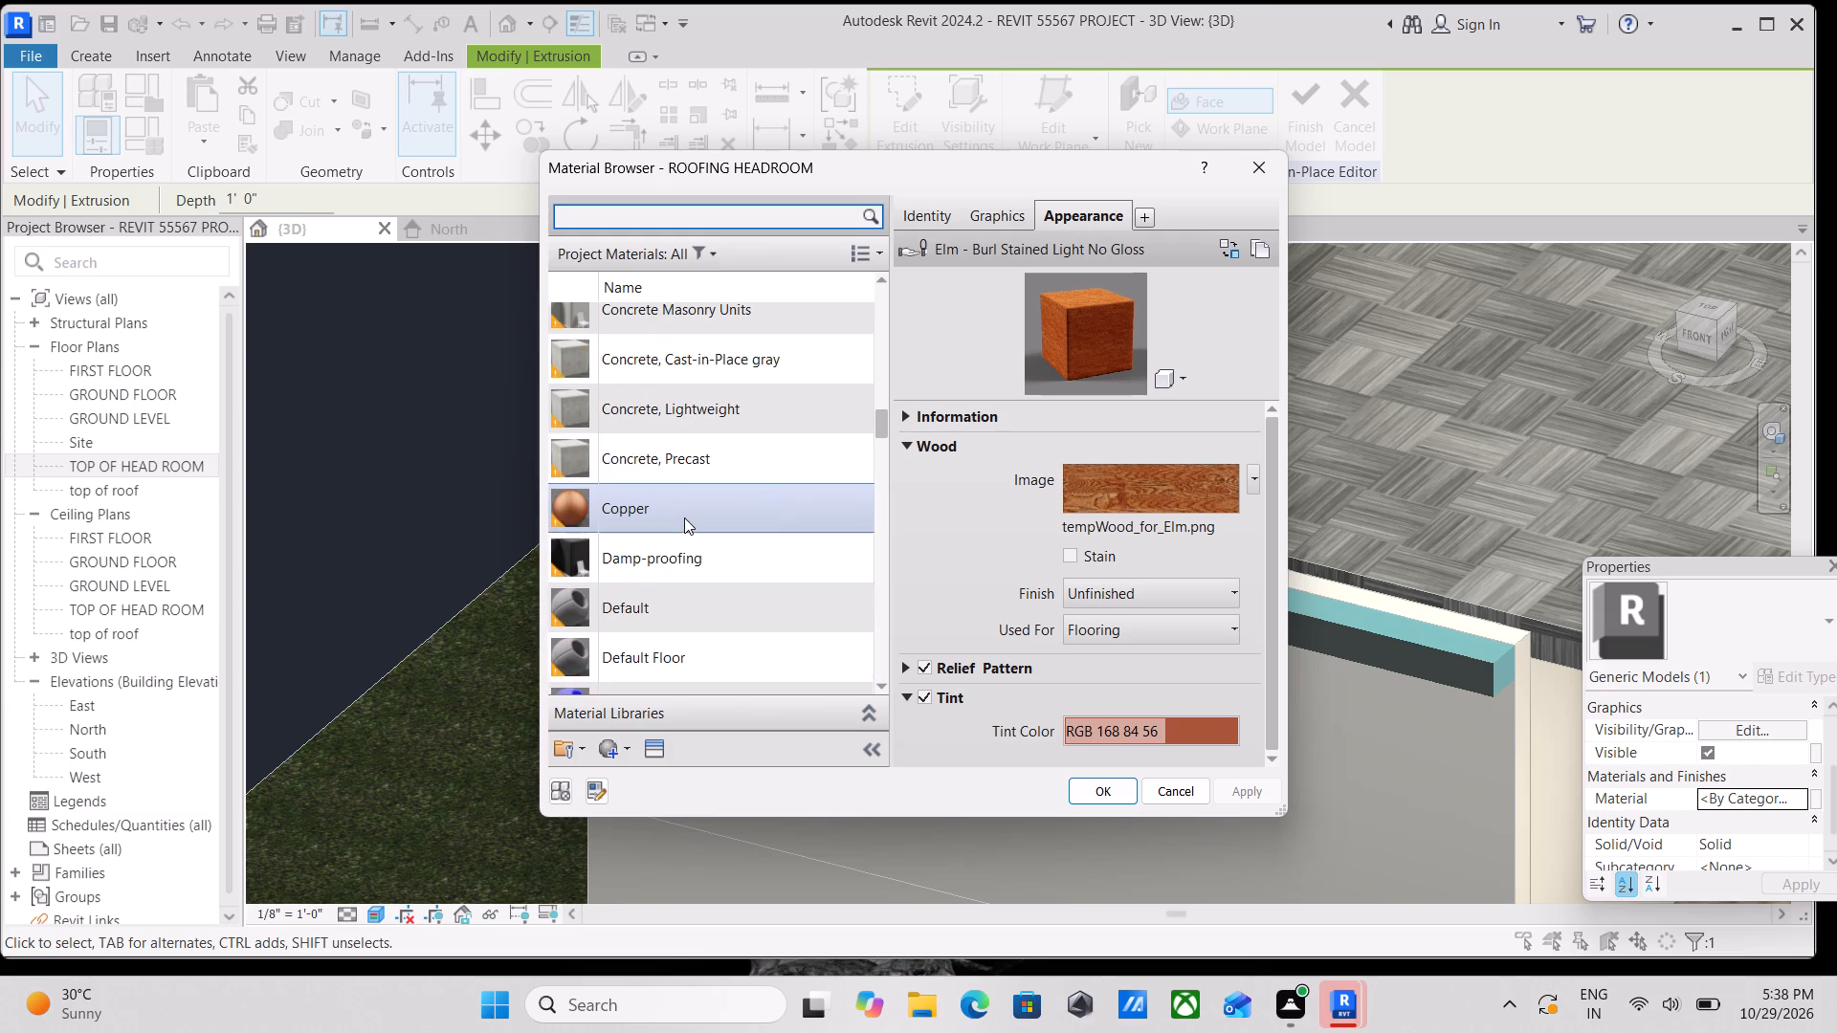
scroll(691, 513, "down", 1)
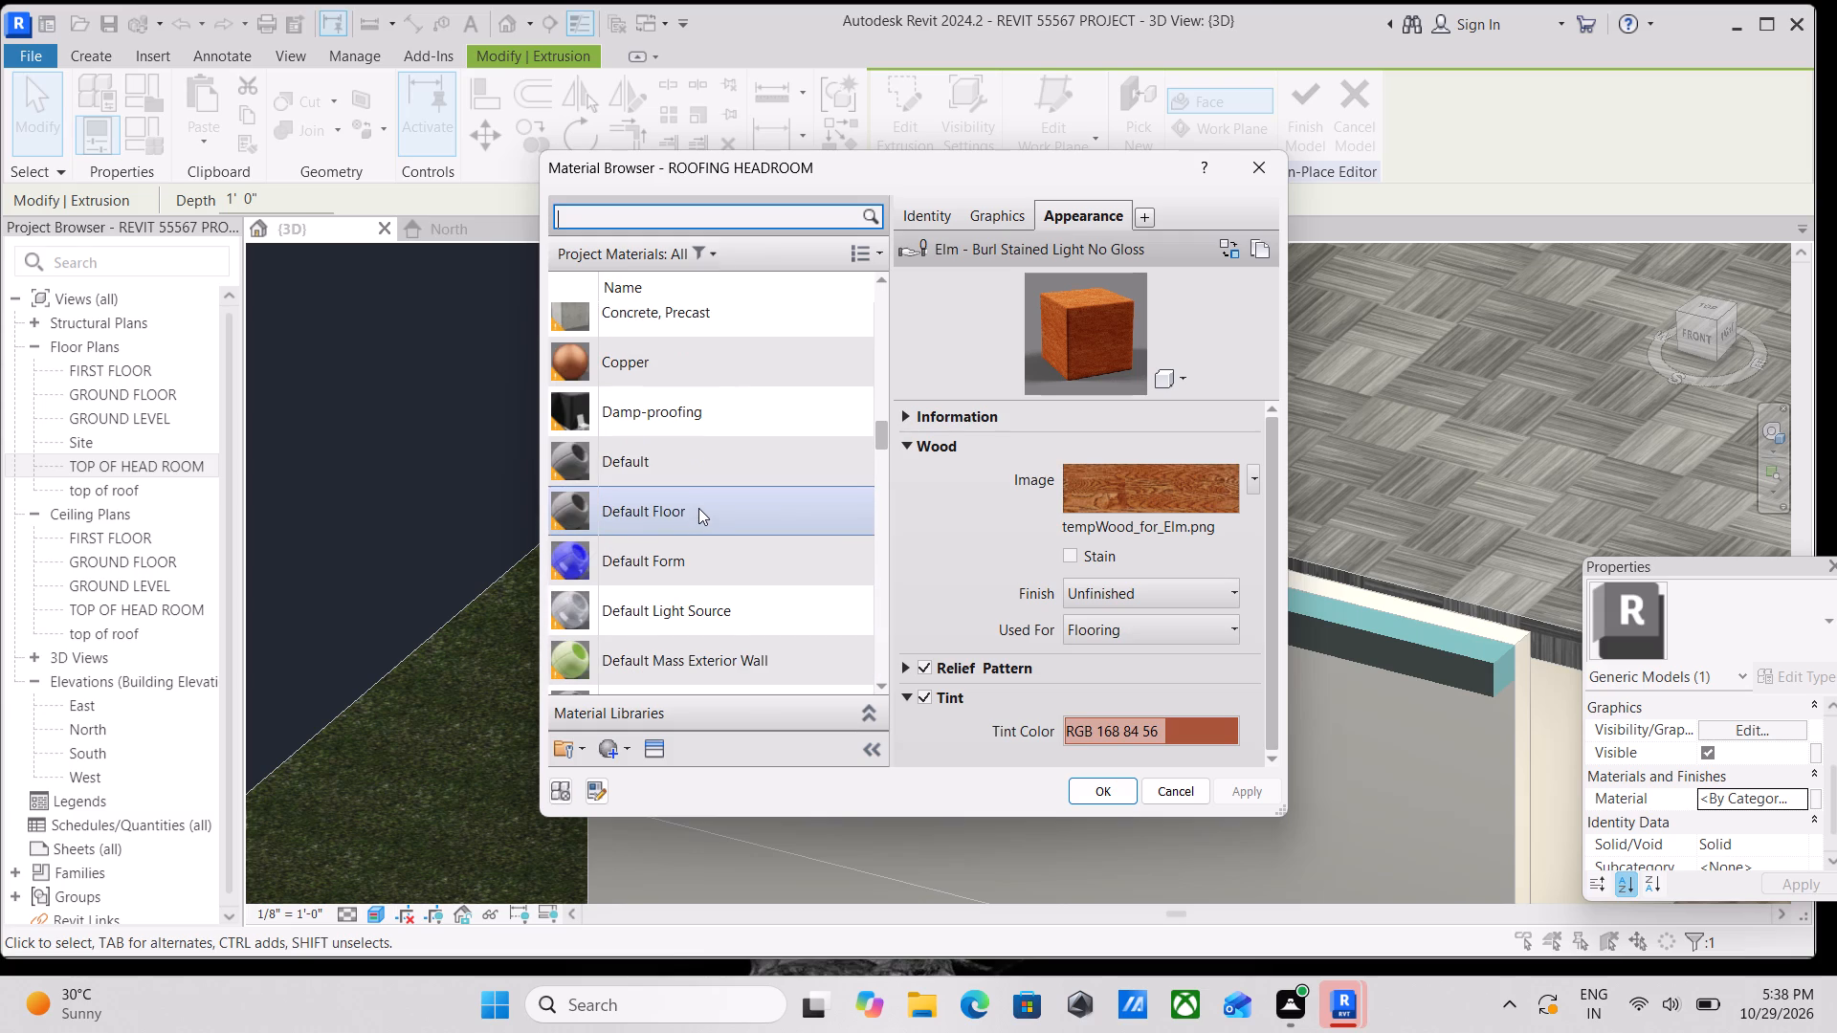
scroll(698, 508, "down", 4)
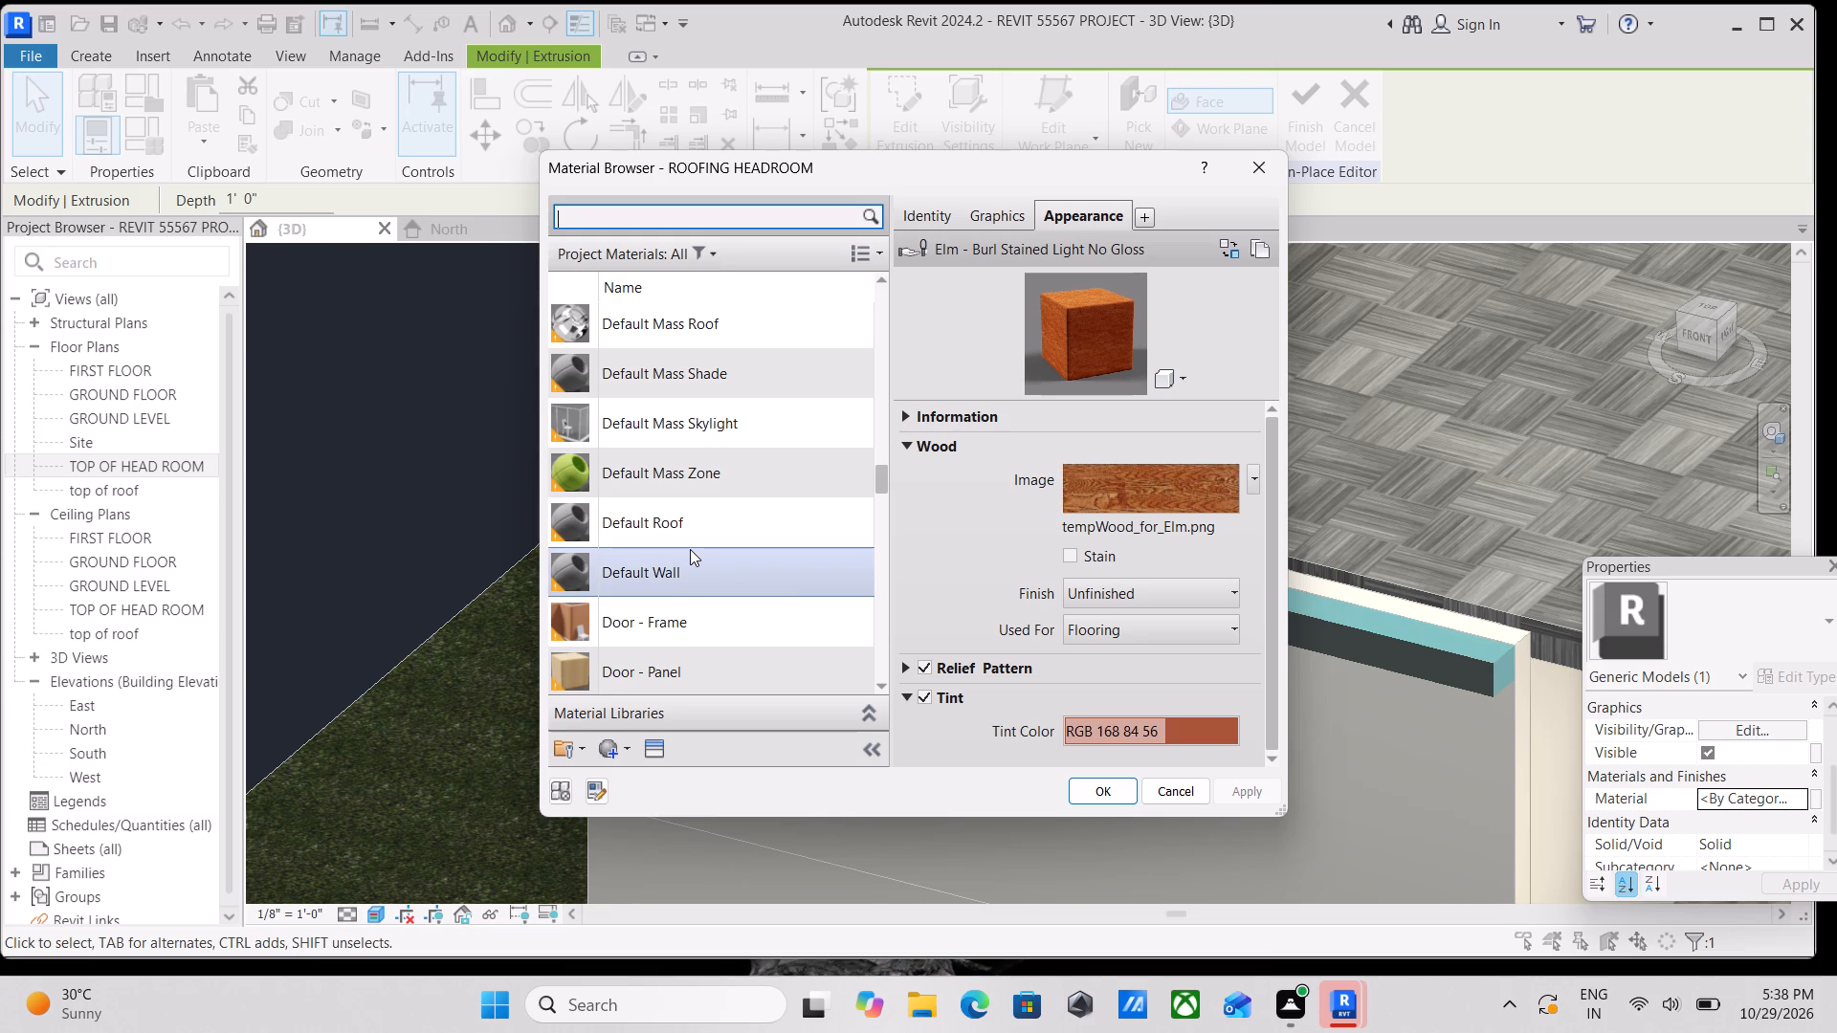
Search the project materials for CREA, and clear the search.
left_click(673, 219)
type("CRE")
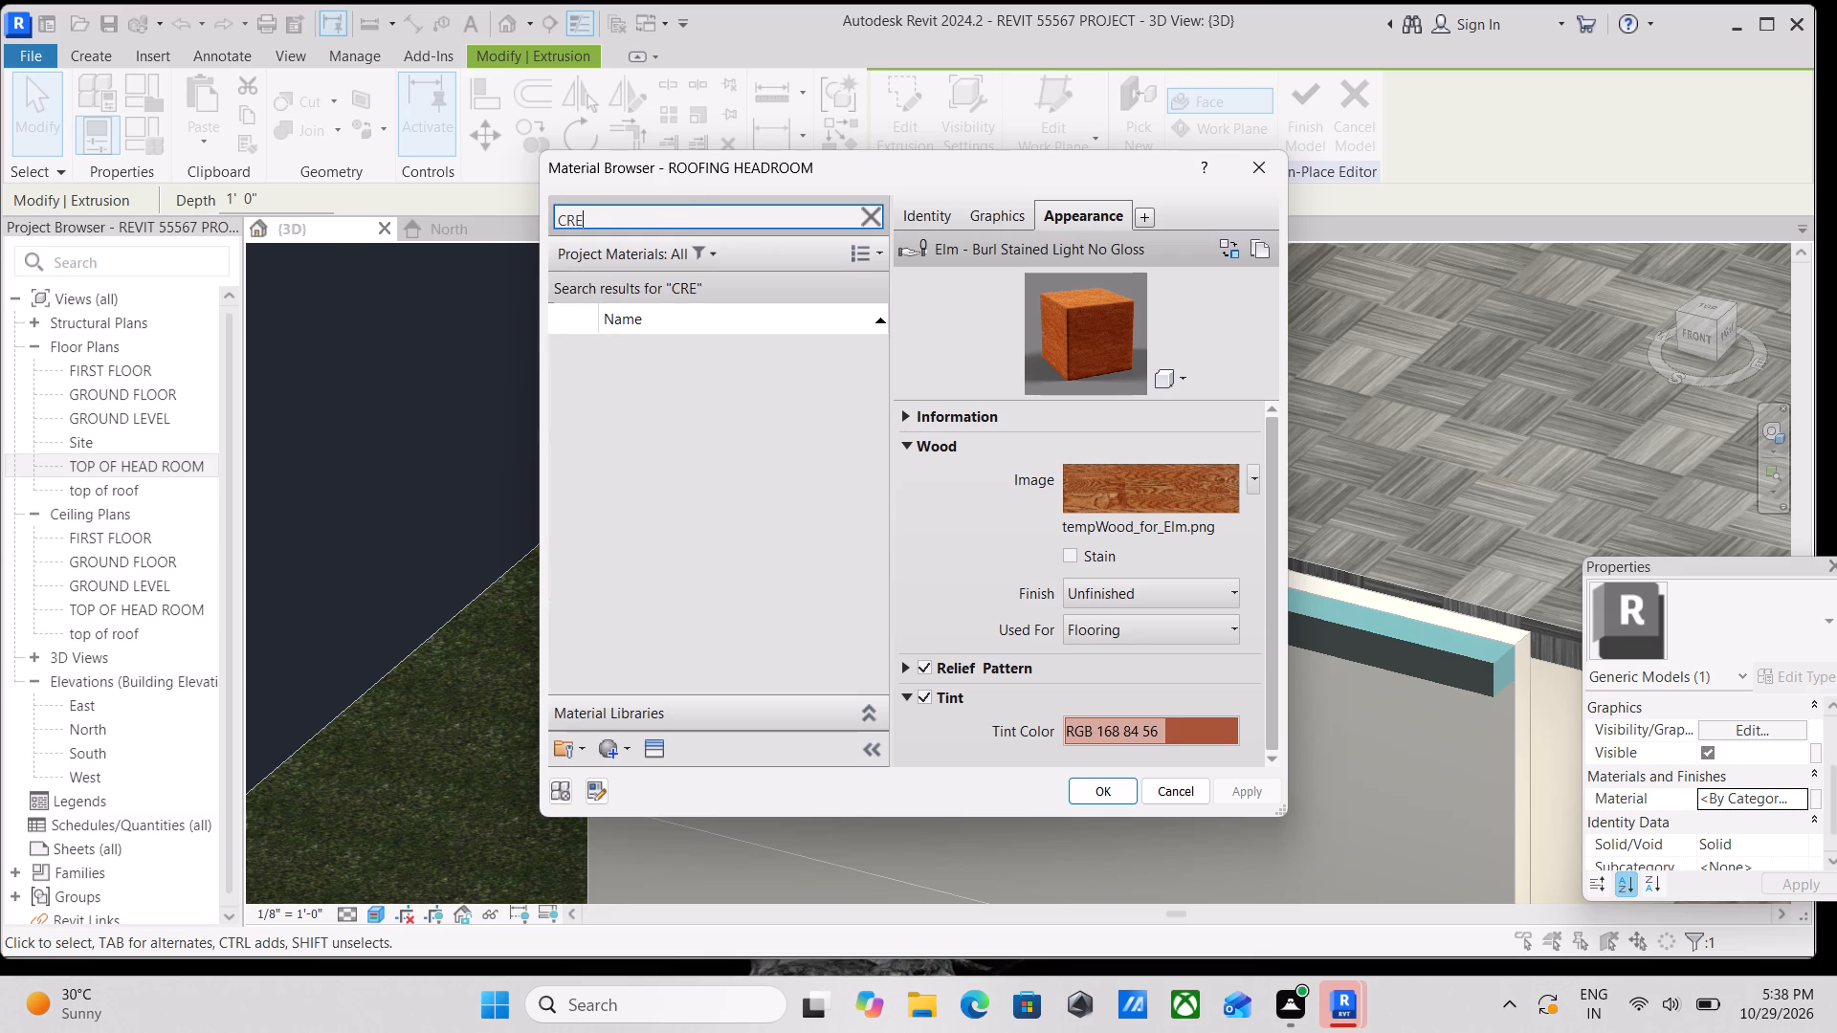
key("a")
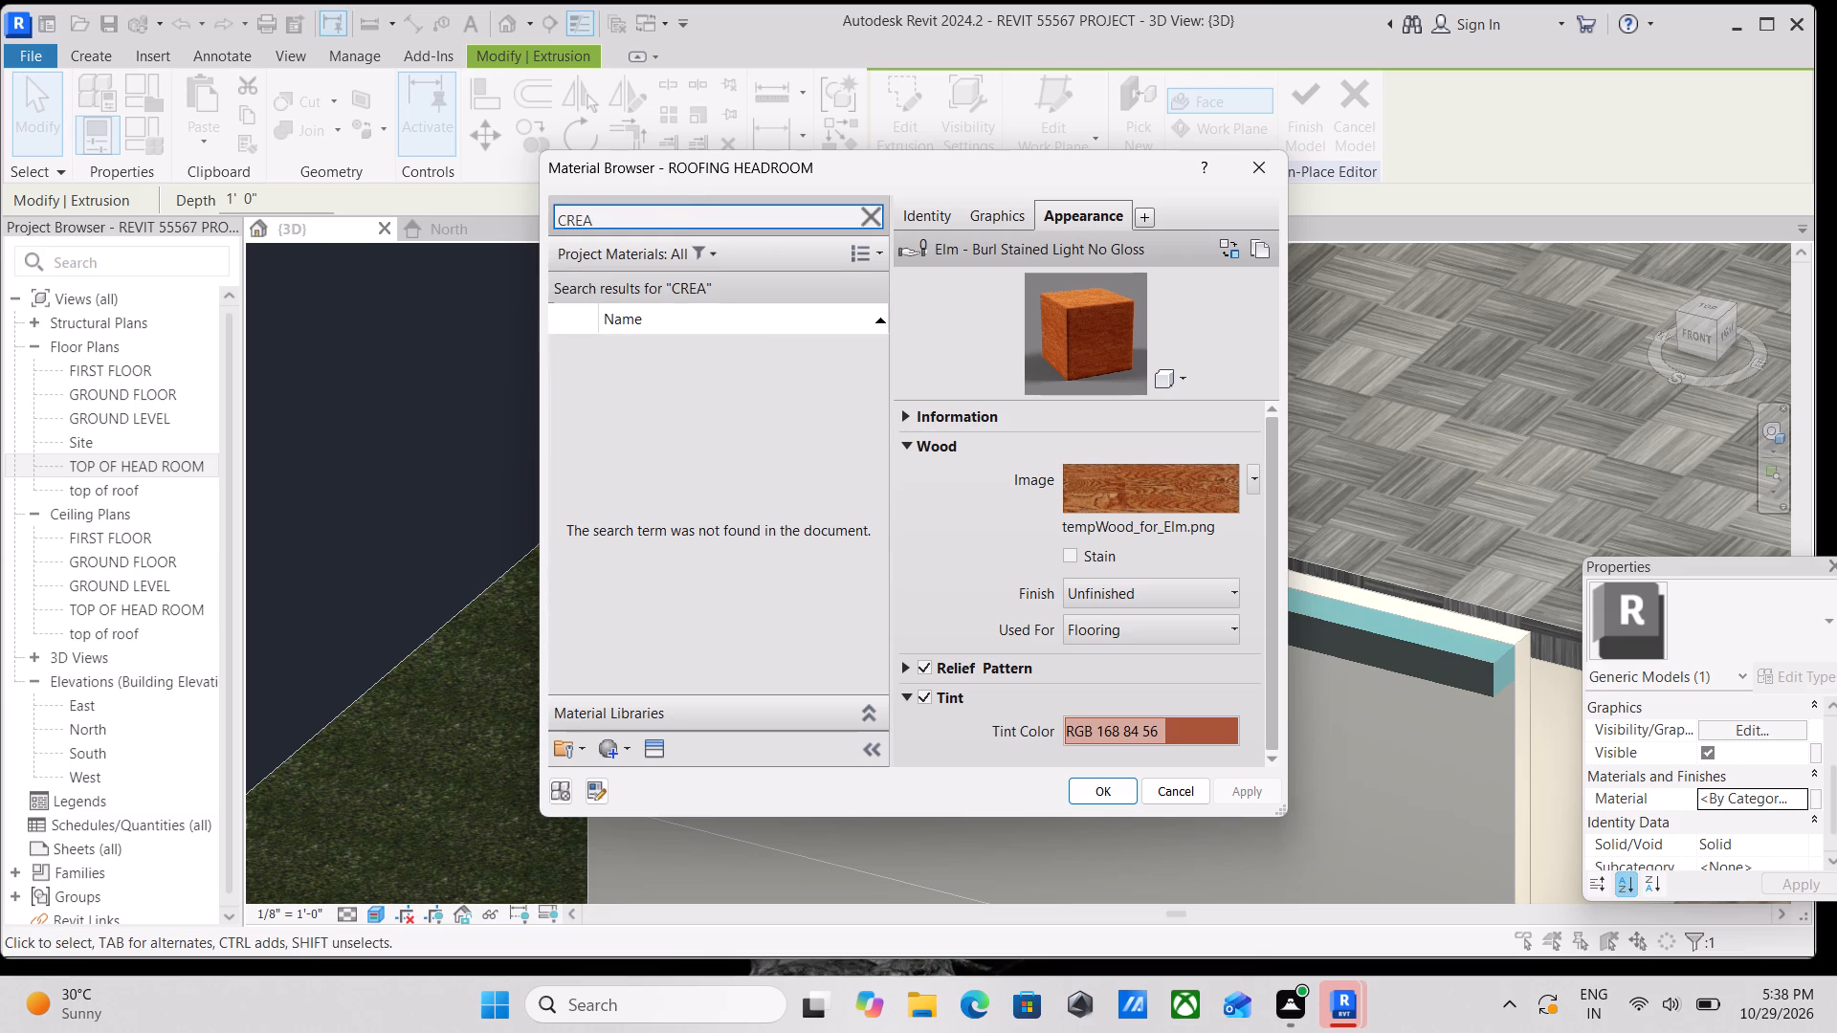
key("BackSpace")
key("BackSpace")
key("BackSpace")
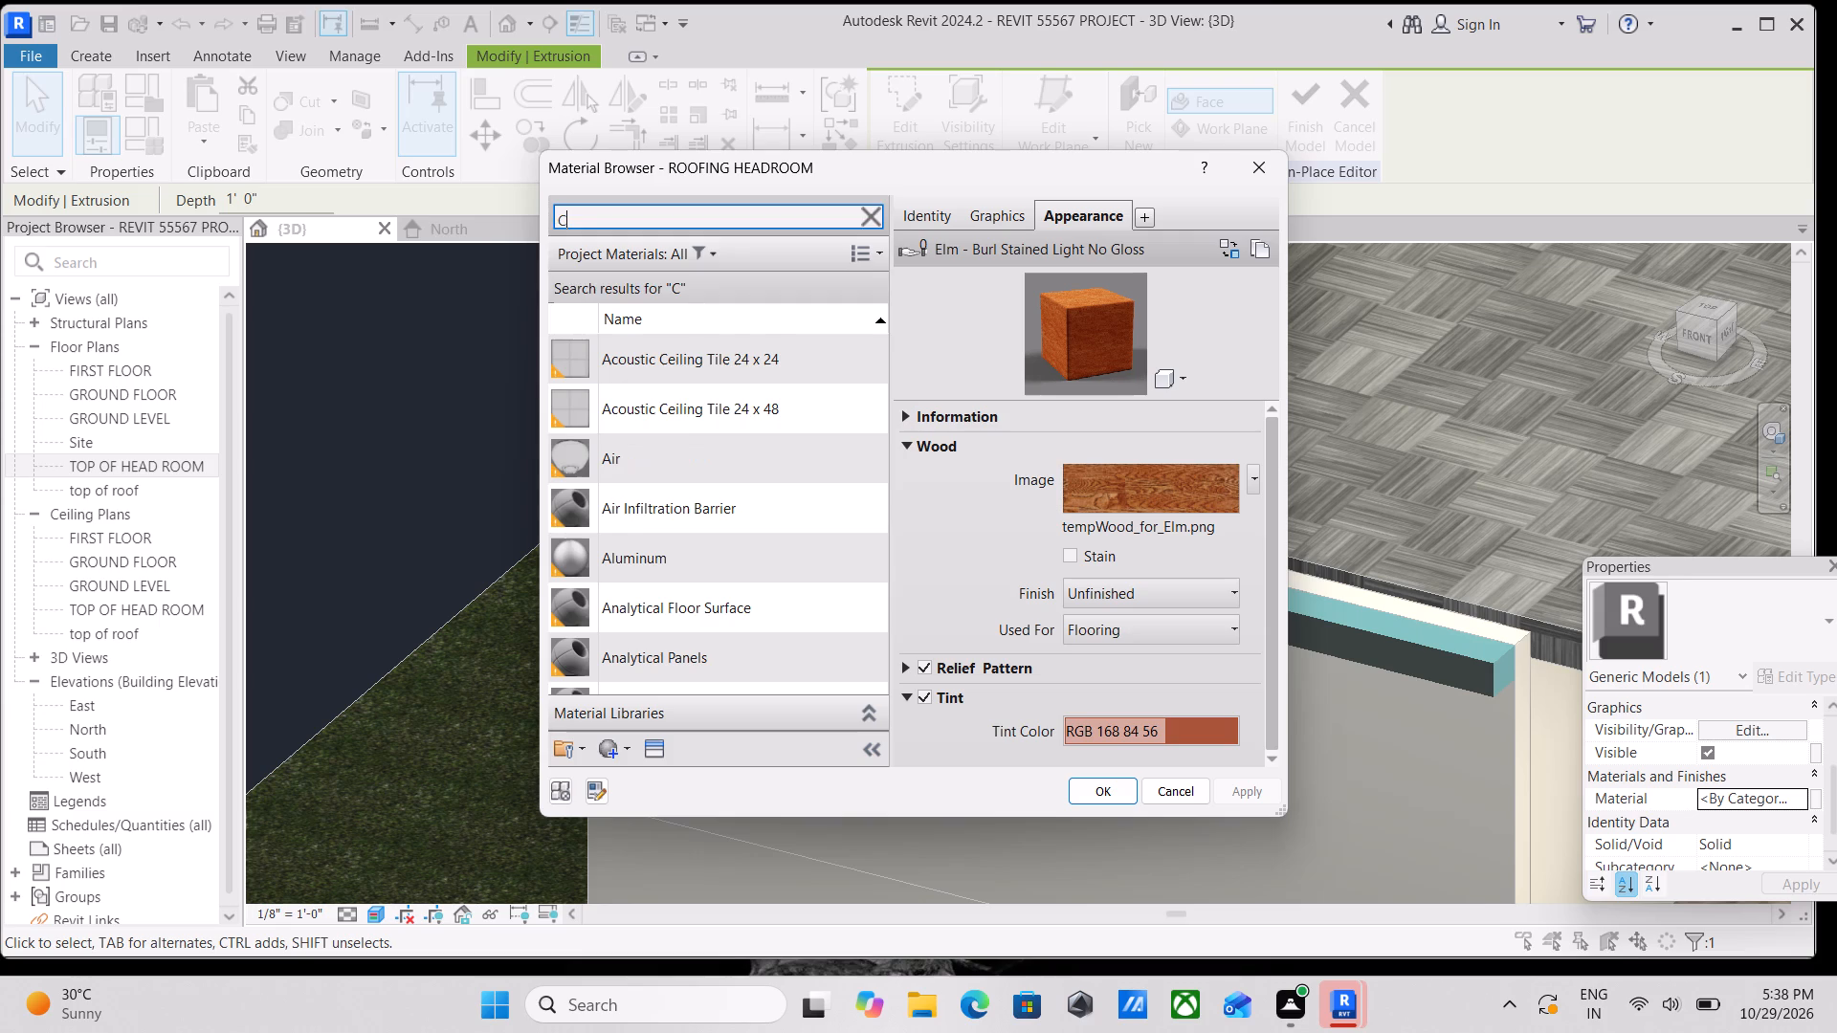
key("BackSpace")
Search the project materials for CLA and assign Clad - White to the extrusion.
type("CLA")
left_click(670, 360)
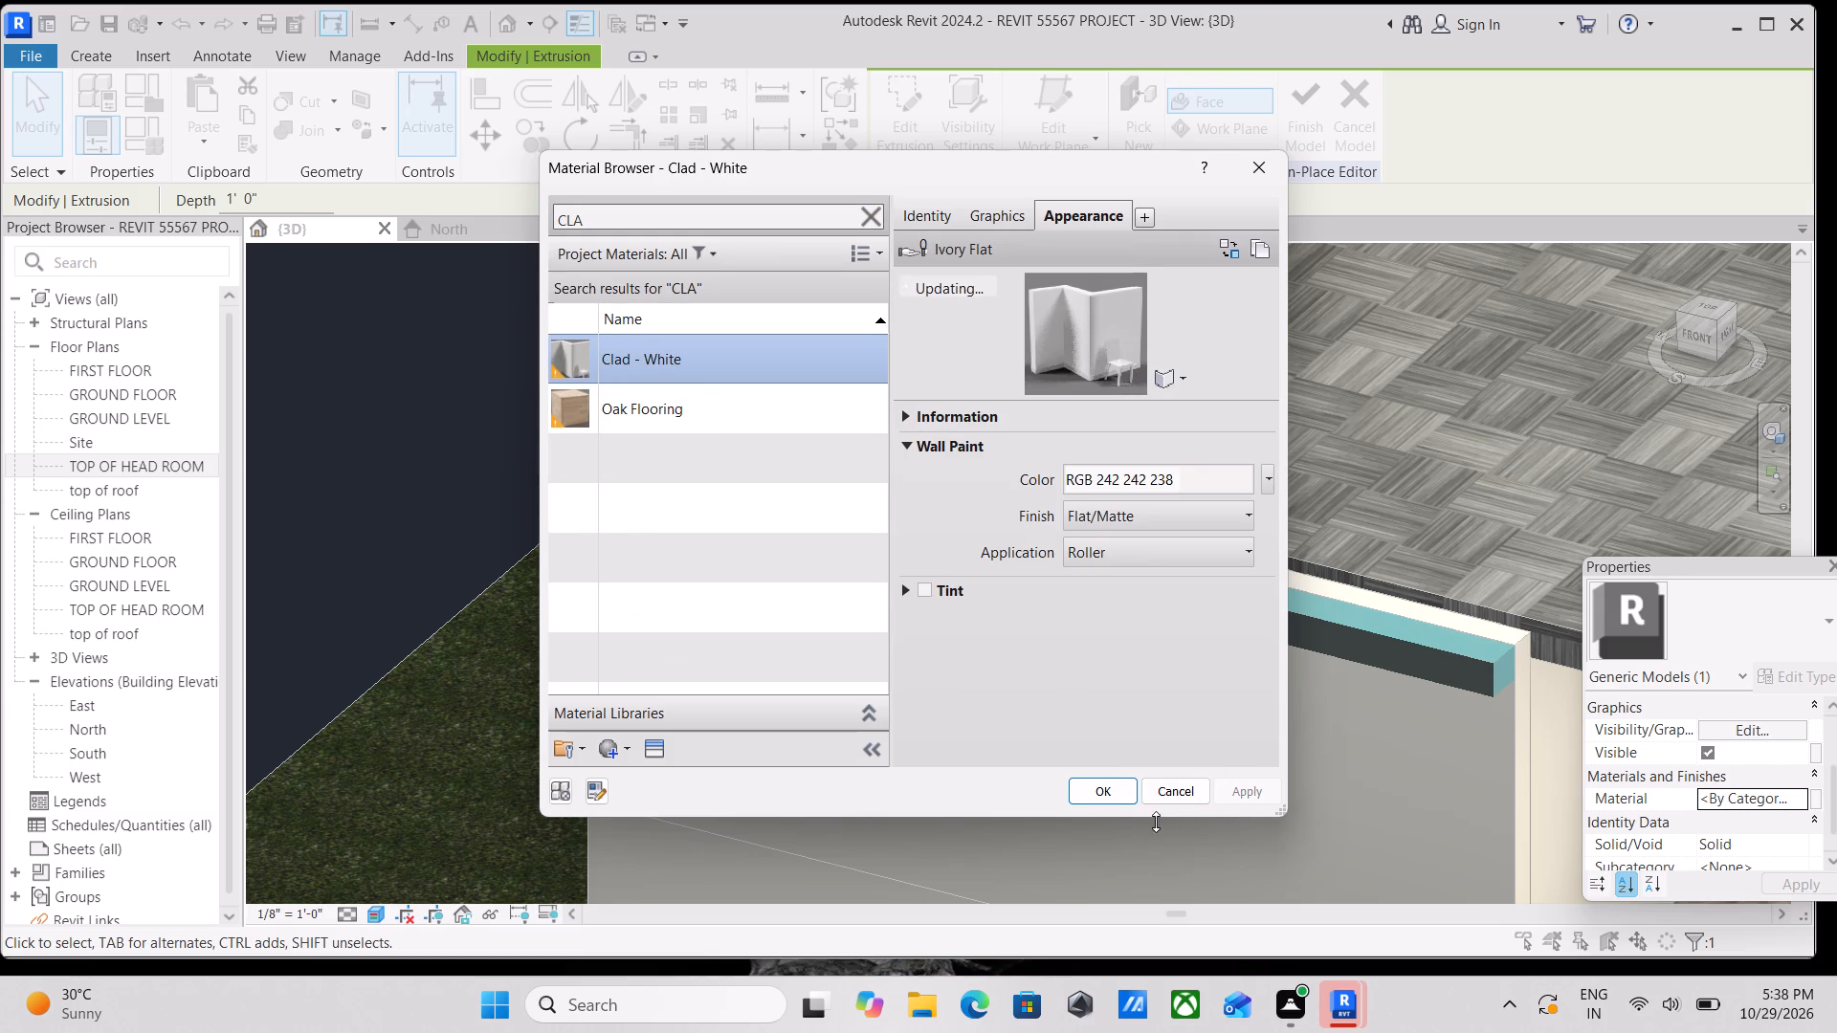
left_click(1094, 801)
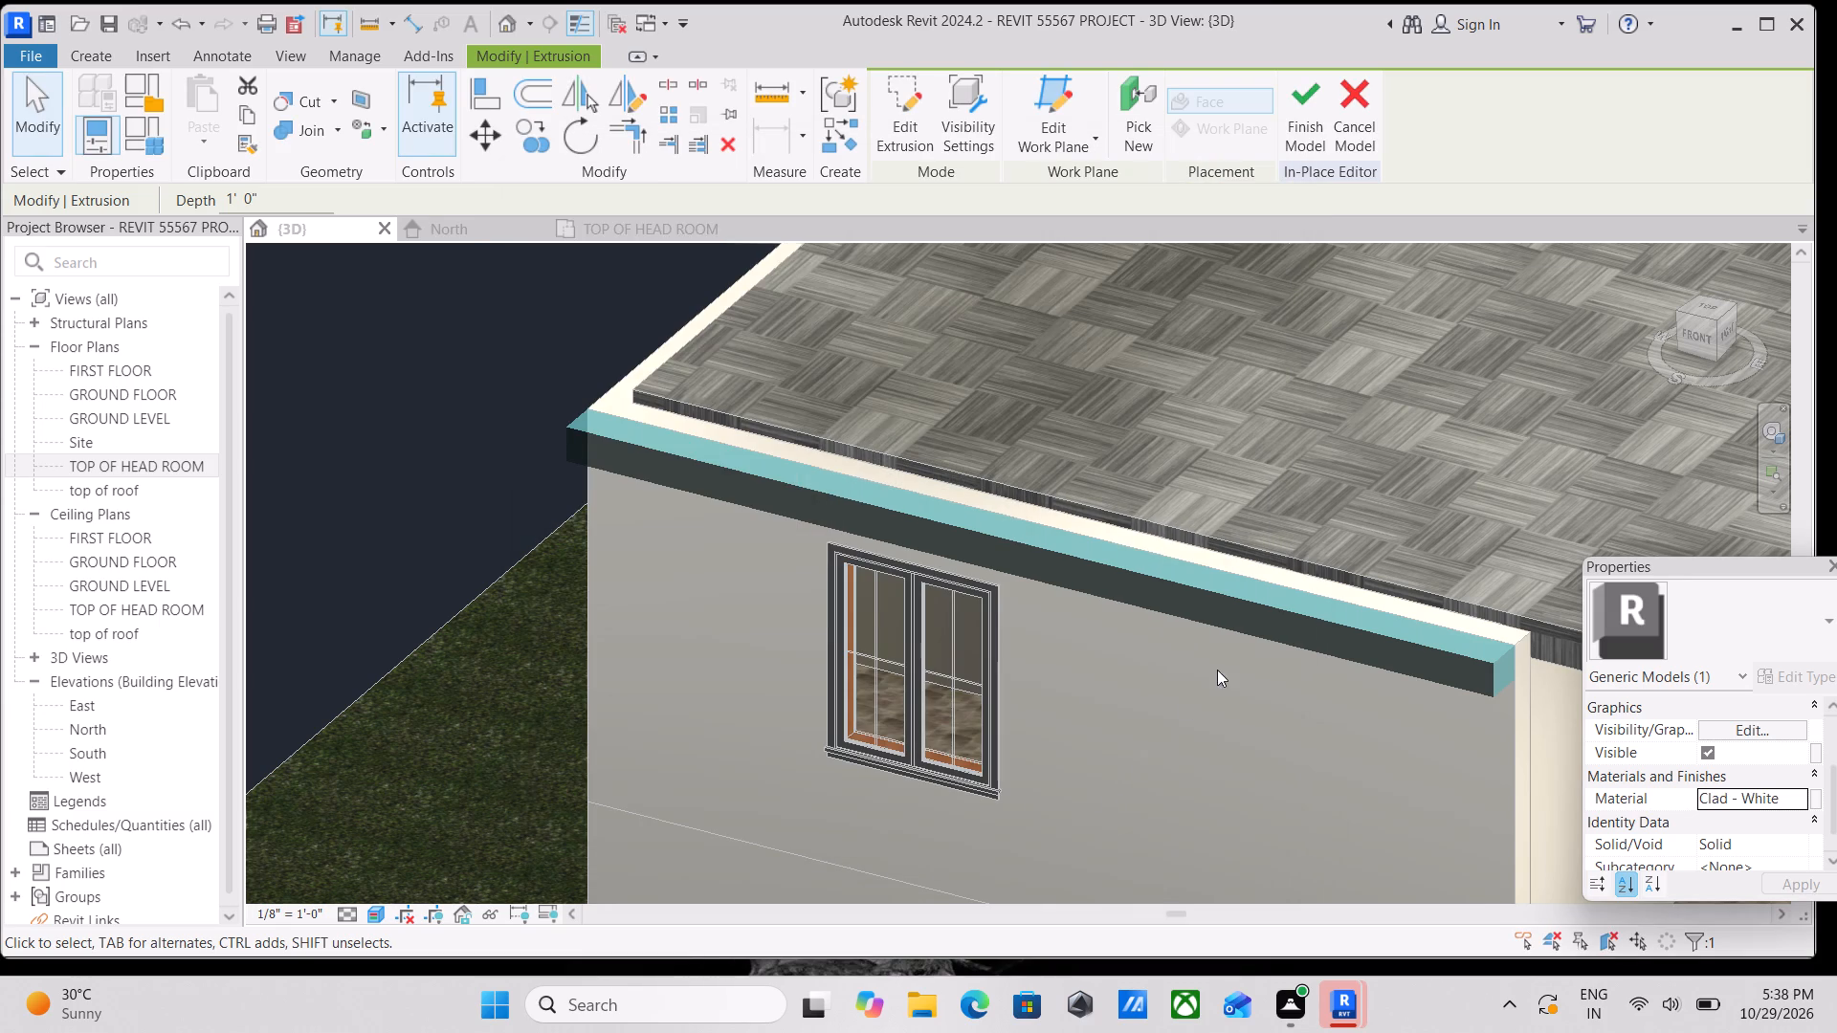
Finish the in-place generic model of the white band along the front wall's top edge.
middle_click_drag(1254, 680, 1273, 739)
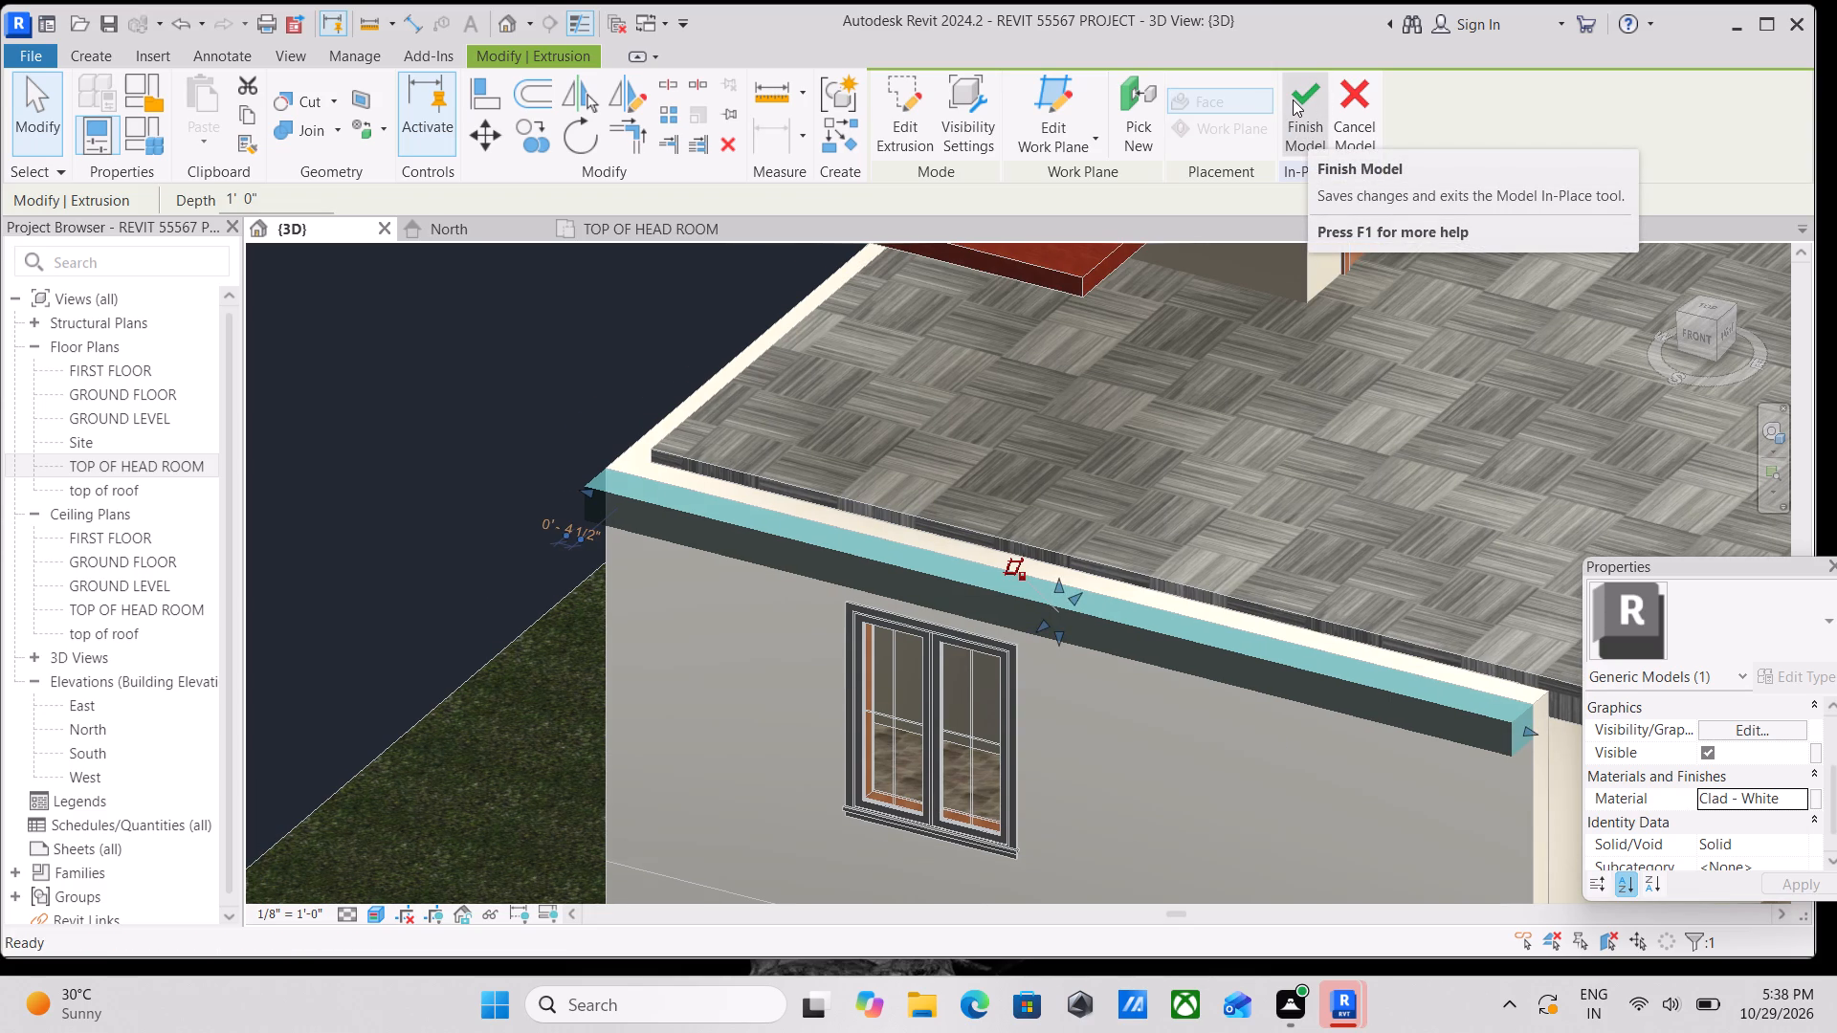
left_click(1293, 99)
Examine the finished band, the front wall below it and the adjoining roof corner from several viewpoints.
scroll(1069, 473, "down", 1)
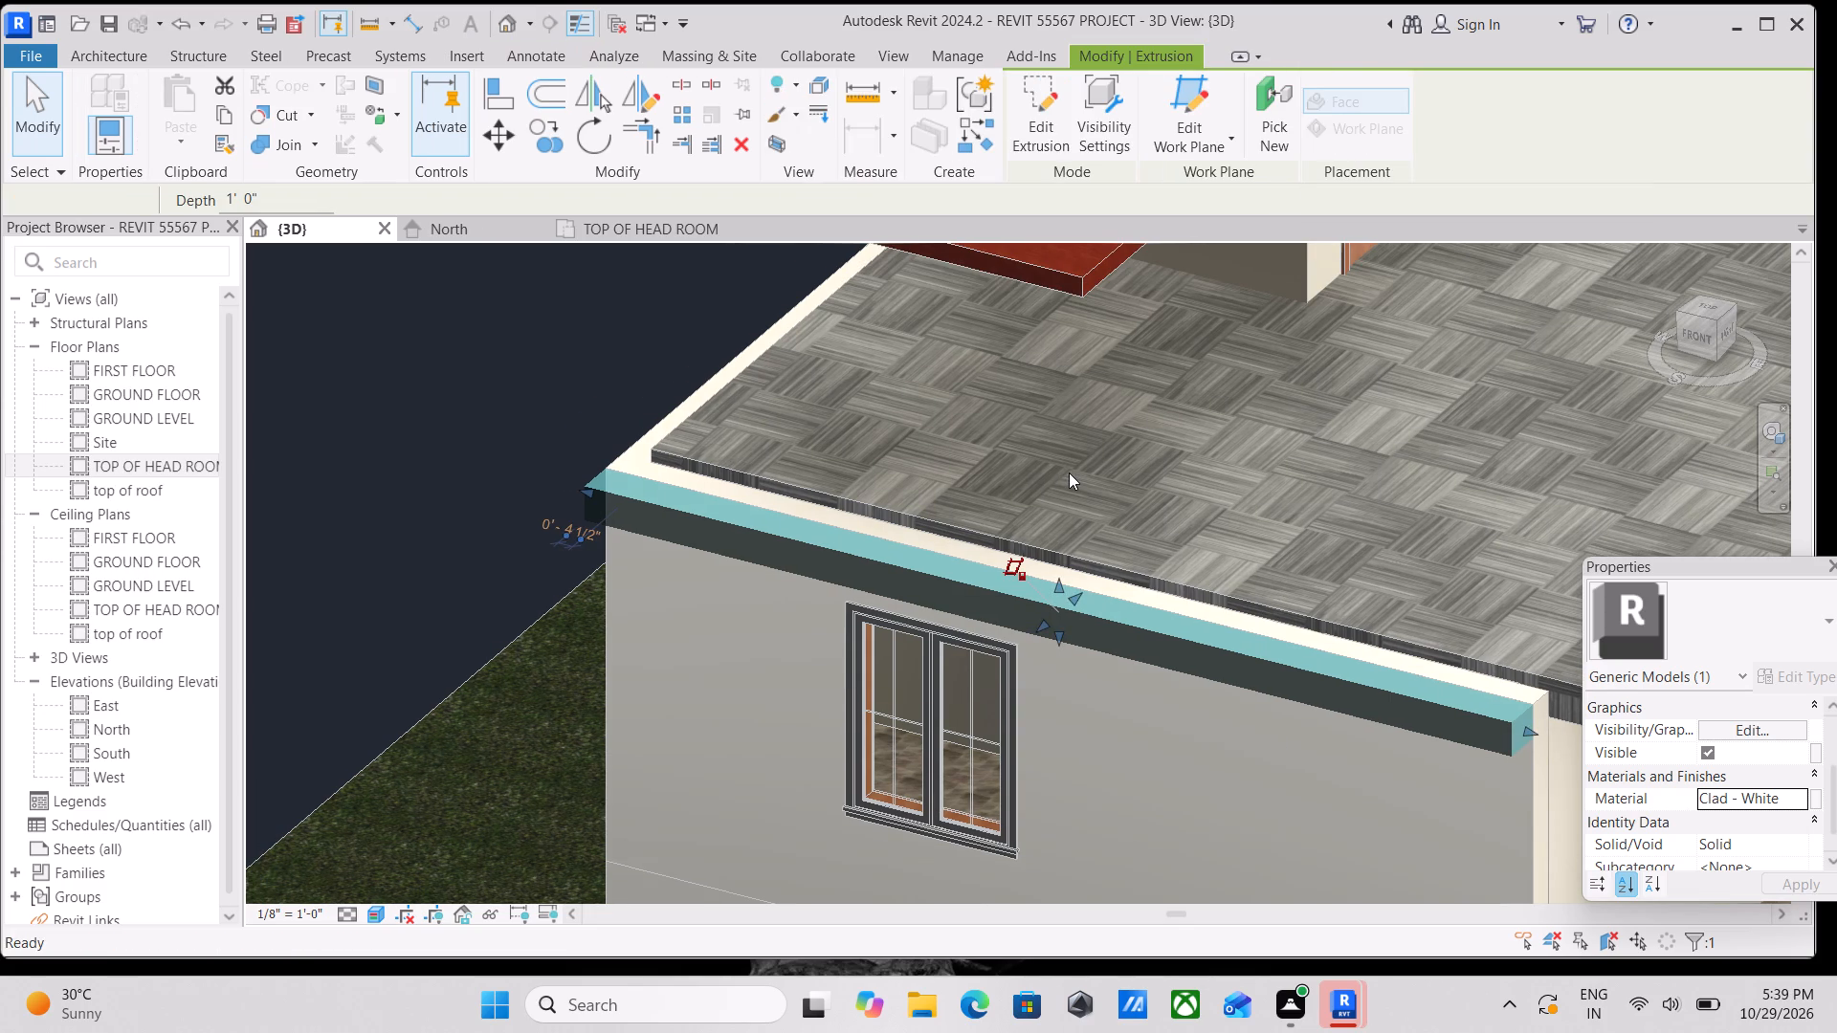
scroll(1069, 473, "down", 1)
middle_click_drag(1180, 607, 1218, 453)
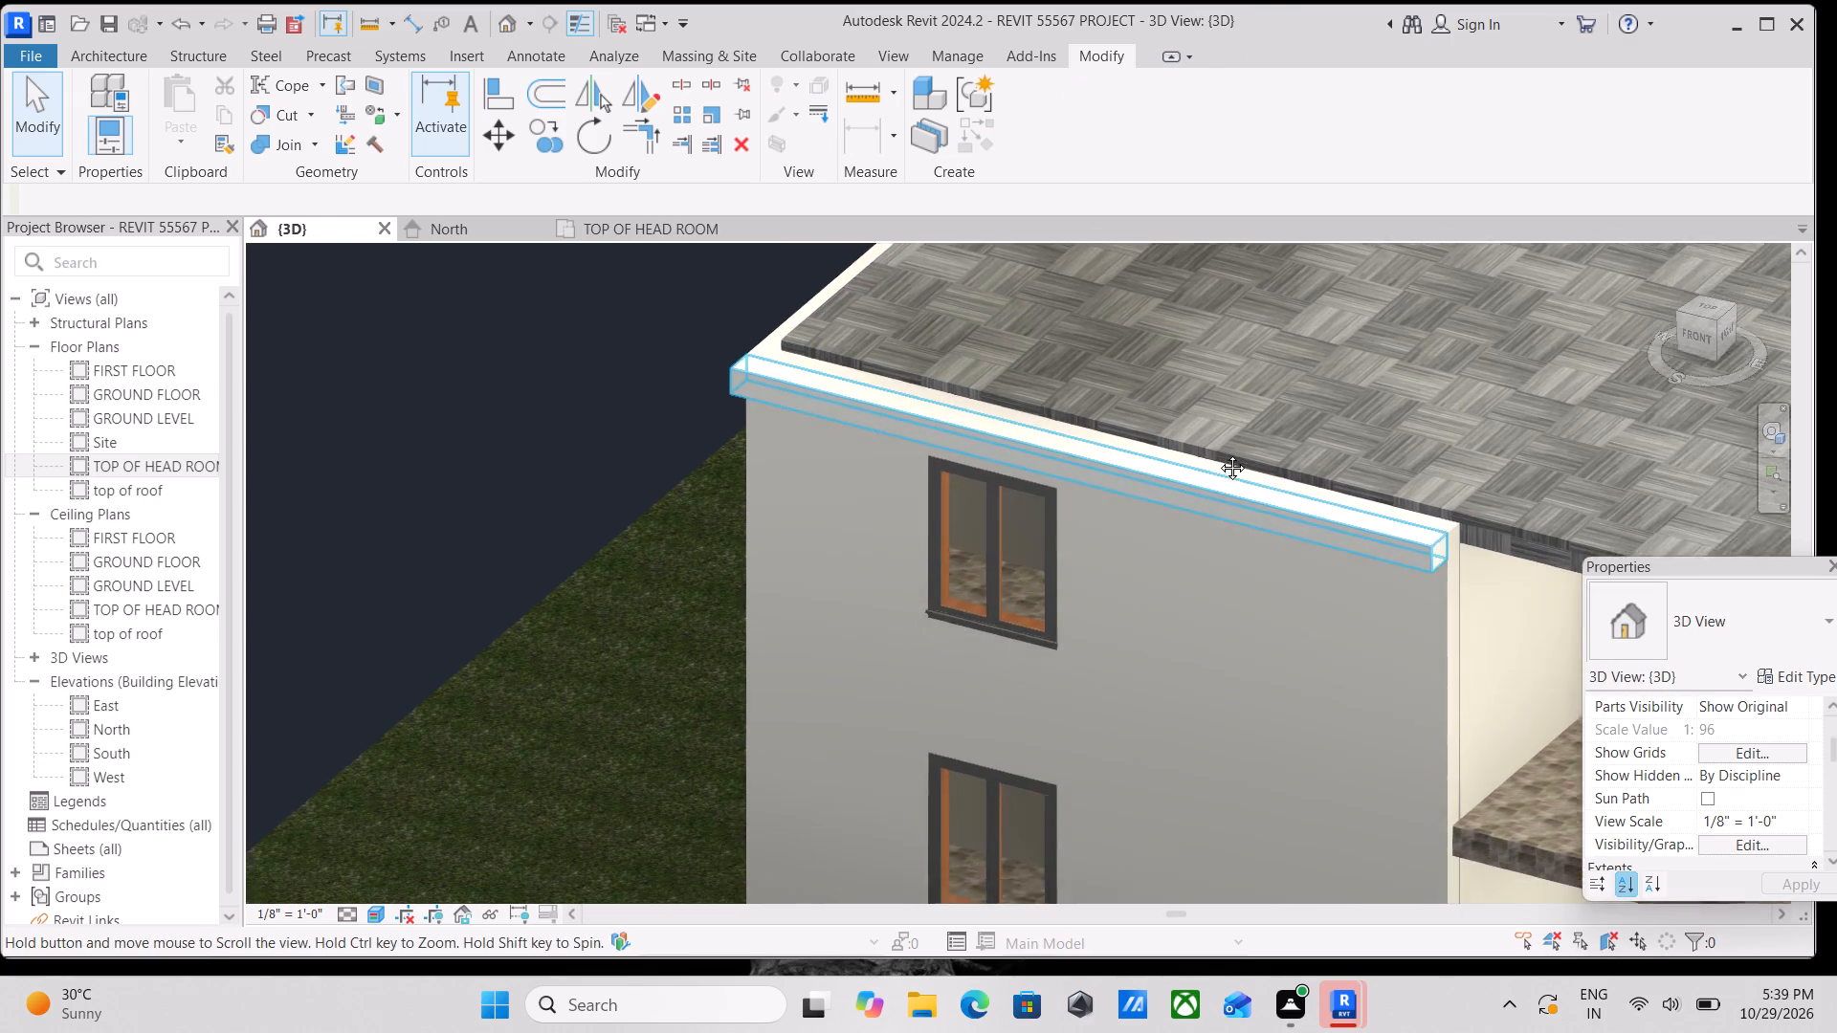
middle_click_drag(1218, 453, 1223, 428)
middle_click_drag(1361, 541, 1203, 446)
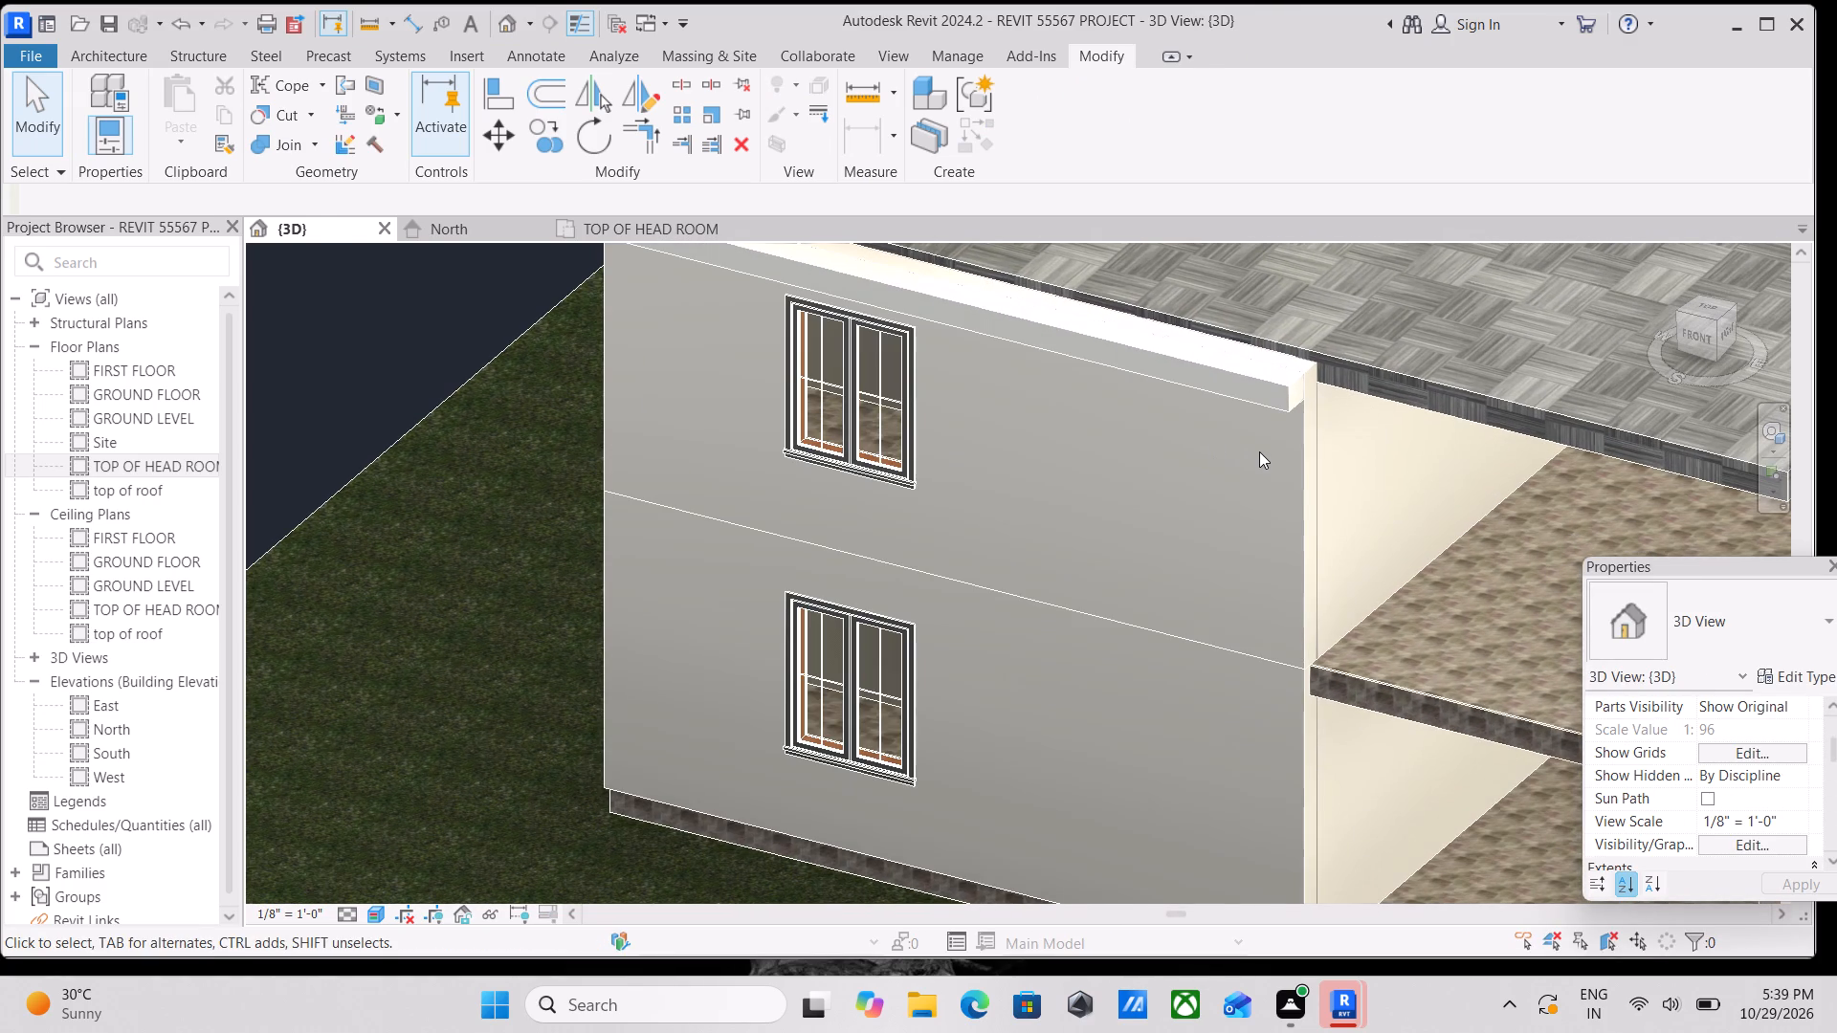
middle_click_drag(1259, 451, 1189, 420)
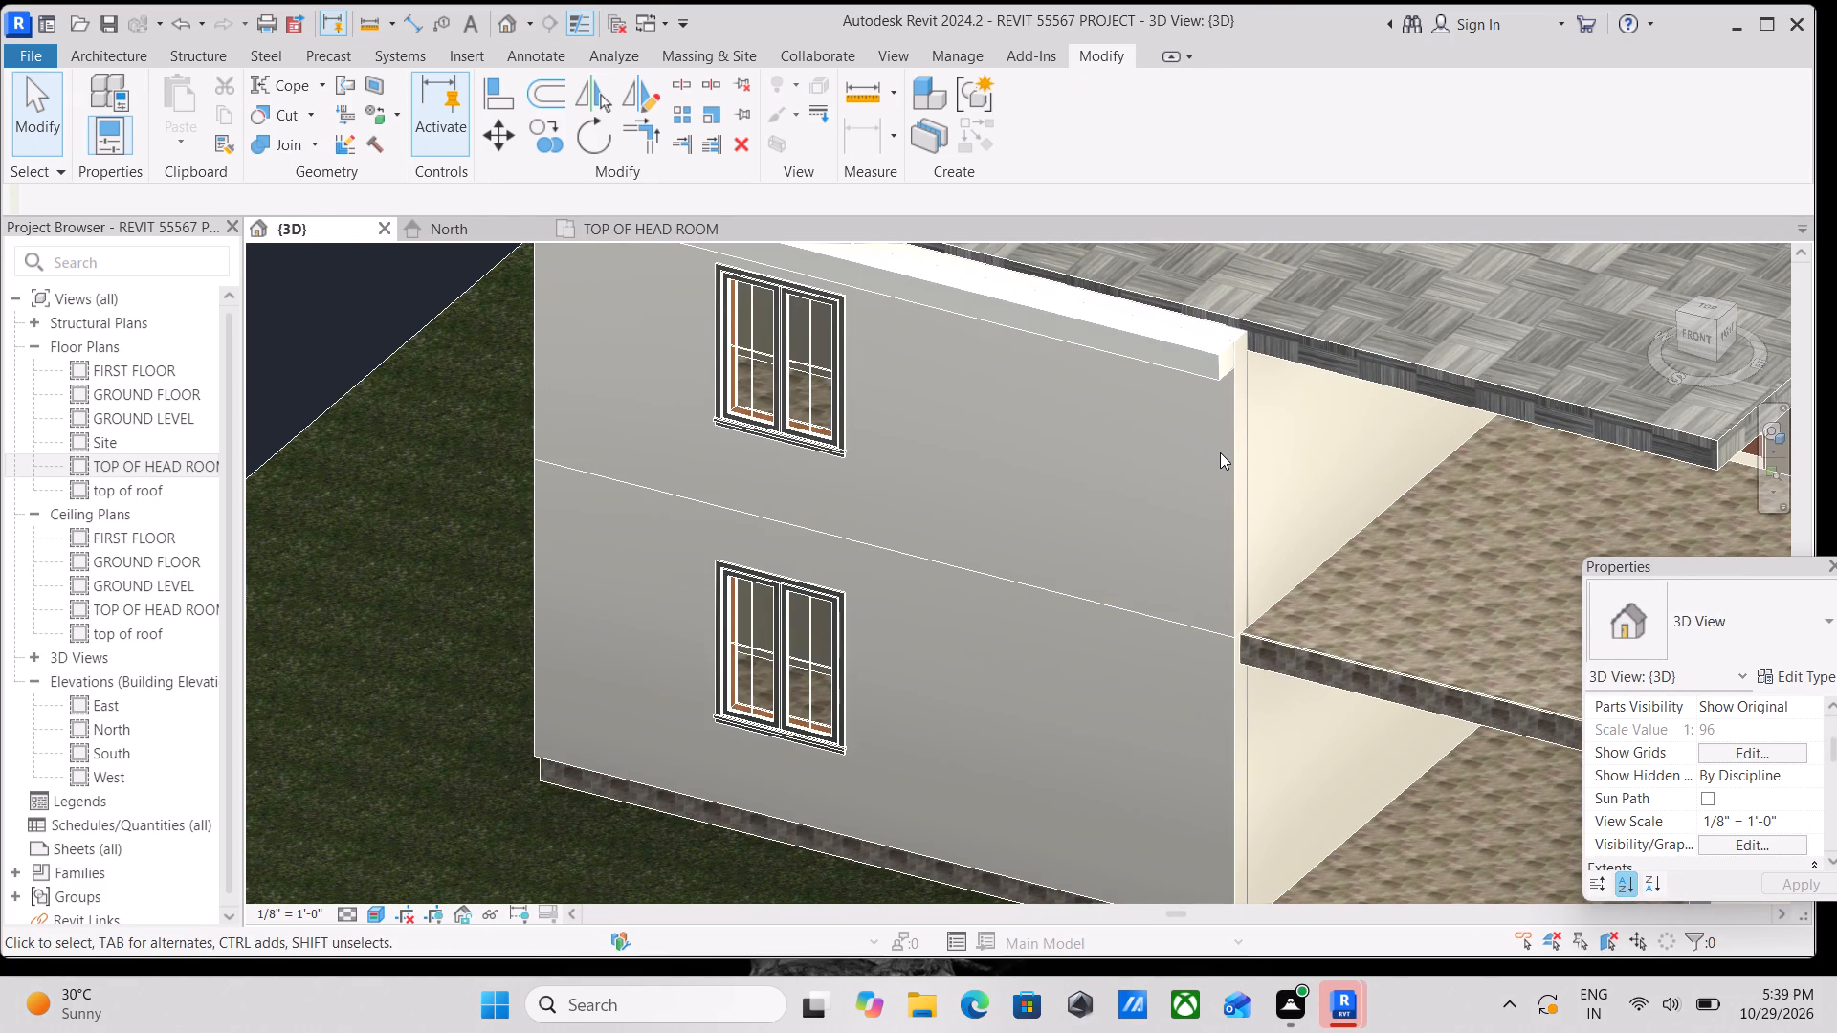
middle_click_drag(1270, 483, 1231, 461)
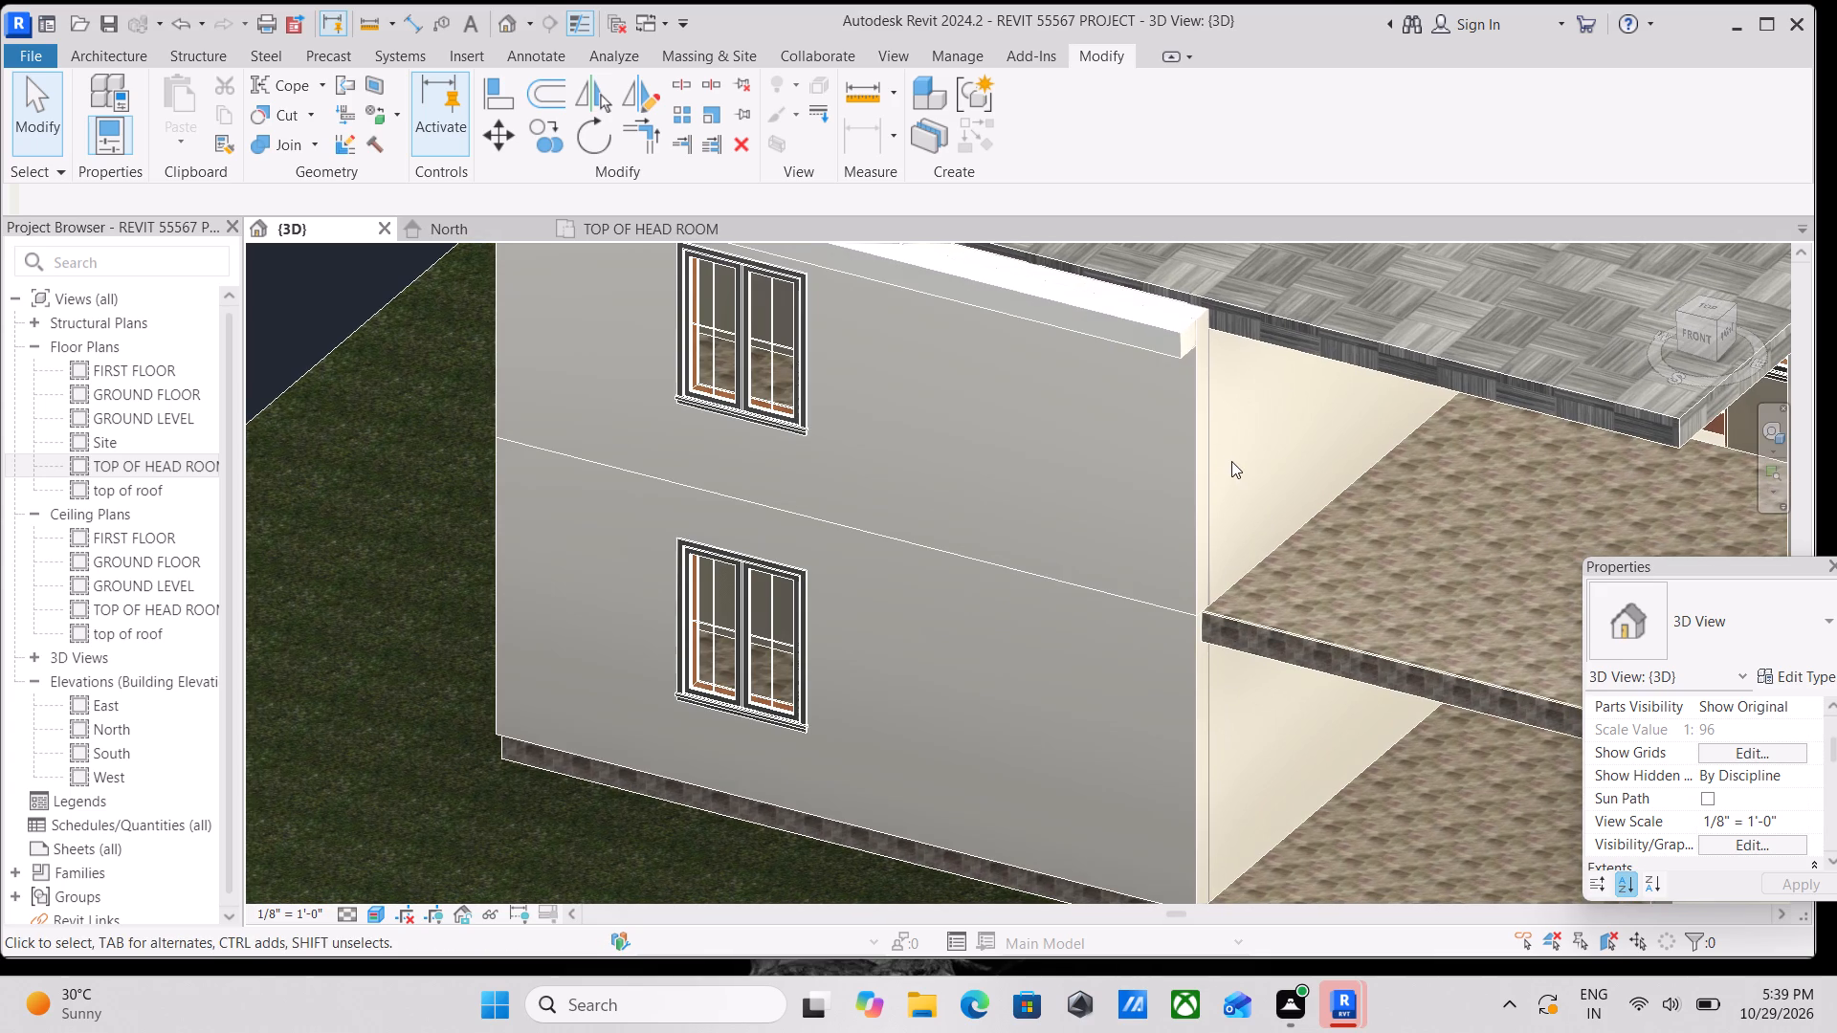
middle_click_drag(1231, 461, 1154, 424)
scroll(1172, 432, "down", 1)
middle_click_drag(1172, 432, 1127, 427)
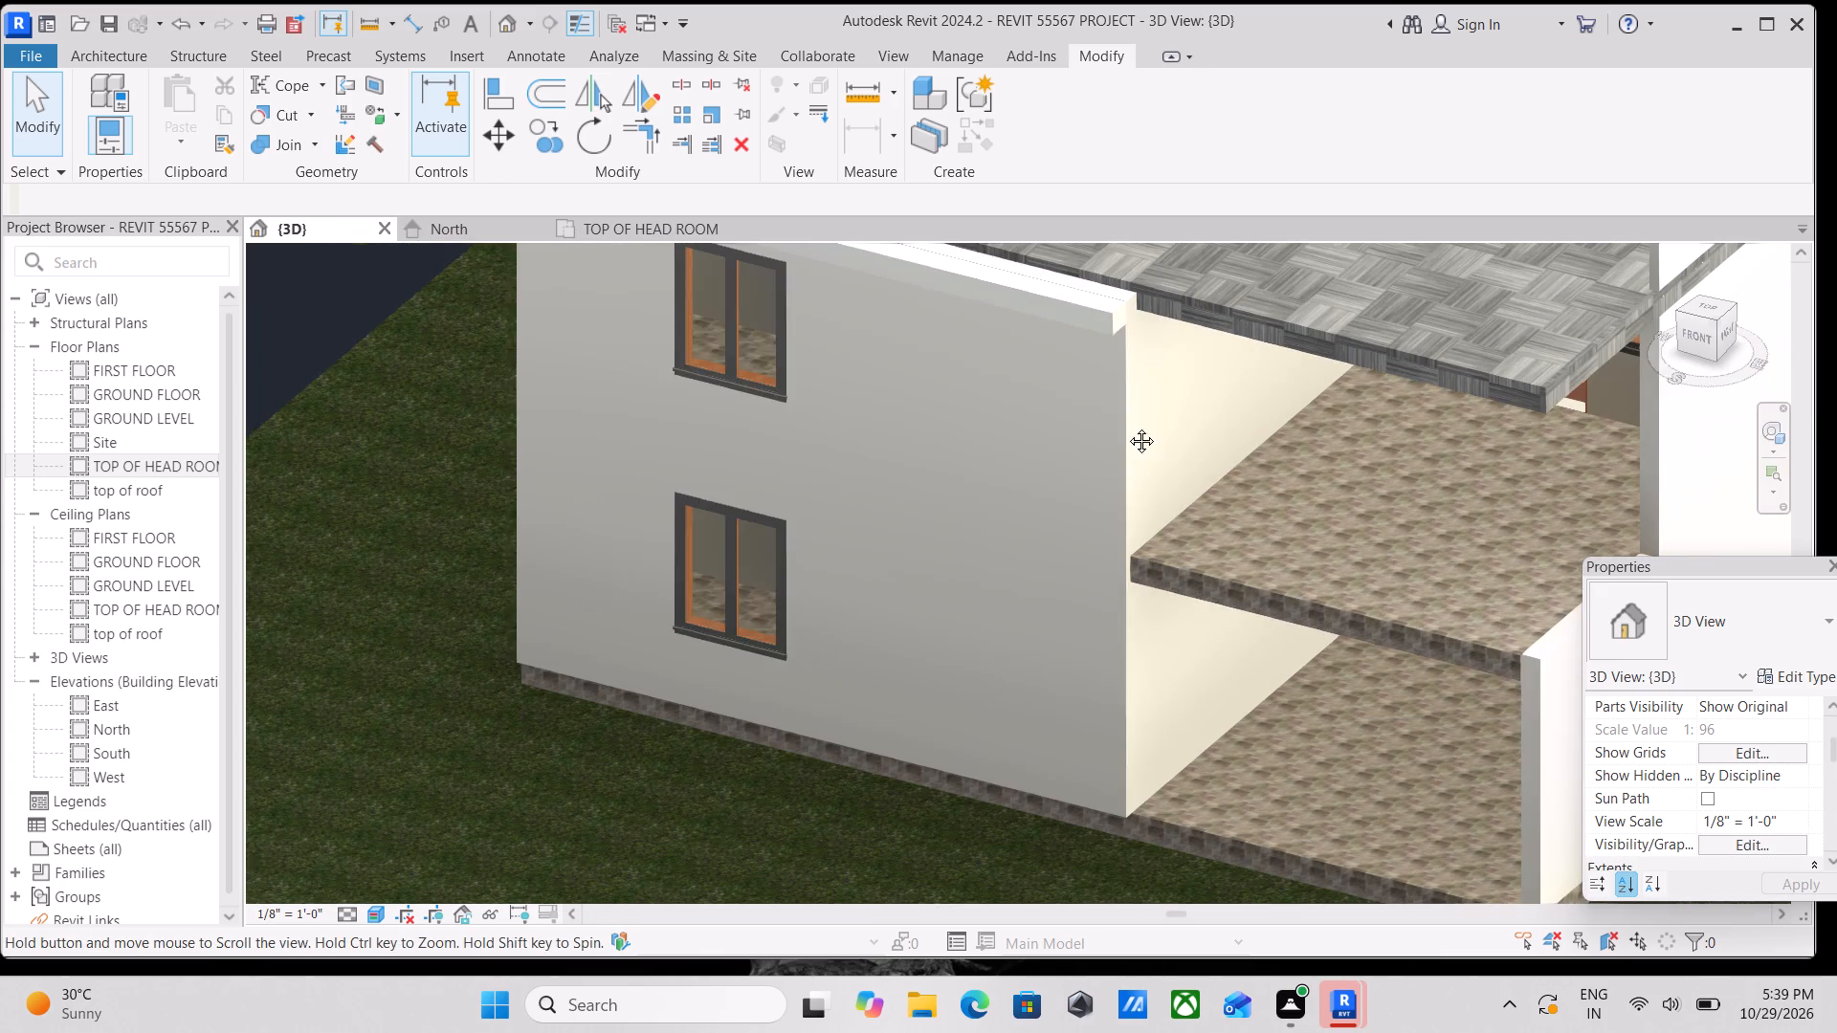
middle_click_drag(1127, 427, 1029, 424)
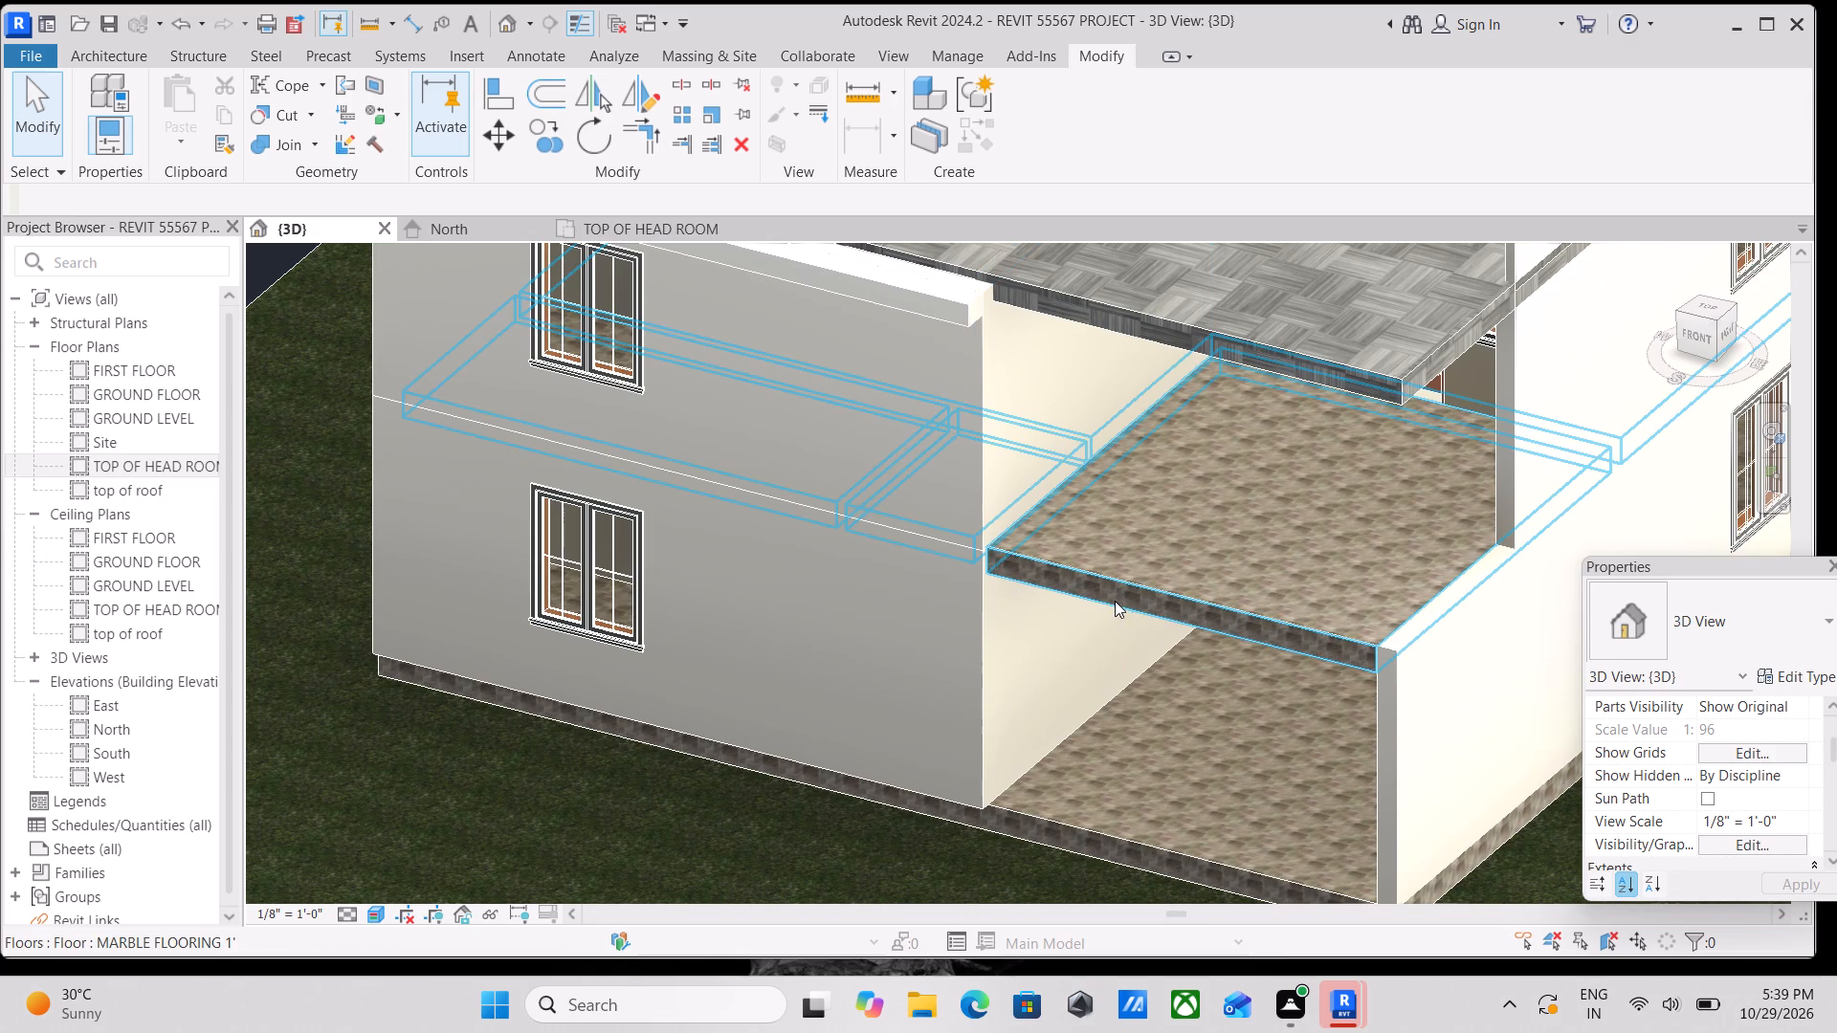
scroll(1124, 610, "up", 1)
scroll(1124, 610, "down", 1)
middle_click_drag(1124, 610, 1324, 636)
middle_click_drag(1067, 603, 1314, 701)
middle_click_drag(1187, 642, 1212, 650)
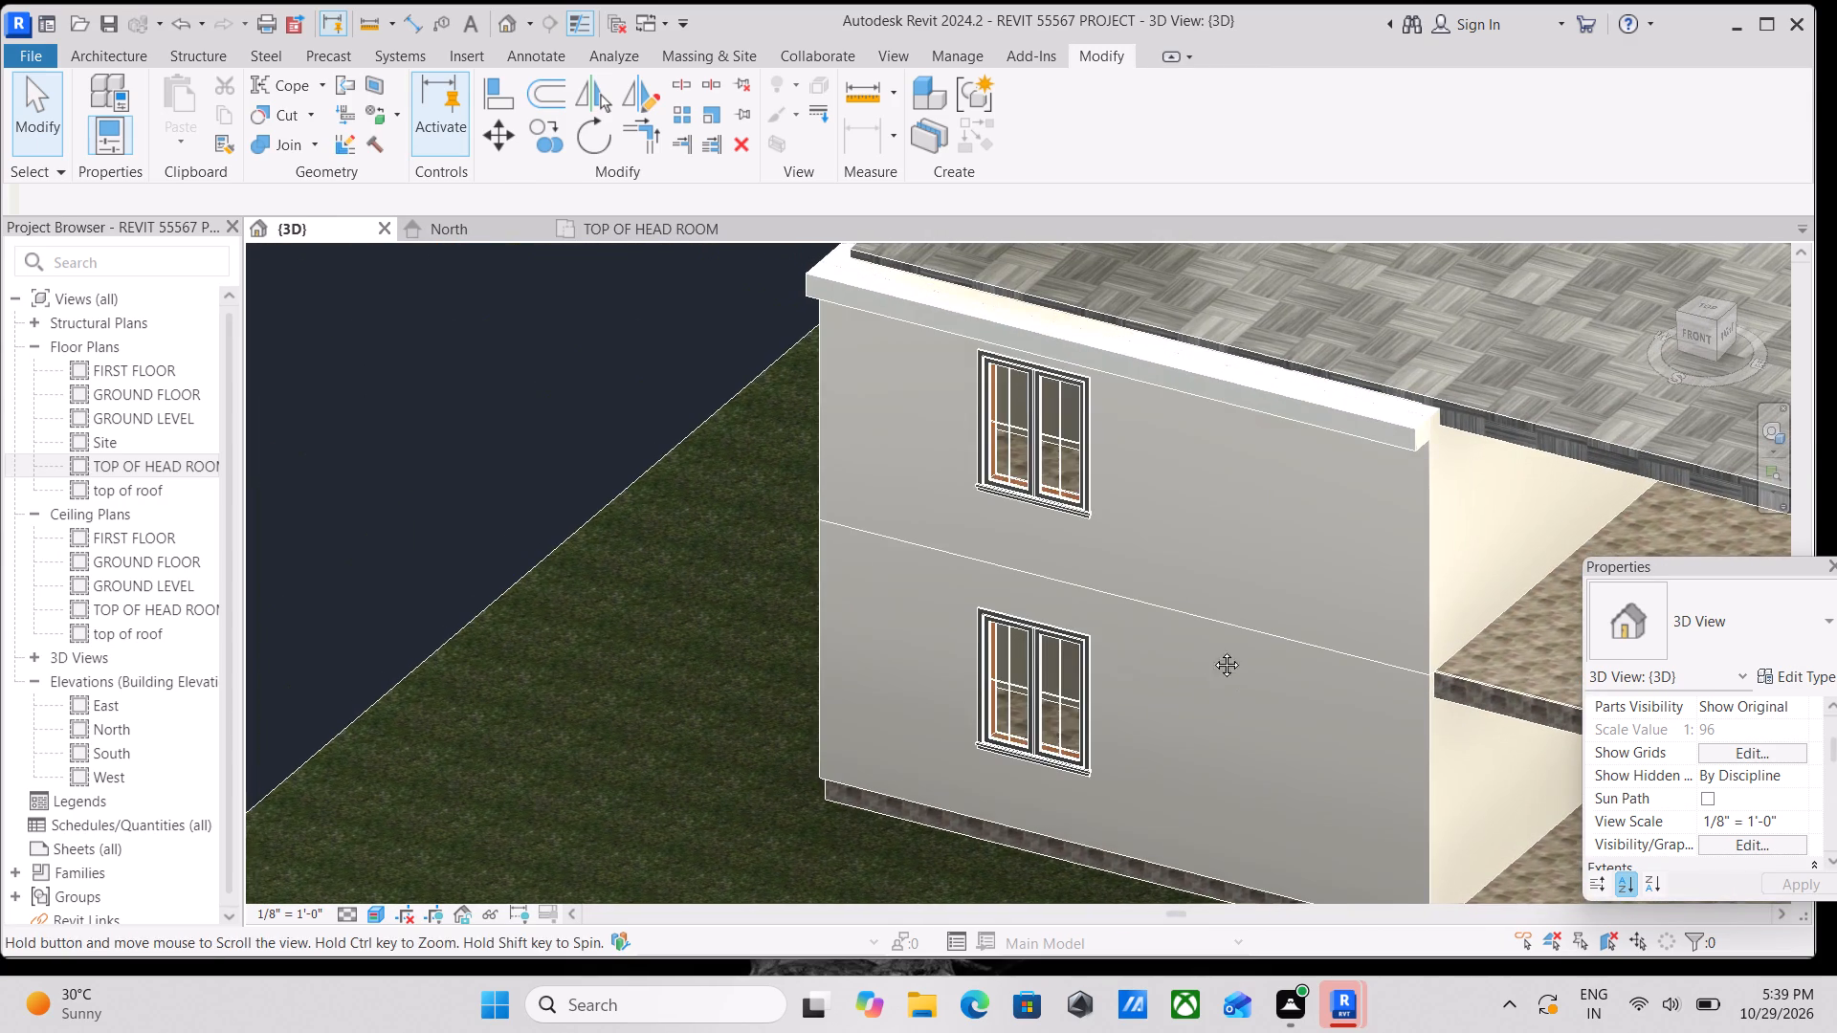
middle_click_drag(1212, 650, 1230, 657)
middle_click_drag(1032, 522, 1265, 599)
middle_click_drag(1132, 533, 1198, 590)
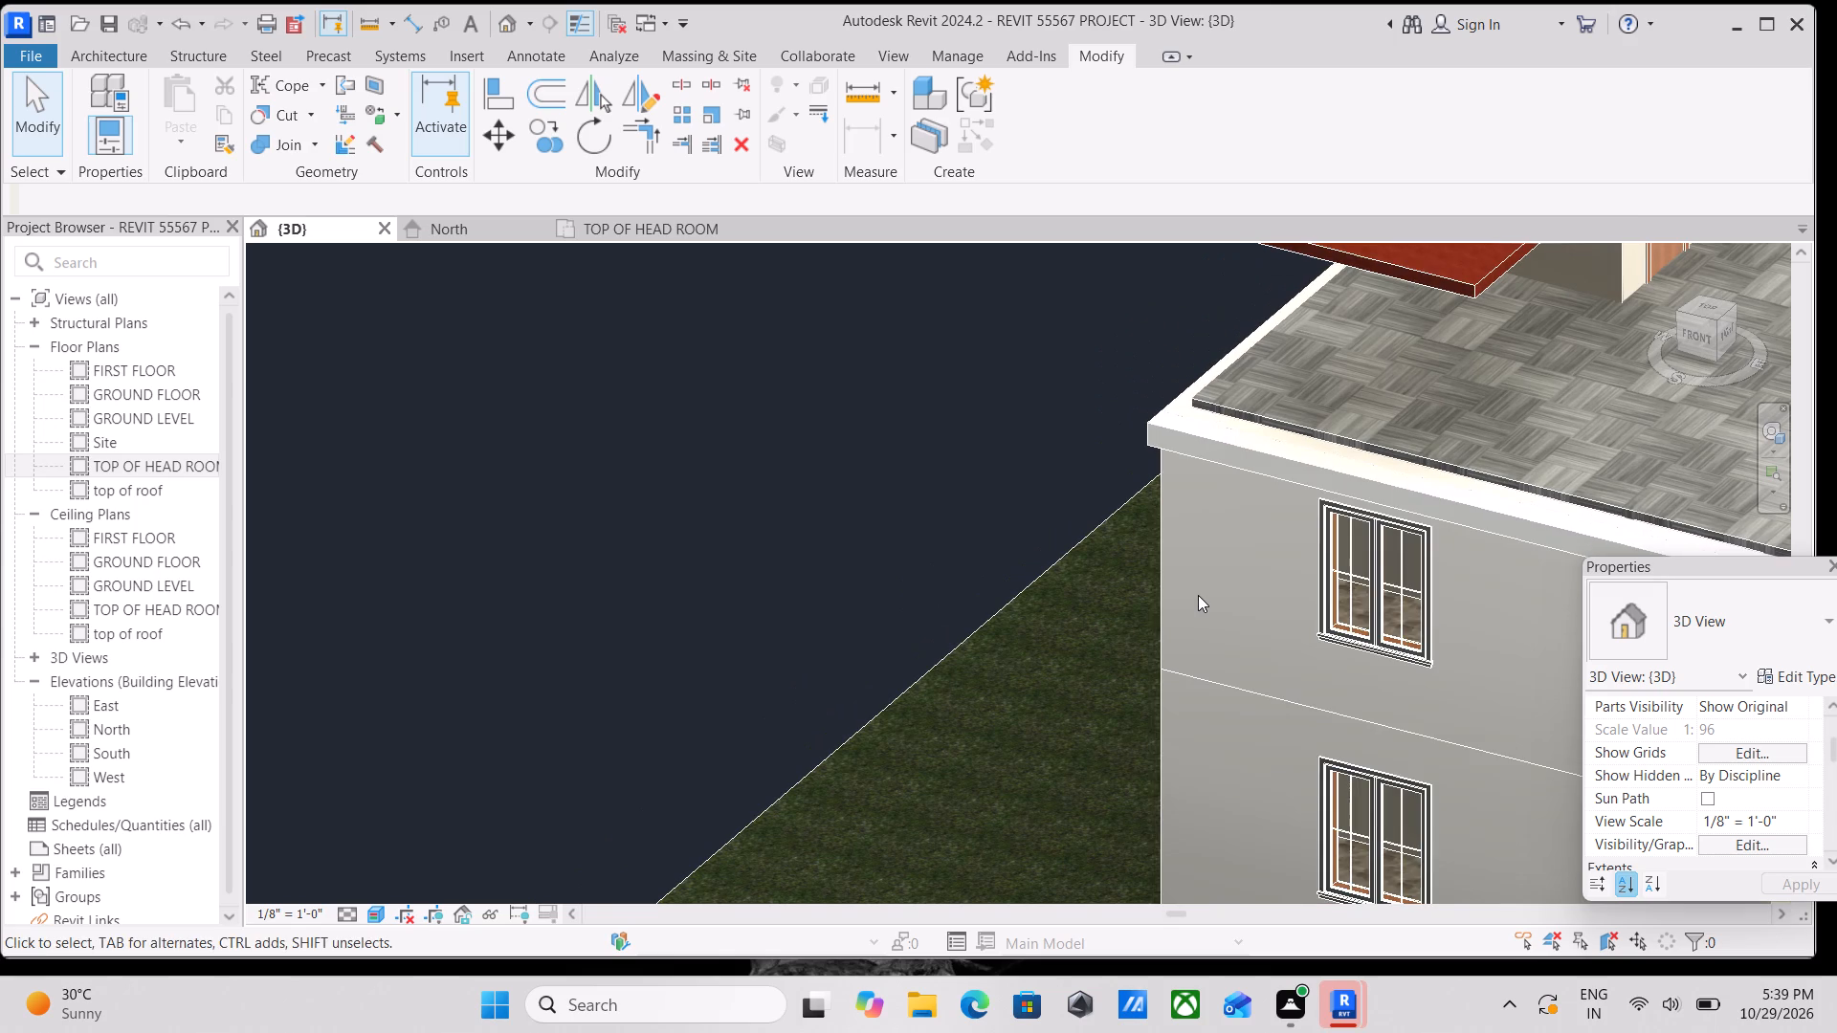
middle_click_drag(1197, 595, 1197, 620)
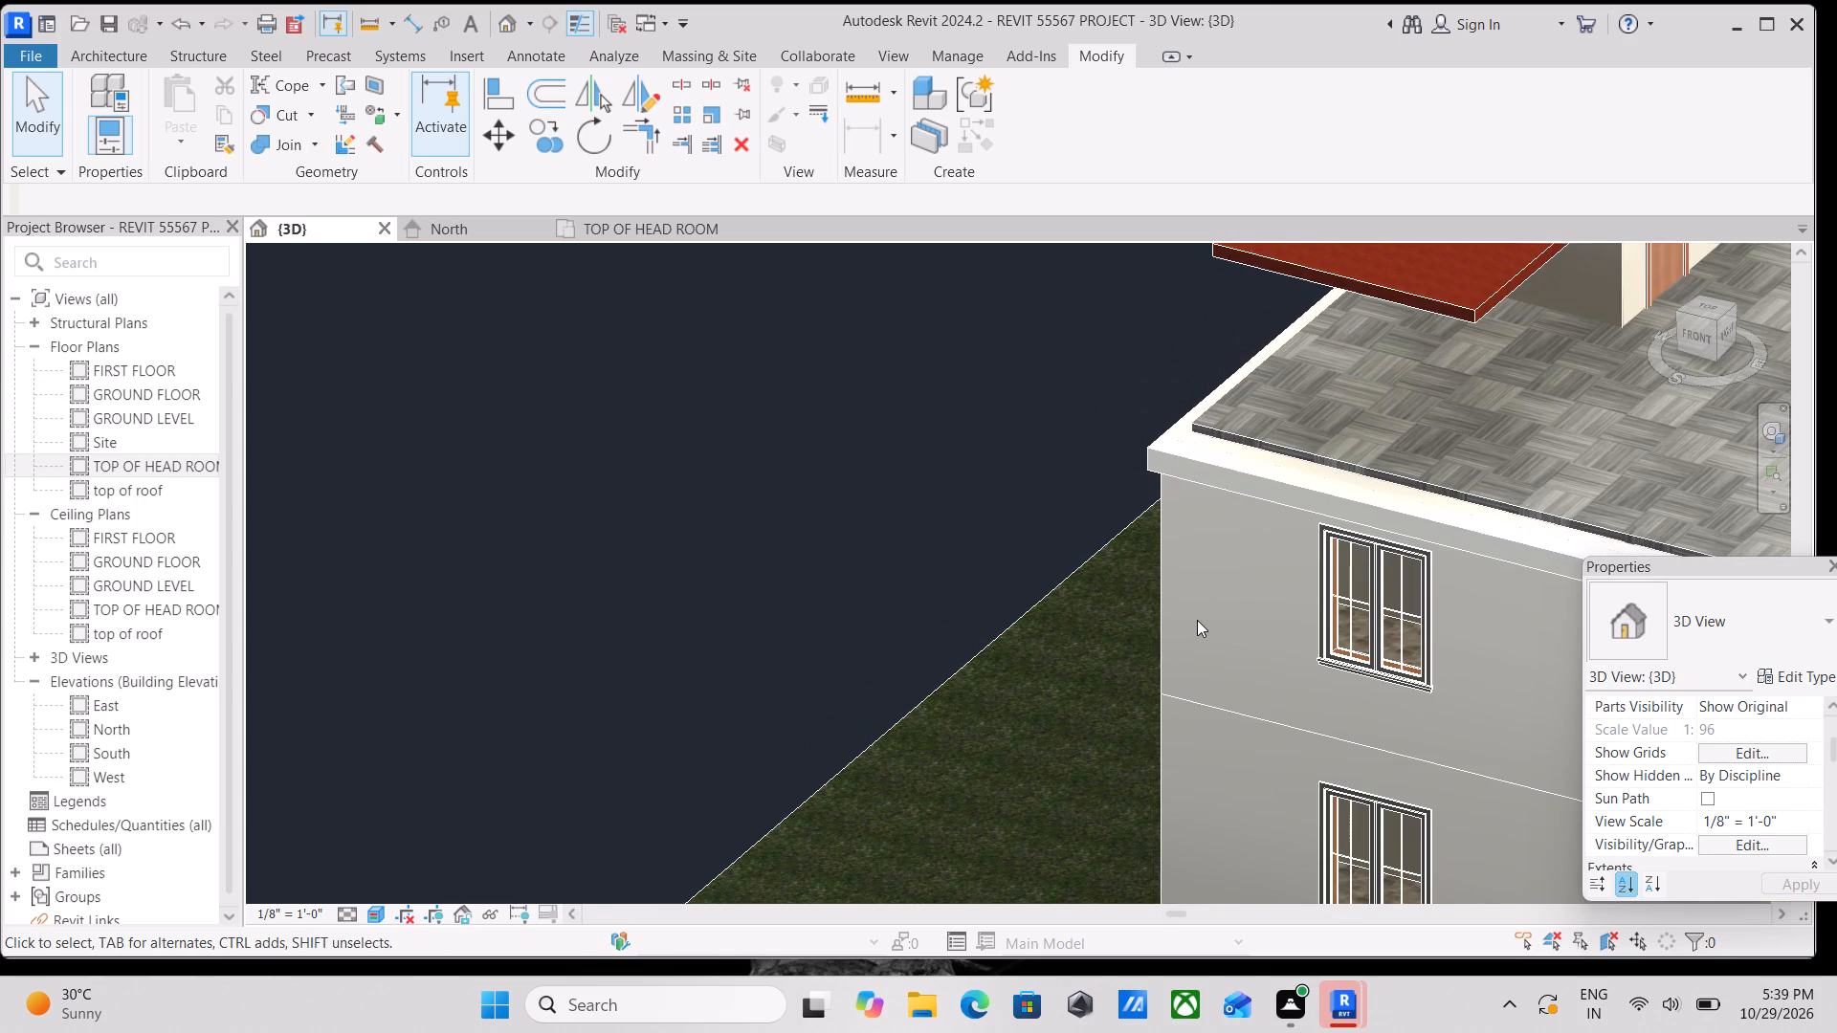
middle_click_drag(1197, 620, 1109, 657)
scroll(1124, 483, "up", 3)
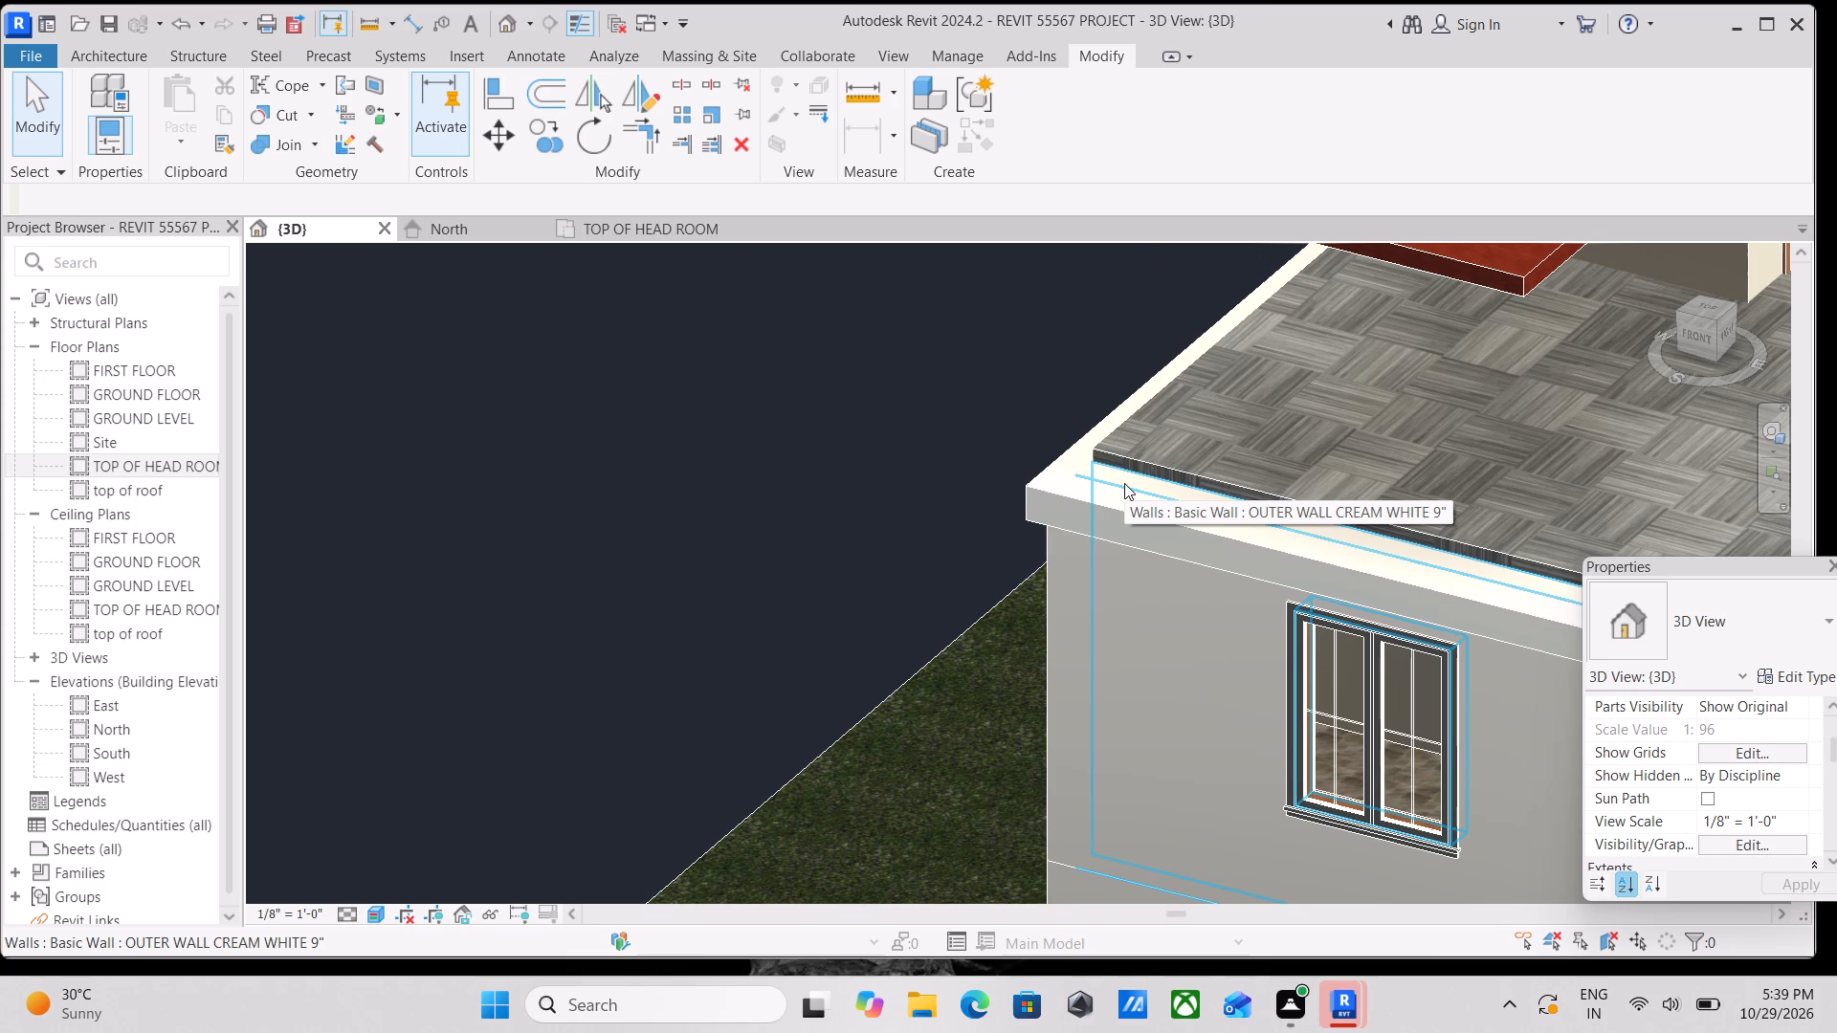
scroll(1124, 483, "down", 1)
middle_click(1124, 483)
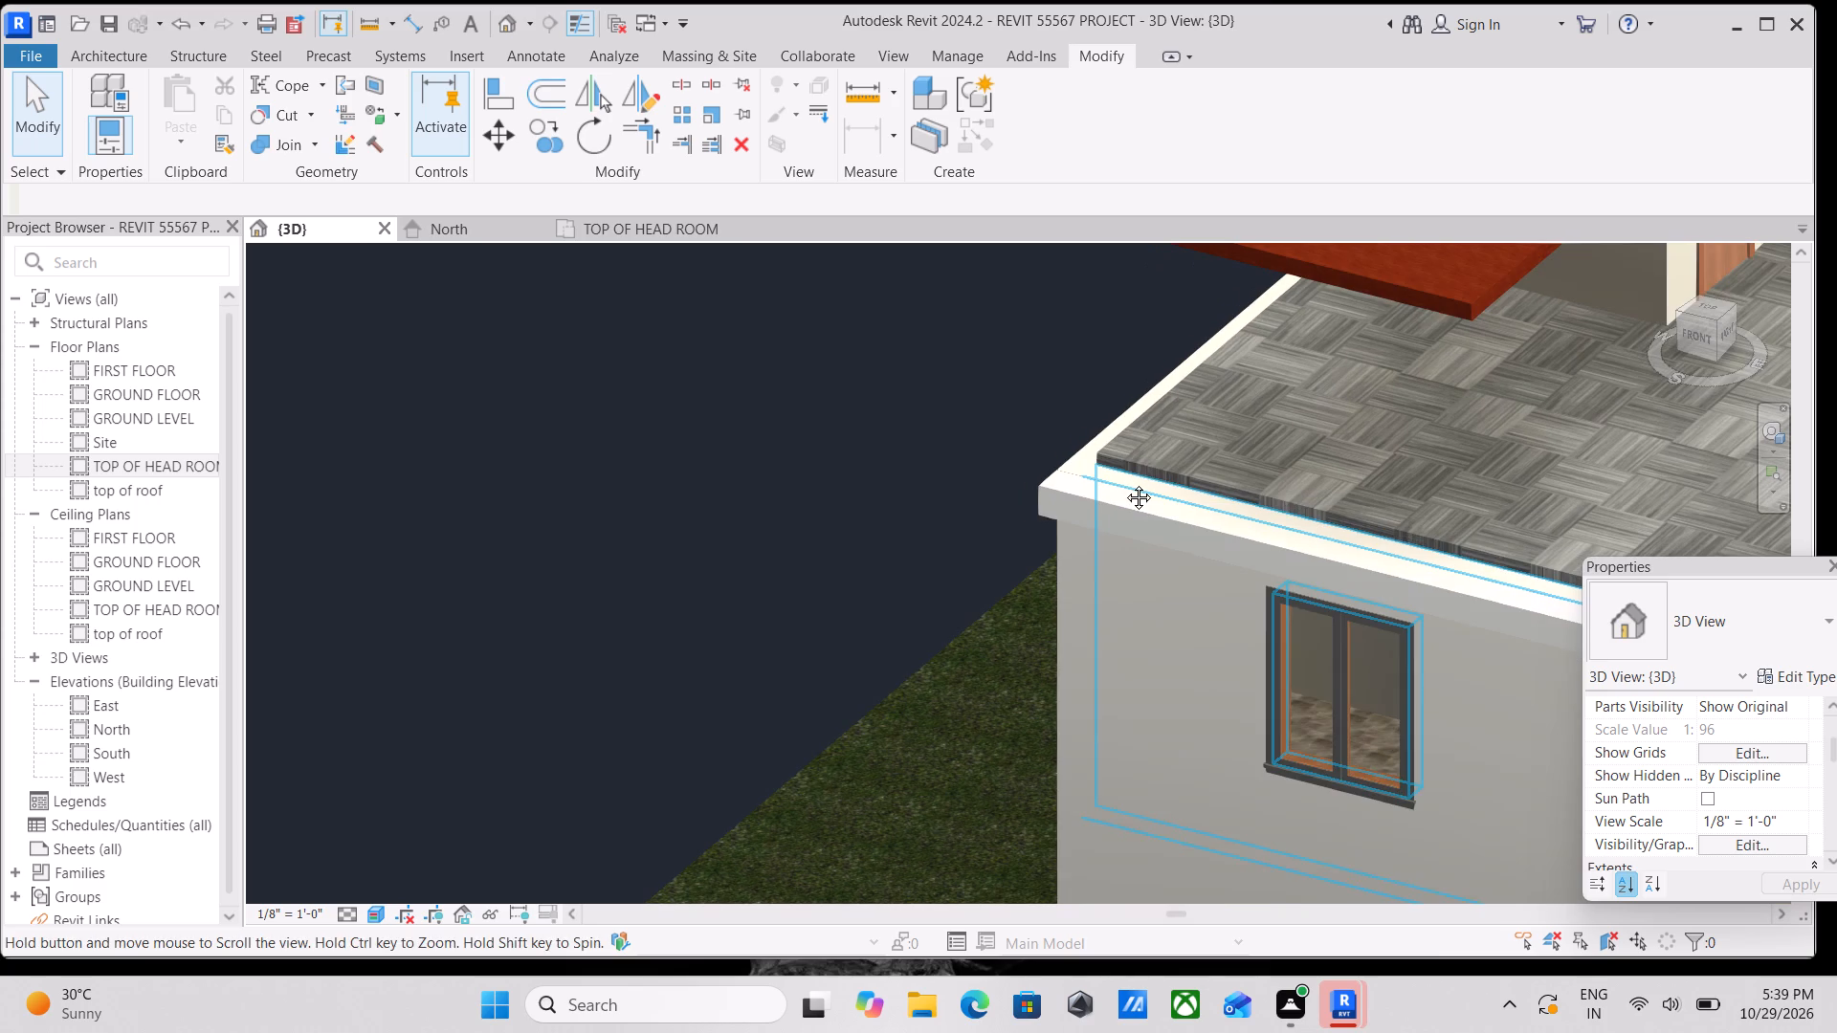
scroll(1137, 479, "down", 1)
middle_click_drag(1137, 479, 1107, 542)
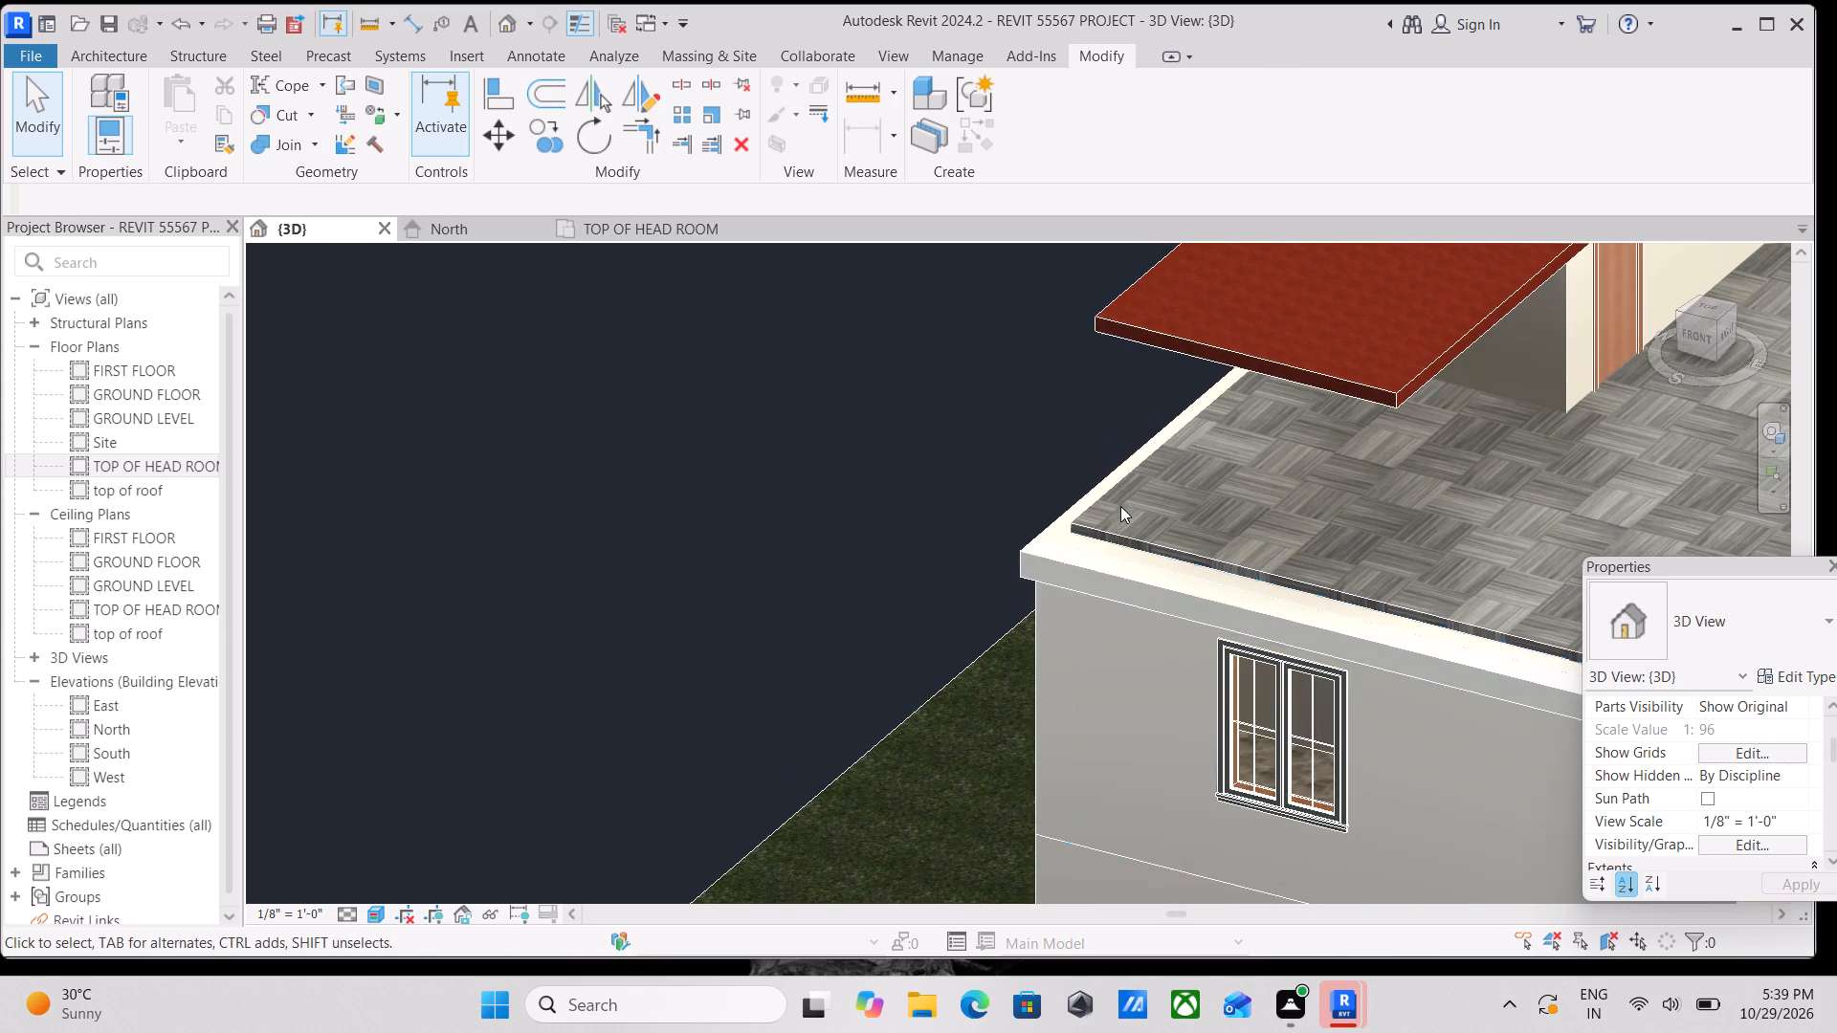
middle_click_drag(1125, 530, 1124, 558)
middle_click_drag(1121, 576, 1111, 616, "shift")
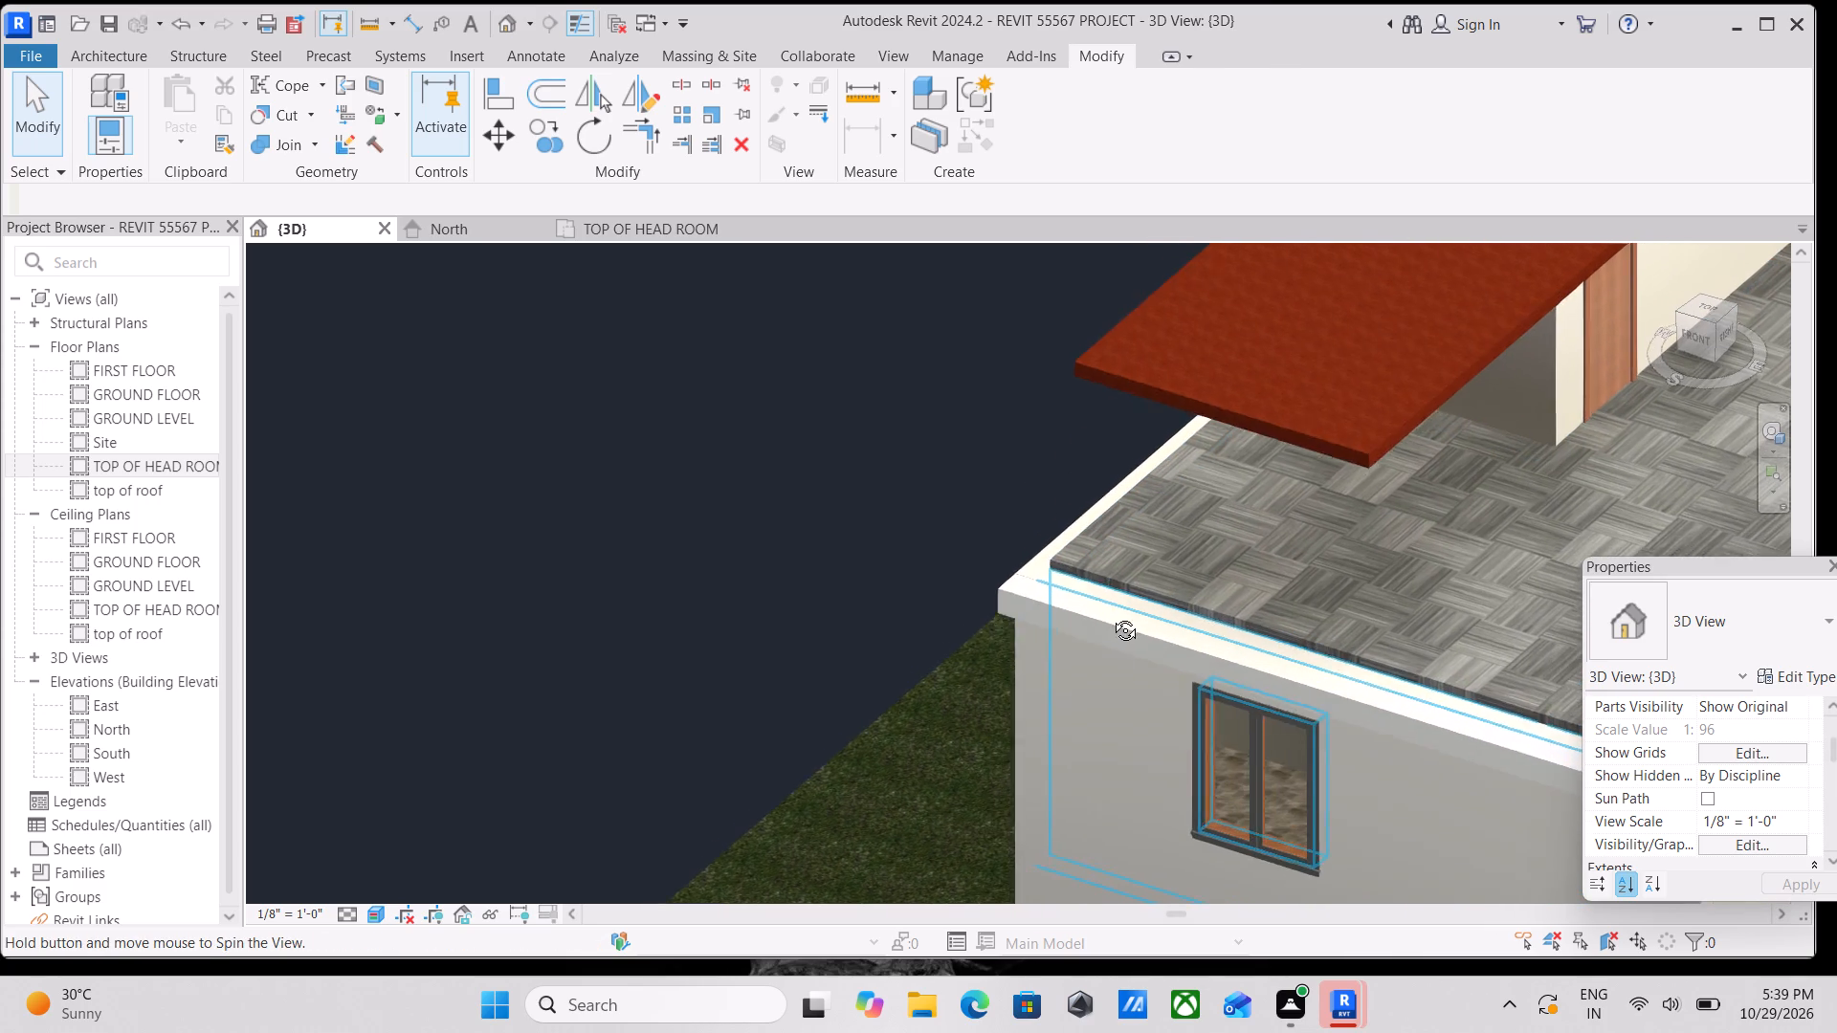
middle_click_drag(1111, 616, 1103, 637, "shift")
middle_click_drag(1124, 583, 1122, 611, "shift")
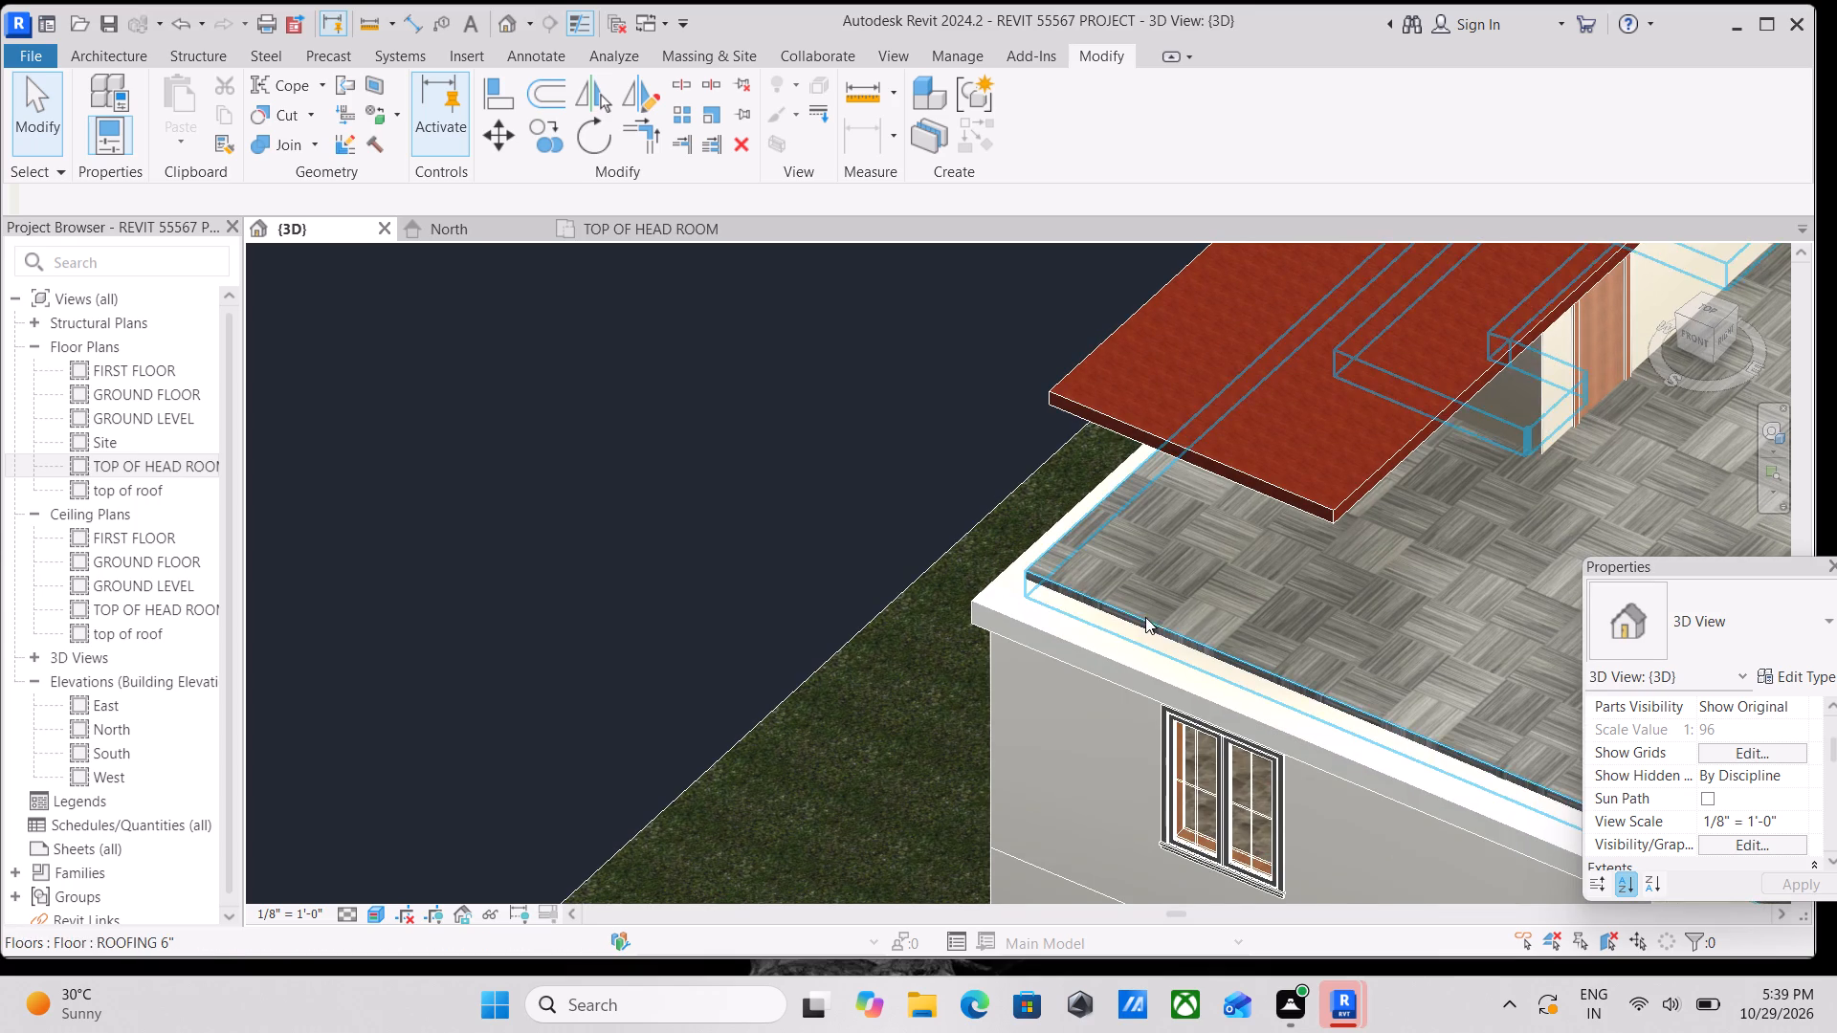
Edit the front wall's band in place, set its Extrusion End to 2' 0", and finish the model.
scroll(1125, 616, "up", 2)
scroll(984, 625, "up", 1)
left_click(985, 621)
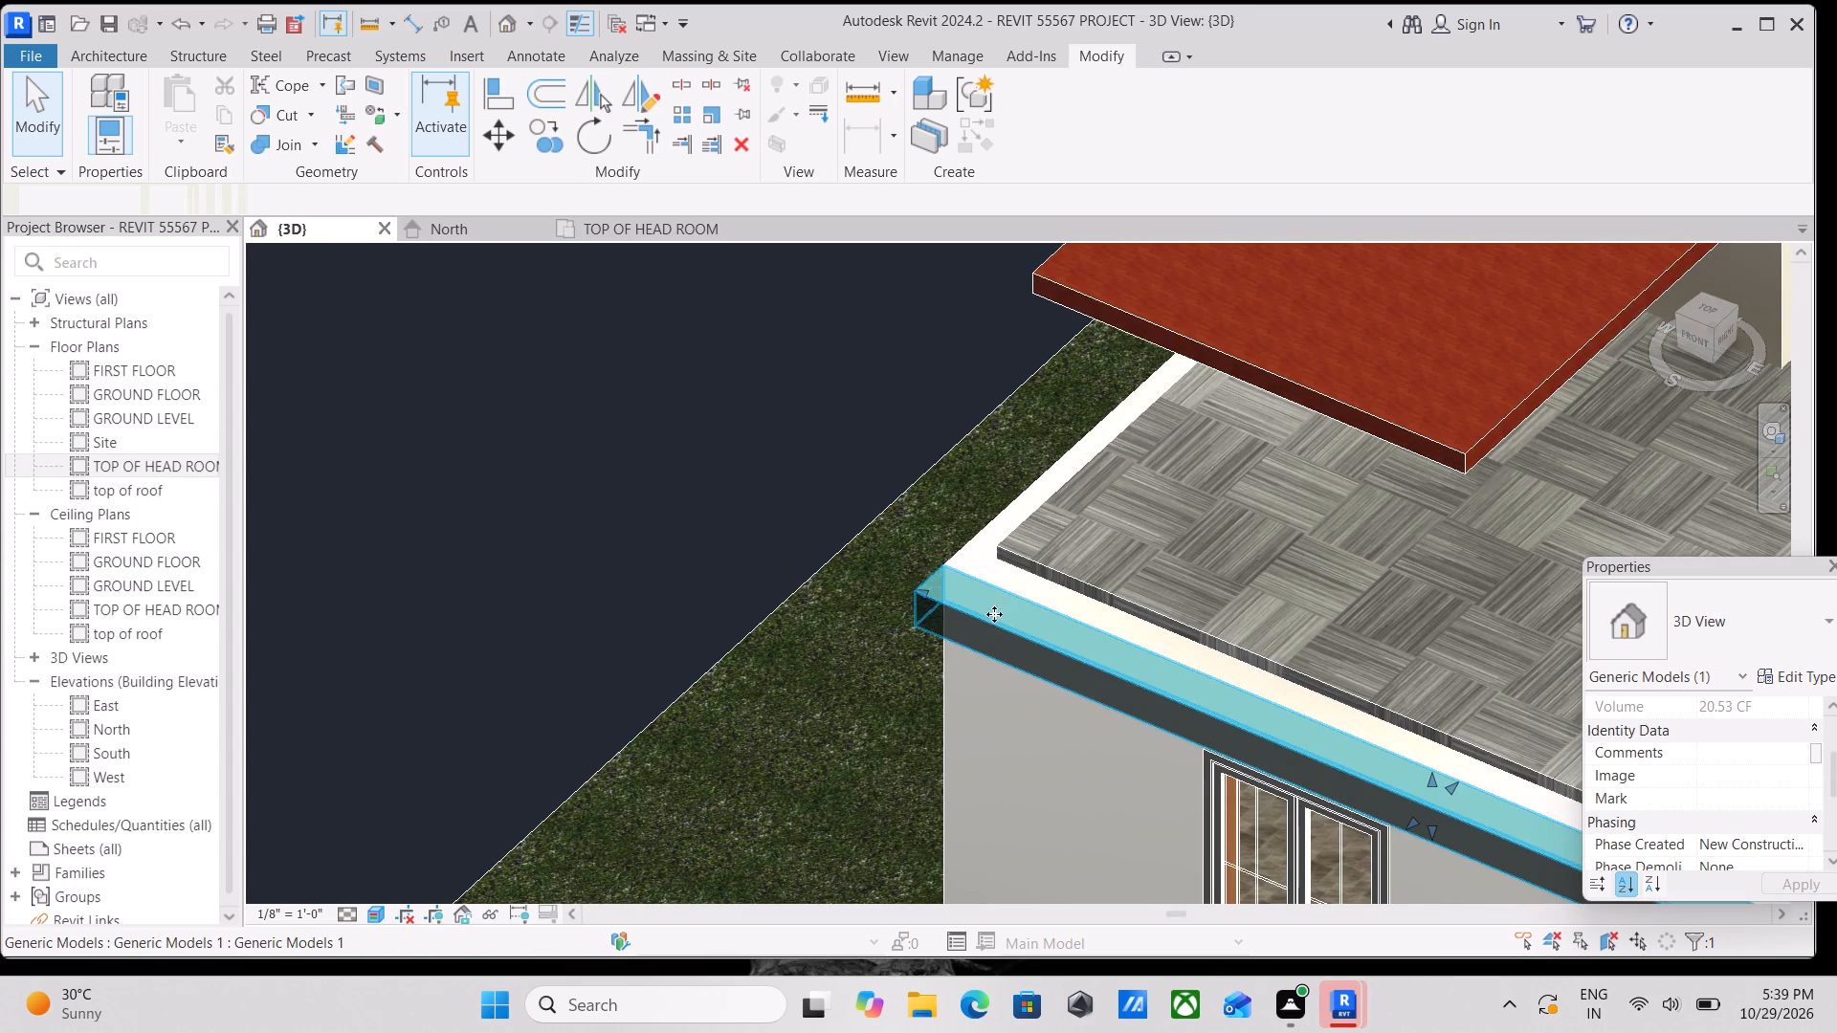
scroll(1754, 843, "down", 3)
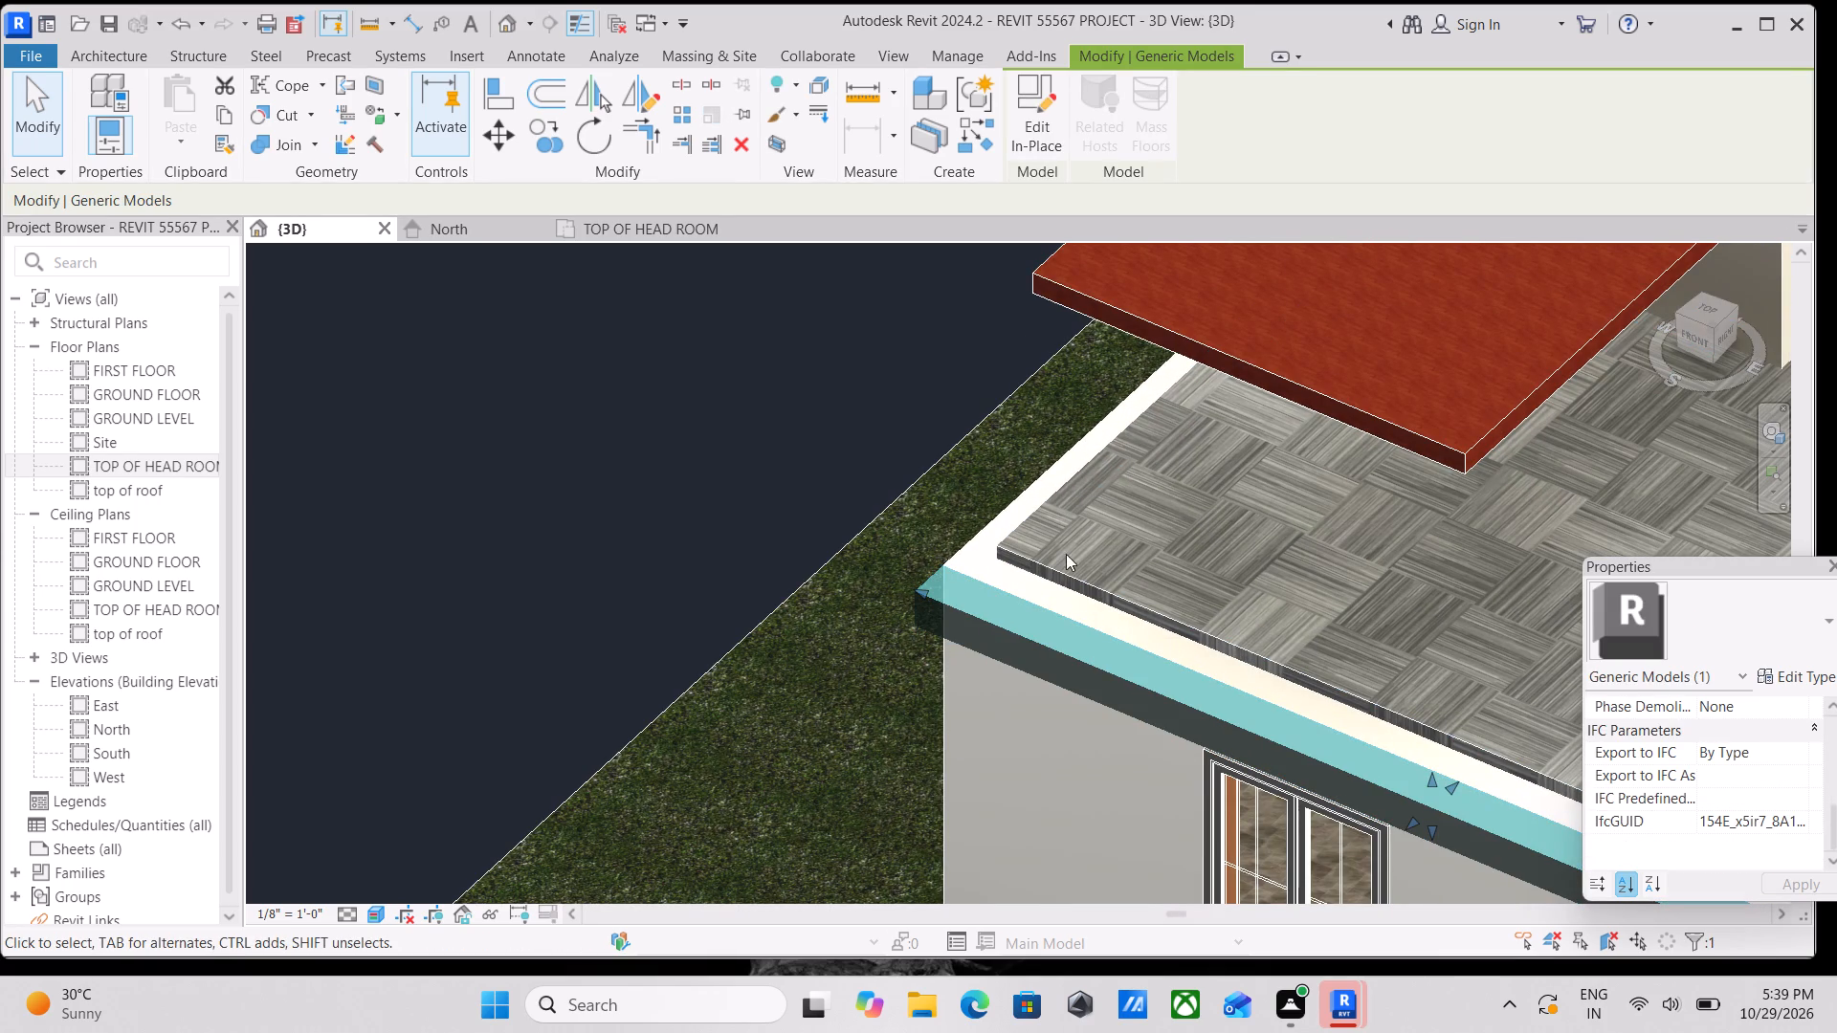
left_click(1033, 111)
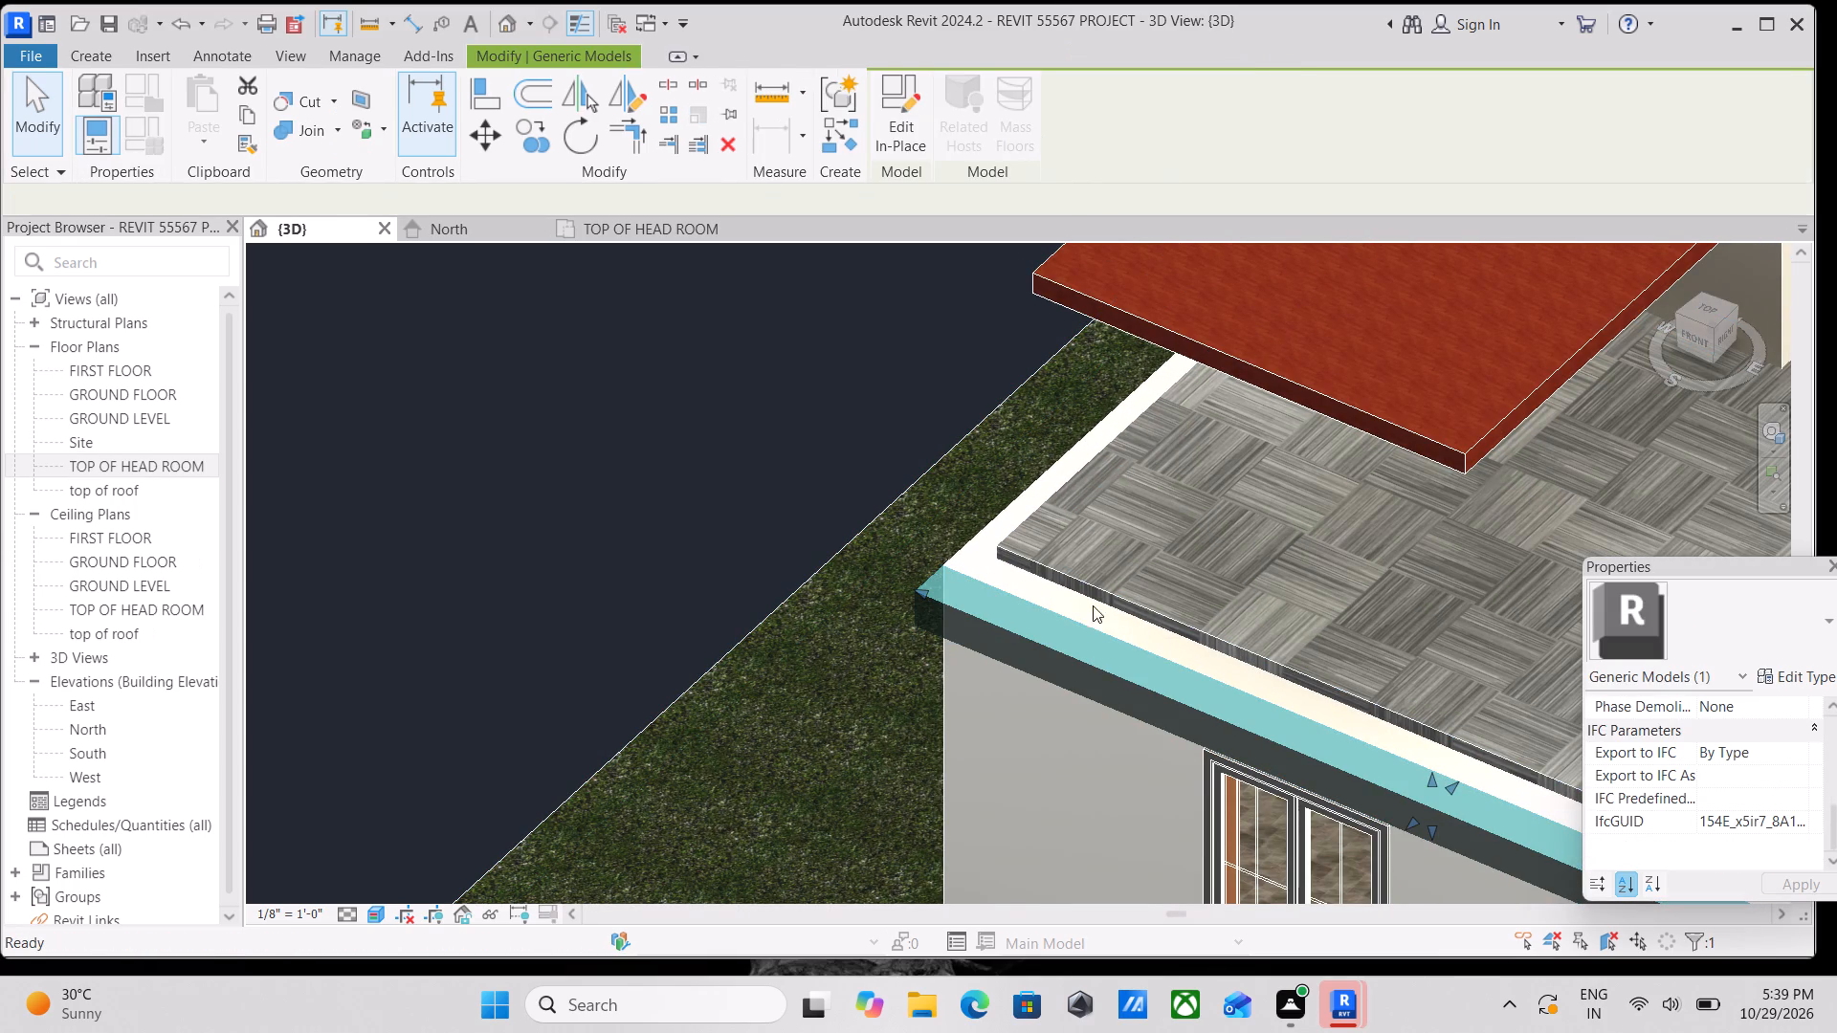
left_click(1056, 650)
left_click(1755, 730)
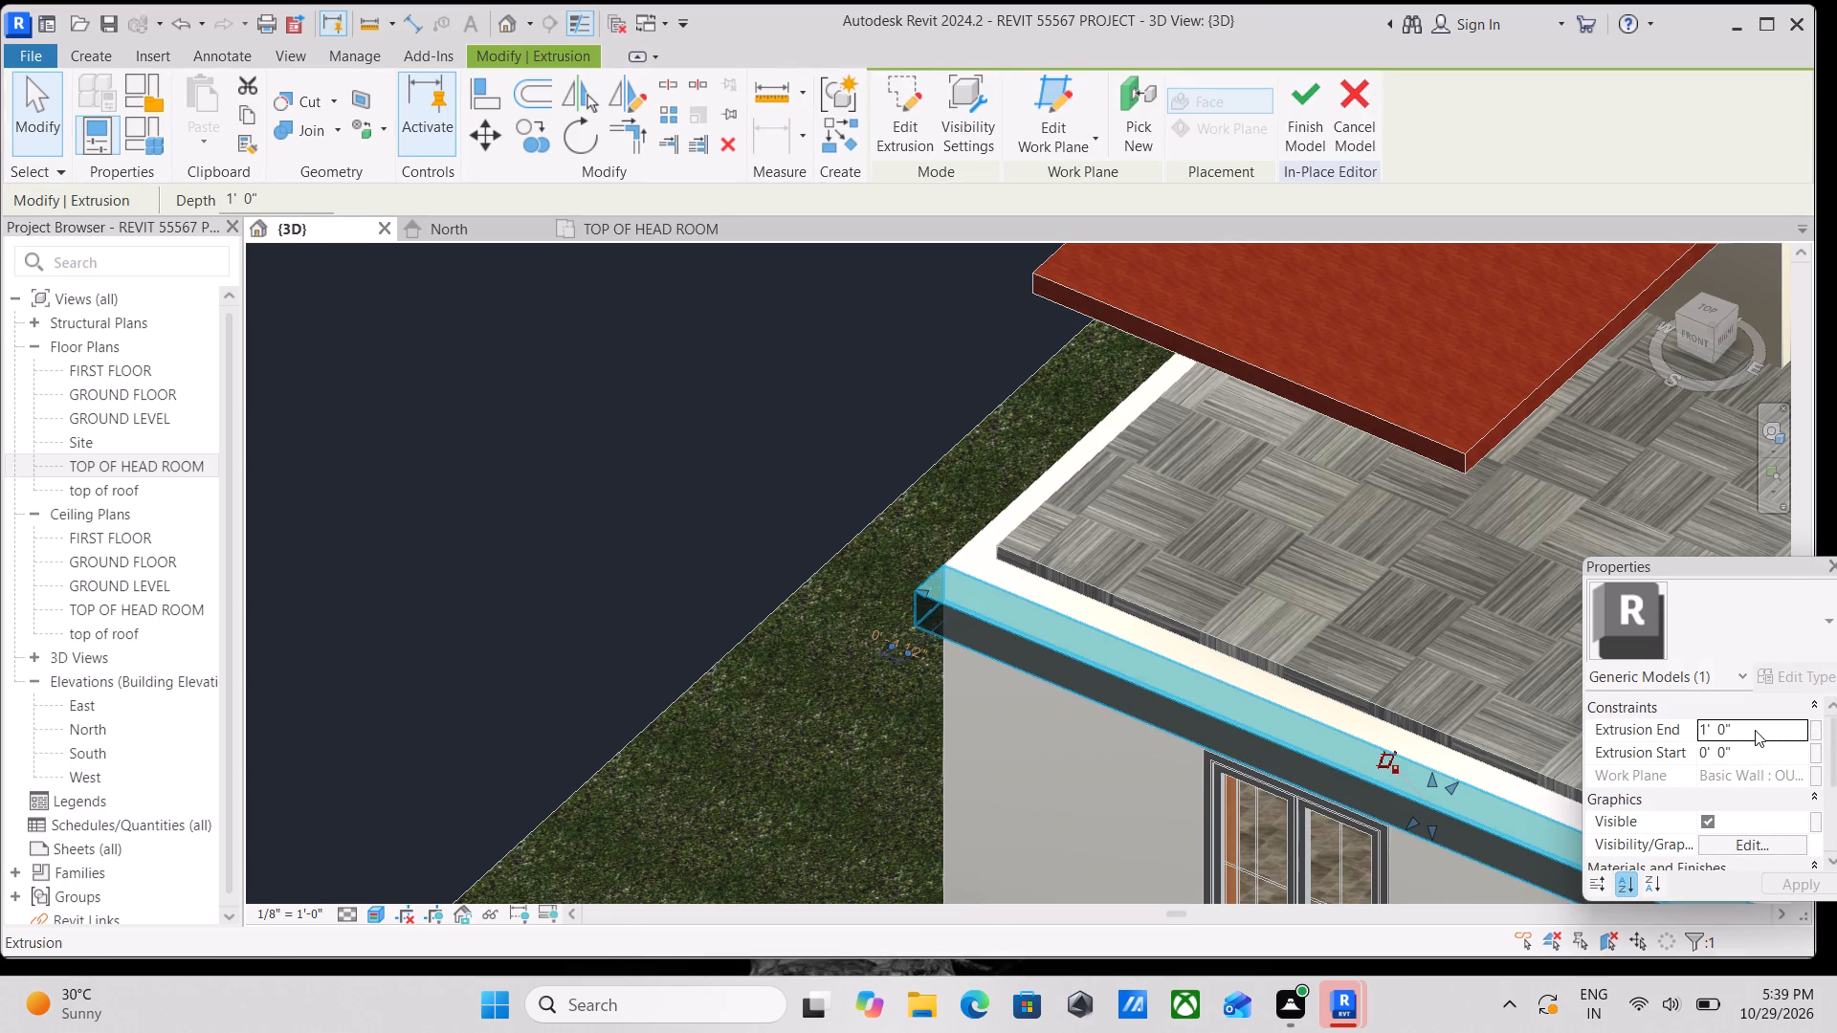
type("2'")
key("Return")
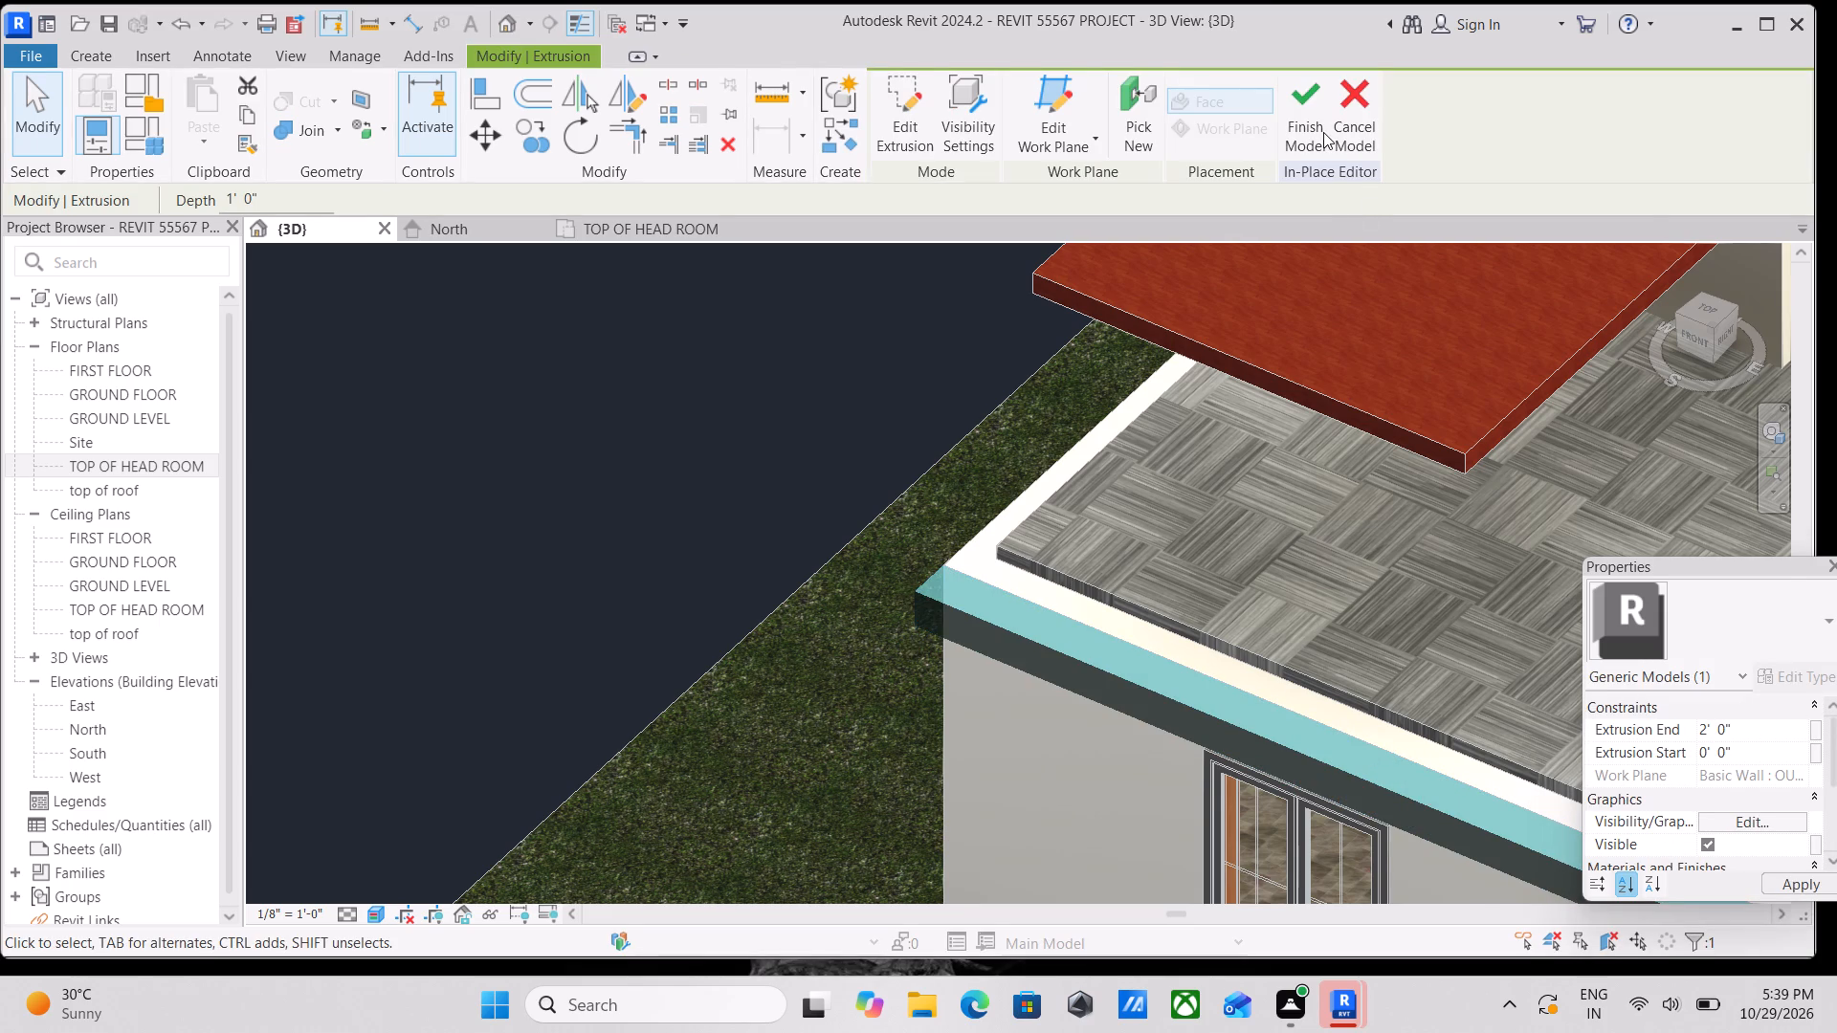
left_click(1312, 100)
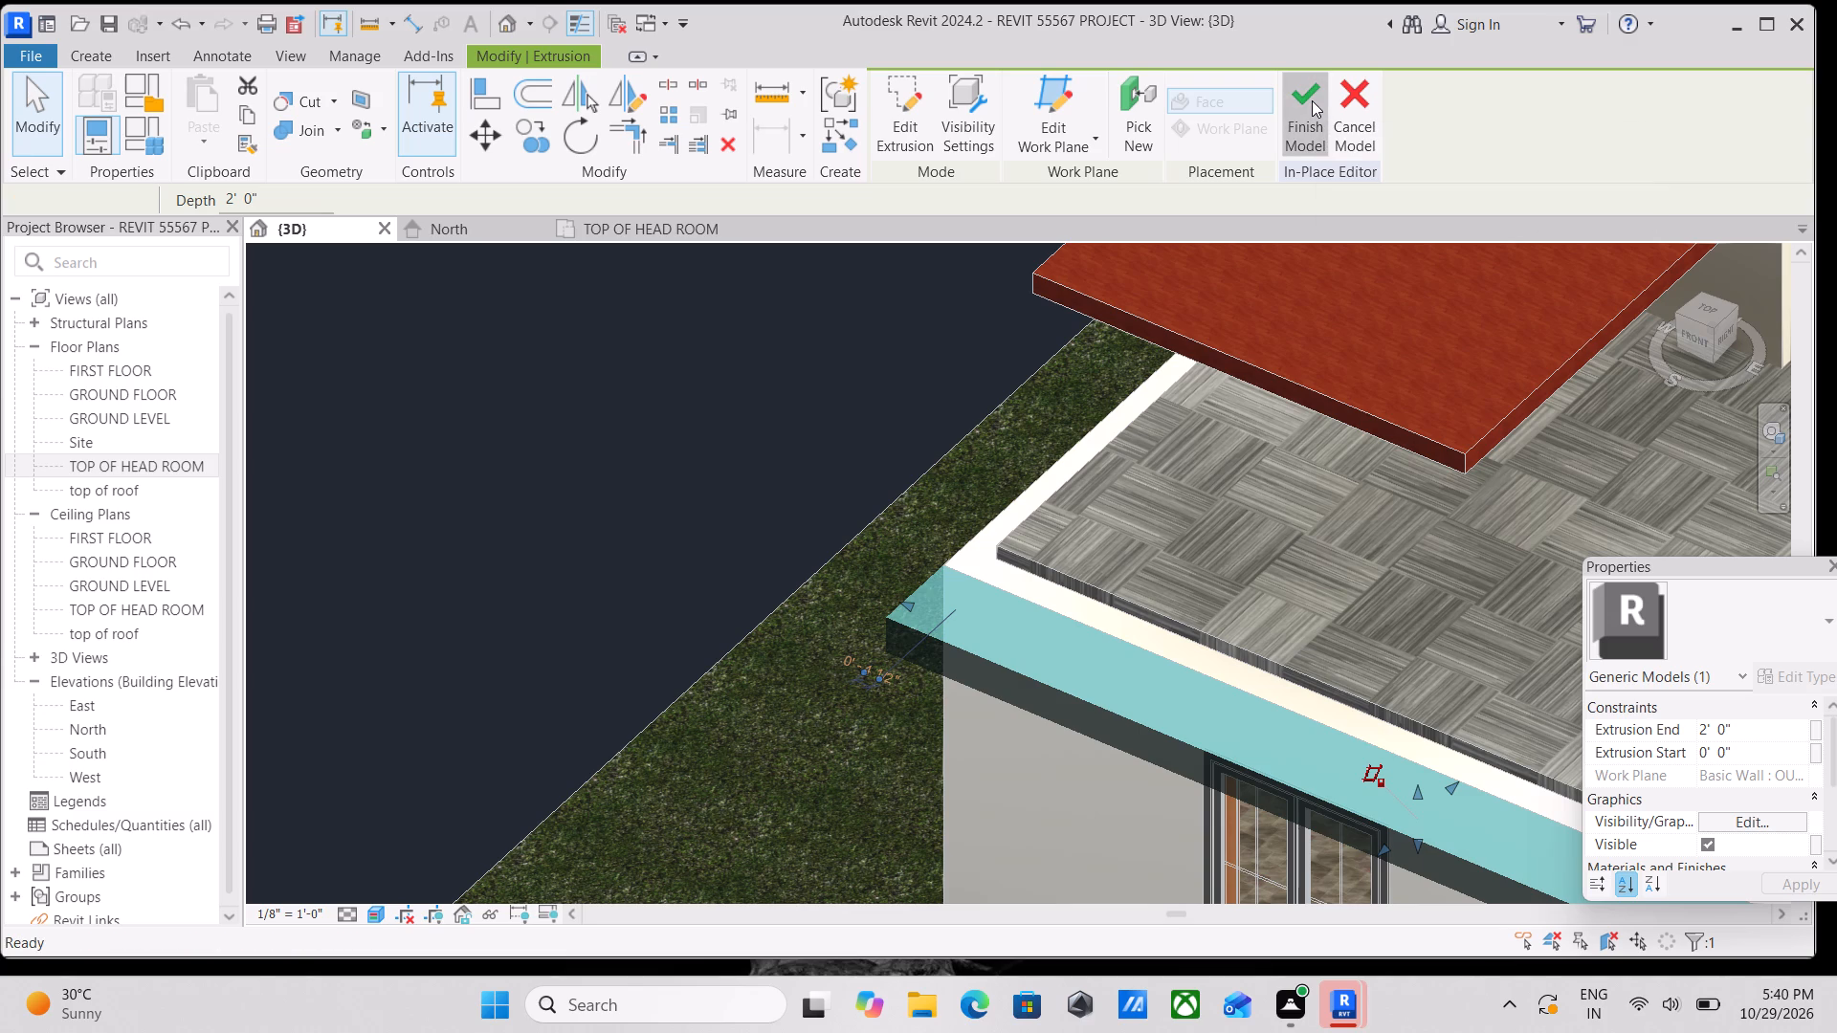
Examine the widened front band and its corner at the roof's edge.
scroll(1322, 366, "down", 4)
middle_click_drag(1309, 416, 1321, 348)
scroll(1242, 523, "up", 3)
middle_click_drag(1208, 467, 1207, 526)
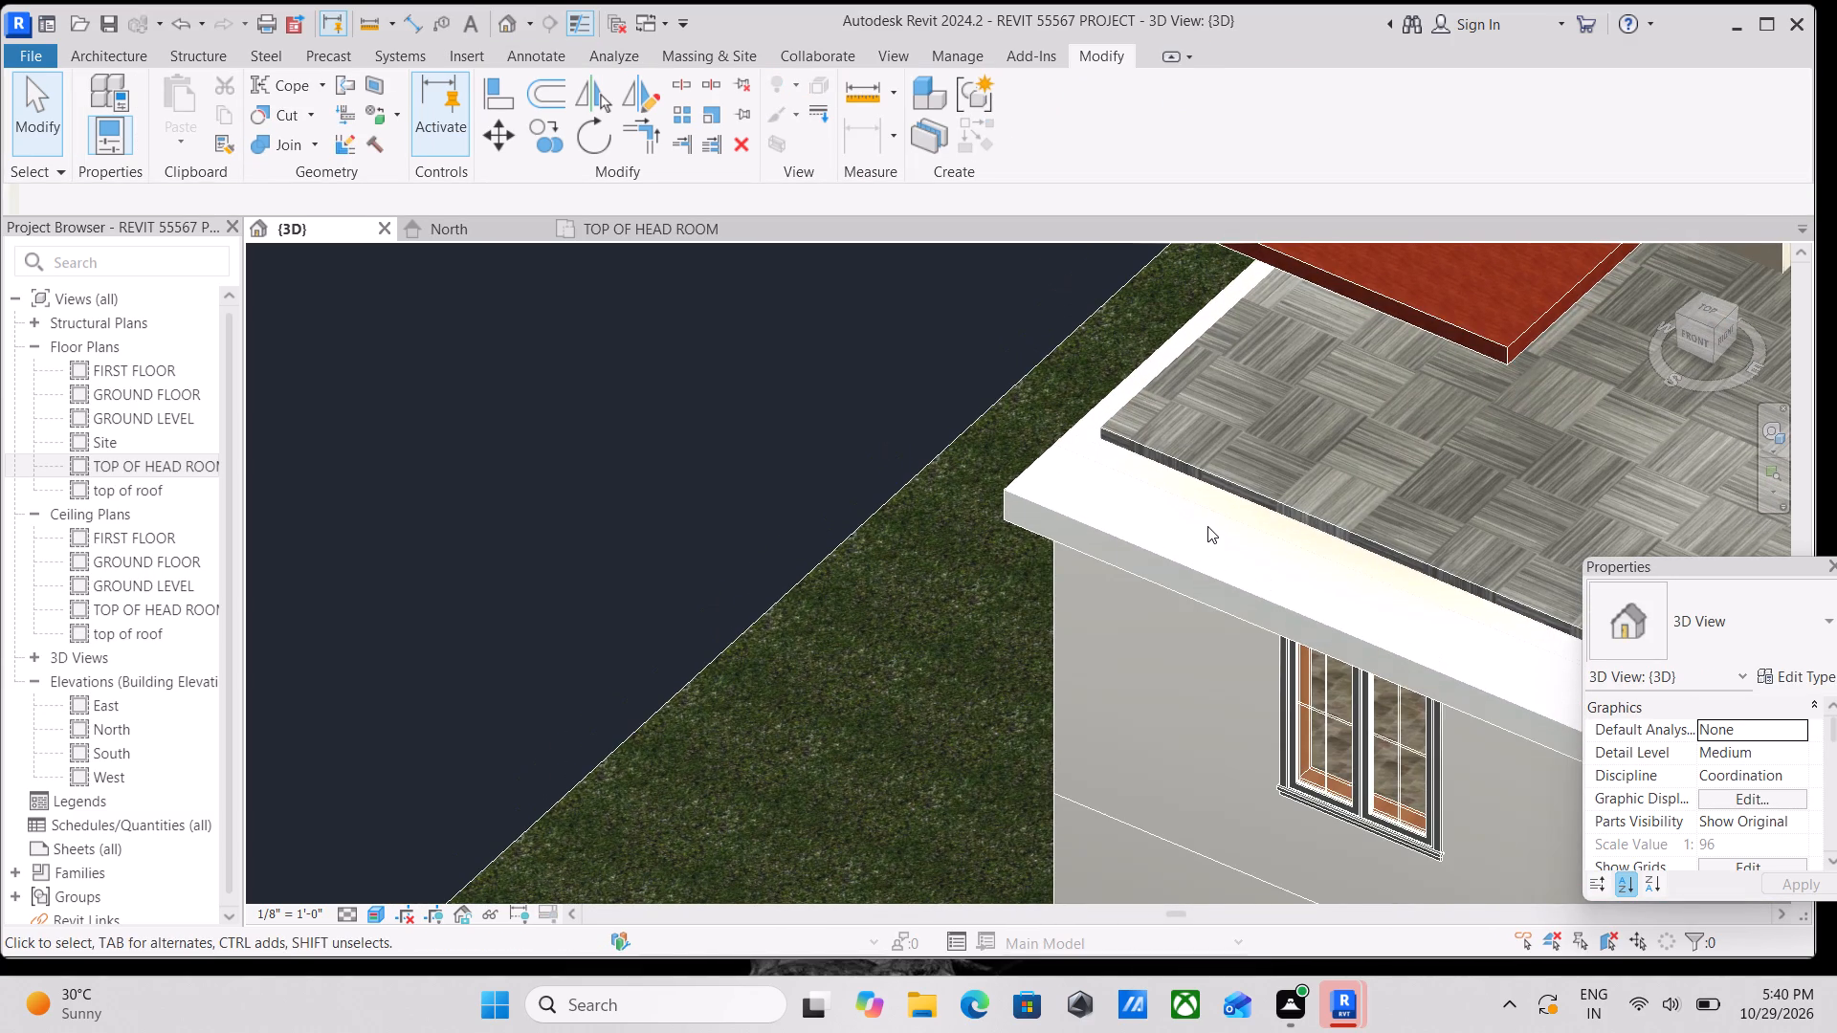
middle_click_drag(1211, 507, 1219, 546)
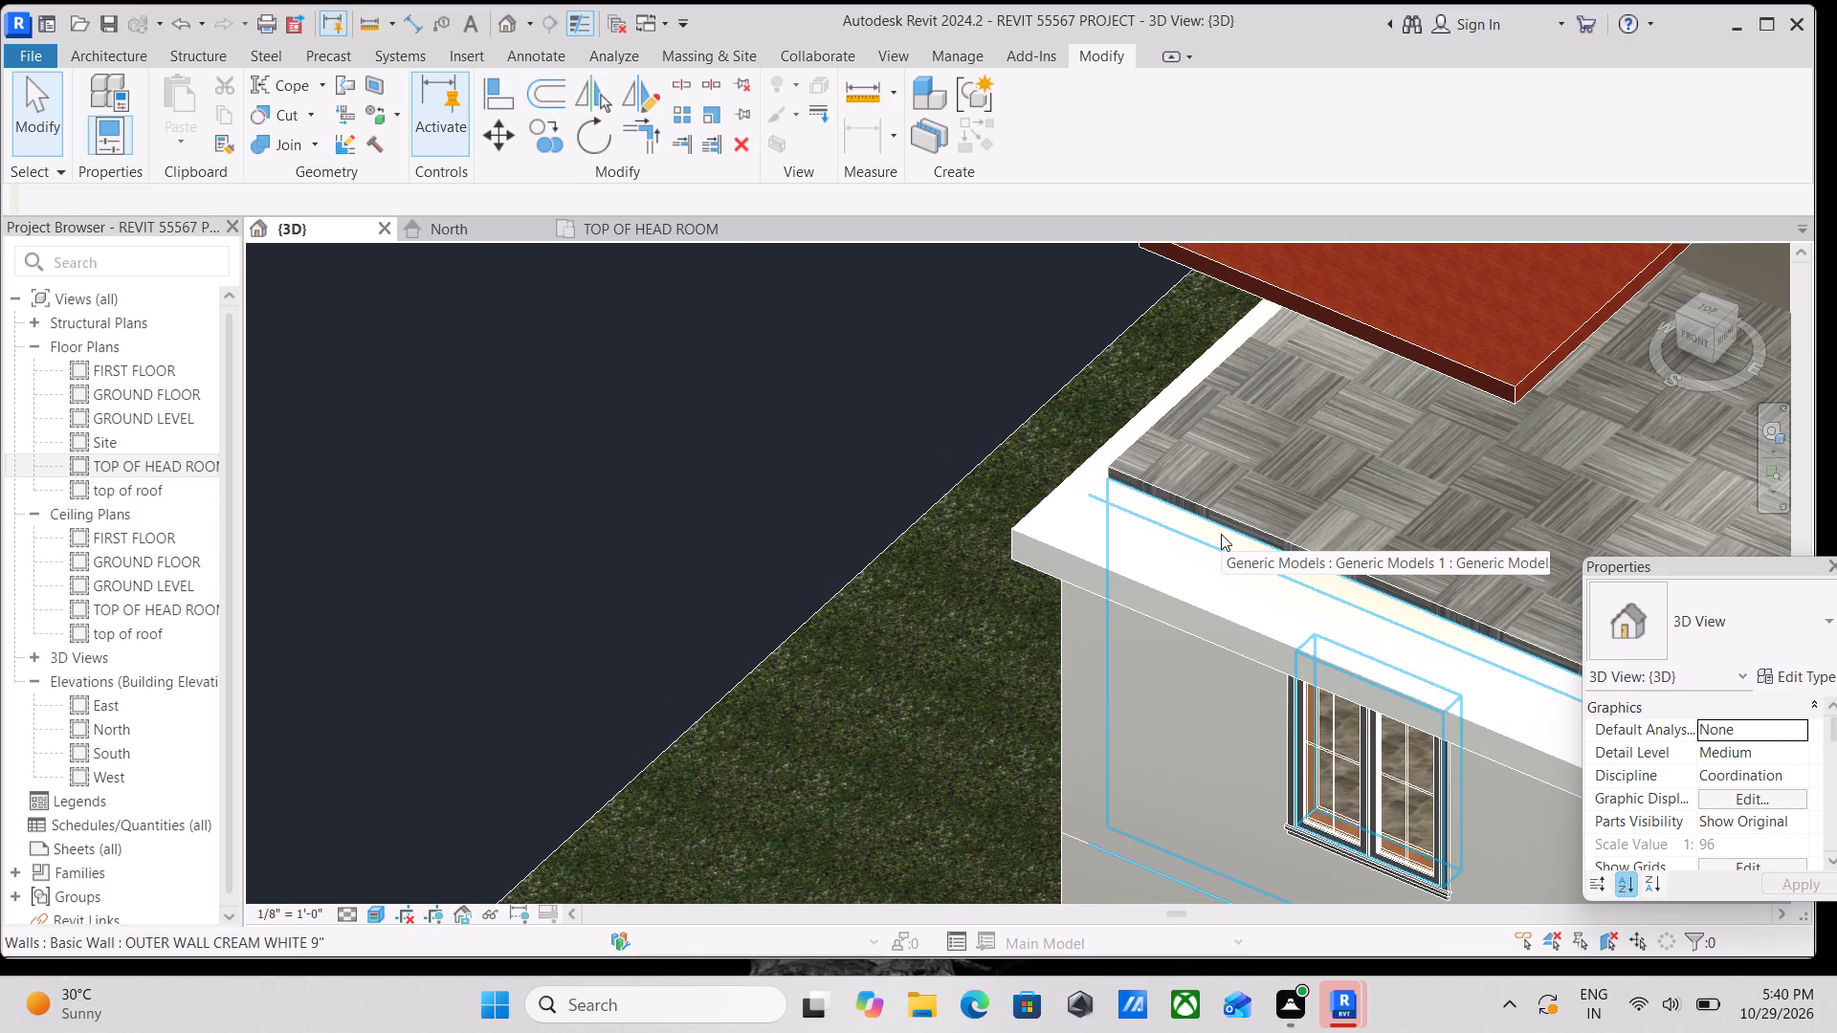
scroll(1221, 534, "down", 1)
middle_click_drag(1221, 534, 1222, 544)
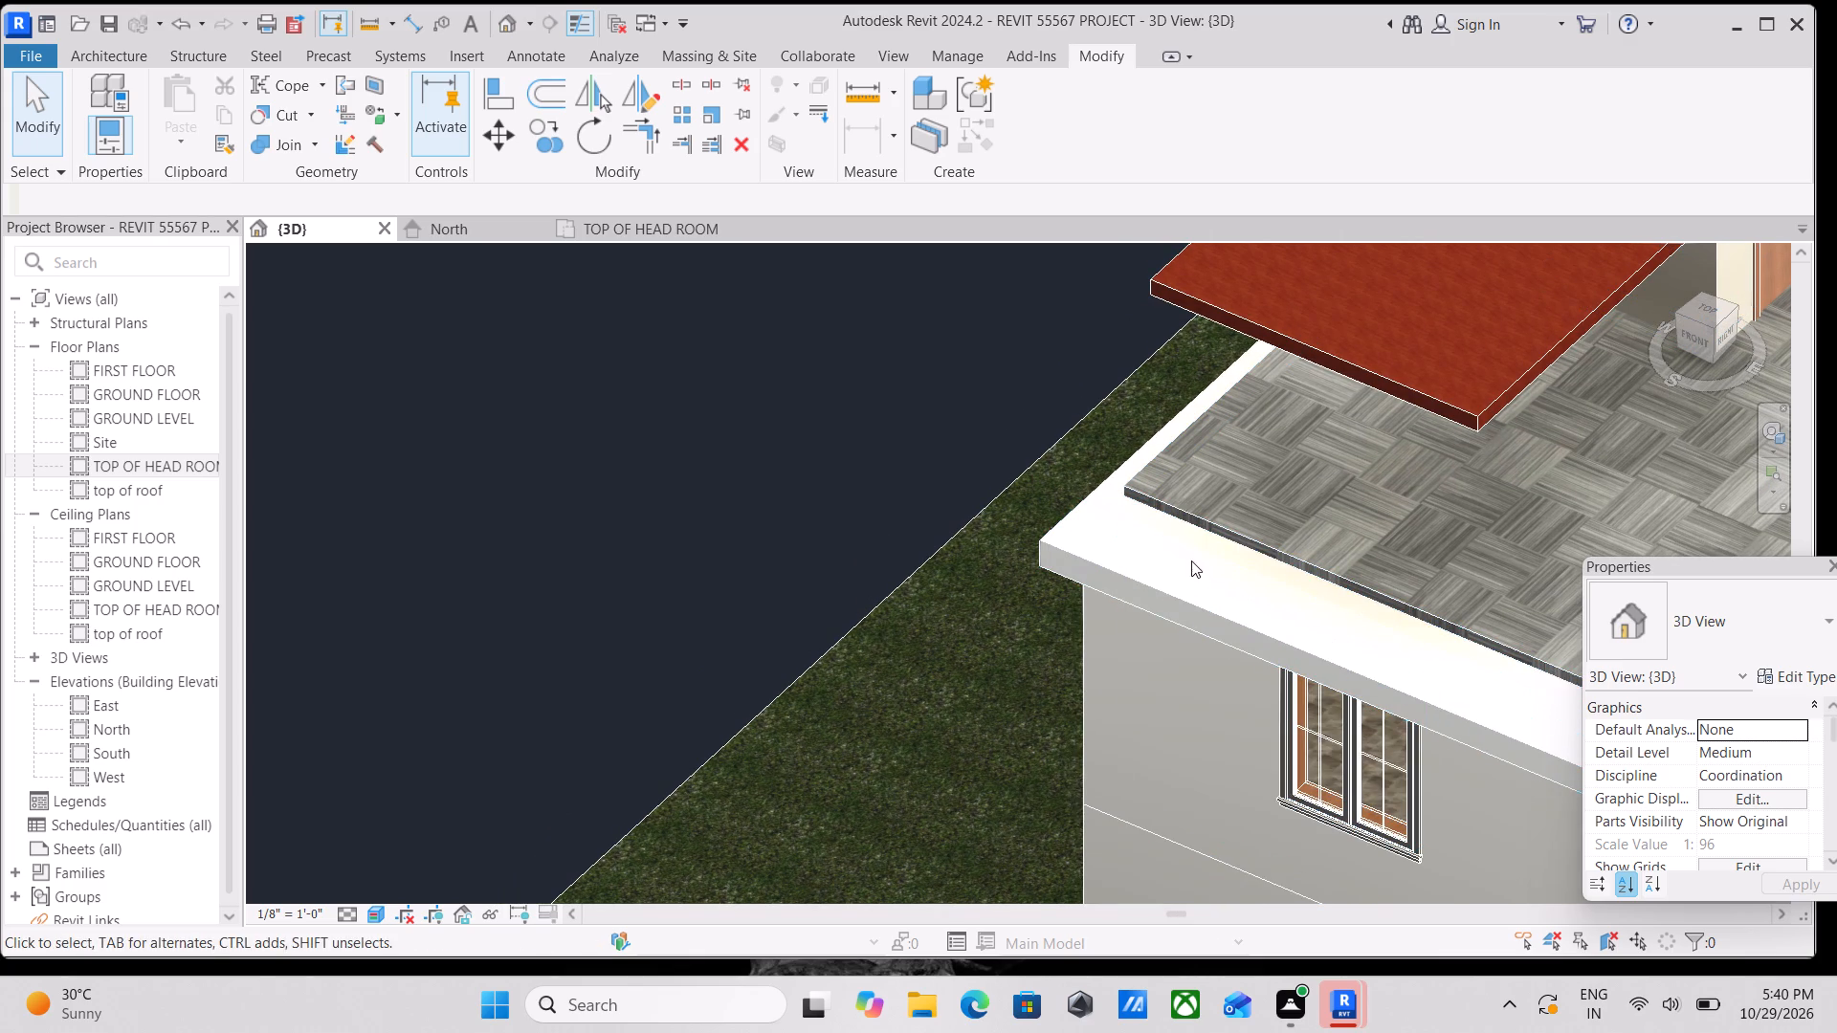
middle_click_drag(1201, 540, 1141, 646, "shift")
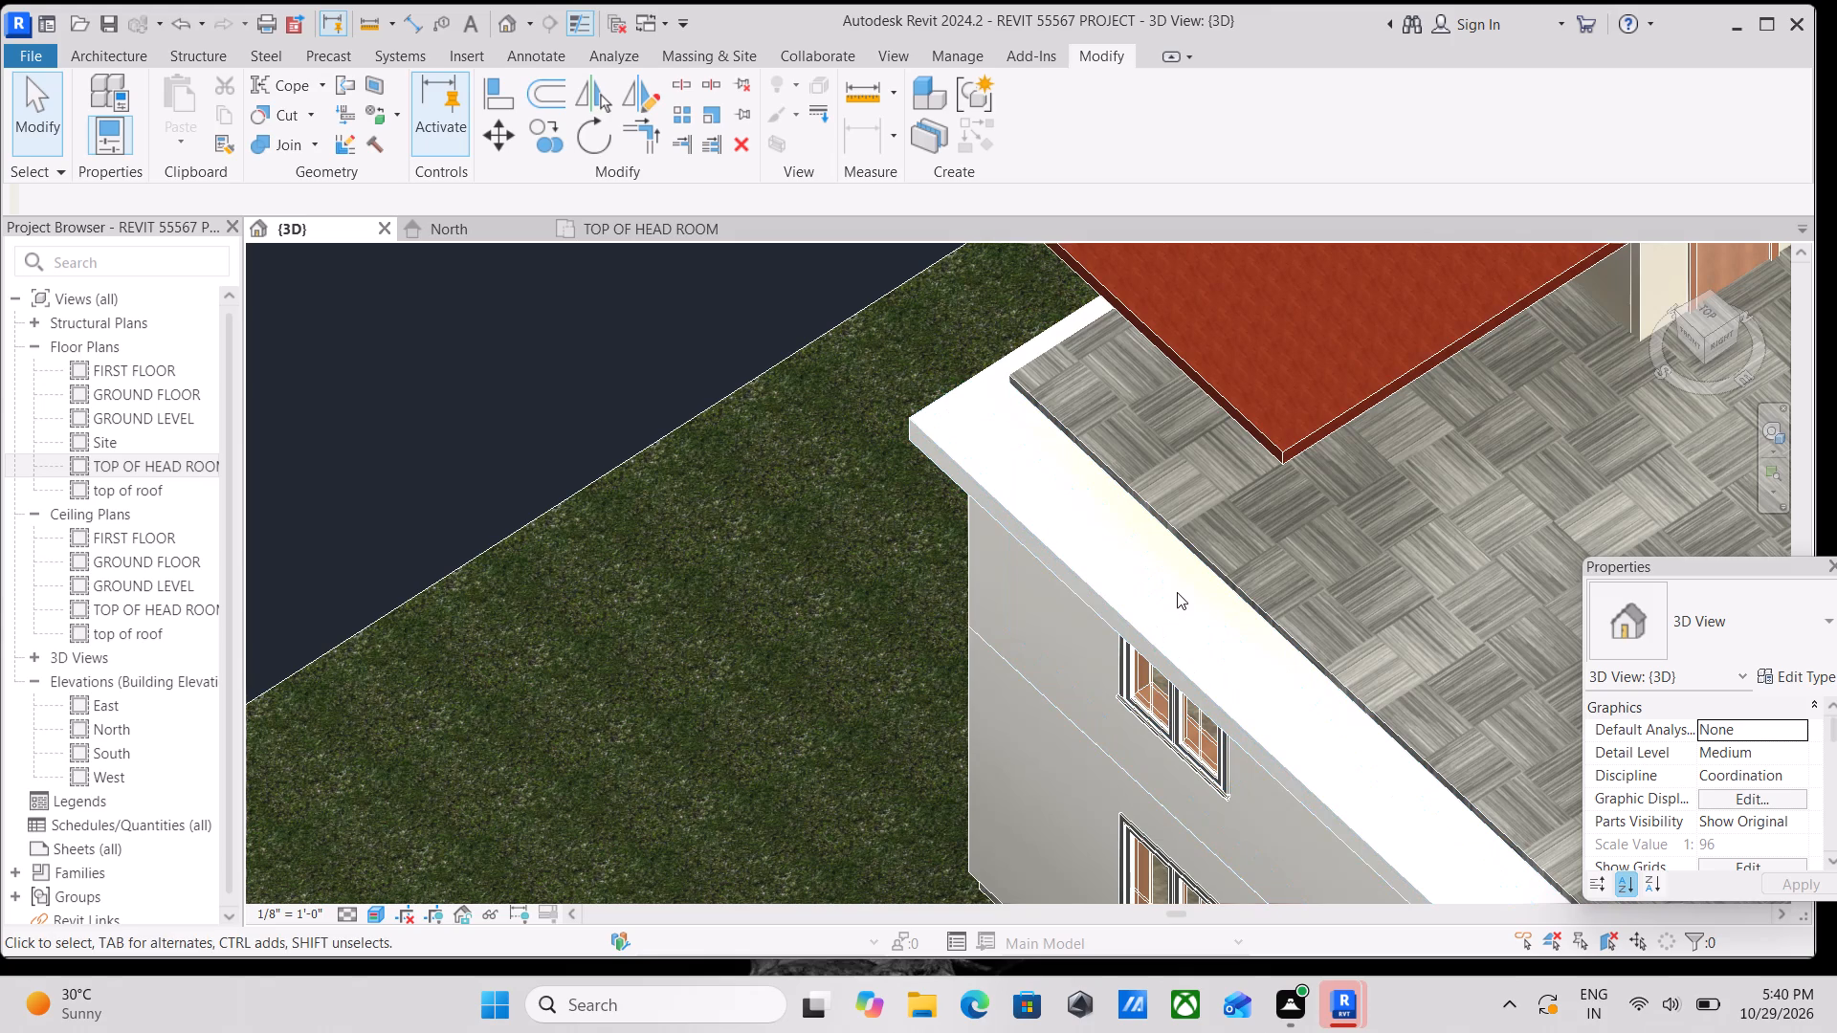
middle_click_drag(1177, 592, 1187, 604)
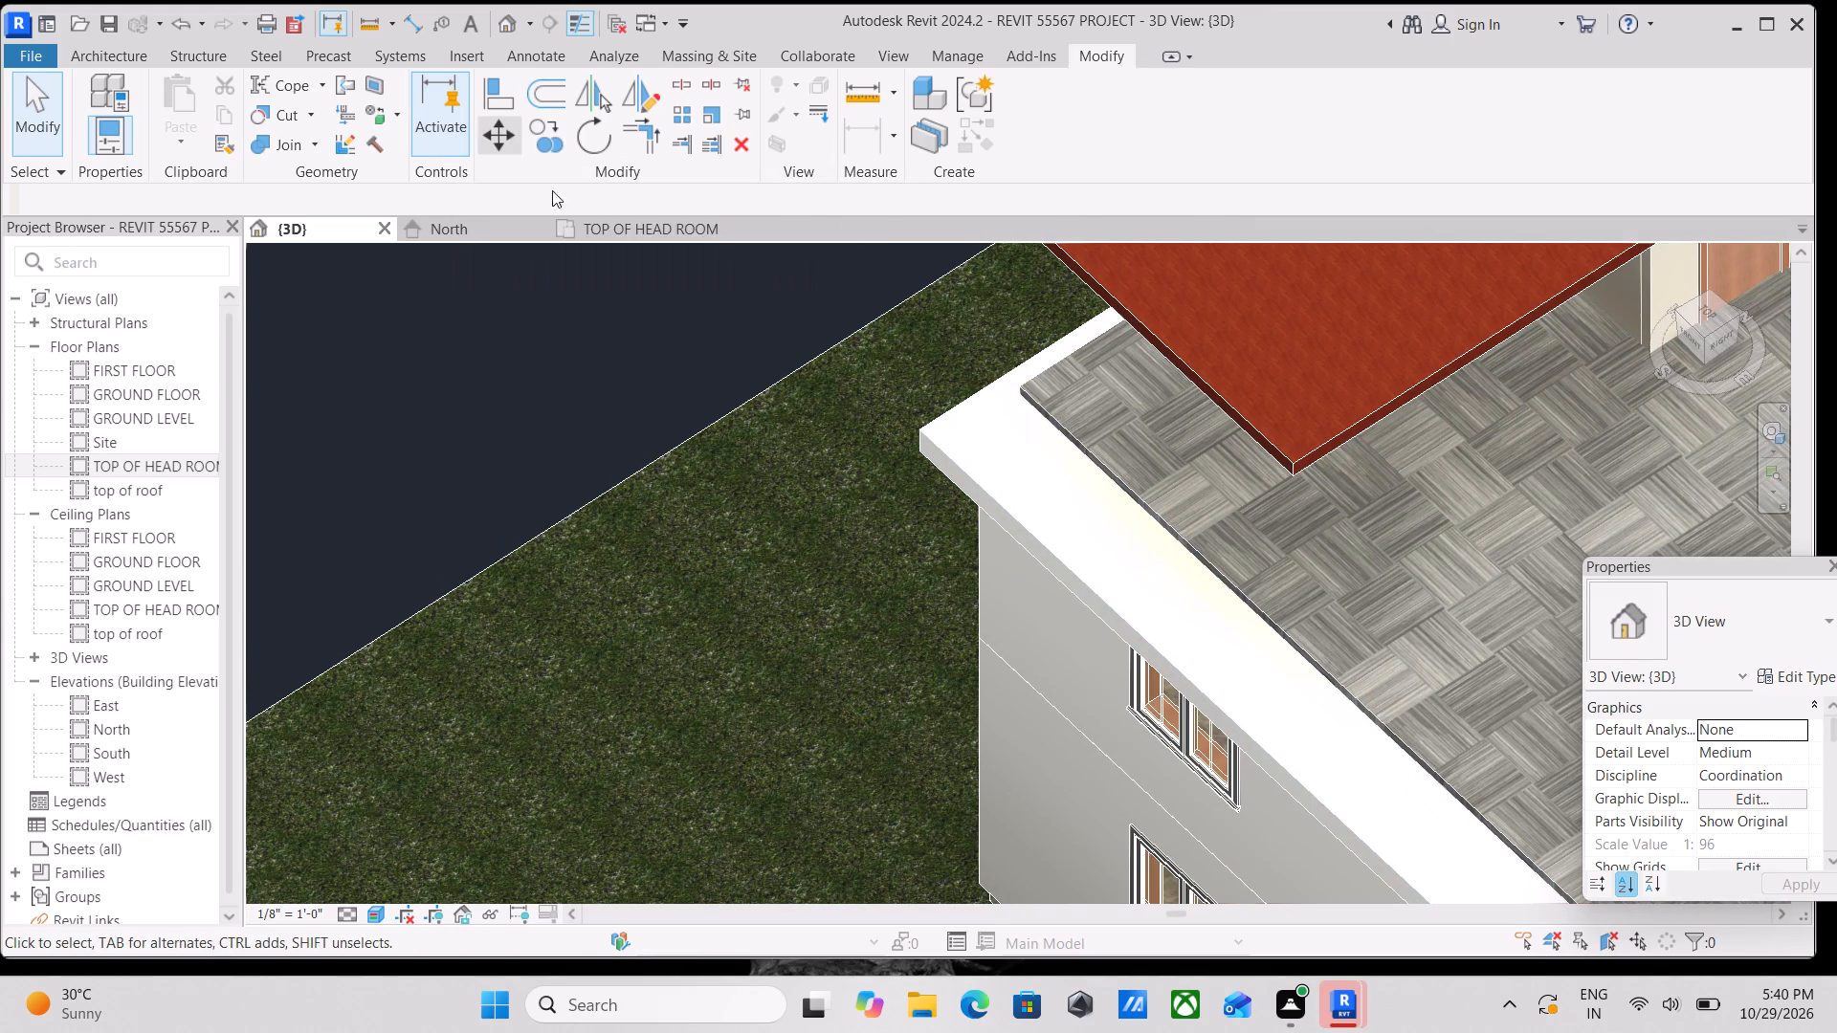
middle_click_drag(862, 404, 896, 440)
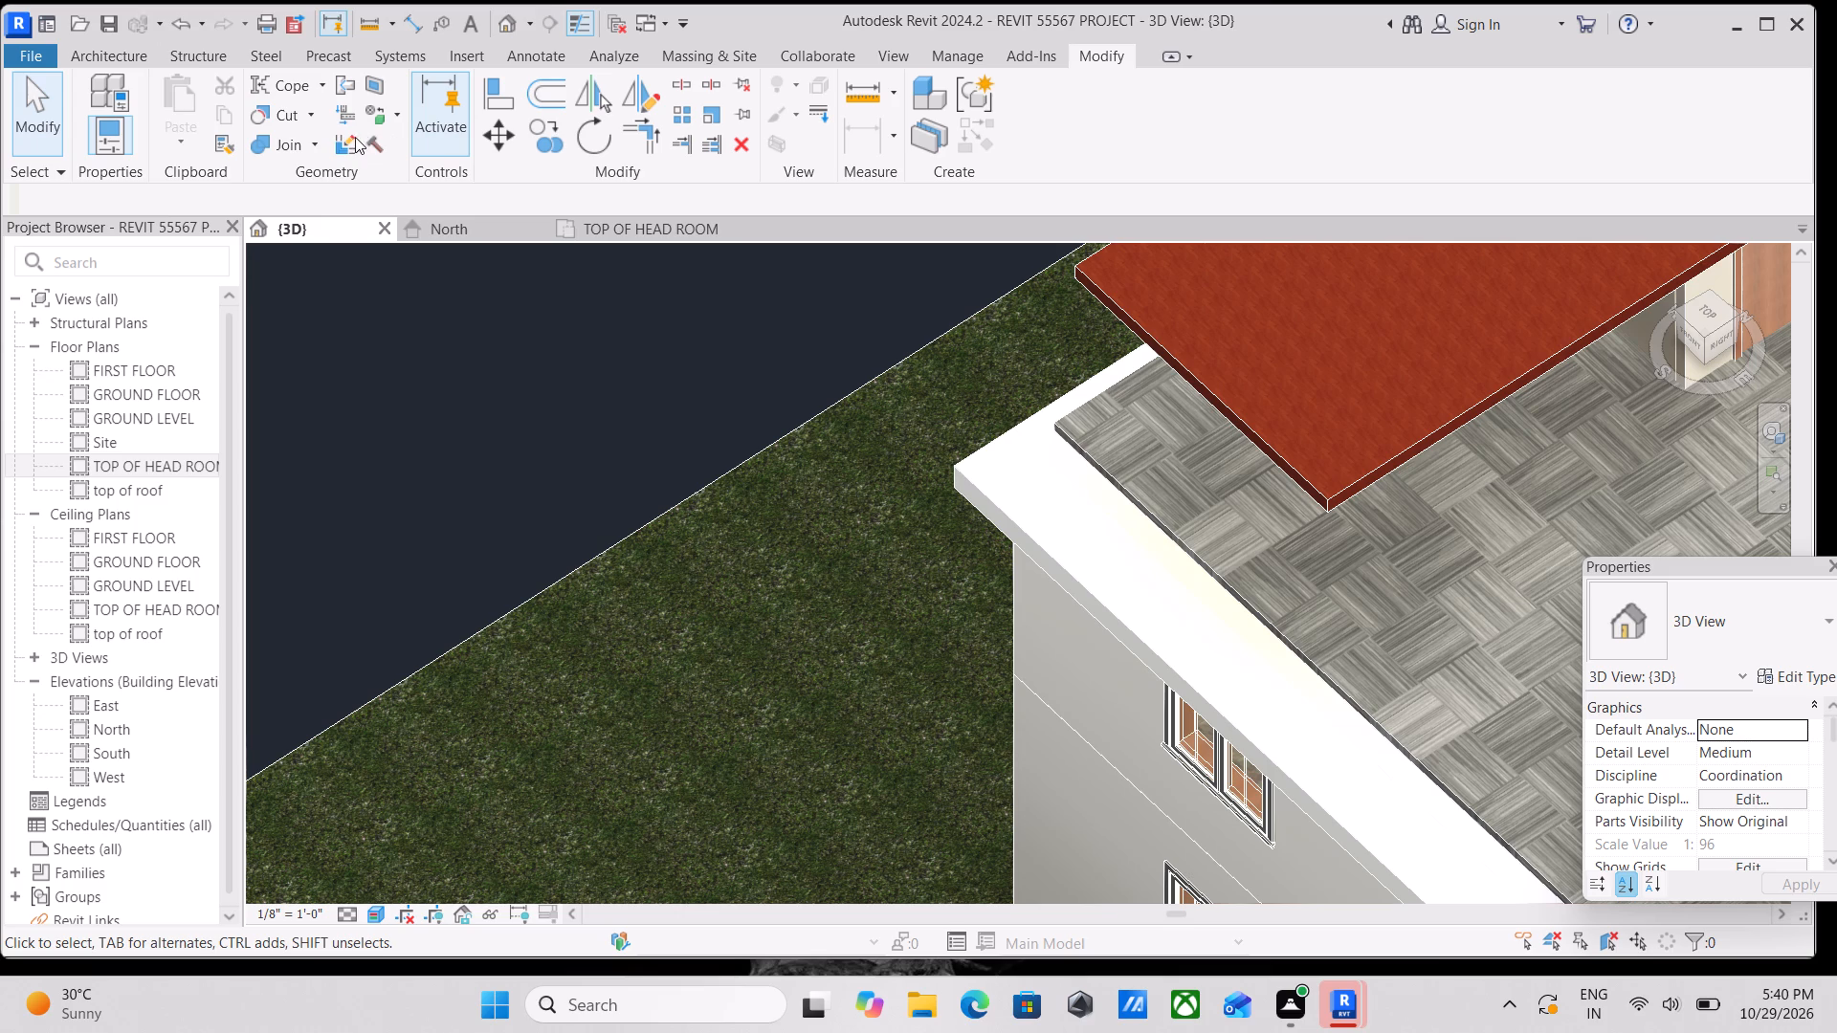
Create a new in-place model in the Generic Models category, keeping the suggested name.
left_click(112, 52)
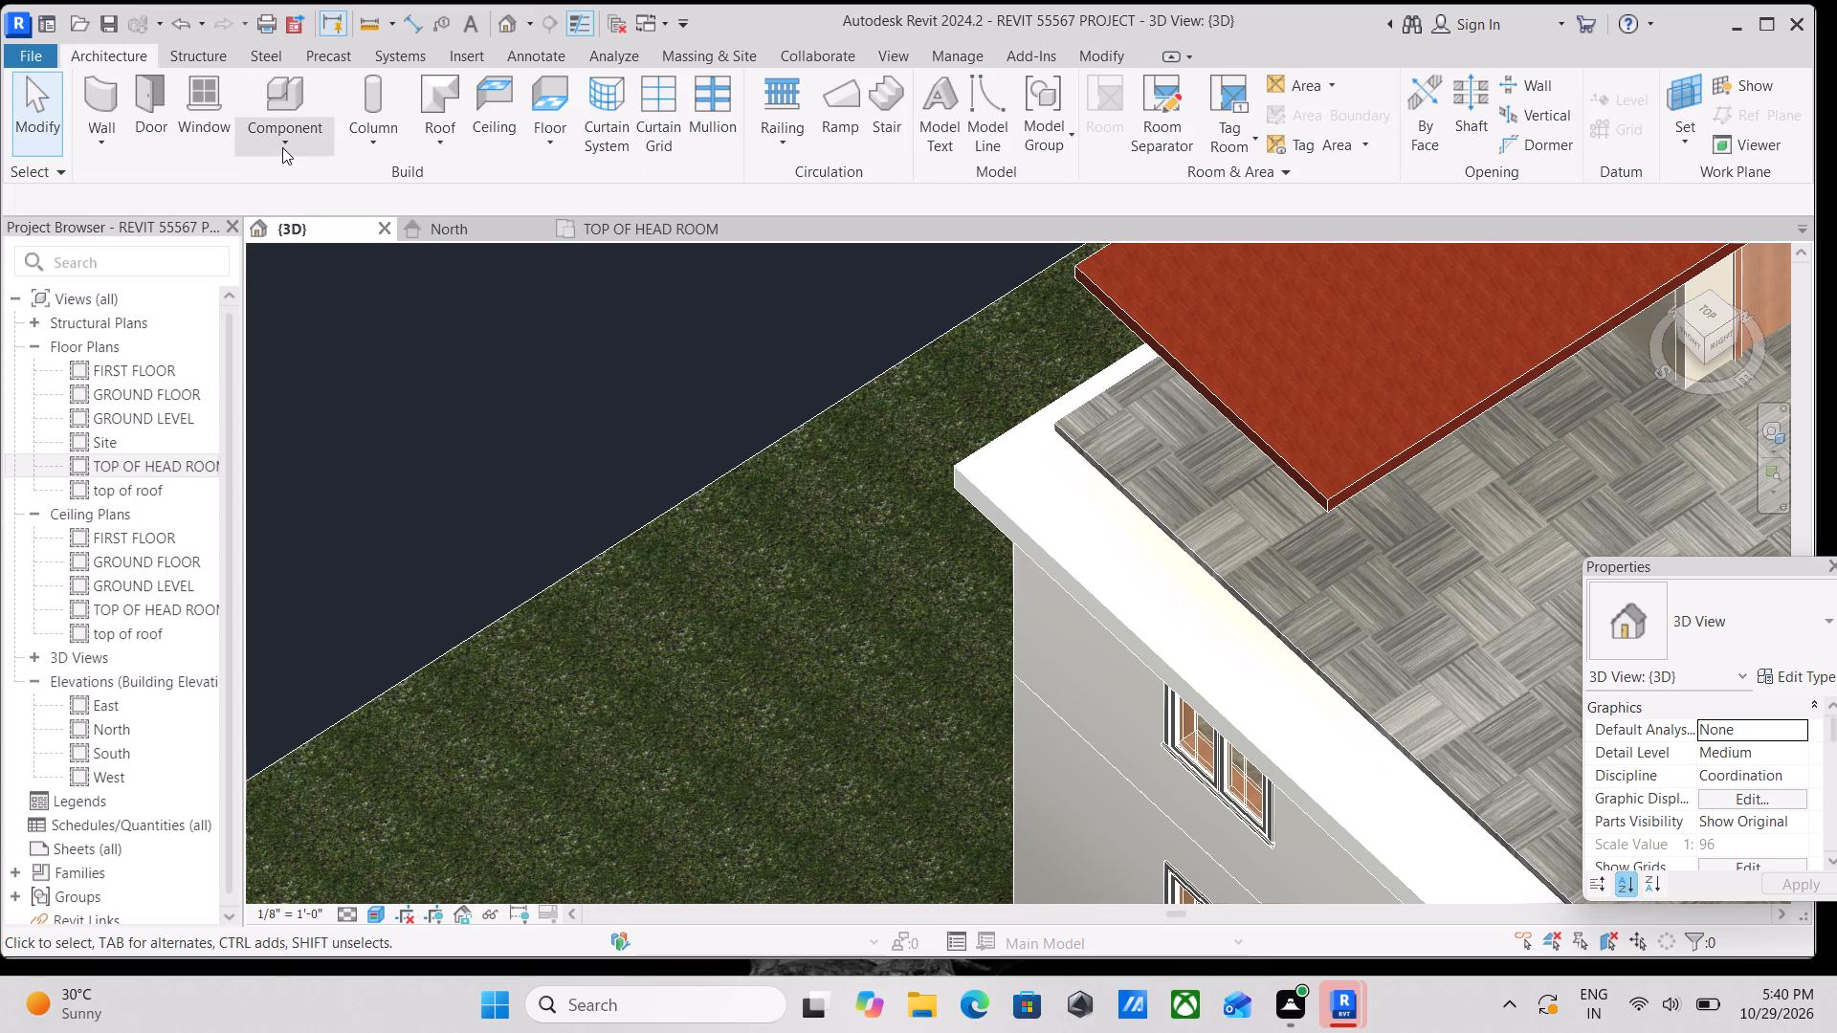
left_click(282, 147)
left_click(315, 247)
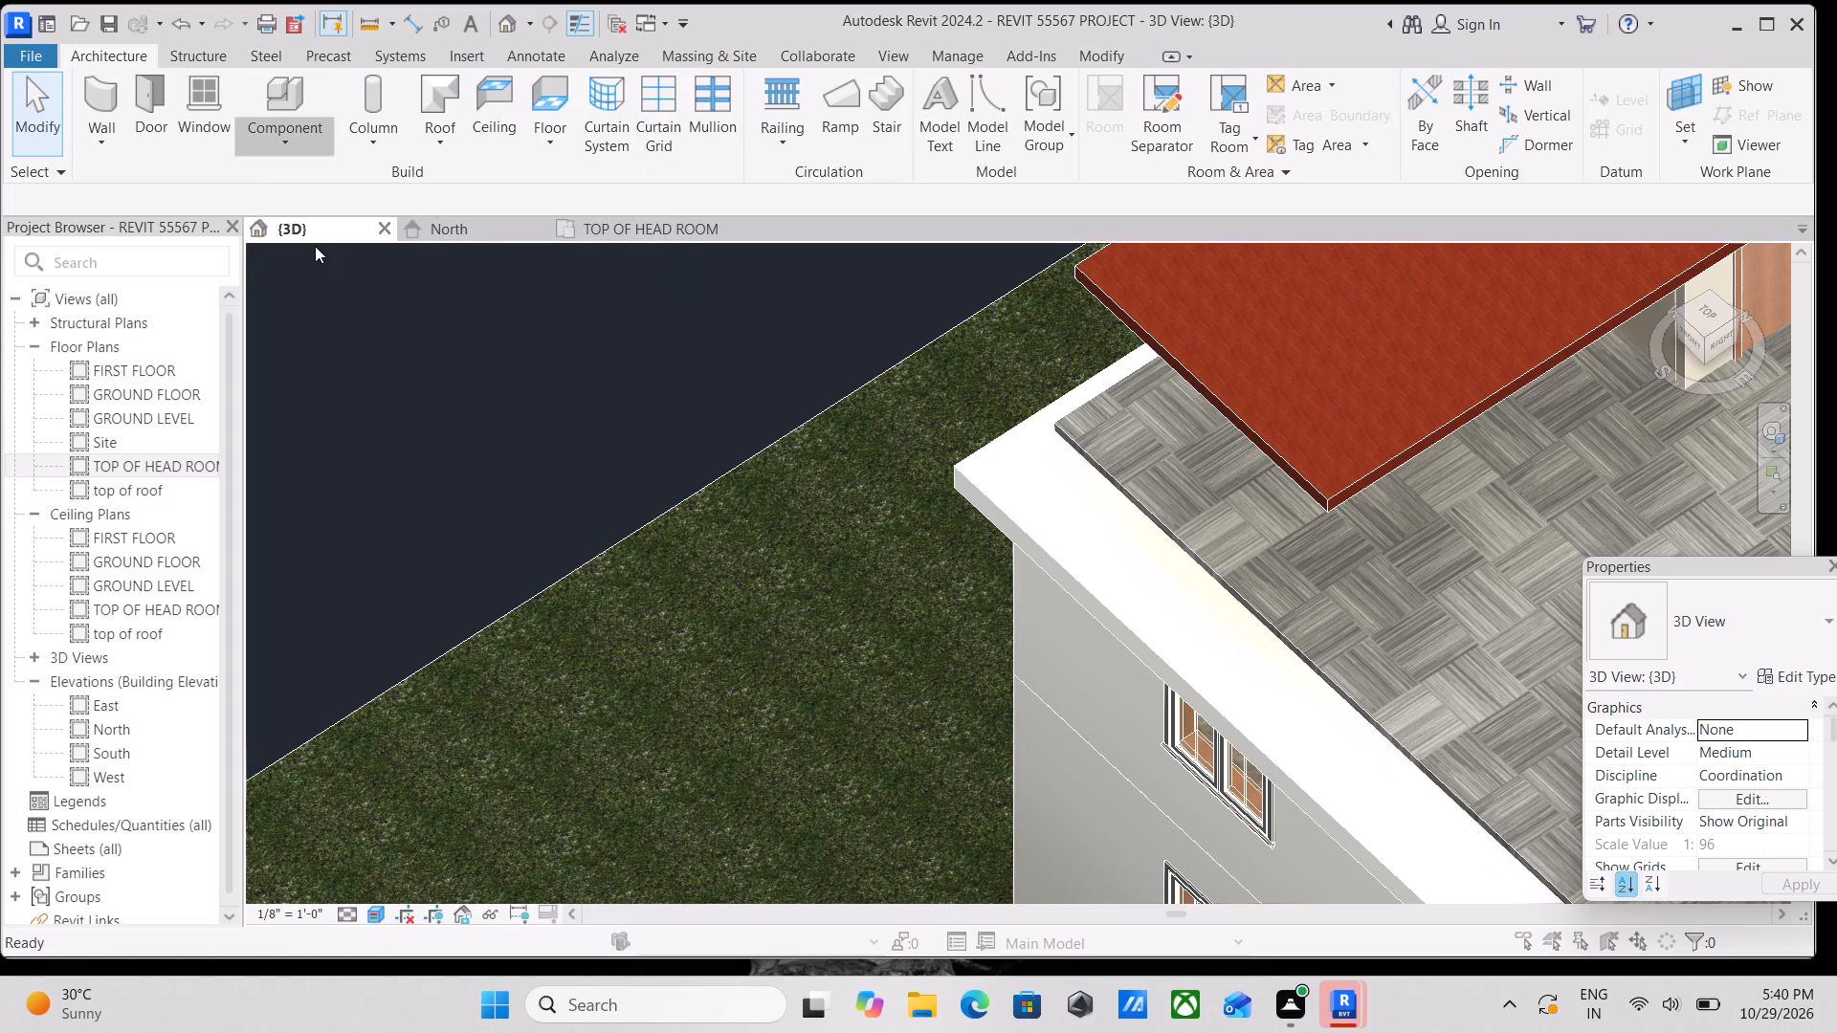
scroll(867, 454, "down", 5)
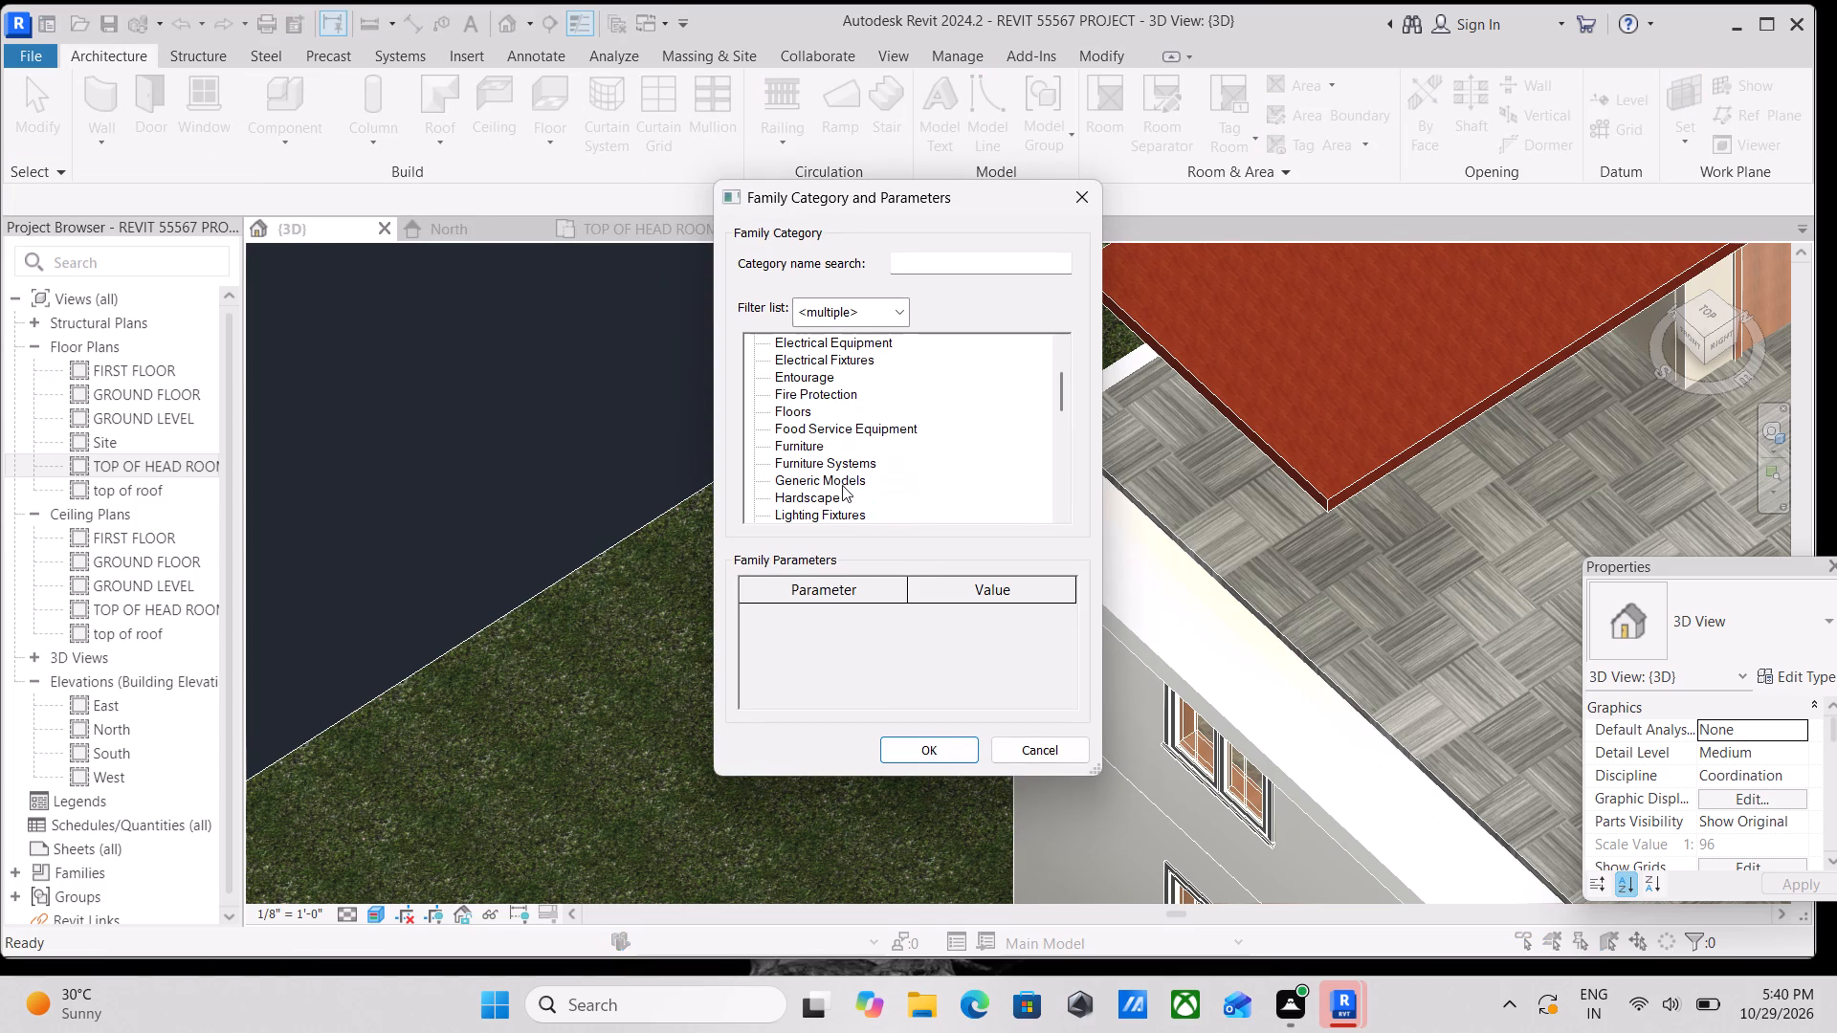
left_click(835, 473)
left_click(941, 747)
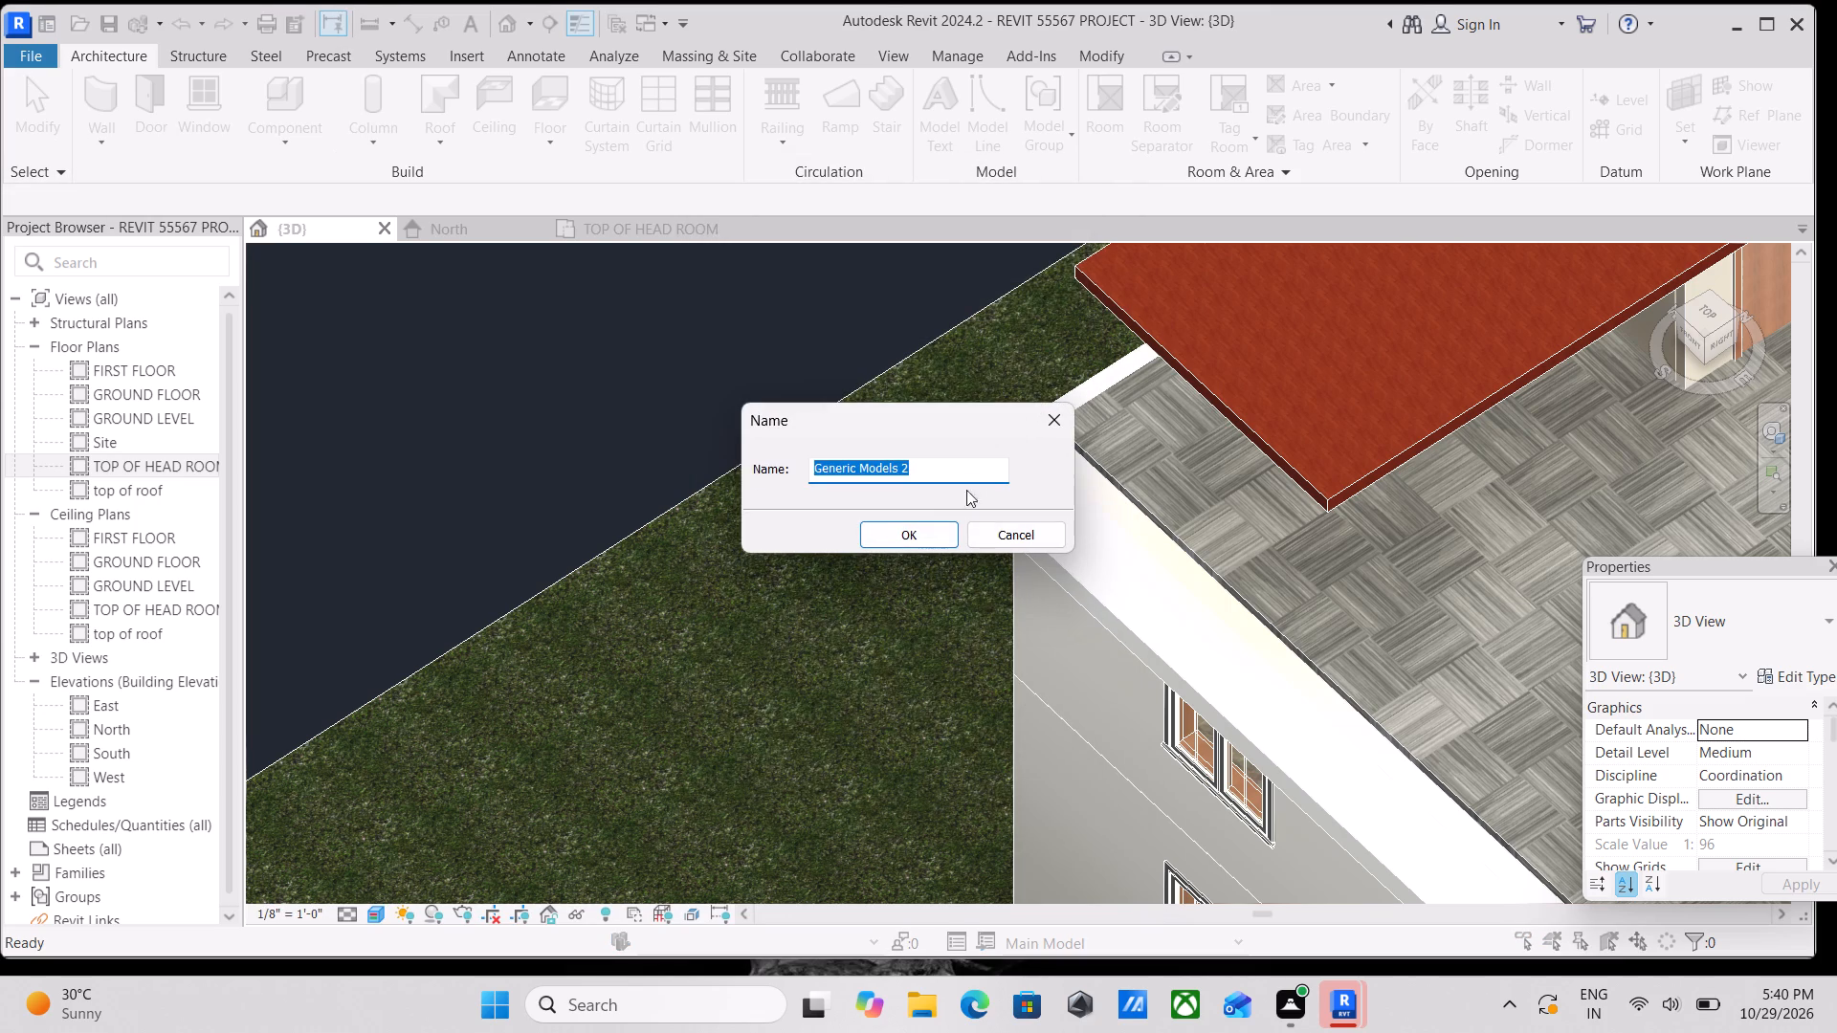
left_click(904, 531)
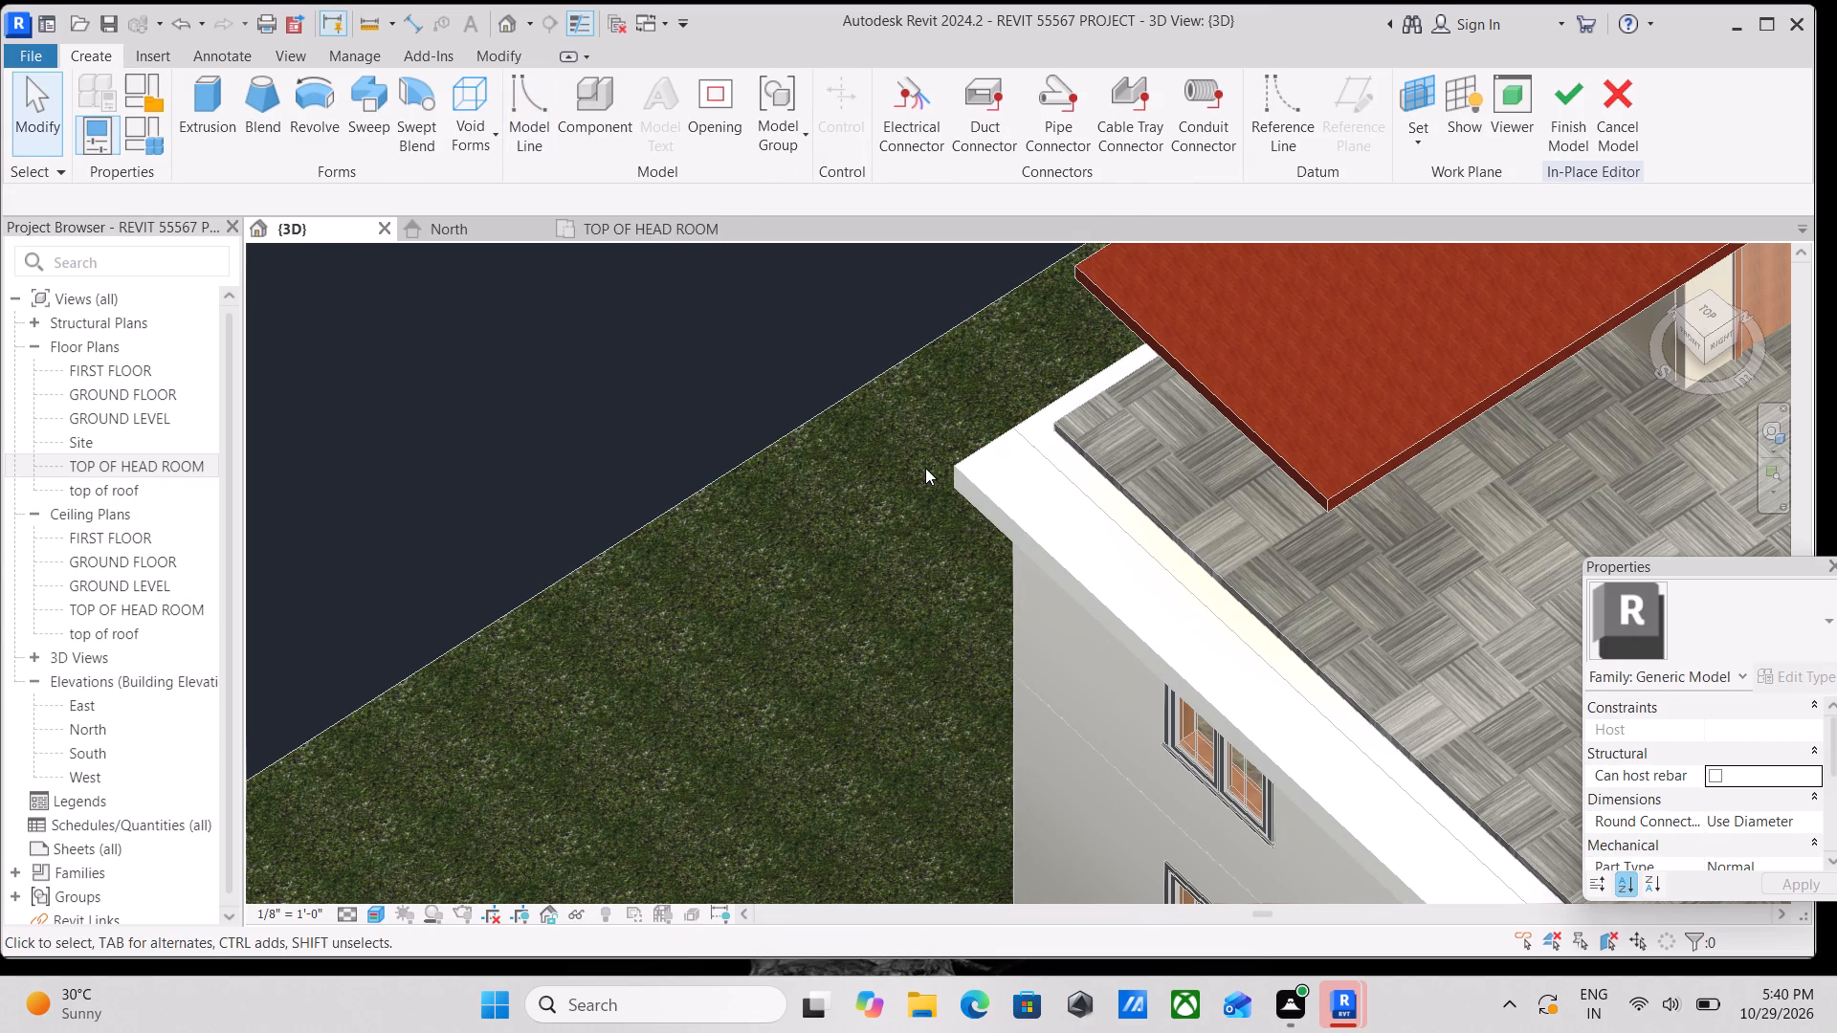
Set the work plane to the top face of the existing white band at the roof corner.
middle_click_drag(925, 468, 928, 539)
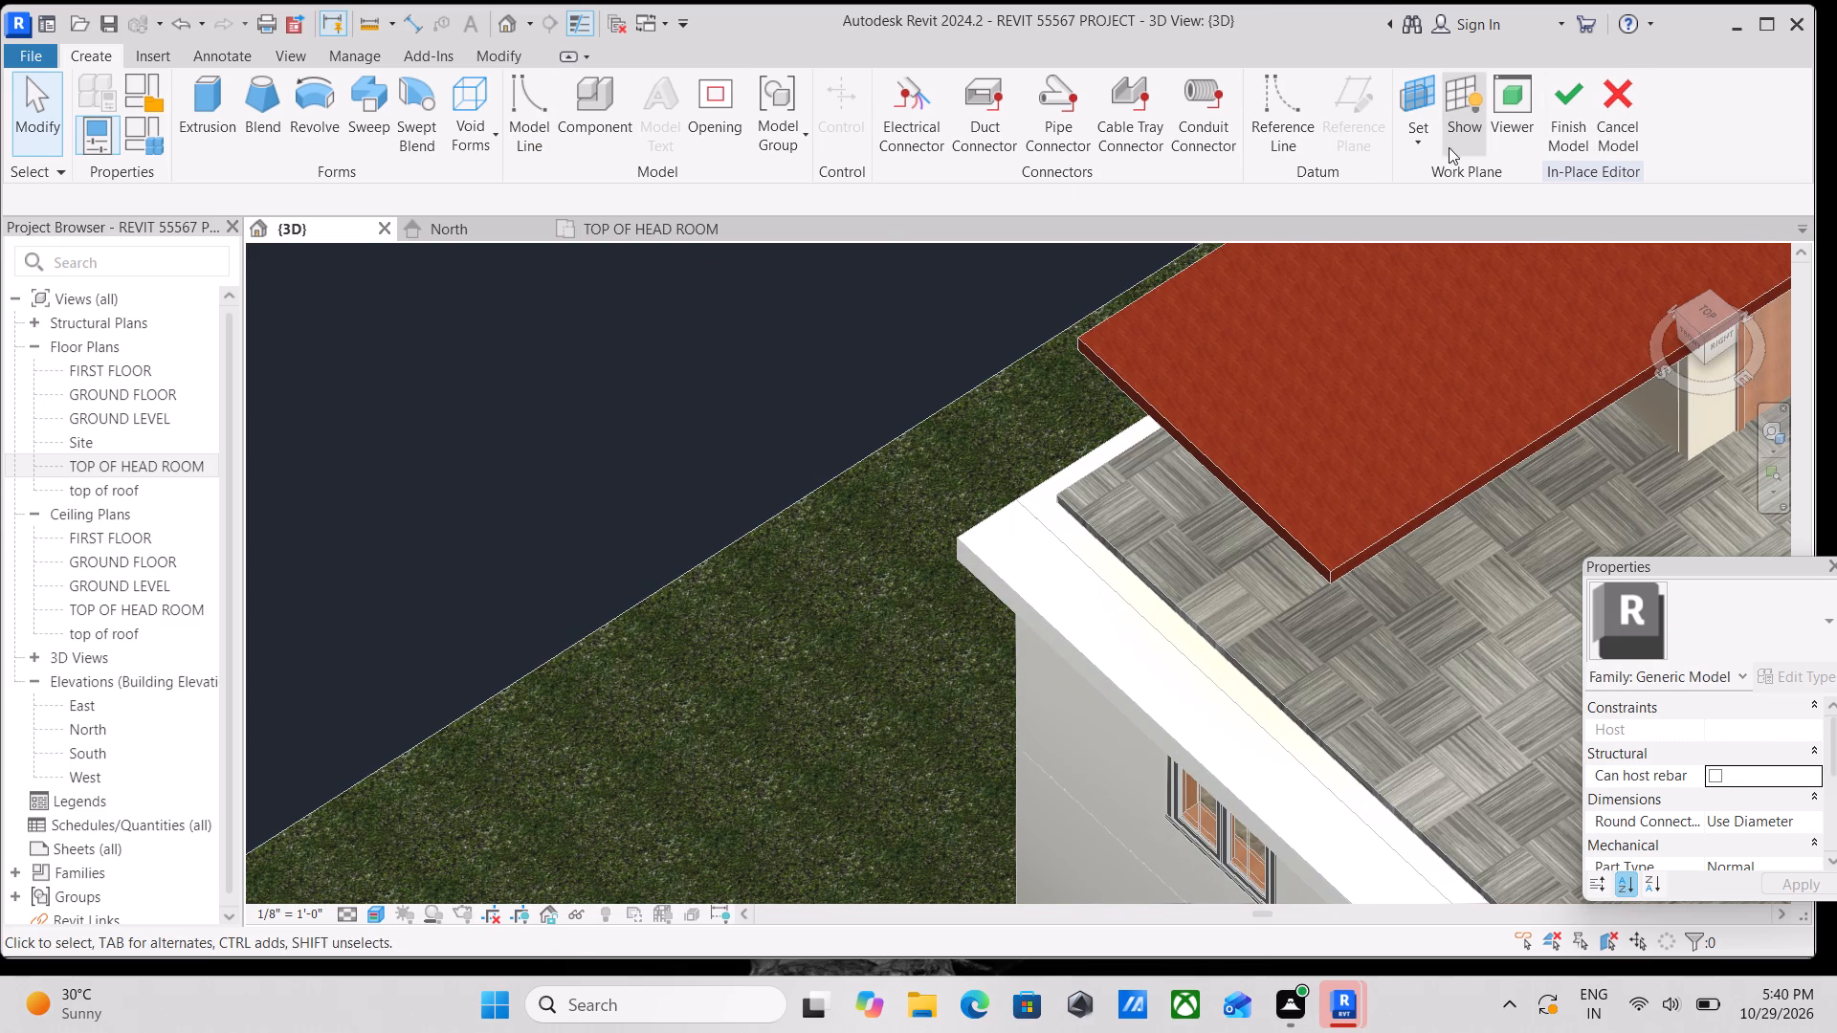
left_click(1418, 143)
left_click(1448, 235)
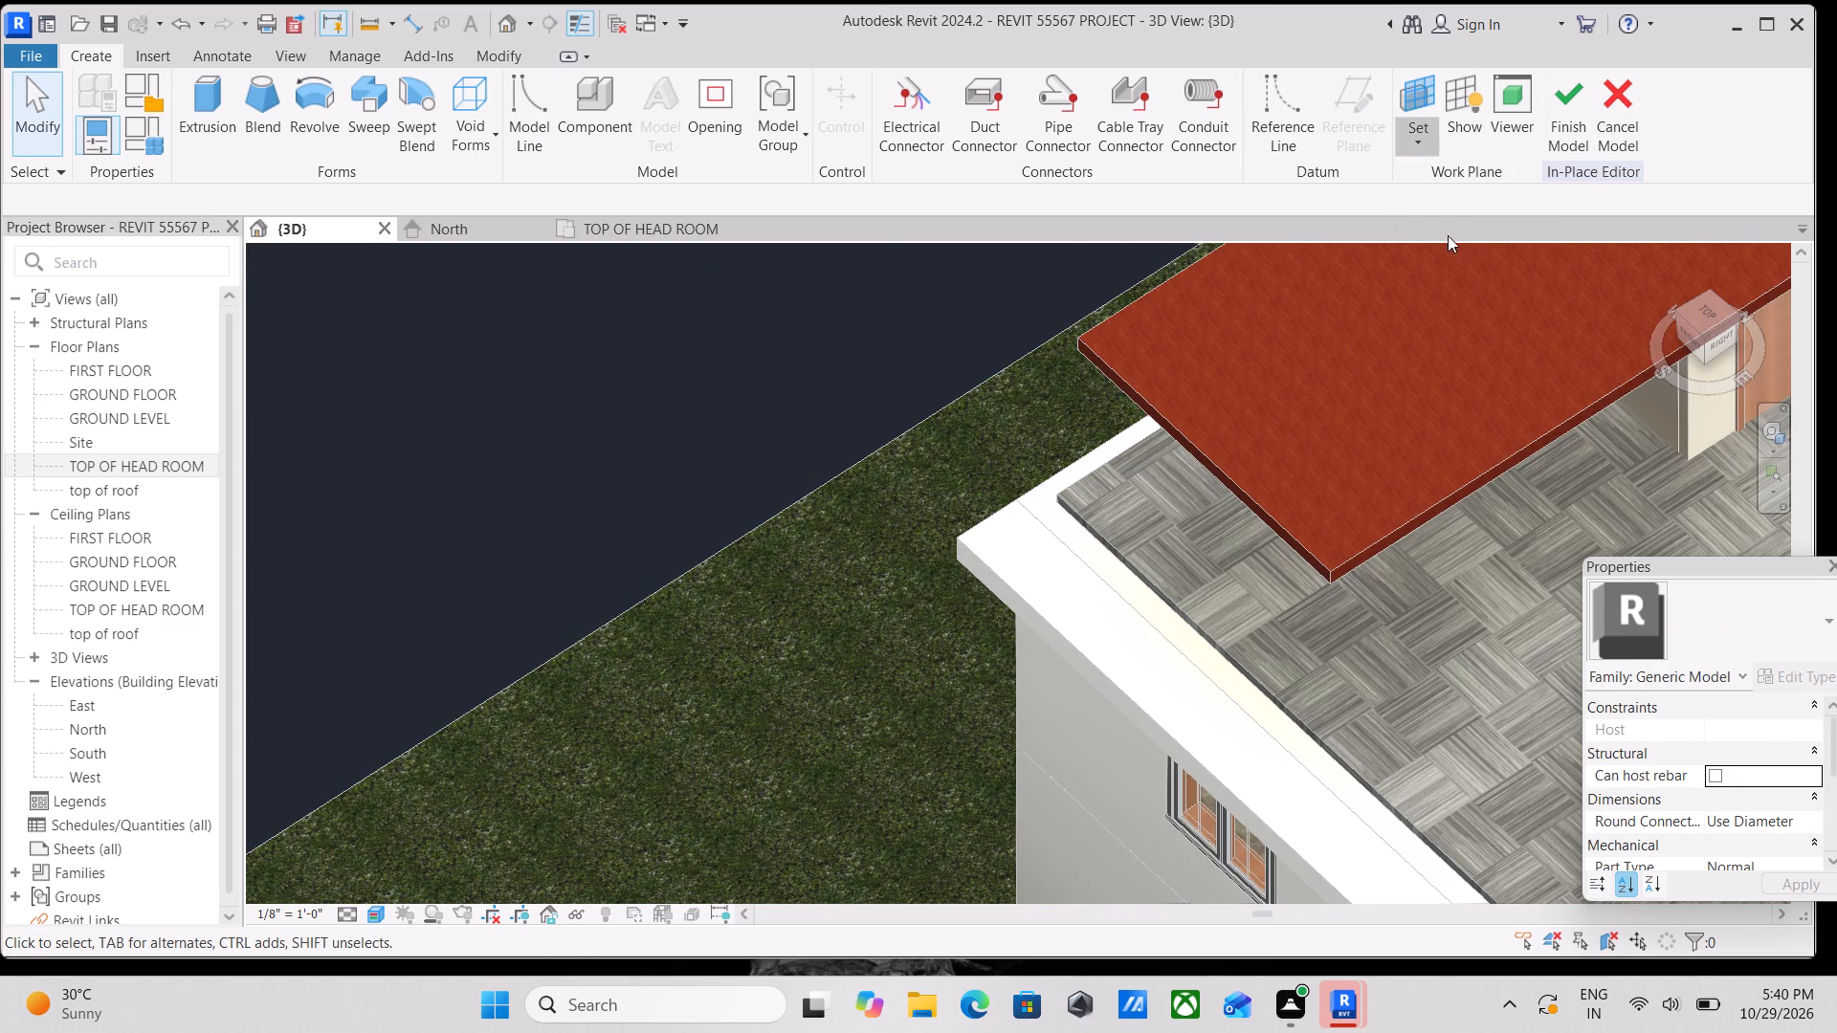
left_click(973, 537)
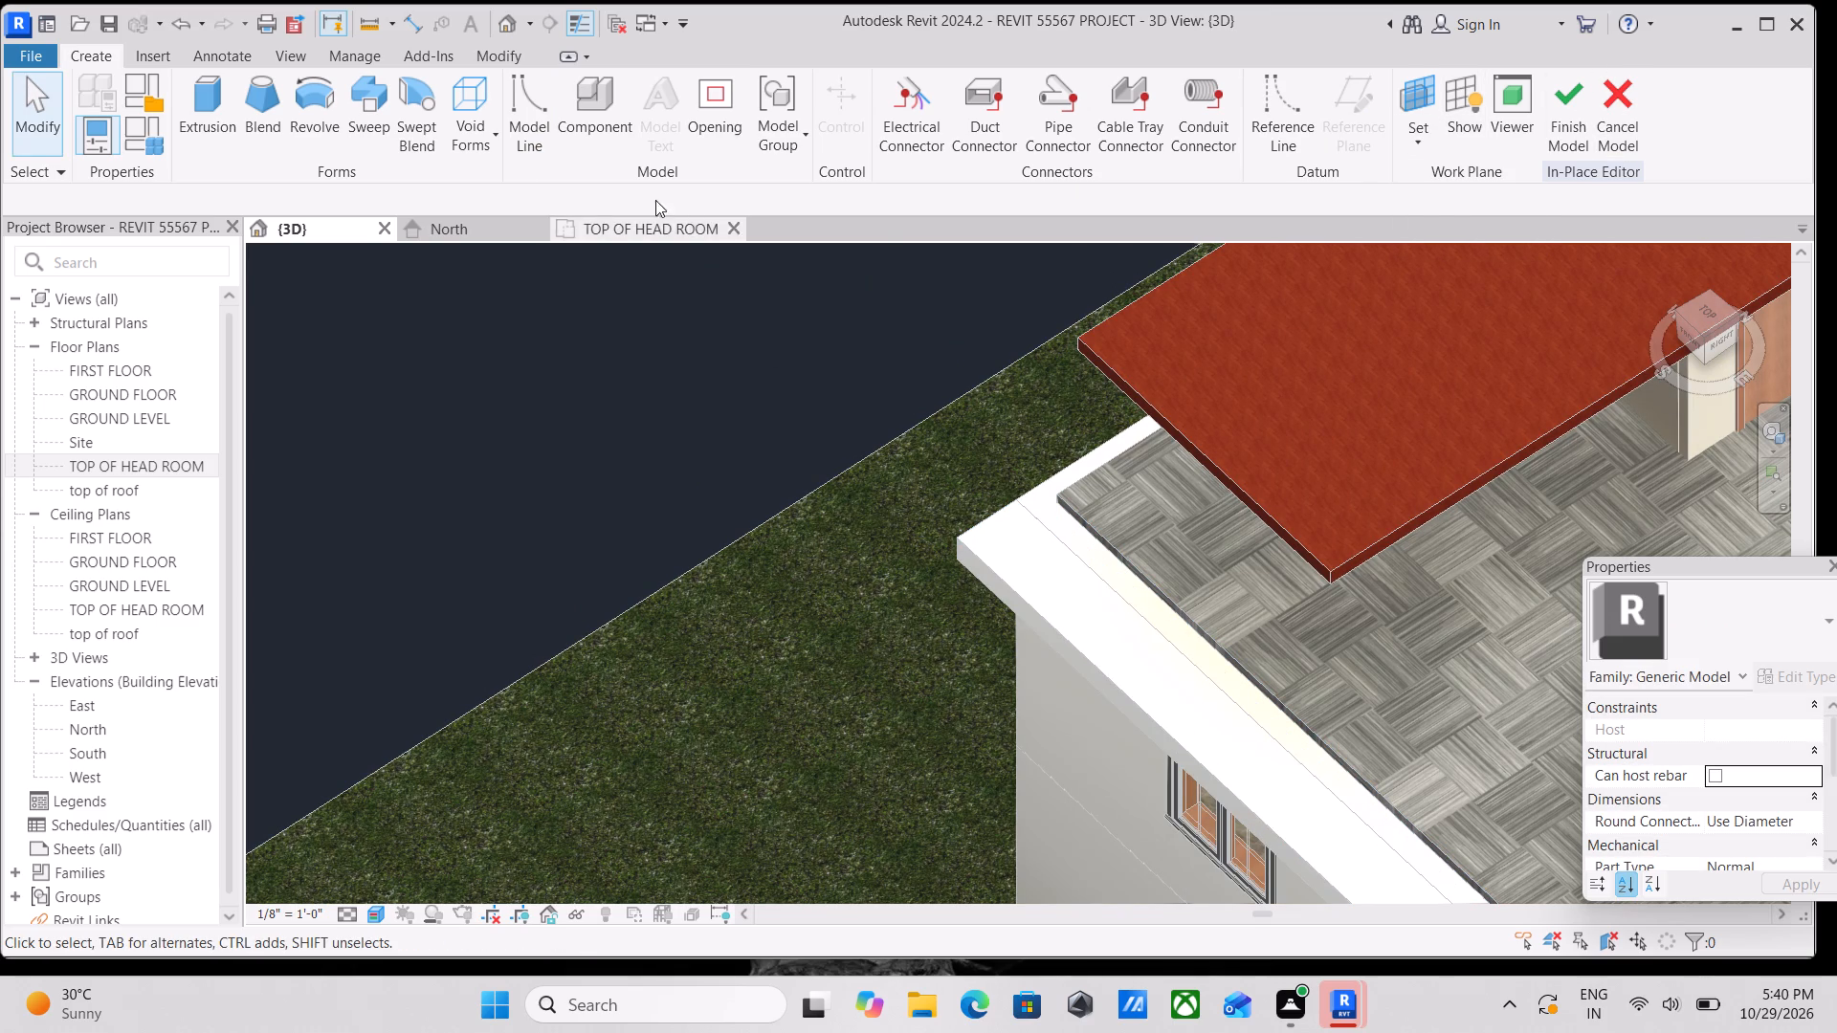
Start an extrusion and sketch a rectangular profile along the white band's top face, beginning at its outer corner endpoint.
left_click(196, 125)
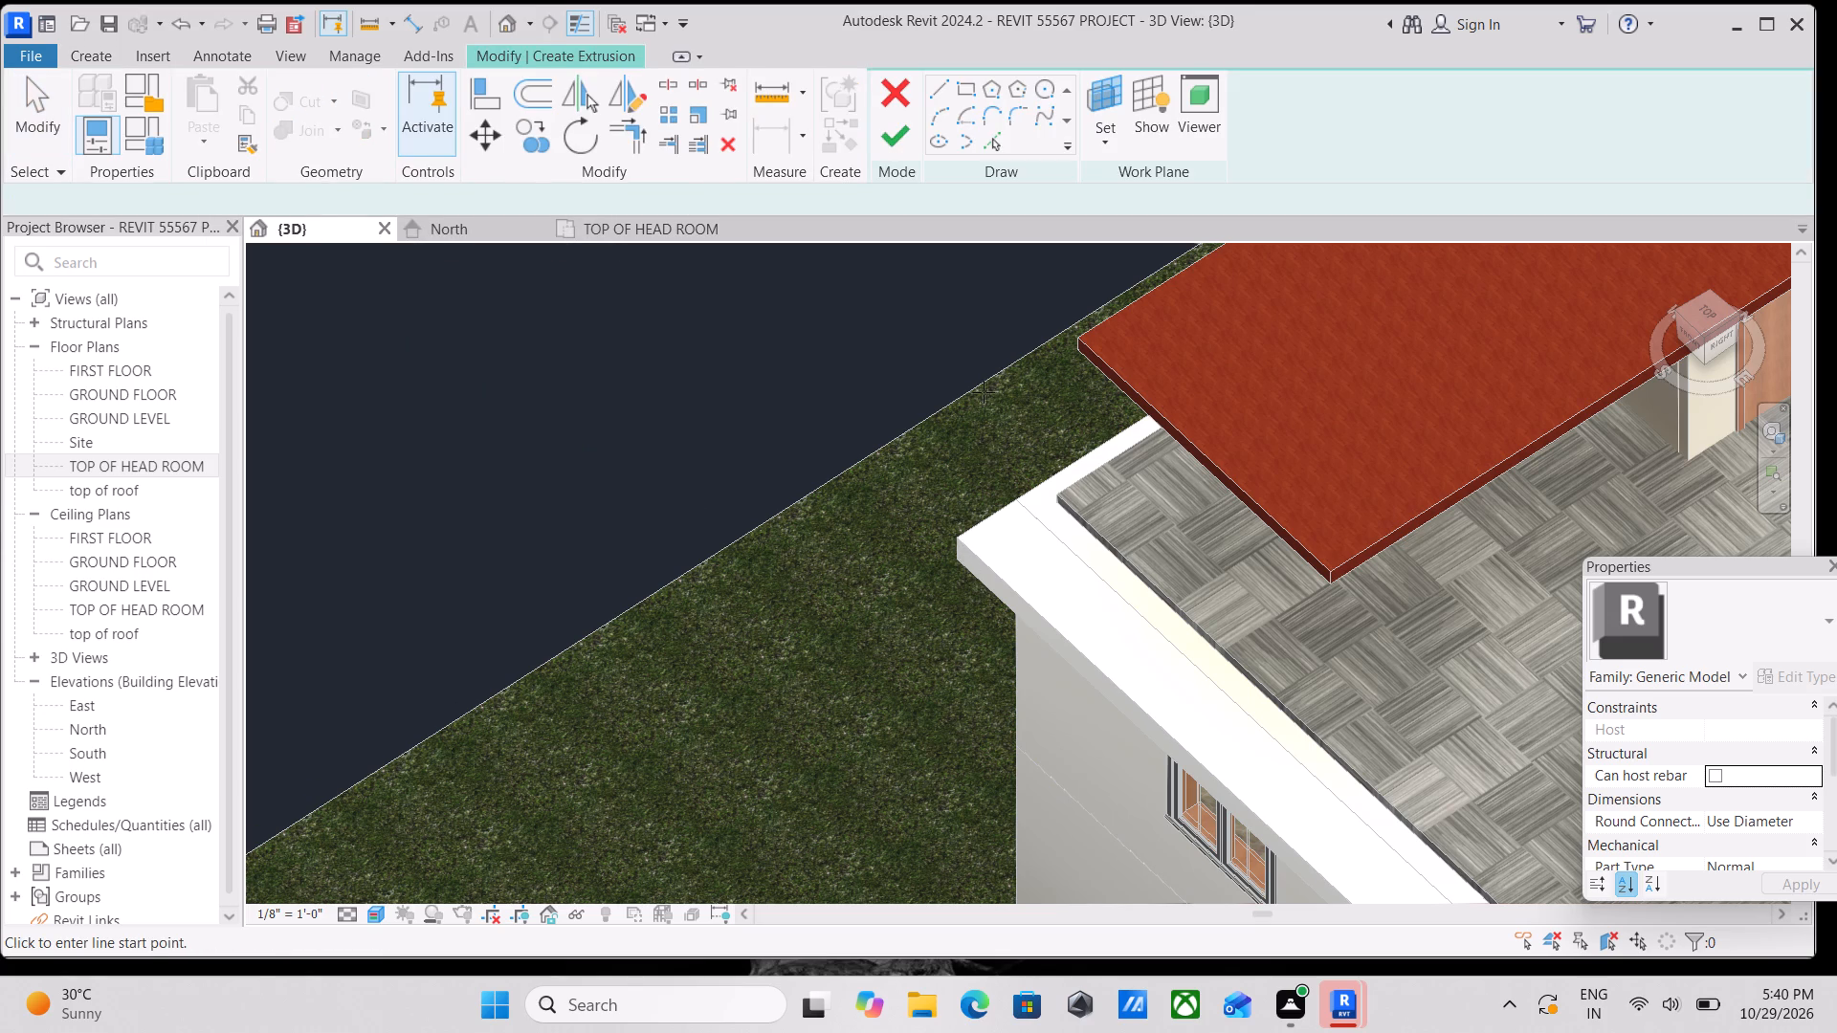
left_click(963, 542)
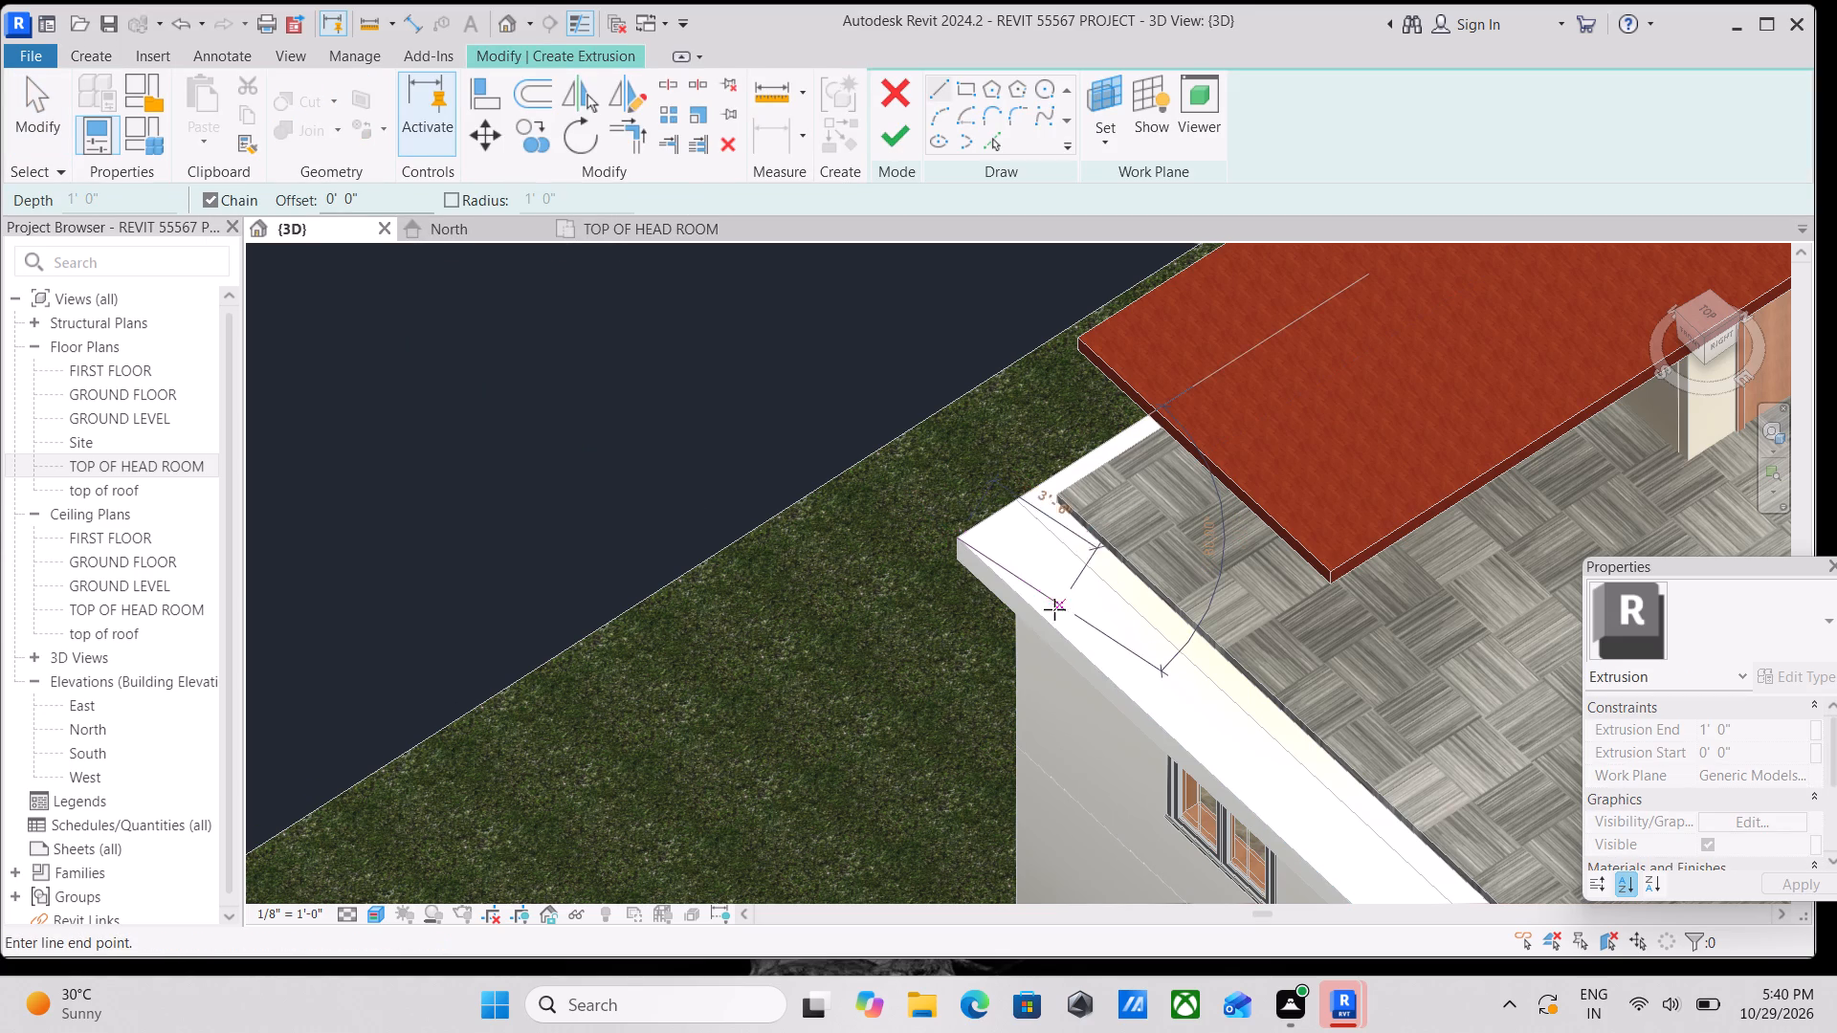
key("Escape")
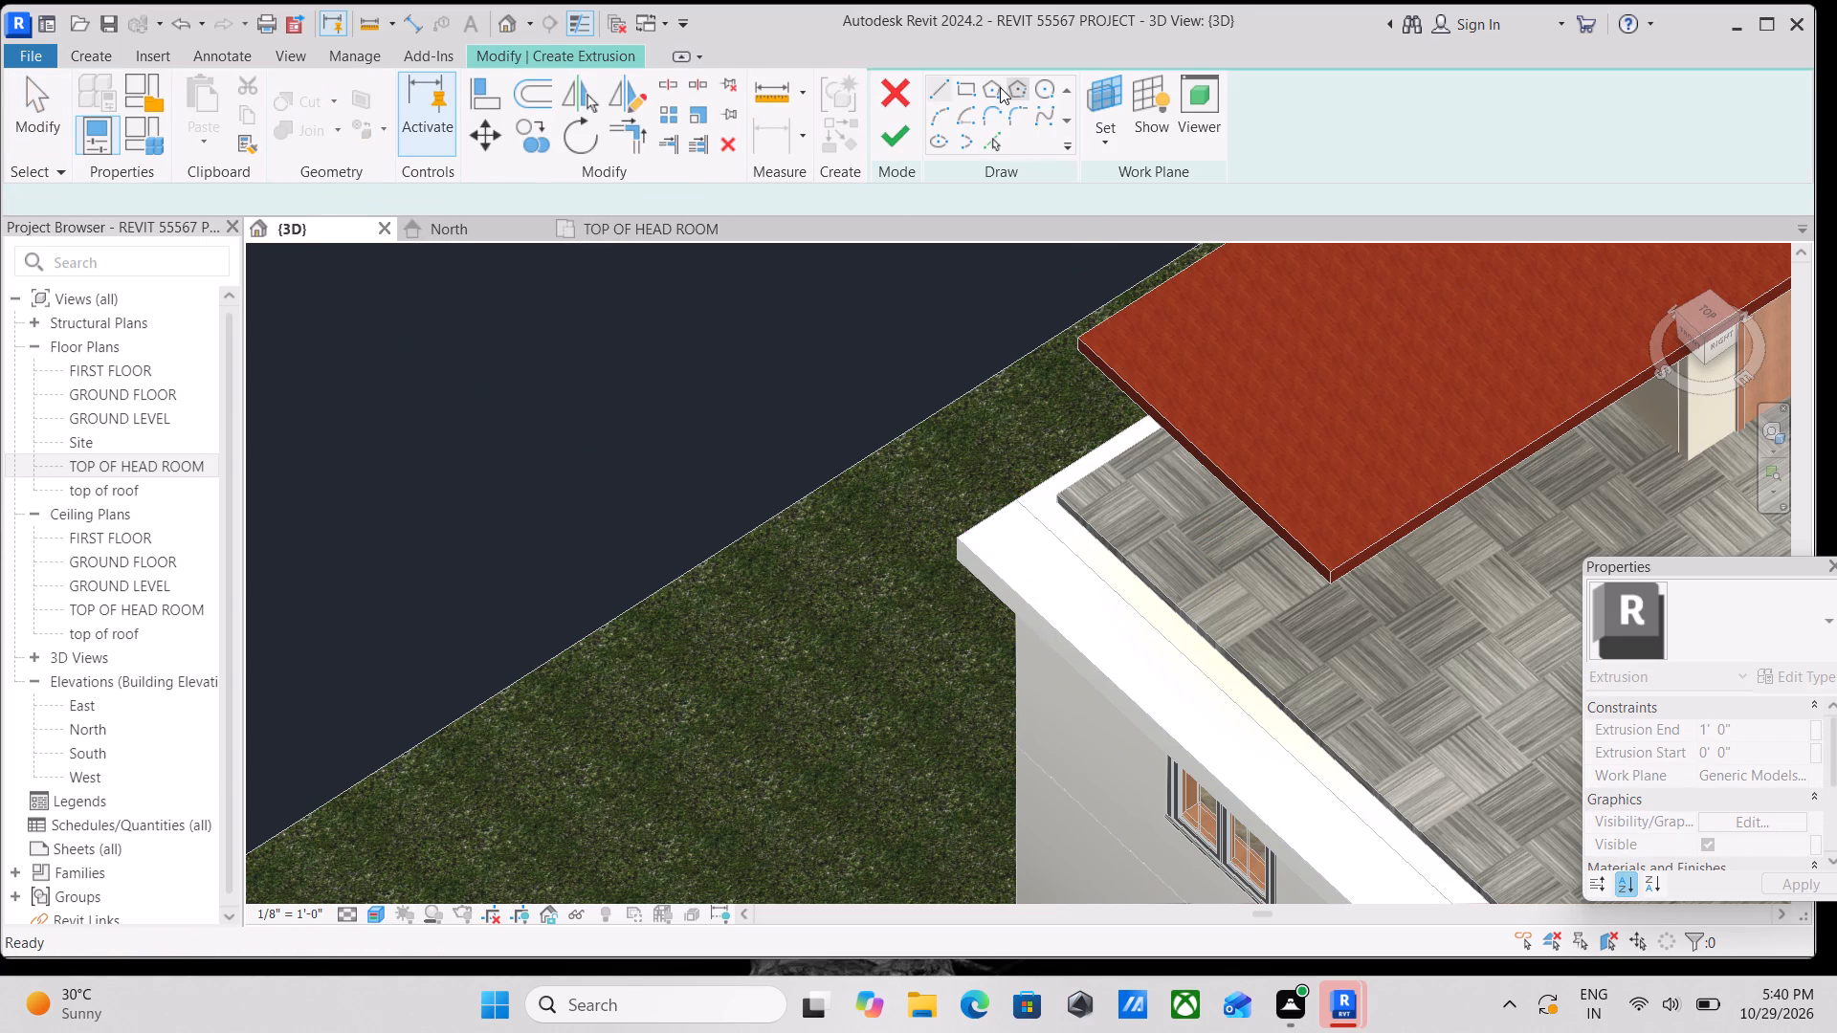
left_click(963, 87)
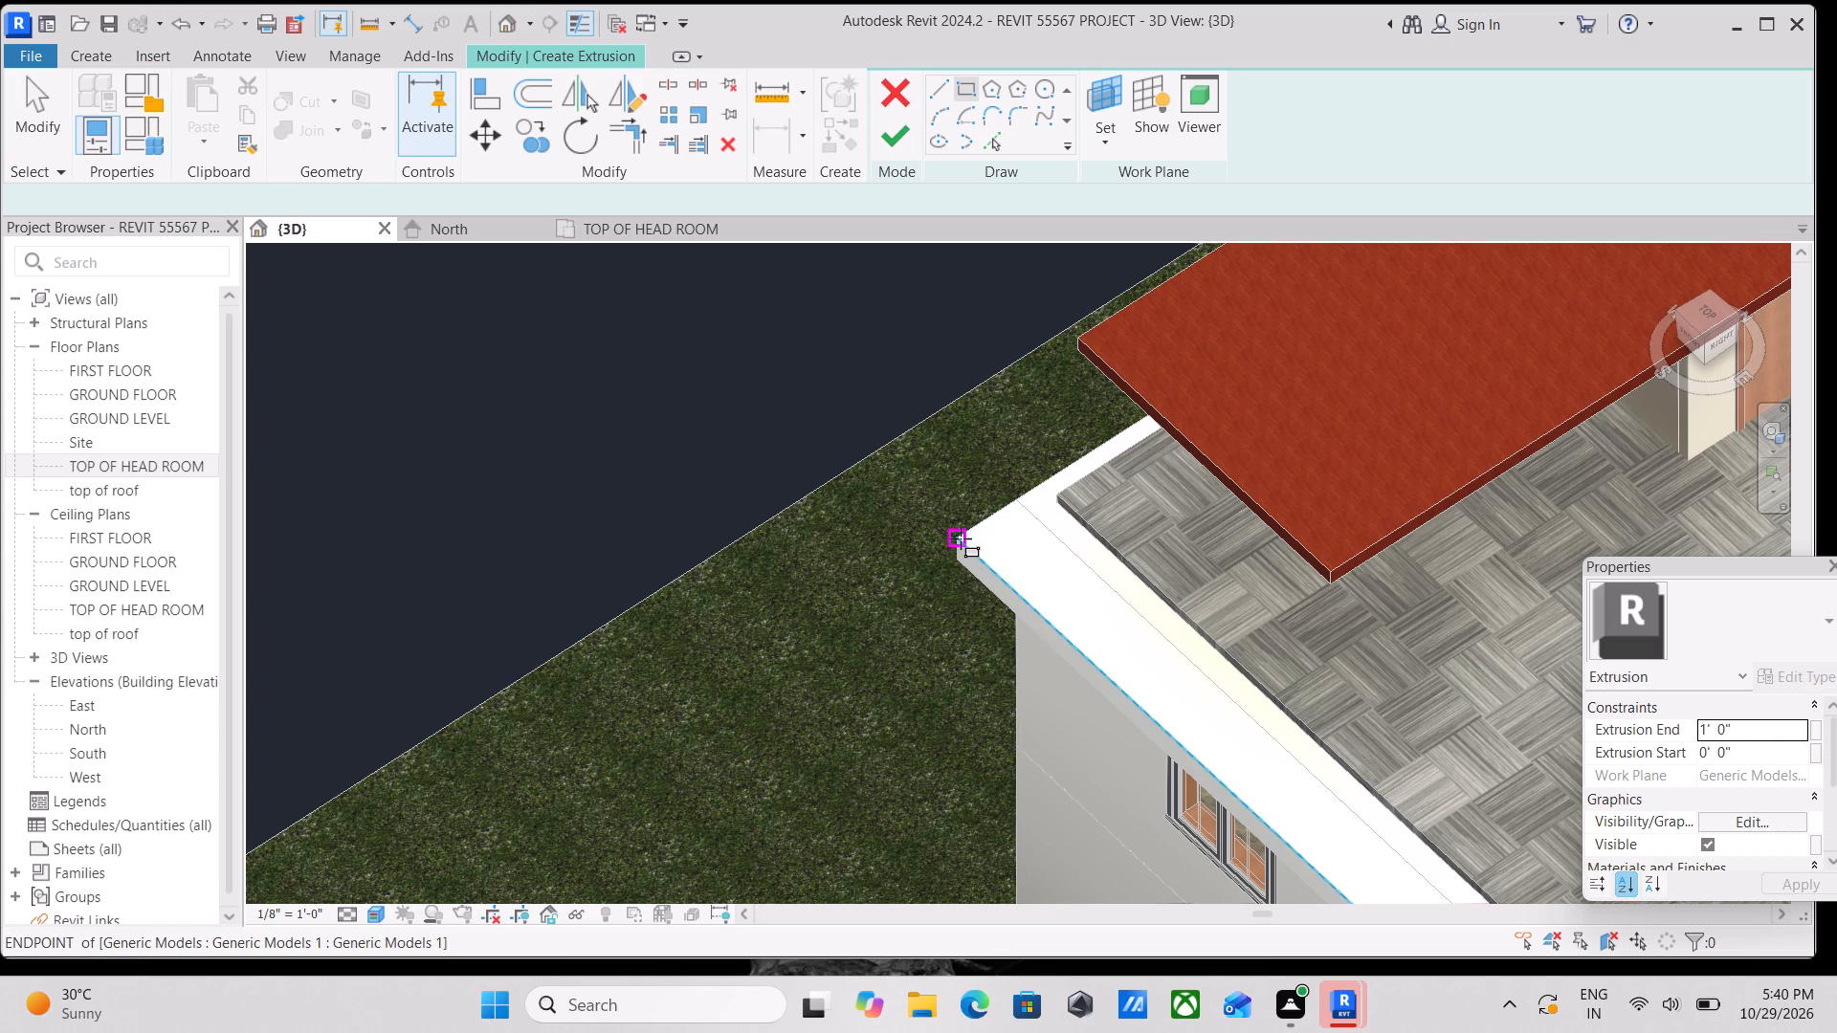
left_click(963, 538)
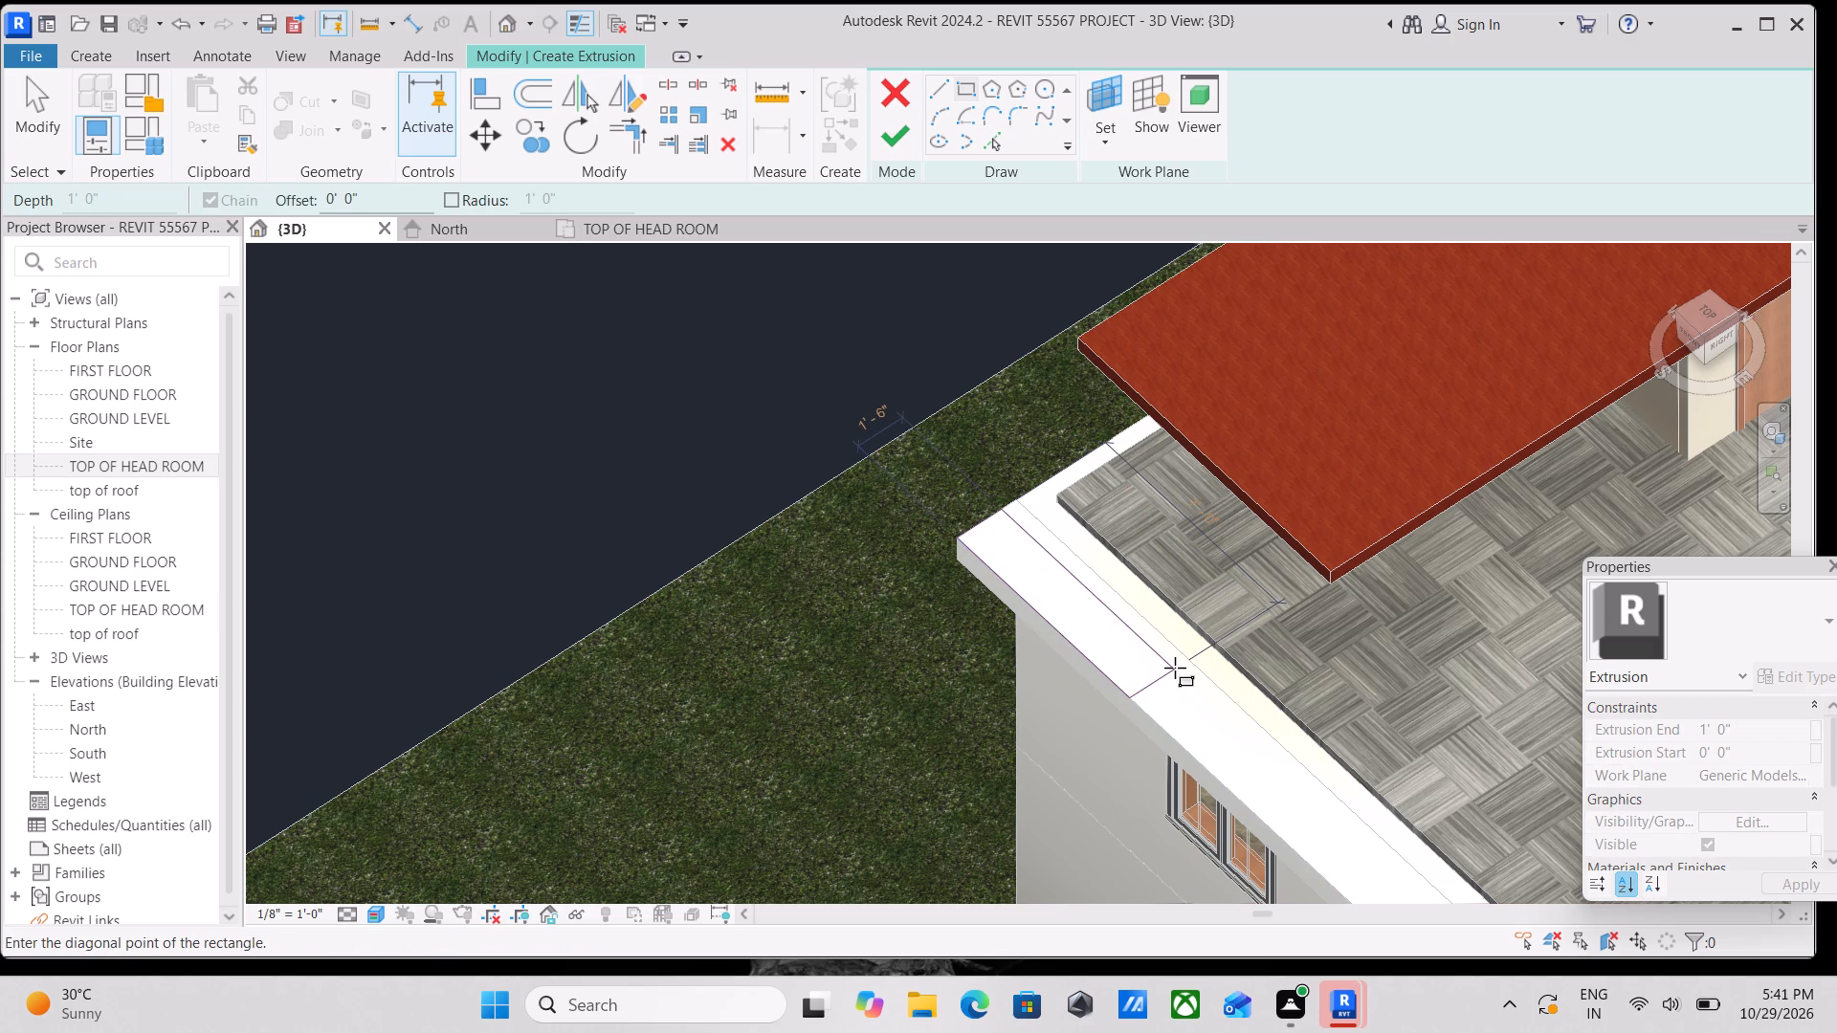
scroll(1201, 717, "down", 1)
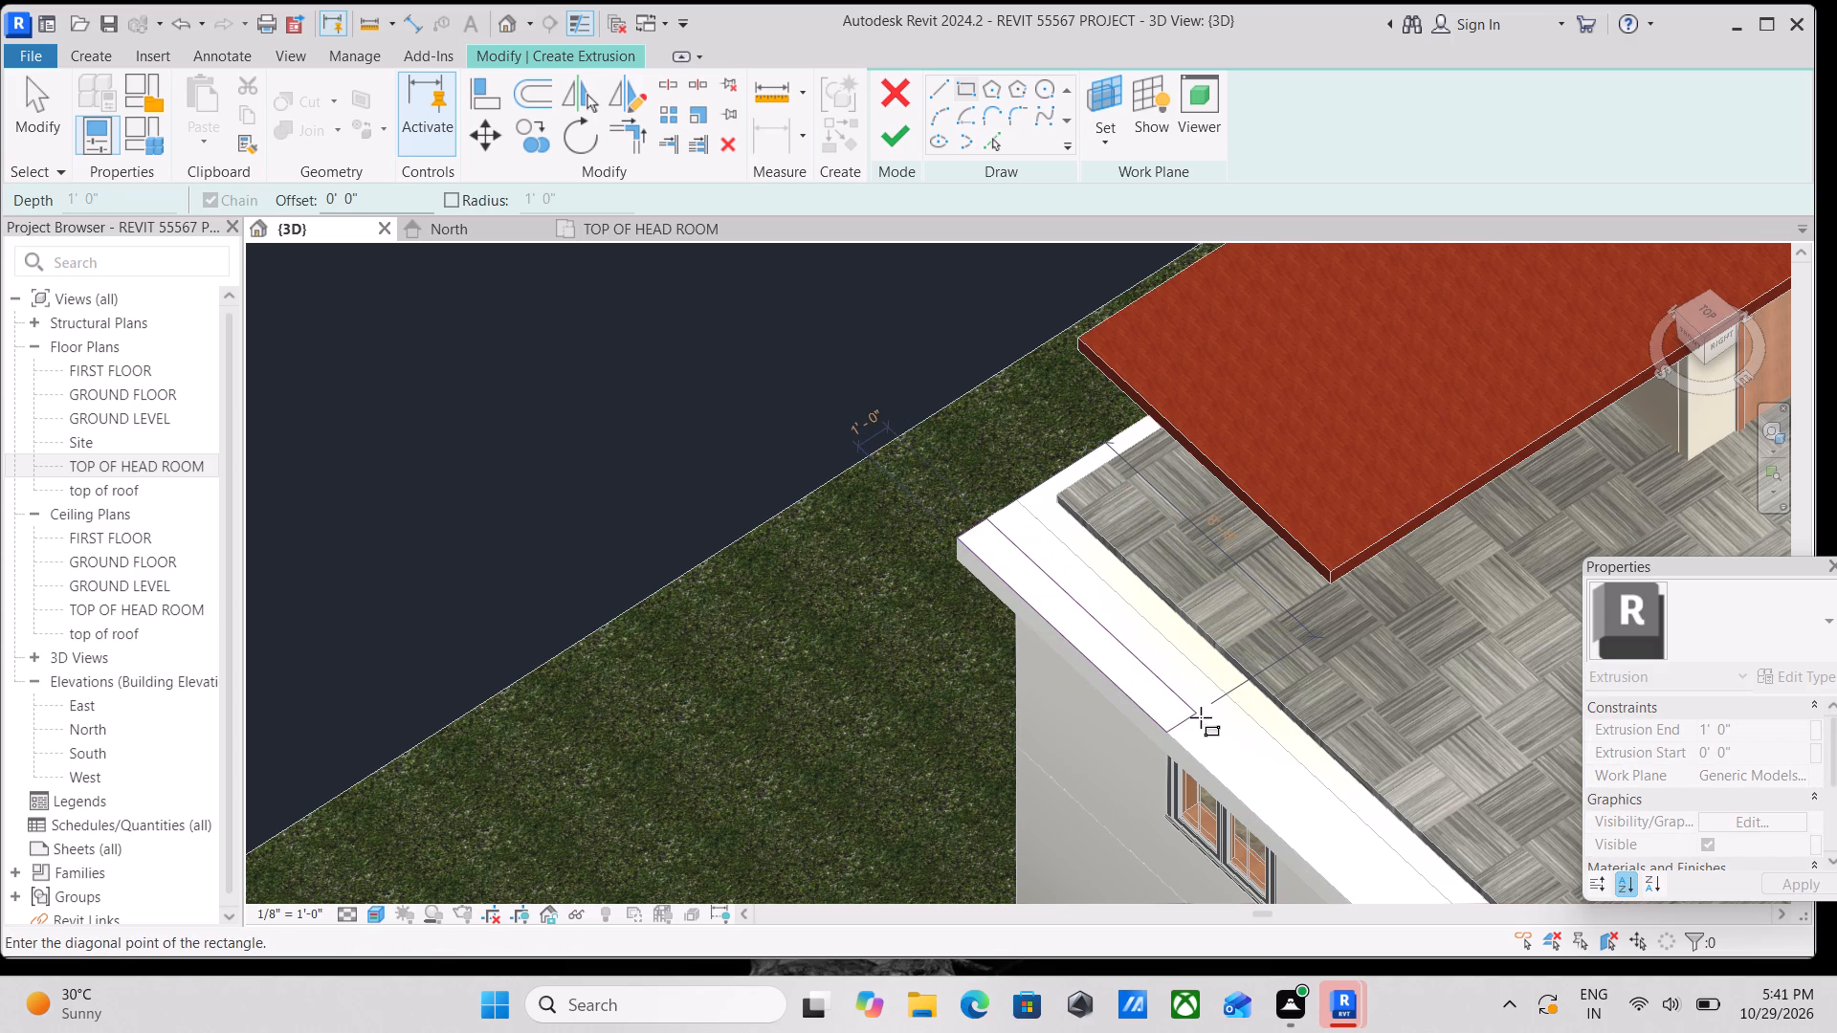
middle_click_drag(1201, 717, 1122, 563)
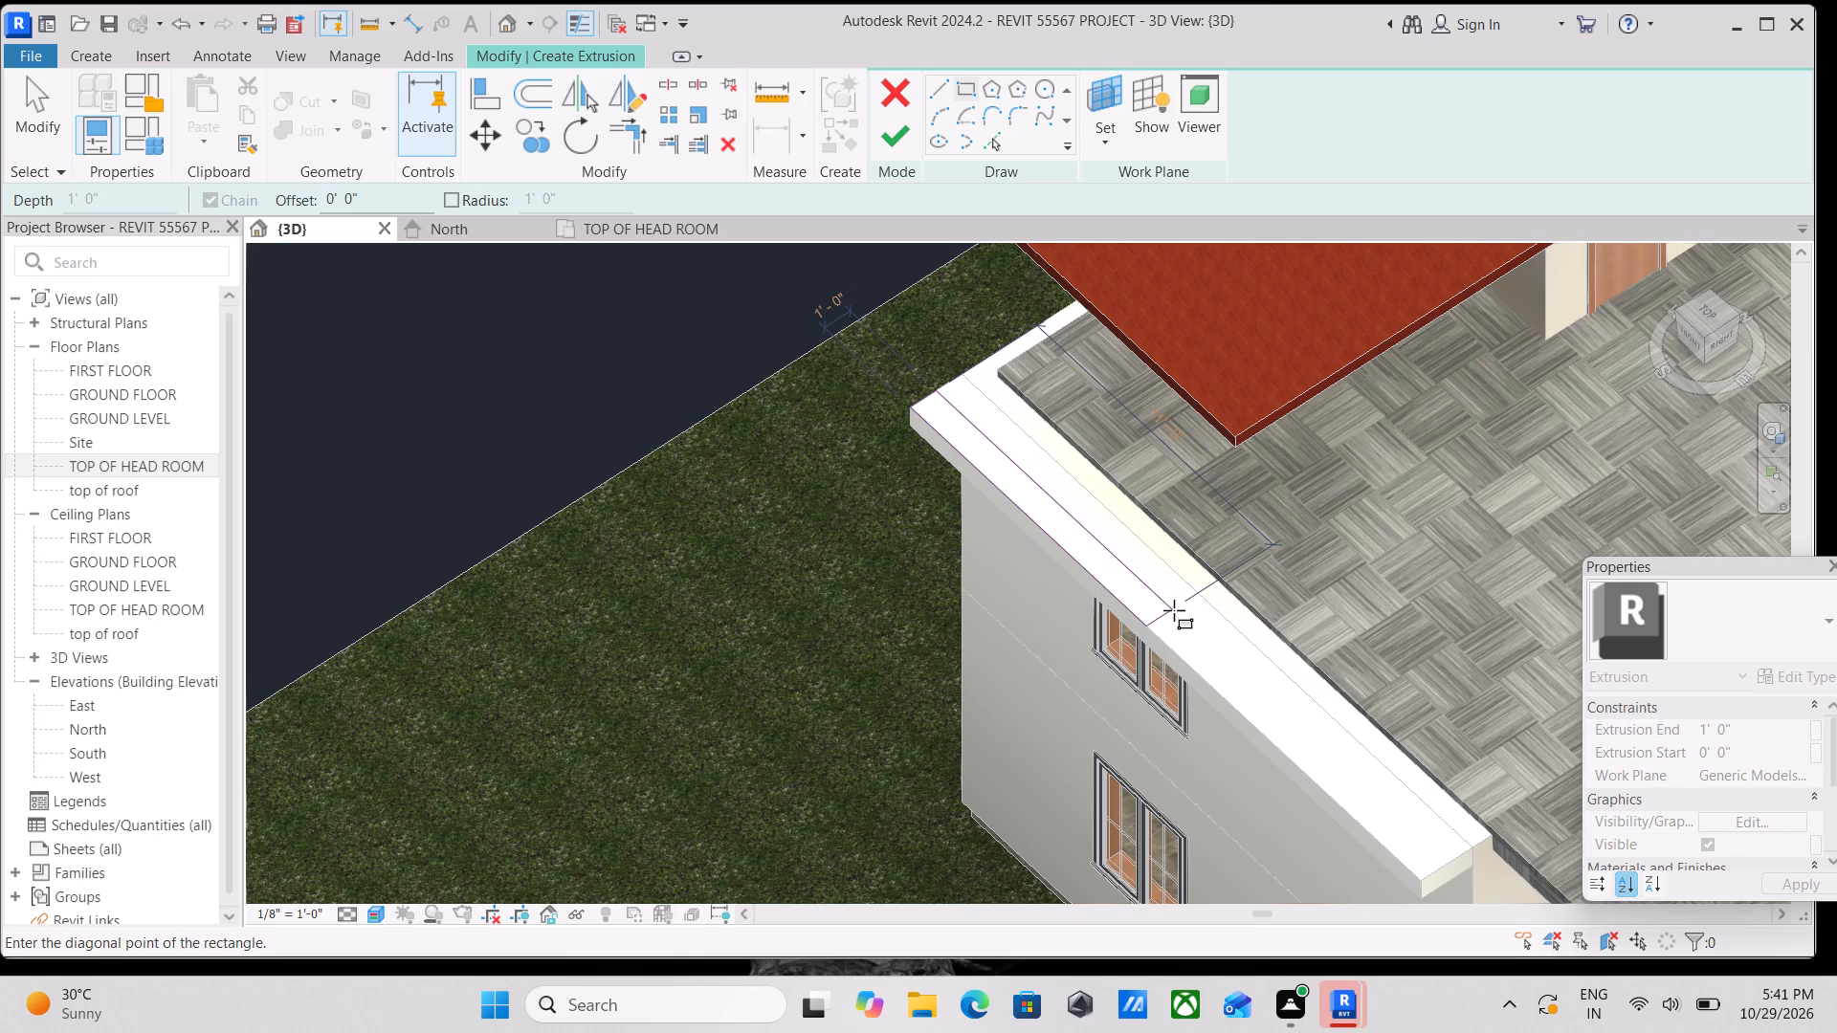
scroll(1180, 617, "down", 1)
middle_click_drag(1180, 617, 1160, 501)
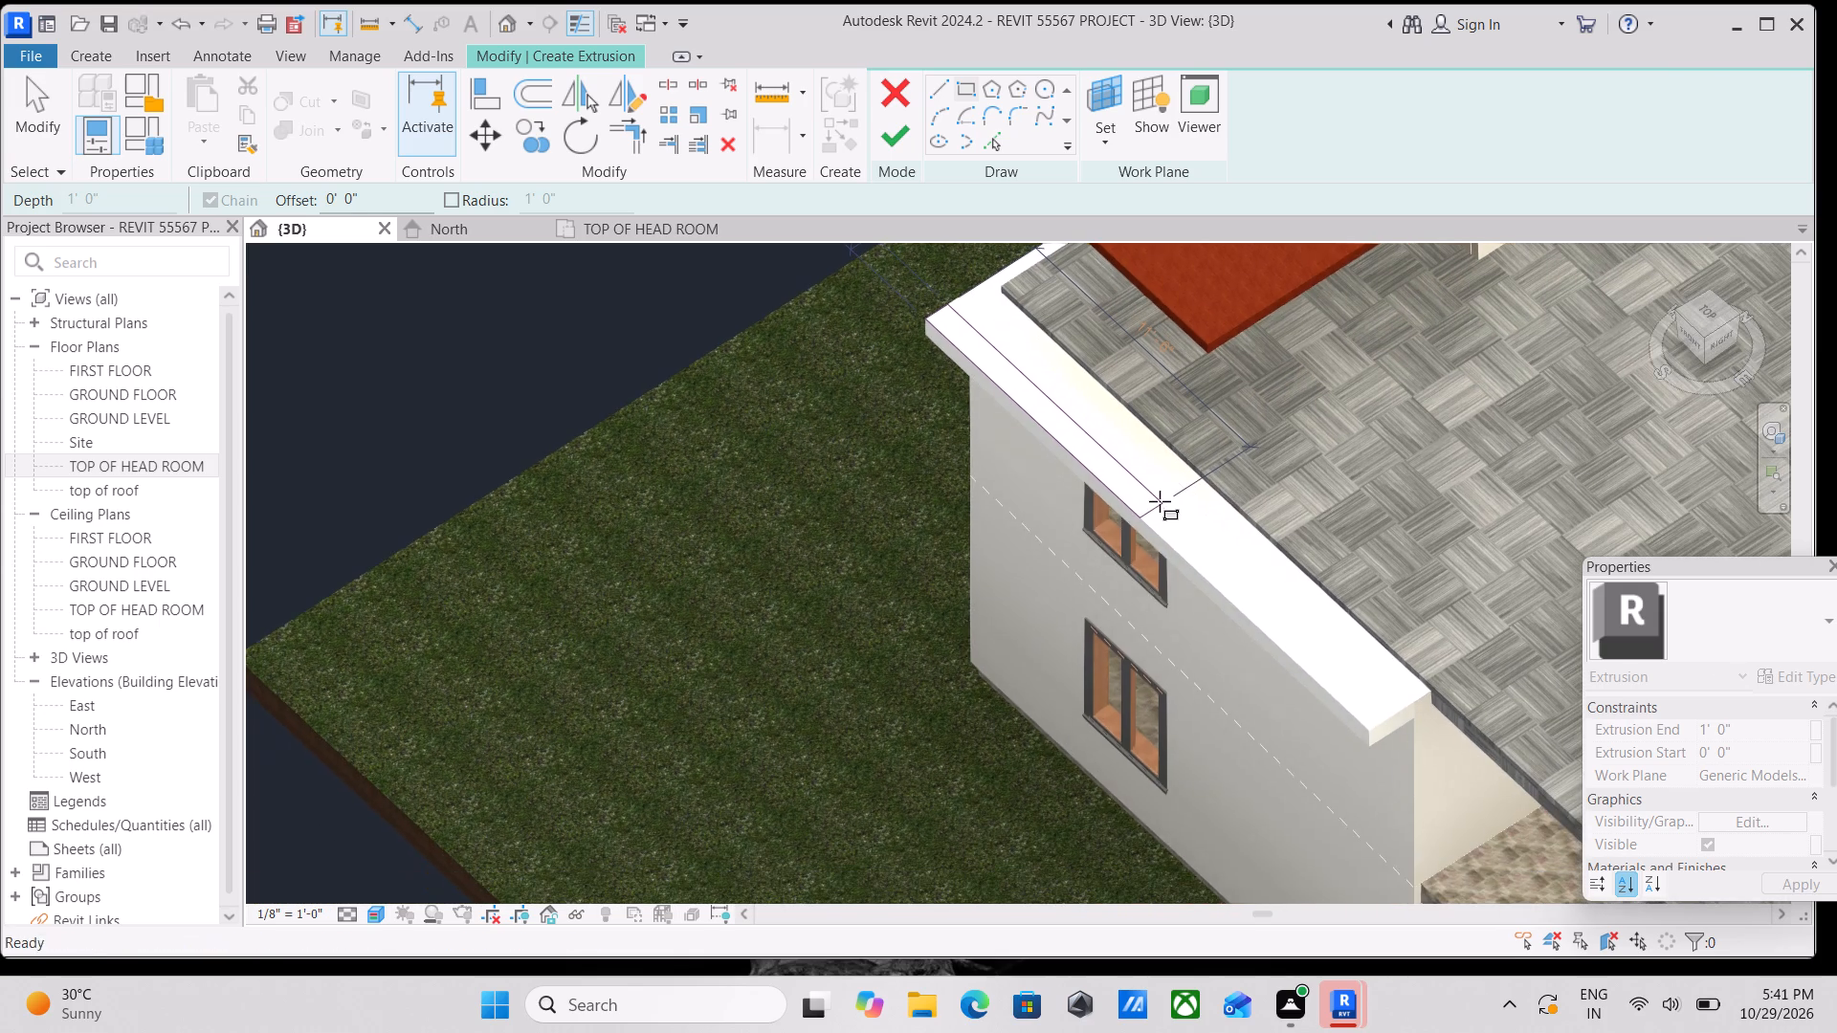